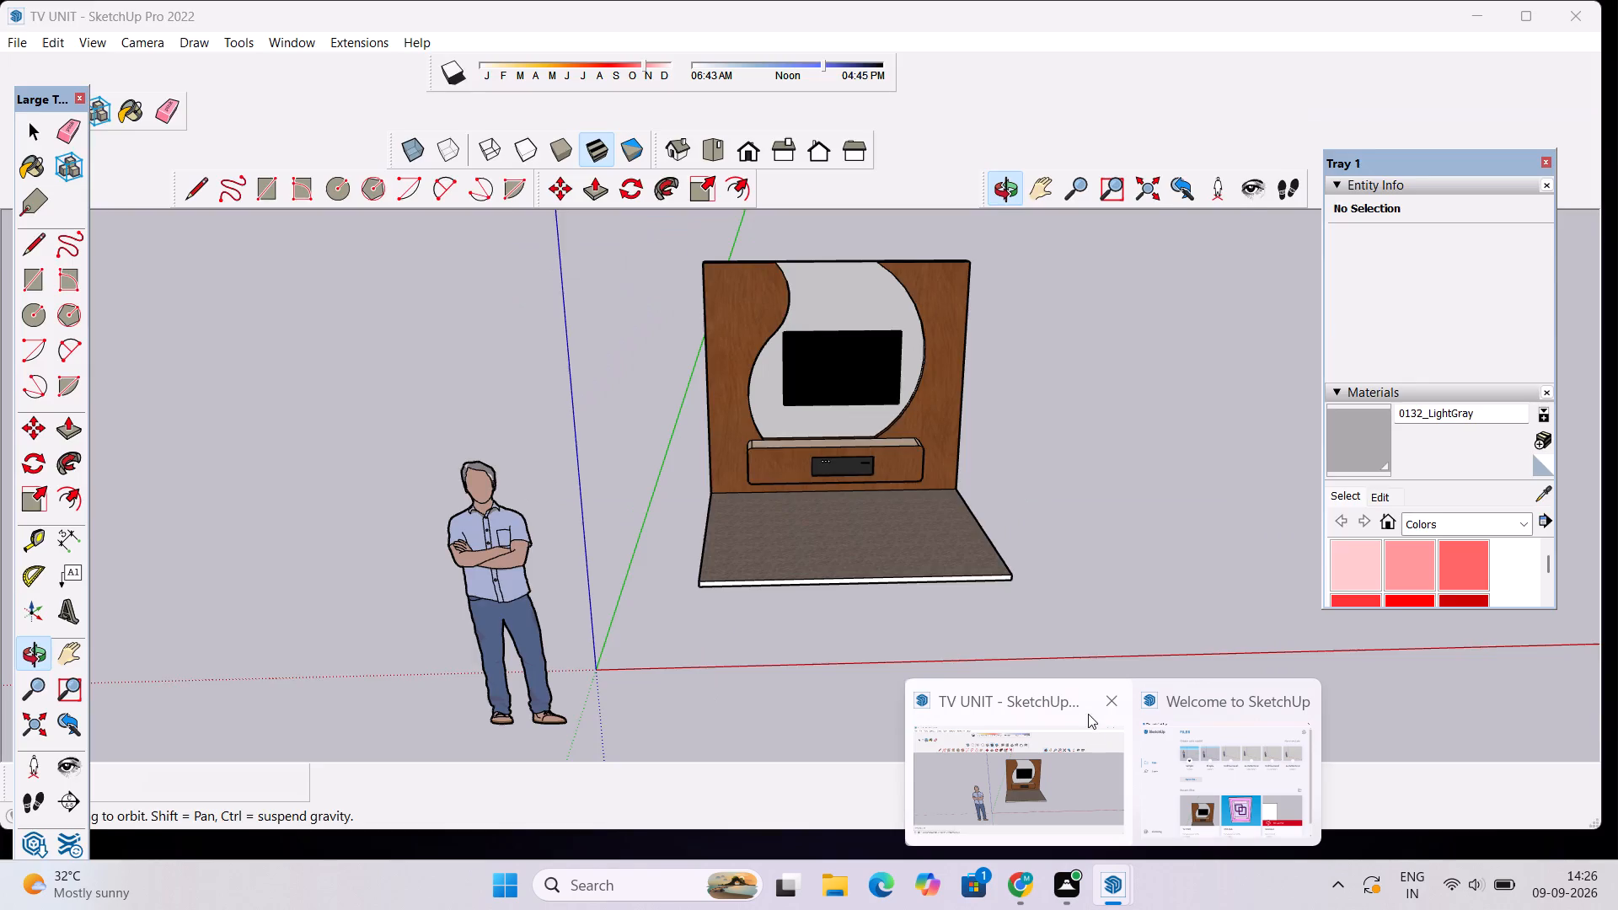
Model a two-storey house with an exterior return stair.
Close the TV UNIT model and bring the Welcome to SketchUp window to the front.
left_click(1113, 697)
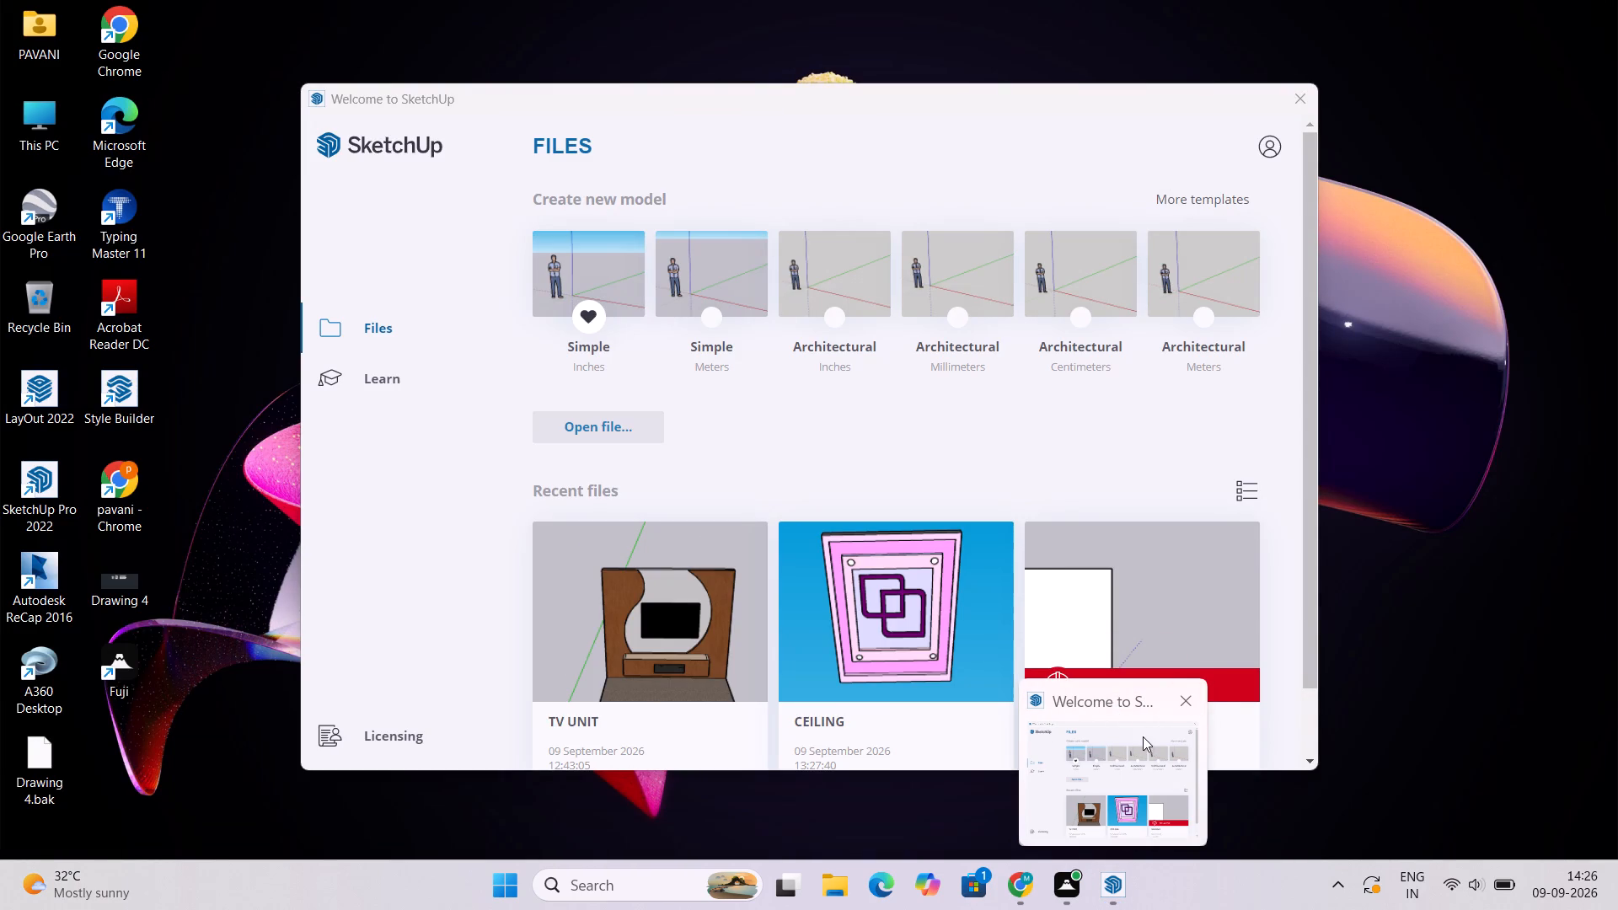
left_click(1143, 736)
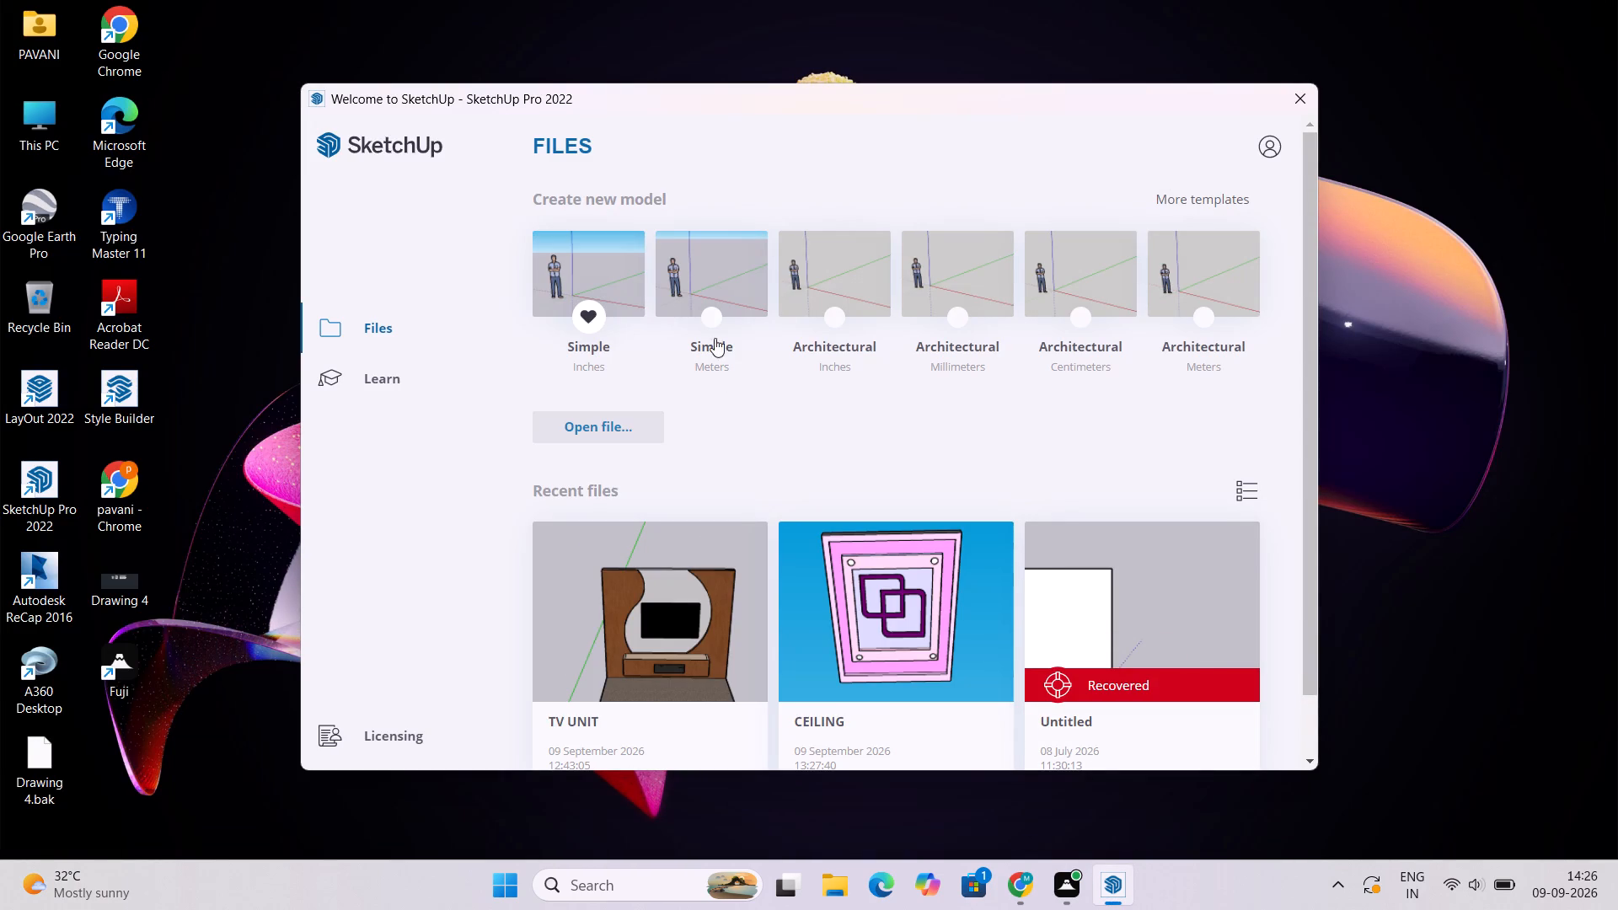
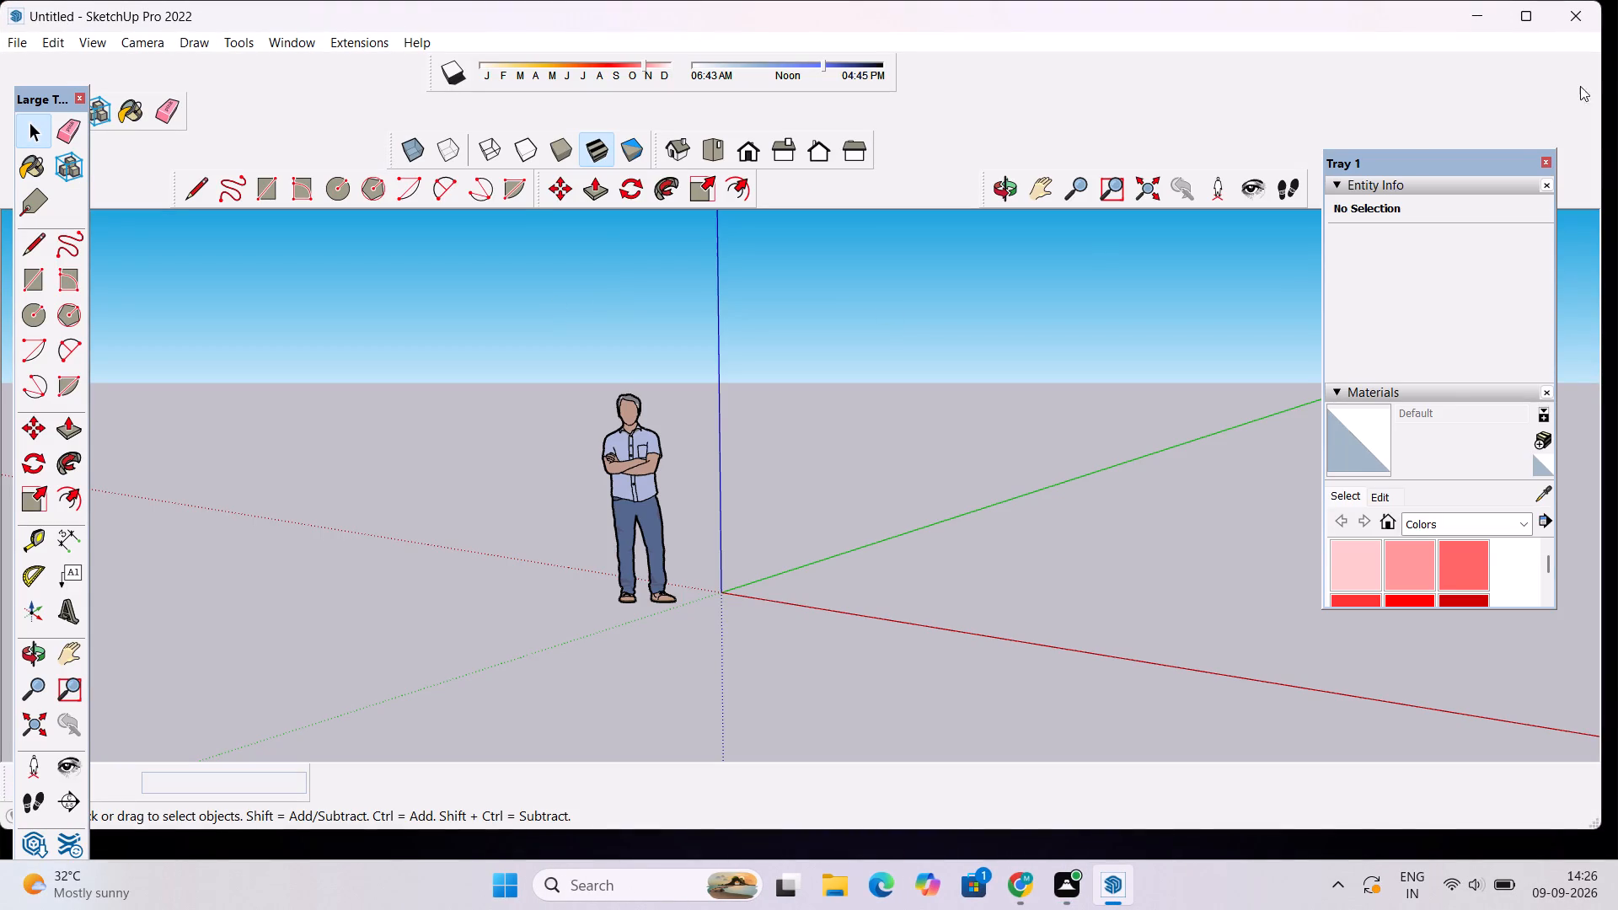
Close the Tray 1 window containing Entity Info and Materials.
left_click(1544, 163)
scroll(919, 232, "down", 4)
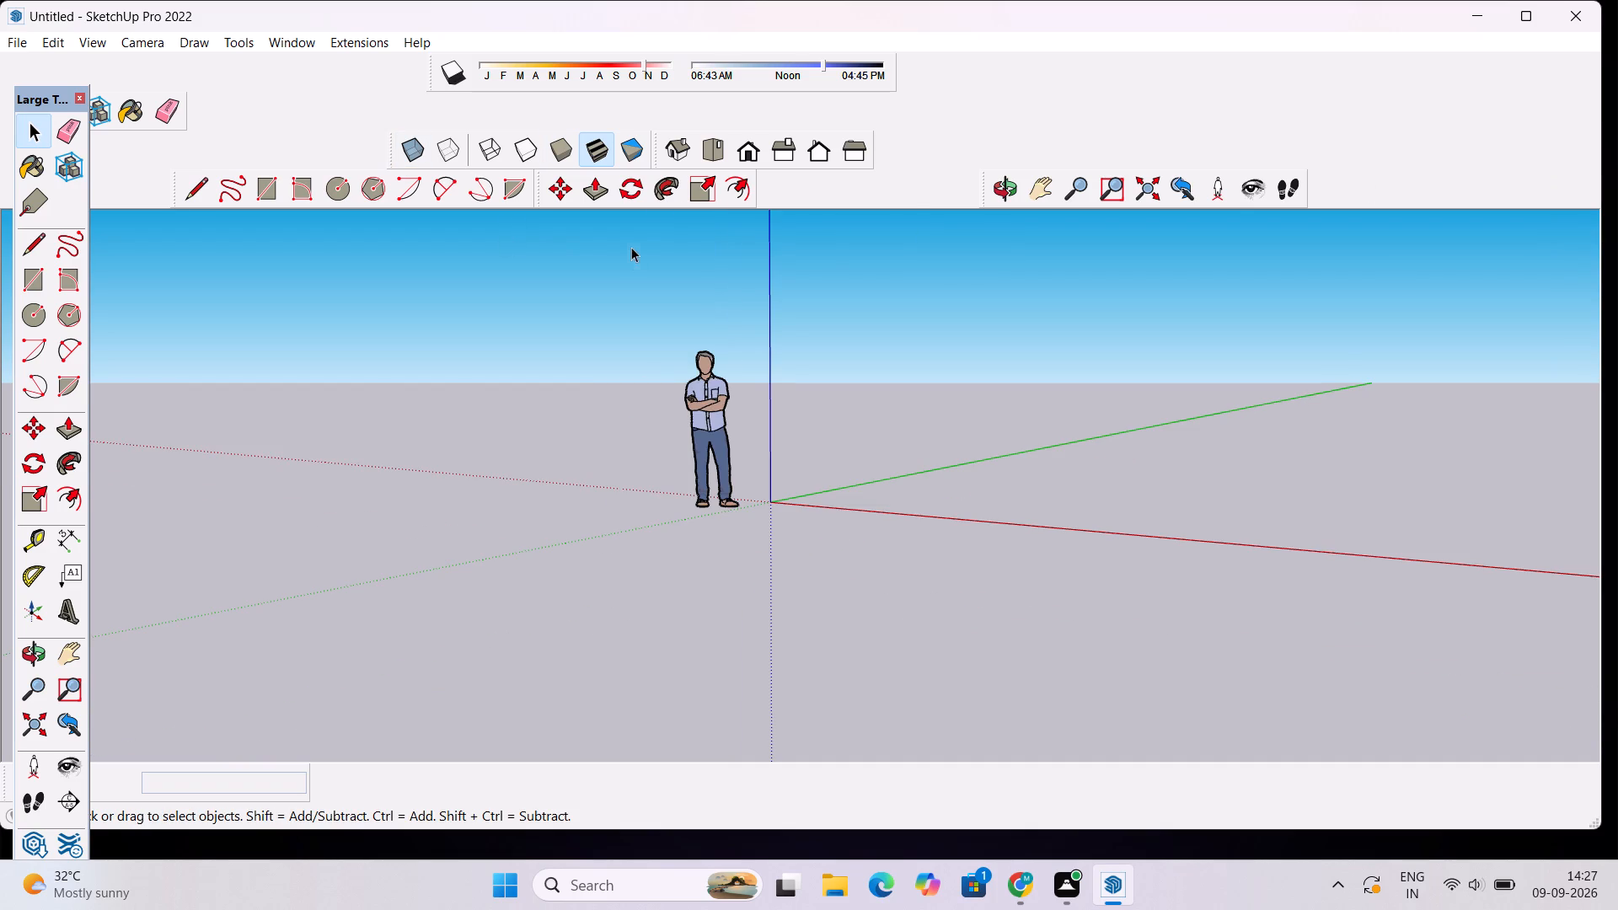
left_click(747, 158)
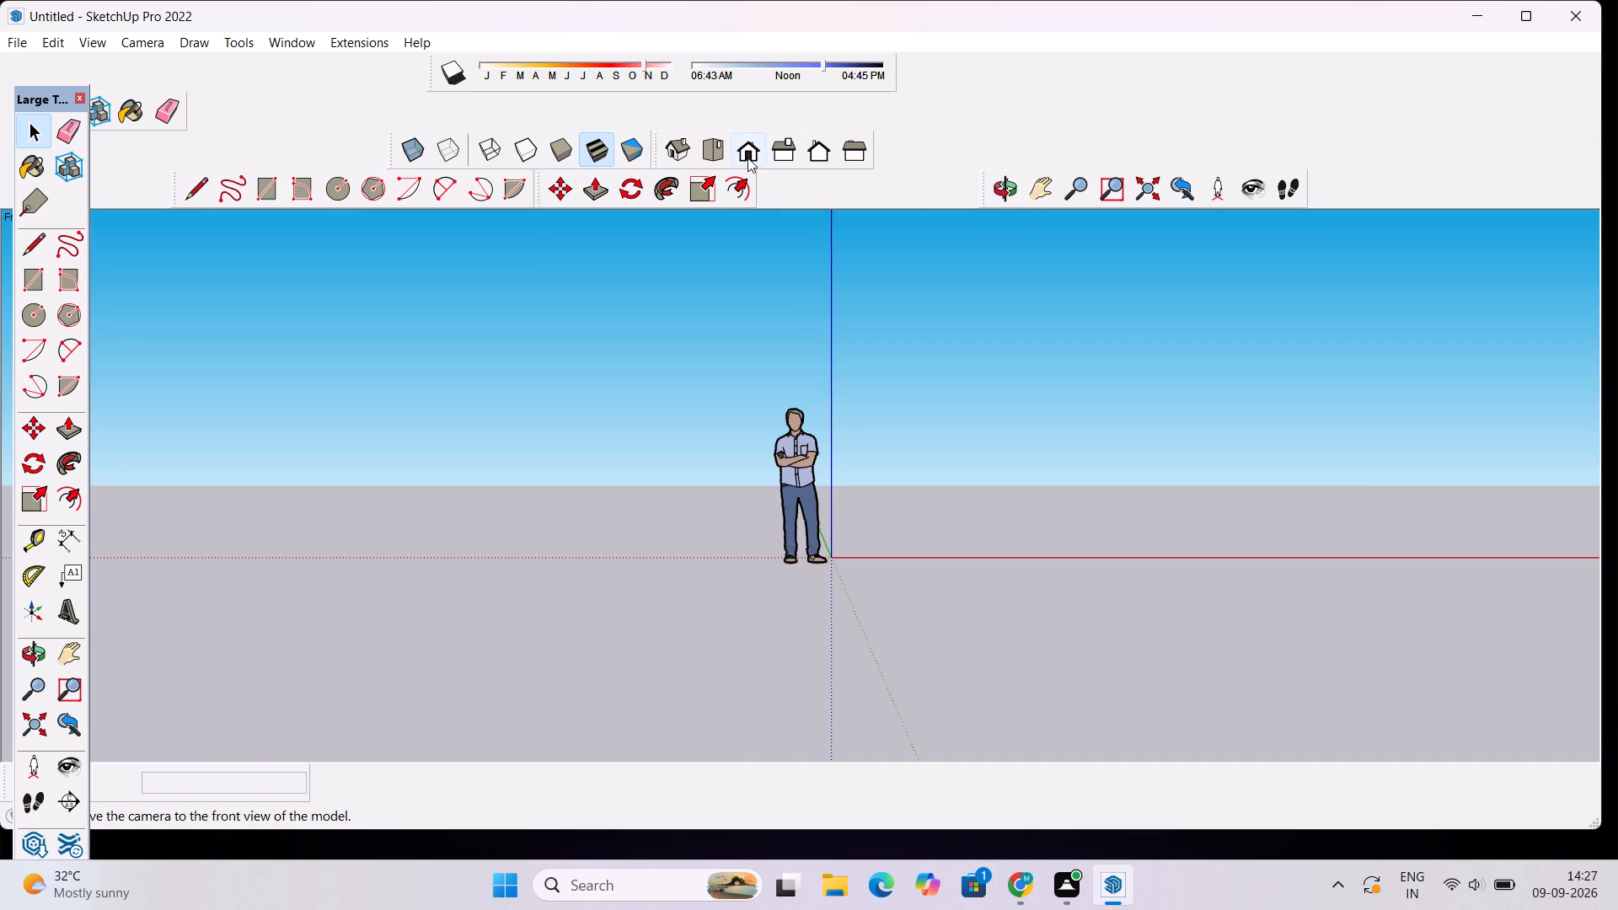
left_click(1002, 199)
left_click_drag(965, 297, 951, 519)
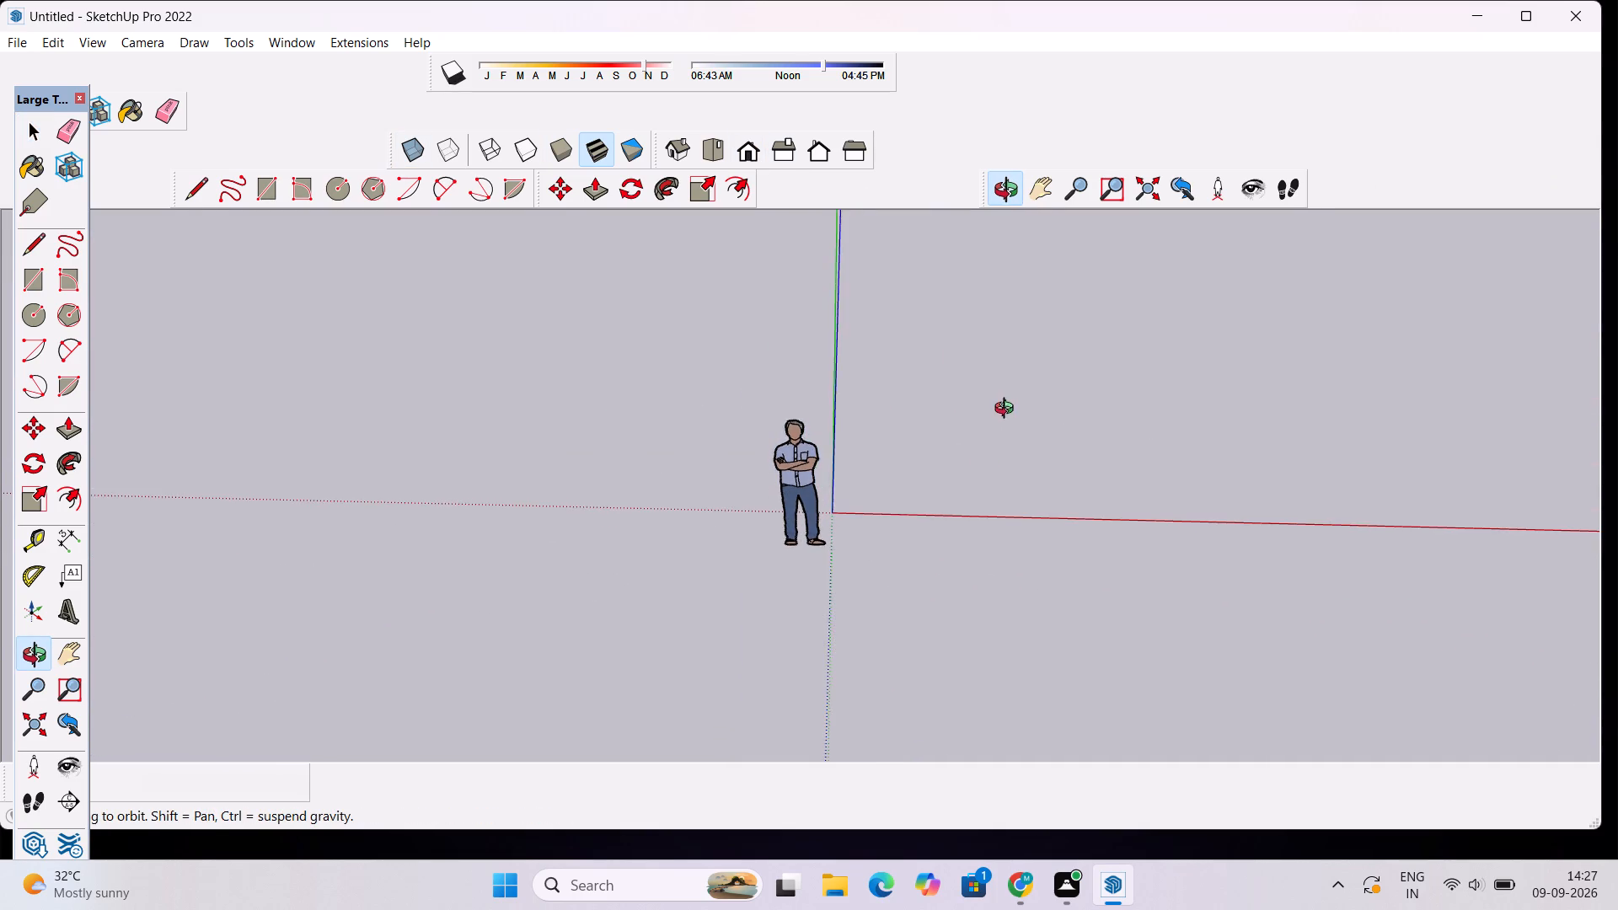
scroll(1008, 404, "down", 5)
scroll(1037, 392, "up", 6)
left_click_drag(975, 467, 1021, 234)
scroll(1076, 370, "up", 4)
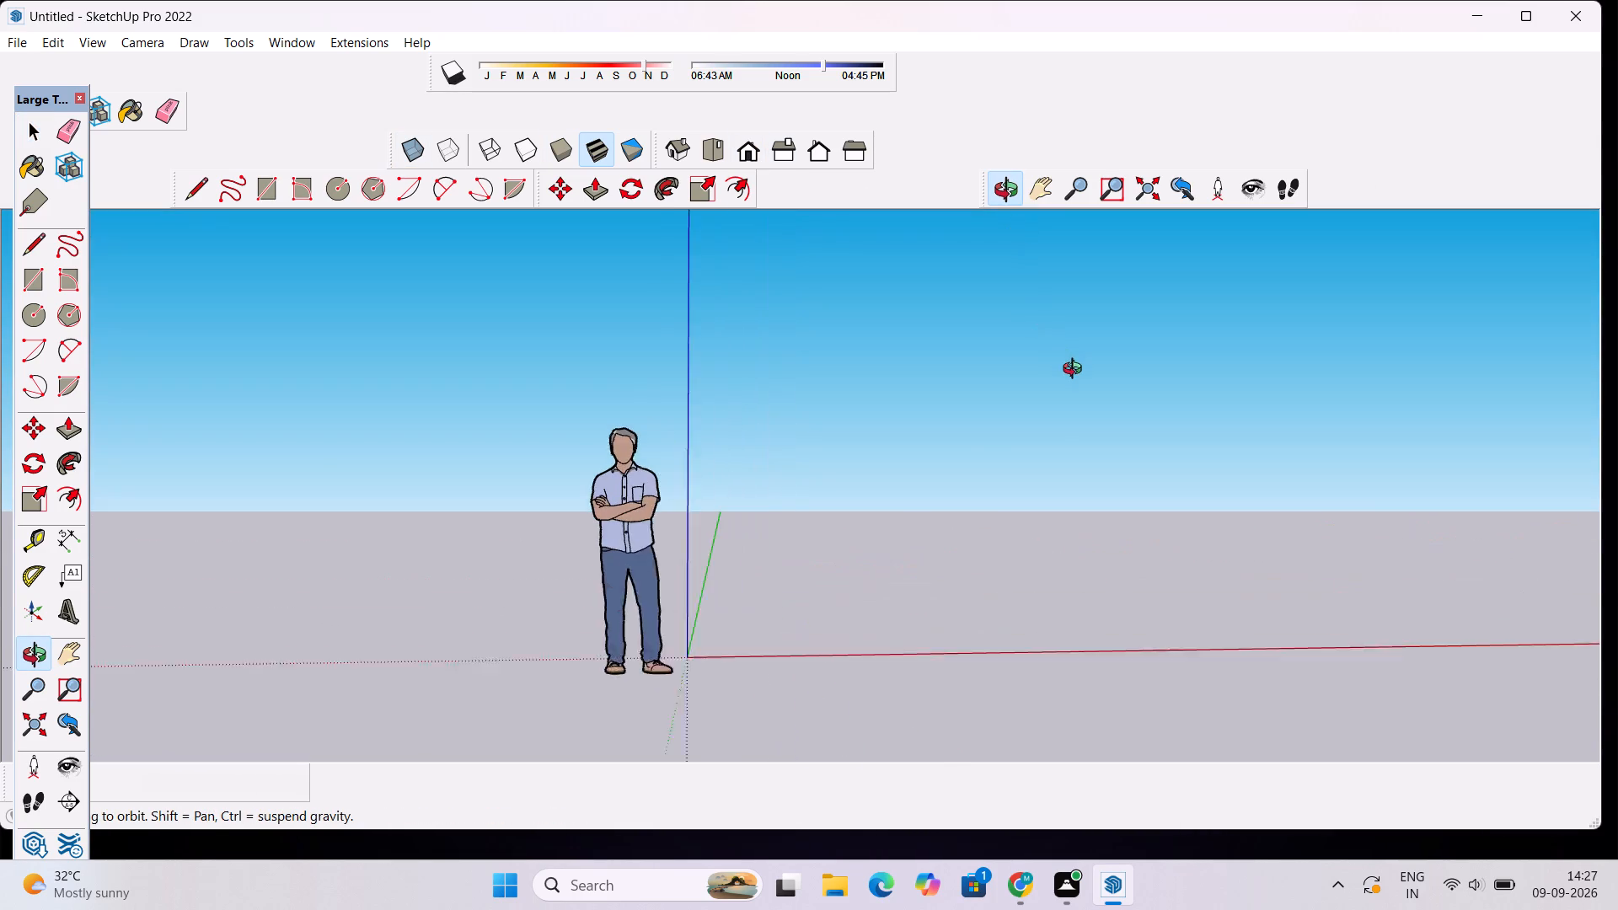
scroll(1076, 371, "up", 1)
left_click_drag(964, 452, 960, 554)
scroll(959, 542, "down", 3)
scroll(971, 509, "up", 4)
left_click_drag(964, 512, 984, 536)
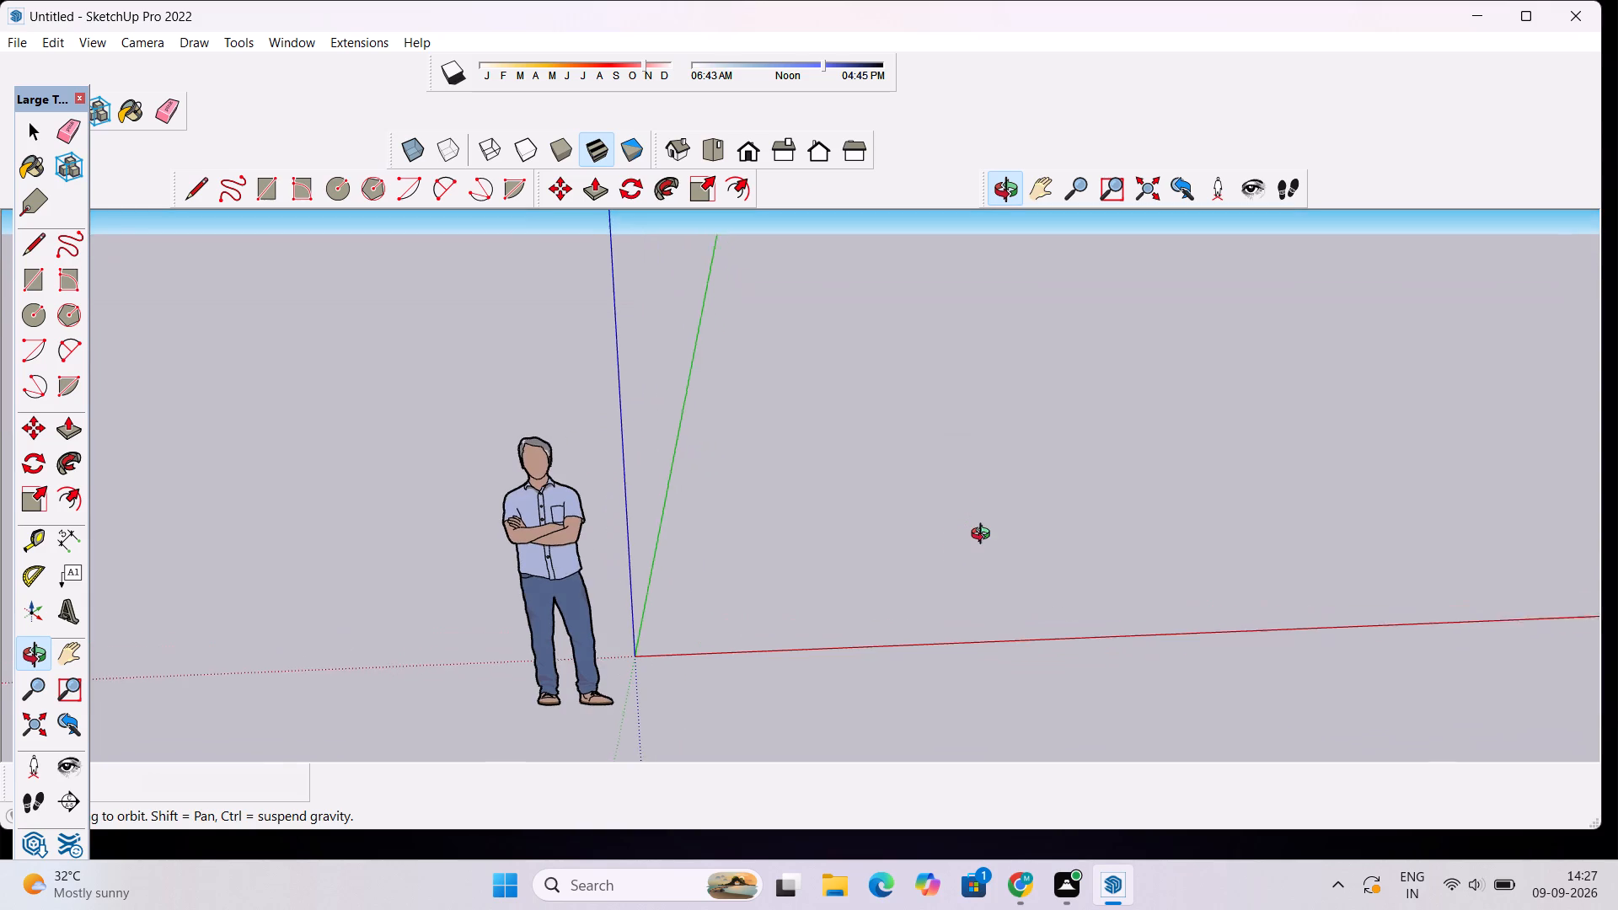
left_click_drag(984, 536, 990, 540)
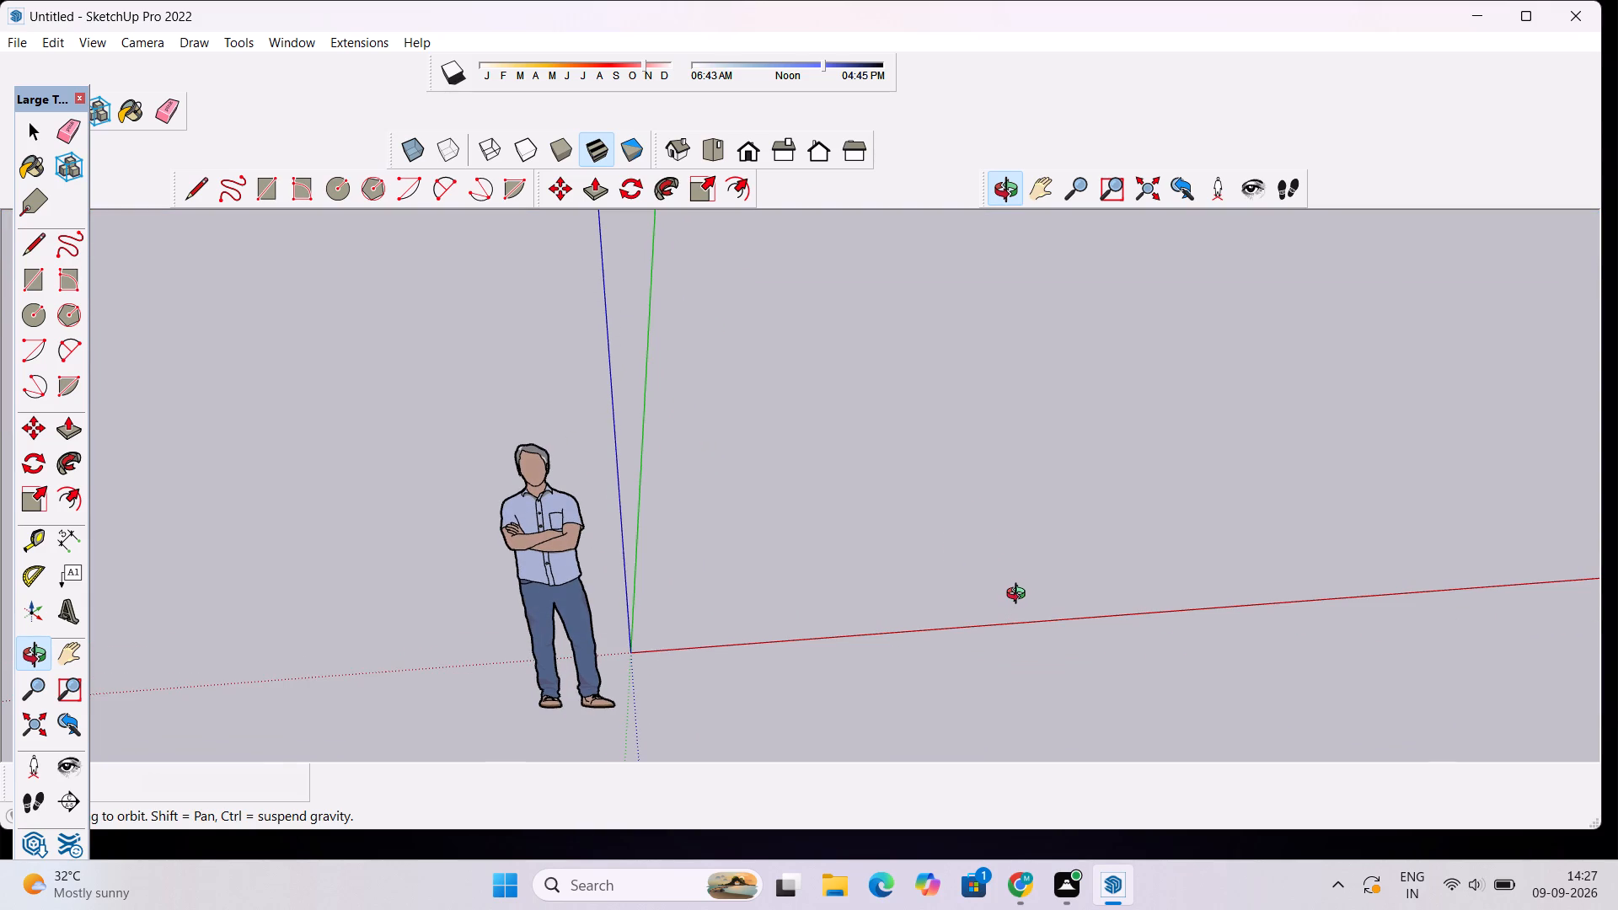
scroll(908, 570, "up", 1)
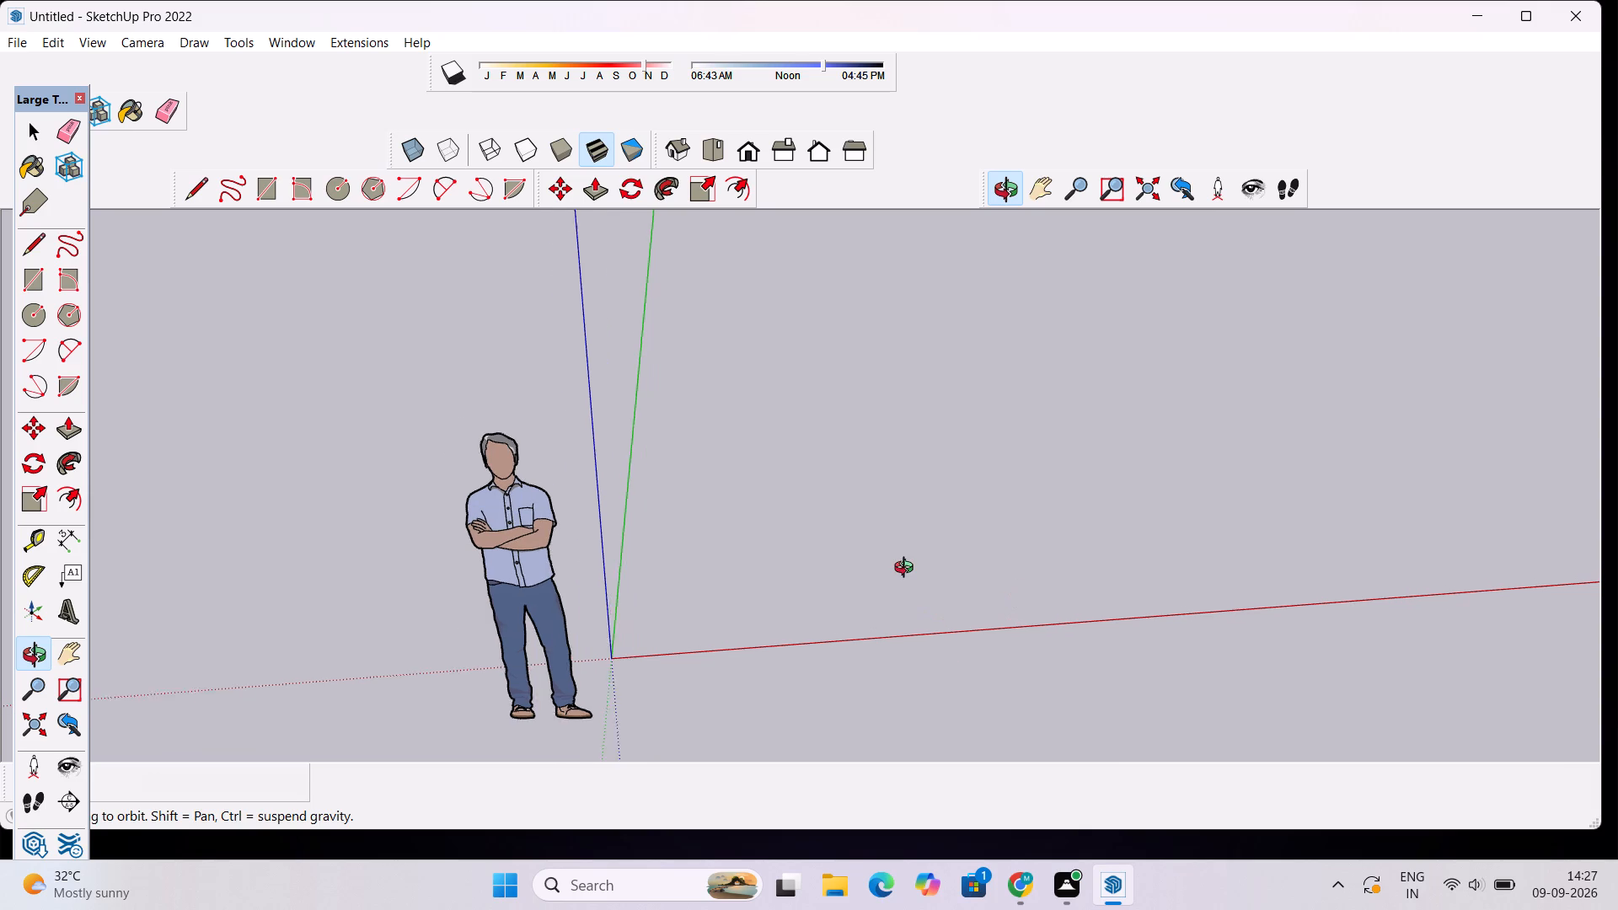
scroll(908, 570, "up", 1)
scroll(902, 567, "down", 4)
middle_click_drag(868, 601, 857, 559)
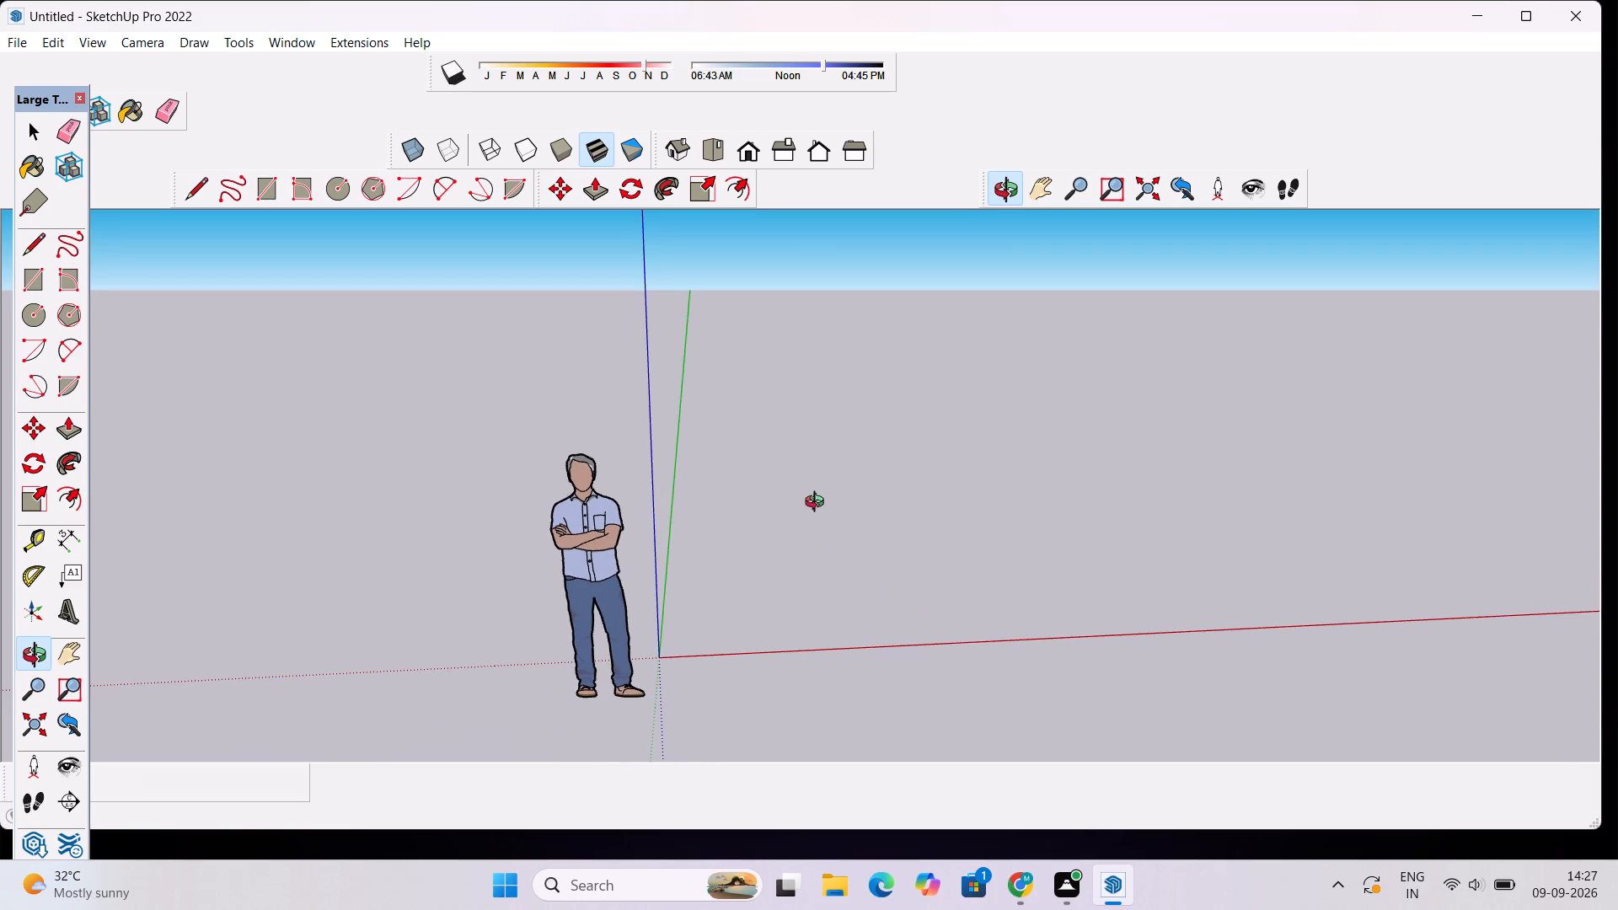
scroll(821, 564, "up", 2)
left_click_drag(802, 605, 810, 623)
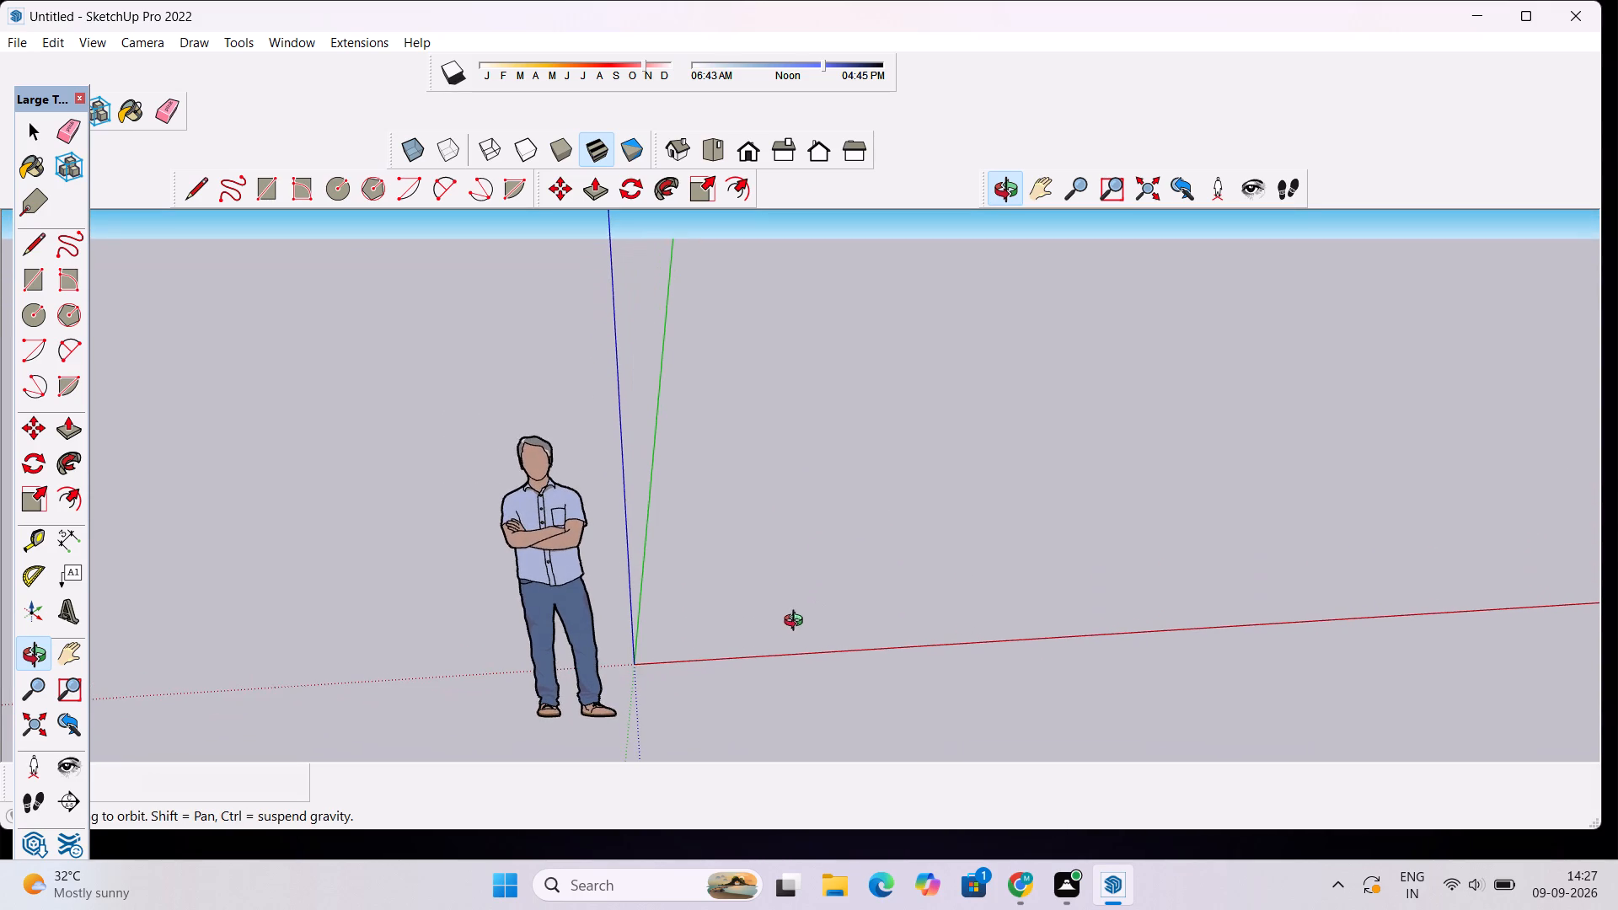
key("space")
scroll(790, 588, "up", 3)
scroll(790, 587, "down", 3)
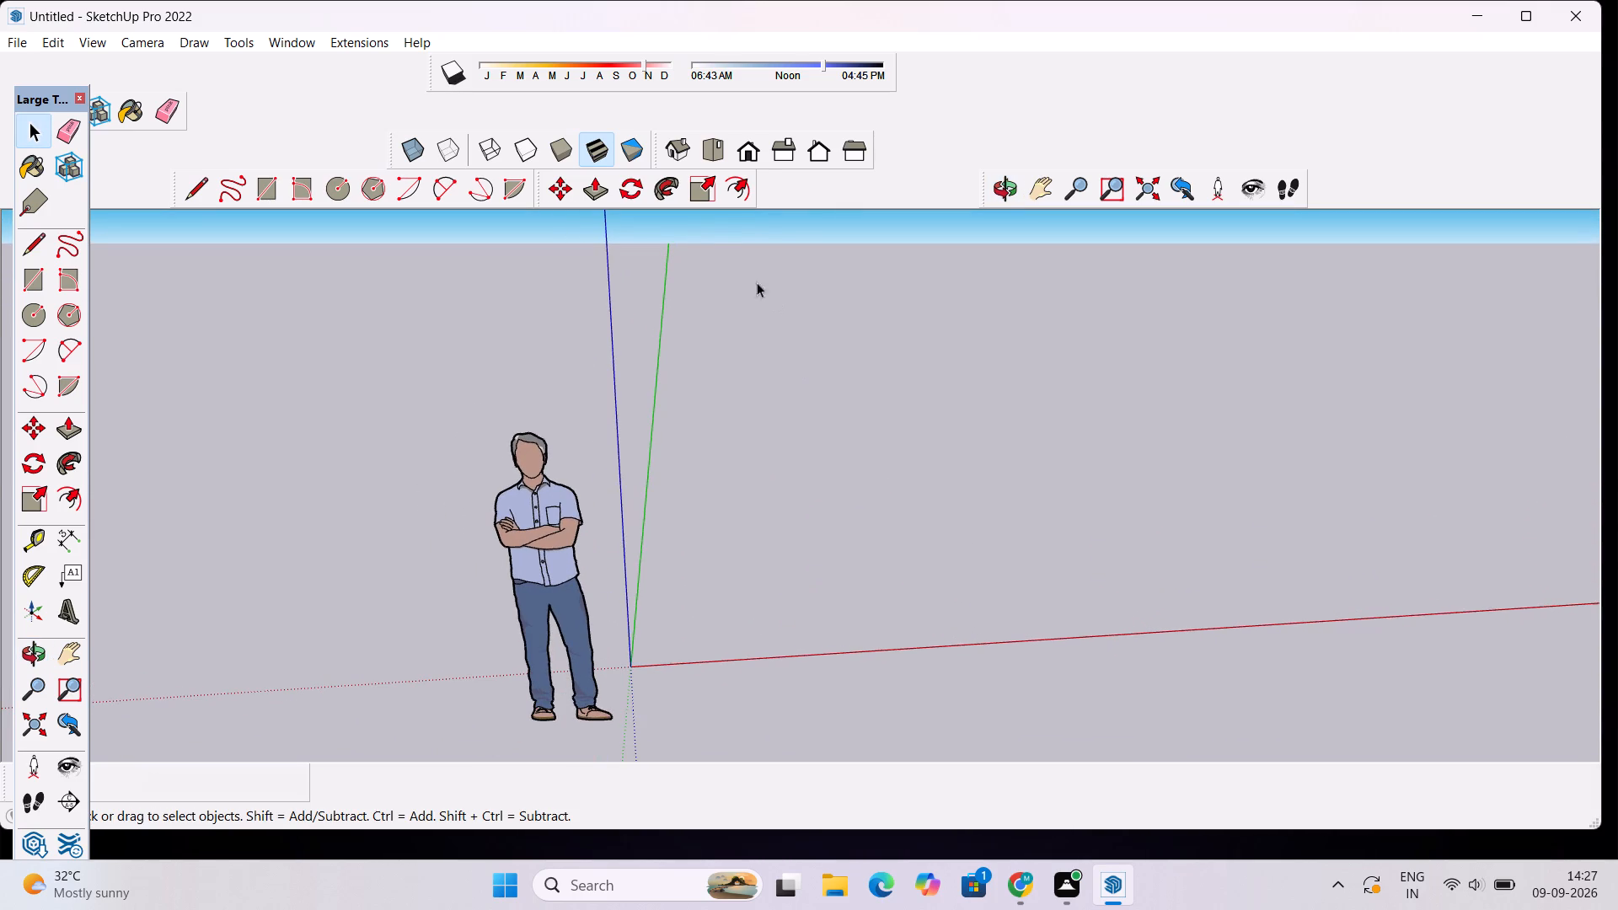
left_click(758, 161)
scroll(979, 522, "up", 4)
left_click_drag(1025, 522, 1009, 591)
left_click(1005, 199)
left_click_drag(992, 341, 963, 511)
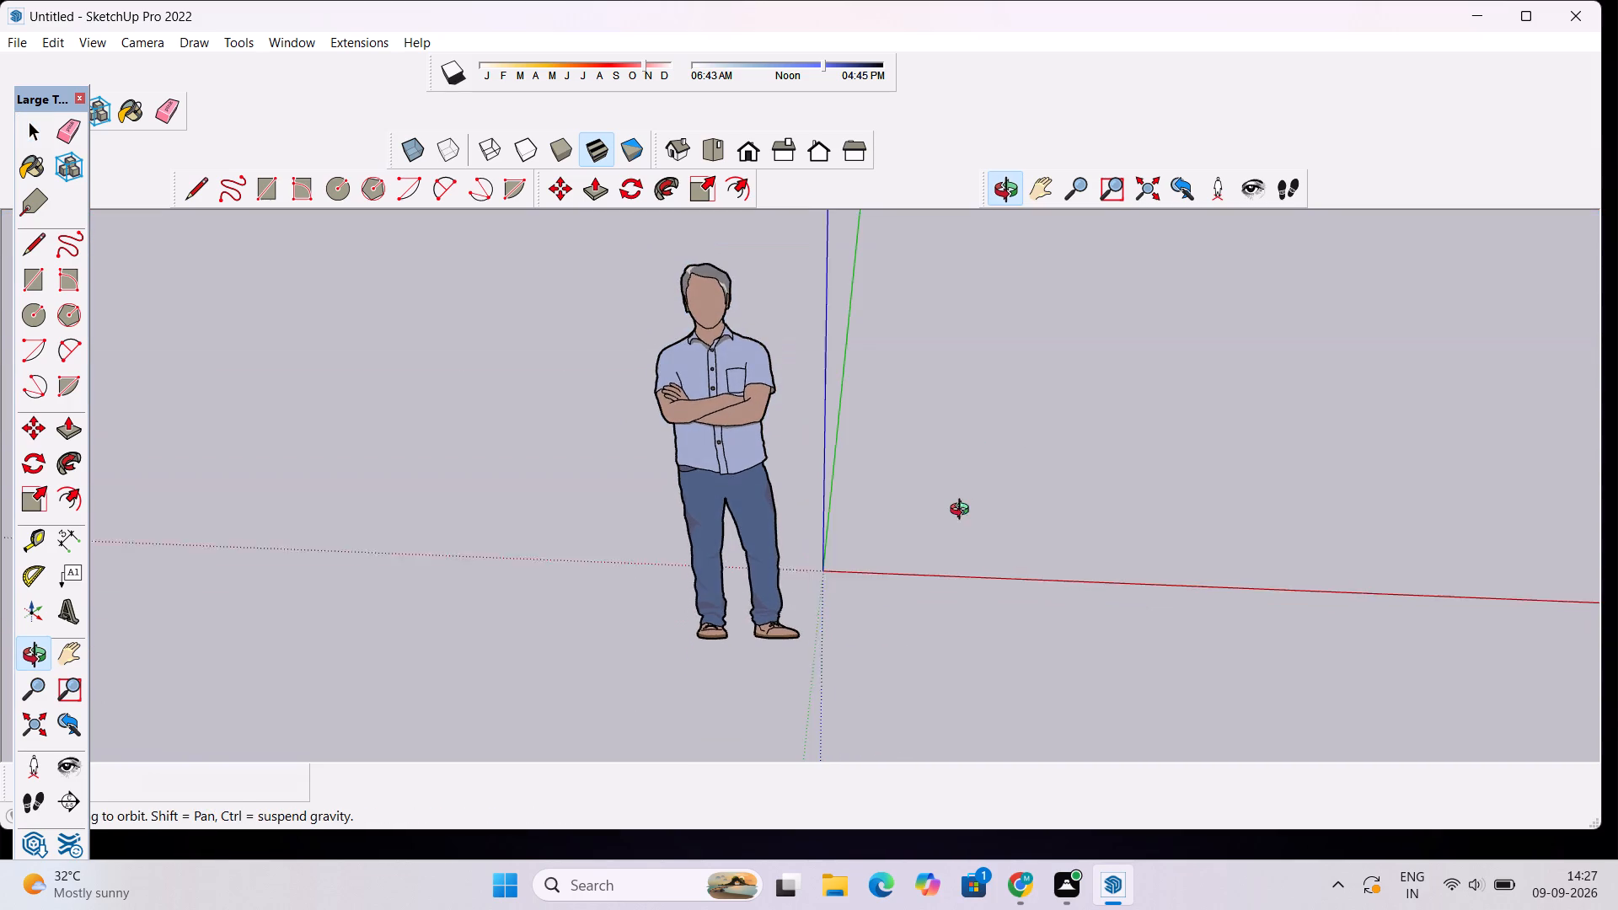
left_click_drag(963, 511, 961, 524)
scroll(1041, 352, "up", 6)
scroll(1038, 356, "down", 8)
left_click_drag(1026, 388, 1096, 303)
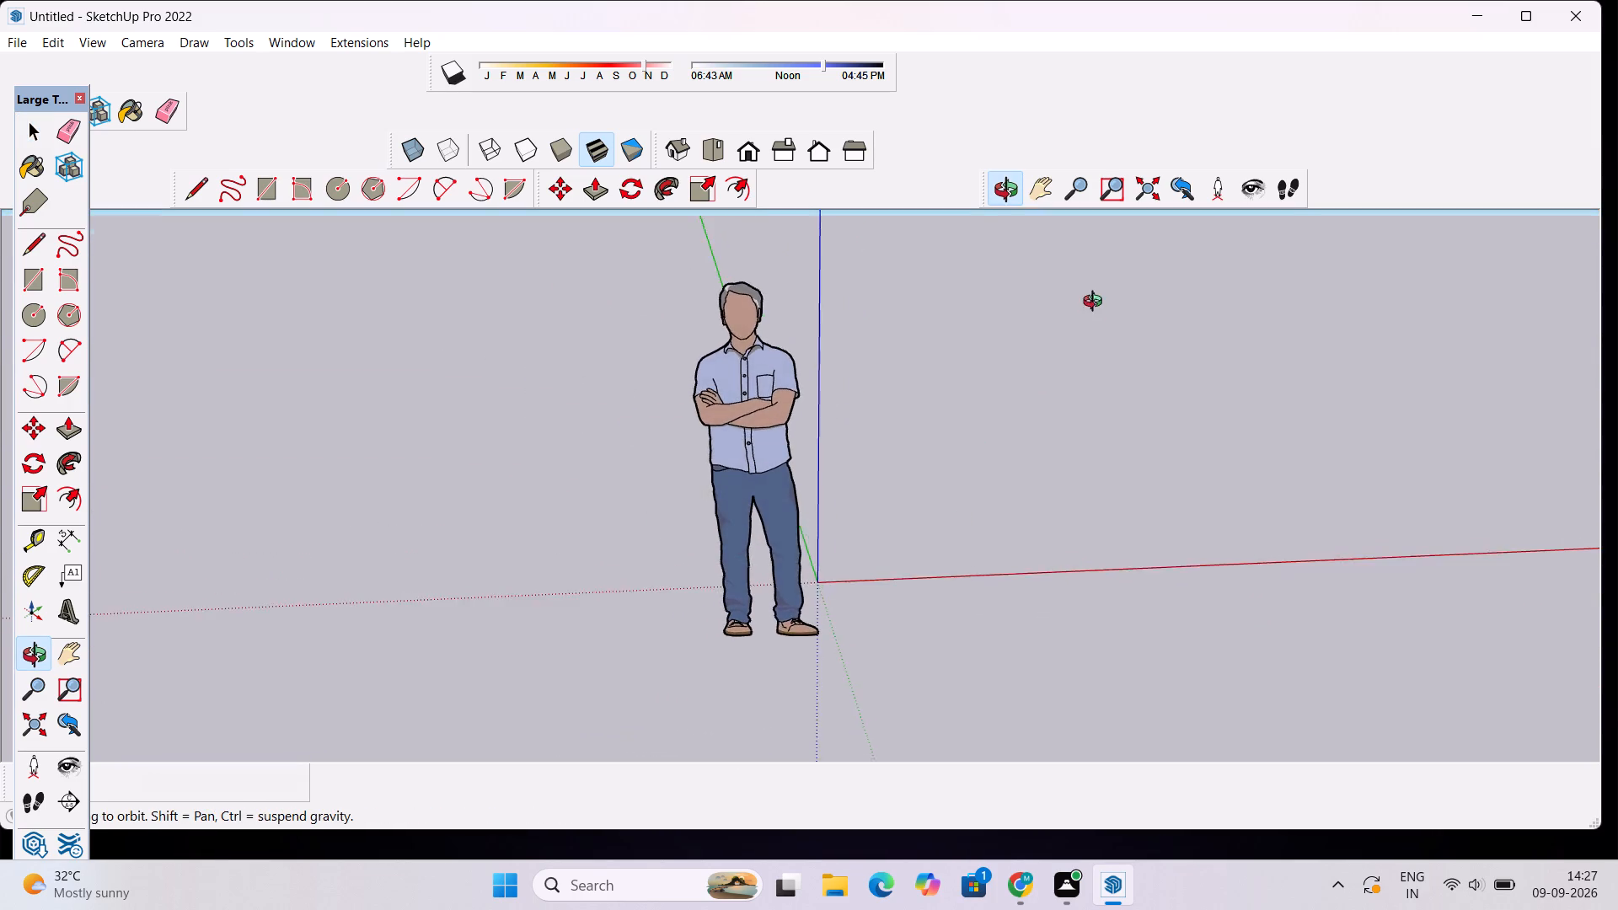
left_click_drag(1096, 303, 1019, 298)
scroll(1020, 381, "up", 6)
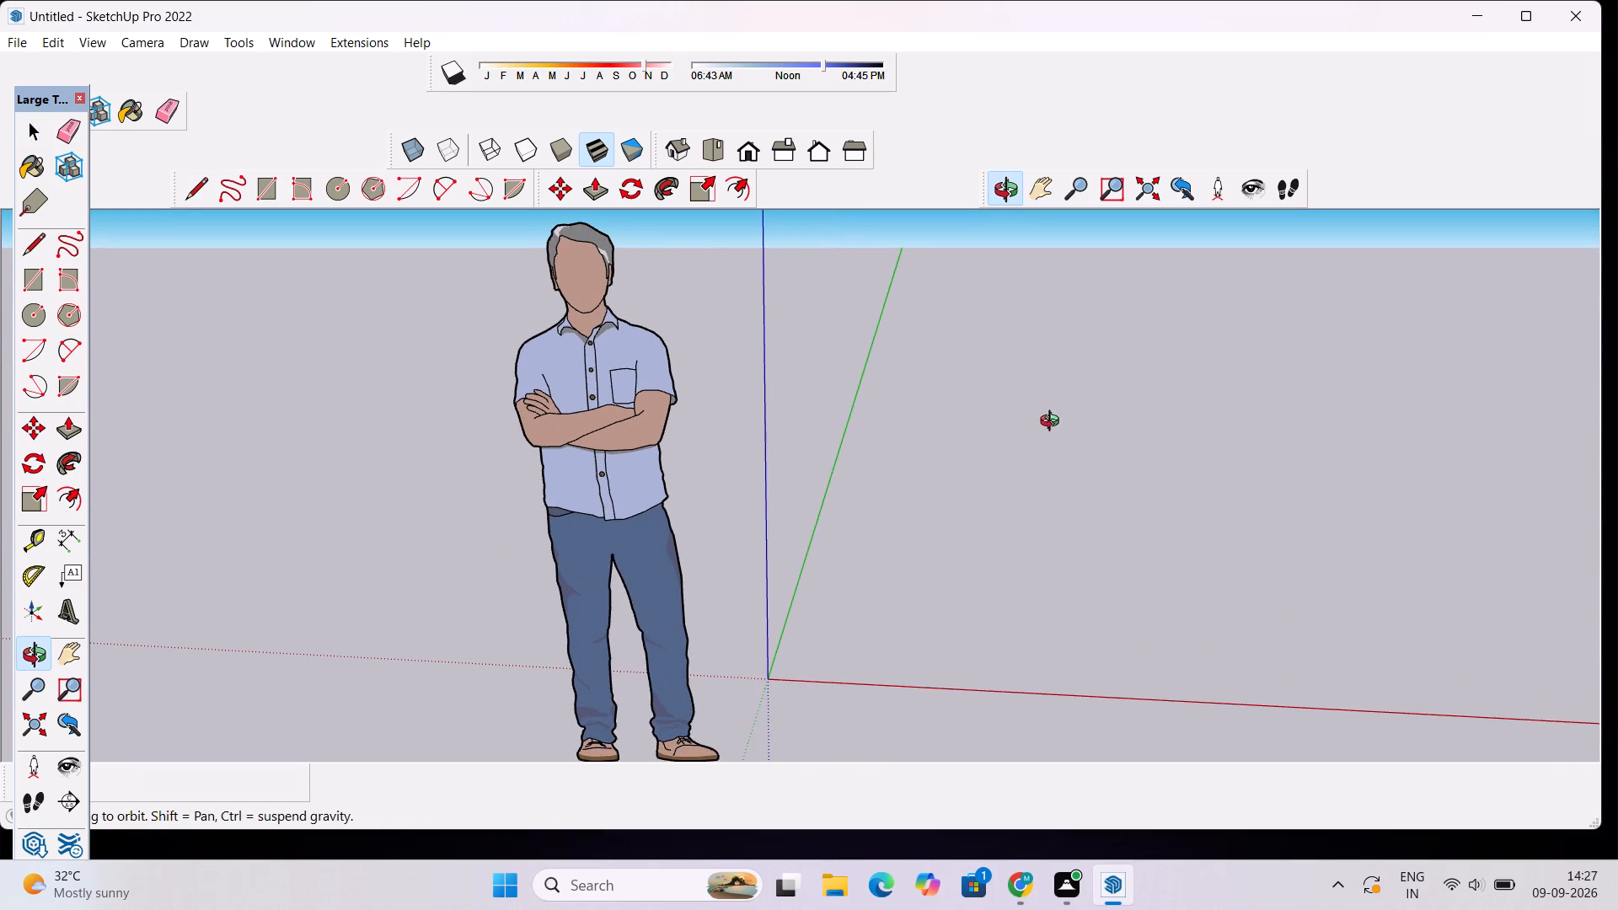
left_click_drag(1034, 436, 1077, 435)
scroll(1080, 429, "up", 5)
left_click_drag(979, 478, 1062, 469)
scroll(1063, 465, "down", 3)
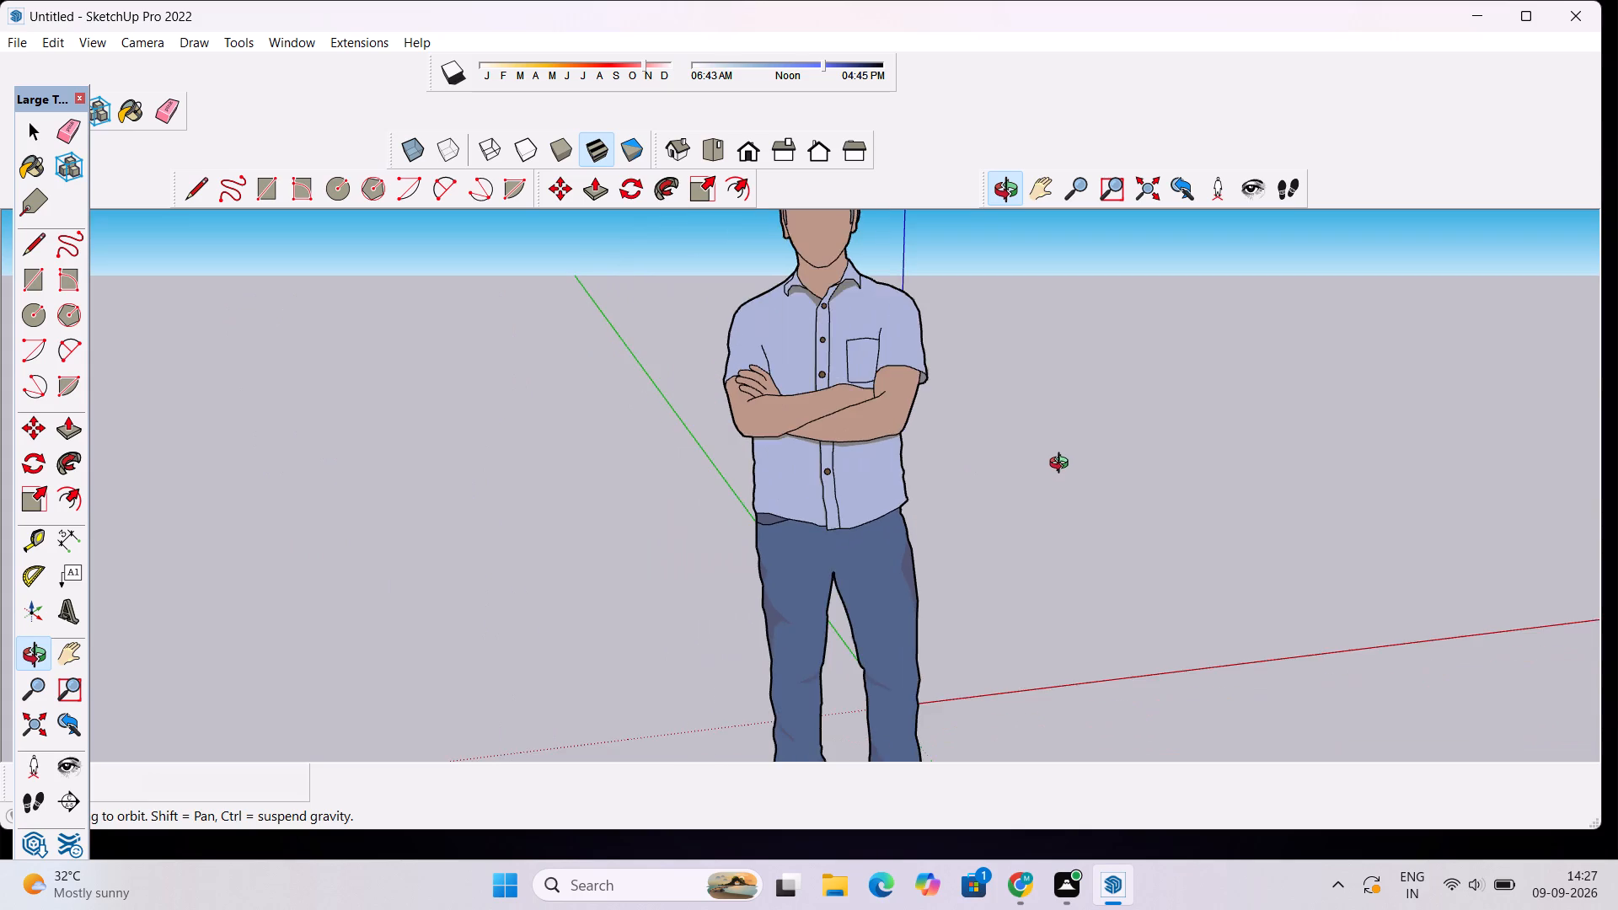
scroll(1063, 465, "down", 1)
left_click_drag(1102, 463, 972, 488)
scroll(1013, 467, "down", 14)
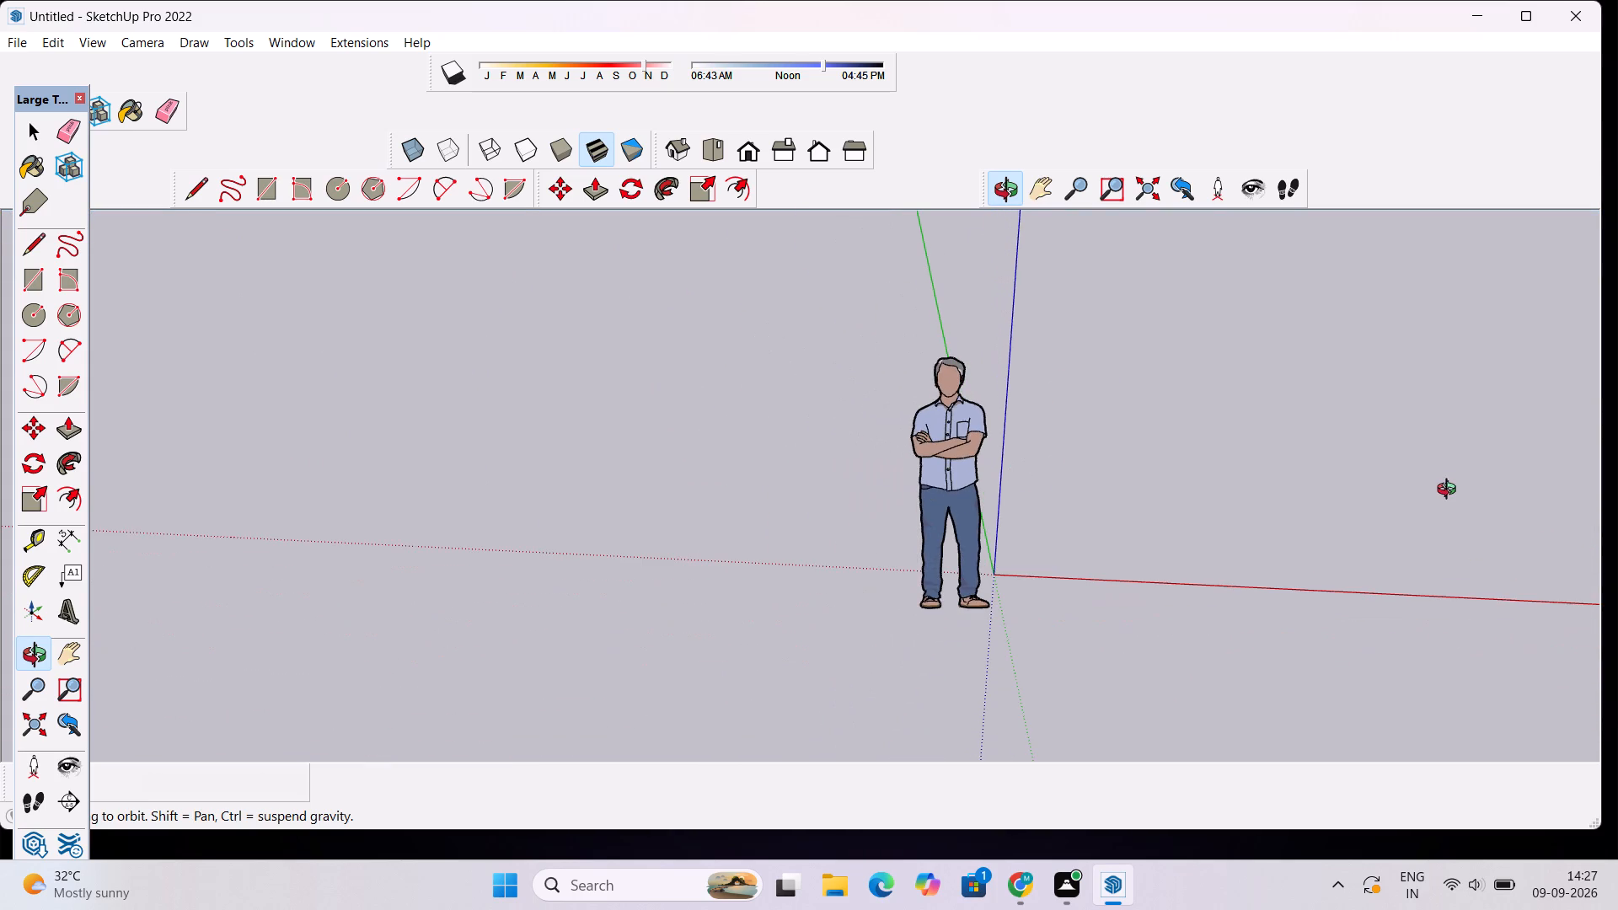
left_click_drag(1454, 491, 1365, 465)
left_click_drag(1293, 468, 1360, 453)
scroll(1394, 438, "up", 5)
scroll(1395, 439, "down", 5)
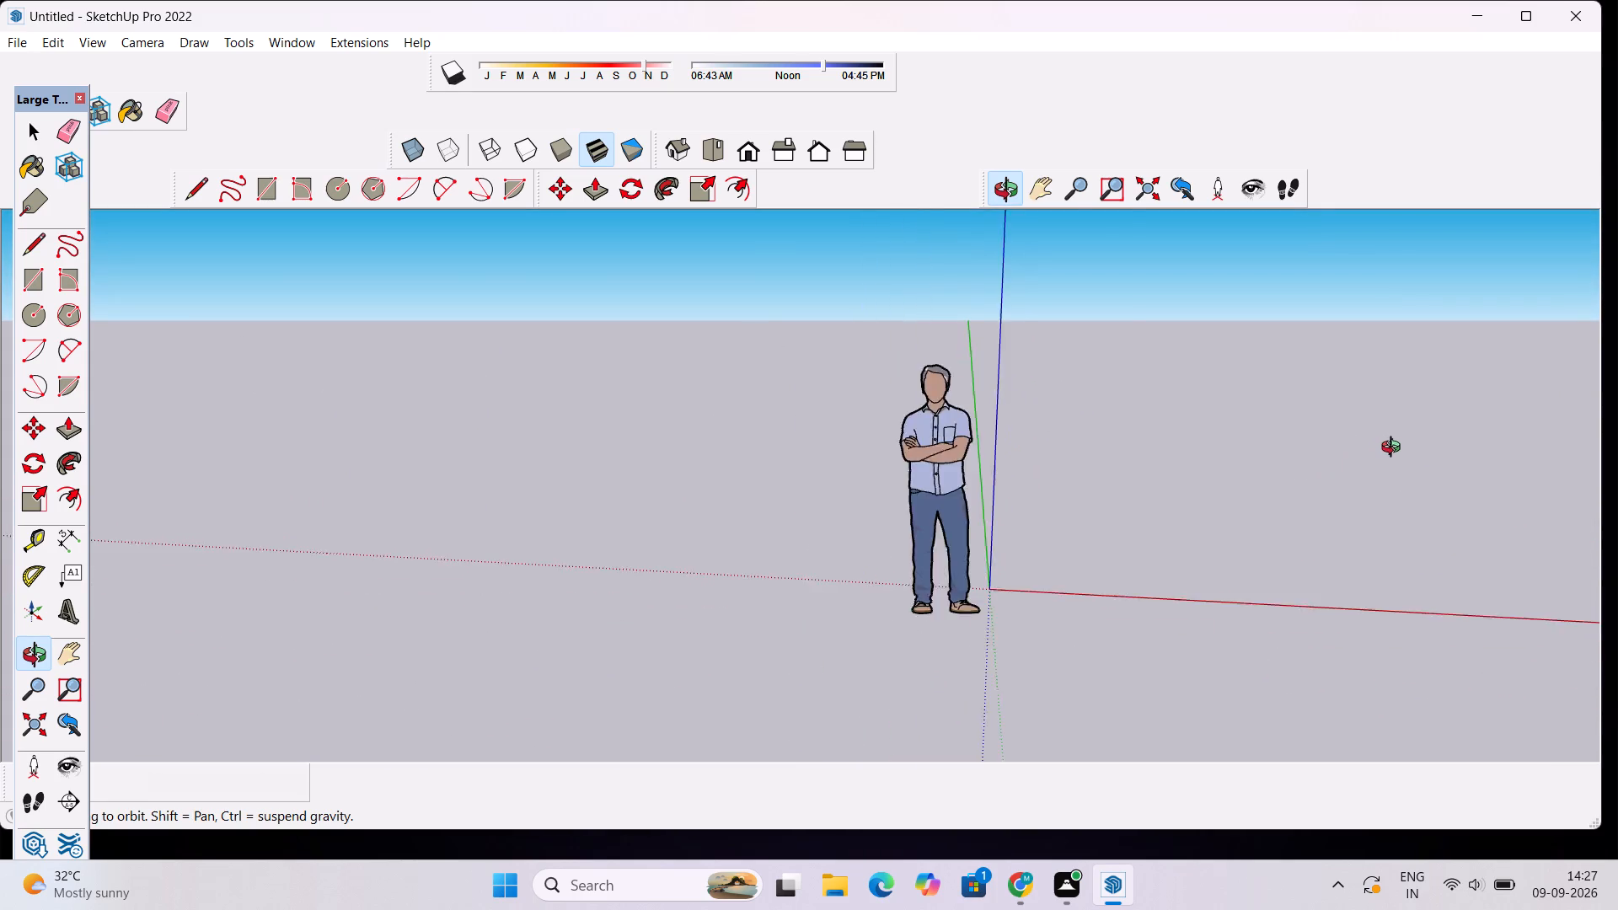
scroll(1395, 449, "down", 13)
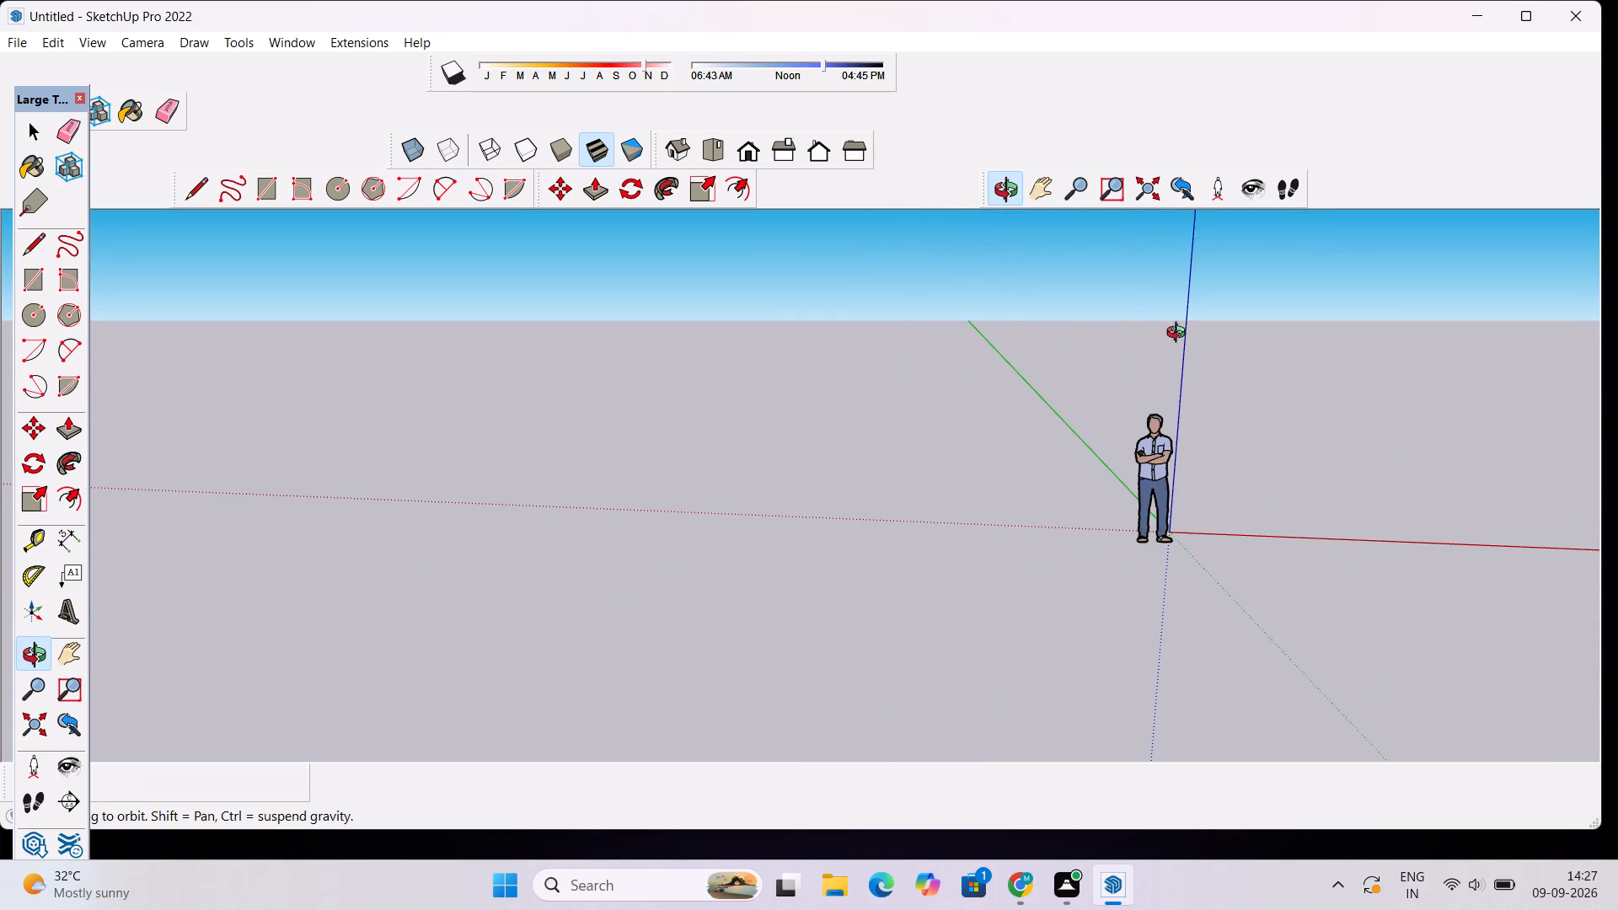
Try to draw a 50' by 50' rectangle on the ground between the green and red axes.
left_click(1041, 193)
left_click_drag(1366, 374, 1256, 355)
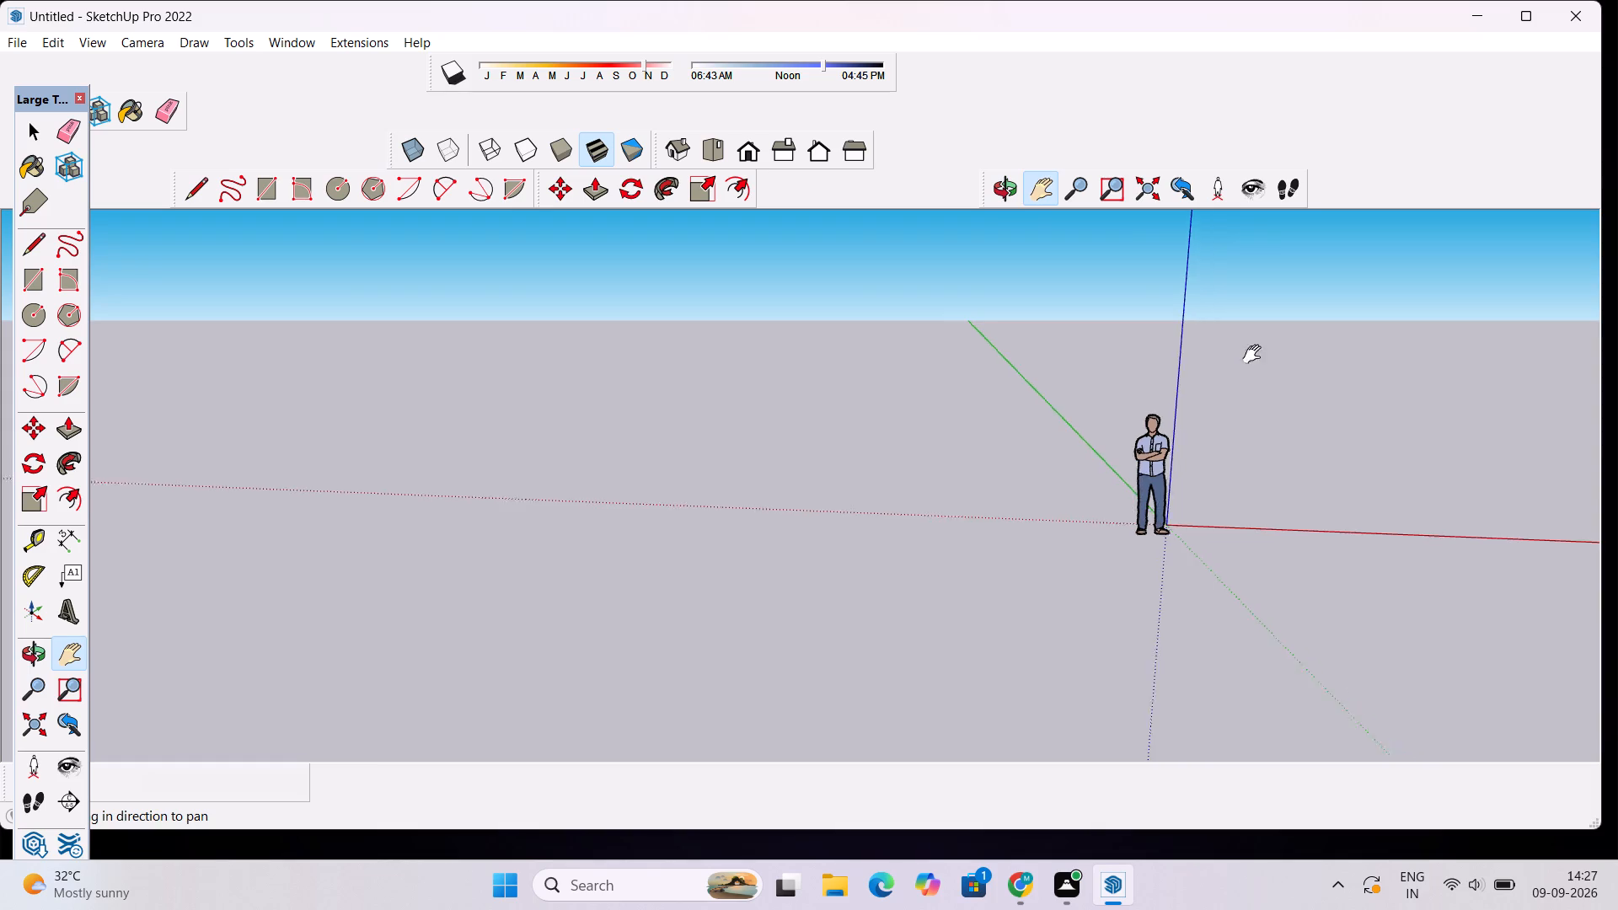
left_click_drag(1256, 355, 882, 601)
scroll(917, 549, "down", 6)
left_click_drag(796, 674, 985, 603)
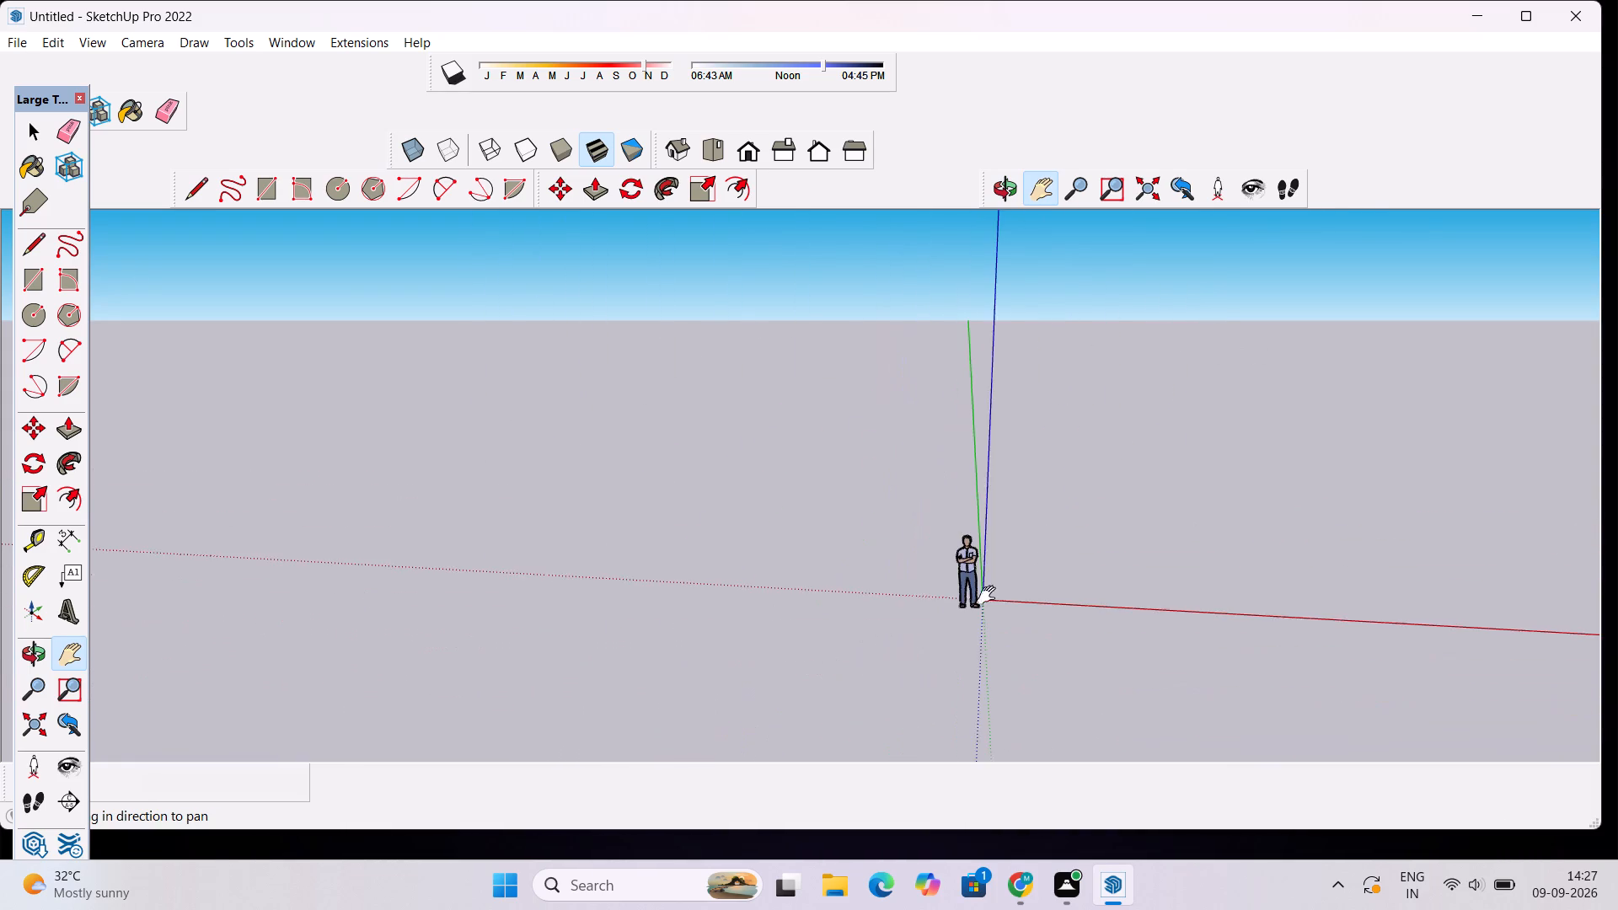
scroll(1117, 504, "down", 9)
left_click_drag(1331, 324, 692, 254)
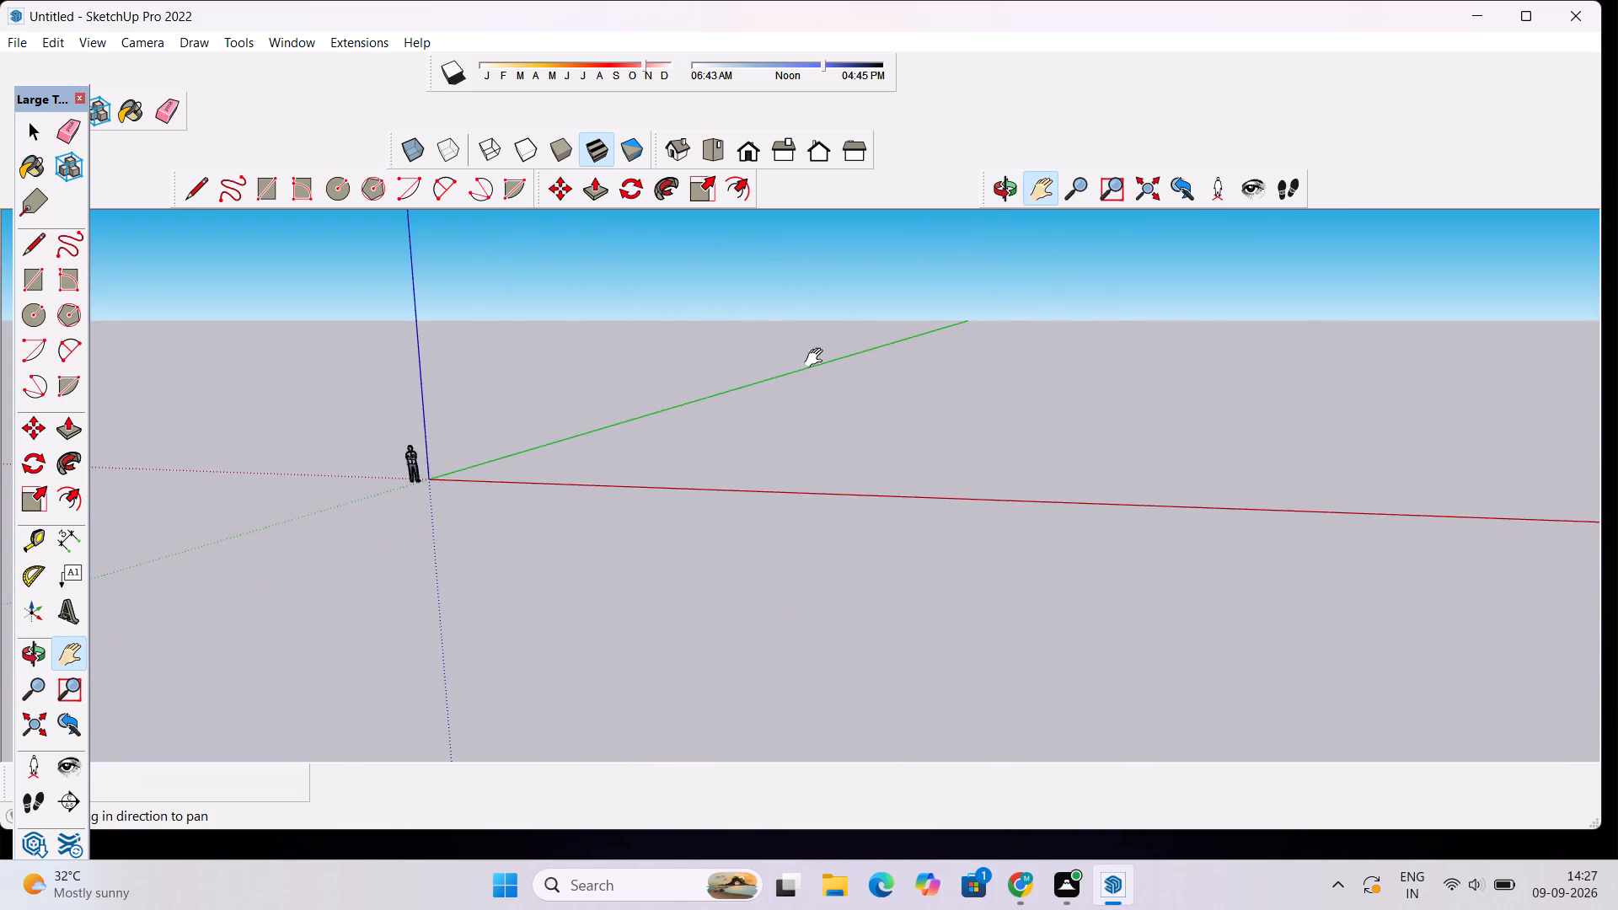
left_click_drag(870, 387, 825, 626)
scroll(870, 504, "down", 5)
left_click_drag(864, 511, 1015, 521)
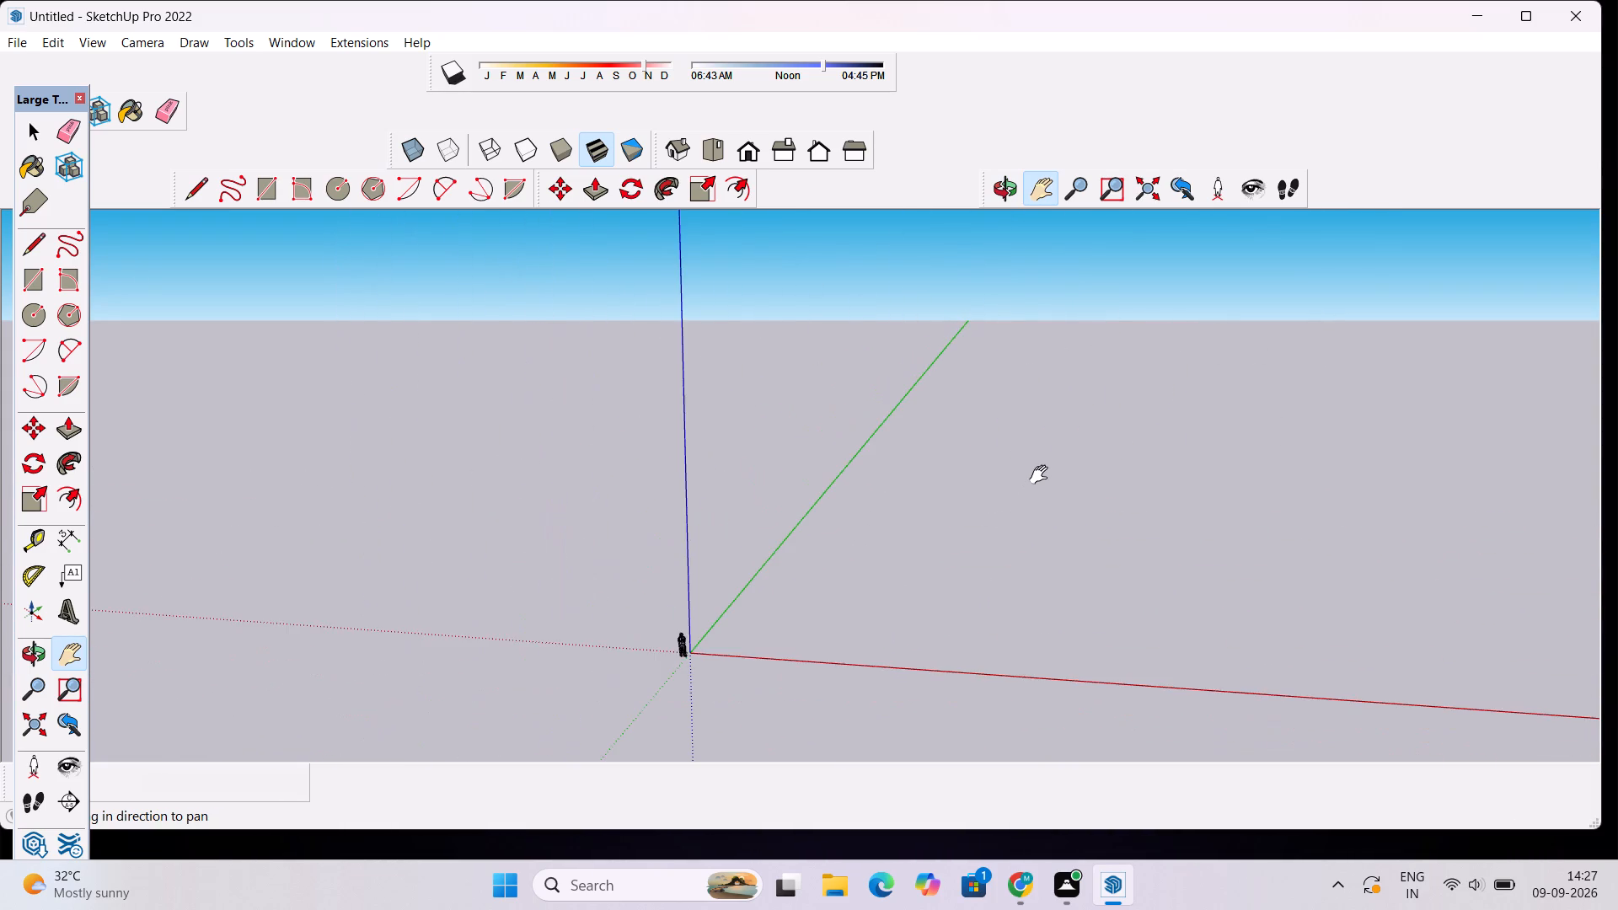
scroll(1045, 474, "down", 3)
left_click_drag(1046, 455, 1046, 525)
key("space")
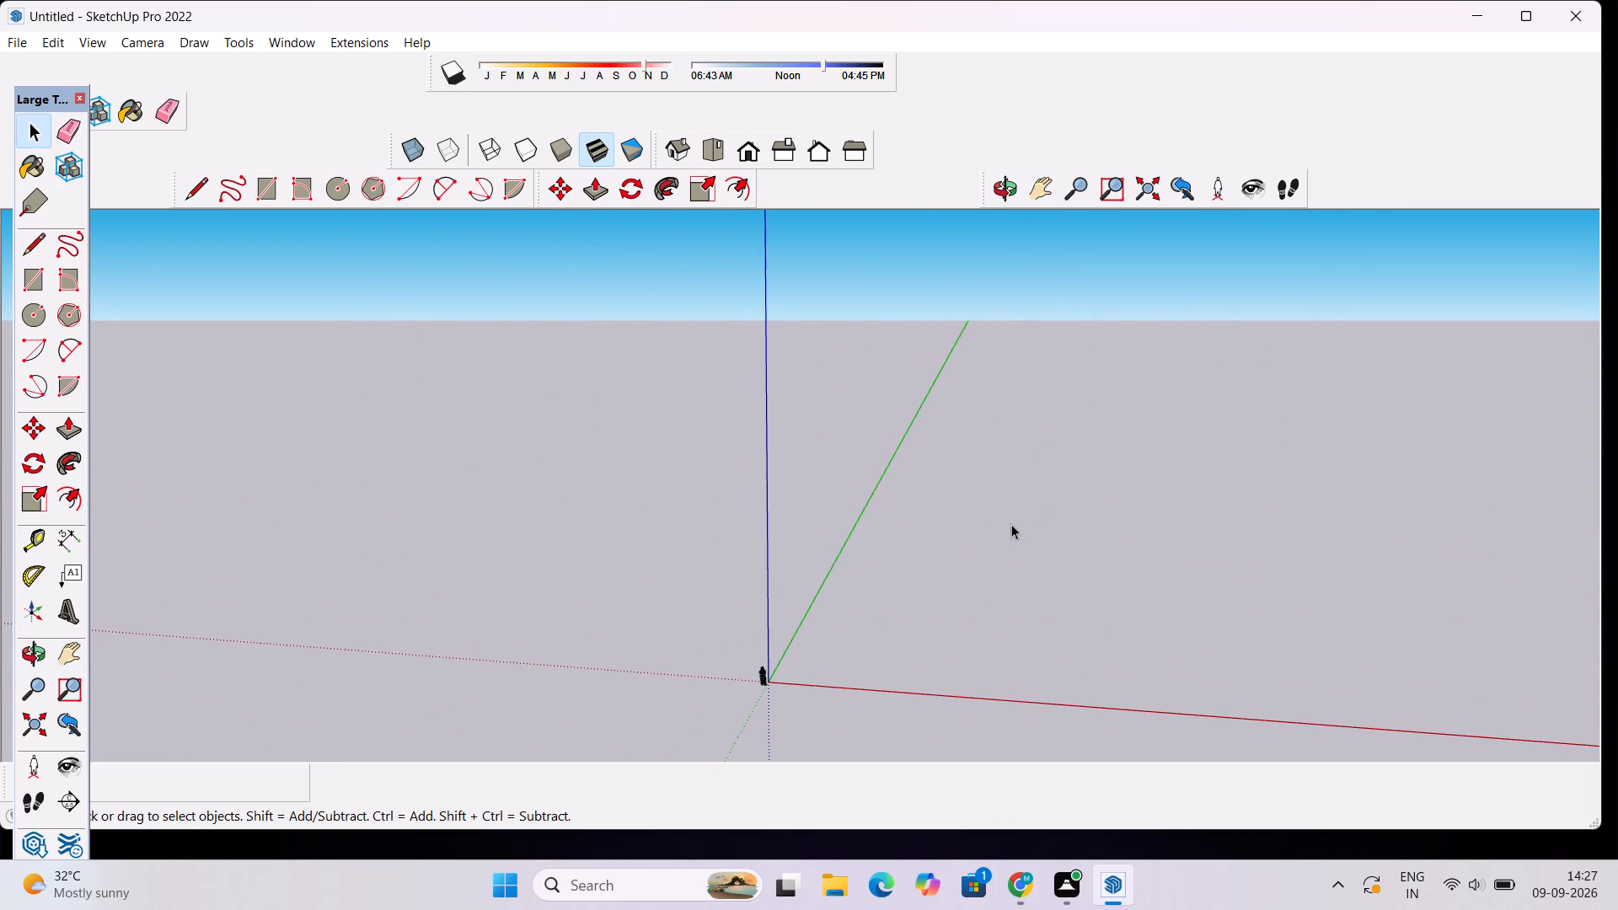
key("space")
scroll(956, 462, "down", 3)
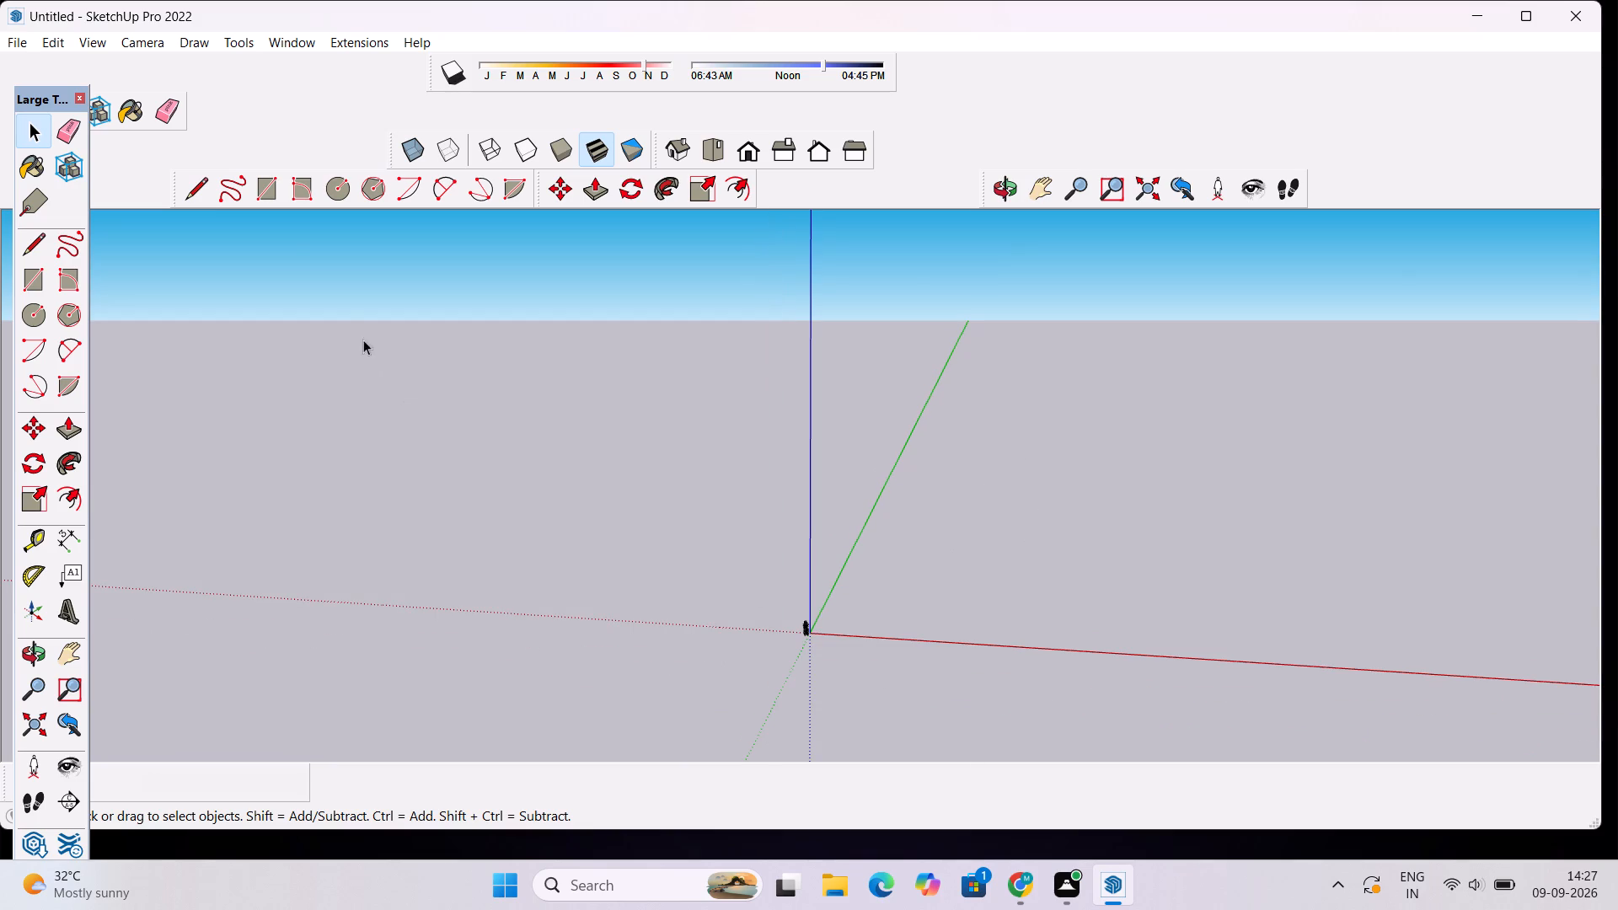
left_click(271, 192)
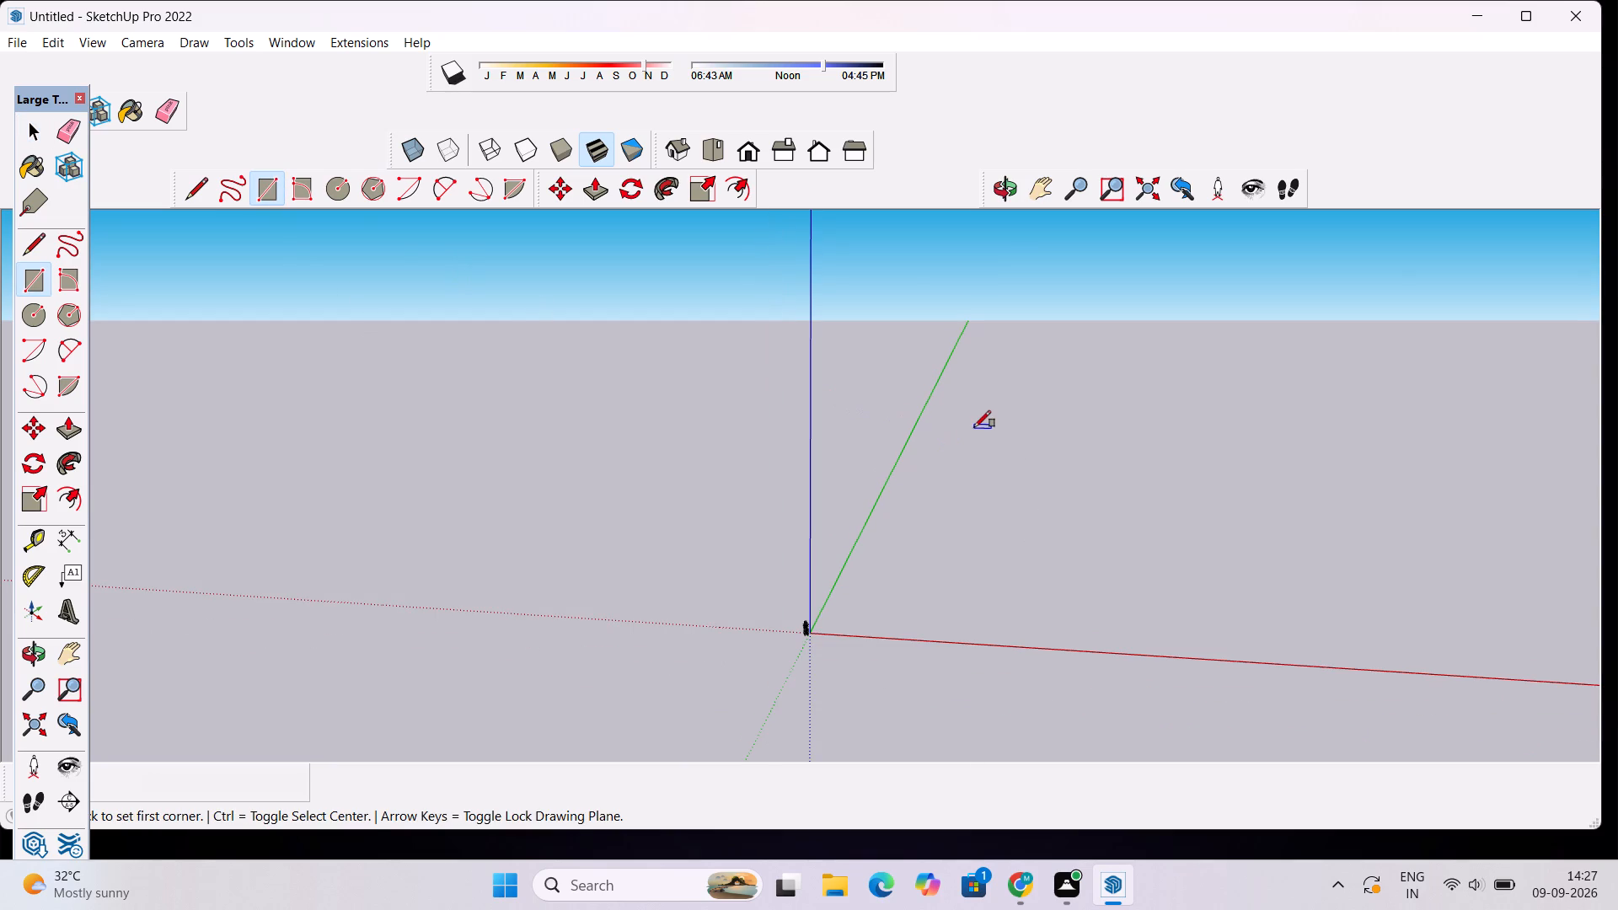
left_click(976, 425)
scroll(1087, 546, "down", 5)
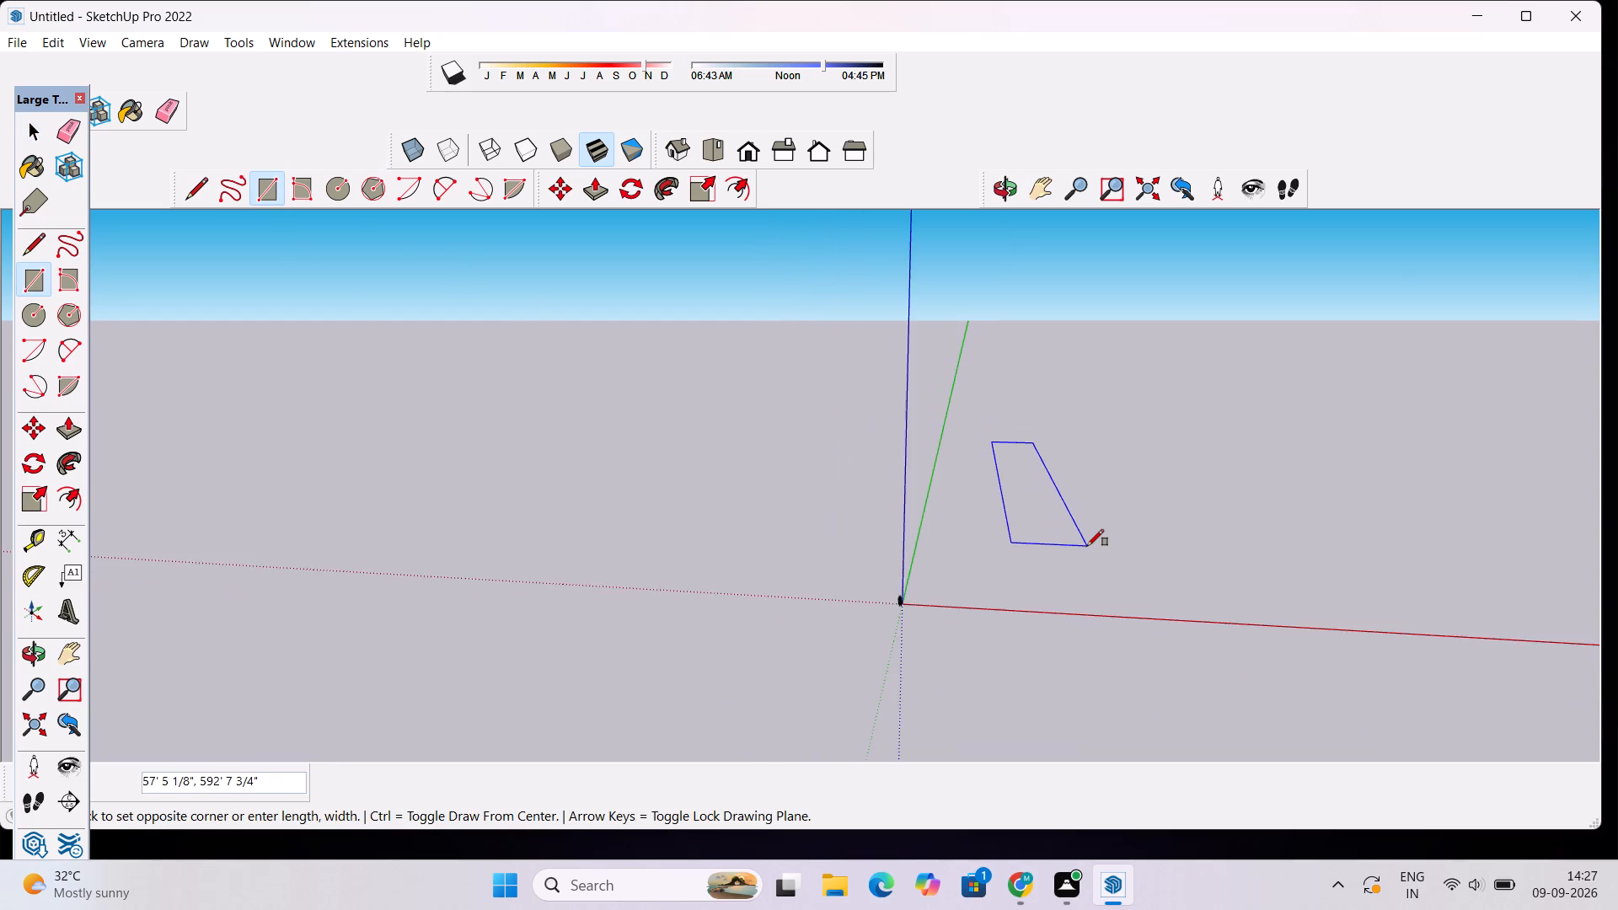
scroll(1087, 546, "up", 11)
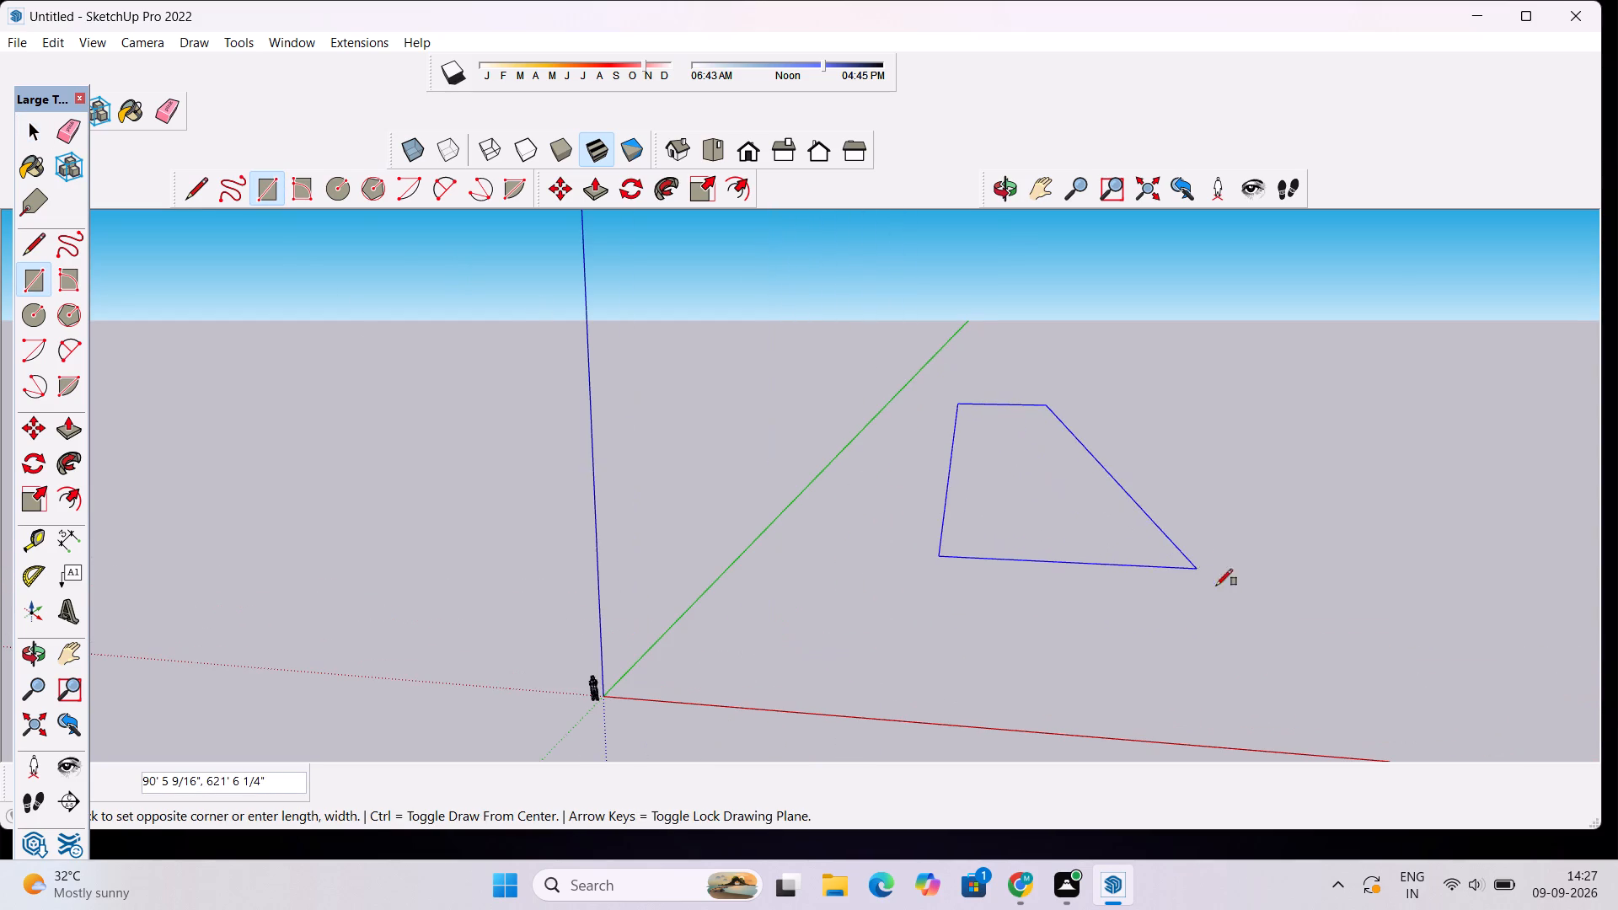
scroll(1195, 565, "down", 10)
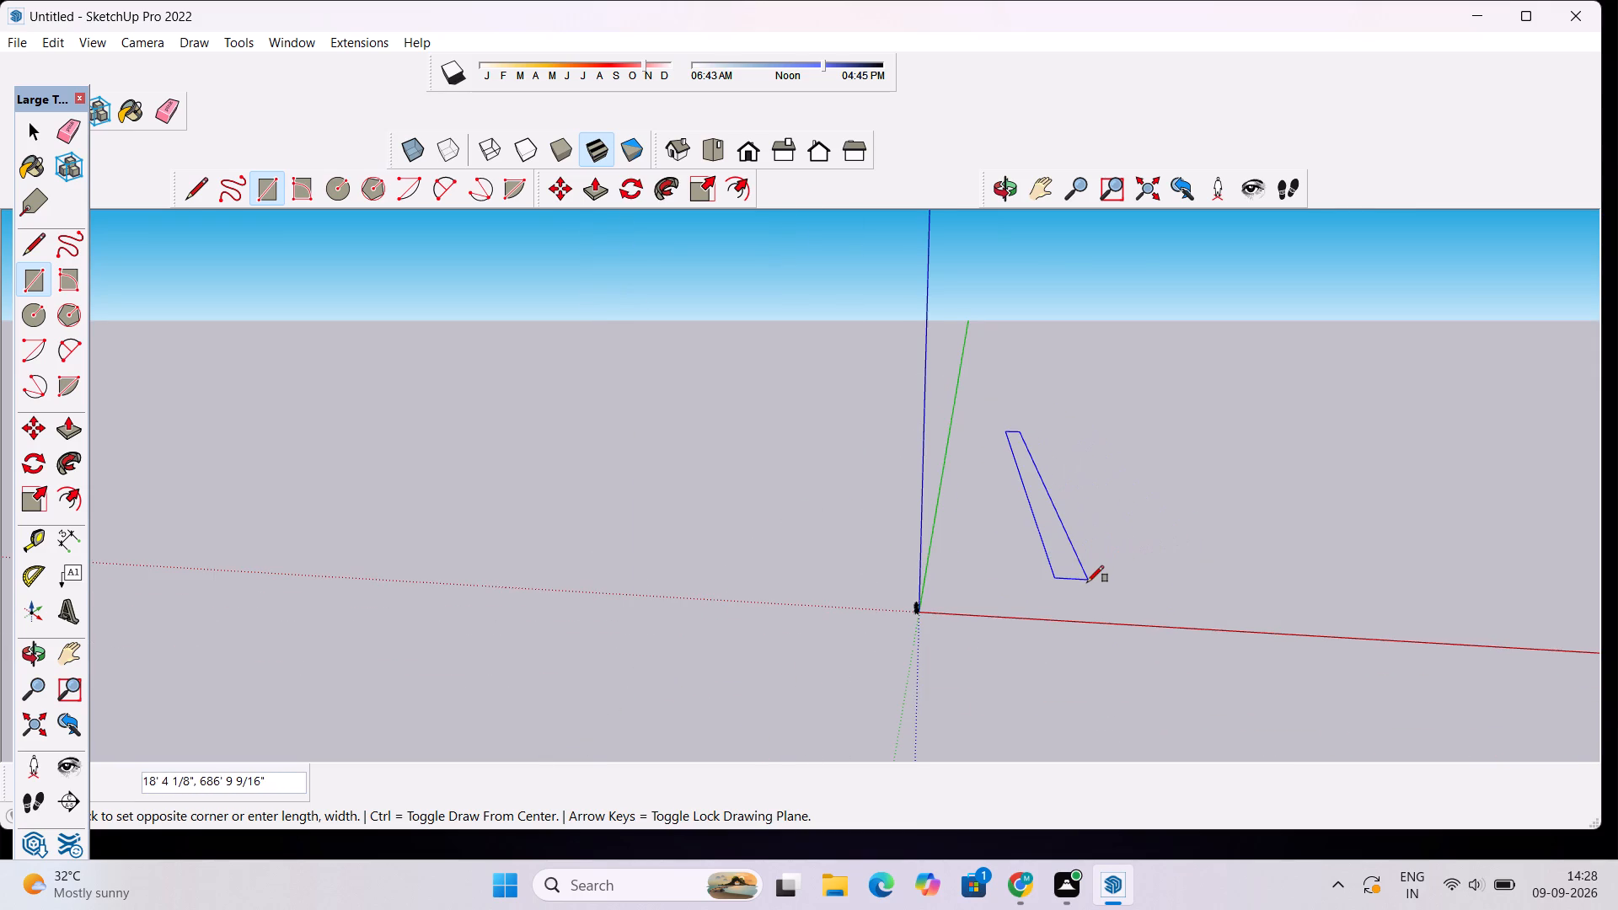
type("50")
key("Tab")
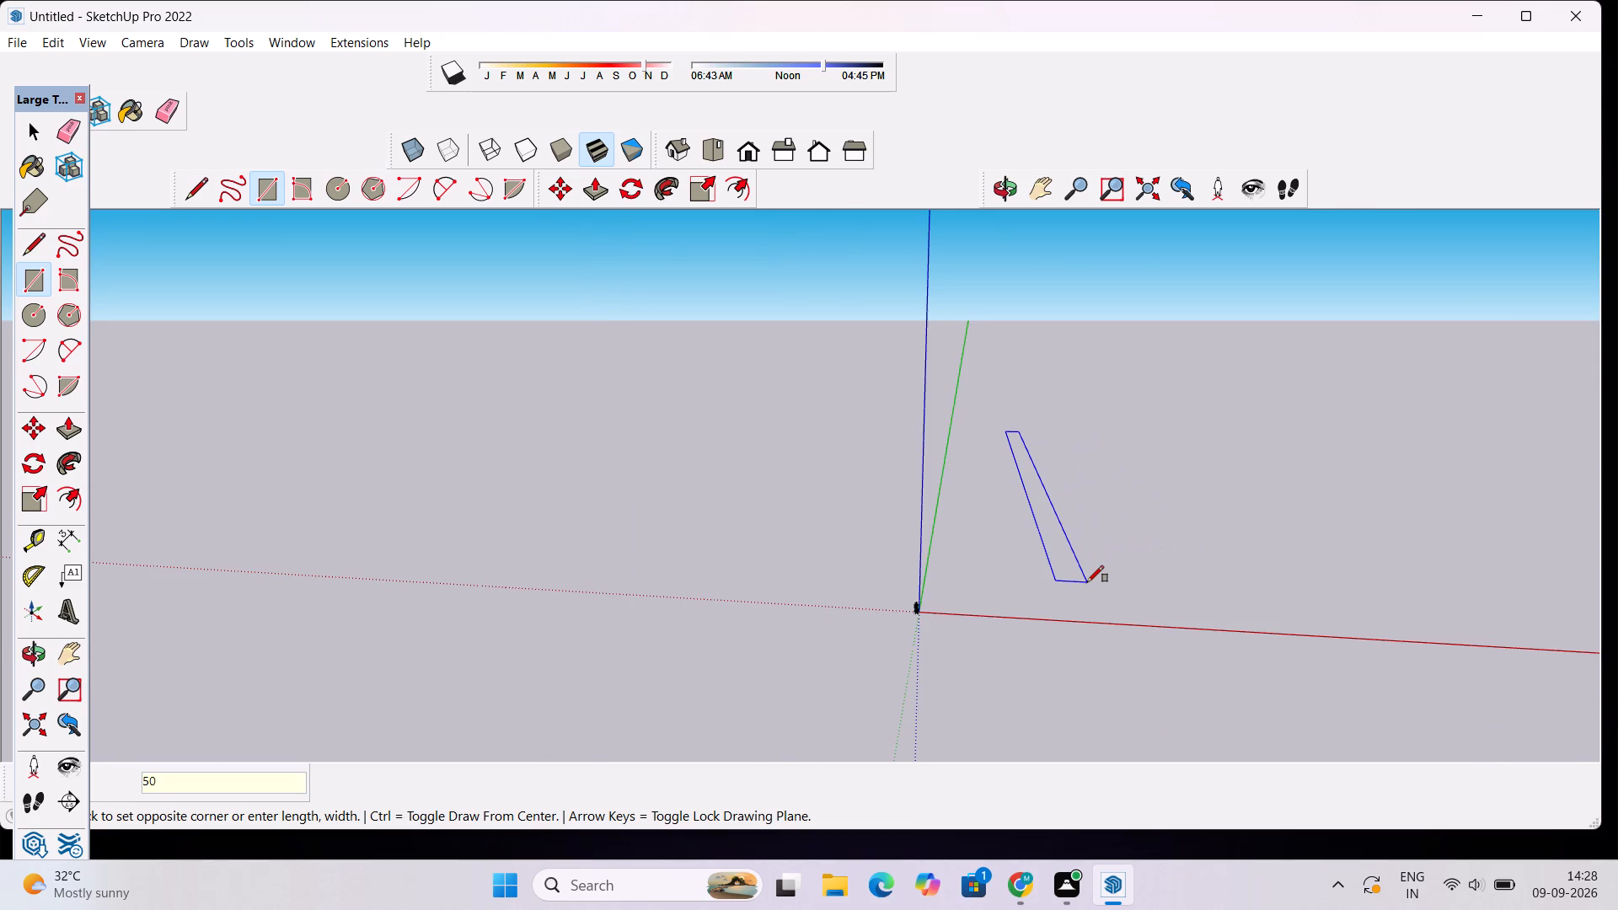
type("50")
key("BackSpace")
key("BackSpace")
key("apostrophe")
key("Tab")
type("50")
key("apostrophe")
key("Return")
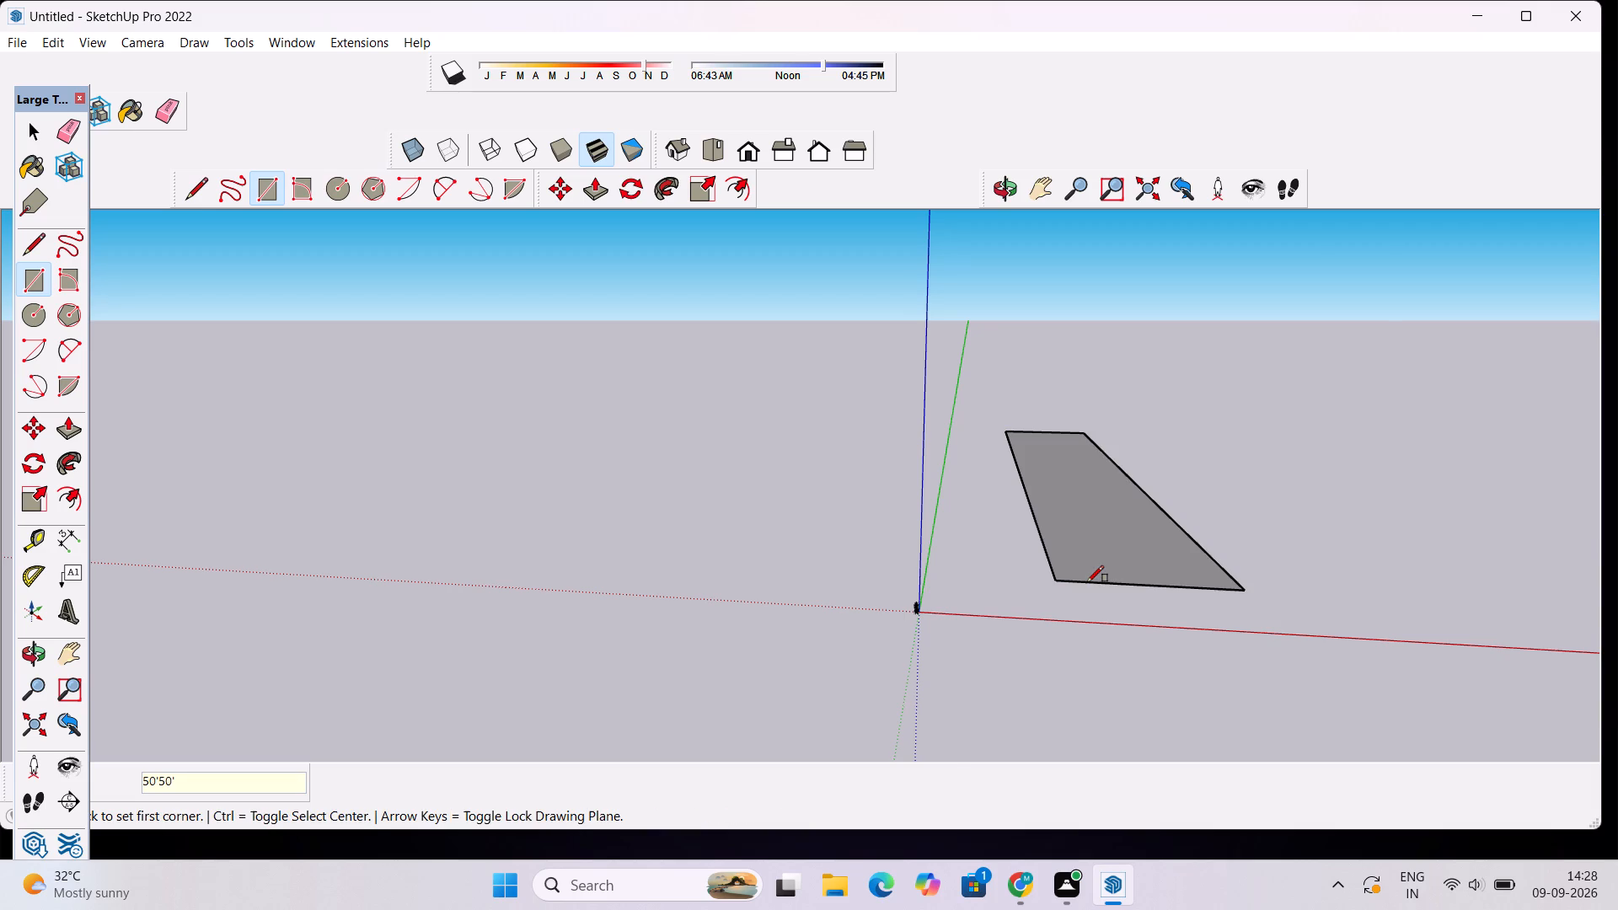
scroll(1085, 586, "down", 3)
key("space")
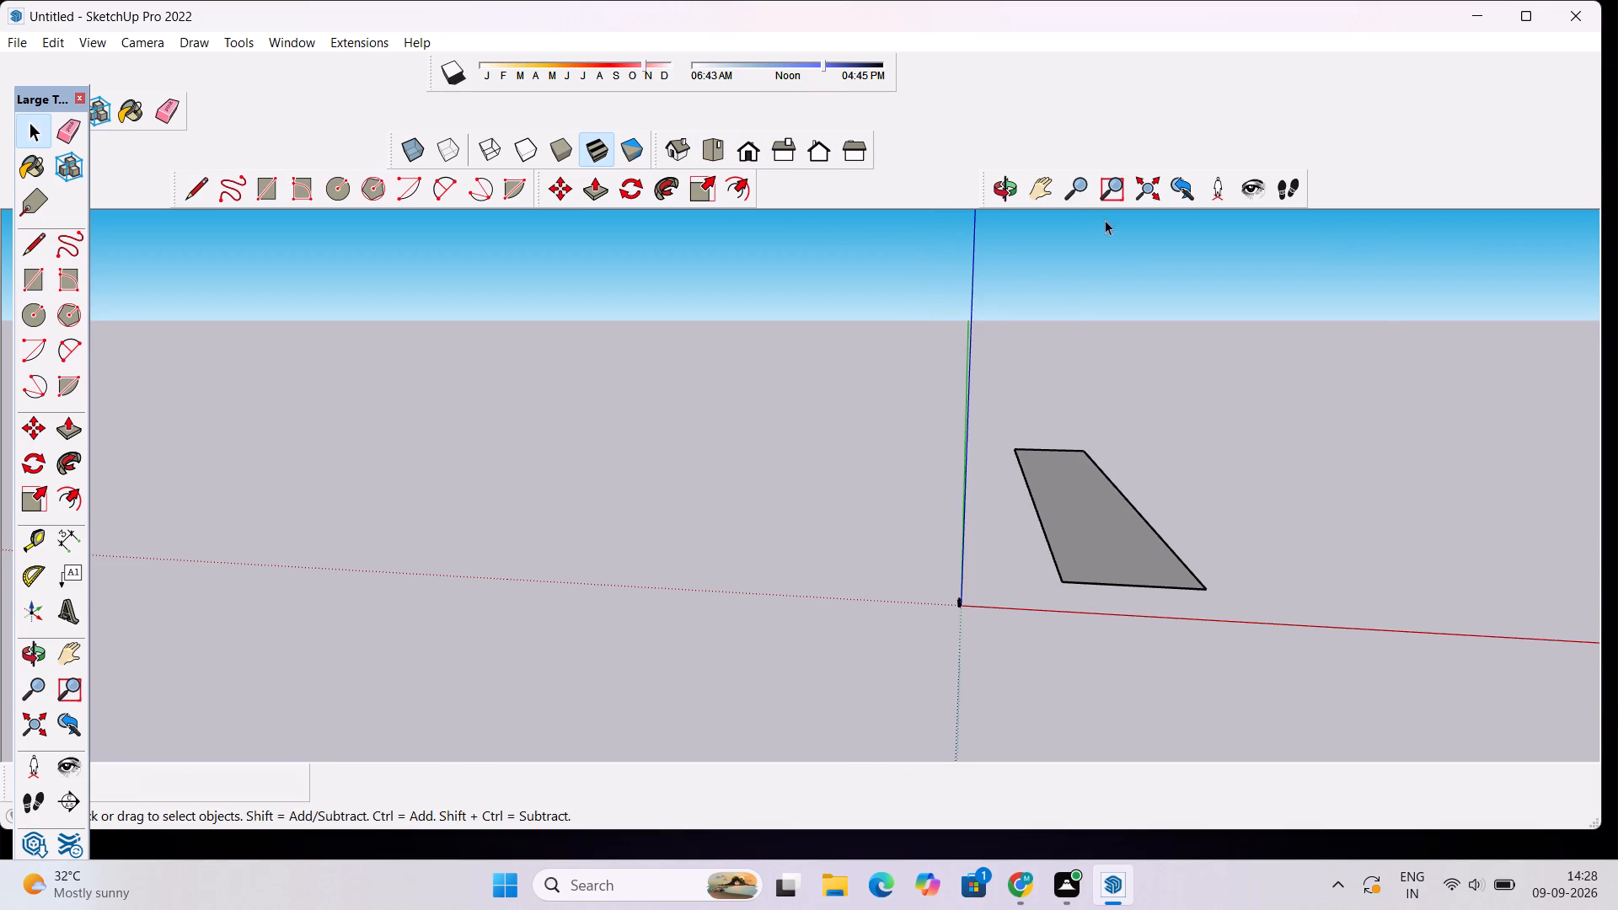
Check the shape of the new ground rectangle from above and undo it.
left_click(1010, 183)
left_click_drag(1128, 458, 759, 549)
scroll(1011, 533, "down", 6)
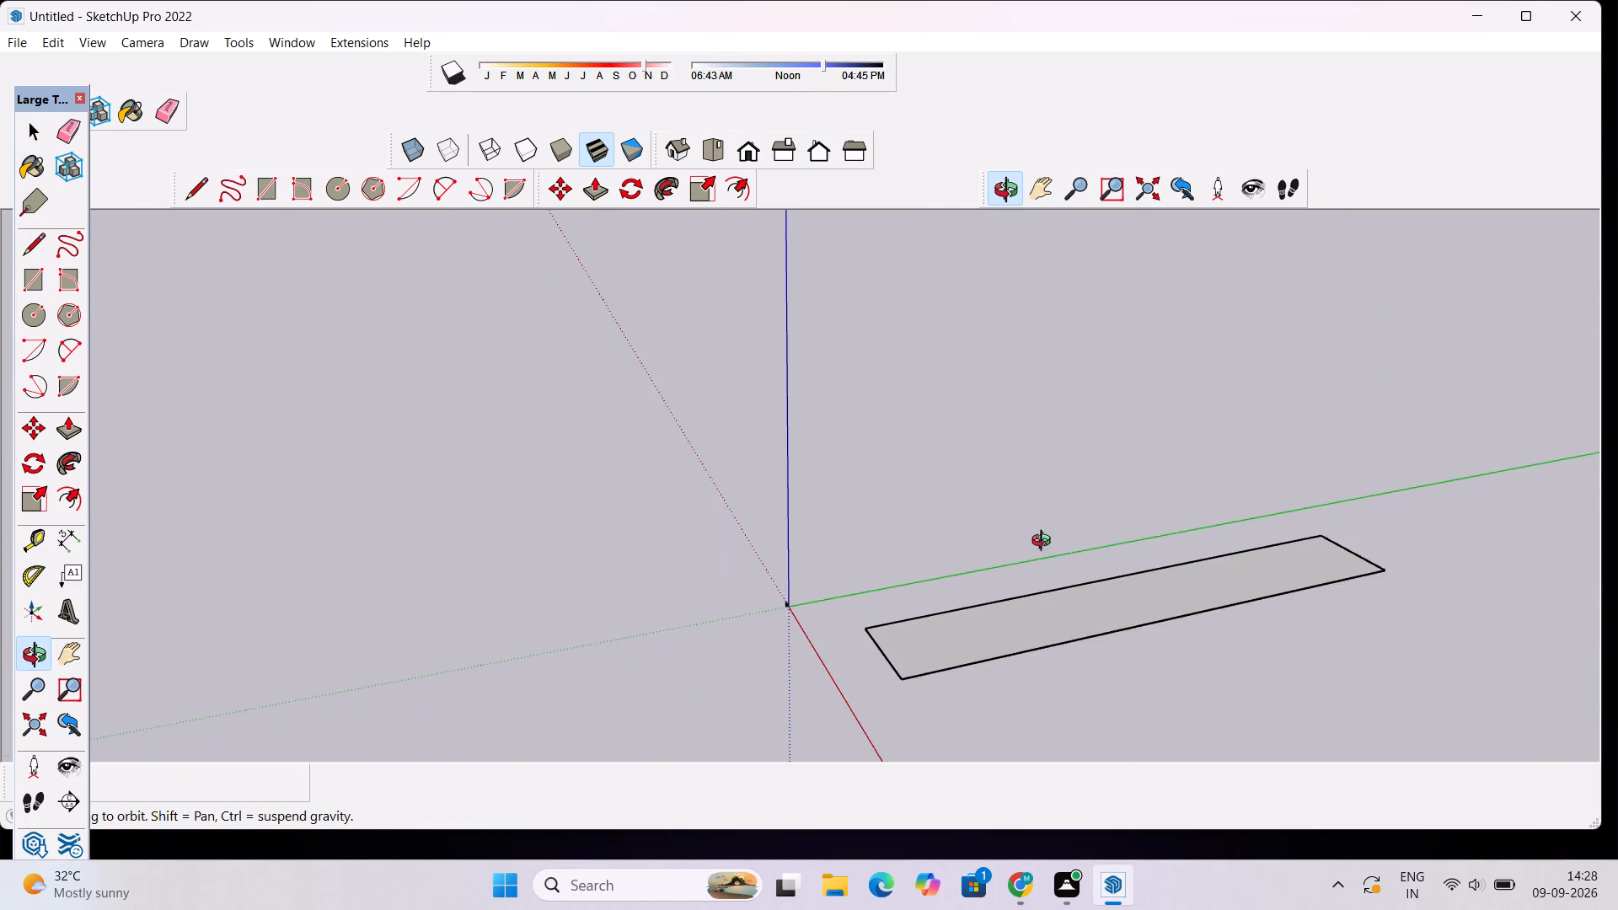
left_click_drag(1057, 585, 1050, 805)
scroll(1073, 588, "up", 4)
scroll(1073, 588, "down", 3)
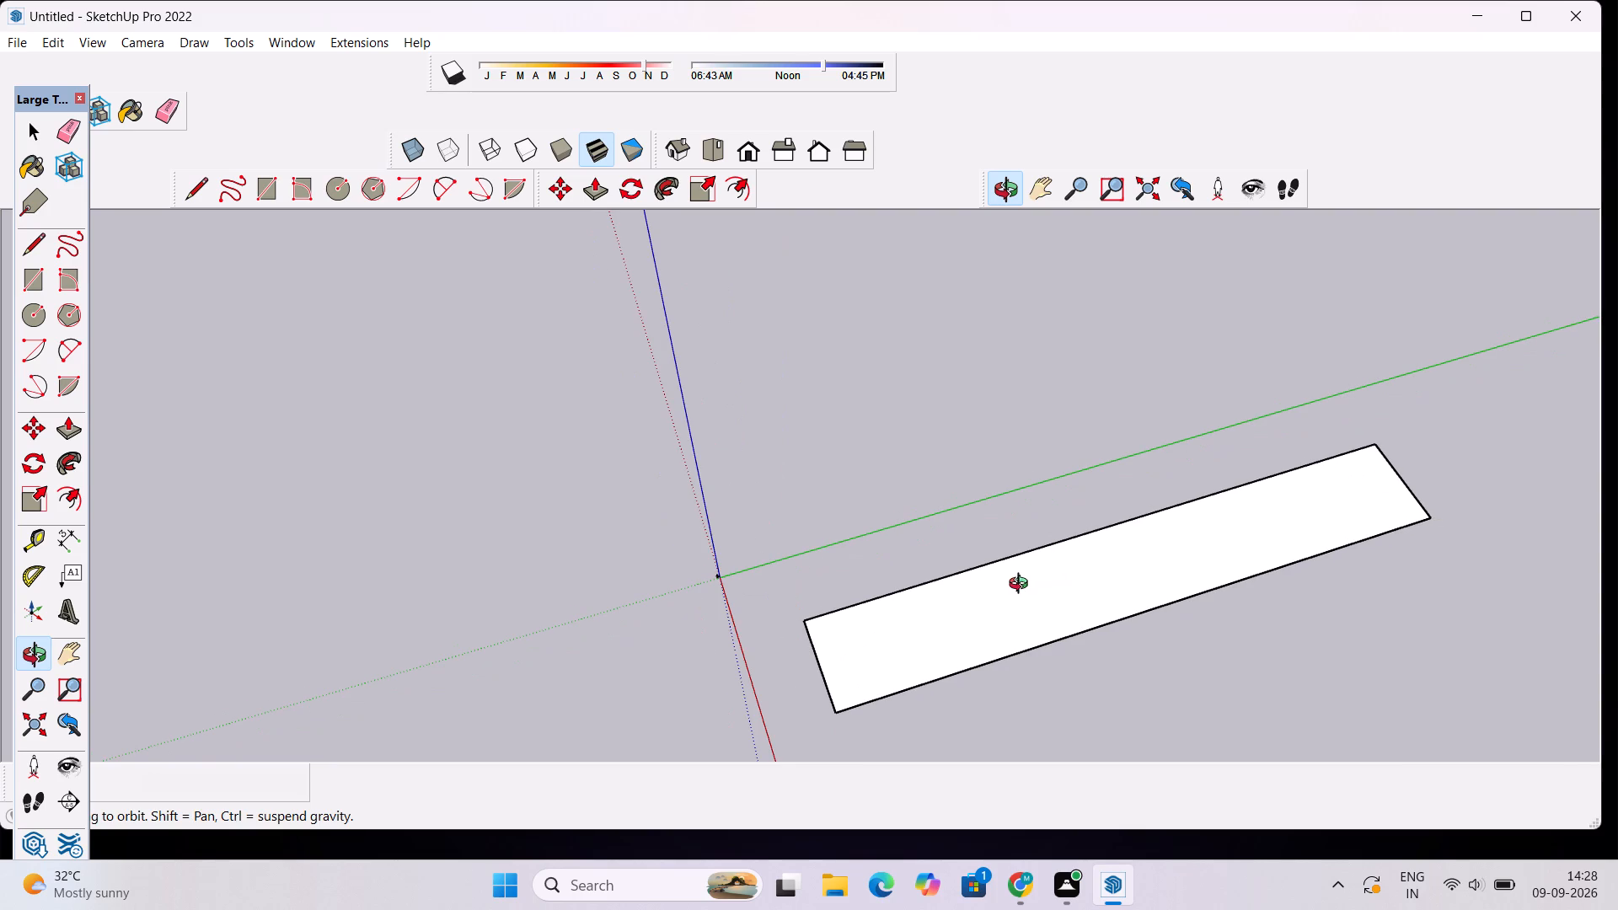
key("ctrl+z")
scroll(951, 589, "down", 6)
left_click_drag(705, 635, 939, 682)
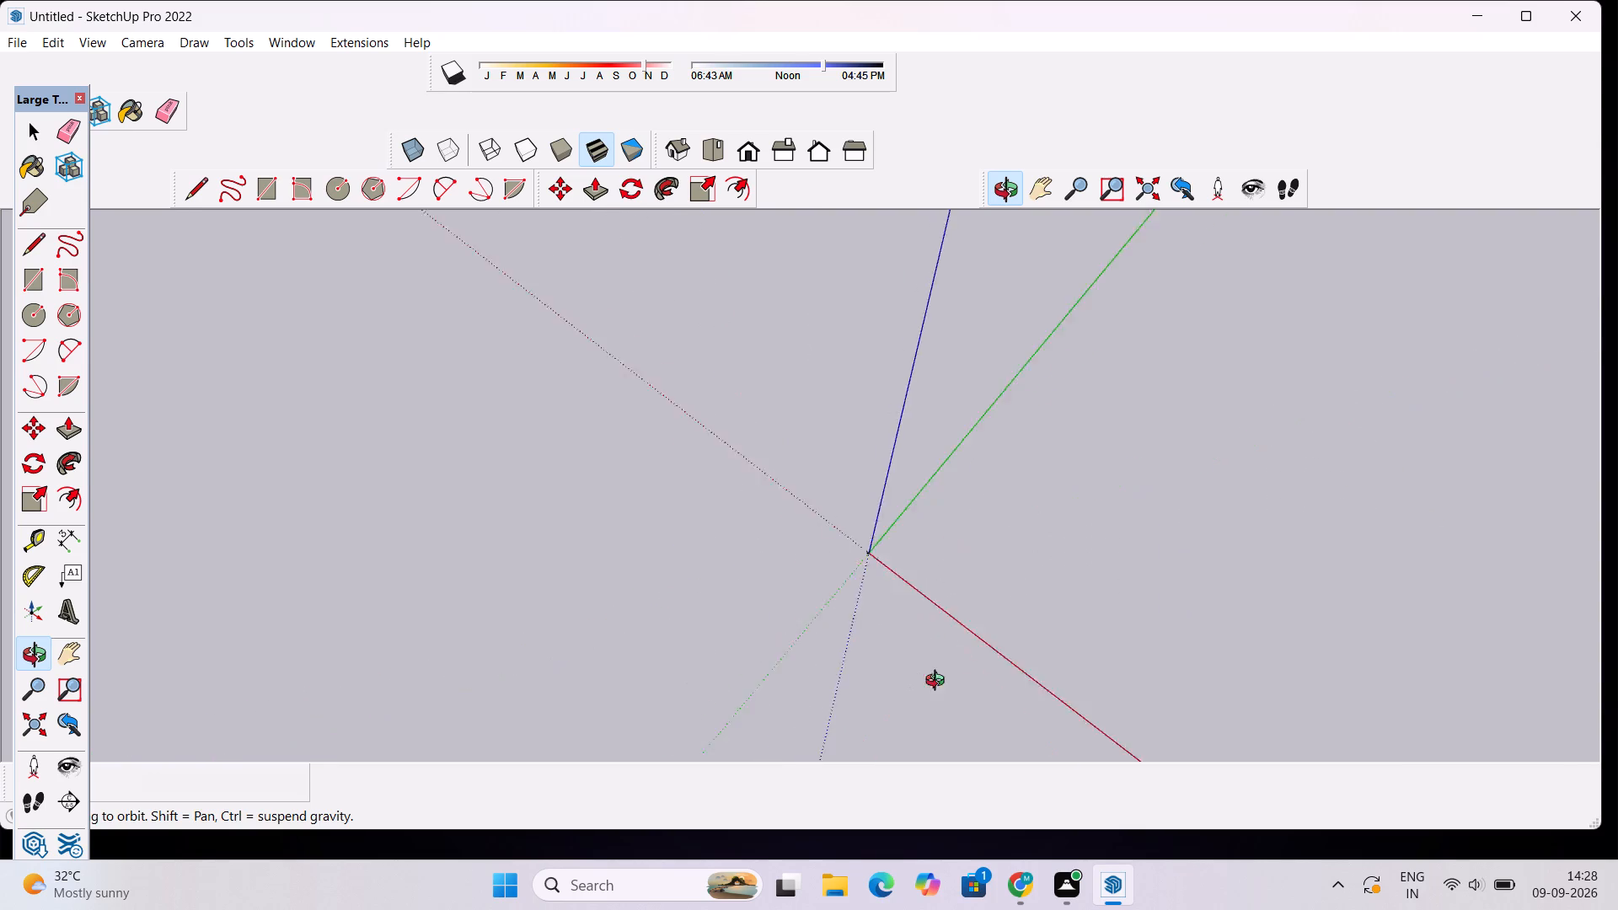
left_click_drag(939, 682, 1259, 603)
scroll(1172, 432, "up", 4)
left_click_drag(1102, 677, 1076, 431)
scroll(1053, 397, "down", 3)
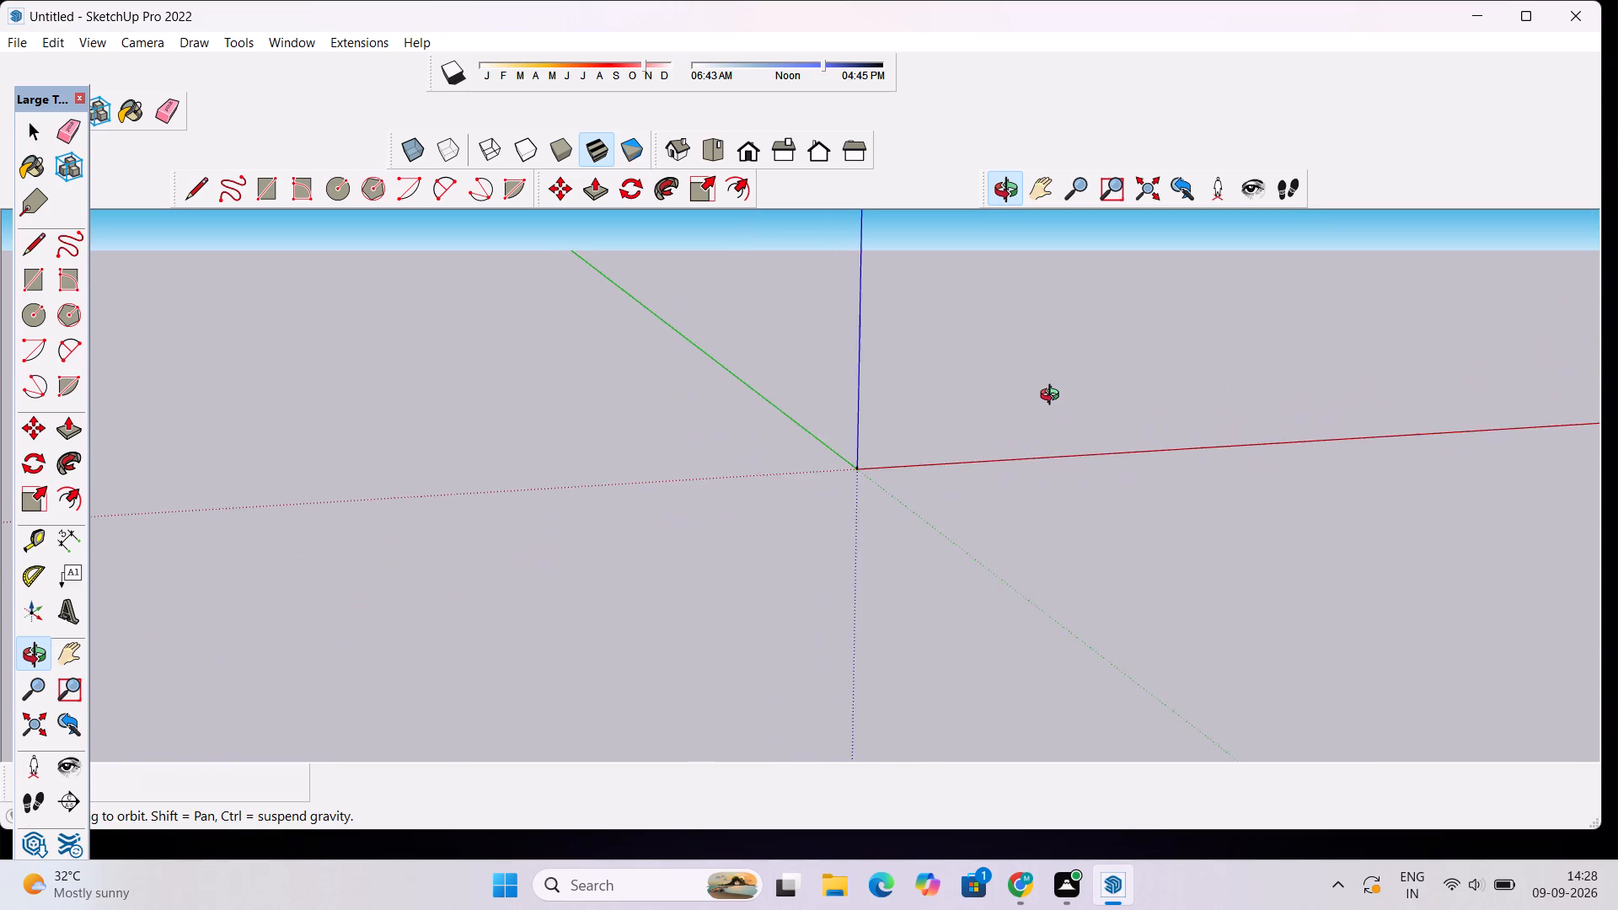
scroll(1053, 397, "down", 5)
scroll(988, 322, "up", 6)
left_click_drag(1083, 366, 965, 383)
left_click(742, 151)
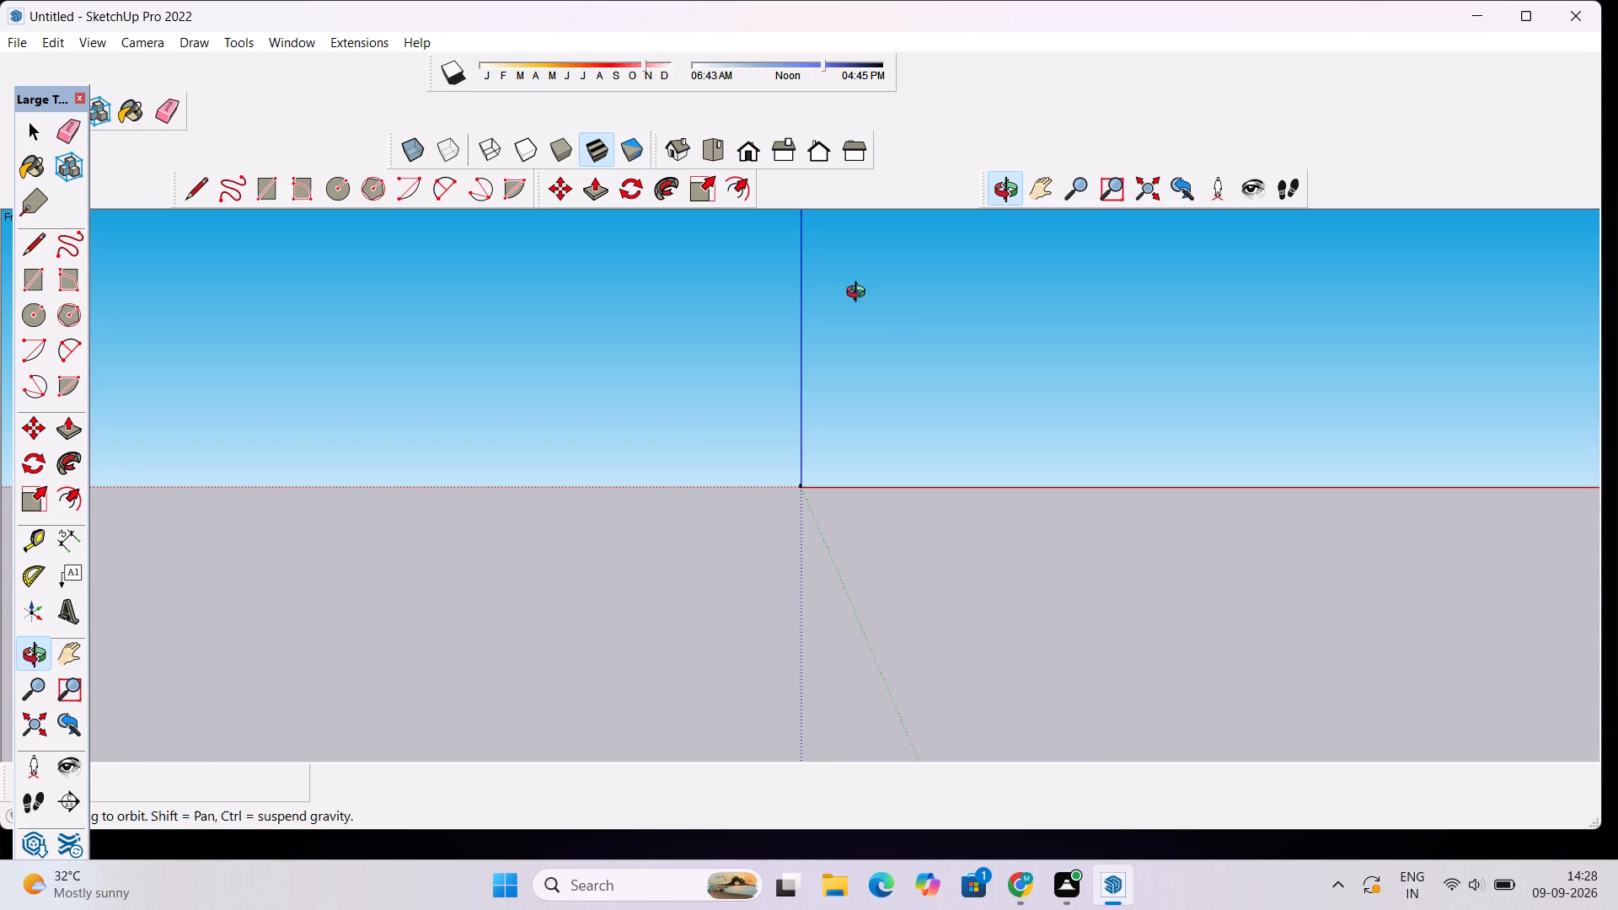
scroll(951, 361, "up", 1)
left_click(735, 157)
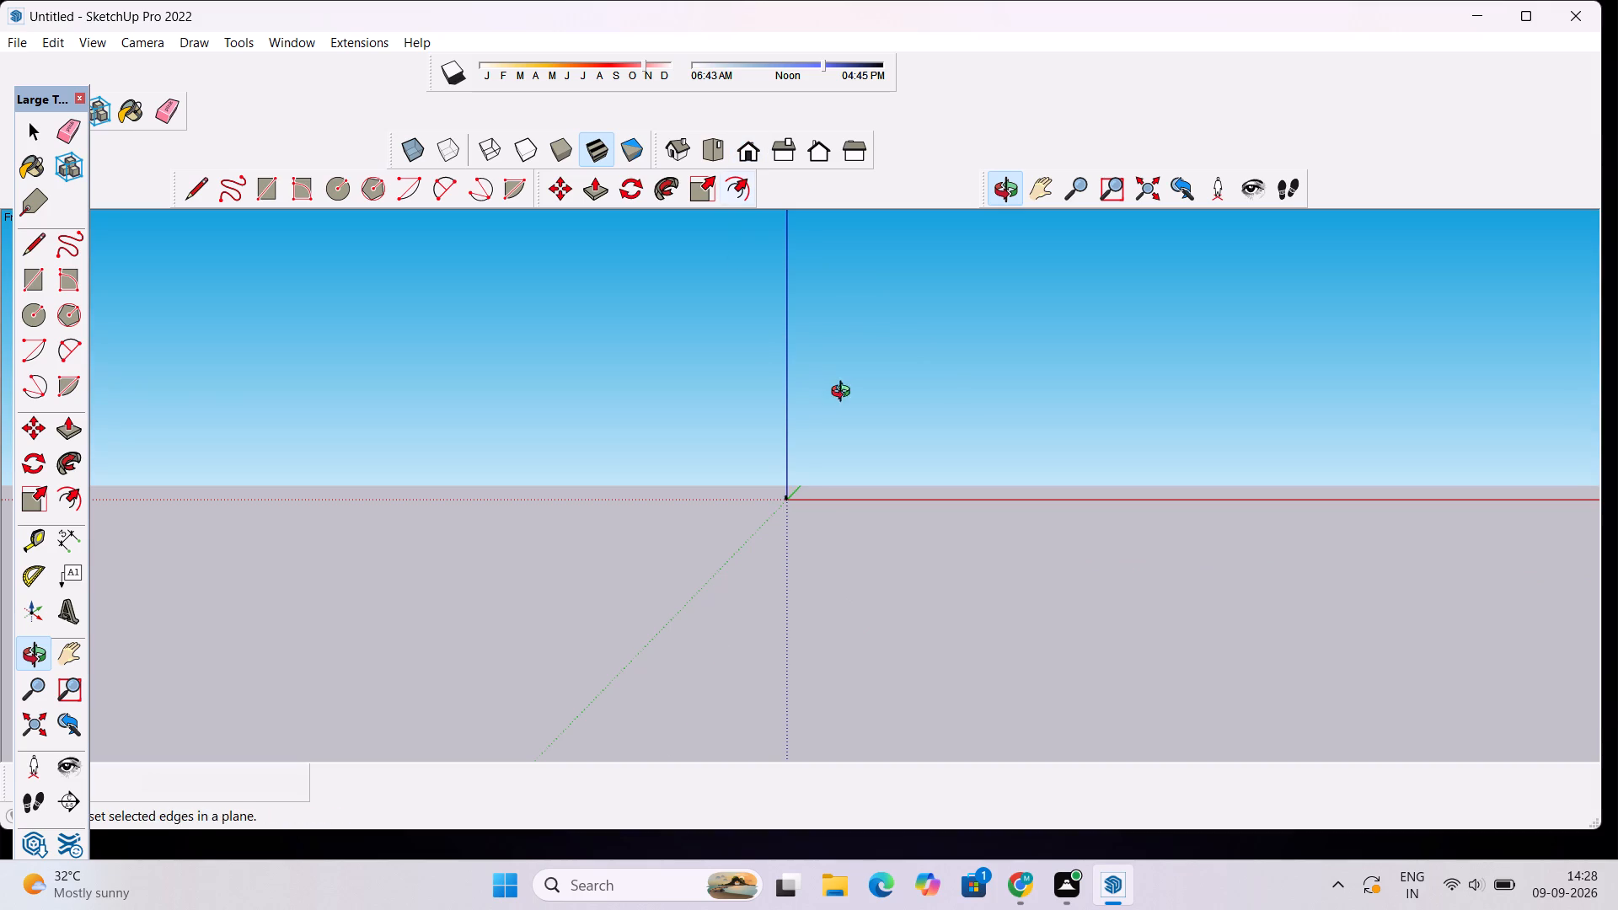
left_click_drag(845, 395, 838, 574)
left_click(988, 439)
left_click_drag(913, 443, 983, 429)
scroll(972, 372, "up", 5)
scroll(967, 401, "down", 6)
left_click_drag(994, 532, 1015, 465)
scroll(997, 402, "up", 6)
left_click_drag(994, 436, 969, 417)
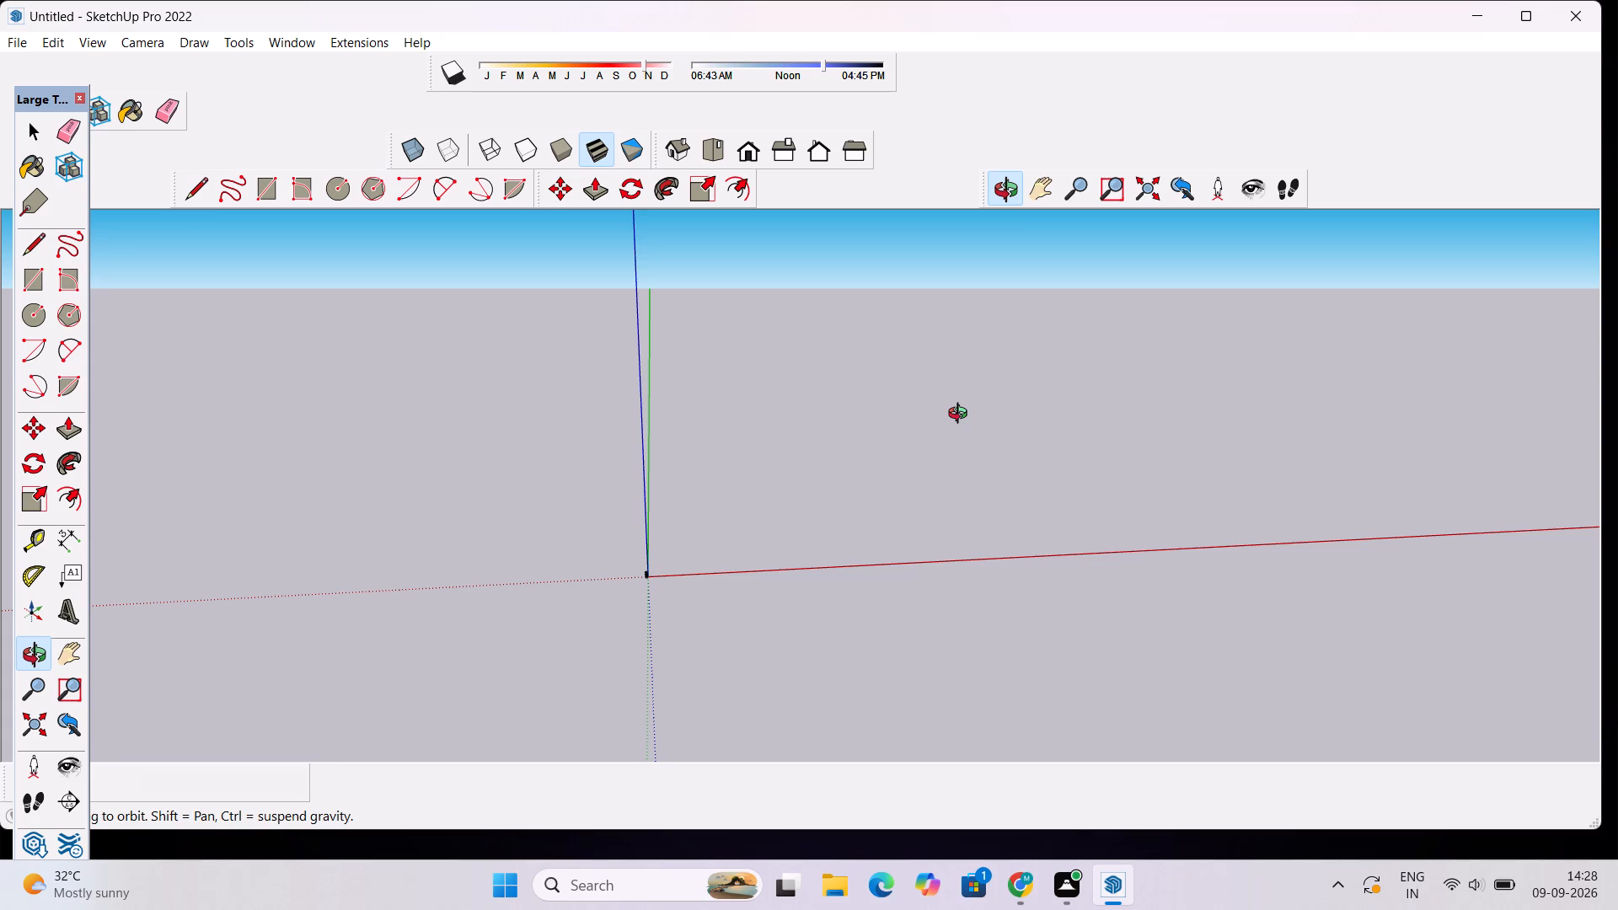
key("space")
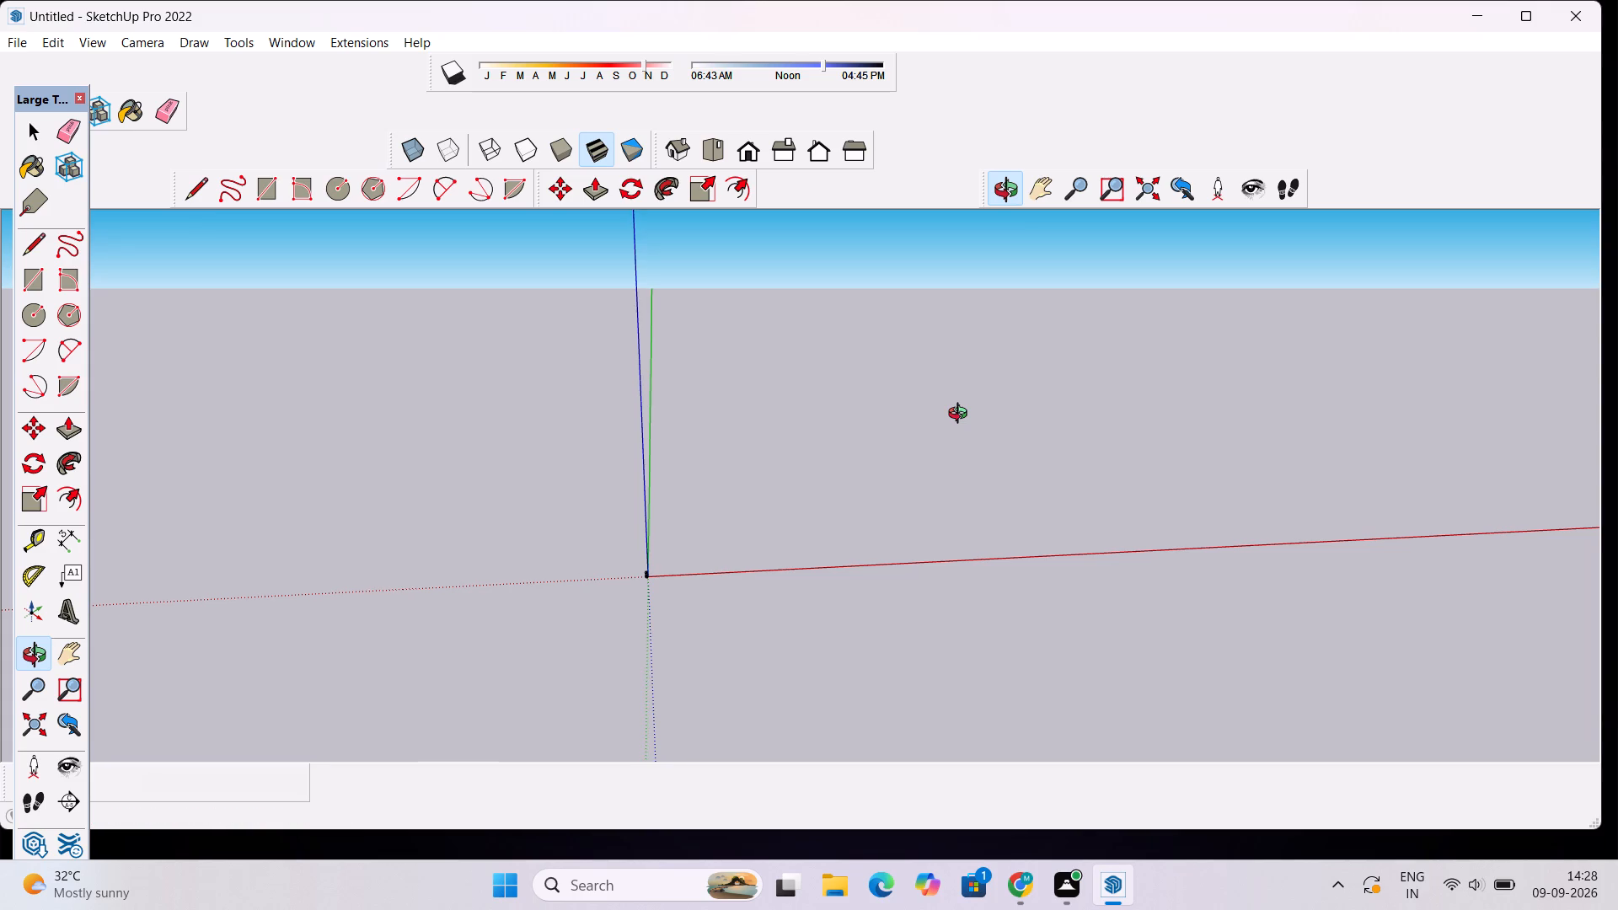
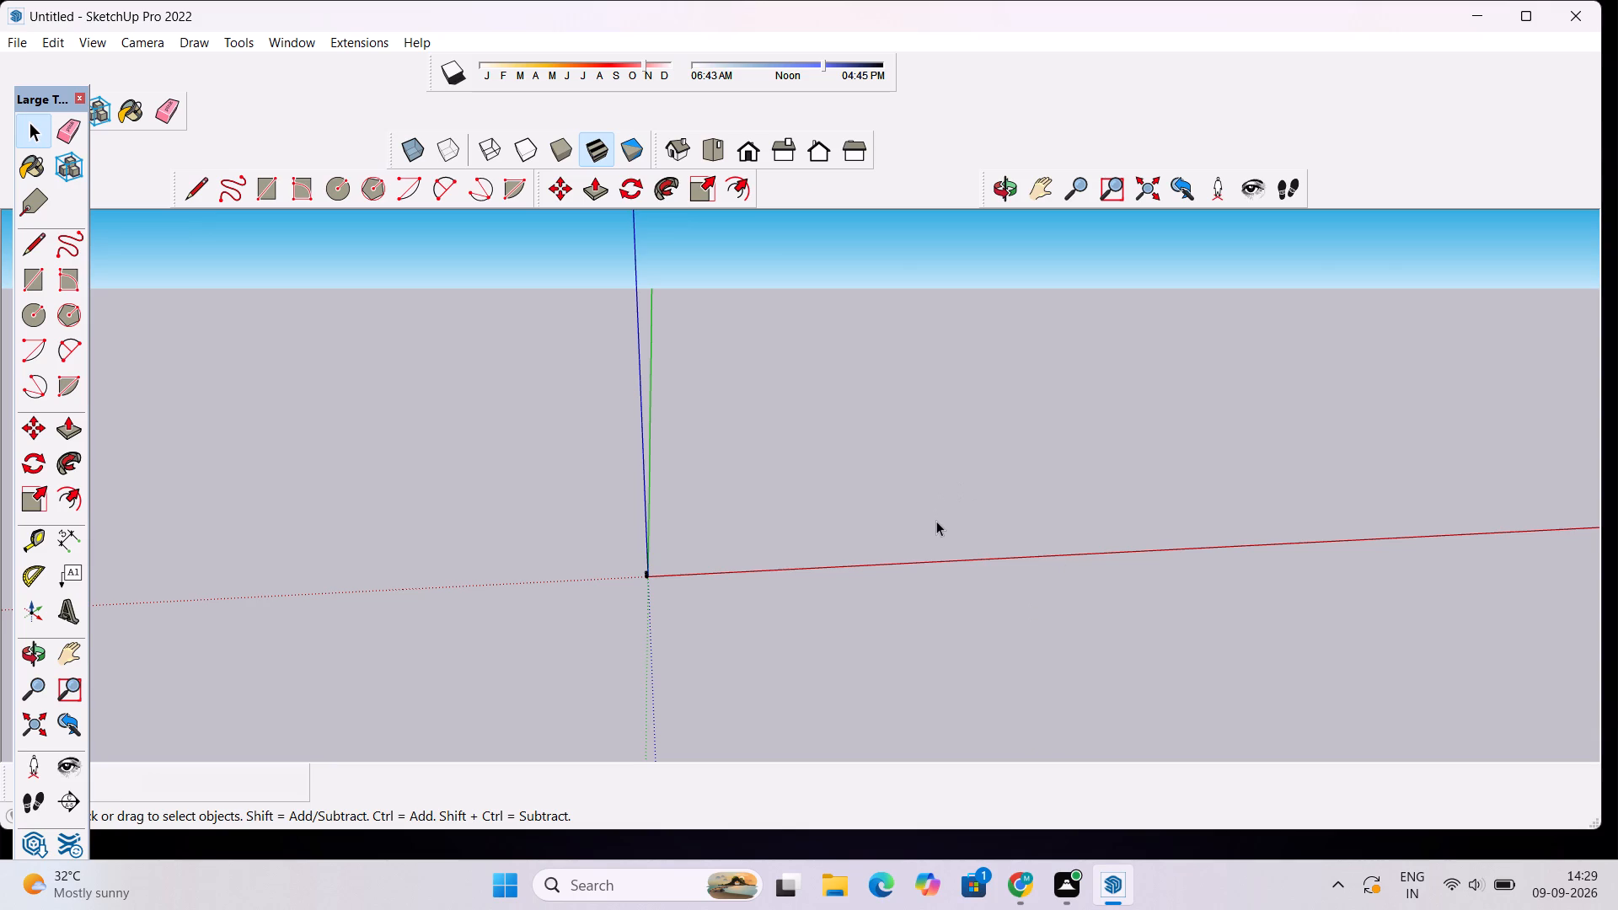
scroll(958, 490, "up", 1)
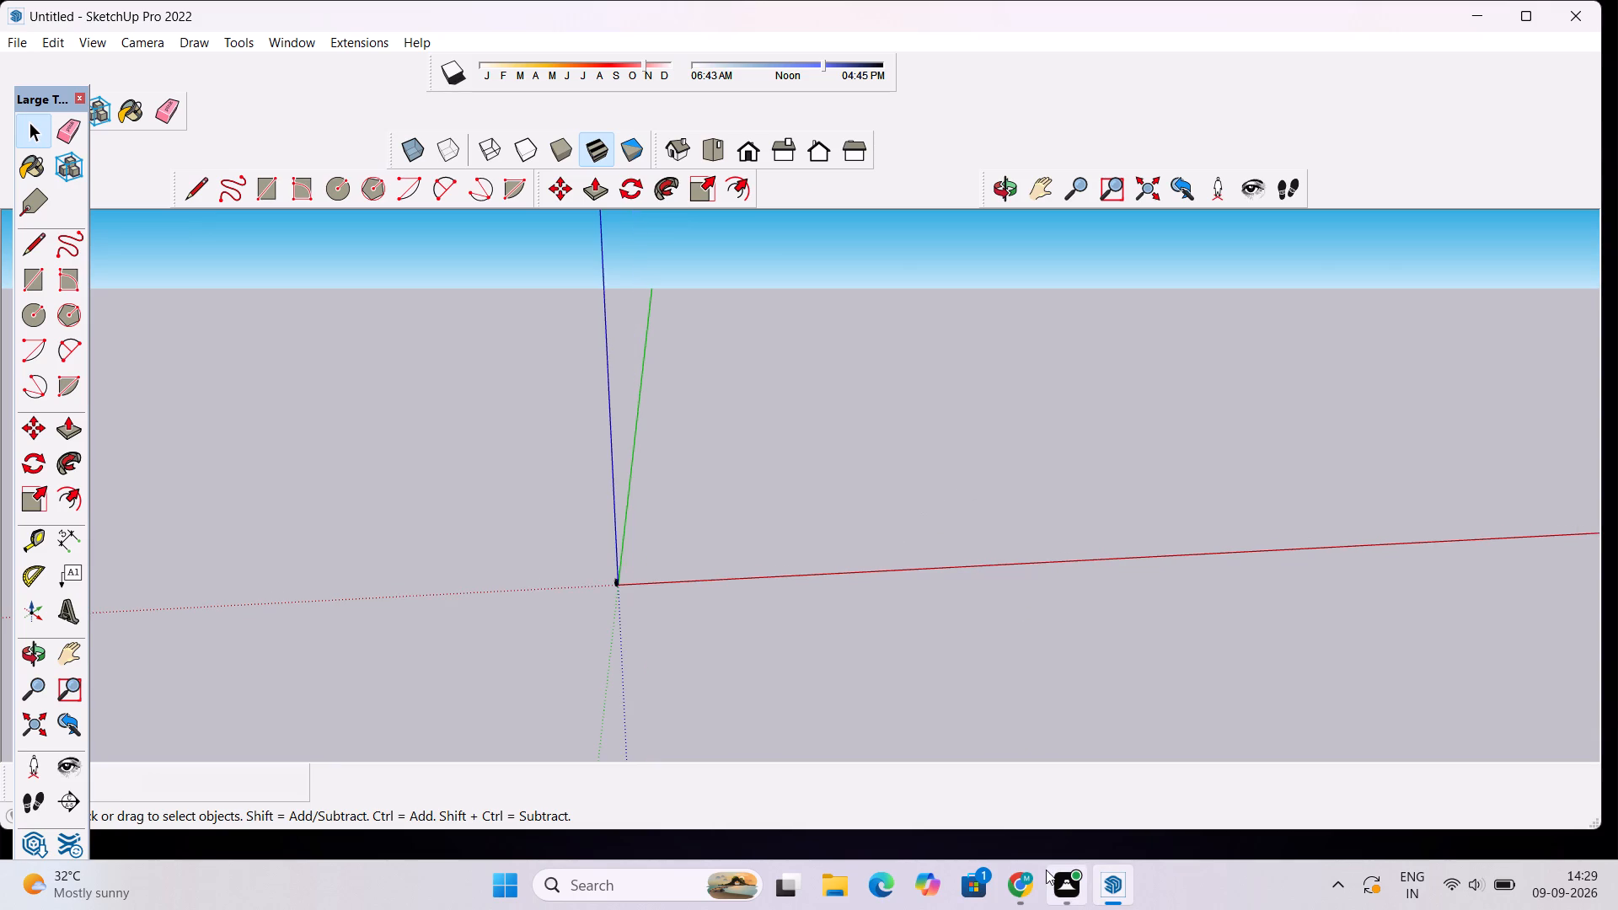
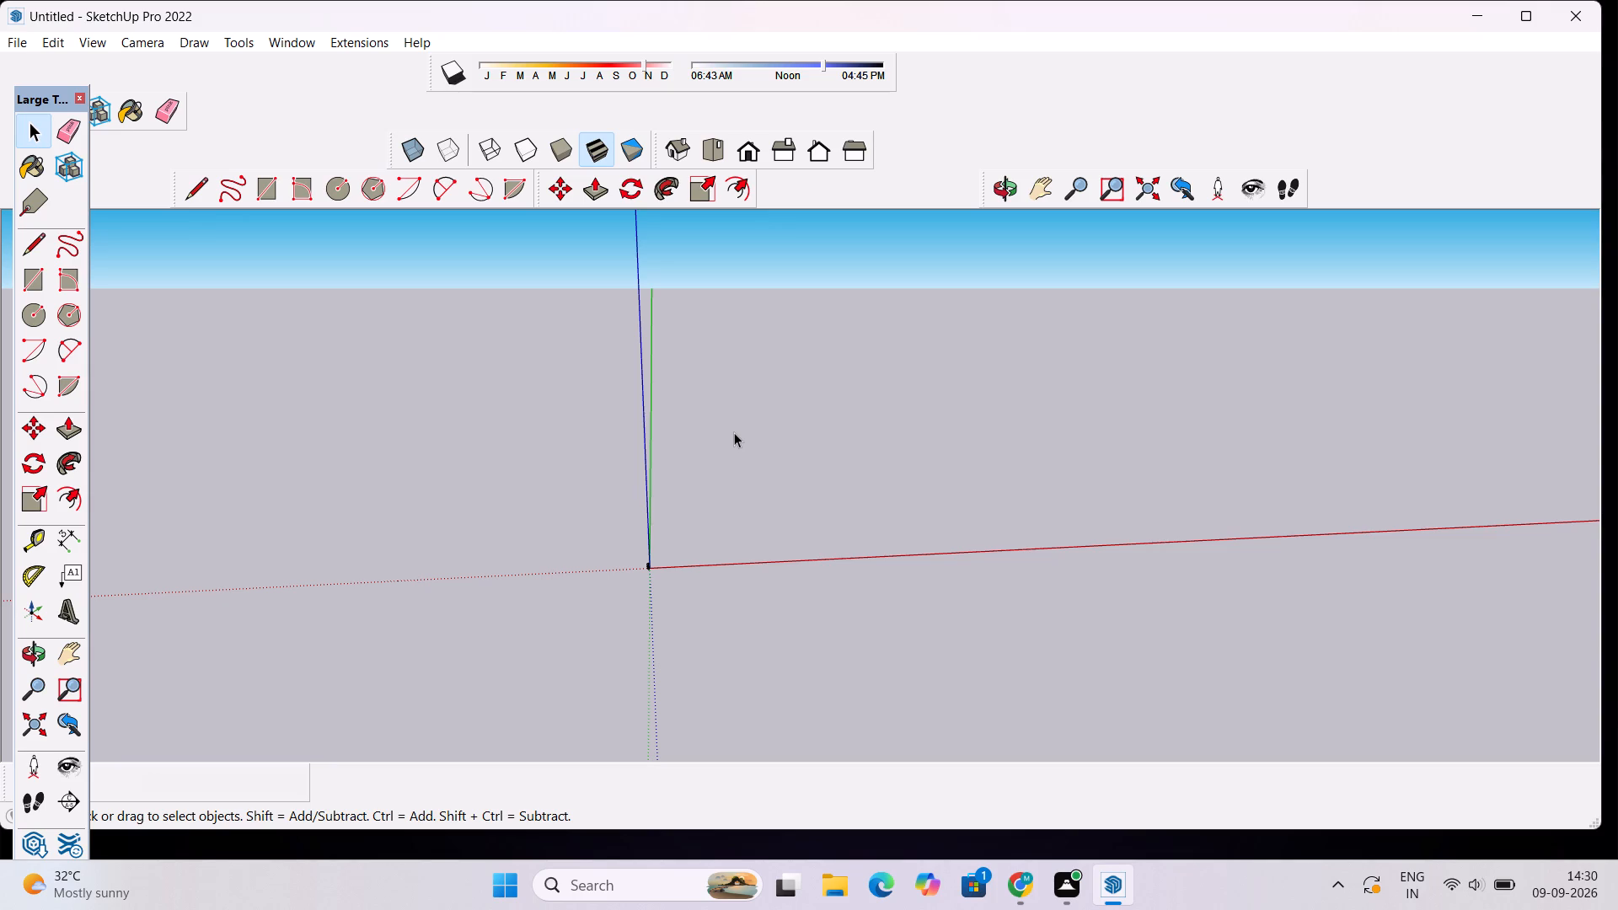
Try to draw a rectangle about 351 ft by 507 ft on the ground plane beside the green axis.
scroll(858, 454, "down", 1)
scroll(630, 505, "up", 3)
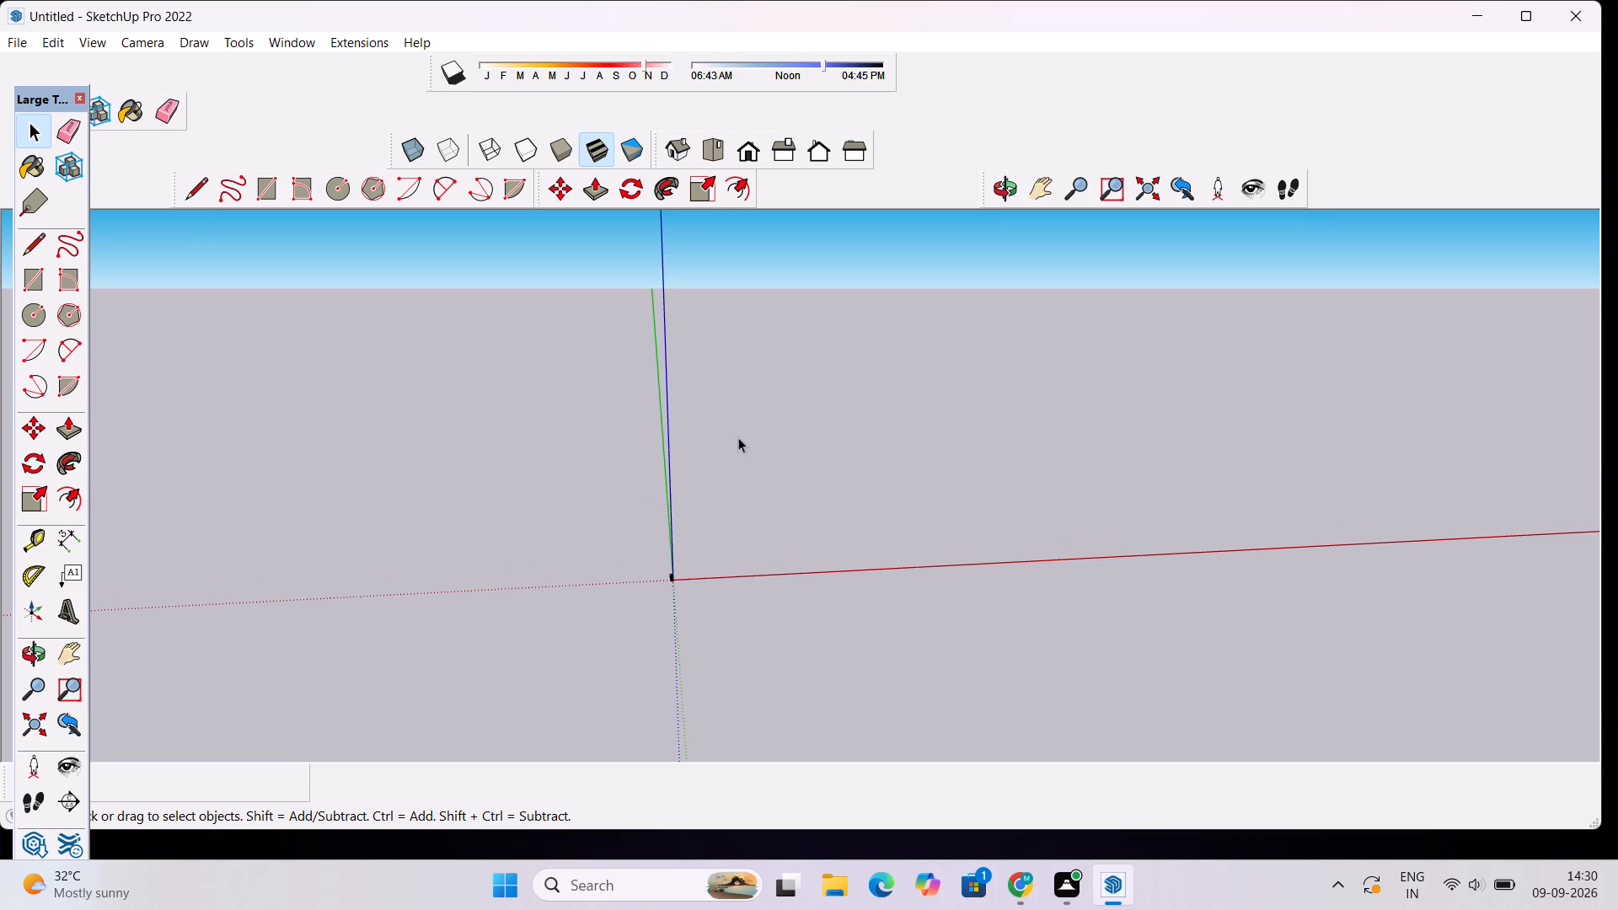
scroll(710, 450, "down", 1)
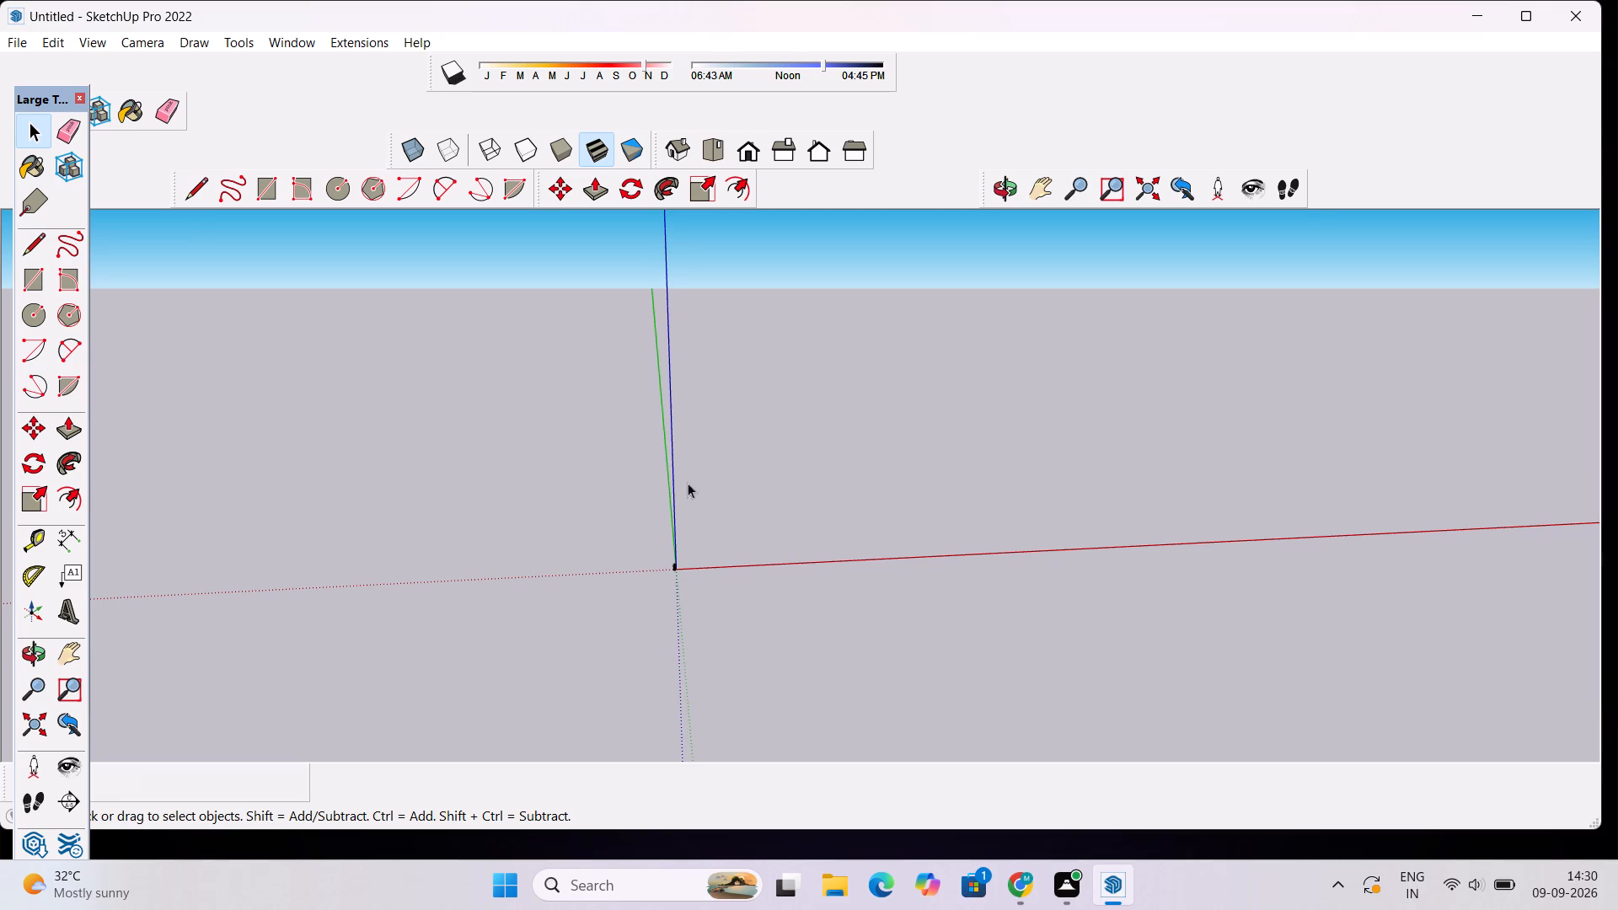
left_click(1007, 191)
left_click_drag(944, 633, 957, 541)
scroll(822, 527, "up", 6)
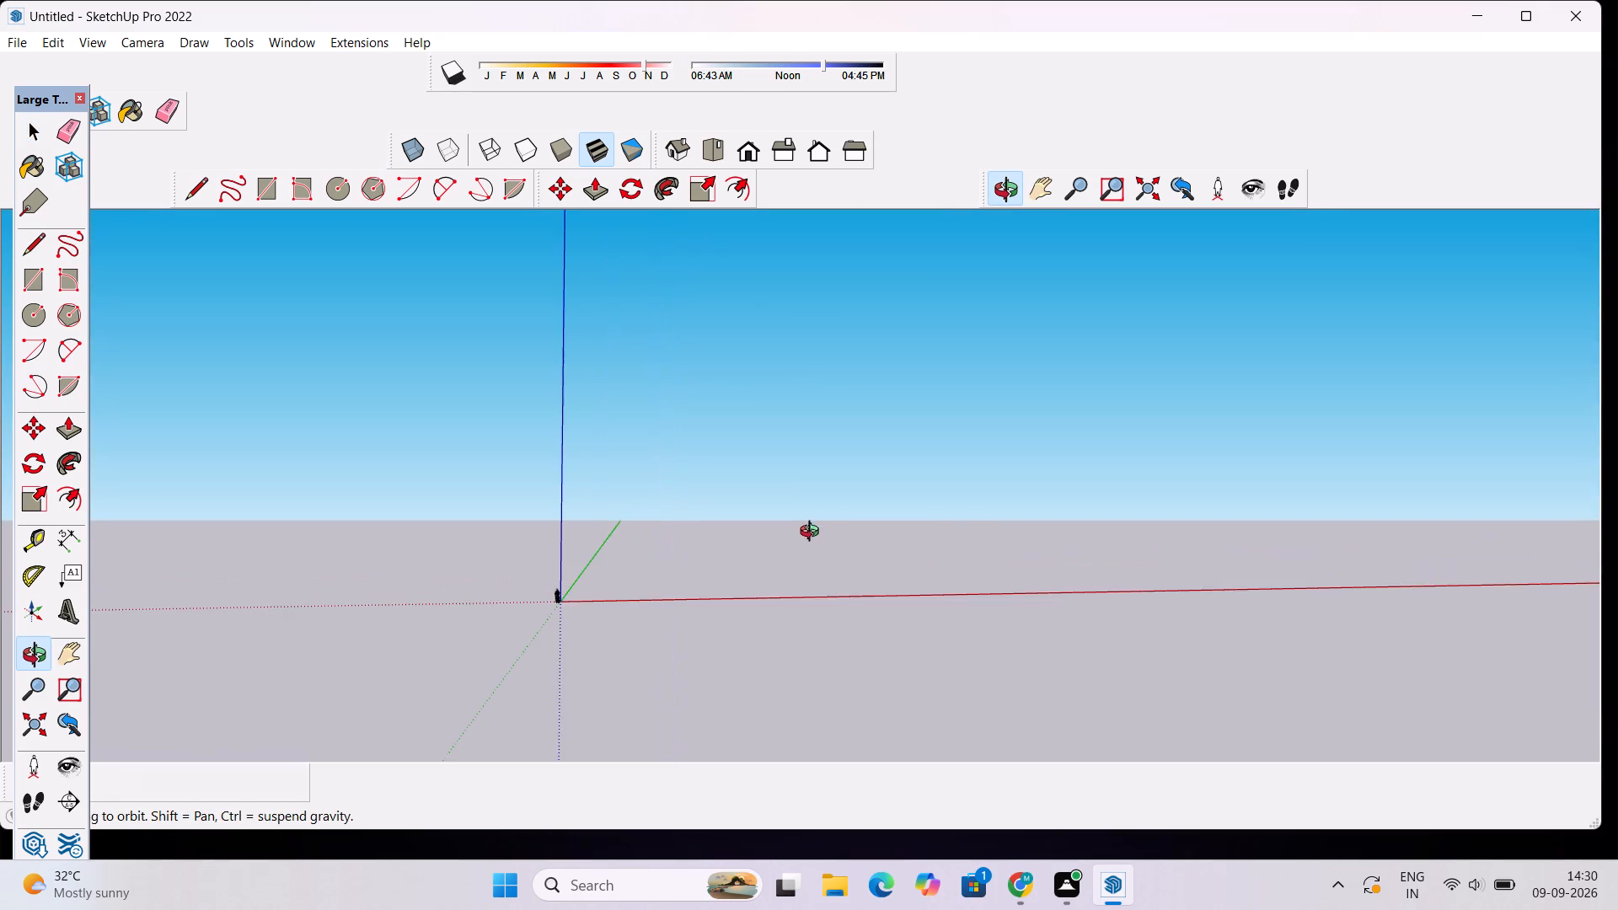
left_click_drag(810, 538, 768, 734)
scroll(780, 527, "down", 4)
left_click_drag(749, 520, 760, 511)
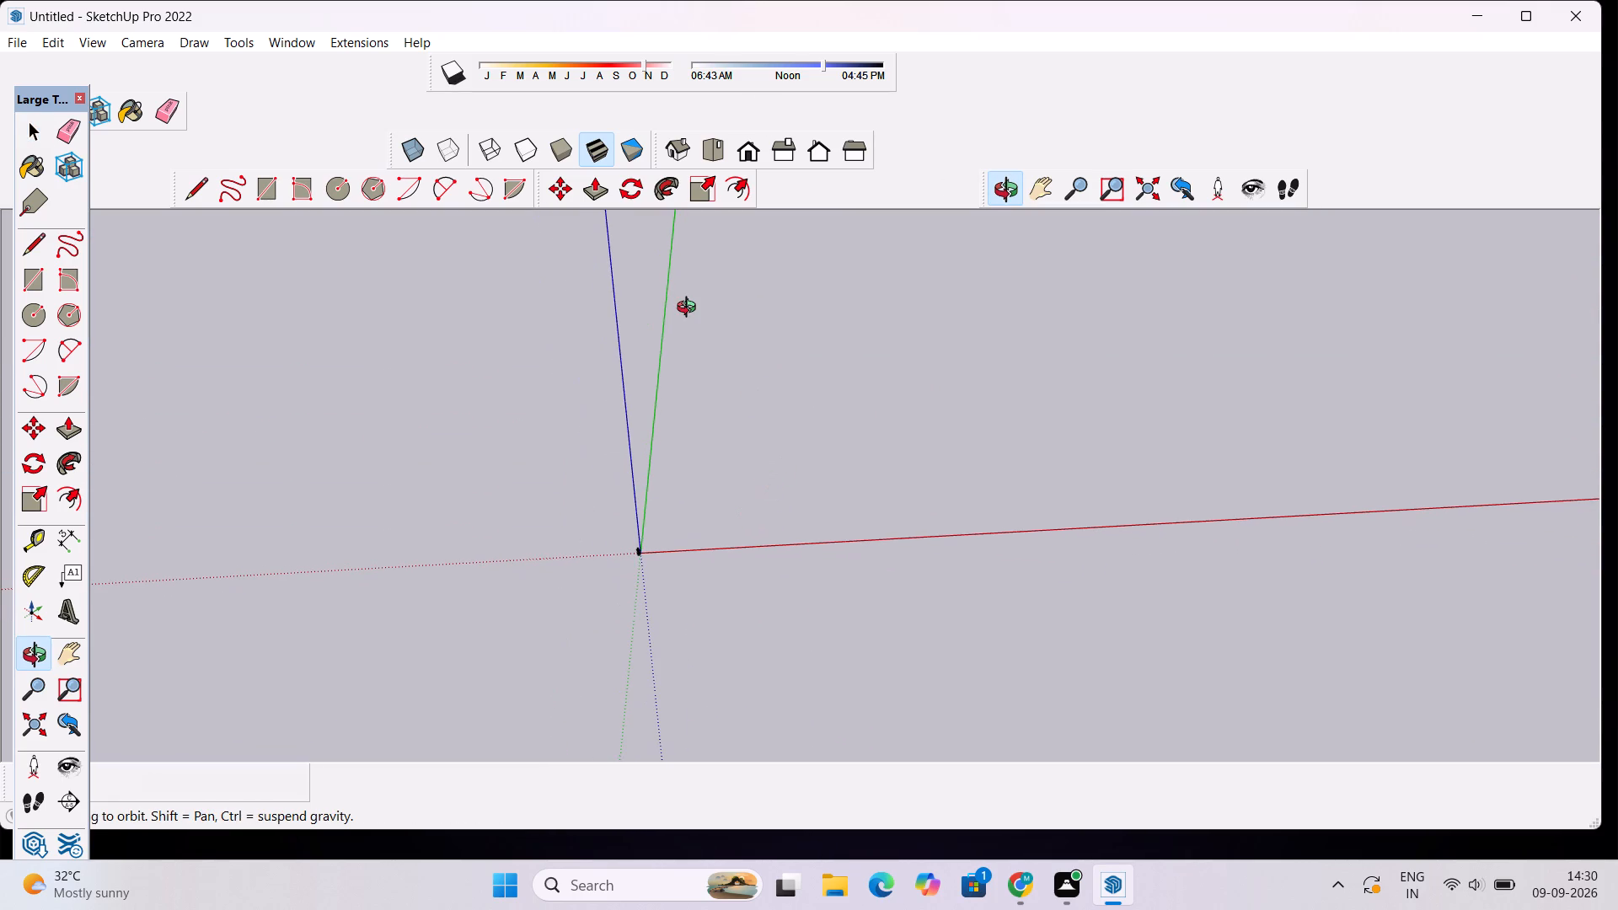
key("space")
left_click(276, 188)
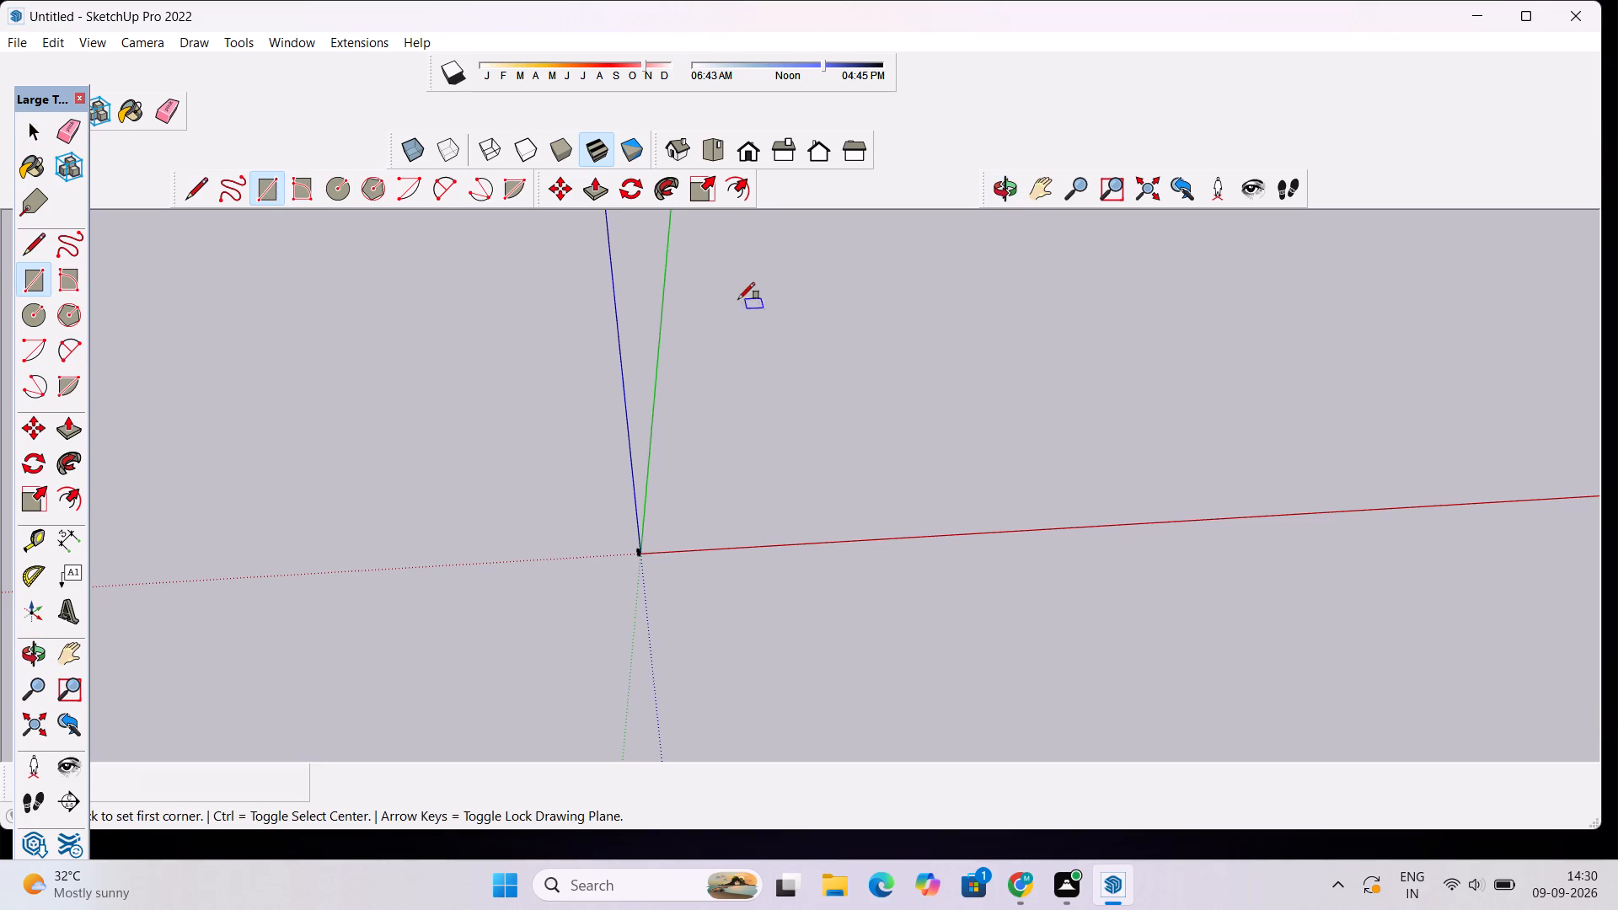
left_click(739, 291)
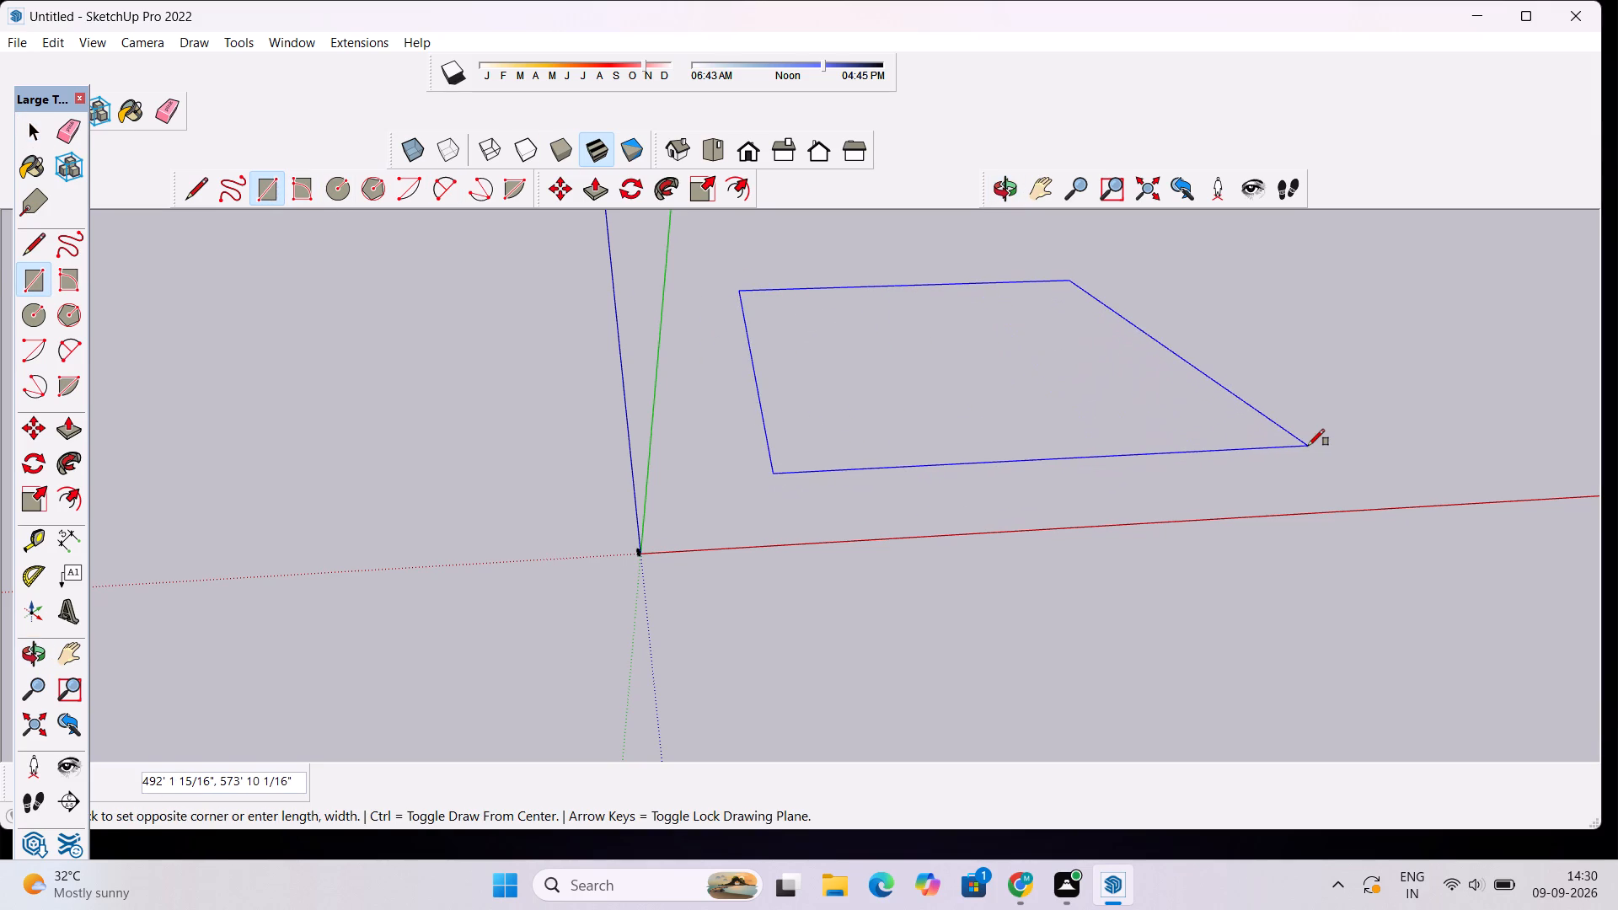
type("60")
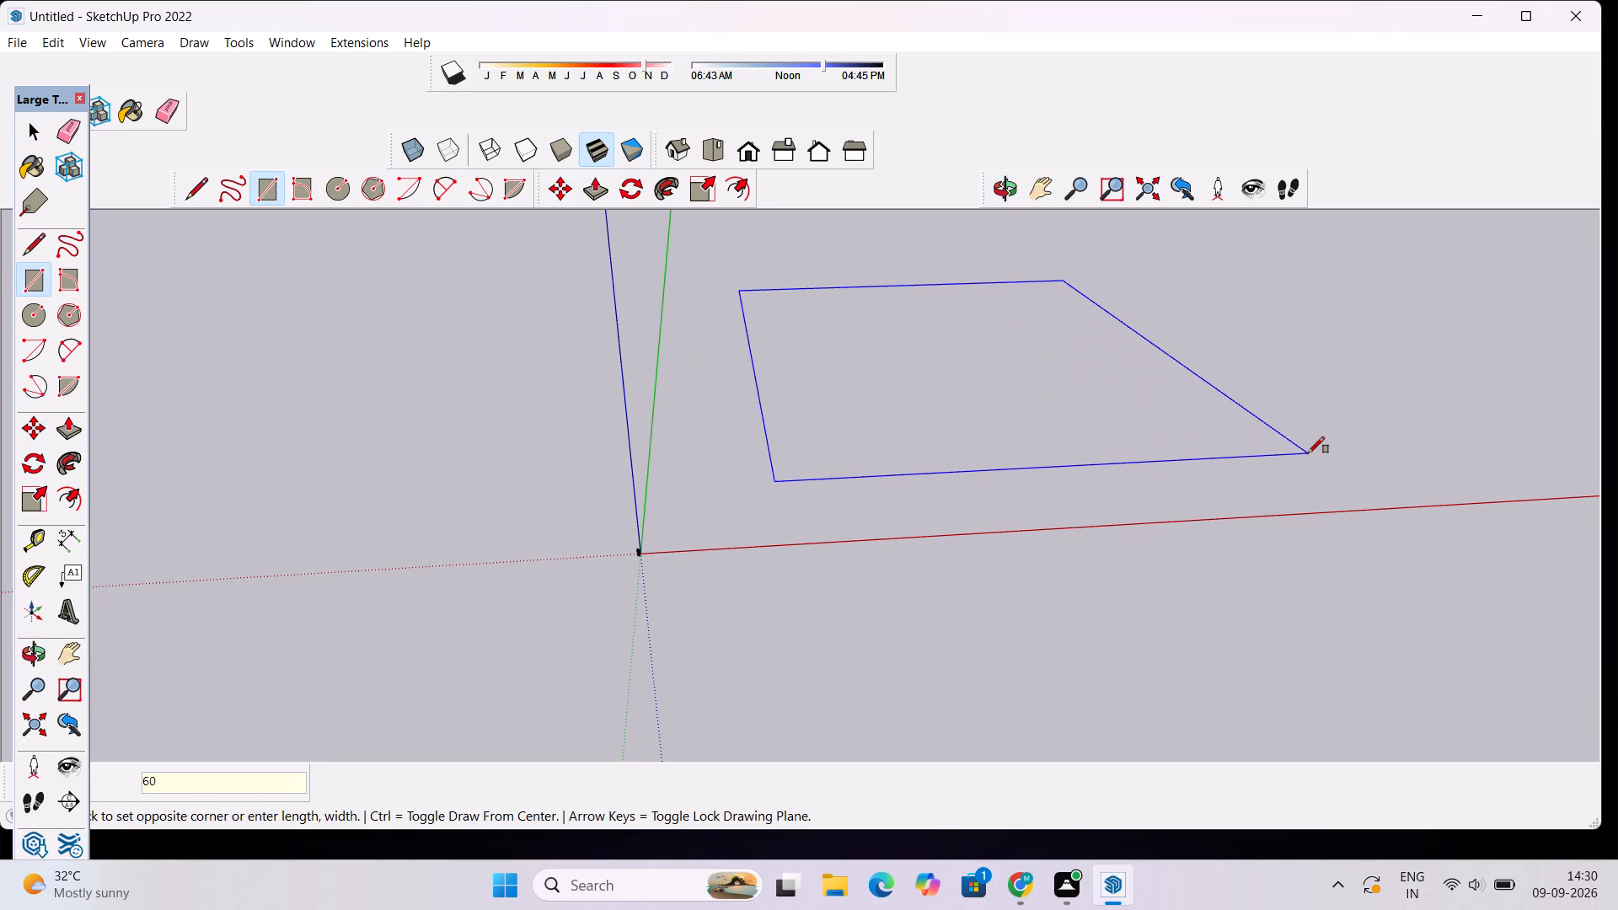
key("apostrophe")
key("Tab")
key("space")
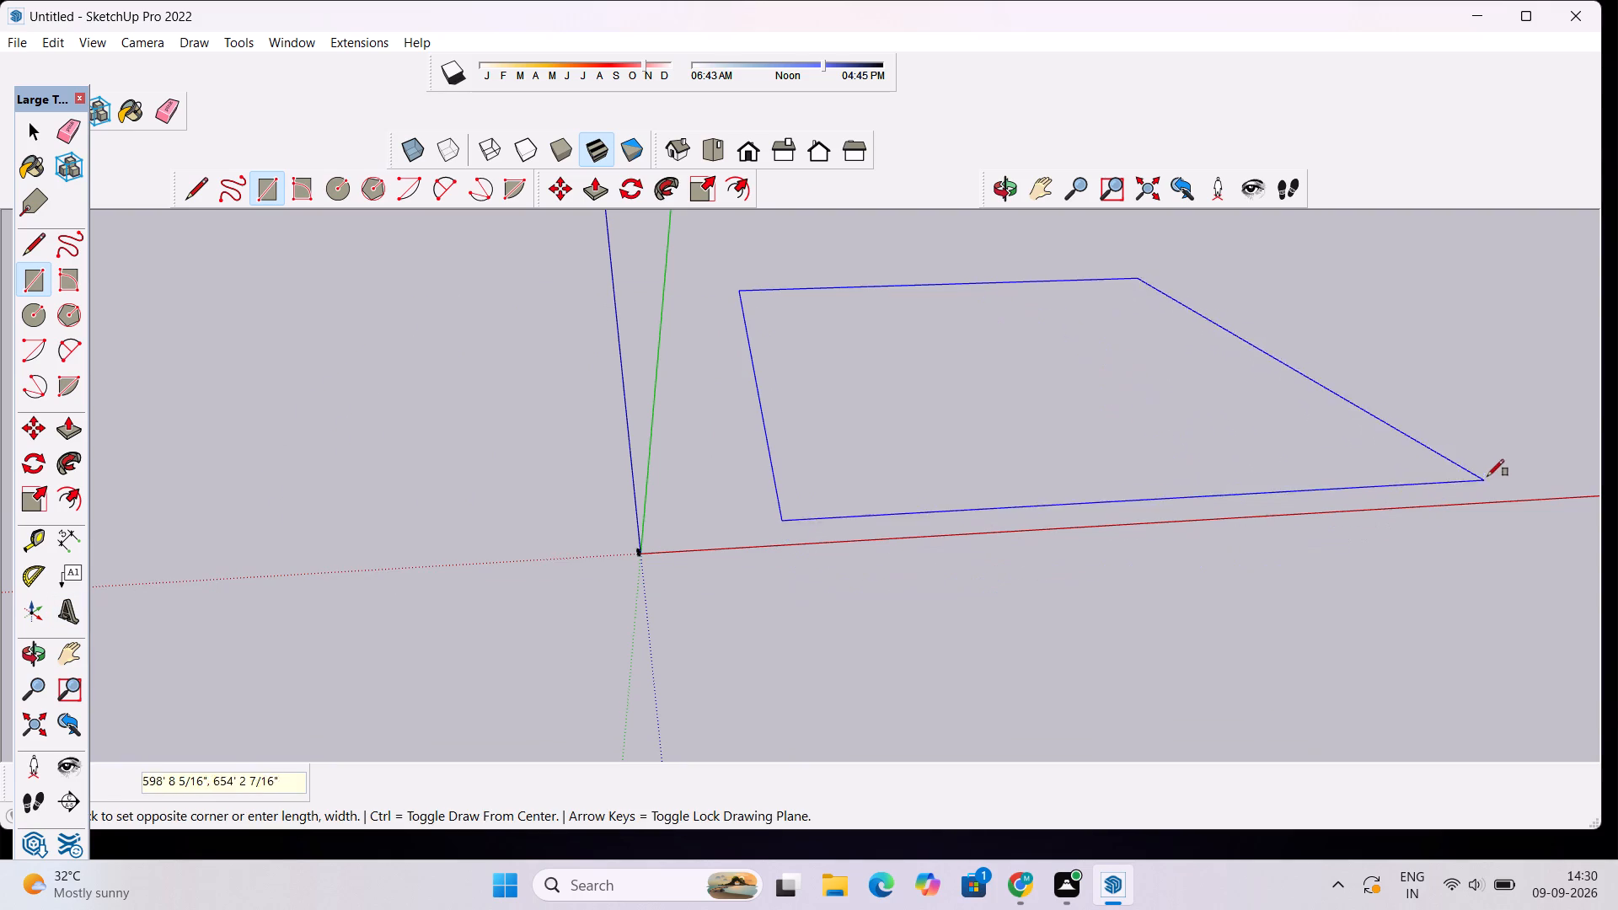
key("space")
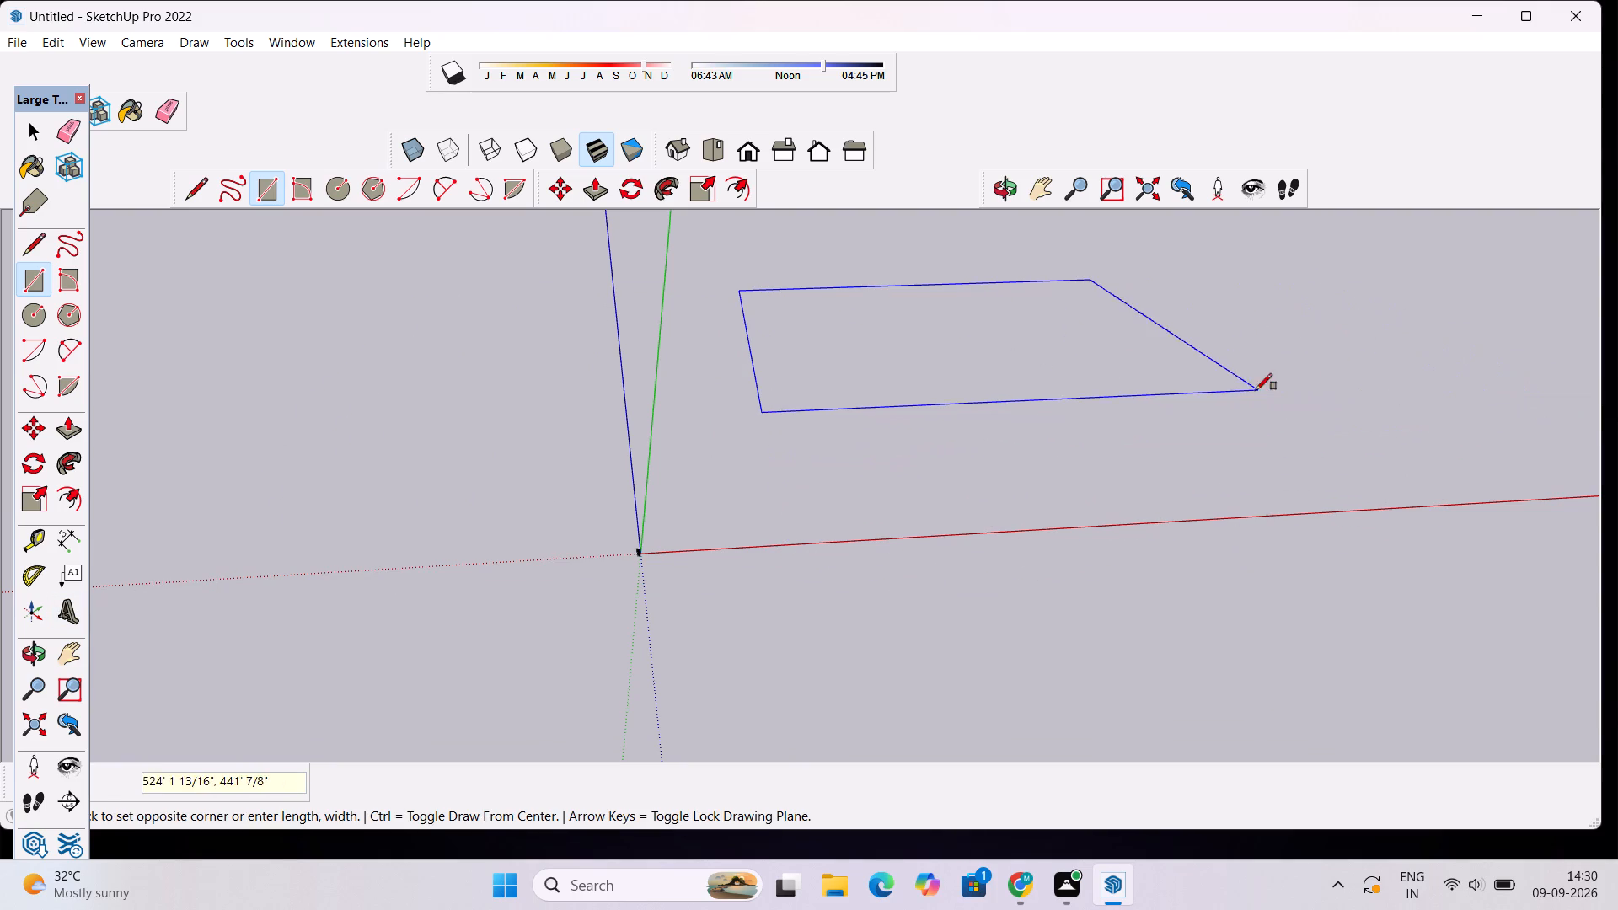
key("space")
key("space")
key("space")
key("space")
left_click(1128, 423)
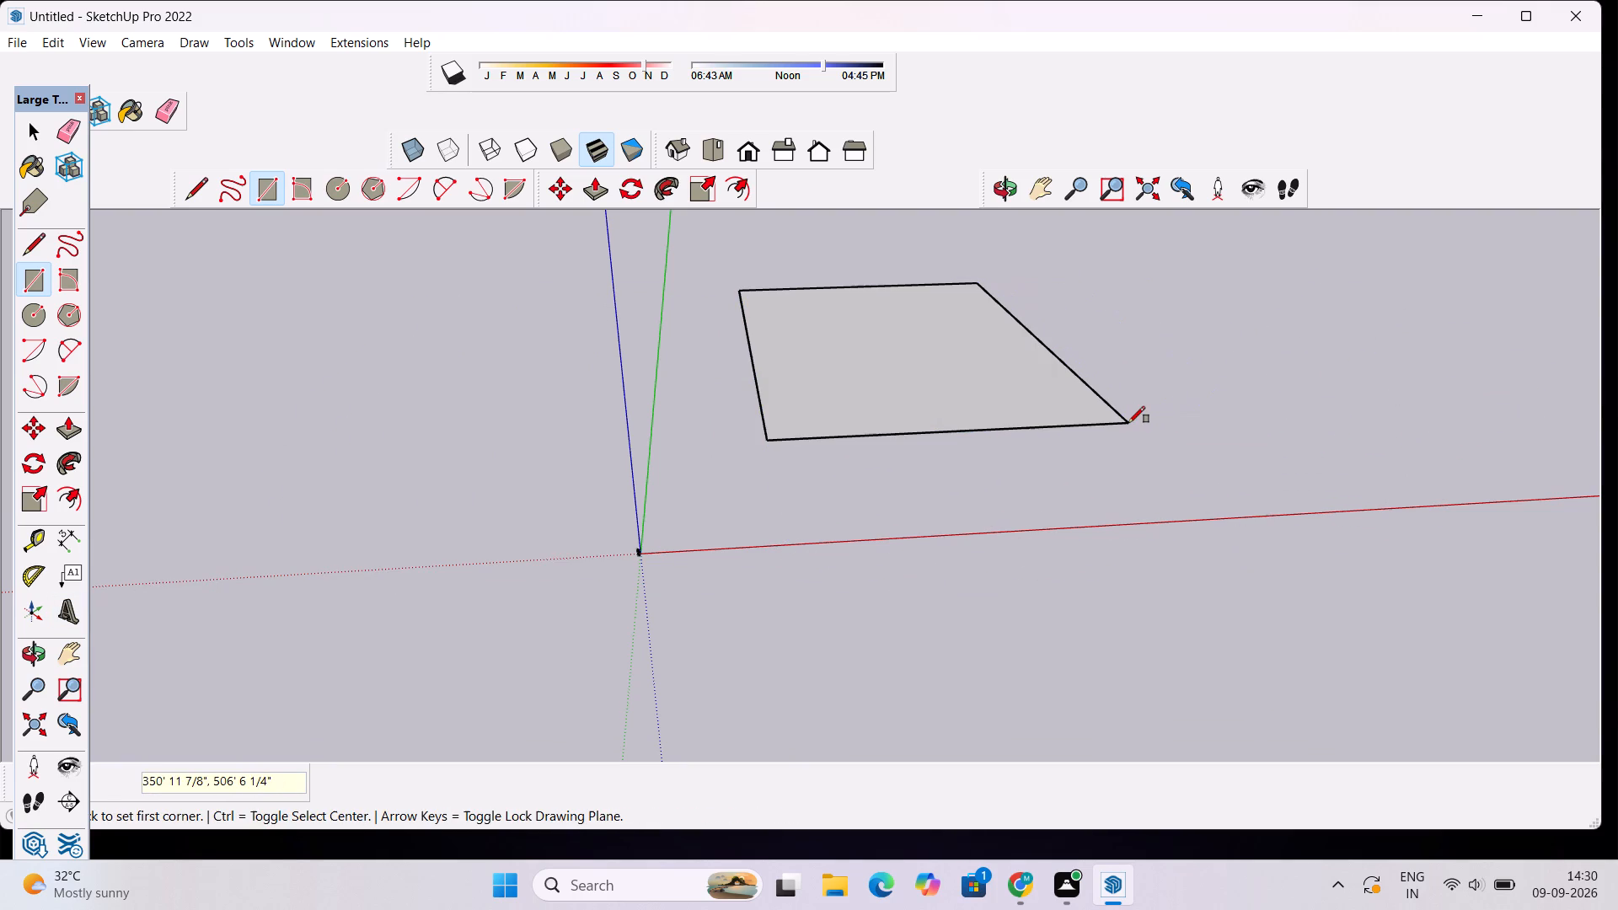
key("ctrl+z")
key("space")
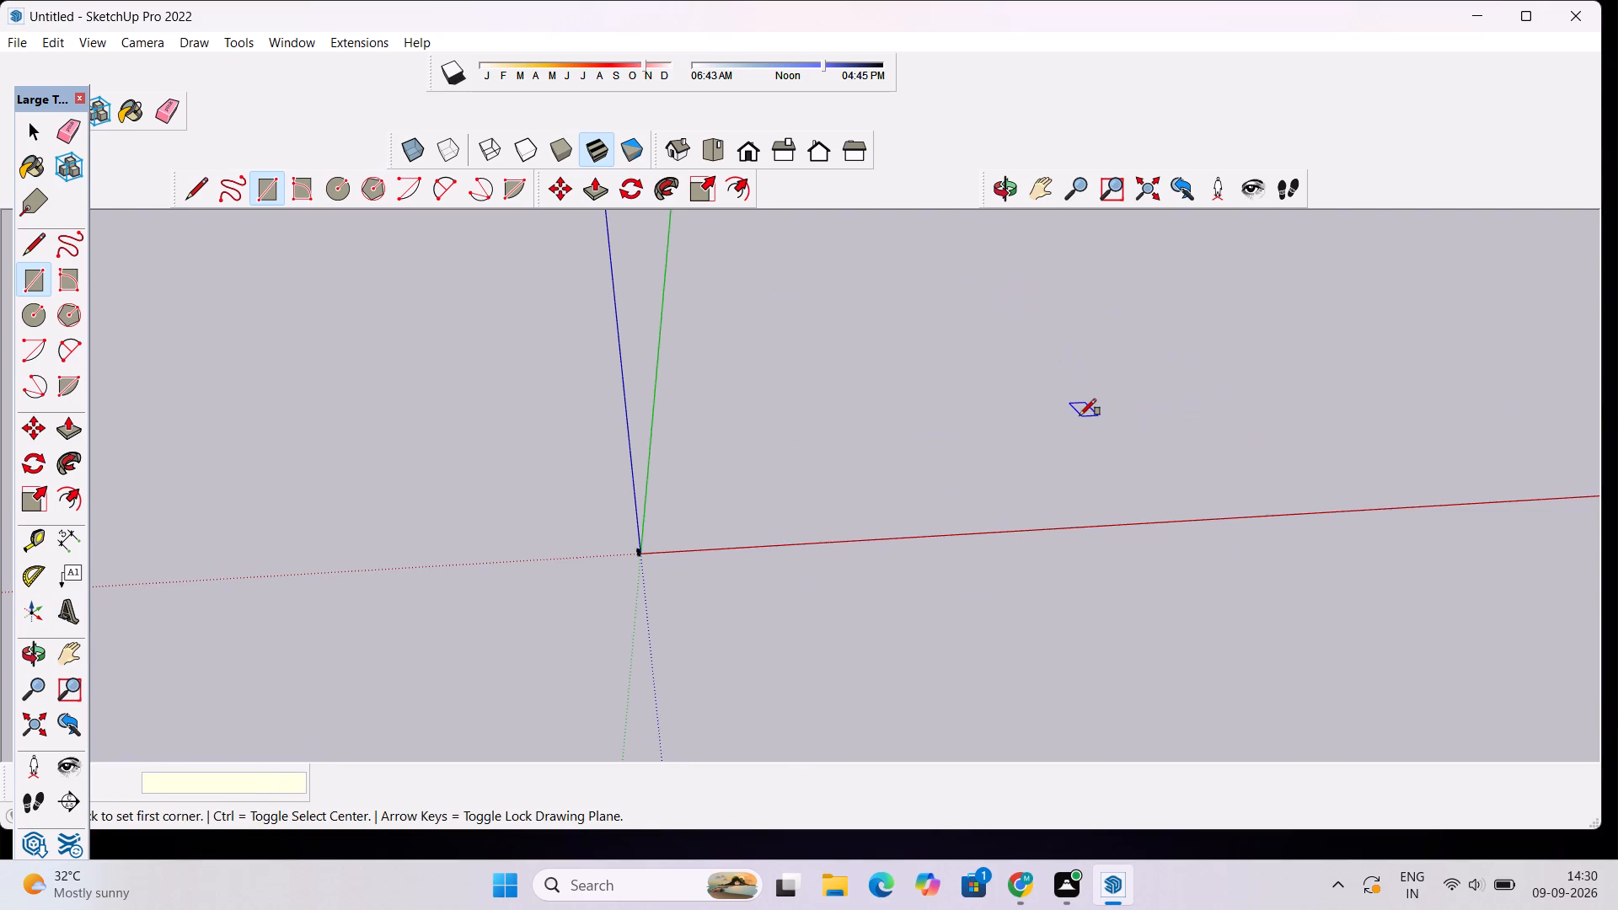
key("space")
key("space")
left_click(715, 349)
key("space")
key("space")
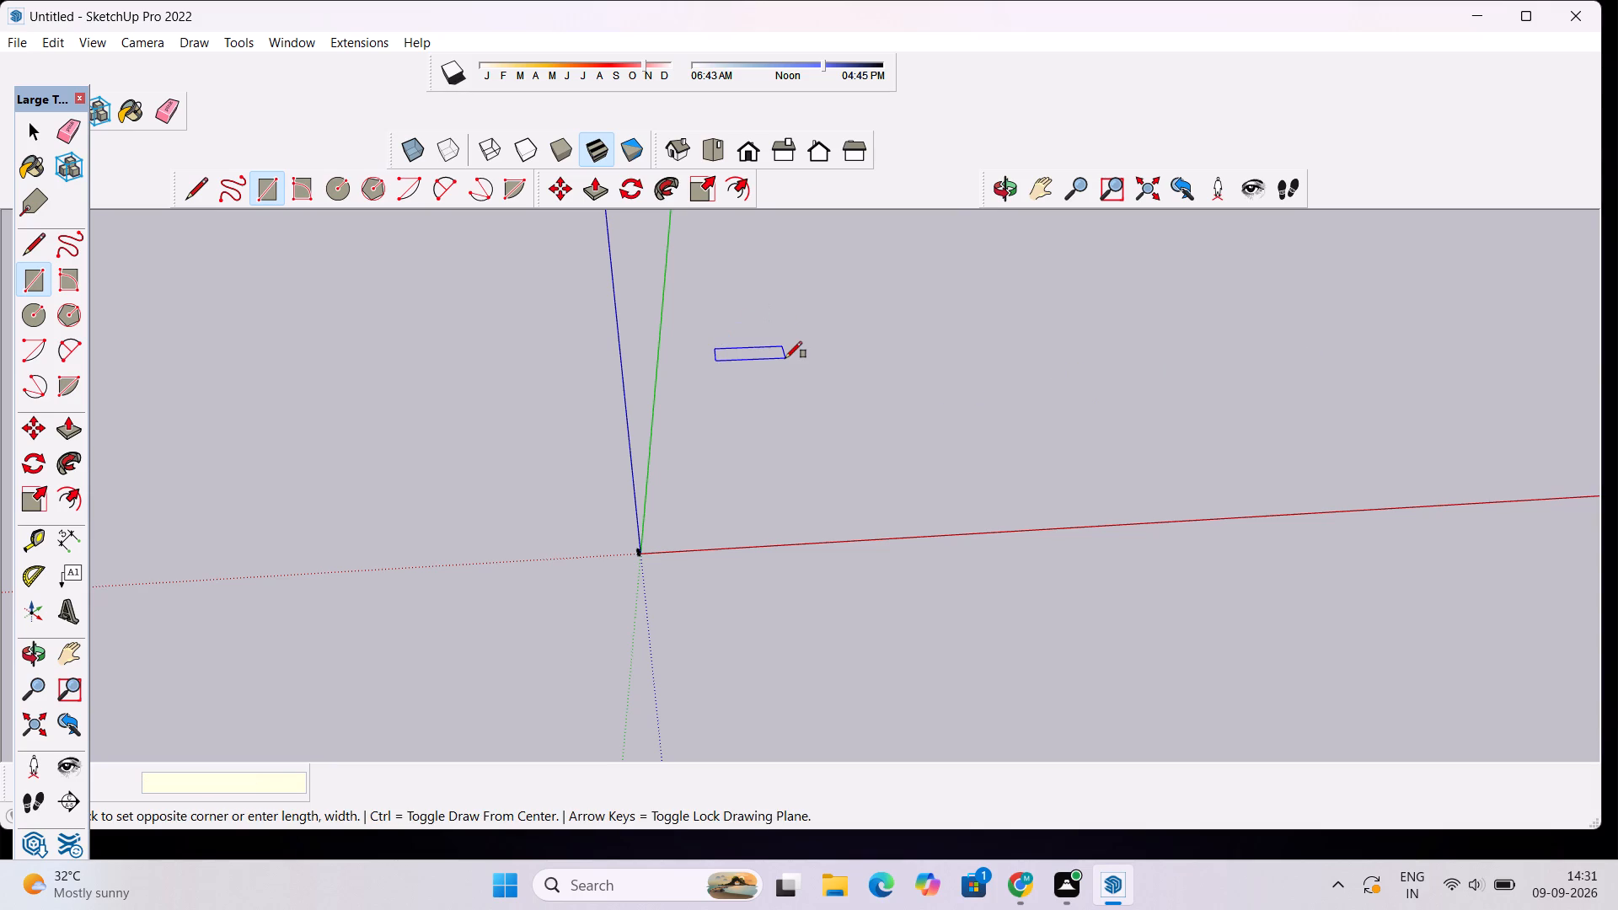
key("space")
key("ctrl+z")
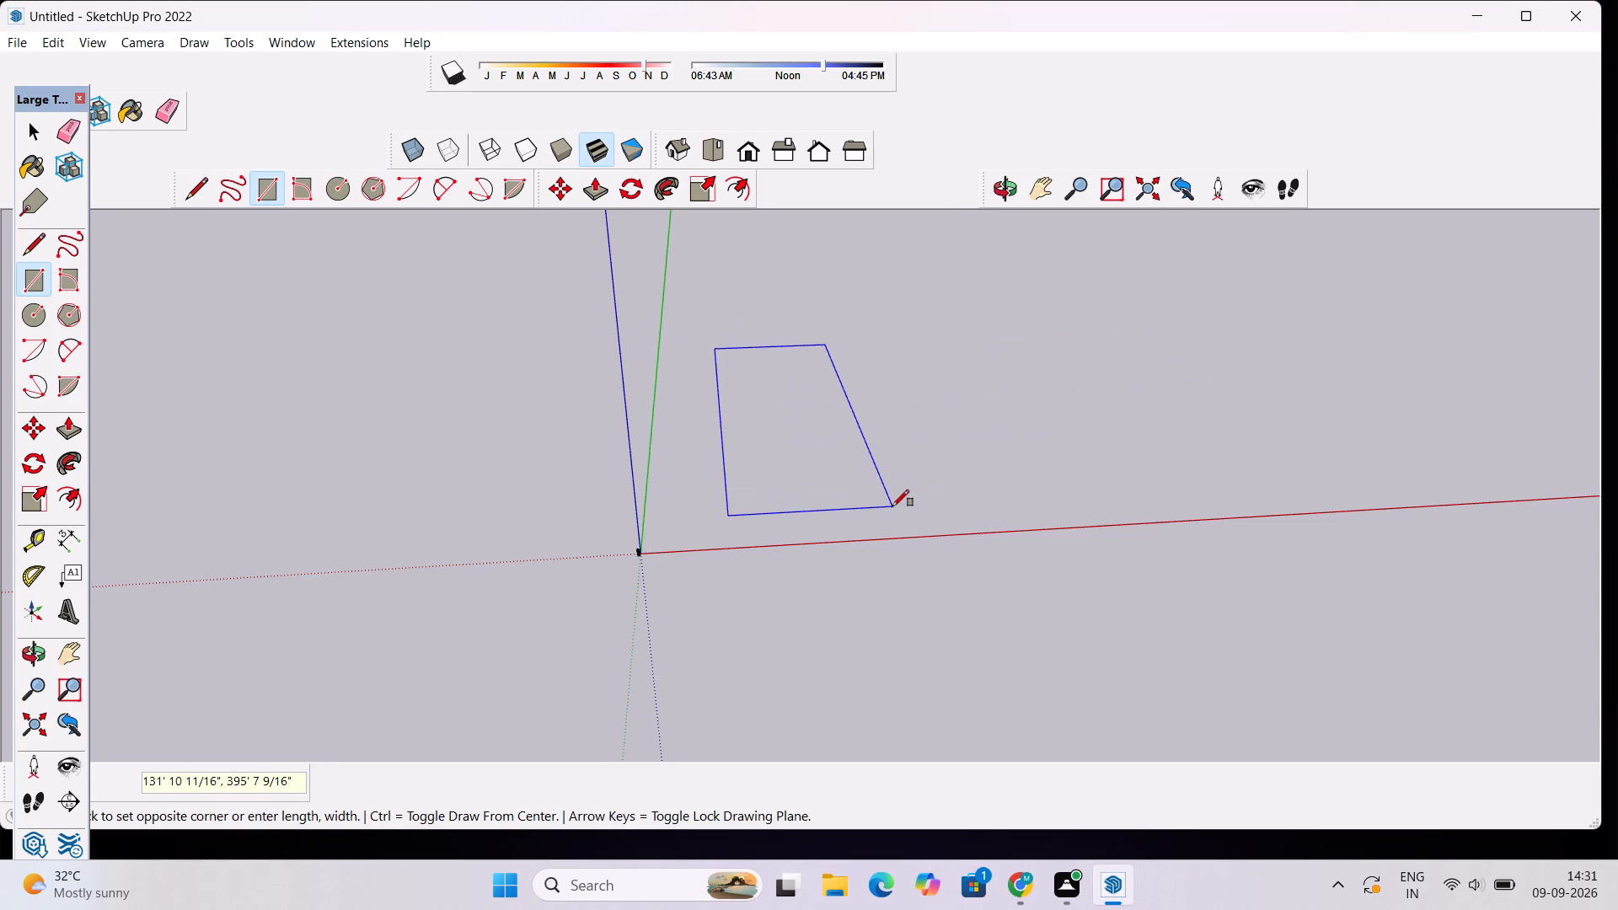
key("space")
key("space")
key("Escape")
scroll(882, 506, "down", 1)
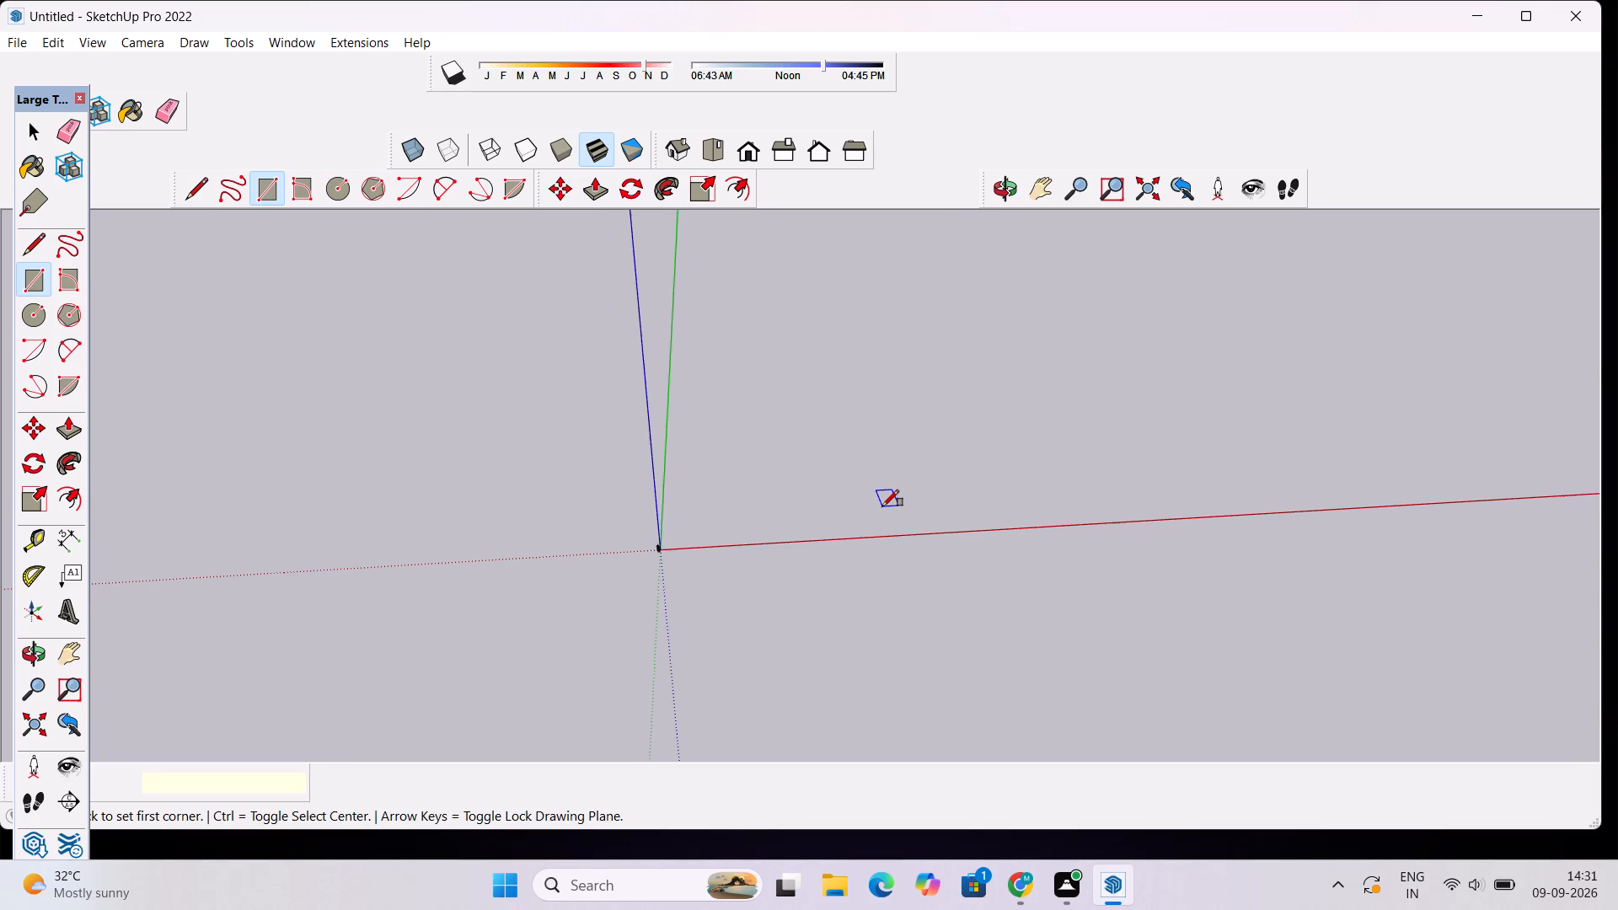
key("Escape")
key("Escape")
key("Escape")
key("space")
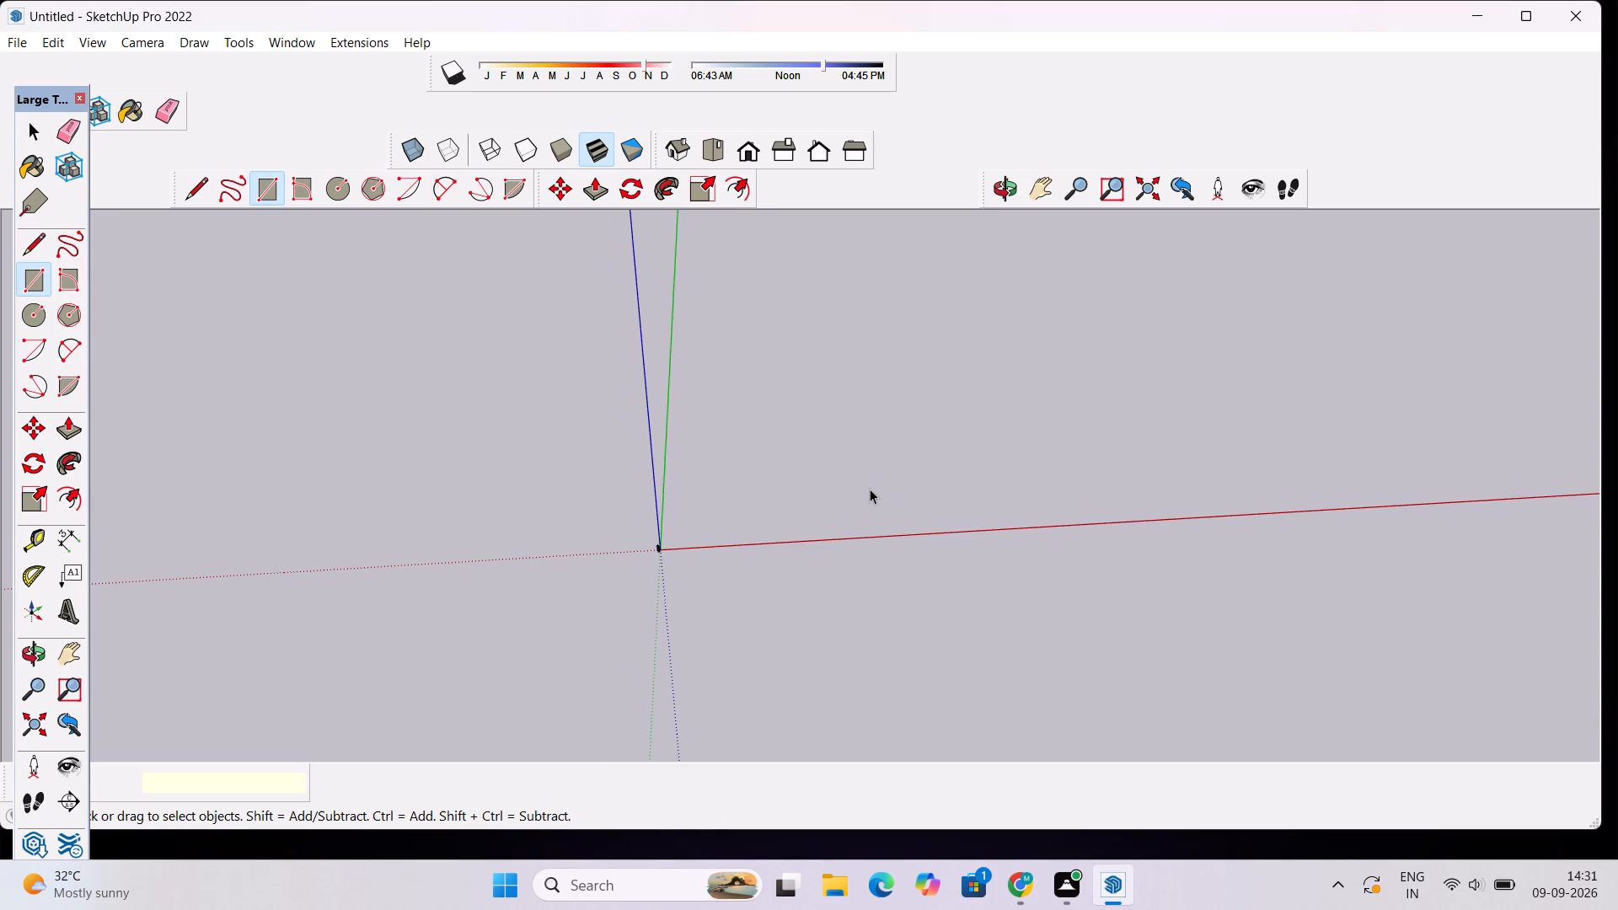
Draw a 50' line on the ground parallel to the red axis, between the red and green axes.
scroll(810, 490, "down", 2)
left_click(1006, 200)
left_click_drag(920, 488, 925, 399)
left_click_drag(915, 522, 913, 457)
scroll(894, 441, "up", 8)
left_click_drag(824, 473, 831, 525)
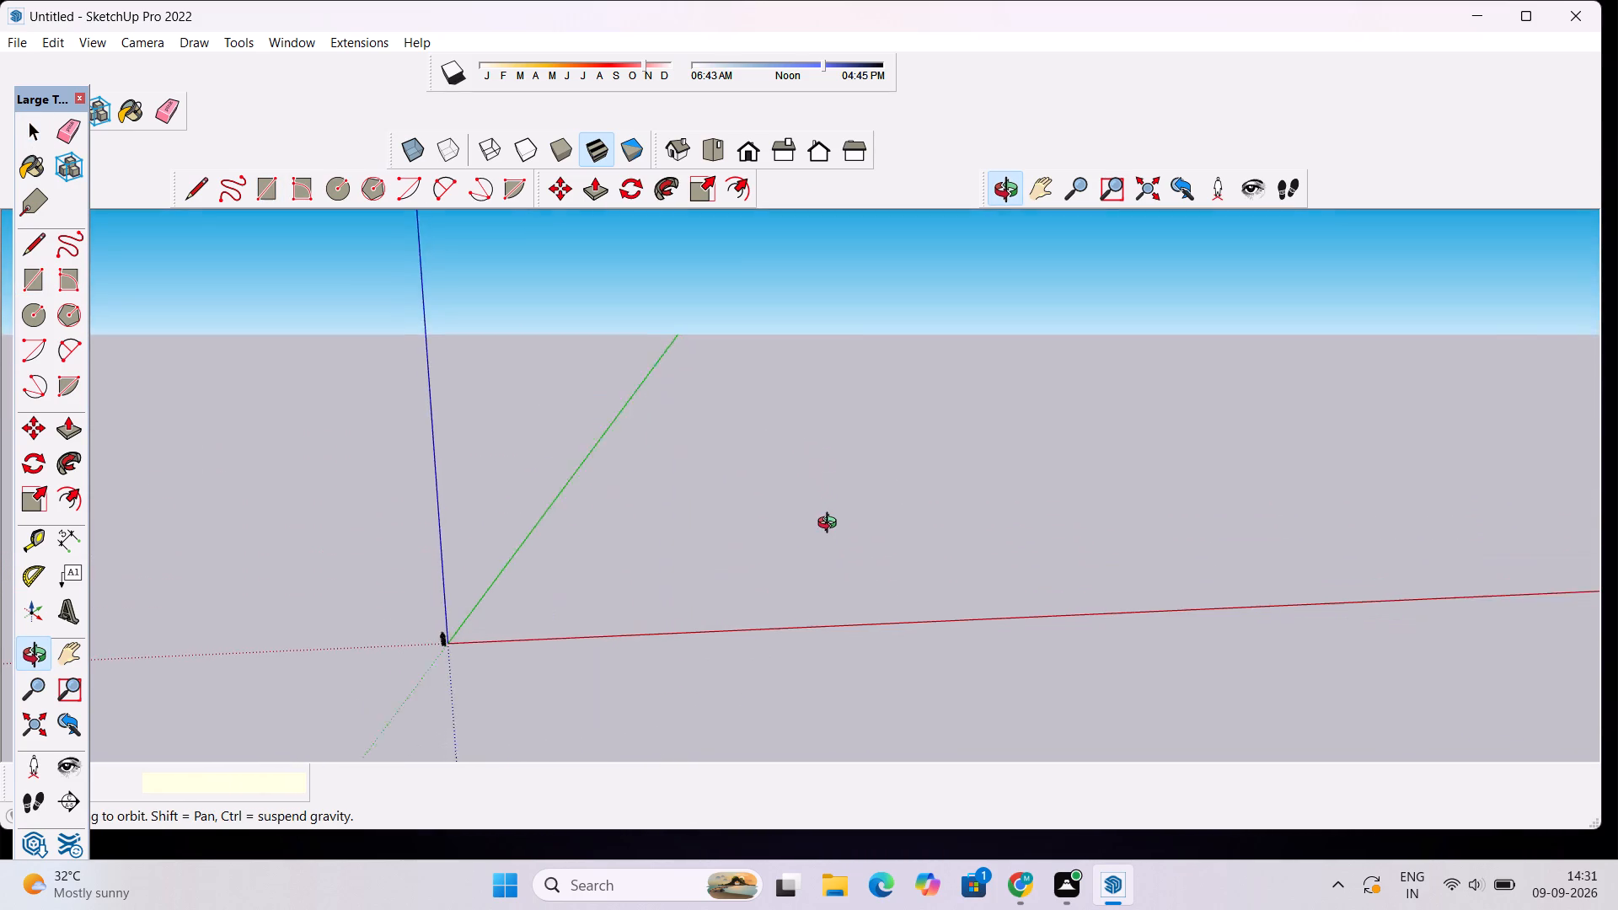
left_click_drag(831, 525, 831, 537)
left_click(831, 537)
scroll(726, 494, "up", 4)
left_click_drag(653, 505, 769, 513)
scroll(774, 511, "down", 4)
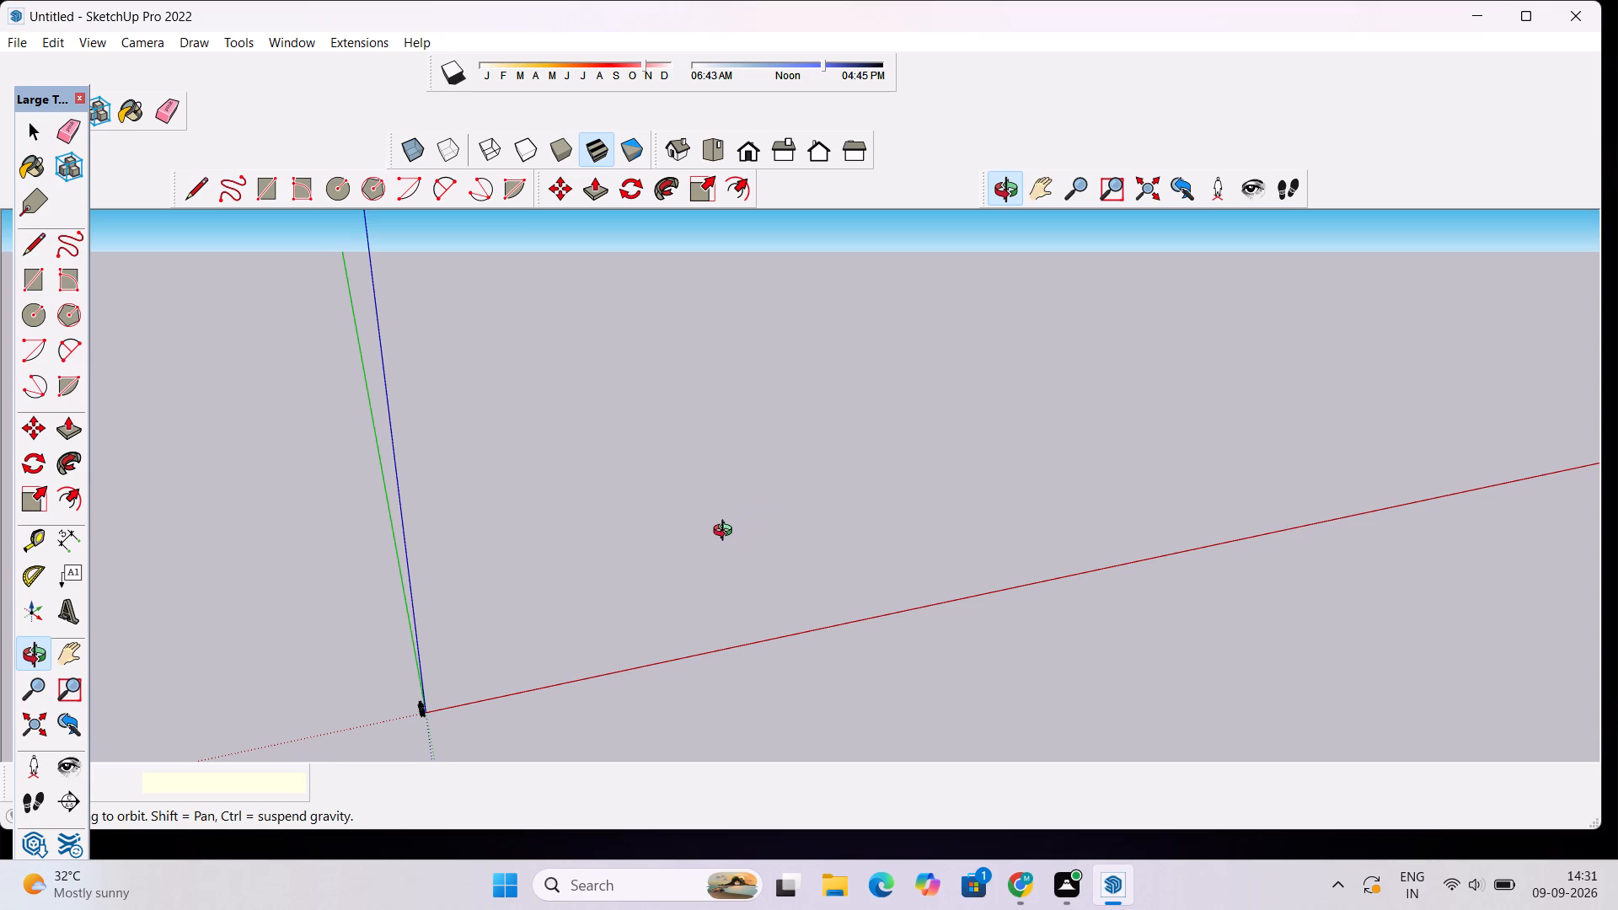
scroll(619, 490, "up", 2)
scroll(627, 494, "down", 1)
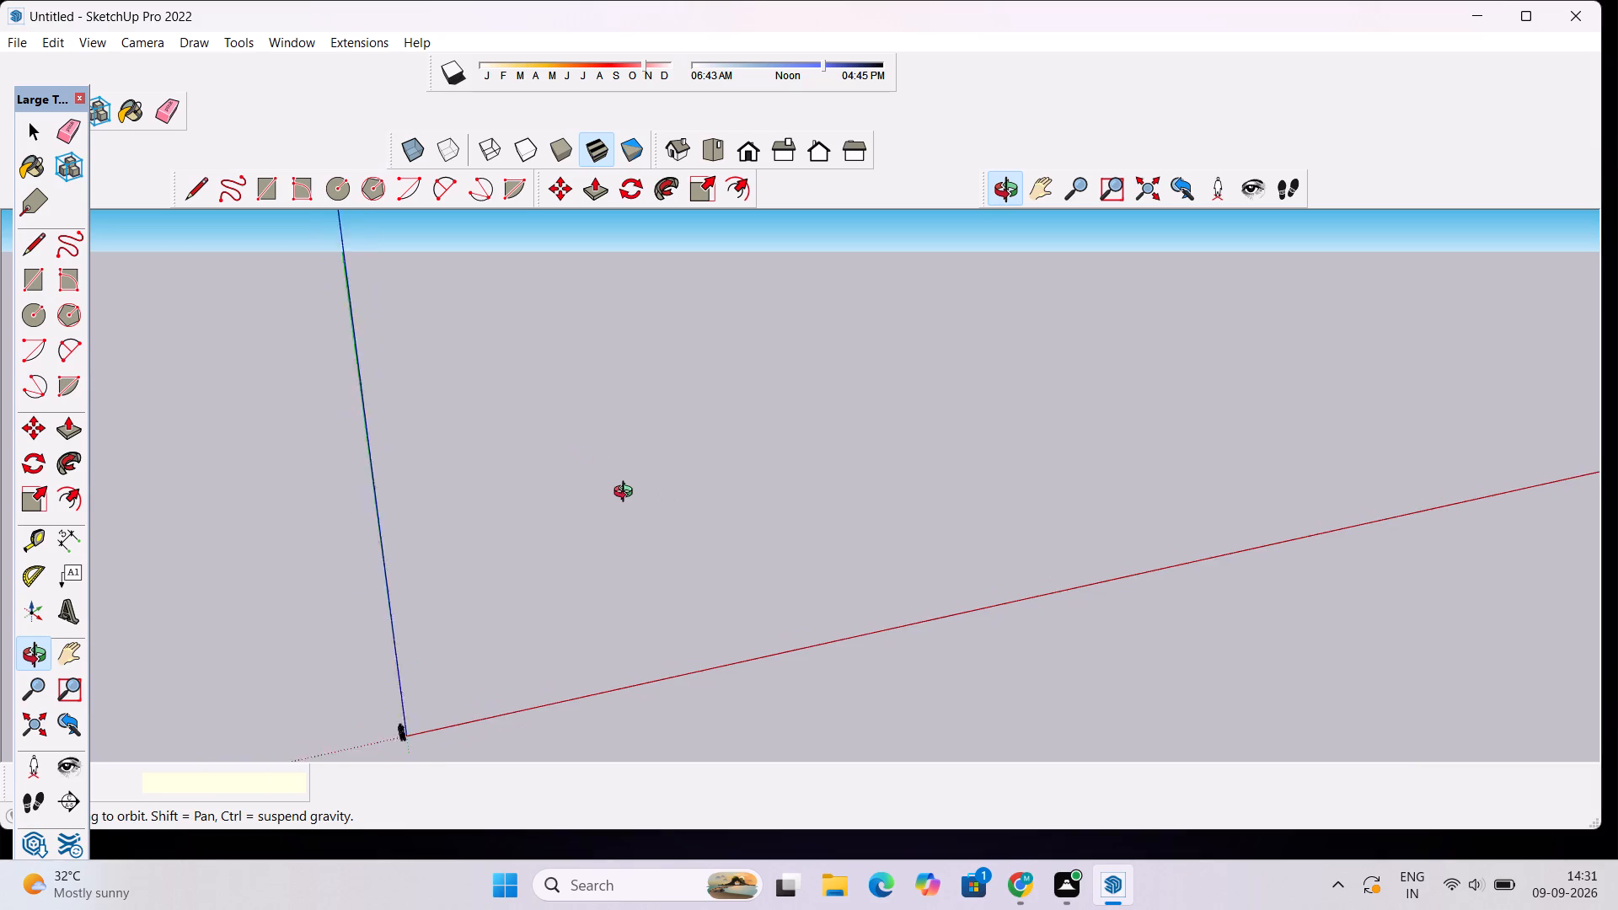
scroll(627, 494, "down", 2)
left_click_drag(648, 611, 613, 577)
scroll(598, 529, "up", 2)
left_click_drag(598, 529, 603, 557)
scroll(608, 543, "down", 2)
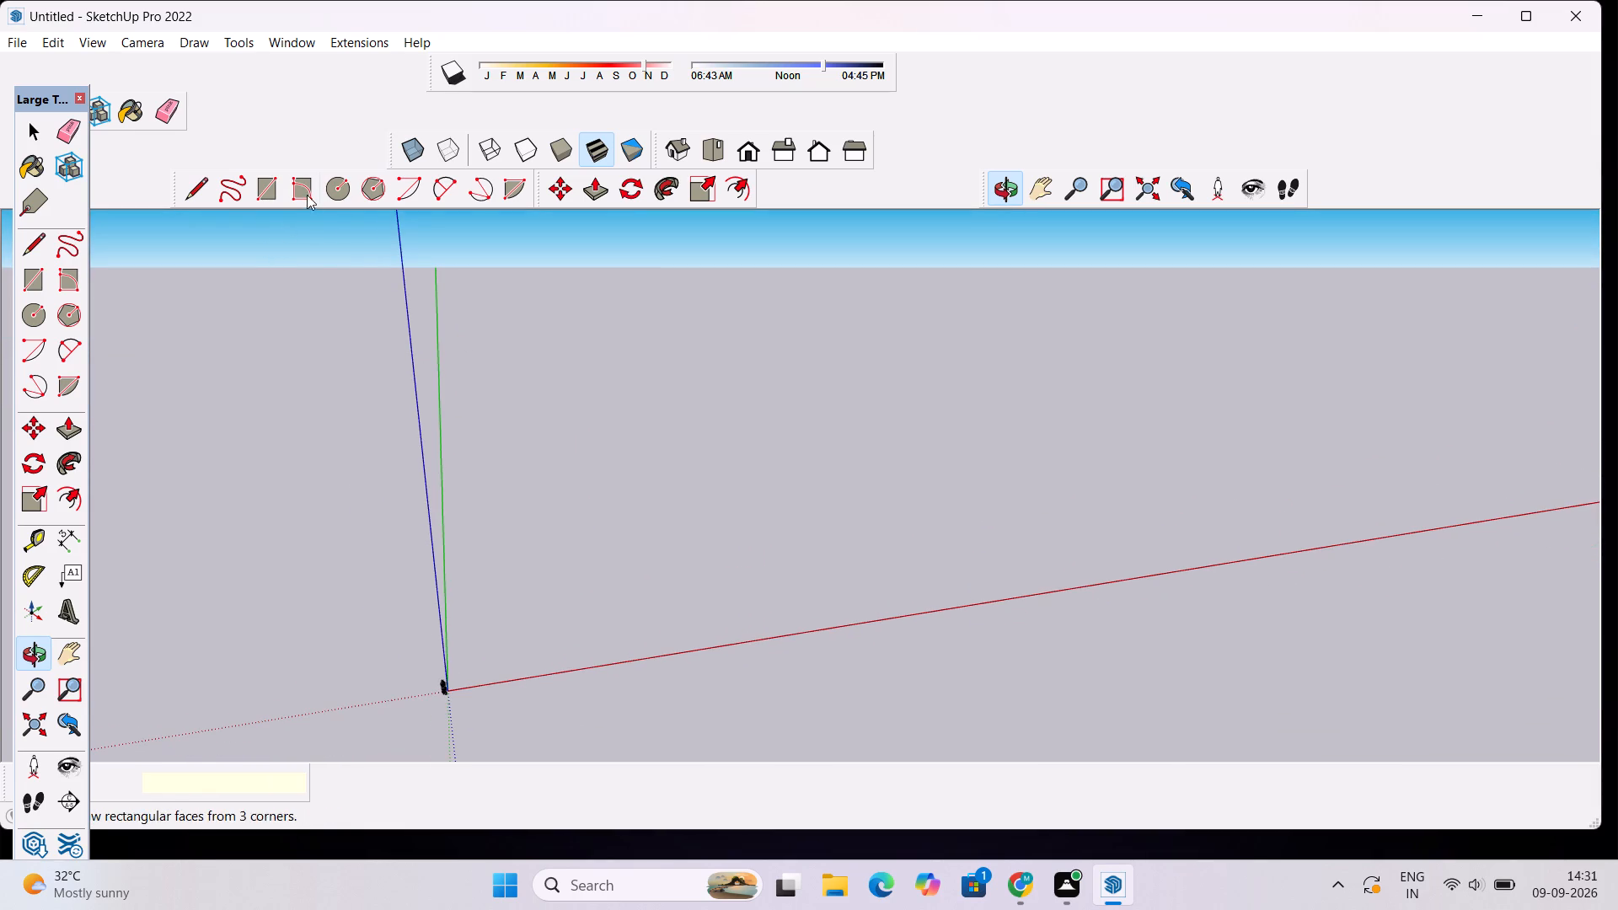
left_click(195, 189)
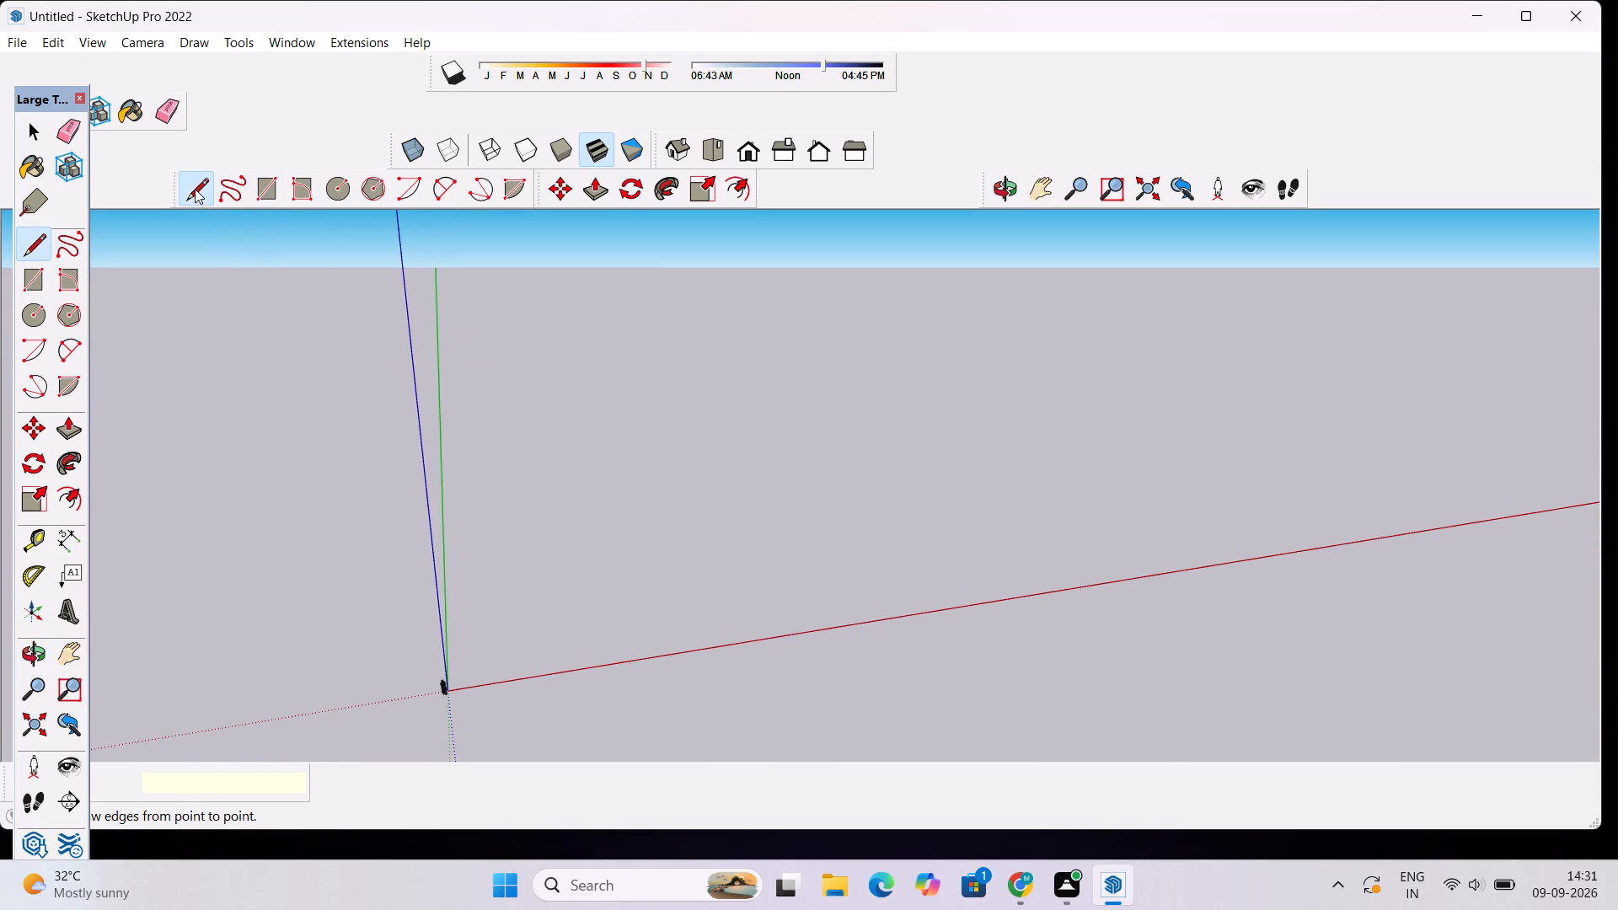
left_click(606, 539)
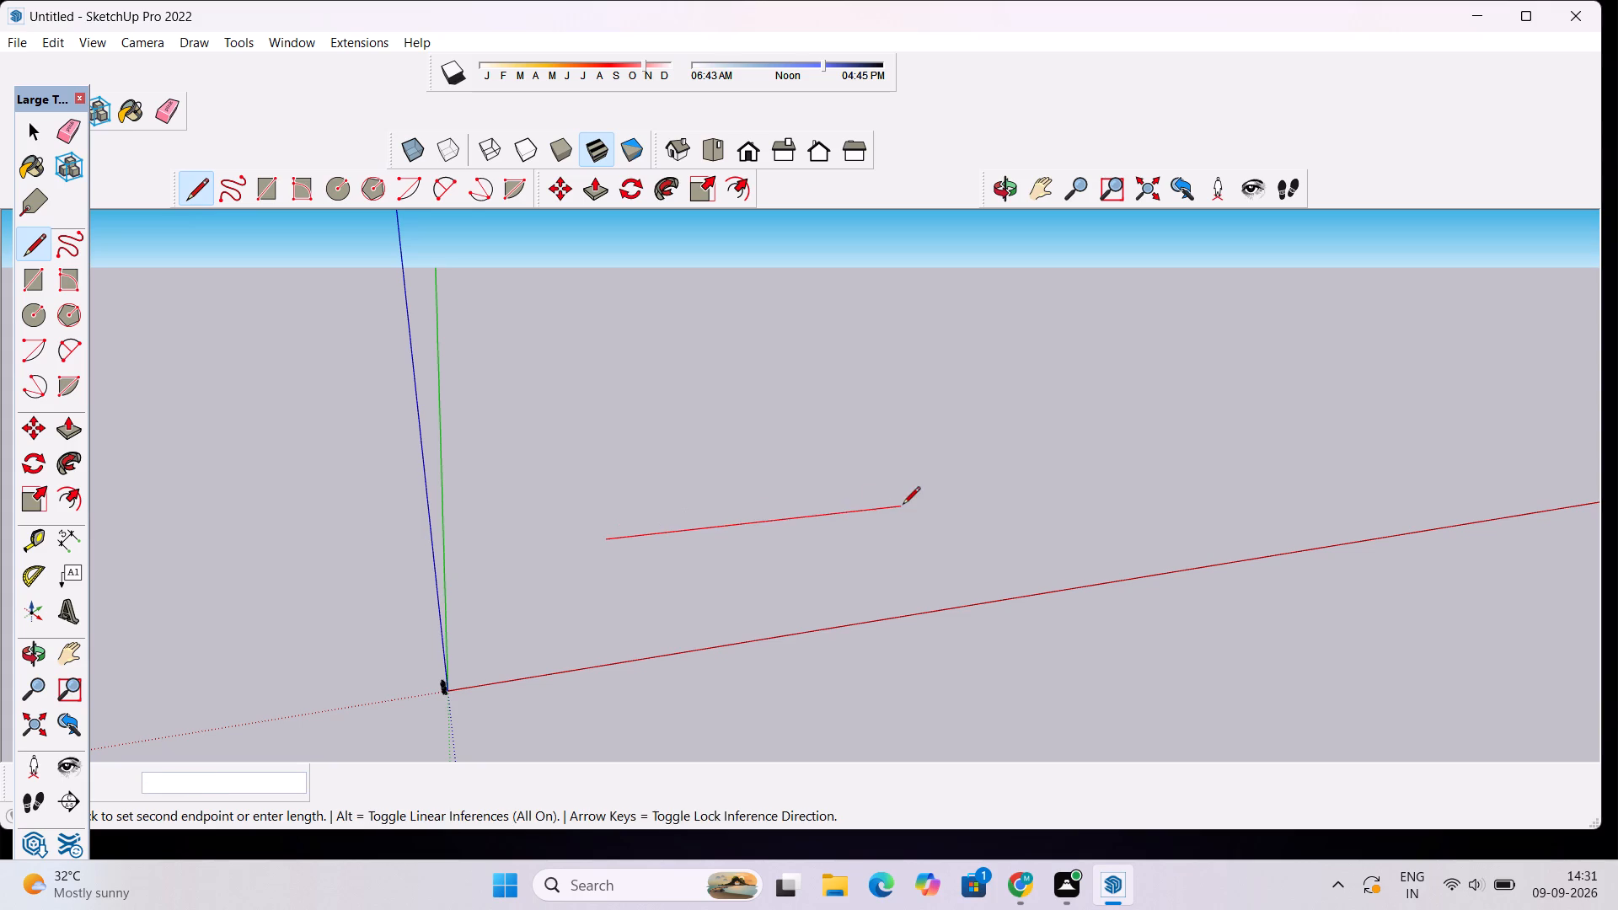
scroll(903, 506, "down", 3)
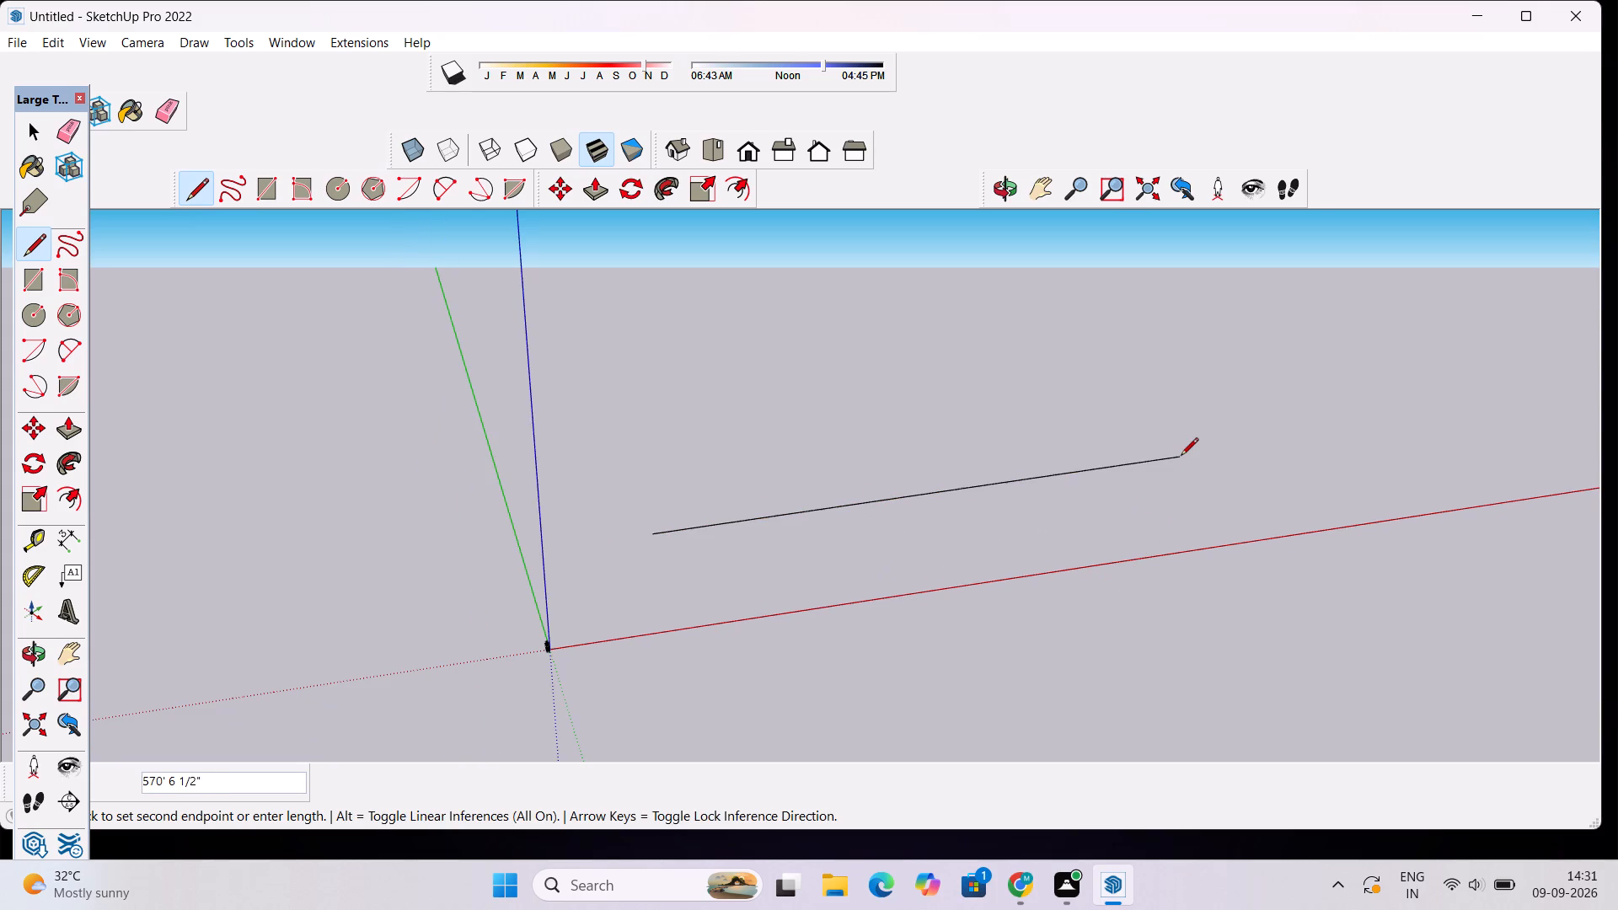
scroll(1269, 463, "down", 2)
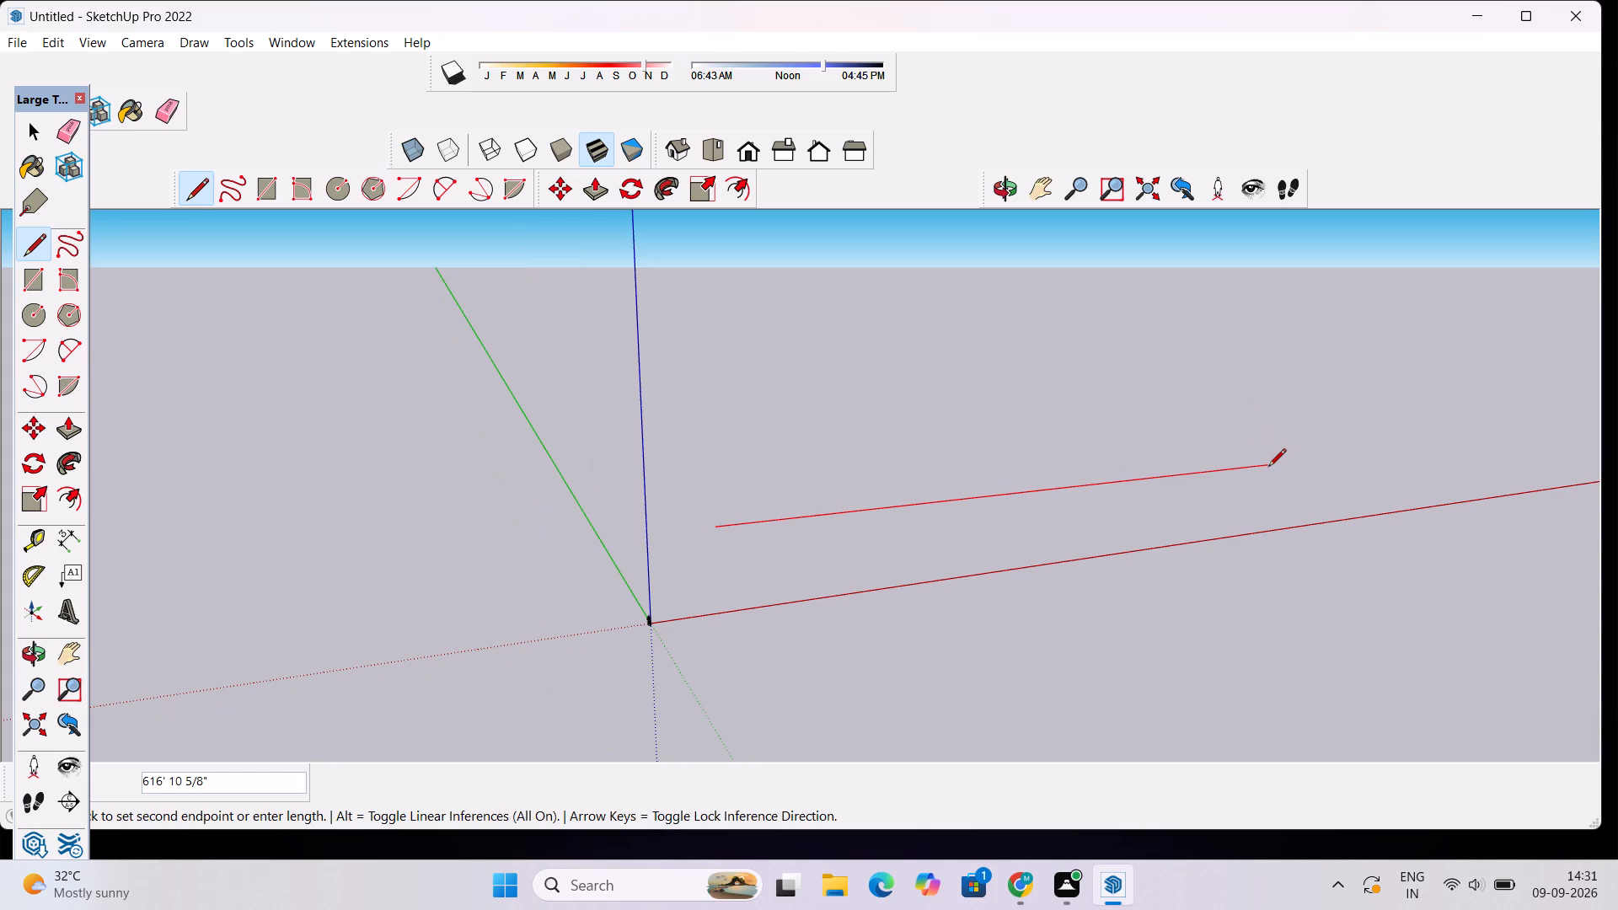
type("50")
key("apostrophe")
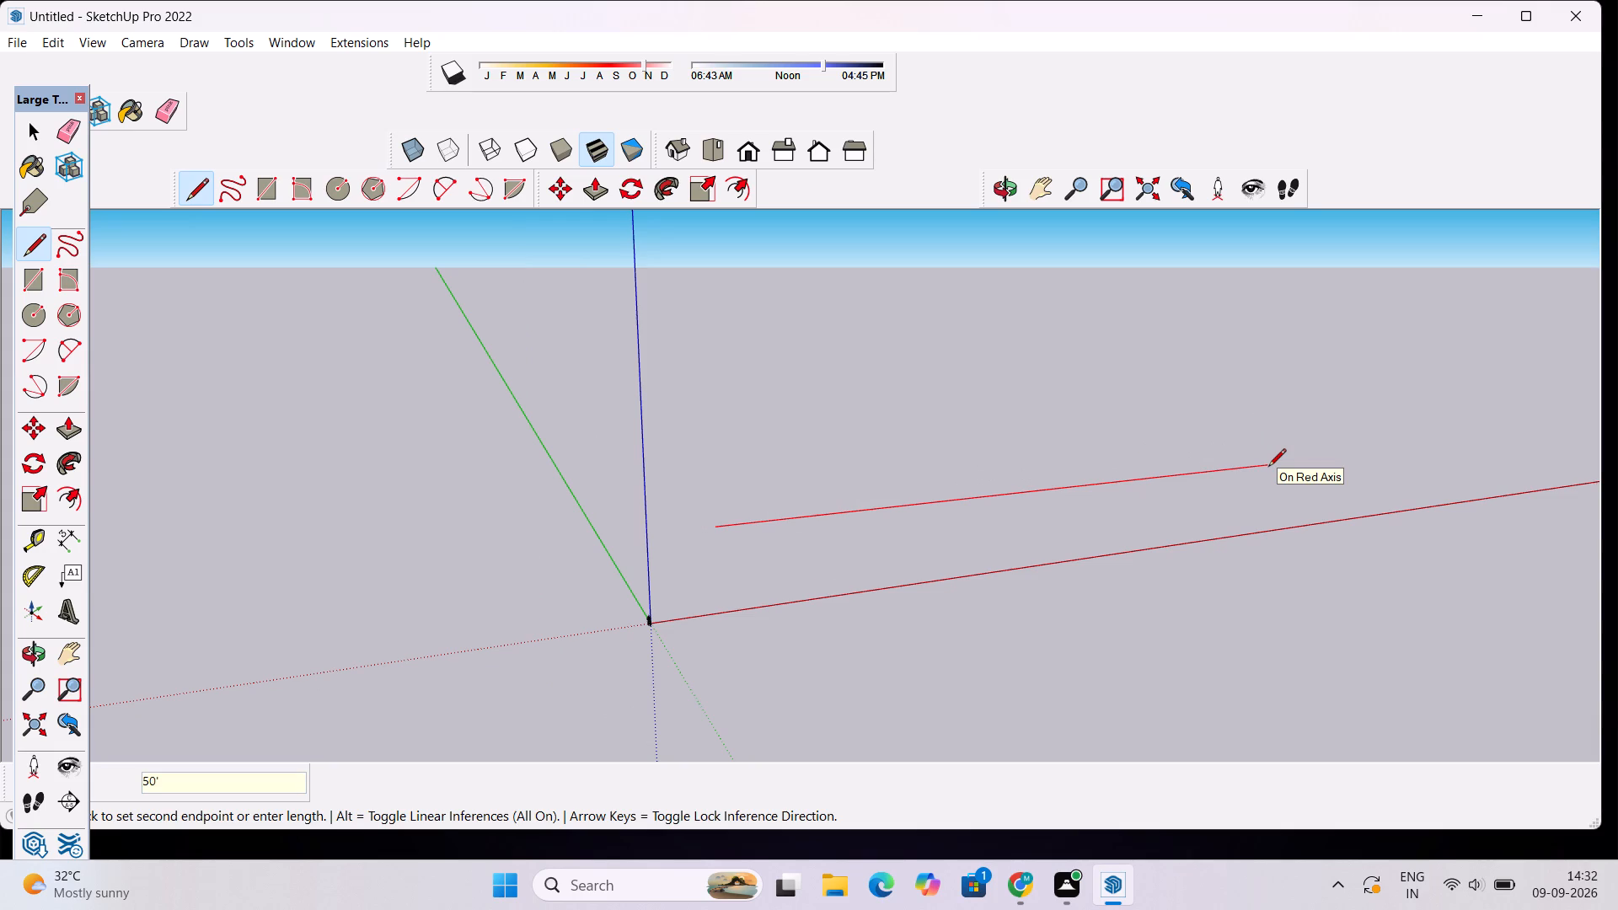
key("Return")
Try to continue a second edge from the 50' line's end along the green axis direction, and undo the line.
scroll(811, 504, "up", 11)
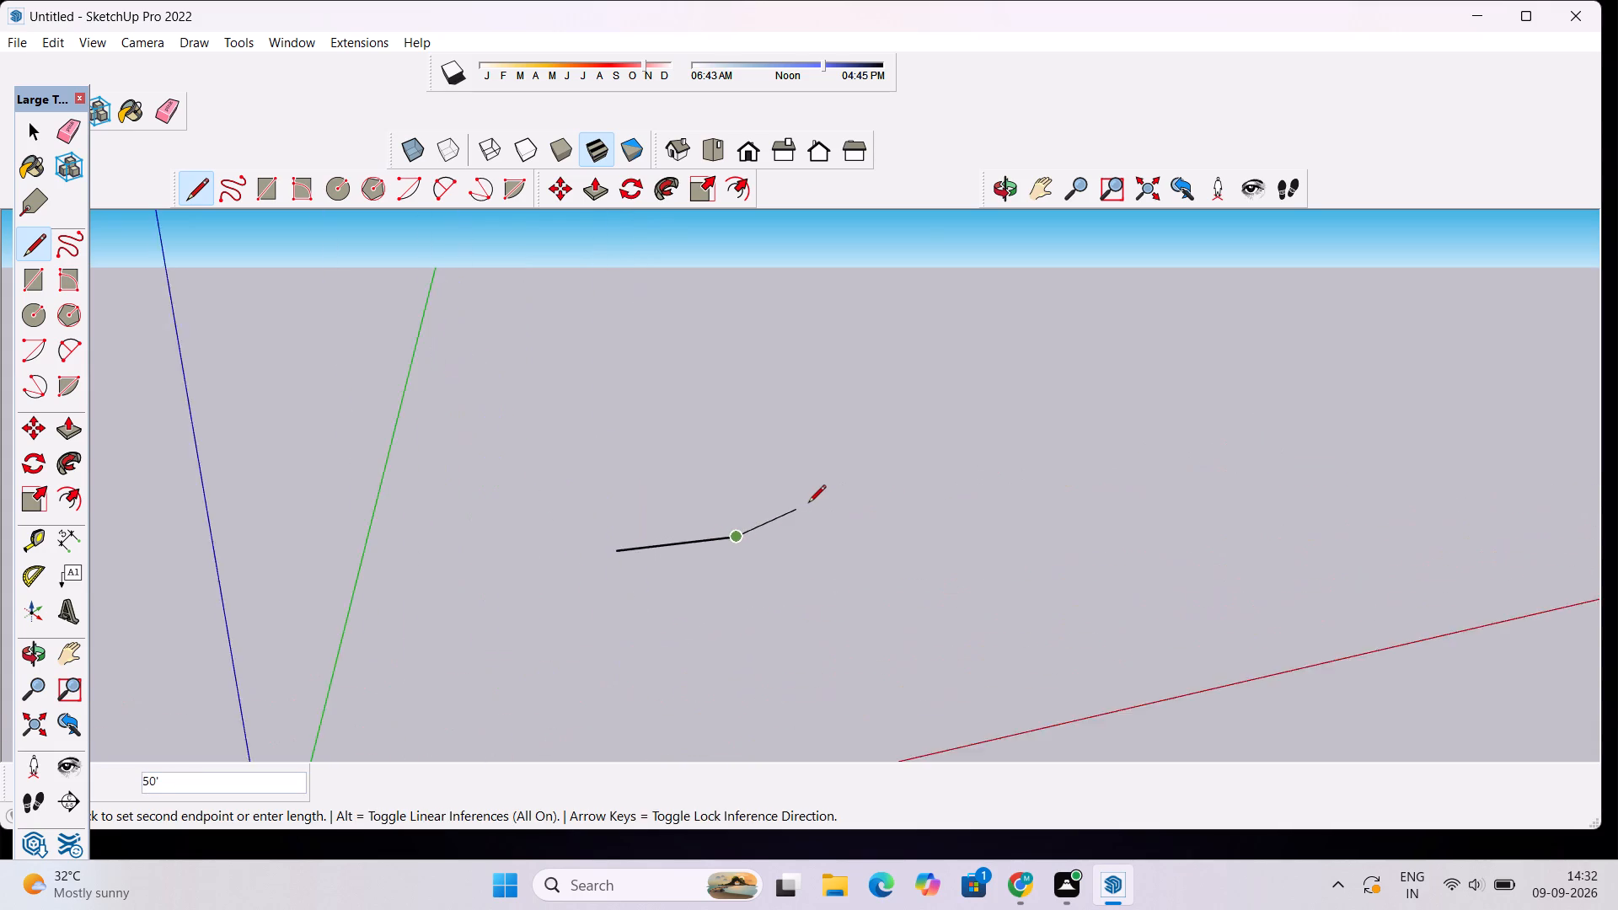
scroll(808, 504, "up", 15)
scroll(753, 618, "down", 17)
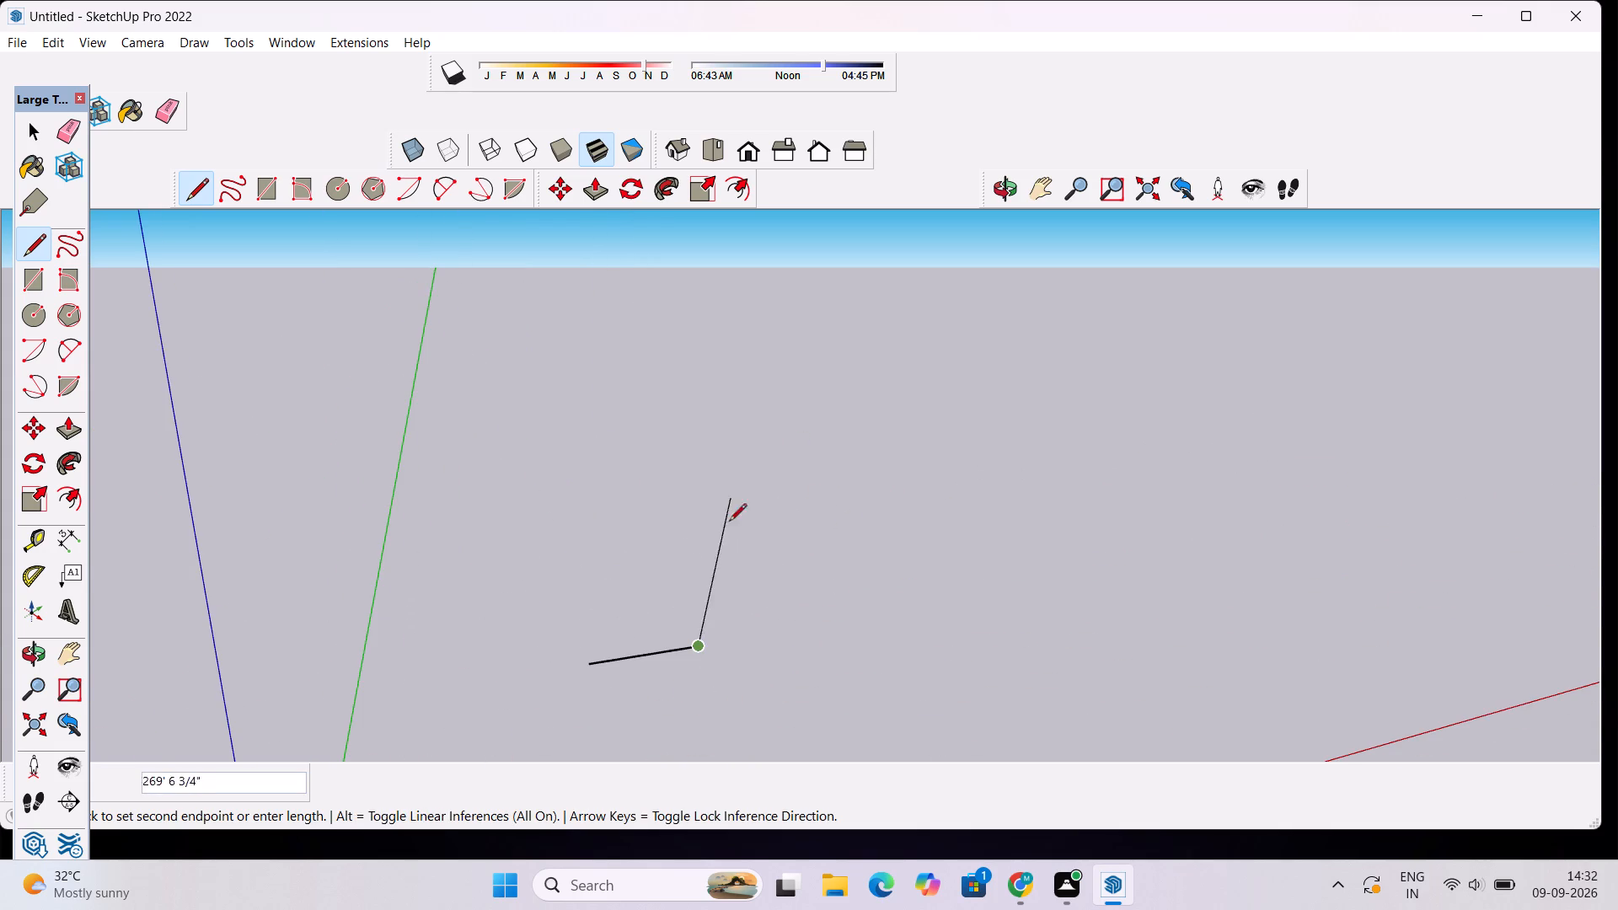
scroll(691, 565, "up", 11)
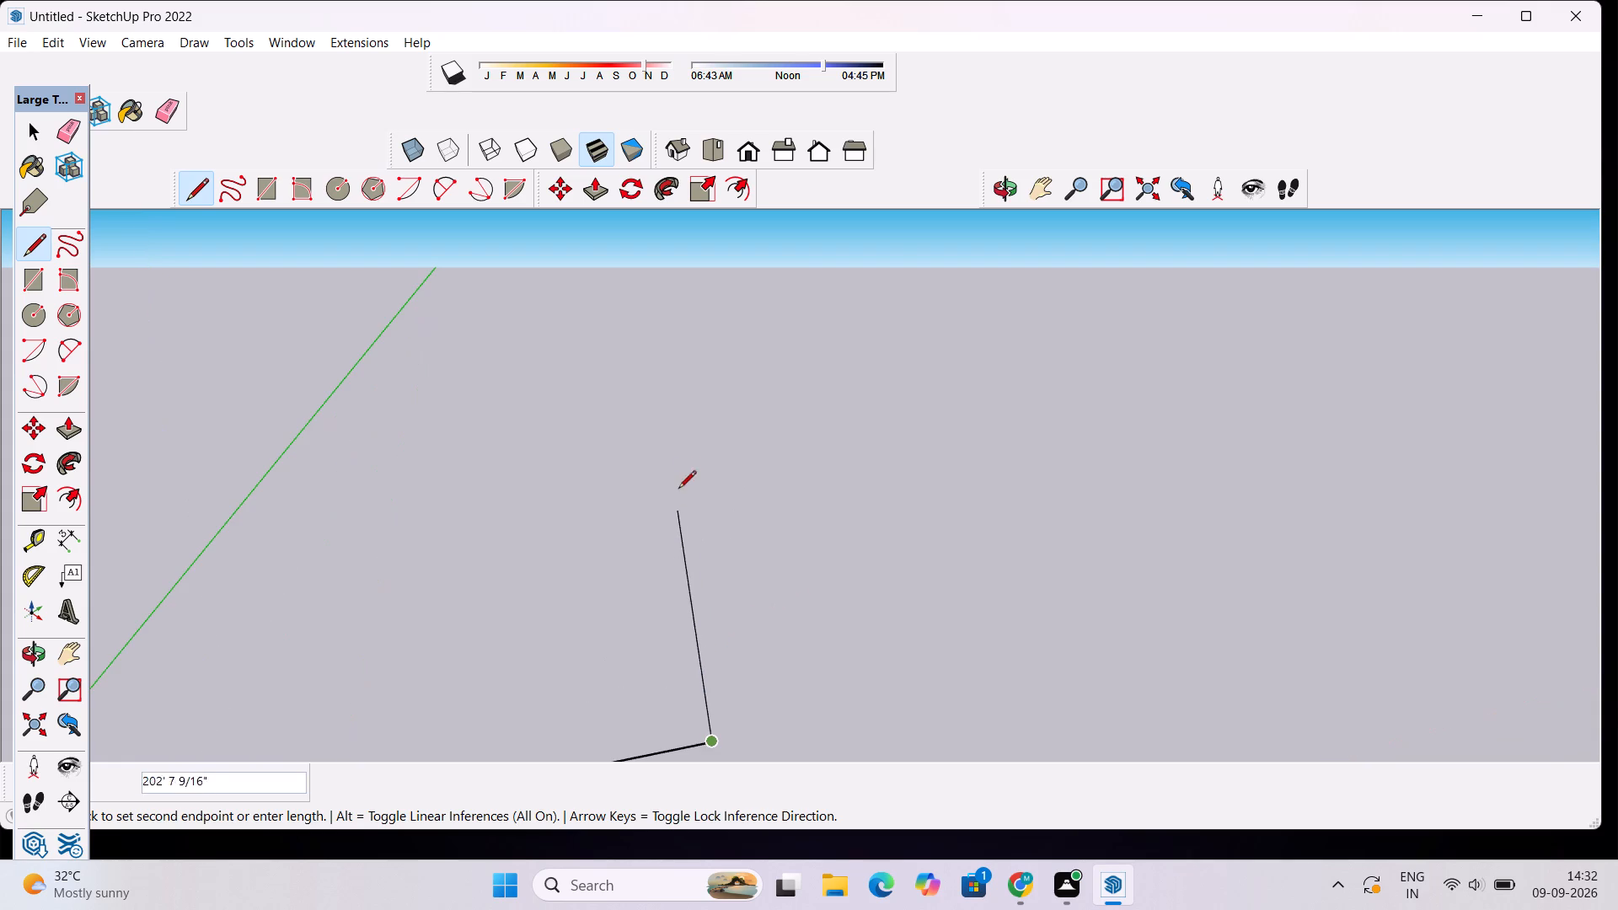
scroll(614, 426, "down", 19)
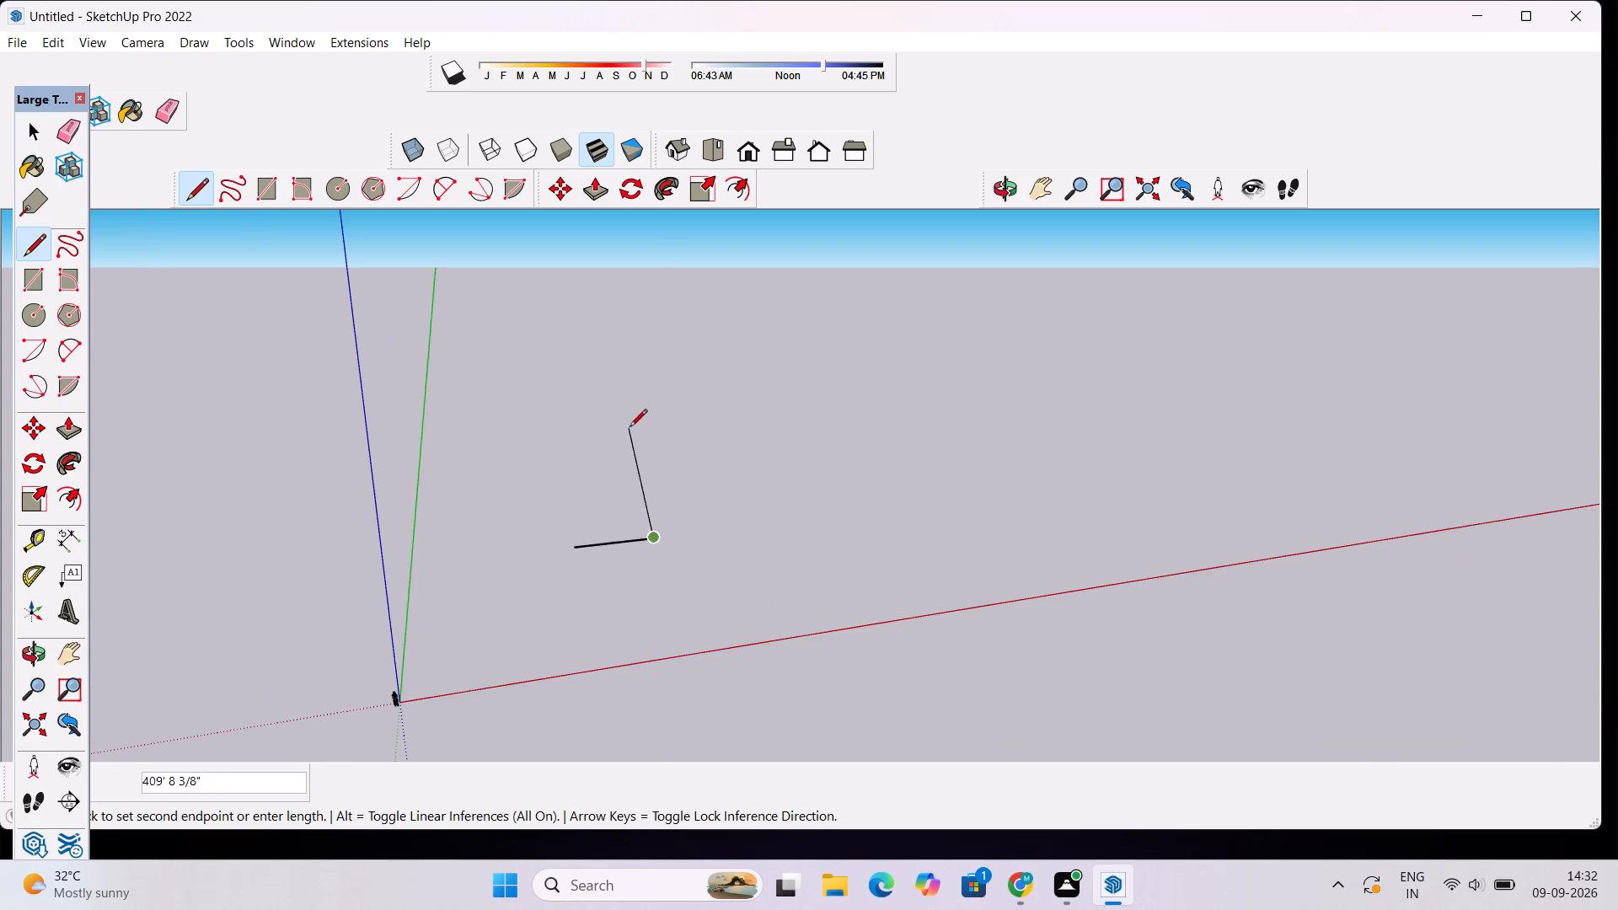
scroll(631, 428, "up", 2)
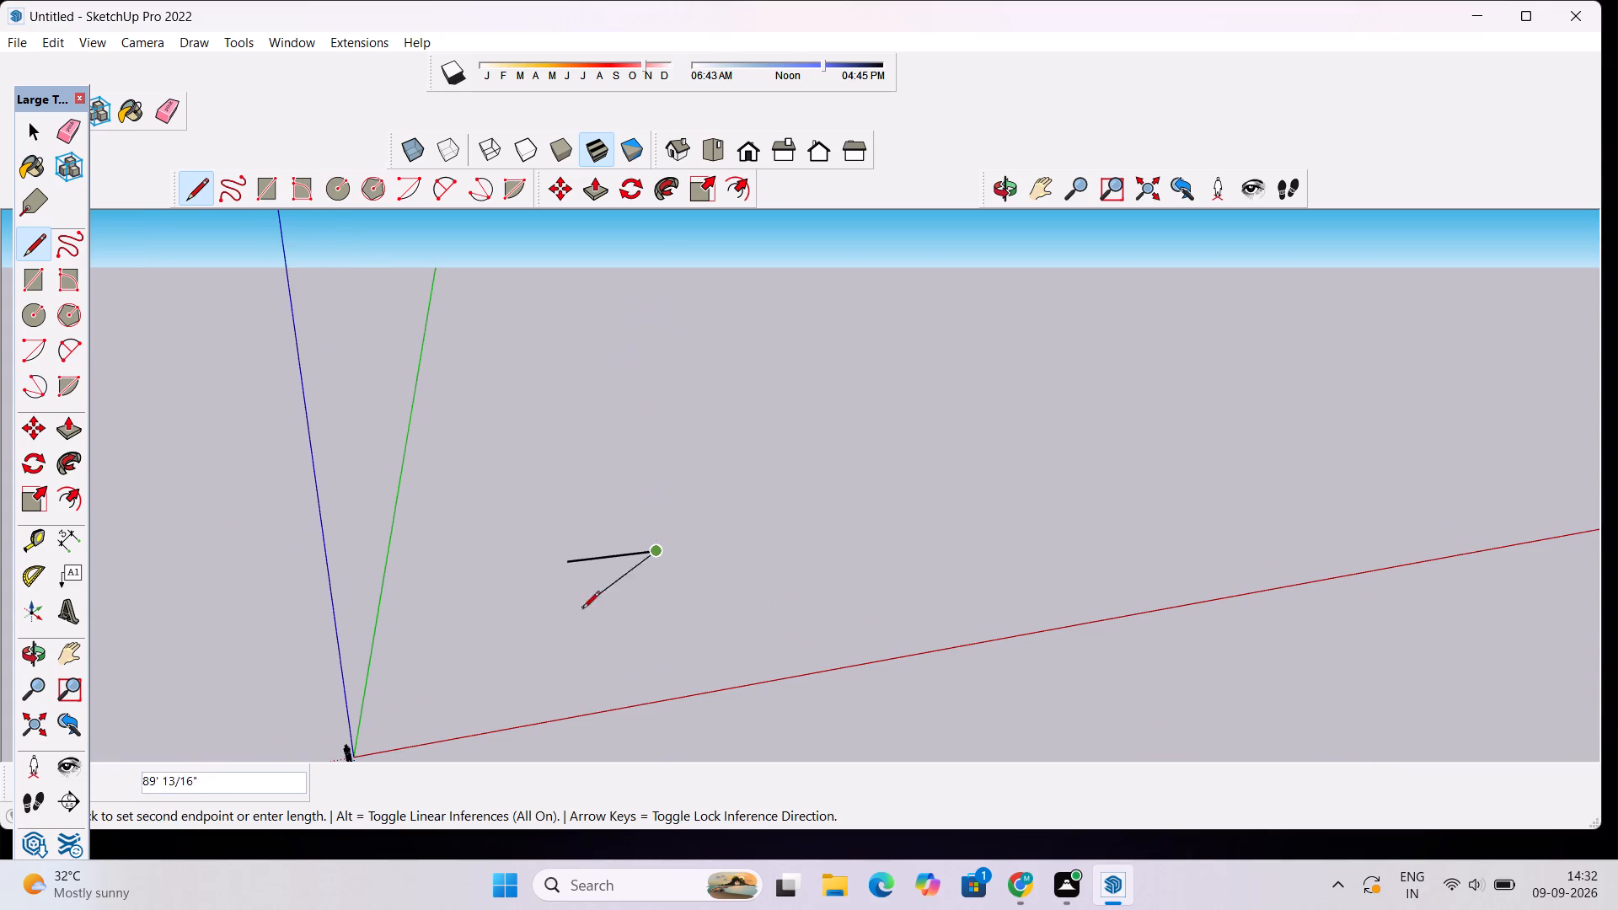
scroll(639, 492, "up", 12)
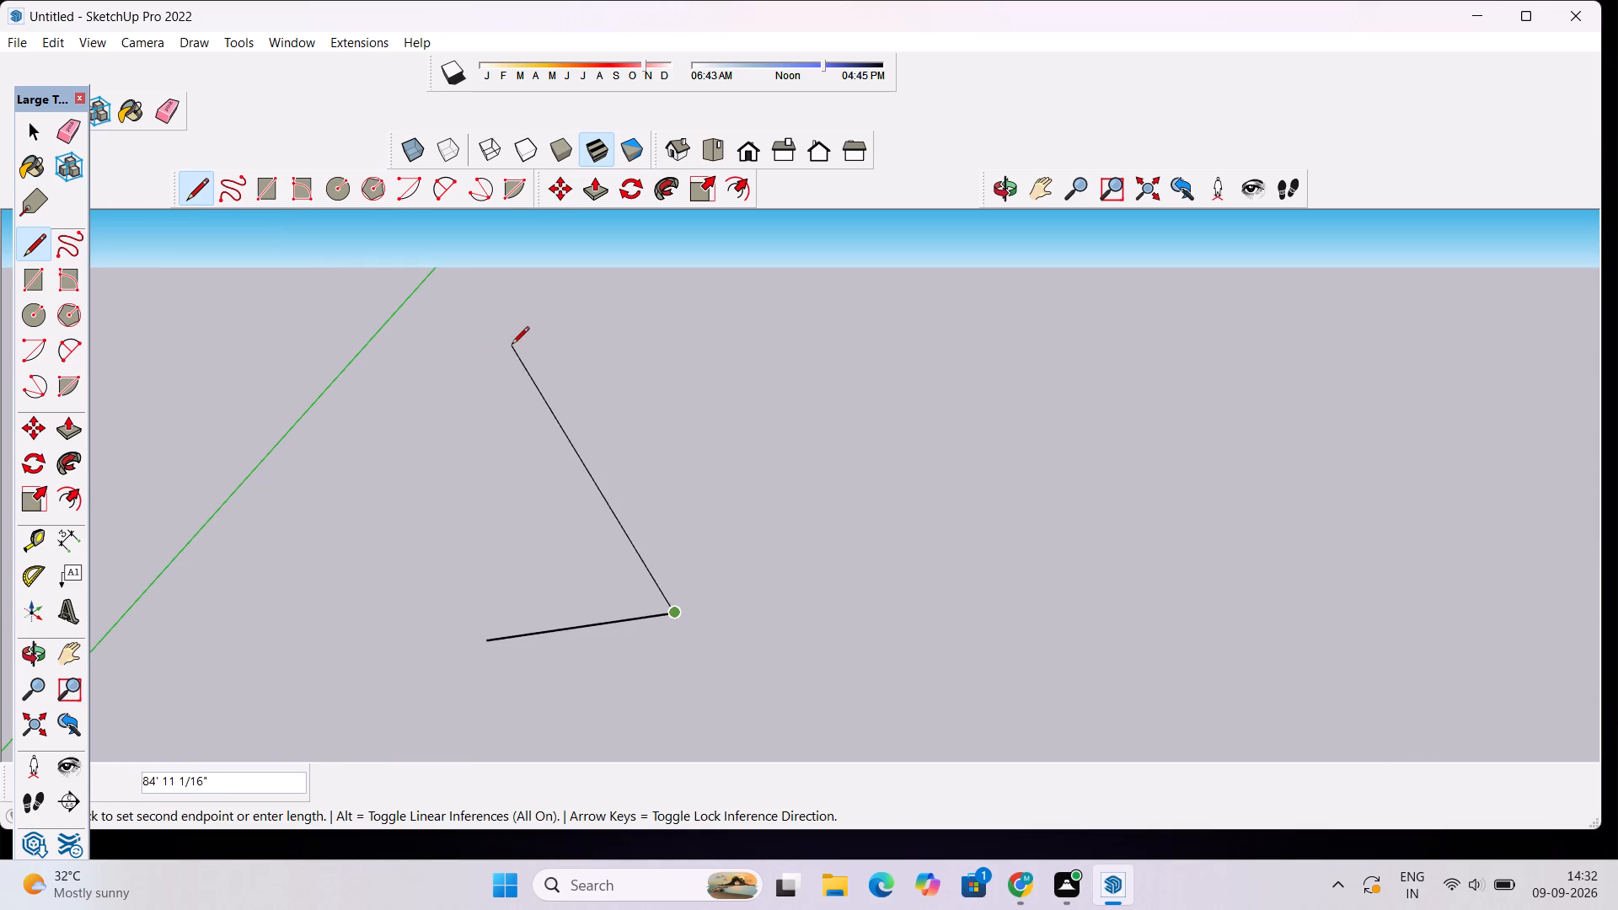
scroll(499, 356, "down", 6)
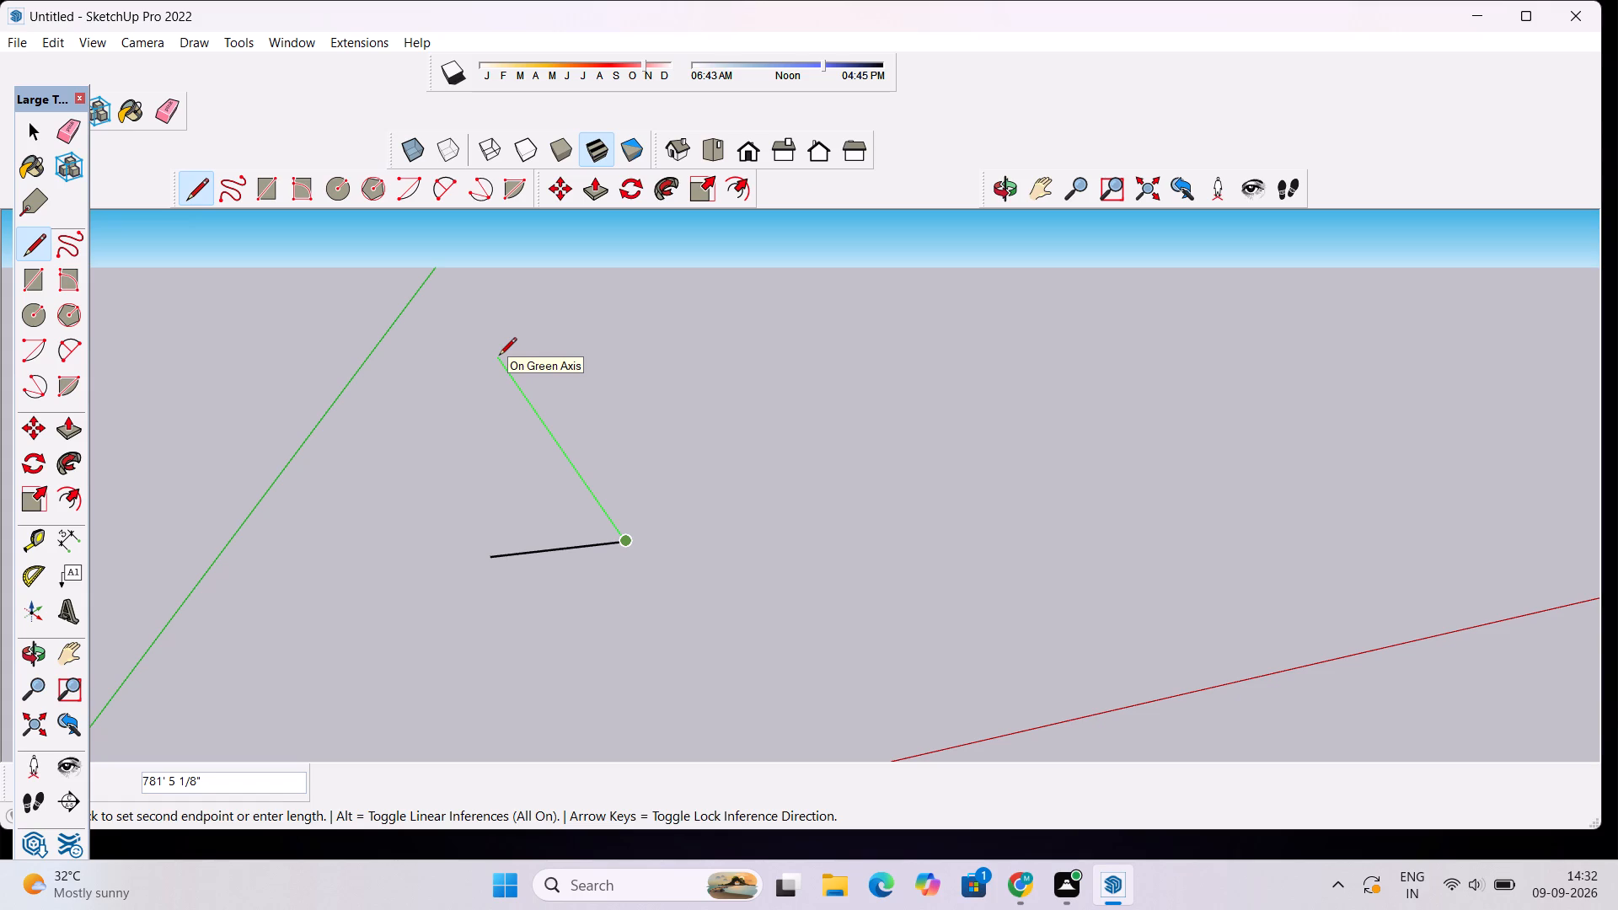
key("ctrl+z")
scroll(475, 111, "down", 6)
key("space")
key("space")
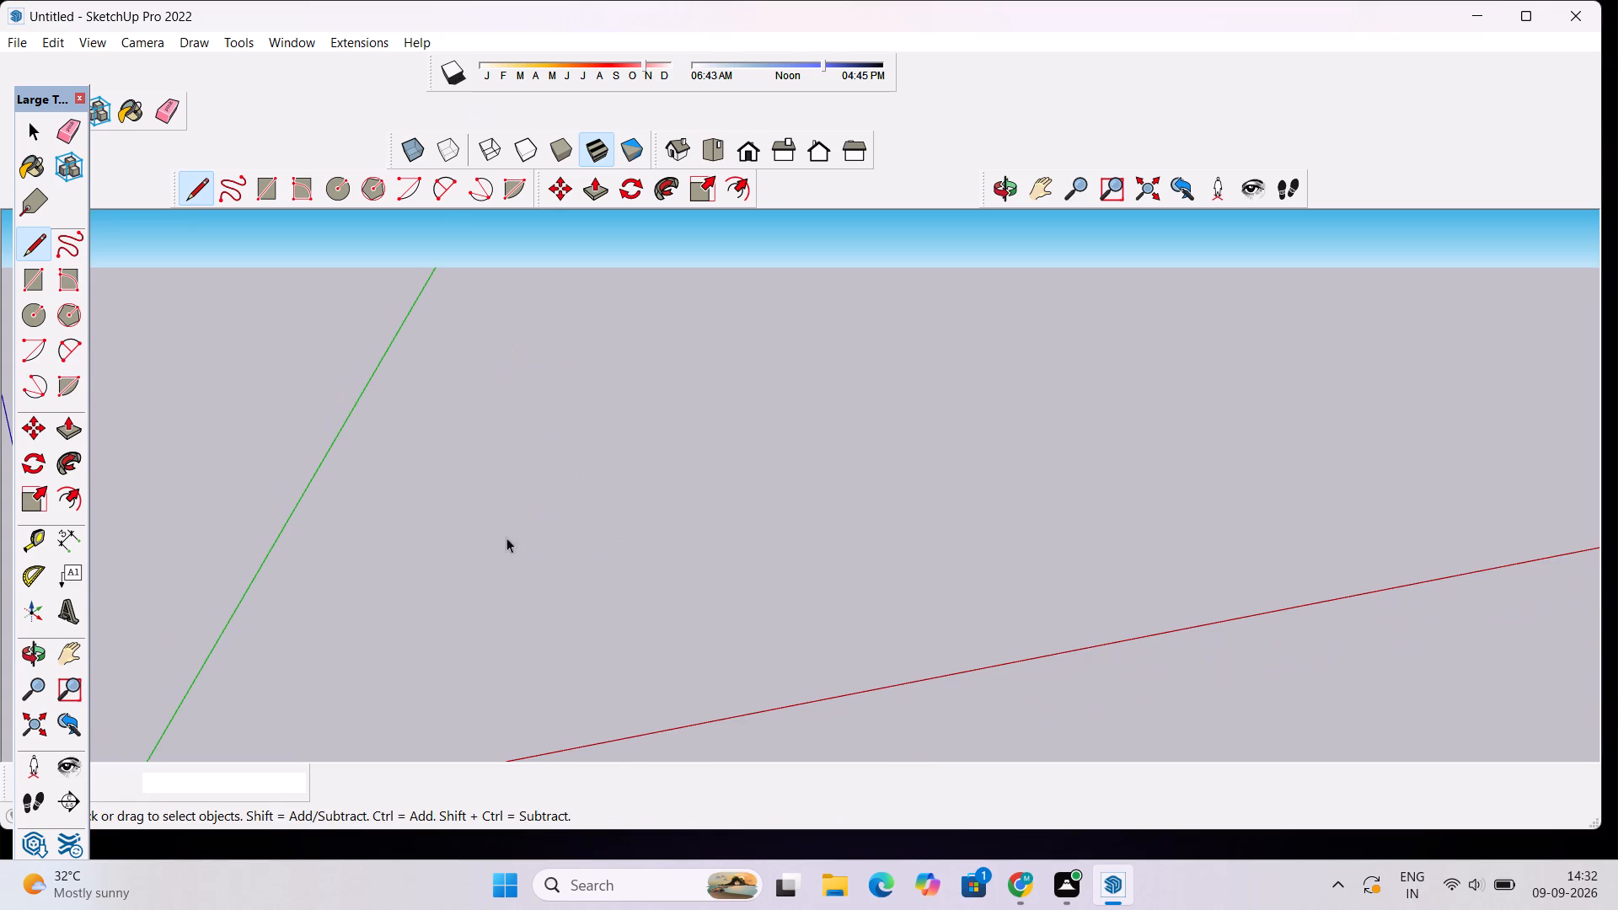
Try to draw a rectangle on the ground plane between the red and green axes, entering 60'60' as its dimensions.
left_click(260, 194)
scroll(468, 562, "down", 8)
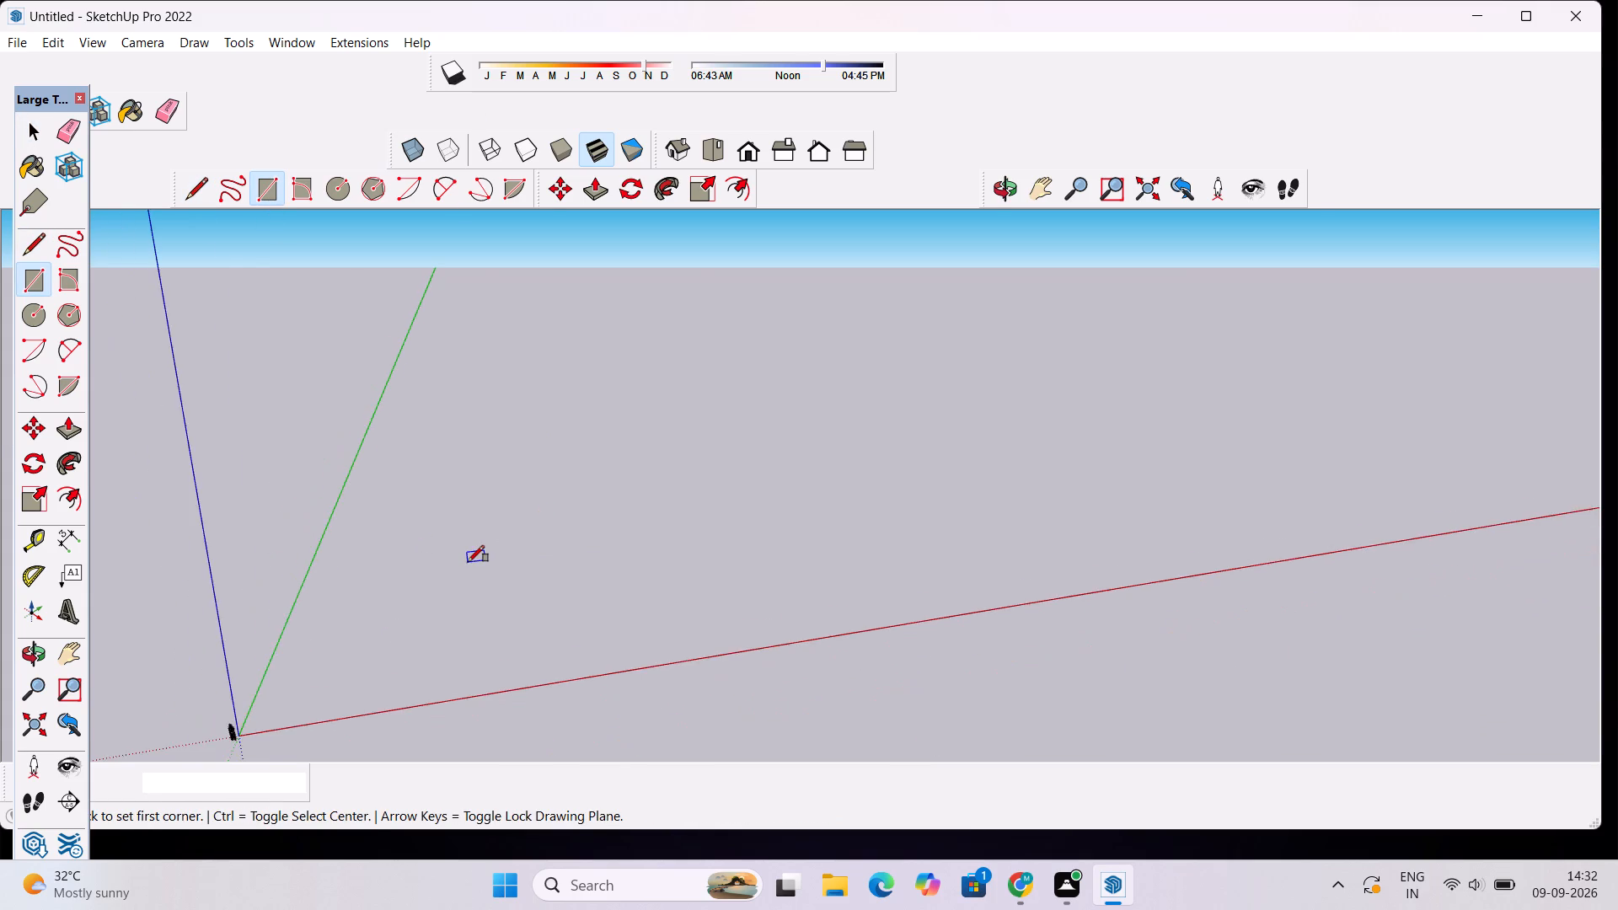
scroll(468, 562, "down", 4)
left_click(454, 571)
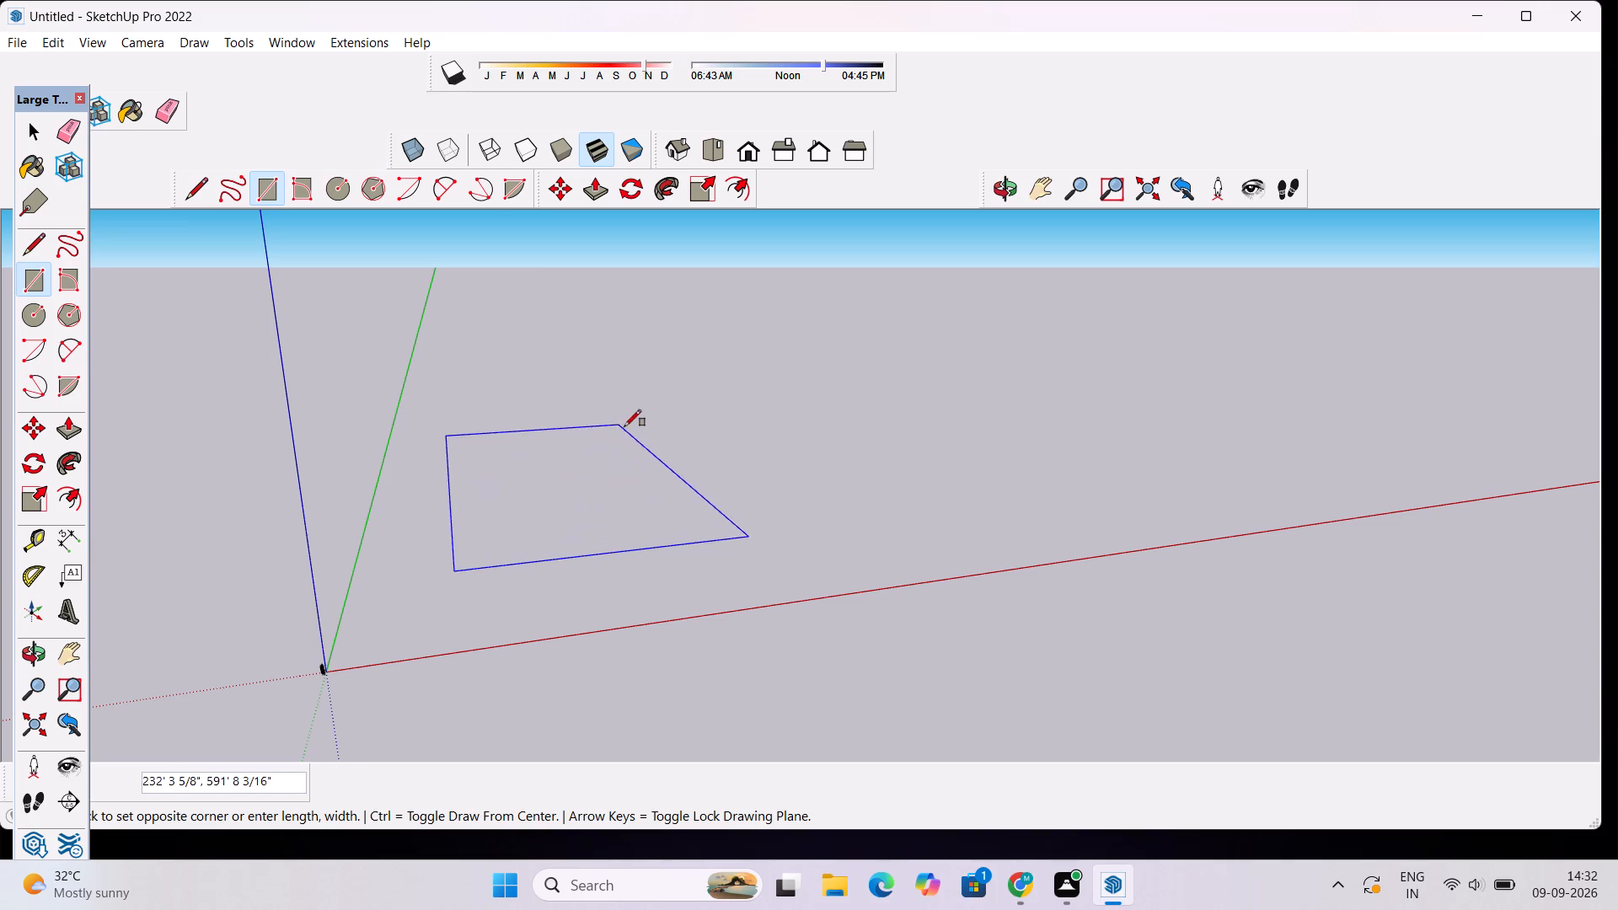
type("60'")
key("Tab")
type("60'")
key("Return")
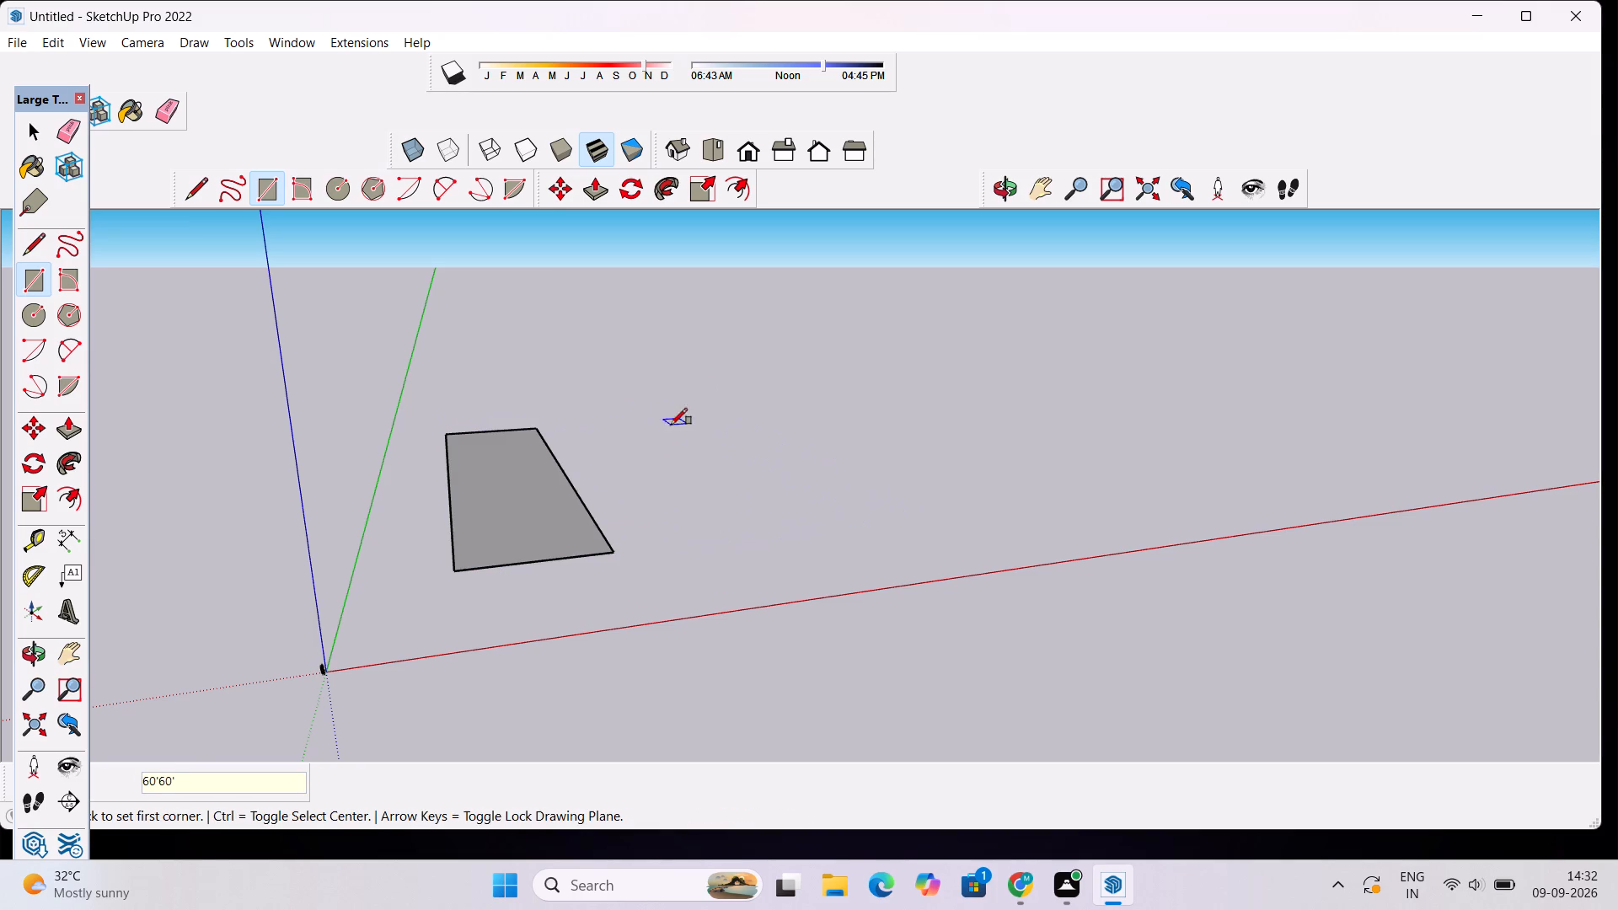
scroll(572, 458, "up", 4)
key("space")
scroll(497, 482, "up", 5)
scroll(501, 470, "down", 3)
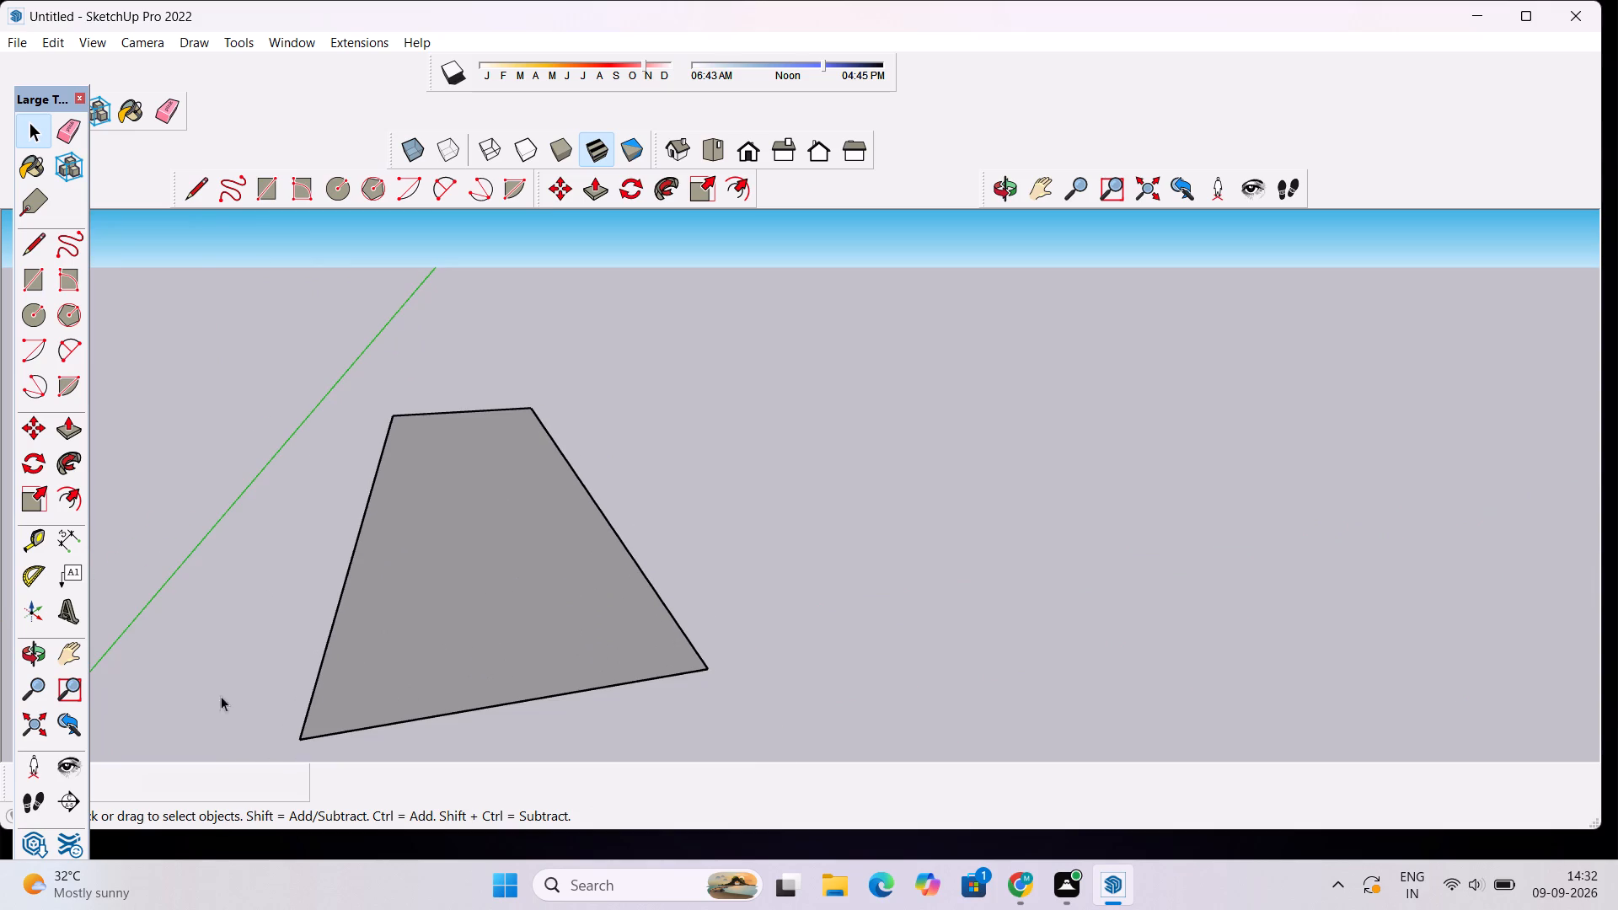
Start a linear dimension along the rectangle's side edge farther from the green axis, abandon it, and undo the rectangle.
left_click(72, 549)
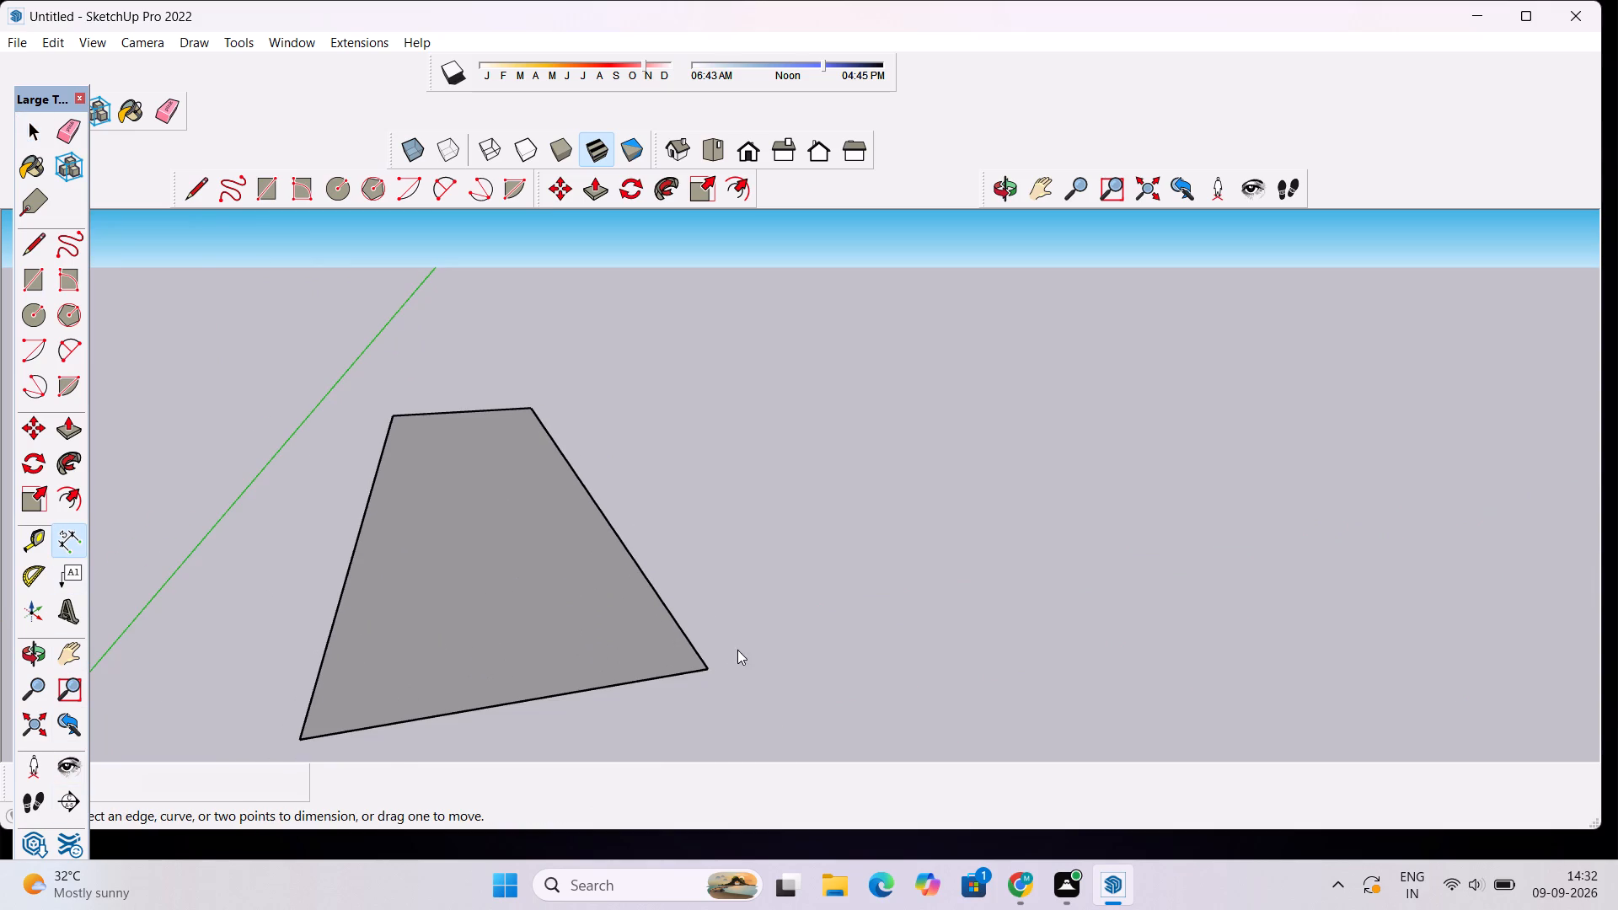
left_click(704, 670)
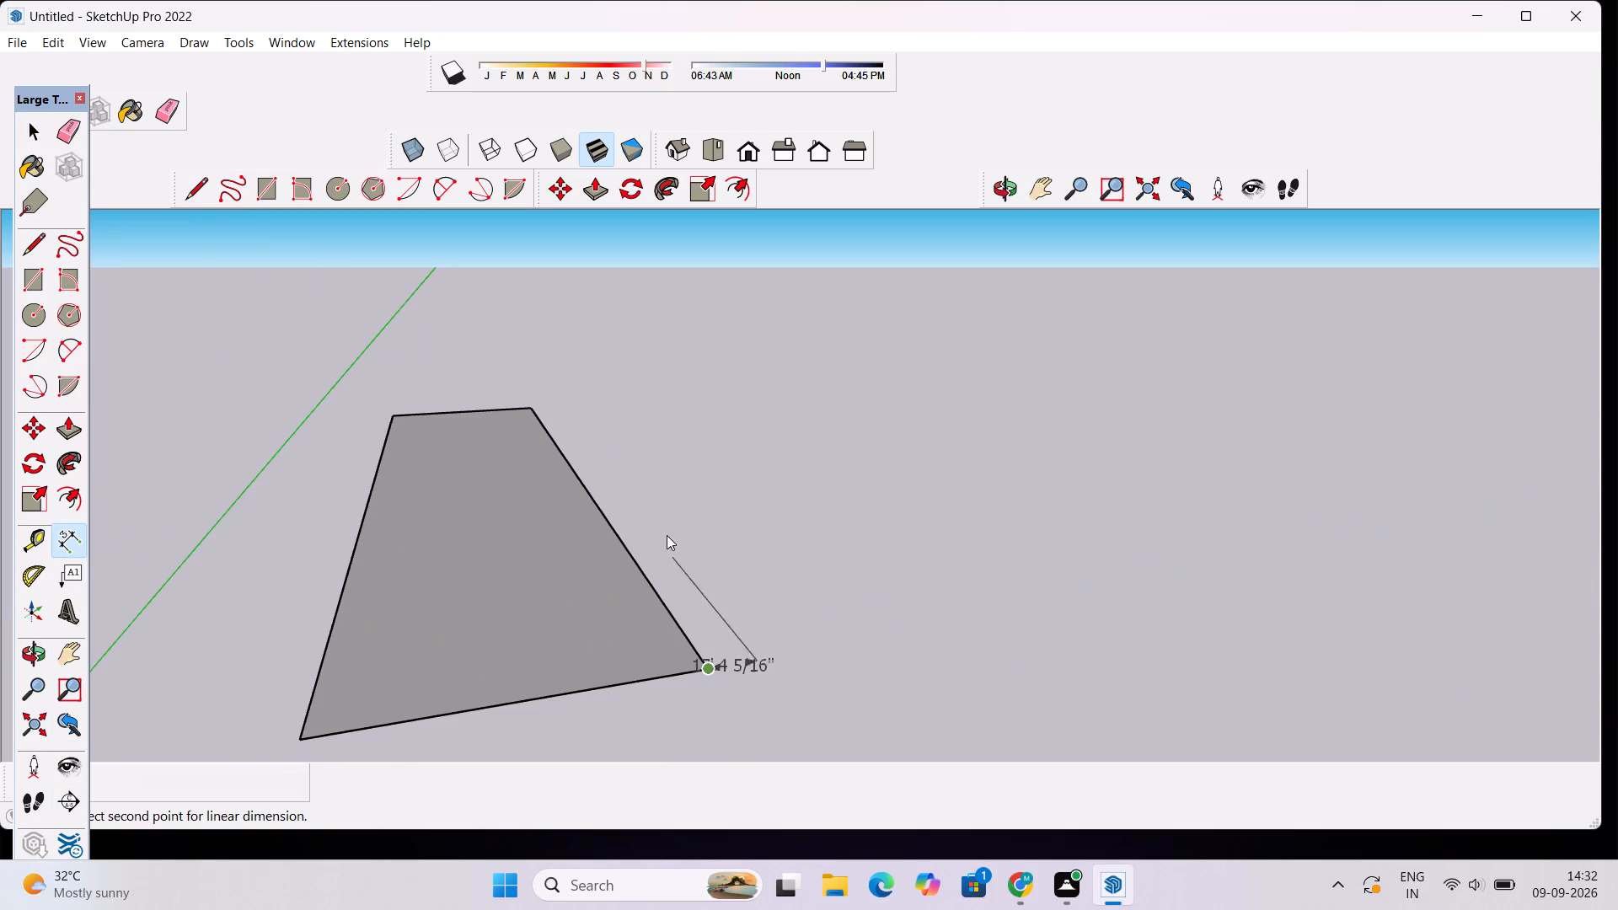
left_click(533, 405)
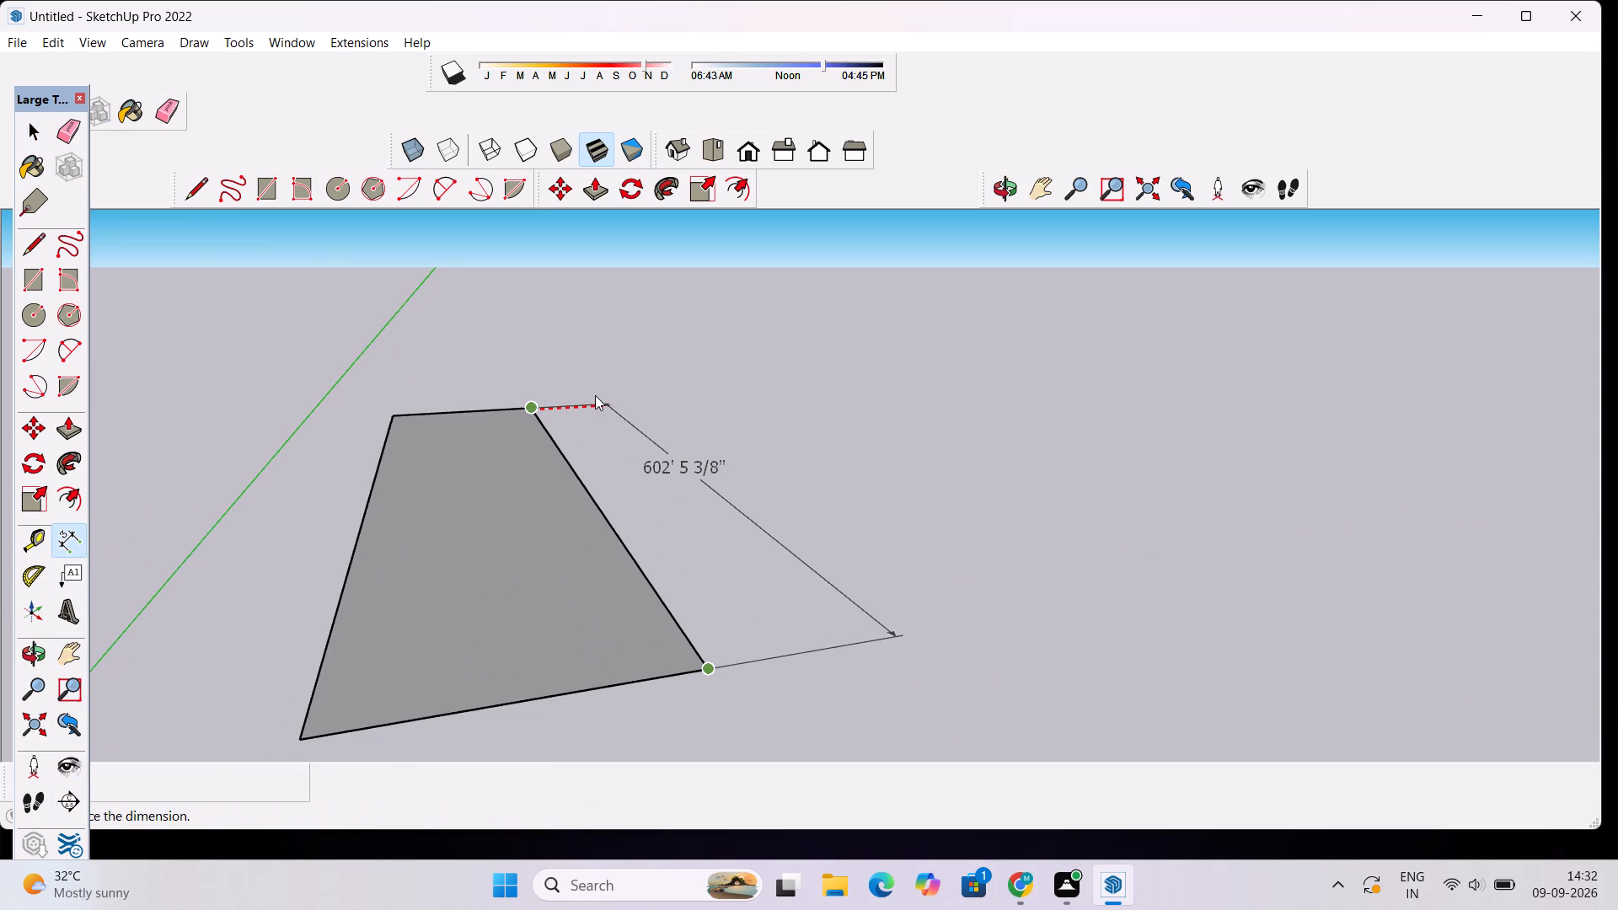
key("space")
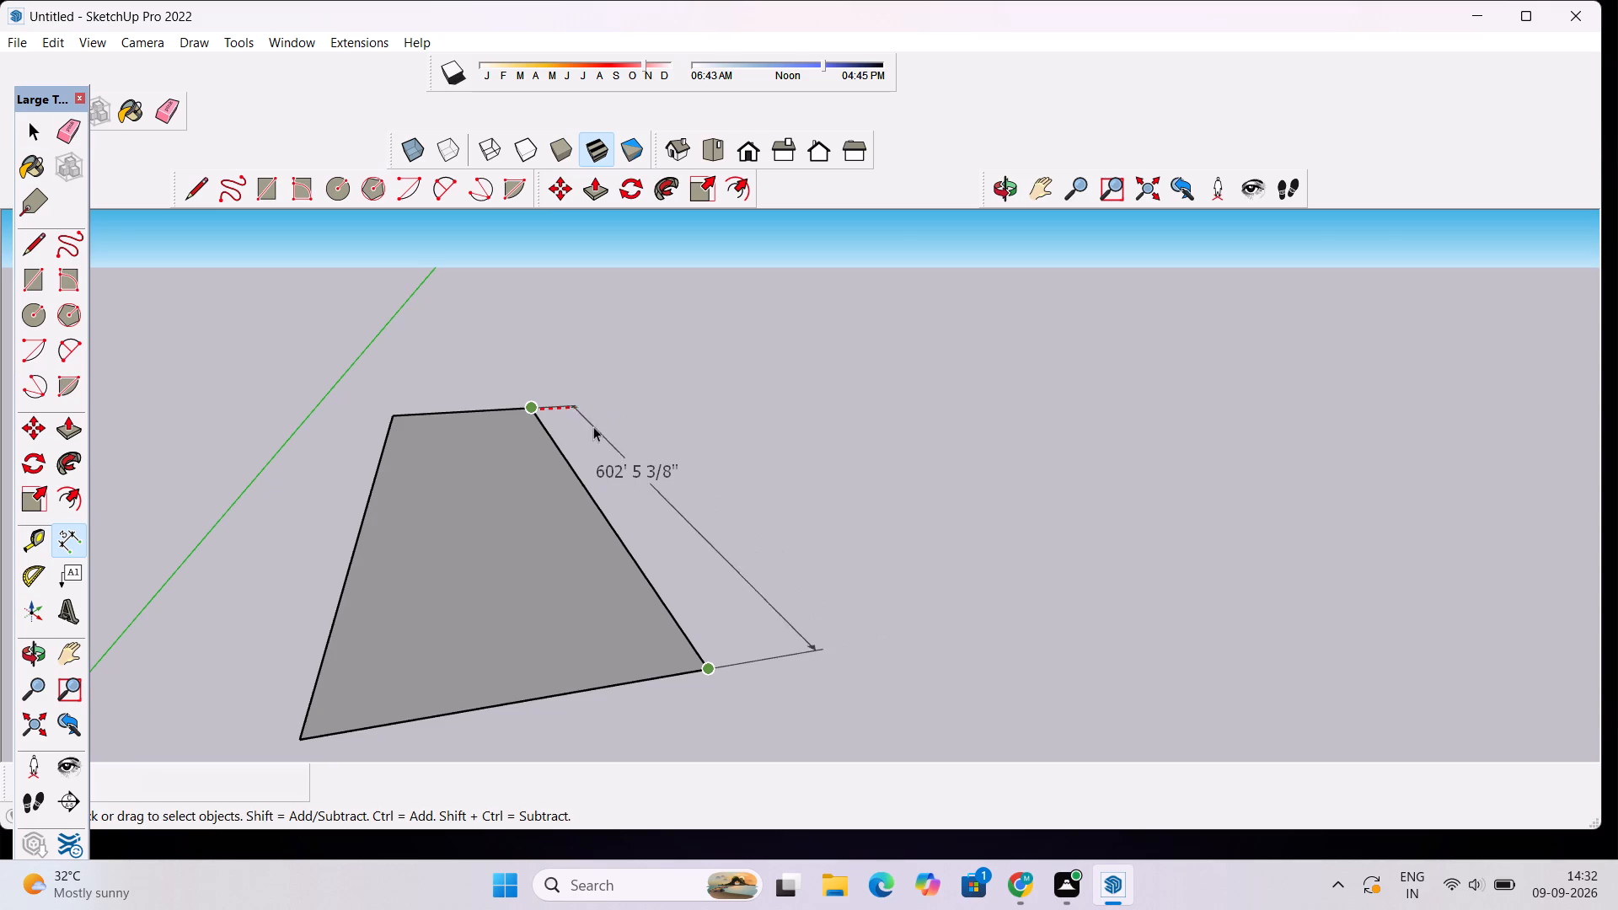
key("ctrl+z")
Look at the model from the standard Front view, and switch to the standard Top view of the ground plane.
scroll(580, 458, "down", 12)
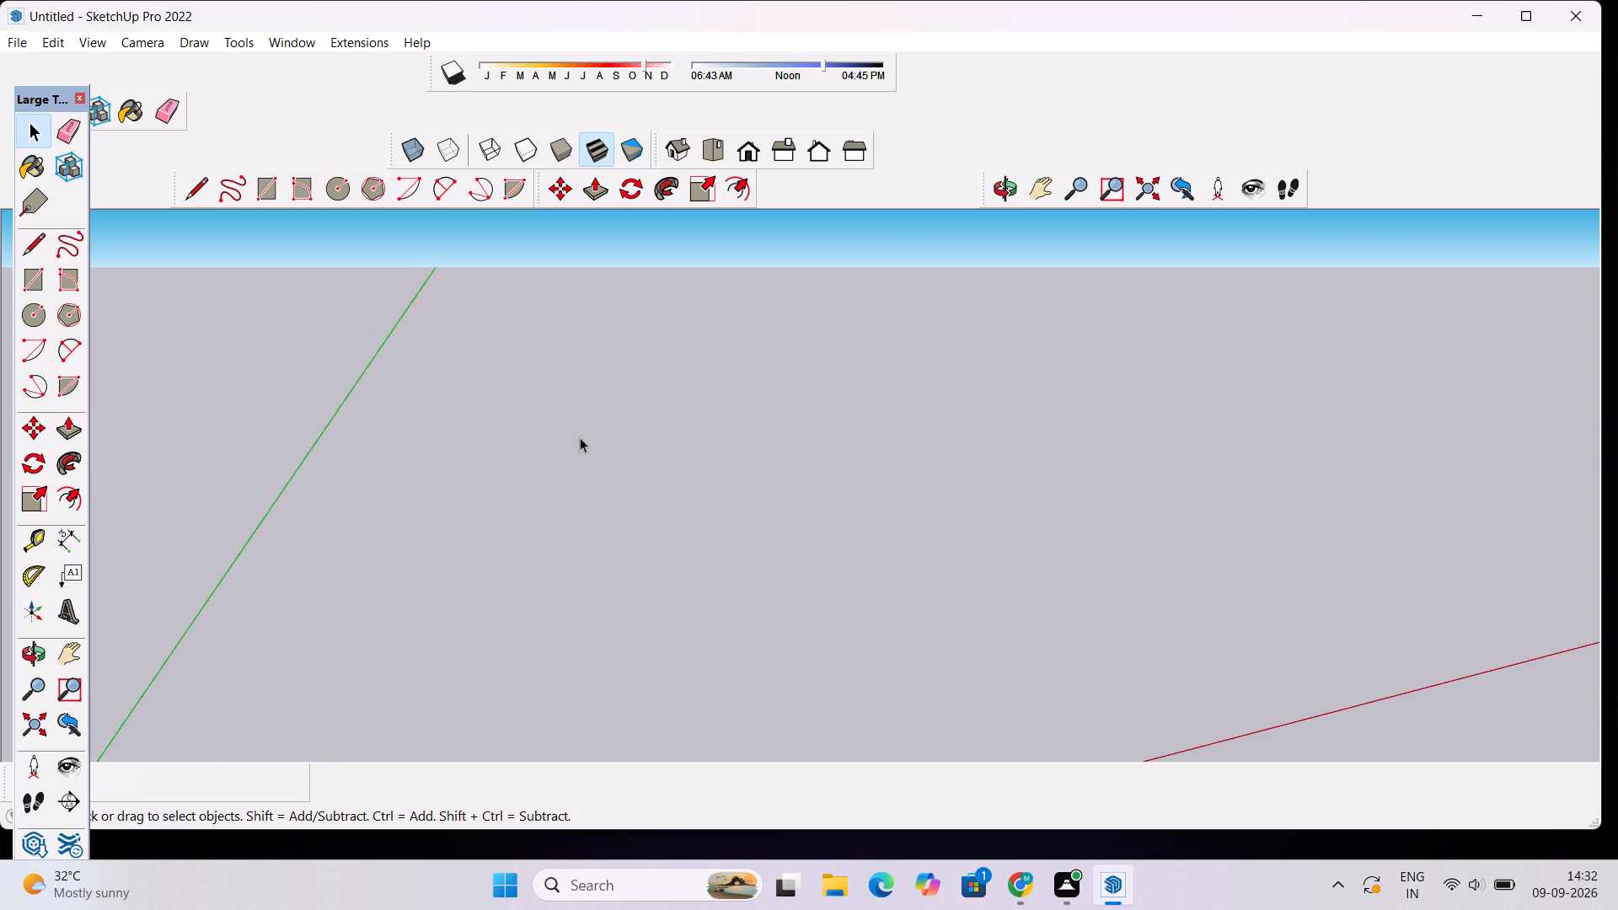
scroll(580, 437, "down", 20)
scroll(580, 437, "down", 5)
scroll(658, 434, "up", 1)
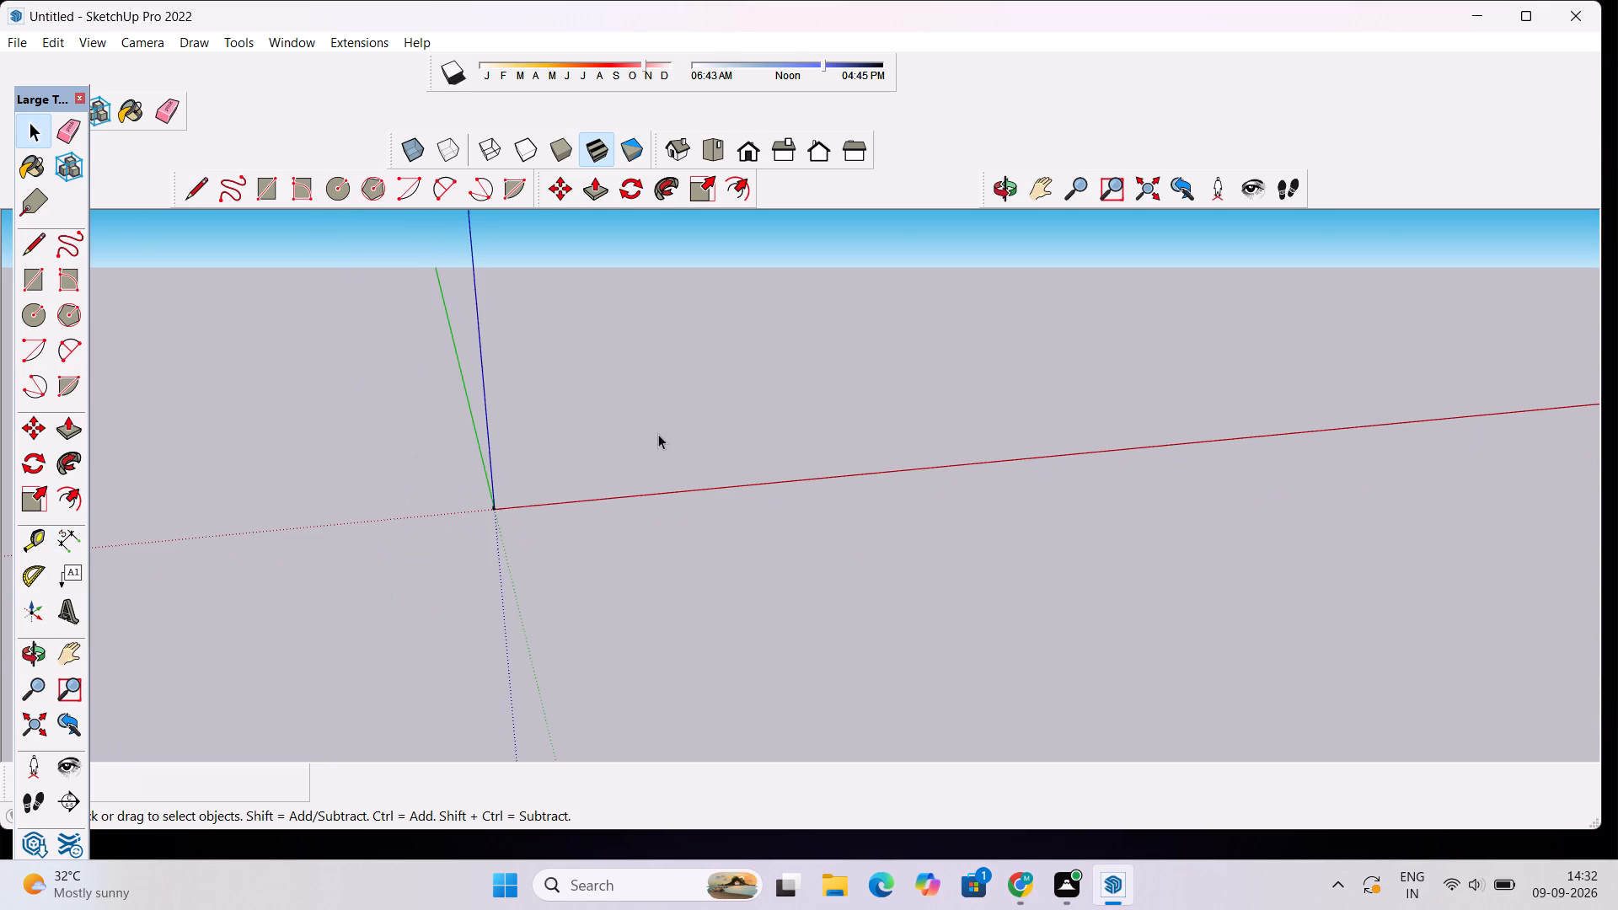
scroll(606, 419, "down", 7)
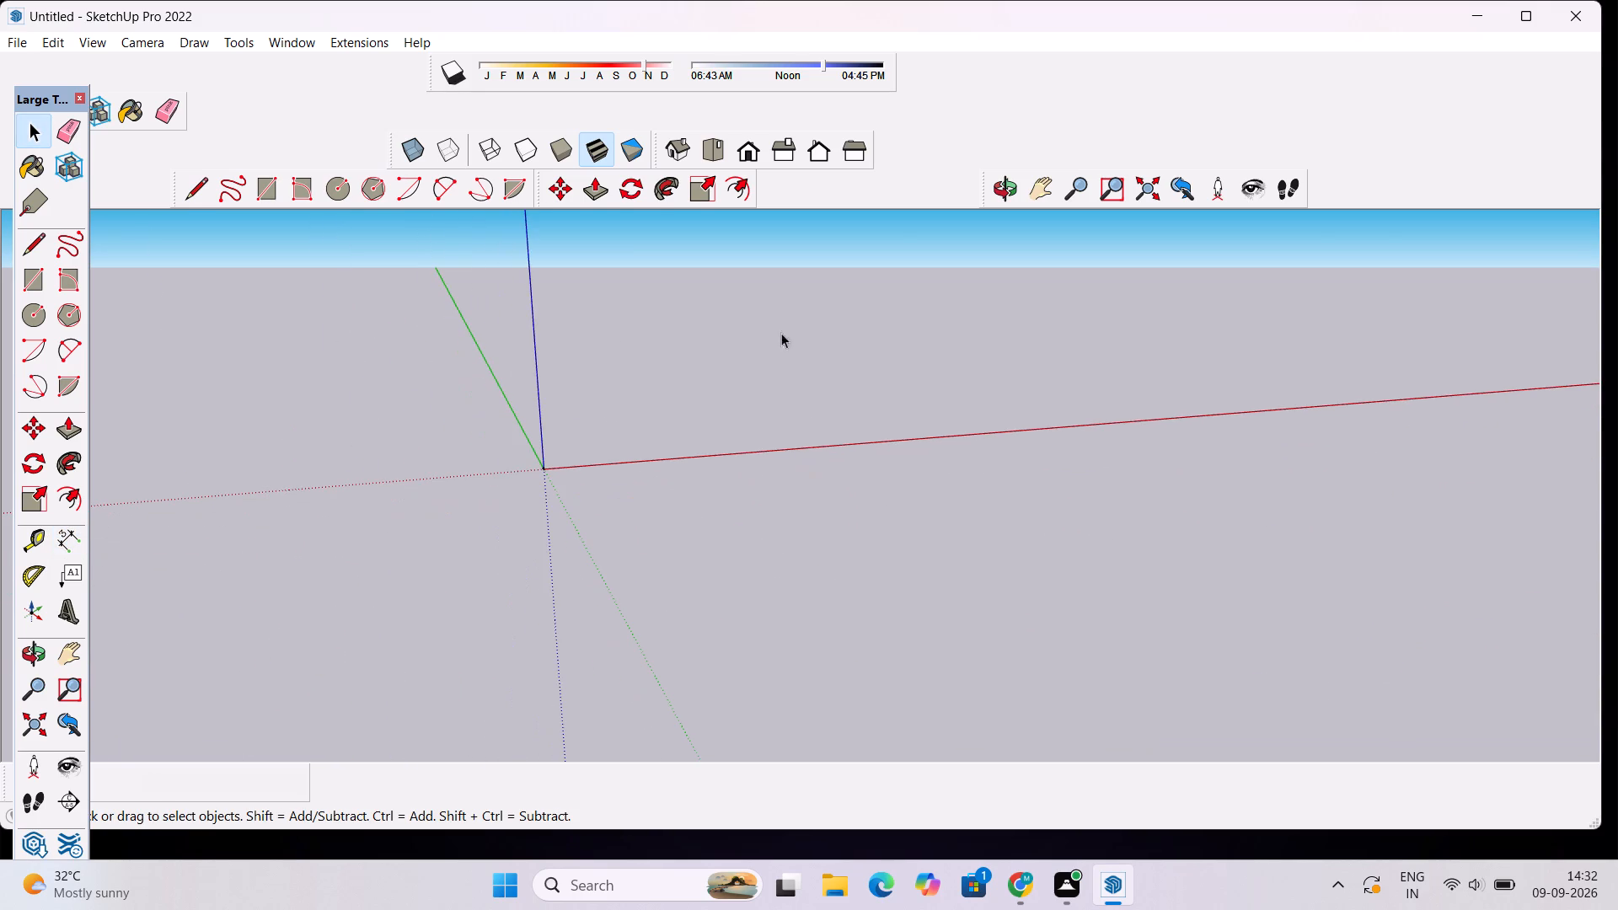
left_click(743, 154)
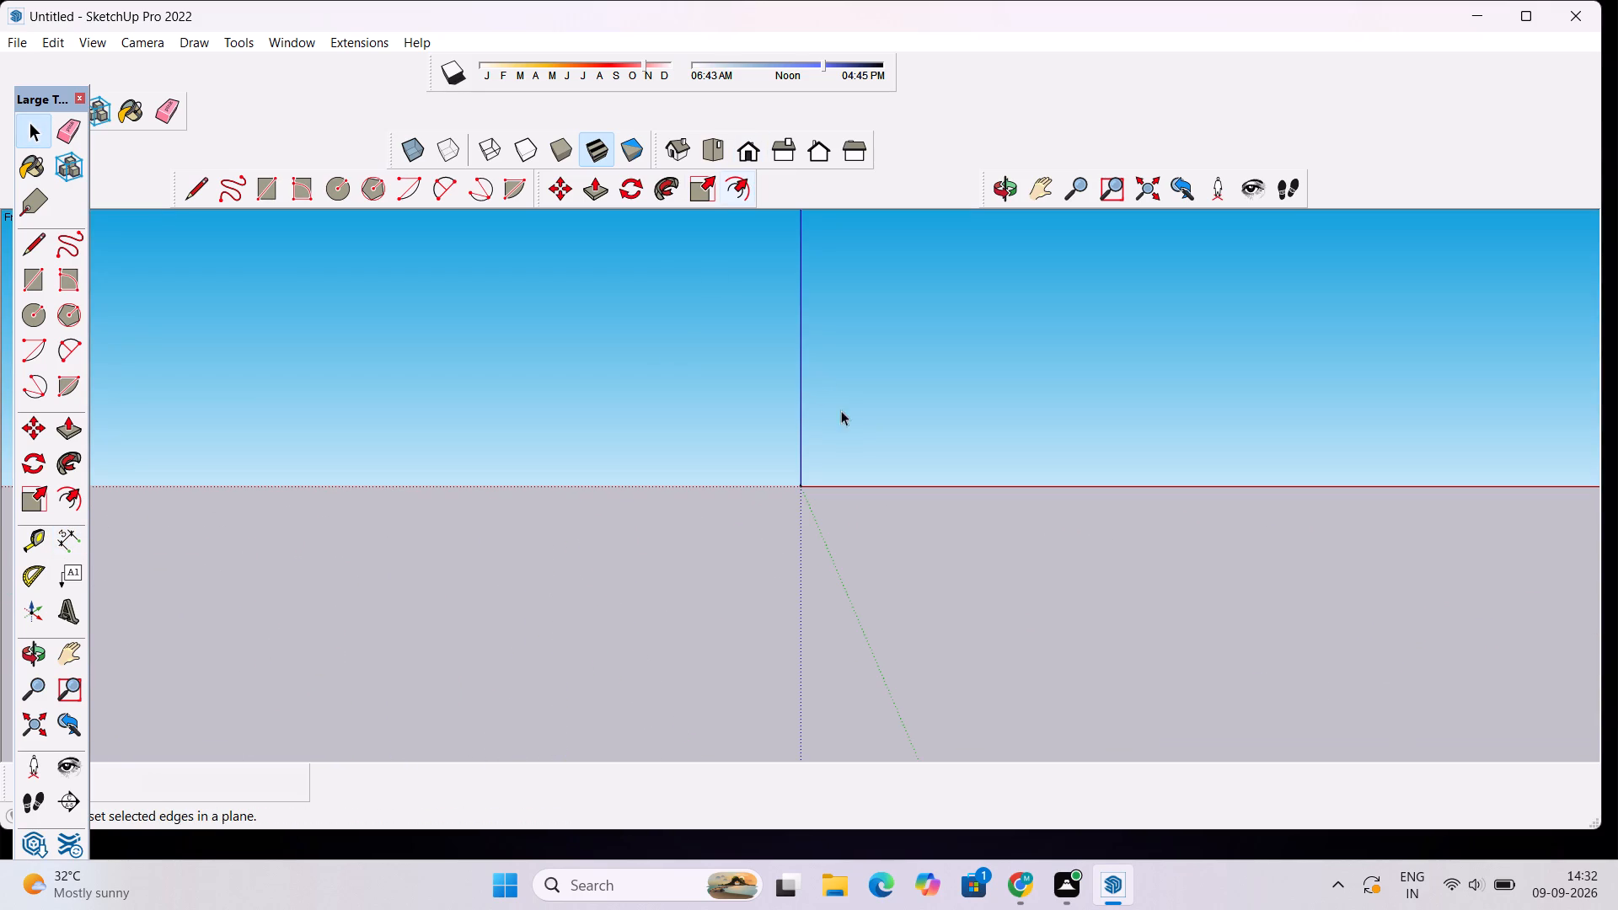
scroll(853, 439, "up", 18)
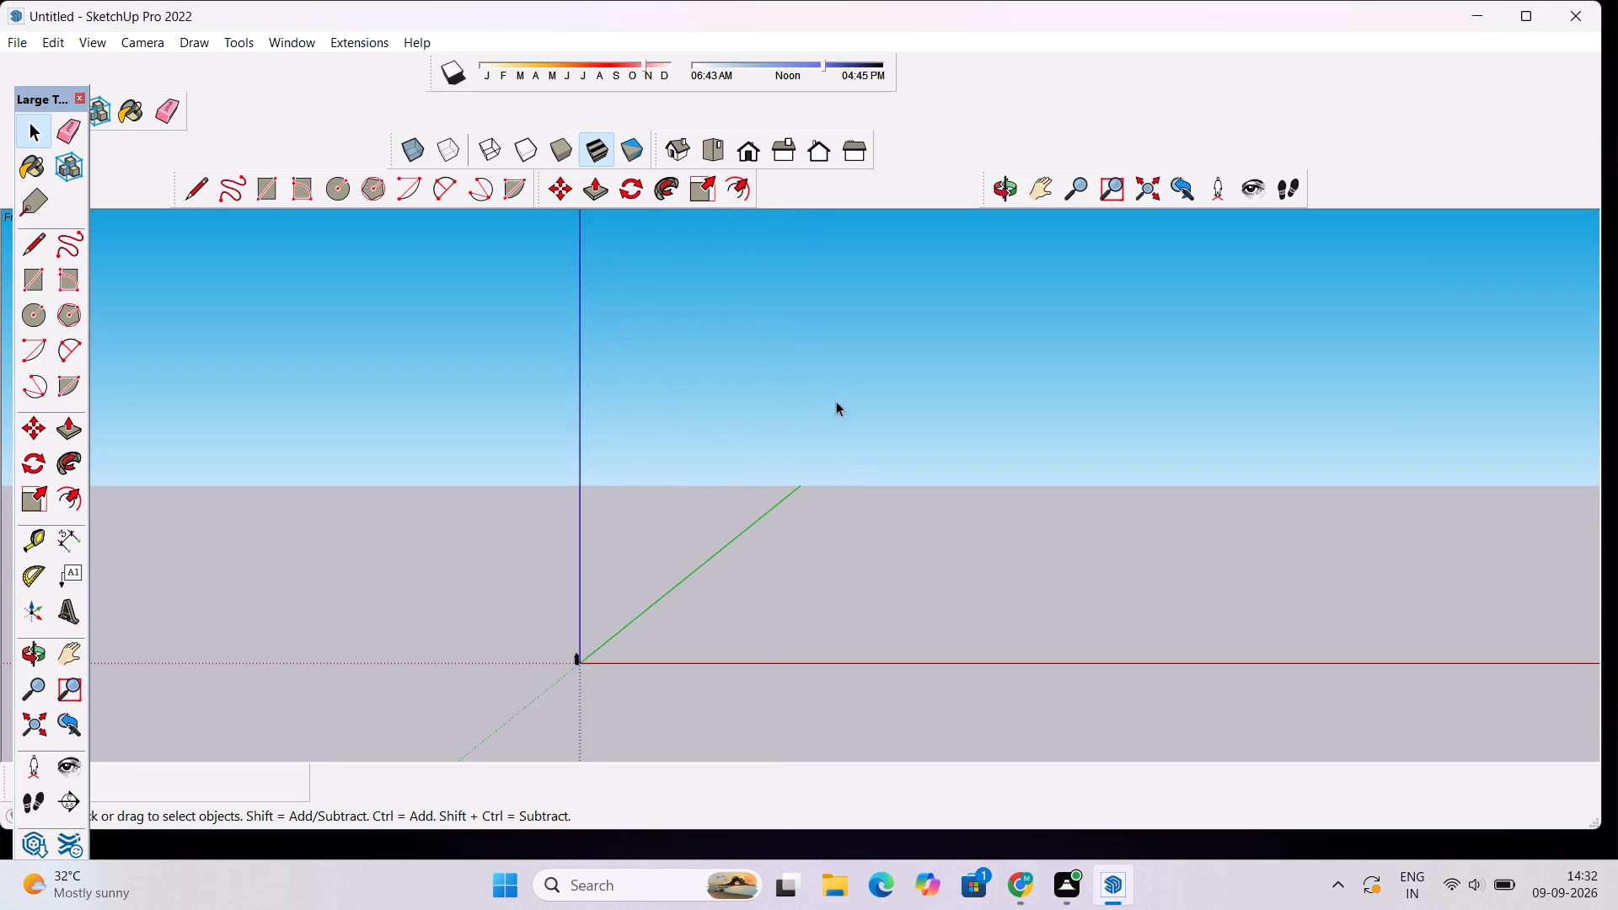
scroll(805, 353, "down", 4)
left_click(715, 143)
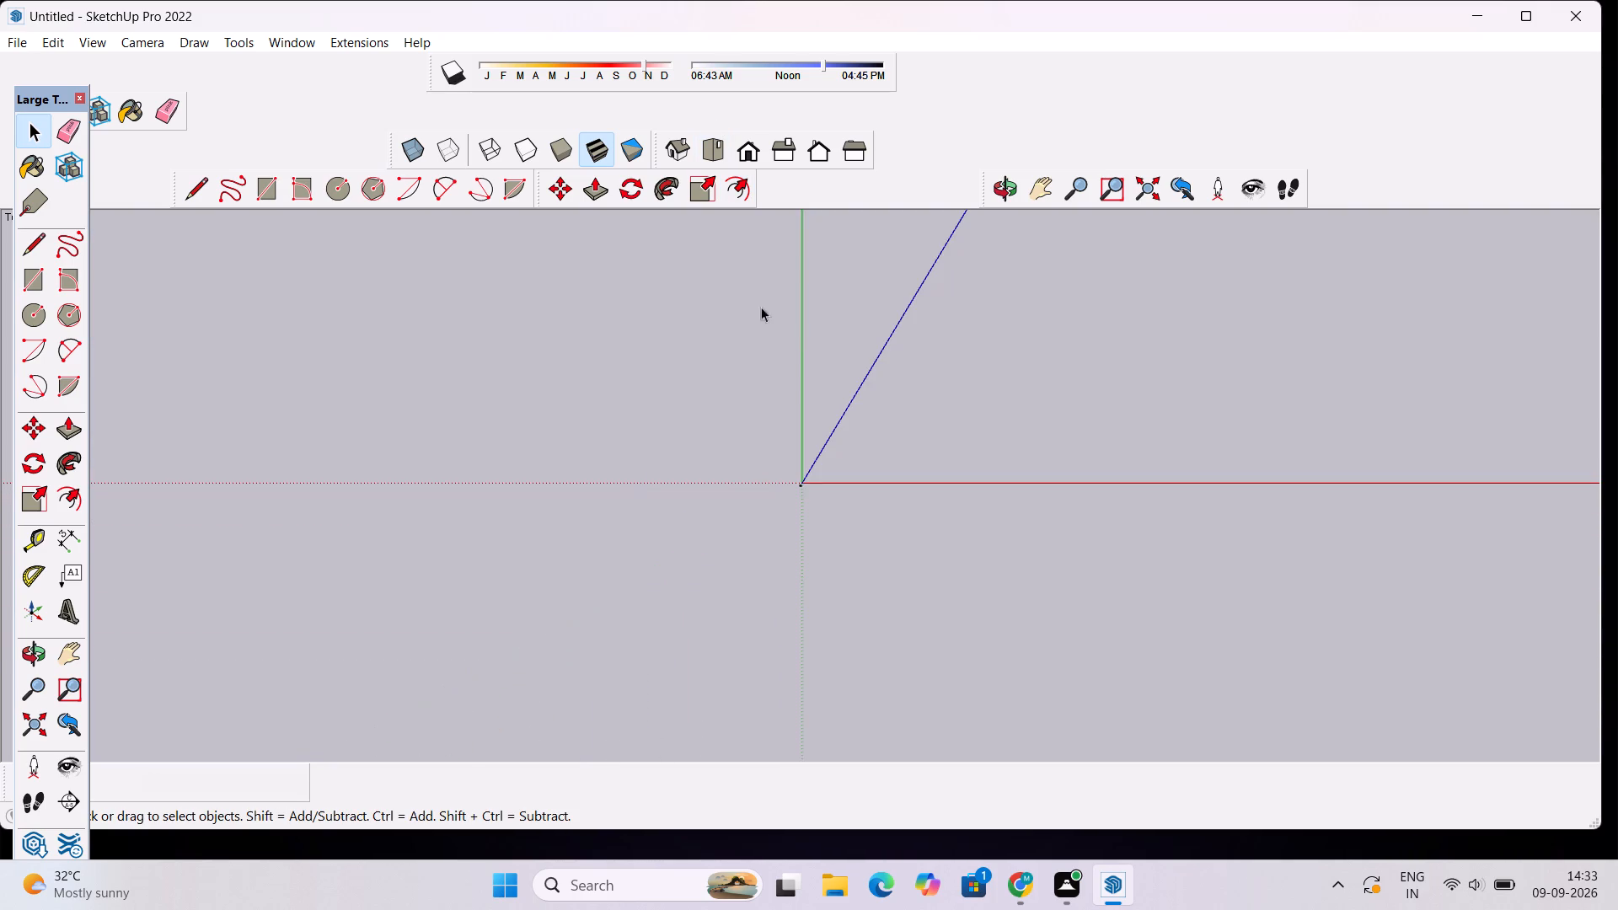
scroll(910, 392, "up", 8)
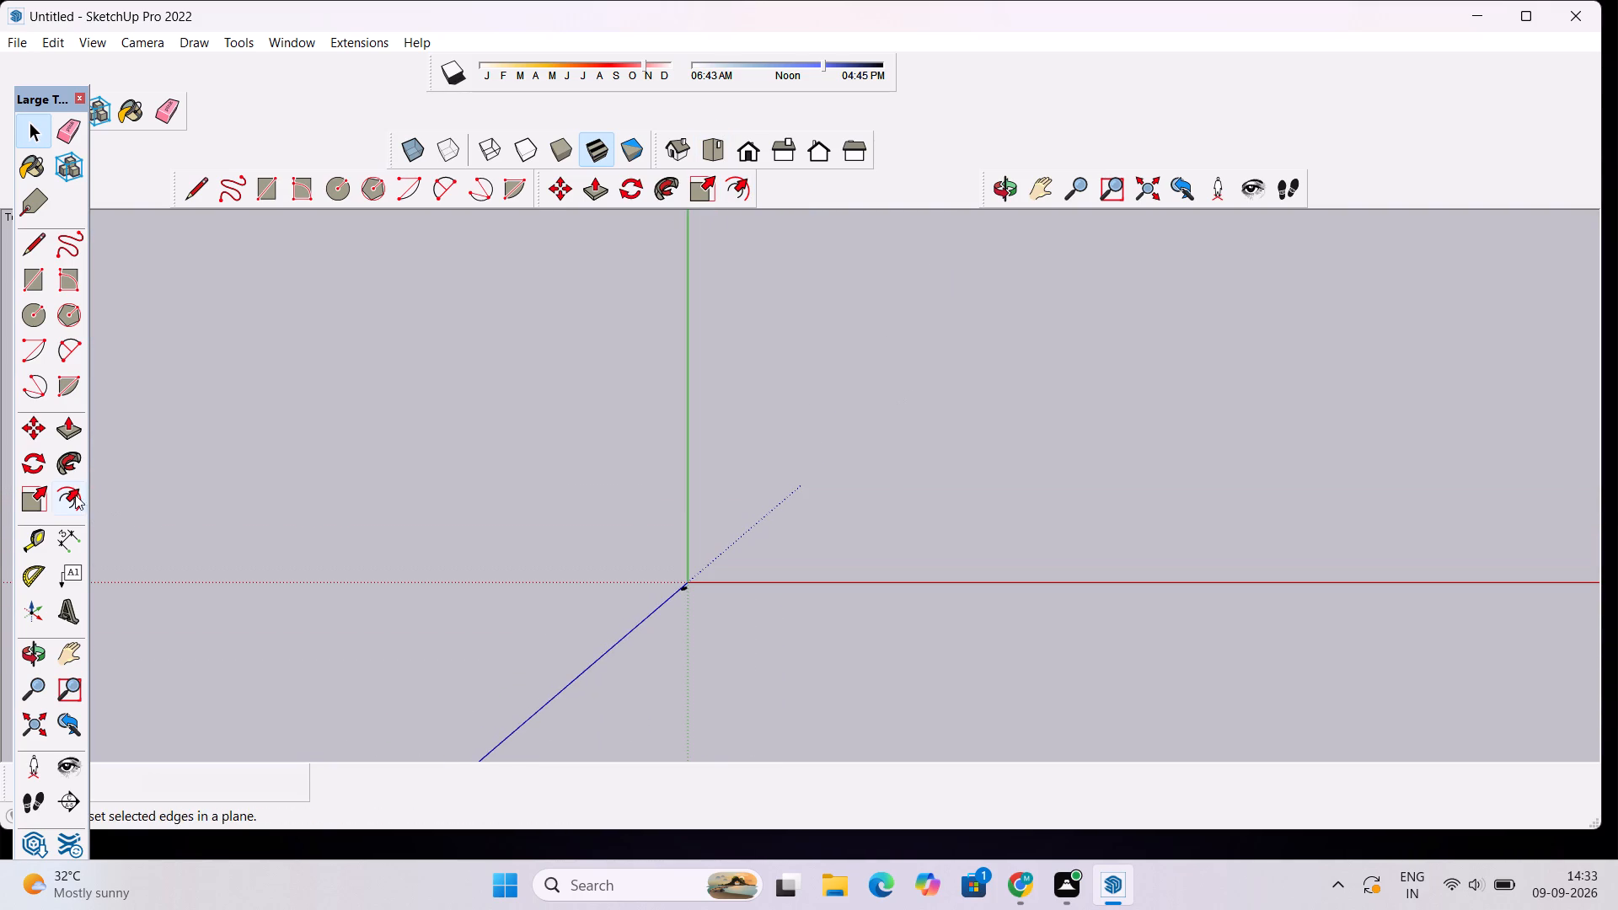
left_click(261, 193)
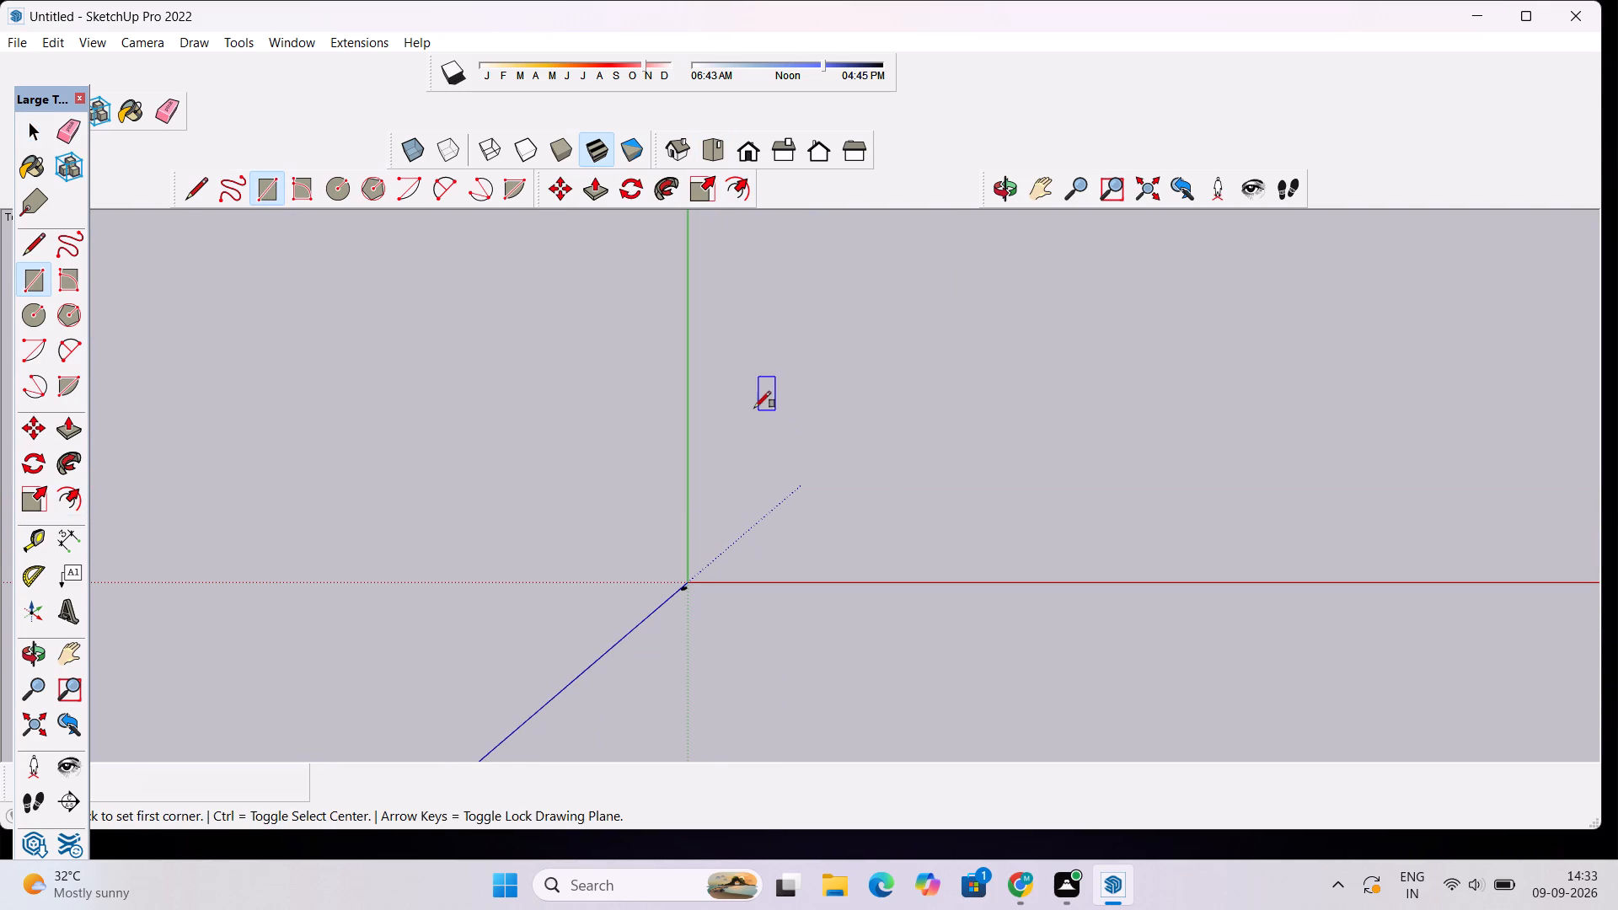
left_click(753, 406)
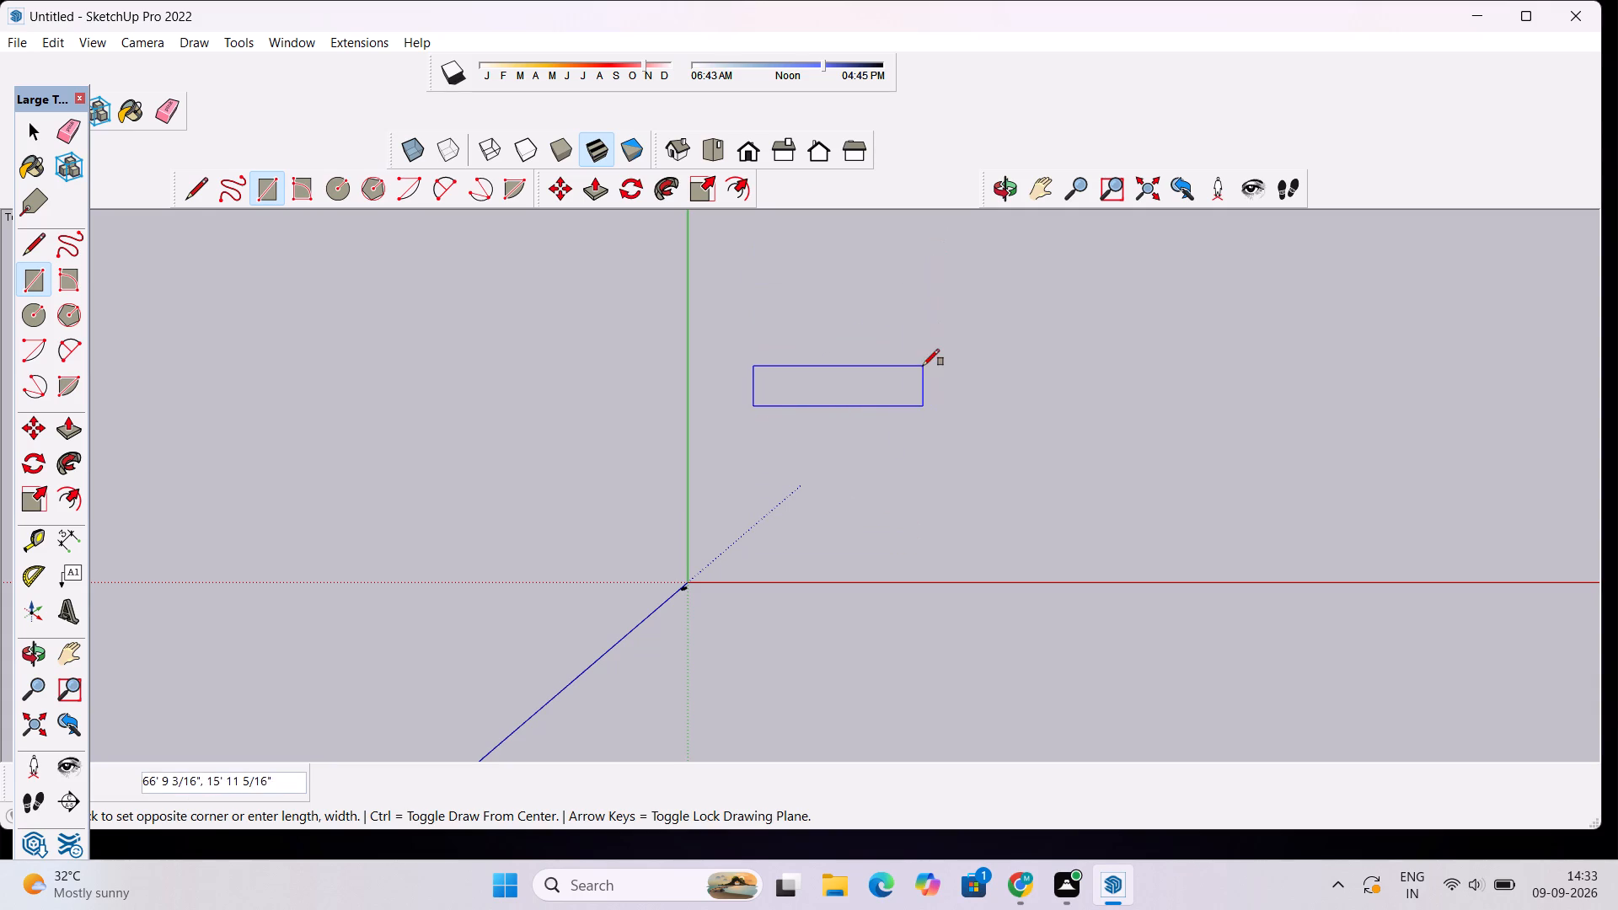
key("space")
Draw a rectangle about 115' deep on the ground plane between the red and green axes, entering 60'60' as its dimensions.
left_click(269, 186)
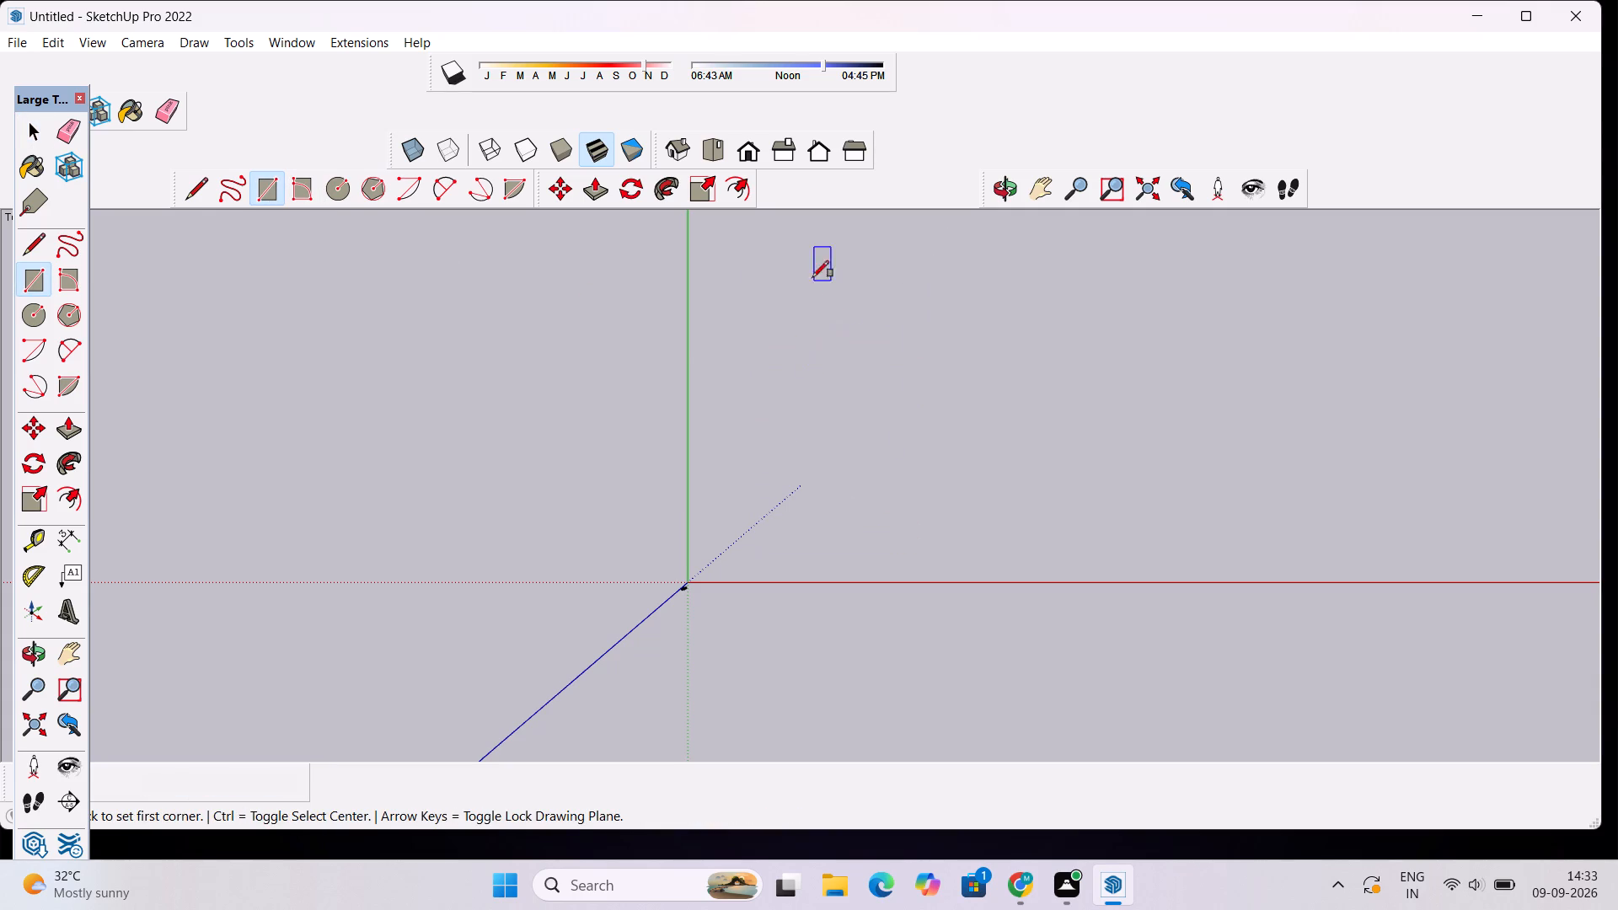
left_click(786, 247)
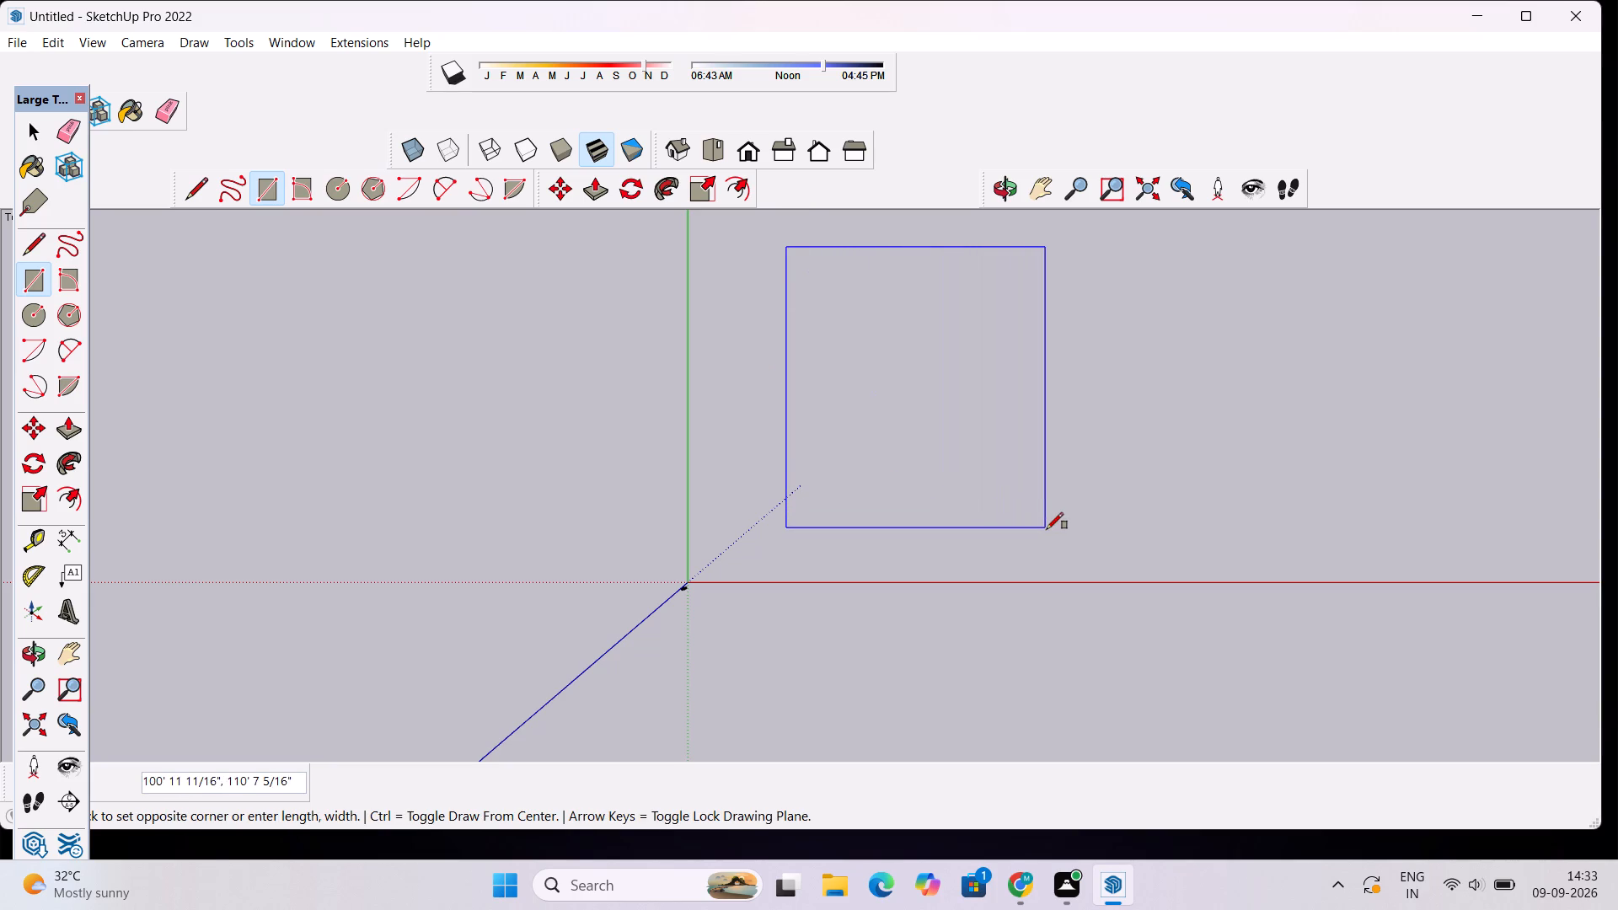
type("60'")
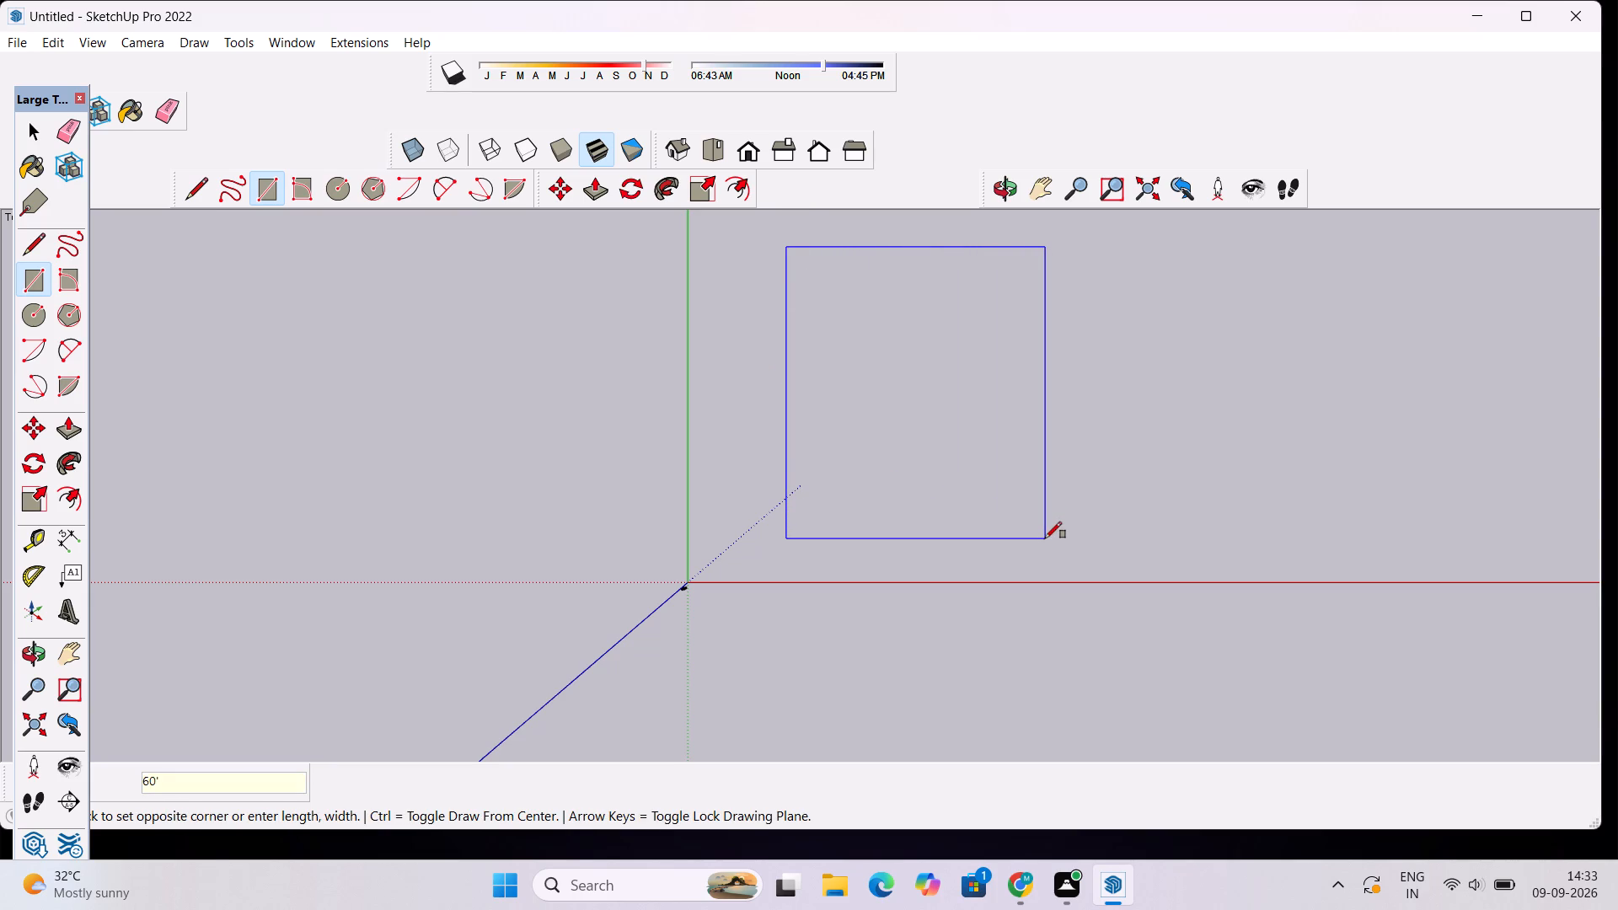
key("Tab")
type("60'")
key("Return")
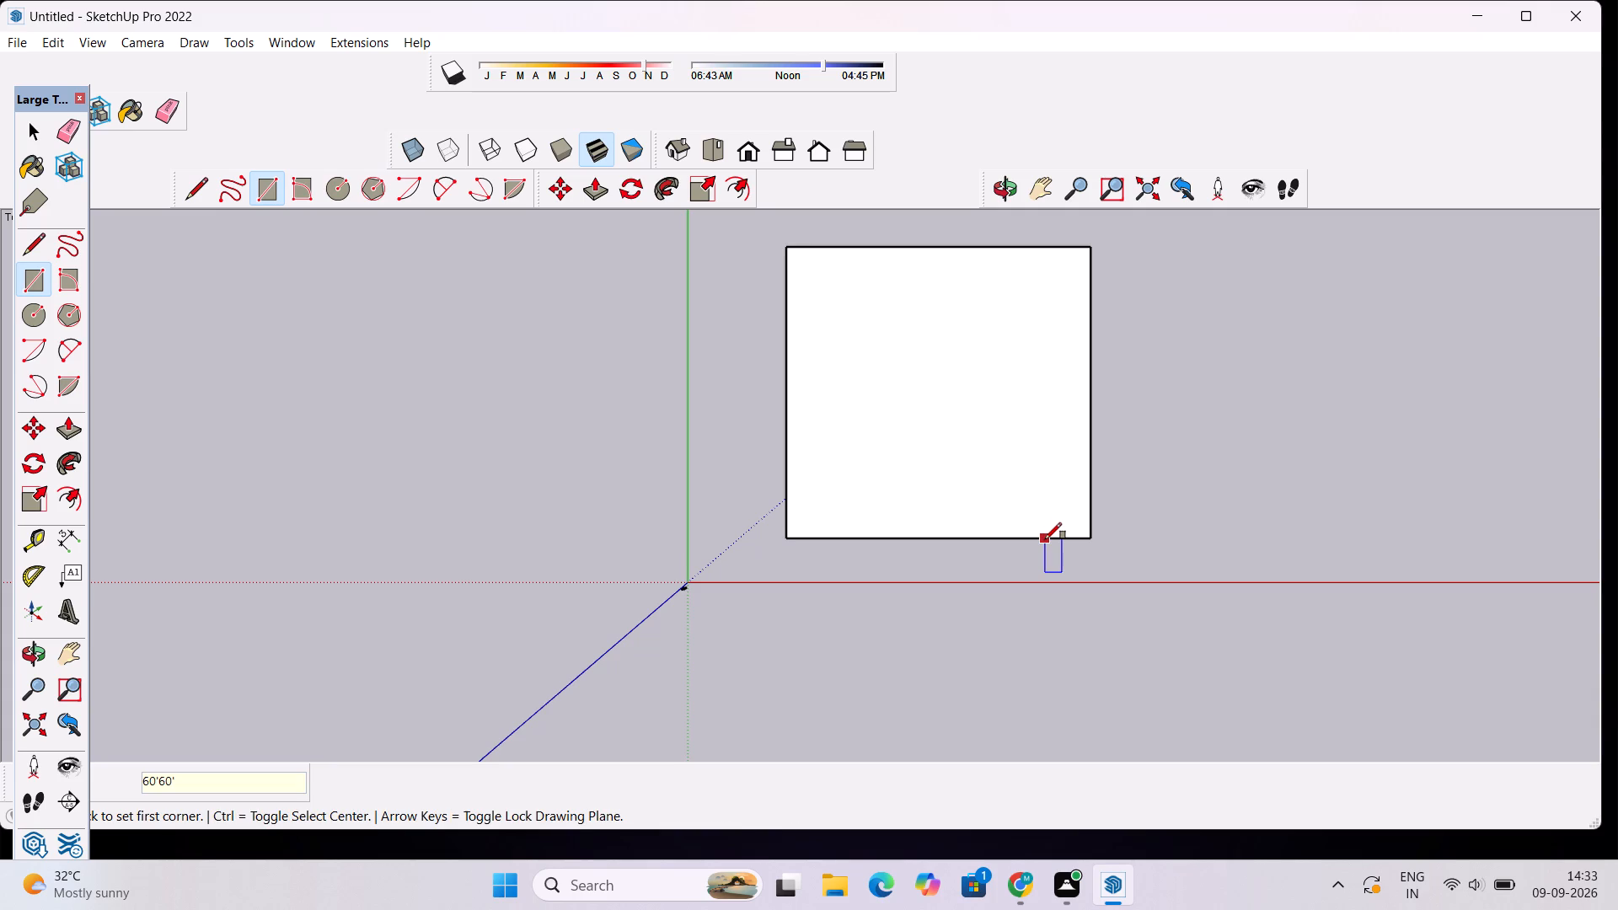
key("space")
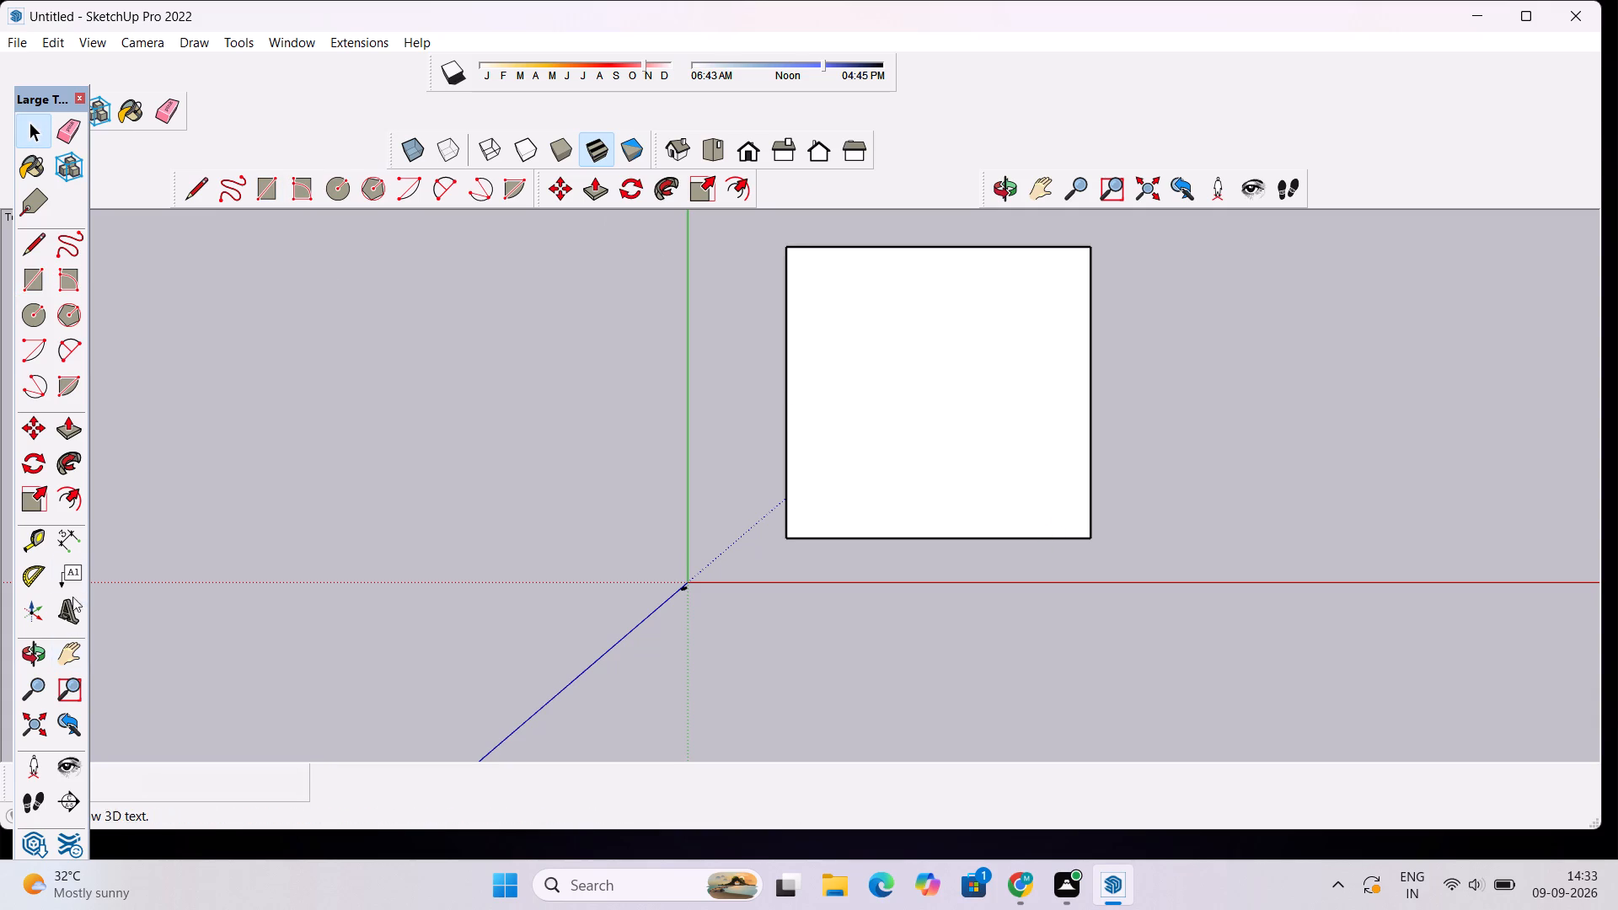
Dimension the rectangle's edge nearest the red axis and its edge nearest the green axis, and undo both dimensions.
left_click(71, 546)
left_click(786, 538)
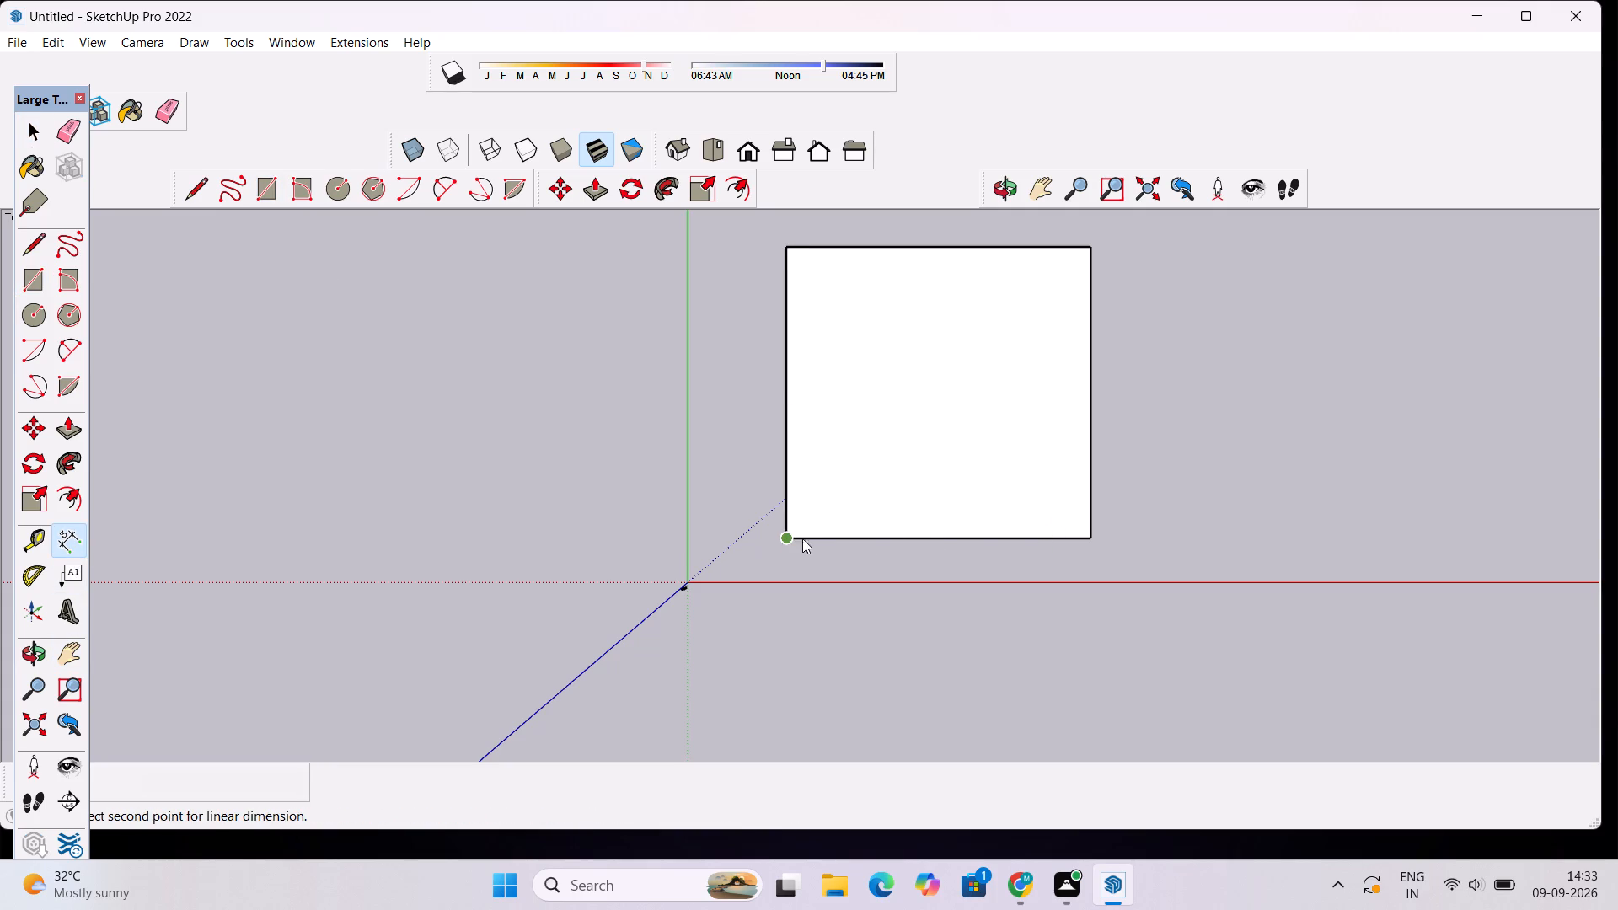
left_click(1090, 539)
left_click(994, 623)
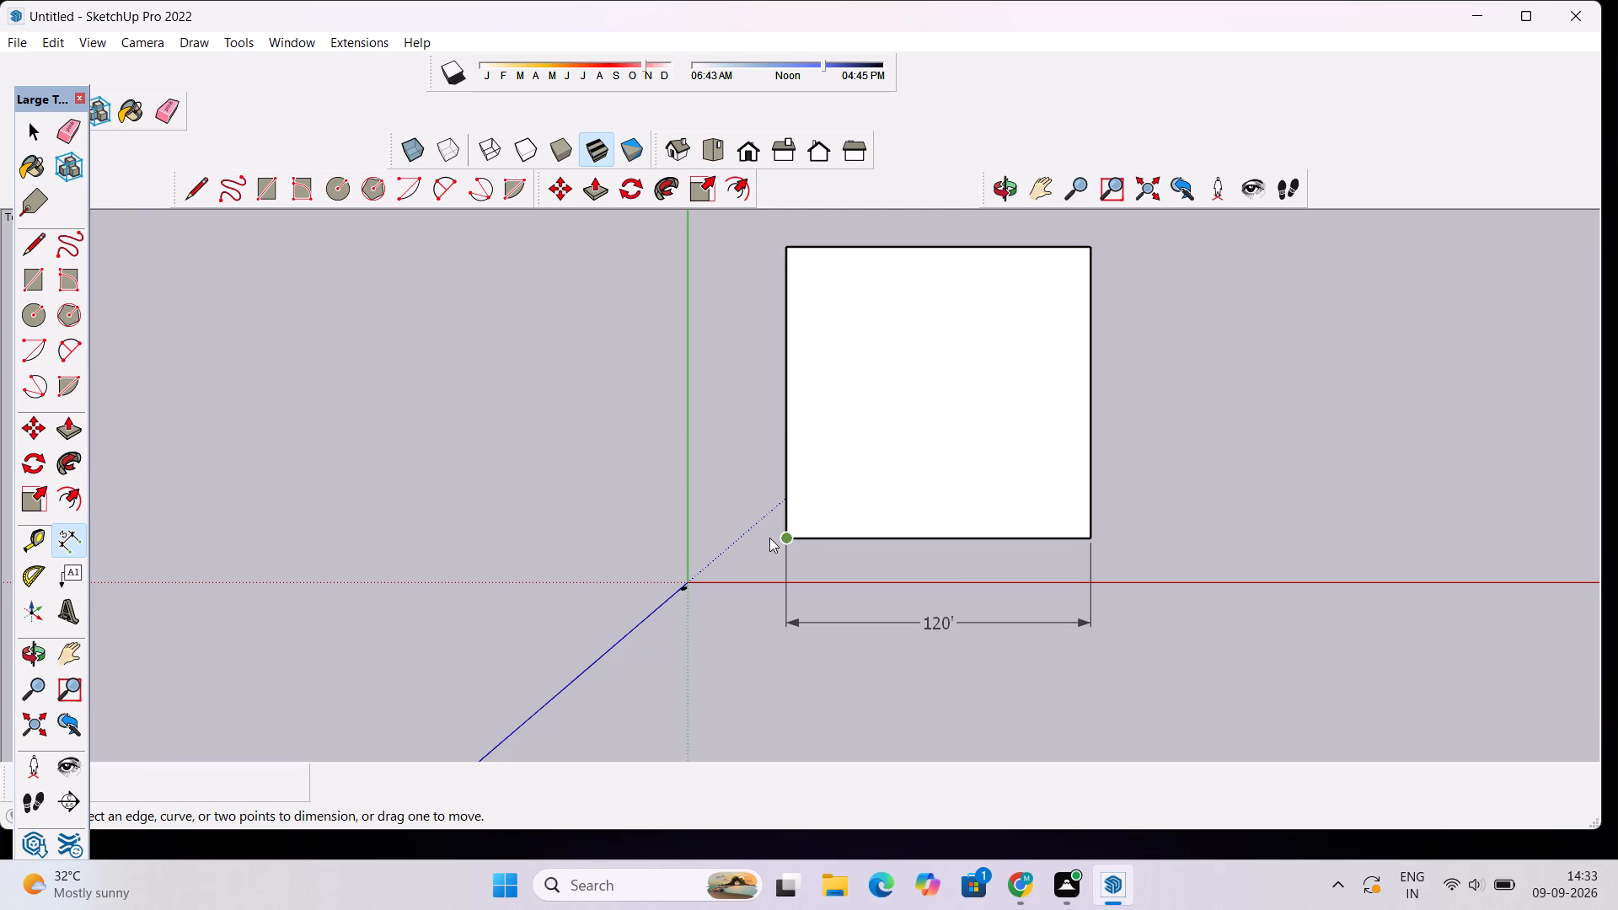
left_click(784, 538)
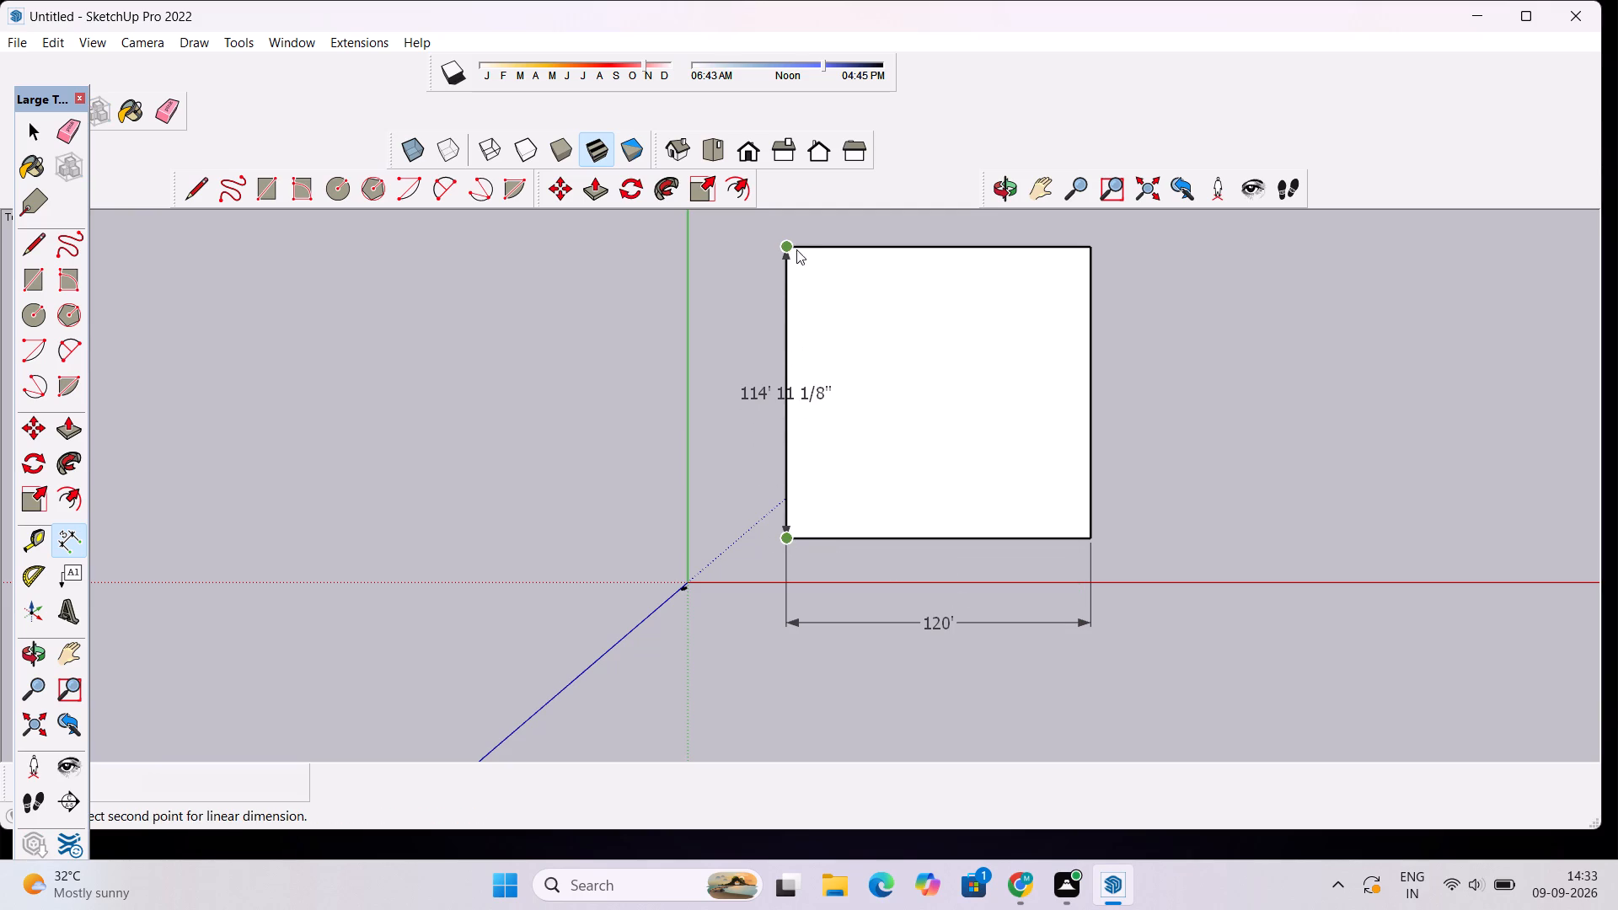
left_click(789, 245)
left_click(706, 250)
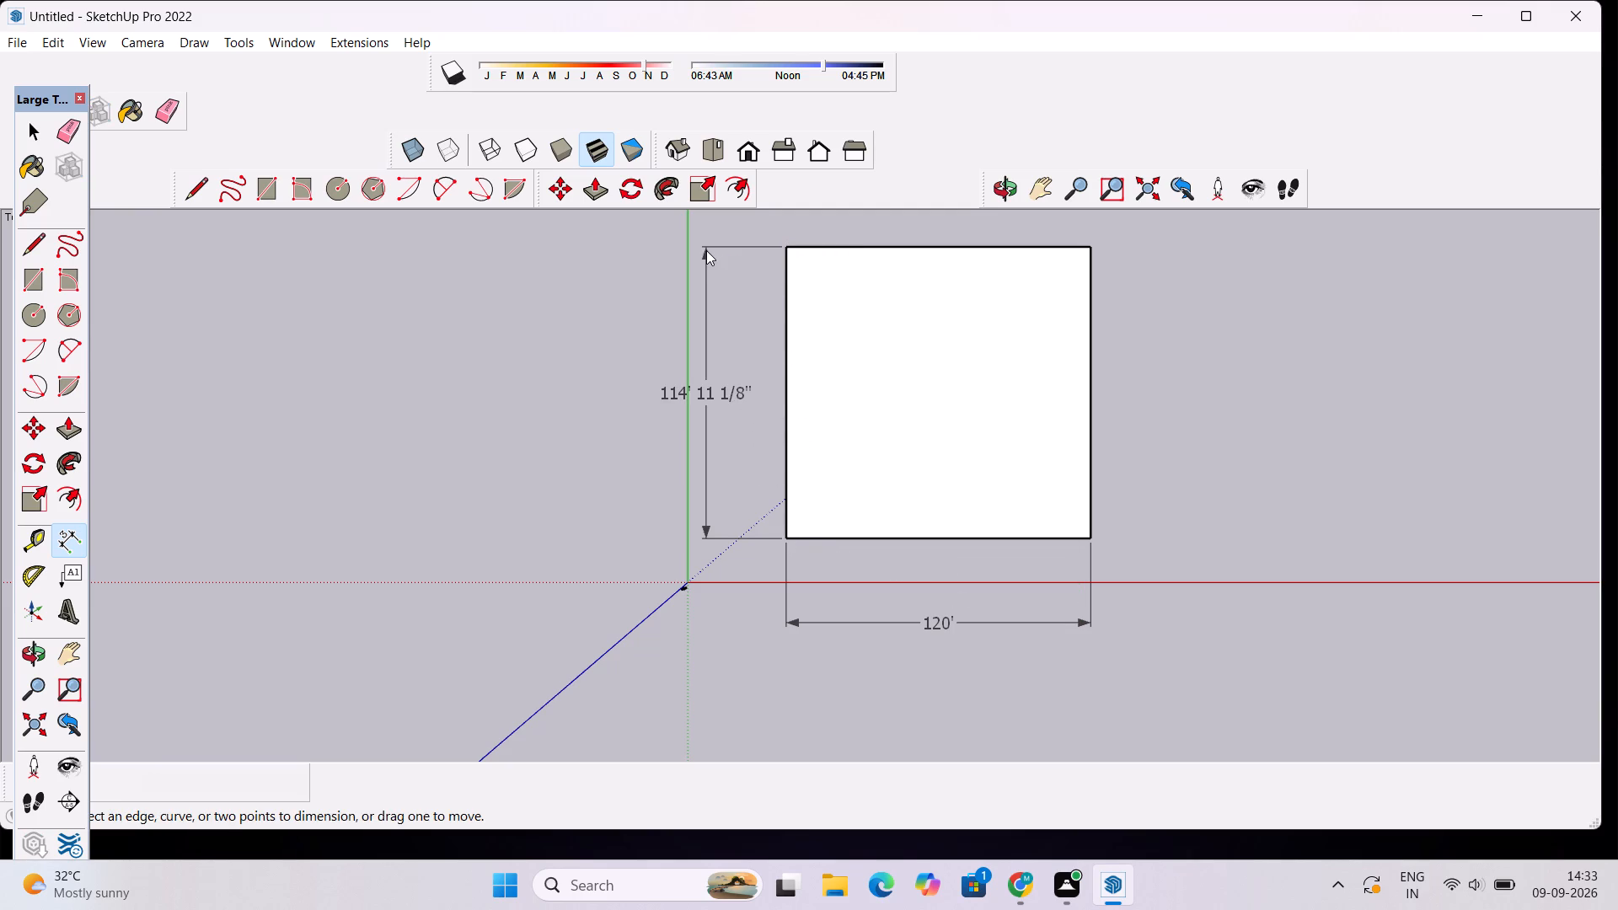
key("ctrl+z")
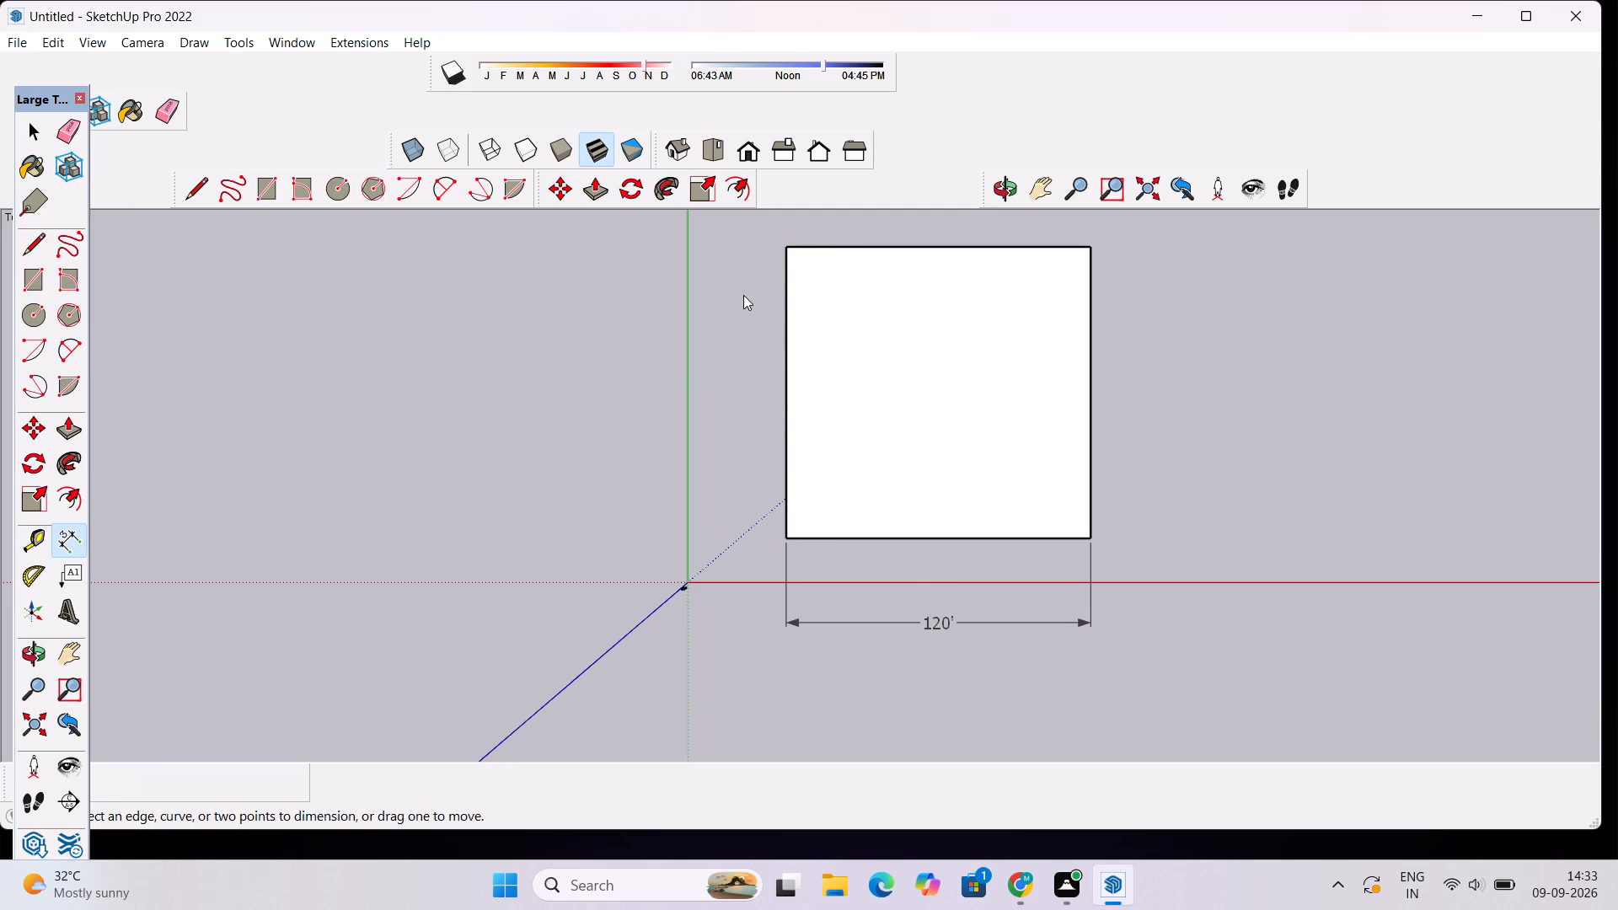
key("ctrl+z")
Push/Pull the rectangle's face up by 6" to give the base its thickness.
scroll(808, 479, "down", 6)
scroll(859, 464, "up", 6)
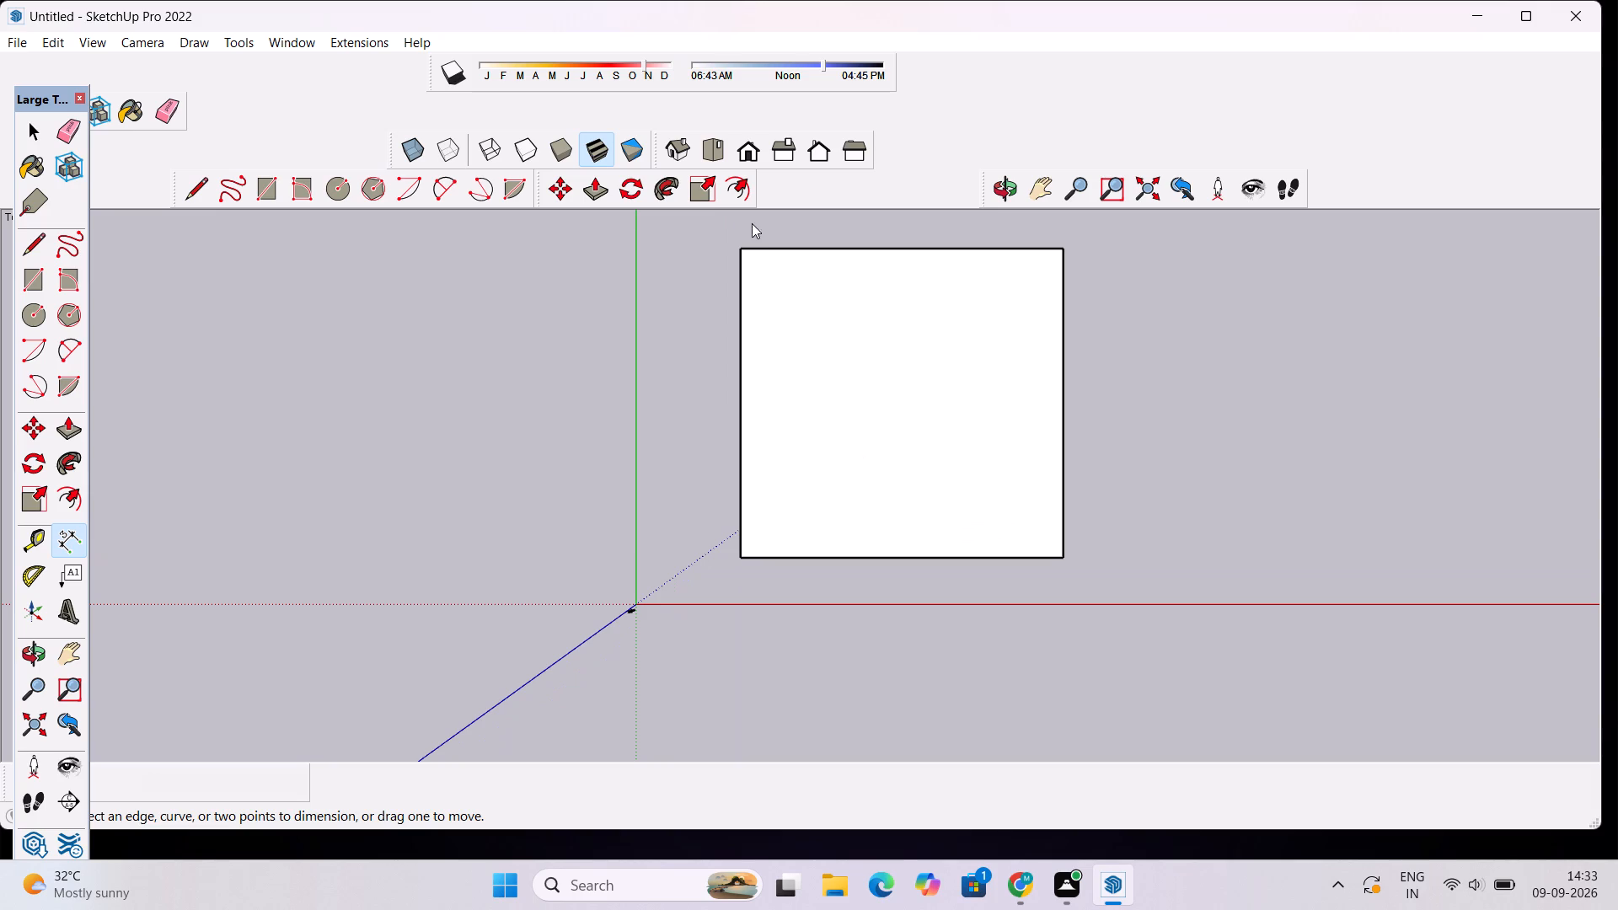
left_click(1003, 177)
left_click_drag(957, 420, 972, 168)
left_click_drag(965, 511, 951, 488)
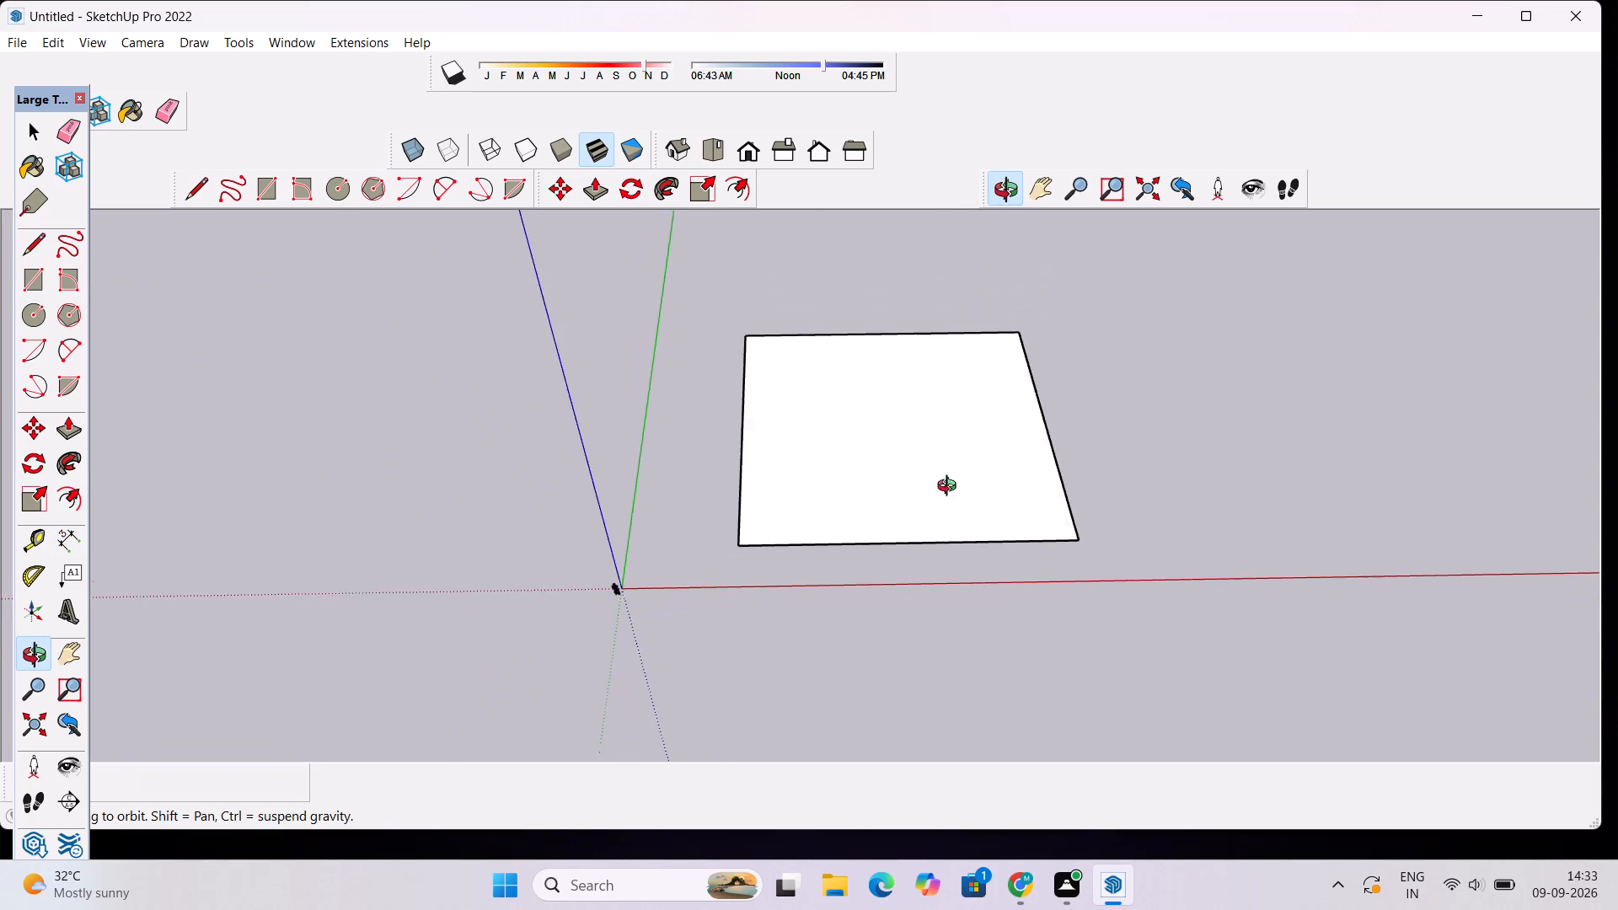
left_click_drag(951, 488, 900, 705)
scroll(820, 522, "up", 6)
scroll(750, 548, "down", 6)
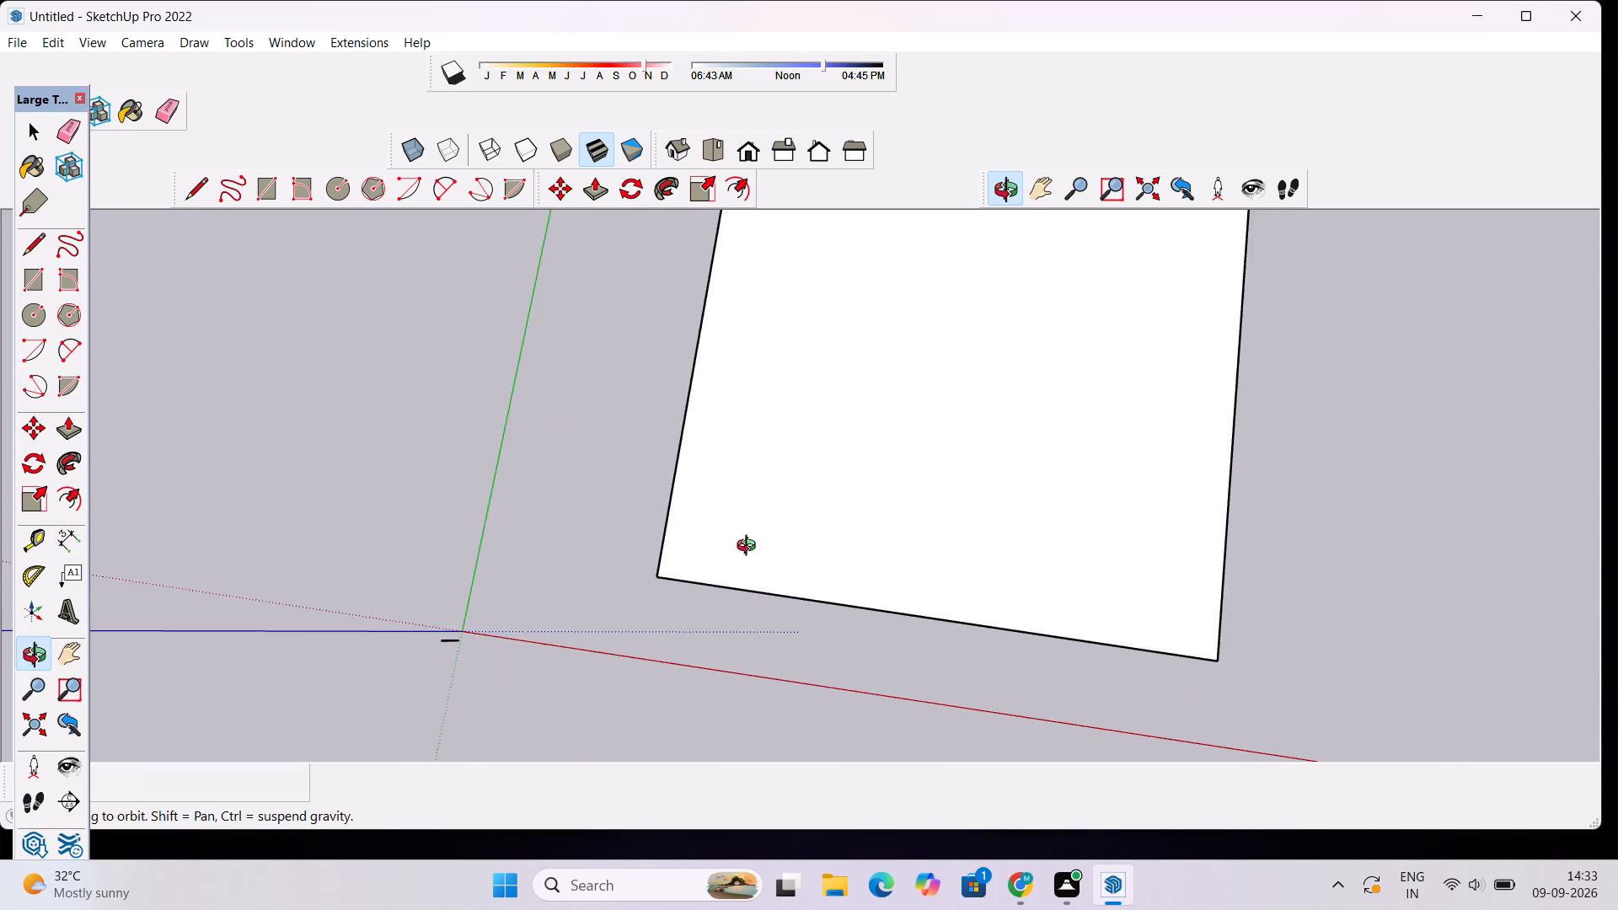
scroll(750, 548, "down", 3)
left_click_drag(694, 615, 789, 528)
scroll(828, 501, "up", 5)
left_click_drag(895, 552, 849, 559)
scroll(848, 554, "up", 6)
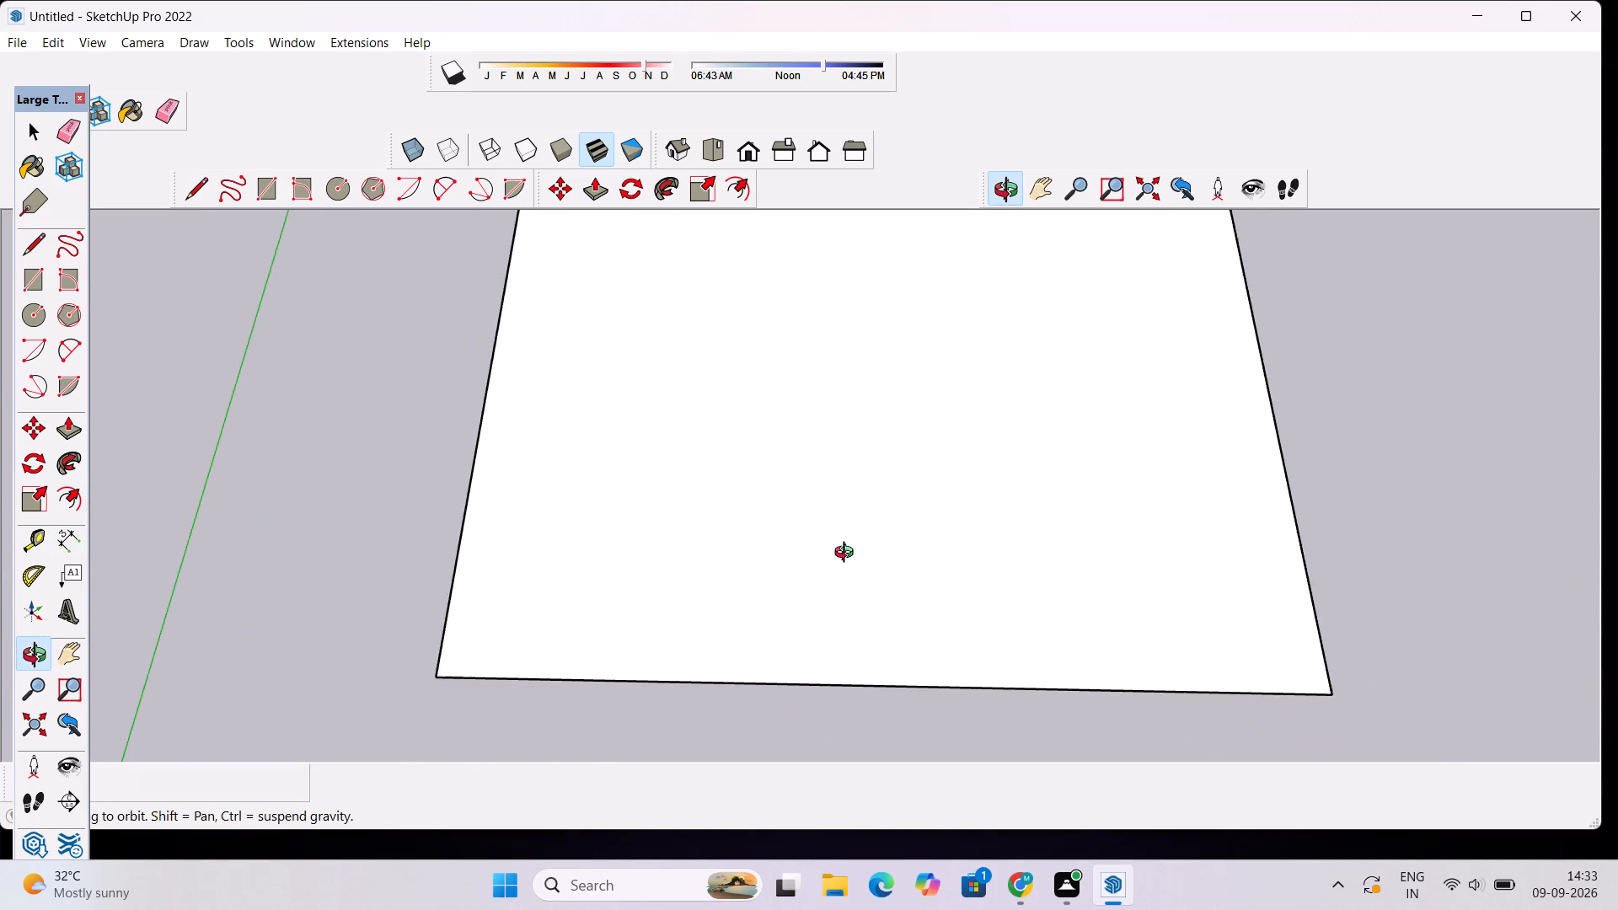
scroll(841, 557, "down", 6)
key("space")
left_click(843, 511)
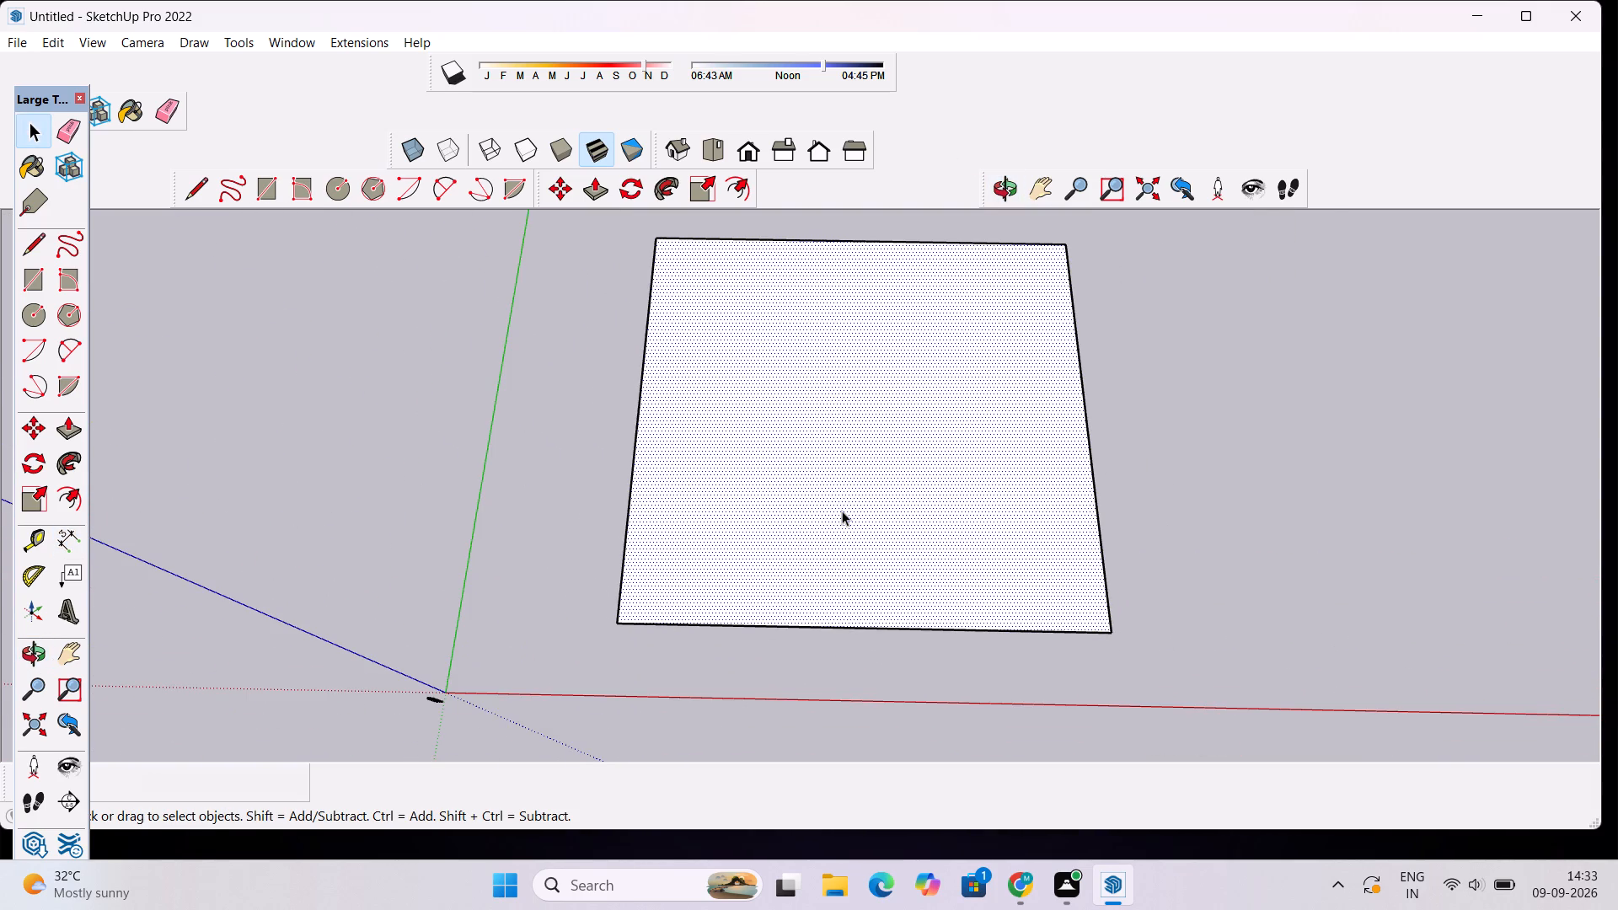
key("p")
left_click(842, 511)
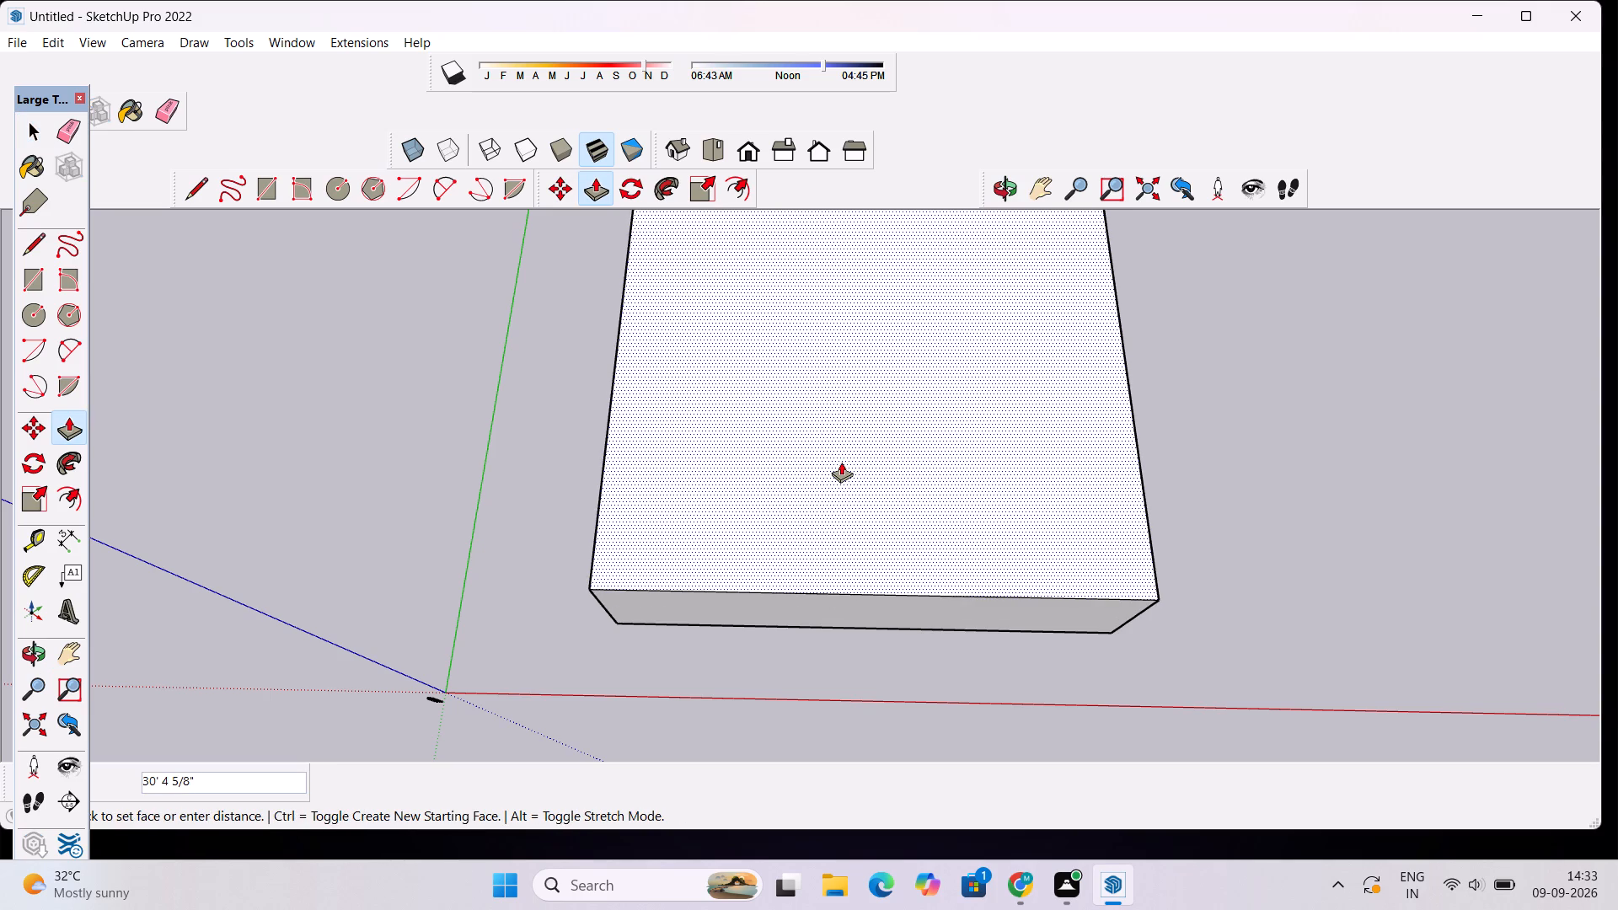
type("6\"")
key("Return")
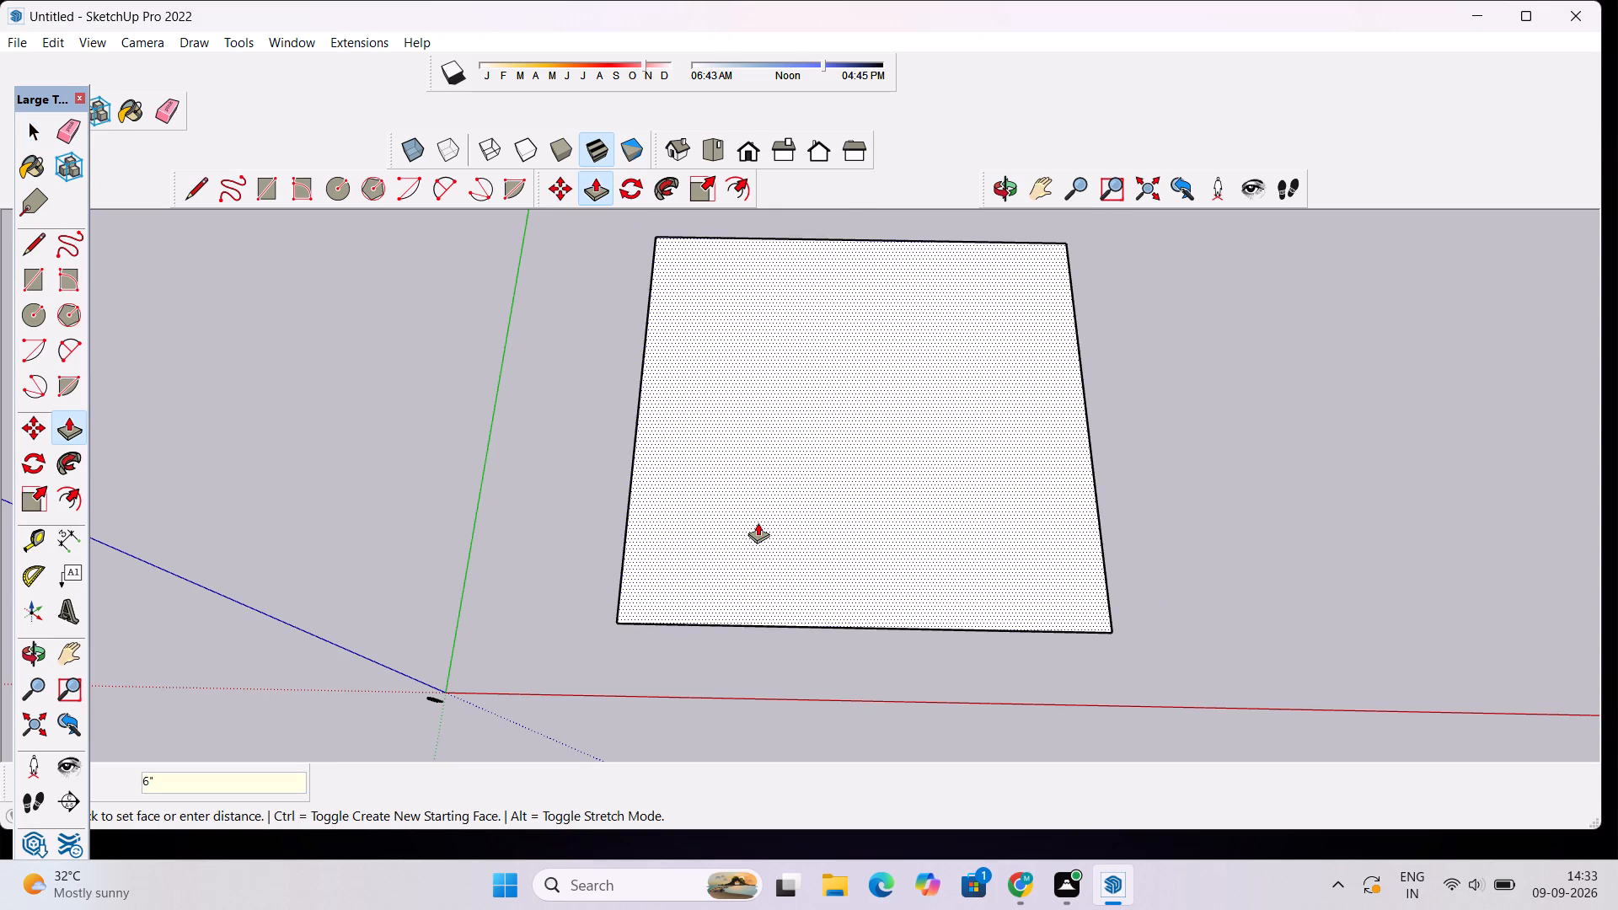
Check the slab's thickness from a low angle and undo the 6" Push/Pull of its face.
scroll(758, 522, "up", 9)
scroll(769, 522, "down", 7)
left_click(1009, 194)
left_click_drag(920, 531, 924, 278)
scroll(833, 647, "up", 7)
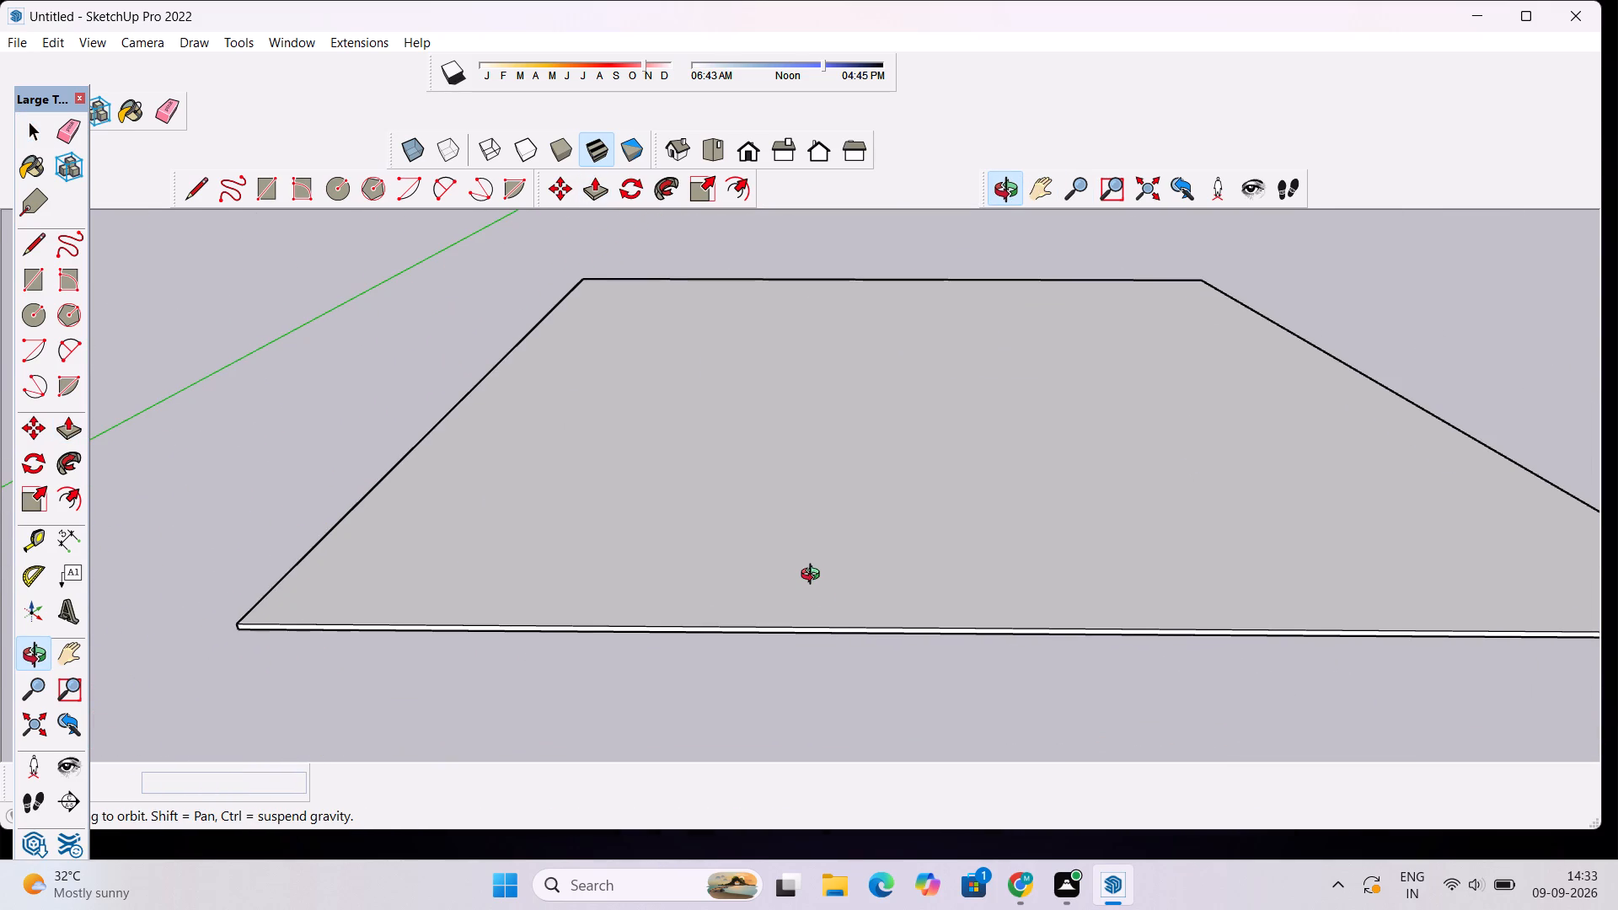
key("ctrl+z")
Push/Pull the flat rectangle's face up by 1' to form the base slab.
left_click(812, 576)
key("space")
left_click(817, 585)
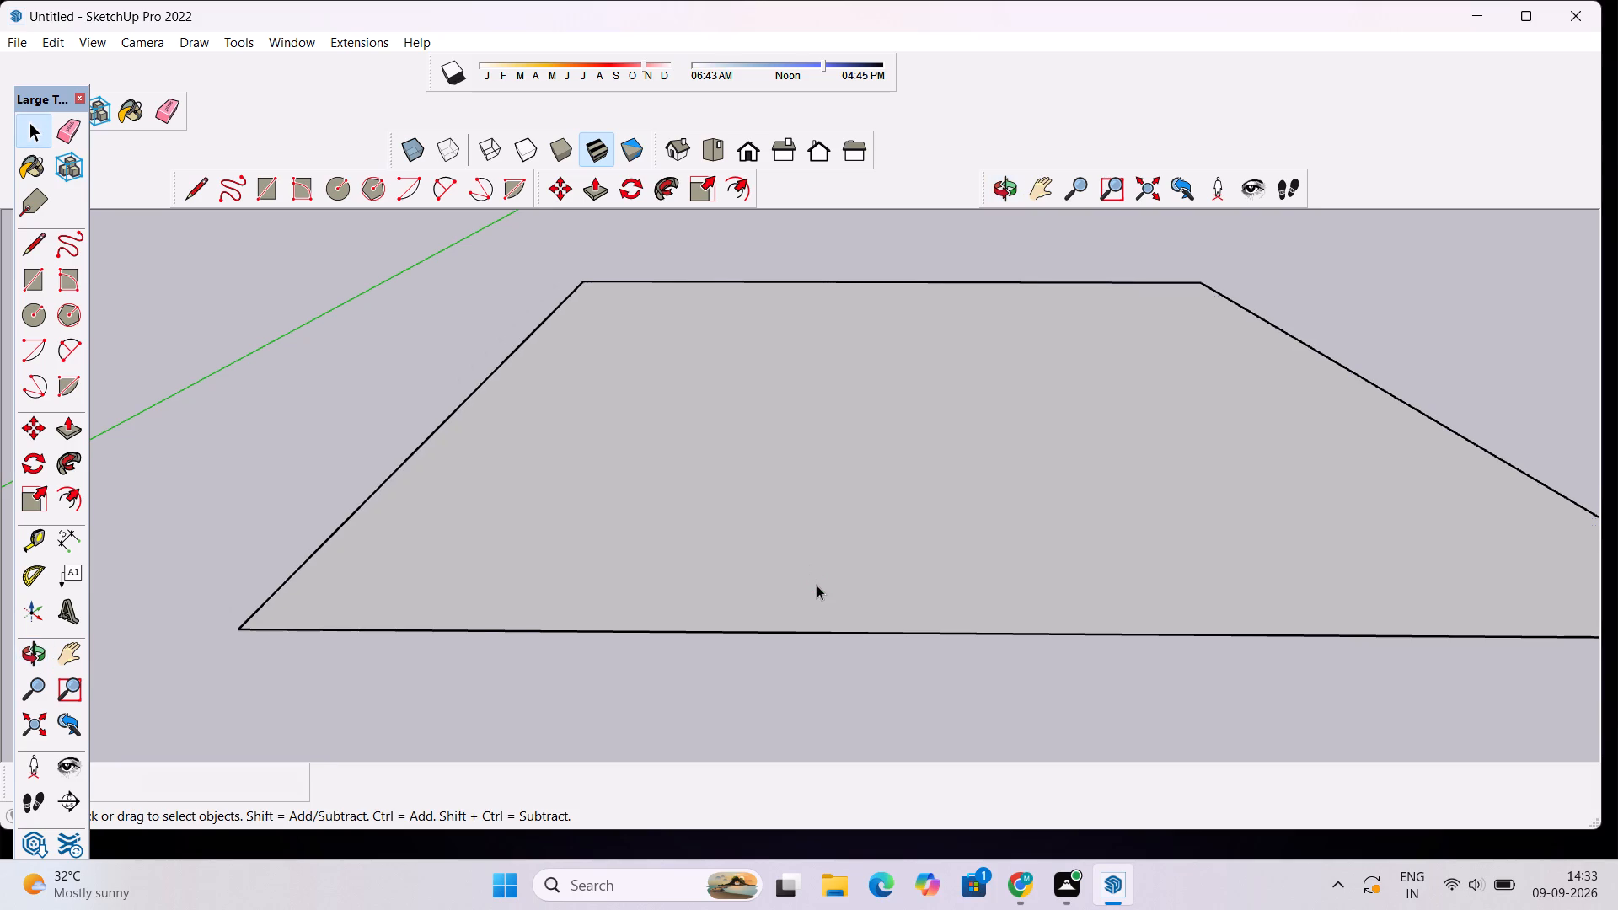
key("p")
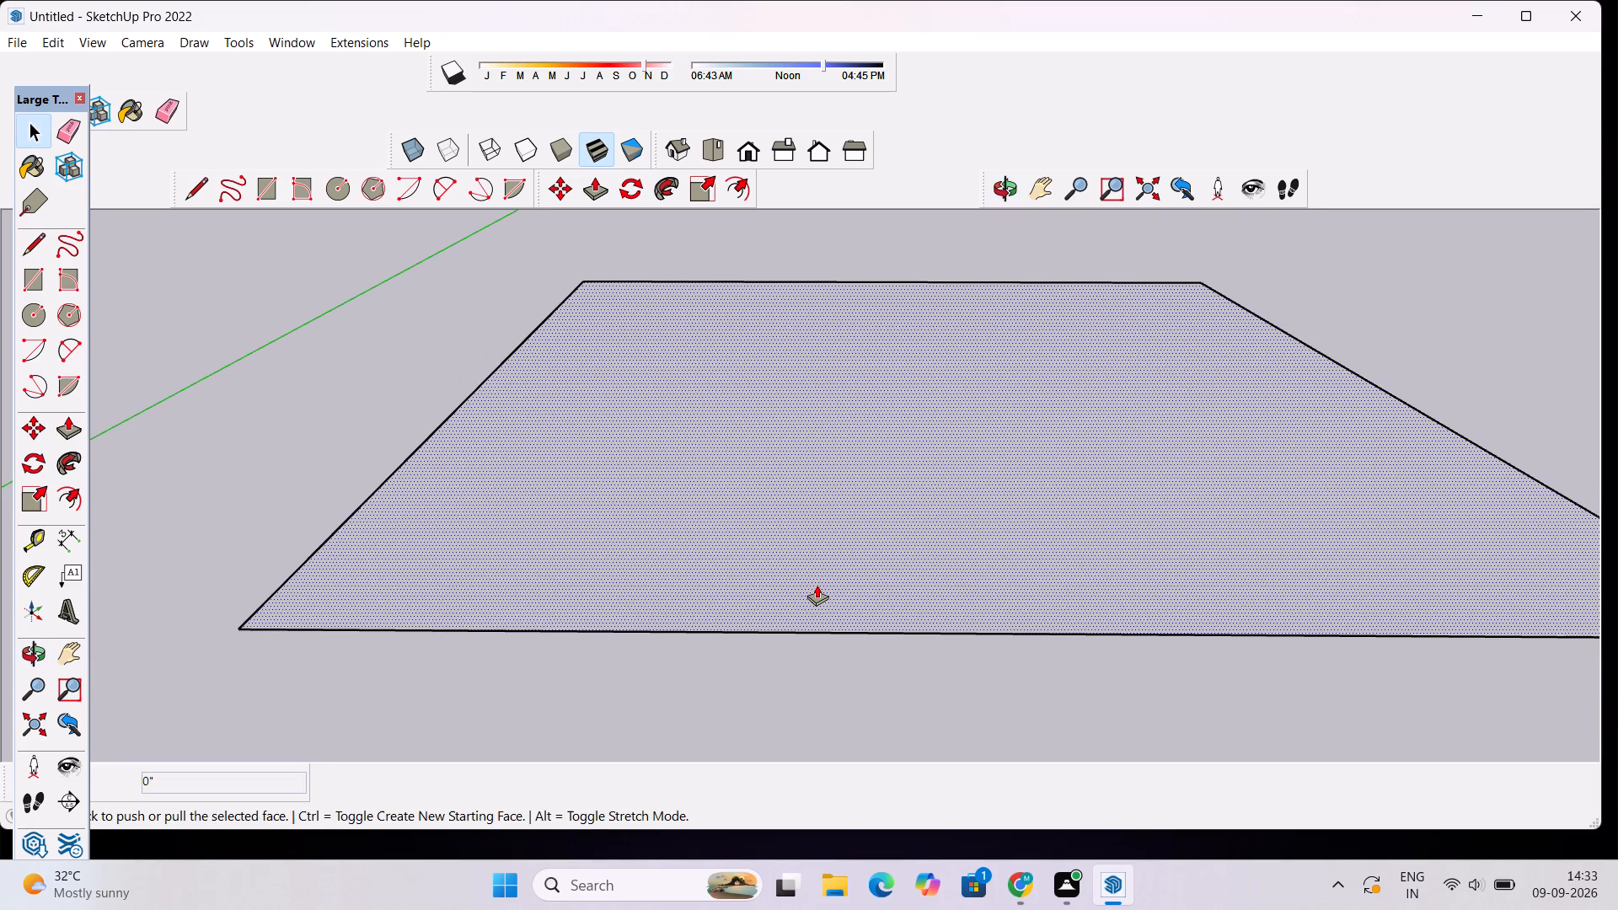
left_click(817, 585)
type("1'")
key("Return")
scroll(828, 558, "up", 2)
scroll(828, 558, "down", 3)
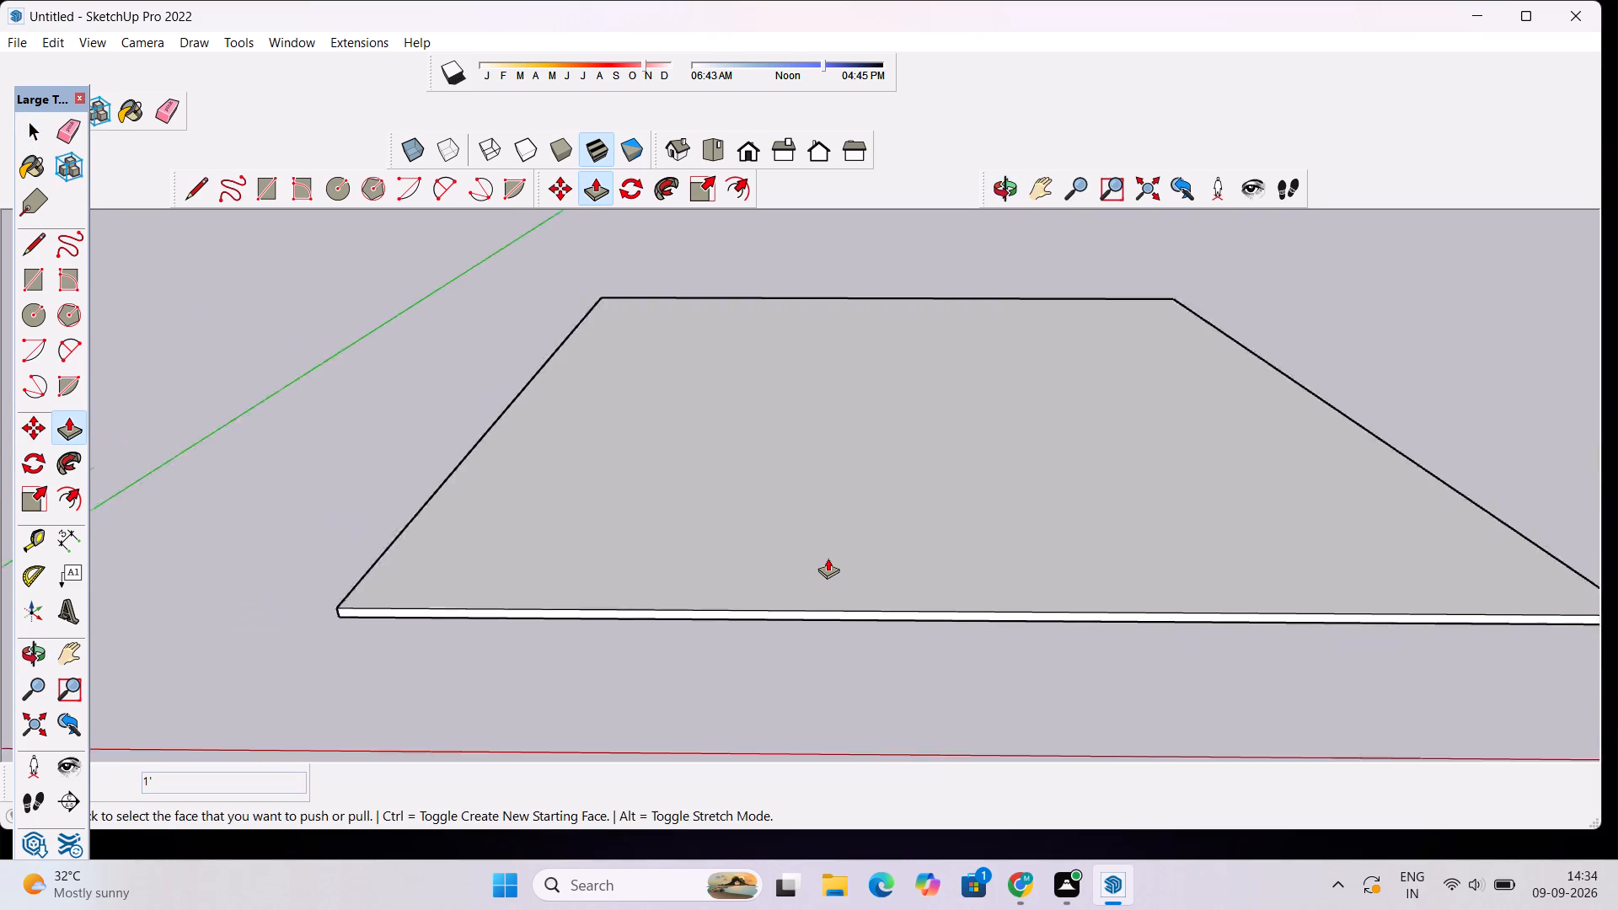
scroll(828, 558, "down", 7)
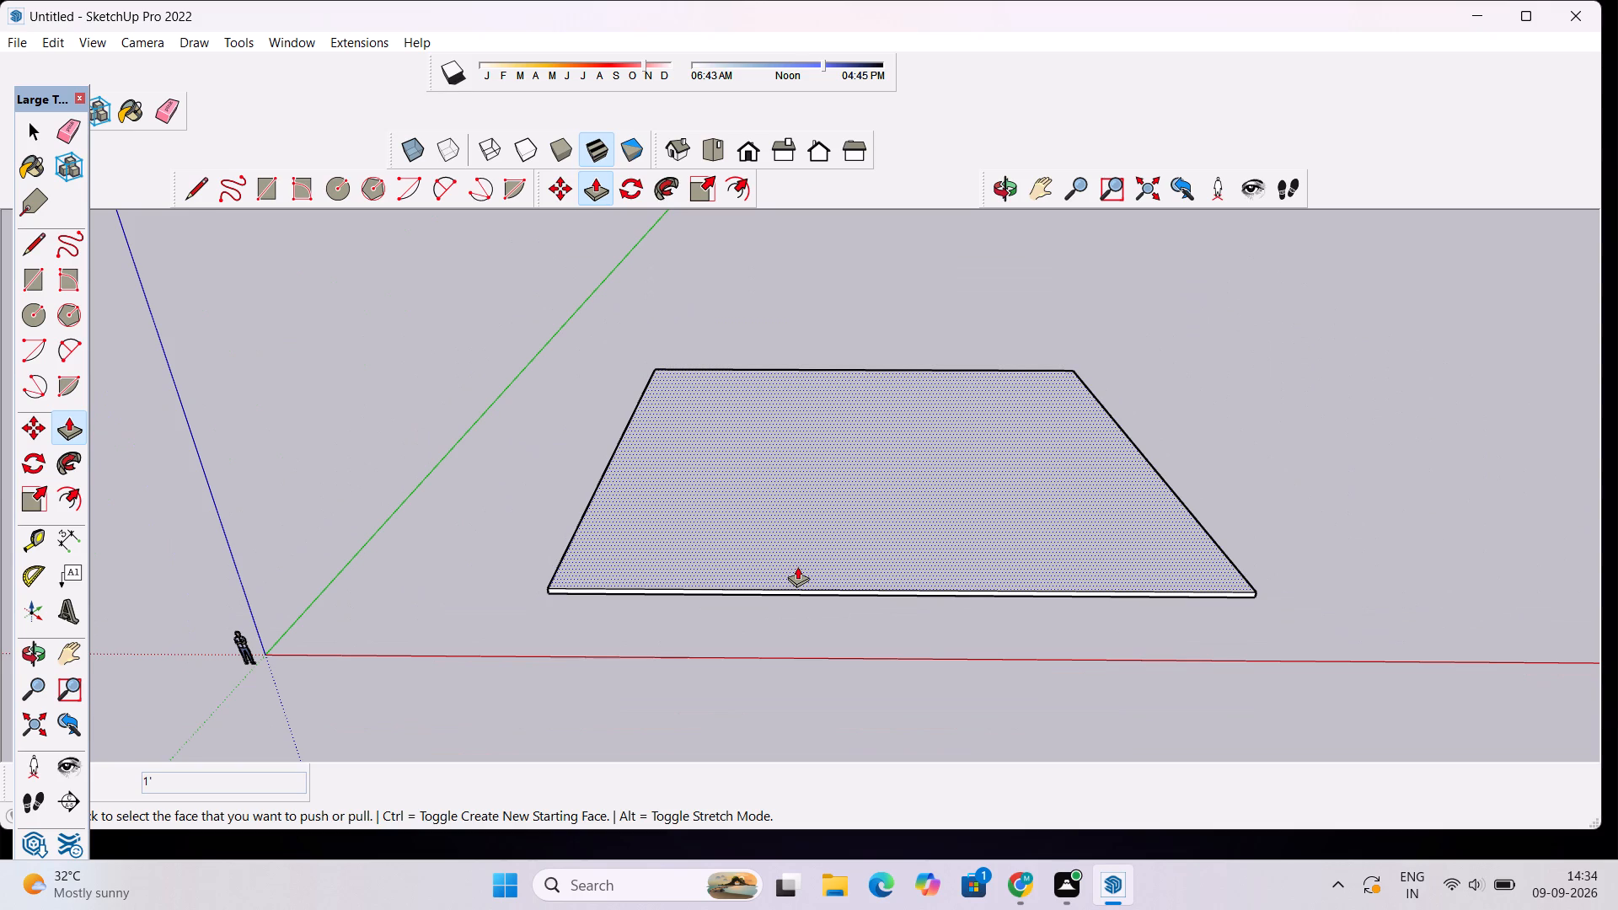
scroll(797, 566, "up", 6)
scroll(797, 566, "down", 12)
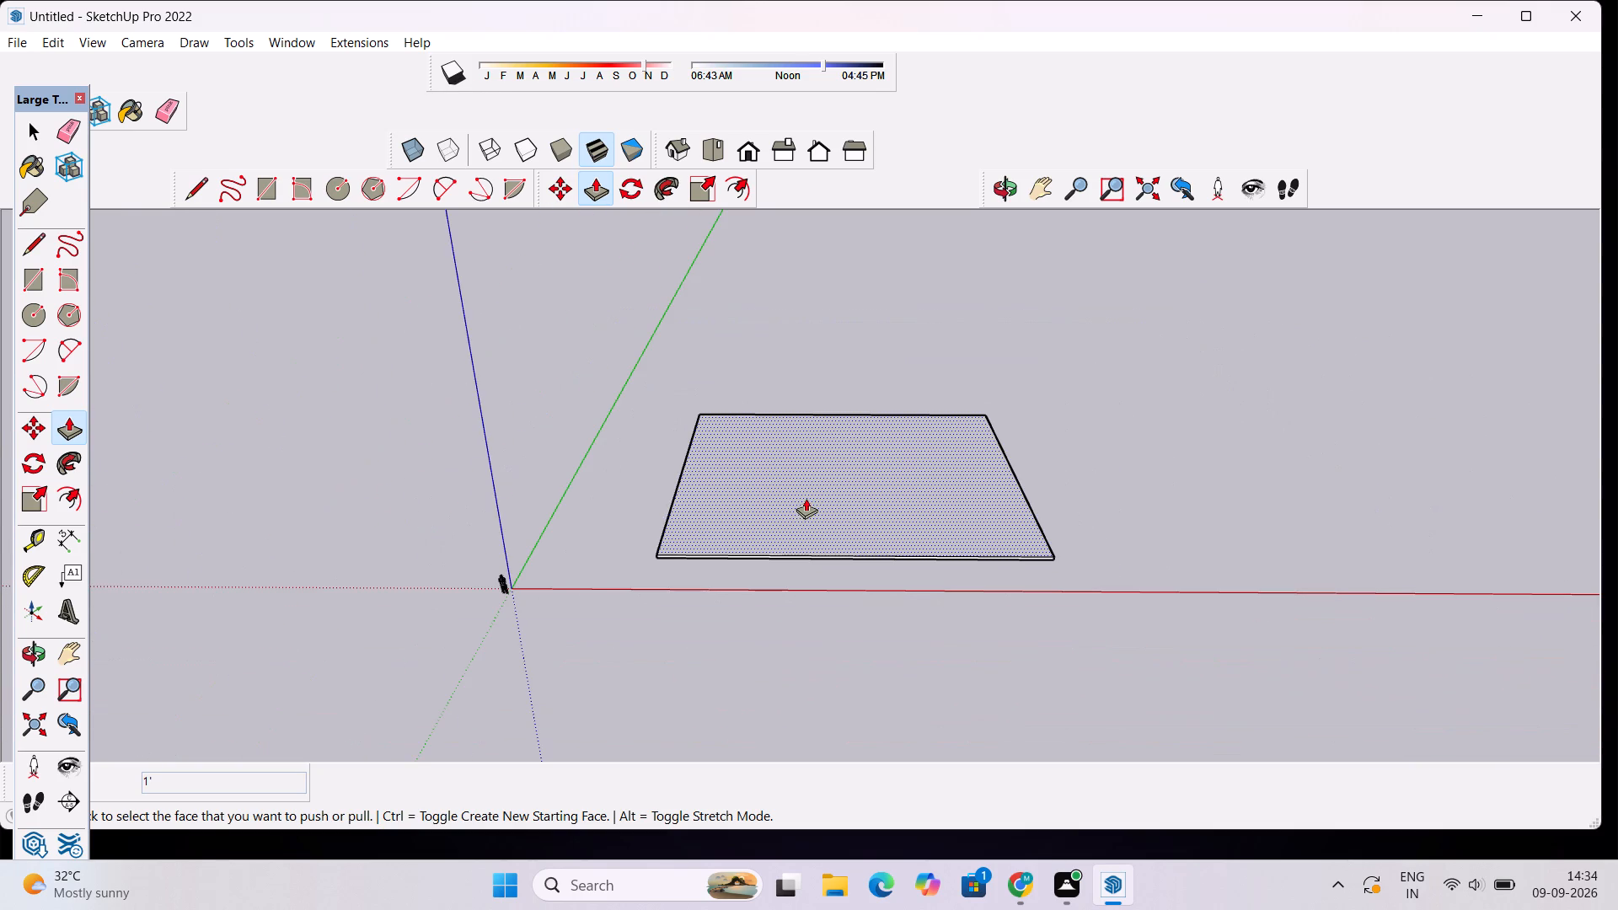
key("space")
Push/Pull the slab's thin side face farthest from the green axis outward by 5'.
left_click(1007, 187)
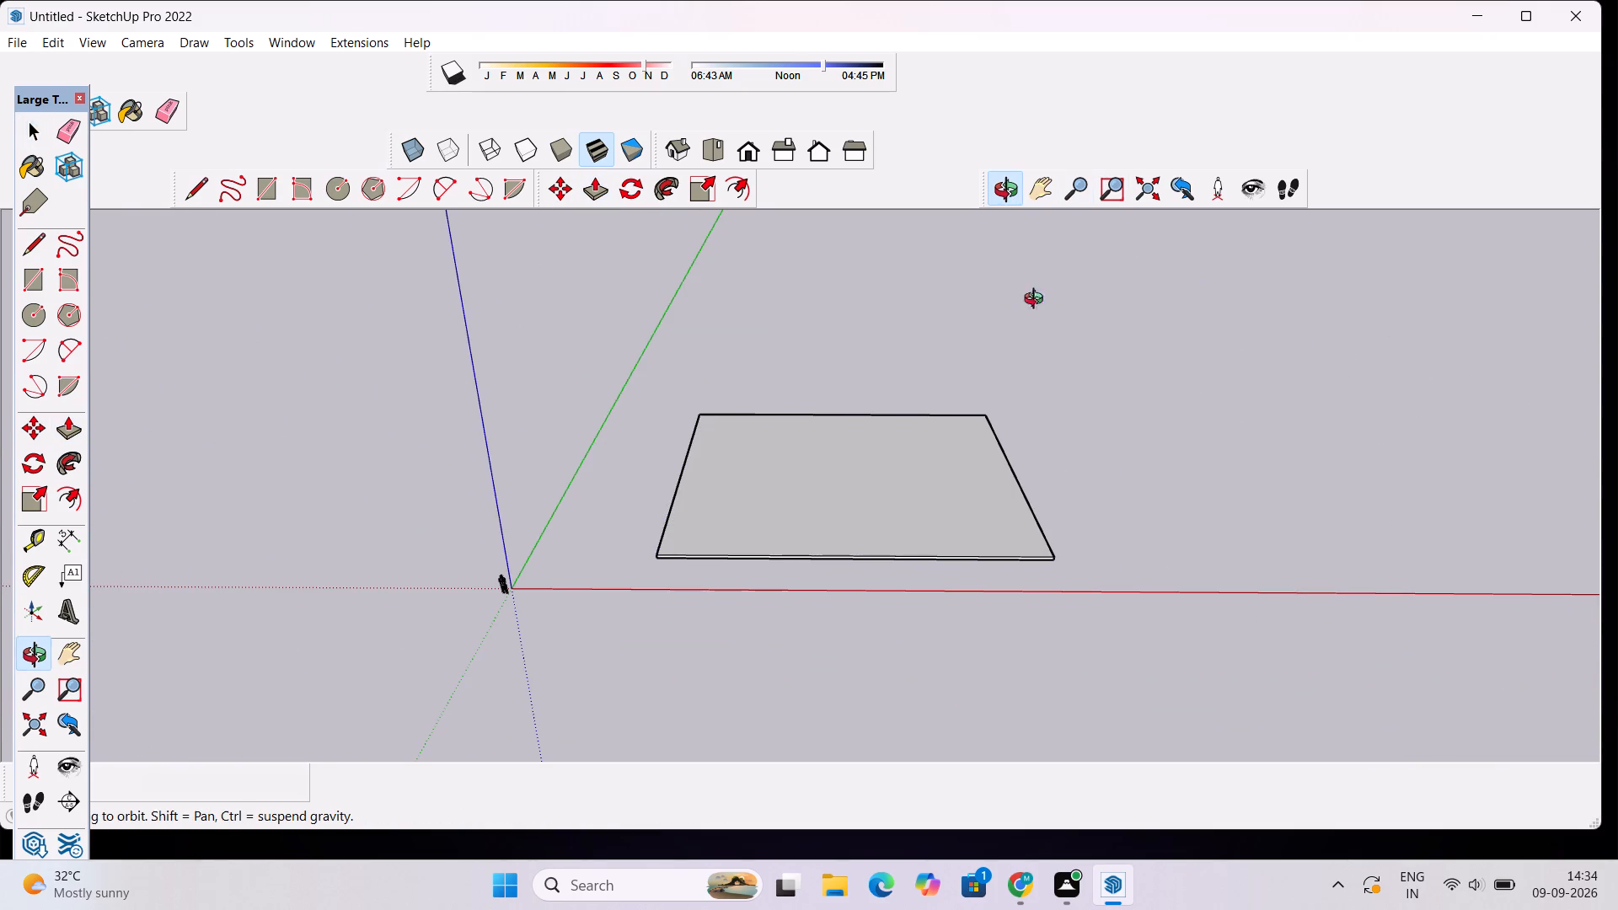
left_click_drag(1138, 469, 828, 618)
left_click_drag(874, 625, 817, 544)
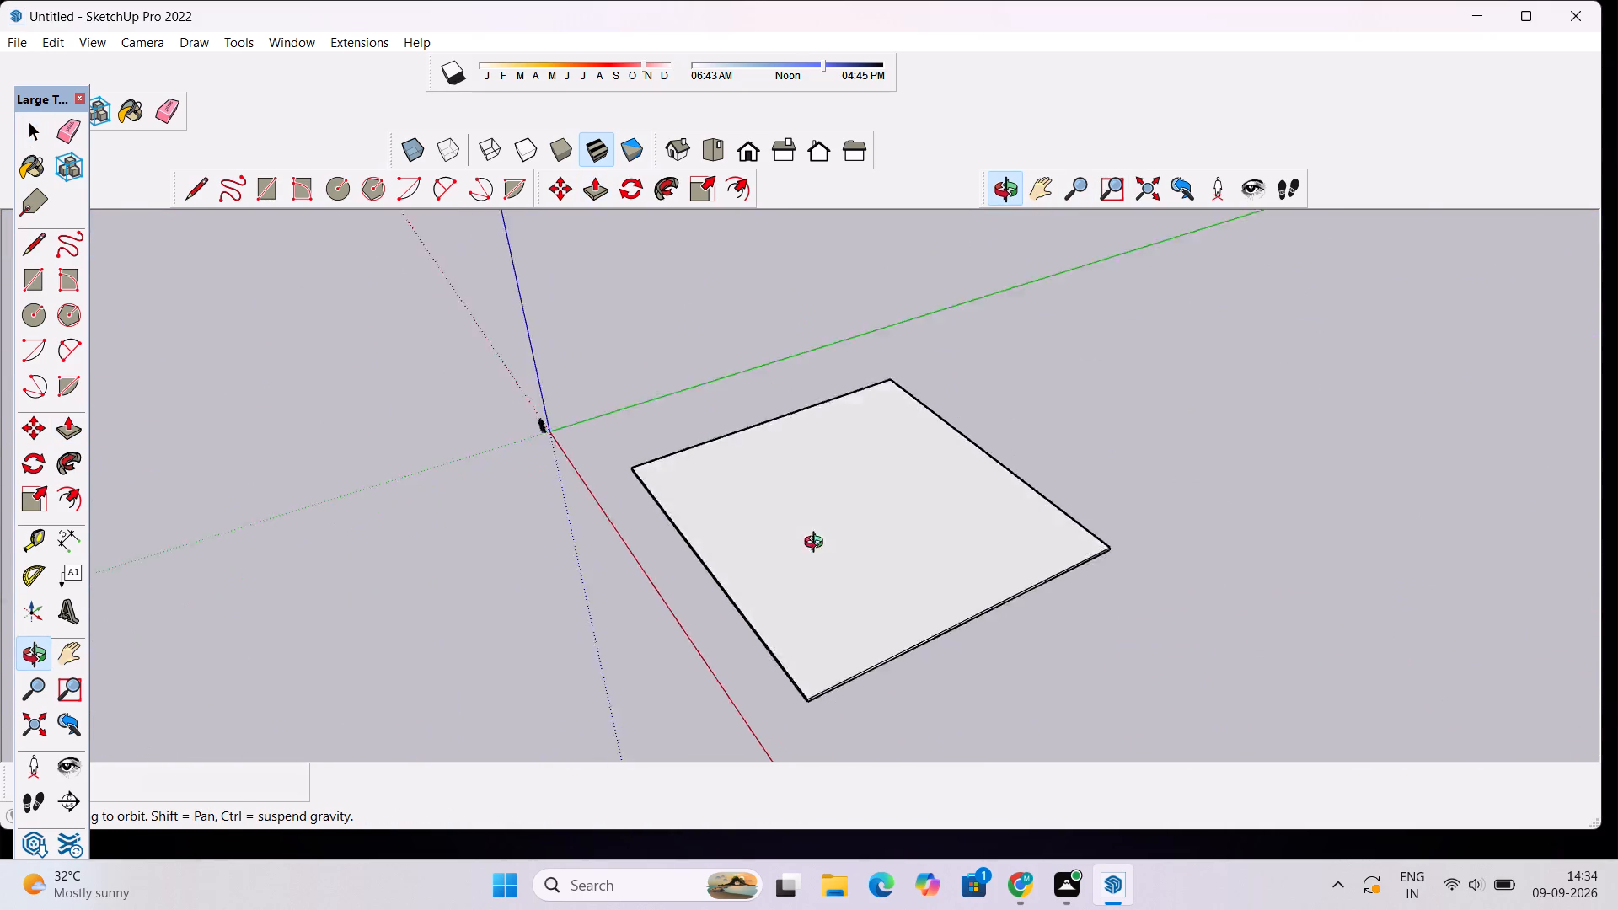
left_click_drag(817, 544, 713, 439)
scroll(909, 645, "up", 4)
left_click_drag(908, 630, 833, 597)
scroll(830, 585, "up", 5)
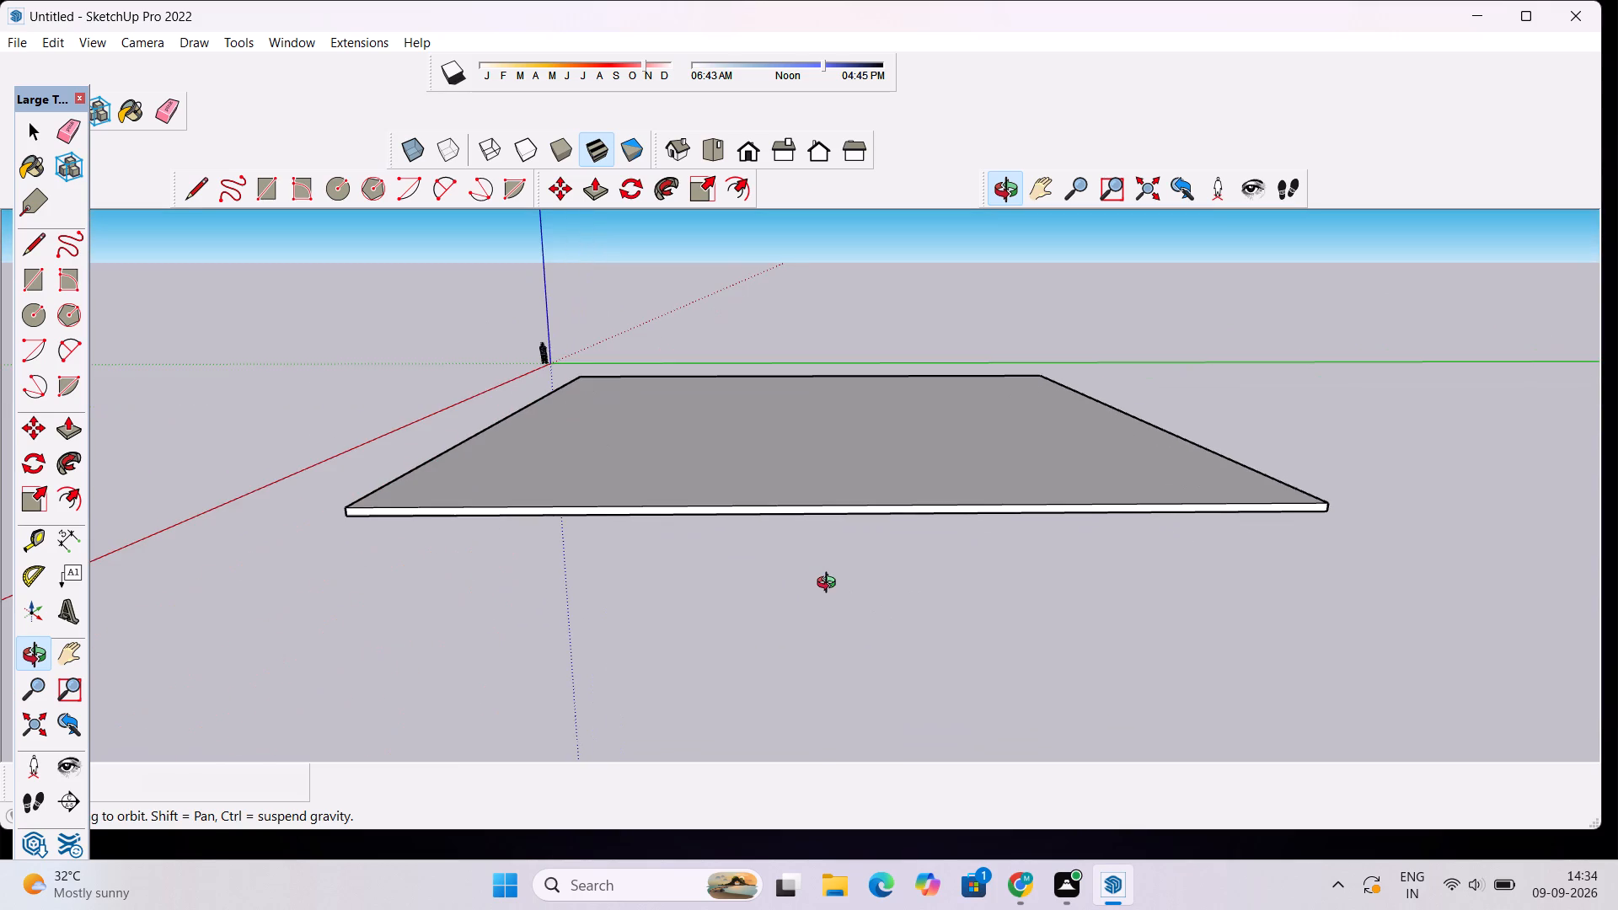
key("space")
scroll(846, 537, "up", 5)
left_click(871, 495)
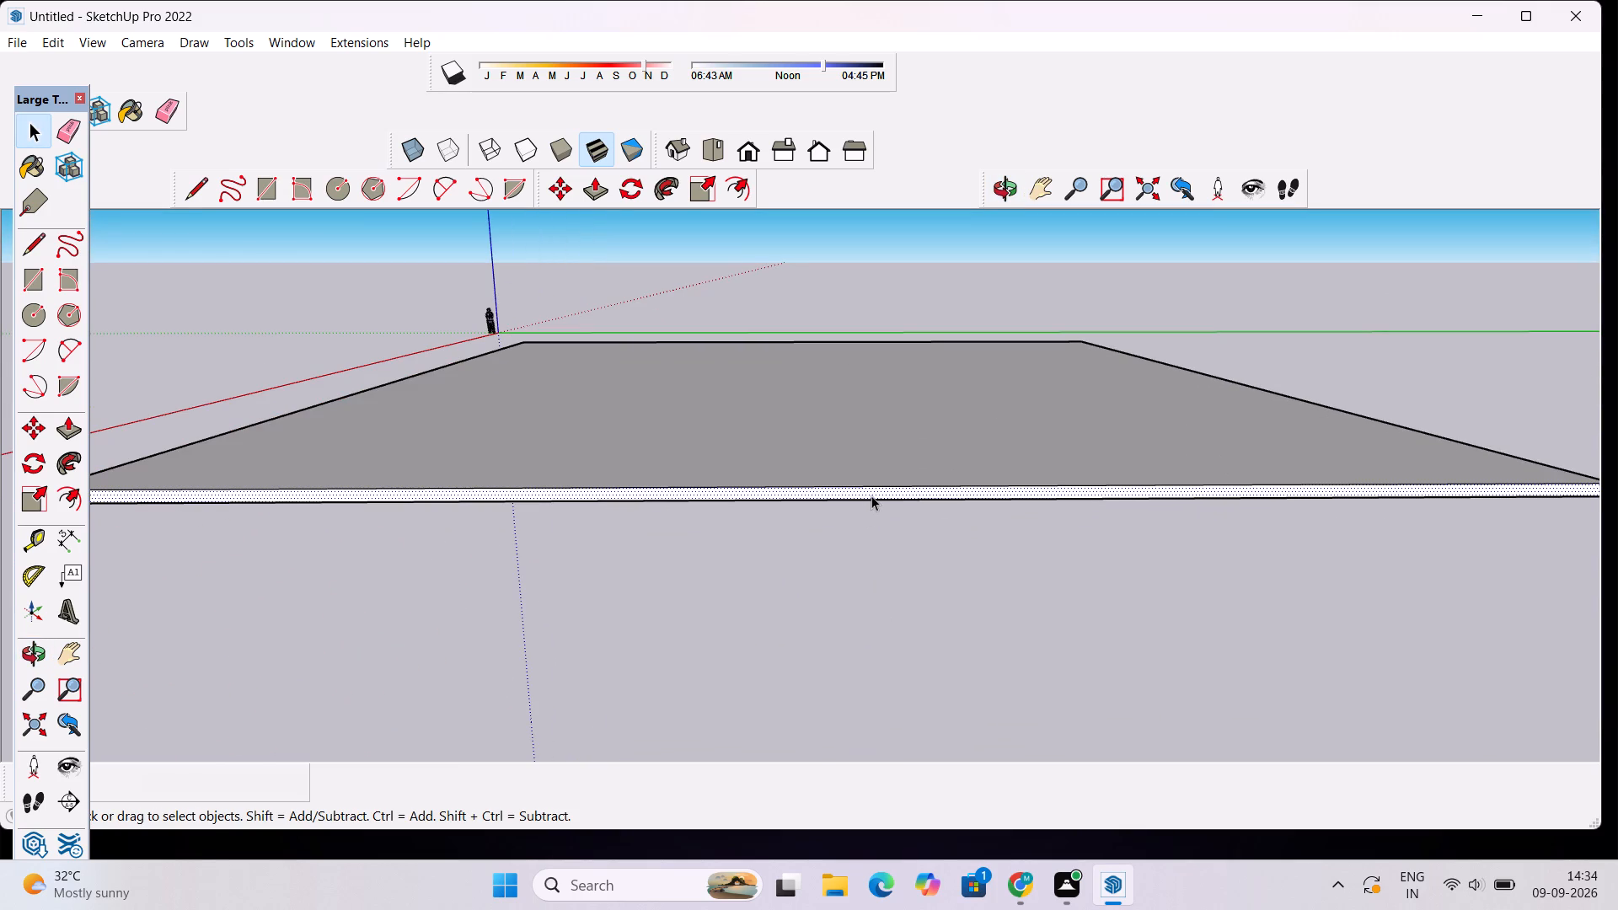
key("p")
left_click(873, 490)
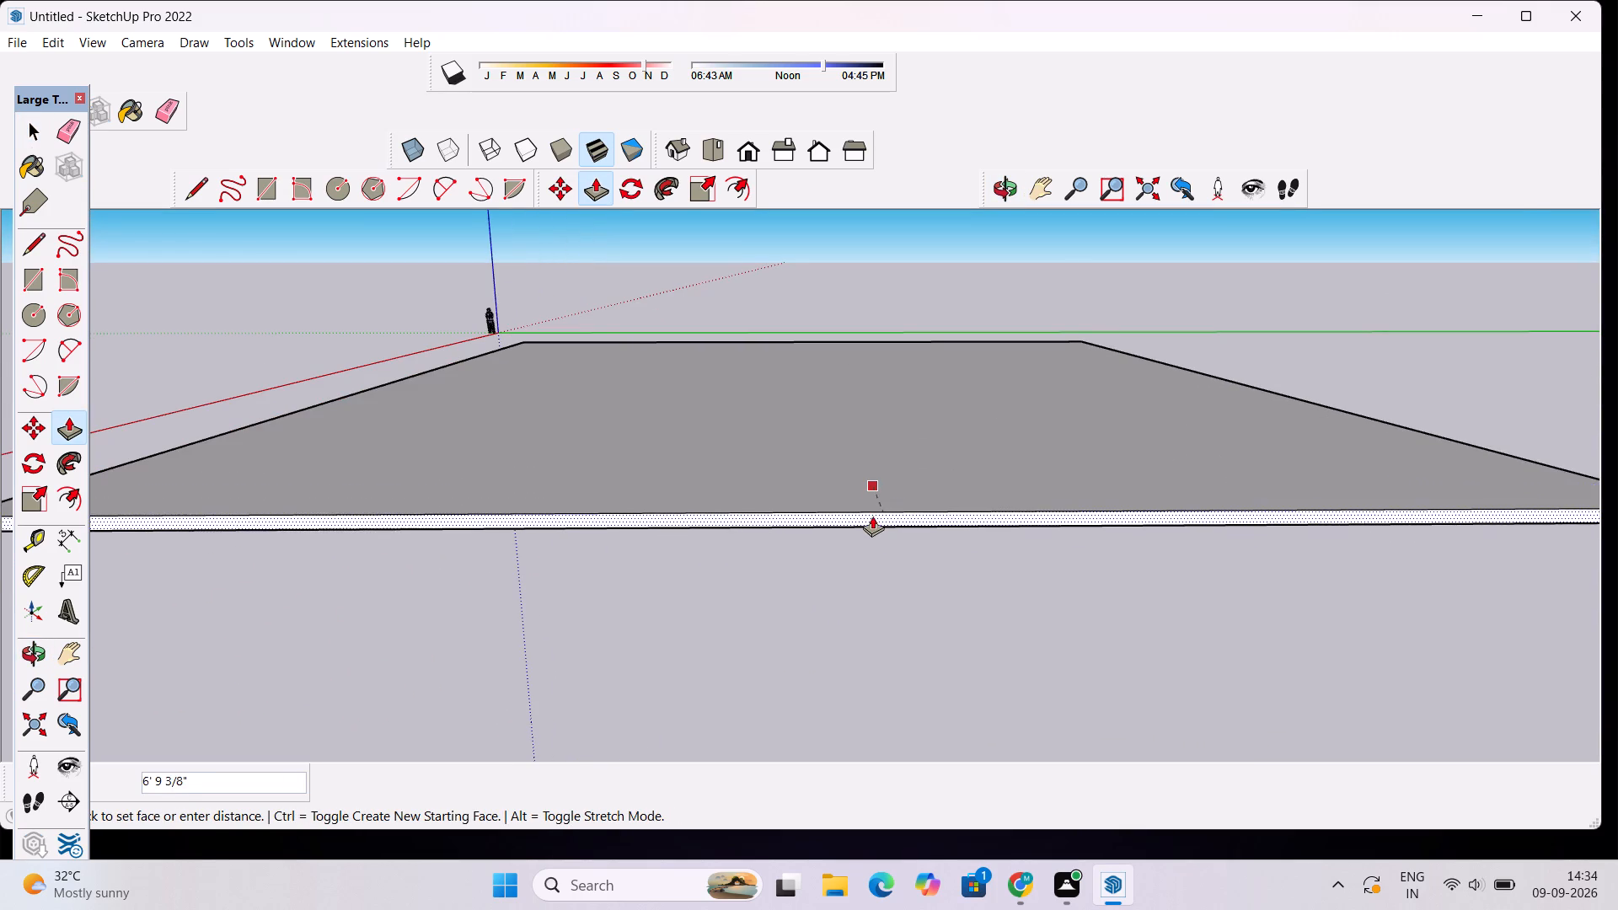
scroll(872, 514, "down", 8)
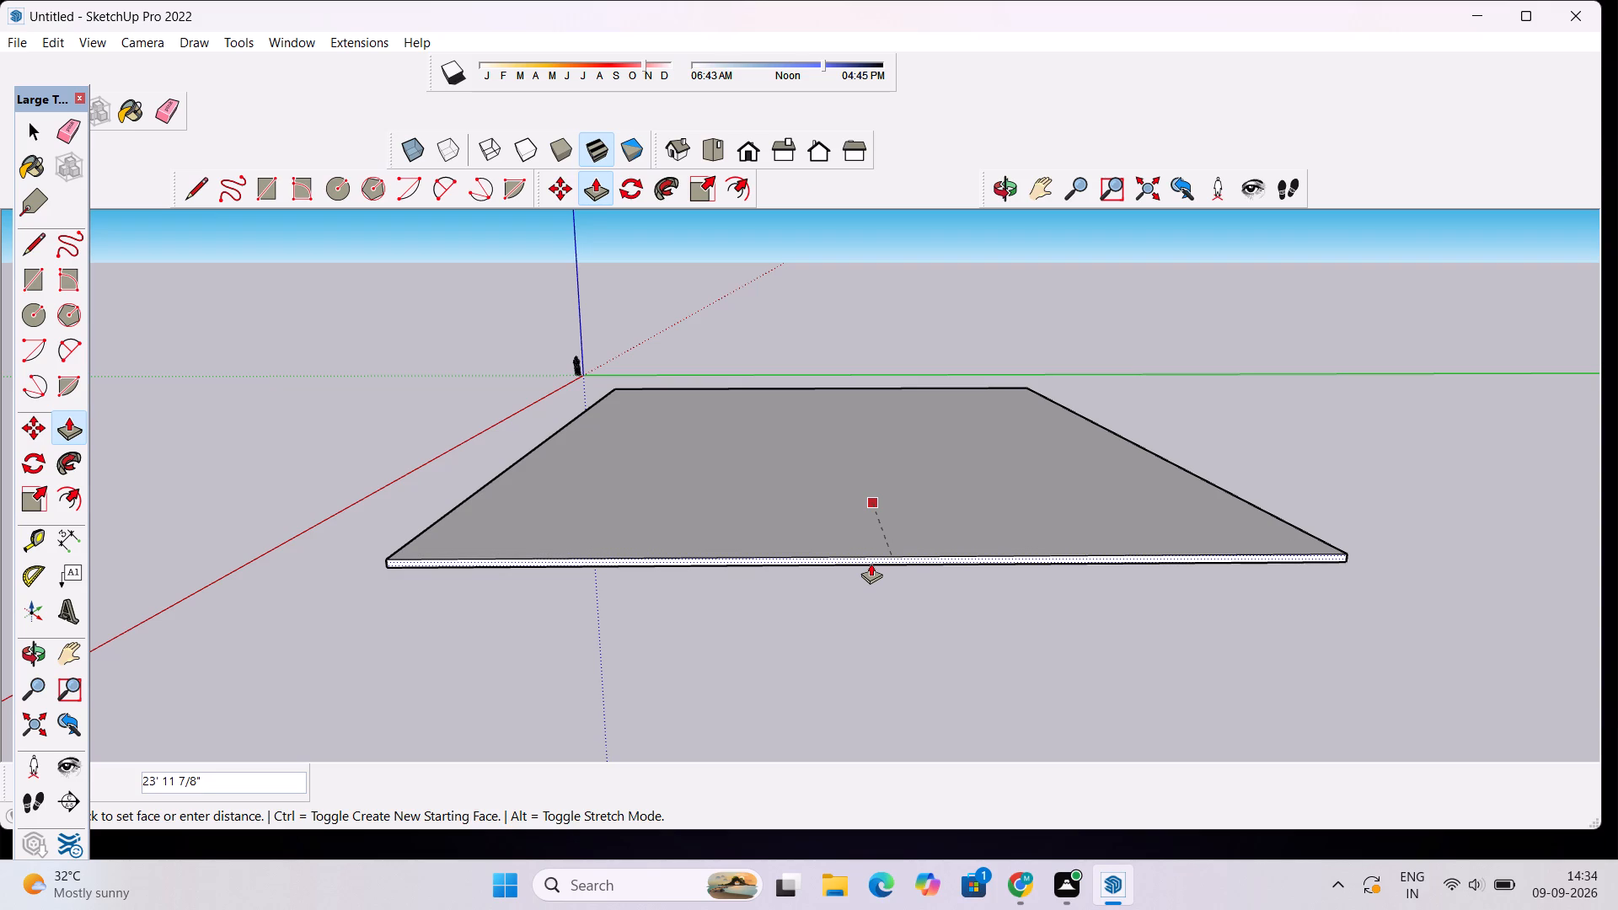
key("1")
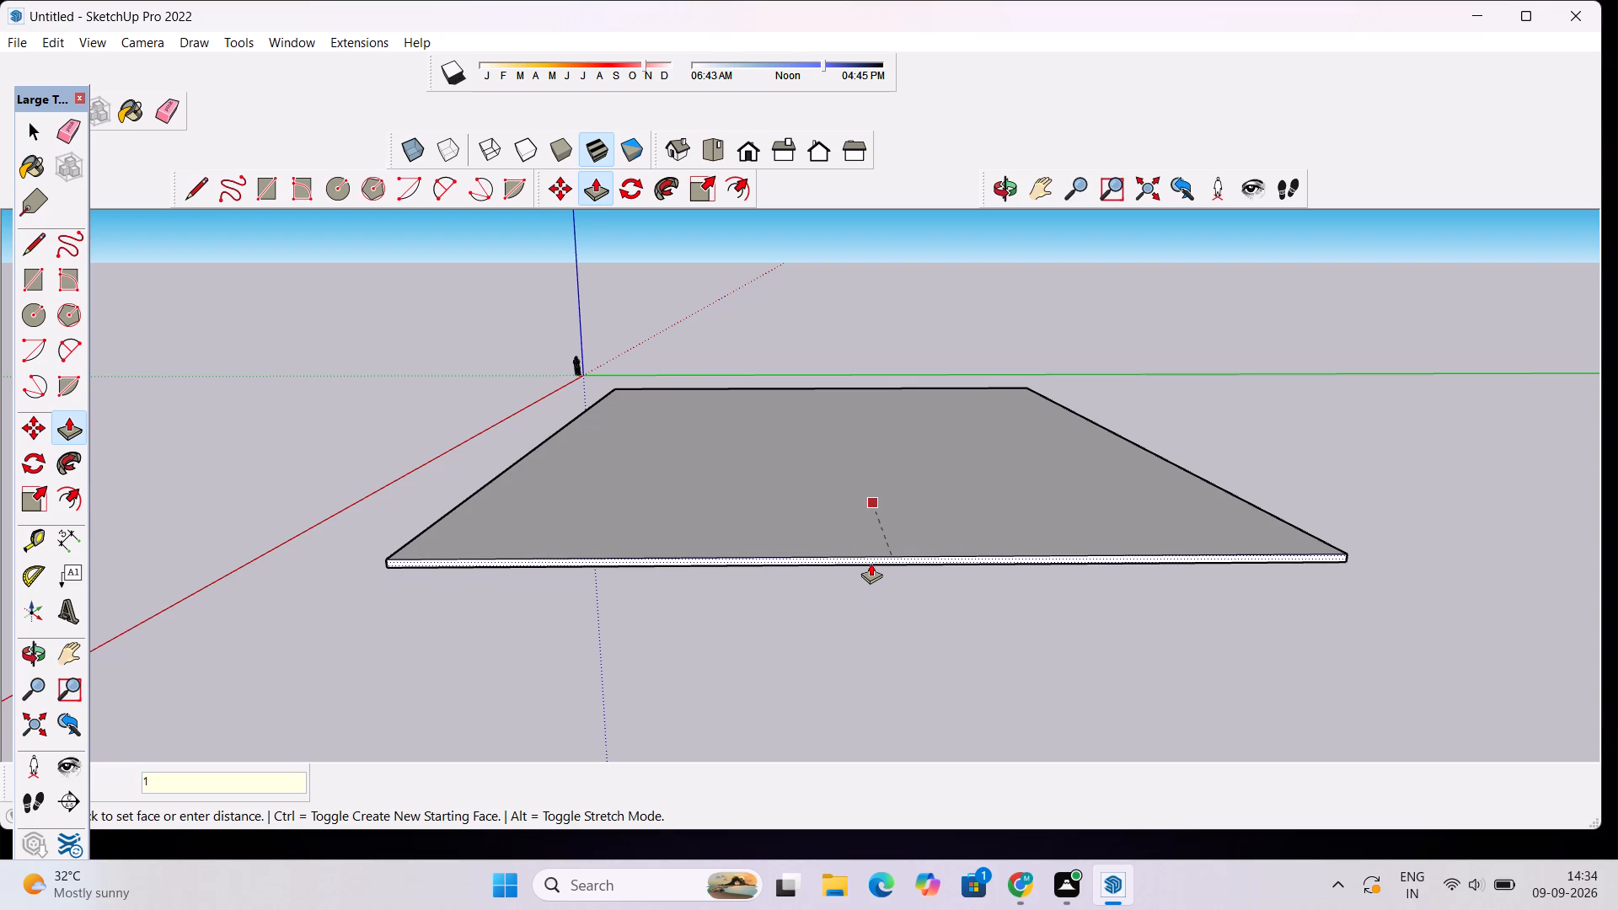
key("BackSpace")
type("5'")
key("Return")
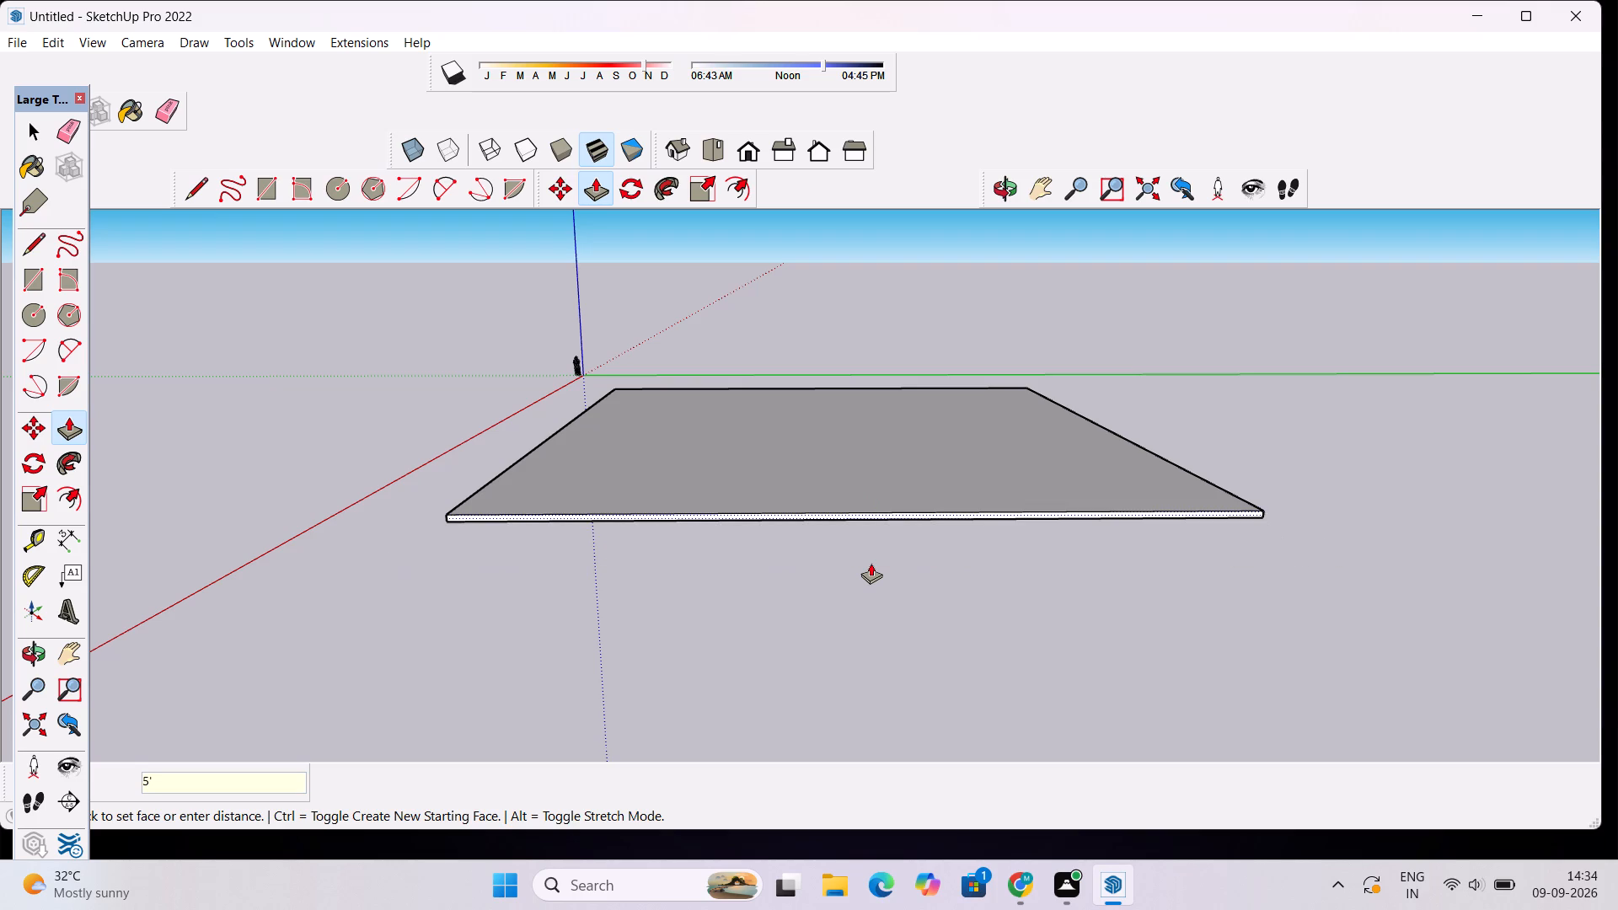
scroll(865, 570, "down", 4)
key("space")
left_click(857, 566)
Examine the extended slab from above and from a low angle facing its side along the red axis.
left_click_drag(633, 518, 720, 534)
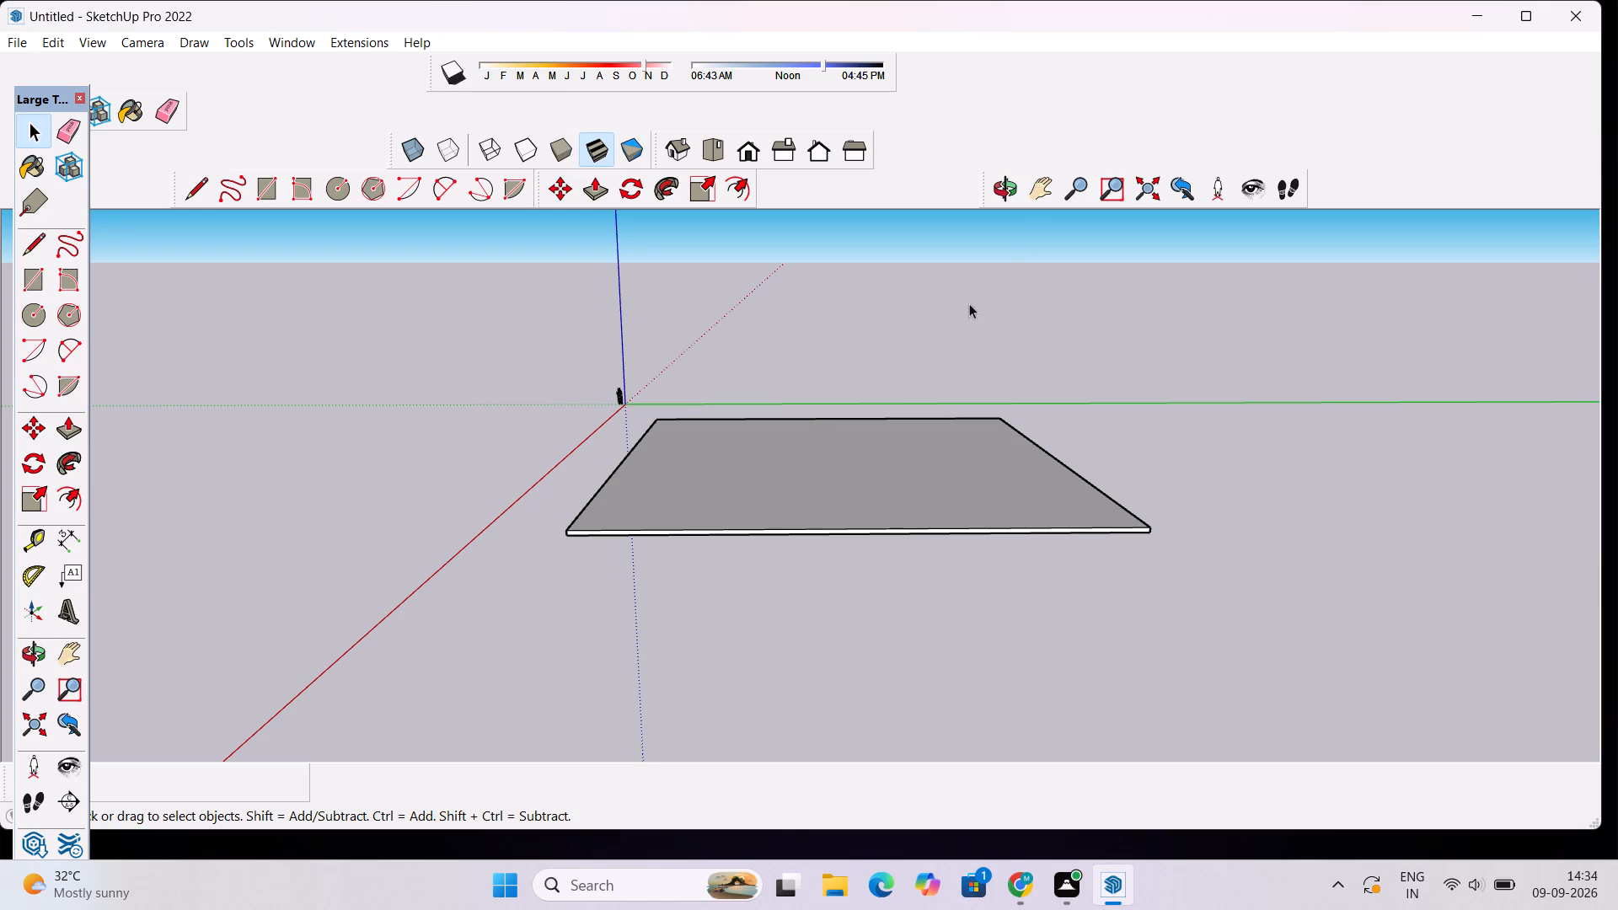
left_click(1013, 191)
left_click_drag(630, 469, 934, 548)
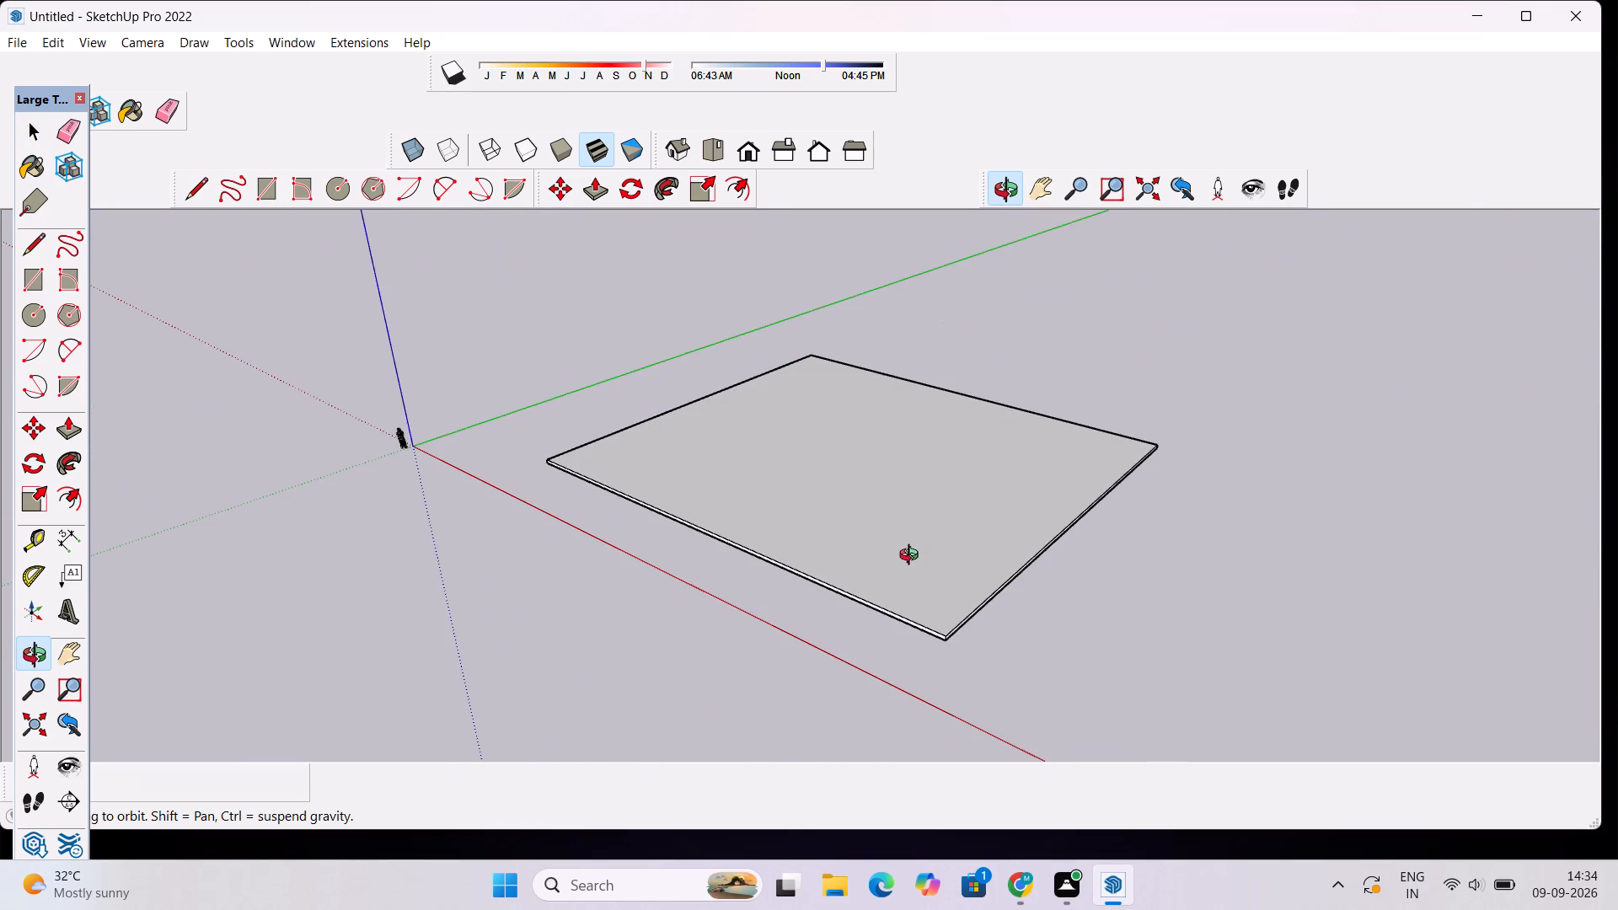
scroll(913, 557, "up", 3)
left_click_drag(600, 565, 886, 773)
scroll(903, 613, "down", 6)
left_click_drag(870, 737, 866, 666)
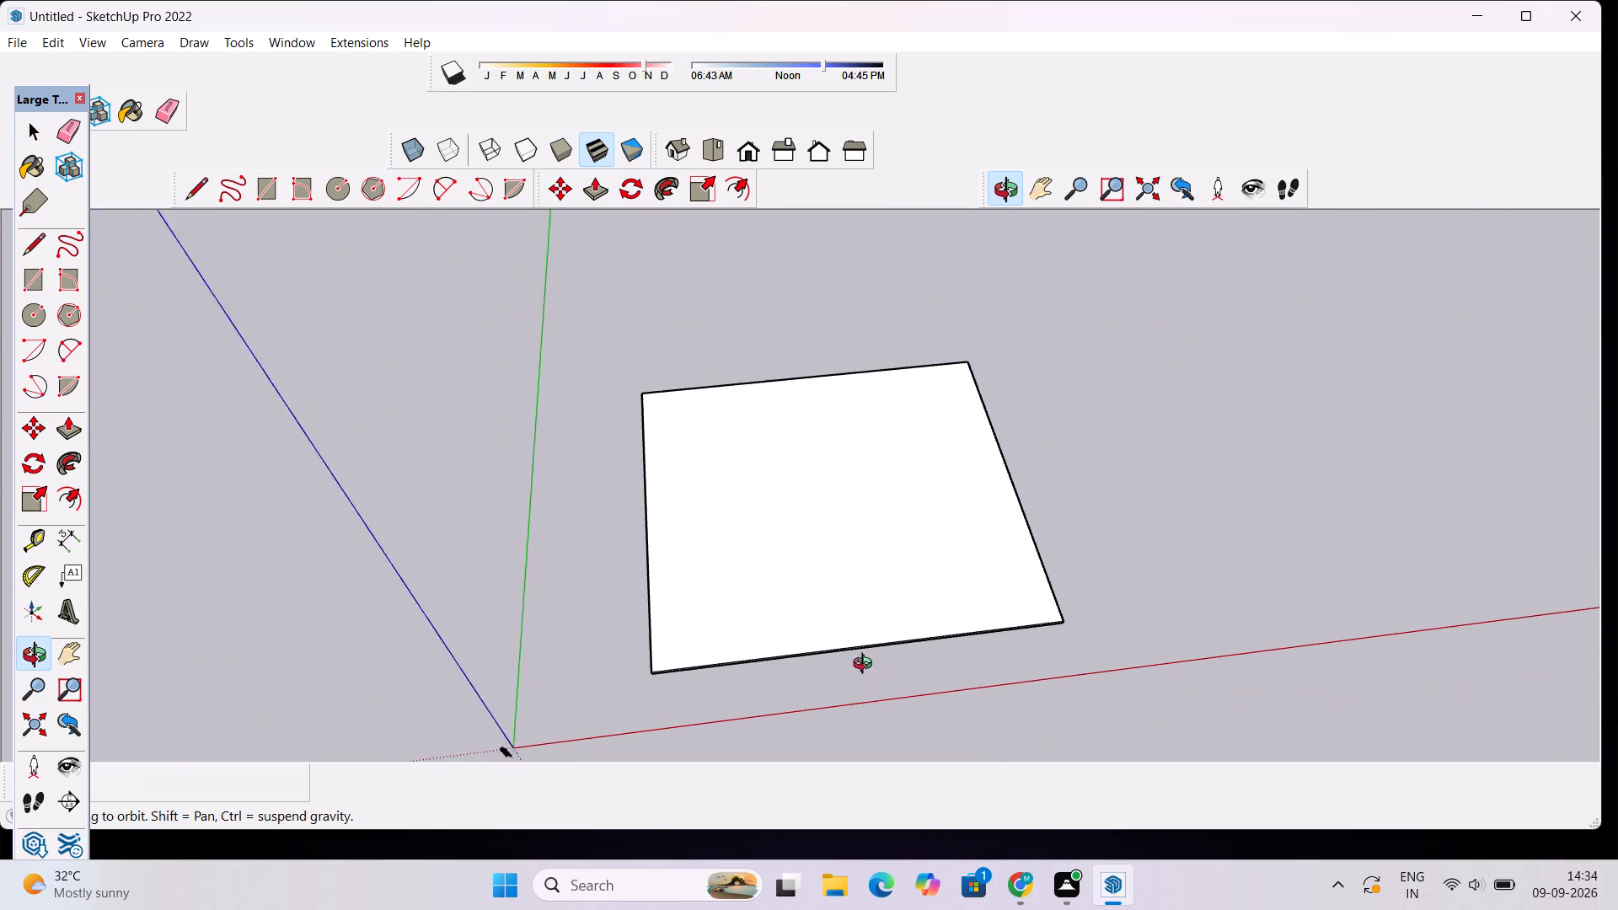
left_click_drag(866, 666, 836, 596)
scroll(876, 607, "up", 7)
left_click_drag(828, 700, 832, 638)
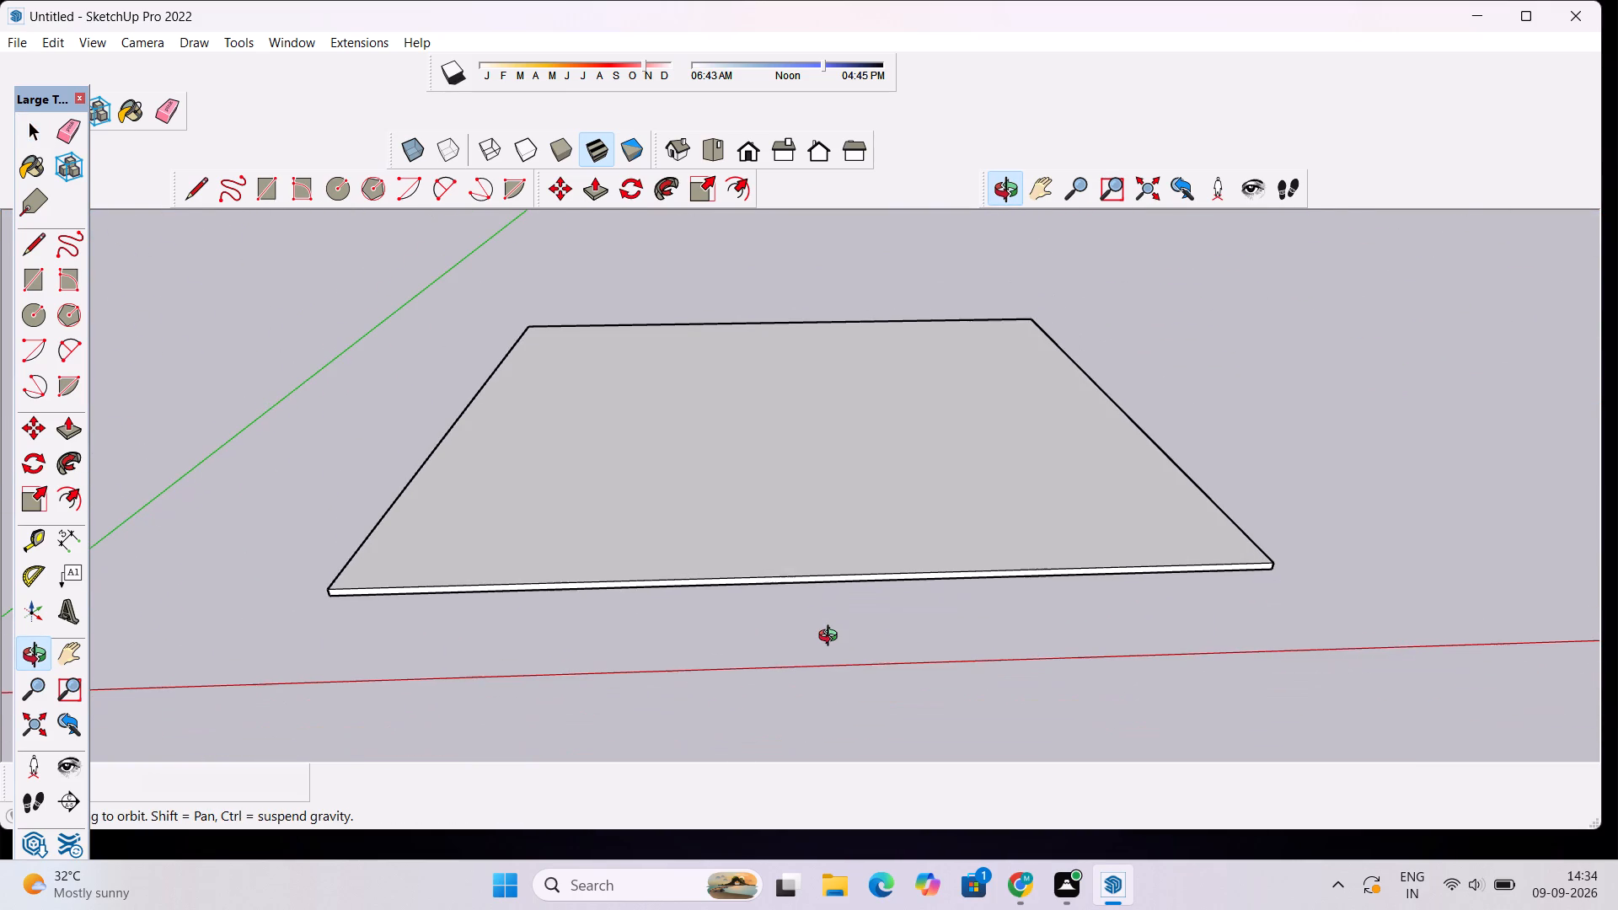
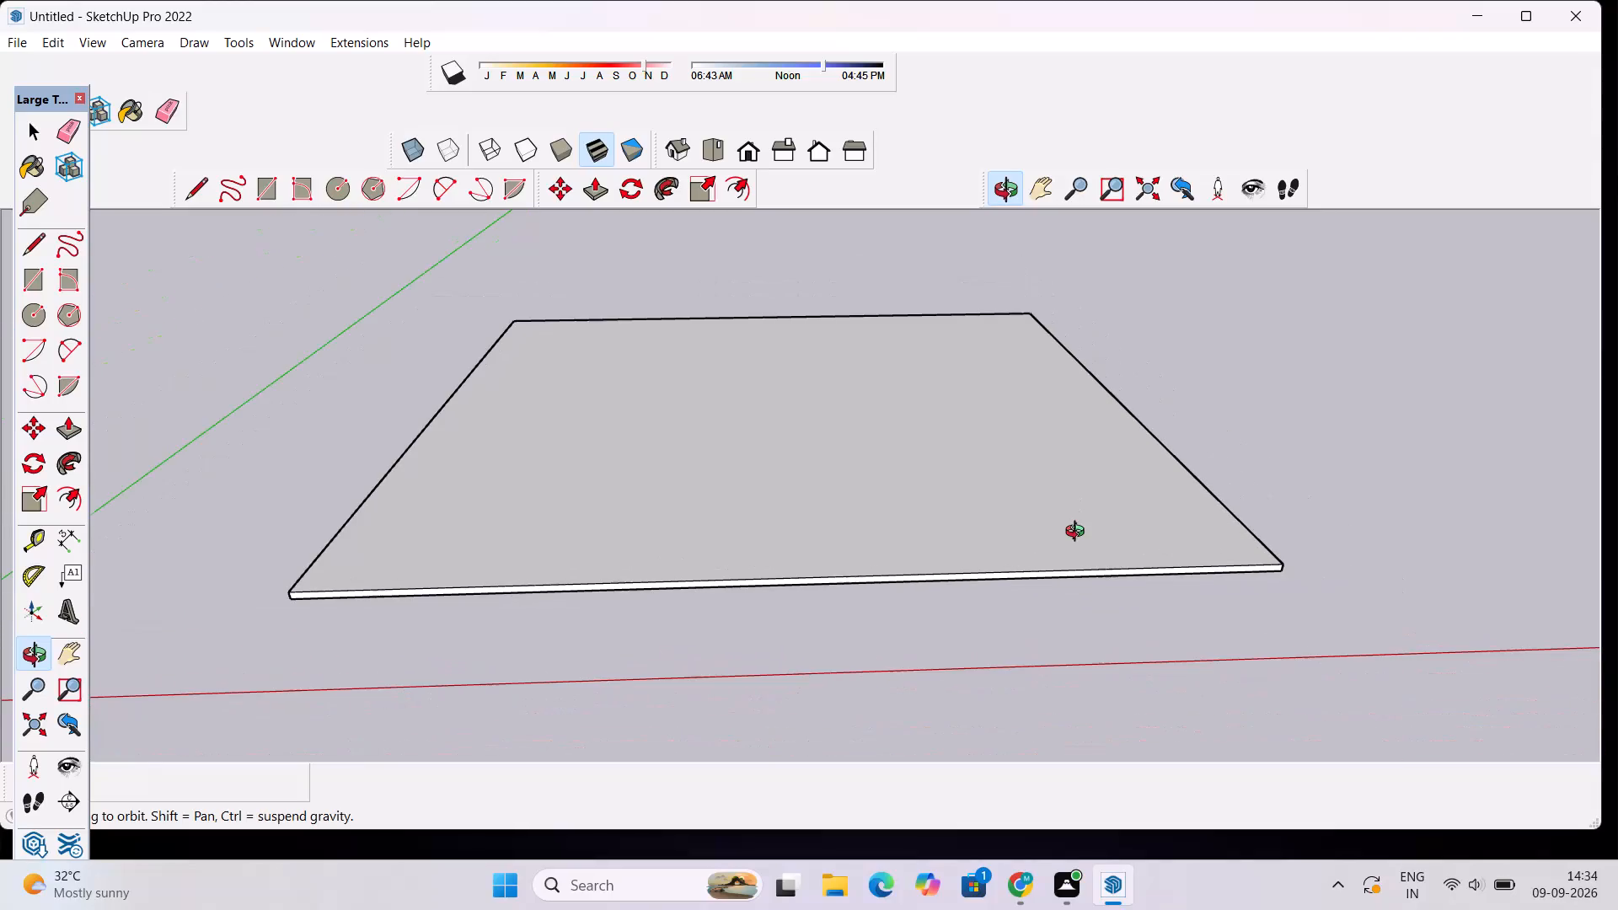
Examine the extended slab's top face from above, close up and from farther away.
left_click_drag(1013, 431, 999, 554)
scroll(926, 466, "down", 8)
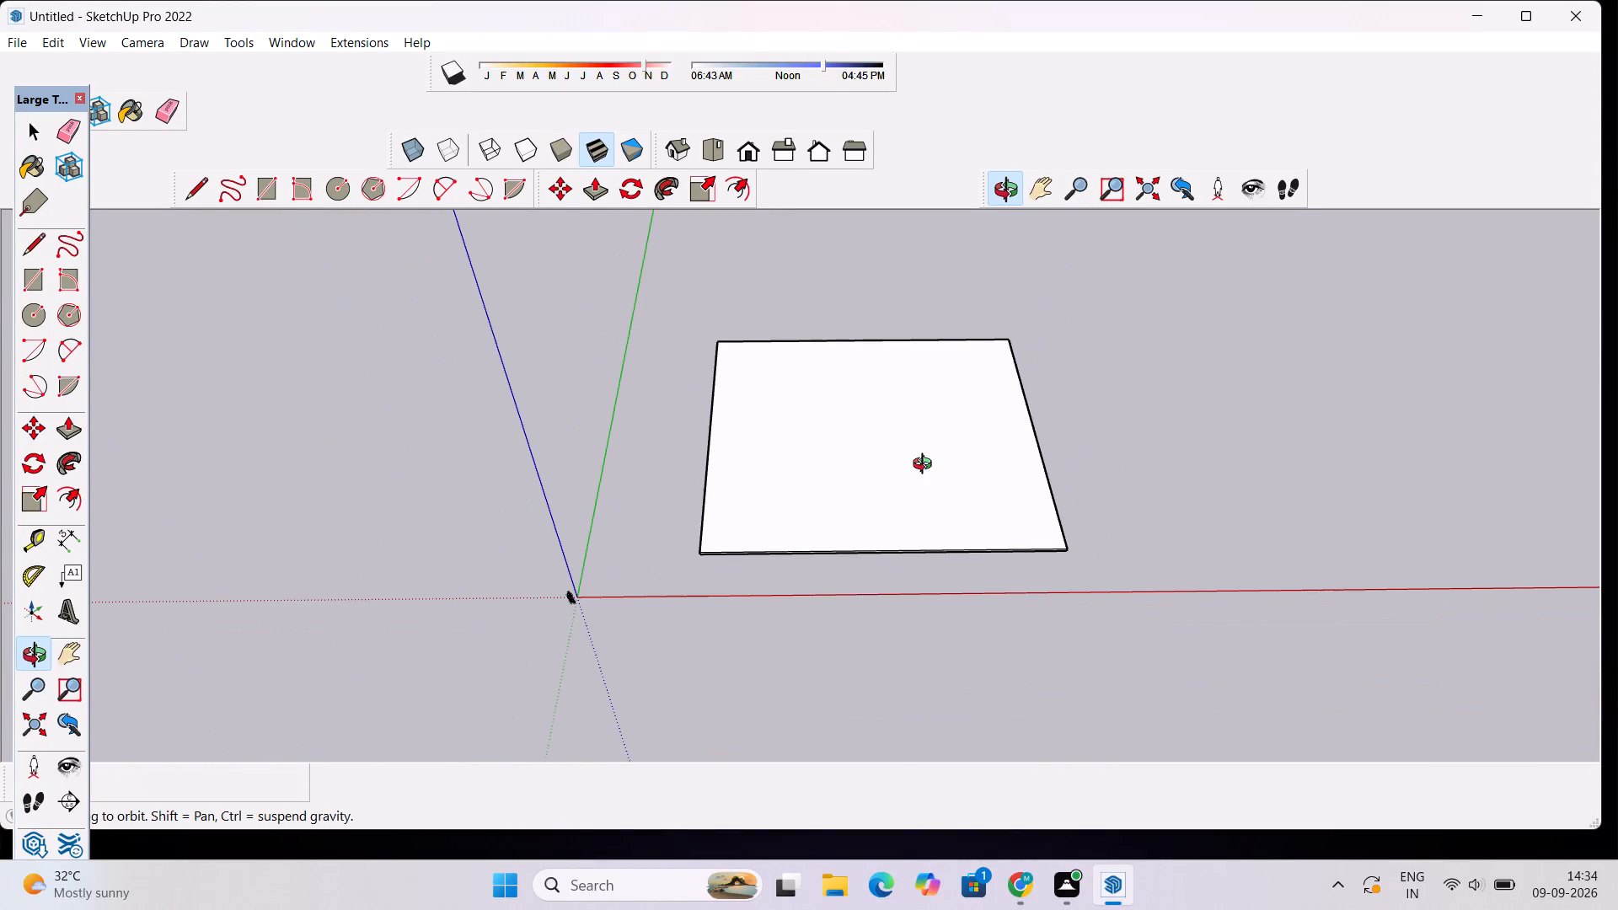
scroll(926, 466, "down", 1)
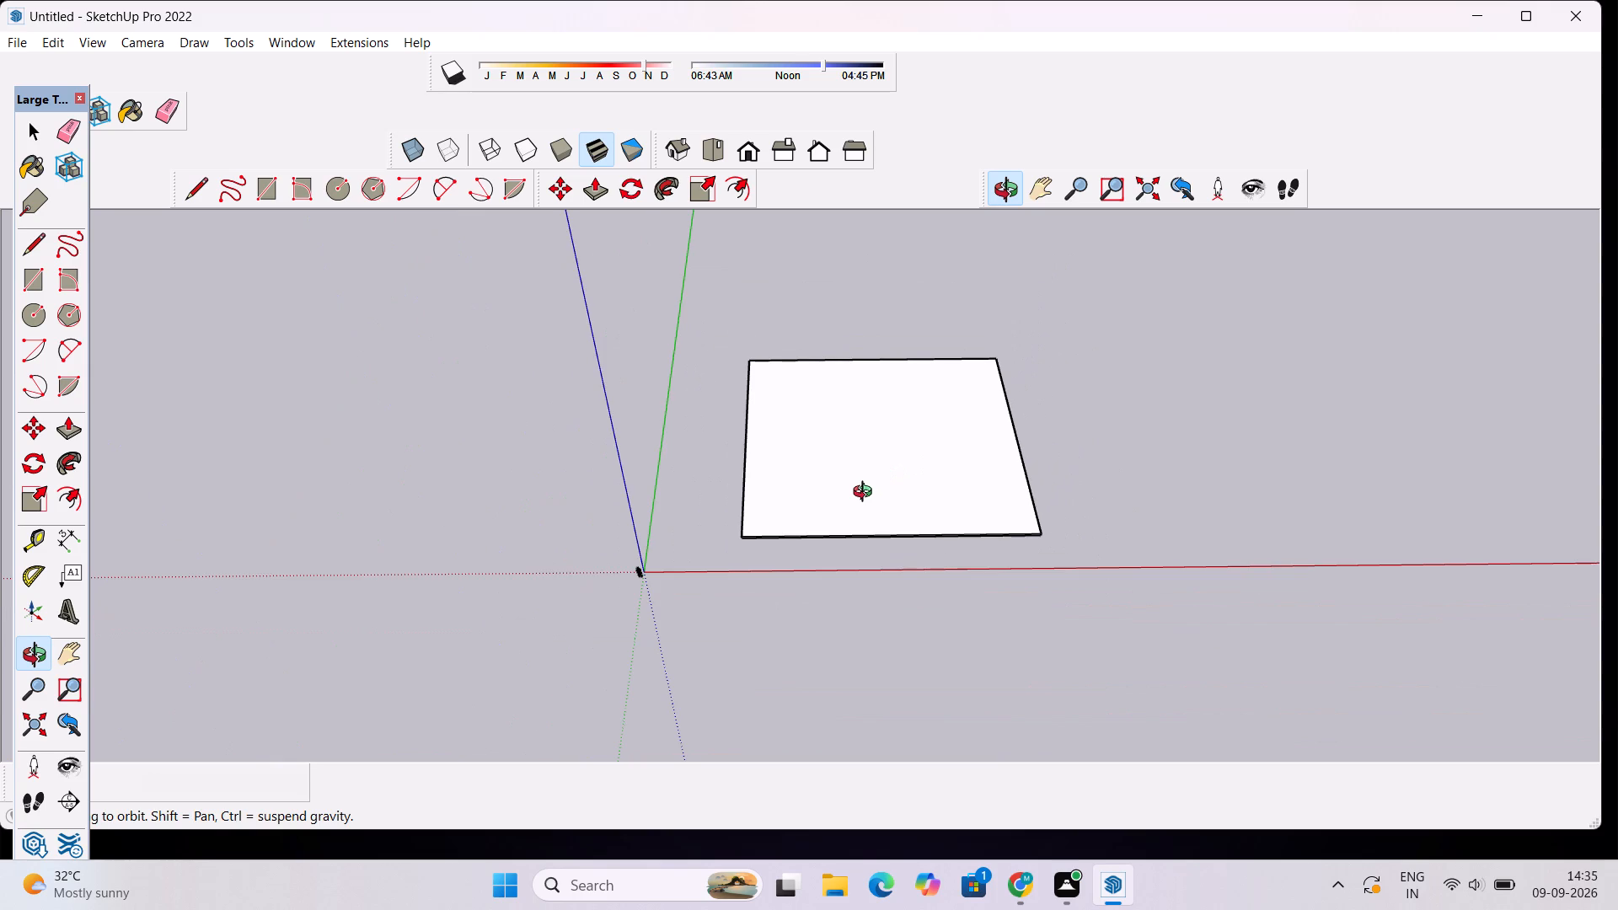
scroll(866, 494, "up", 3)
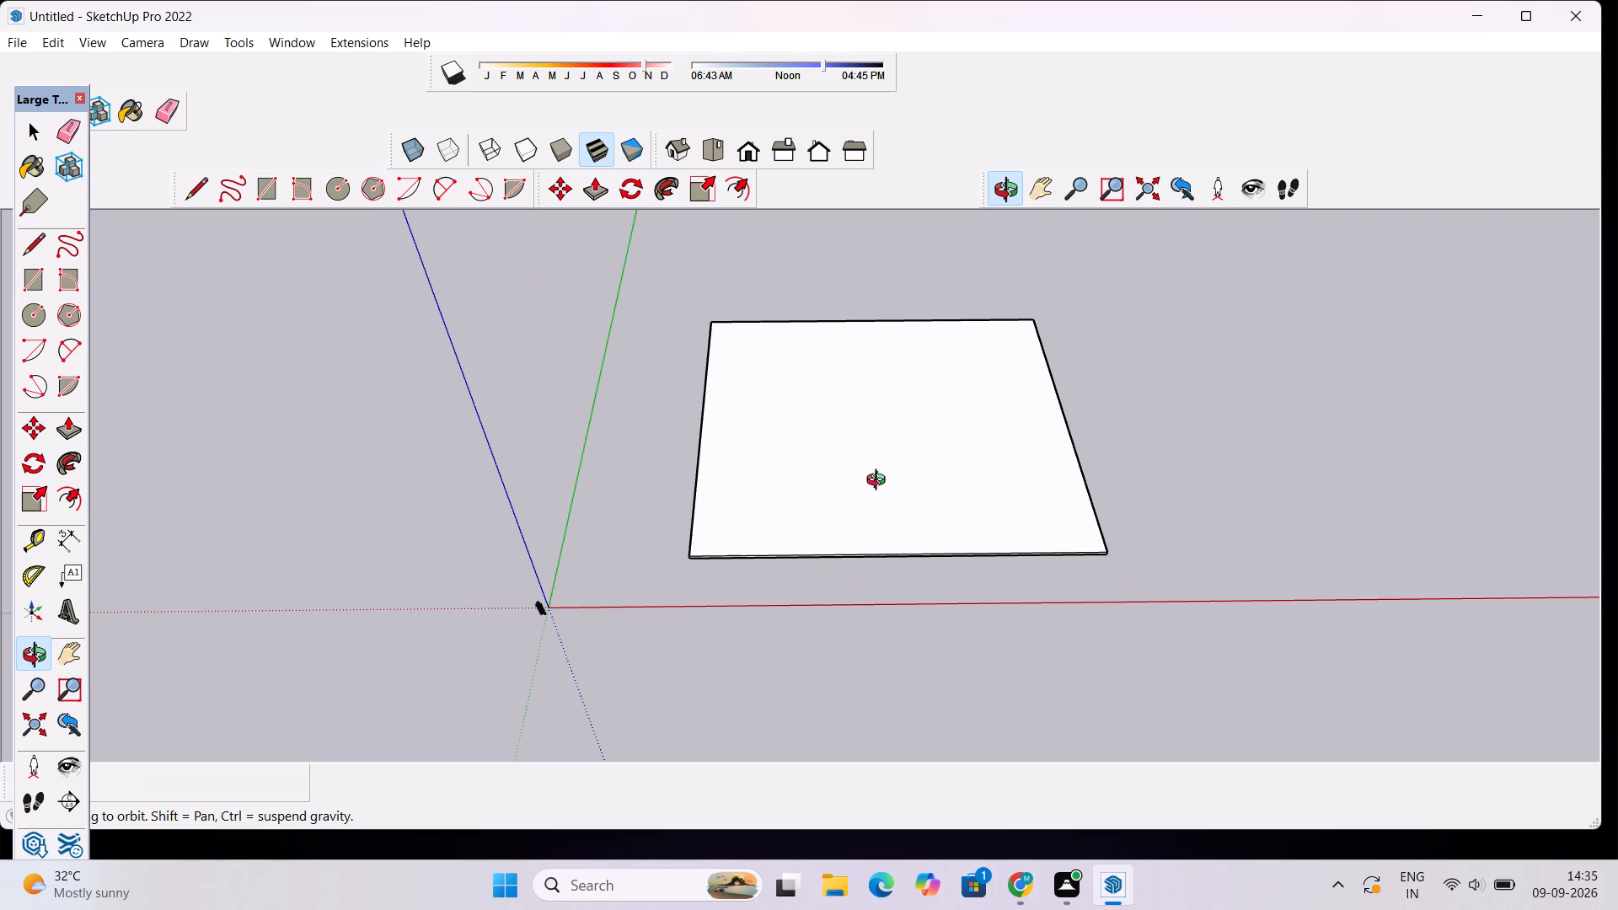
scroll(879, 484, "up", 5)
scroll(897, 342, "down", 6)
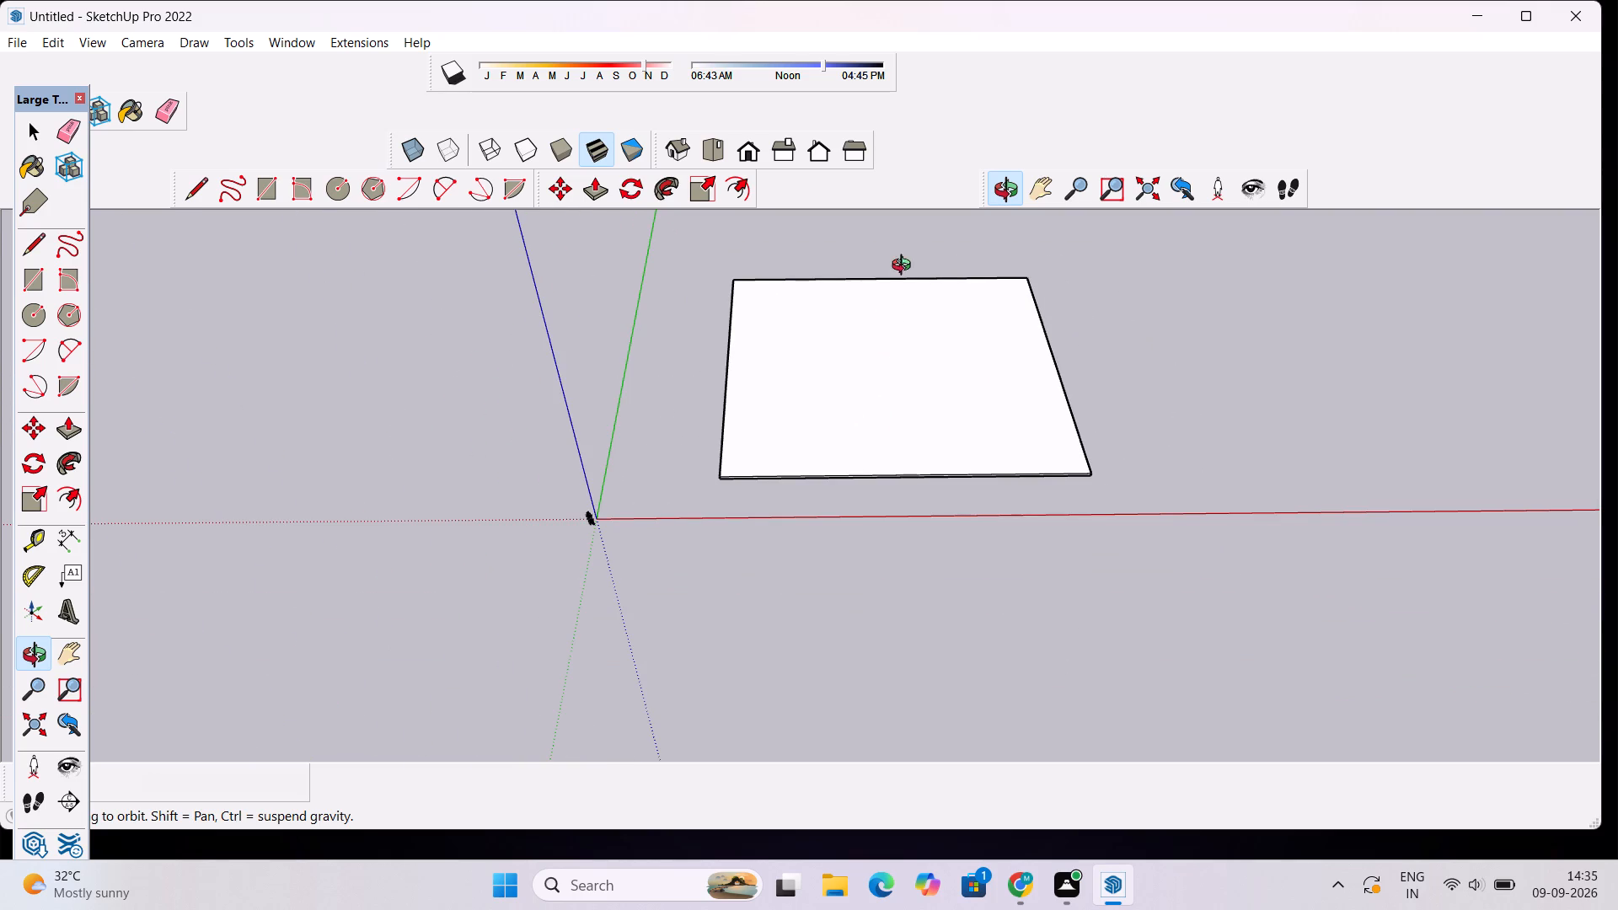
left_click_drag(905, 267, 897, 302)
scroll(895, 302, "up", 10)
scroll(892, 306, "down", 6)
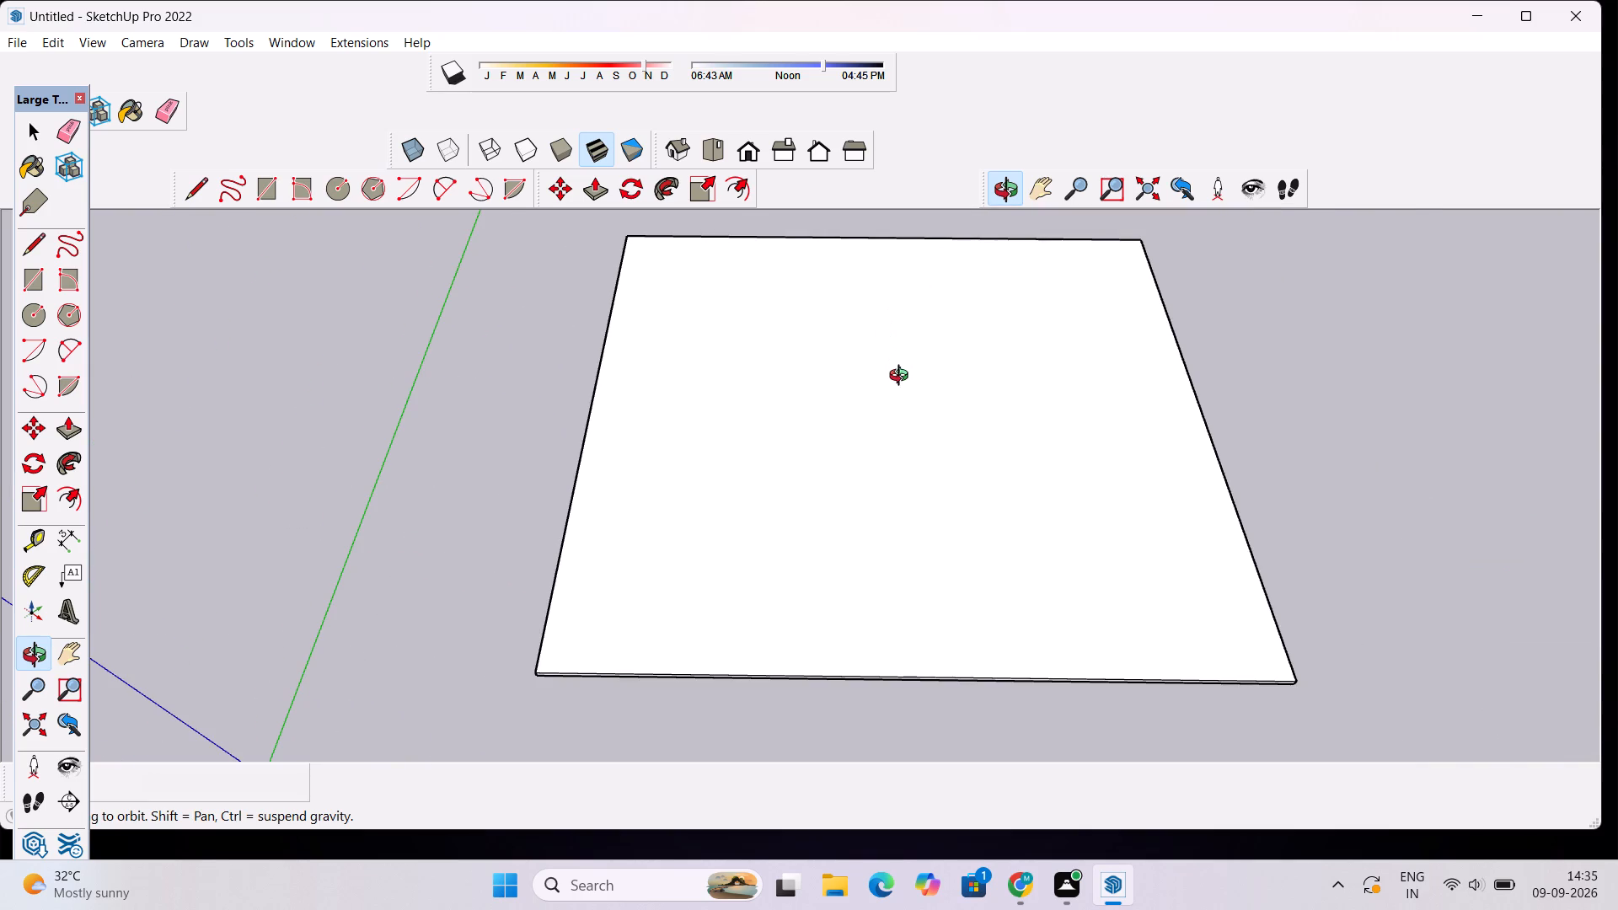
scroll(903, 379, "up", 2)
scroll(896, 394, "down", 9)
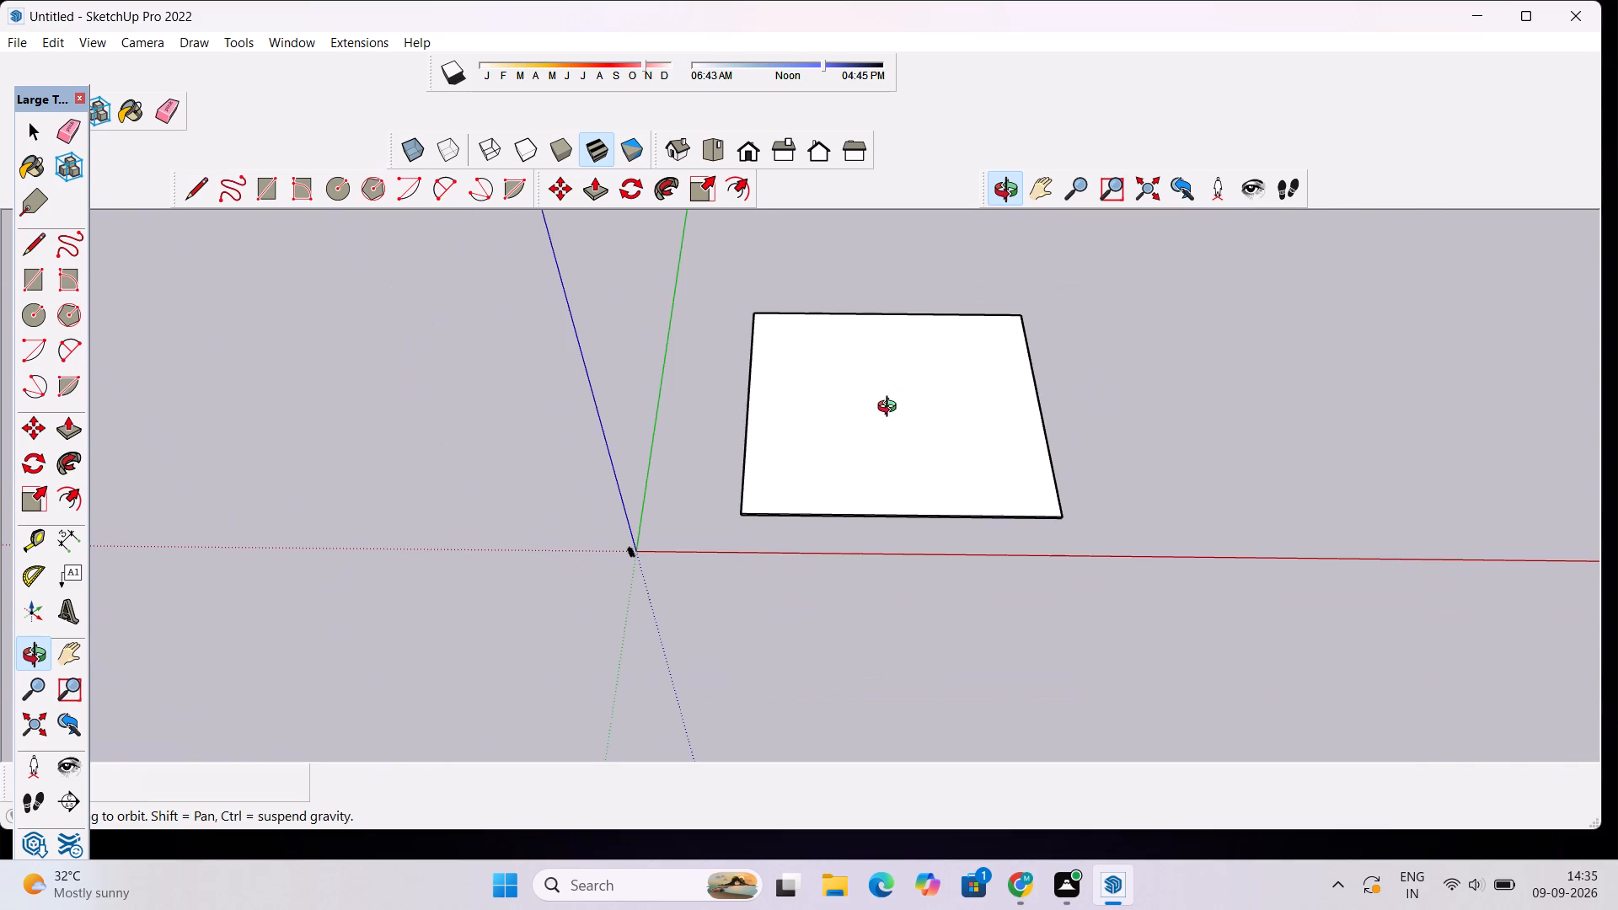
scroll(891, 409, "up", 4)
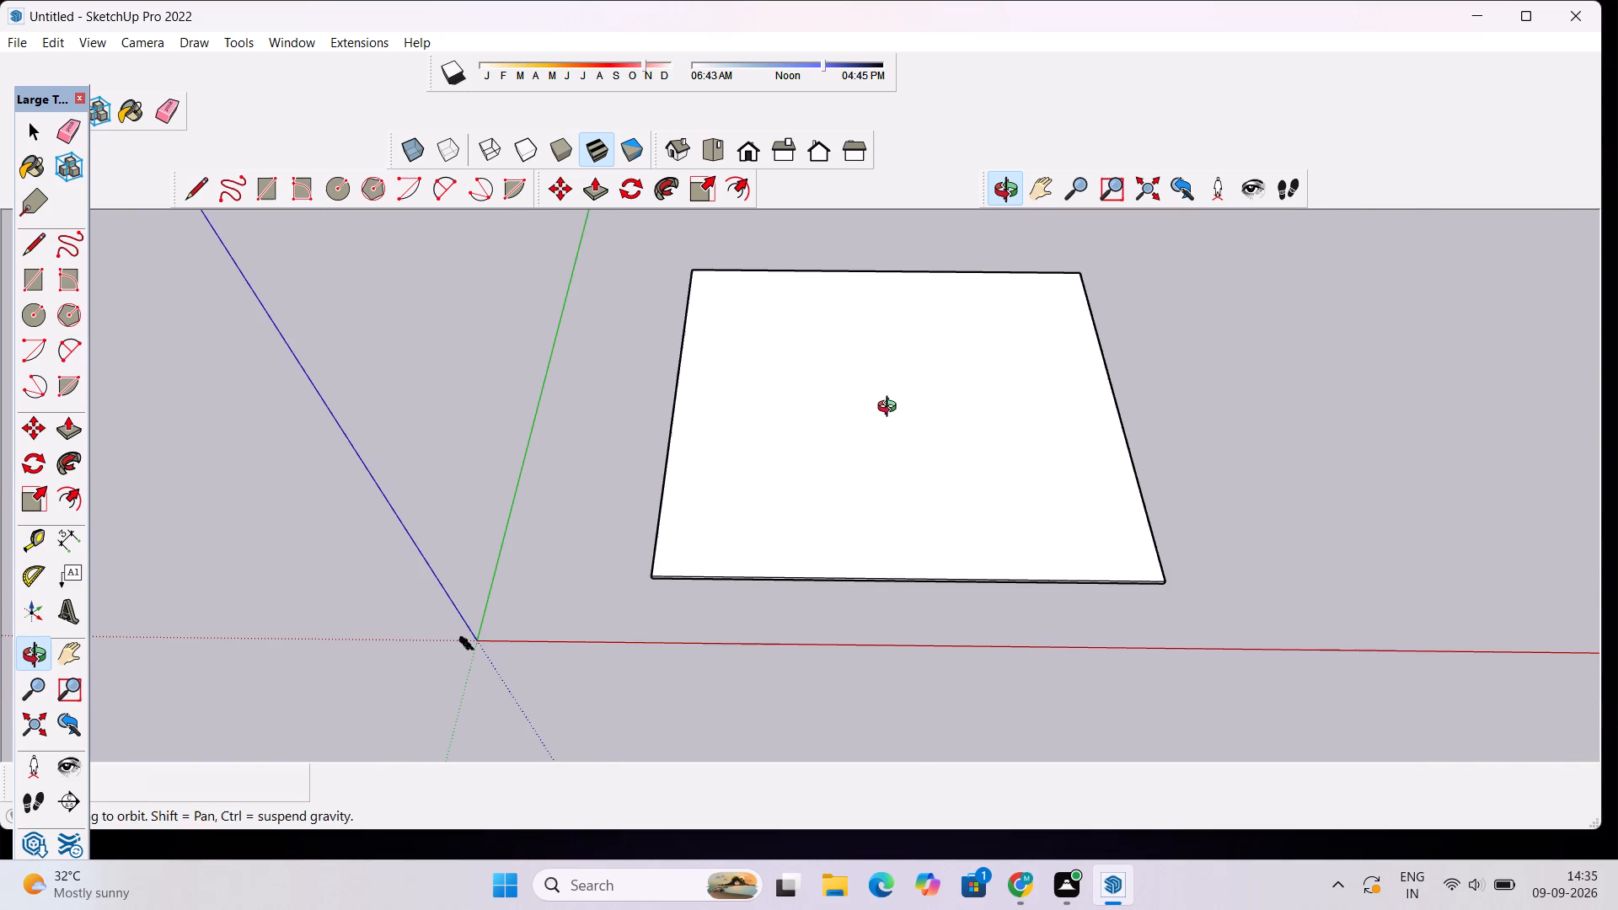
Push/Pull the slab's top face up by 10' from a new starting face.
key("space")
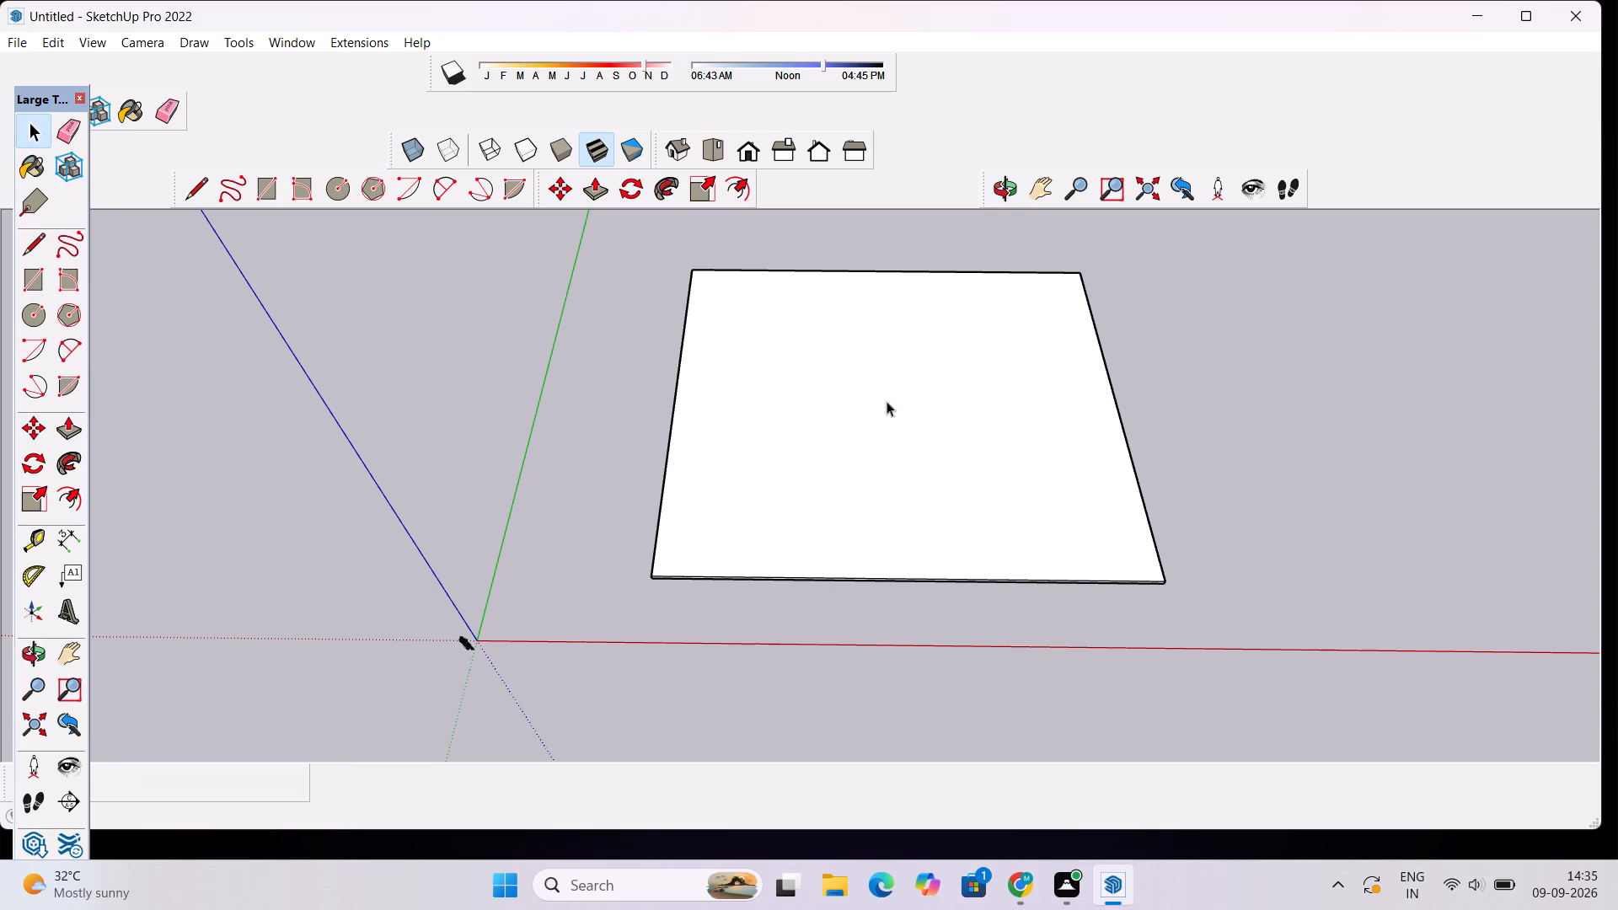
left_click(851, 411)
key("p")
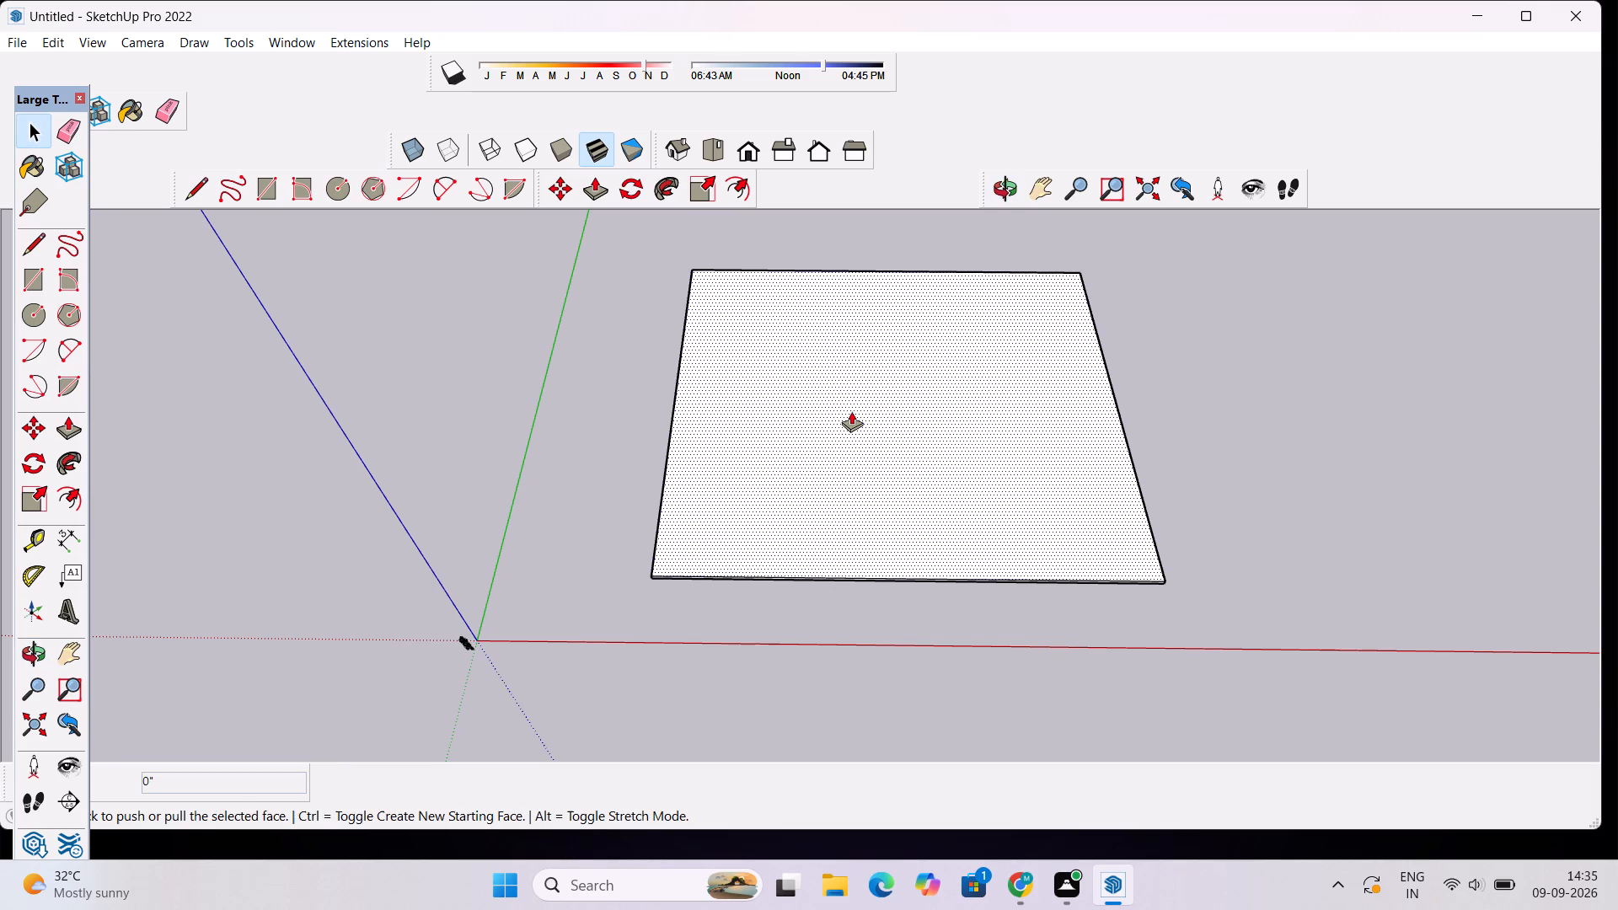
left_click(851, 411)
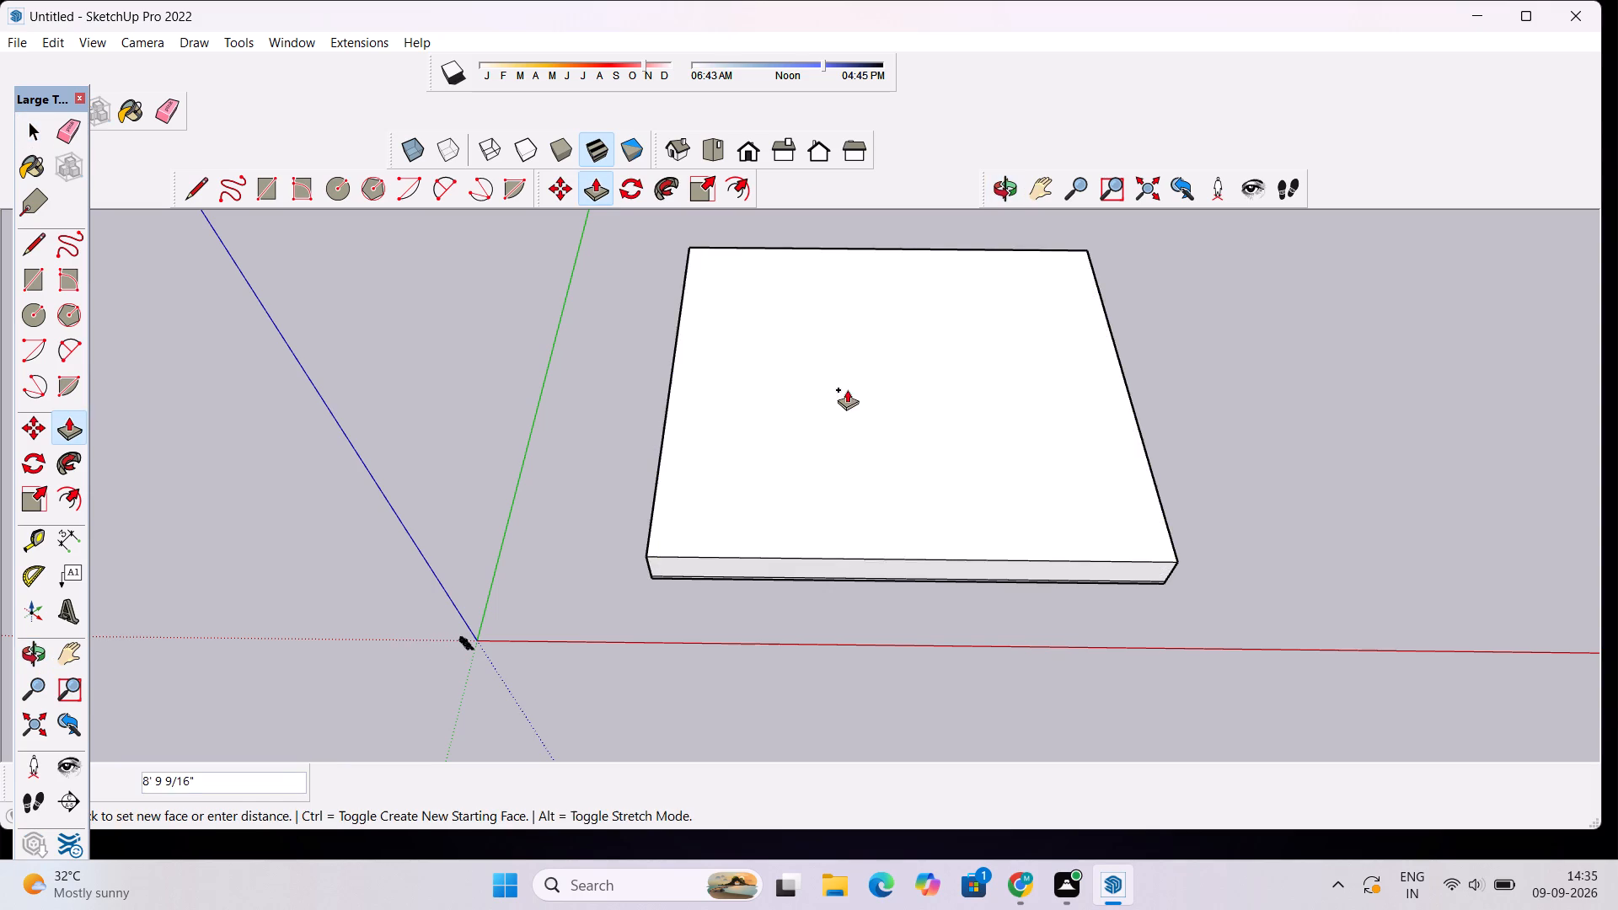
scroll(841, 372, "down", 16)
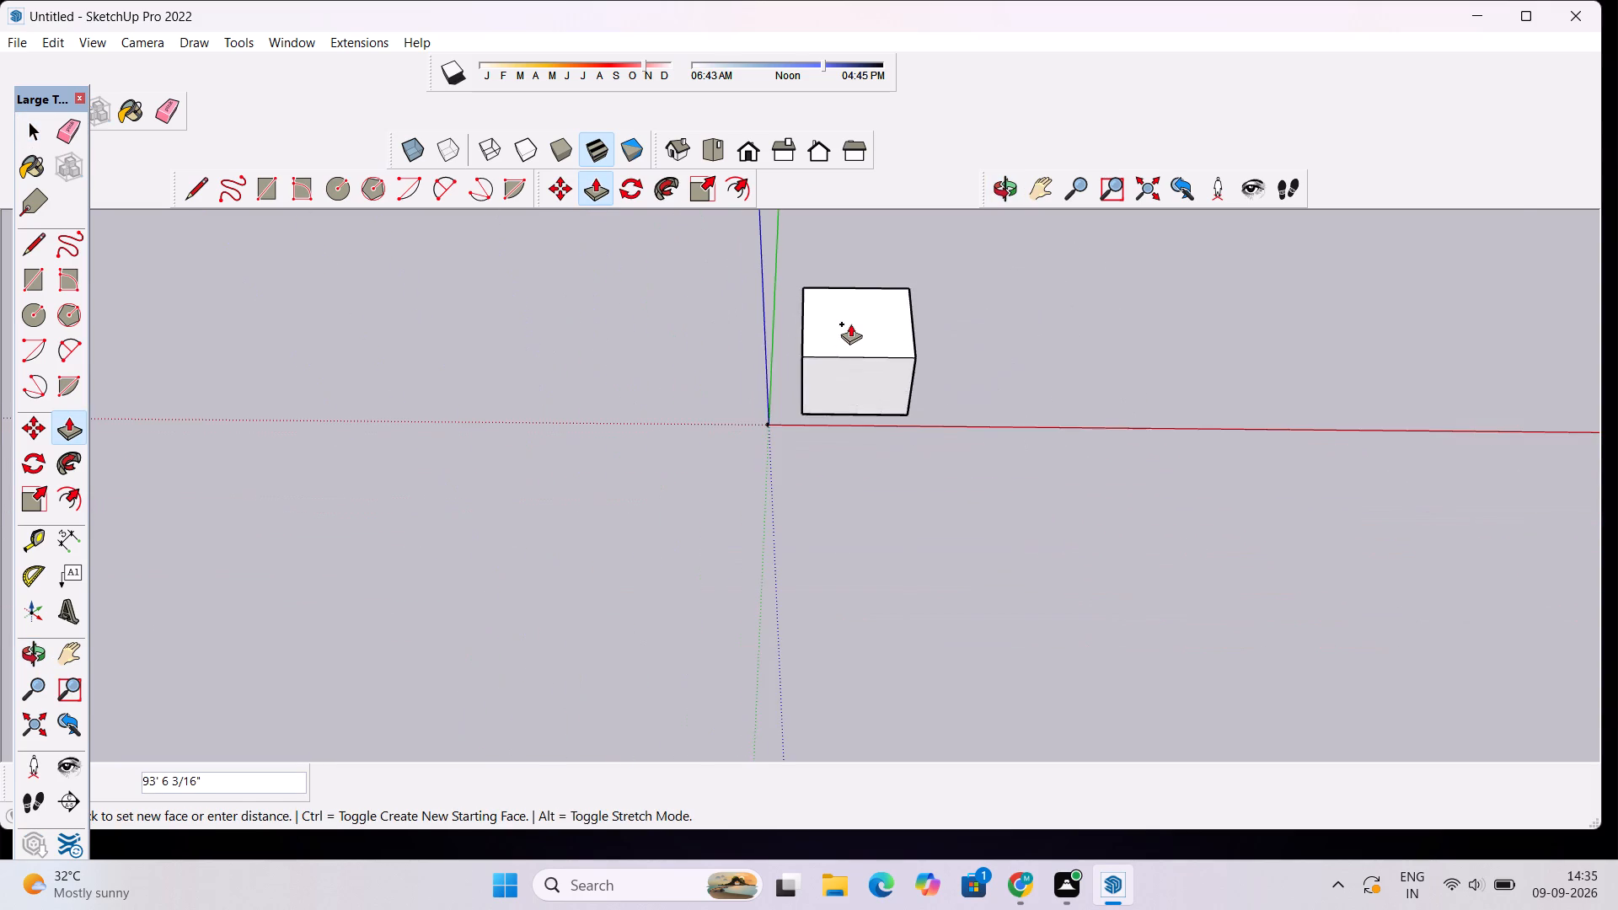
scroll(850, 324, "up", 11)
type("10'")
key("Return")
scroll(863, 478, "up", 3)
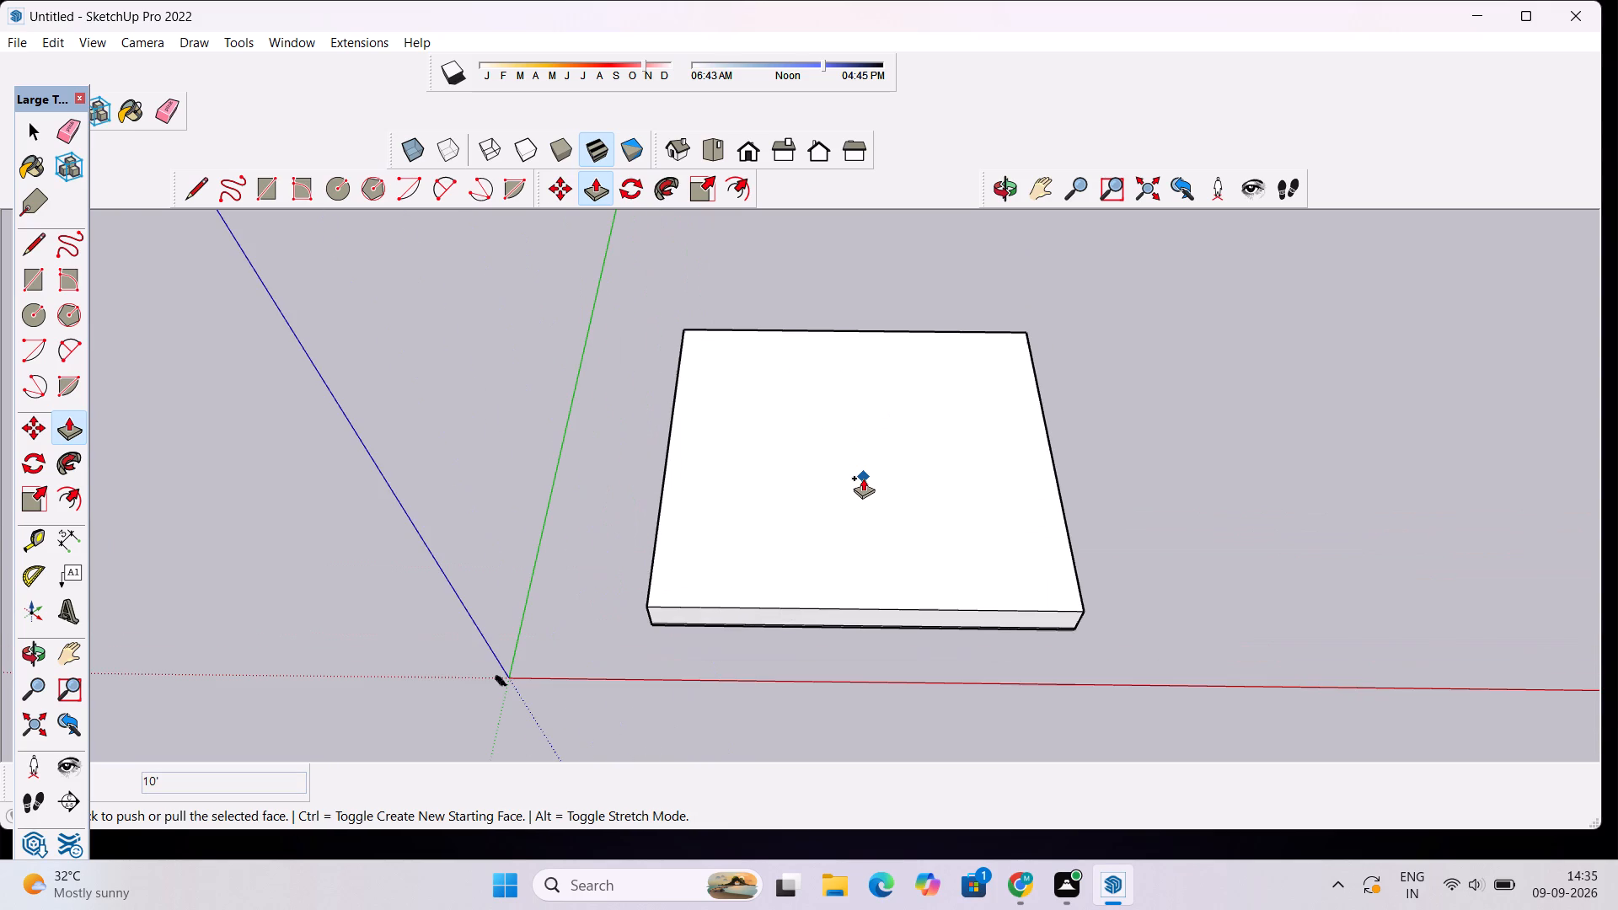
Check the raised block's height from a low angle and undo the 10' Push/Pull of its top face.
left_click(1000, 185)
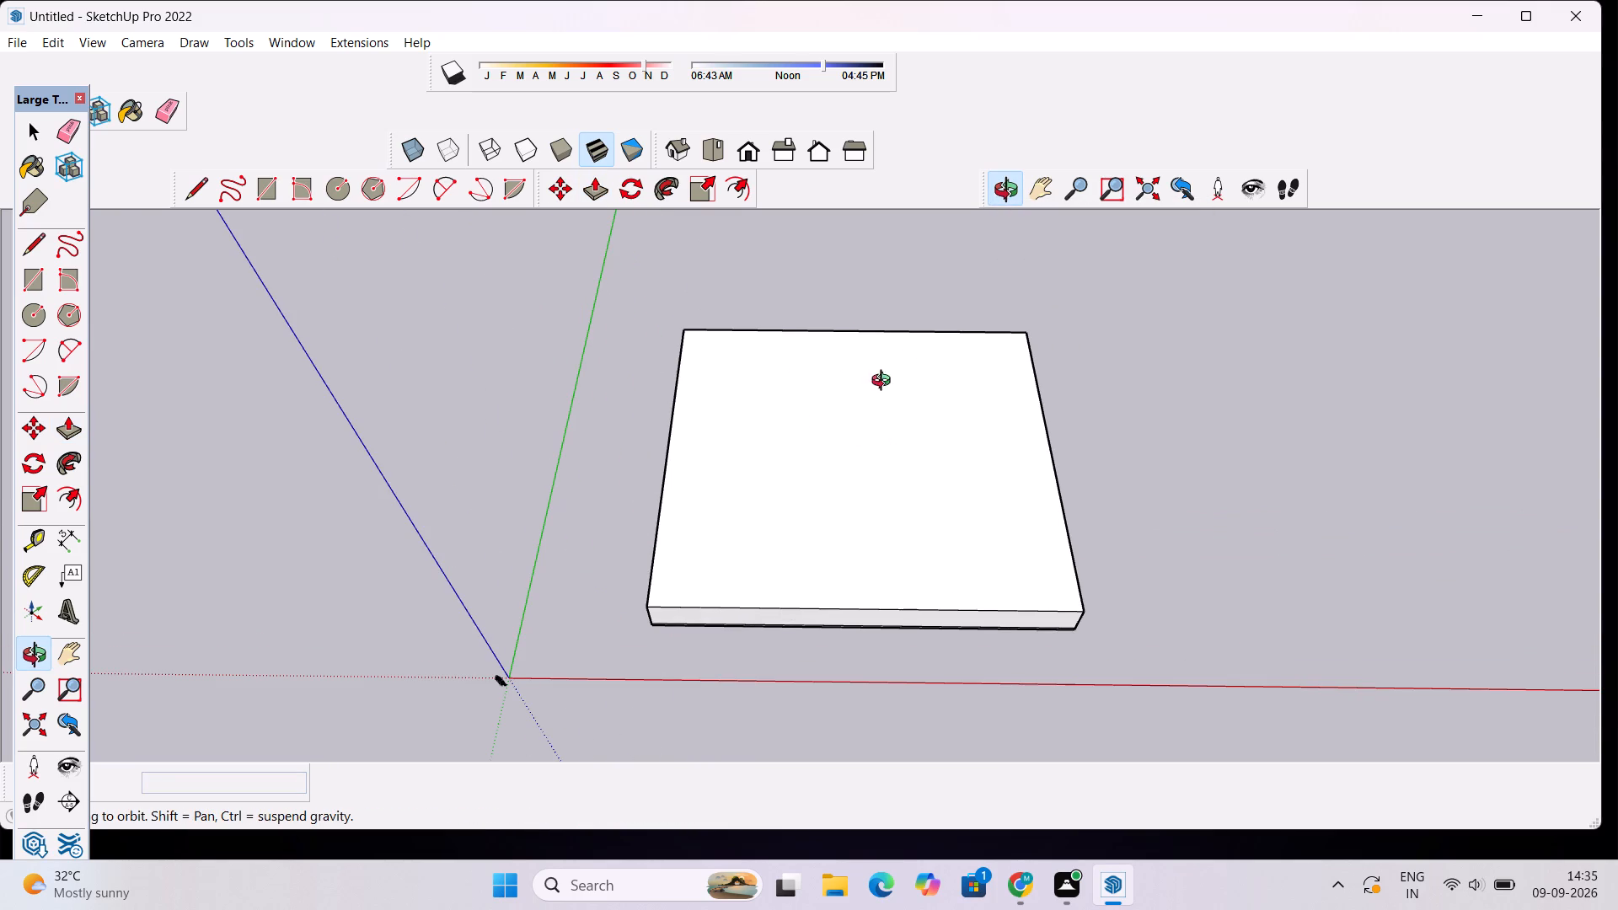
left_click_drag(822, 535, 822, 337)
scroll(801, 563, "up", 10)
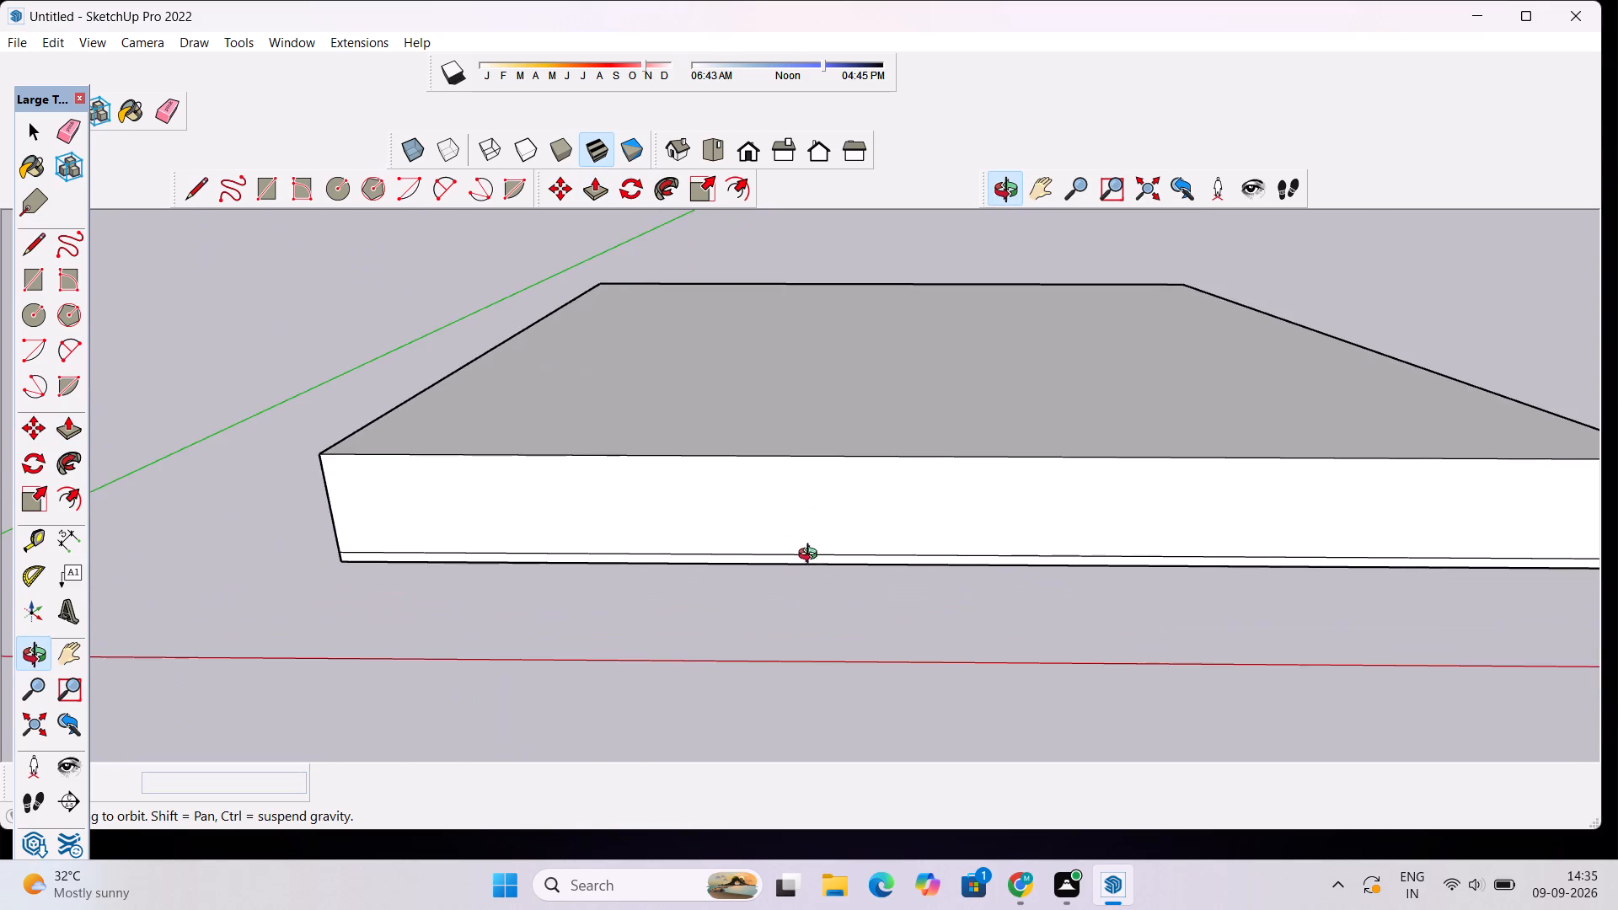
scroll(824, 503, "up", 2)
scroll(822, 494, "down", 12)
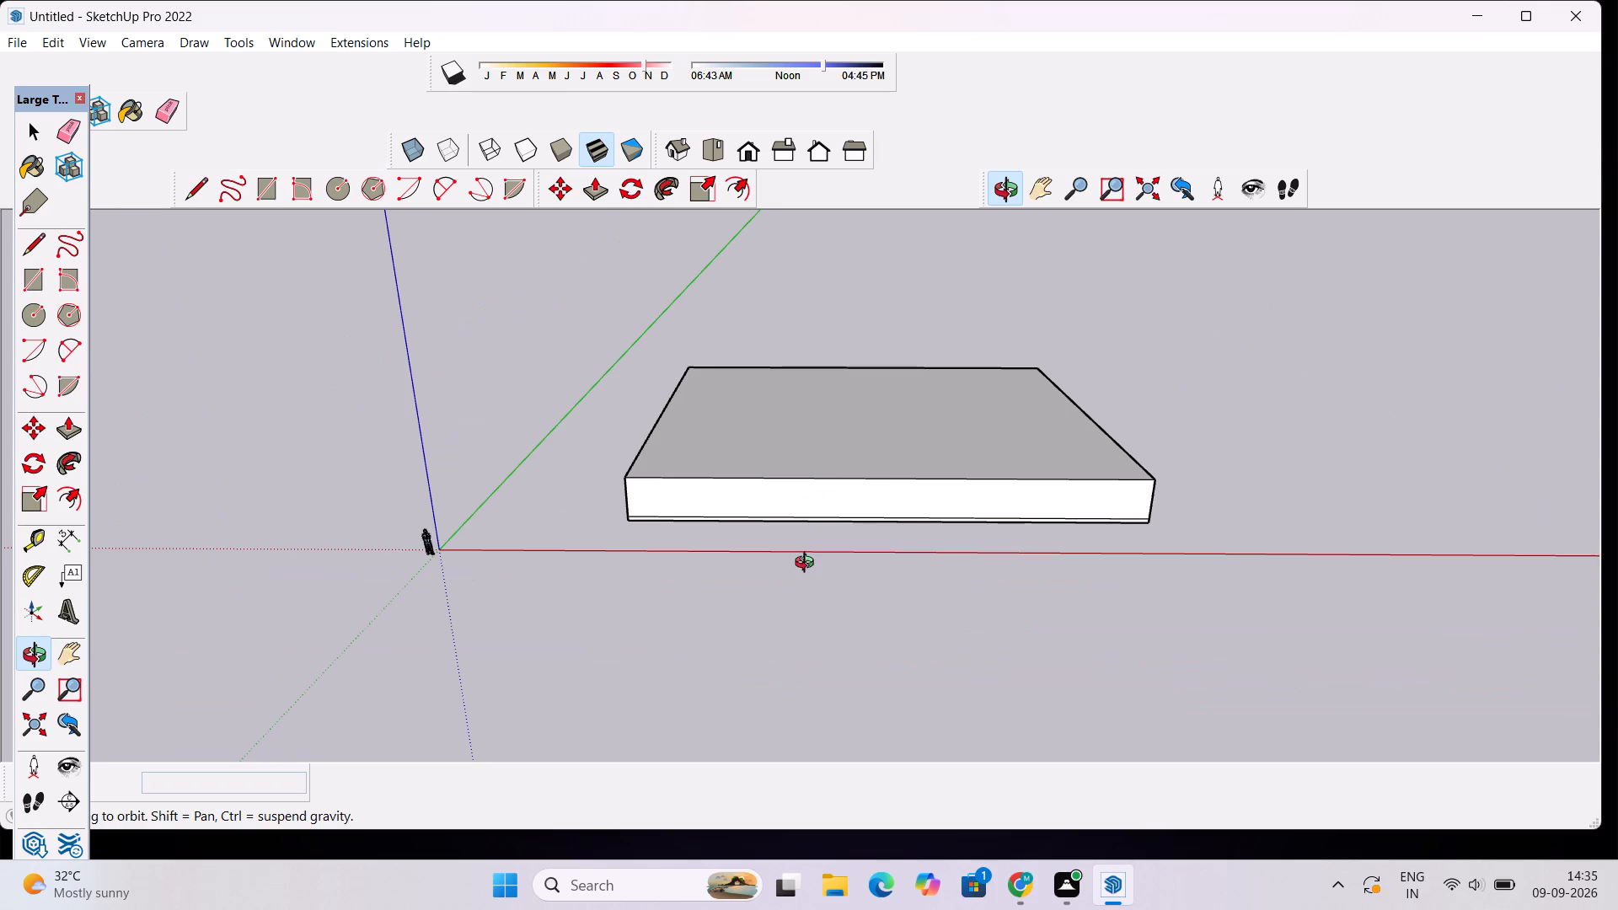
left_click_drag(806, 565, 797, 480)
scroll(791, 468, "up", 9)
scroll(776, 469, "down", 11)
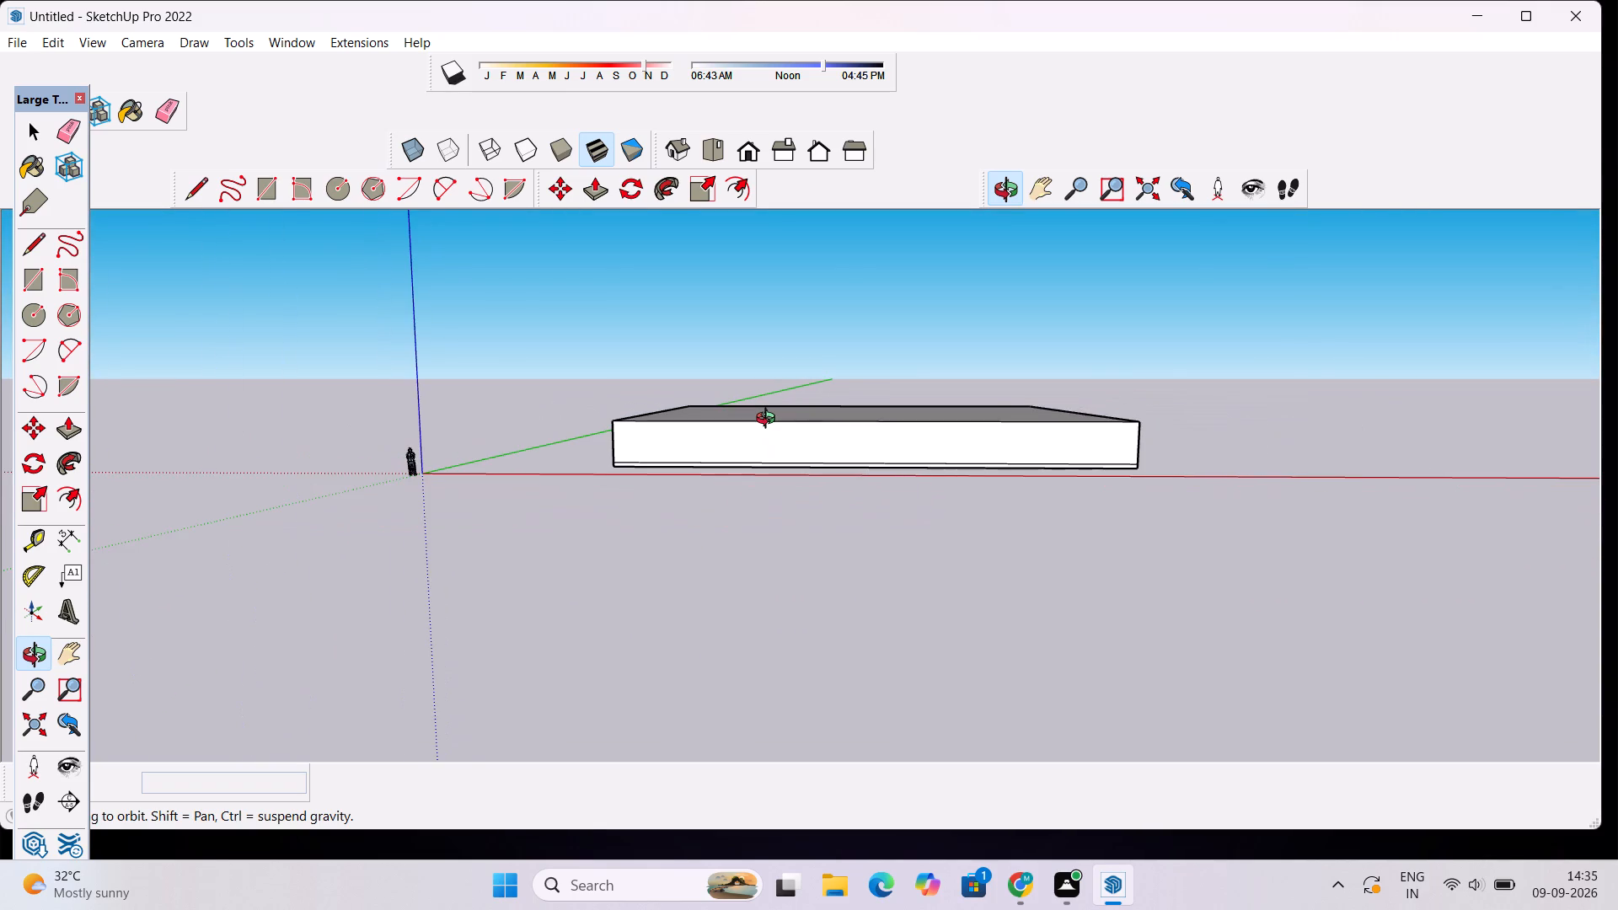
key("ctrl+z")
Push/Pull the slab's top face up by about 100' from a new starting face to form a tall block above the slab.
scroll(767, 420, "up", 3)
scroll(767, 420, "down", 5)
left_click_drag(763, 417, 741, 619)
scroll(738, 481, "up", 4)
key("space")
key("p")
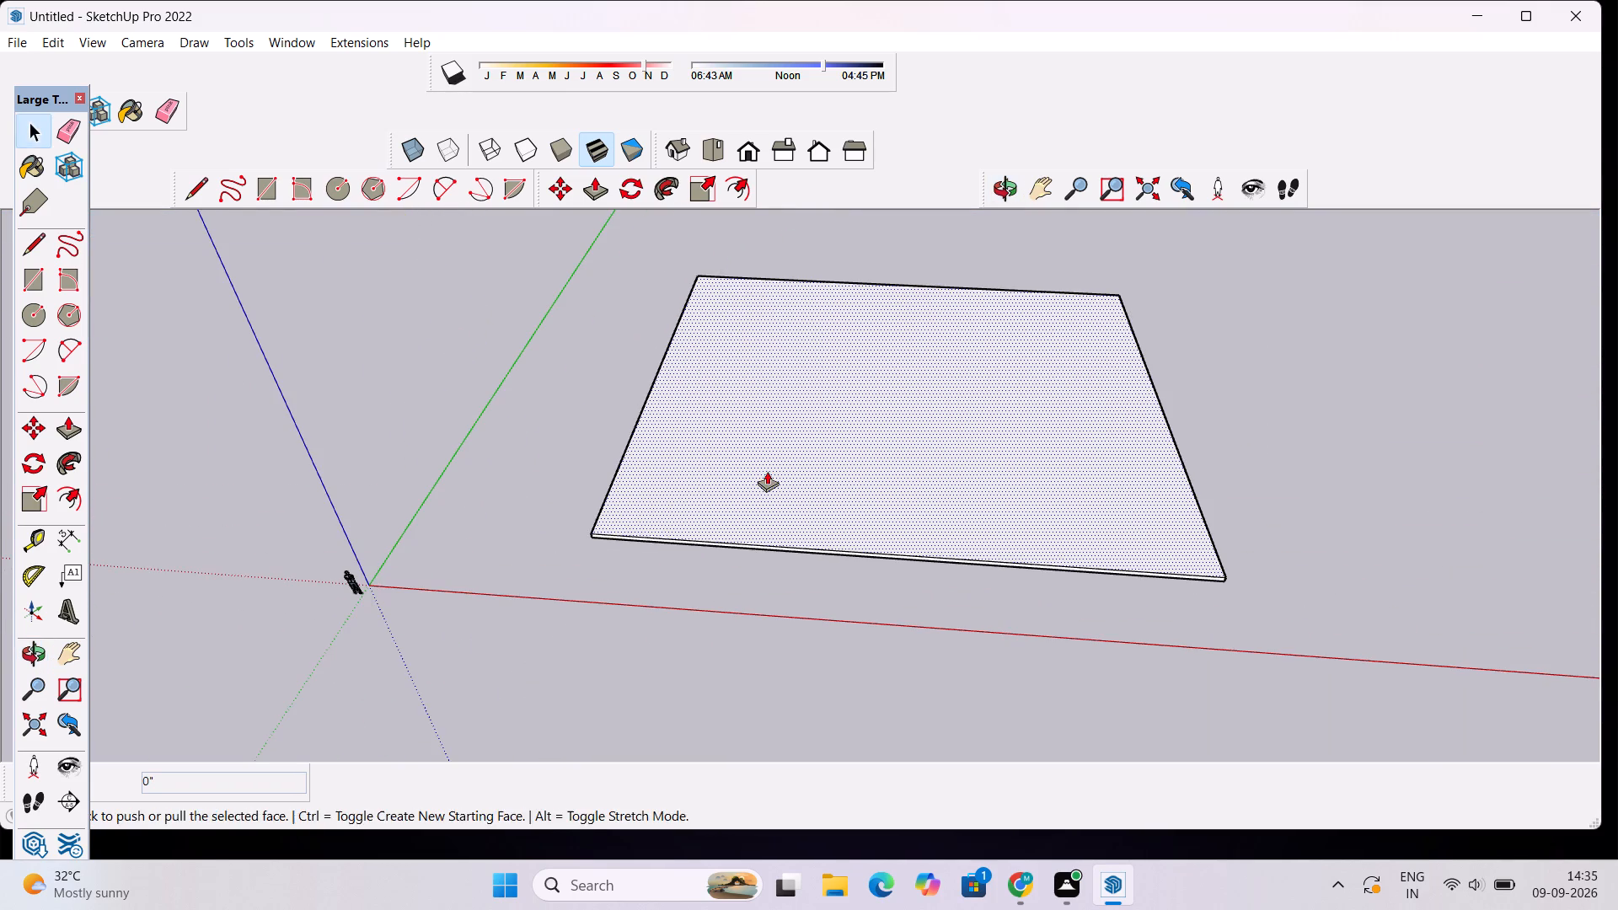
left_click(767, 471)
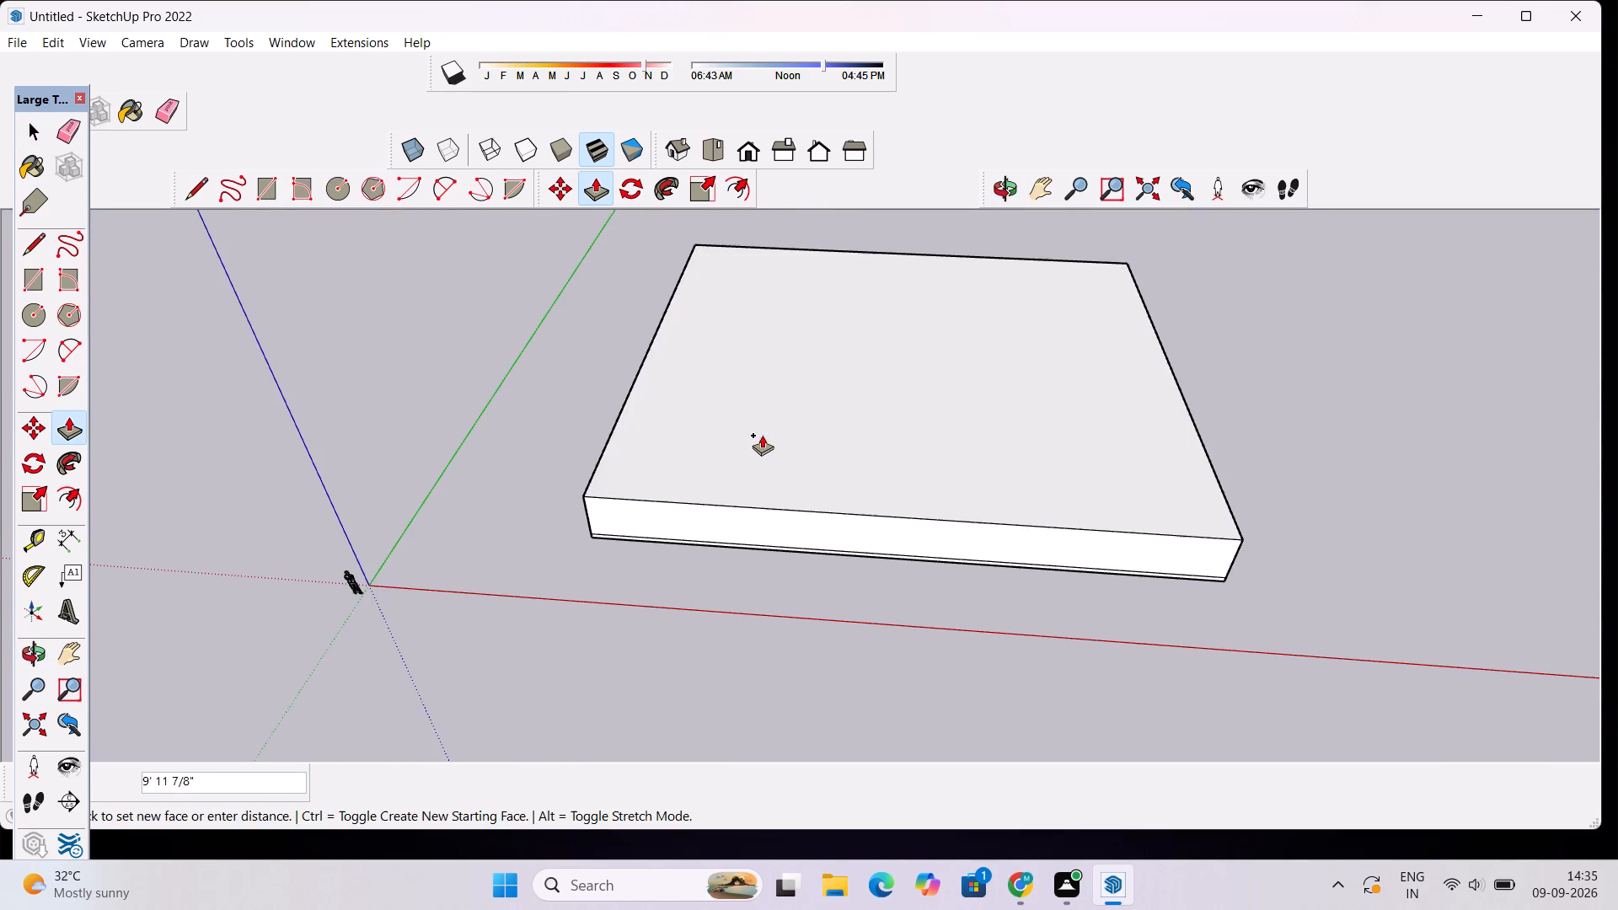
scroll(762, 429, "down", 9)
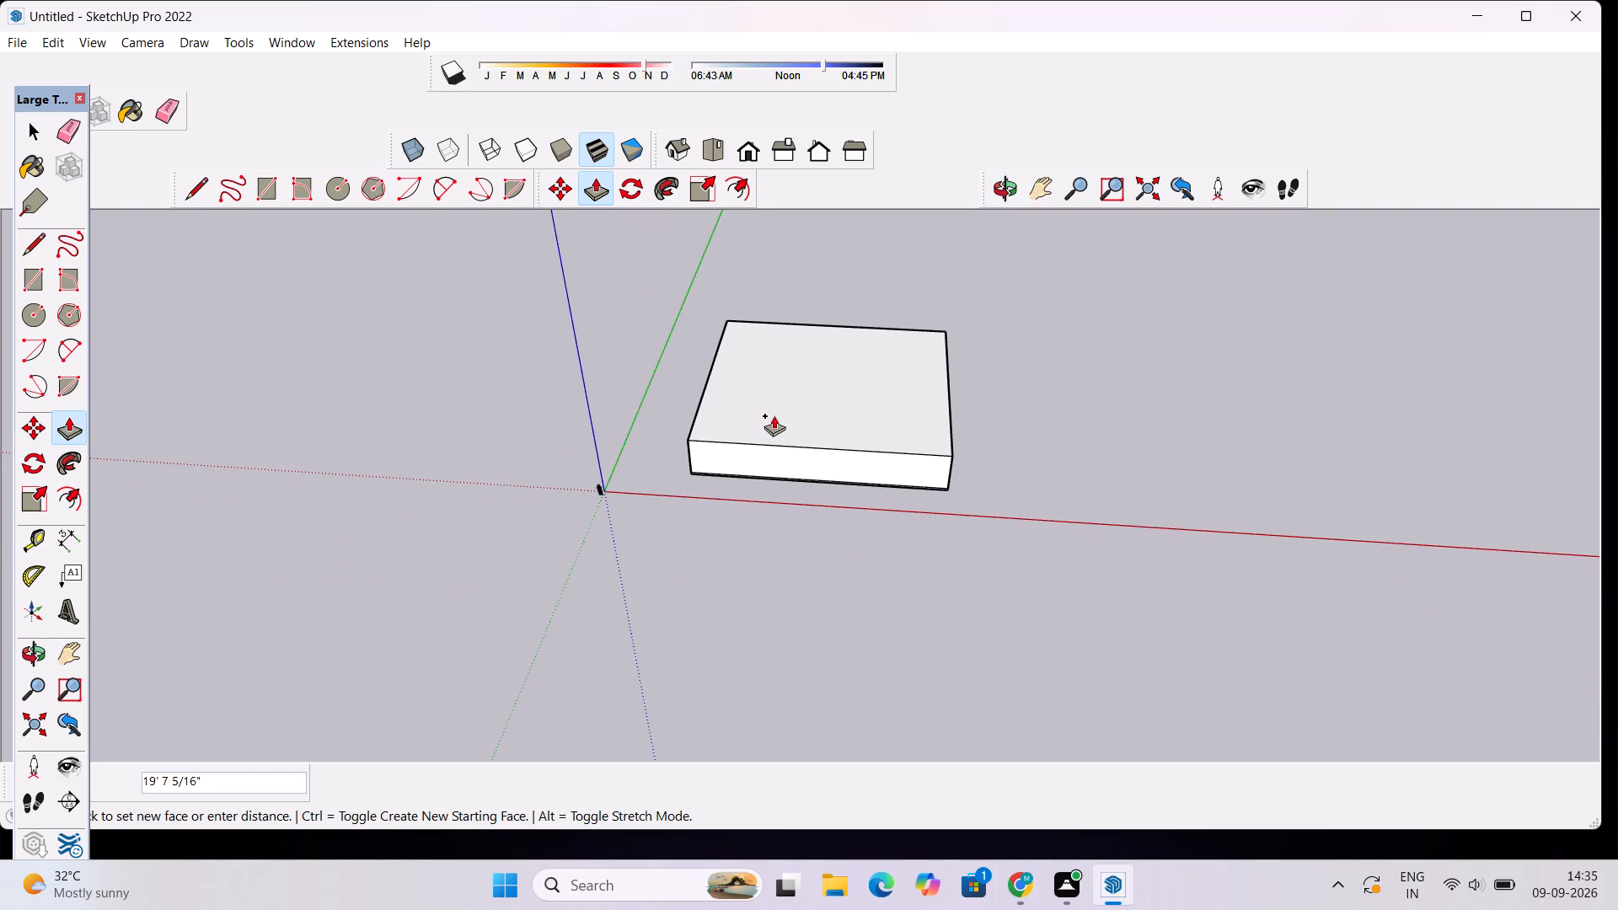
scroll(796, 372, "up", 6)
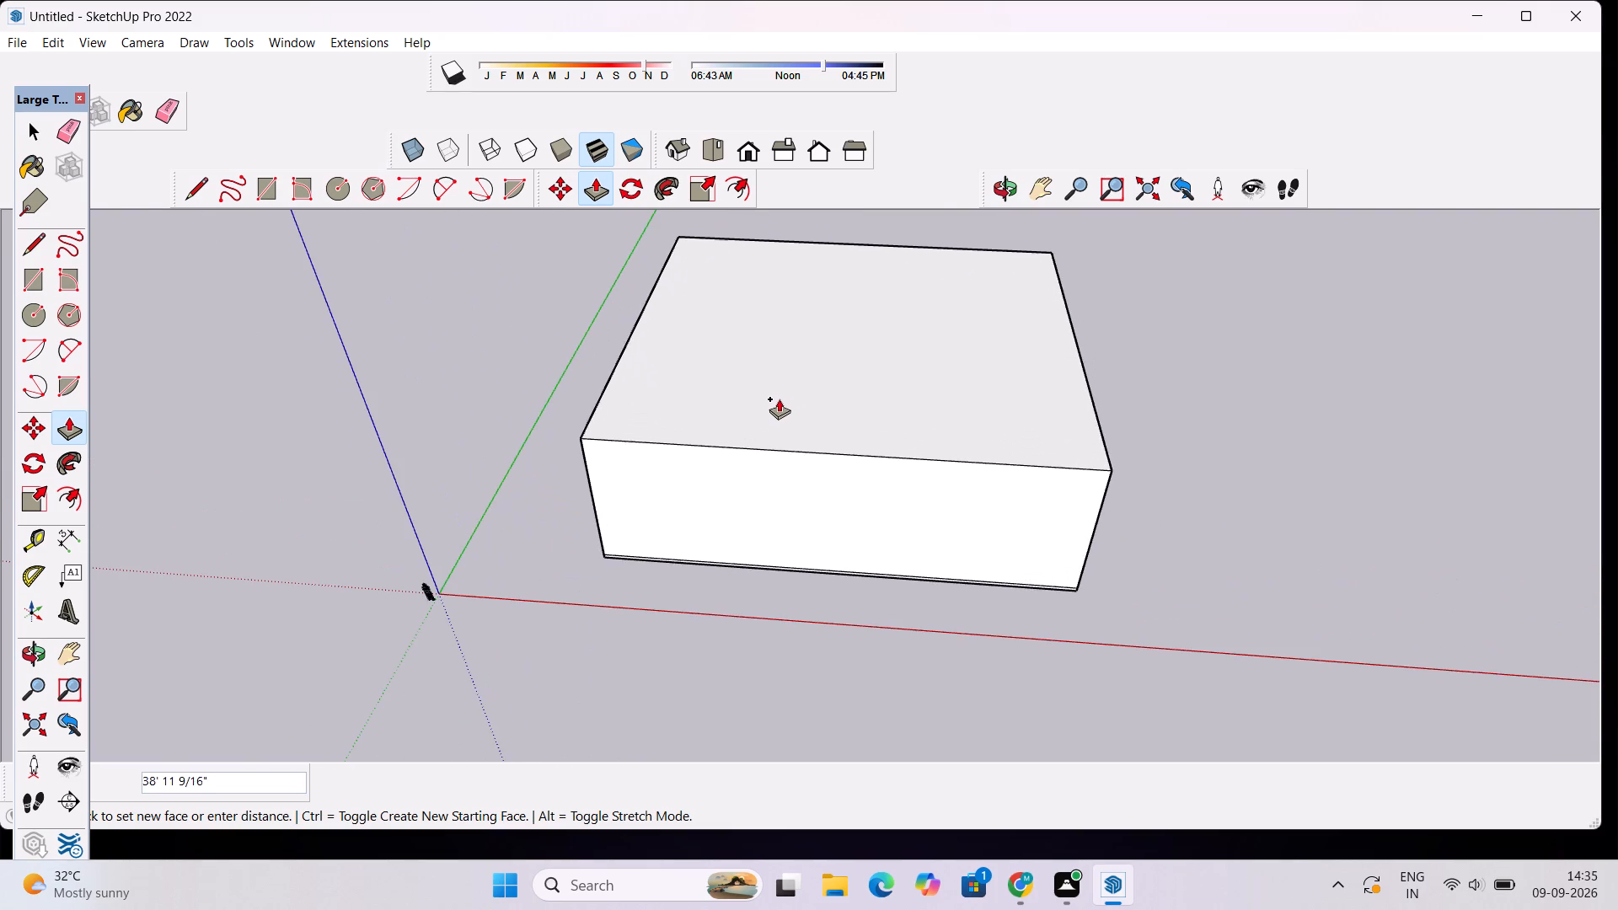
scroll(776, 405, "up", 4)
scroll(776, 405, "down", 10)
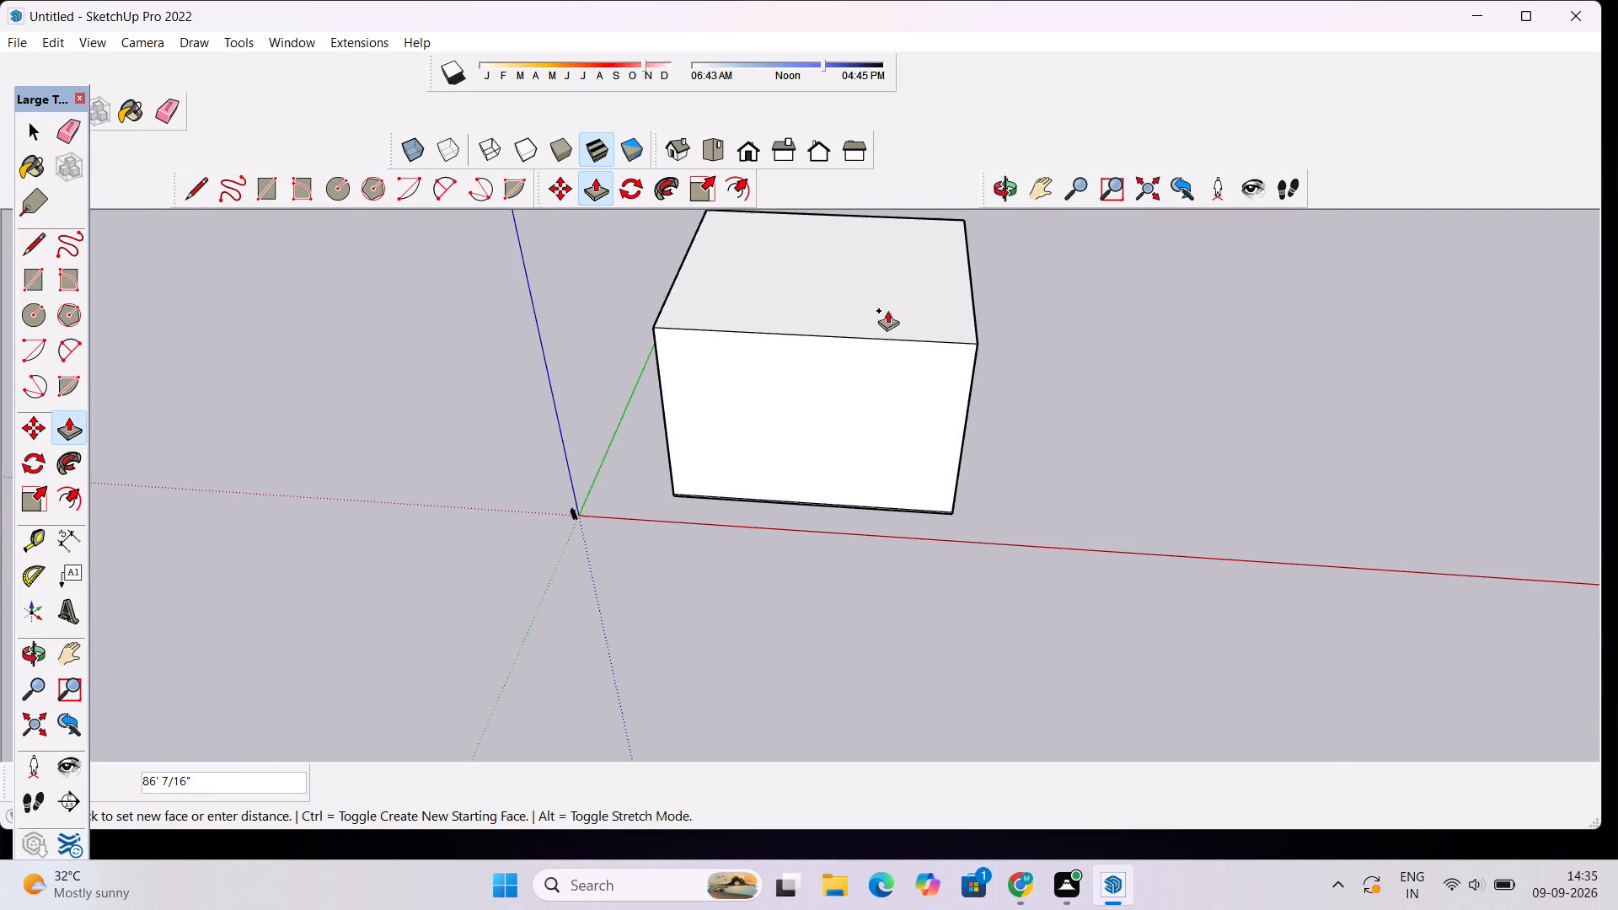
scroll(887, 310, "down", 3)
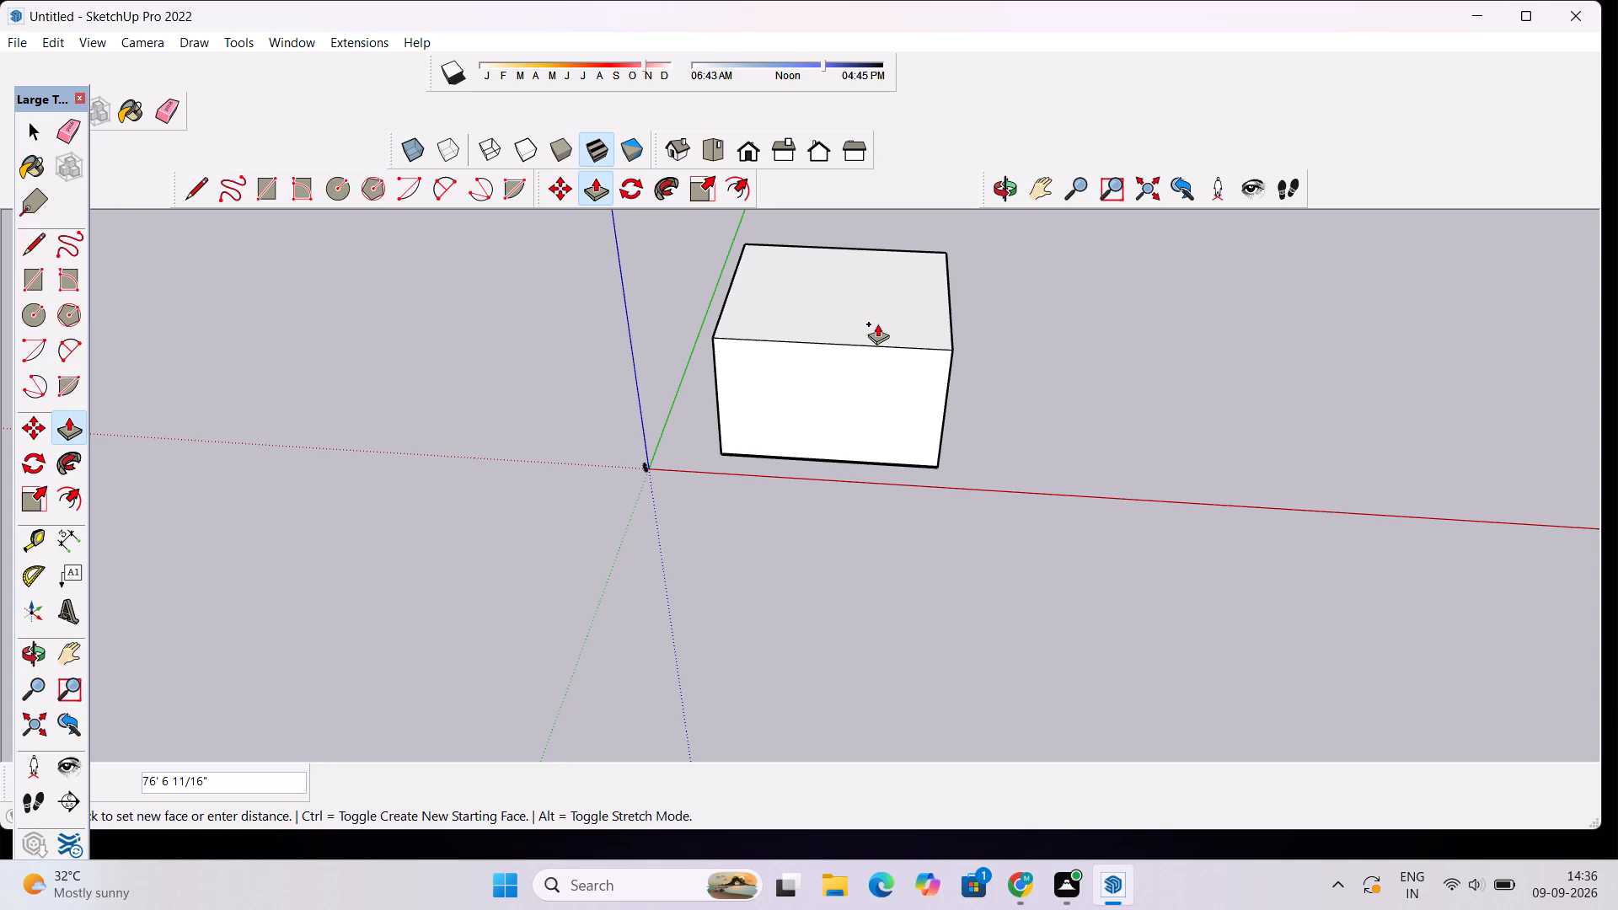
scroll(877, 324, "up", 1)
scroll(895, 586, "down", 4)
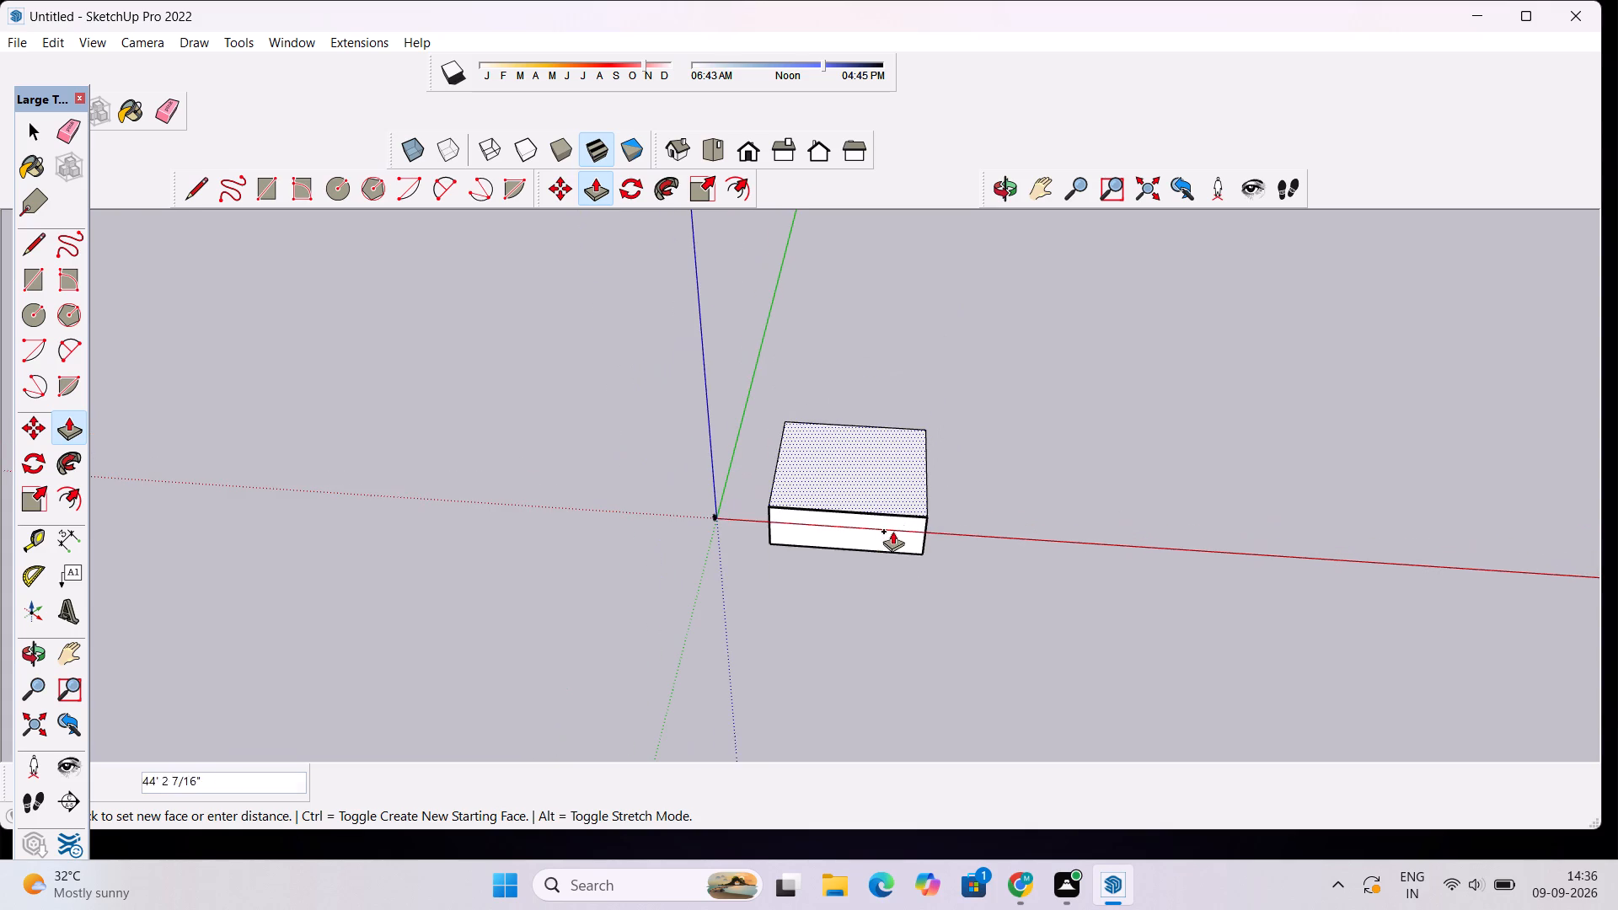
scroll(905, 409, "up", 1)
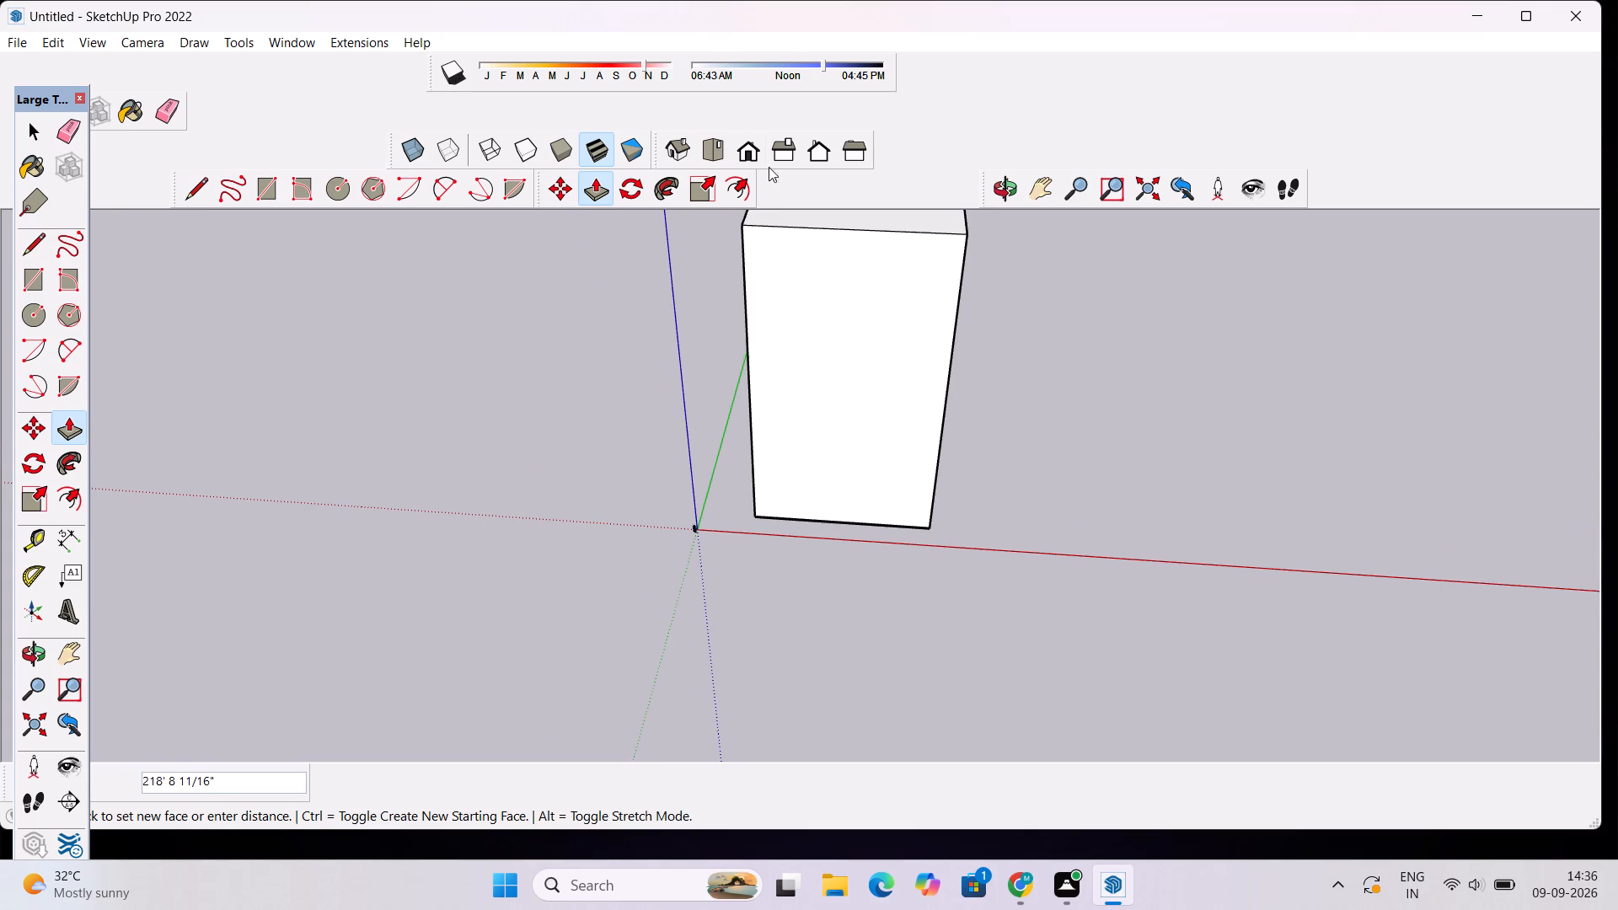
left_click(753, 154)
scroll(826, 572, "up", 2)
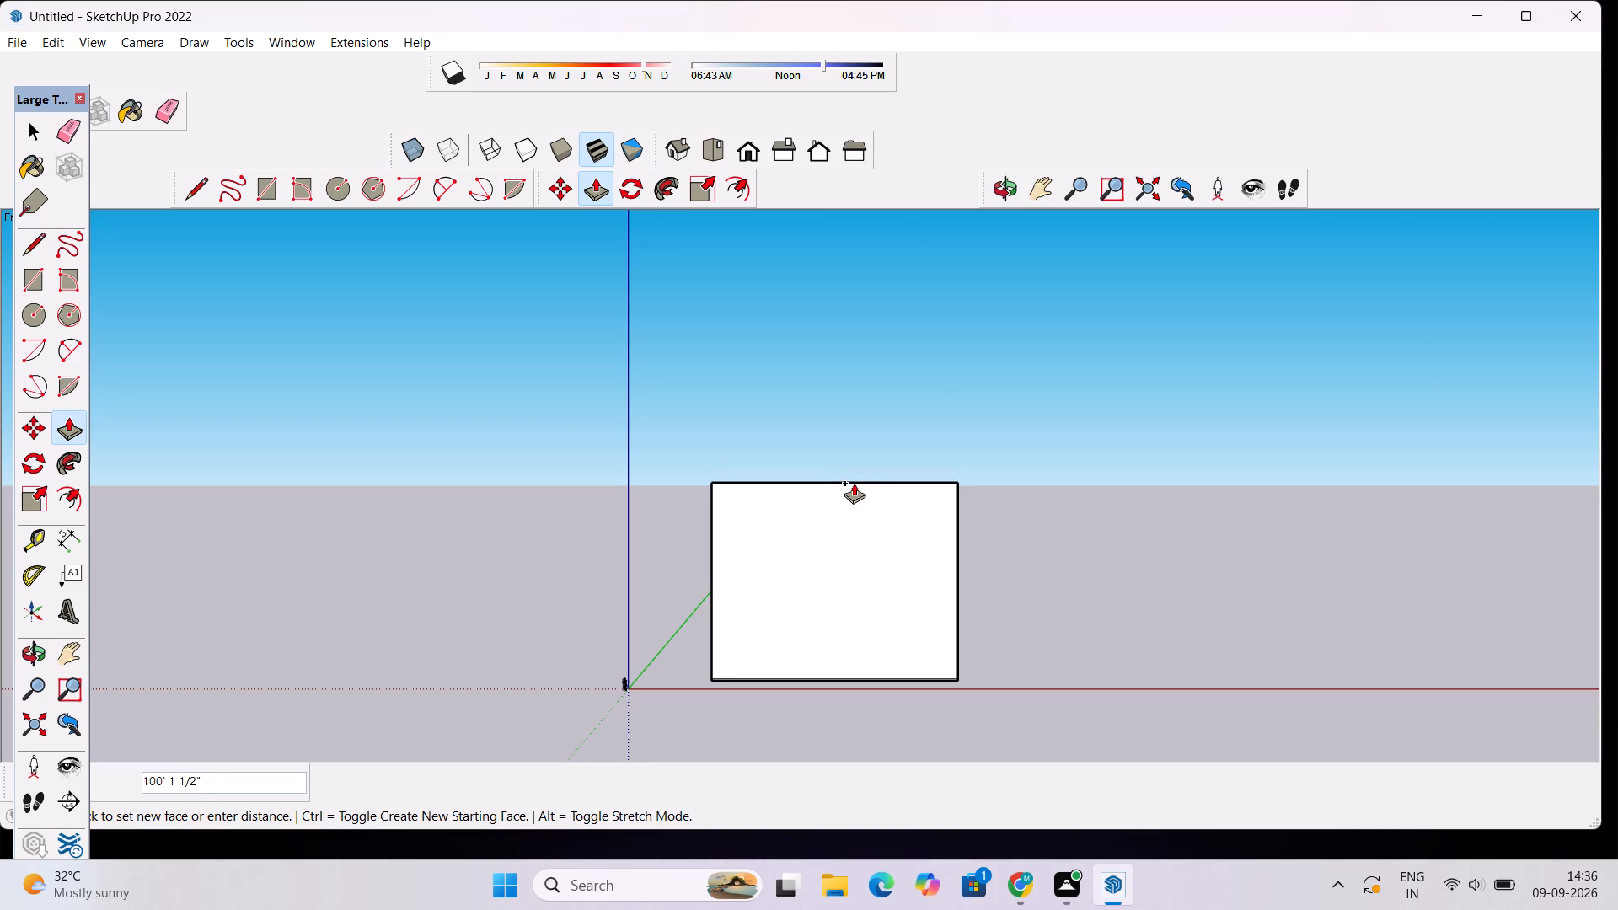
left_click(854, 490)
key("space")
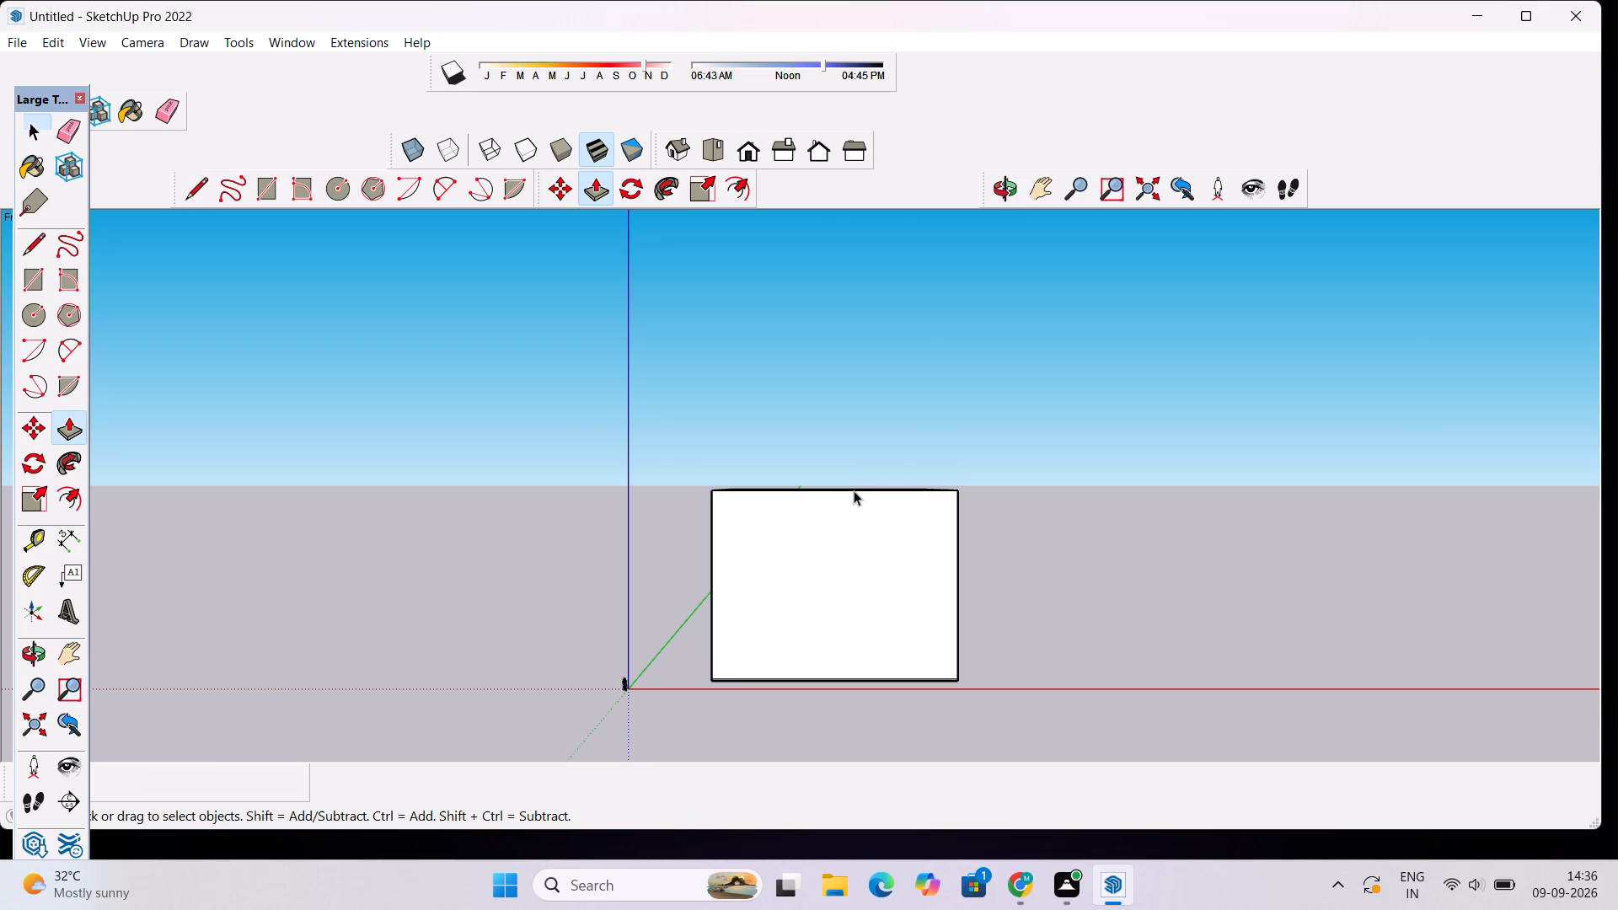
Examine the tall block from above, from its sides and from low angles, including its base edge along the red axis.
scroll(894, 447, "down", 5)
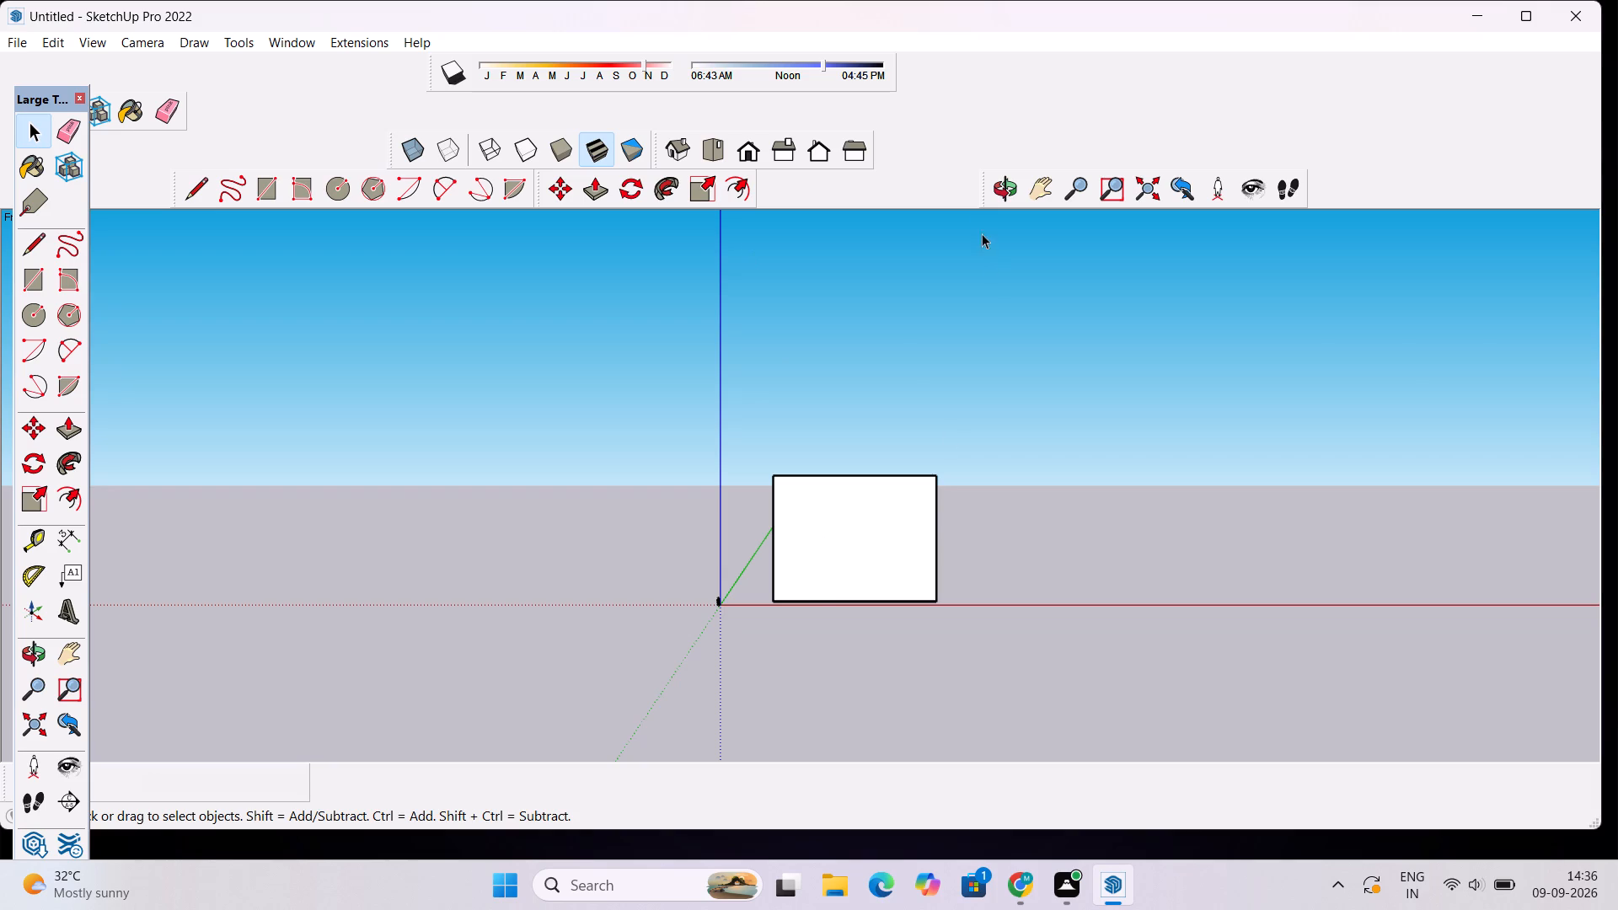
left_click(999, 201)
left_click_drag(966, 332, 946, 623)
scroll(869, 500, "up", 5)
scroll(869, 500, "down", 6)
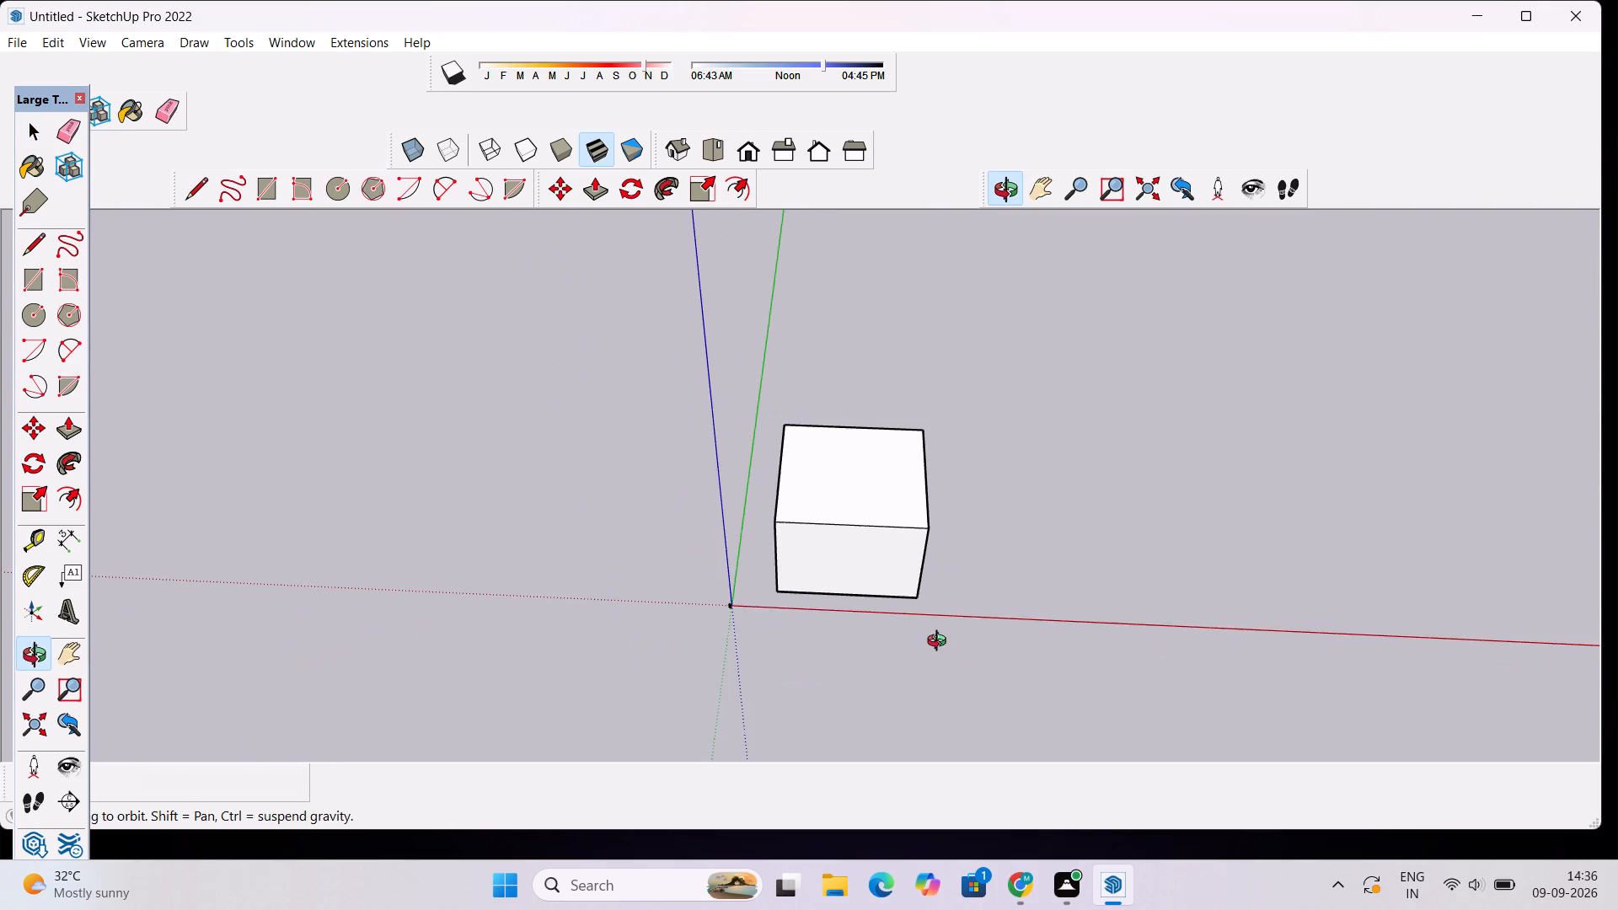
left_click_drag(940, 643, 914, 426)
scroll(882, 479, "up", 11)
left_click_drag(723, 533, 1004, 494)
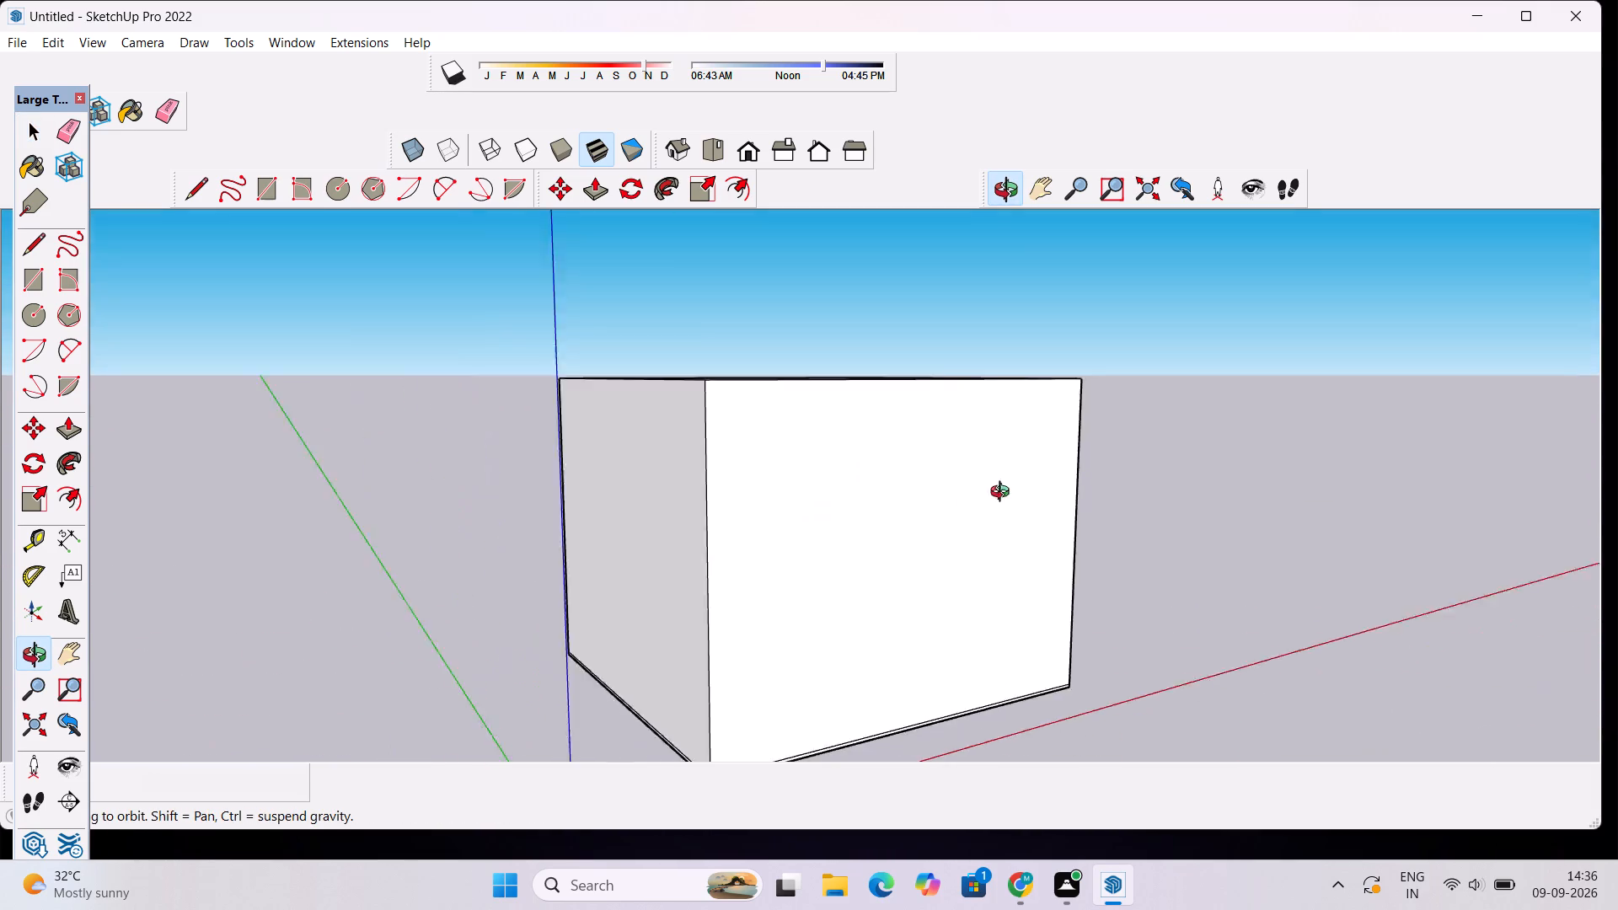
left_click_drag(1004, 494, 772, 560)
scroll(767, 526, "up", 5)
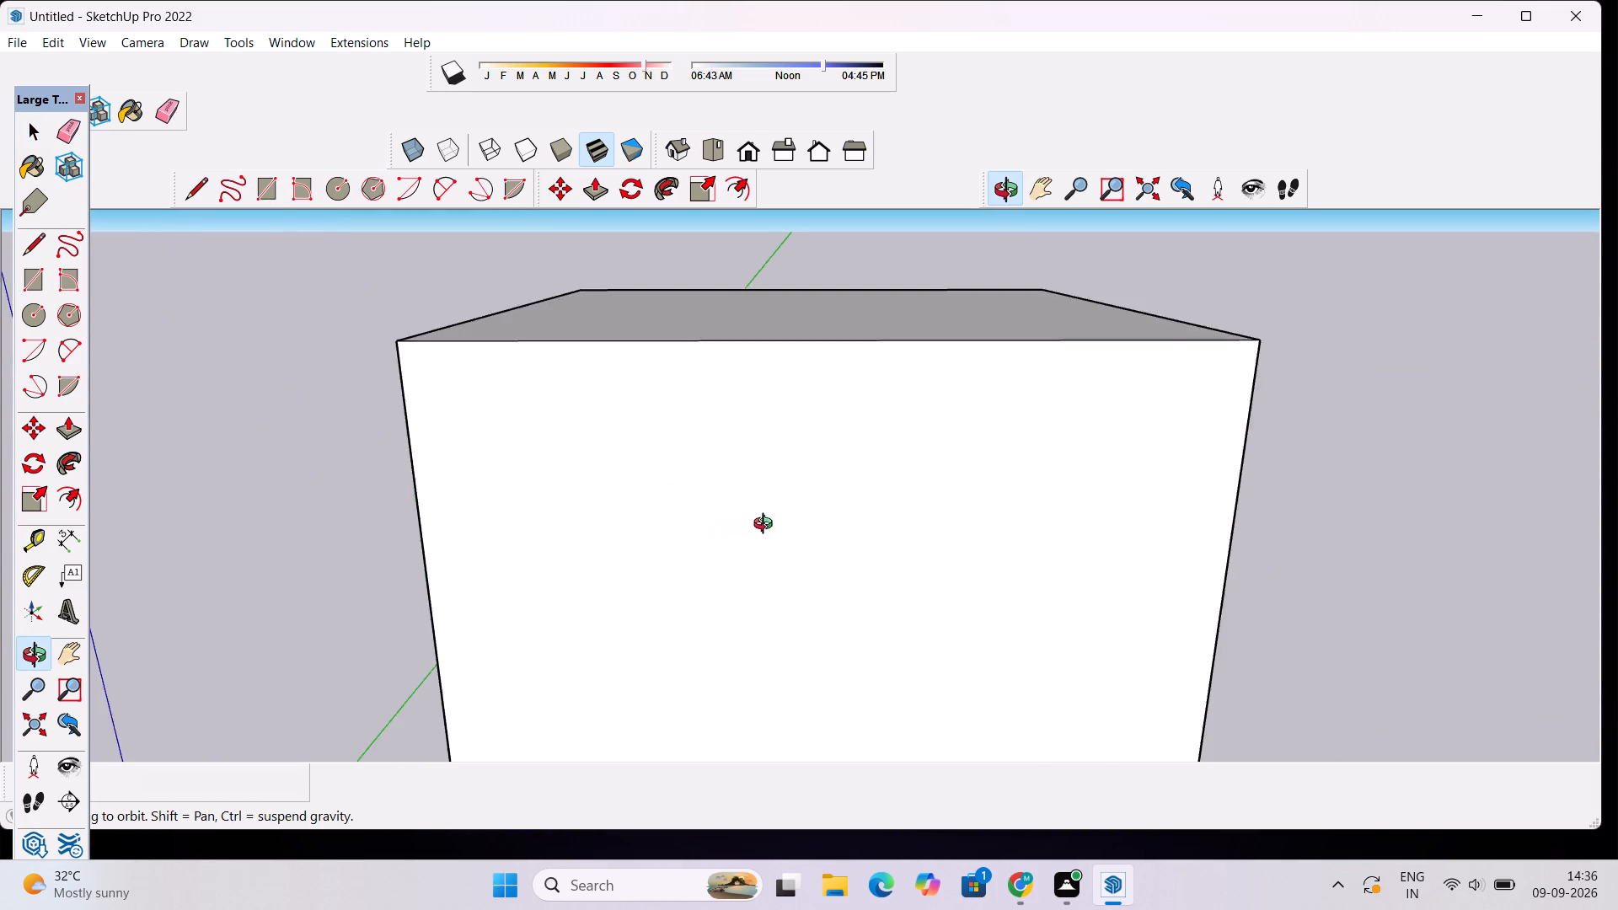
scroll(767, 526, "down", 6)
left_click_drag(792, 483, 763, 571)
left_click_drag(808, 608, 633, 474)
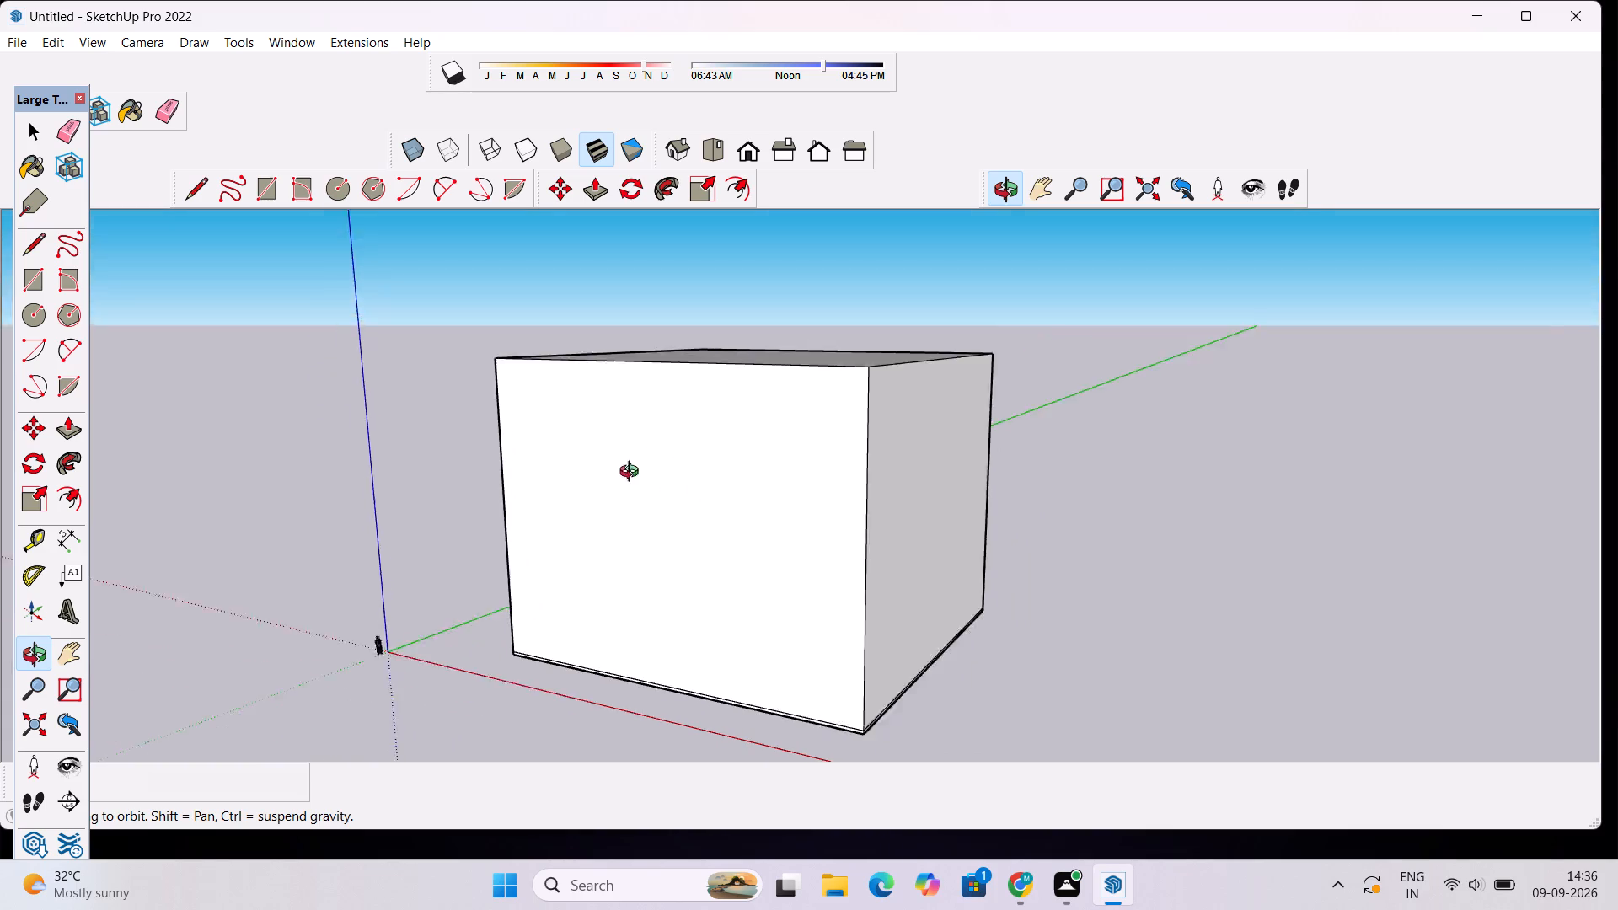
left_click_drag(633, 474, 581, 453)
left_click_drag(430, 428, 626, 533)
scroll(617, 506, "down", 3)
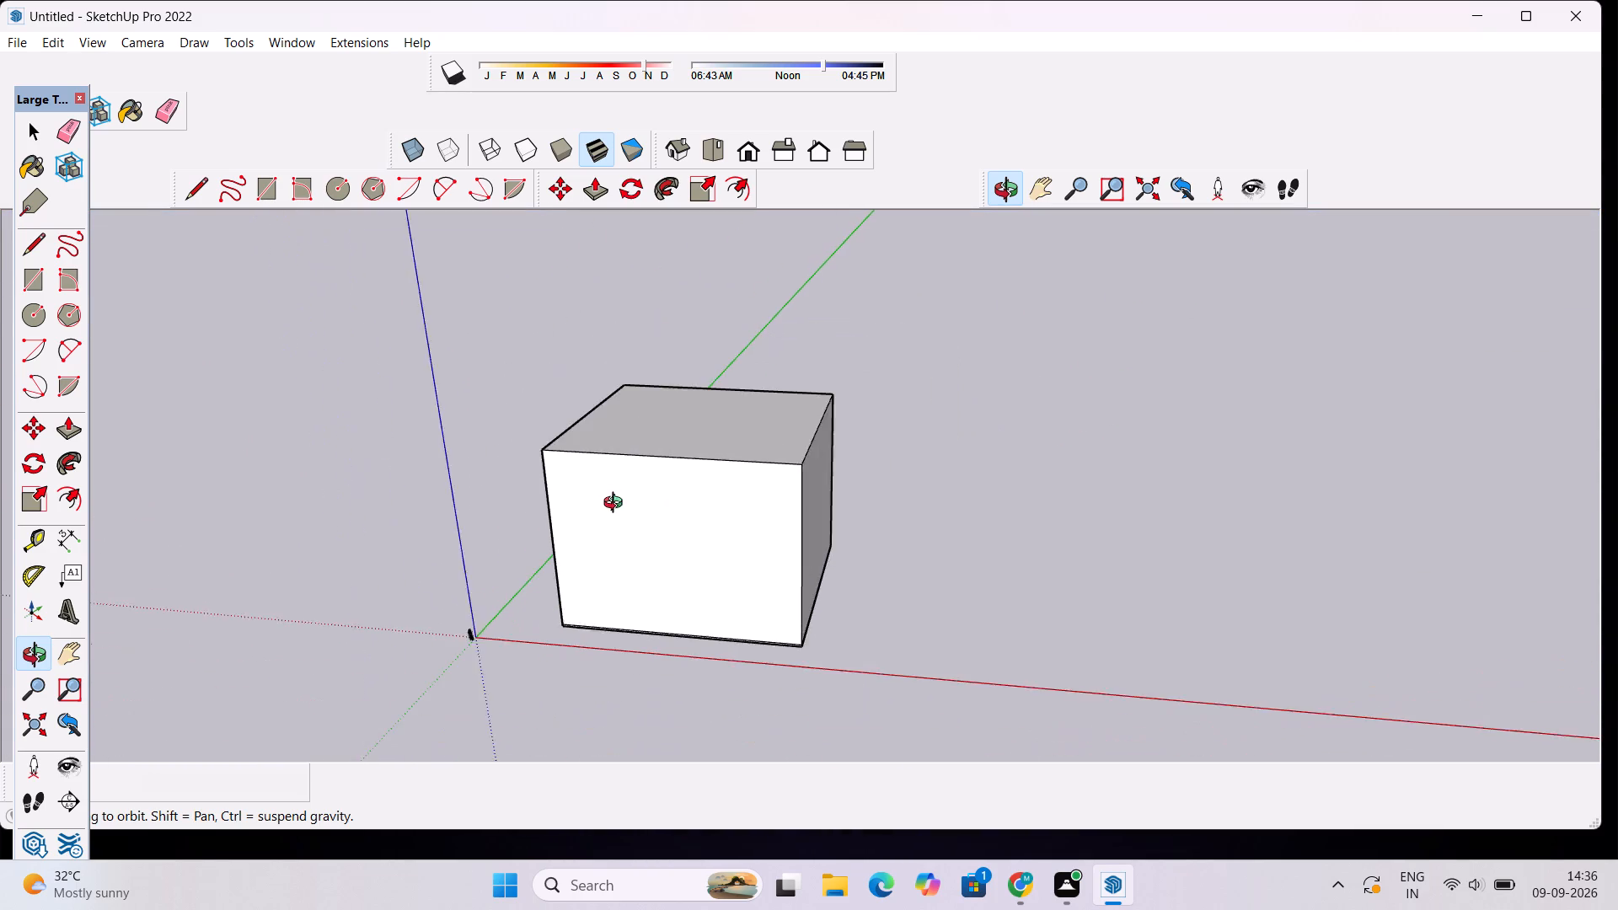
scroll(617, 505, "down", 6)
left_click_drag(897, 543, 431, 485)
left_click_drag(397, 480, 1183, 854)
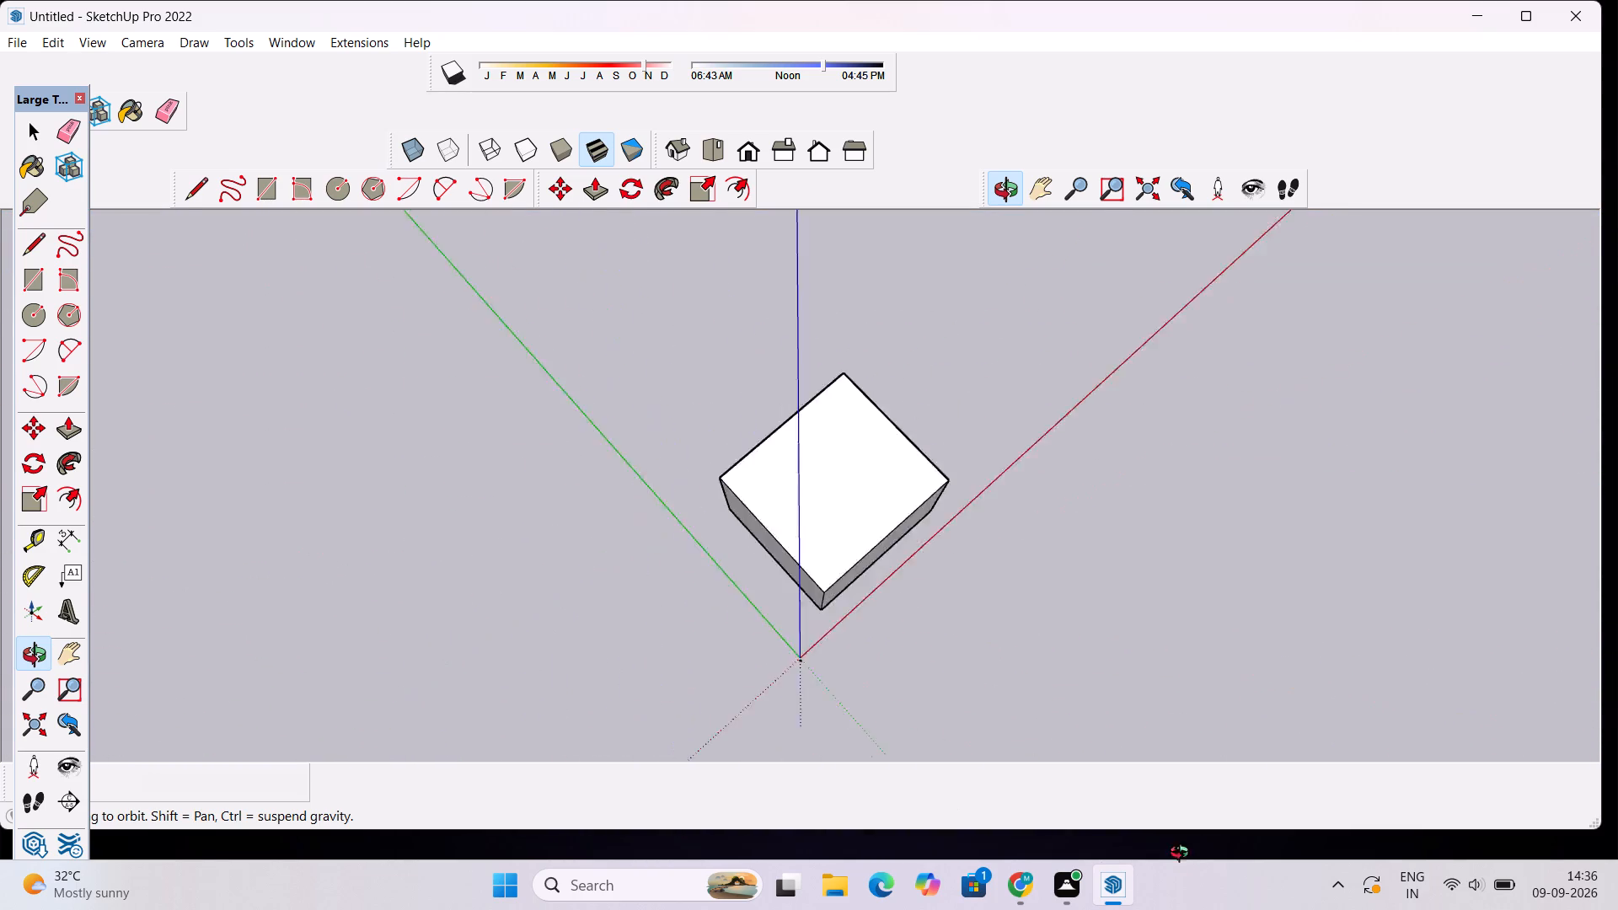
left_click_drag(1183, 854, 780, 581)
scroll(785, 600, "up", 4)
left_click_drag(737, 631, 806, 606)
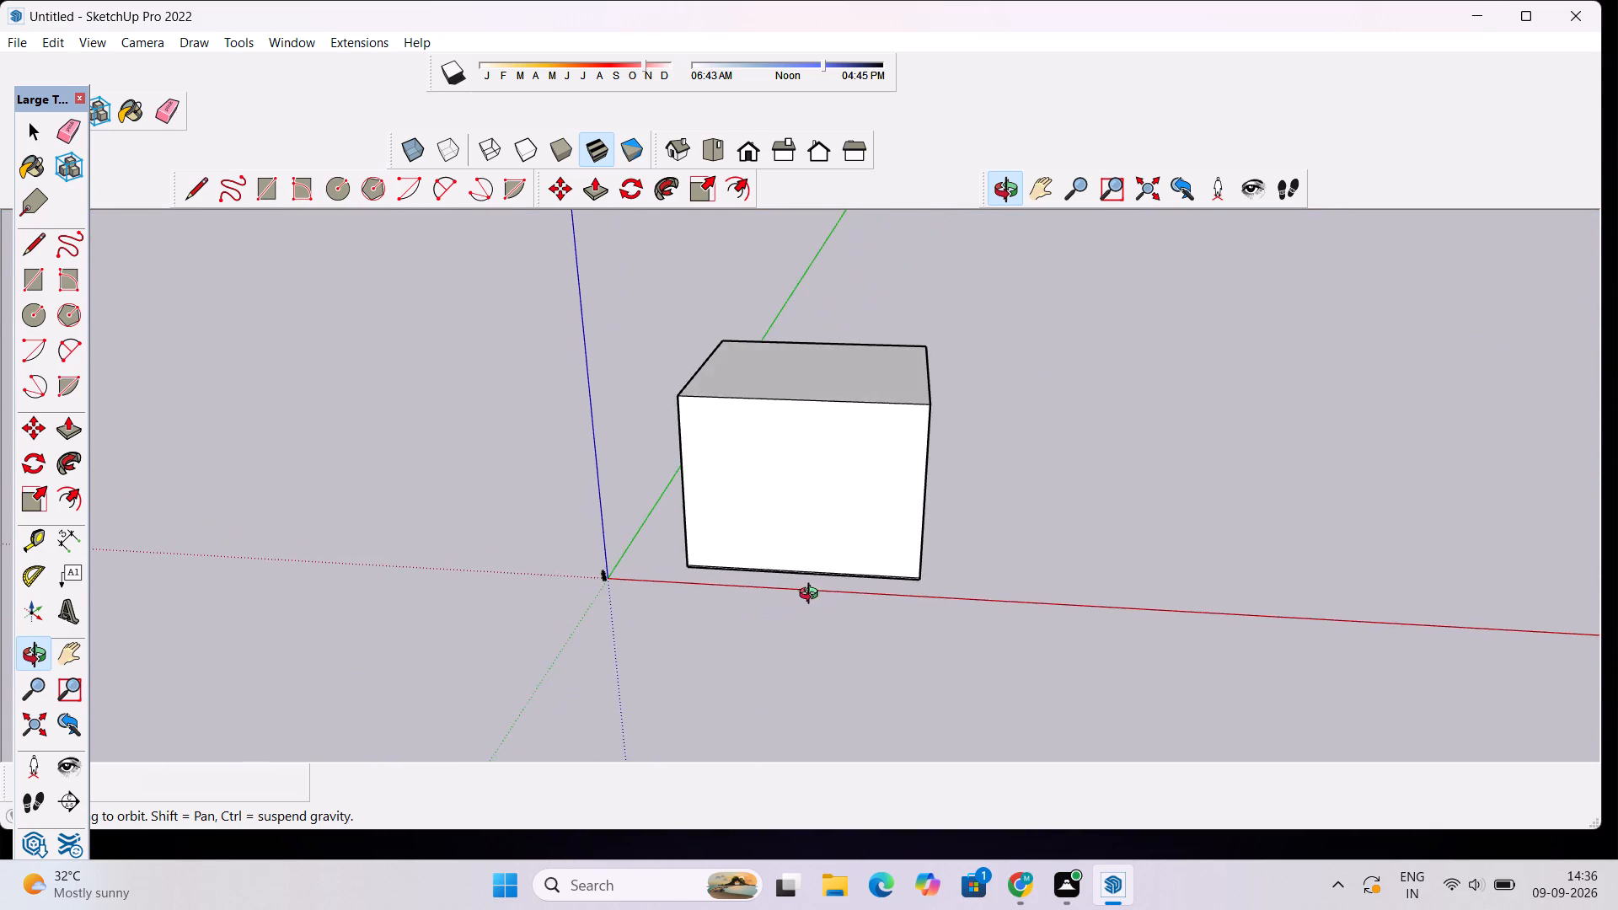
scroll(819, 581, "up", 6)
left_click_drag(786, 600, 860, 613)
scroll(861, 612, "up", 6)
scroll(861, 612, "down", 7)
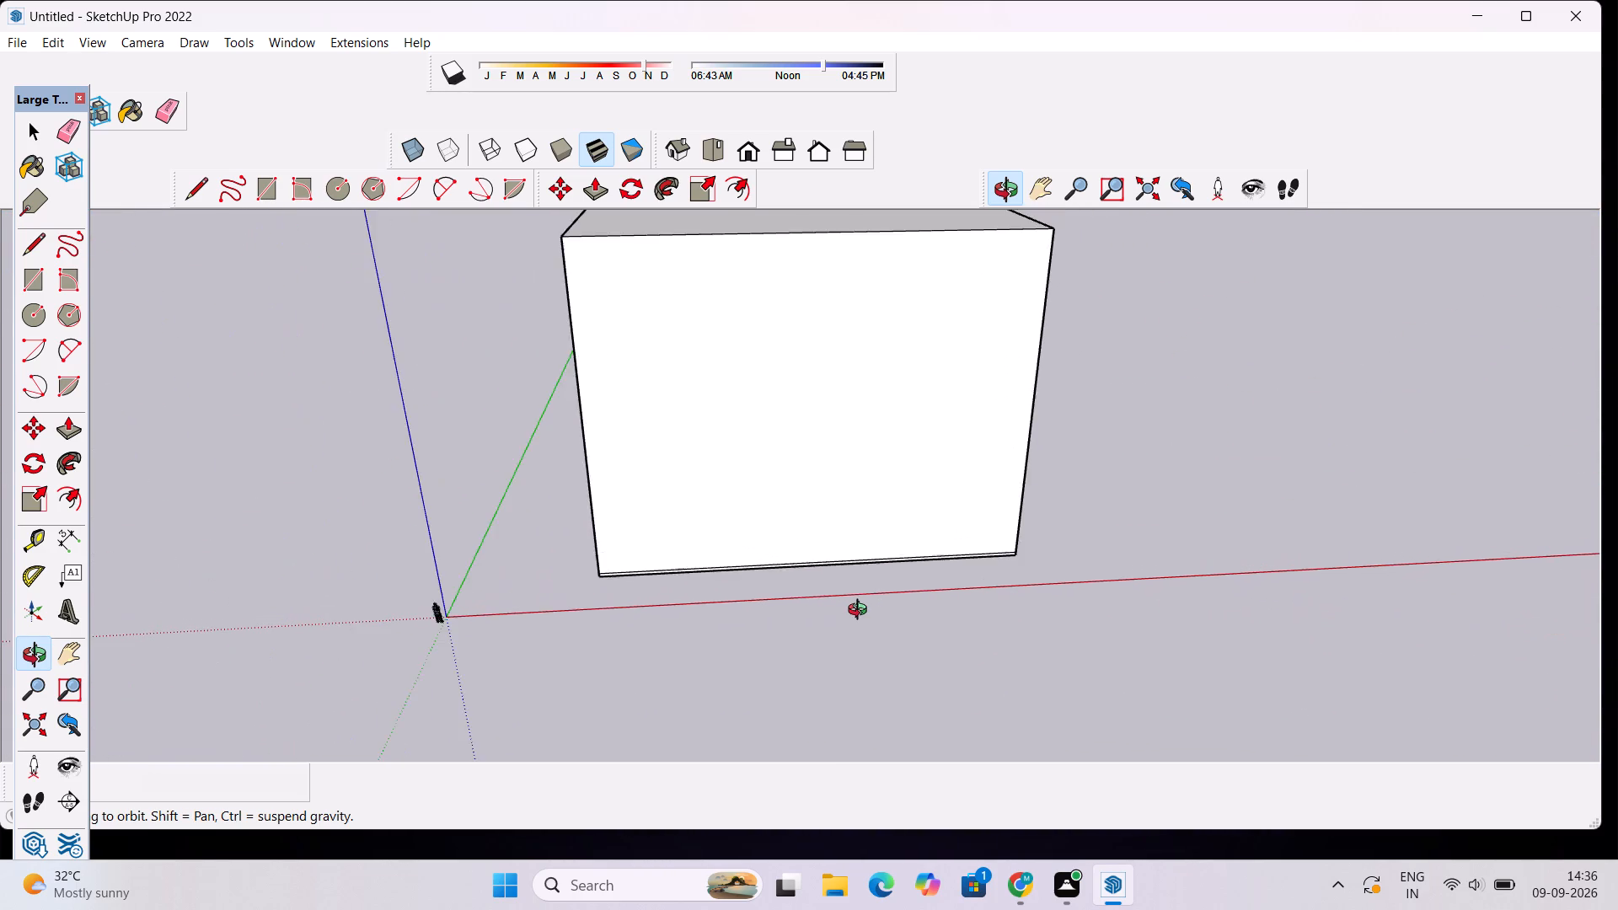
Examine the tall block's front face, its base edge along the red axis and its overall proportions.
scroll(861, 612, "down", 4)
left_click_drag(941, 565, 872, 544)
scroll(841, 516, "up", 6)
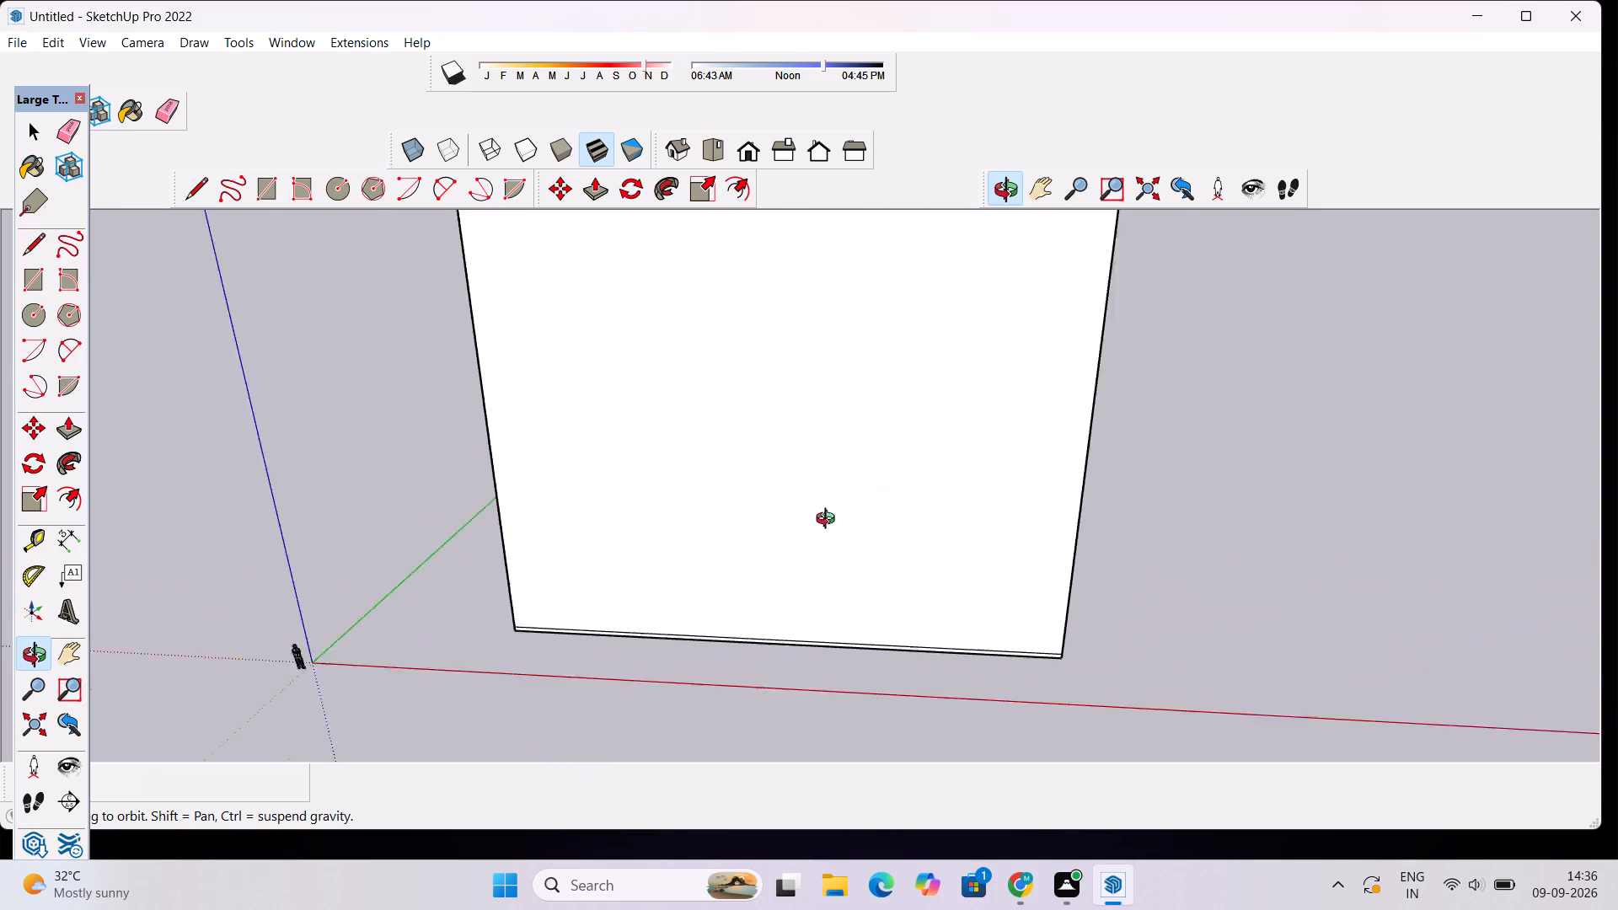
scroll(829, 521, "up", 6)
scroll(822, 557, "down", 5)
scroll(795, 616, "up", 3)
scroll(777, 656, "down", 2)
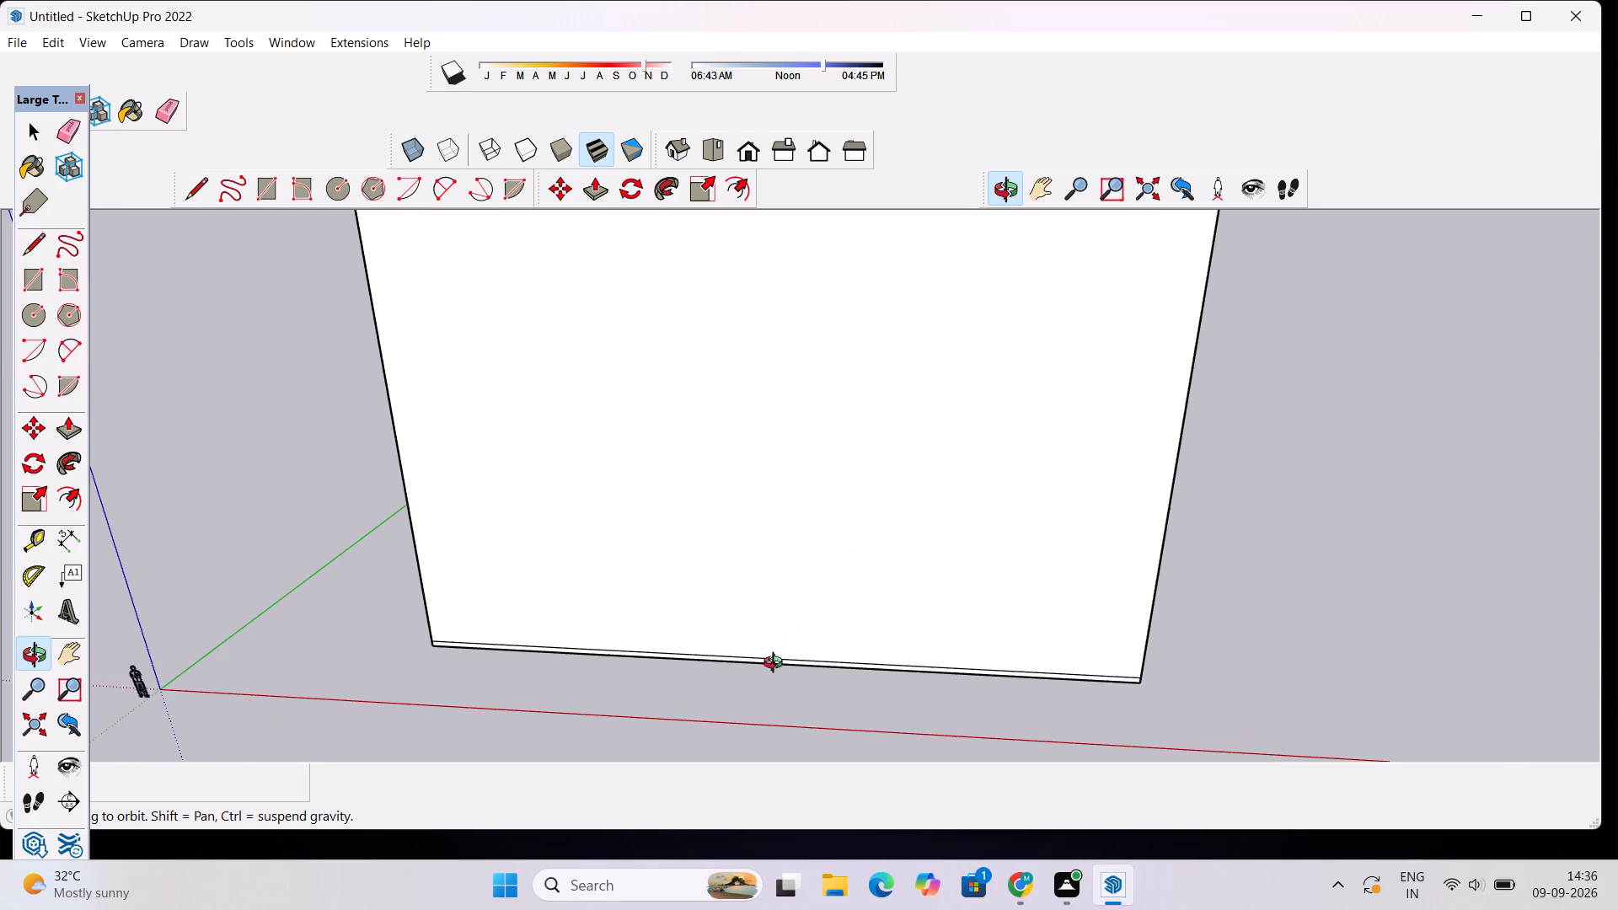
left_click_drag(775, 667, 782, 605)
scroll(782, 605, "up", 4)
left_click_drag(785, 569, 778, 650)
scroll(778, 645, "down", 3)
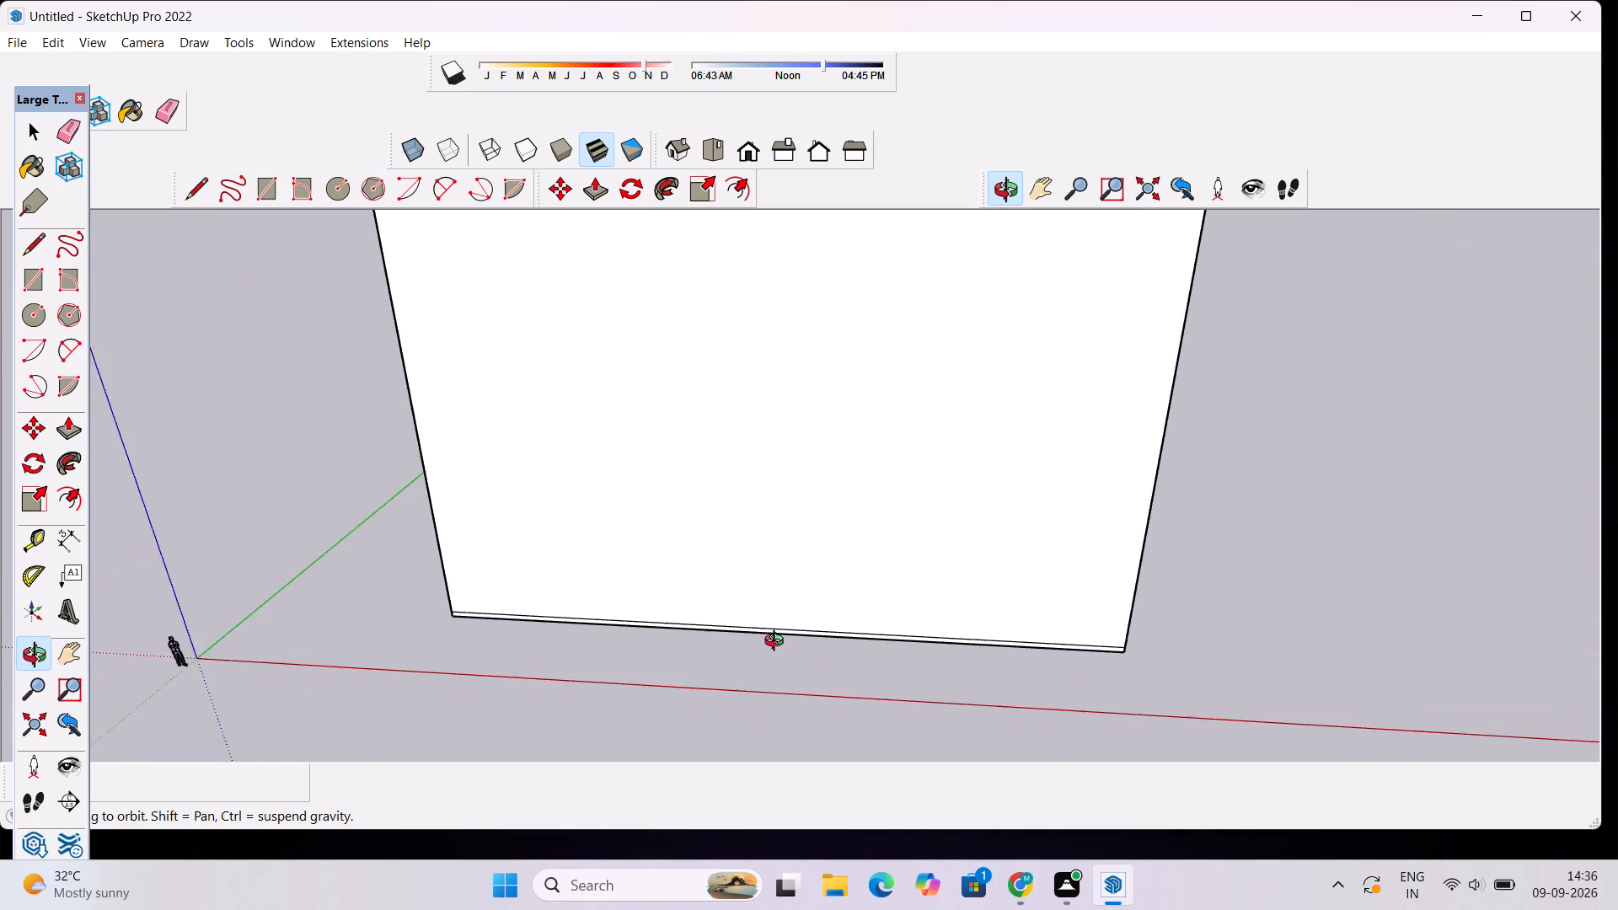
scroll(778, 643, "down", 6)
key("space")
scroll(701, 516, "down", 5)
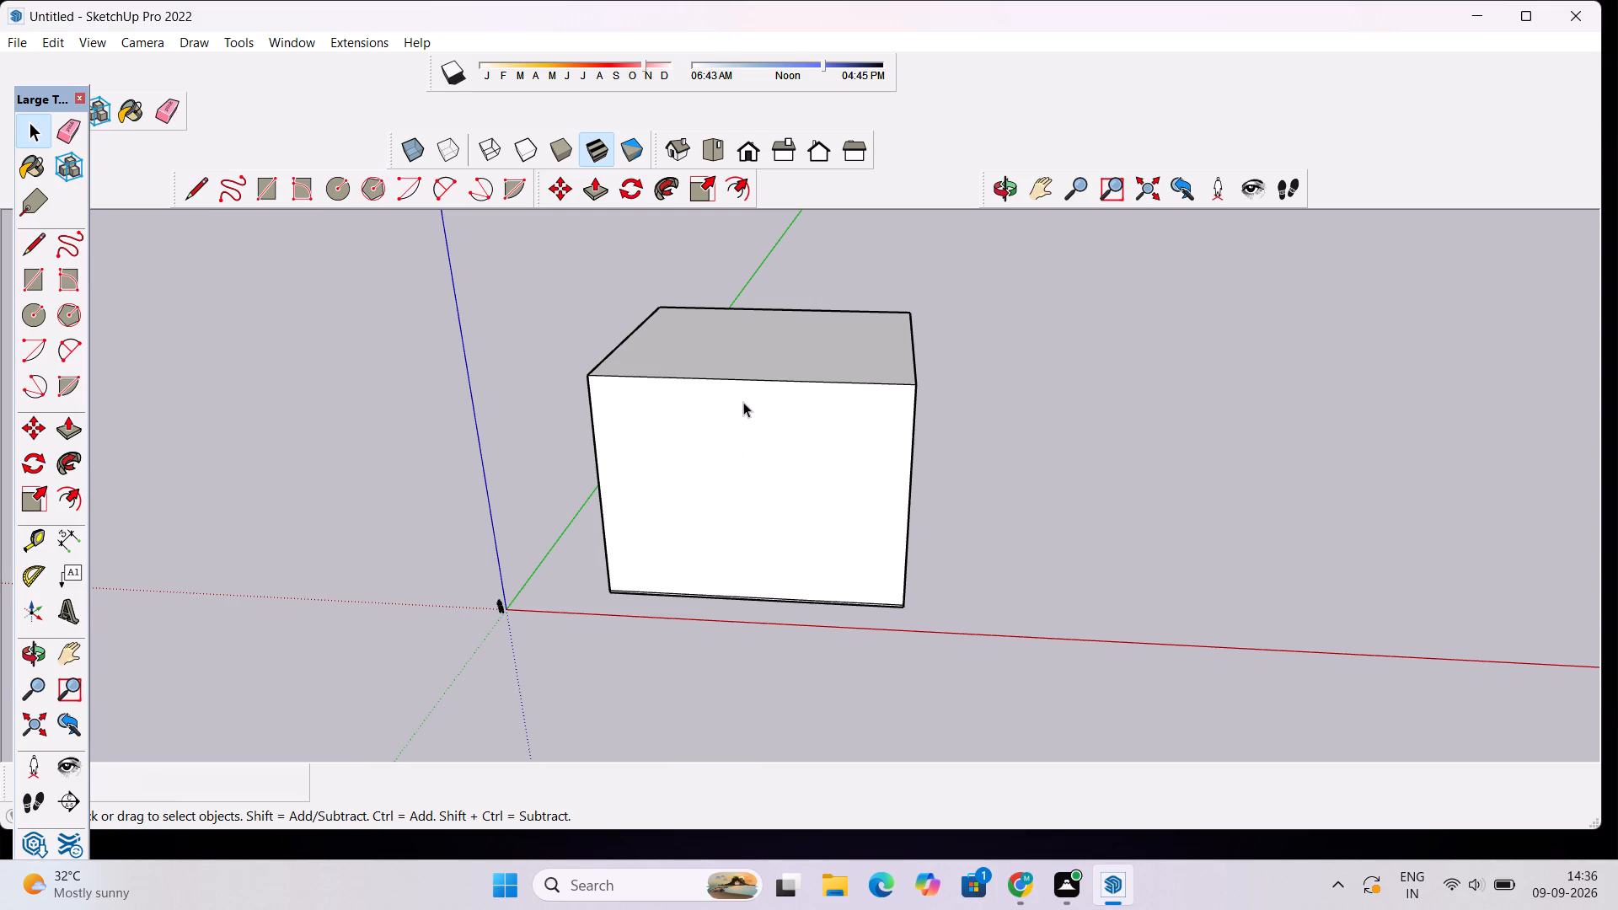
scroll(752, 408, "up", 2)
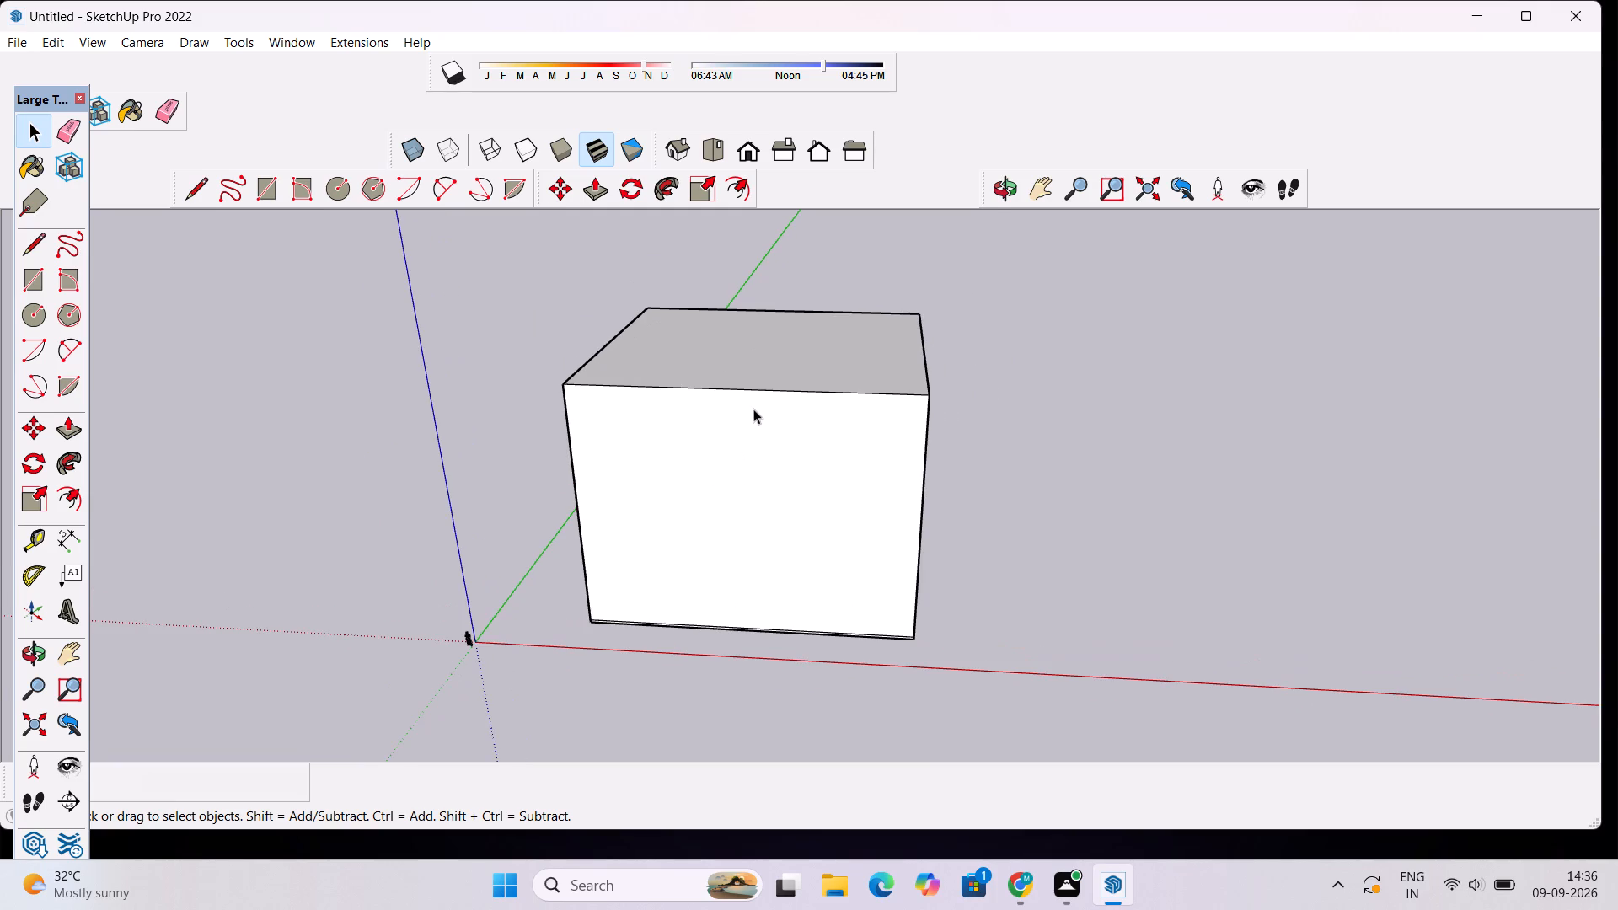
Undo the Push/Pull that formed the tall block and deselect the slab's top face.
key("ctrl+z")
scroll(747, 509, "up", 4)
key("space")
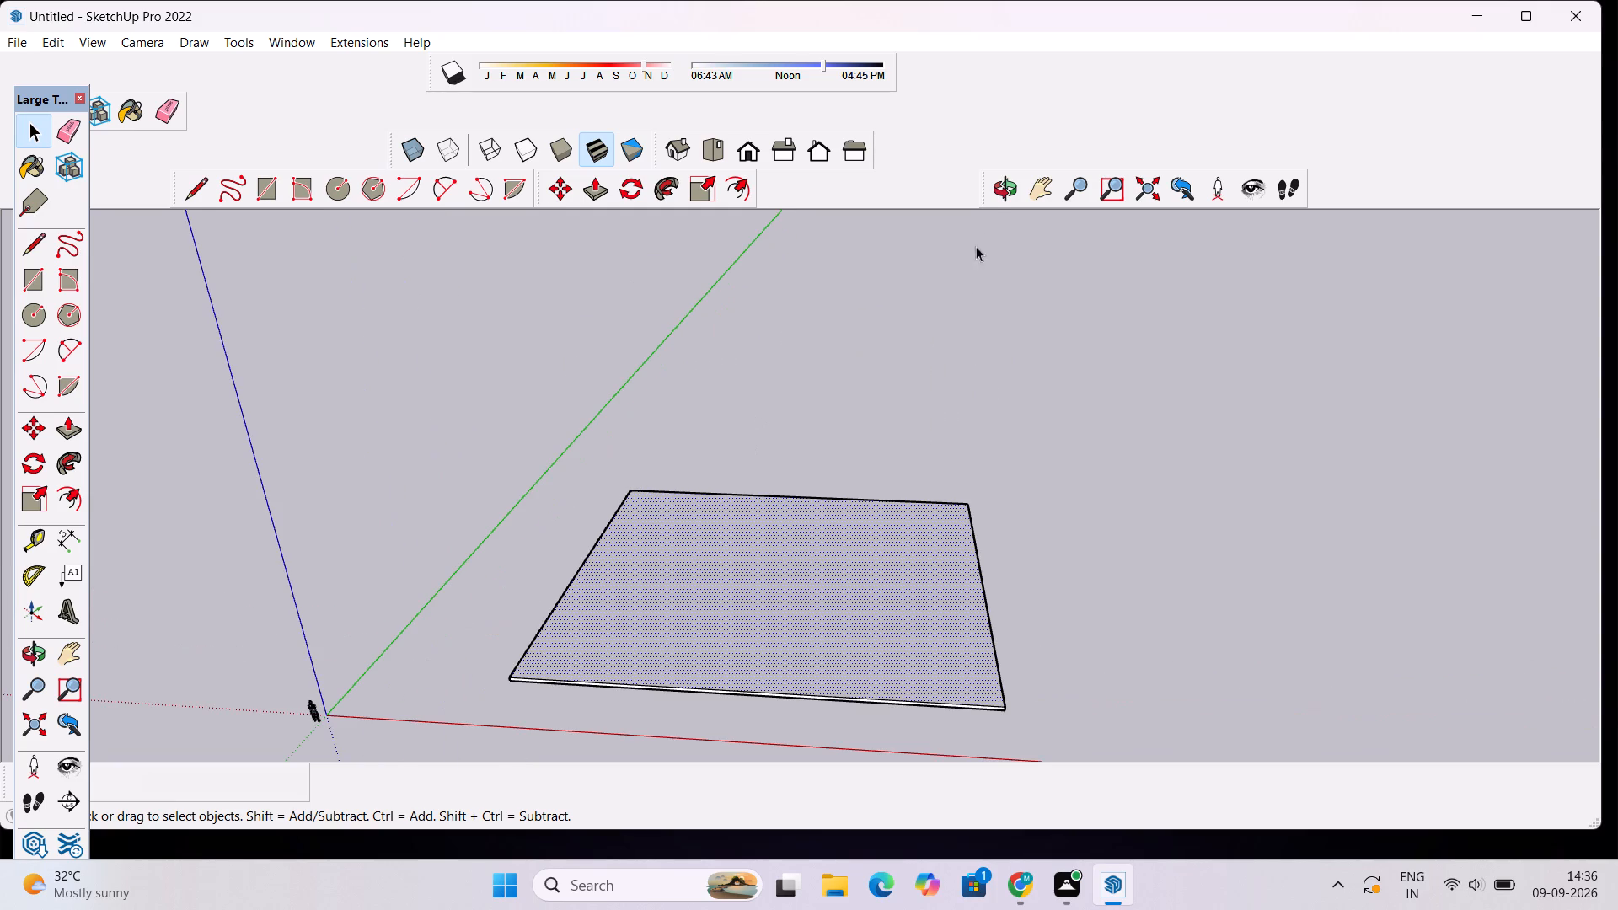
key("space")
left_click(1003, 322)
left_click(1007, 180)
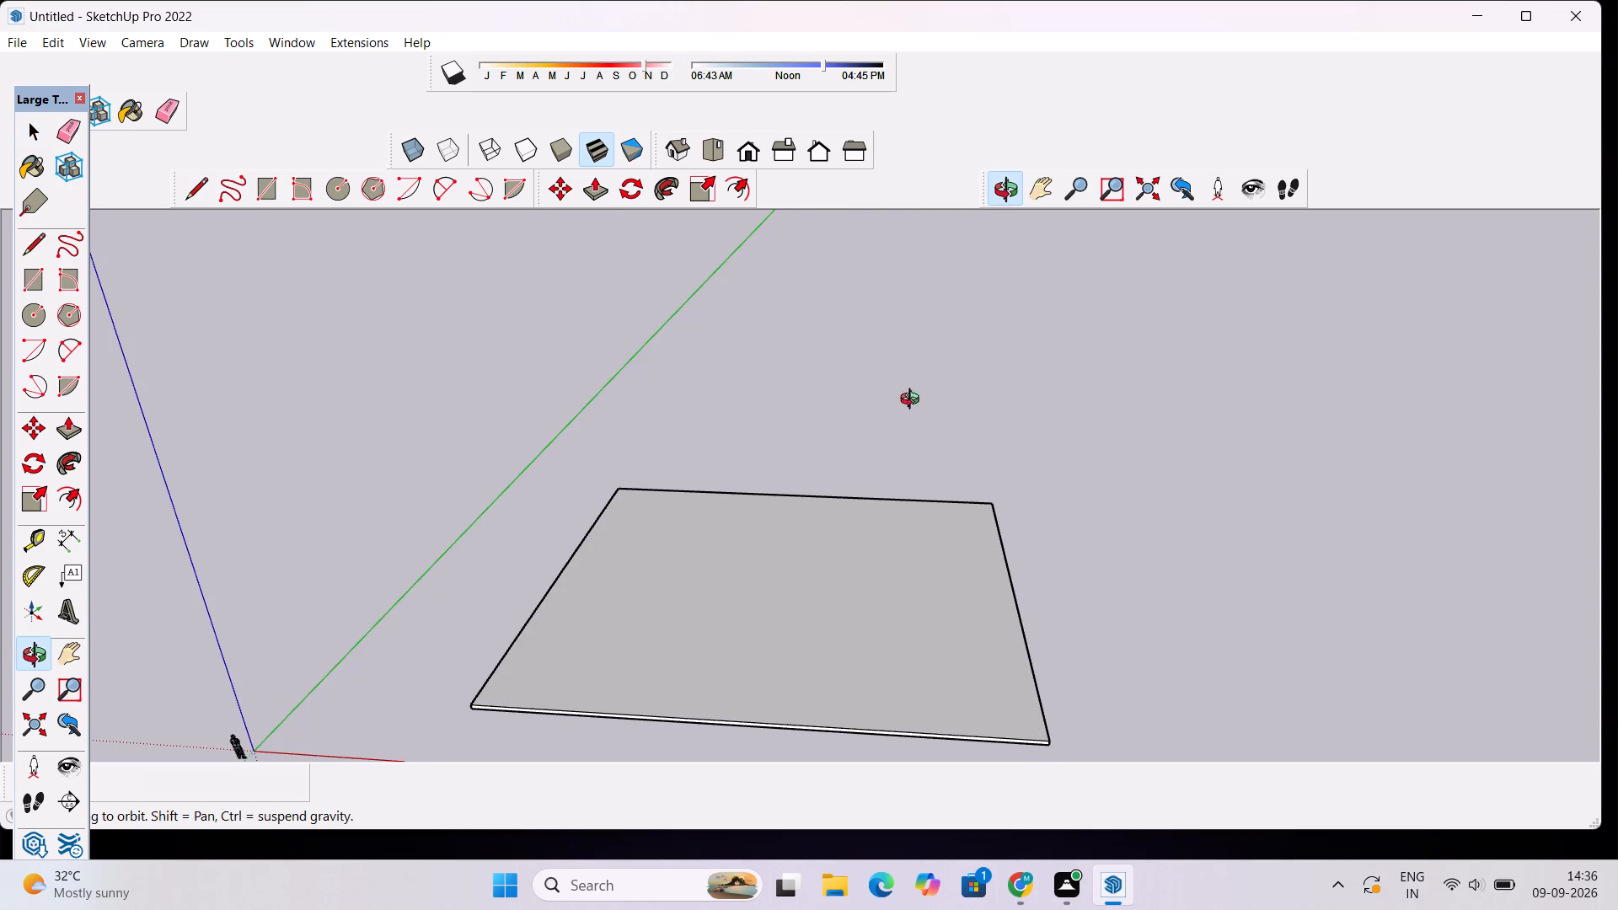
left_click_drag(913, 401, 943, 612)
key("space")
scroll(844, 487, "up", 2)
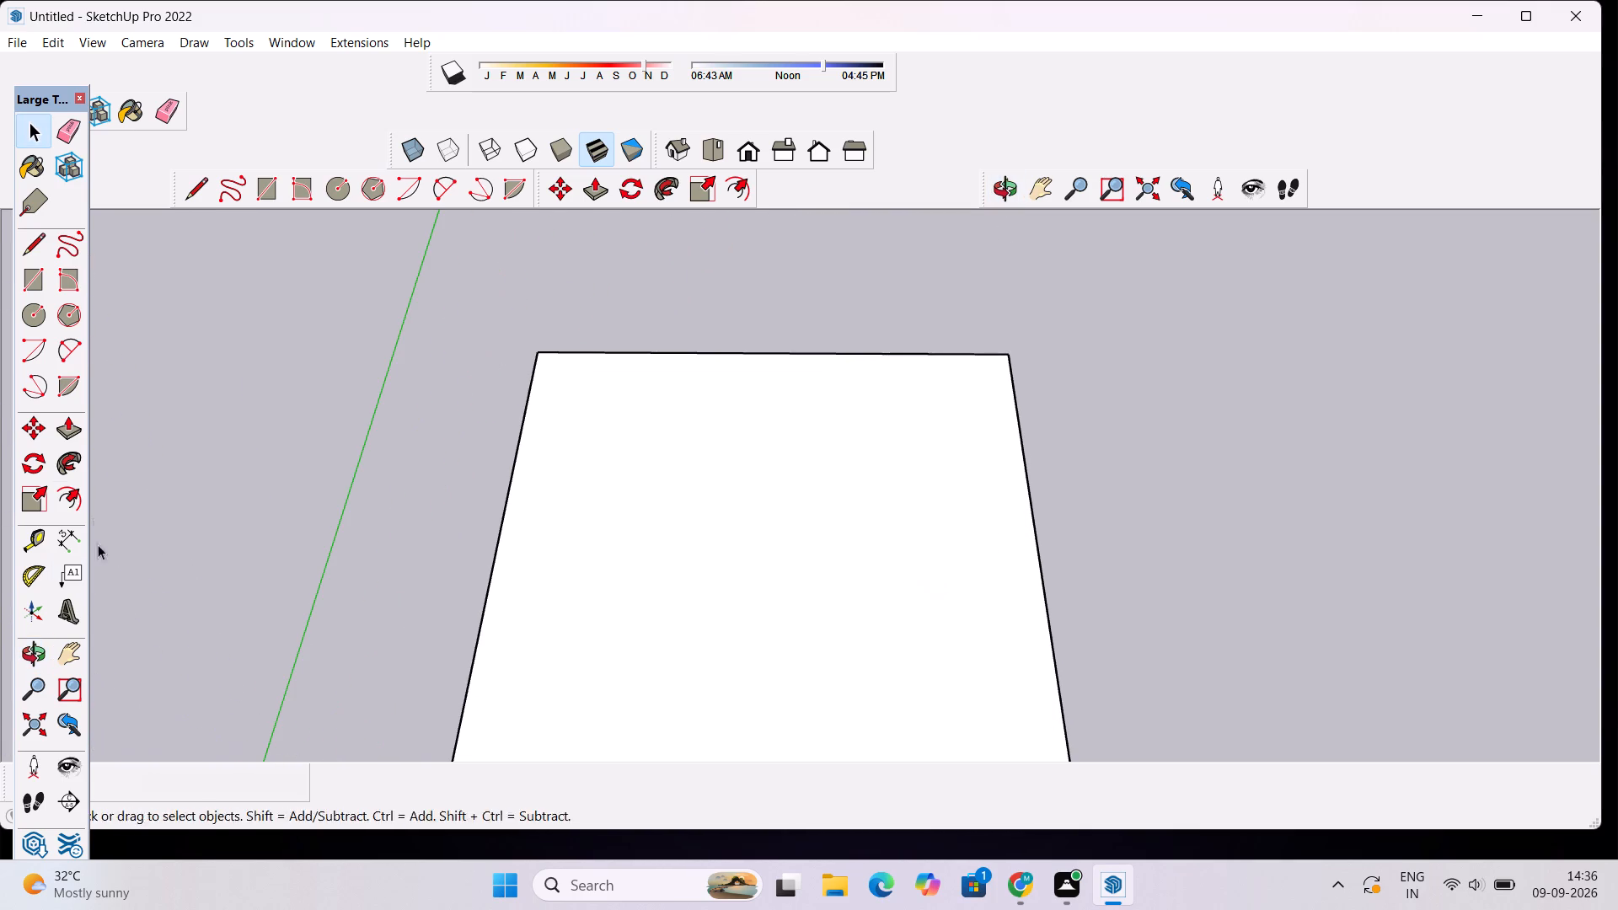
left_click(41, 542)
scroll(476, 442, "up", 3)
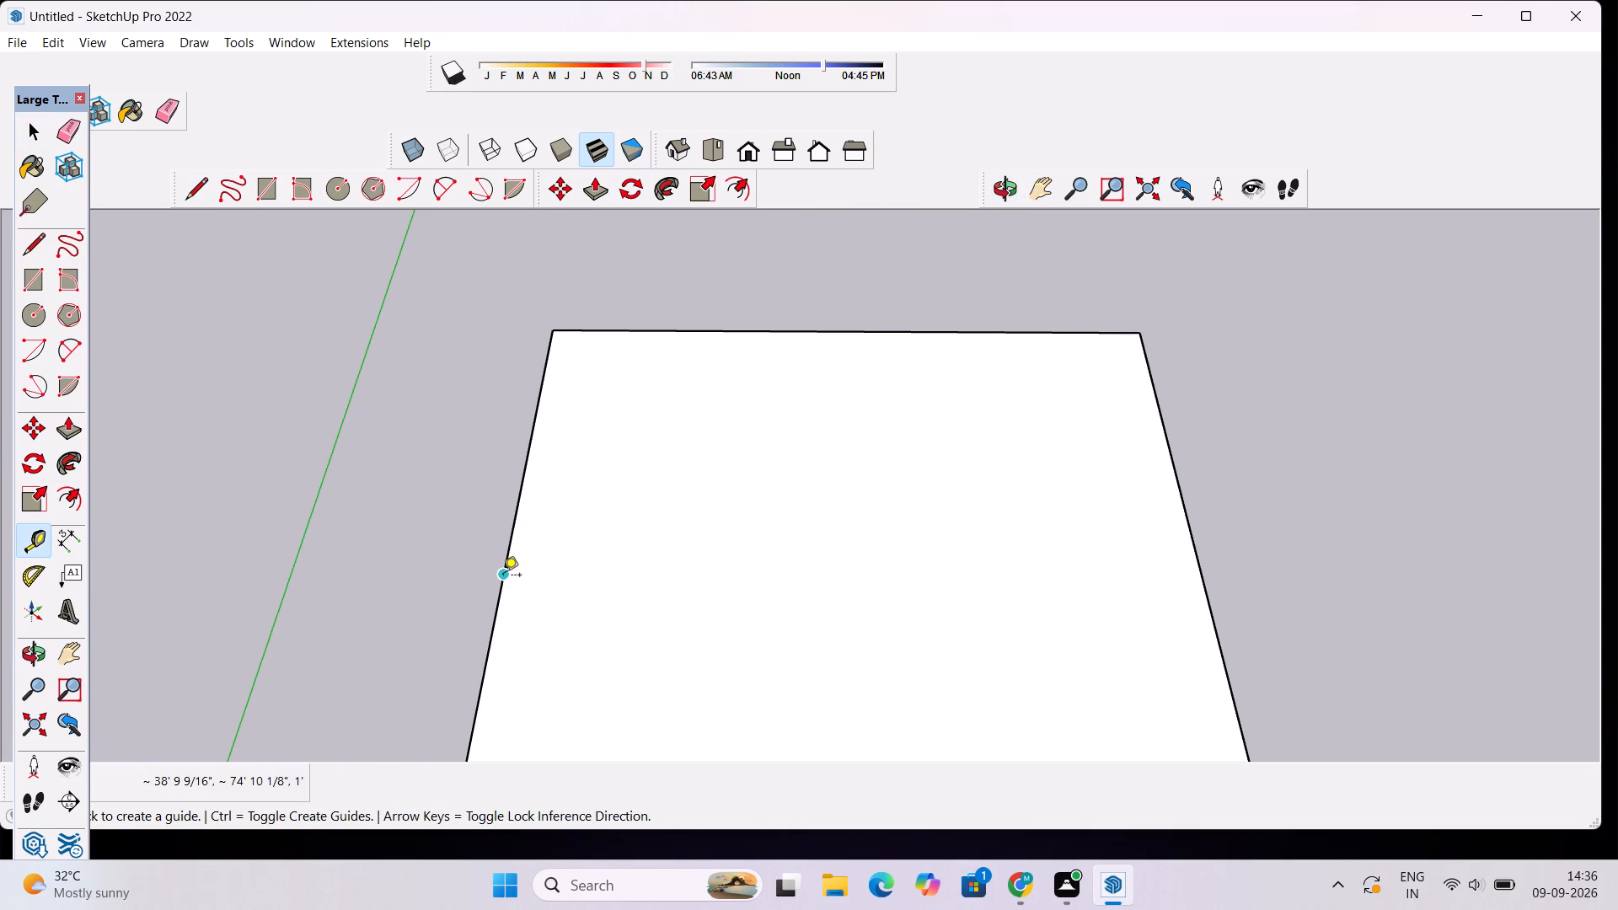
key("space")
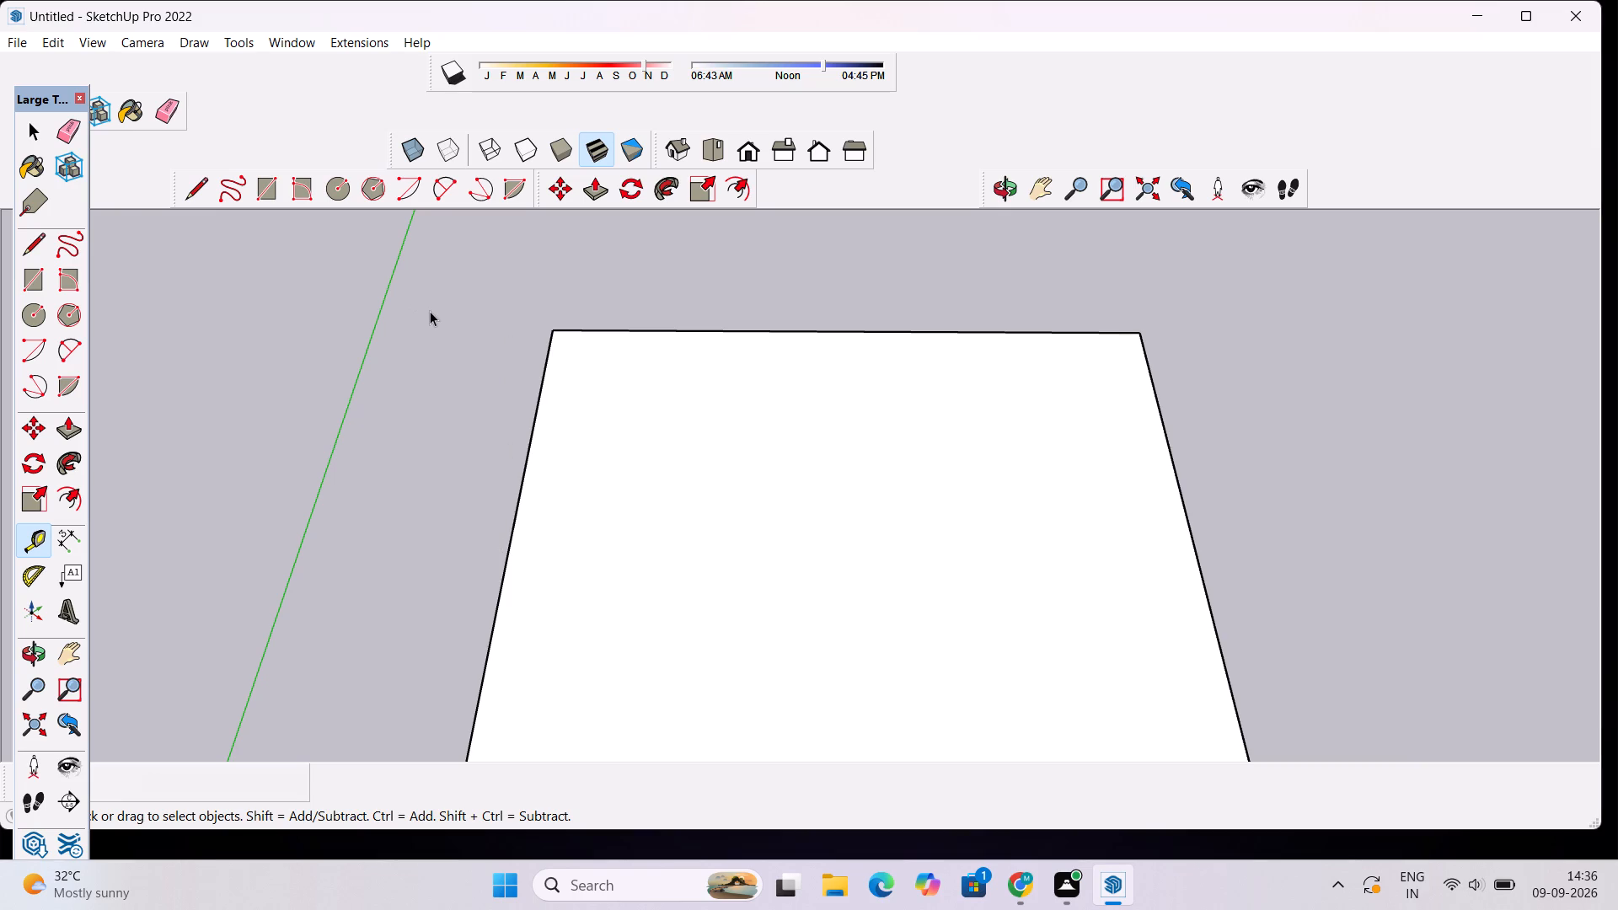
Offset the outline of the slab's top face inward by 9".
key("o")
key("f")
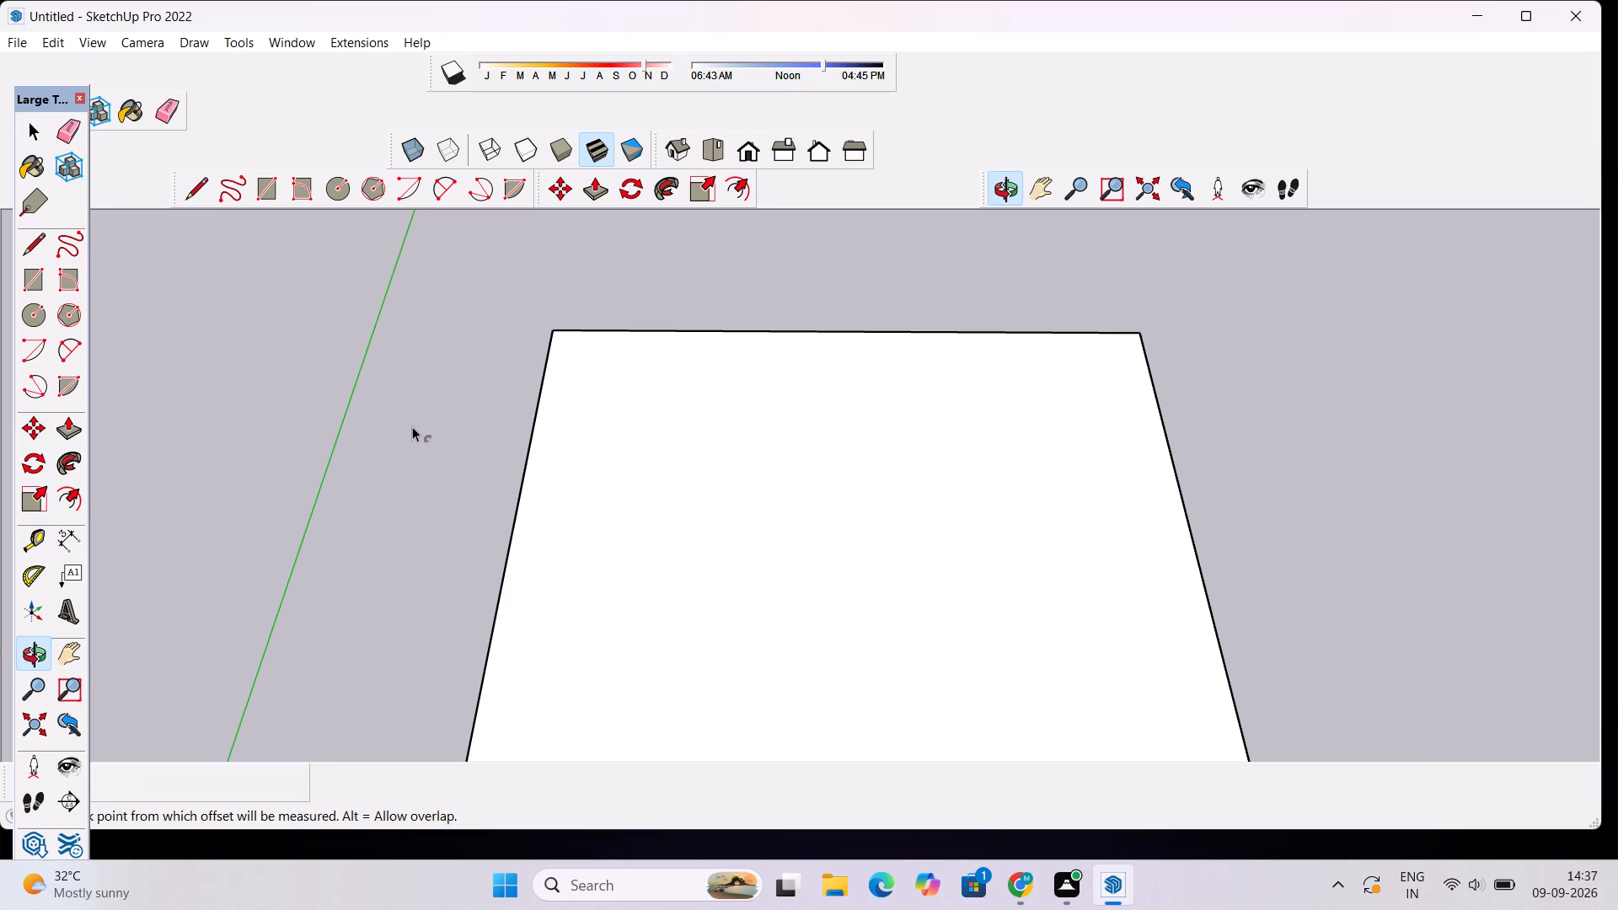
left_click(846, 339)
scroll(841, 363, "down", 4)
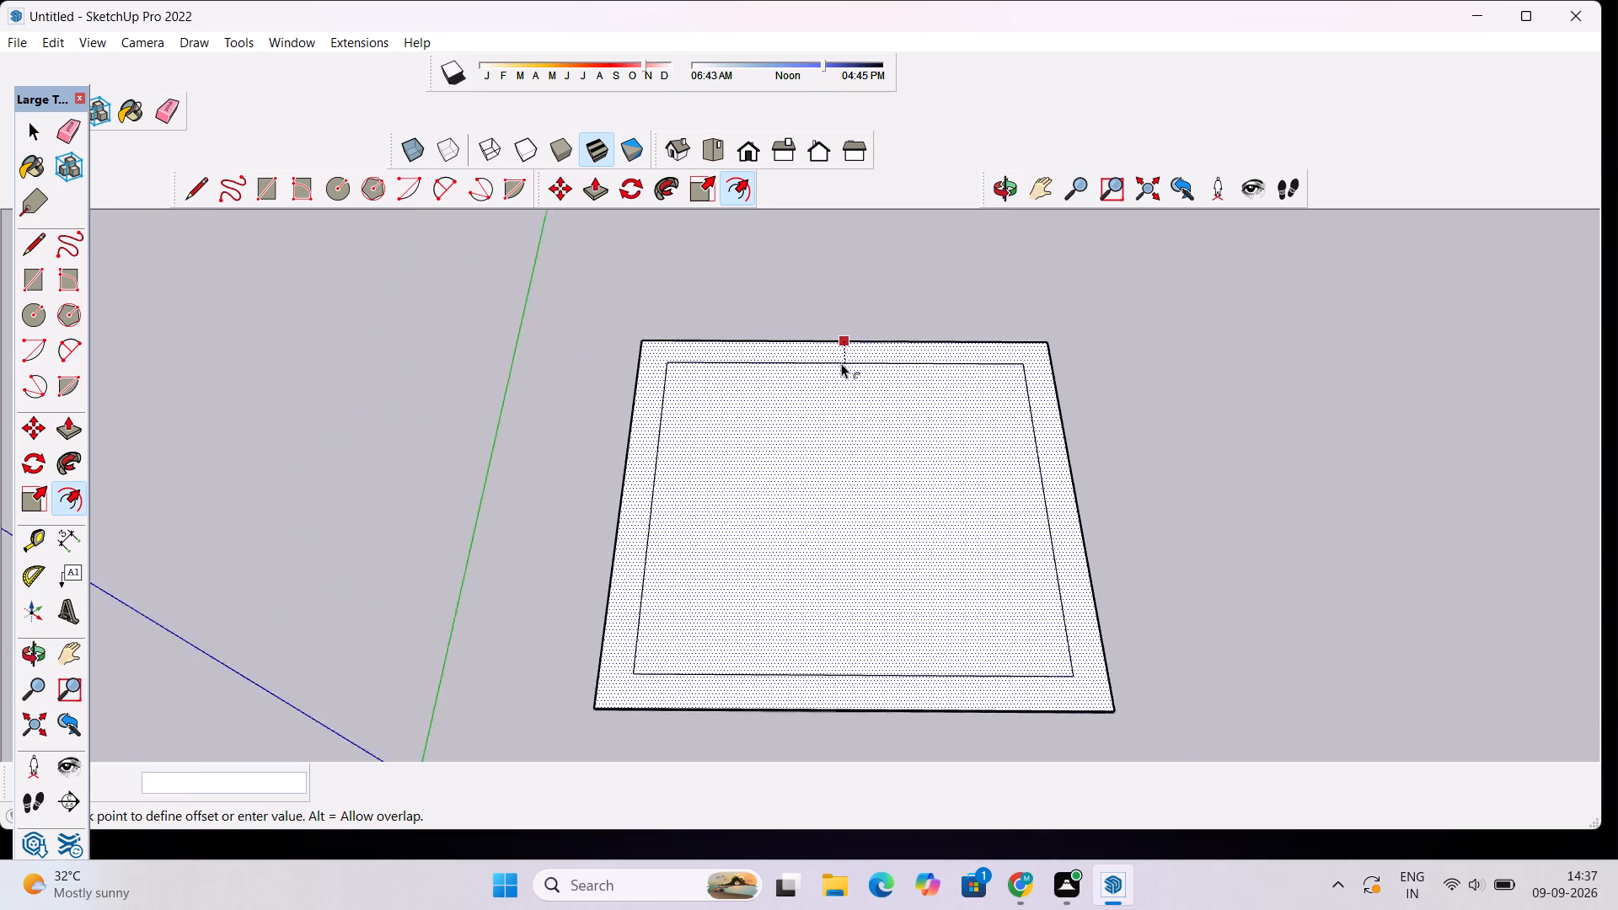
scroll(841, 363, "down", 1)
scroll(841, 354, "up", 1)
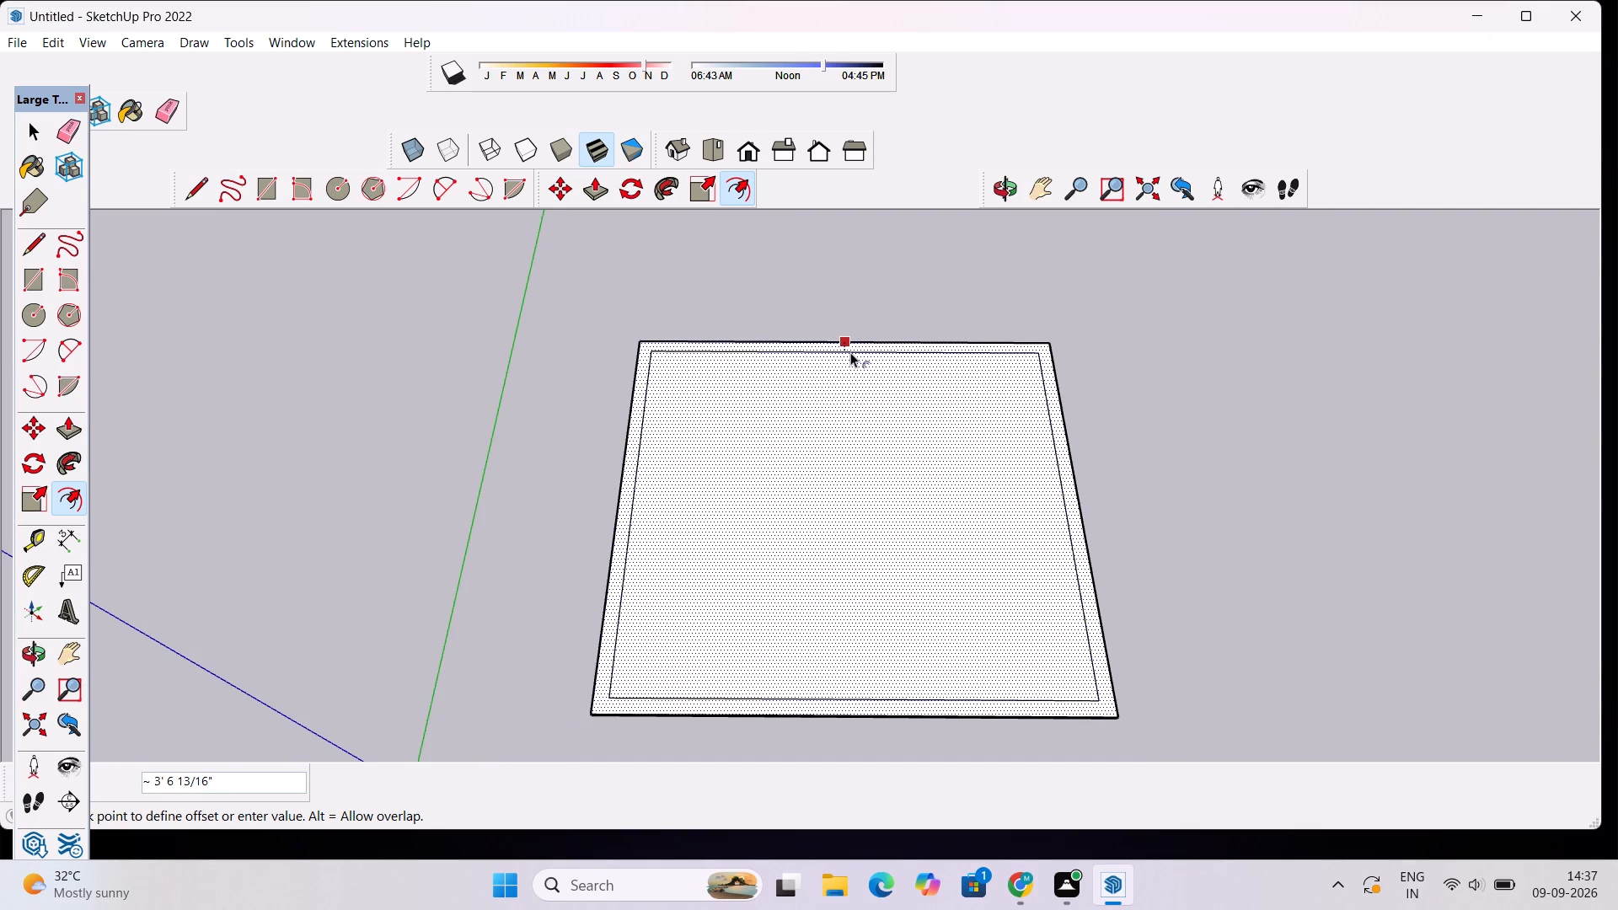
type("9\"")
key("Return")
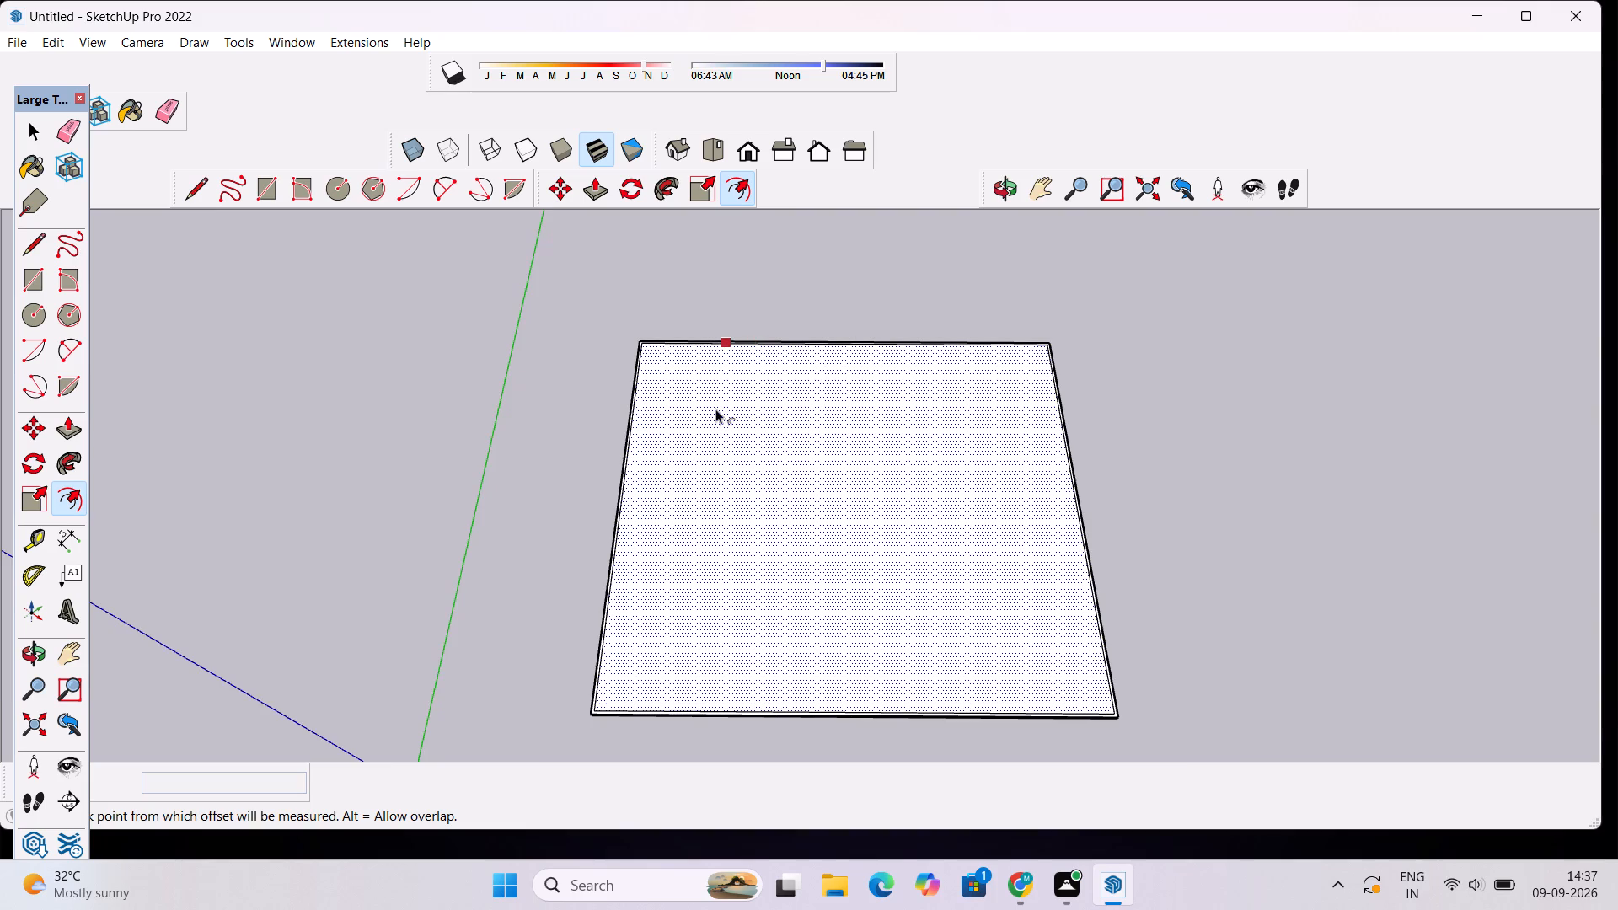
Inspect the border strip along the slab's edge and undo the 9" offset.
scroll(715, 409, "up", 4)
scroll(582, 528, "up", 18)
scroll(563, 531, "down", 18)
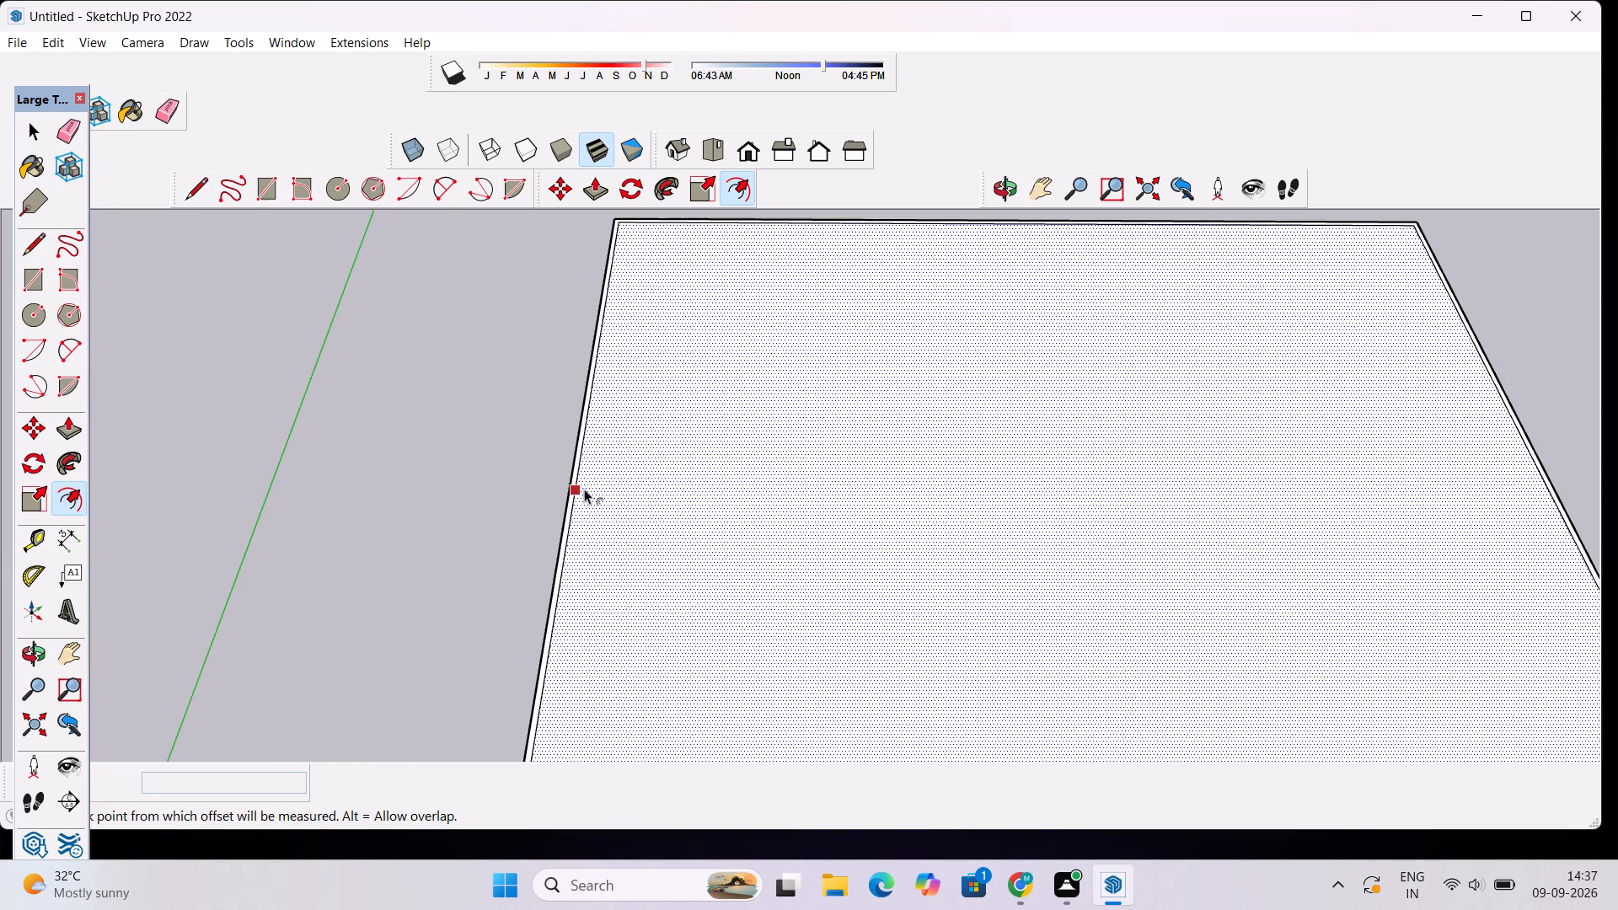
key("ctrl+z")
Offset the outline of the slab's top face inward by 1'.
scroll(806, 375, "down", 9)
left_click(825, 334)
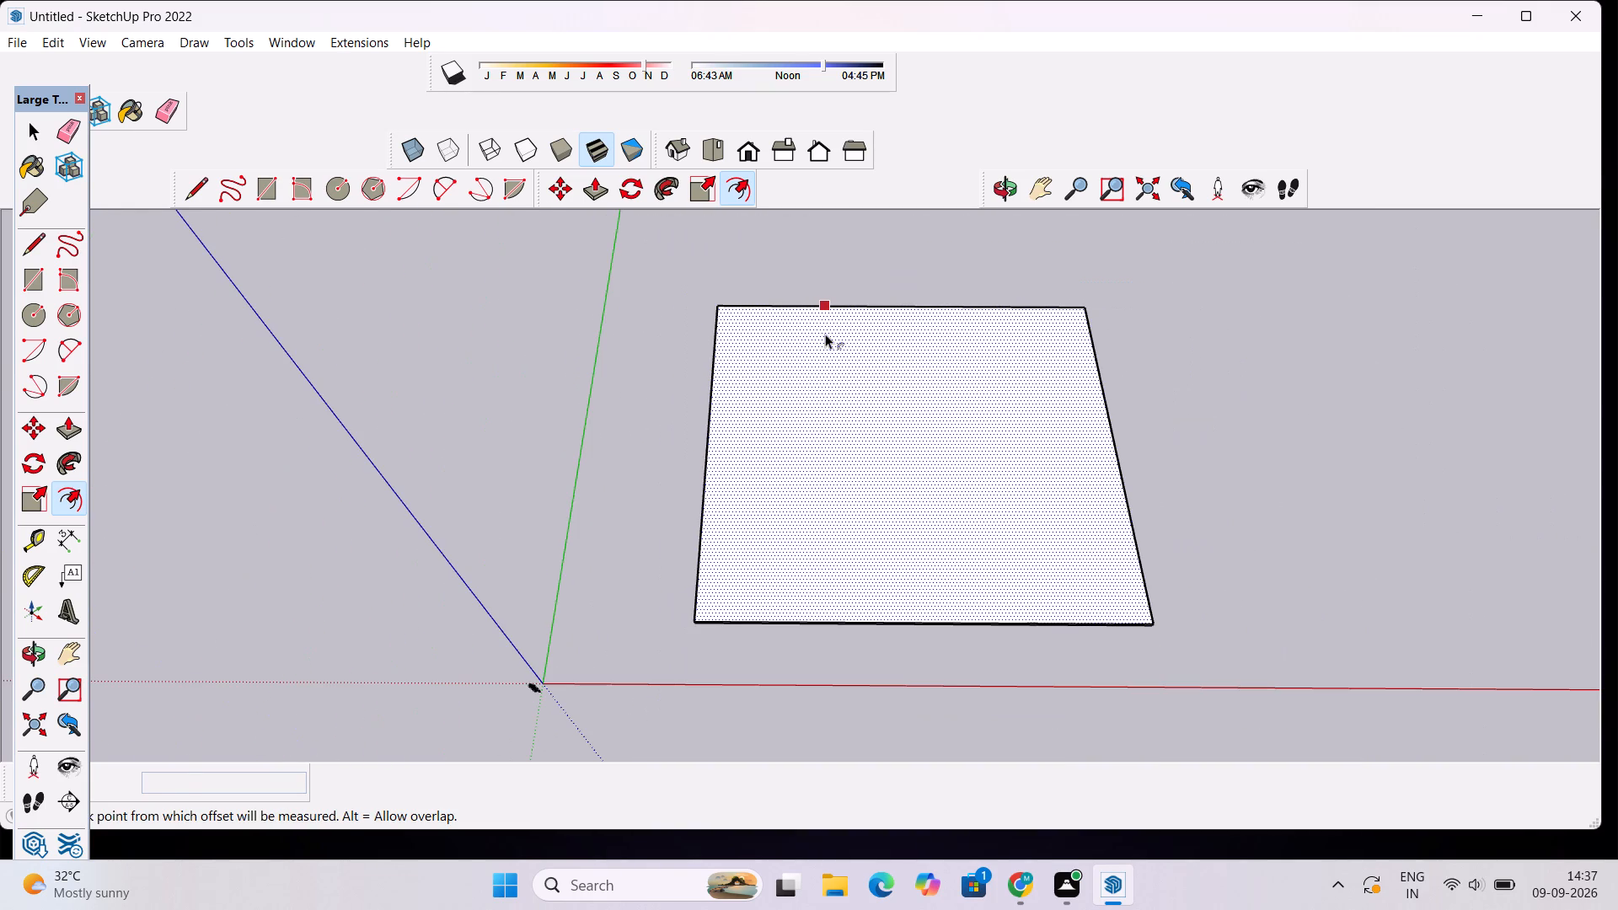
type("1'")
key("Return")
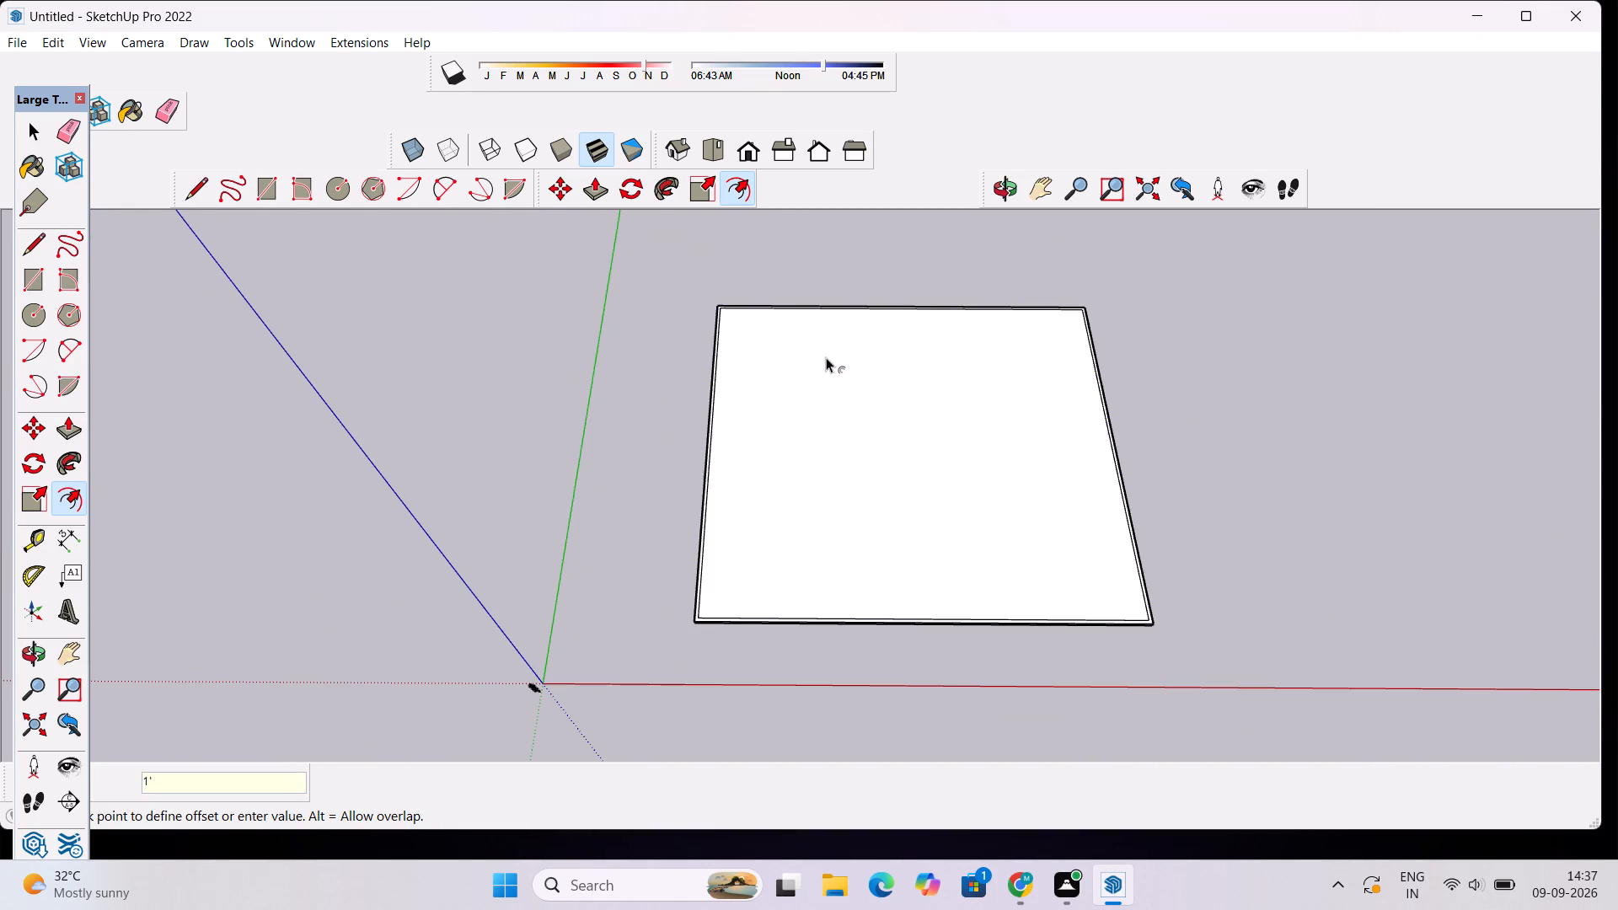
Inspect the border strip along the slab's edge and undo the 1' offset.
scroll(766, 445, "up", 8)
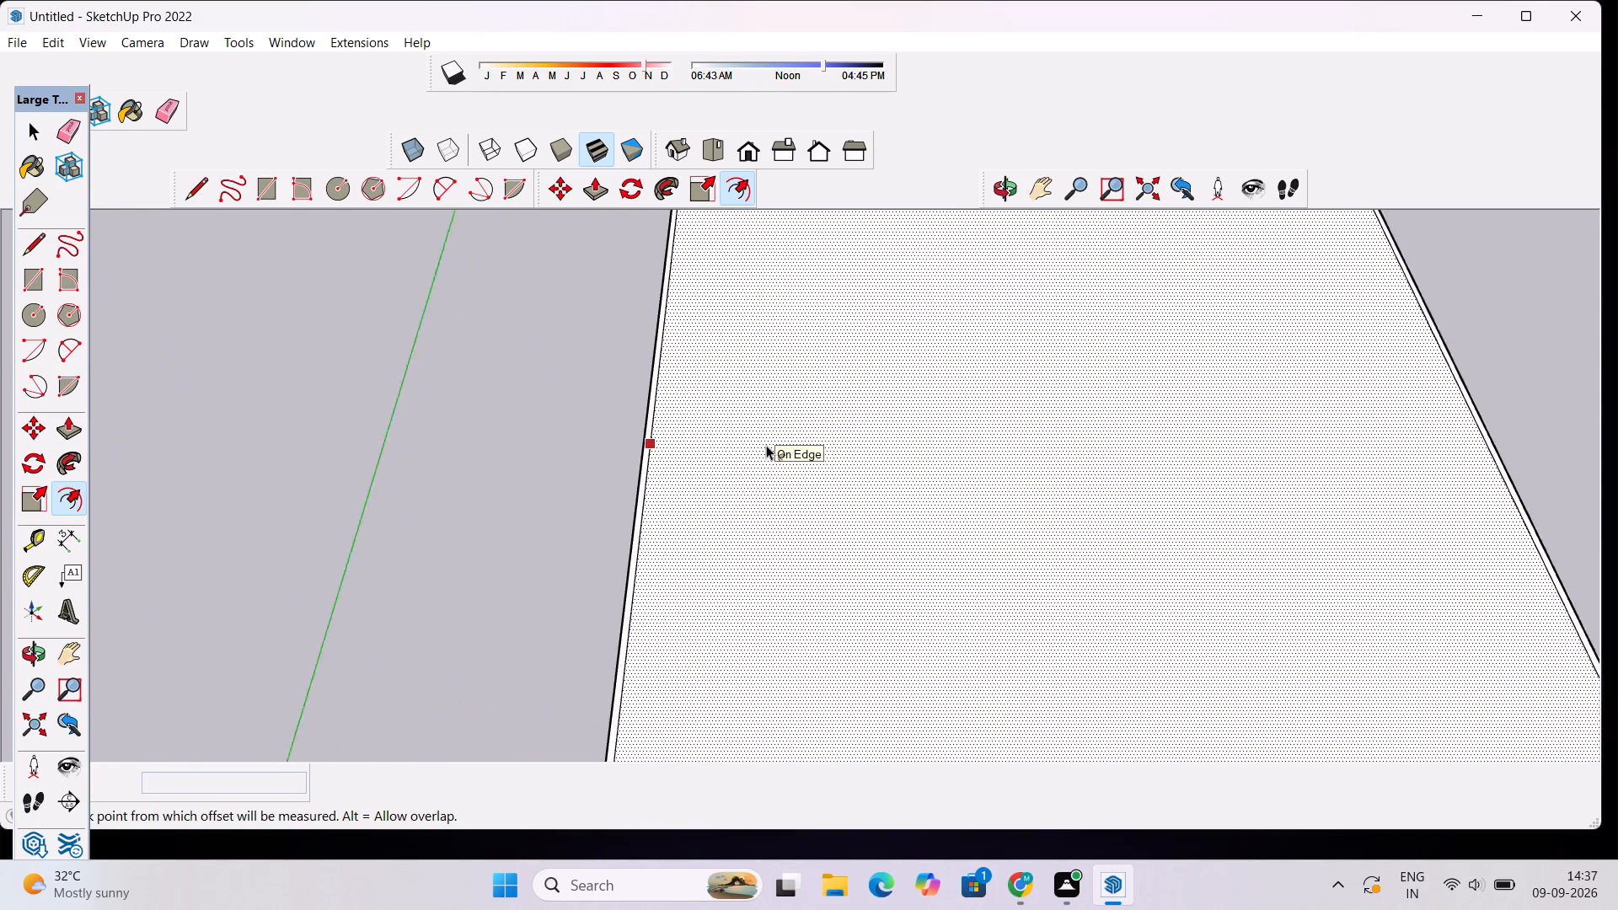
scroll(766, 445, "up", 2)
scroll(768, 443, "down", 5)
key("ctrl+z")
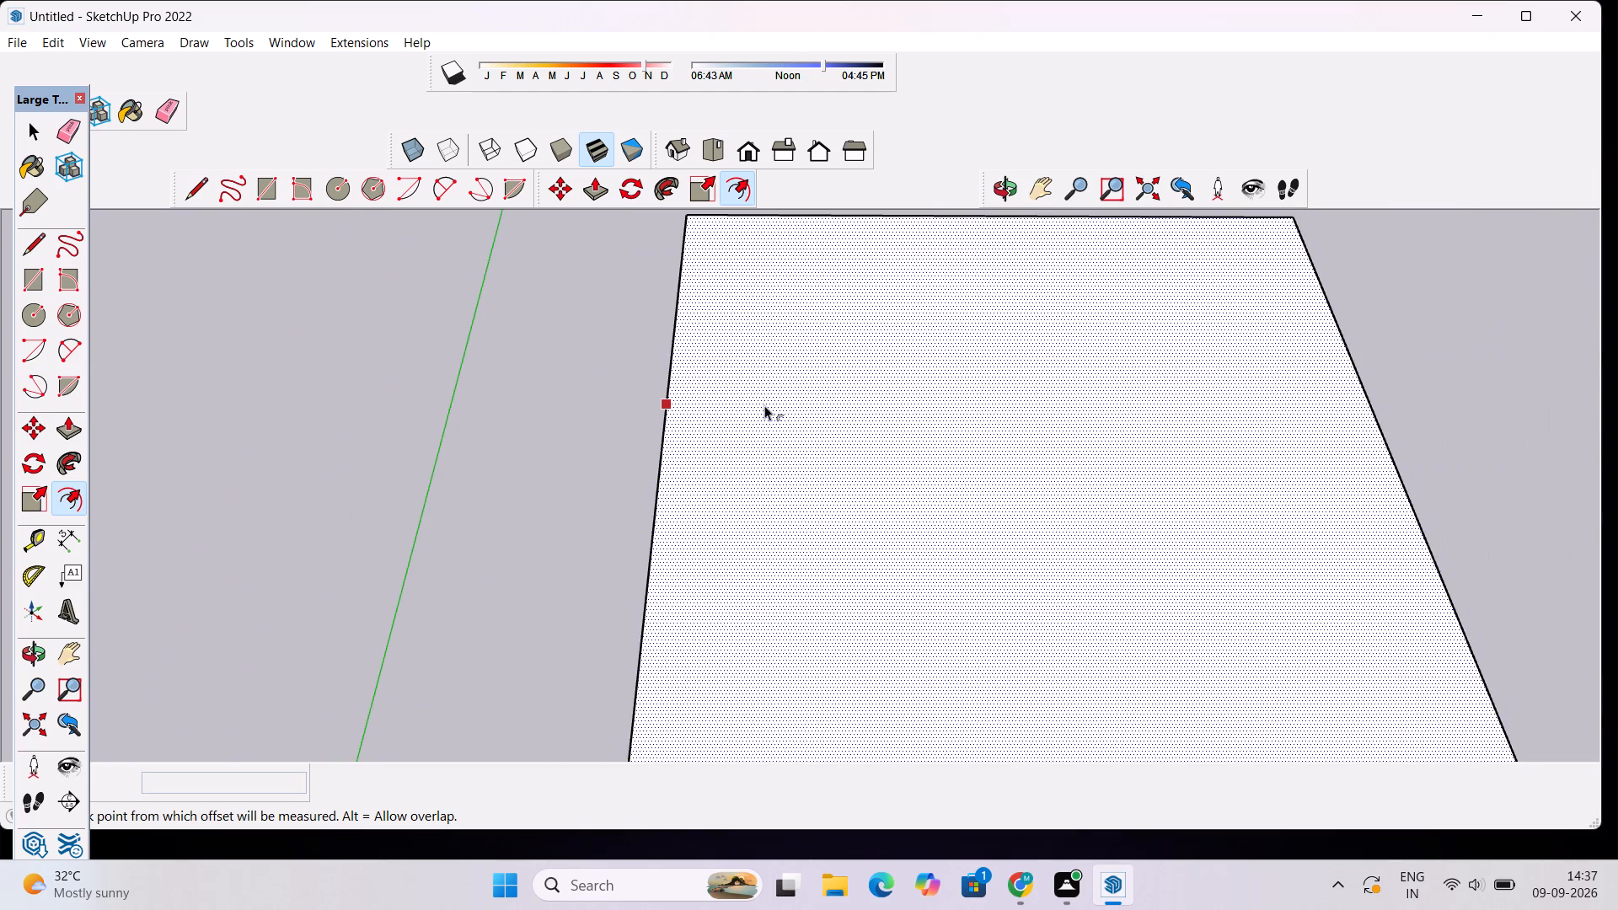
Offset the outline of the slab's top face inward by 2' and check the resulting border strip.
left_click(763, 405)
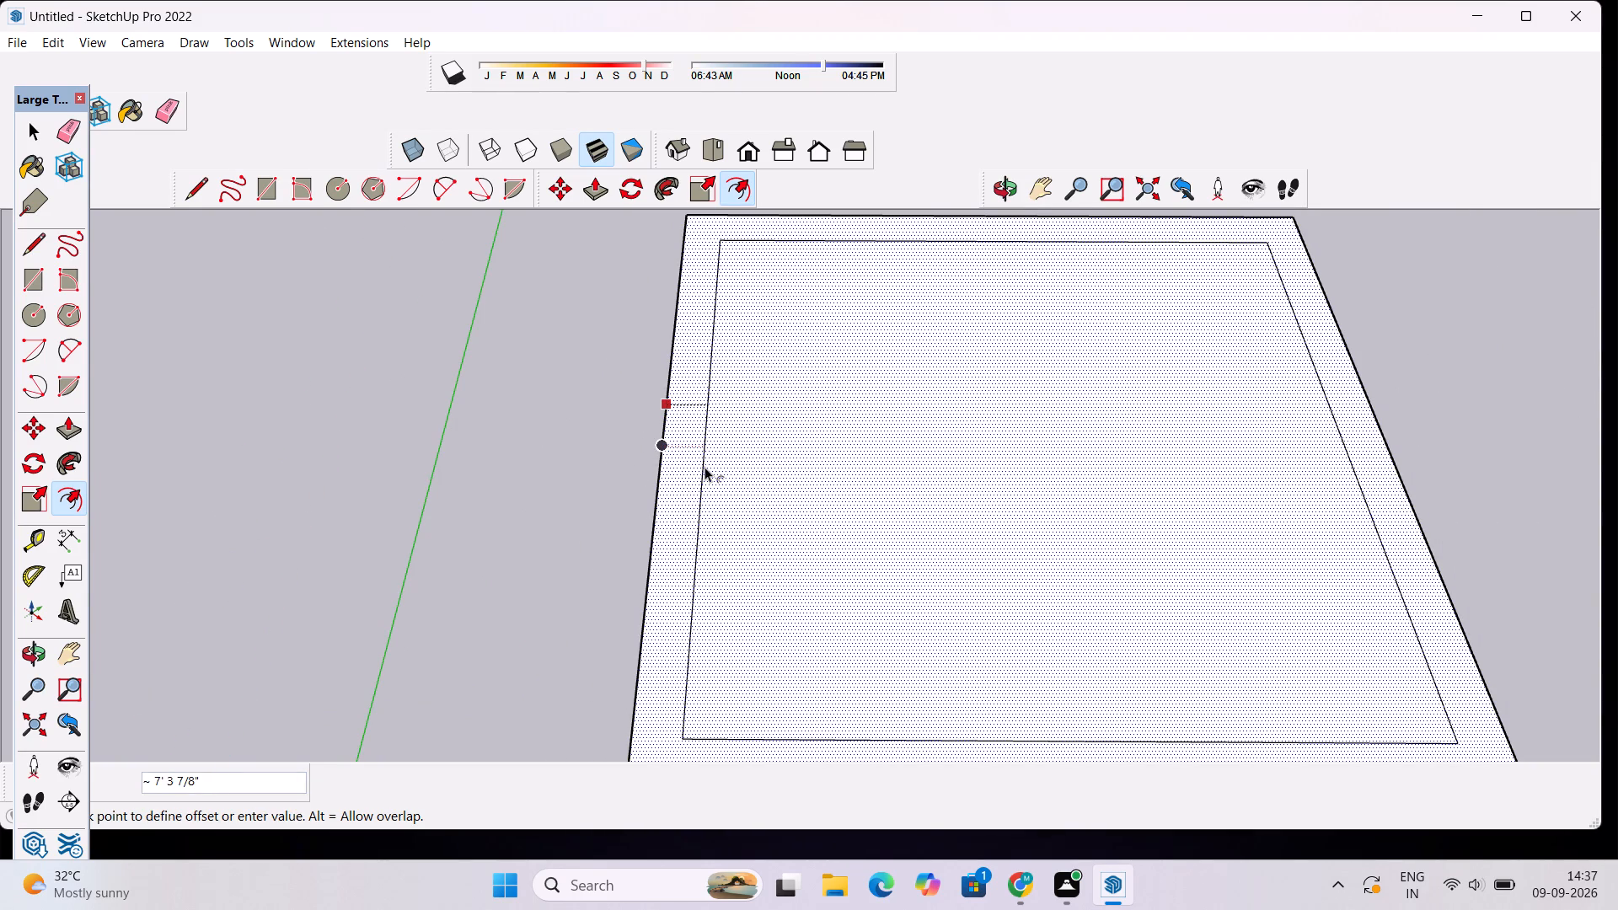
scroll(705, 467, "down", 2)
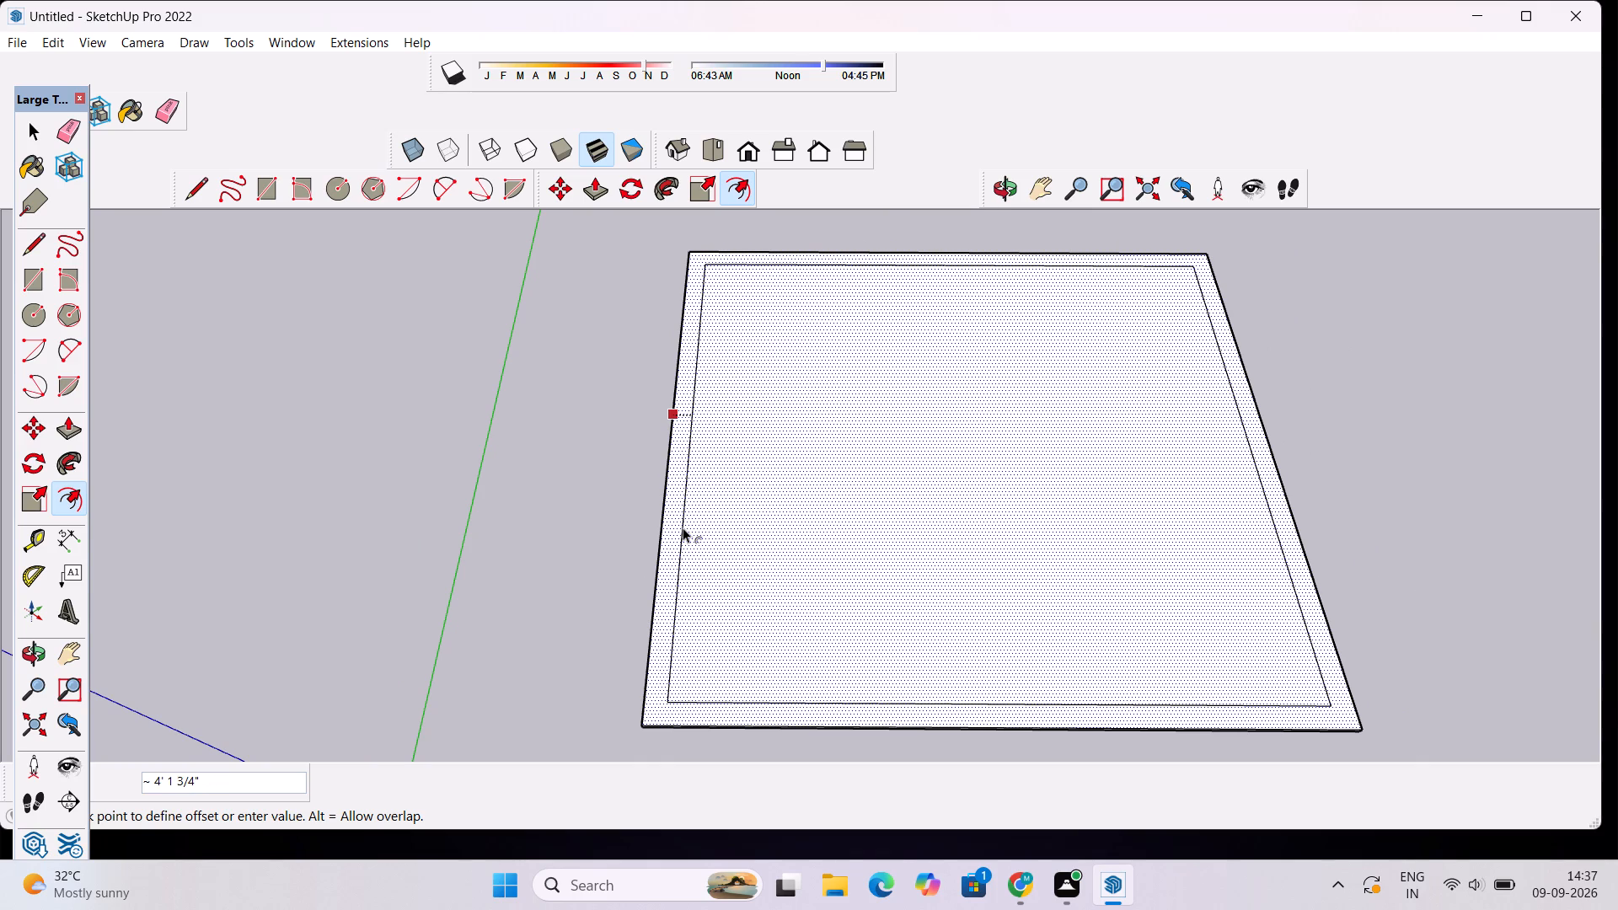
type("2'")
key("Return")
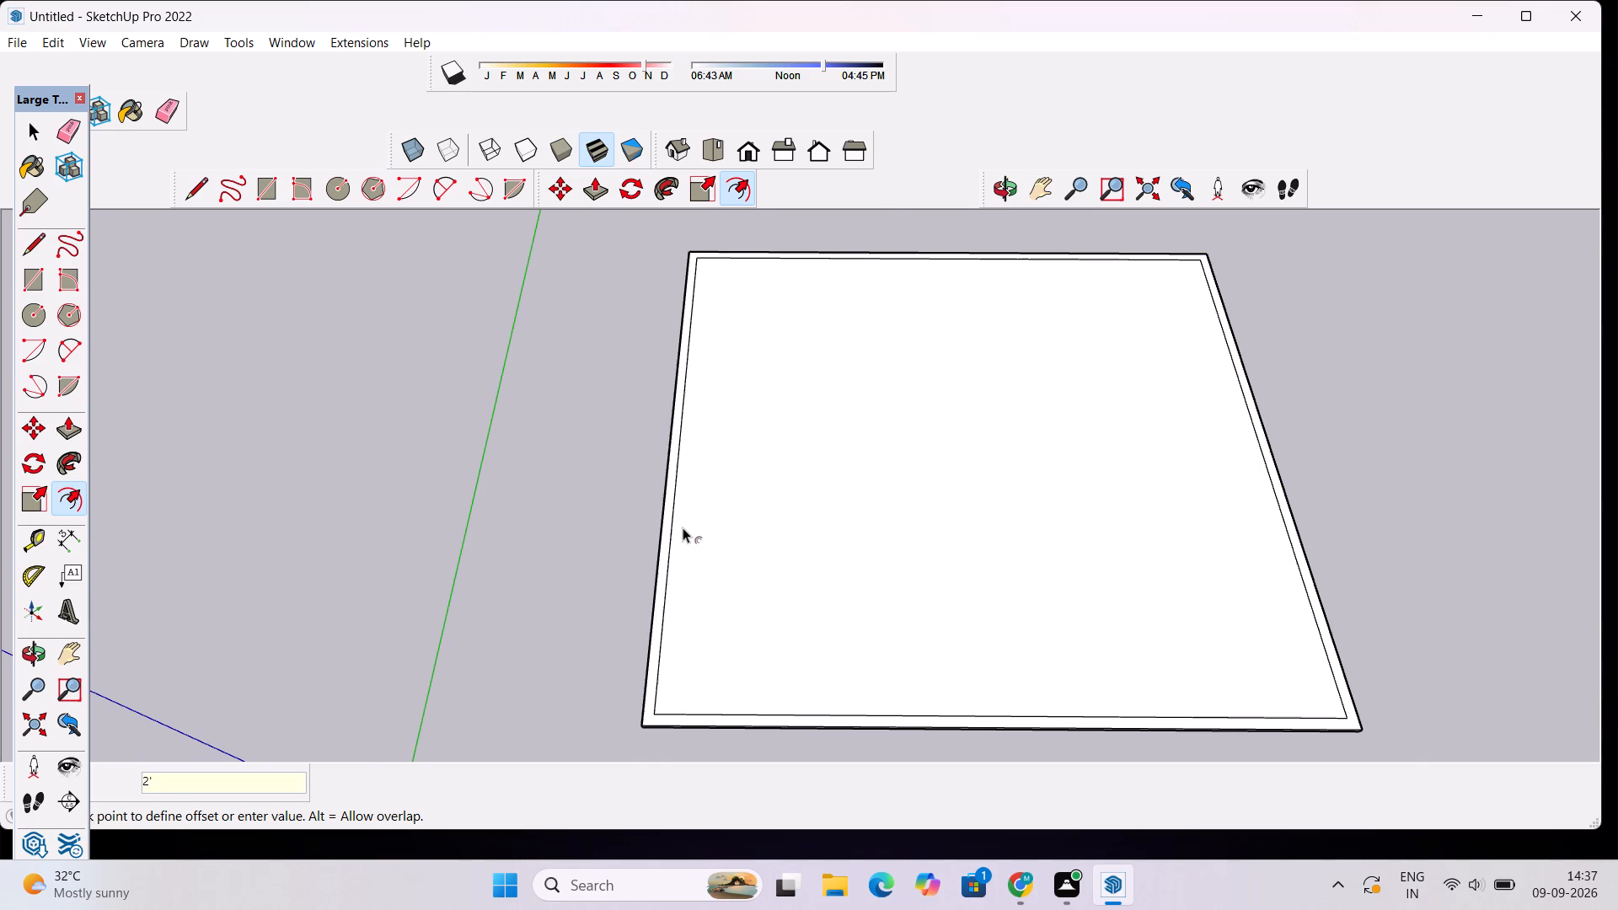
scroll(674, 577, "down", 5)
scroll(714, 700, "up", 8)
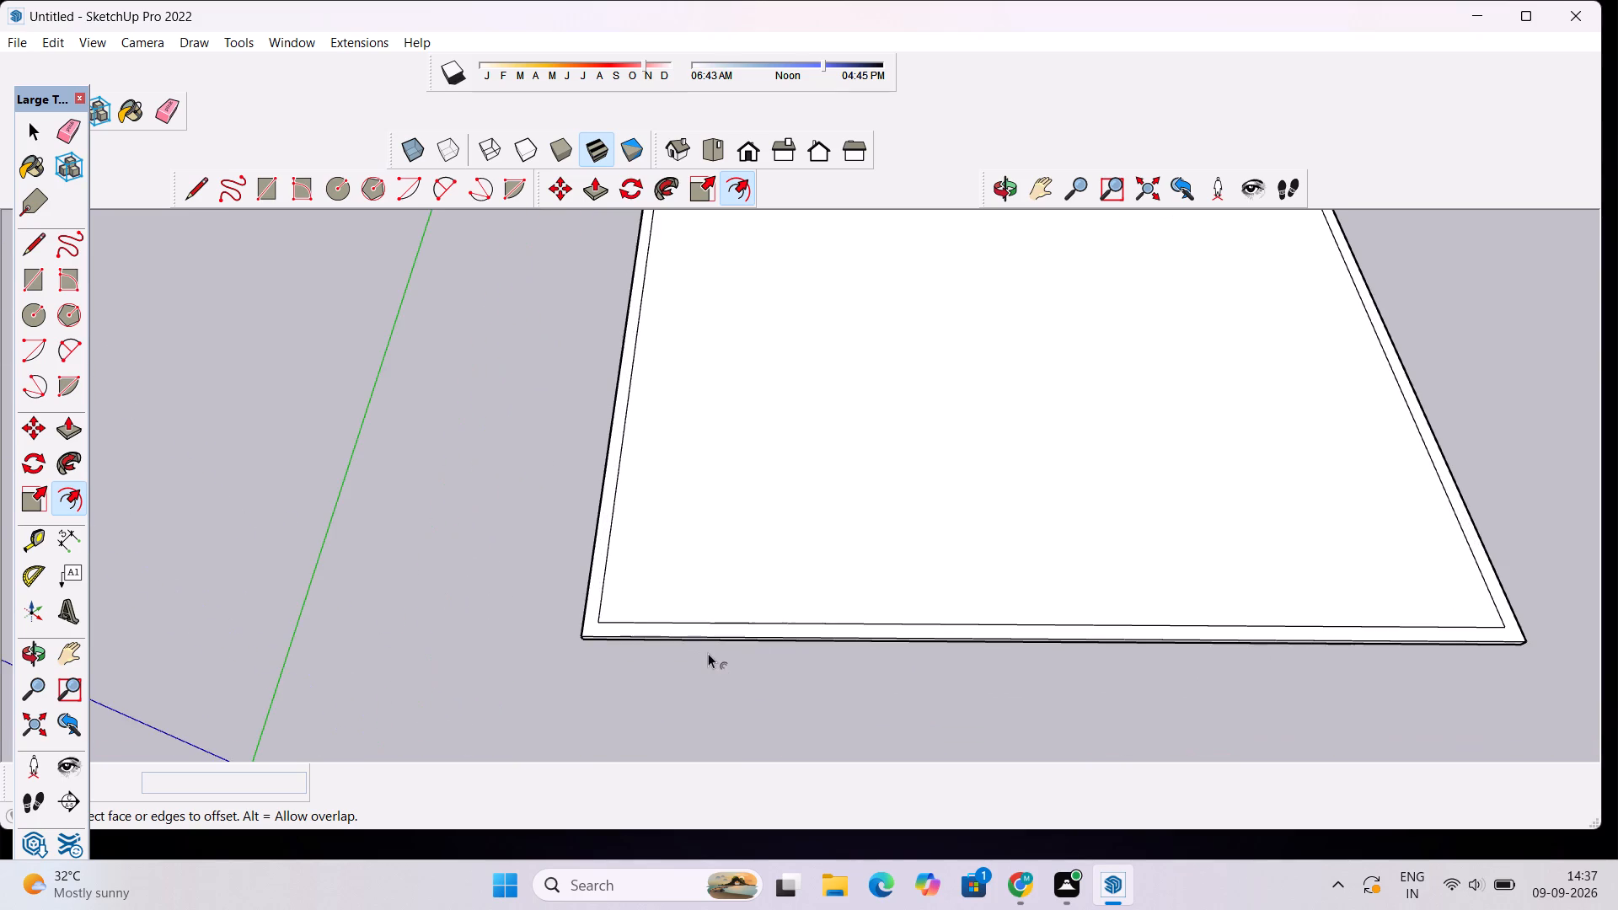
scroll(696, 659, "down", 6)
scroll(696, 659, "up", 5)
scroll(705, 642, "down", 3)
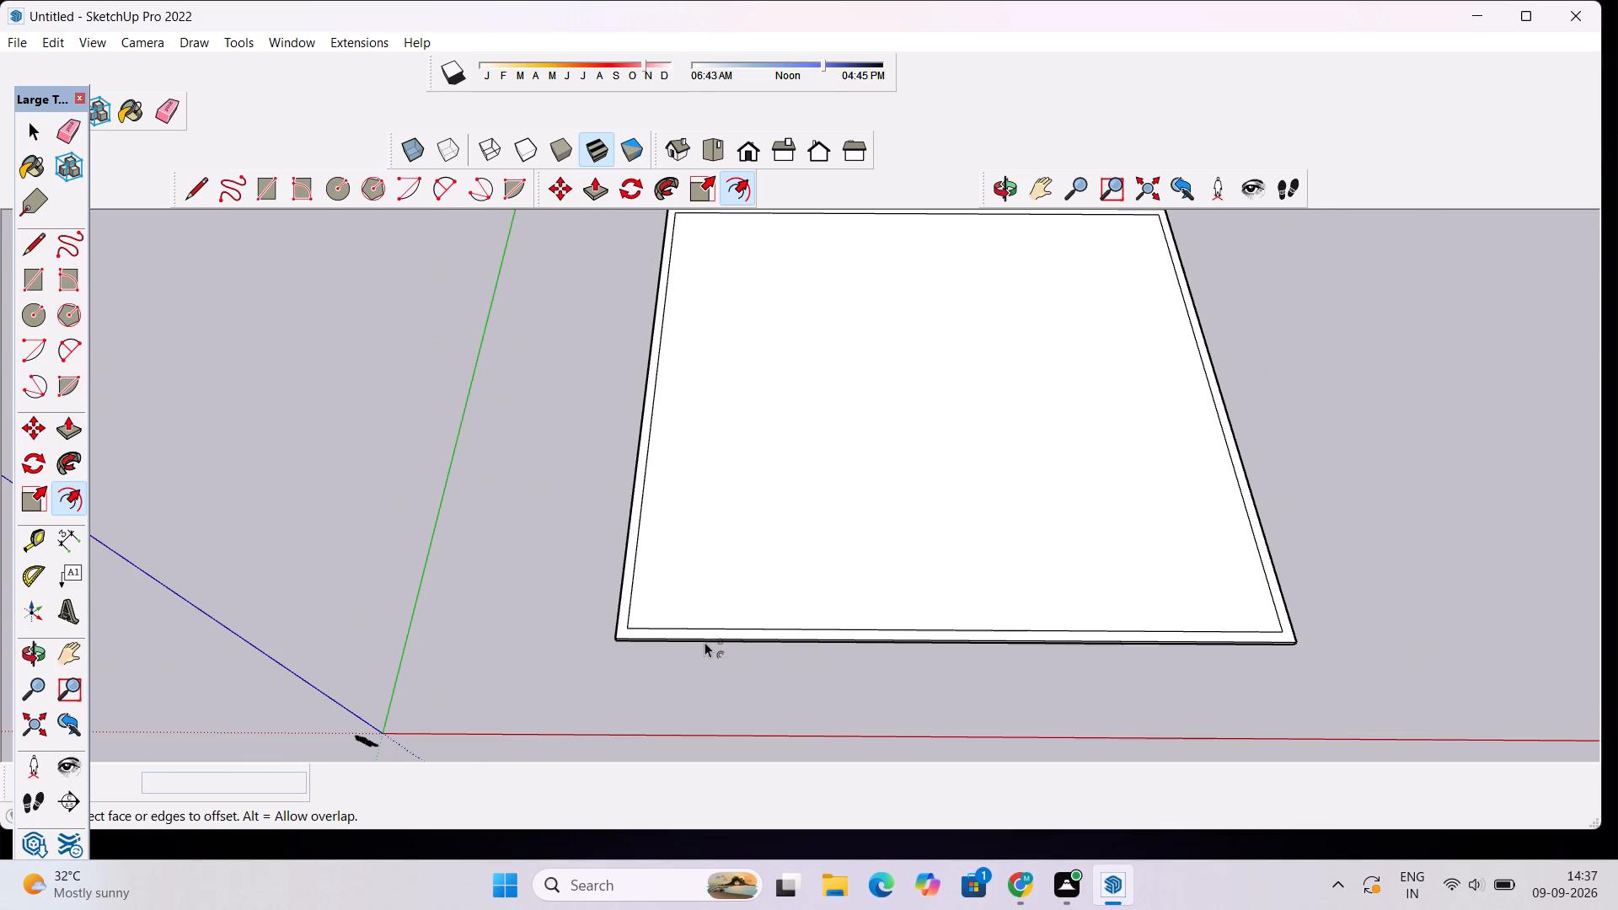
key("space")
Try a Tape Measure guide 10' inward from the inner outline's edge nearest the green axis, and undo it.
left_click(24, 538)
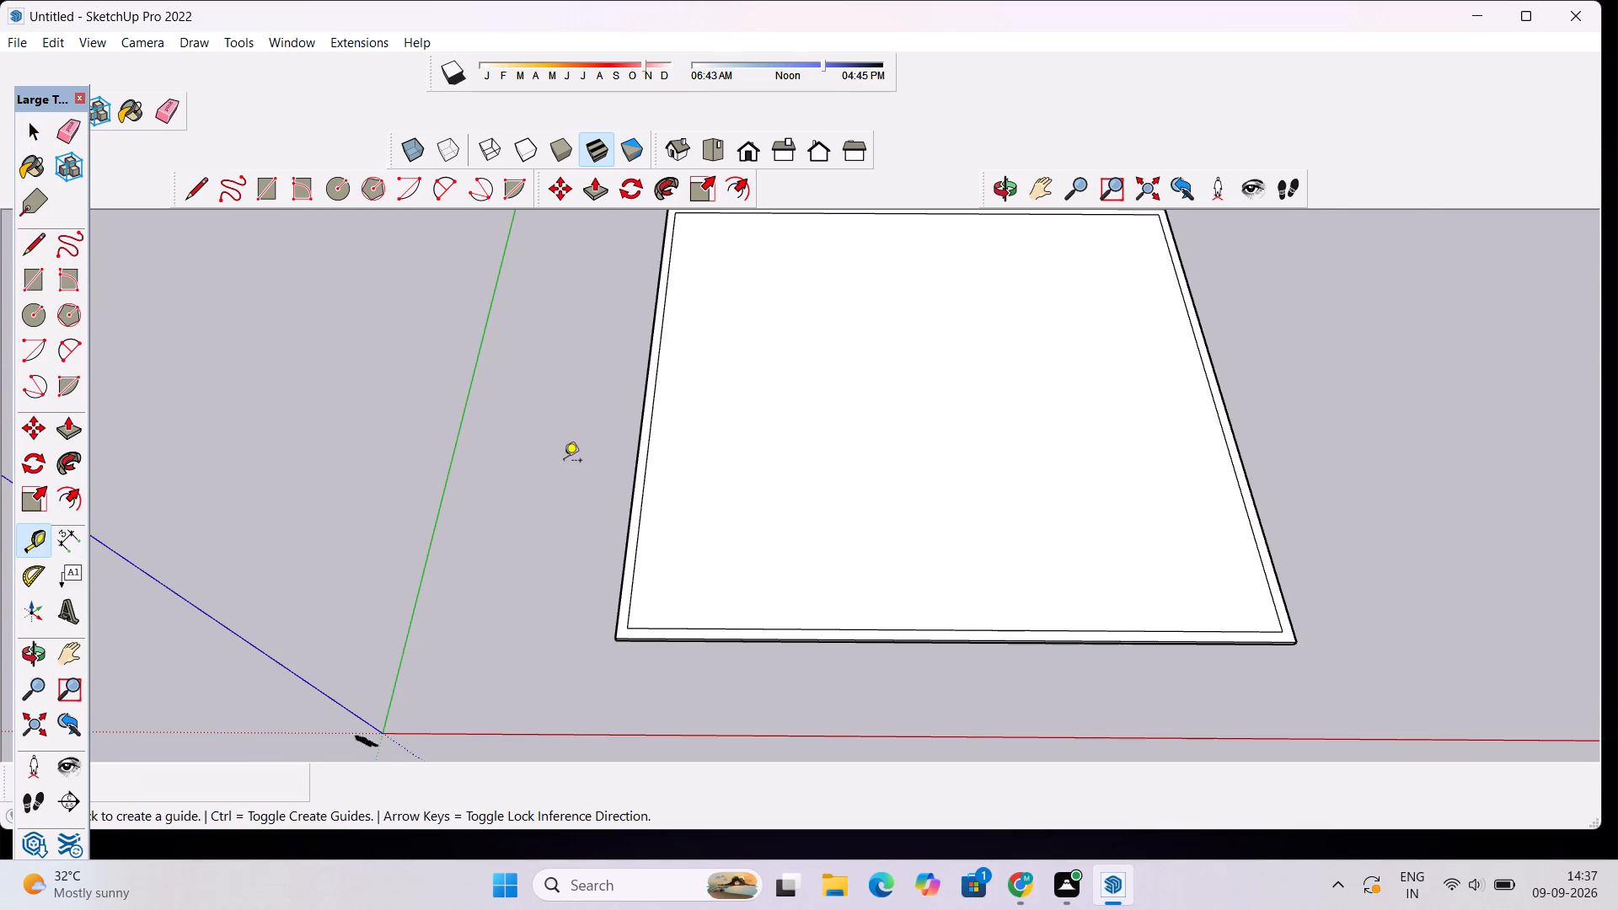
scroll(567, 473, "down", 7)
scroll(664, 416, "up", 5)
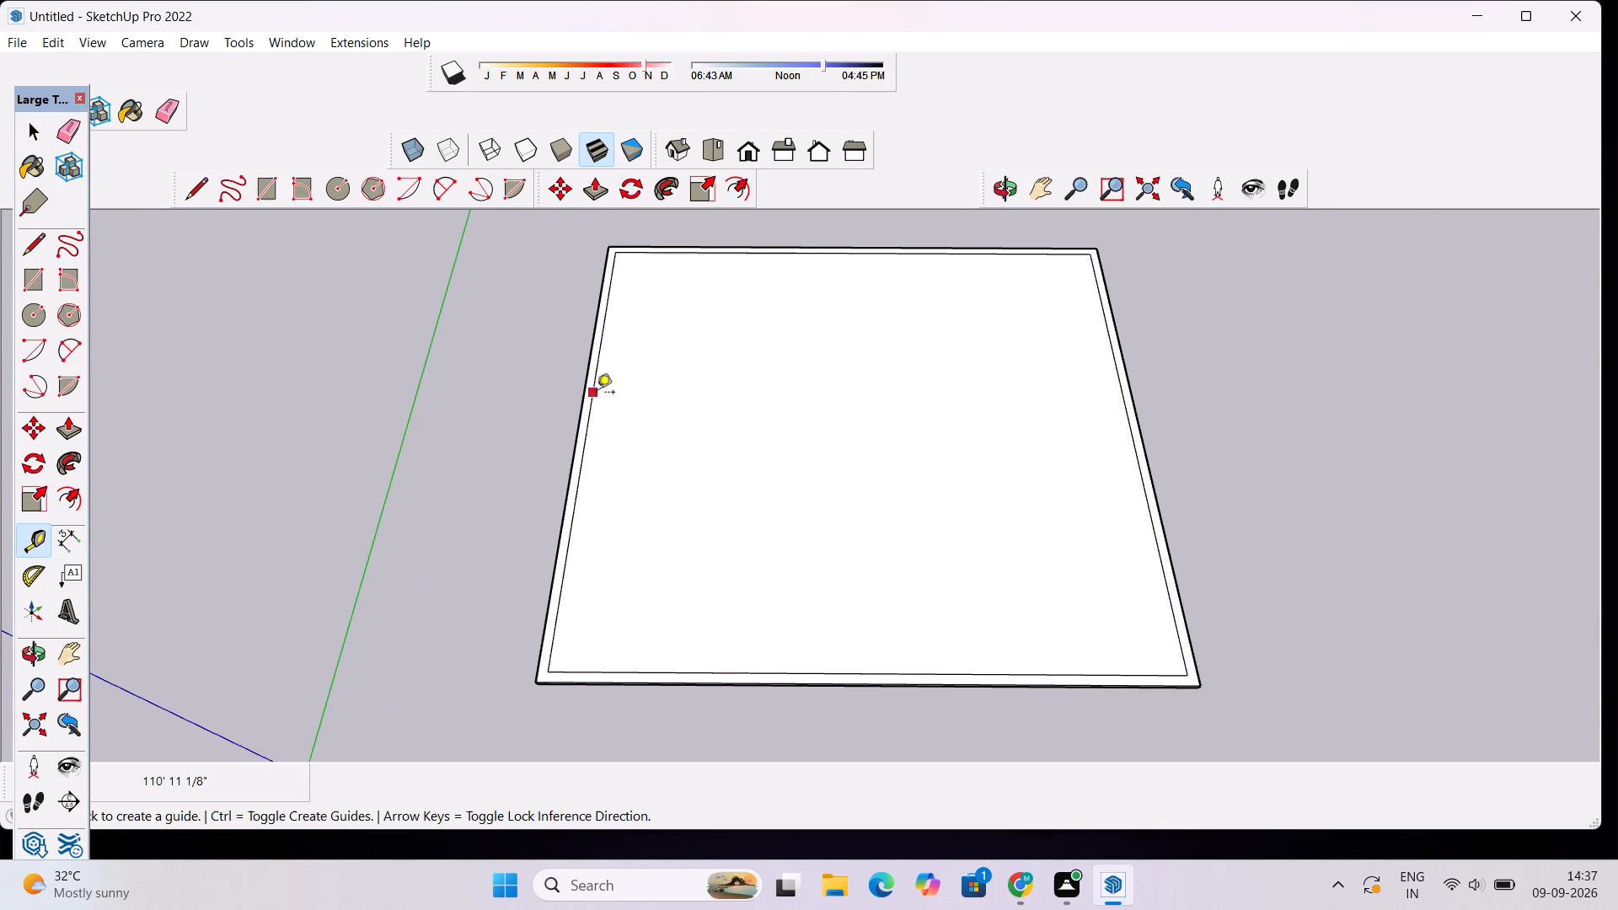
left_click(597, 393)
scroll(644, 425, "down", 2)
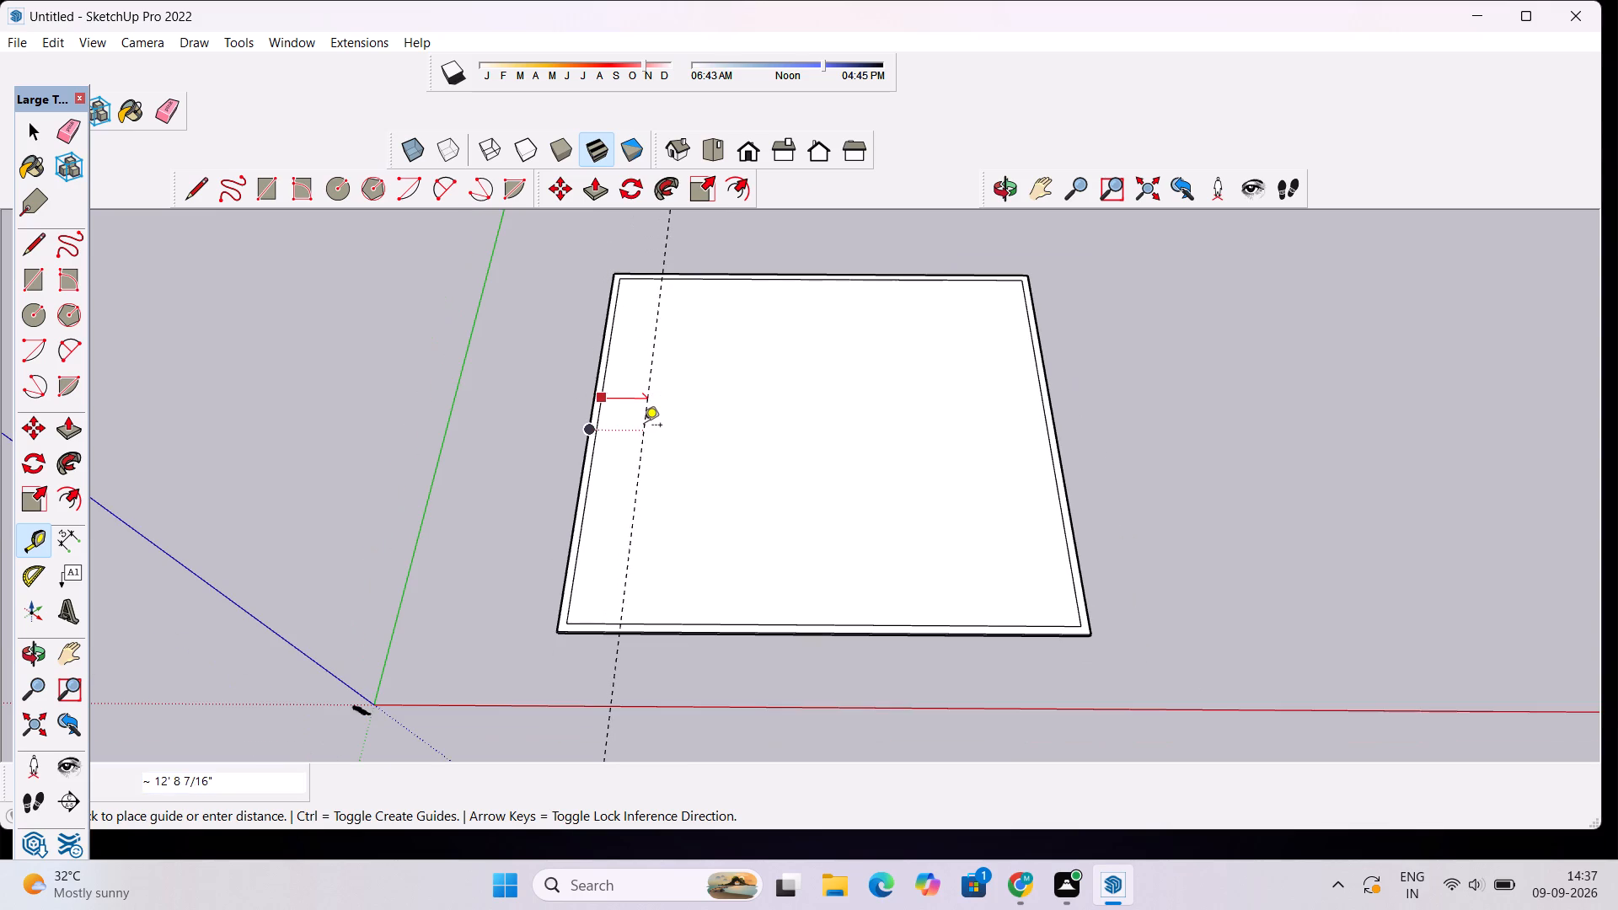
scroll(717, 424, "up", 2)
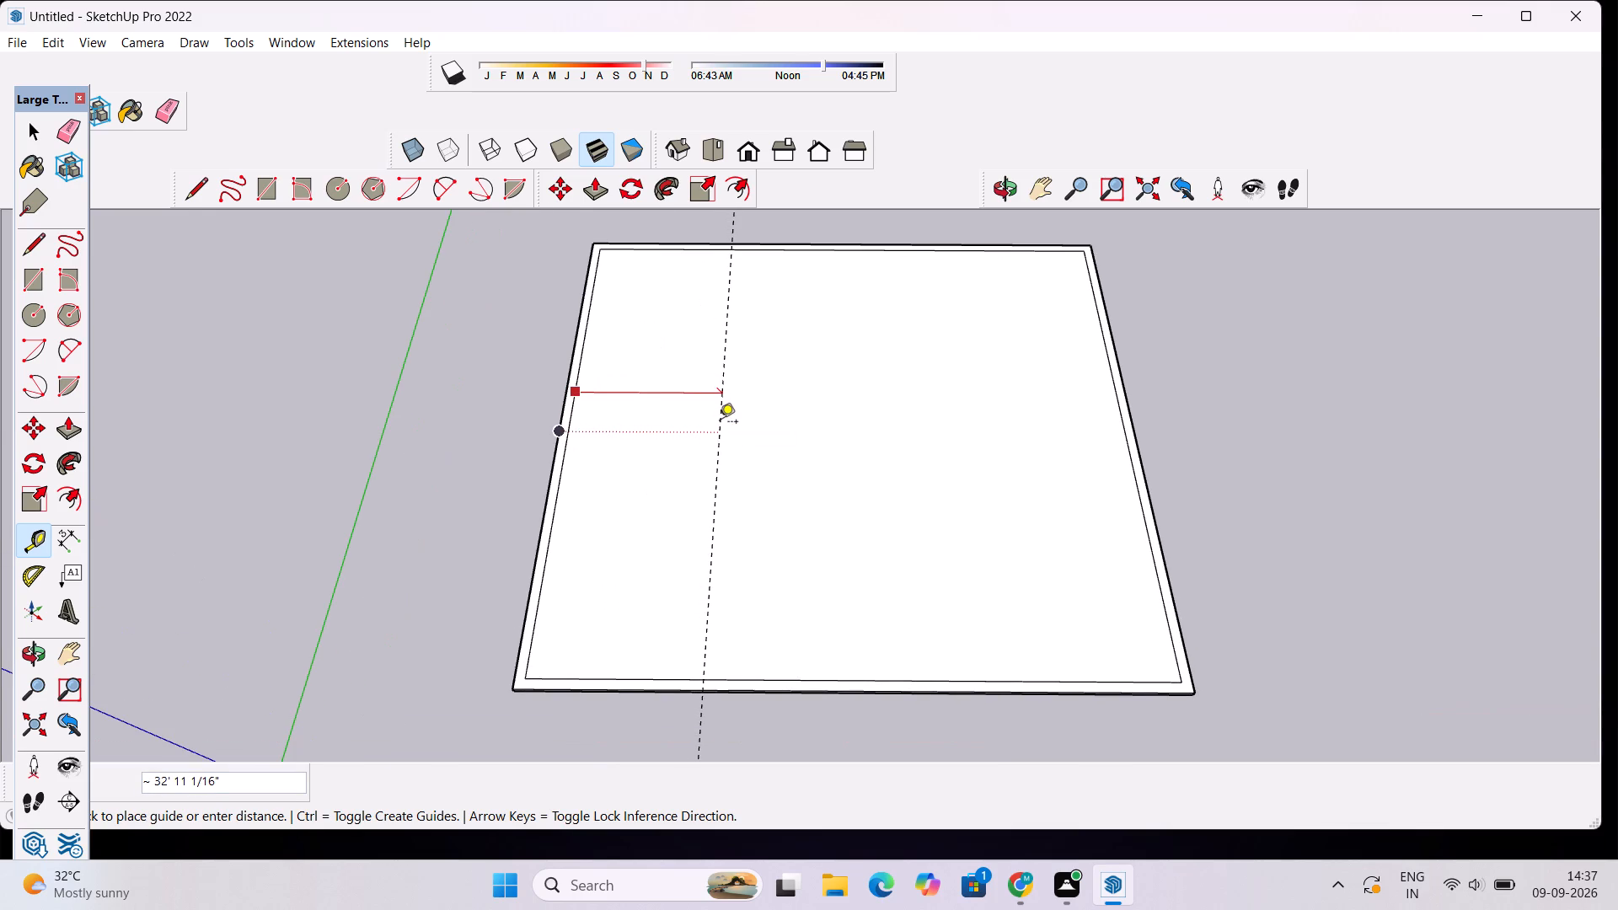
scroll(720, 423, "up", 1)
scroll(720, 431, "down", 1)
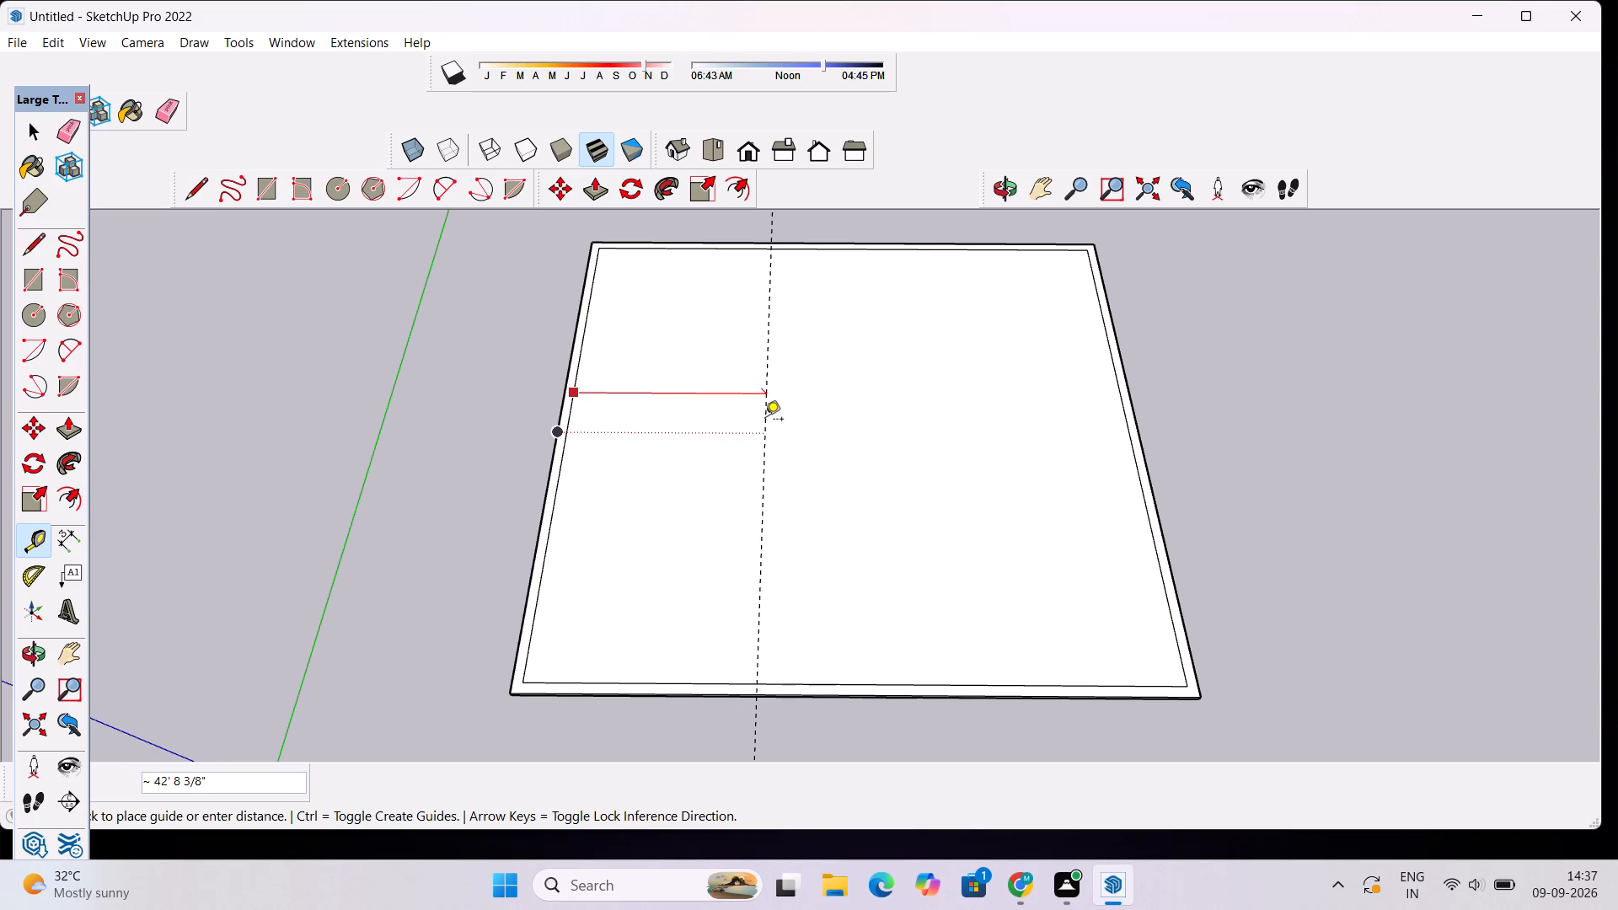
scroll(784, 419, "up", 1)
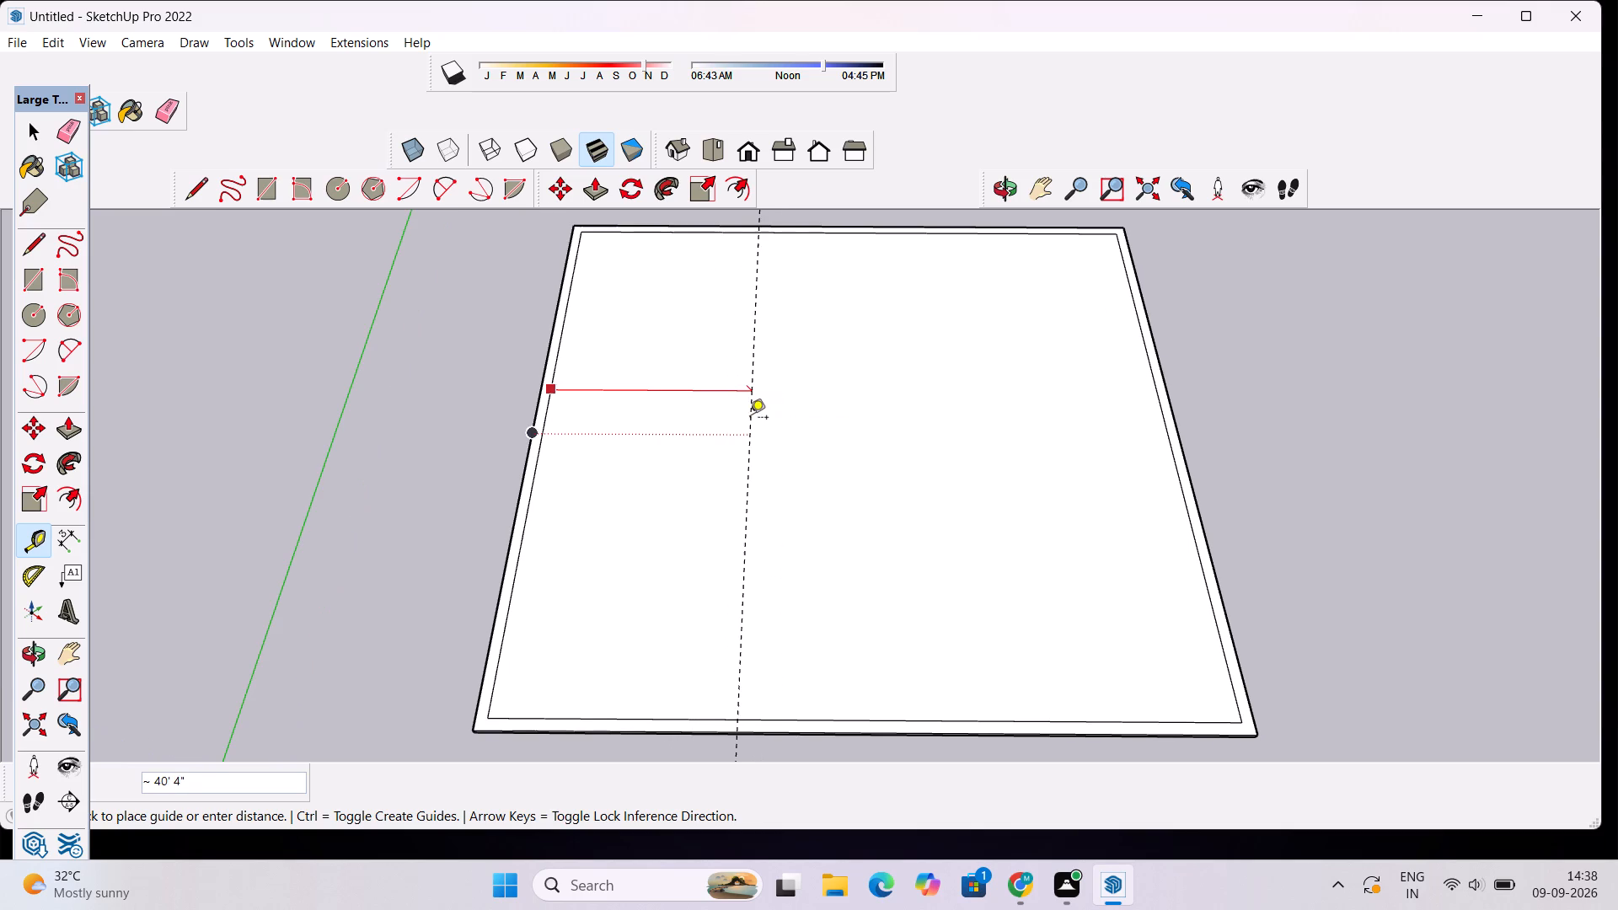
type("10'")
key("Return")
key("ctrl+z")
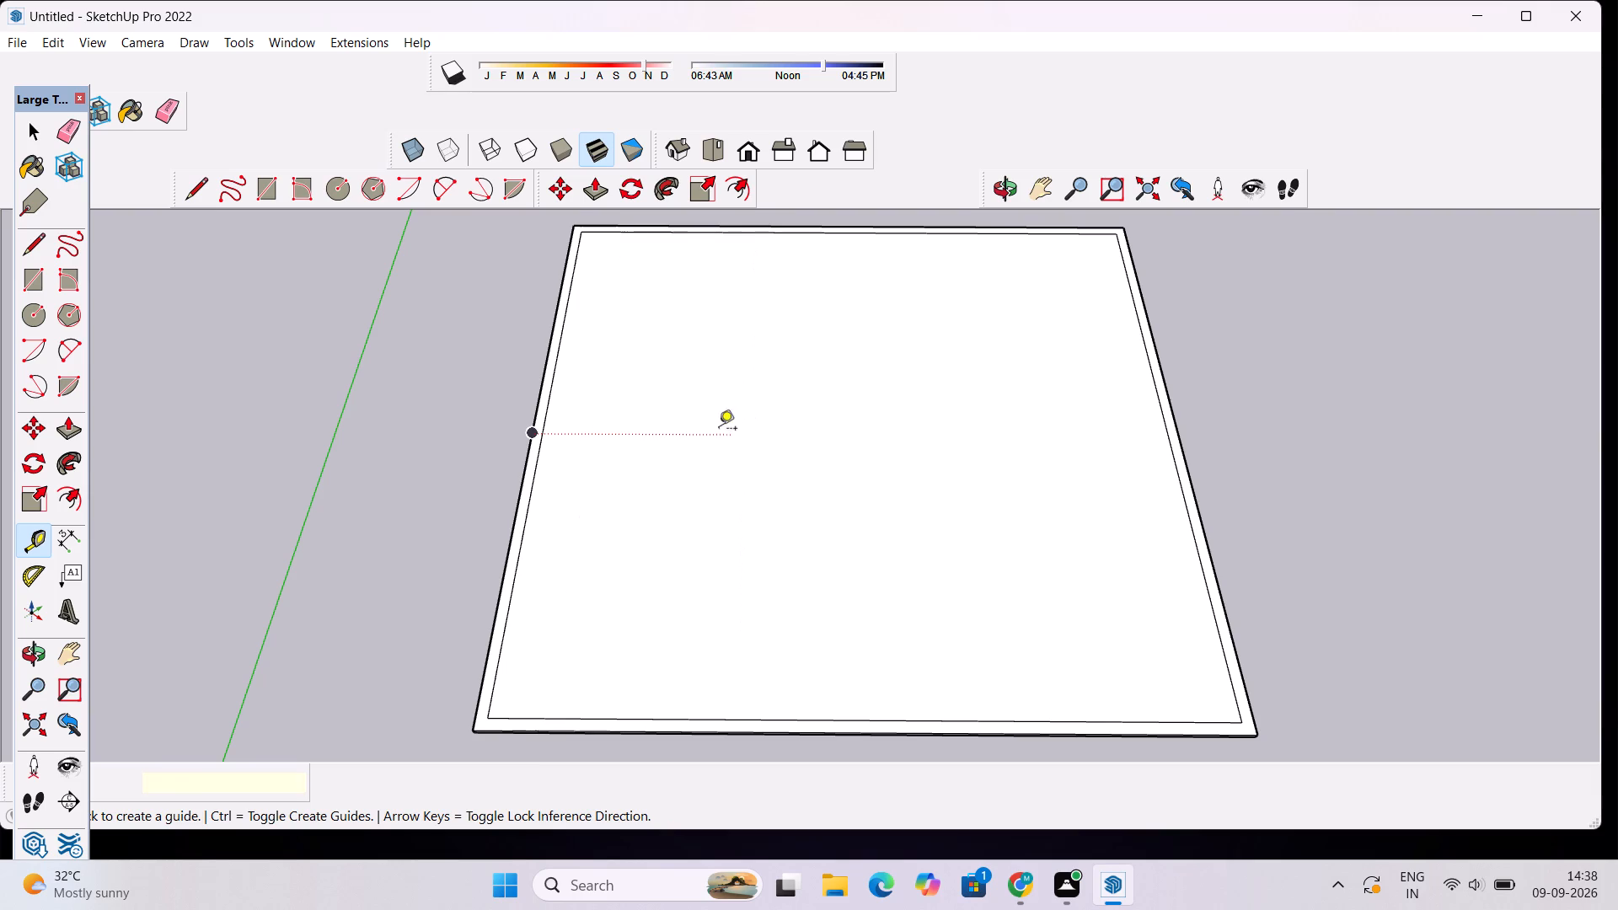
Place a Tape Measure guide 30' inward from the inner outline's edge nearest the green axis.
left_click(560, 354)
scroll(672, 372, "down", 3)
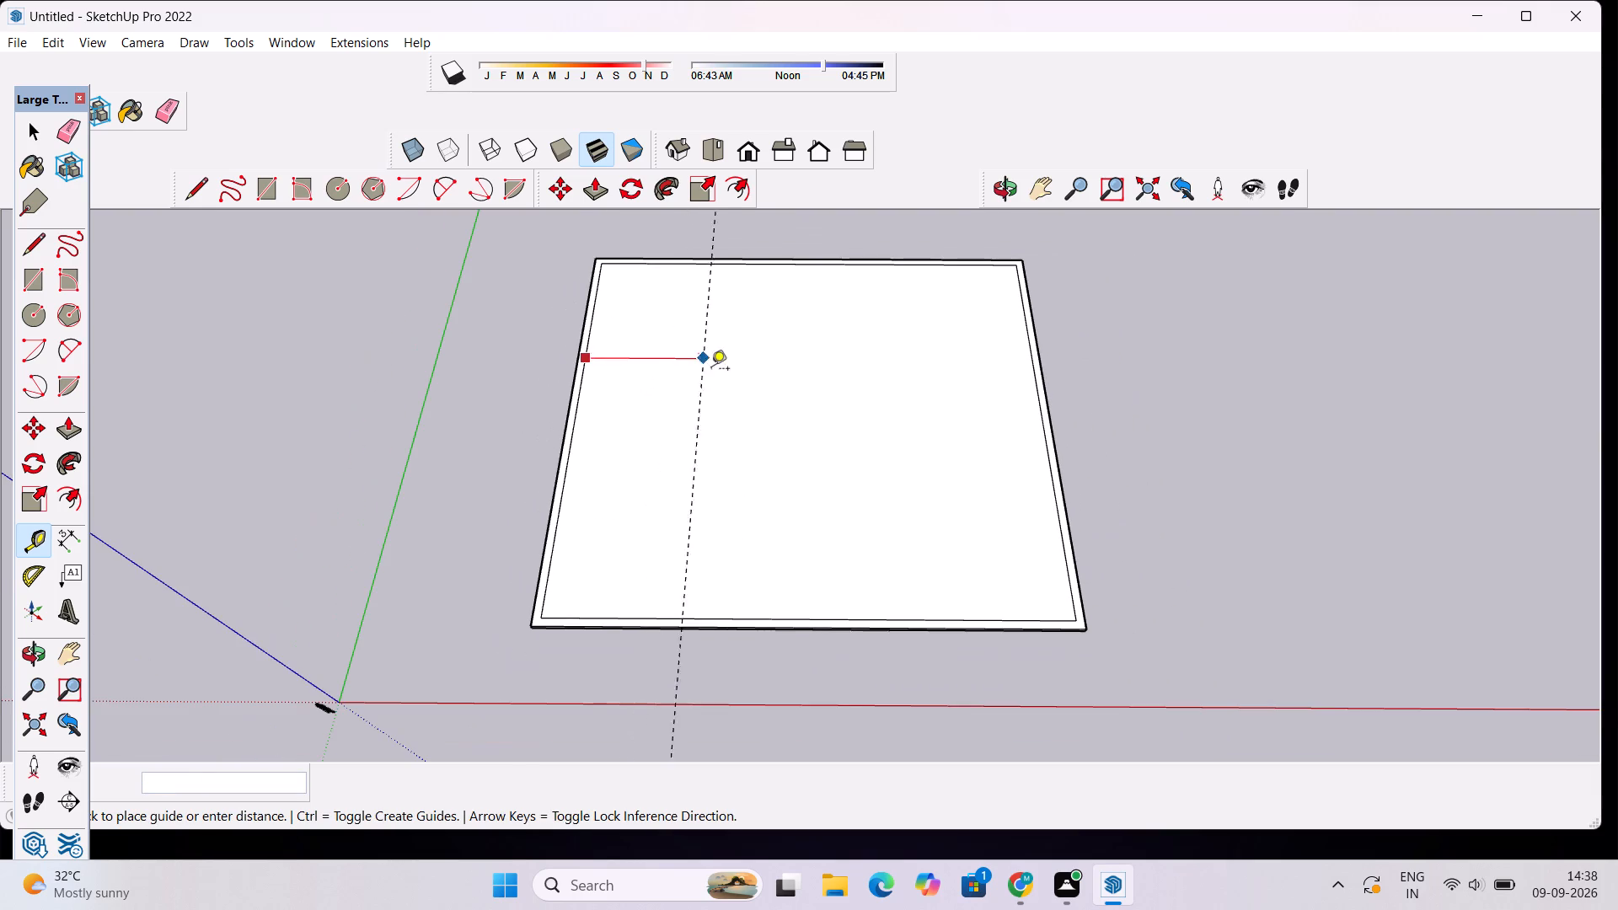
key("3")
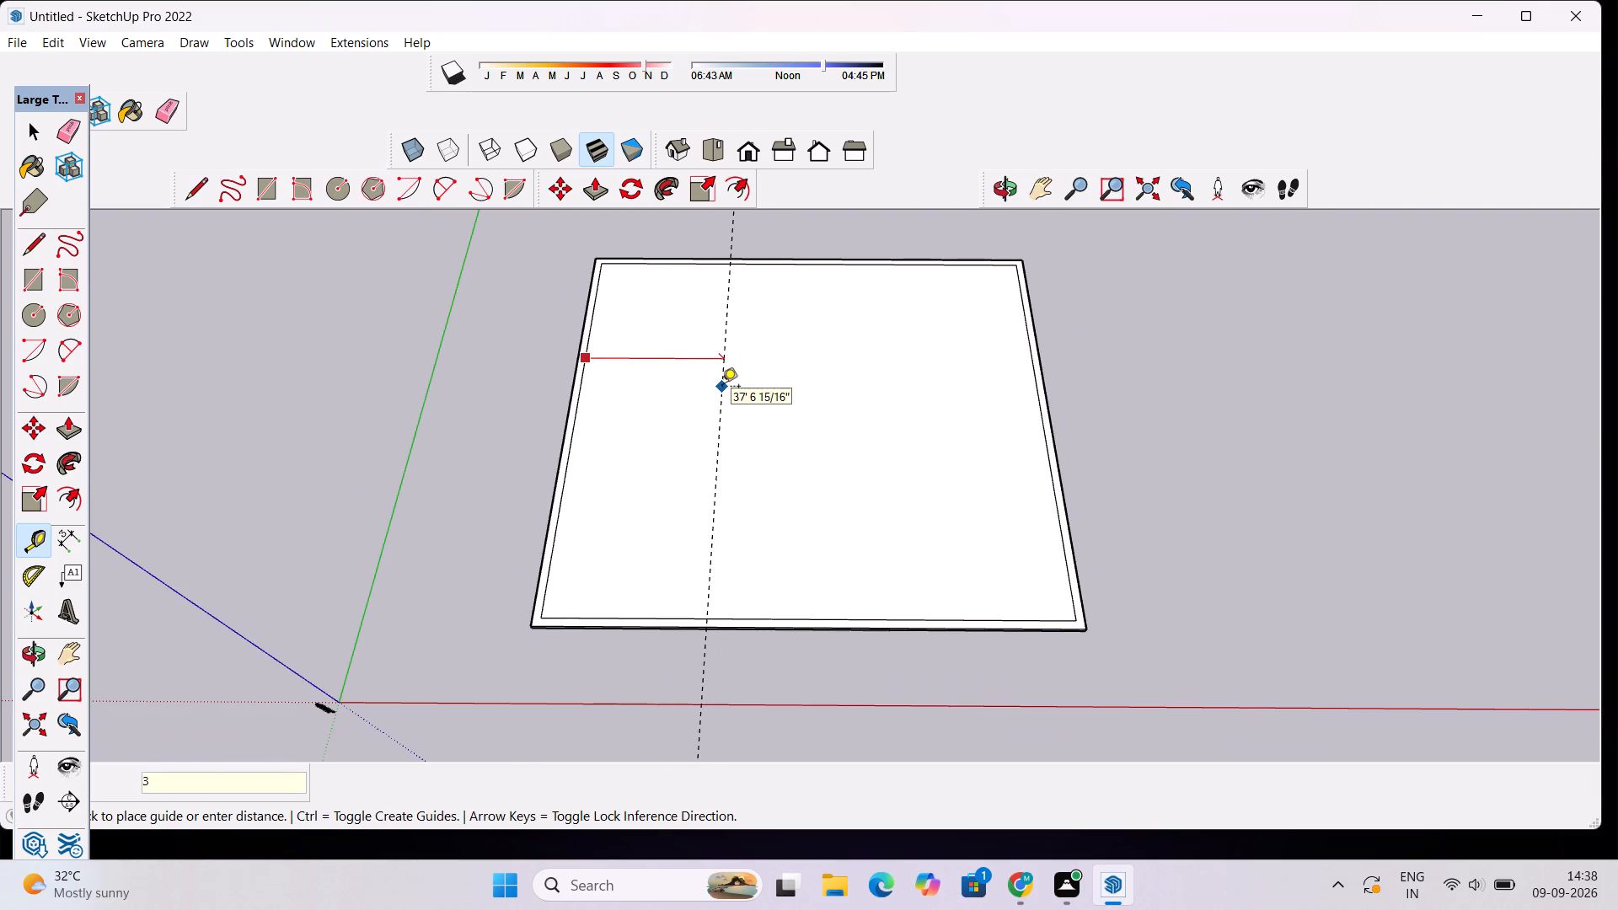
type("0'")
key("Return")
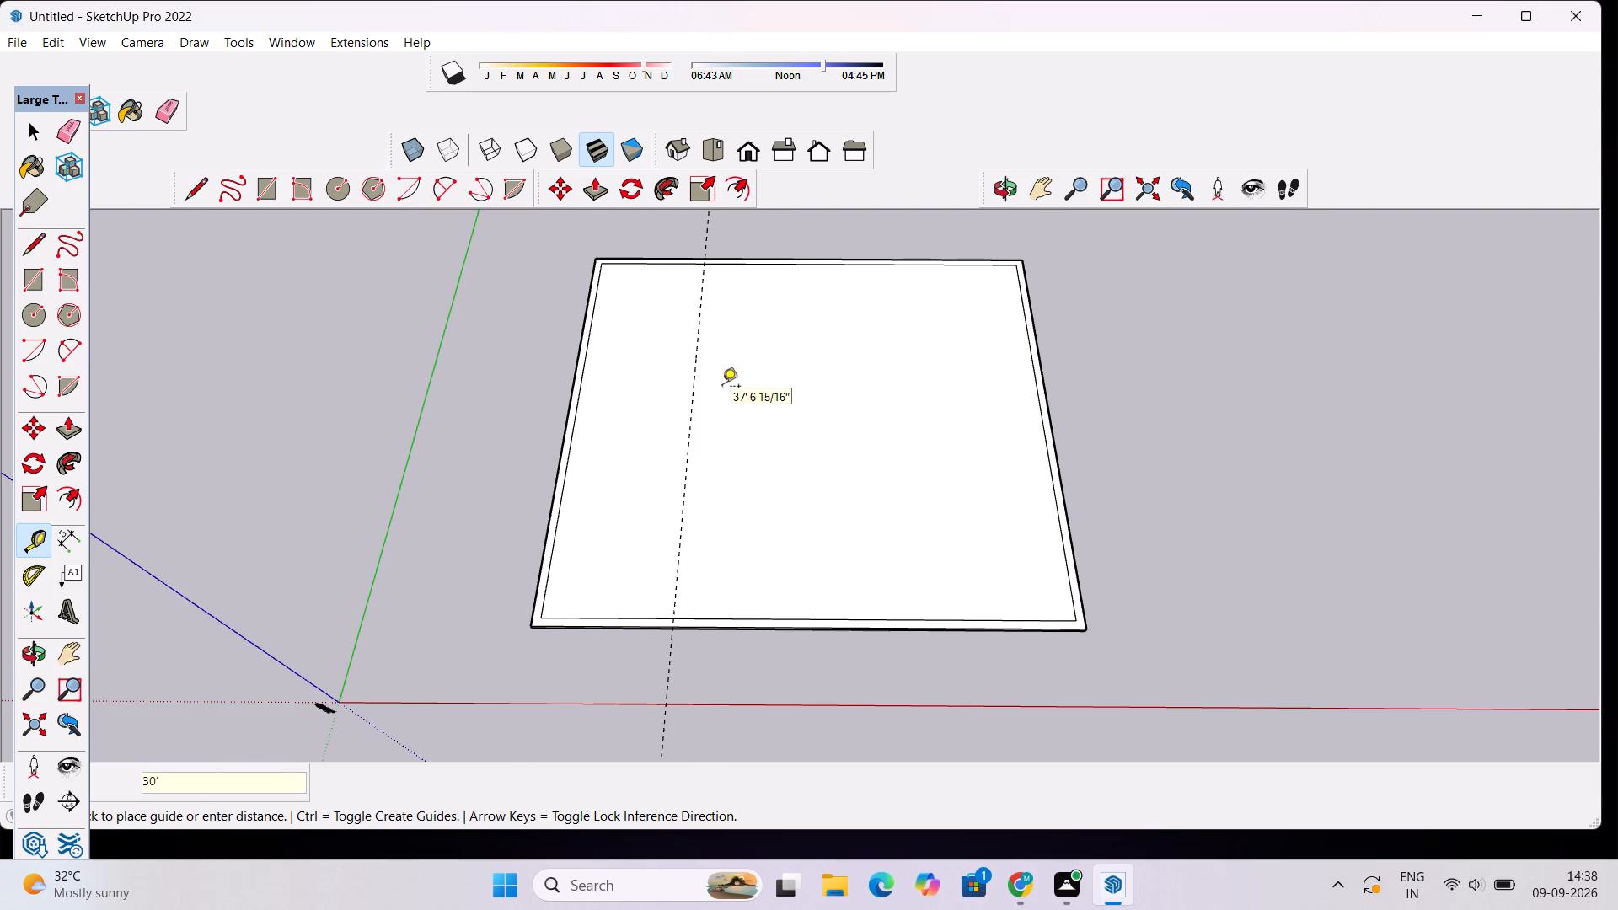
Place a Tape Measure guide 1' beyond the existing guide, on the side away from the green axis.
left_click(694, 337)
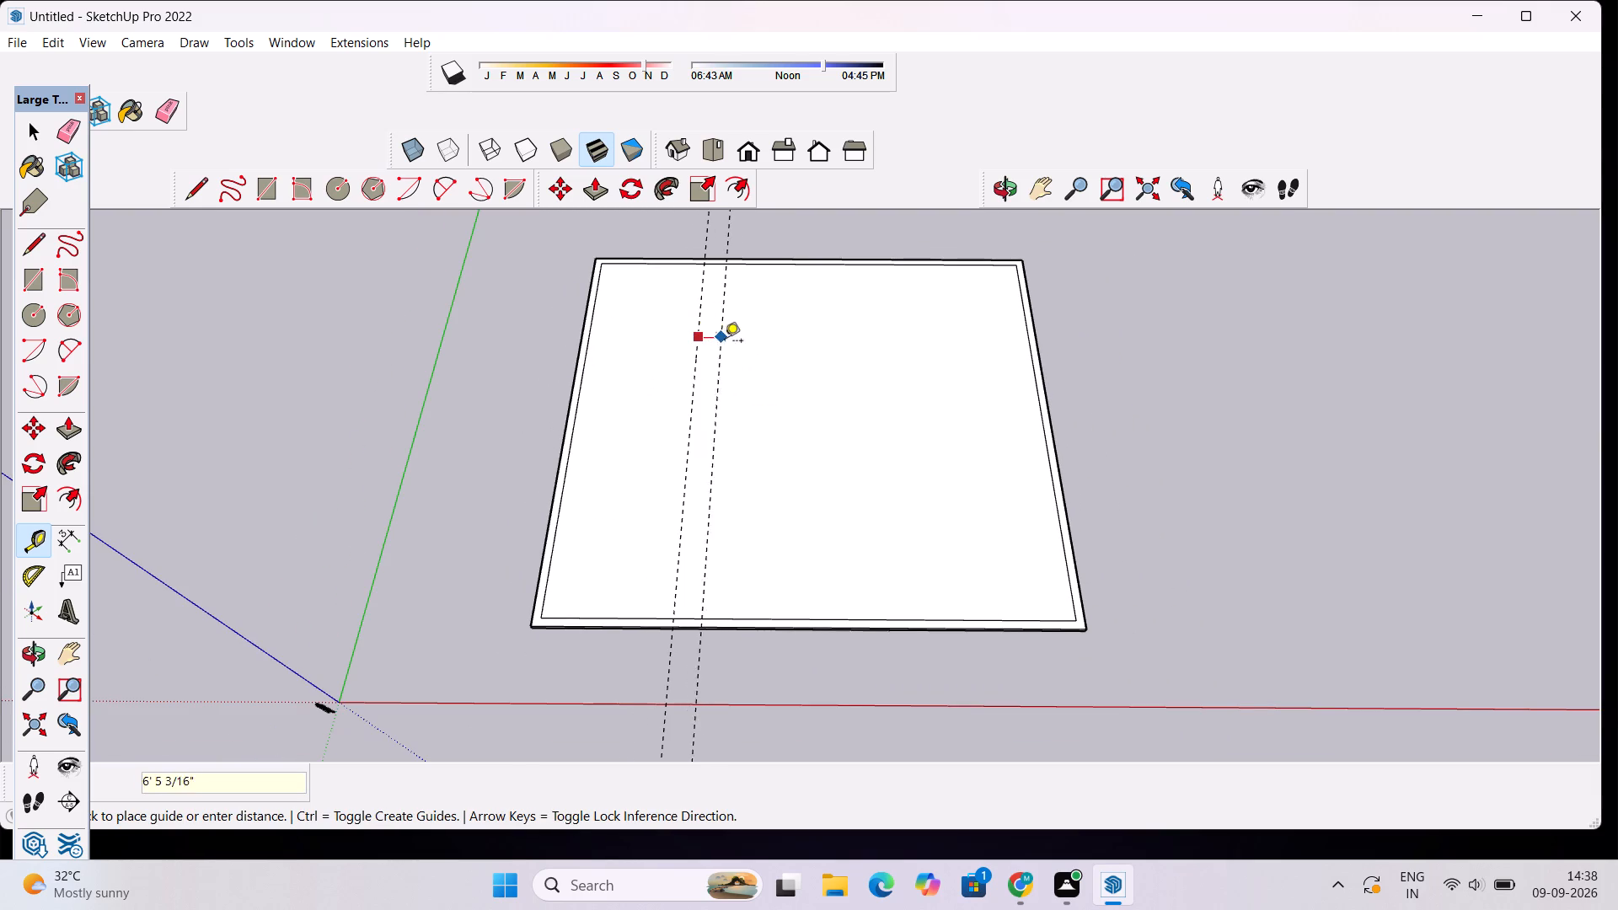
type("1'")
key("Return")
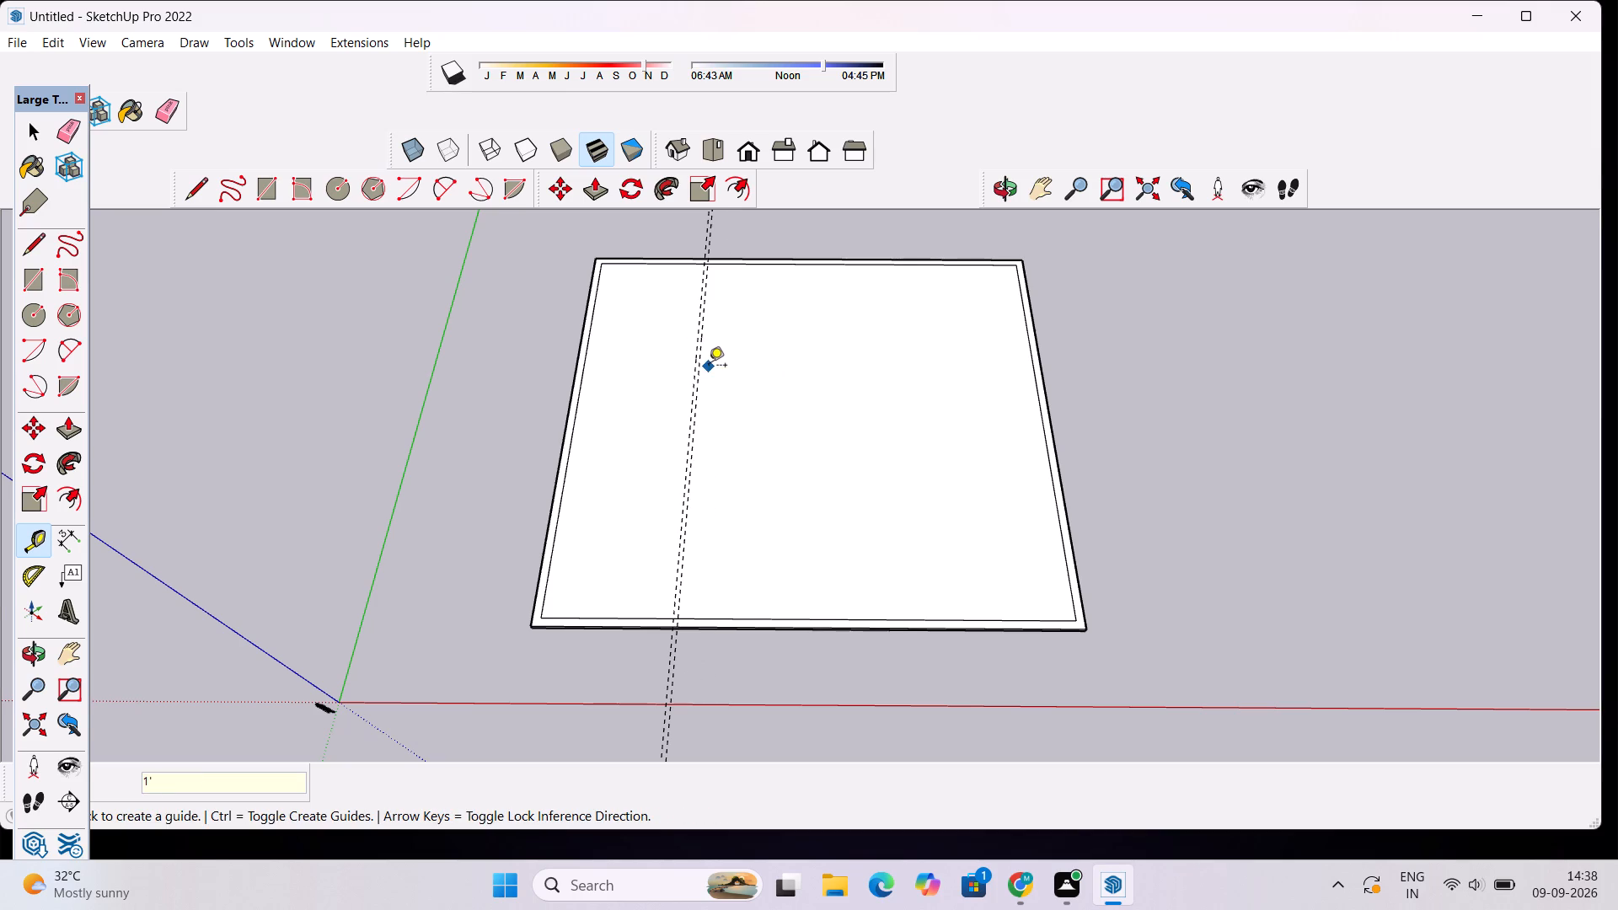
Place a second pair of parallel guides, one 30' beyond the first pair and another 1' past it.
scroll(709, 367, "up", 3)
left_click(705, 296)
scroll(813, 299, "down", 4)
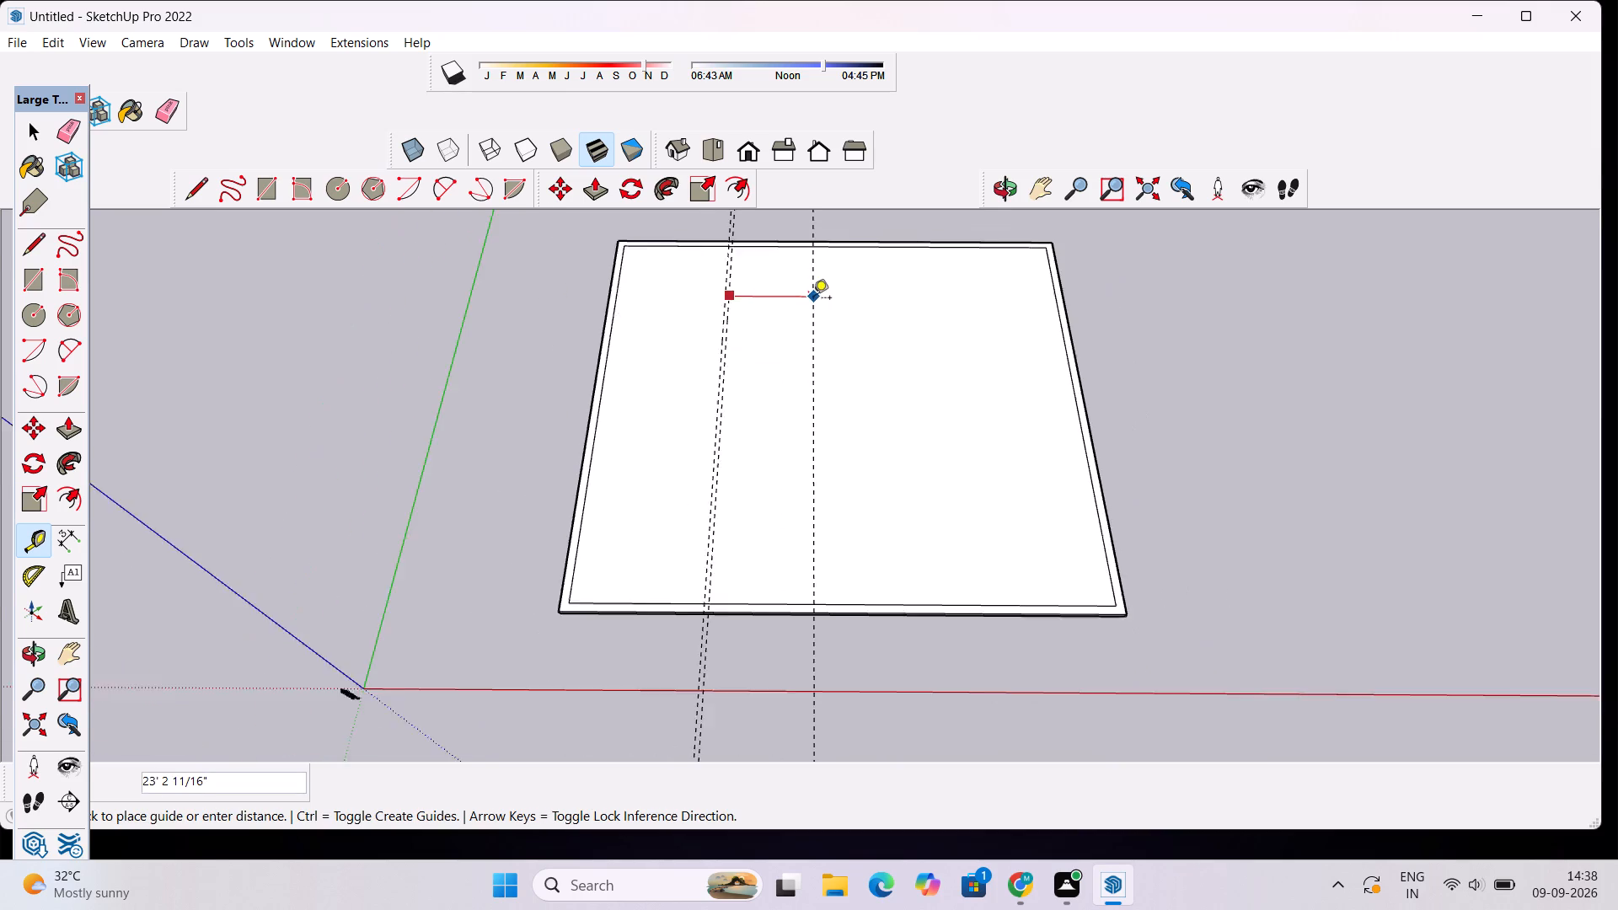
type("30'")
key("Return")
scroll(844, 322, "up", 4)
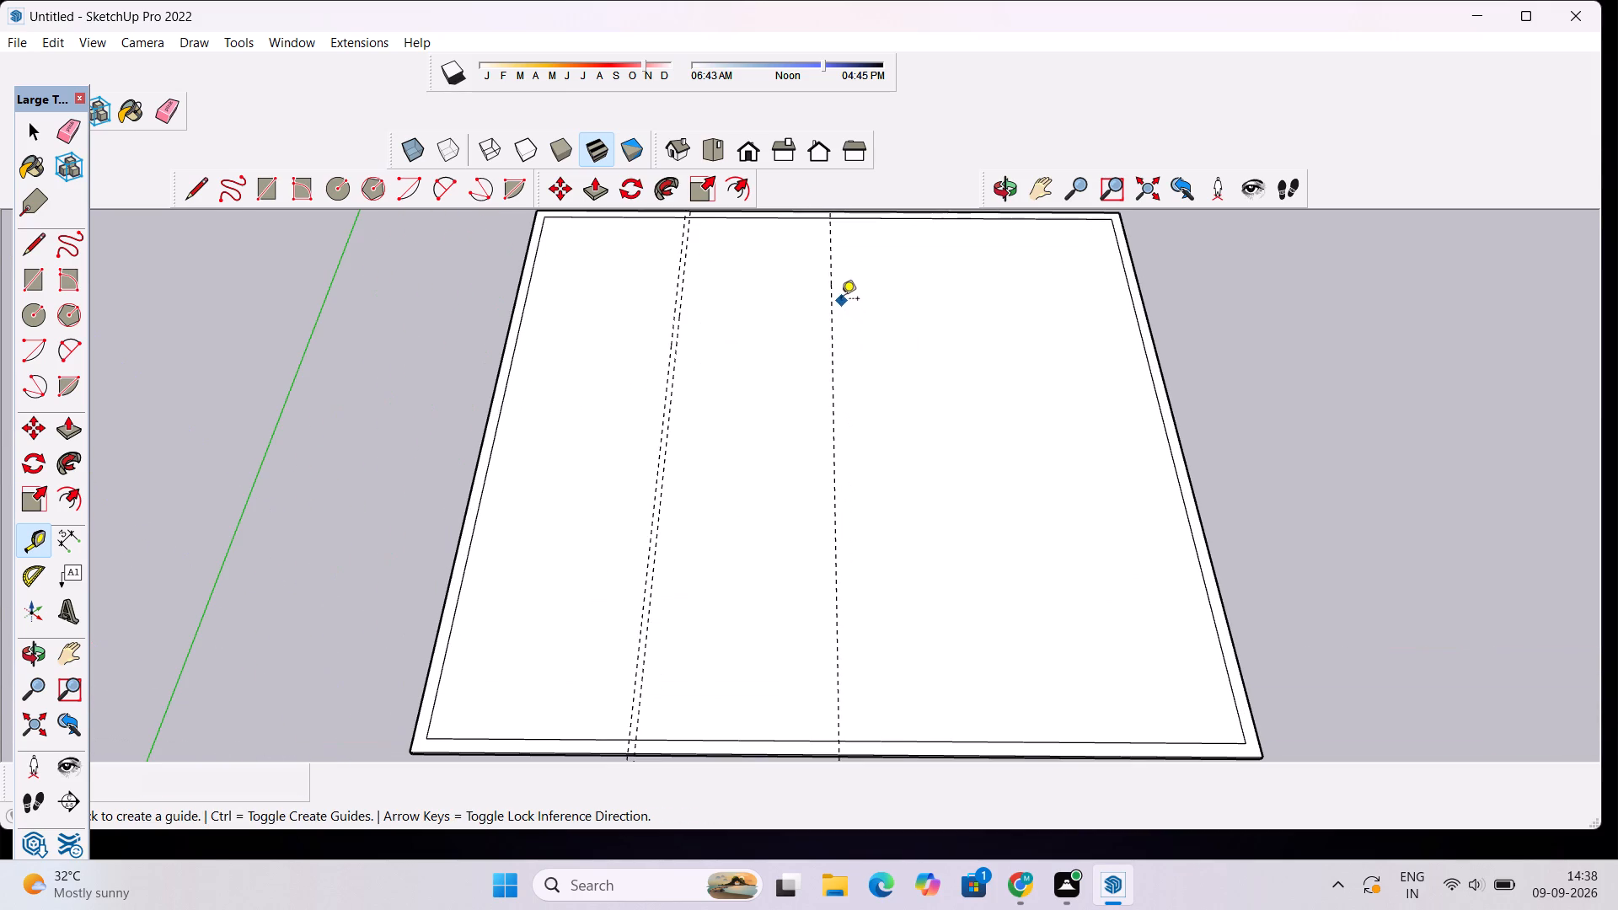
left_click(835, 293)
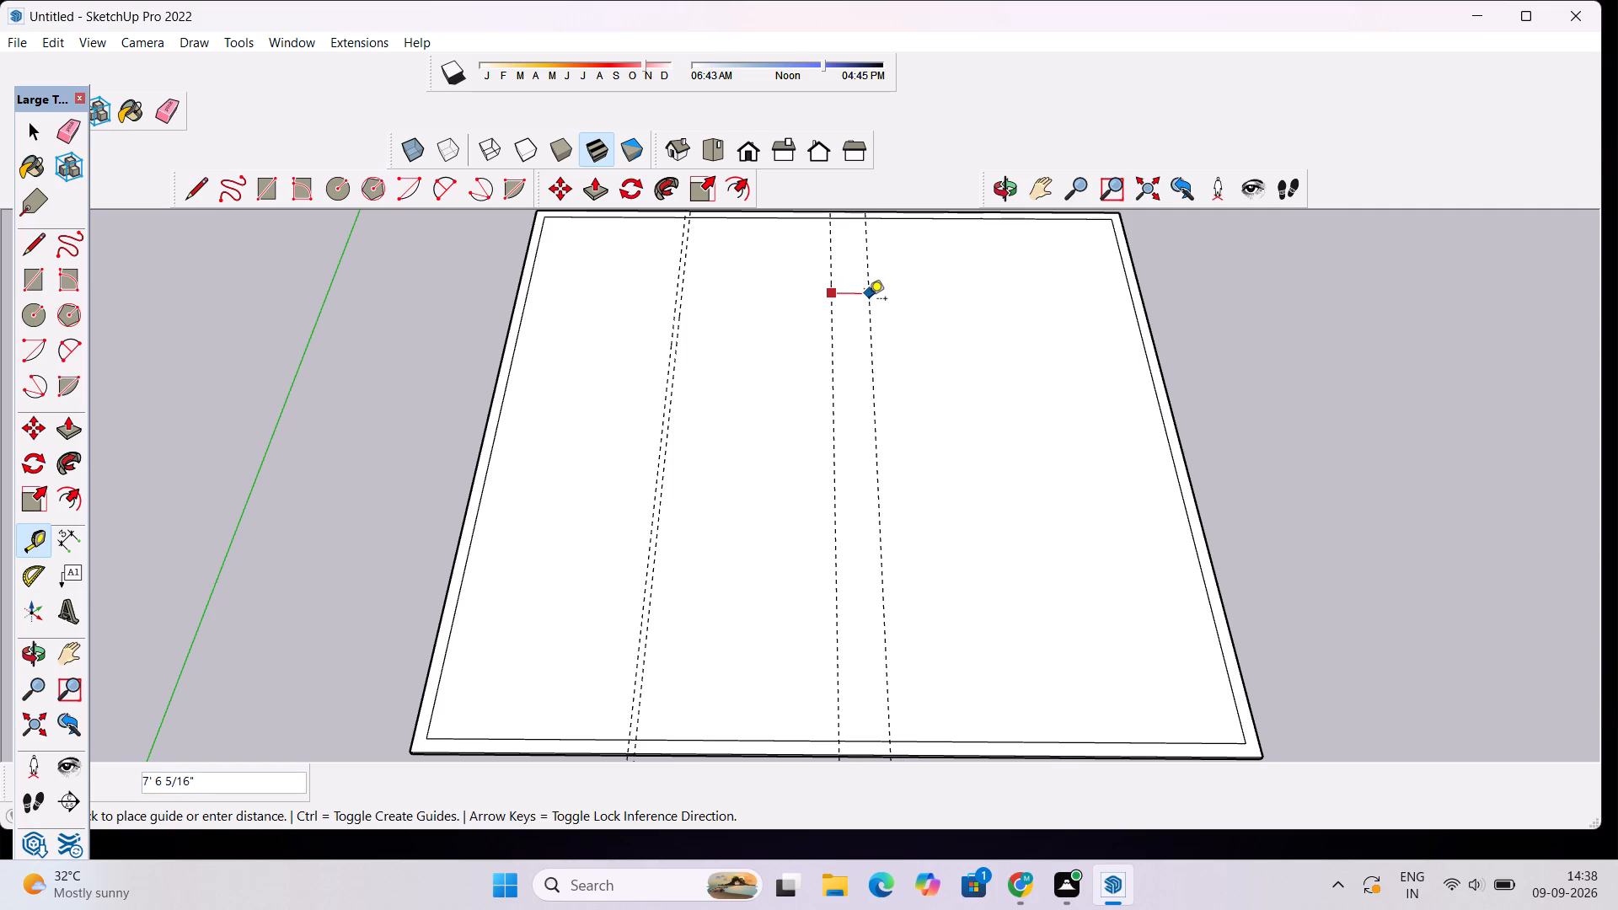
type("1'")
key("Return")
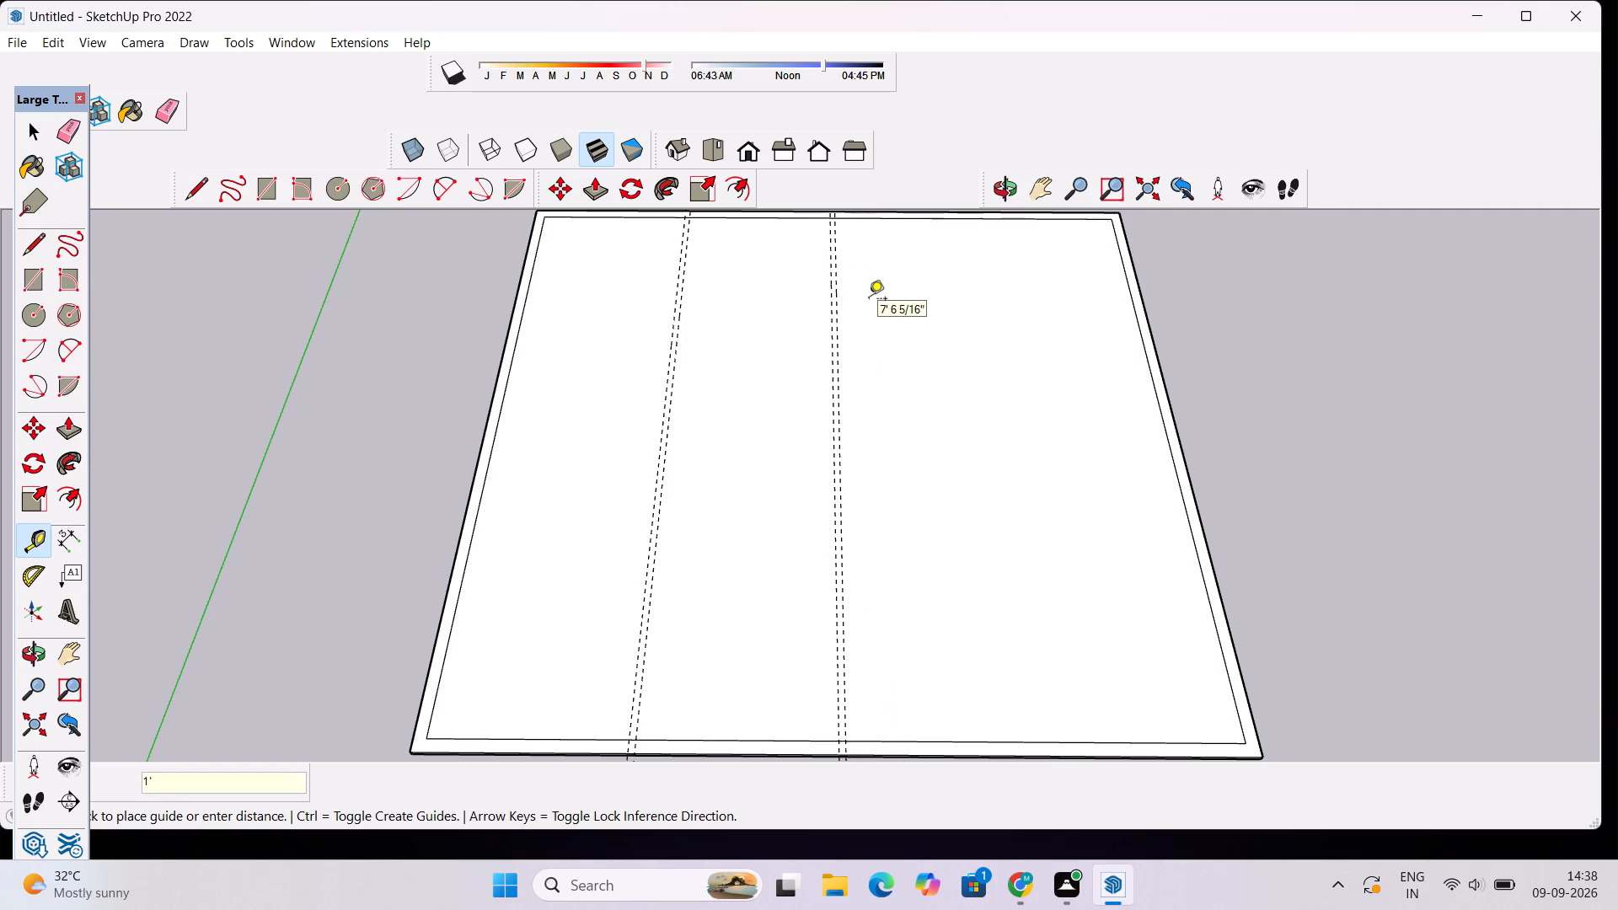
Place a cross guide 35' inward from the inner outline's edge farthest from the red axis.
scroll(834, 319, "up", 2)
scroll(829, 307, "down", 2)
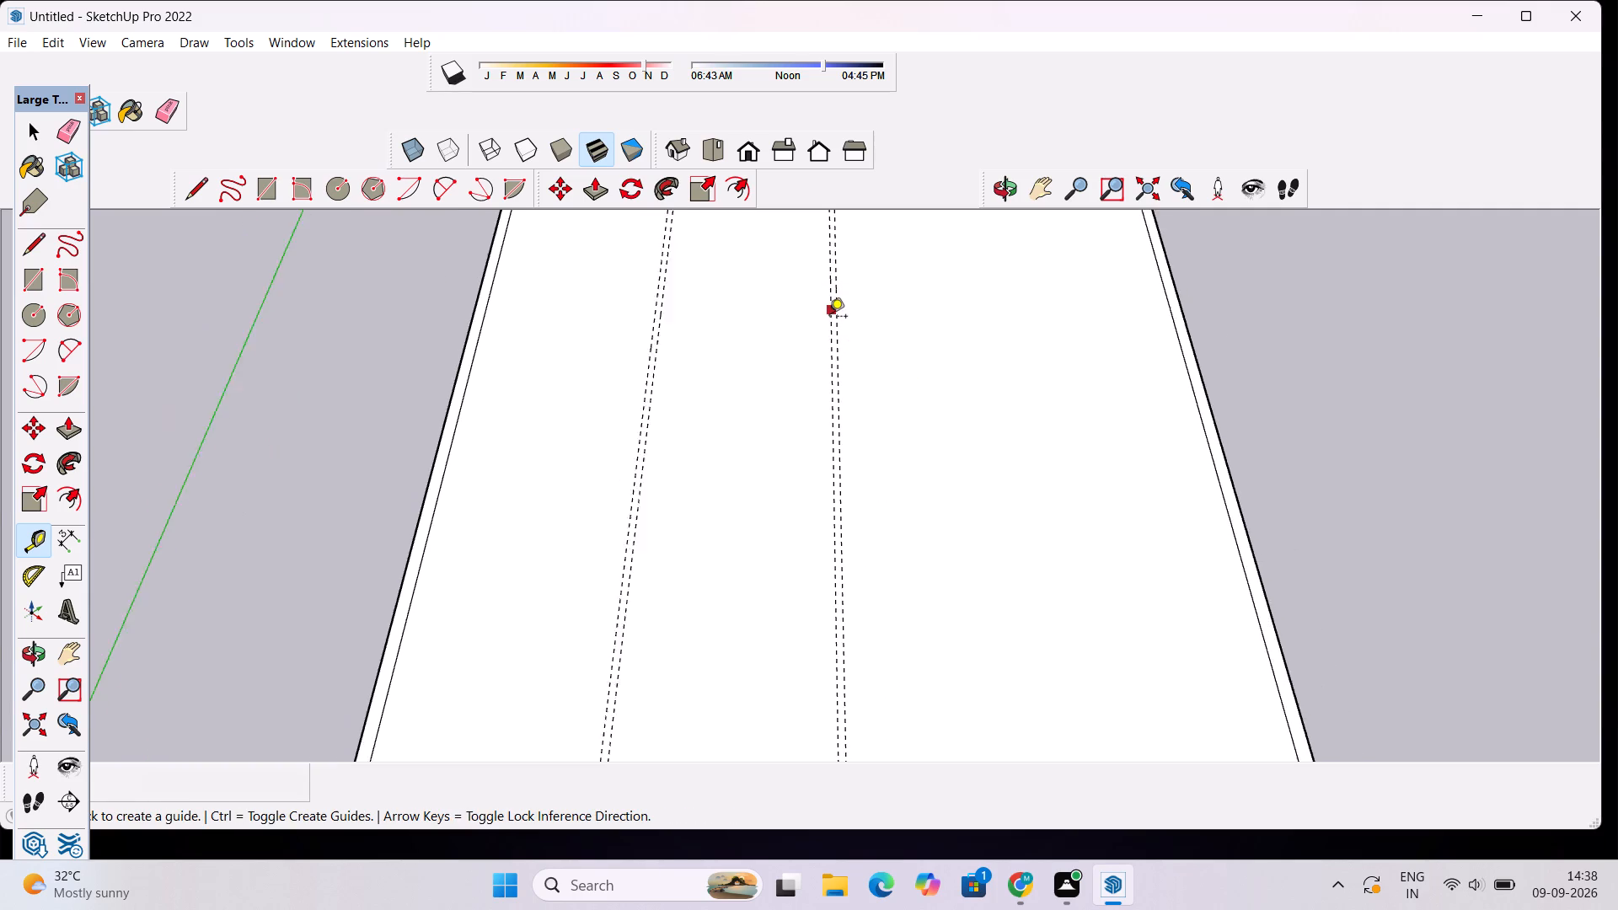
scroll(829, 318, "down", 5)
scroll(886, 246, "up", 10)
scroll(926, 260, "down", 2)
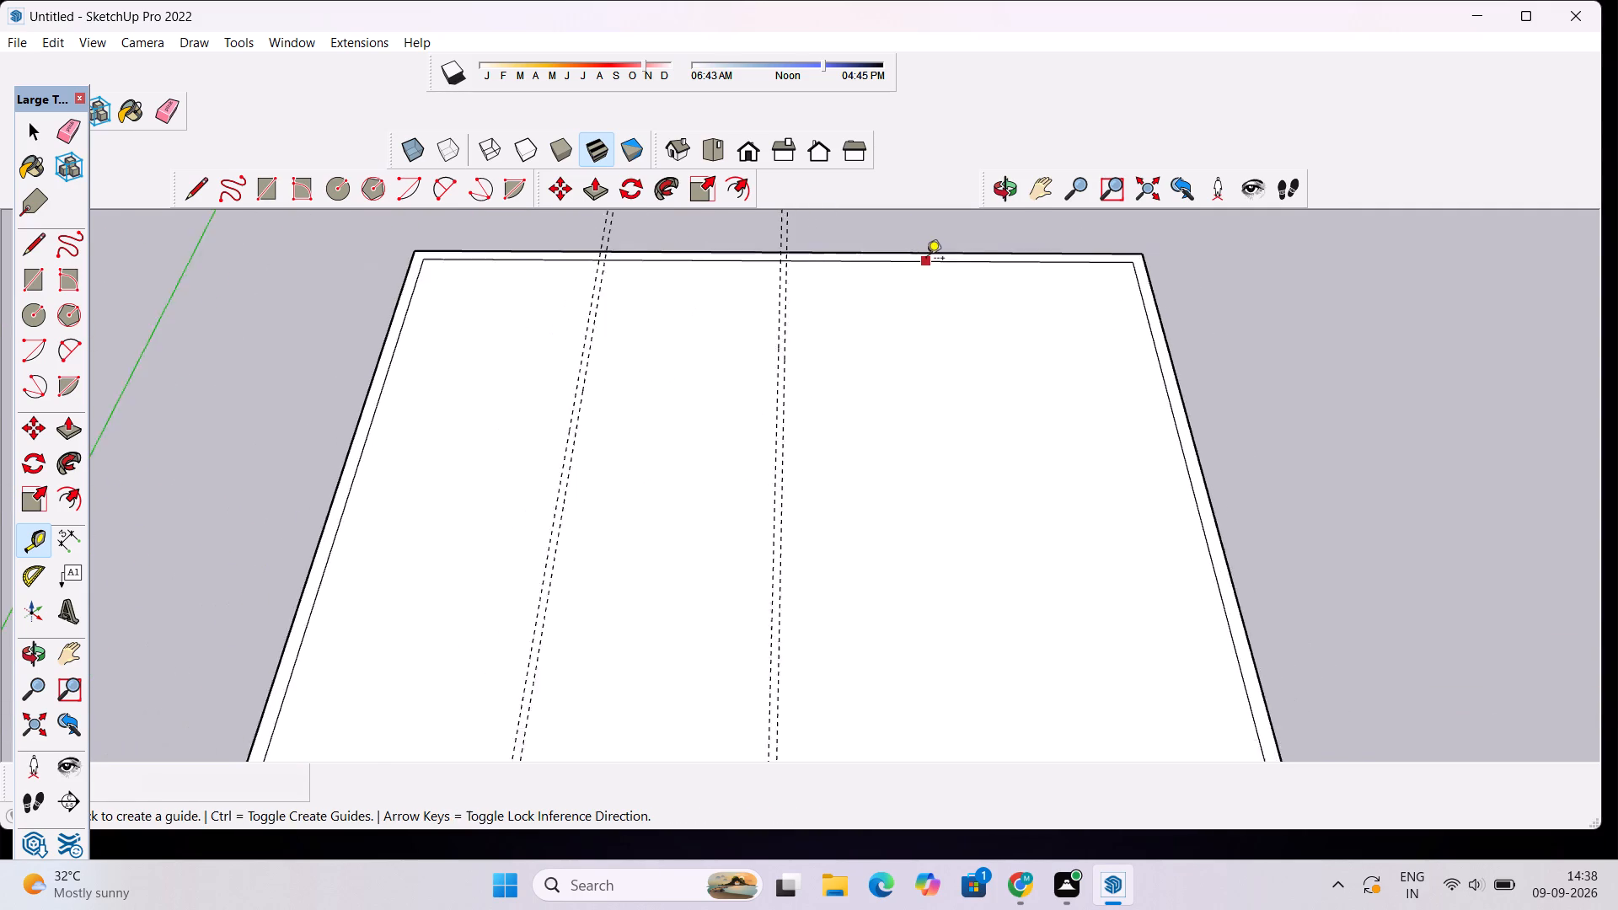
scroll(926, 260, "down", 2)
left_click(703, 261)
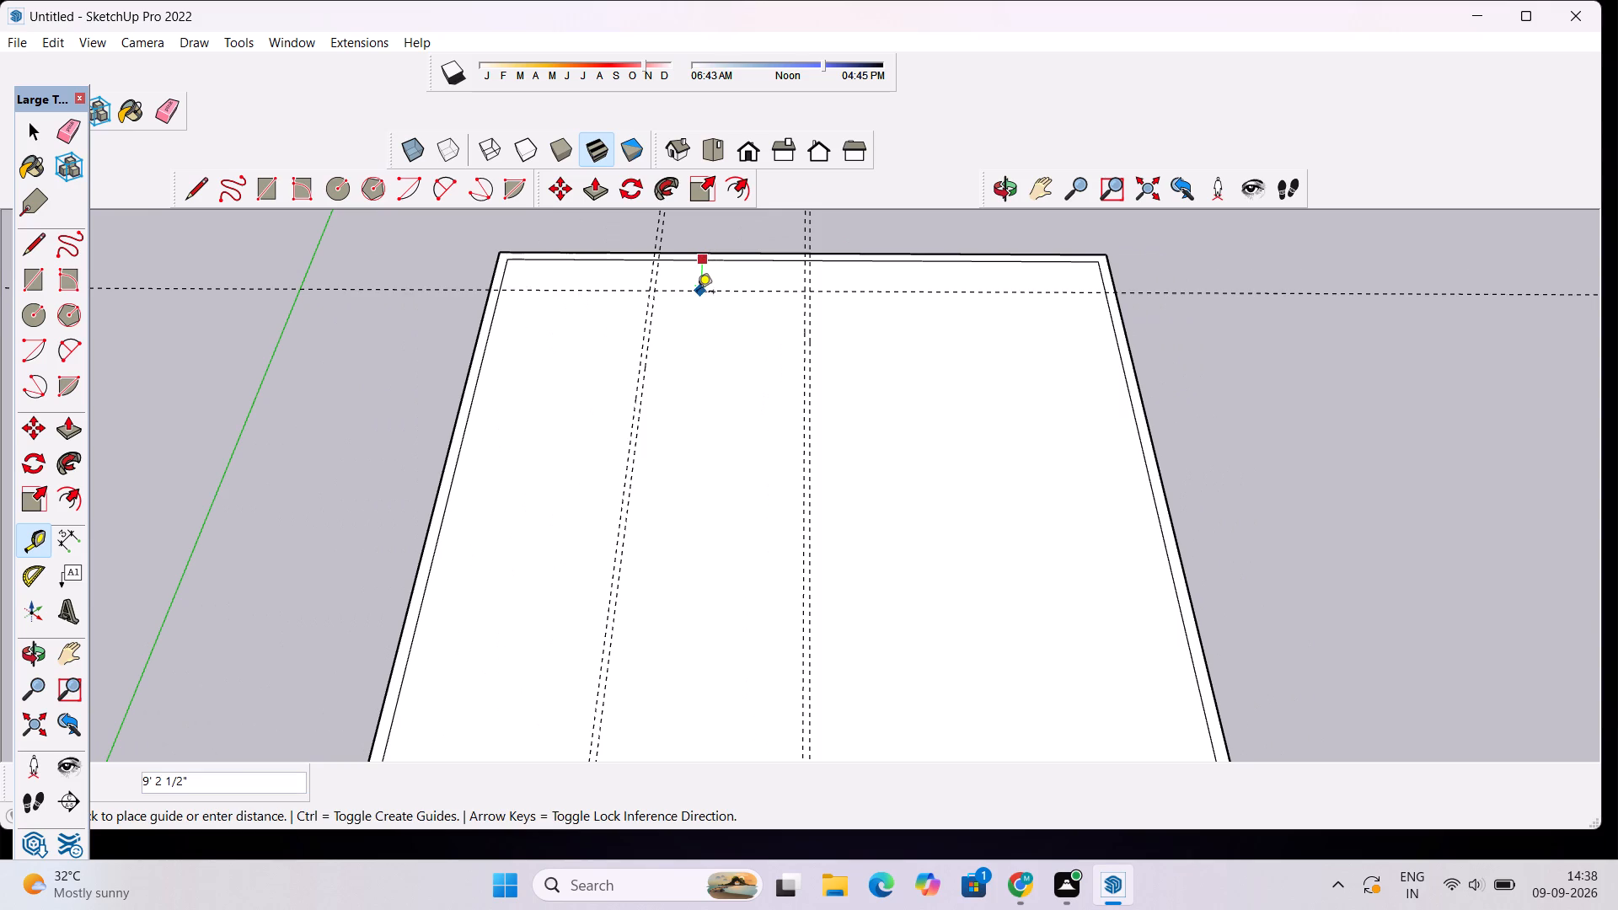
scroll(697, 293, "down", 4)
scroll(693, 337, "up", 4)
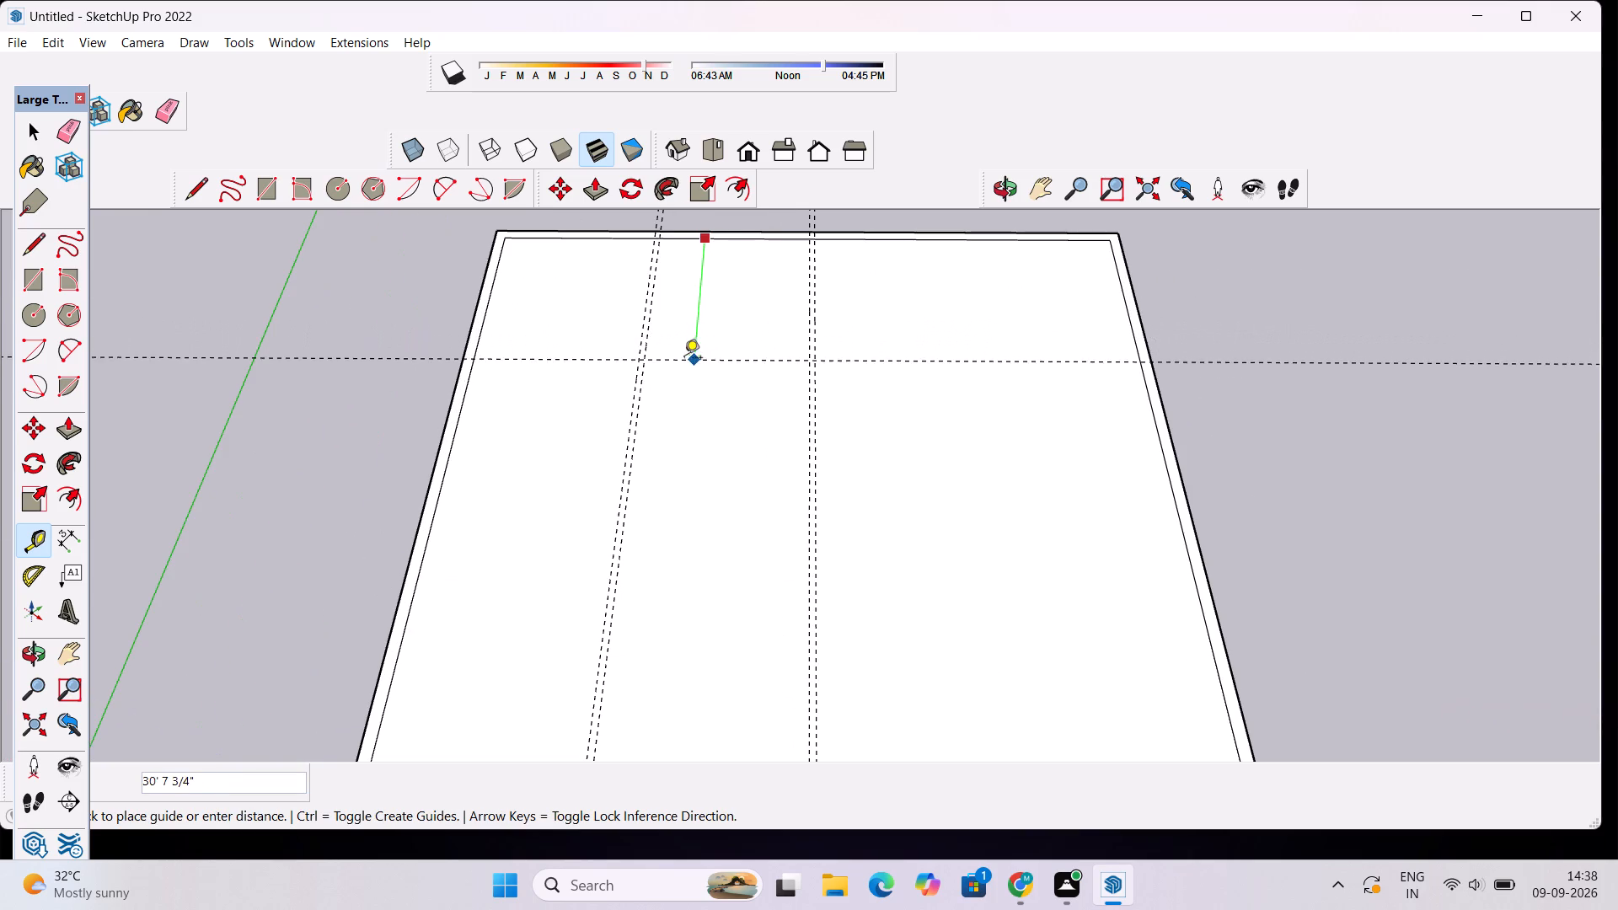
scroll(684, 376, "down", 2)
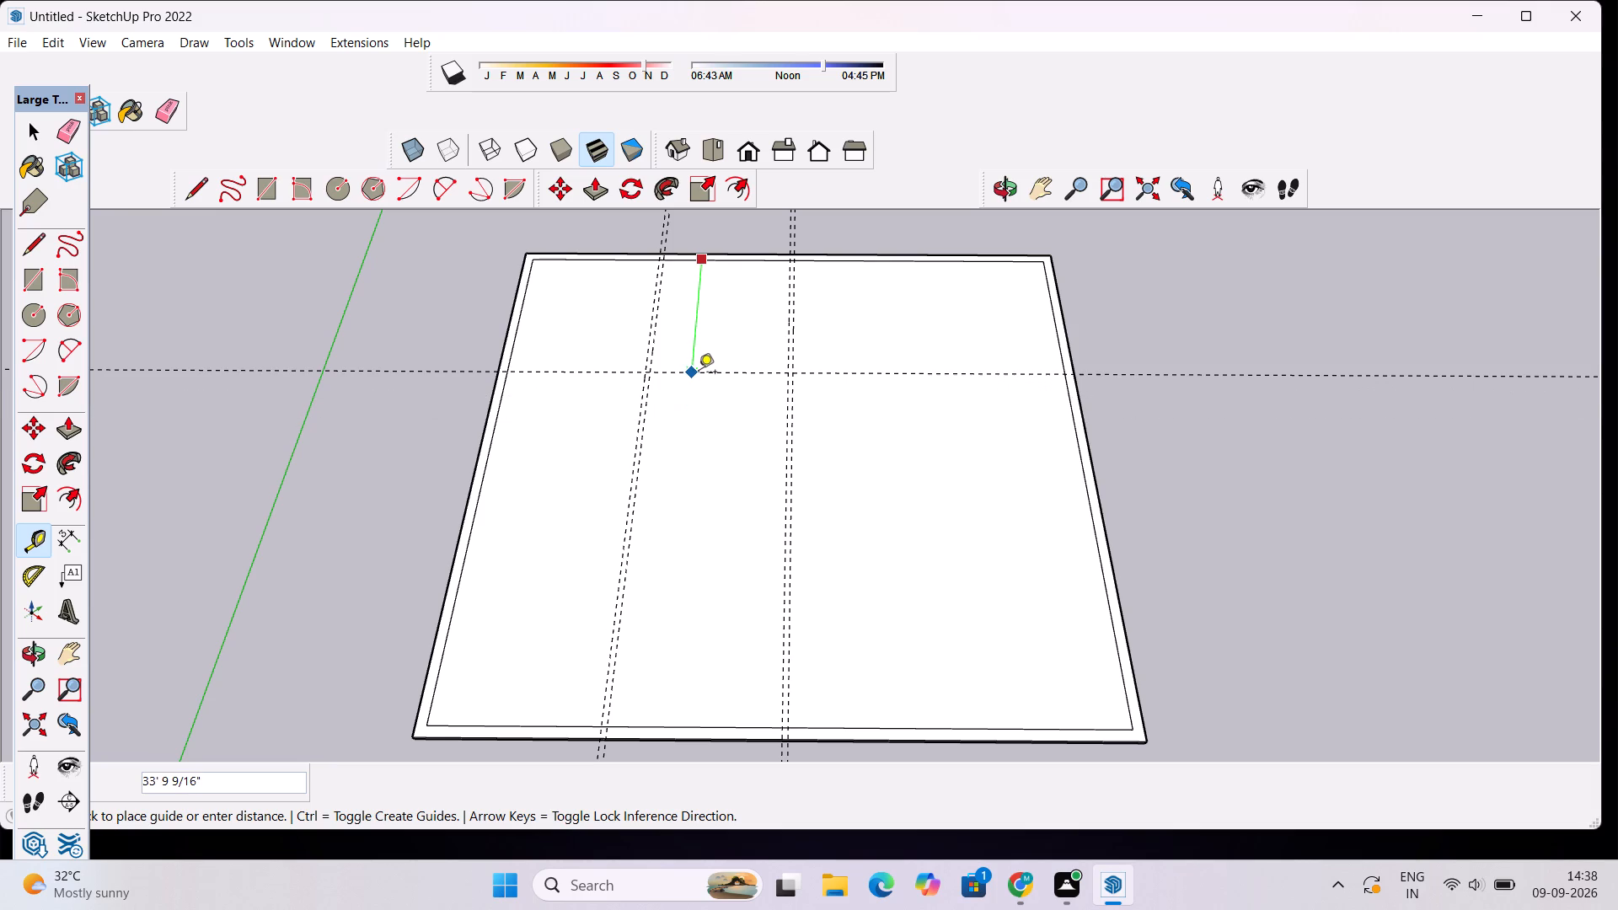
scroll(699, 373, "up", 1)
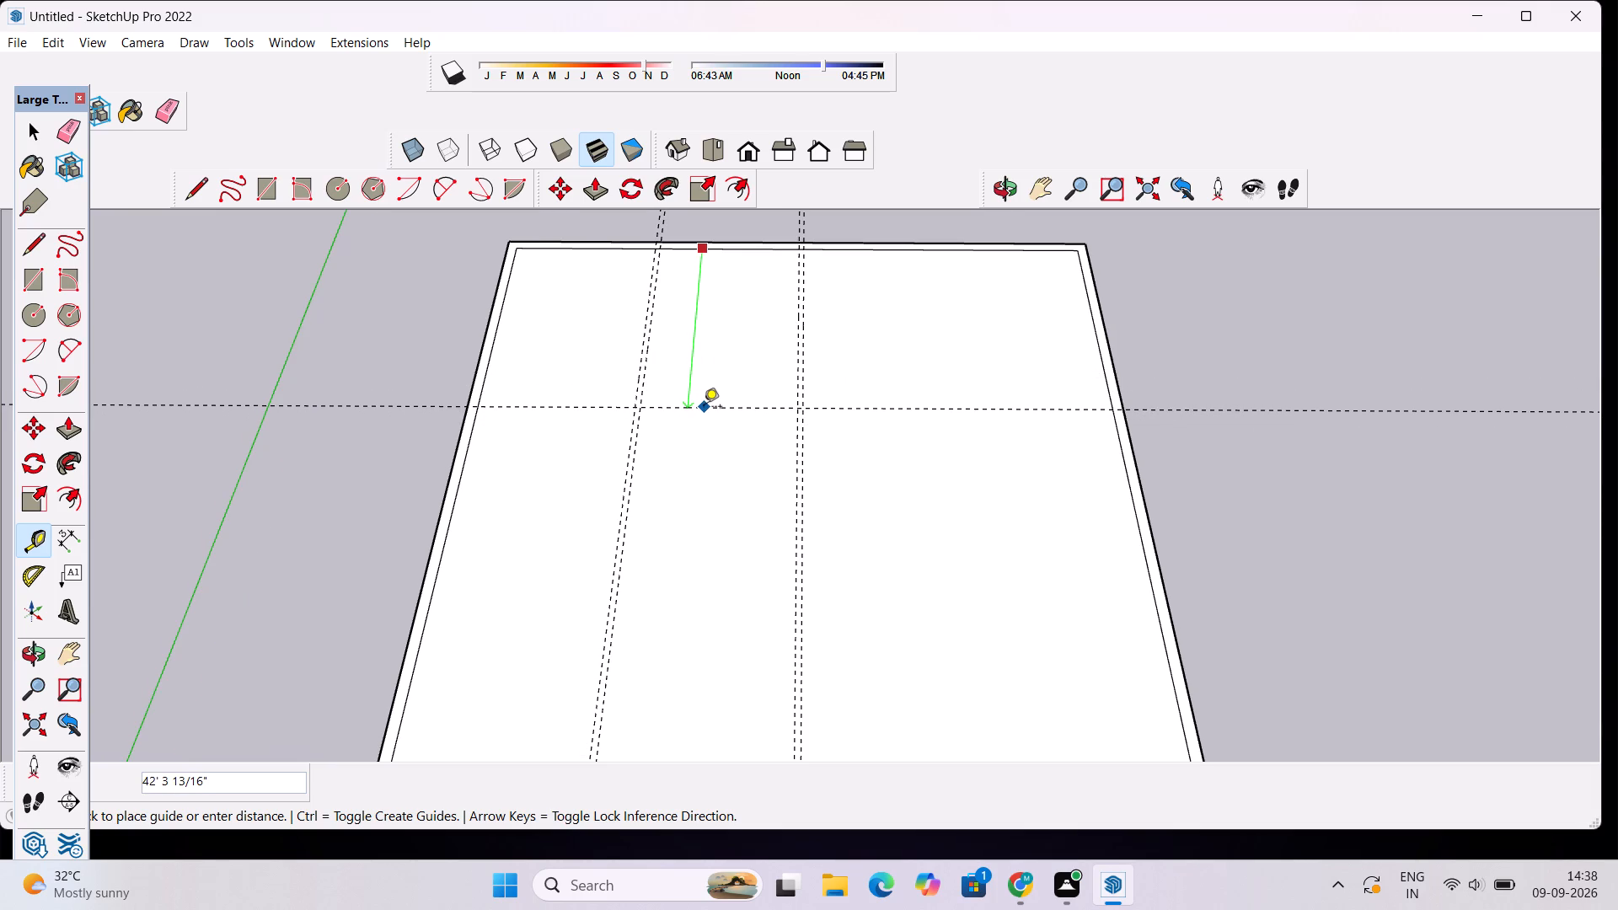
type("35'")
key("Return")
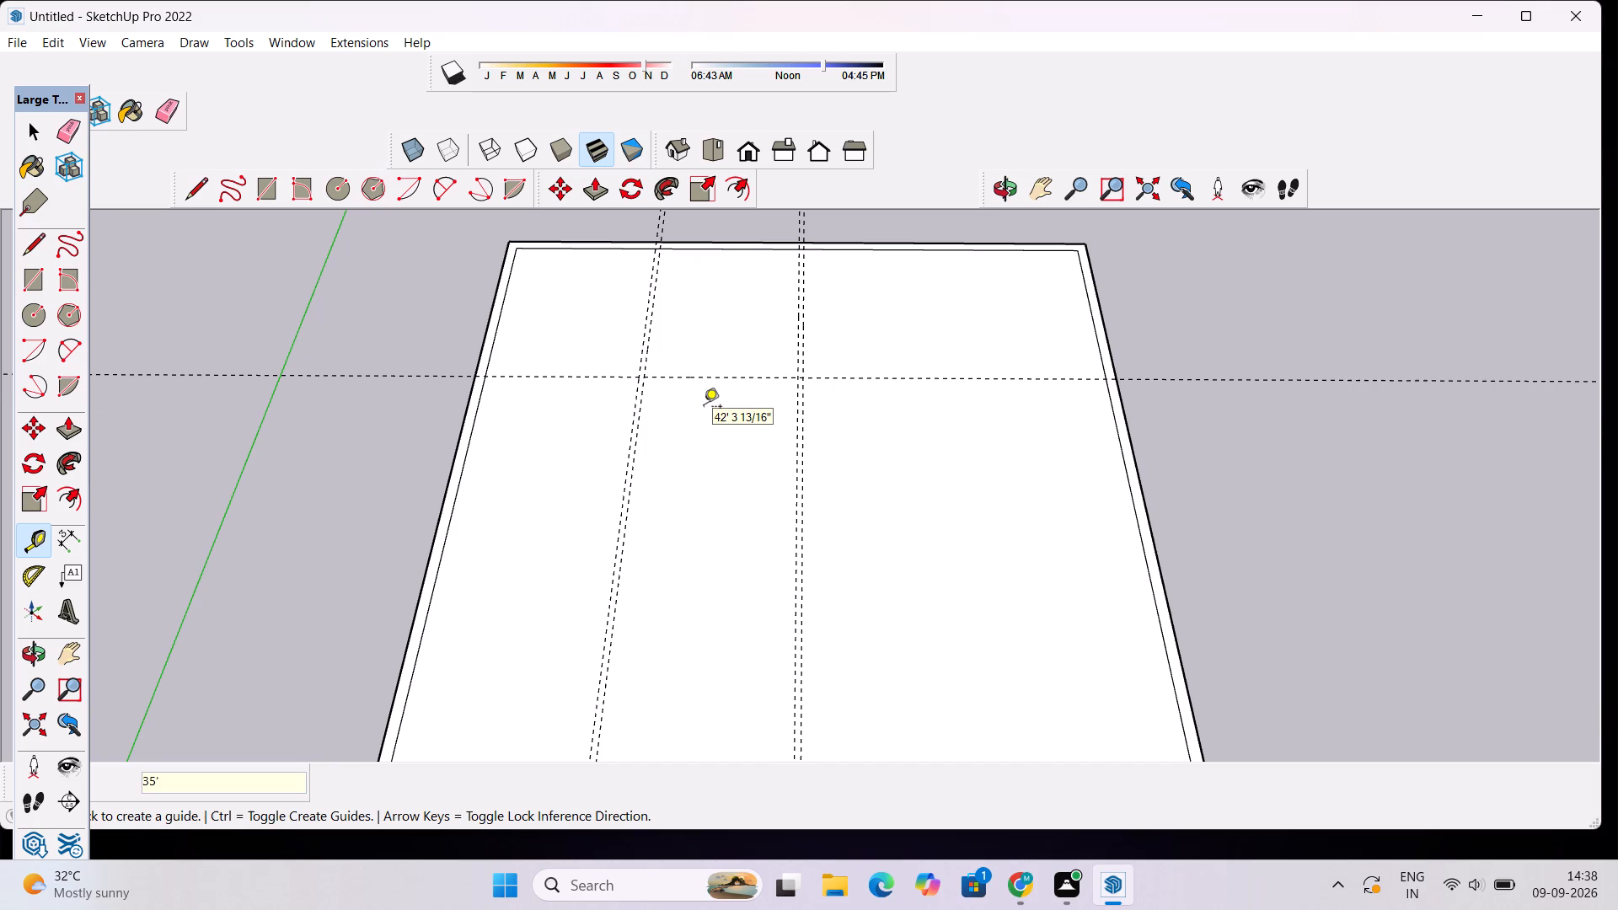
Place a parallel guide 1' from the cross guide, on the side toward the red axis.
scroll(806, 381, "up", 2)
left_click(774, 378)
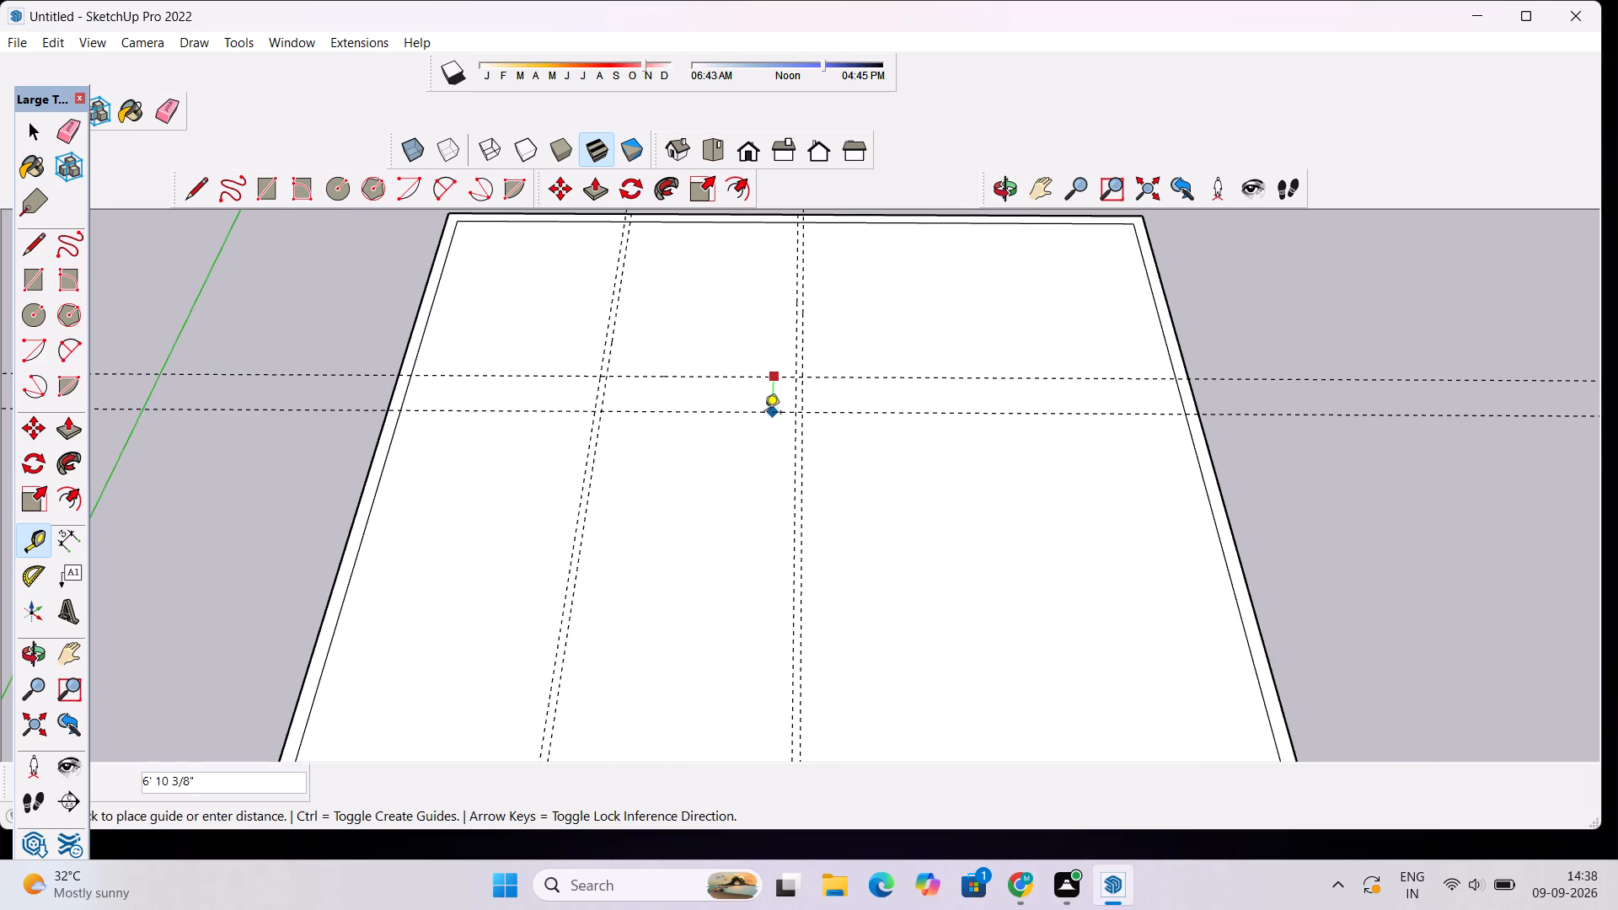
type("1'")
key("Return")
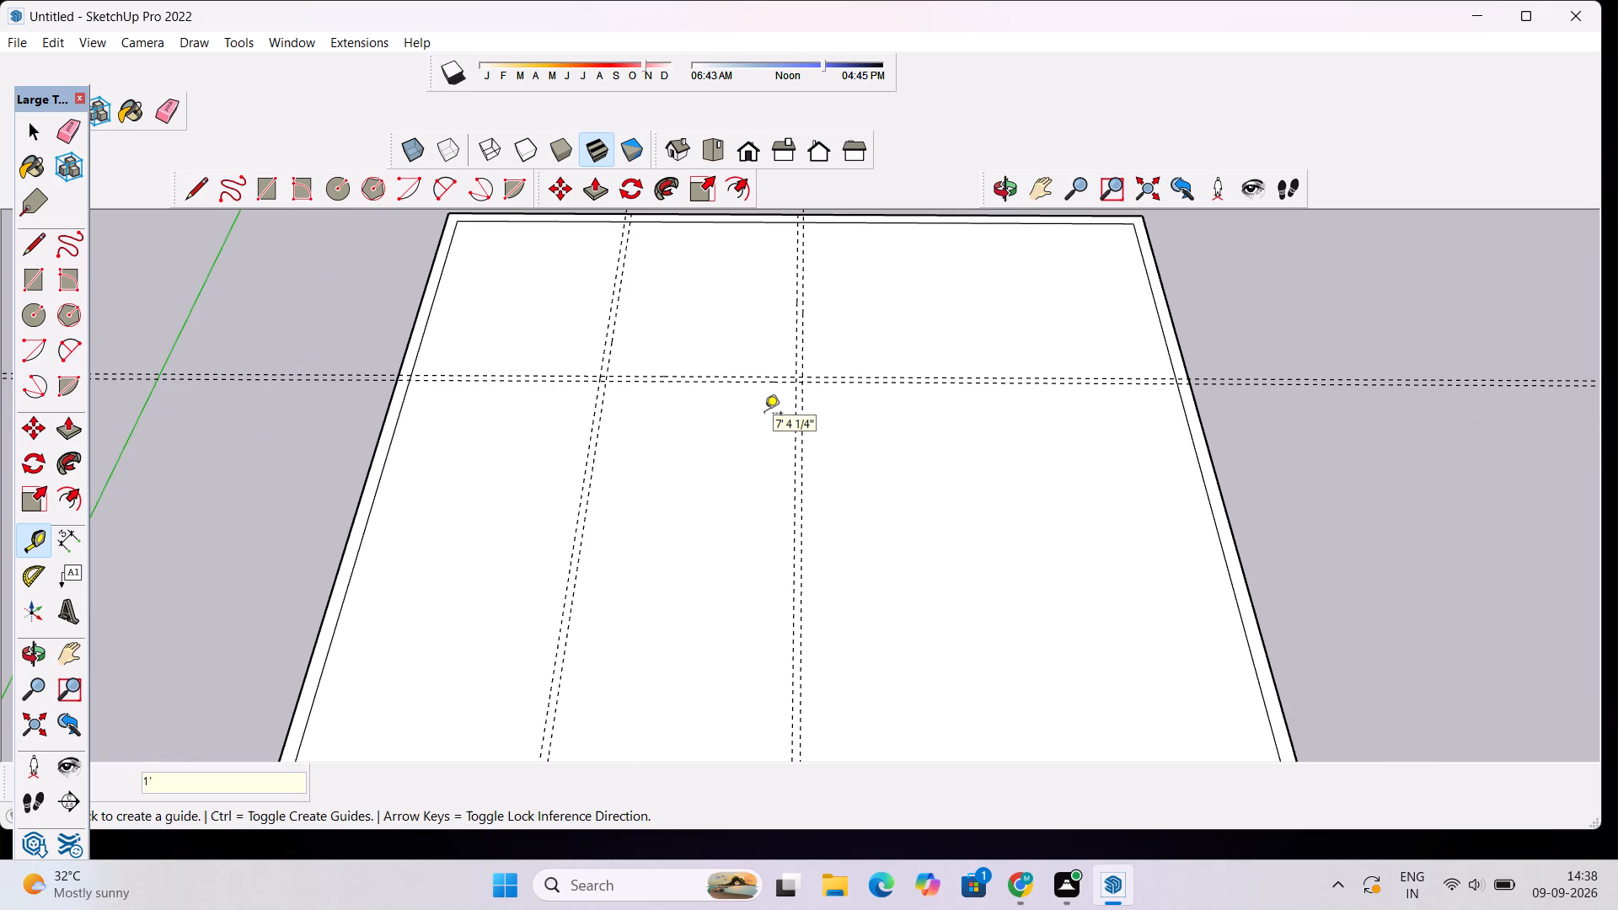
Draw lines from the far inner edge along the first lengthwise guide to the second cross guide, and 30' along it to the inner edge nearest the green axis.
scroll(764, 415, "up", 4)
scroll(775, 405, "down", 2)
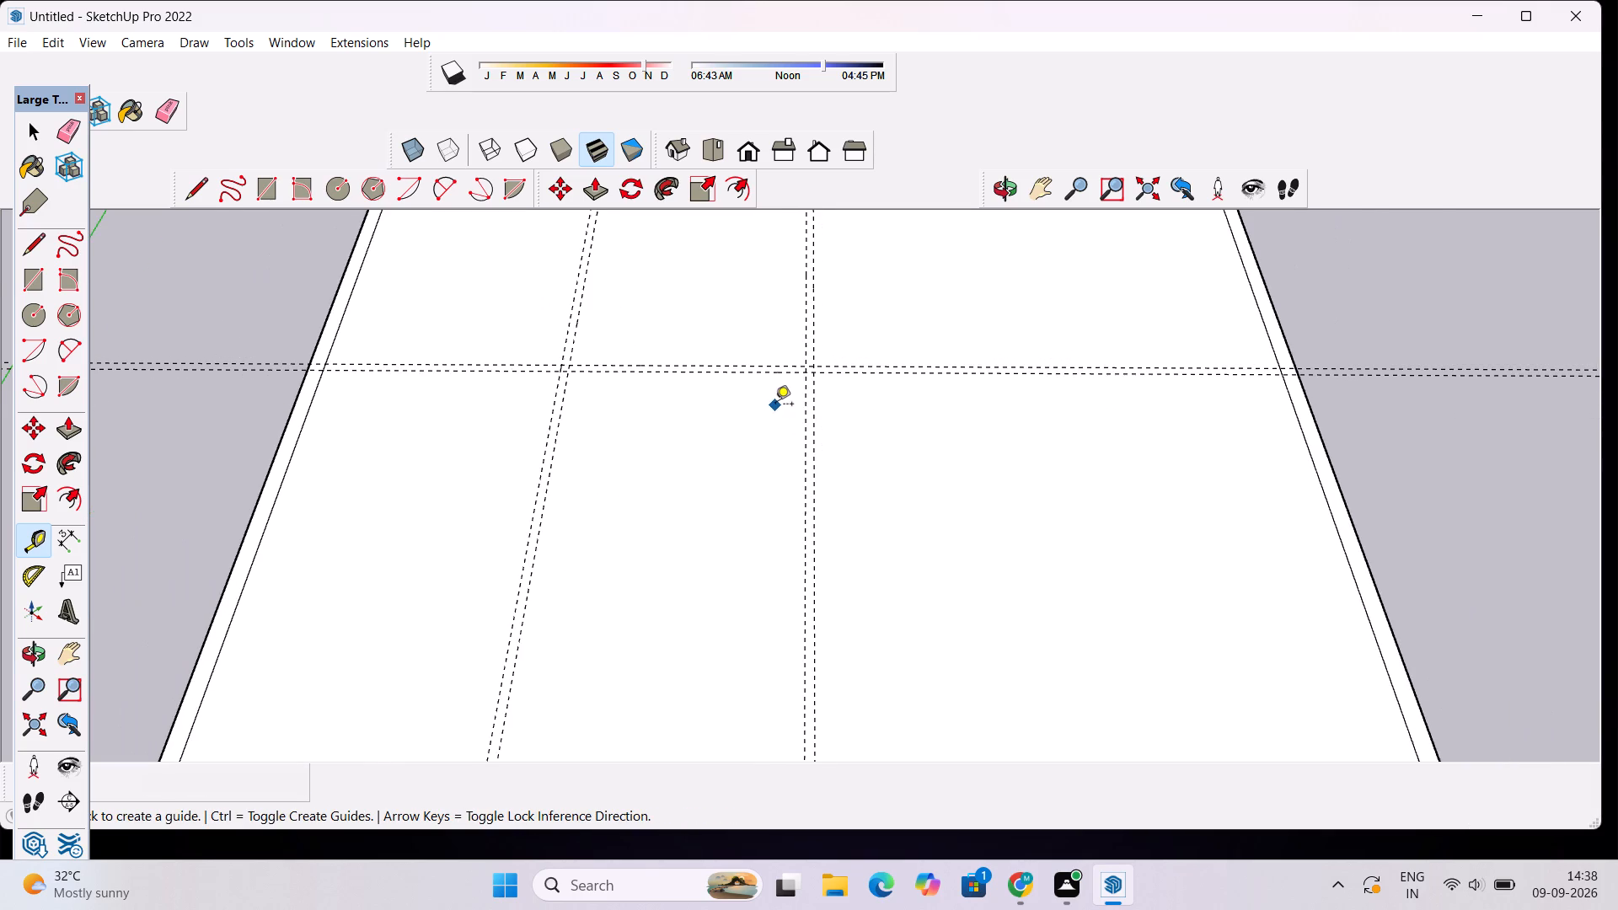
scroll(778, 404, "down", 8)
key("space")
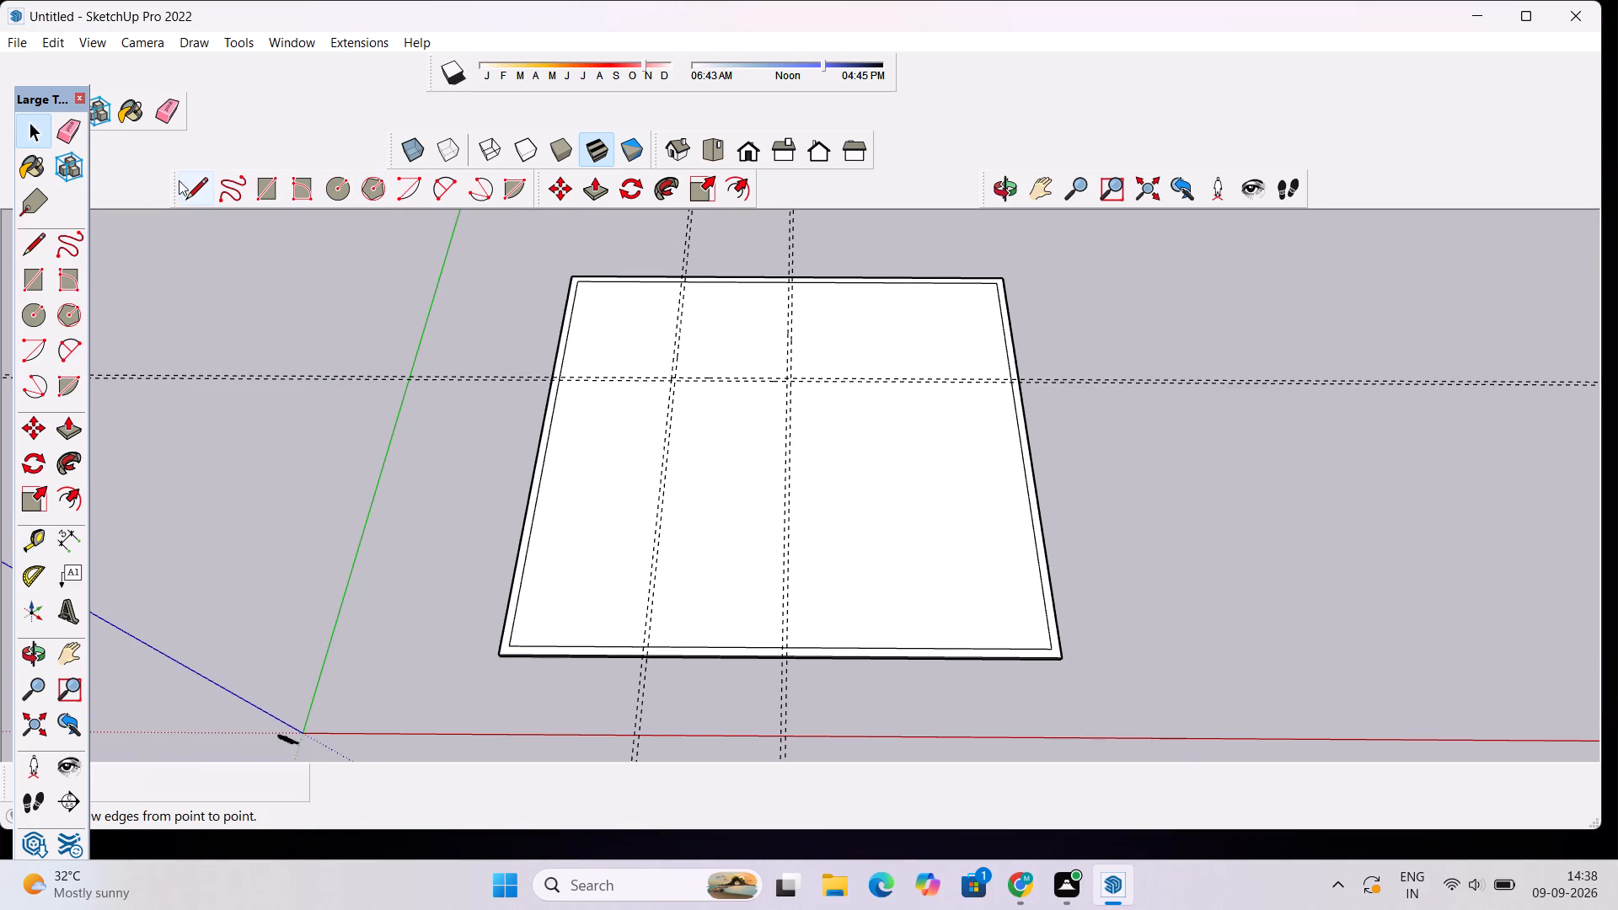
left_click(186, 189)
scroll(569, 272, "up", 8)
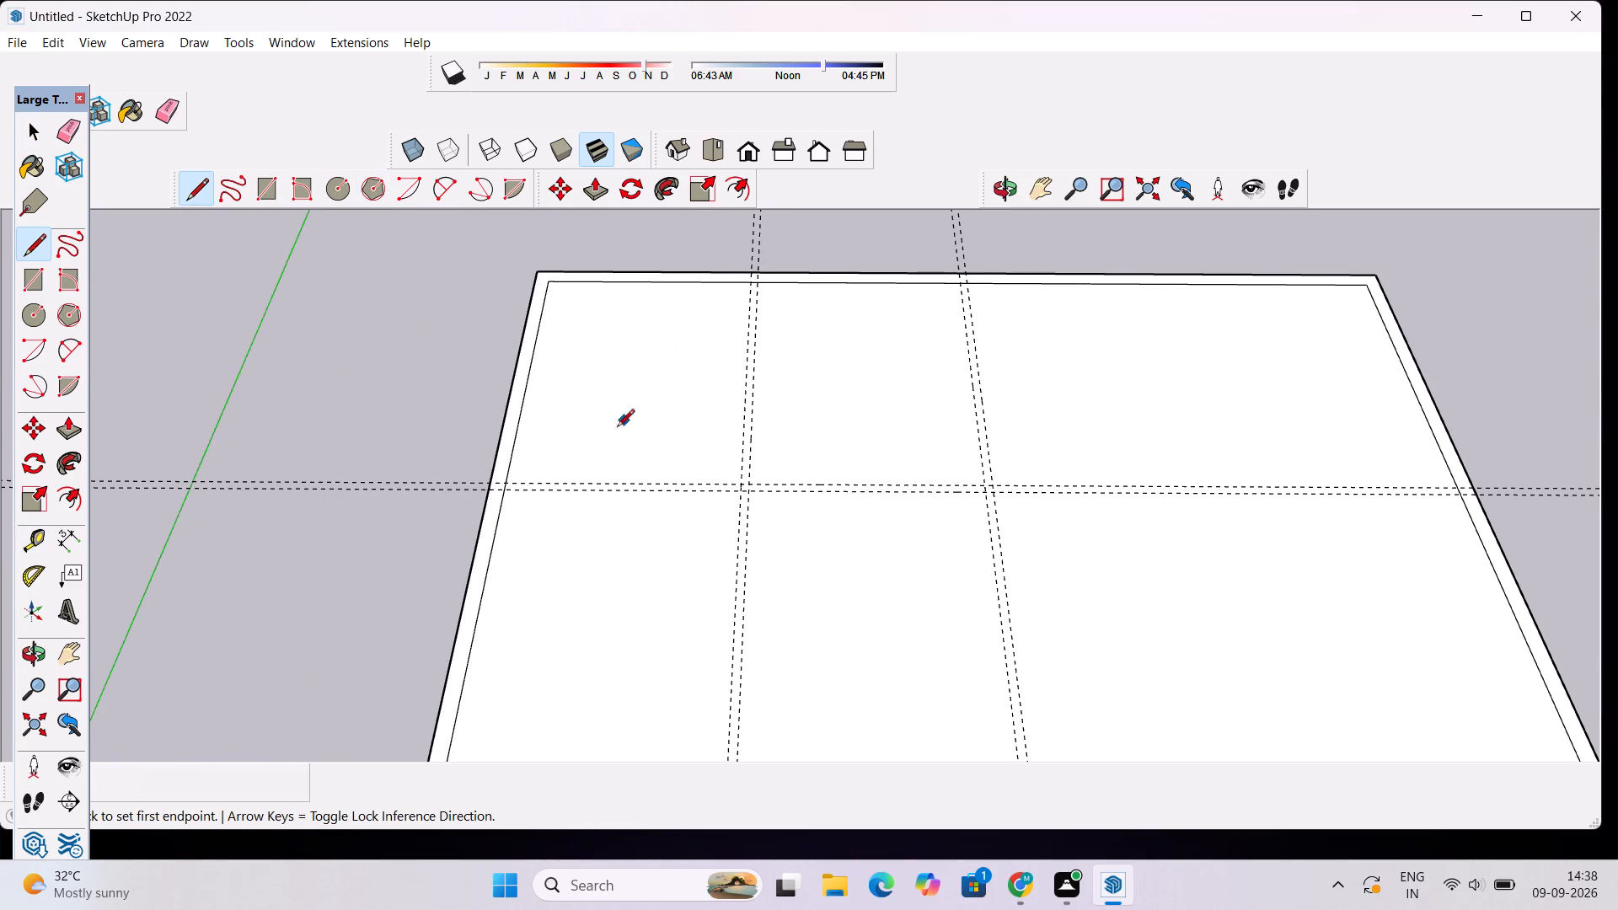
scroll(749, 270, "up", 6)
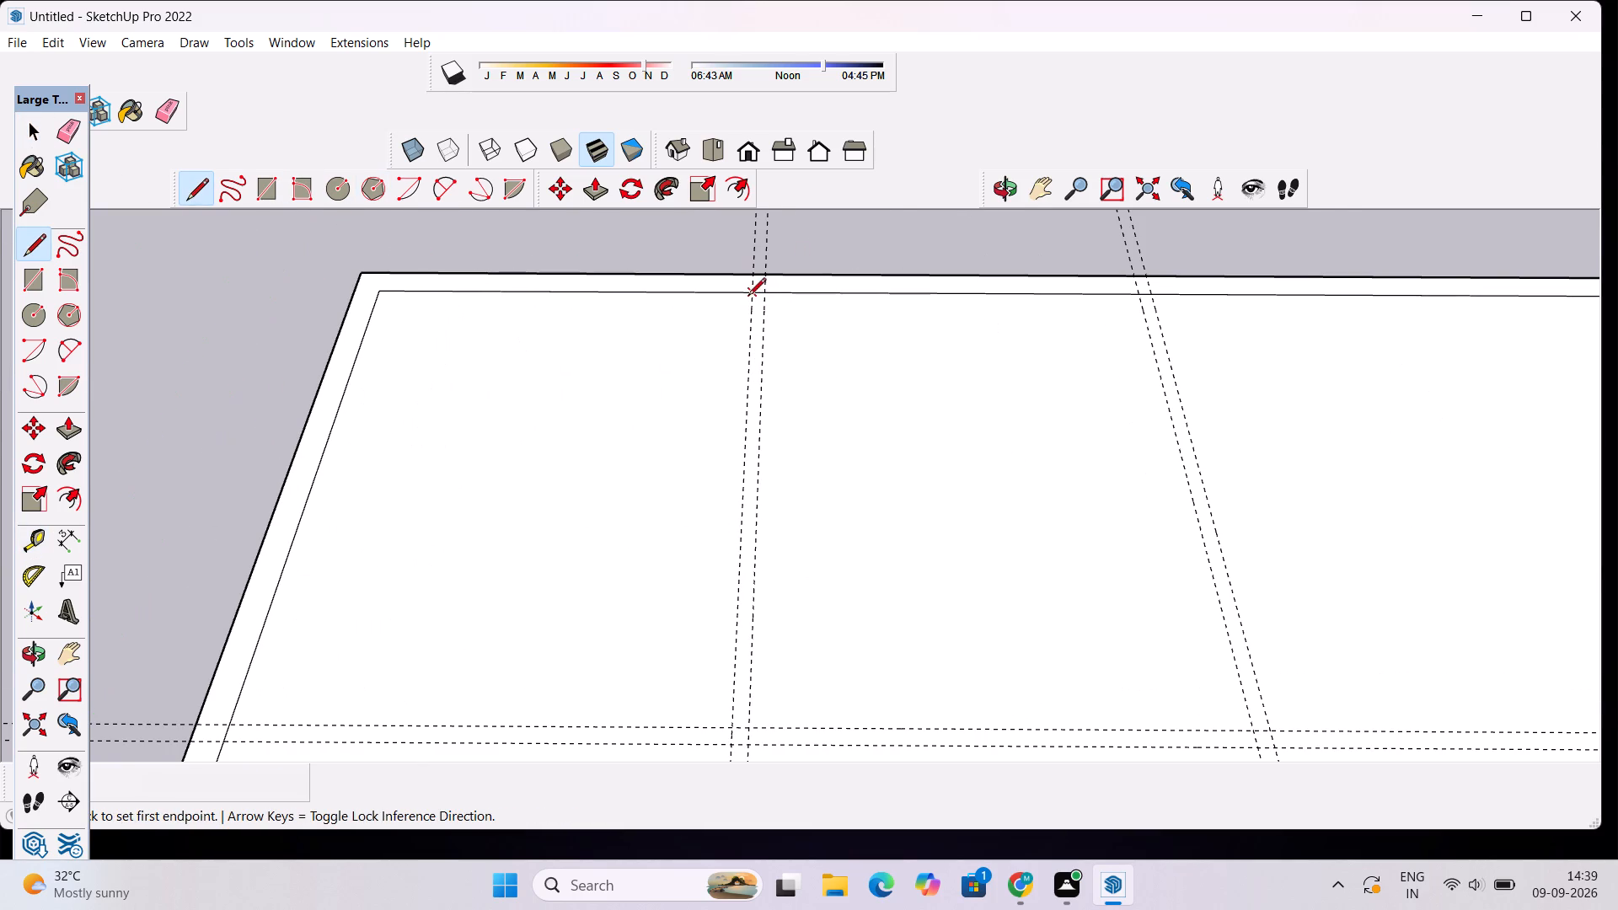
left_click(750, 292)
scroll(749, 305, "down", 5)
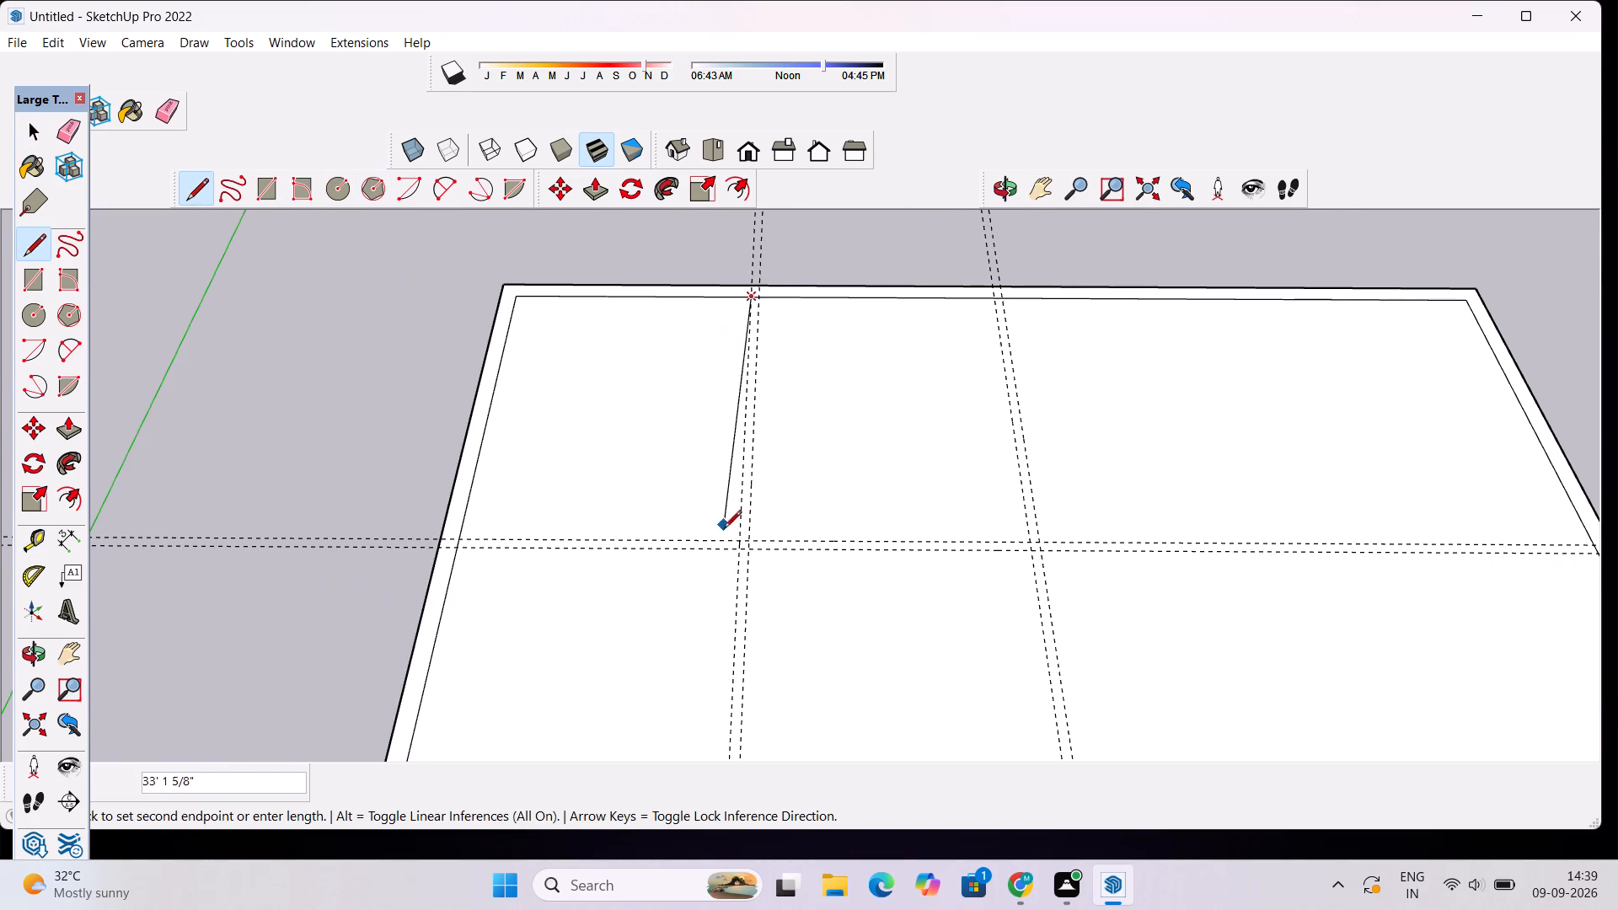
scroll(736, 544, "up", 5)
left_click(741, 553)
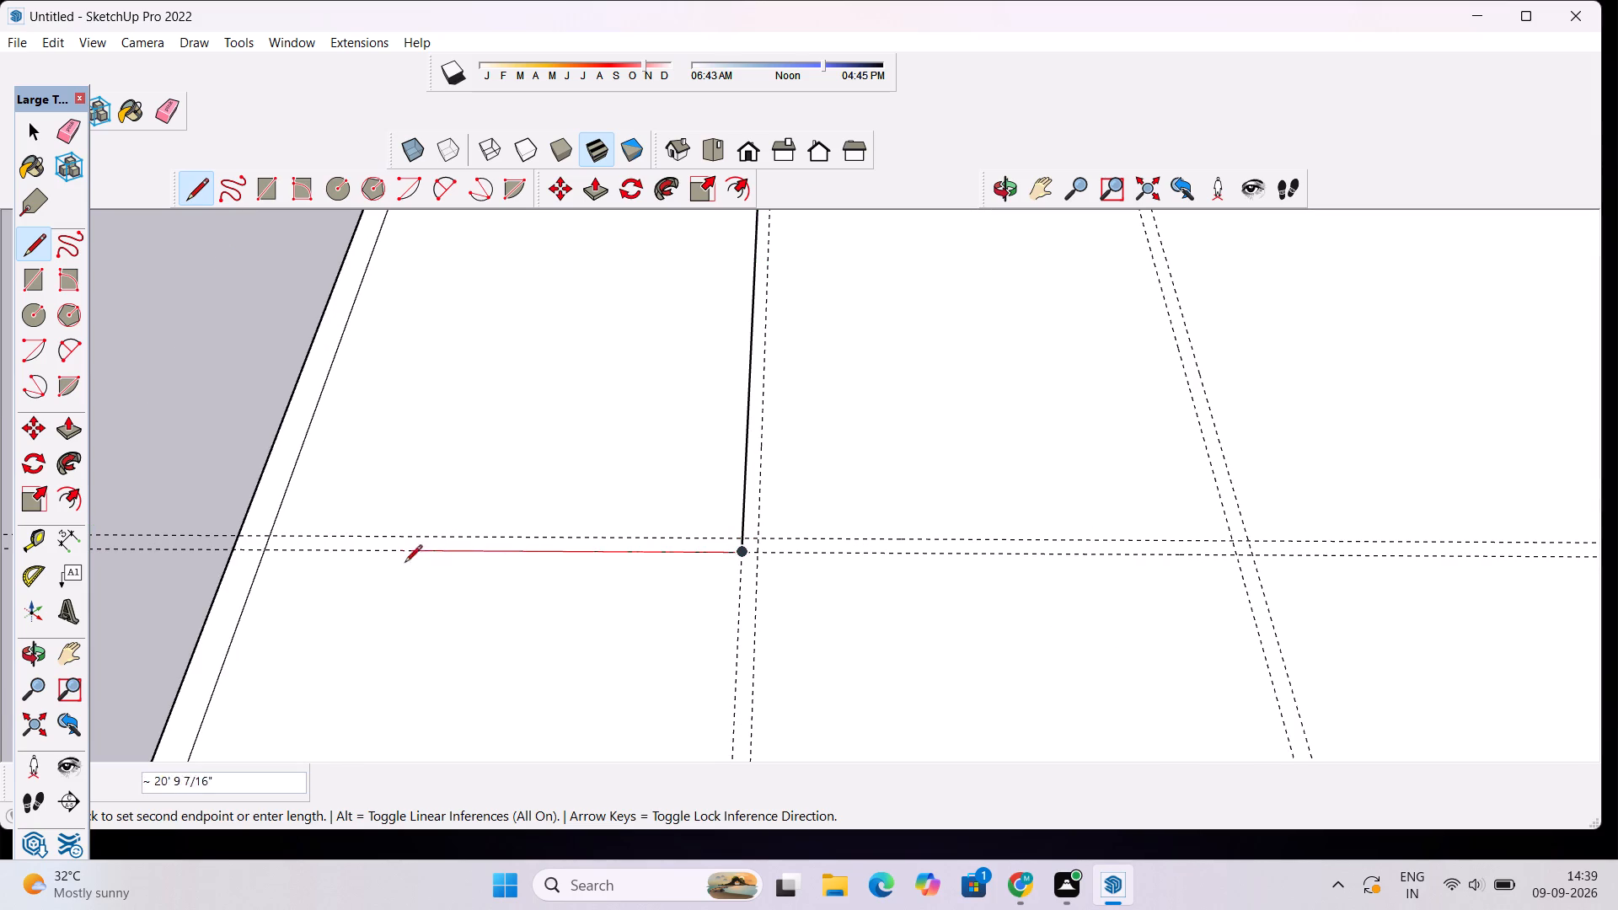
left_click(264, 554)
Draw a 121' line along the cross guide farther from the red axis, spanning the inner outline.
left_click(267, 532)
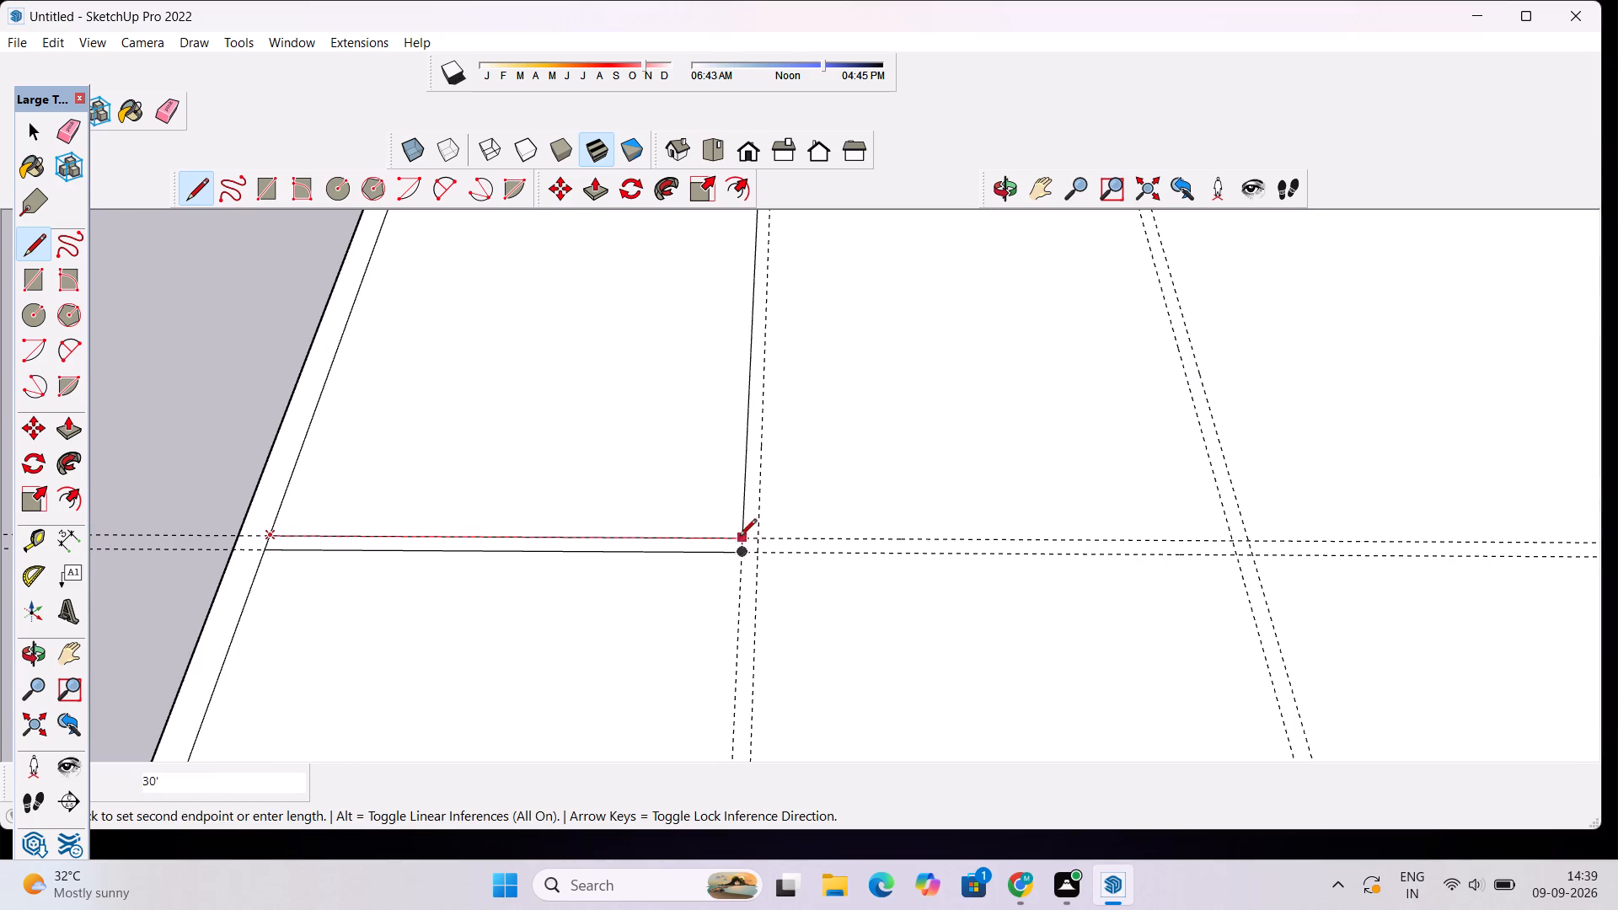
scroll(747, 533, "down", 4)
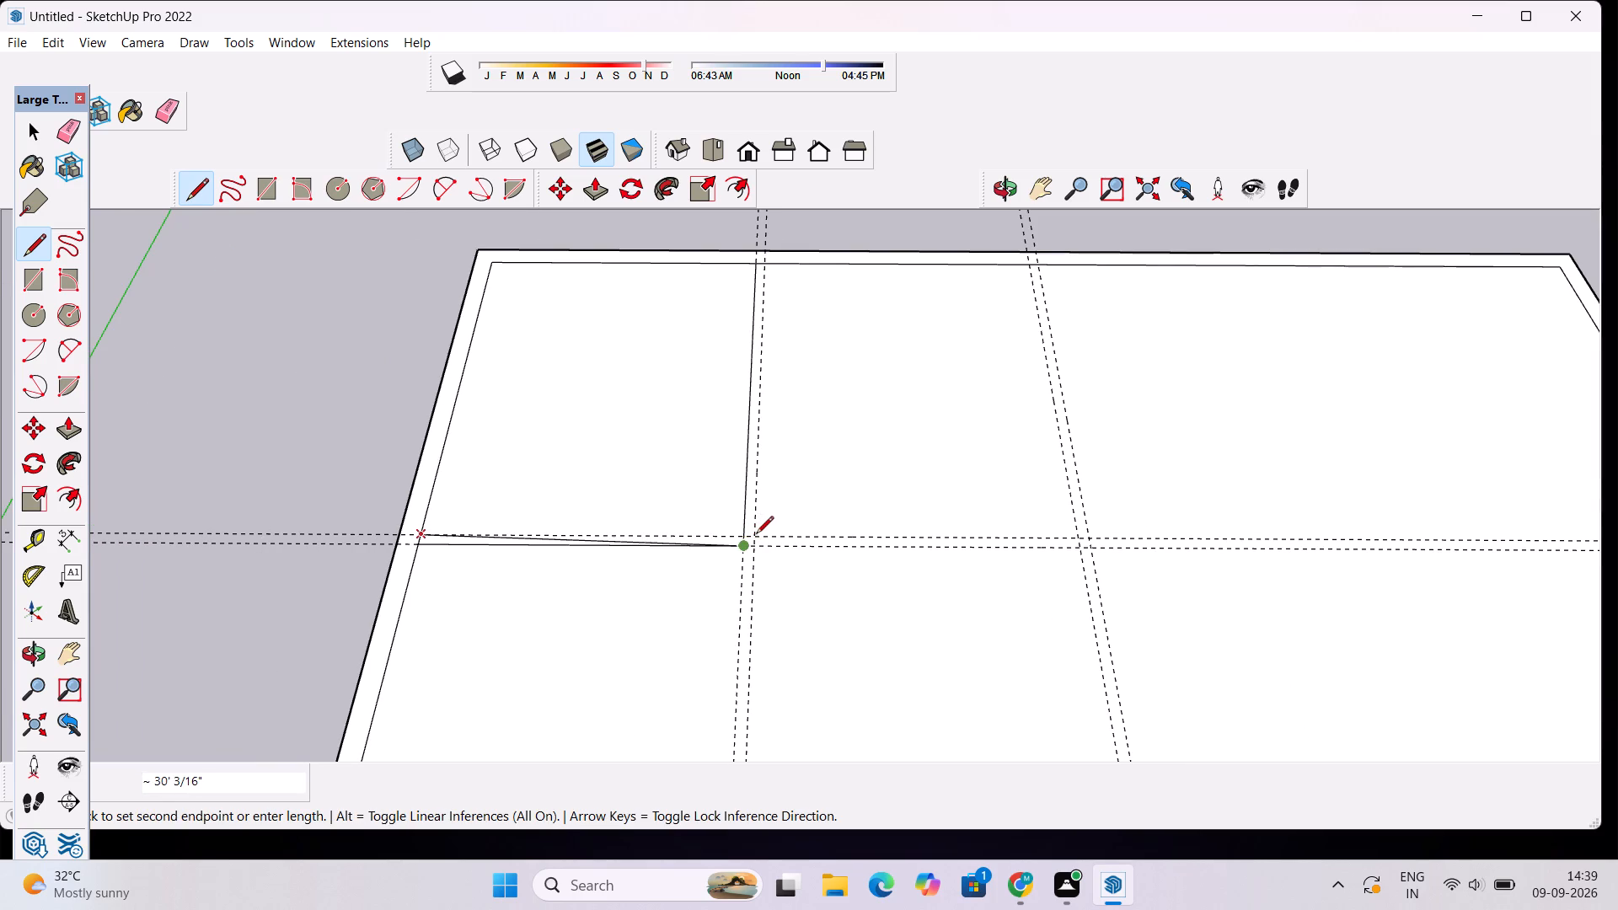
scroll(758, 533, "up", 4)
scroll(825, 532, "down", 9)
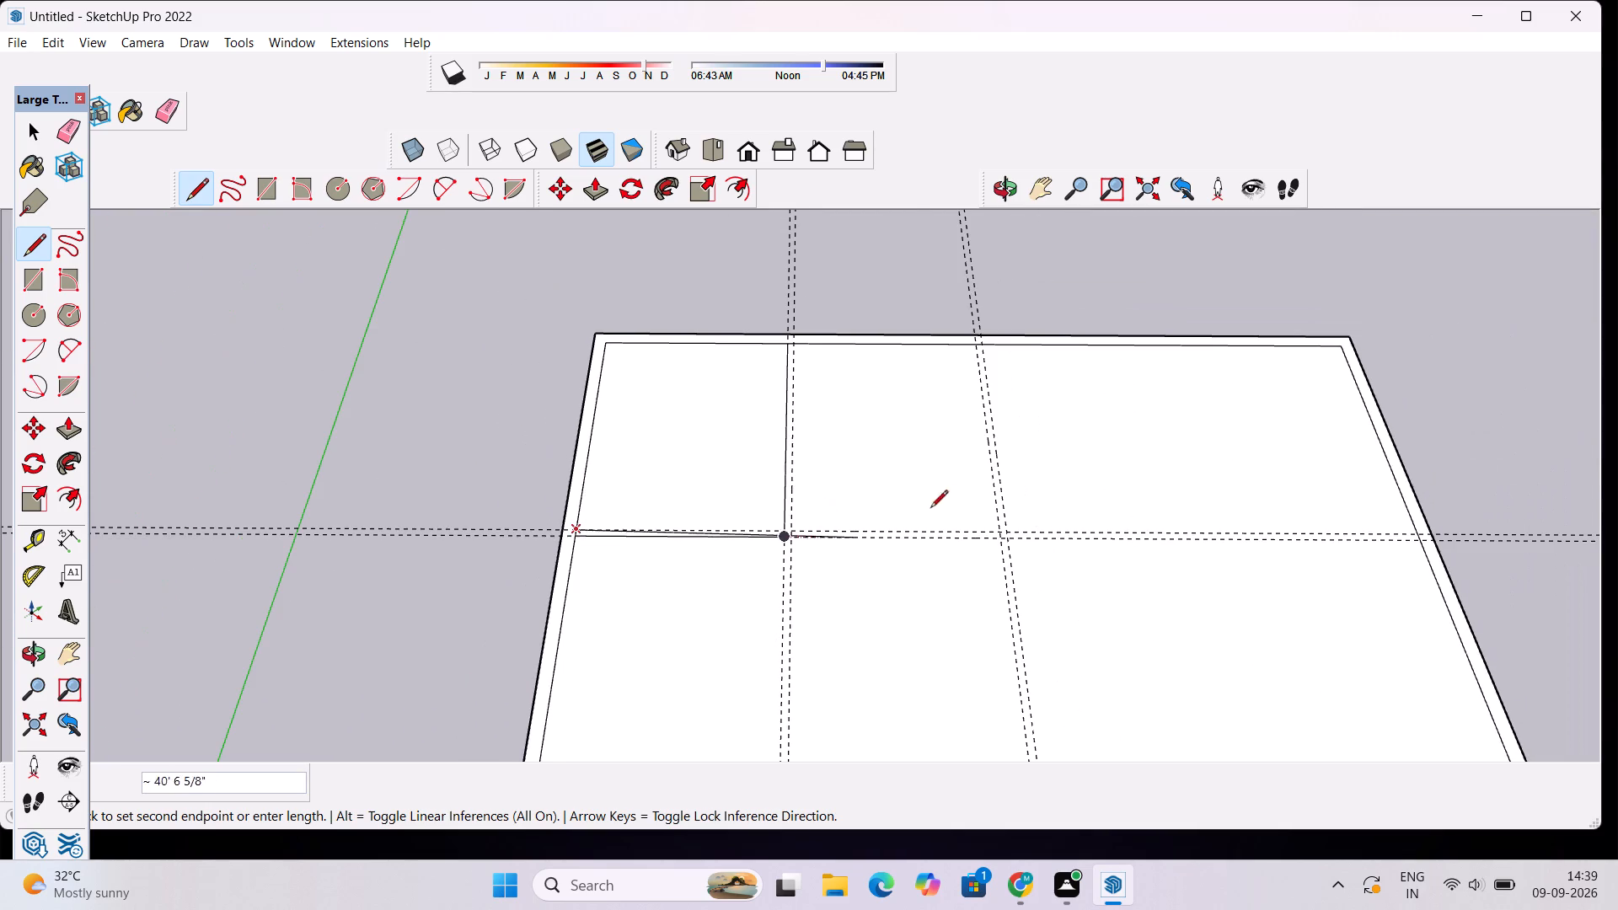
scroll(1470, 551, "up", 4)
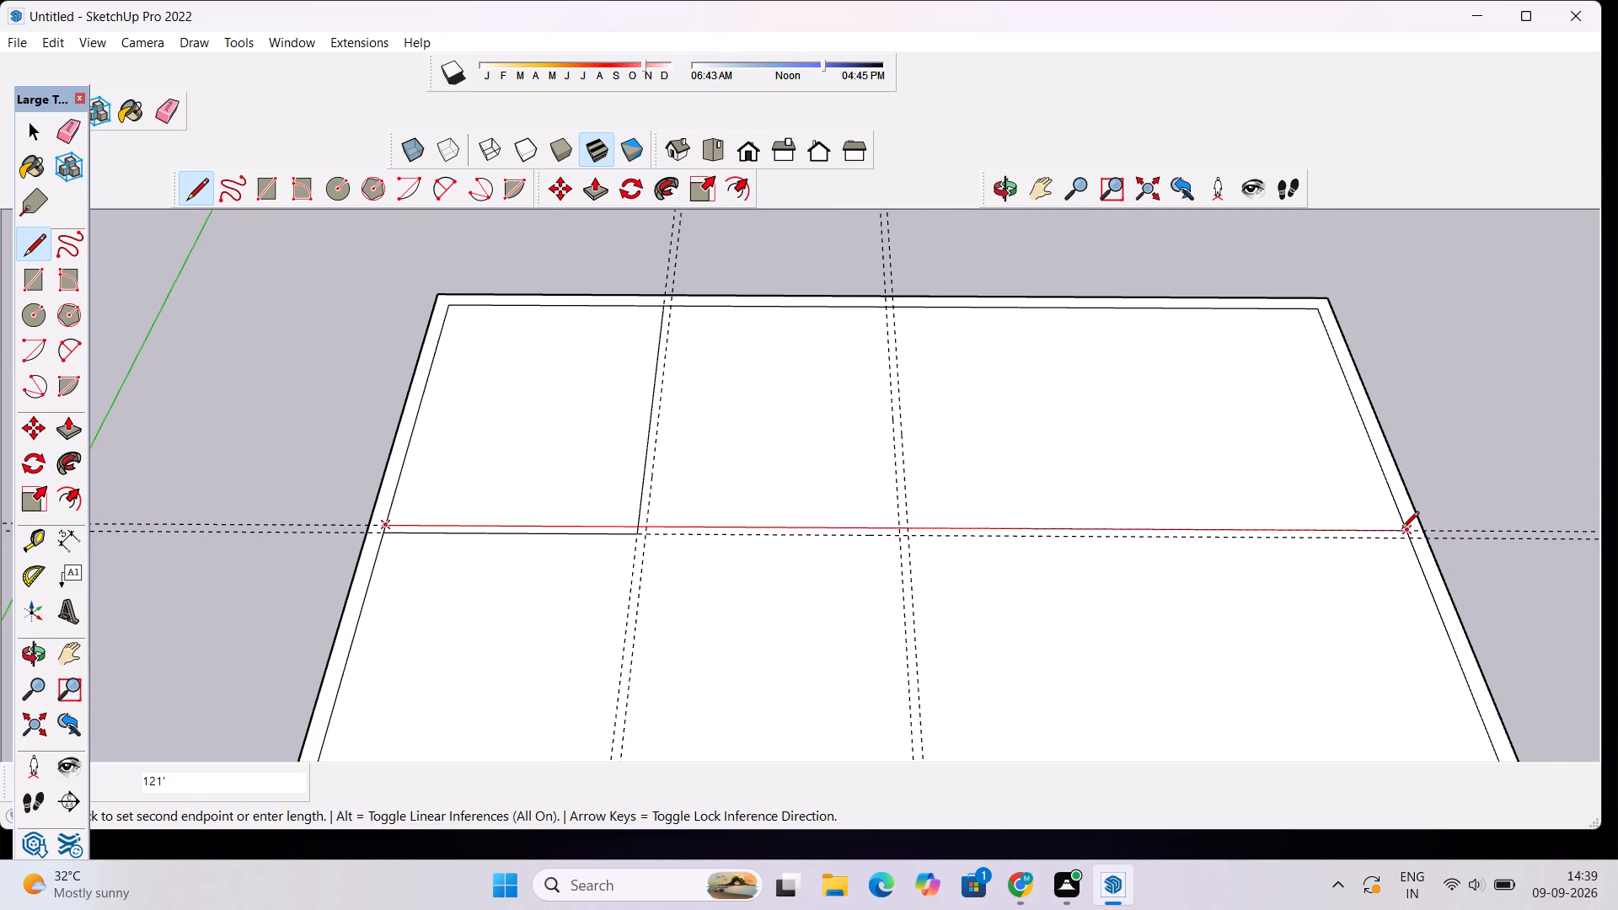
left_click(1407, 529)
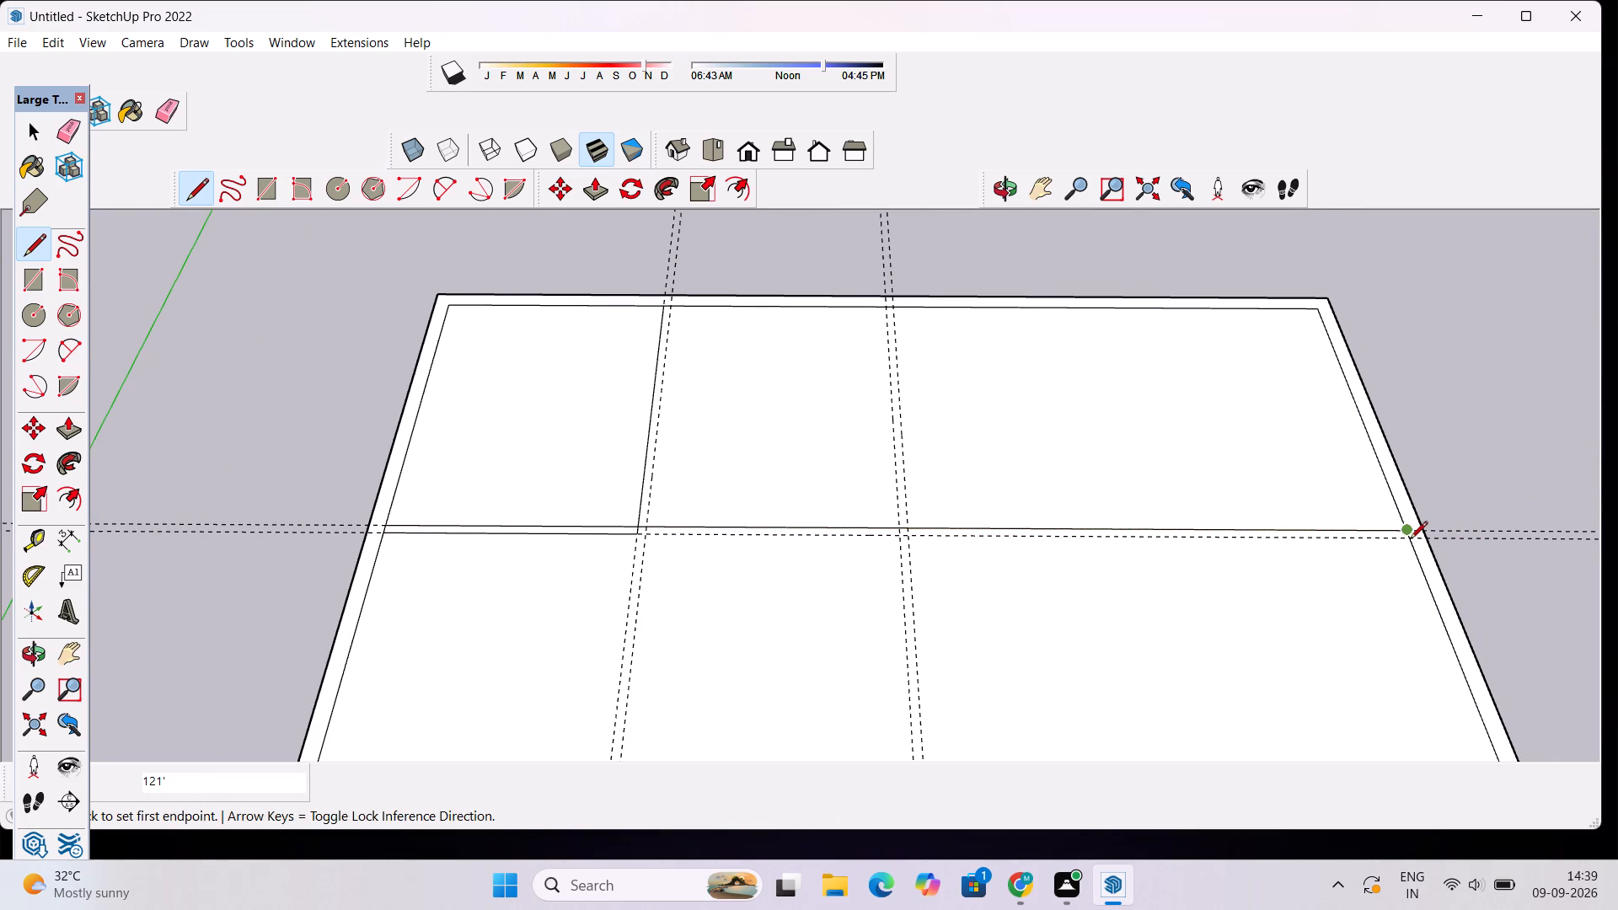
Draw a 1' segment between the cross guides on the opposite inner edge, and a 91' line along the second cross guide to the existing corner.
left_click(1410, 542)
scroll(1403, 539, "up", 3)
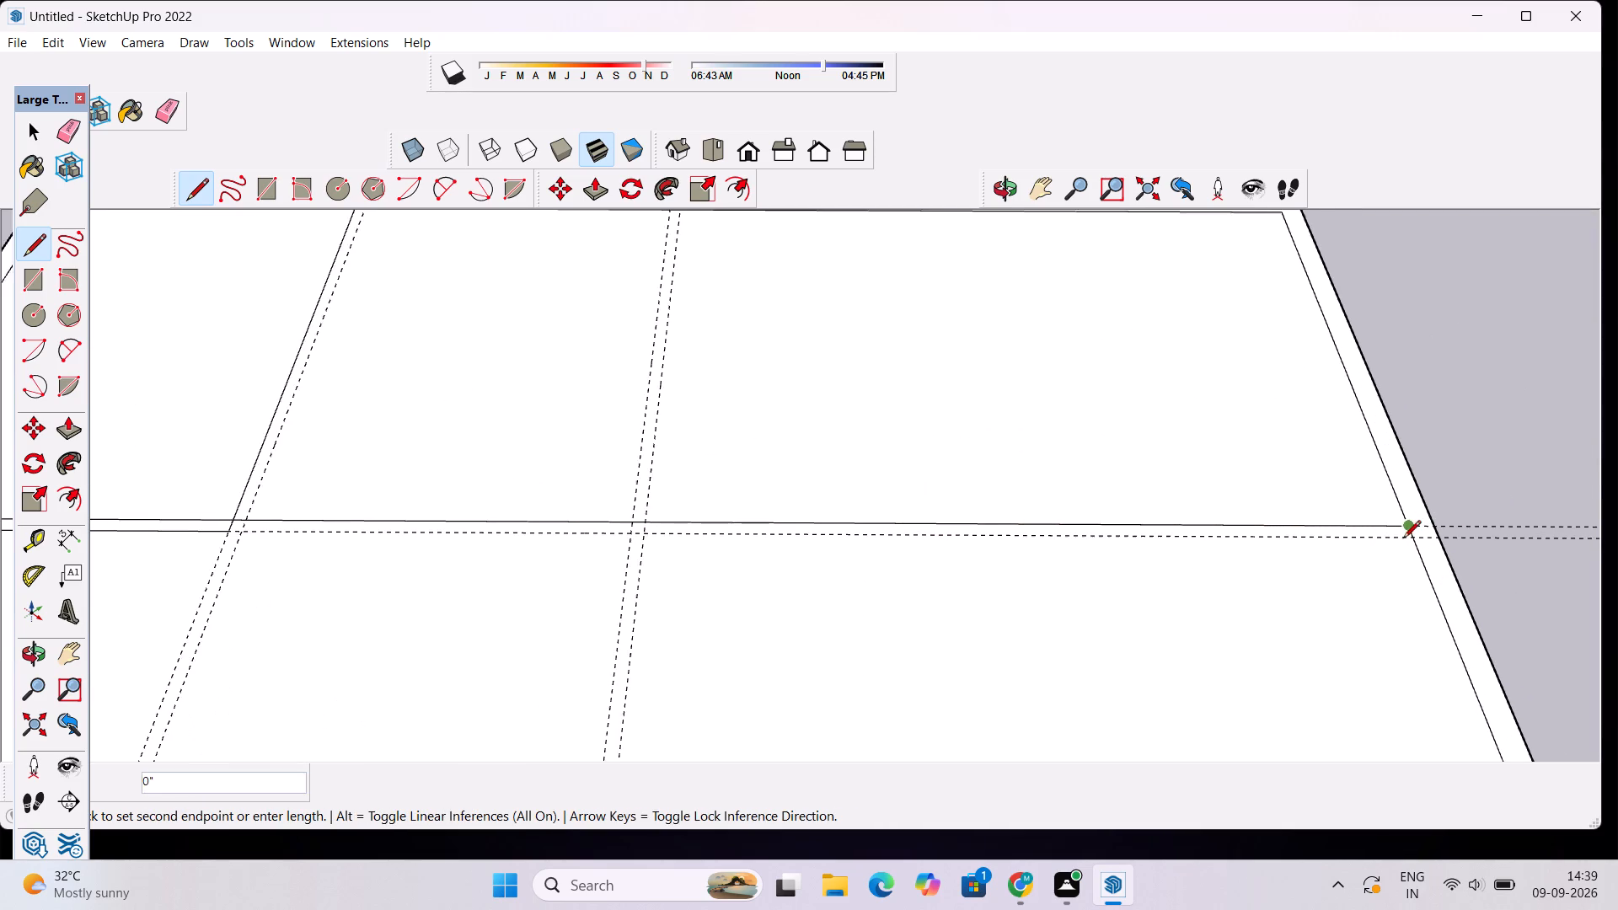
scroll(1403, 539, "up", 3)
left_click(1414, 541)
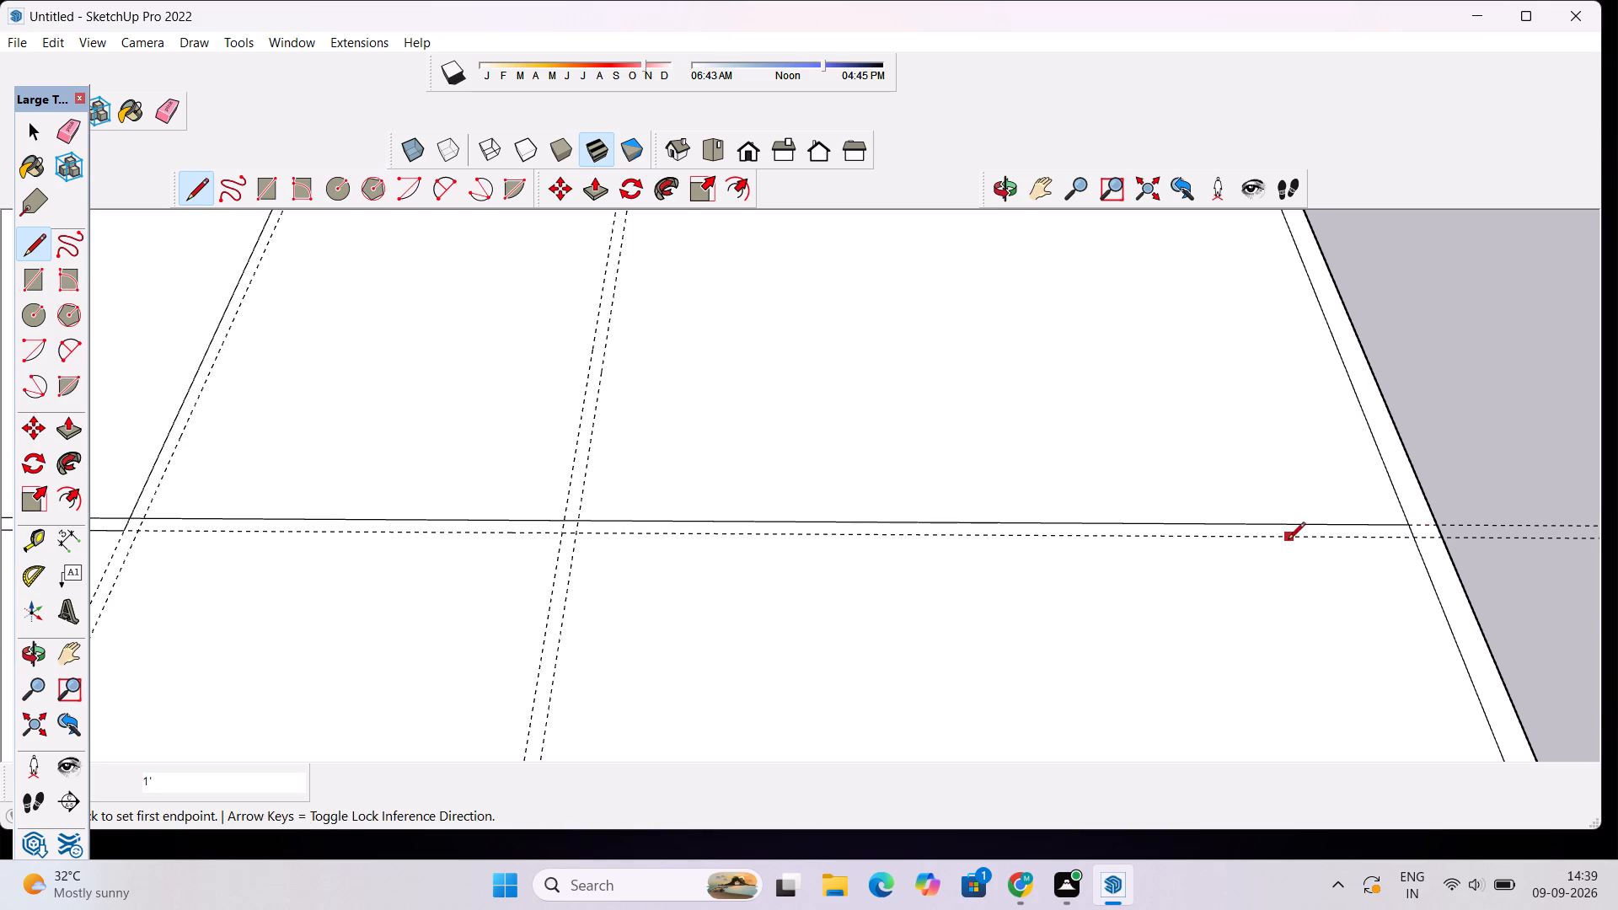
scroll(1288, 541, "down", 3)
scroll(1379, 528, "up", 4)
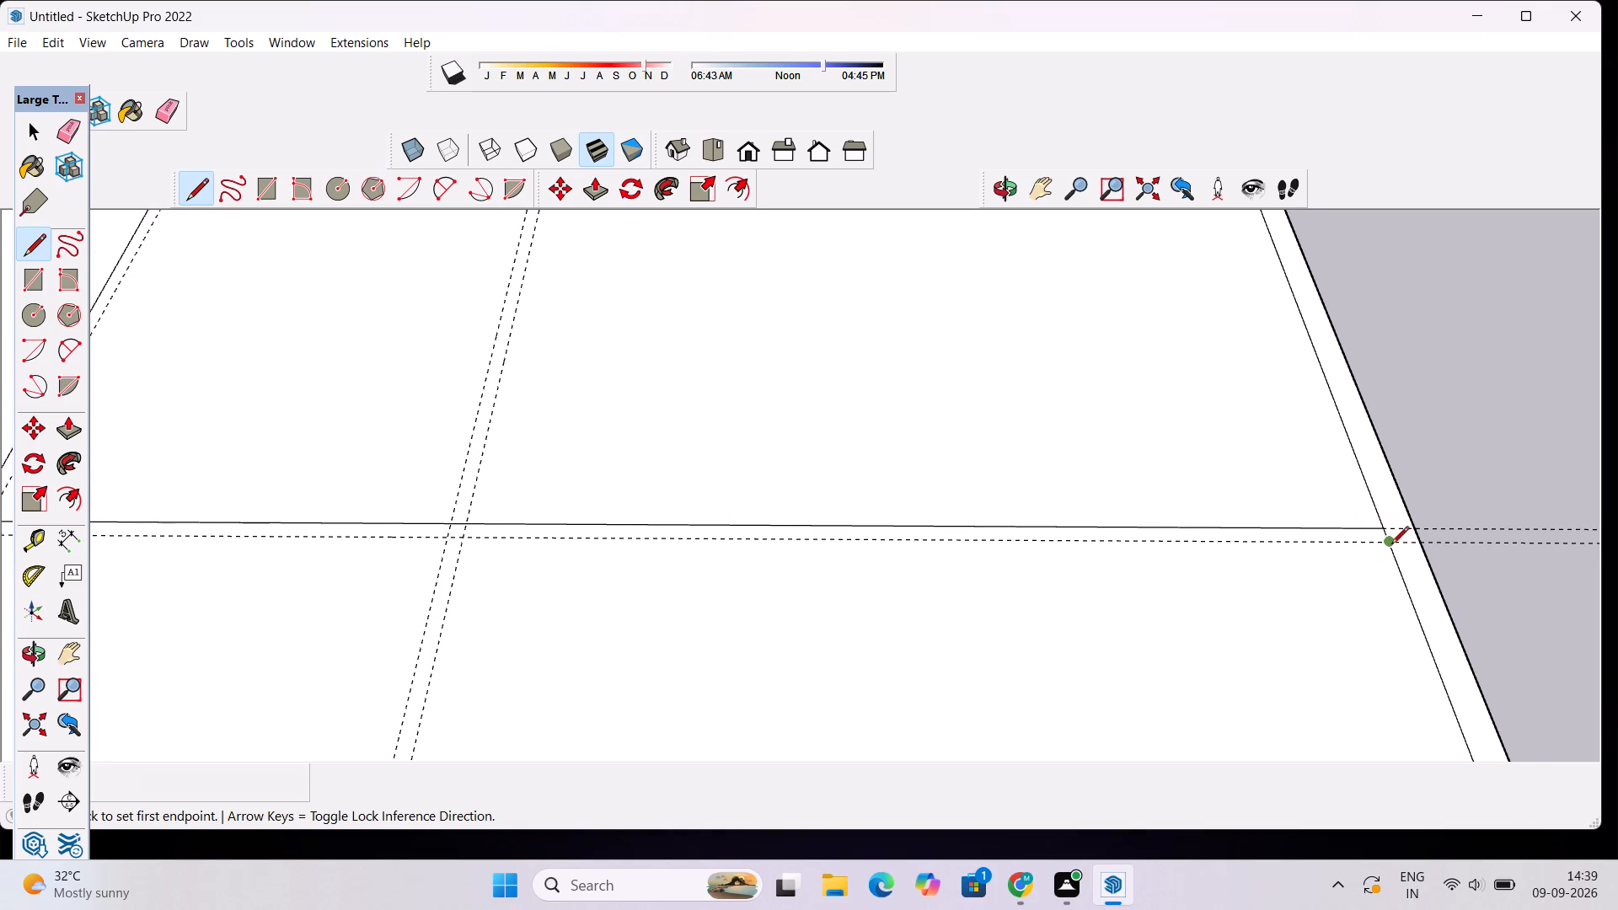
left_click(1391, 543)
scroll(1285, 543, "up", 1)
scroll(988, 526, "down", 4)
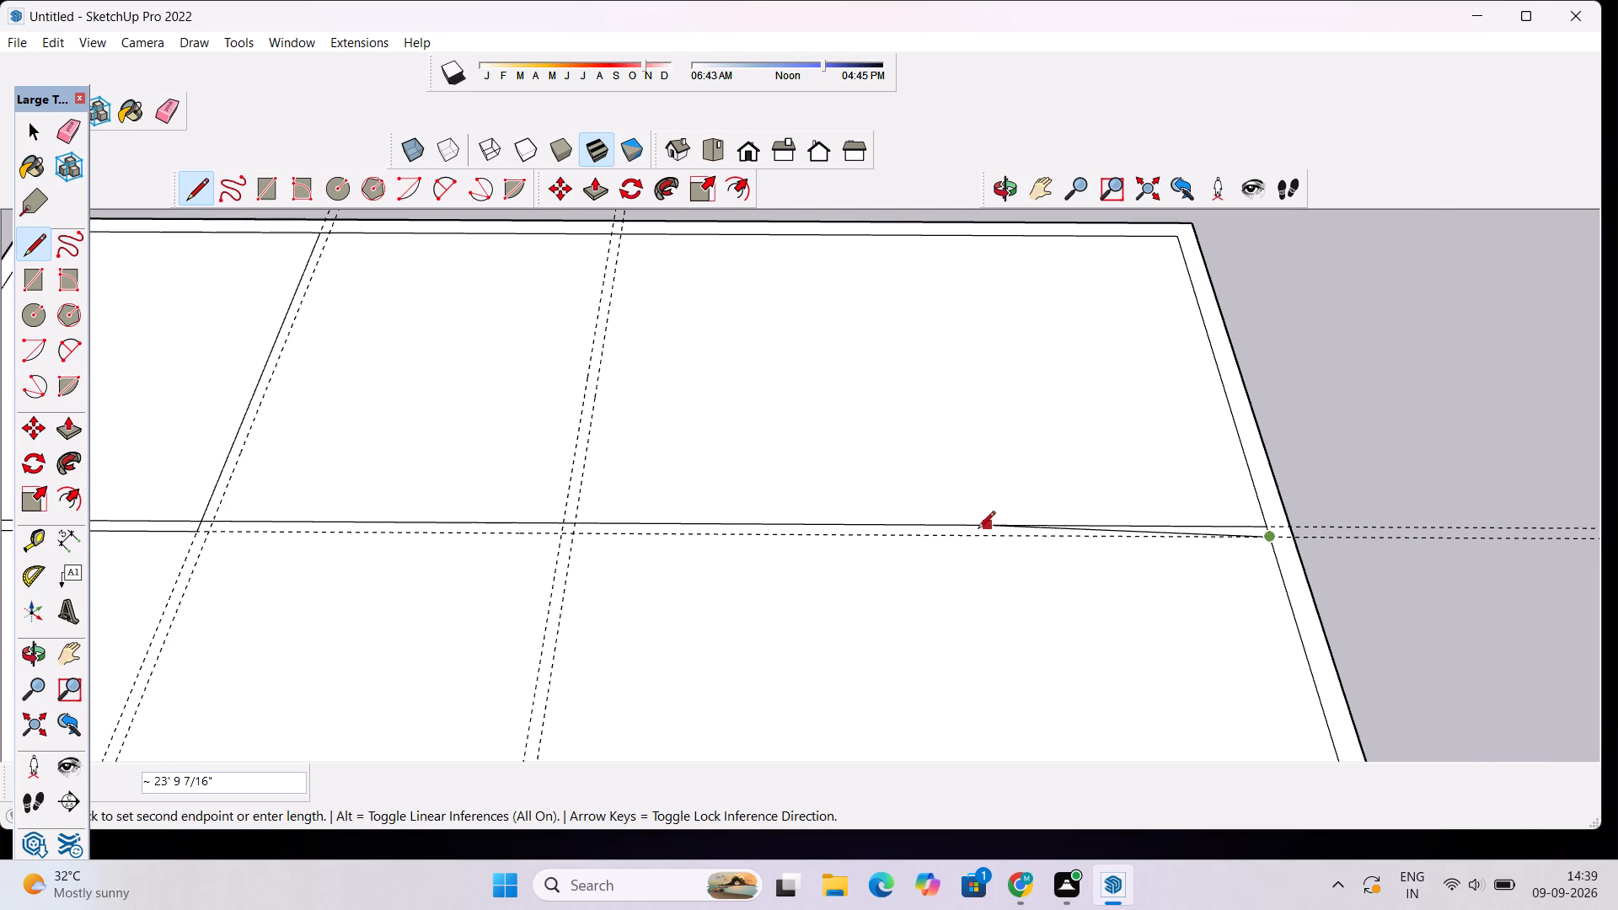
scroll(572, 516, "down", 7)
scroll(413, 541, "up", 7)
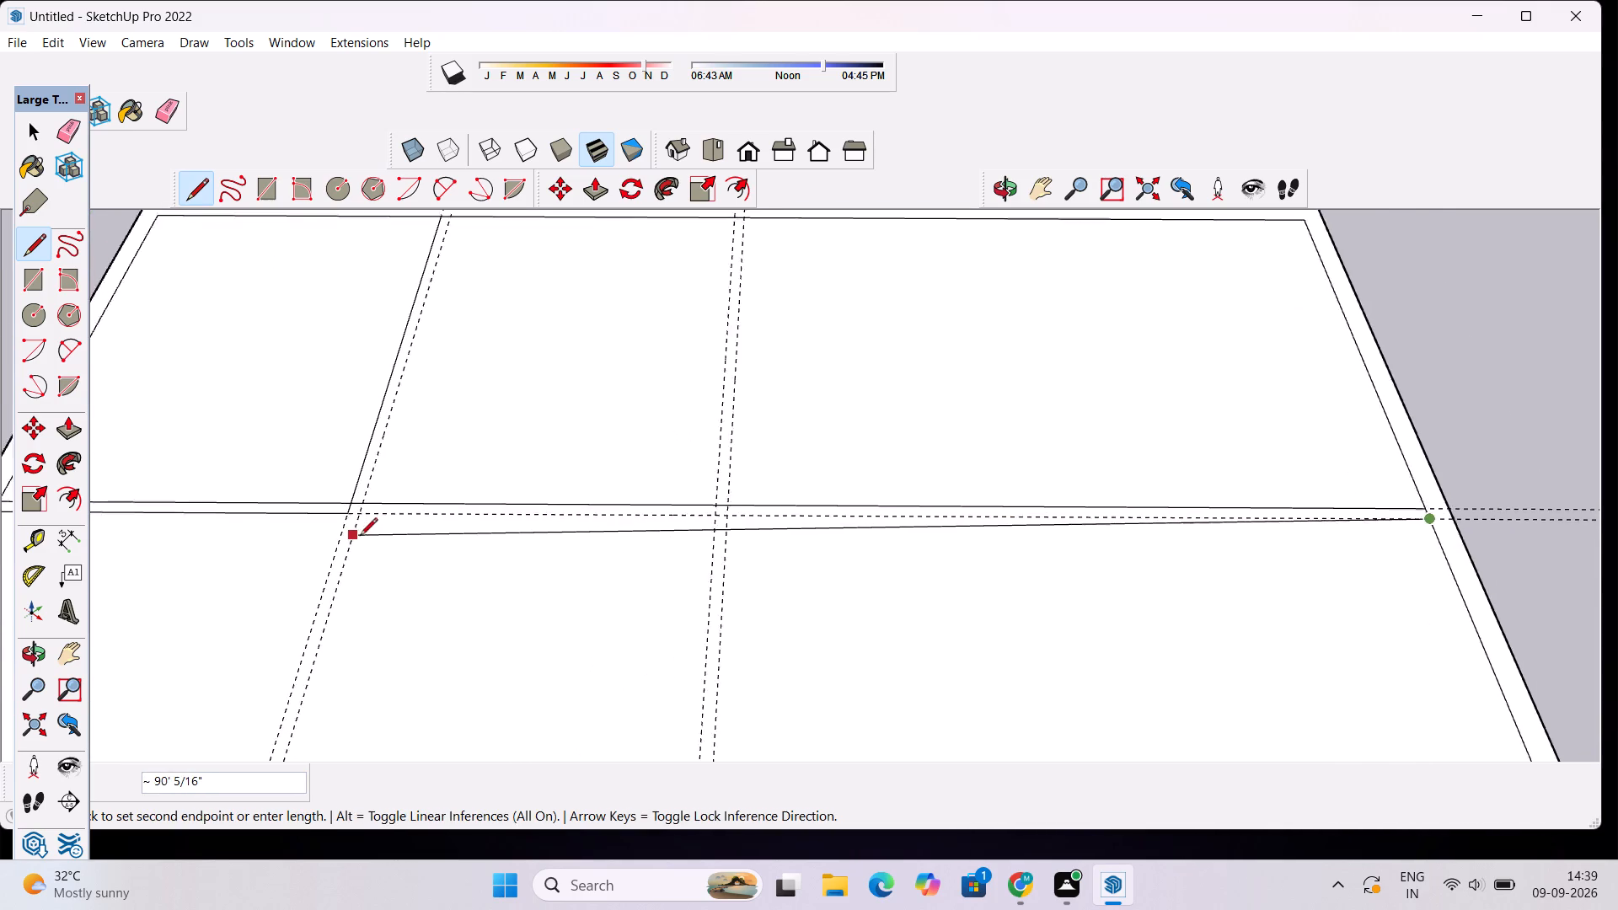
scroll(360, 537, "up", 1)
left_click(351, 514)
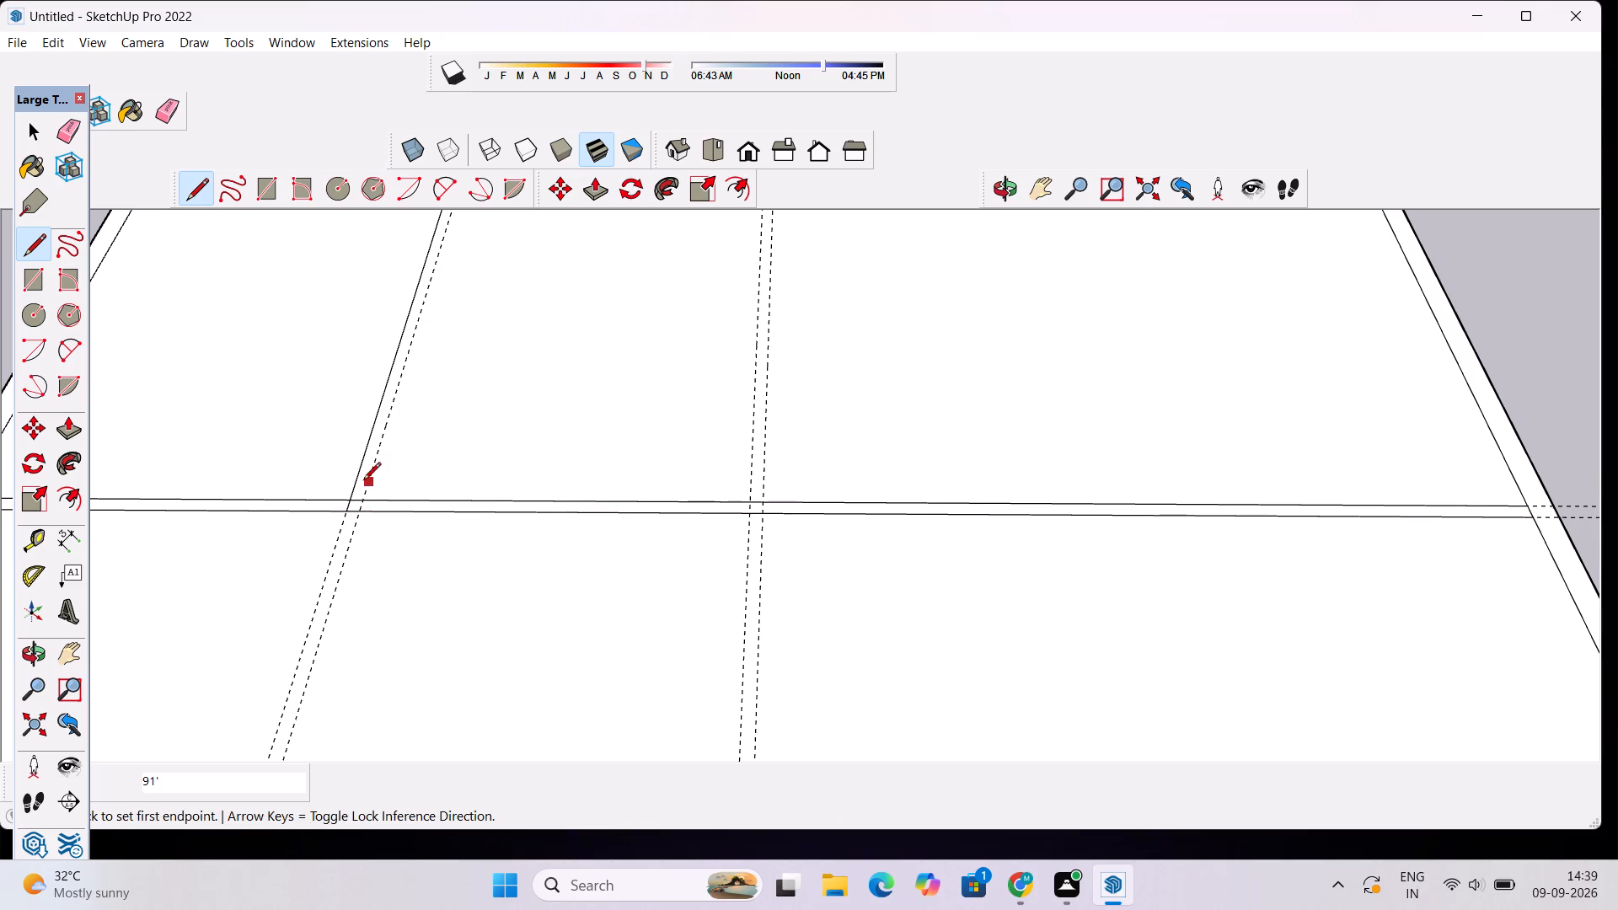
Draw a 35' line along the first pair's second guide, from the cross wall line to the far inner edge.
left_click(365, 498)
scroll(394, 443, "down", 2)
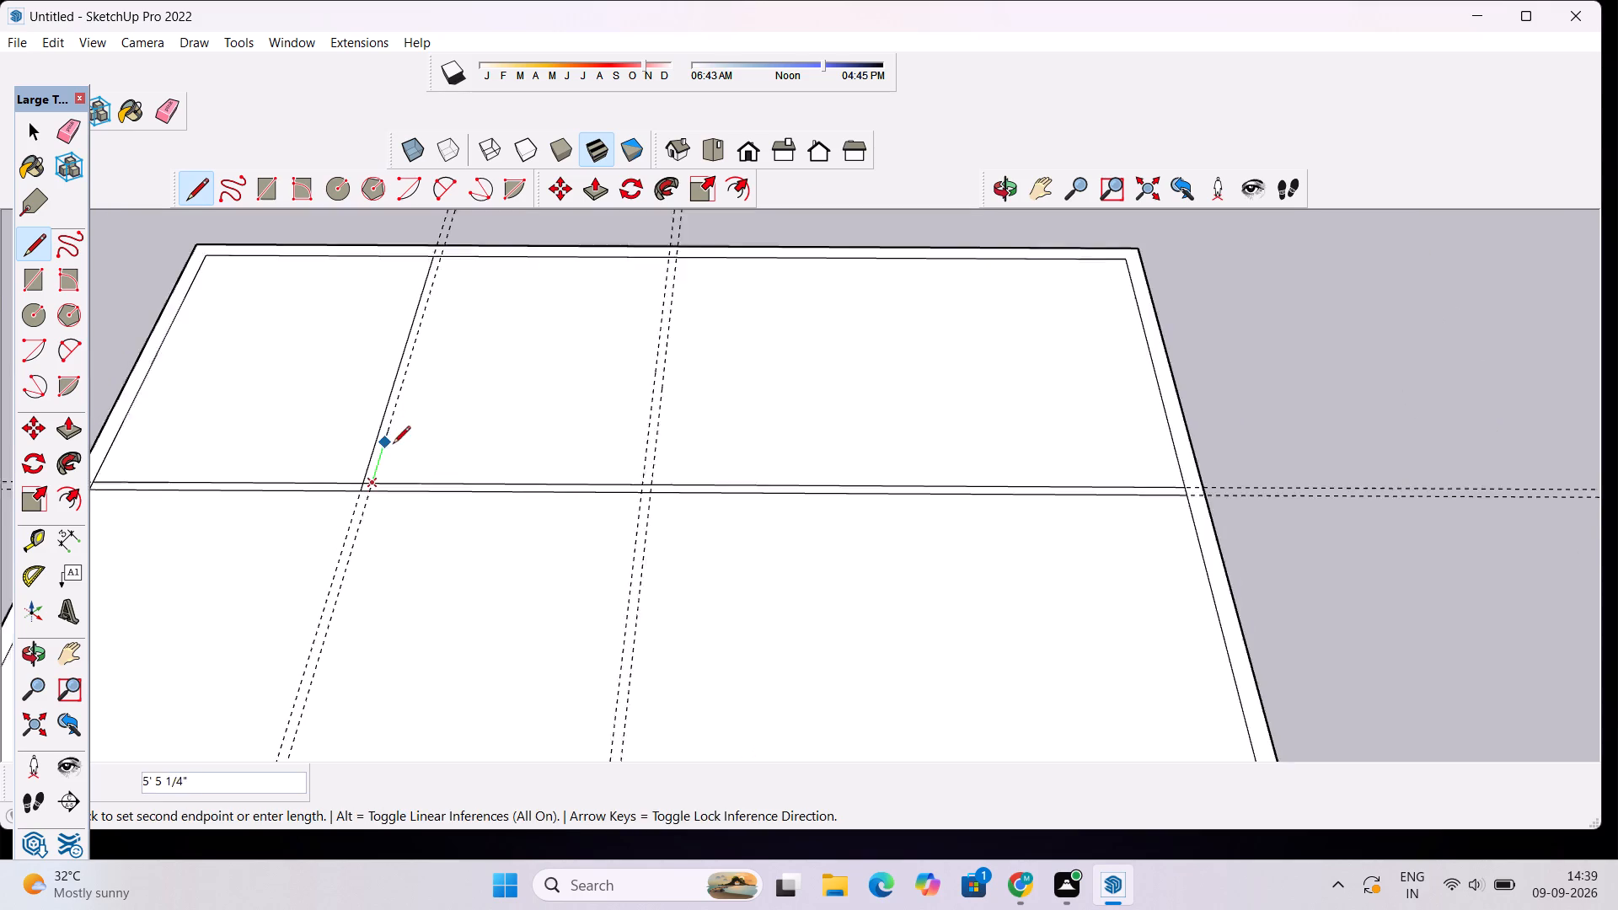
scroll(393, 445, "down", 5)
scroll(414, 319, "up", 10)
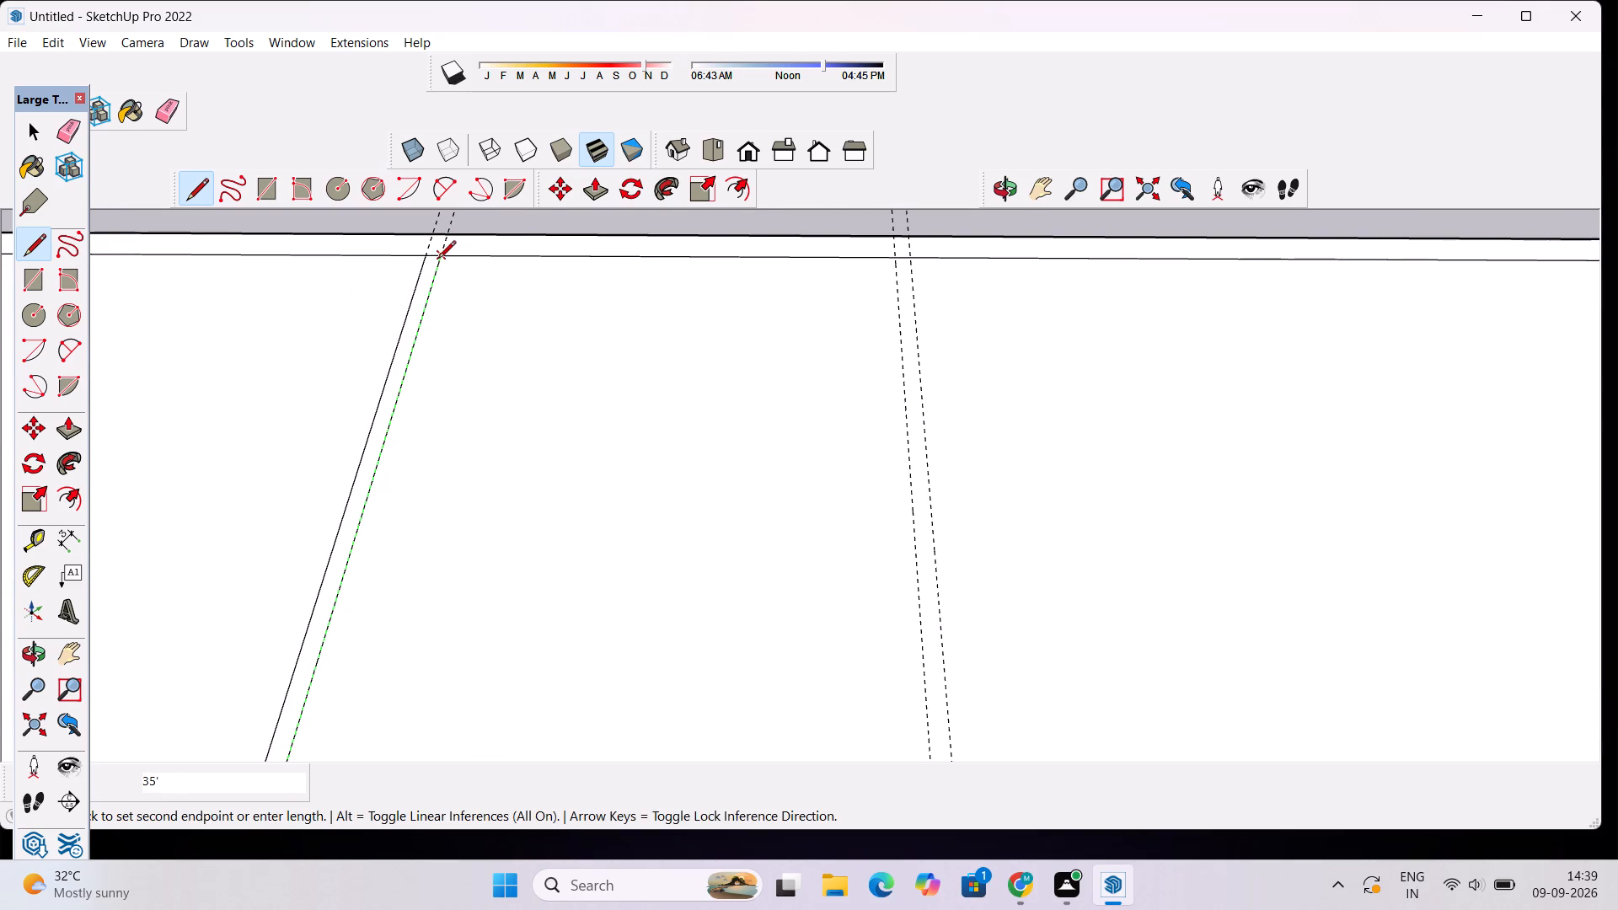
left_click(438, 260)
Draw two 35' lines along both guides of the second lengthwise pair, from the far inner edge to the cross wall's farther line.
left_click(895, 261)
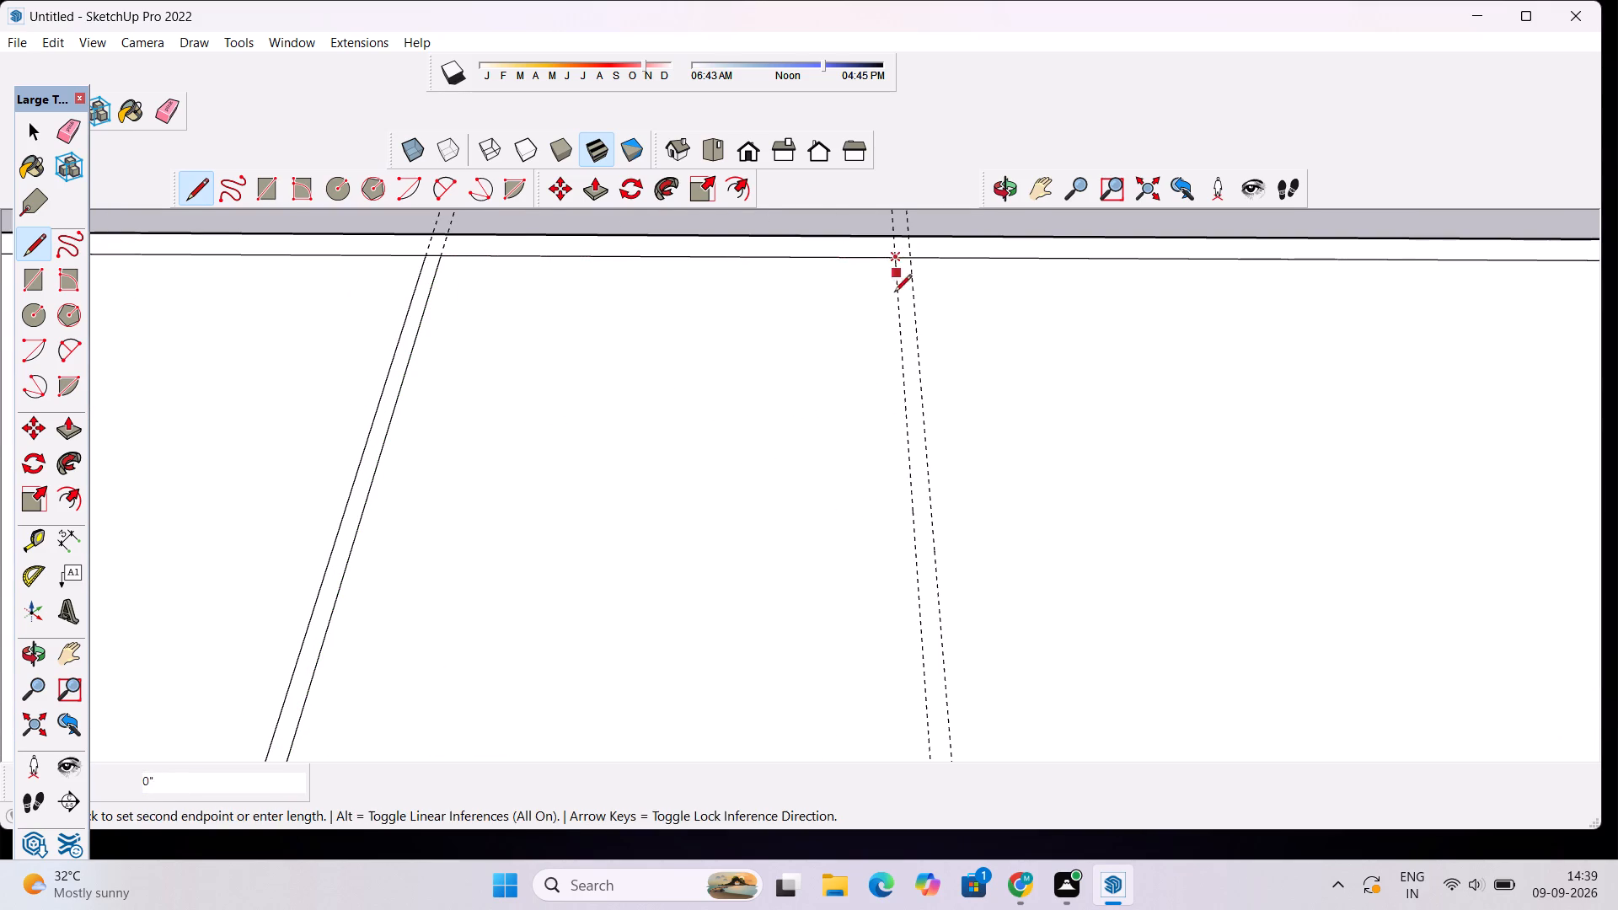
scroll(894, 297, "down", 6)
scroll(903, 549, "up", 5)
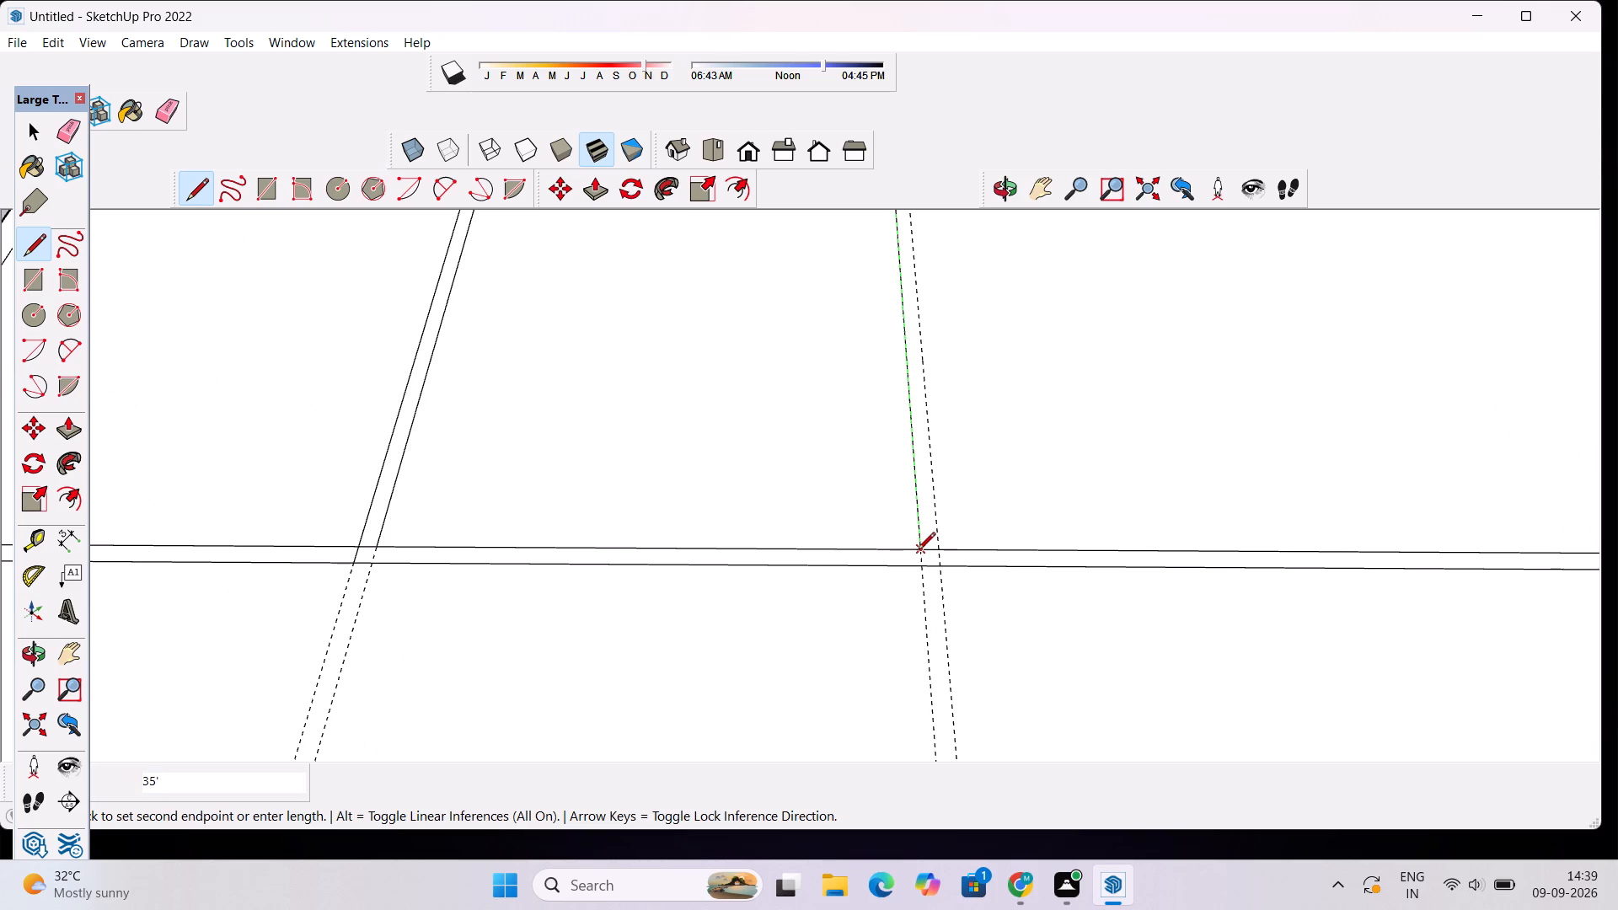
left_click(918, 551)
scroll(927, 496, "down", 4)
scroll(984, 282, "down", 5)
scroll(949, 241, "up", 5)
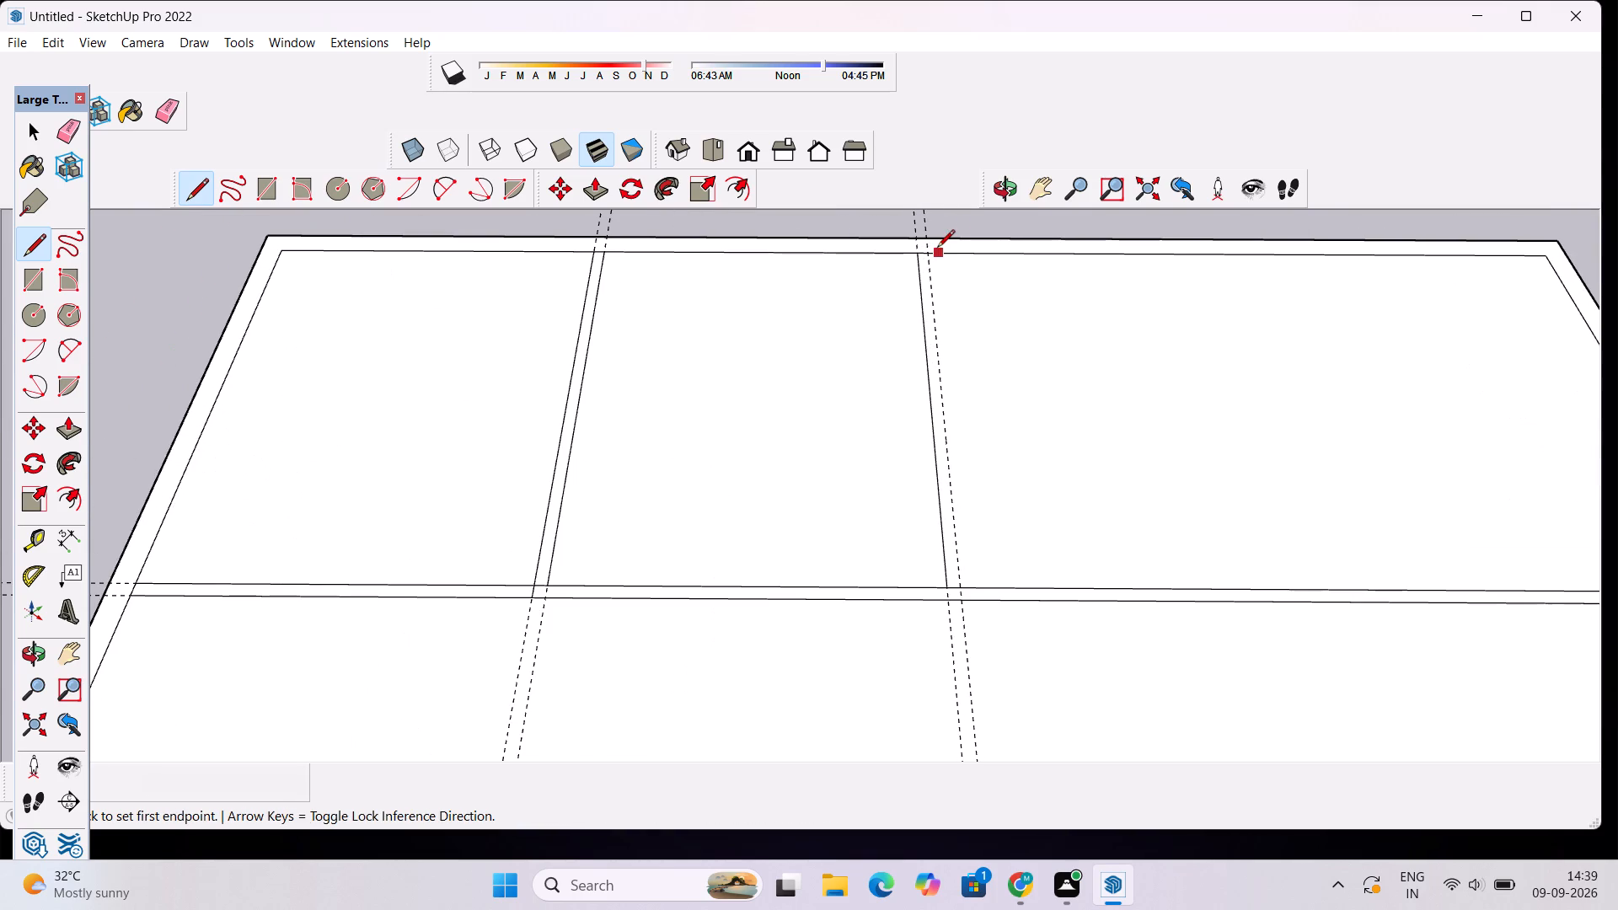
left_click(930, 252)
scroll(935, 345, "down", 5)
scroll(952, 484, "up", 5)
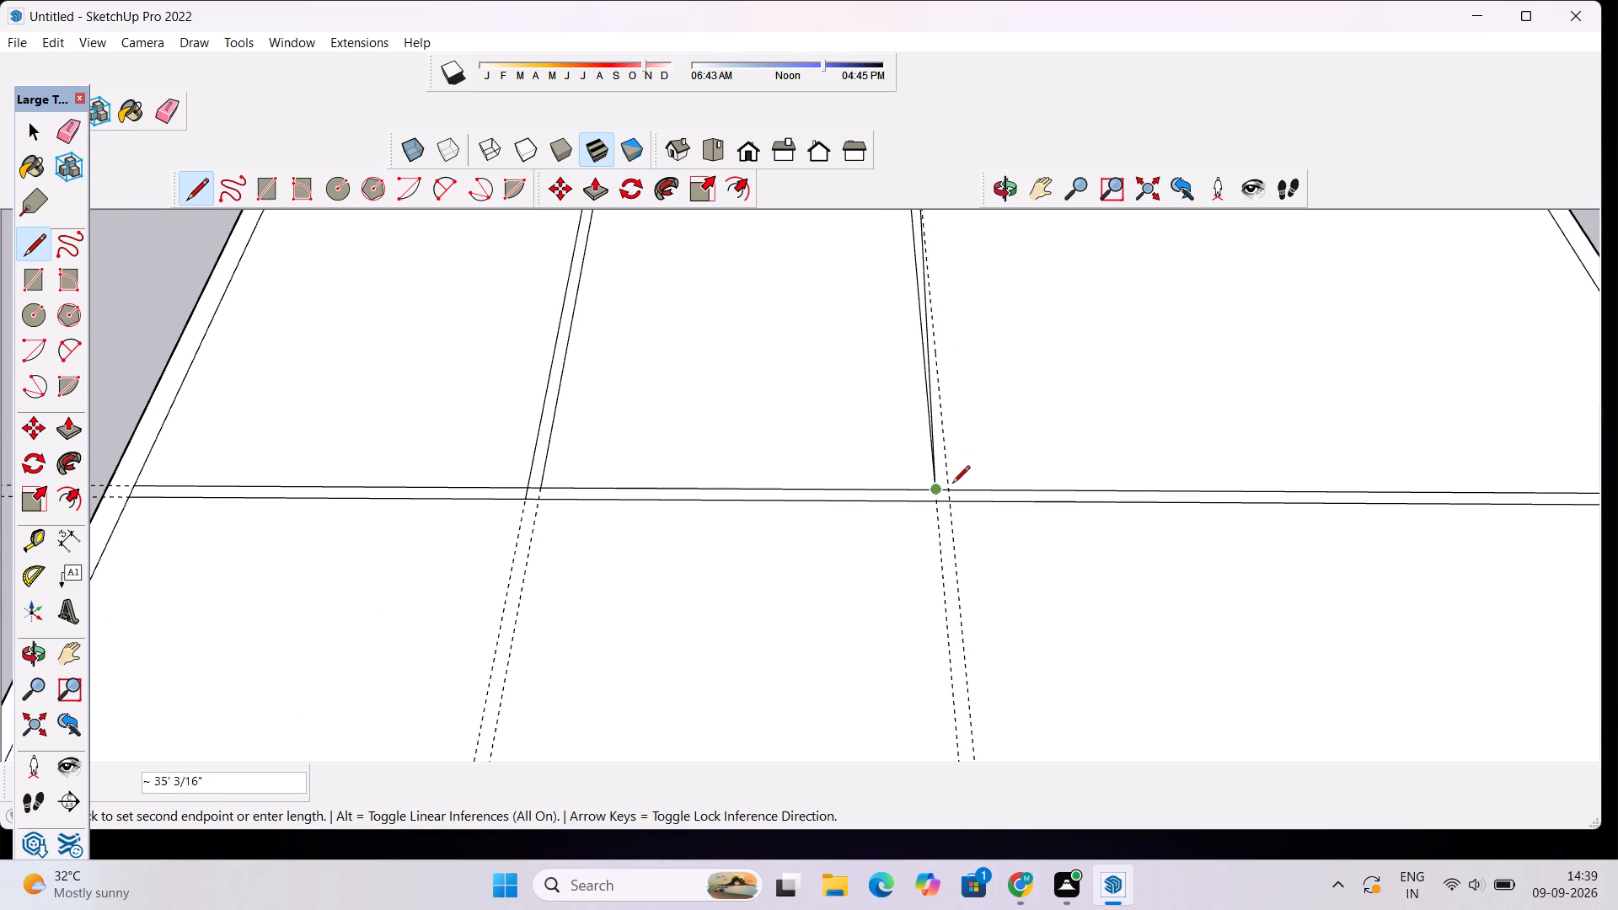
left_click(951, 488)
scroll(951, 488, "down", 9)
scroll(753, 543, "down", 2)
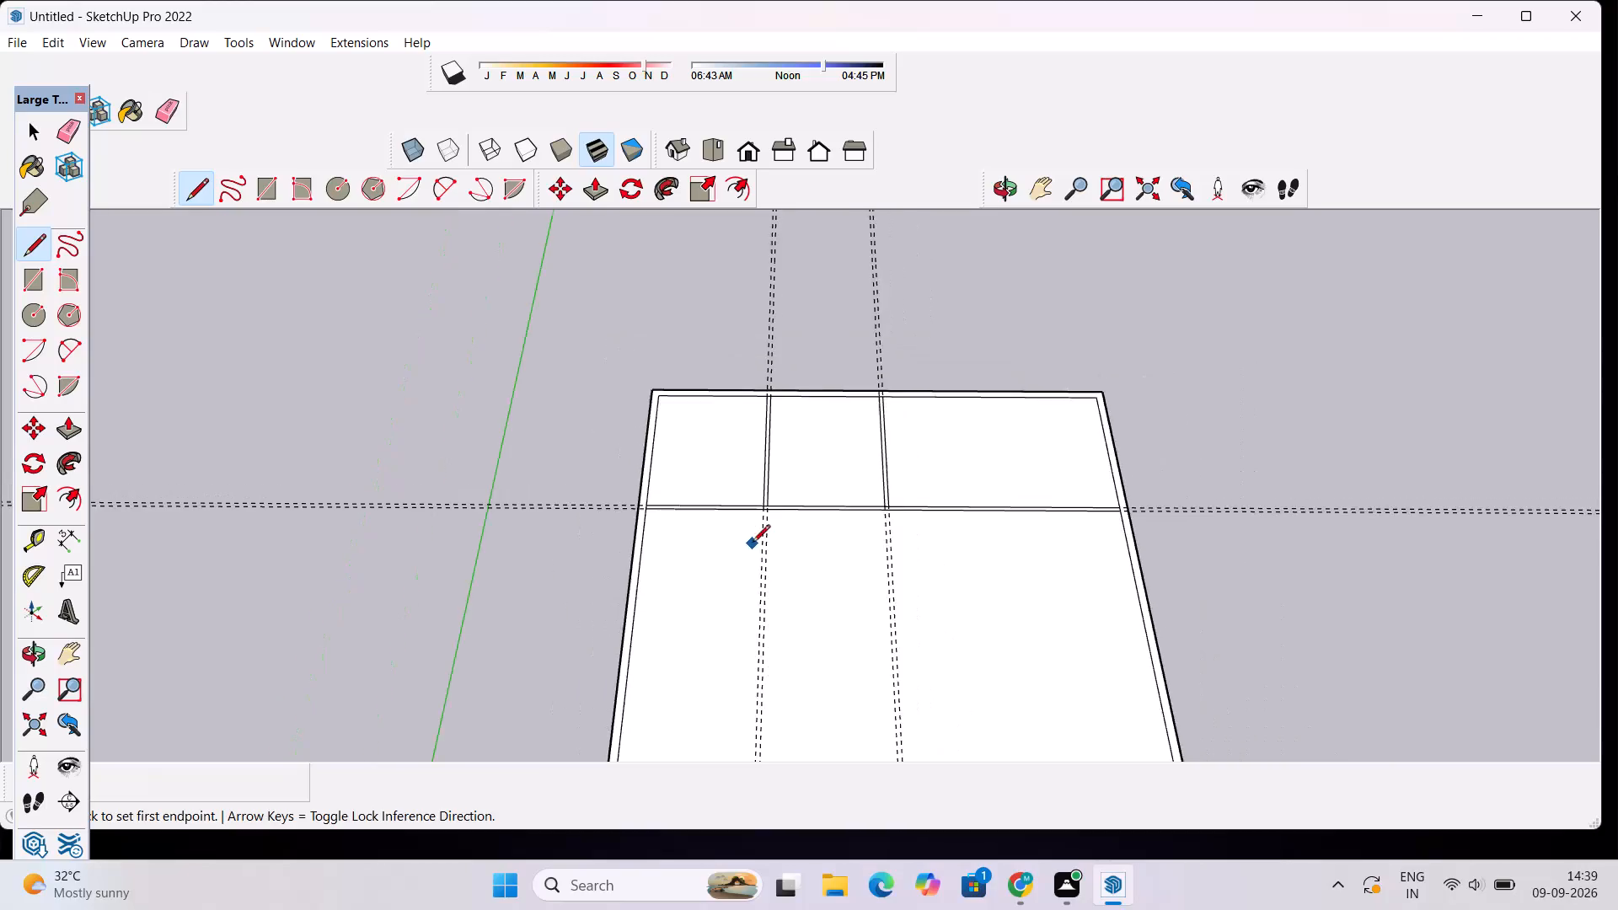
Extend three partition lines 1' across the cross wall: the first pair's second line and both lines of the second pair.
scroll(753, 543, "down", 5)
scroll(787, 506, "up", 19)
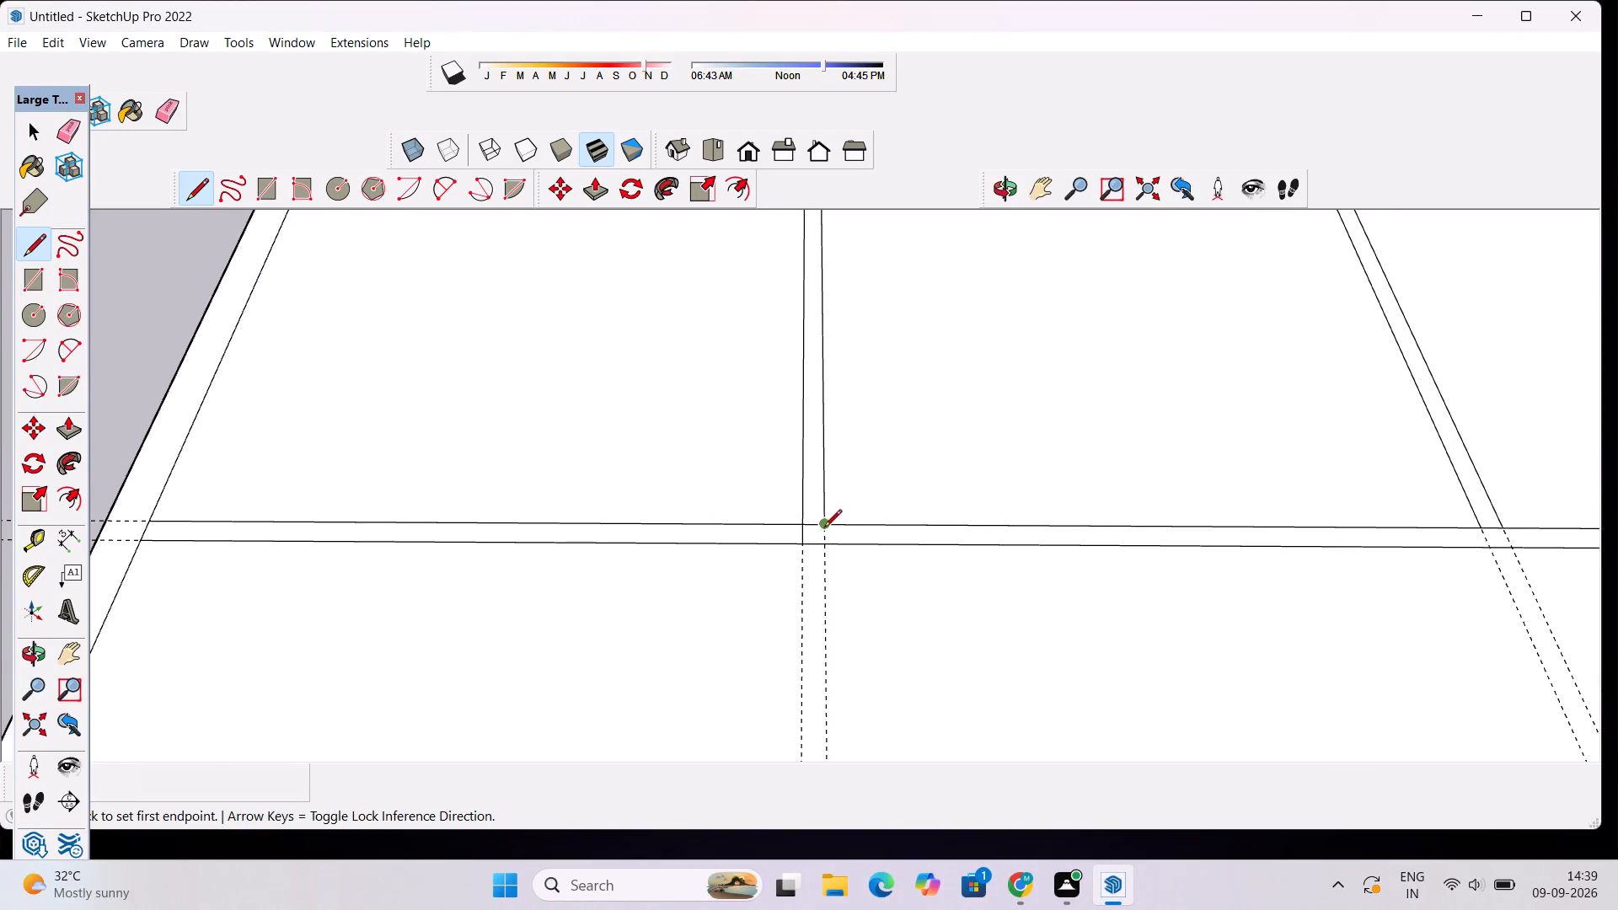
left_click(825, 524)
left_click(828, 544)
scroll(830, 545, "down", 5)
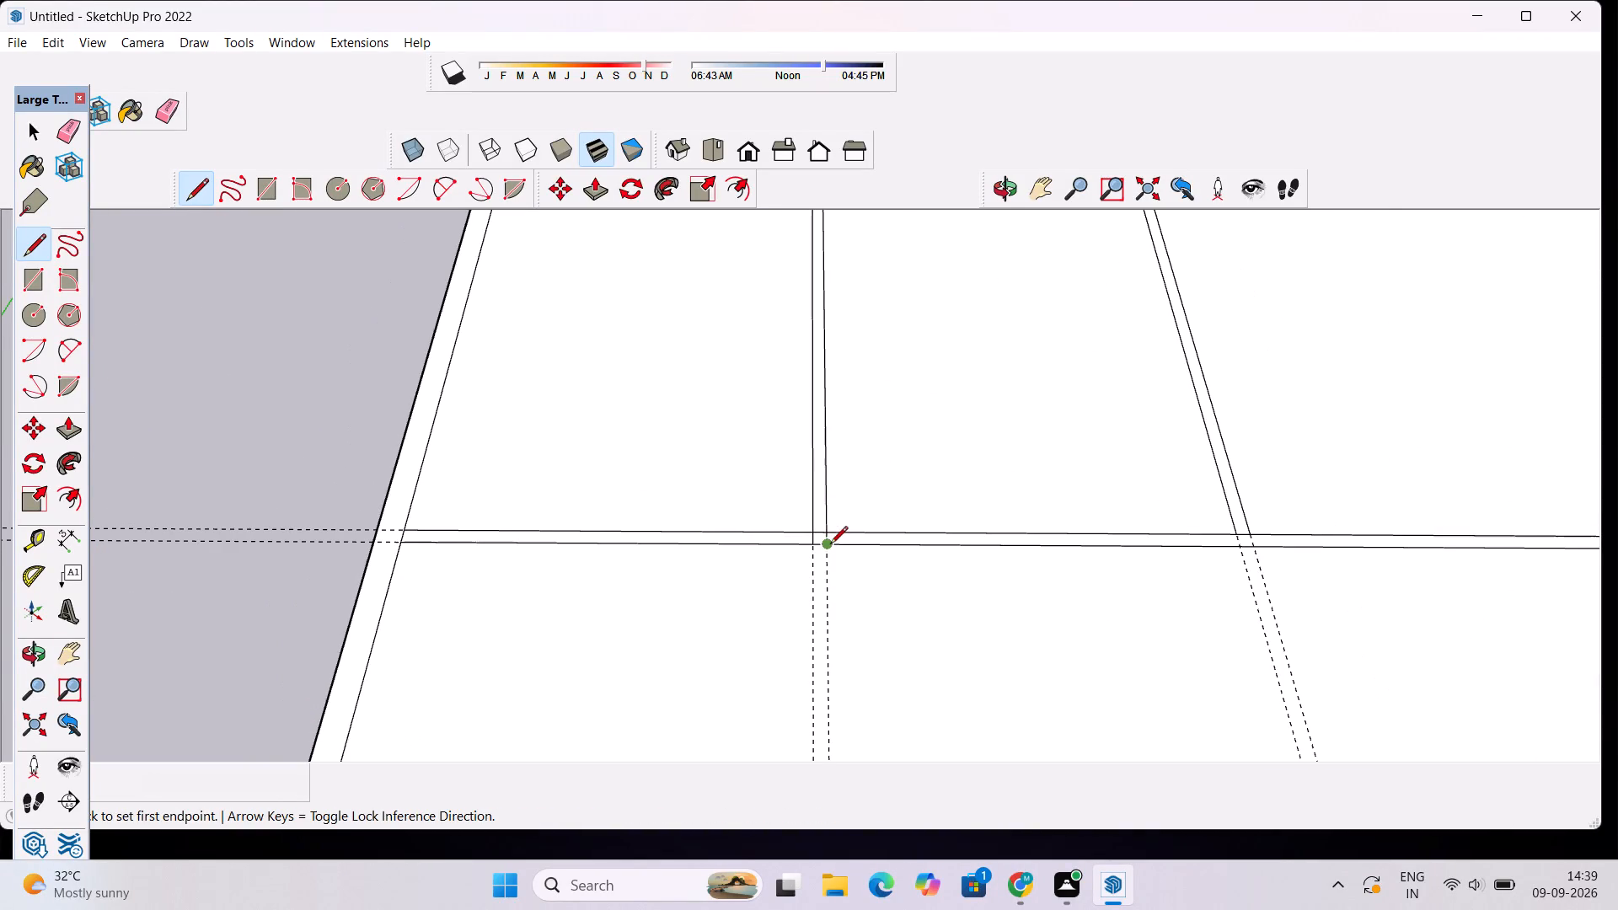
scroll(1374, 599, "up", 11)
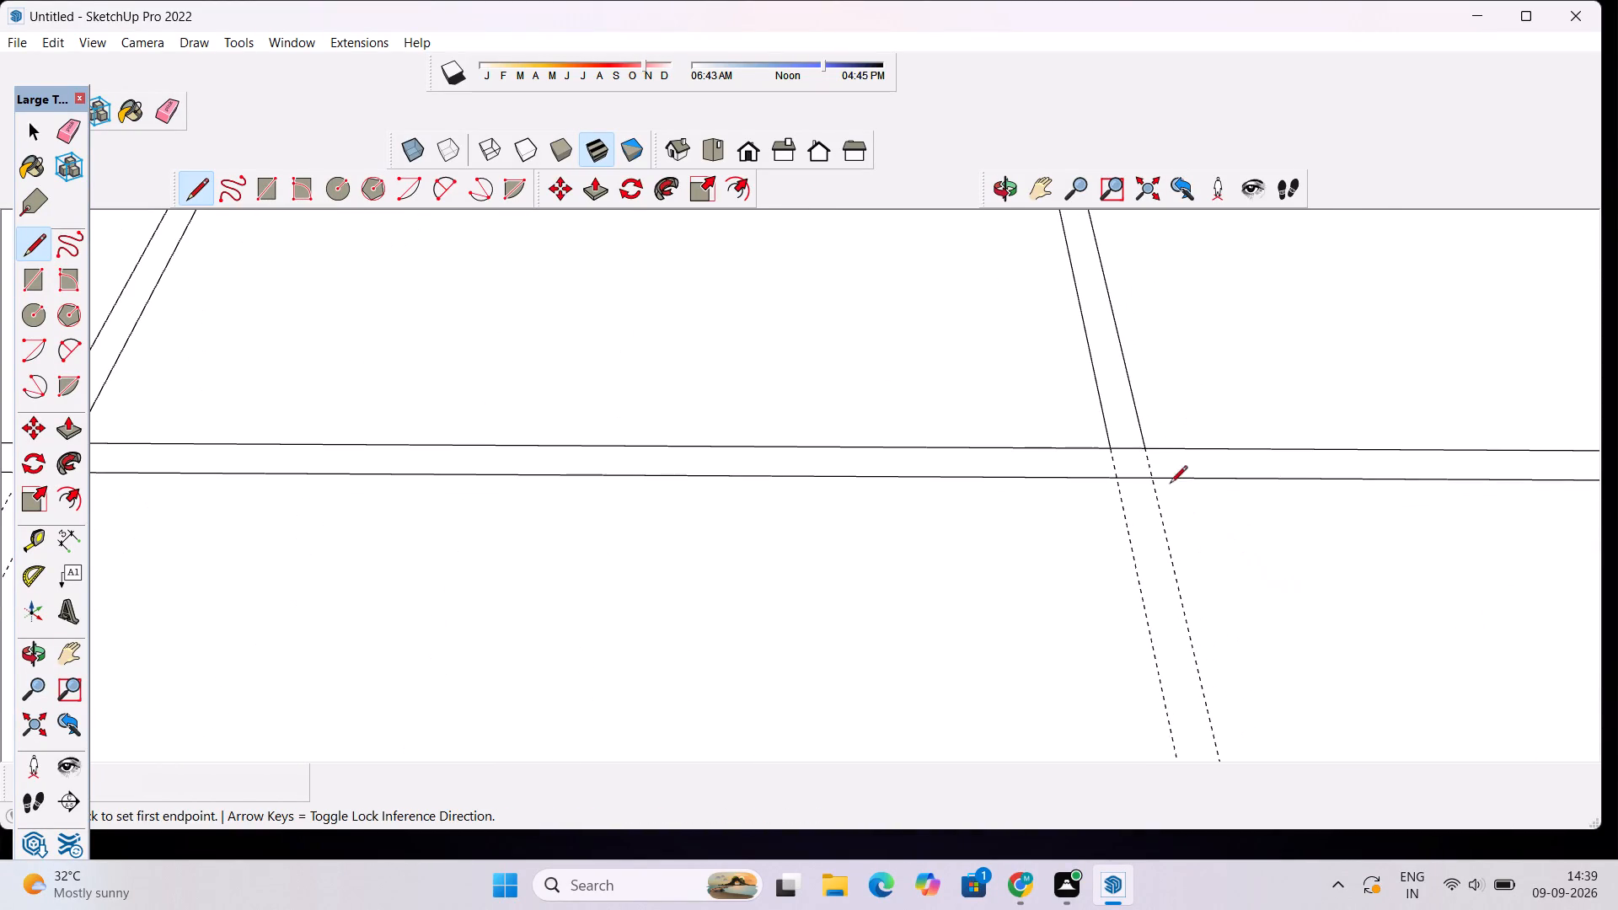
left_click(1109, 450)
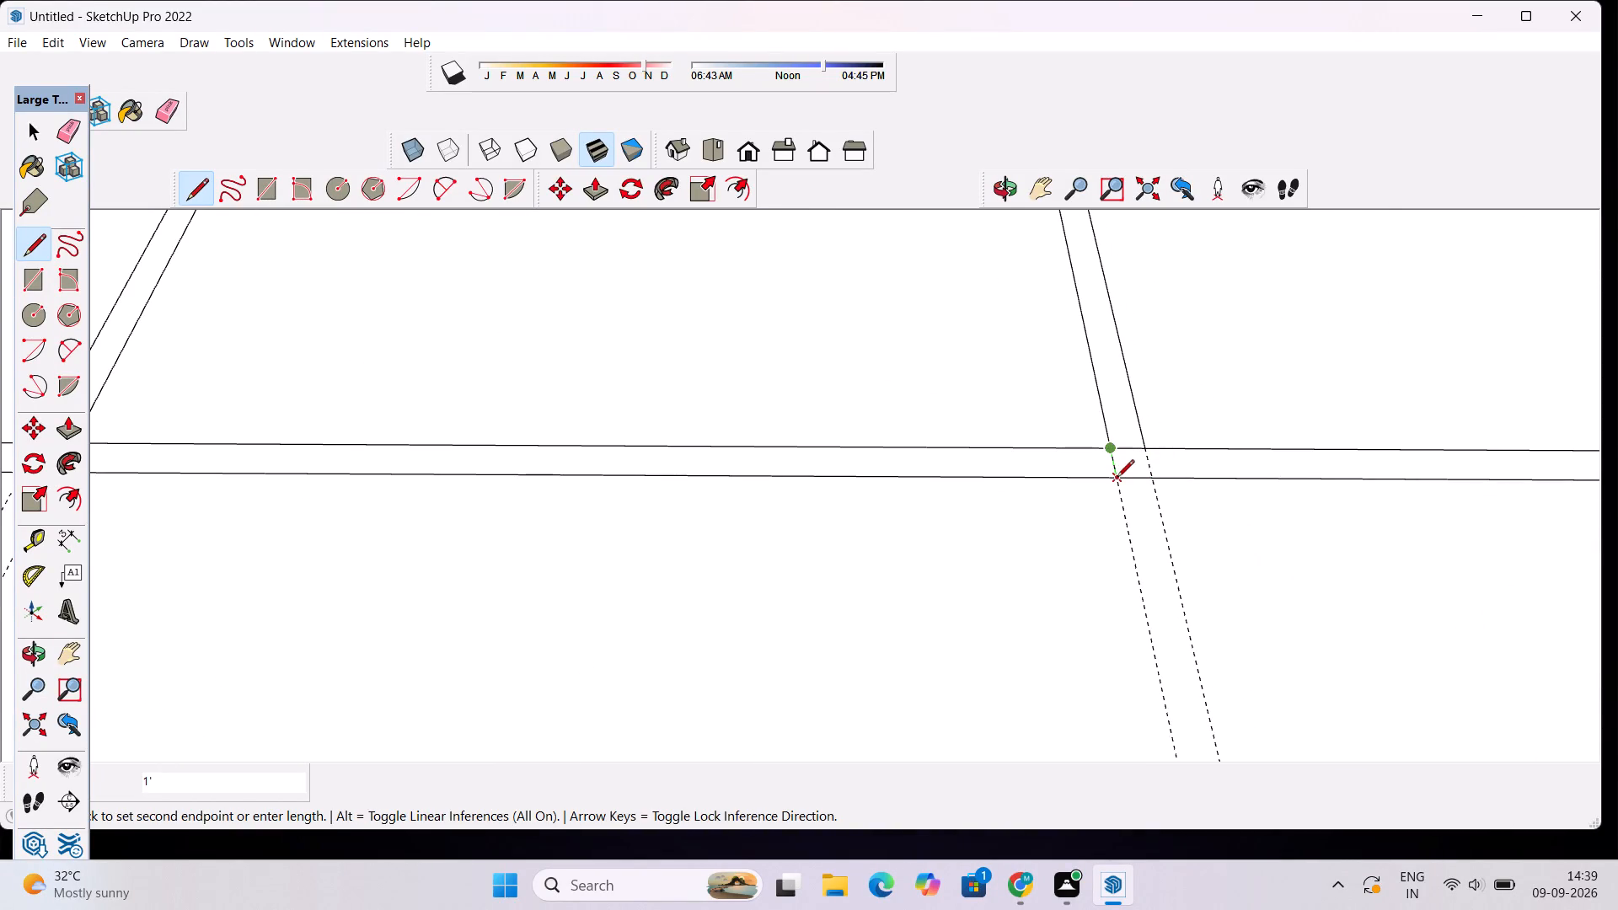
left_click(1117, 479)
left_click(1147, 450)
left_click(1156, 481)
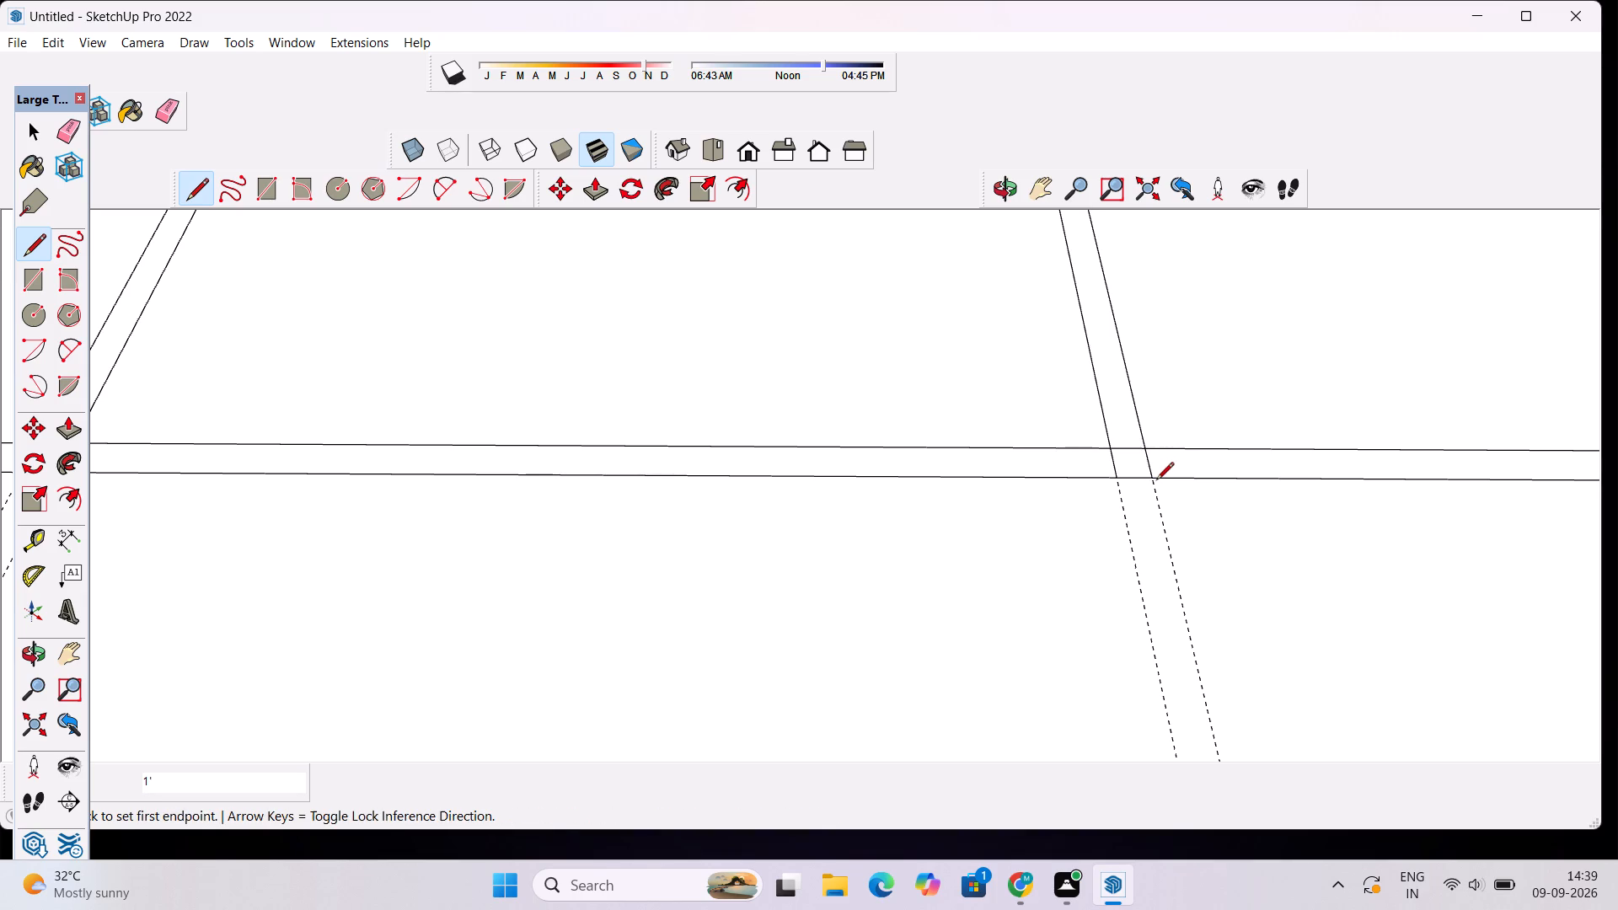
scroll(1156, 484, "down", 20)
scroll(1156, 484, "down", 8)
key("space")
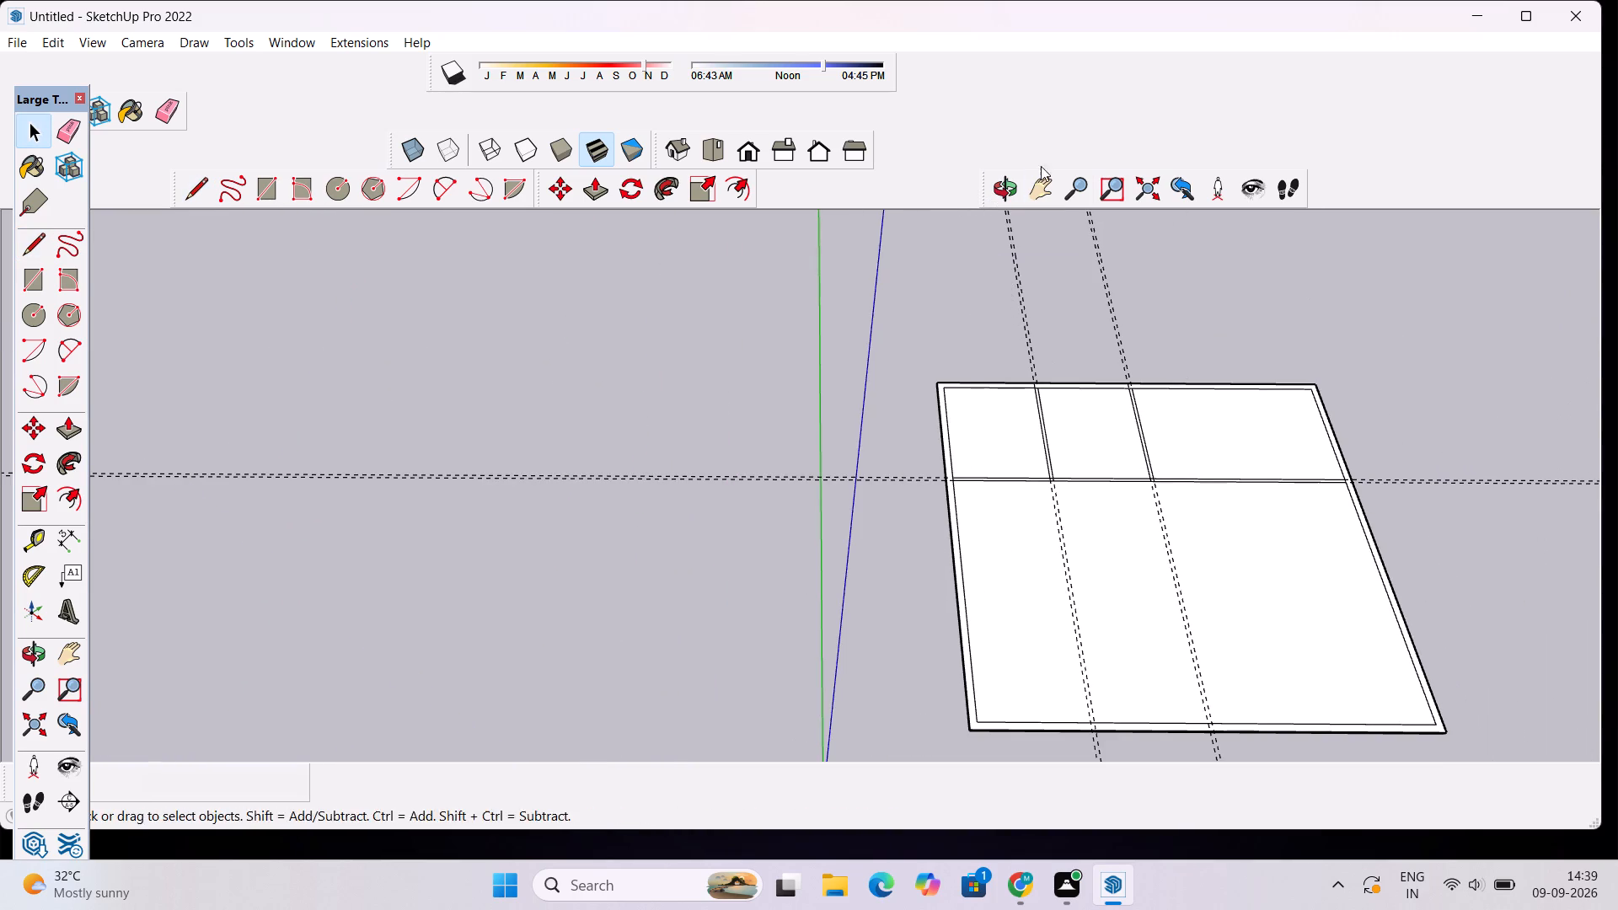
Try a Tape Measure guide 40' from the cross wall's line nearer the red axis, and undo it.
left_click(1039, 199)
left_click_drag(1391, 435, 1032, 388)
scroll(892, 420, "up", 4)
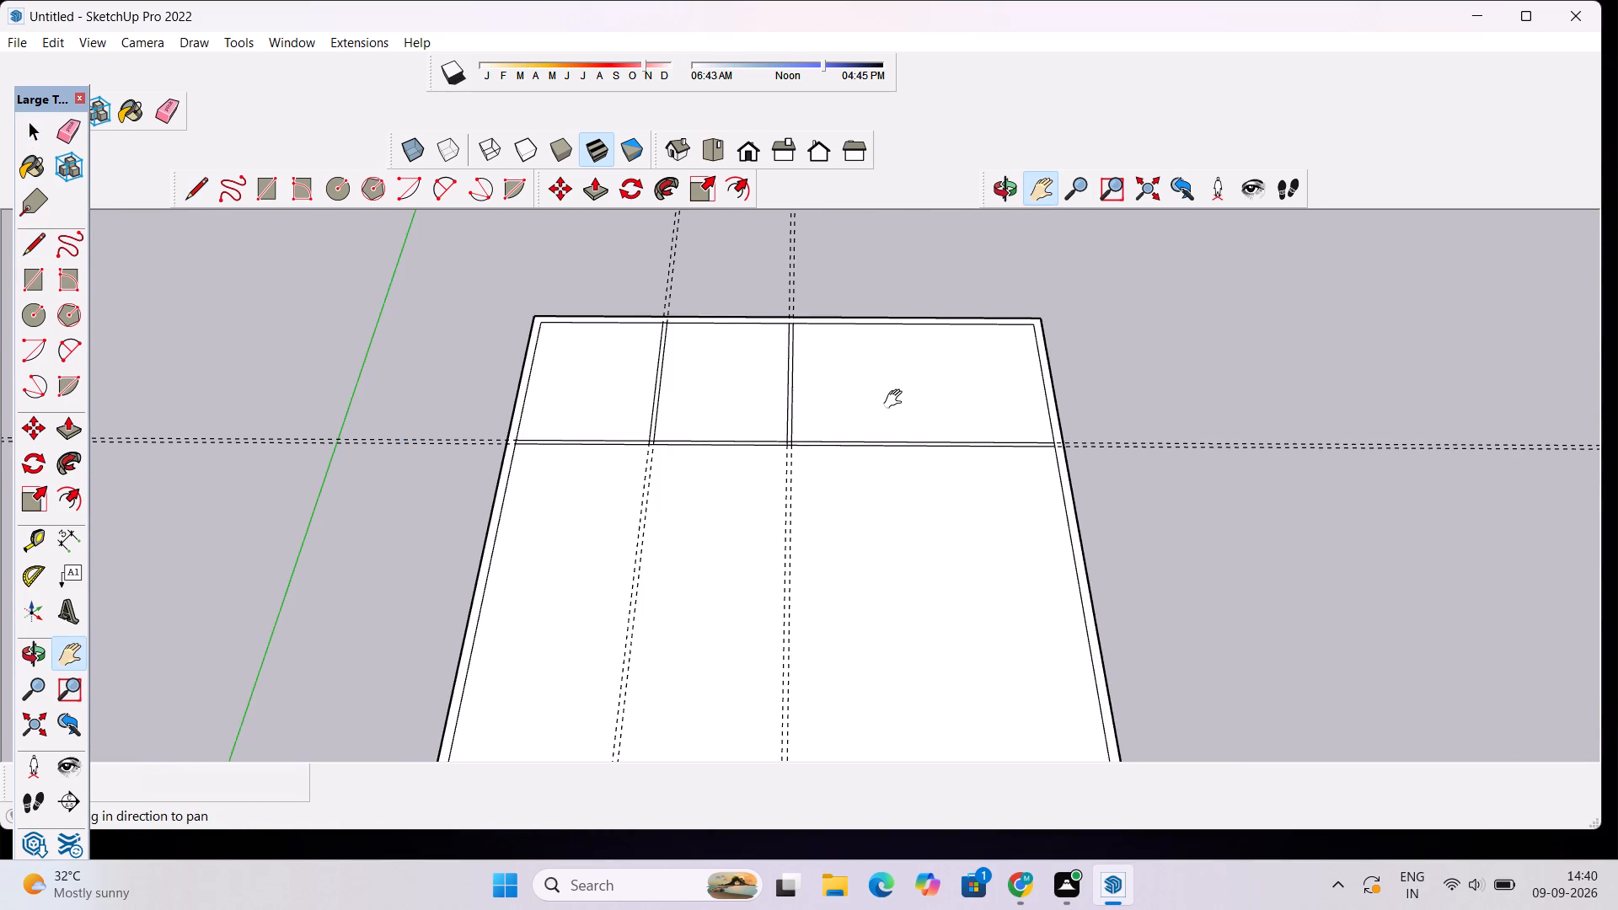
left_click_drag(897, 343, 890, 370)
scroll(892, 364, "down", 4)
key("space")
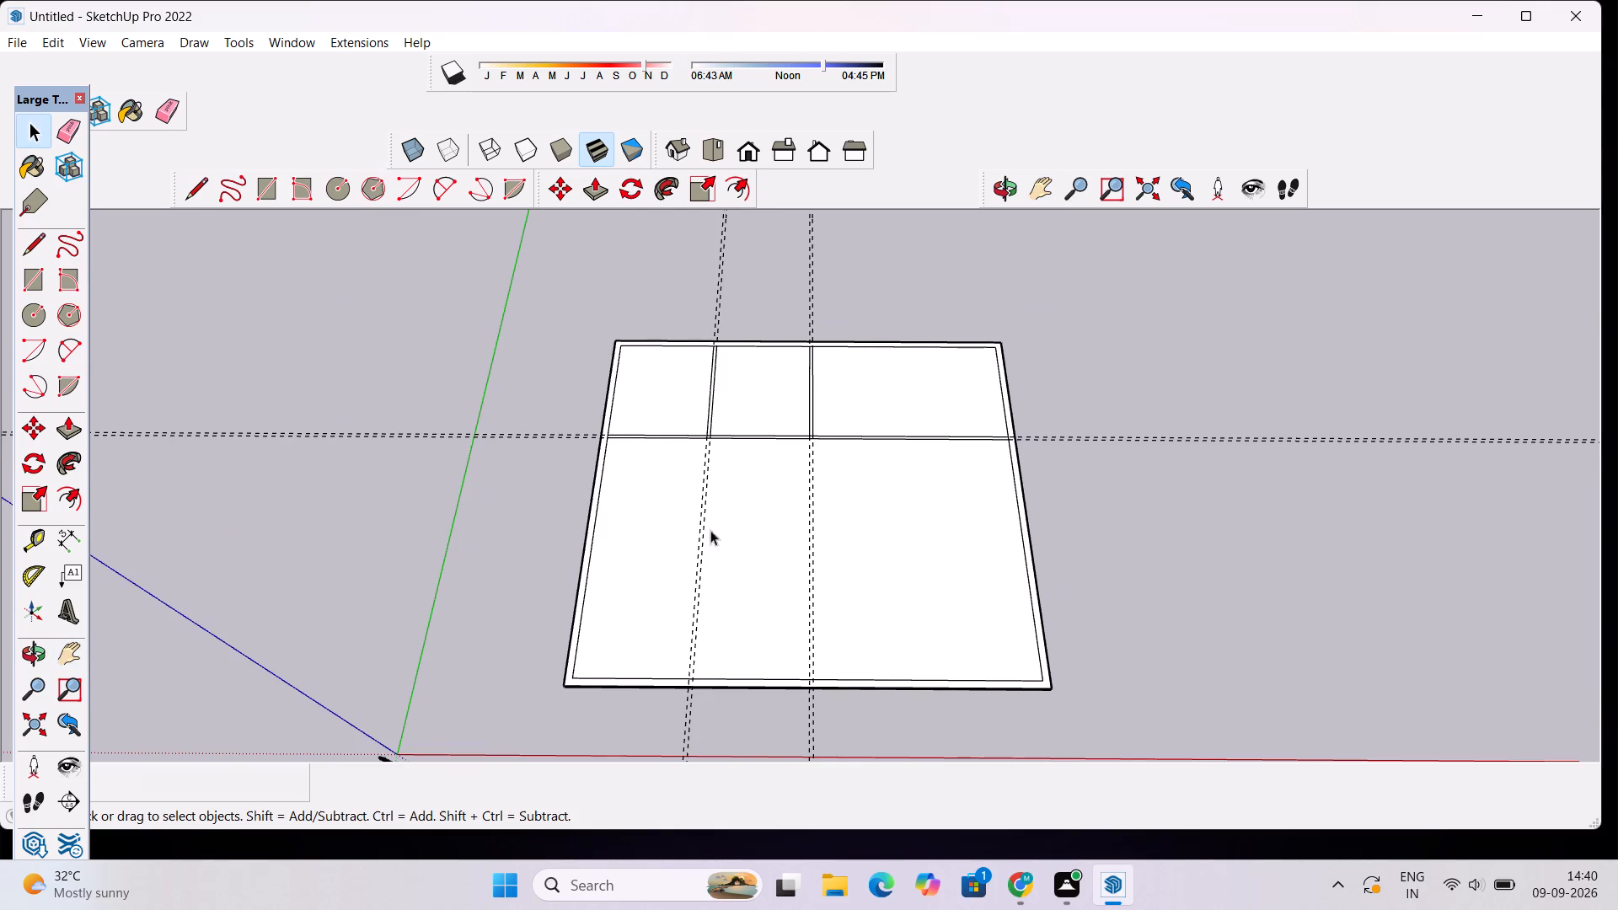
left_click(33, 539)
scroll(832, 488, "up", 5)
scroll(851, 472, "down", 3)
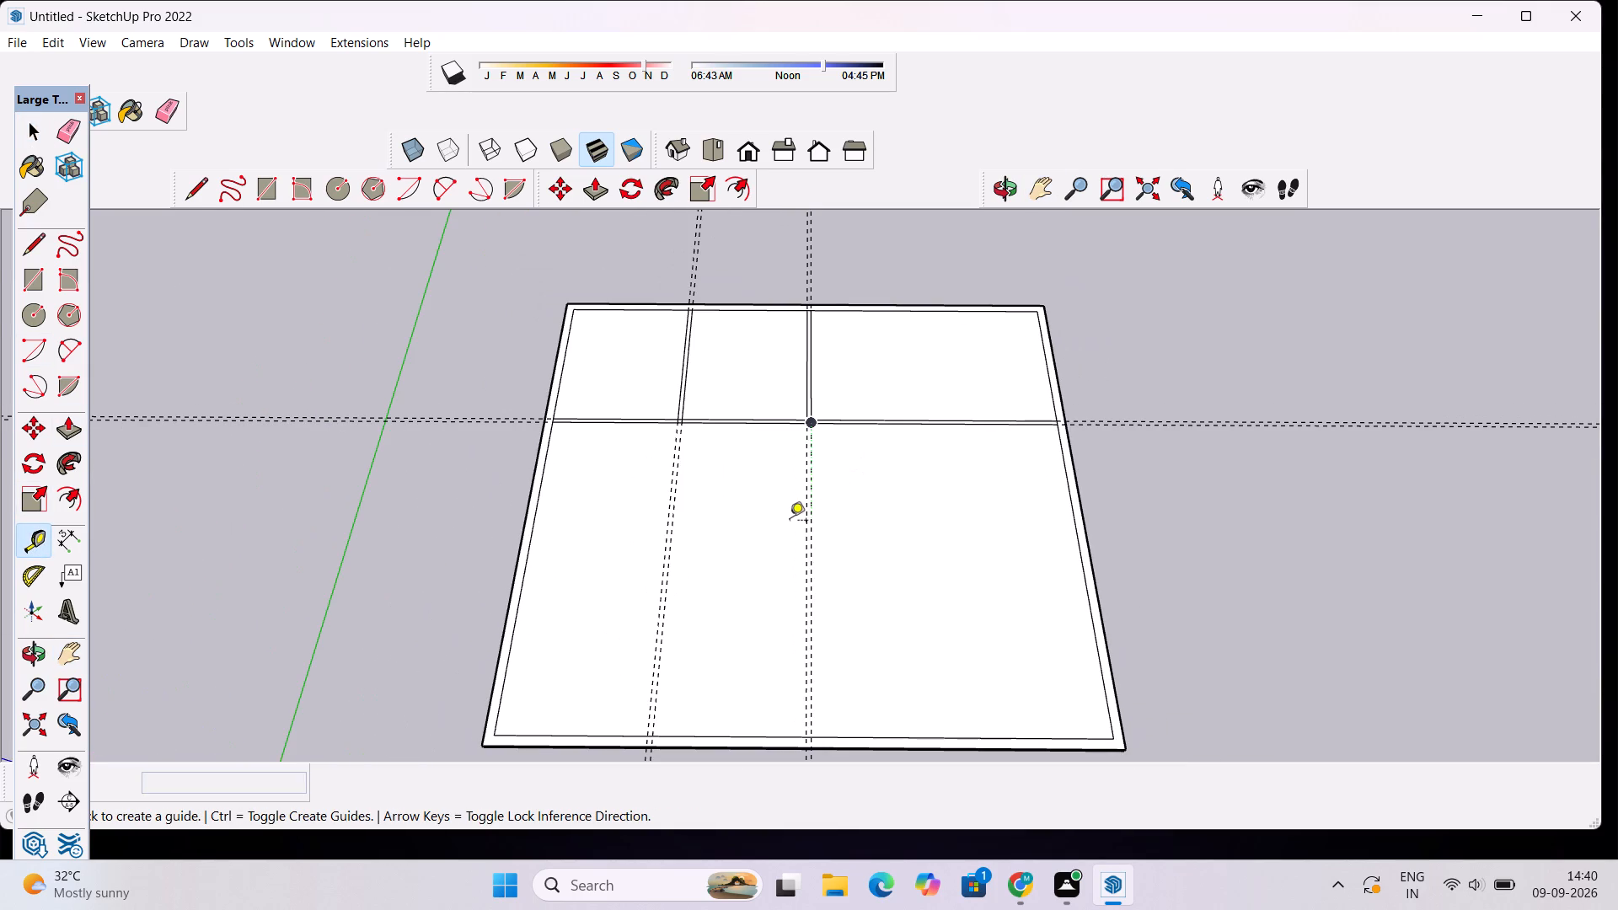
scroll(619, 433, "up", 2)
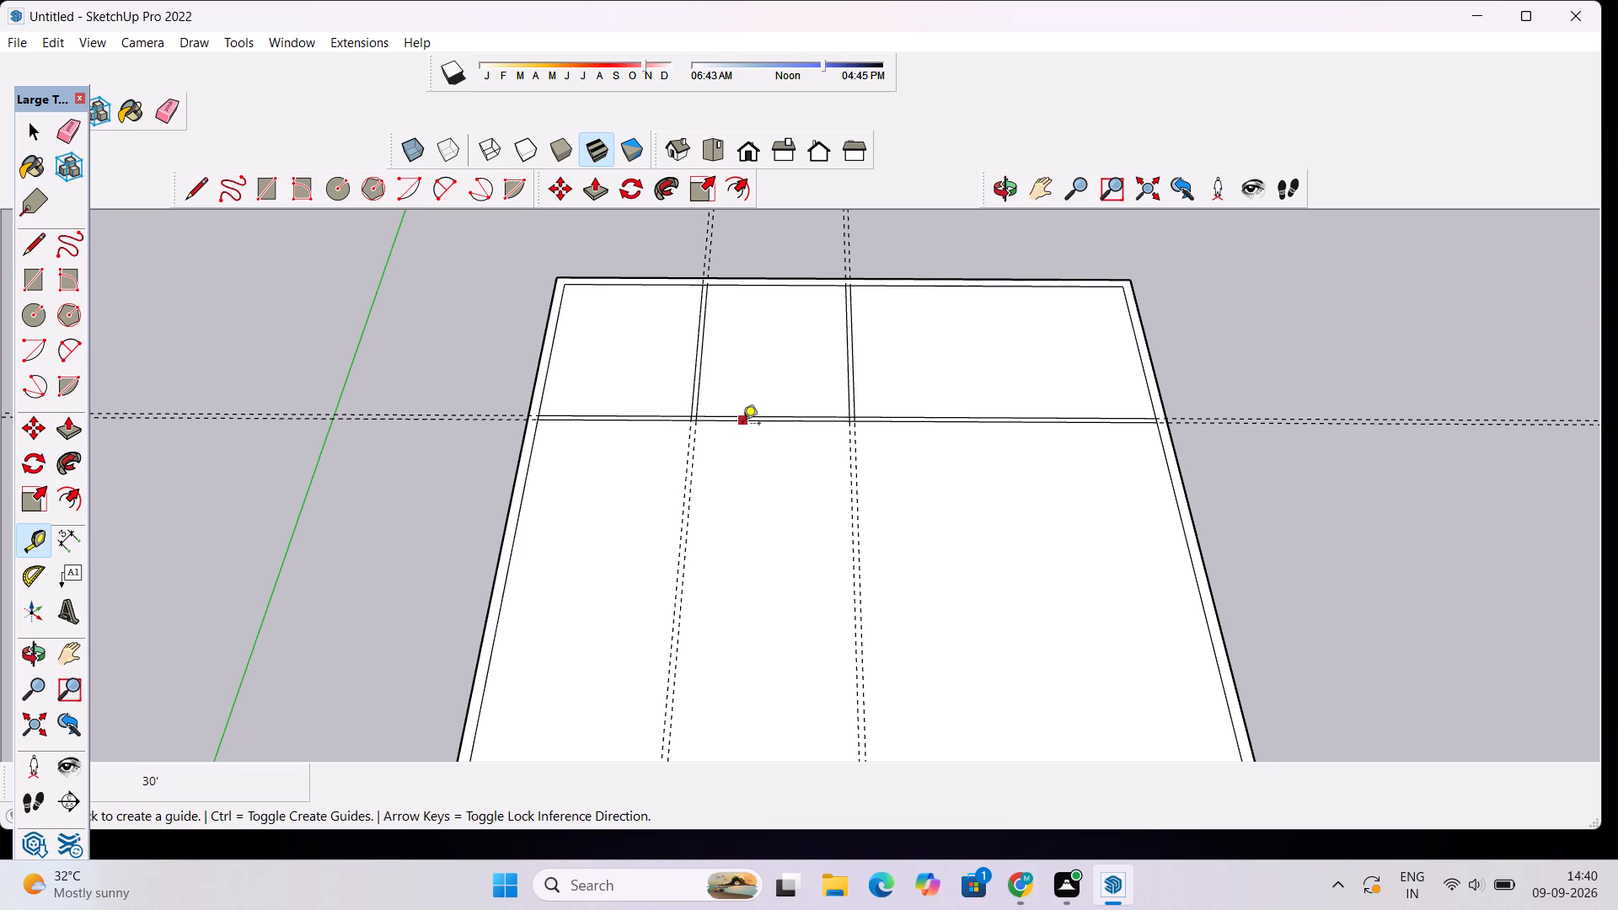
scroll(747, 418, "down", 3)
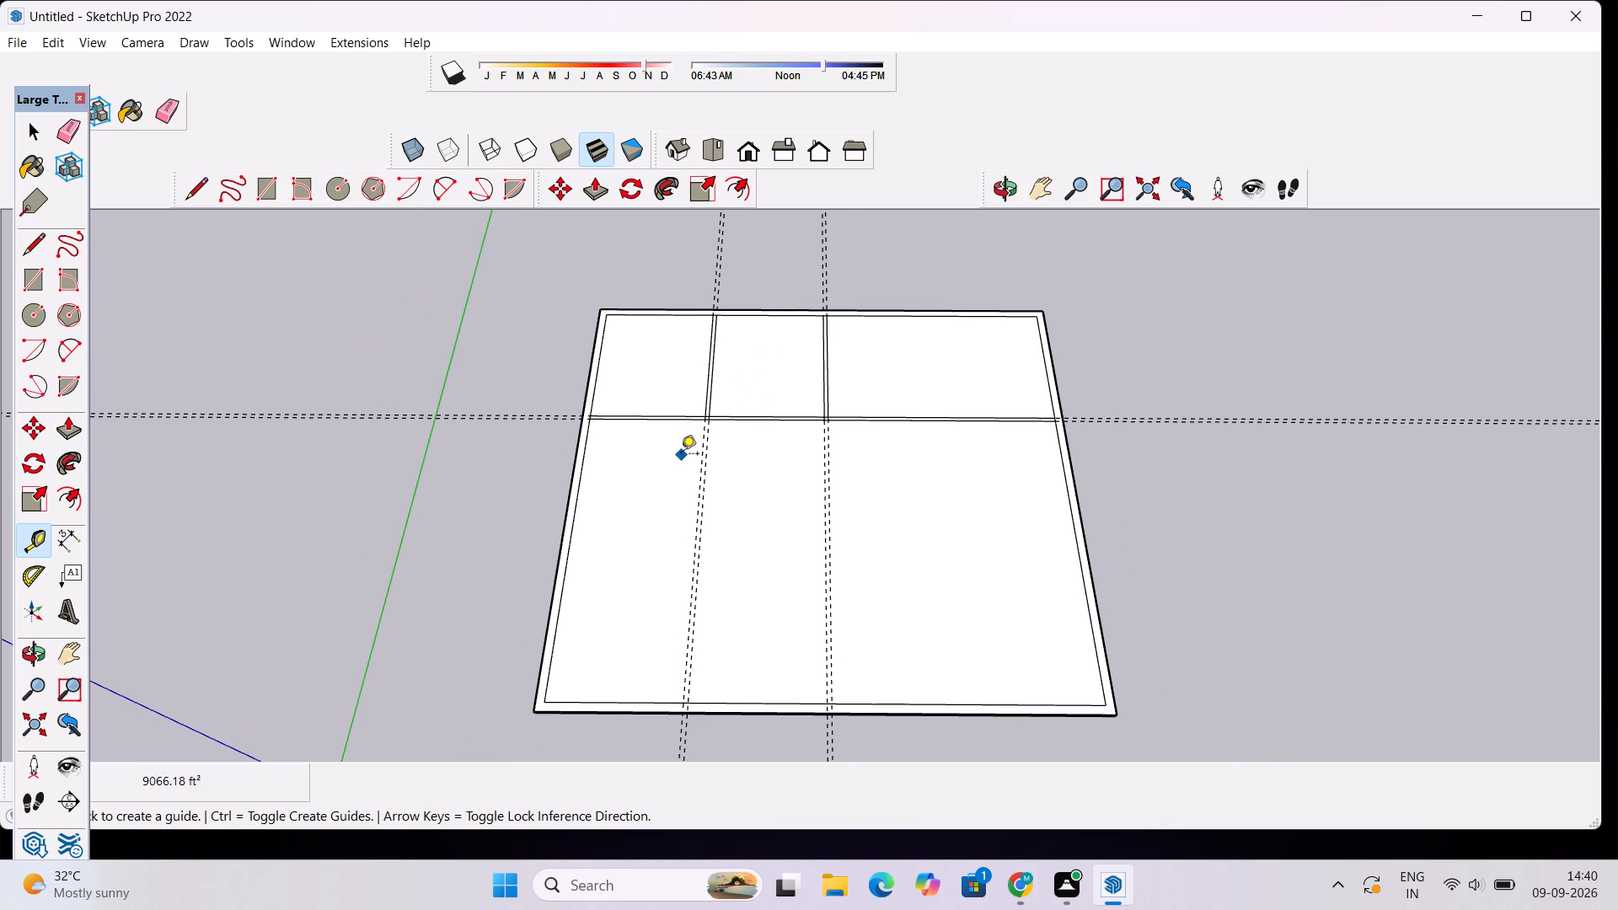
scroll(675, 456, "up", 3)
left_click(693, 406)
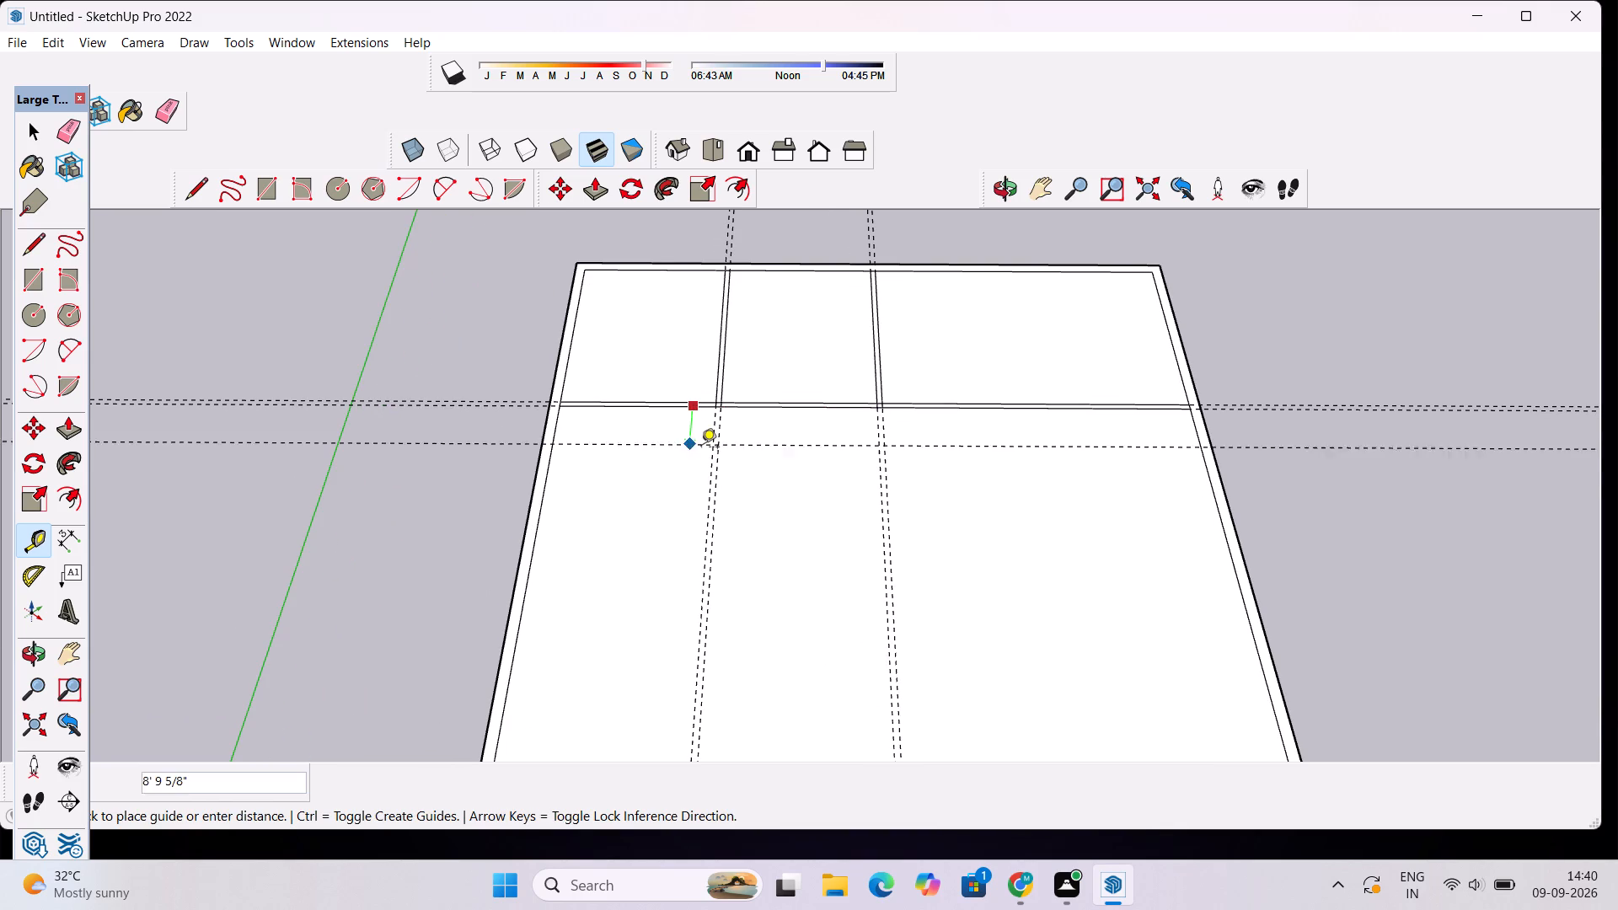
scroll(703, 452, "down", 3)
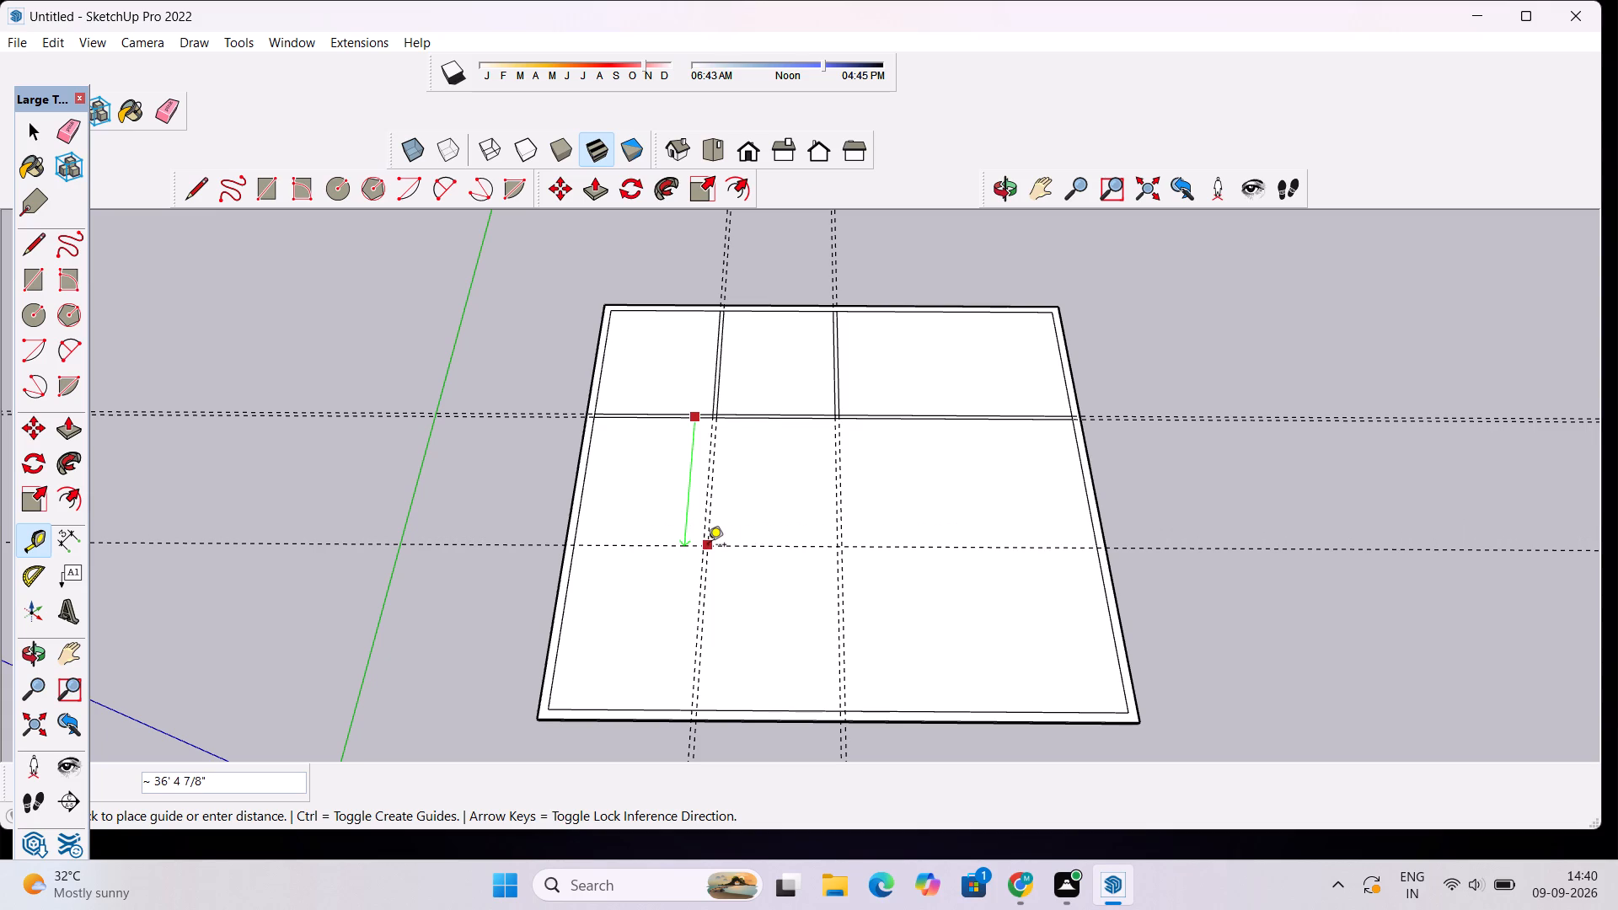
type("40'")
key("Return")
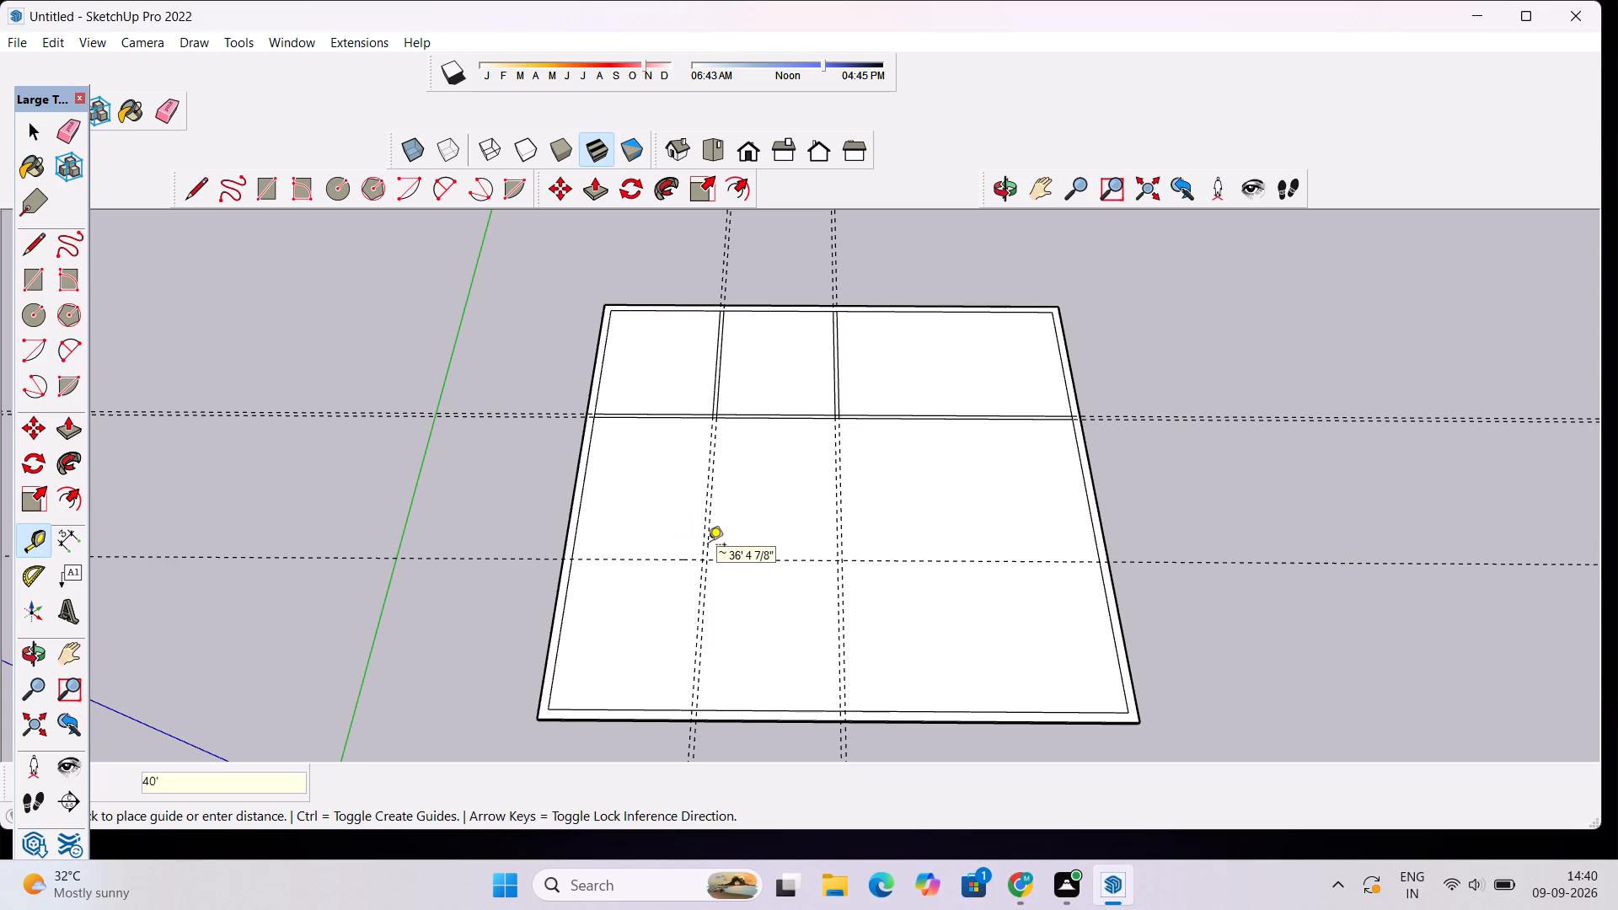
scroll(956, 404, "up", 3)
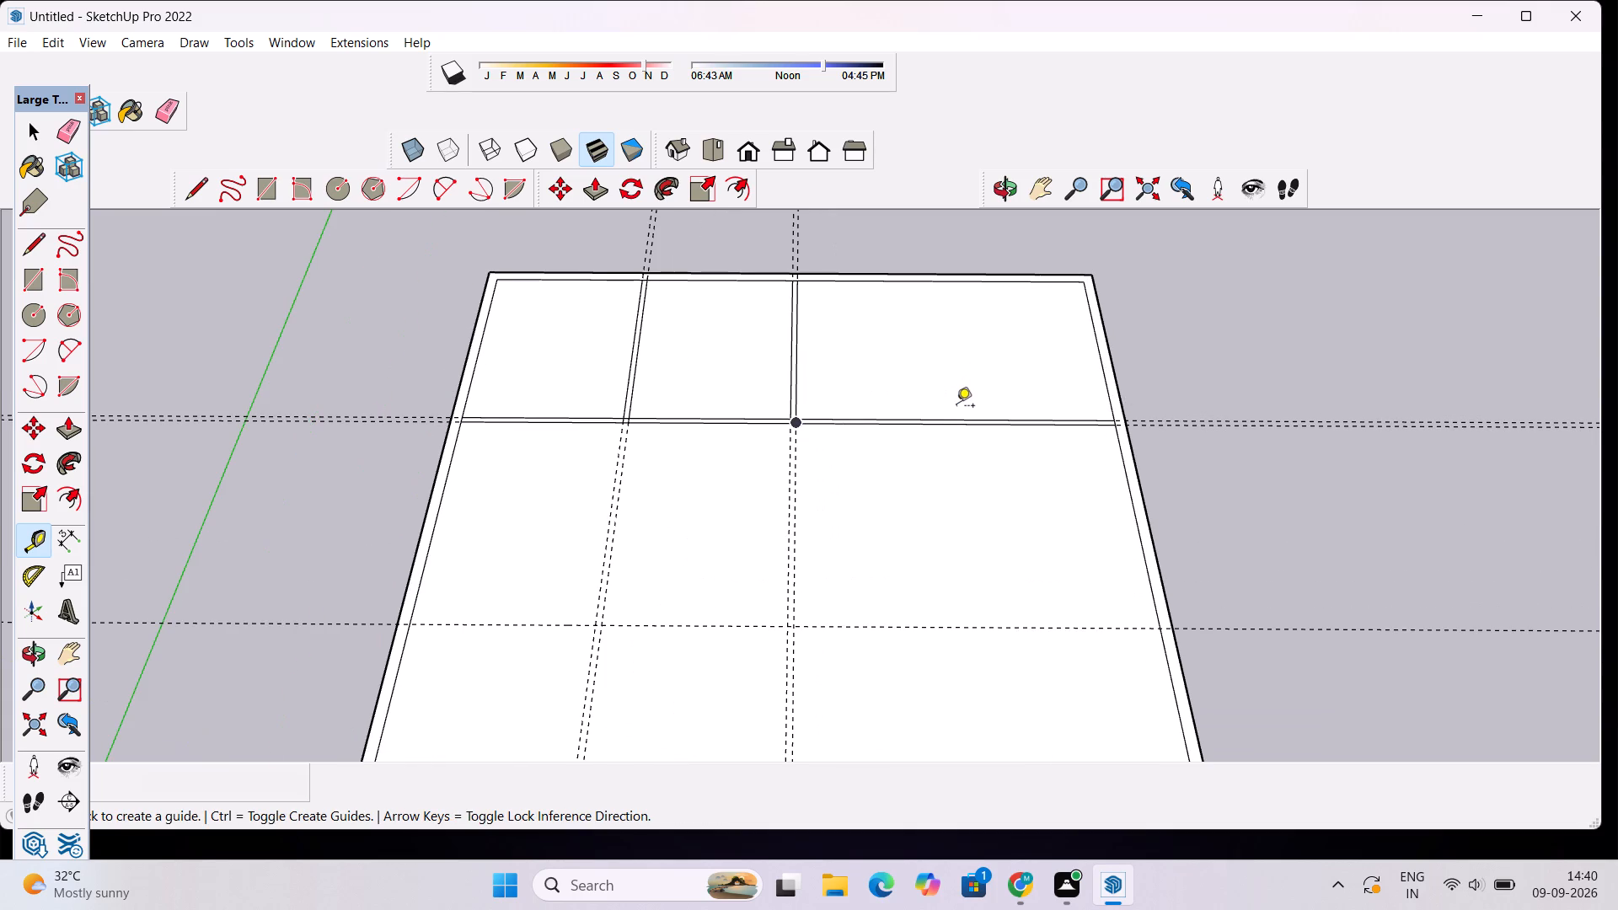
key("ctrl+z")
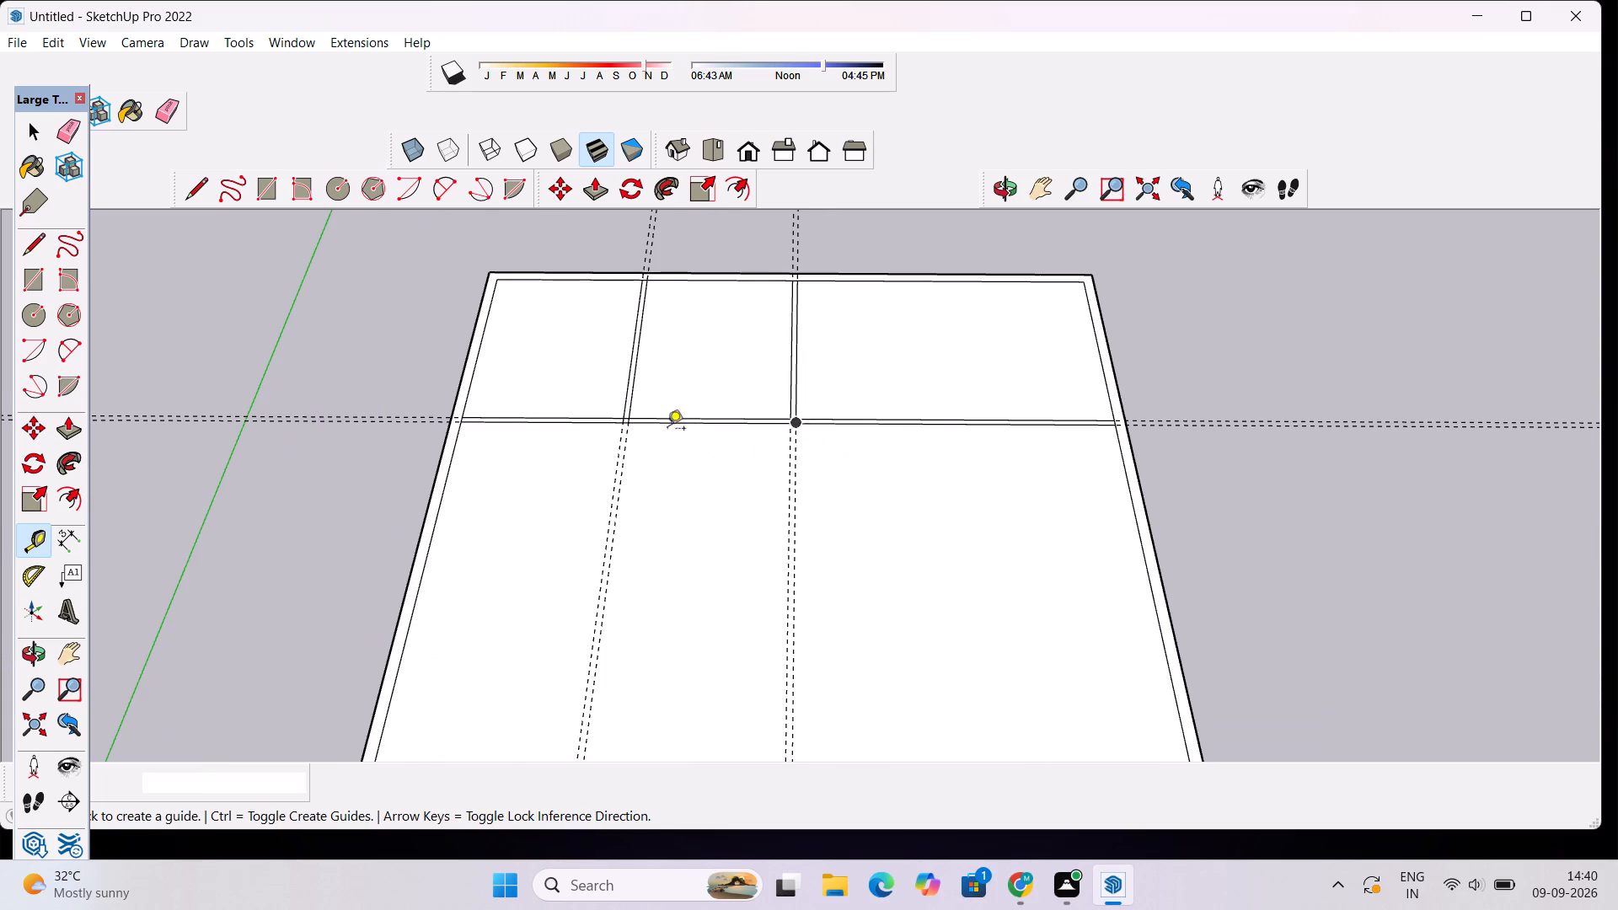
Place a guide 35' from the cross wall's line nearer the red axis, and a second guide 1' beyond it.
left_click(668, 423)
scroll(656, 499, "down", 3)
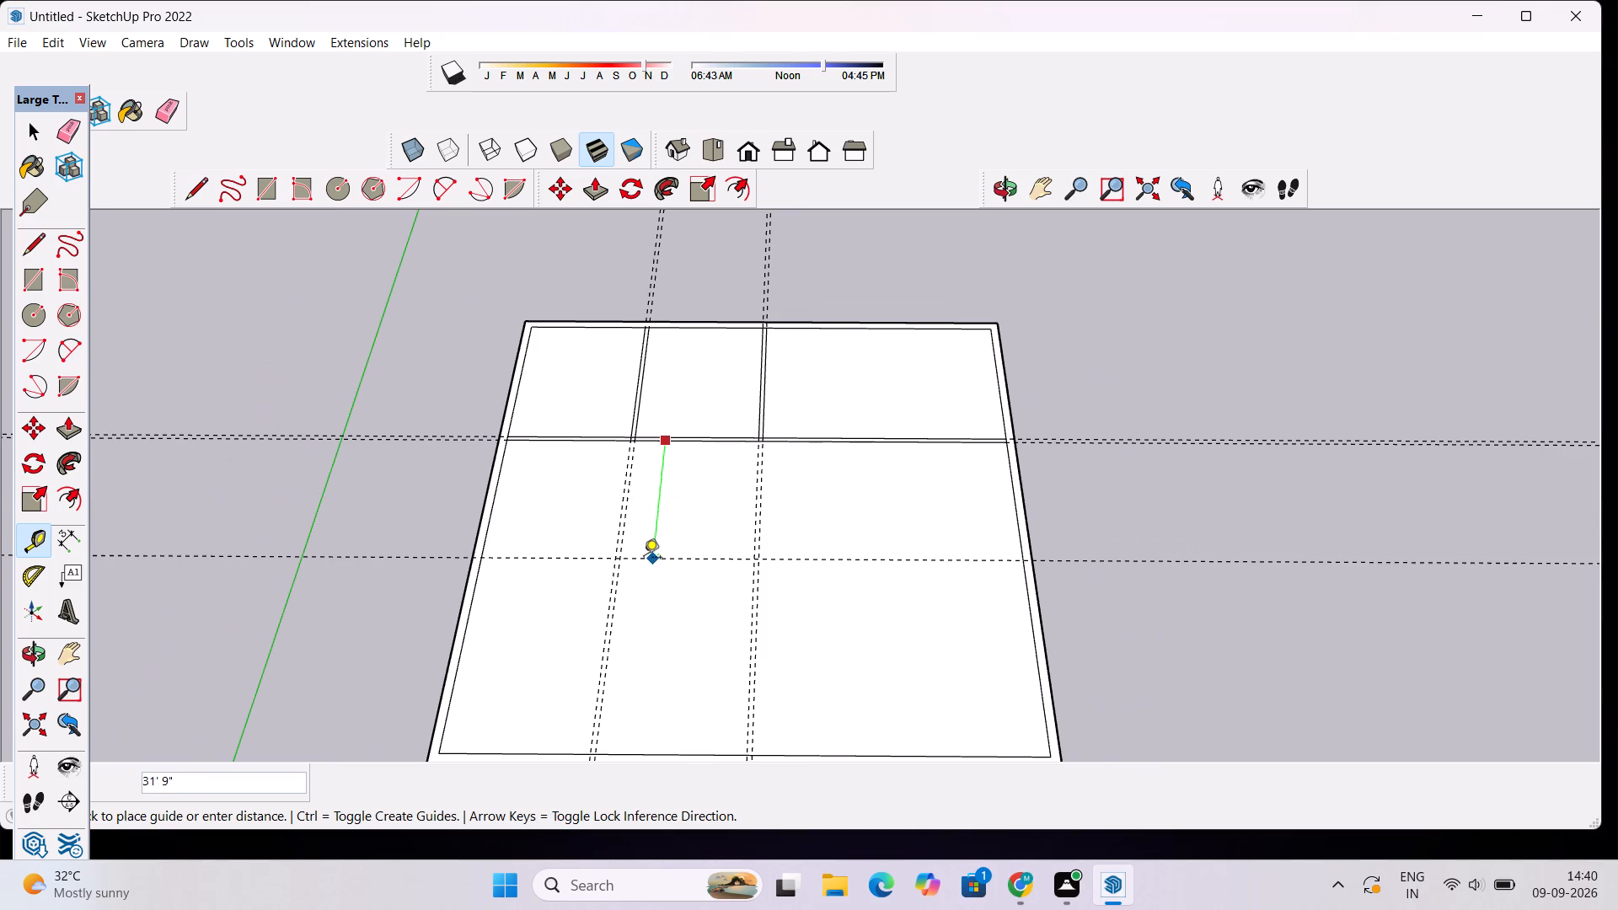
type("35'")
key("Return")
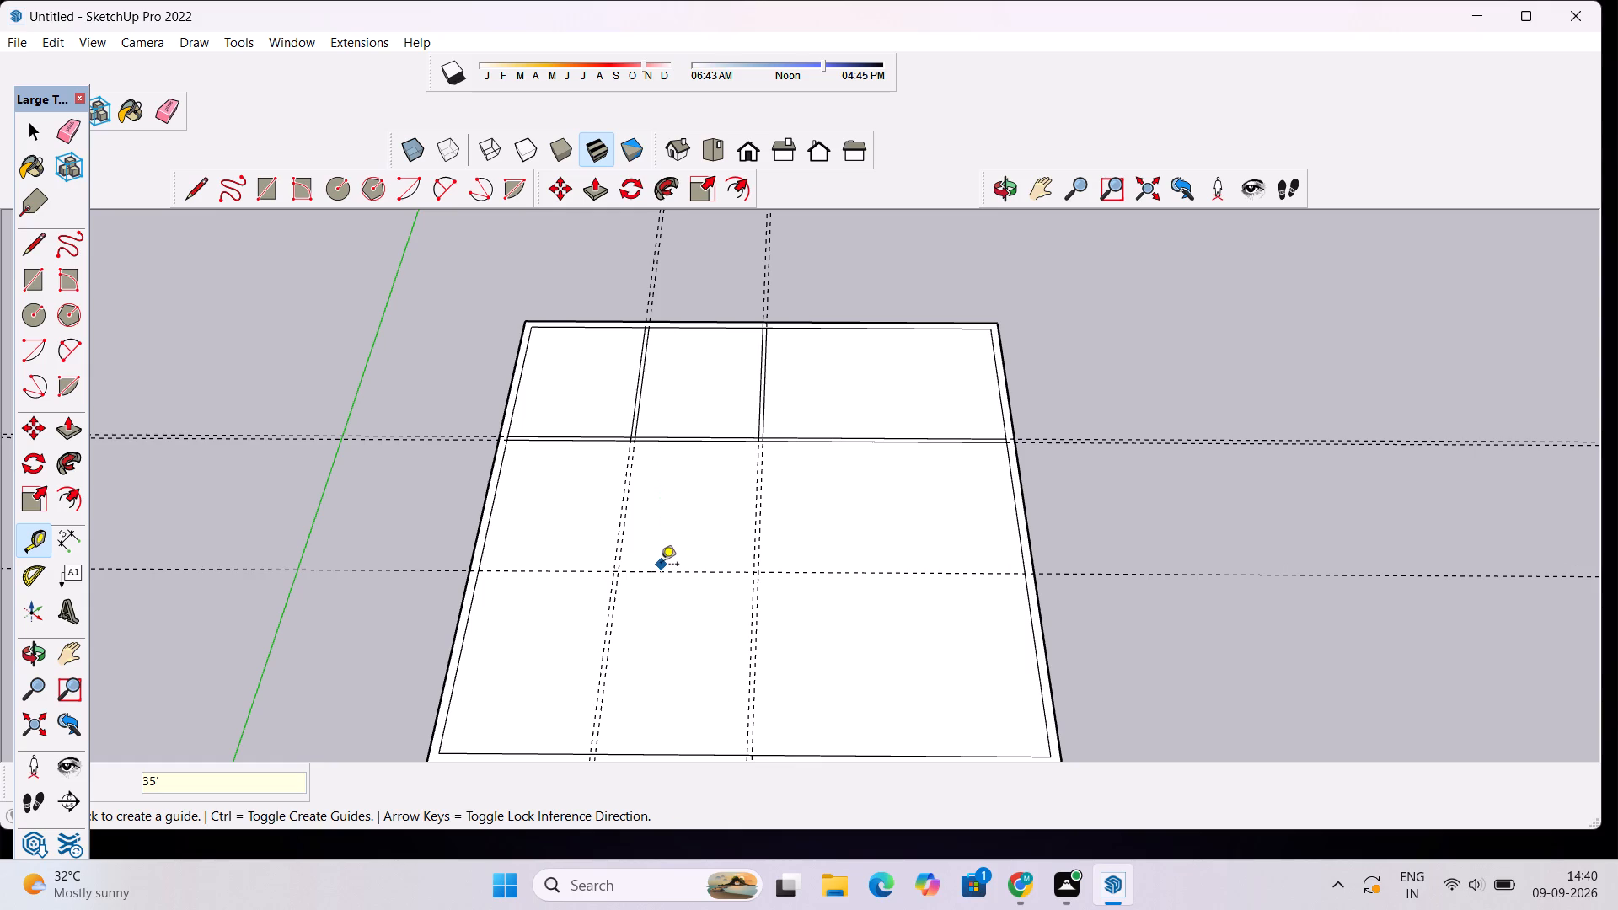
left_click(662, 569)
type("1'")
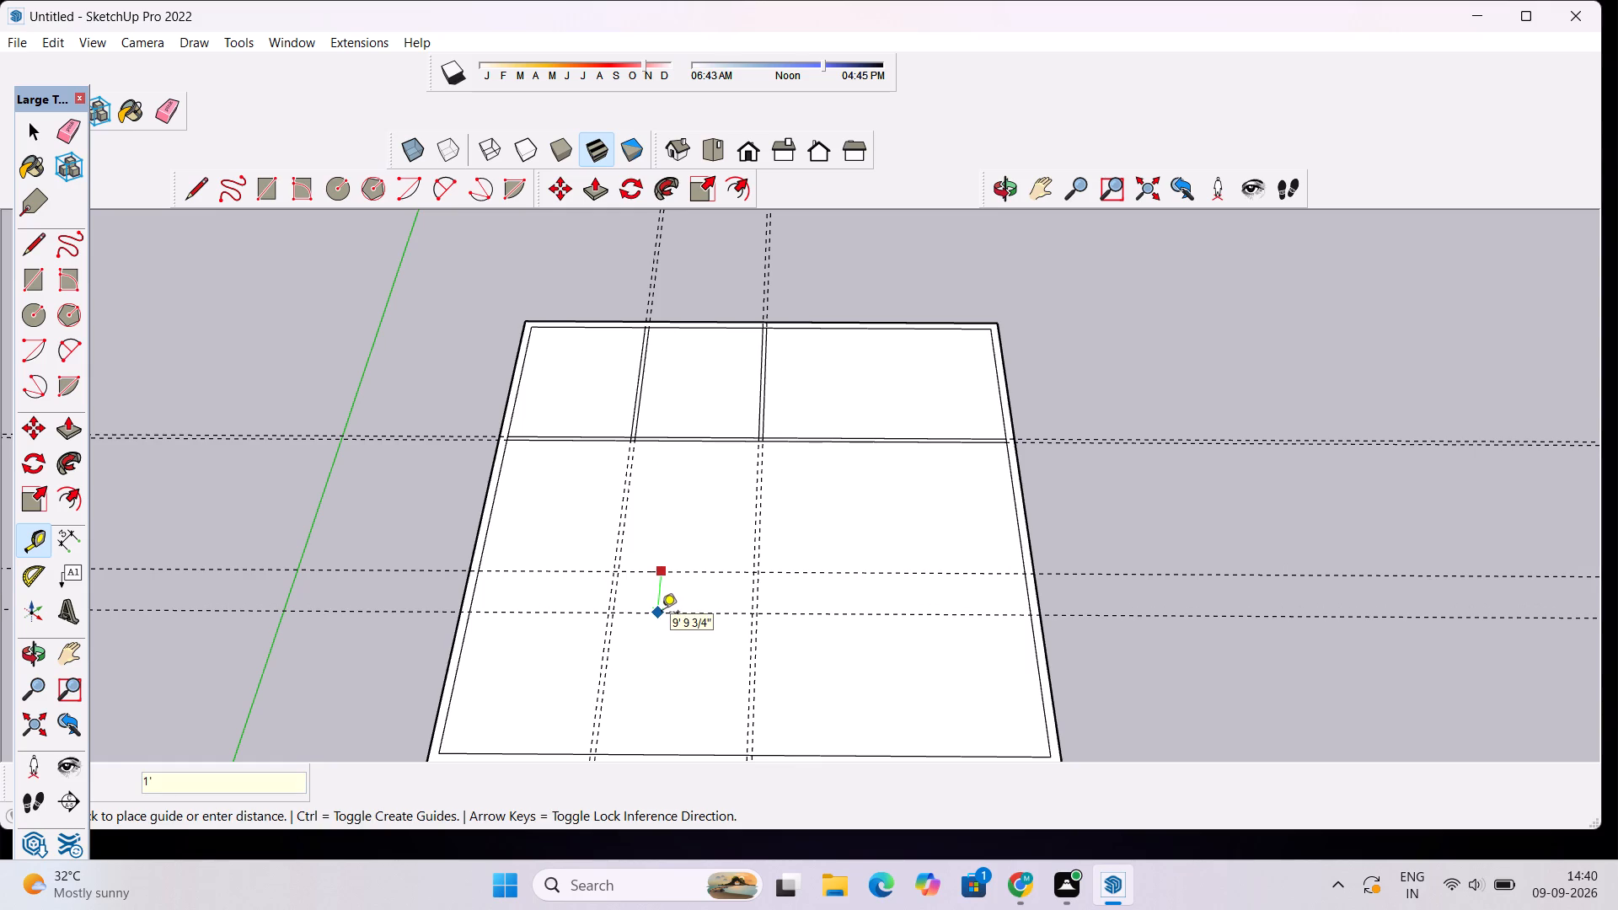
key("Return")
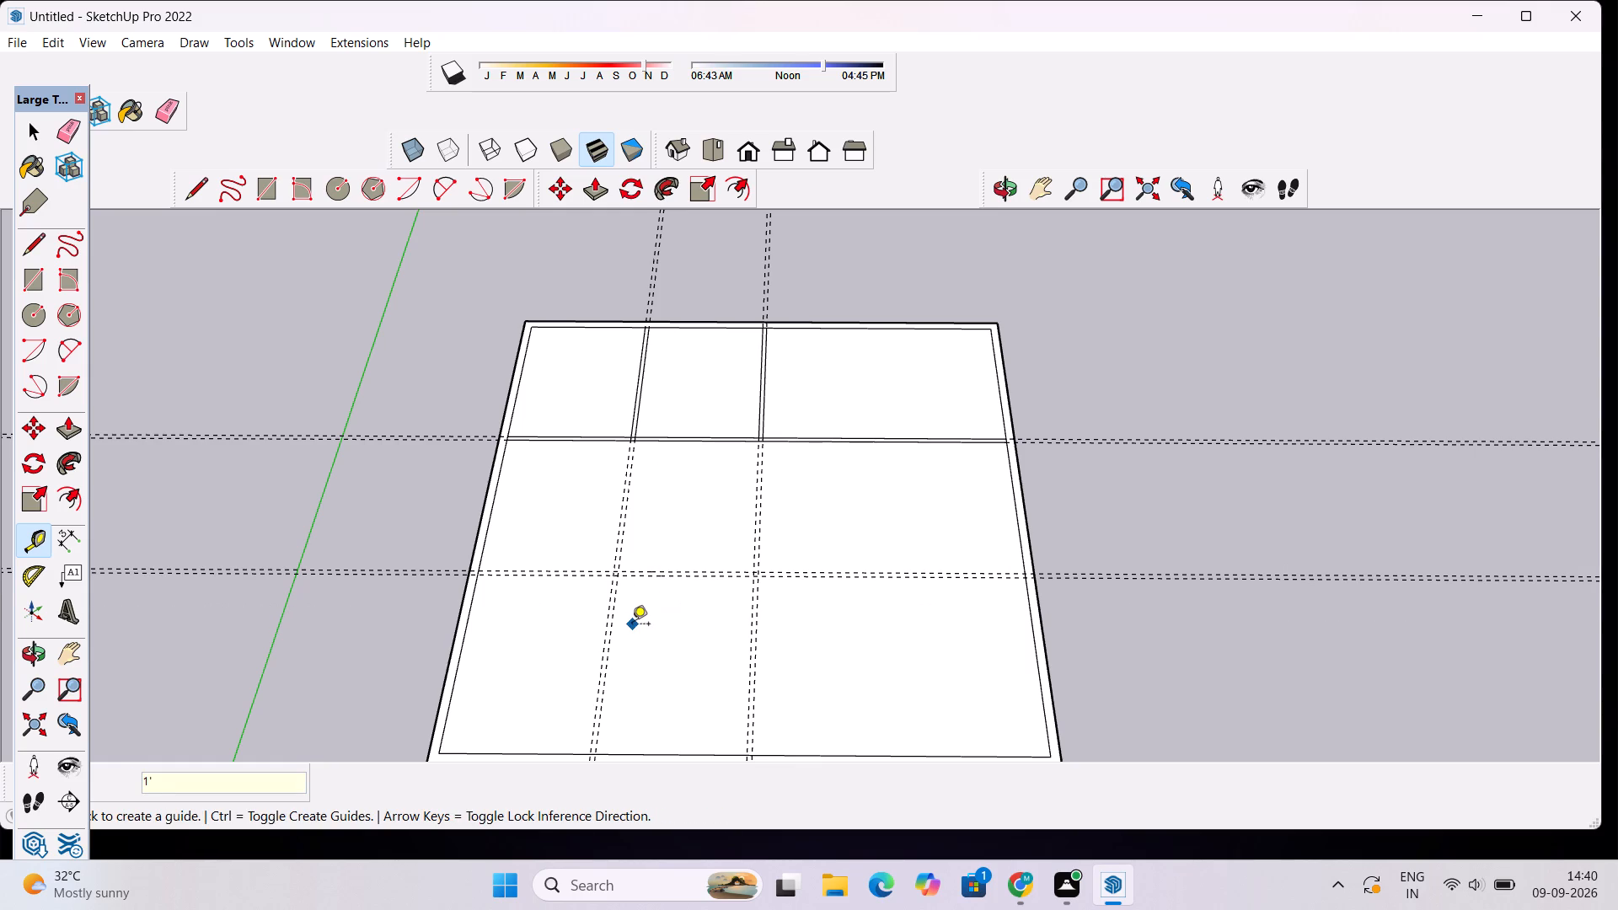
key("space")
Draw a 36' line from the cross wall along the first lengthwise pair's second guide, turning 31' along the nearest-red-axis guide to the inner edge beside the green axis.
left_click(190, 194)
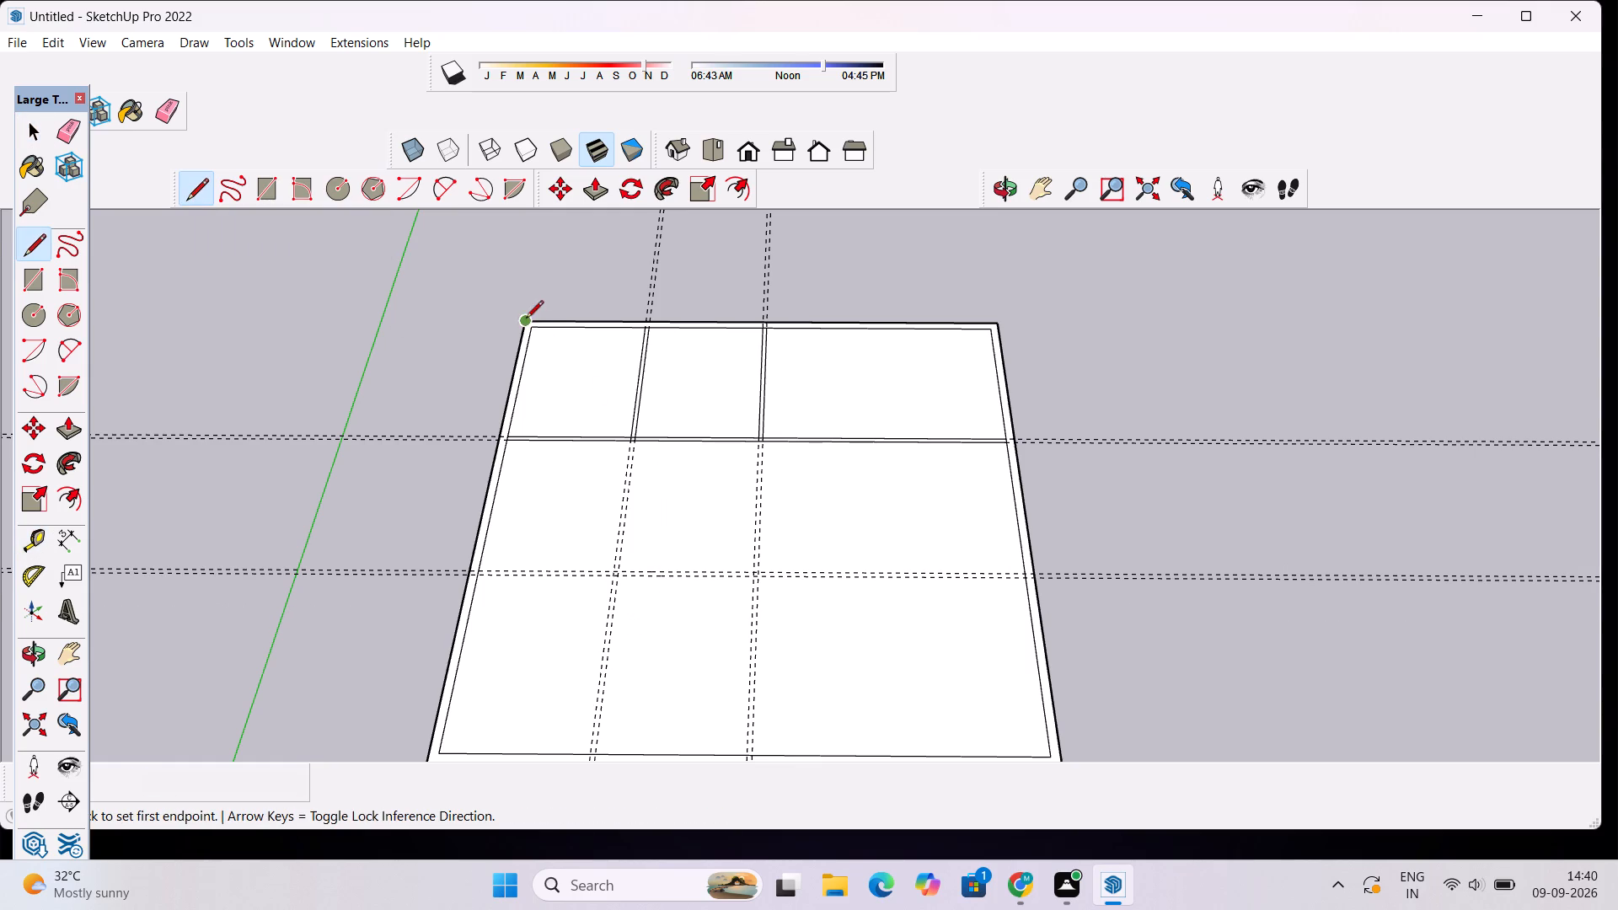
scroll(629, 479, "up", 4)
scroll(640, 450, "down", 2)
scroll(640, 450, "up", 4)
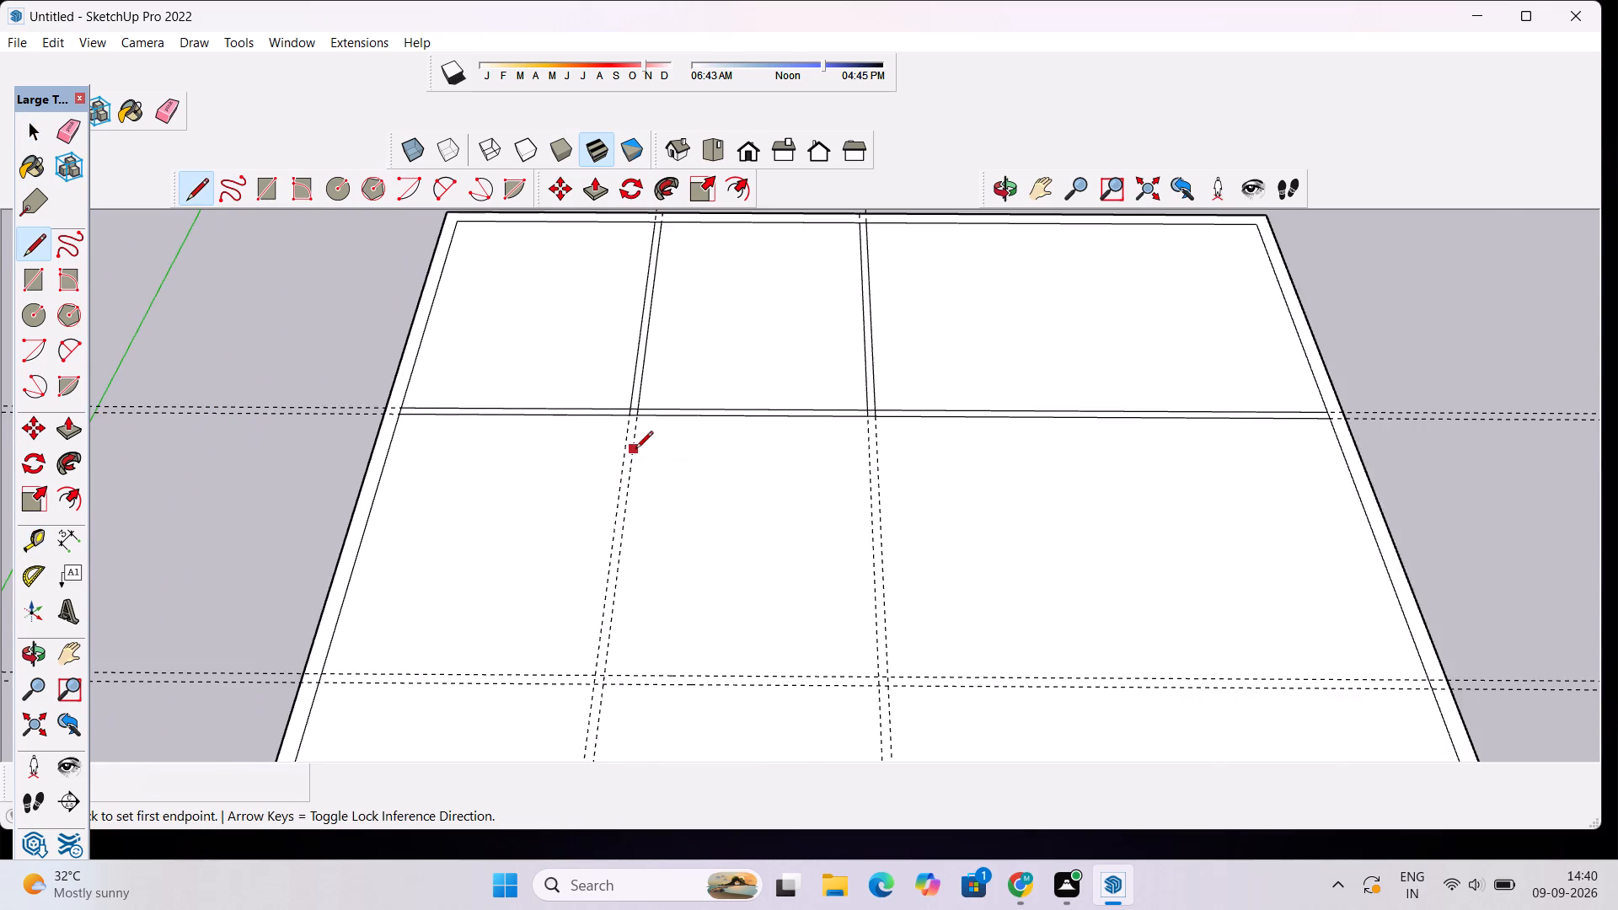
scroll(635, 450, "up", 3)
scroll(640, 402, "down", 3)
scroll(635, 404, "up", 9)
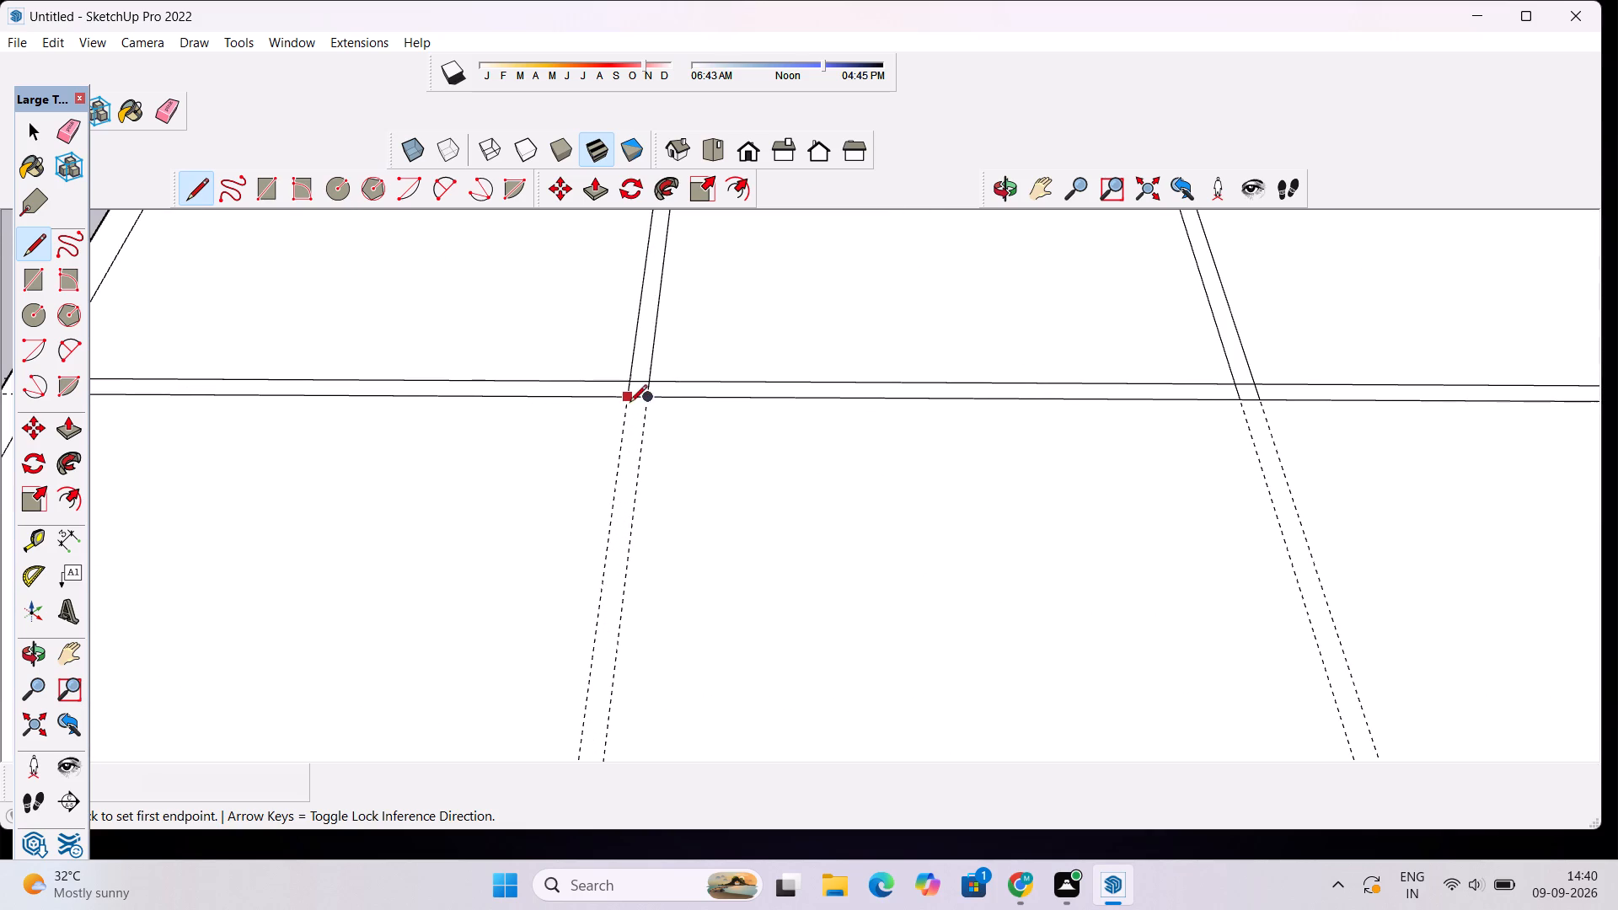
scroll(629, 399, "down", 11)
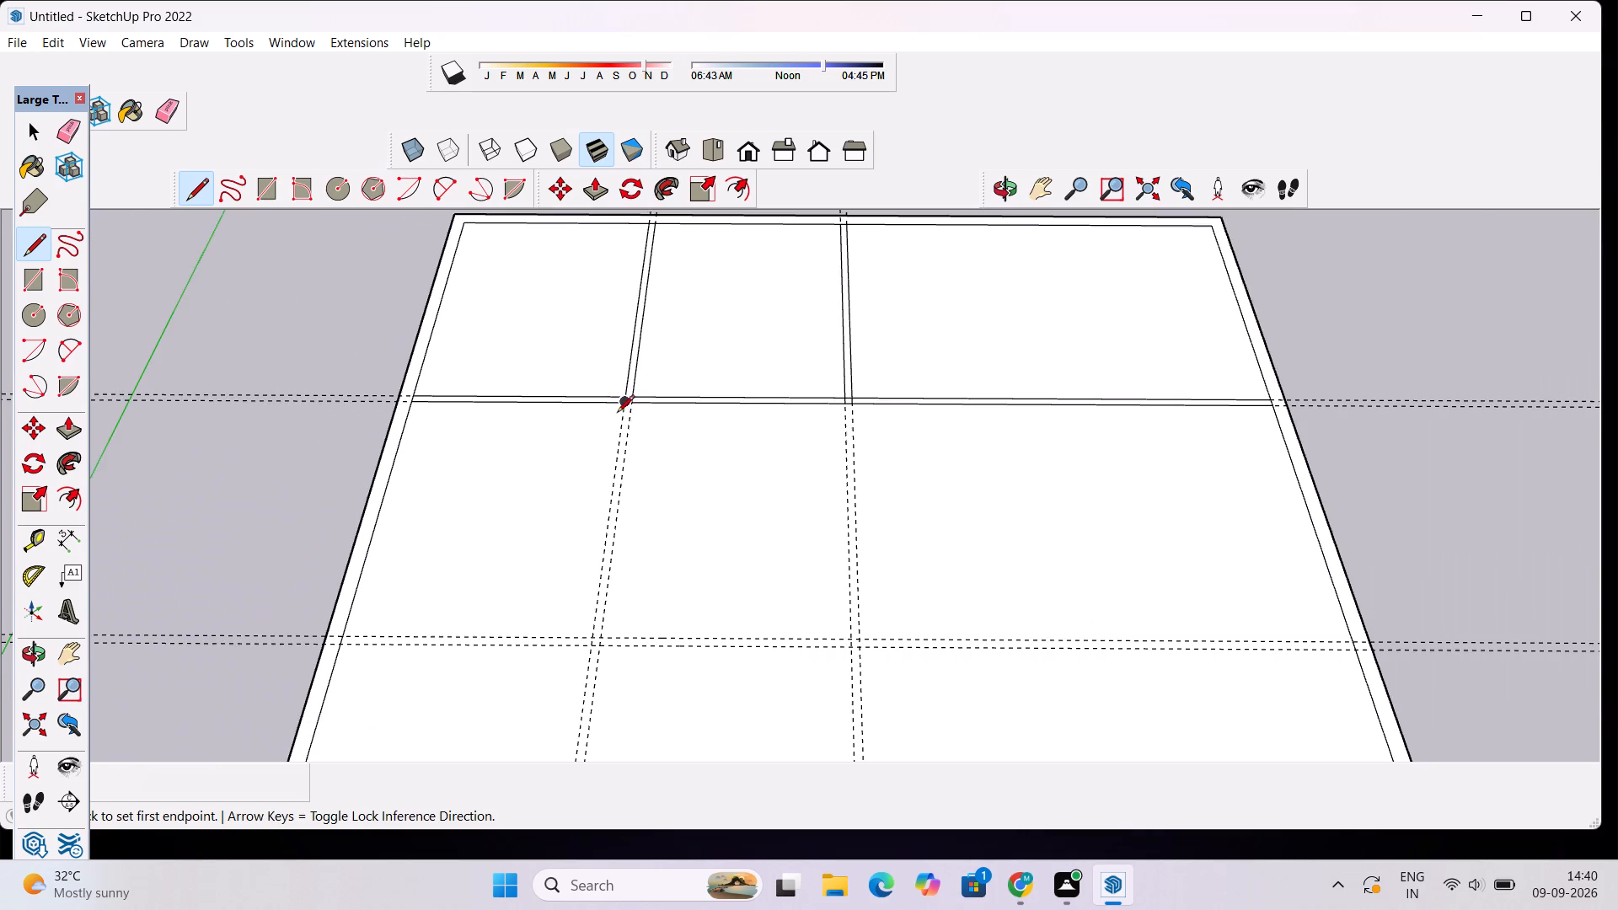
scroll(619, 409, "down", 4)
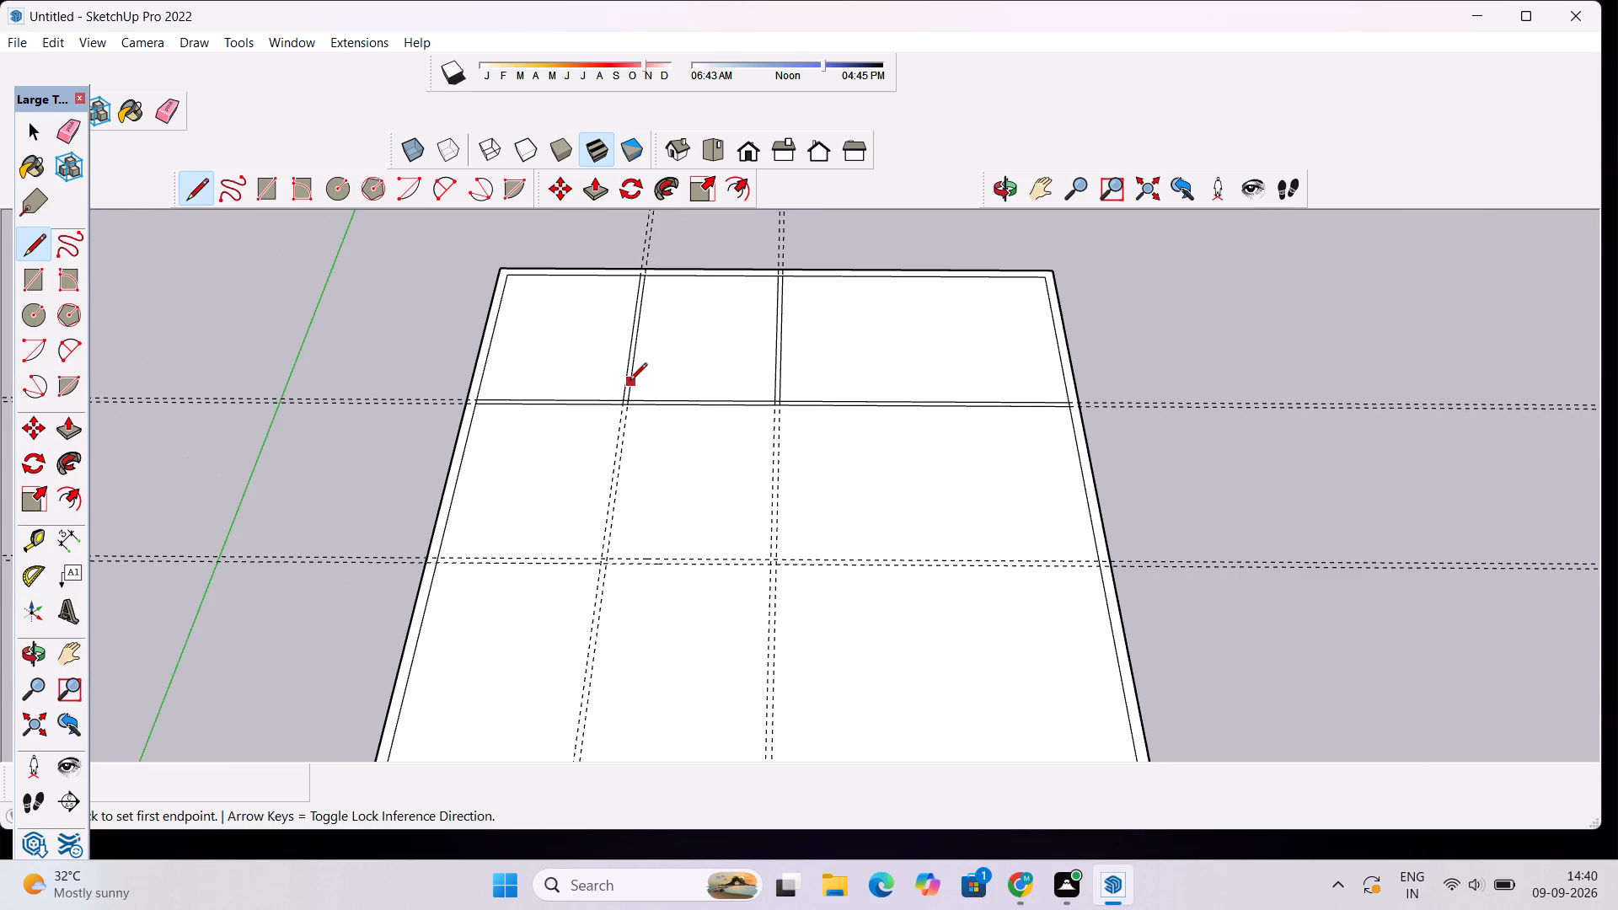
scroll(630, 382, "up", 4)
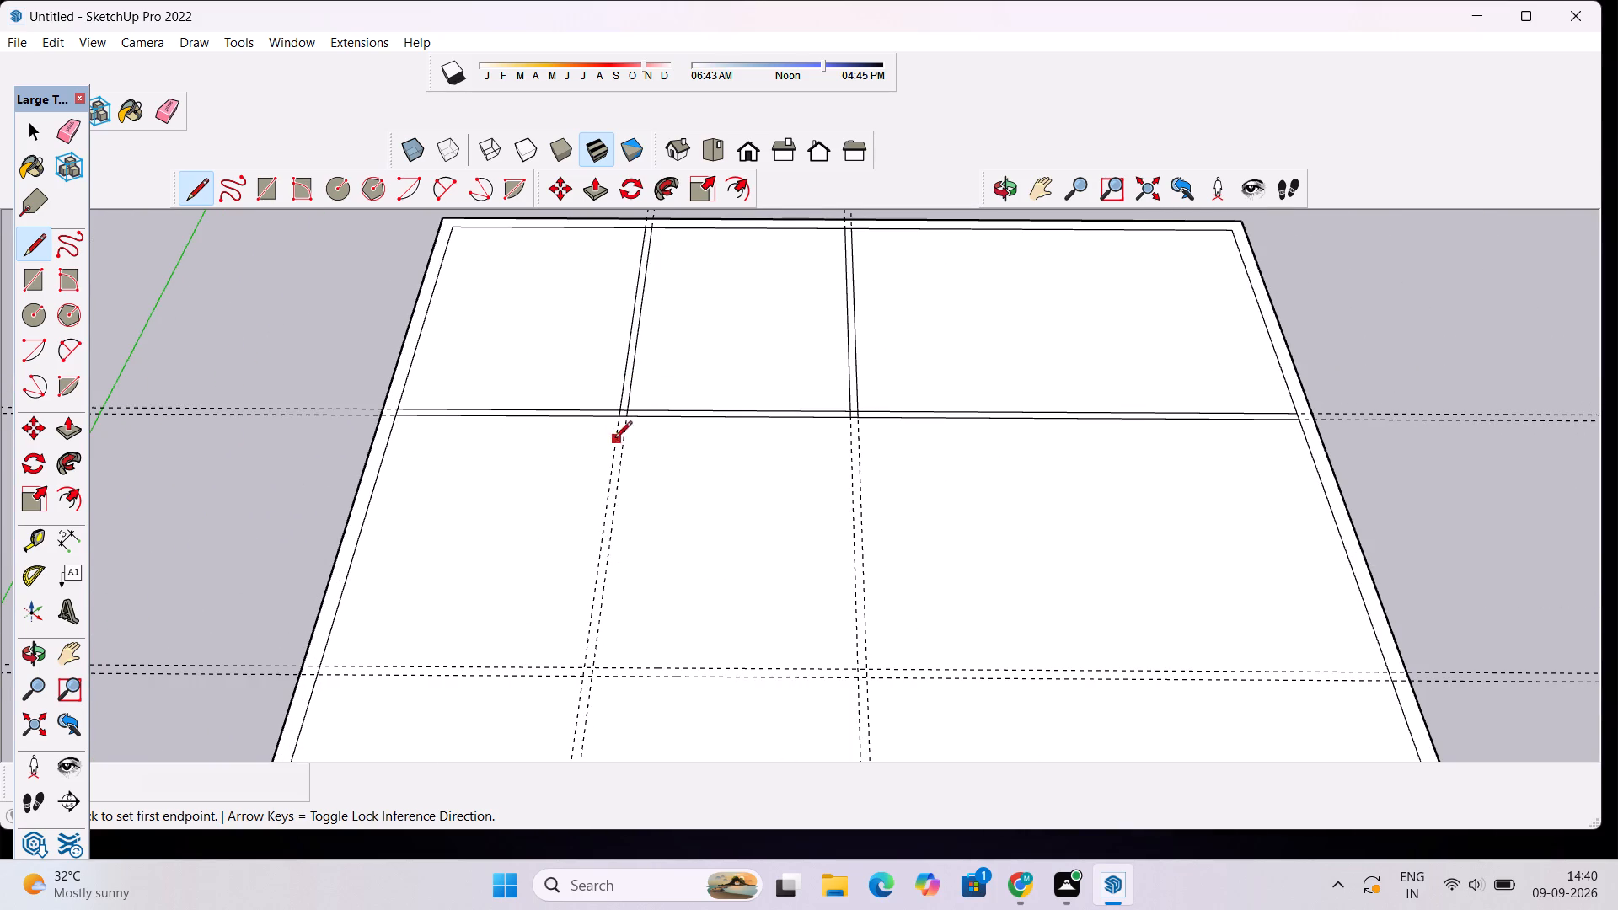
scroll(617, 406, "down", 3)
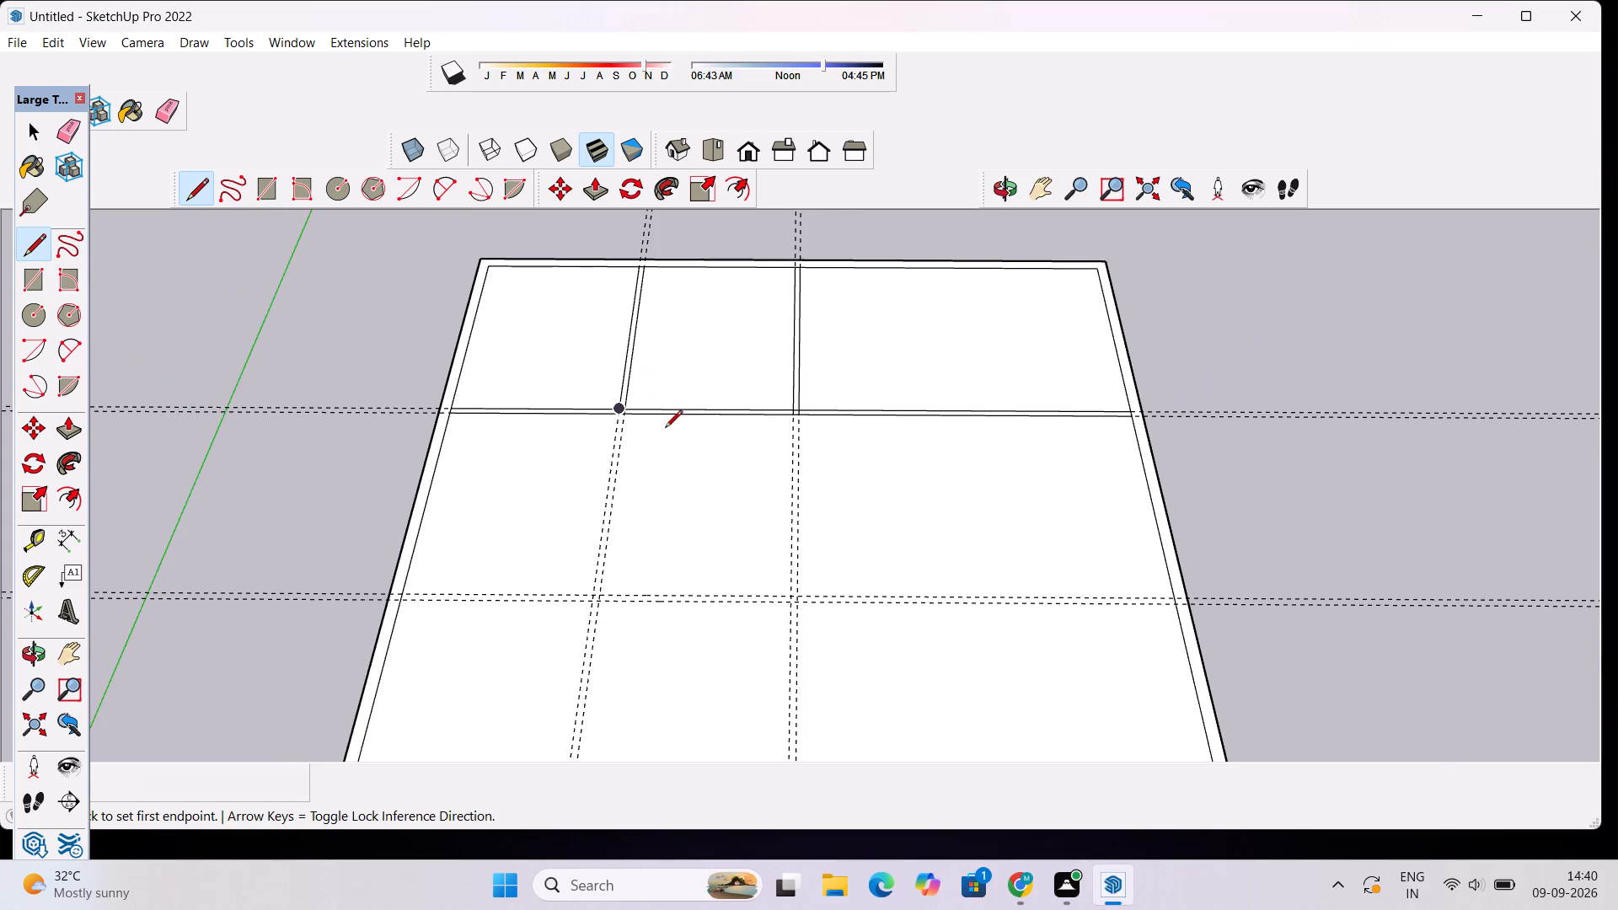
scroll(665, 429, "up", 4)
scroll(576, 425, "up", 9)
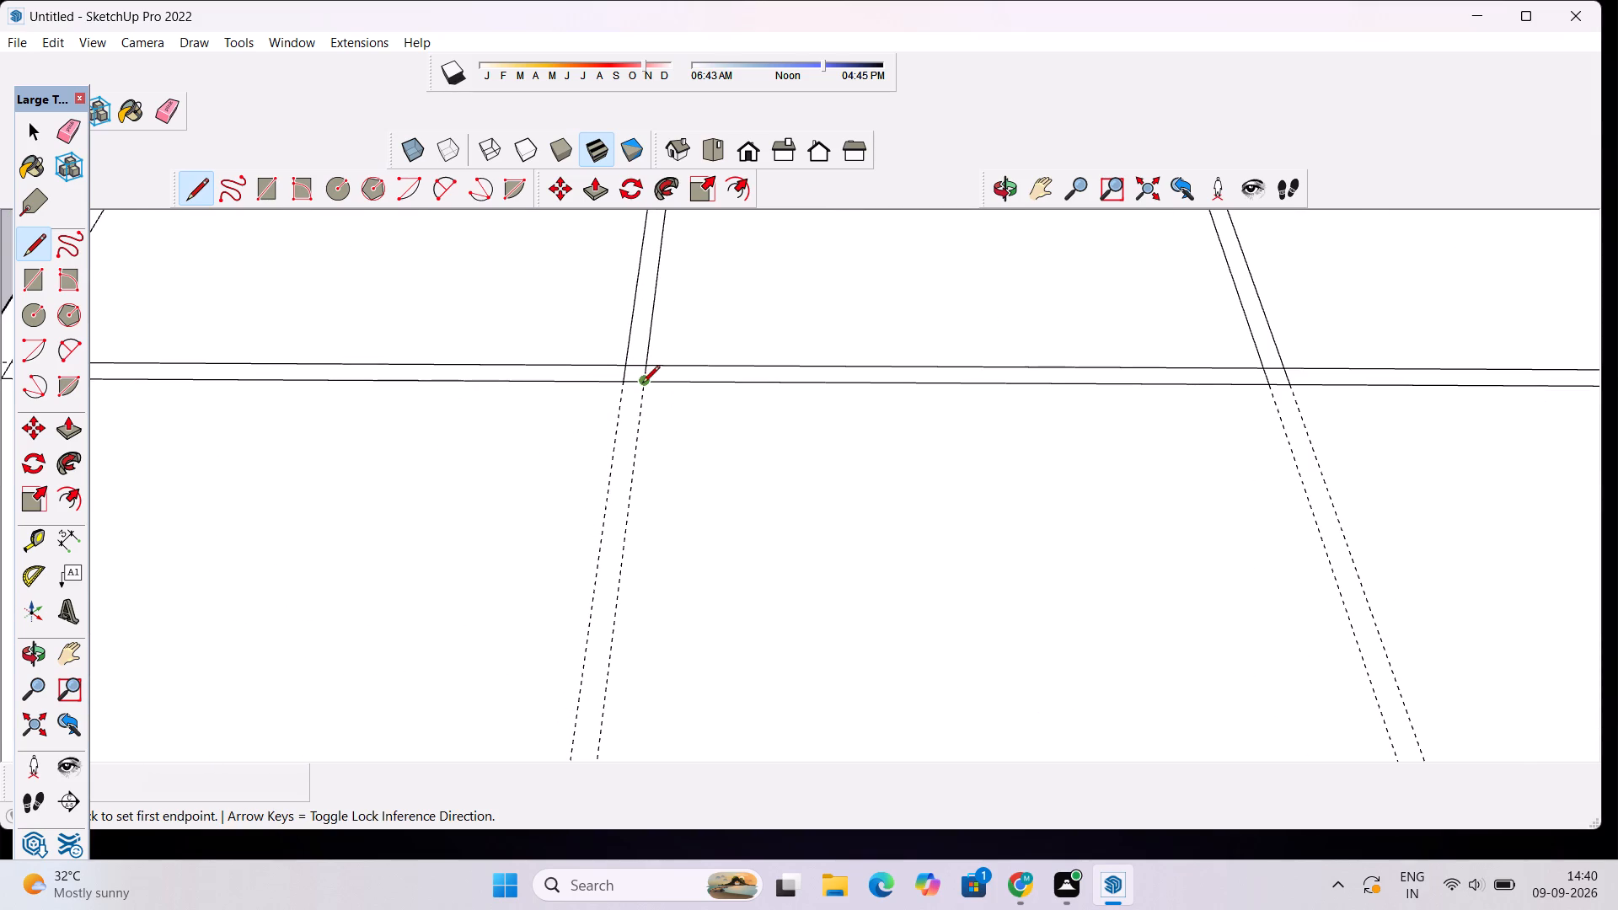
left_click(642, 384)
scroll(642, 384, "down", 11)
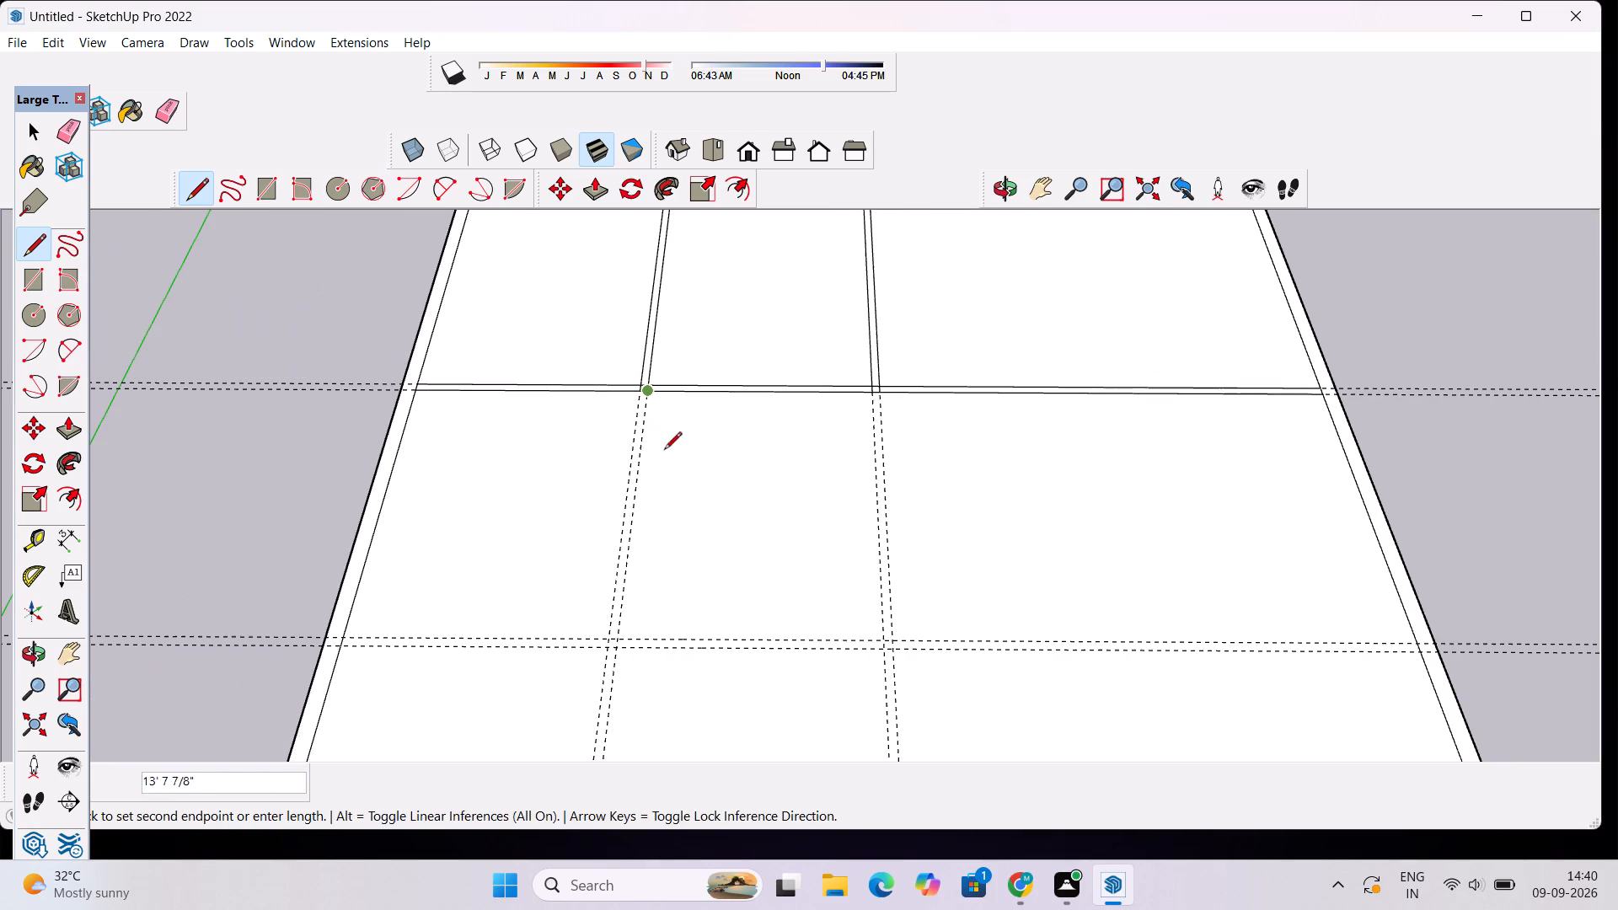
scroll(613, 642, "up", 5)
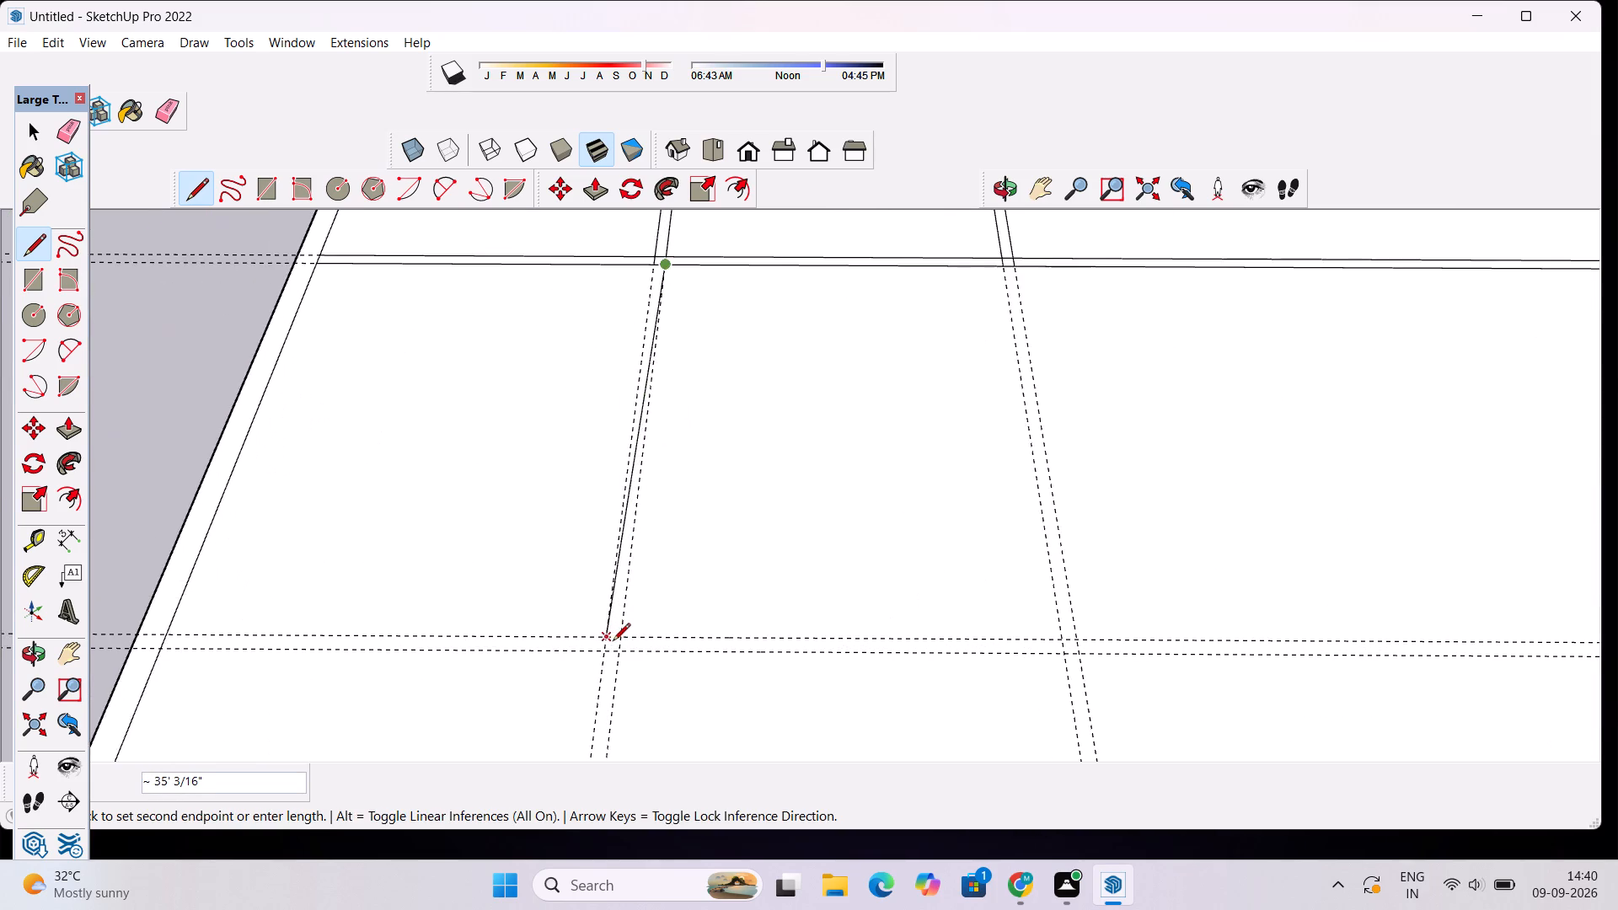
scroll(613, 642, "up", 2)
left_click(619, 656)
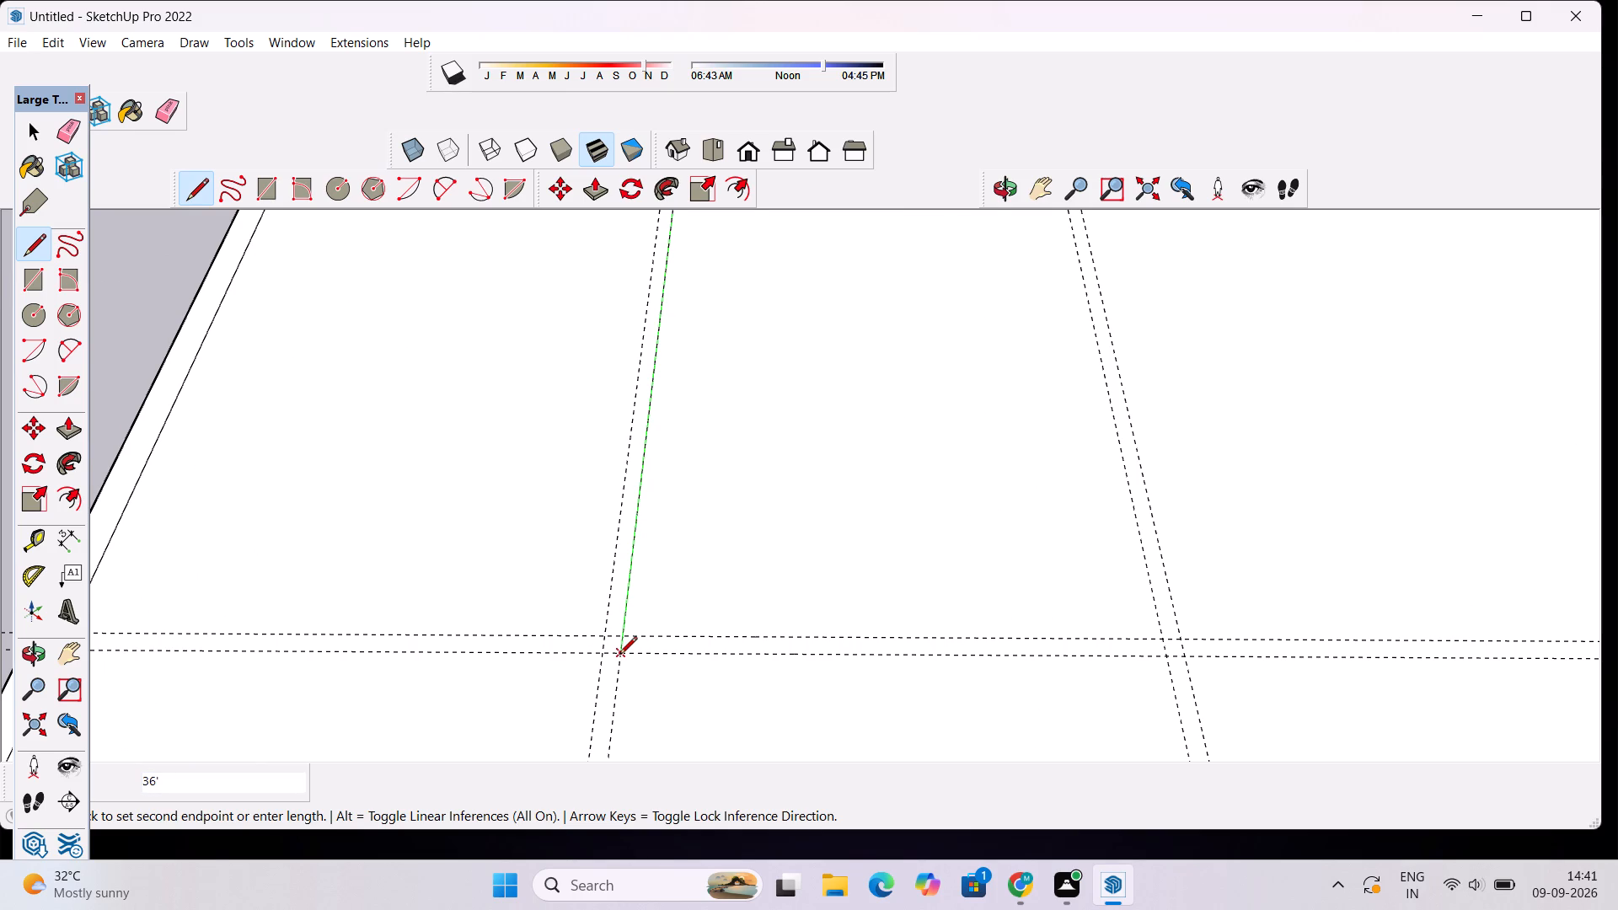
scroll(563, 659, "down", 9)
scroll(358, 661, "up", 4)
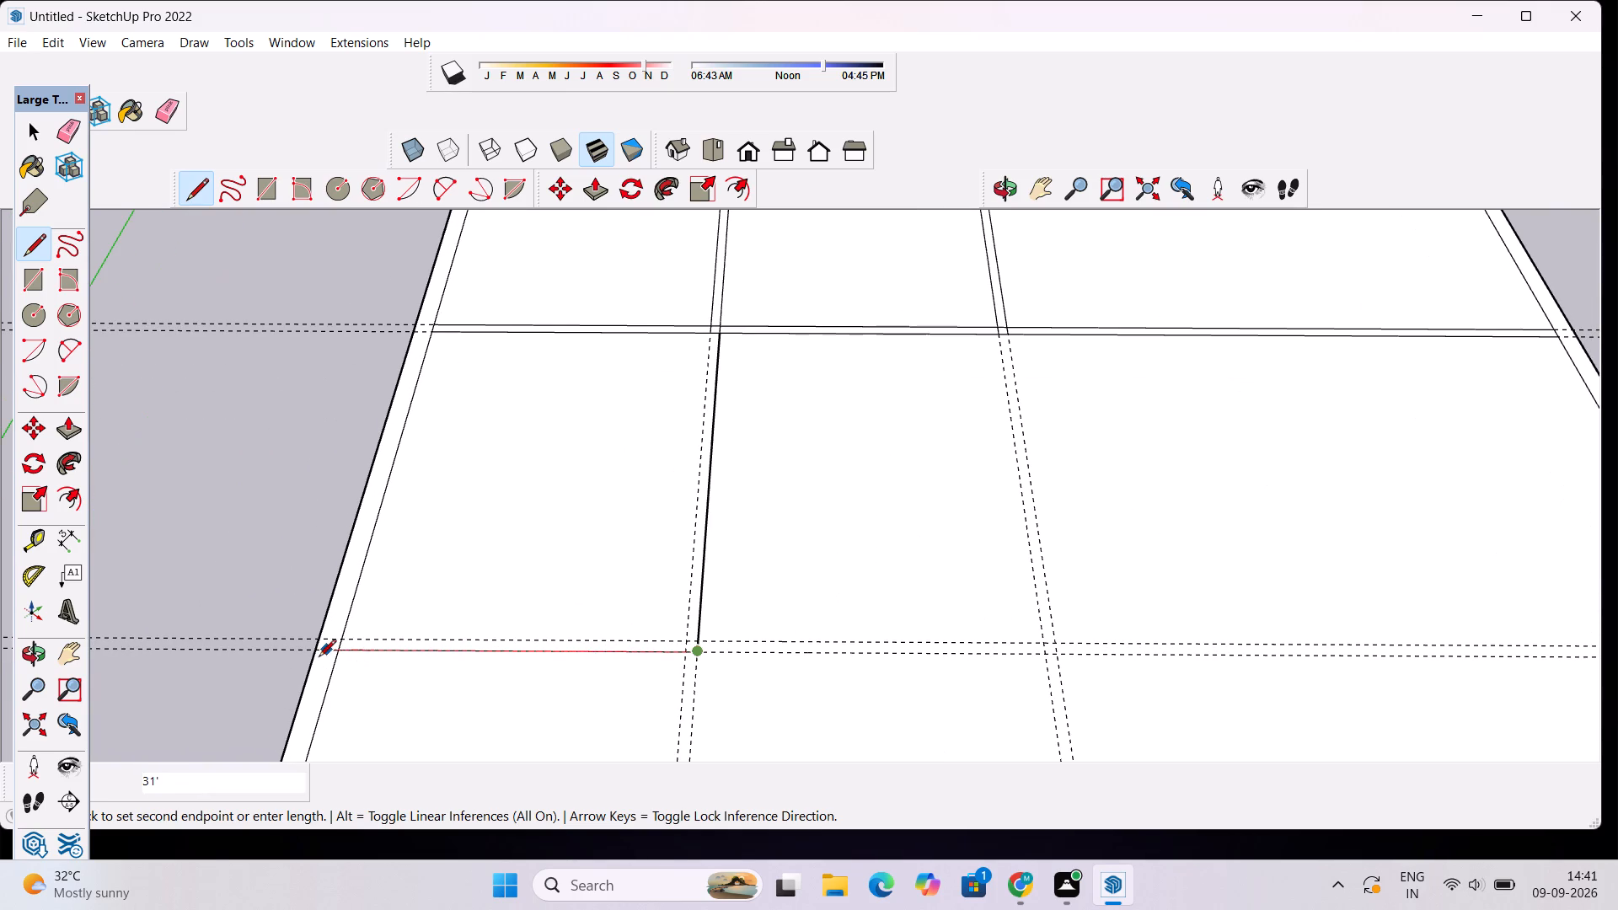
left_click(337, 651)
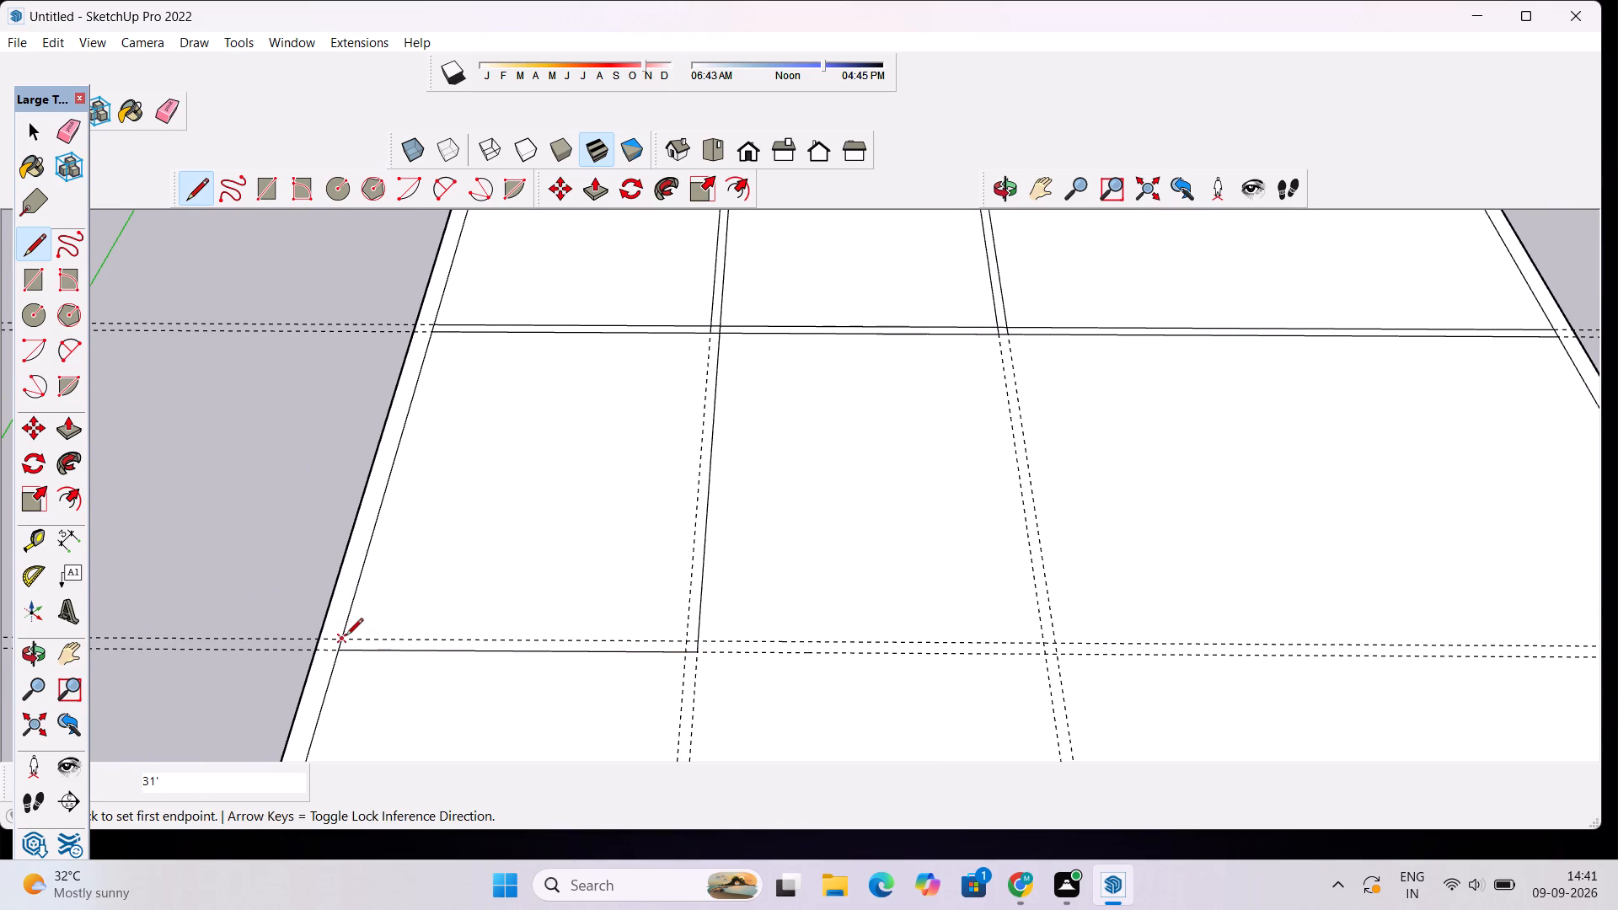
Draw the parallel partition lines: 30' along the other crosswise guide from the inner edge, and 35' back to the cross wall along the pair's first guide.
left_click(342, 638)
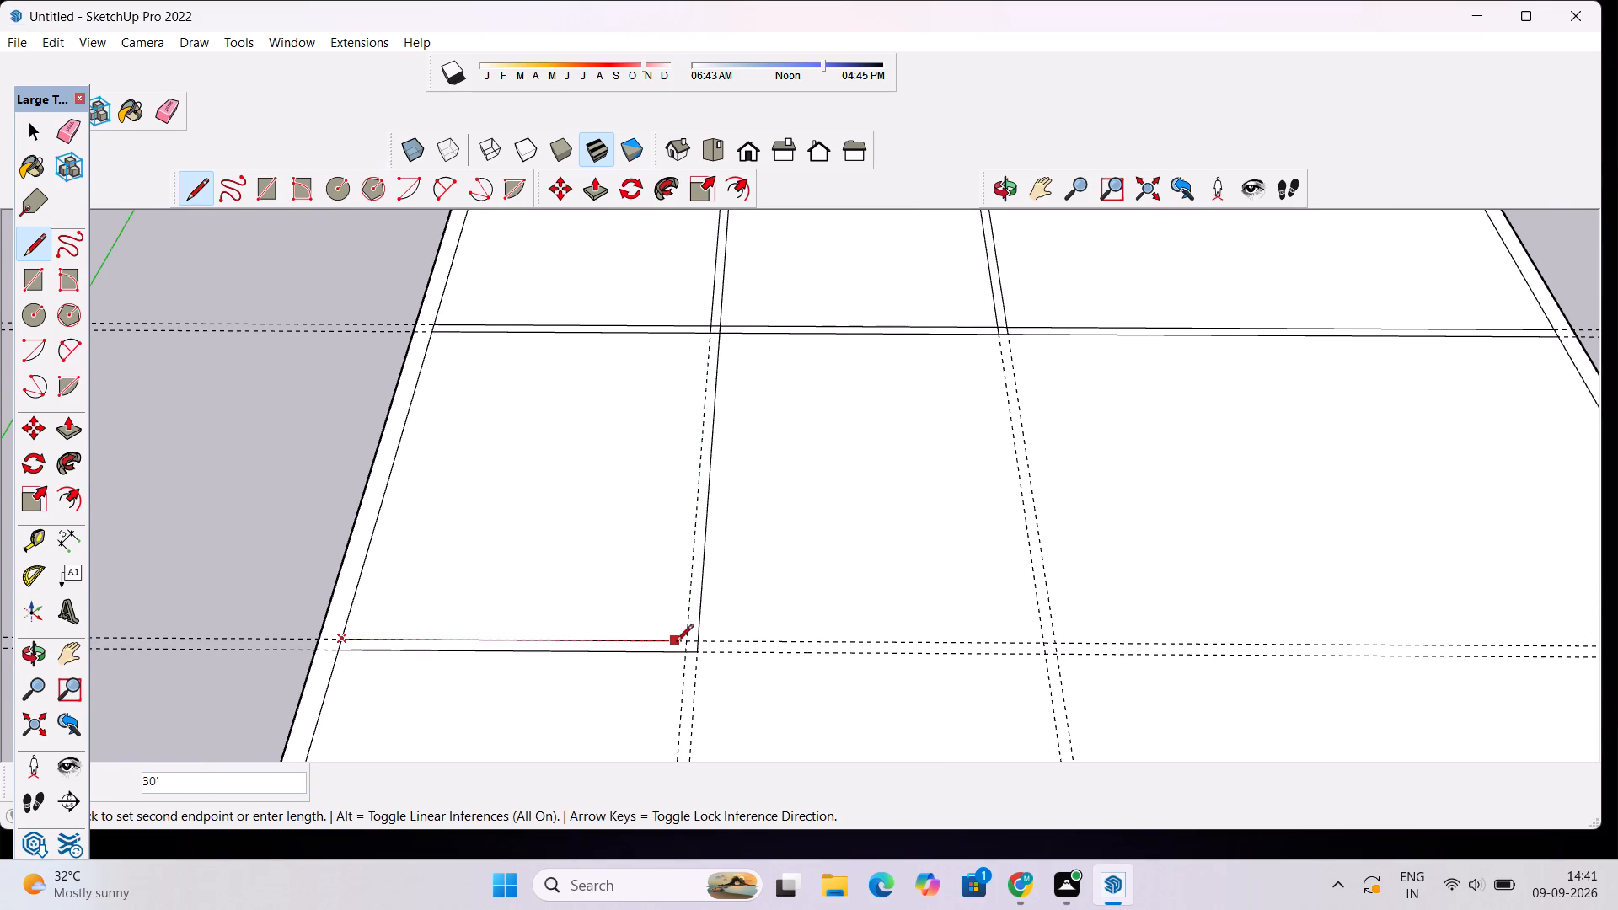
left_click(685, 645)
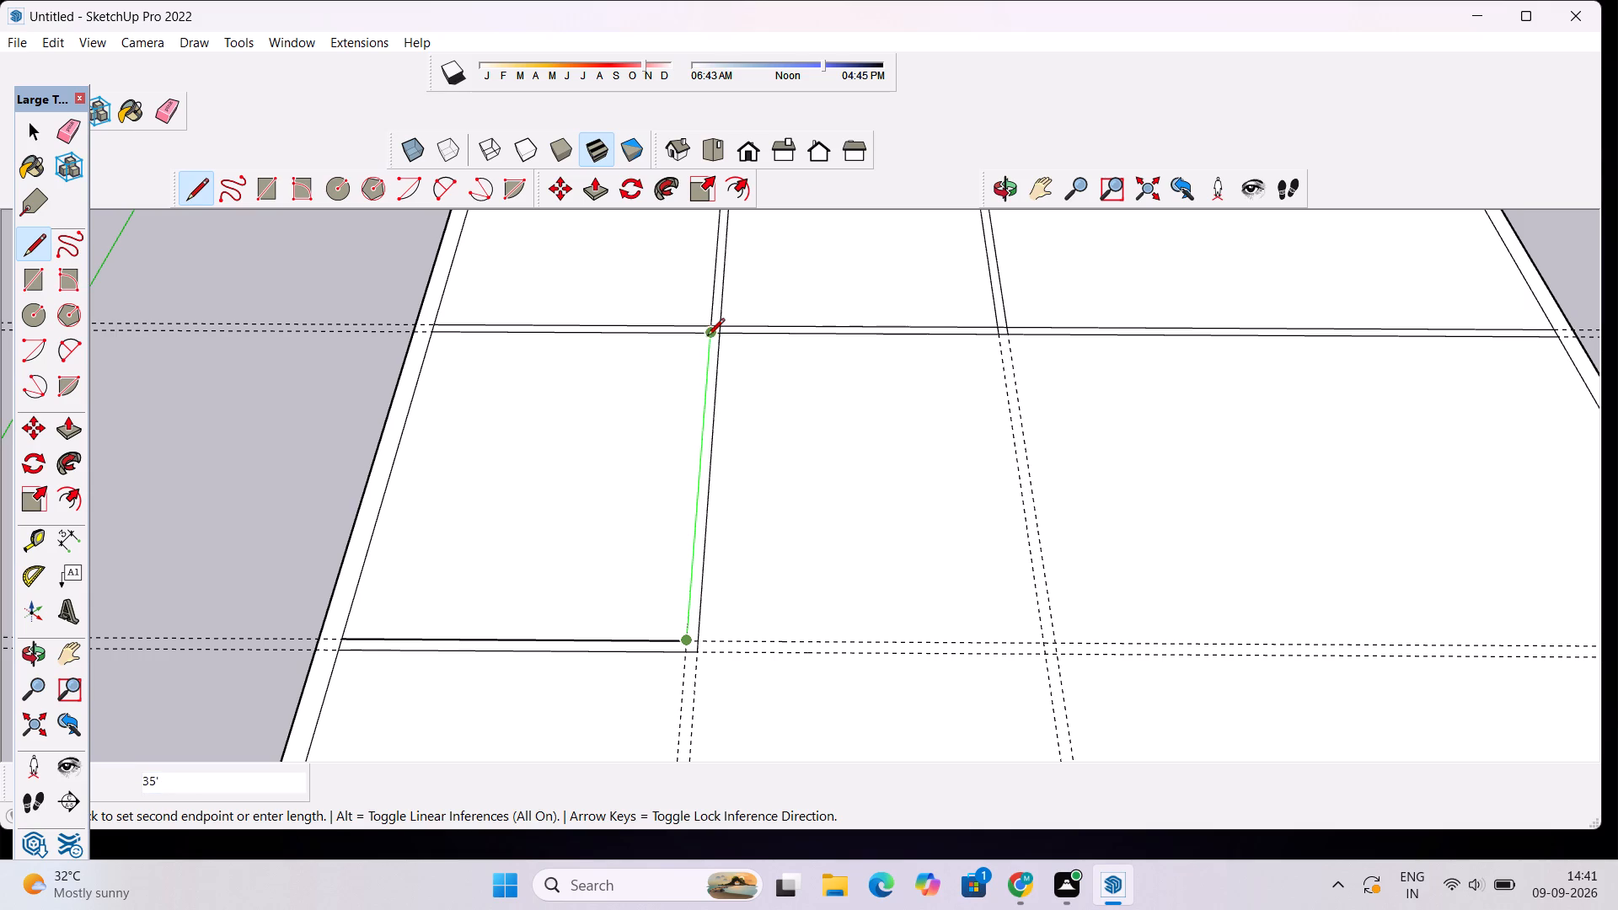
left_click(708, 335)
scroll(701, 341, "down", 6)
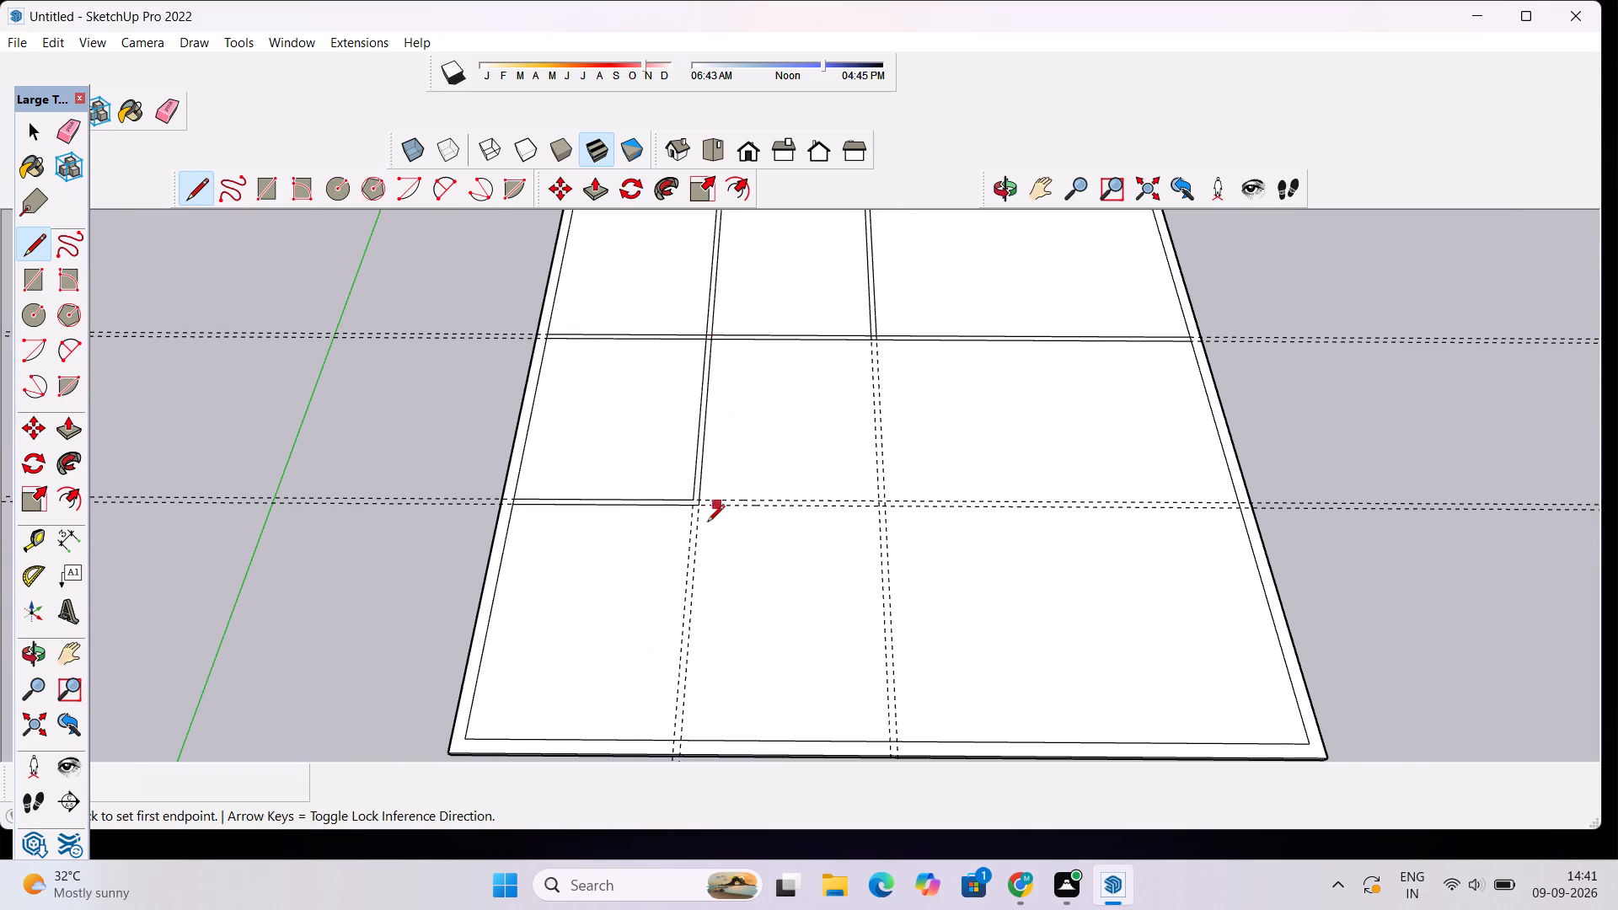
scroll(698, 535, "up", 4)
scroll(698, 535, "down", 10)
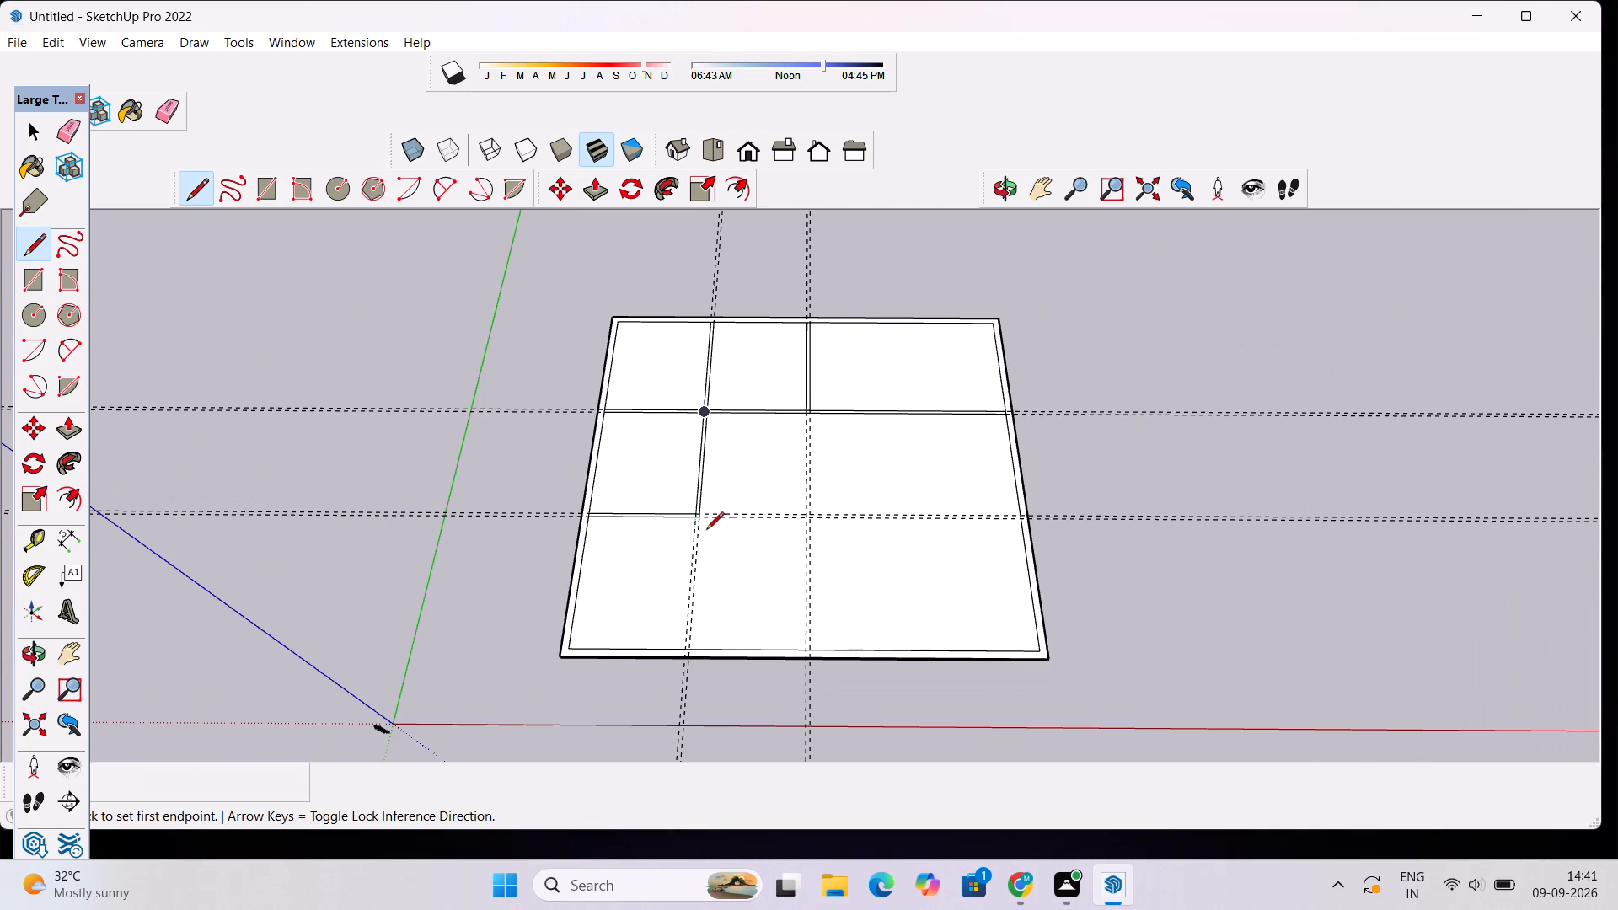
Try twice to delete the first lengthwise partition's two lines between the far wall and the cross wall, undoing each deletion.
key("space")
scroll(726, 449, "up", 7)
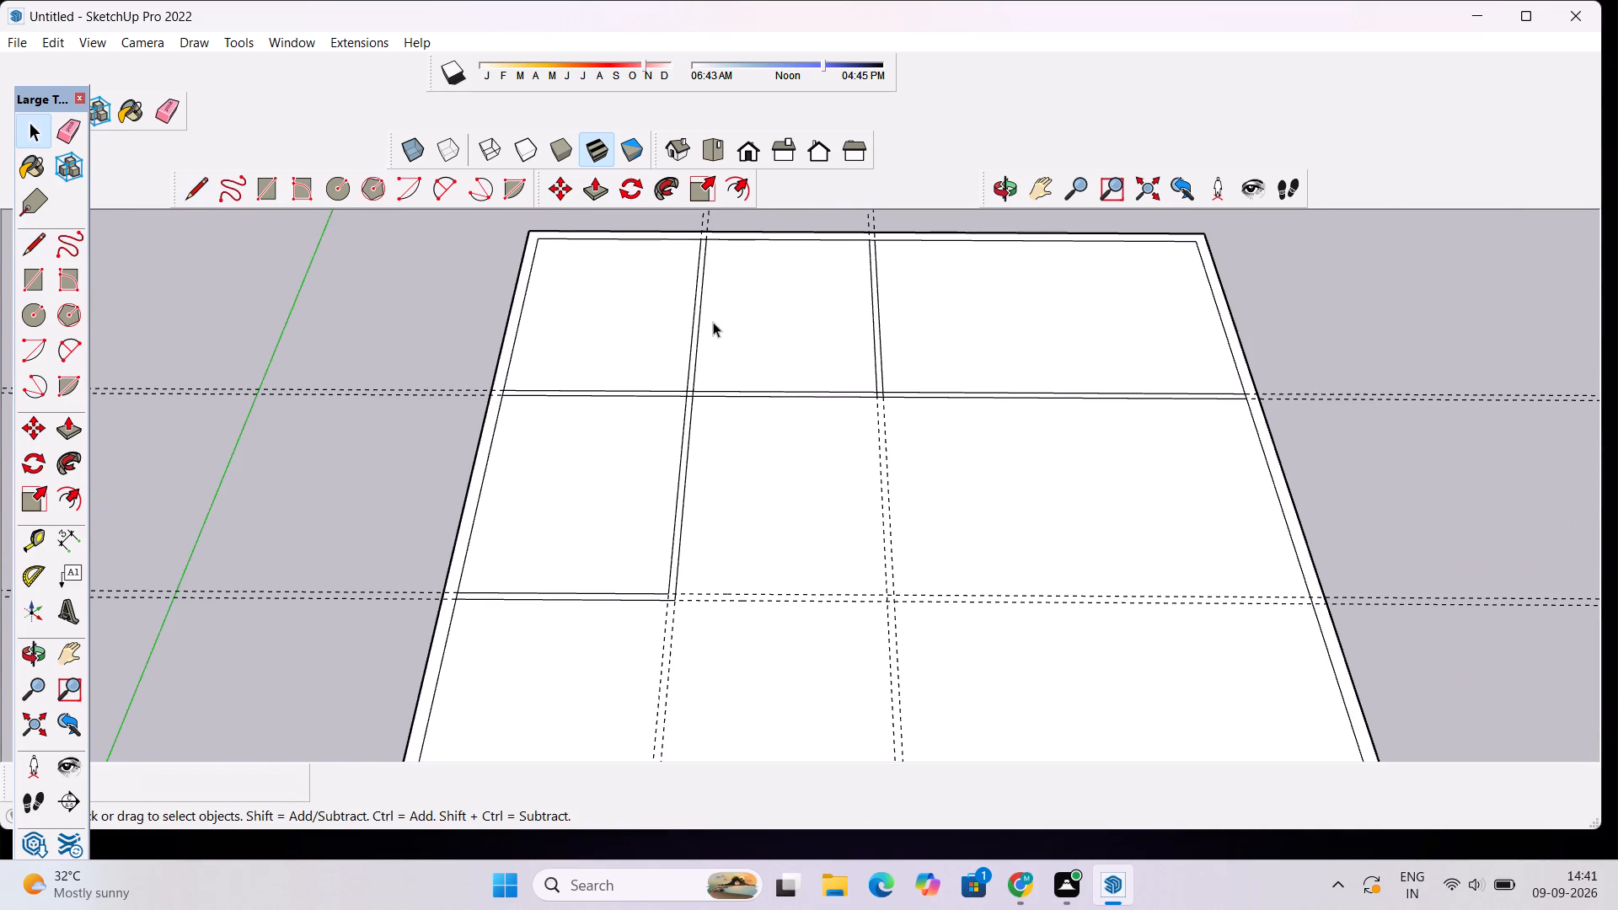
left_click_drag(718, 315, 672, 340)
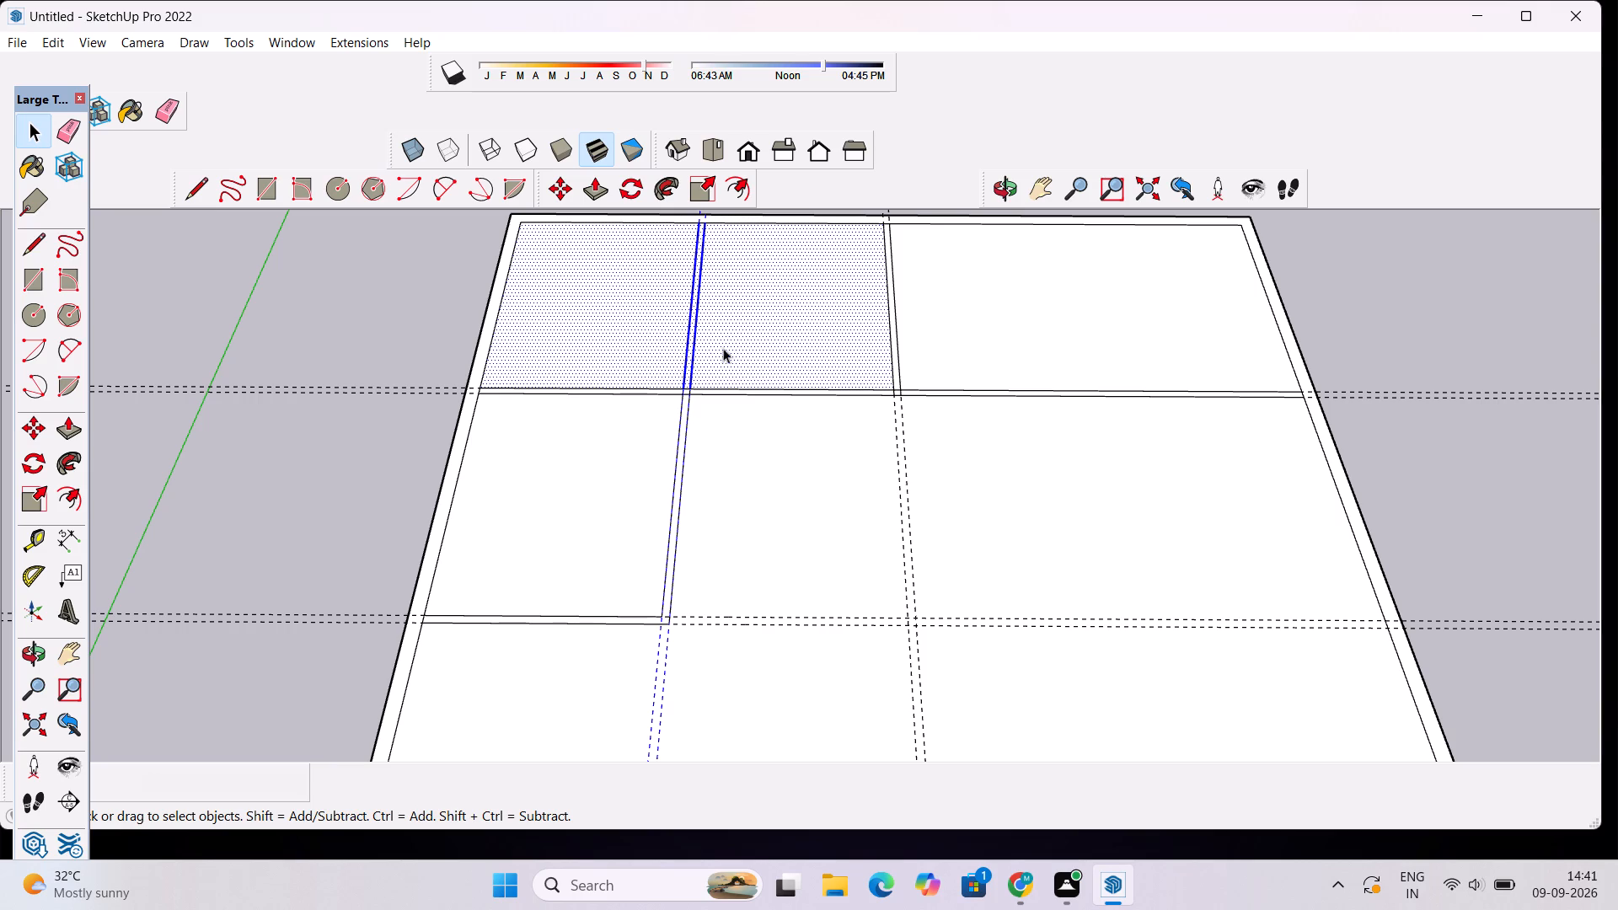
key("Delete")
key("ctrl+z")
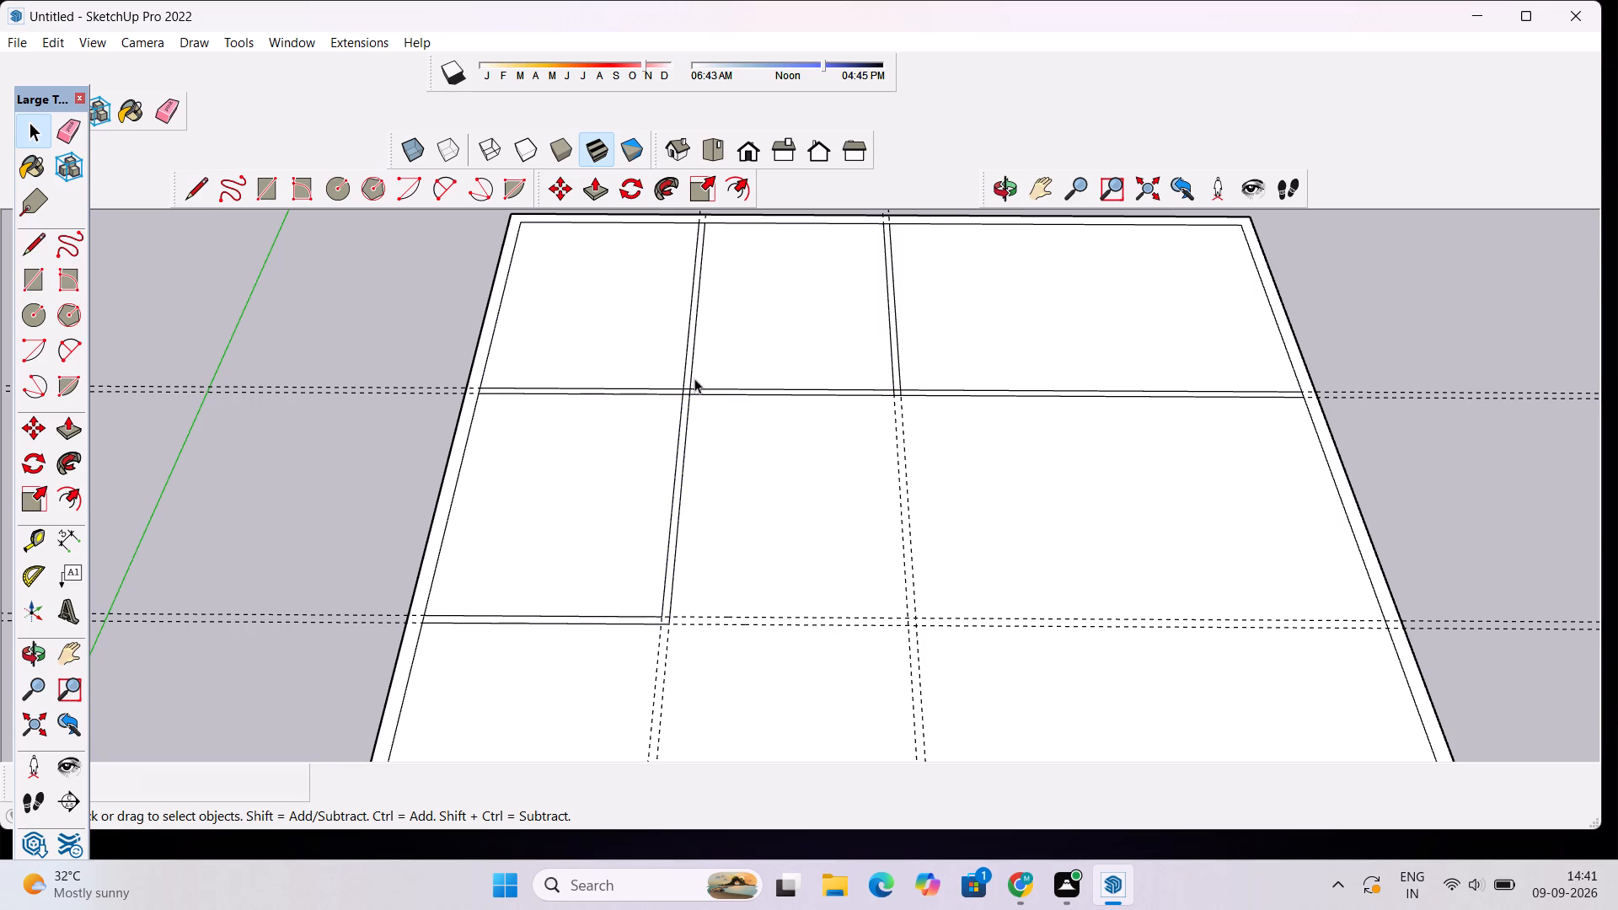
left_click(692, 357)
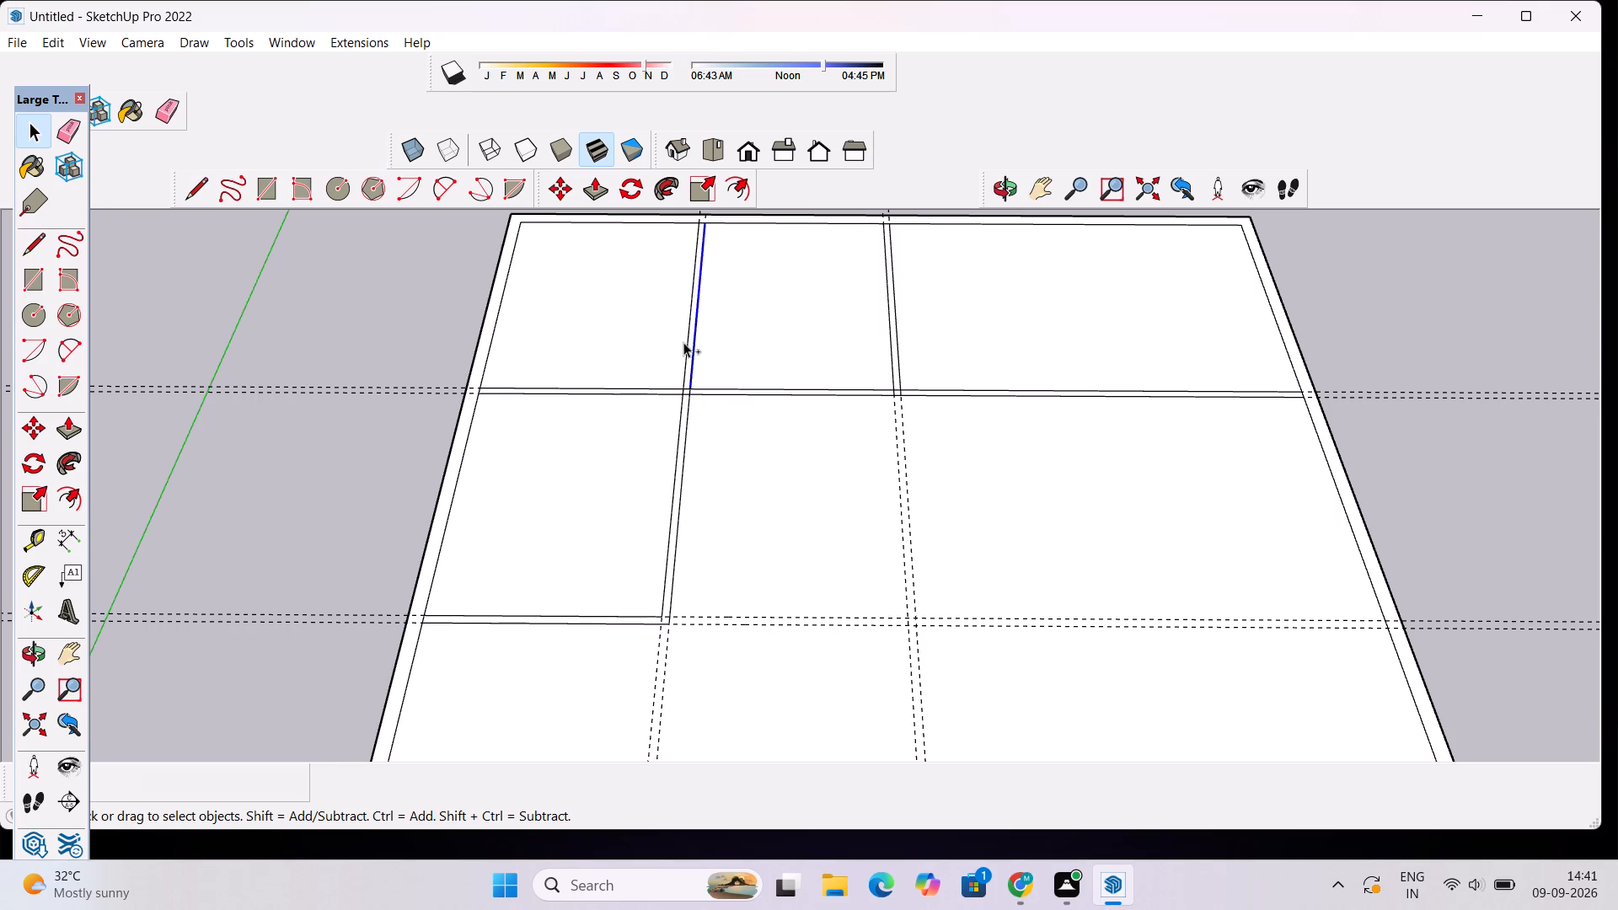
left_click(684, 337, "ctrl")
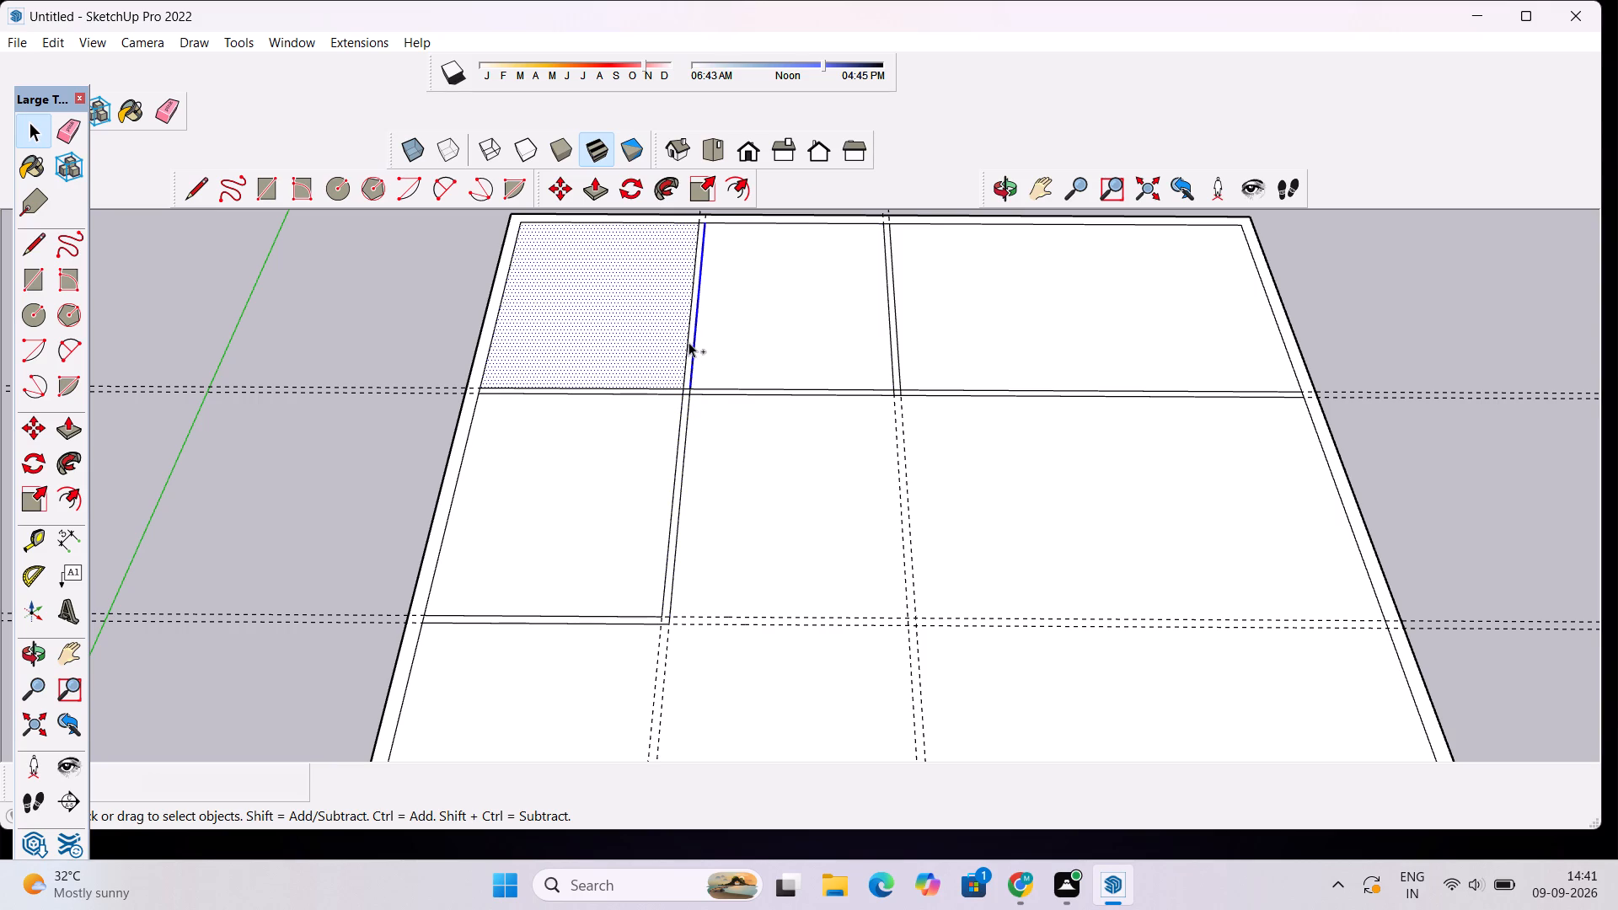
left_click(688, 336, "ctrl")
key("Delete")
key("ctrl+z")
Delete the first lengthwise partition's two lines between the far wall and the cross wall, one at a time.
scroll(688, 354, "up", 3)
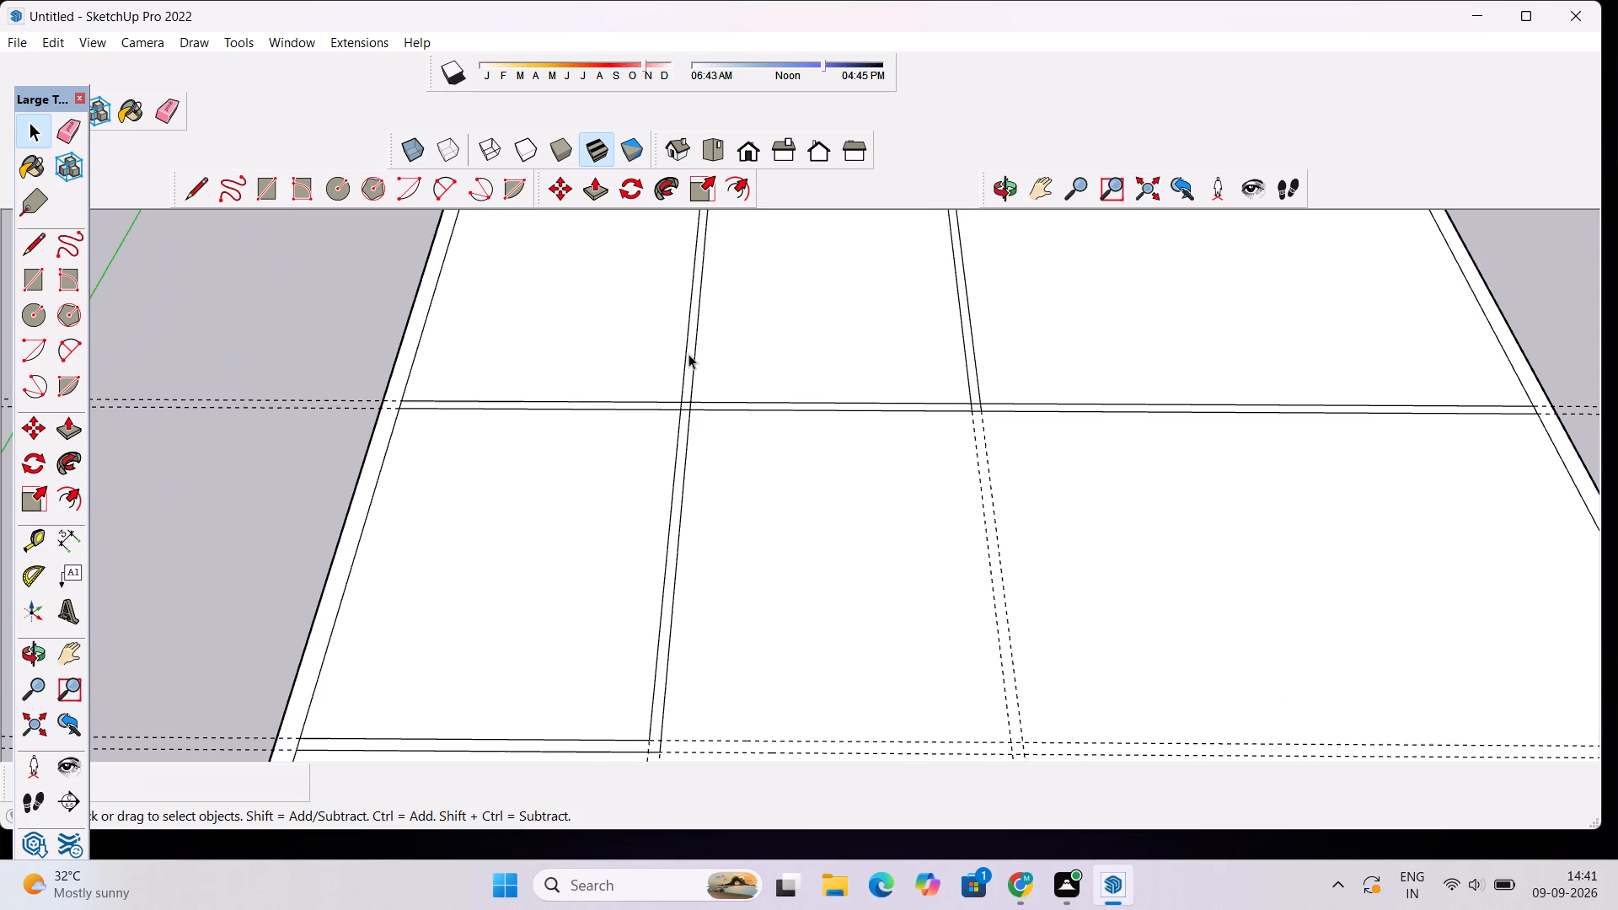
left_click(698, 326)
key("Delete")
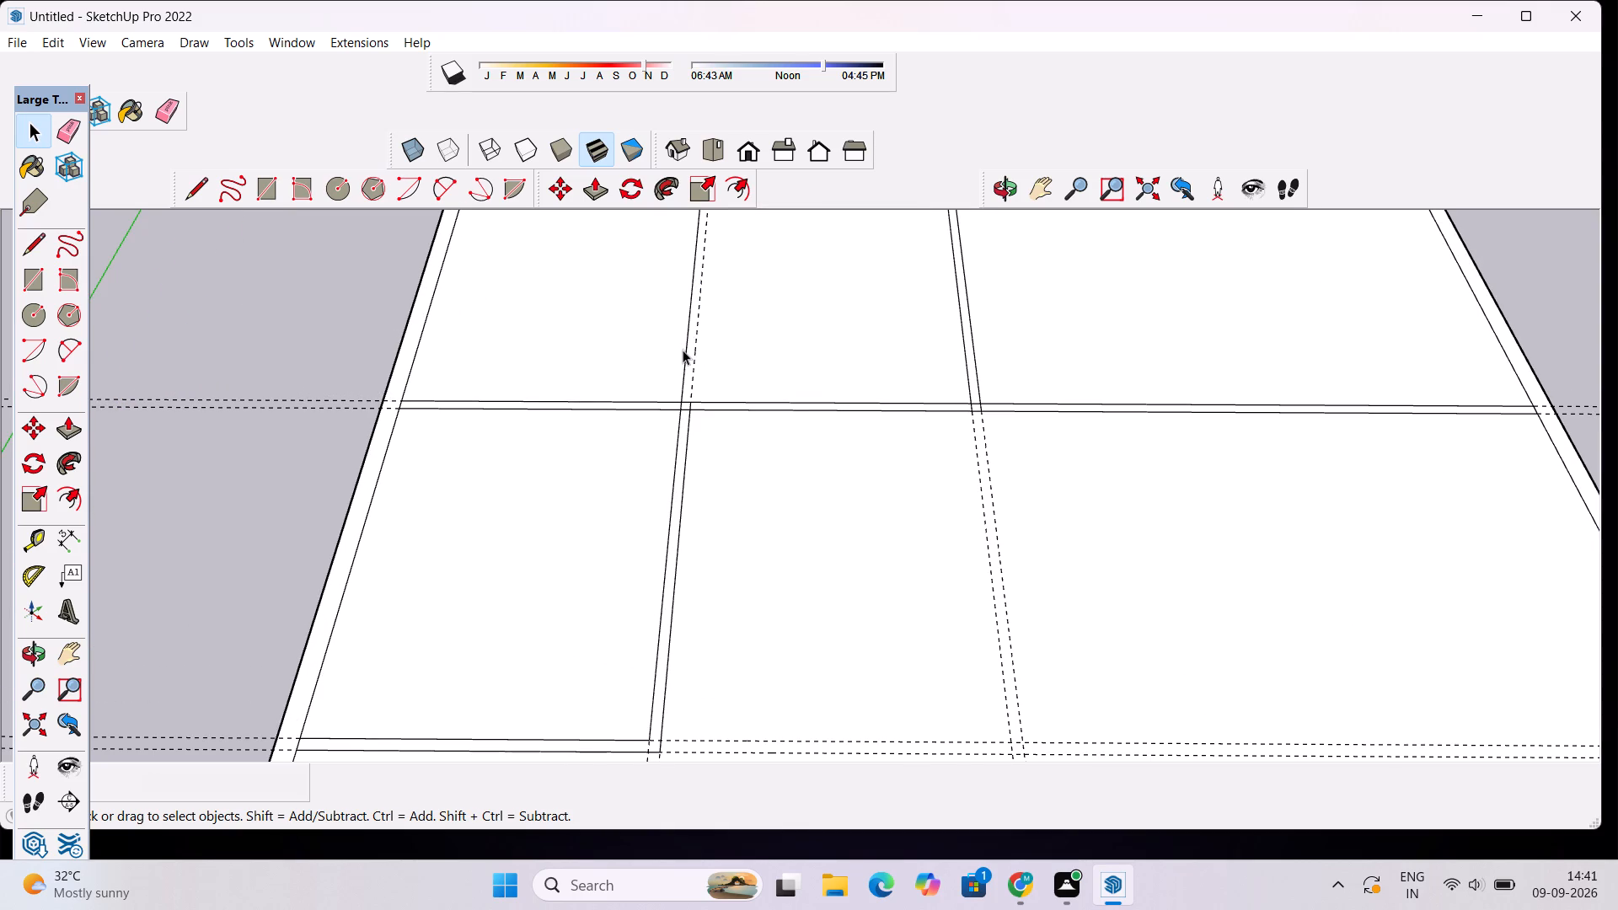
left_click(688, 336)
key("Delete")
Place a guide about 18' 7" from the first lengthwise pair's second guide, towards the second pair, and another guide 1' back from it.
scroll(687, 336, "down", 5)
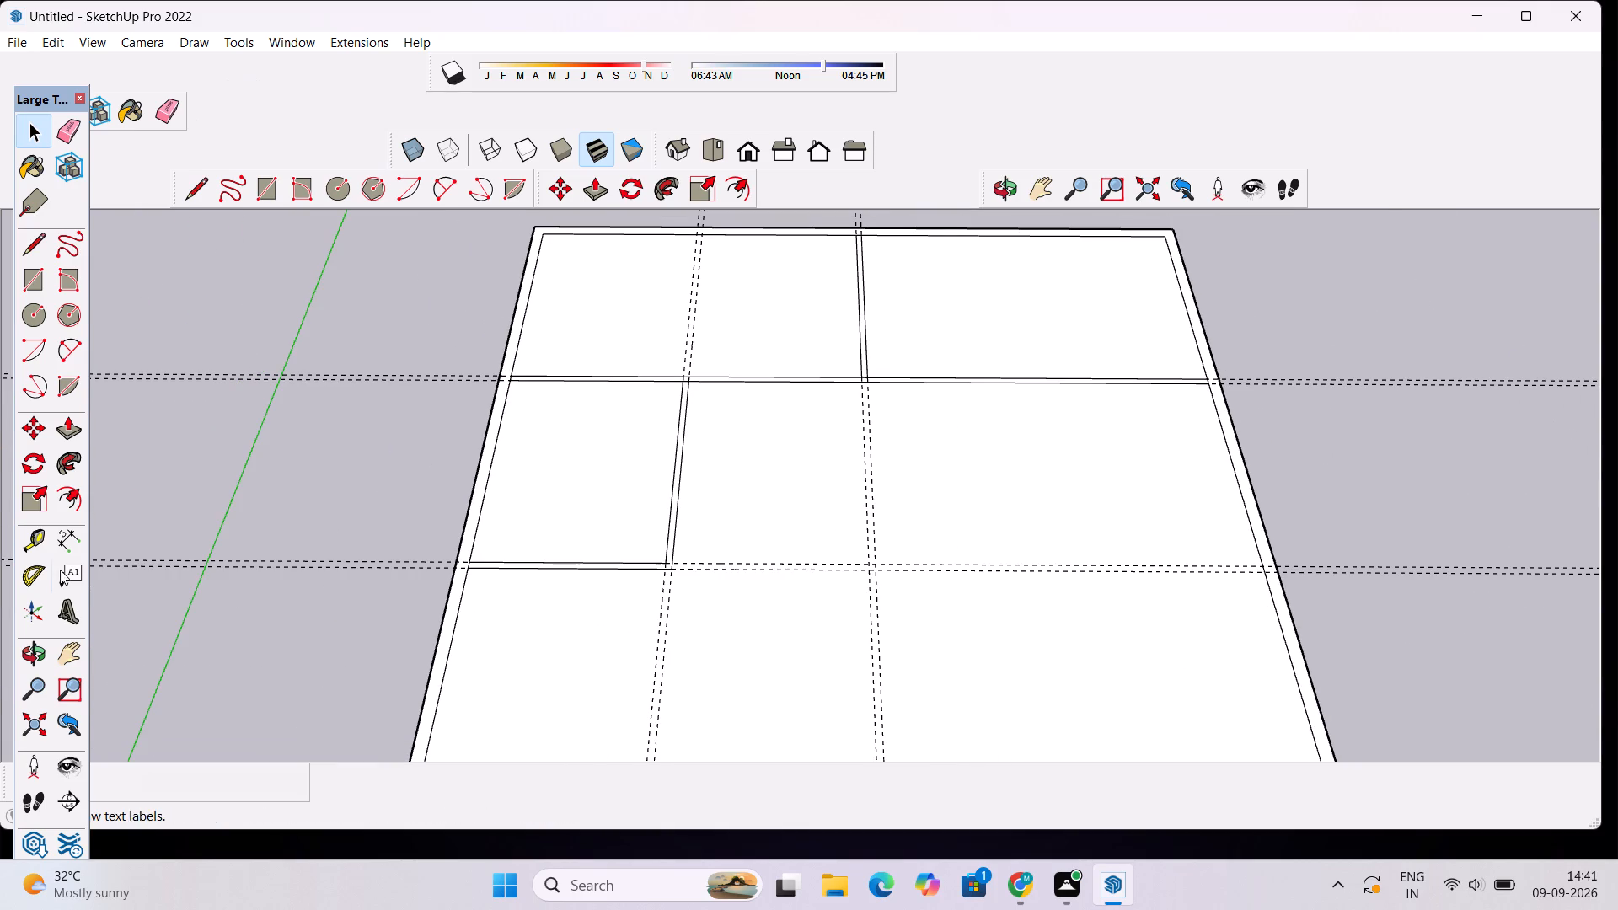
left_click(38, 539)
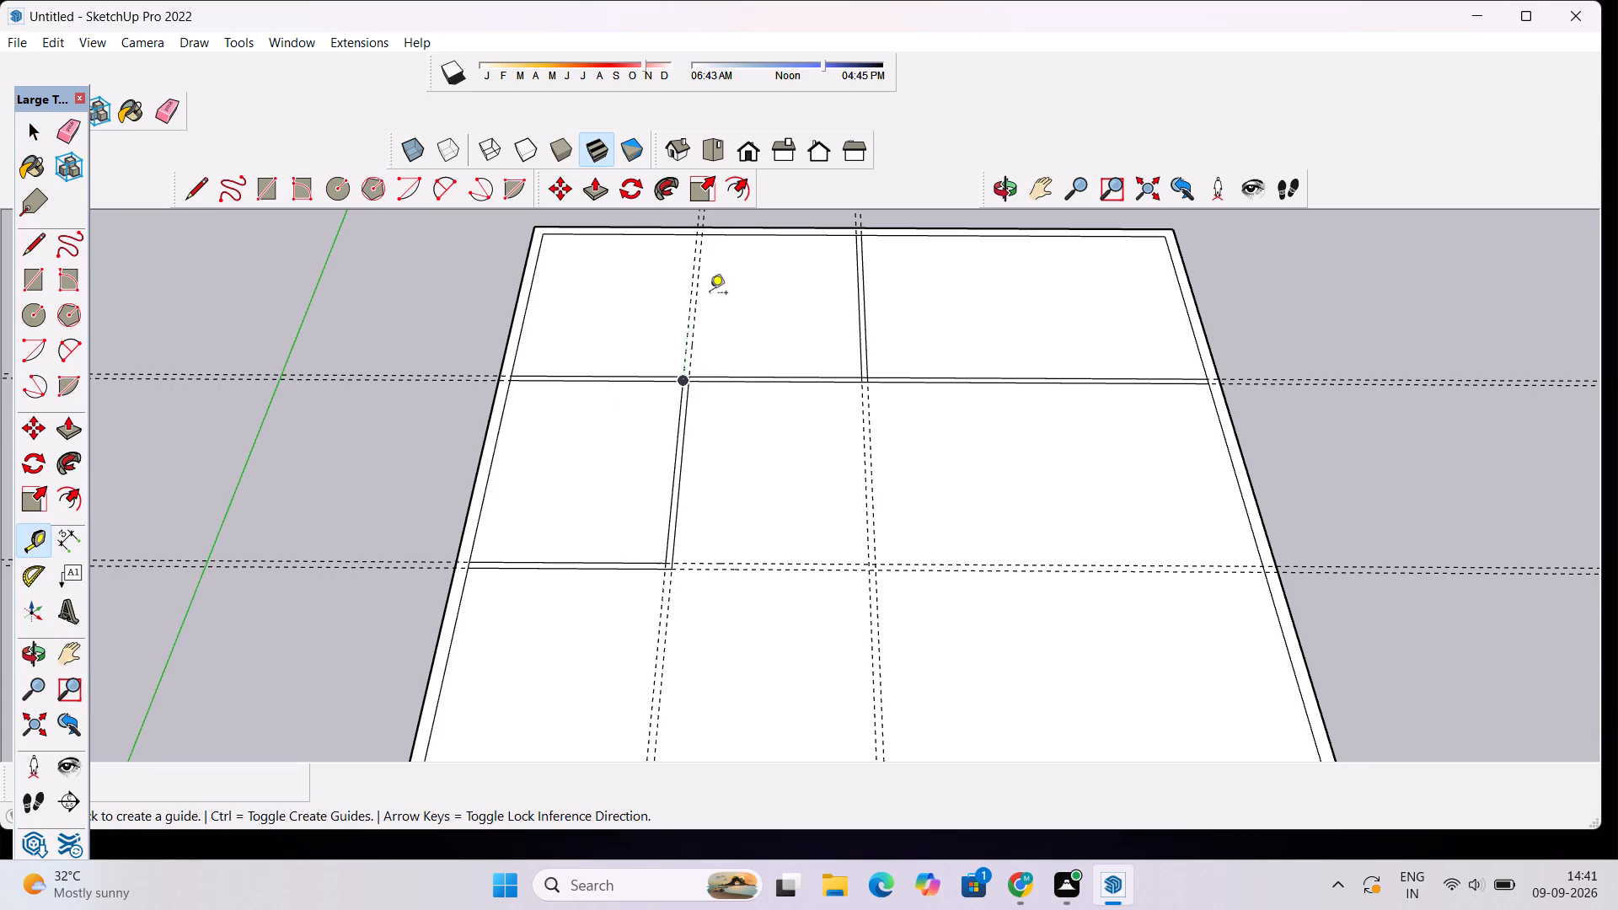
scroll(715, 277, "up", 4)
left_click(686, 297)
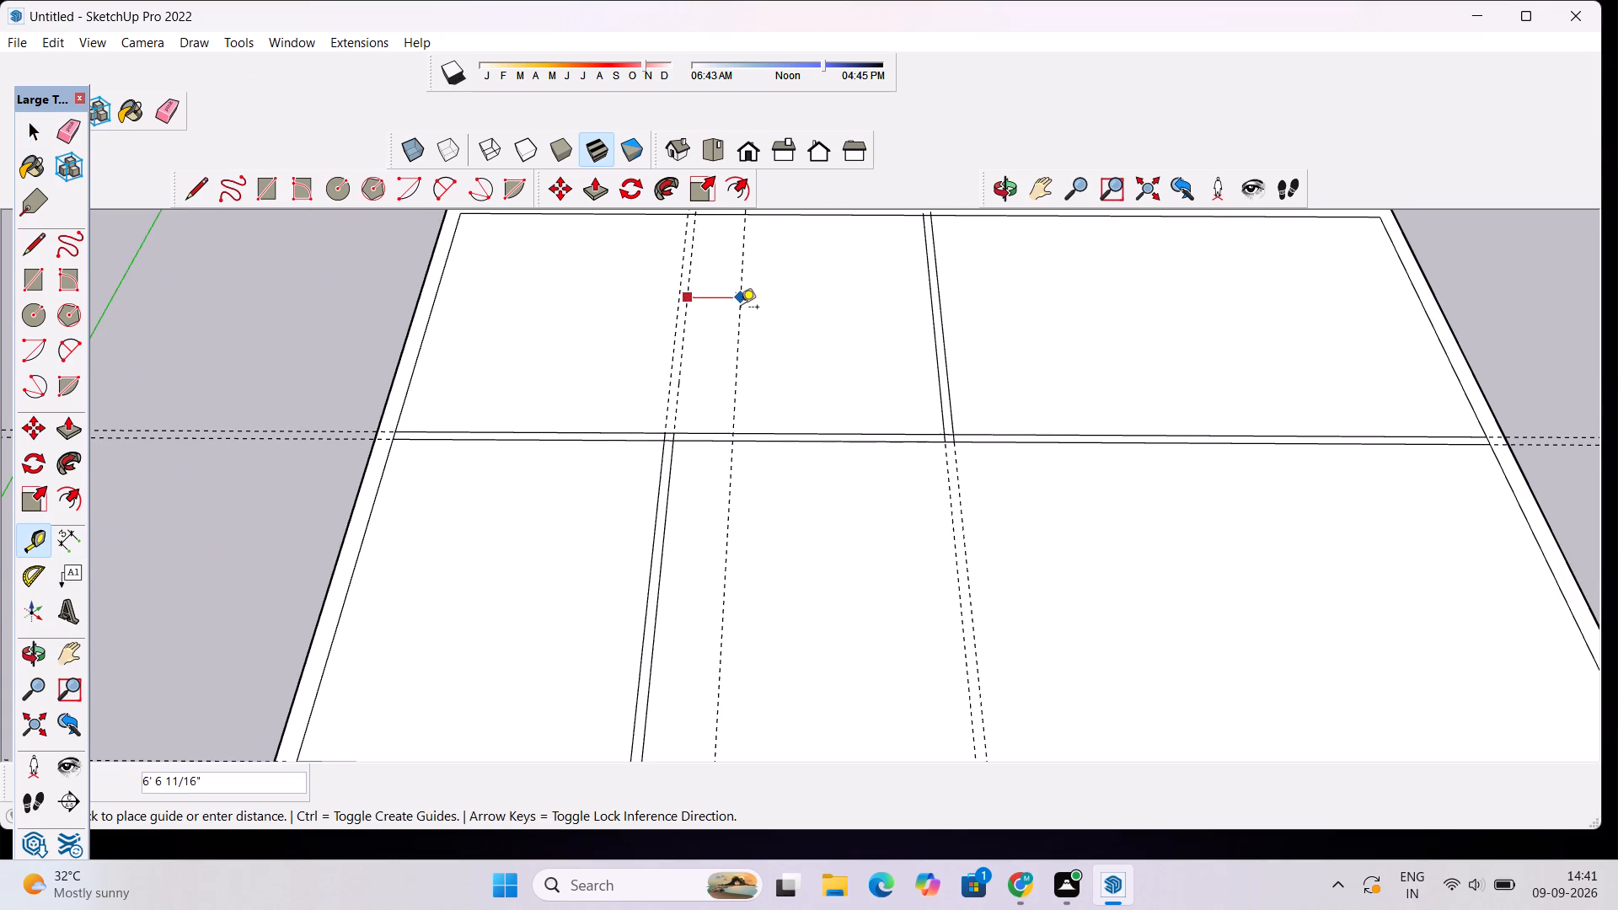
scroll(741, 308, "down", 7)
scroll(786, 289, "up", 4)
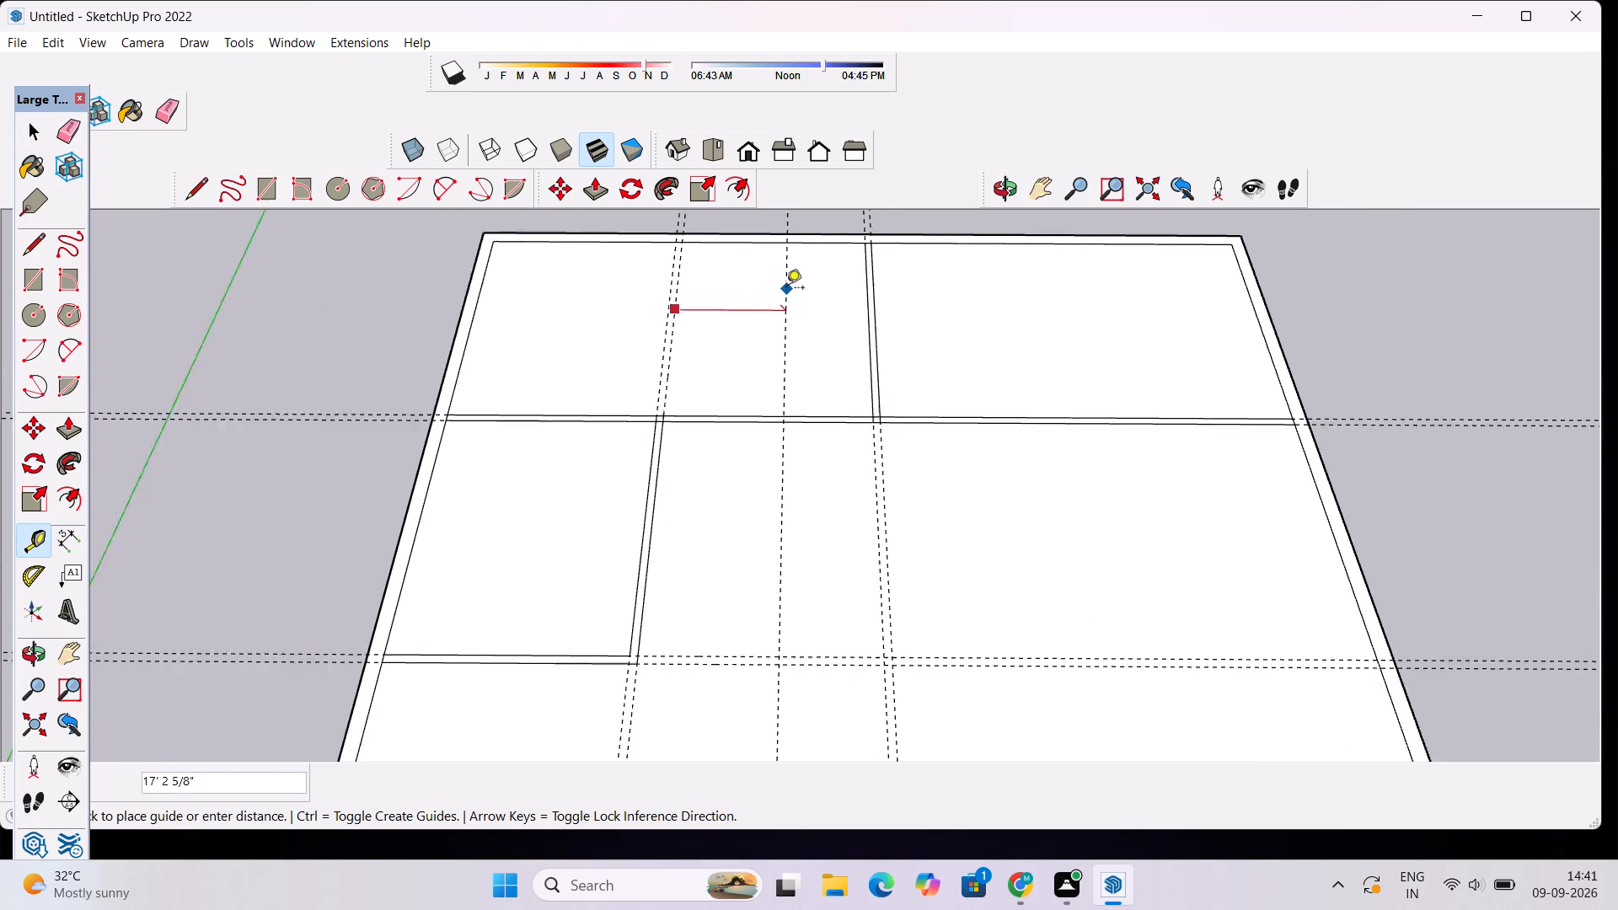
scroll(786, 289, "up", 1)
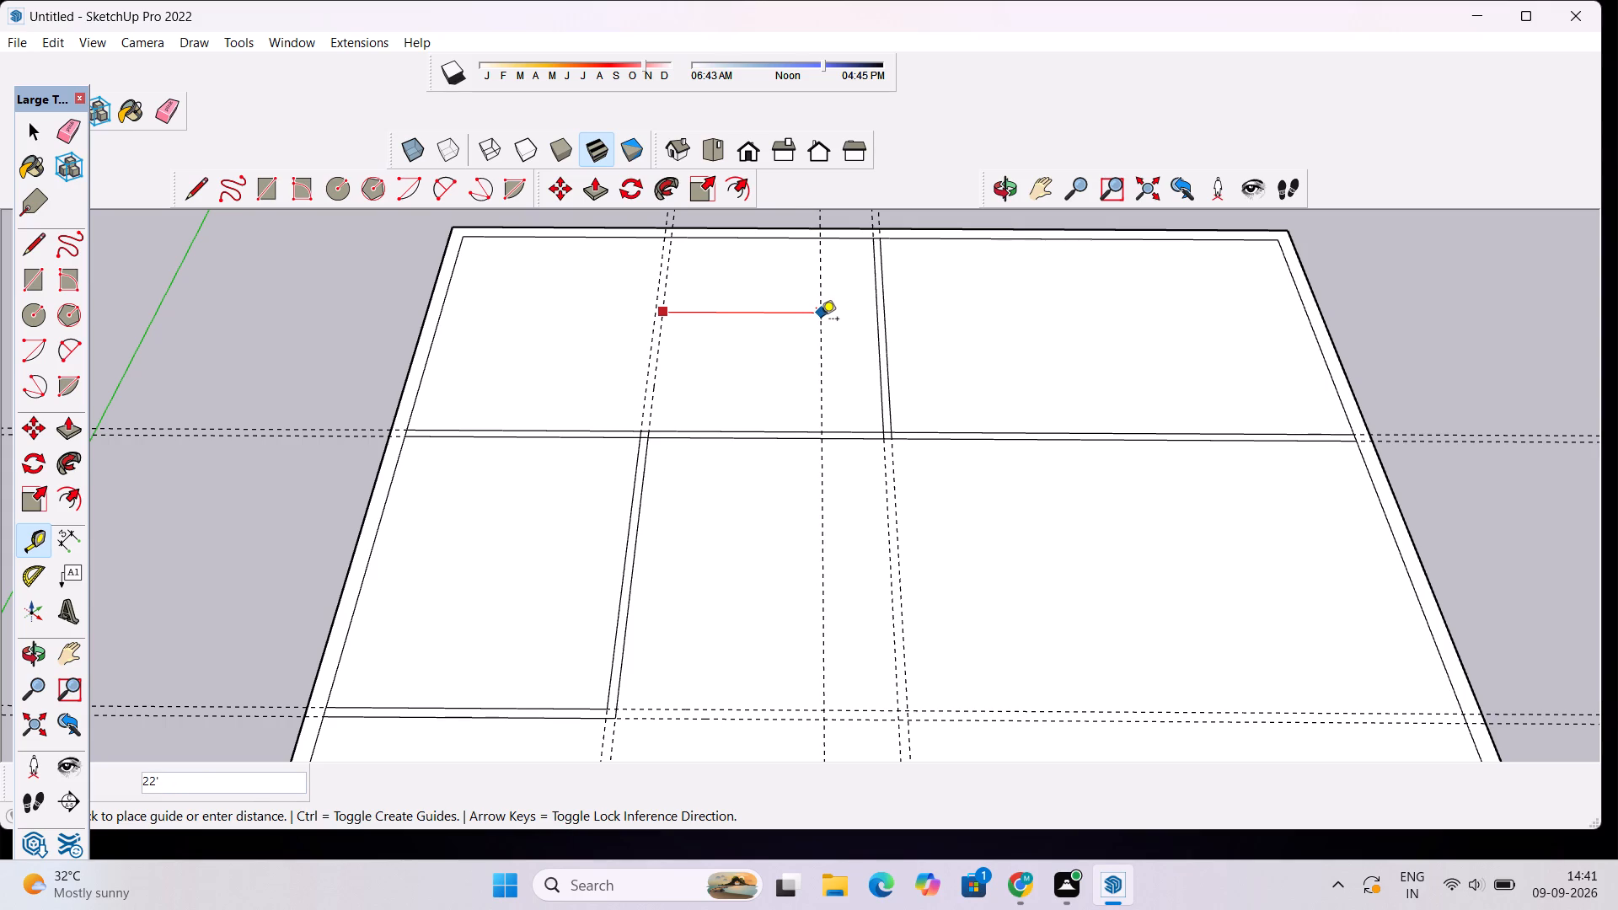
left_click(796, 320)
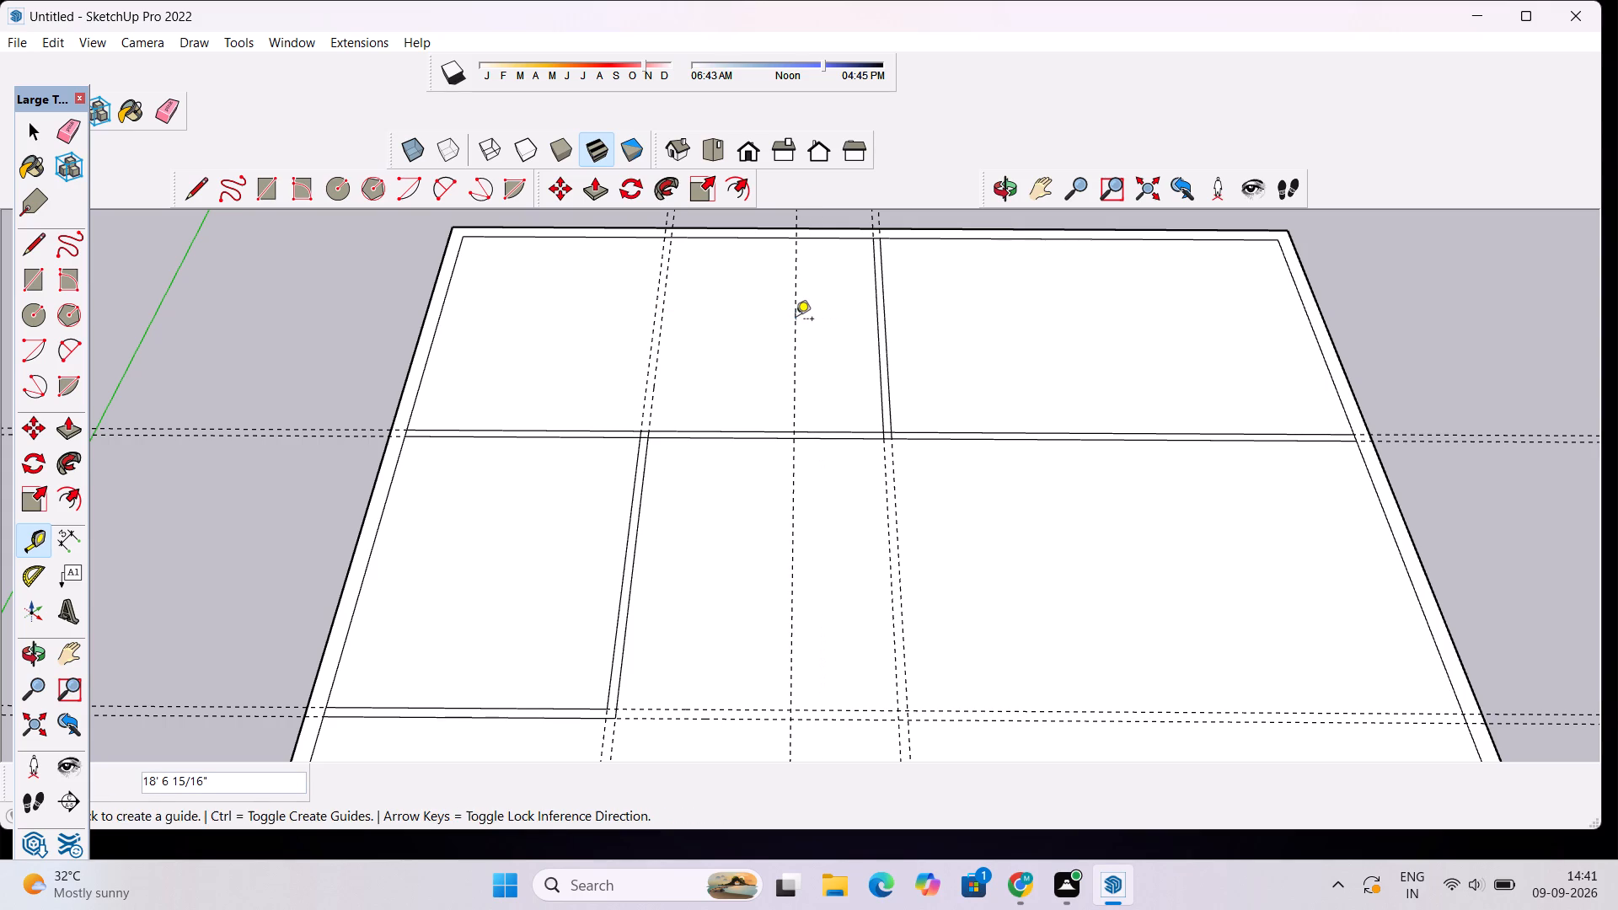
left_click(798, 319)
type("1'")
key("Return")
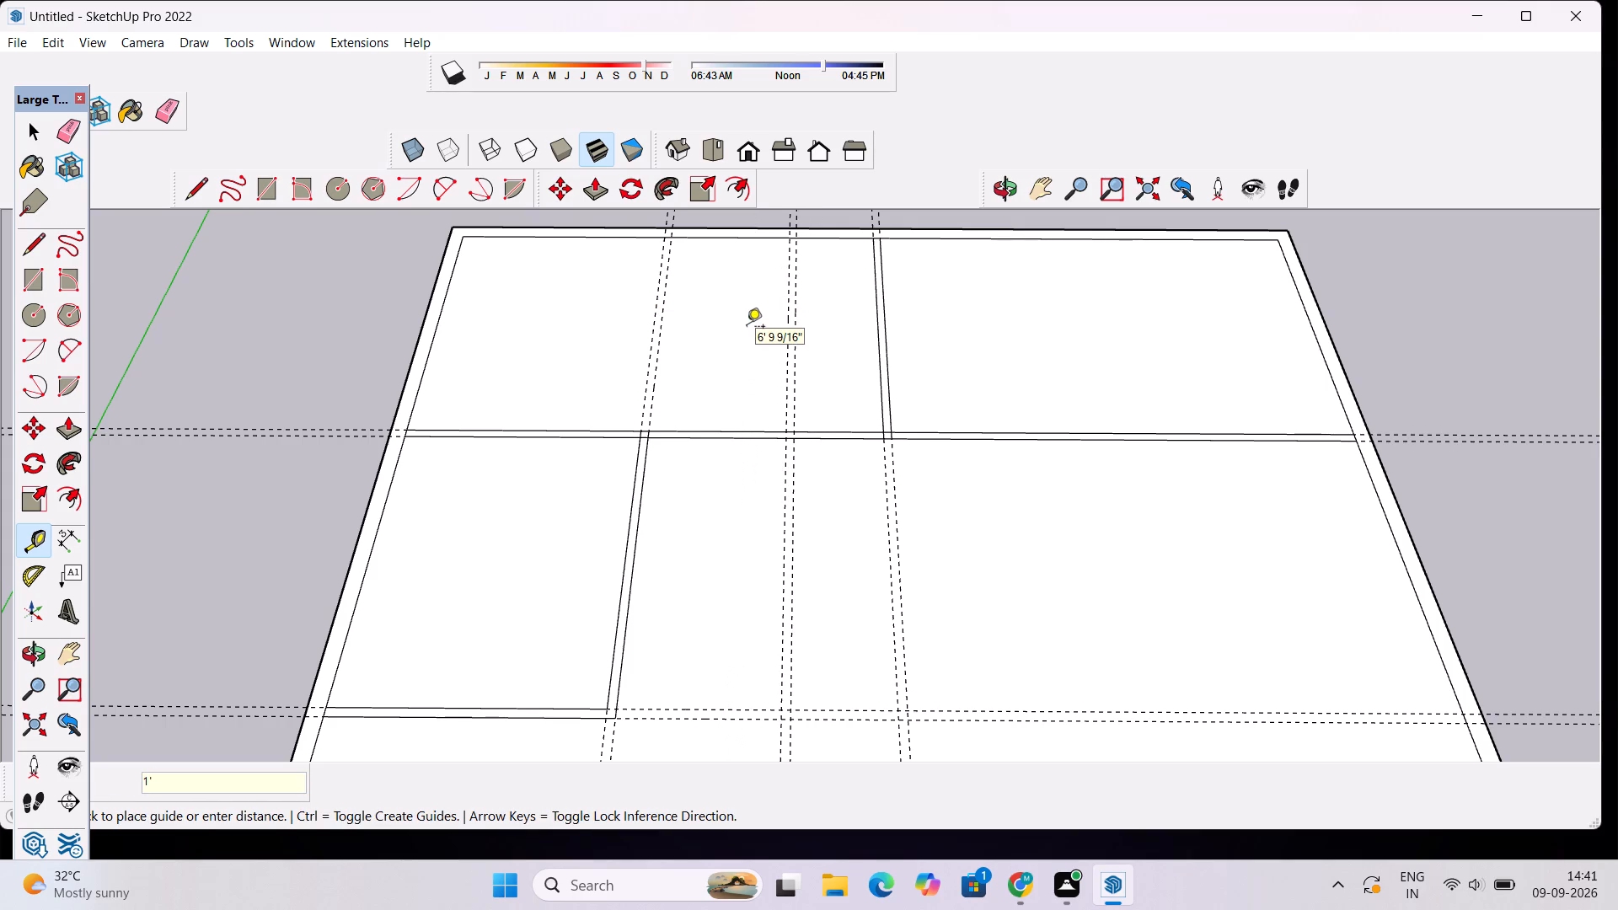
scroll(788, 340, "down", 1)
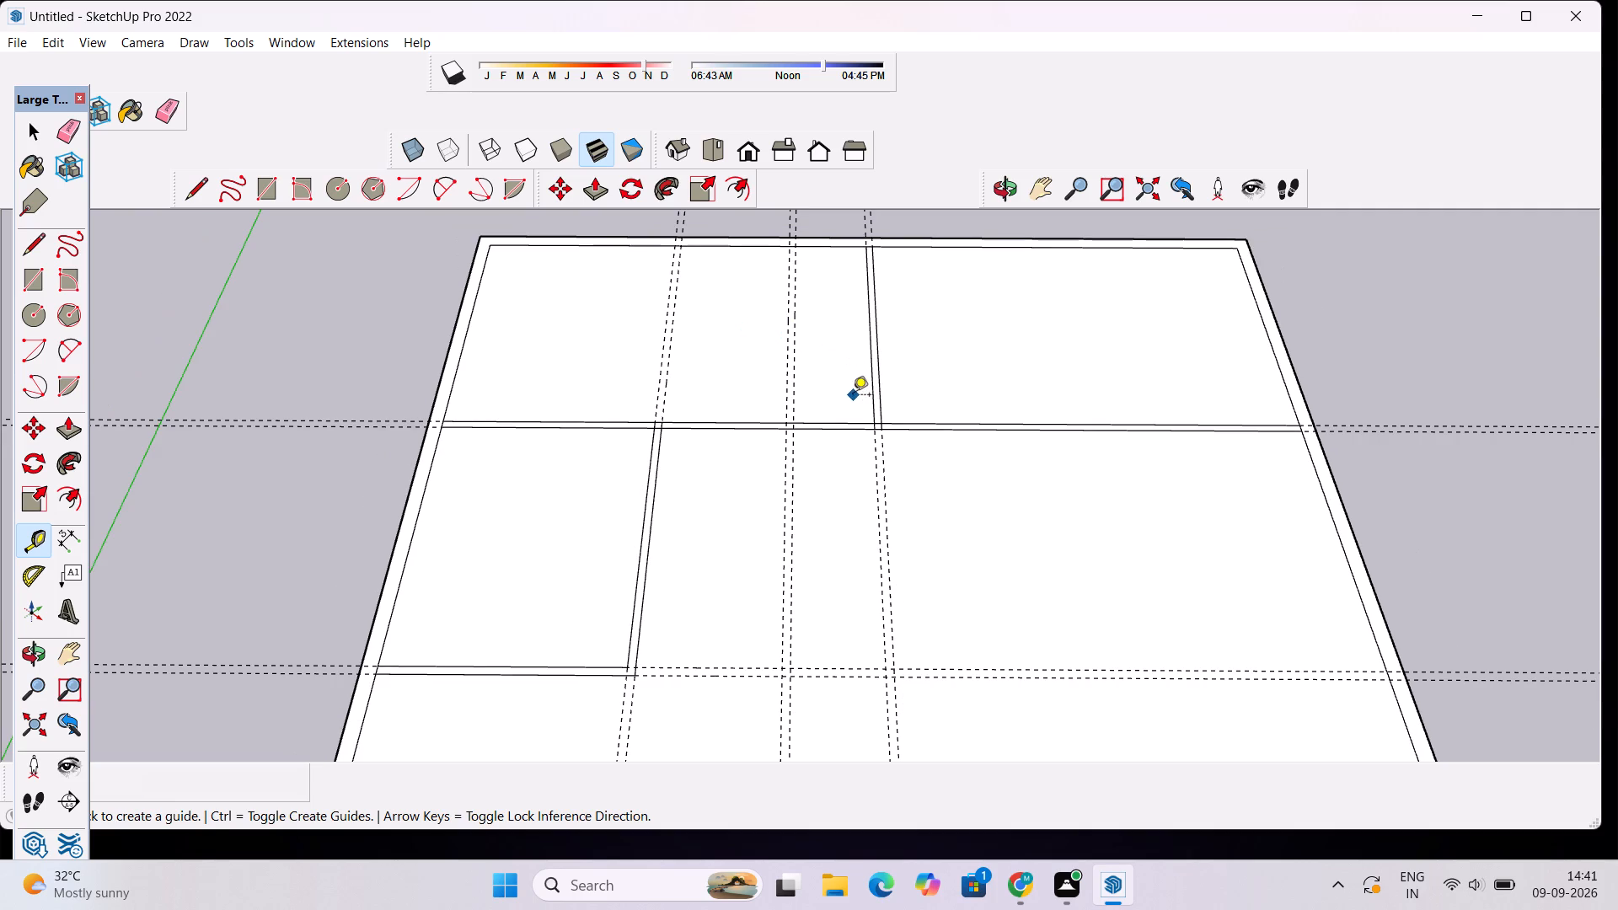
Delete the second lengthwise partition's two lines between the far wall and the cross wall, along with the two guides they follow.
key("space")
left_click(868, 309)
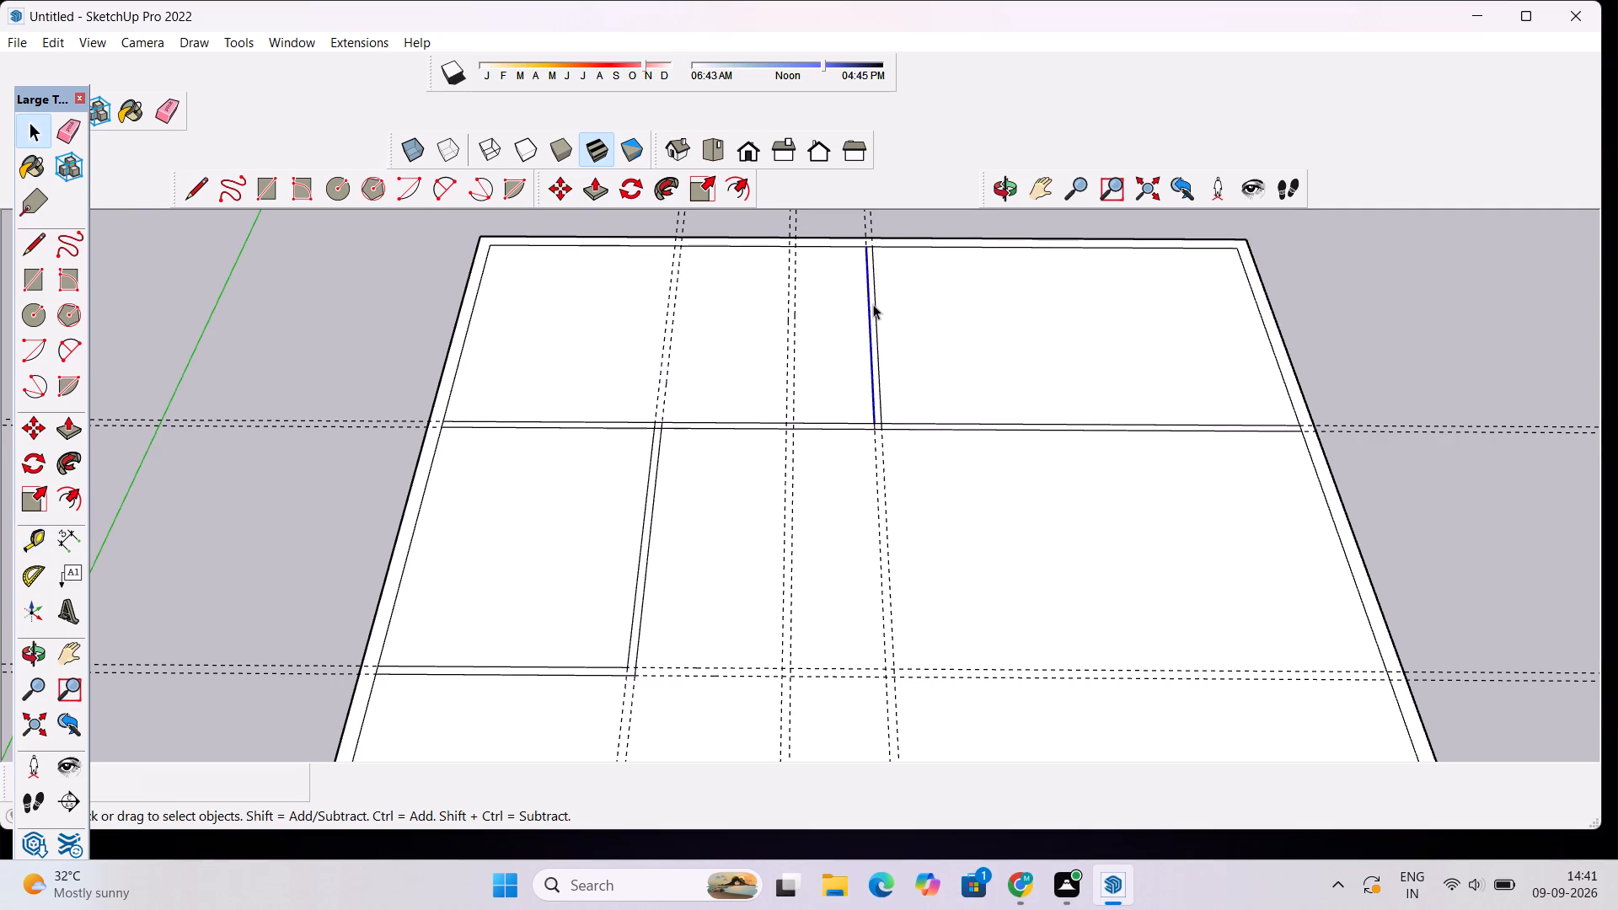
key("Delete")
left_click(873, 304)
key("Delete")
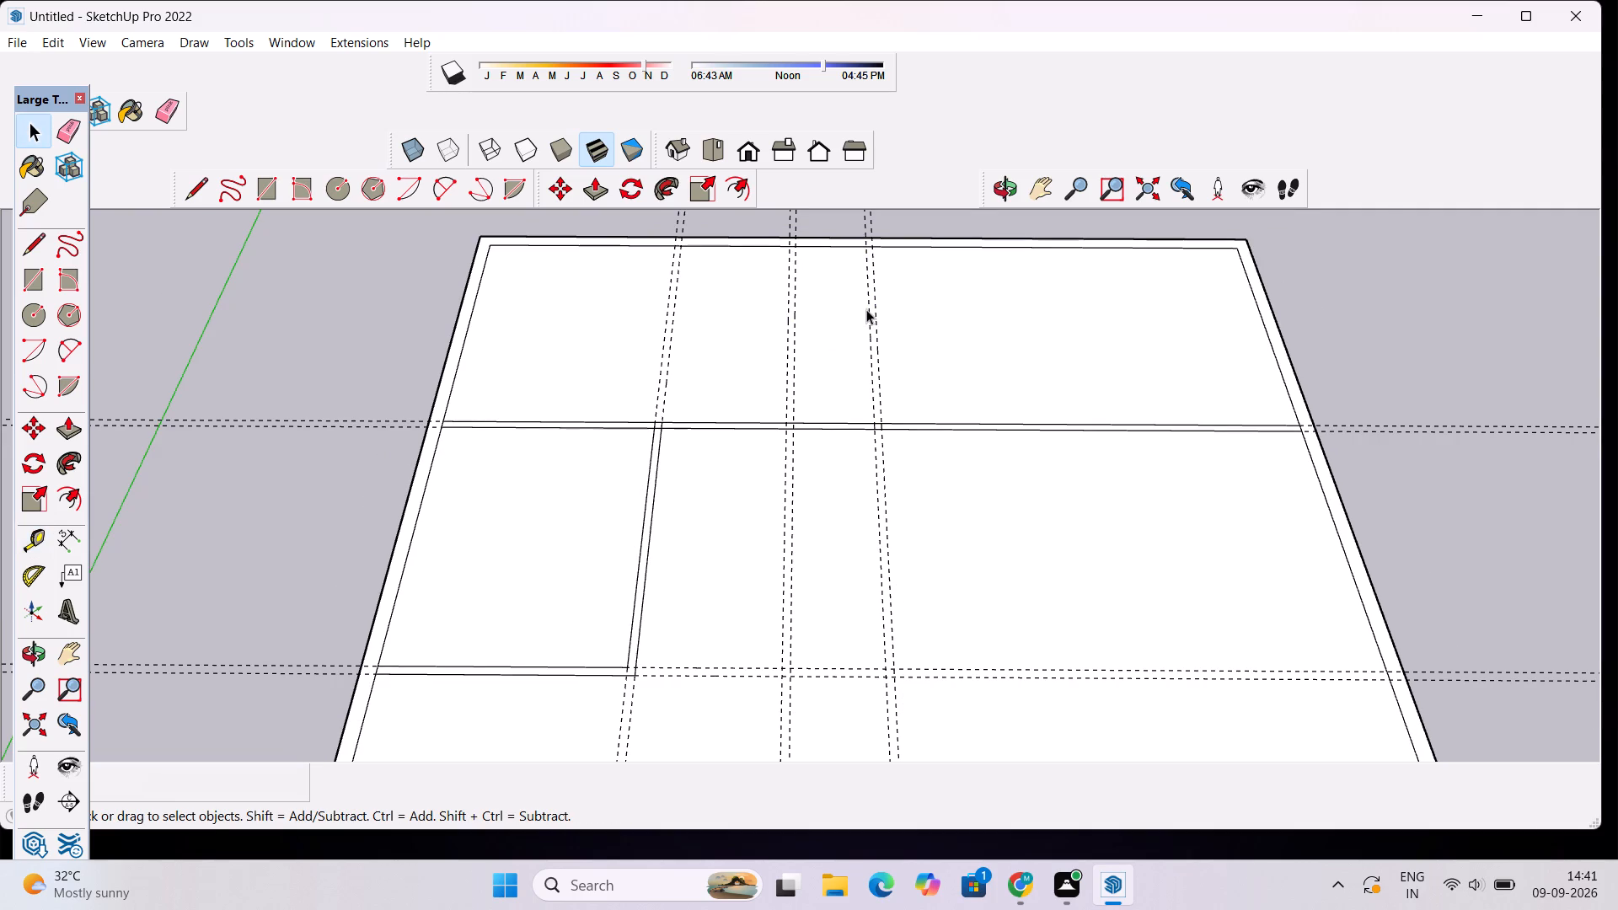
left_click(868, 309)
key("Delete")
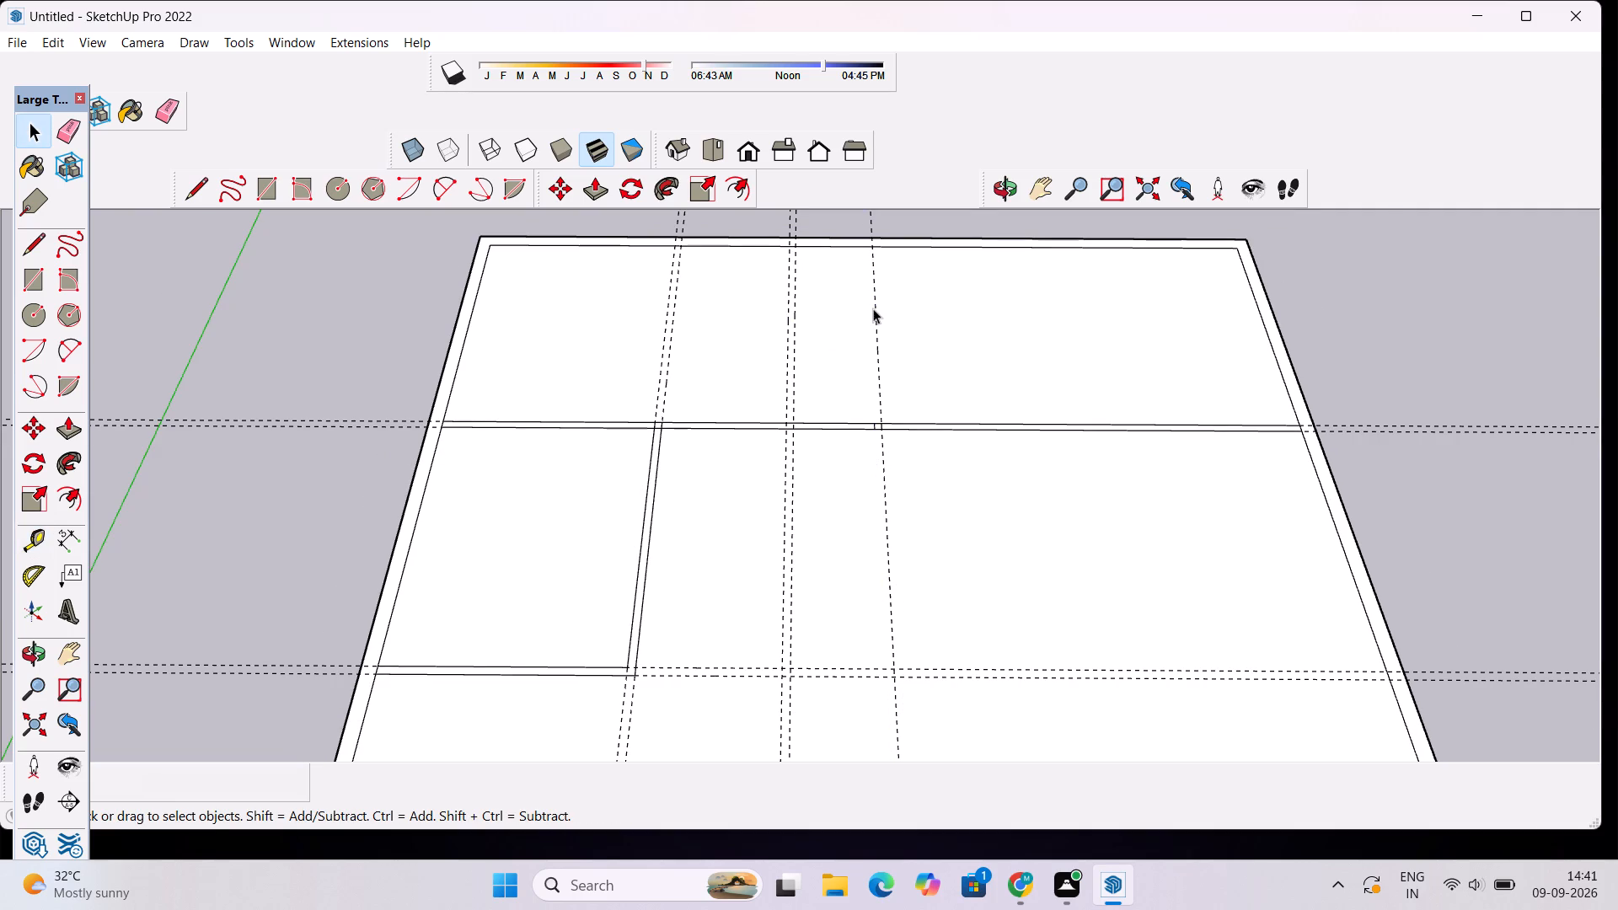
left_click(876, 312)
key("Delete")
Place a guide about 22' 1" from the middle lengthwise pair's second guide, away from the first pair, and another guide 1' beyond it.
left_click(31, 535)
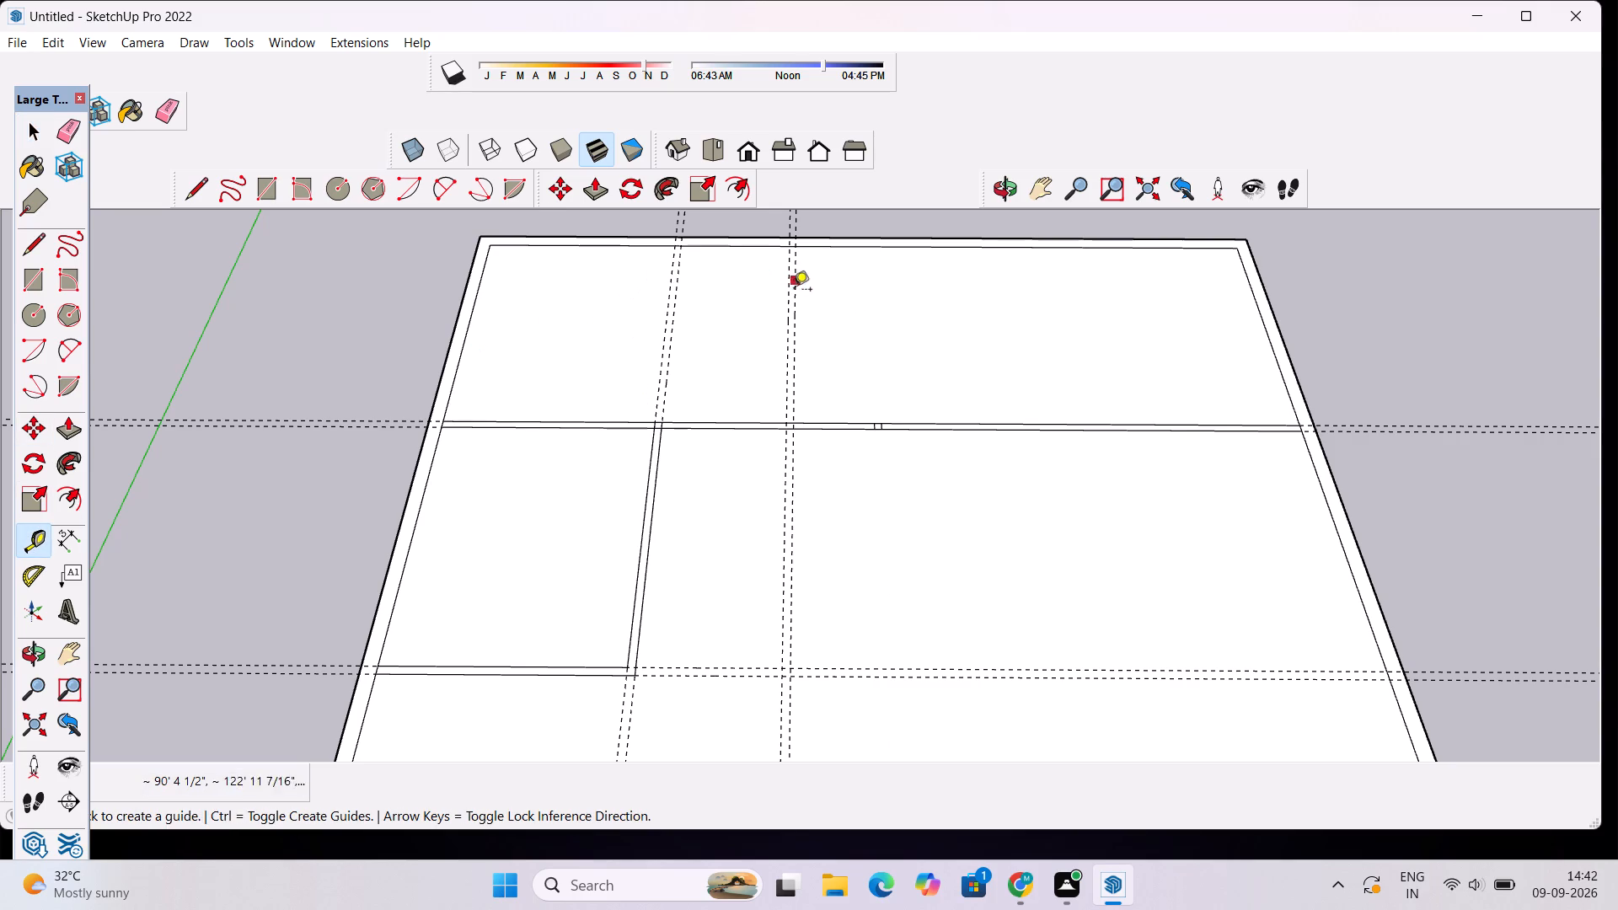
left_click(797, 297)
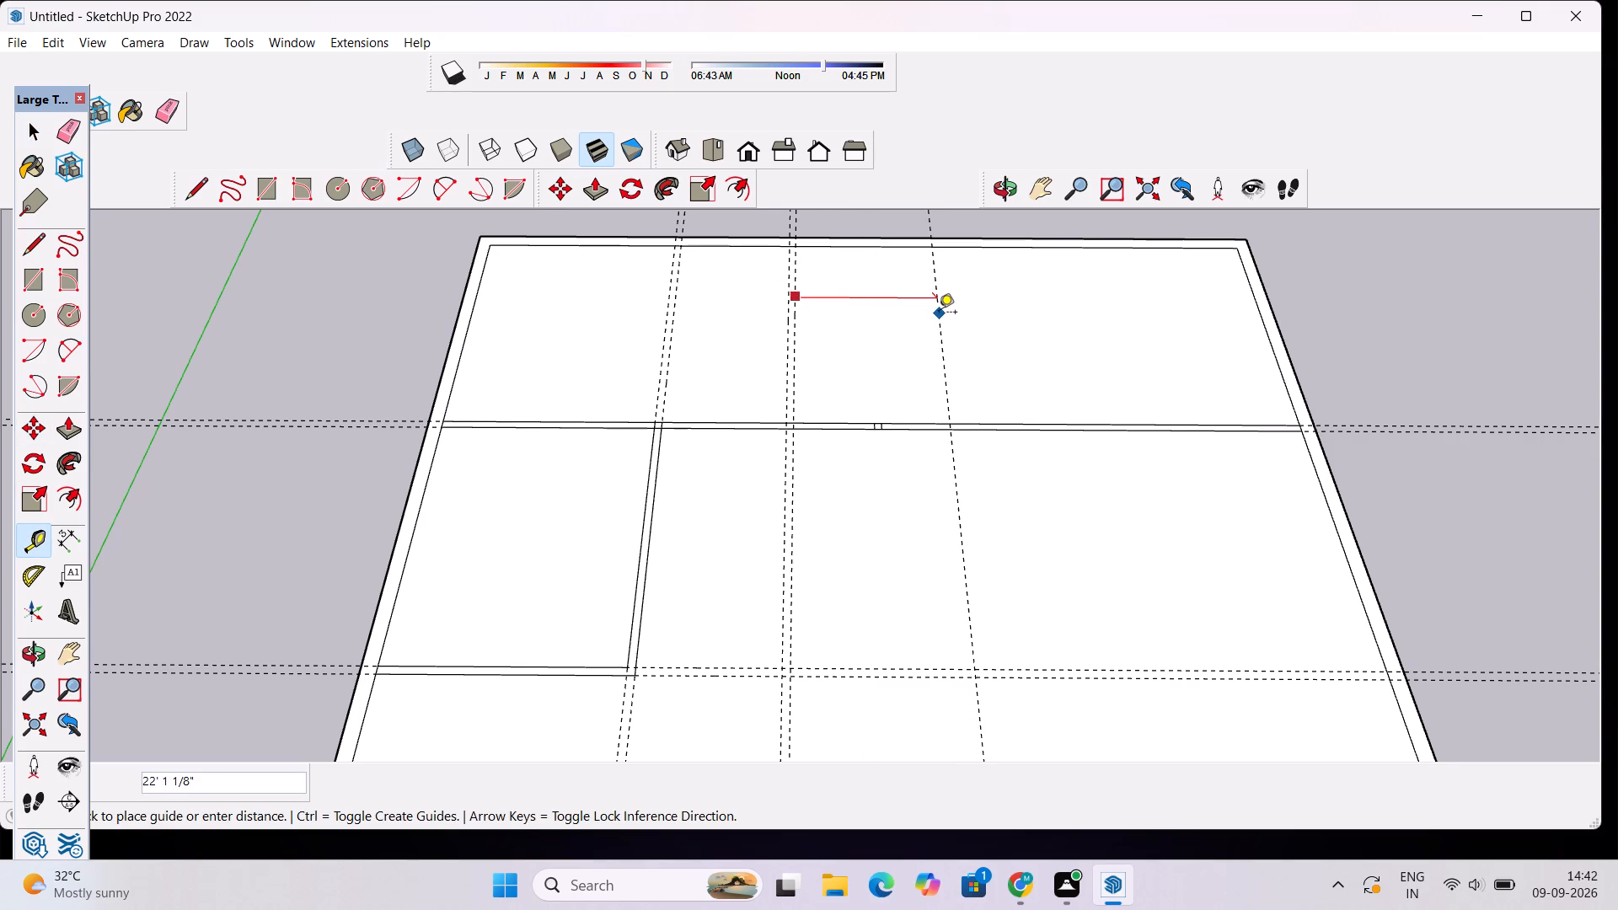
left_click(939, 313)
left_click(941, 295)
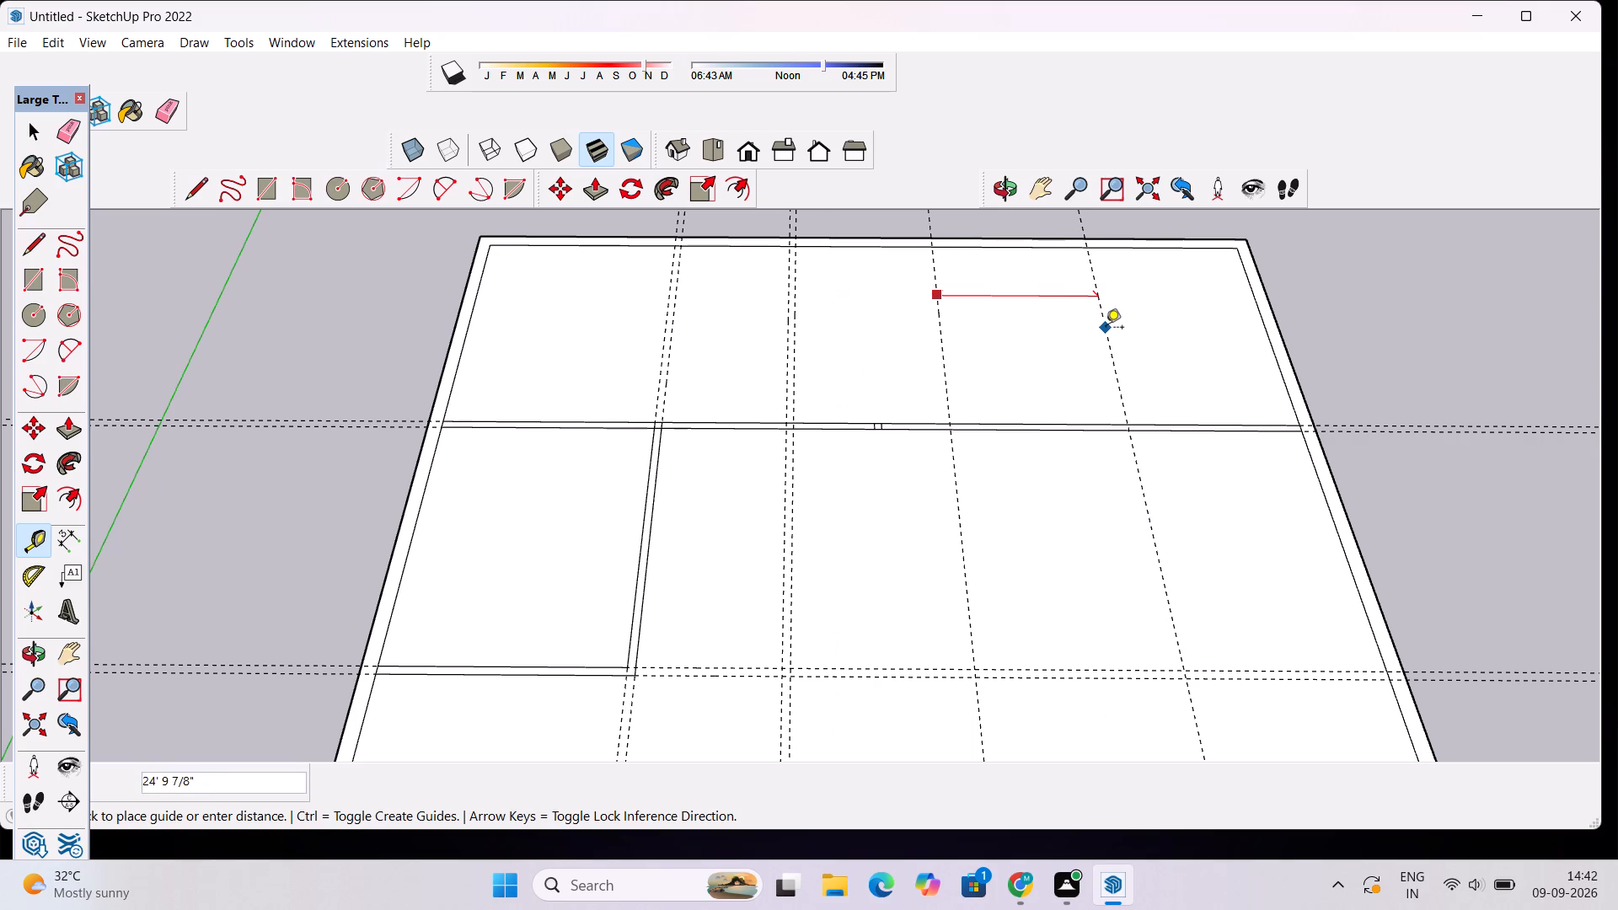
type("1'")
key("Return")
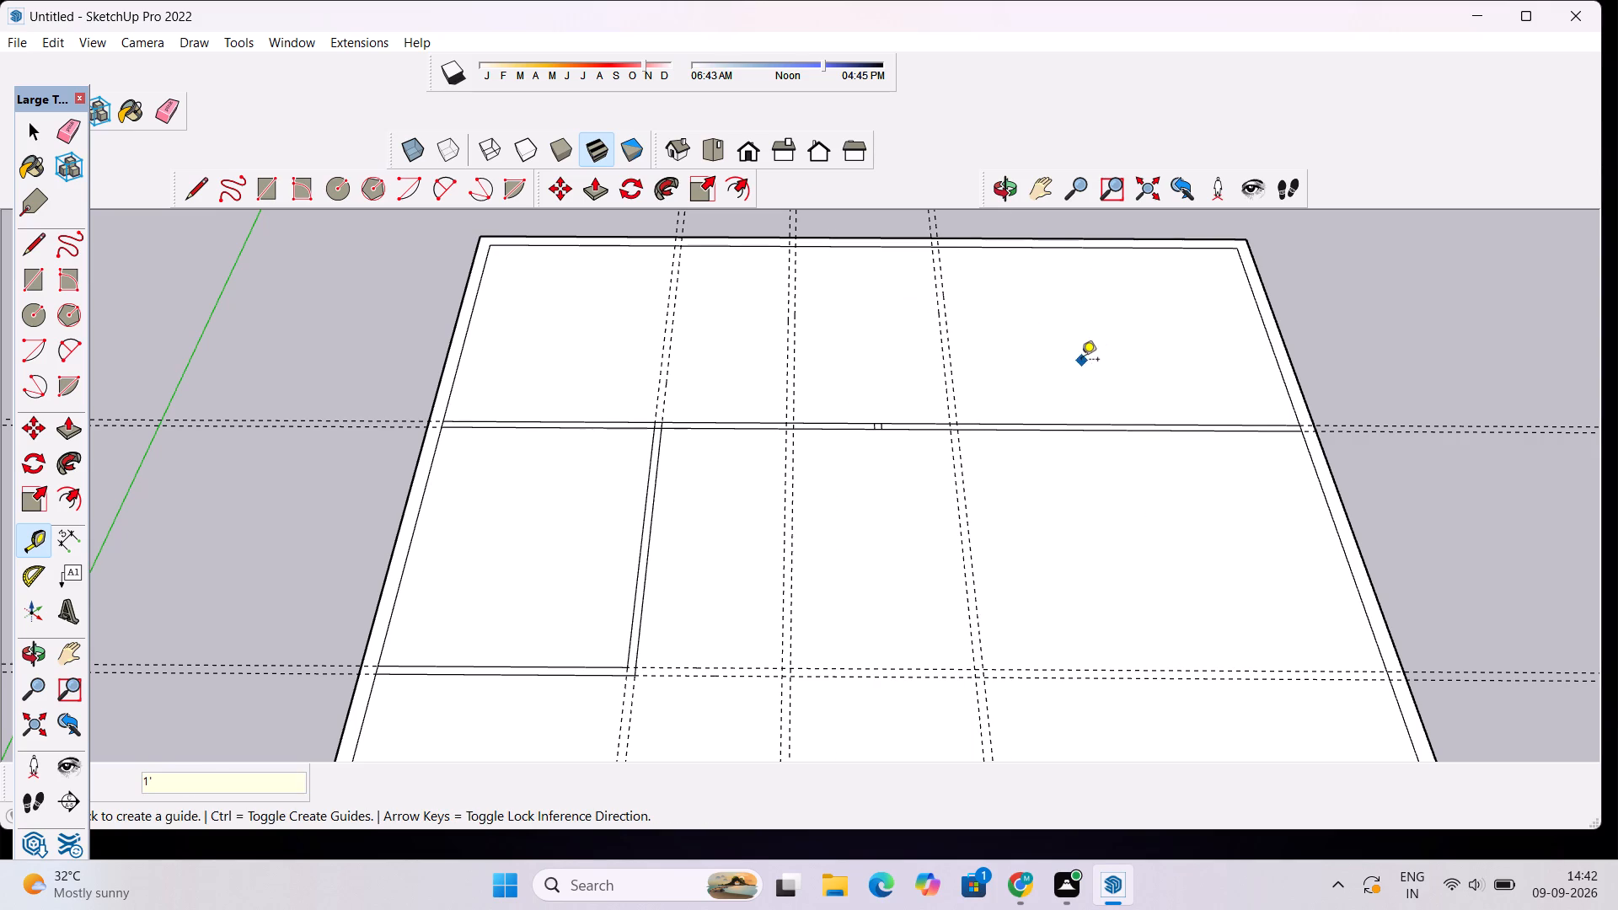
Erase the first lengthwise pair of guides, which follows the short existing lengthwise partition.
key("space")
scroll(962, 340, "down", 2)
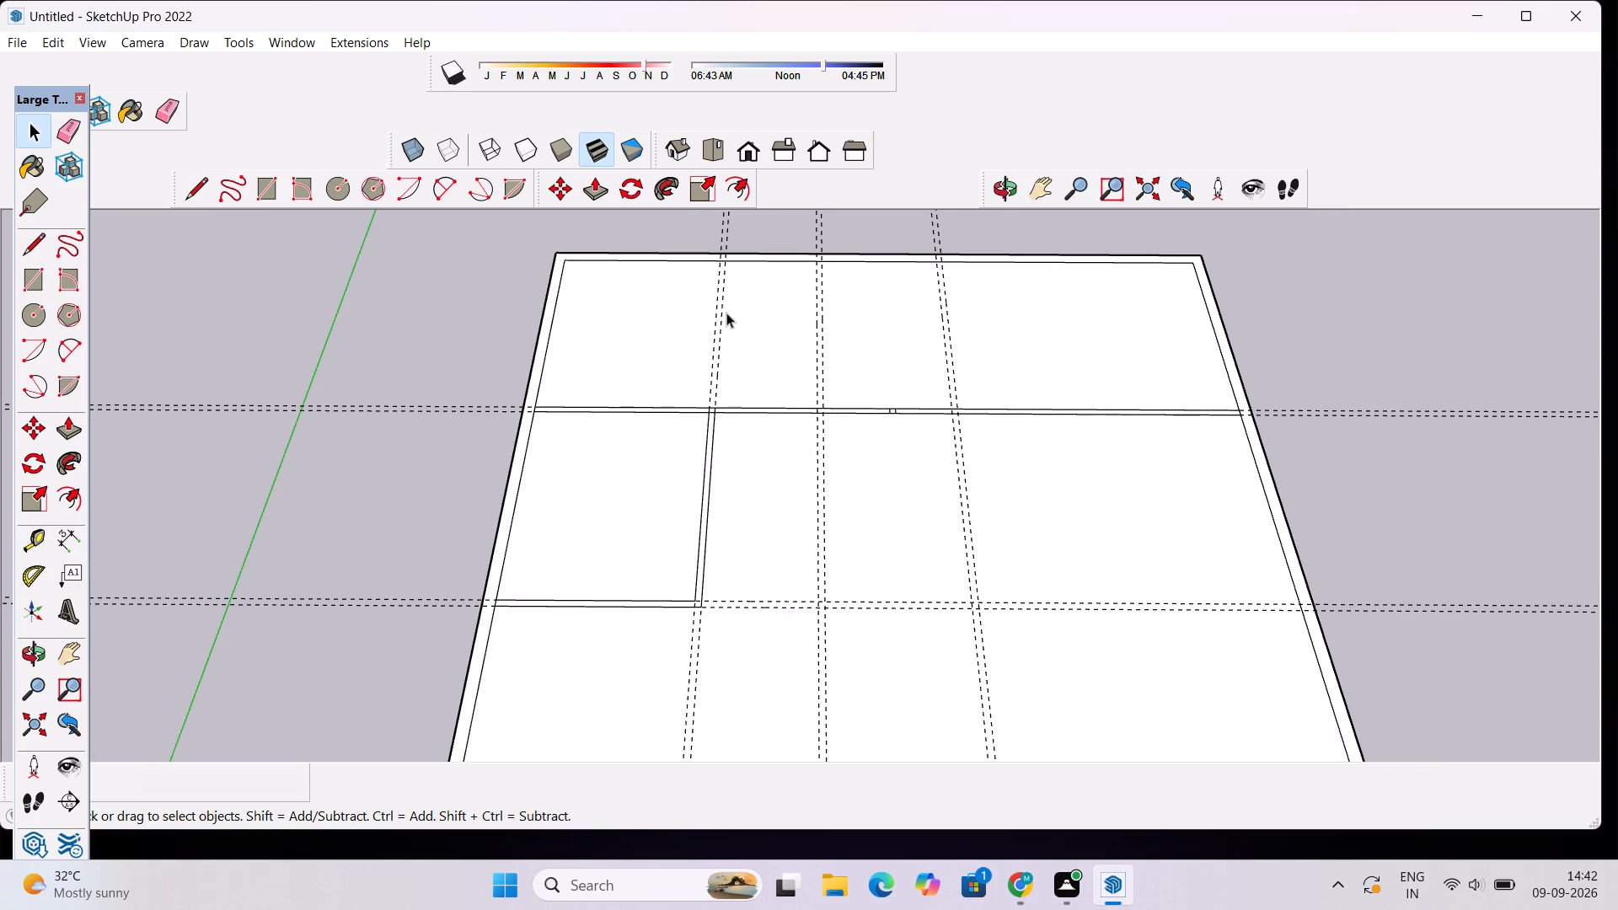
left_click_drag(726, 313, 710, 327)
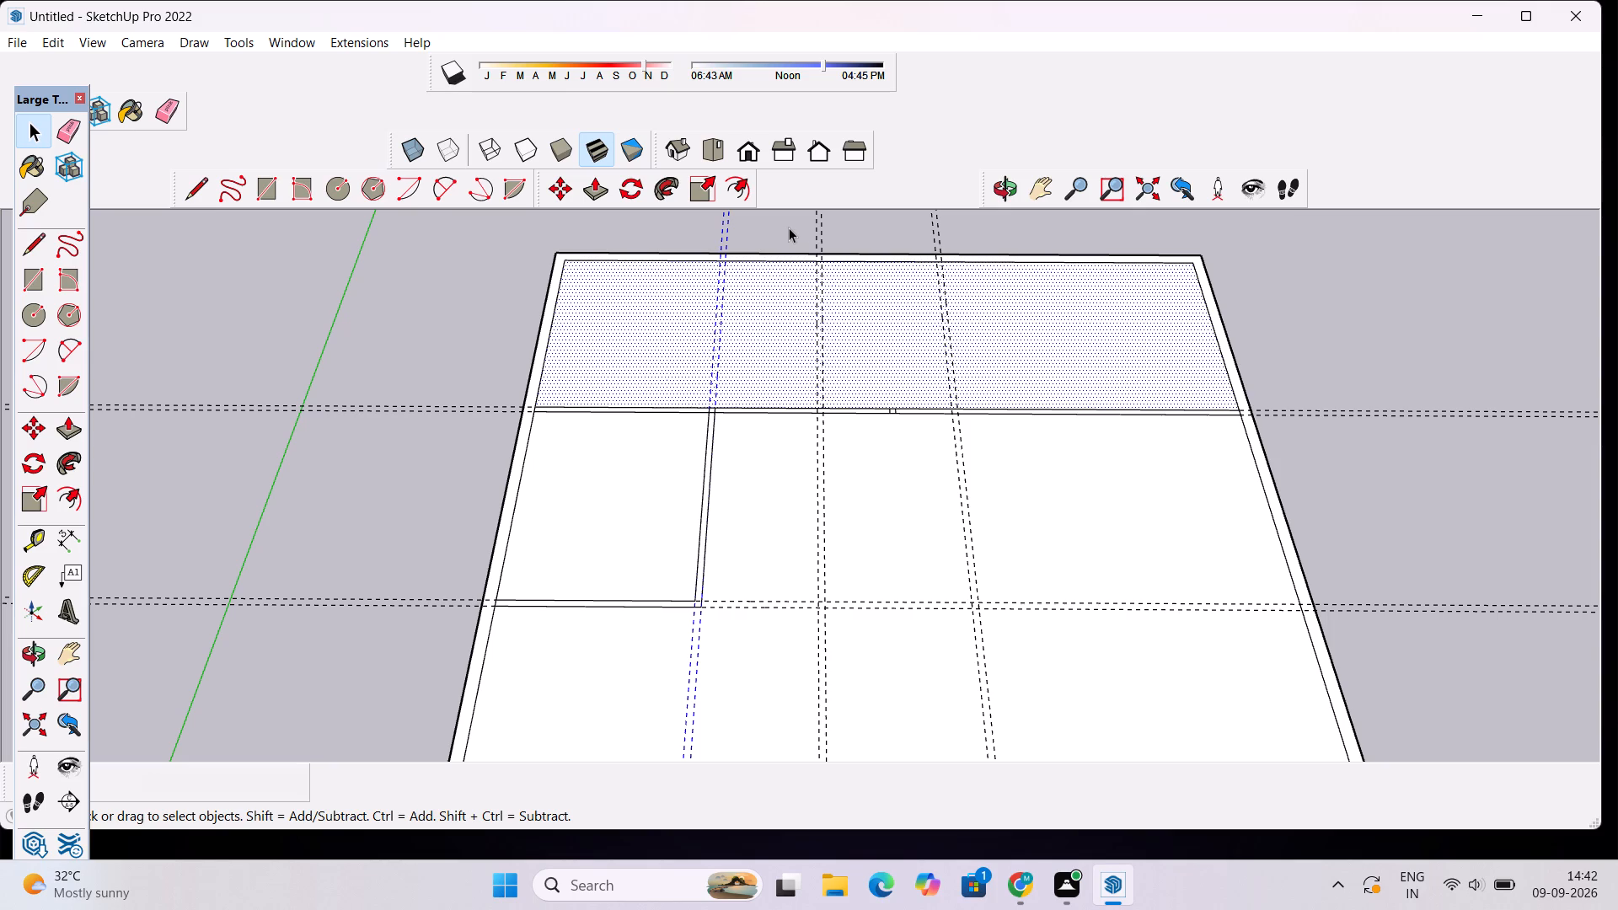
left_click(789, 227)
left_click(168, 105)
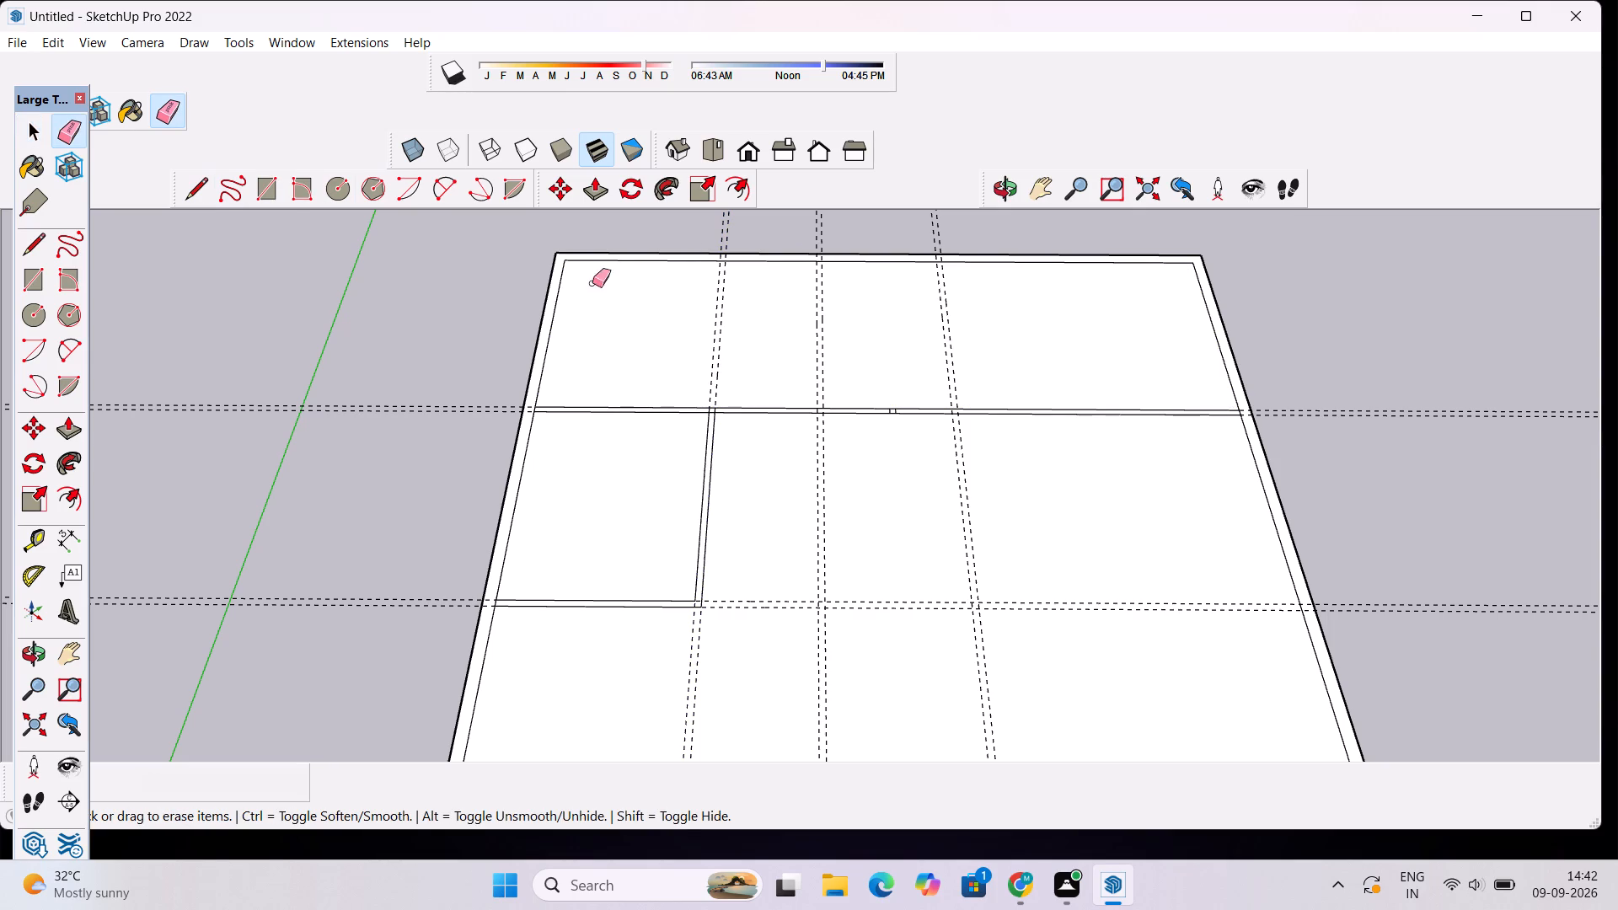
left_click_drag(742, 297, 699, 326)
scroll(697, 312, "down", 3)
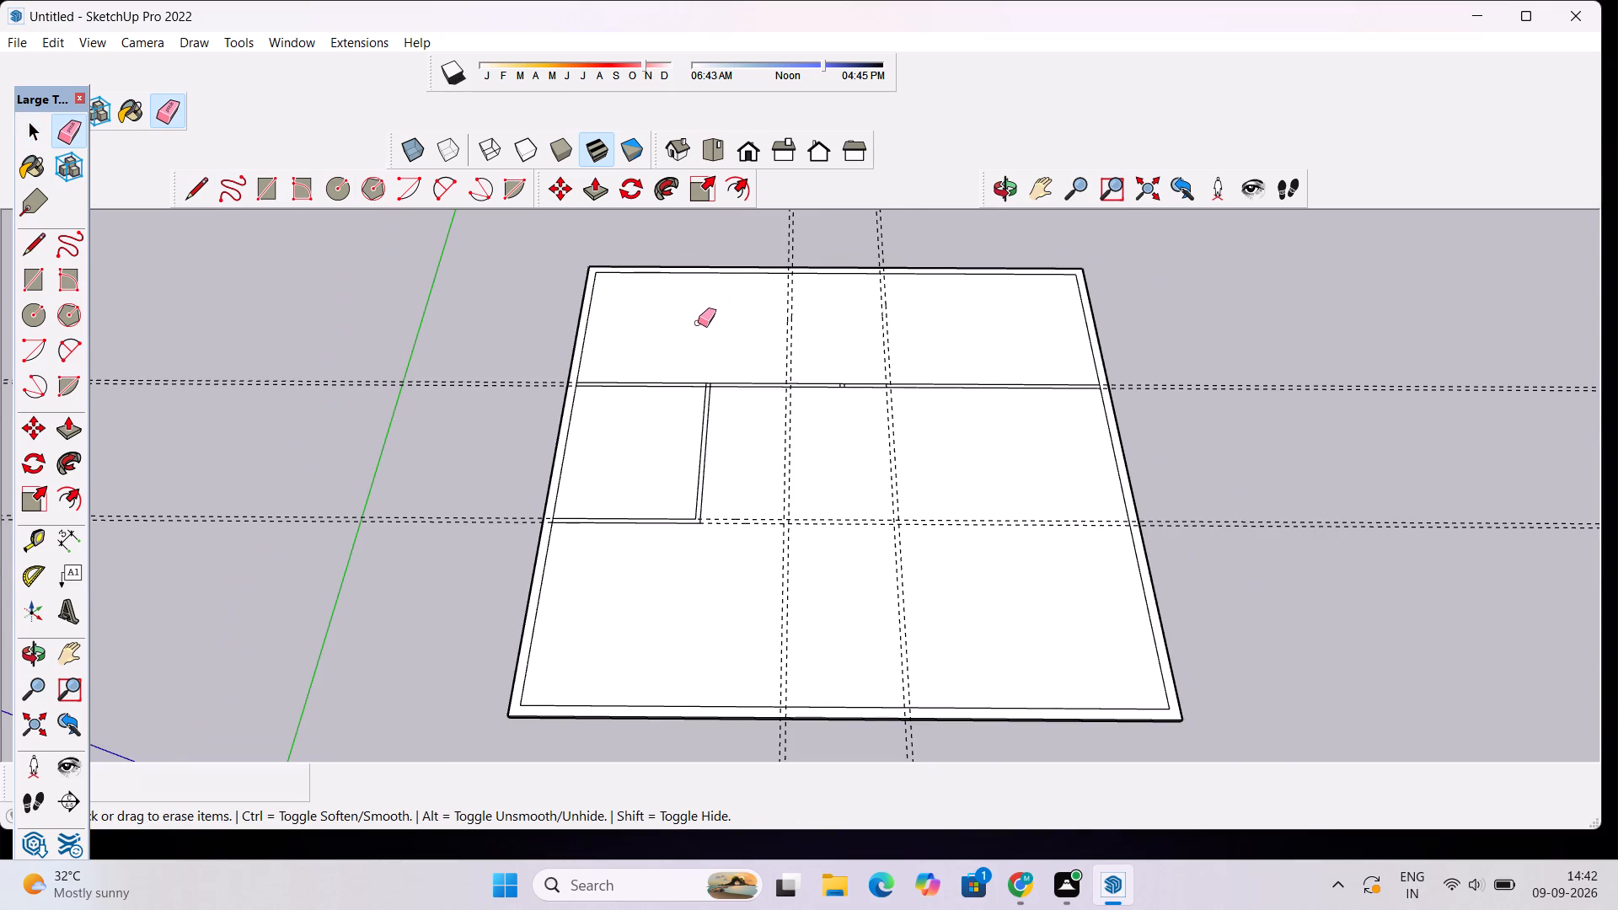
key("space")
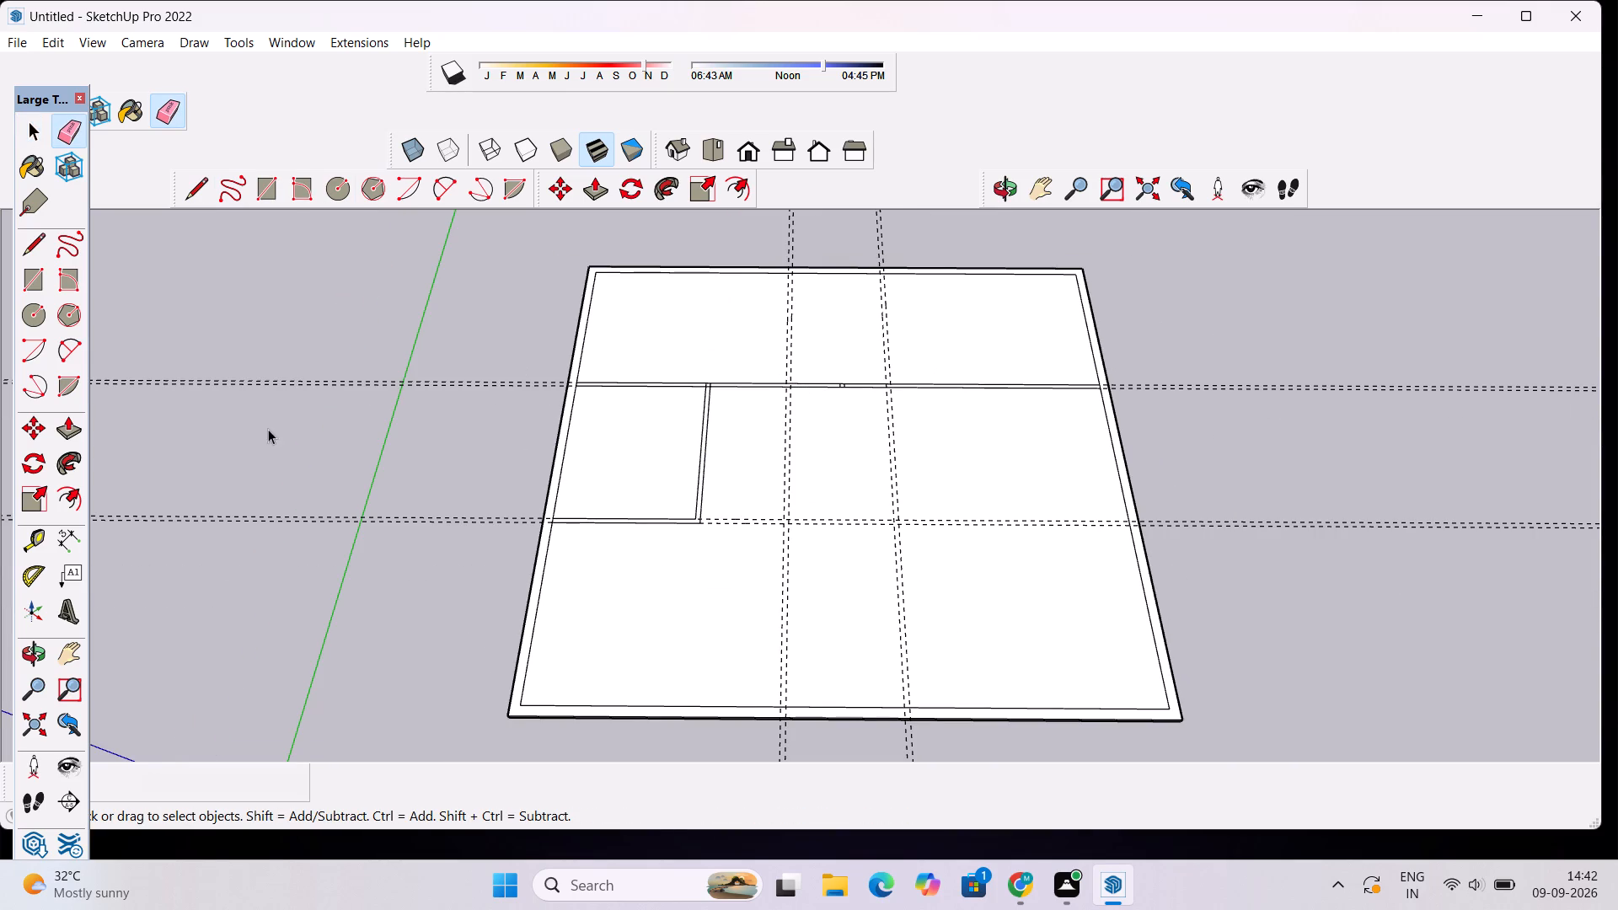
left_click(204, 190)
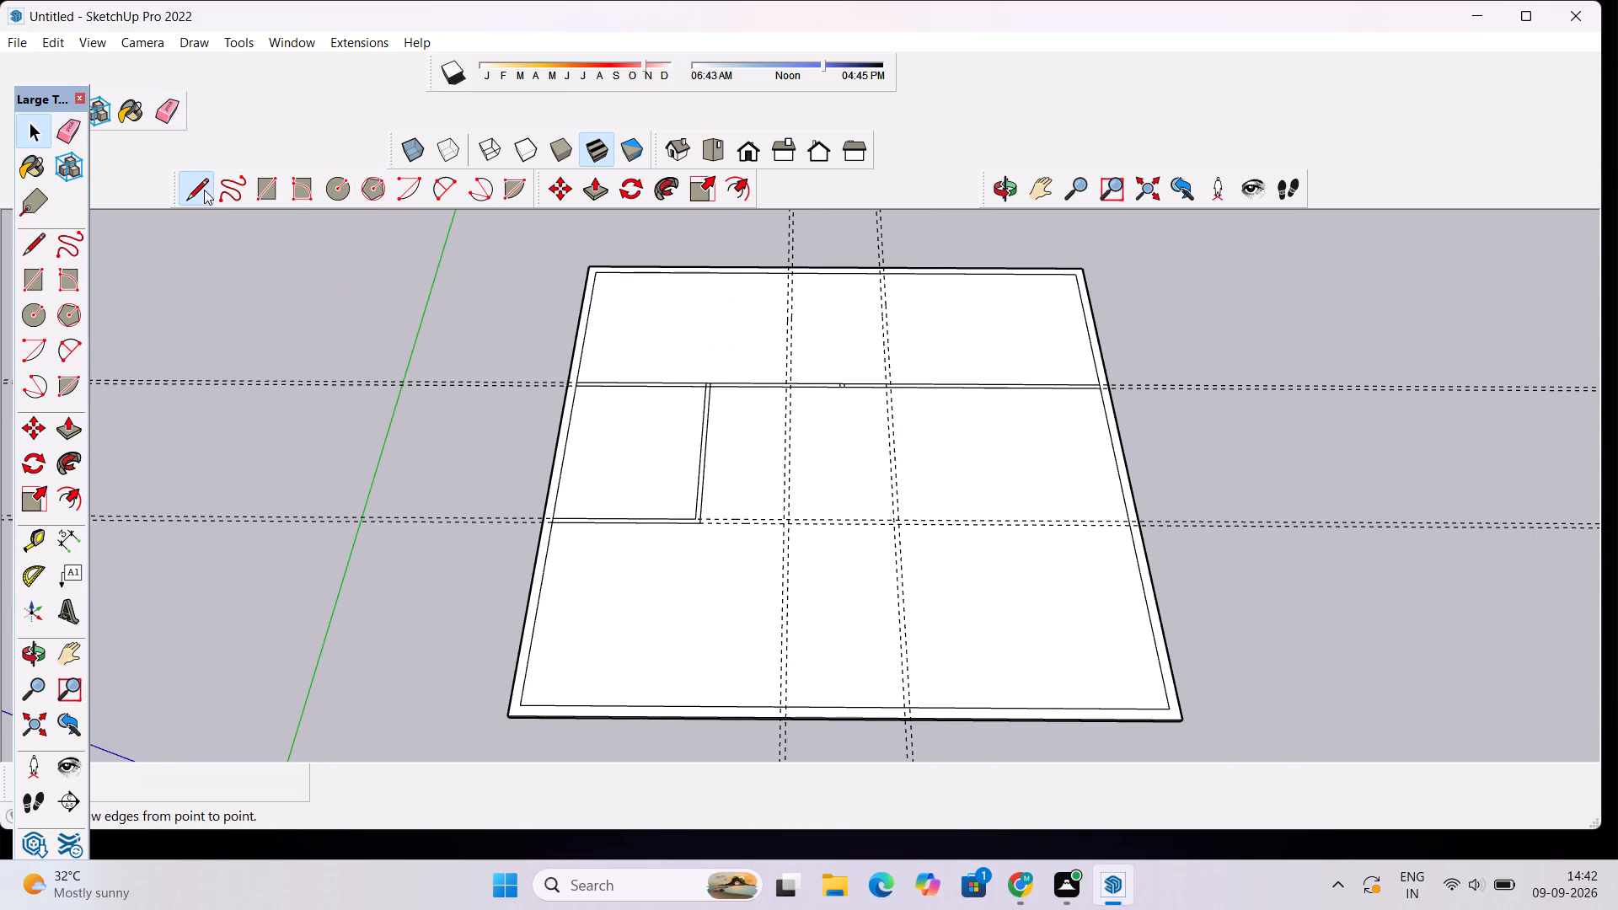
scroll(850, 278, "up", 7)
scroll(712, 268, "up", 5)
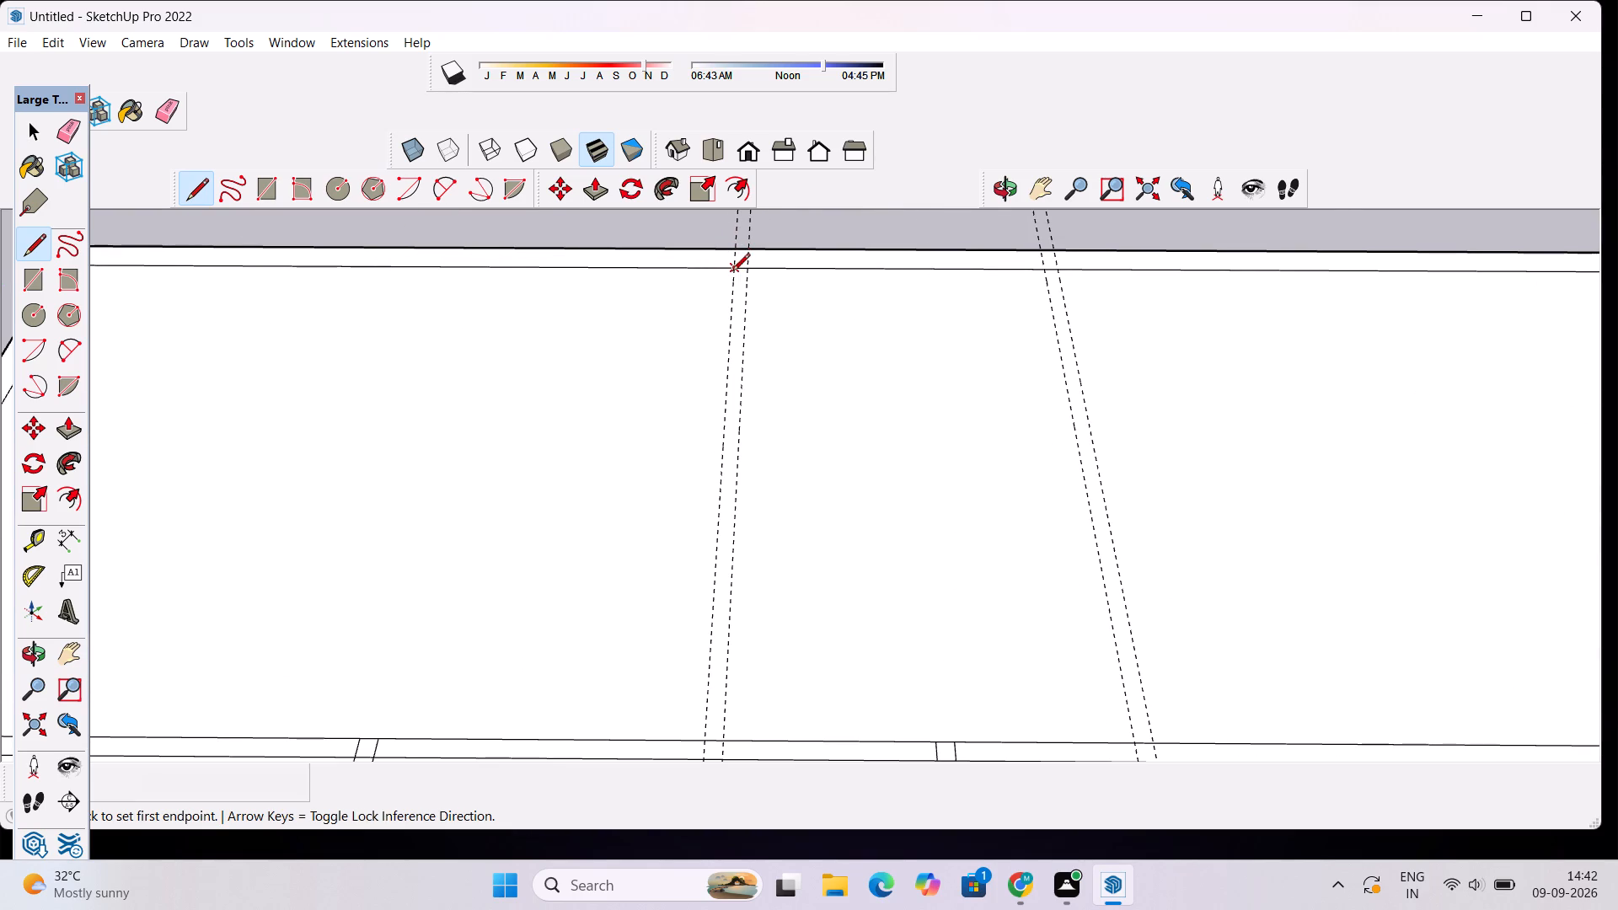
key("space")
Place a crosswise guide about 26' 7" from the far wall's inner edge, and another guide 11" from it towards the cross wall.
left_click(35, 538)
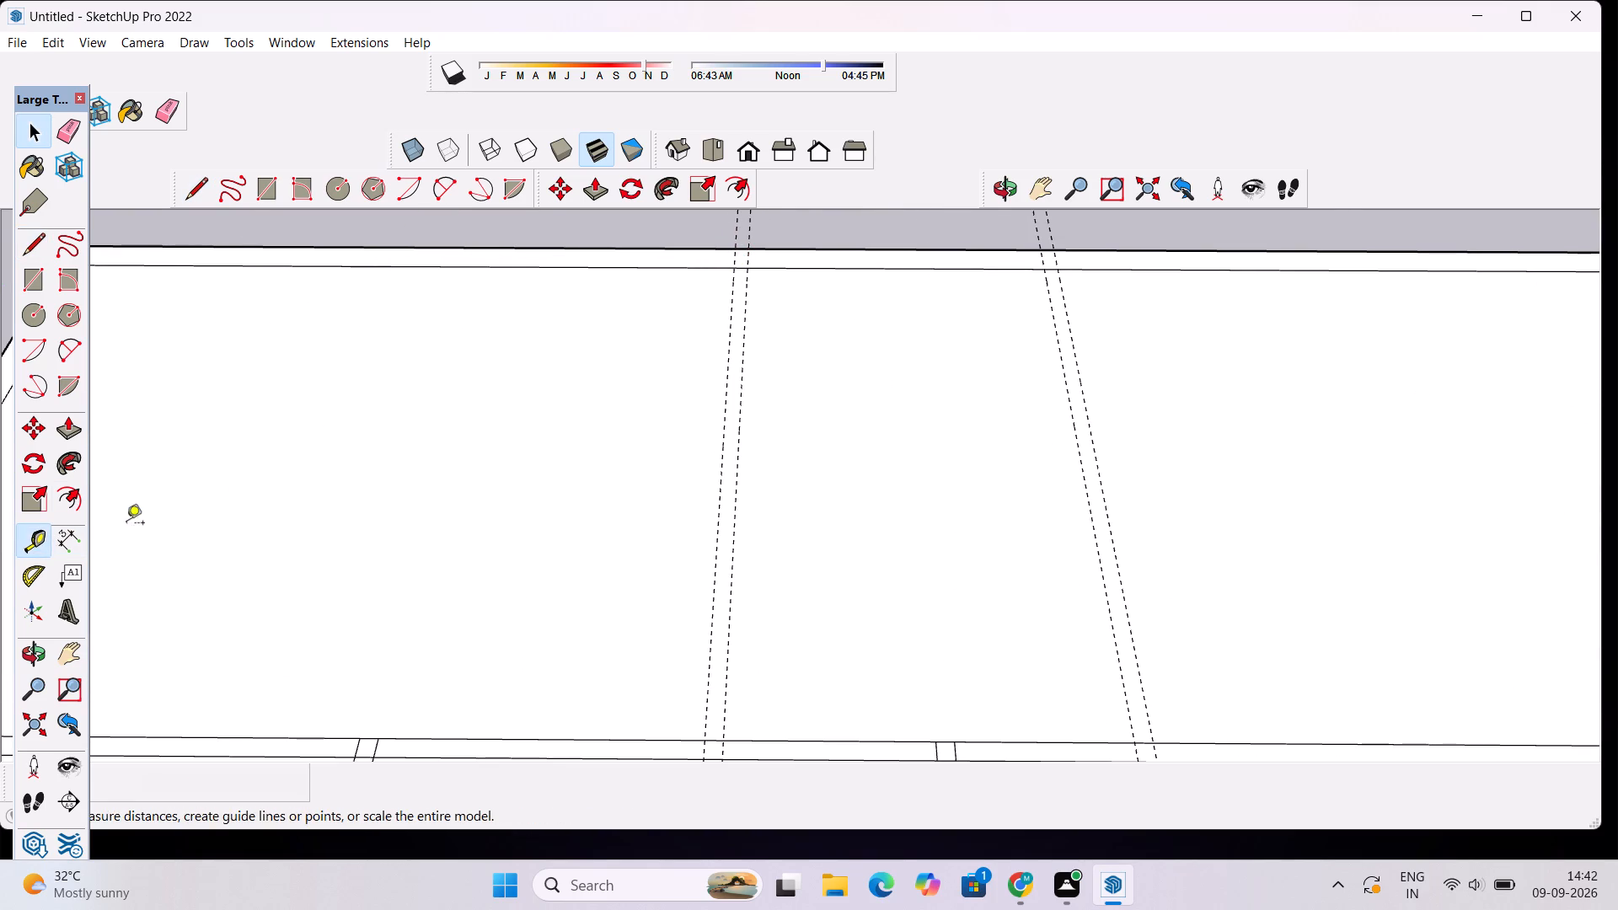
scroll(688, 338, "down", 5)
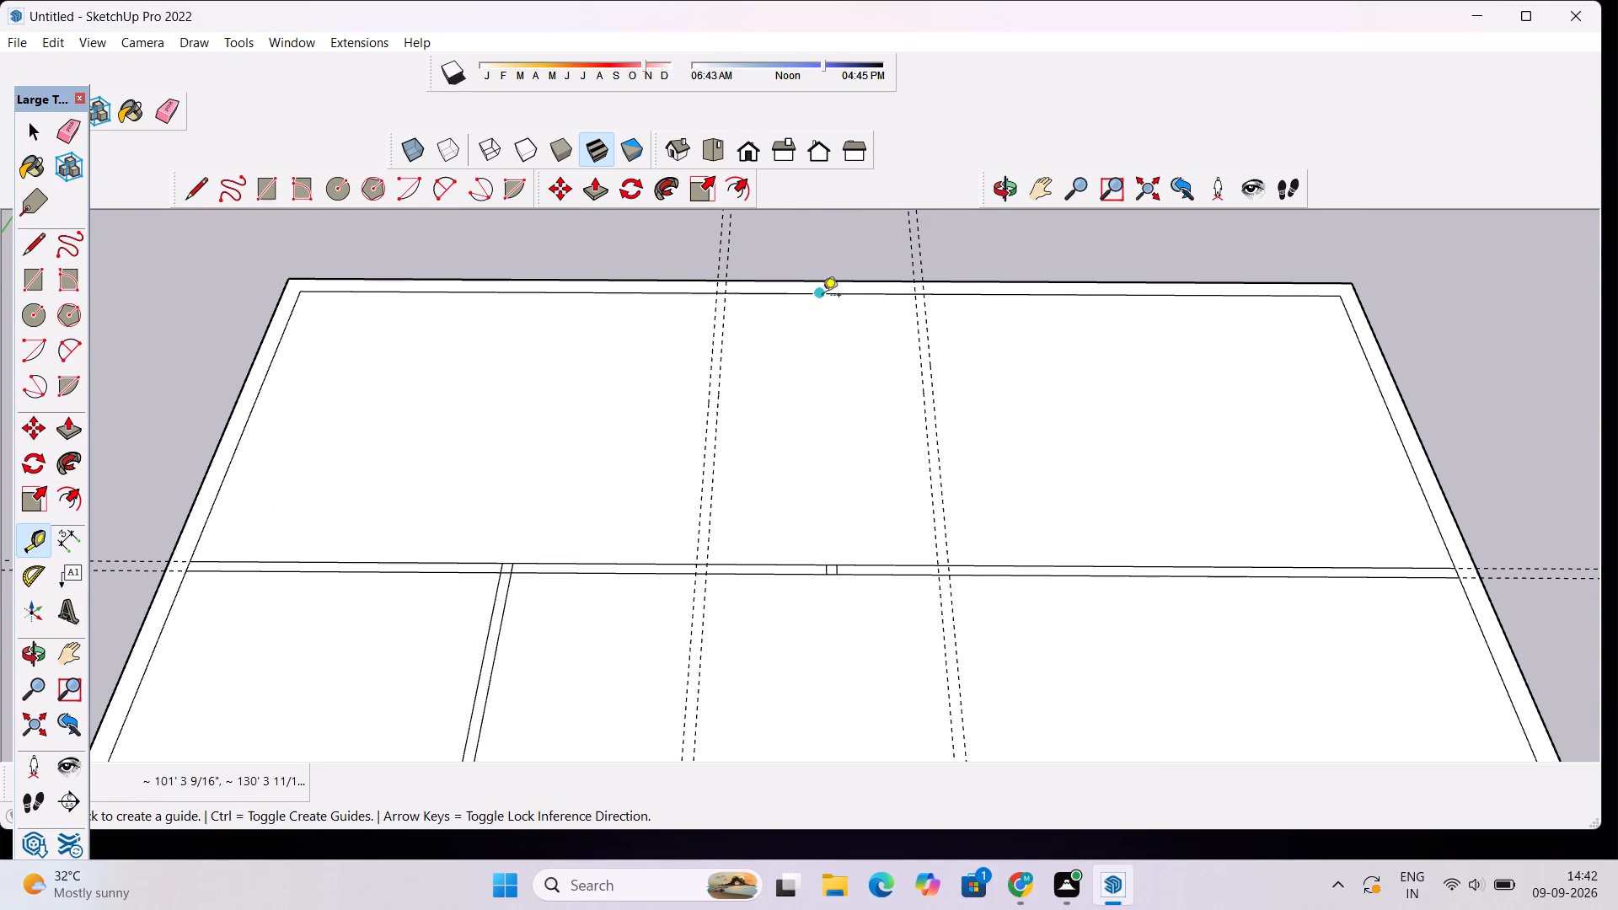
left_click(819, 297)
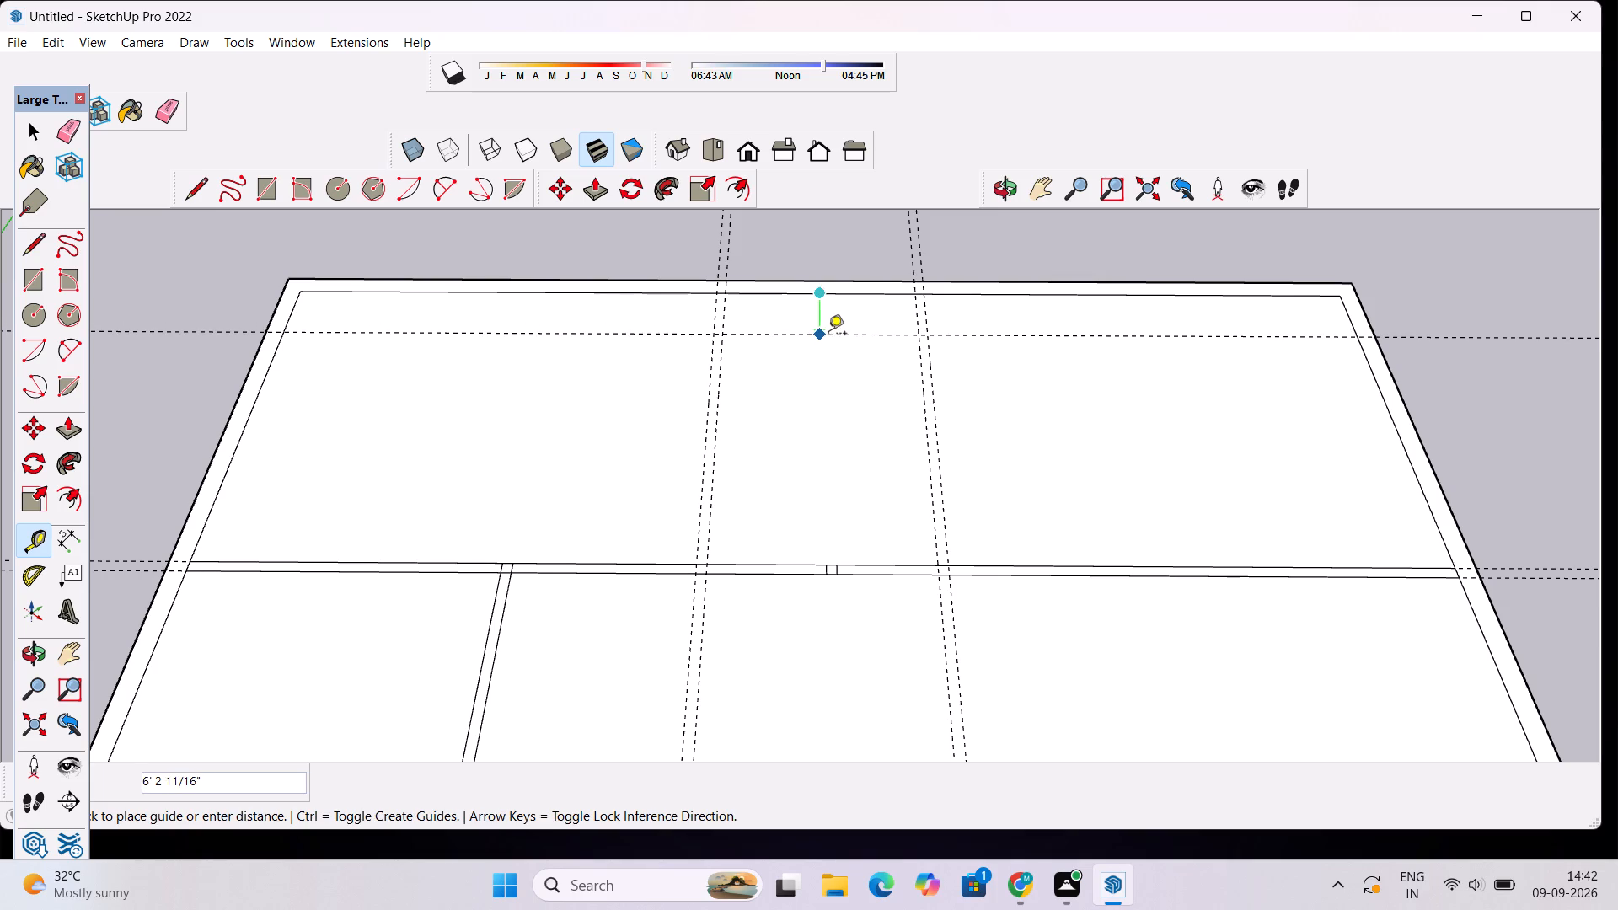
scroll(811, 432, "down", 2)
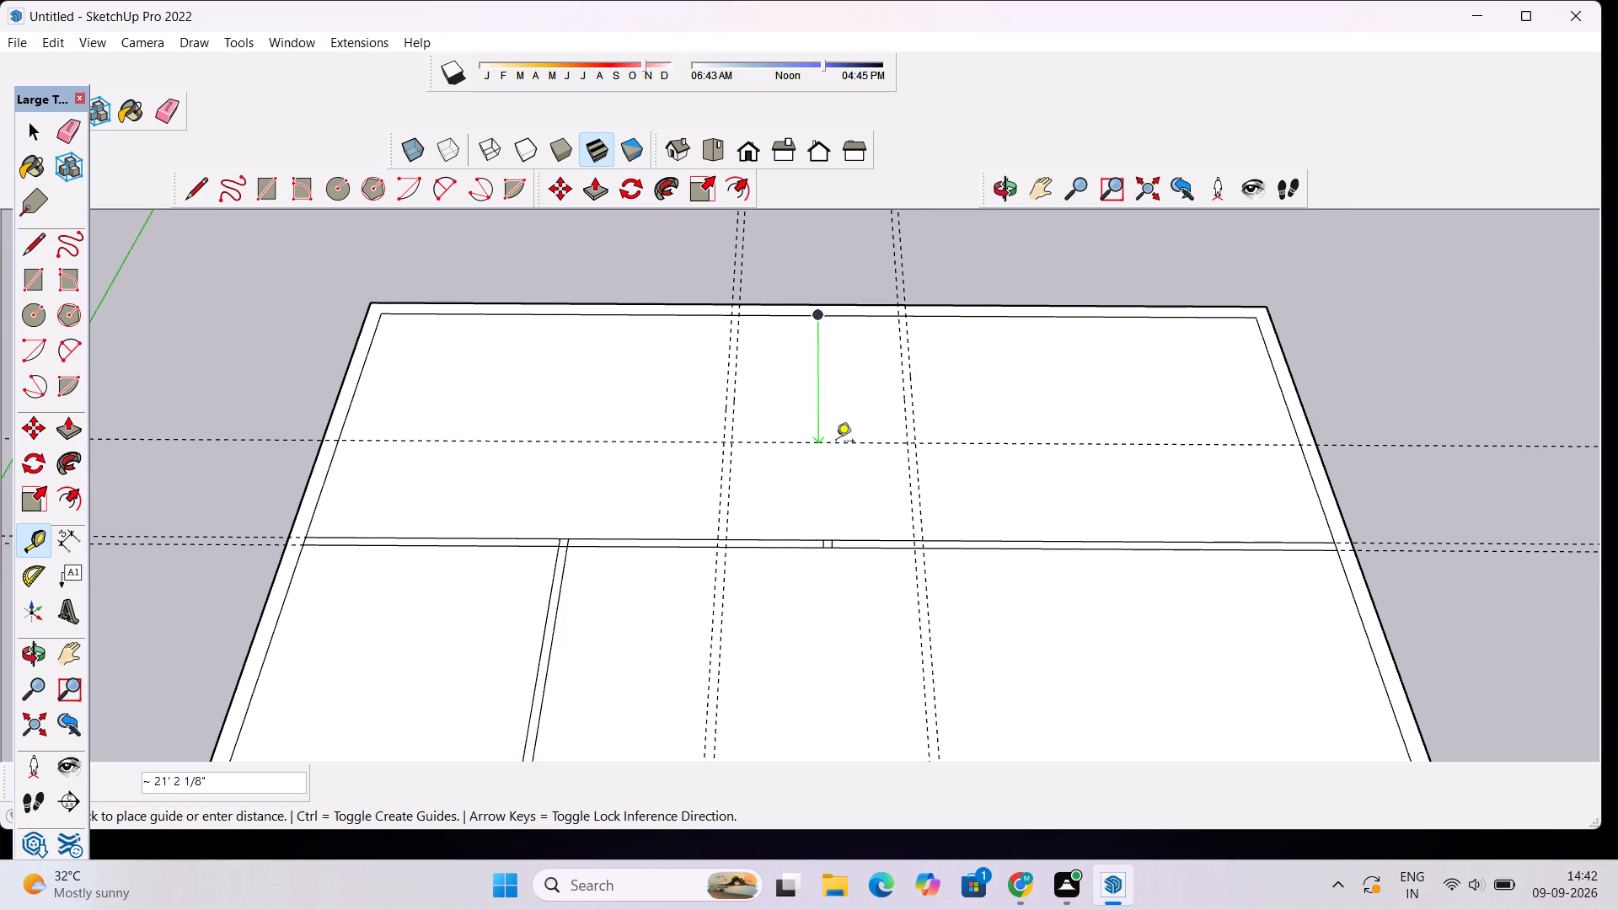
scroll(838, 442, "up", 1)
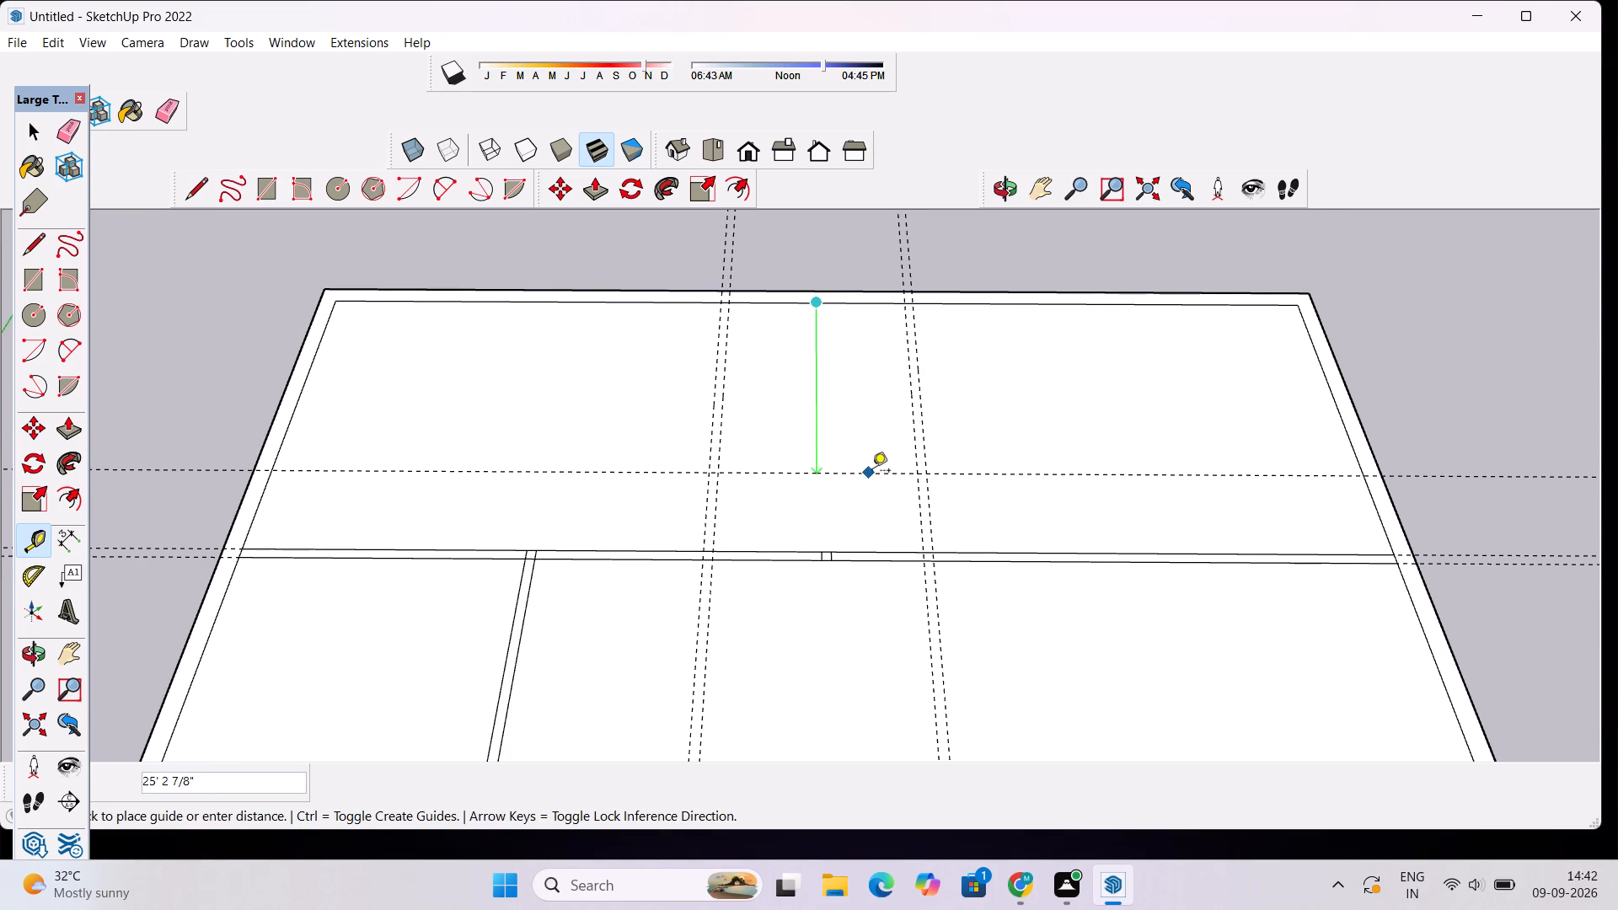
left_click(860, 484)
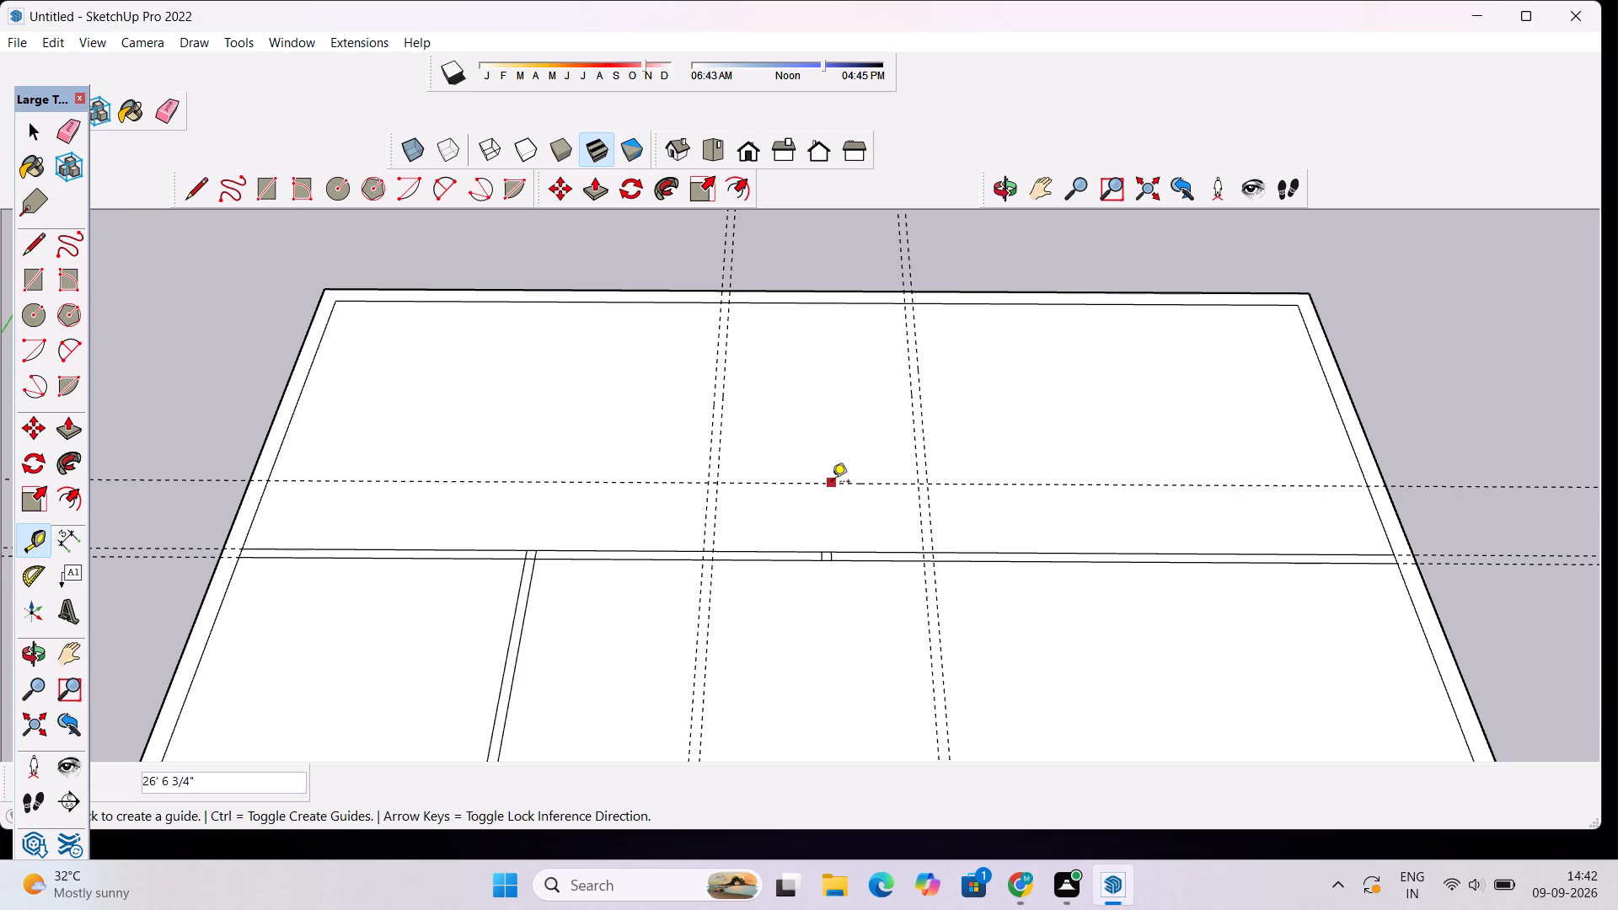
left_click(832, 483)
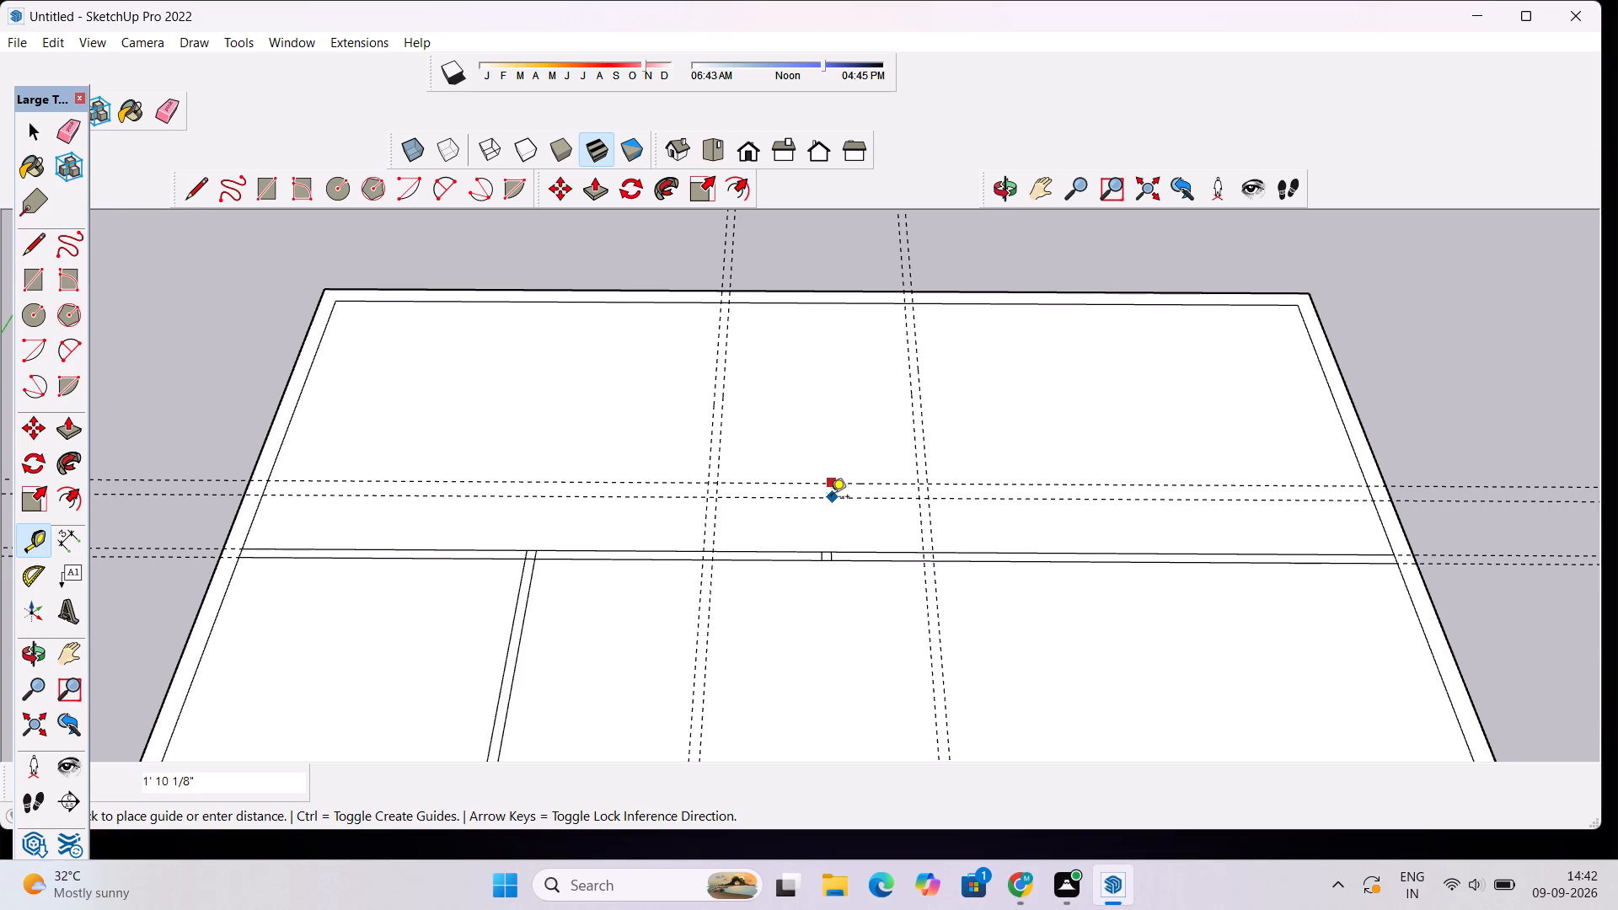
type("11\"")
key("Return")
key("space")
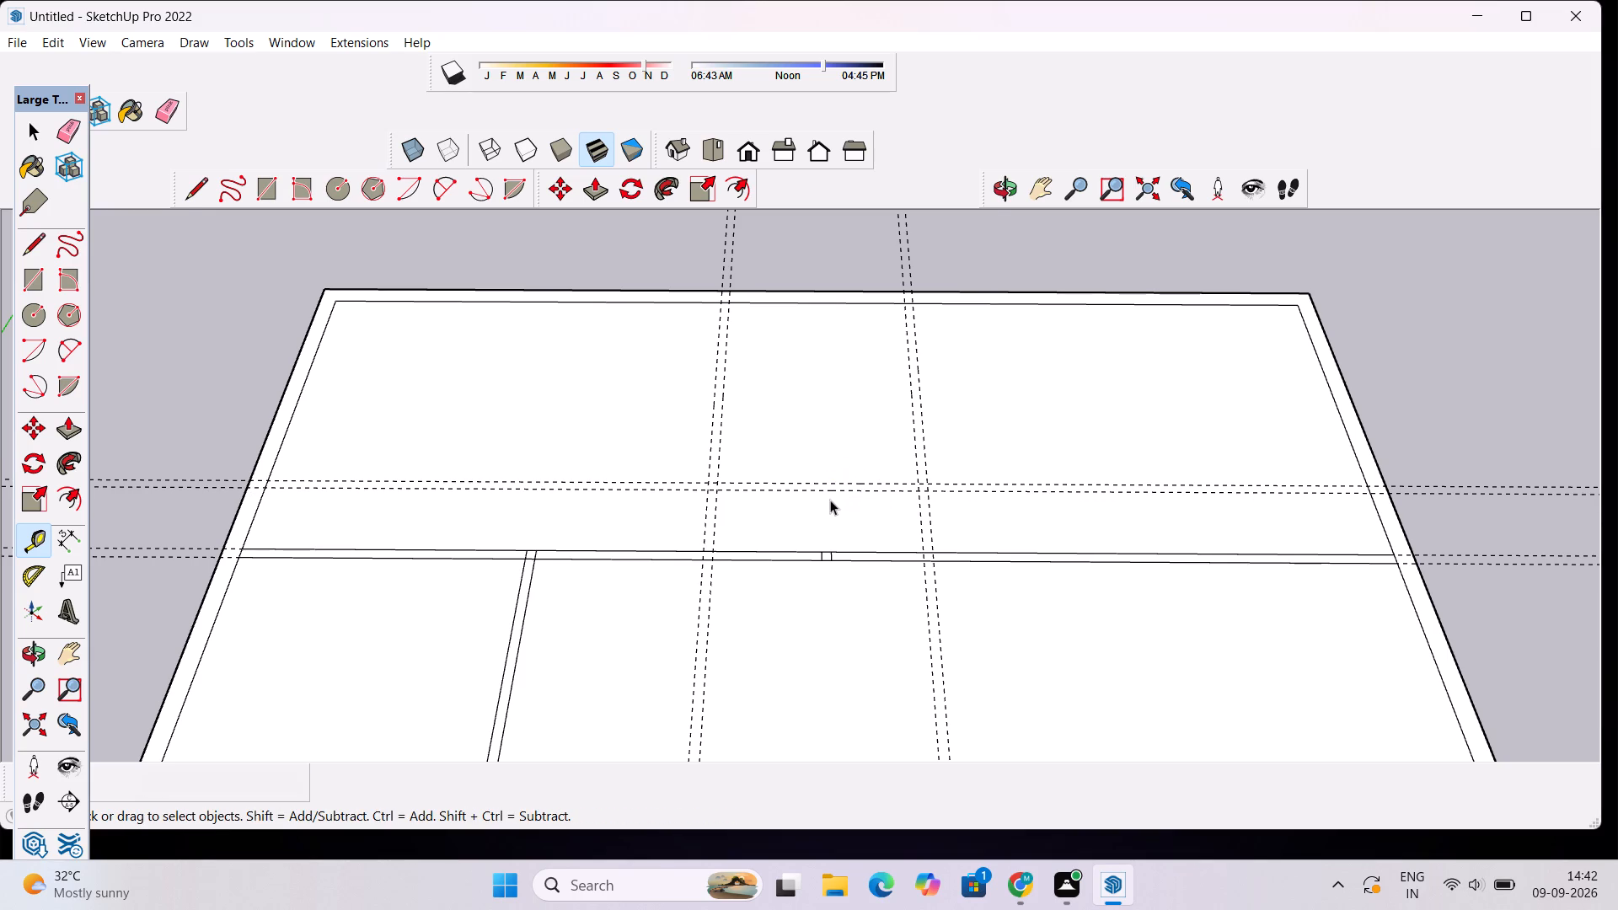
Draw a 36' line from the far wall's inner edge through the cross wall, along the outer guide of the first remaining lengthwise pair.
left_click(195, 192)
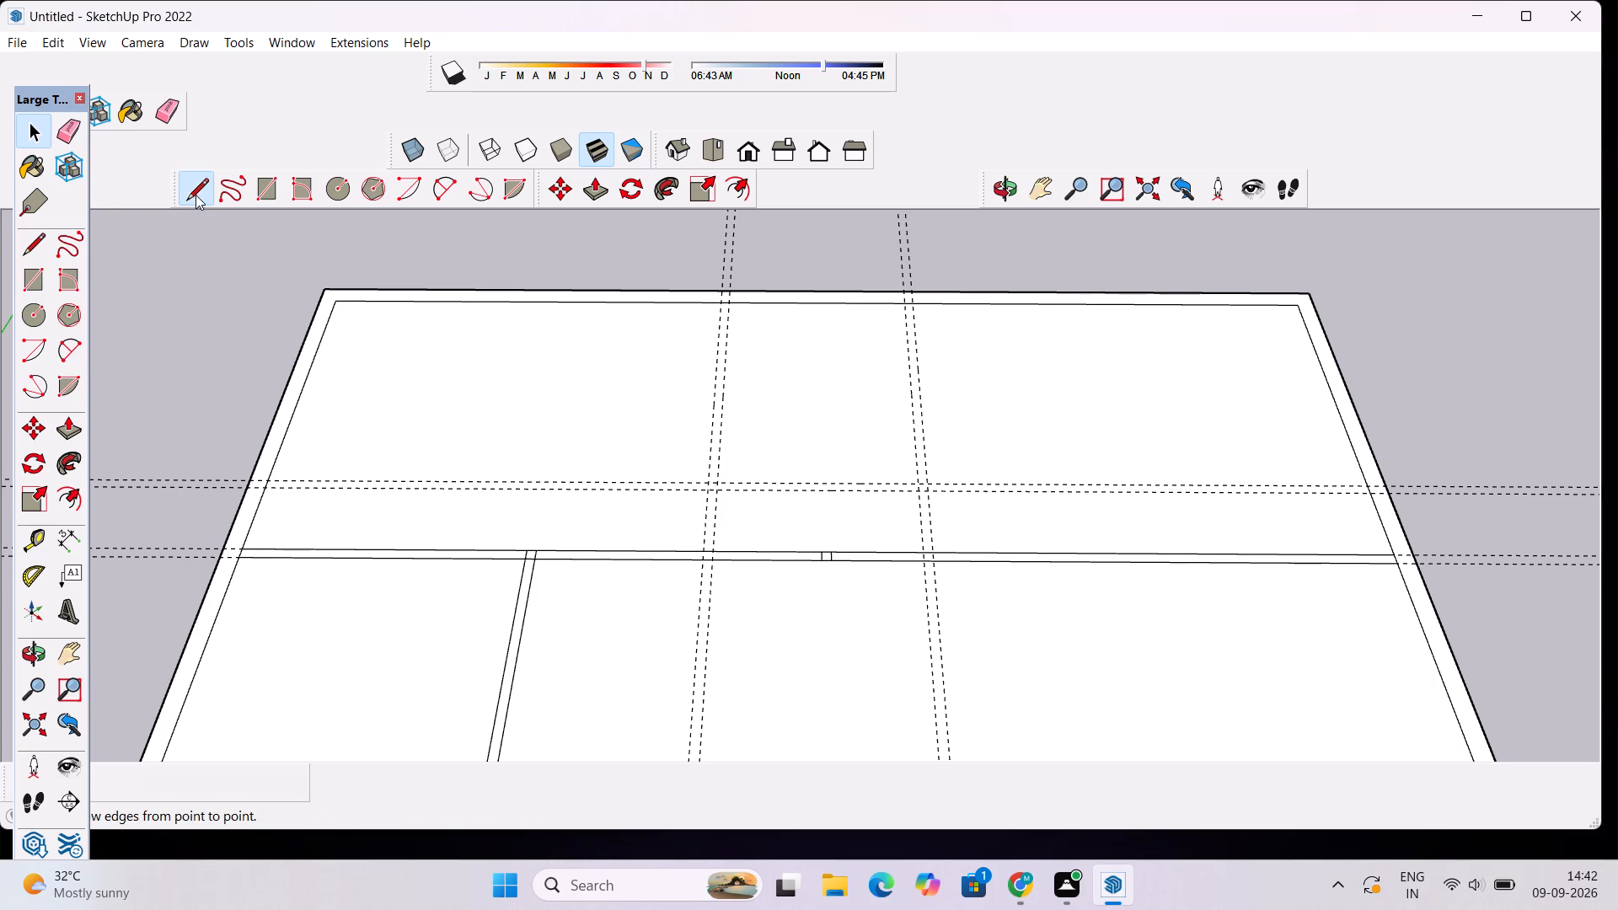
scroll(684, 288, "up", 2)
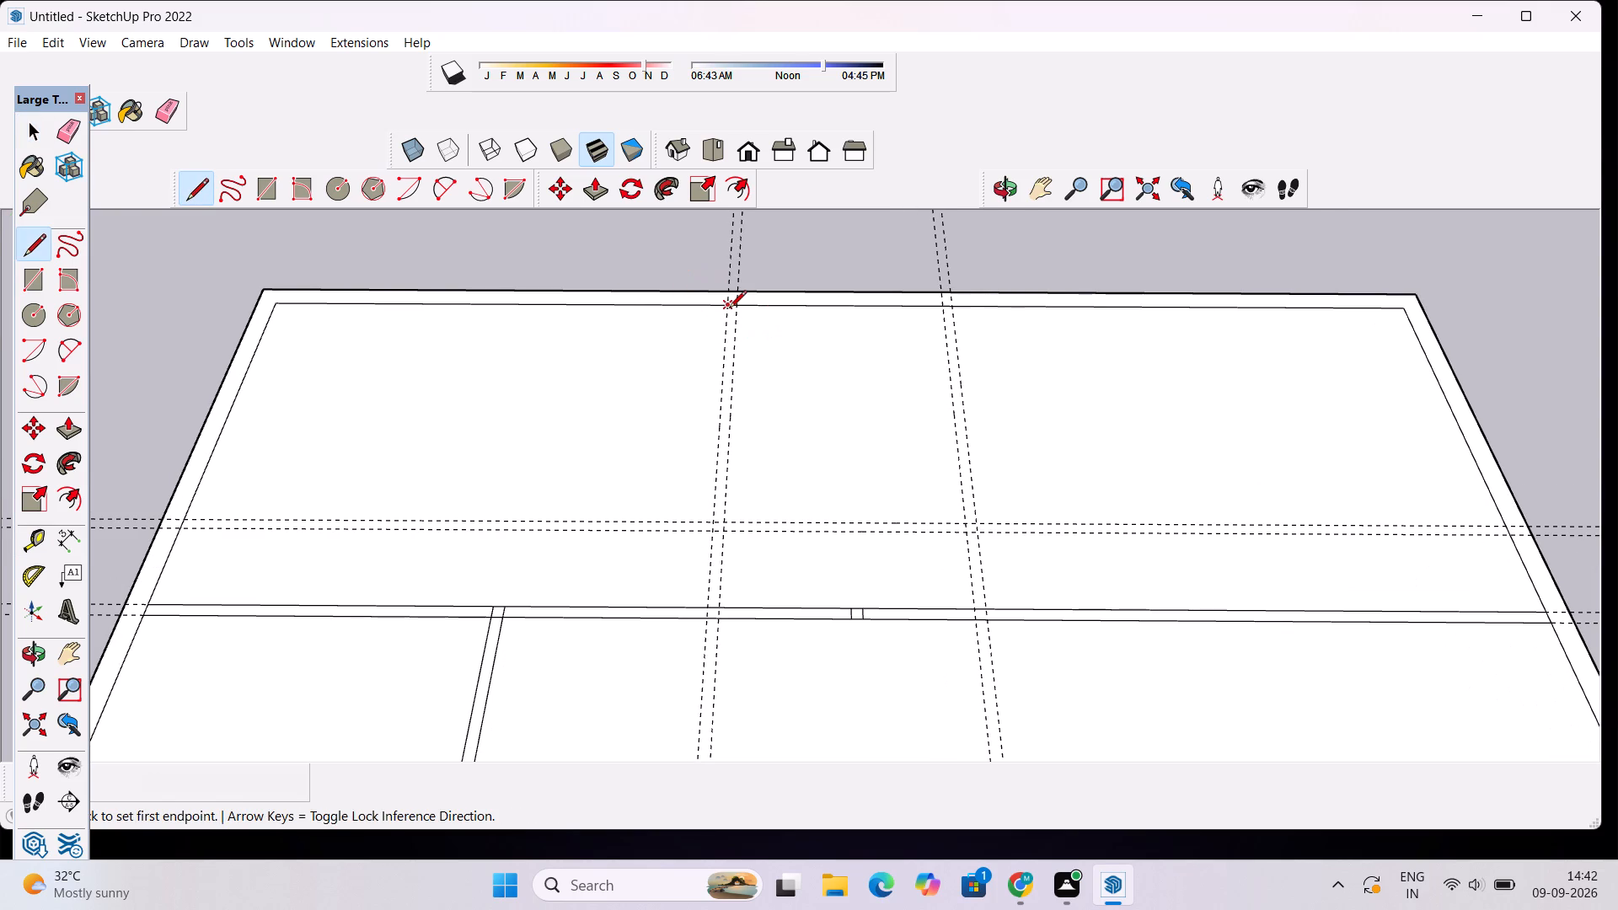
left_click(729, 309)
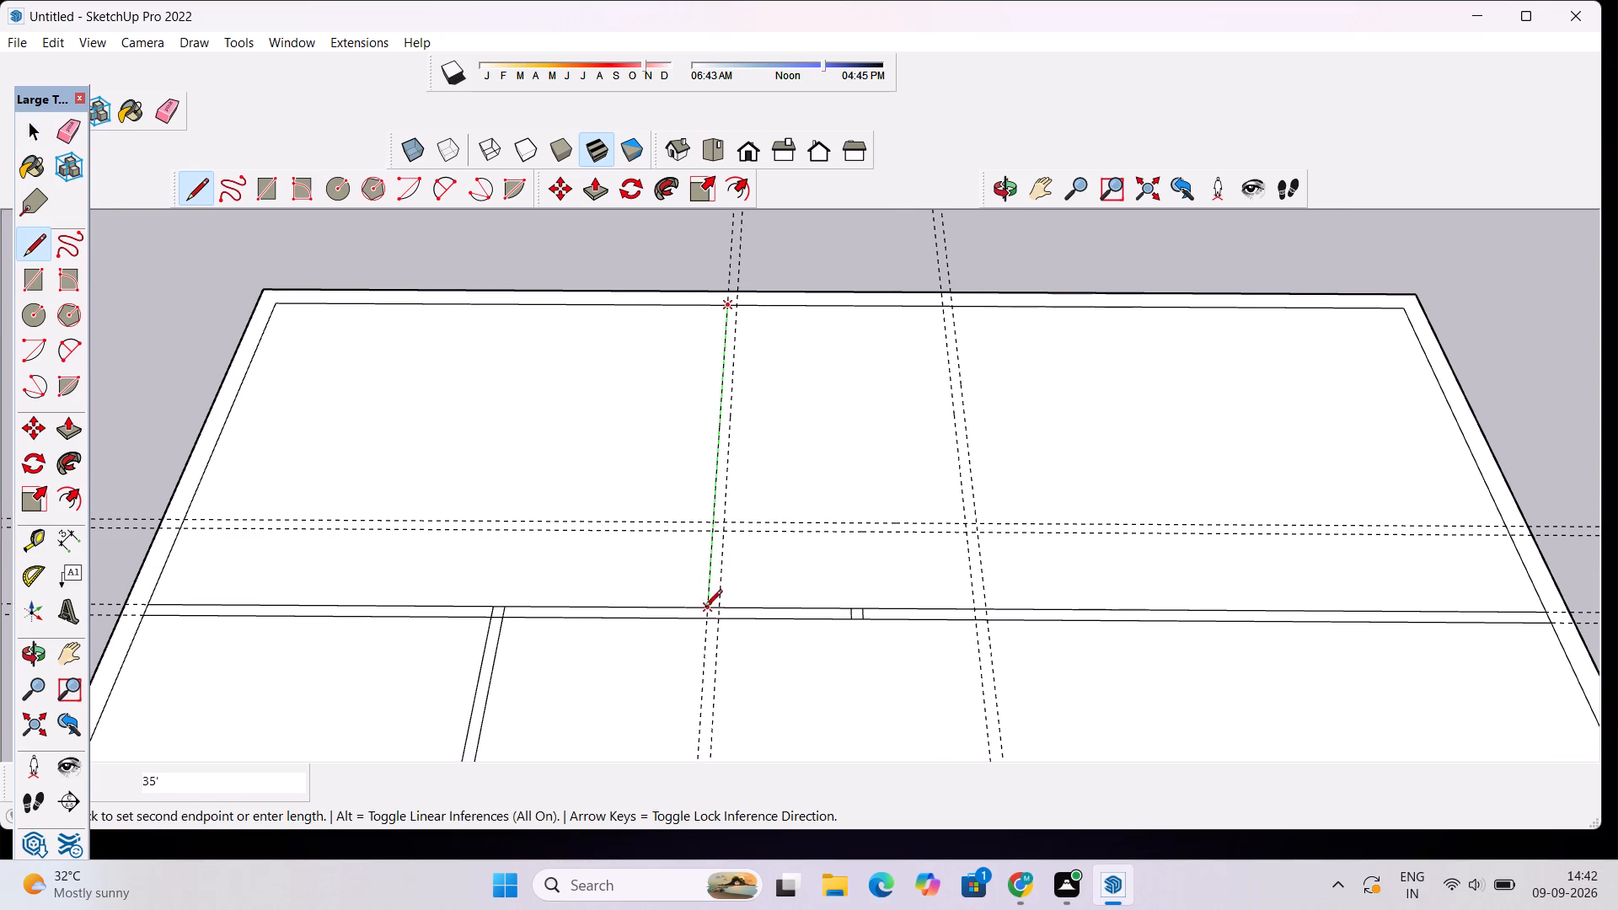
left_click(704, 621)
Outline three sides of a small room between the lengthwise pairs' inner guides, reaching about 8' 6" from the cross wall to the nearer new crosswise guide.
left_click(719, 621)
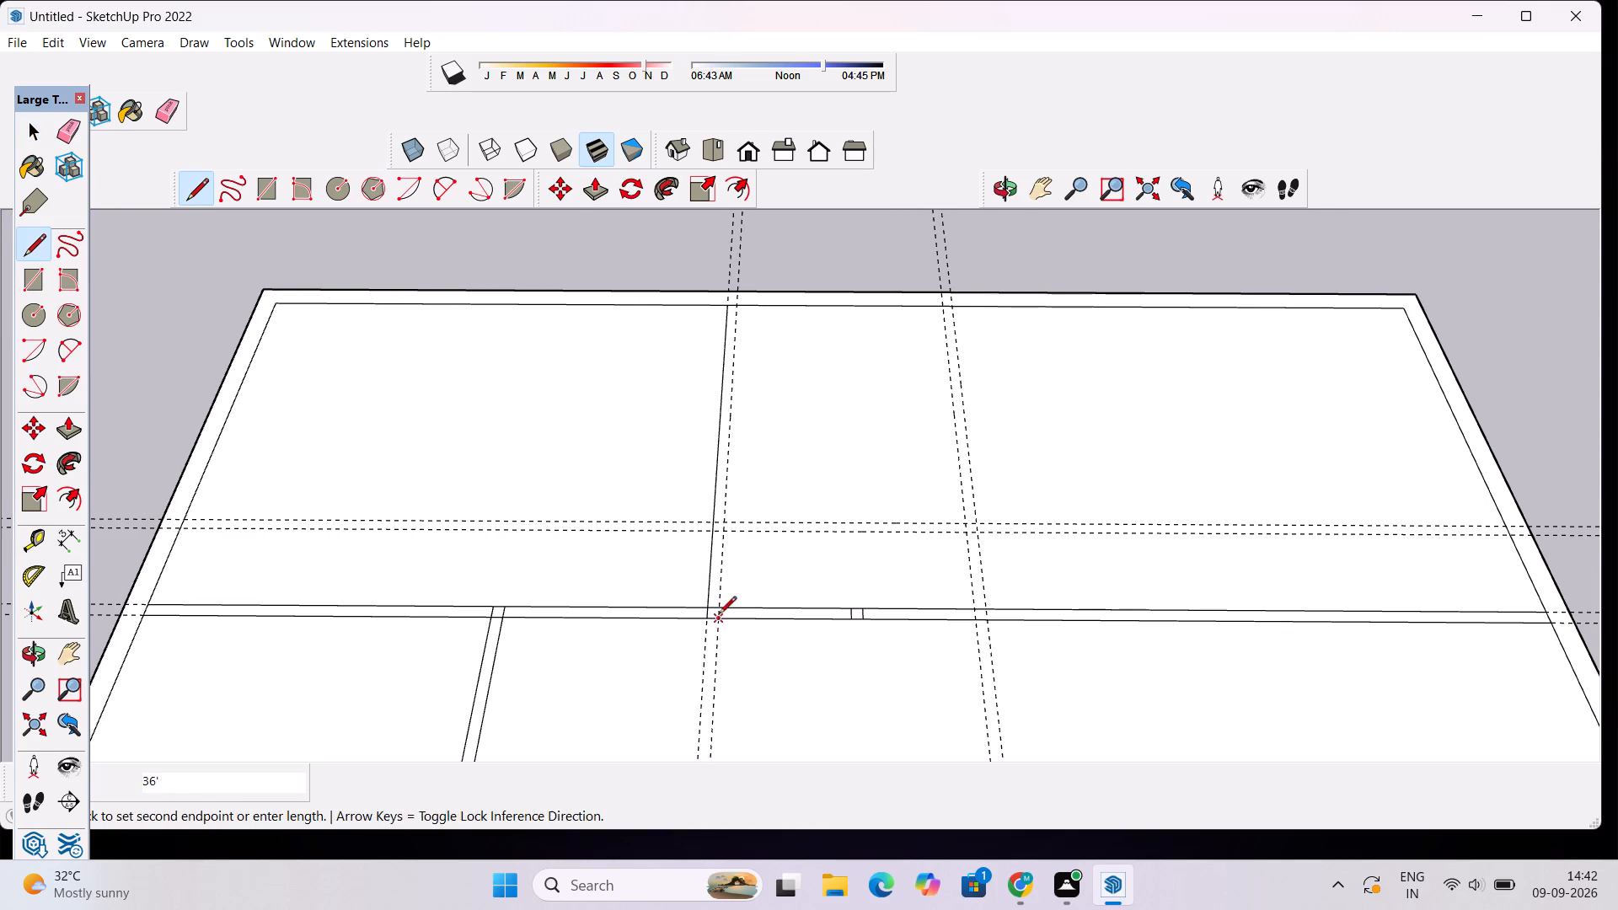
left_click(723, 533)
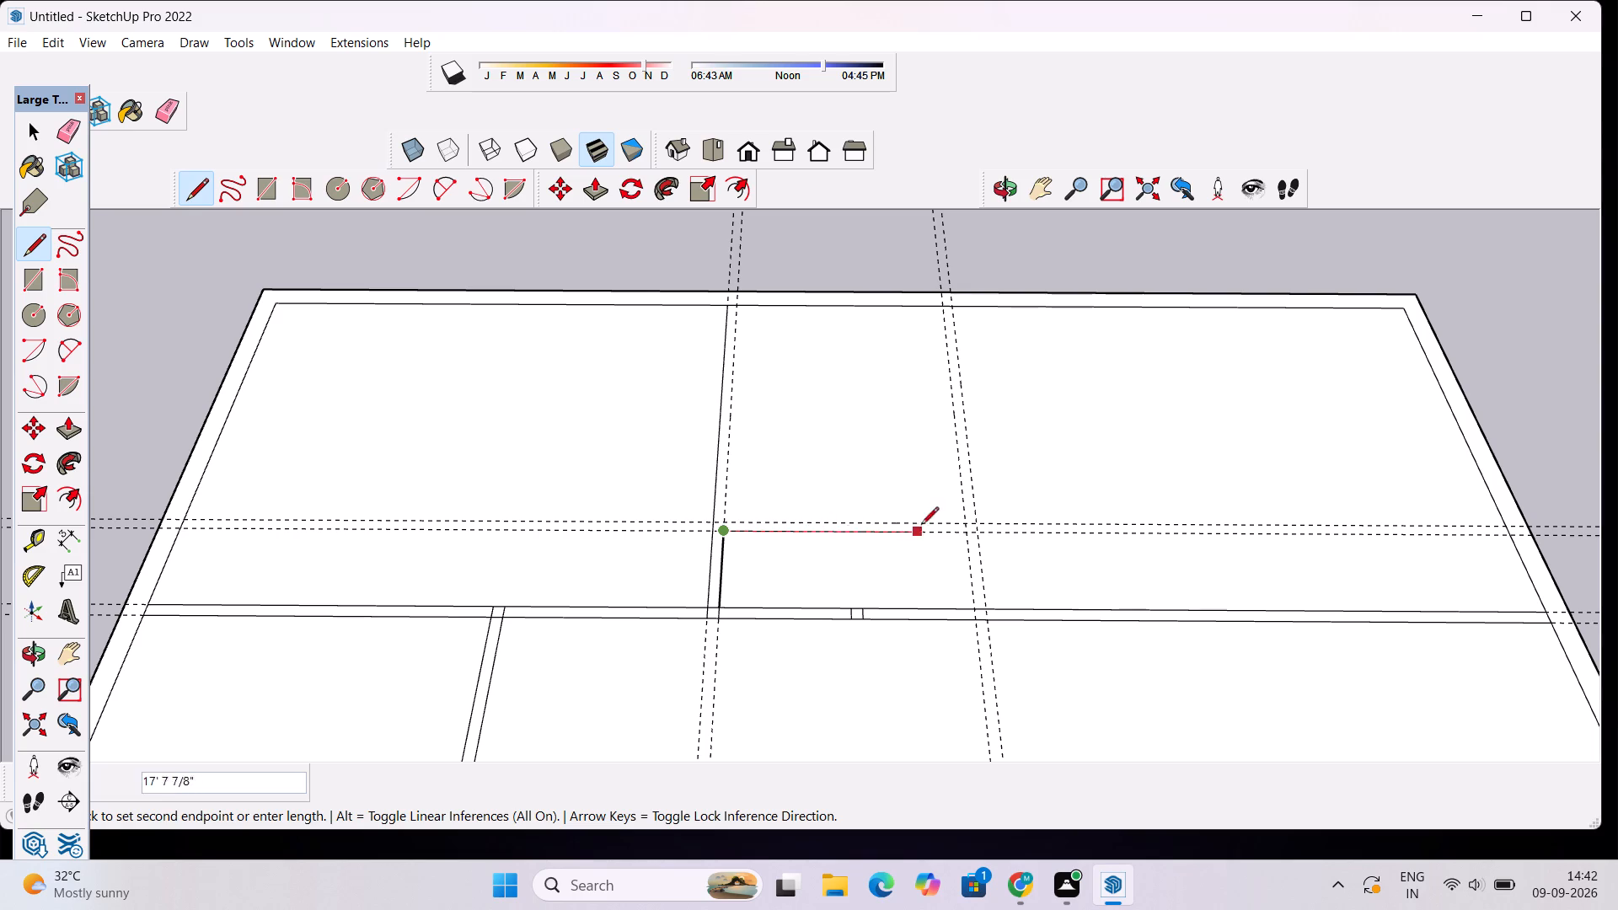
left_click(964, 537)
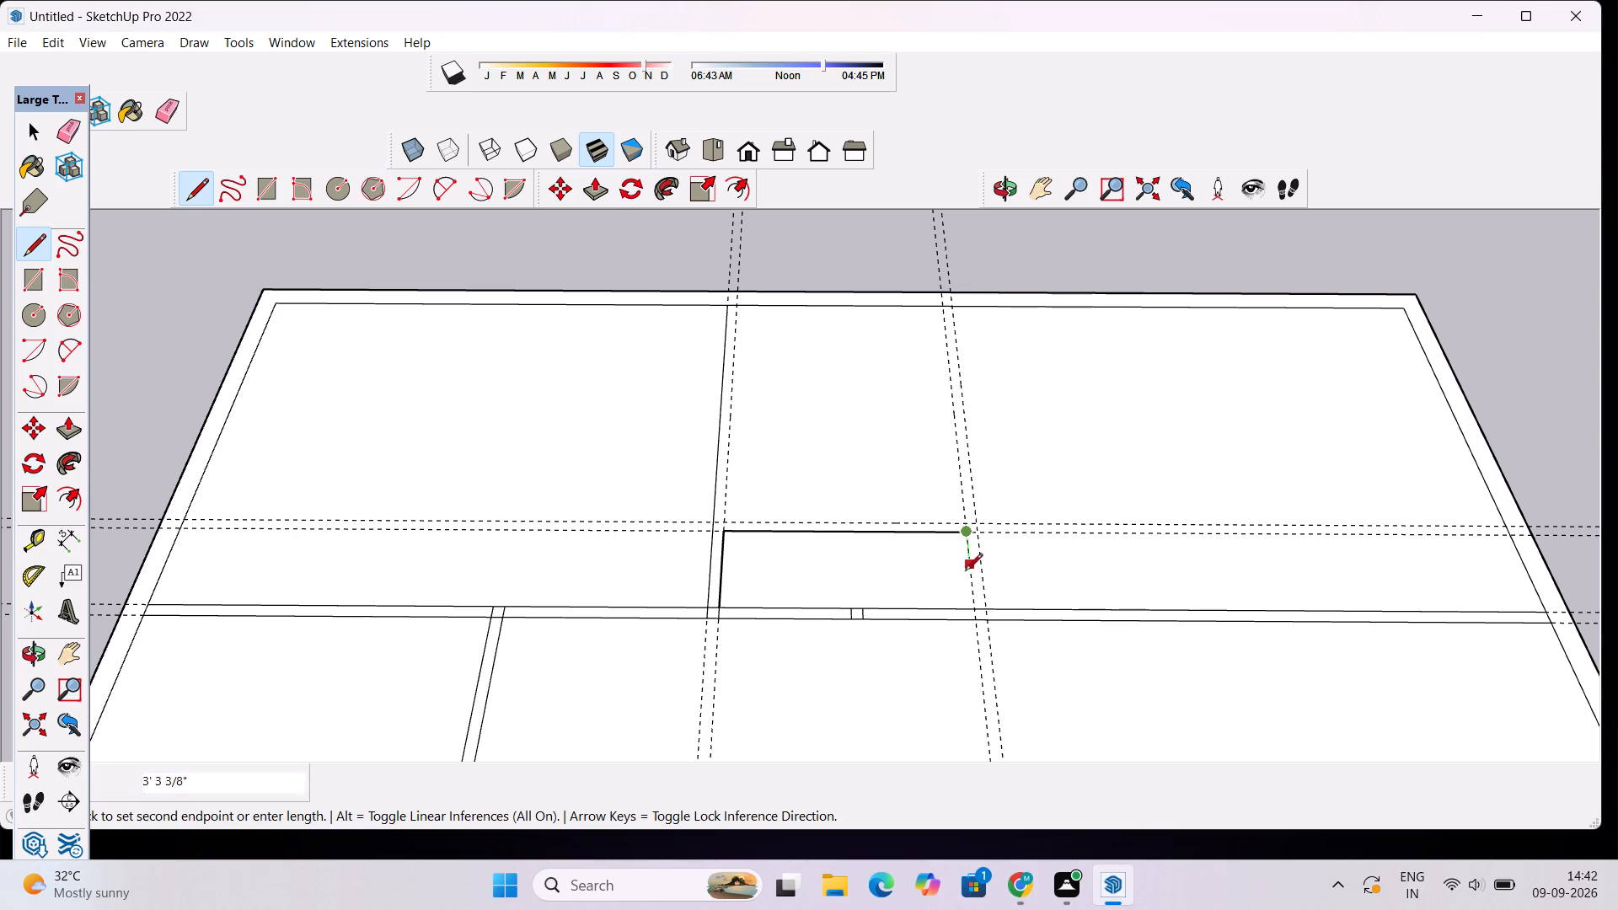
left_click(974, 621)
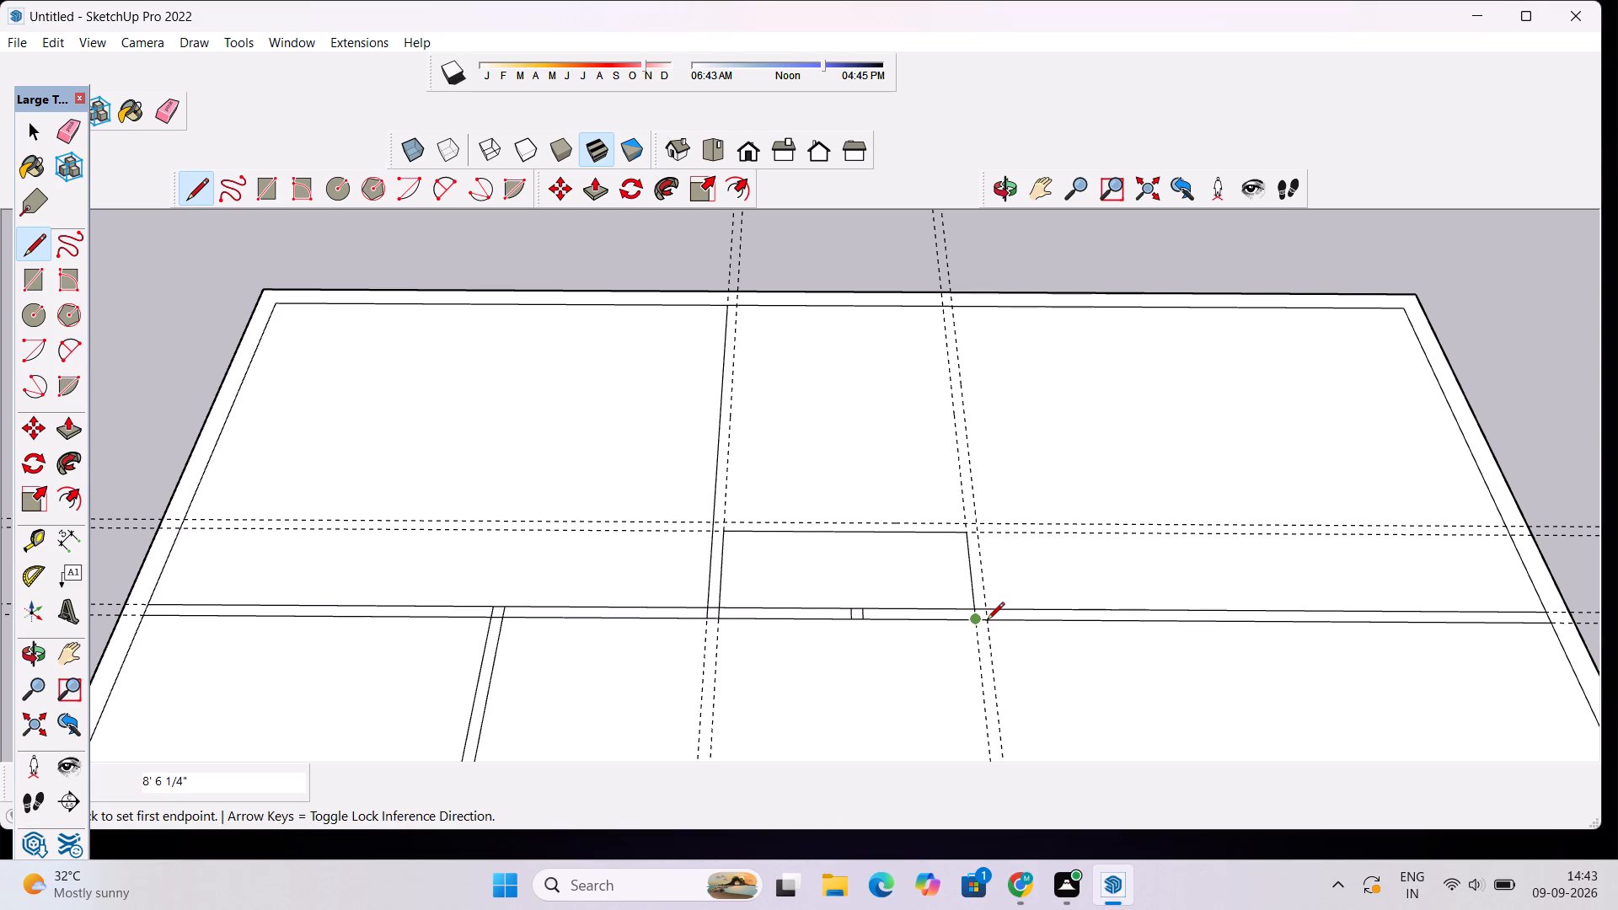
Draw the newest lengthwise partition's lines: 36' from the cross wall to the far wall's inner edge, and back along the inner guide to the room's corner.
left_click(988, 620)
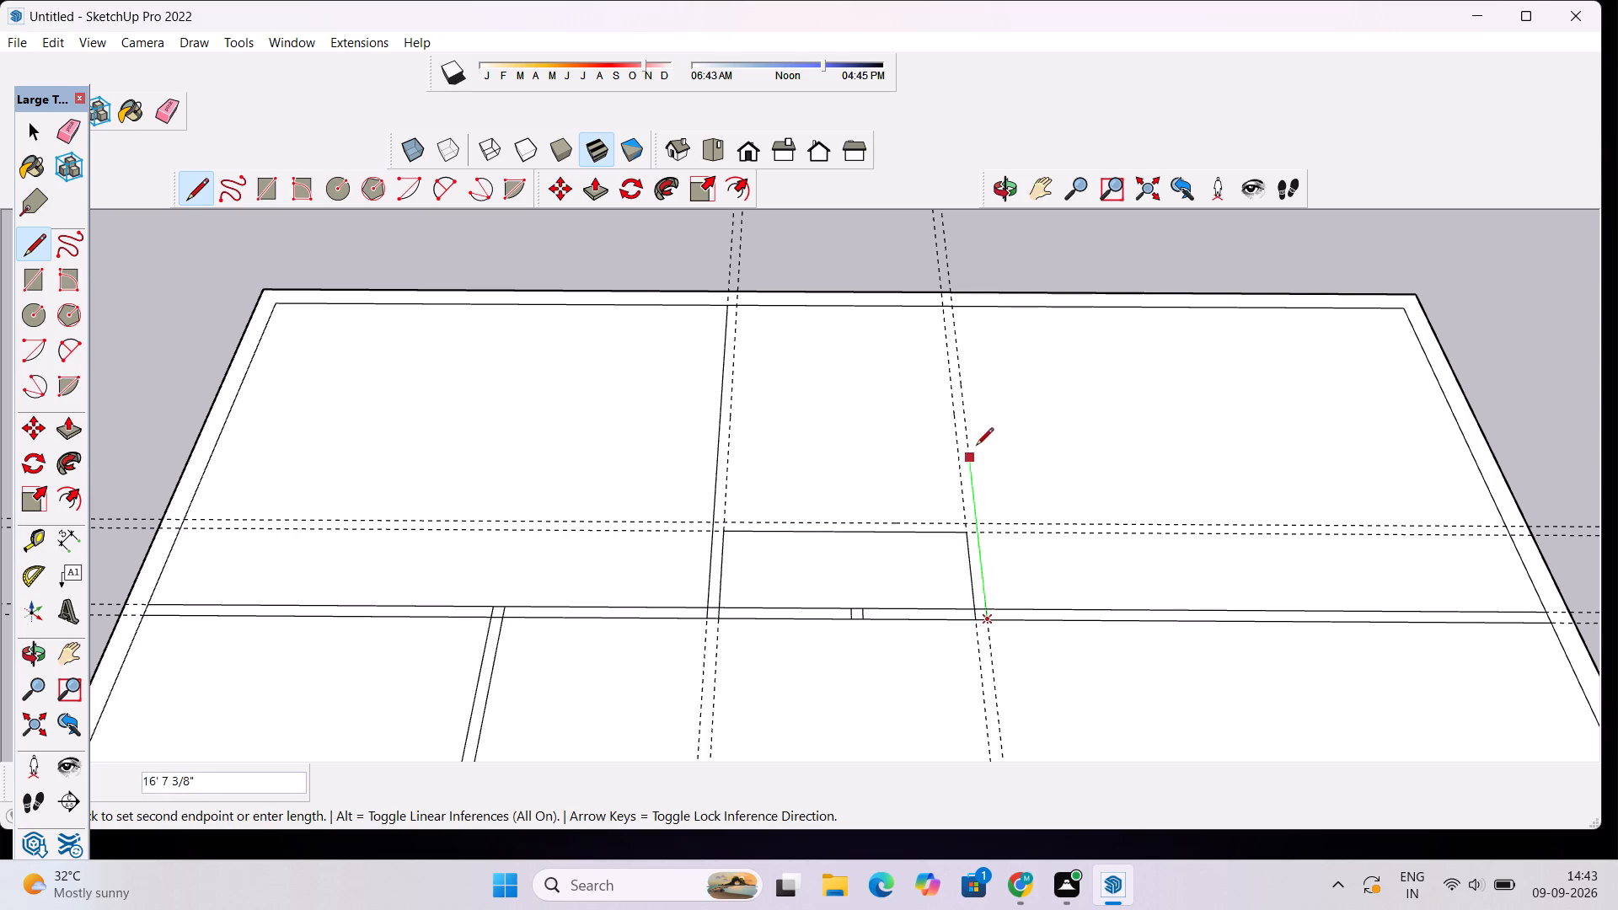
left_click(950, 308)
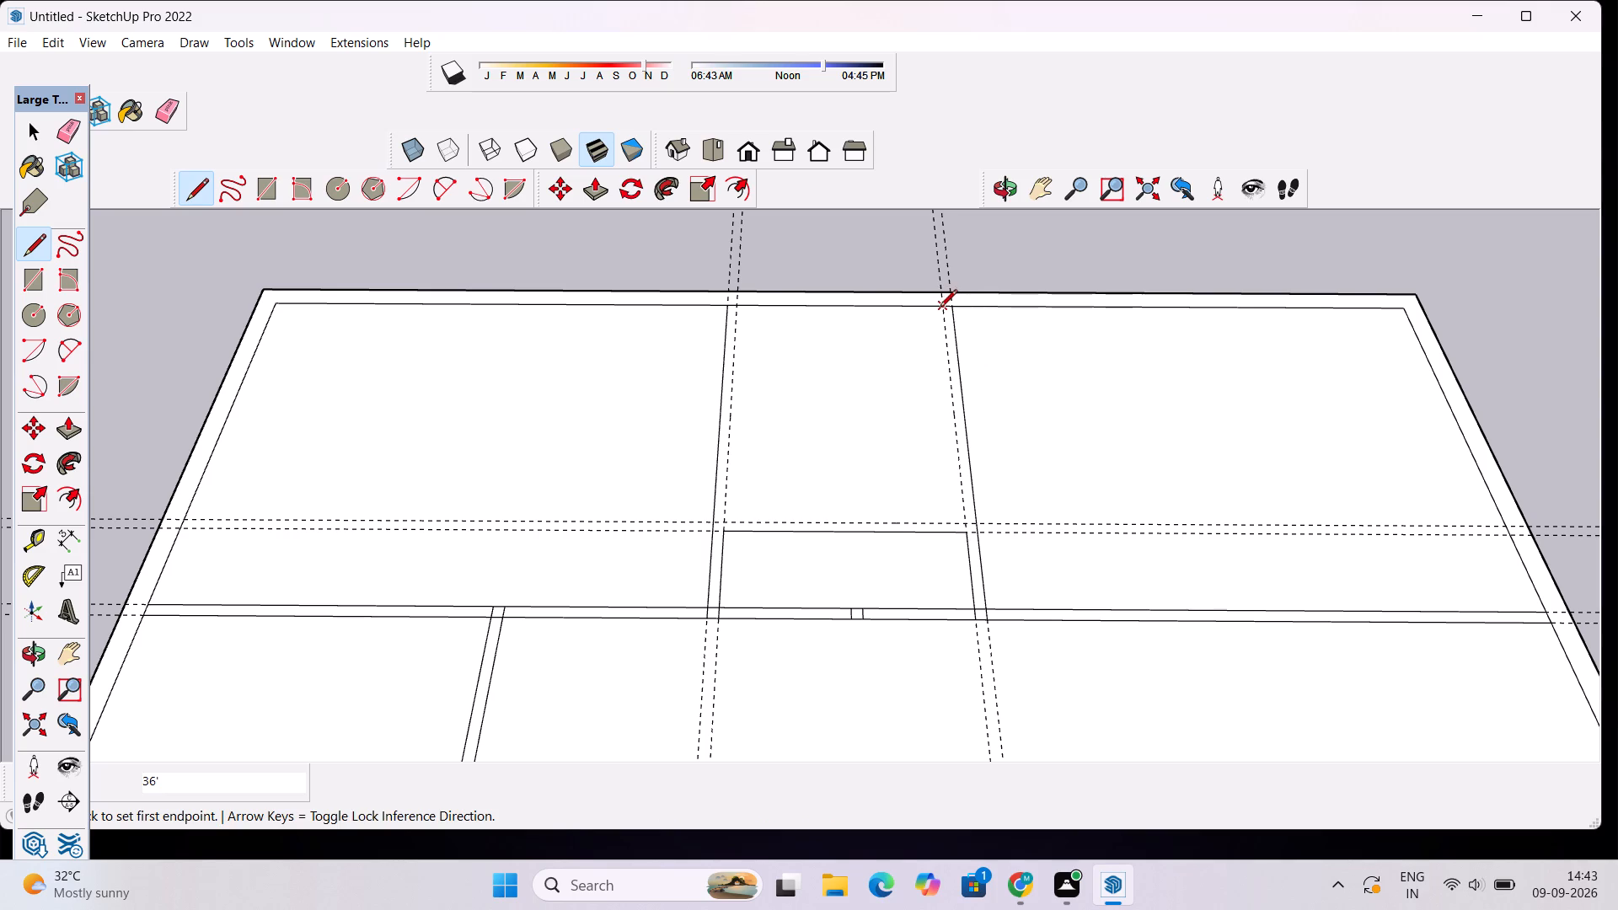
left_click(940, 308)
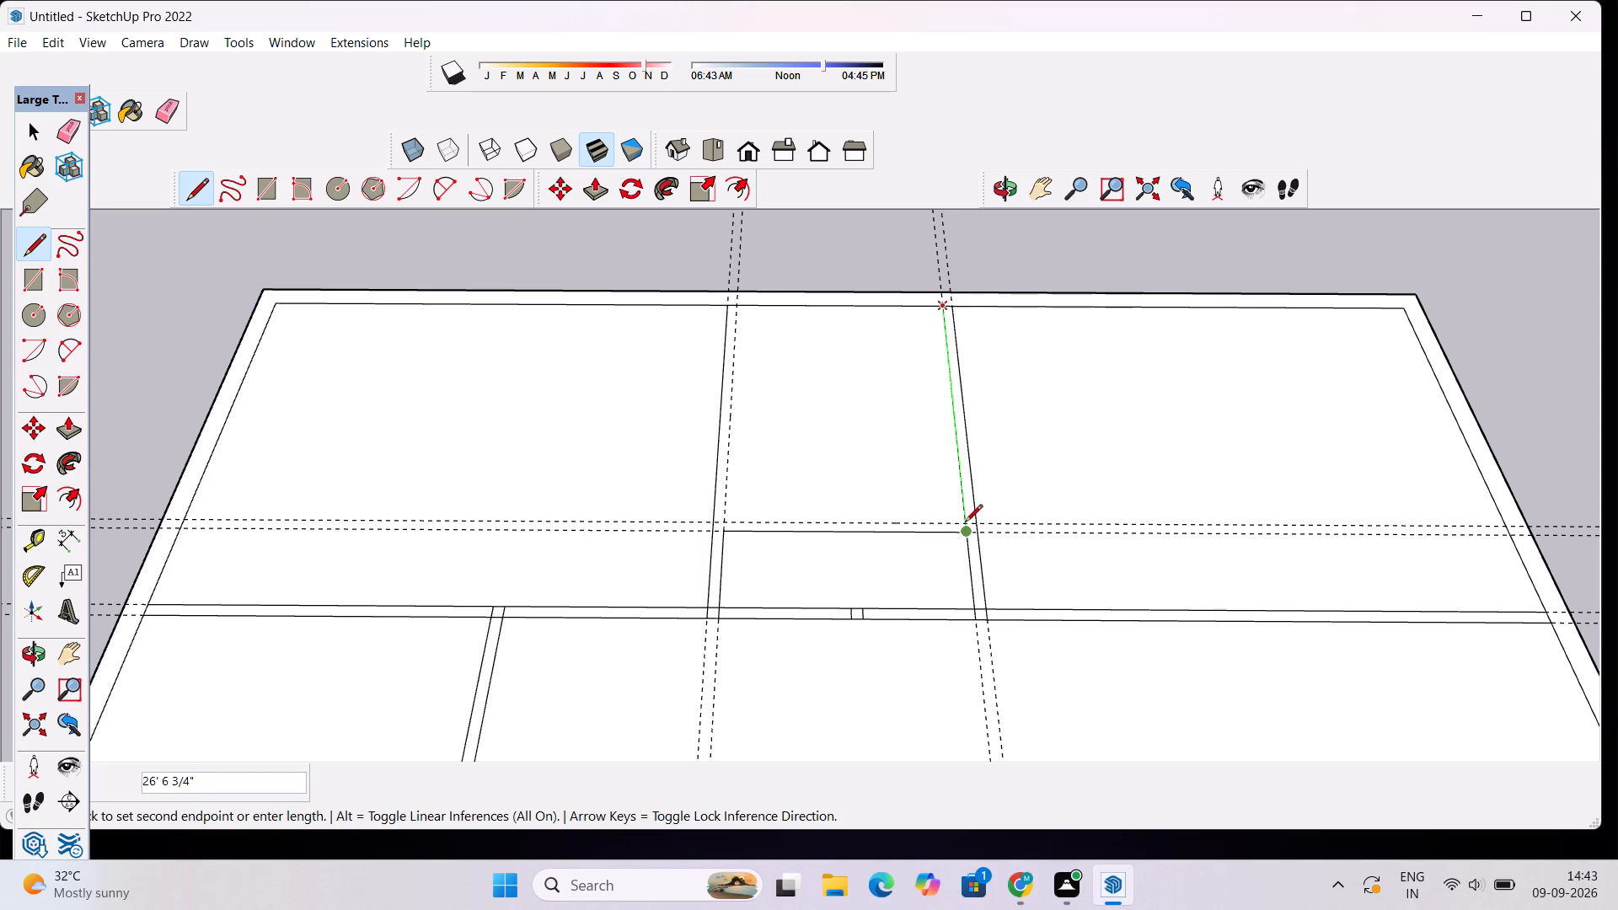
left_click(967, 533)
Outline the space beyond the small room: a crosswise line on the farther guide and about 26' 7" along both inner guides to the far wall.
left_click(965, 523)
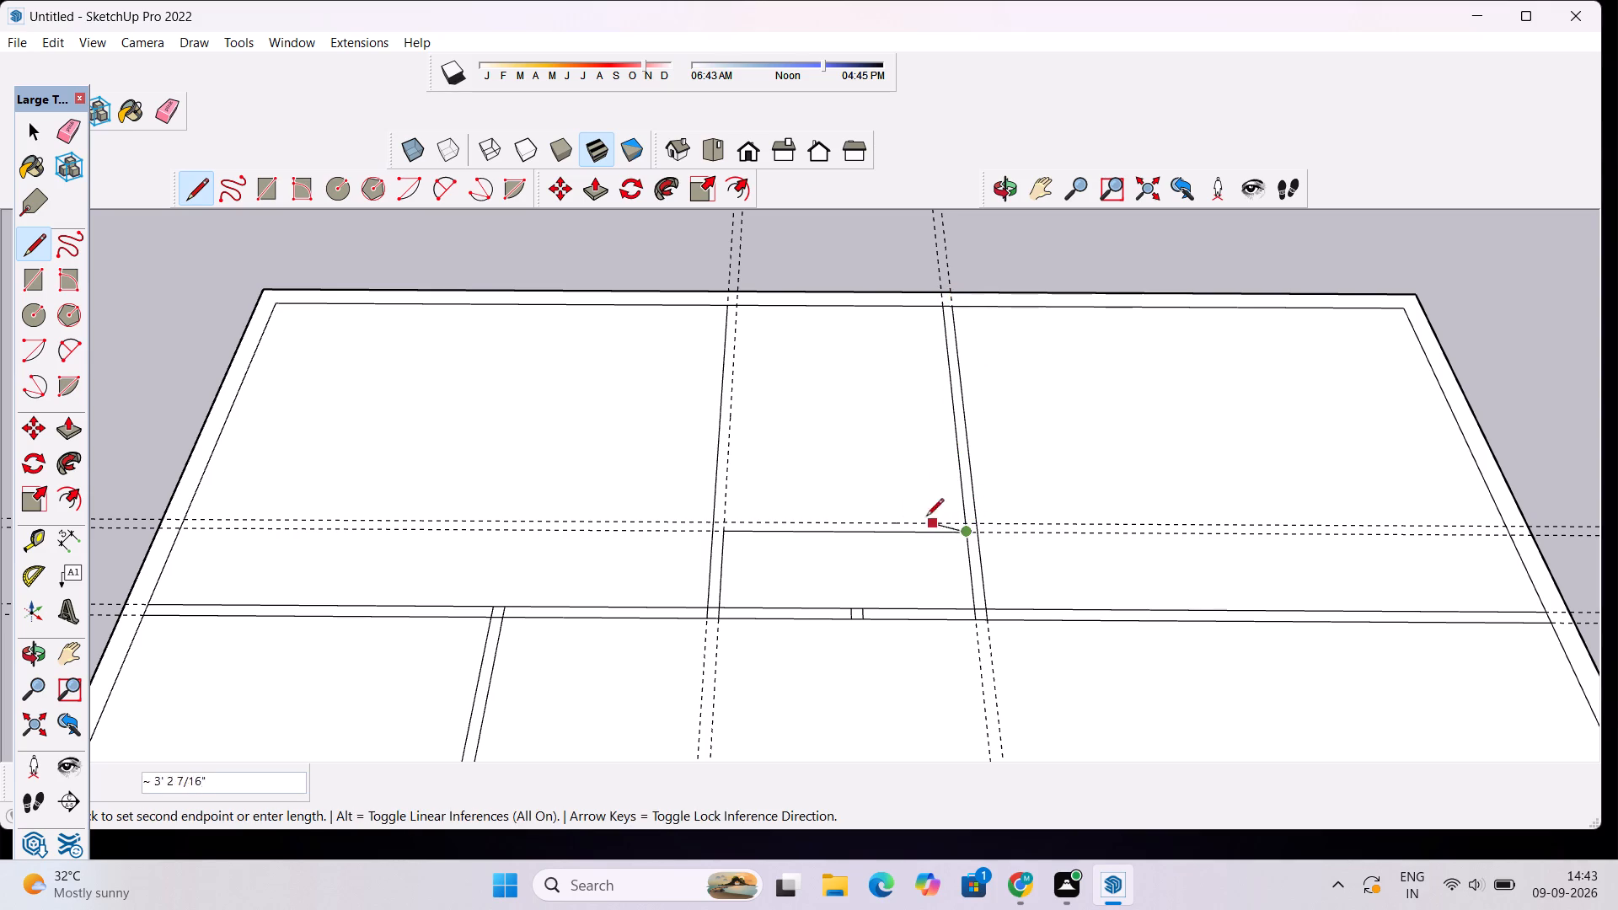
scroll(965, 526, "up", 5)
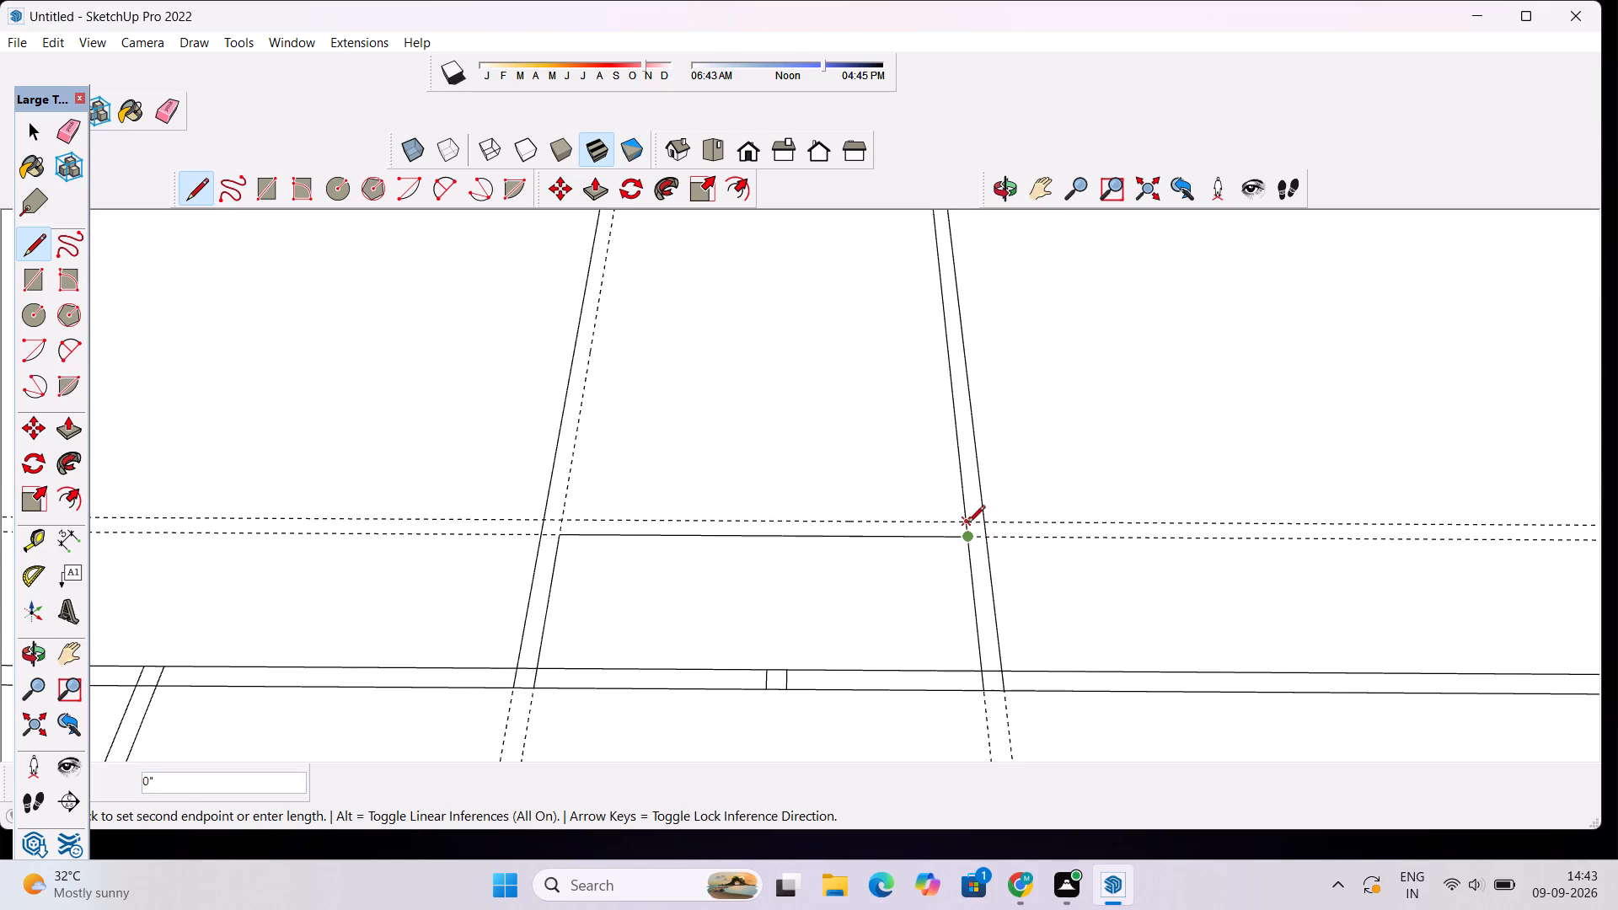
left_click(966, 521)
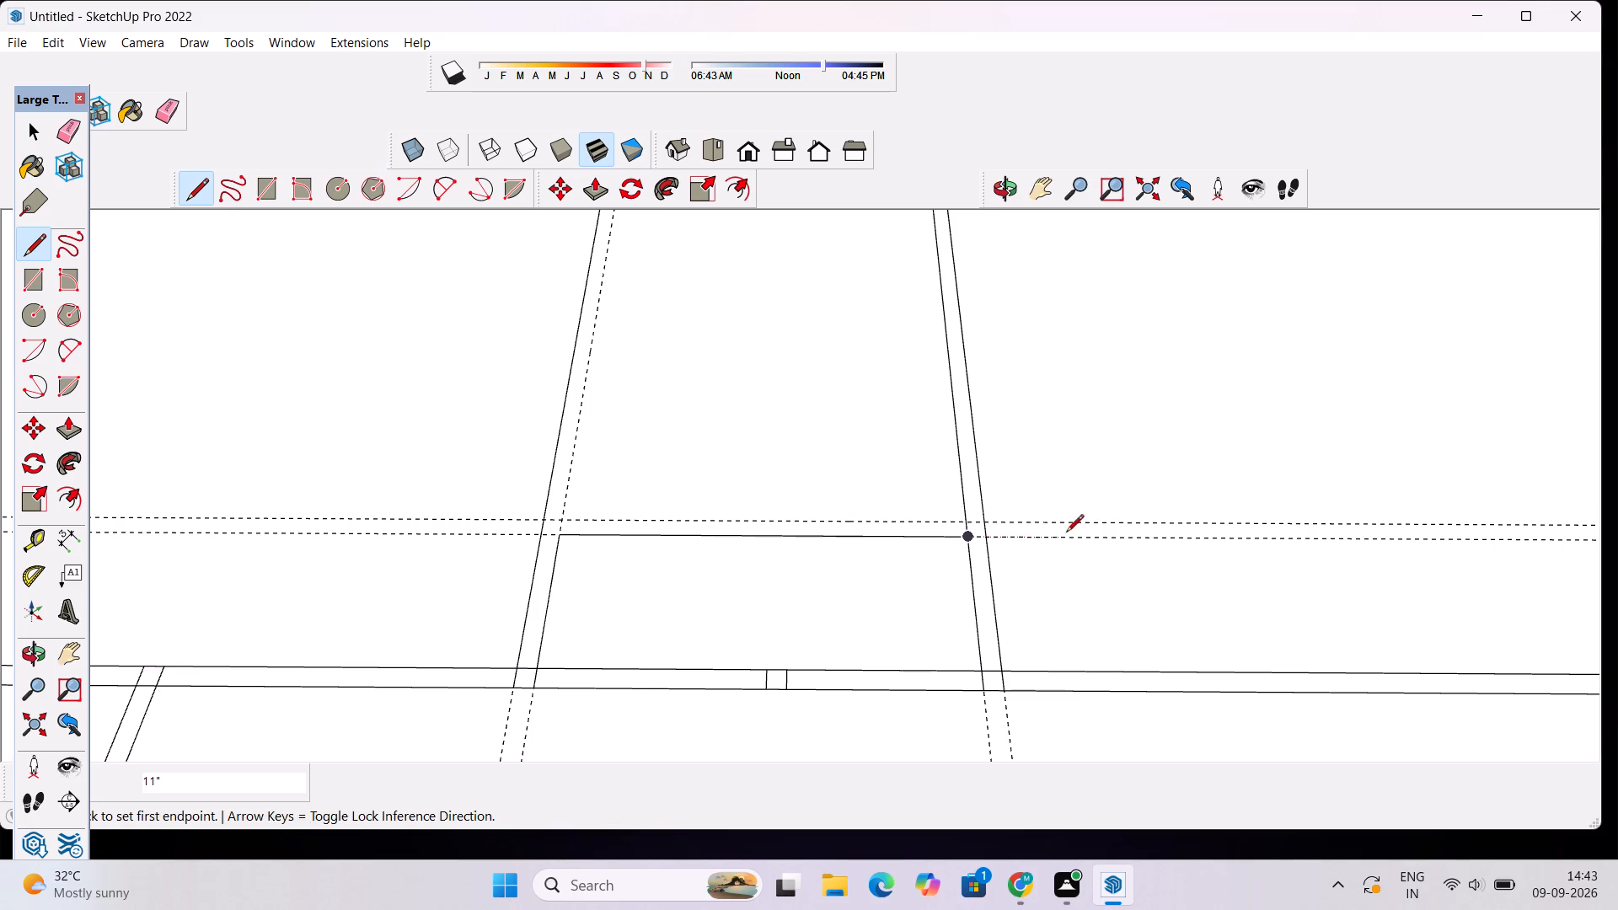
left_click(966, 521)
scroll(821, 521, "down", 3)
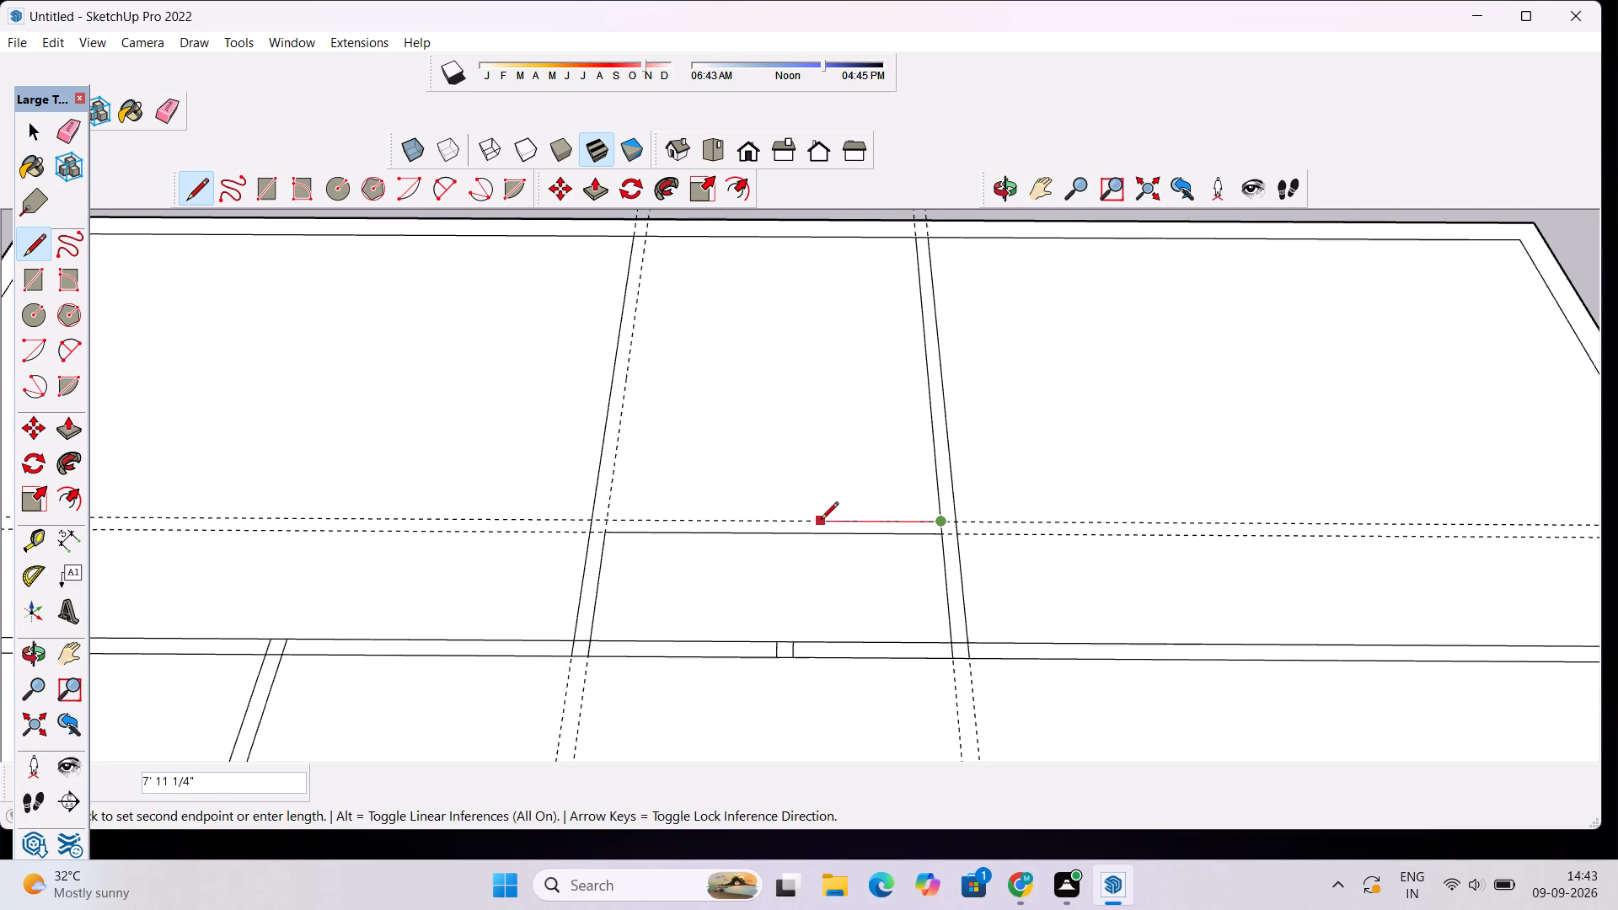
scroll(635, 511, "up", 4)
left_click(623, 526)
scroll(640, 475, "down", 7)
scroll(680, 272, "up", 5)
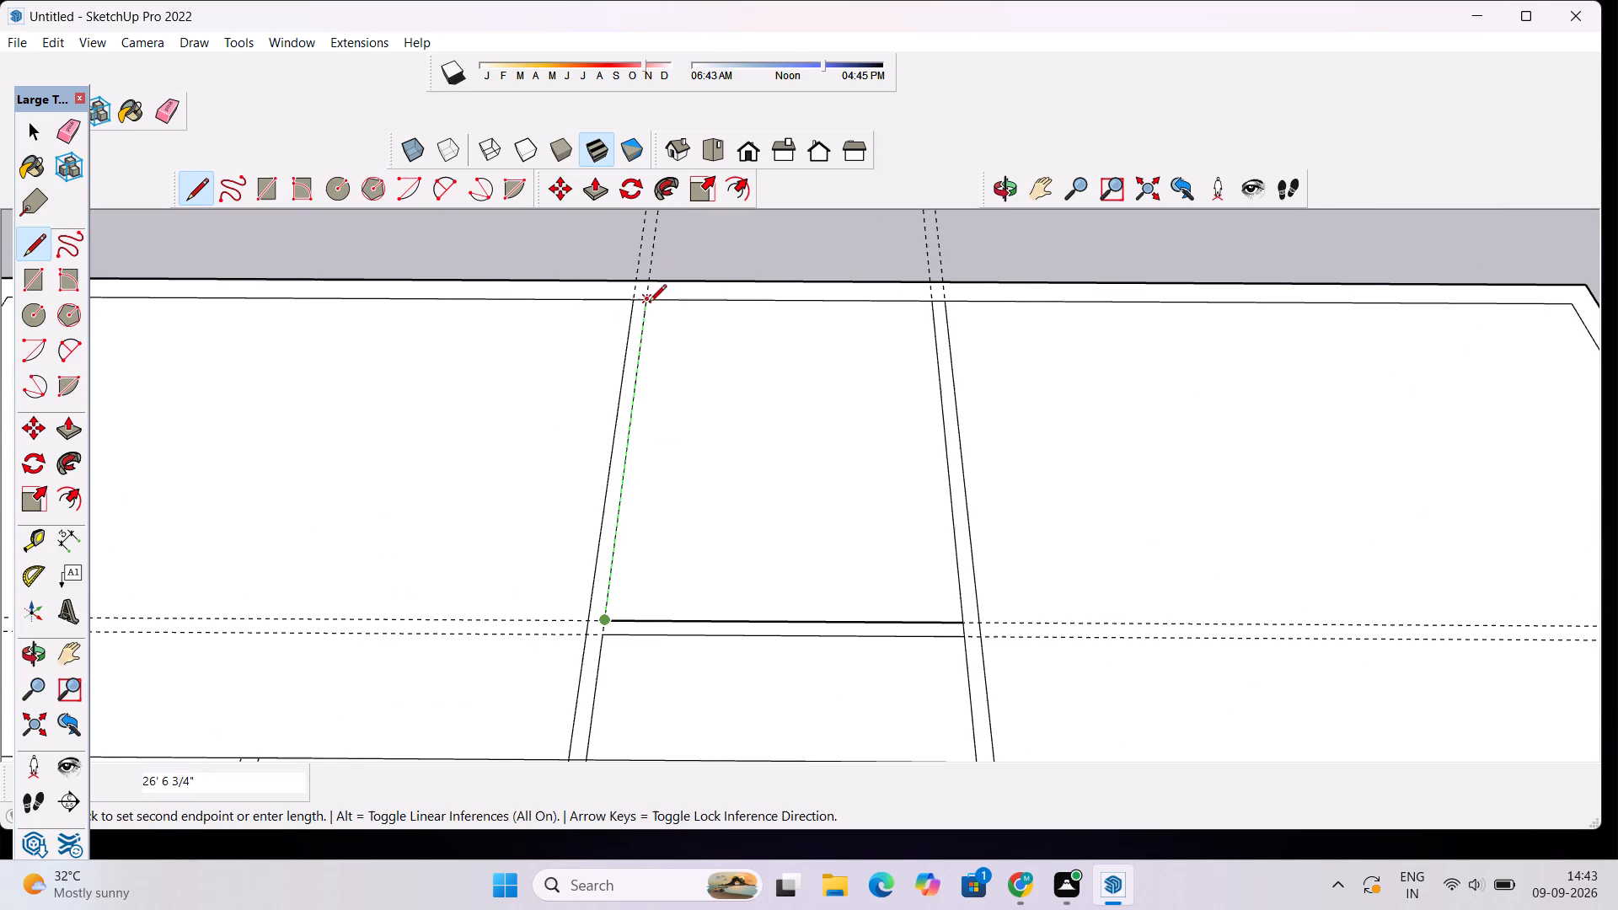
left_click(646, 298)
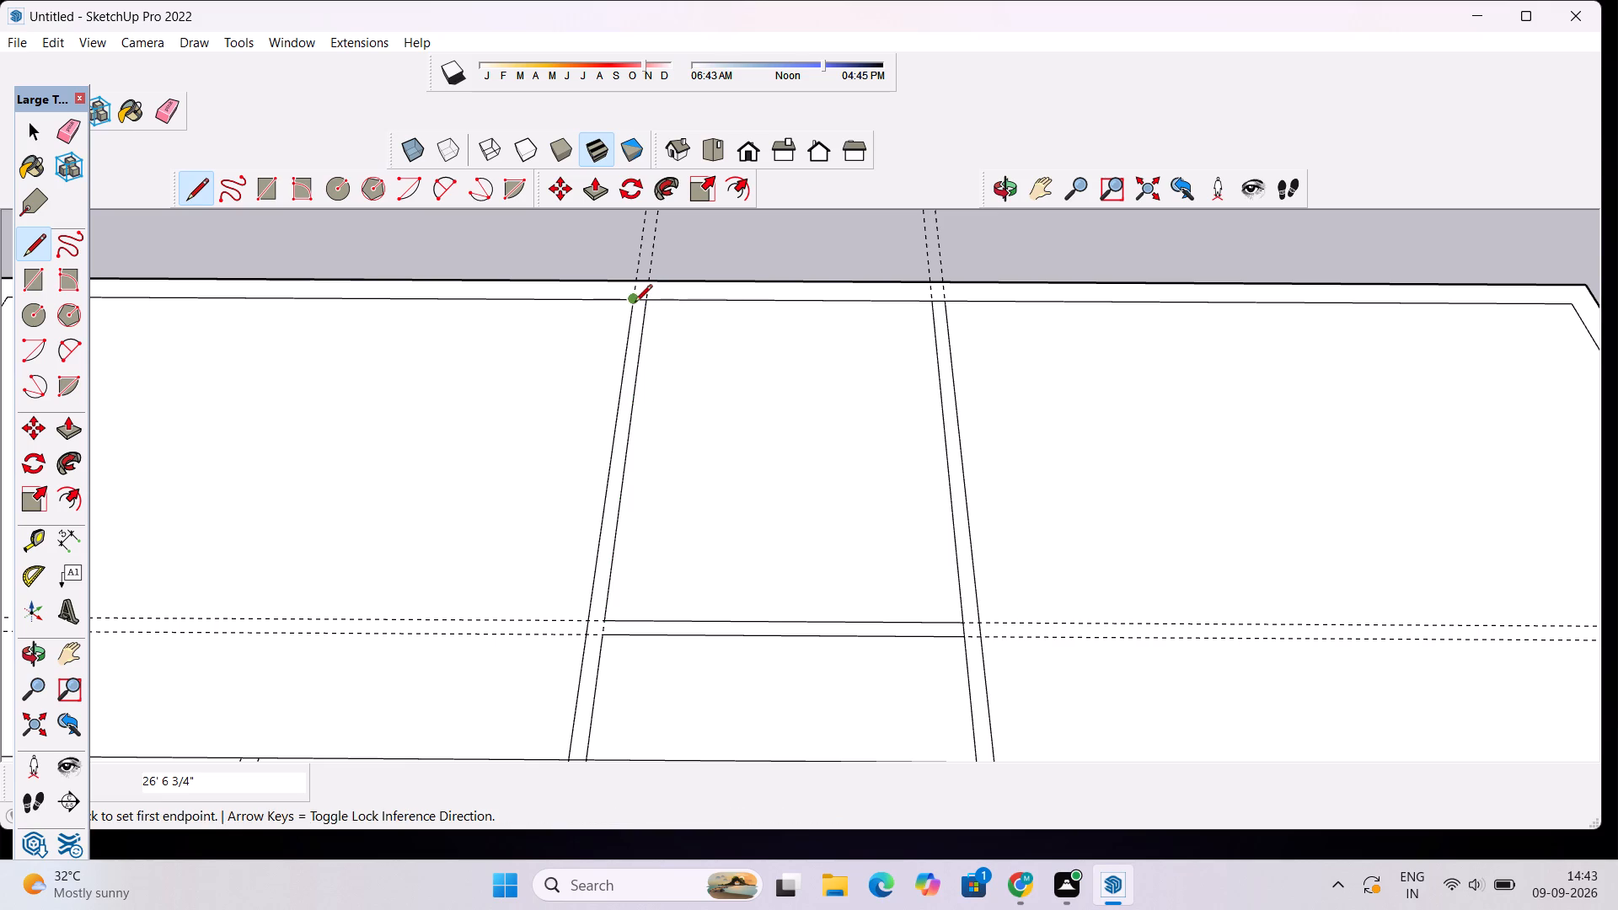
key("space")
scroll(635, 303, "down", 6)
scroll(690, 488, "up", 2)
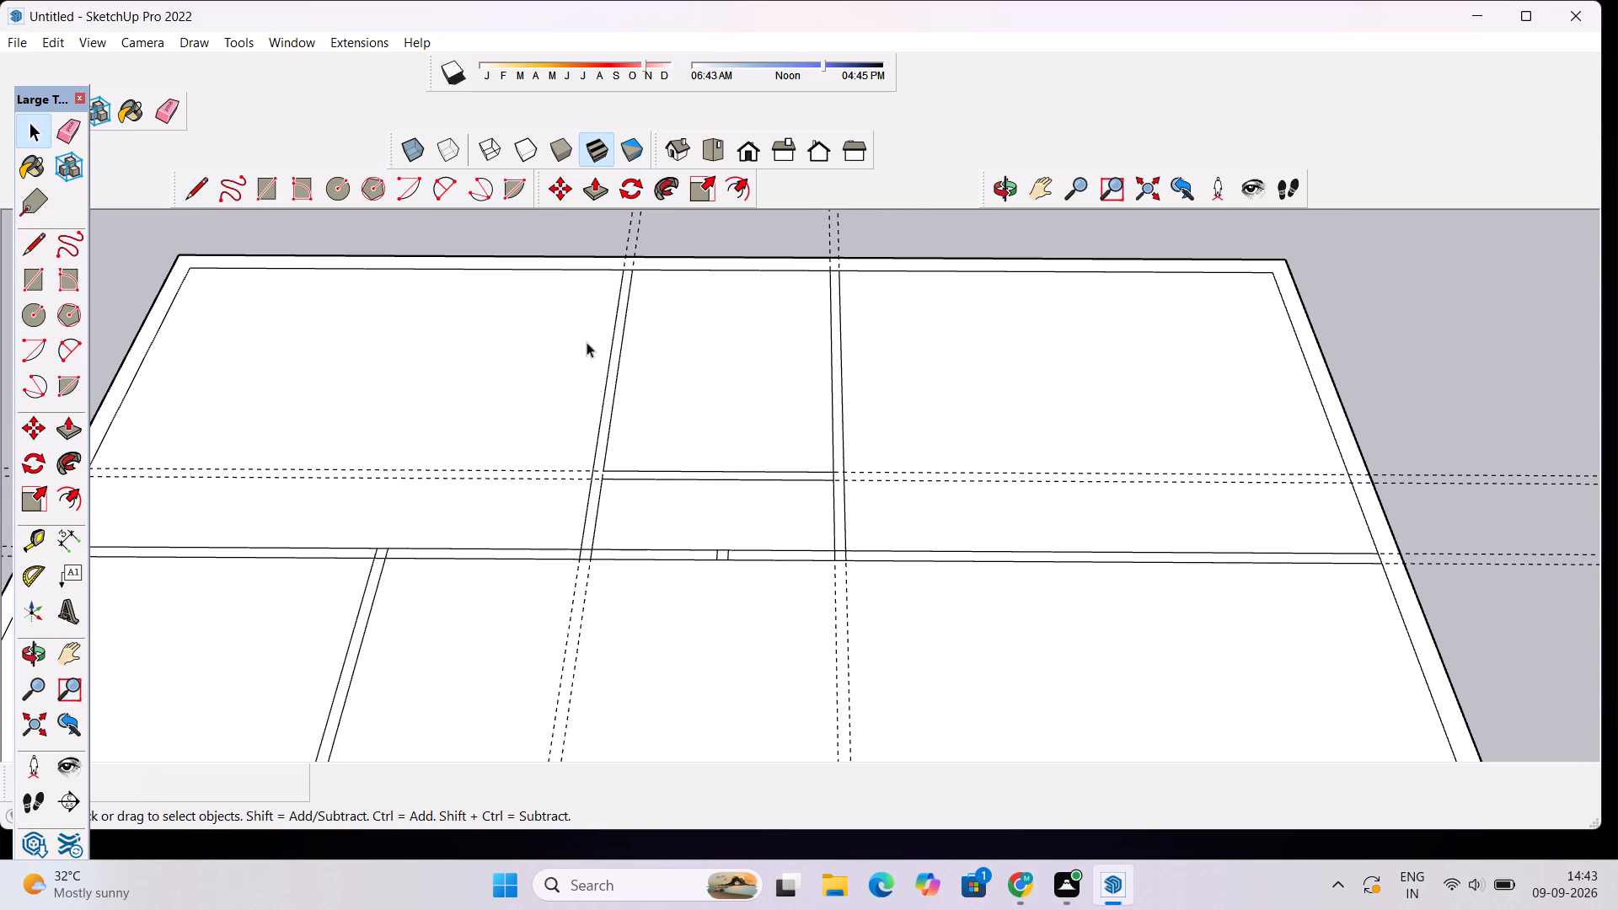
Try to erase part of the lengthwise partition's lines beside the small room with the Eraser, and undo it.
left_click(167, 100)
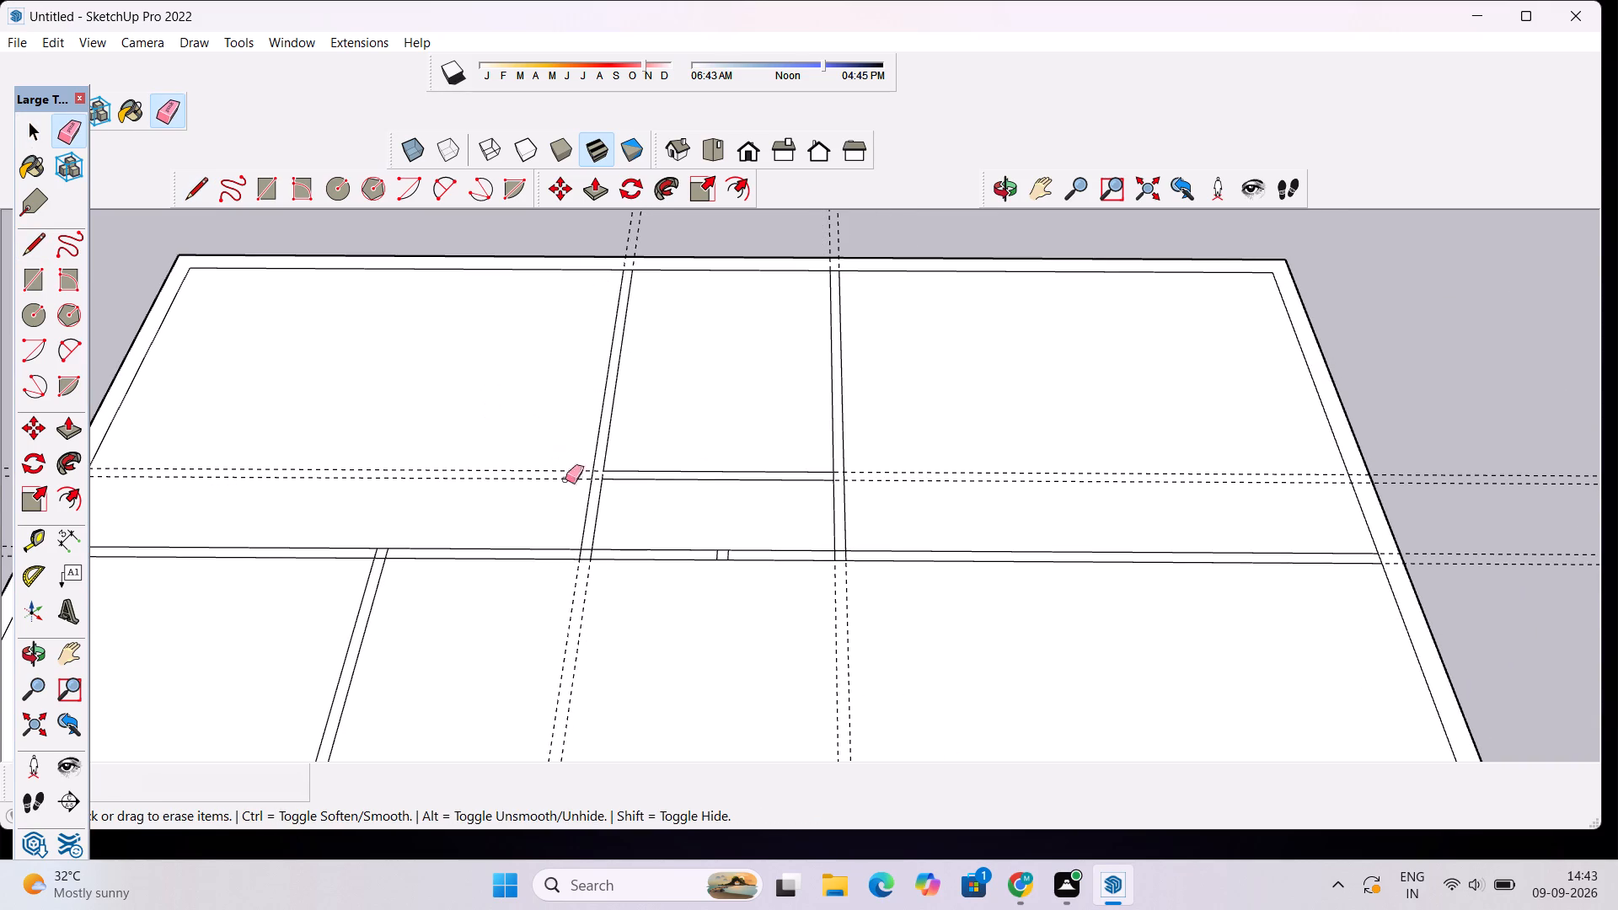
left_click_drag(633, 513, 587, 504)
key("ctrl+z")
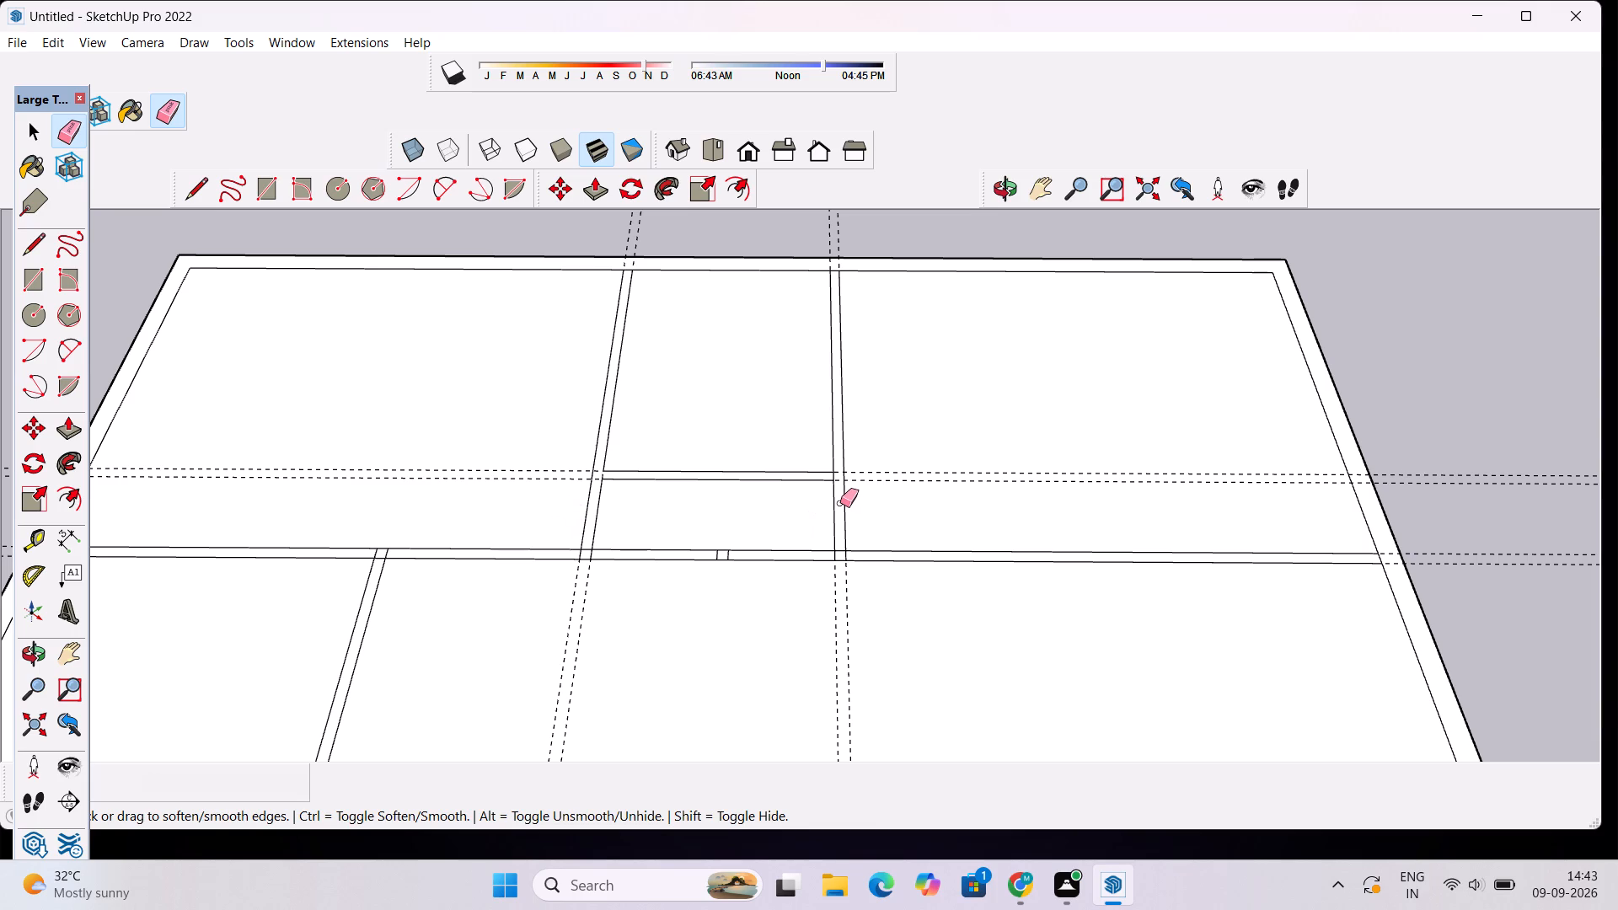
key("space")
Extend both crosswise partition lines 1' across each lengthwise partition, and draw an 11" line closing the inner edge at the small room's corner.
key("l")
scroll(841, 485, "up", 6)
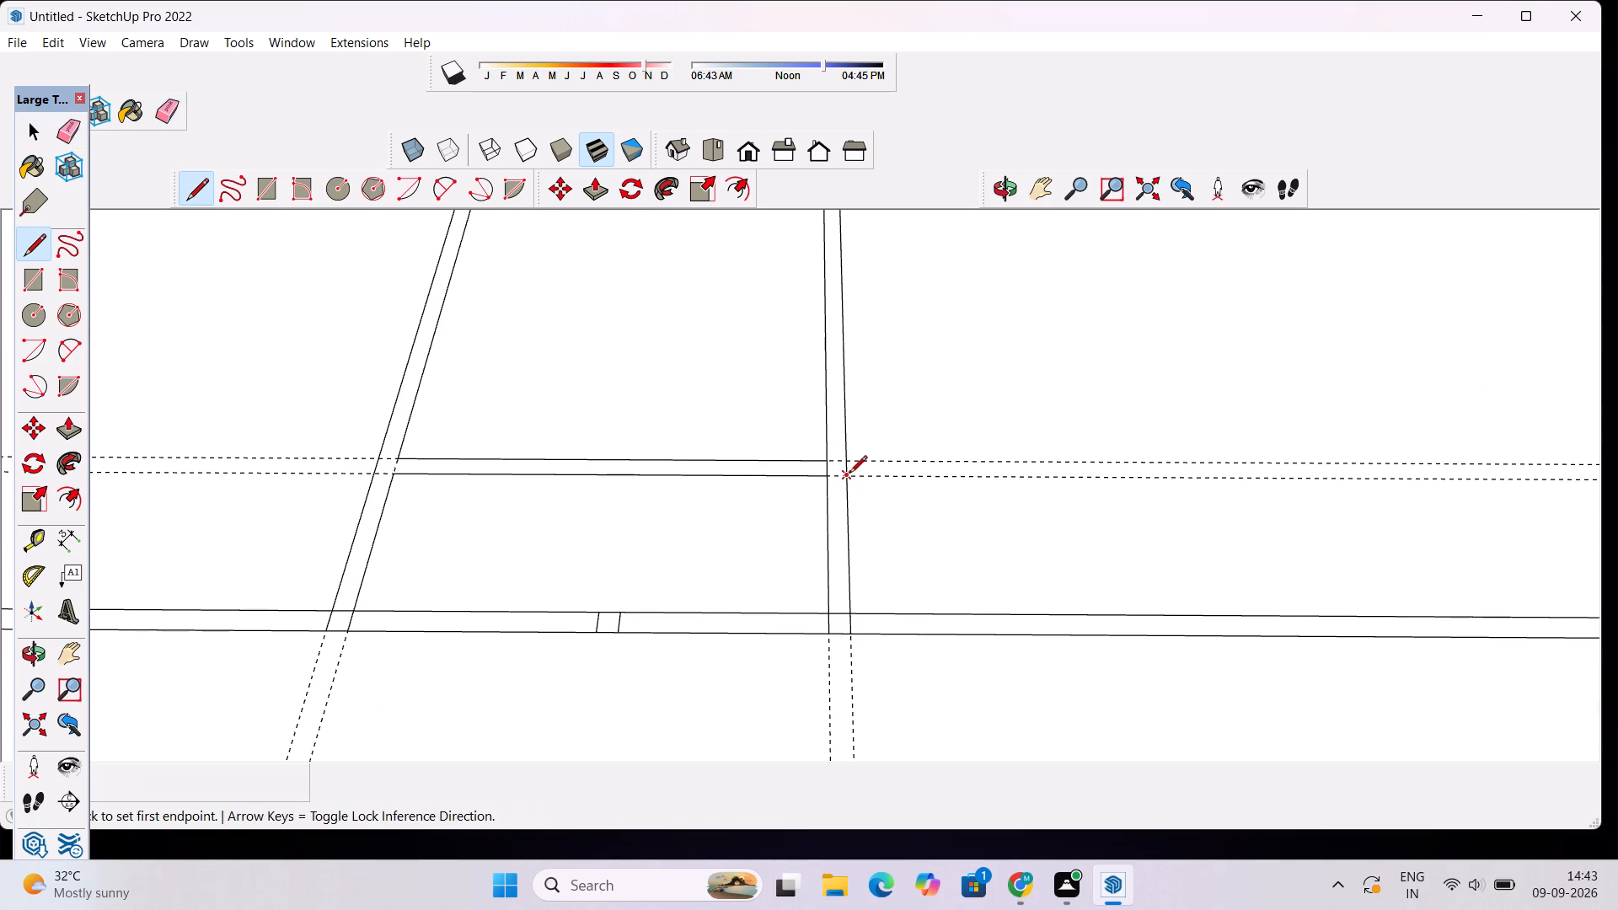
left_click(846, 478)
left_click(829, 478)
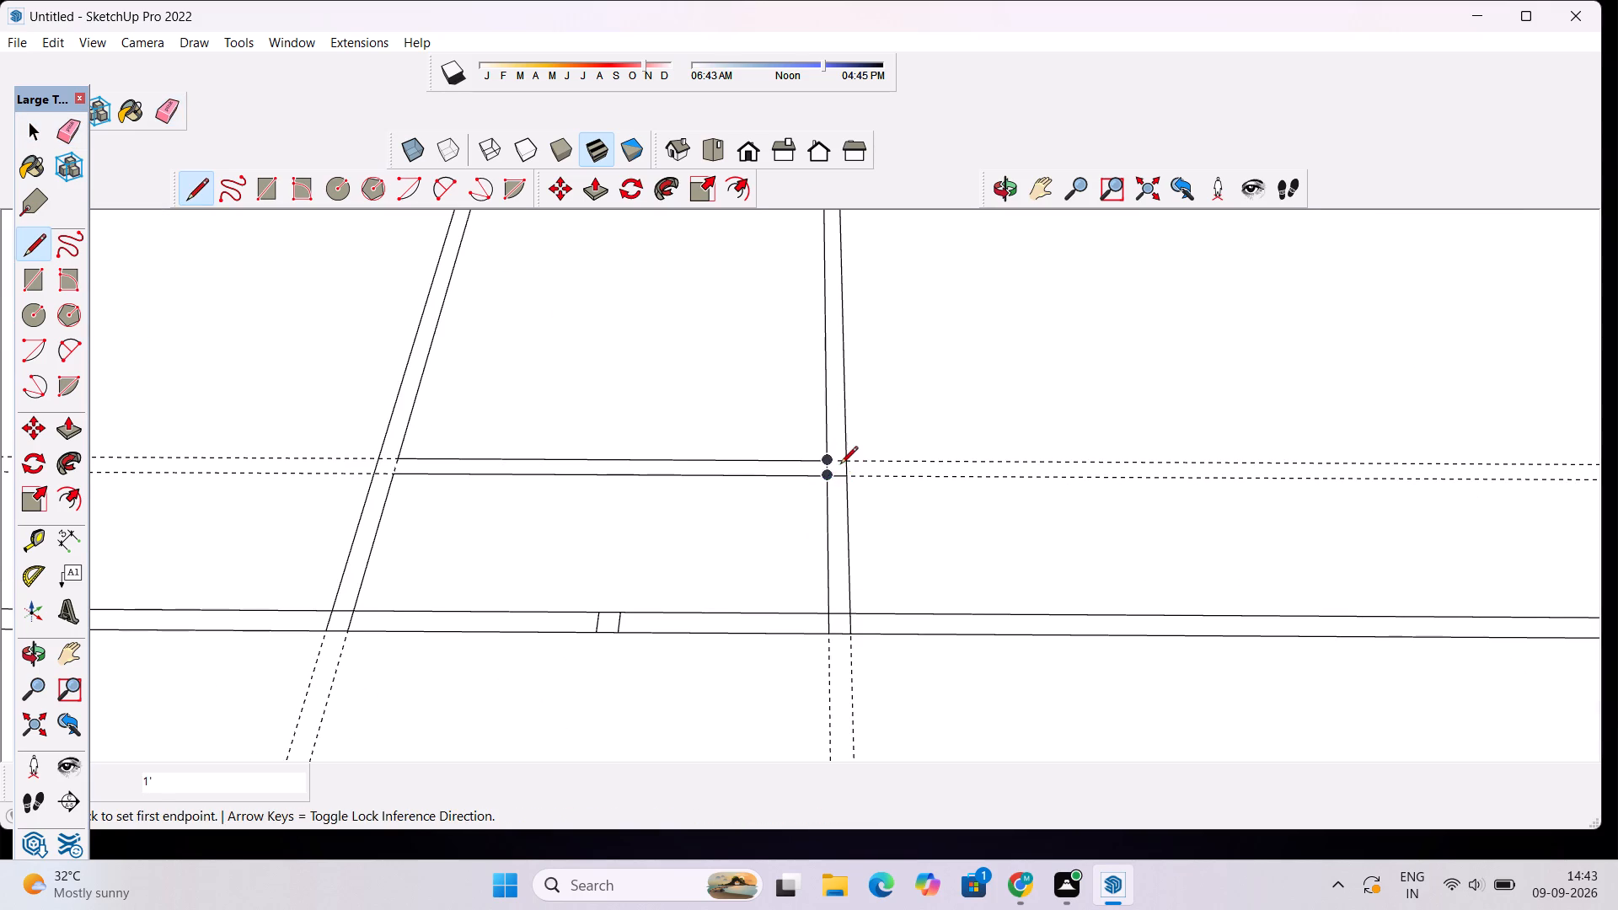
left_click(845, 462)
left_click(828, 462)
left_click(378, 461)
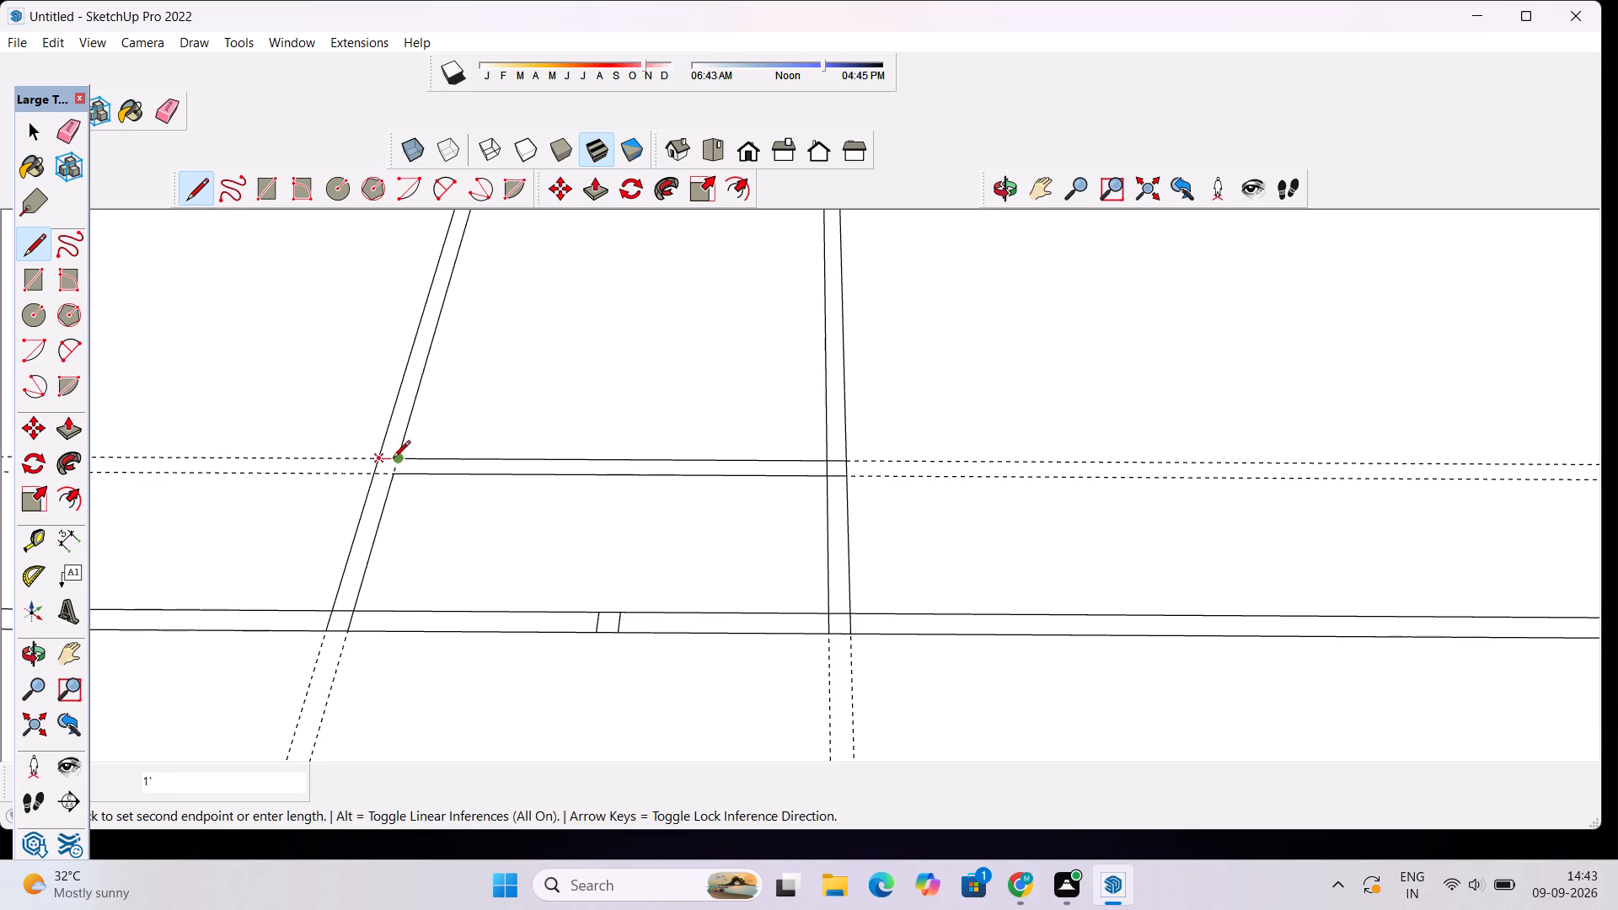
left_click(394, 460)
left_click(373, 472)
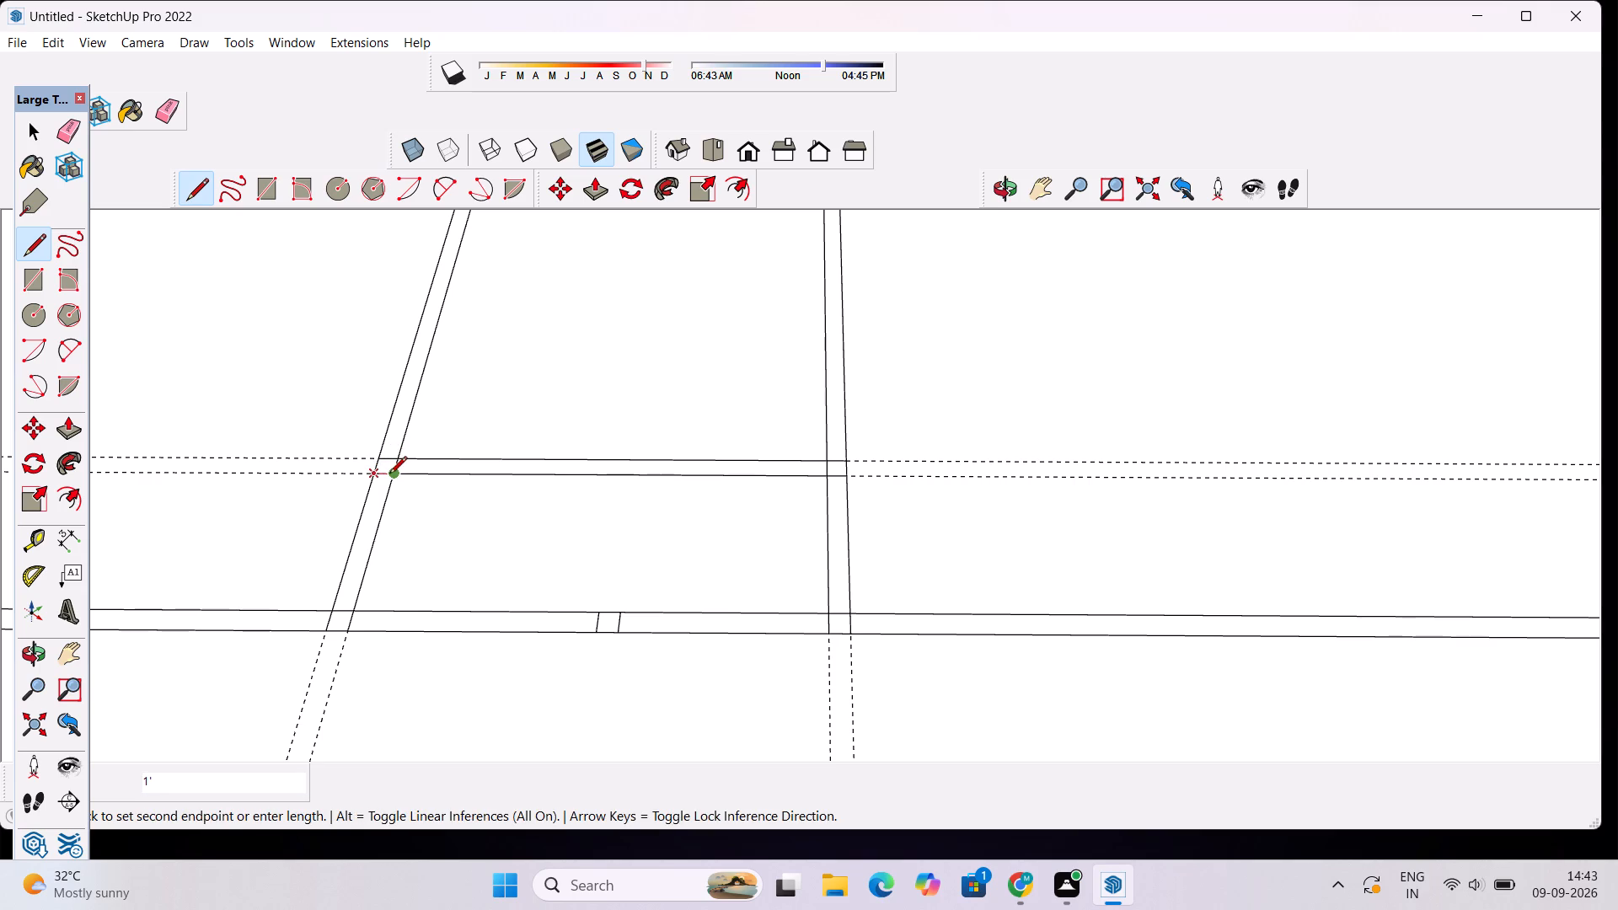
left_click(389, 475)
left_click(398, 459)
left_click(396, 474)
scroll(428, 461, "down", 10)
key("space")
scroll(522, 542, "down", 5)
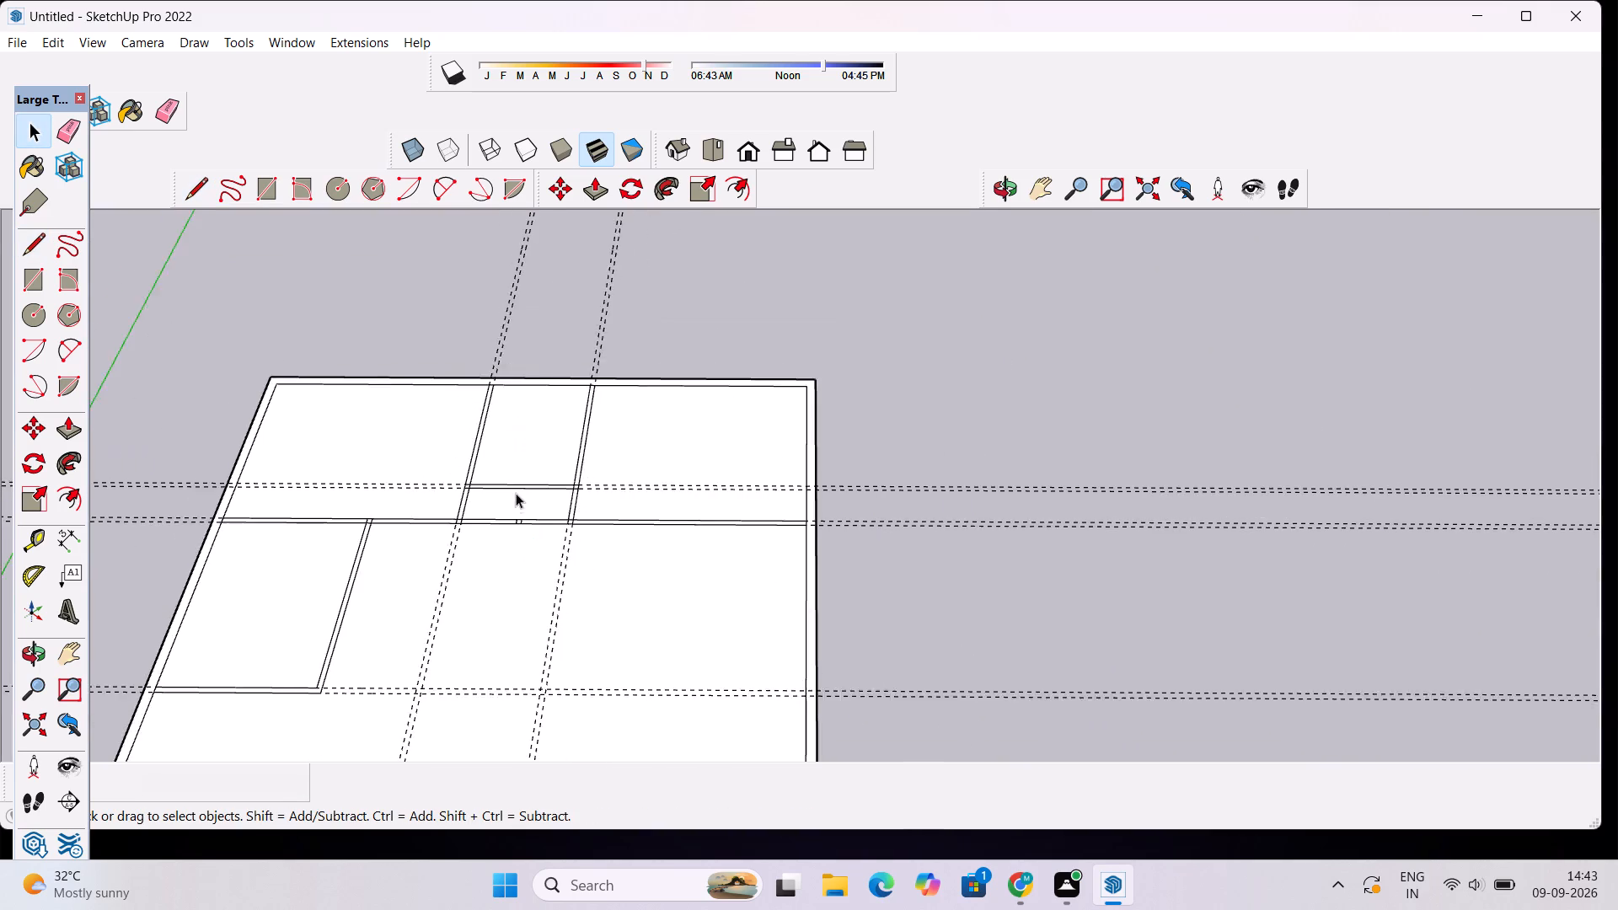
Examine the whole slab and its partition layout from a tilted overview.
scroll(516, 493, "down", 6)
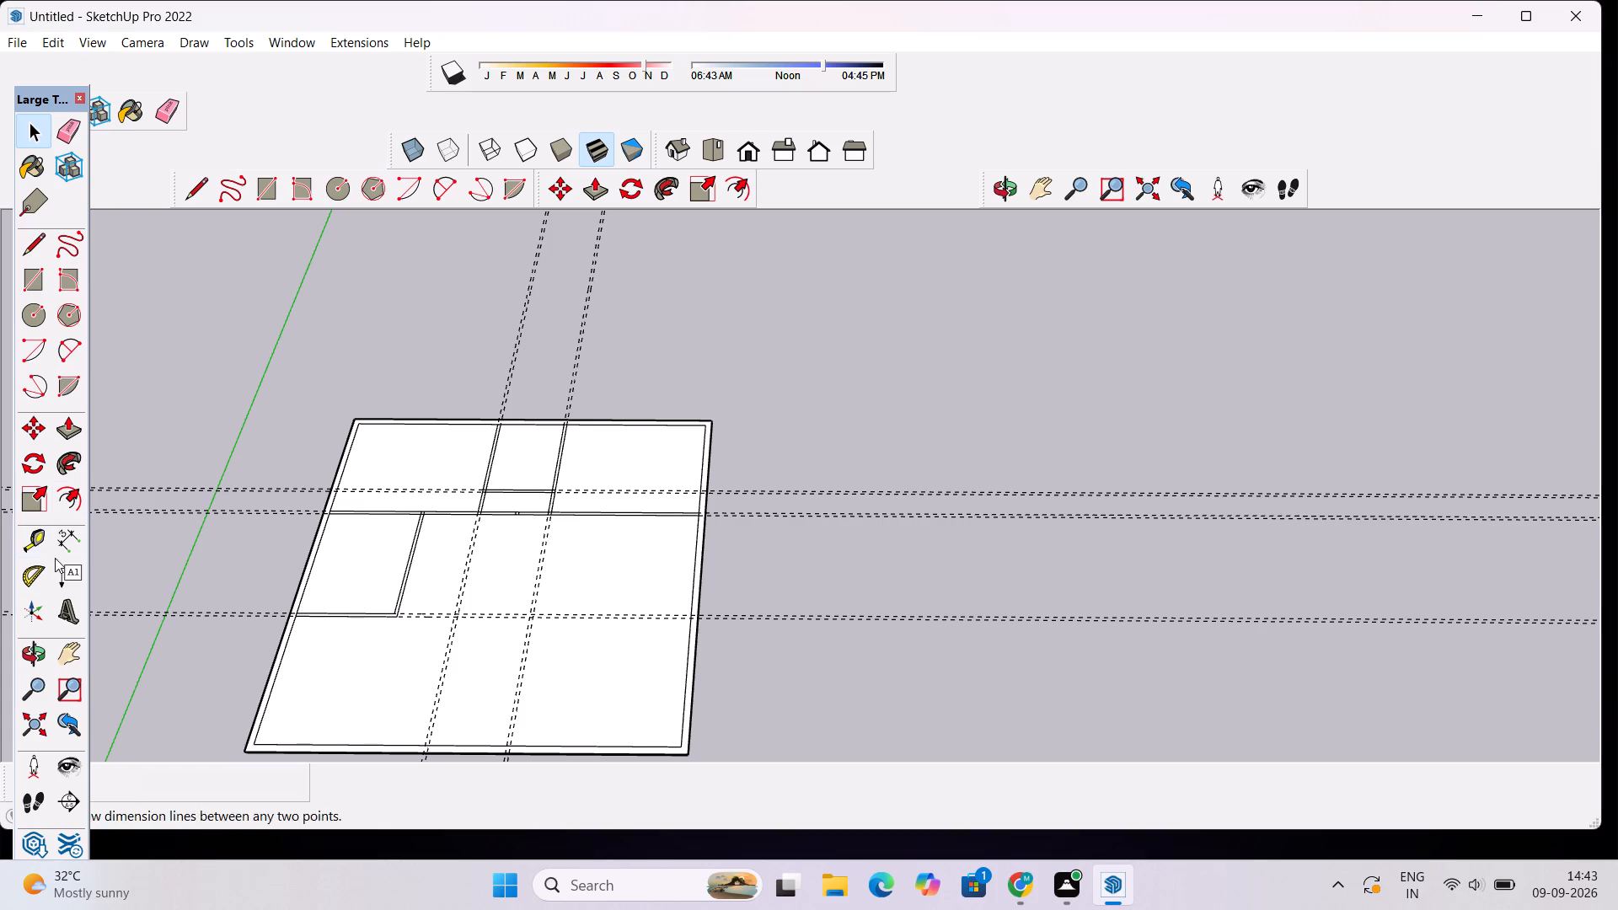
left_click(1001, 197)
left_click_drag(720, 517, 725, 458)
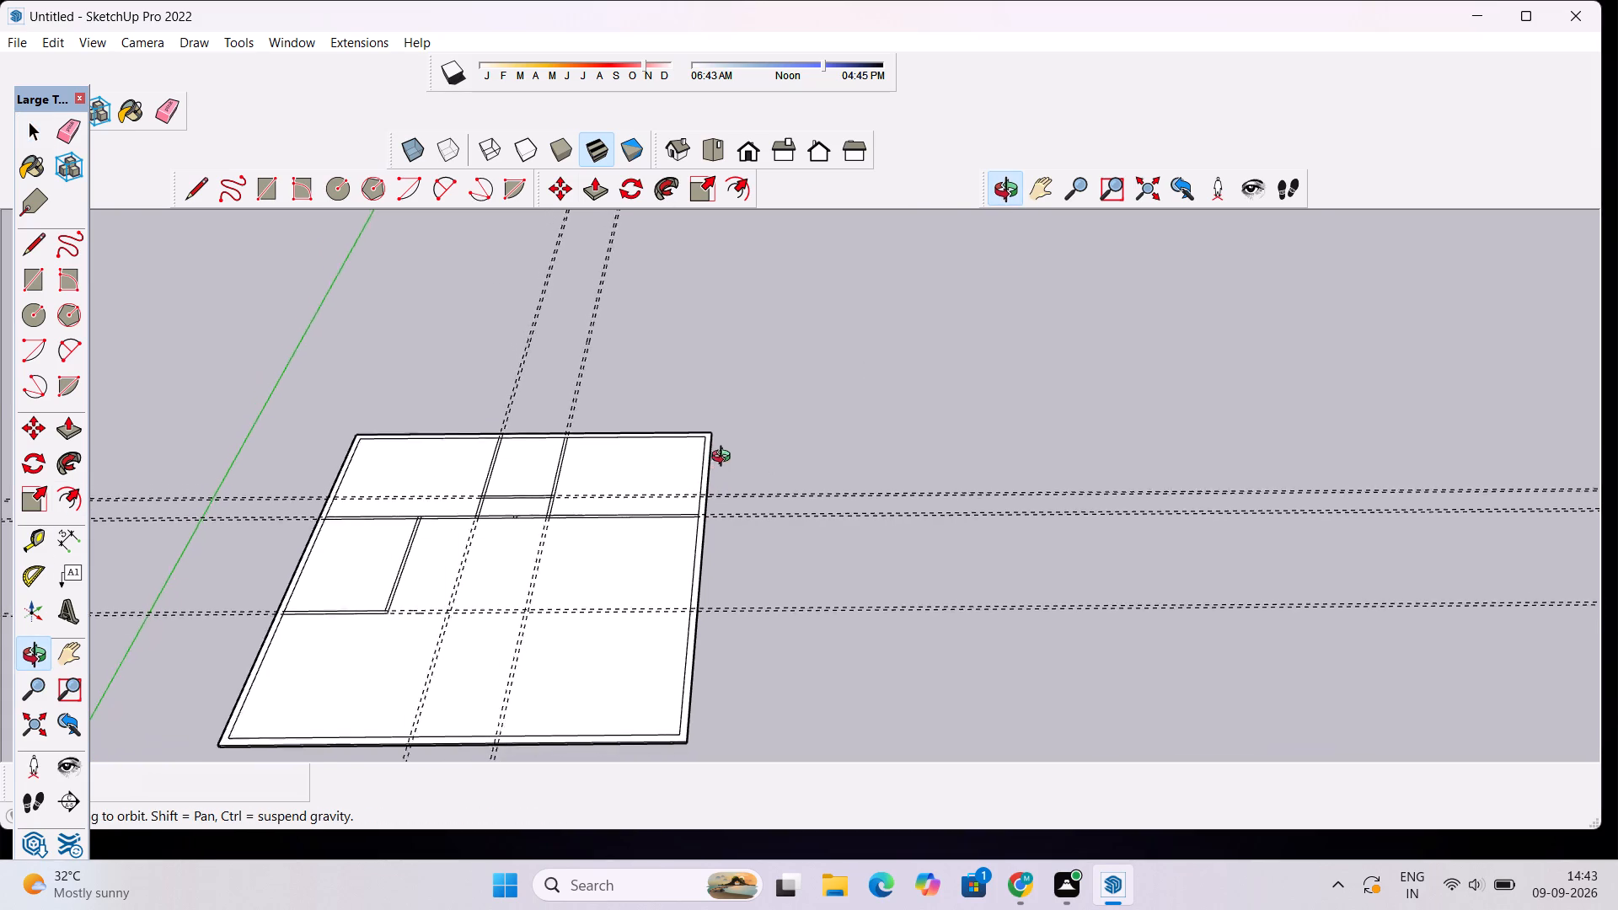
left_click_drag(725, 458, 726, 452)
scroll(664, 481, "down", 9)
scroll(589, 582, "up", 13)
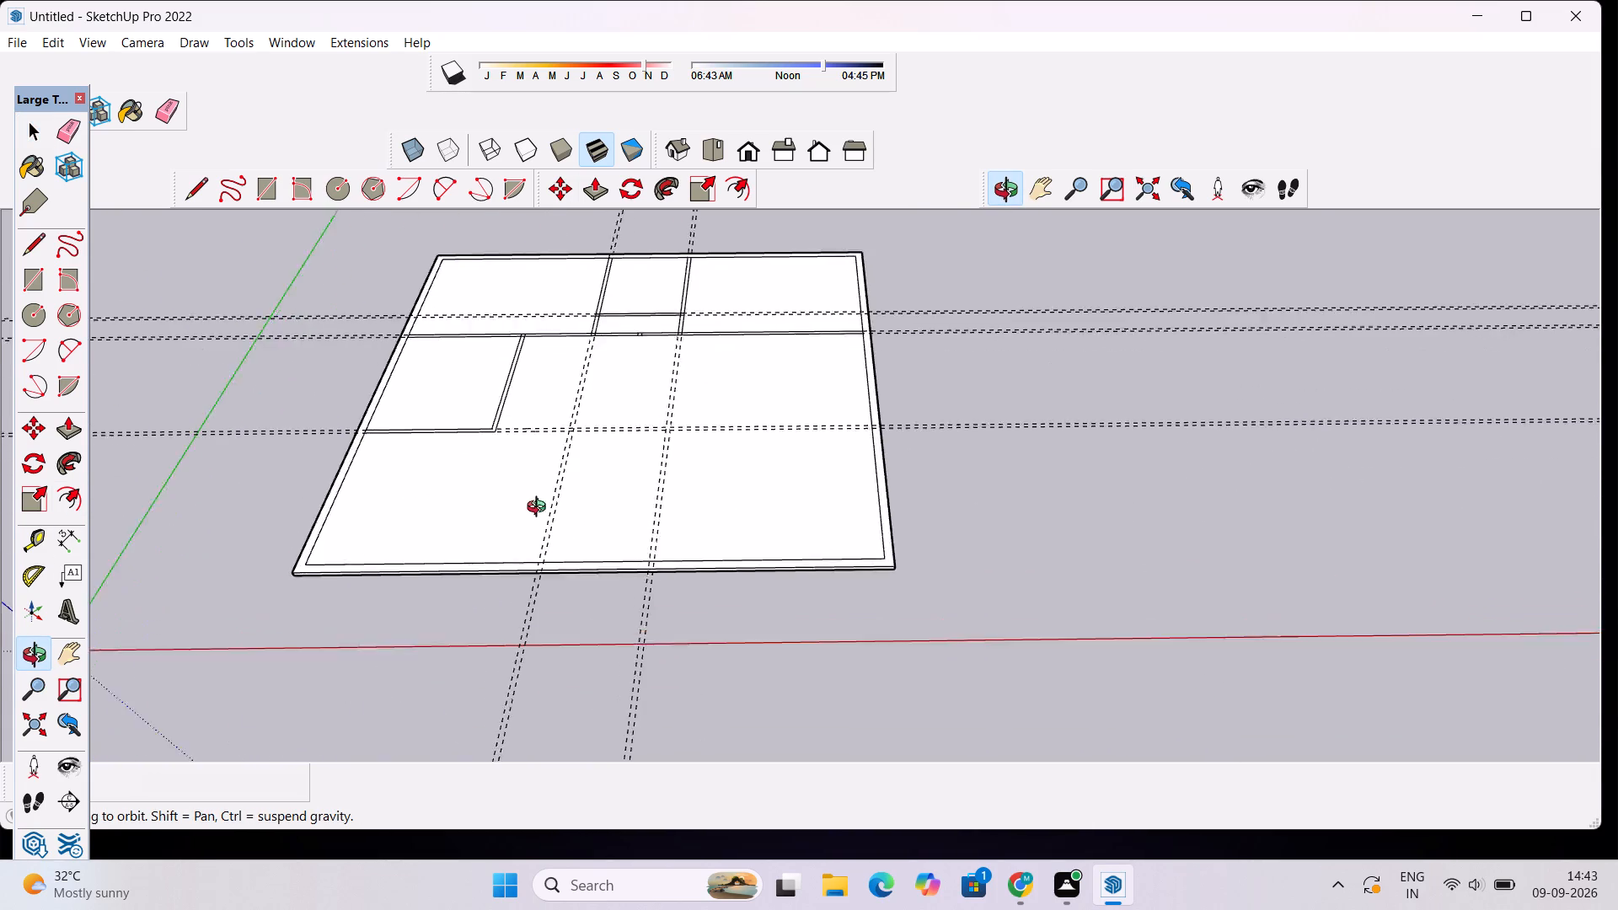
scroll(540, 509, "up", 2)
scroll(540, 509, "down", 4)
scroll(581, 362, "up", 8)
key("space")
scroll(586, 356, "down", 3)
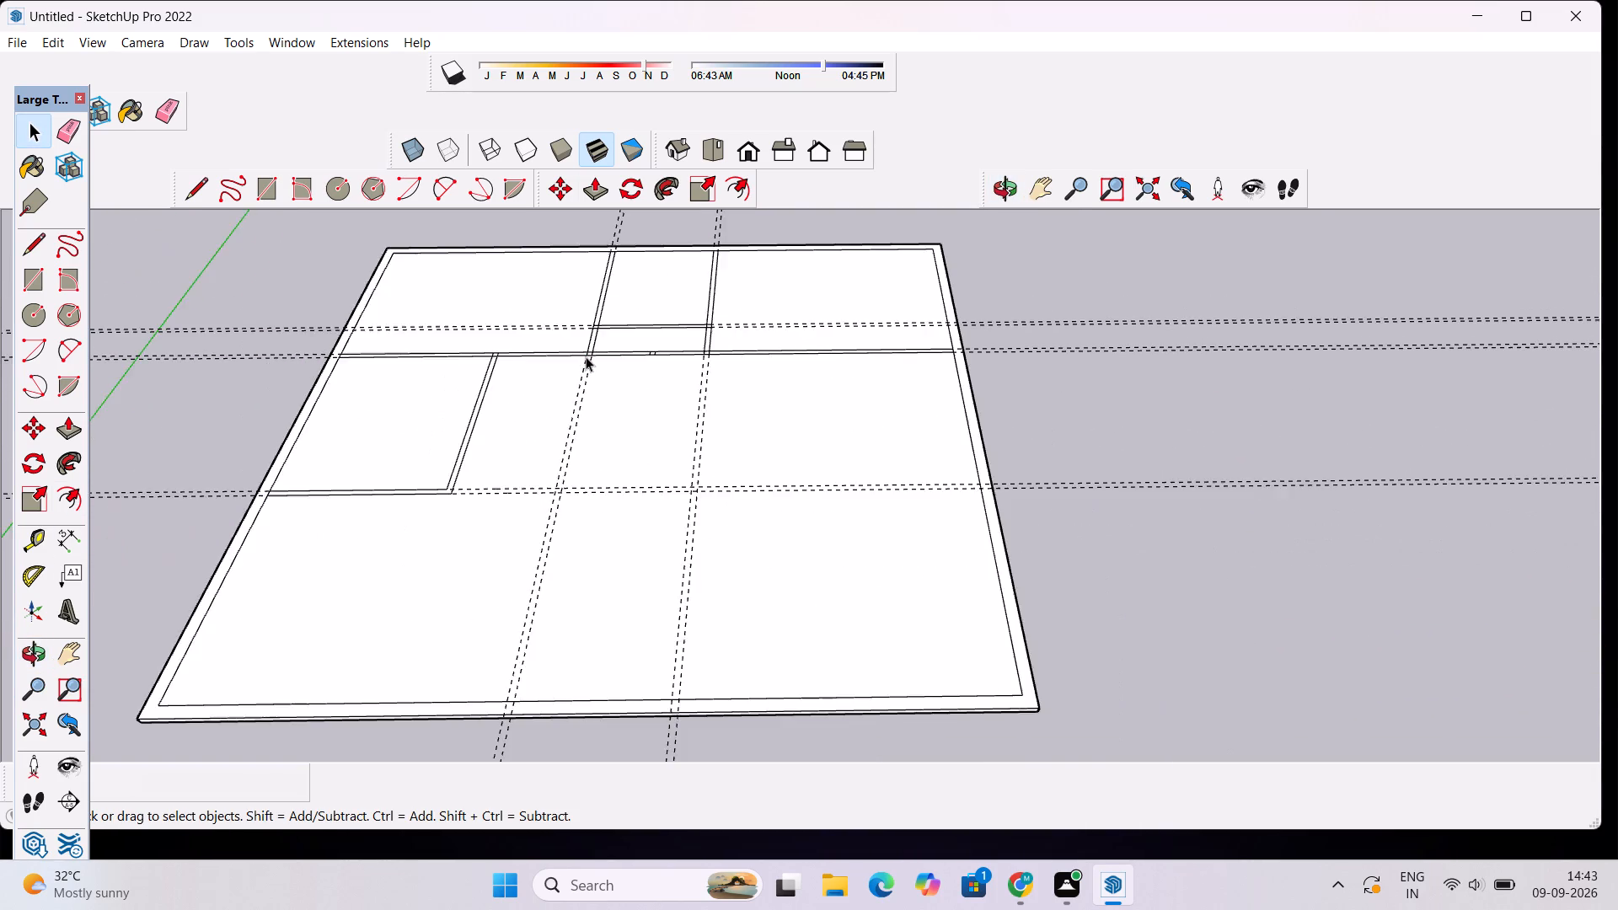
scroll(586, 356, "down", 4)
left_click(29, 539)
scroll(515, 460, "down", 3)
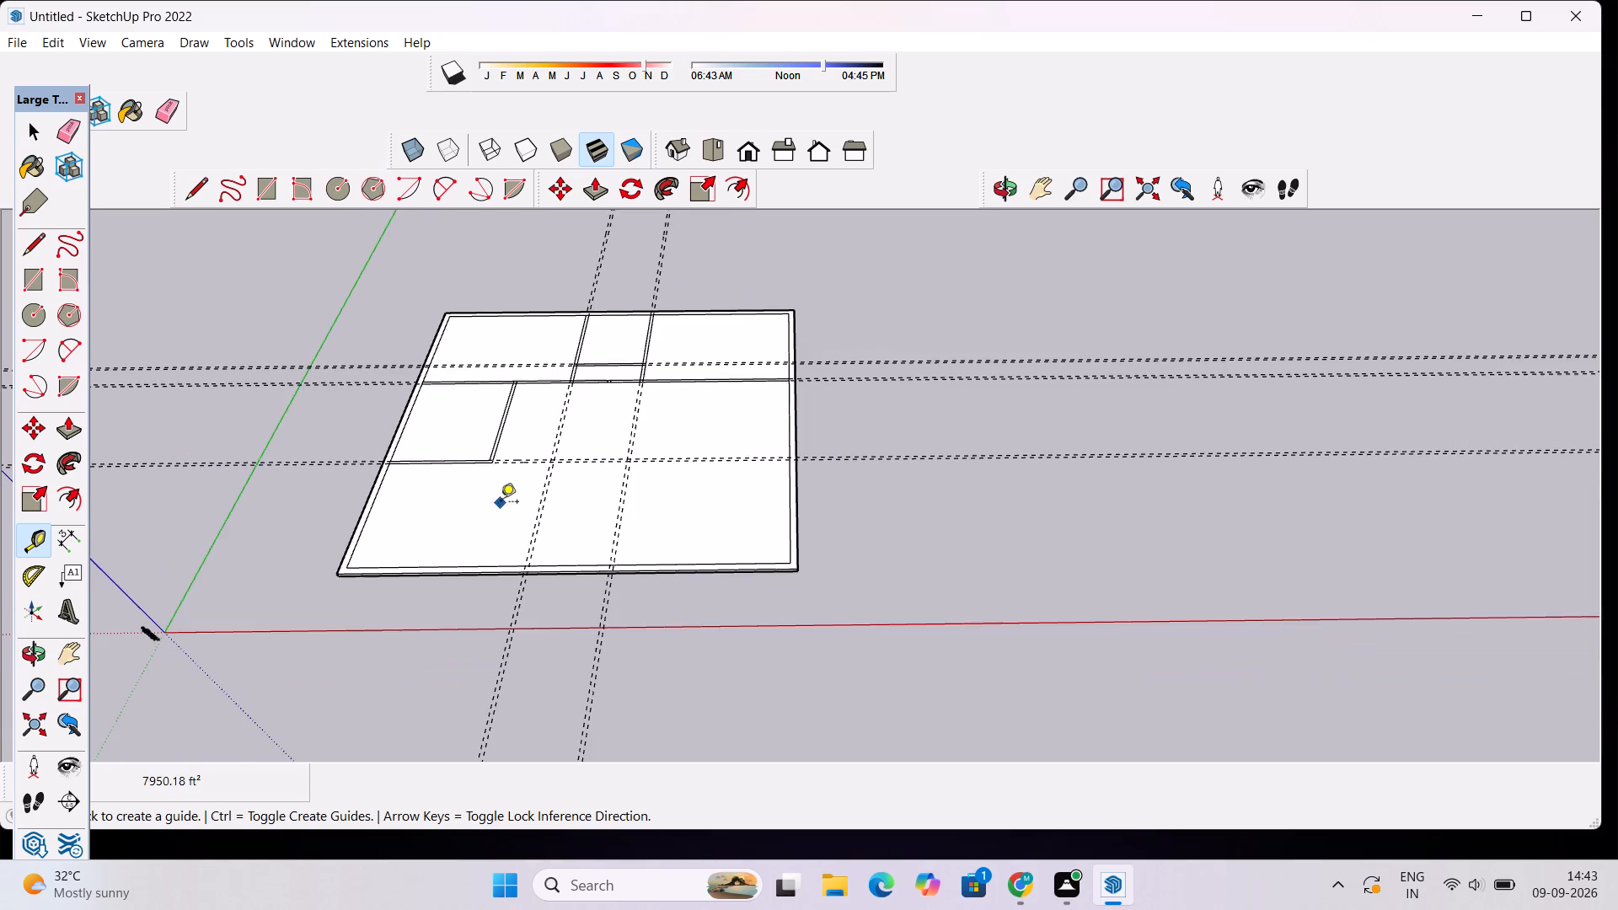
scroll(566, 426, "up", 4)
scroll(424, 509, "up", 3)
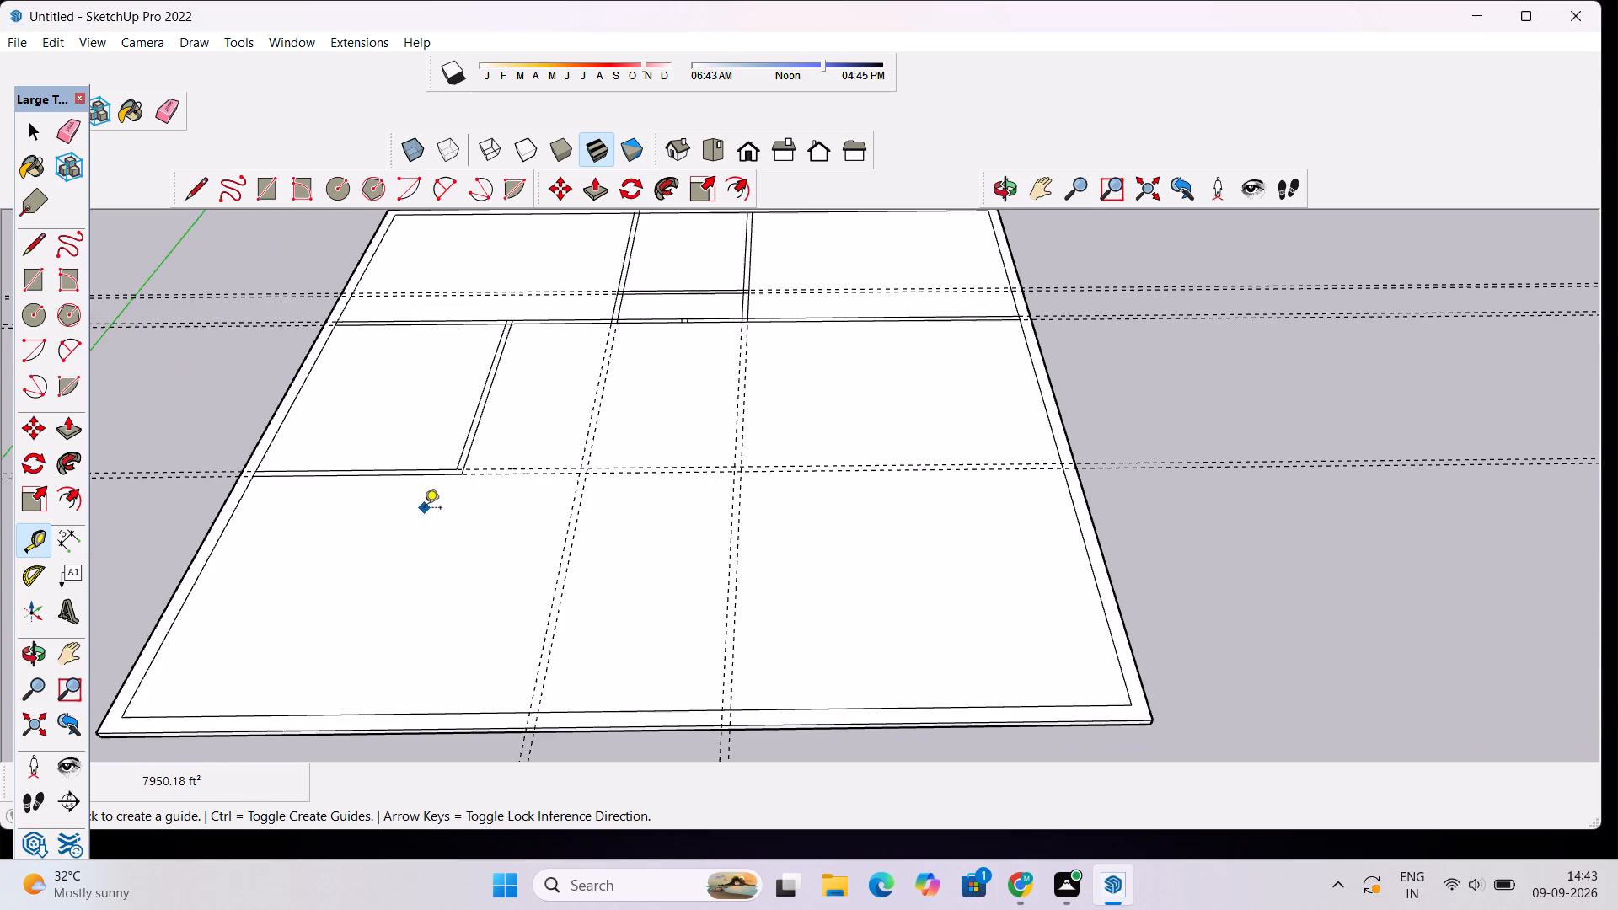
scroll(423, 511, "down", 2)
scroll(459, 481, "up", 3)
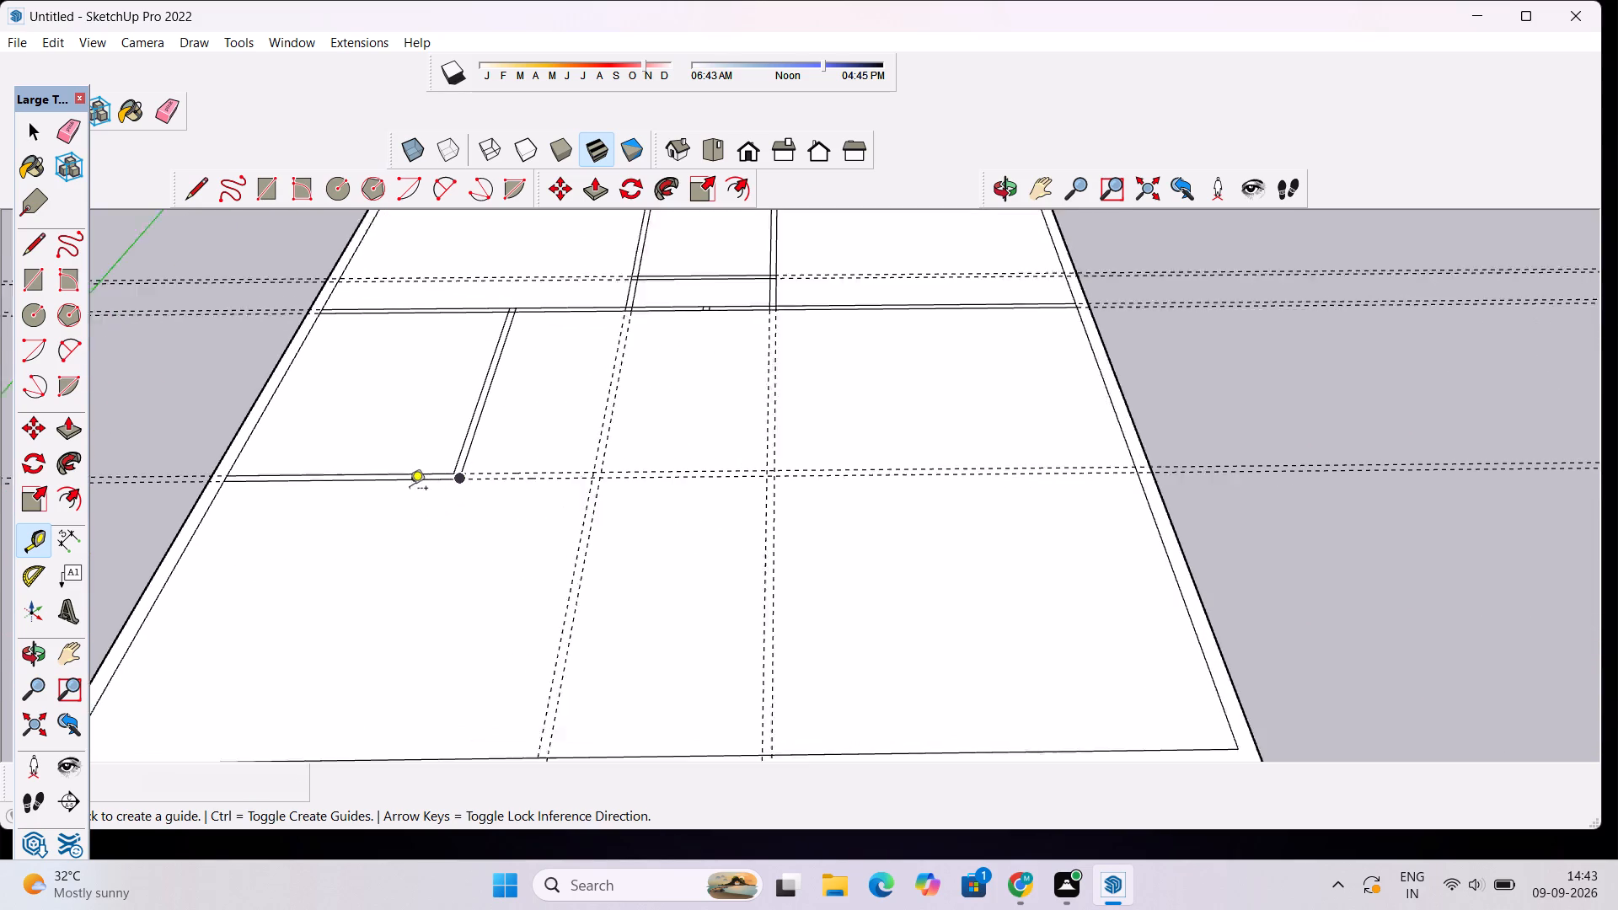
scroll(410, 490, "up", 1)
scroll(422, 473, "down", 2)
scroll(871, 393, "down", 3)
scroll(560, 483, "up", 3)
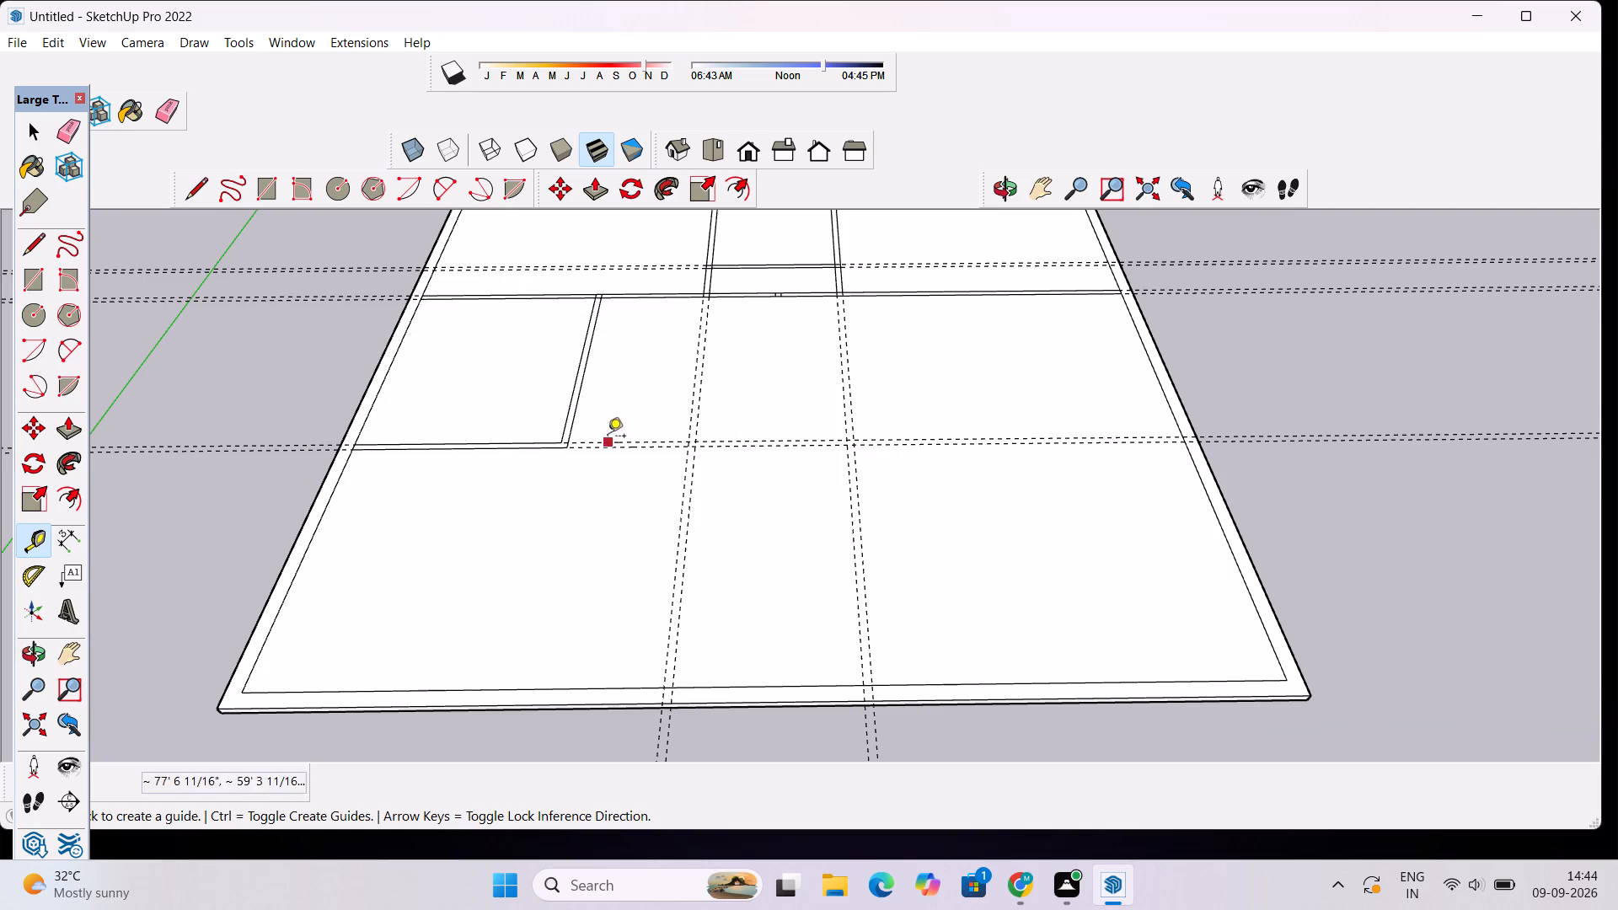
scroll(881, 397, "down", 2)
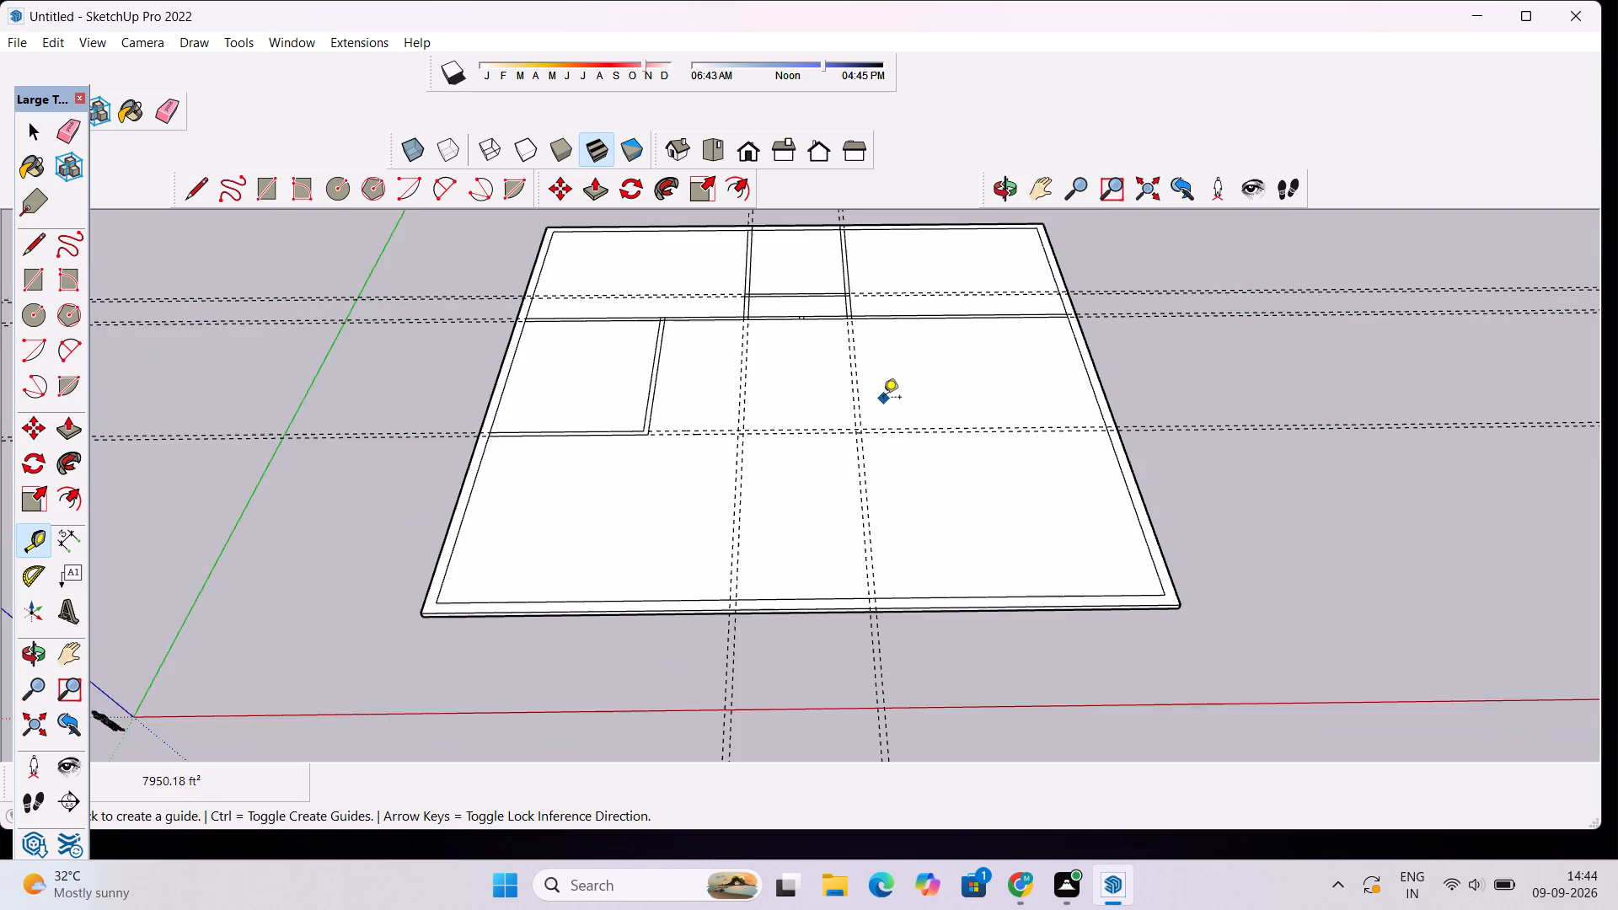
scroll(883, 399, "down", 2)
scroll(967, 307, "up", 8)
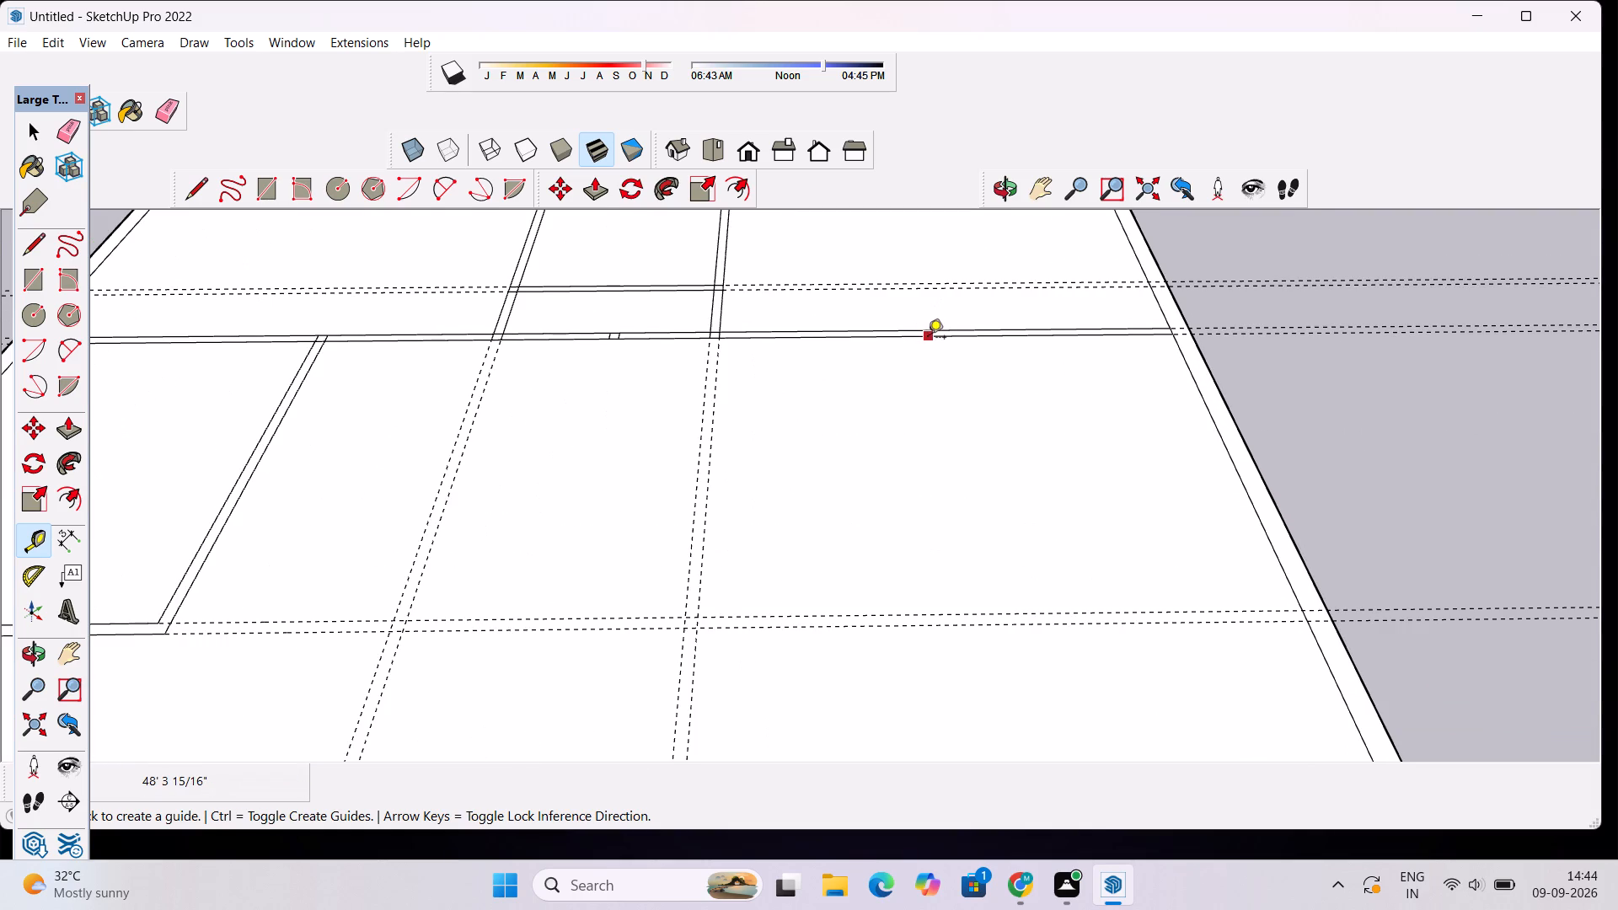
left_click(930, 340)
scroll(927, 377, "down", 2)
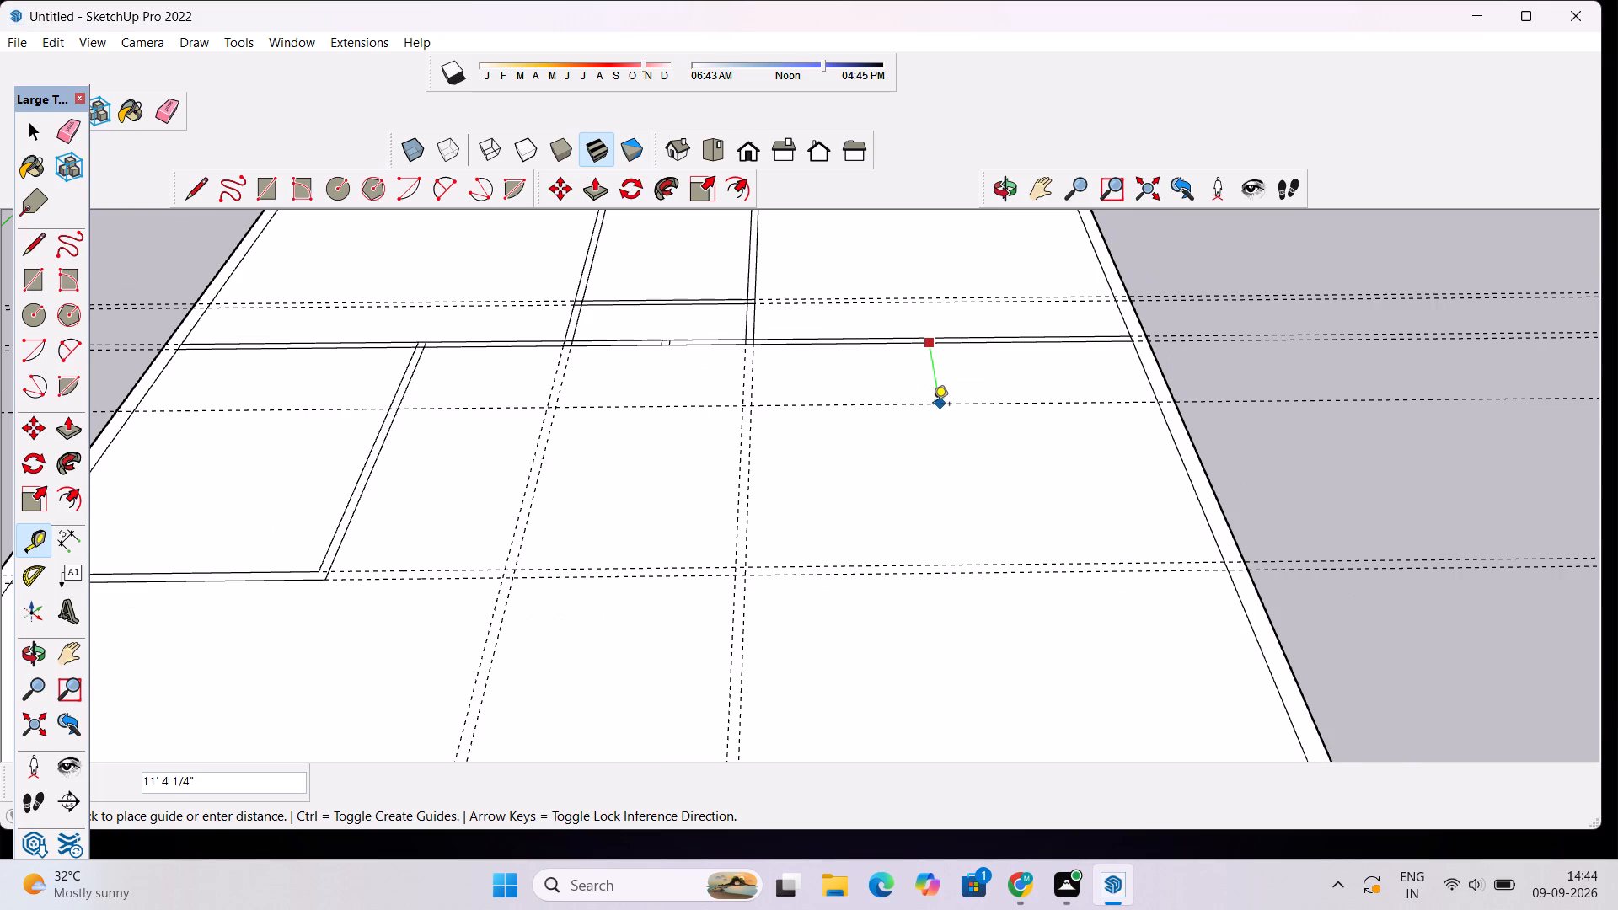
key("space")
Place a lengthwise guide 22' from the inner edge of the side wall opposite the corner room, and another guide 1' further inward.
left_click(37, 549)
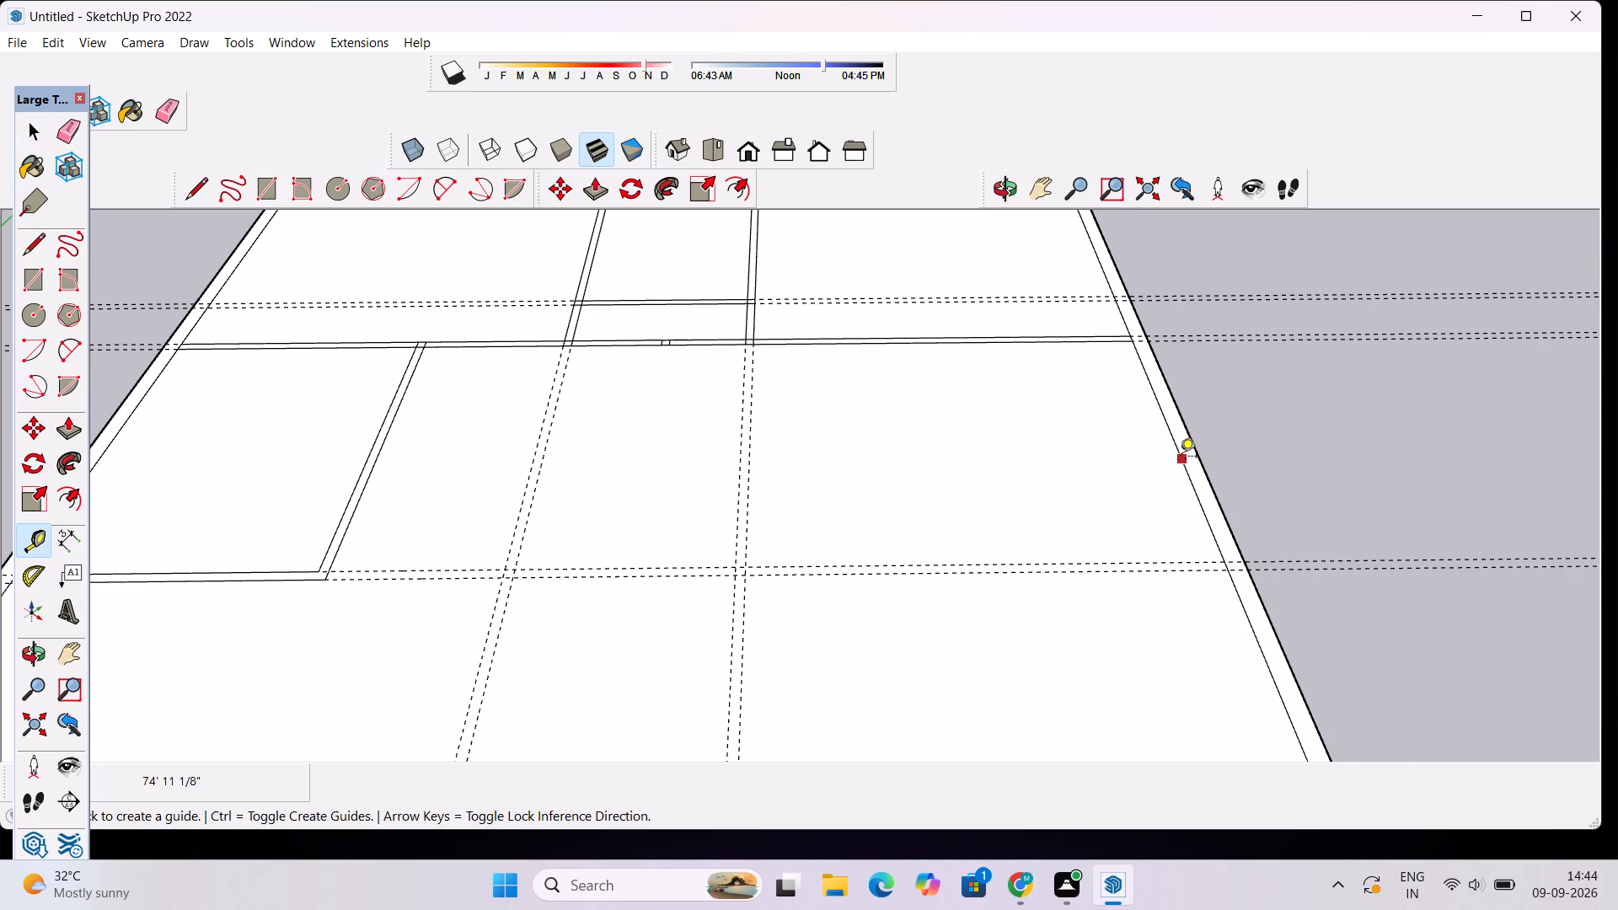
left_click(1181, 458)
scroll(1007, 470, "down", 4)
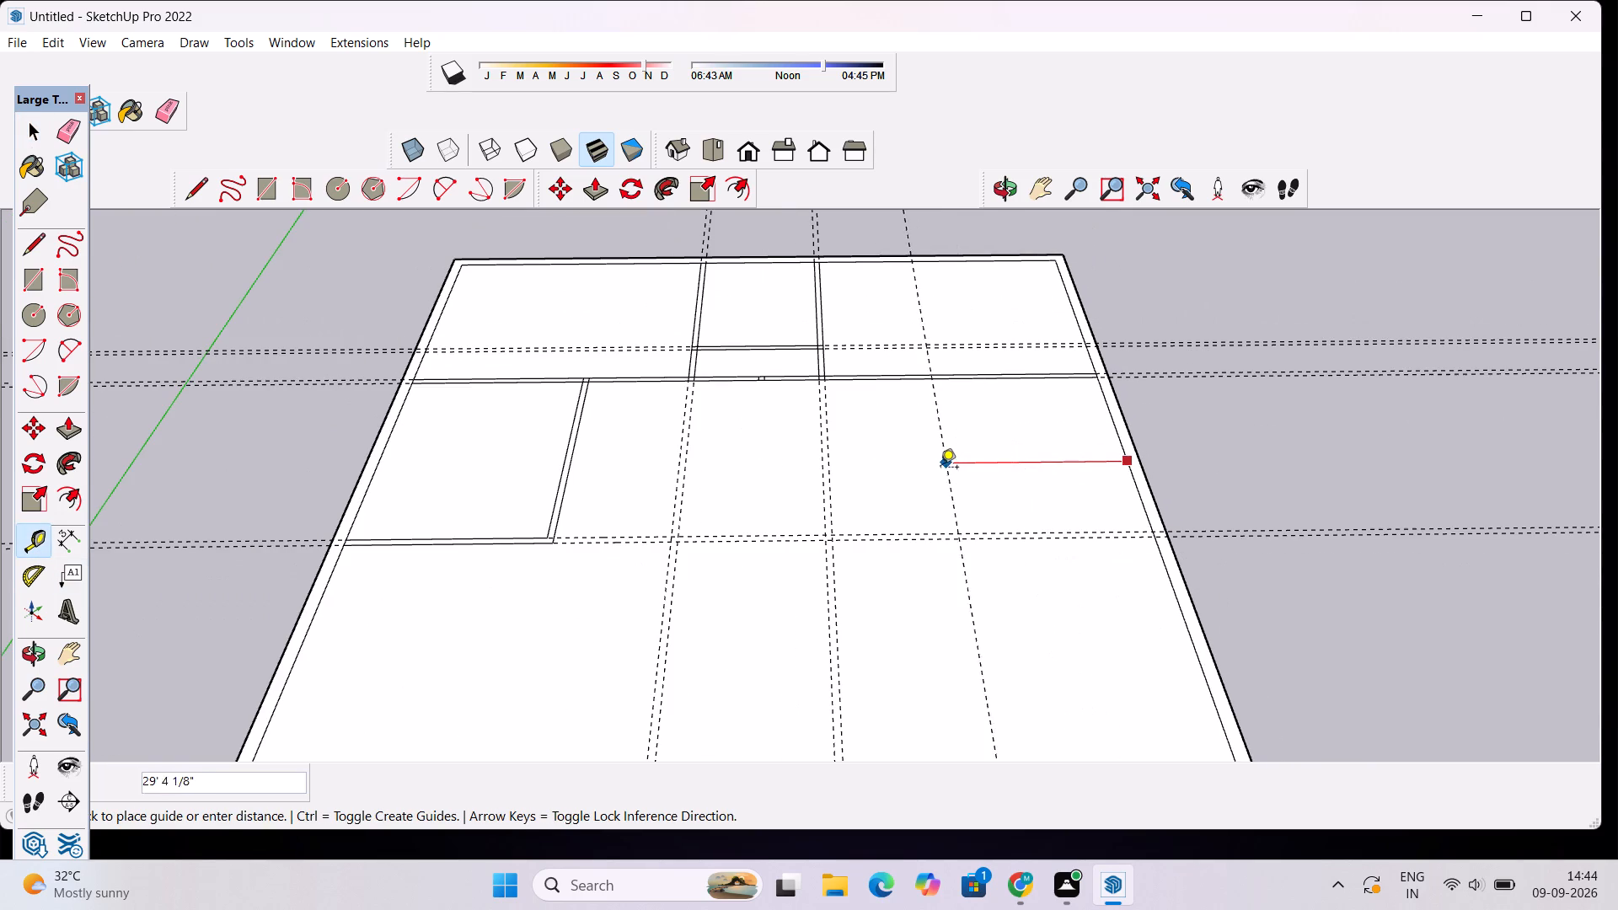
scroll(949, 459, "up", 2)
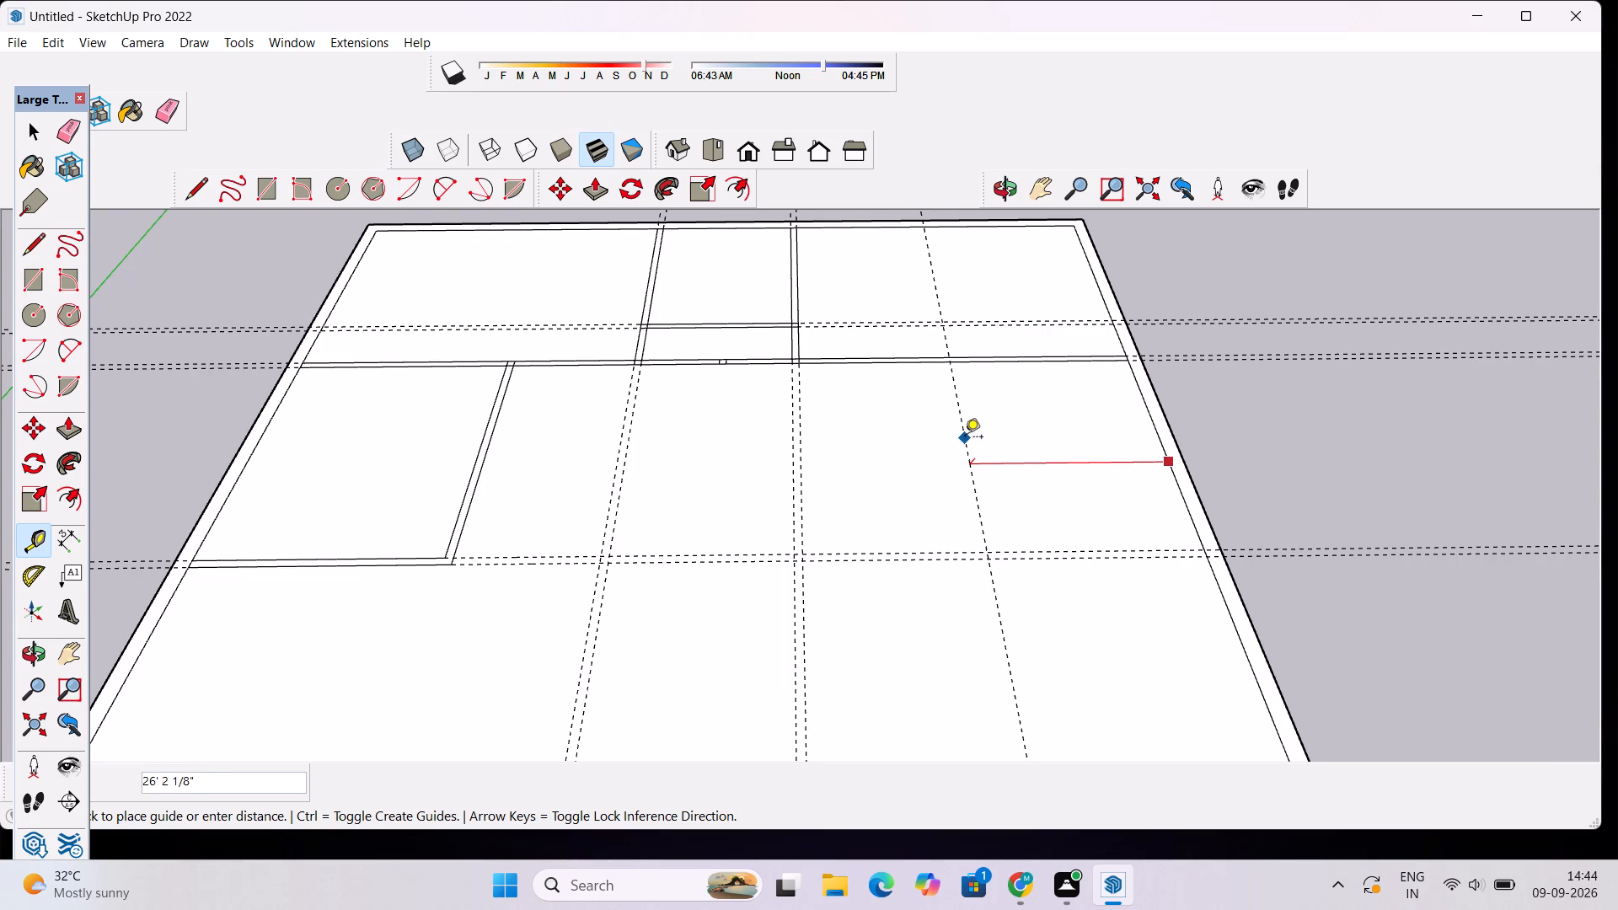
type("22'")
key("Return")
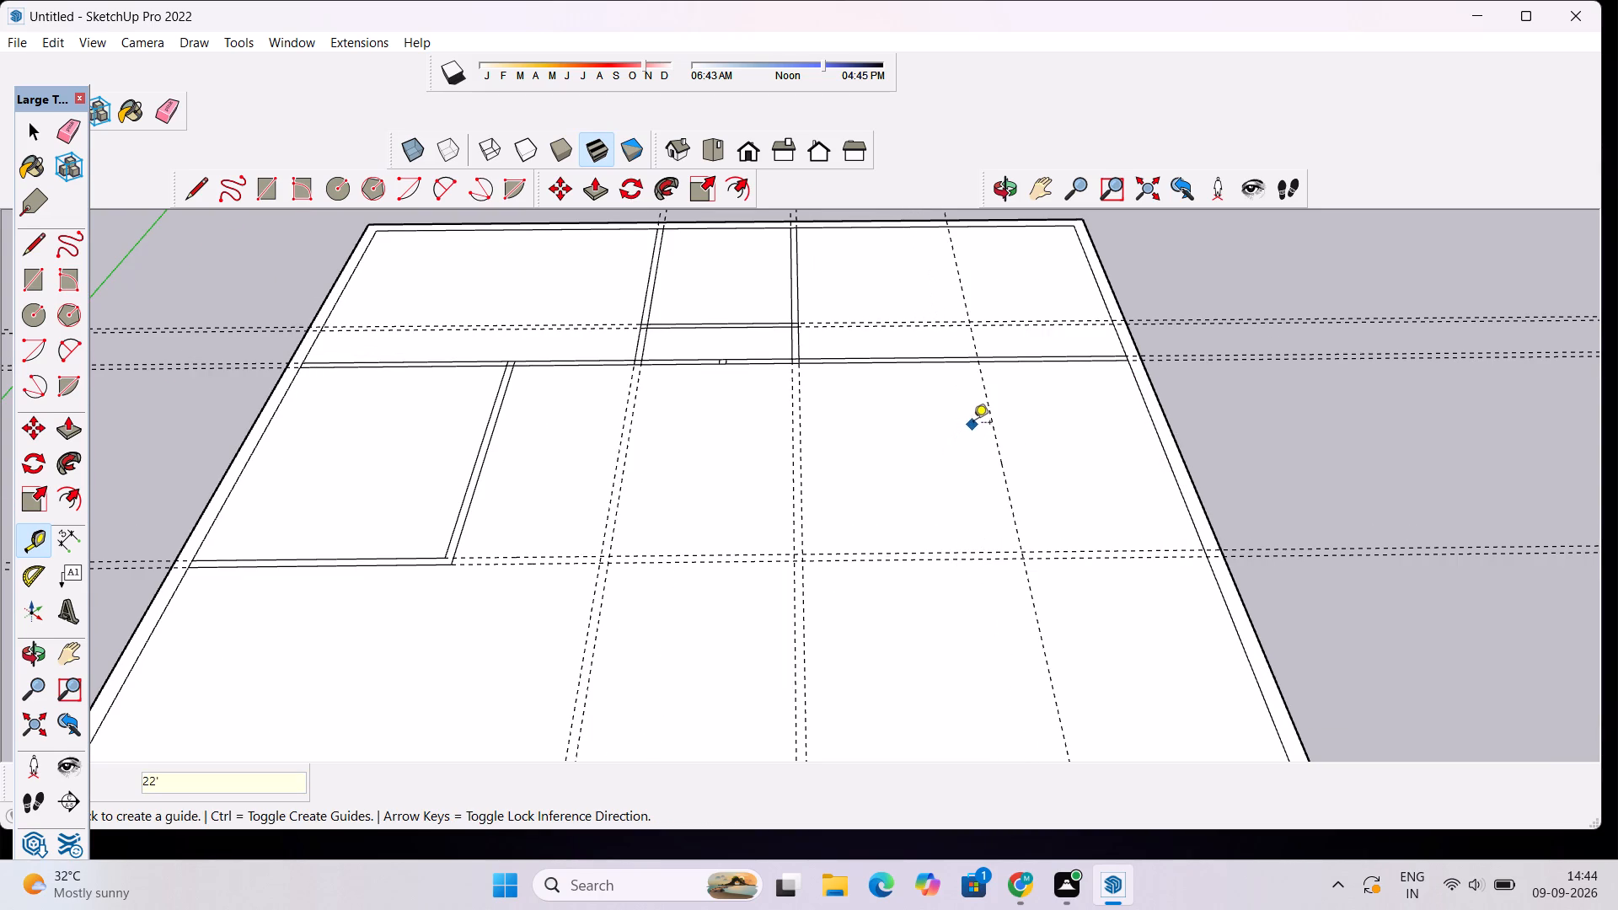
left_click(988, 404)
key("1")
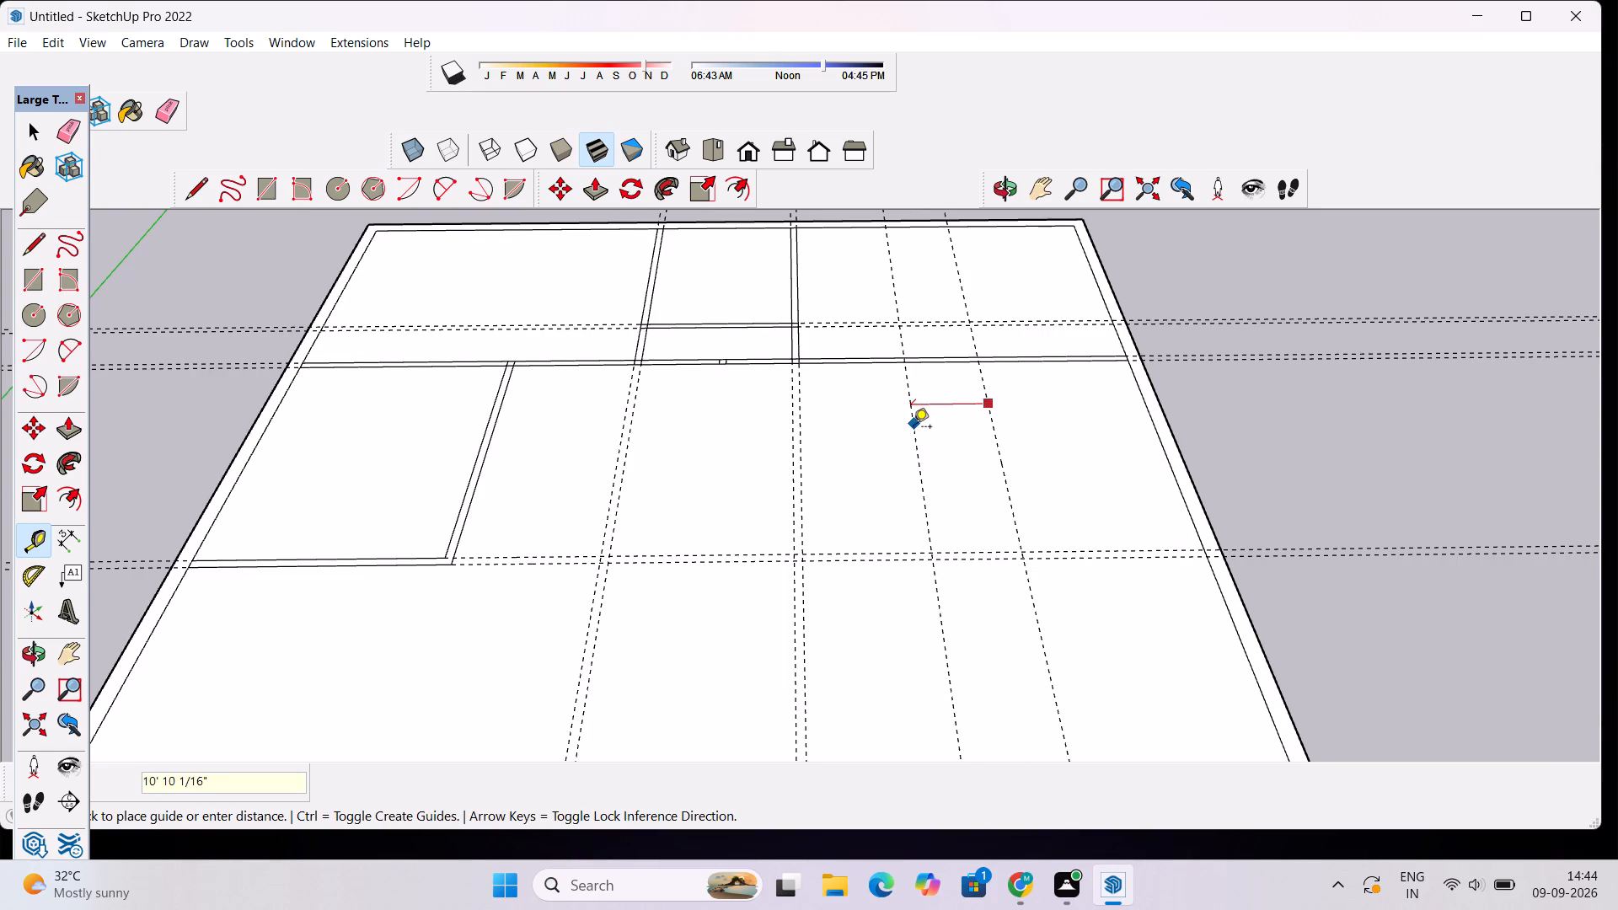
key("apostrophe")
key("Return")
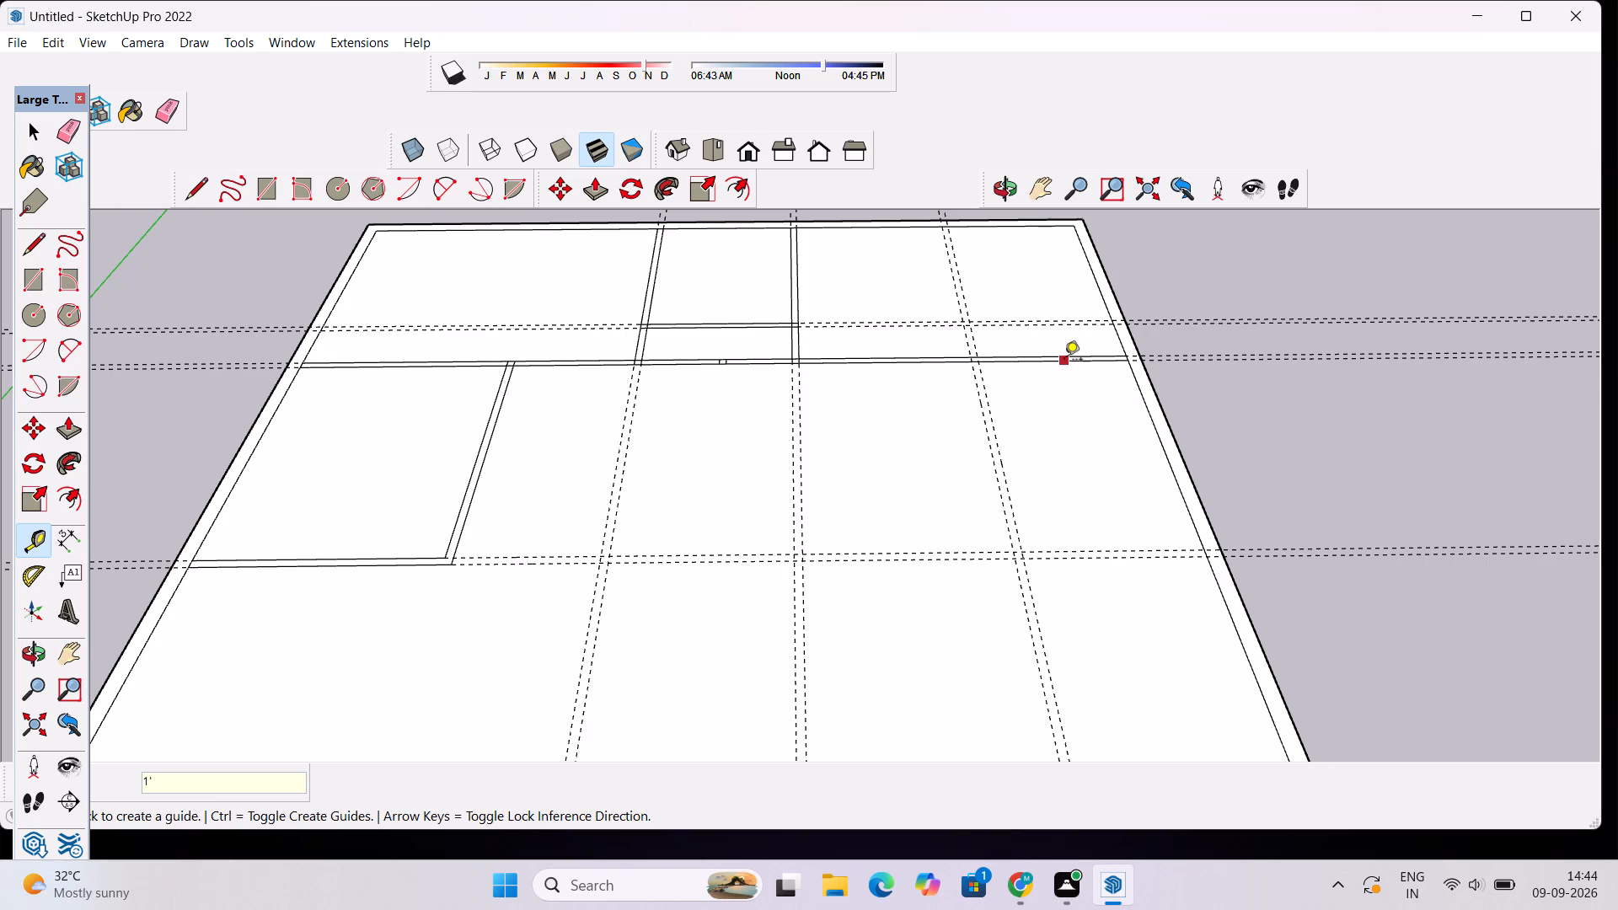
Place a crosswise guide about 29' 8 9/16" from the crosswise partition's inner line, and another guide 1' further out.
left_click(1064, 361)
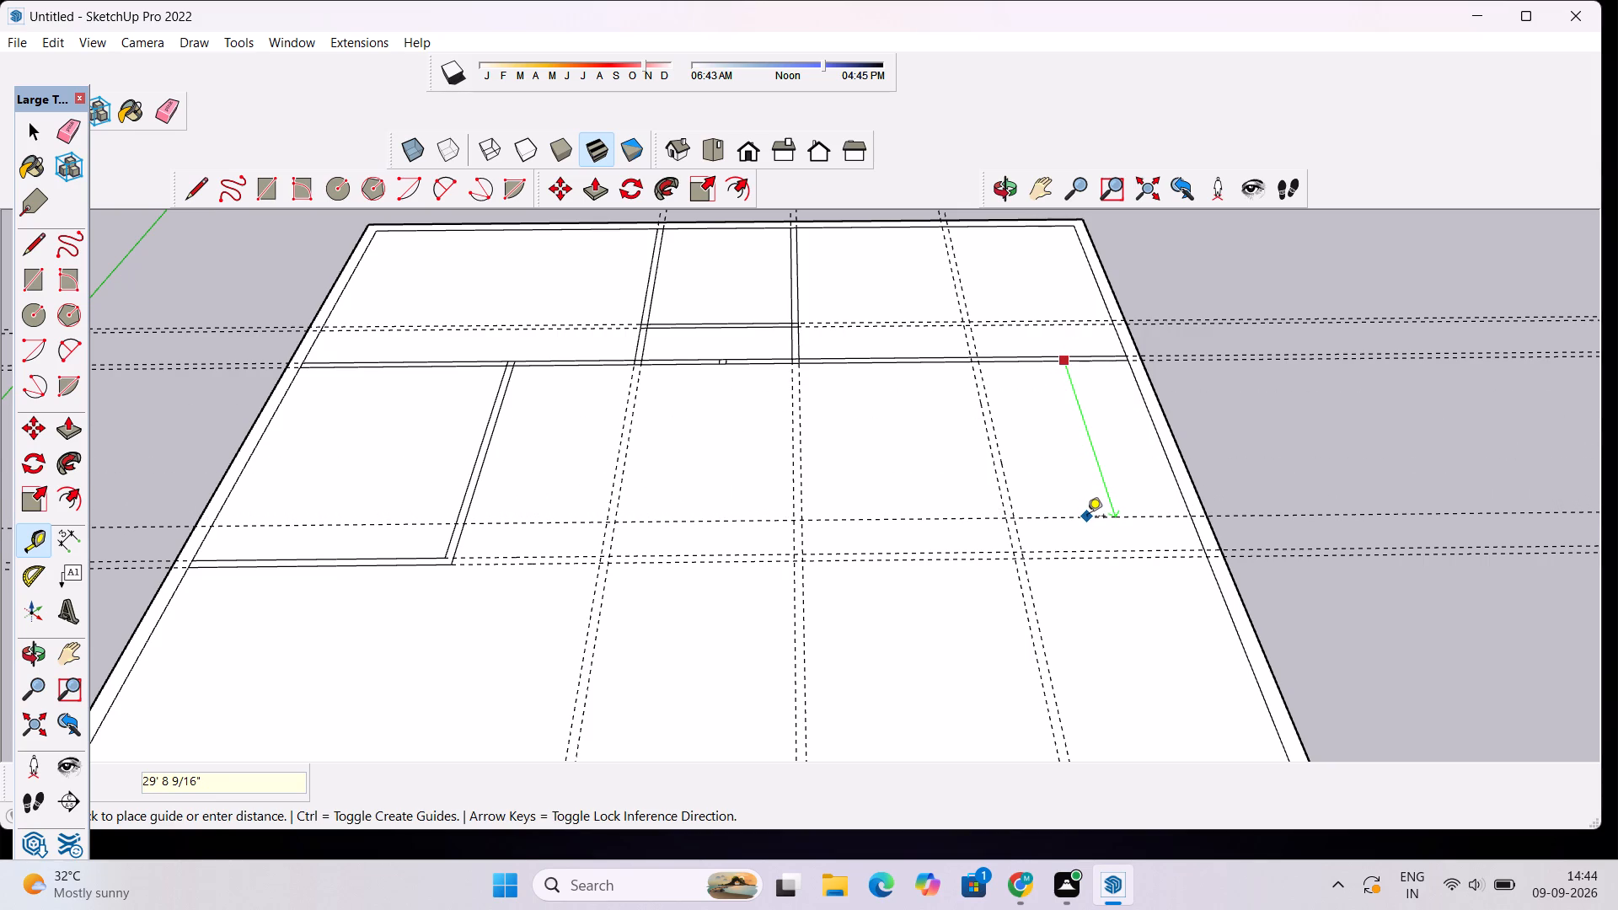
left_click(1087, 517)
left_click(1097, 518)
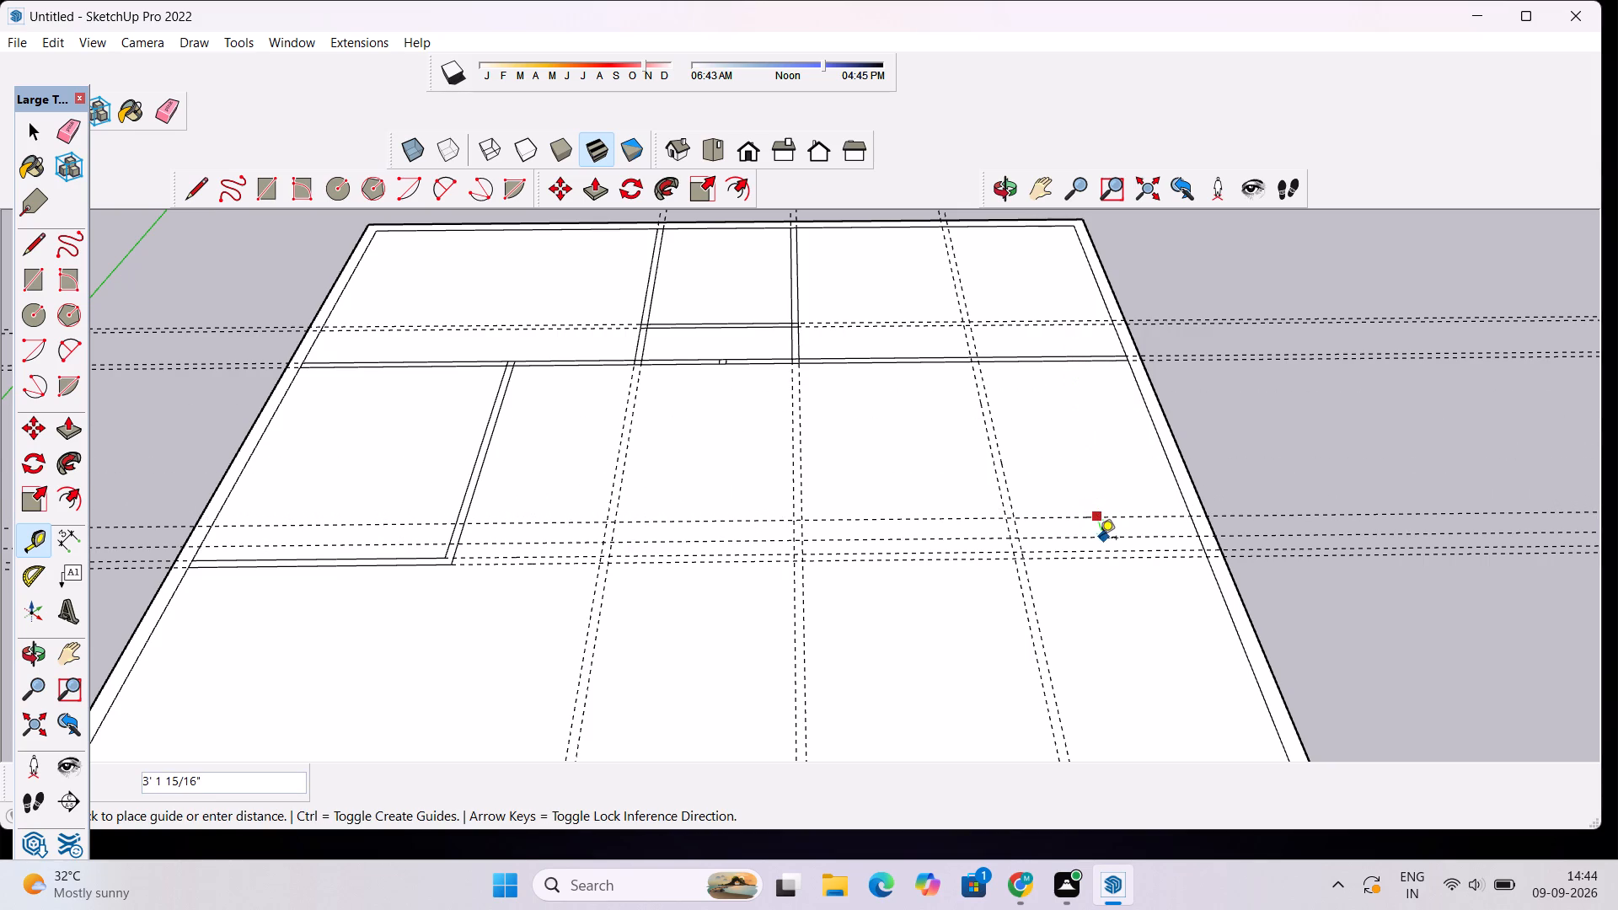
type("1'")
key("Return")
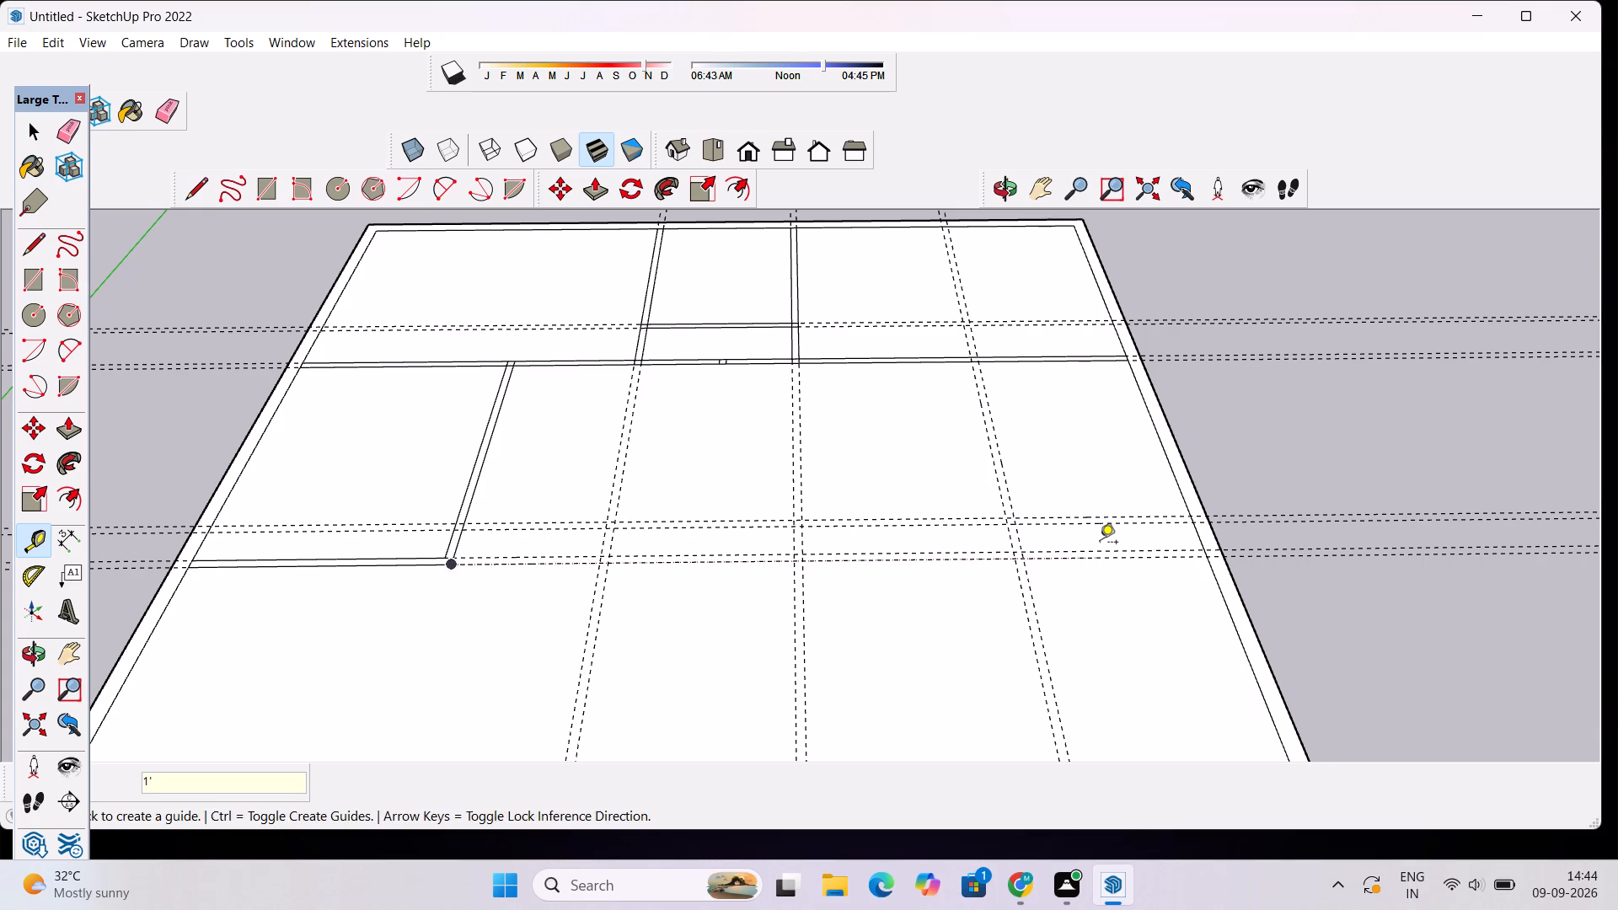
key("space")
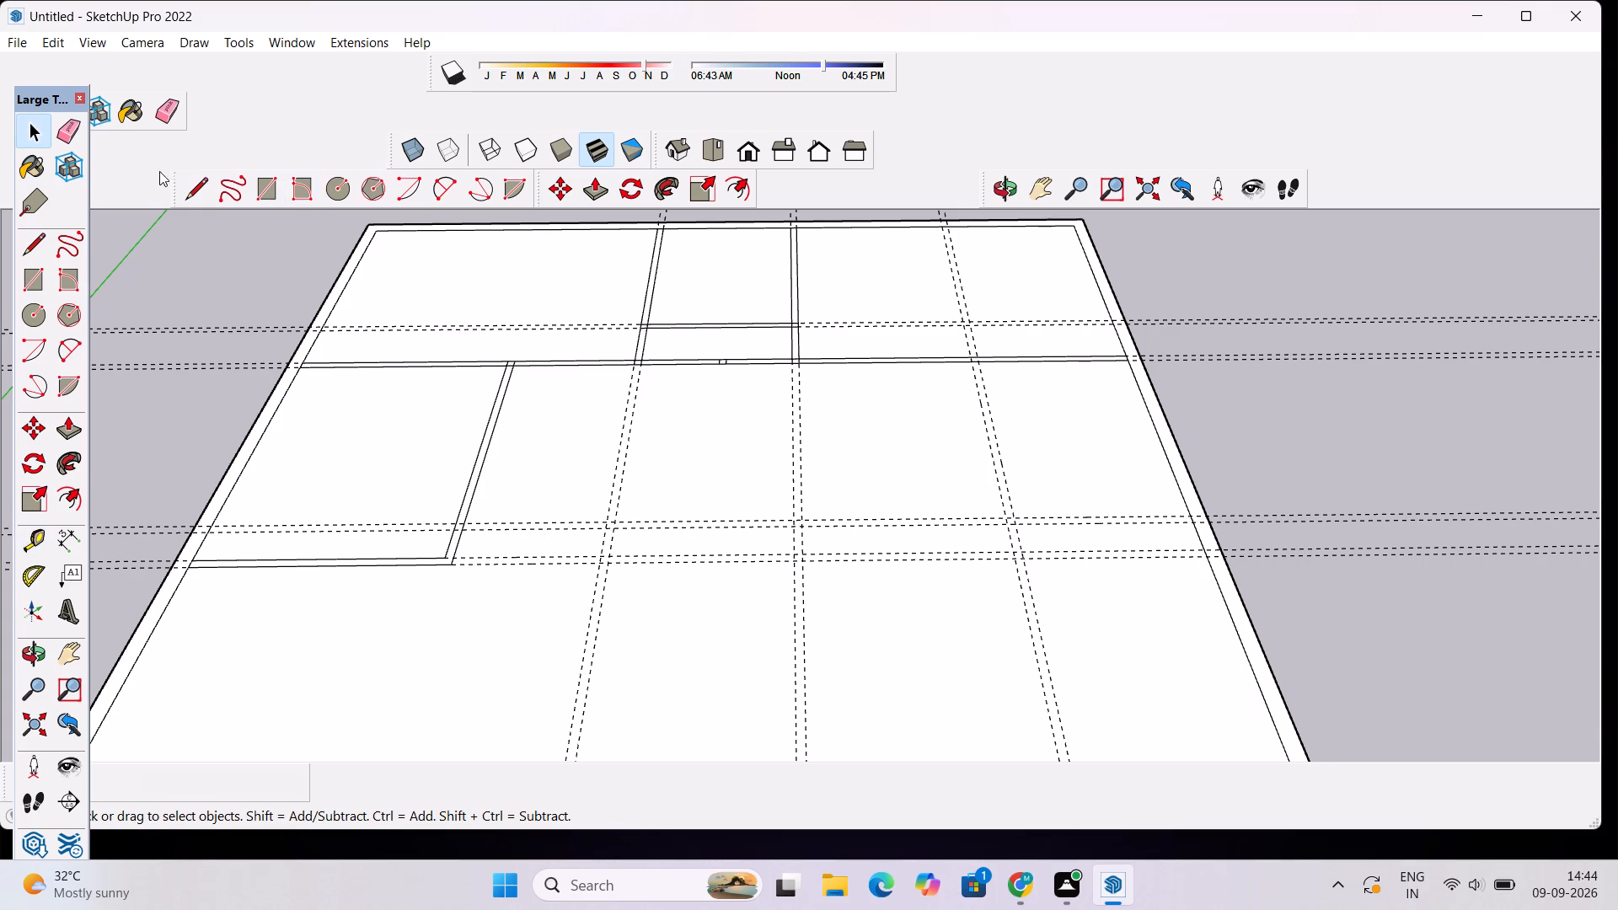
Erase the two old crosswise guides running along the corner room's closing partition.
left_click(171, 118)
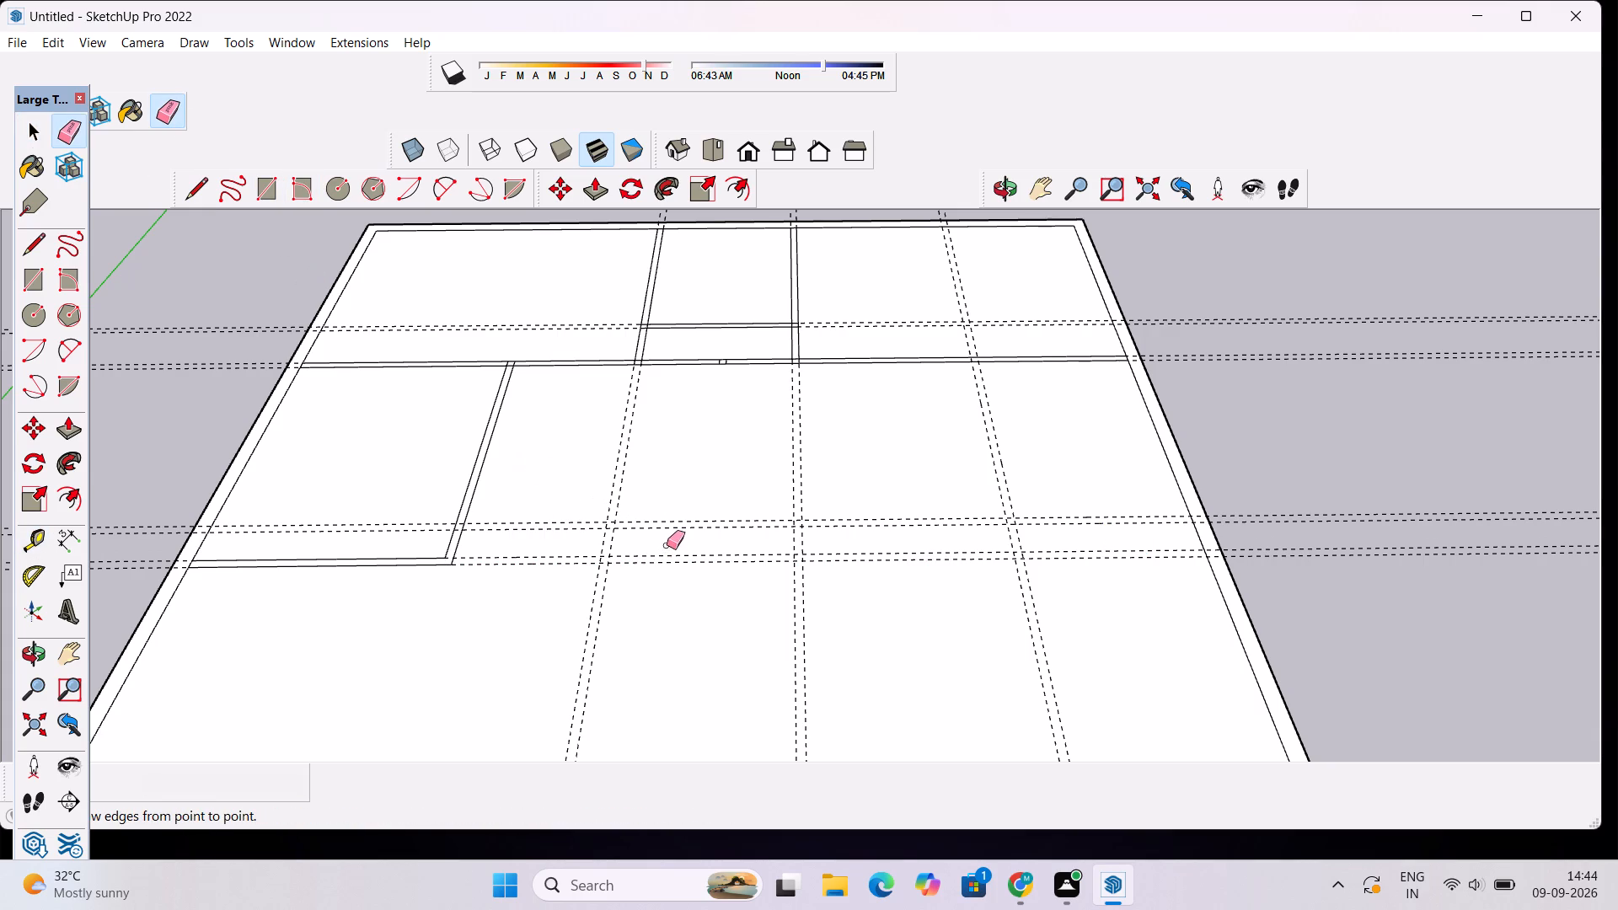
left_click_drag(667, 545, 668, 574)
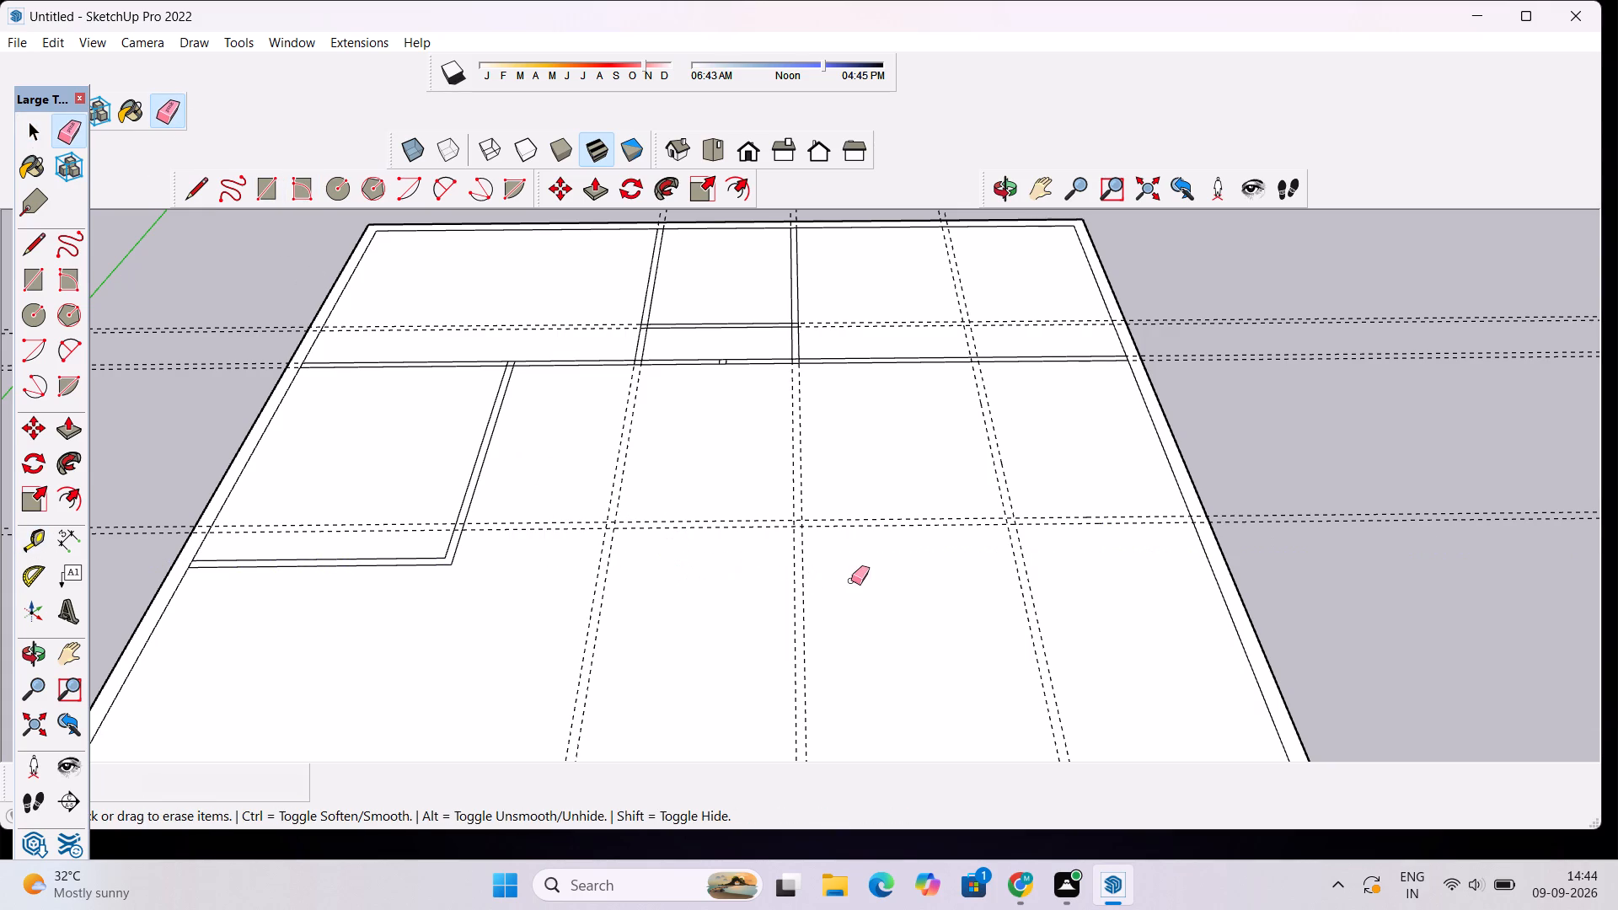
key("space")
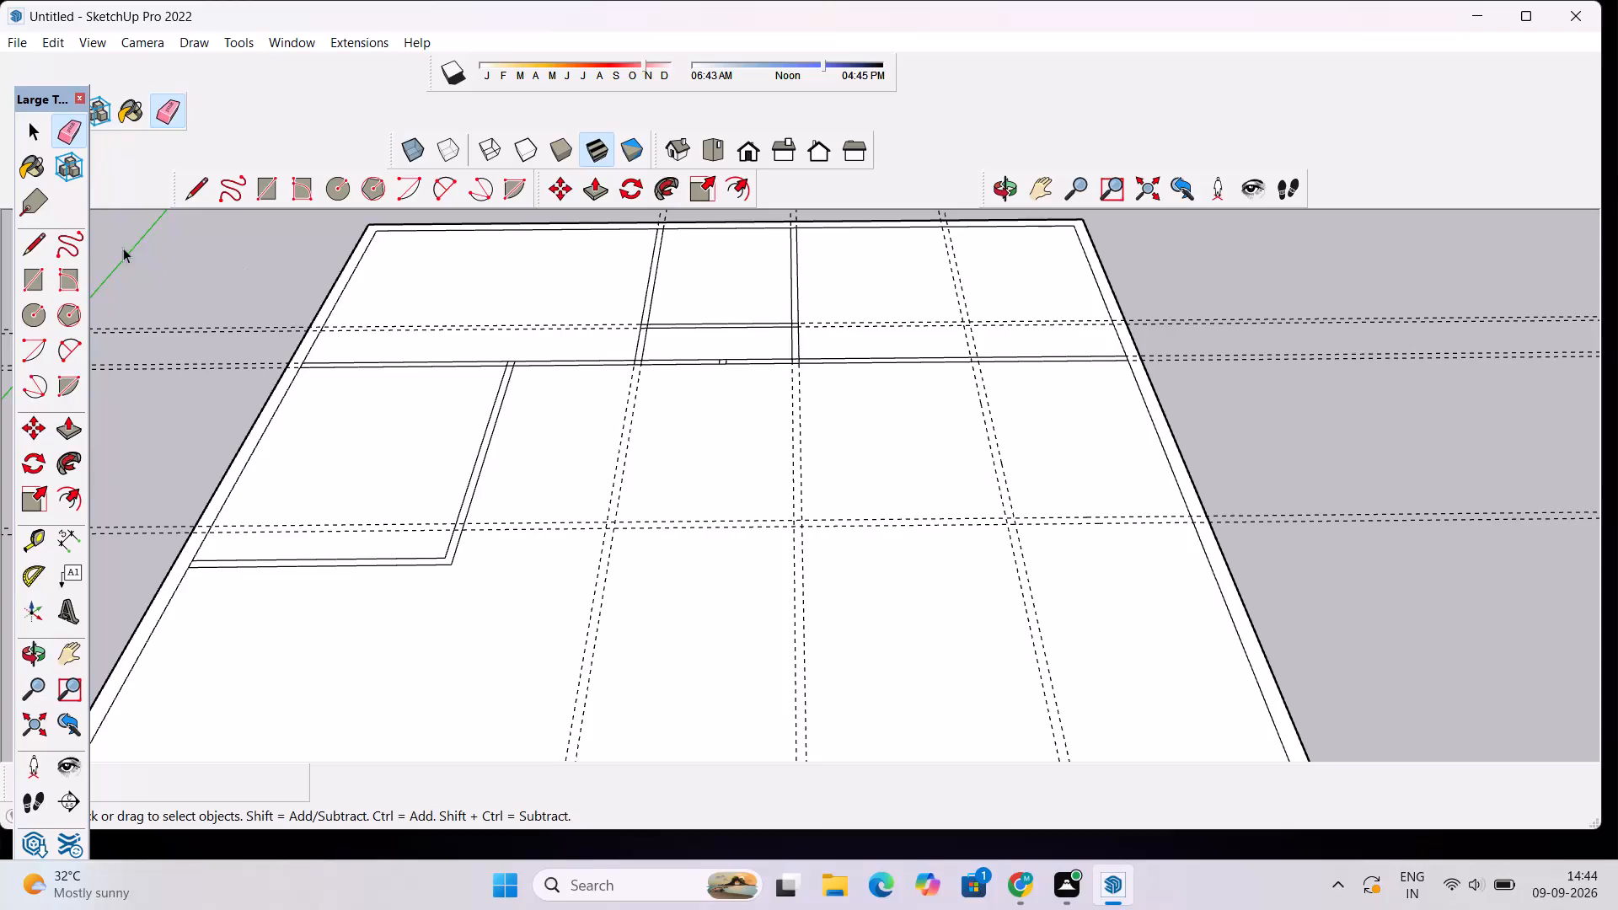
Draw the double-line partitions of a second side room along the guides, 23' crosswise and 30' 8 9/16" lengthwise to the crosswise partition.
left_click(199, 190)
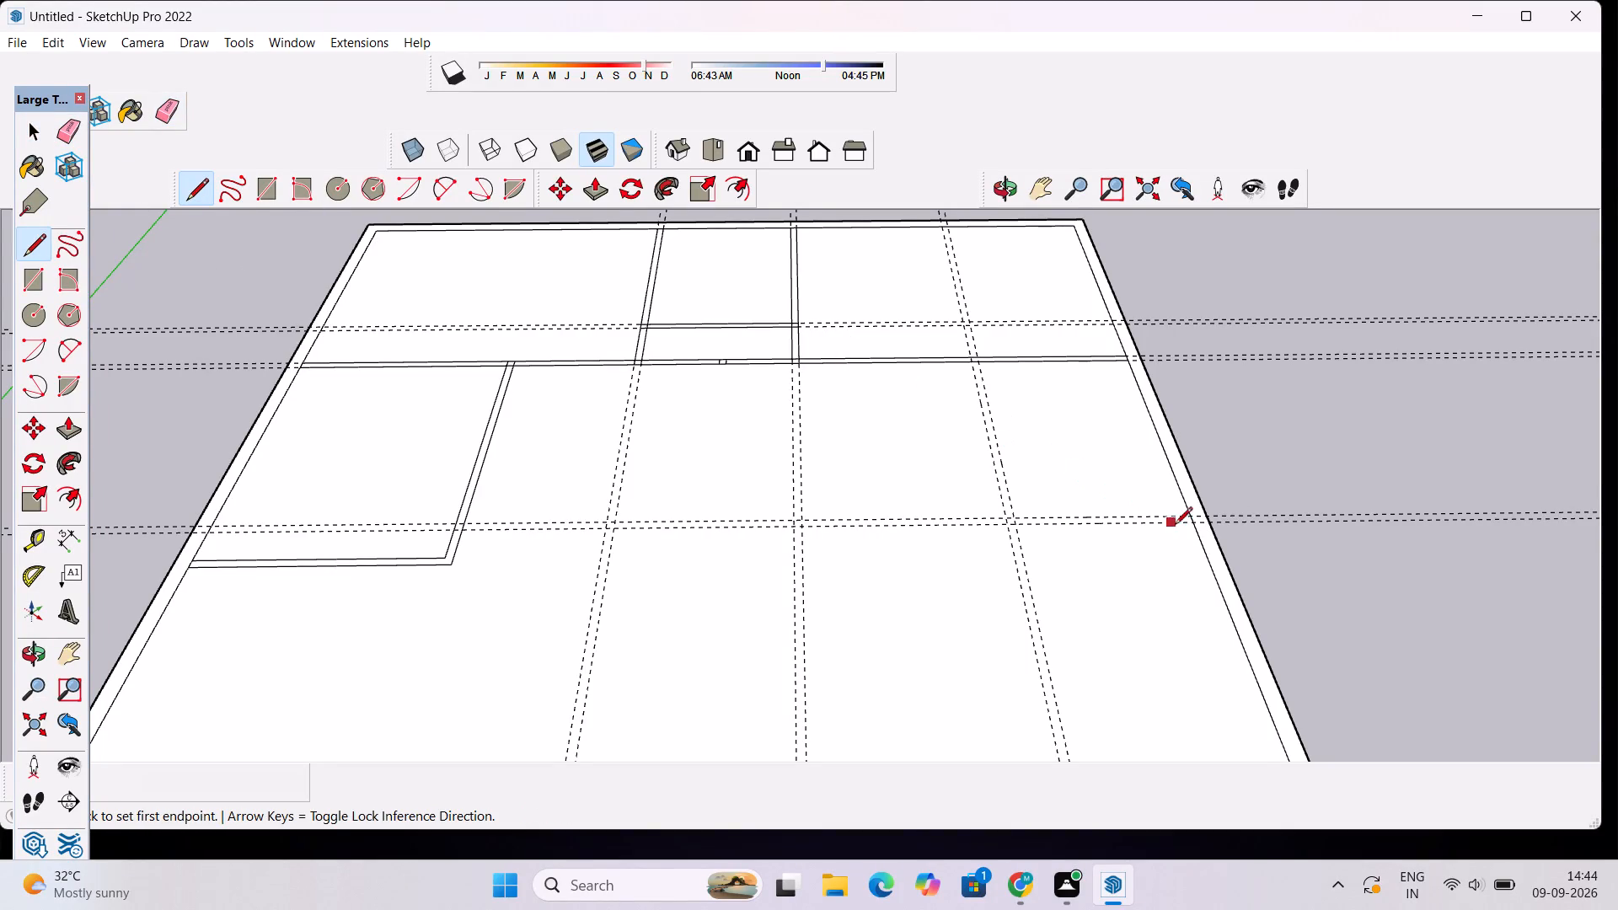
scroll(1200, 523, "up", 4)
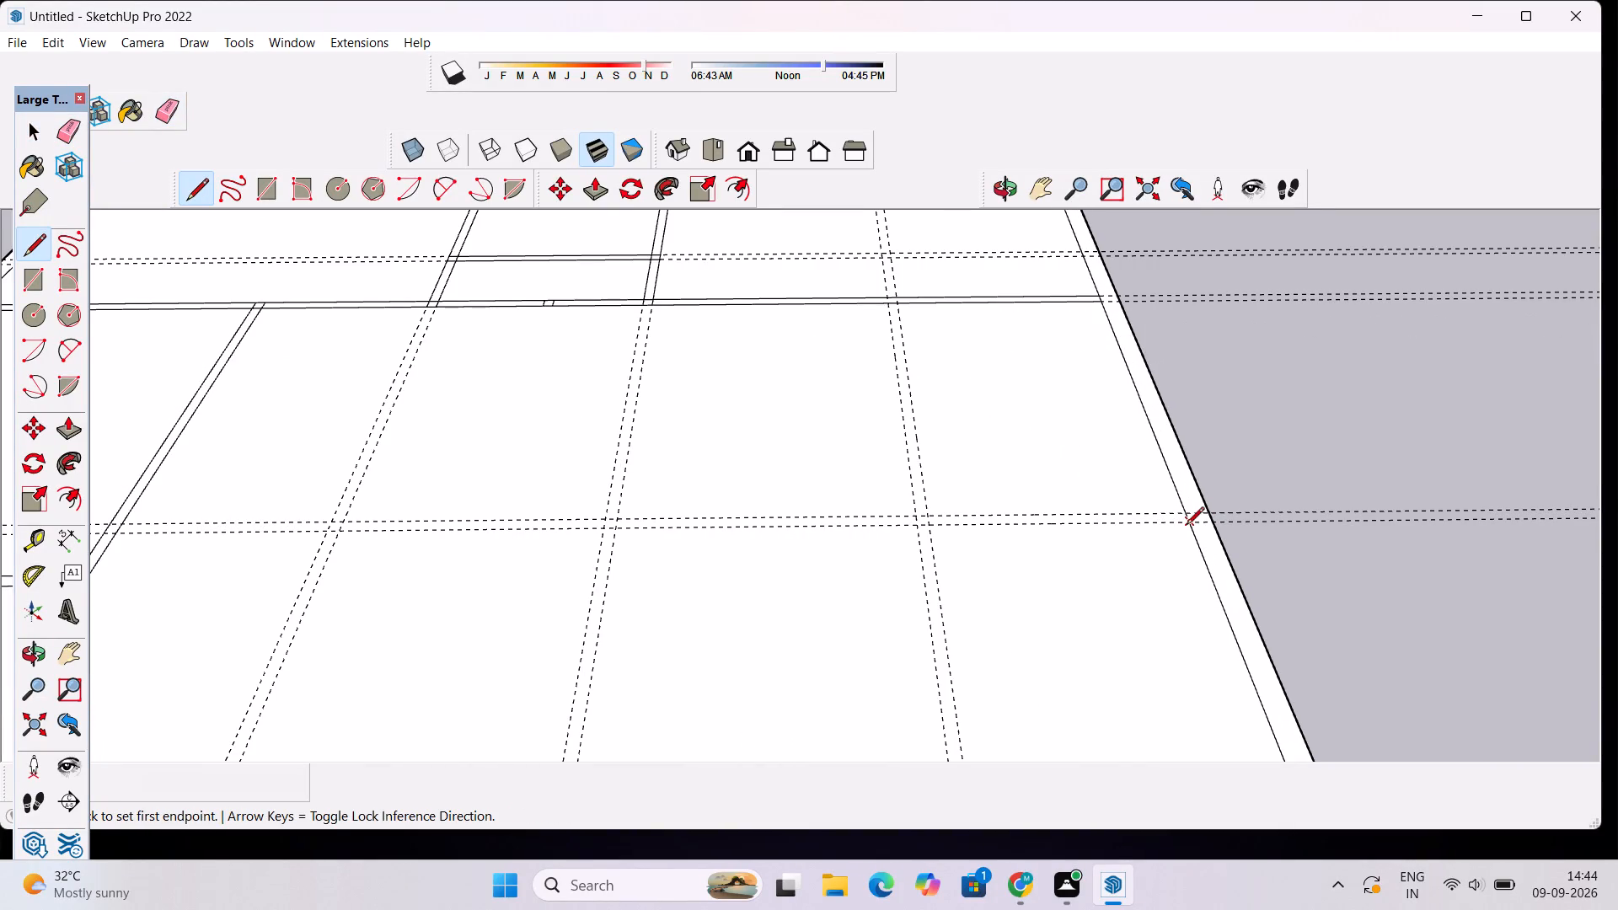
left_click(1190, 526)
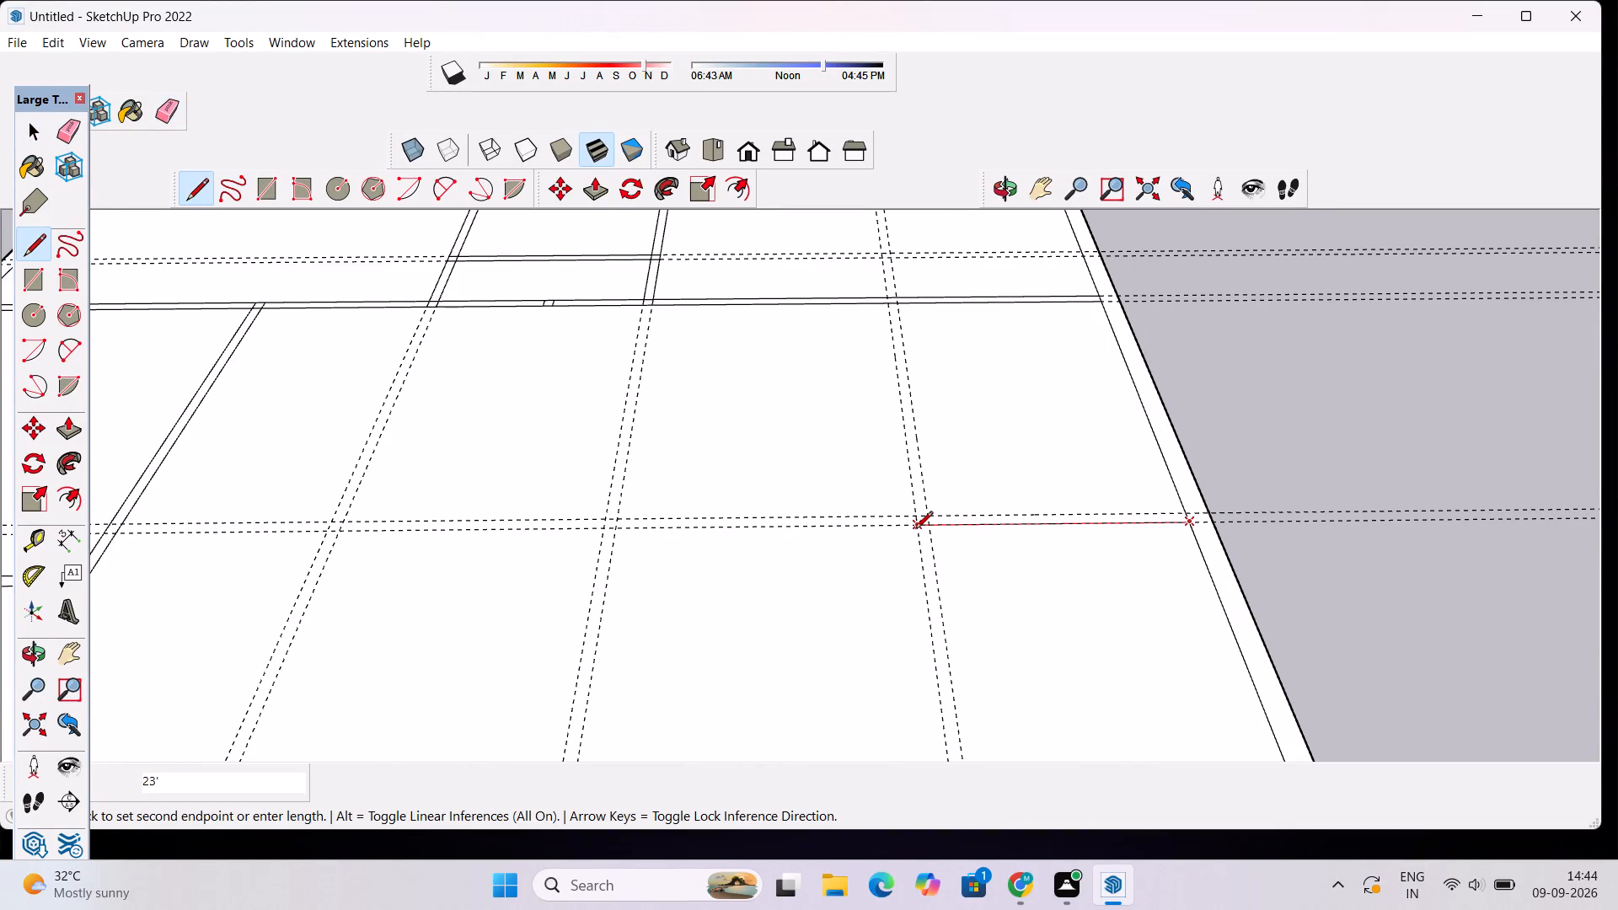
left_click(915, 528)
left_click(884, 306)
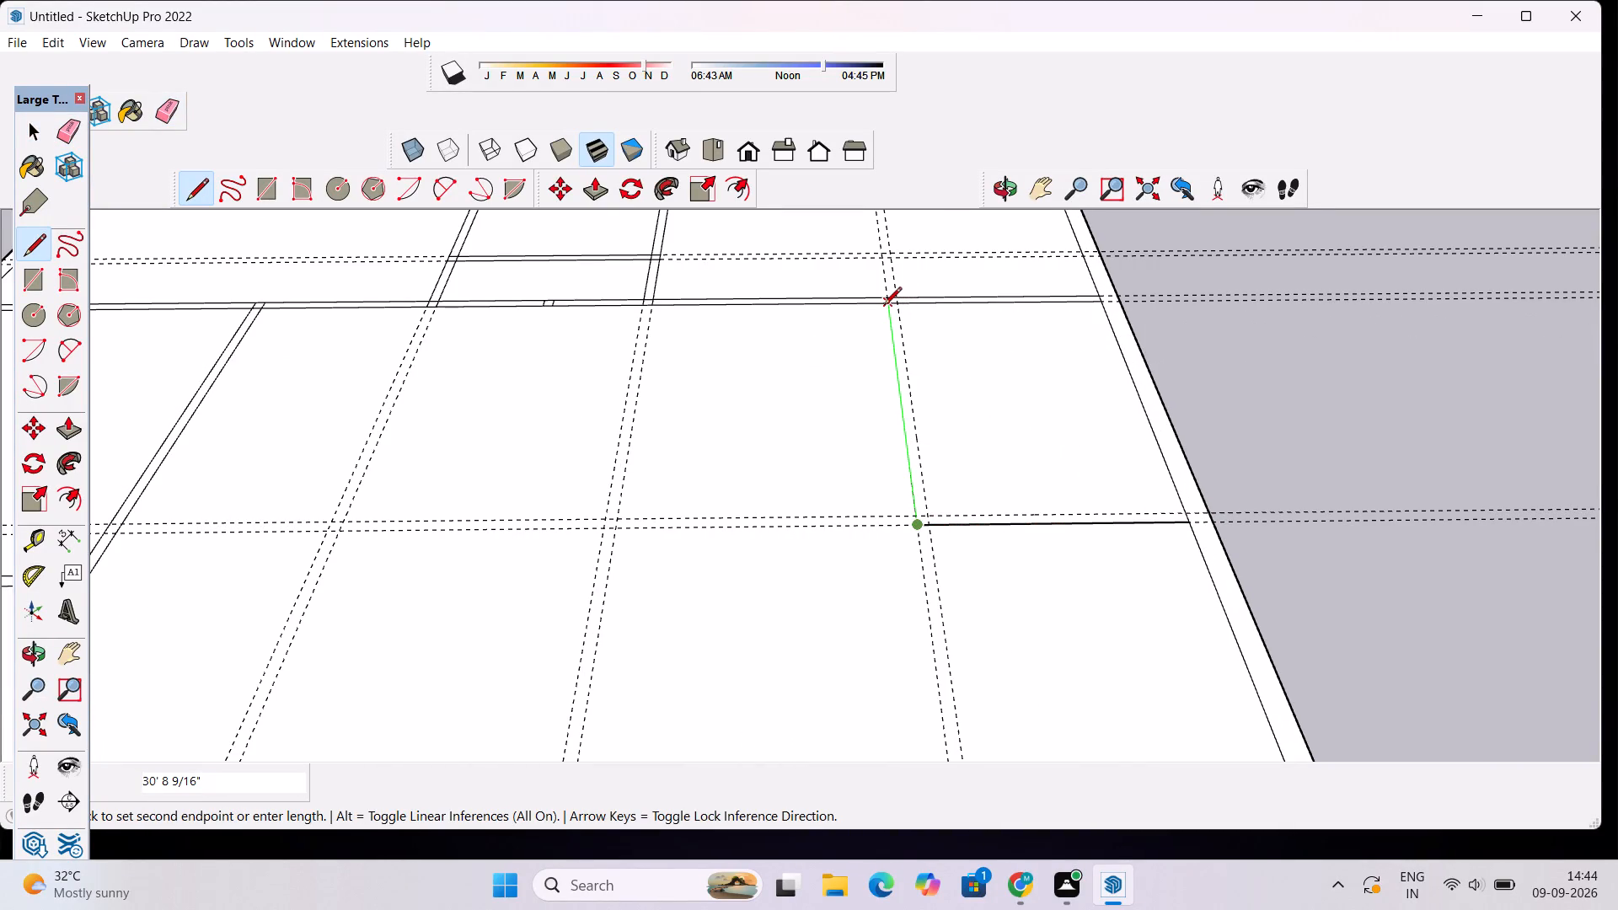
scroll(901, 303, "up", 4)
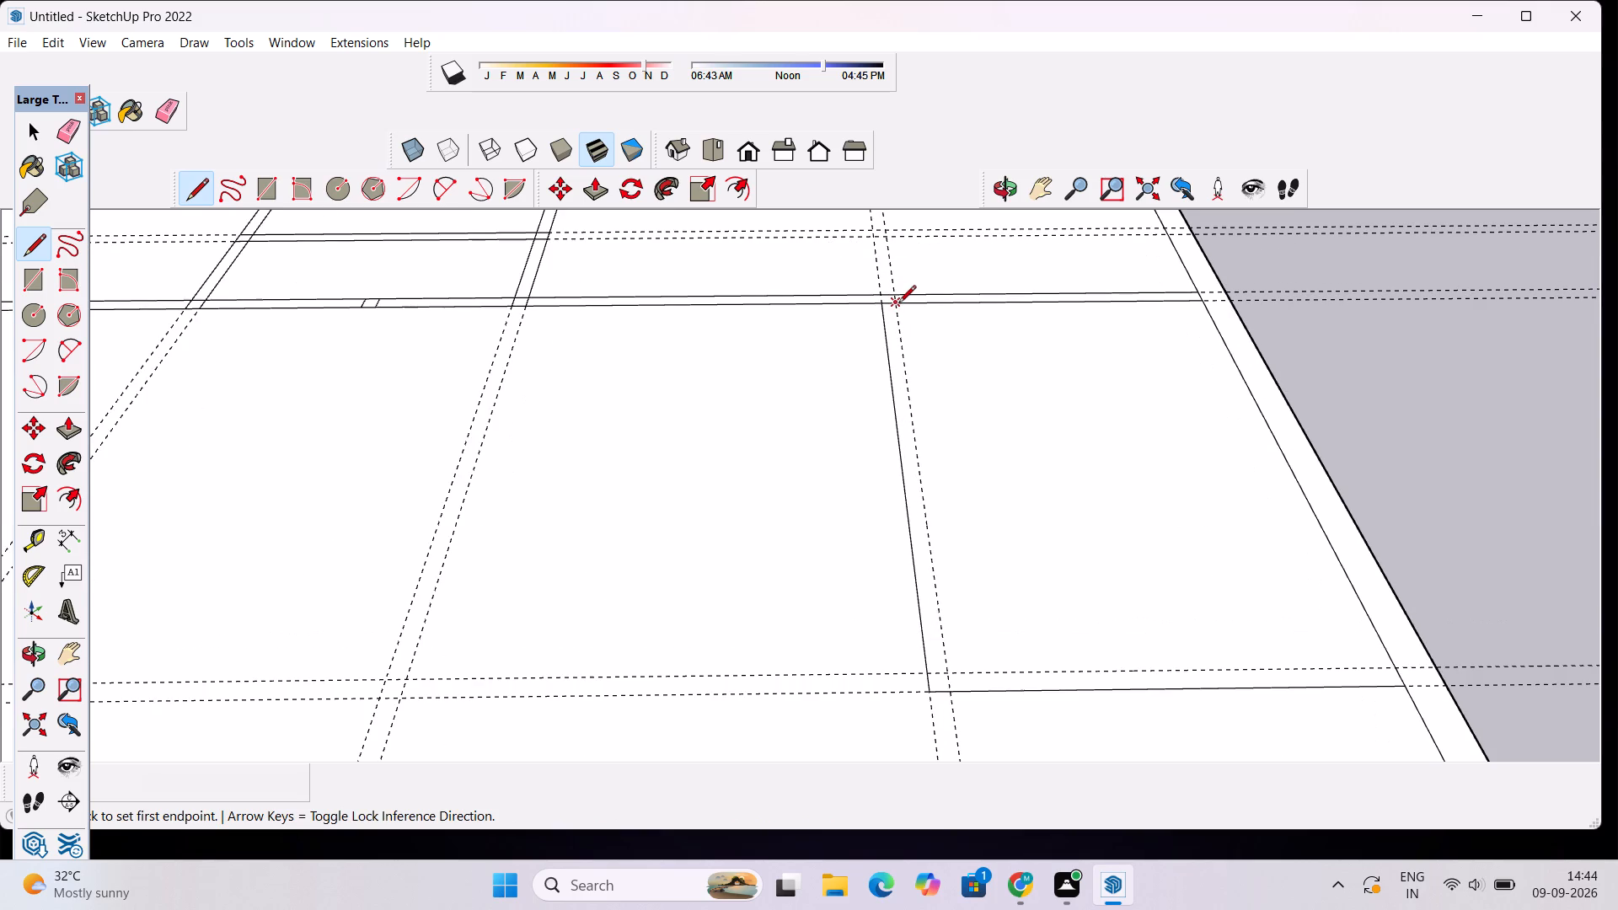
left_click(894, 303)
scroll(924, 490, "down", 3)
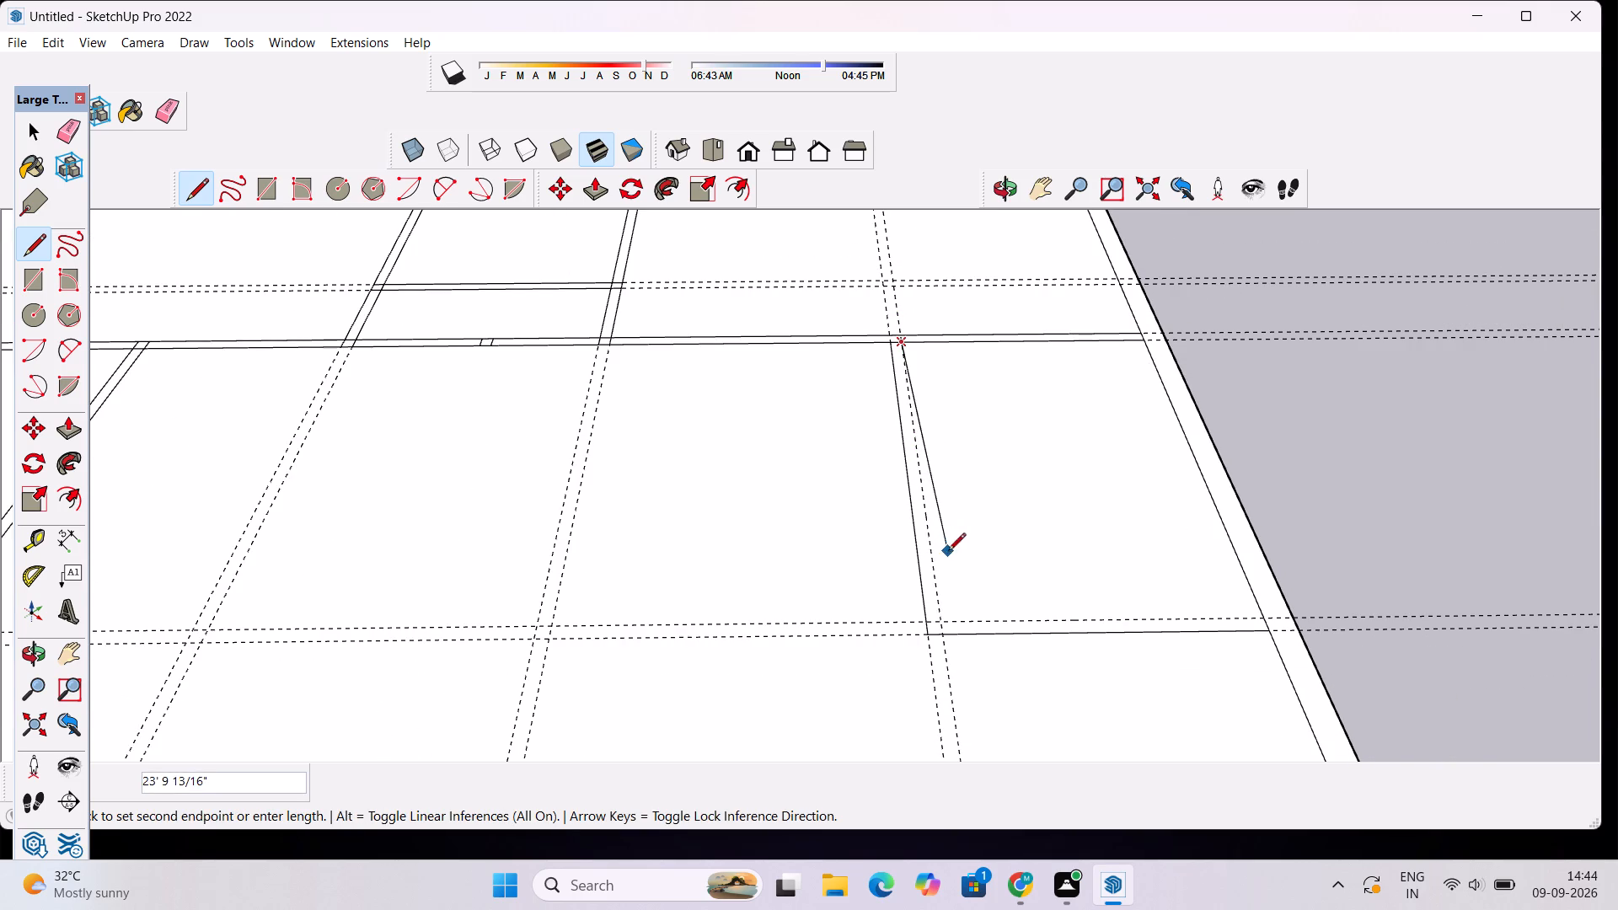
left_click(941, 637)
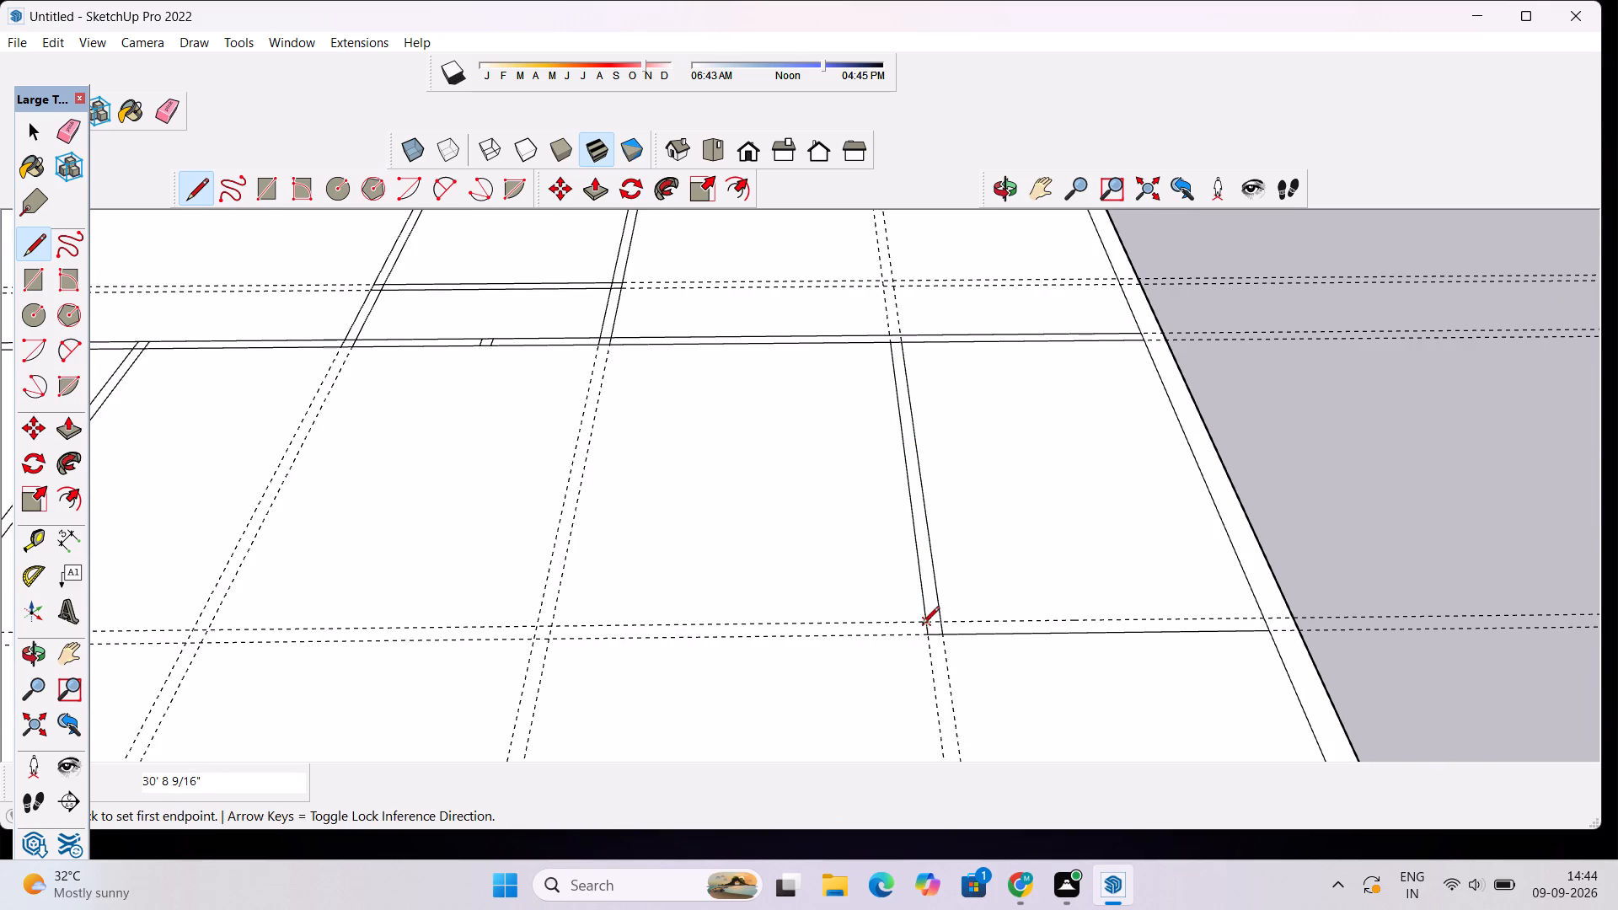
left_click(924, 623)
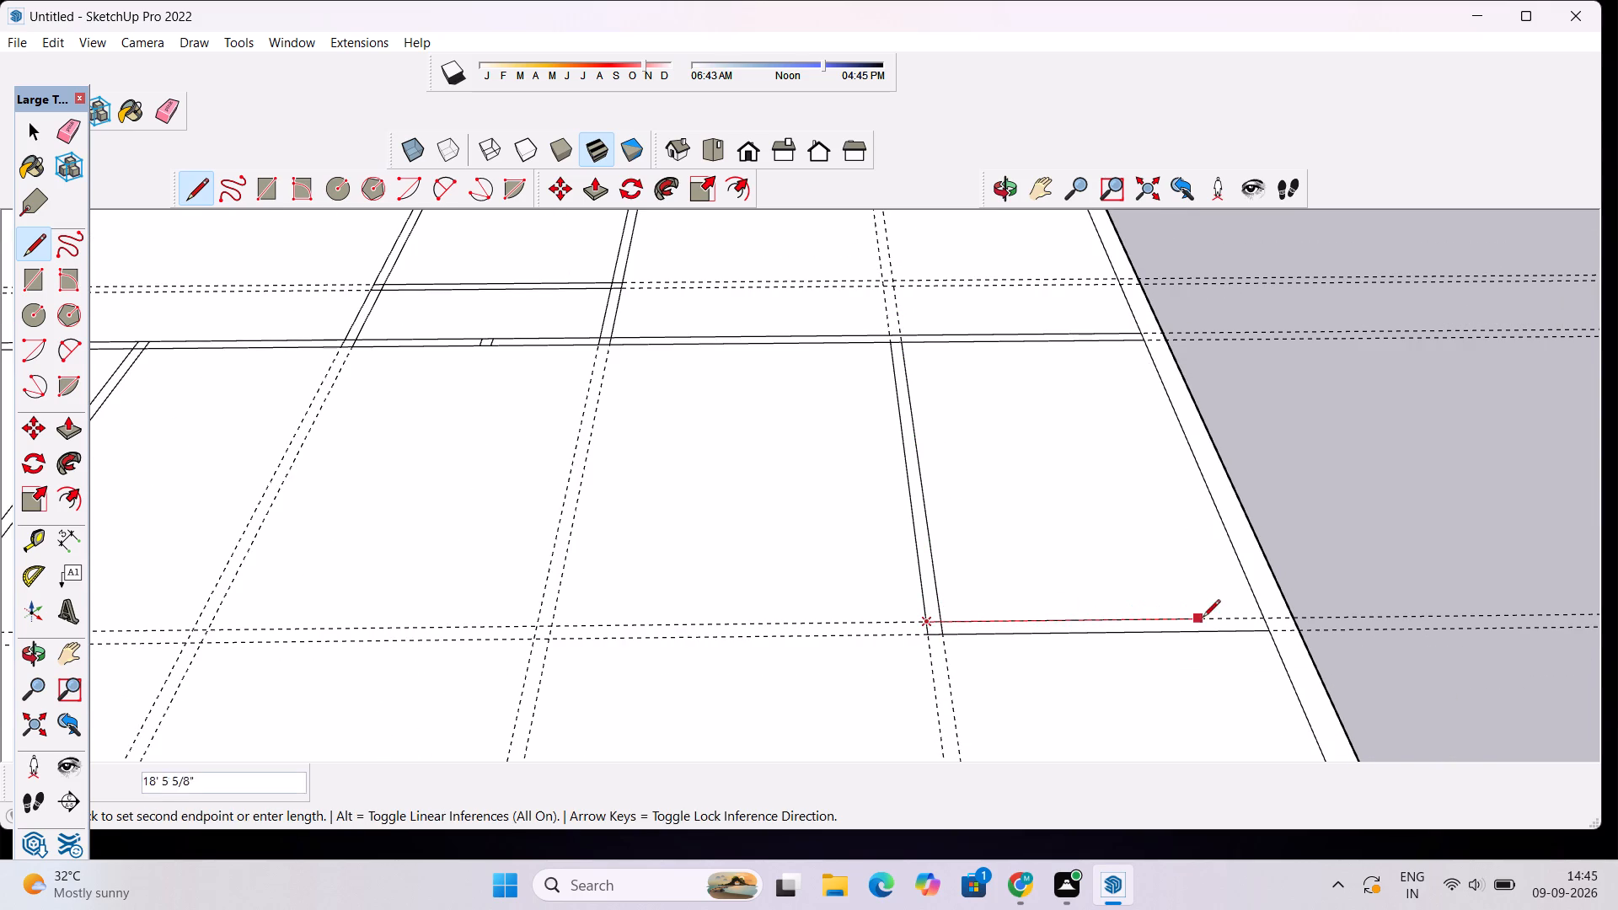
left_click(1264, 614)
key("space")
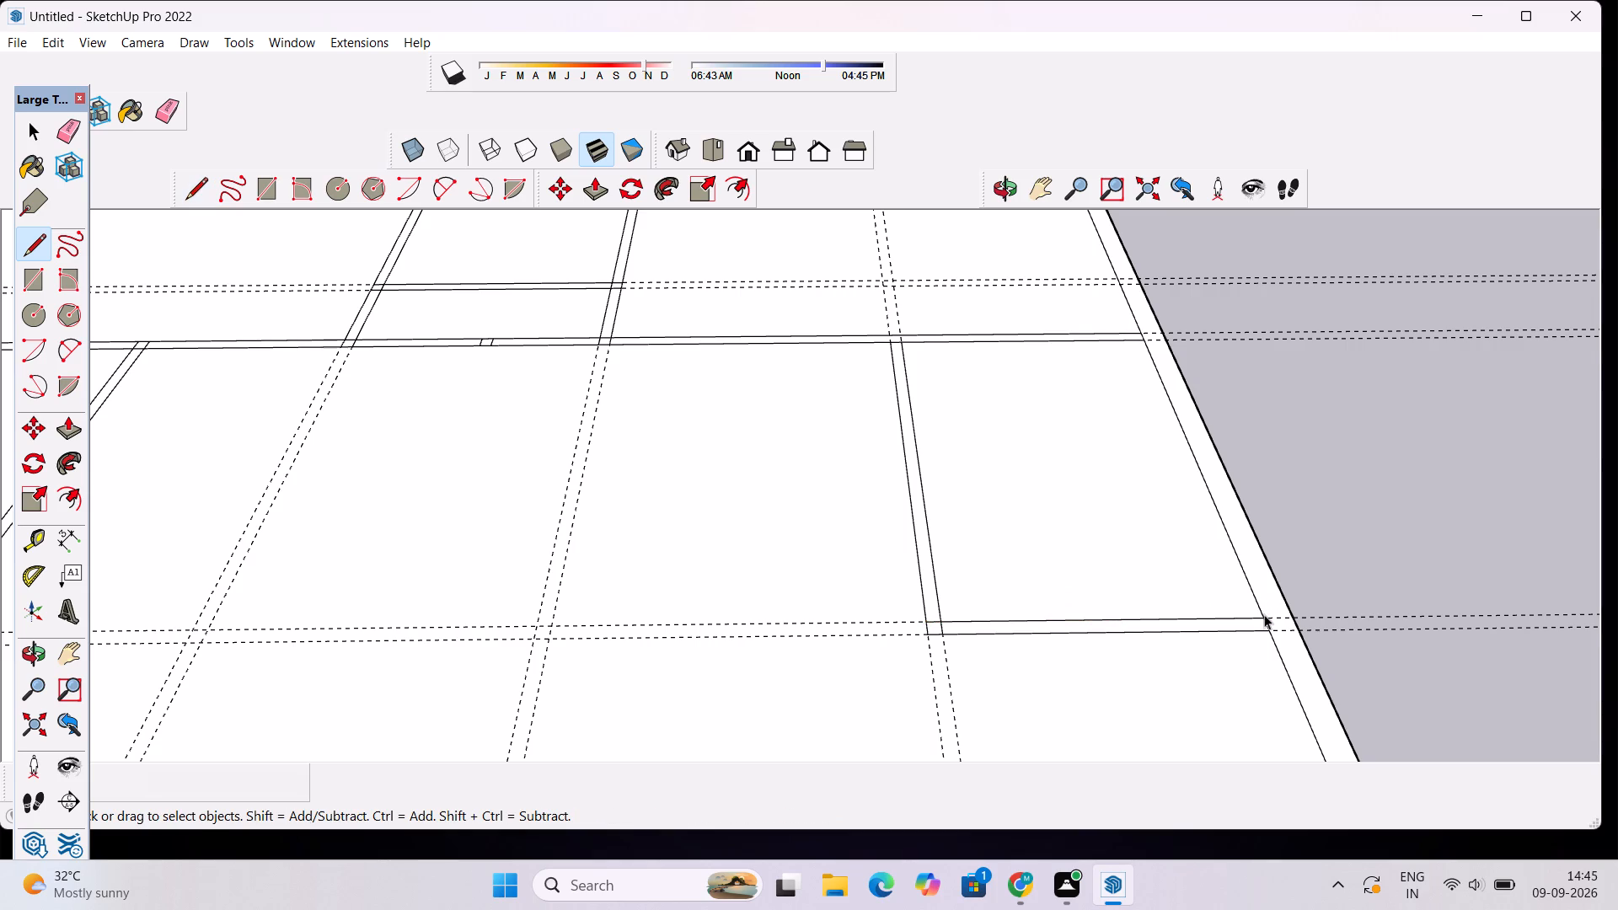
Erase all remaining lengthwise and crosswise guides with the Eraser, leaving only the wall and partition outlines.
scroll(1010, 480, "down", 5)
scroll(923, 421, "down", 3)
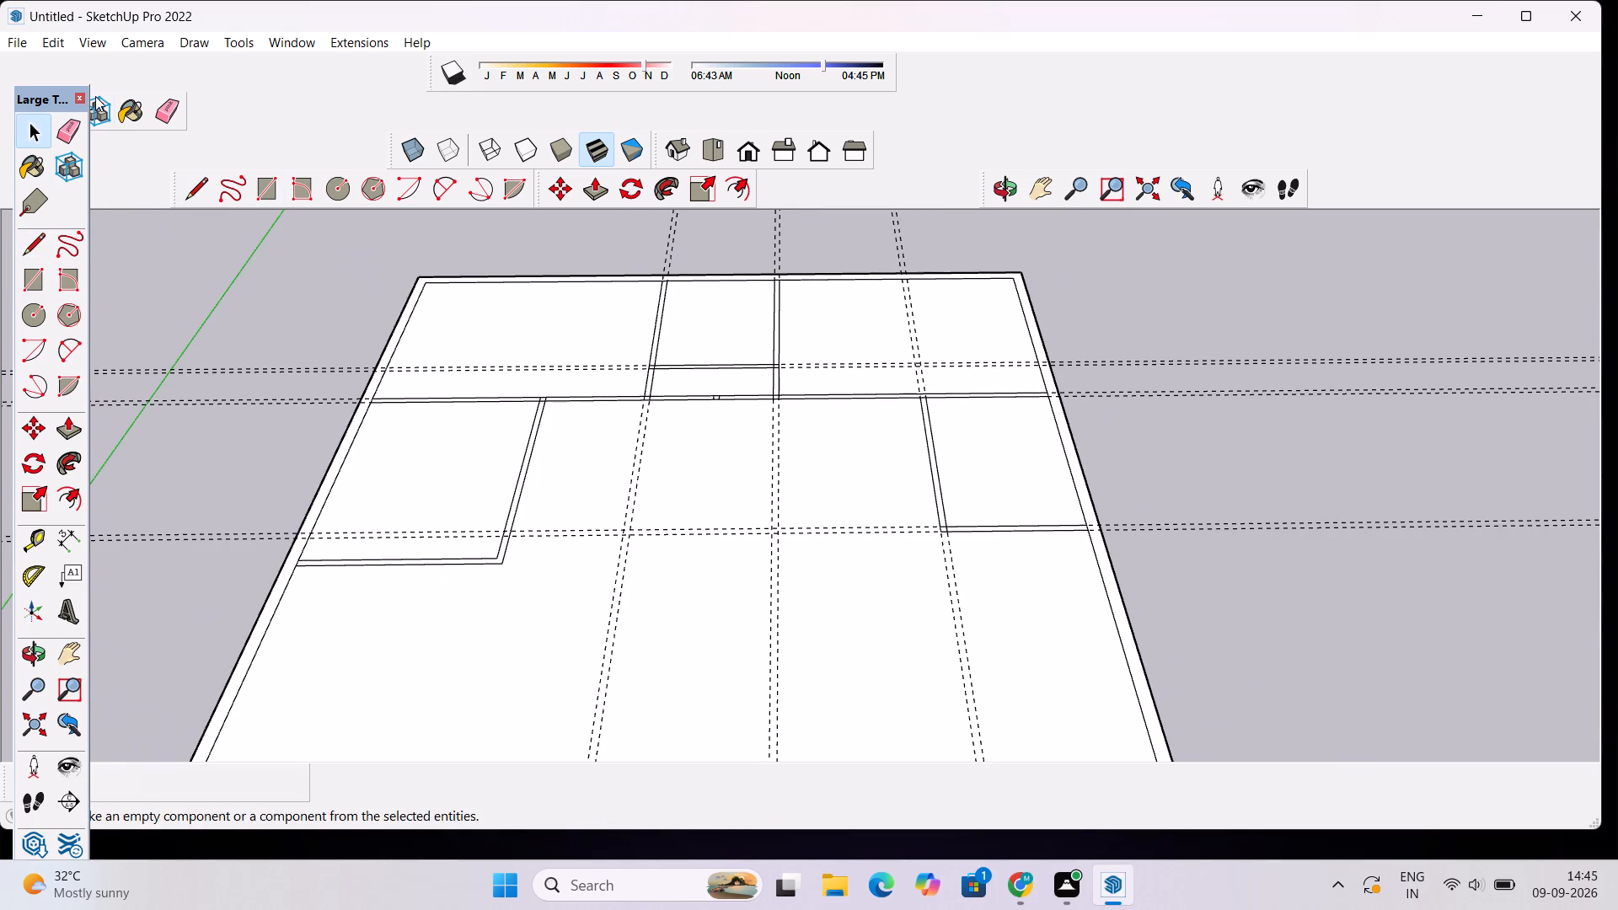
left_click(171, 117)
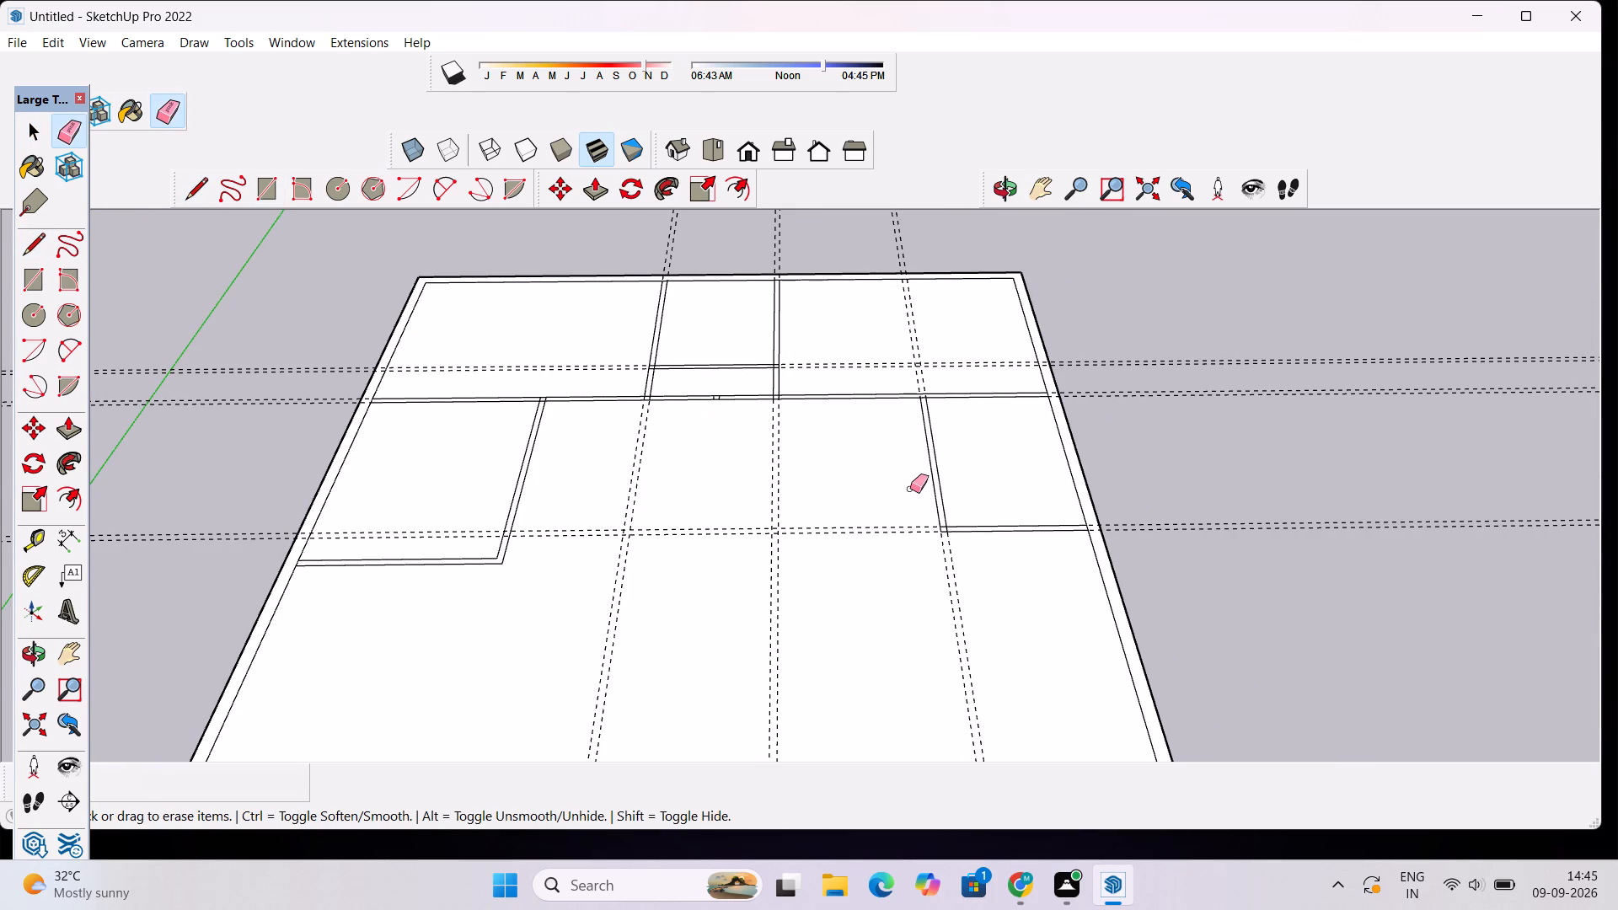
left_click_drag(910, 490, 806, 527)
left_click_drag(978, 575, 925, 597)
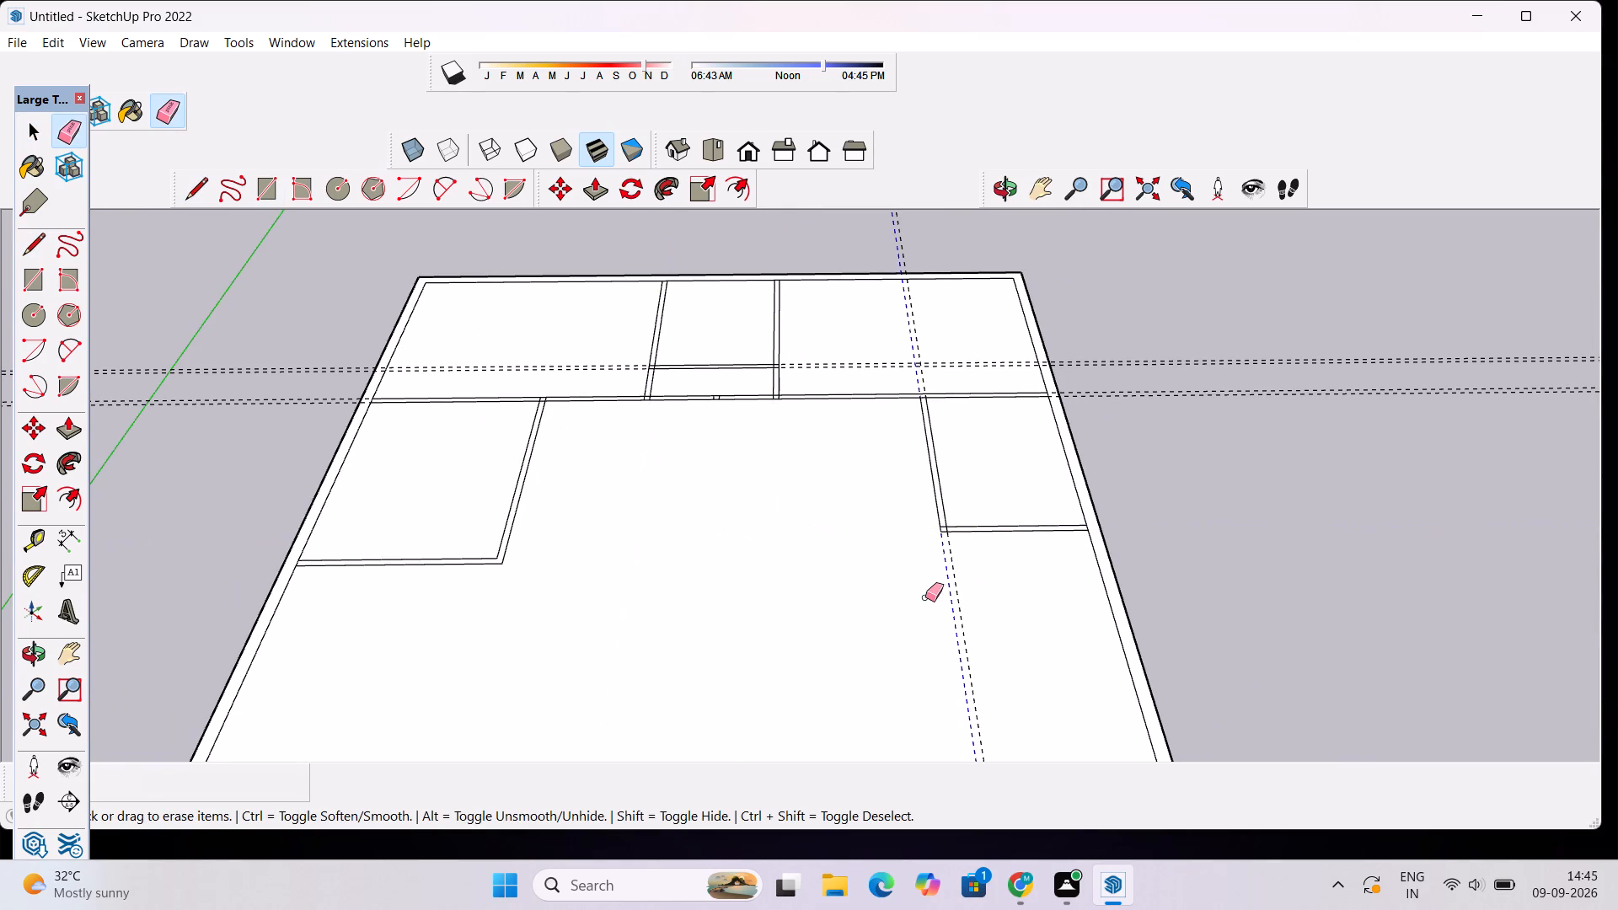
left_click_drag(925, 597, 915, 602)
left_click_drag(876, 338, 954, 356)
left_click(954, 356)
left_click_drag(951, 353, 949, 353)
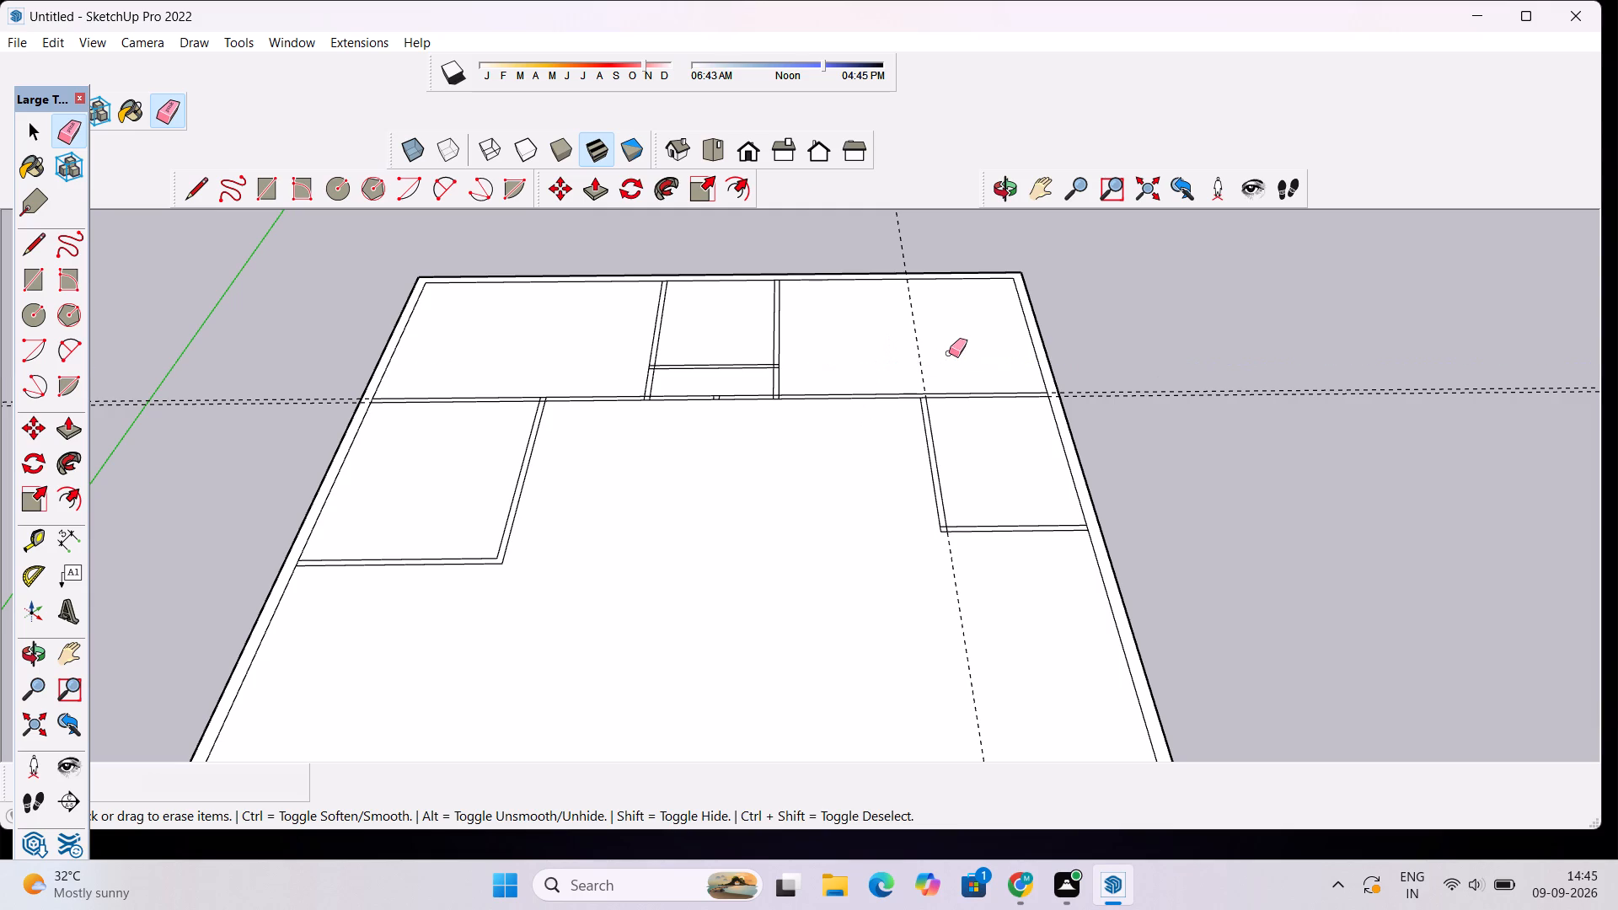
left_click_drag(949, 353, 913, 366)
left_click_drag(1101, 325, 1142, 441)
scroll(834, 417, "down", 2)
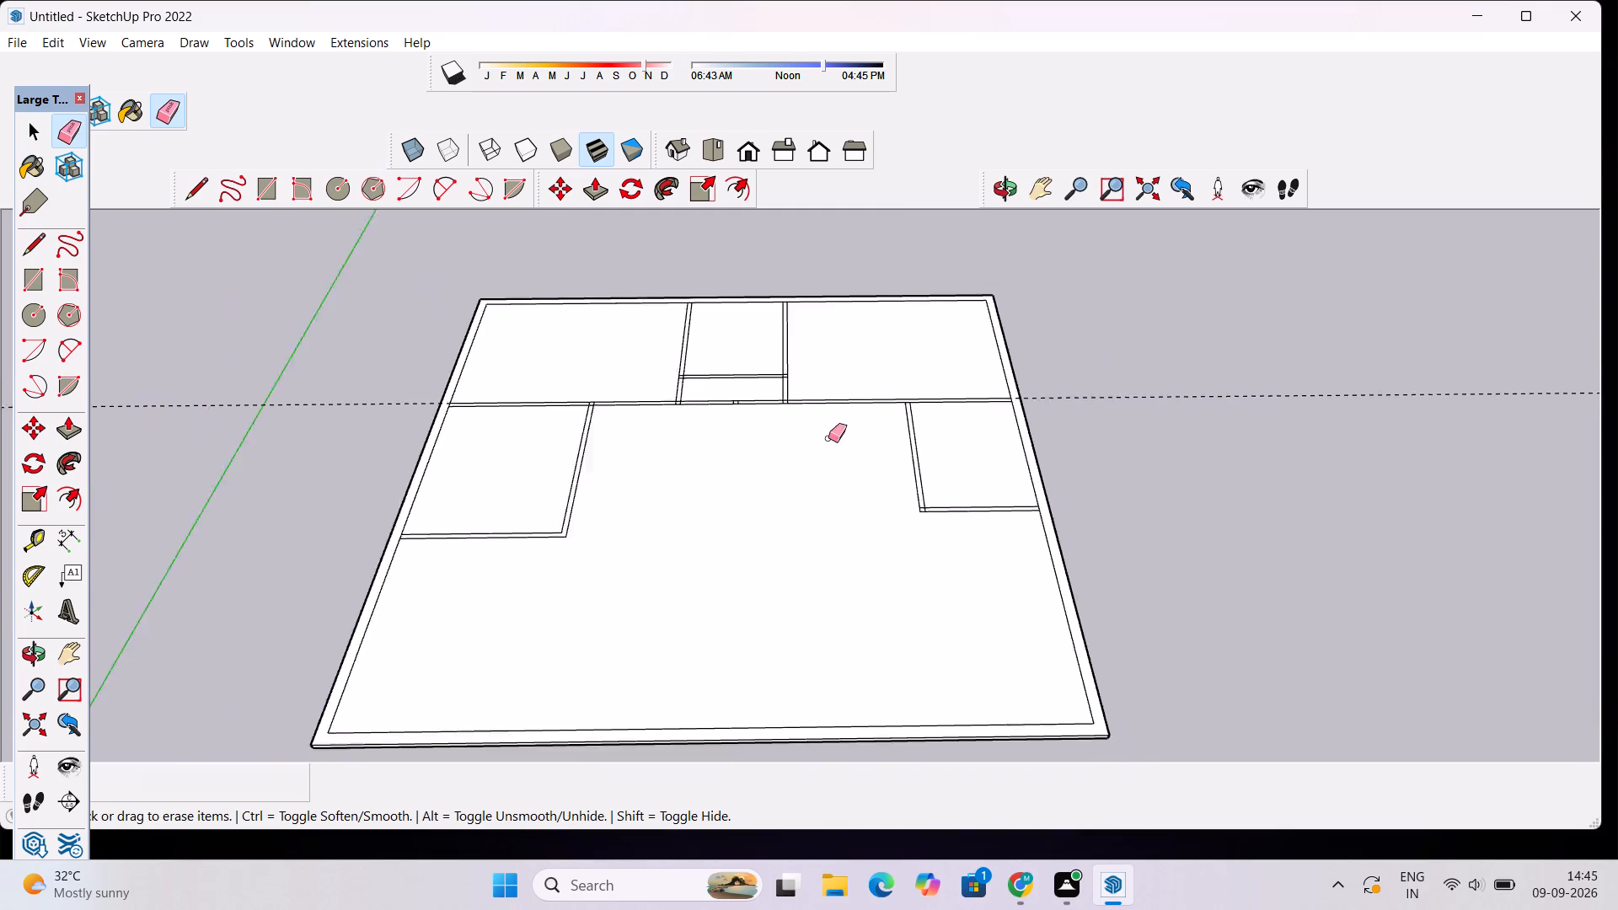
scroll(828, 438, "down", 2)
left_click_drag(1056, 348, 1062, 411)
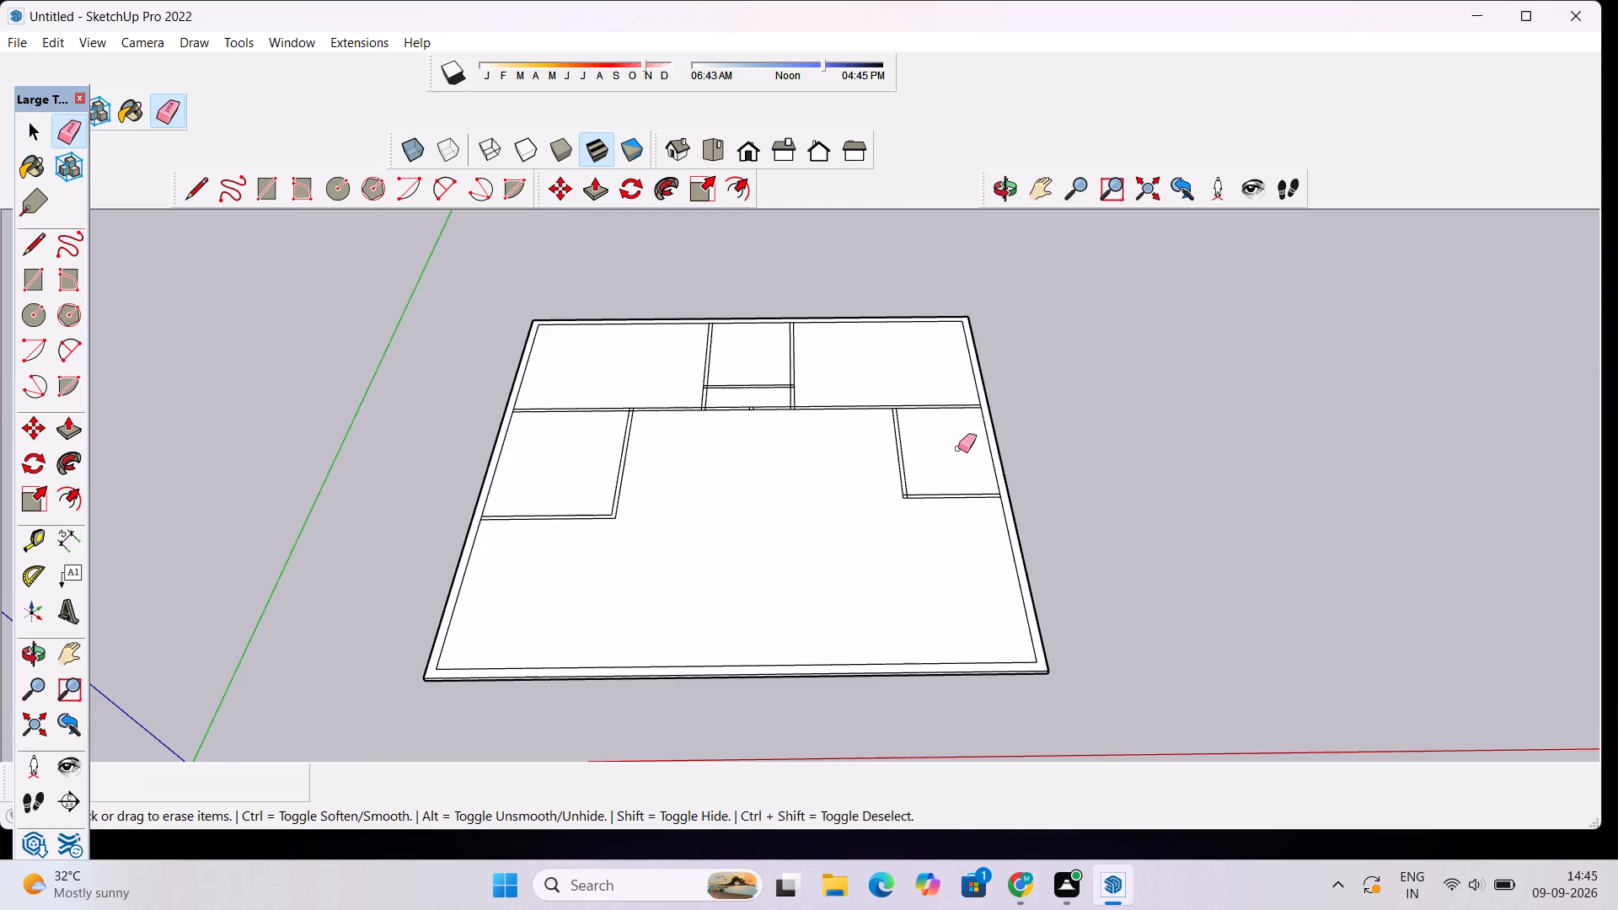
key("space")
Delete the crosswise partition's lines below the small room, from its midpoint marks toward the second side room, including the outer mark's short lines.
scroll(543, 380, "up", 3)
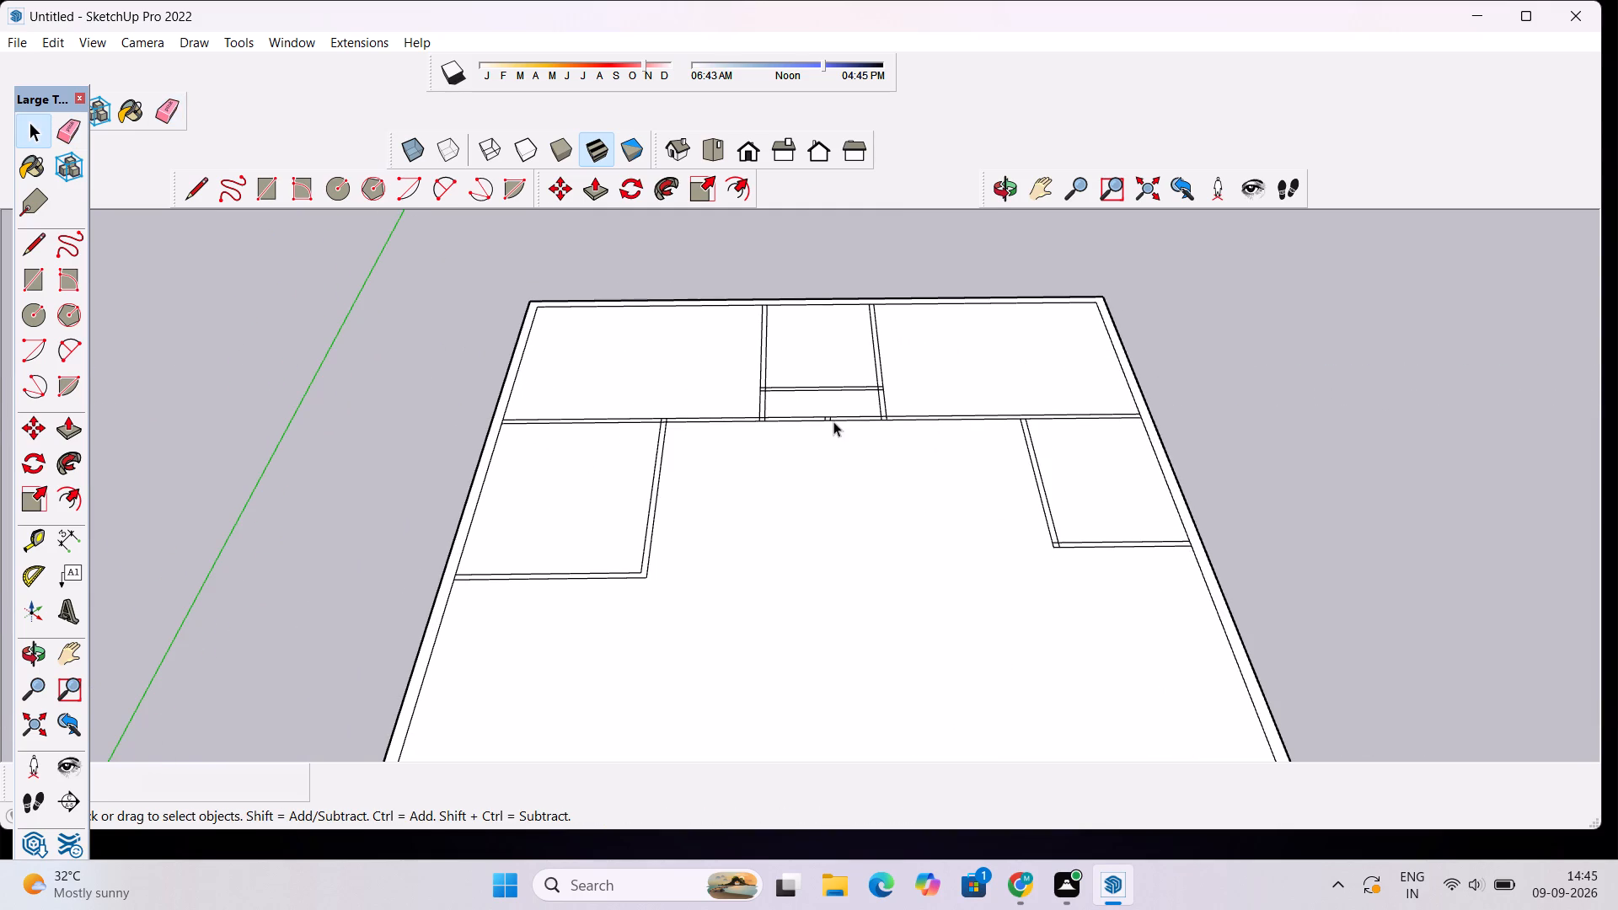
scroll(833, 421, "up", 4)
left_click(811, 420)
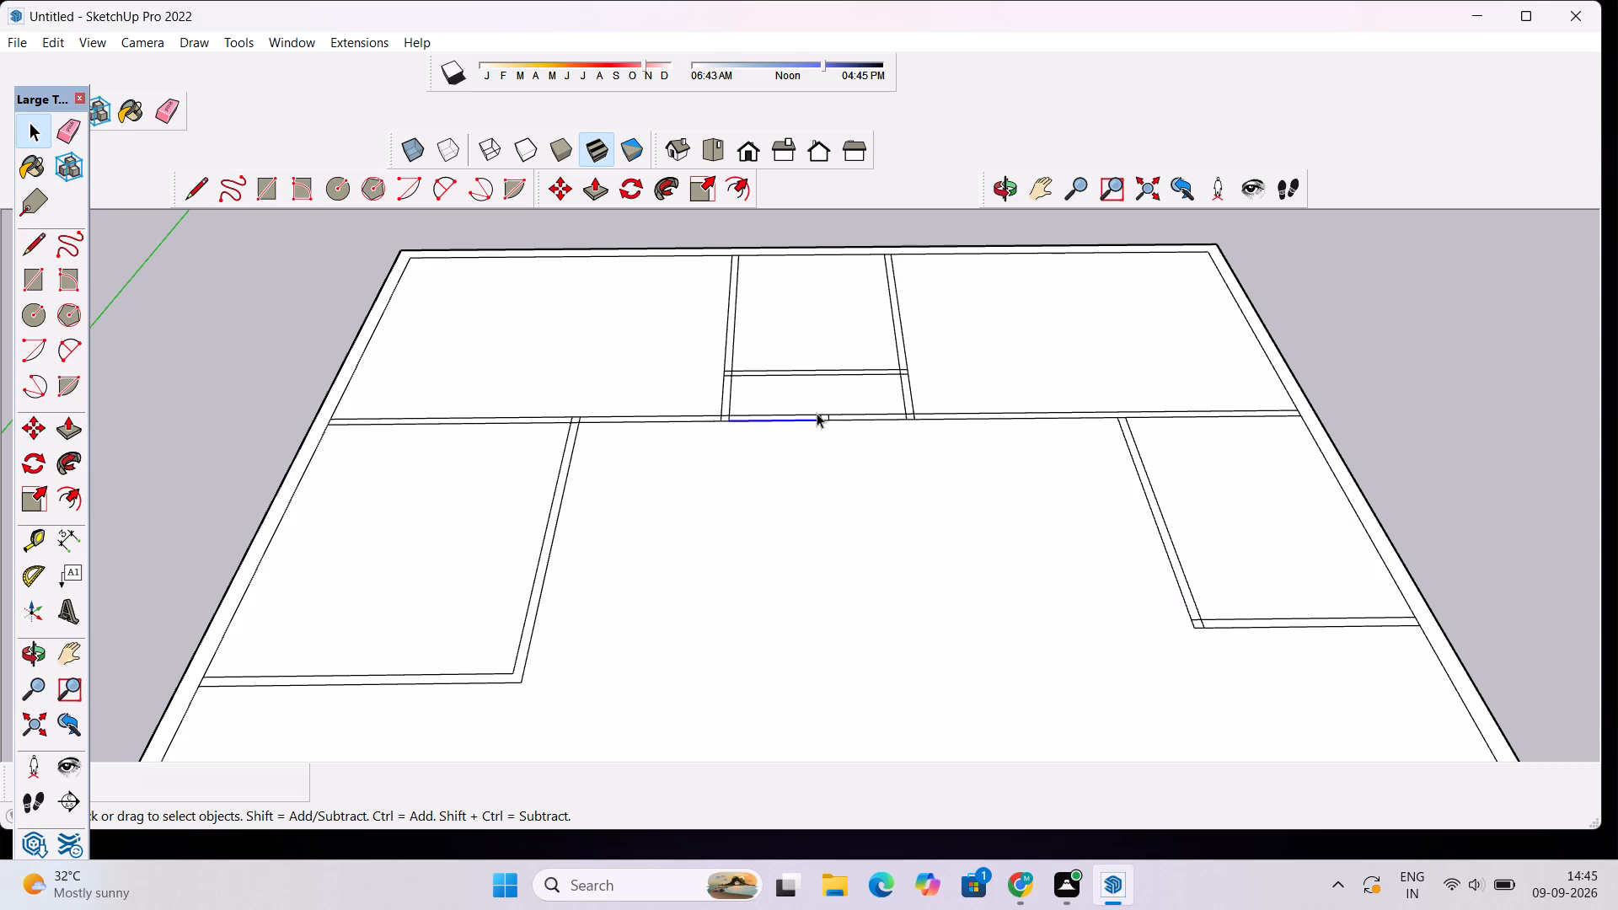
left_click(818, 411, "ctrl")
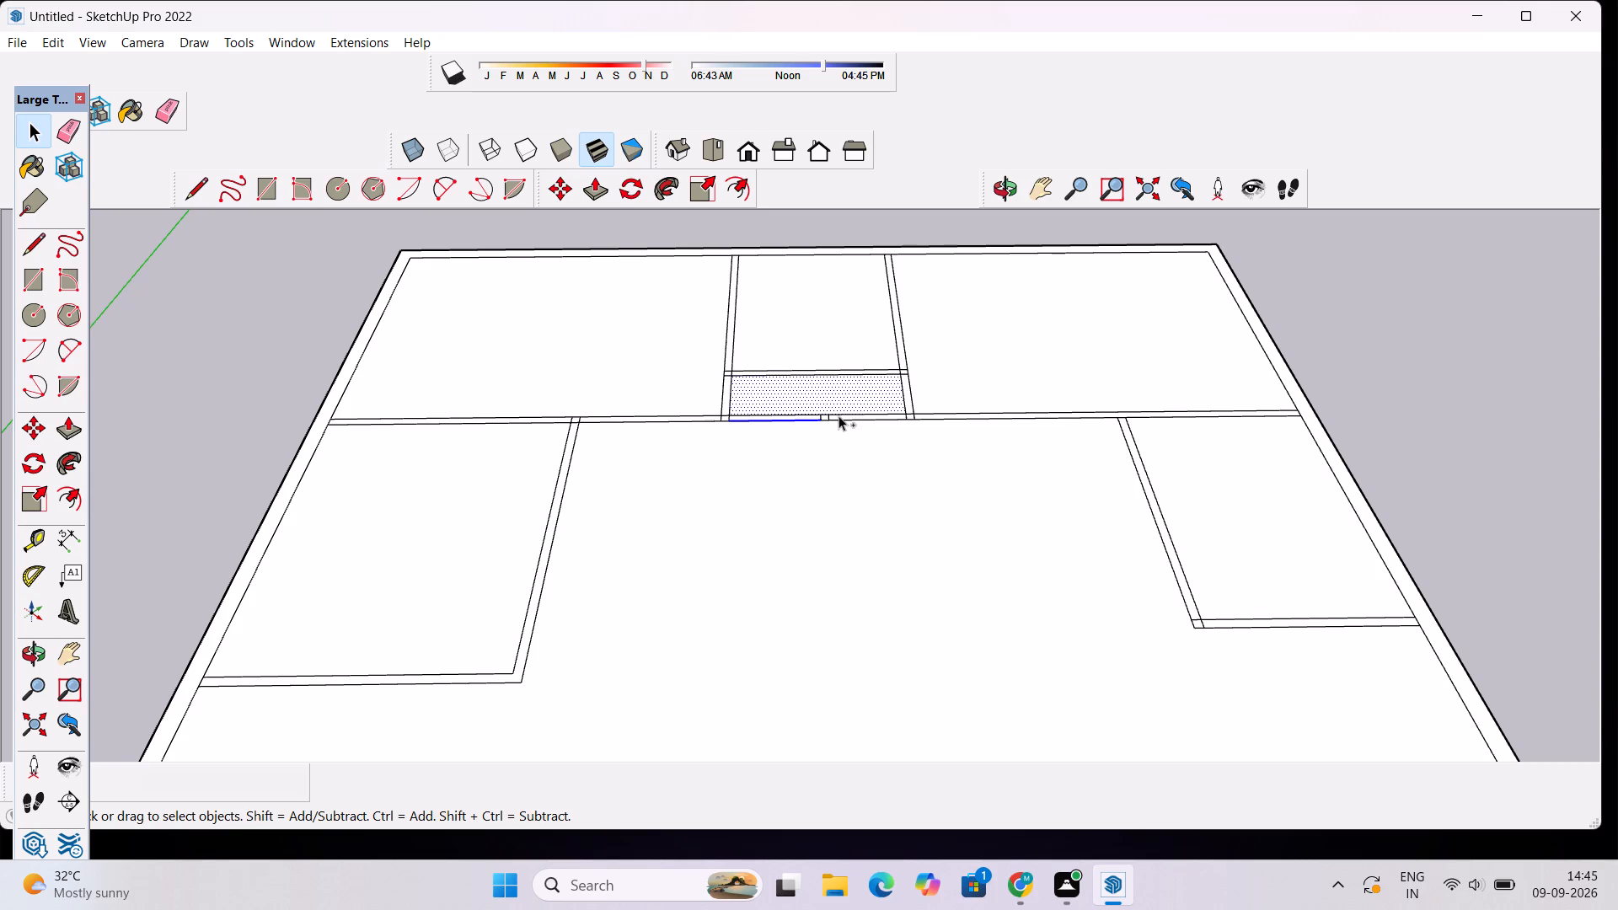
left_click(844, 412)
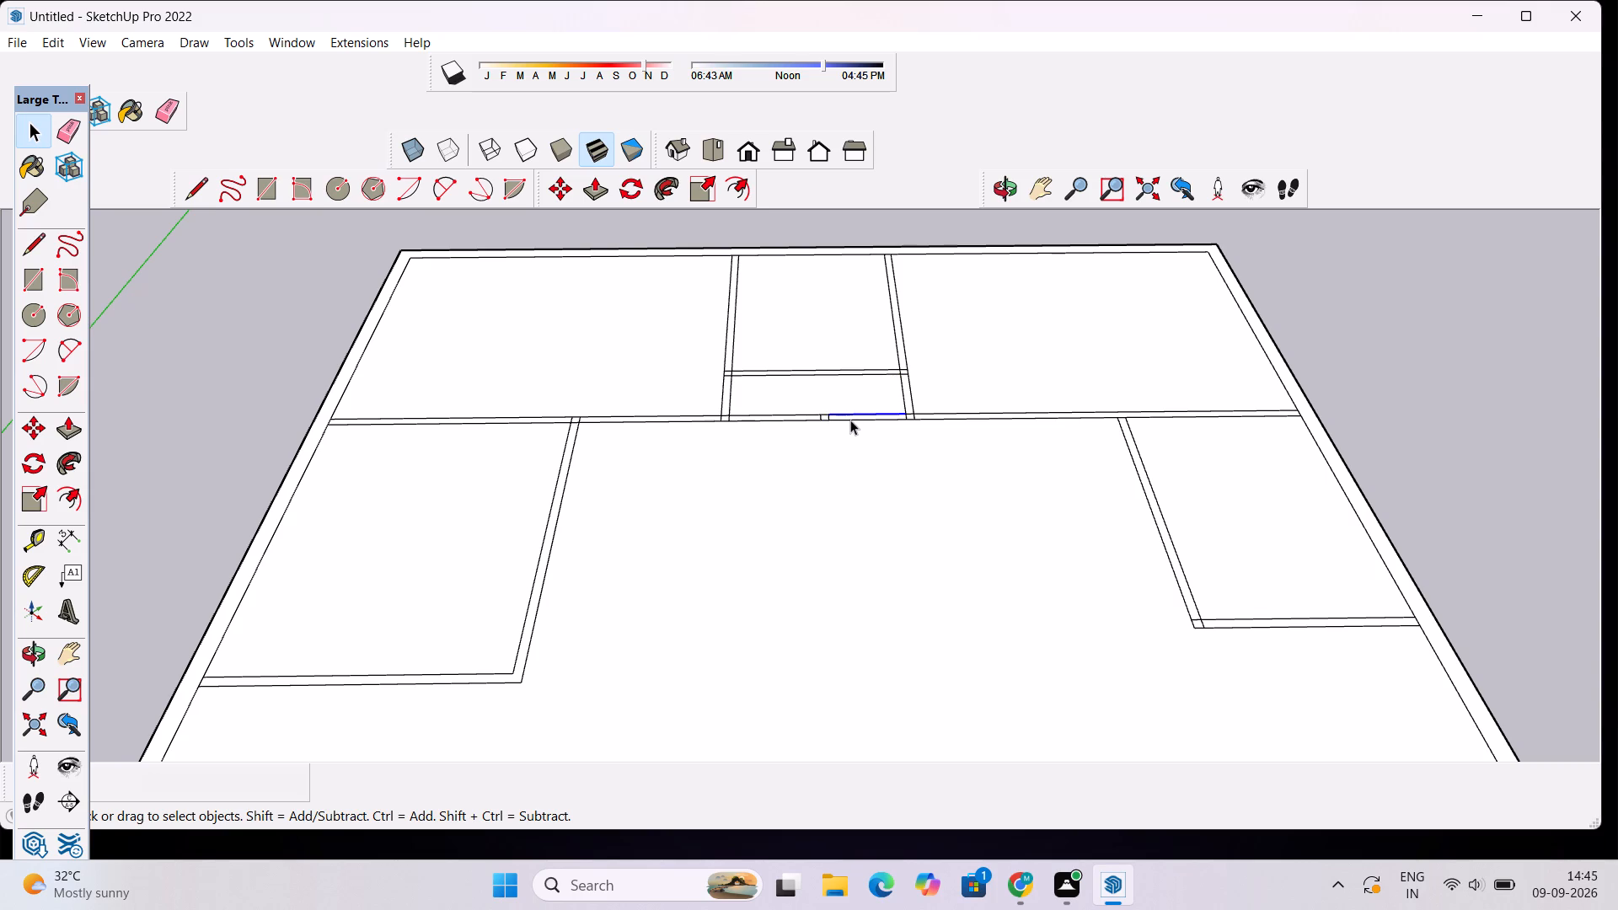
key("Delete")
left_click(850, 420)
key("Delete")
left_click(828, 413)
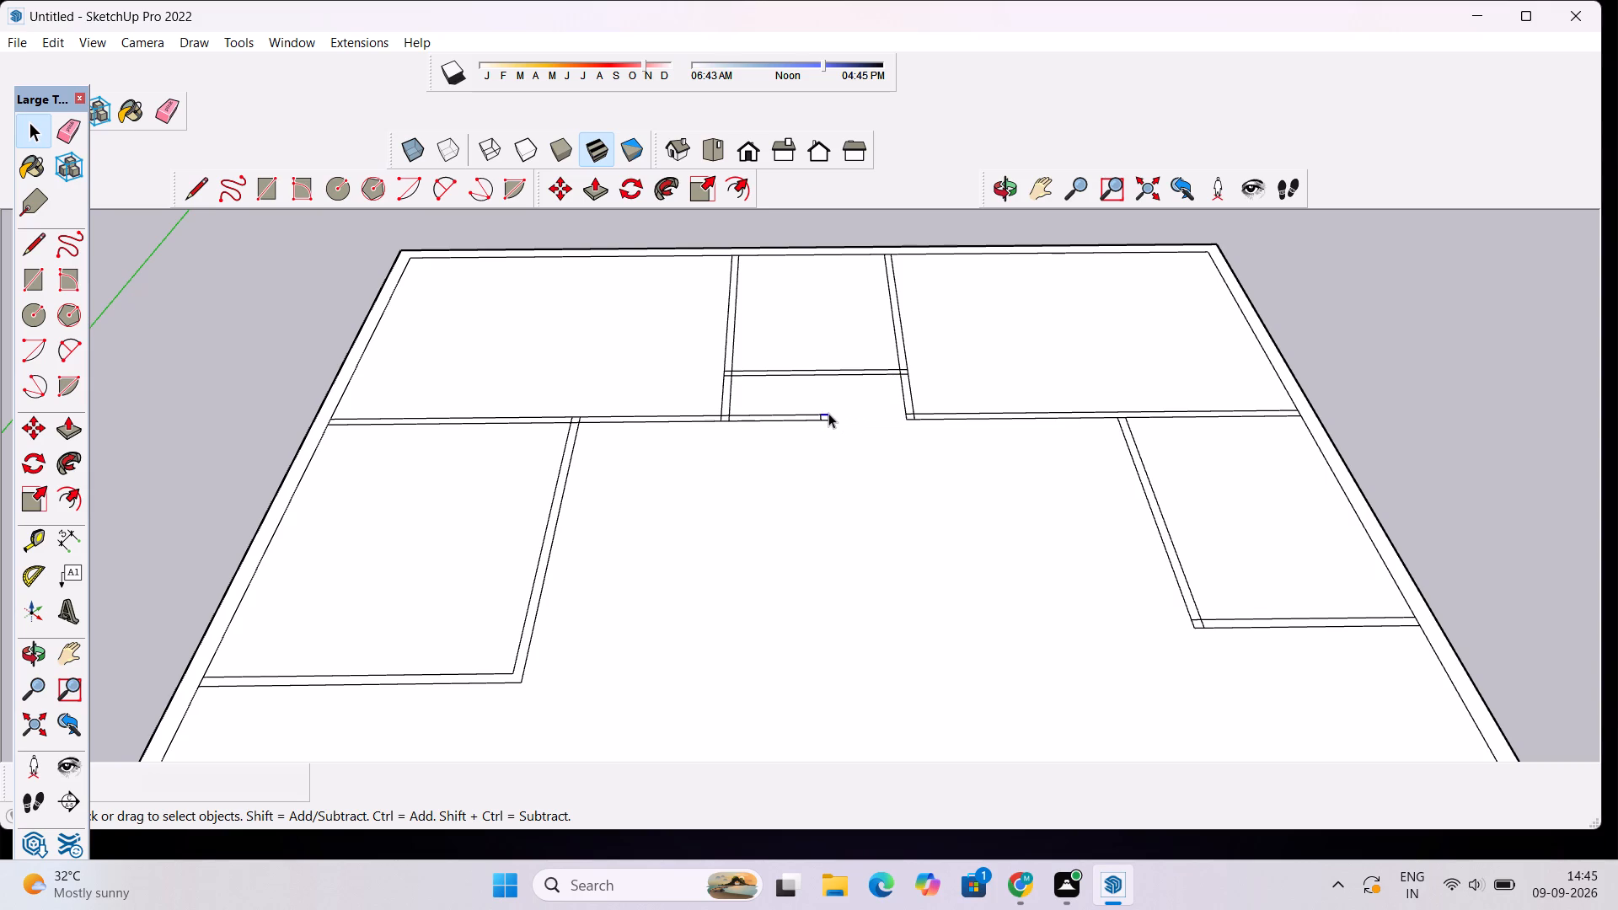
key("Delete")
left_click(826, 419)
key("Delete")
left_click(829, 416)
key("Delete")
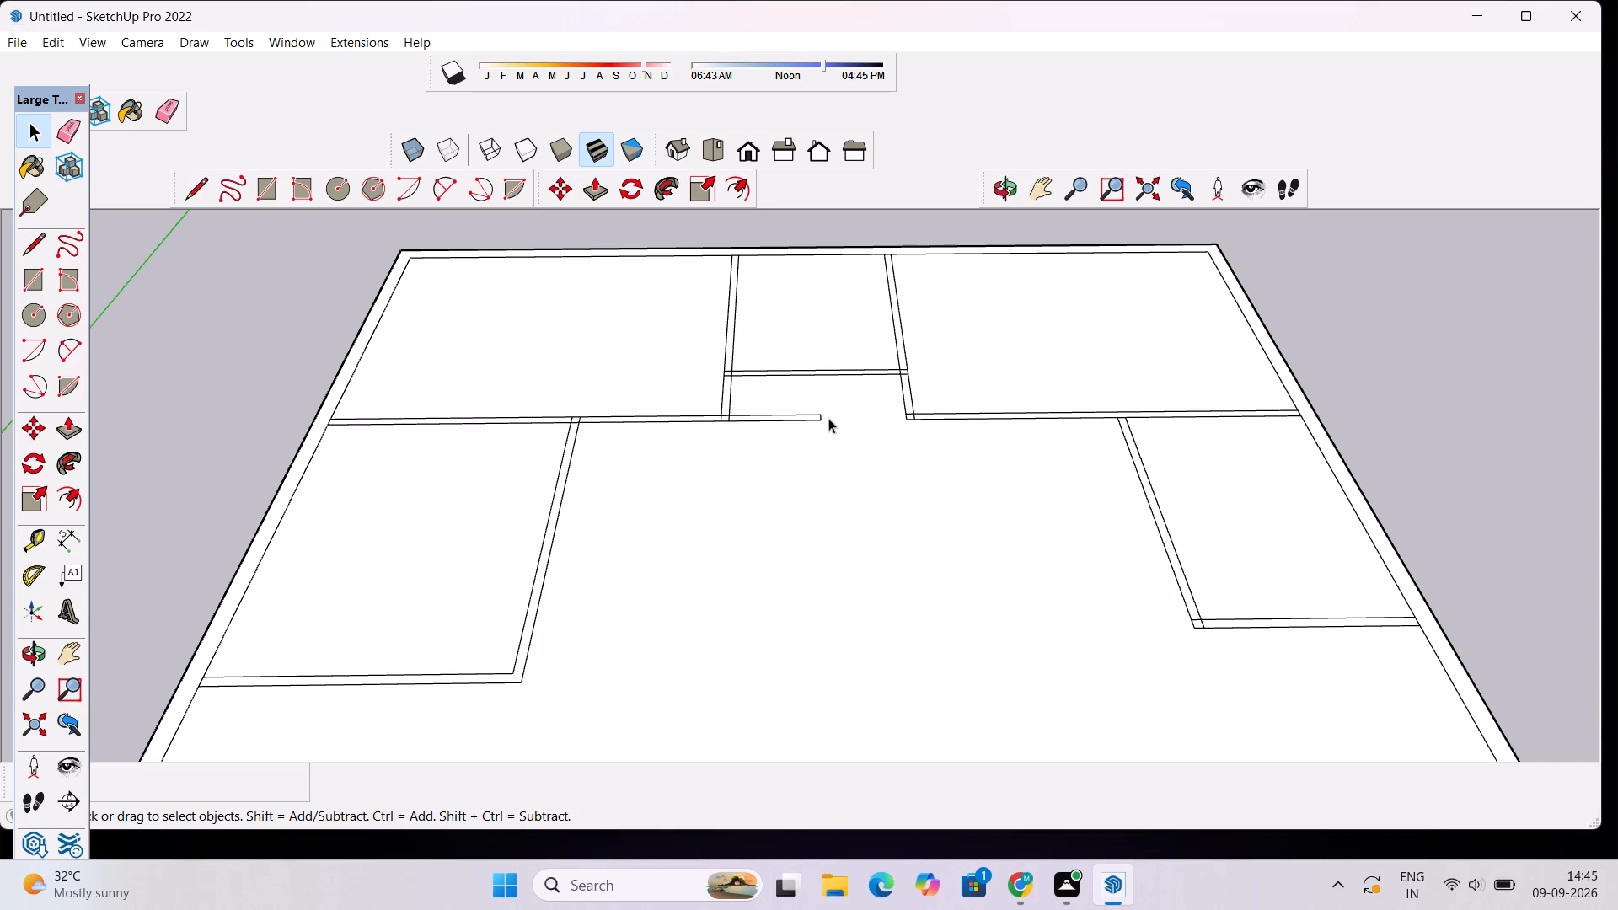
Delete the leftover half of the crosswise partition below the small room, back to the lengthwise partition nearer the corner room.
left_click(815, 413)
key("Delete")
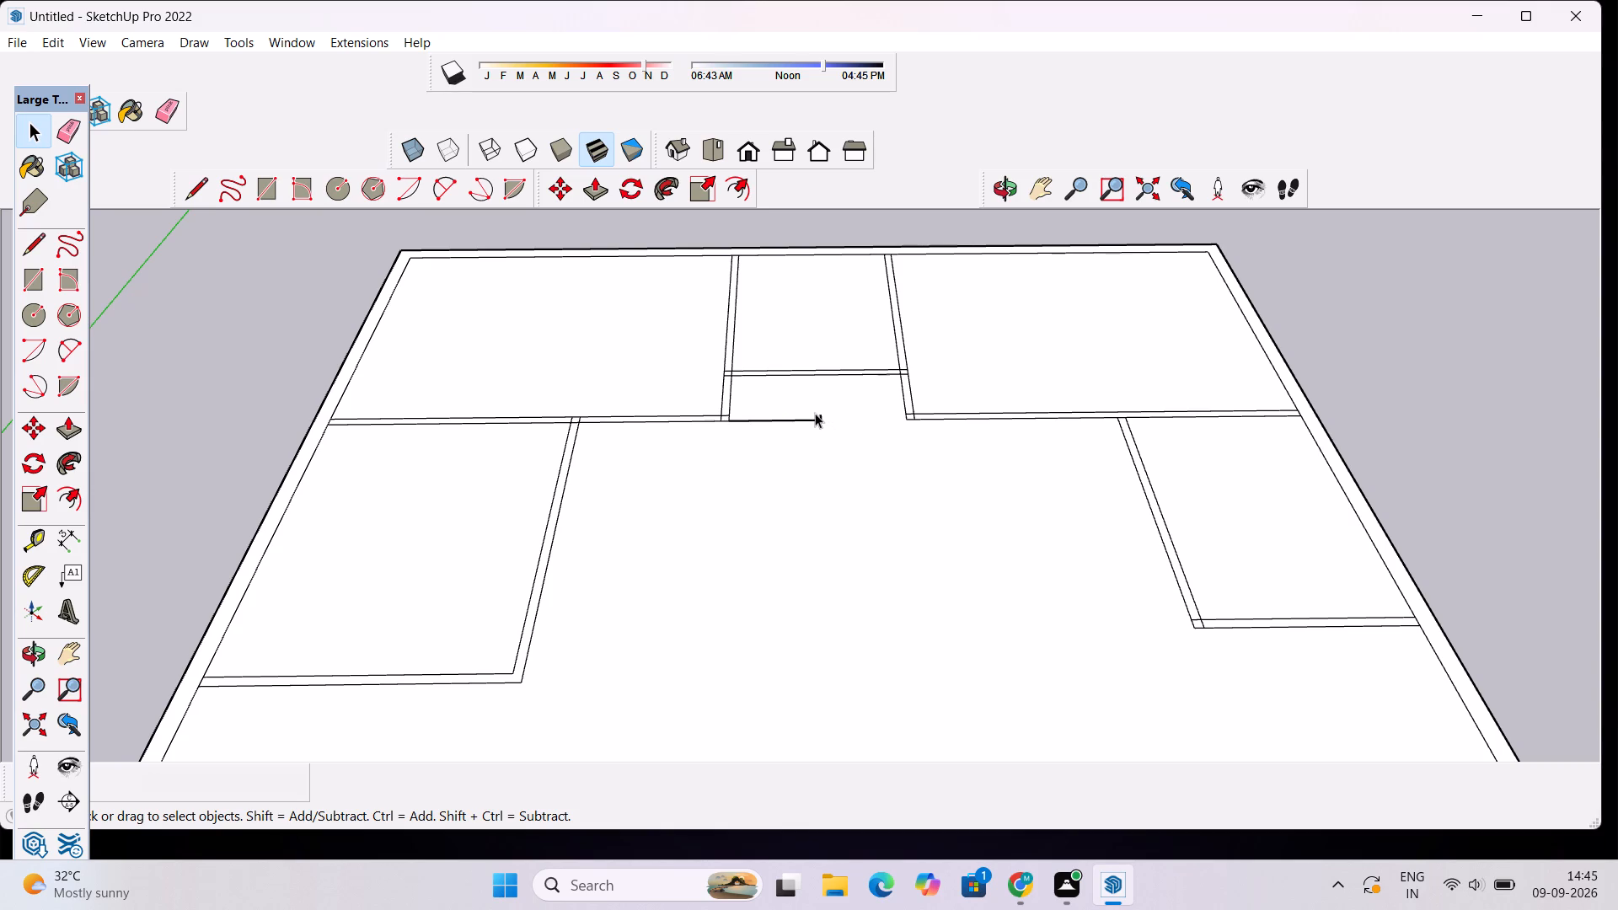
left_click(815, 419)
key("Delete")
key("Delete")
key("Delete")
key("Delete")
key("Delete")
key("Delete")
key("Delete")
key("Delete")
key("Delete")
left_click(818, 413)
Examine the whole slab and its opened-up partition layout from a tilted overview.
scroll(830, 417, "down", 5)
left_click(995, 191)
left_click_drag(937, 303, 924, 355)
scroll(919, 359, "down", 4)
scroll(874, 533, "up", 1)
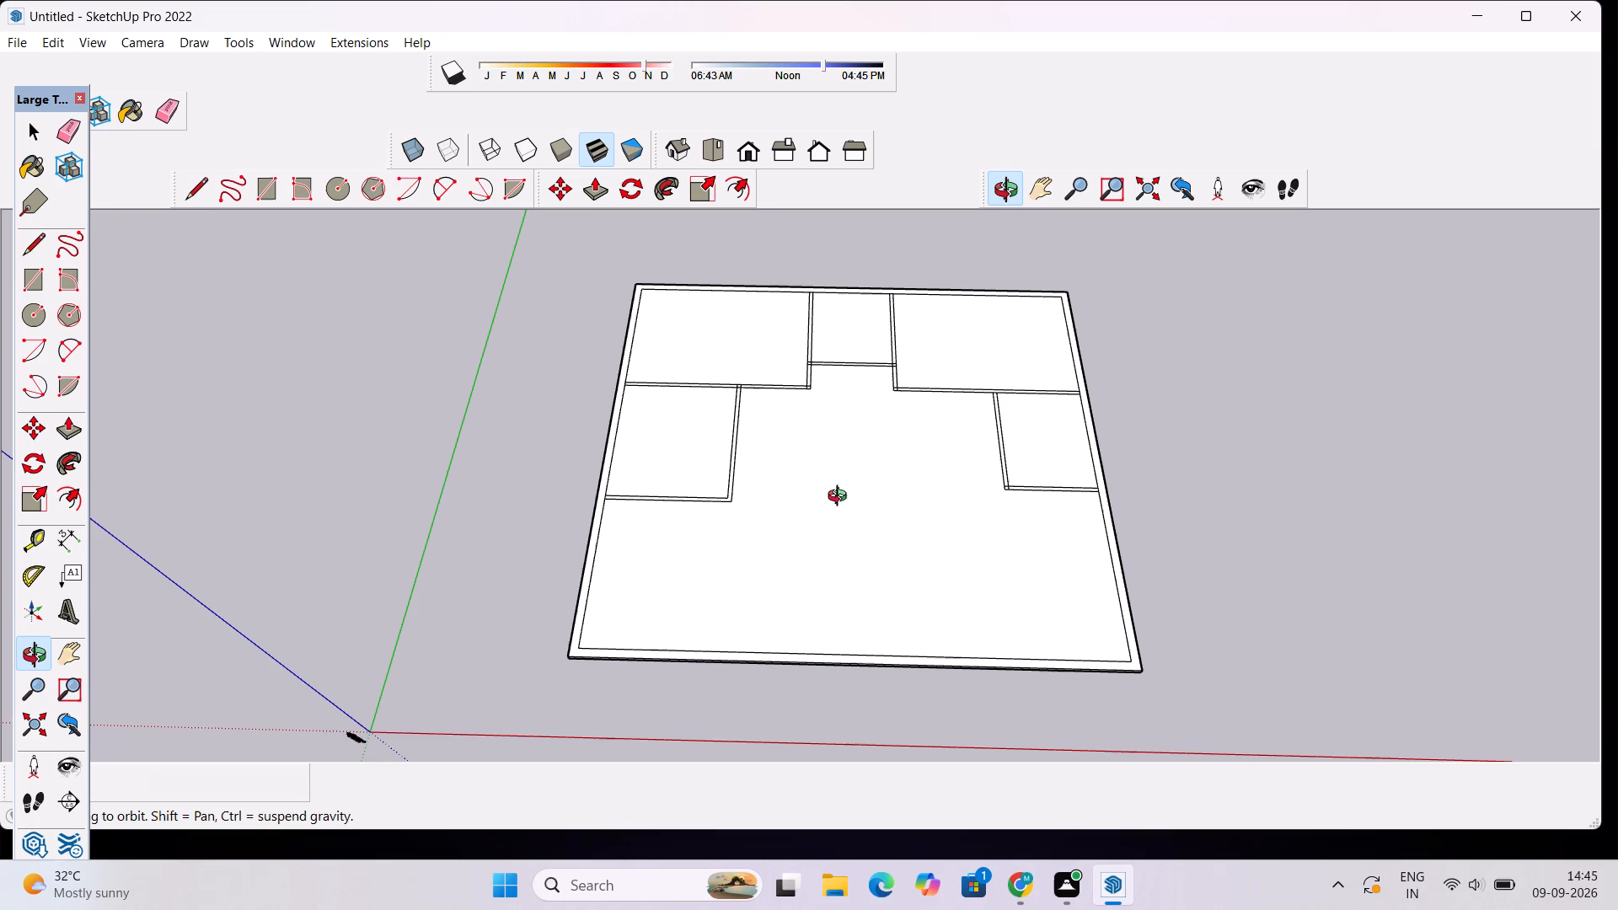
scroll(974, 572, "up", 3)
key("space")
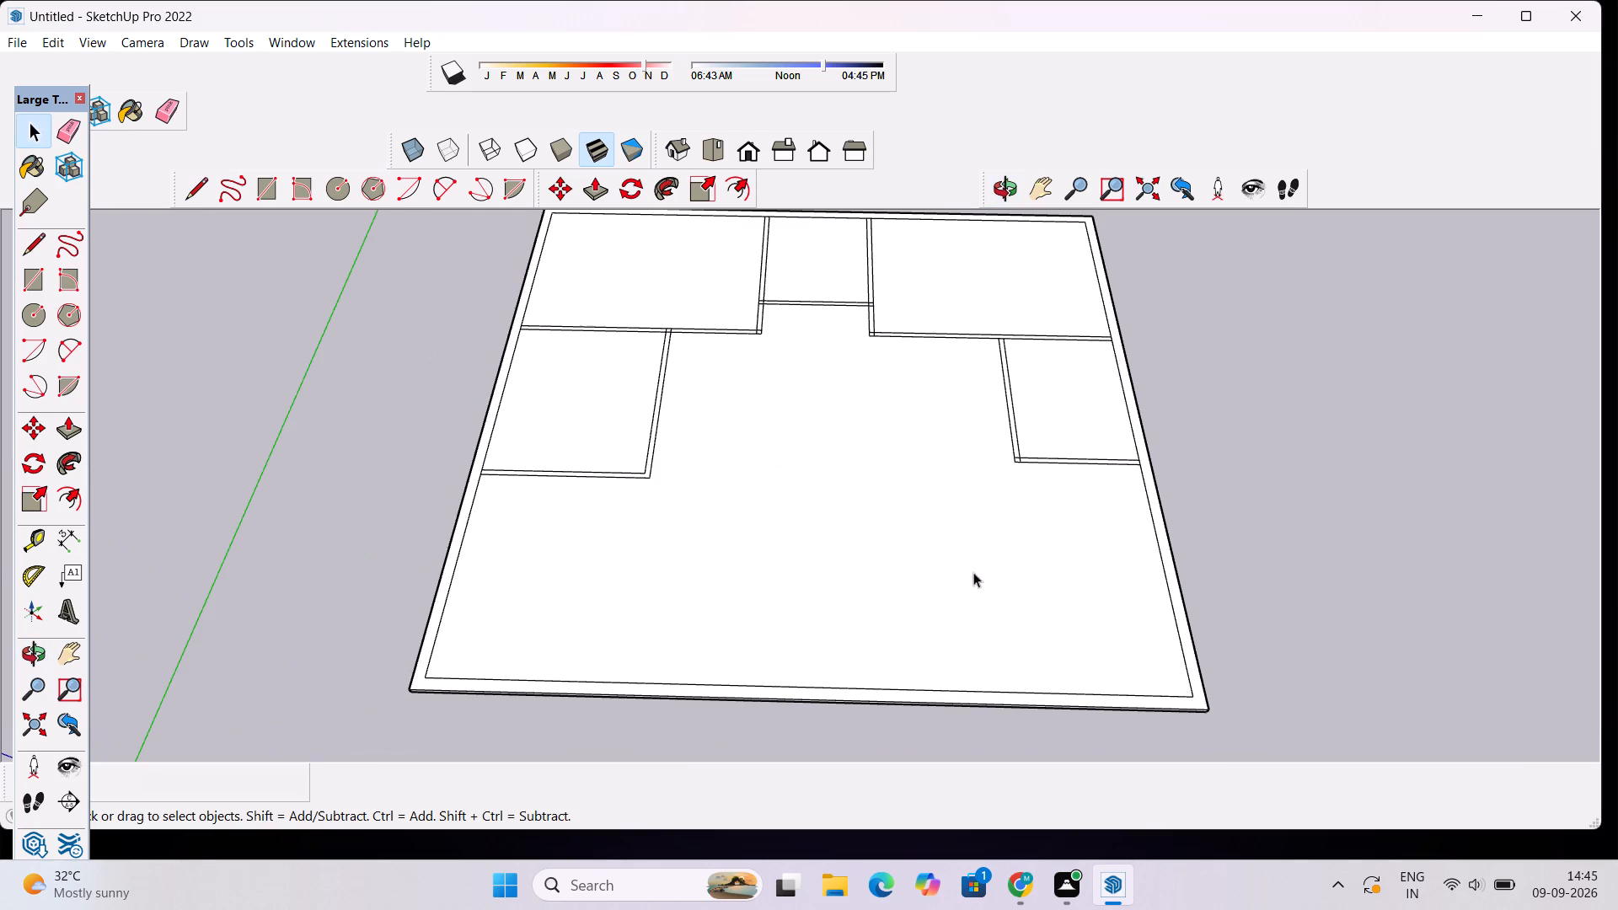
scroll(988, 535, "down", 2)
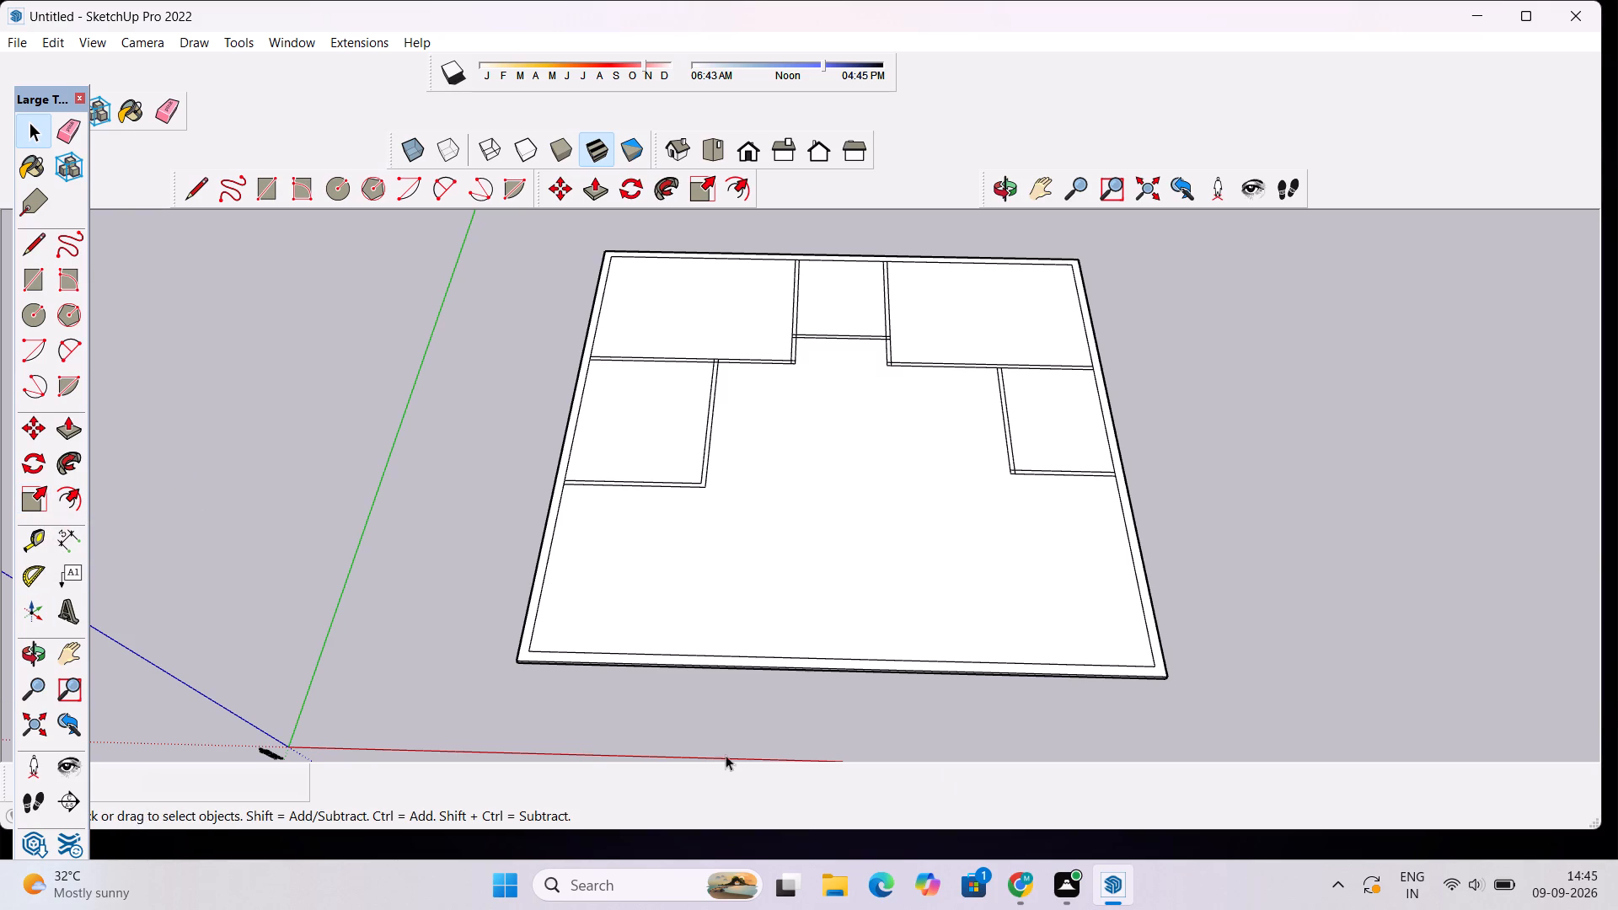
Place two crosswise guides 1' apart across the open area, the first about 67' 2" from the small central room's partition.
left_click(41, 549)
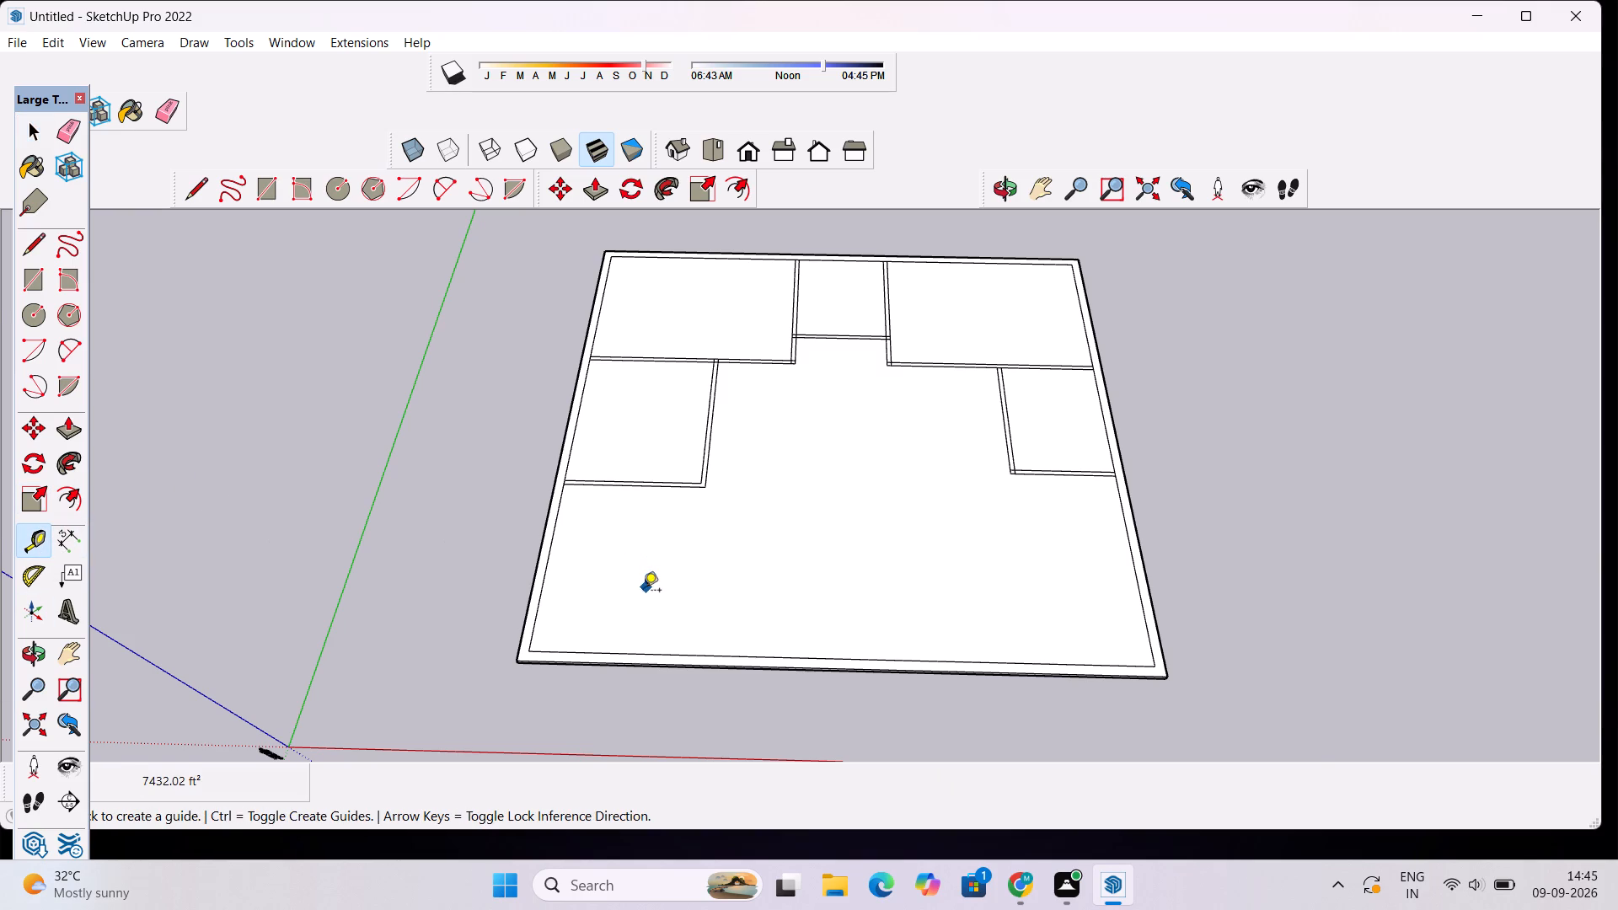
scroll(773, 463, "up", 1)
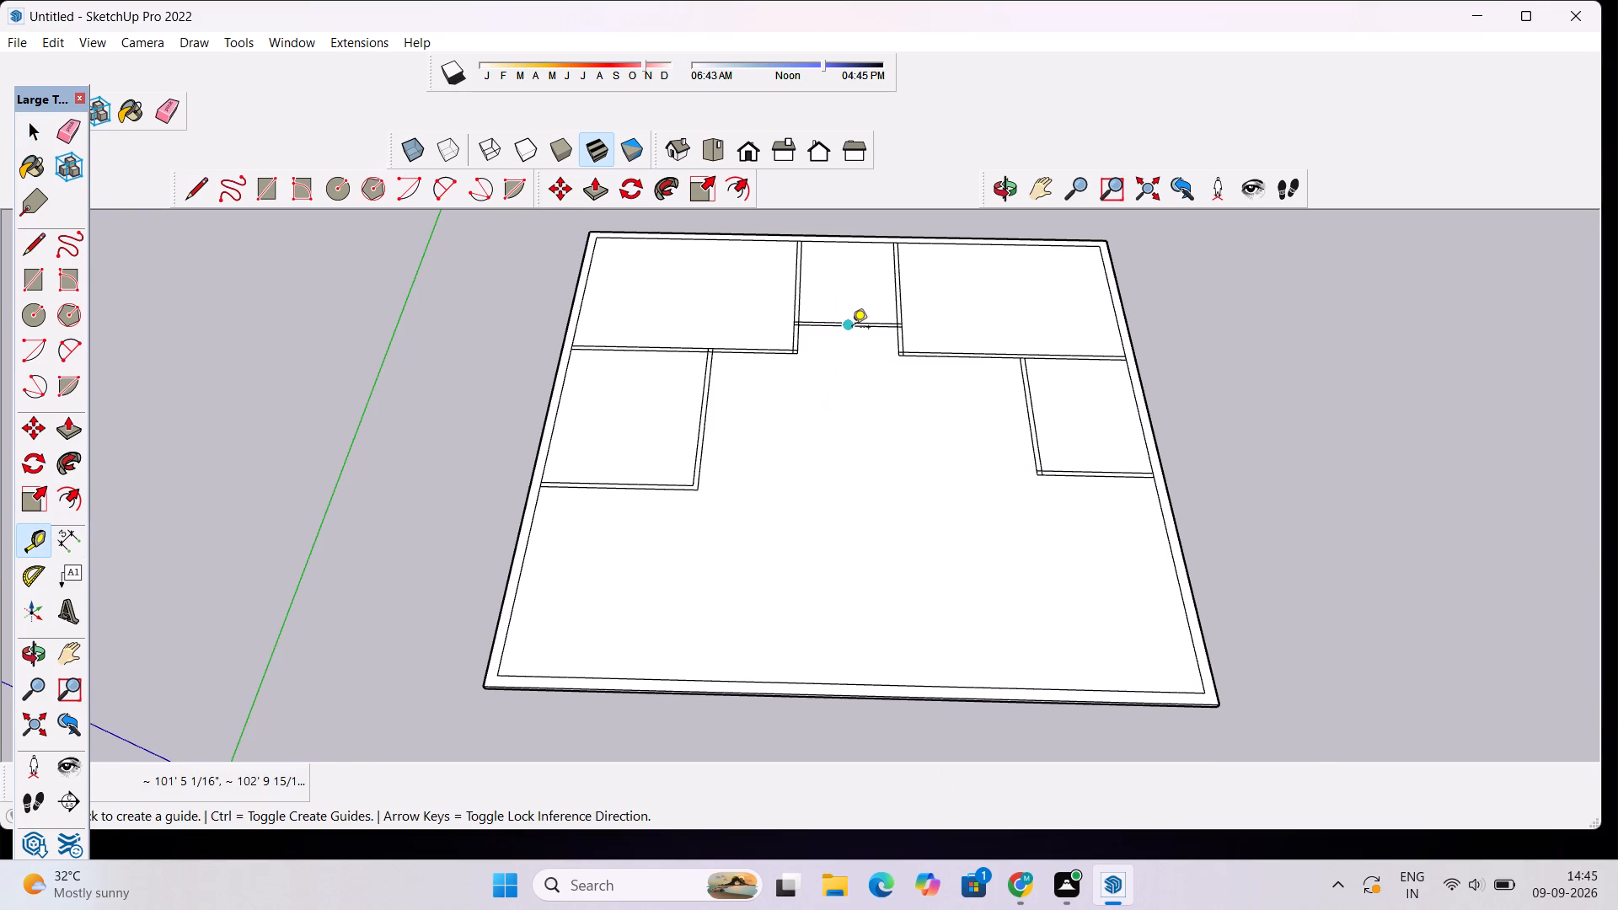
left_click(848, 326)
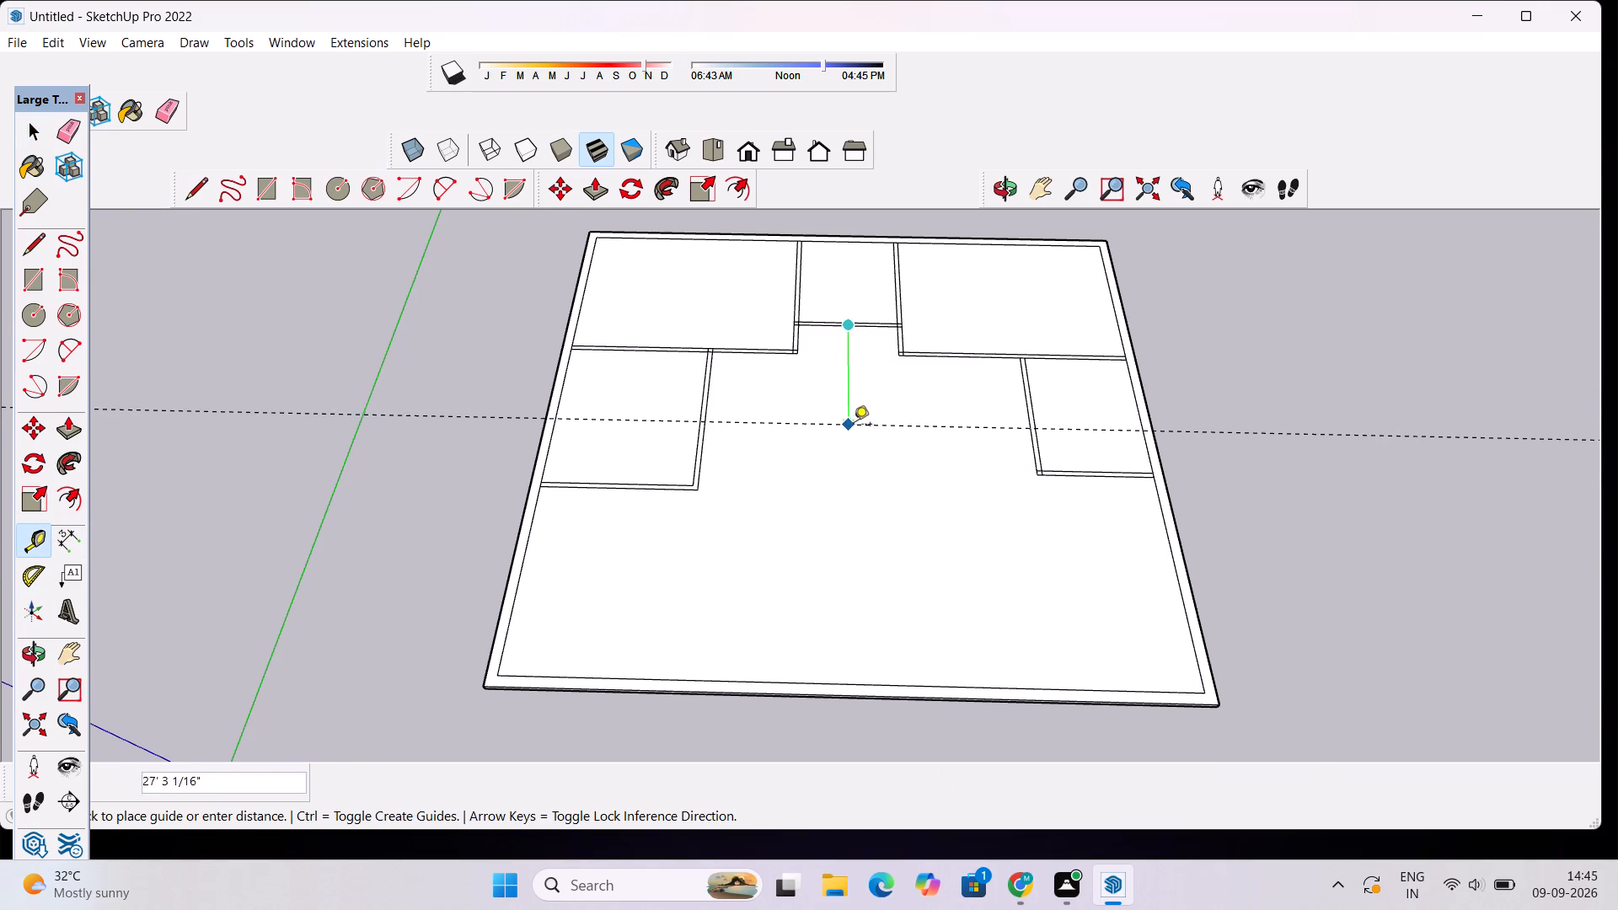
scroll(854, 507, "up", 2)
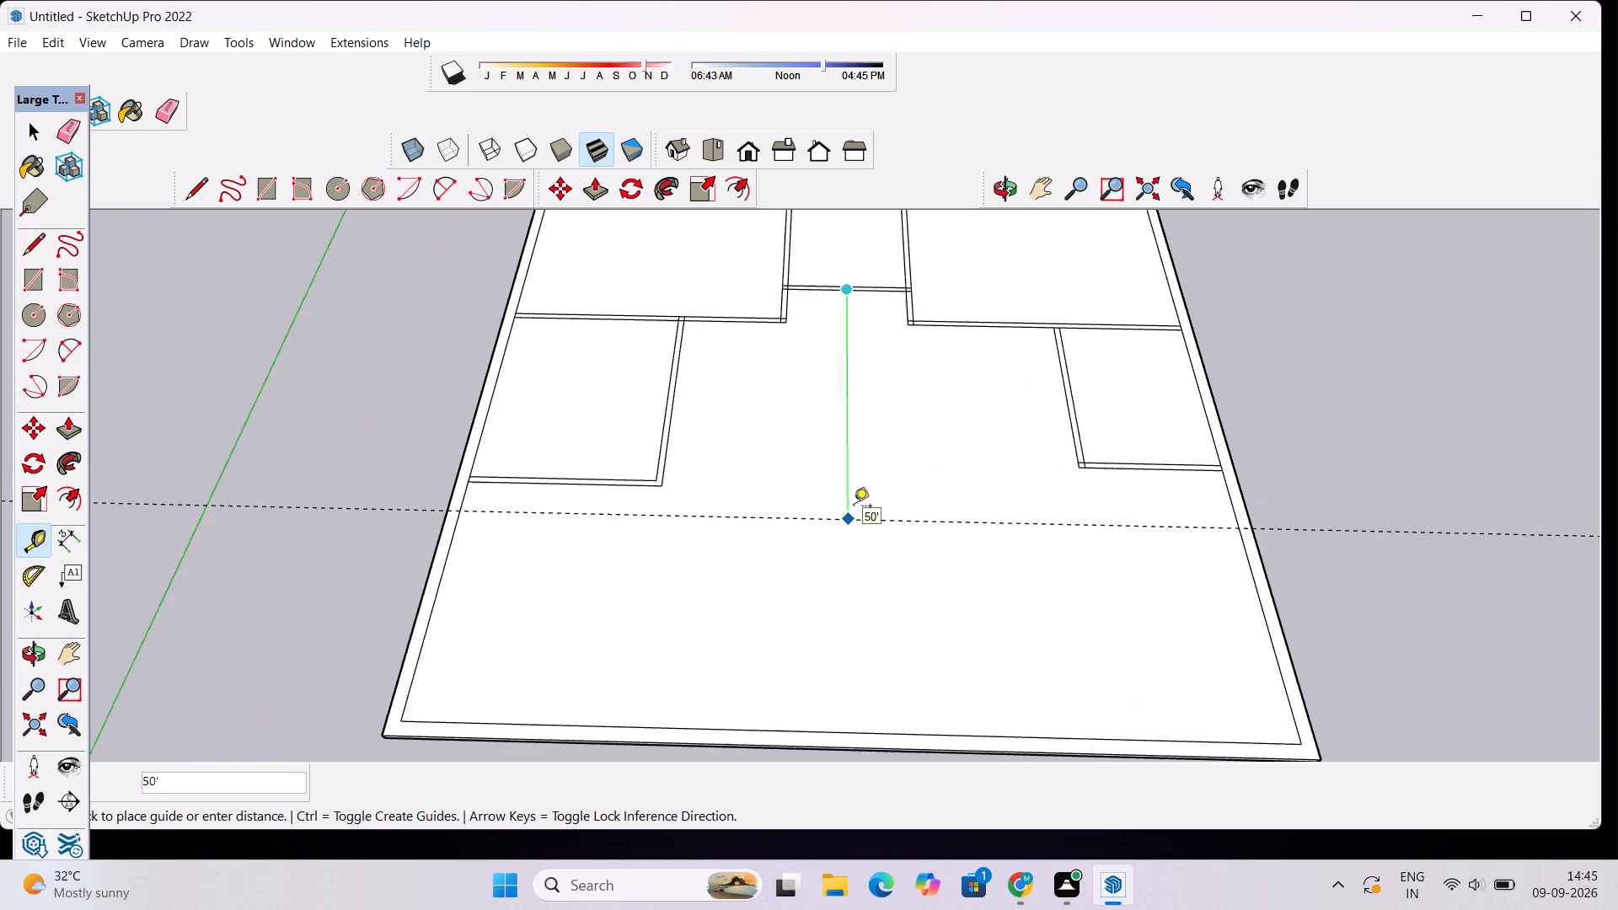
scroll(854, 507, "up", 1)
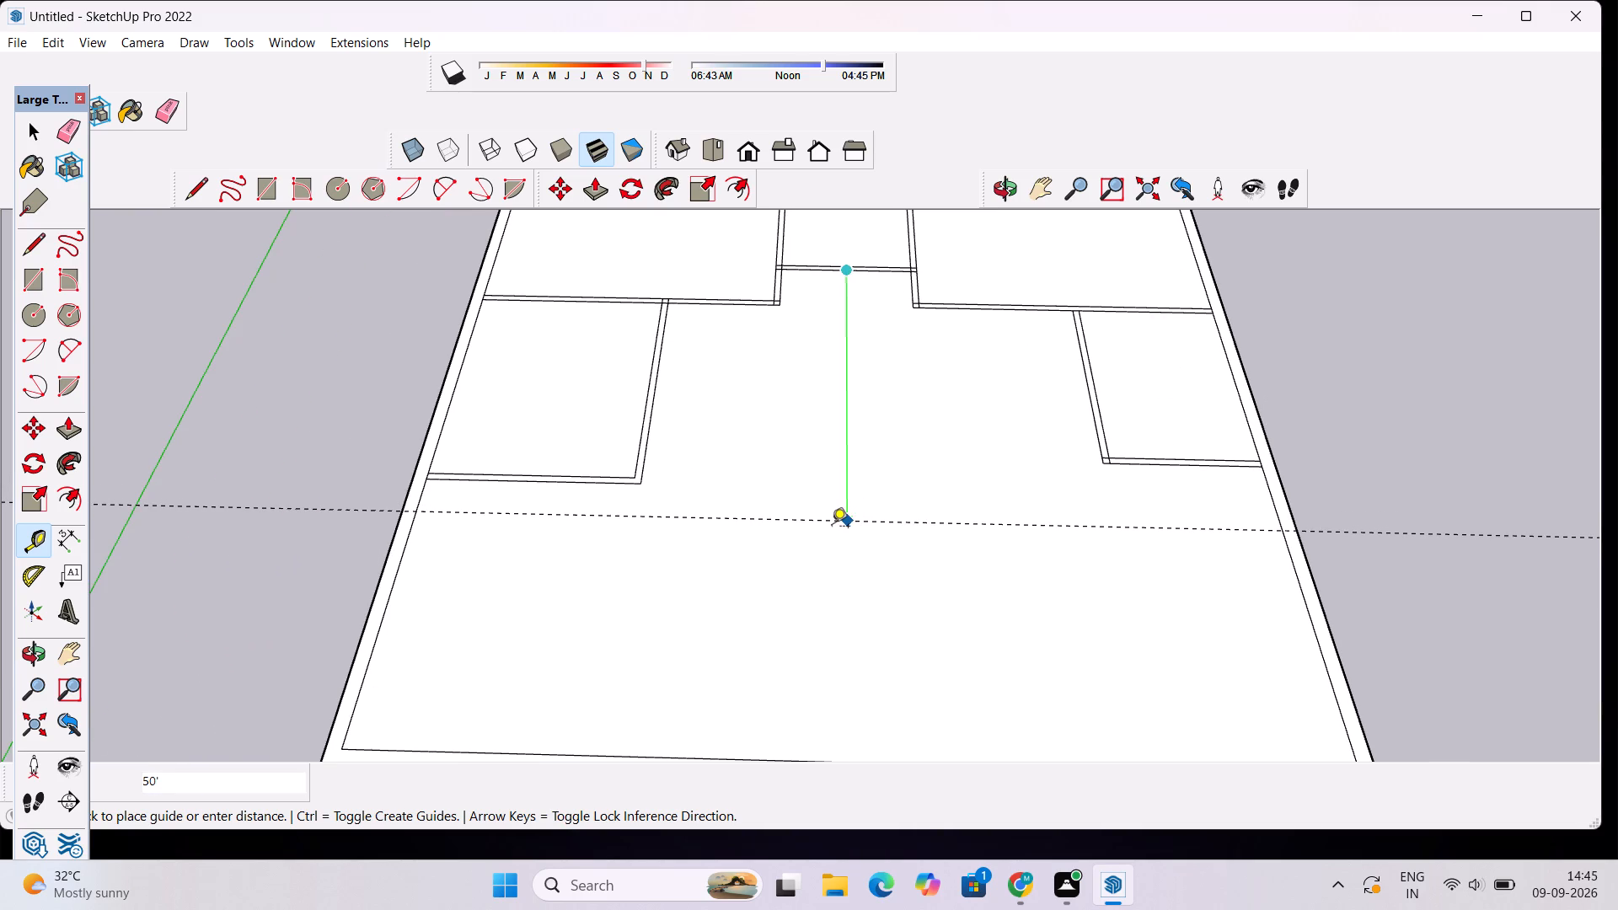
scroll(899, 533, "down", 2)
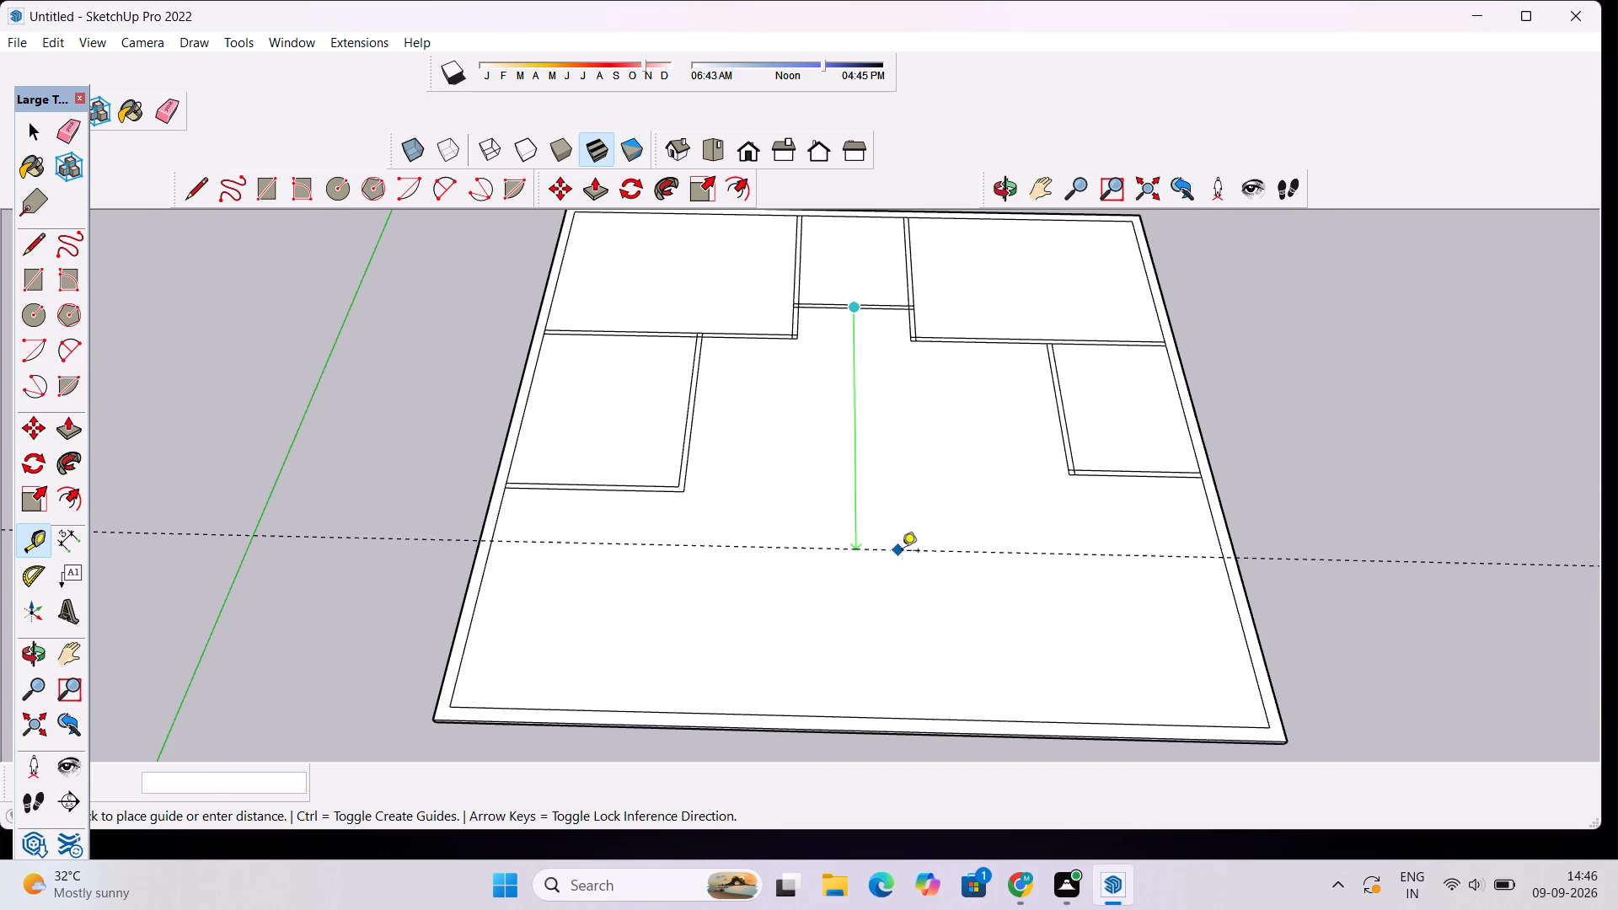
scroll(881, 572, "up", 2)
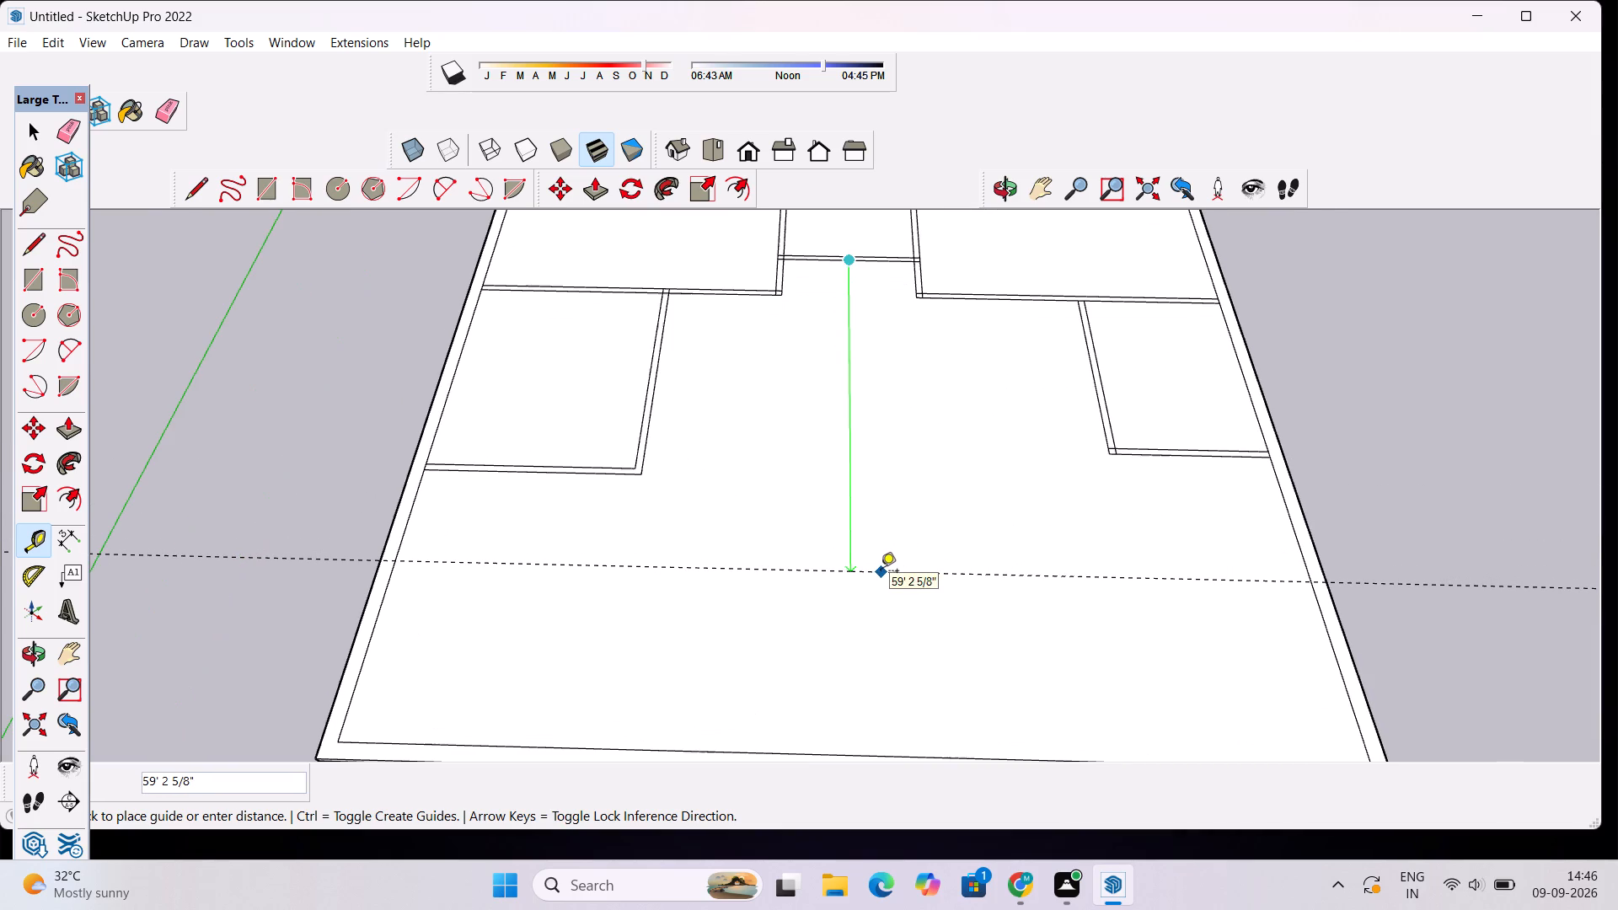
scroll(879, 594, "down", 2)
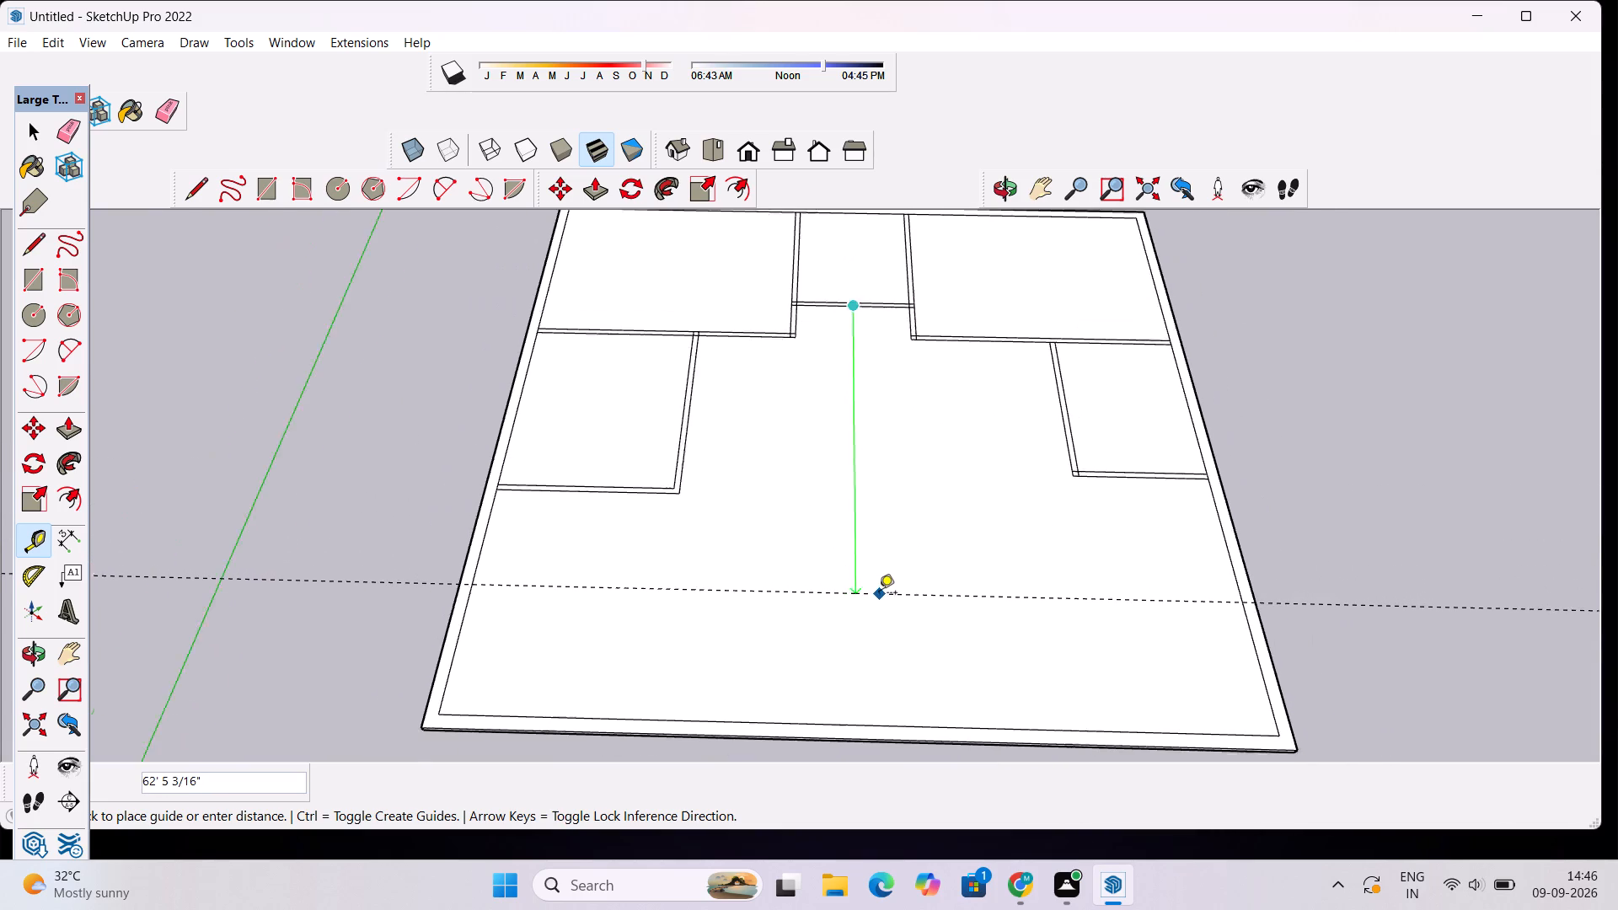
scroll(879, 594, "down", 3)
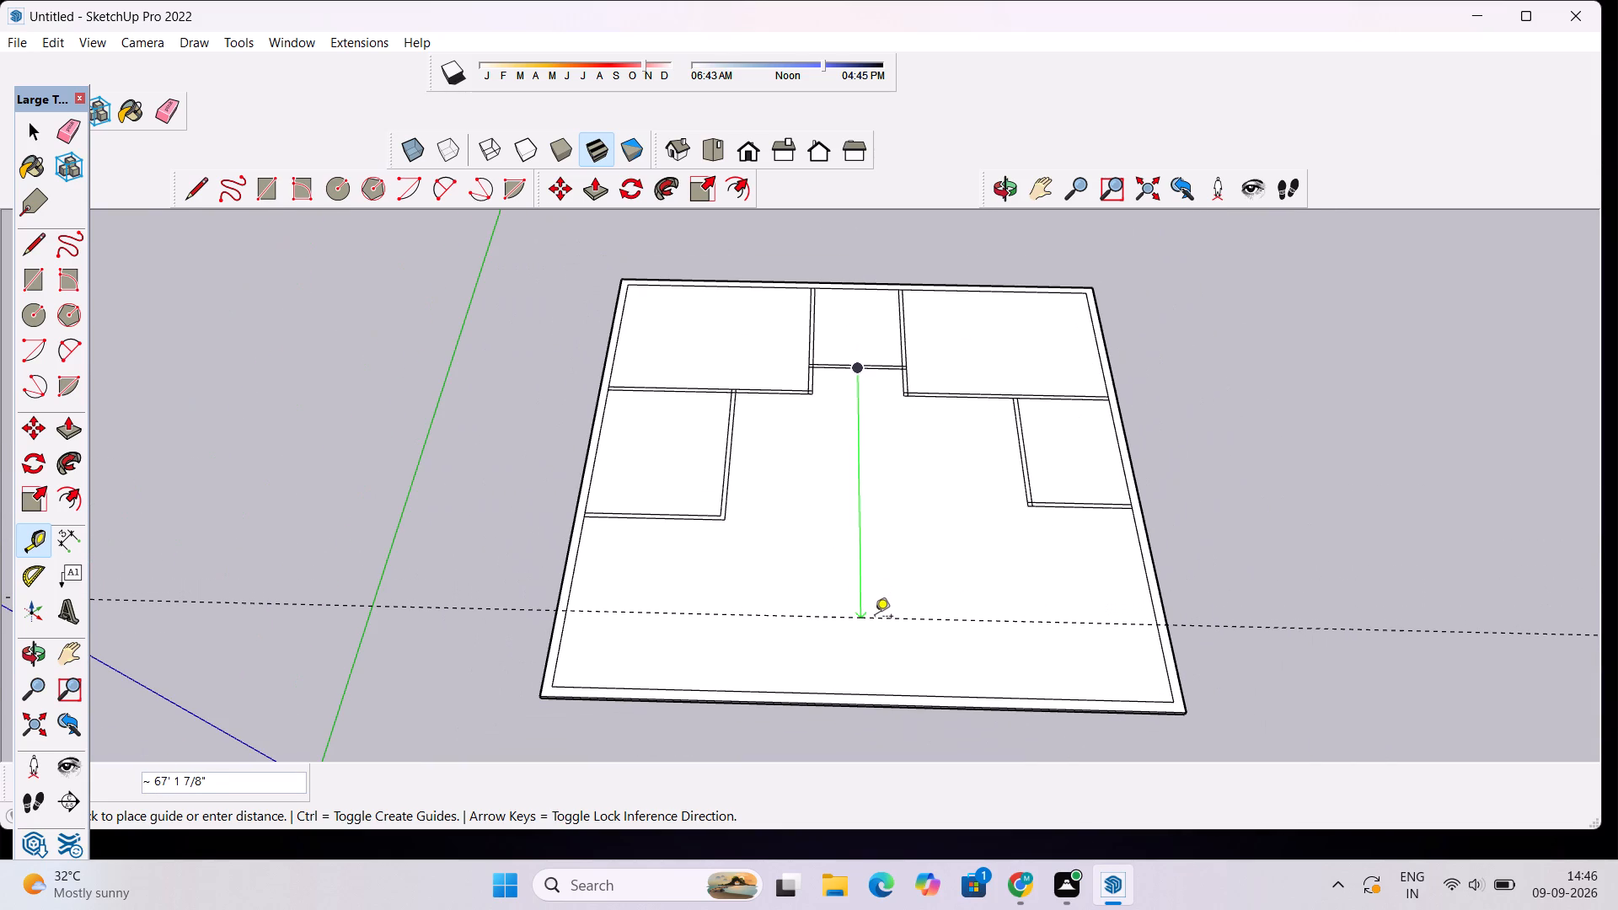
left_click(875, 618)
left_click(877, 620)
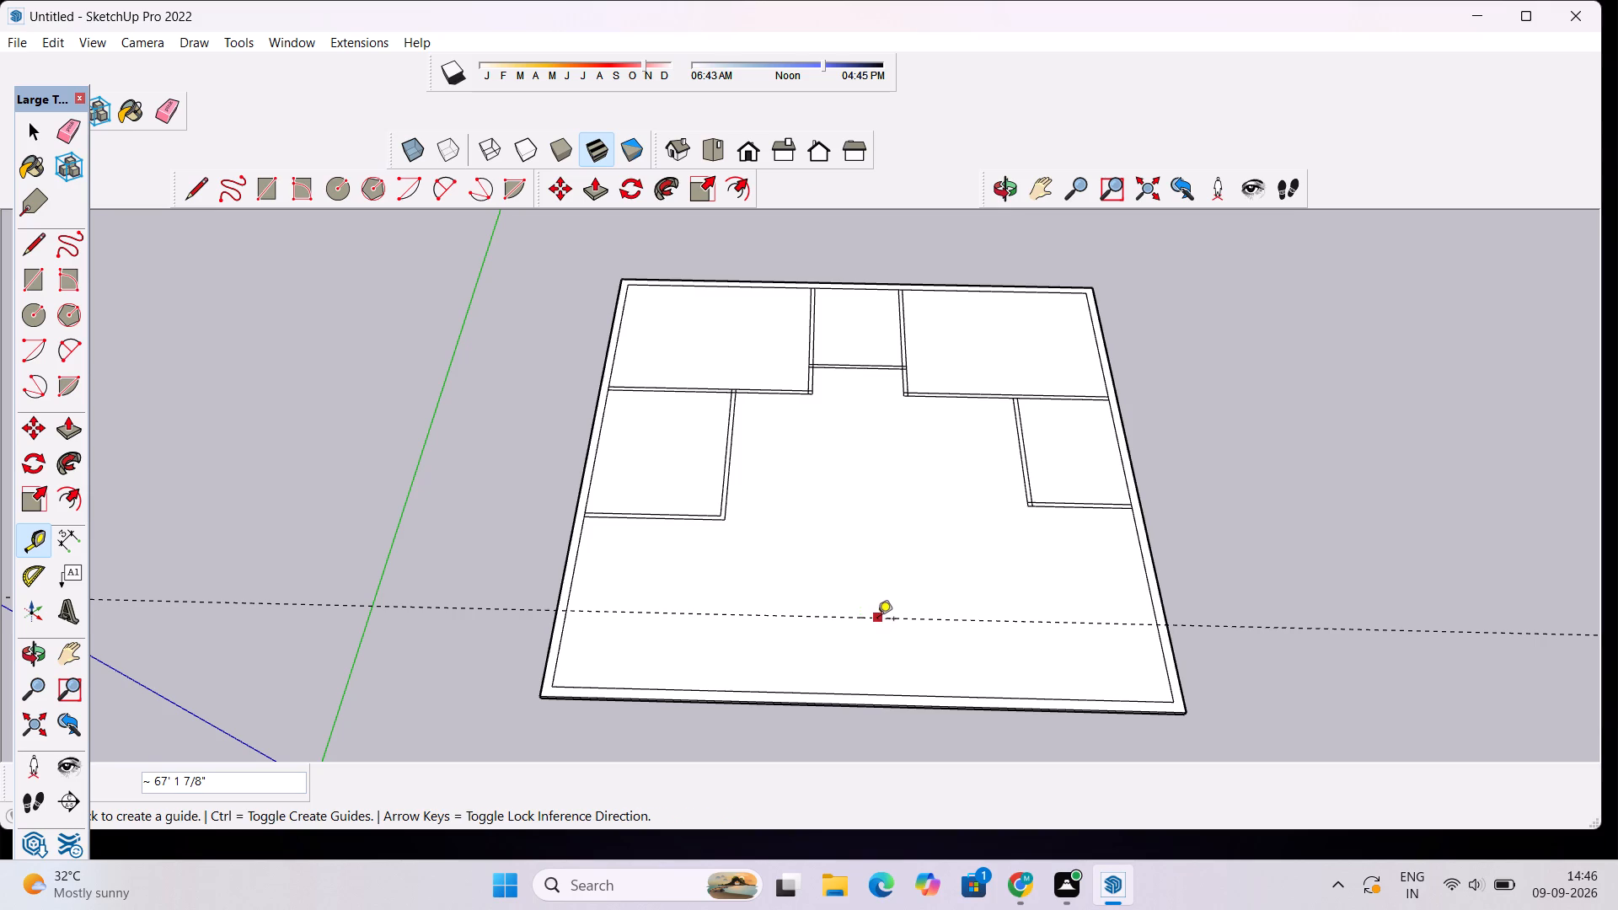
type("1'")
key("Return")
Draw the two lines of a full-width partition along the crosswise guides, between the inner faces of both side walls.
scroll(858, 650, "up", 3)
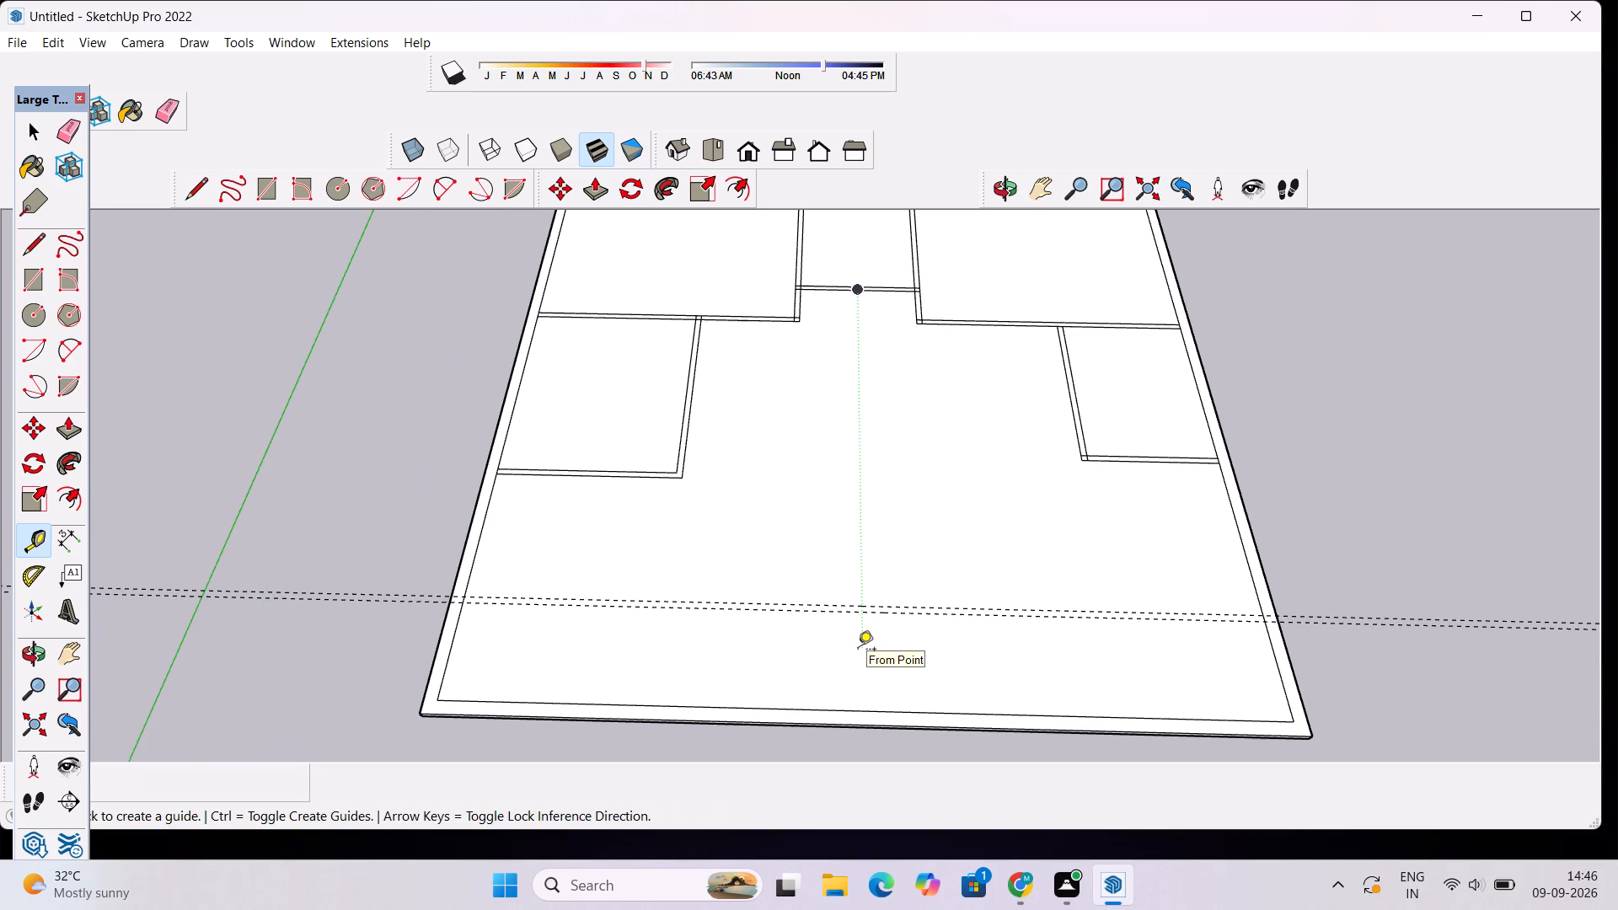
scroll(855, 649, "up", 5)
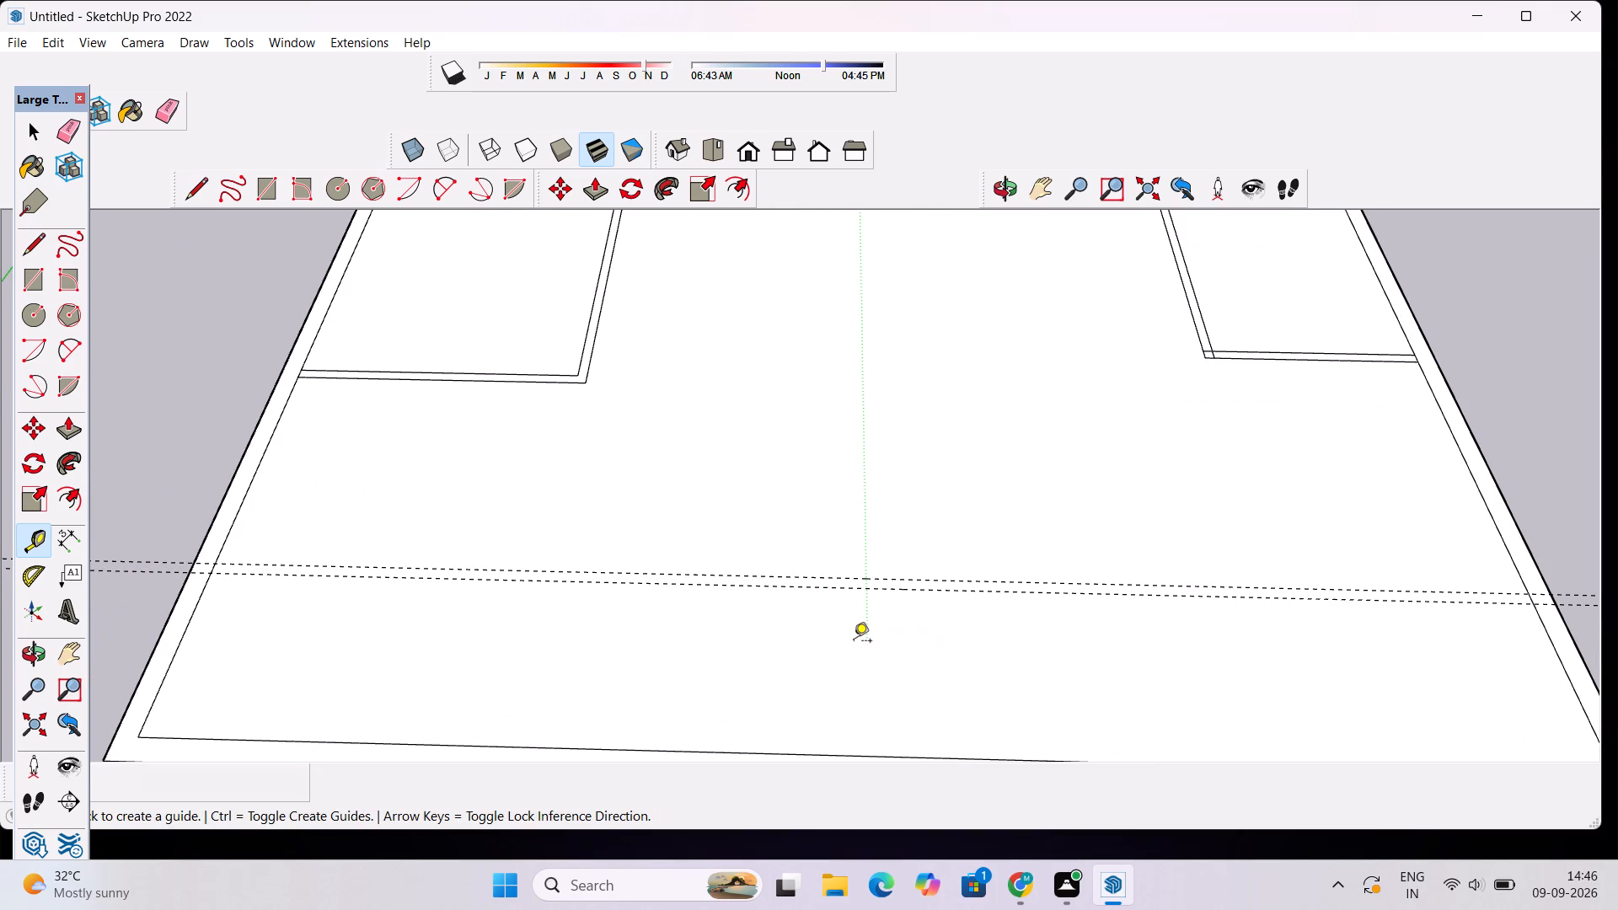
key("space")
left_click(185, 184)
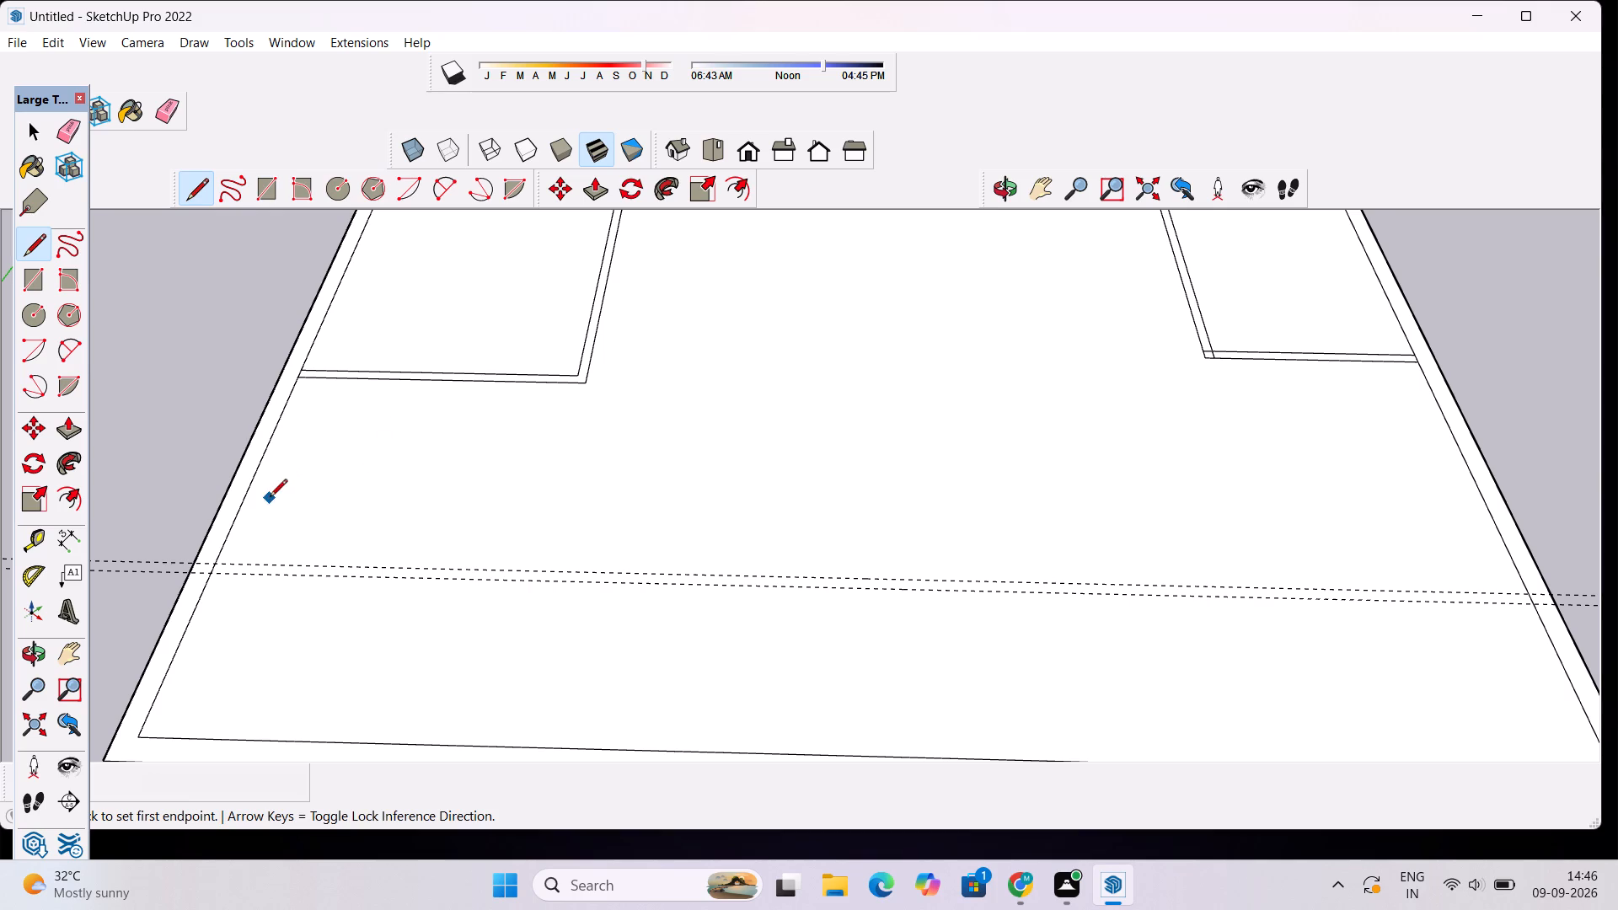
left_click(214, 567)
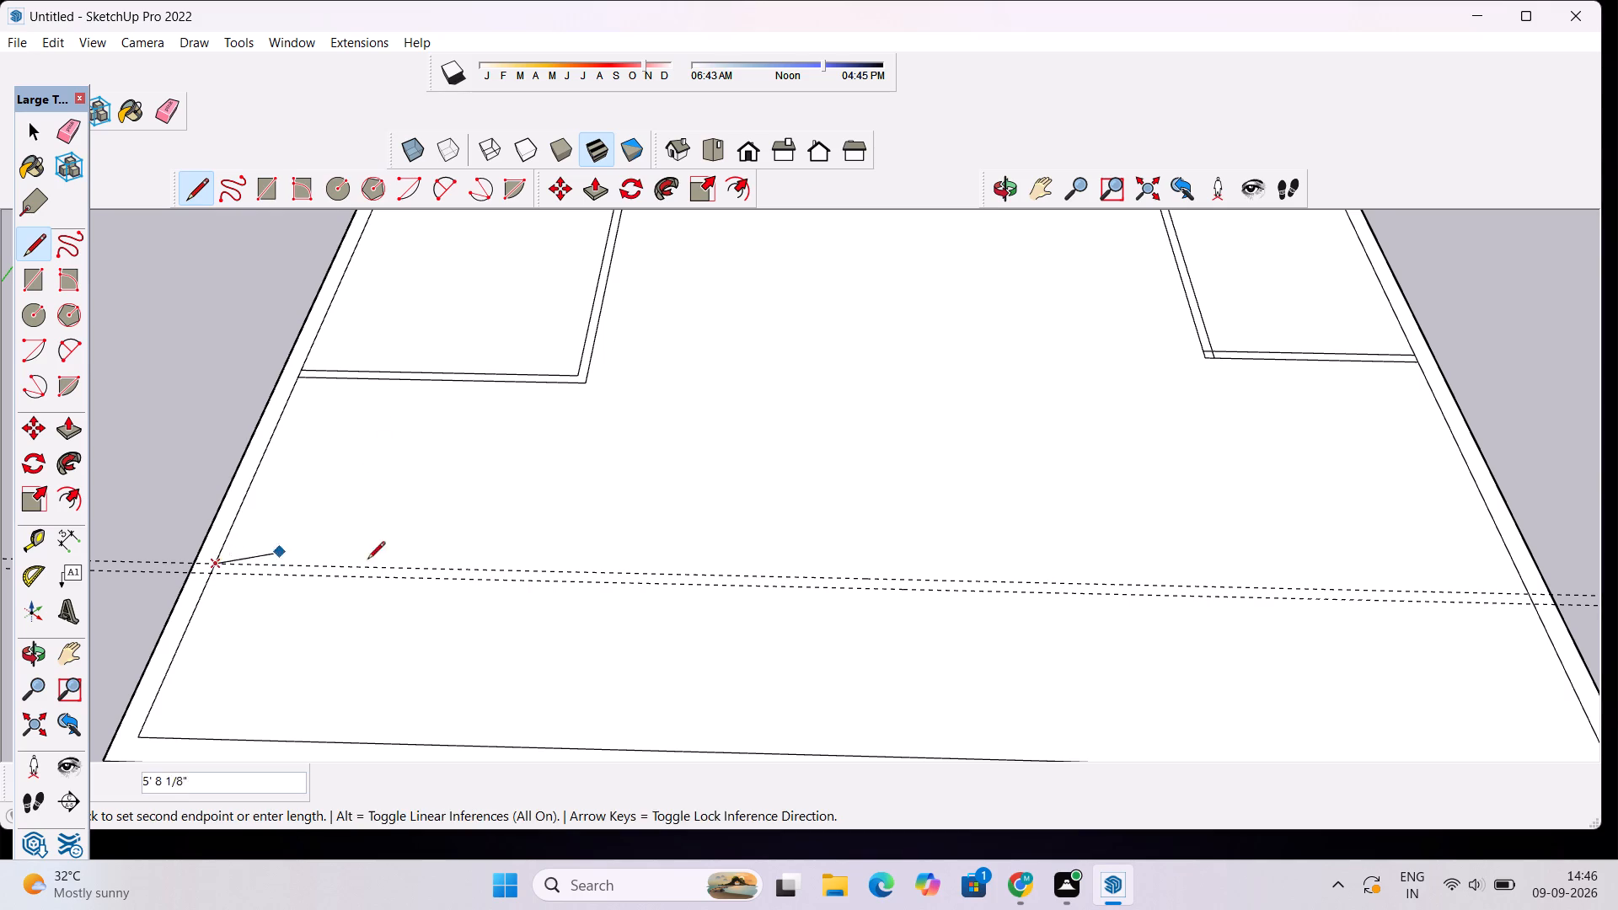
scroll(463, 559, "down", 4)
scroll(1299, 570, "up", 5)
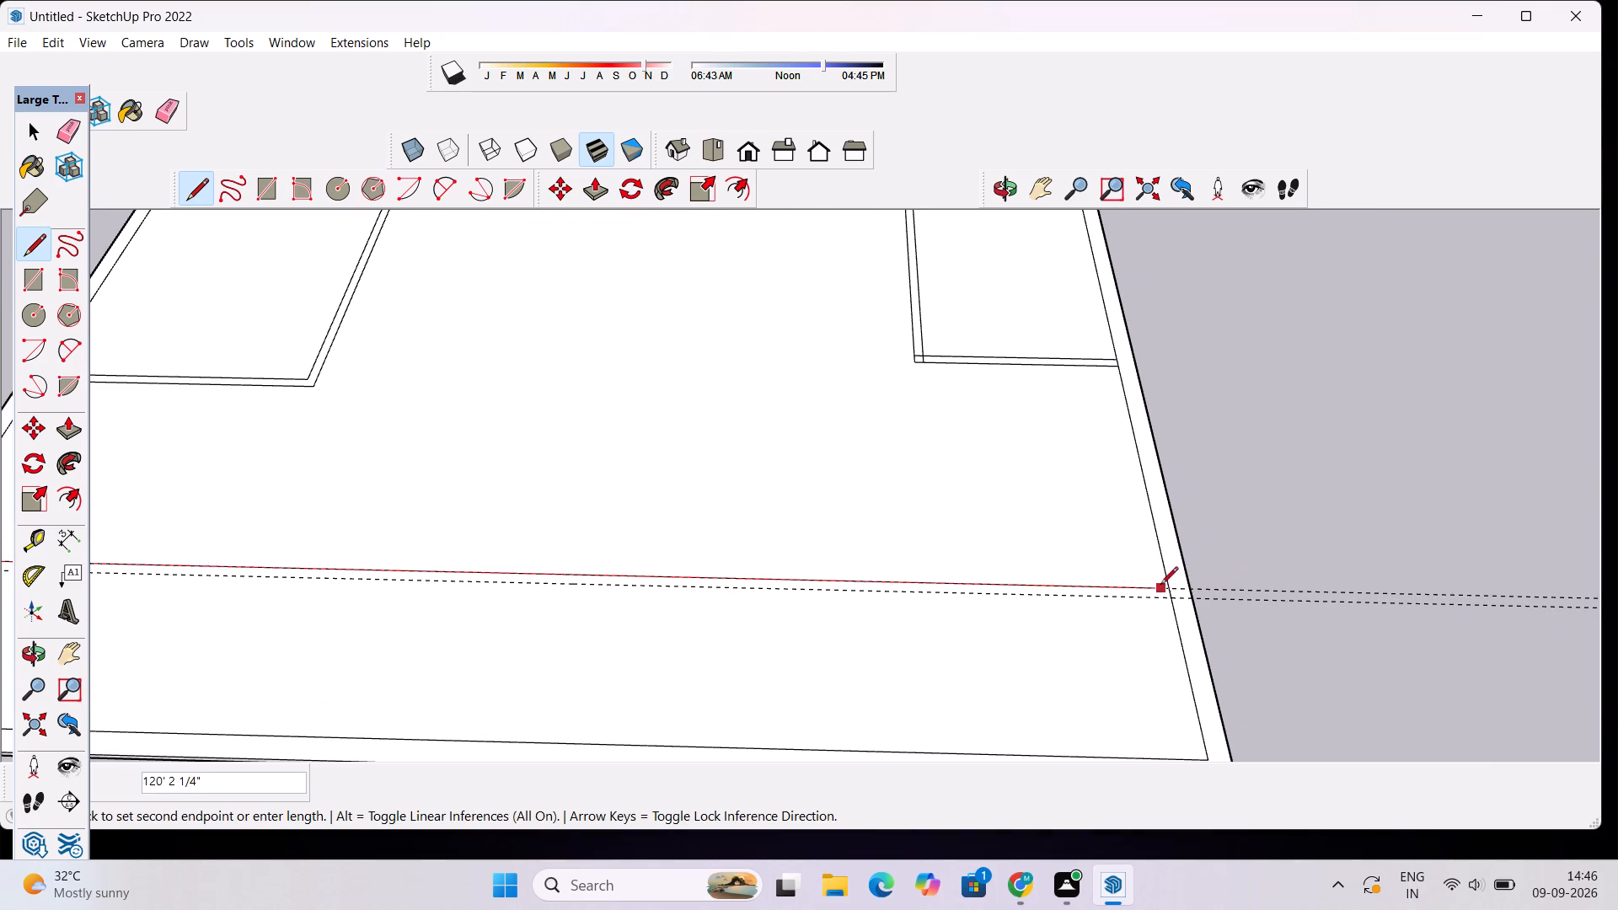
left_click(1167, 591)
left_click(1171, 602)
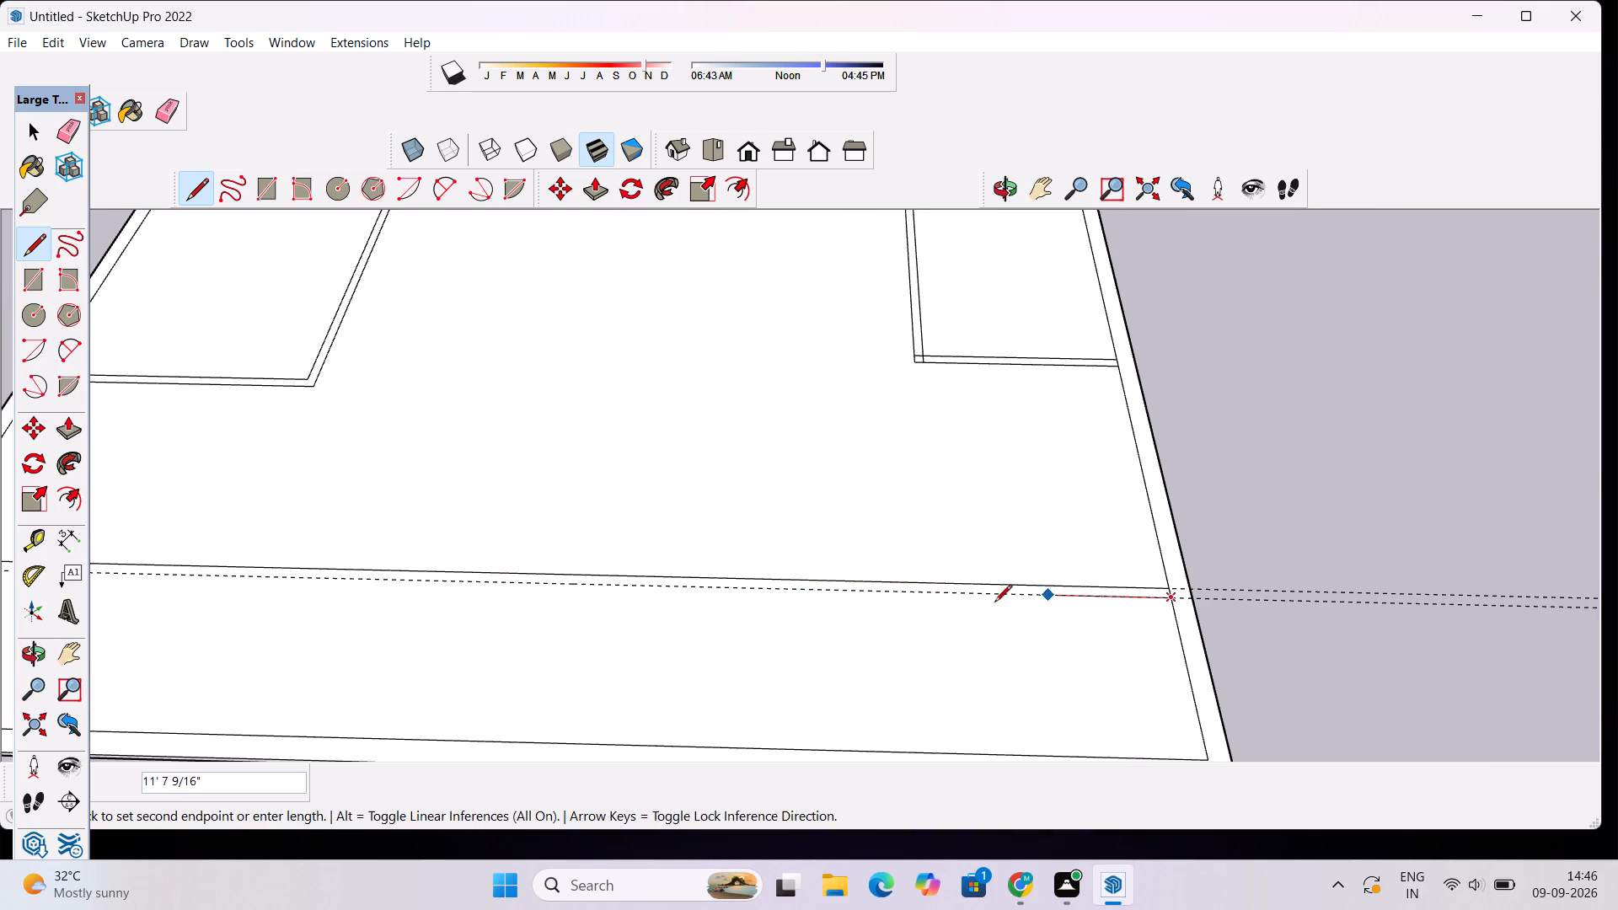
scroll(975, 595, "down", 6)
scroll(334, 585, "up", 9)
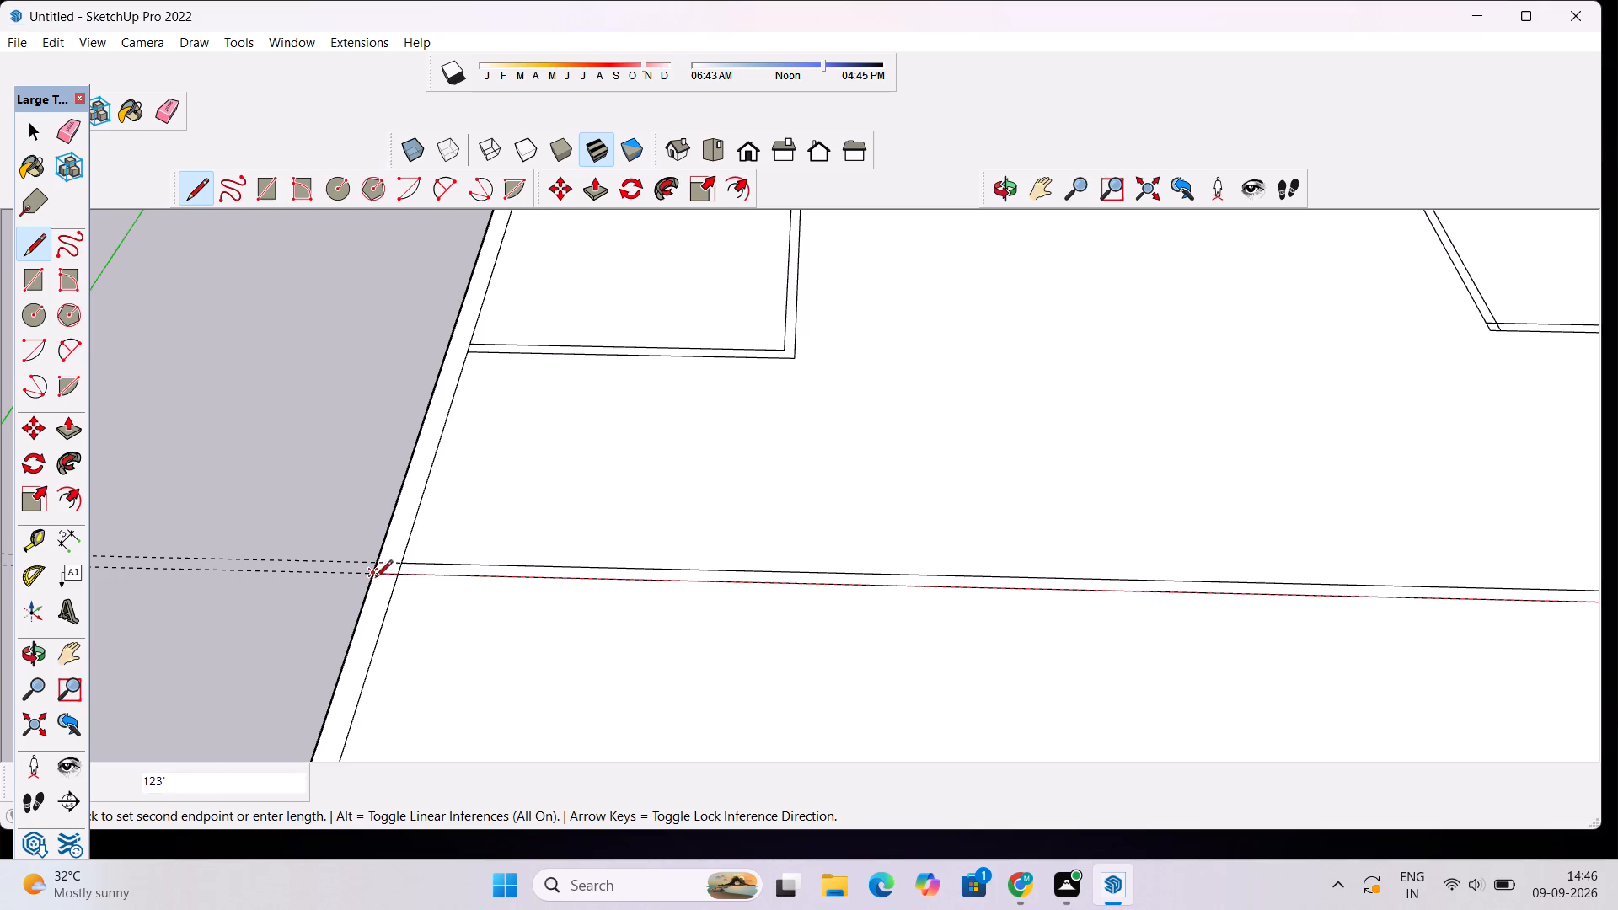
left_click(395, 579)
key("space")
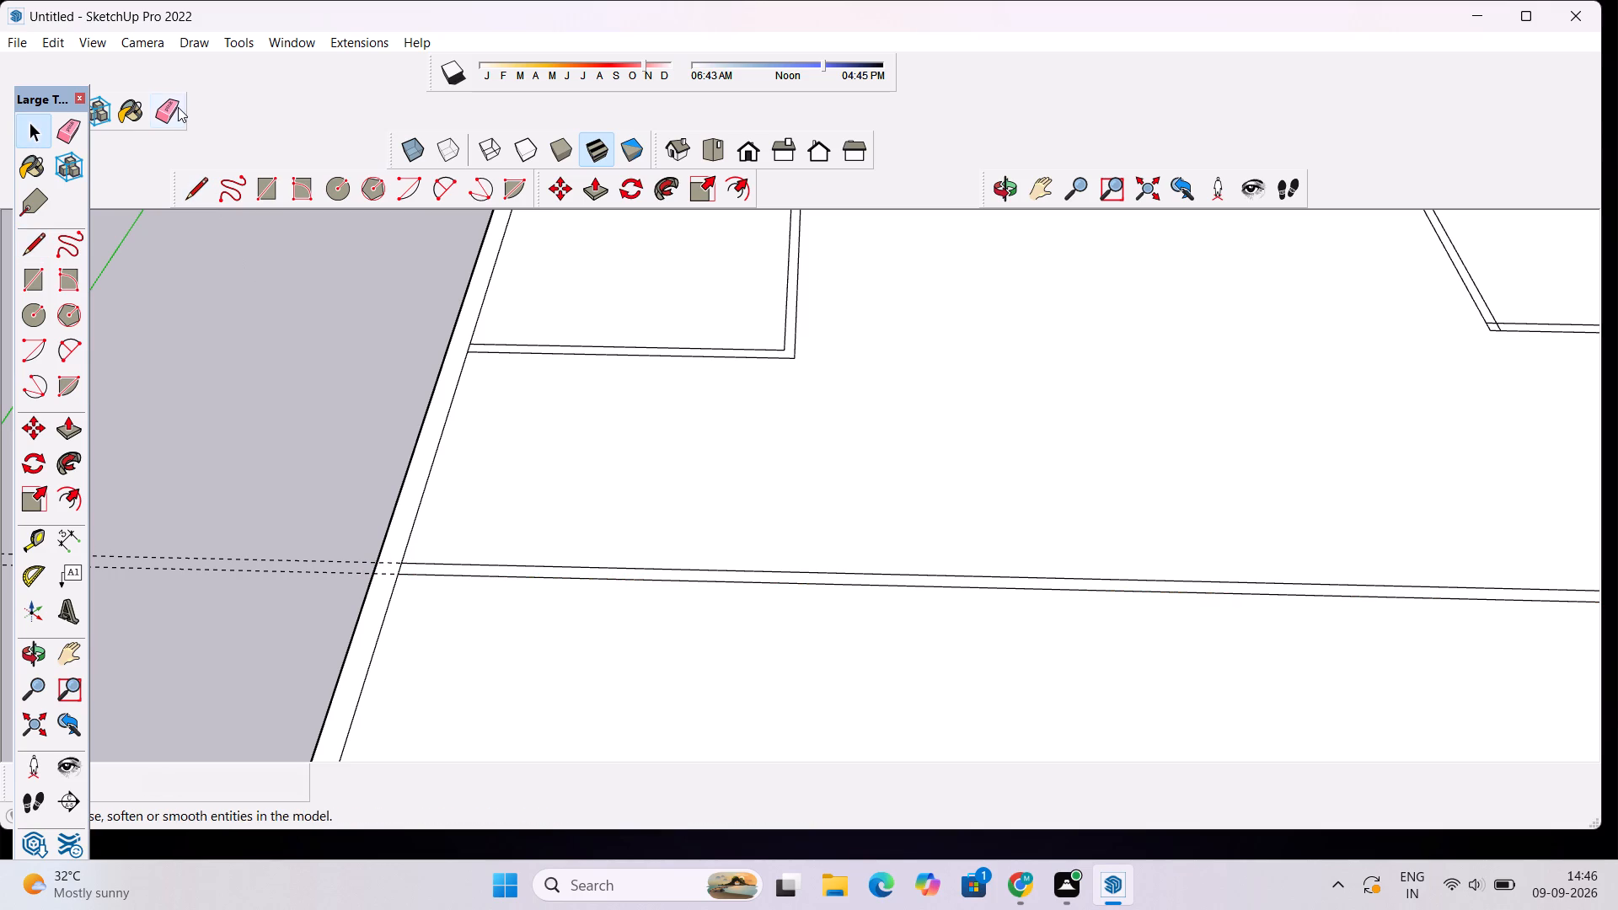
Erase both crosswise guides of the new full-width partition.
left_click(178, 107)
left_click_drag(298, 403, 271, 617)
scroll(329, 556, "down", 3)
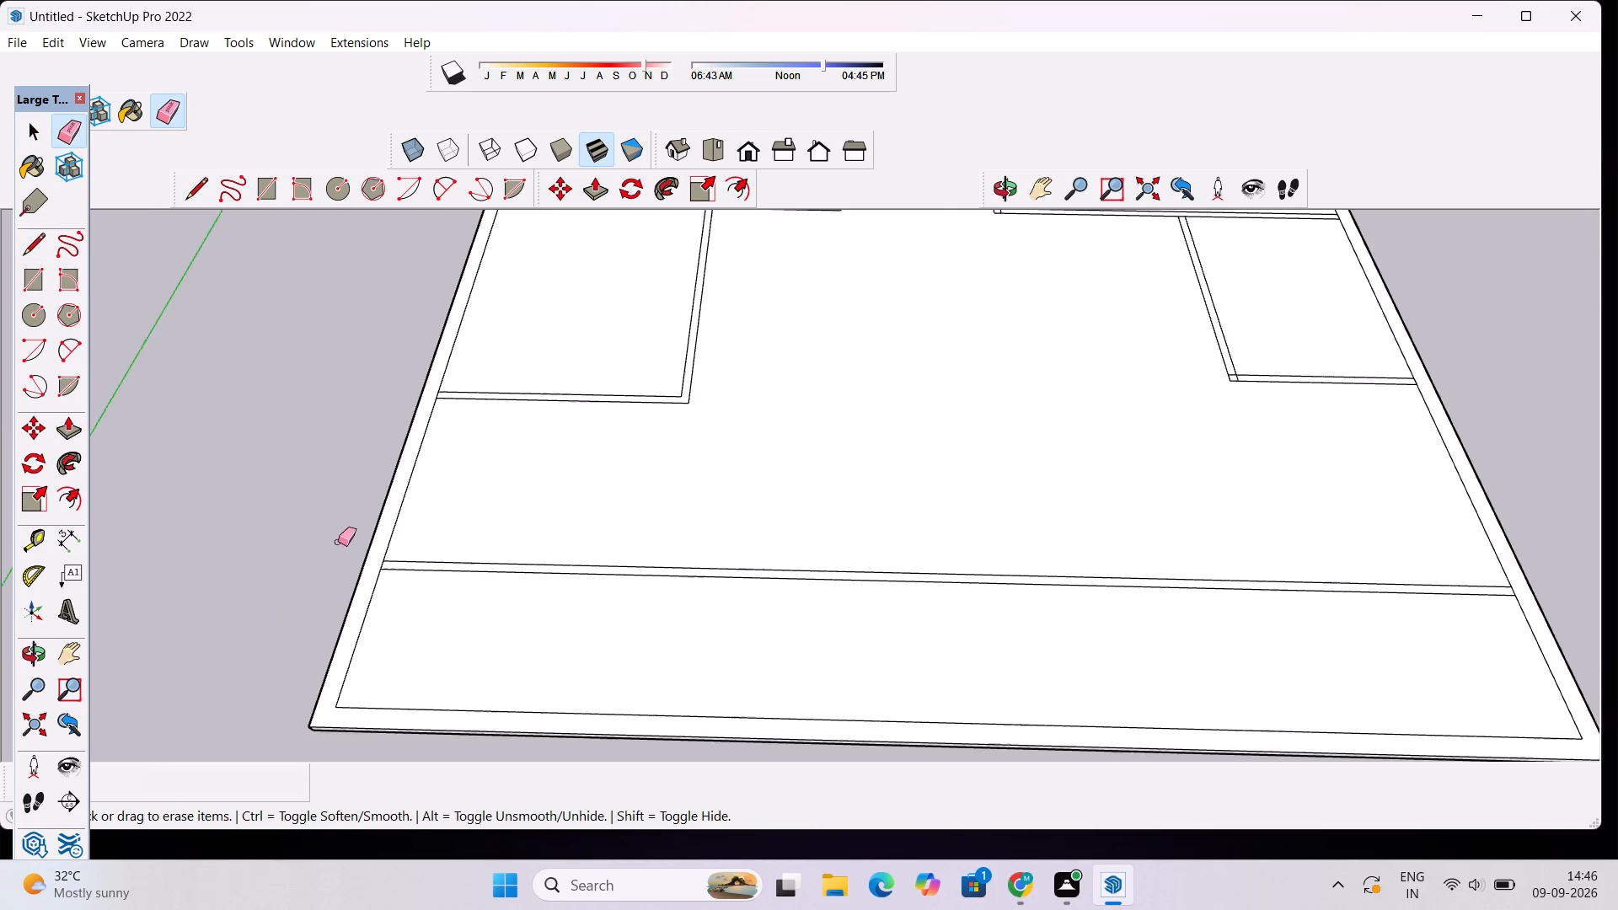
scroll(338, 542, "down", 7)
key("space")
Place two lengthwise guides 1' apart, the first about 43' 6" in from the side wall beside the smaller side room.
scroll(403, 526, "down", 7)
scroll(547, 468, "up", 3)
scroll(519, 491, "down", 1)
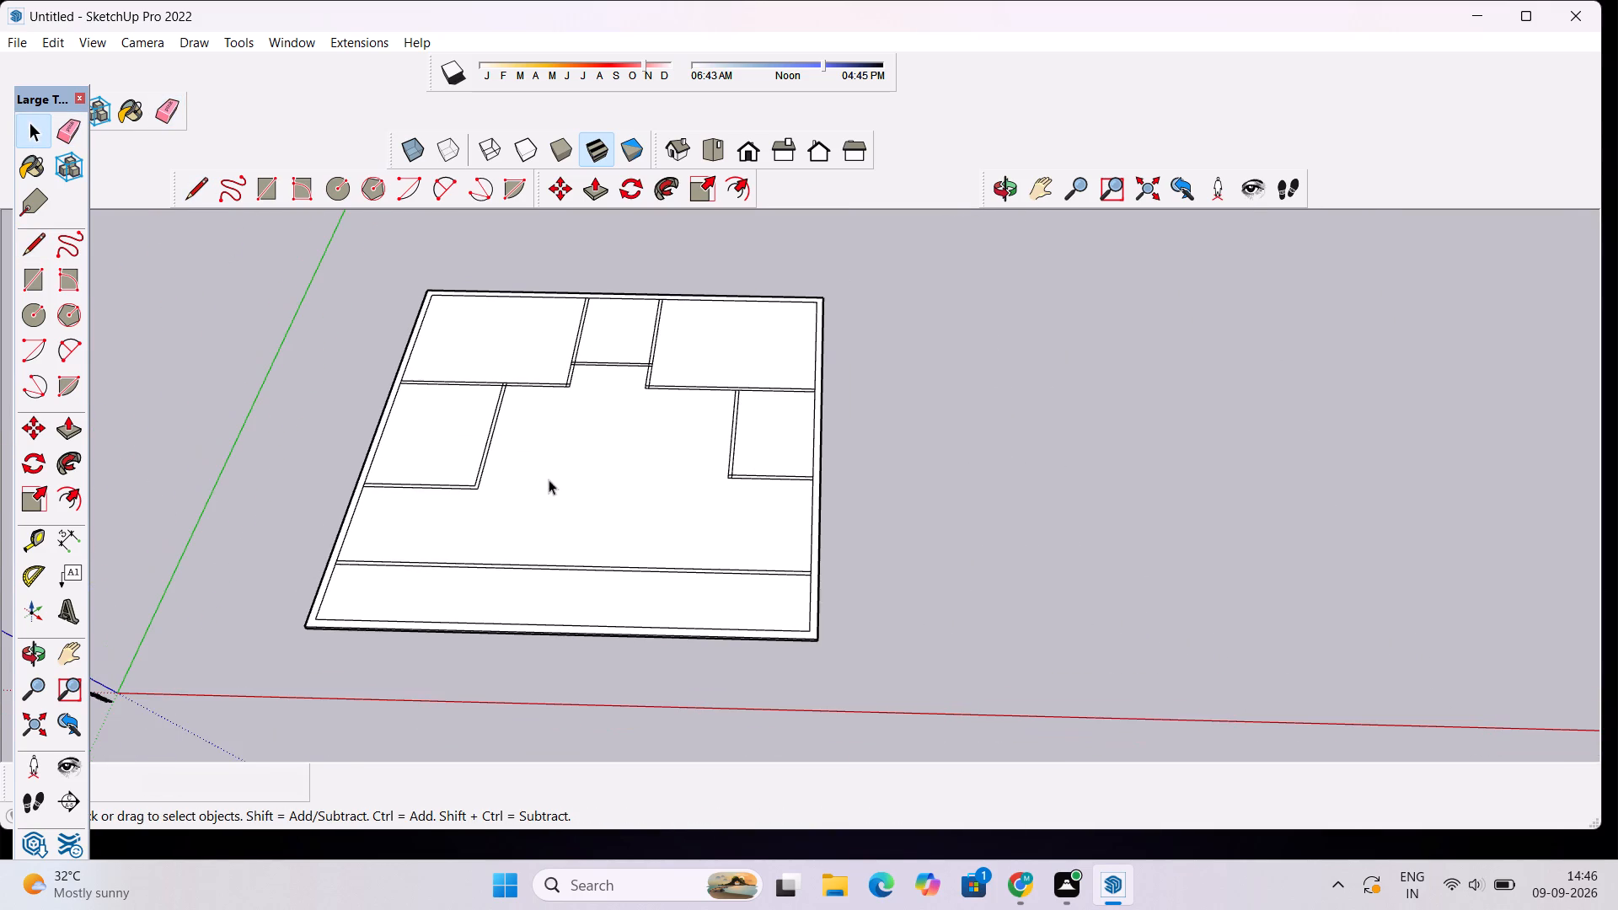
scroll(795, 528, "up", 1)
scroll(507, 489, "up", 1)
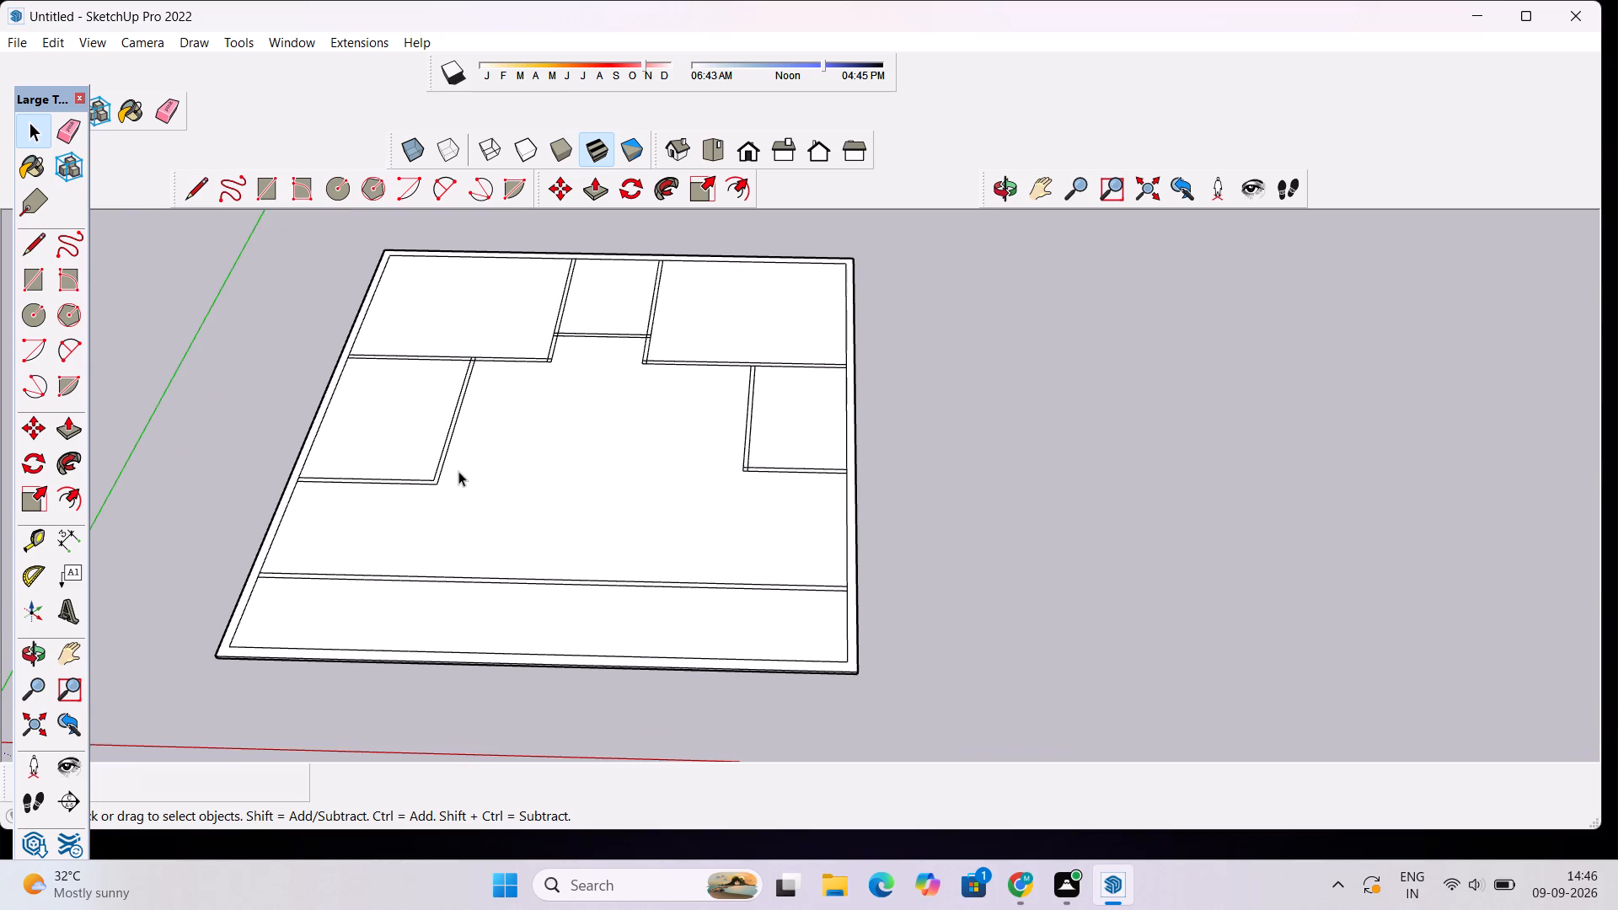
scroll(457, 452, "up", 1)
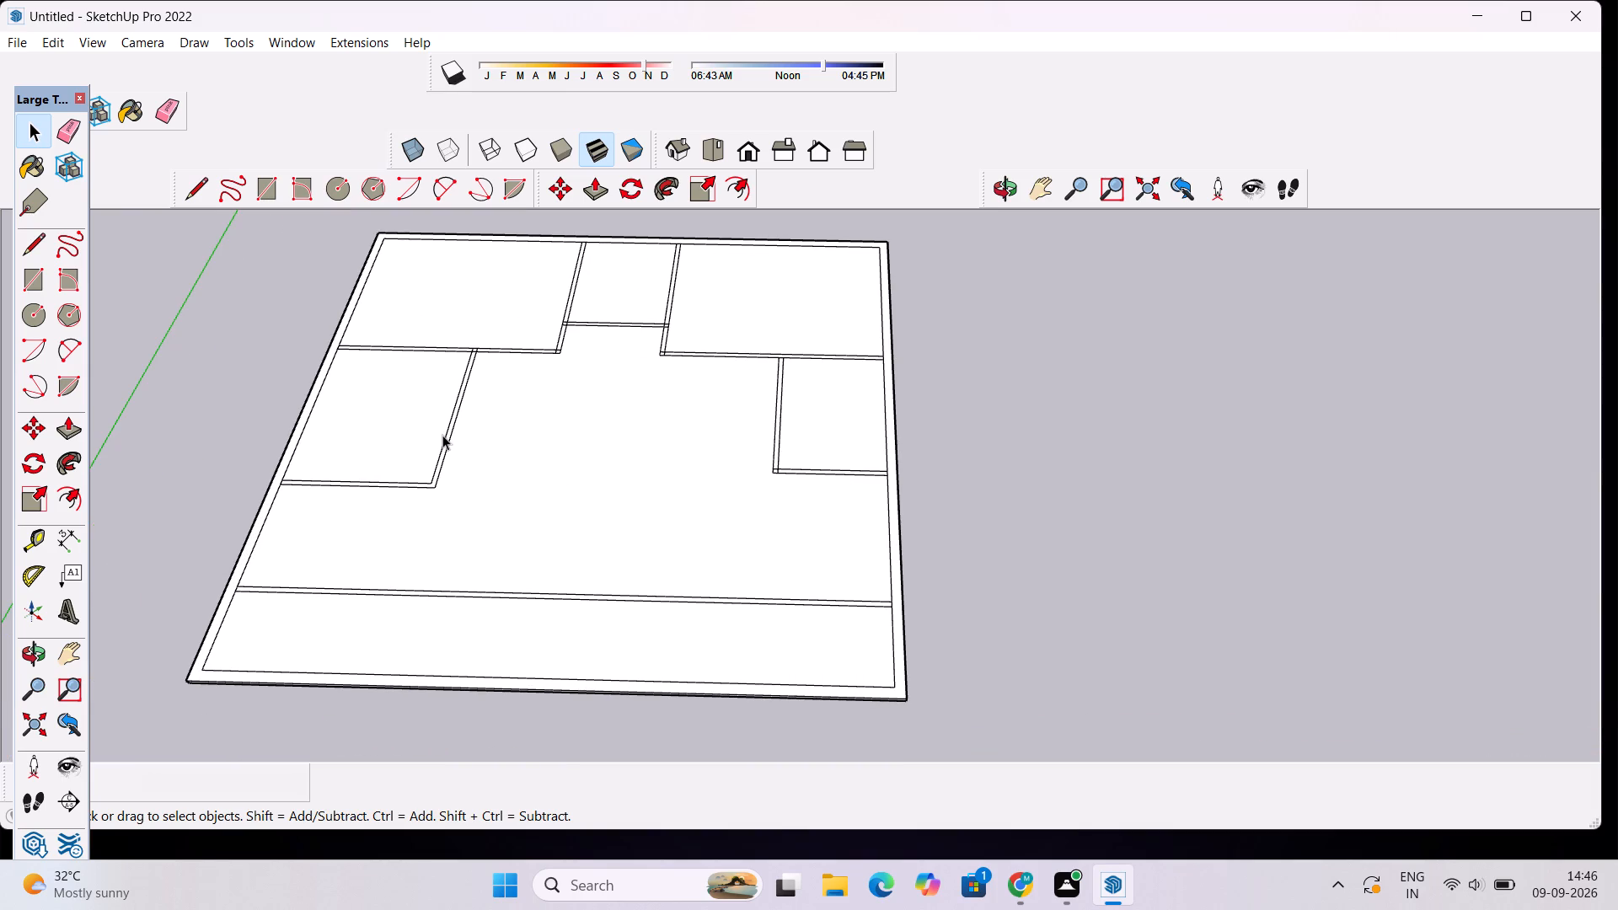
left_click(30, 540)
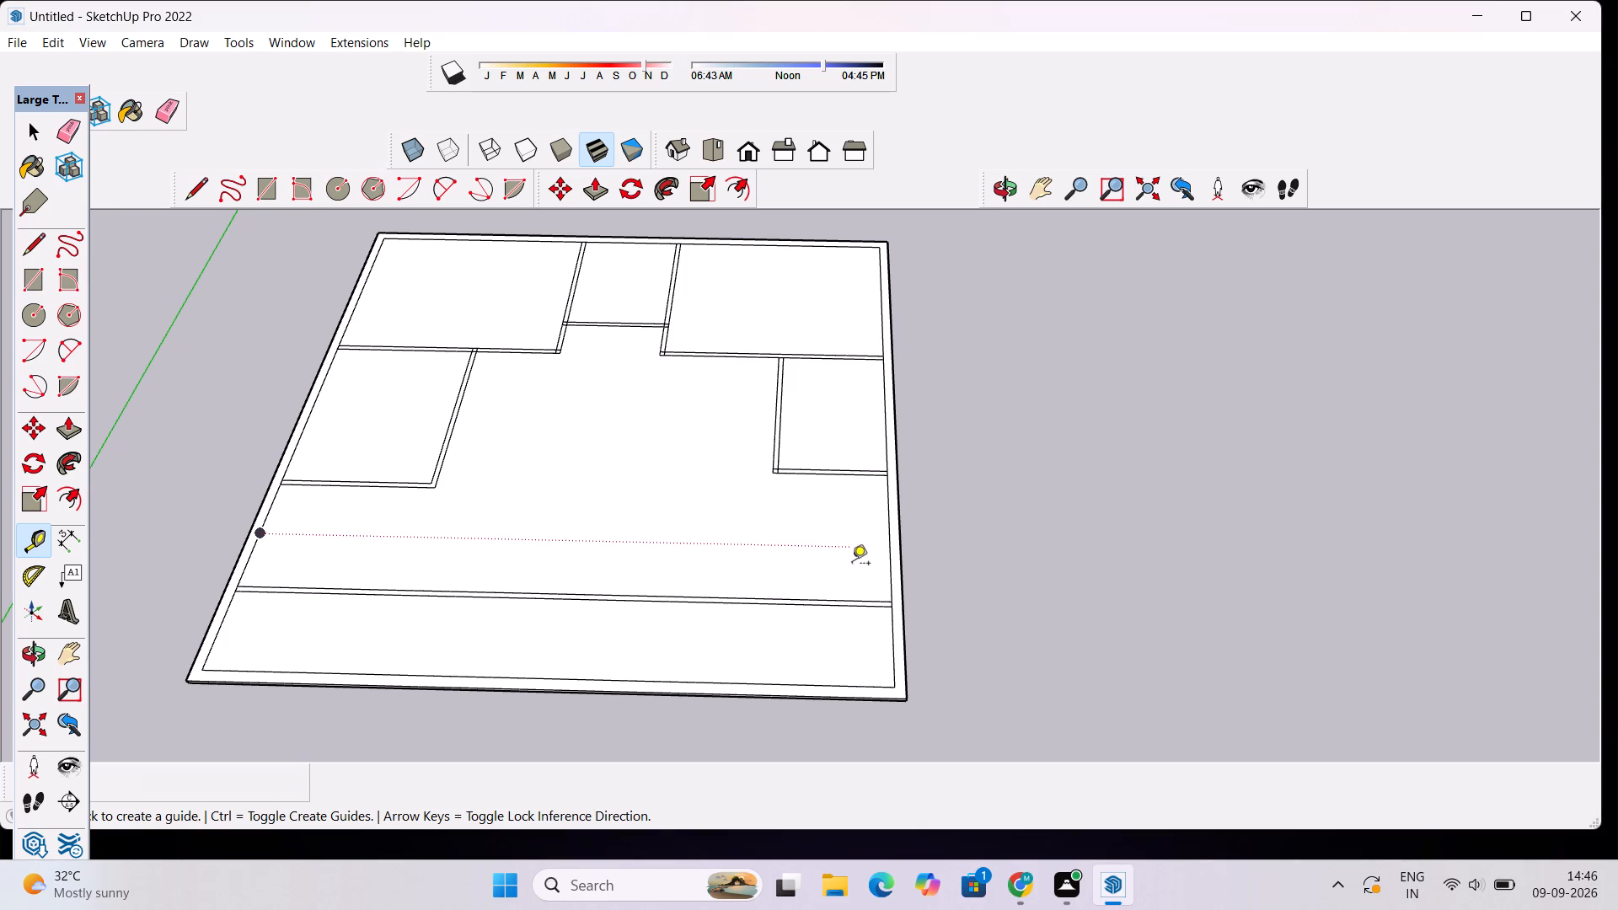
left_click(891, 539)
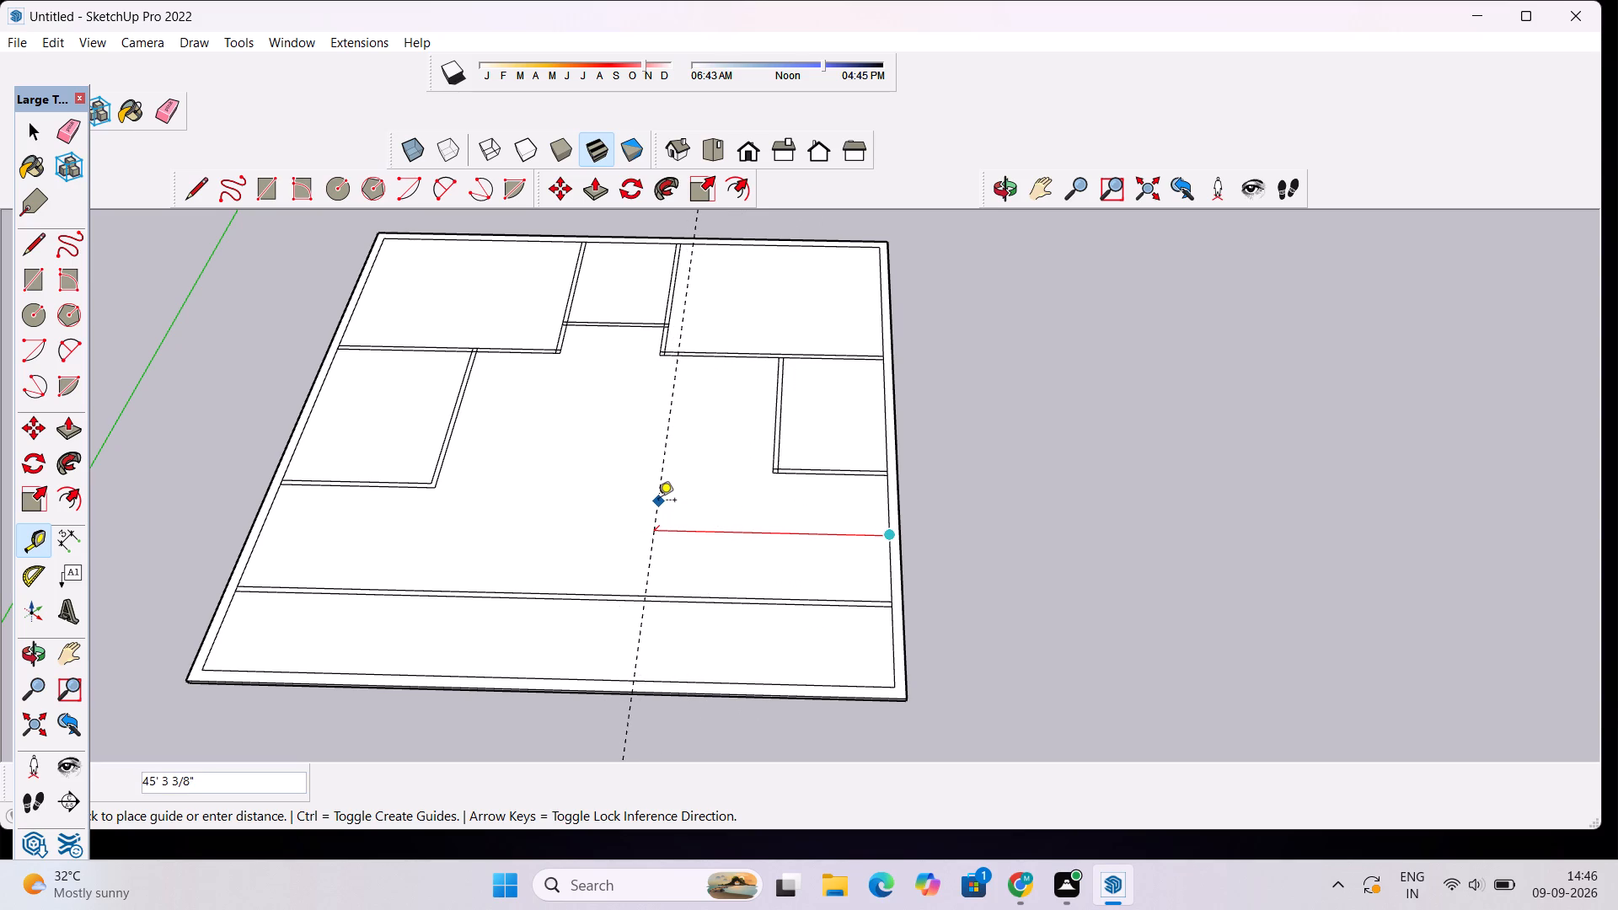
left_click(667, 506)
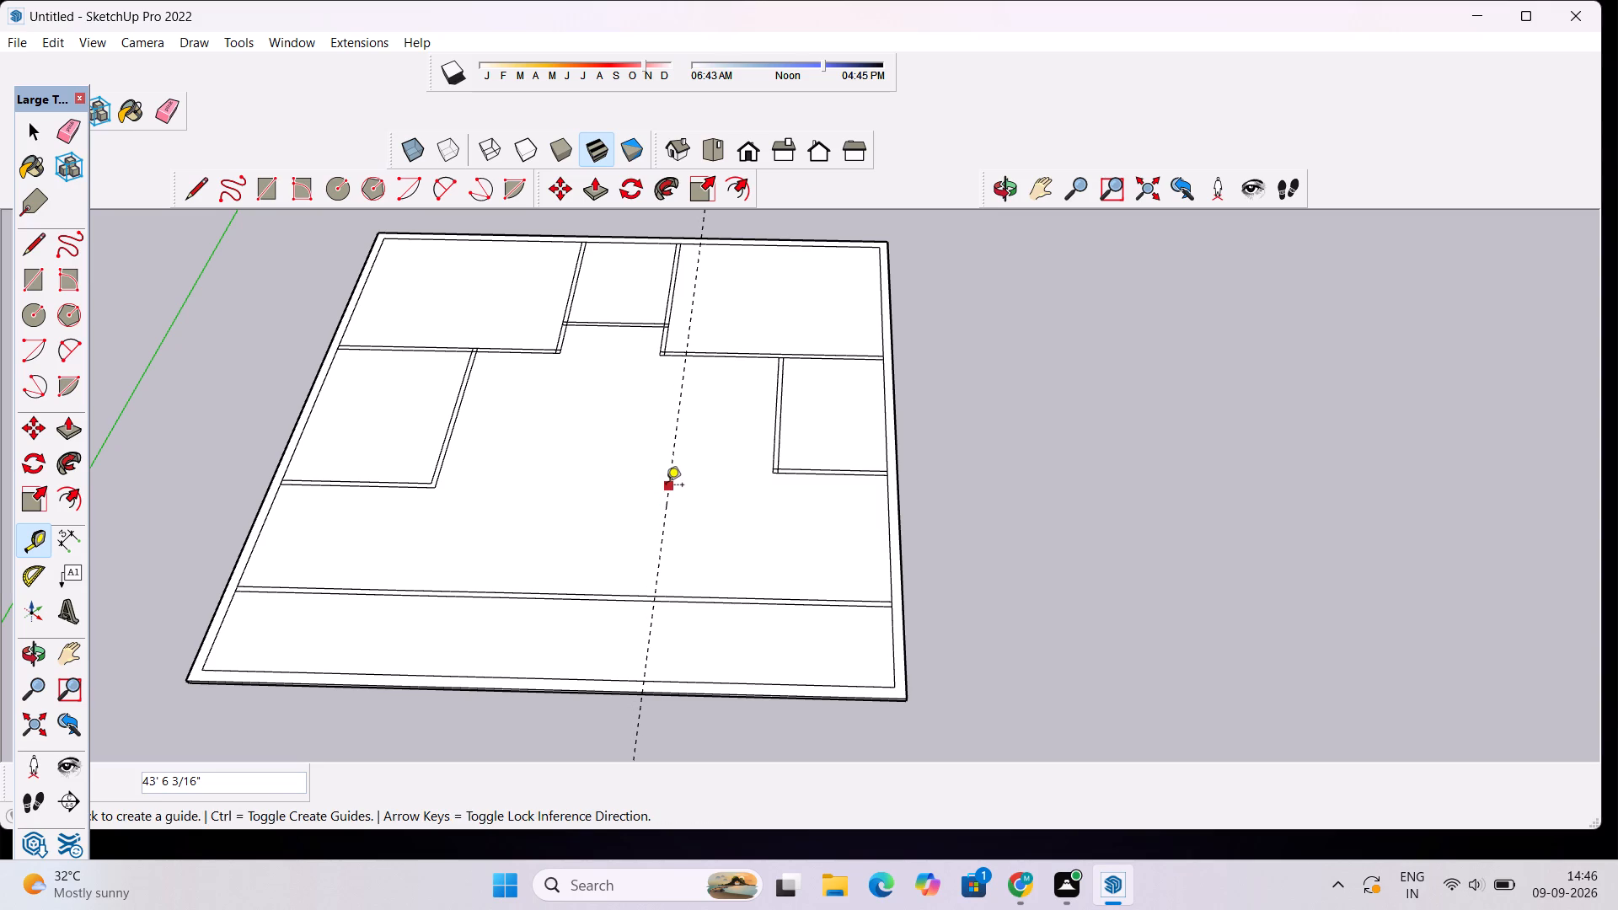
left_click(666, 486)
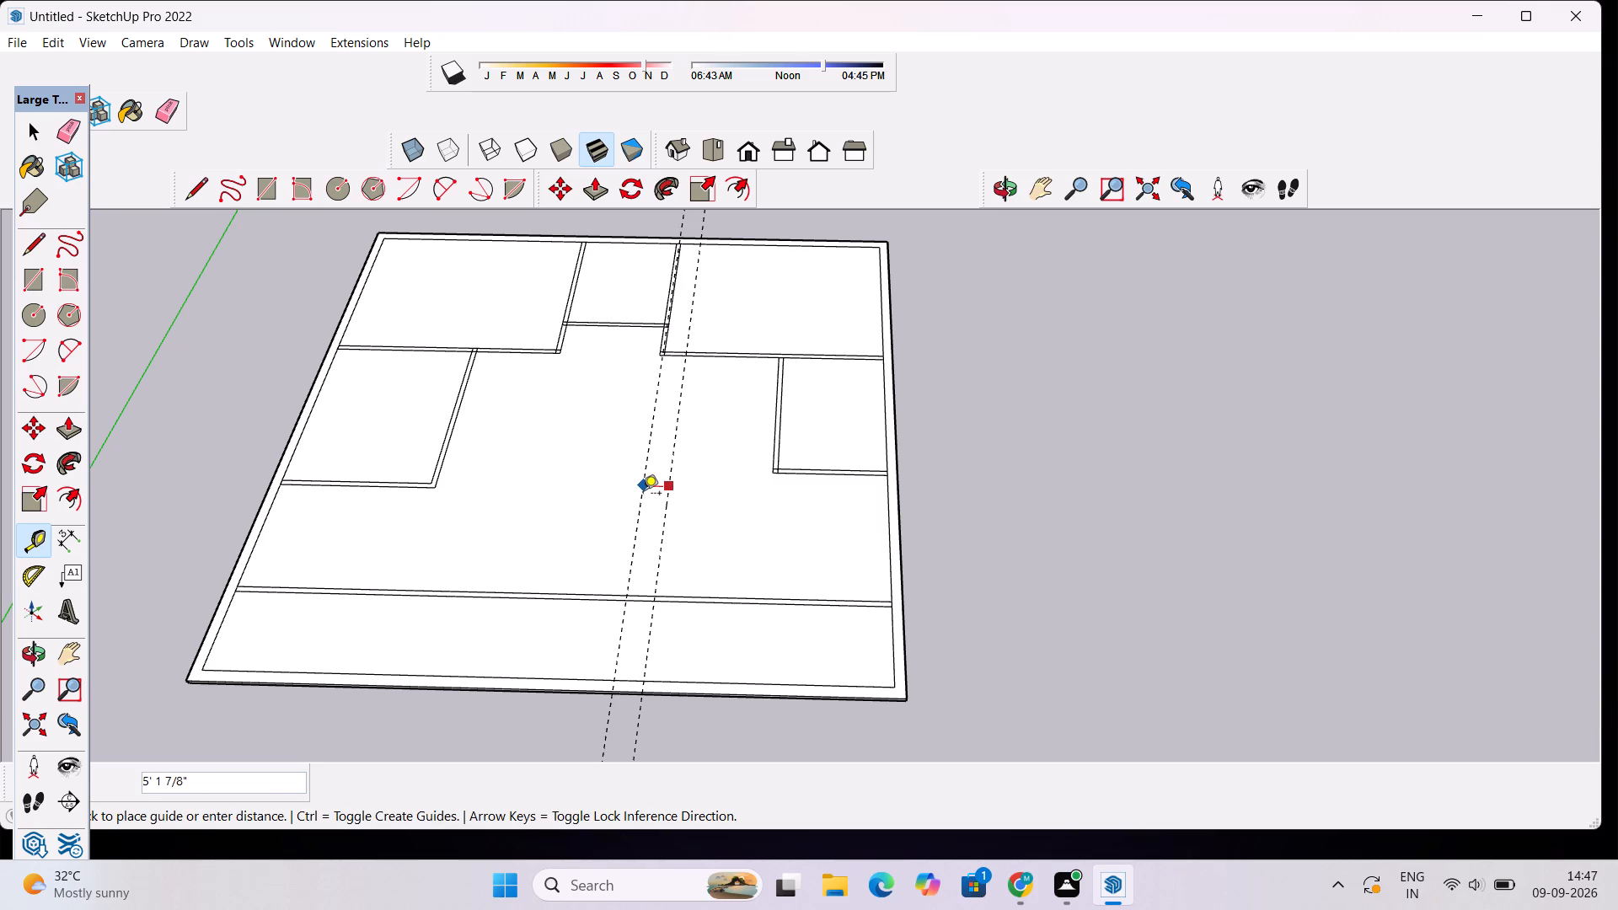
type("1'")
key("Return")
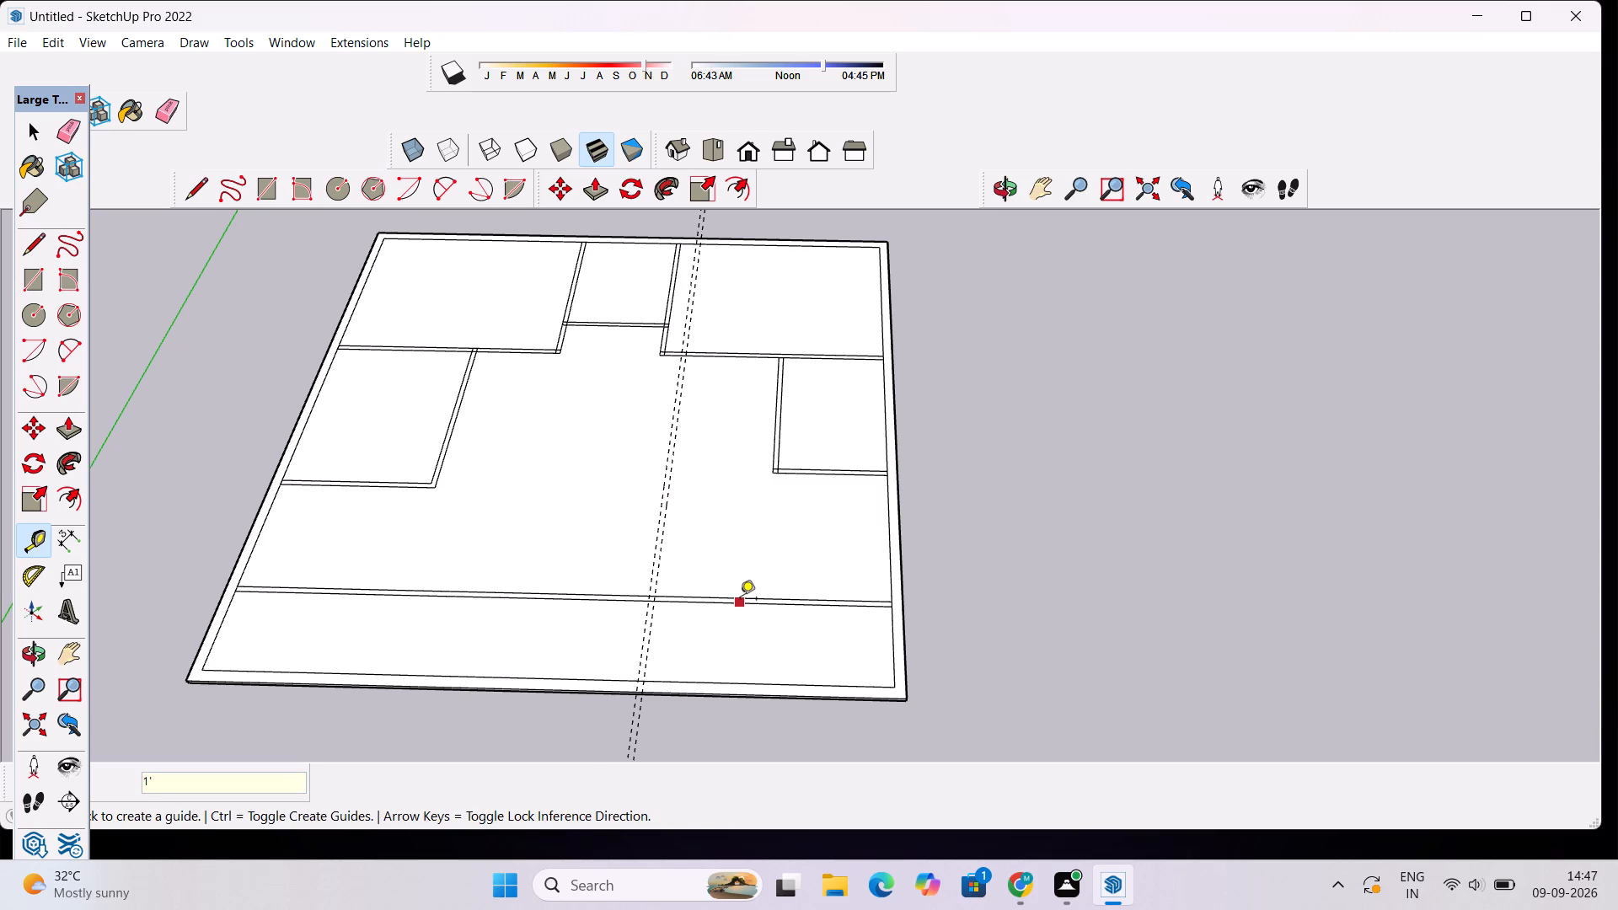
Place a crosswise guide 35' 9" from the full-width partition's outer line, through the smaller side room, and a second 1' nearer the partition.
left_click(746, 600)
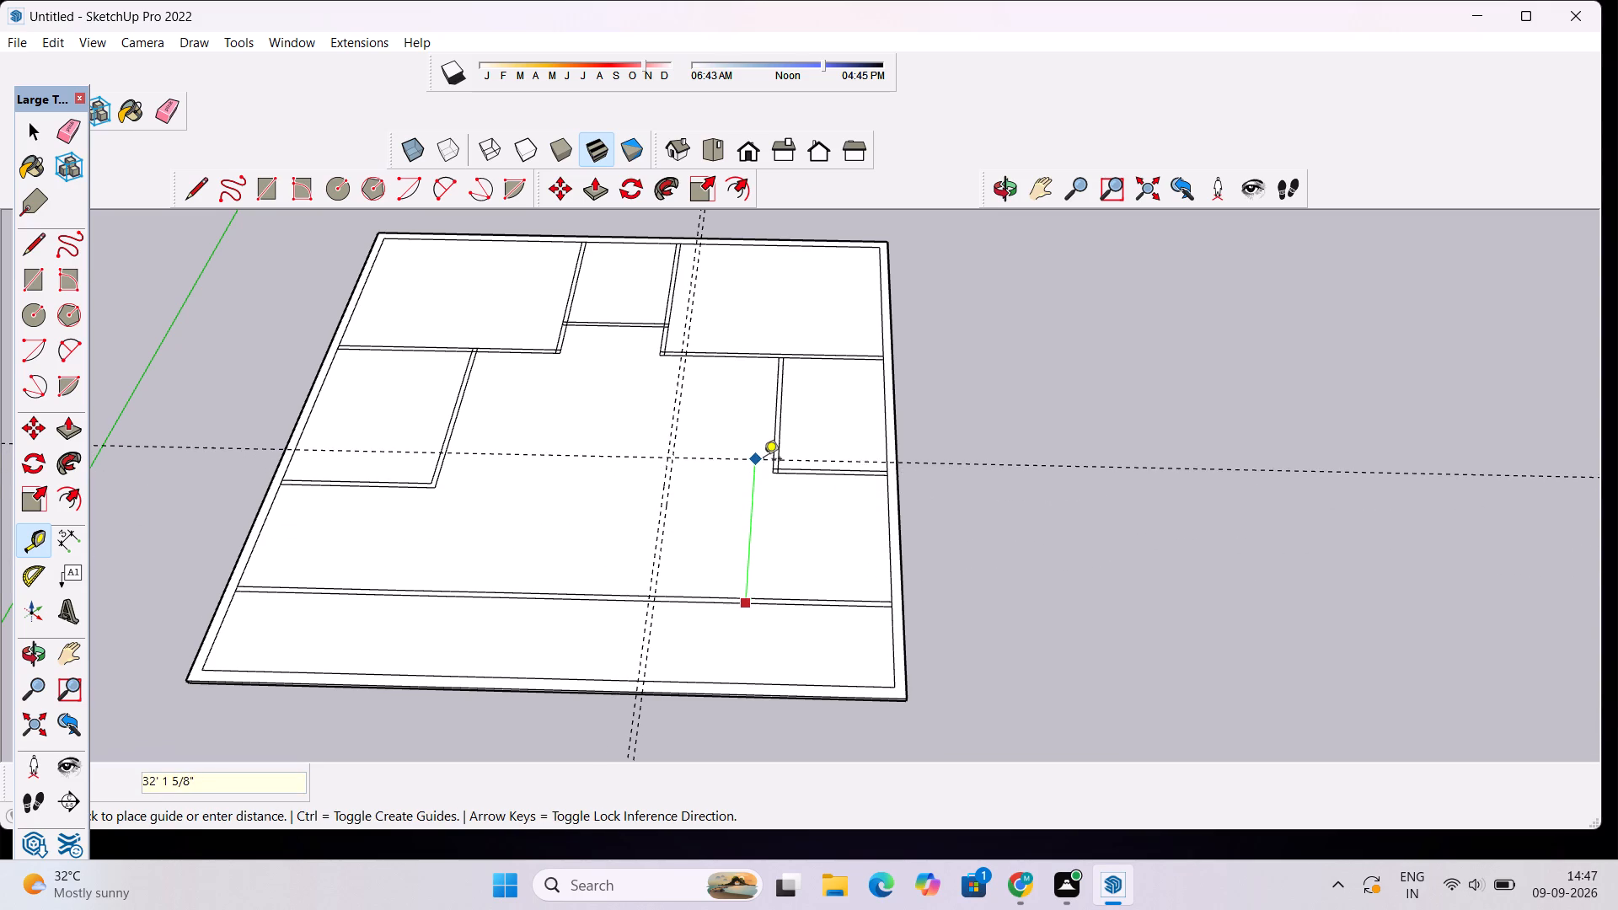
scroll(763, 460, "up", 5)
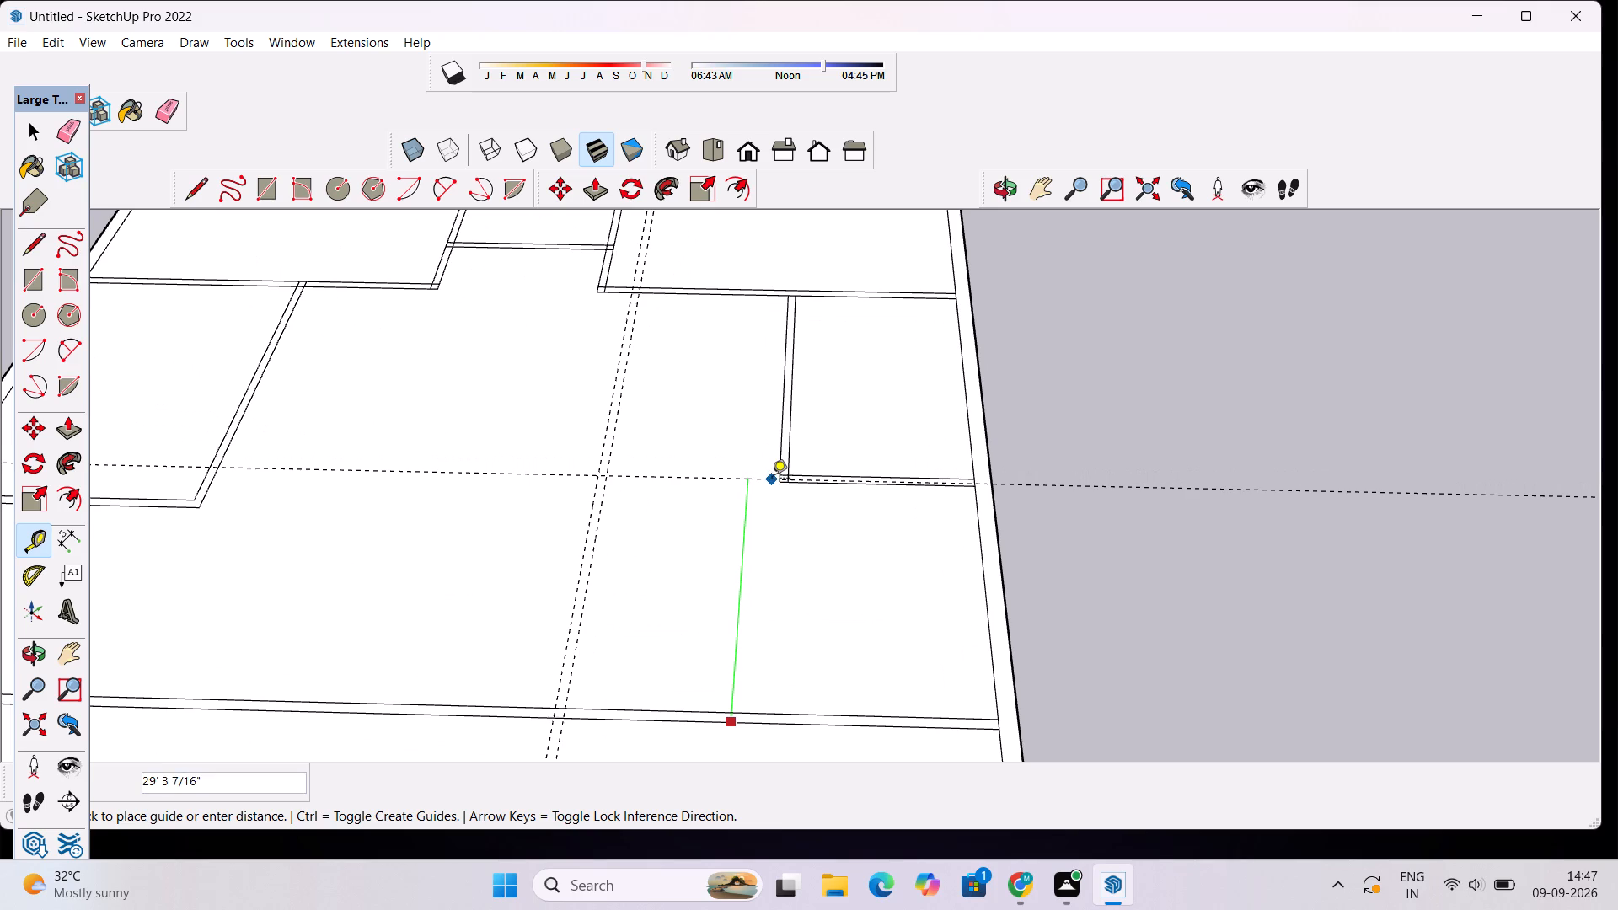
scroll(770, 450, "down", 3)
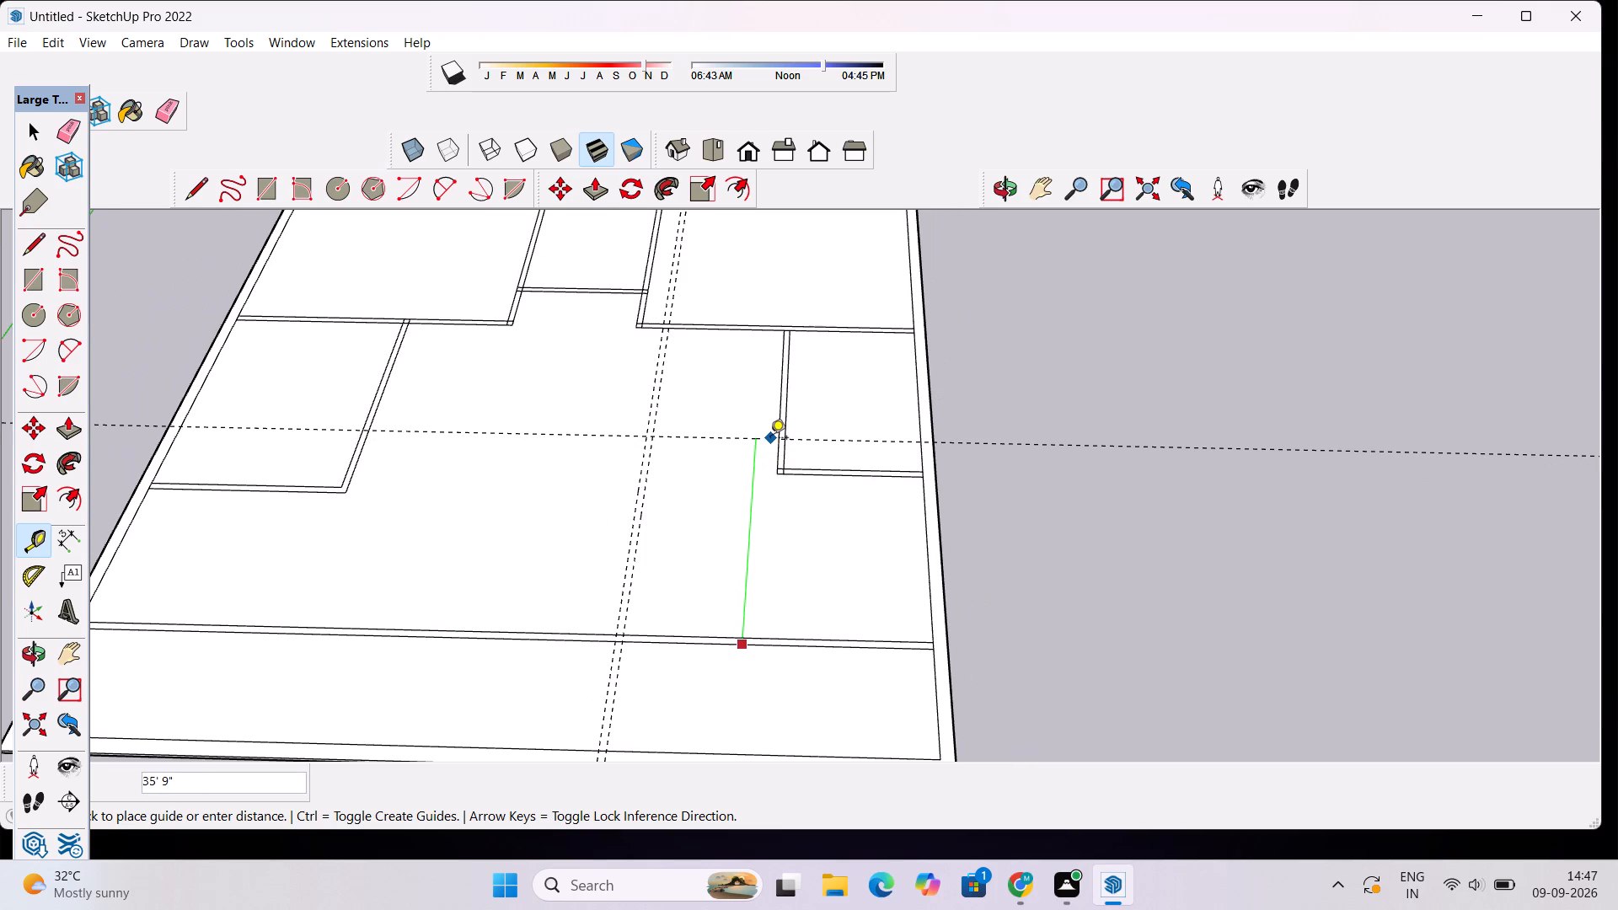
left_click(770, 439)
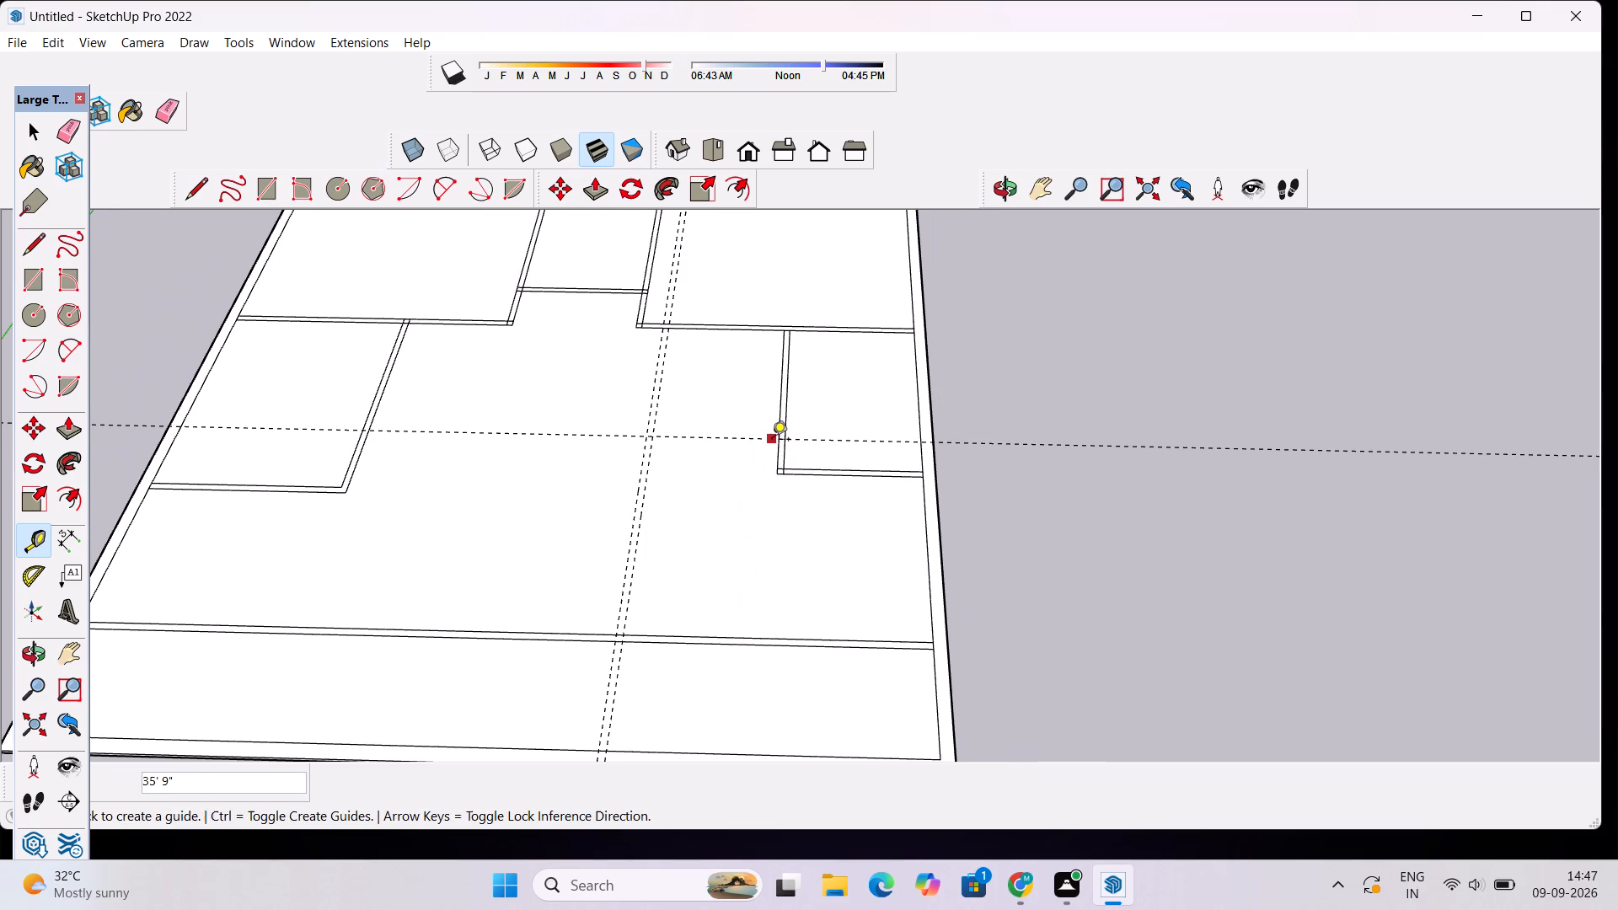
left_click(772, 441)
type("1'")
key("Return")
key("space")
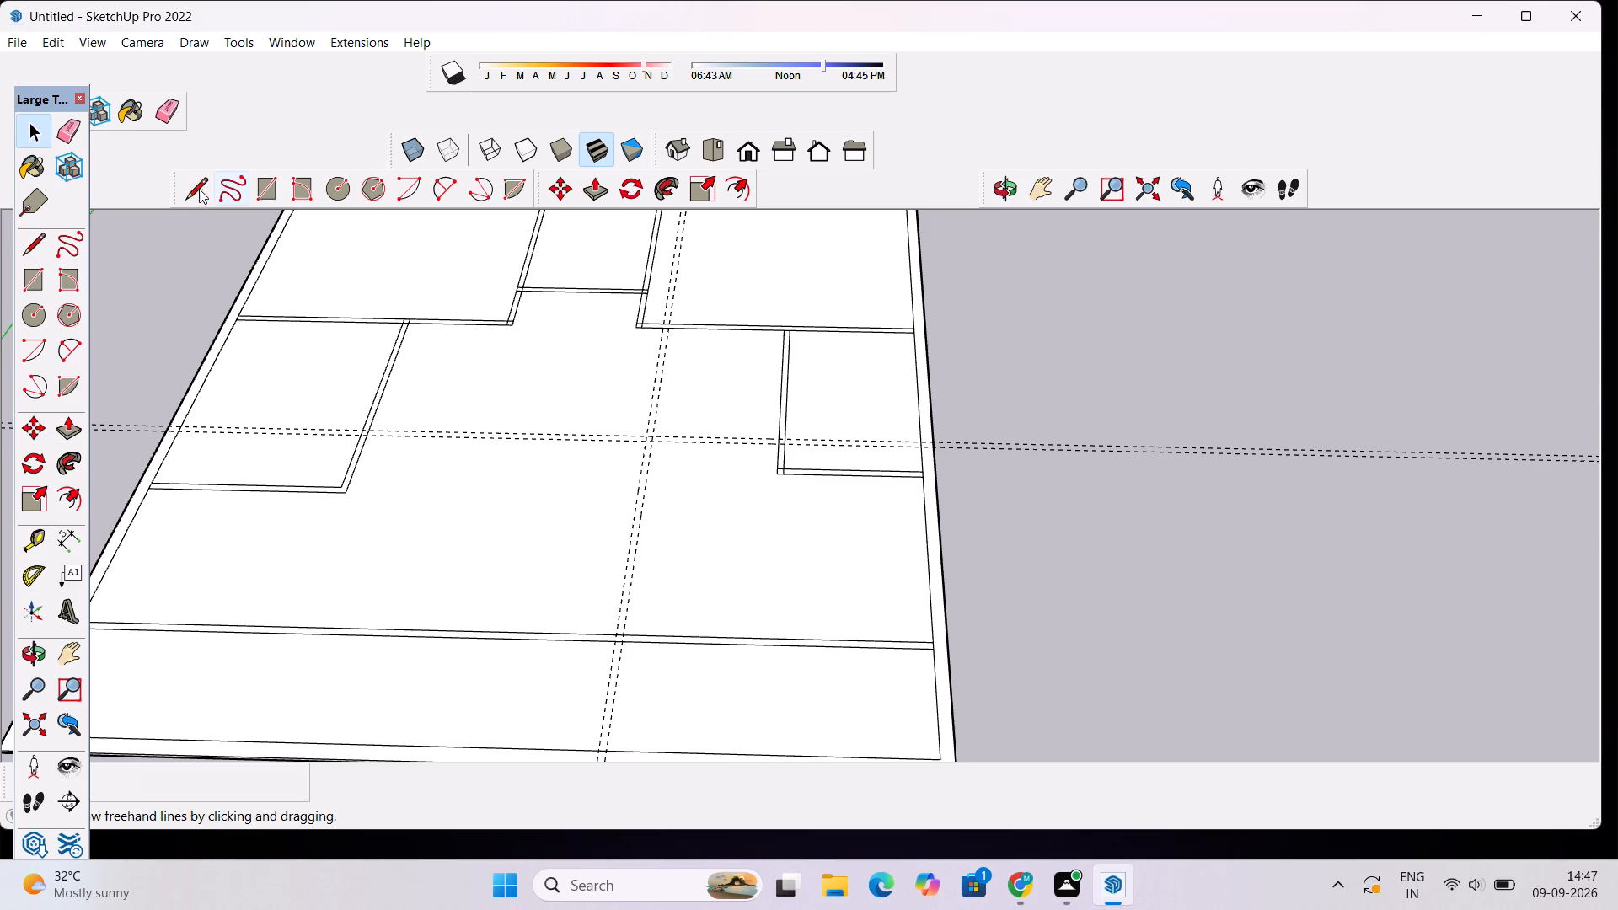
Draw the new room's inner partition line along the guides, 34' 9" from the full-width partition and about 43' 6" across to the side wall.
left_click(199, 186)
scroll(619, 619, "up", 3)
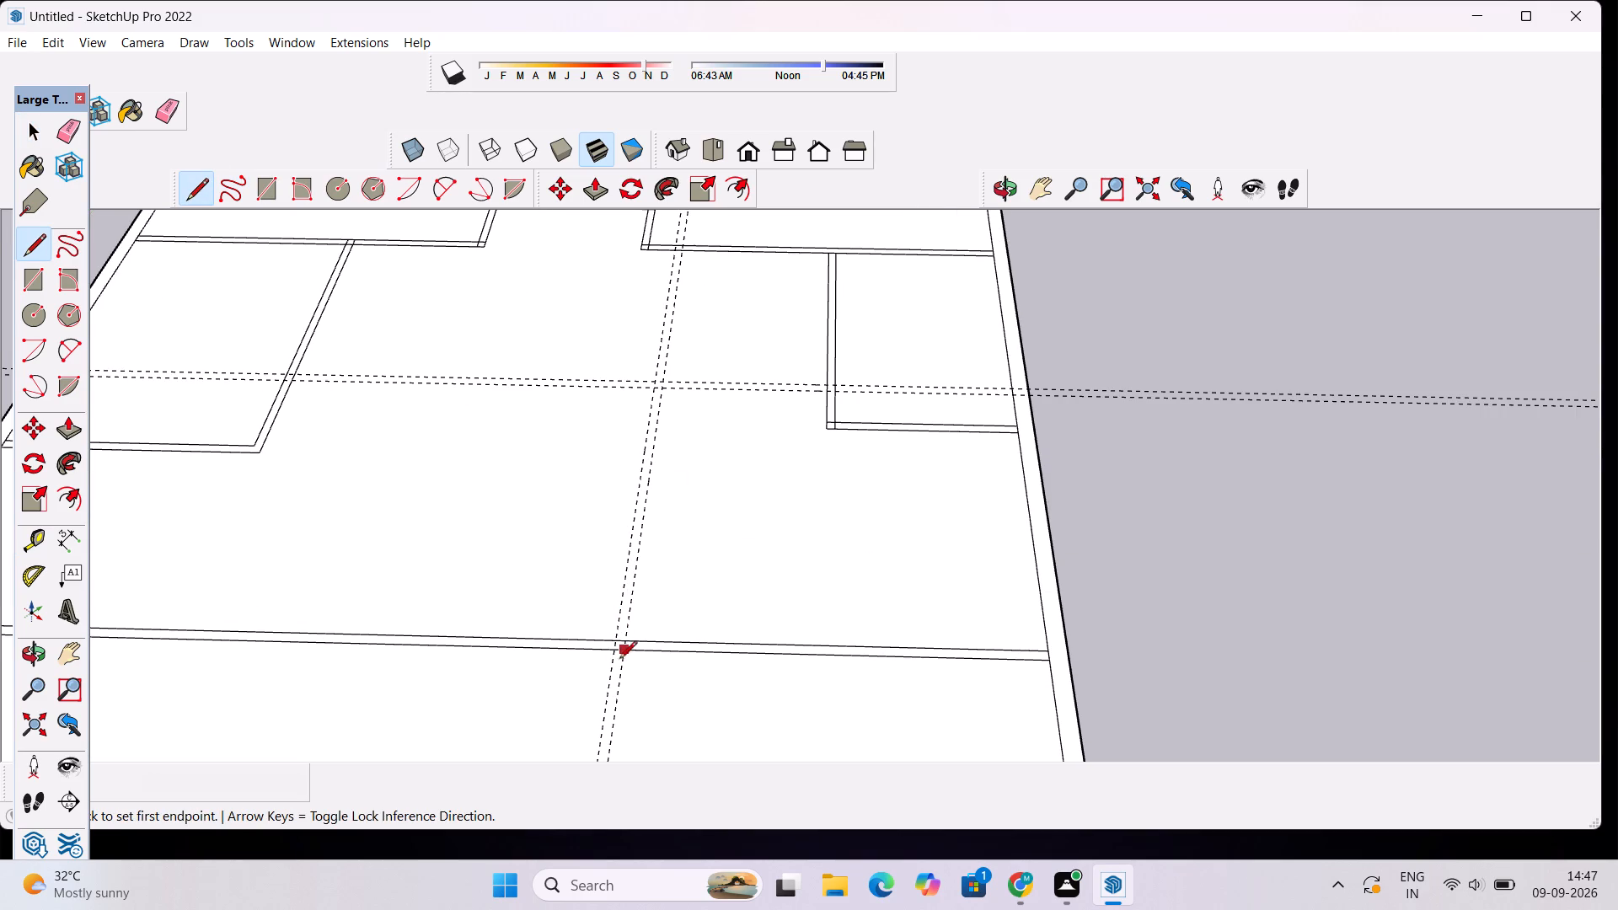
left_click(624, 652)
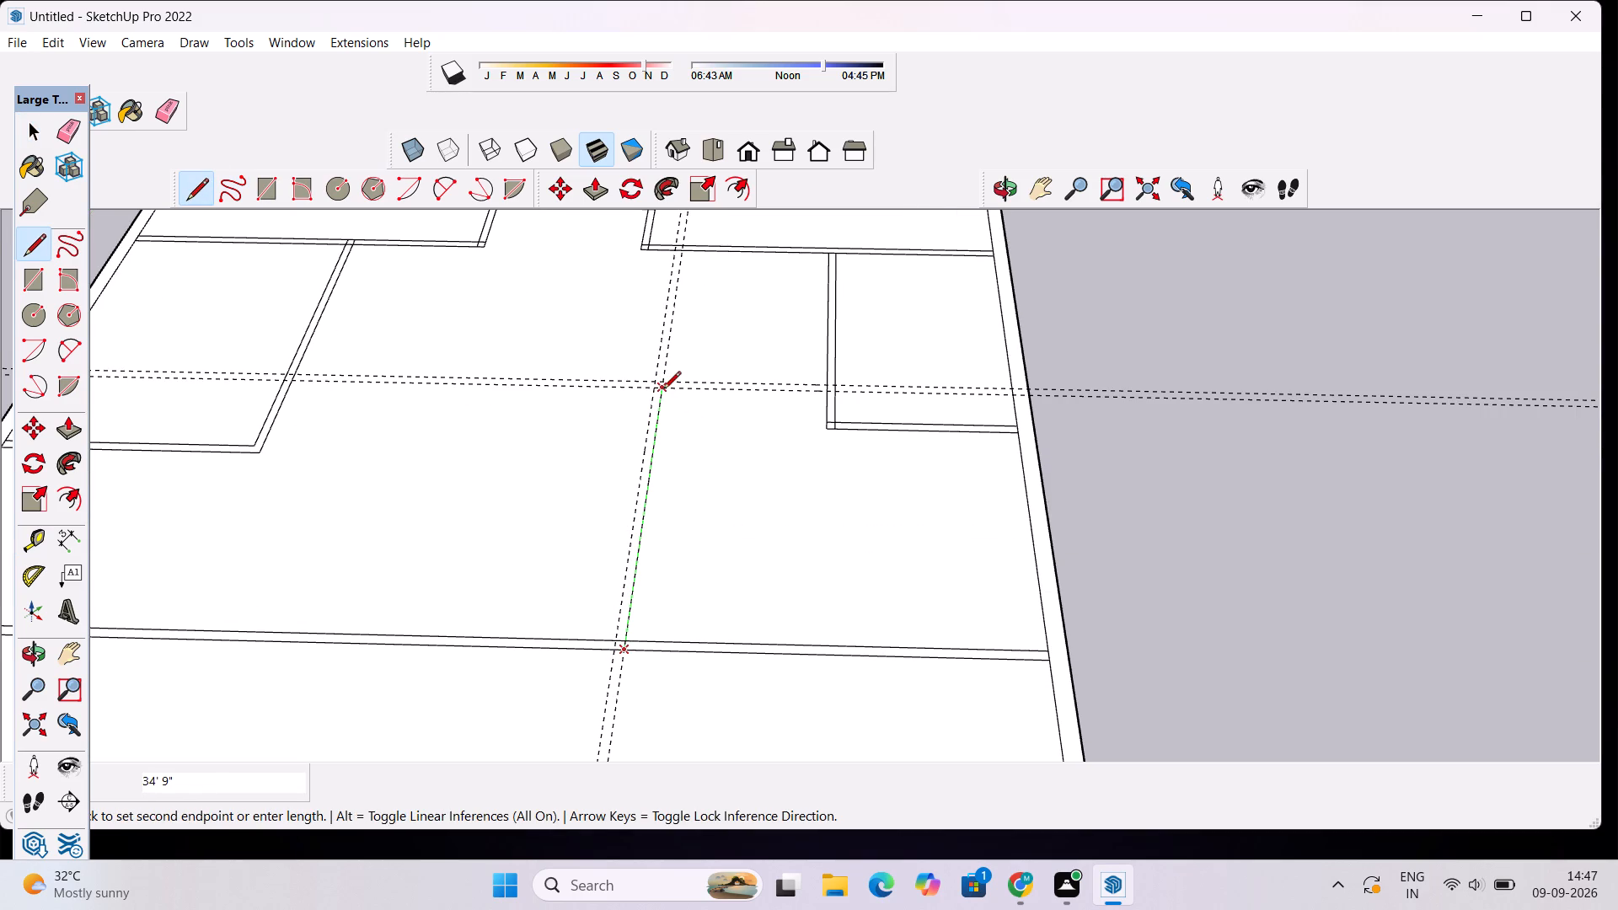
left_click(663, 390)
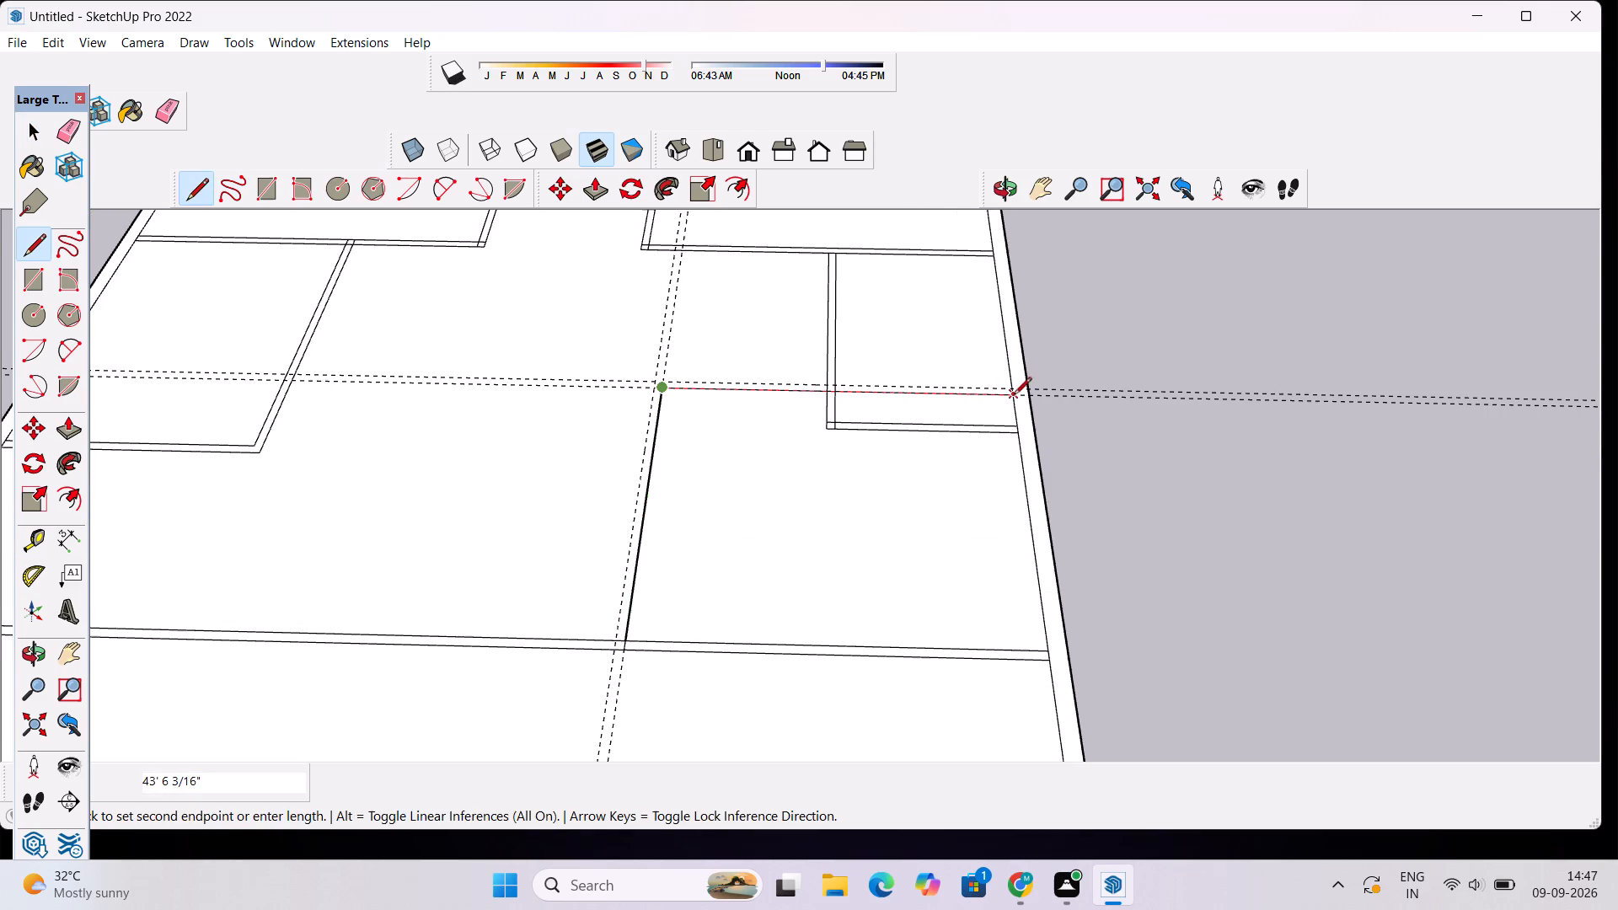
left_click(1014, 397)
left_click(1014, 388)
scroll(1014, 388, "up", 9)
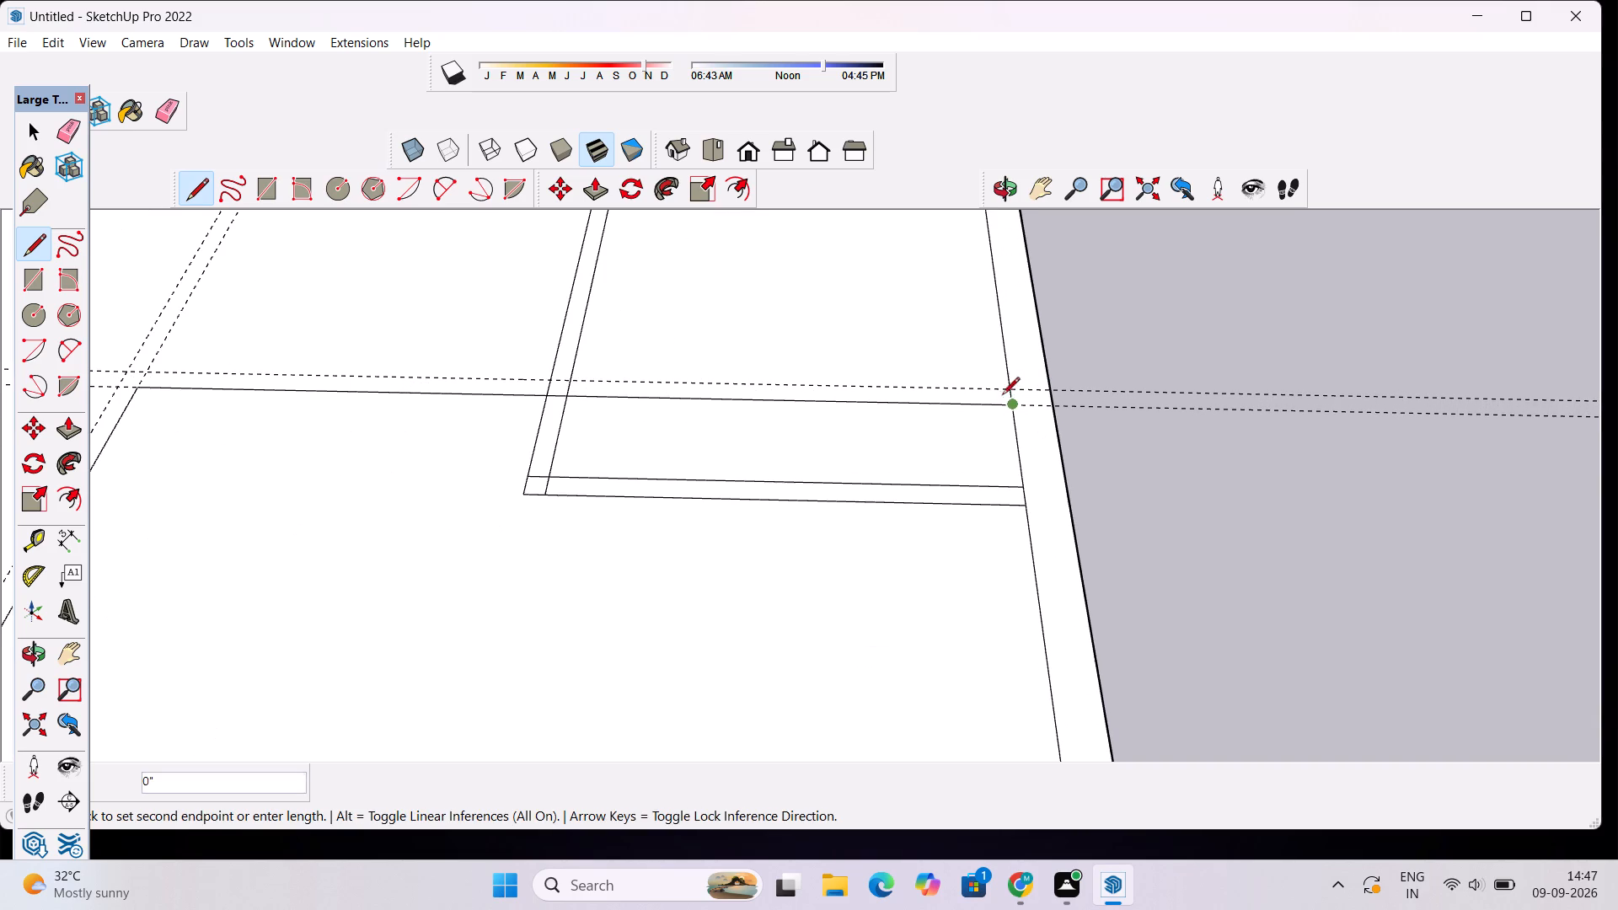
left_click(1010, 390)
scroll(924, 393, "down", 6)
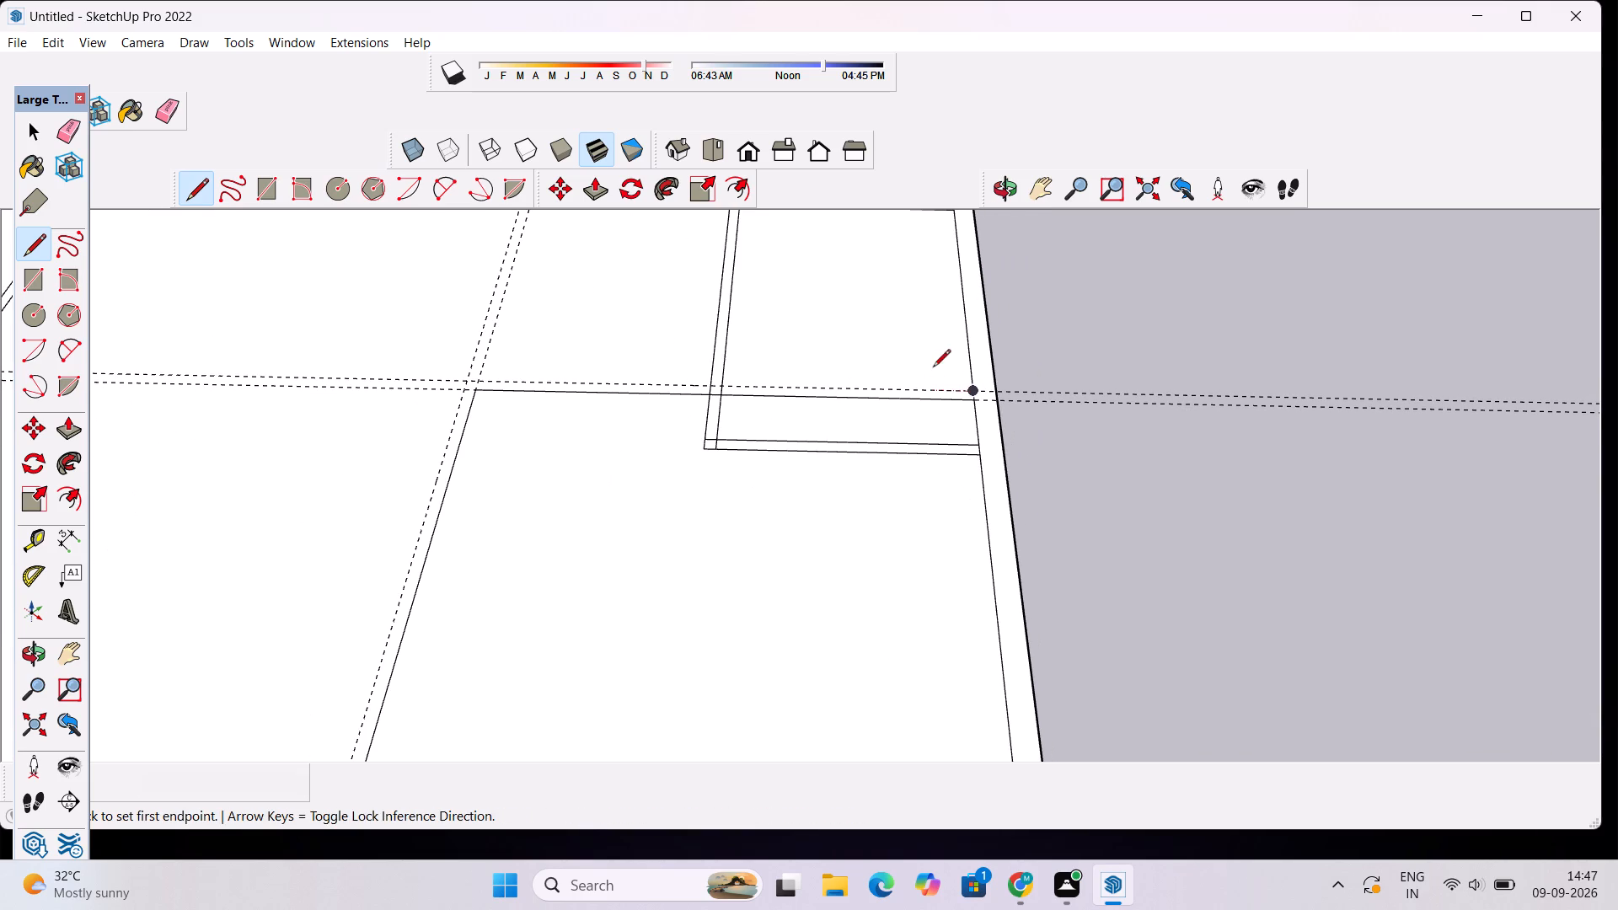
Draw the new room's outer partition line along the other guides, about 44' 6" from the side wall and 35' 9" to the full-width partition.
left_click(971, 391)
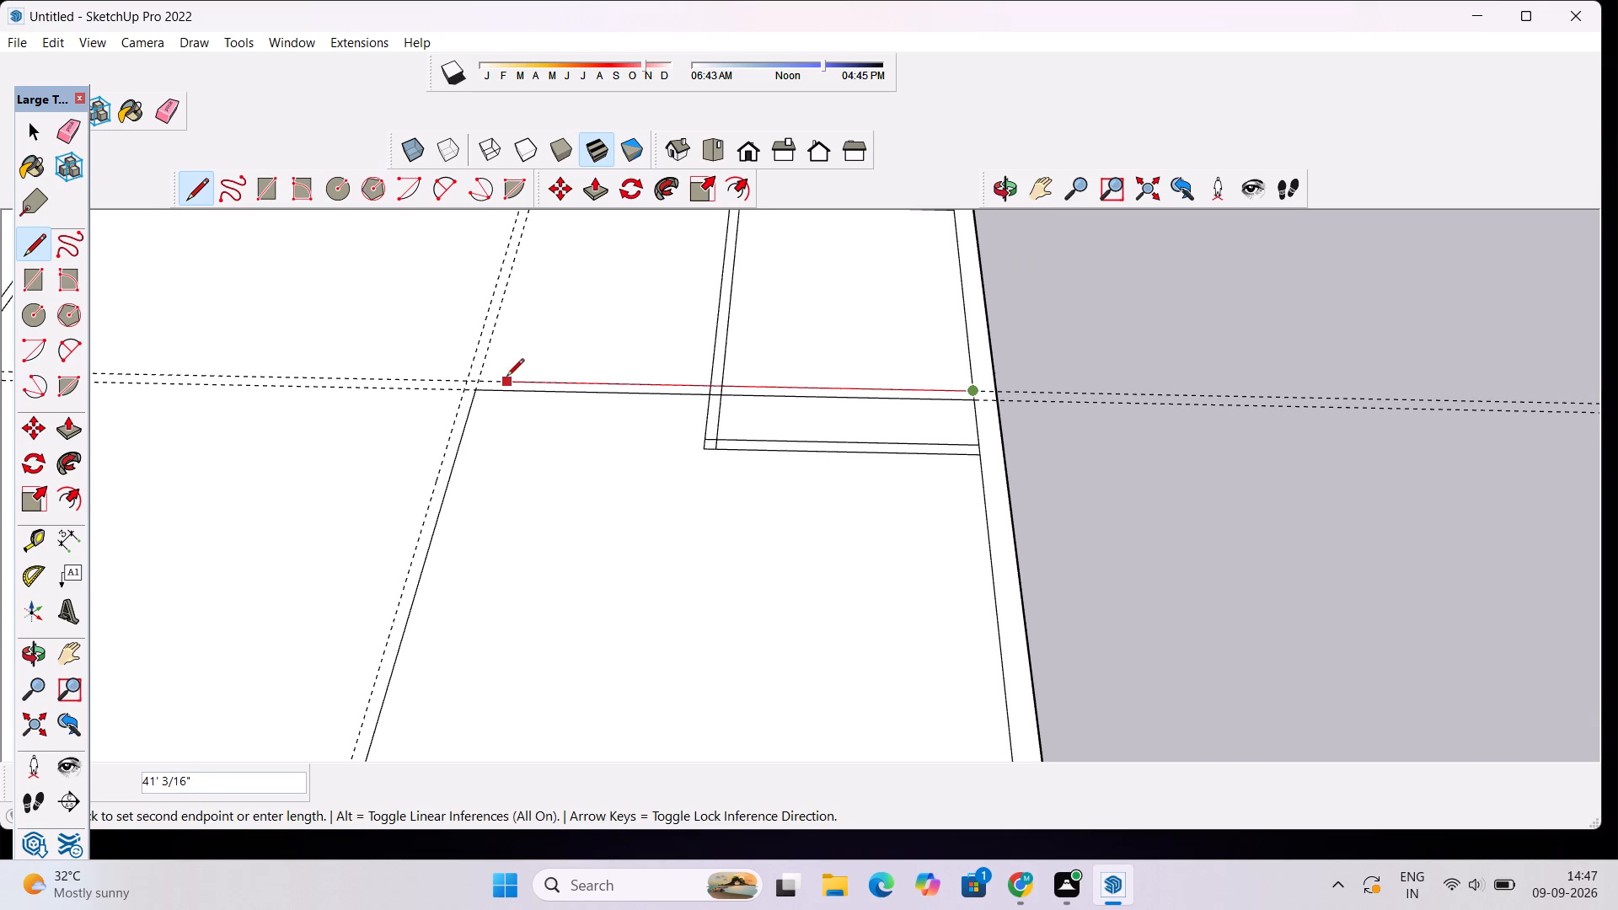
scroll(506, 377, "up", 3)
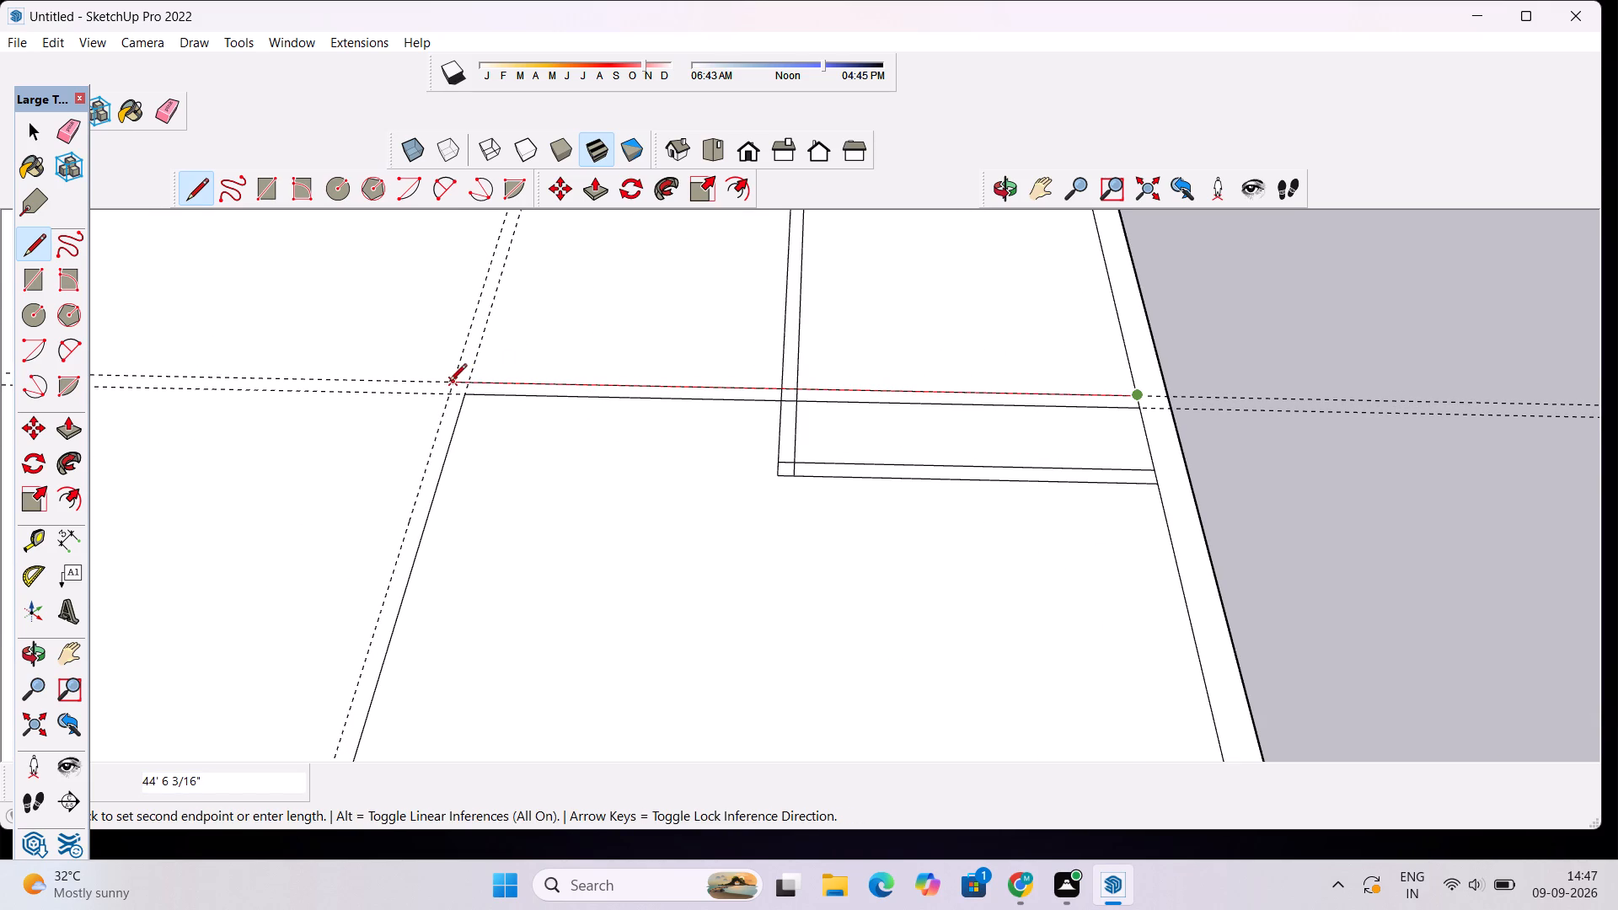
left_click(449, 385)
scroll(466, 376, "down", 11)
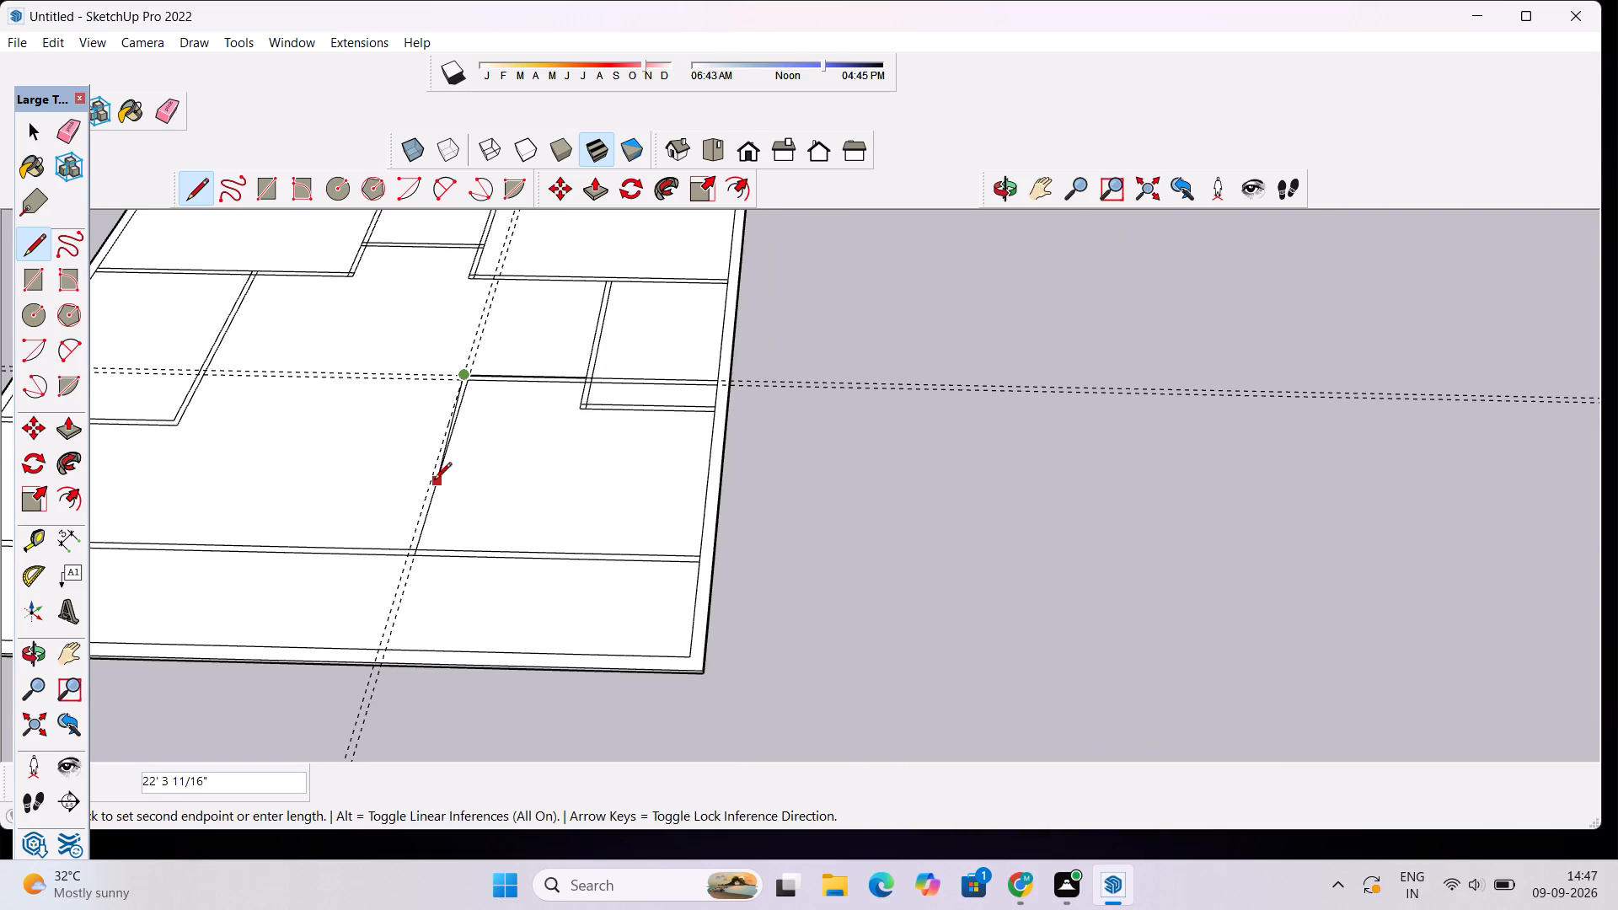
scroll(402, 575, "up", 5)
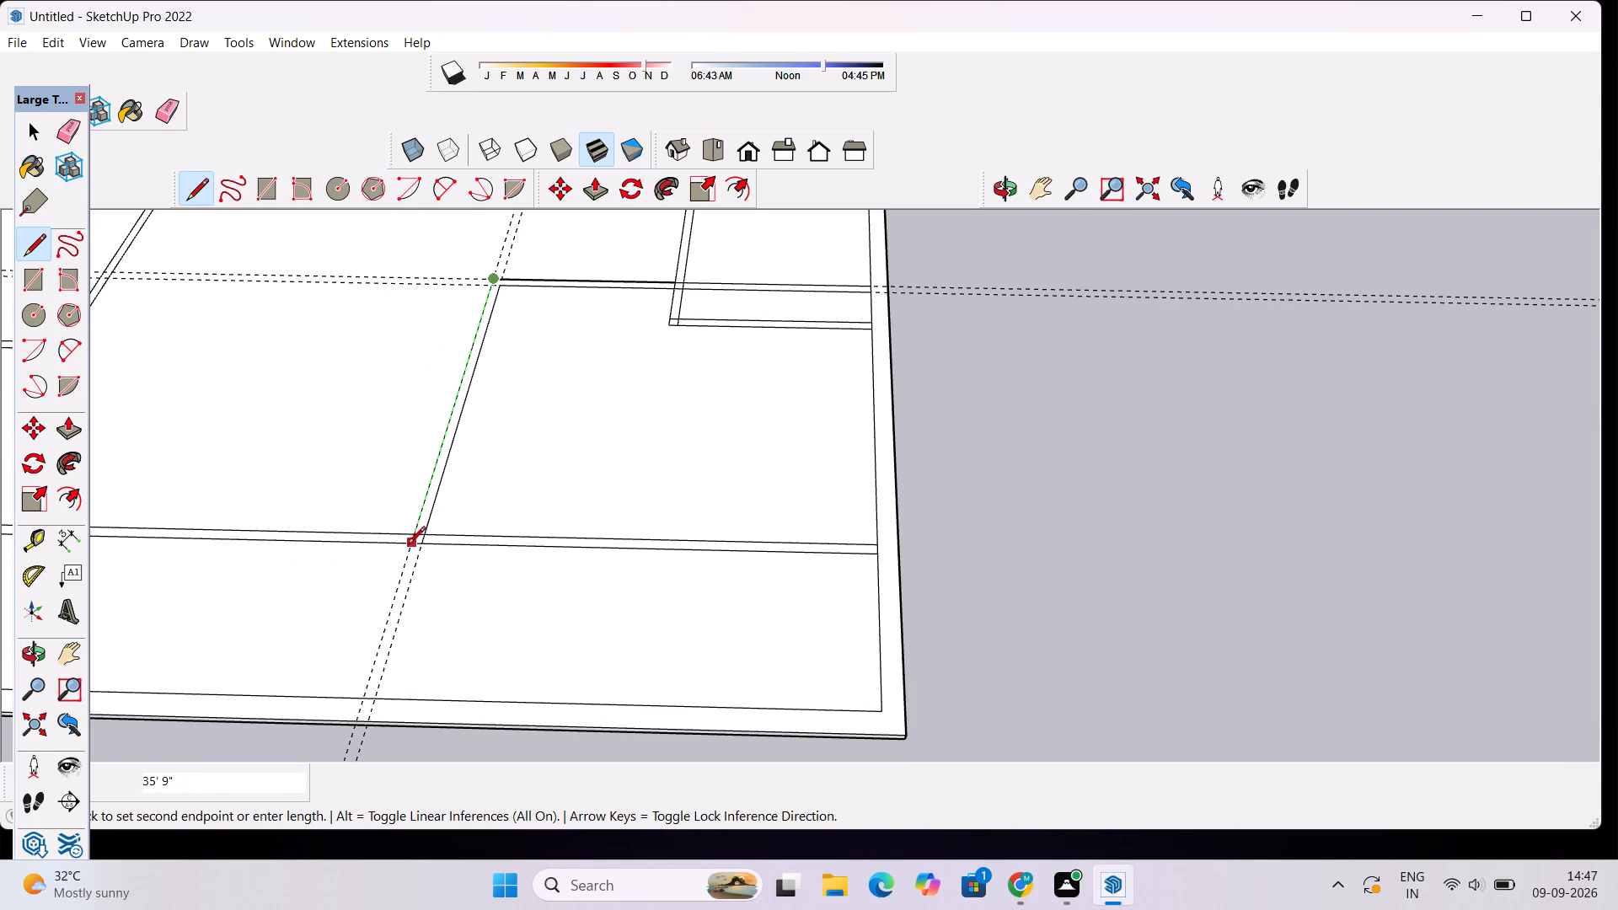
scroll(410, 543, "up", 11)
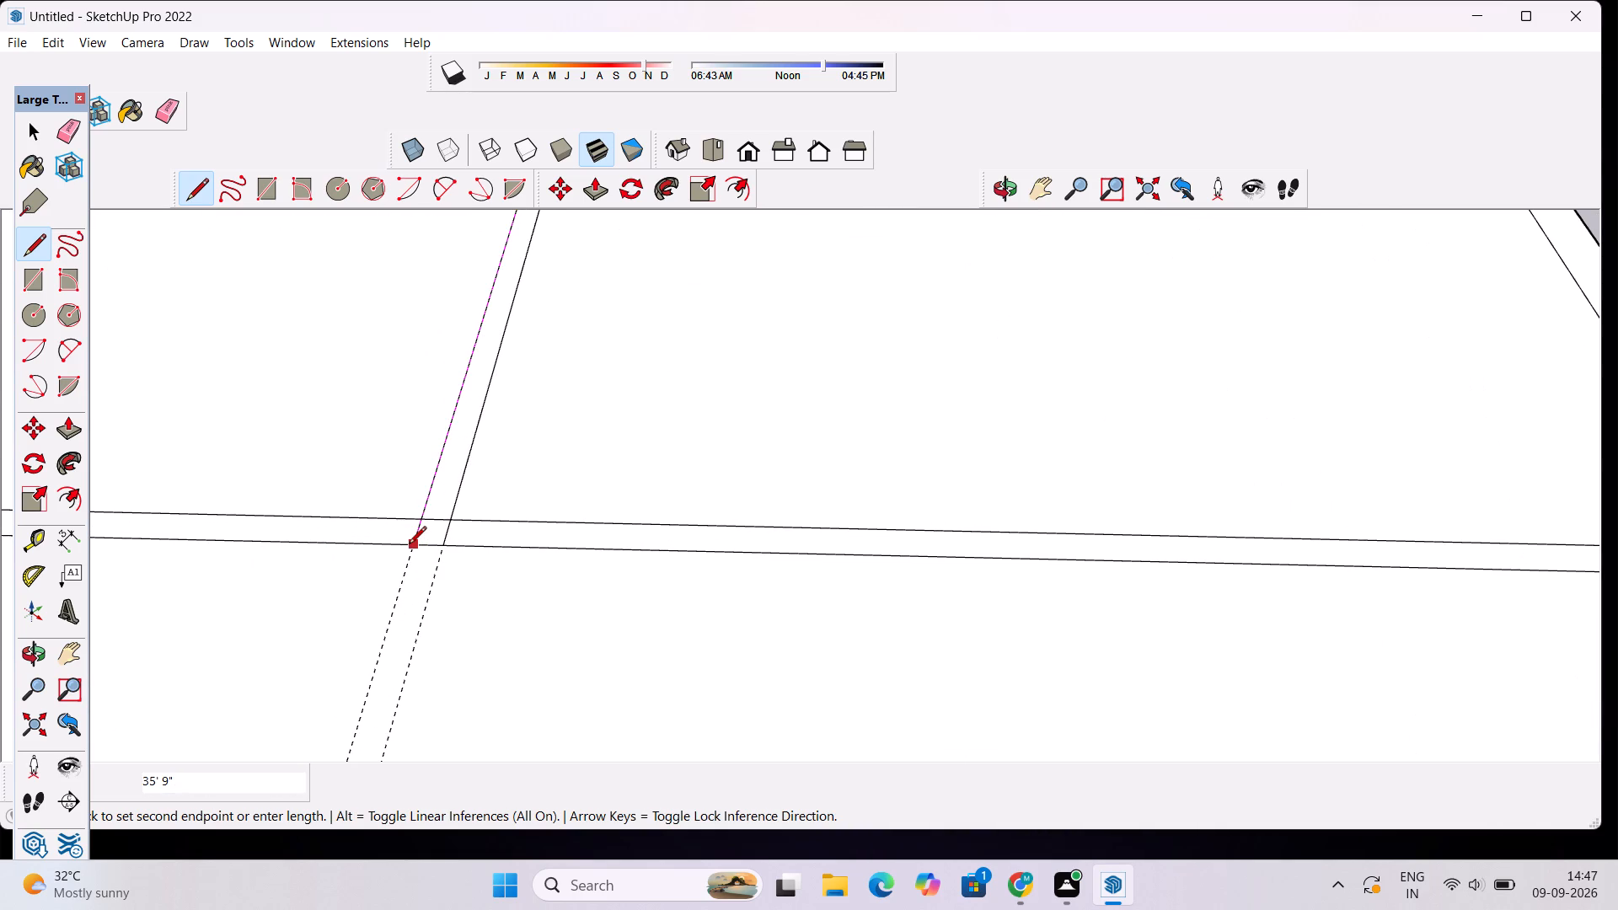
left_click(409, 545)
key("space")
Erase the two lengthwise and two crosswise guides around the new room's partition.
scroll(409, 545, "down", 13)
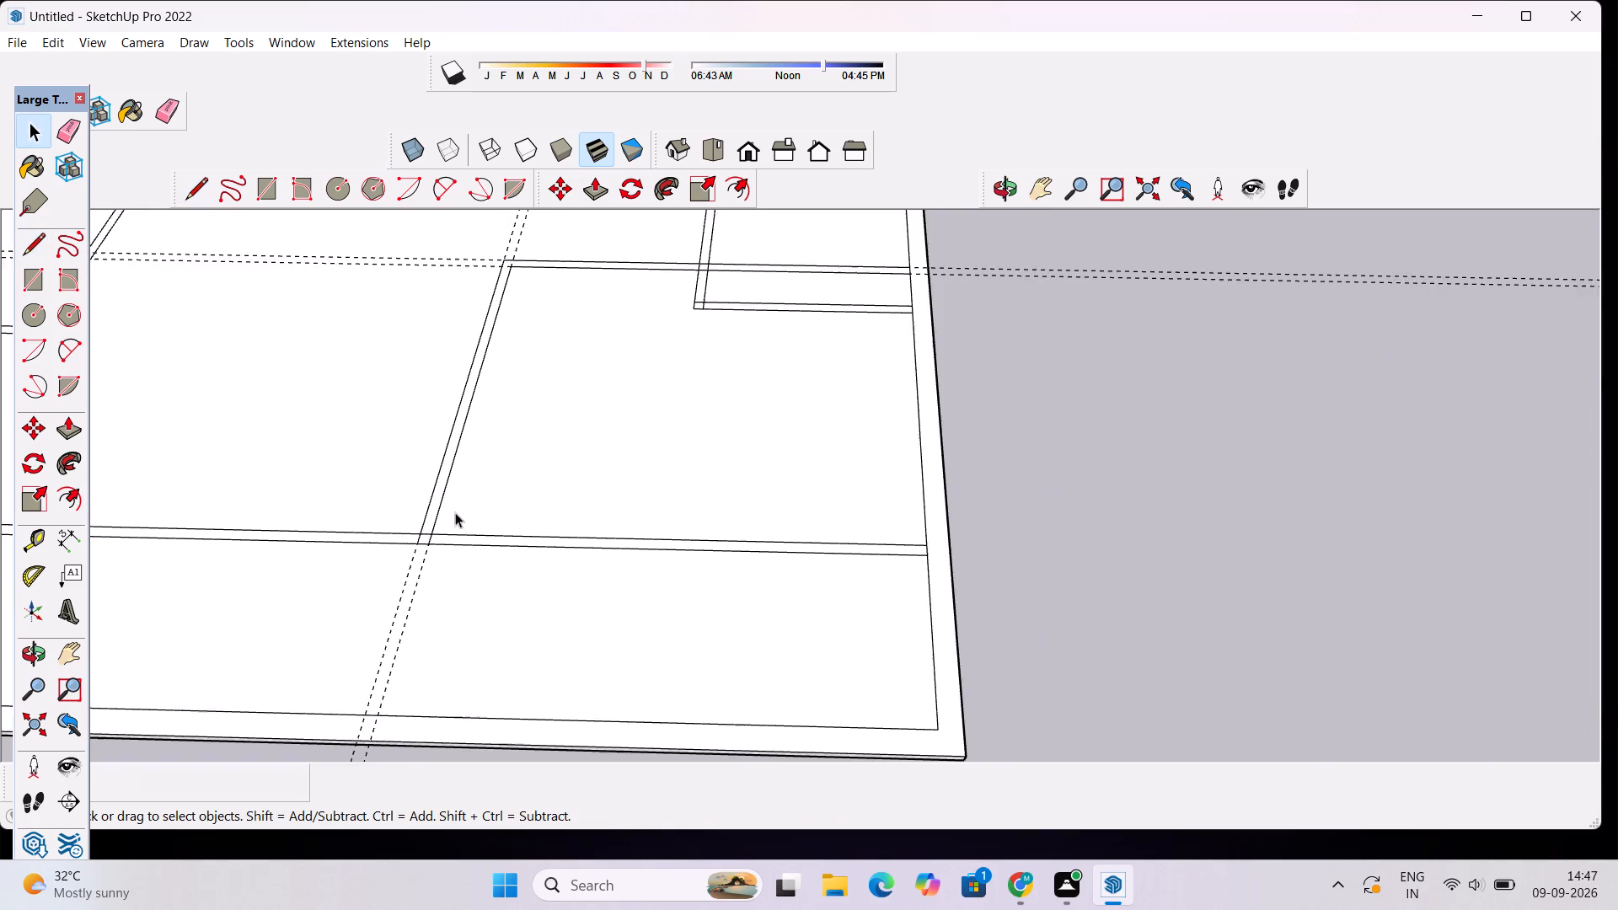
scroll(455, 512, "down", 5)
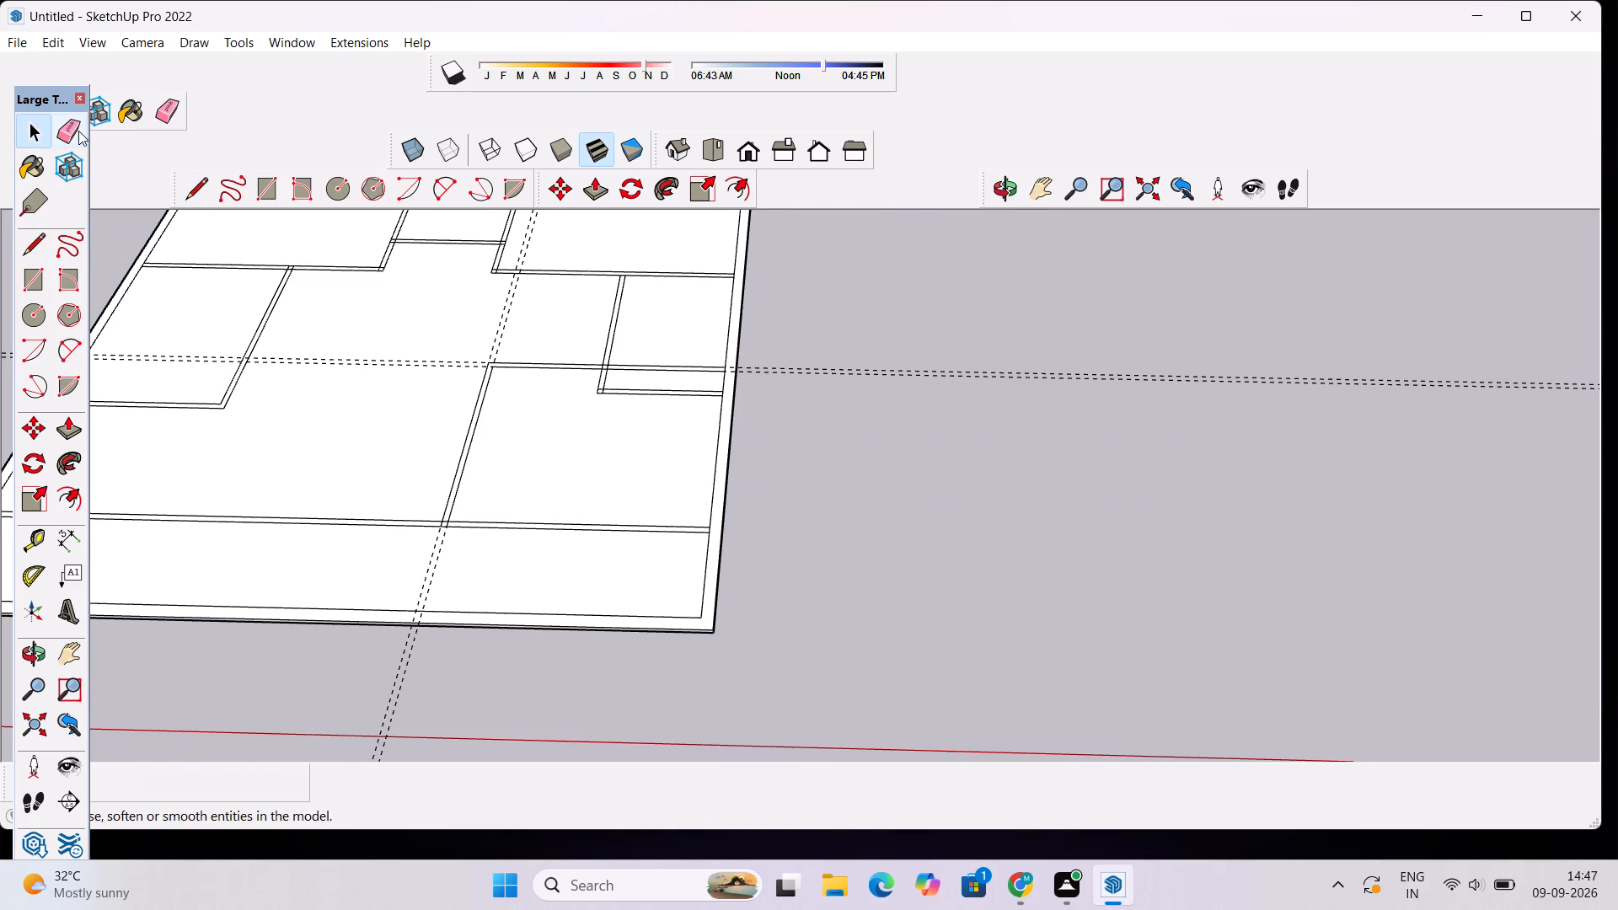
left_click(78, 131)
left_click_drag(539, 314, 527, 327)
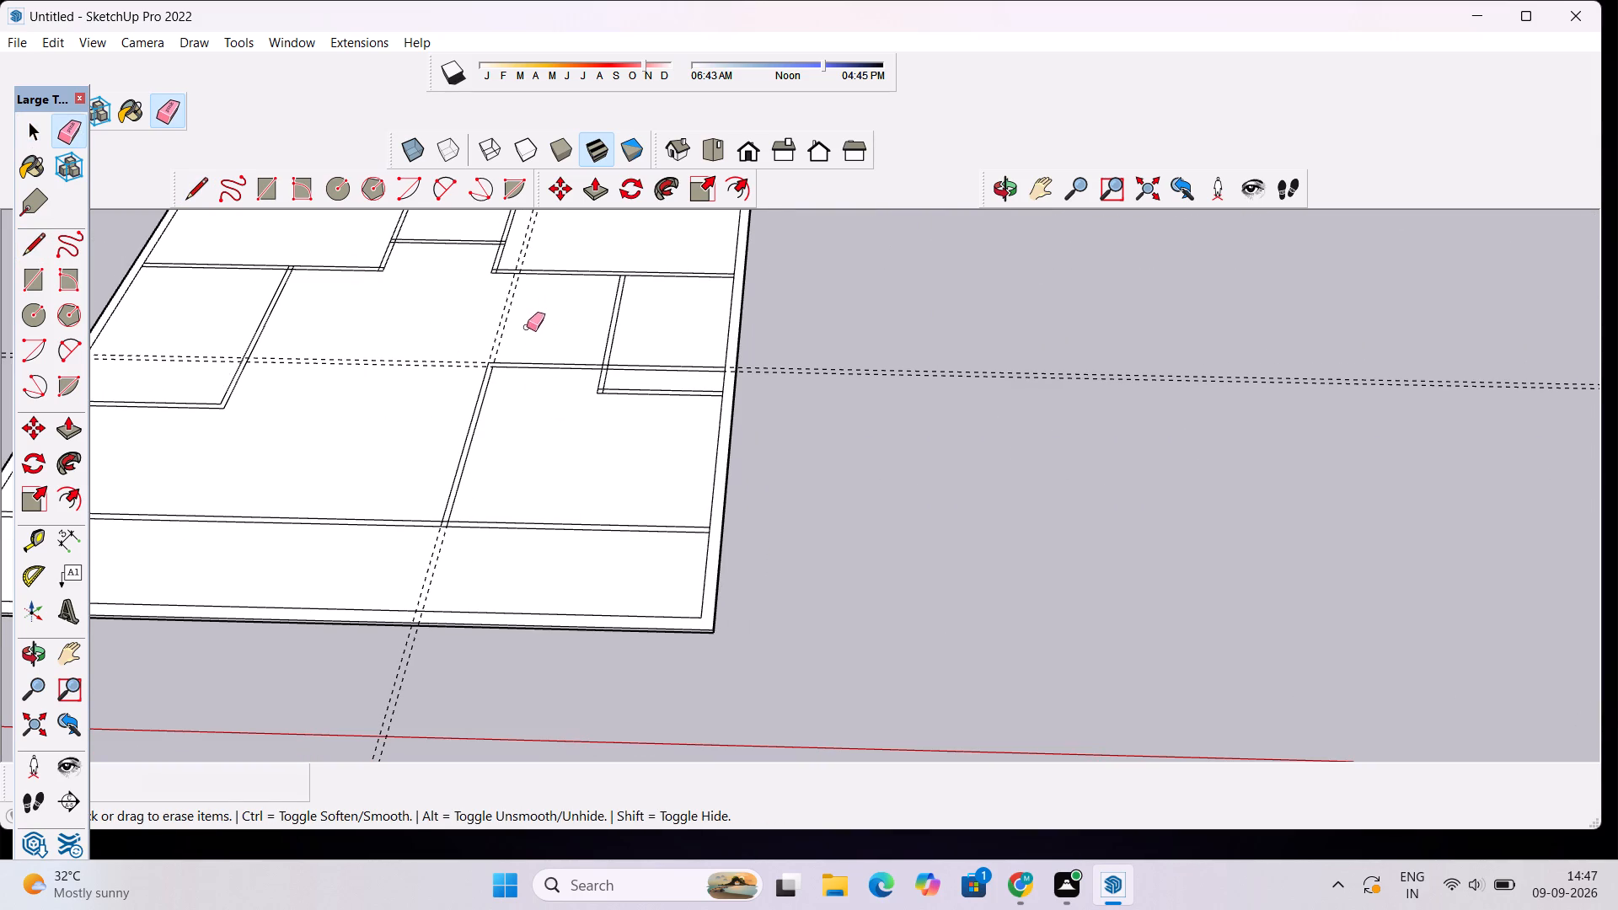
left_click_drag(527, 327, 437, 376)
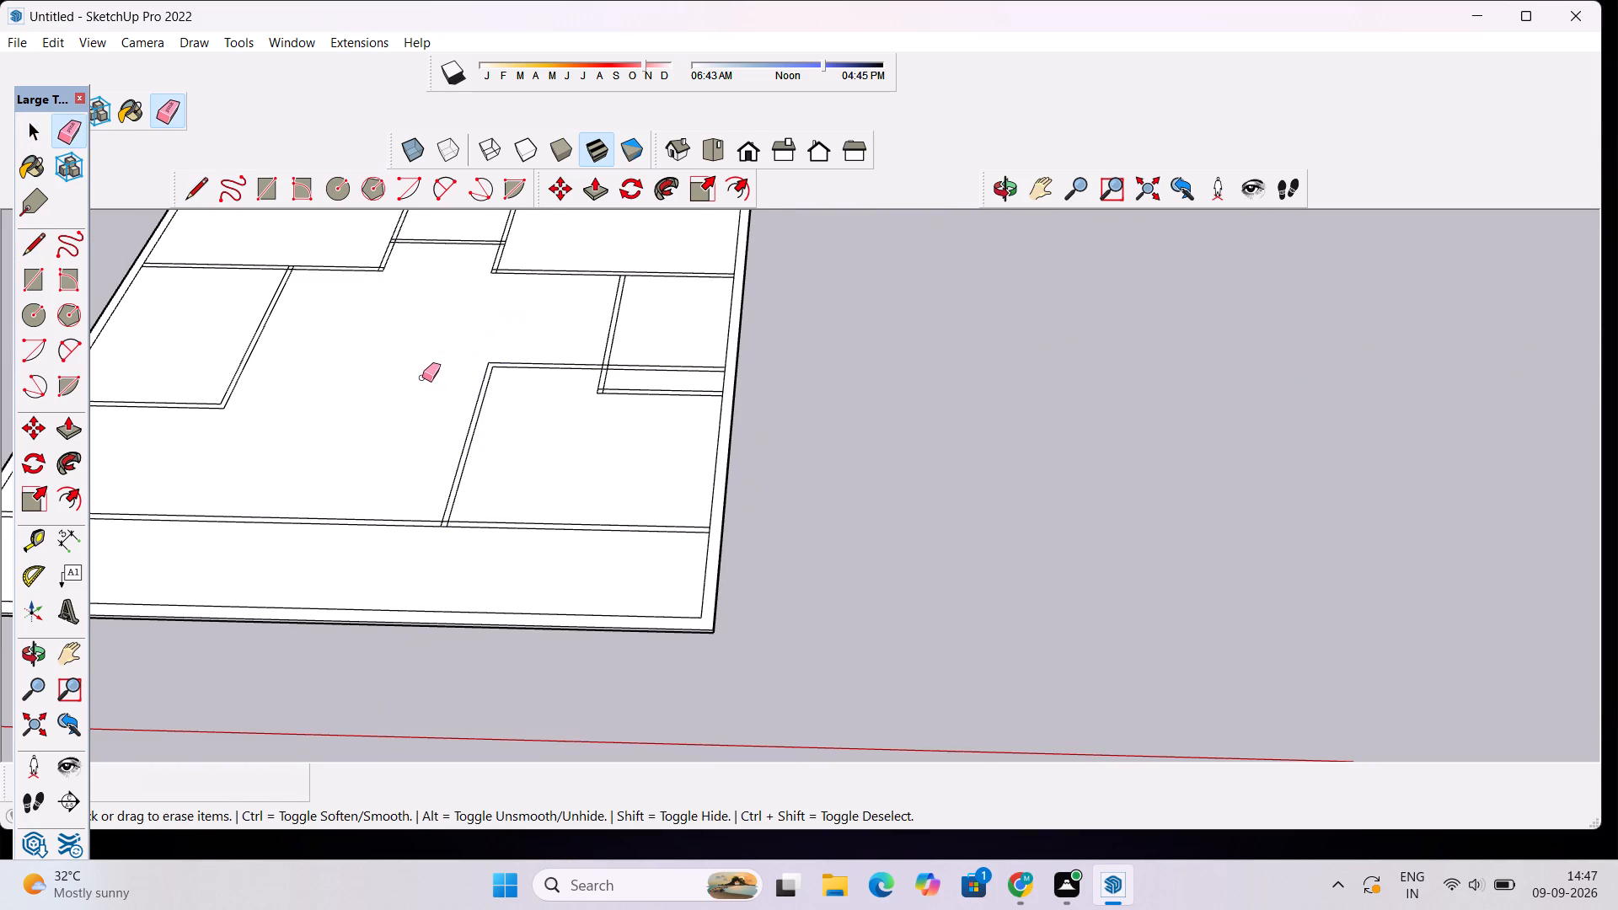
key("space")
Delete the two segments of the new partition lines that run through the smaller side room to the side wall.
scroll(658, 340, "up", 2)
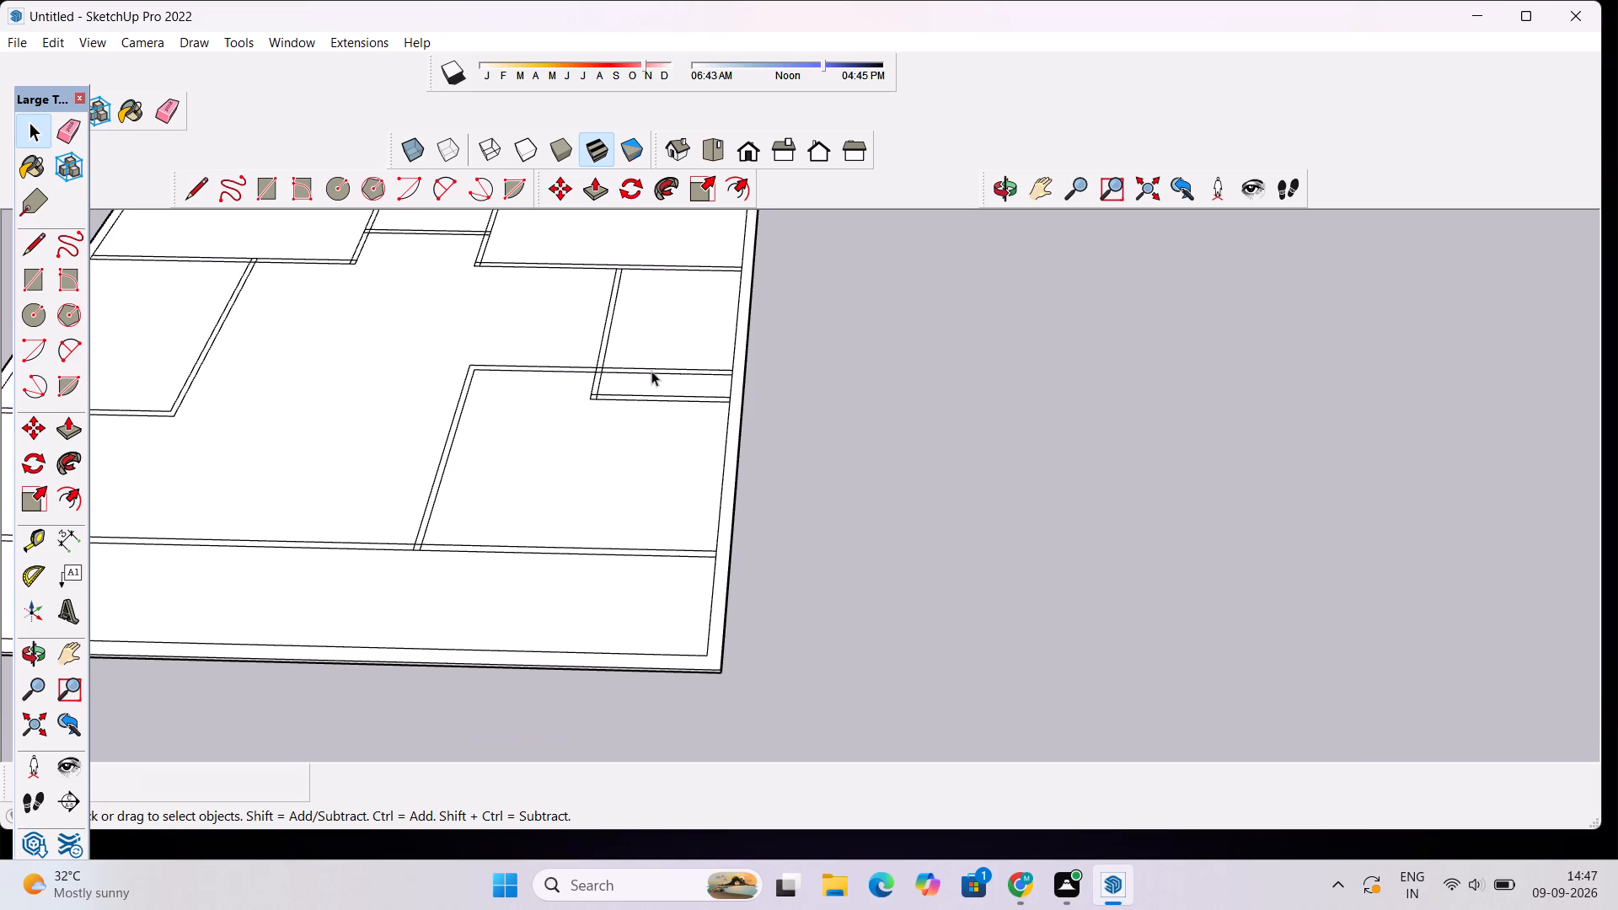
left_click(654, 372)
key("Delete")
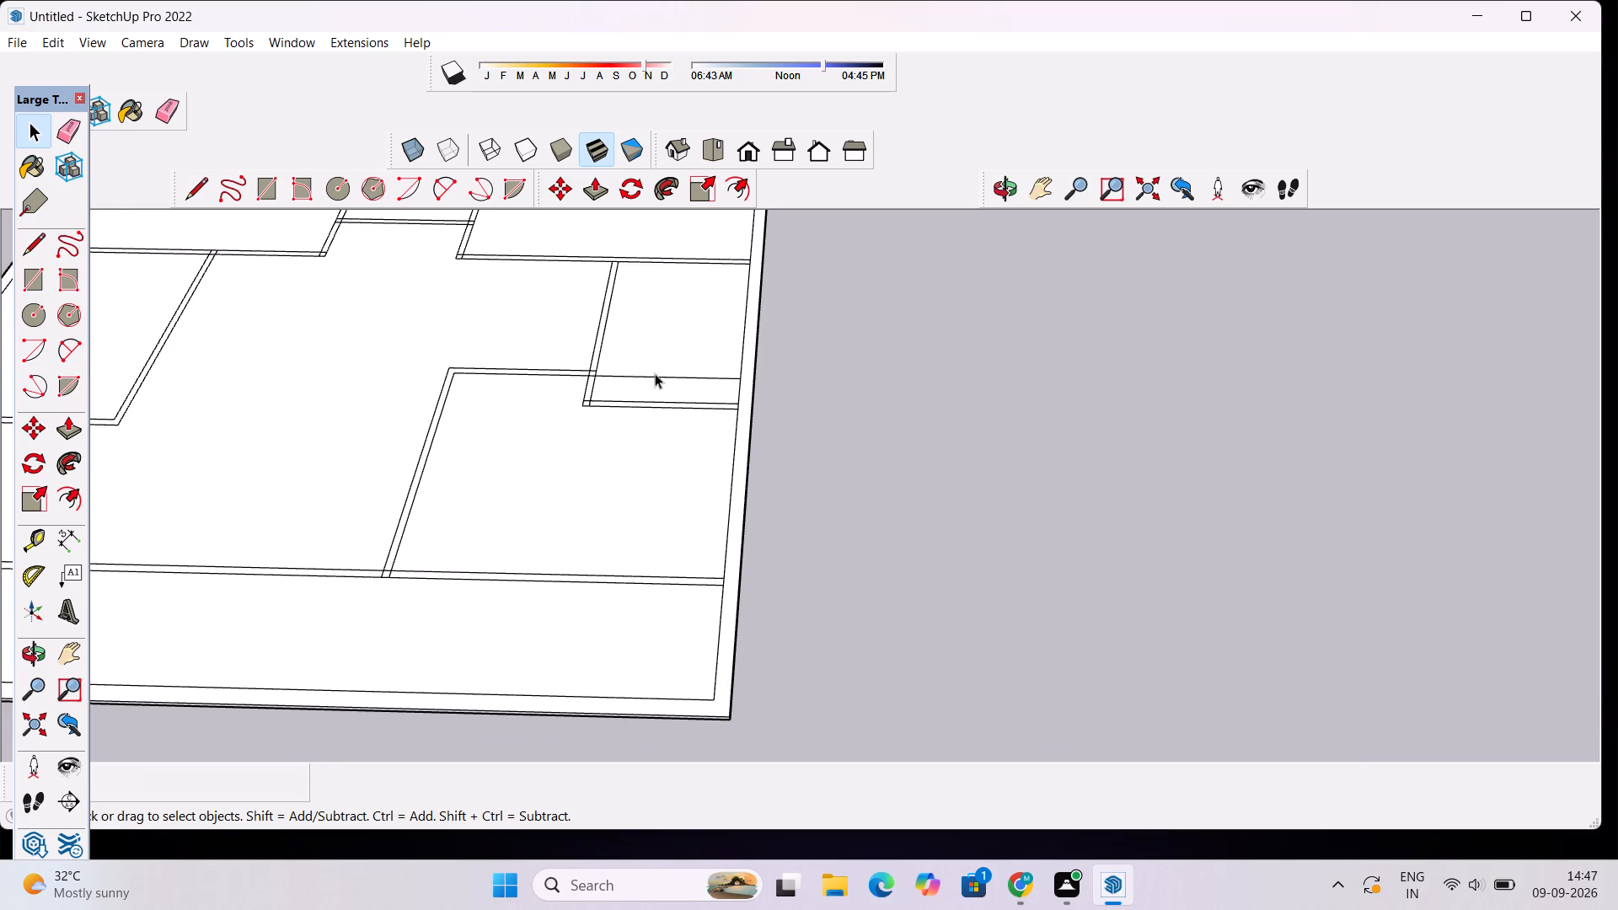
left_click(655, 373)
left_click(849, 396)
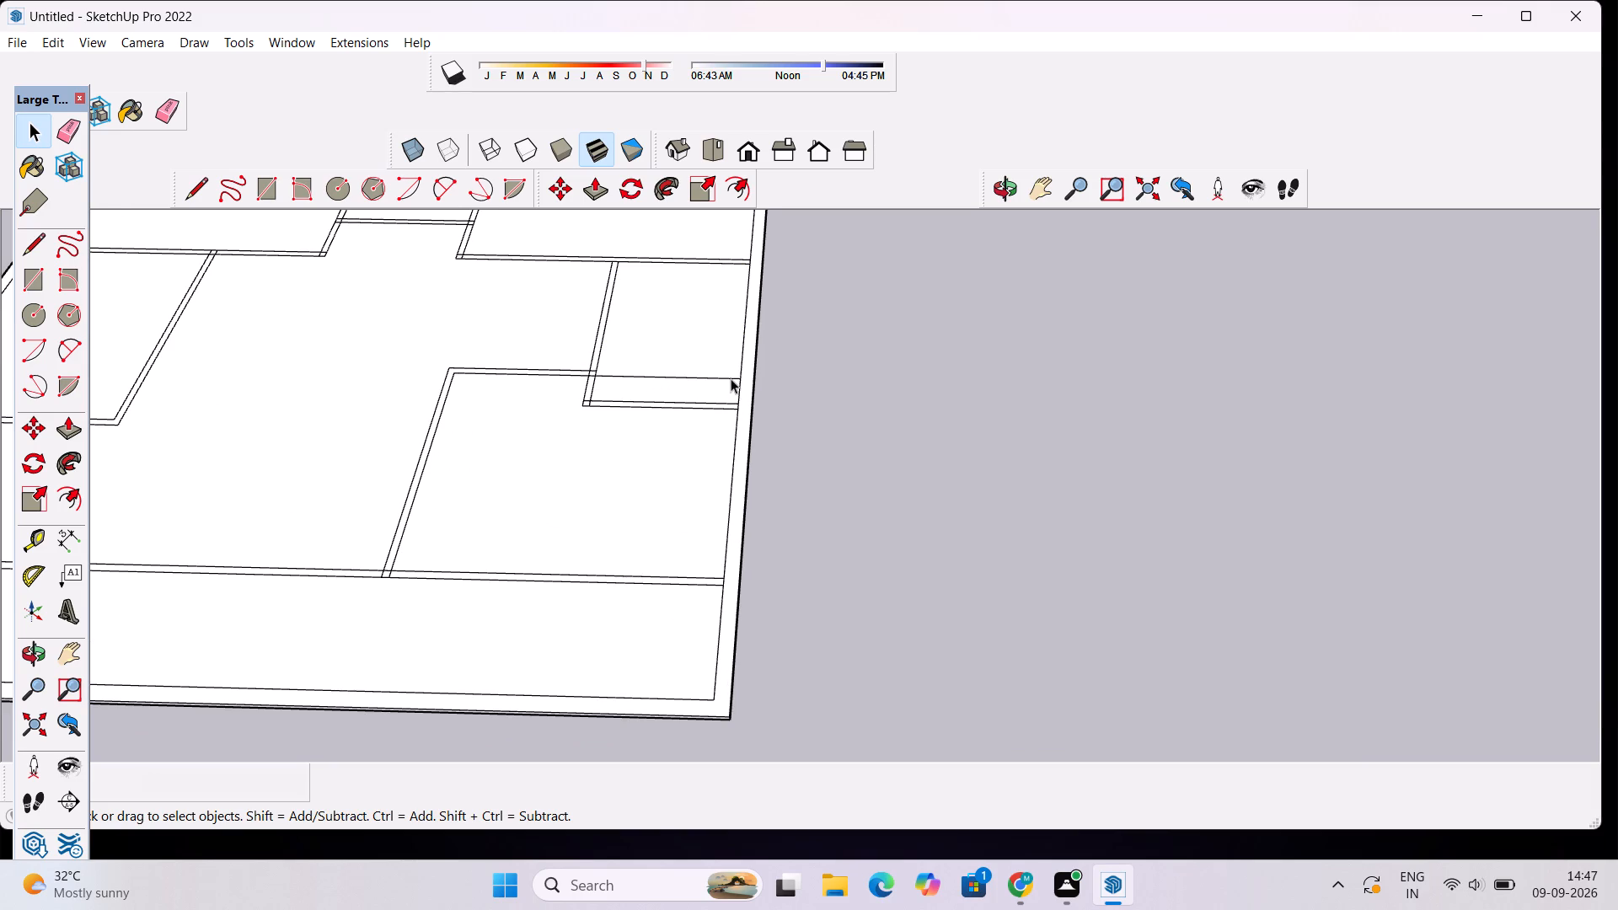
left_click(731, 378)
key("Delete")
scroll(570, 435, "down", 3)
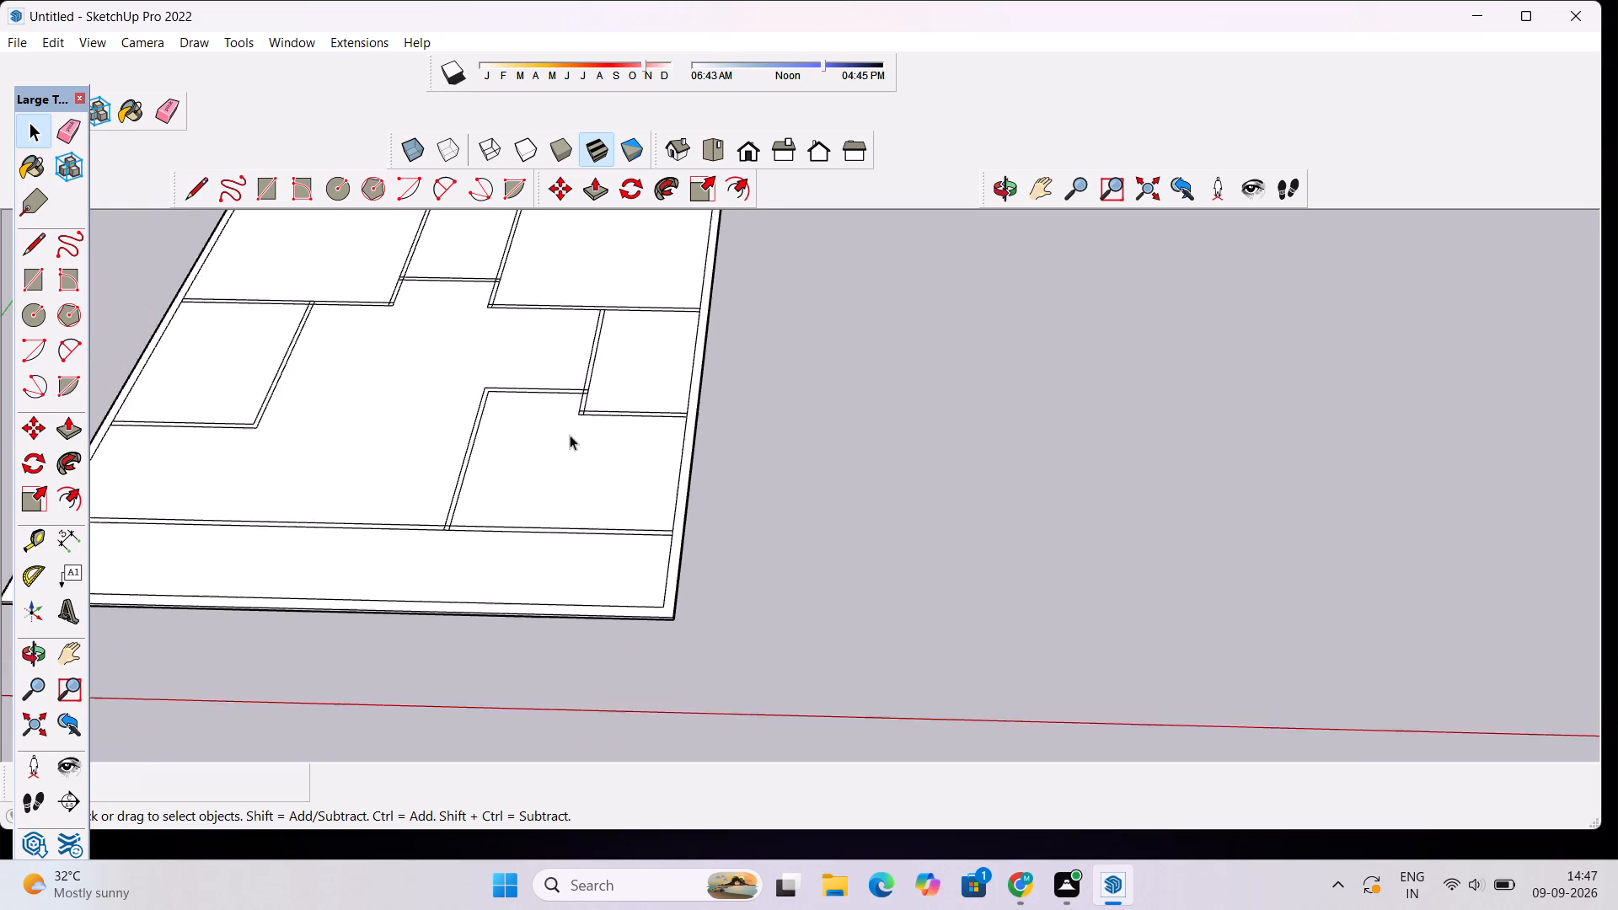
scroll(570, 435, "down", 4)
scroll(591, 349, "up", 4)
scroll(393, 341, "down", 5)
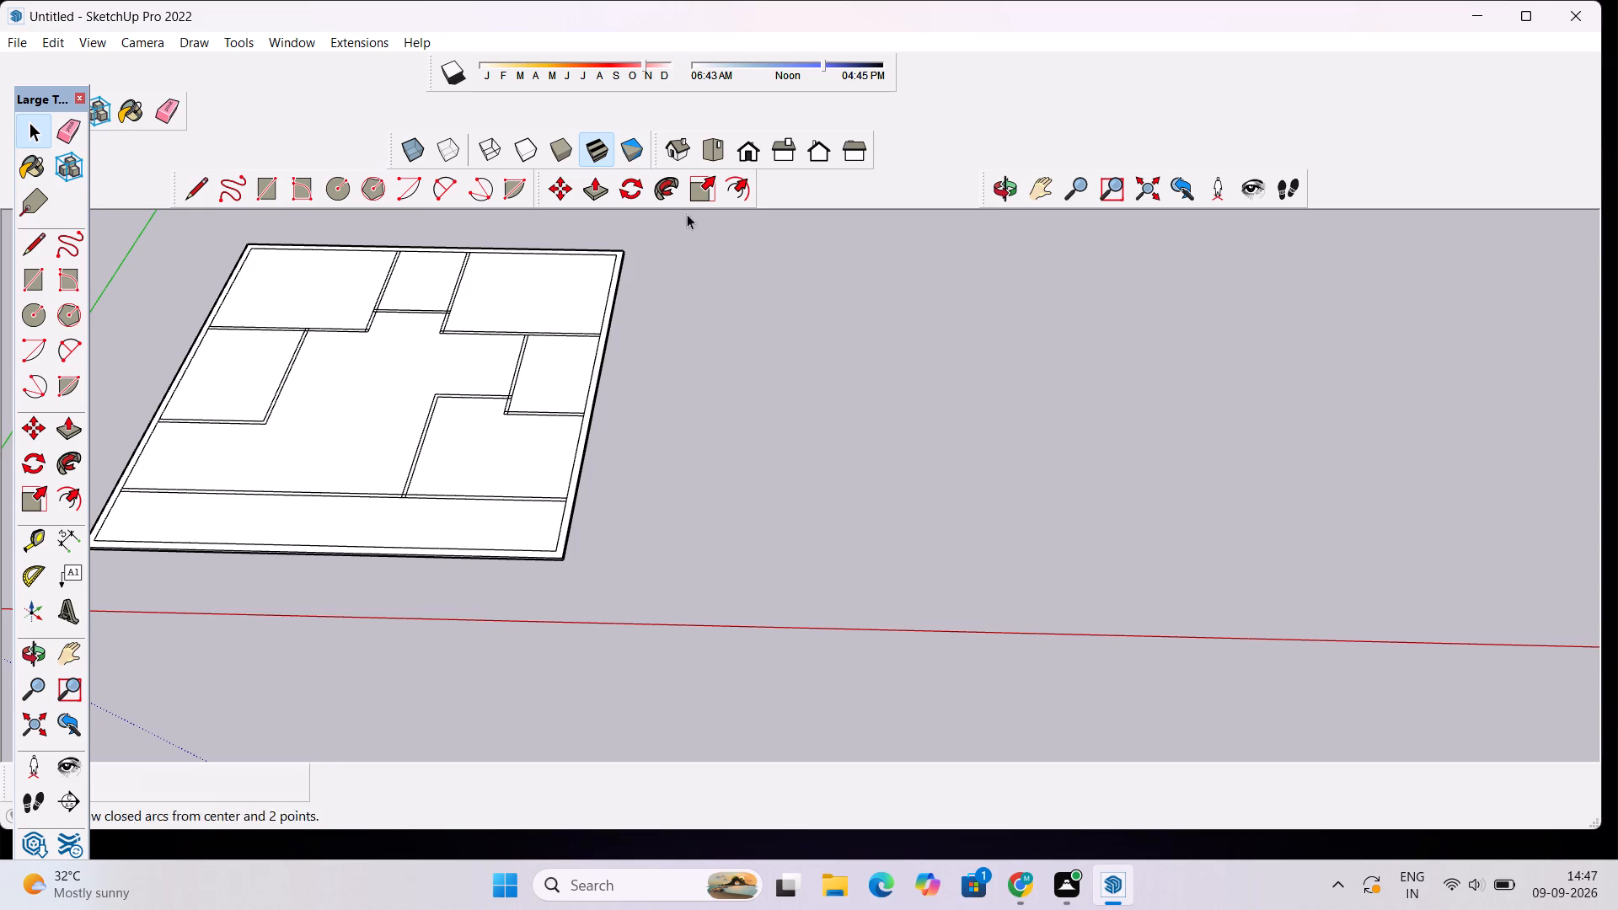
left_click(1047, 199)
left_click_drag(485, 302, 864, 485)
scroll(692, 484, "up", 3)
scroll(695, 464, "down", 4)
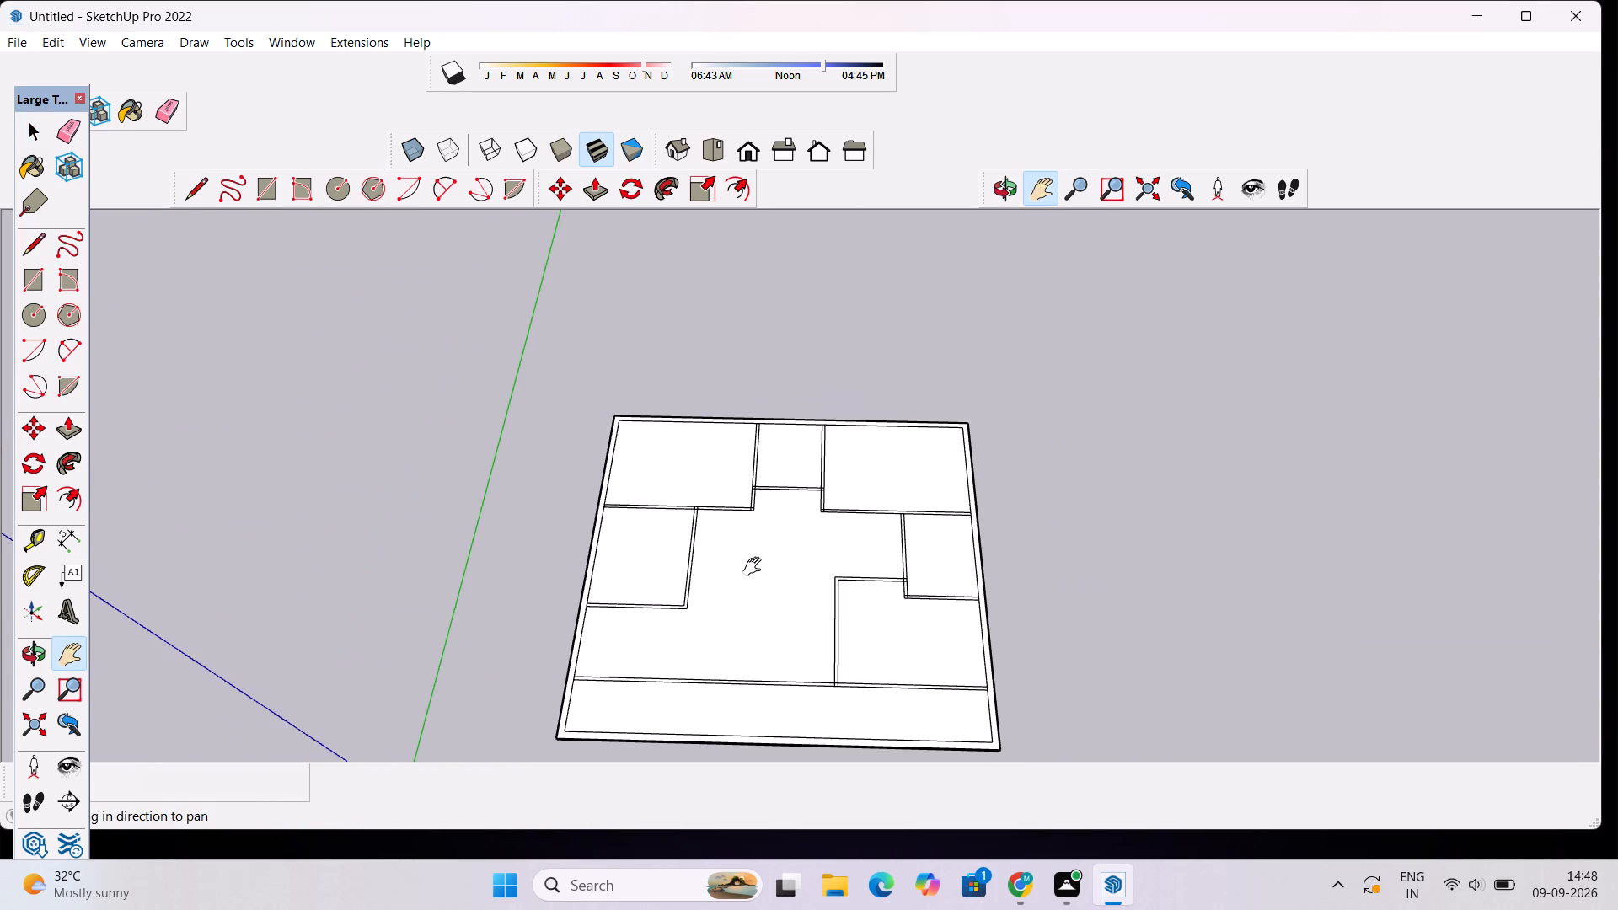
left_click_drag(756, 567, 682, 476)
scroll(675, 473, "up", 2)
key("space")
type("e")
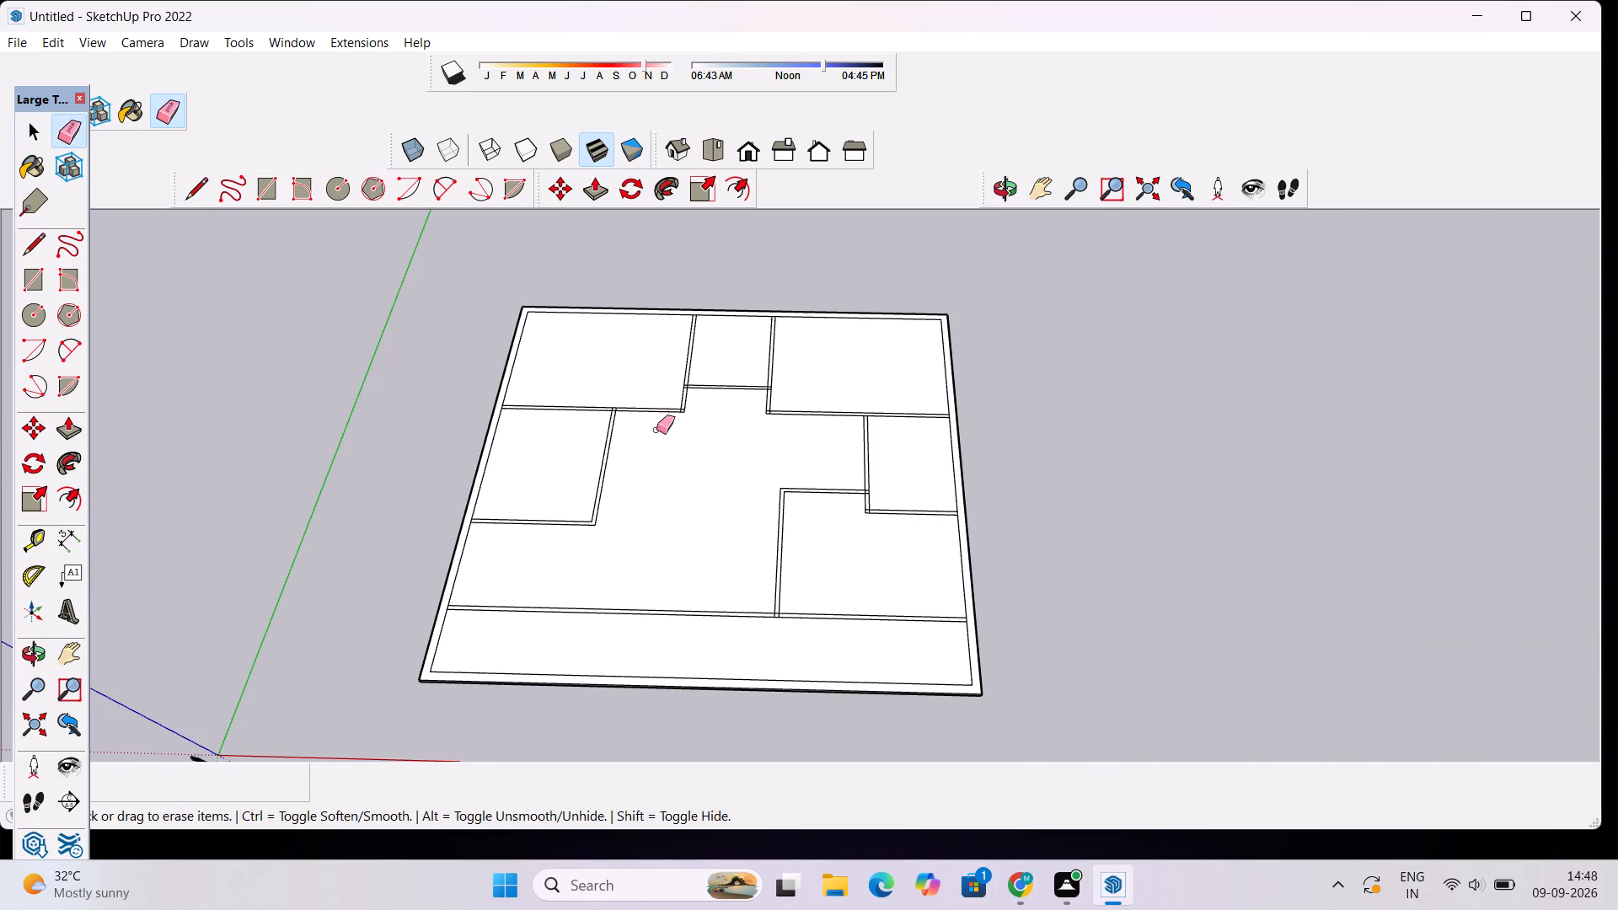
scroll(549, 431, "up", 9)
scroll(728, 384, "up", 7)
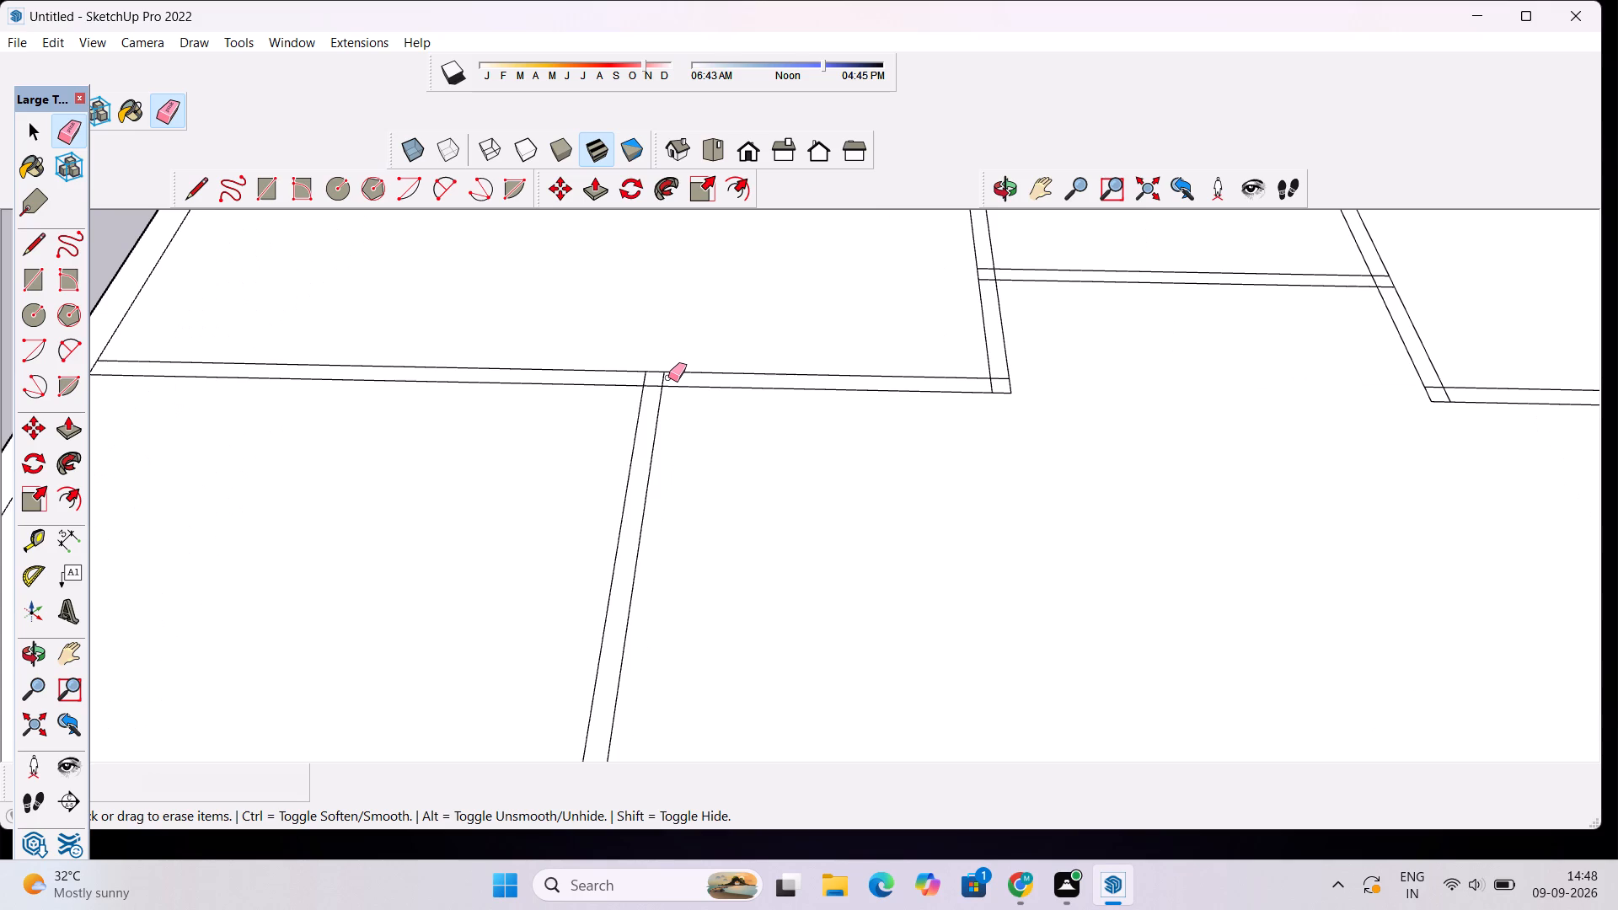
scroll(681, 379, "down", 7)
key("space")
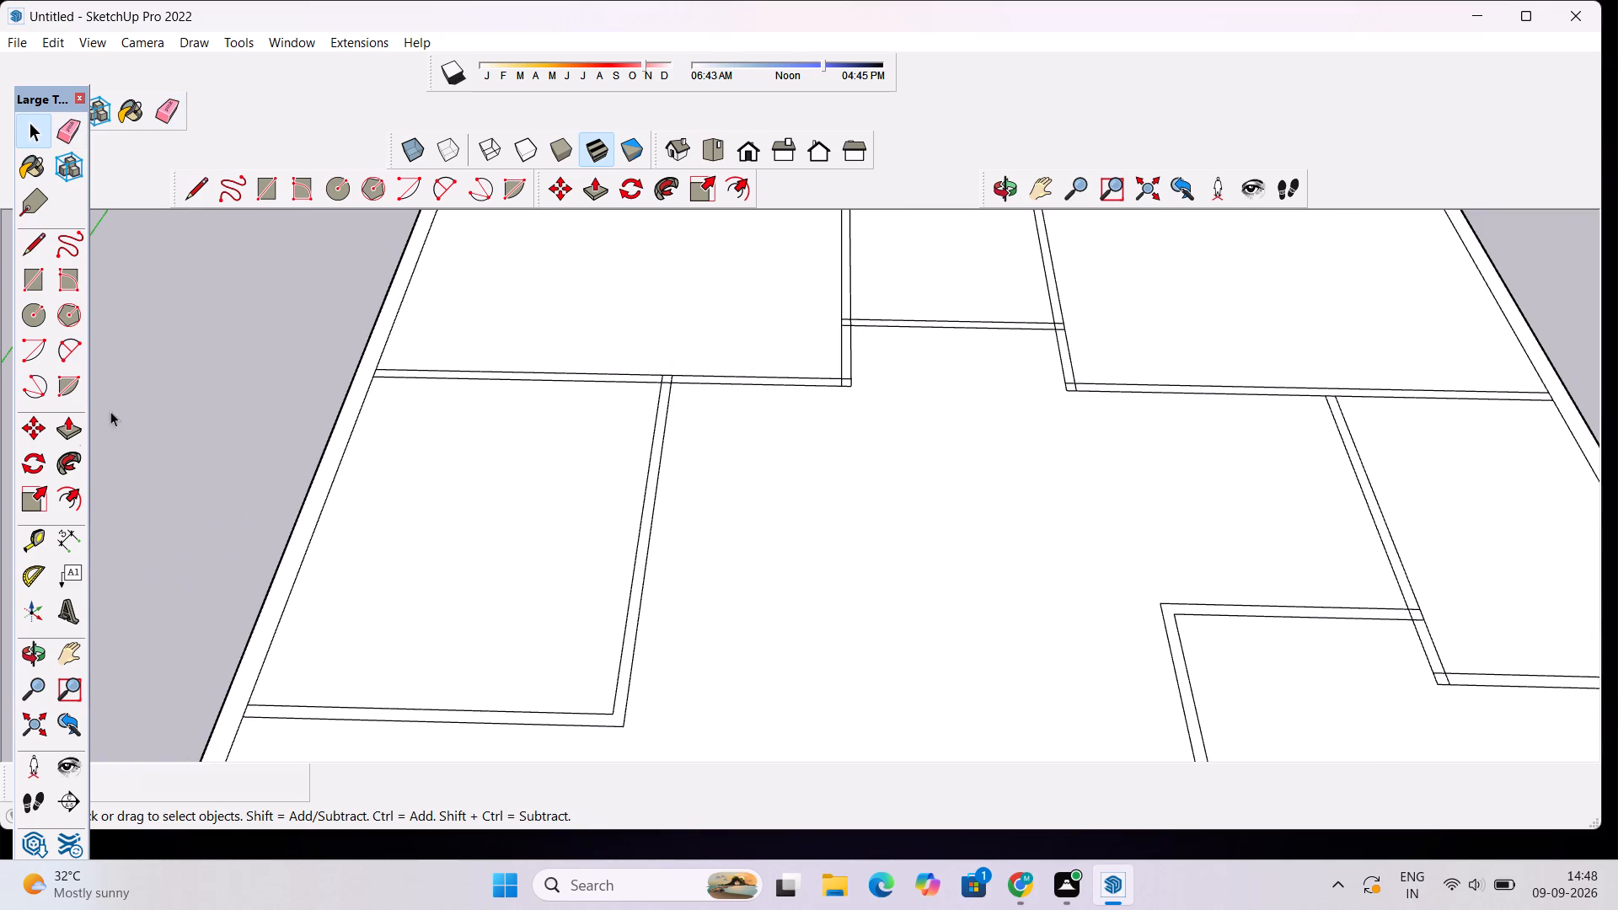
Place a lengthwise guide about 8' 9" from the corner room's lengthwise partition line, toward the larger side room.
left_click(44, 538)
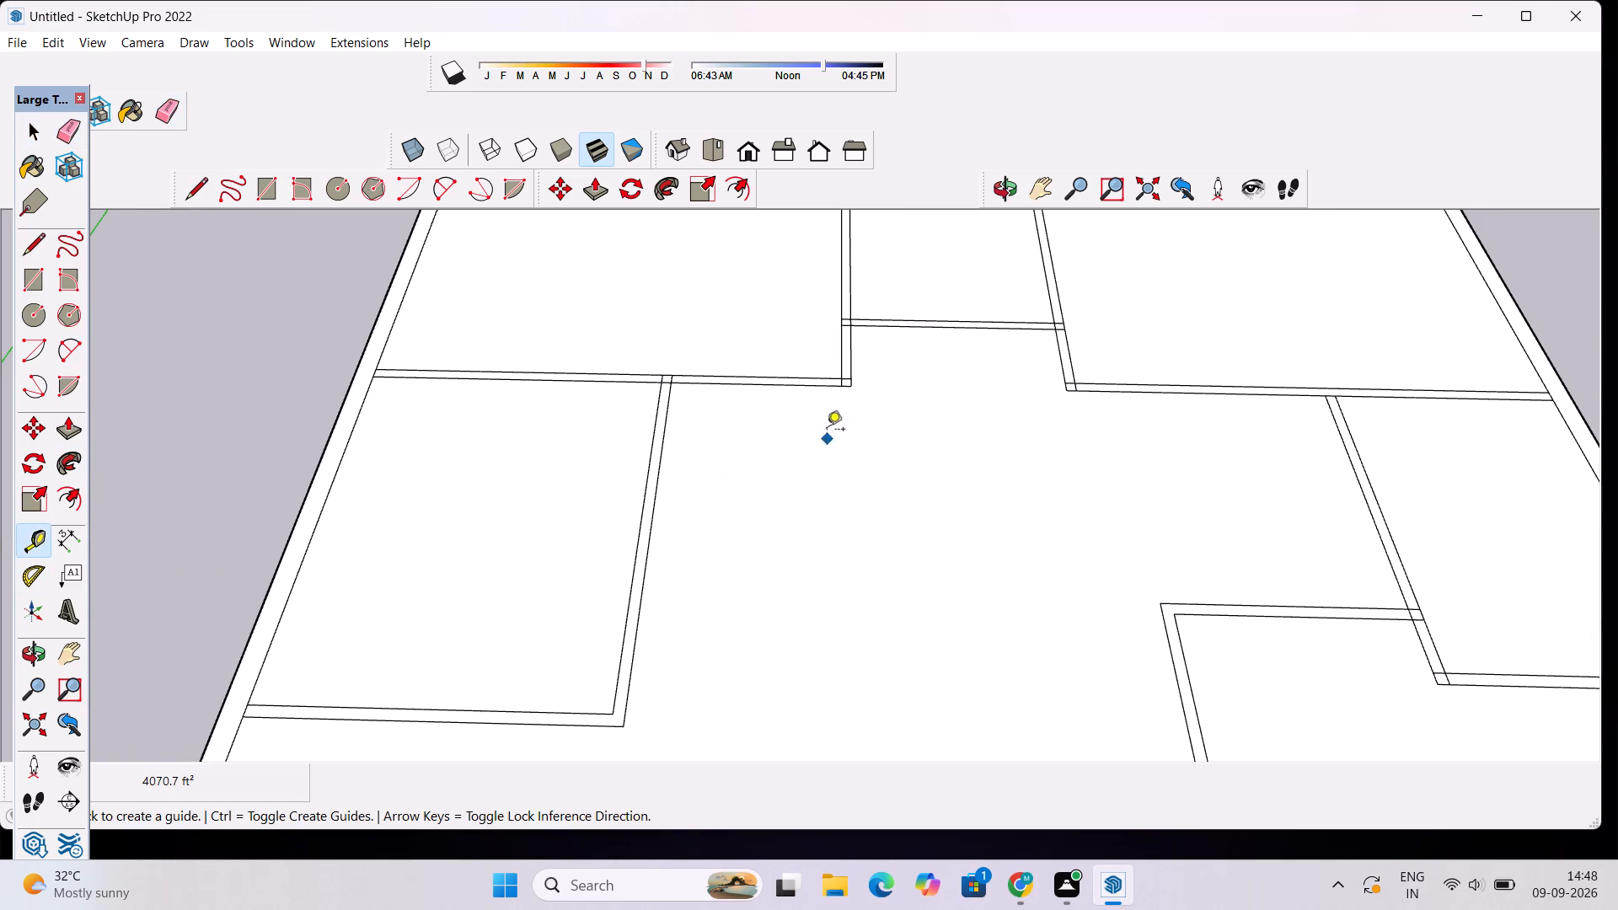
scroll(830, 417, "up", 4)
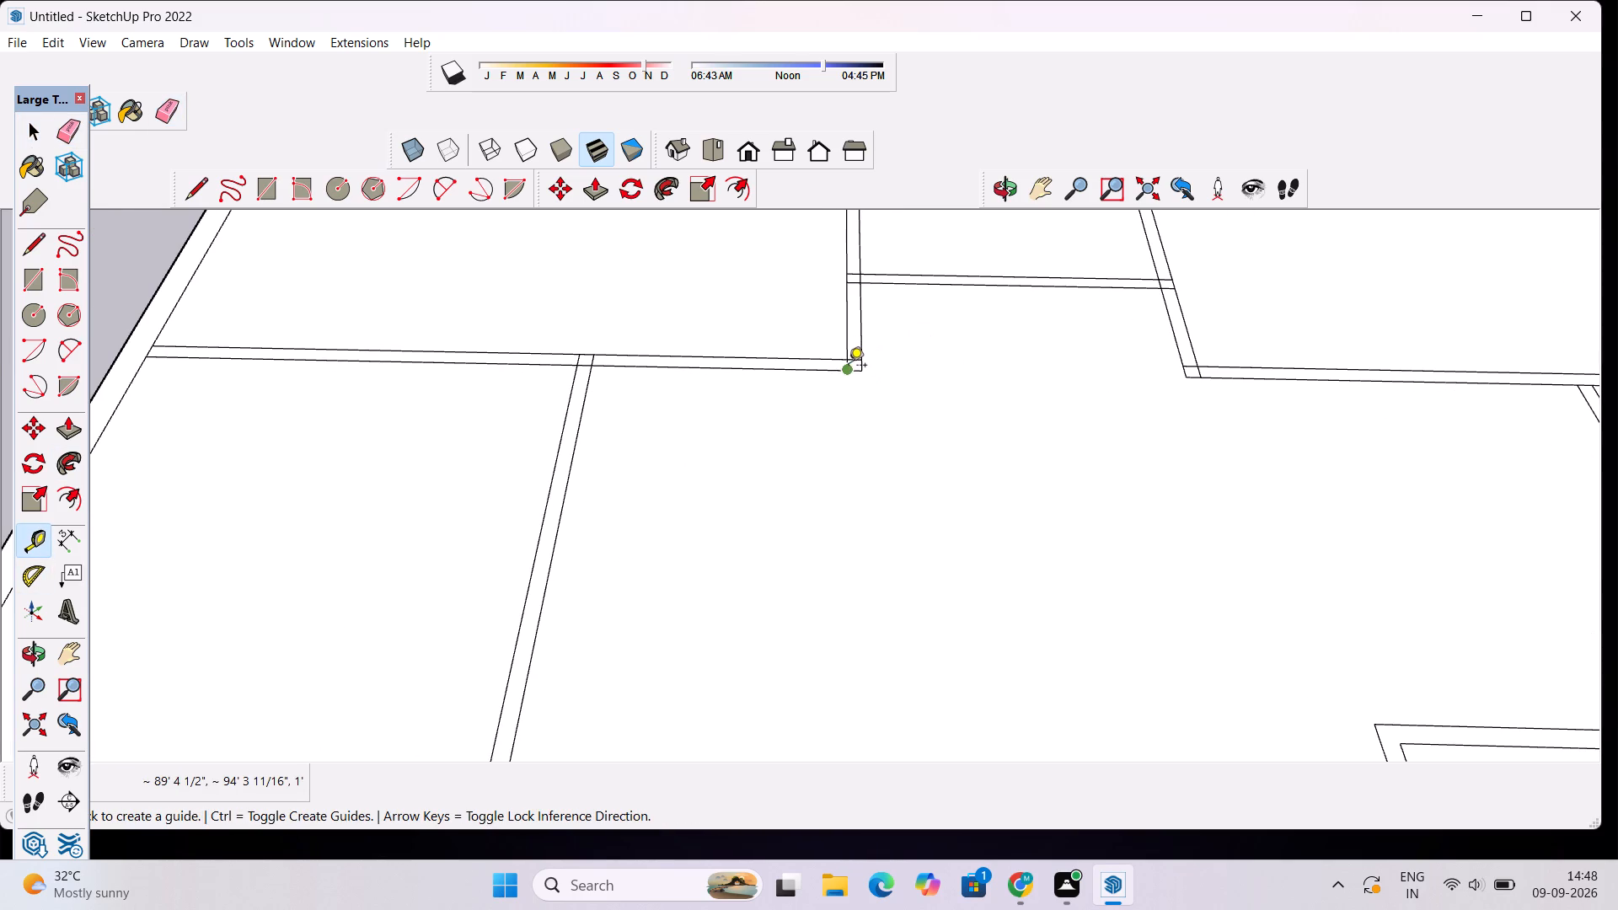
scroll(849, 367, "up", 16)
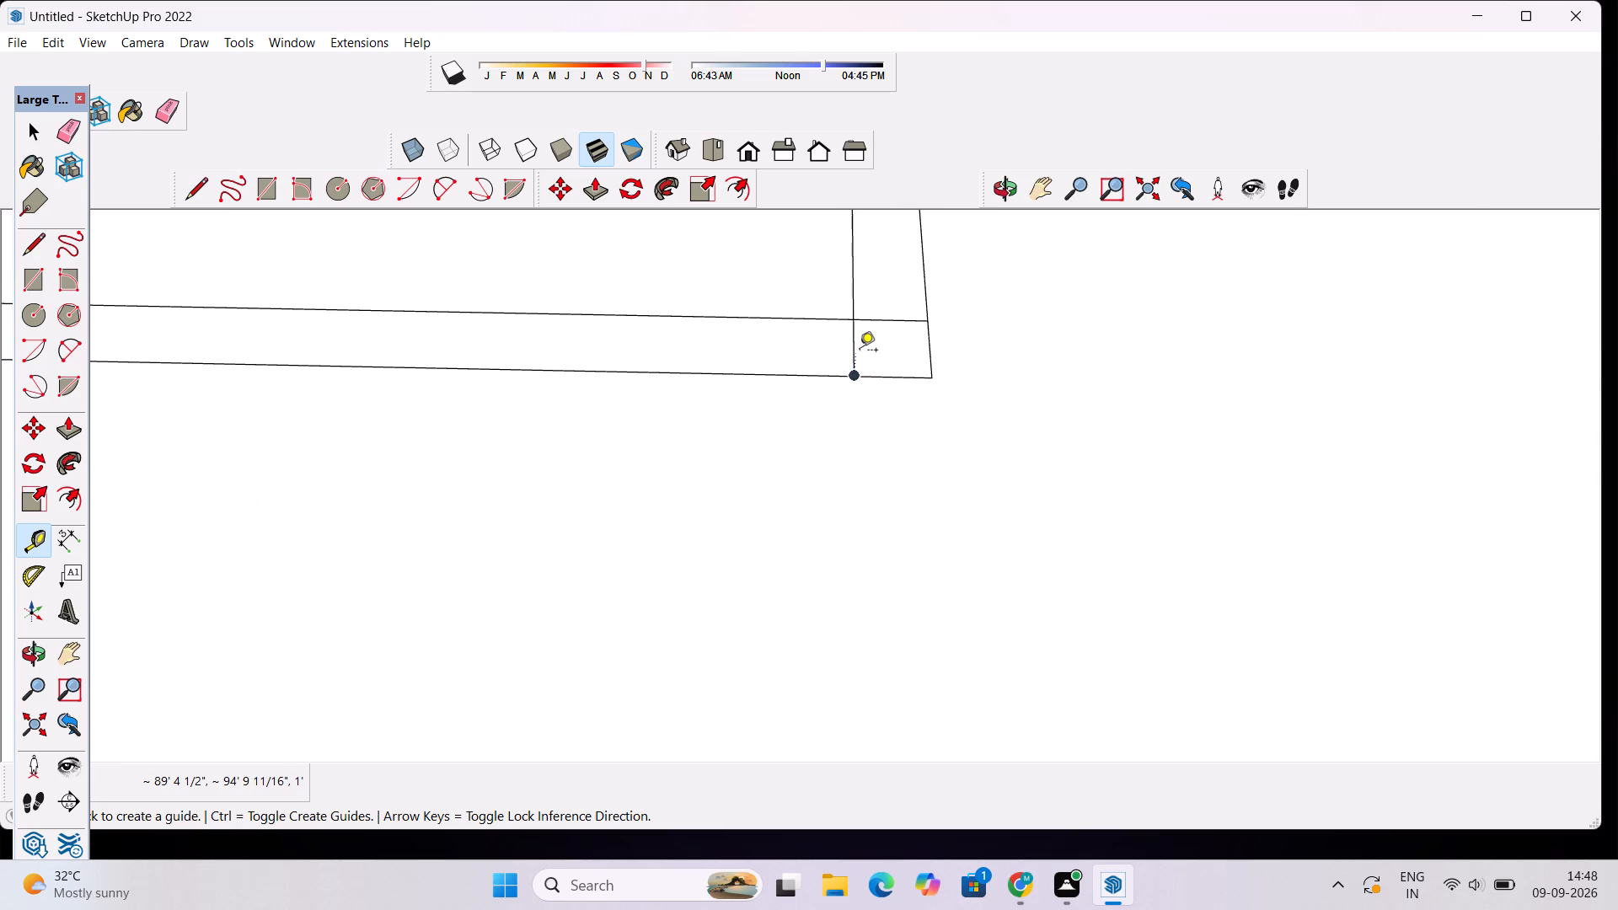
left_click(859, 349)
scroll(745, 376, "down", 14)
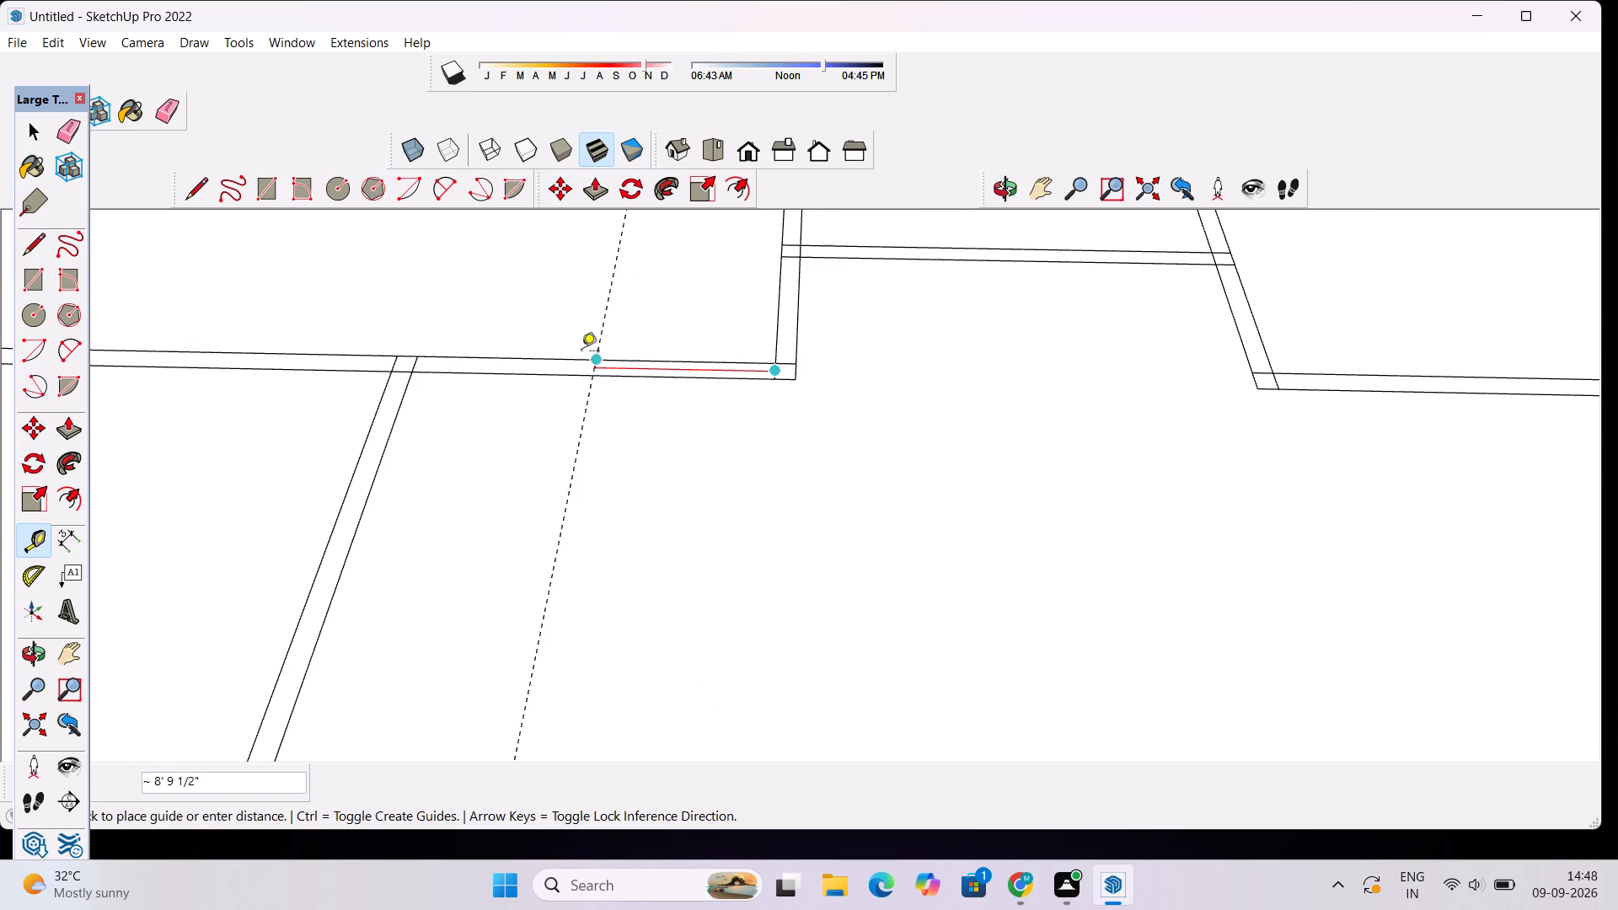
left_click(597, 361)
scroll(605, 349, "down", 8)
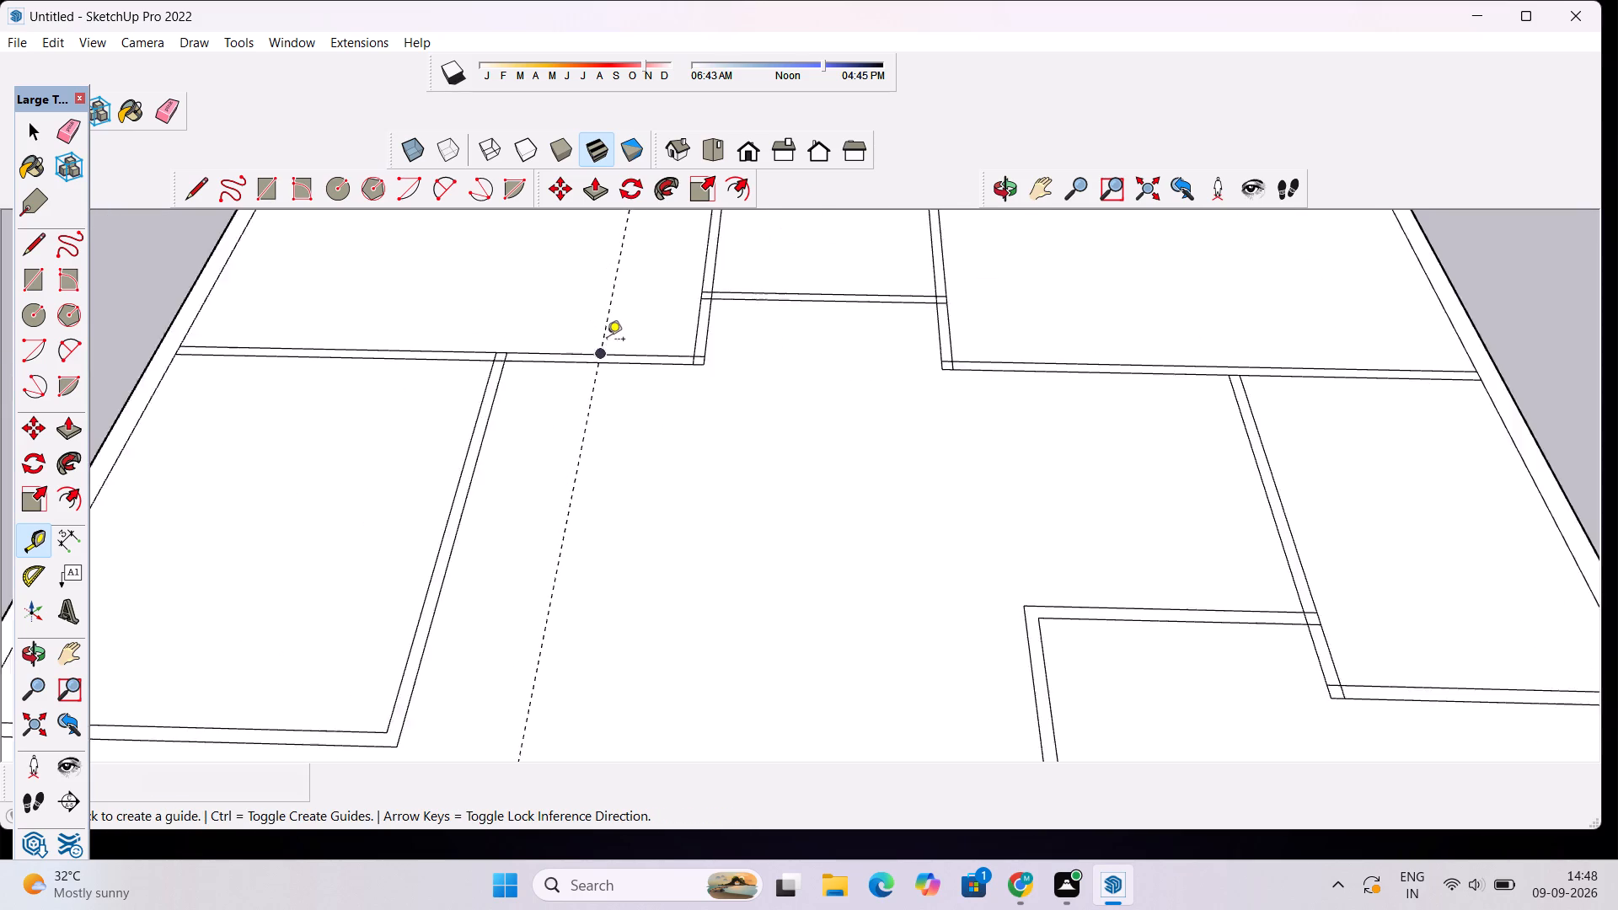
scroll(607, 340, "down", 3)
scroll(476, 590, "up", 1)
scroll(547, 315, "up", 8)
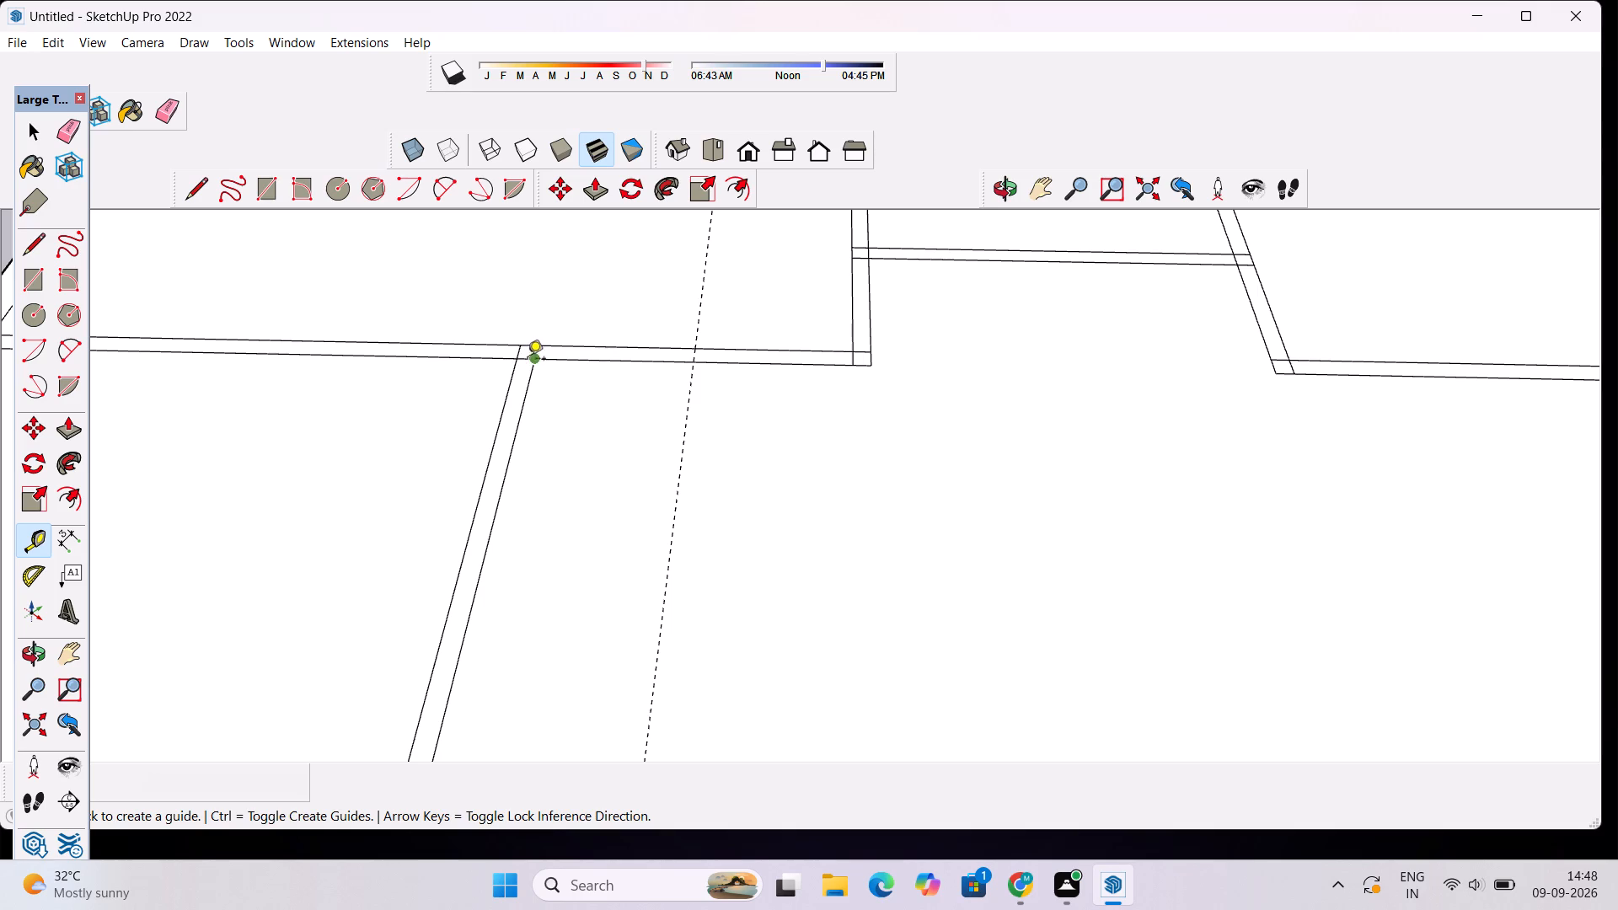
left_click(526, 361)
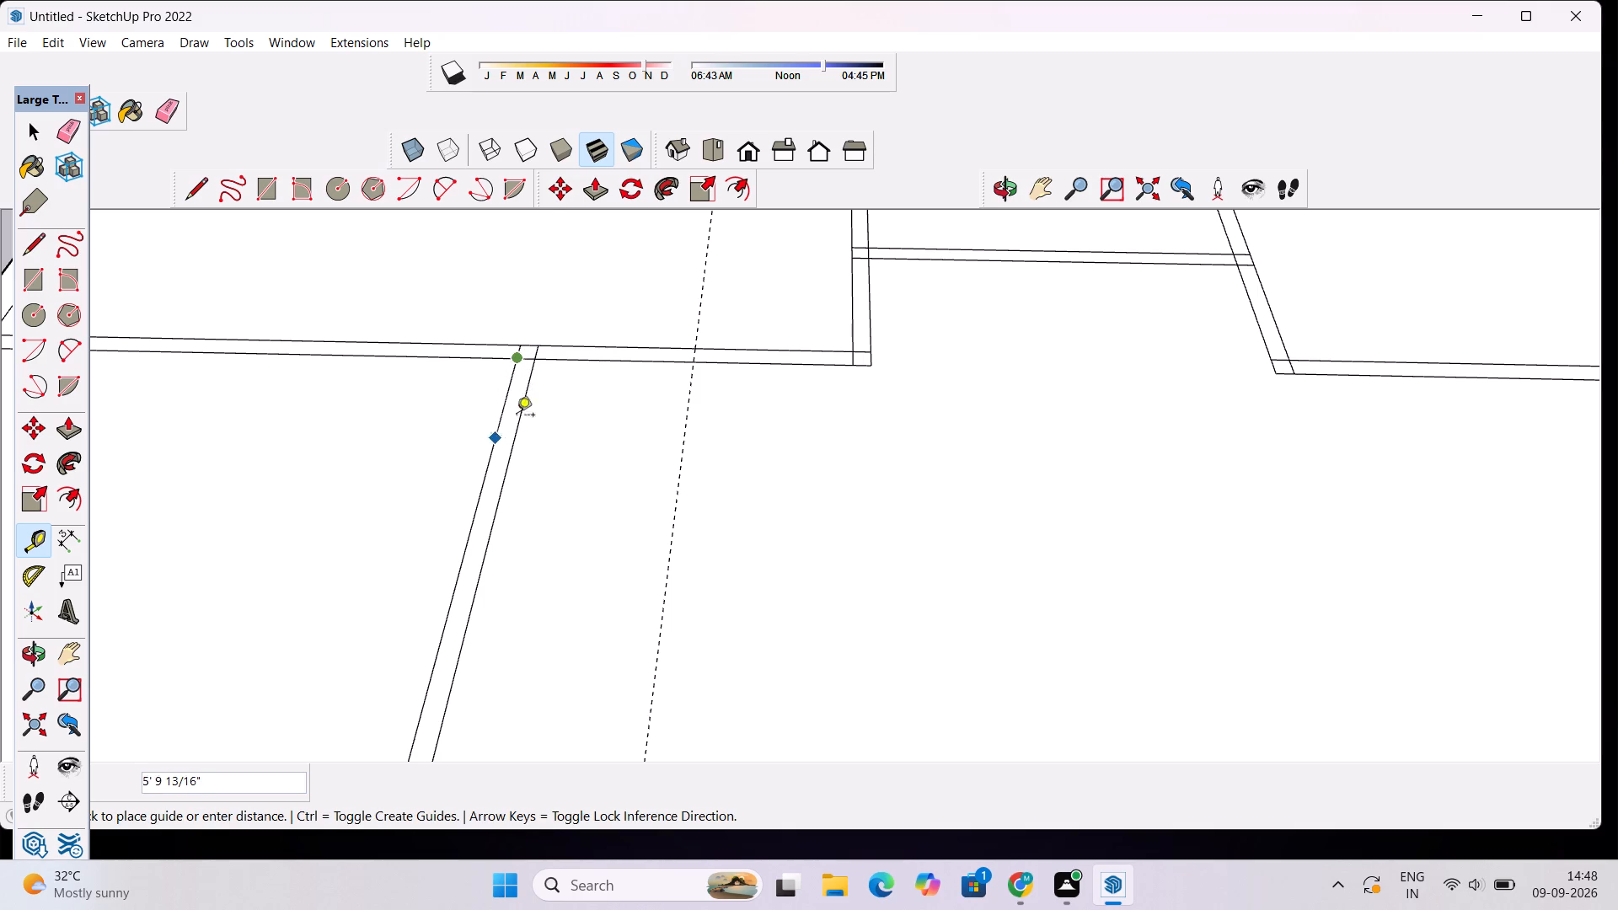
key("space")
Place a crosswise guide through the larger side room, about 26' 2" from the corner room's crosswise partition line.
left_click(40, 539)
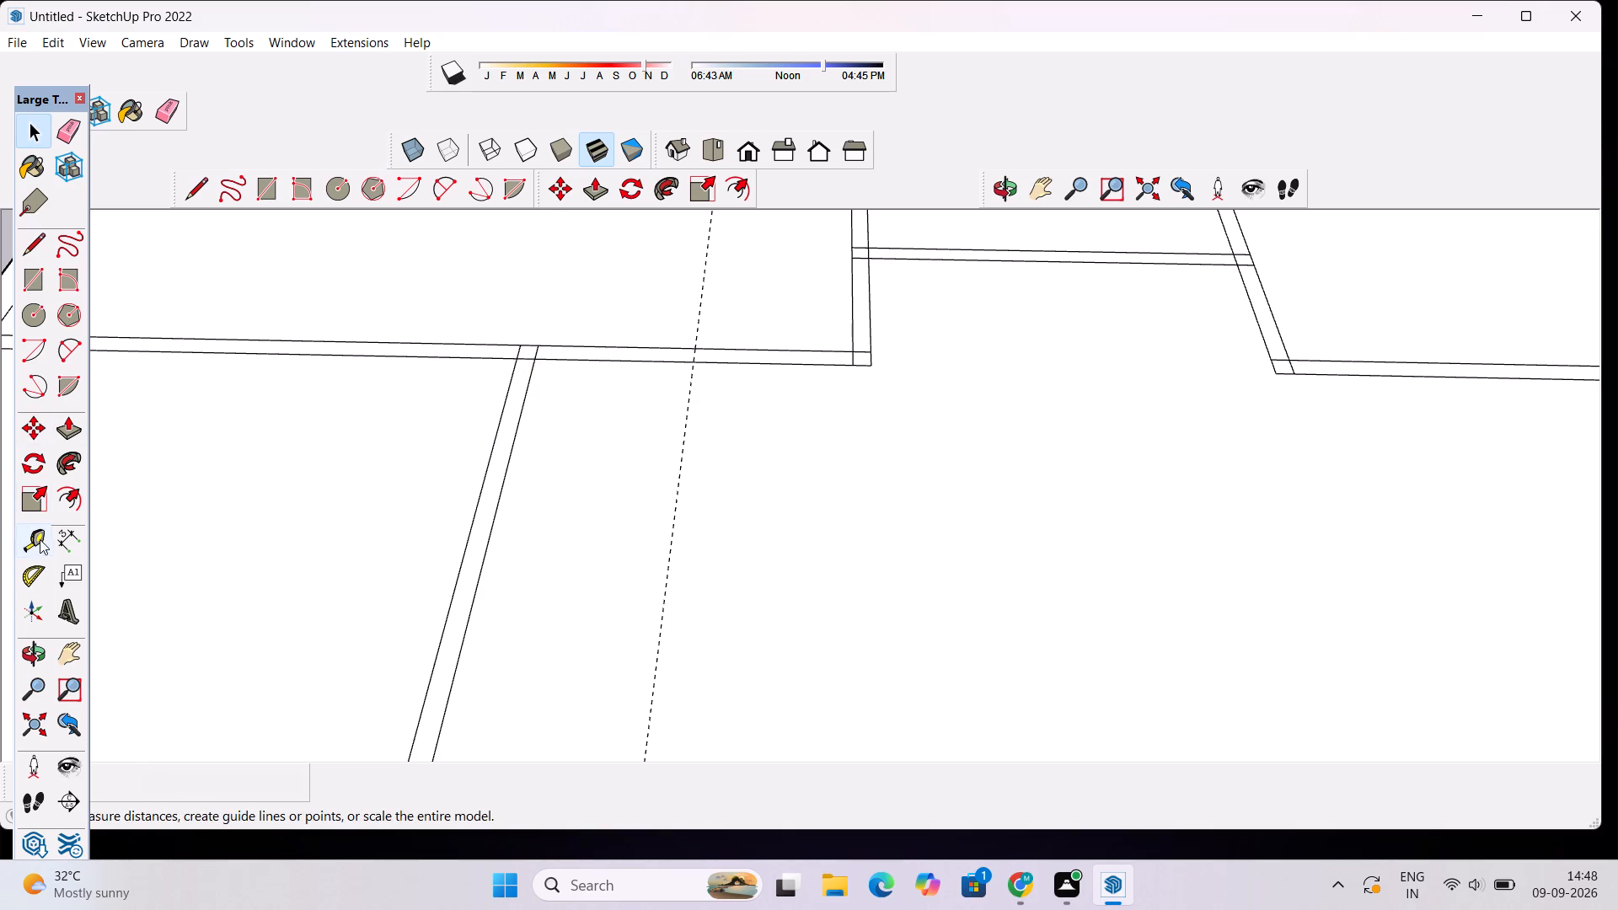
scroll(526, 363, "up", 19)
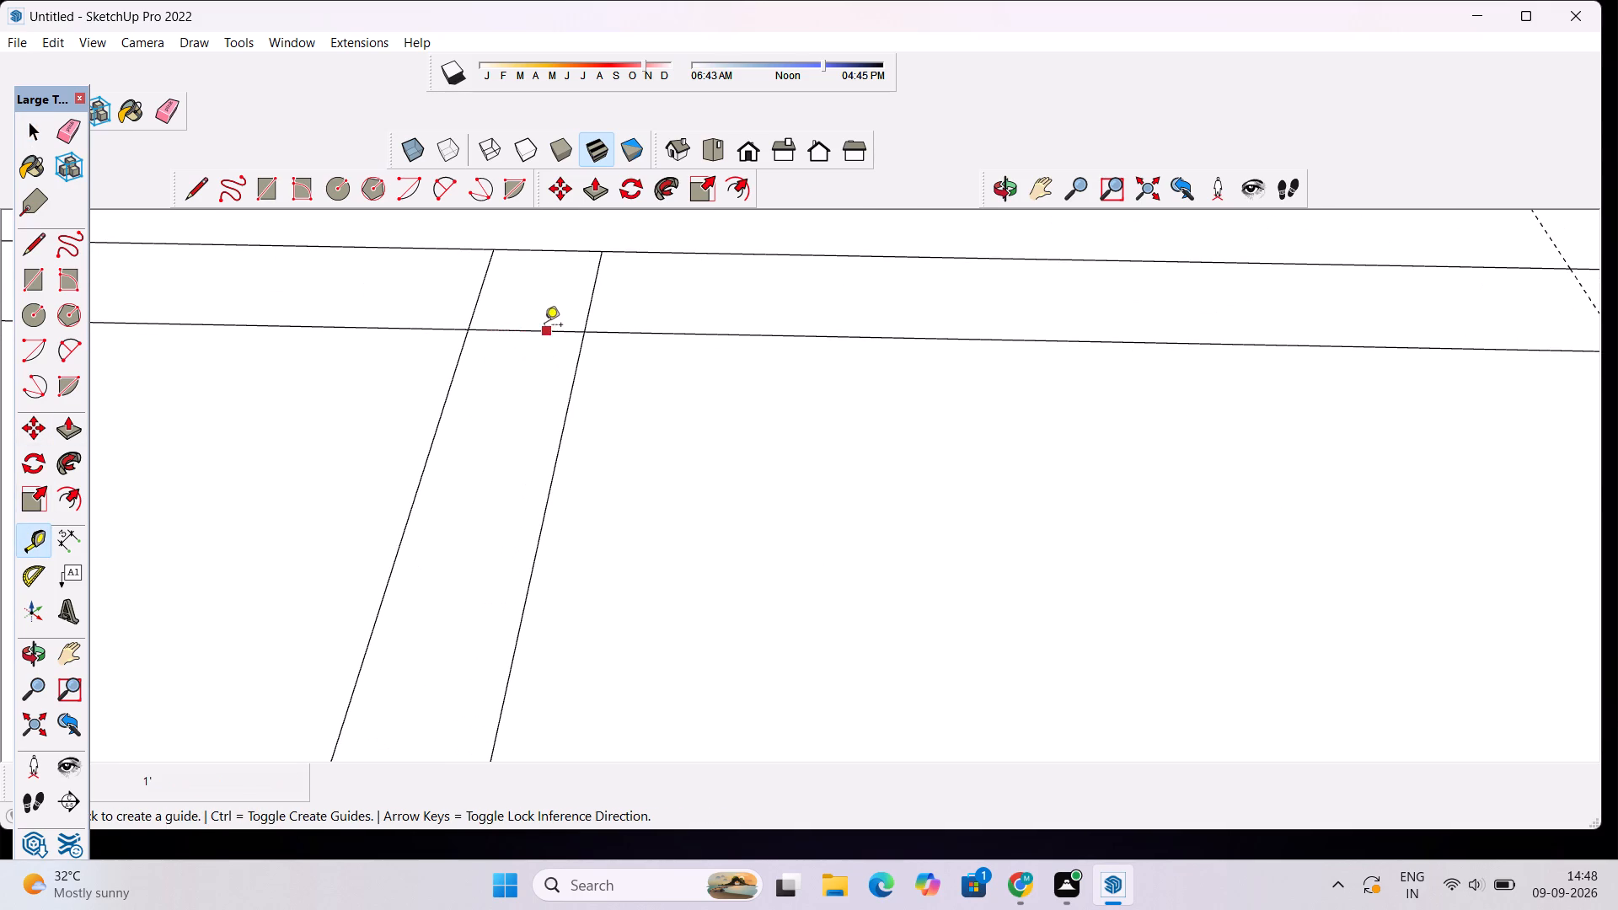
left_click(533, 333)
scroll(485, 383, "down", 15)
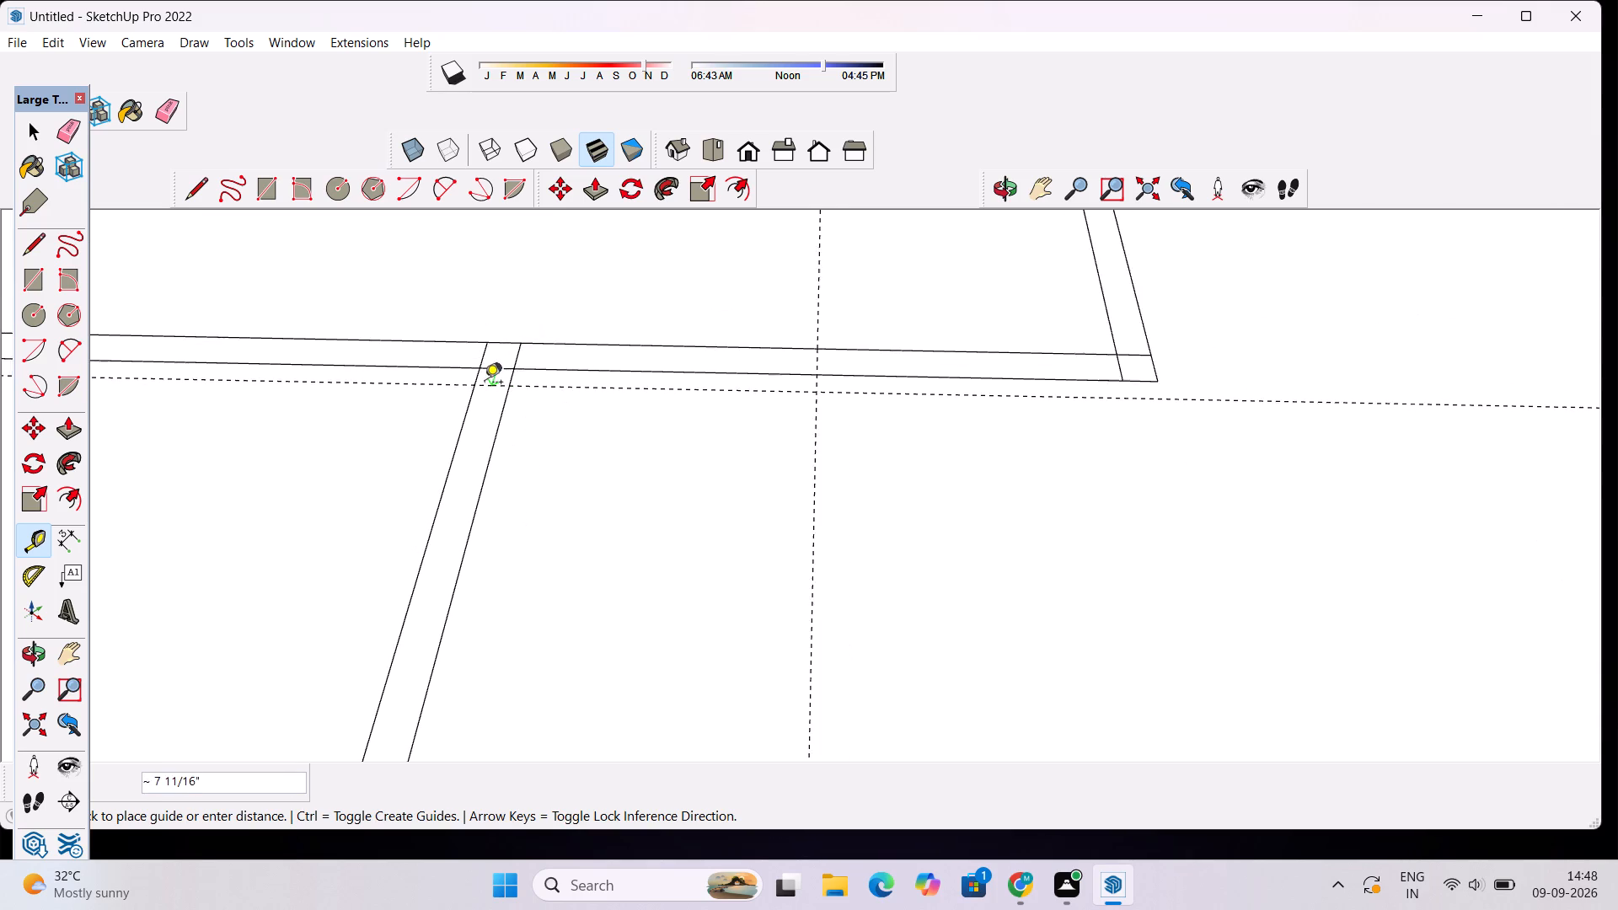
scroll(485, 383, "down", 10)
scroll(484, 370, "down", 12)
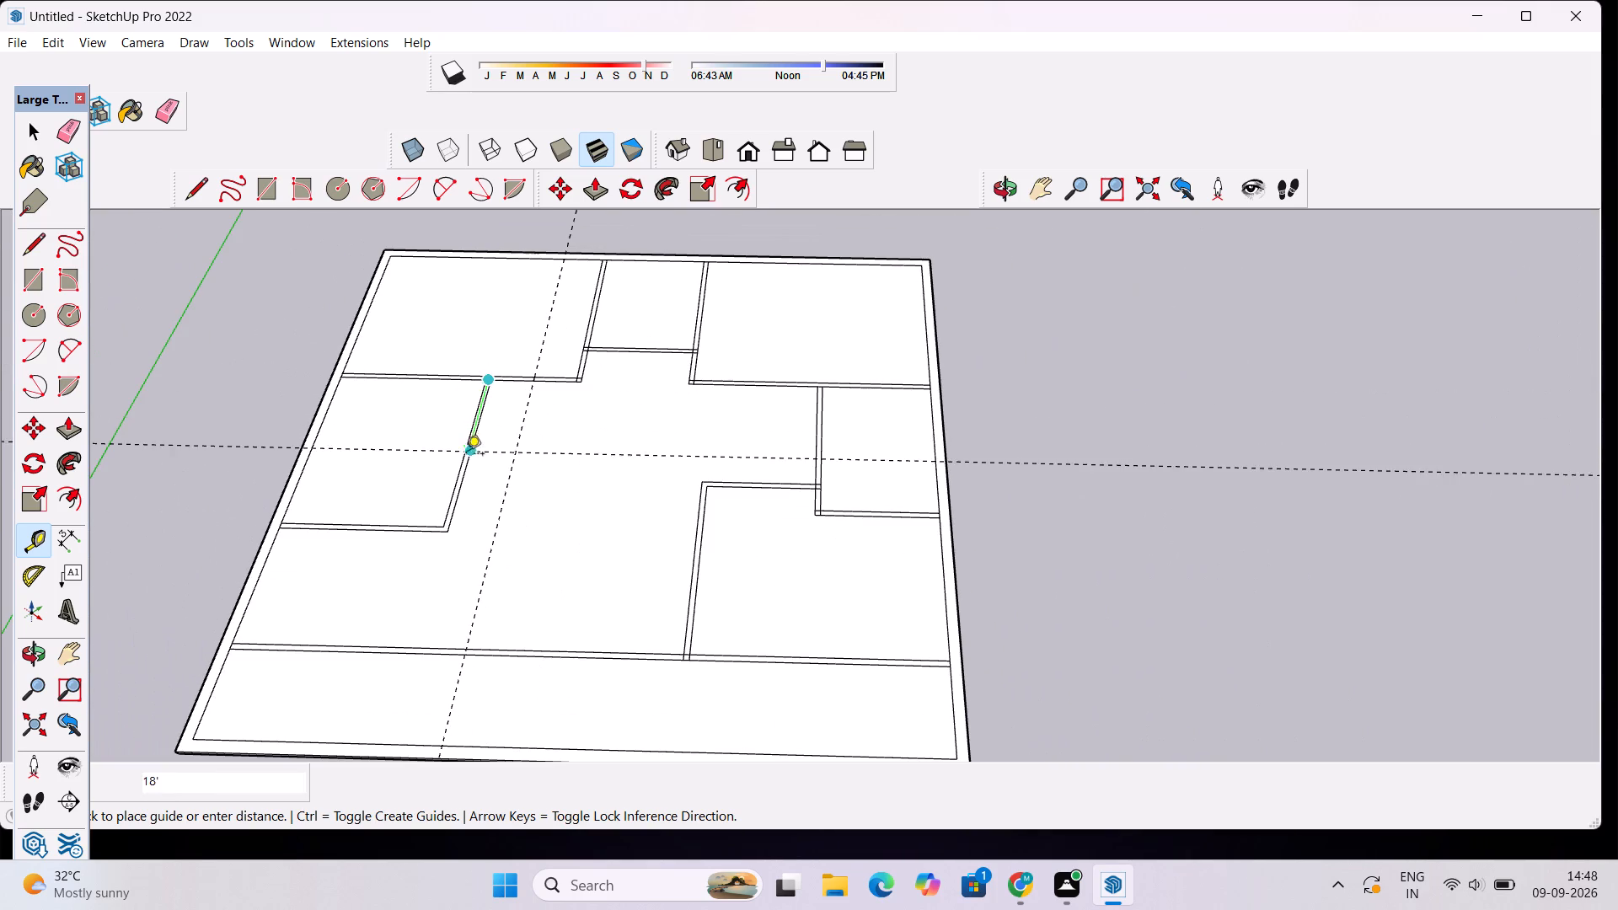
scroll(453, 479, "up", 5)
left_click(461, 491)
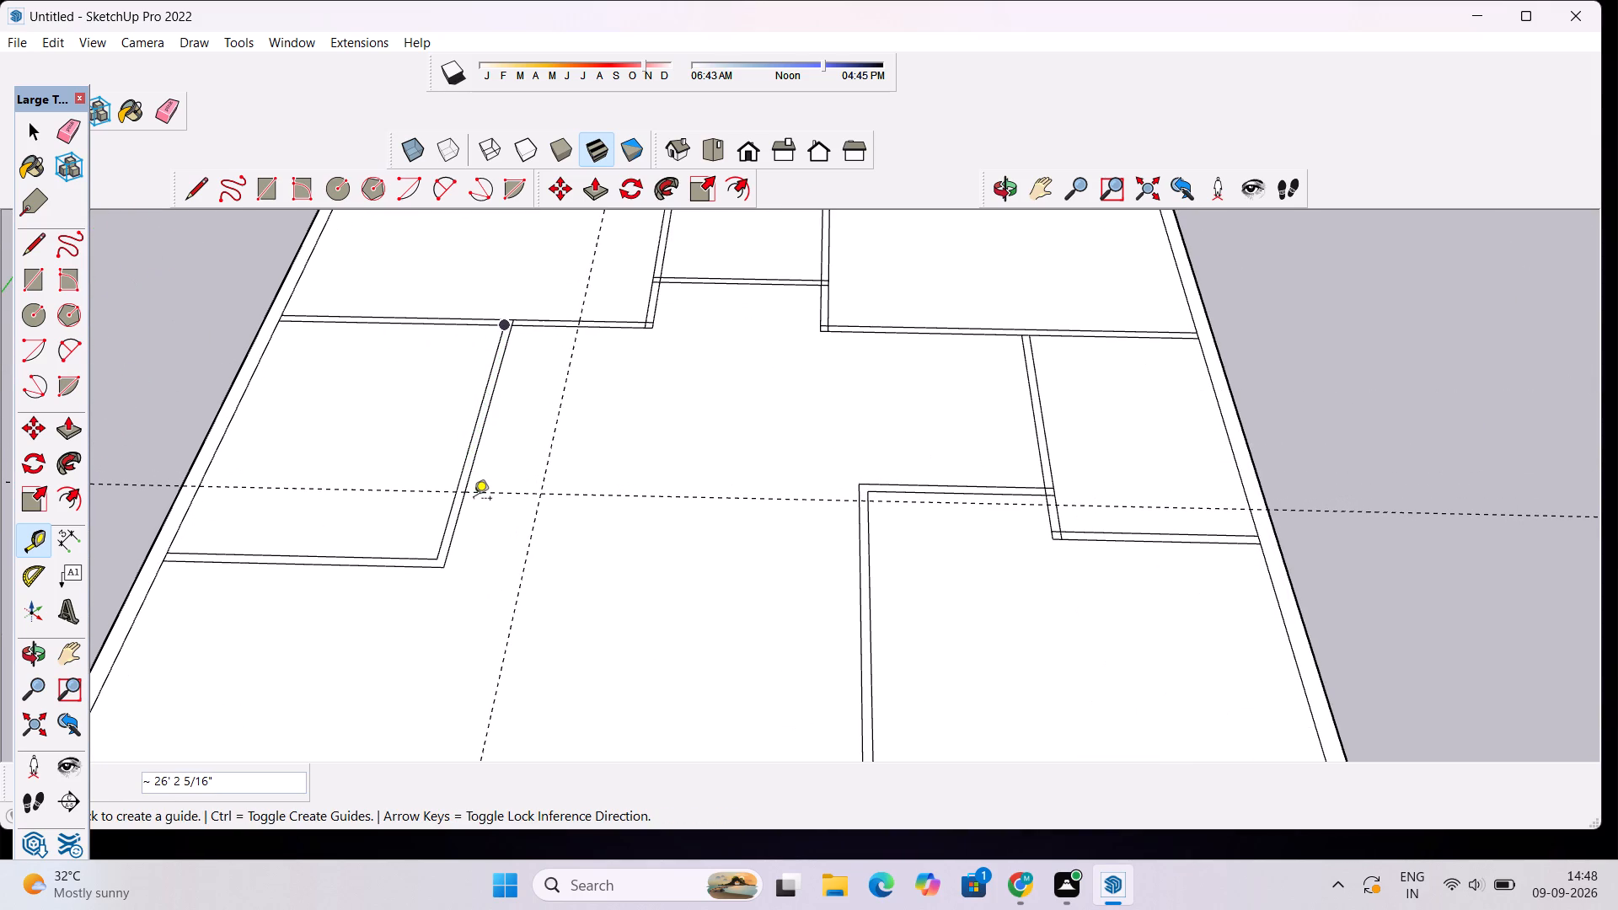
Place a second crosswise guide through the larger side room, offset from the existing crosswise guide toward the corner rooms.
left_click(482, 495)
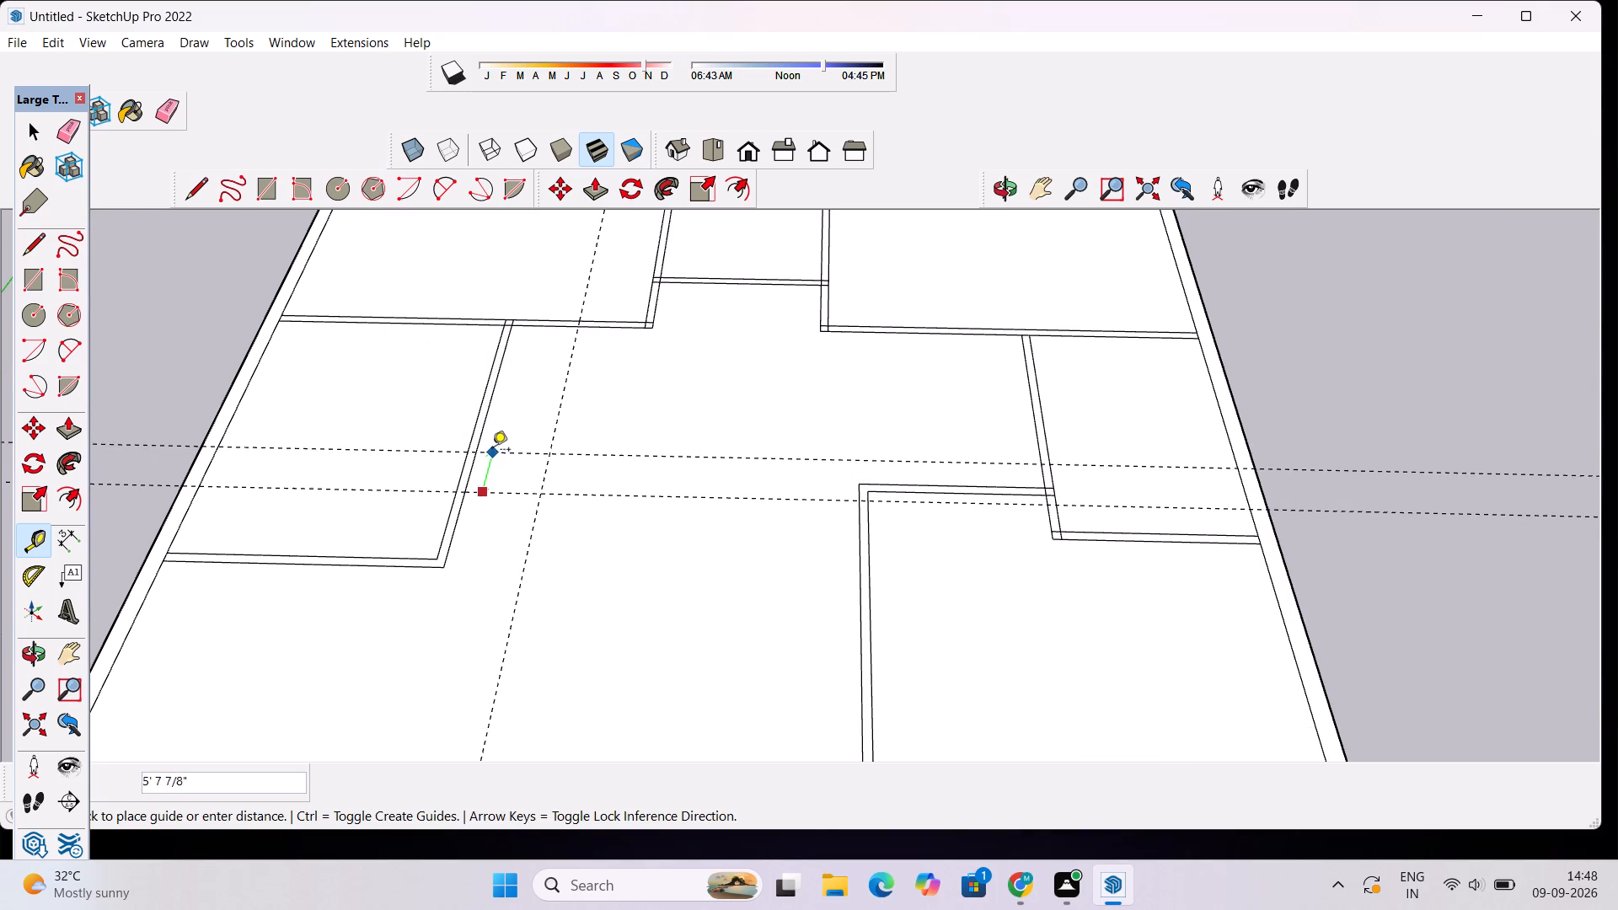
left_click(506, 413)
Place a lengthwise guide through the small middle room between the two corner rooms, offset from its lengthwise partition line.
scroll(622, 474, "down", 7)
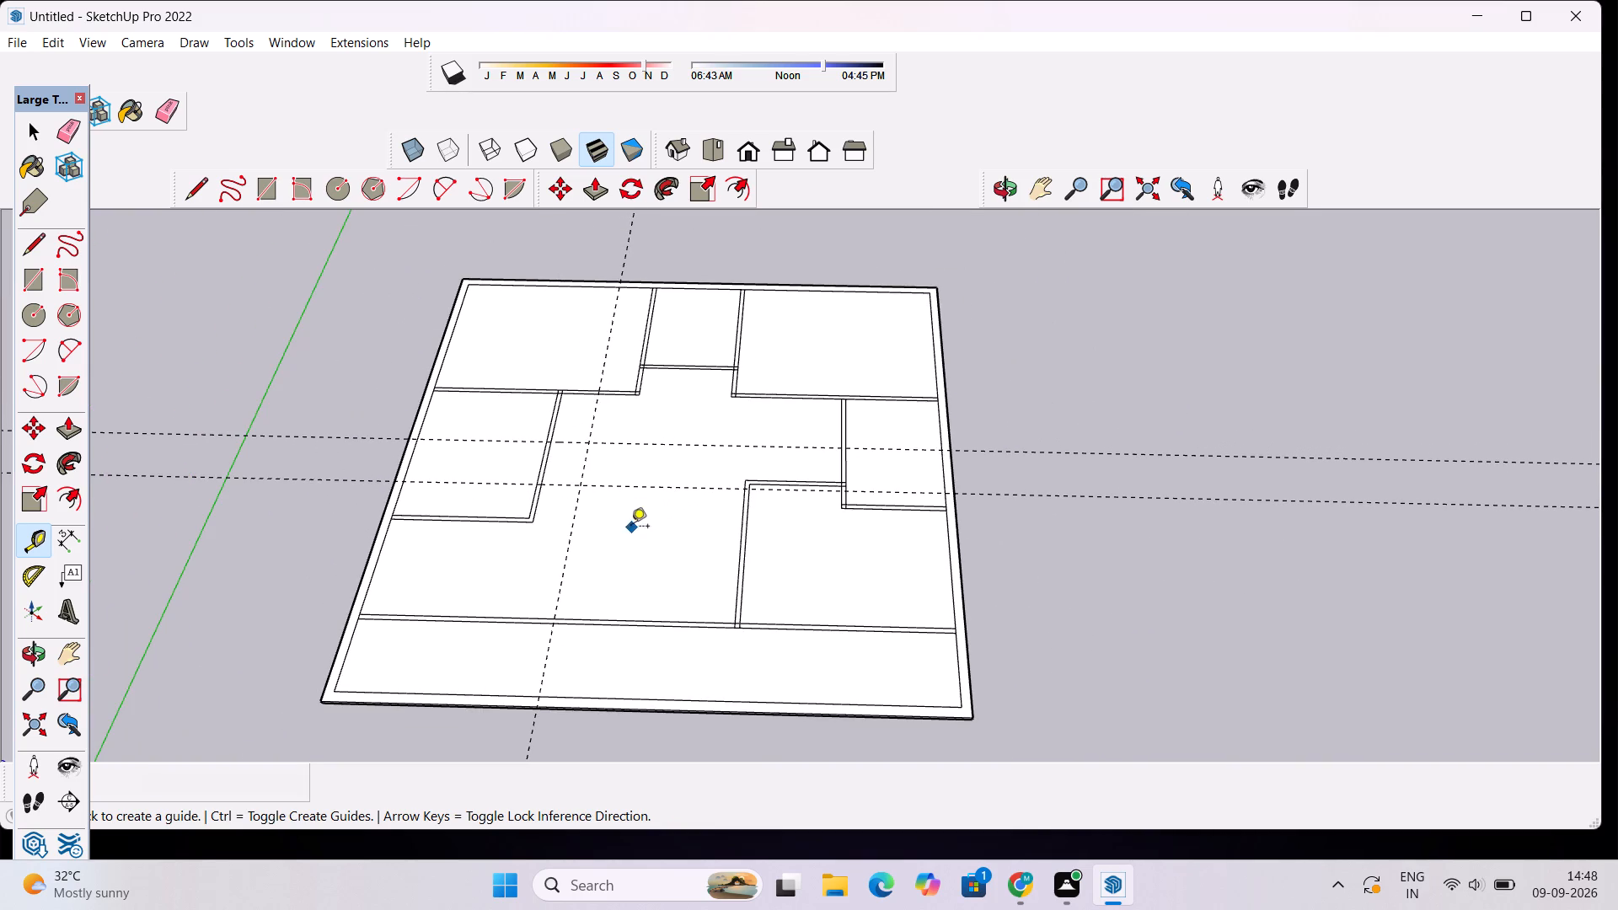
scroll(723, 334, "up", 11)
scroll(726, 330, "down", 4)
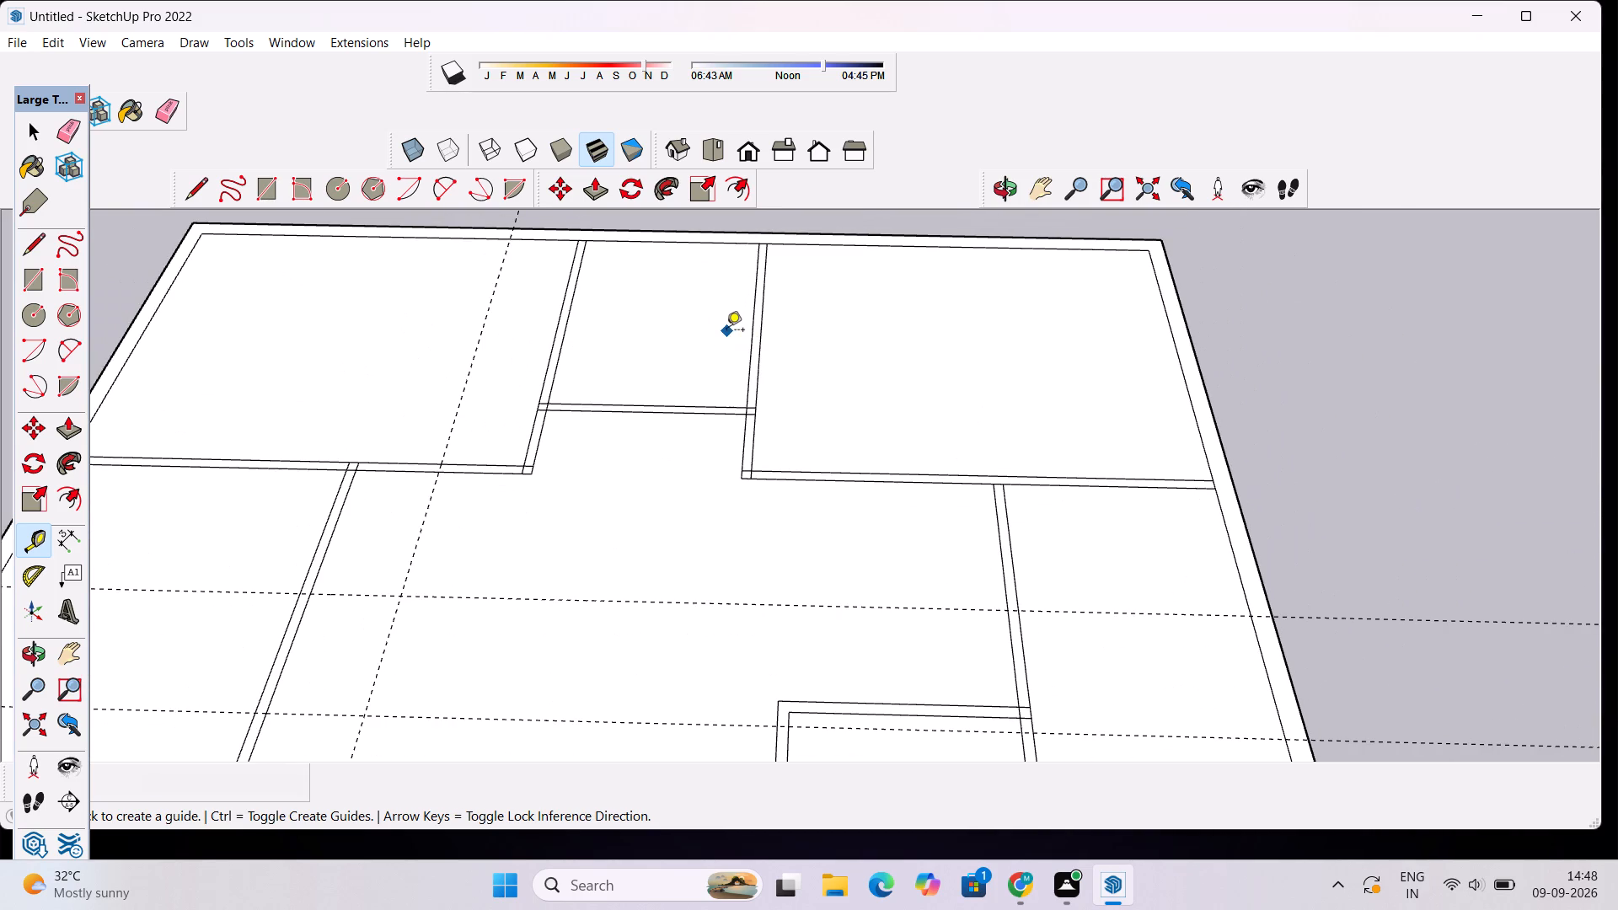
scroll(696, 360, "up", 9)
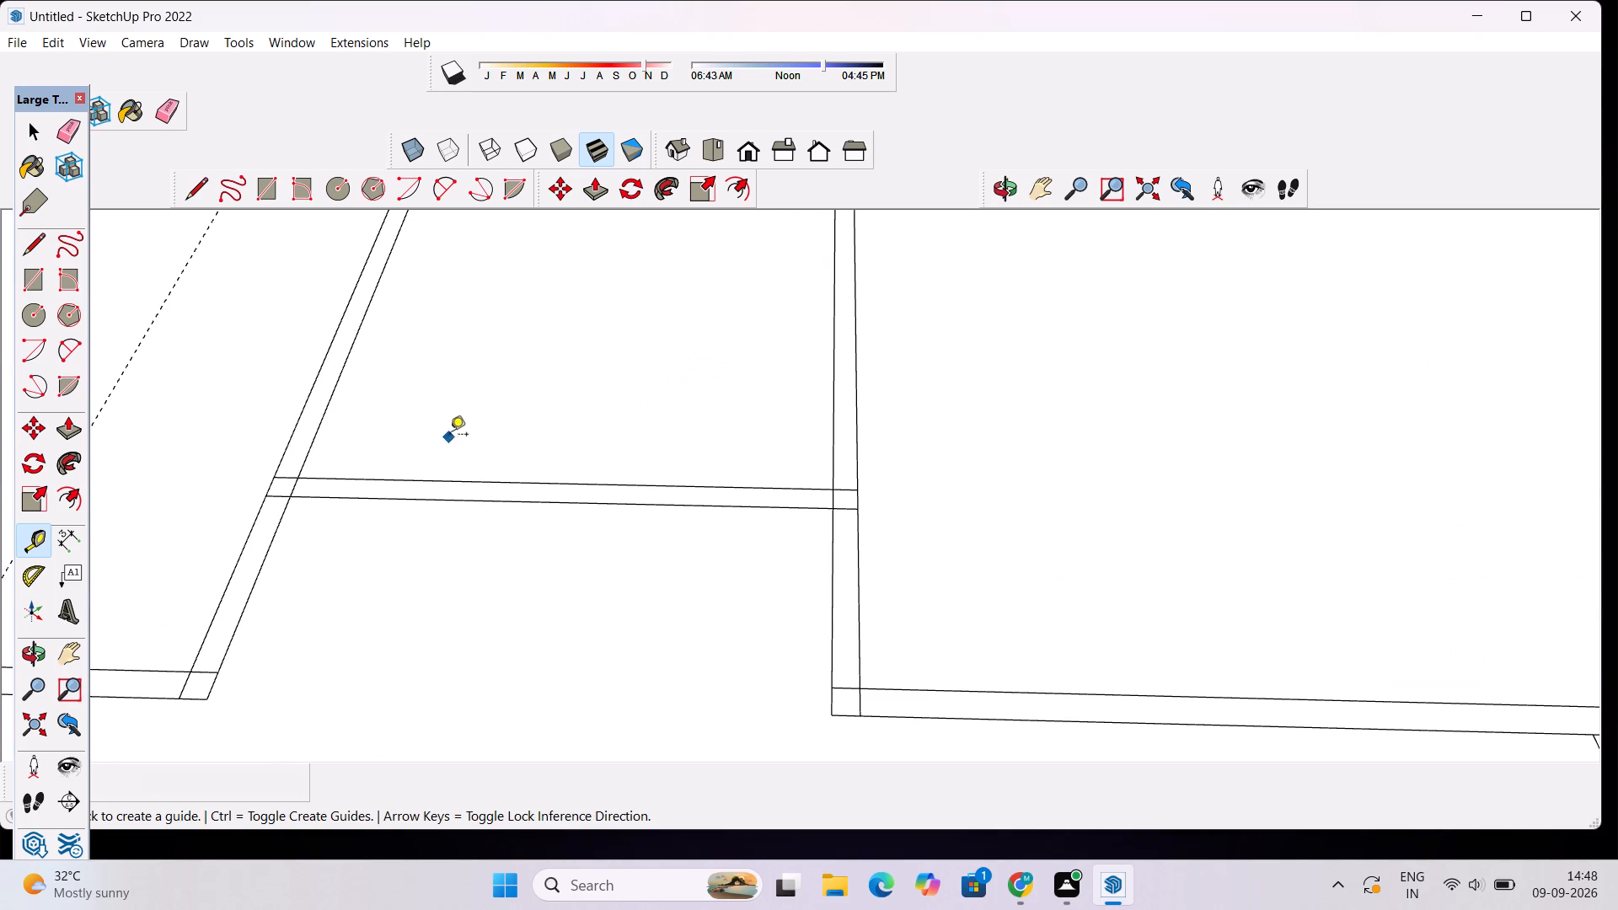
left_click(327, 419)
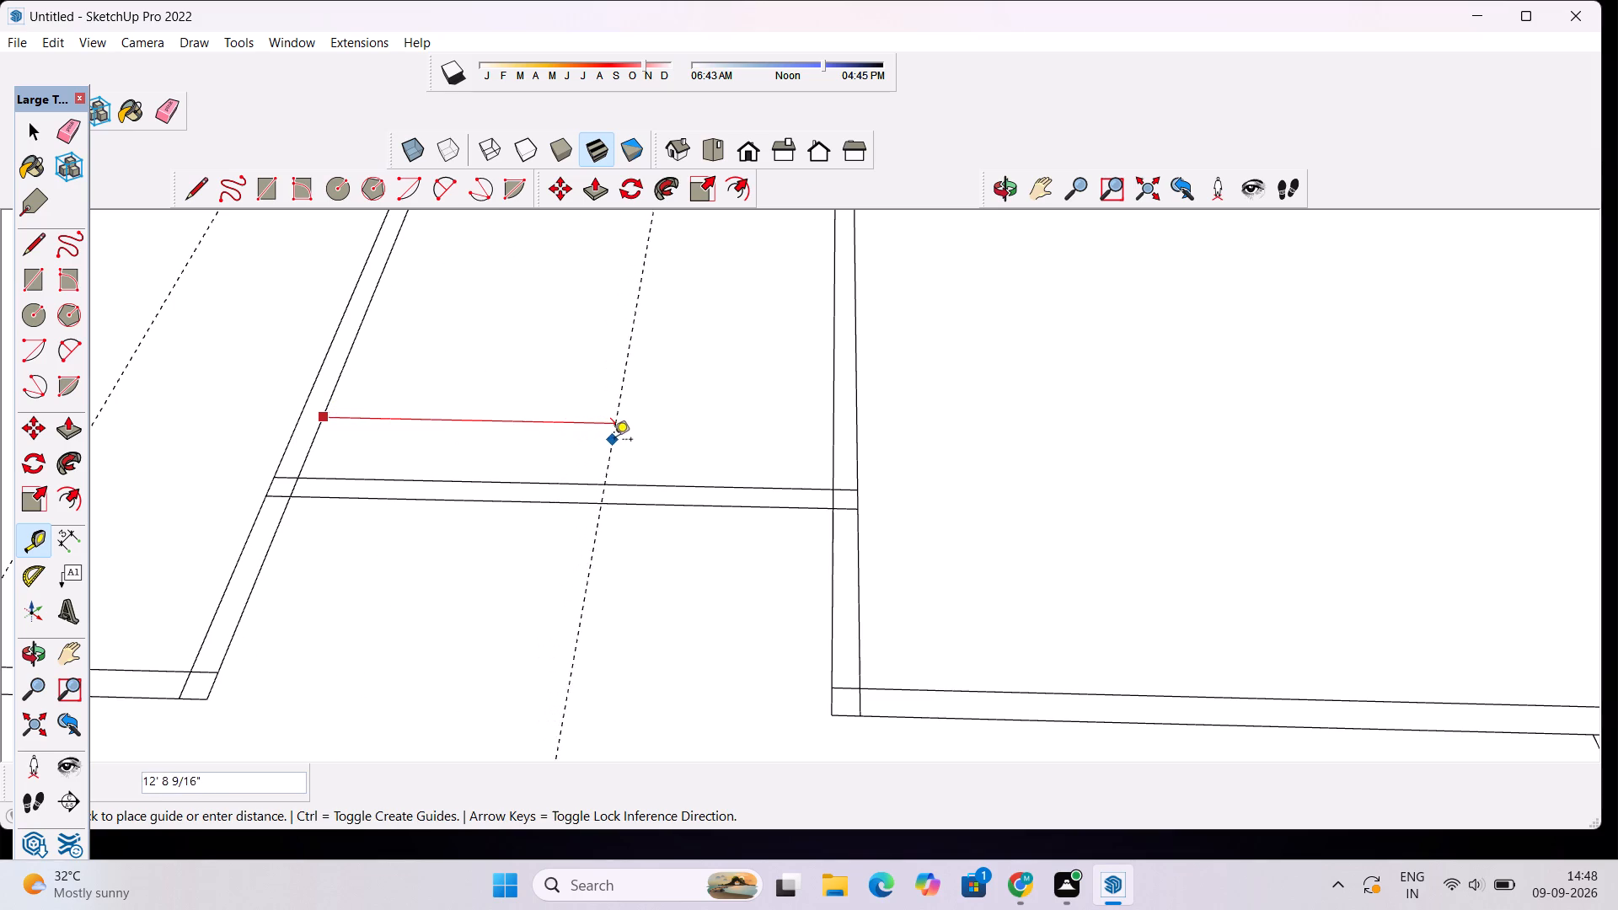
left_click(667, 441)
Place a lengthwise guide inside the corner room beside the smaller side room, offset from that corner room's lengthwise partition line.
scroll(662, 412, "down", 12)
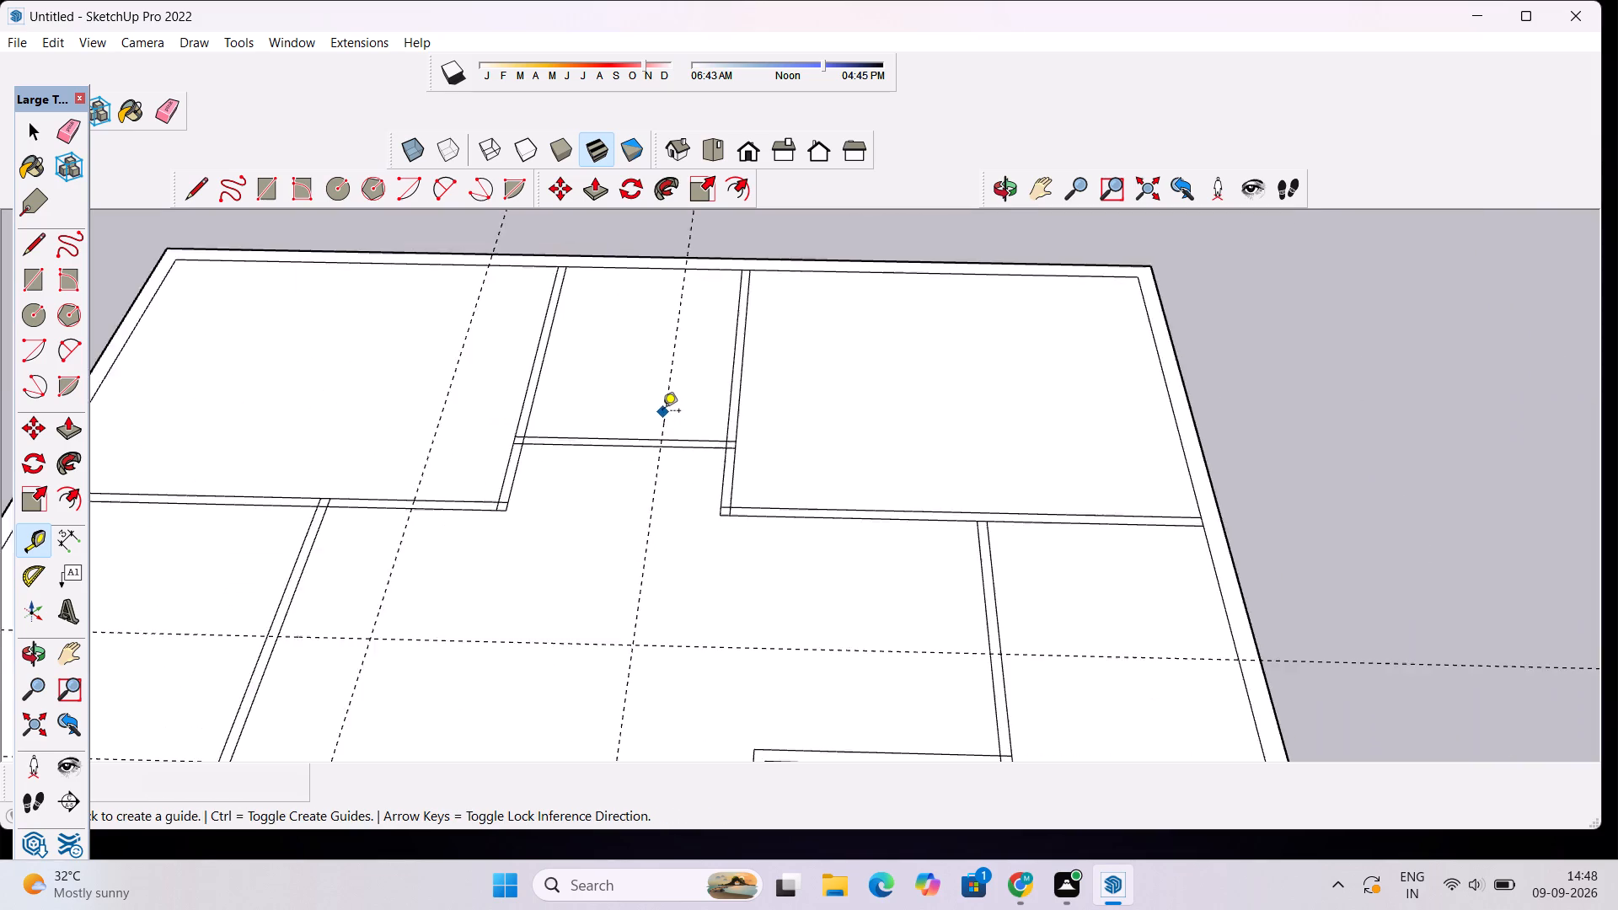
scroll(662, 412, "down", 4)
scroll(835, 544, "up", 1)
scroll(680, 484, "up", 11)
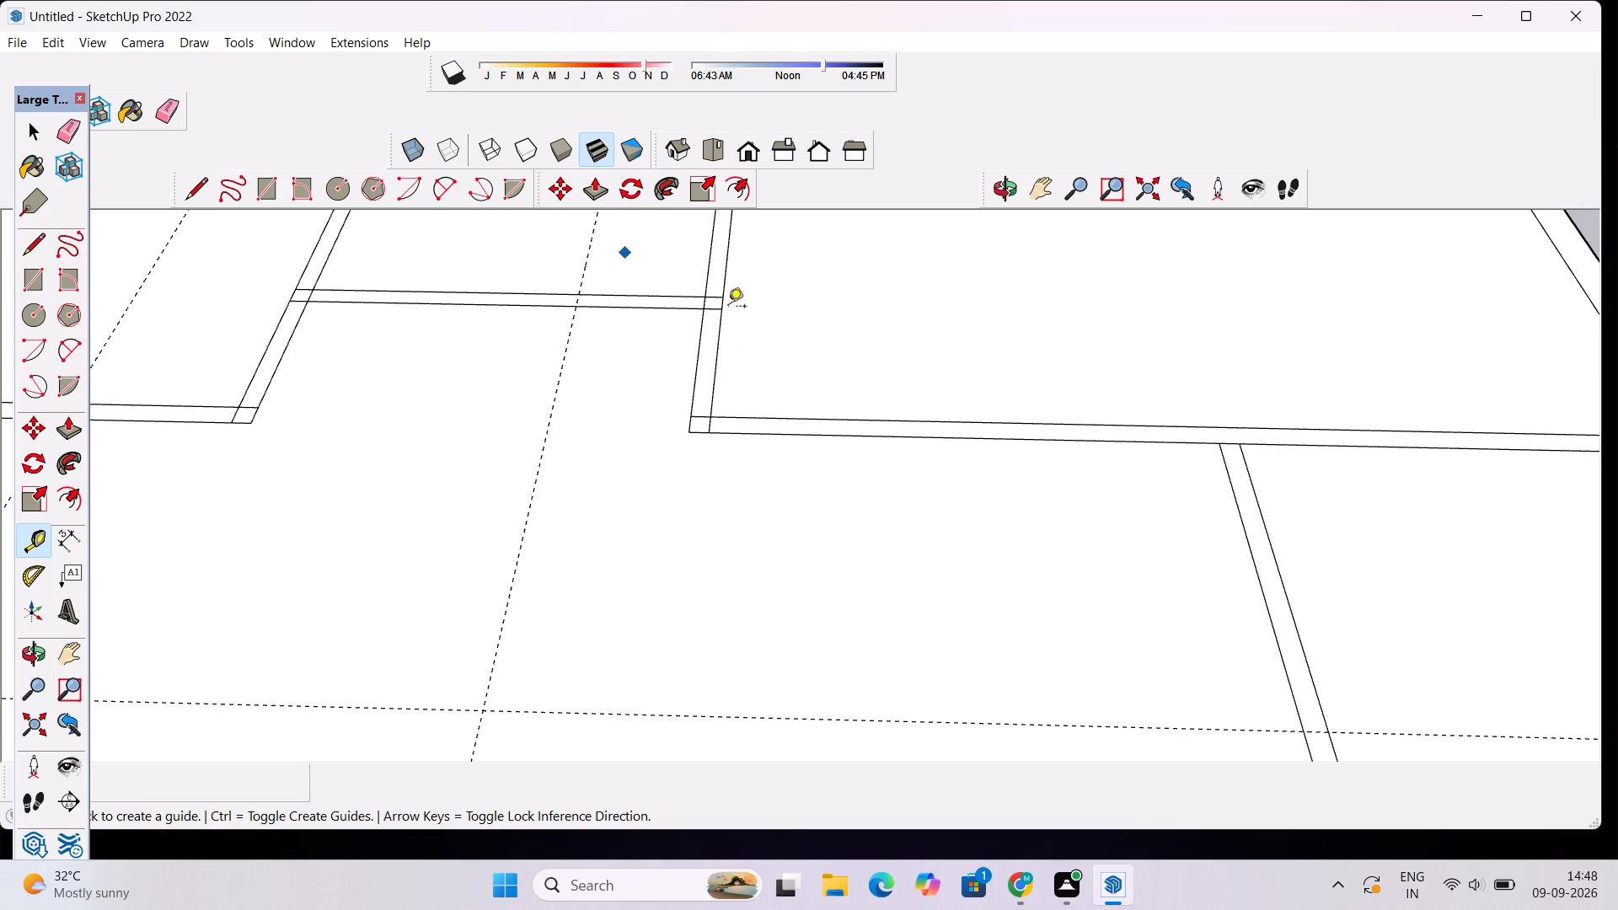
left_click(722, 332)
scroll(804, 317, "down", 5)
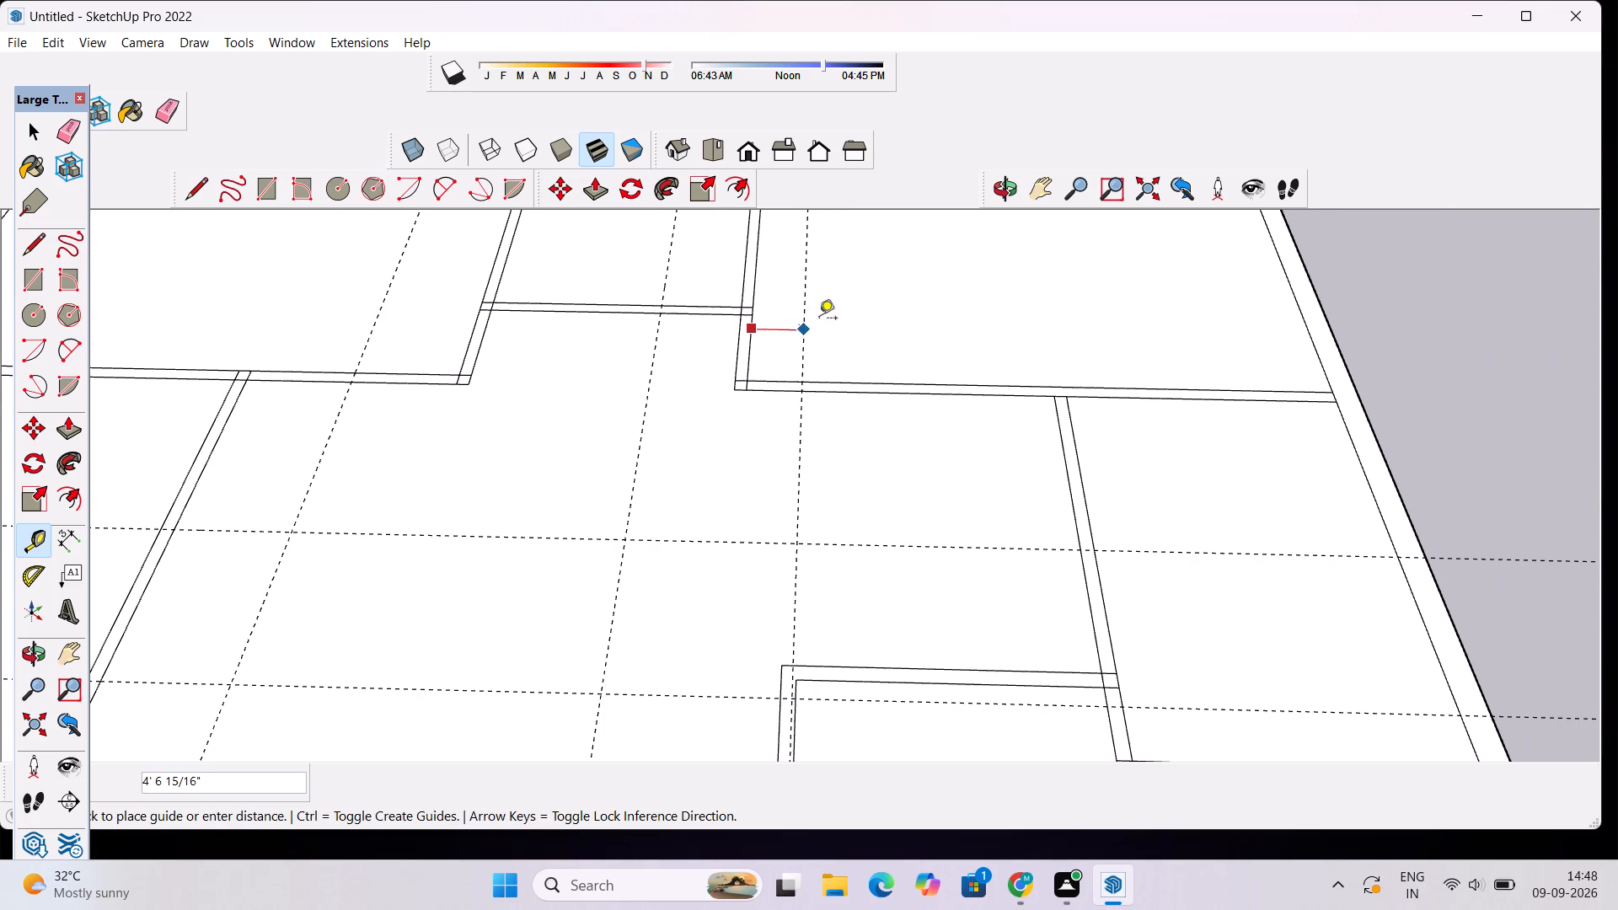
left_click(833, 313)
Place a crosswise guide through the smaller side room, offset from its adjoining corner room's crosswise partition and between the two existing crosswise guides.
scroll(833, 313, "down", 9)
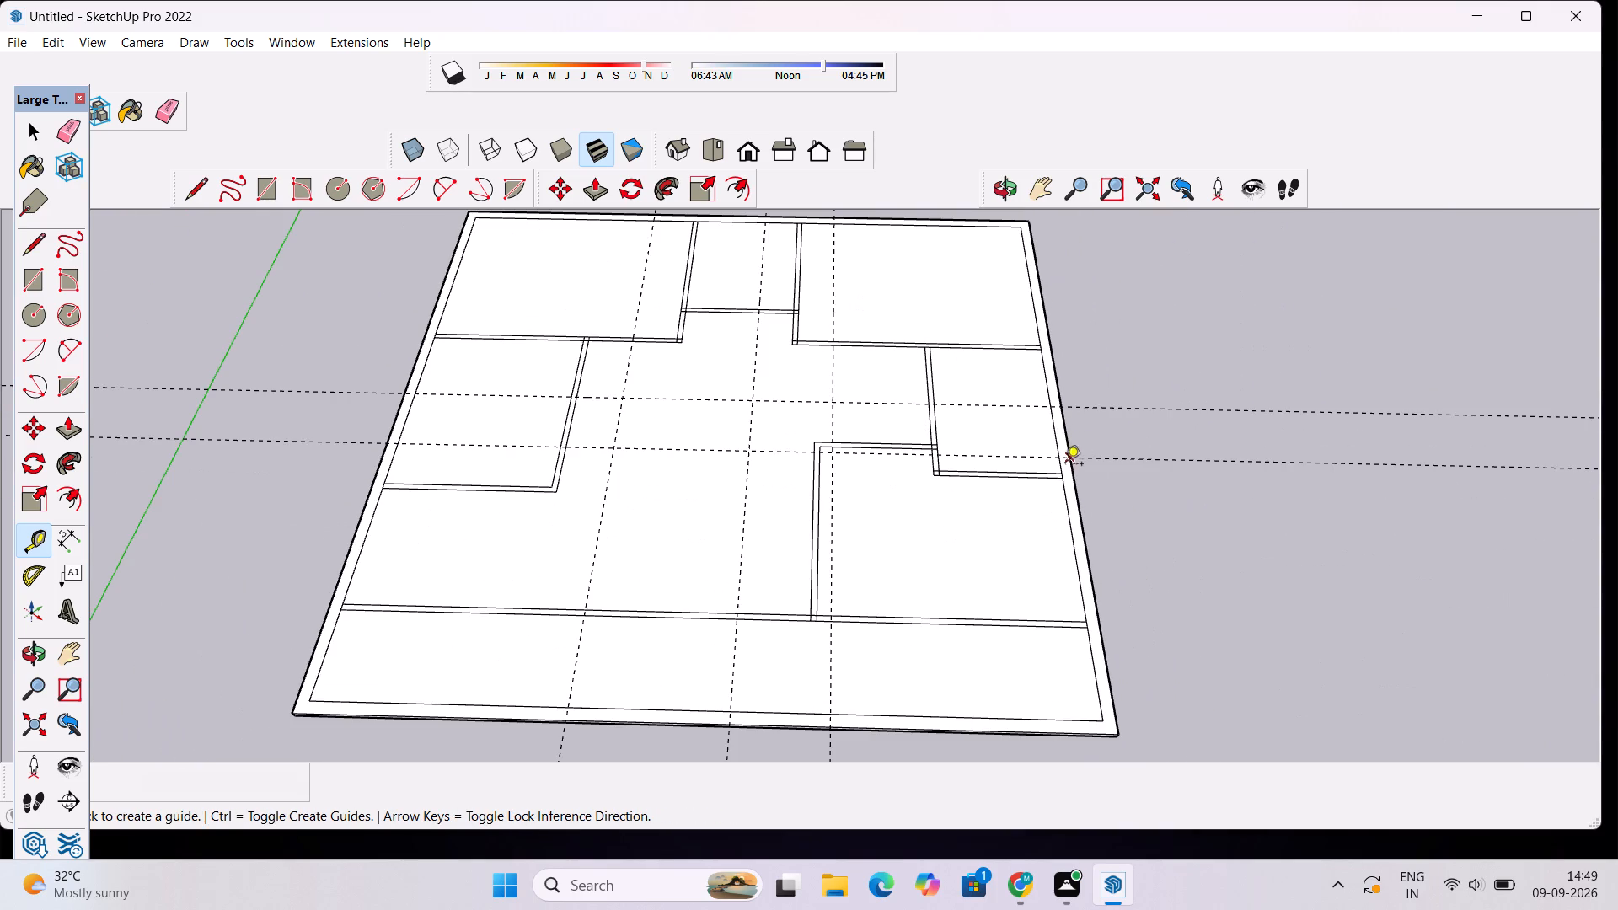
scroll(1002, 402, "up", 2)
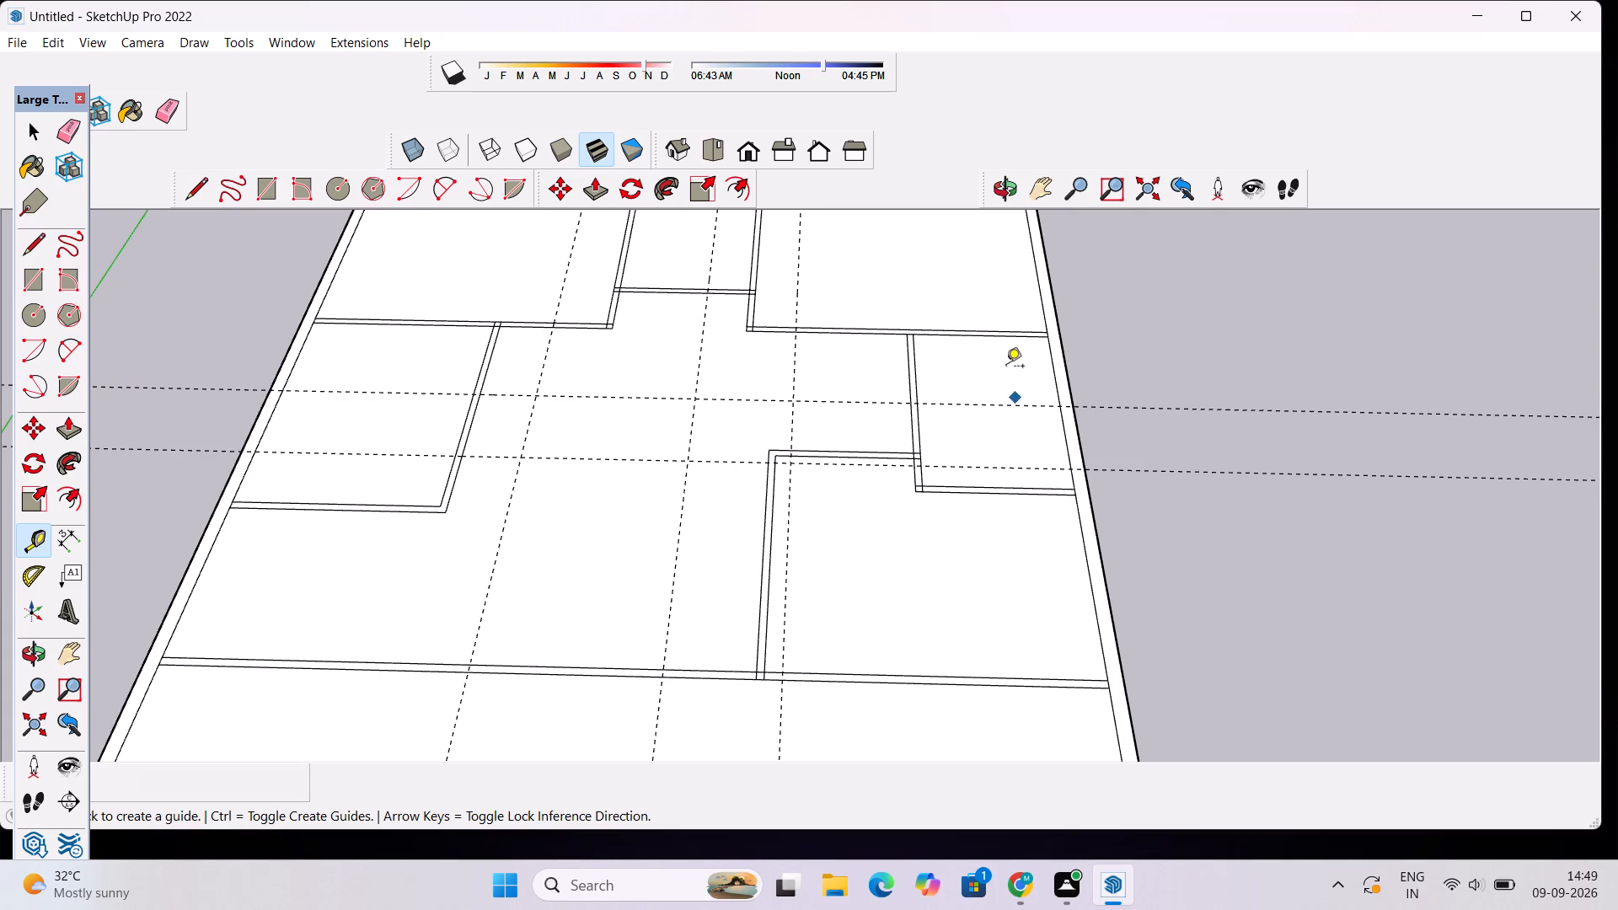
scroll(1005, 361, "up", 3)
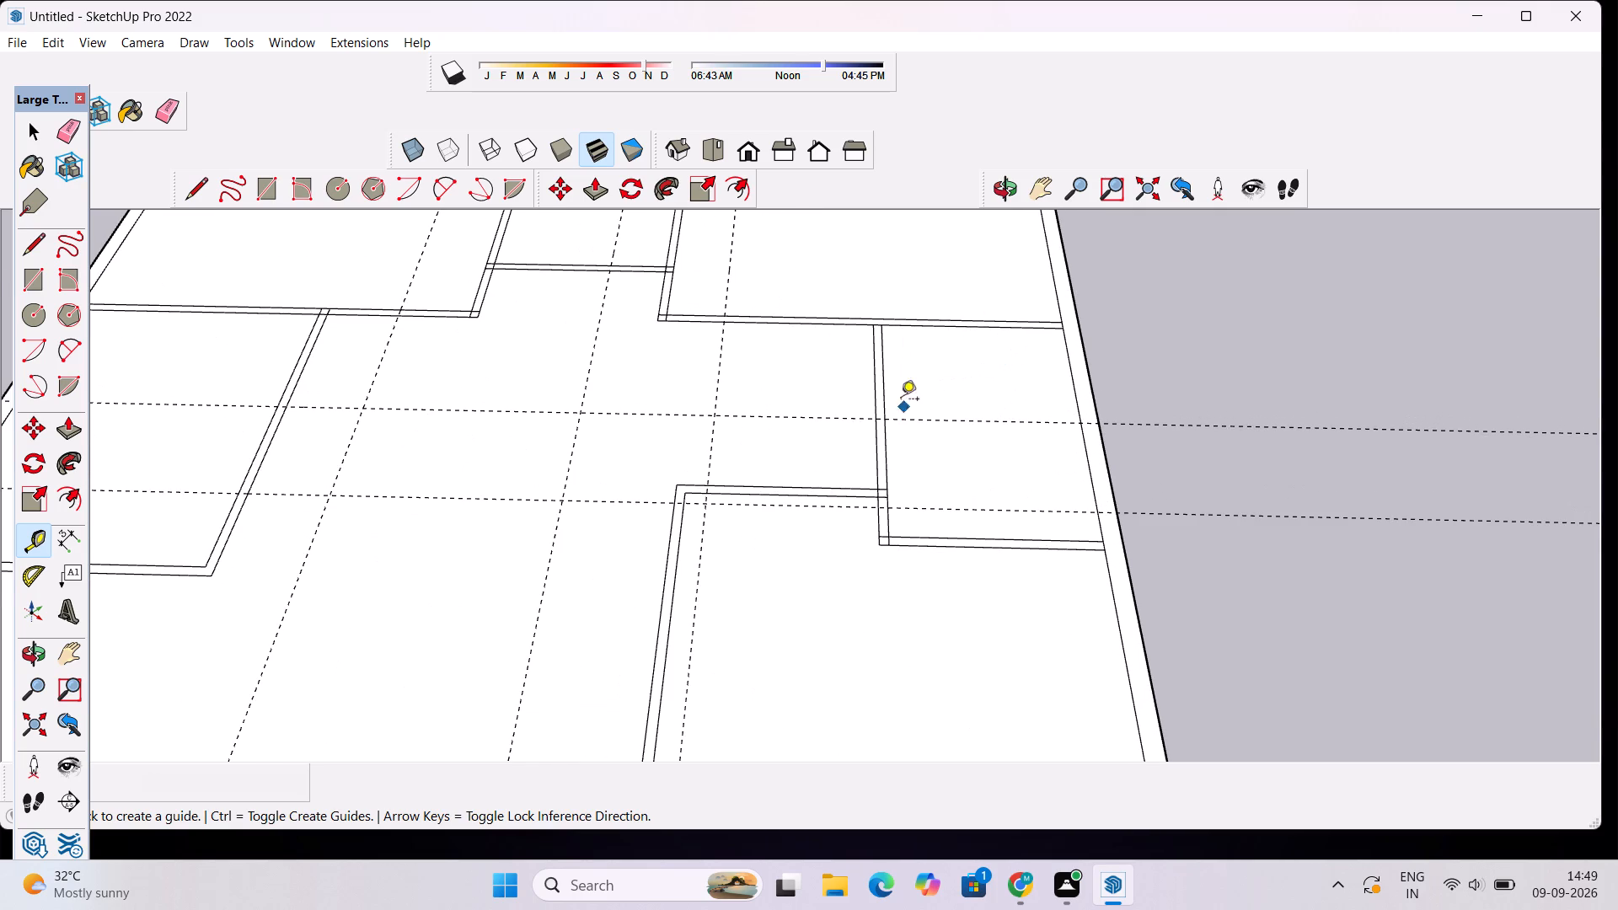
left_click(895, 326)
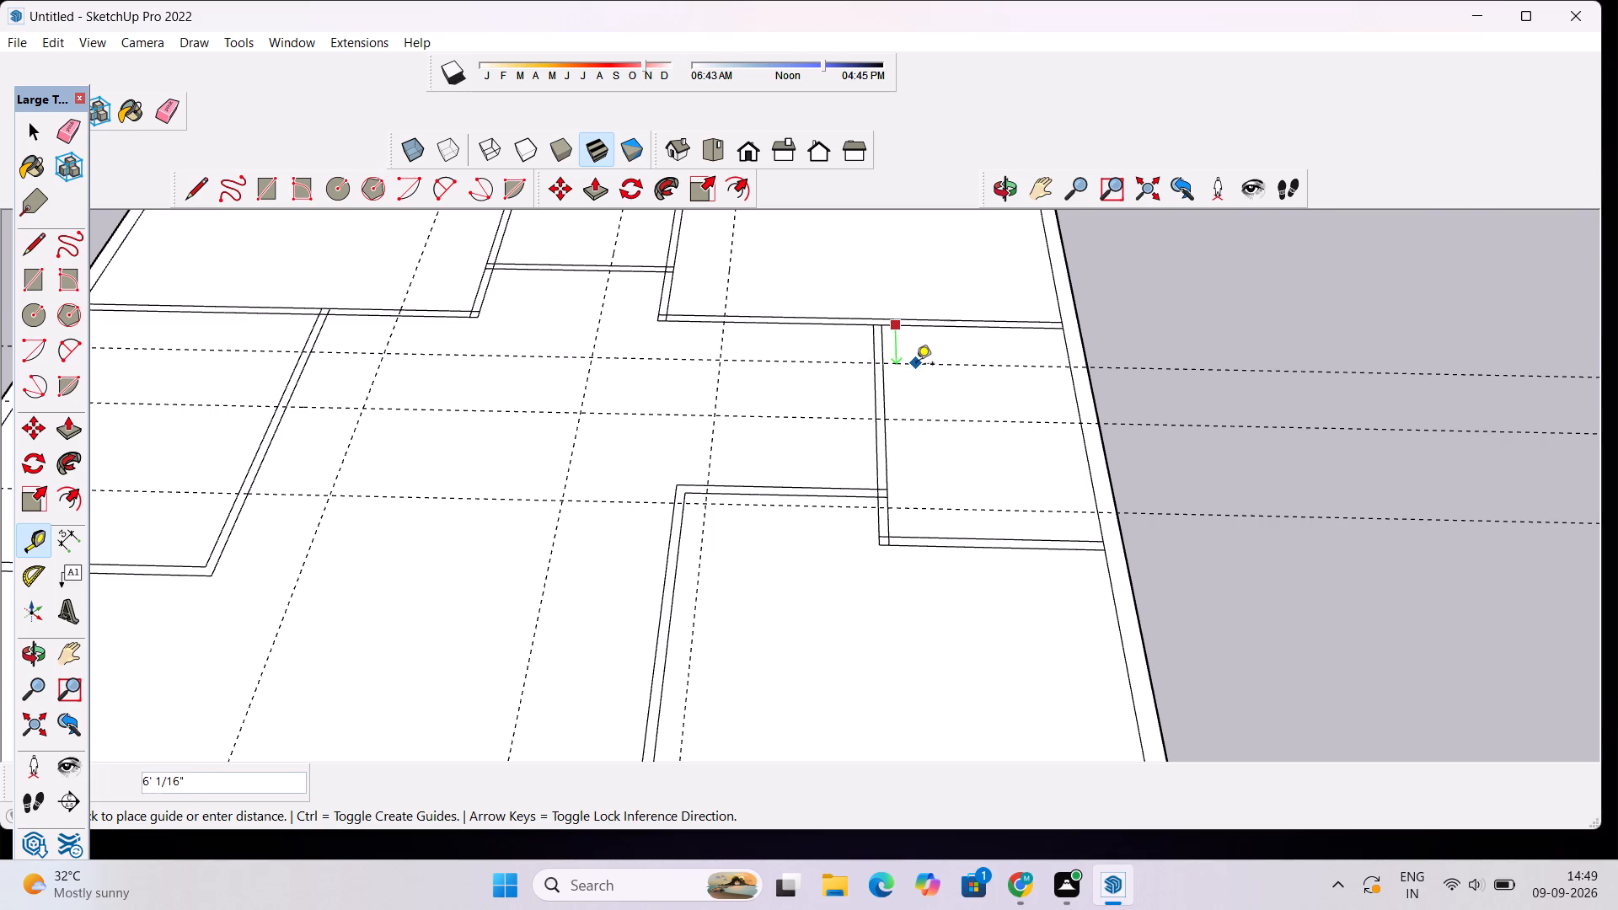
left_click(902, 476)
Draw 1' lines across the crosswise partitions of both corner rooms and the middle room where the lengthwise guides cross them.
scroll(910, 400, "down", 2)
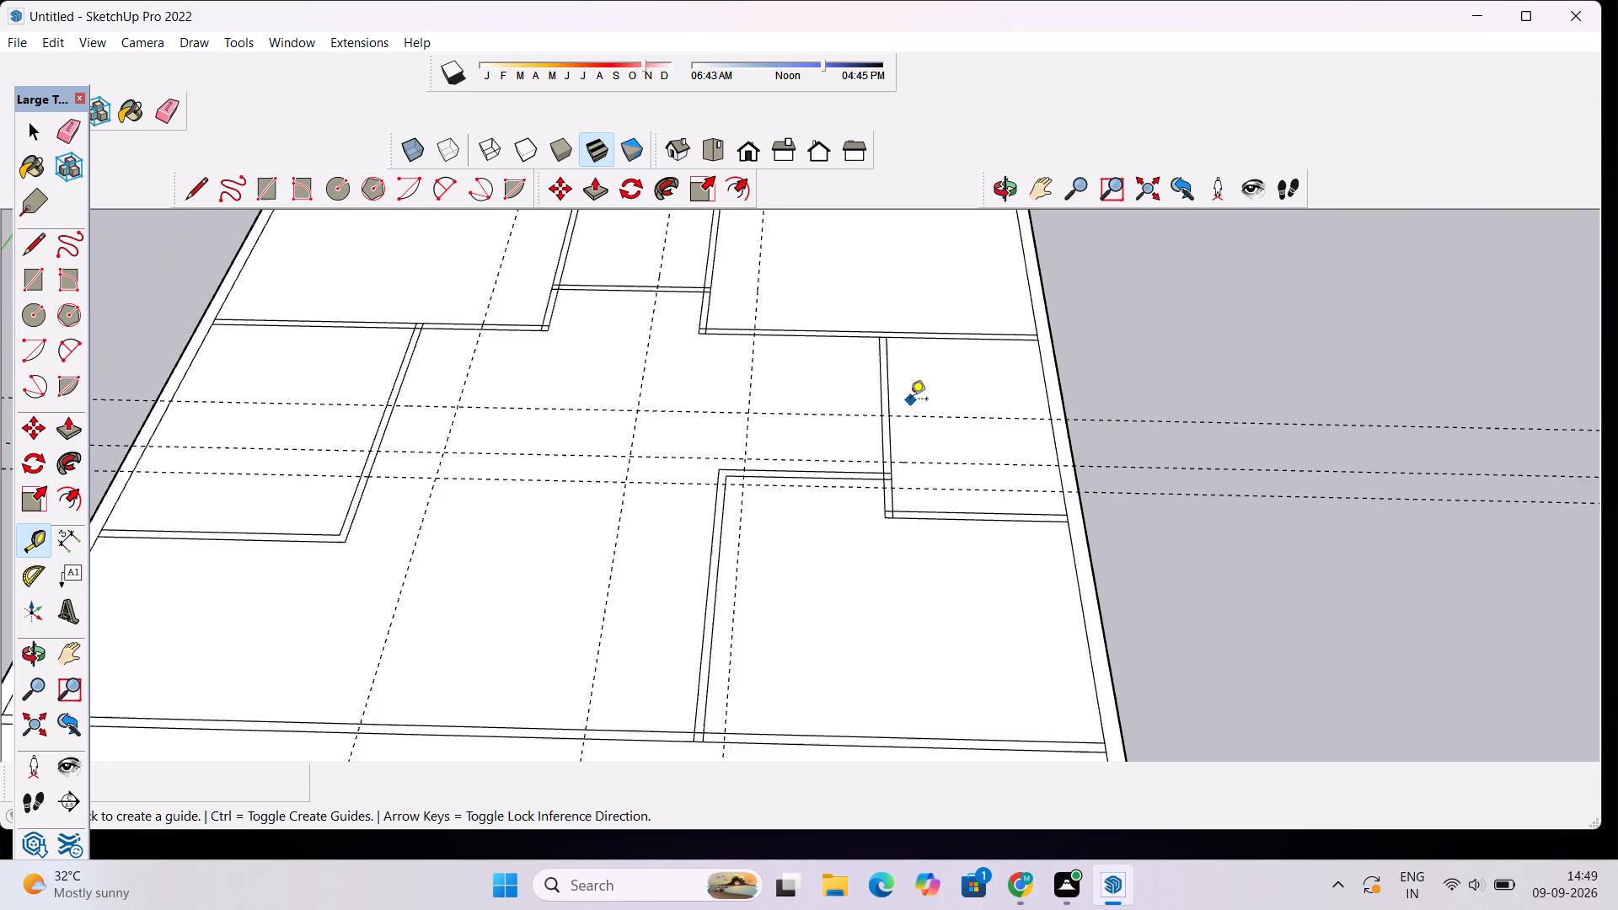
scroll(910, 400, "down", 6)
key("space")
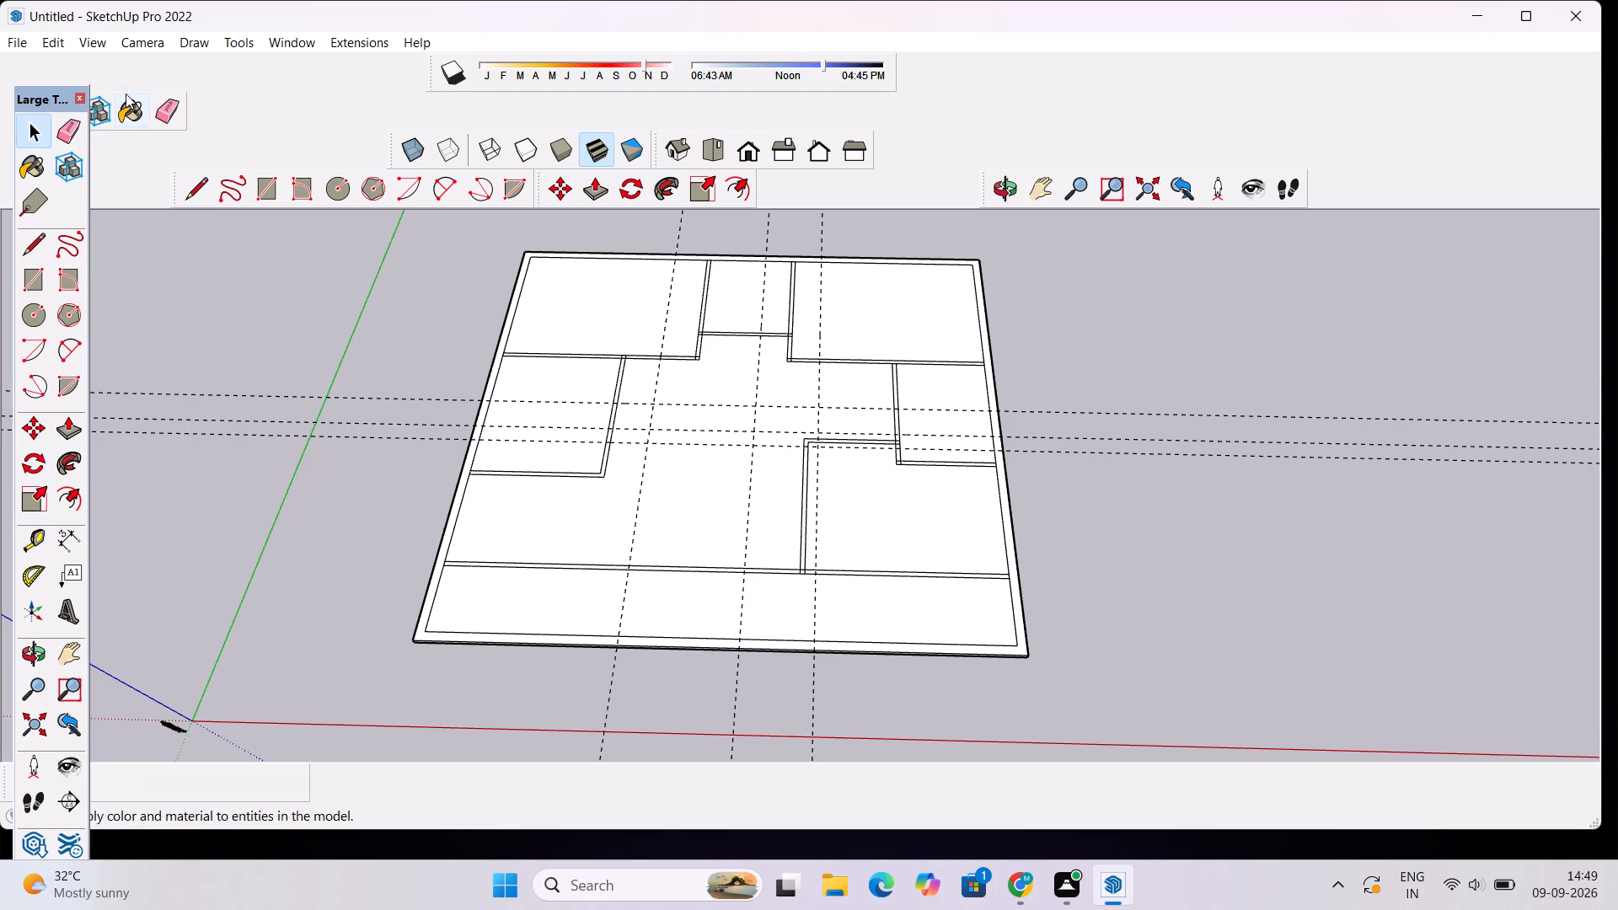
left_click(197, 185)
scroll(684, 260, "up", 10)
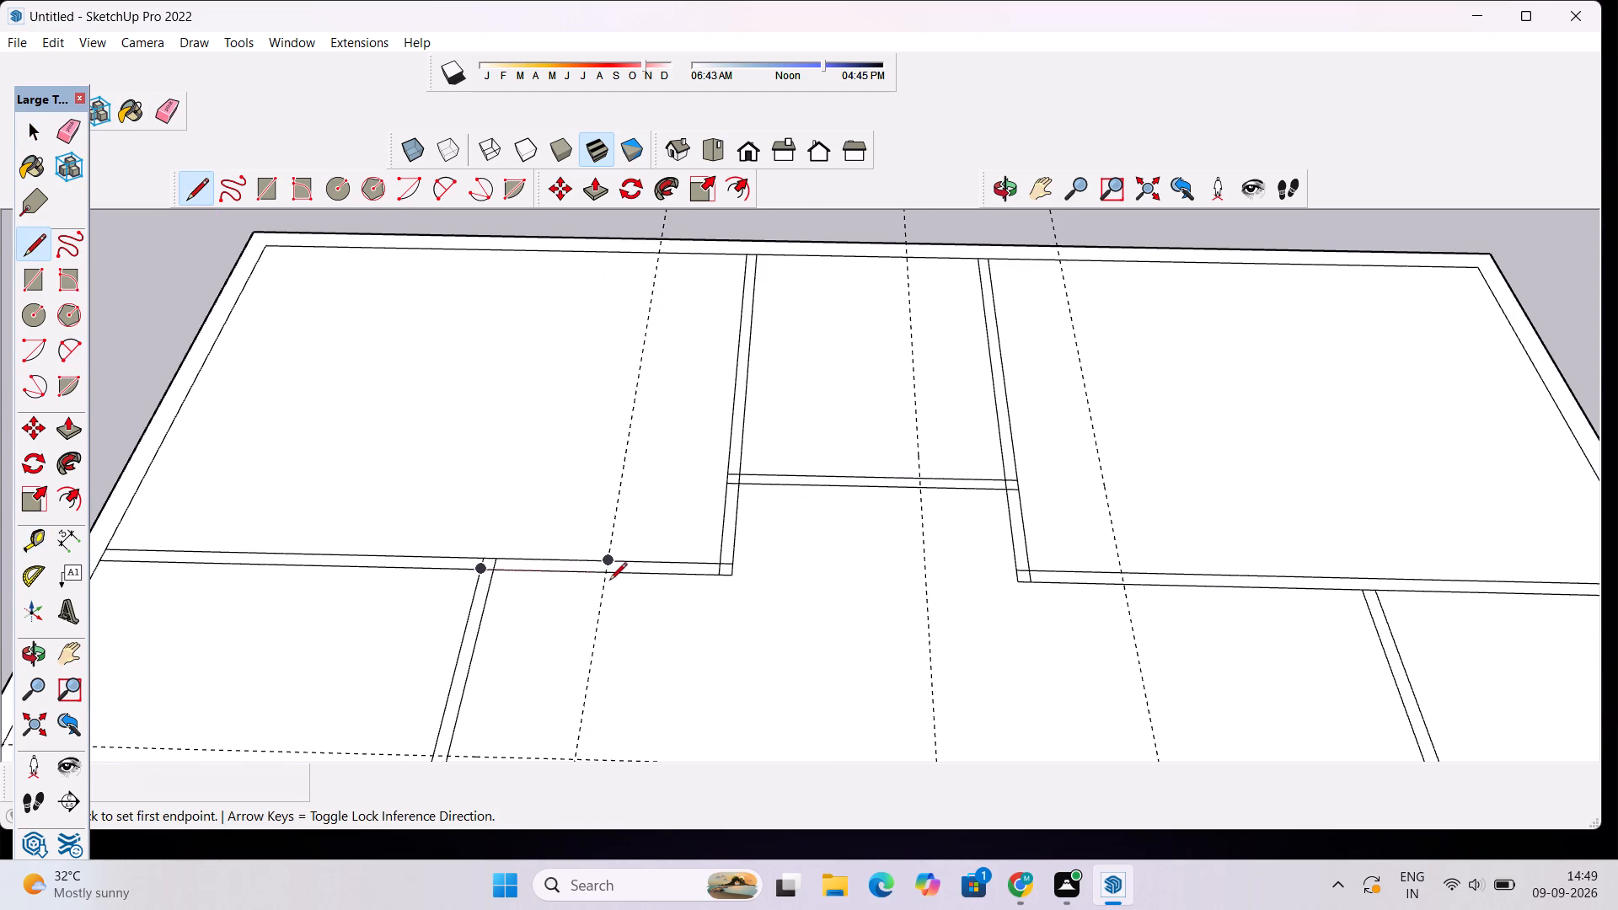
scroll(609, 581, "up", 6)
left_click(605, 568)
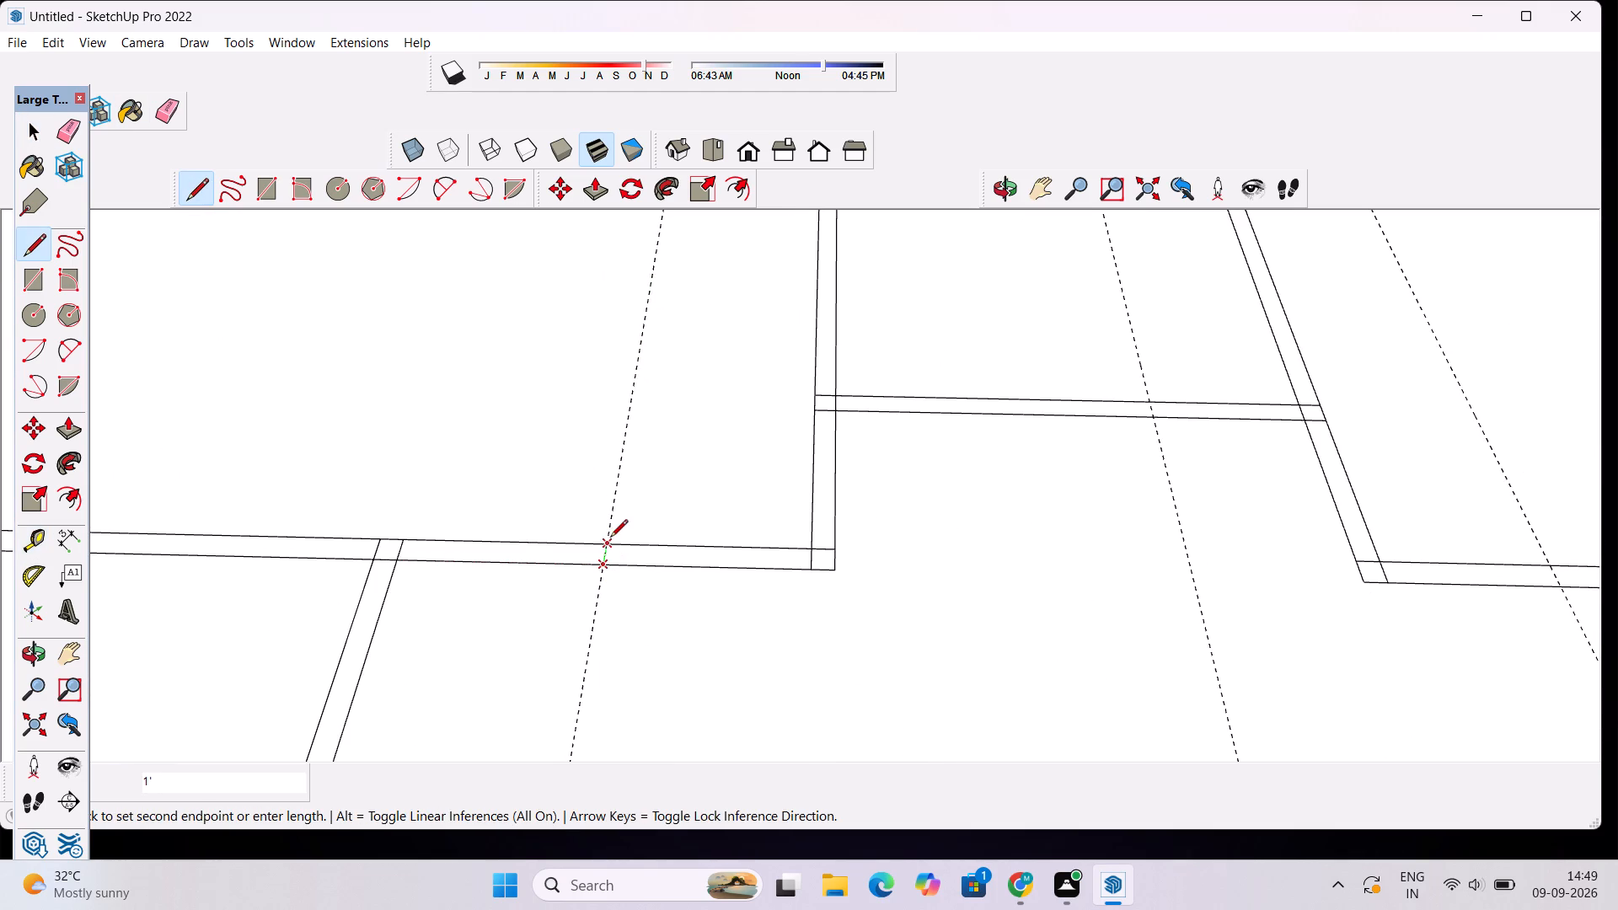
left_click(610, 538)
left_click(1149, 420)
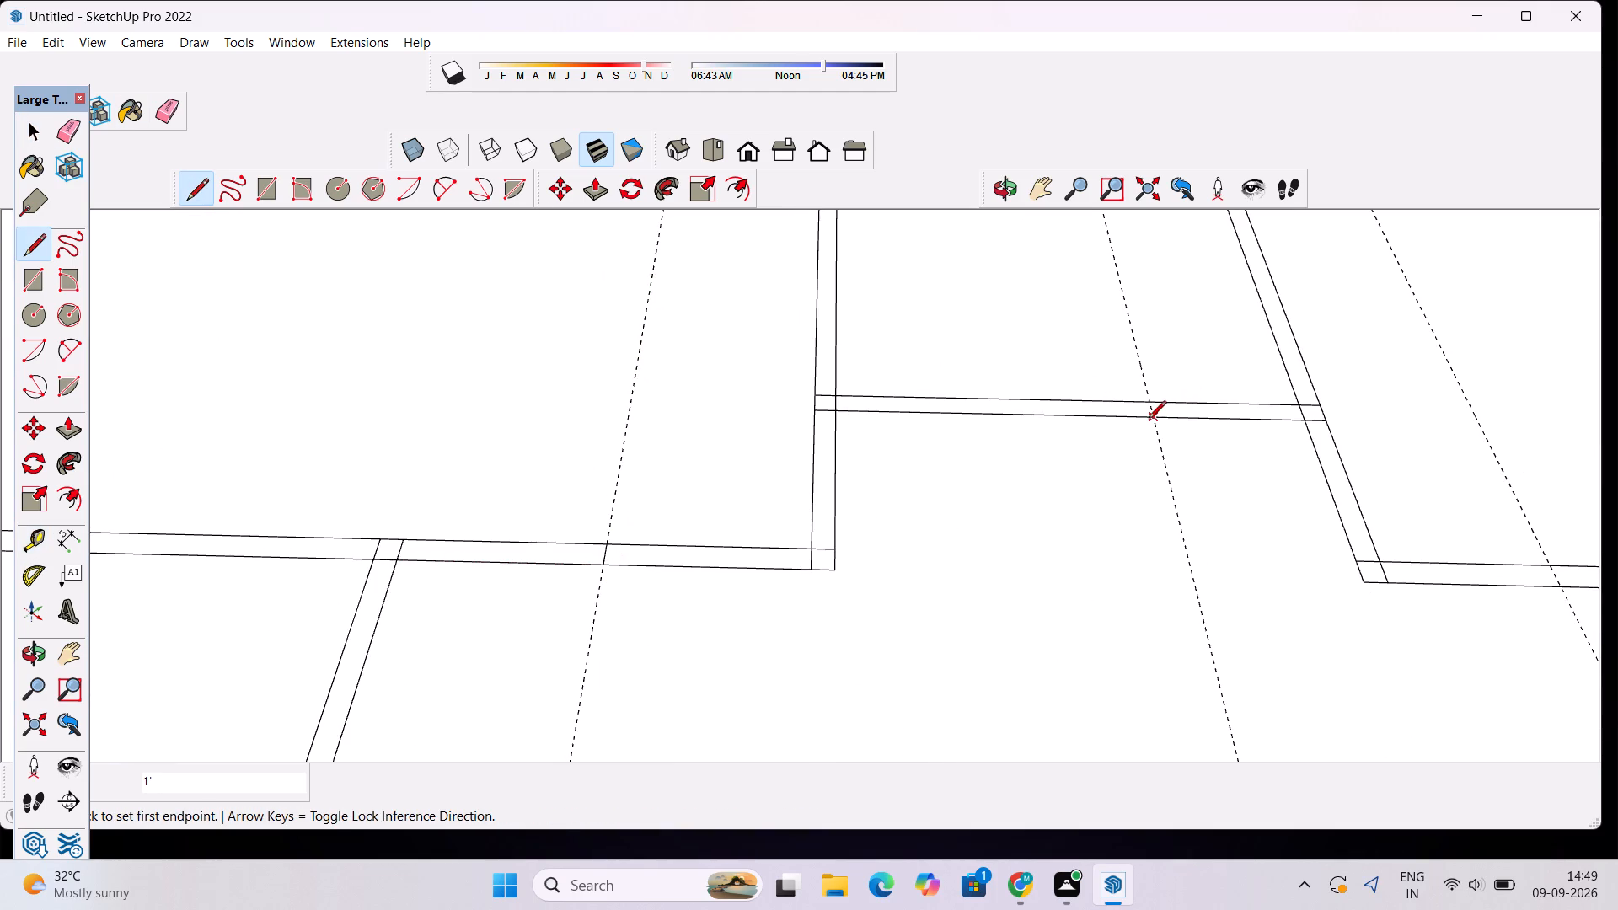
left_click(1149, 404)
scroll(1122, 312, "down", 10)
scroll(1334, 415, "down", 4)
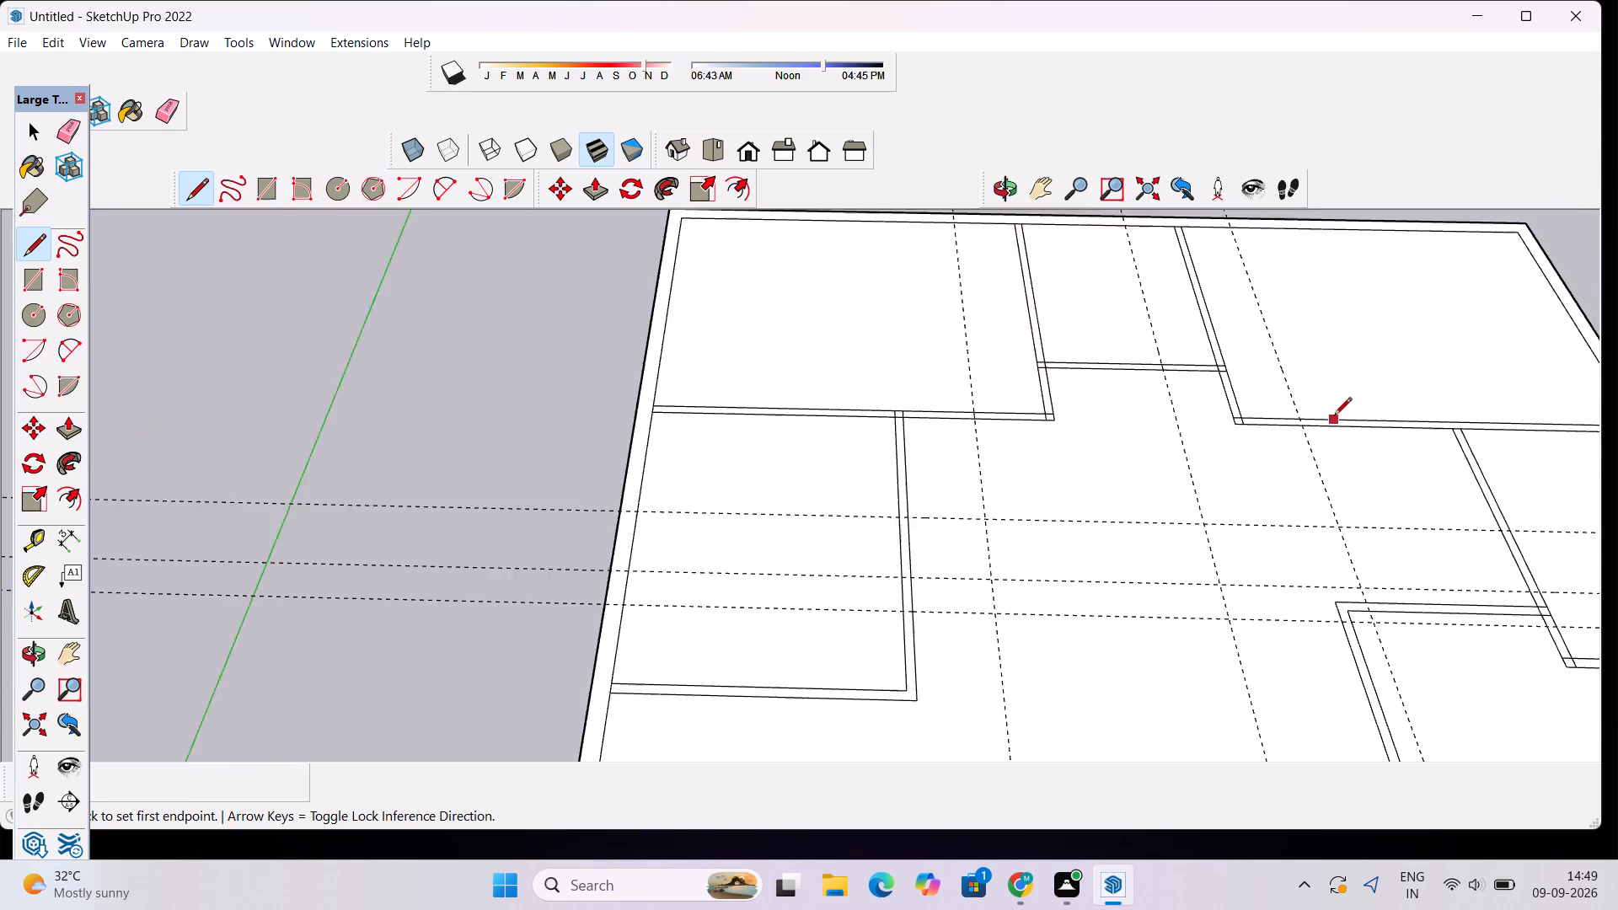
scroll(1319, 424, "up", 14)
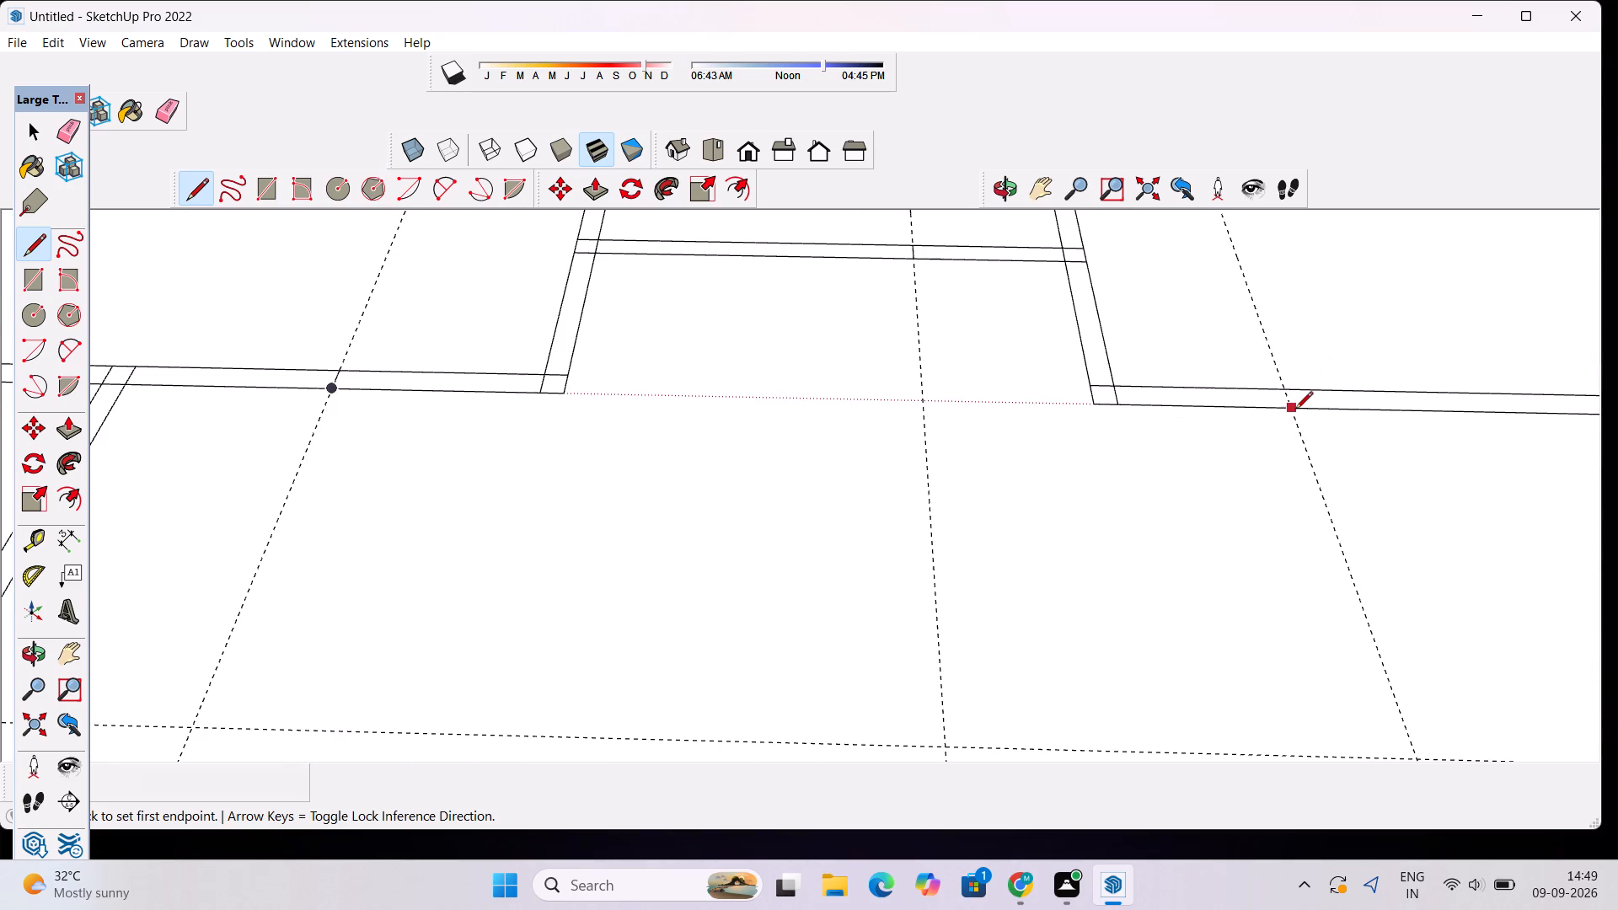
left_click(1294, 410)
left_click(1285, 389)
Draw two 1' lines across the larger side room's lengthwise partition at the two crosswise guides nearest the corner rooms.
scroll(1263, 353, "down", 15)
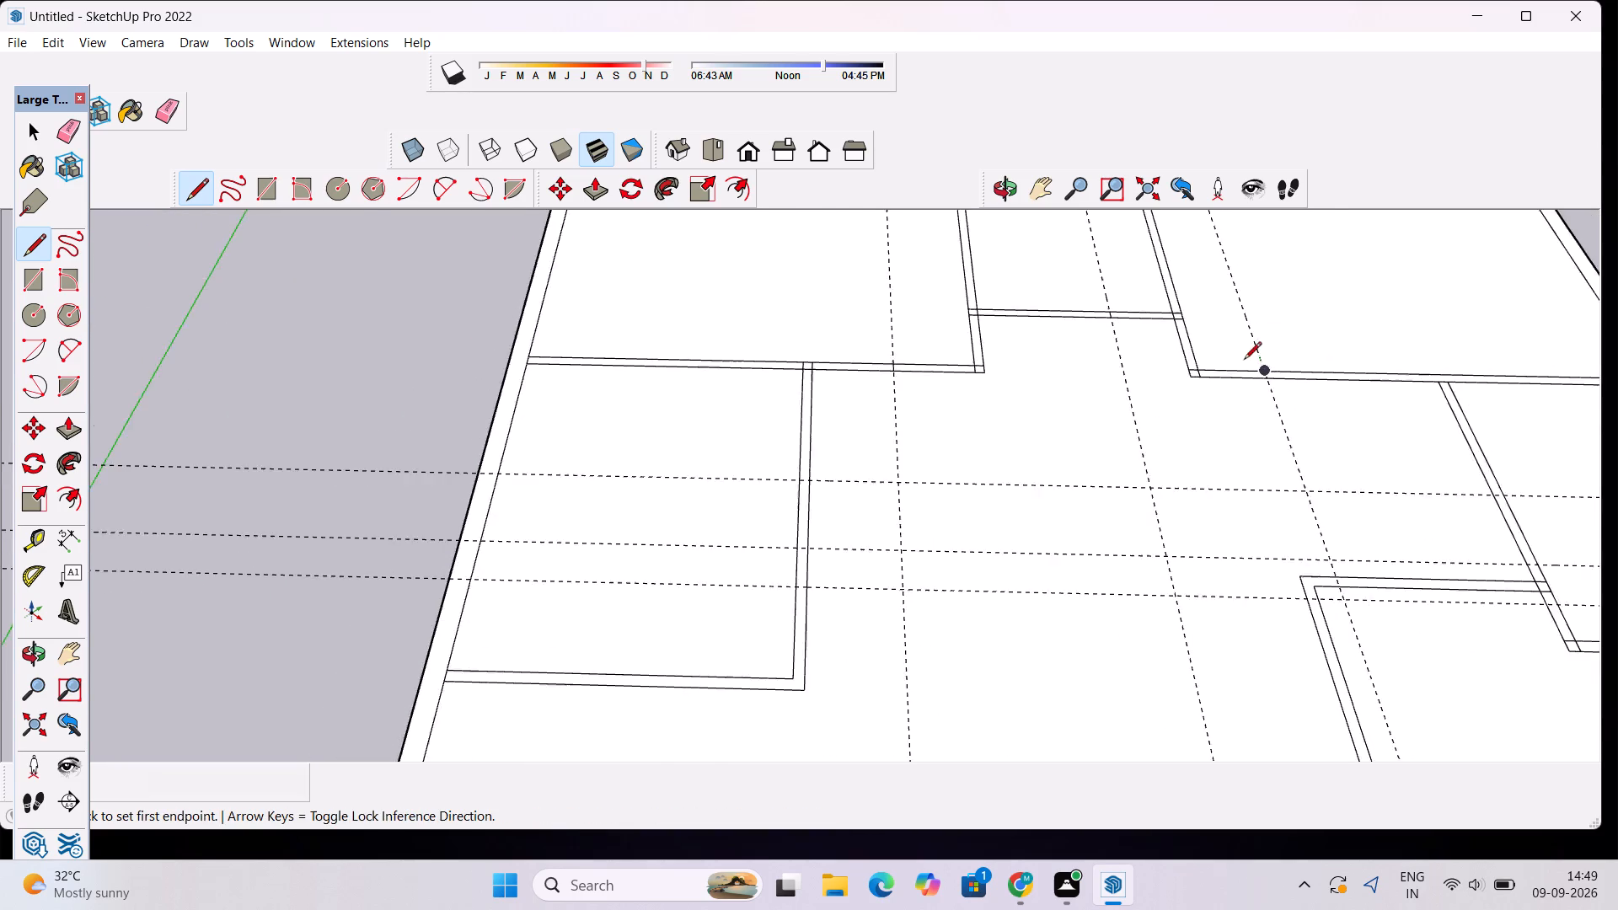
scroll(1244, 361, "down", 3)
scroll(1031, 465, "up", 10)
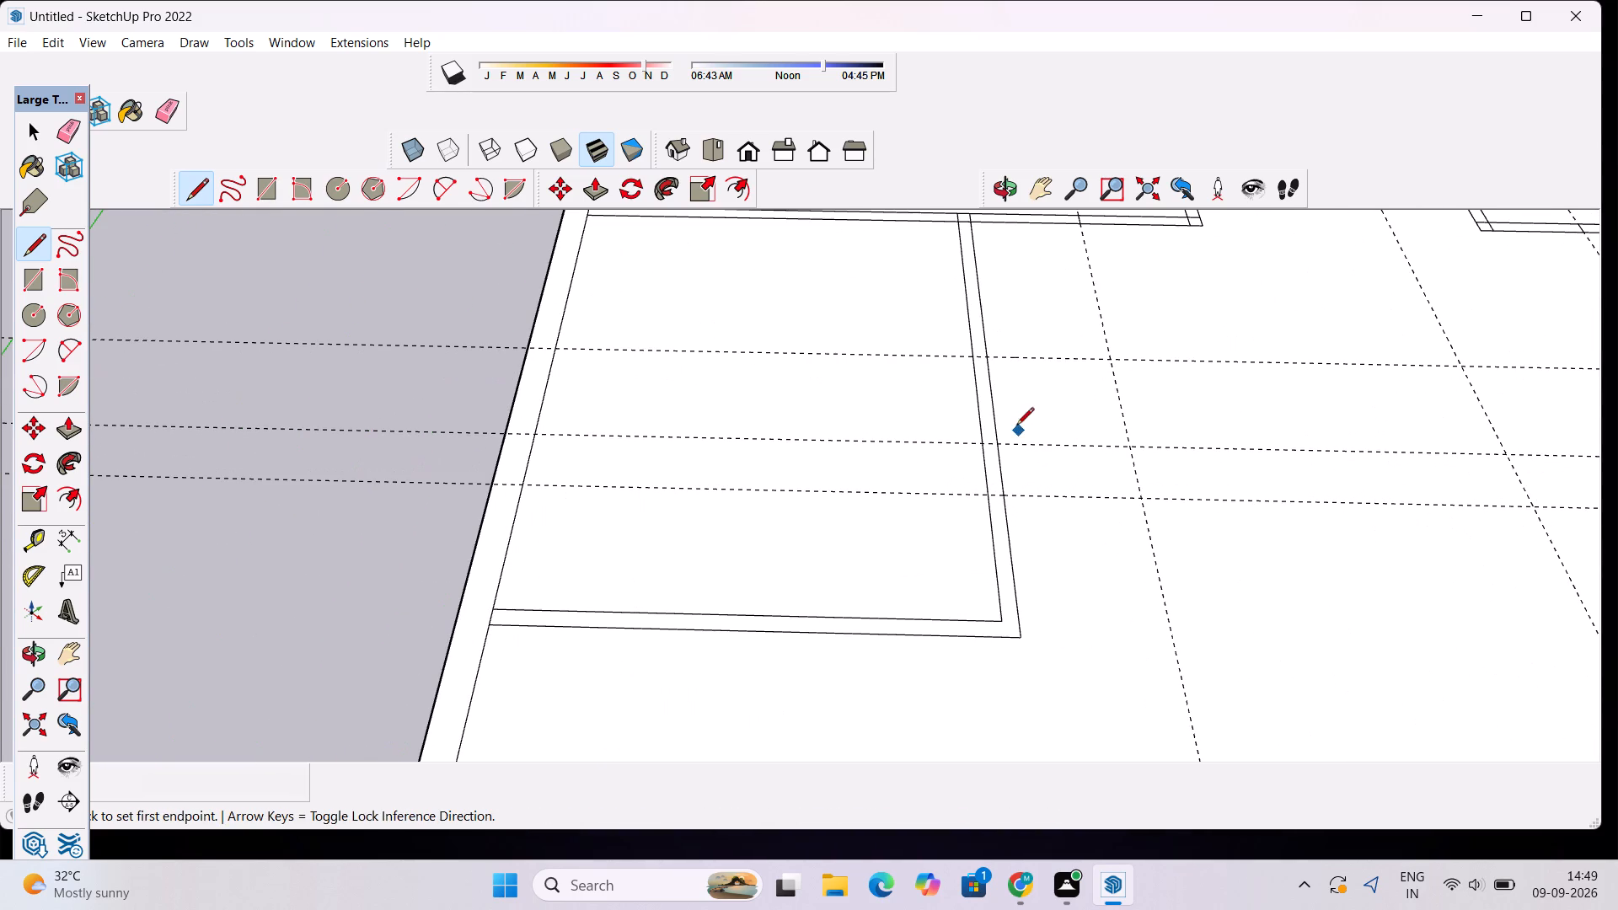
left_click(995, 447)
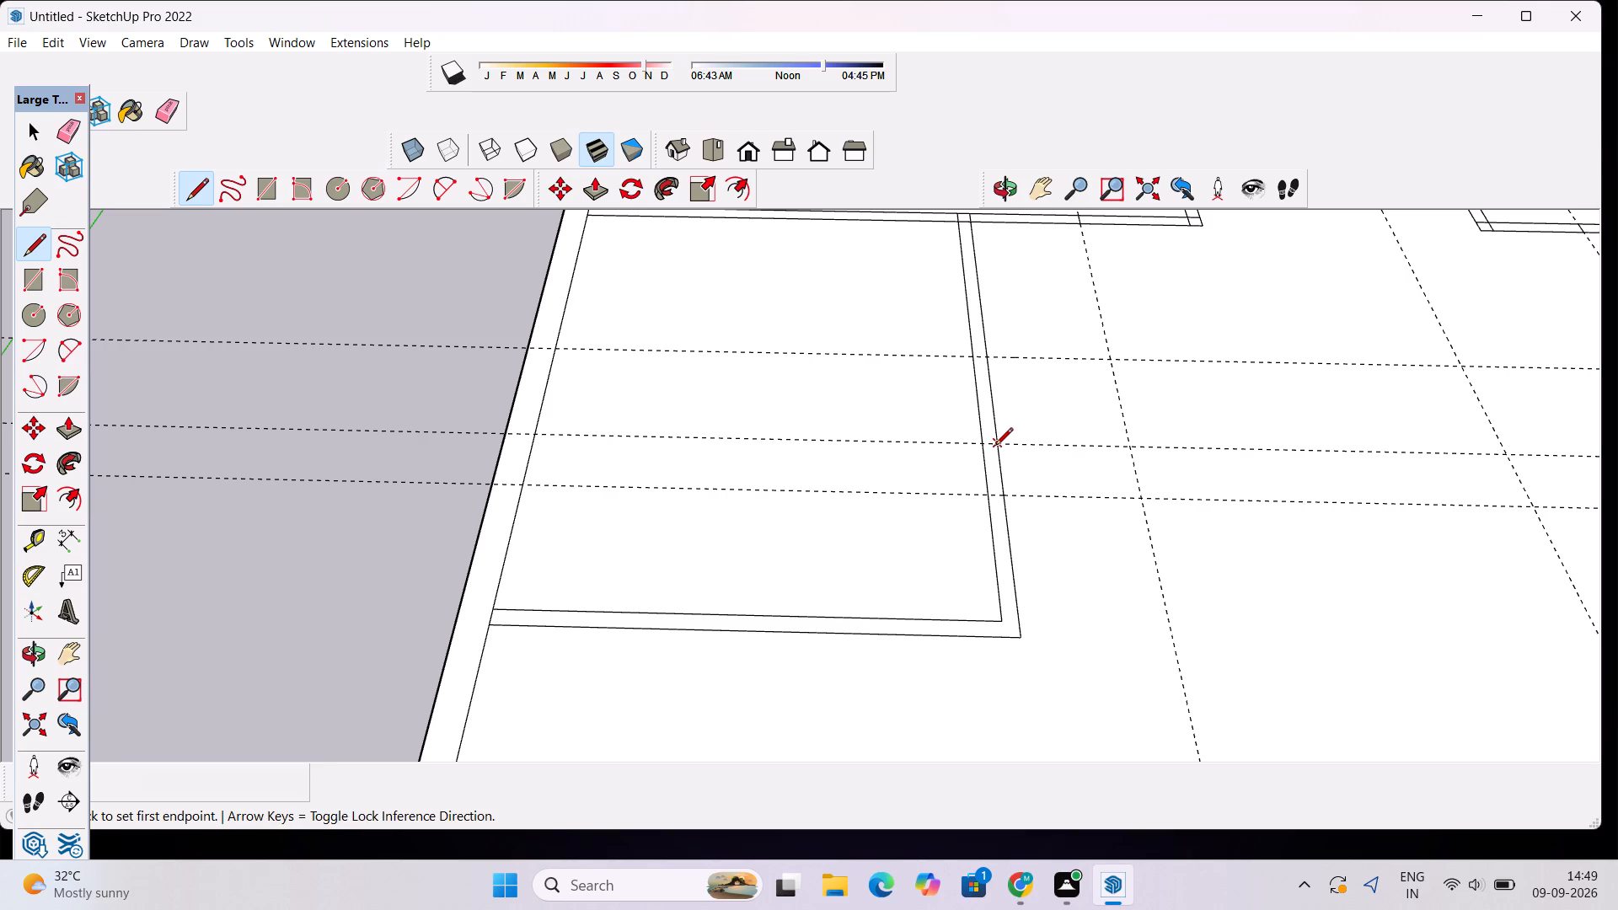
left_click(984, 447)
left_click(989, 360)
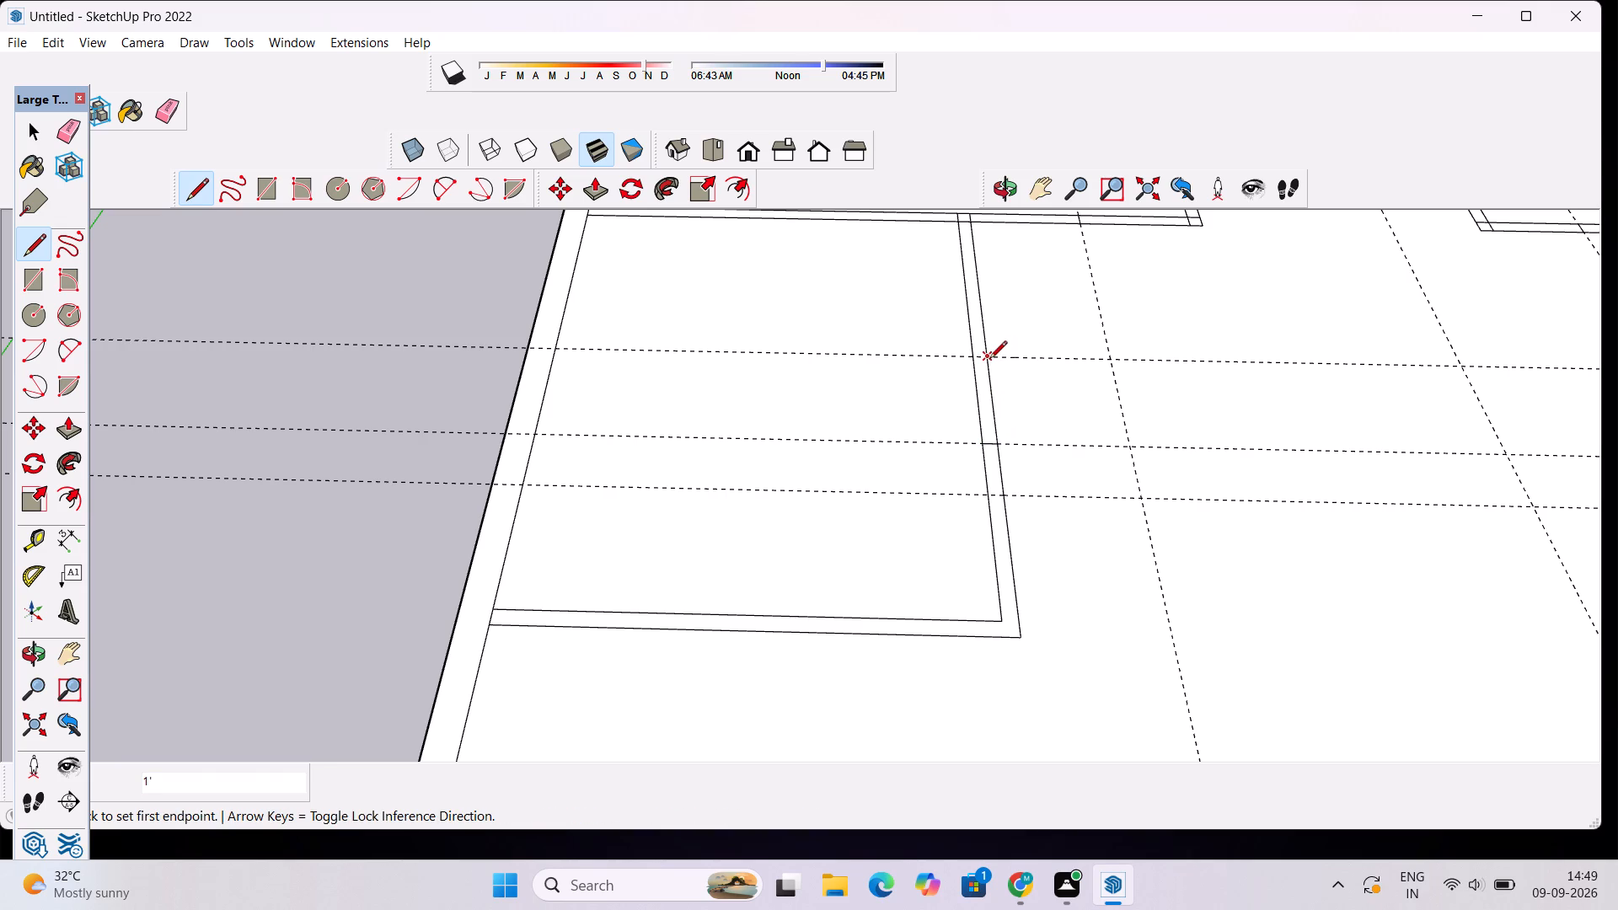
left_click(969, 360)
Draw two 1' lines across the smaller side room's lengthwise partition at the same two crosswise guides.
scroll(1001, 344, "down", 14)
scroll(1314, 418, "up", 4)
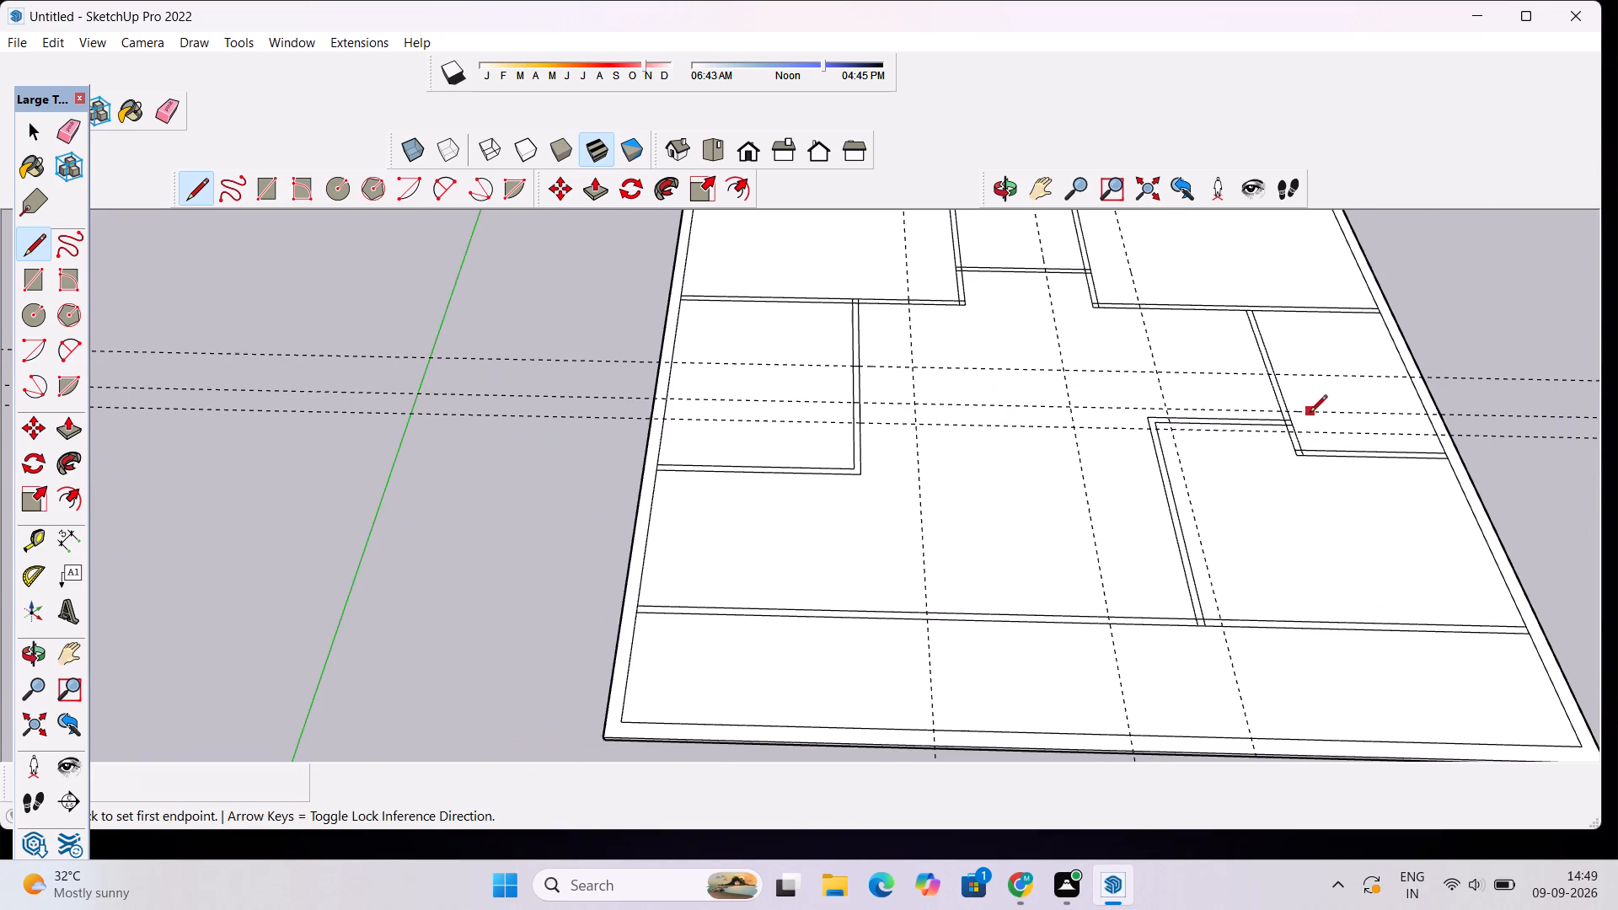
scroll(1348, 401, "up", 9)
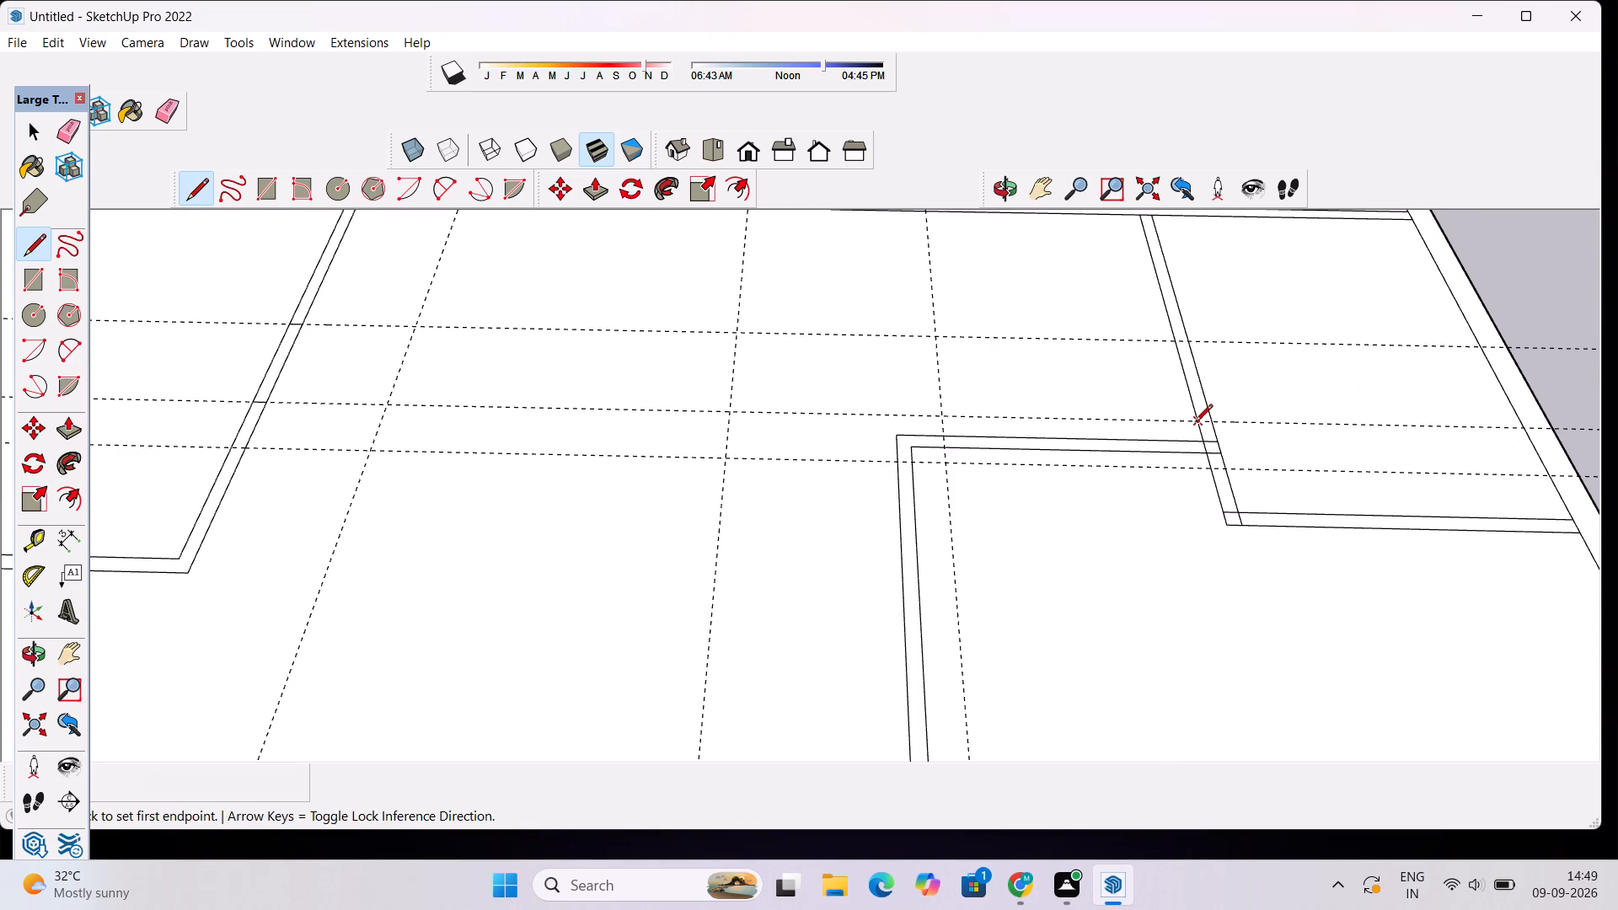
left_click(1195, 423)
left_click(1214, 422)
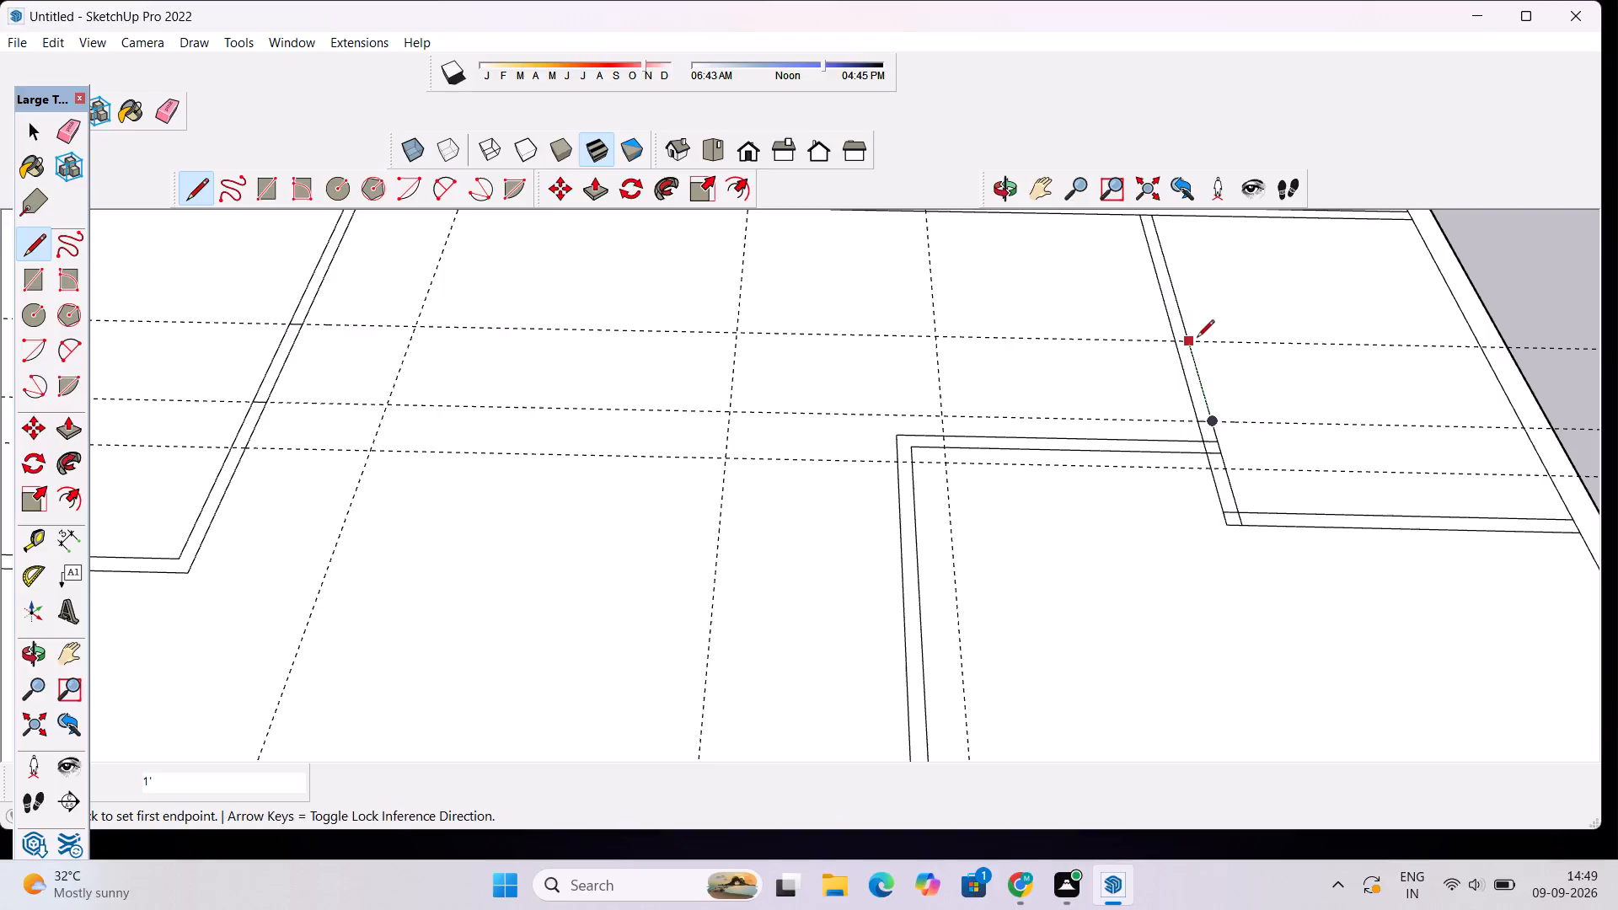
left_click(1187, 343)
left_click(1176, 342)
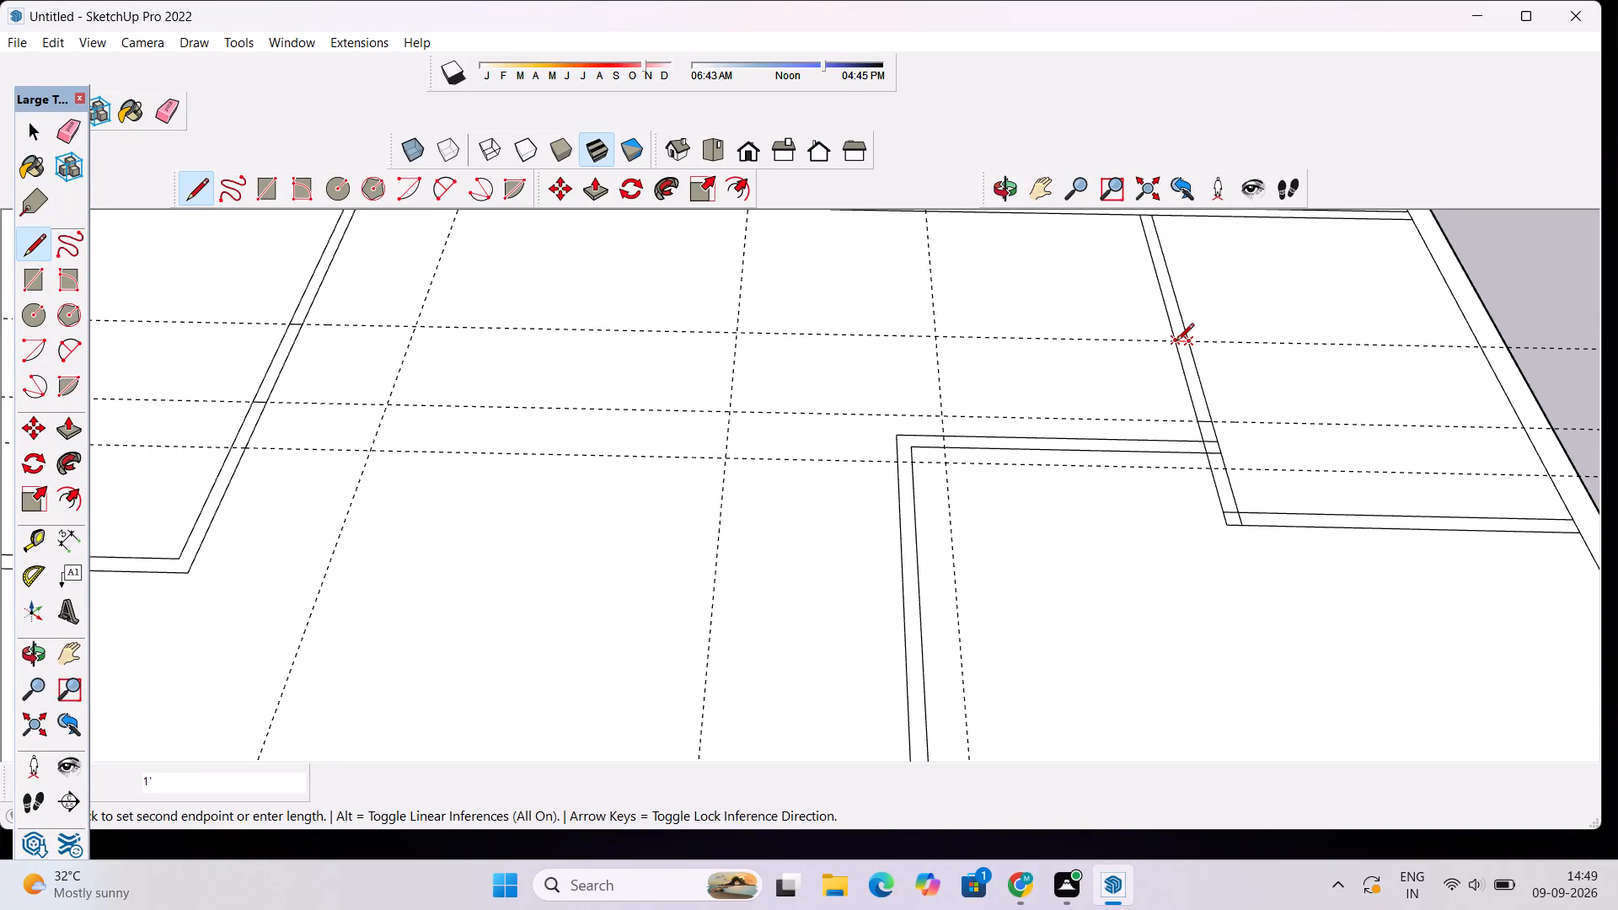
Place a crosswise guide about 6' 10" from the existing crosswise guide just inside the large room that adjoins the full-width partition.
scroll(1184, 330, "down", 8)
scroll(1228, 411, "up", 4)
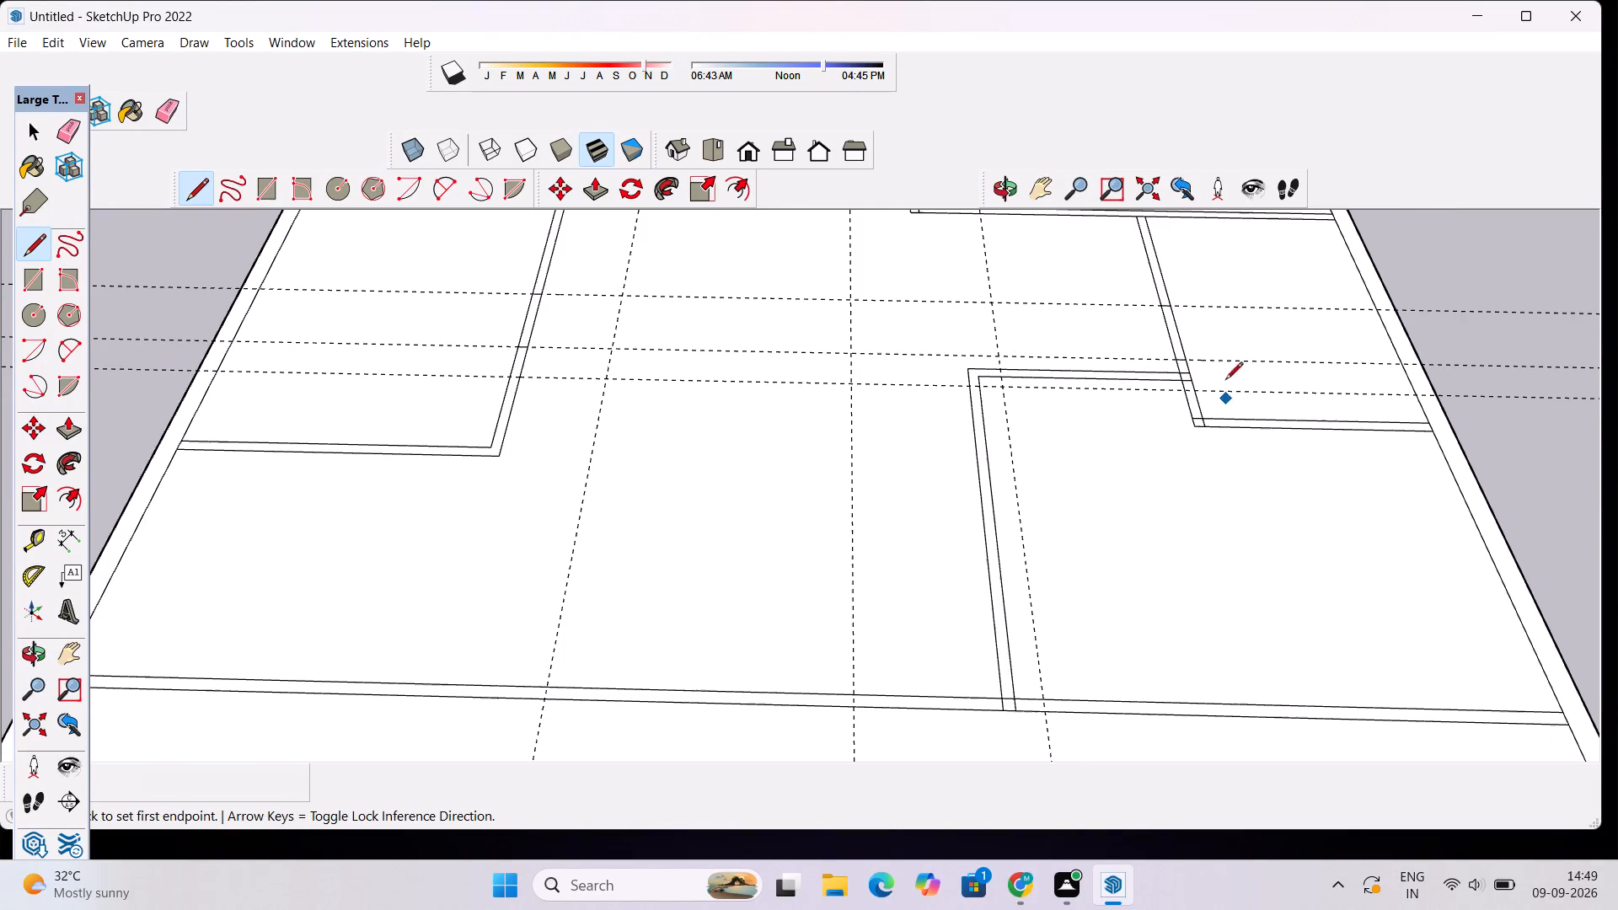
scroll(1191, 427, "up", 3)
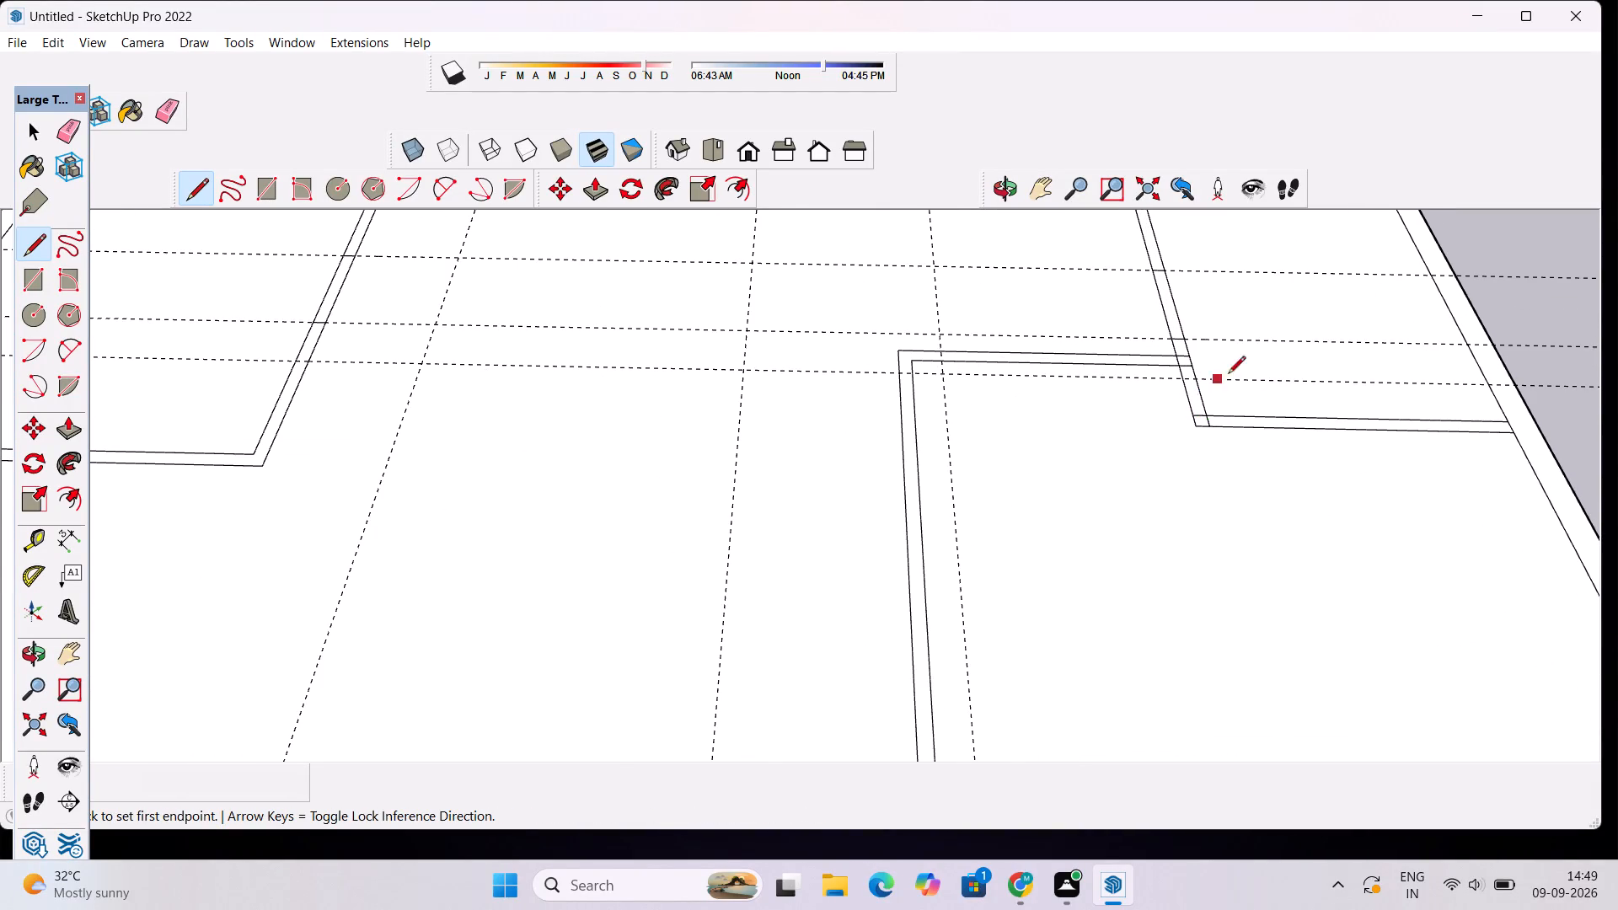
scroll(1280, 388, "down", 2)
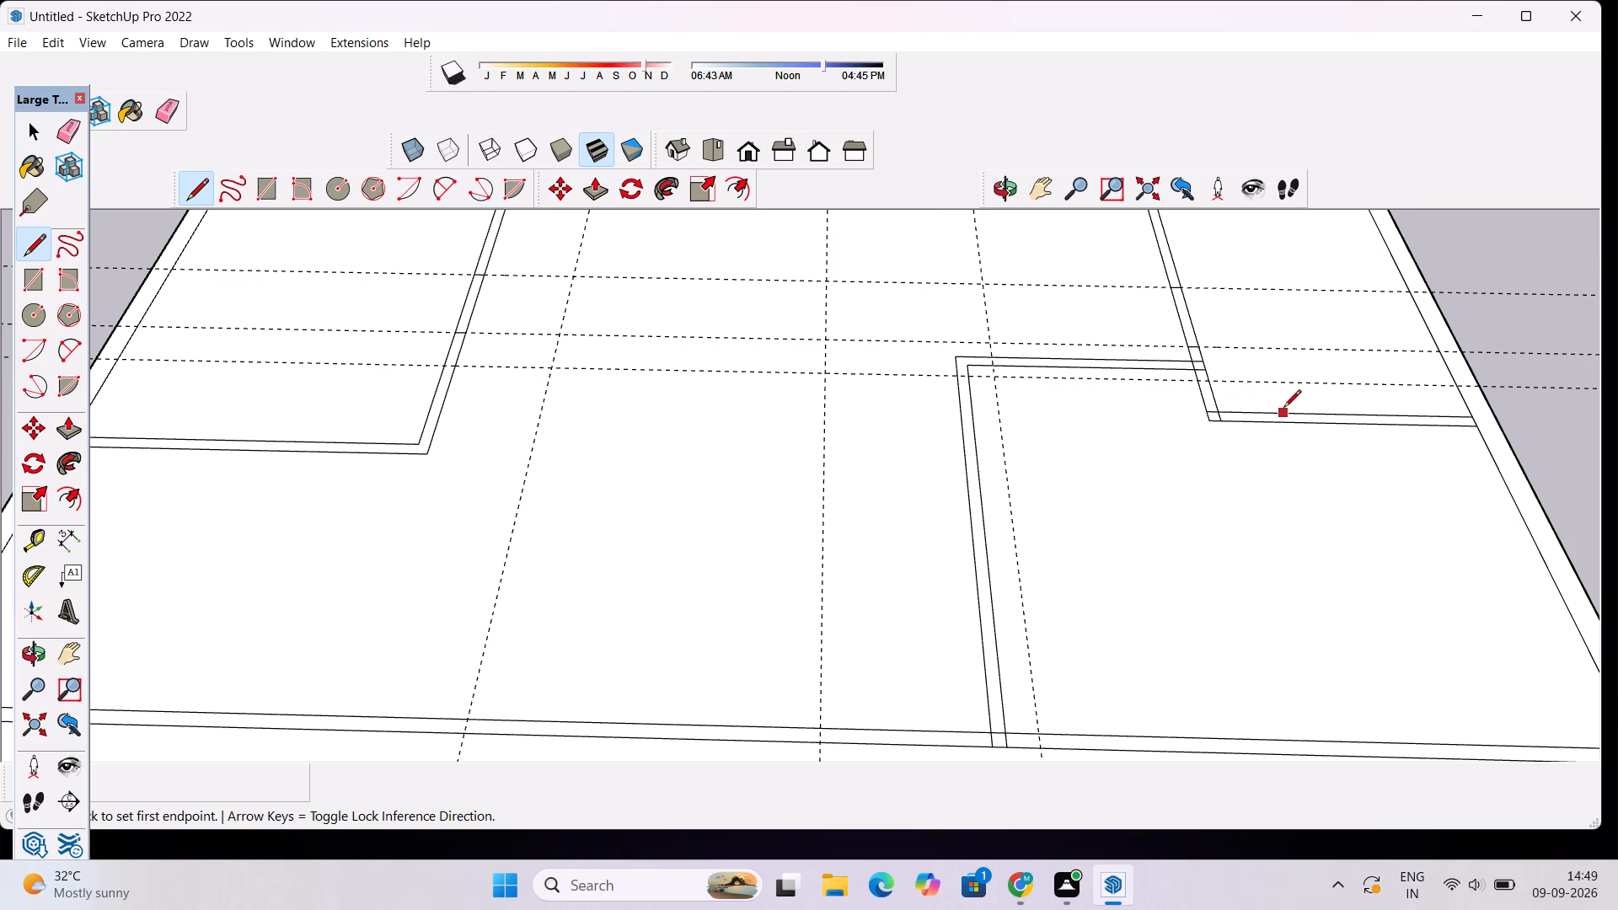
scroll(1271, 412, "down", 4)
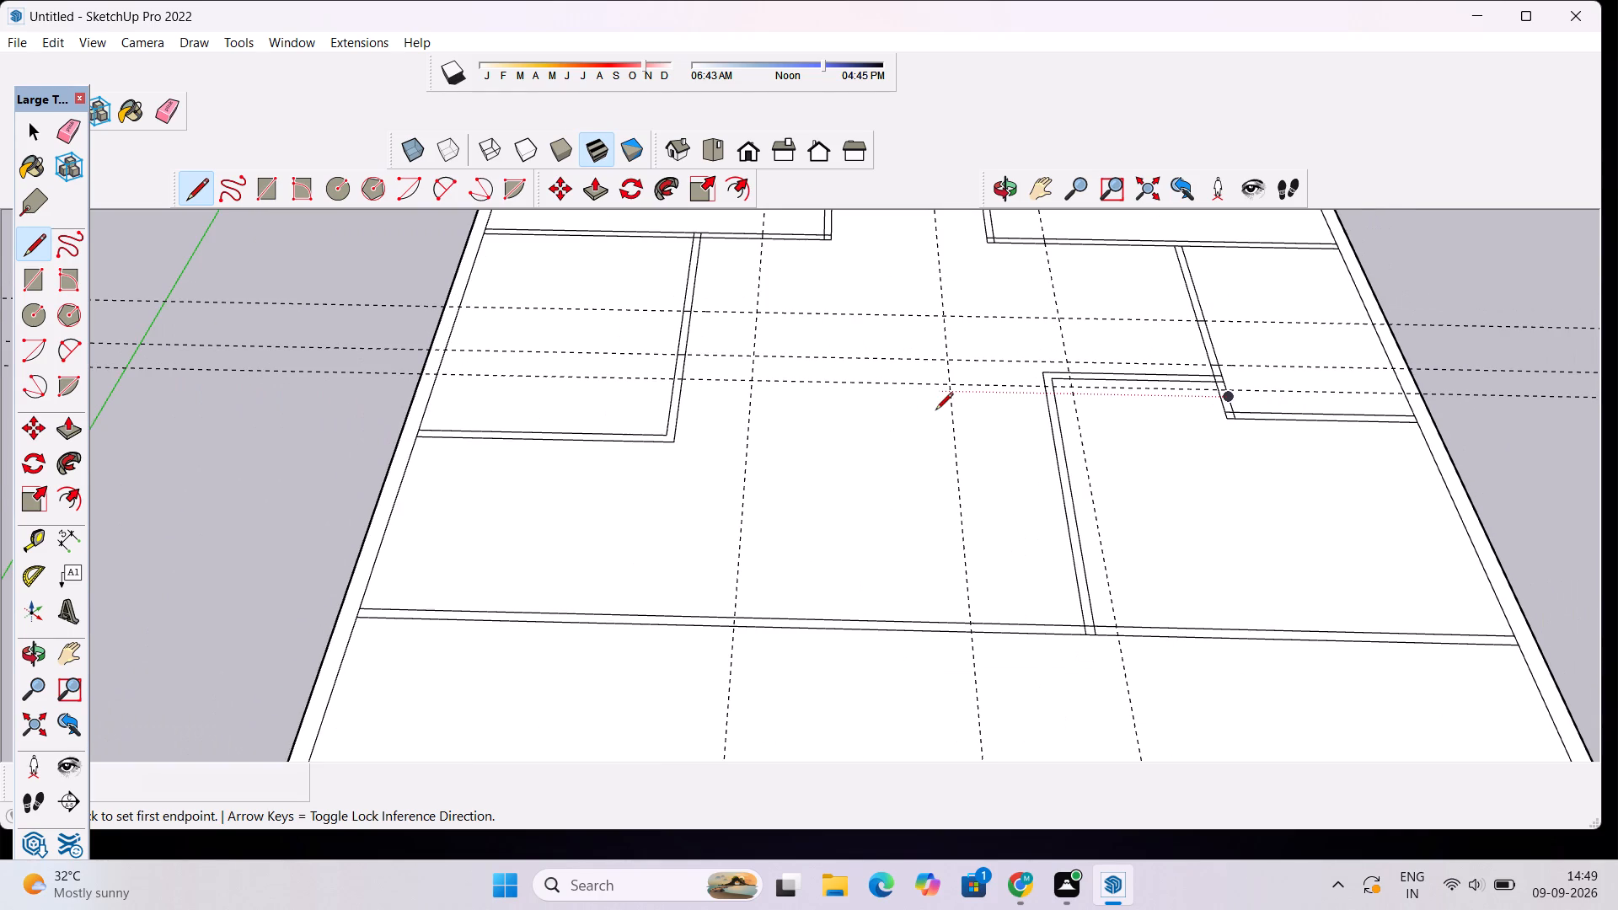
key("space")
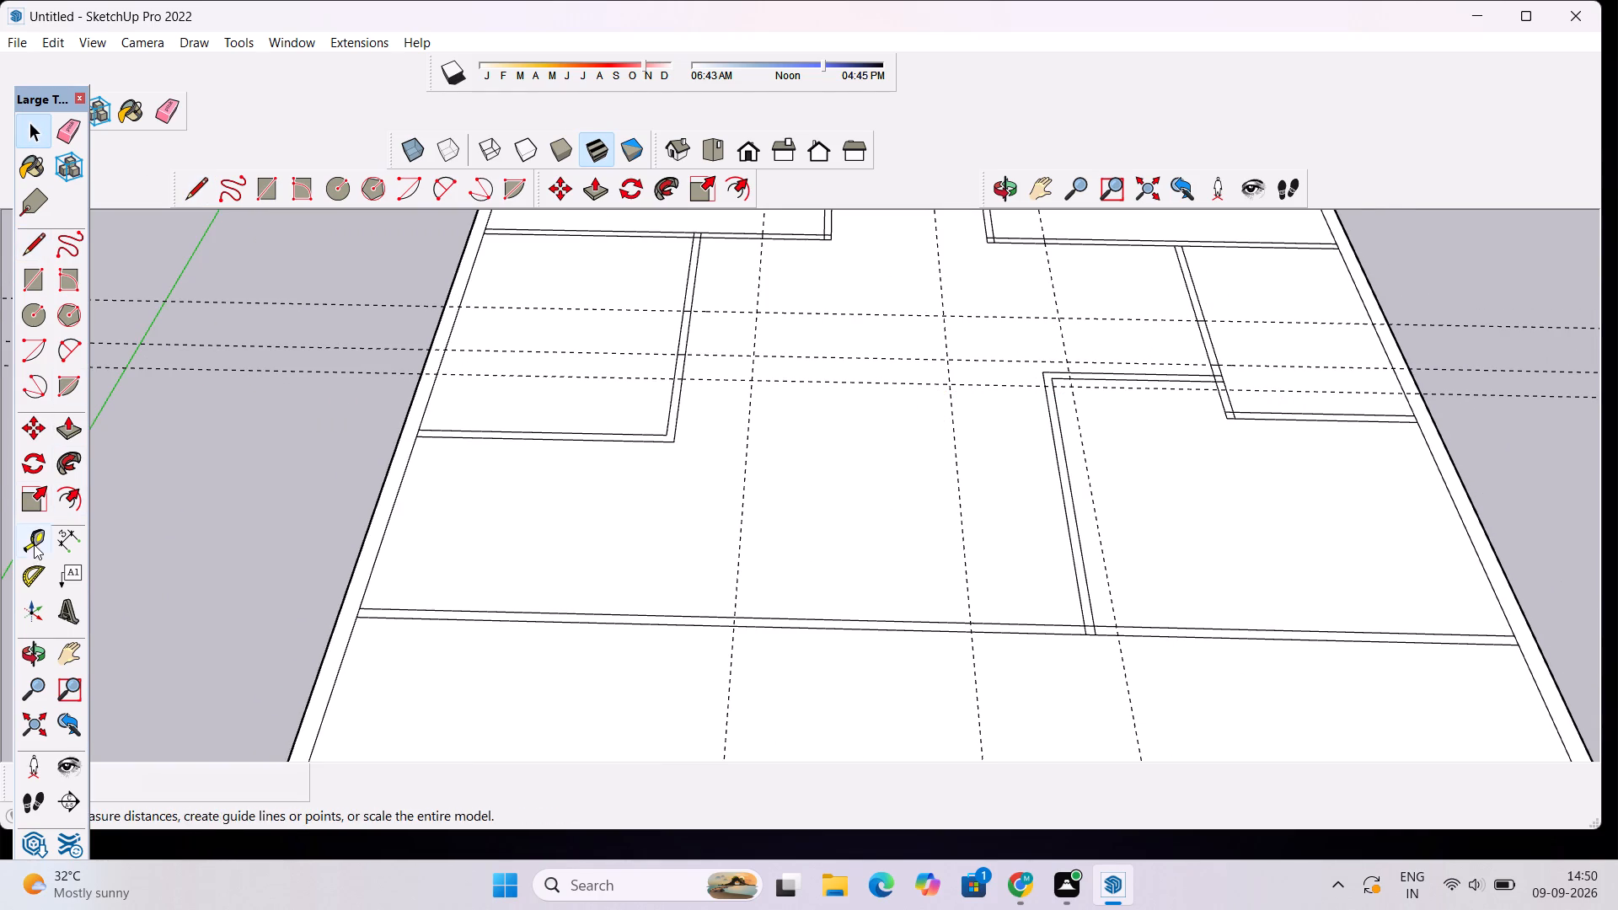
left_click(34, 543)
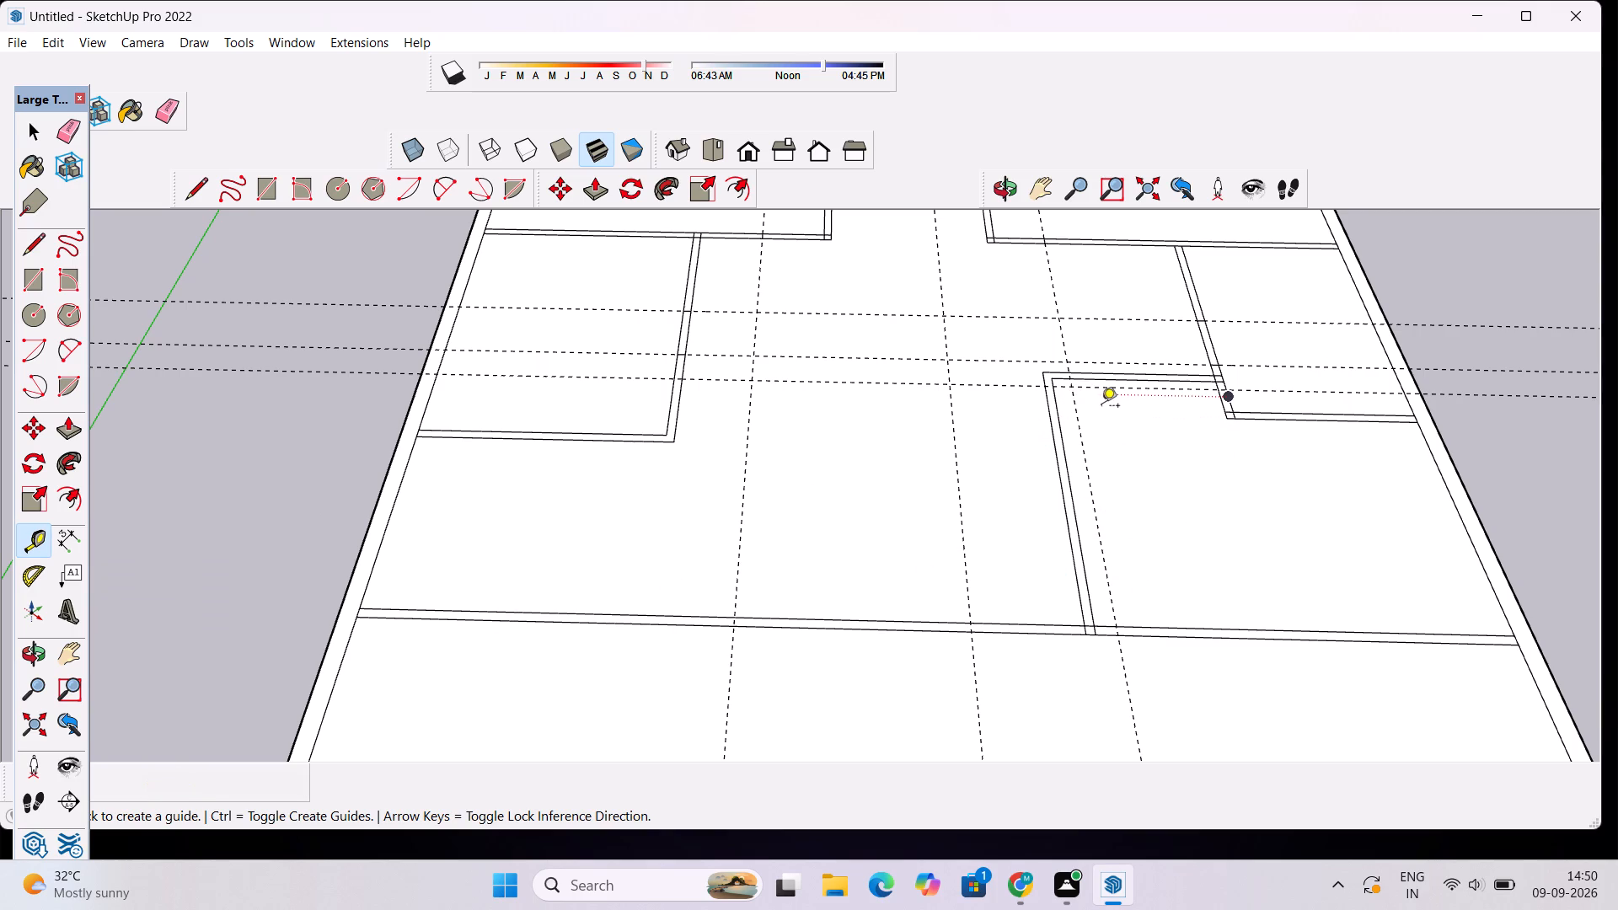
scroll(1087, 420, "up", 4)
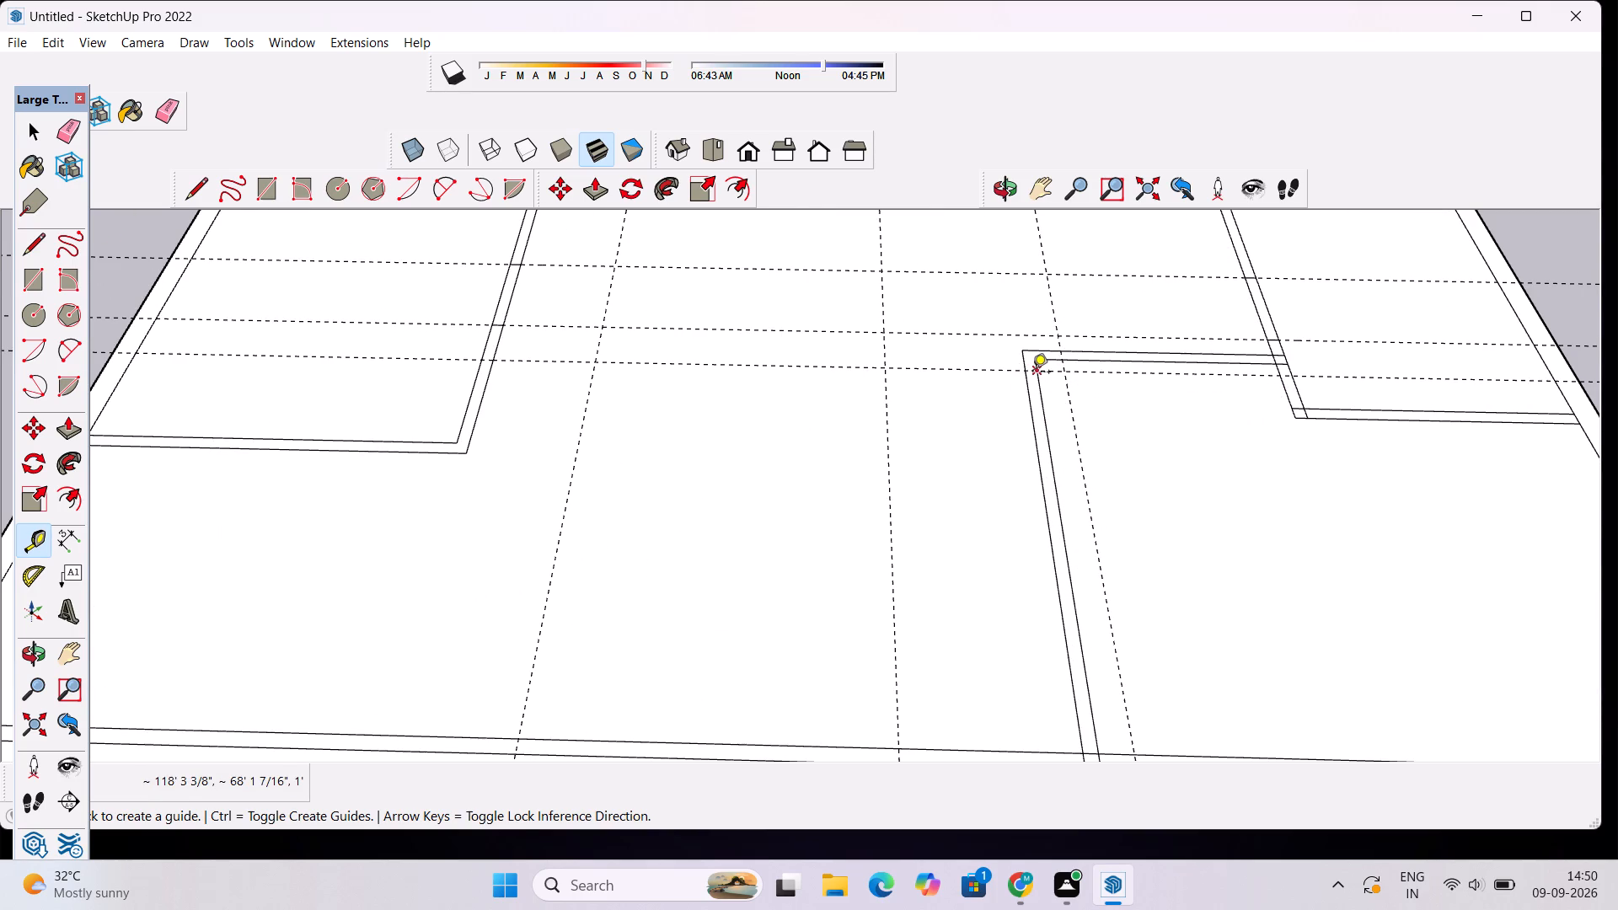
left_click(1032, 373)
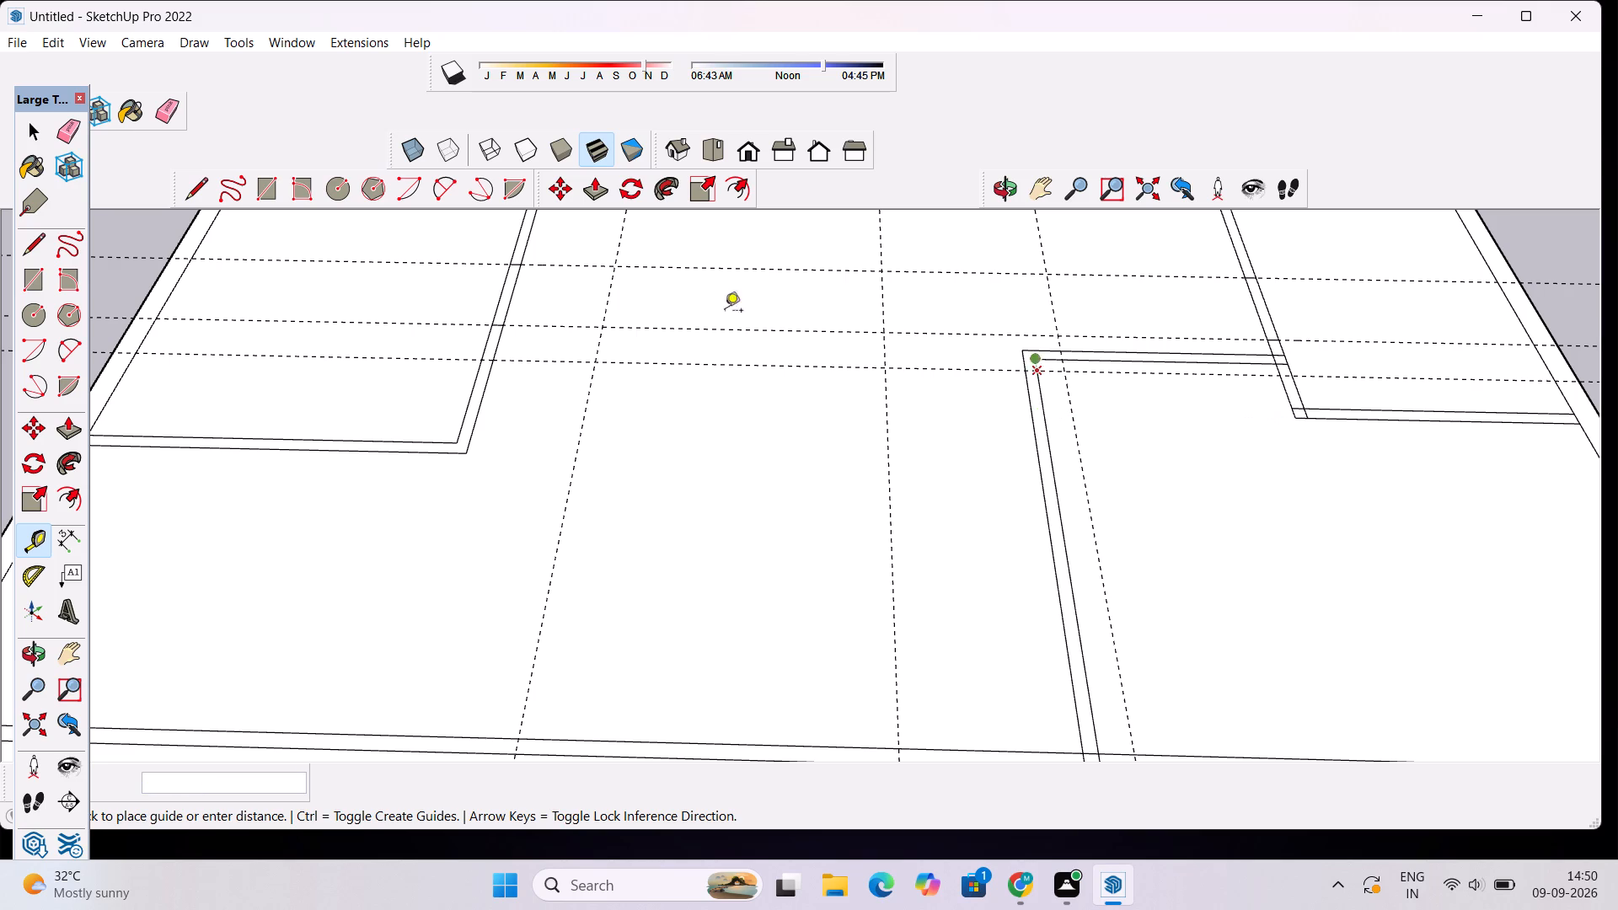
key("space")
left_click(40, 535)
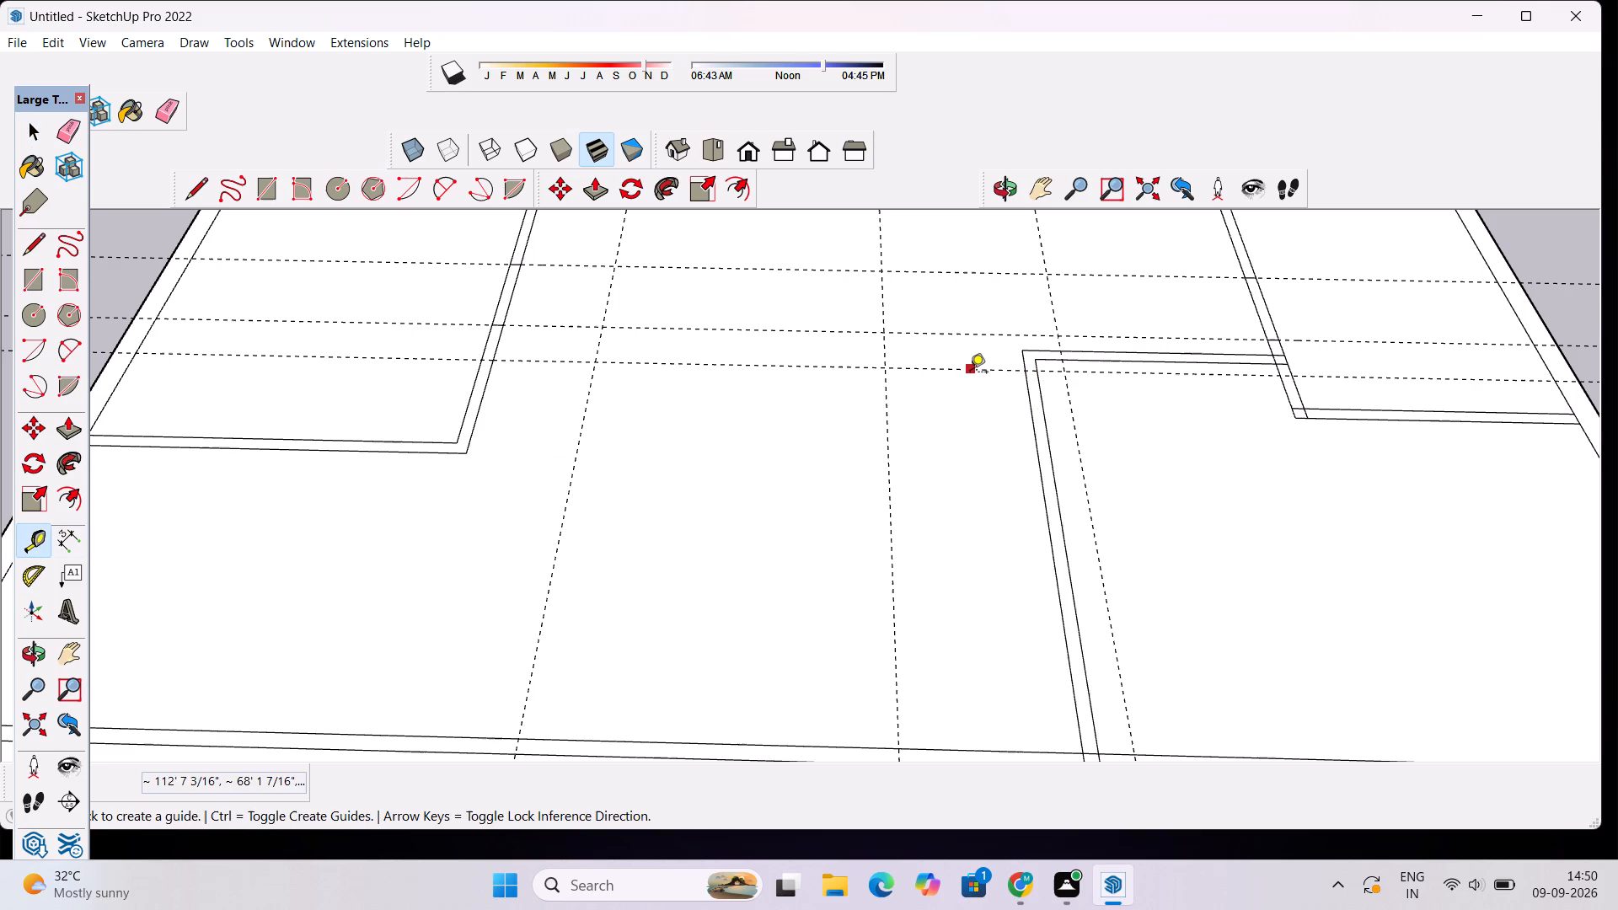
left_click(972, 372)
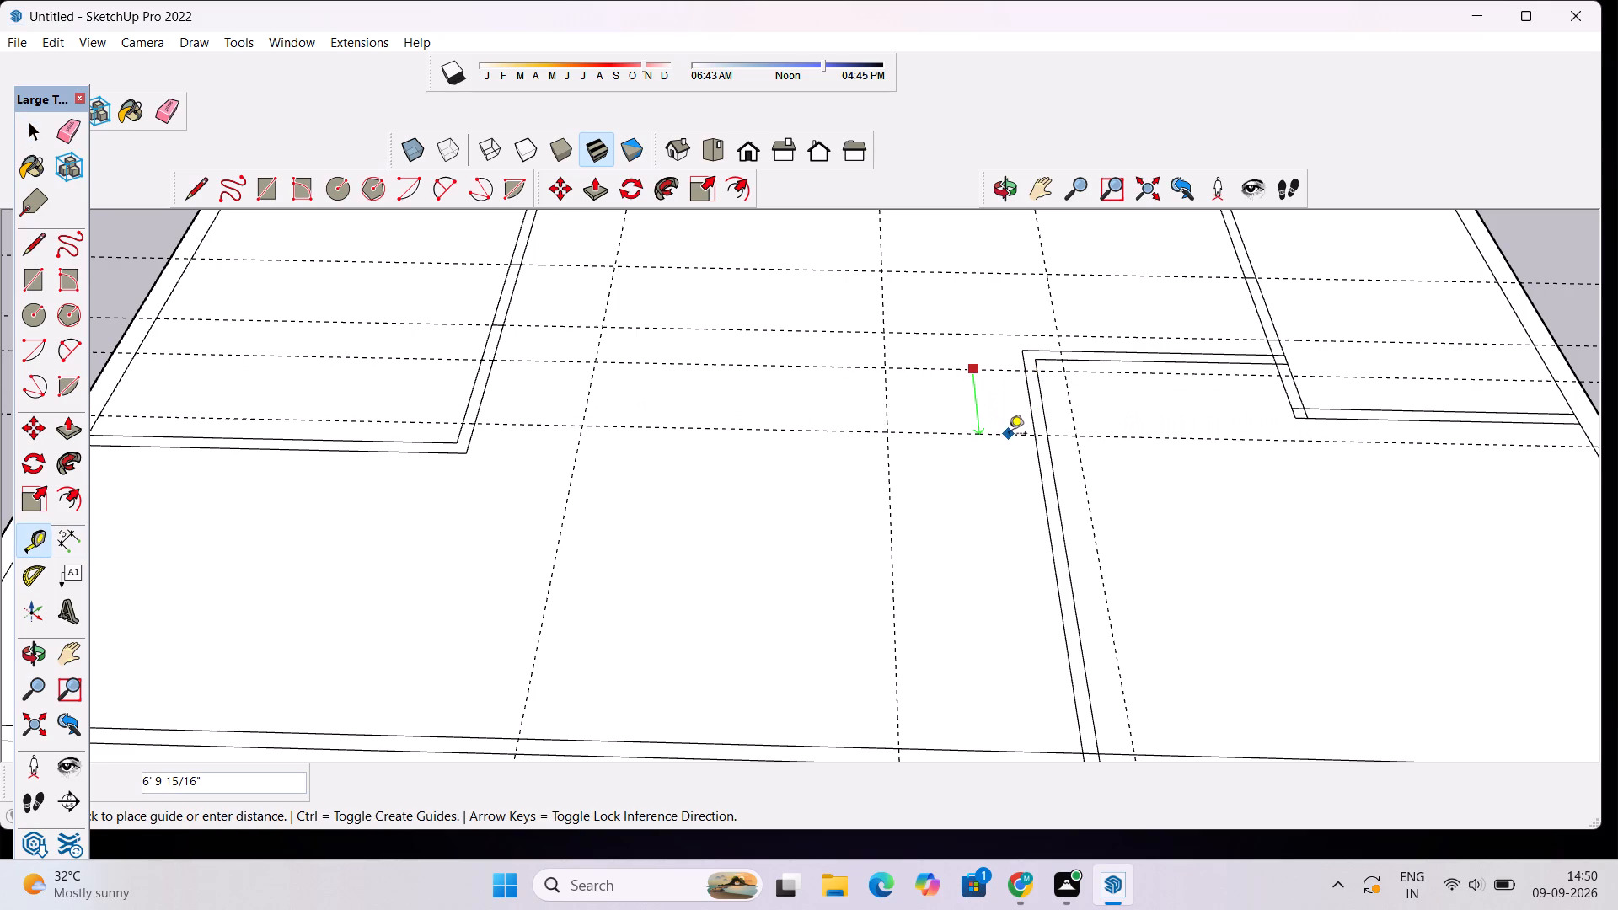
left_click(1009, 435)
key("space")
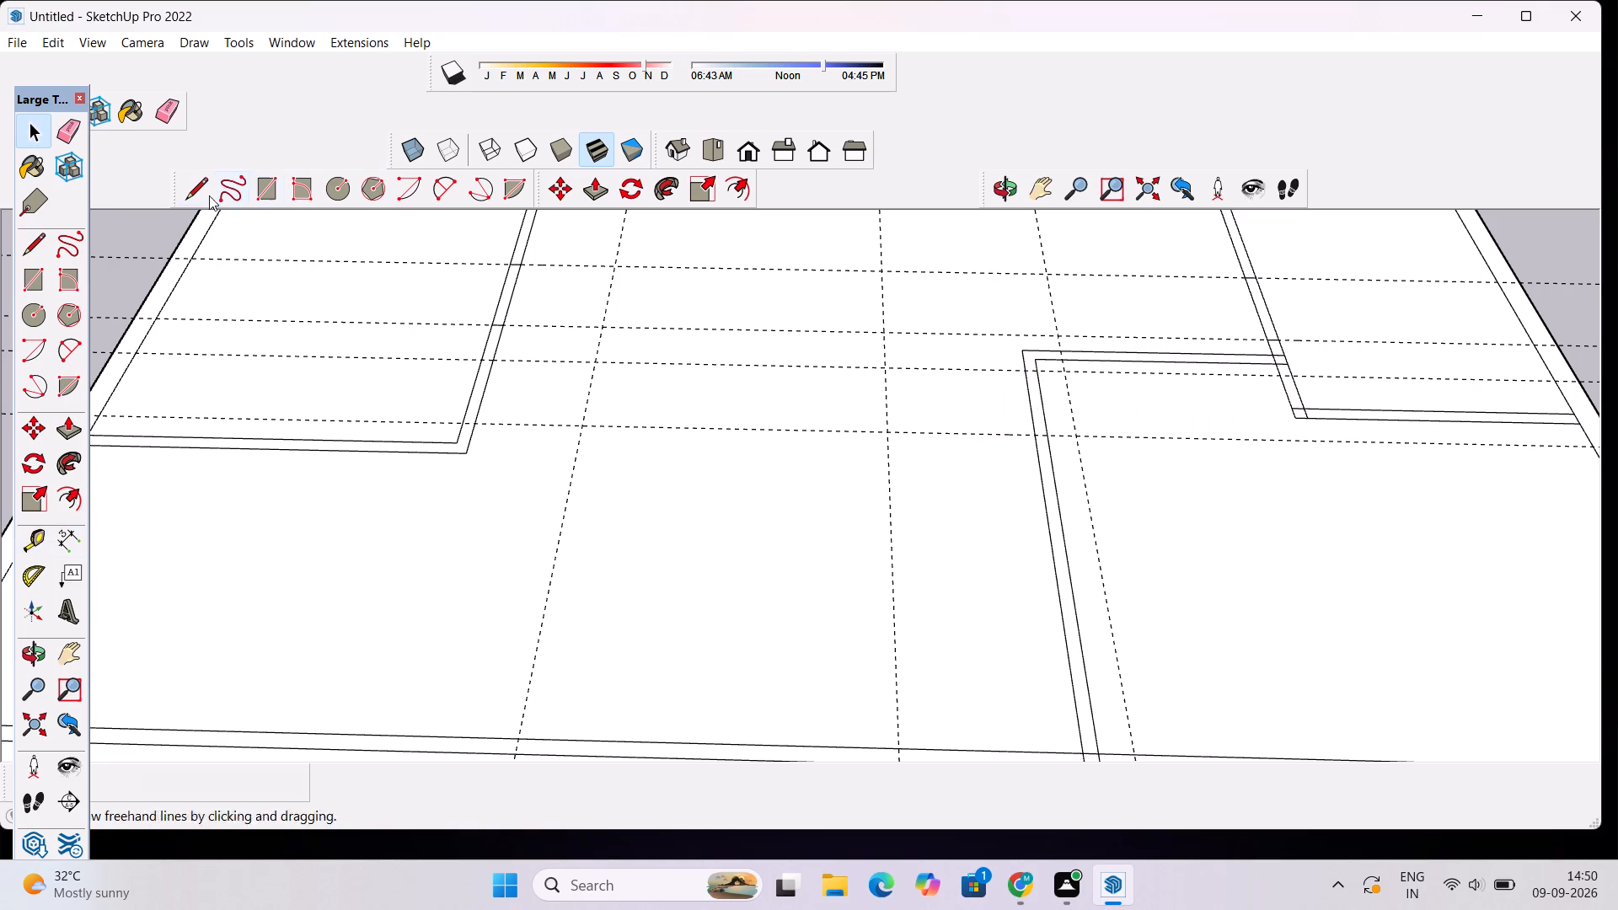
Place two inner lengthwise guides, about 5' 11" from the guide nearest the larger side room and about 4' 8" from the middle guide.
scroll(486, 369, "down", 5)
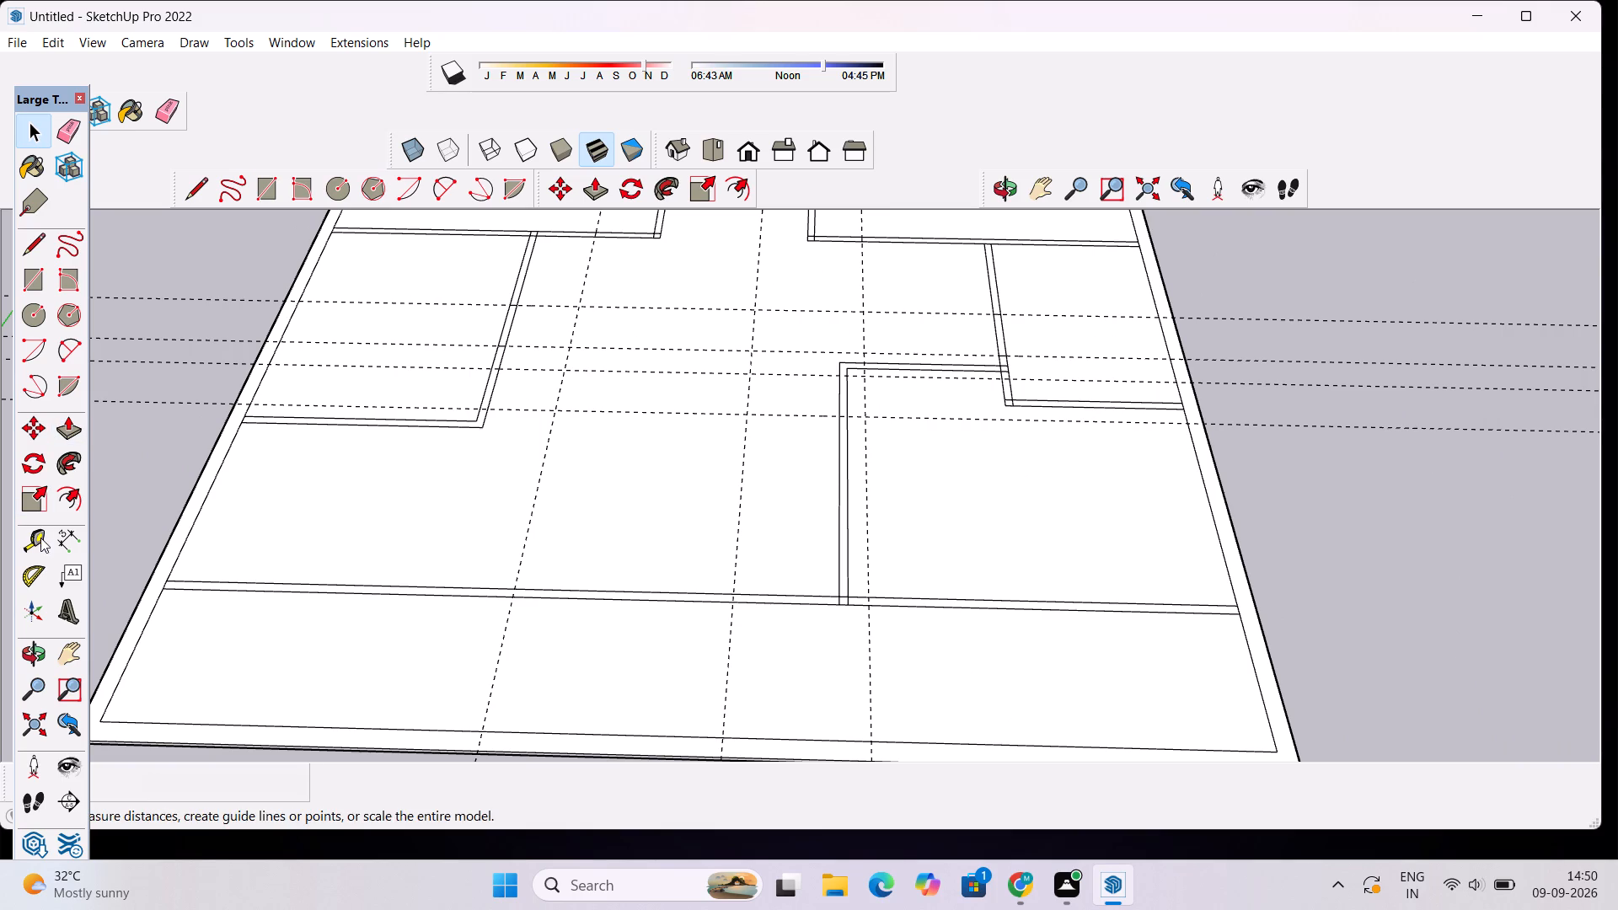
left_click(40, 538)
scroll(592, 560, "down", 2)
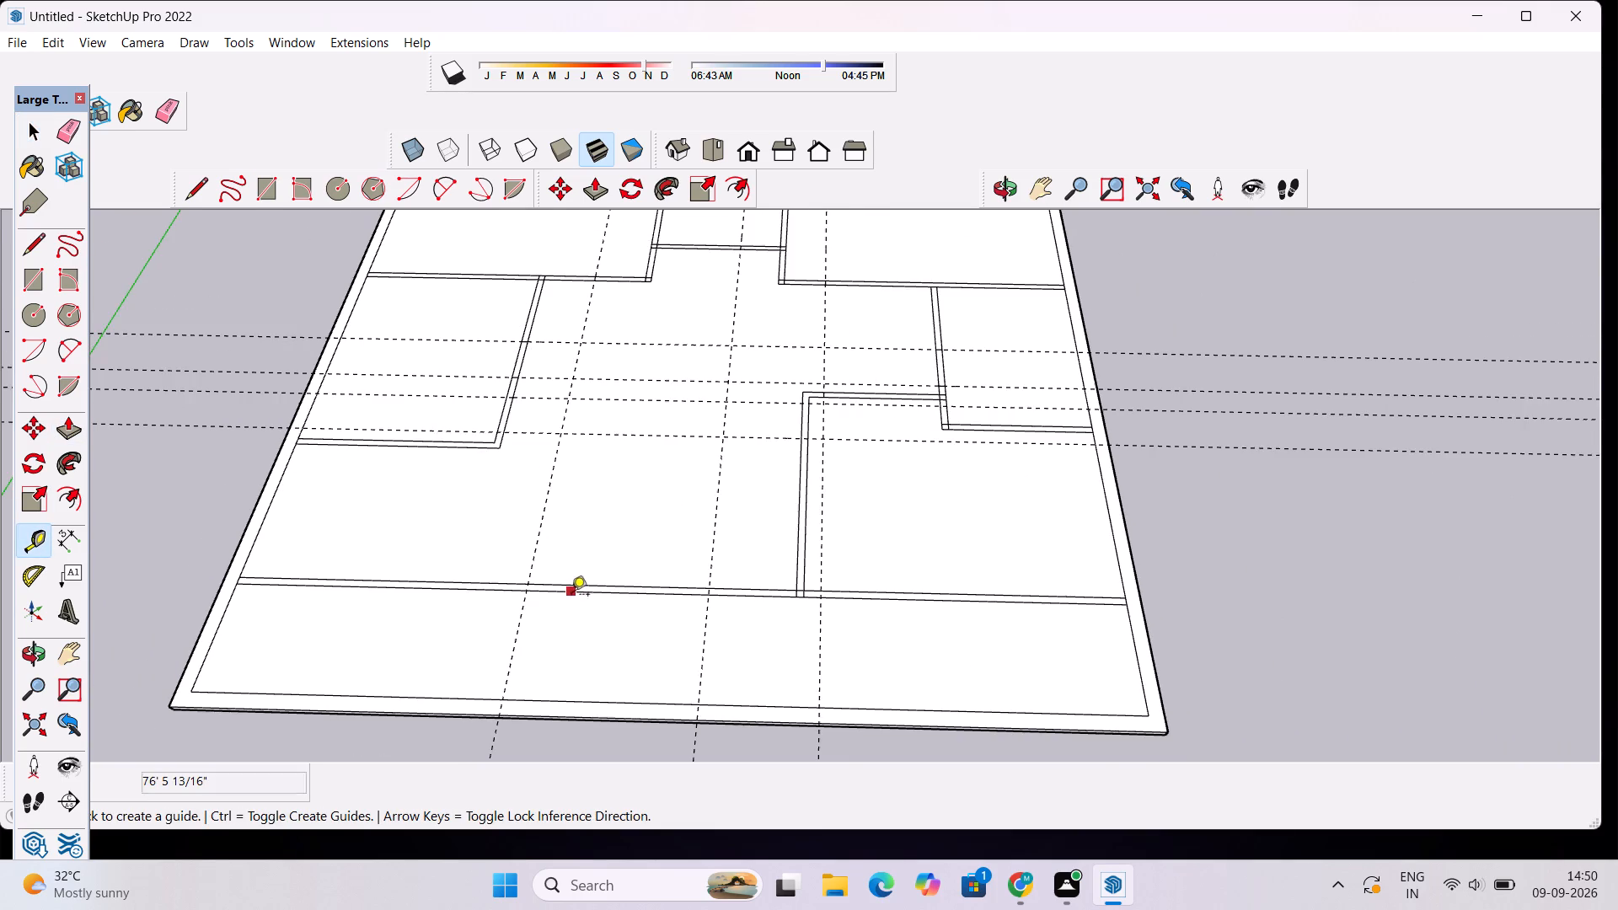
scroll(571, 596, "up", 4)
left_click(523, 520)
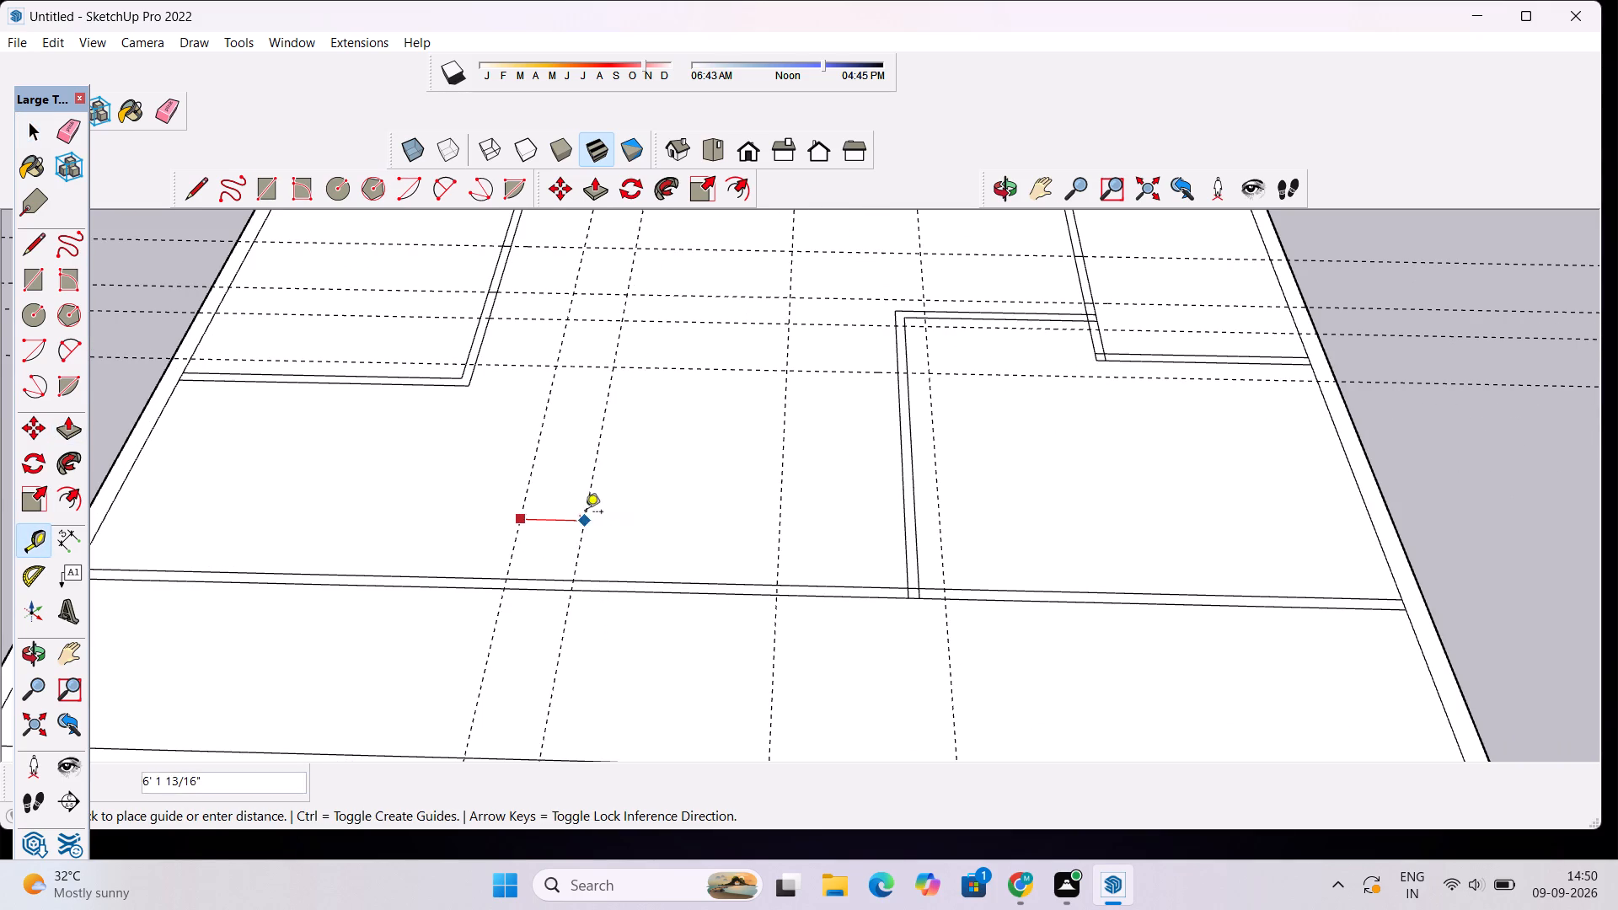
left_click(587, 493)
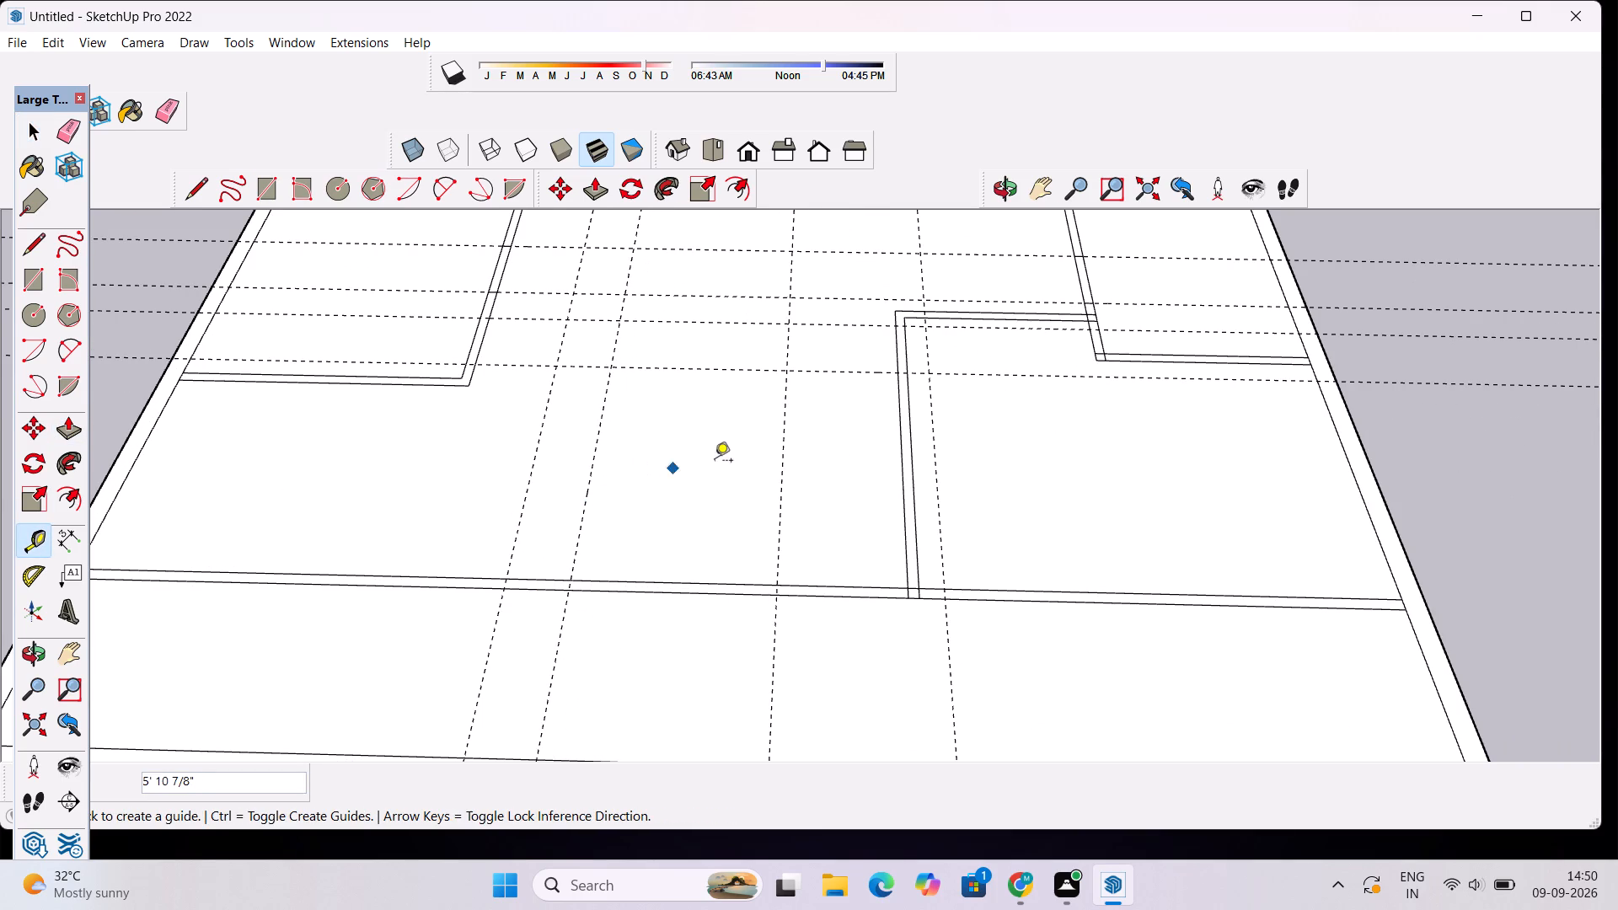
left_click(784, 404)
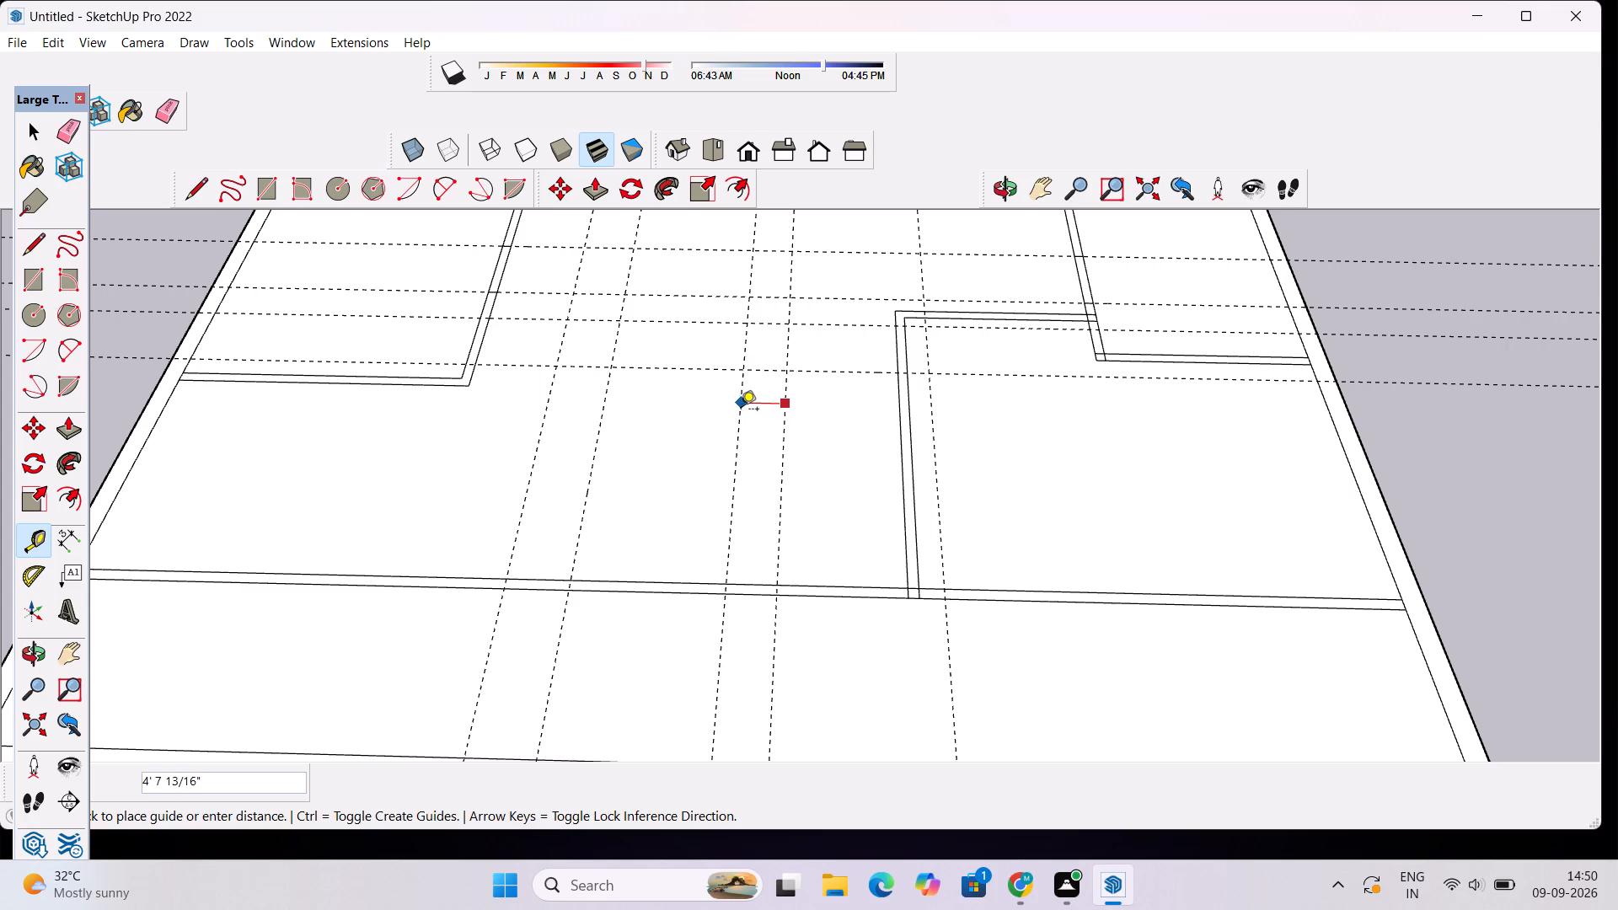
left_click(742, 409)
key("space")
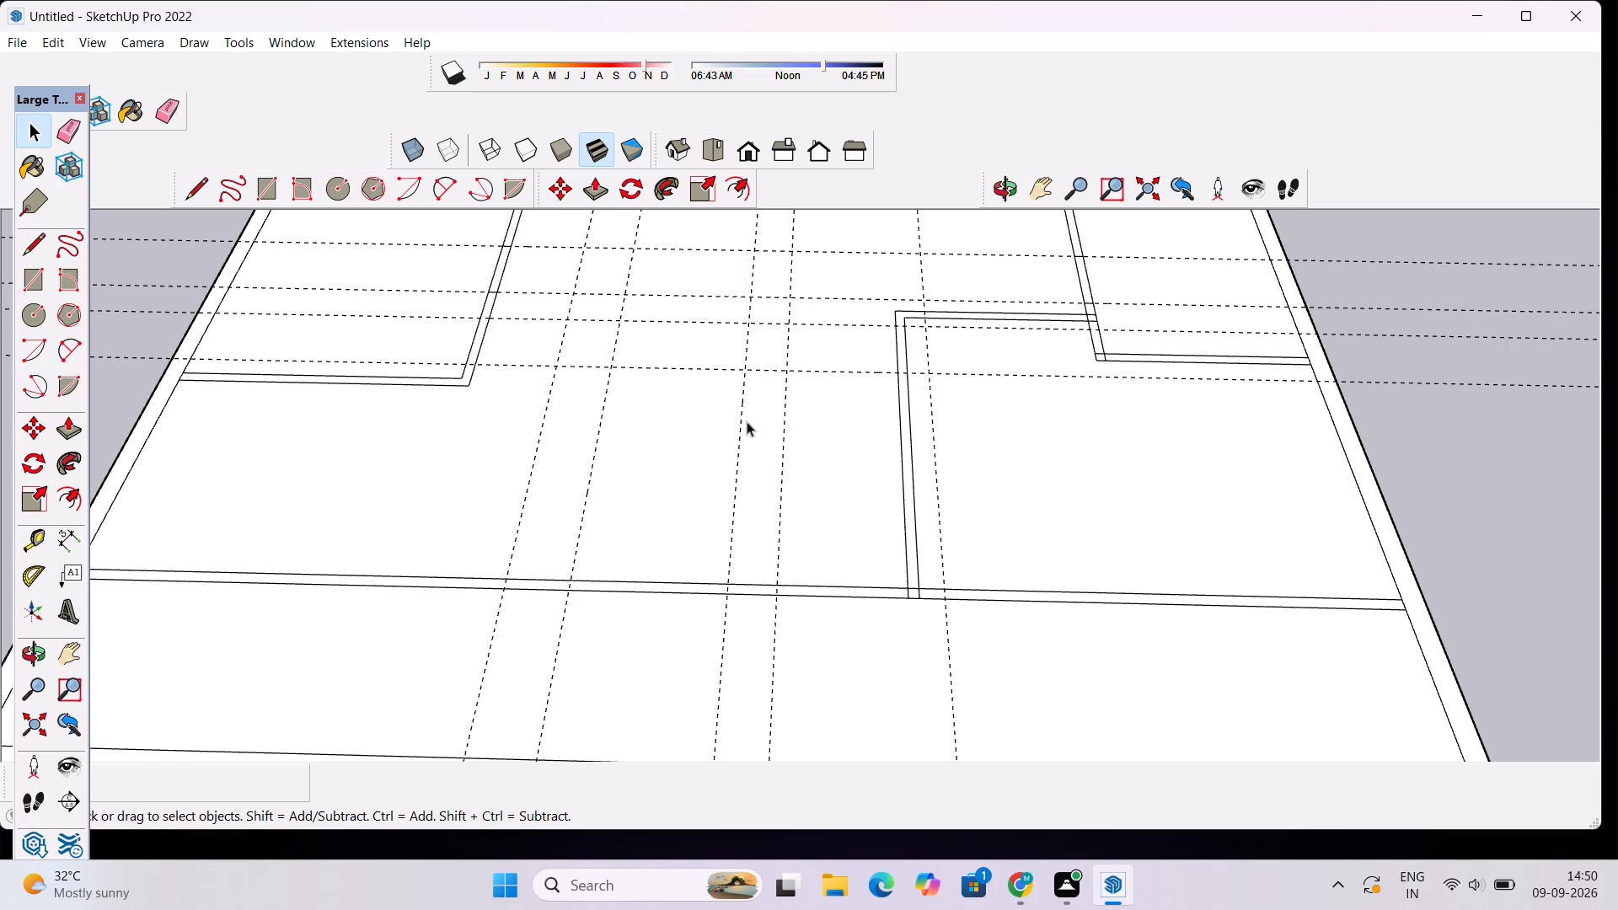
Draw two 1' lines across the full-width crosswise partition at the two inner lengthwise guides.
left_click(199, 197)
scroll(565, 614, "up", 4)
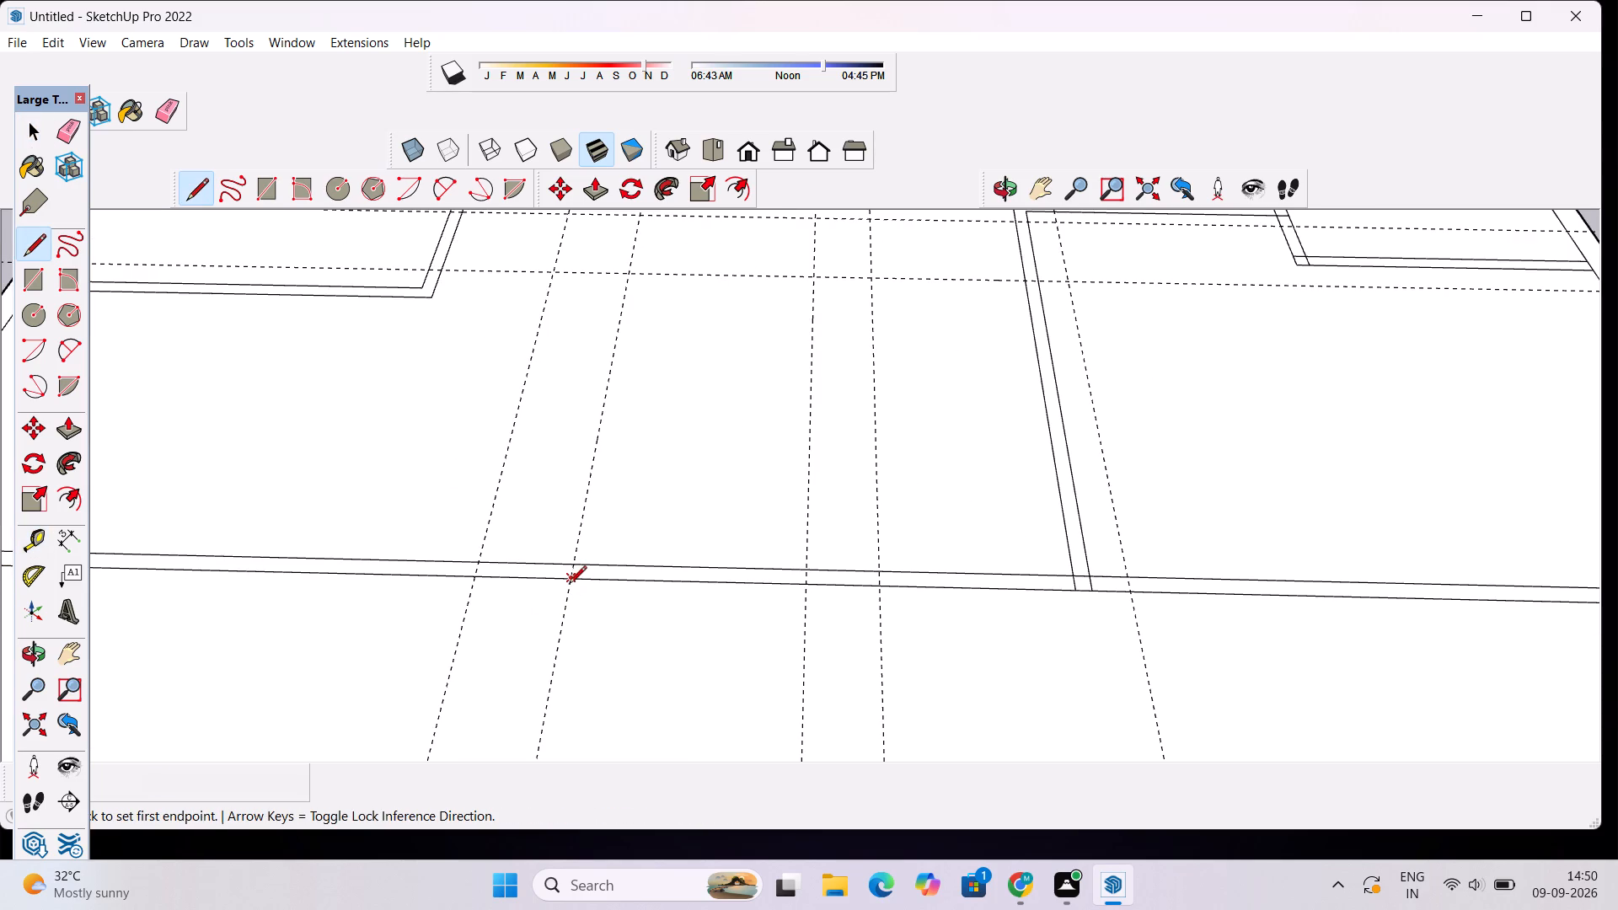
left_click(569, 581)
left_click(571, 564)
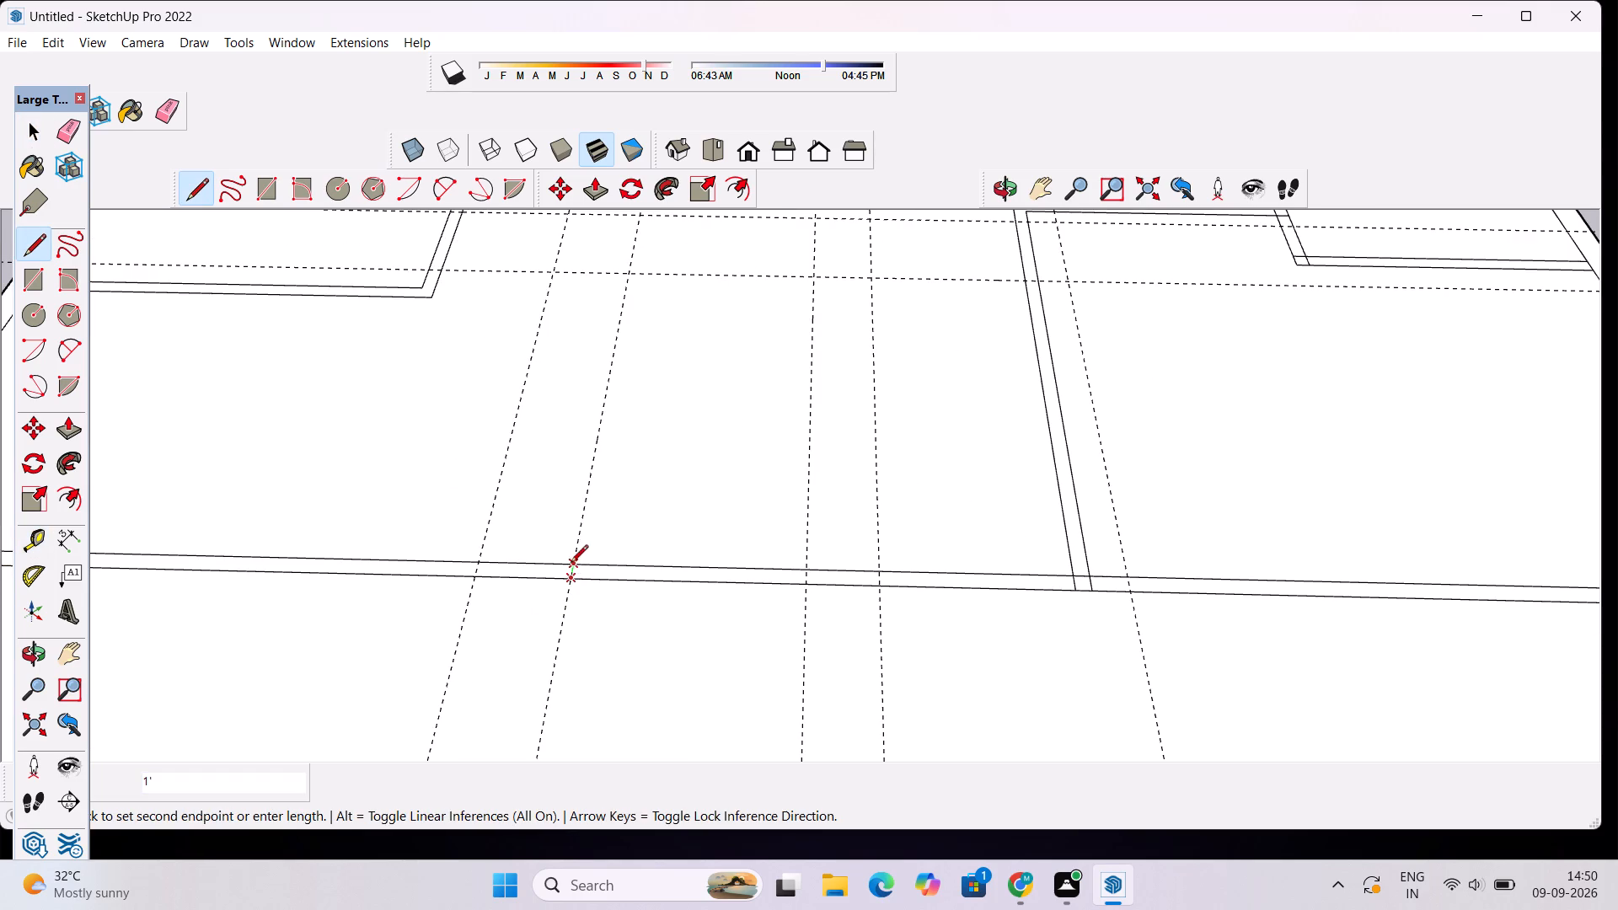
left_click(806, 584)
left_click(806, 571)
Draw two 1' lines across the lengthwise partition of the room adjoining the full-width partition, at the two crosswise guides nearest its inner corner.
scroll(912, 532, "down", 9)
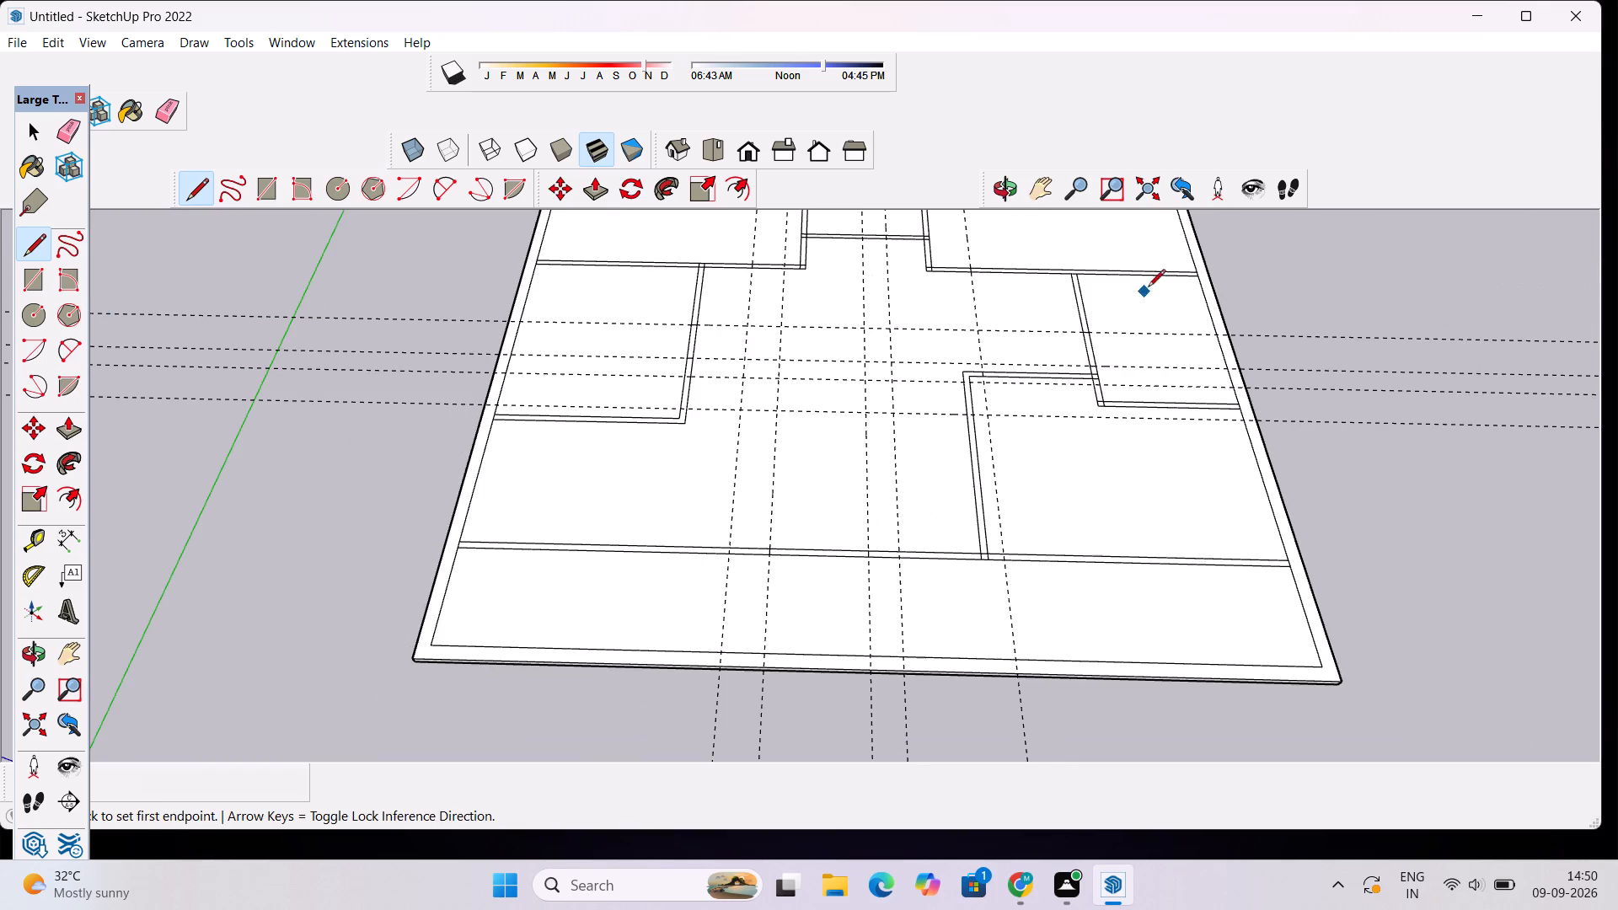
scroll(1145, 369, "up", 11)
scroll(553, 428, "up", 5)
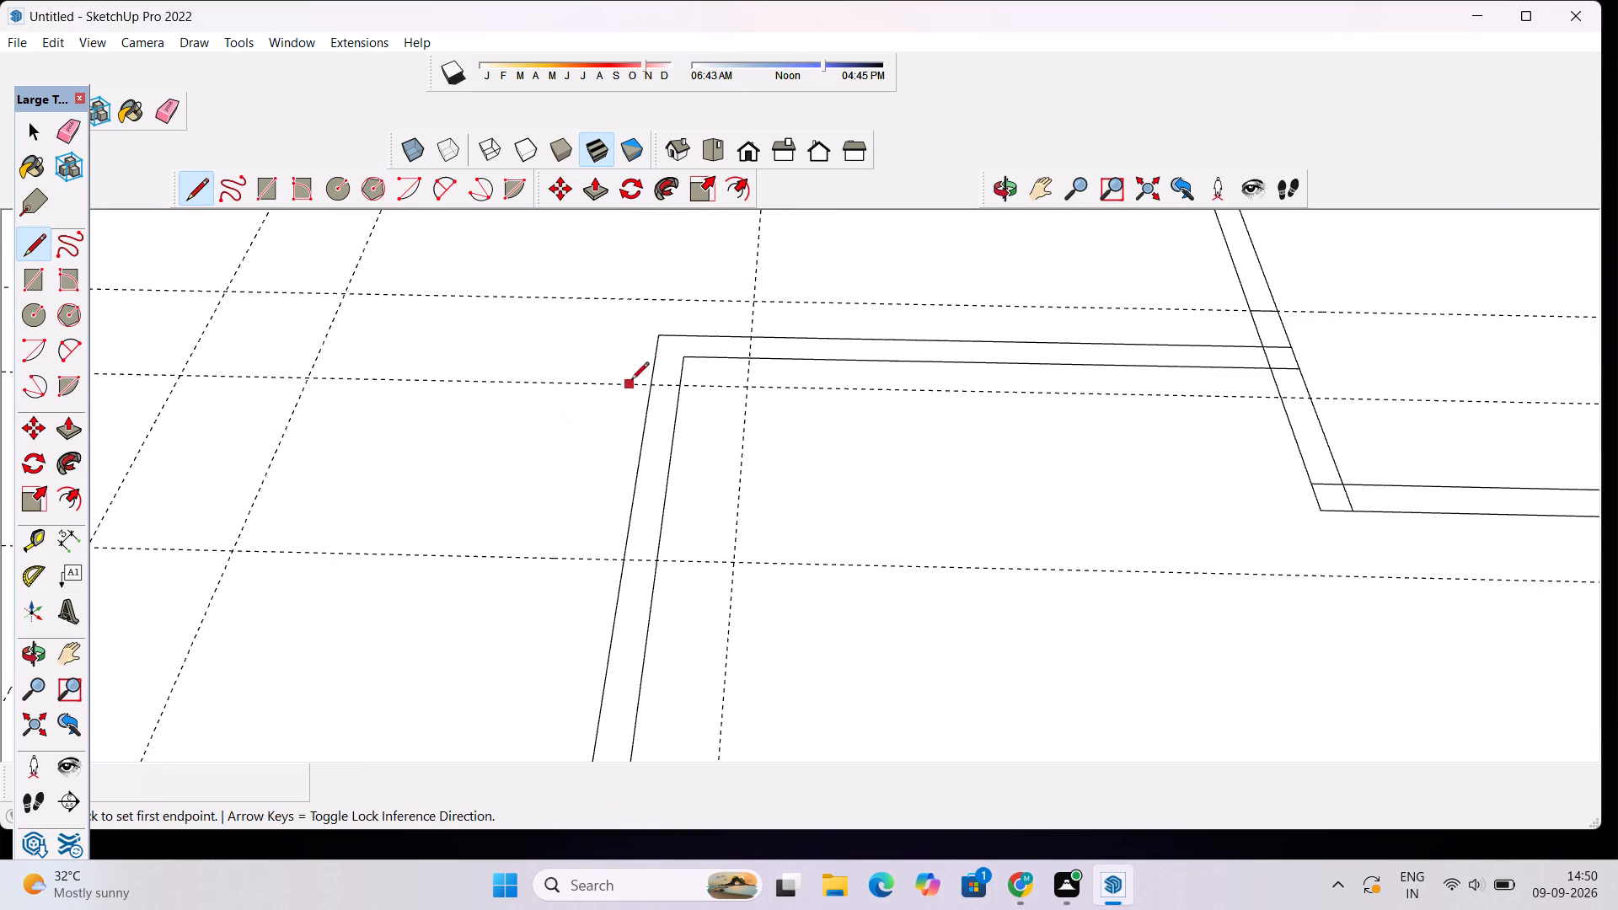
left_click(684, 383)
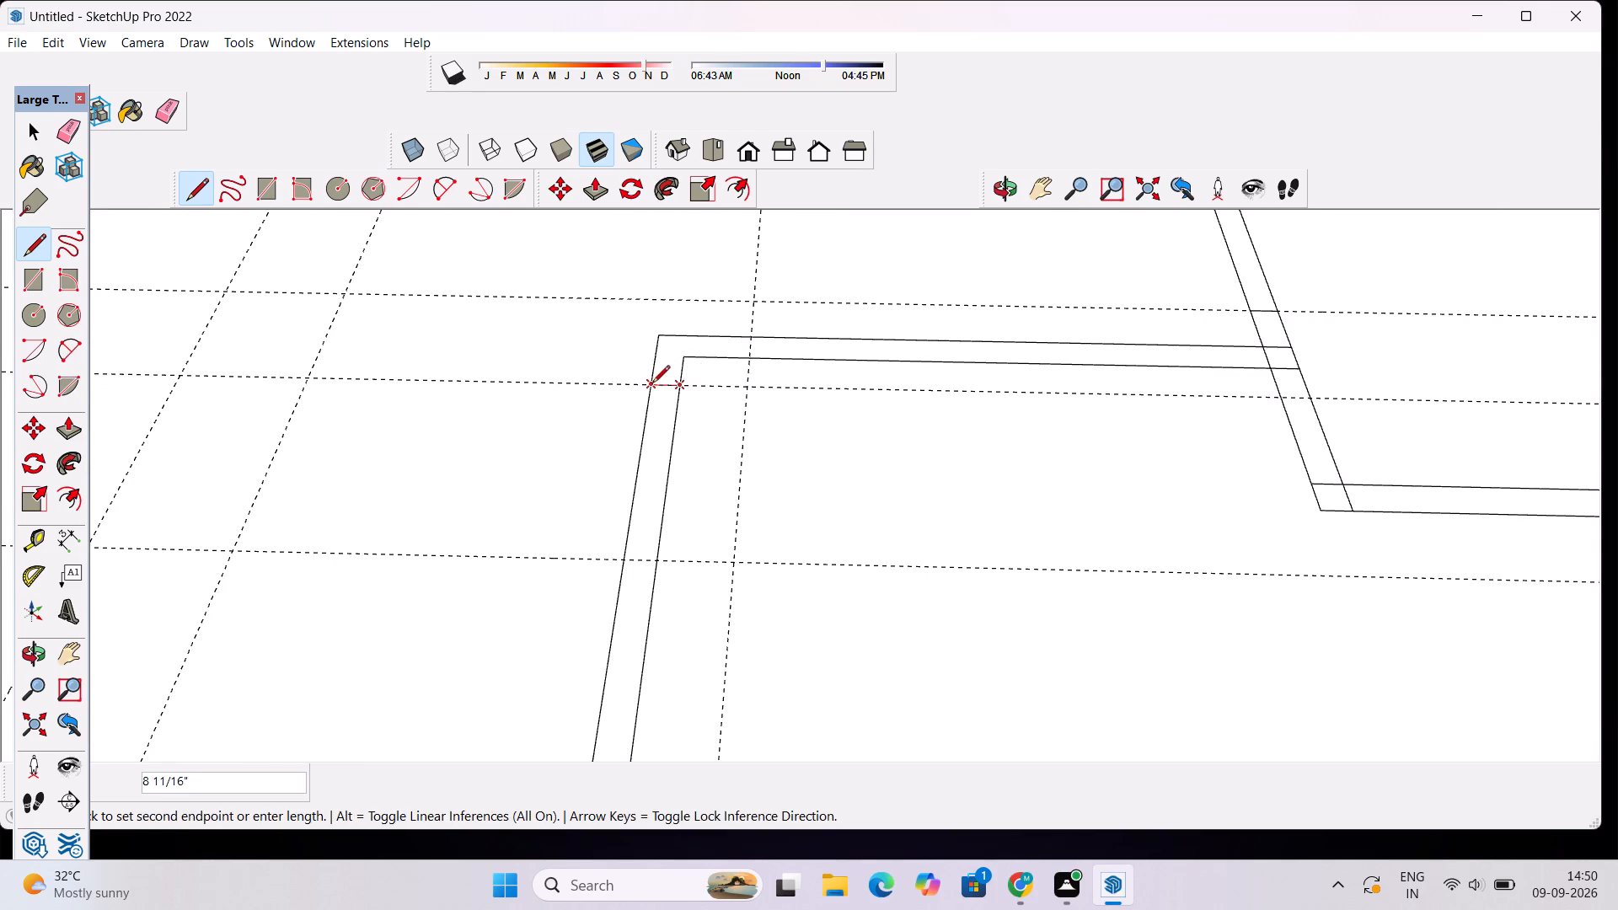
left_click(652, 384)
left_click(658, 560)
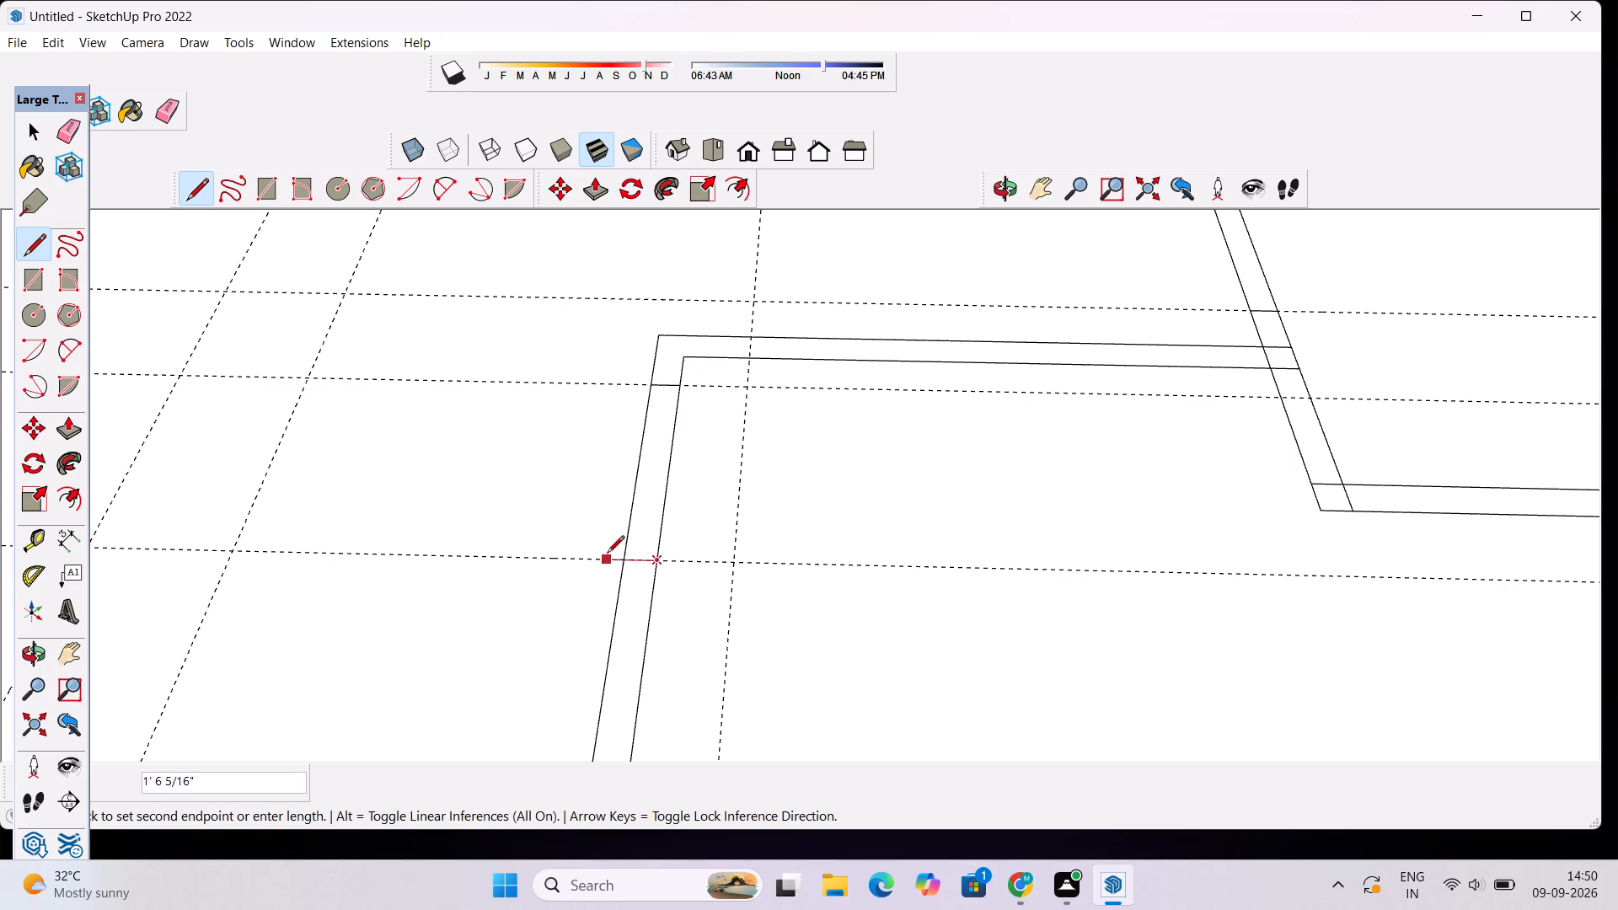
left_click(628, 554)
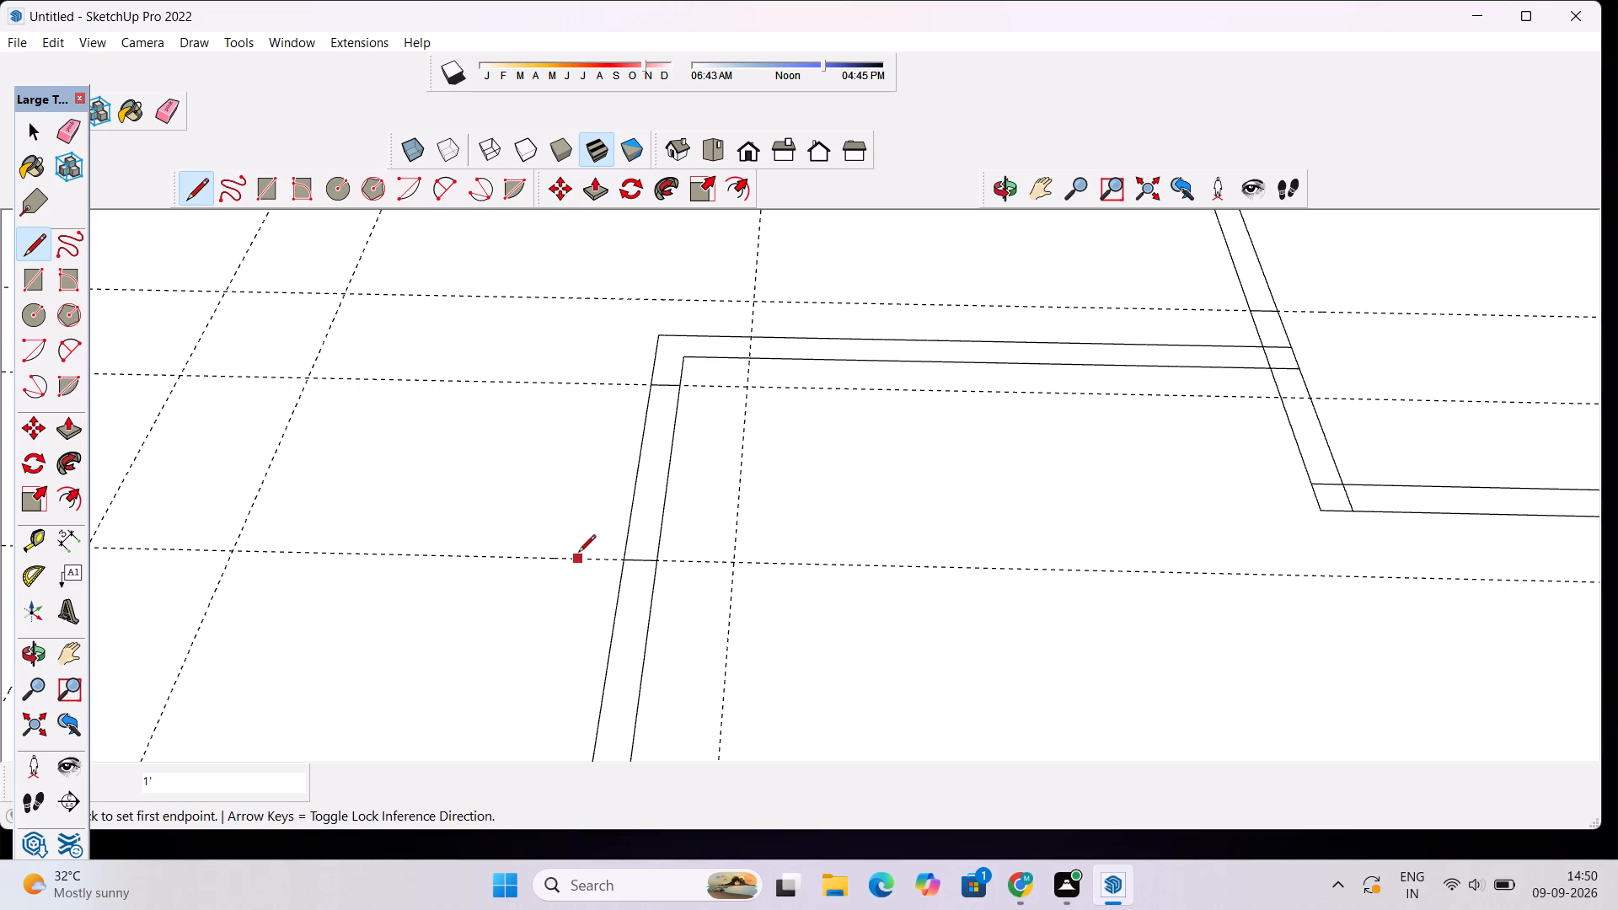
key("space")
Erase all the crosswise and lengthwise guides from the plan.
scroll(570, 356, "down", 4)
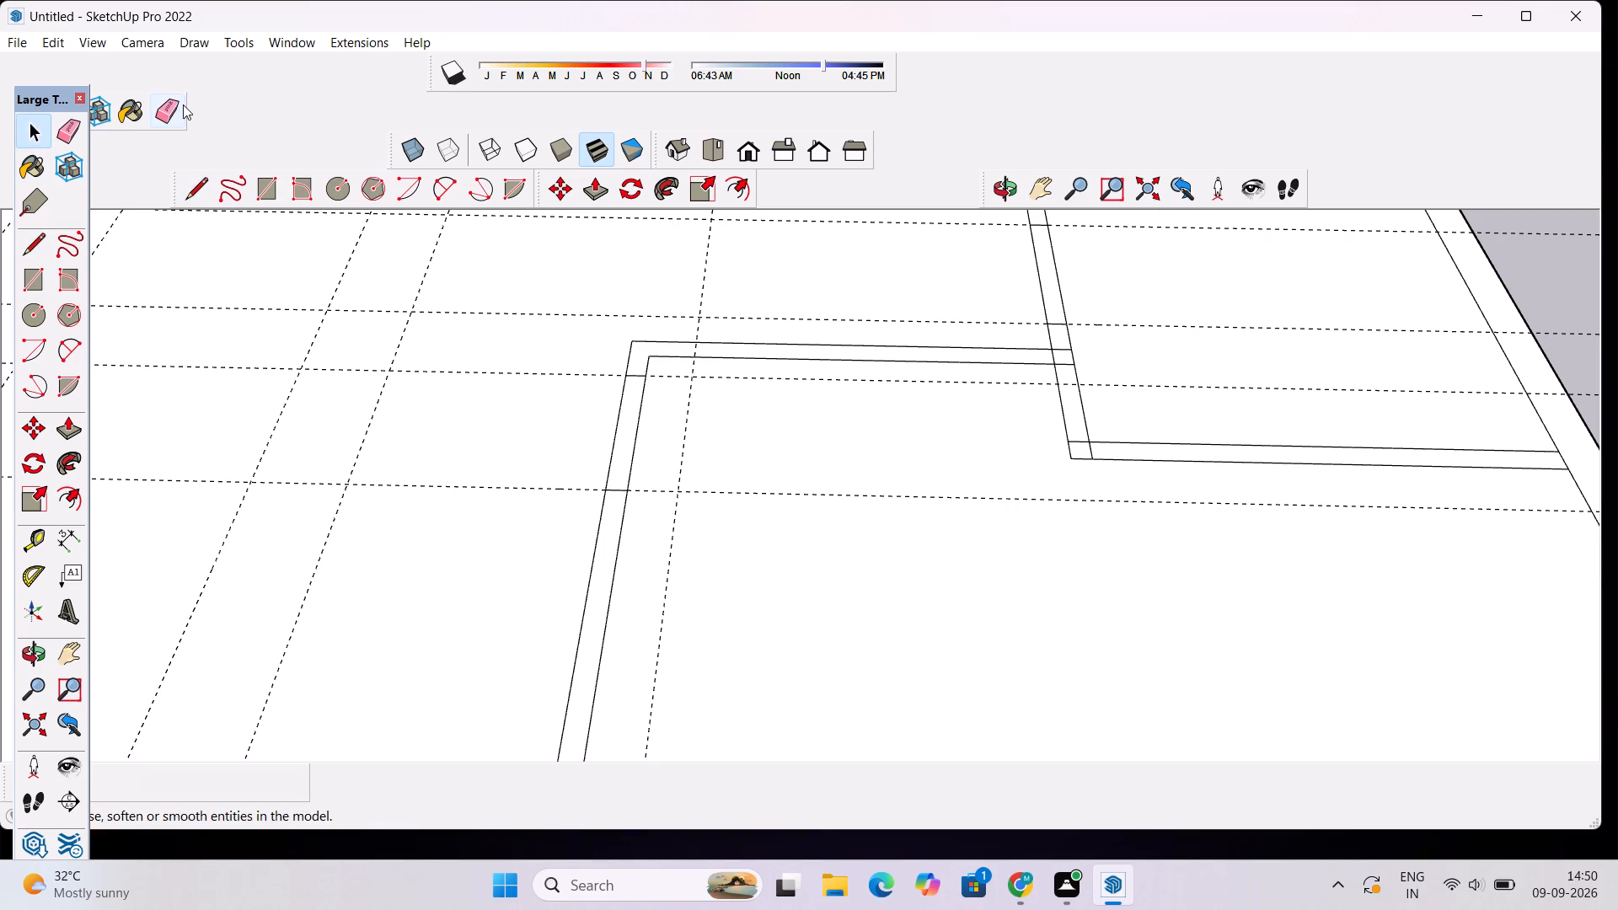
left_click(171, 110)
scroll(445, 323, "down", 7)
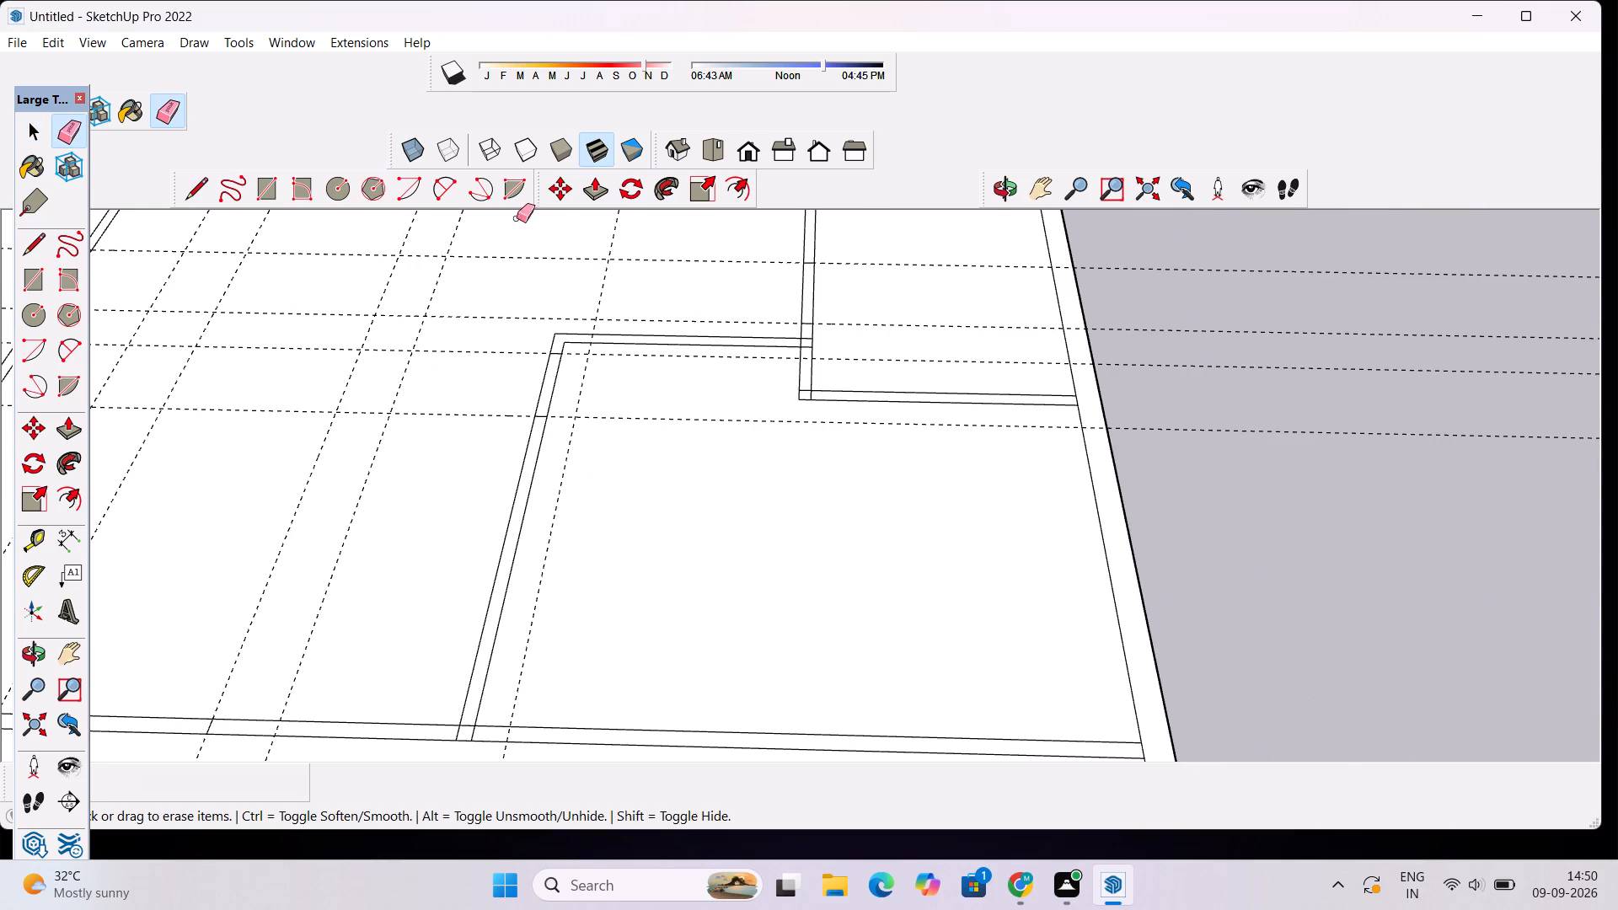
scroll(447, 324, "down", 6)
left_click_drag(931, 278, 936, 340)
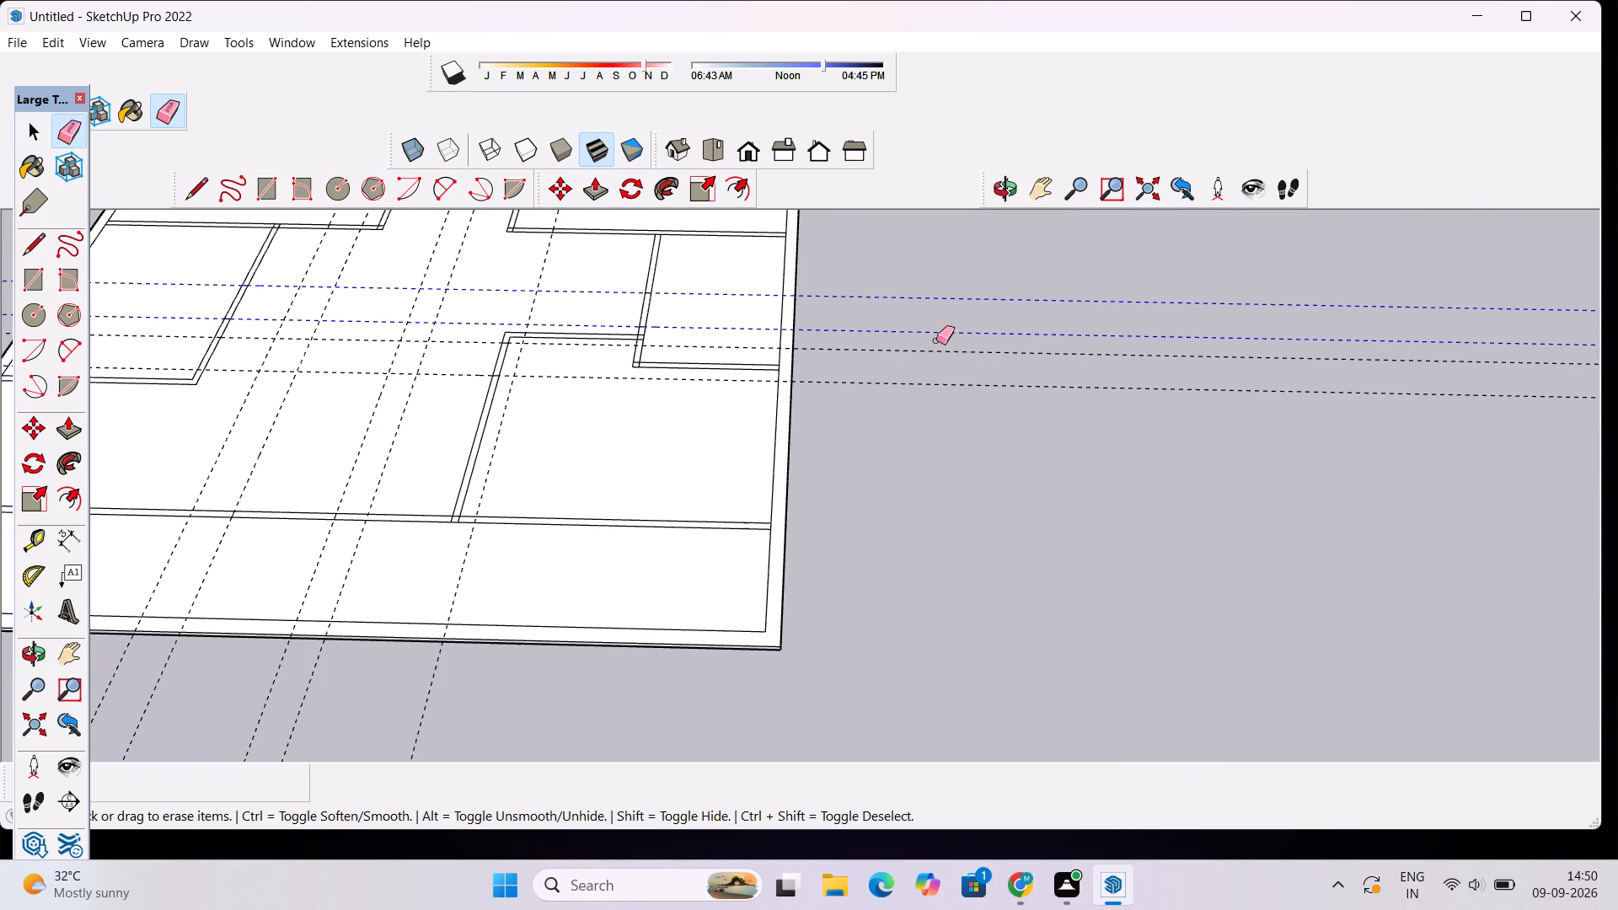
left_click_drag(936, 340, 940, 399)
scroll(408, 516, "down", 5)
left_click_drag(500, 644, 162, 649)
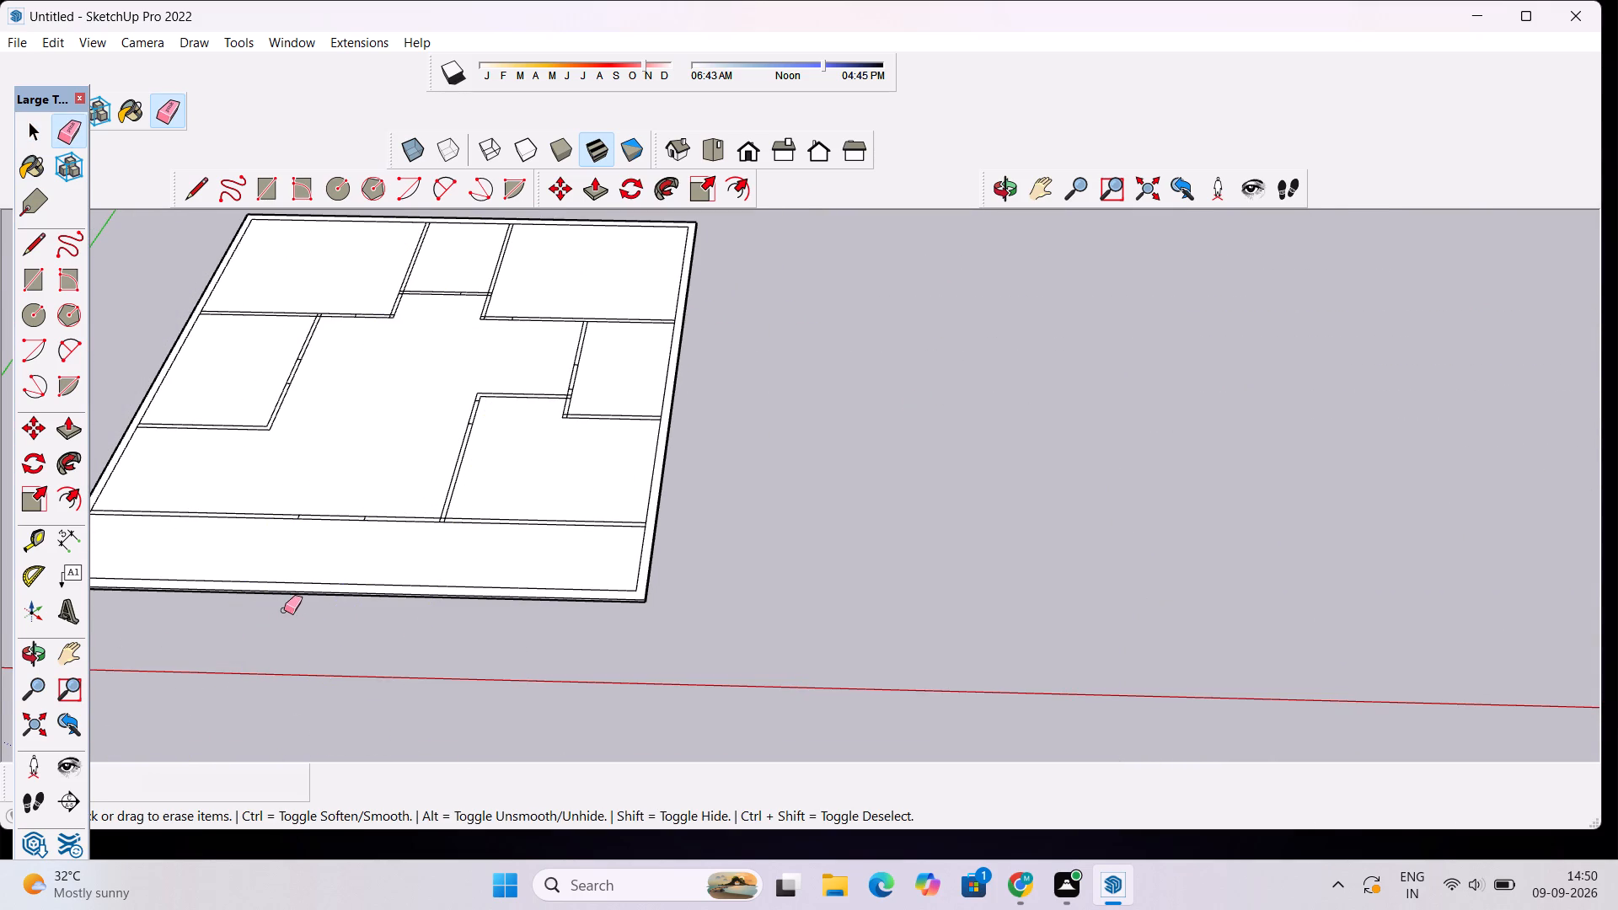
key("space")
Delete both edge segments between the two opening marks in the larger side room's lengthwise partition to clear its opening.
scroll(286, 440, "up", 4)
scroll(161, 374, "up", 4)
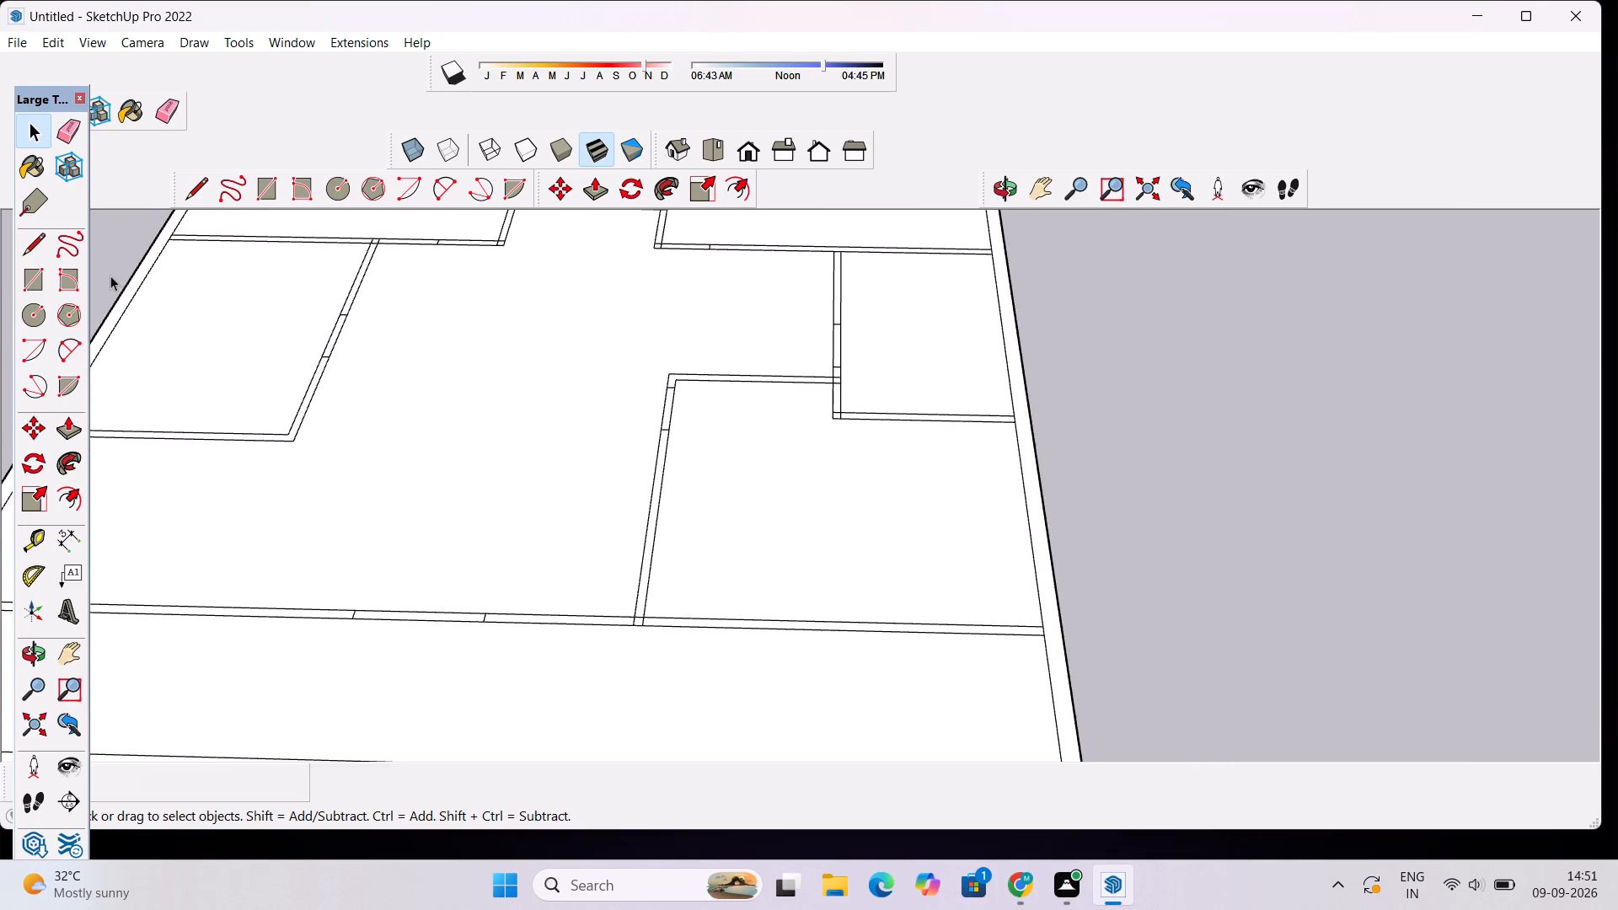
scroll(110, 276, "up", 3)
scroll(281, 308, "up", 8)
scroll(510, 345, "up", 4)
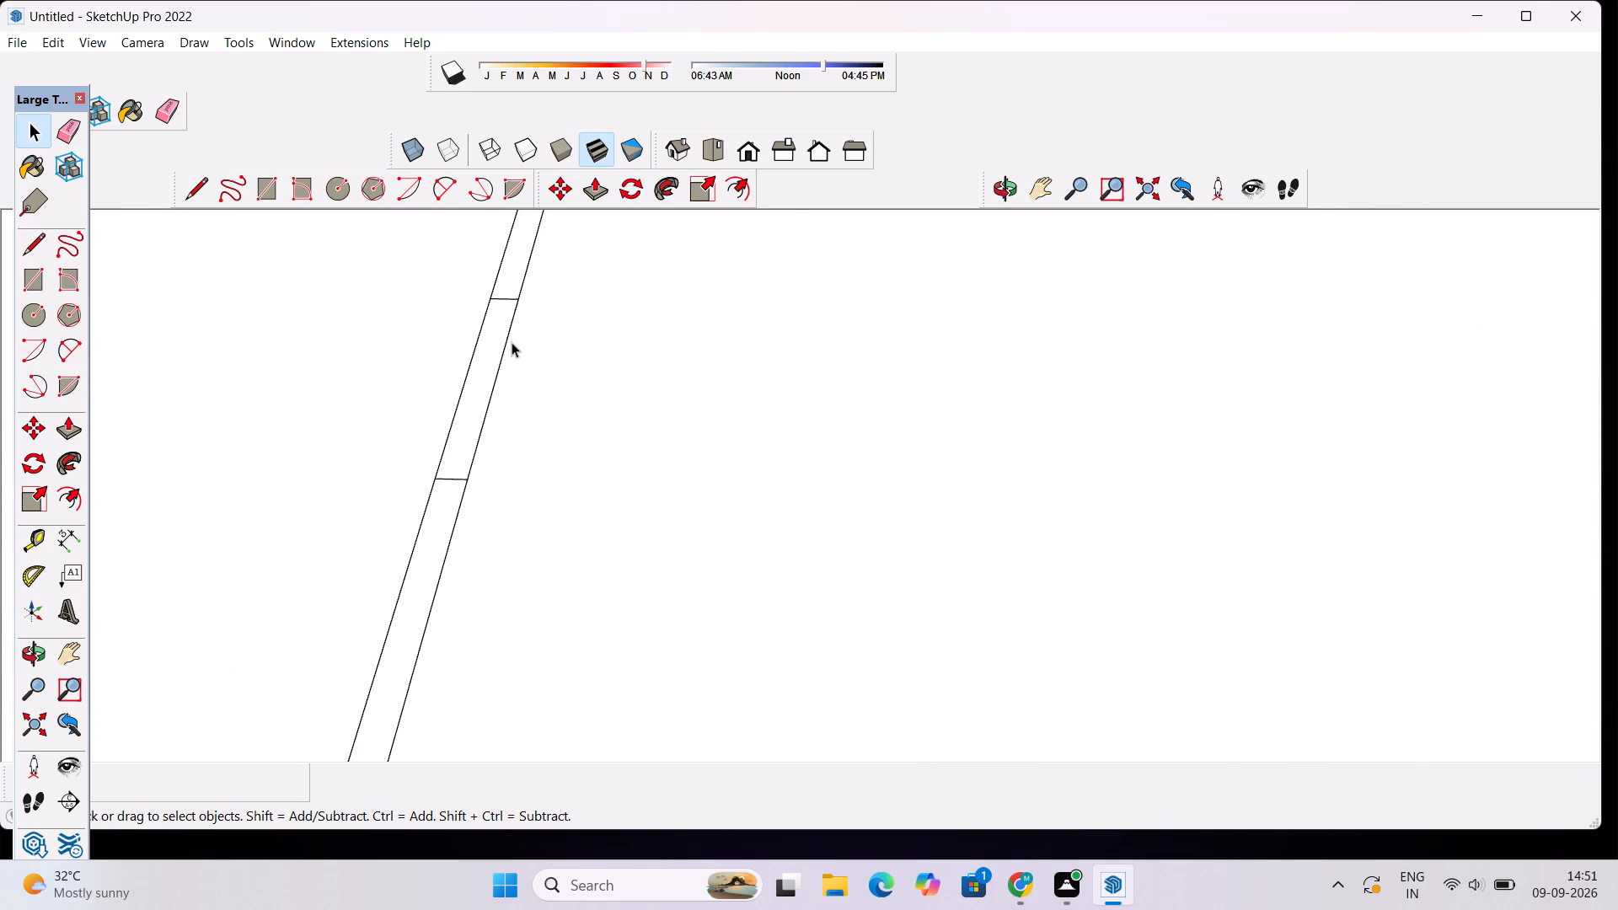
scroll(512, 342, "up", 5)
left_click(497, 365)
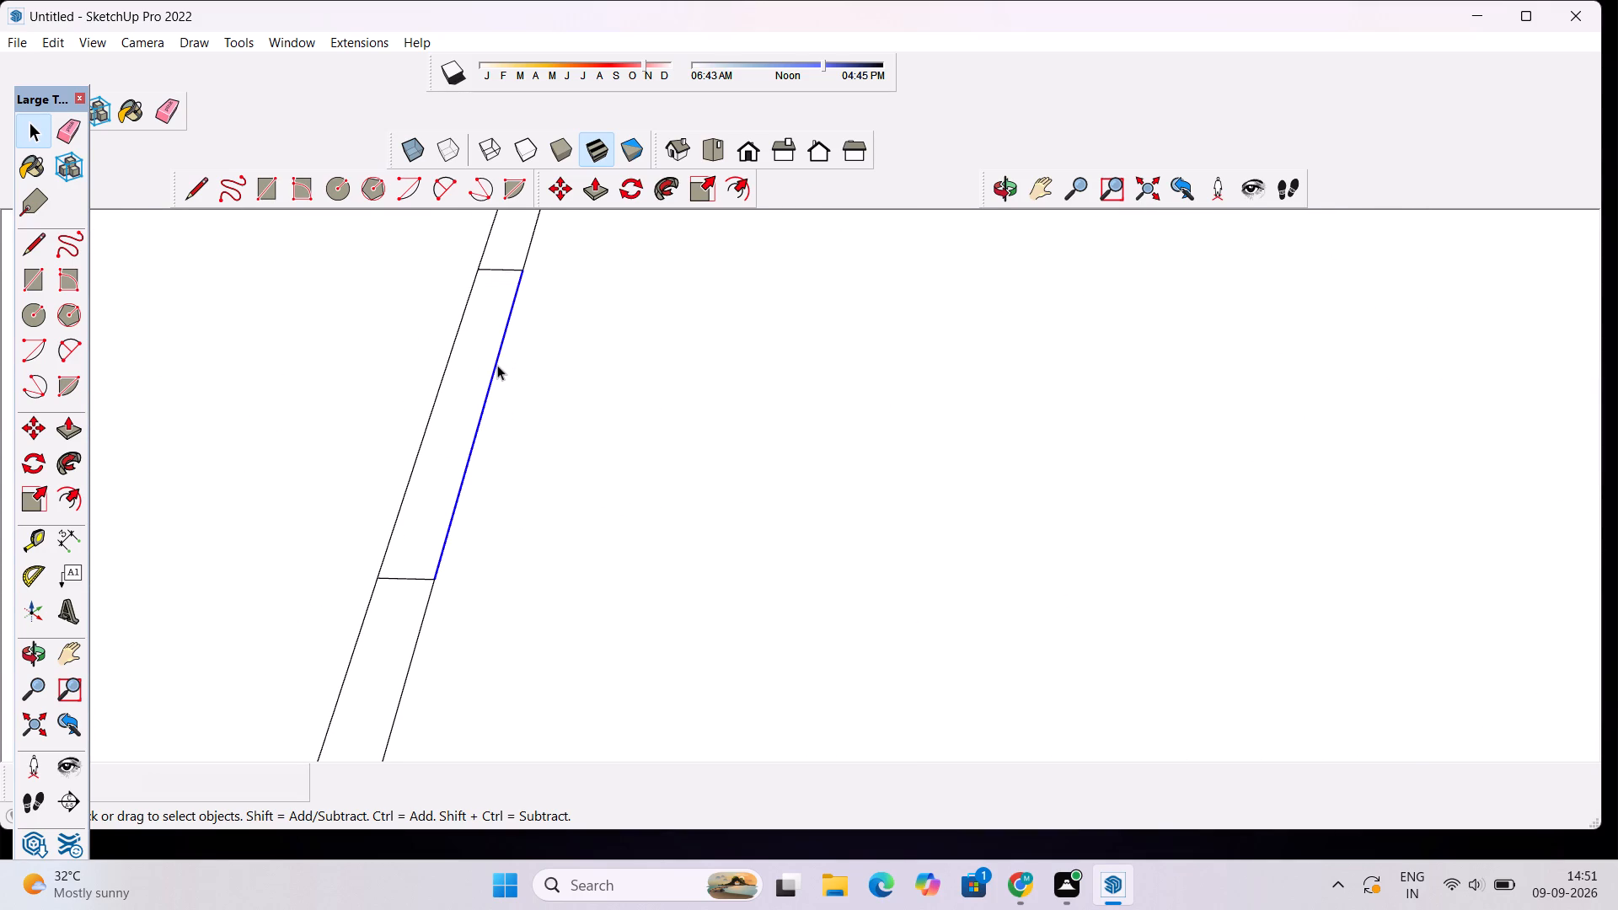
key("Delete")
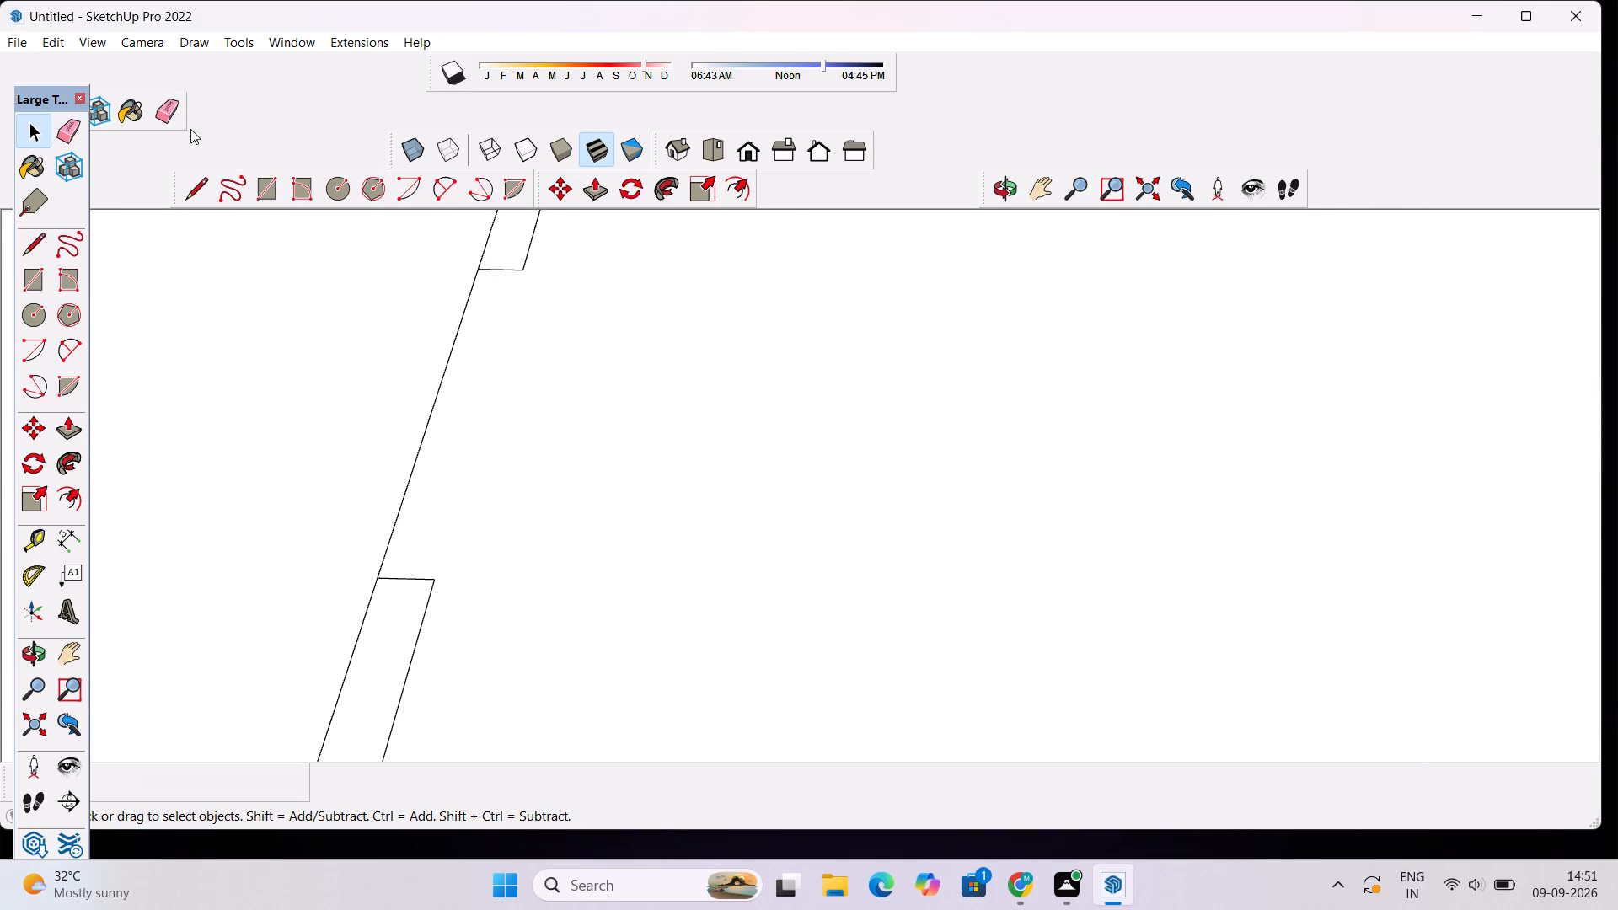
left_click(174, 120)
left_click_drag(473, 394, 404, 413)
Erase the two short overlap lines where the larger side room's lengthwise partition crosses the corner room's crosswise partition.
scroll(404, 417, "down", 14)
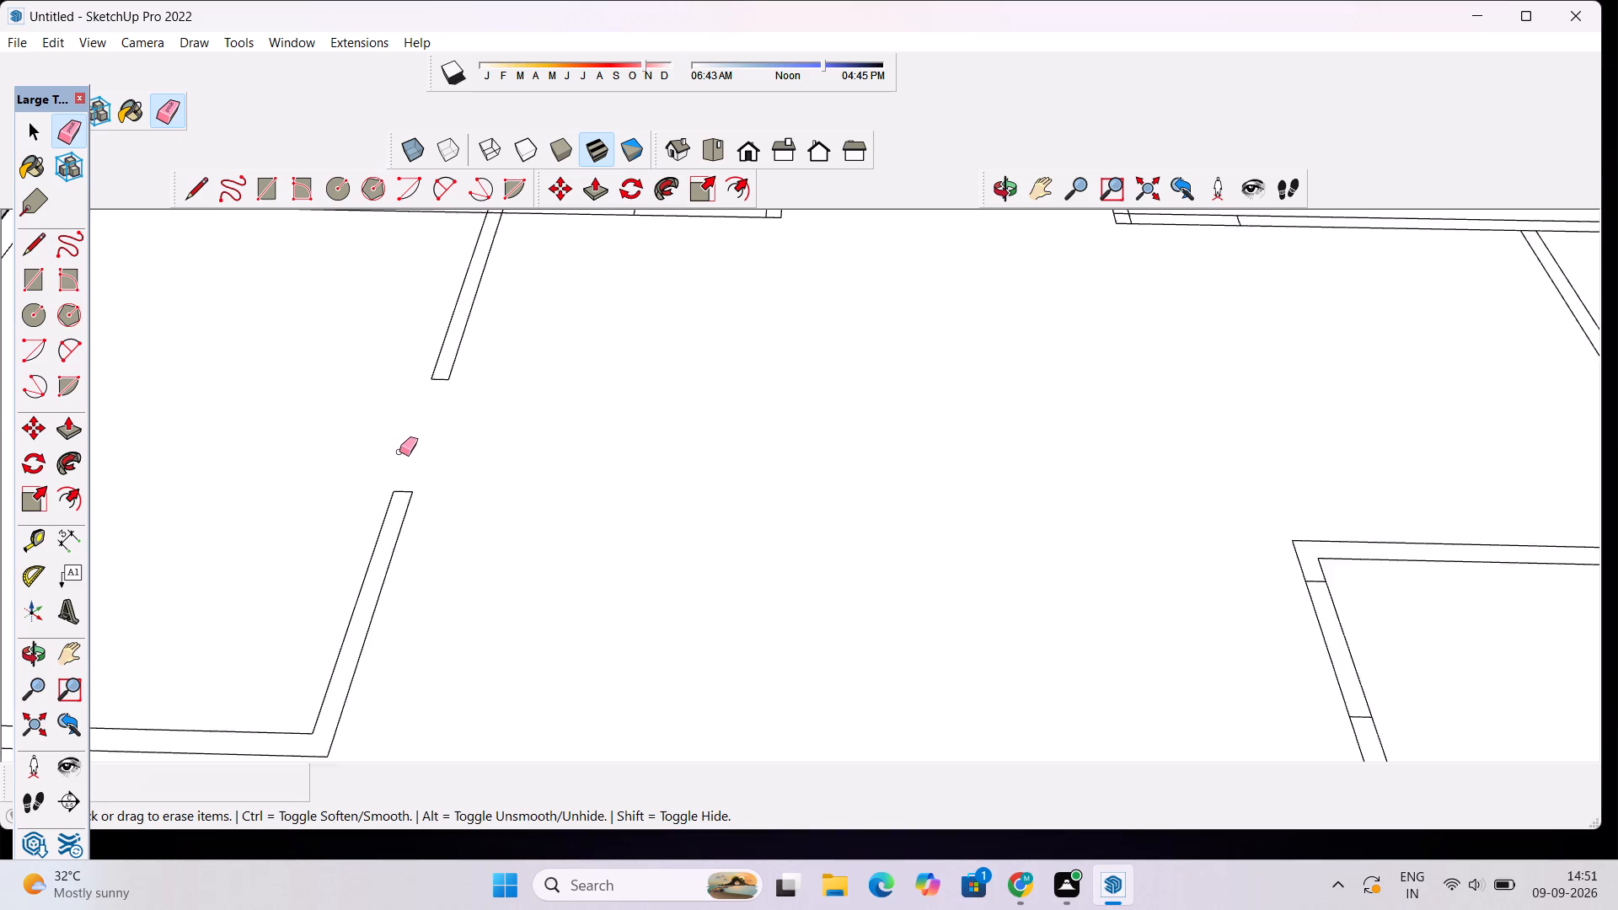
scroll(399, 452, "down", 8)
scroll(456, 327, "up", 12)
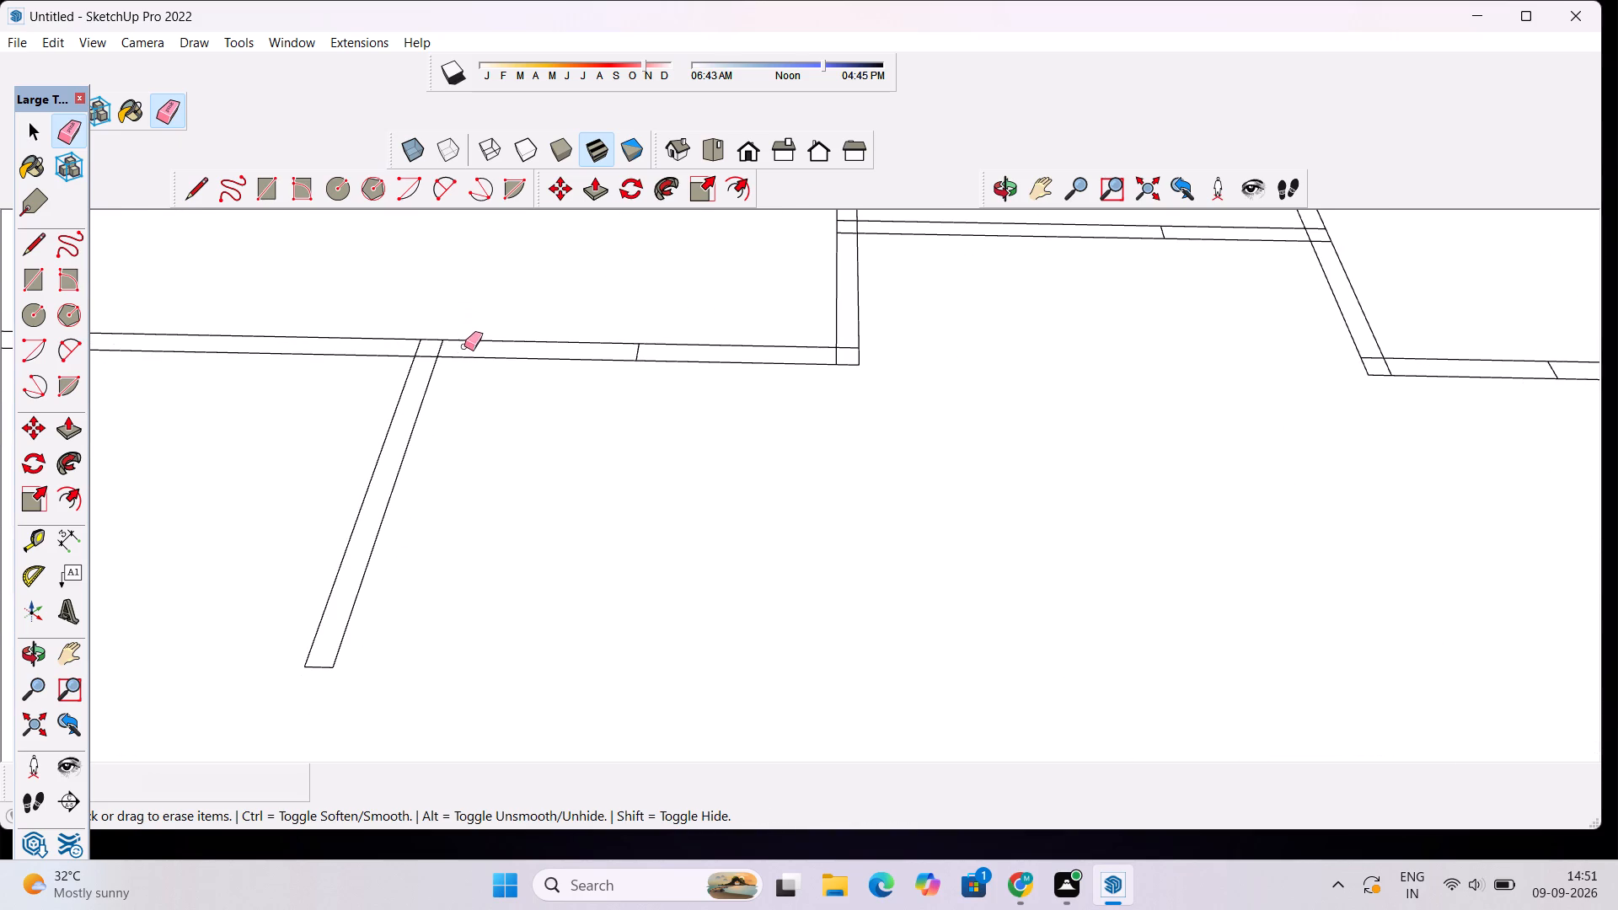
left_click(418, 344)
left_click(440, 345)
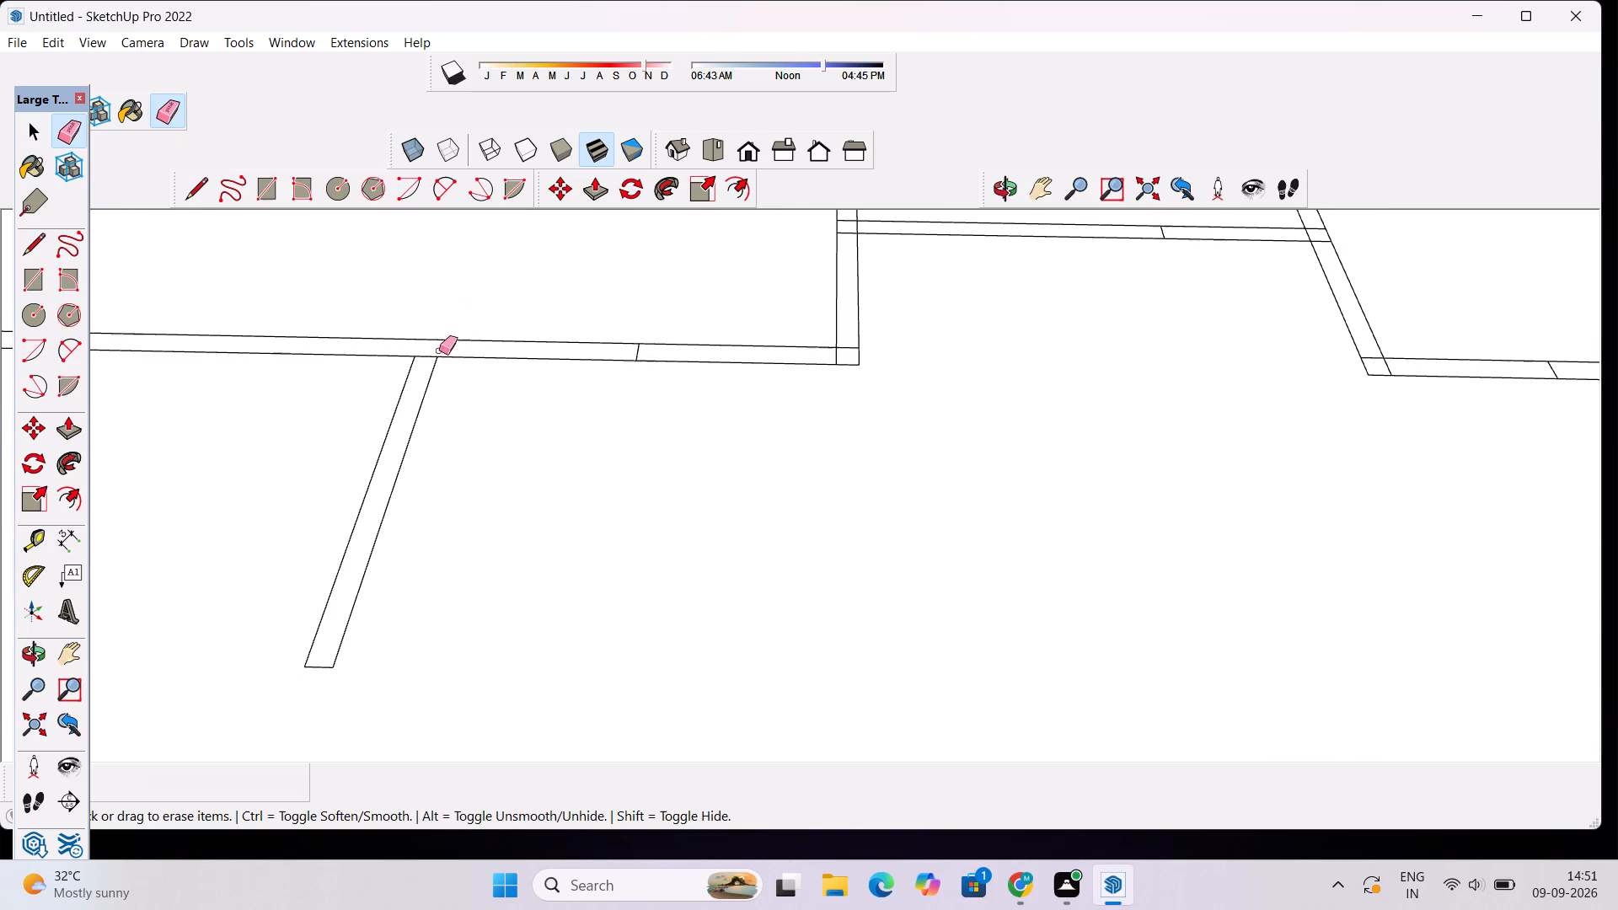
Erase the remaining short line where the larger side room's lengthwise partition meets the corner room's crosswise partition.
left_click(431, 356)
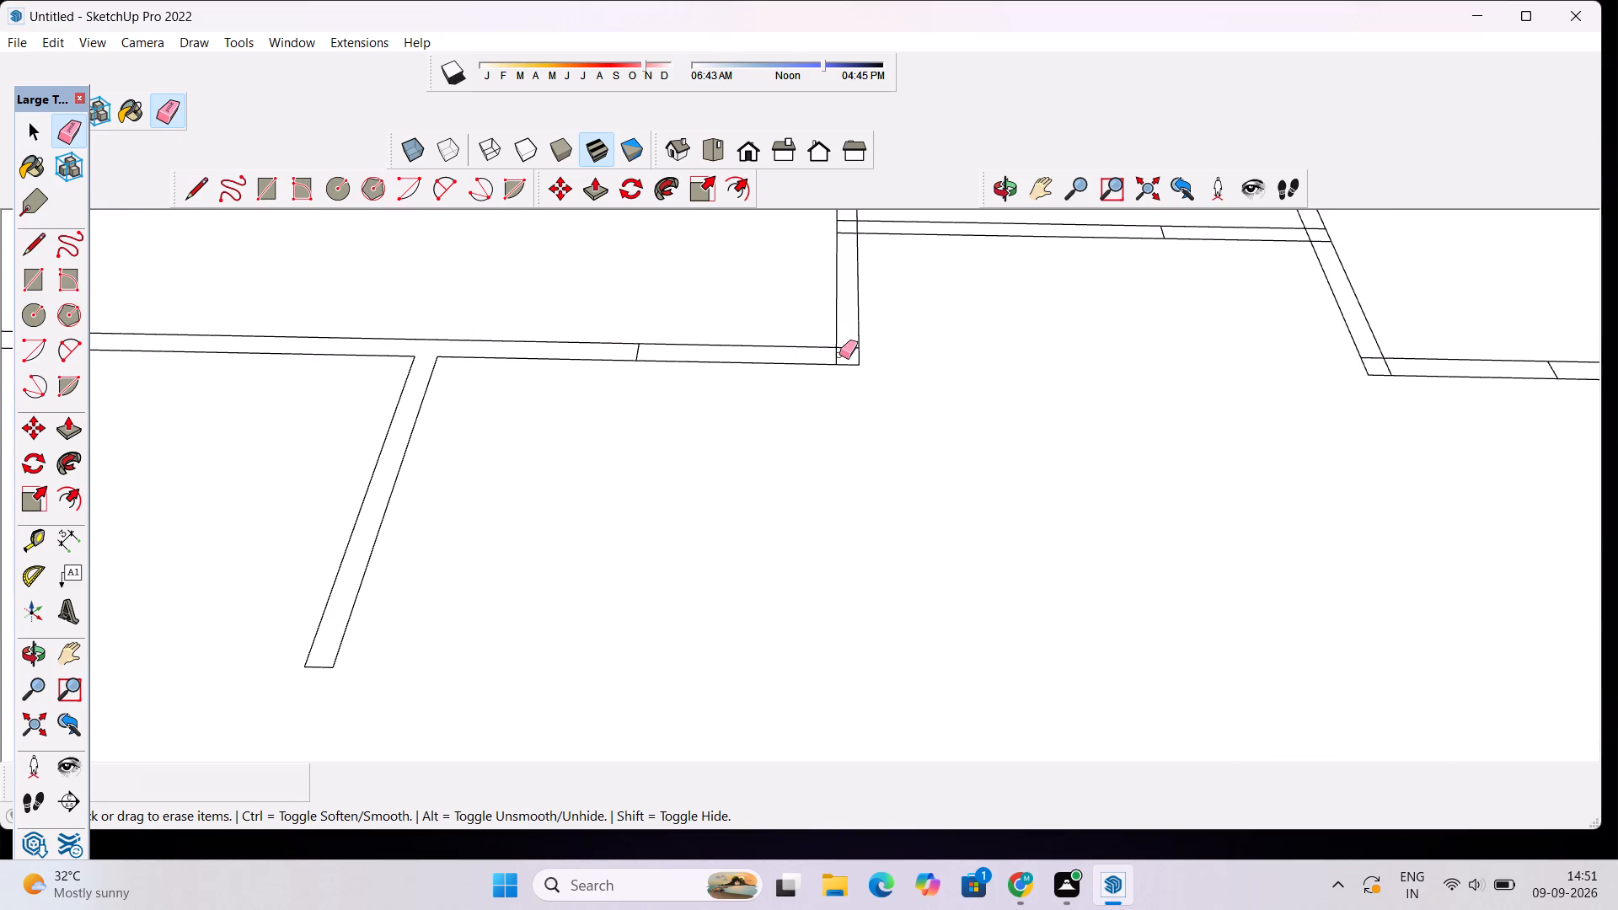
Erase the crosswise overlap line at the corner room's inner corner and clear the opening between that corner and the opening mark.
left_click(844, 347)
scroll(846, 345, "down", 7)
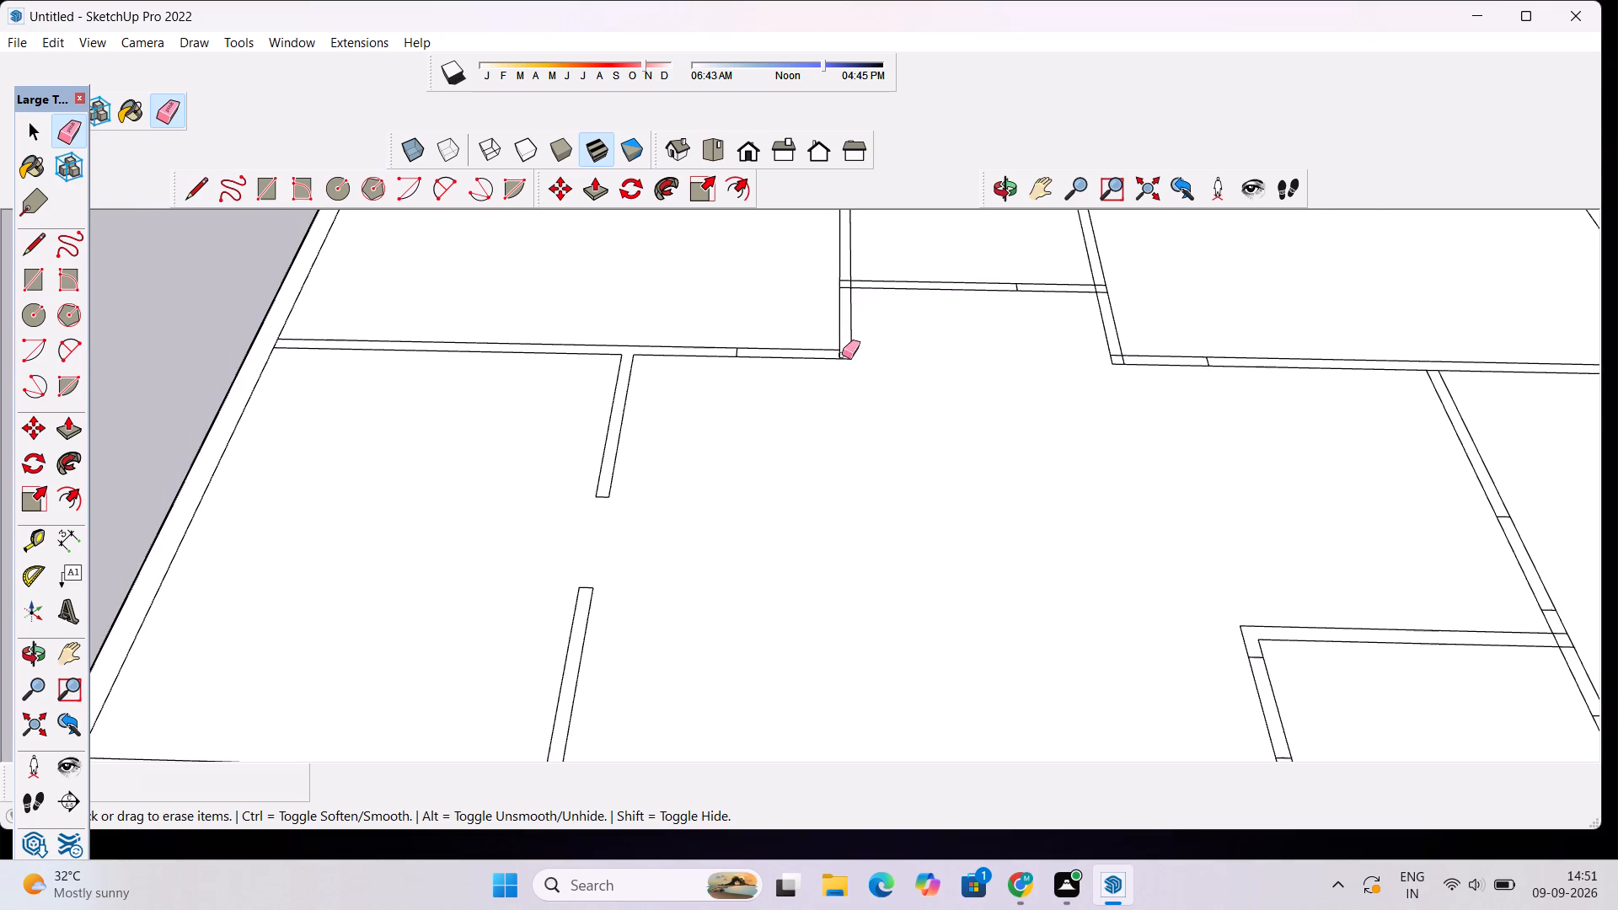
scroll(842, 355, "down", 1)
scroll(838, 290, "up", 3)
left_click_drag(807, 333, 794, 409)
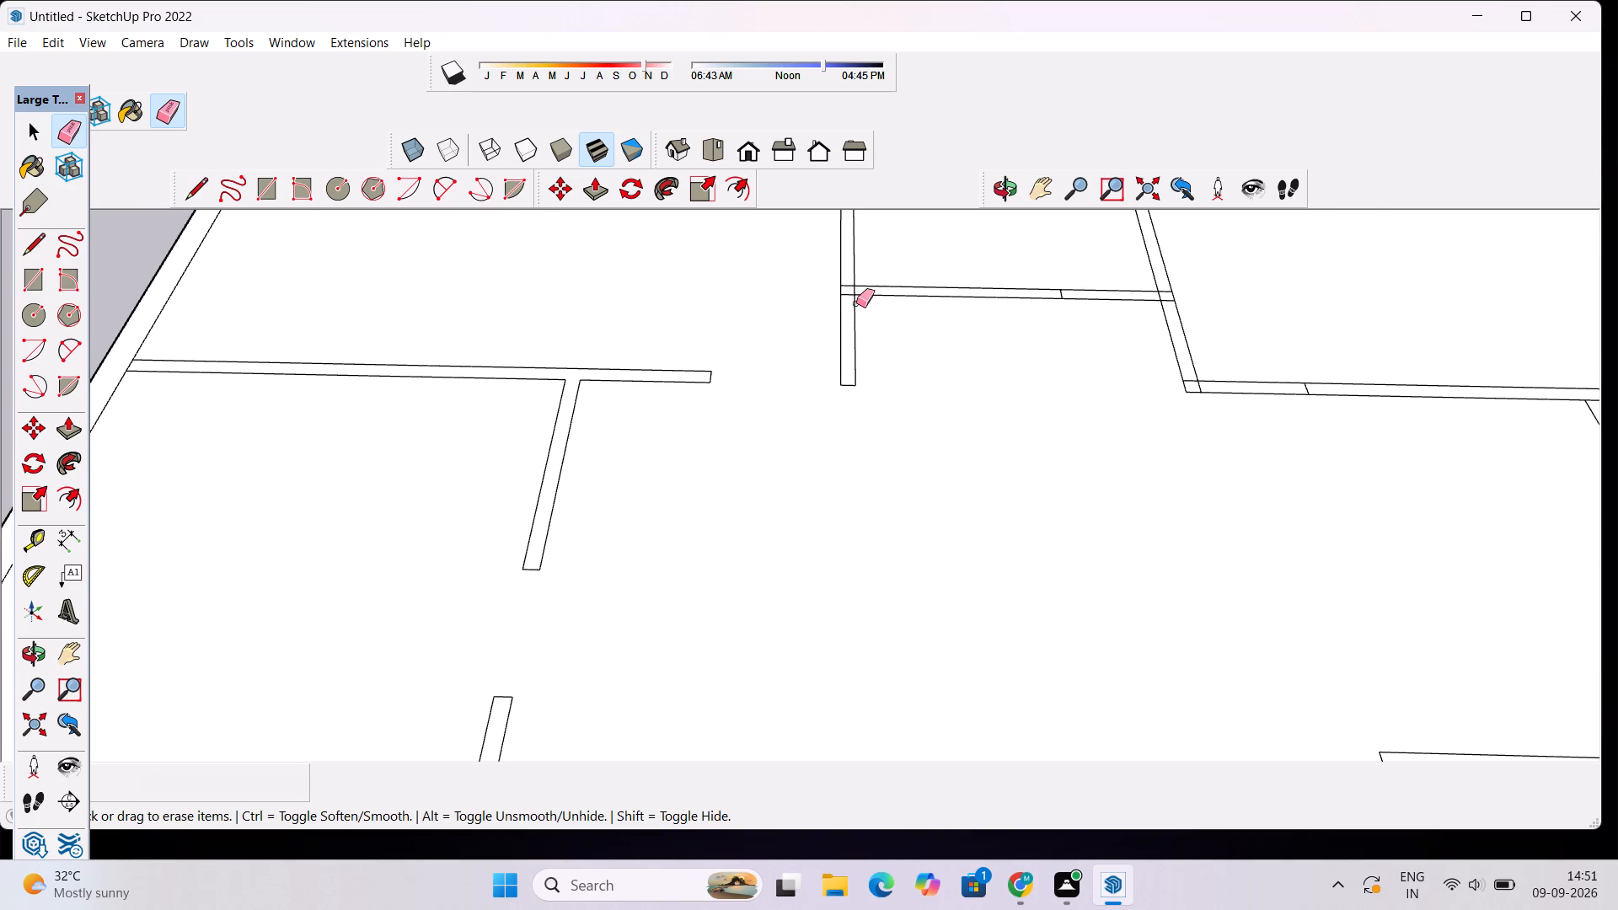
Erase the overlap lines where the middle room's short crosswise partition meets the corner room's lengthwise partition.
scroll(849, 280, "up", 10)
left_click_drag(853, 280, 847, 324)
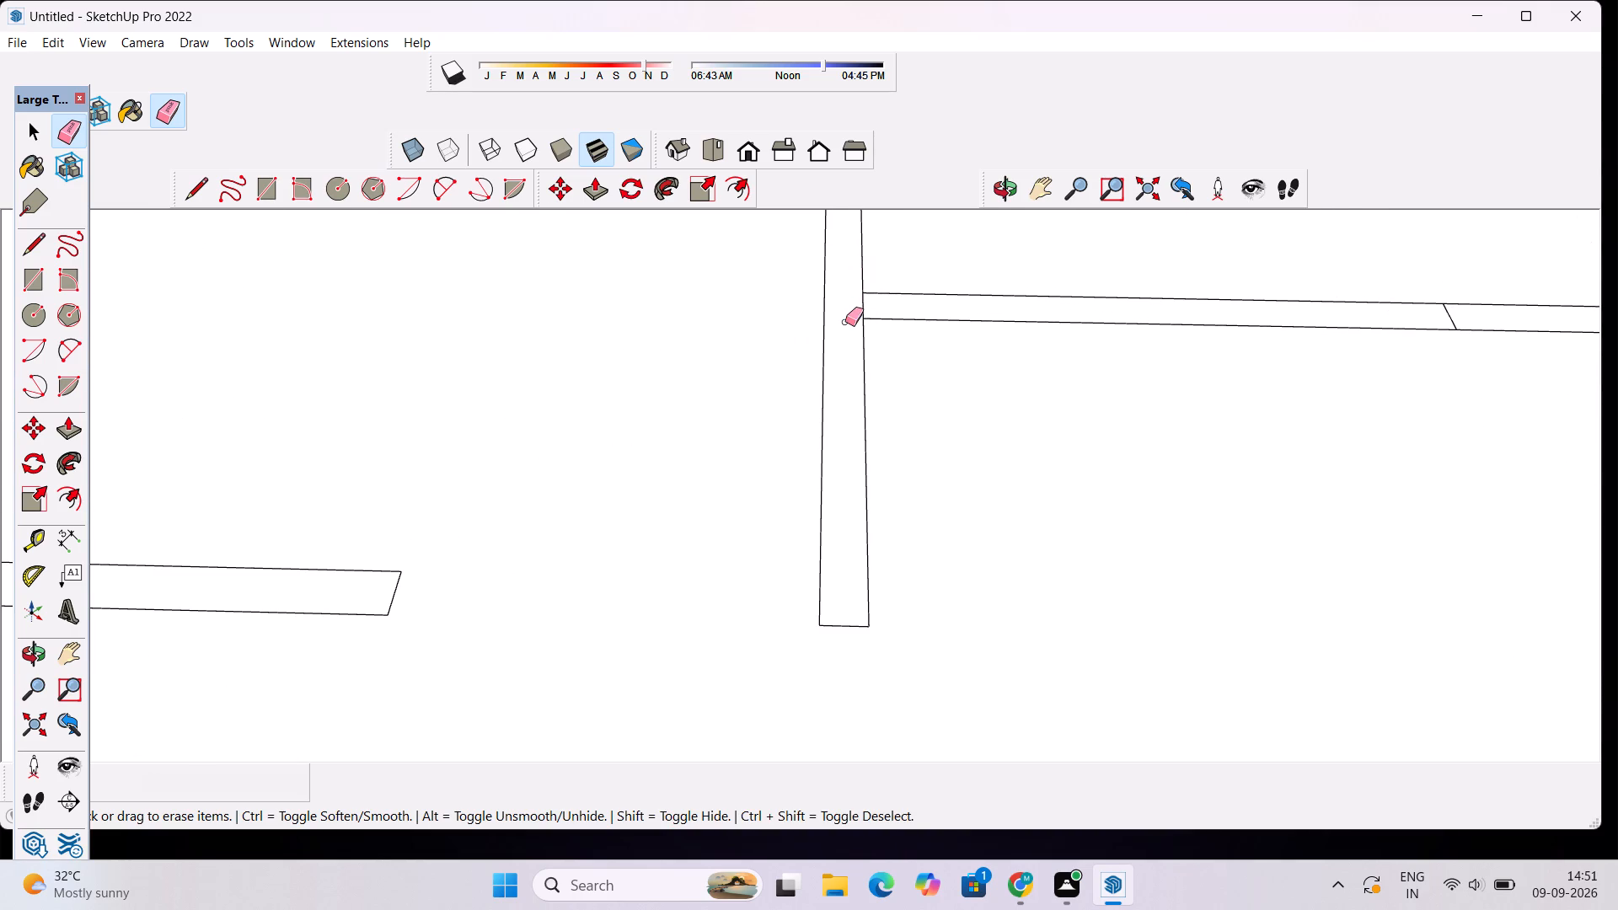
left_click_drag(845, 298, 871, 303)
Clear the opening in the middle room's short crosswise partition and erase the two leftover lines across the adjoining lengthwise partition.
scroll(867, 316, "down", 15)
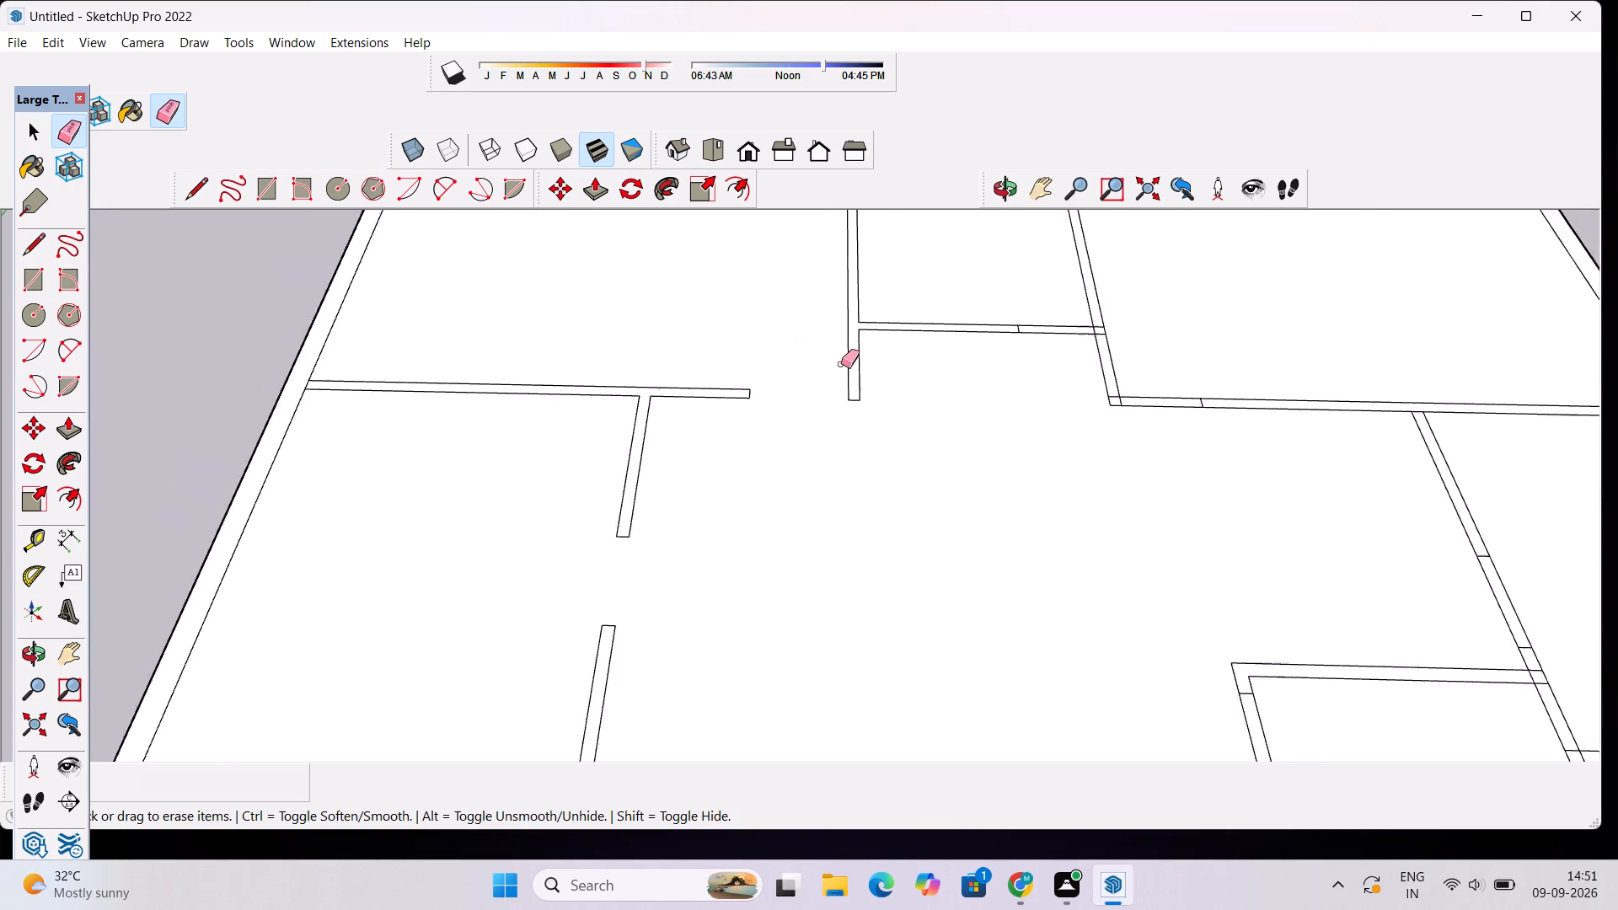
scroll(841, 364, "down", 2)
scroll(1003, 334, "up", 8)
left_click_drag(1022, 296, 1013, 379)
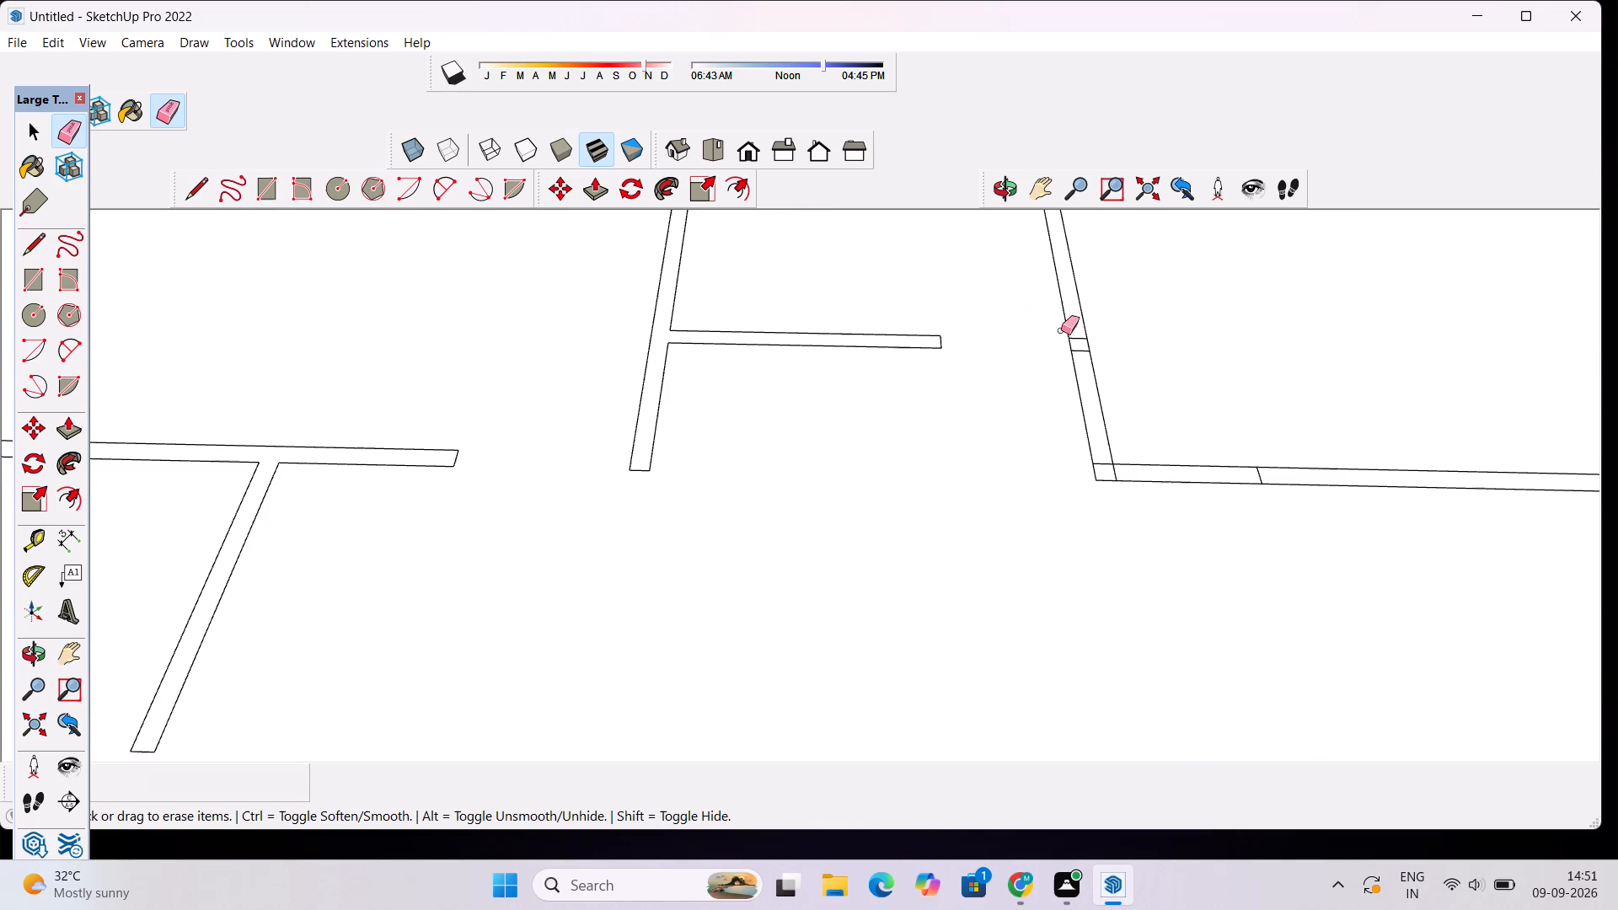
scroll(1090, 345, "up", 6)
left_click_drag(1062, 318, 1066, 367)
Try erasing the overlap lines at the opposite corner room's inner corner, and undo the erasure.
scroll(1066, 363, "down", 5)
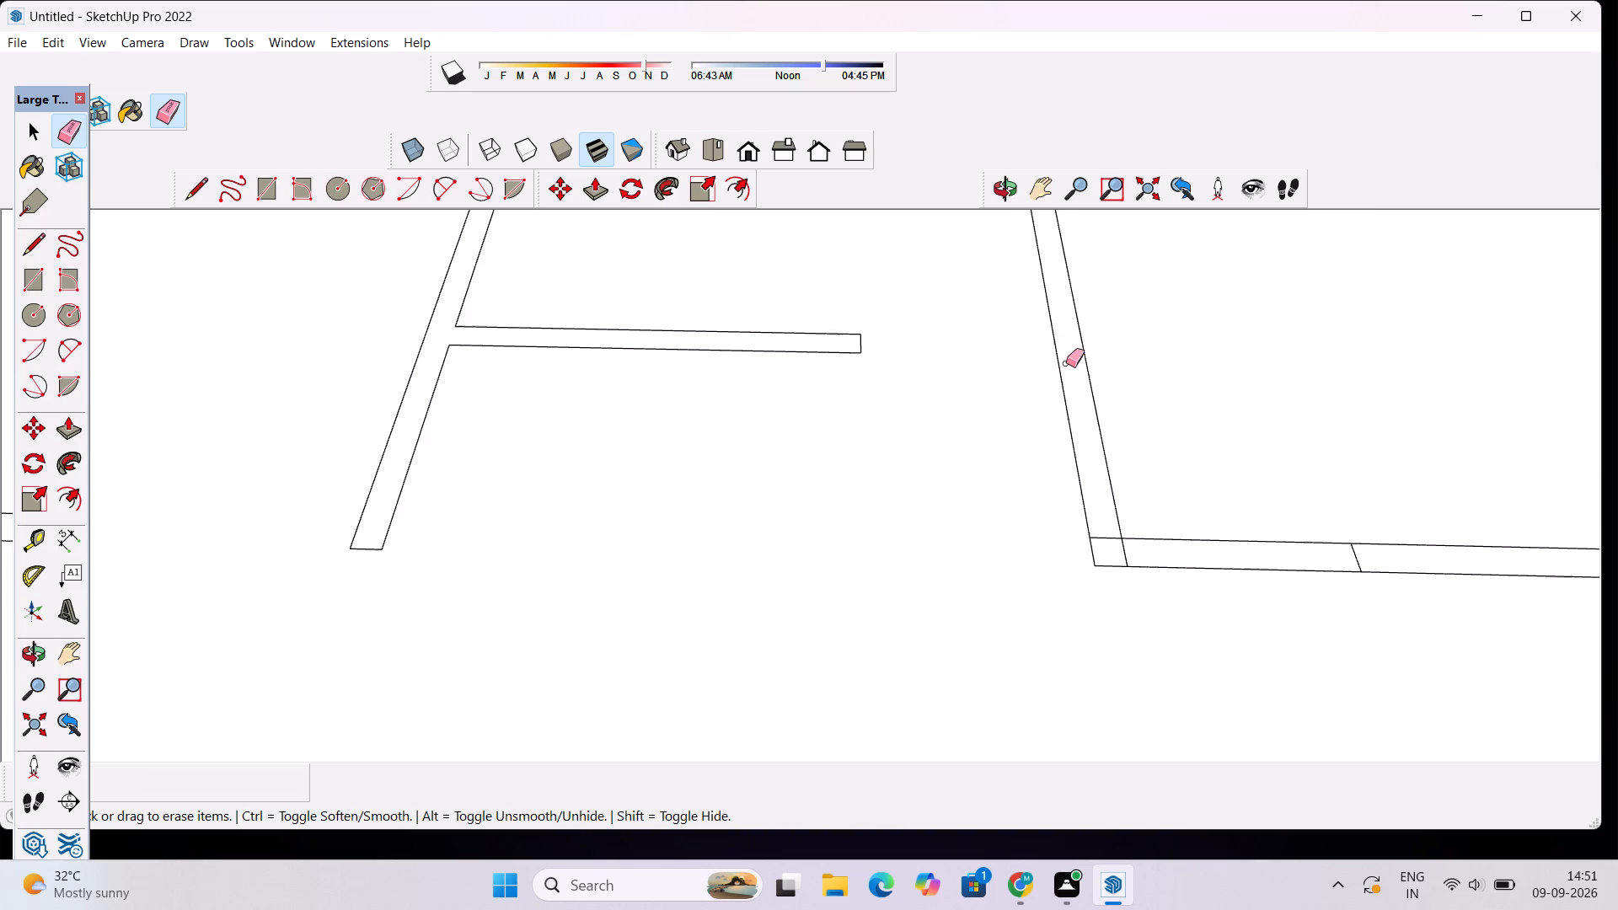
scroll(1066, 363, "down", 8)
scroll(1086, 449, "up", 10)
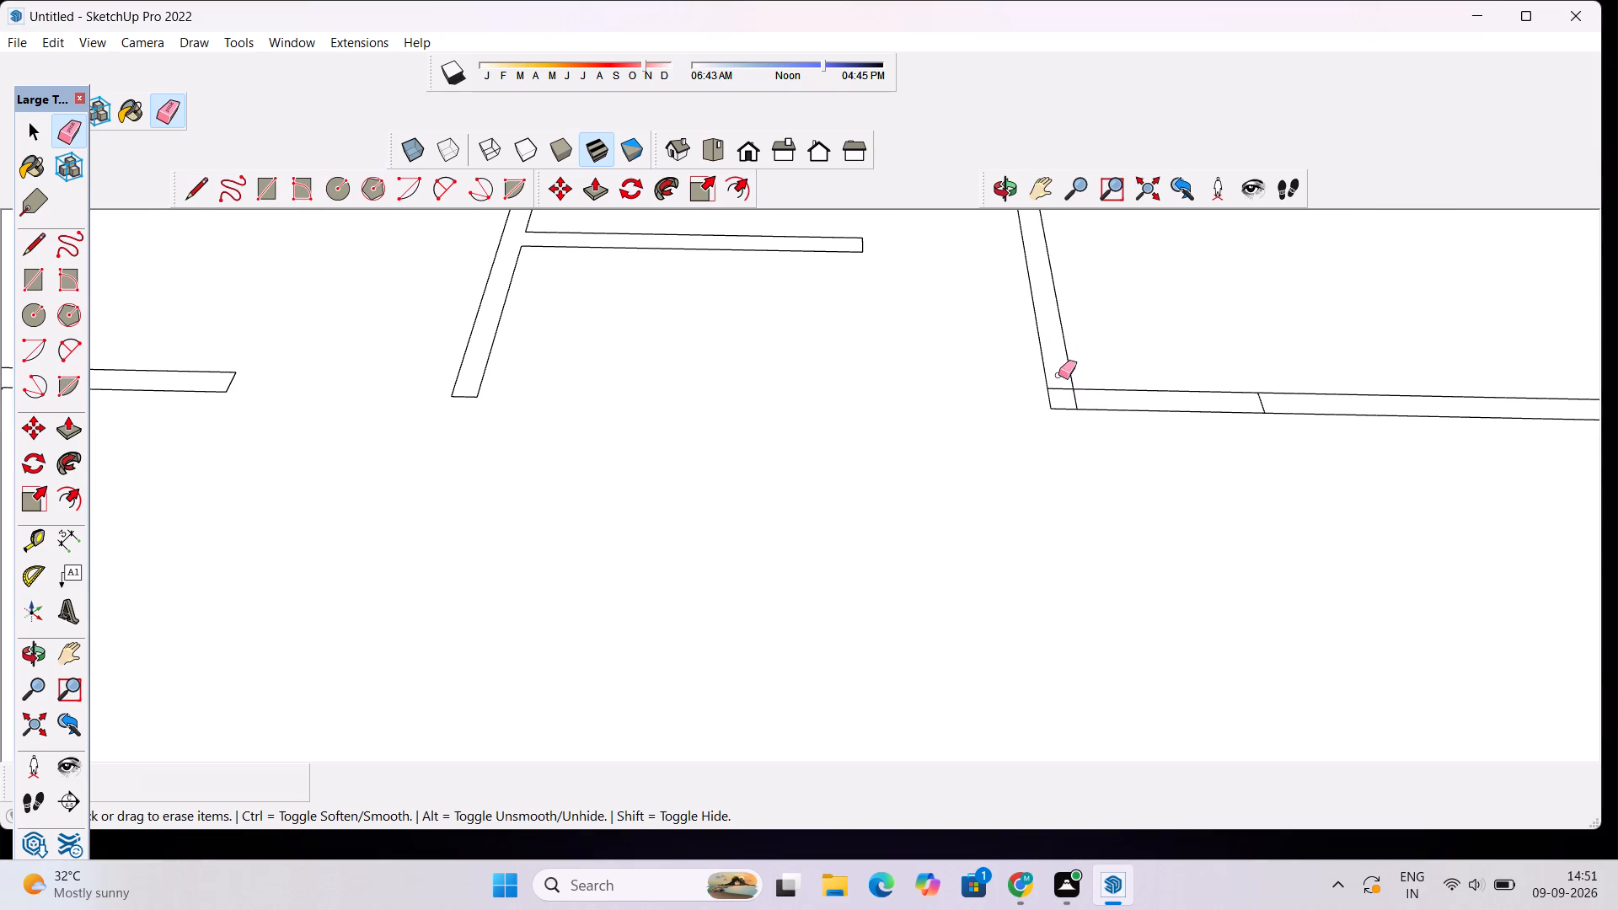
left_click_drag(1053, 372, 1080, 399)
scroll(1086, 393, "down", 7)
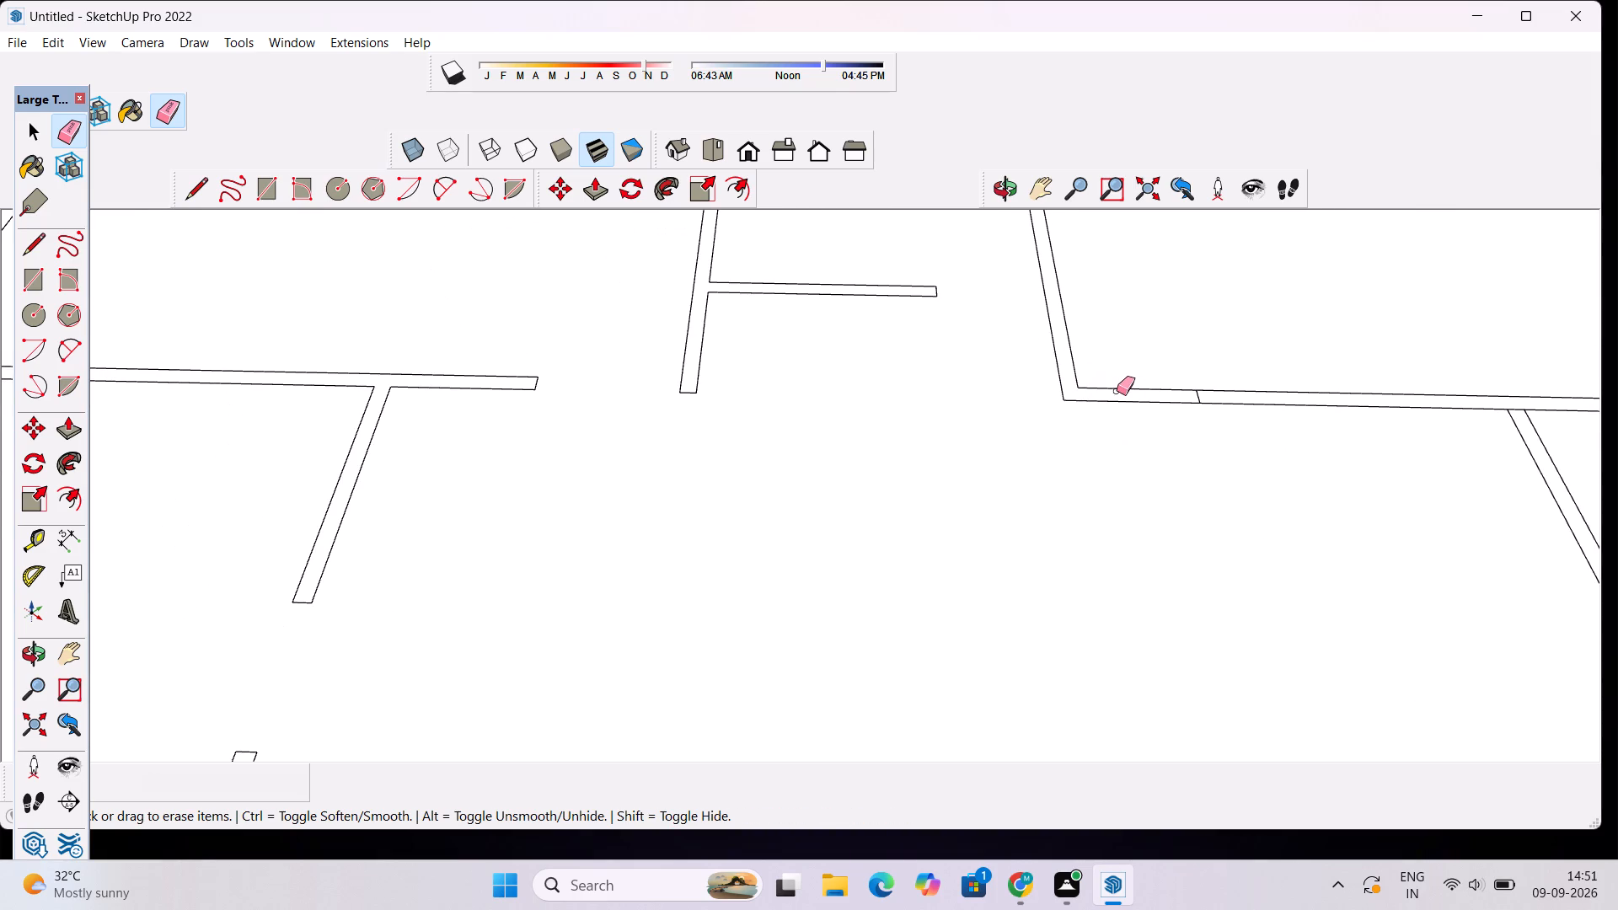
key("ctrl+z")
Erase the crosswise overlap line at the opposite corner room's inner corner and clear the opening beside it in the crosswise partition.
scroll(1095, 397, "up", 3)
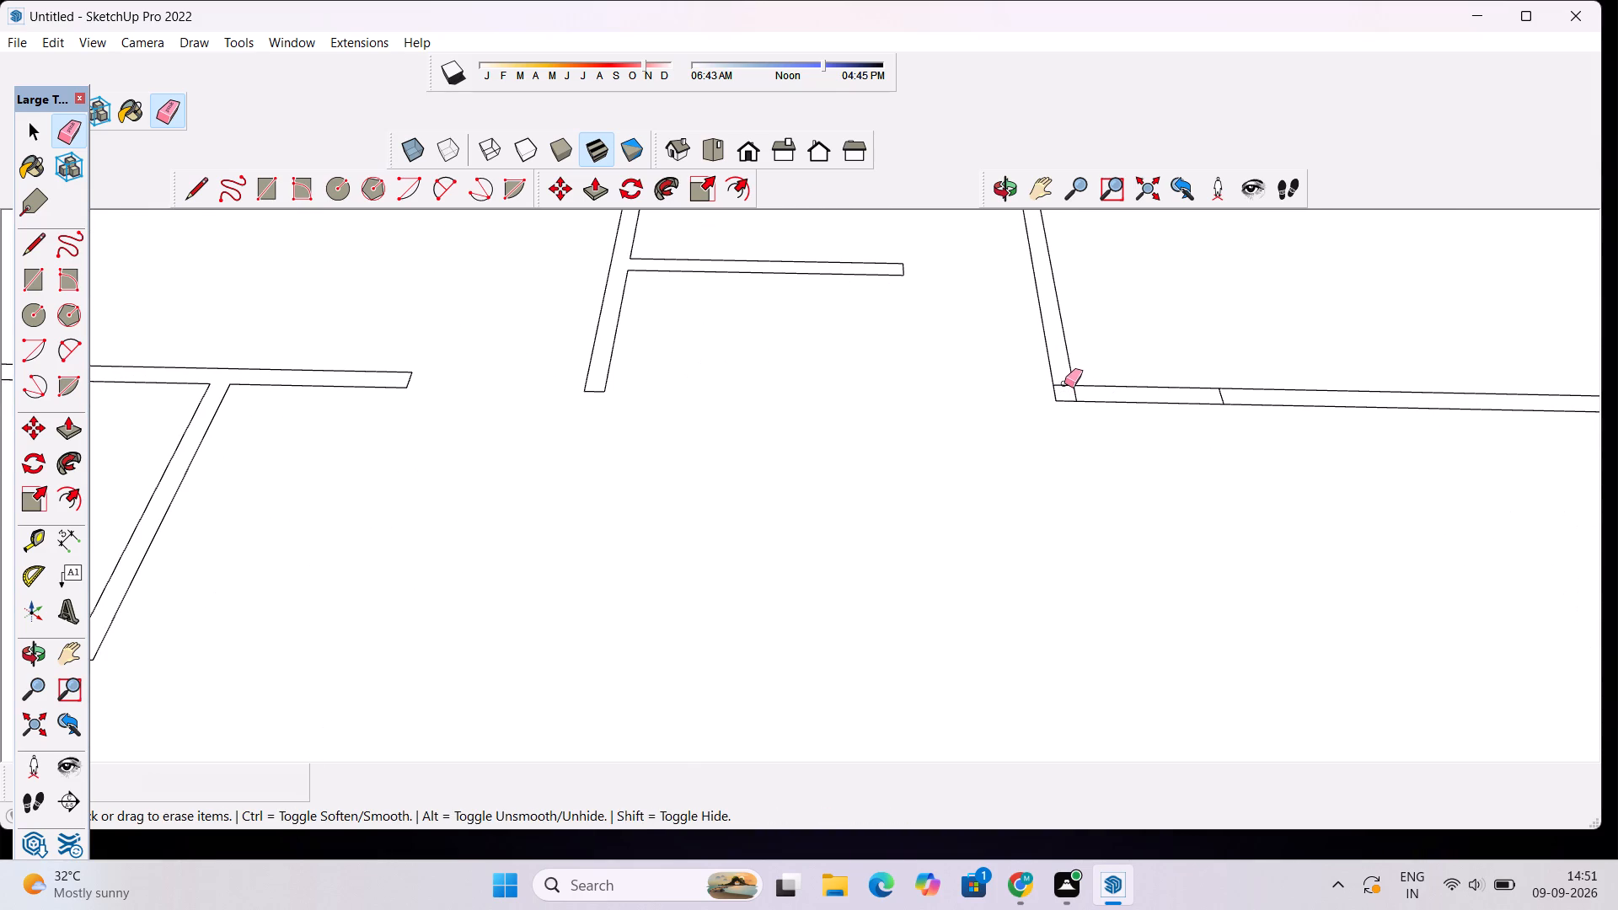
left_click(1064, 380)
left_click_drag(1118, 356, 1119, 414)
Erase only the short line where the smaller side room's lengthwise partition meets the opposite corner room's crosswise partition.
scroll(1115, 408, "down", 5)
scroll(1366, 446, "down", 6)
scroll(1443, 442, "up", 5)
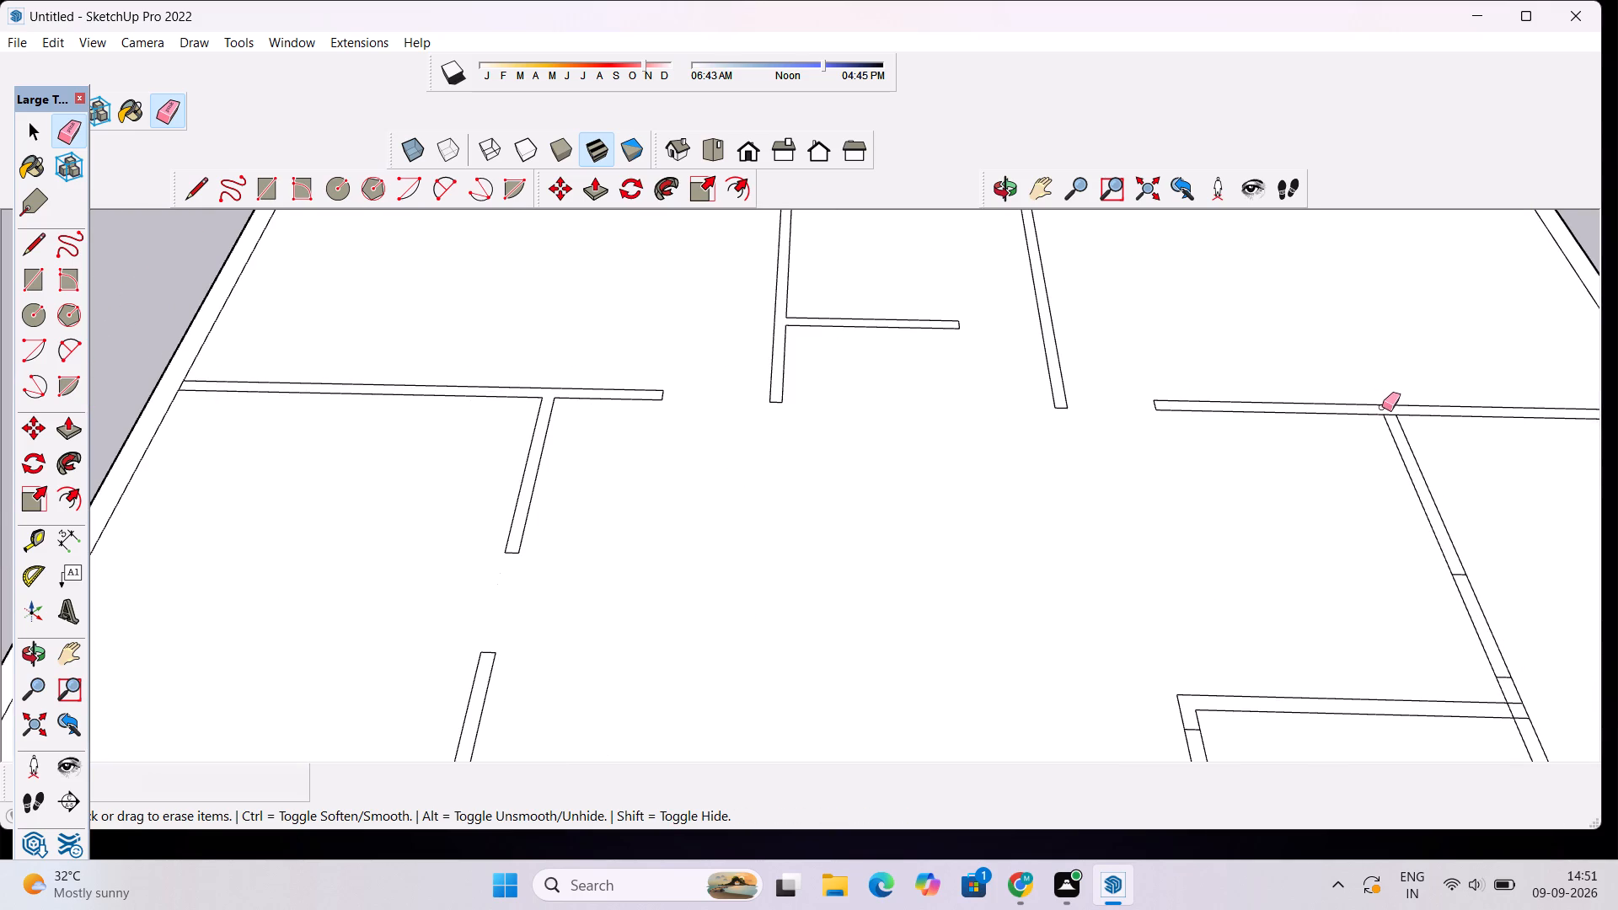
left_click_drag(1386, 407, 1389, 416)
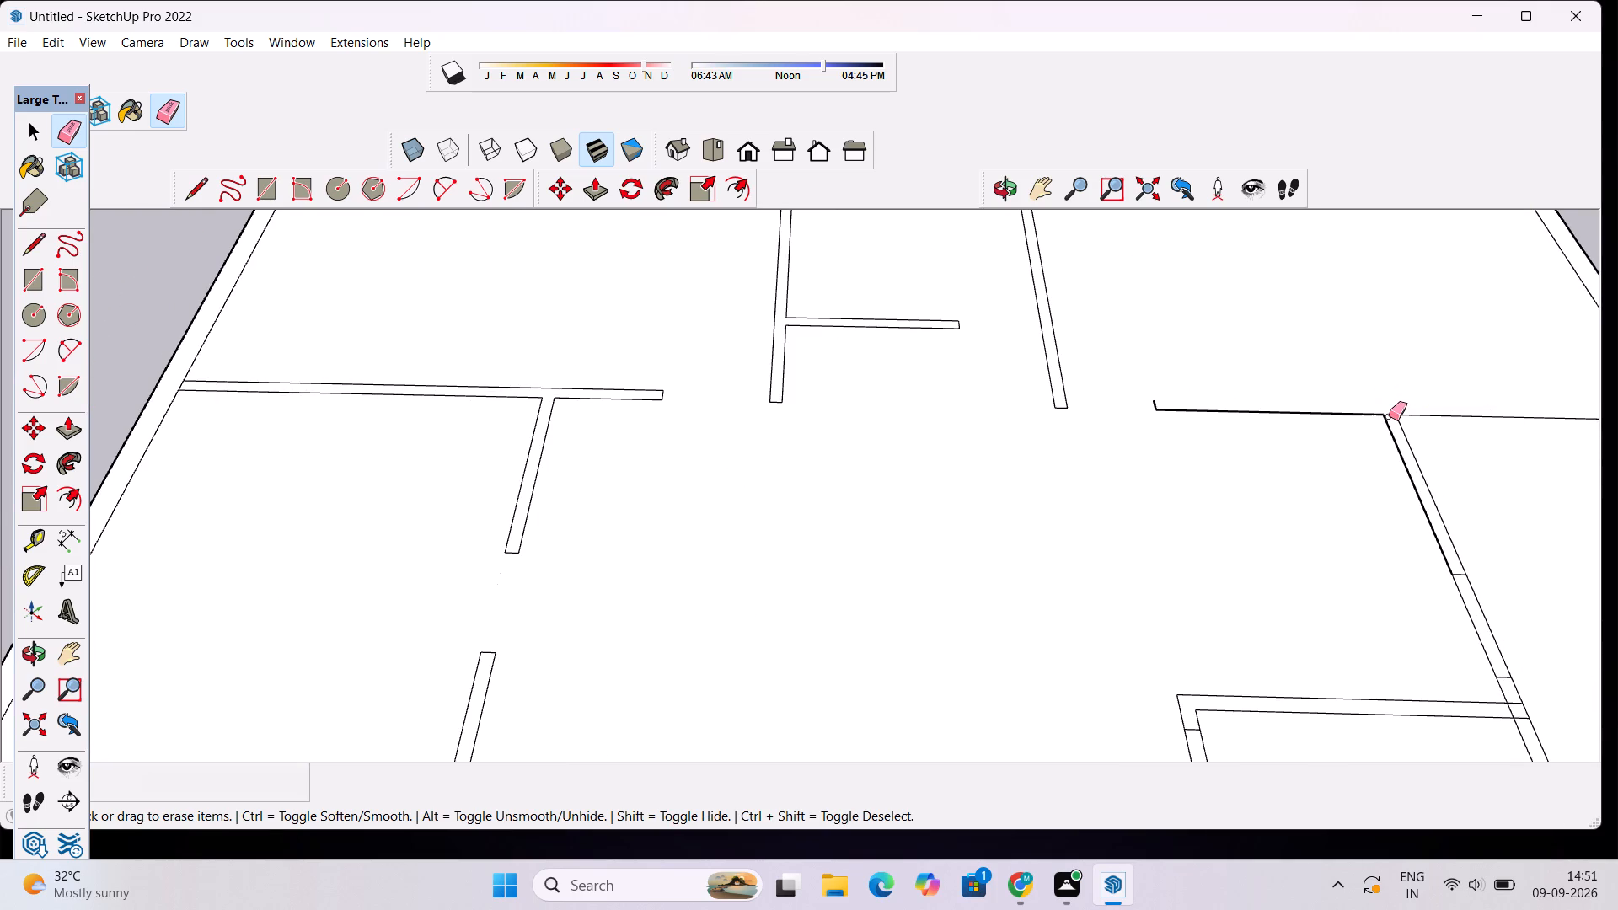
key("ctrl+z")
scroll(1390, 420, "up", 4)
left_click(1394, 413)
Erase the two short inner wall segments where the middle room's lengthwise partitions meet the far outer wall.
scroll(1343, 404, "down", 17)
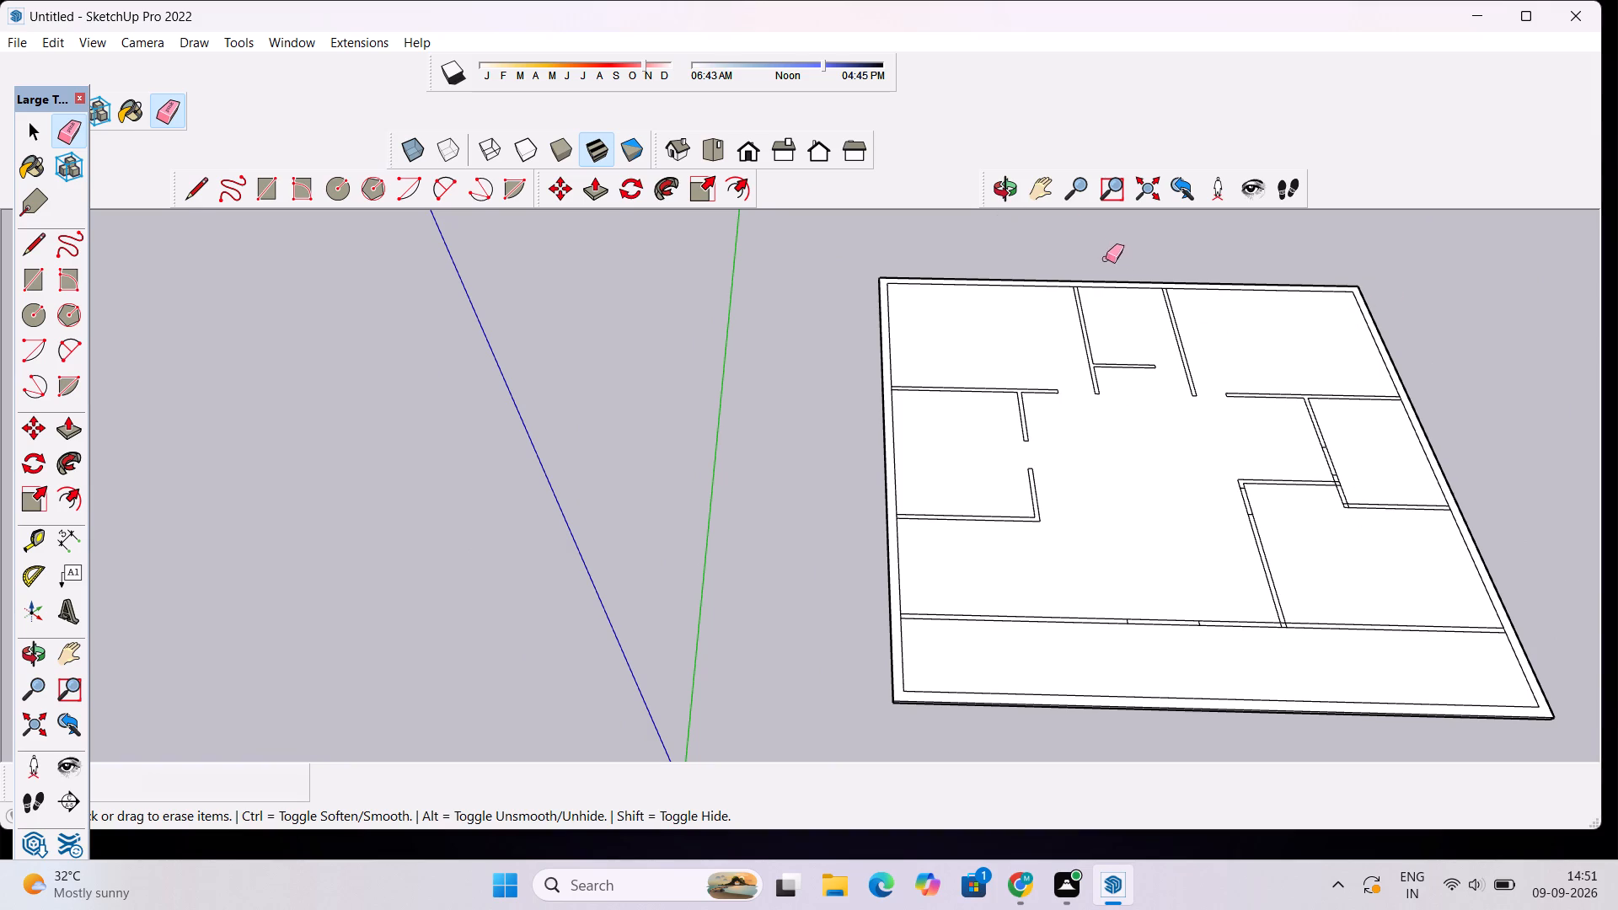
scroll(1124, 272, "up", 10)
scroll(1152, 254, "up", 11)
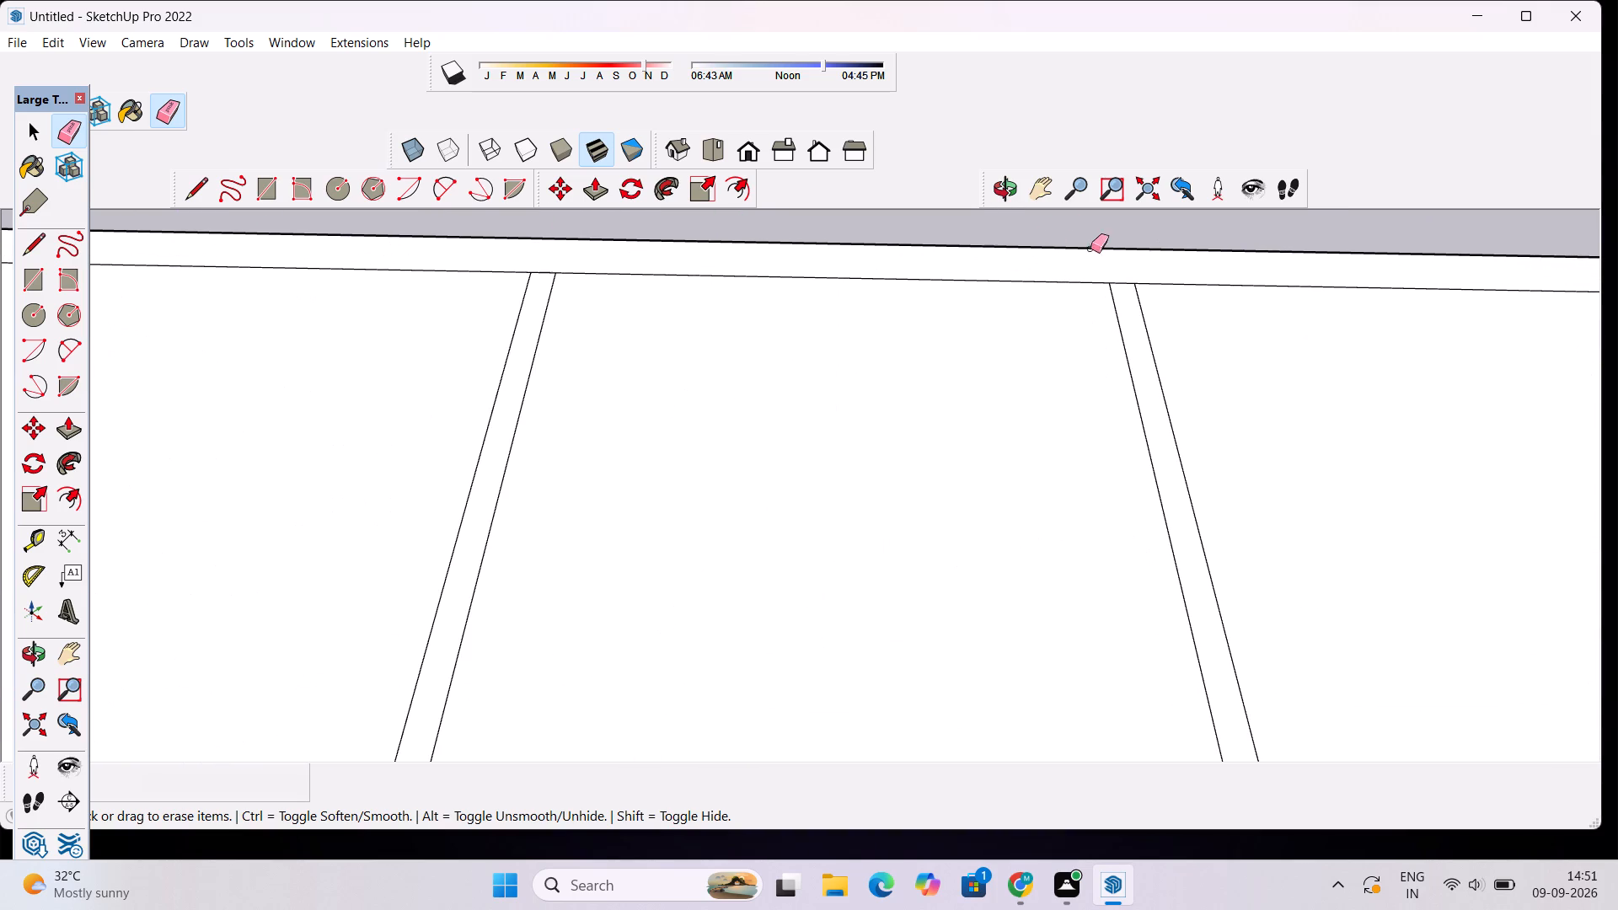
left_click_drag(1114, 250, 1116, 287)
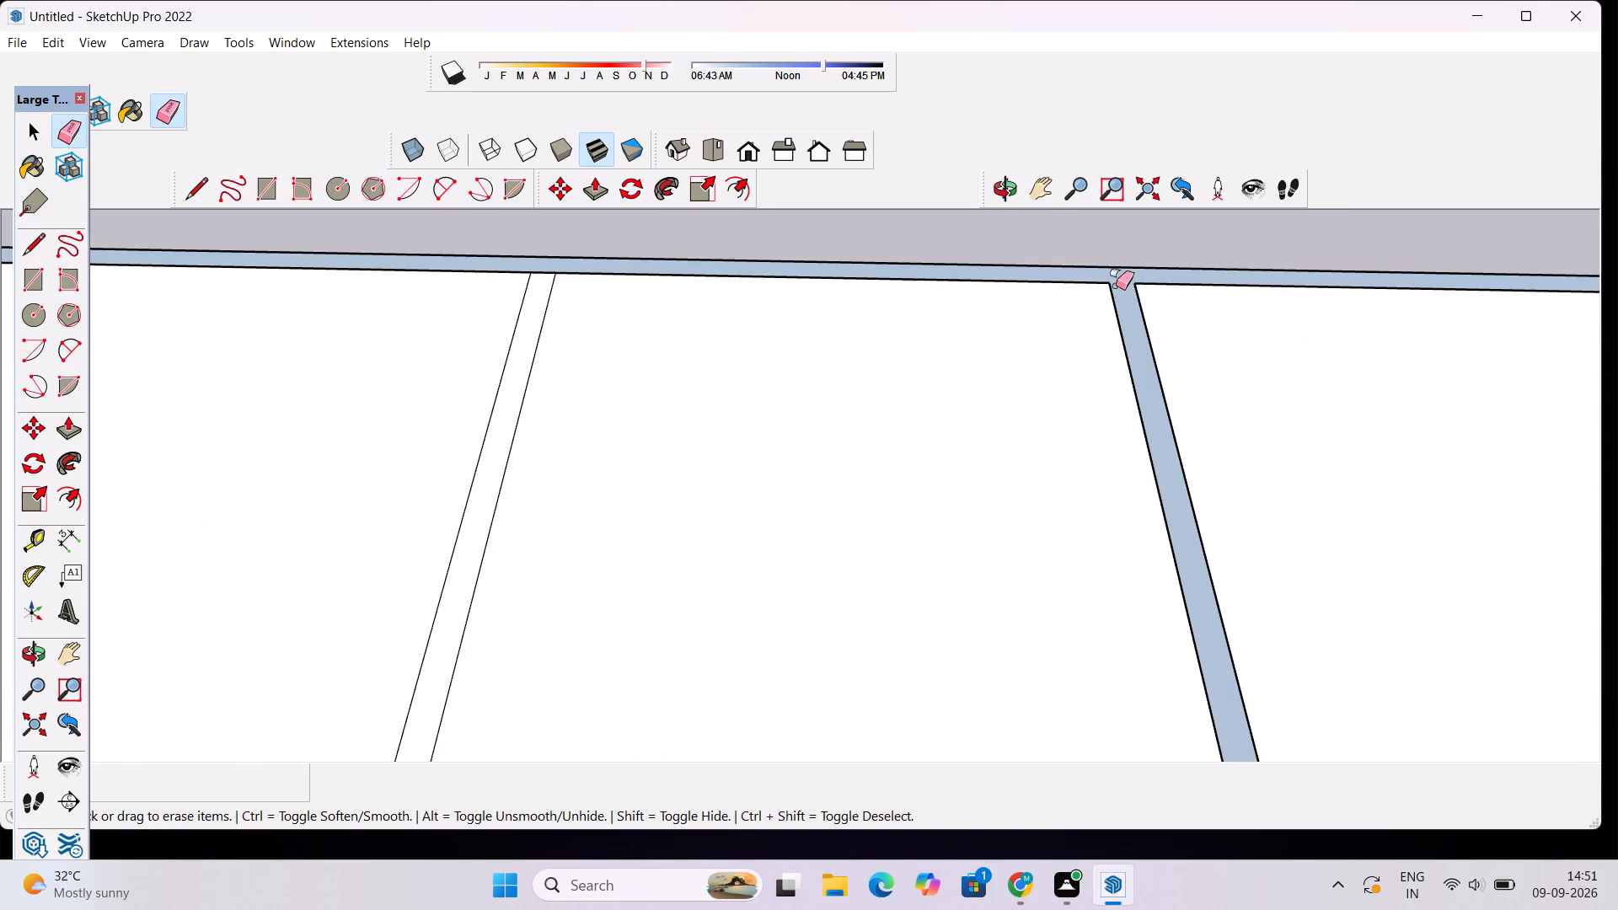
key("ctrl+z")
left_click(1122, 281)
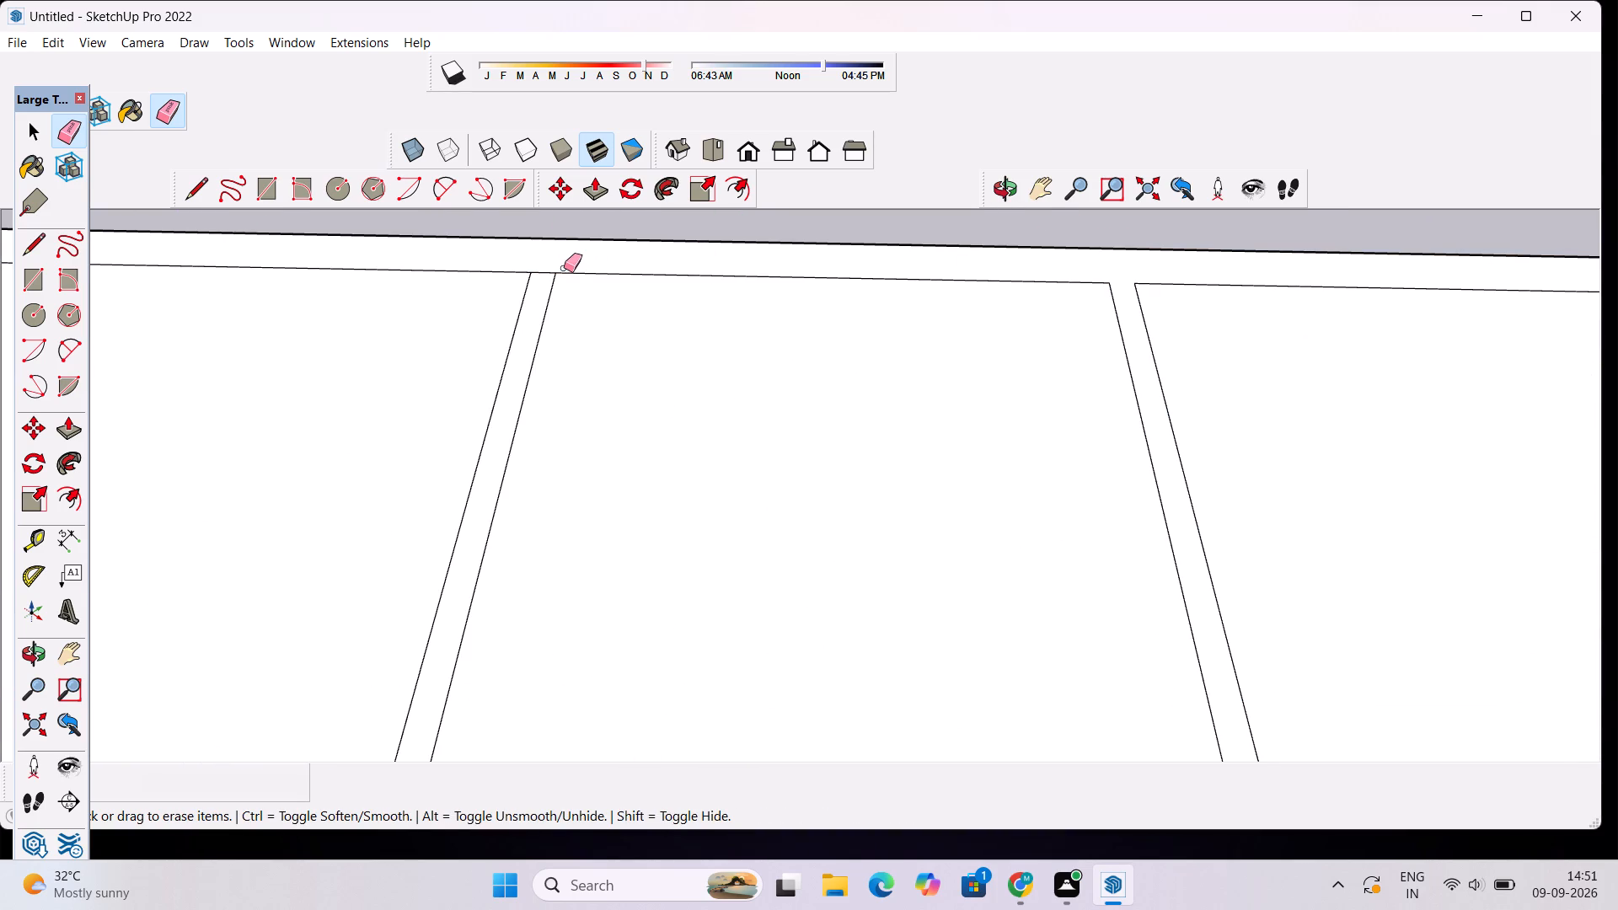
left_click(541, 270)
left_click(544, 273)
Erase the short inner wall segment where the first corner room's crosswise partition meets the outer side wall.
scroll(544, 274, "down", 5)
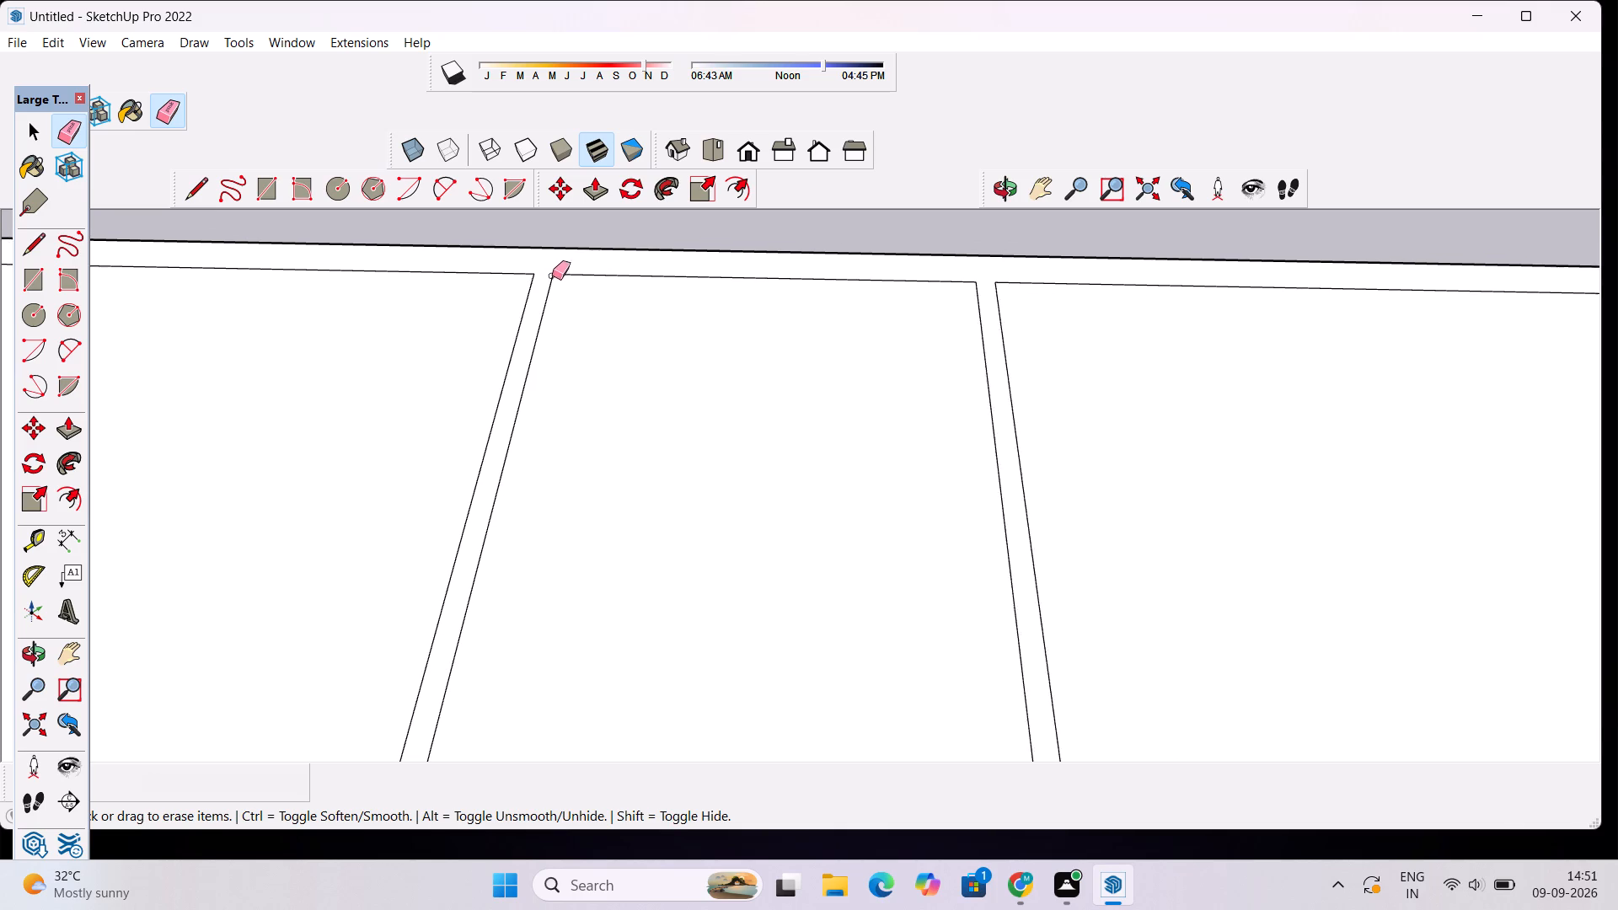
scroll(552, 276, "down", 17)
scroll(384, 390, "up", 5)
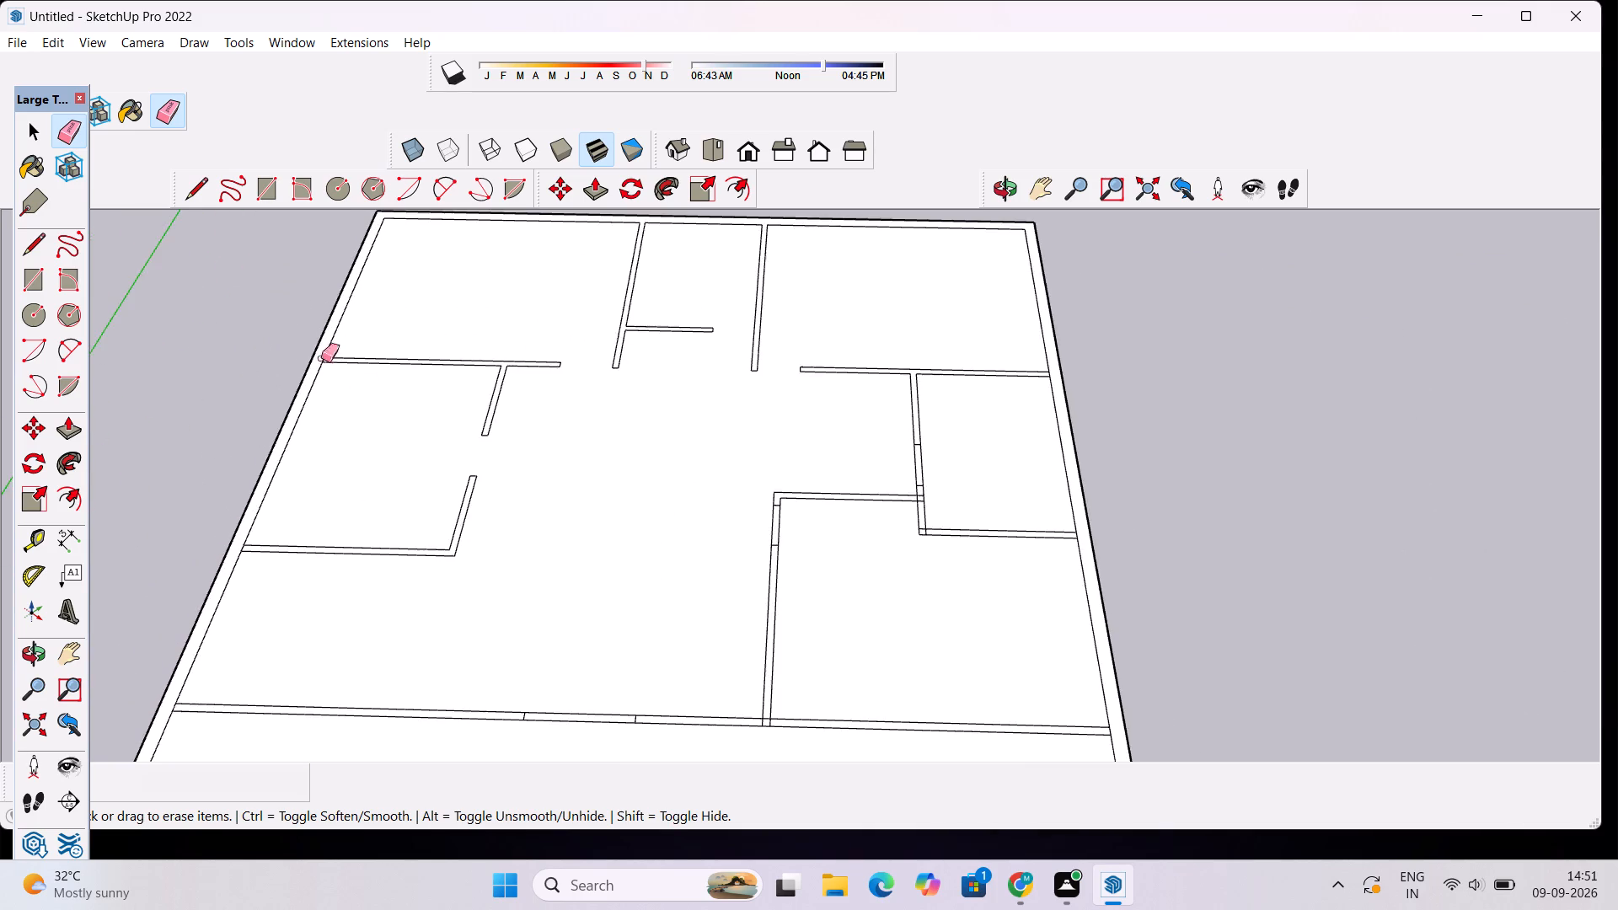
scroll(287, 299, "up", 13)
scroll(363, 418, "up", 8)
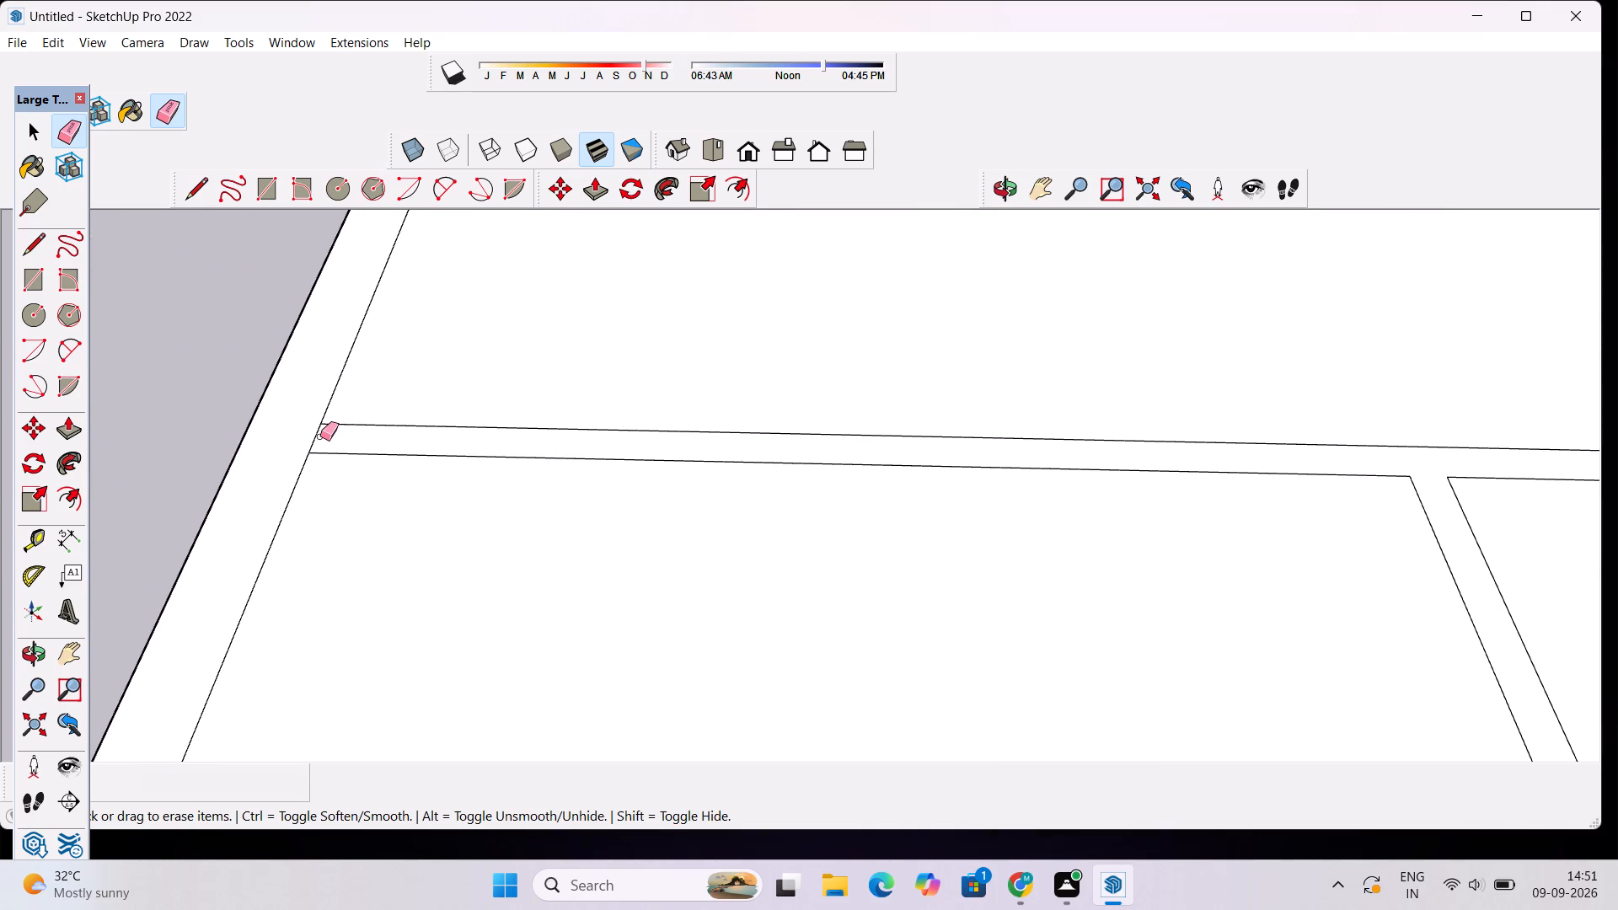
left_click(317, 418)
left_click(317, 434)
Erase the inner wall segments where the larger side room's other crosswise partition and the full-width partition meet that same side wall.
scroll(324, 425, "down", 8)
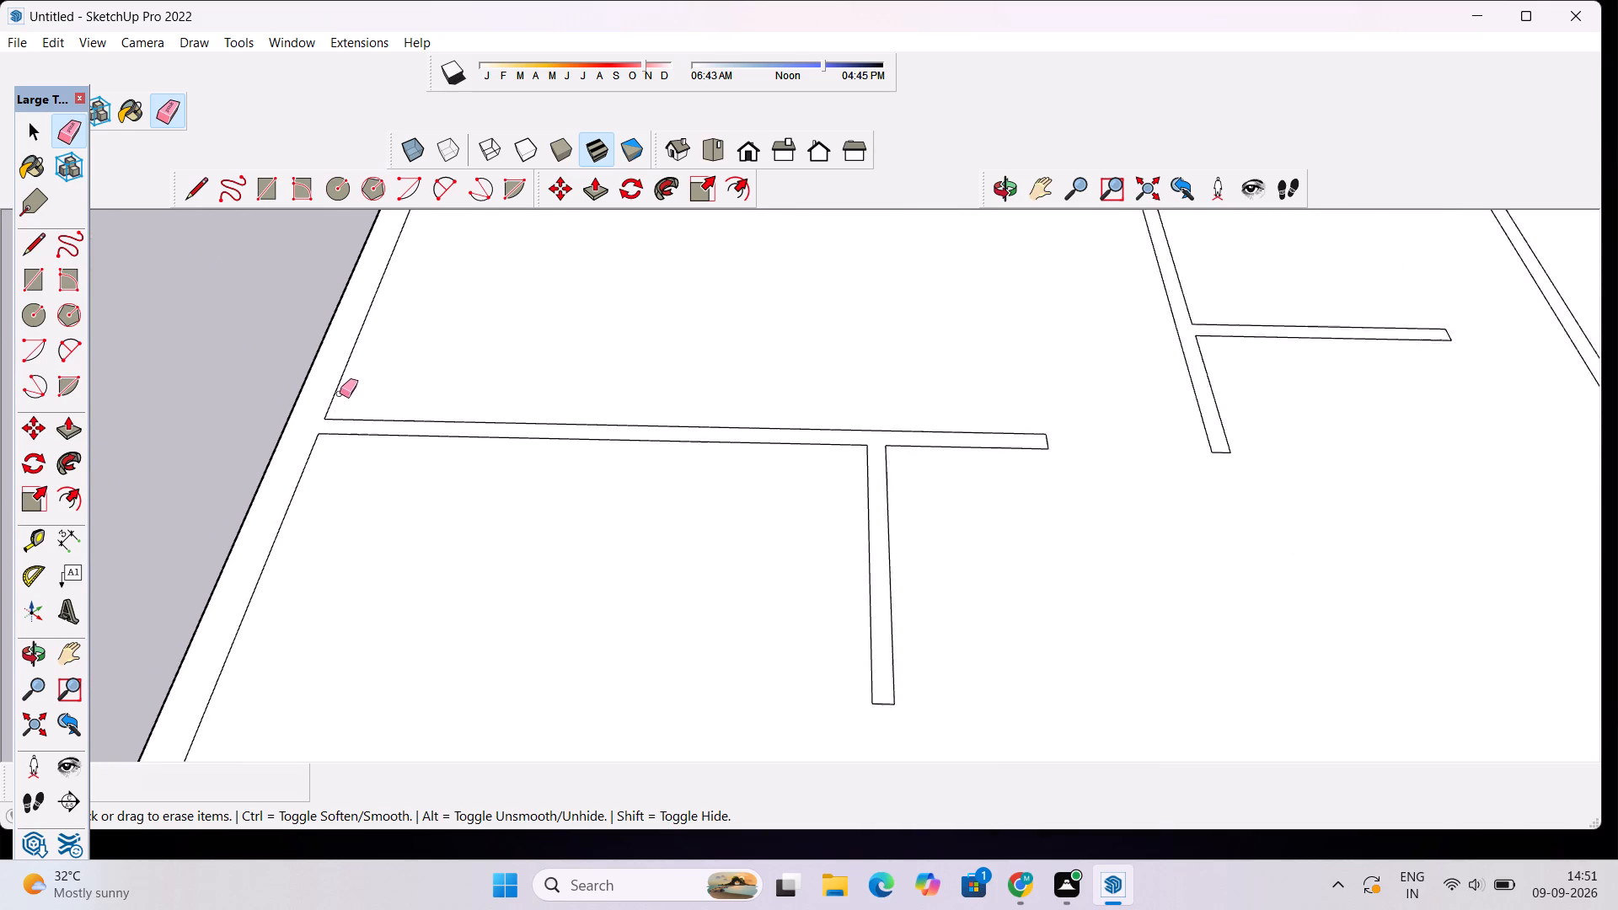
scroll(340, 393, "down", 18)
scroll(271, 565, "down", 1)
scroll(281, 583, "up", 17)
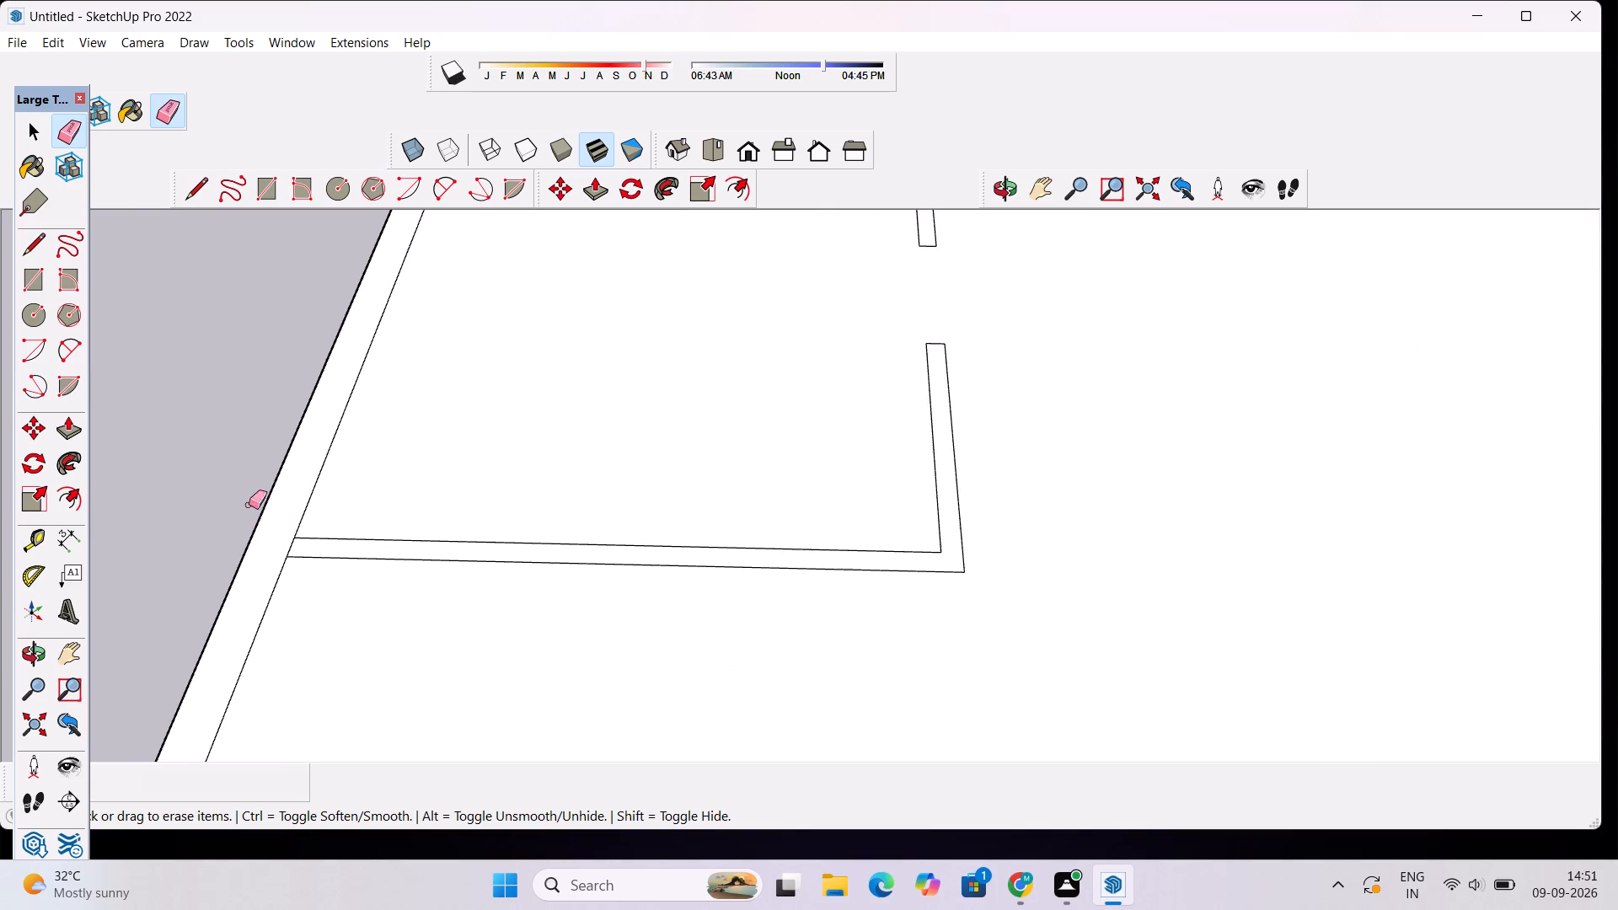
scroll(249, 505, "up", 13)
left_click(251, 511)
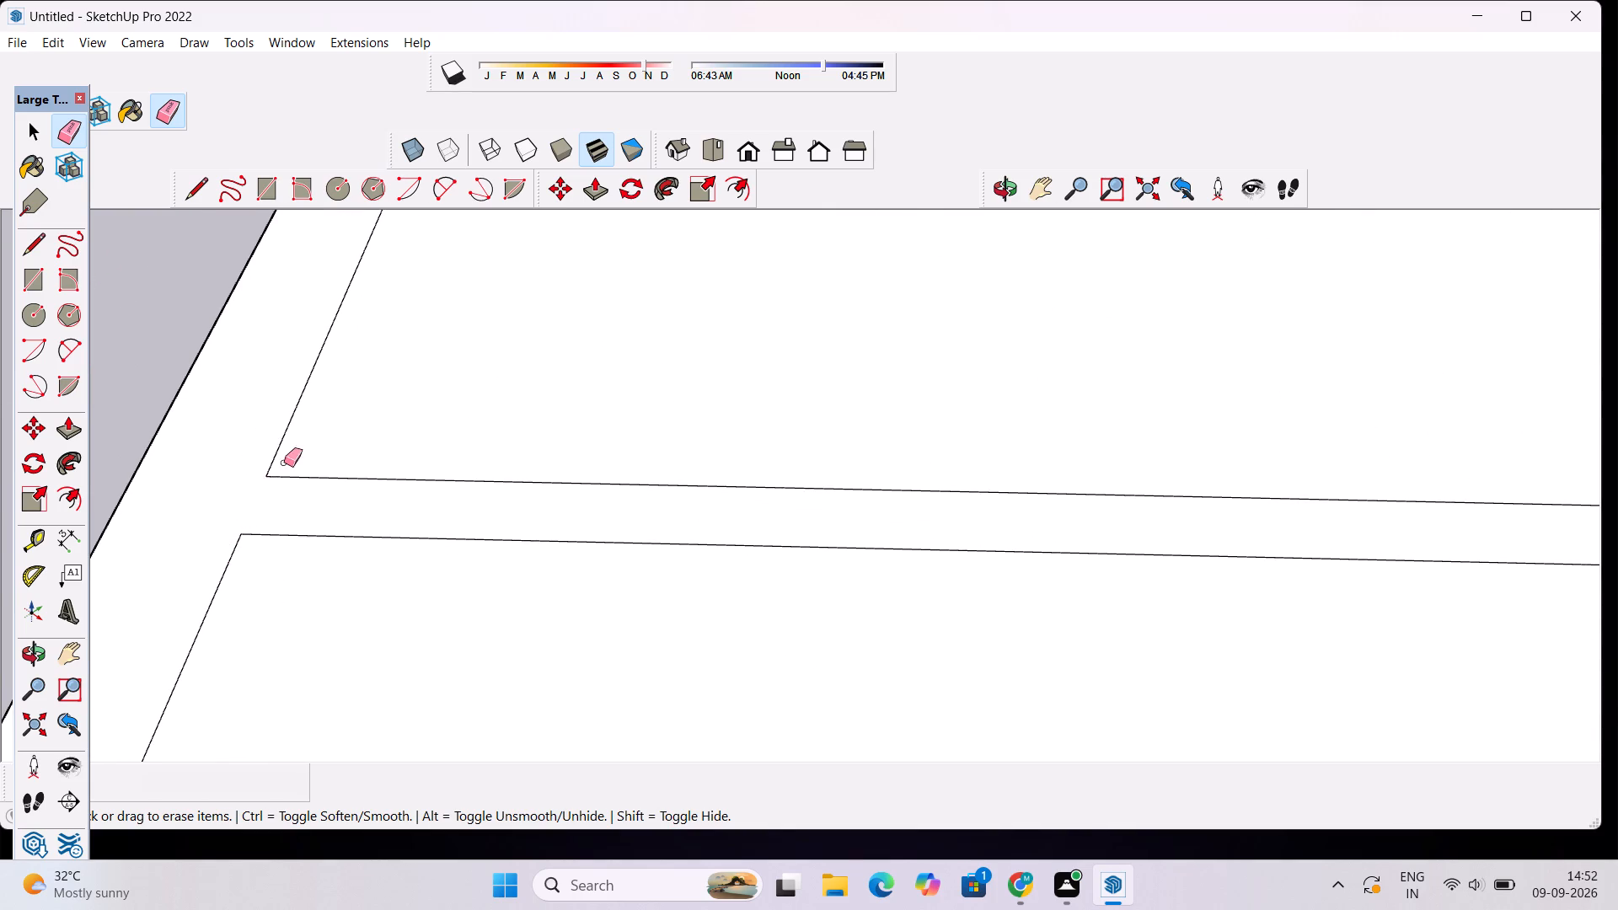
scroll(284, 463, "down", 20)
scroll(284, 463, "down", 15)
scroll(284, 537, "up", 4)
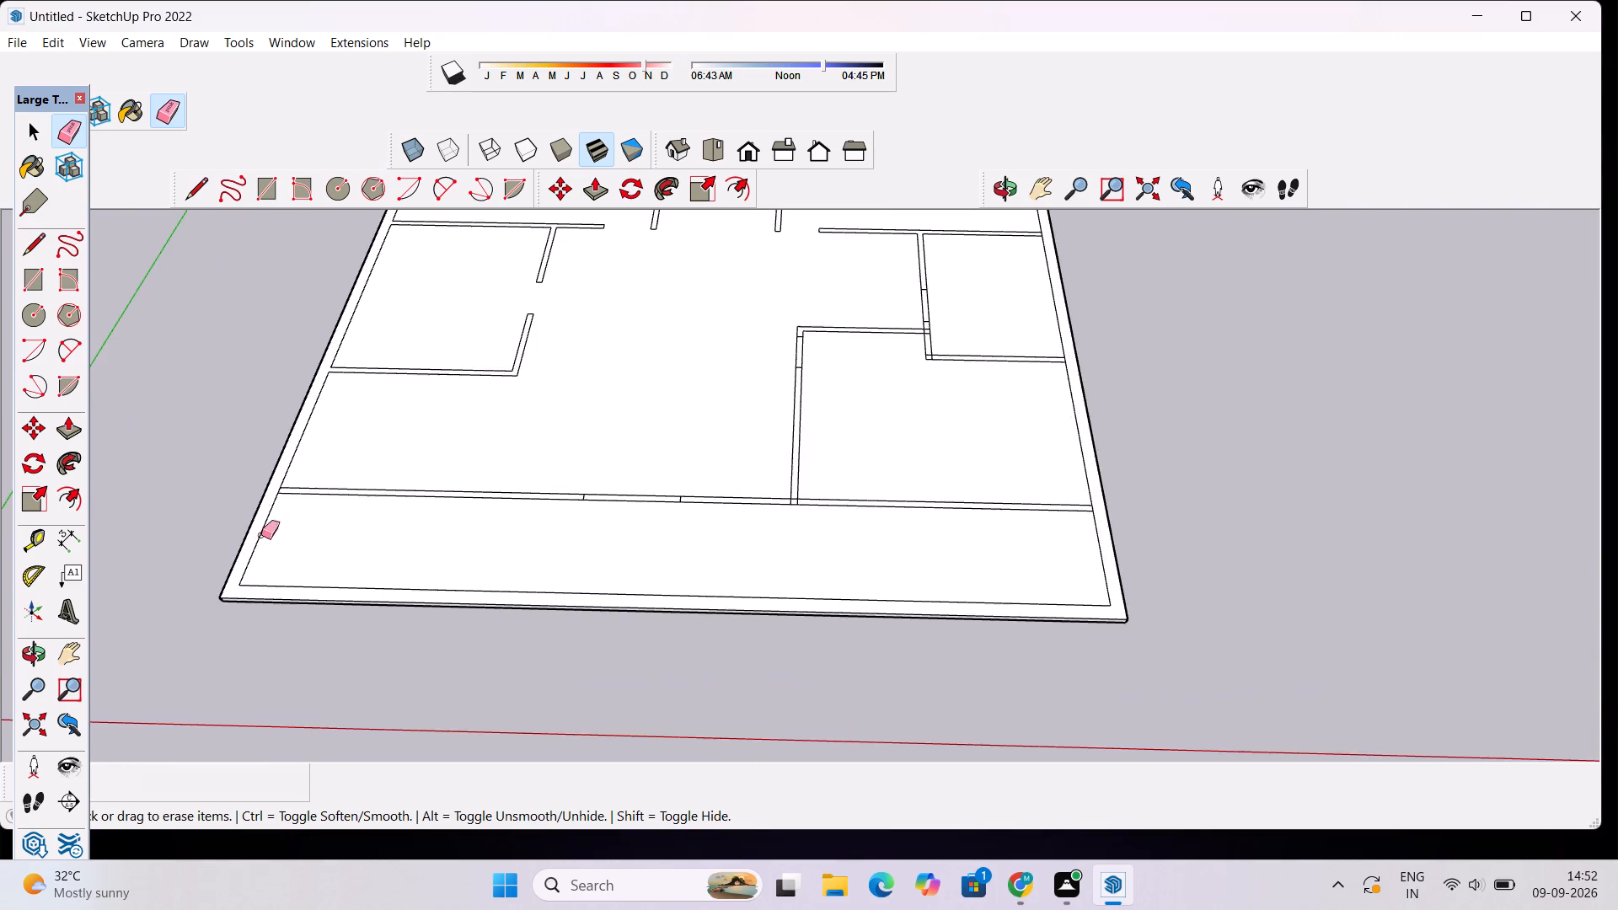
scroll(261, 535, "up", 20)
scroll(261, 535, "up", 8)
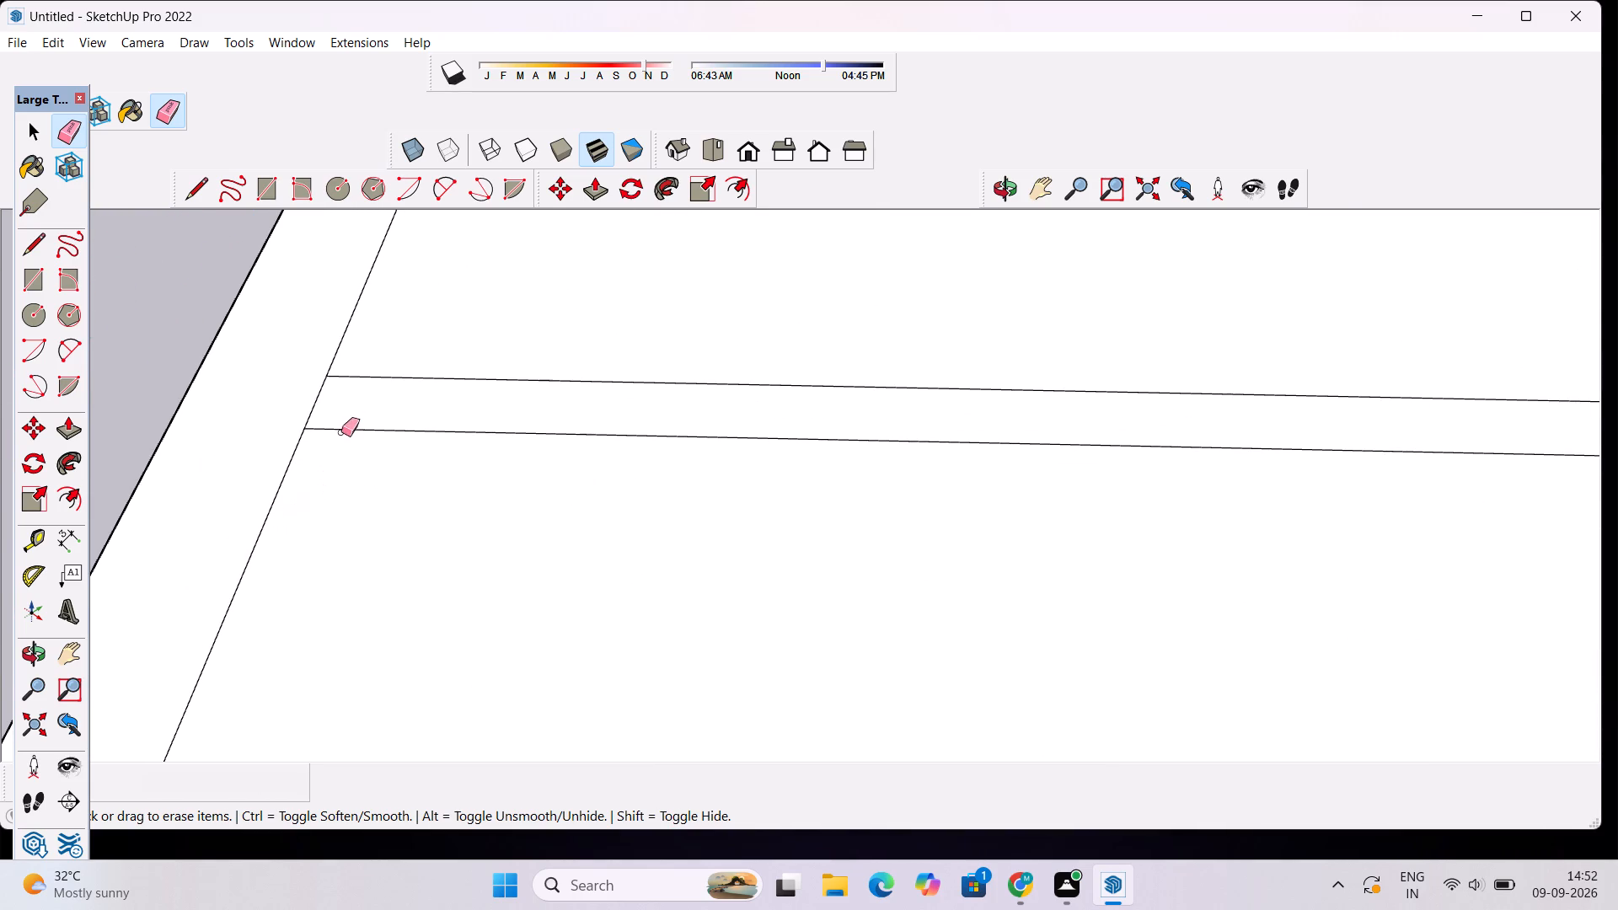
left_click(315, 403)
Delete both edge segments between the two opening marks in the full-width partition to clear its opening.
scroll(318, 388, "down", 10)
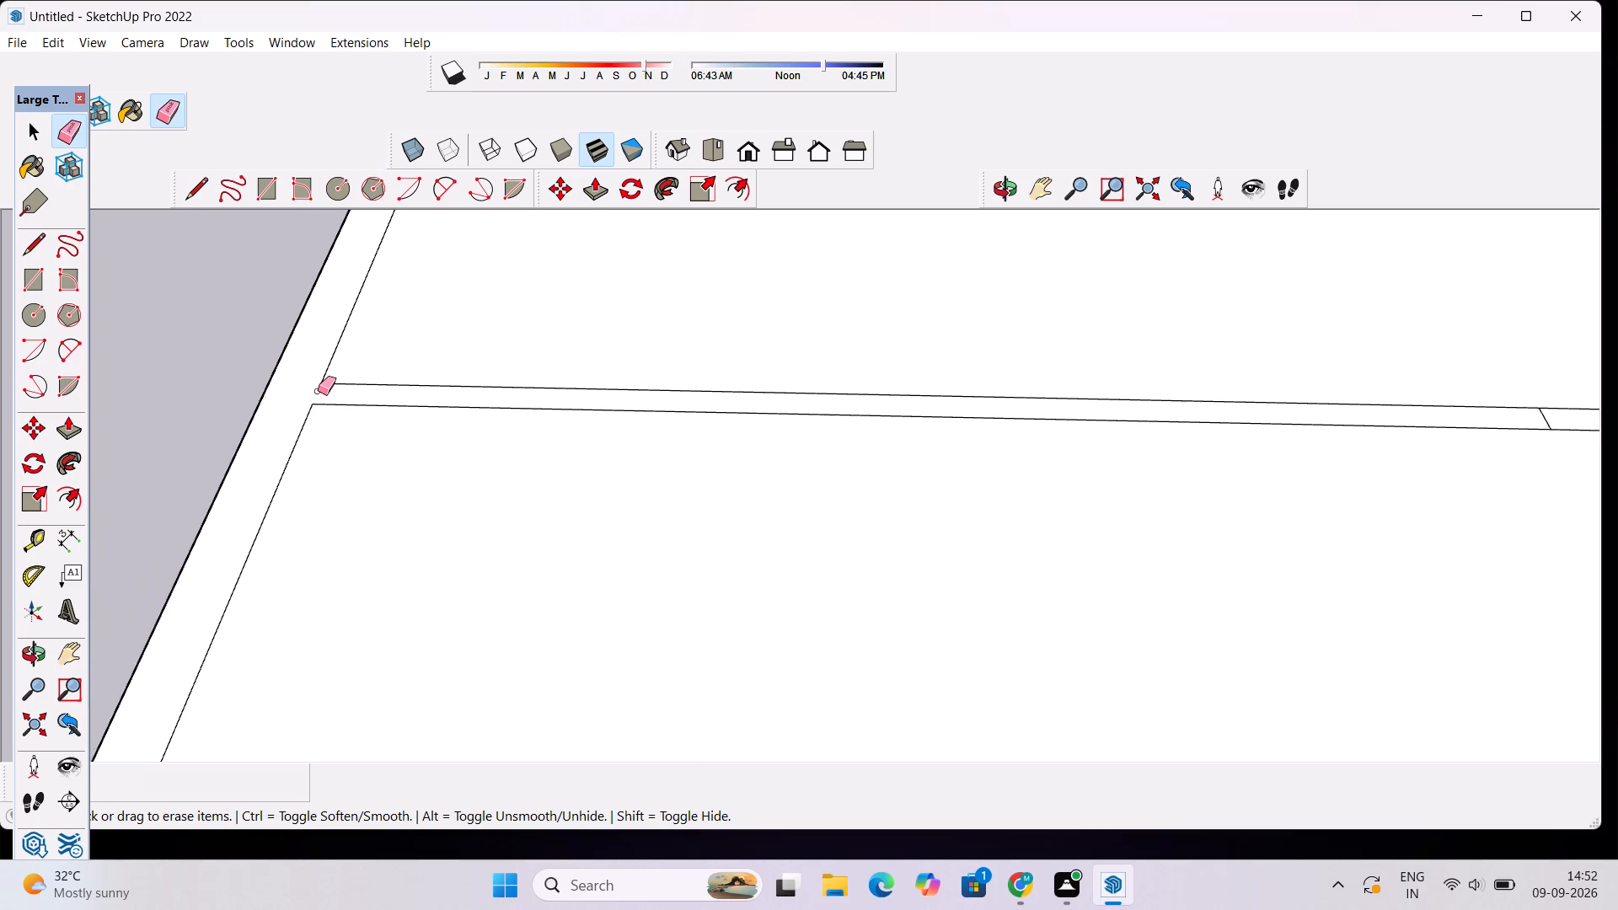
scroll(318, 391, "down", 13)
scroll(395, 522, "down", 5)
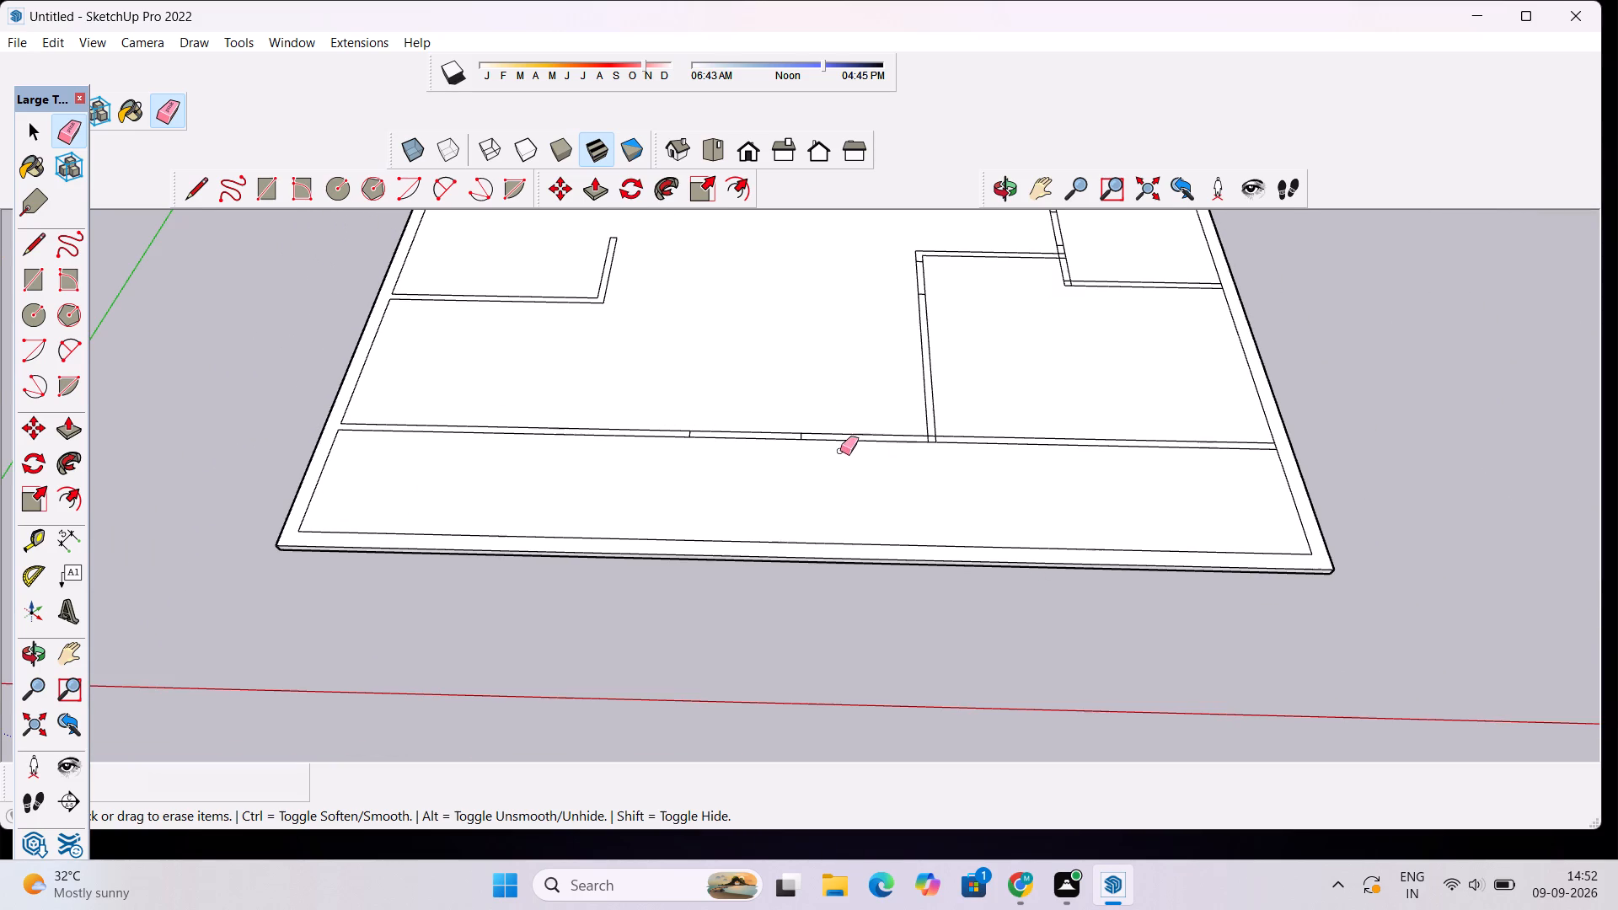
scroll(840, 451, "up", 1)
left_click_drag(742, 402, 721, 452)
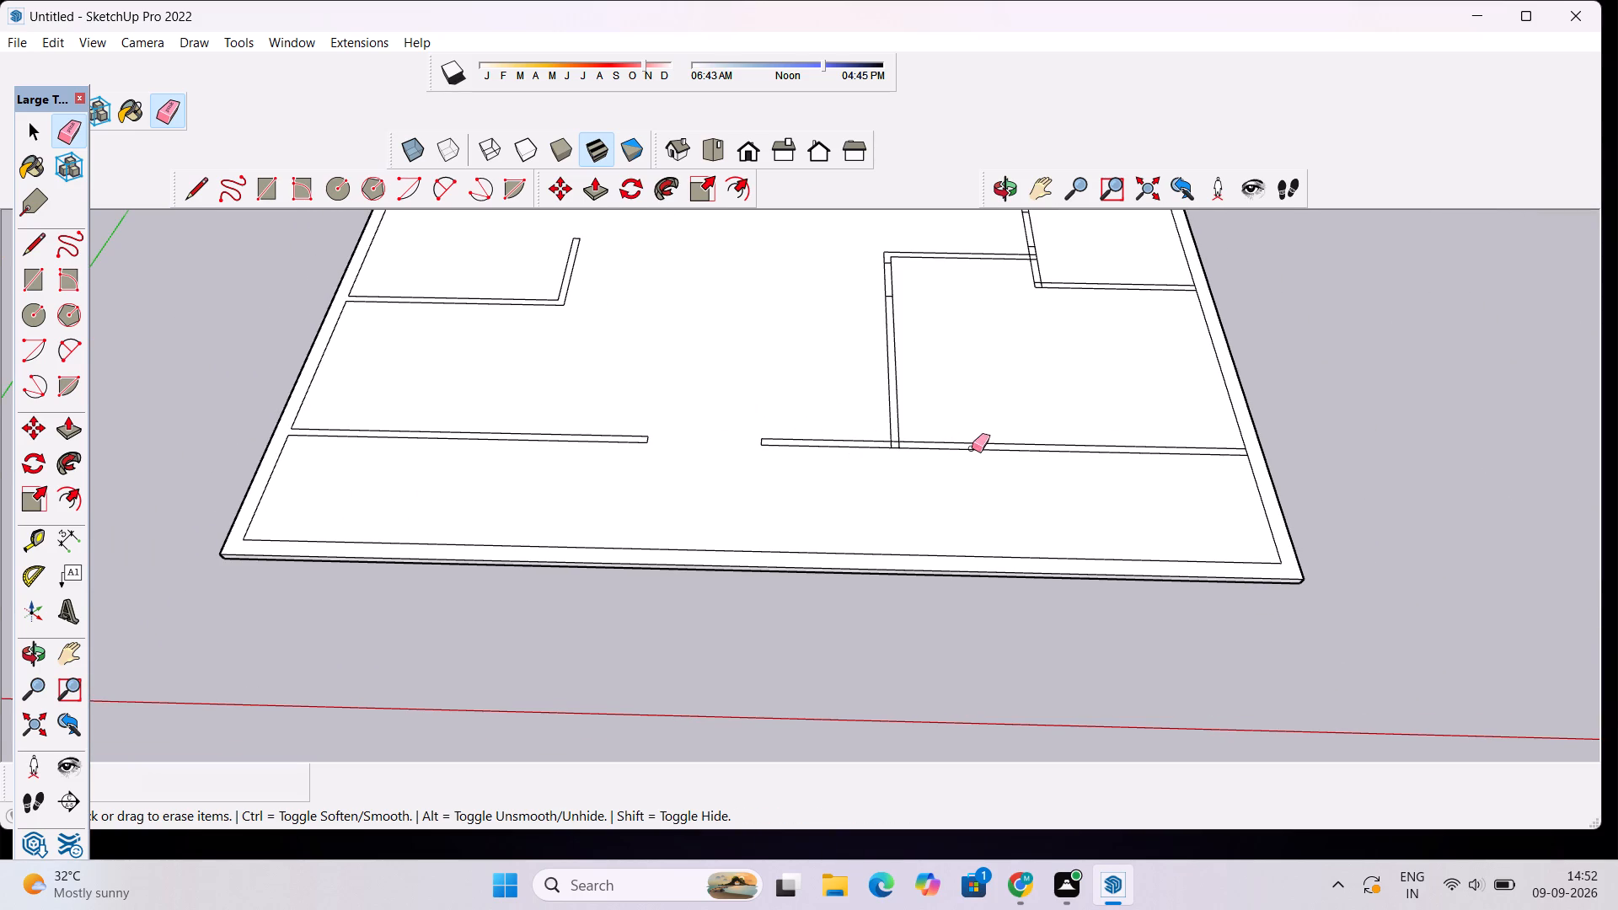
Erase the overlap lines where the adjoining room's lengthwise partition runs into the full-width partition.
scroll(972, 448, "up", 13)
left_click_drag(815, 401, 813, 424)
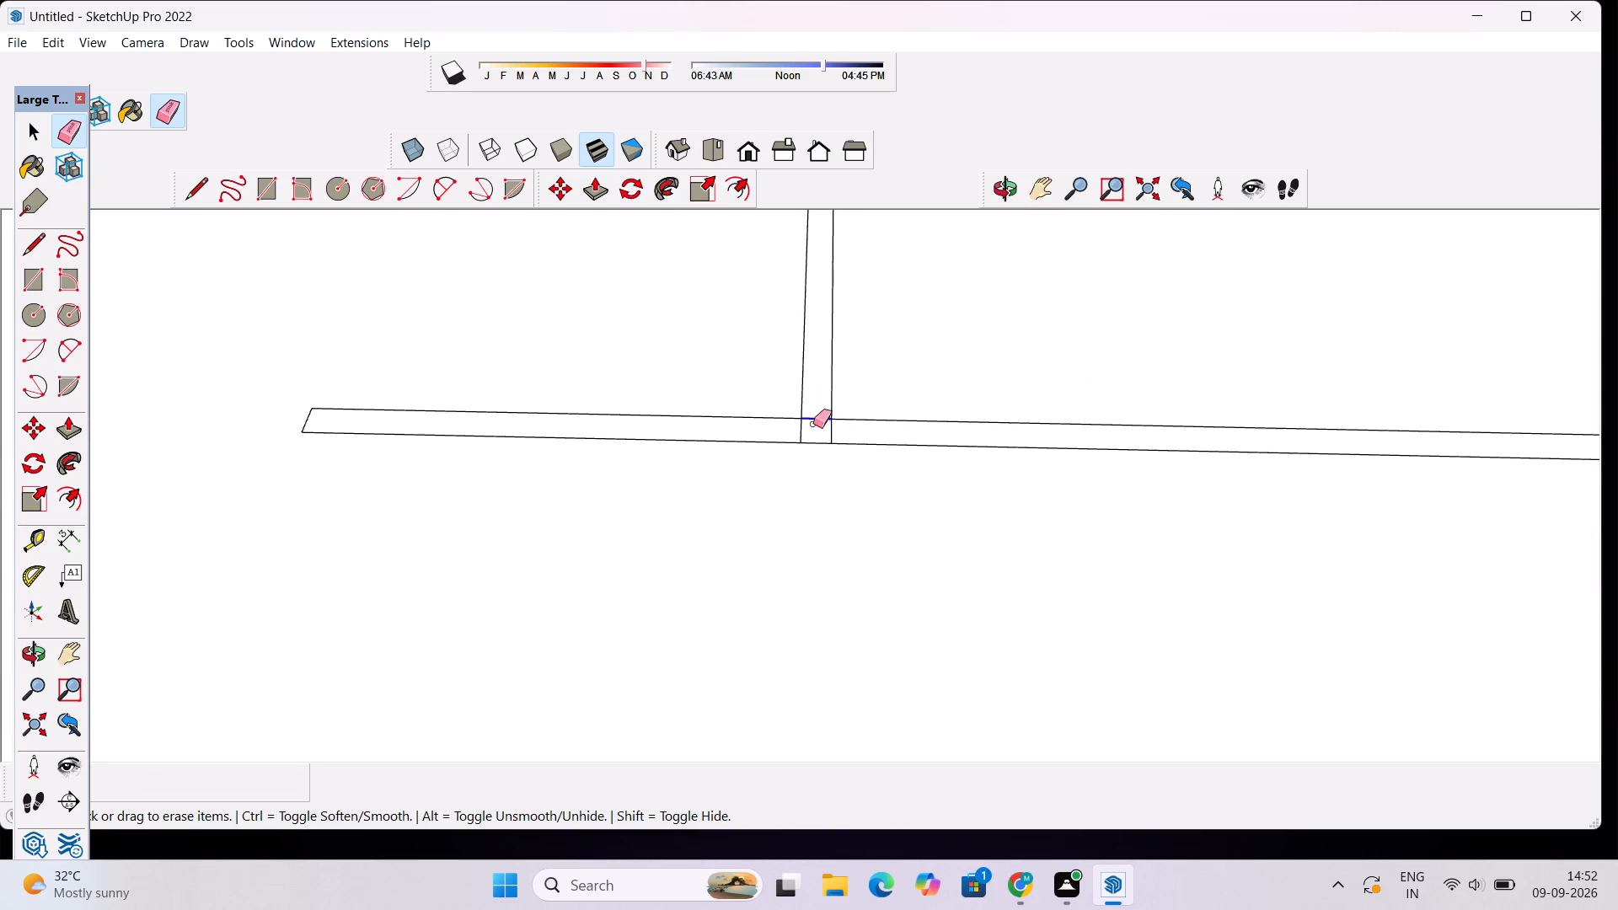
left_click_drag(813, 424, 797, 433)
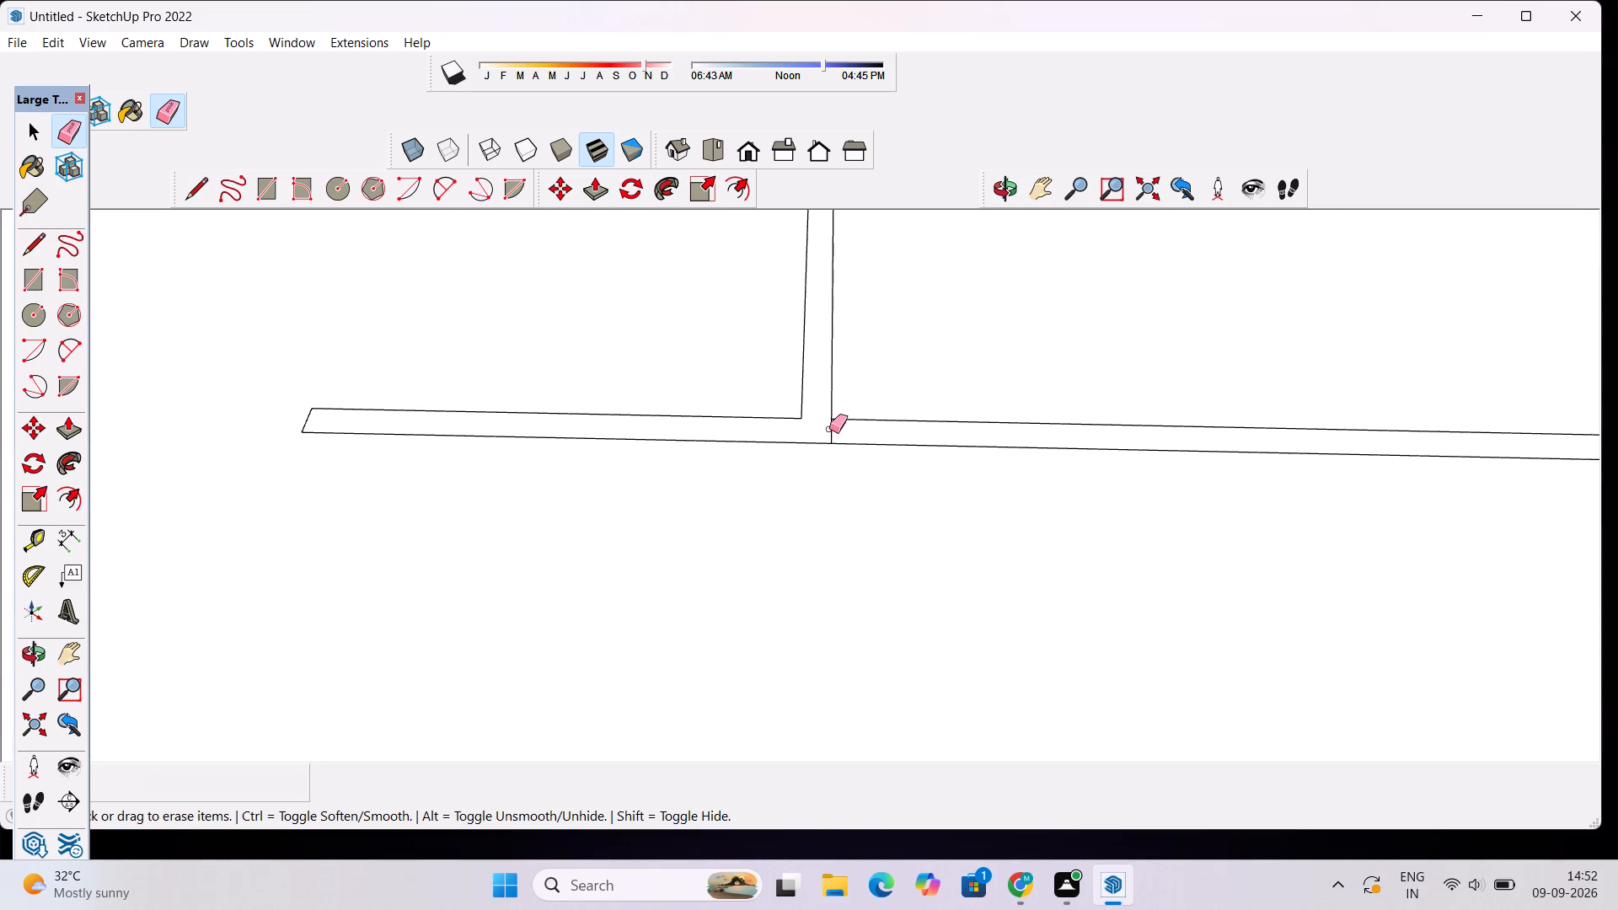
left_click(831, 426)
Delete both edge segments between the opening marks in that adjoining room's lengthwise partition to clear its opening.
scroll(827, 415, "down", 18)
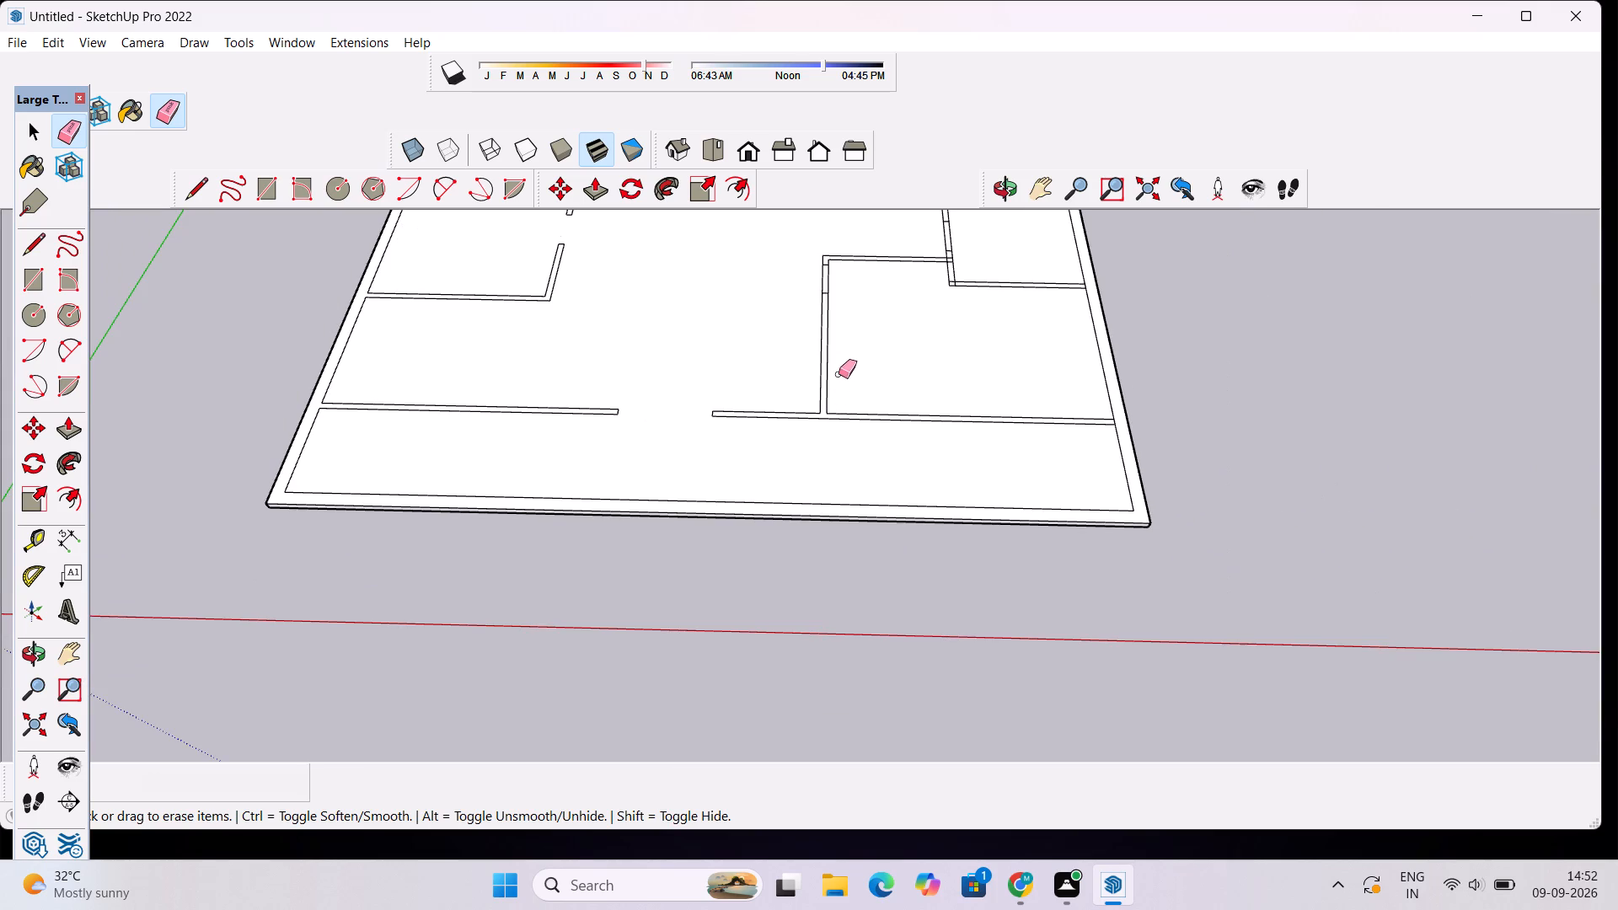
scroll(848, 342, "up", 4)
left_click_drag(849, 270, 768, 281)
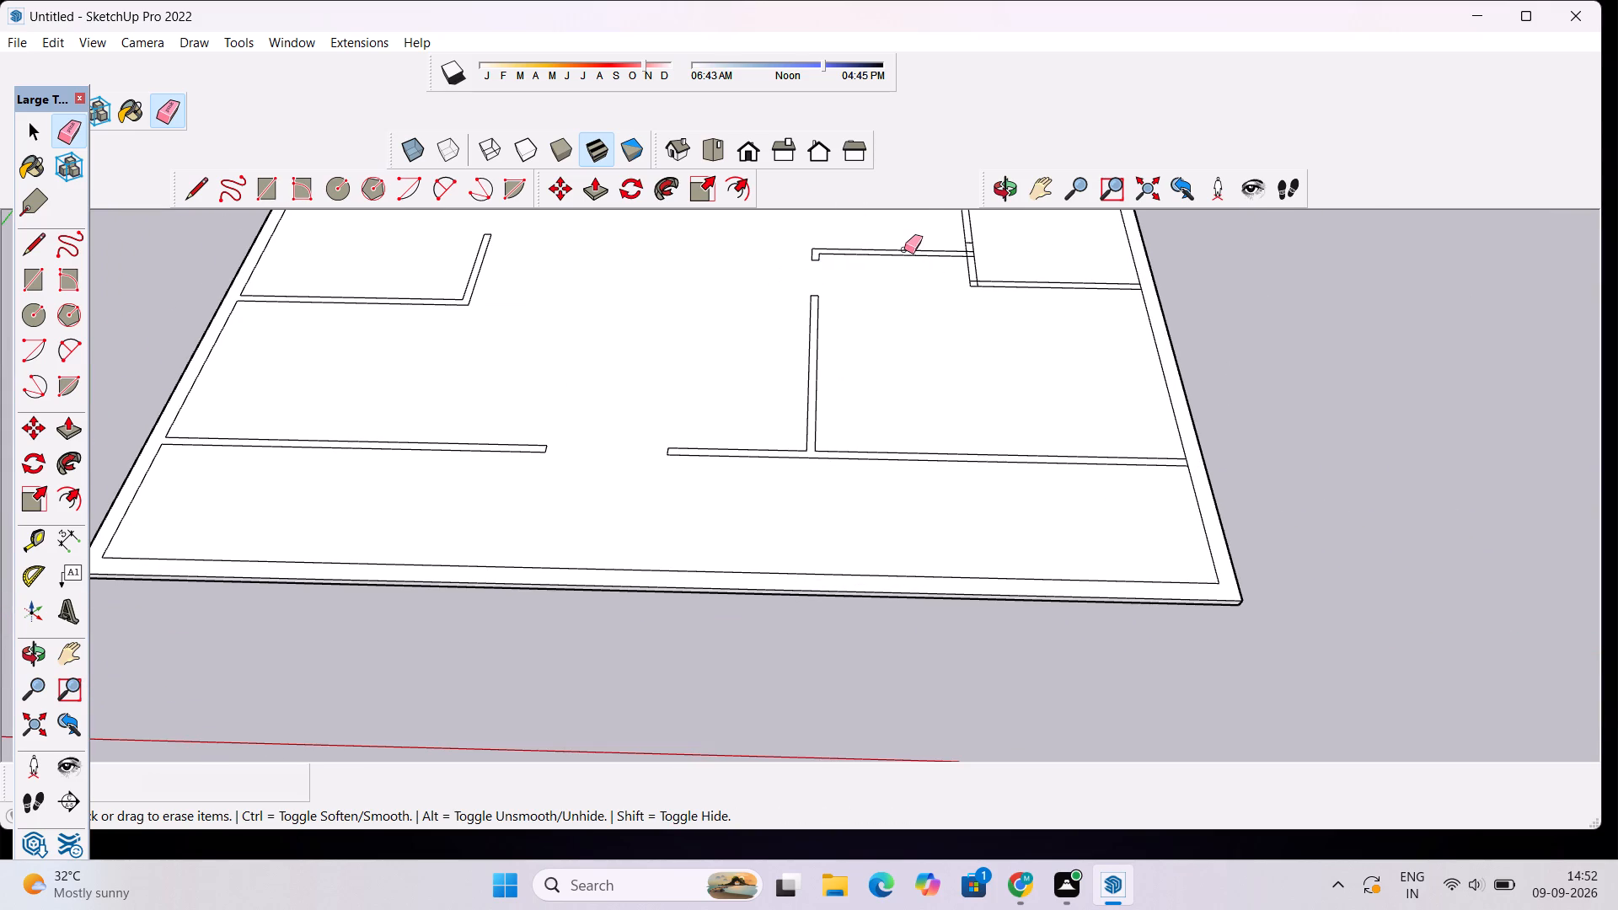
Delete both edge segments between the opening marks in the smaller side room's lengthwise partition to clear its opening.
scroll(903, 239, "up", 8)
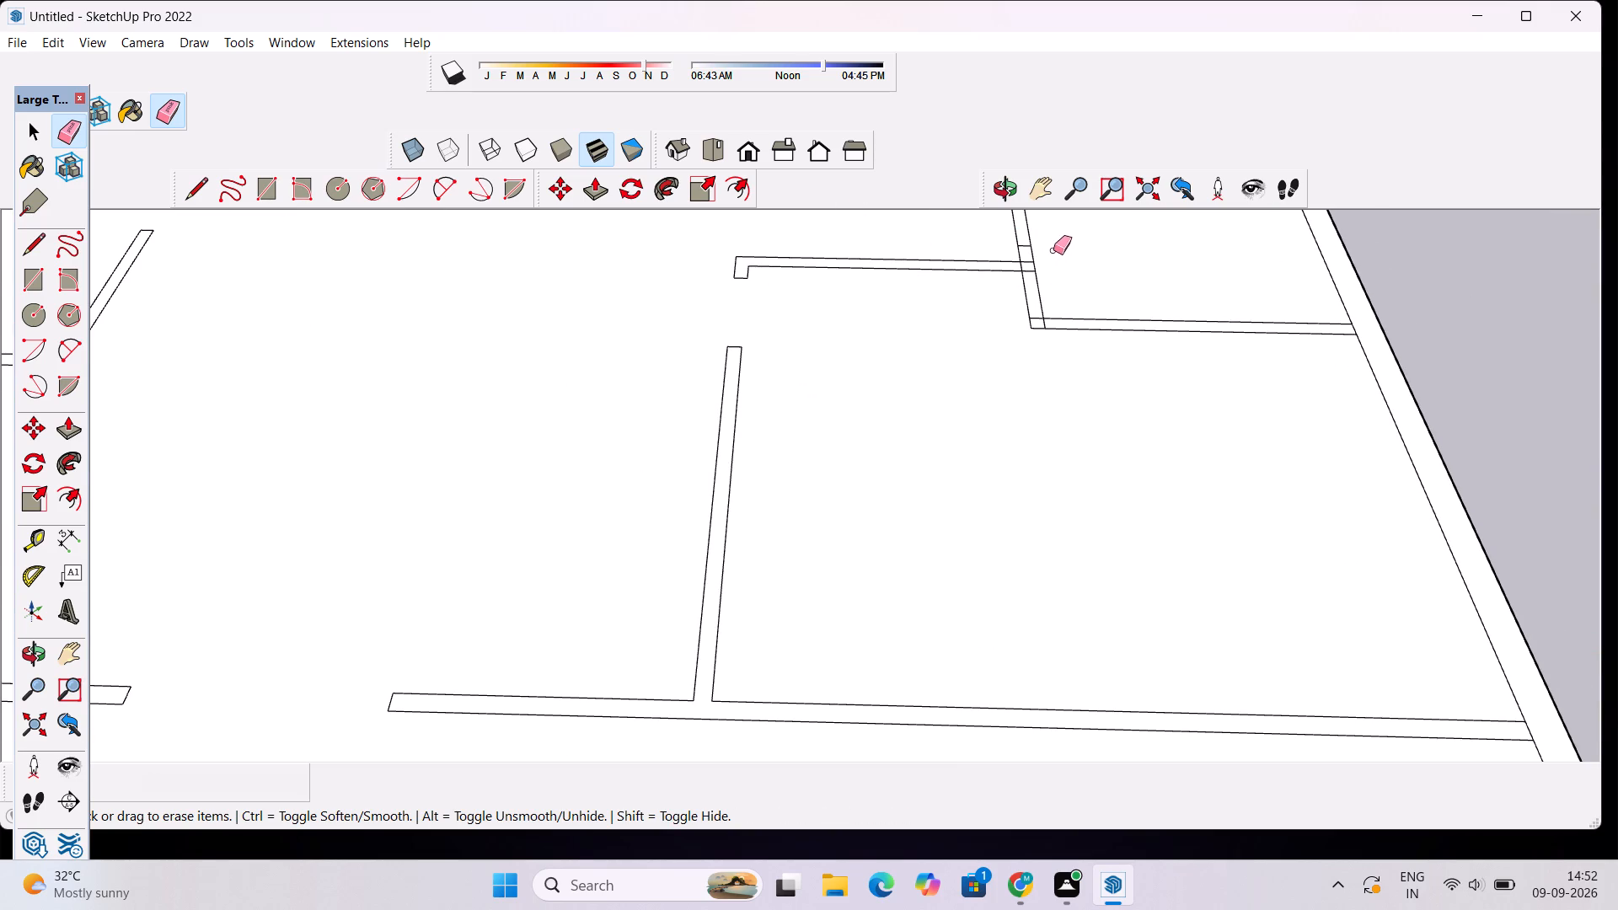
scroll(1036, 307, "down", 19)
scroll(1068, 227, "up", 13)
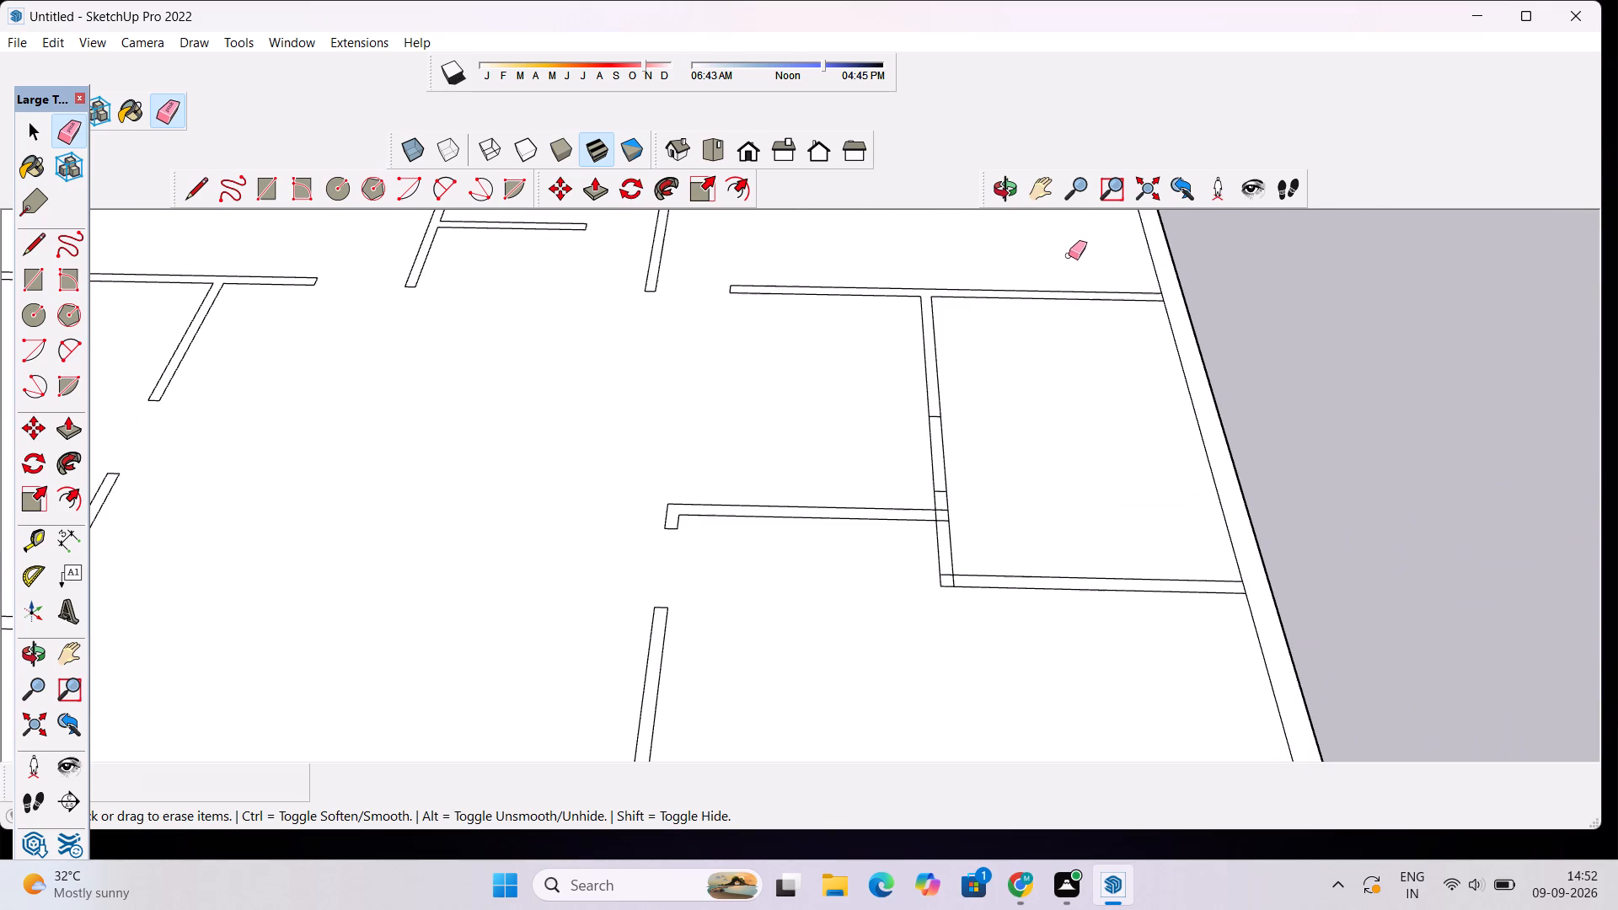
left_click_drag(967, 455, 900, 471)
Erase the overlap lines where the adjoining room's crosswise partition meets the smaller side room's lengthwise partition.
scroll(942, 536, "up", 7)
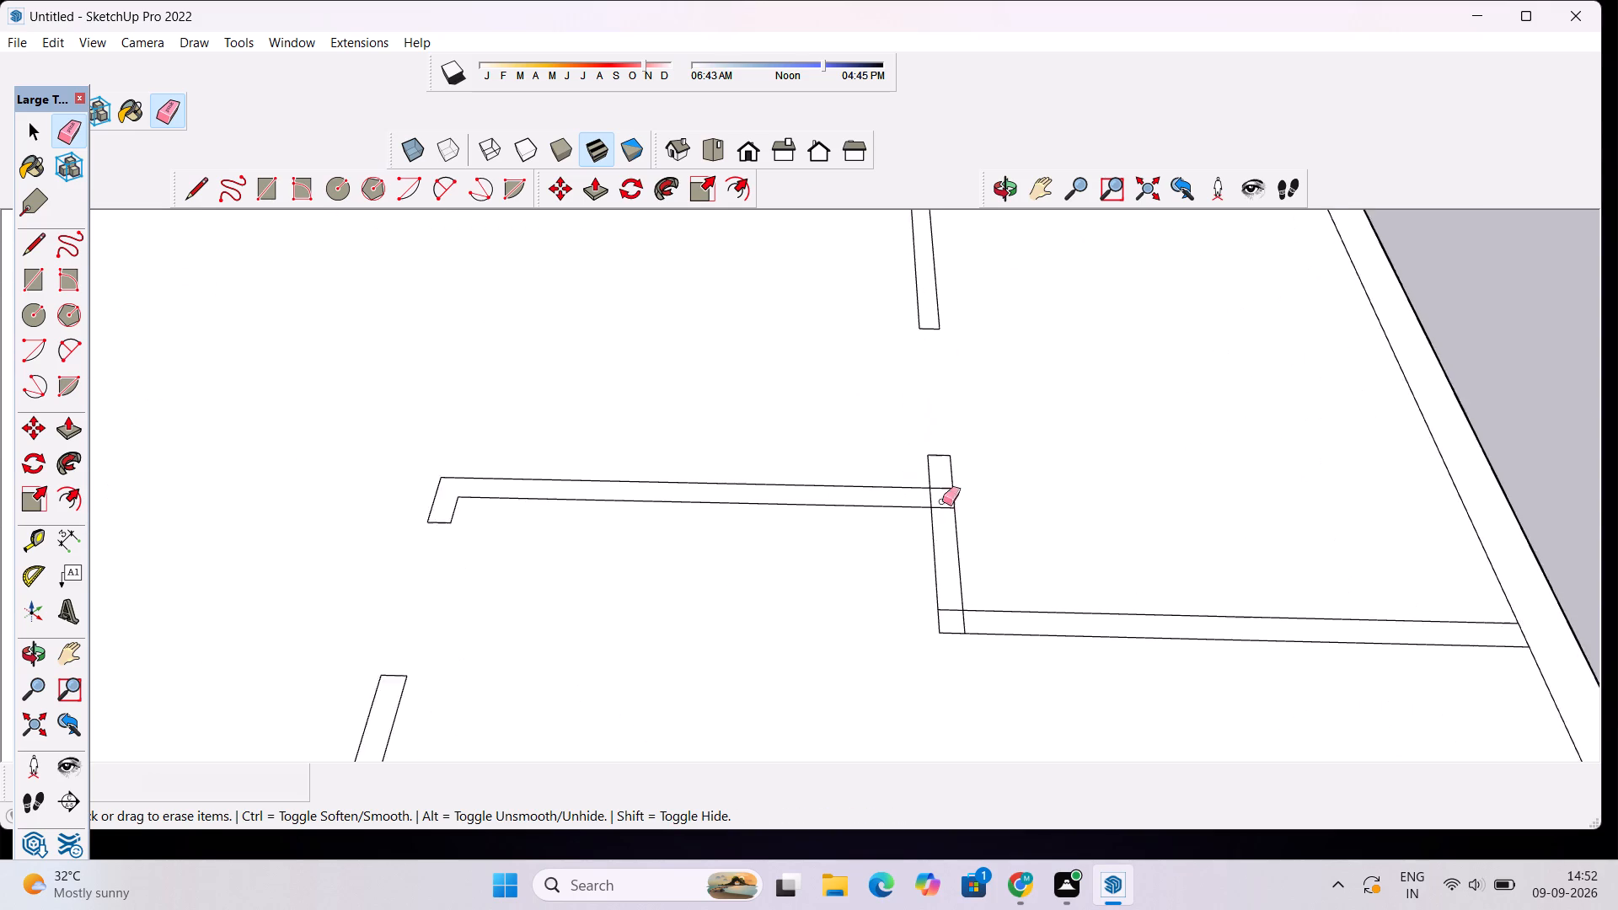
scroll(942, 501, "up", 1)
left_click_drag(939, 456, 942, 520)
left_click_drag(946, 476, 925, 490)
Erase the overlap lines at the corner where the smaller side room's lengthwise partition meets its front crosswise partition.
scroll(1033, 517, "down", 5)
scroll(999, 586, "up", 5)
left_click_drag(968, 572, 969, 572)
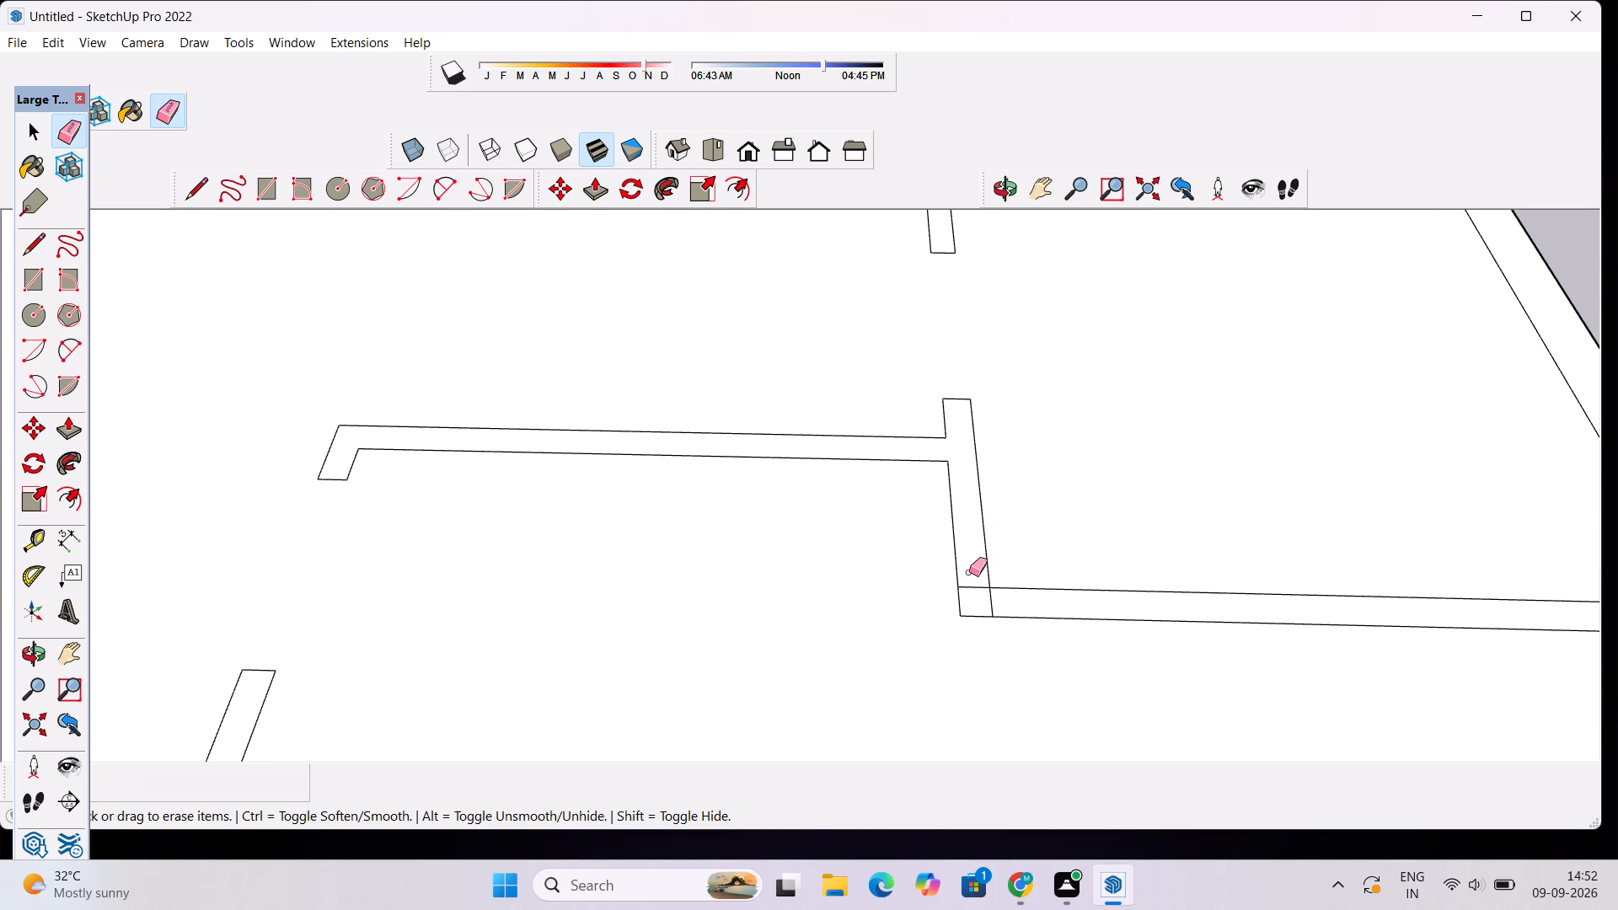
left_click_drag(969, 572, 1000, 607)
Erase the line closing off the smaller side room's front crosswise partition where it meets the outer wall.
scroll(1020, 584, "down", 13)
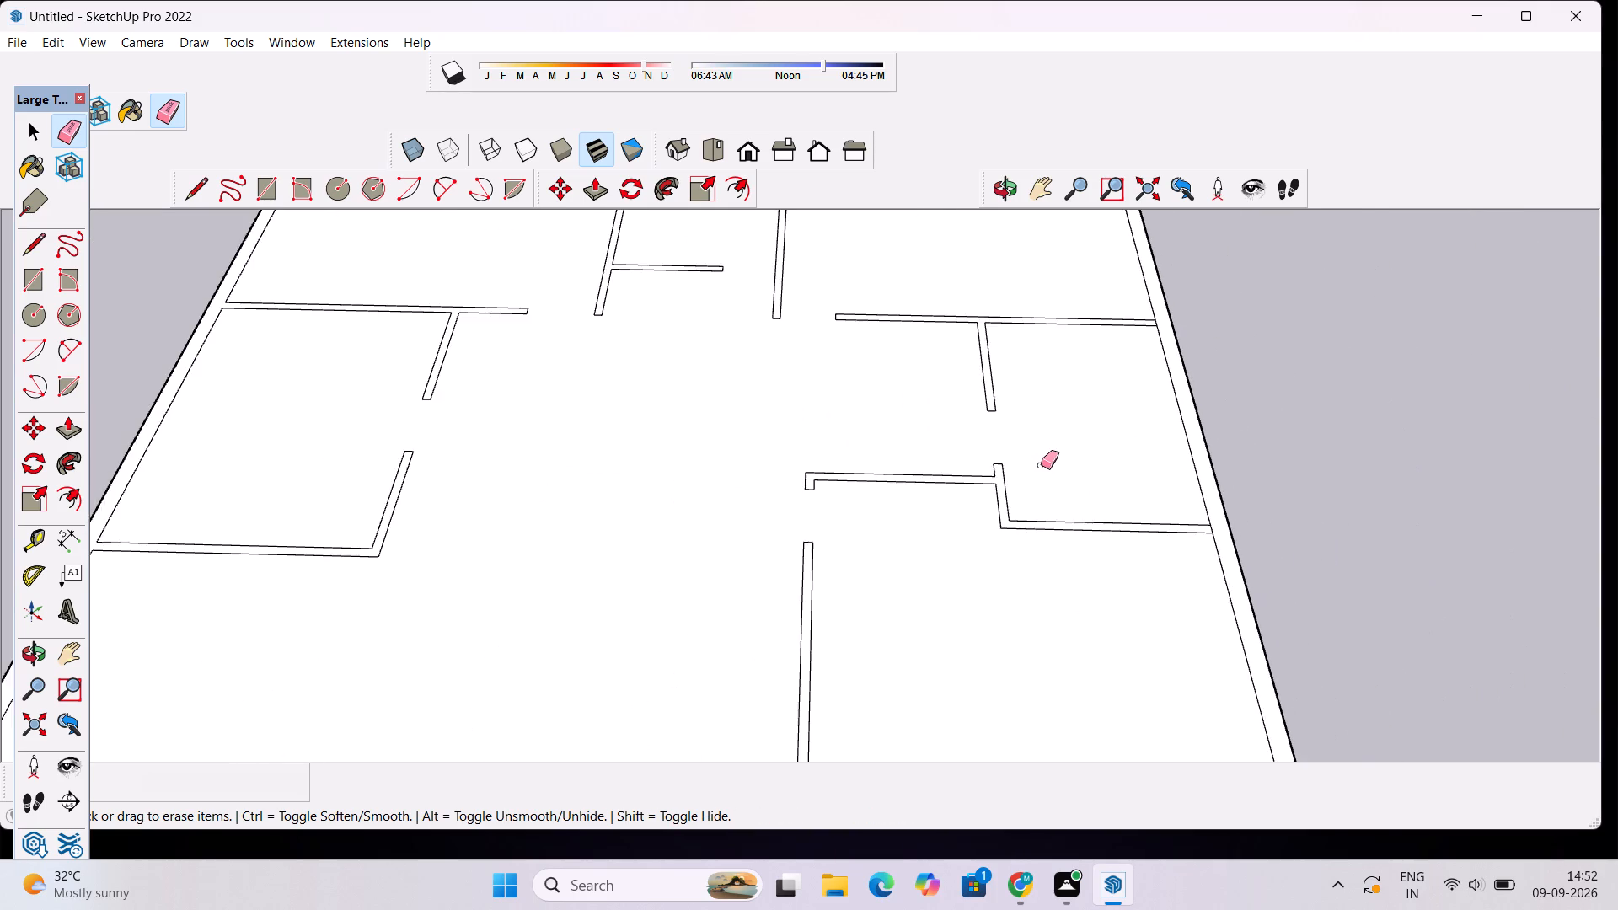
scroll(999, 490, "down", 8)
scroll(1210, 548, "up", 16)
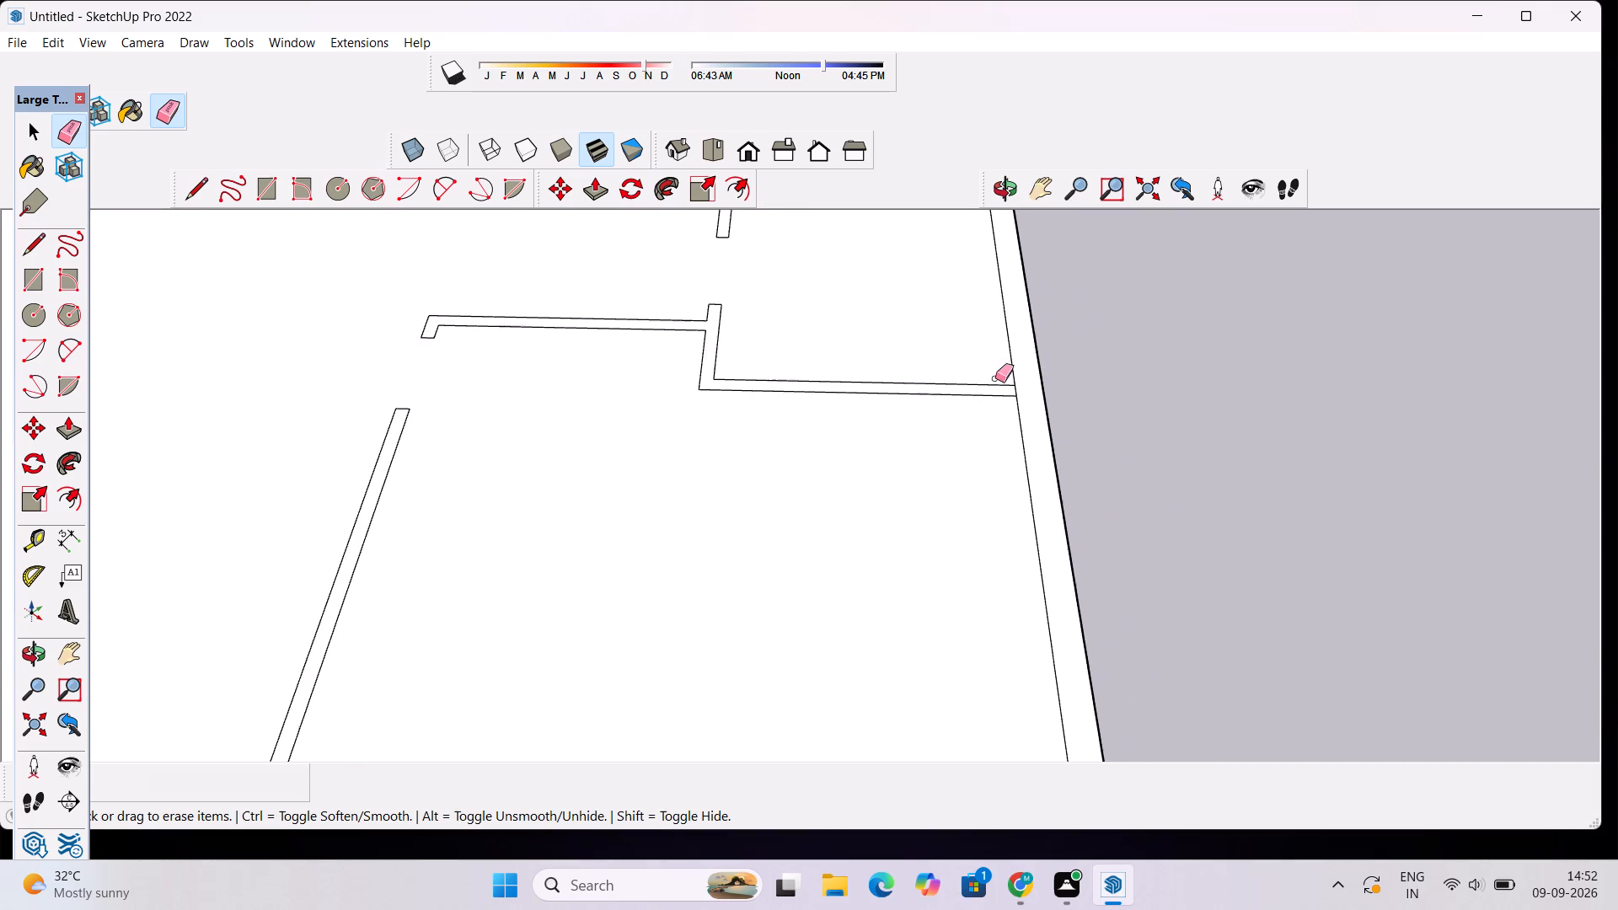
scroll(1005, 356, "up", 12)
left_click_drag(1077, 447, 1000, 442)
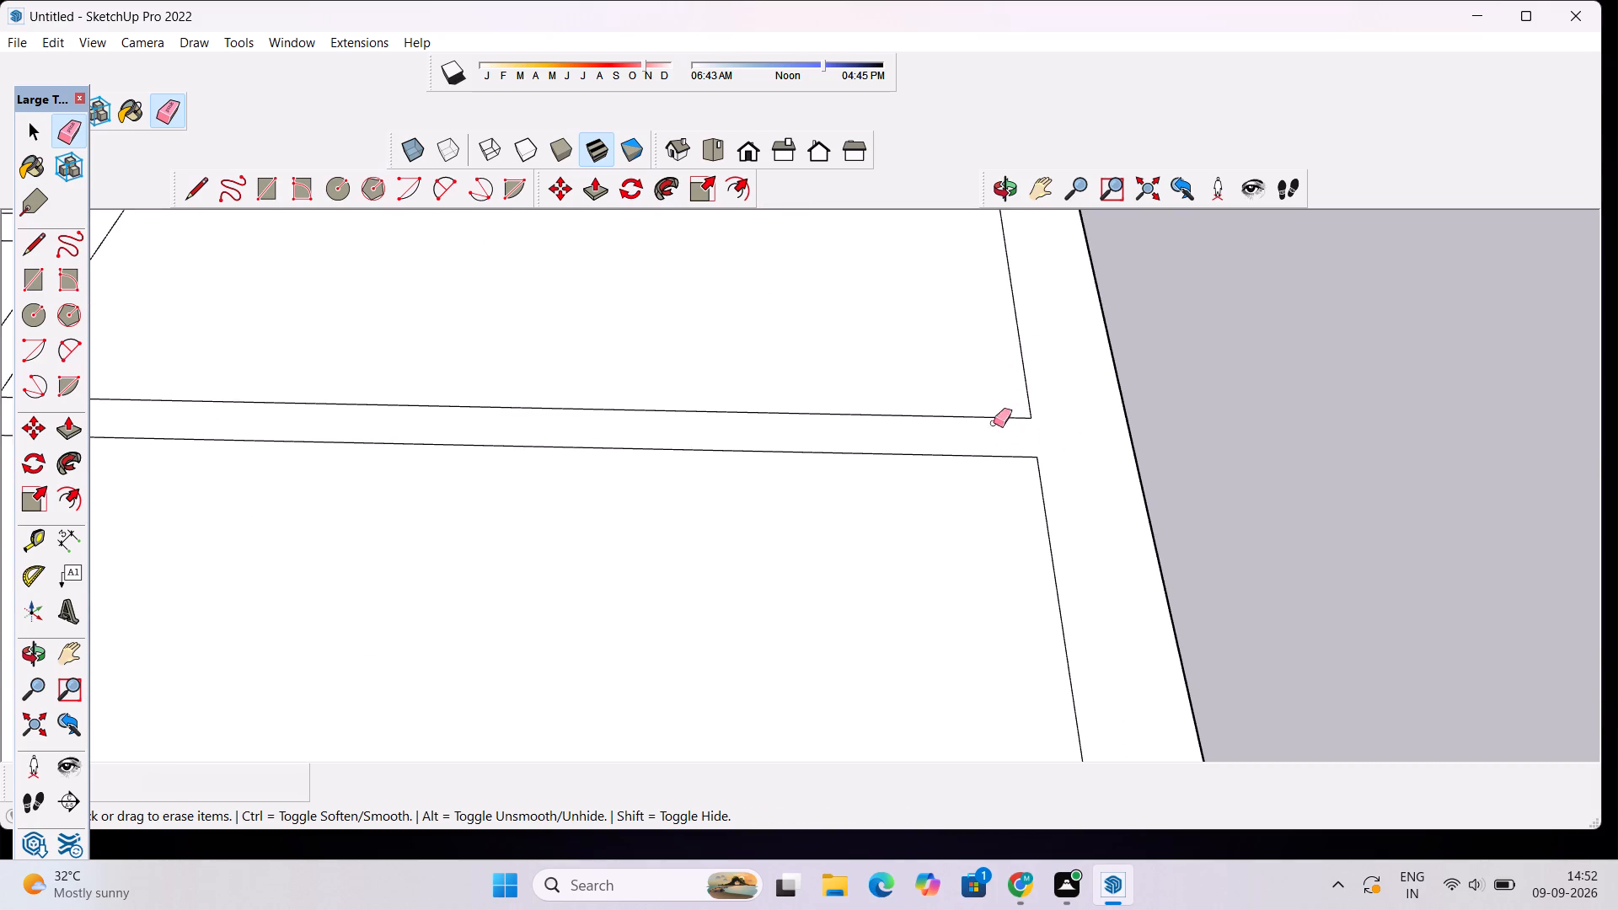
Erase the line between the outer wall and the crosswise partition behind the smaller side room.
scroll(1025, 407, "down", 10)
scroll(1010, 307, "down", 18)
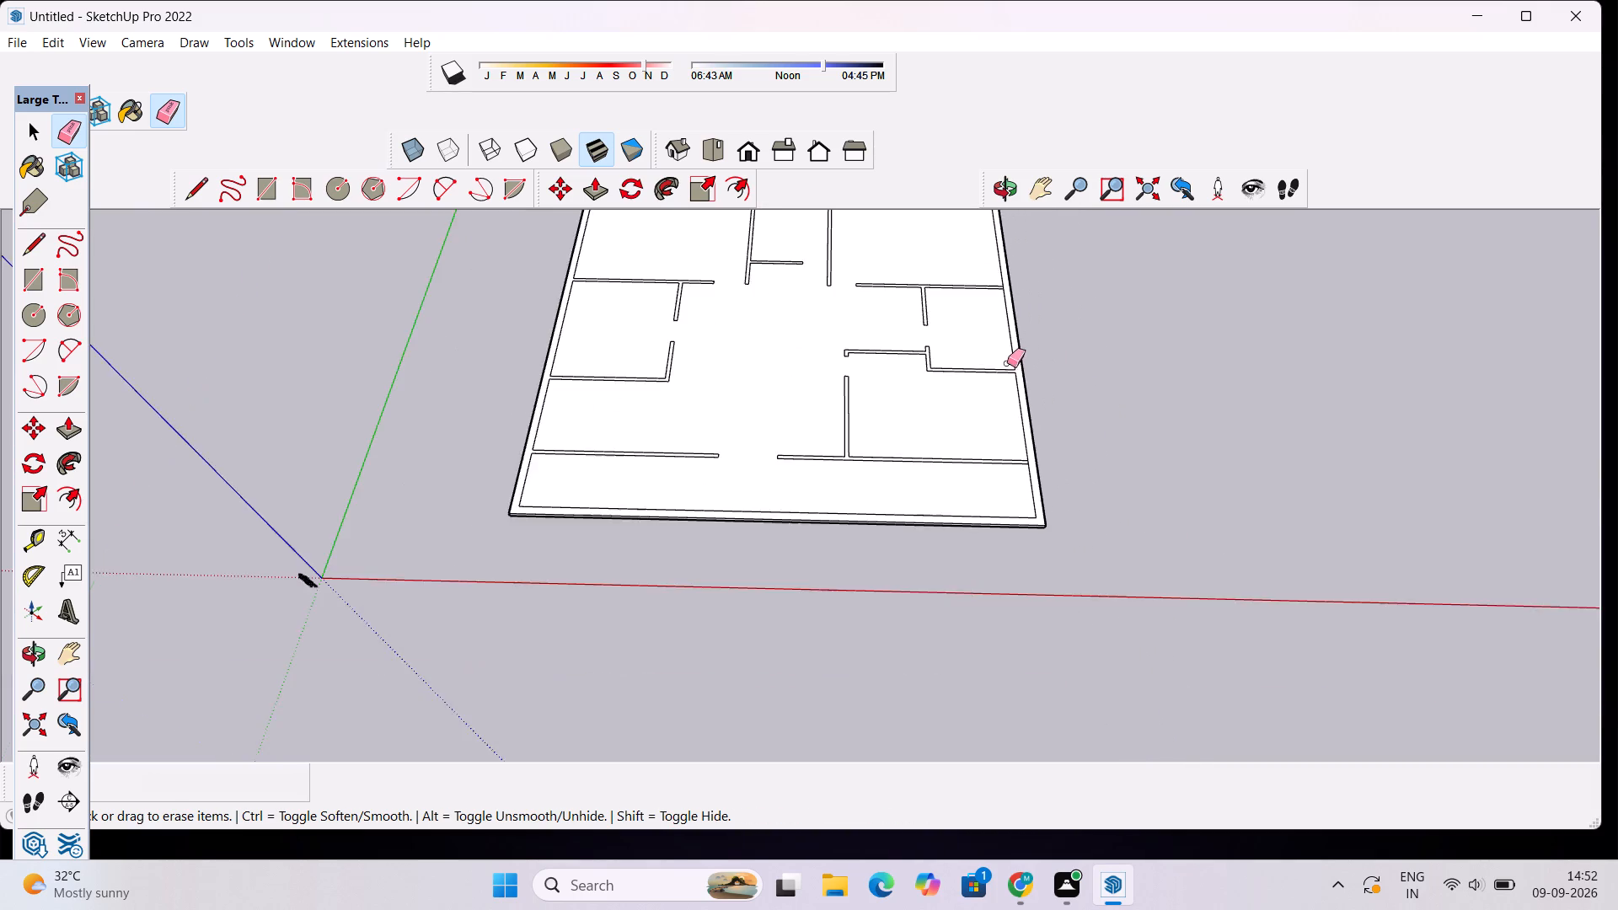
scroll(1007, 363, "down", 6)
scroll(1005, 232, "up", 20)
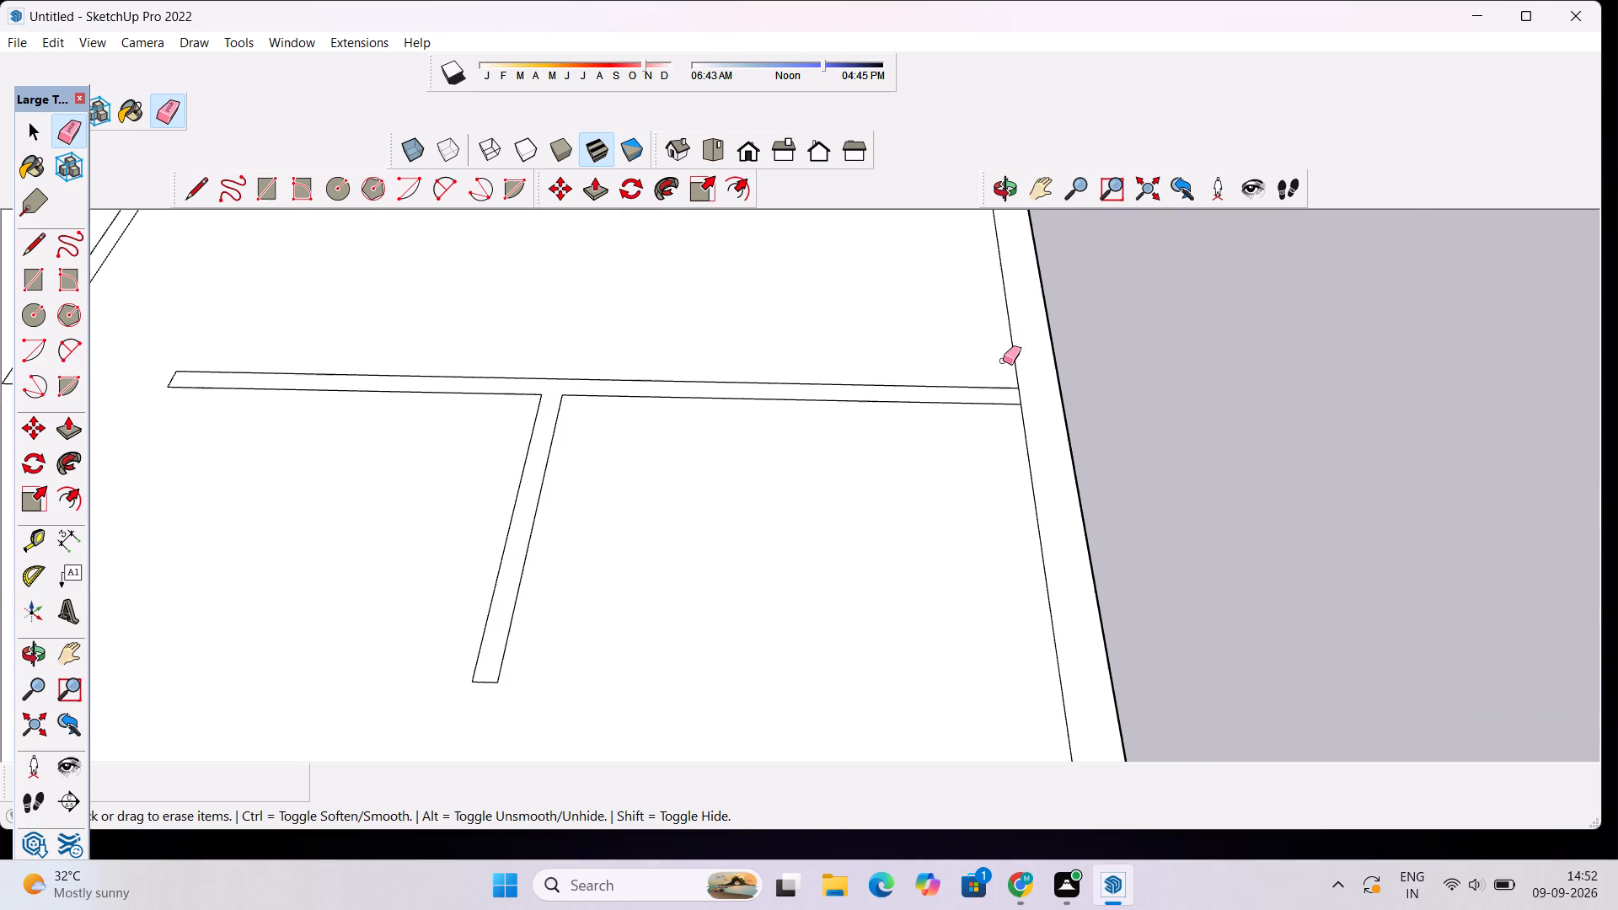
scroll(1003, 361, "up", 11)
scroll(1040, 423, "up", 5)
left_click_drag(1061, 399, 1026, 418)
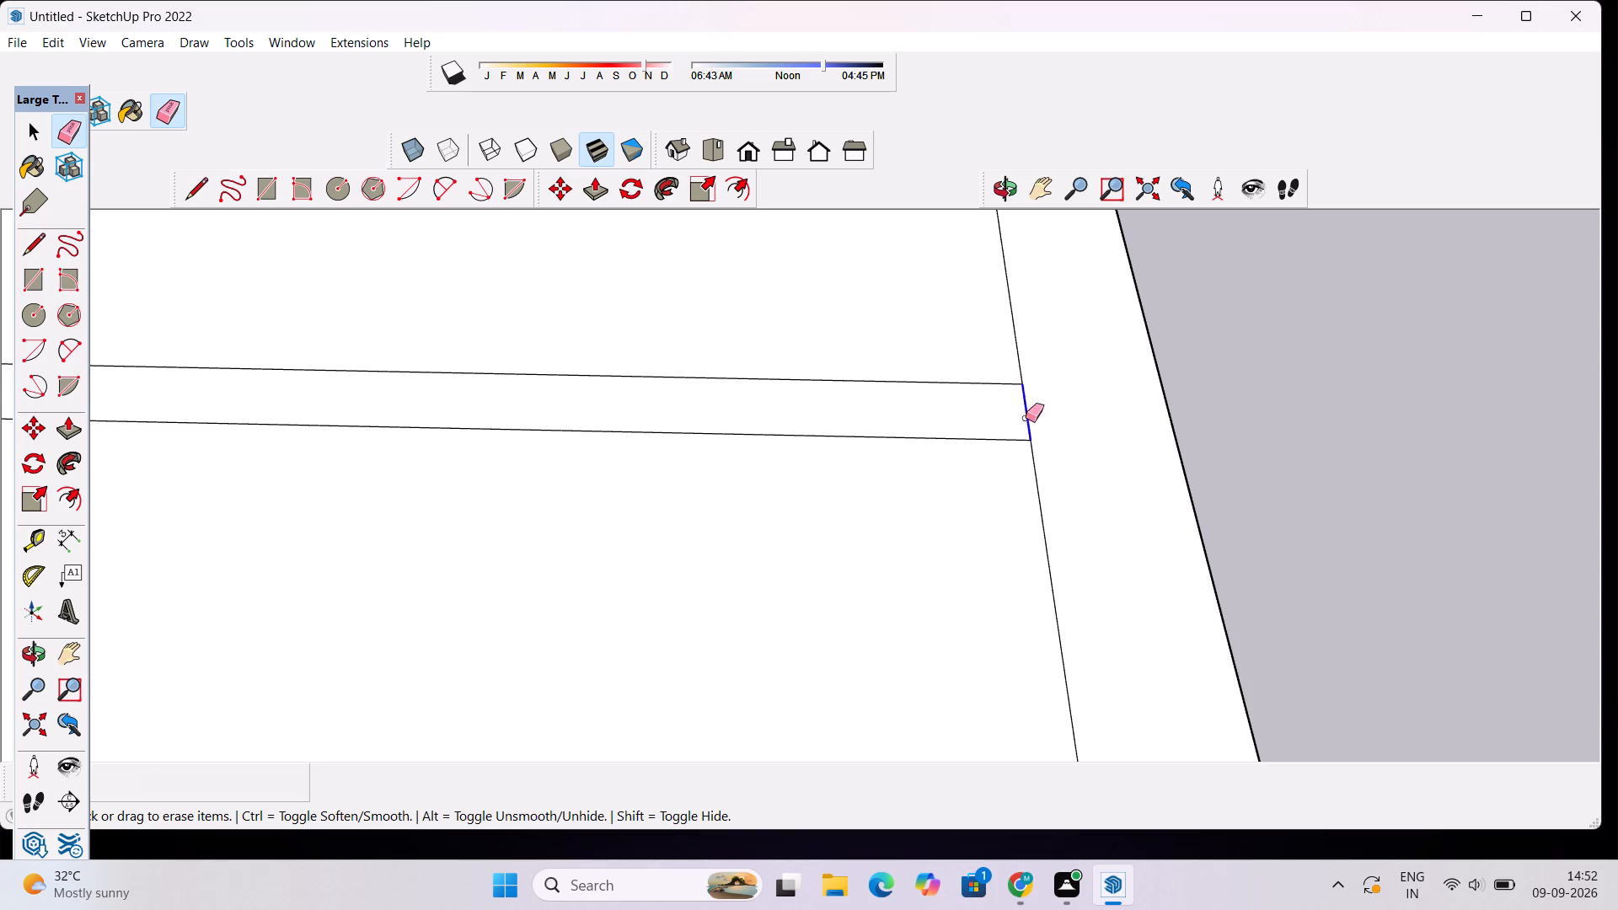
left_click_drag(1026, 418, 1021, 418)
Erase the line where the full-width front partition meets the outer wall on the smaller side room's side.
scroll(1012, 397, "down", 18)
scroll(1009, 372, "down", 9)
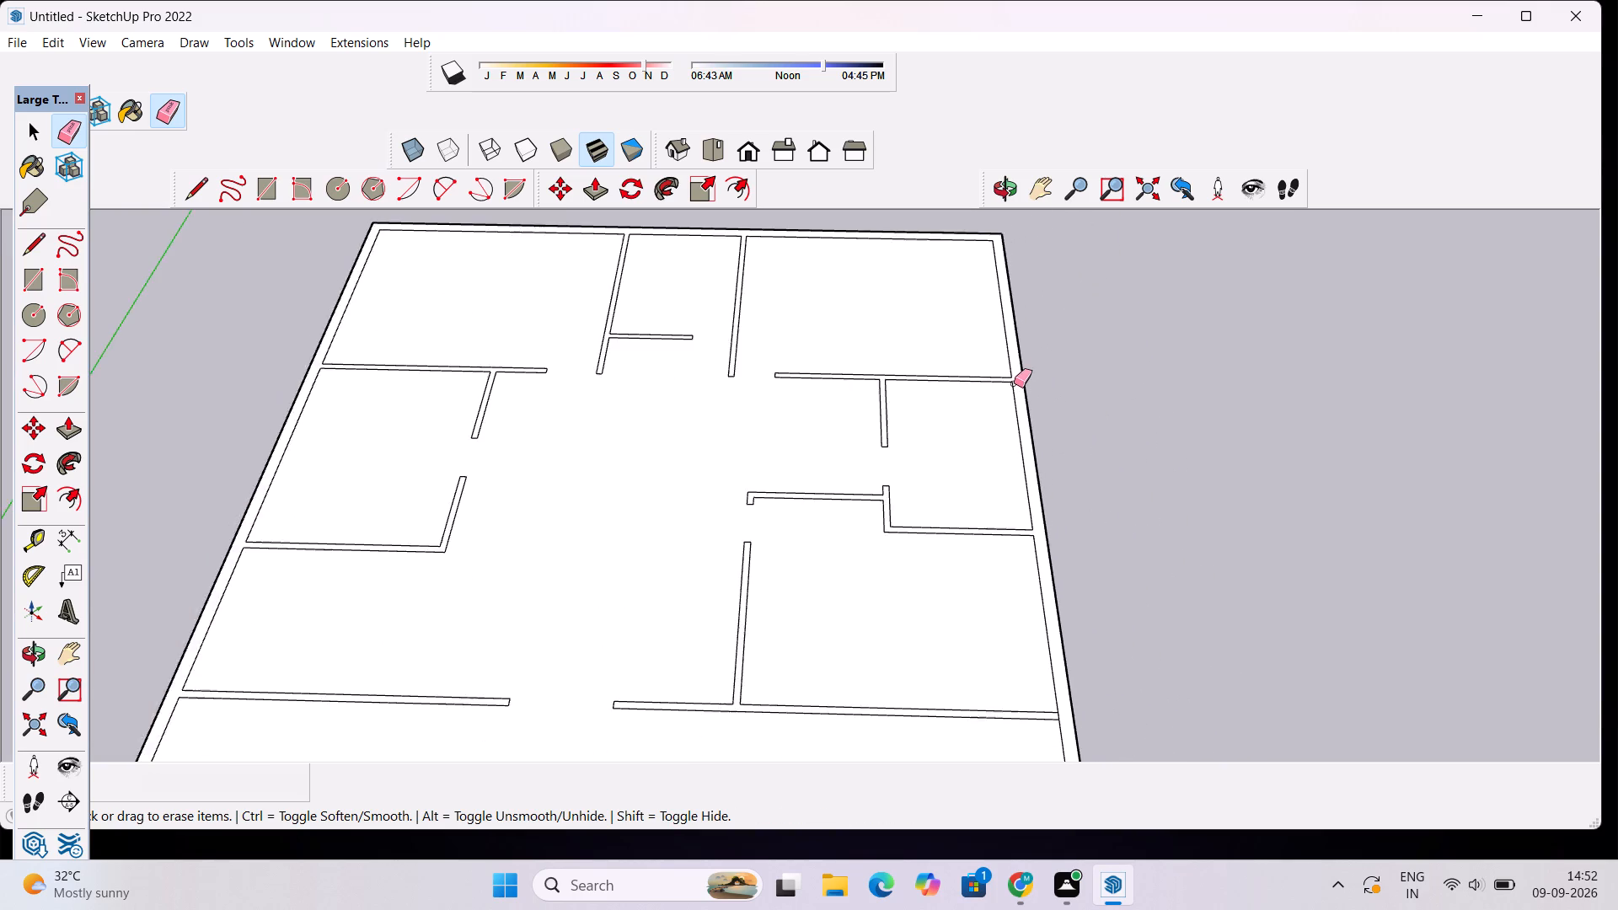
scroll(1014, 383, "down", 7)
scroll(1022, 568, "up", 2)
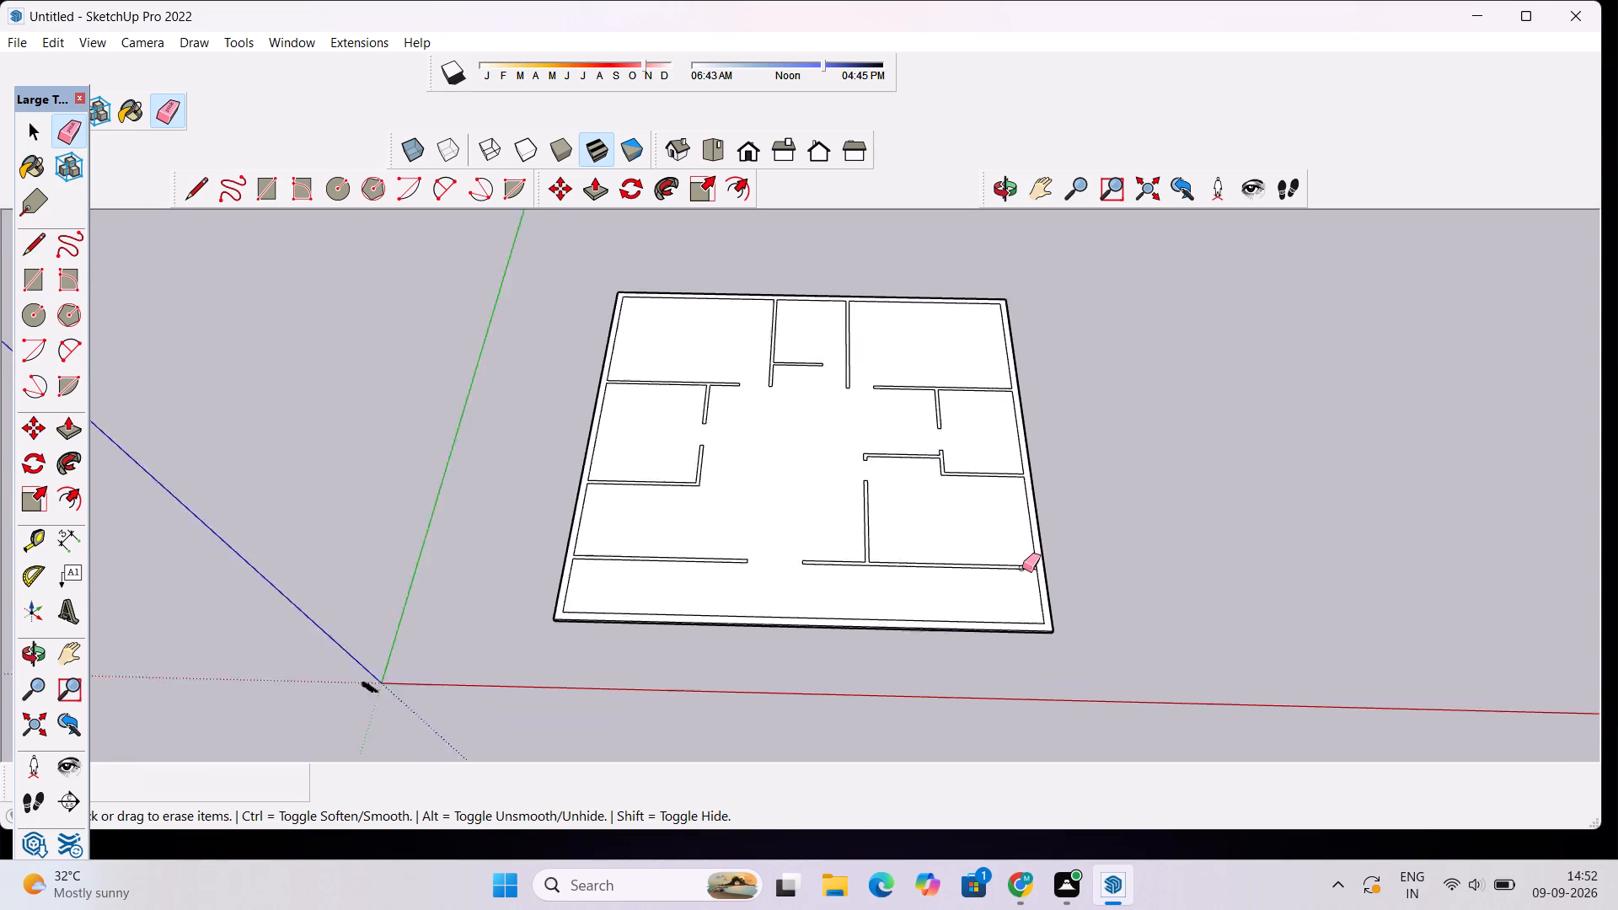
scroll(1022, 568, "up", 15)
left_click_drag(1018, 559, 1006, 564)
Examine the whole floor plan for leftover overlap lines at the wall junctions.
scroll(1007, 511, "down", 7)
scroll(888, 565, "down", 1)
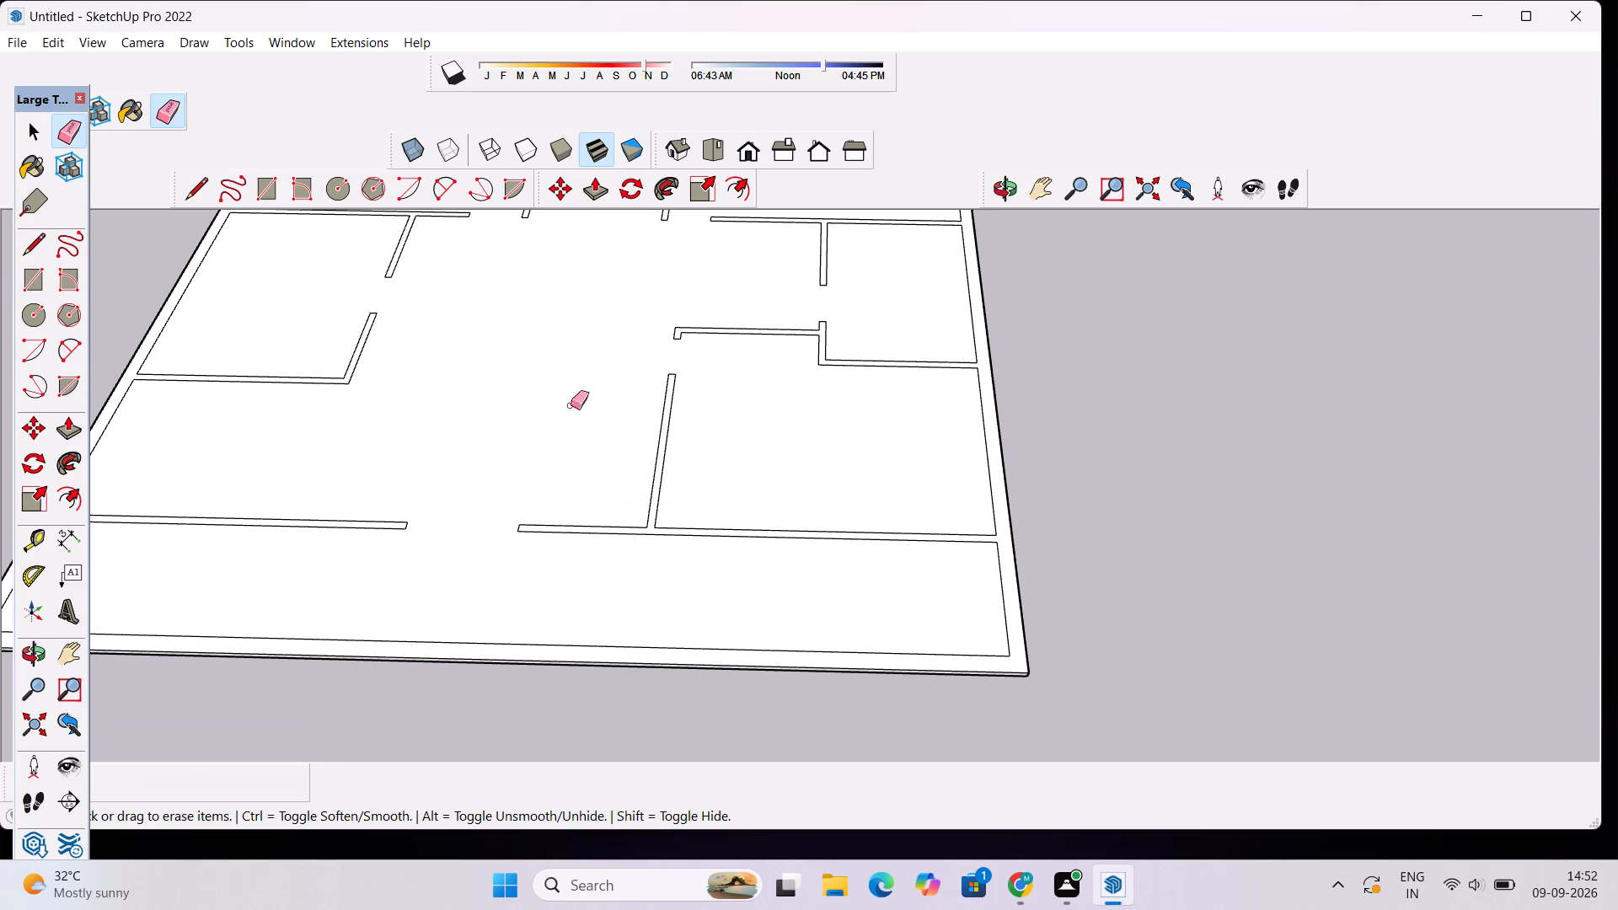
scroll(662, 399, "down", 4)
scroll(745, 348, "down", 10)
scroll(737, 274, "up", 6)
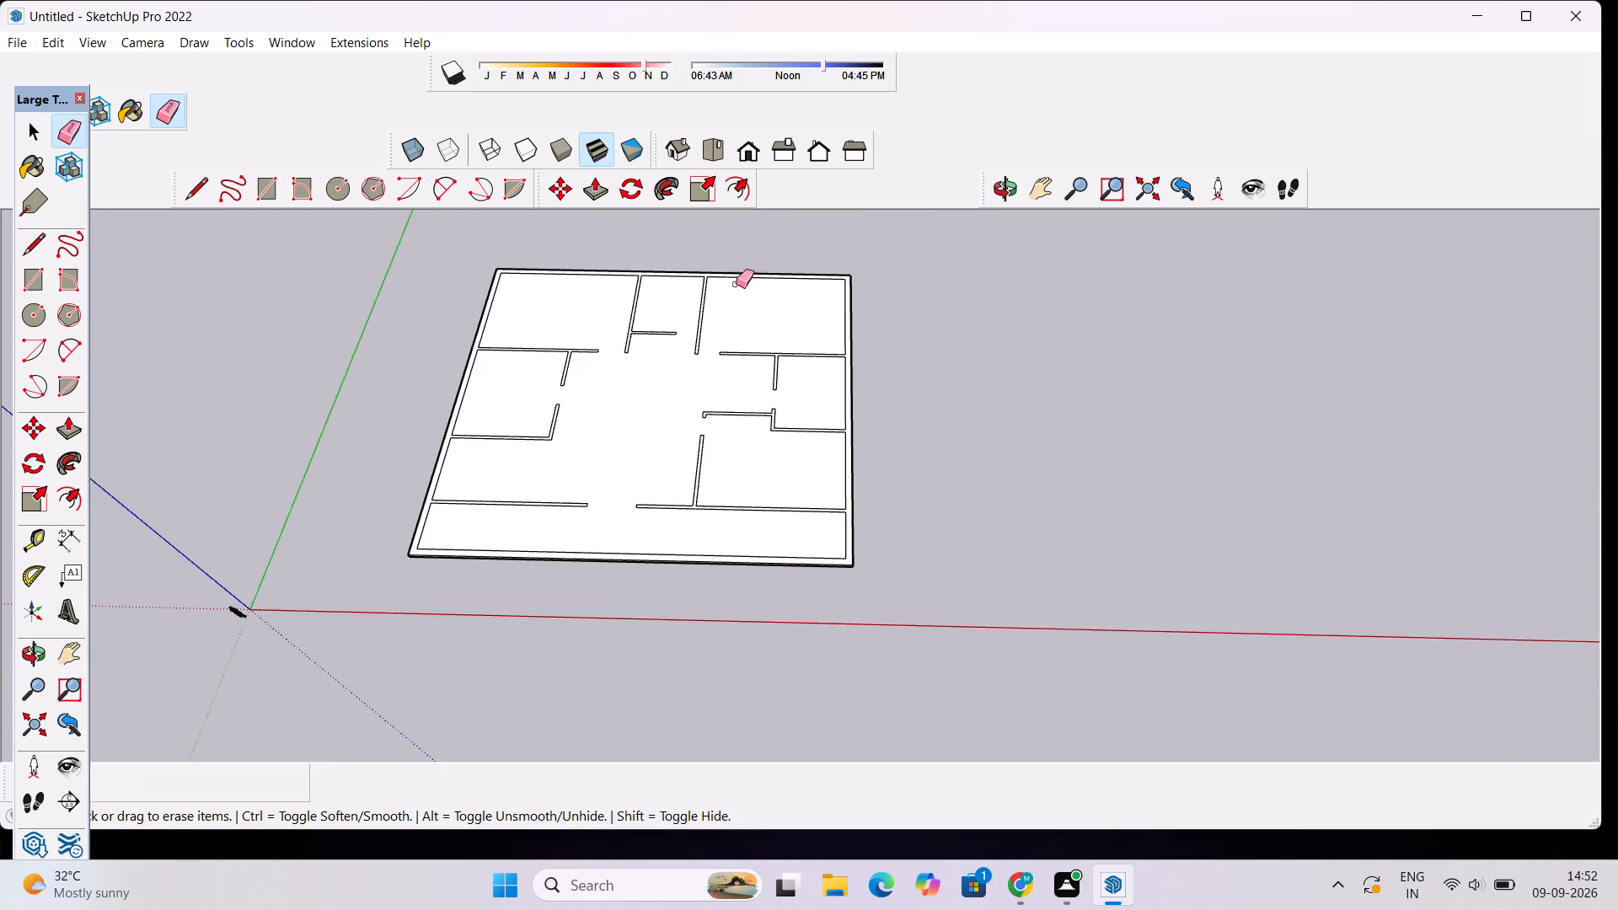
scroll(736, 284, "up", 4)
scroll(384, 277, "up", 2)
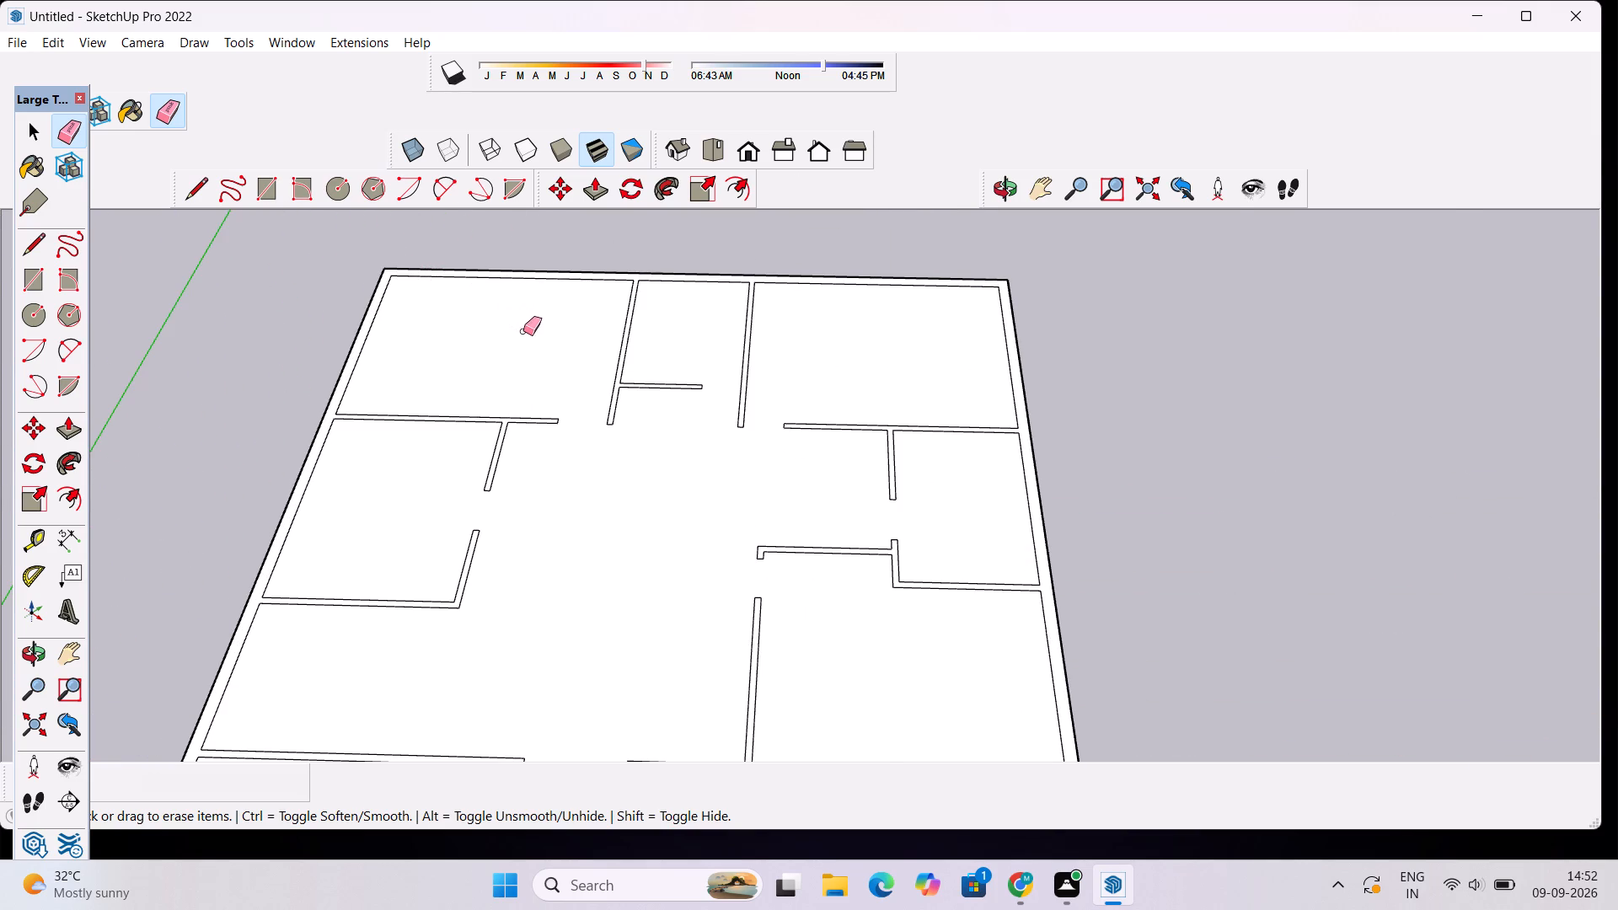
scroll(525, 341, "down", 2)
scroll(630, 372, "up", 3)
scroll(642, 383, "down", 7)
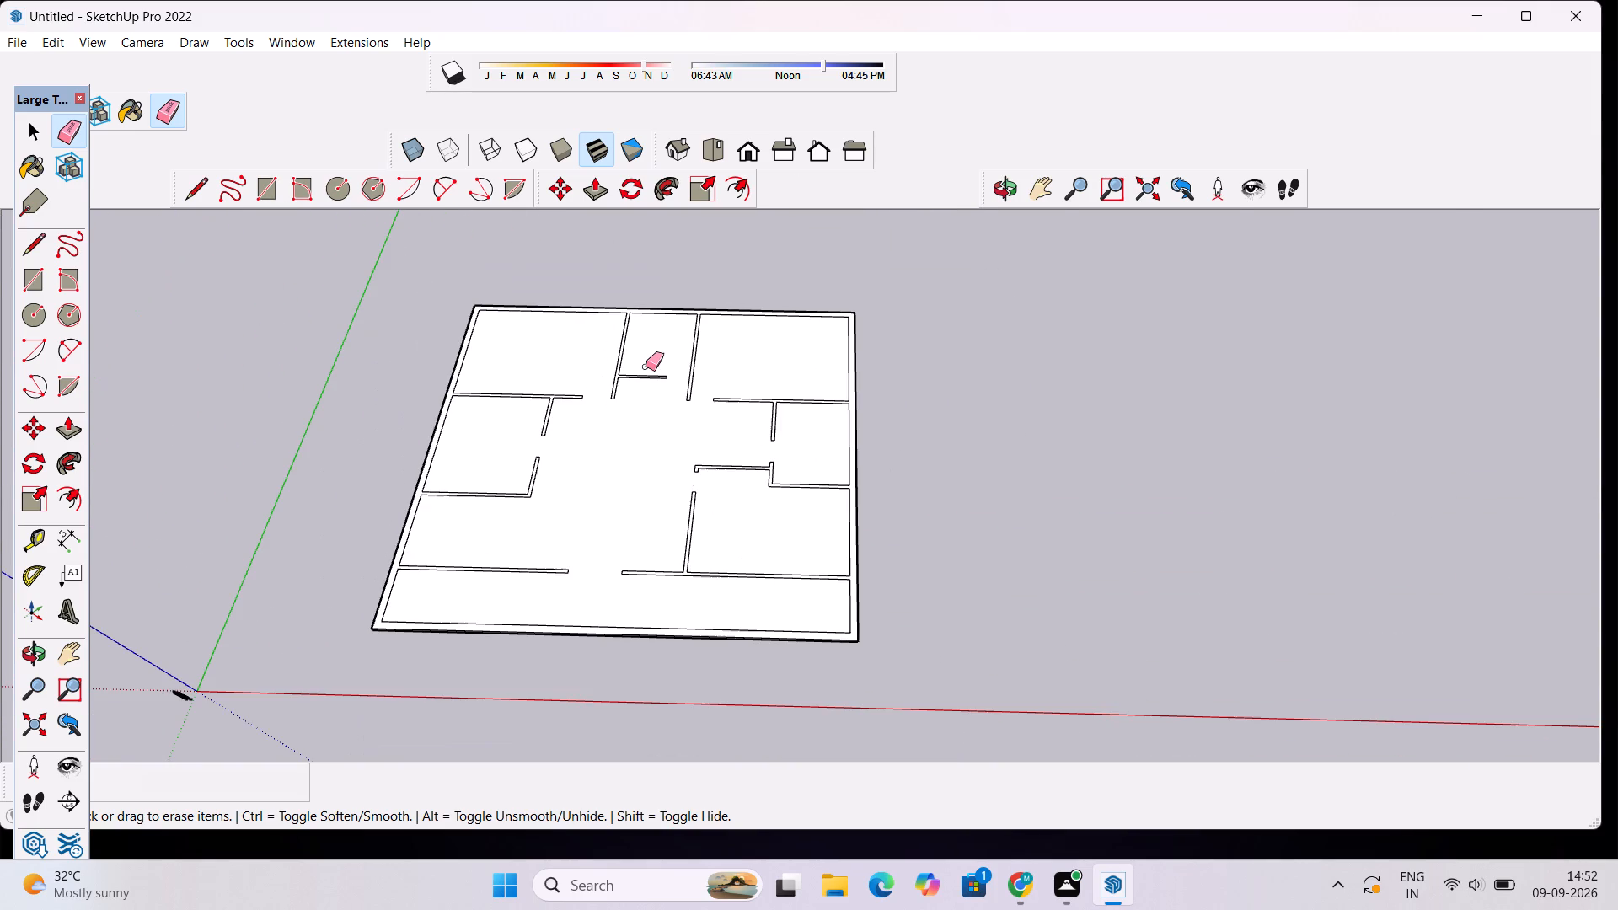
key("space")
Draw a 2' line across the outer wall at each end of the full-width front partition, continuing its front edge.
scroll(624, 535, "up", 2)
scroll(557, 549, "up", 4)
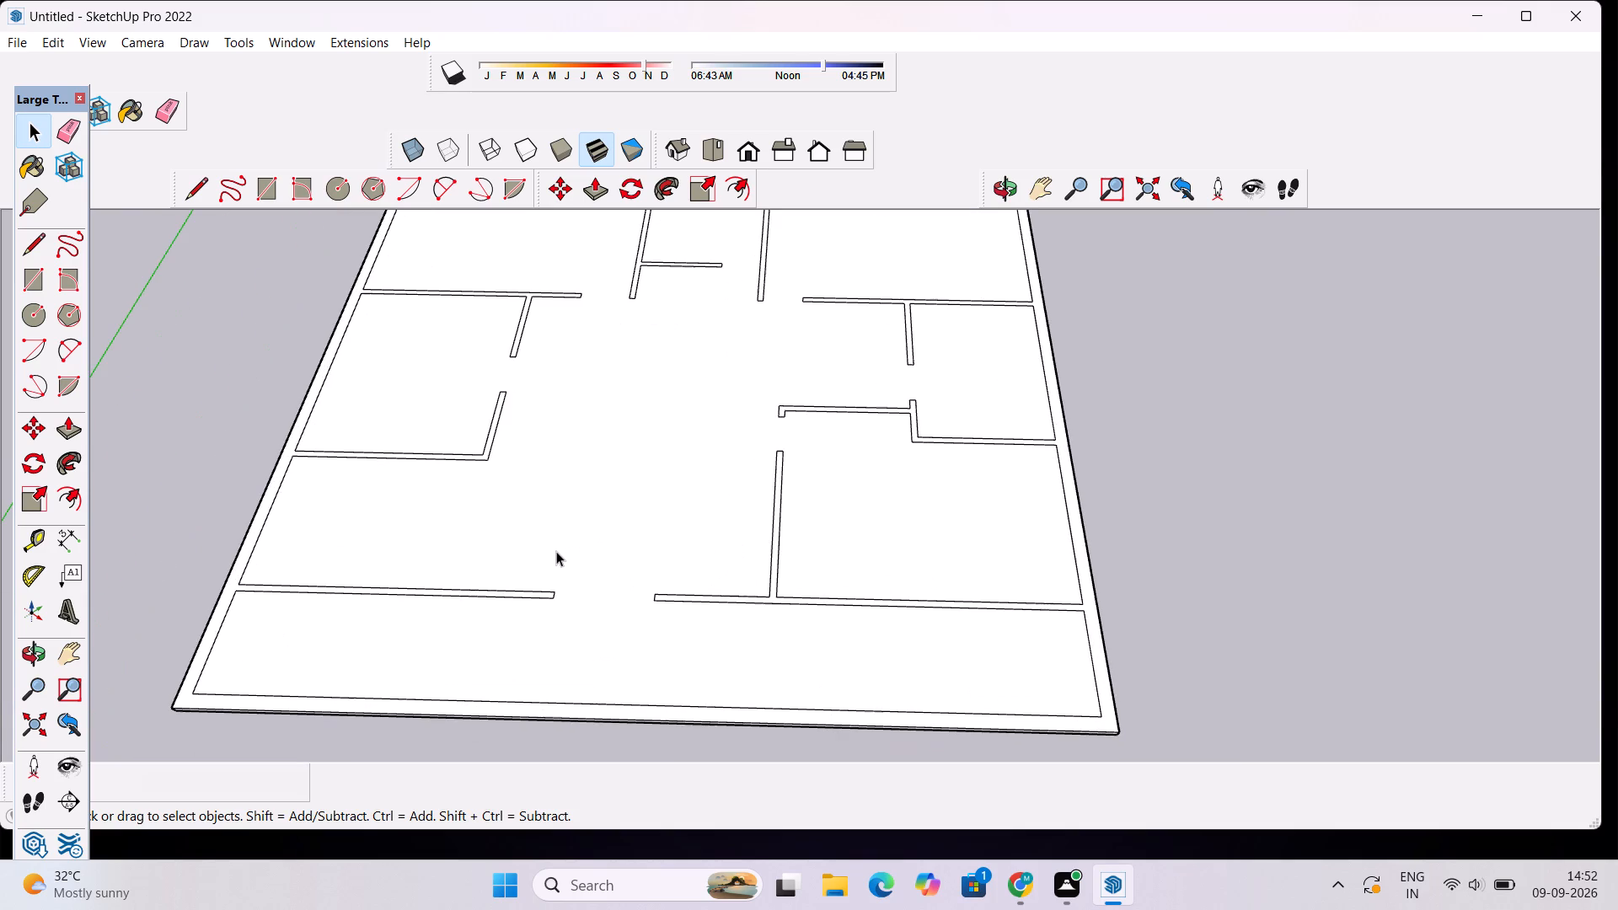
scroll(238, 591, "up", 4)
scroll(264, 575, "down", 3)
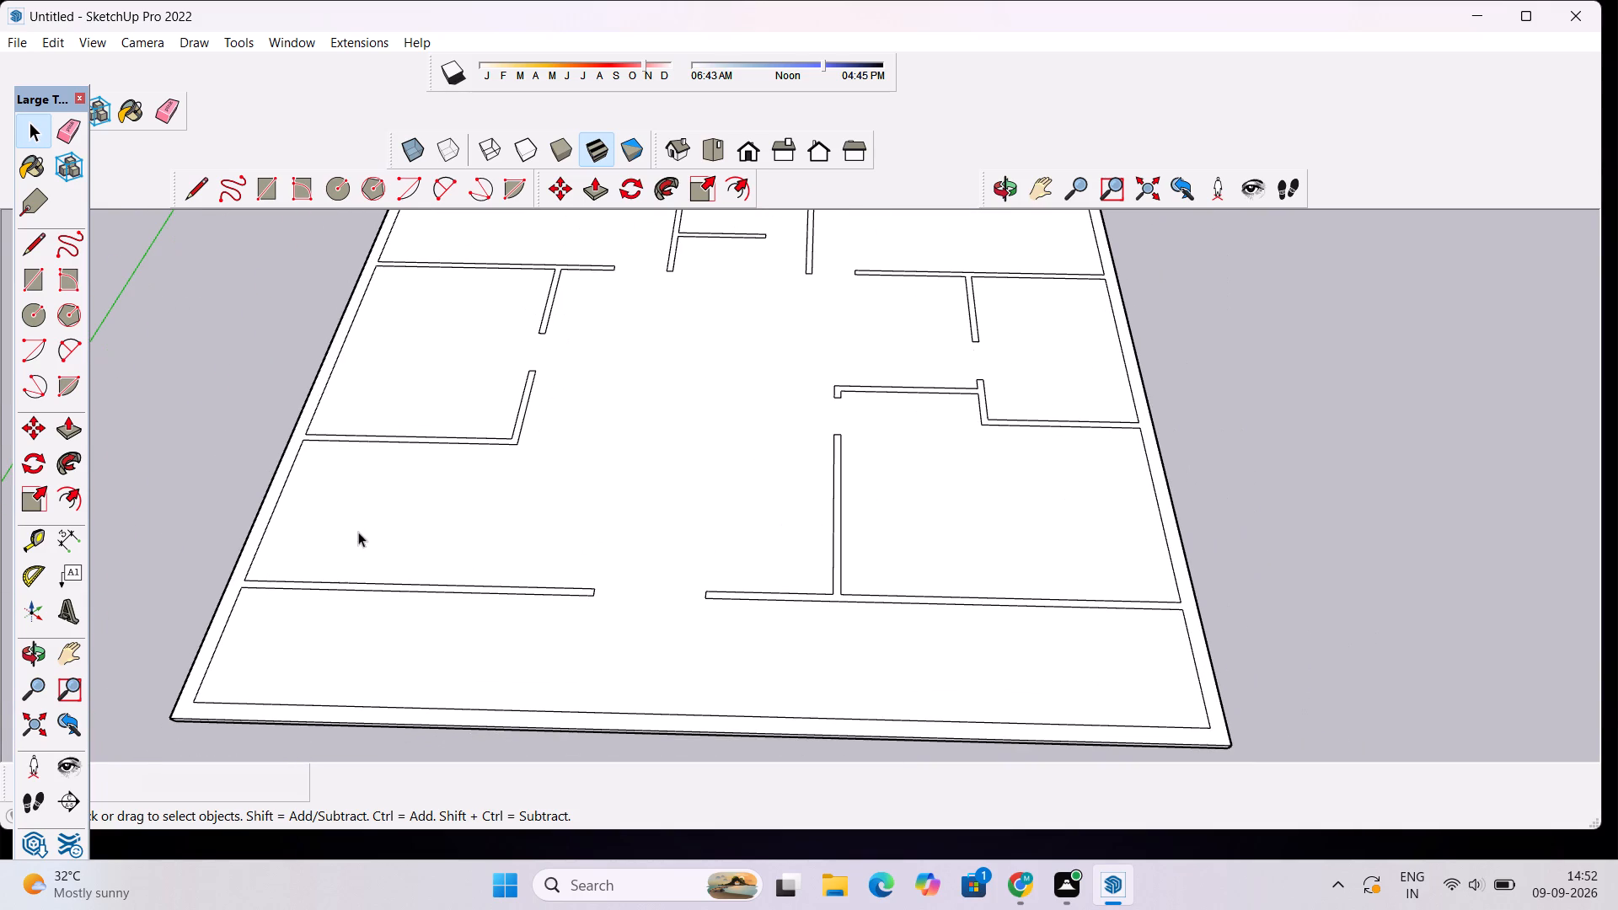
key("l")
scroll(215, 591, "up", 5)
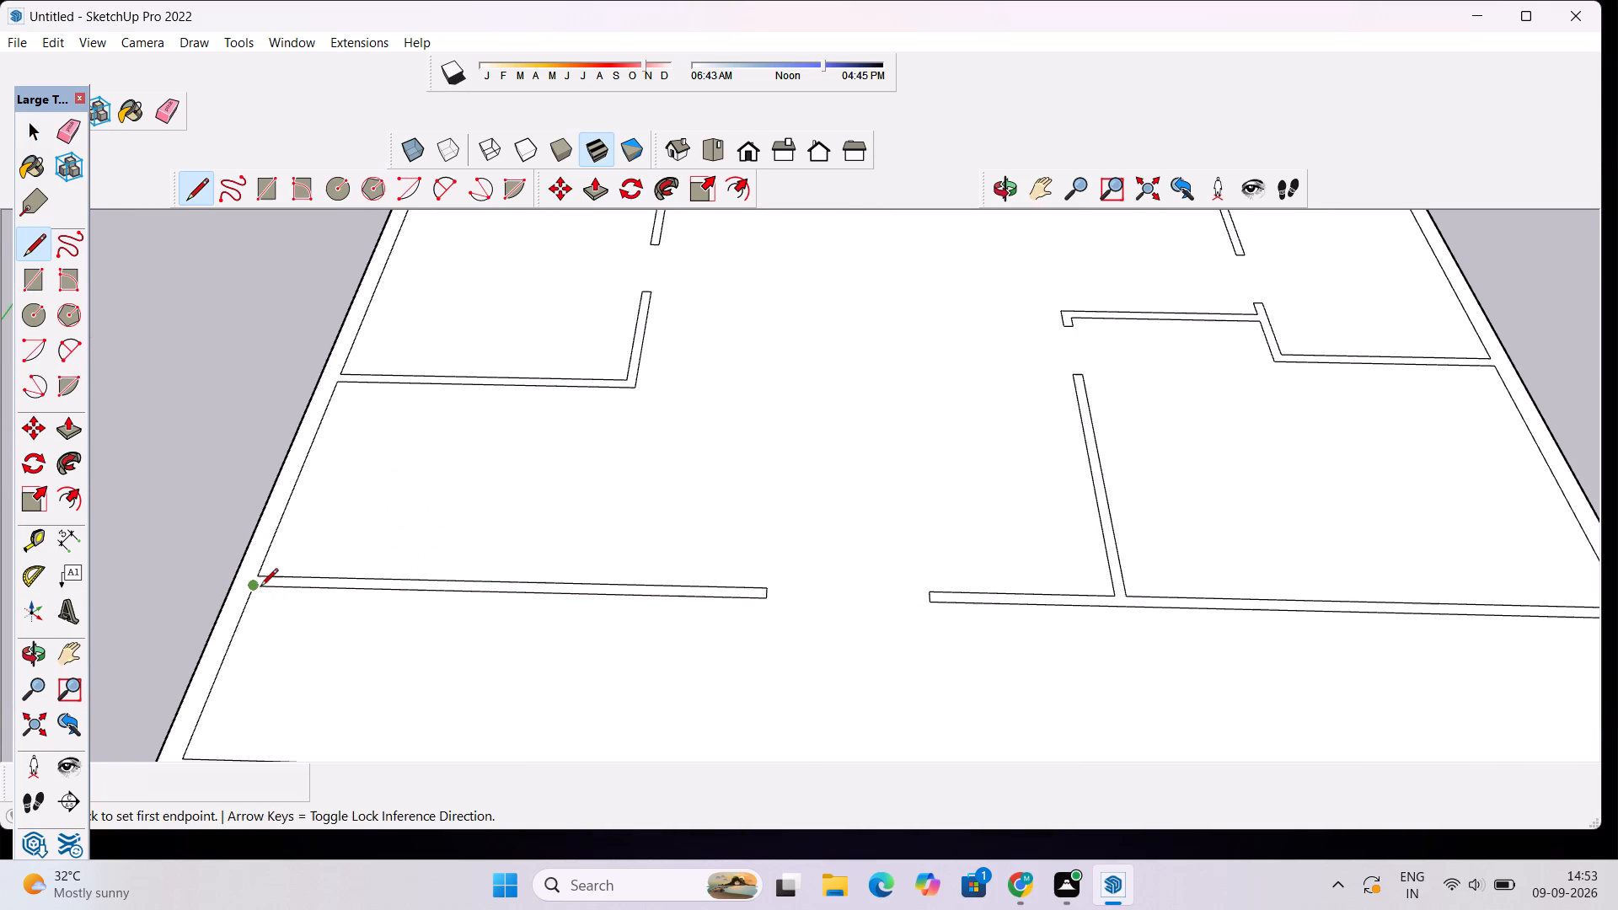
left_click(254, 587)
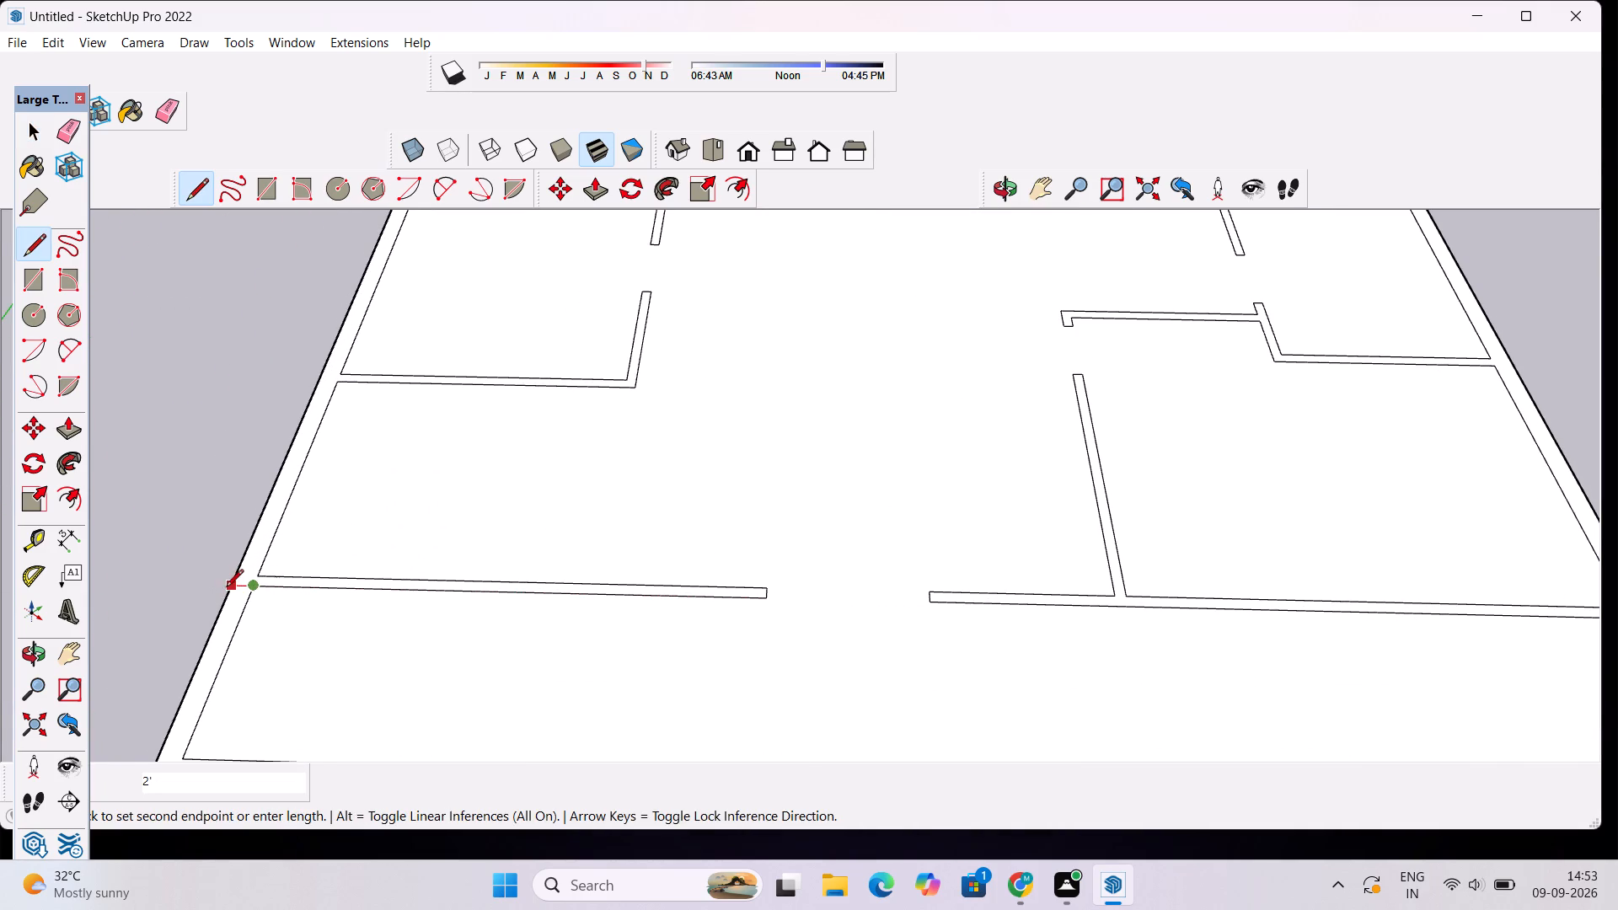
left_click(227, 588)
scroll(1041, 543, "down", 10)
scroll(1385, 589, "up", 4)
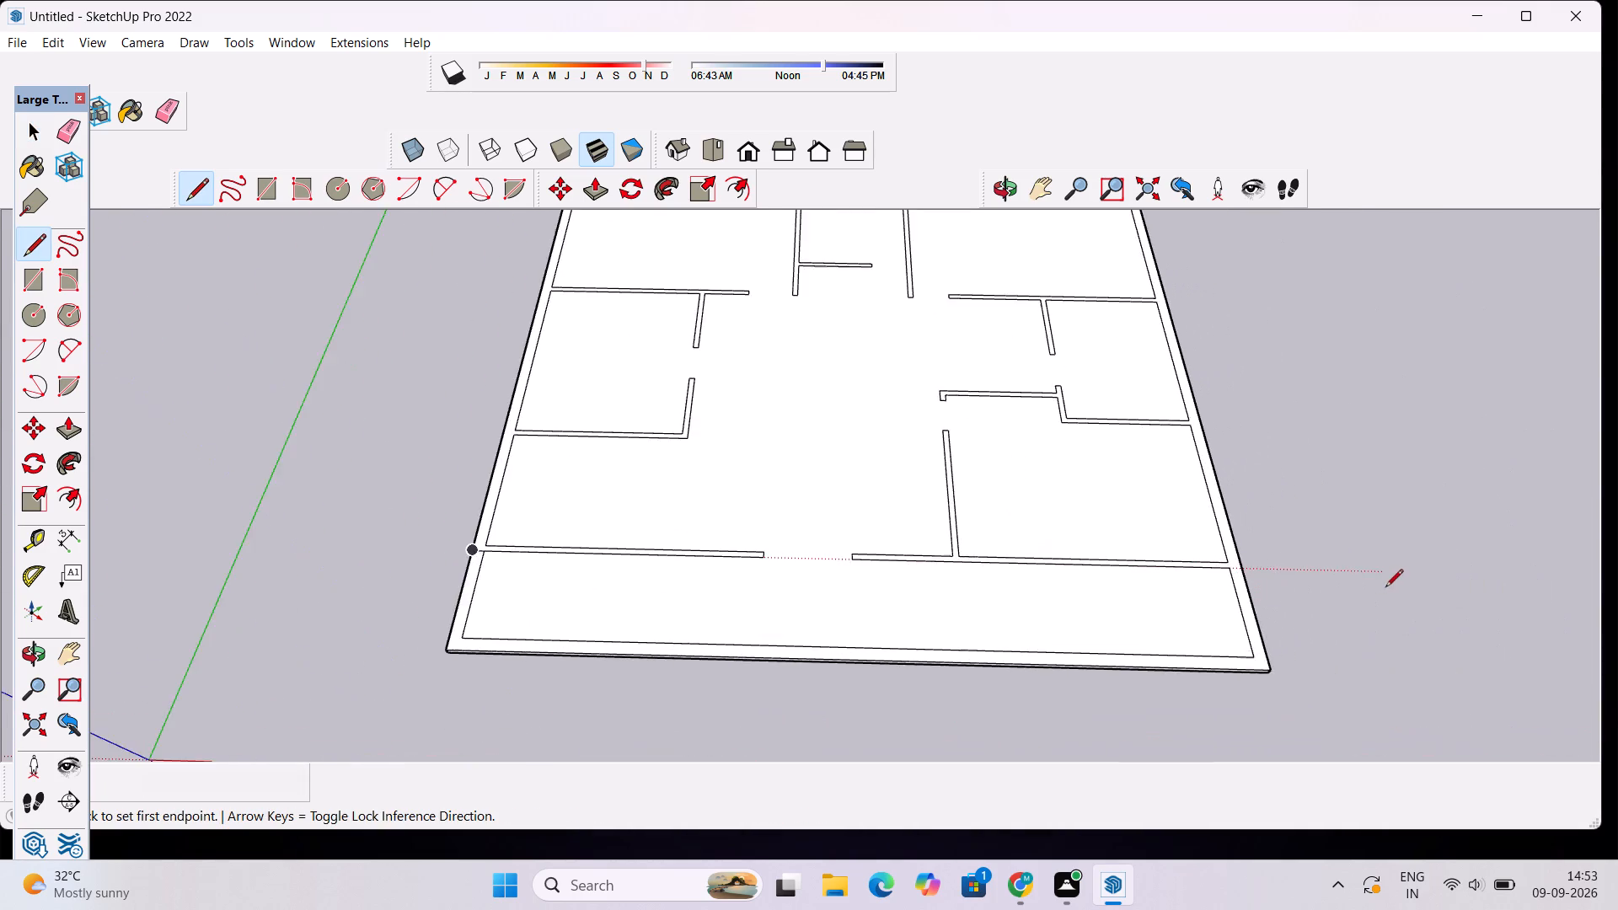
scroll(1385, 588, "up", 7)
left_click(1176, 556)
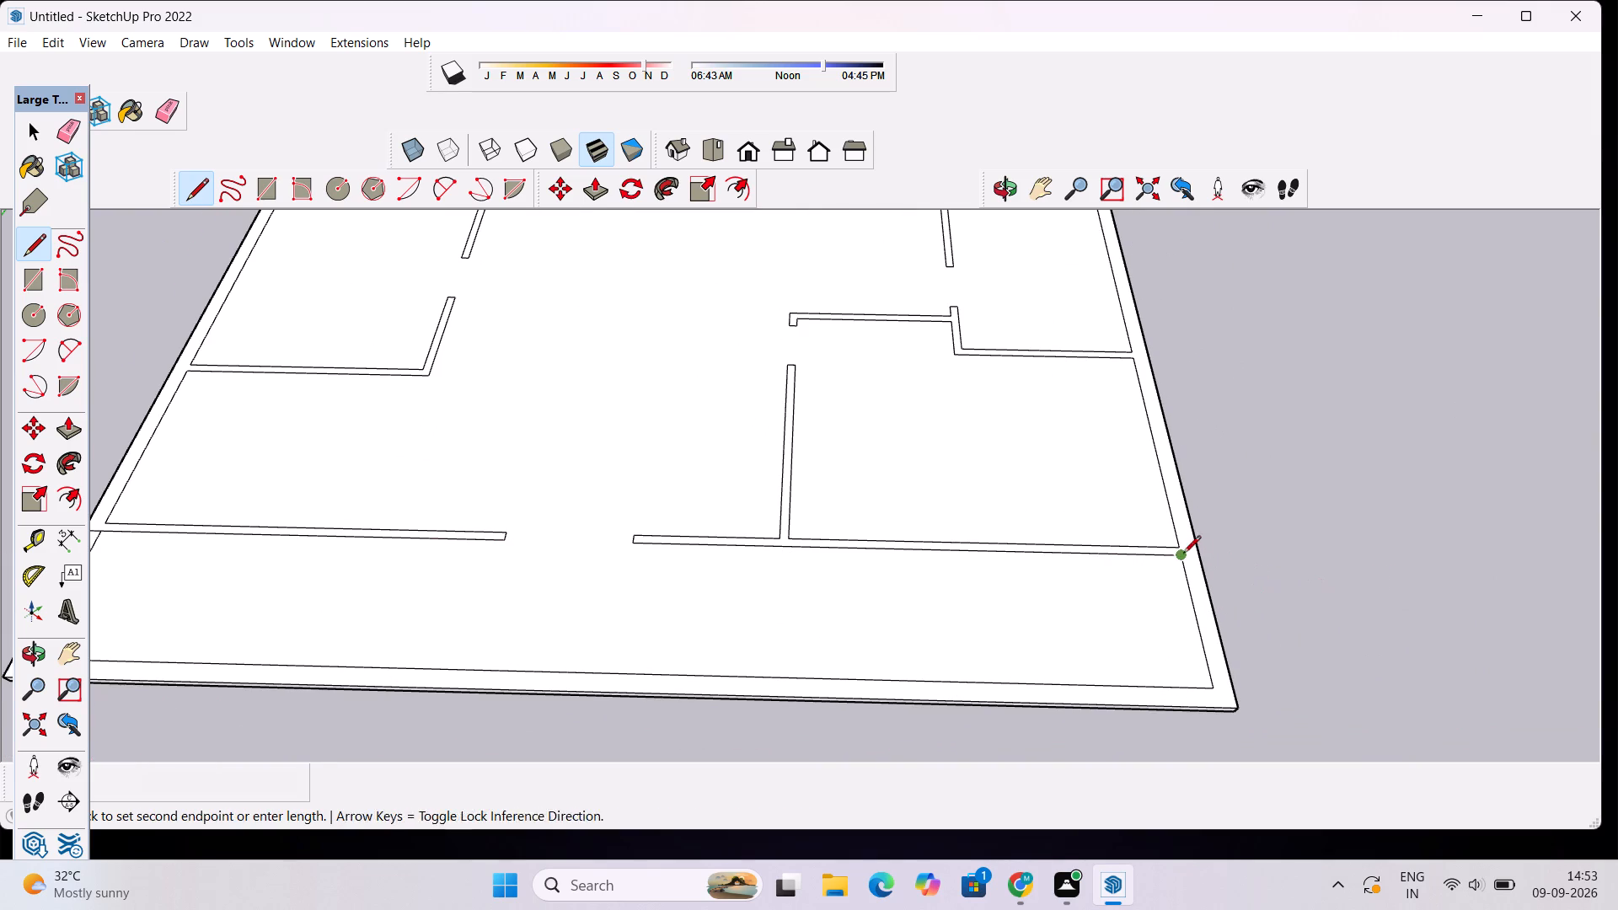
scroll(1200, 556, "up", 10)
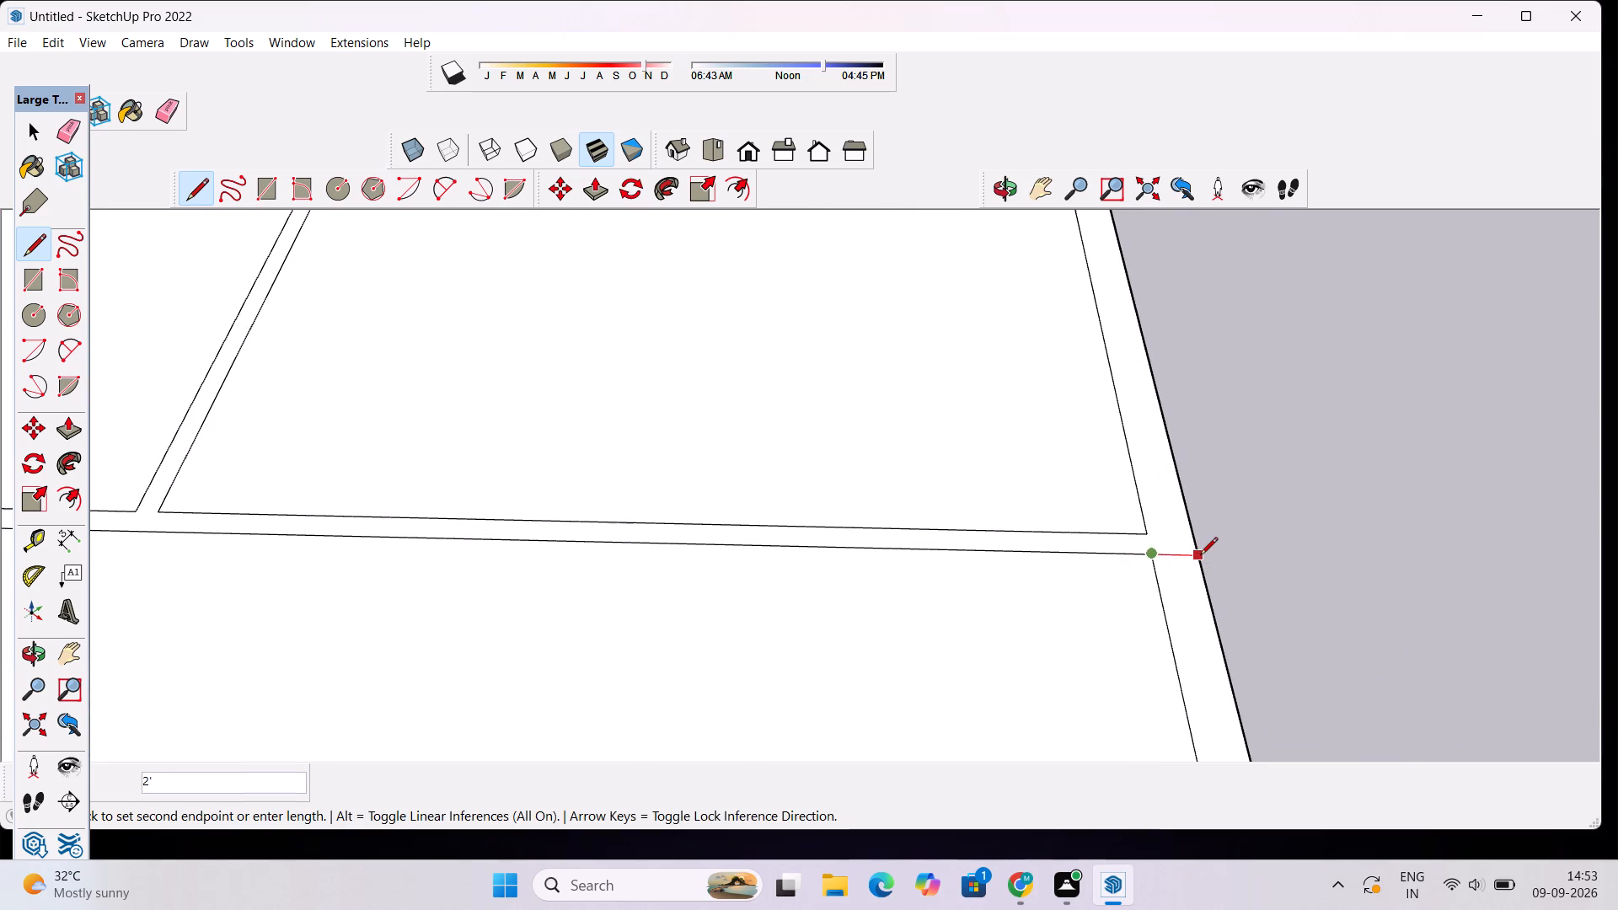
left_click(1201, 556)
Push/Pull the connected wall face behind the front strip upward to a height of about 55' 3".
key("space")
left_click(1178, 525)
scroll(1163, 522, "down", 17)
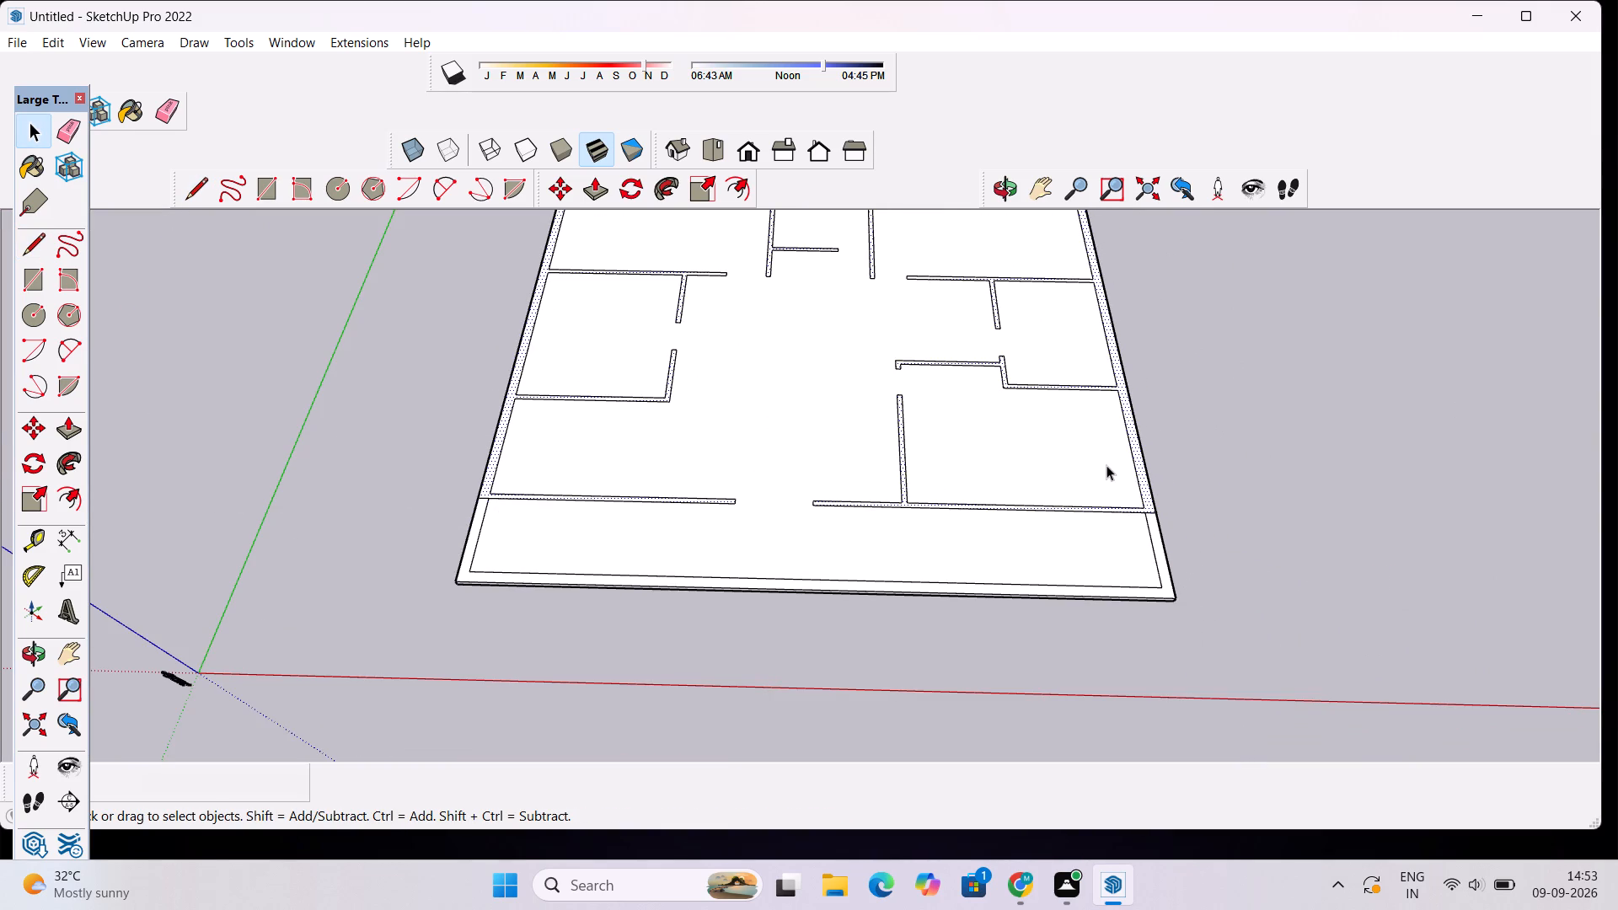
key("p")
left_click(1148, 500)
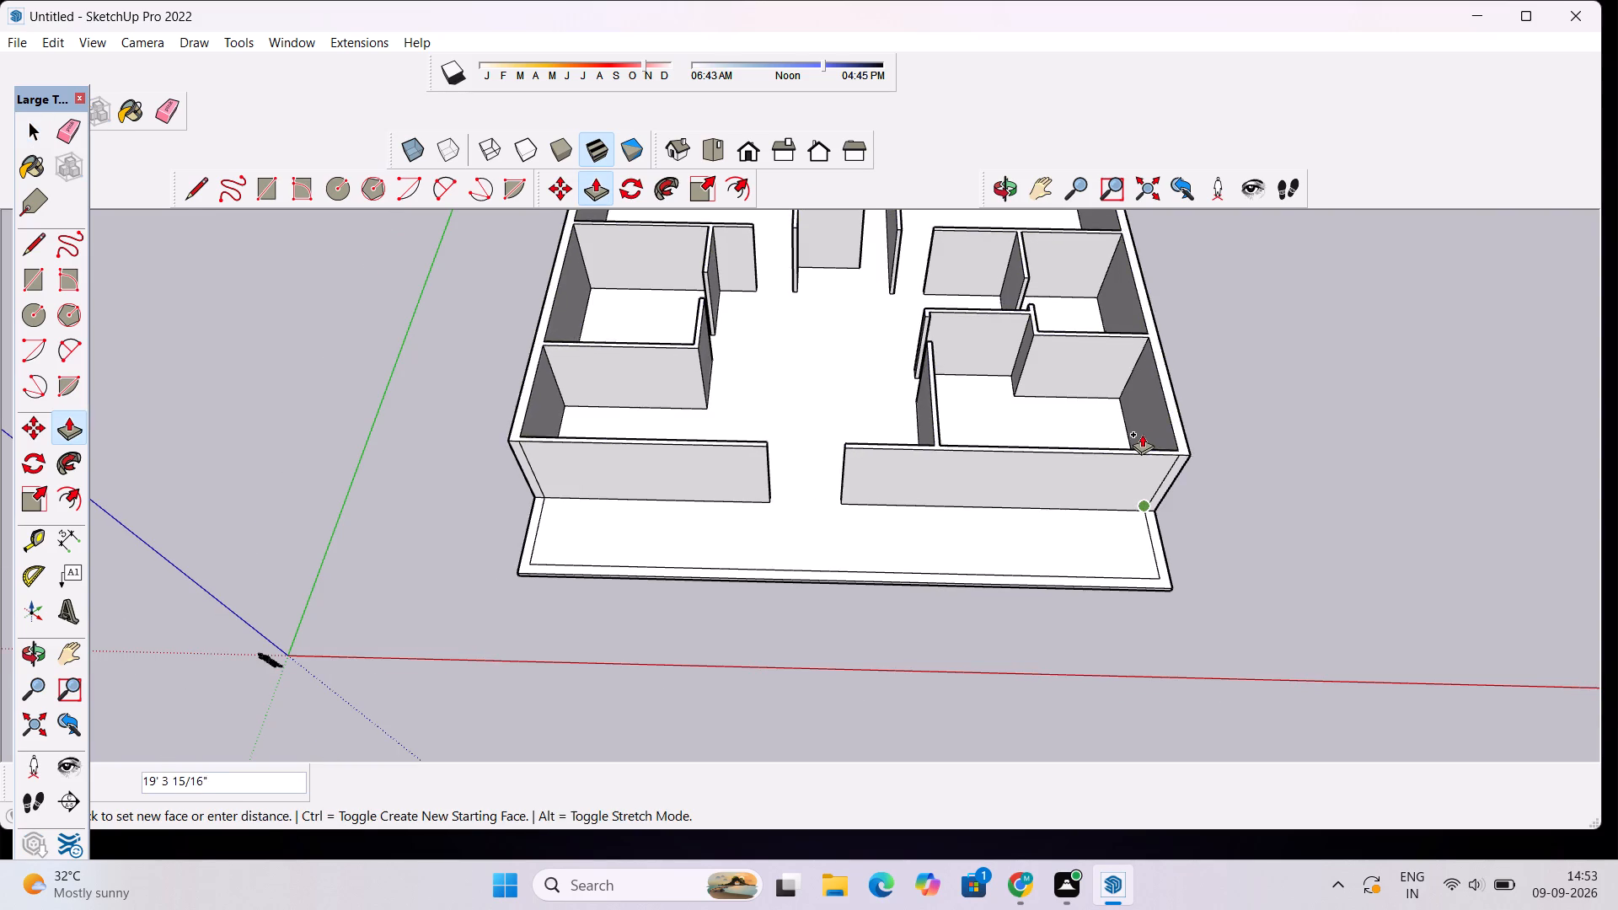
scroll(1138, 445, "down", 12)
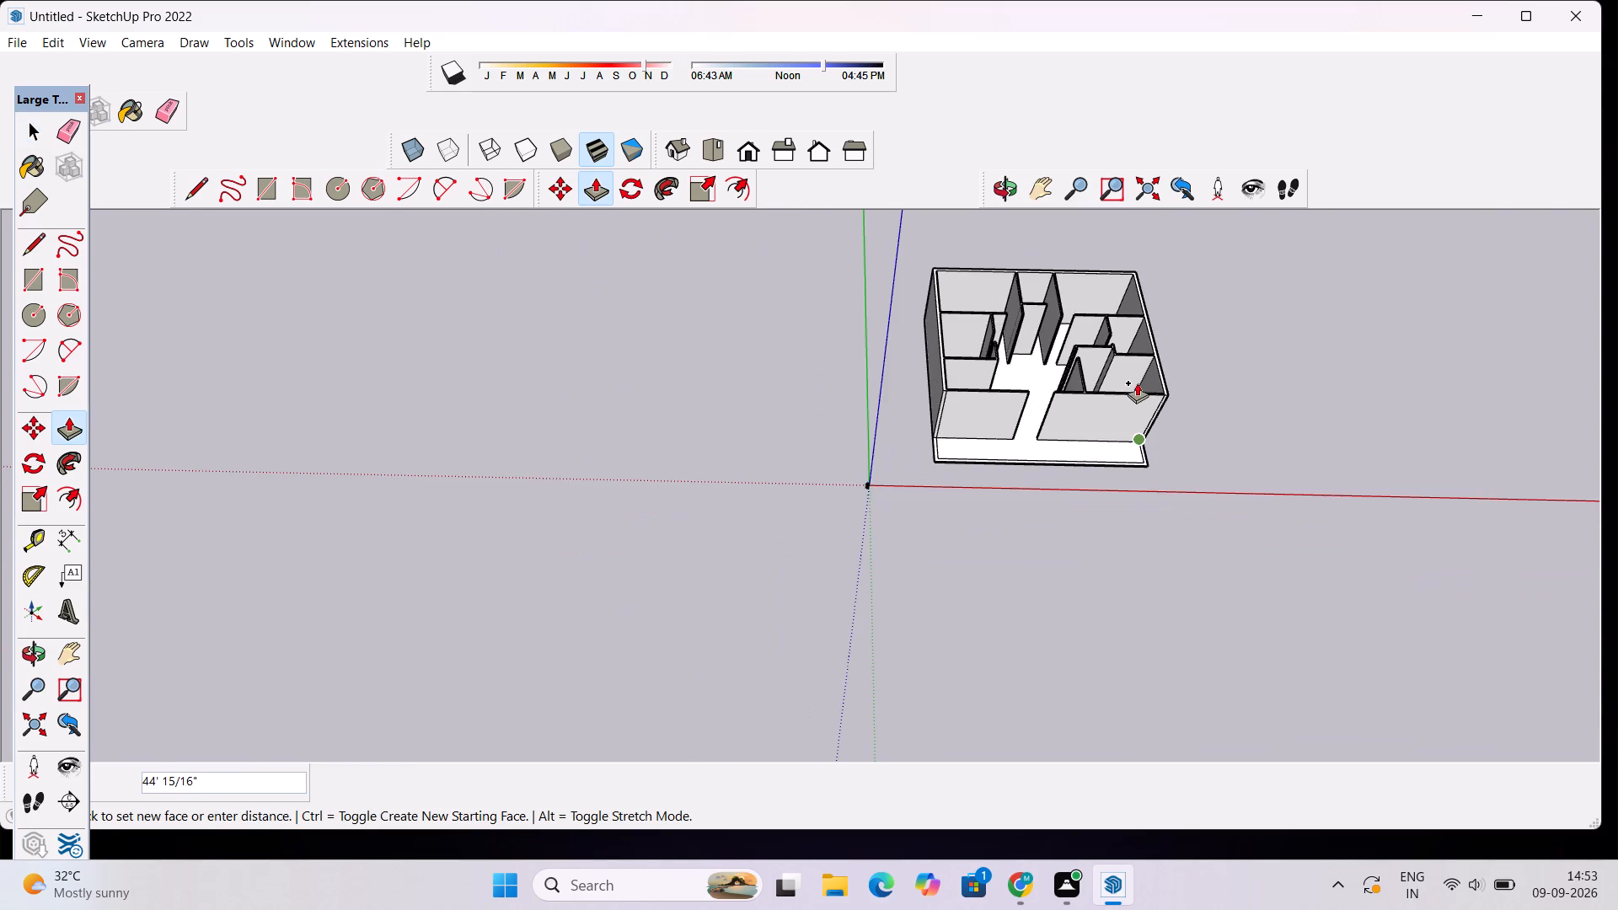
scroll(1136, 369, "down", 1)
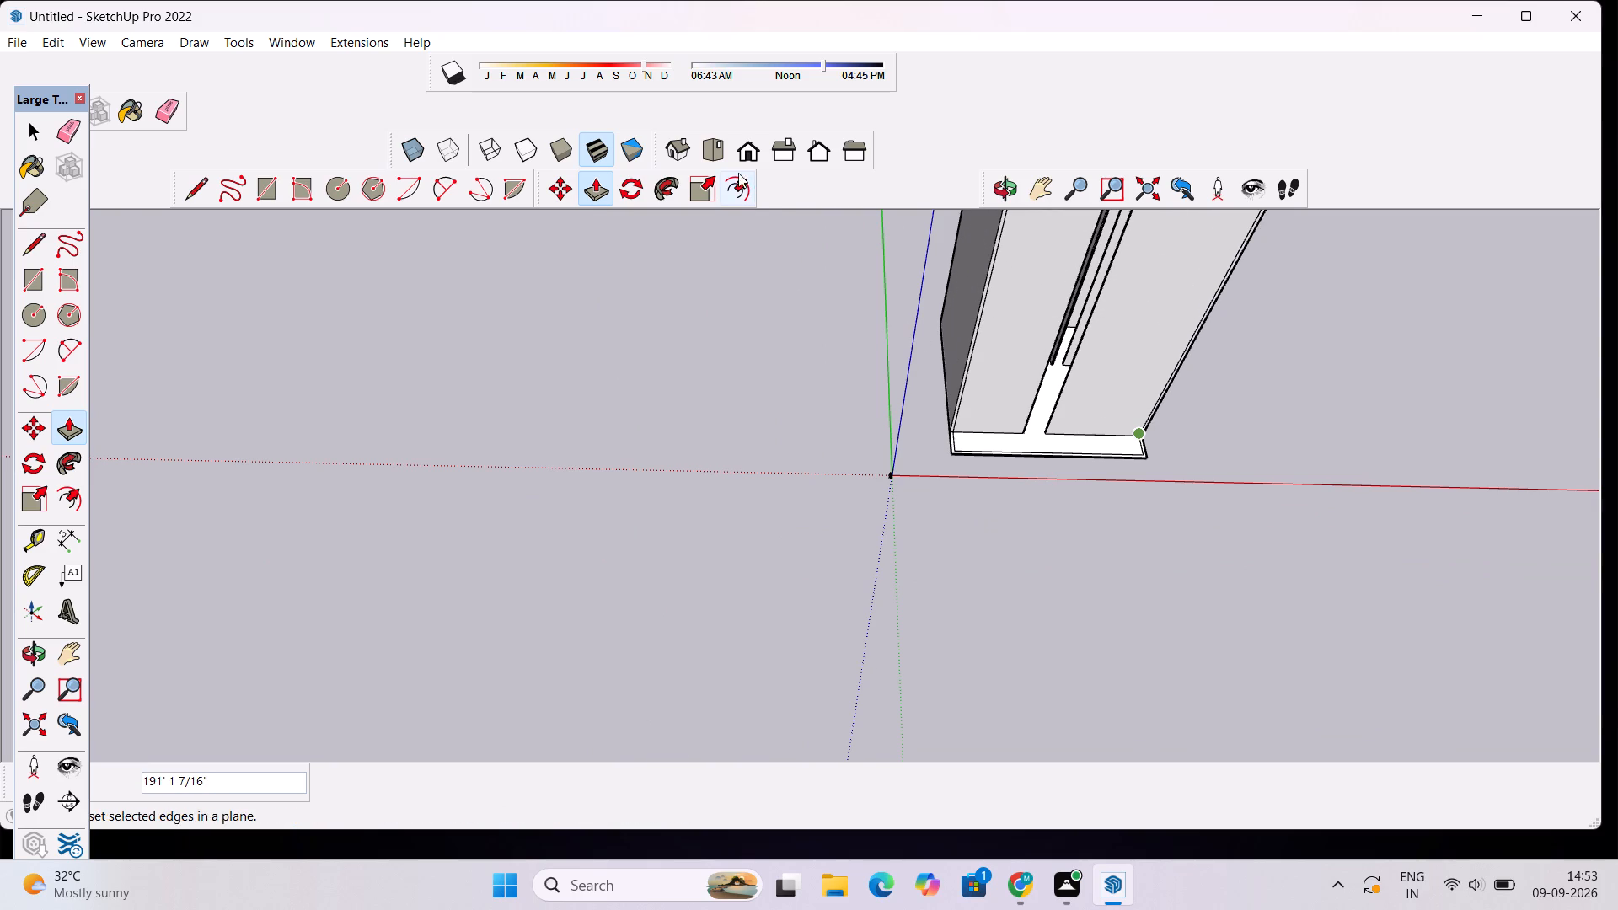
left_click(712, 158)
scroll(845, 315, "down", 5)
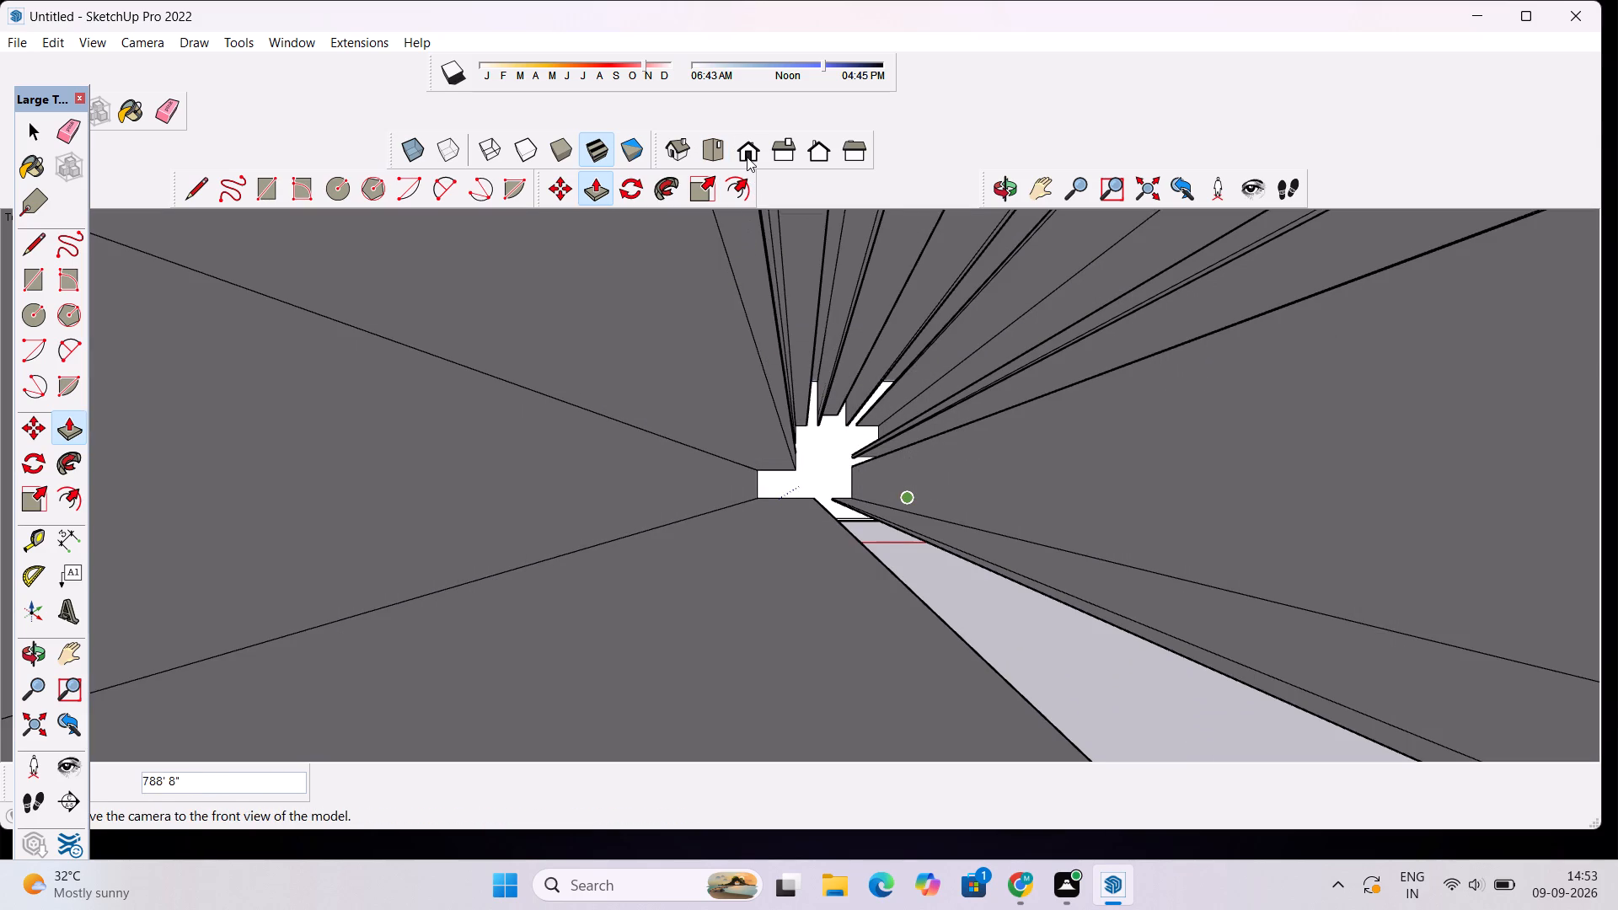
left_click(747, 157)
scroll(816, 431, "up", 9)
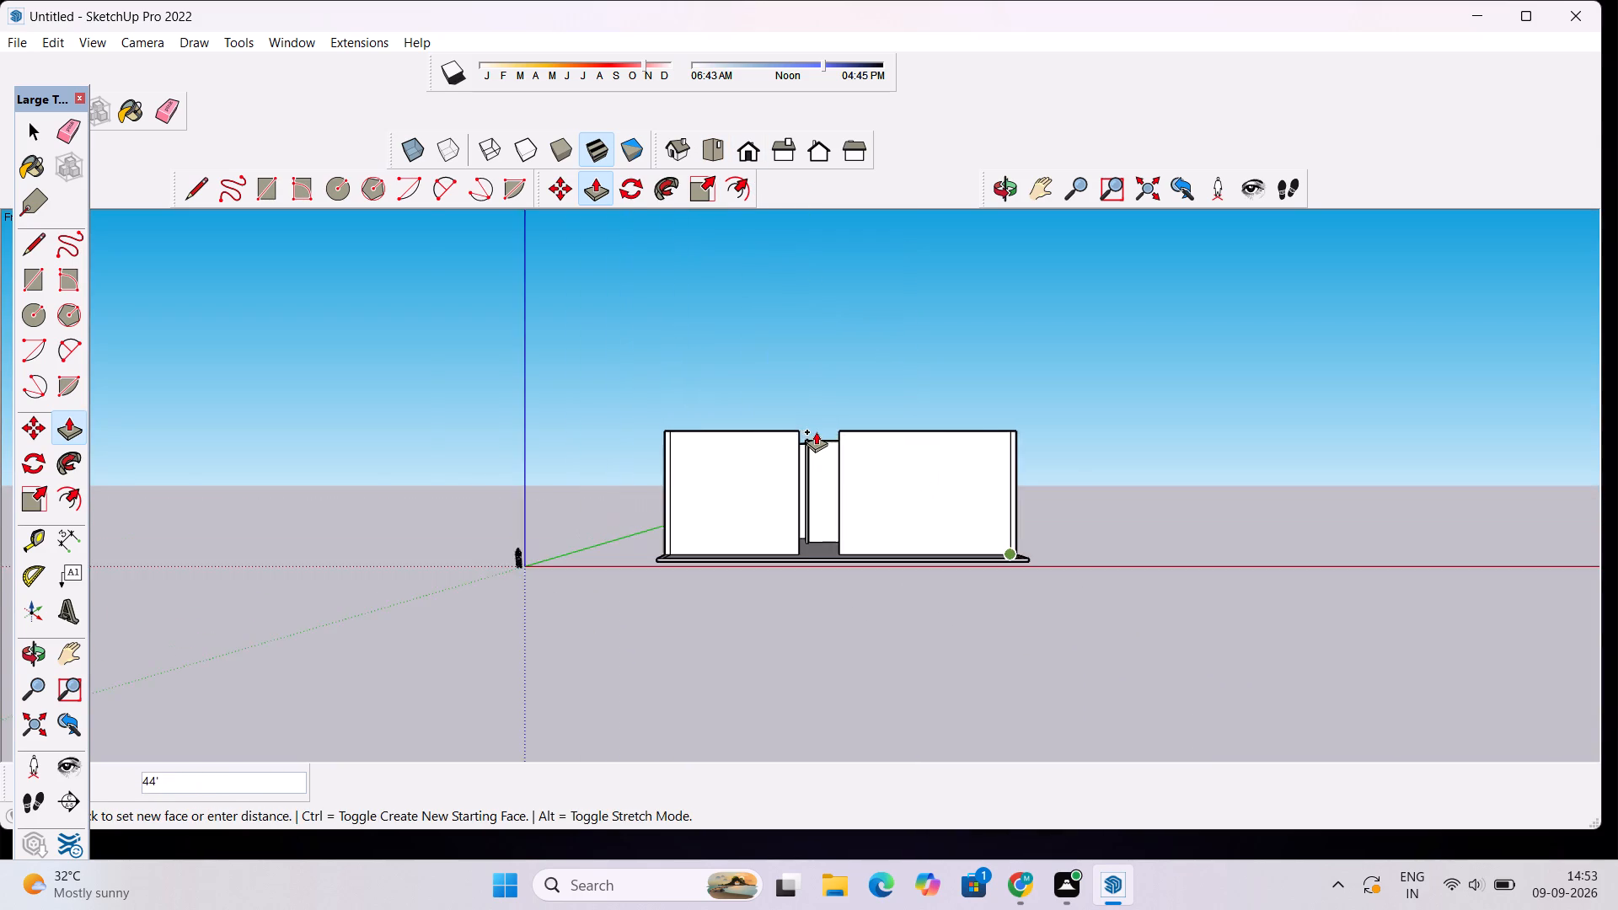
scroll(816, 431, "up", 4)
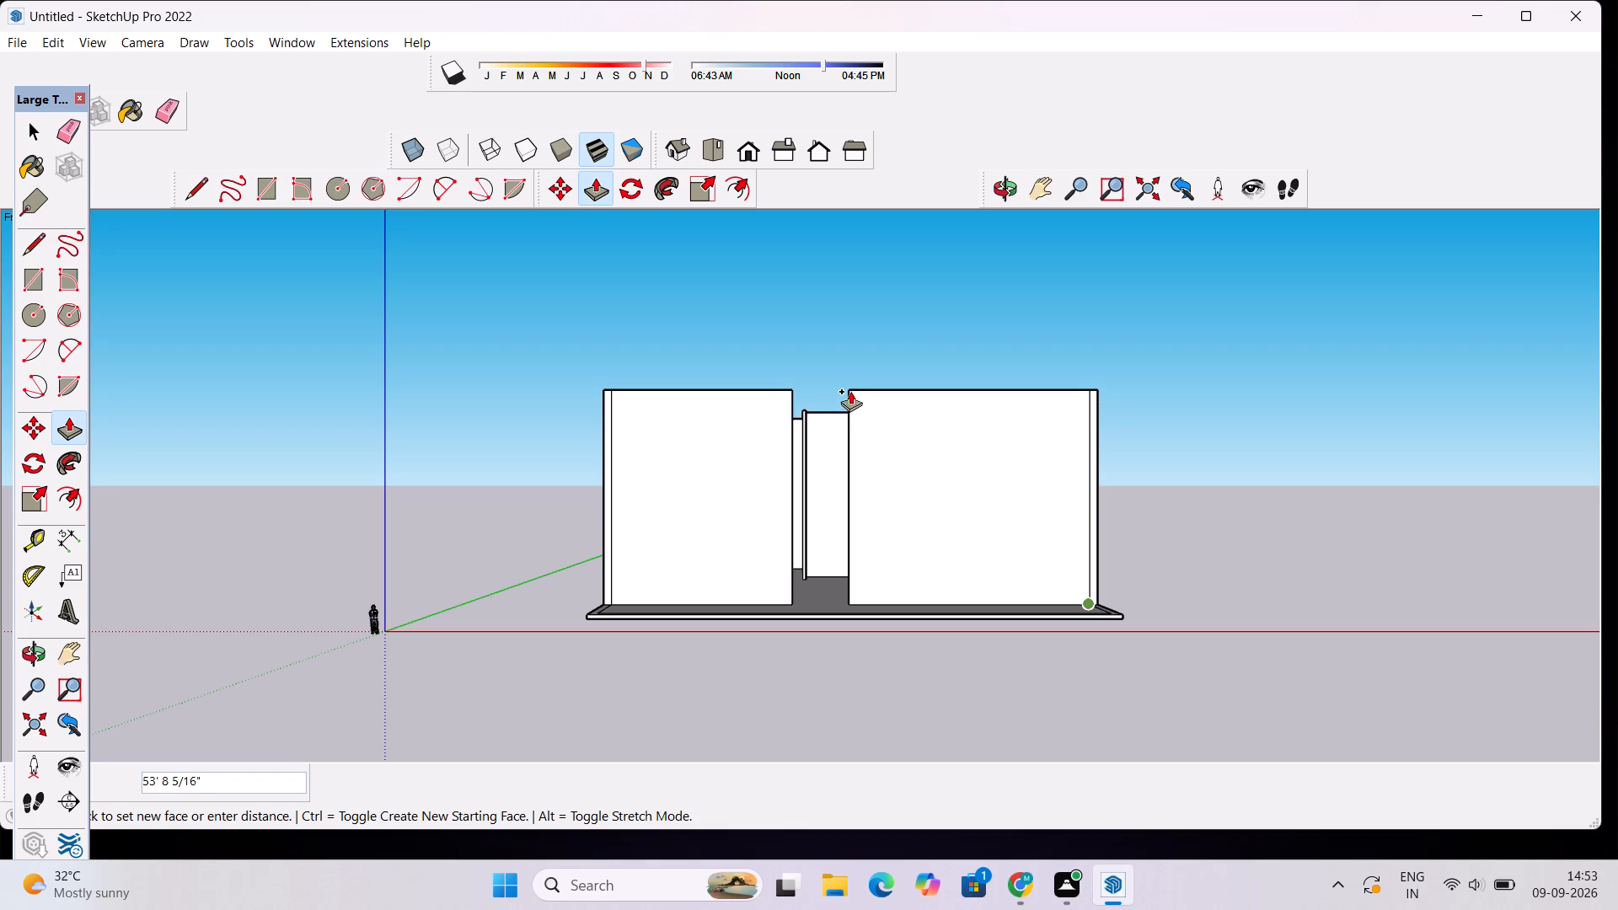
left_click(852, 388)
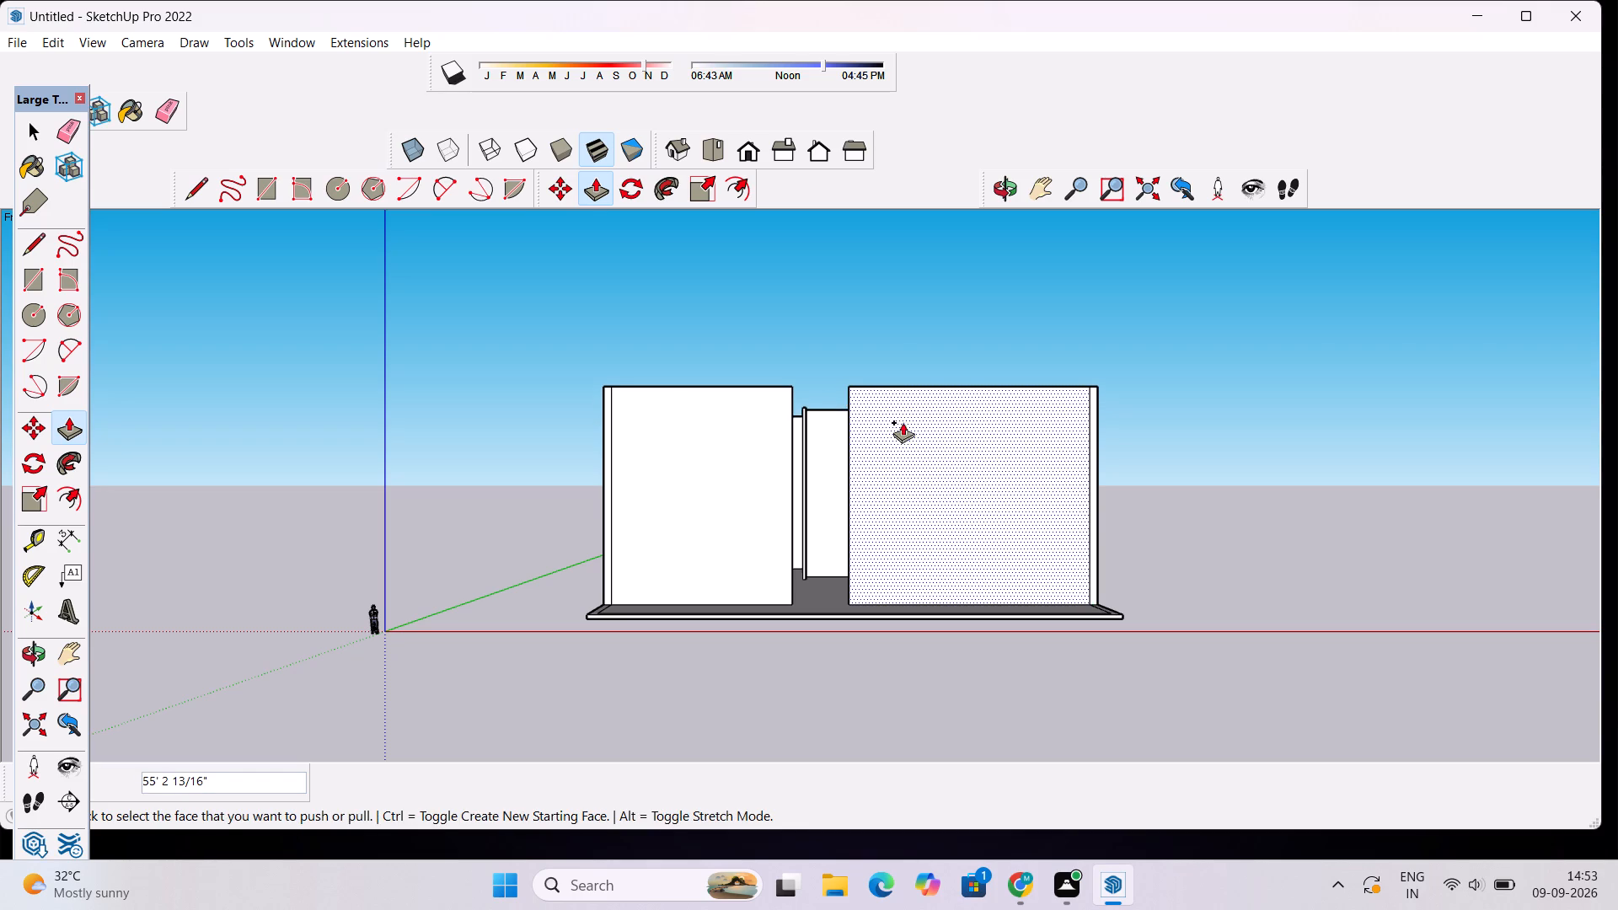
key("space")
Inspect the raised walls and room layout from an angled view above.
scroll(932, 421, "down", 2)
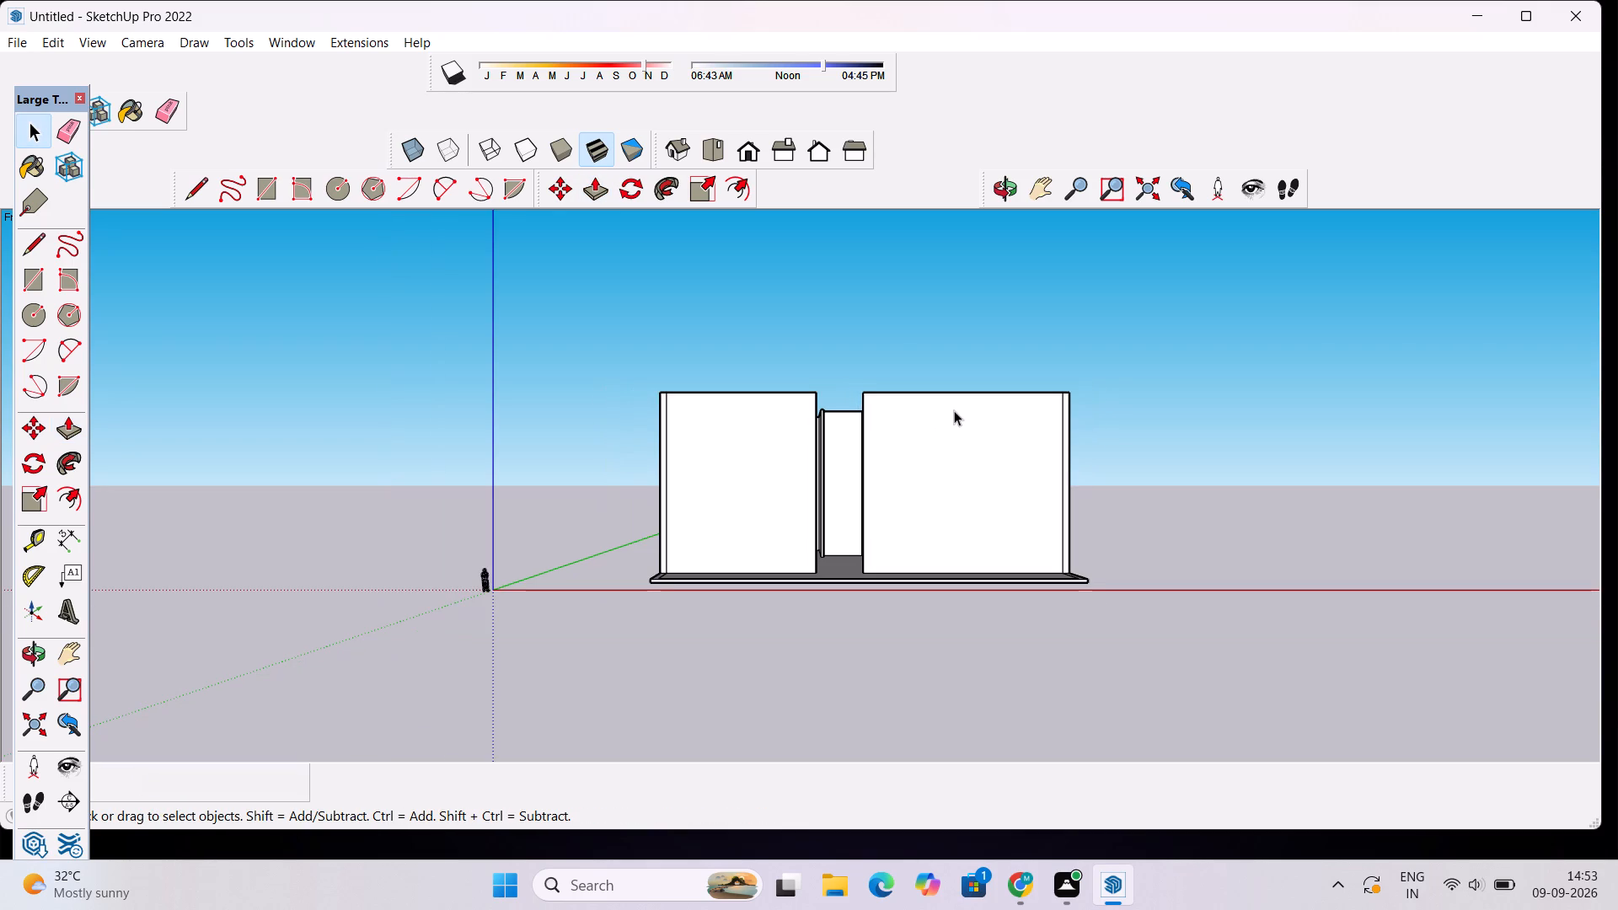
left_click(1005, 190)
left_click_drag(961, 362, 970, 443)
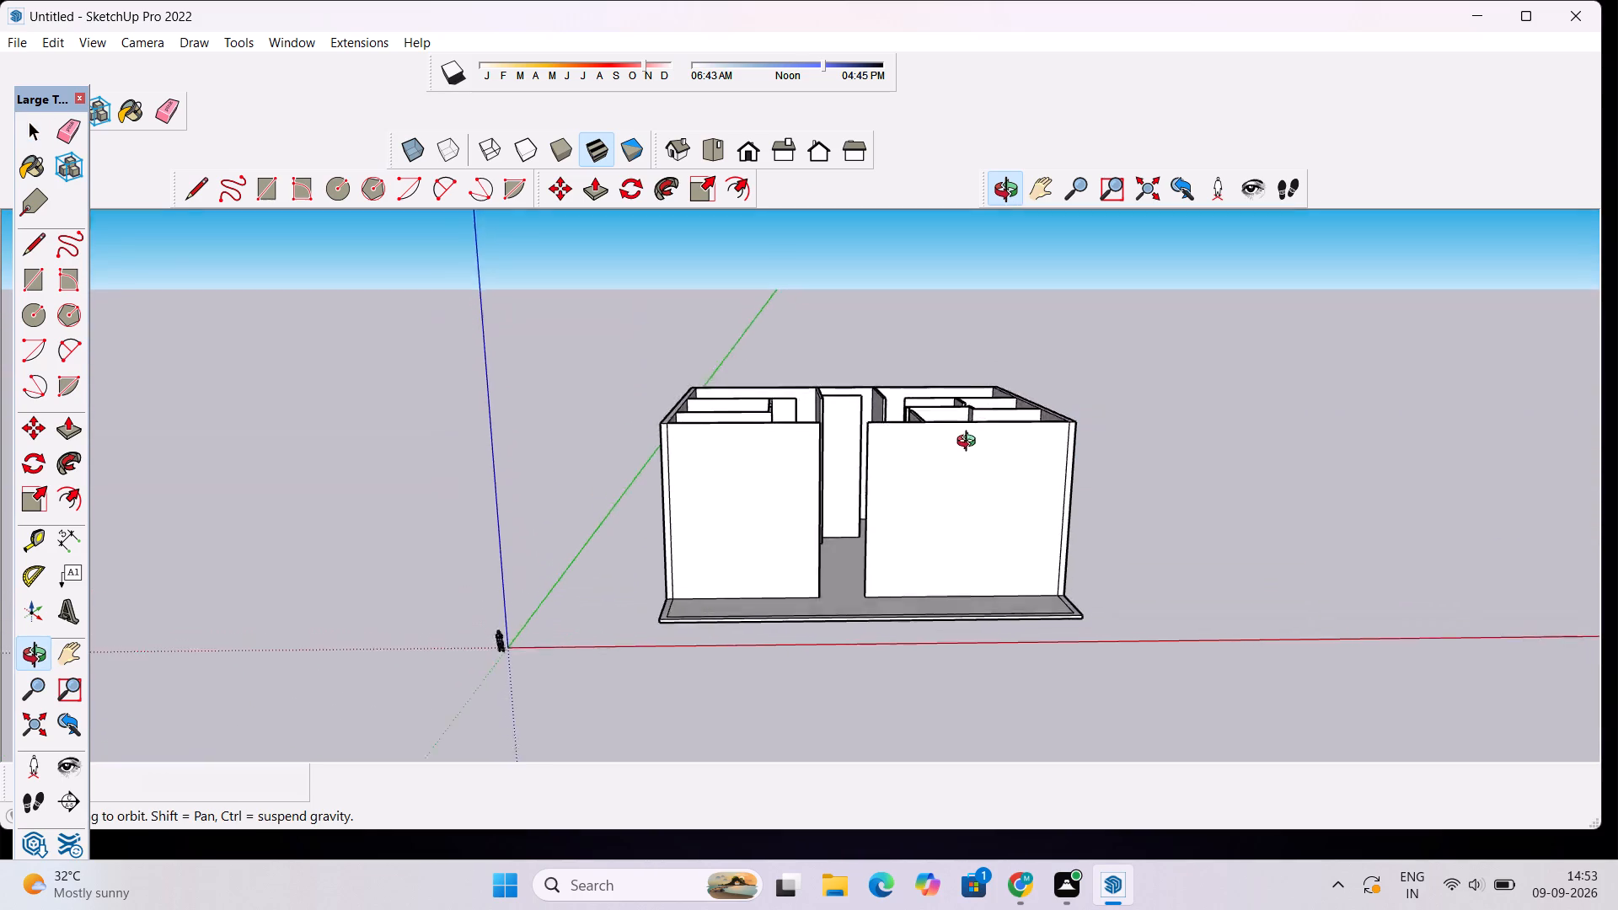
left_click_drag(970, 443, 946, 541)
left_click_drag(657, 488, 940, 687)
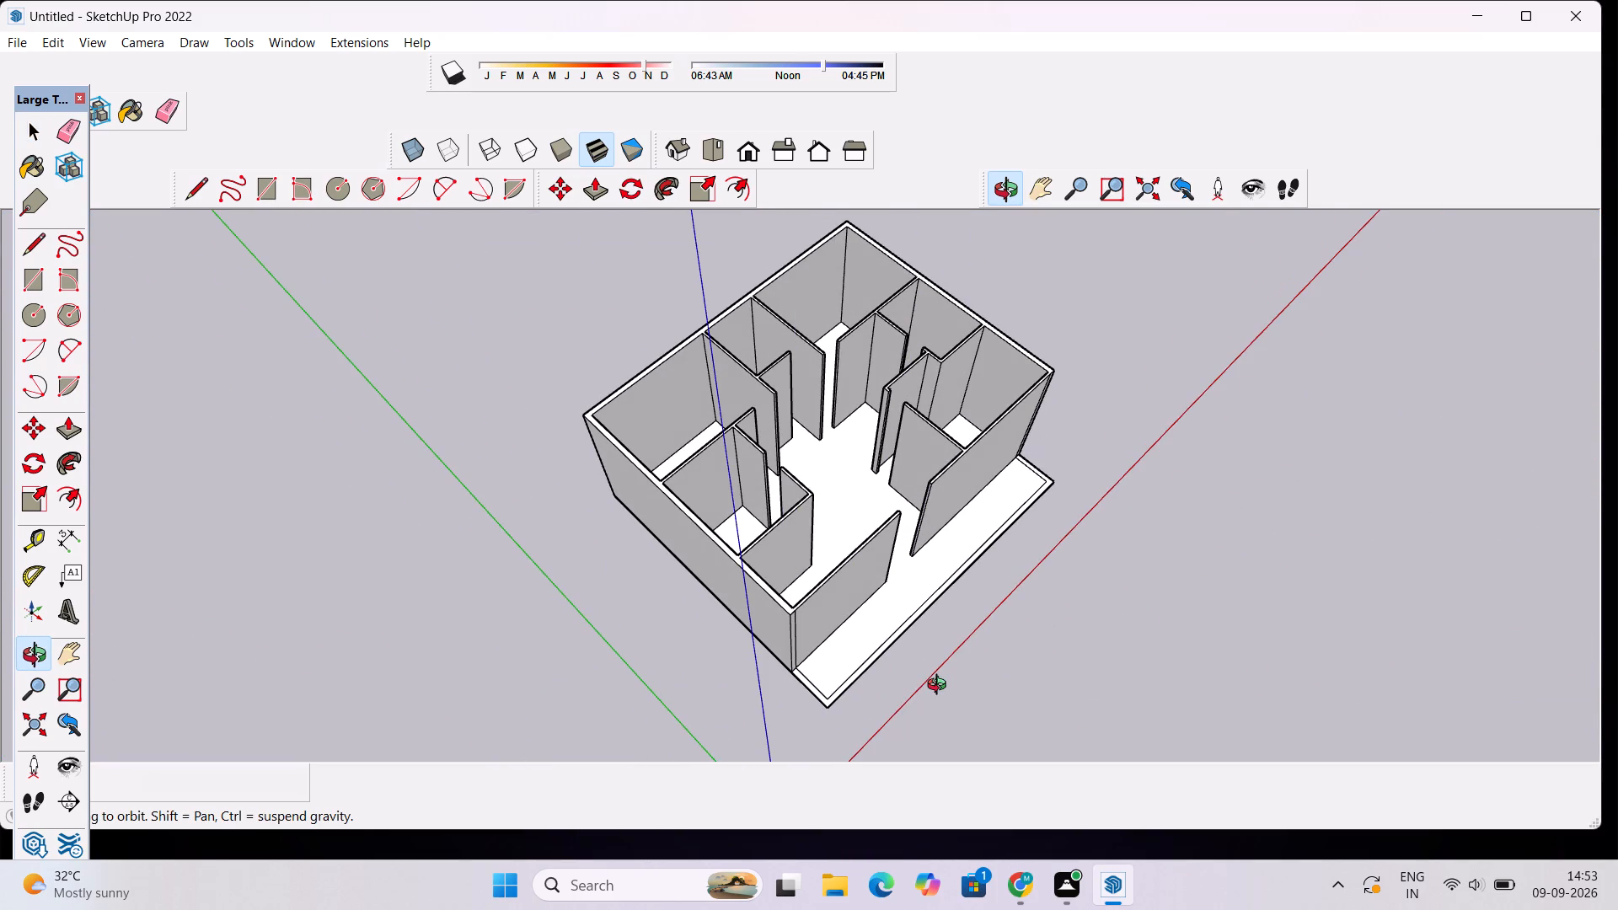
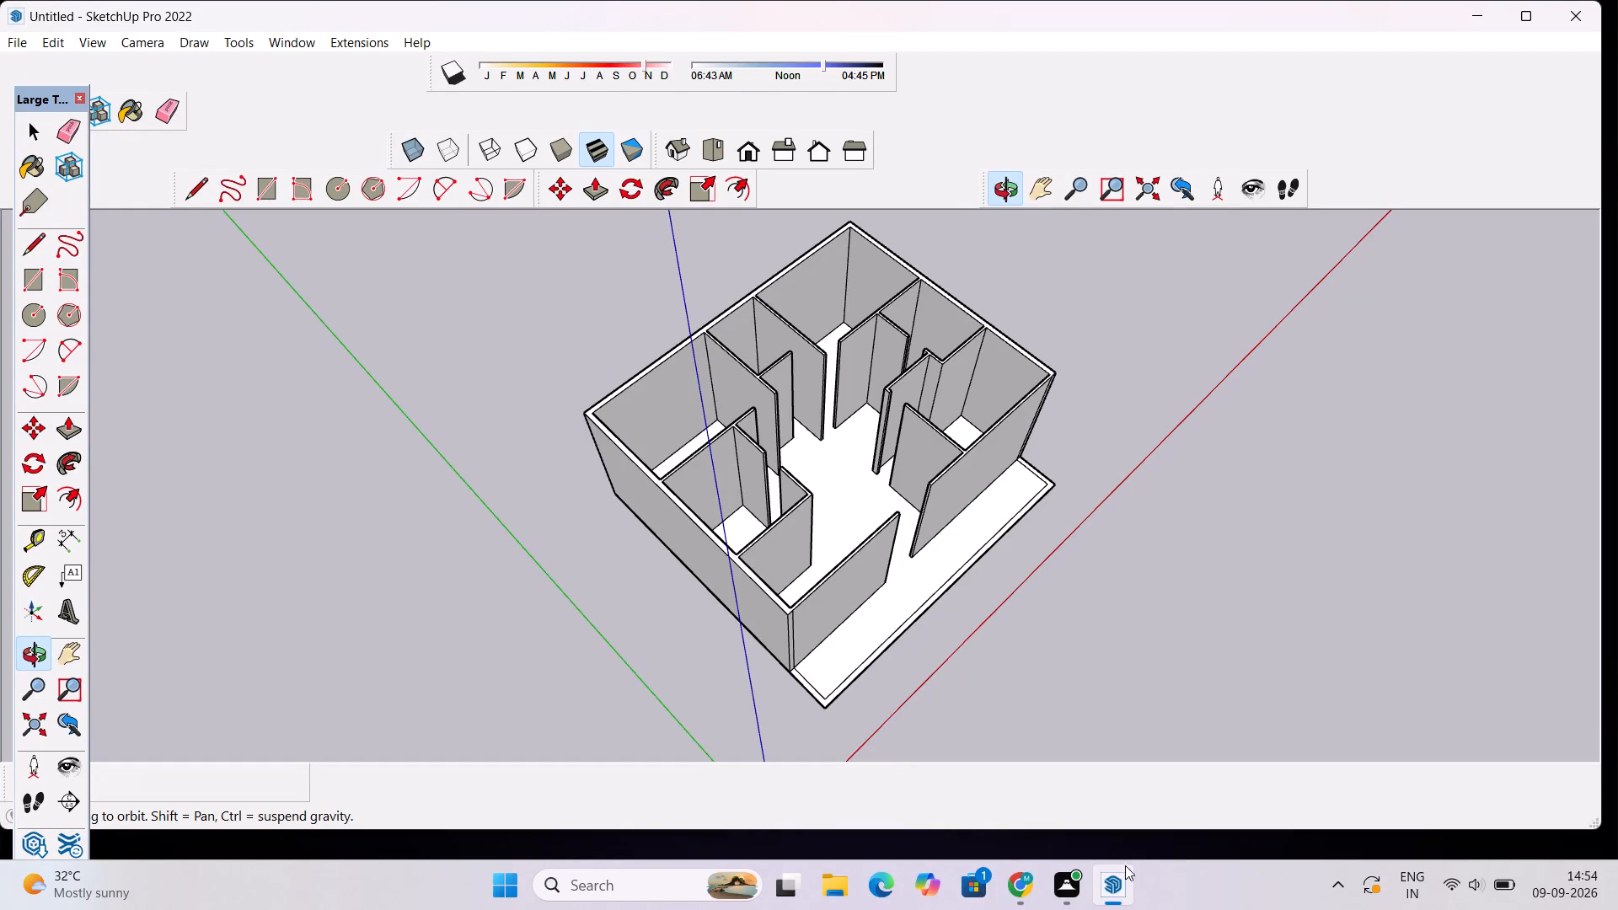
Inspect the raised walls, room layout and wall junctions from all sides and from above.
scroll(962, 456, "down", 4)
scroll(748, 479, "up", 3)
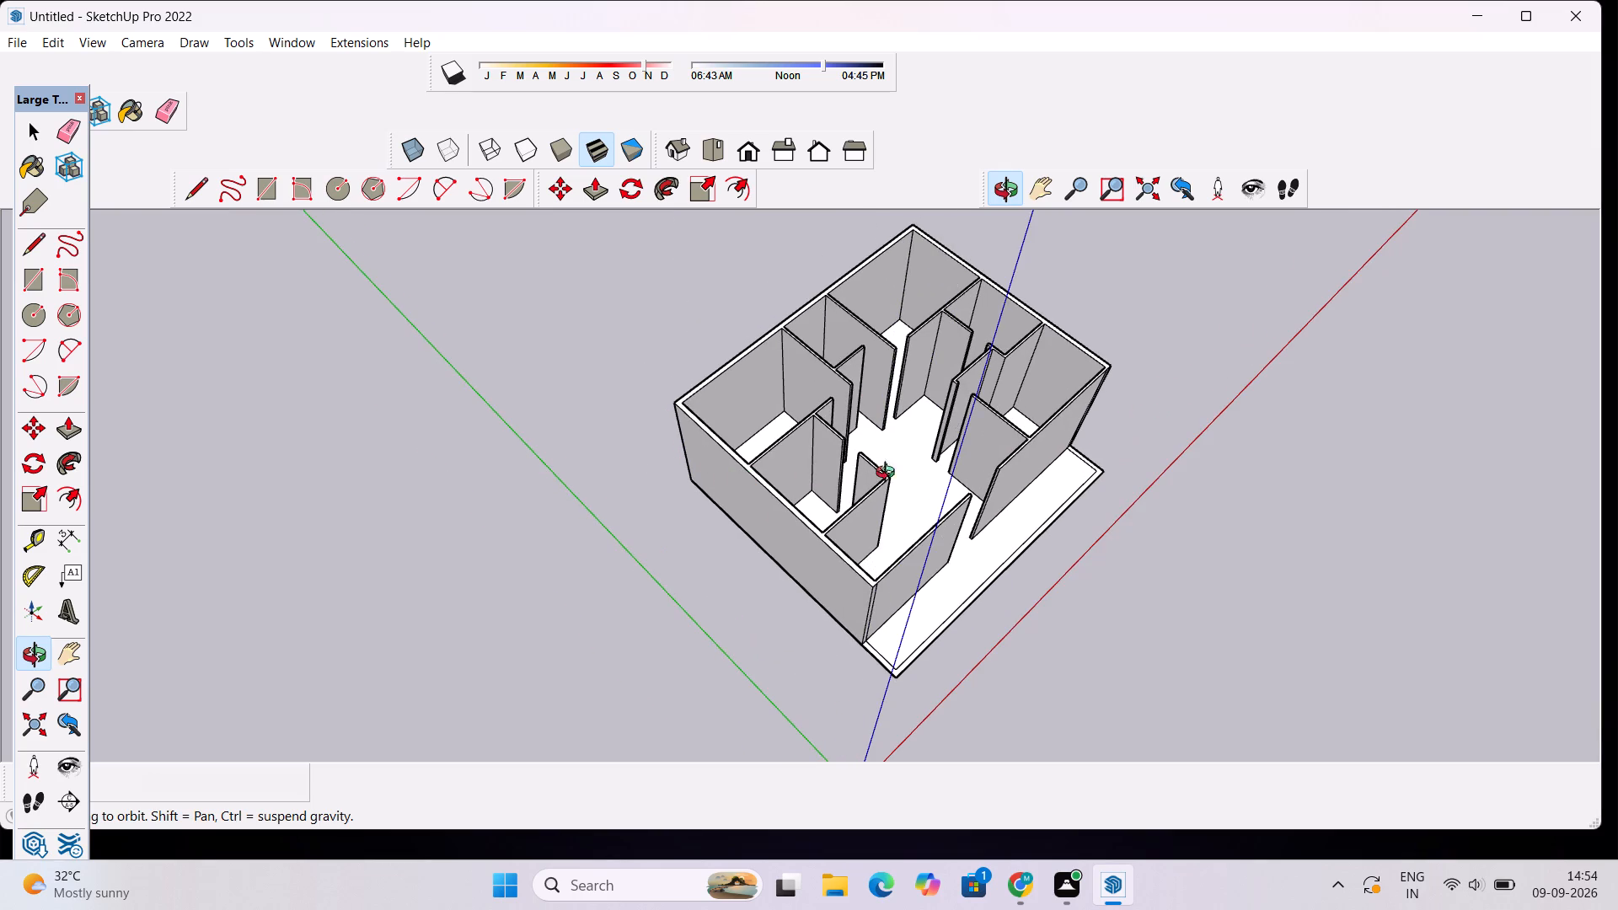
left_click_drag(1090, 550, 795, 411)
left_click_drag(915, 614, 853, 532)
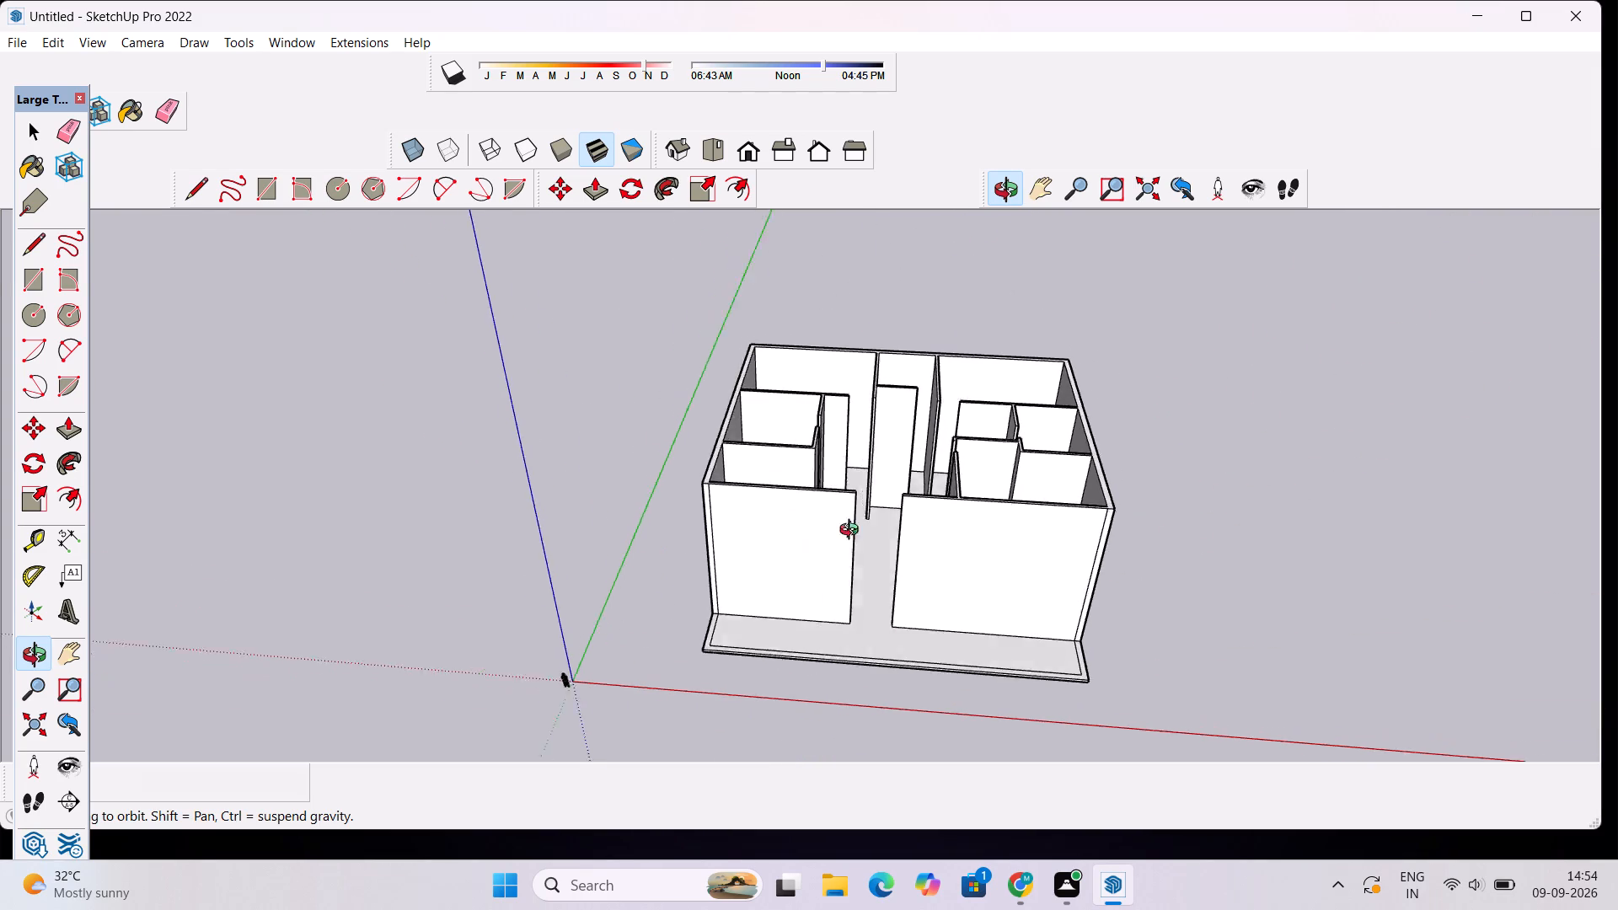
left_click_drag(853, 532, 807, 459)
scroll(735, 507, "up", 5)
left_click_drag(677, 471, 718, 636)
scroll(667, 579, "up", 3)
left_click(821, 549)
scroll(824, 542, "down", 4)
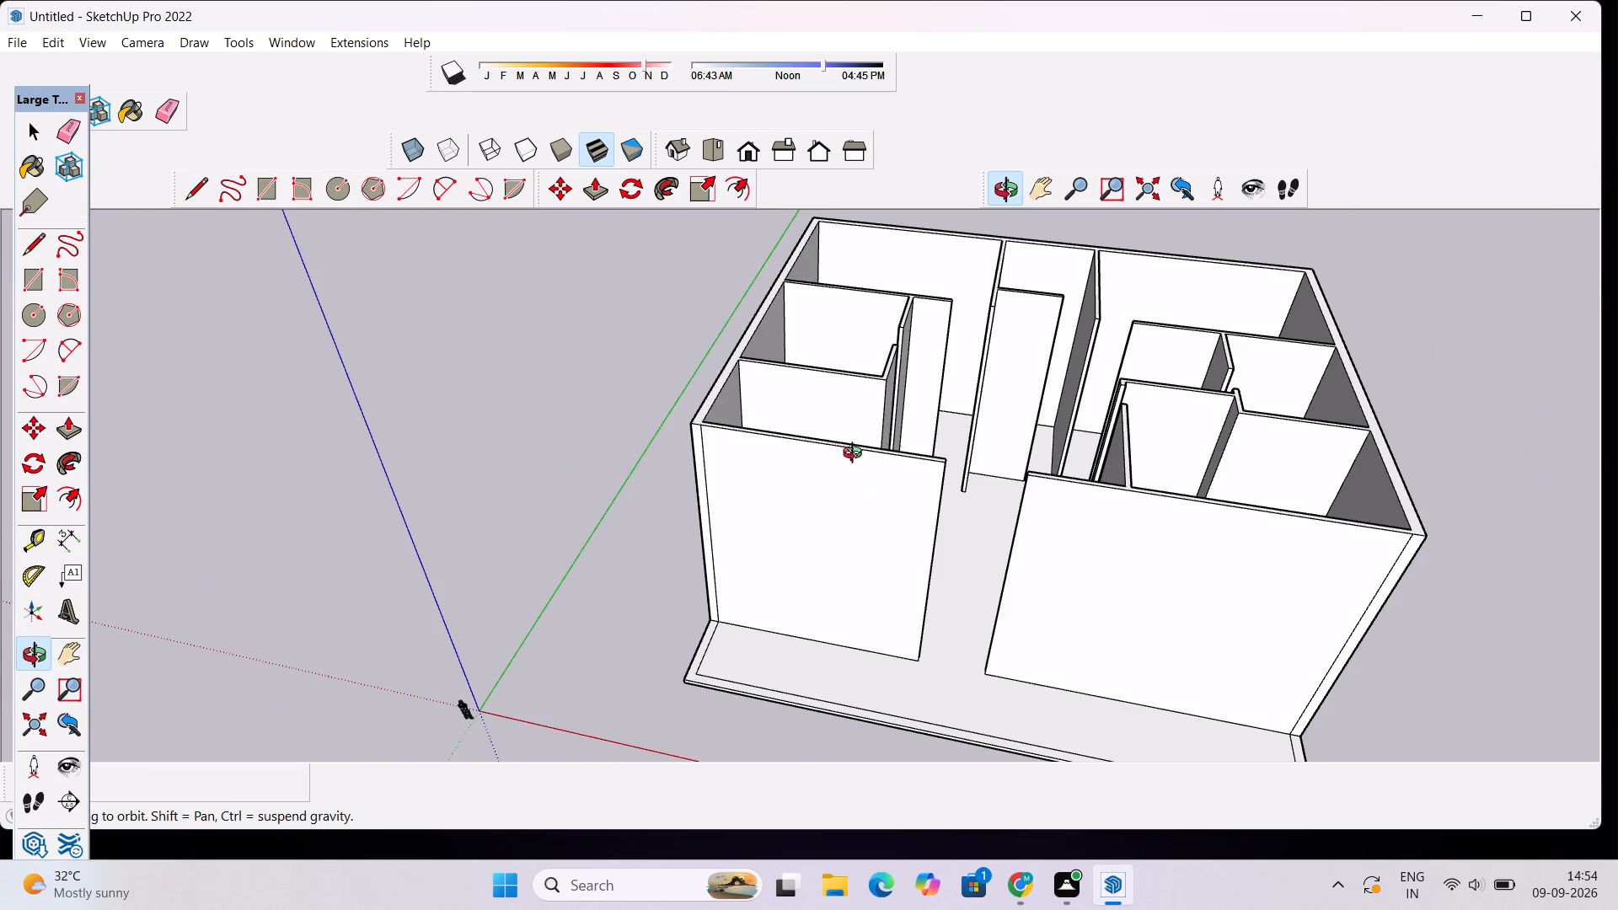
scroll(865, 485, "down", 8)
left_click_drag(860, 517, 337, 377)
left_click_drag(337, 382, 924, 474)
scroll(1094, 517, "up", 6)
scroll(930, 543, "up", 5)
scroll(930, 543, "down", 4)
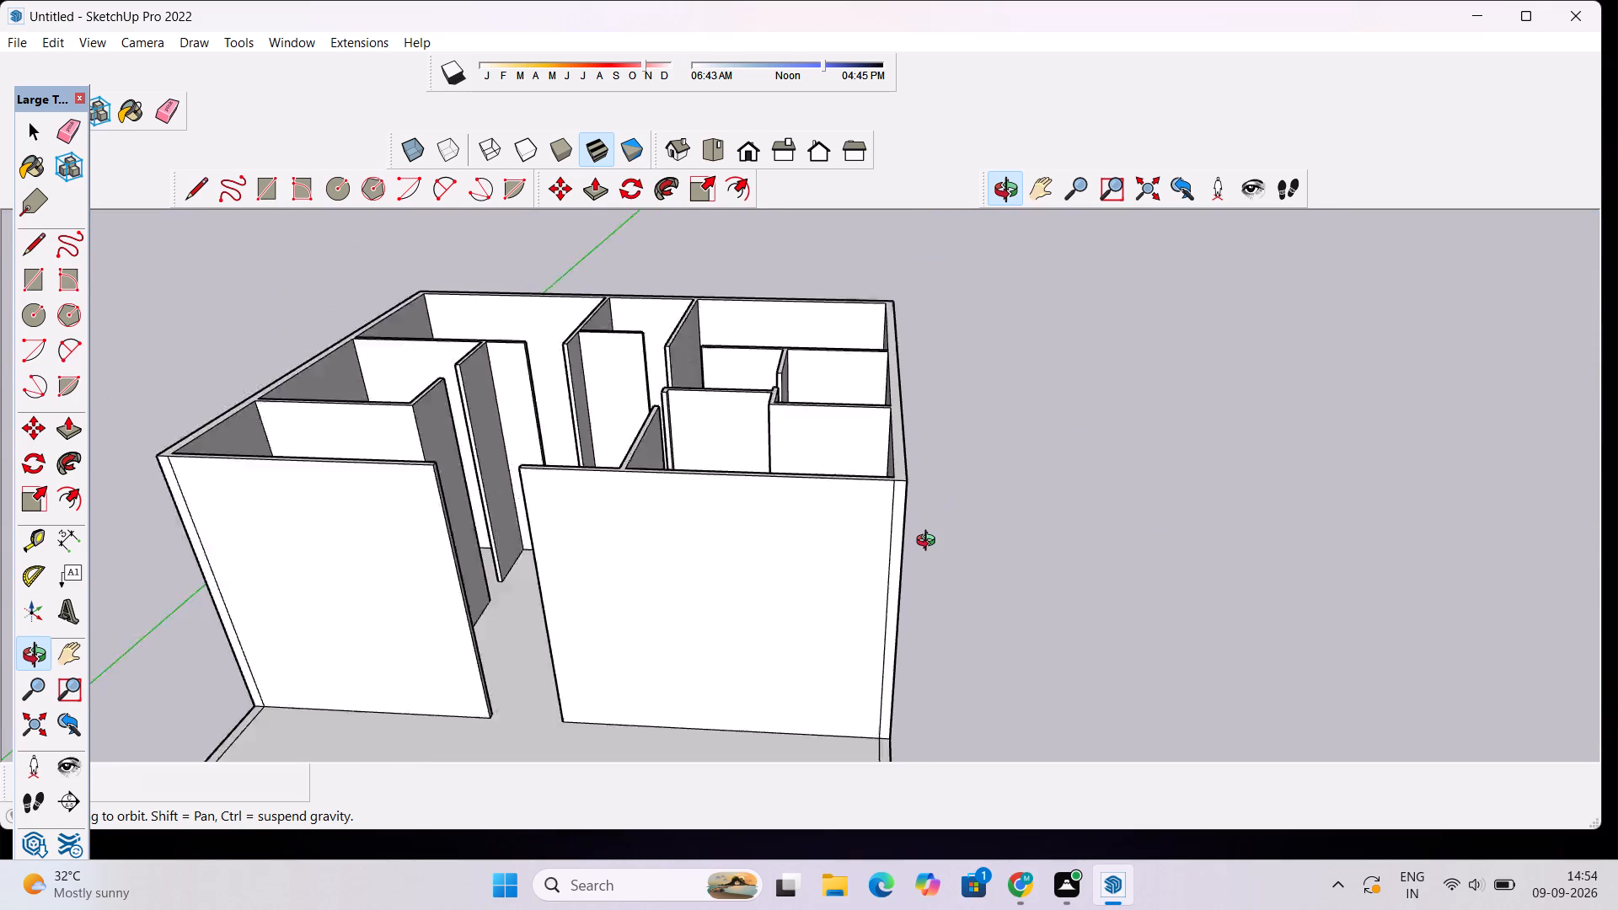
scroll(930, 543, "down", 3)
left_click_drag(687, 367, 1158, 334)
left_click_drag(849, 567, 785, 597)
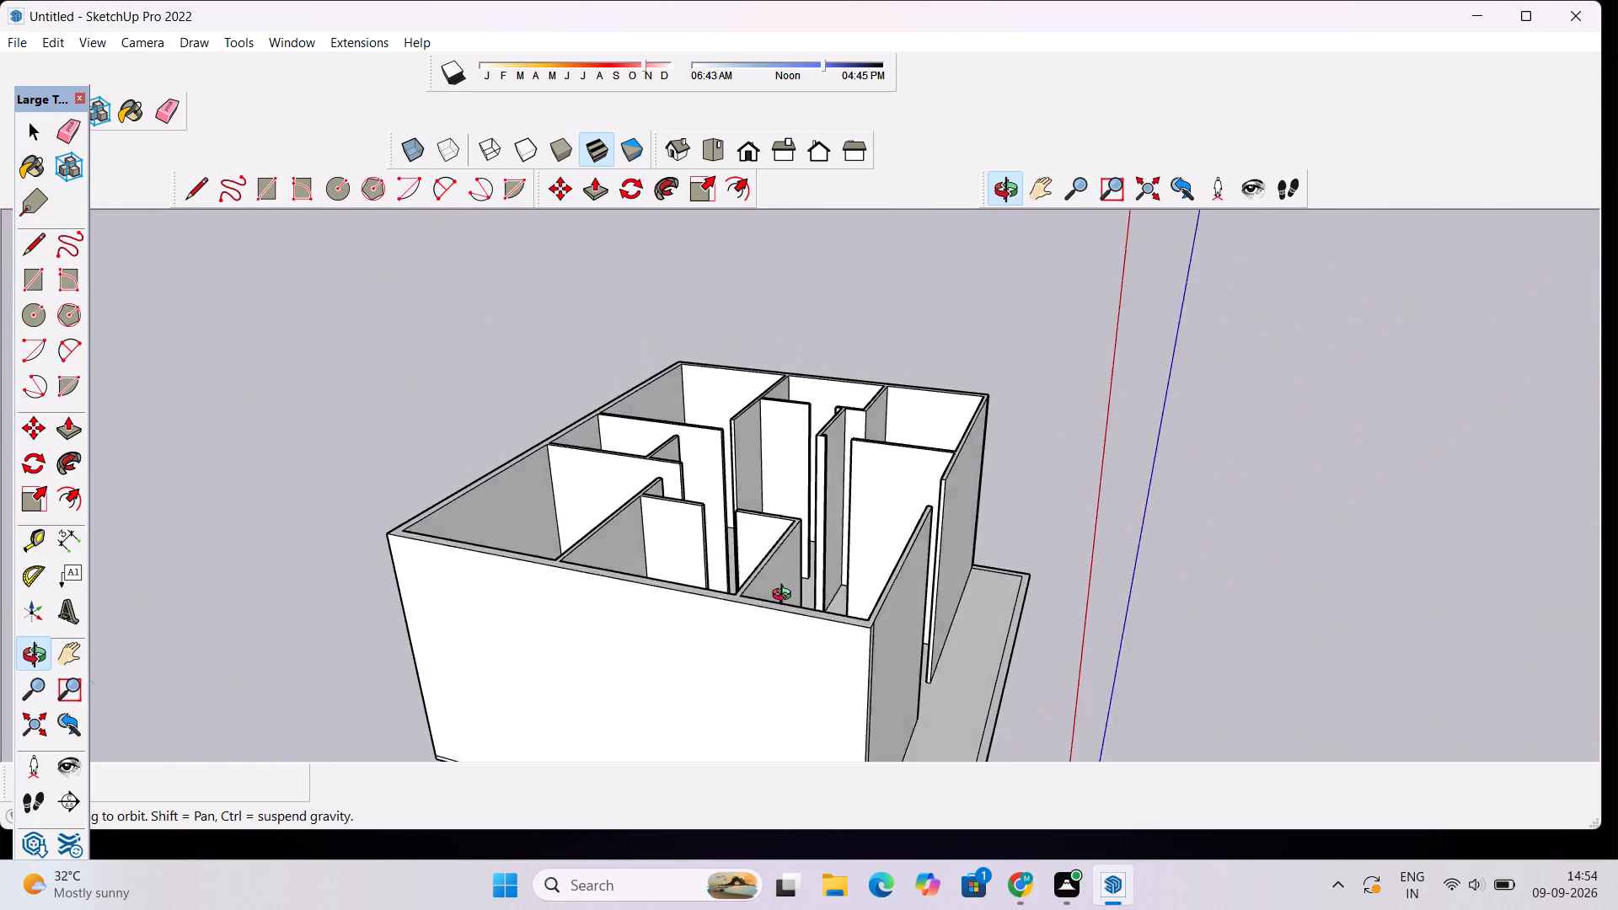
left_click_drag(785, 597, 200, 609)
left_click_drag(549, 610, 285, 763)
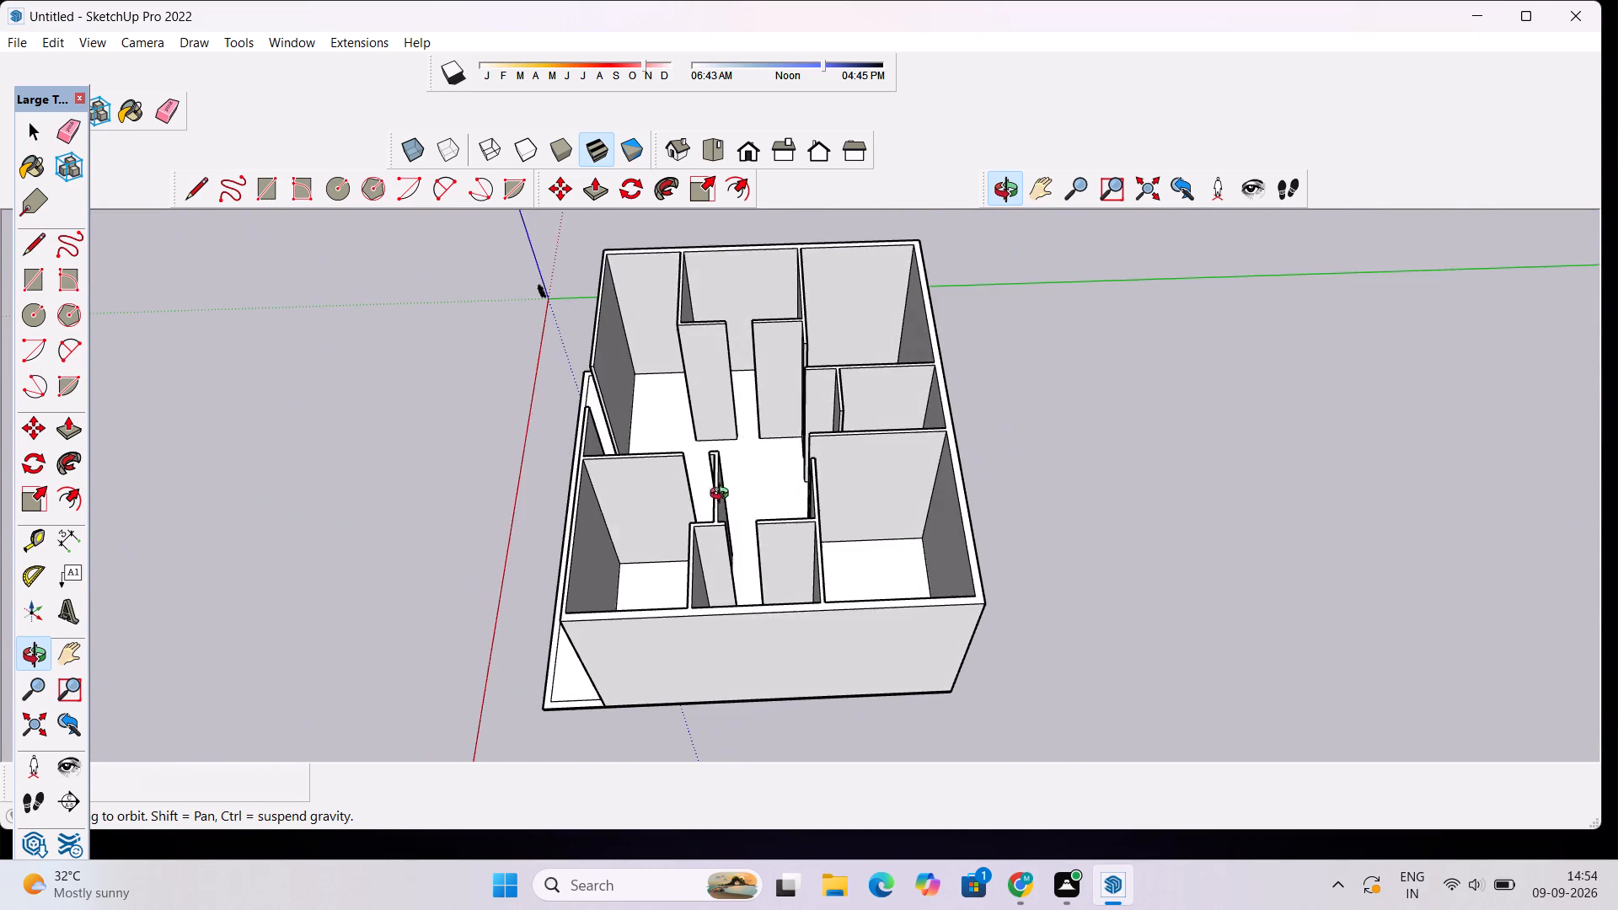
scroll(722, 476, "up", 10)
left_click_drag(578, 395, 731, 332)
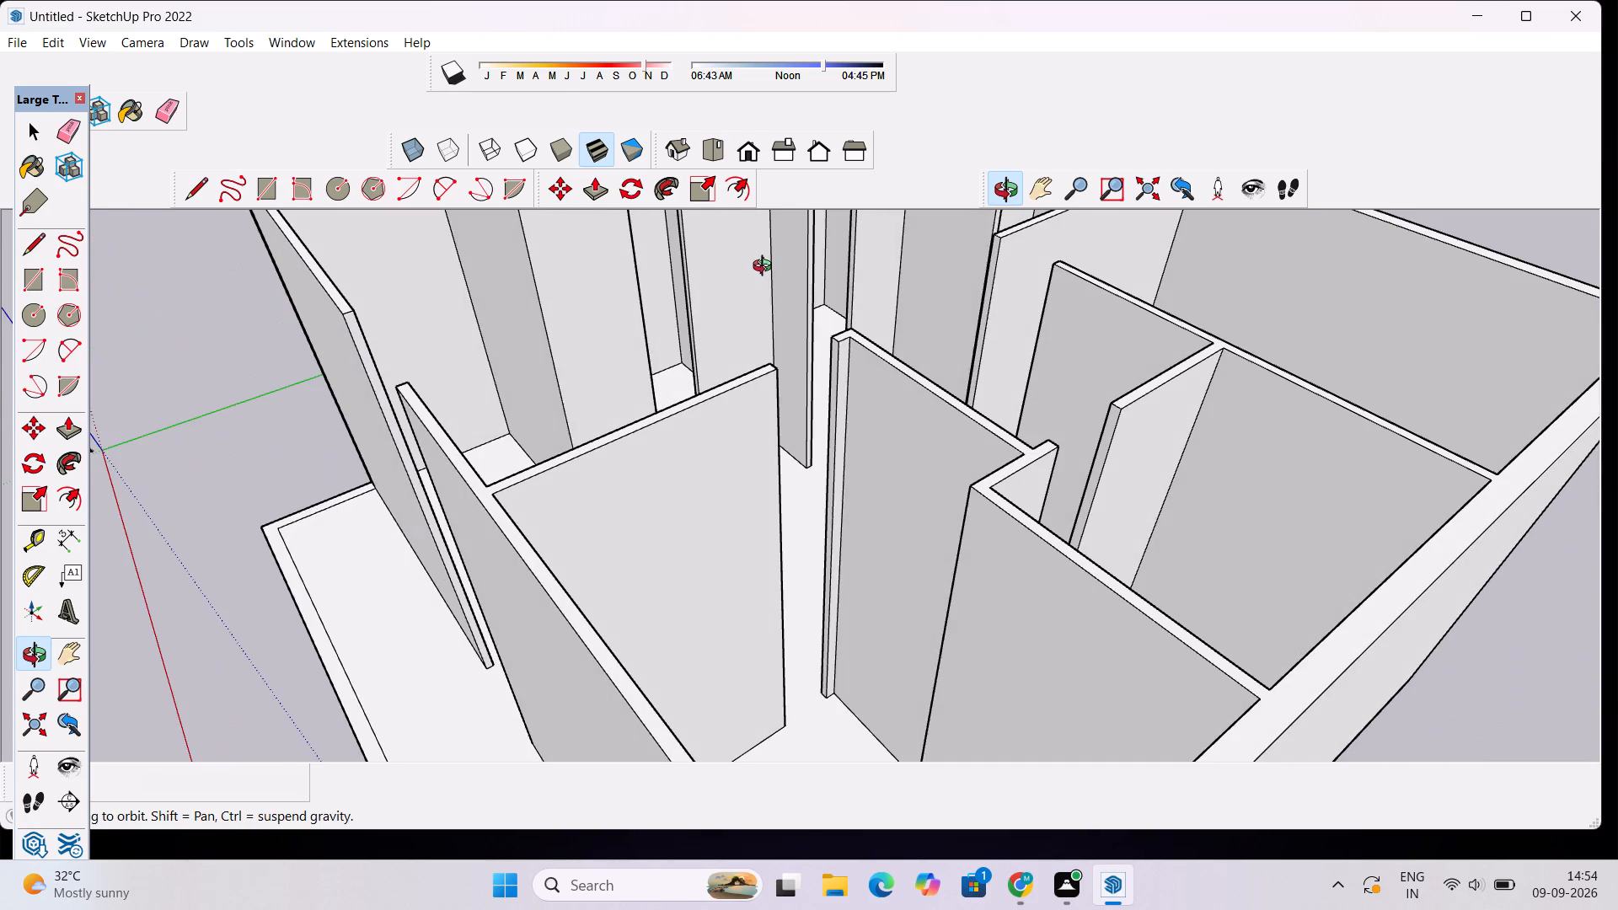
scroll(683, 373, "down", 7)
left_click_drag(467, 400, 730, 498)
left_click(733, 498)
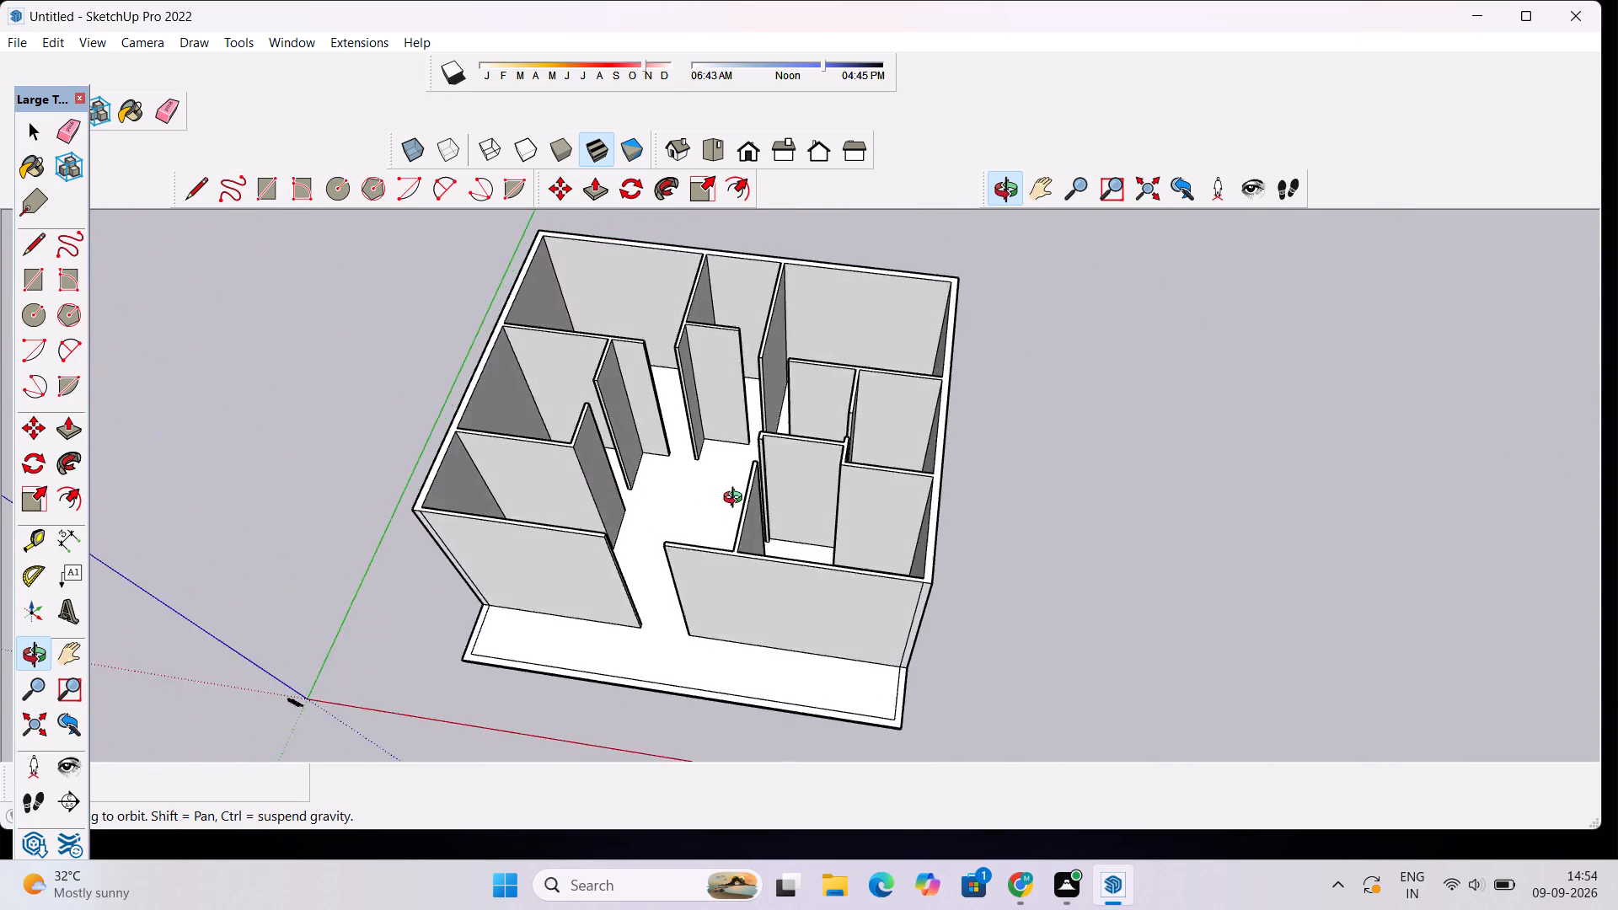
left_click_drag(737, 500, 822, 583)
scroll(607, 582, "up", 8)
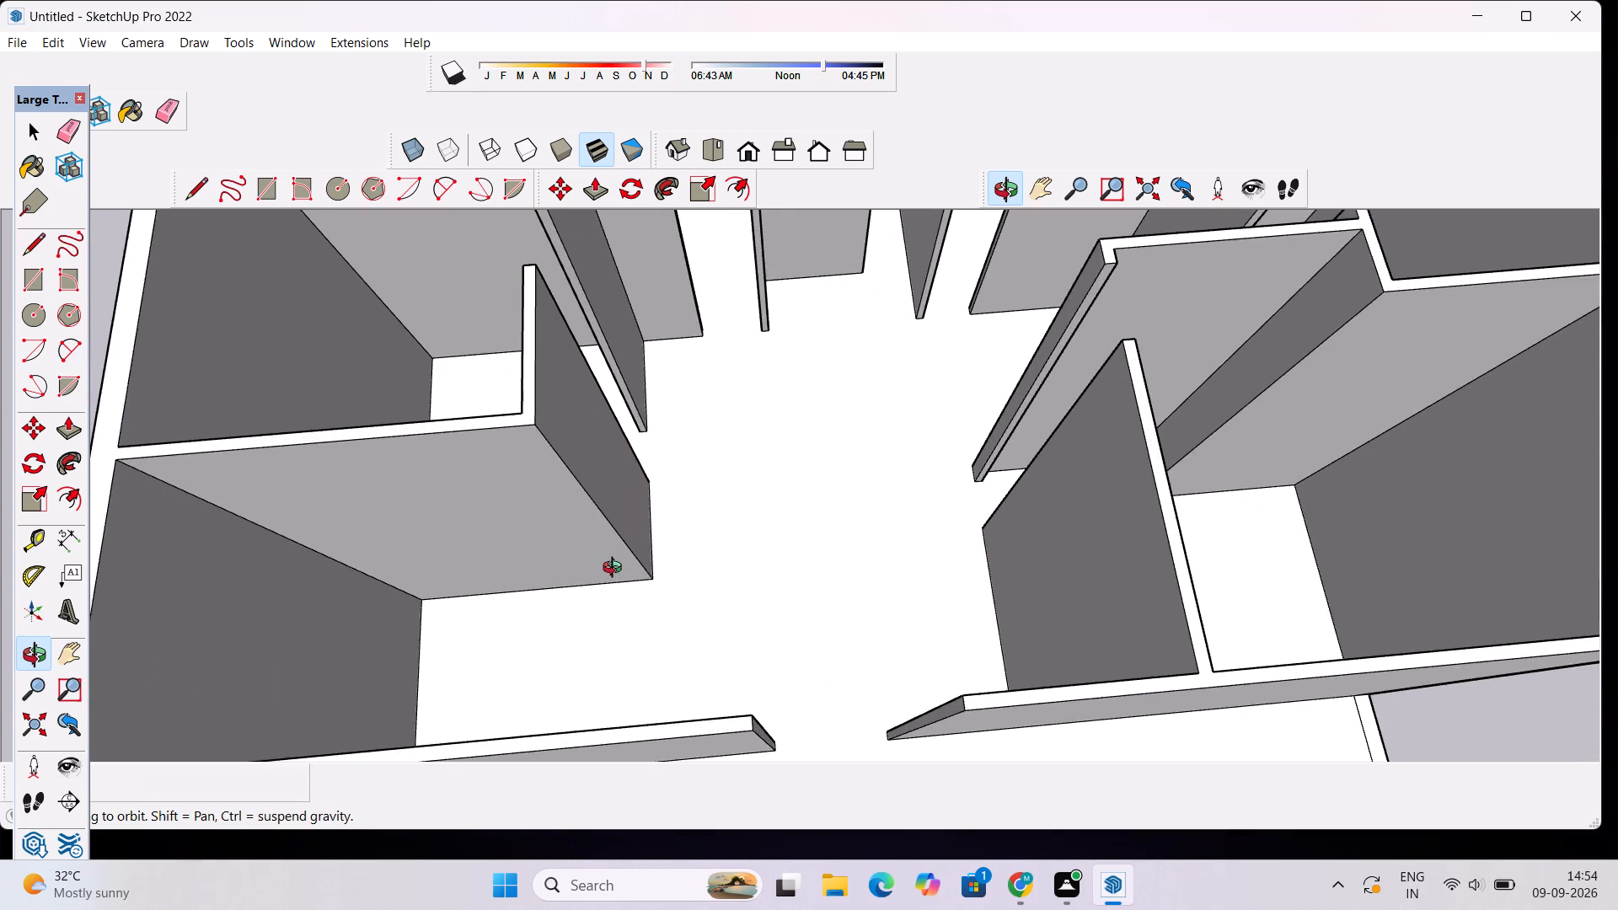
scroll(619, 565, "down", 13)
left_click_drag(721, 639, 715, 484)
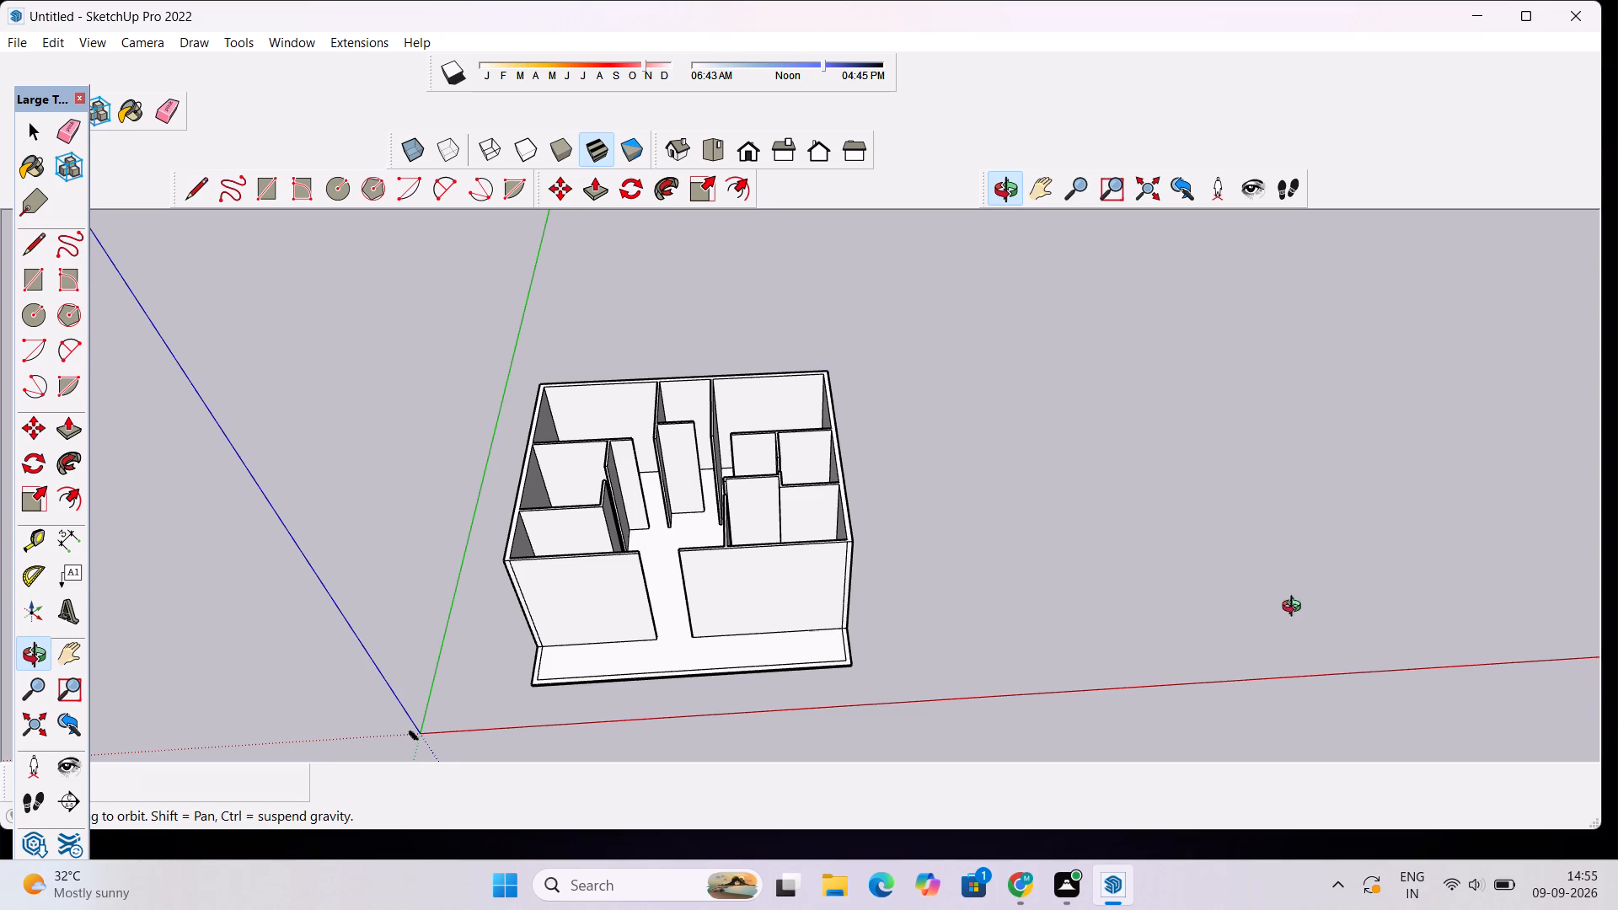
Examine the front wall and its central opening from the front, at low and raised angles.
scroll(1172, 569, "down", 4)
left_click_drag(663, 543, 716, 405)
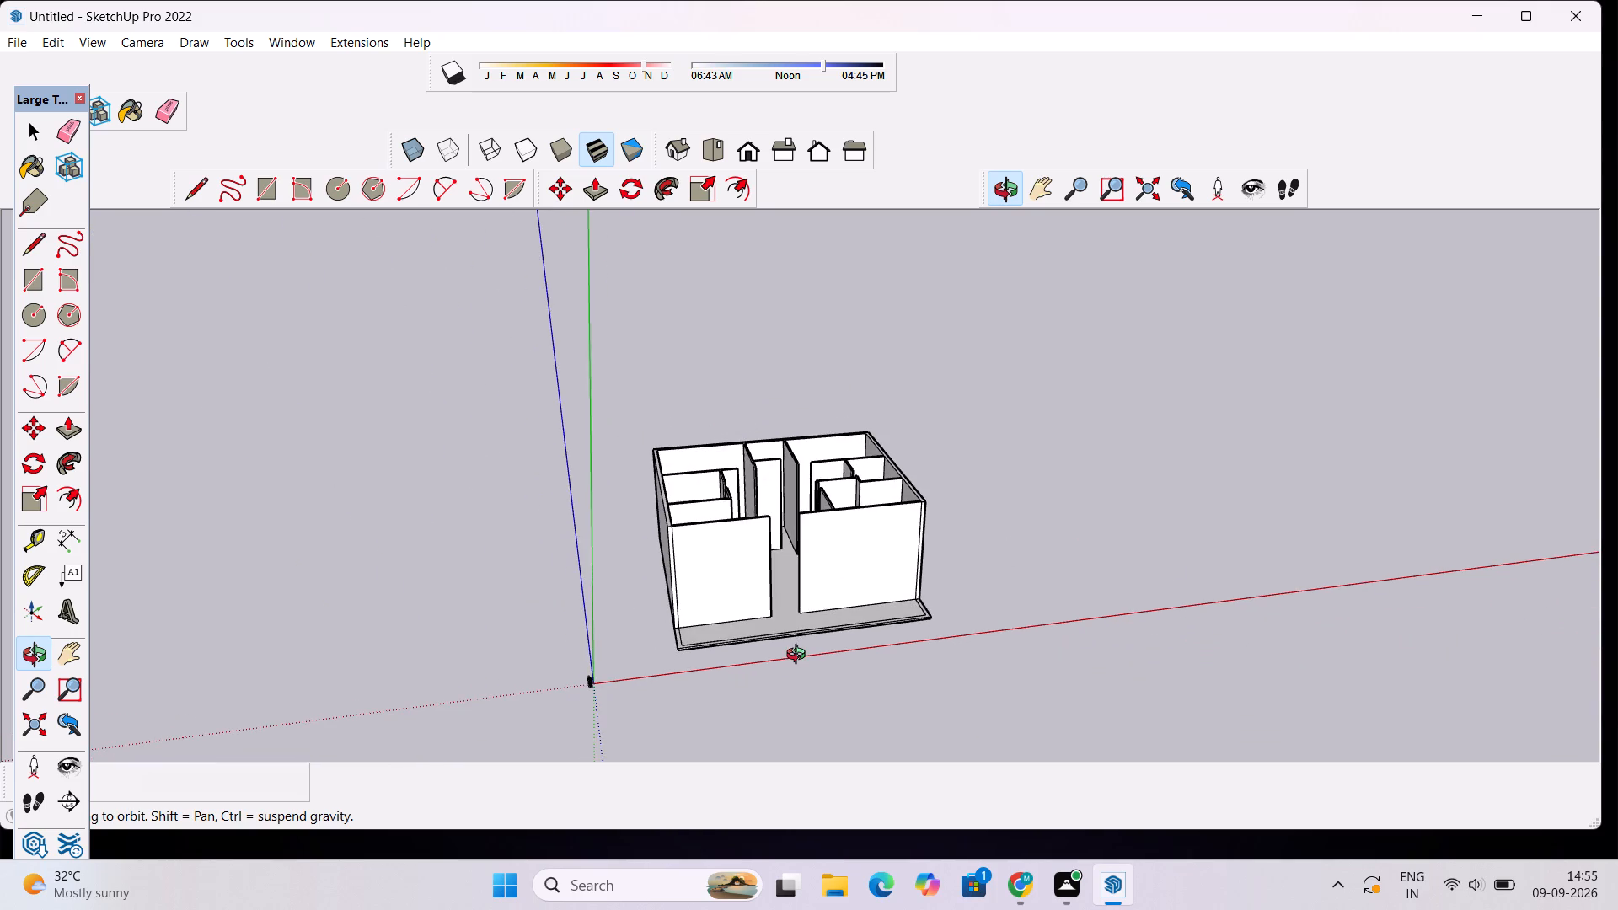
scroll(800, 656, "up", 6)
left_click_drag(879, 653, 774, 613)
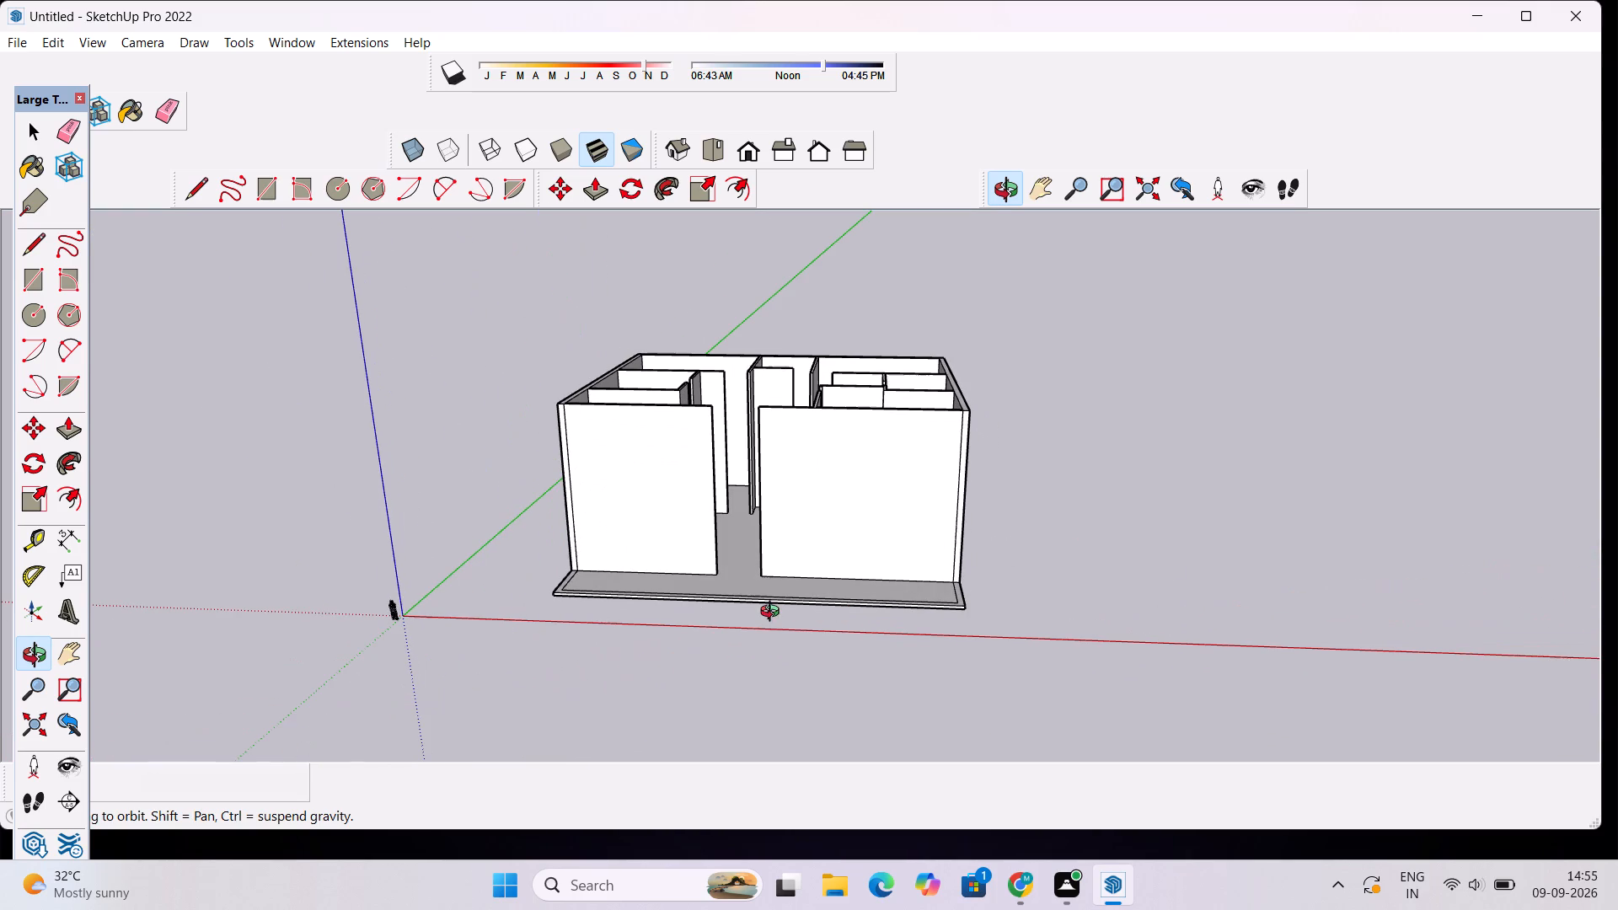
scroll(731, 479, "up", 5)
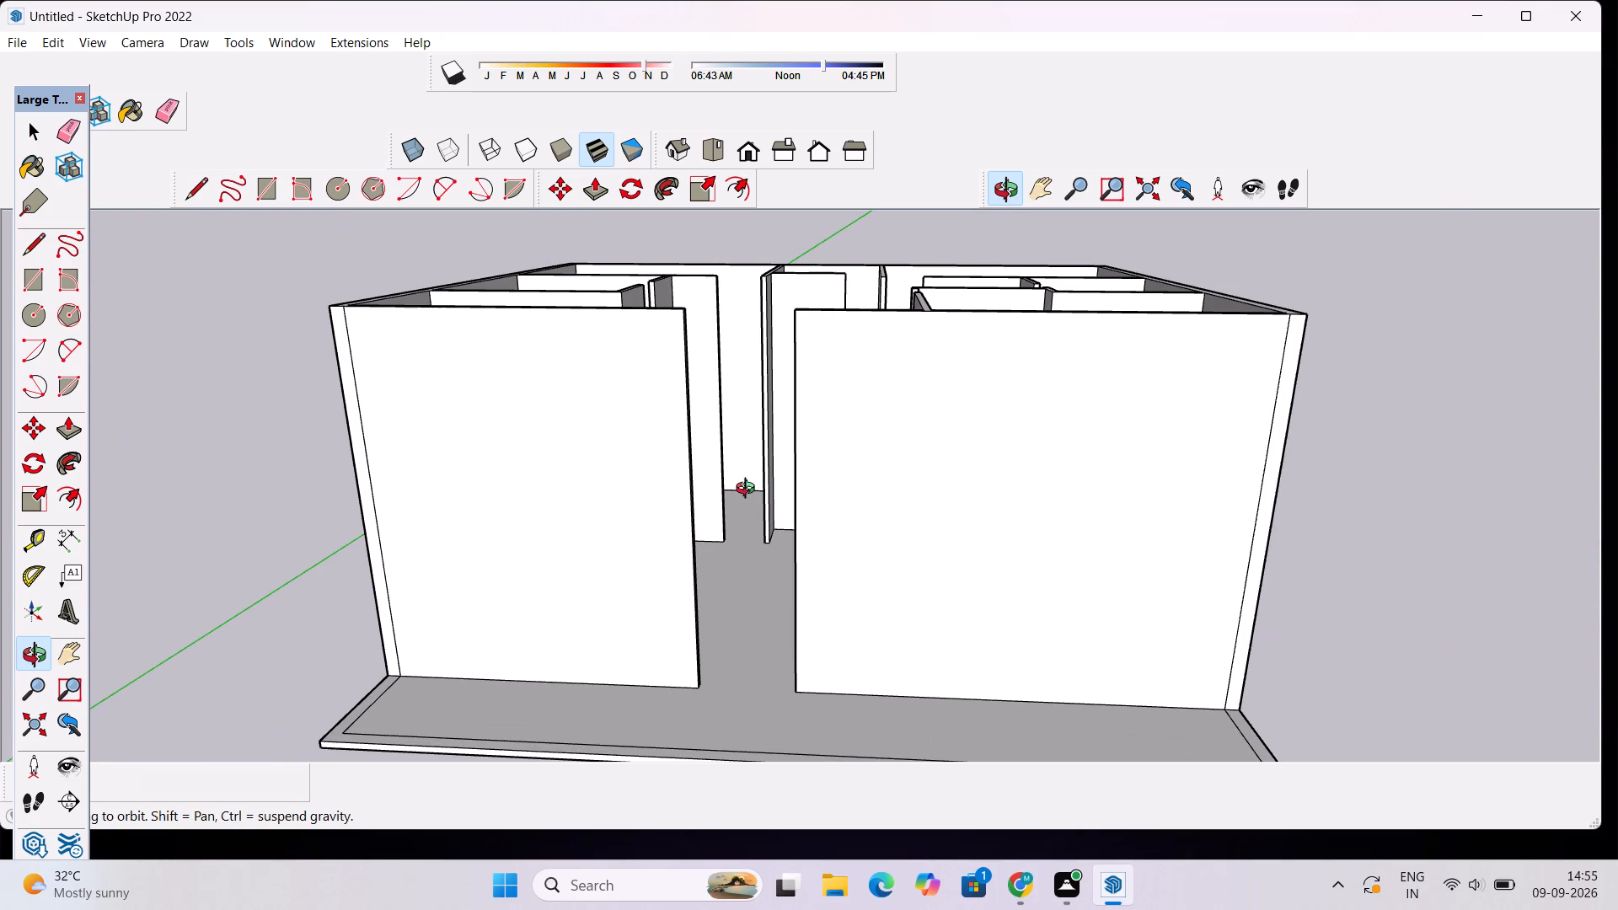
scroll(749, 490, "down", 5)
scroll(685, 484, "up", 4)
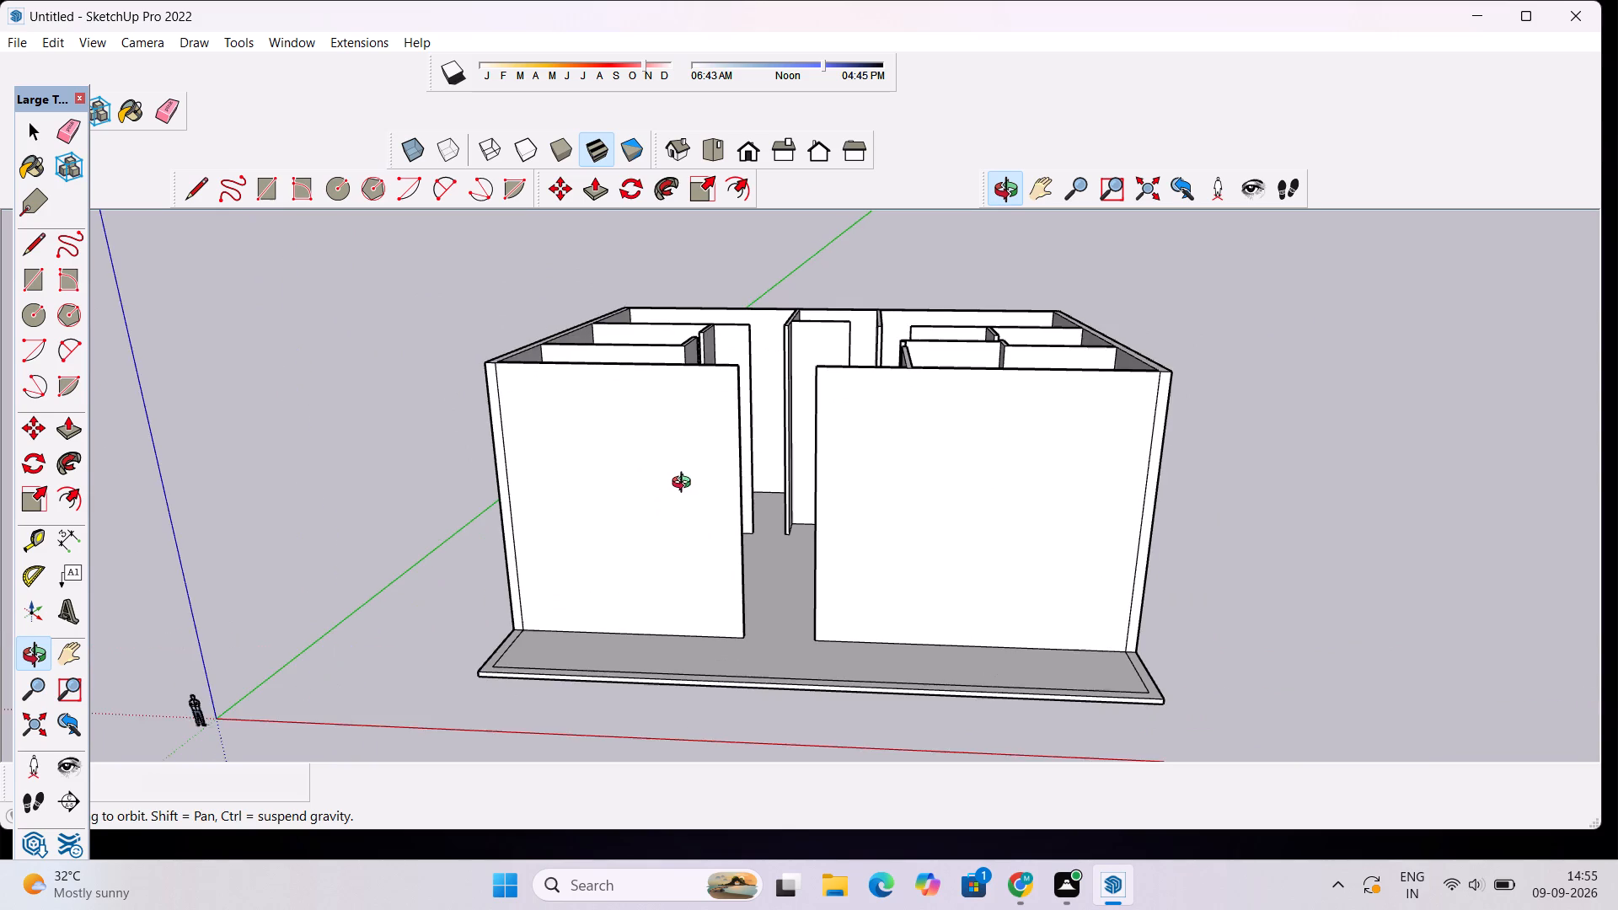
left_click_drag(685, 484, 712, 526)
scroll(719, 553, "down", 8)
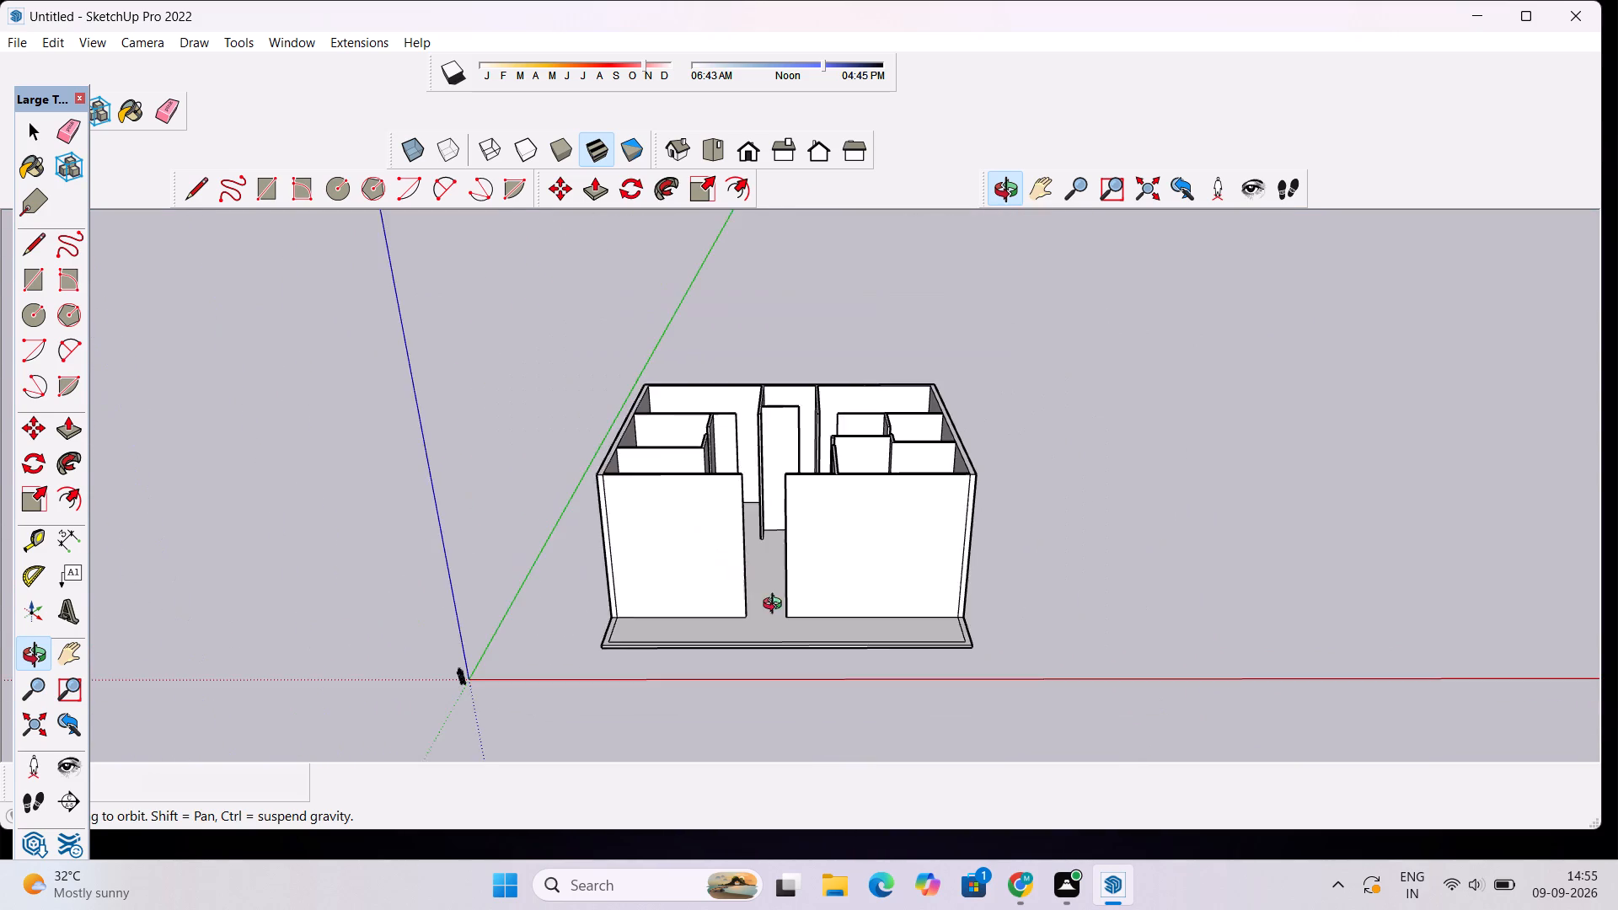
left_click_drag(776, 606, 787, 533)
scroll(787, 533, "up", 5)
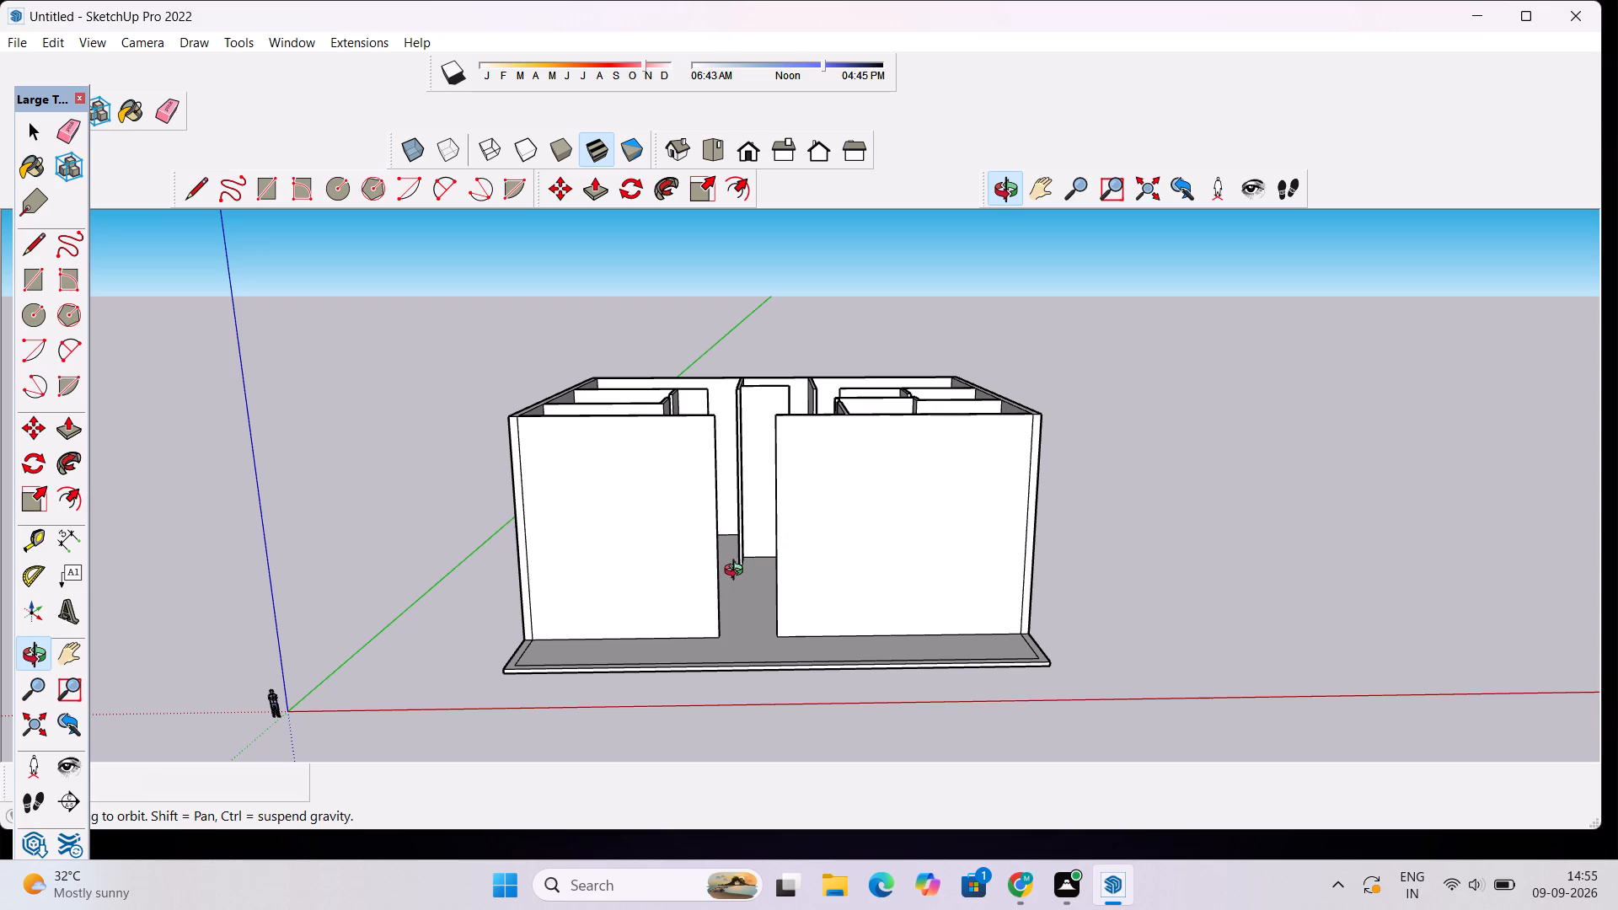
scroll(730, 572, "up", 7)
scroll(791, 354, "down", 8)
left_click_drag(783, 284, 742, 537)
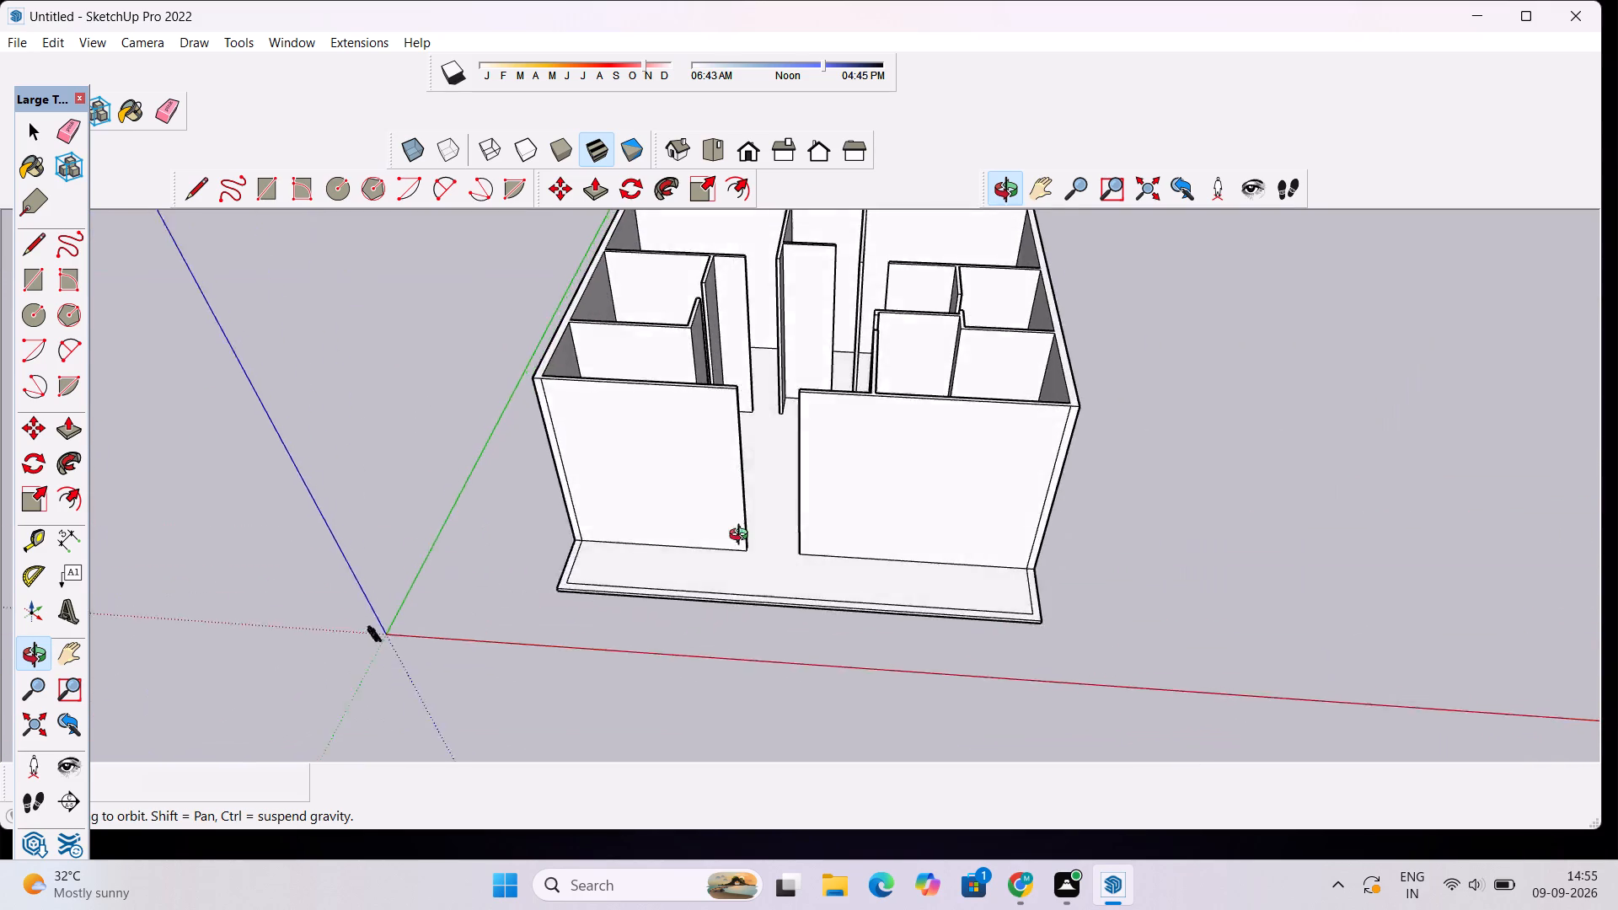
left_click_drag(742, 537, 745, 597)
Undo the Push/Pull that raised the walls.
key("ctrl+z")
Draw two parallel lines about 14' 5" long across the front partition's central opening, joining its two wall segments.
scroll(738, 589, "up", 2)
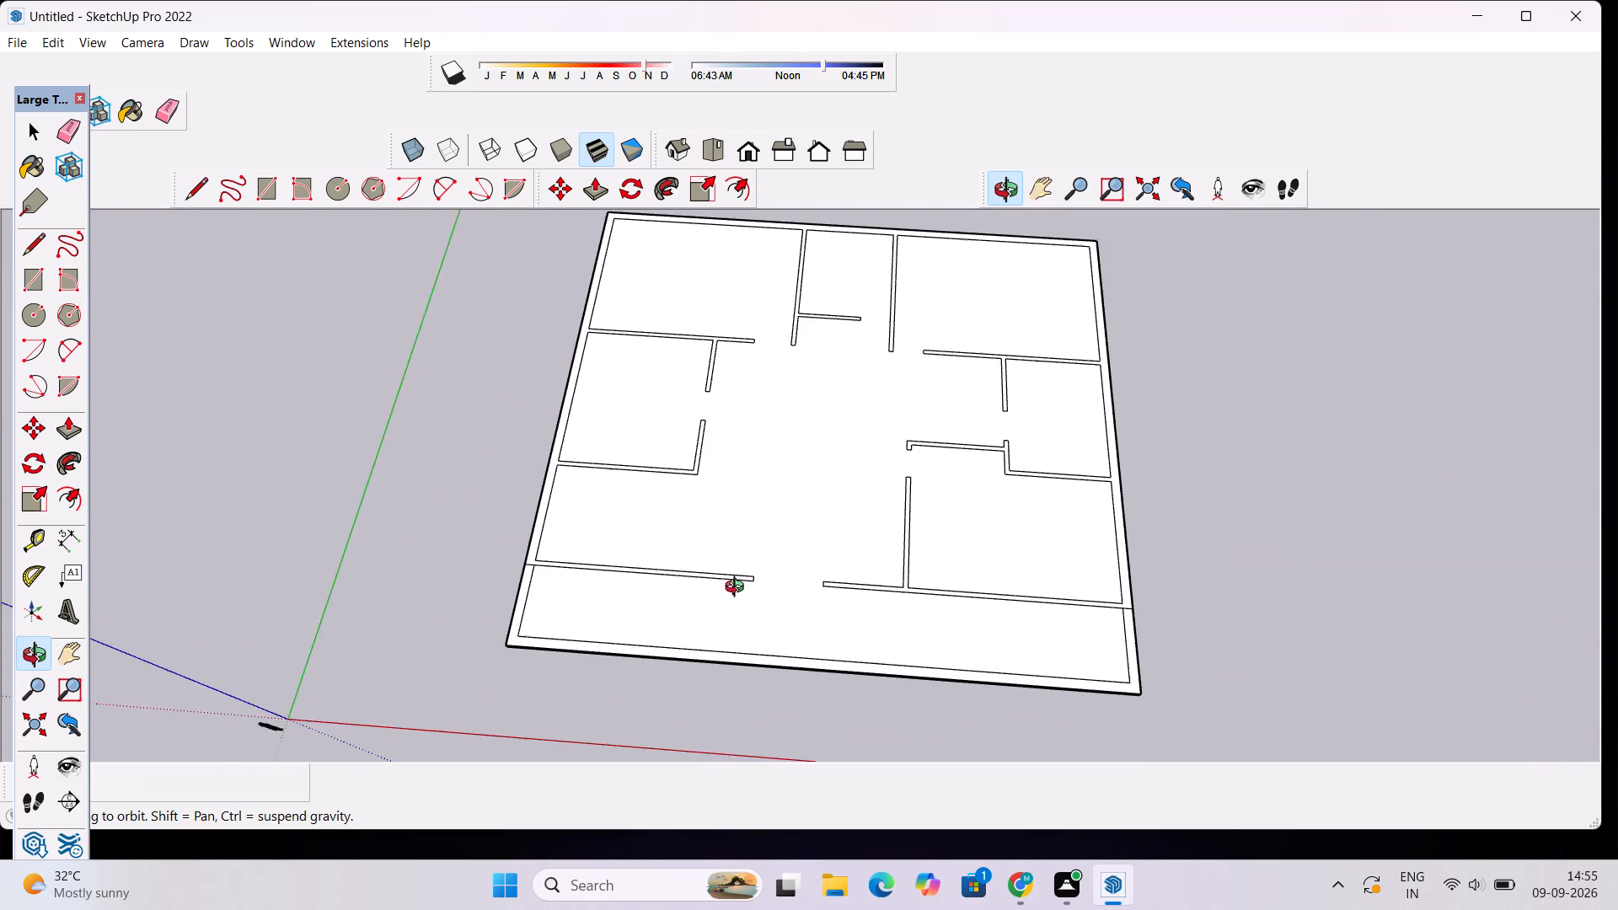
scroll(738, 589, "up", 7)
key("space")
scroll(878, 562, "up", 4)
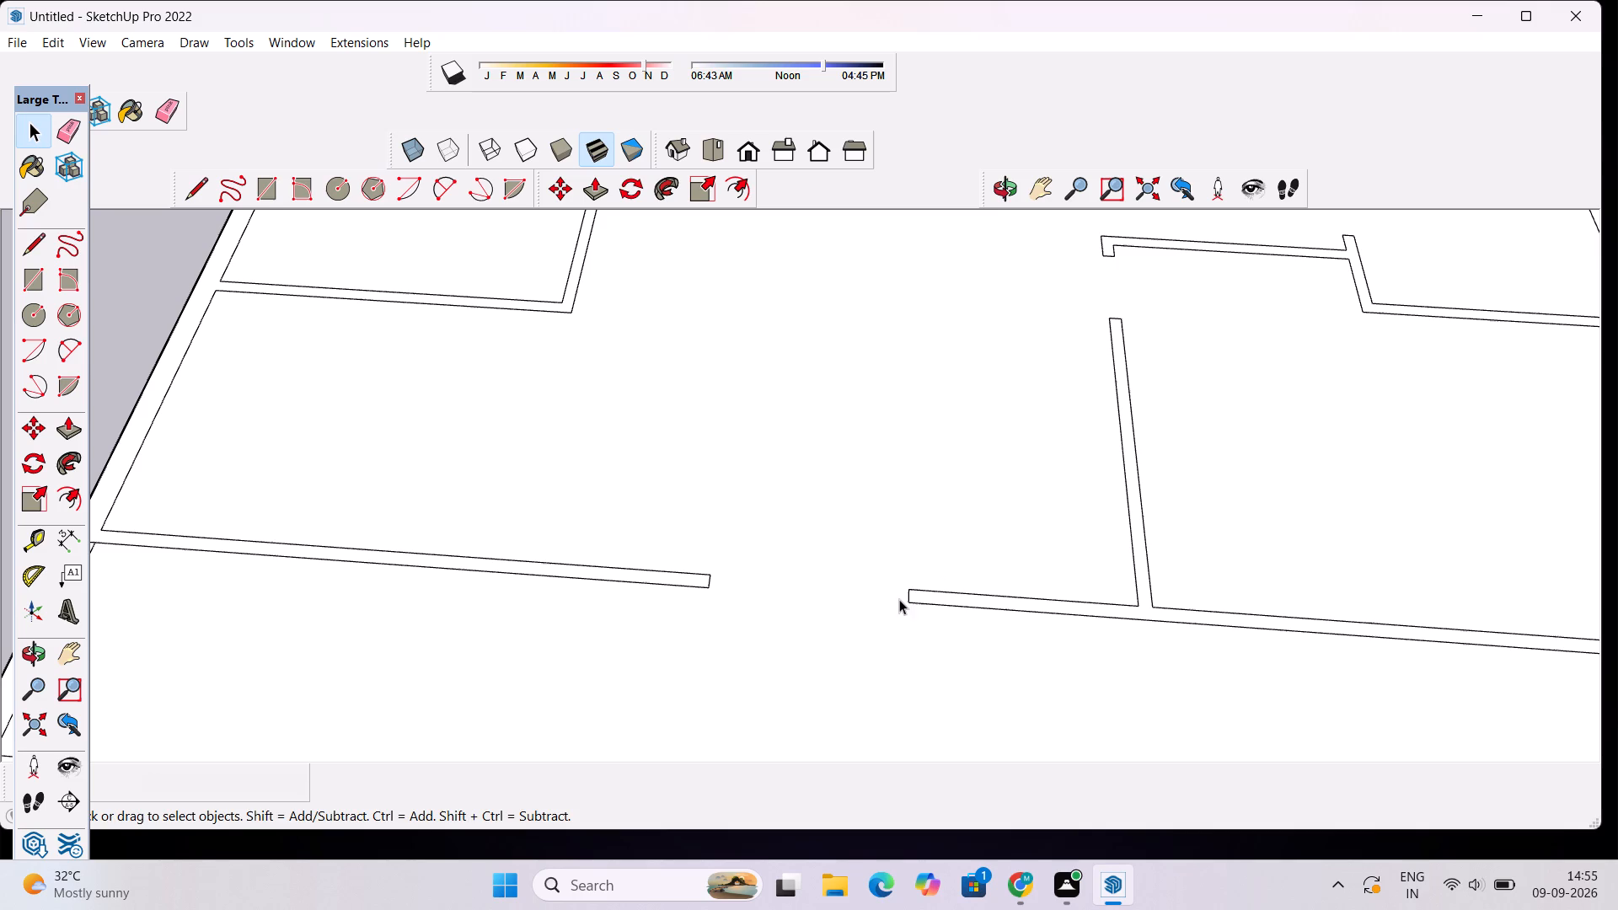
left_click(194, 184)
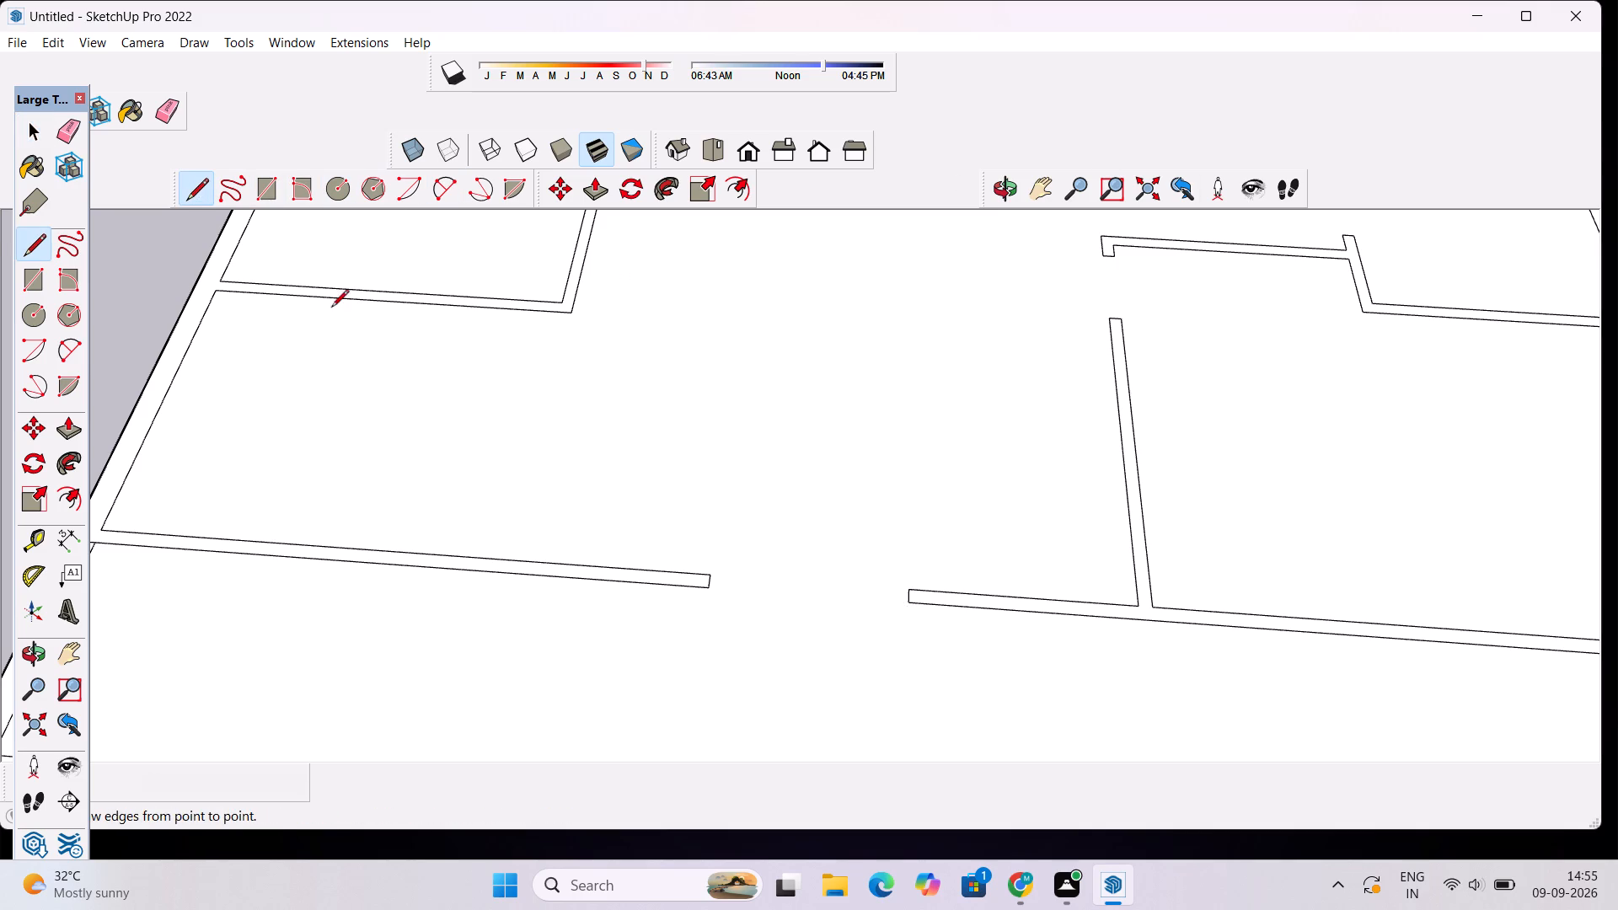
left_click_drag(710, 576, 726, 575)
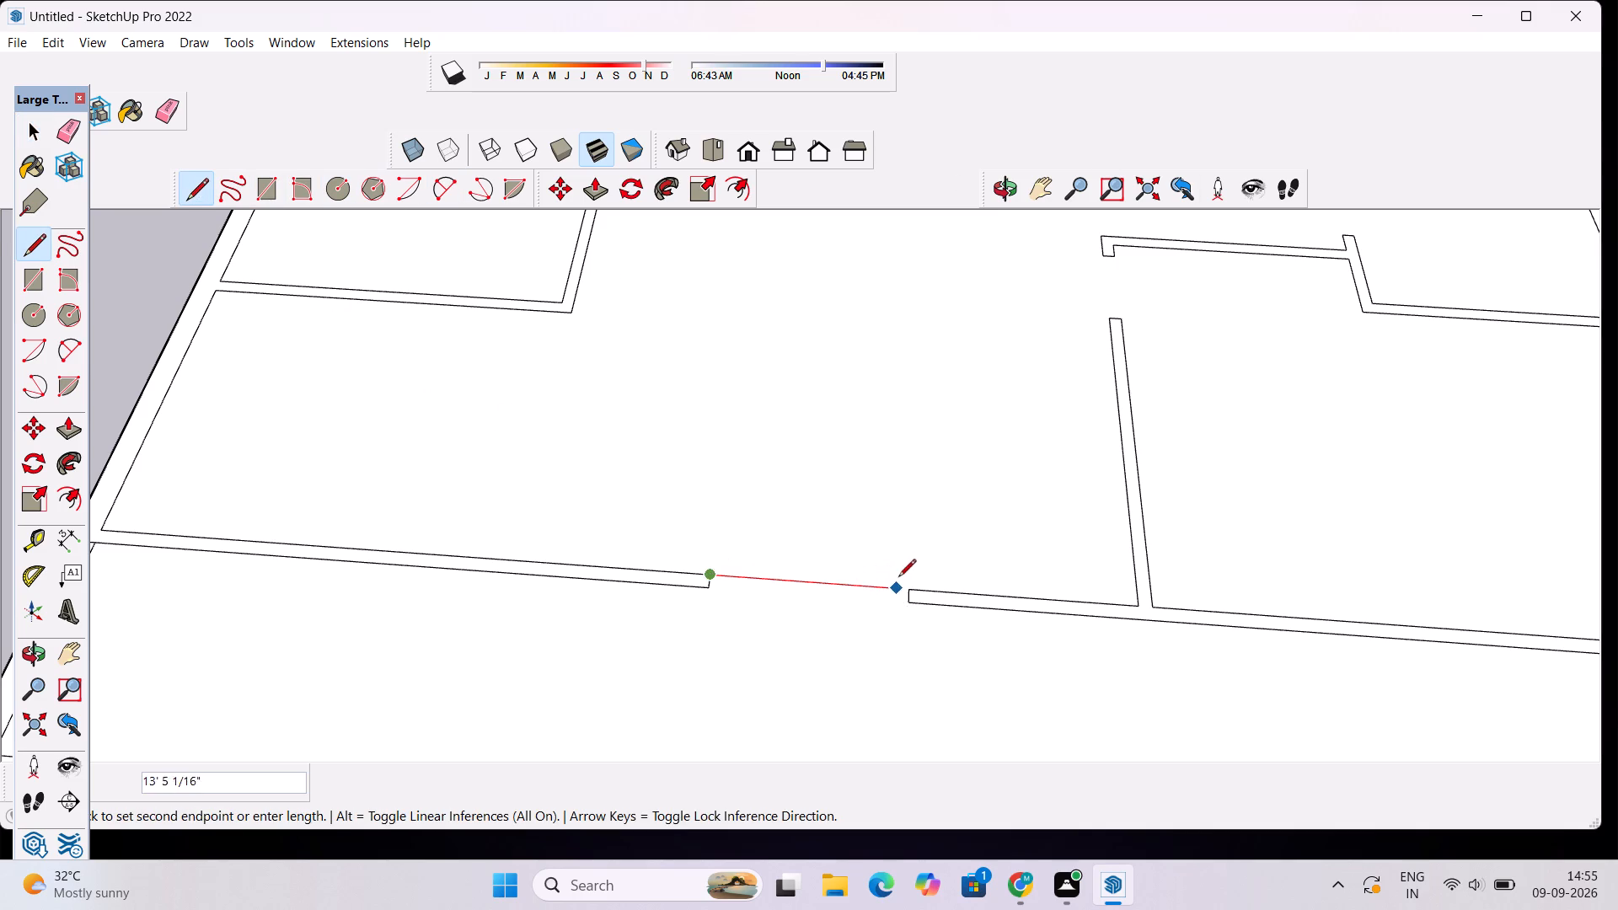
left_click(909, 591)
left_click(907, 602)
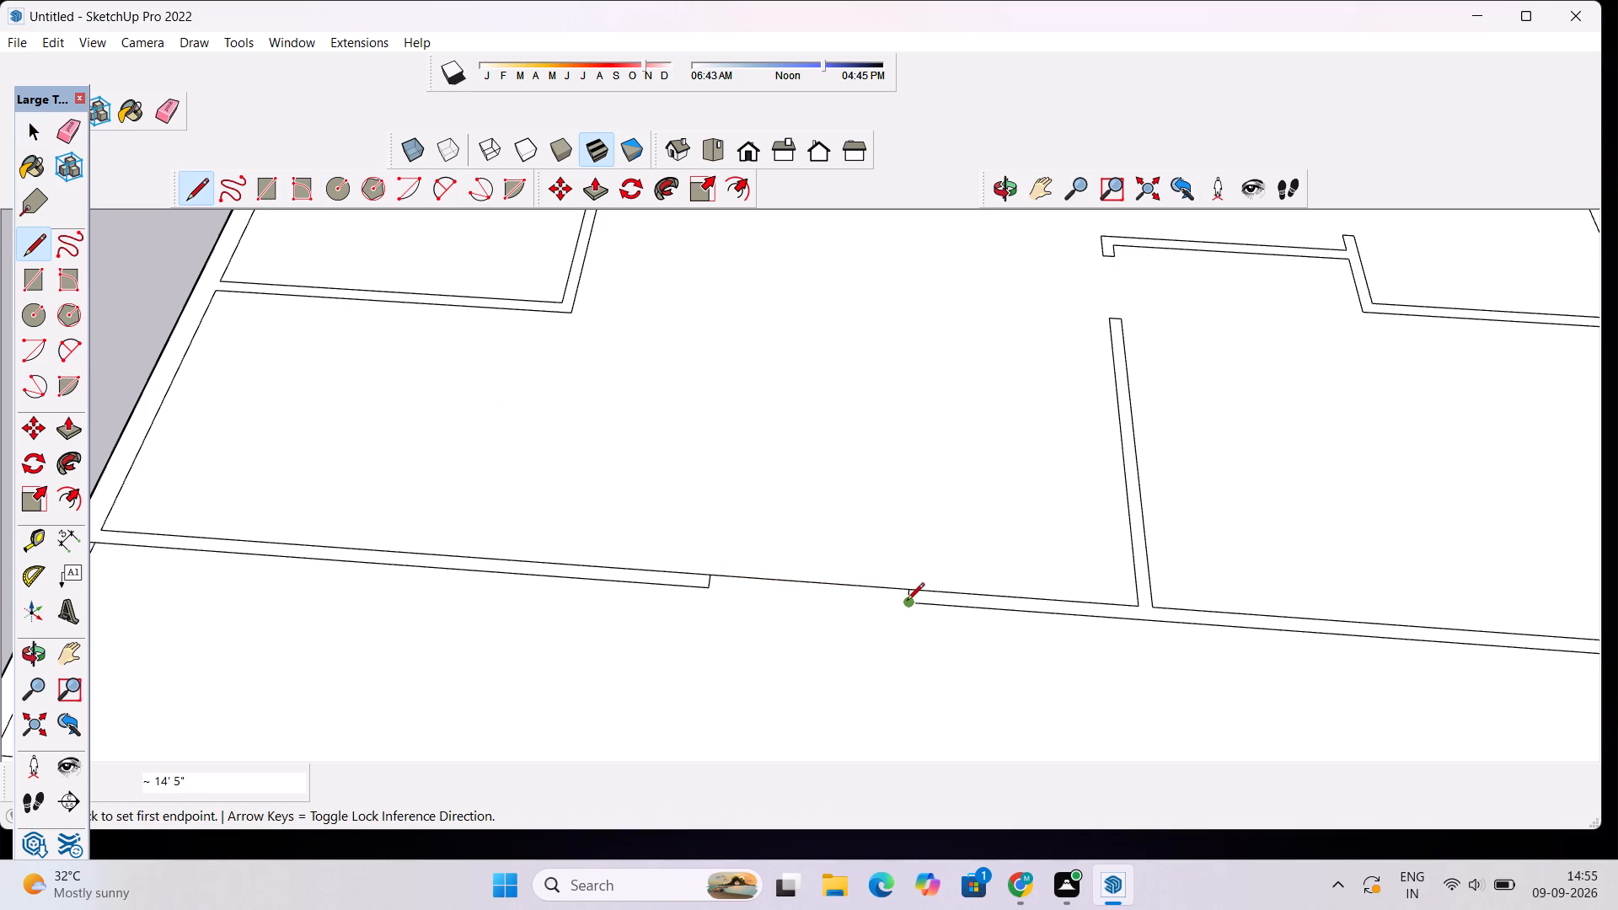
left_click(707, 588)
Delete the two short end lines at the former opening so the front partition outline runs continuously.
key("space")
scroll(724, 585, "up", 4)
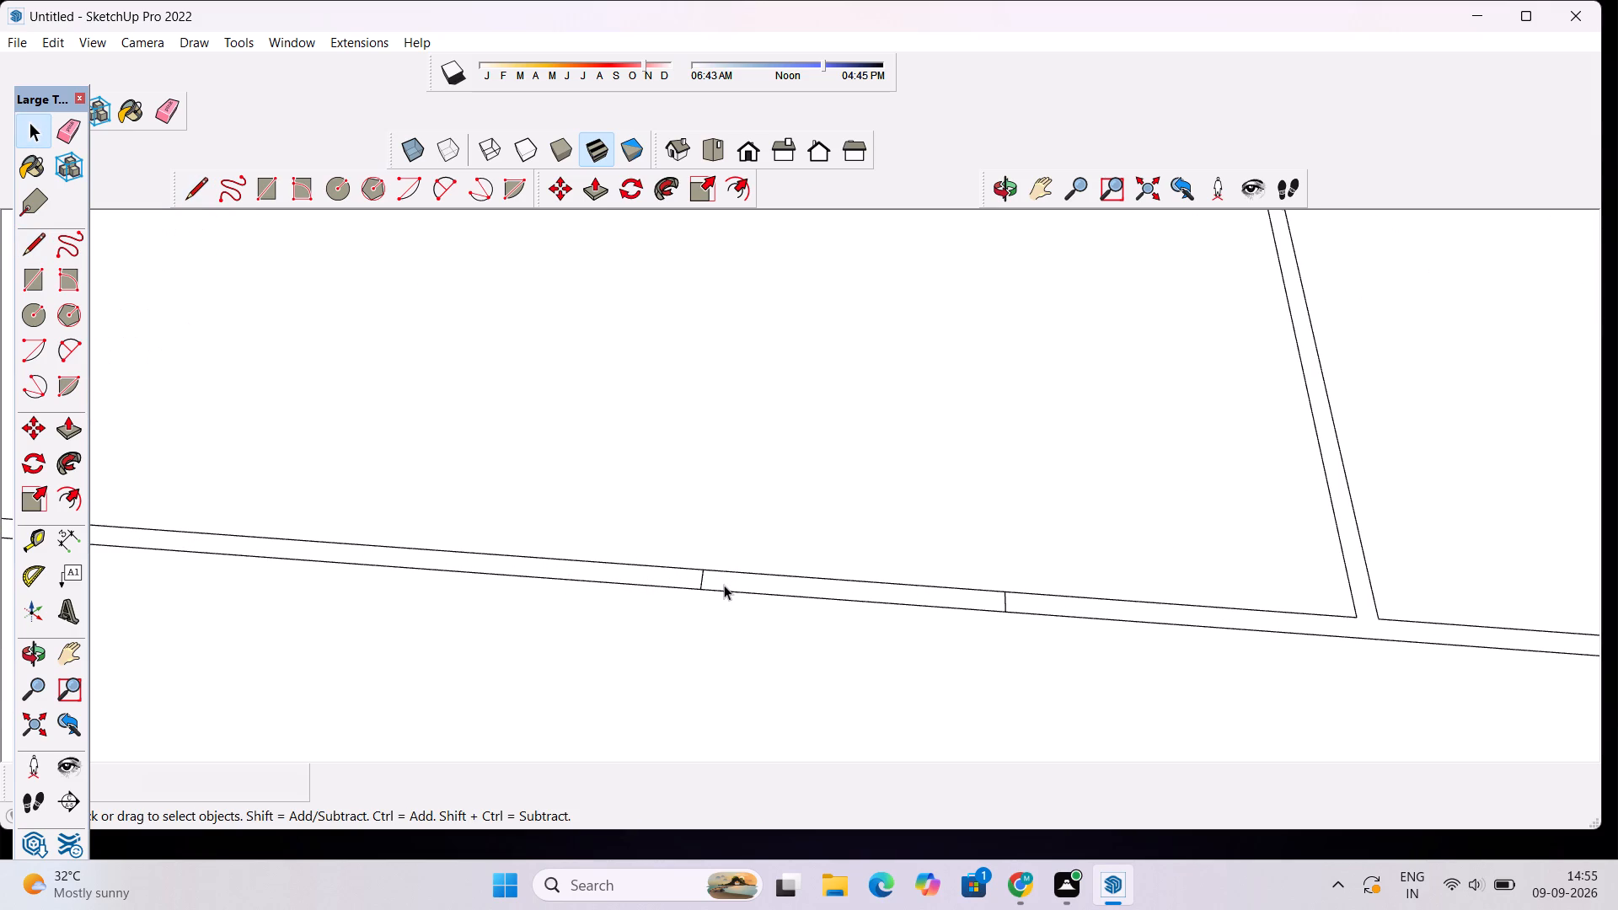
left_click(701, 578)
key("Delete")
left_click(1004, 598)
key("Delete")
Place a guide parallel to the left side wall, about 21' 4" from its inner edge, crossing the front partition.
scroll(913, 599, "down", 9)
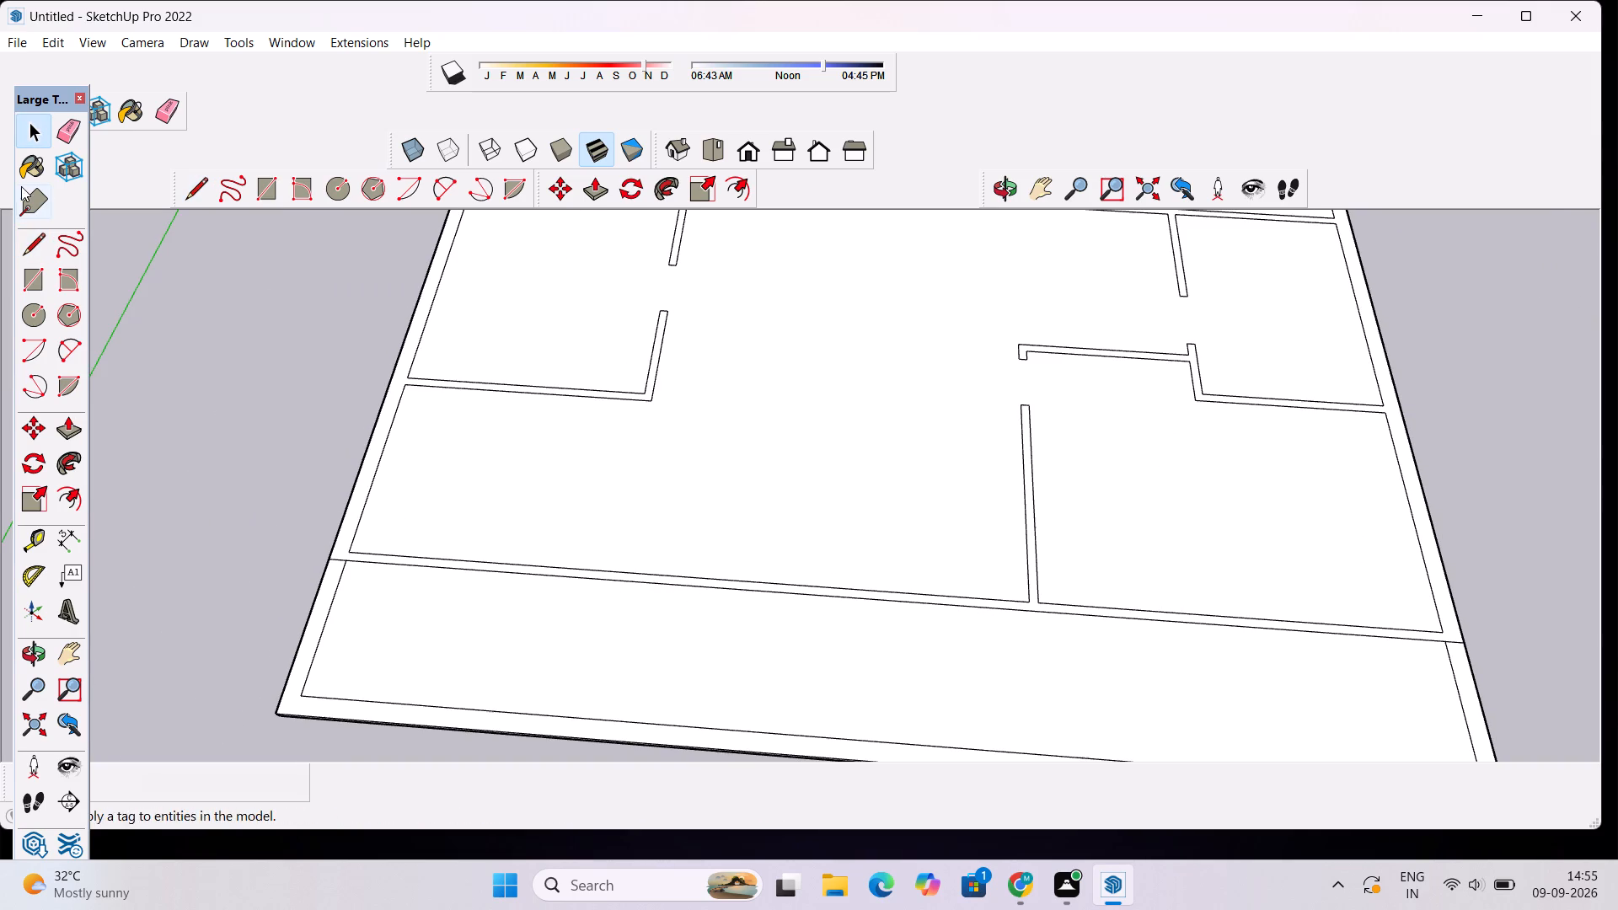
left_click(36, 536)
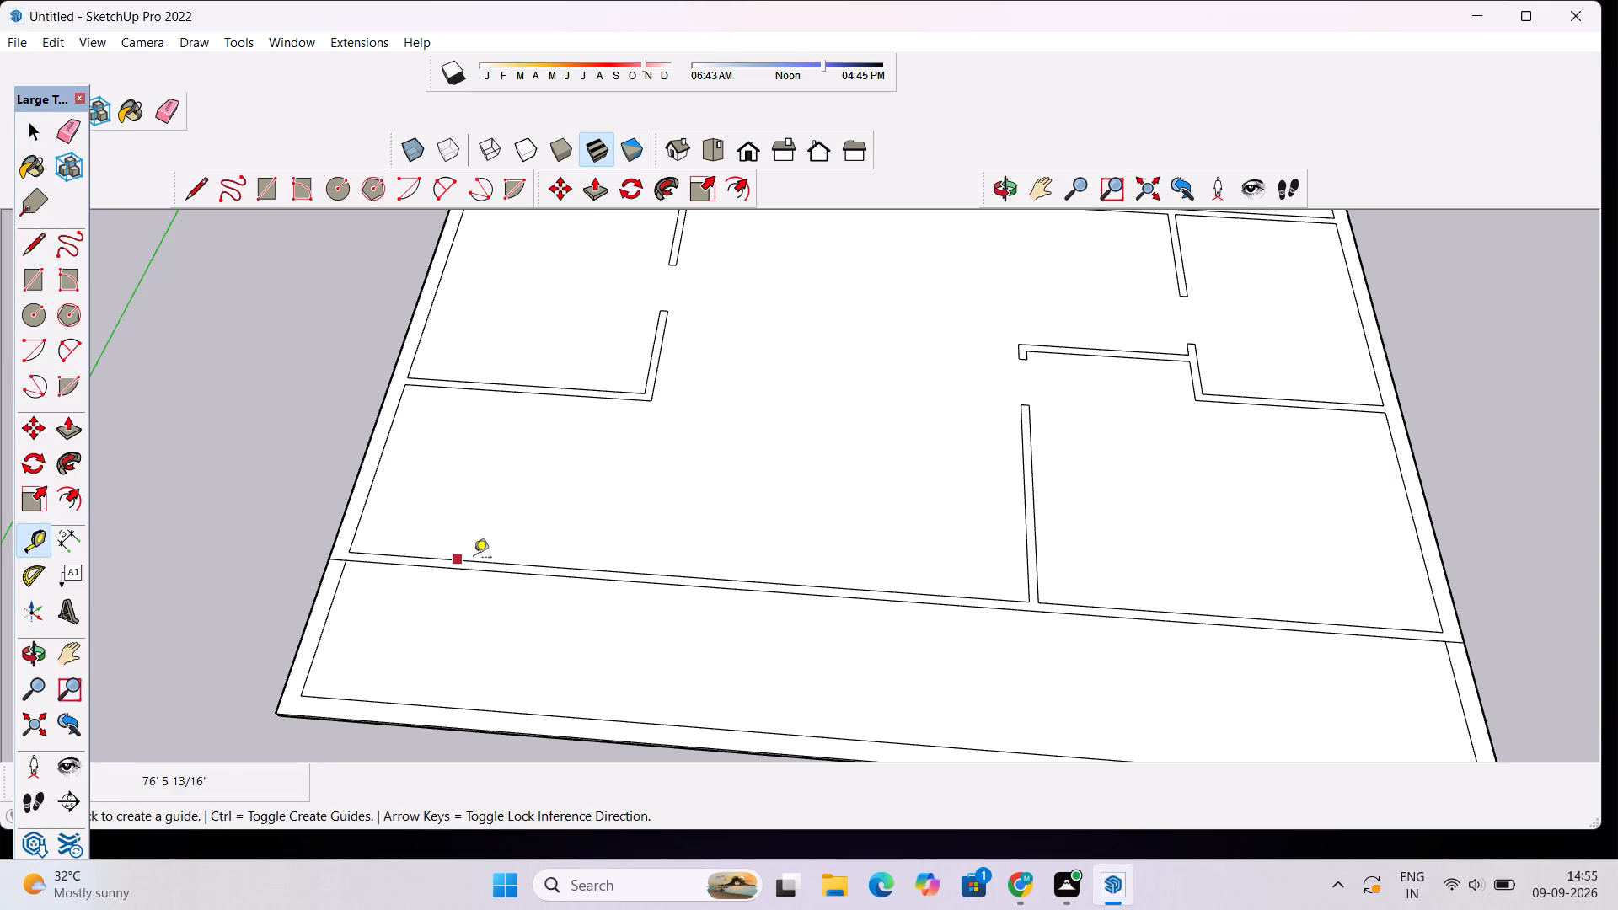
left_click(383, 451)
scroll(491, 498, "up", 3)
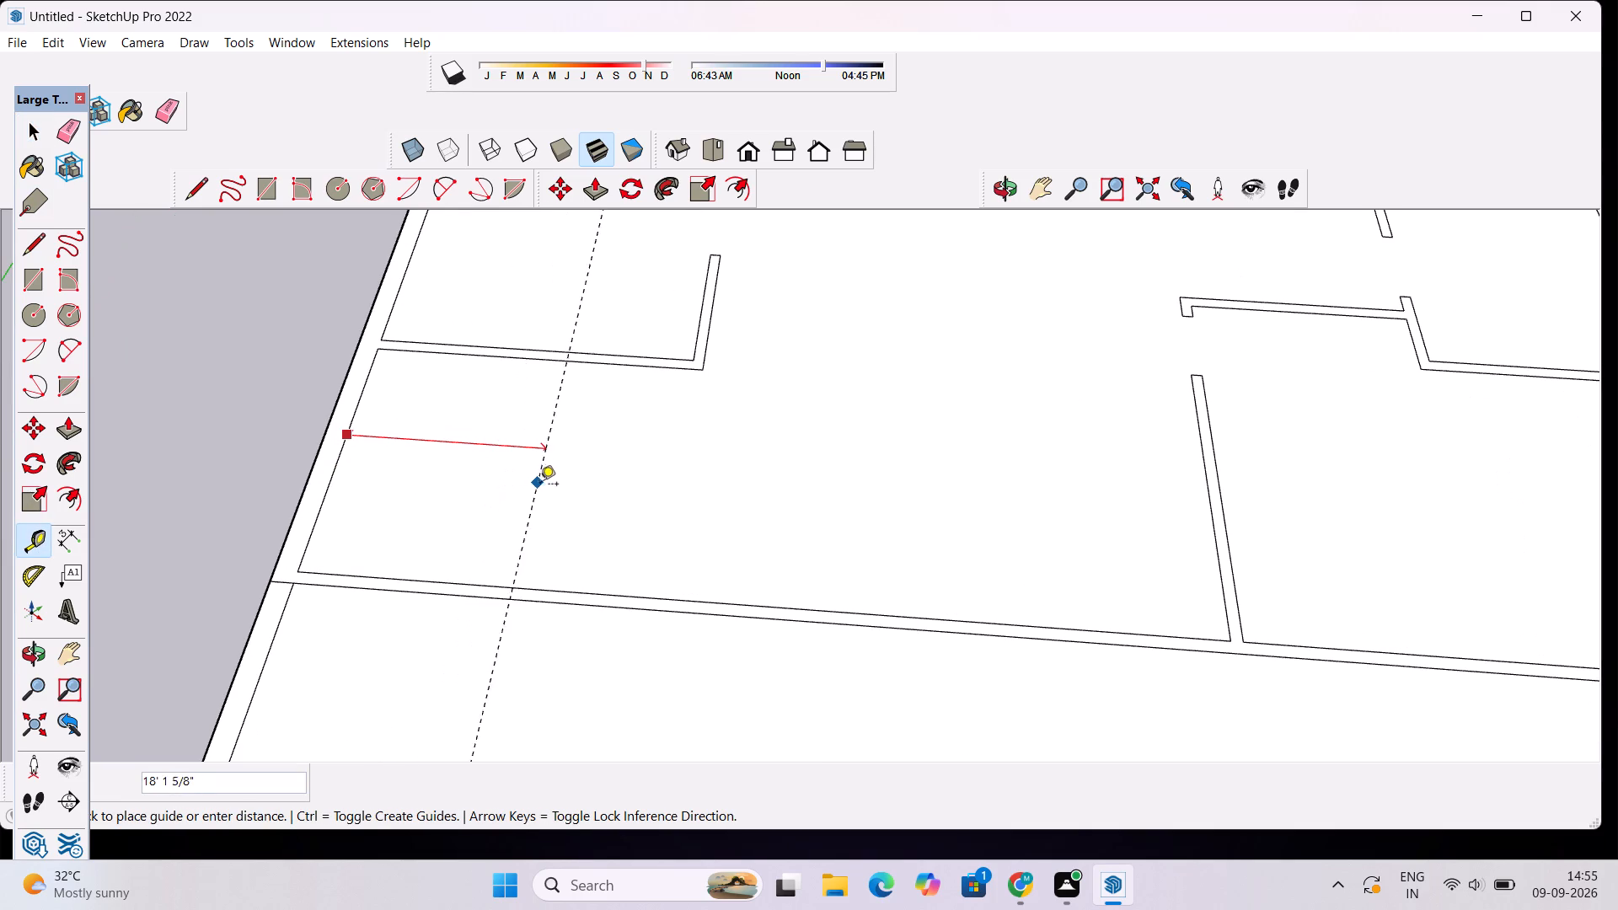
scroll(608, 480, "down", 3)
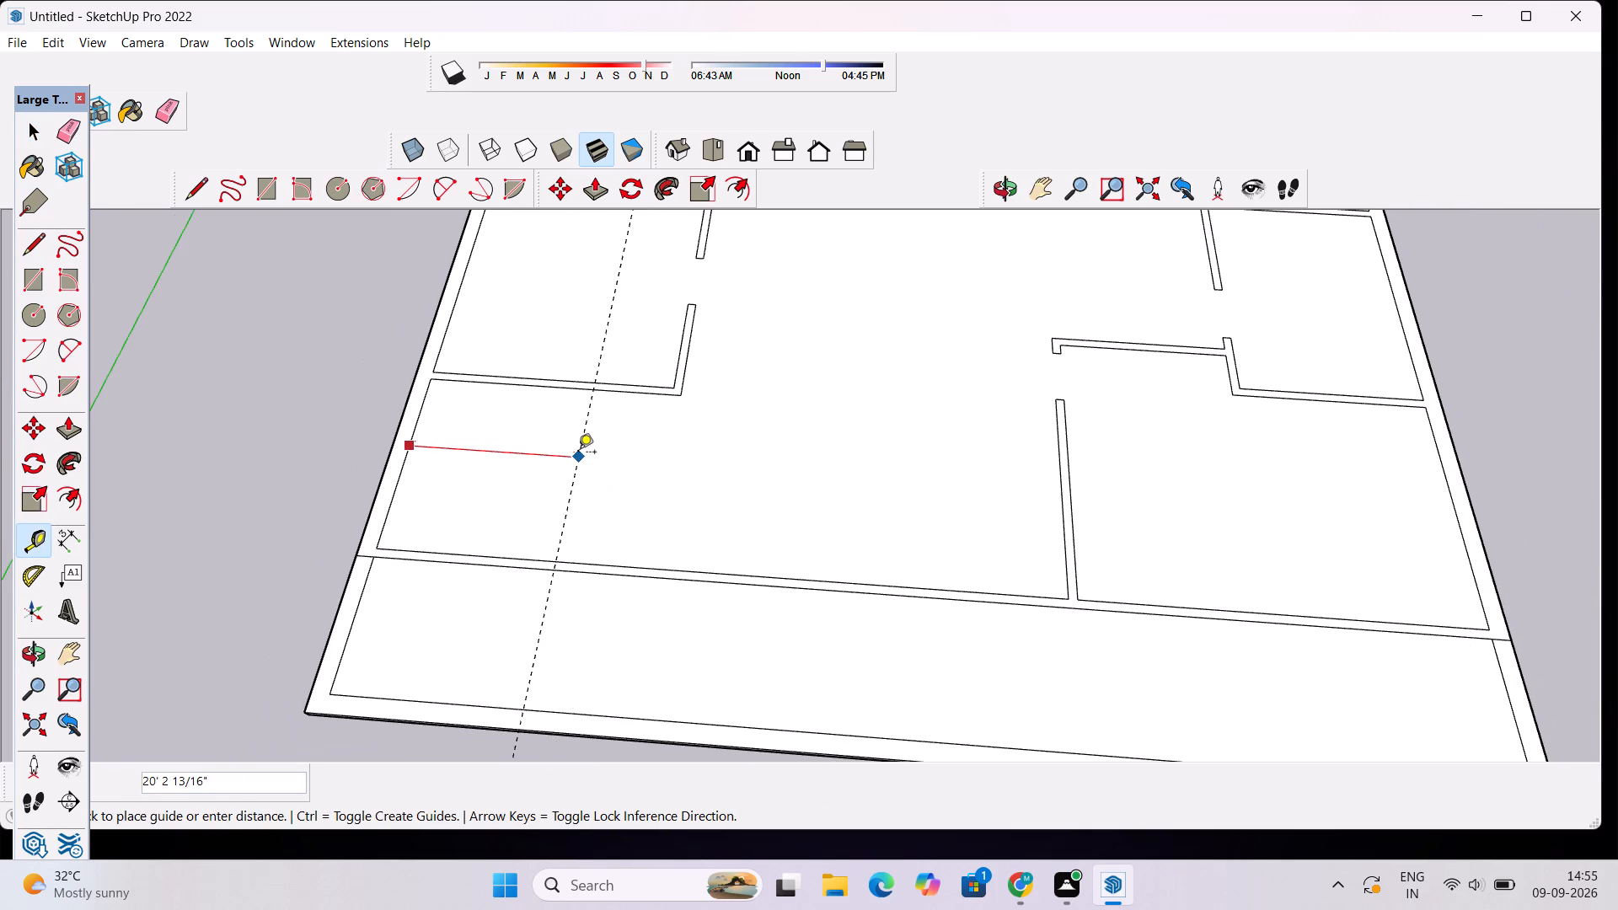
left_click(579, 501)
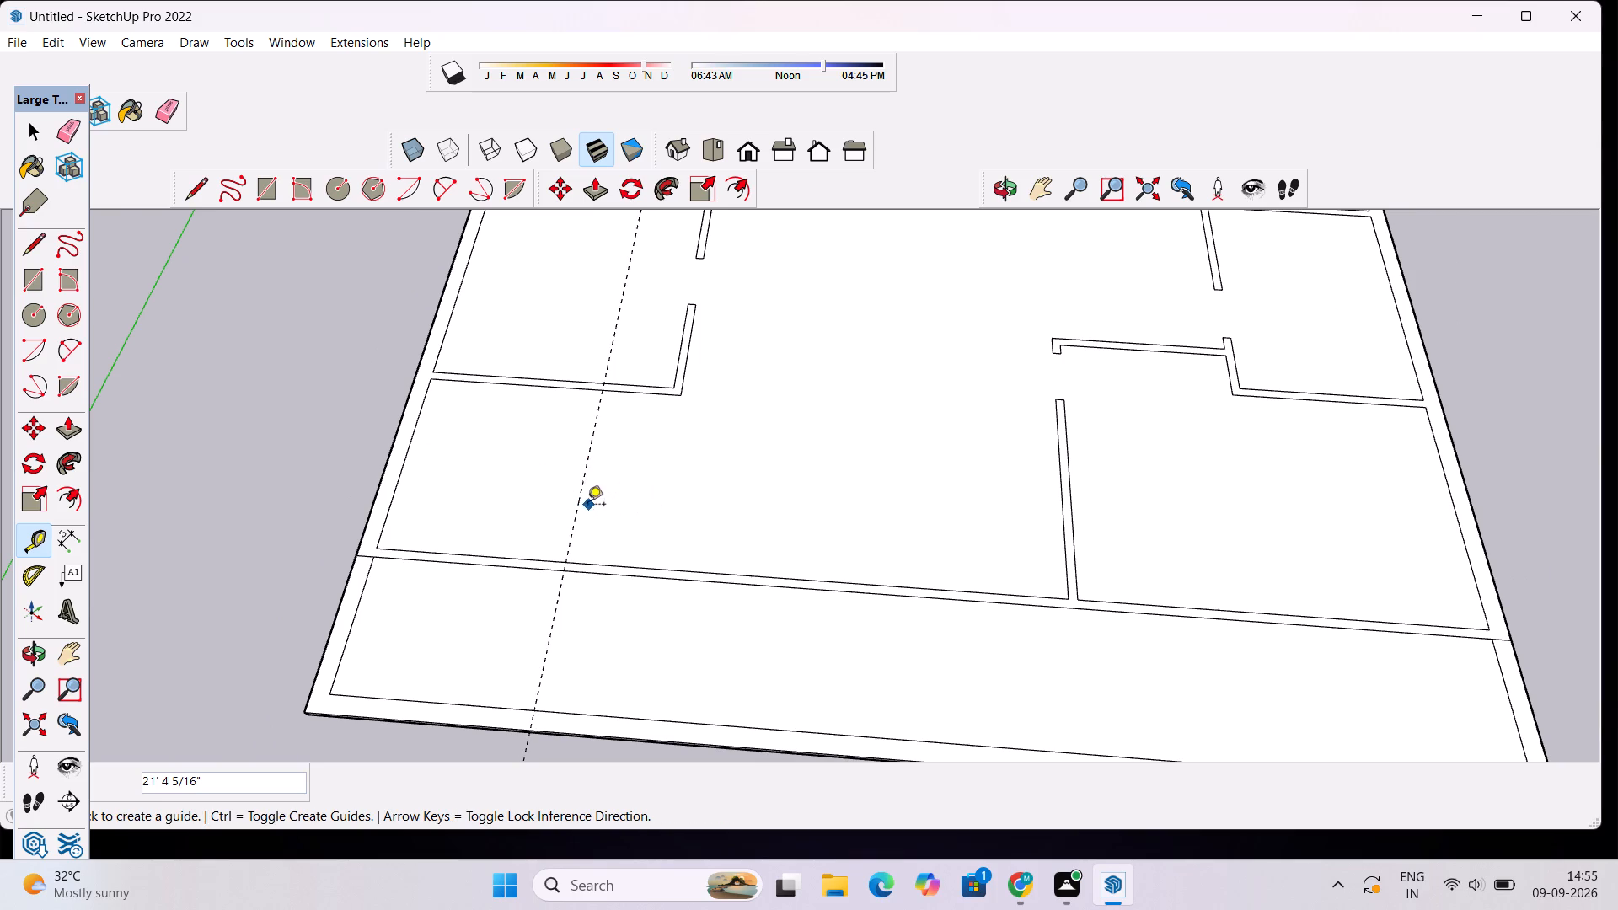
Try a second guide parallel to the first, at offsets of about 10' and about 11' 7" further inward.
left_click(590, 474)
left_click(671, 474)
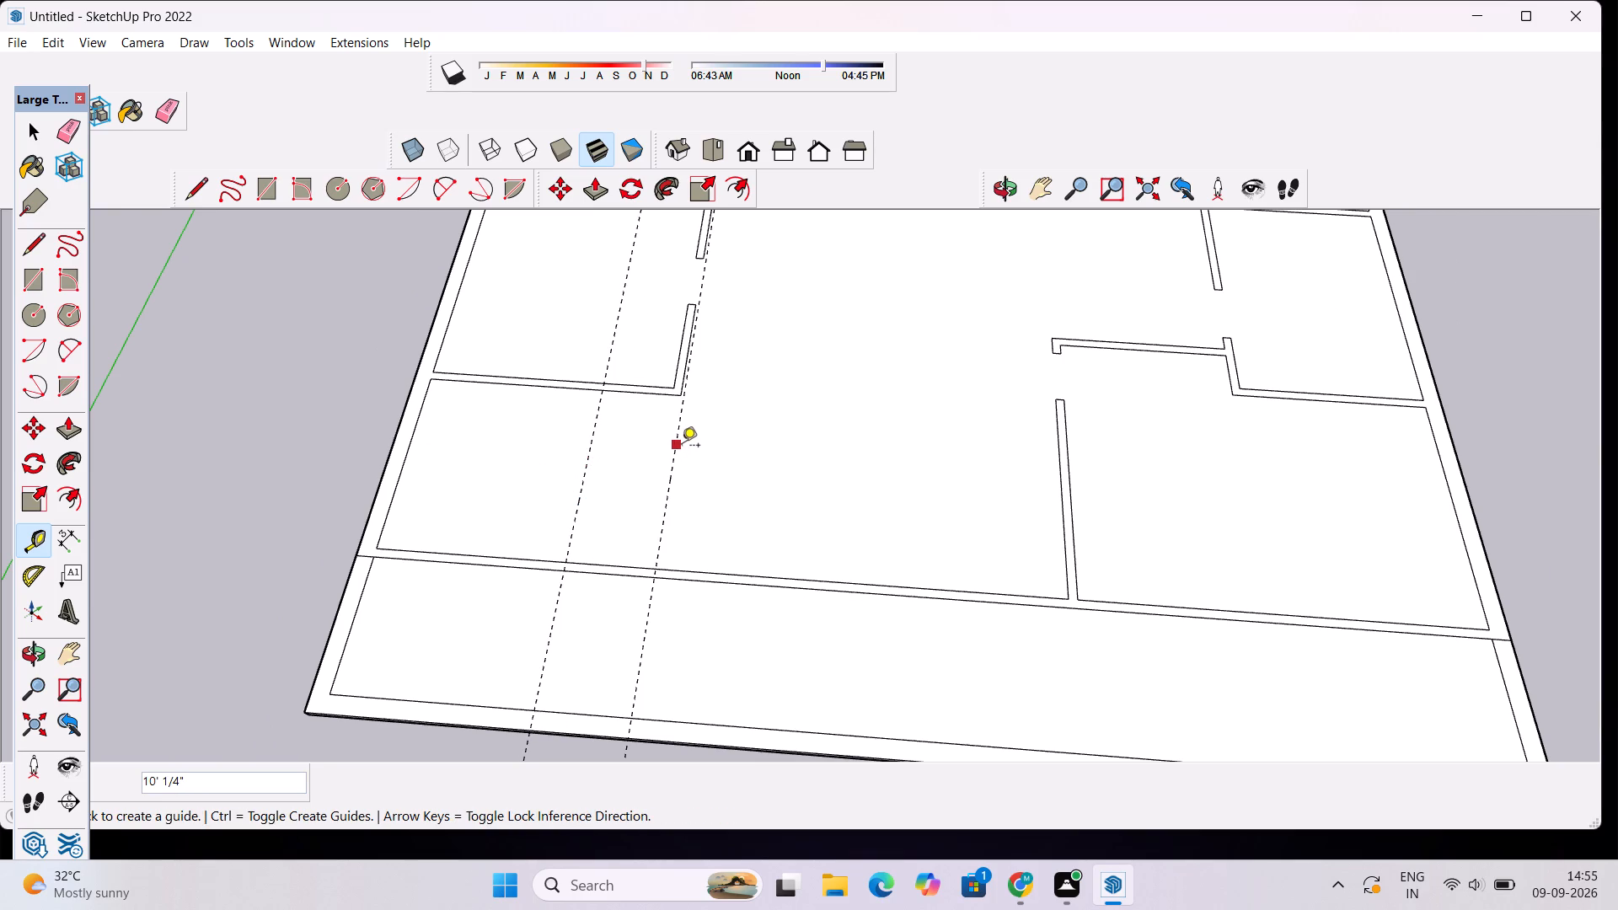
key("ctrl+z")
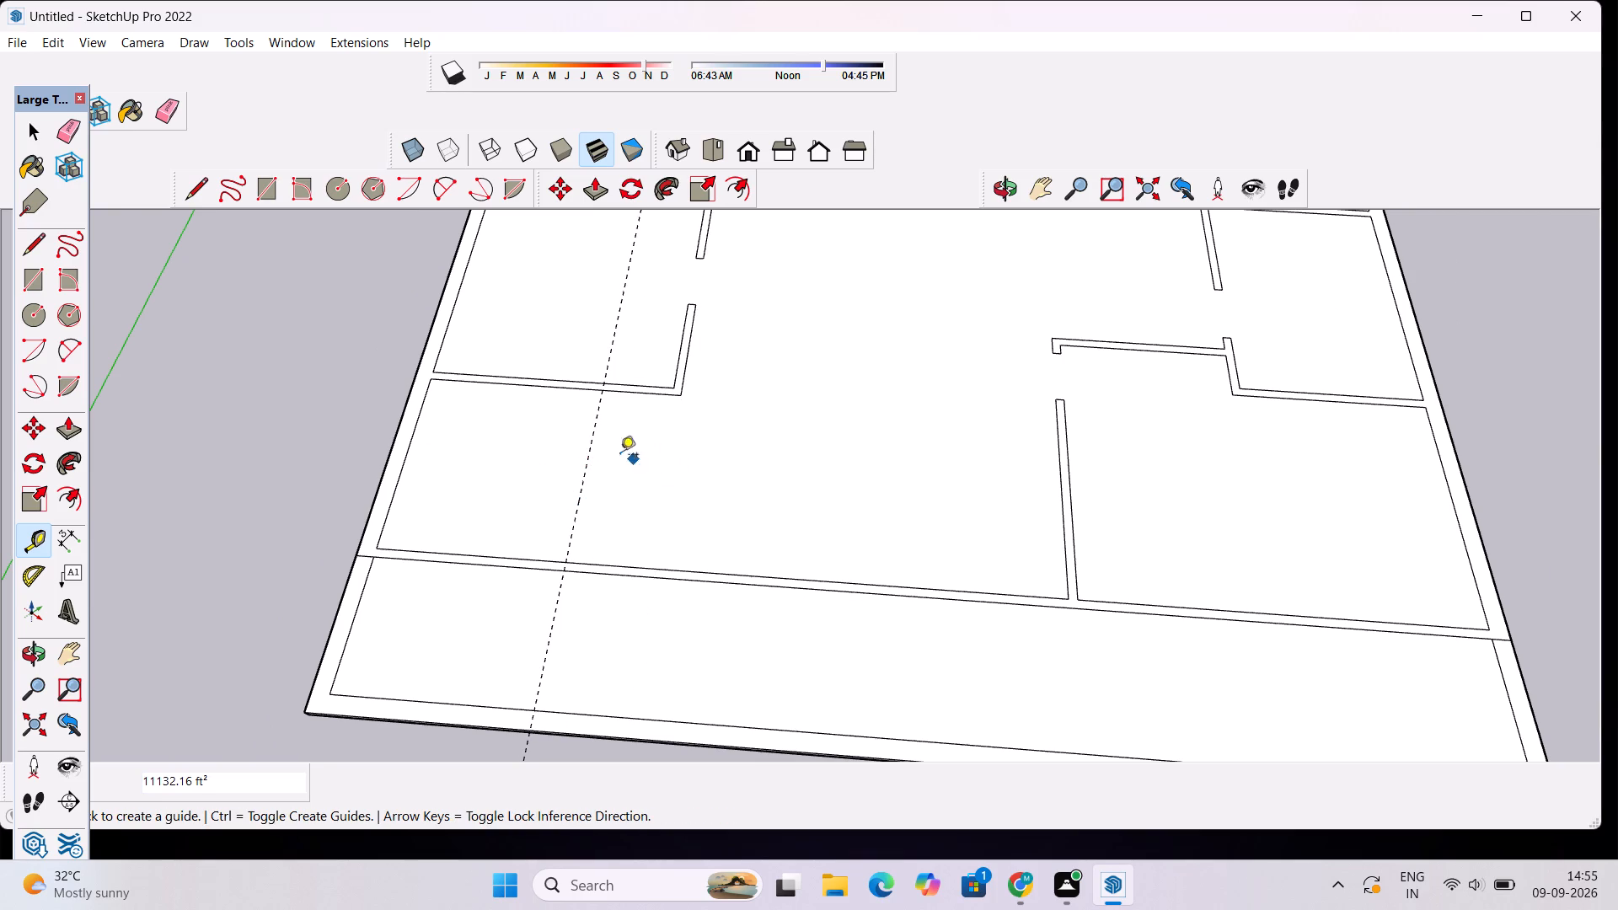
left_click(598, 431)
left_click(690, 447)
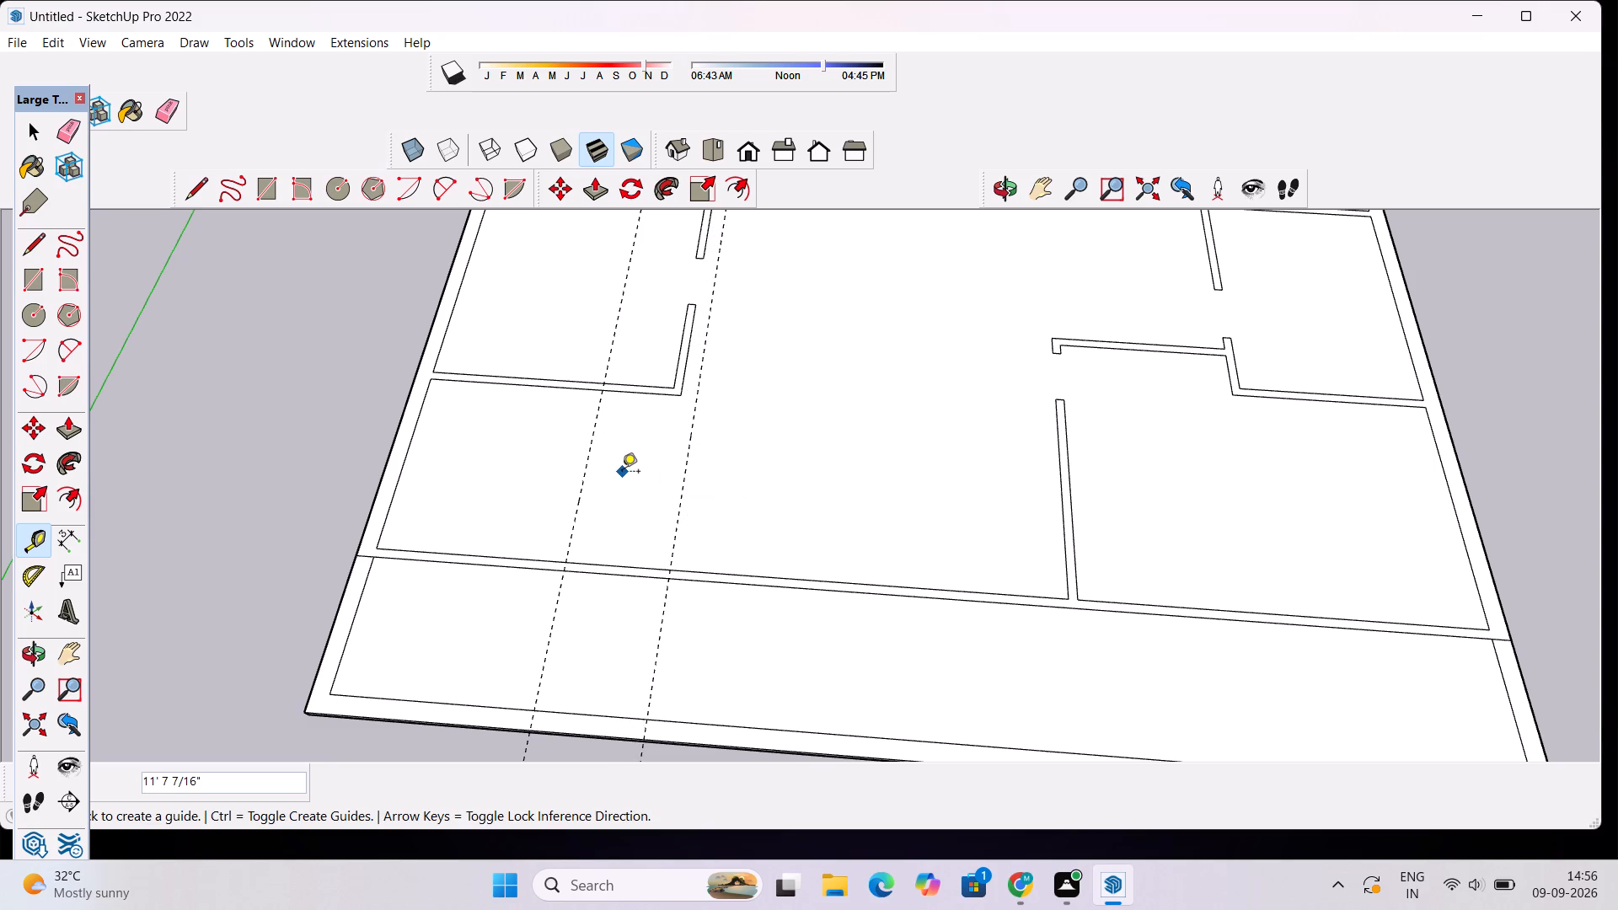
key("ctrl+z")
Place a second parallel guide further inward from the first, past the end of the left room's short wall.
left_click(599, 414)
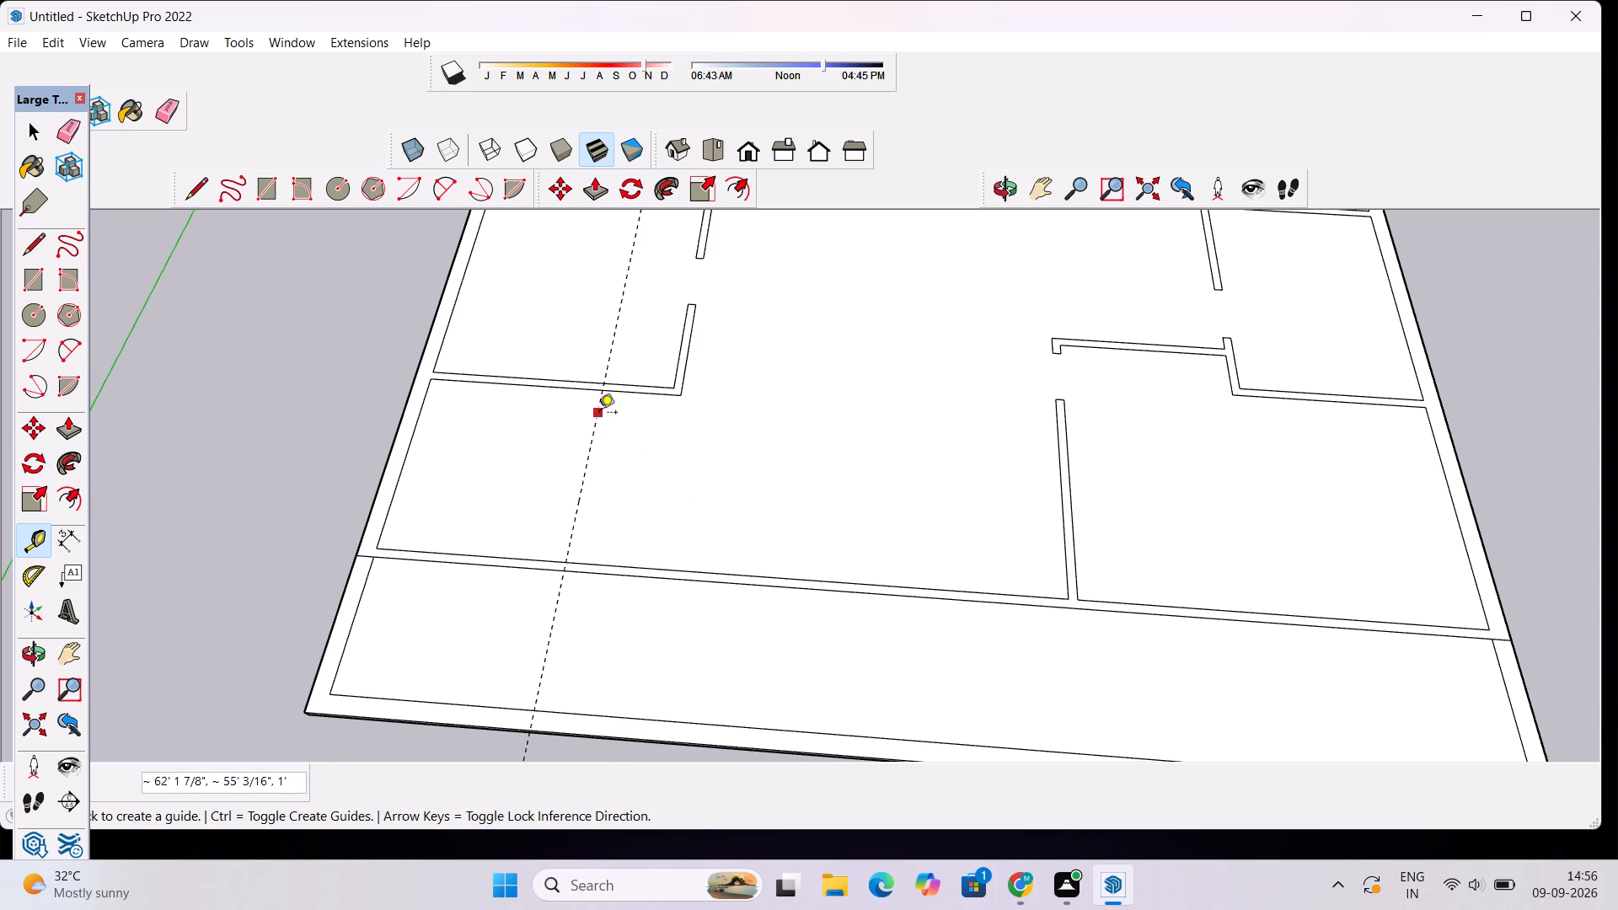
left_click(715, 445)
key("space")
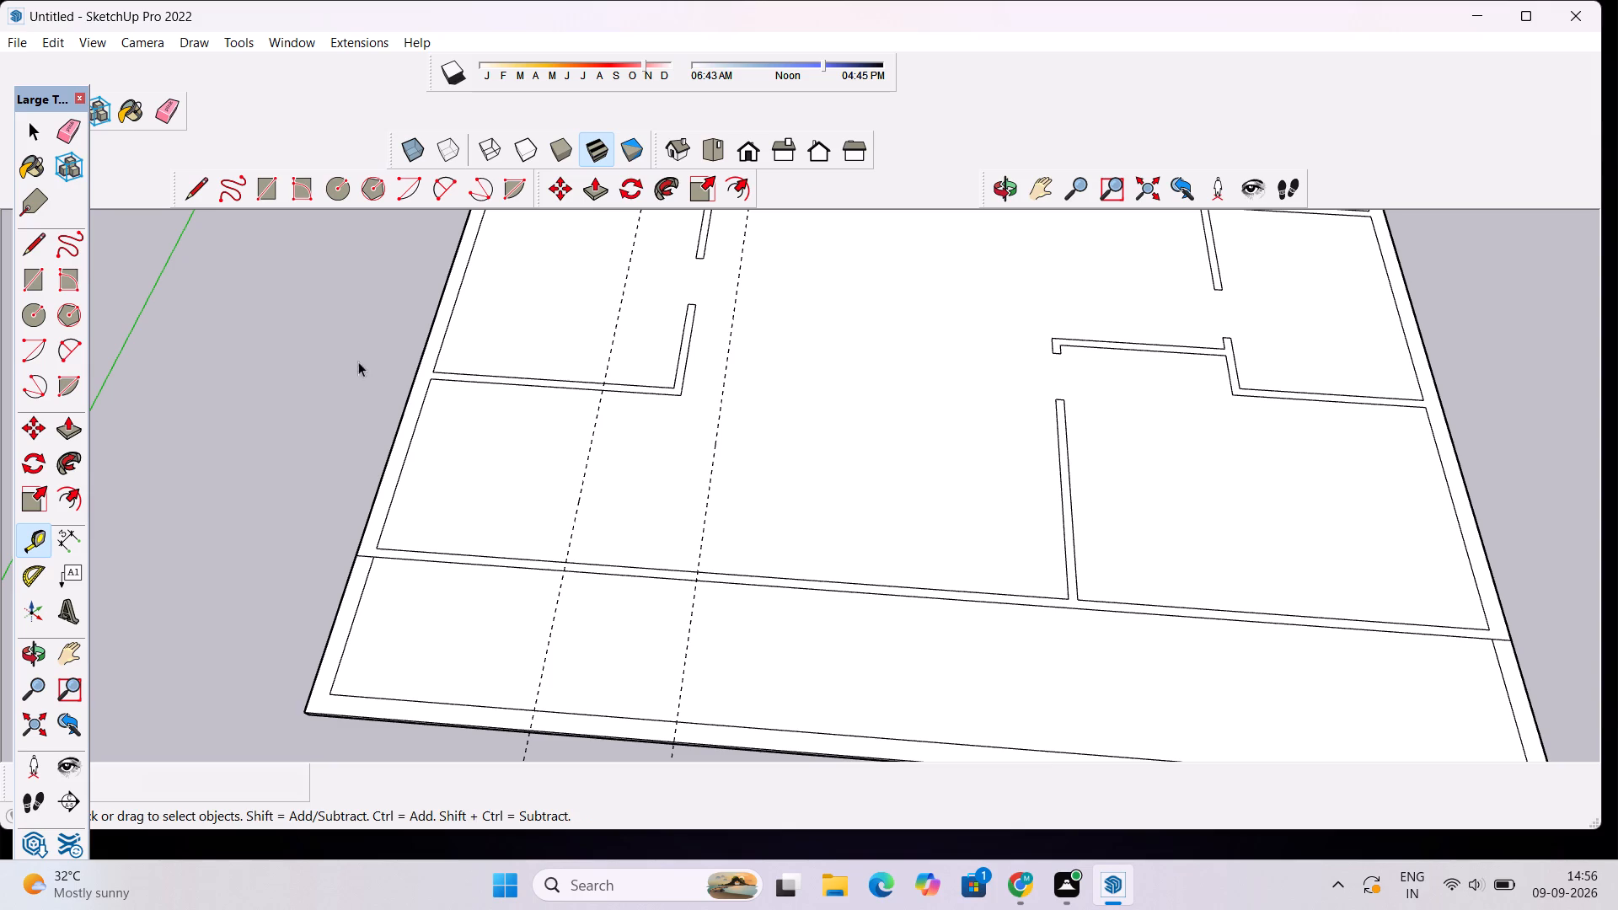
Draw two 1' lines across the front partition's thickness where the two dashed guides cross it.
left_click(196, 180)
scroll(555, 565, "up", 6)
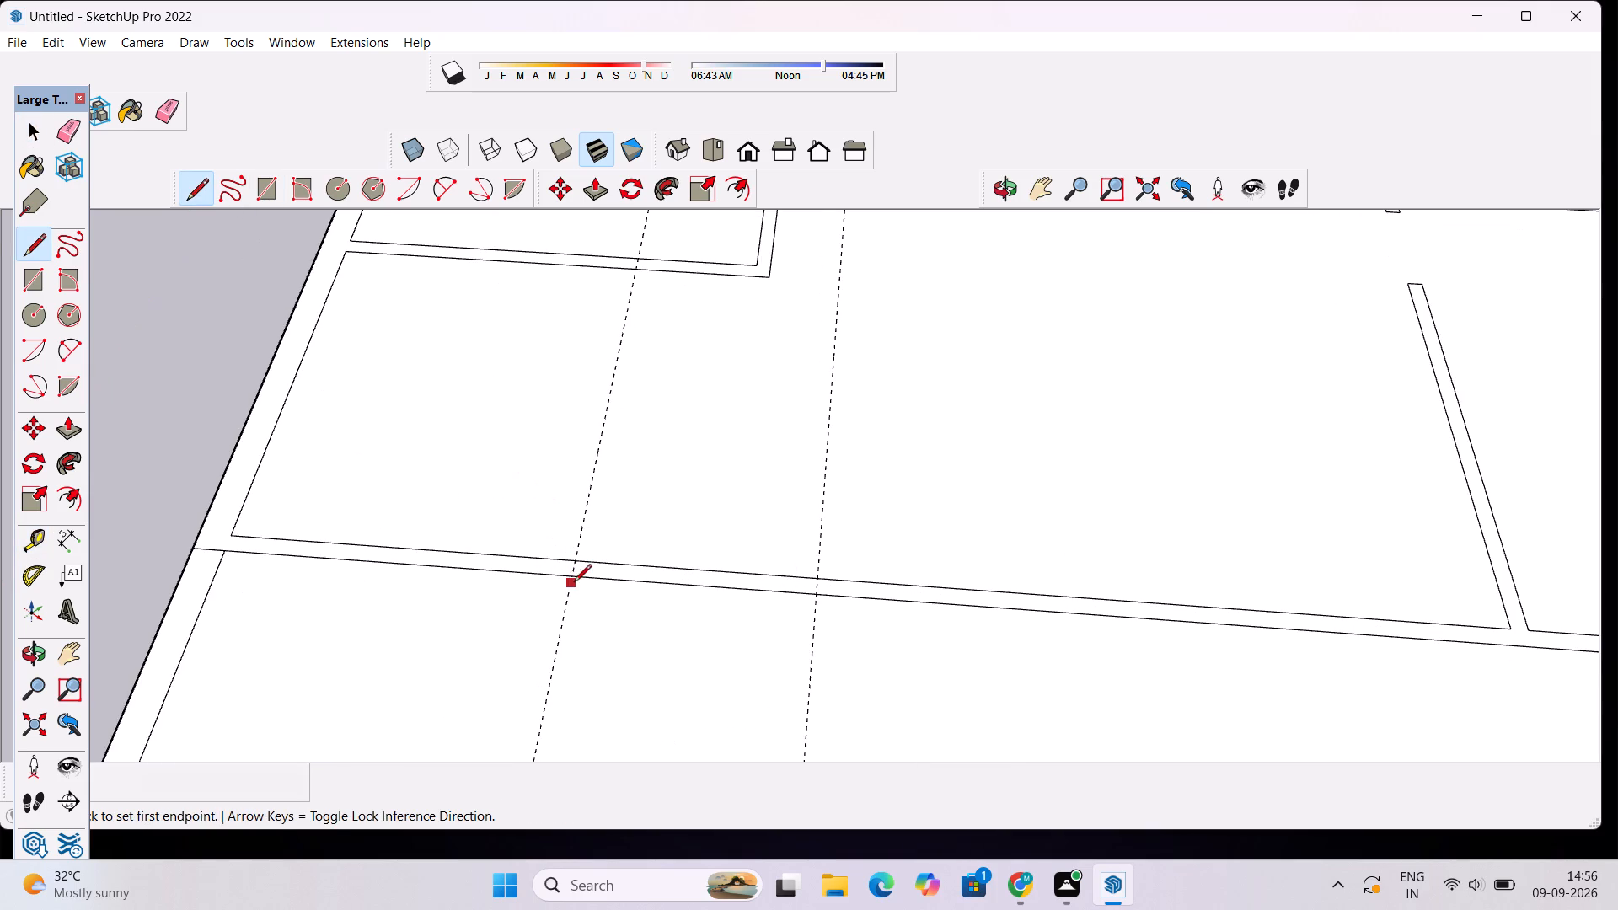
scroll(570, 579, "up", 5)
left_click(570, 579)
left_click(580, 552)
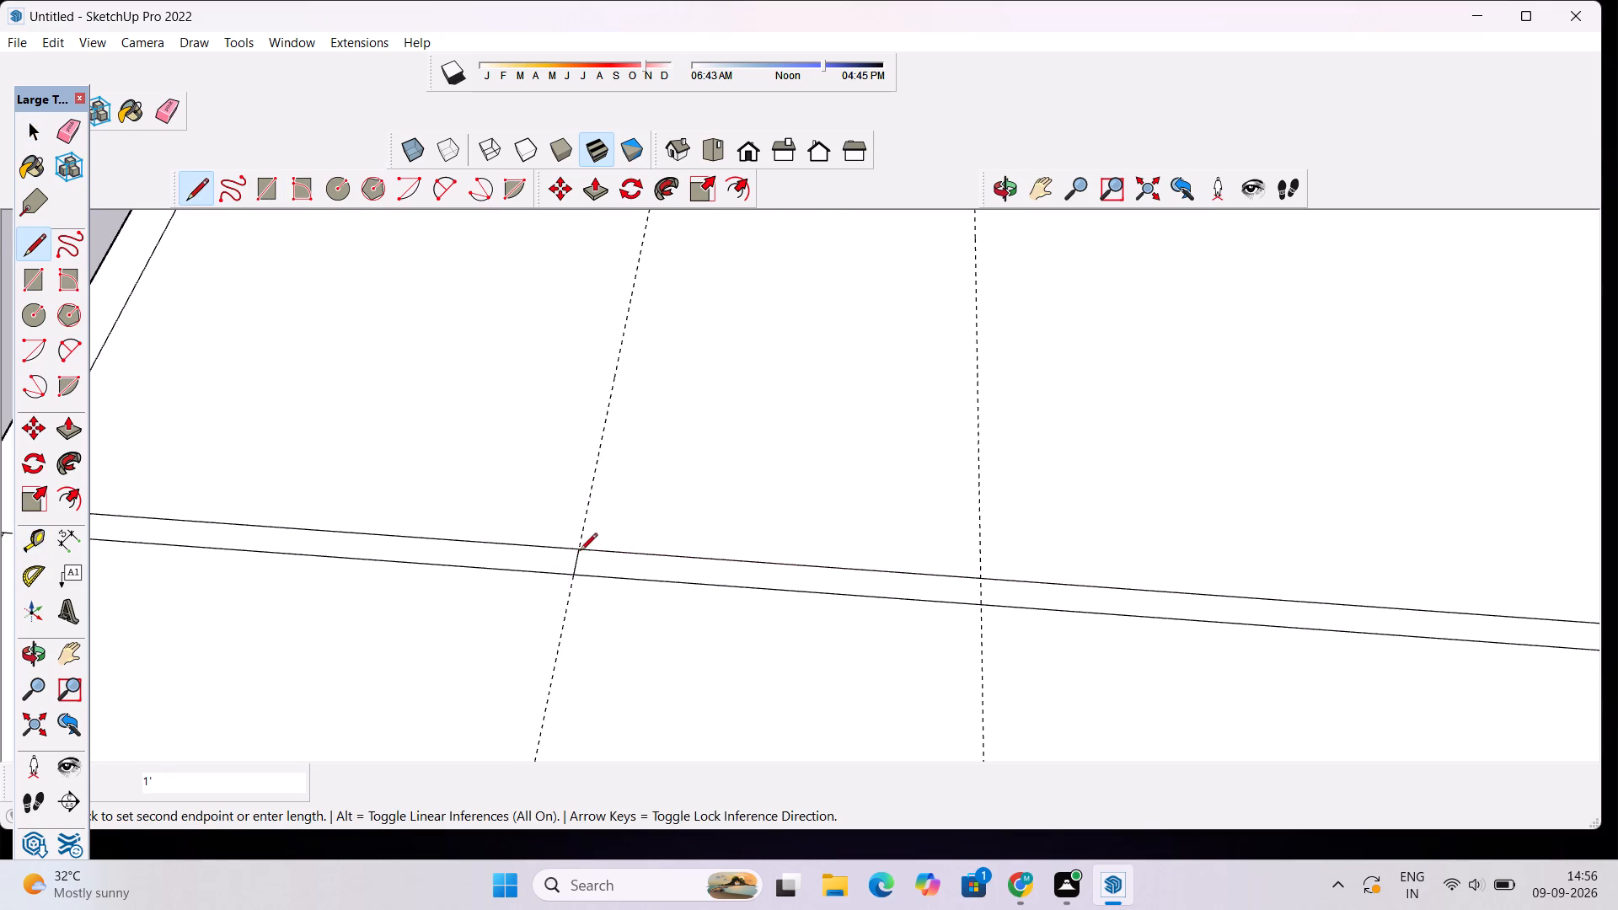
left_click(982, 605)
left_click(979, 583)
key("space")
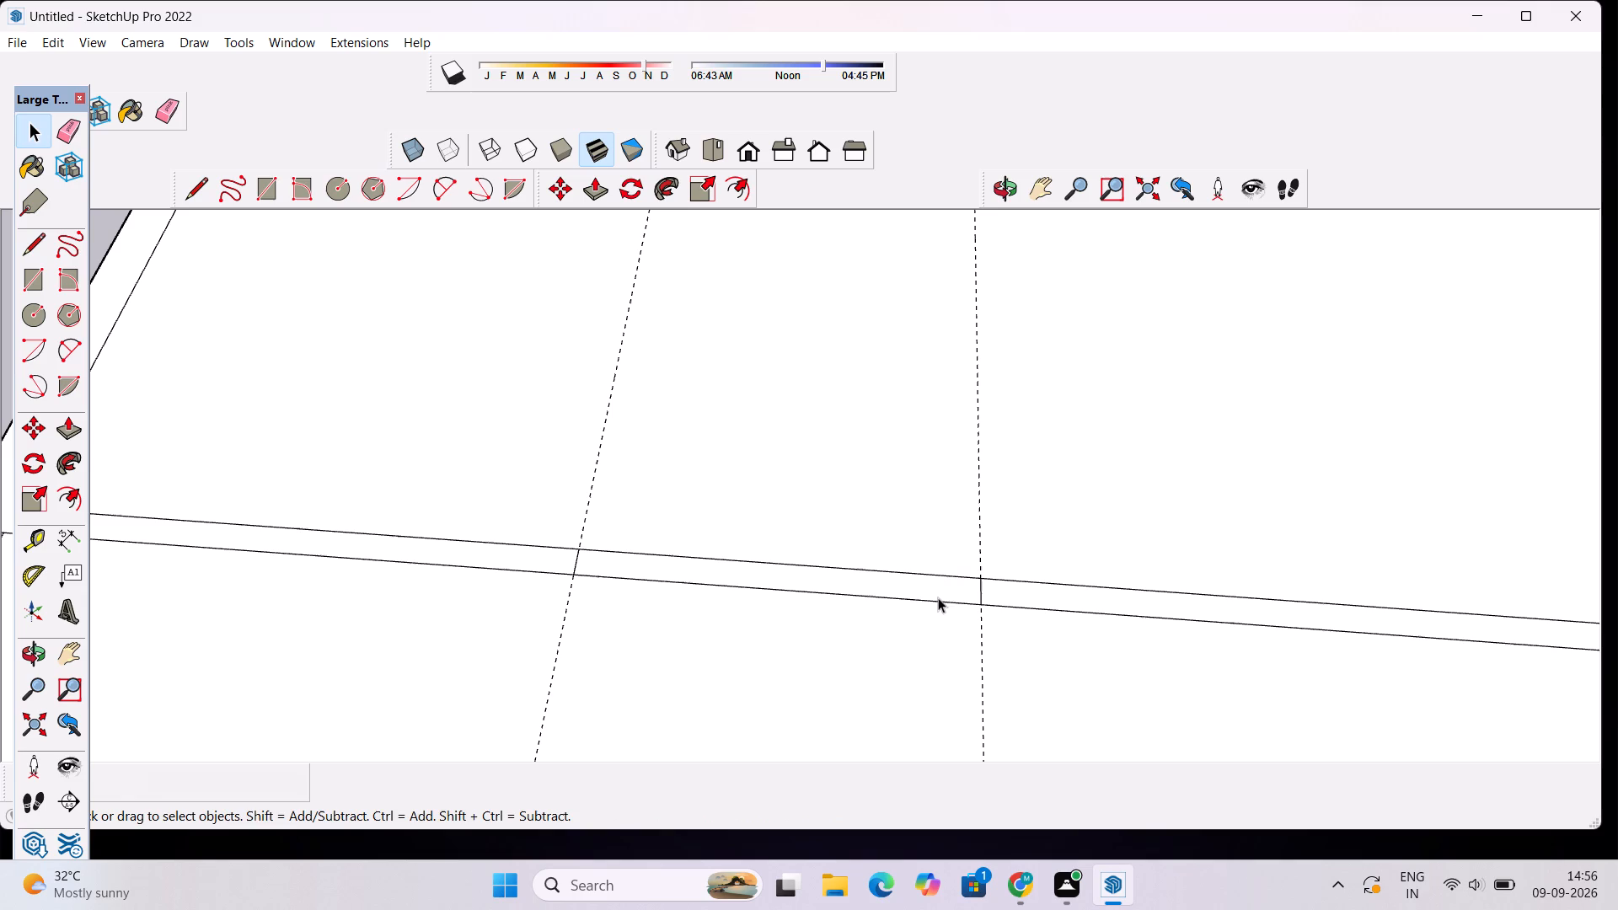
Erase both dashed guides crossing the front partition.
key("e")
left_click_drag(1005, 473, 528, 429)
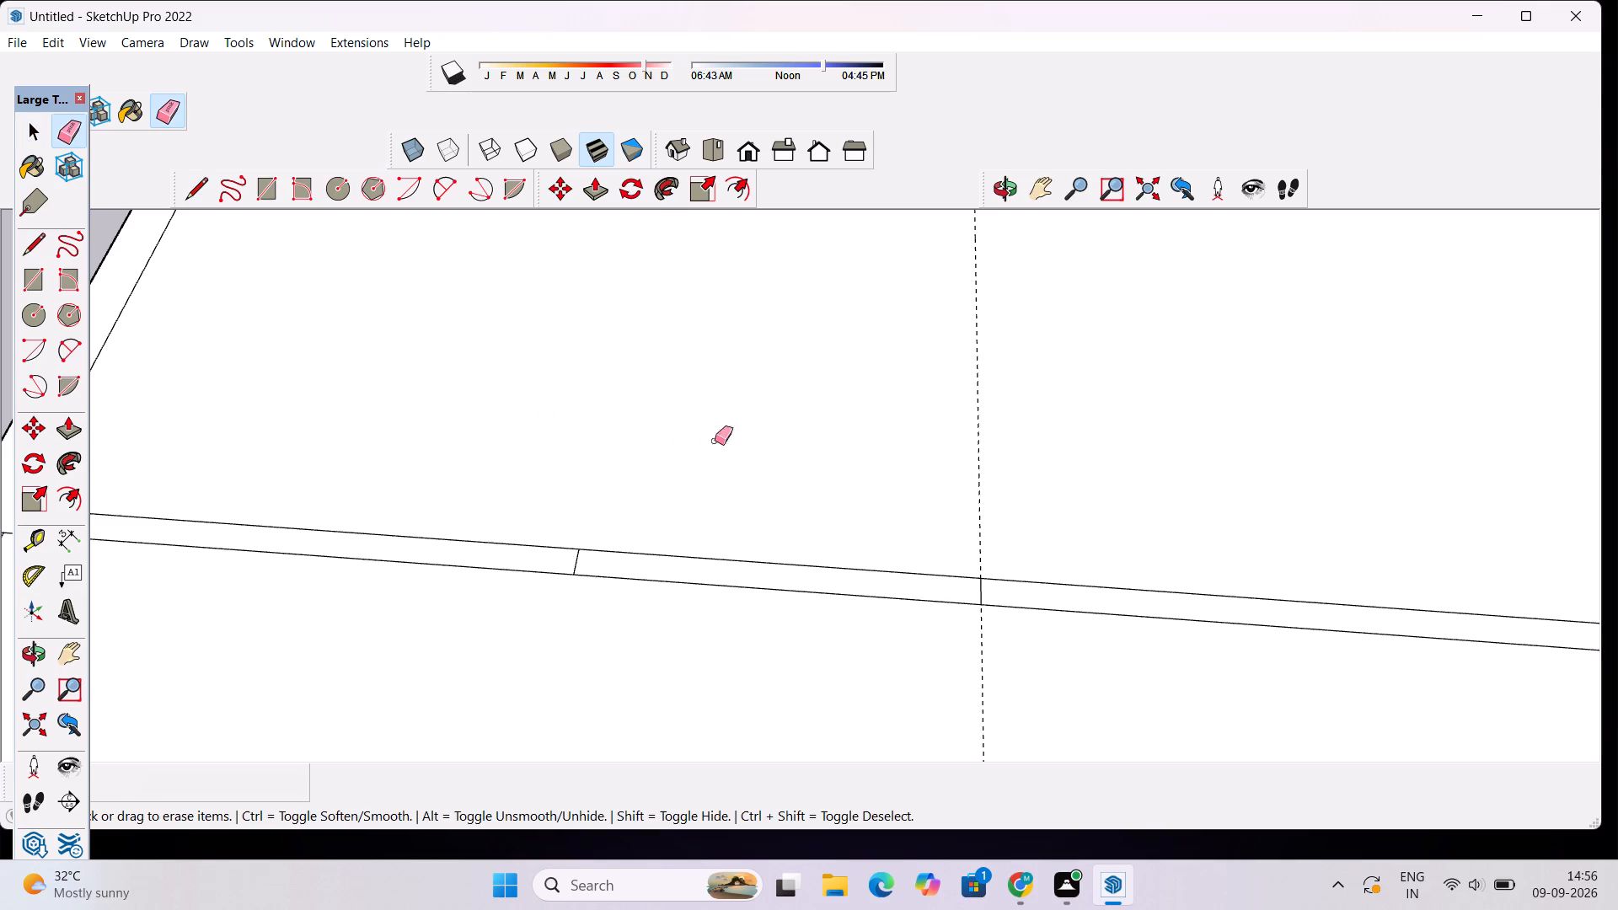
left_click(982, 452)
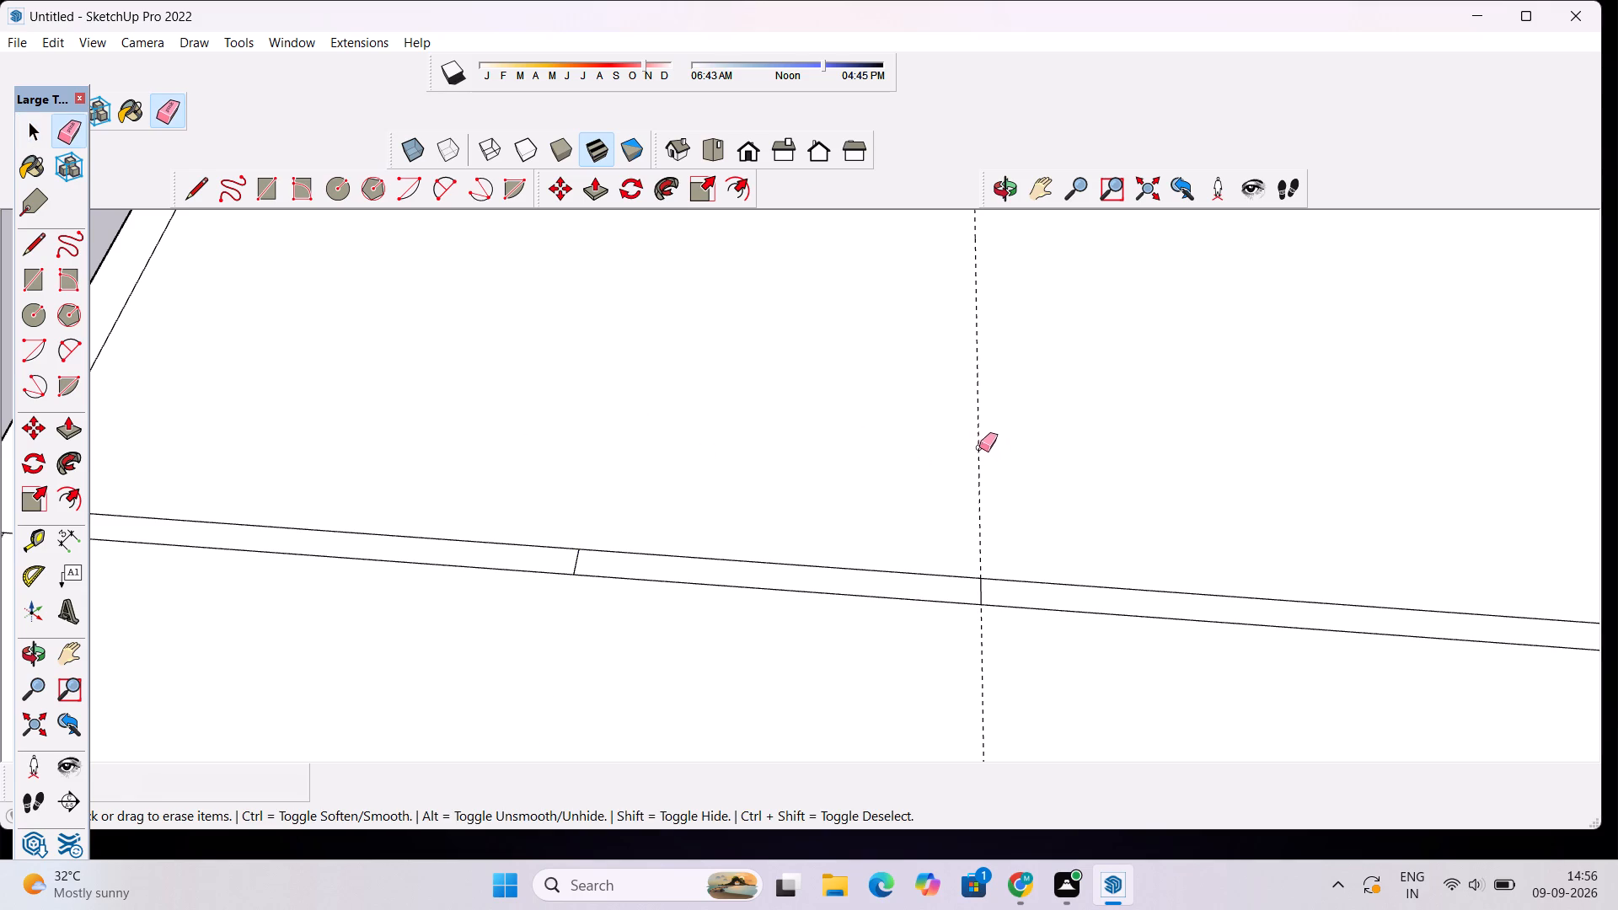
left_click(978, 446)
key("space")
Examine the whole floor plan from several angles, including the front partition's newly marked opening.
scroll(951, 510, "down", 13)
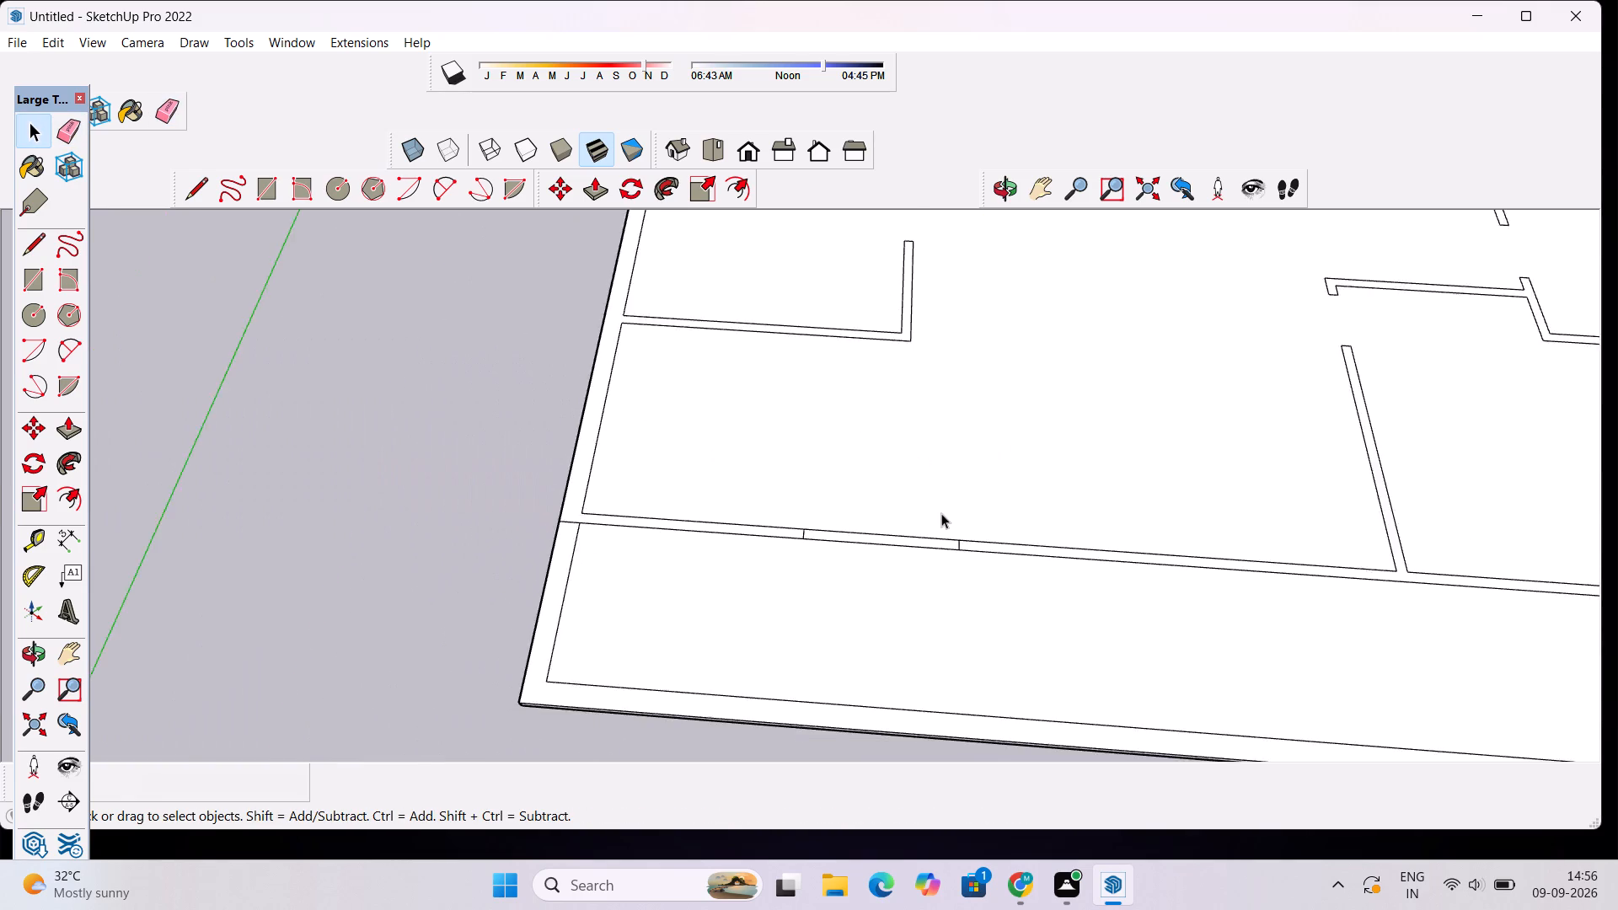
scroll(941, 513, "down", 2)
scroll(940, 536, "up", 3)
scroll(940, 536, "down", 14)
scroll(1227, 497, "up", 3)
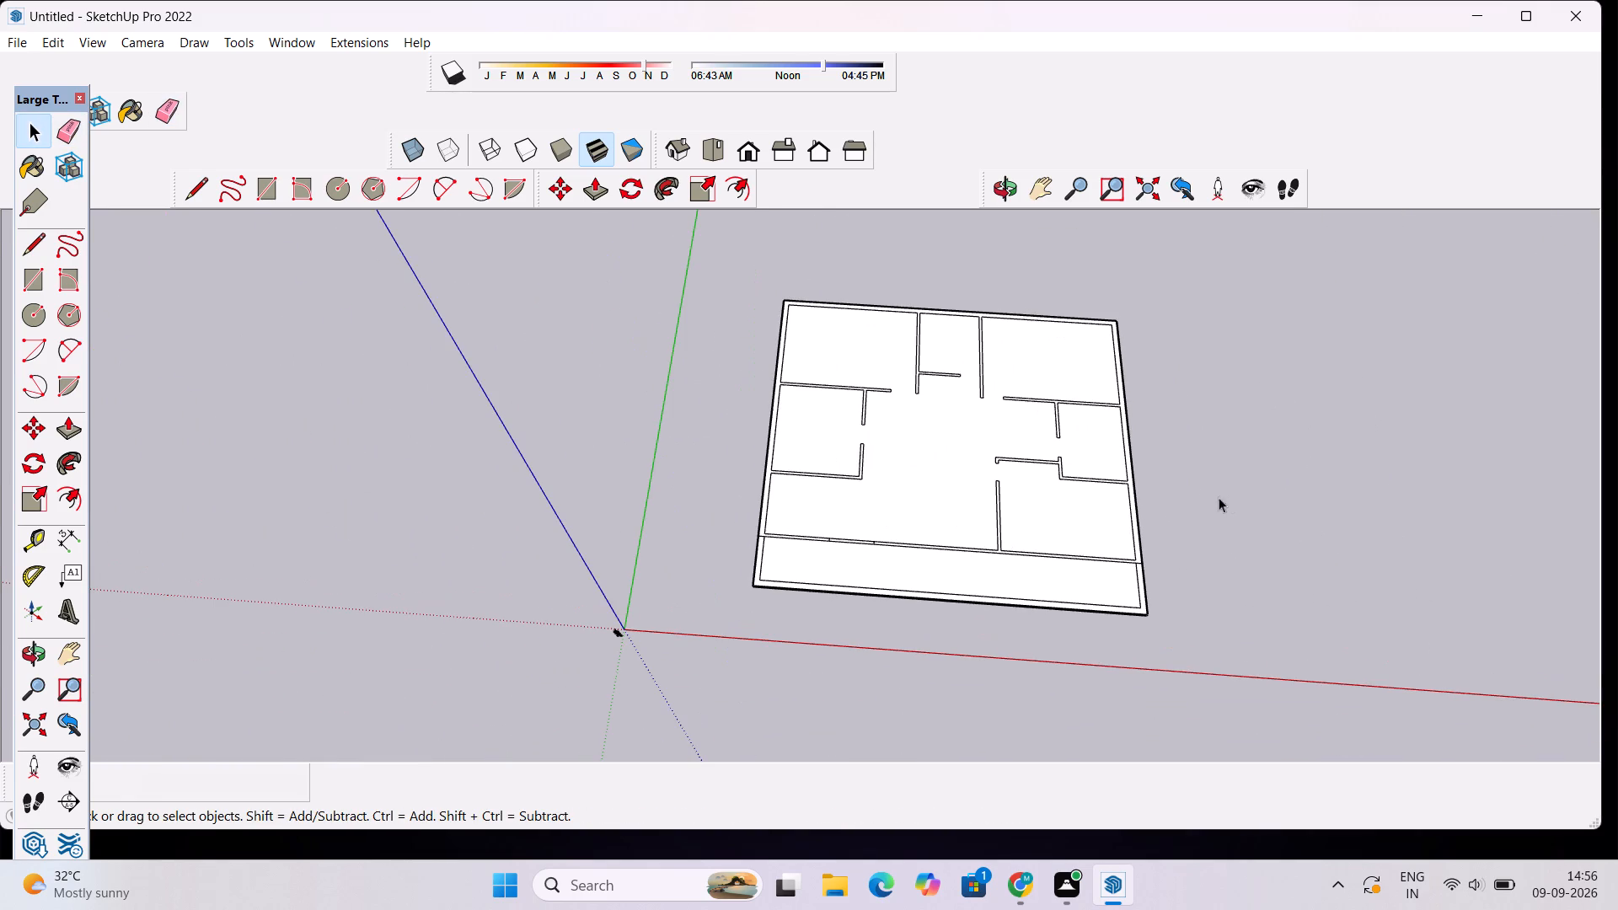
left_click(1001, 178)
left_click_drag(1320, 492, 1217, 437)
left_click_drag(851, 598, 1010, 674)
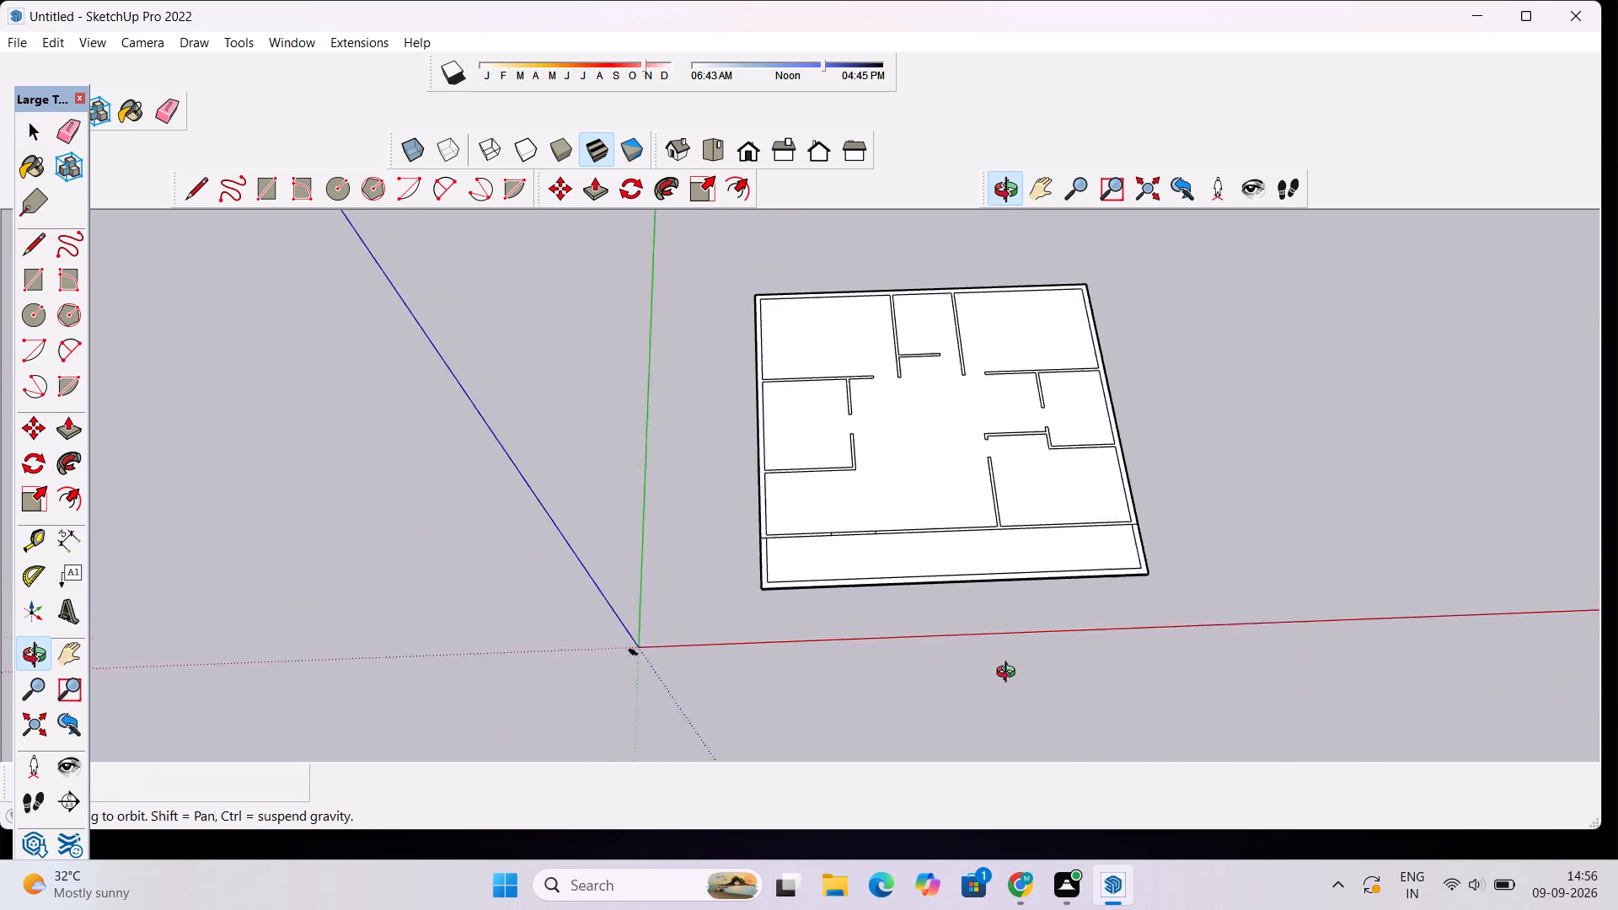
left_click_drag(1010, 674, 1089, 470)
scroll(1121, 458, "up", 6)
left_click_drag(1166, 450, 1029, 423)
scroll(1041, 428, "up", 3)
left_click_drag(998, 396, 989, 443)
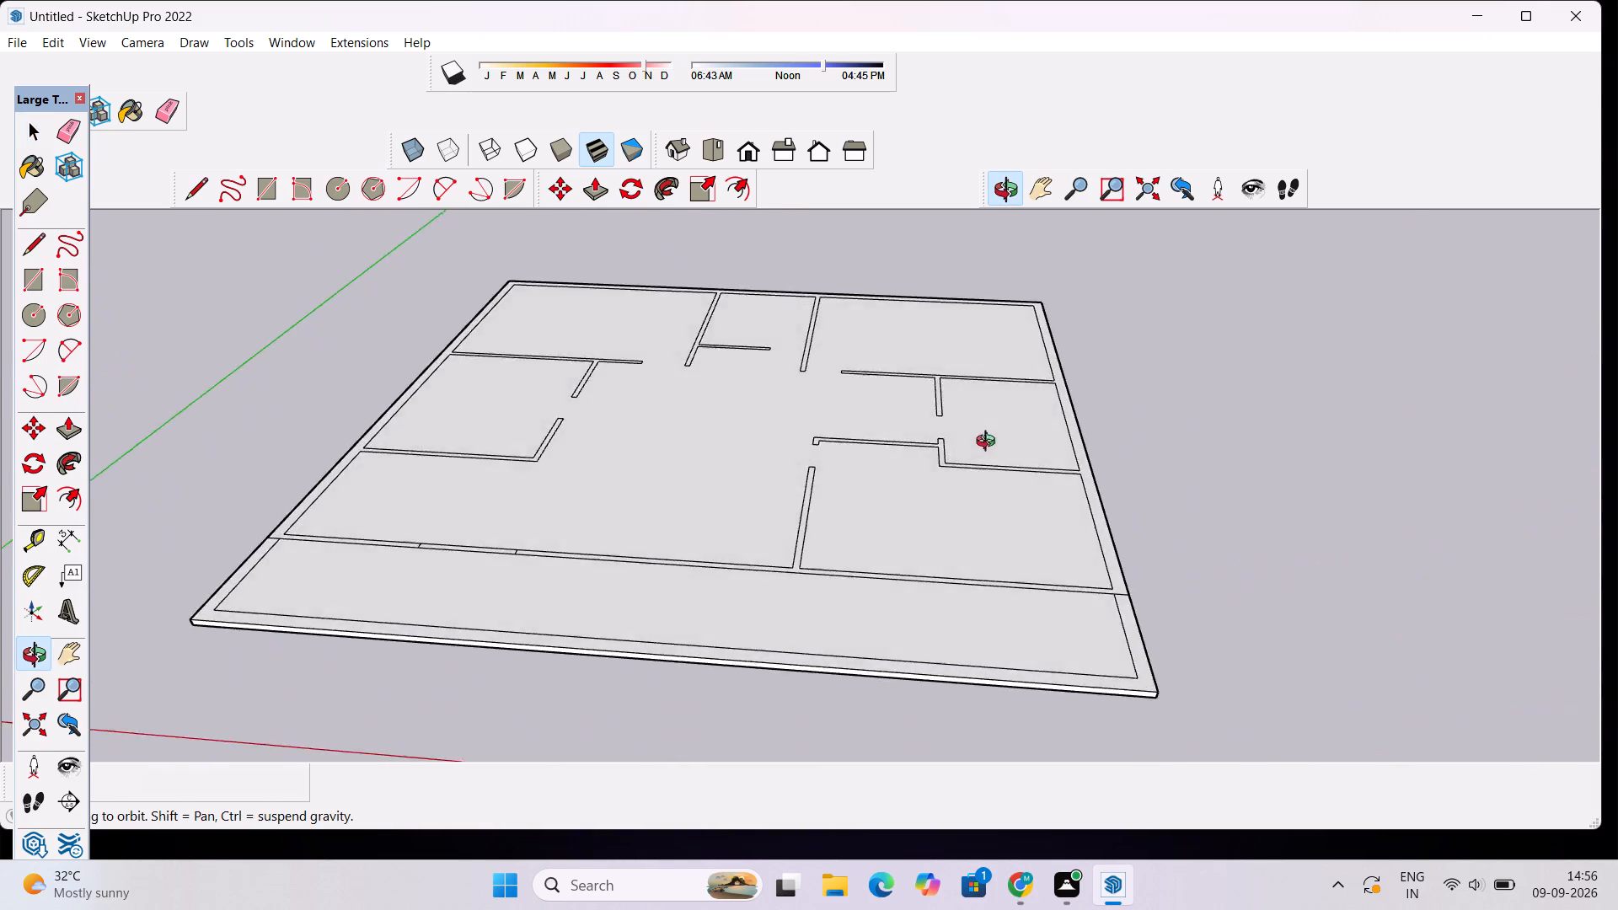
left_click_drag(989, 443, 990, 494)
scroll(989, 449, "up", 1)
scroll(954, 459, "down", 5)
left_click_drag(833, 461, 919, 560)
scroll(933, 554, "down", 5)
left_click_drag(980, 566, 980, 567)
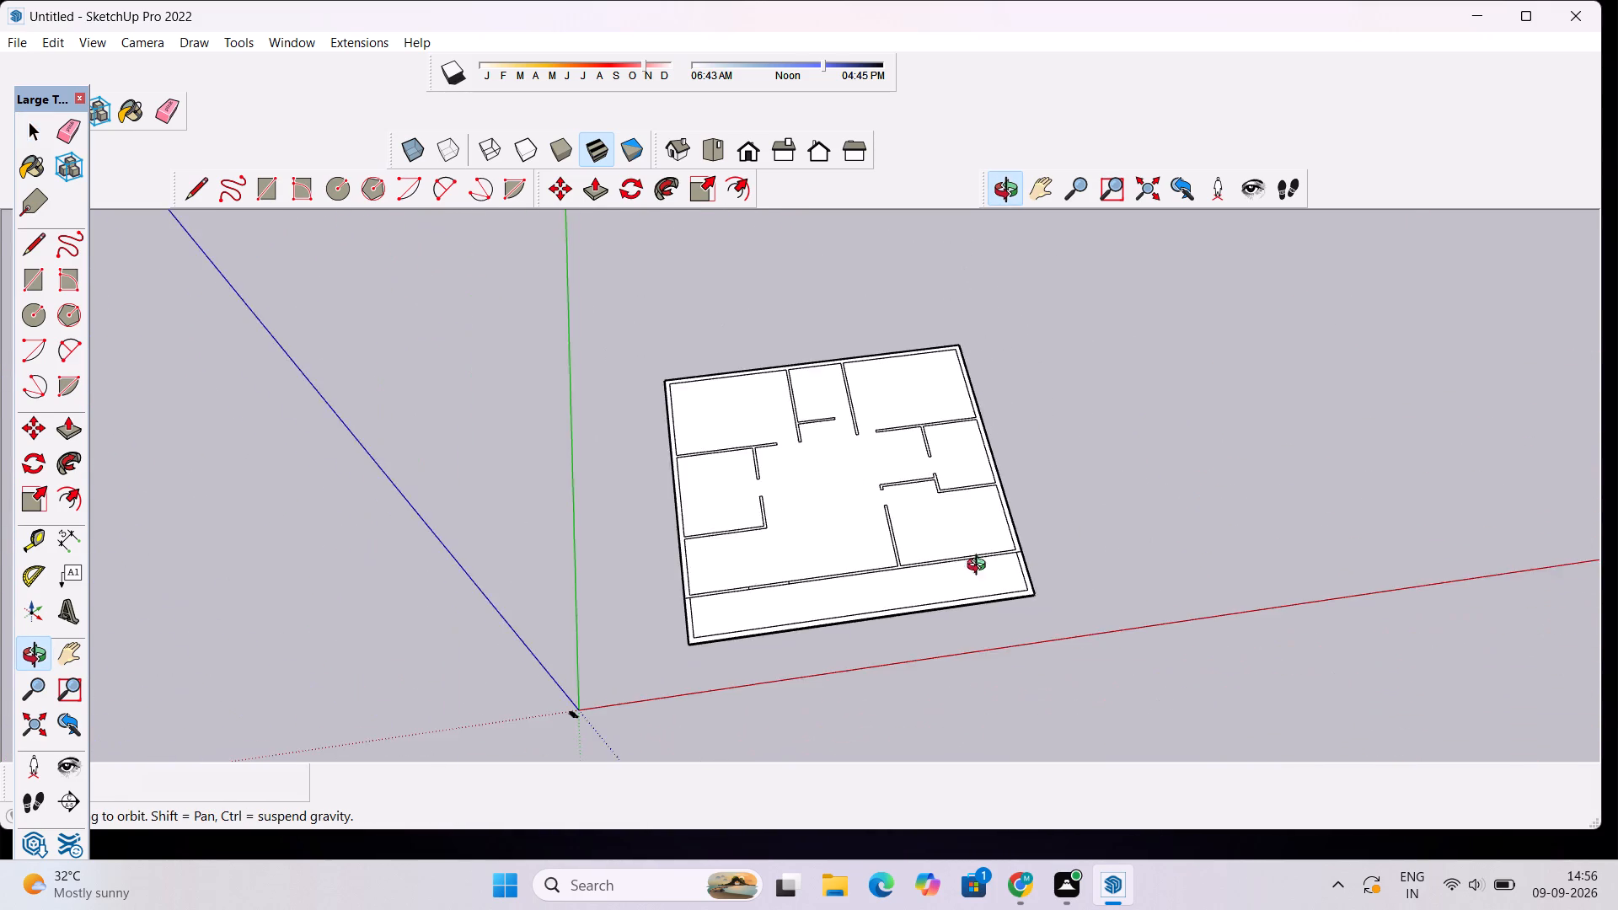
left_click_drag(980, 567, 930, 599)
key("space")
key("space")
key("space")
key("space")
key("space")
key("space")
key("space")
key("space")
key("space")
key("space")
key("space")
key("space")
key("space")
key("space")
key("space")
Erase the front partition's two long edges between the new end lines to cut the opening.
scroll(924, 506, "up", 3)
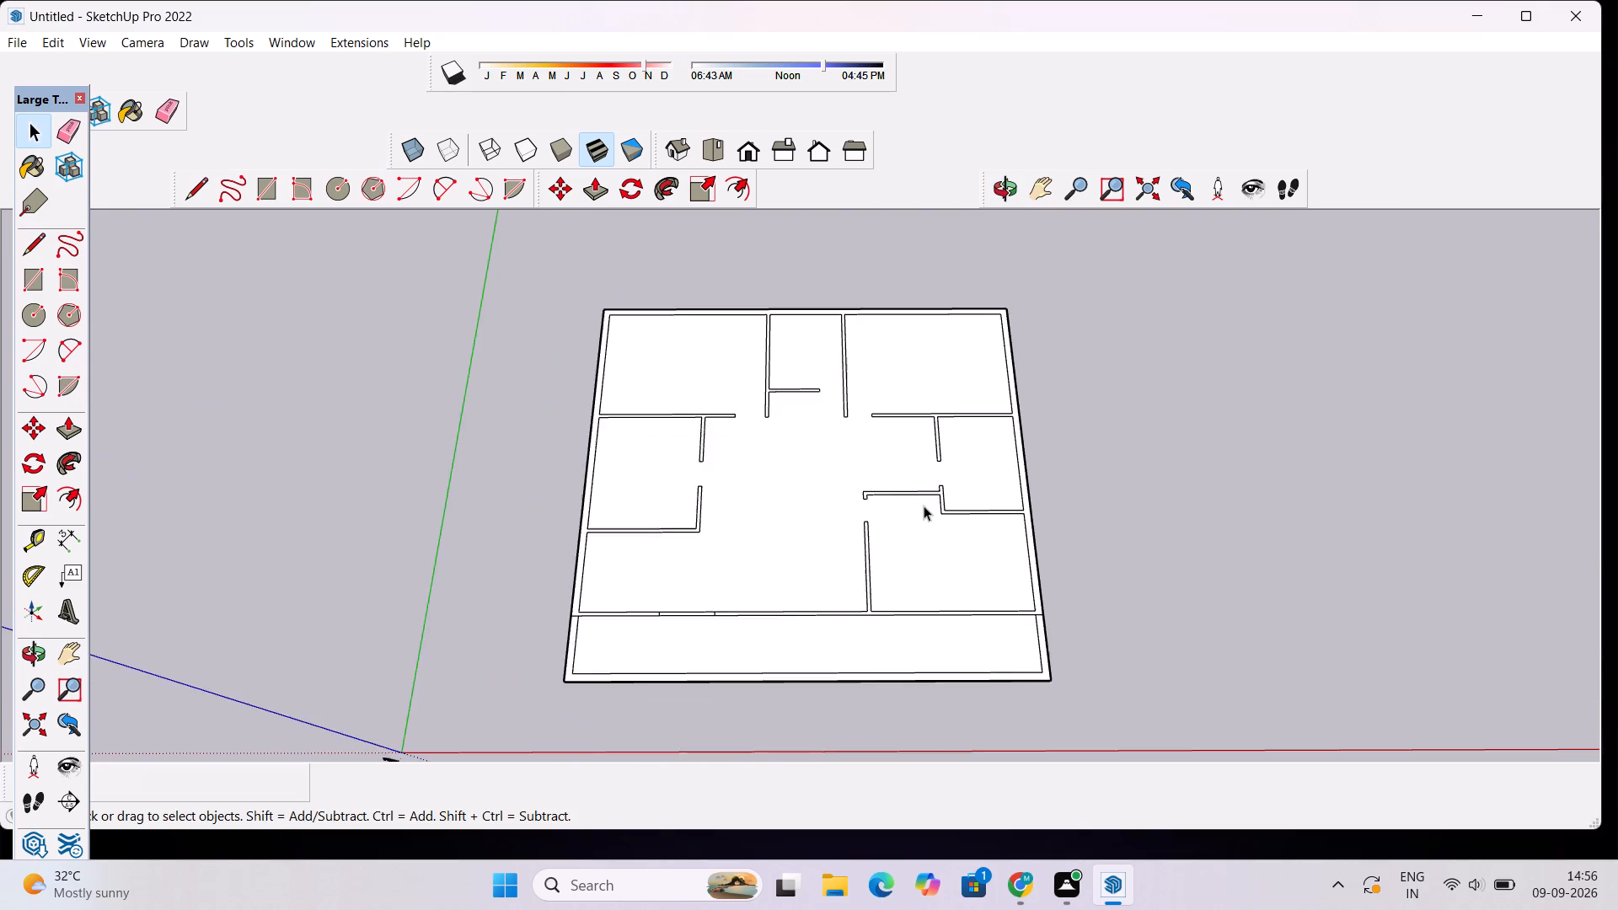
scroll(924, 506, "up", 4)
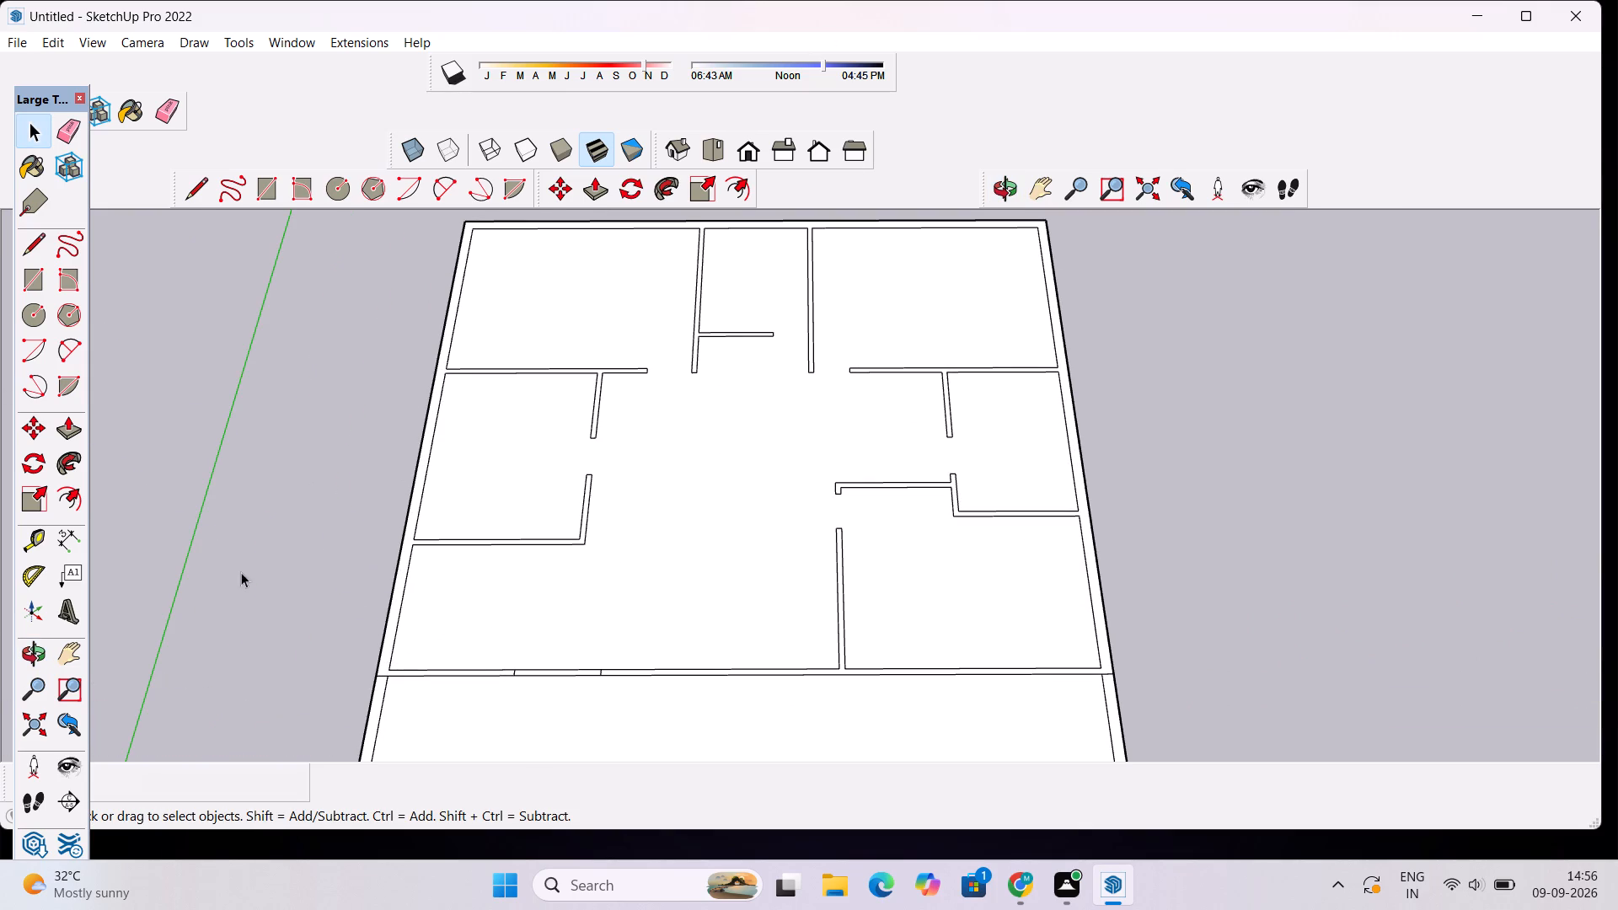
left_click(171, 119)
left_click_drag(569, 635, 571, 664)
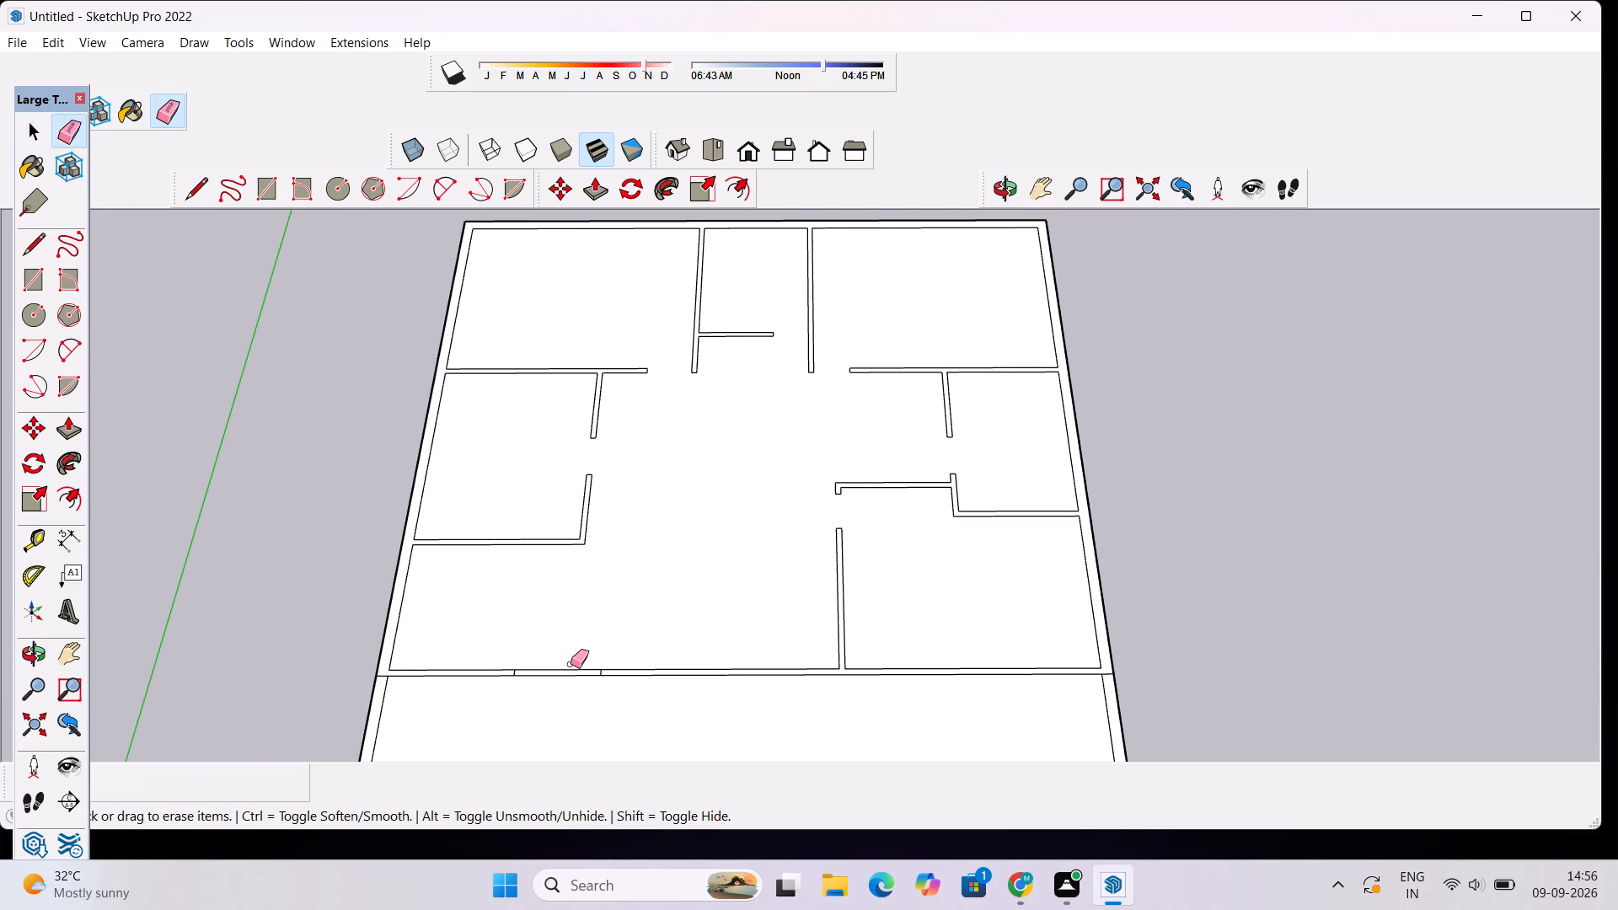
left_click_drag(571, 664, 571, 677)
key("space")
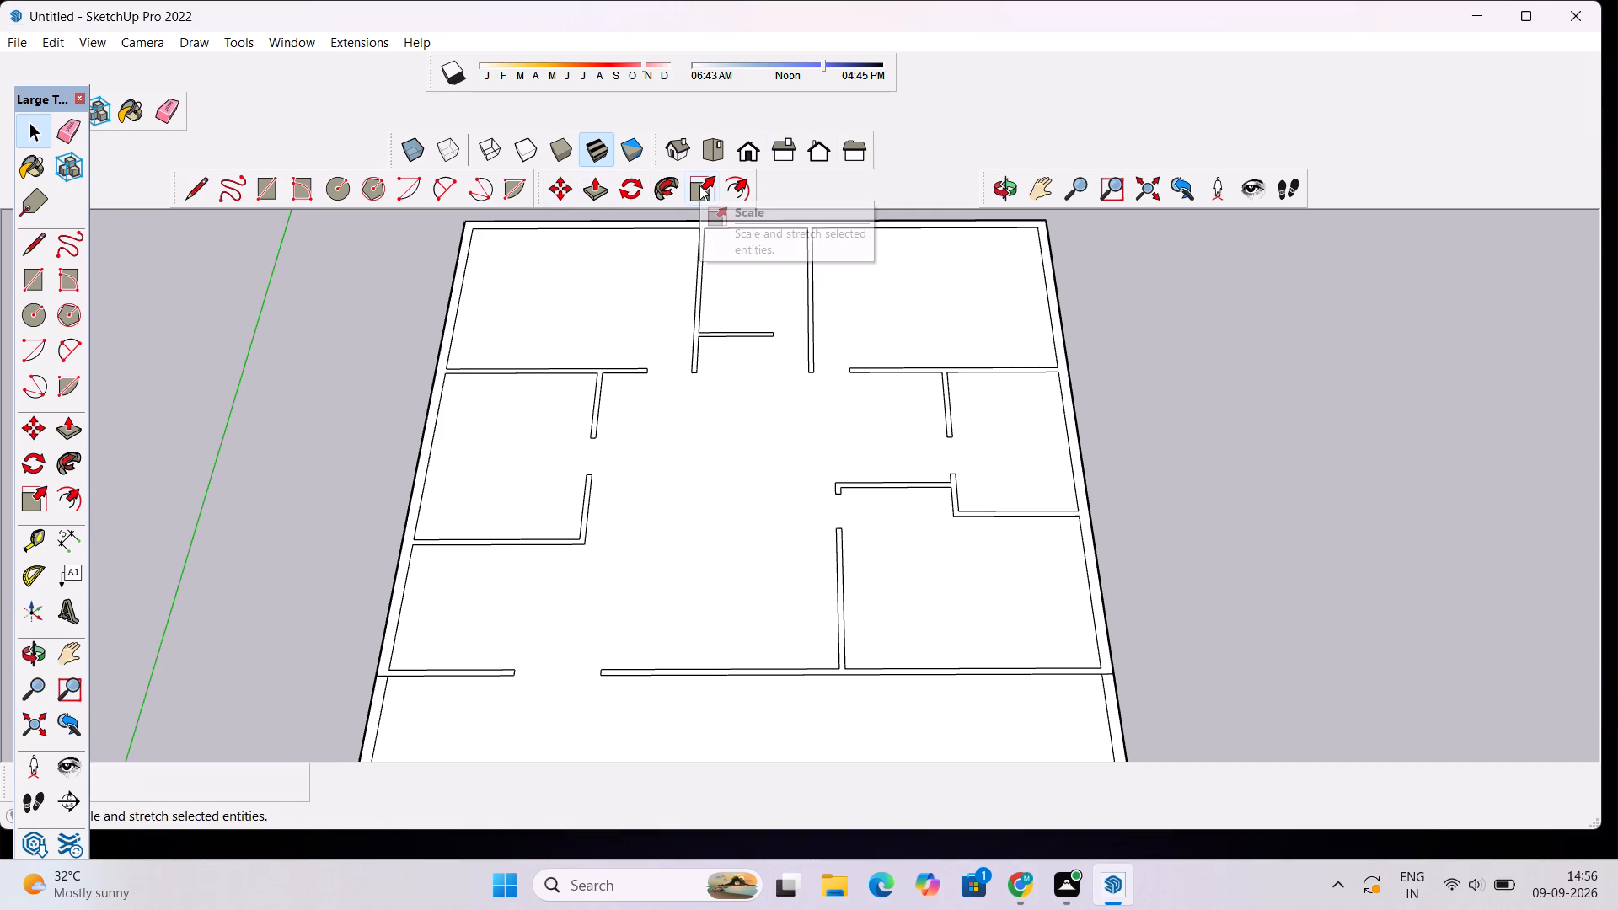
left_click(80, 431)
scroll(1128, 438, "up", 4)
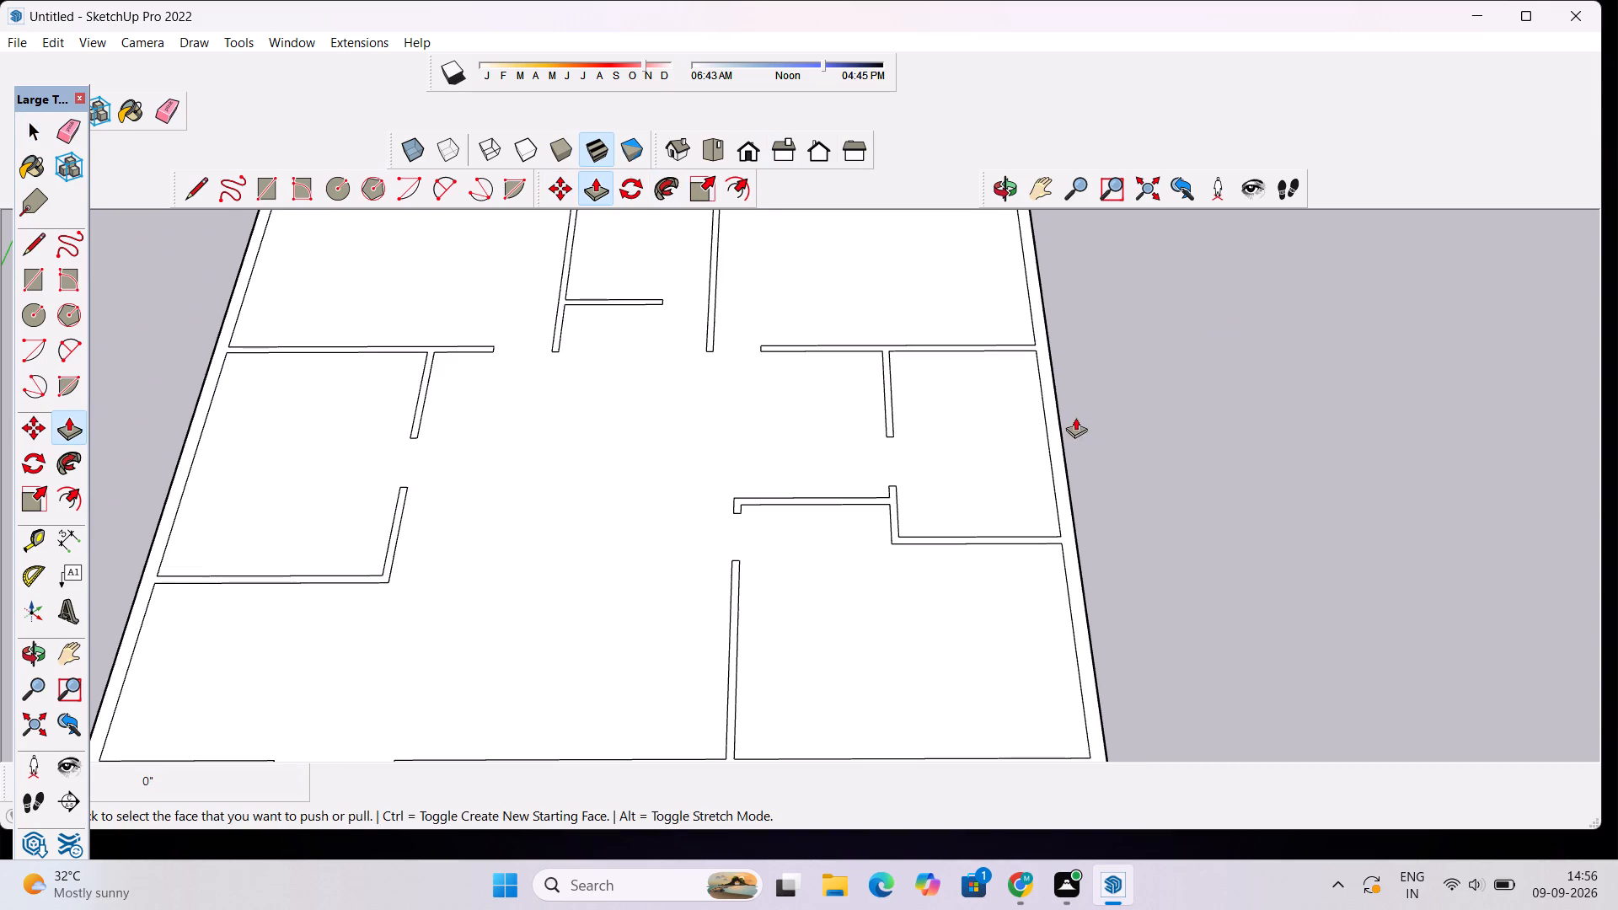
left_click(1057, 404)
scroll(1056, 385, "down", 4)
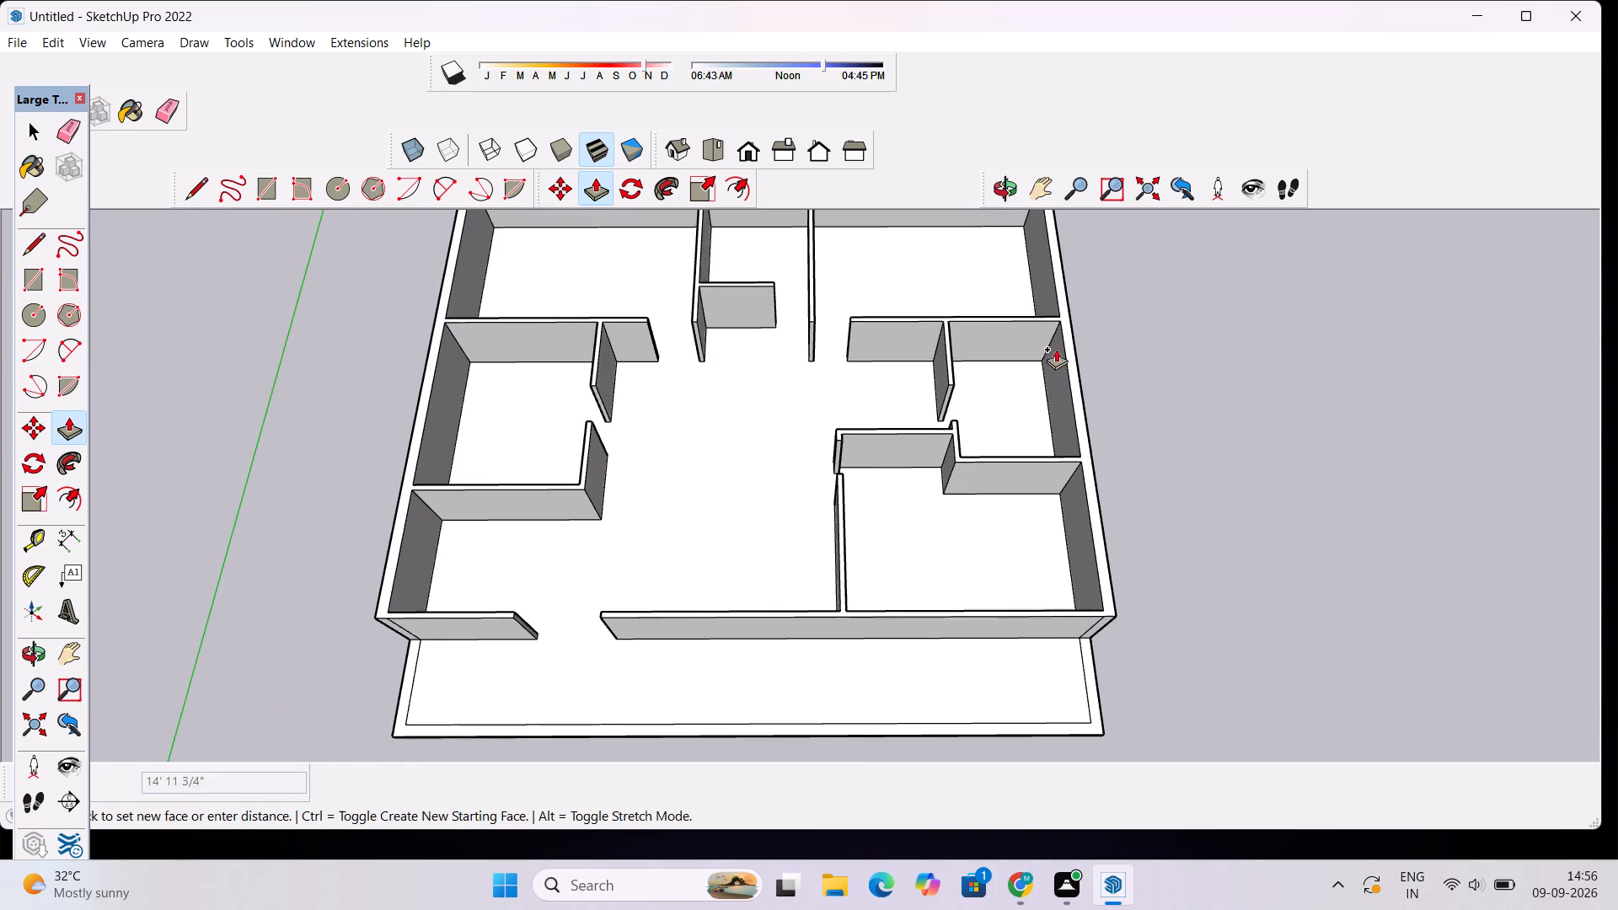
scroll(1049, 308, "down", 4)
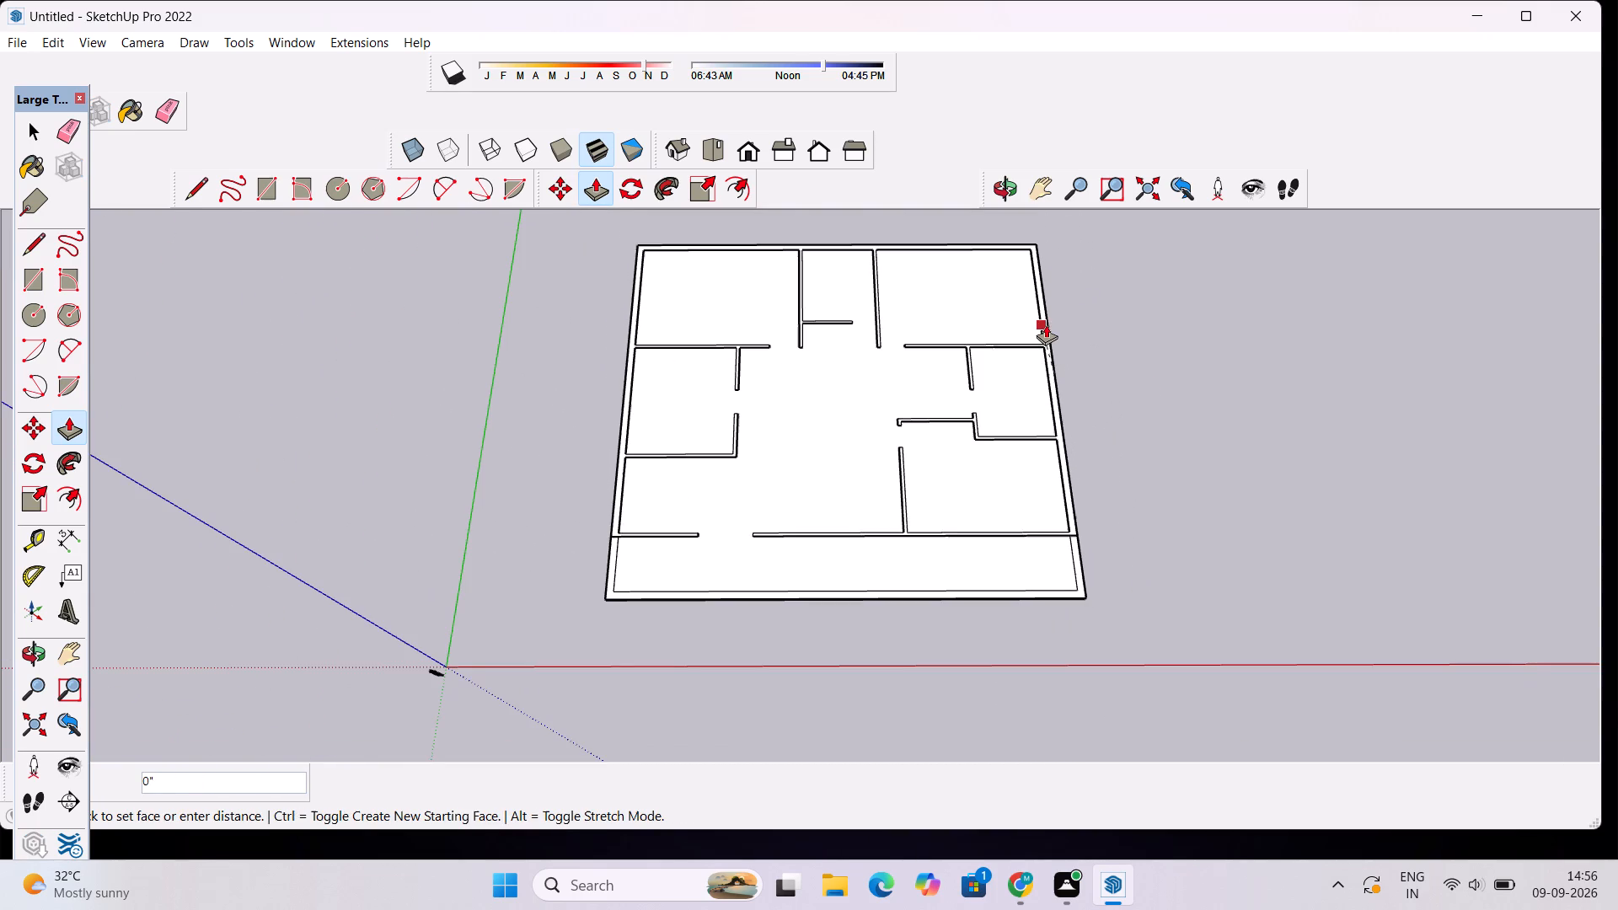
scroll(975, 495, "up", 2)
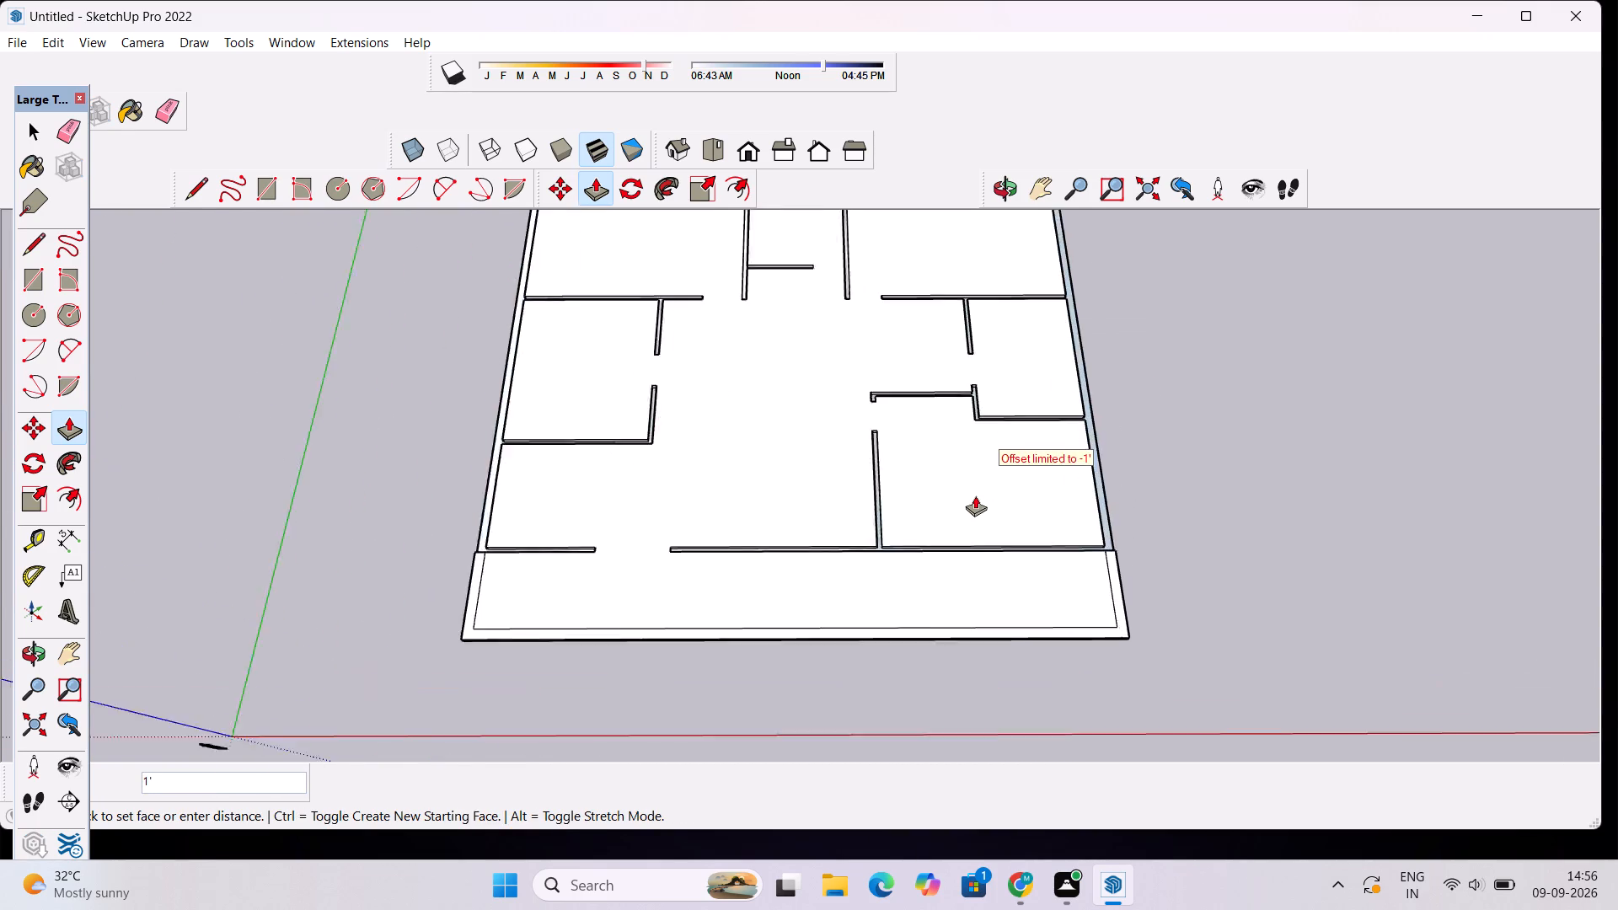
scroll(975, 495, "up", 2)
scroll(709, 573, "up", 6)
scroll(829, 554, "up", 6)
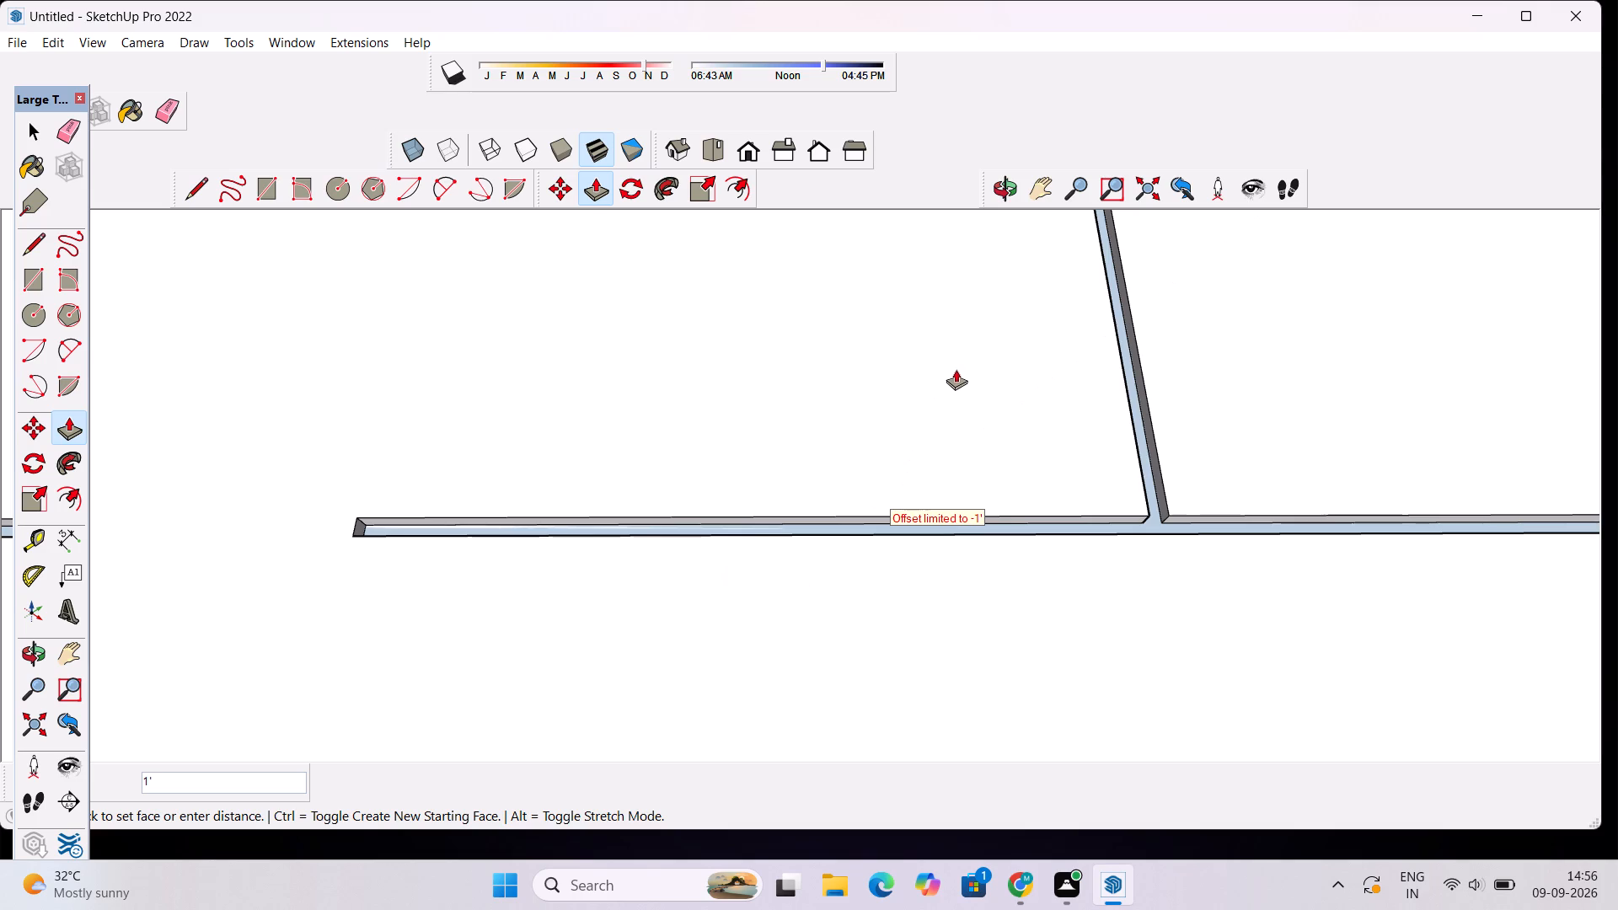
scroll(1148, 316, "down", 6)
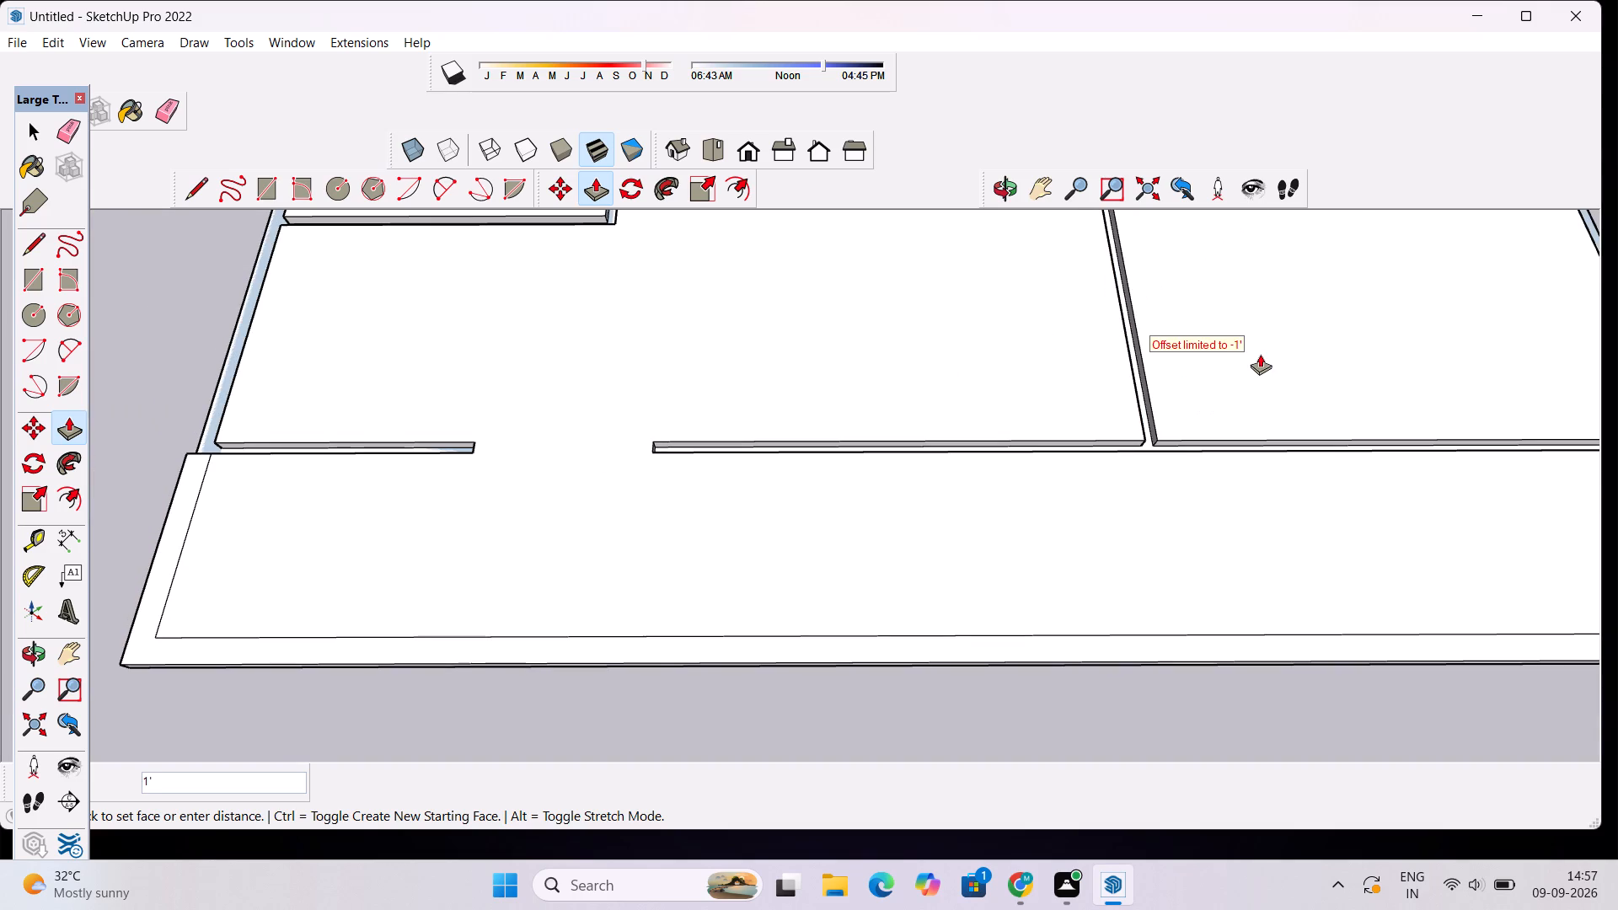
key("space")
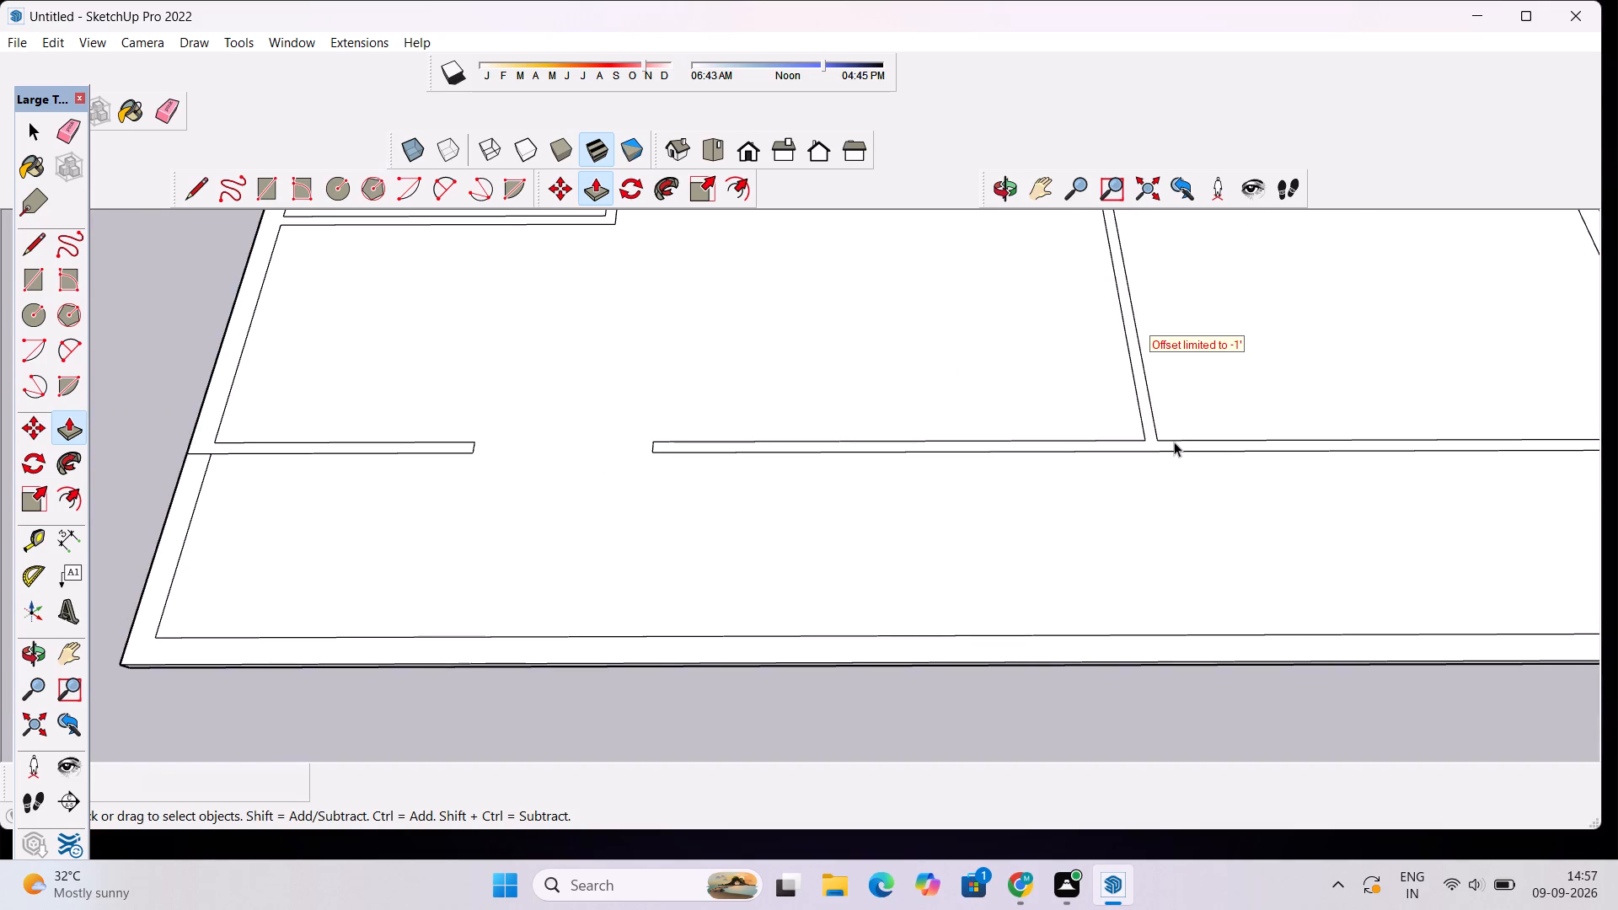
Push/Pull the connected wall outline face up from the slab into walls, leaving out the front strip's border.
left_click(1174, 442)
left_click(1176, 447)
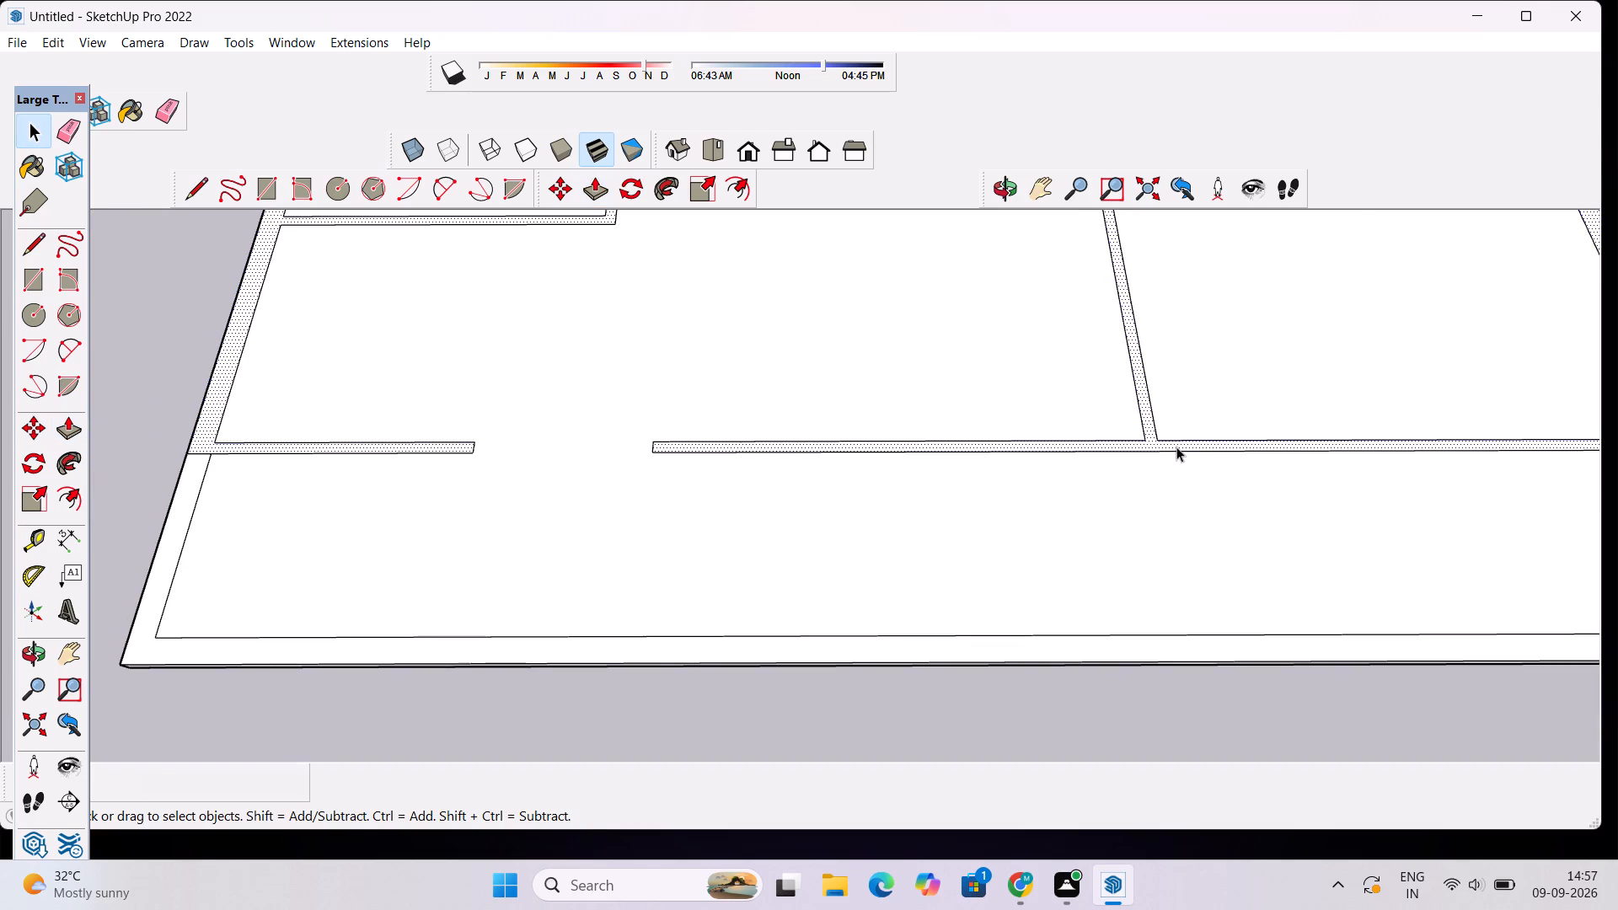
key("p")
left_click(1176, 447)
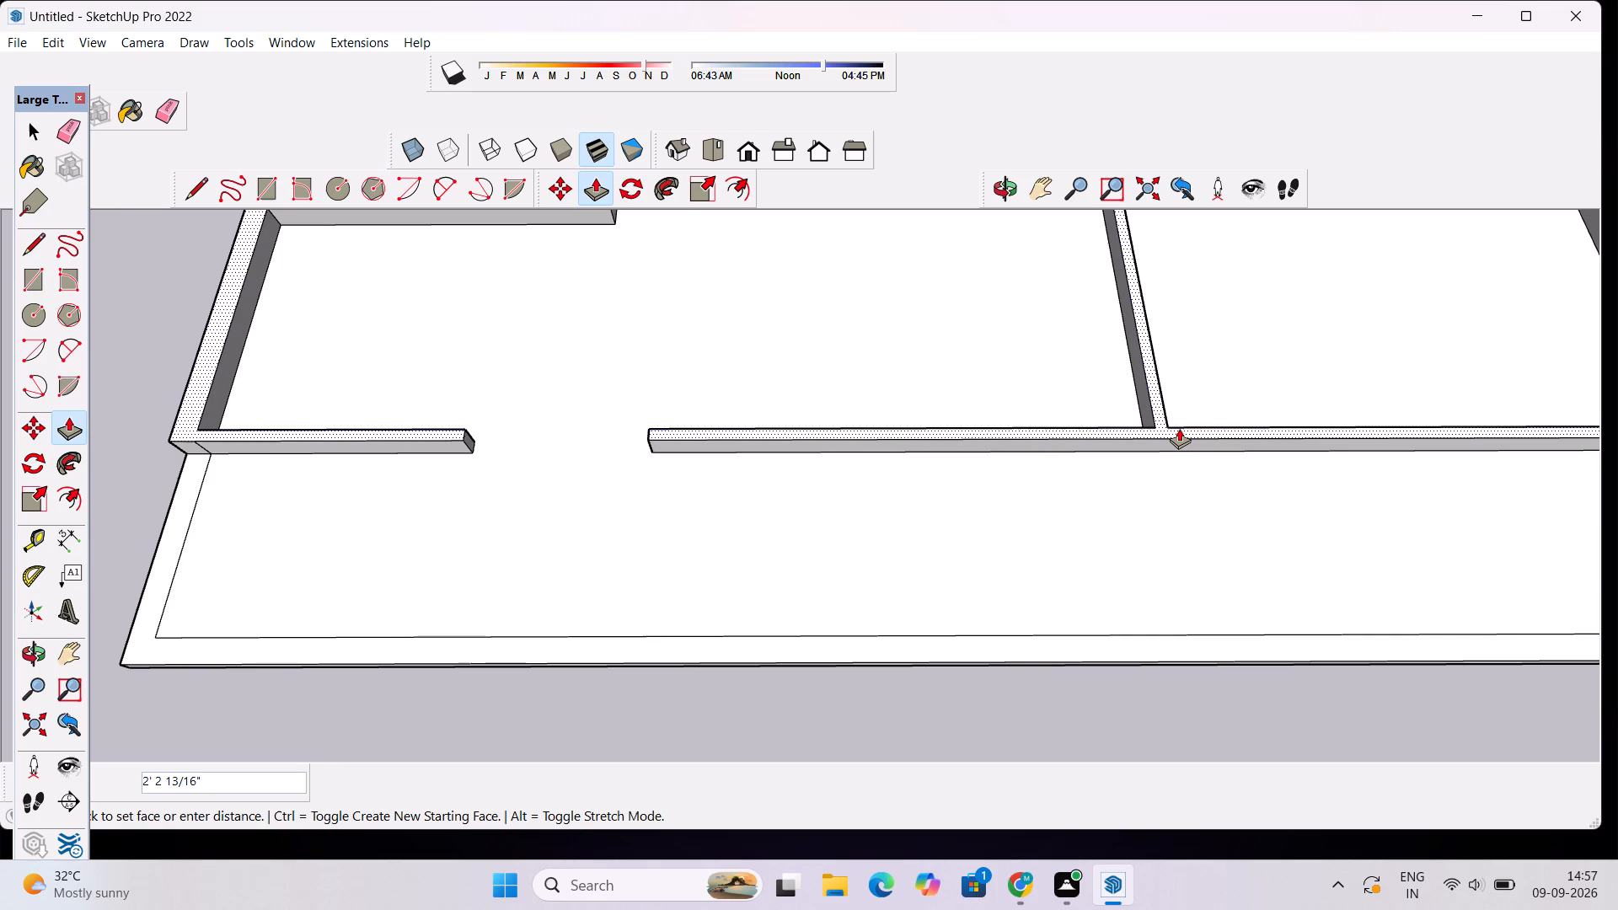
scroll(1139, 431, "down", 7)
scroll(1132, 362, "down", 3)
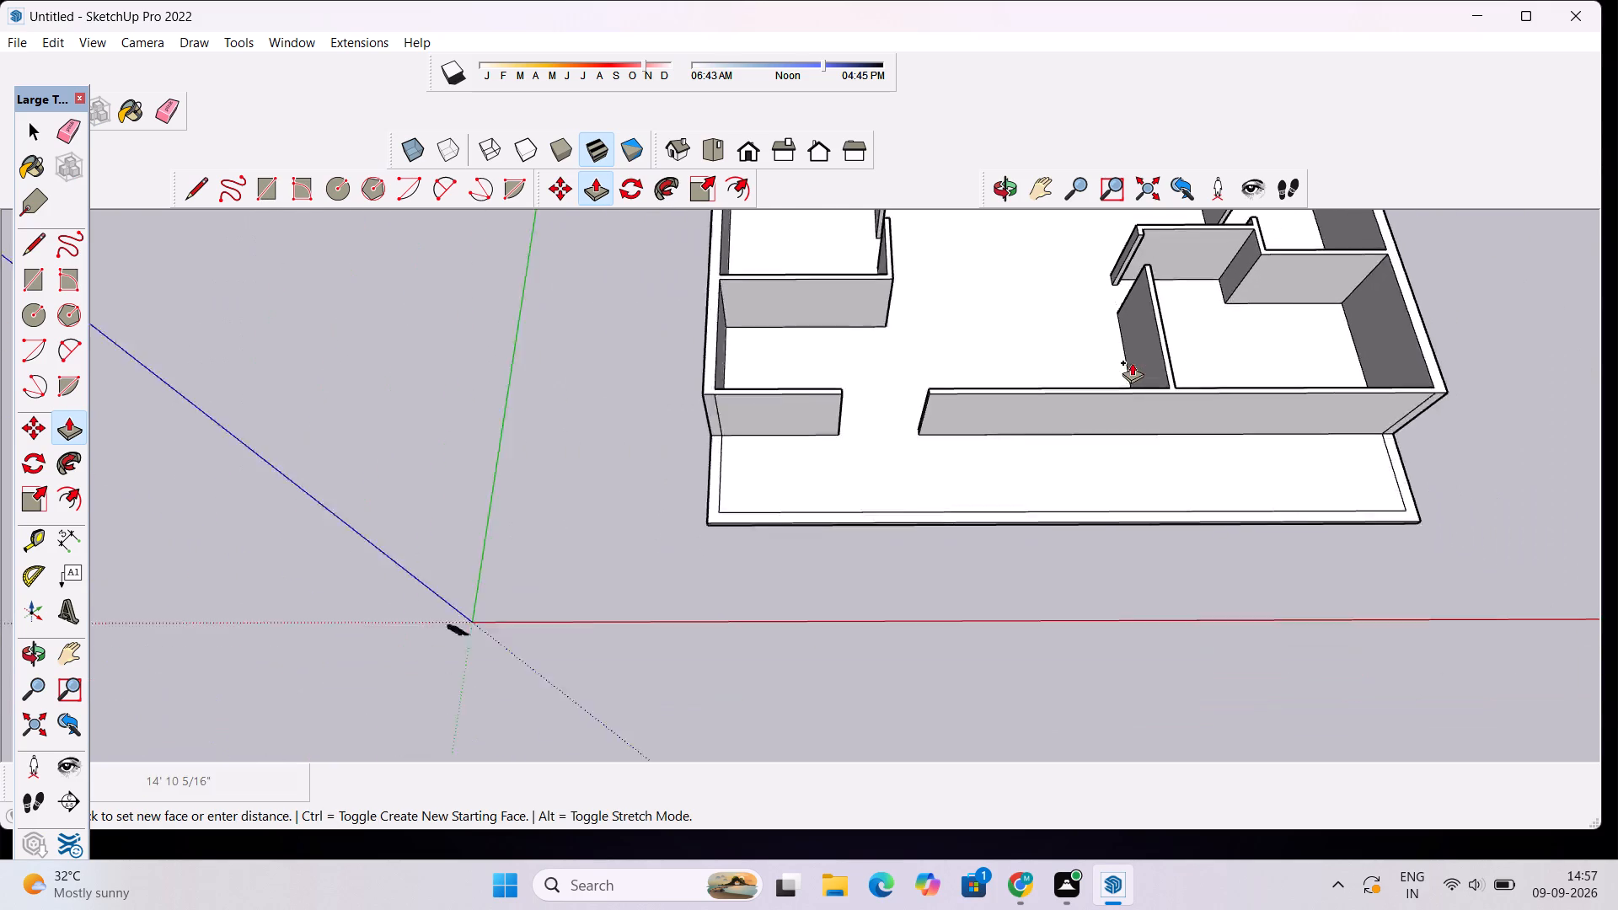
scroll(1132, 362, "down", 12)
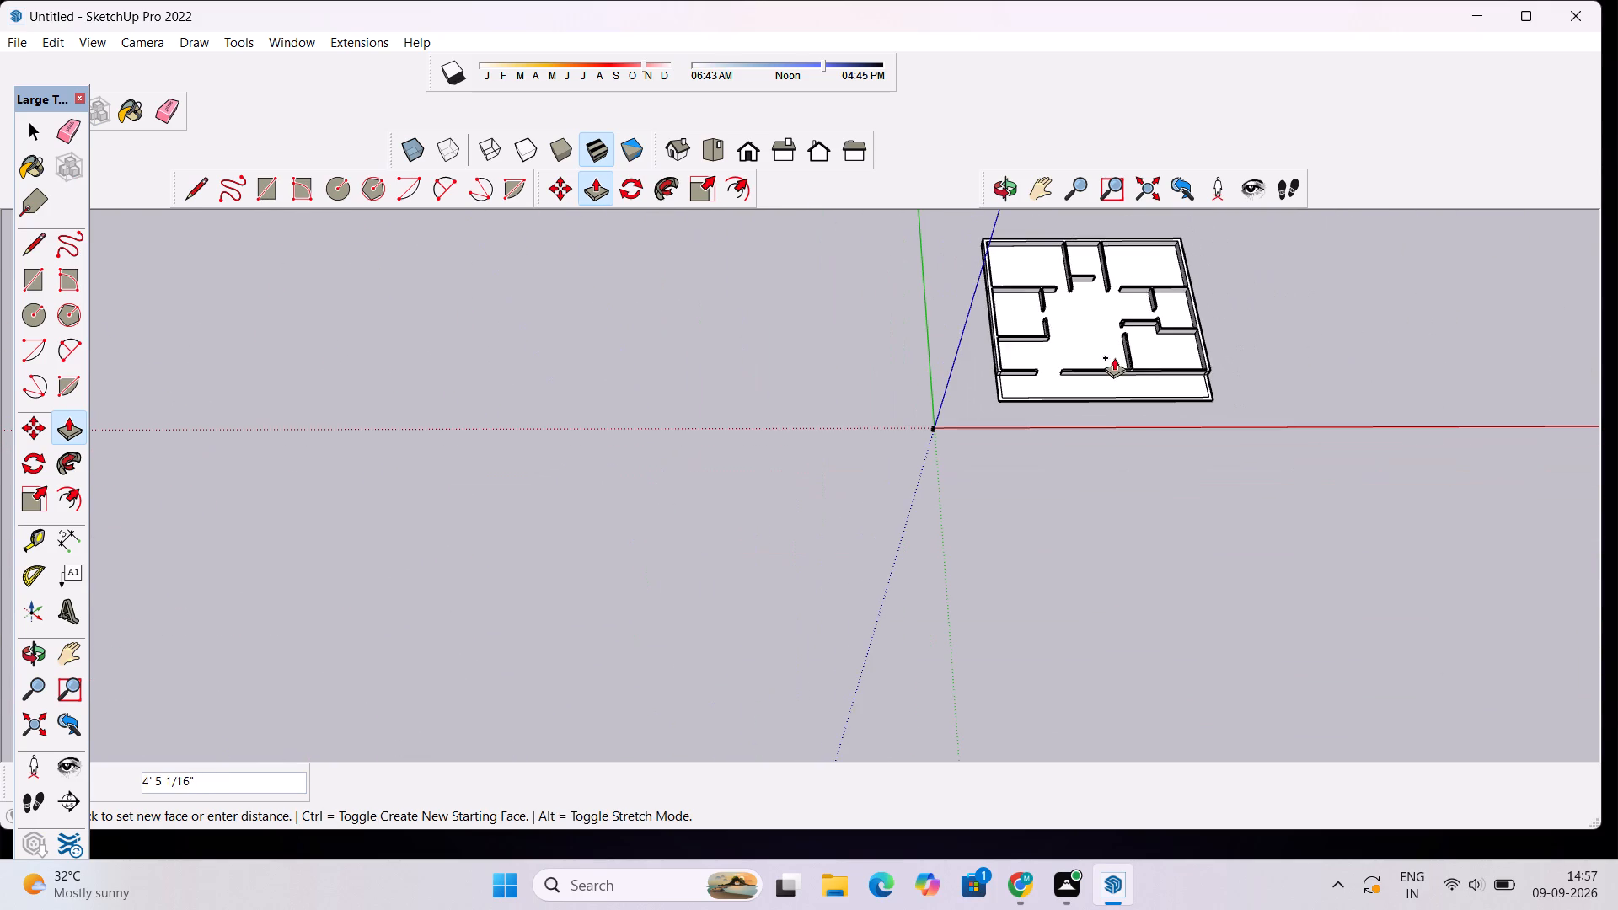
scroll(1117, 340, "down", 3)
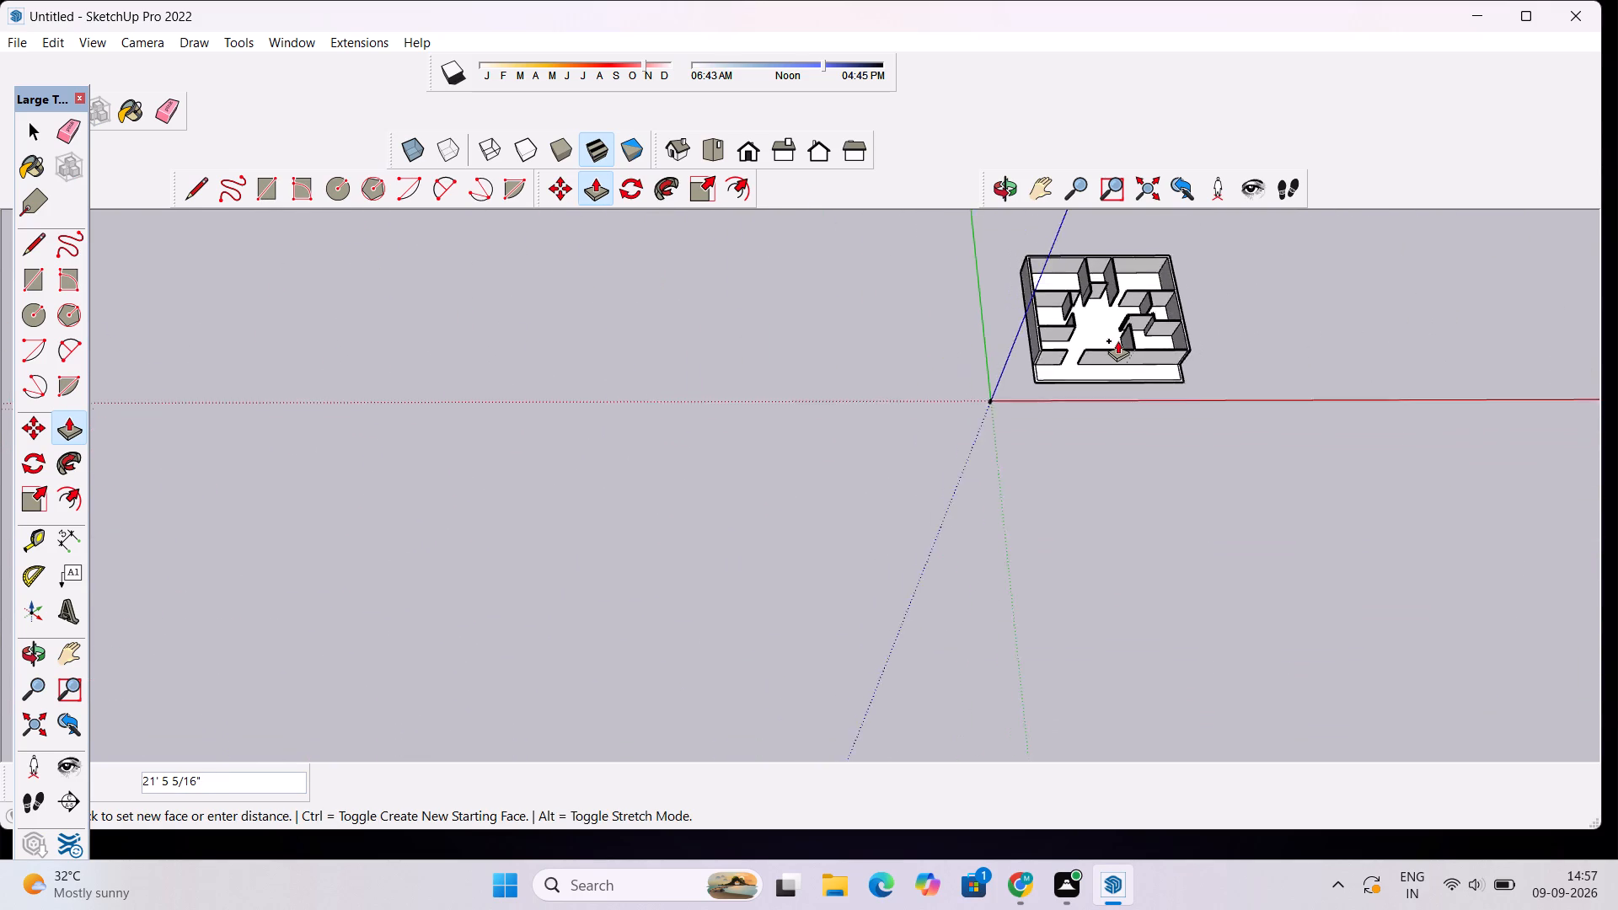
scroll(1117, 340, "down", 9)
scroll(1121, 335, "up", 8)
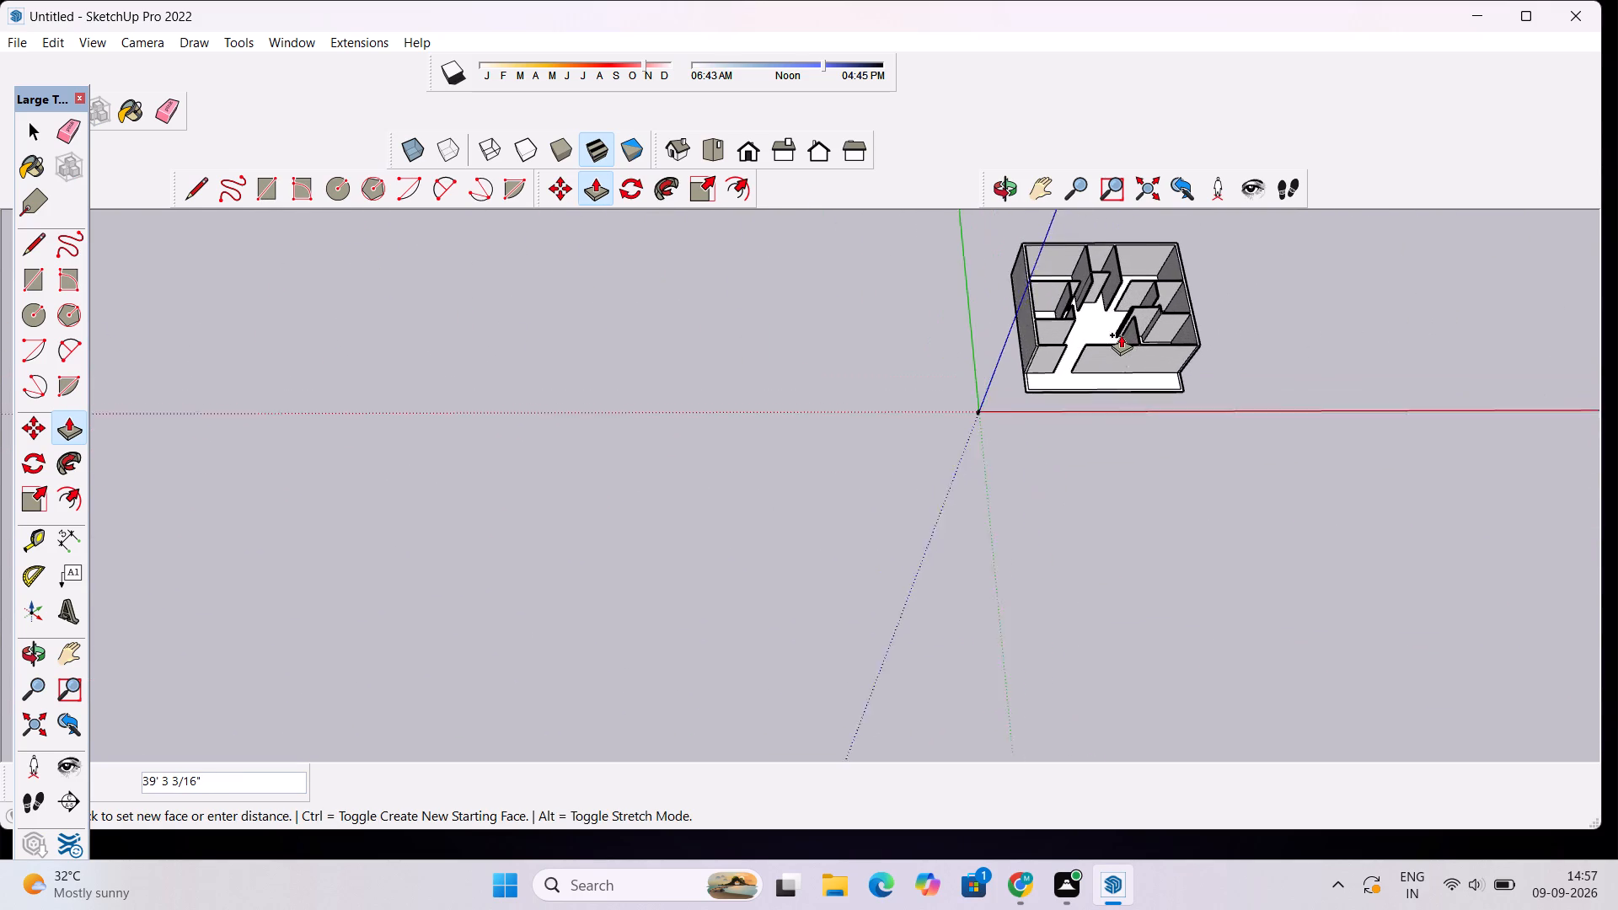
scroll(1121, 335, "up", 13)
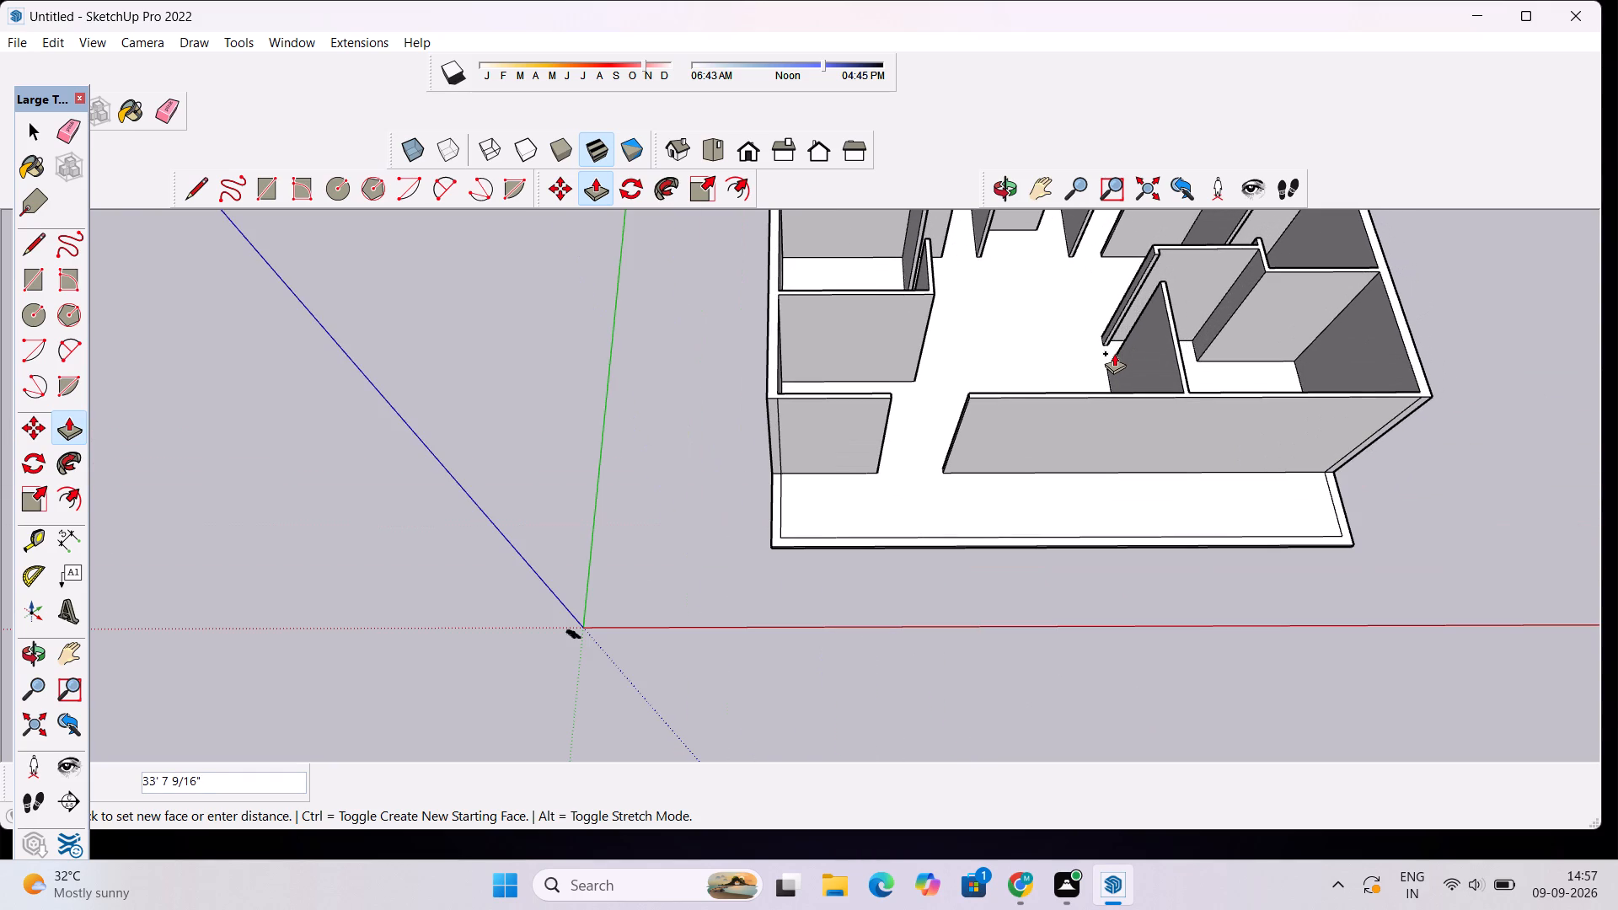
scroll(1114, 358, "down", 10)
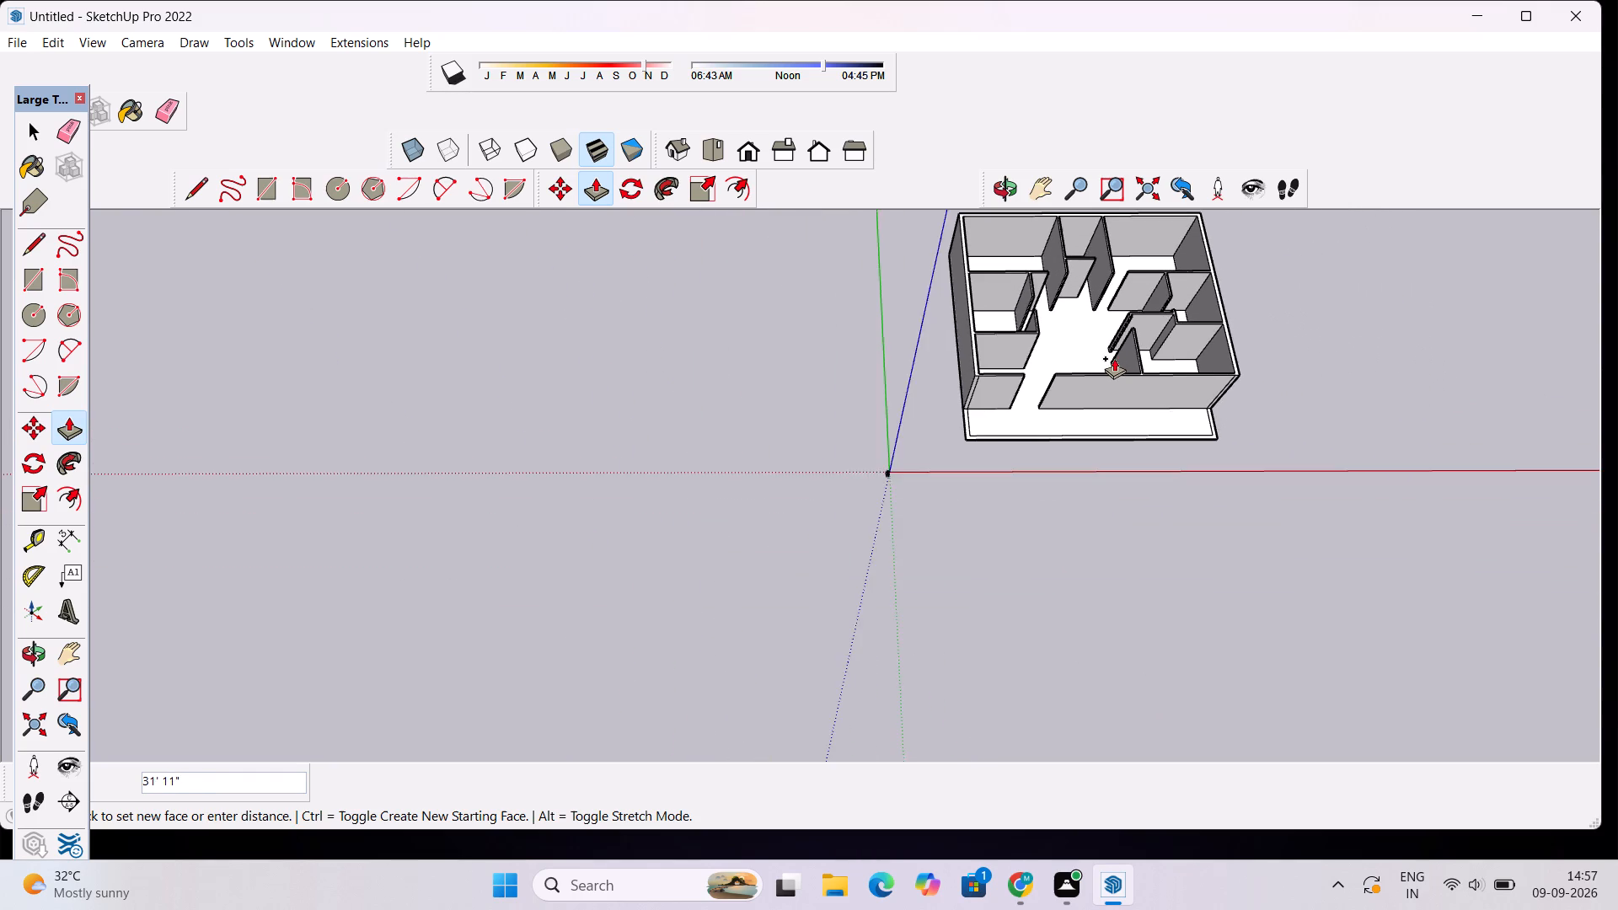
left_click(1120, 351)
key("space")
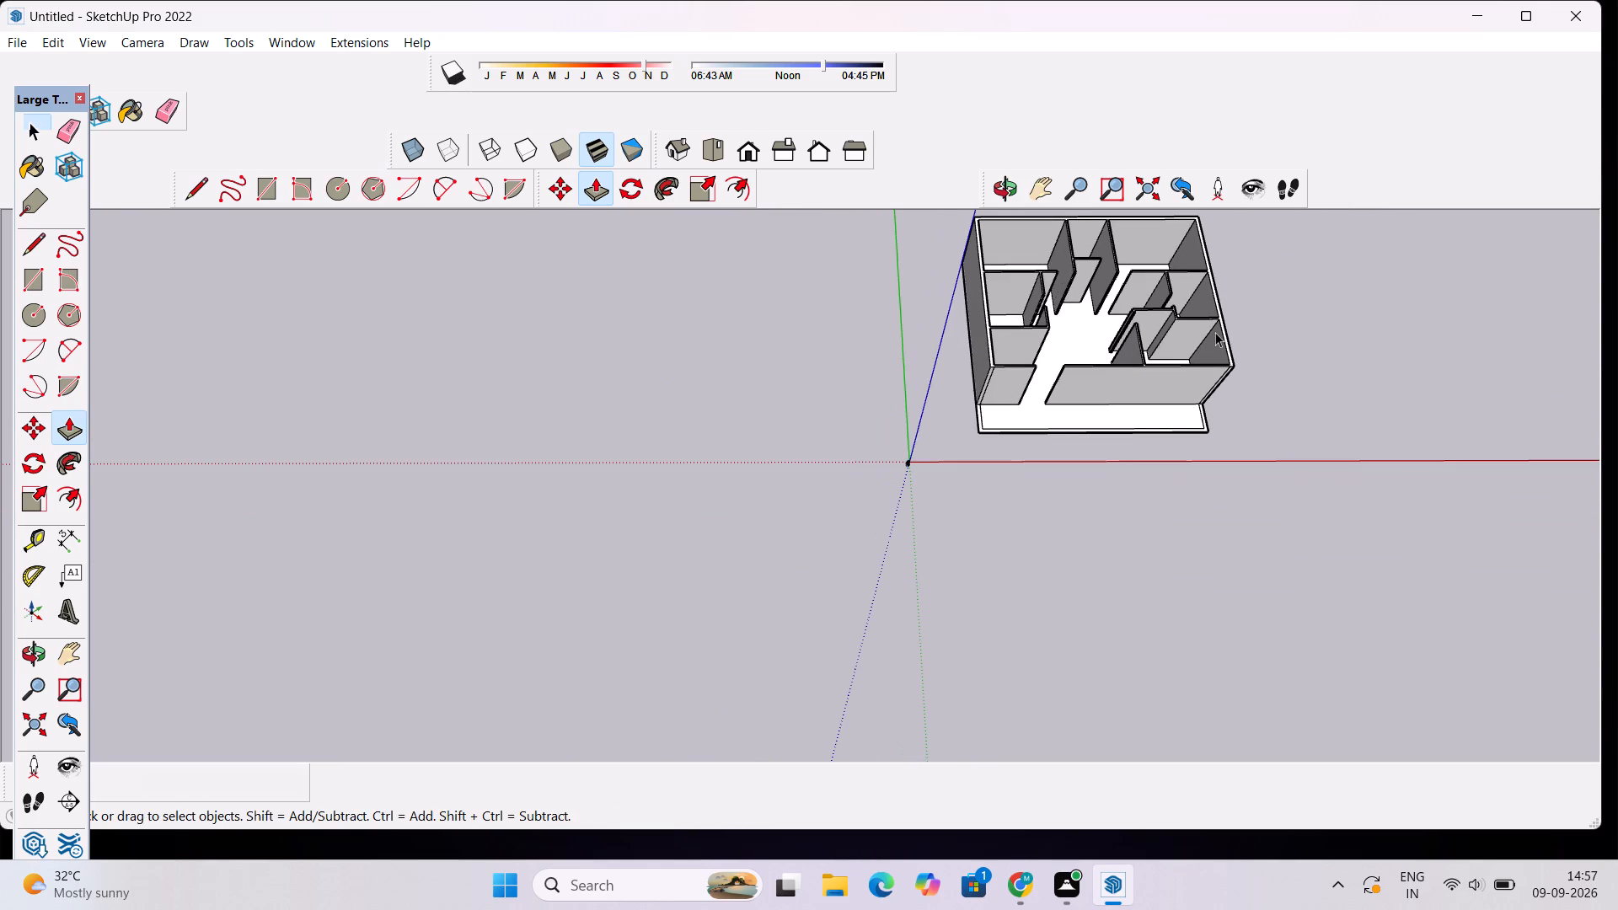
Examine the raised walls and rooms from the front, the side and above.
scroll(1215, 332, "down", 3)
left_click(1002, 192)
left_click_drag(1326, 439, 1129, 281)
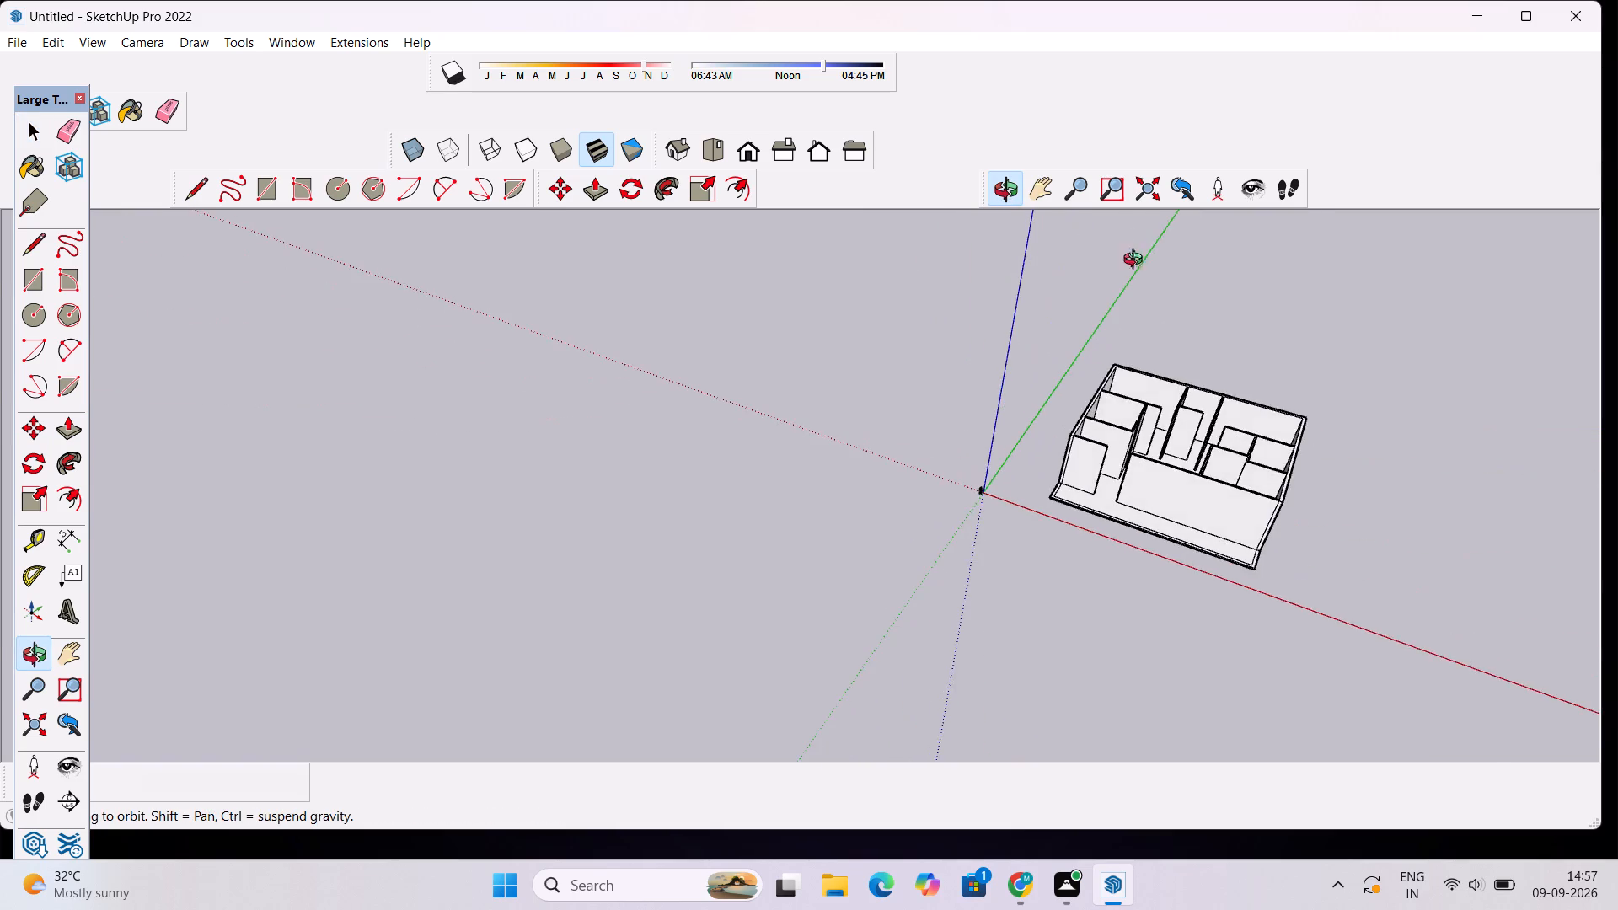
scroll(1102, 408, "up", 4)
left_click_drag(1024, 521, 1174, 369)
scroll(1207, 395, "up", 6)
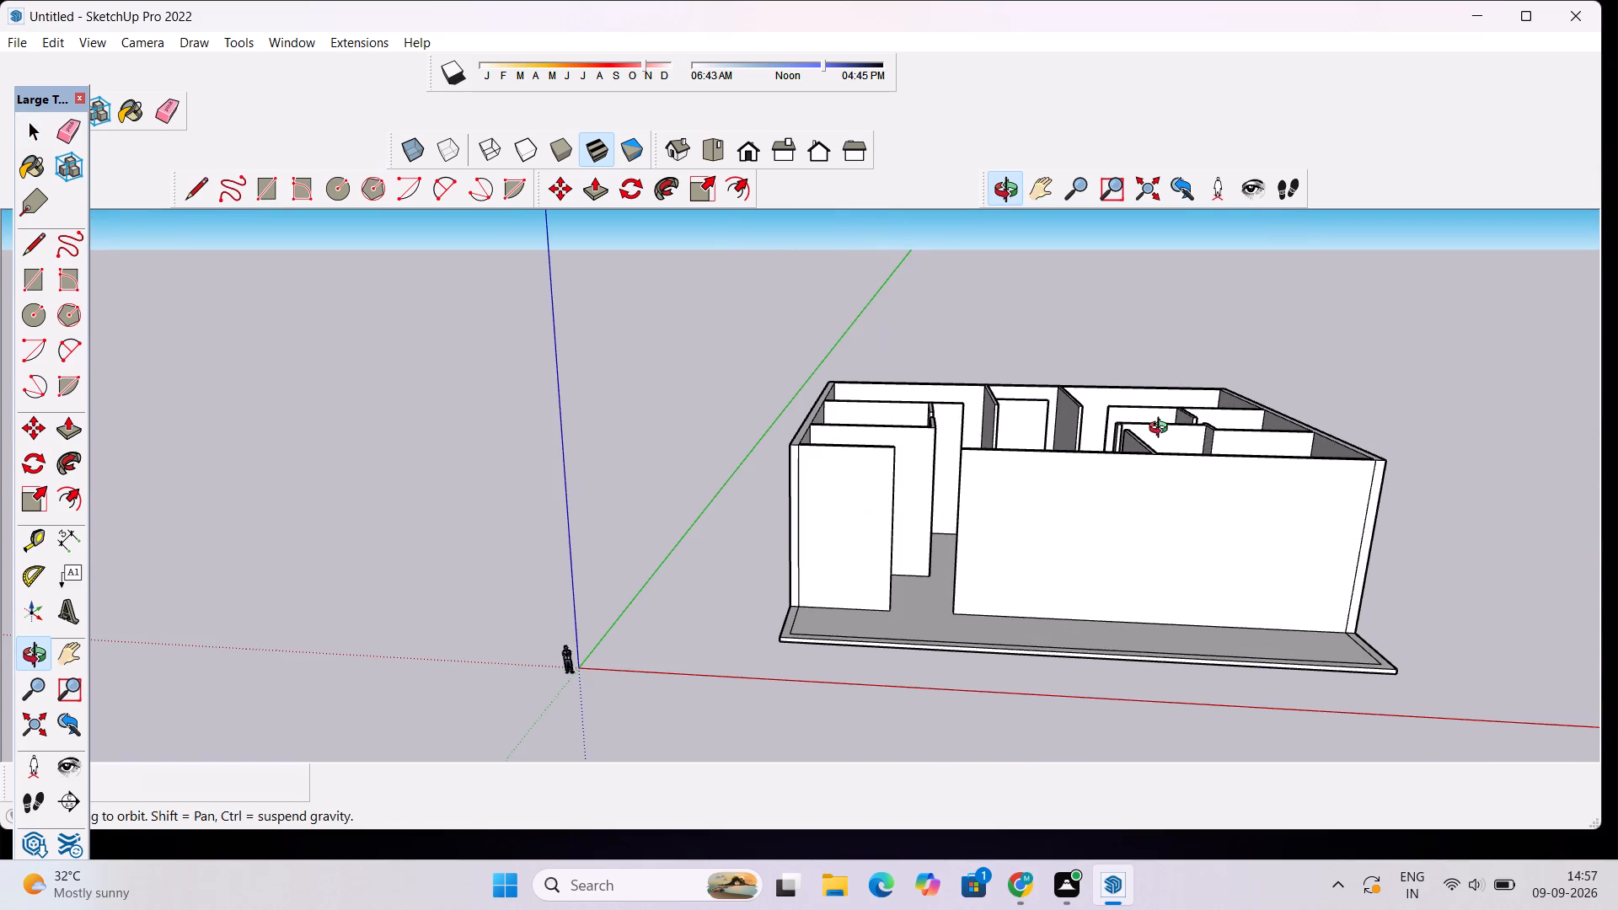
scroll(1138, 446, "up", 3)
left_click_drag(1306, 499, 1158, 468)
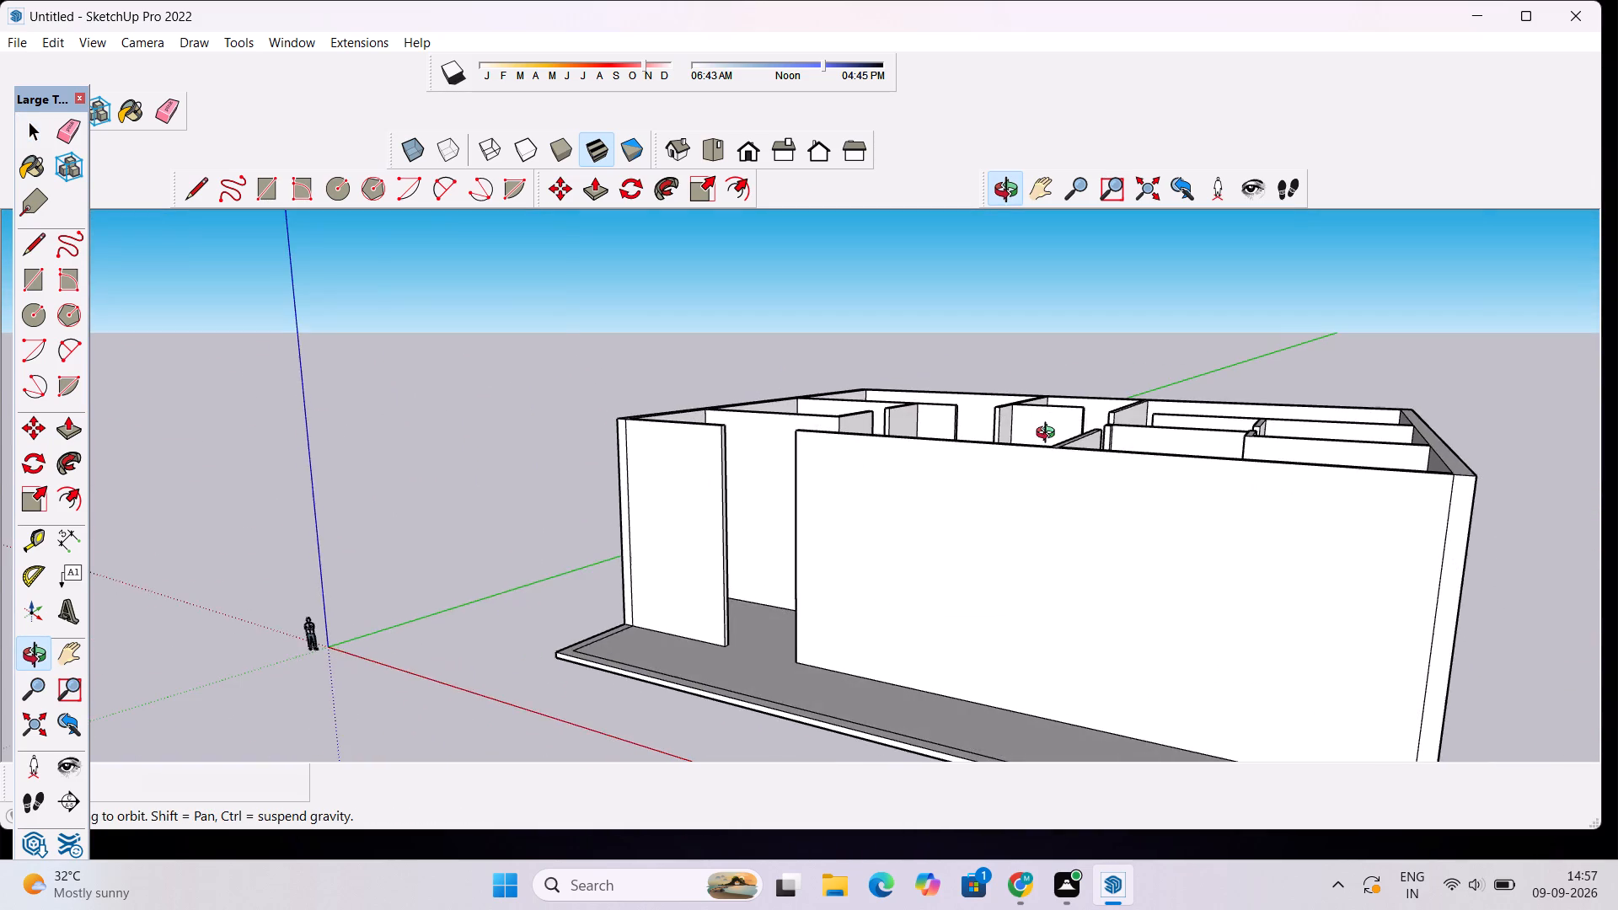
scroll(1049, 435, "down", 5)
left_click_drag(1045, 433, 580, 502)
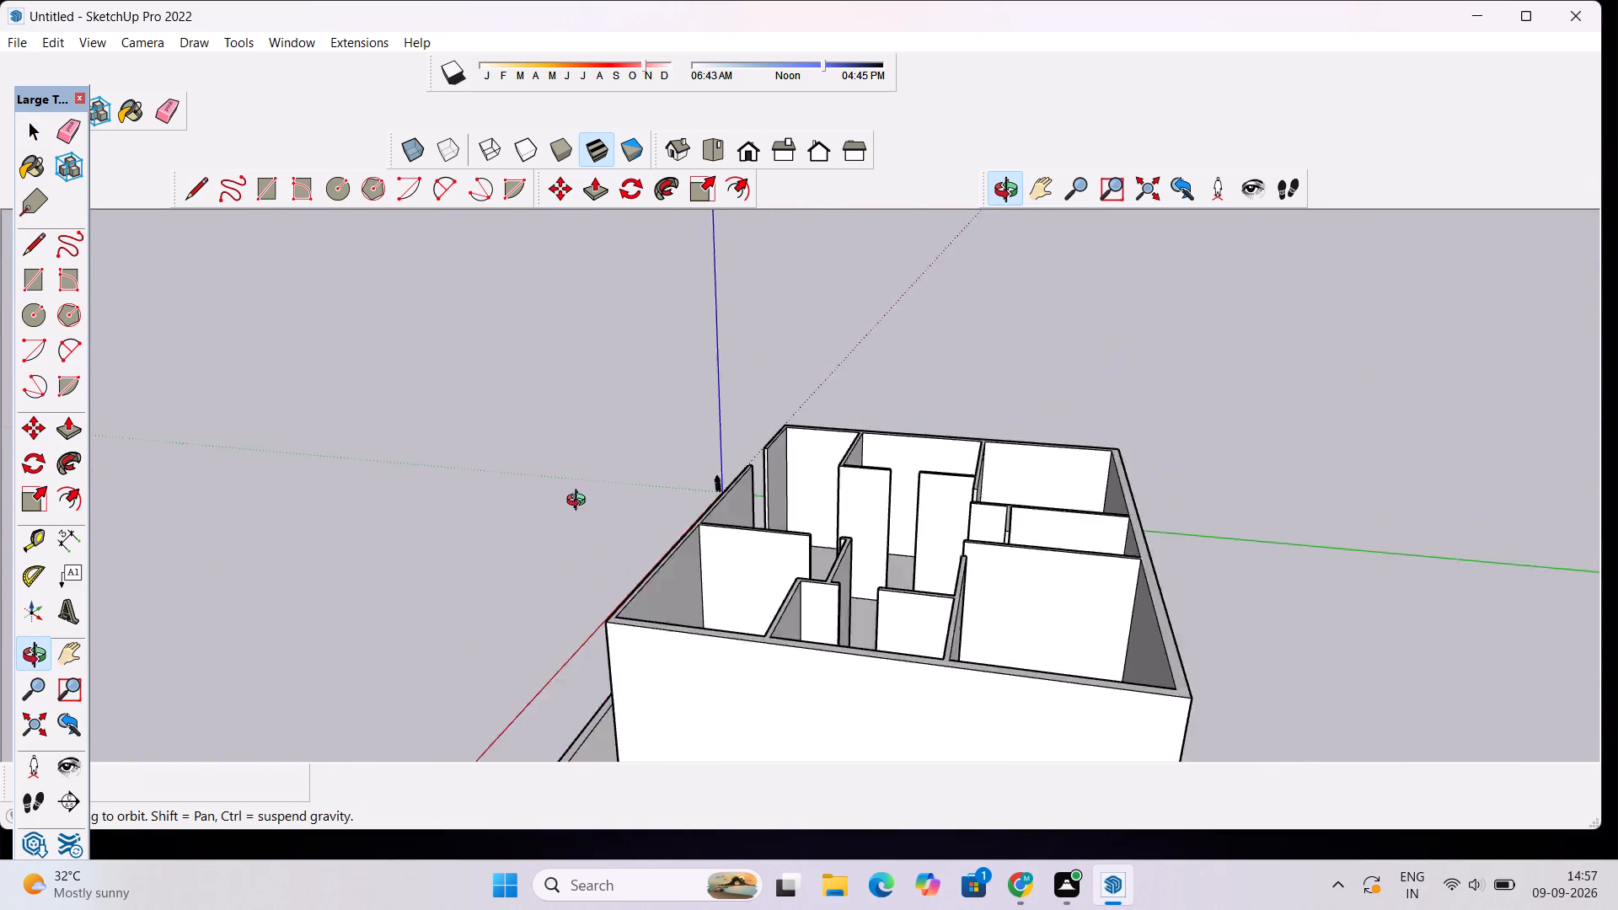
left_click_drag(580, 502, 1103, 720)
left_click_drag(1110, 720, 1260, 728)
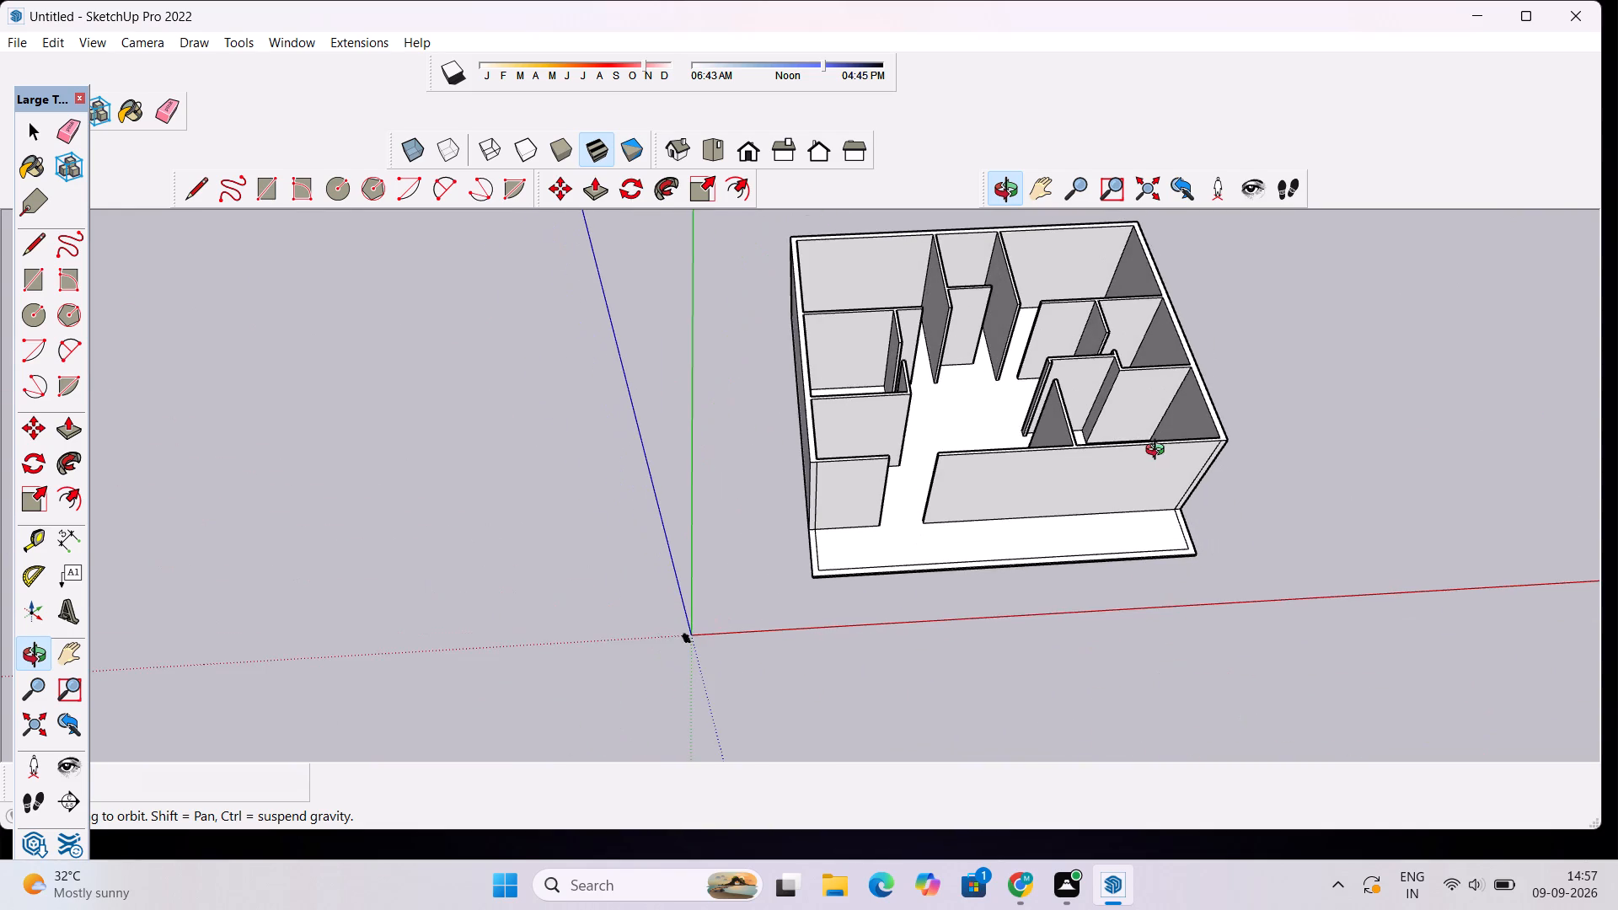
Examine the raised walls, the rooms and the front opening close up and from above.
scroll(1159, 452, "up", 7)
scroll(1090, 415, "up", 4)
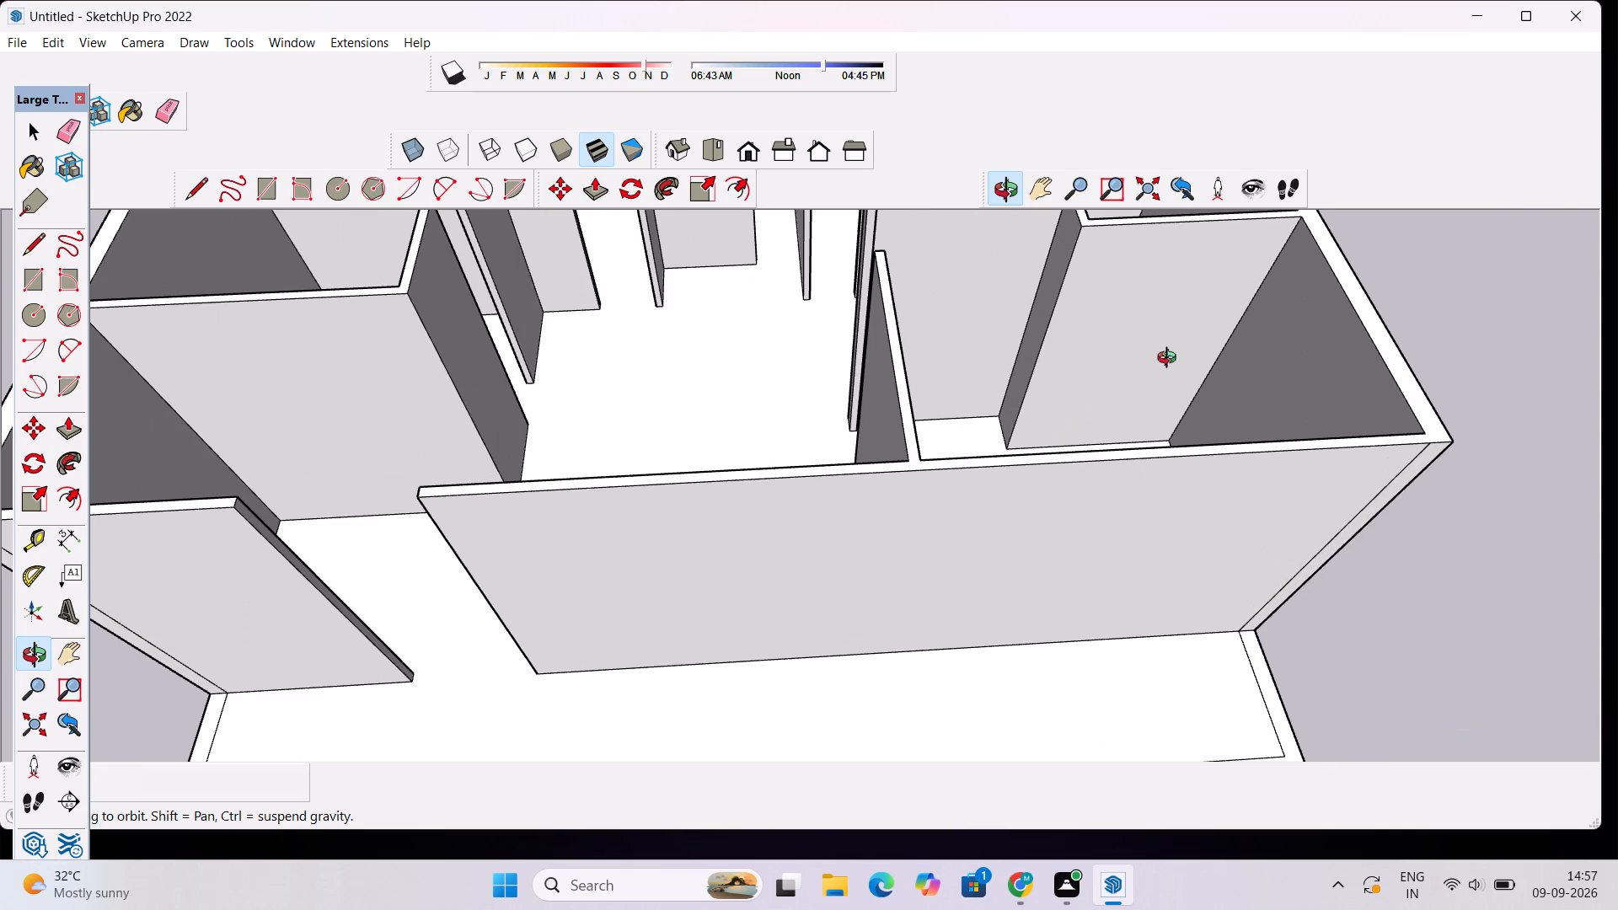
scroll(1160, 366, "down", 9)
left_click_drag(1175, 371, 1171, 587)
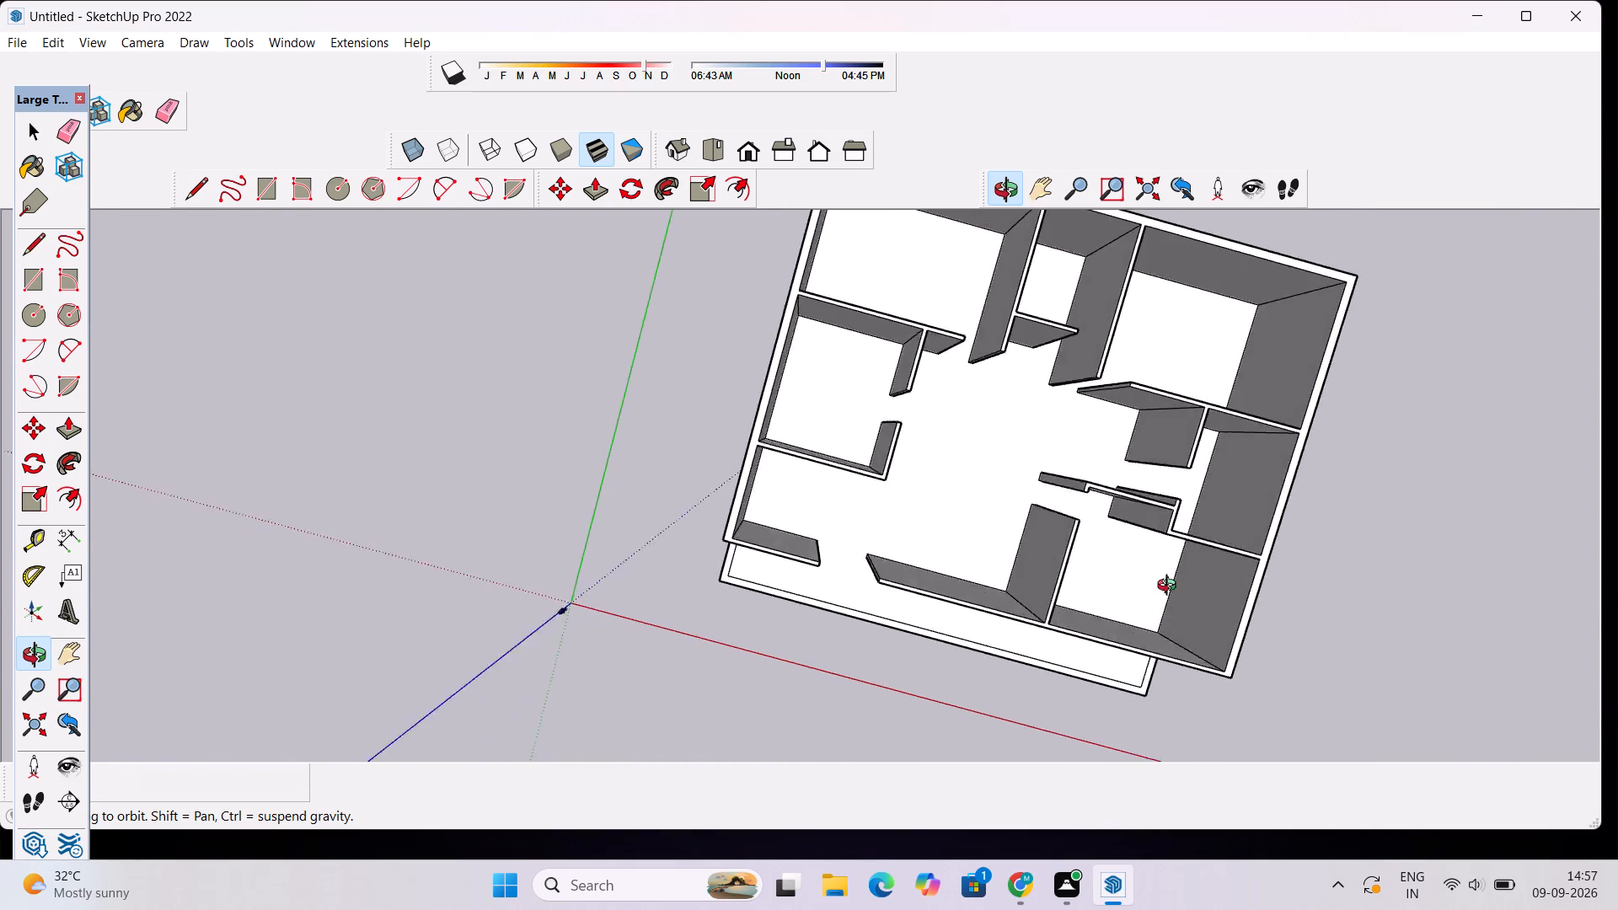
left_click_drag(1171, 587, 998, 326)
left_click_drag(645, 438, 913, 322)
scroll(1021, 437, "up", 5)
left_click_drag(1268, 364, 1354, 664)
left_click_drag(1358, 653, 1391, 553)
scroll(1112, 442, "up", 4)
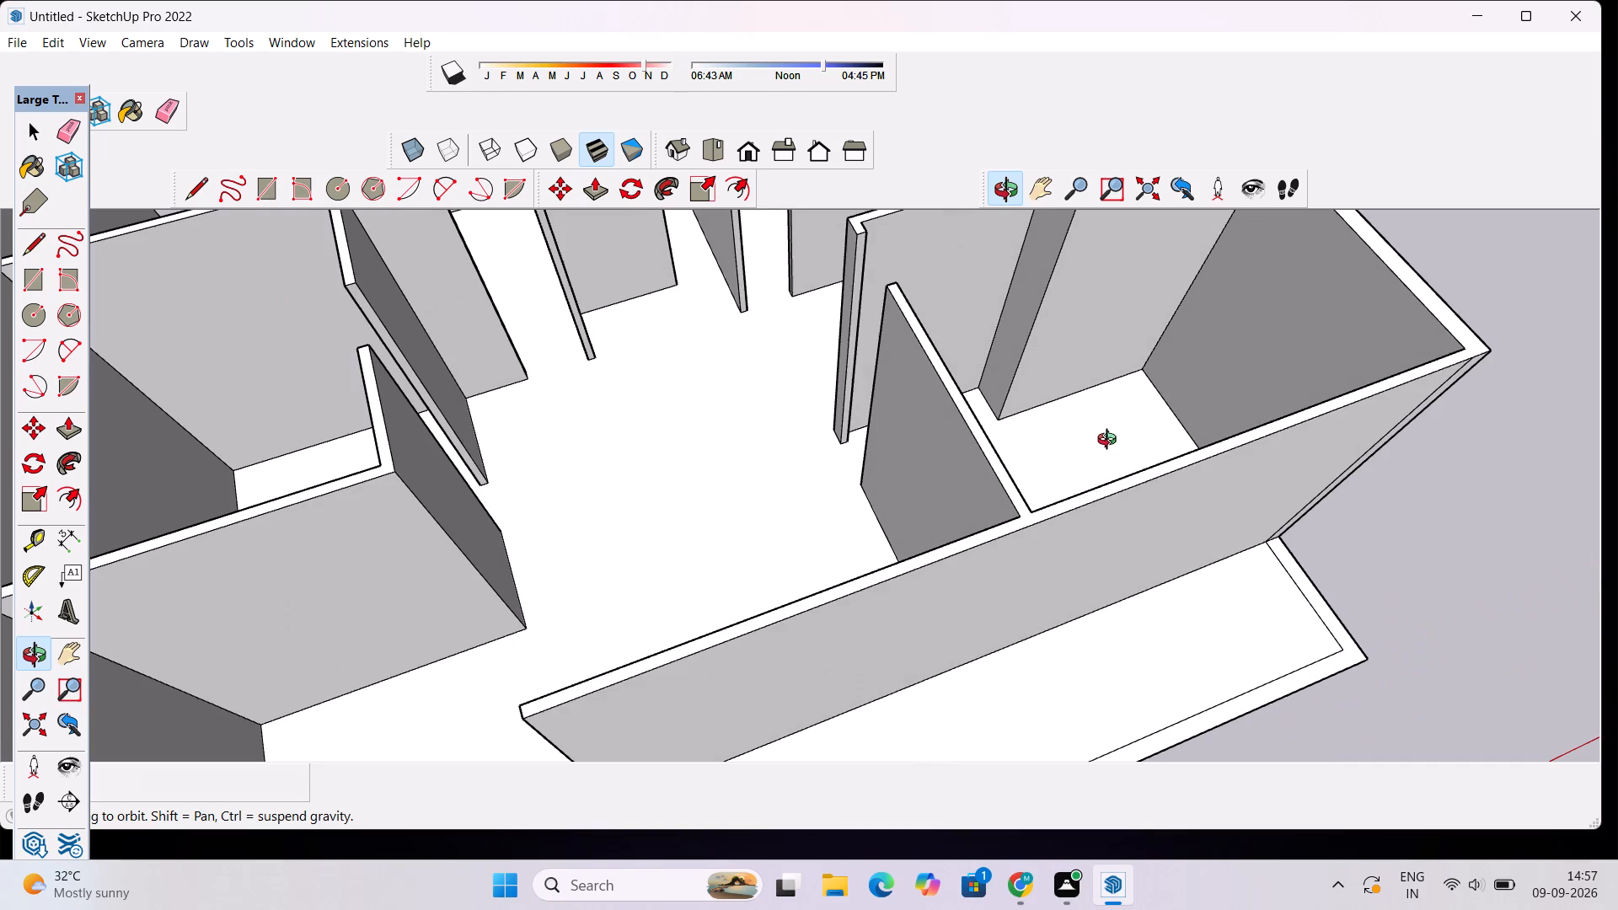
scroll(1150, 349, "down", 5)
left_click_drag(1227, 559, 1199, 482)
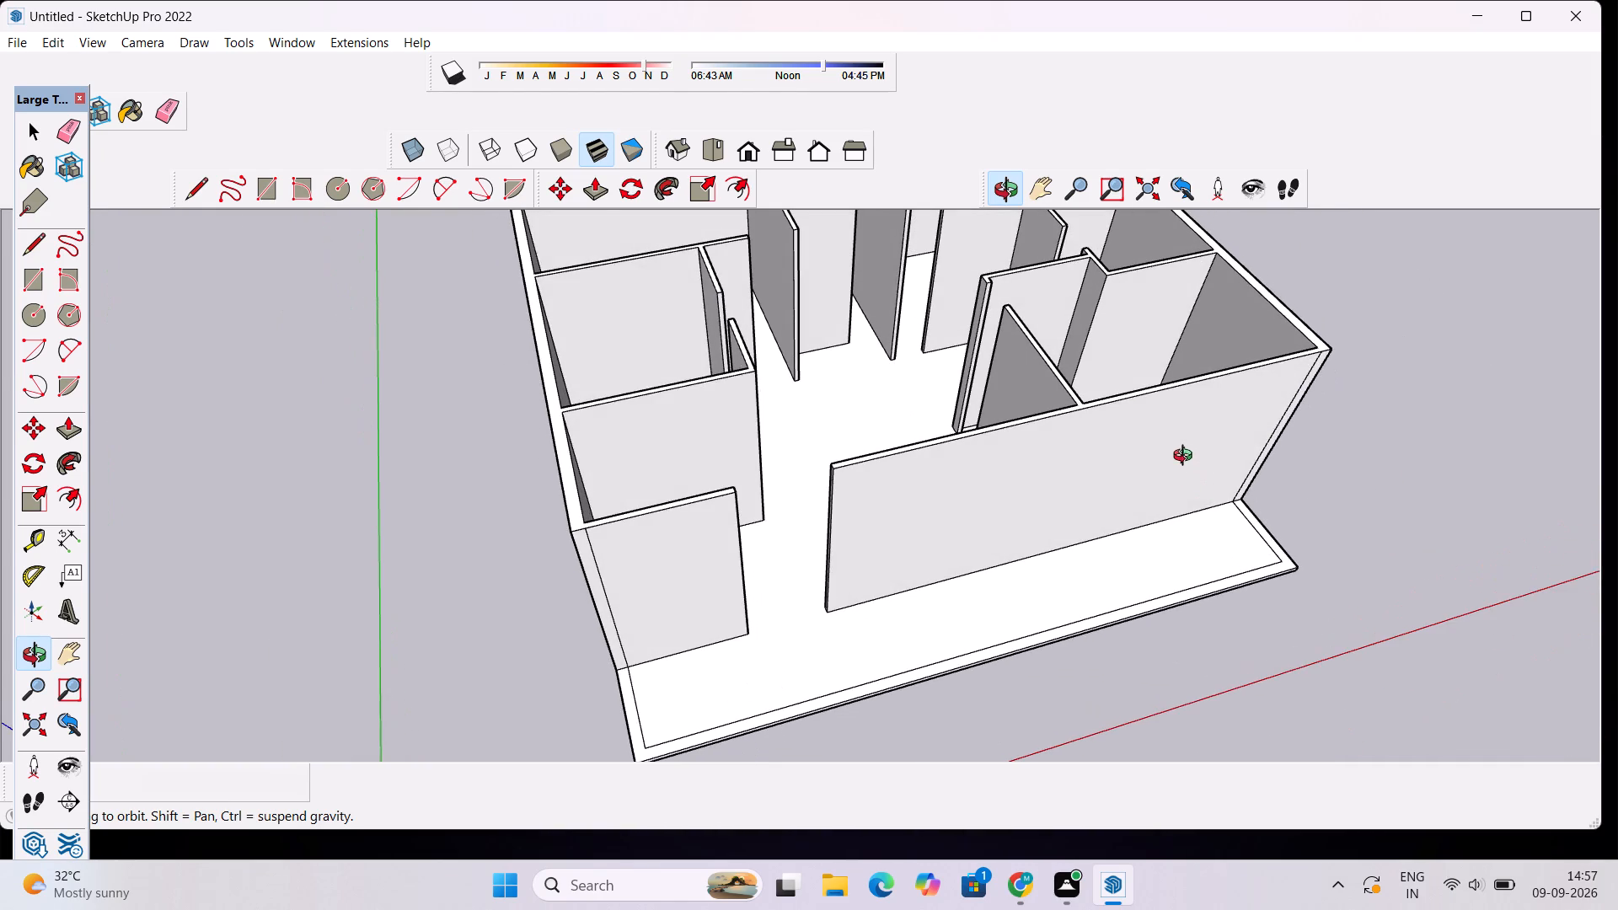
scroll(1187, 458, "up", 4)
left_click_drag(1299, 494, 433, 345)
left_click_drag(409, 341, 1287, 450)
scroll(1198, 479, "down", 10)
left_click_drag(1226, 542, 1026, 521)
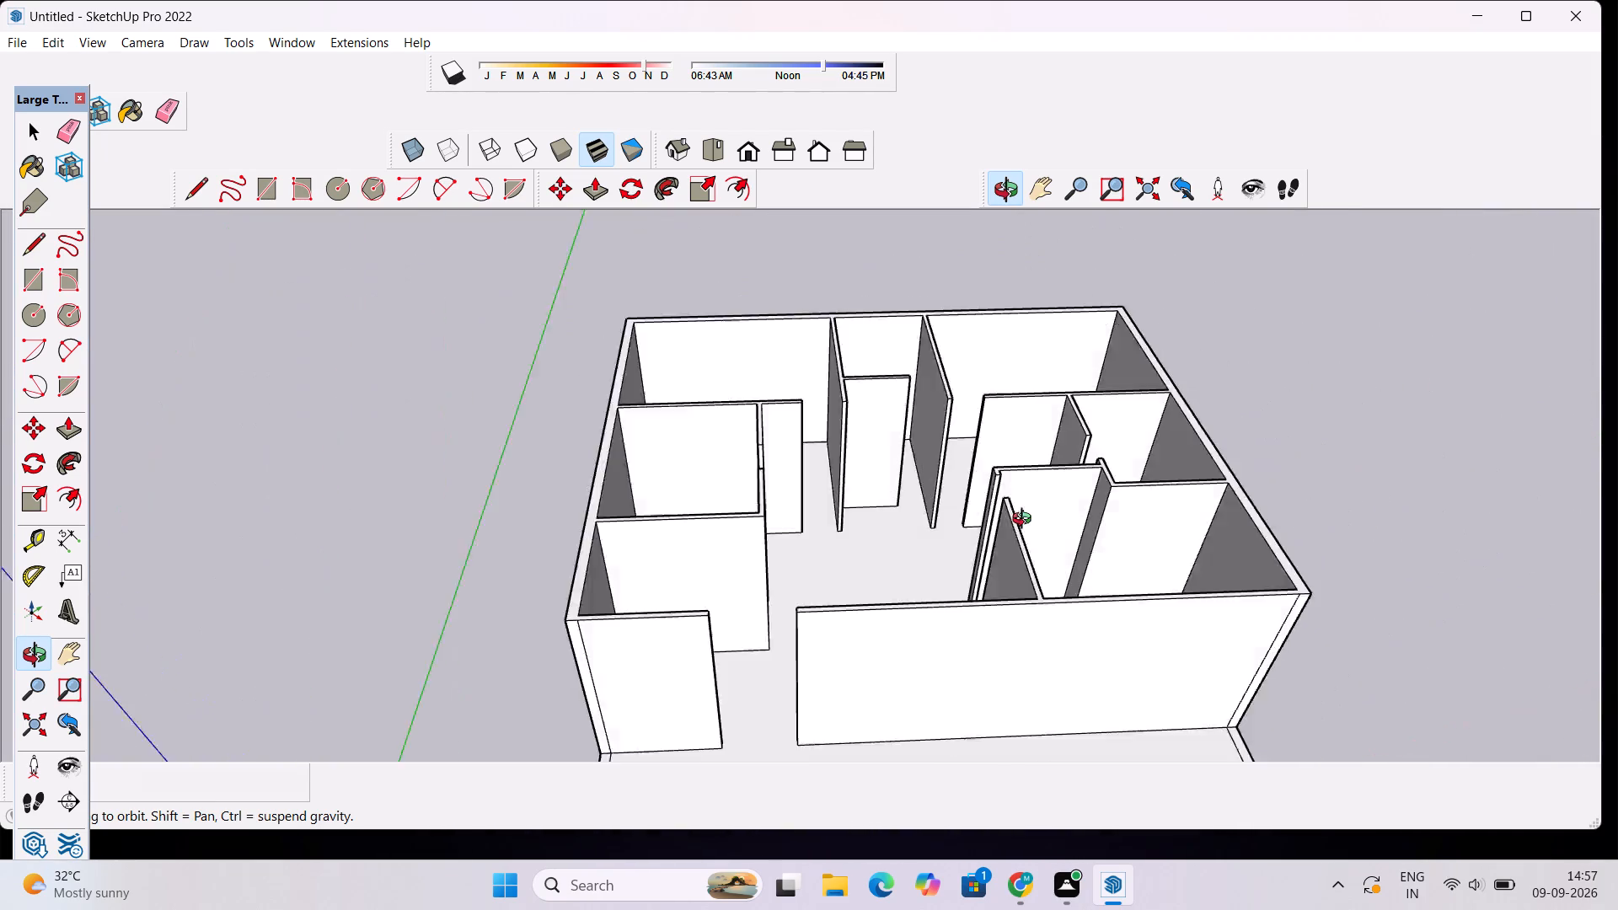
left_click_drag(1026, 521, 1149, 490)
left_click_drag(1020, 380, 923, 447)
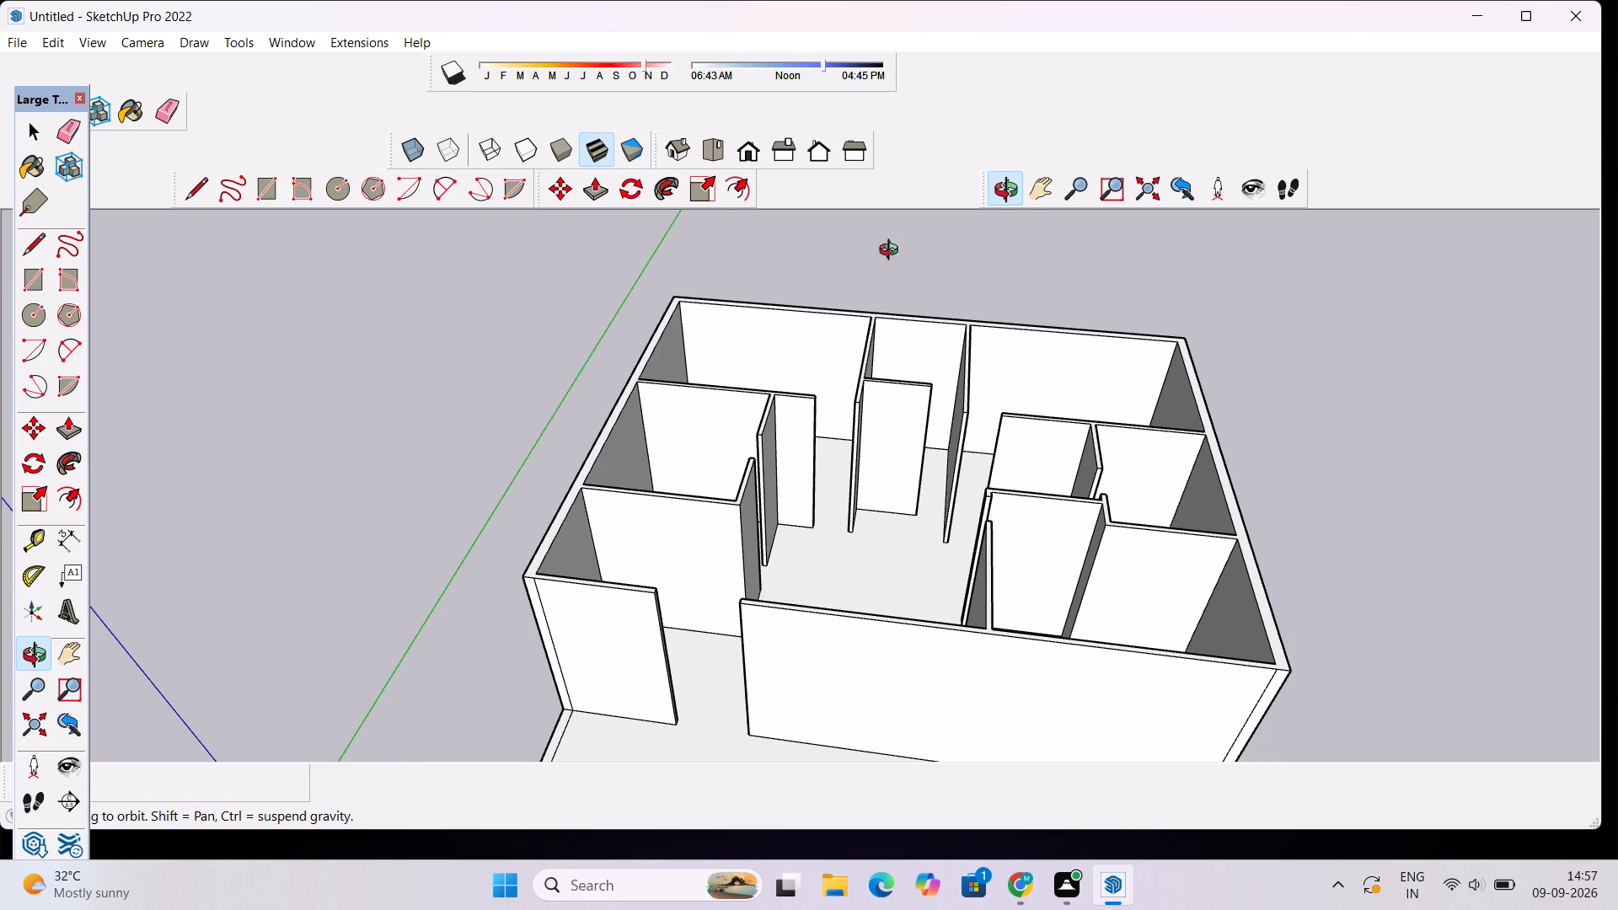
scroll(1074, 495, "down", 3)
left_click_drag(924, 484, 880, 381)
left_click_drag(982, 281, 1007, 353)
left_click_drag(828, 629, 897, 578)
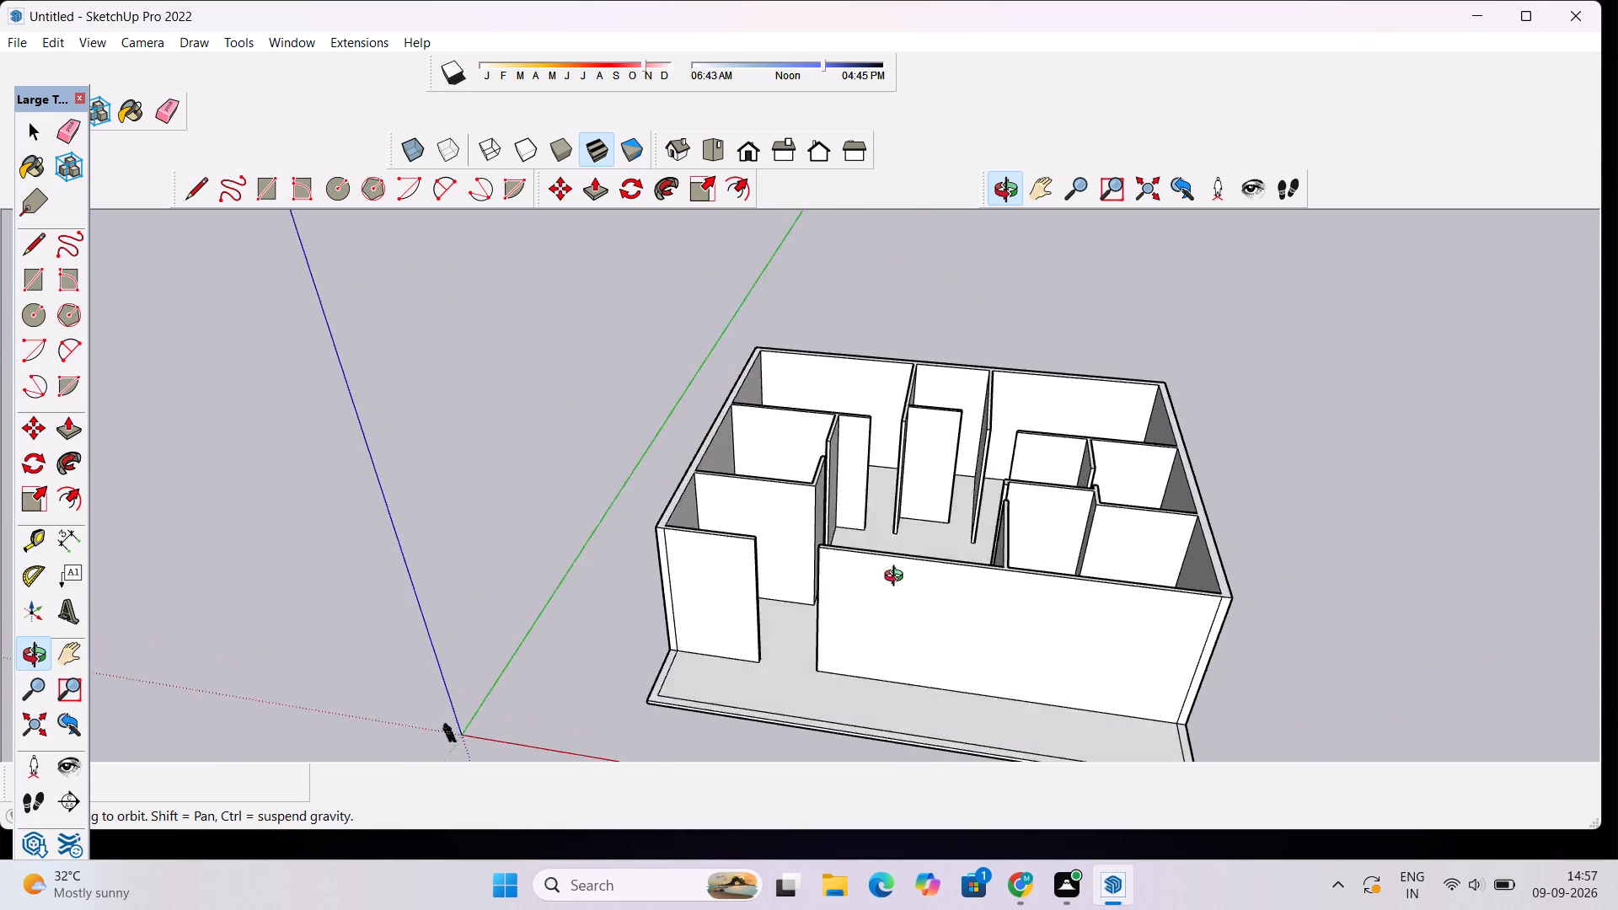
Examine the whole house from ground level, from the front and from above, including the front strip and room layout.
left_click_drag(897, 578, 949, 382)
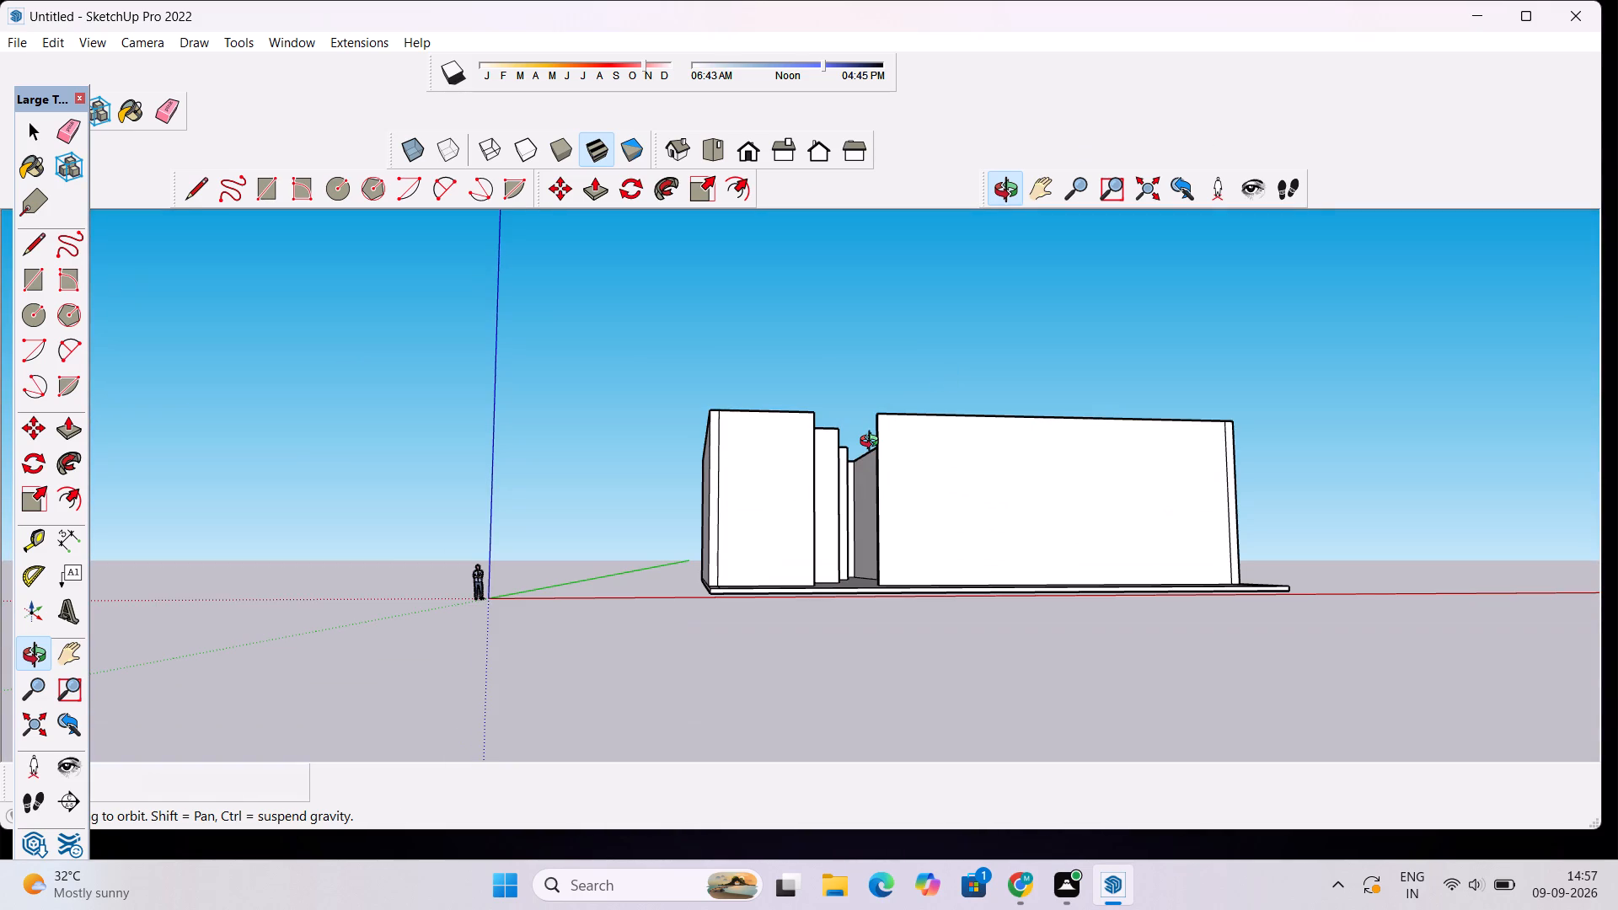
left_click_drag(868, 422, 868, 547)
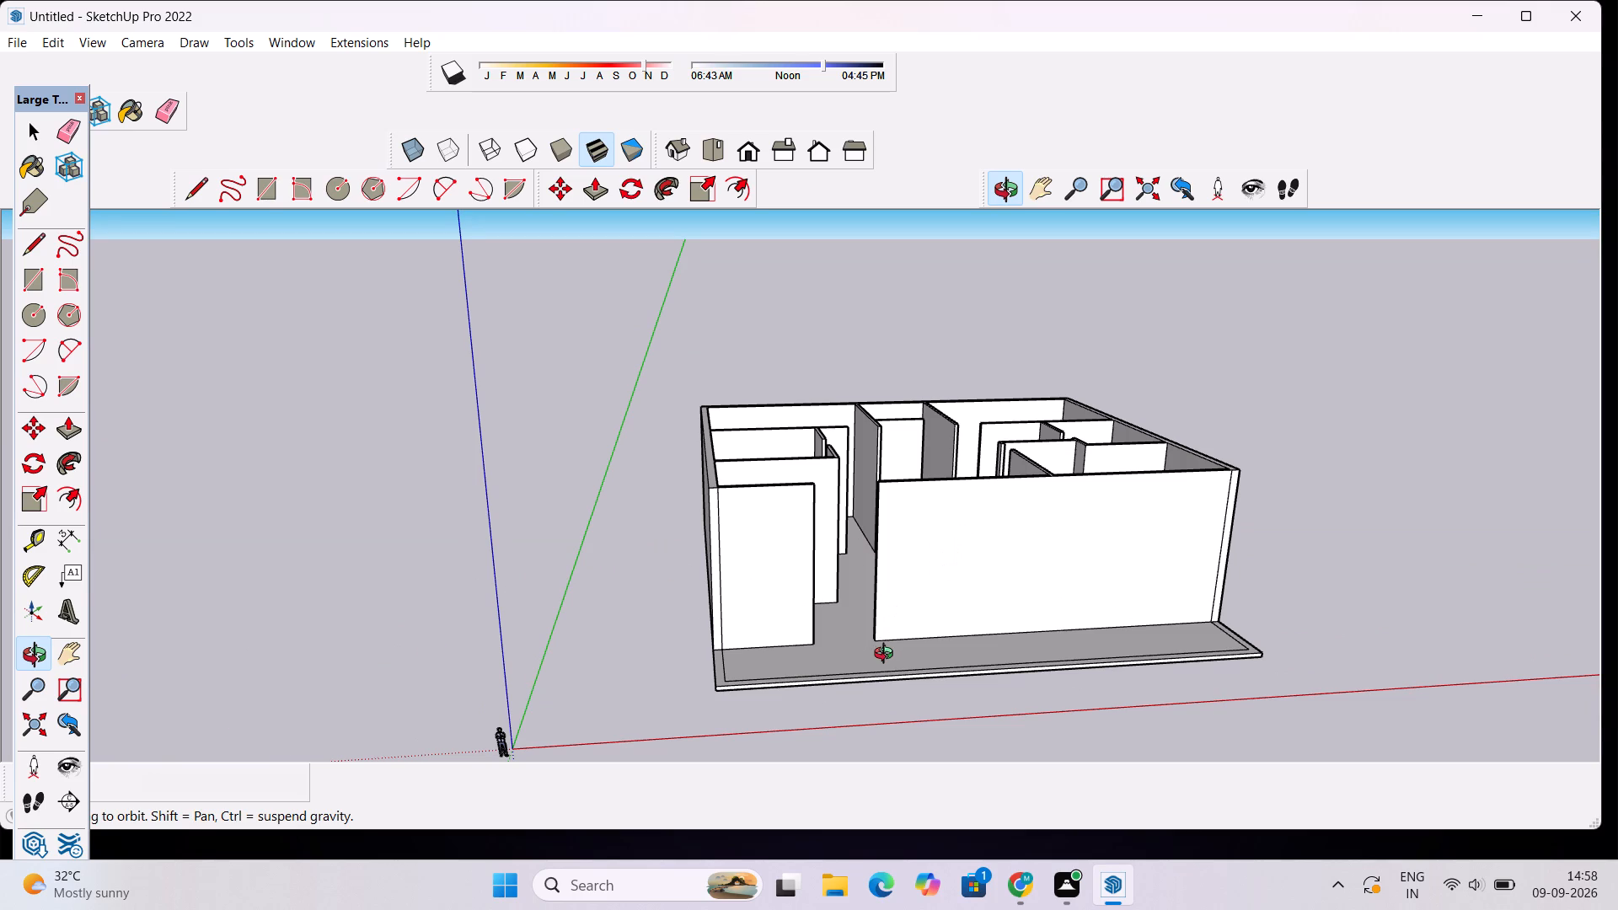
scroll(898, 656, "down", 2)
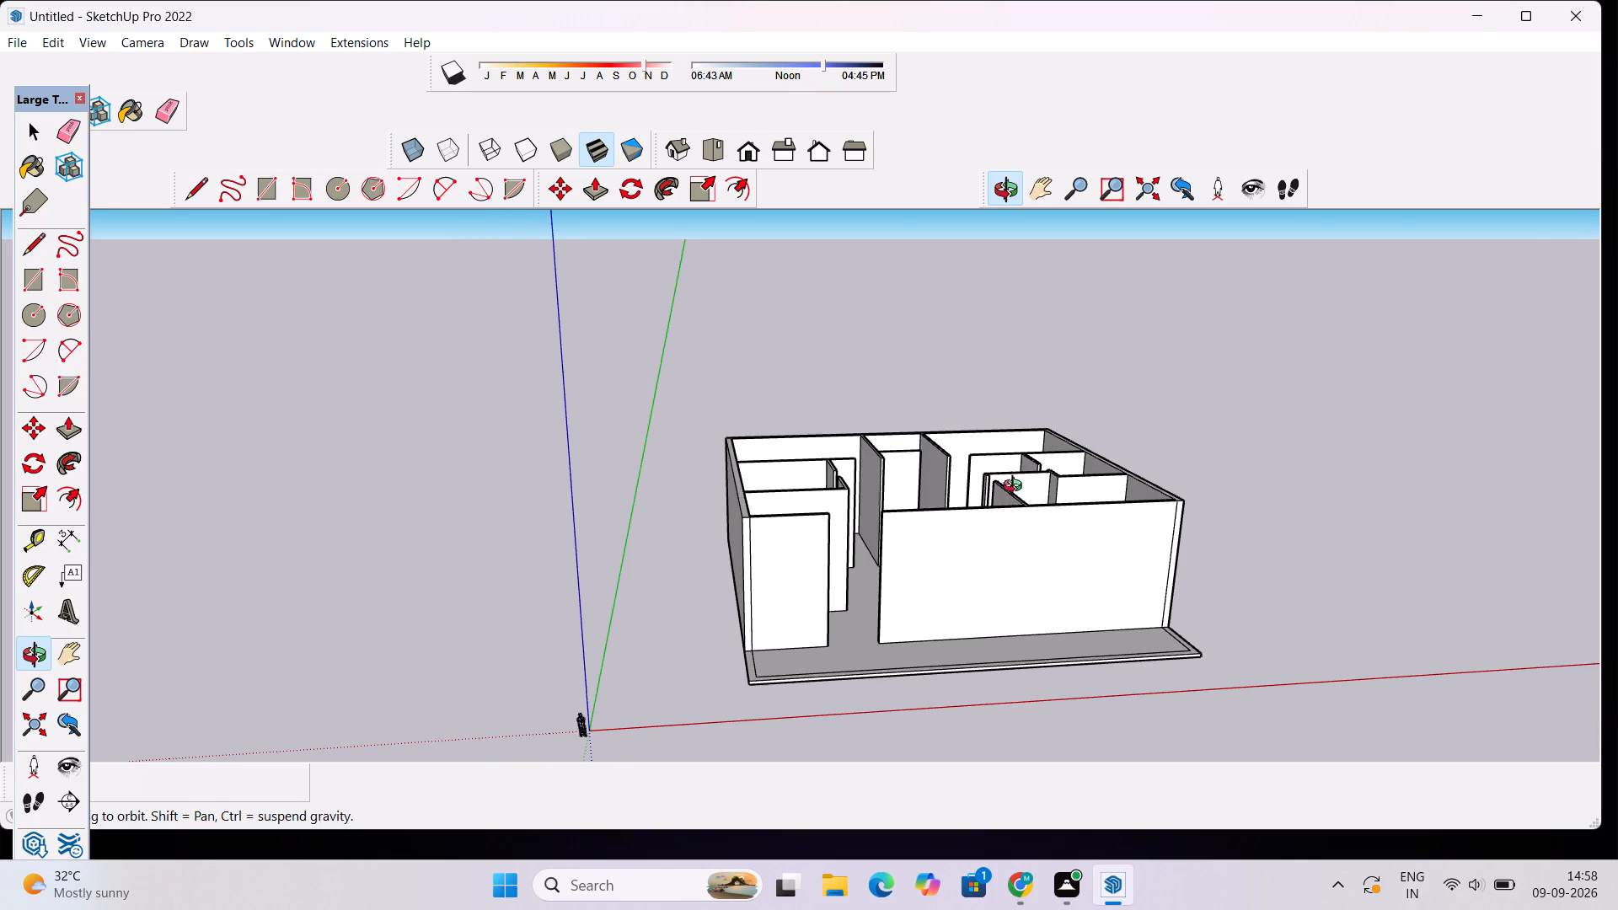
left_click_drag(1010, 474, 889, 797)
left_click(889, 797)
left_click_drag(816, 623, 1013, 647)
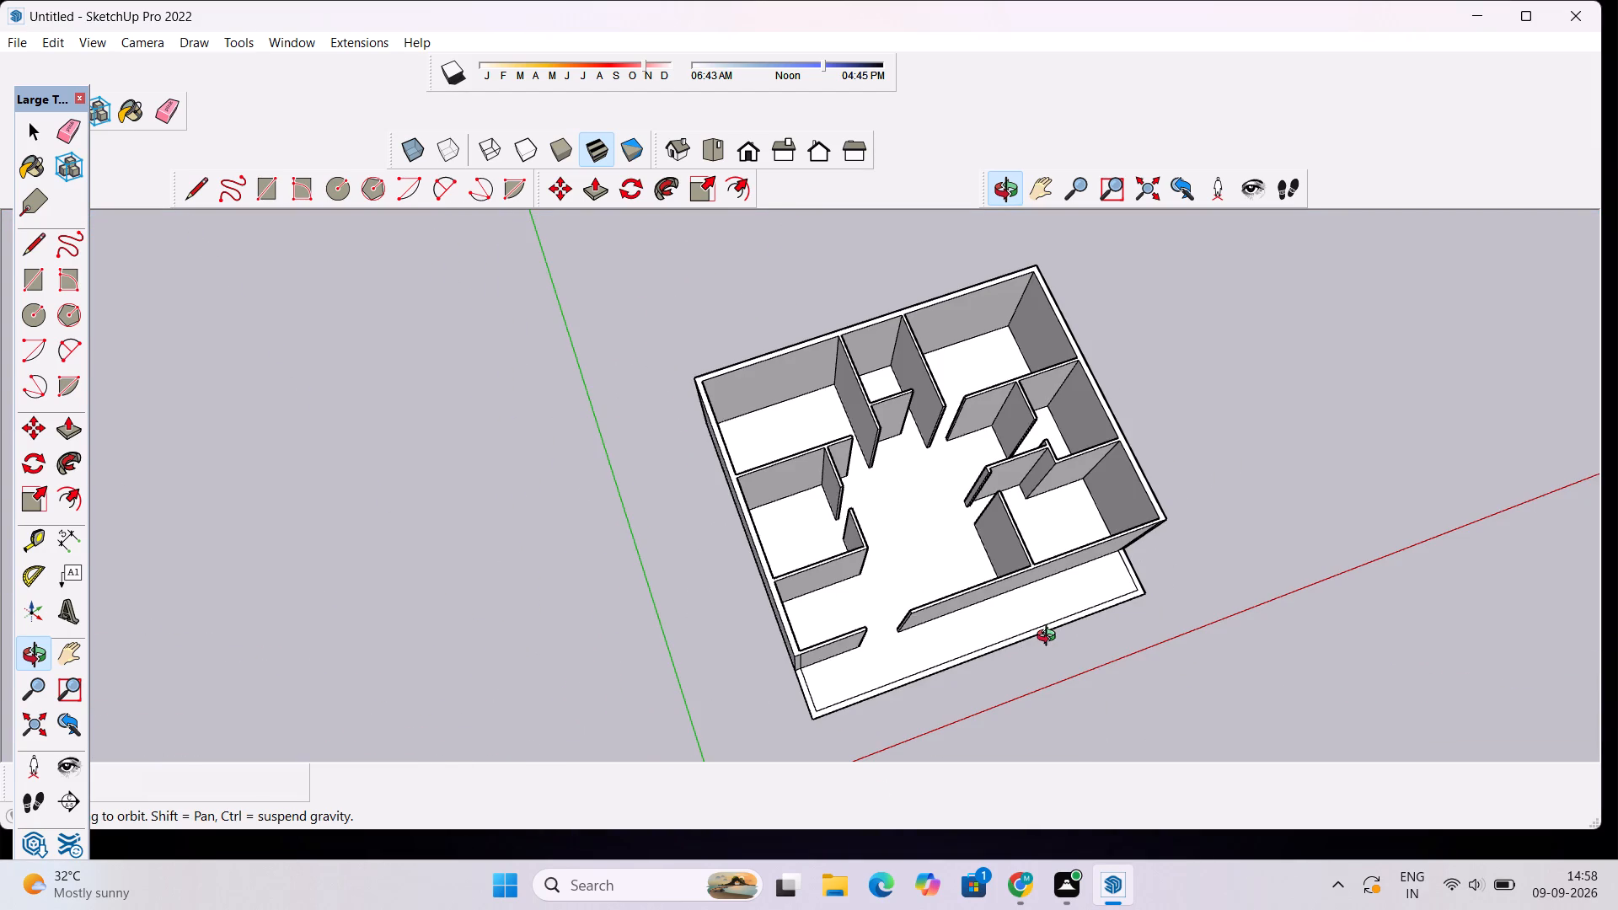
scroll(1089, 590, "up", 4)
left_click_drag(1077, 501, 983, 460)
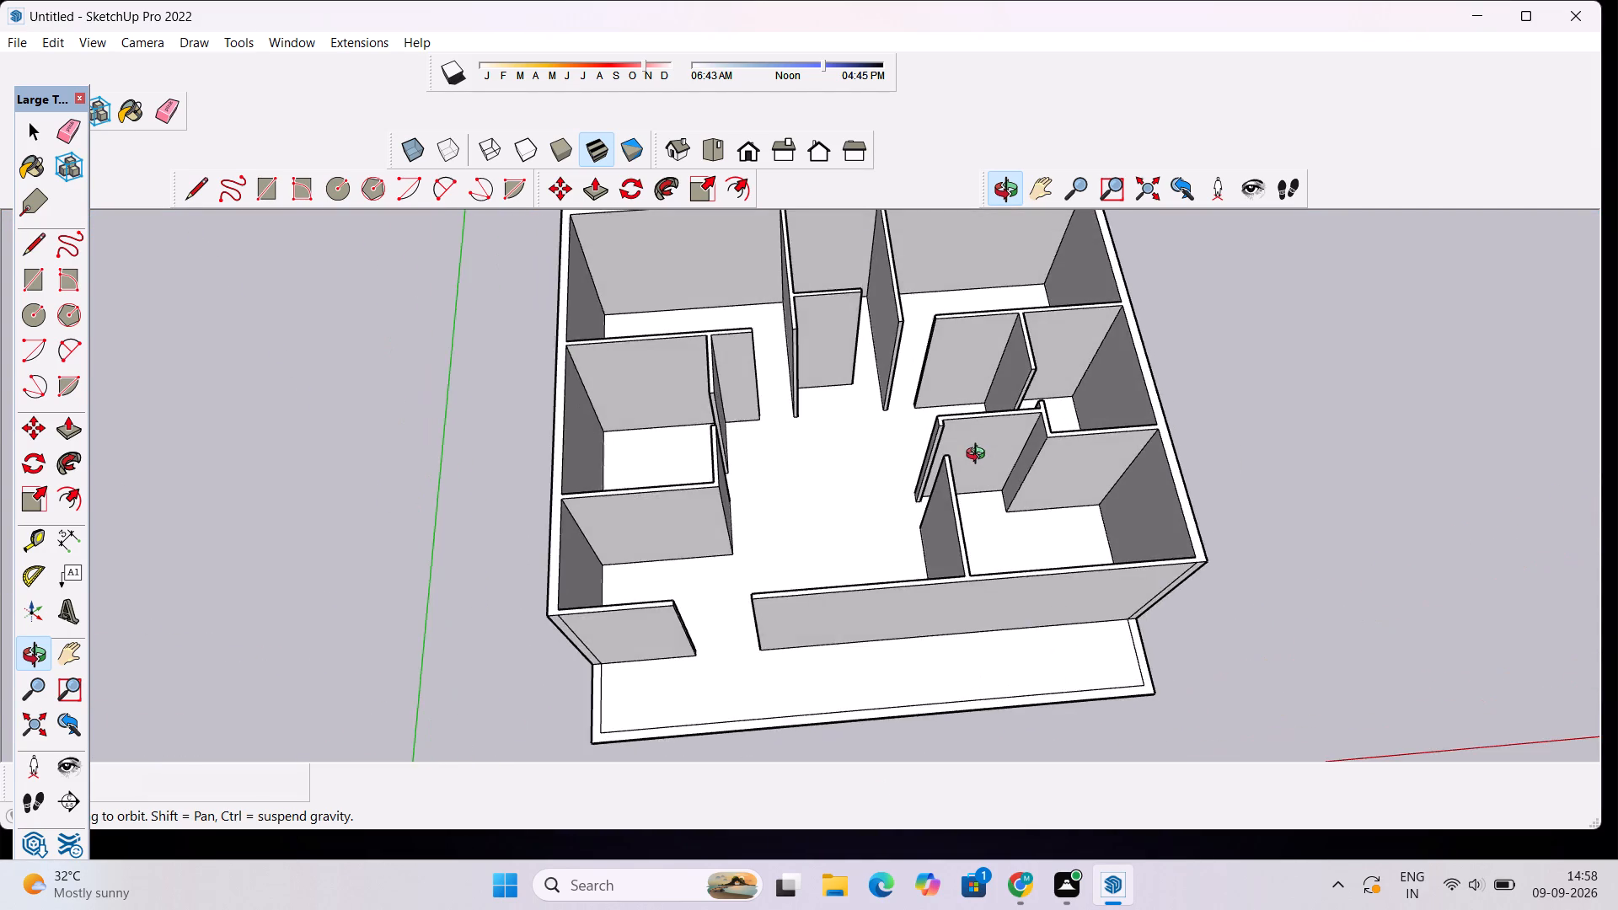
scroll(979, 456, "down", 4)
scroll(996, 474, "up", 3)
scroll(996, 474, "down", 5)
left_click_drag(985, 634, 963, 394)
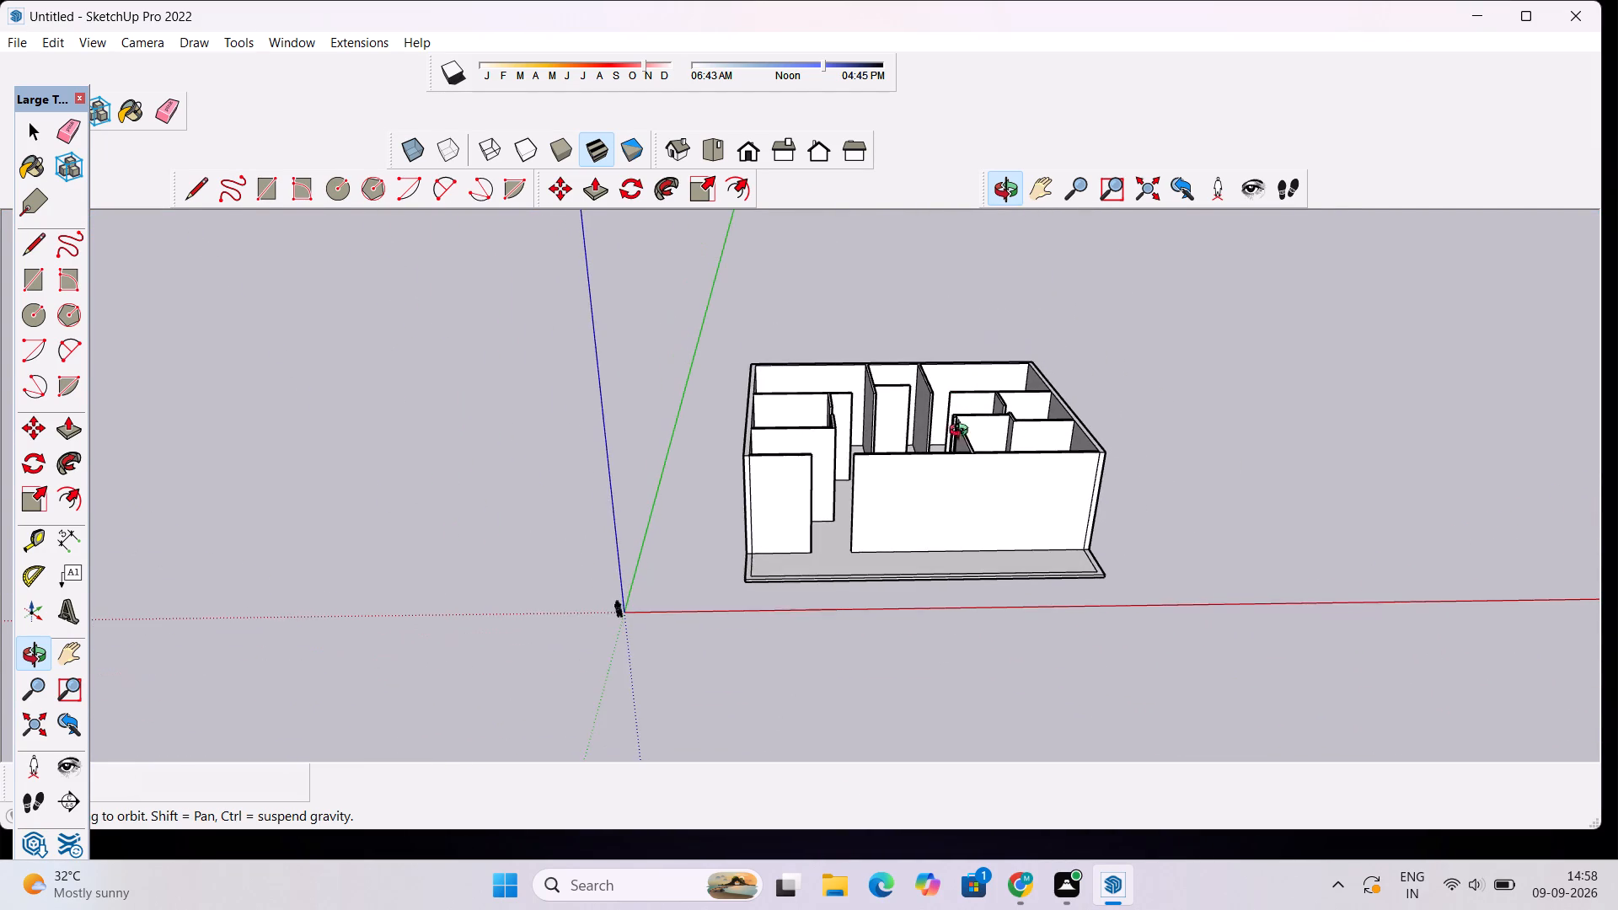
scroll(946, 463, "up", 10)
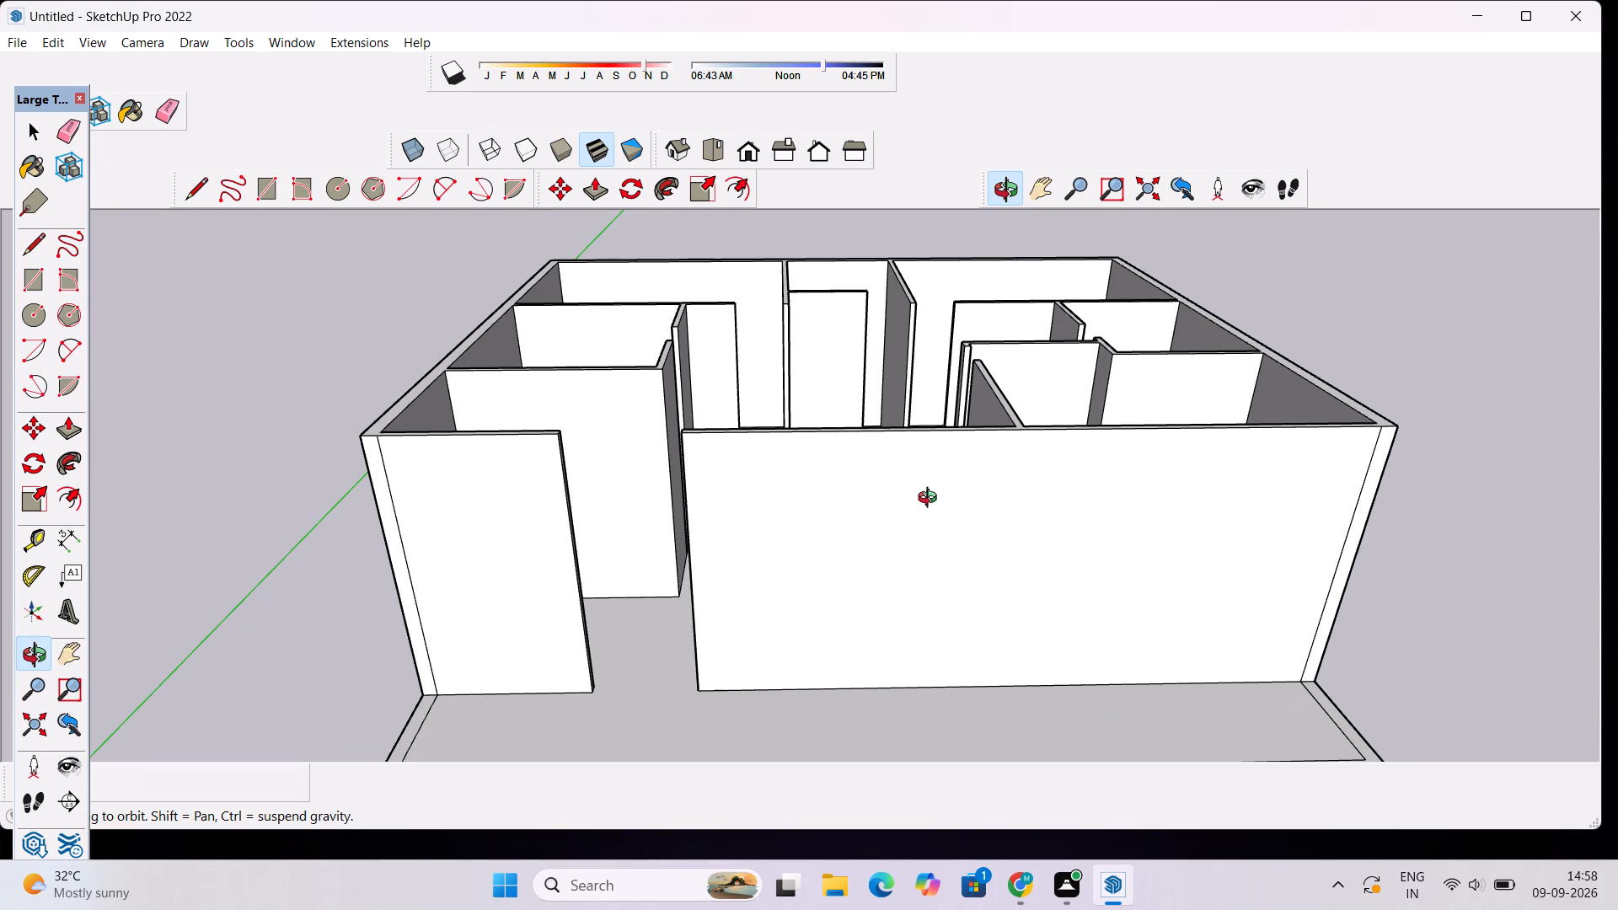
scroll(961, 465, "down", 2)
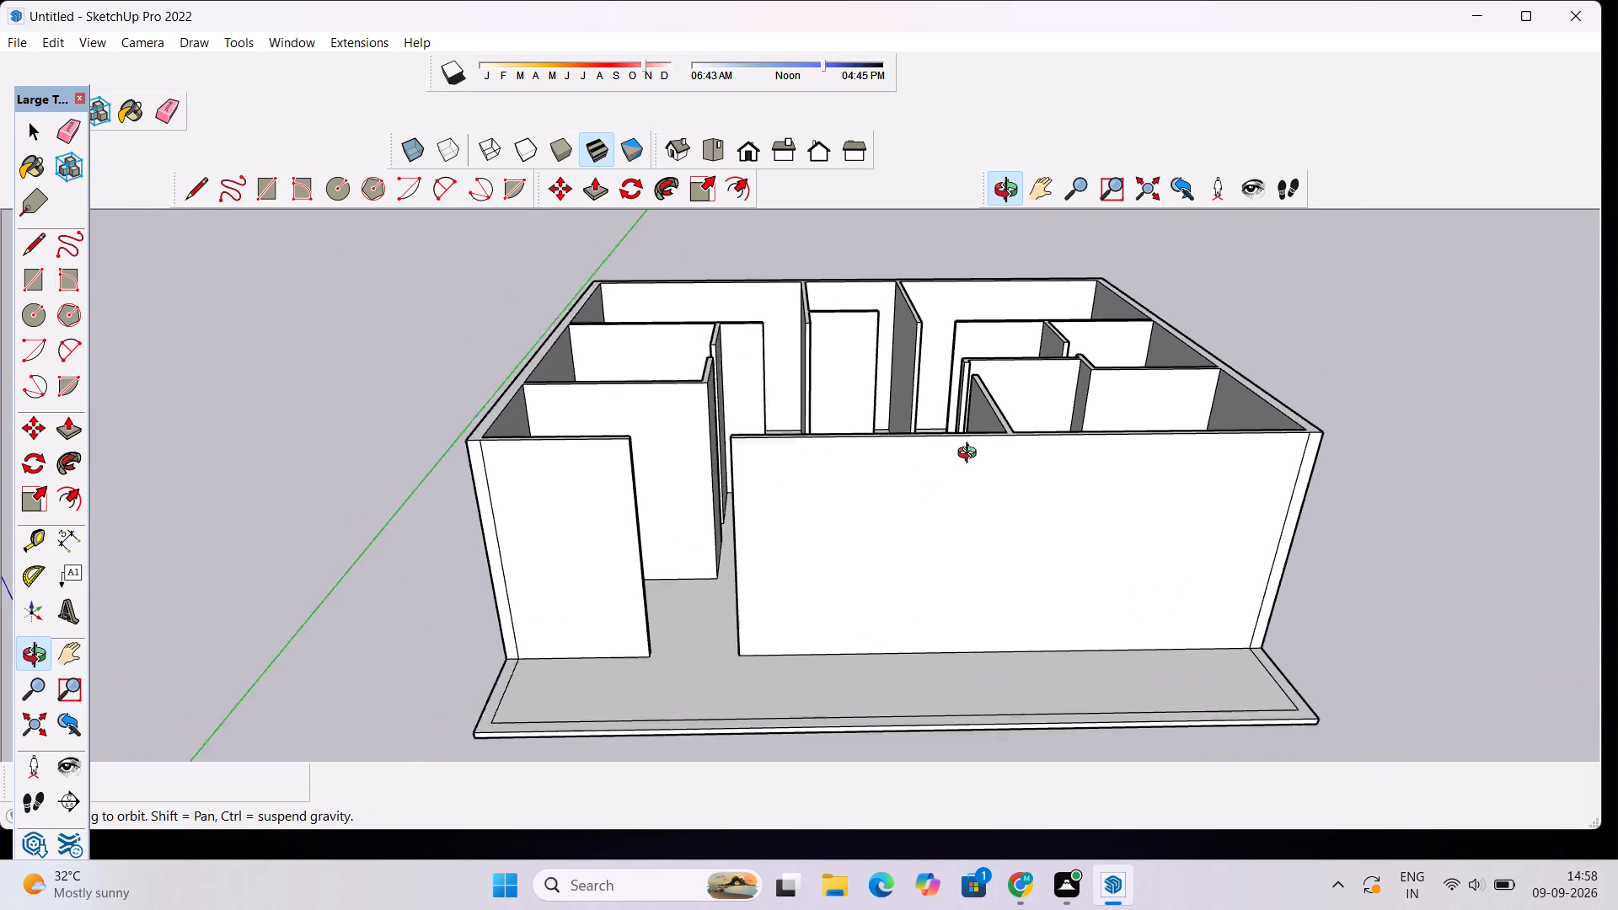
scroll(971, 455, "down", 1)
left_click_drag(977, 427, 1136, 765)
left_click_drag(1136, 765, 1094, 708)
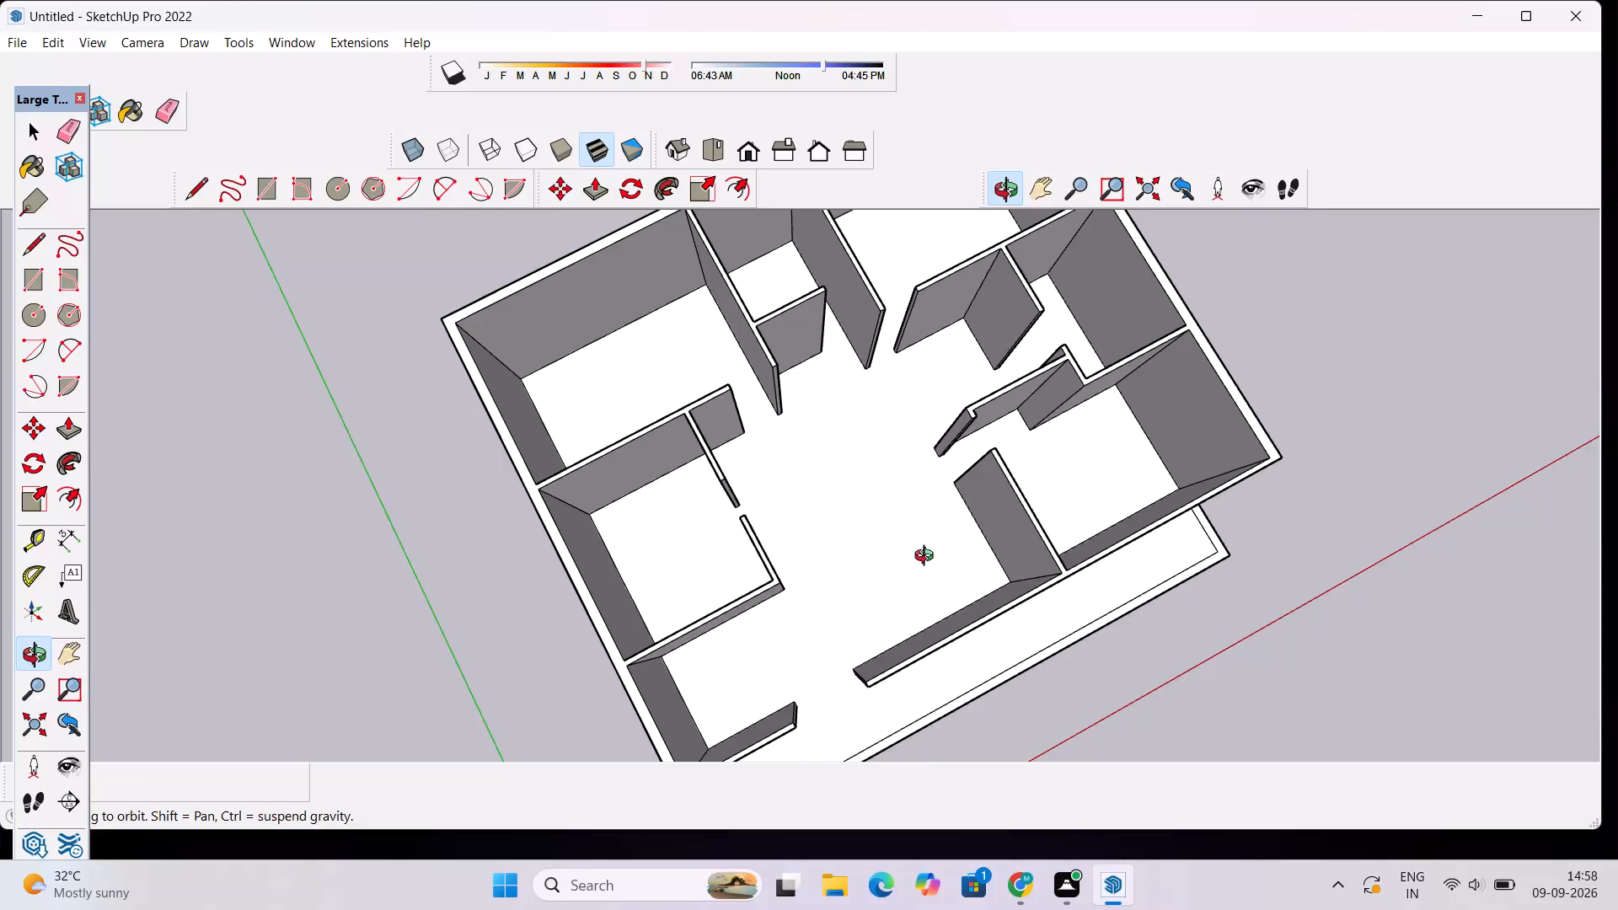
scroll(891, 505, "down", 5)
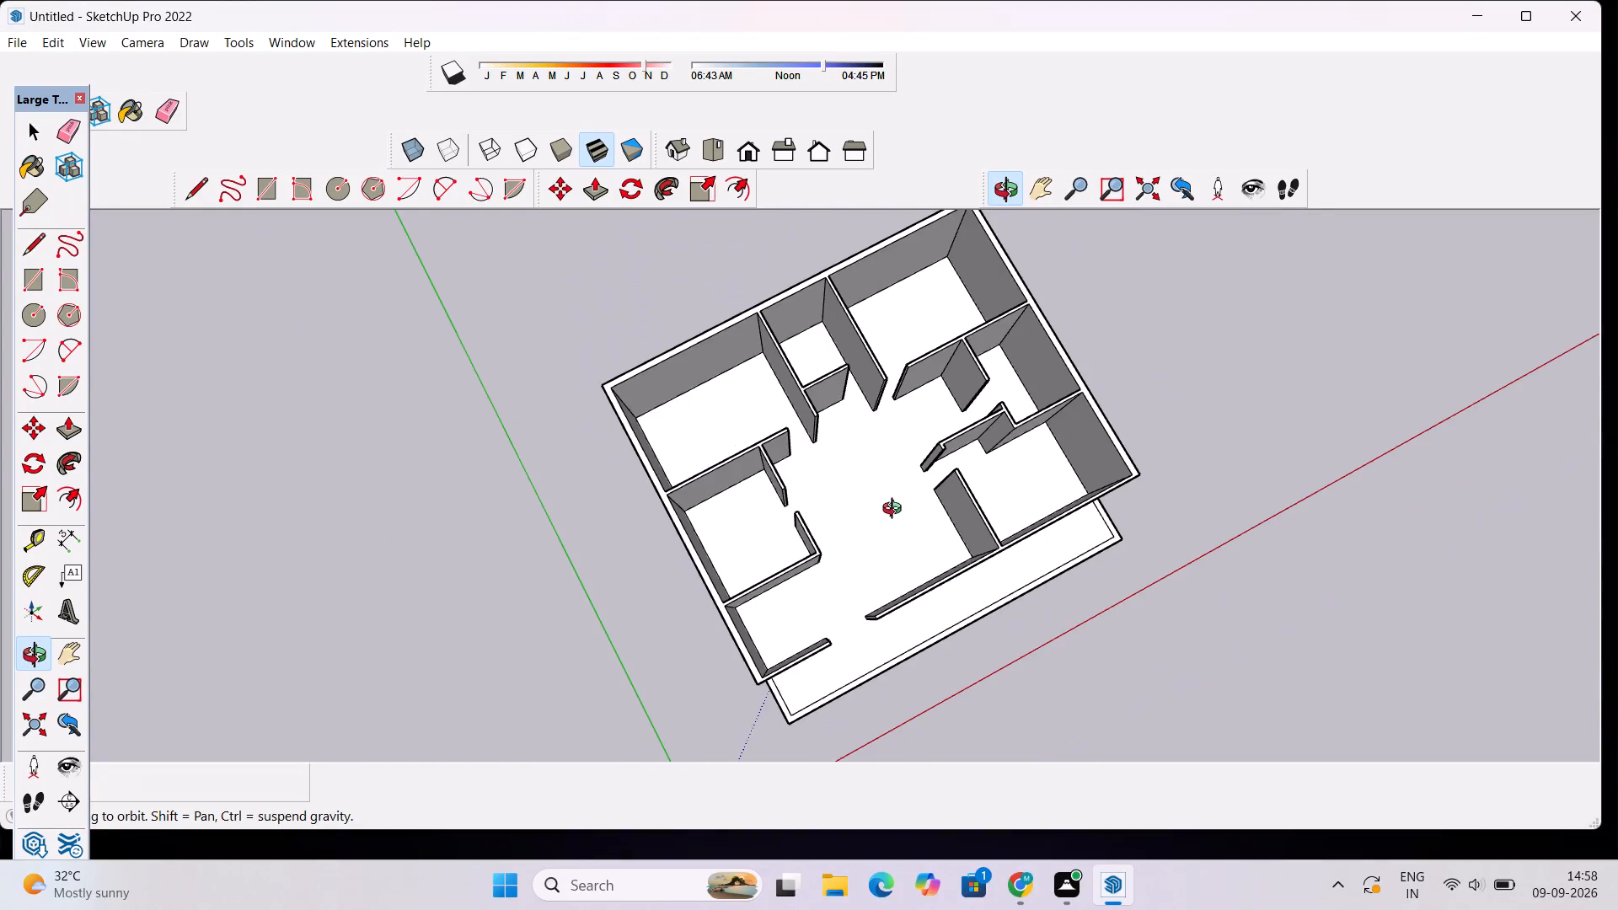
left_click_drag(1064, 645, 895, 324)
left_click_drag(930, 602, 934, 474)
left_click_drag(937, 465, 826, 581)
left_click_drag(697, 604, 941, 640)
scroll(999, 546, "up", 4)
left_click_drag(1034, 496, 966, 592)
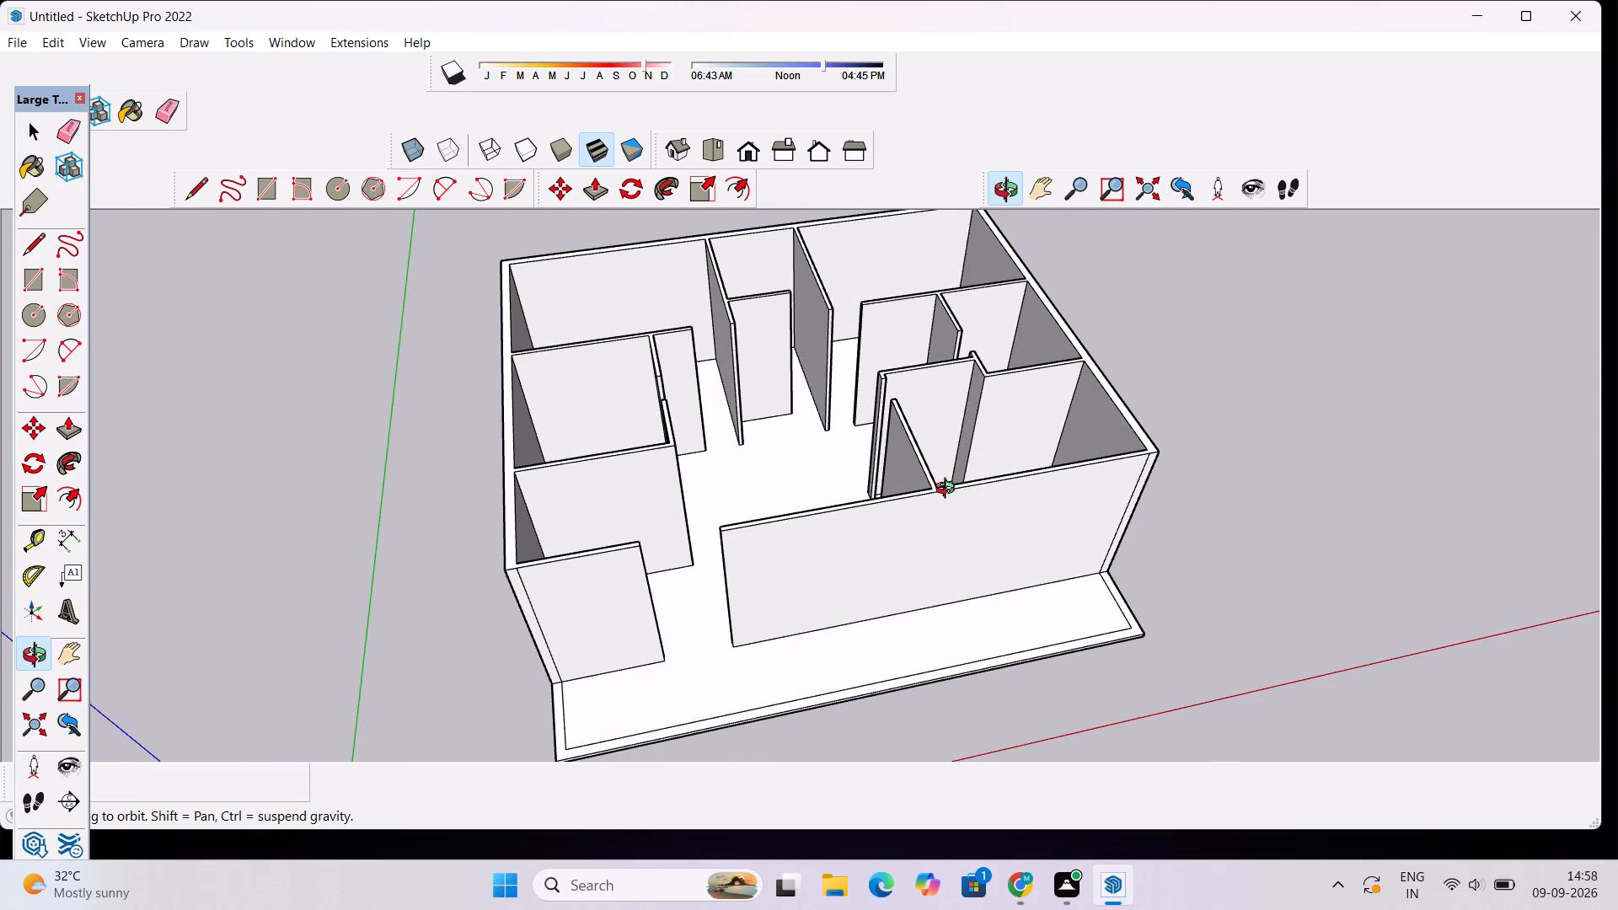
scroll(929, 487, "up", 4)
key("space")
scroll(851, 528, "down", 5)
scroll(868, 409, "down", 5)
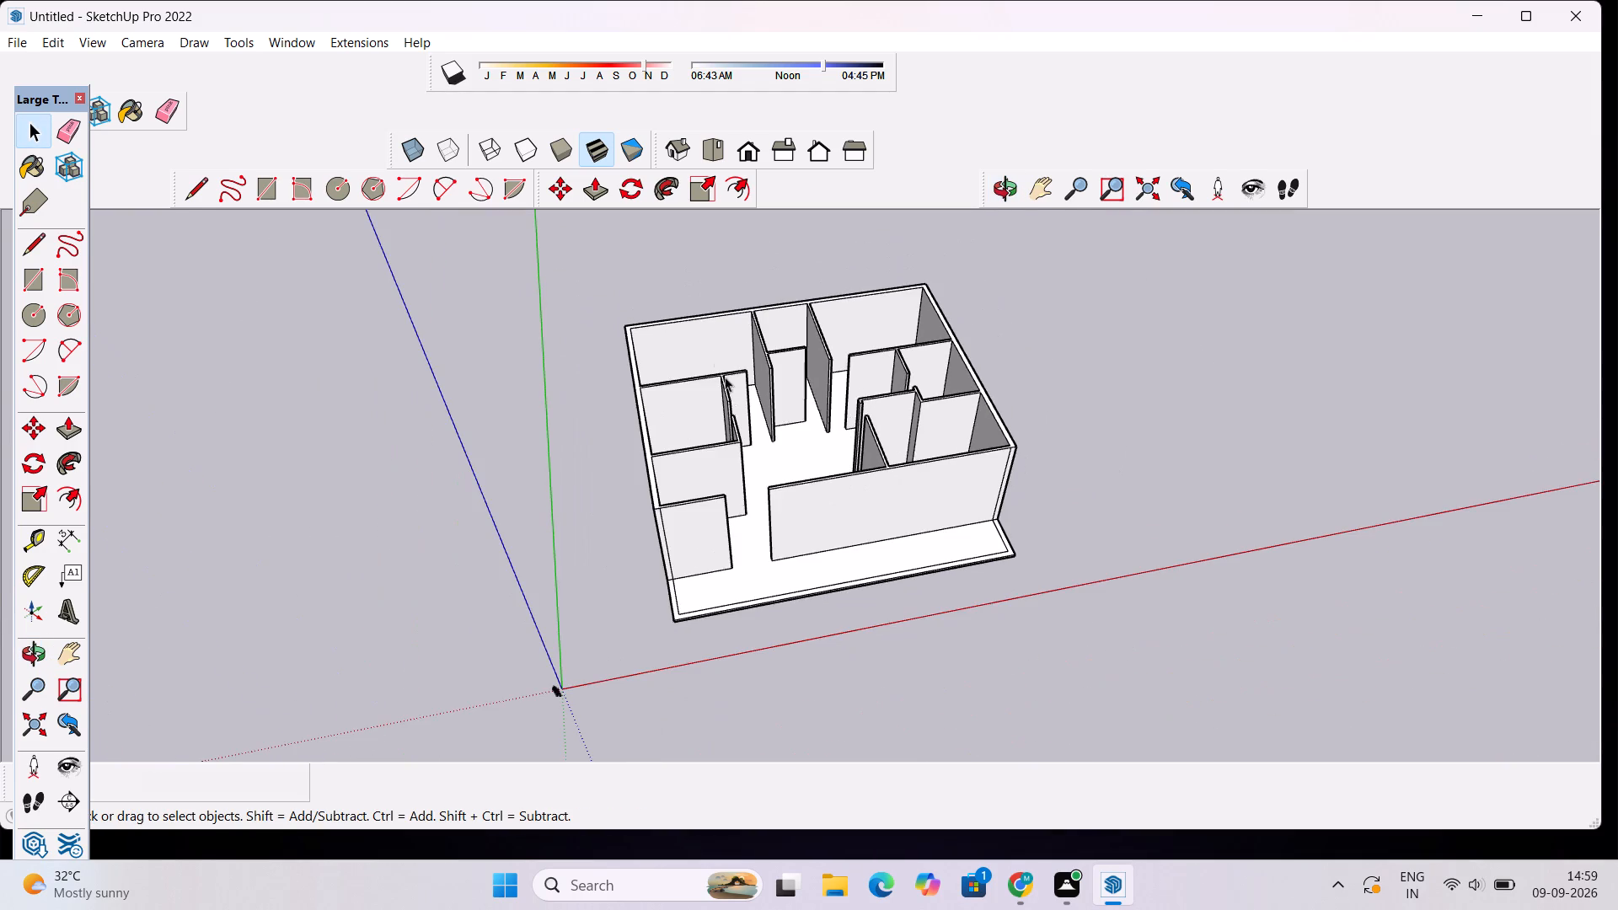
scroll(670, 324, "up", 8)
scroll(647, 427, "down", 4)
scroll(892, 396, "down", 4)
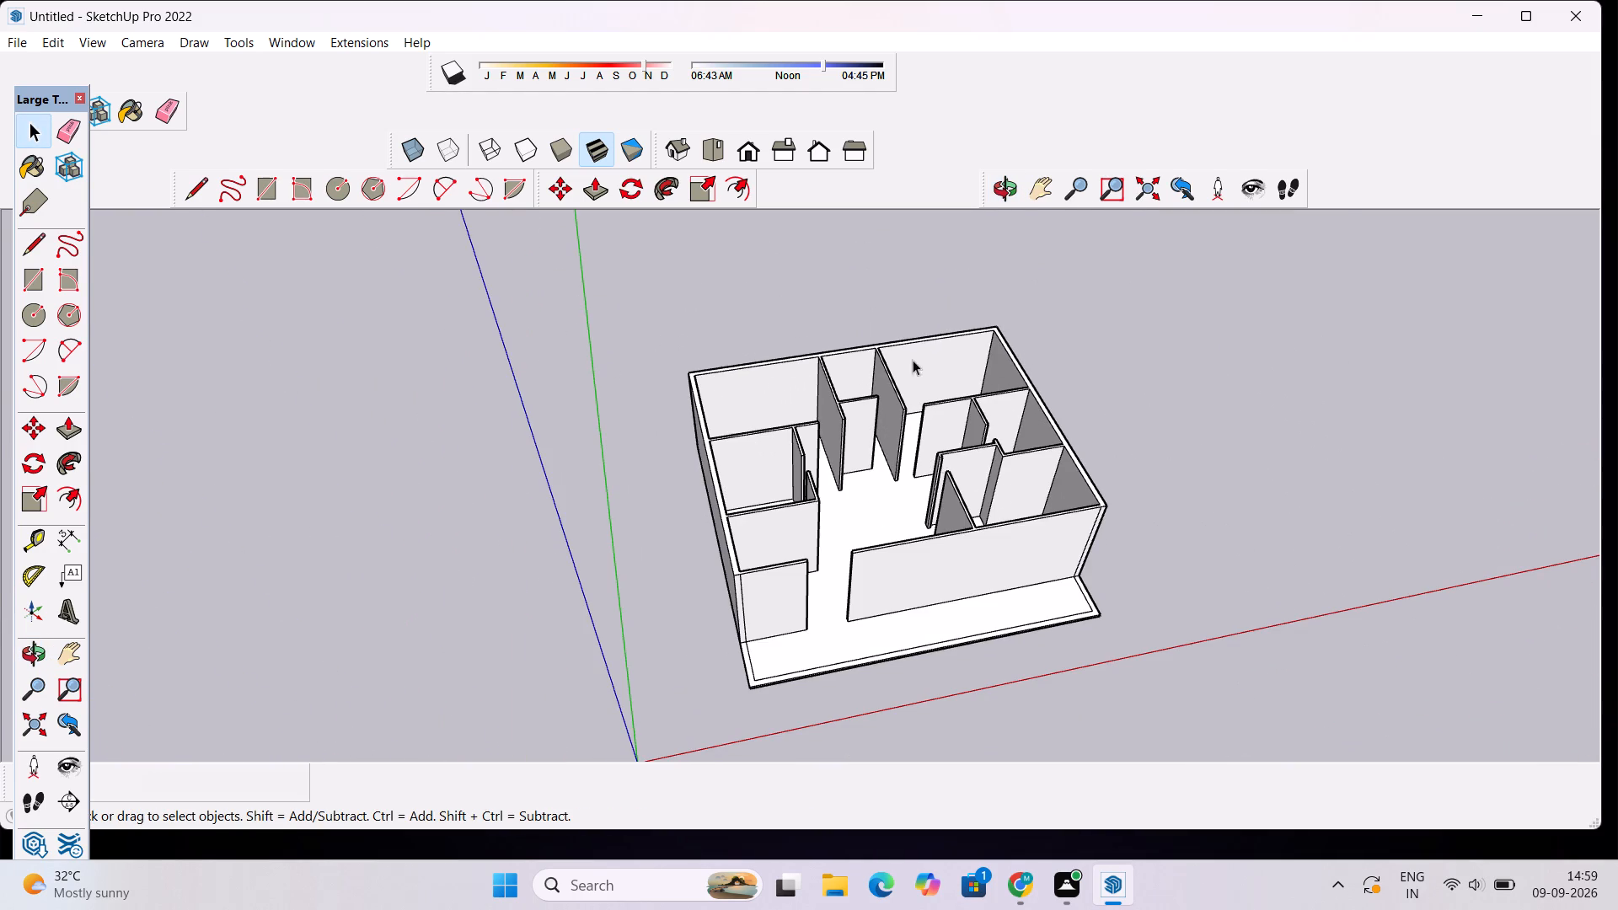
scroll(1160, 554, "up", 3)
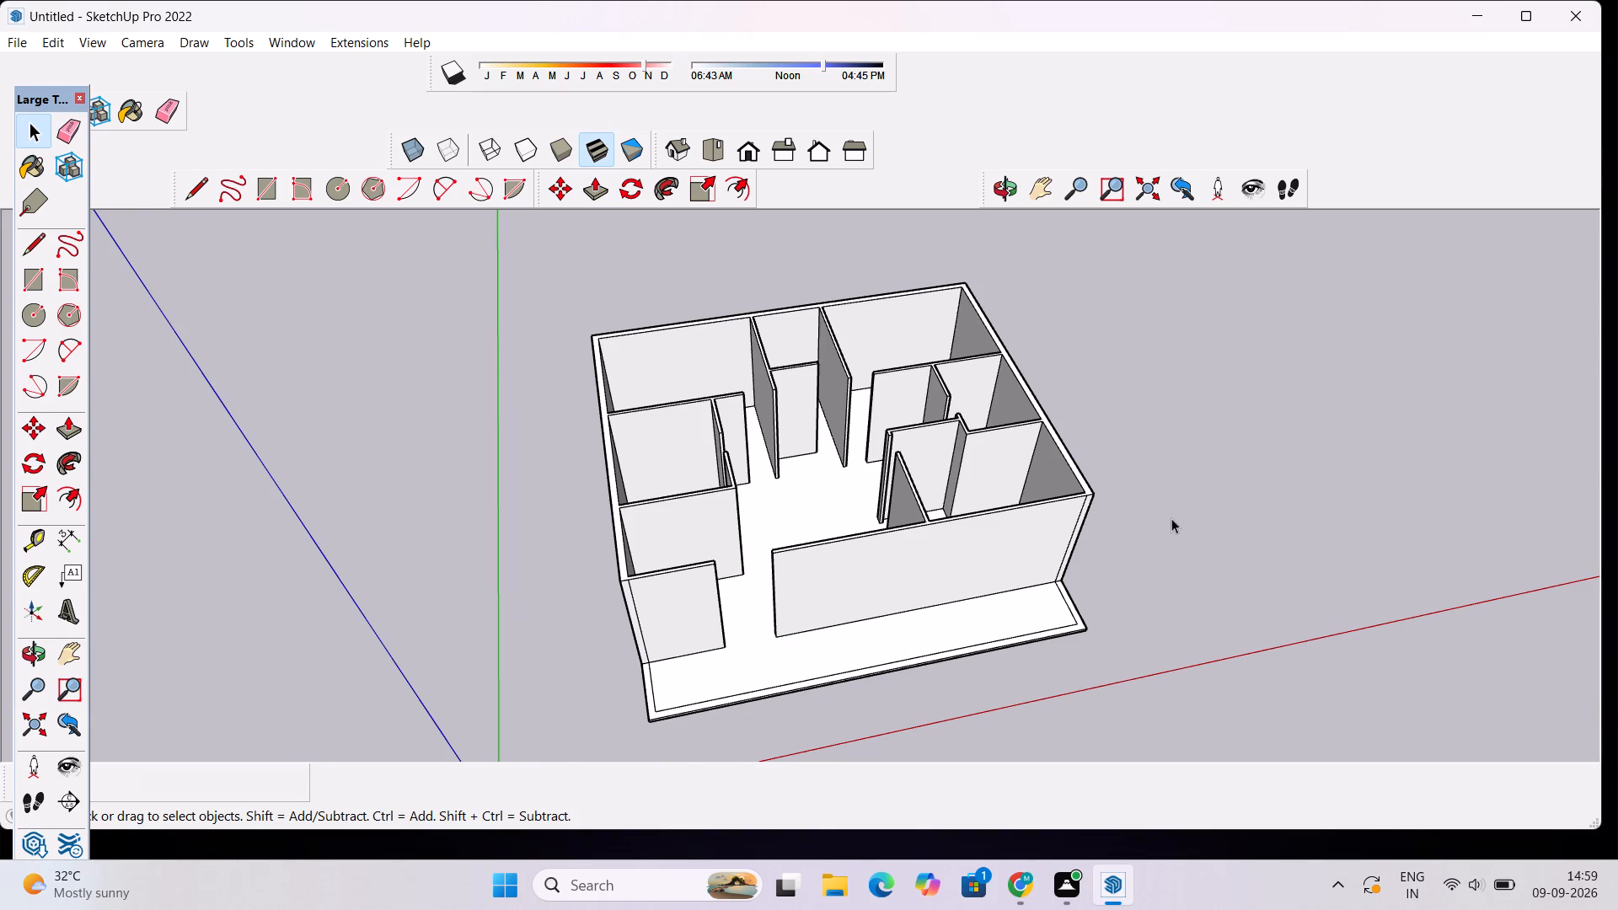
scroll(1171, 518, "down", 4)
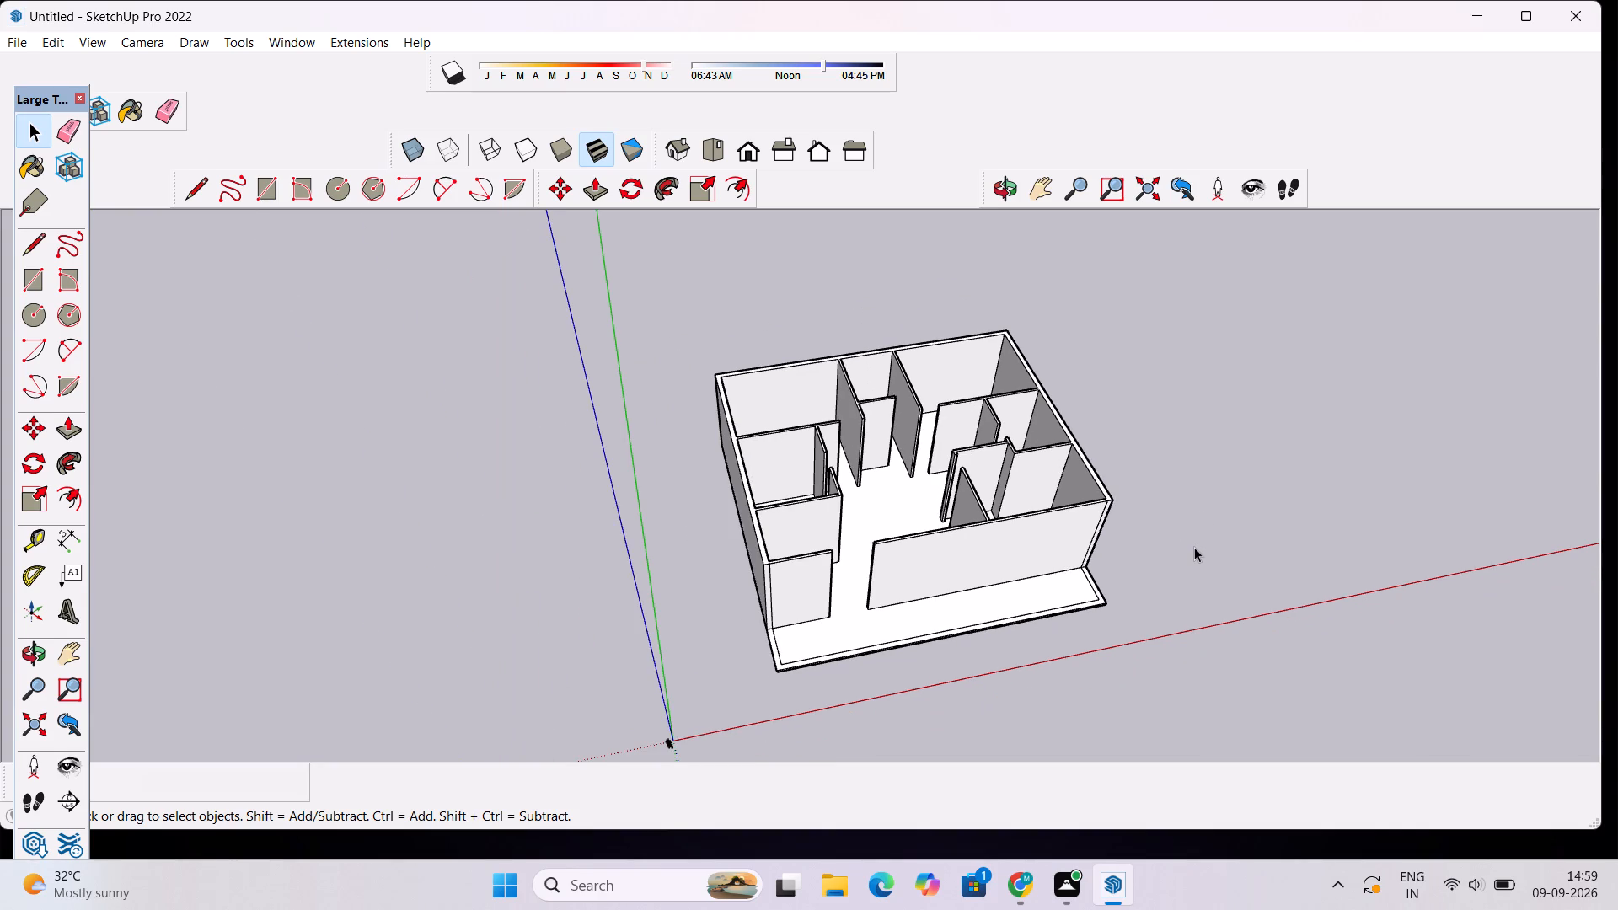
Copy the two collinear top edges of the slab's right side, seen from the front, 50' outward along the red axis.
left_click(1001, 185)
left_click_drag(1109, 434, 893, 409)
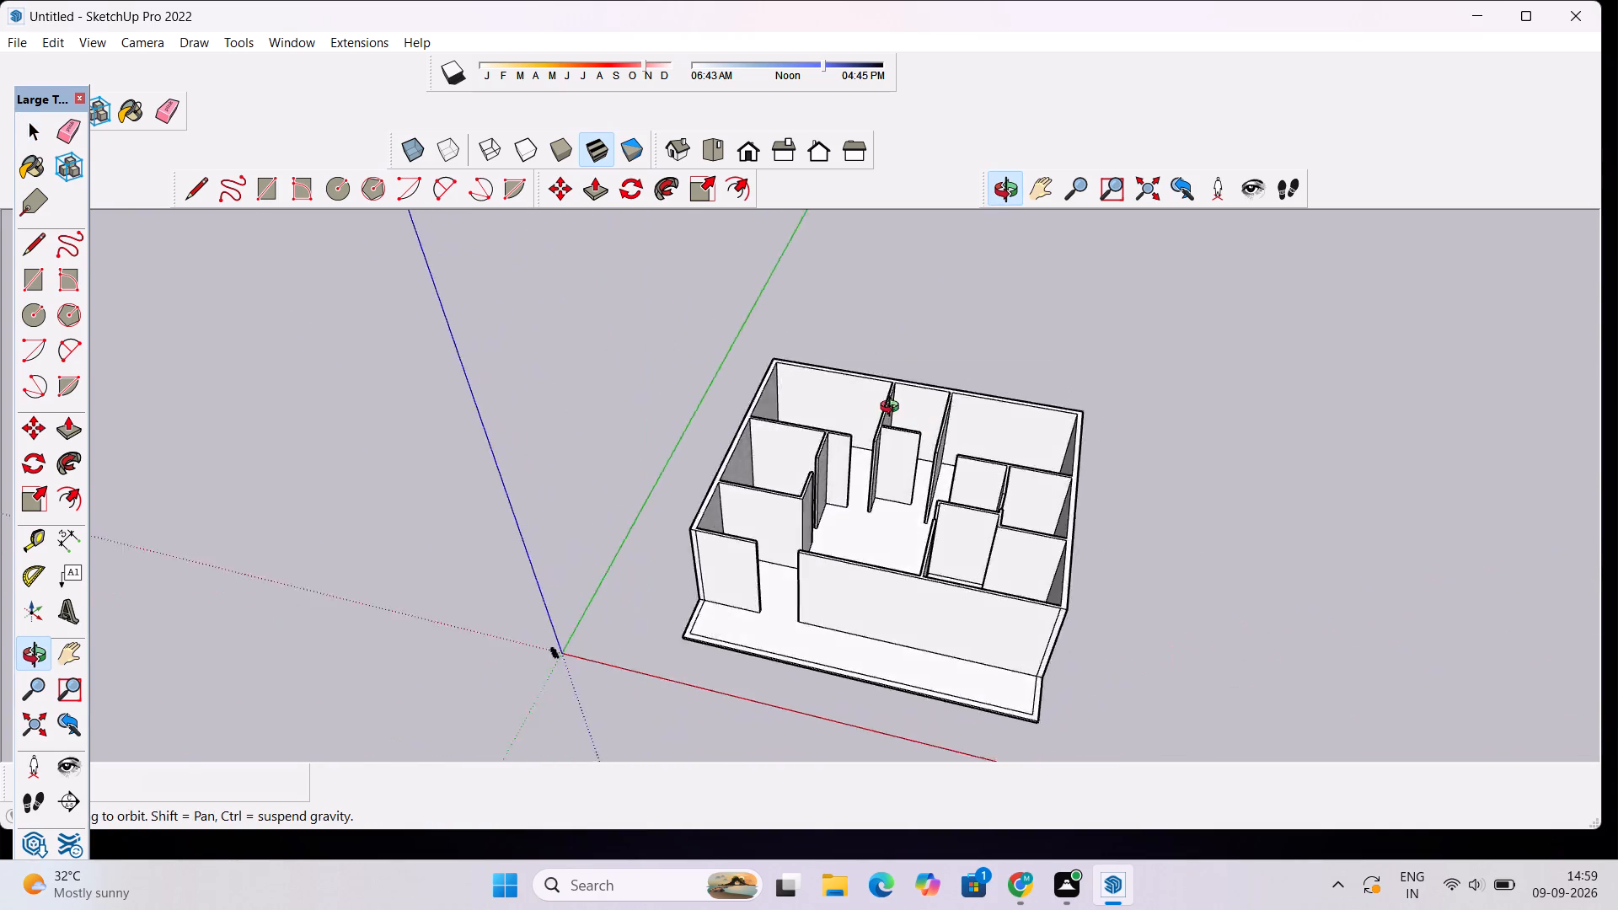
left_click_drag(893, 409, 586, 305)
scroll(767, 691, "up", 5)
scroll(763, 673, "down", 6)
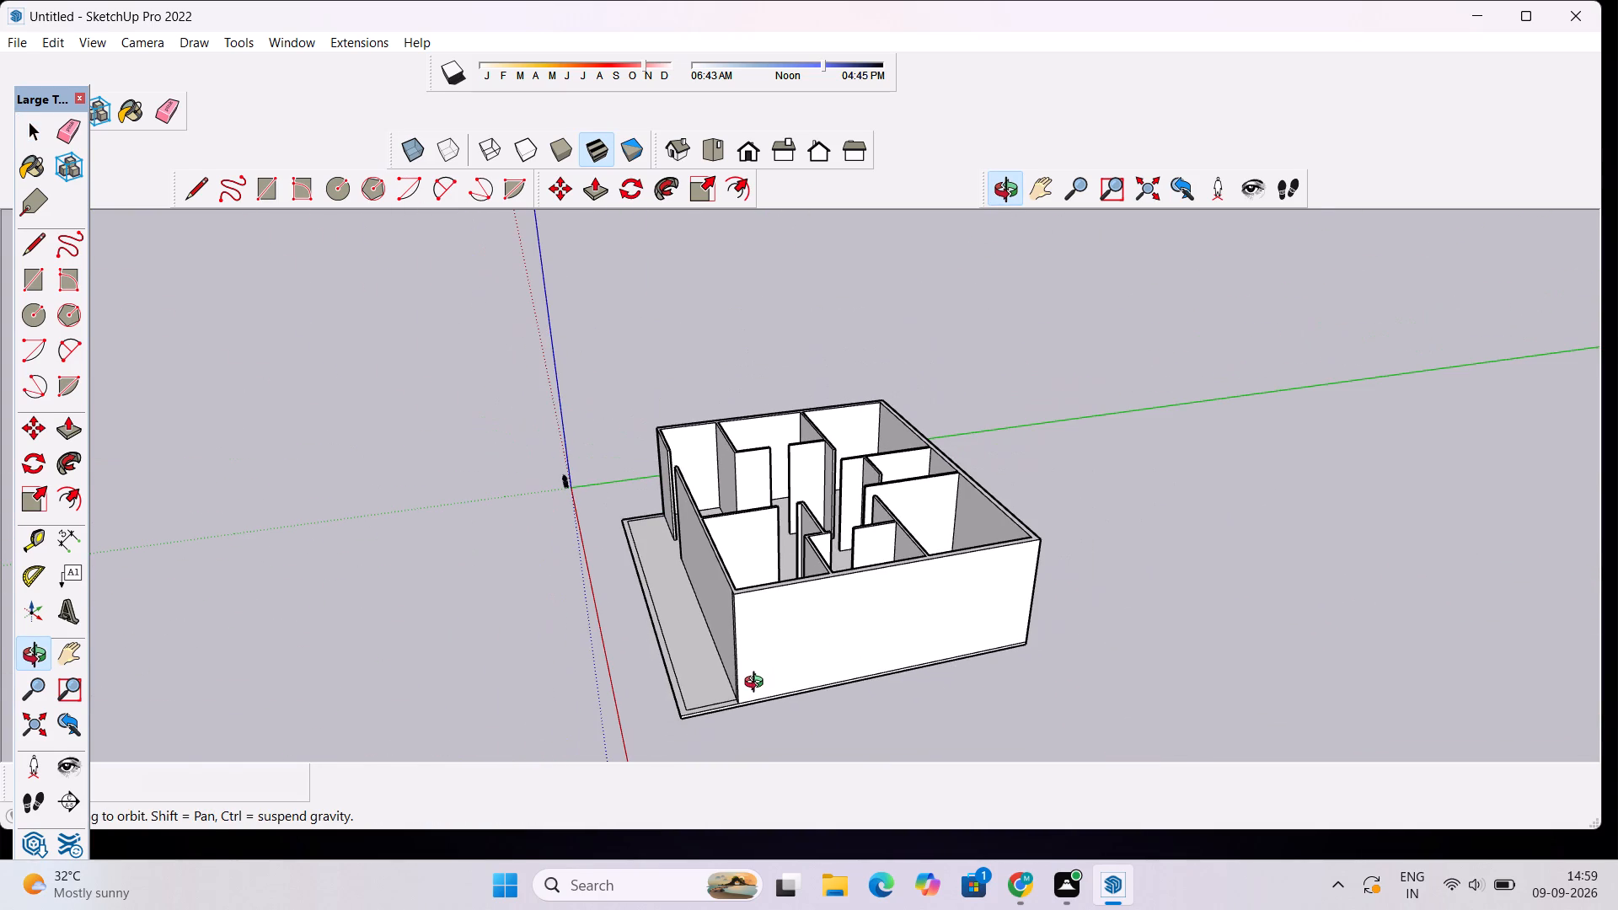
key("space")
scroll(691, 713, "up", 6)
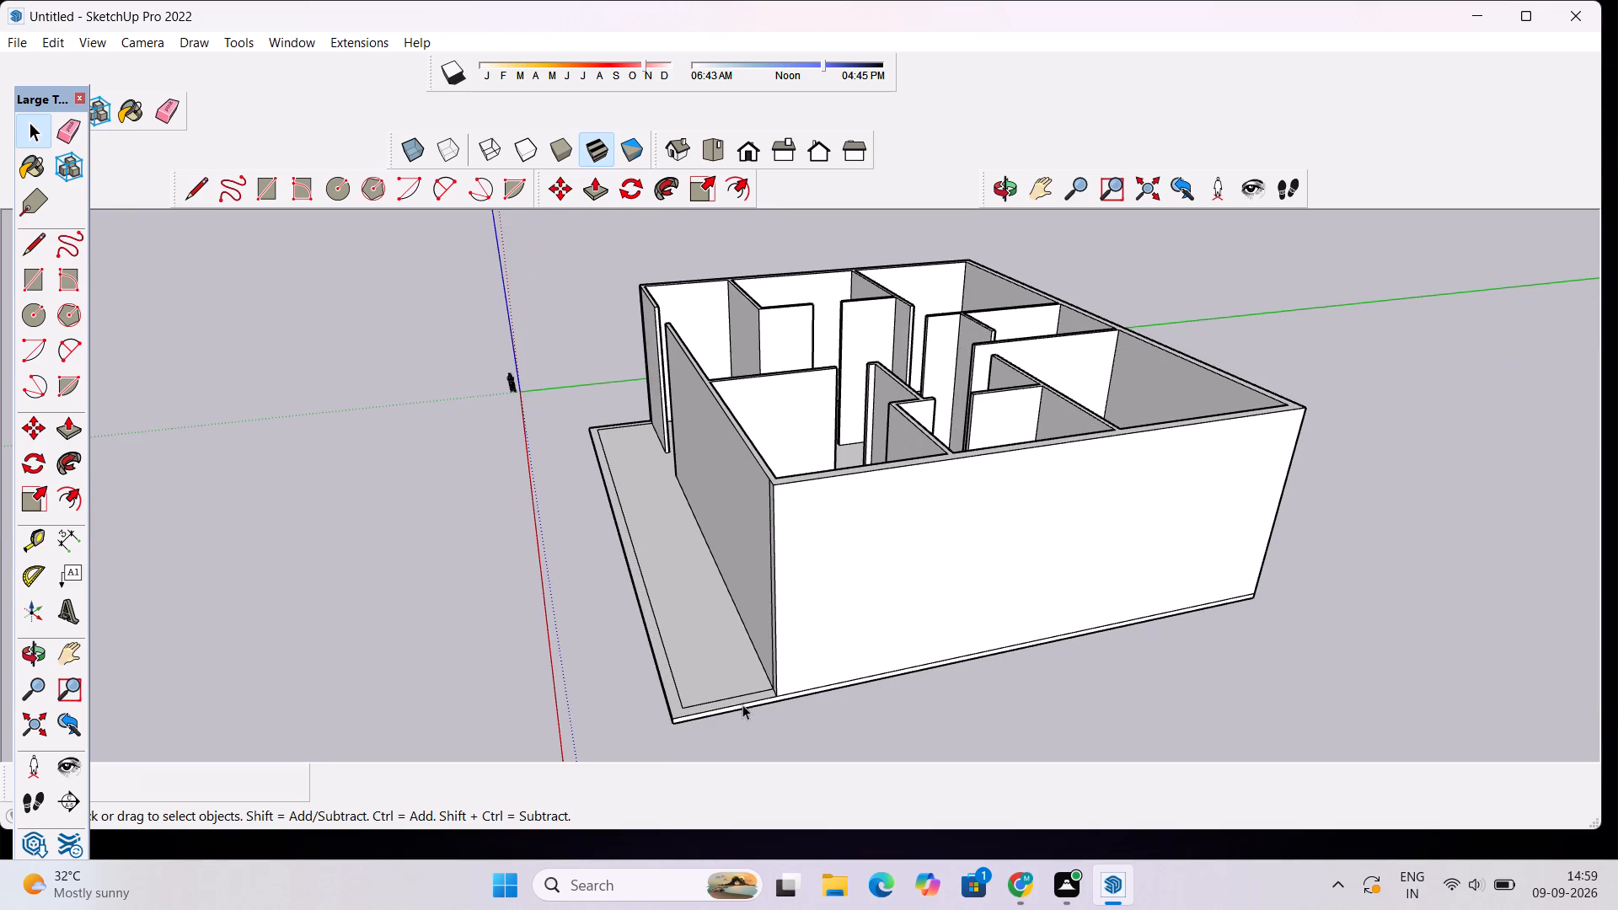
left_click(747, 700)
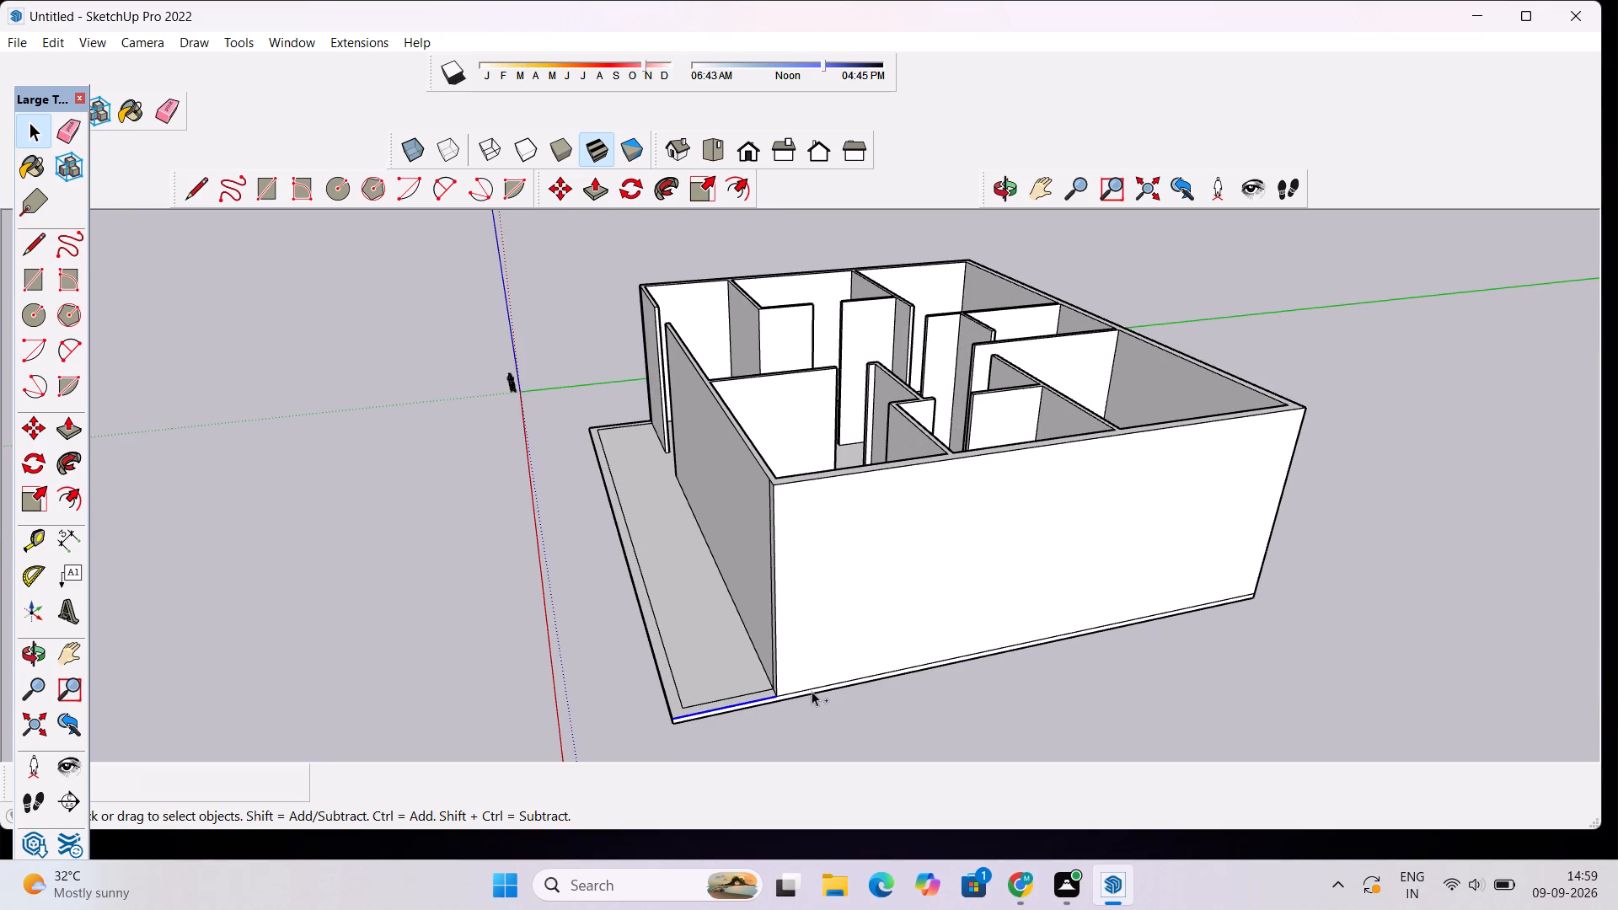
left_click(813, 686, "ctrl")
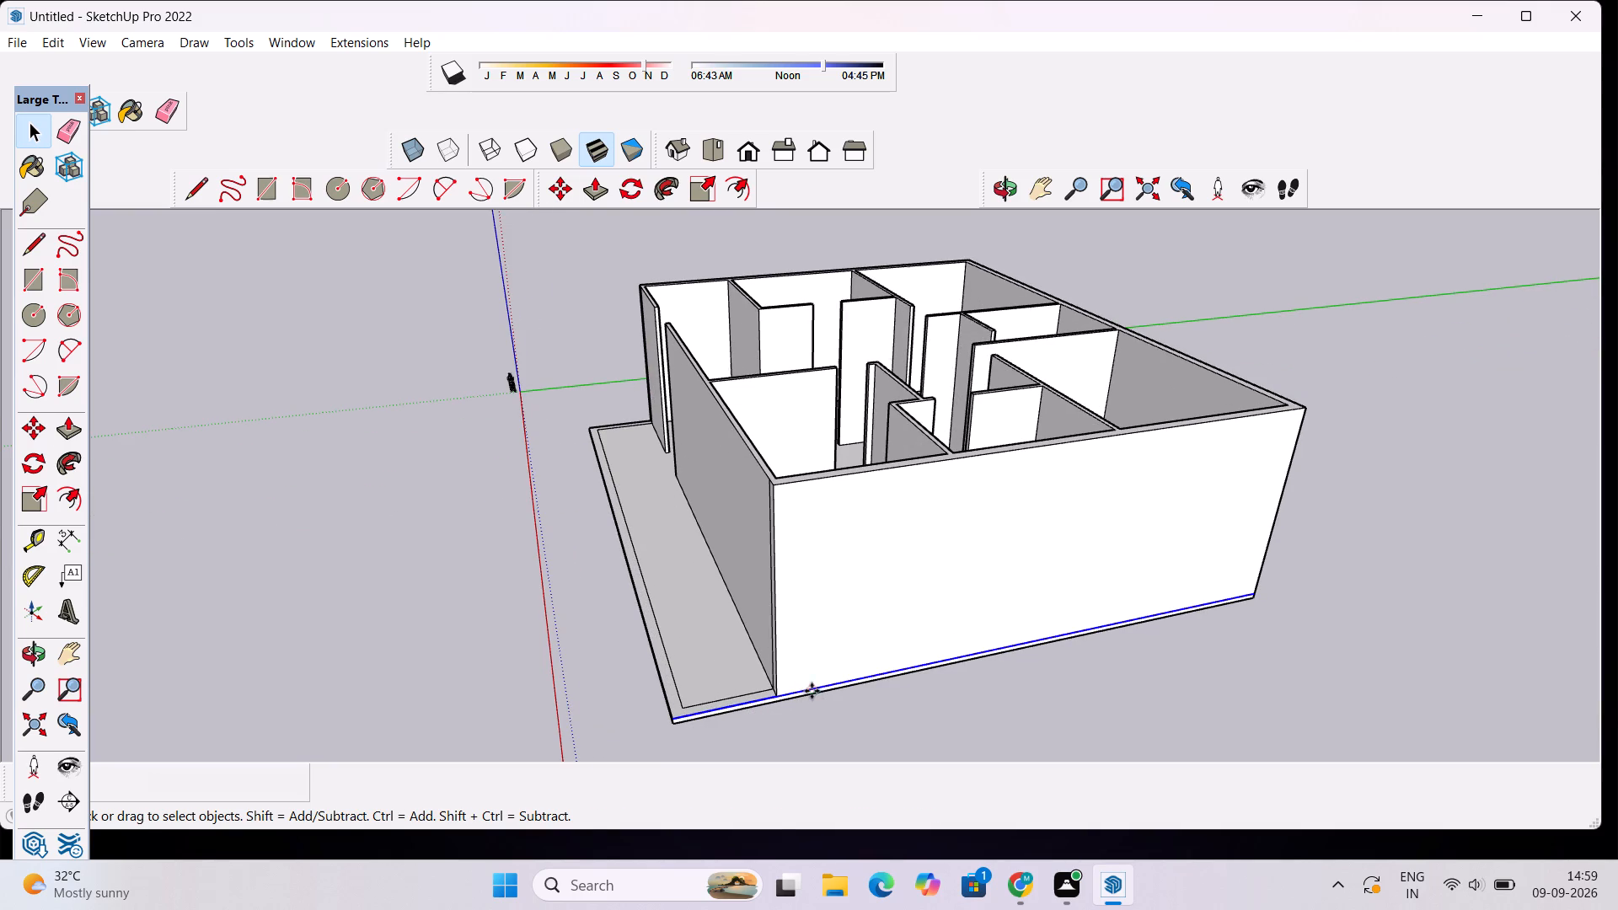
key("m")
left_click(818, 691)
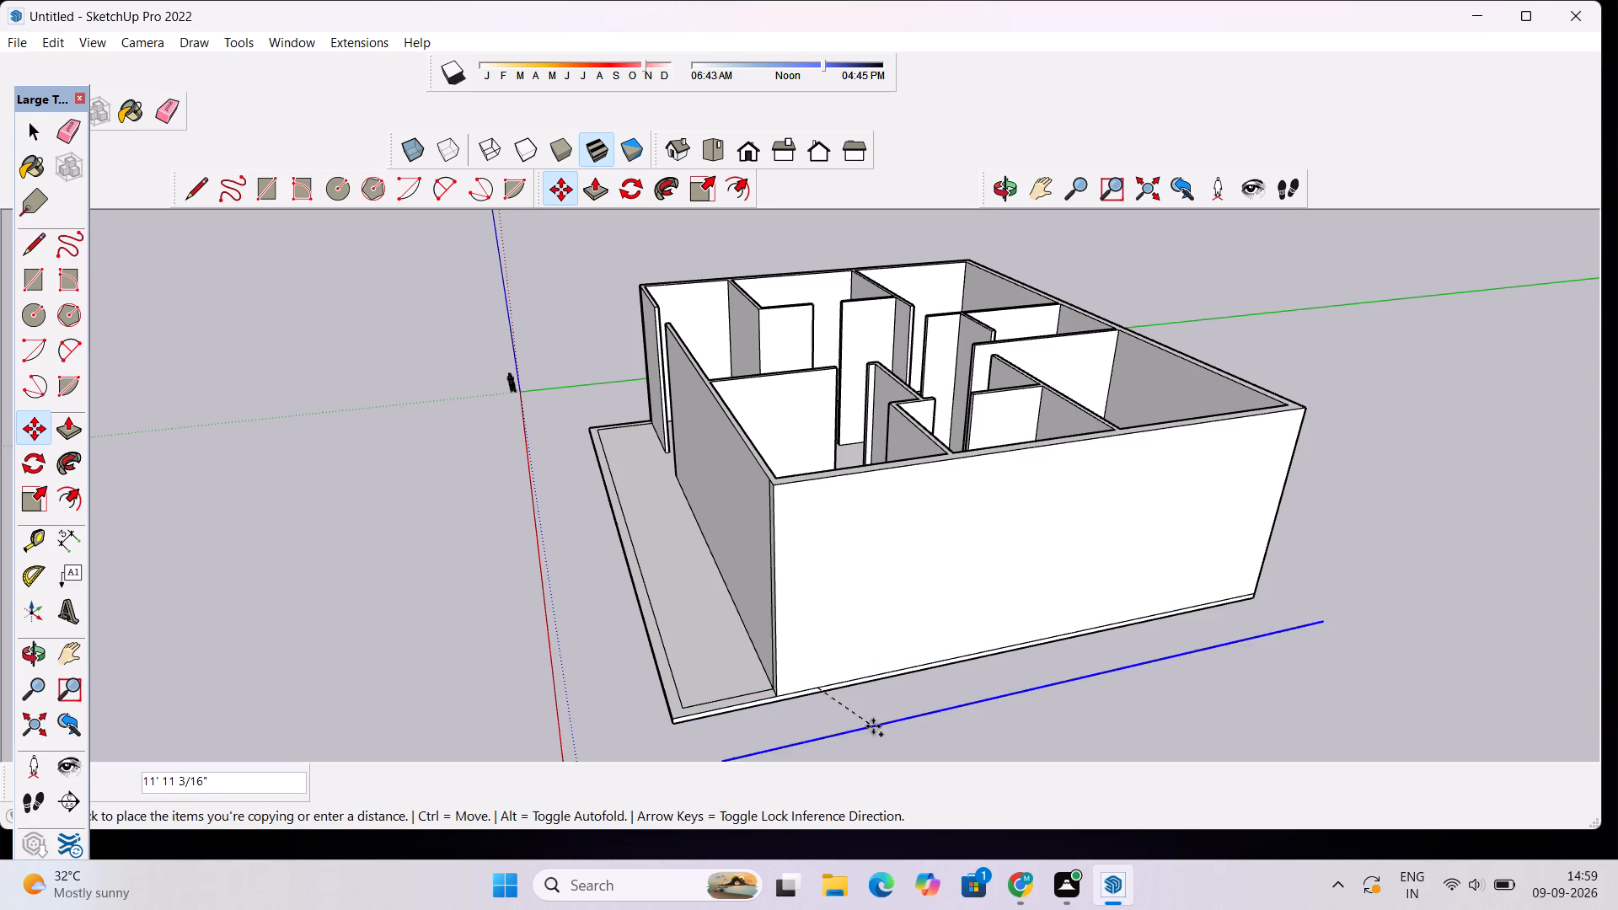
scroll(874, 684, "down", 9)
scroll(927, 739, "down", 4)
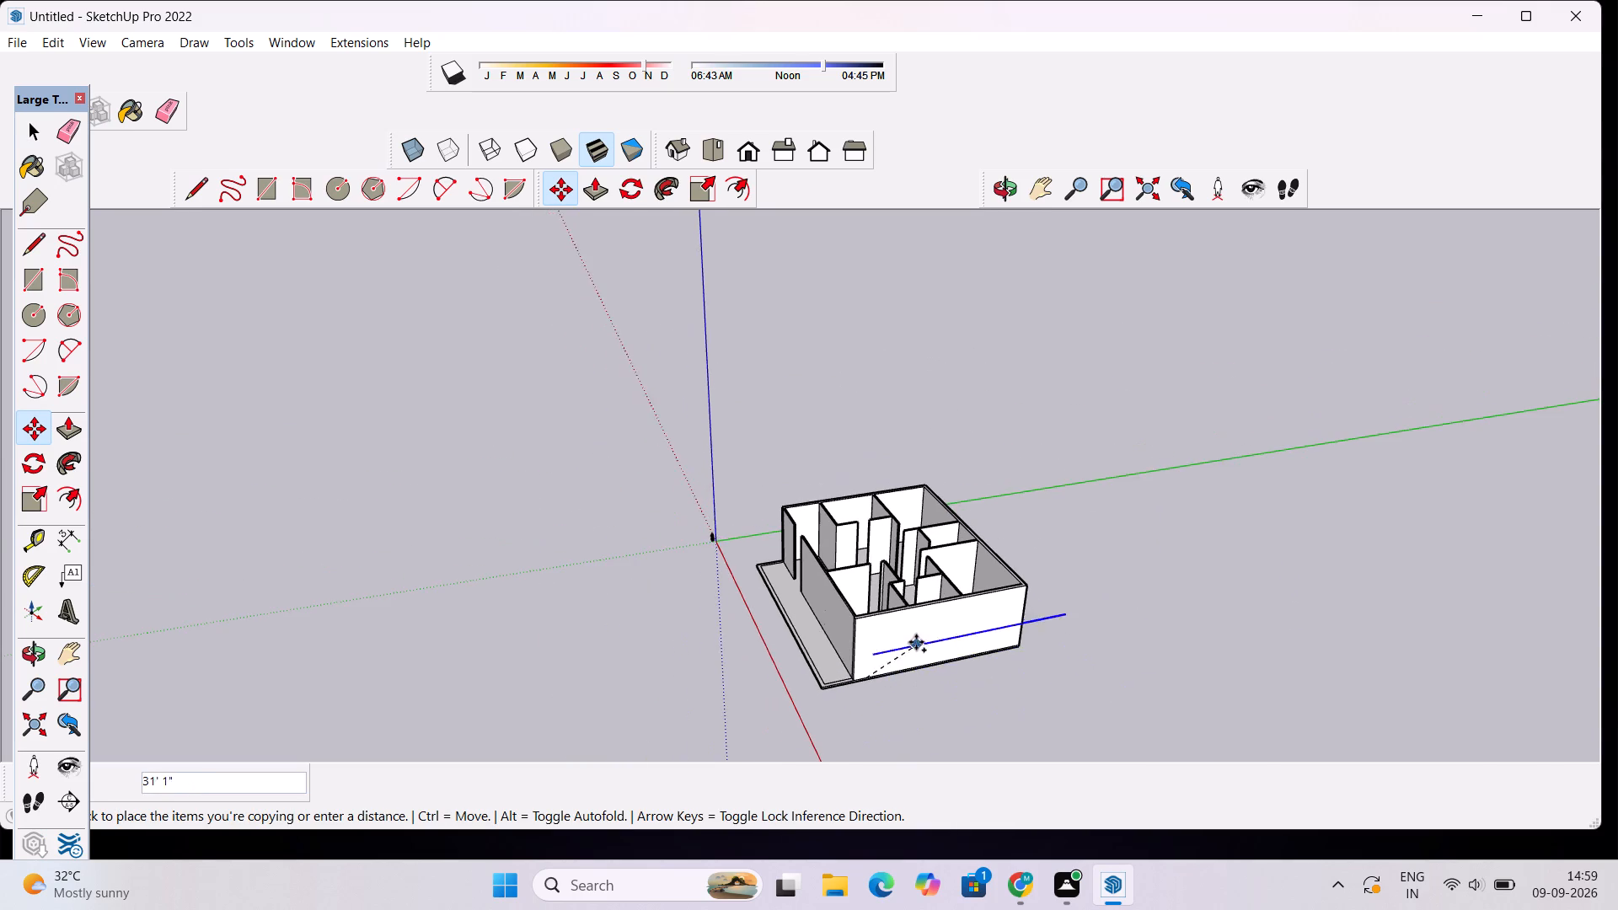
scroll(872, 634, "down", 1)
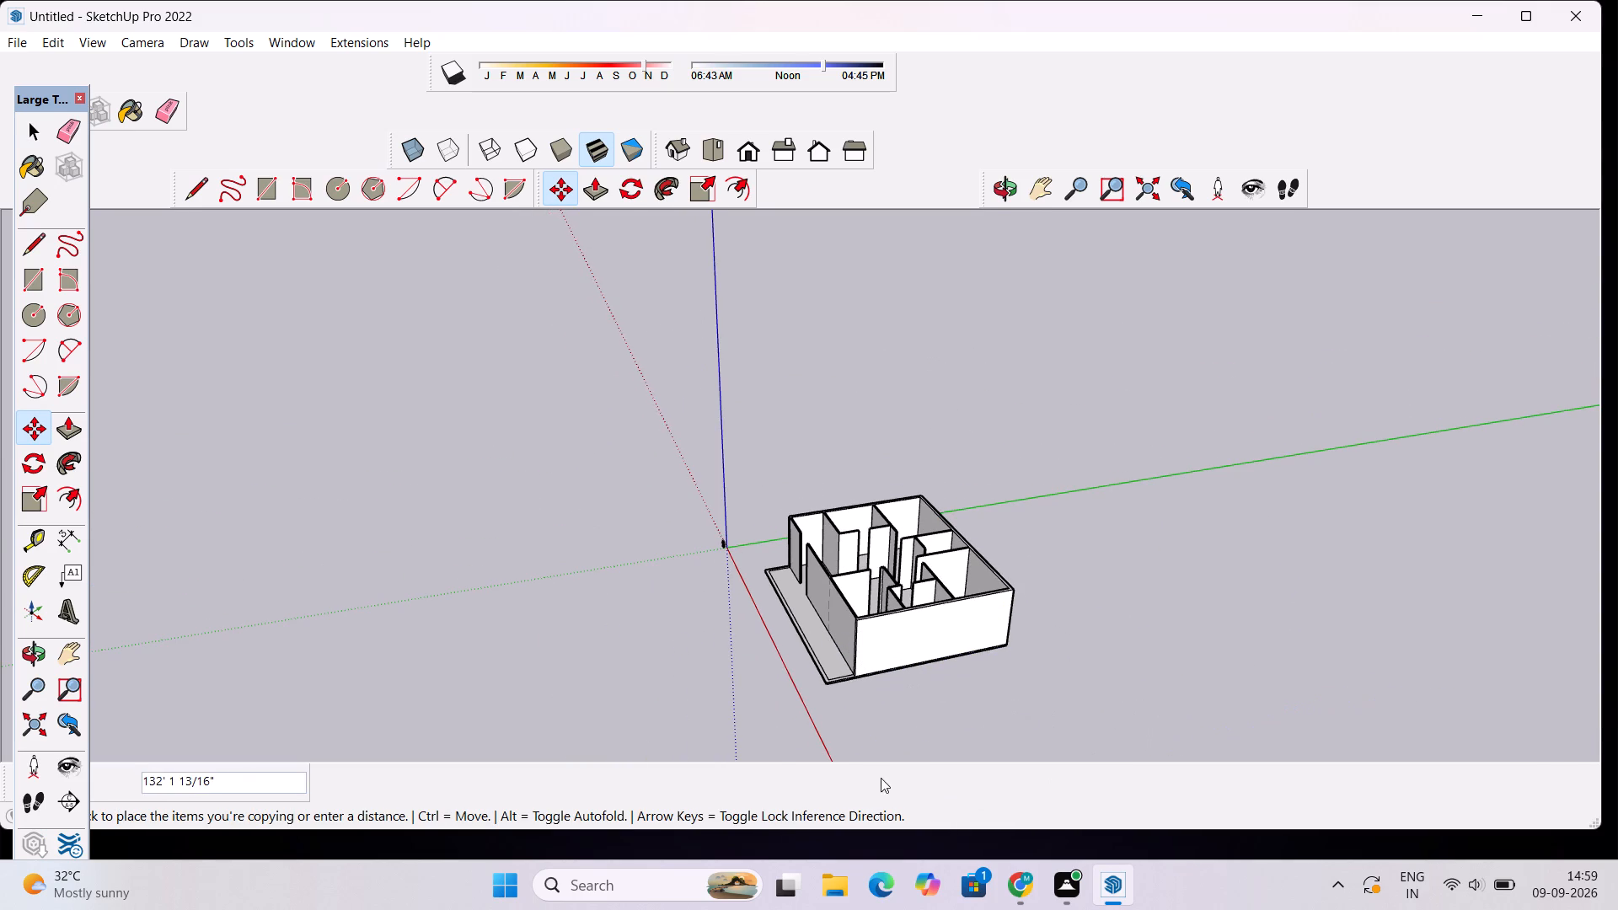
left_click(895, 735)
scroll(866, 538, "down", 4)
key("space")
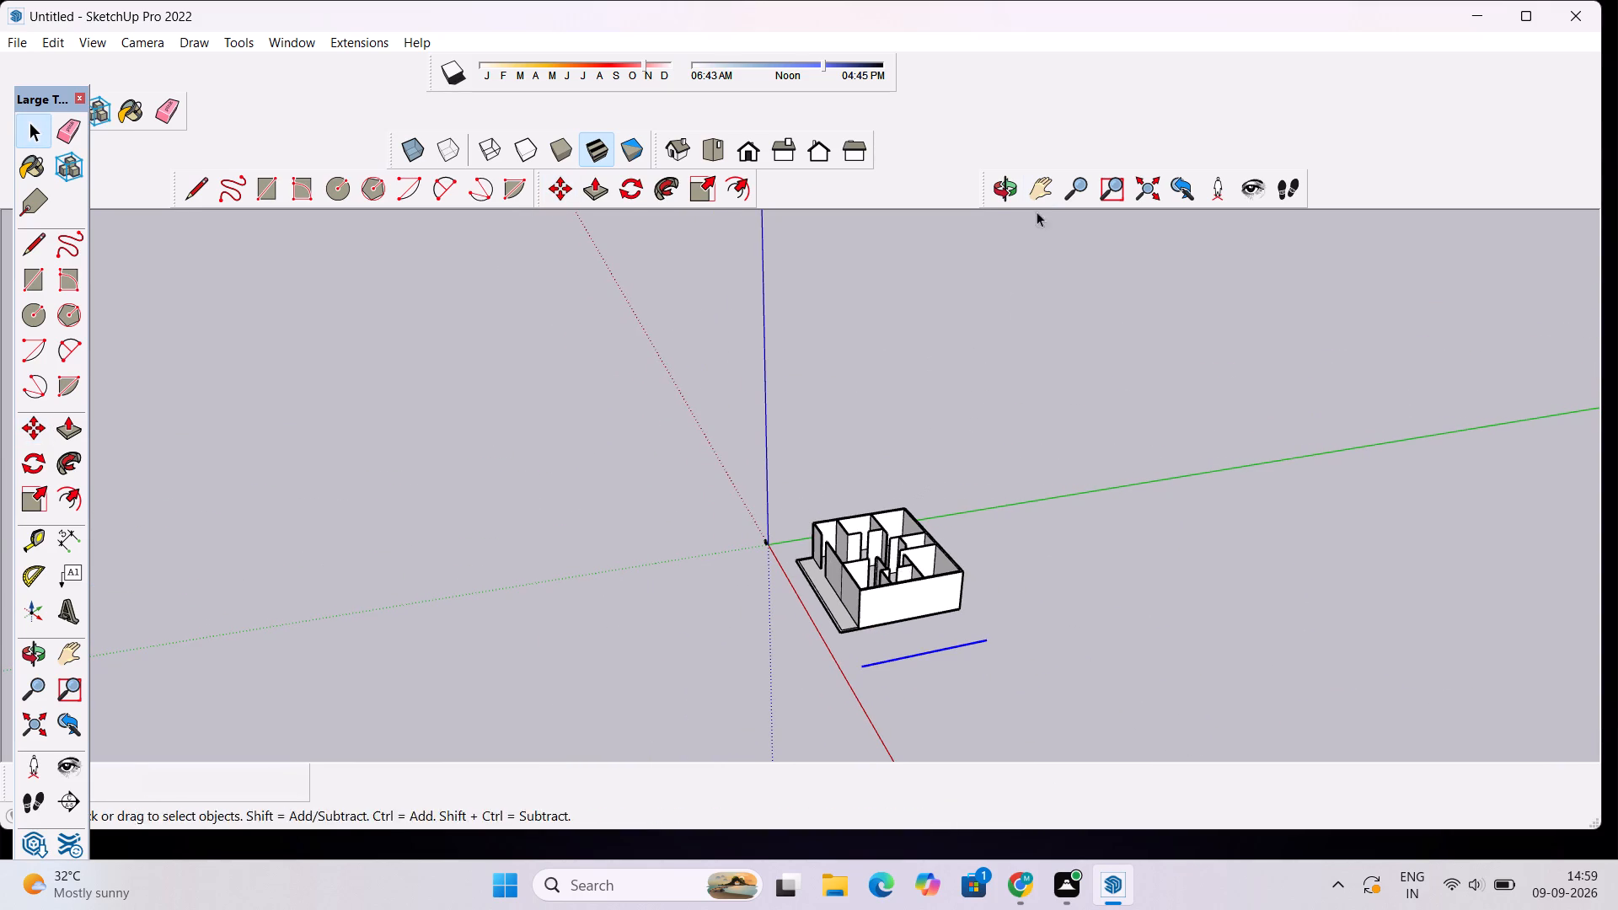
Examine the slab's front edge and the copied side line from above.
left_click(1011, 194)
left_click_drag(829, 356, 1222, 635)
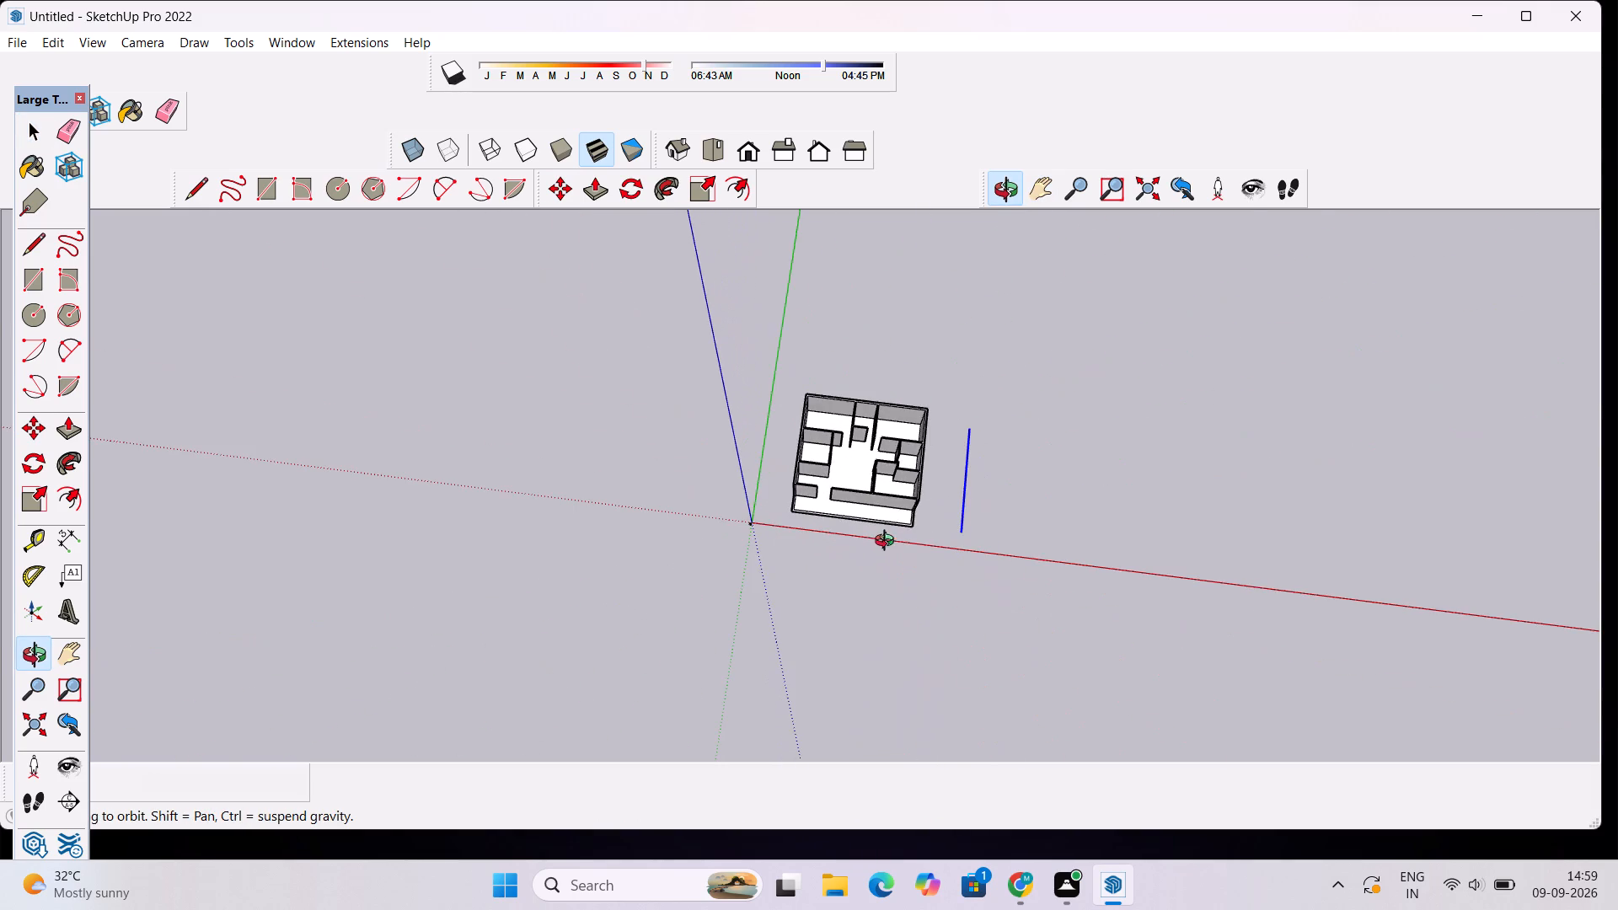
scroll(887, 539, "up", 8)
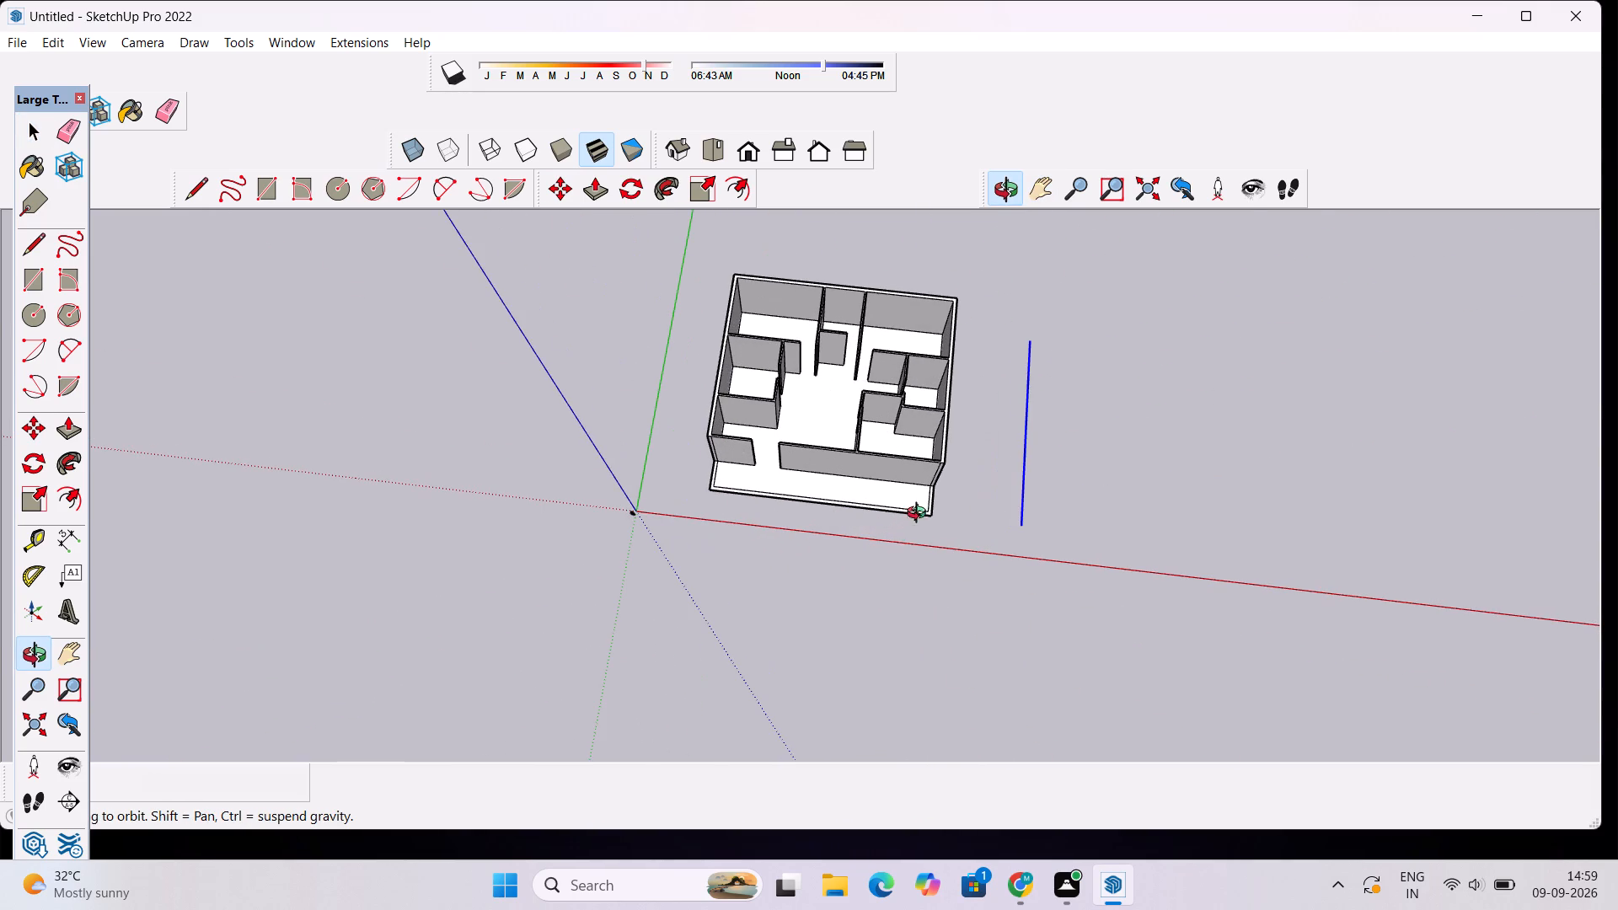
scroll(974, 521, "up", 4)
scroll(860, 493, "up", 5)
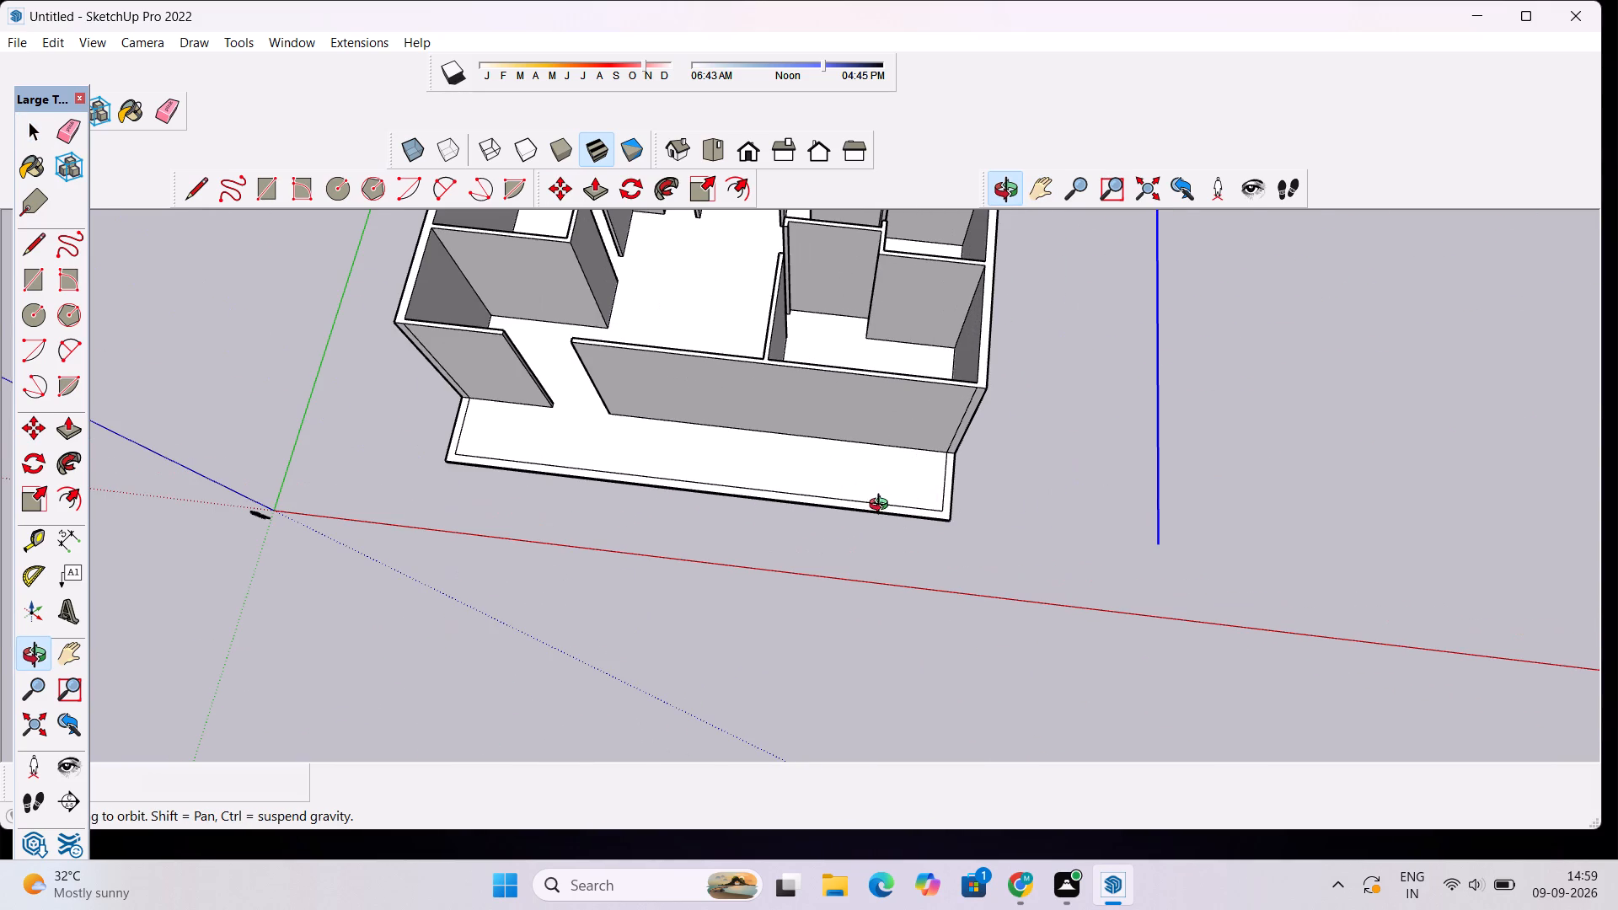
key("space")
scroll(887, 511, "down", 10)
scroll(877, 501, "up", 3)
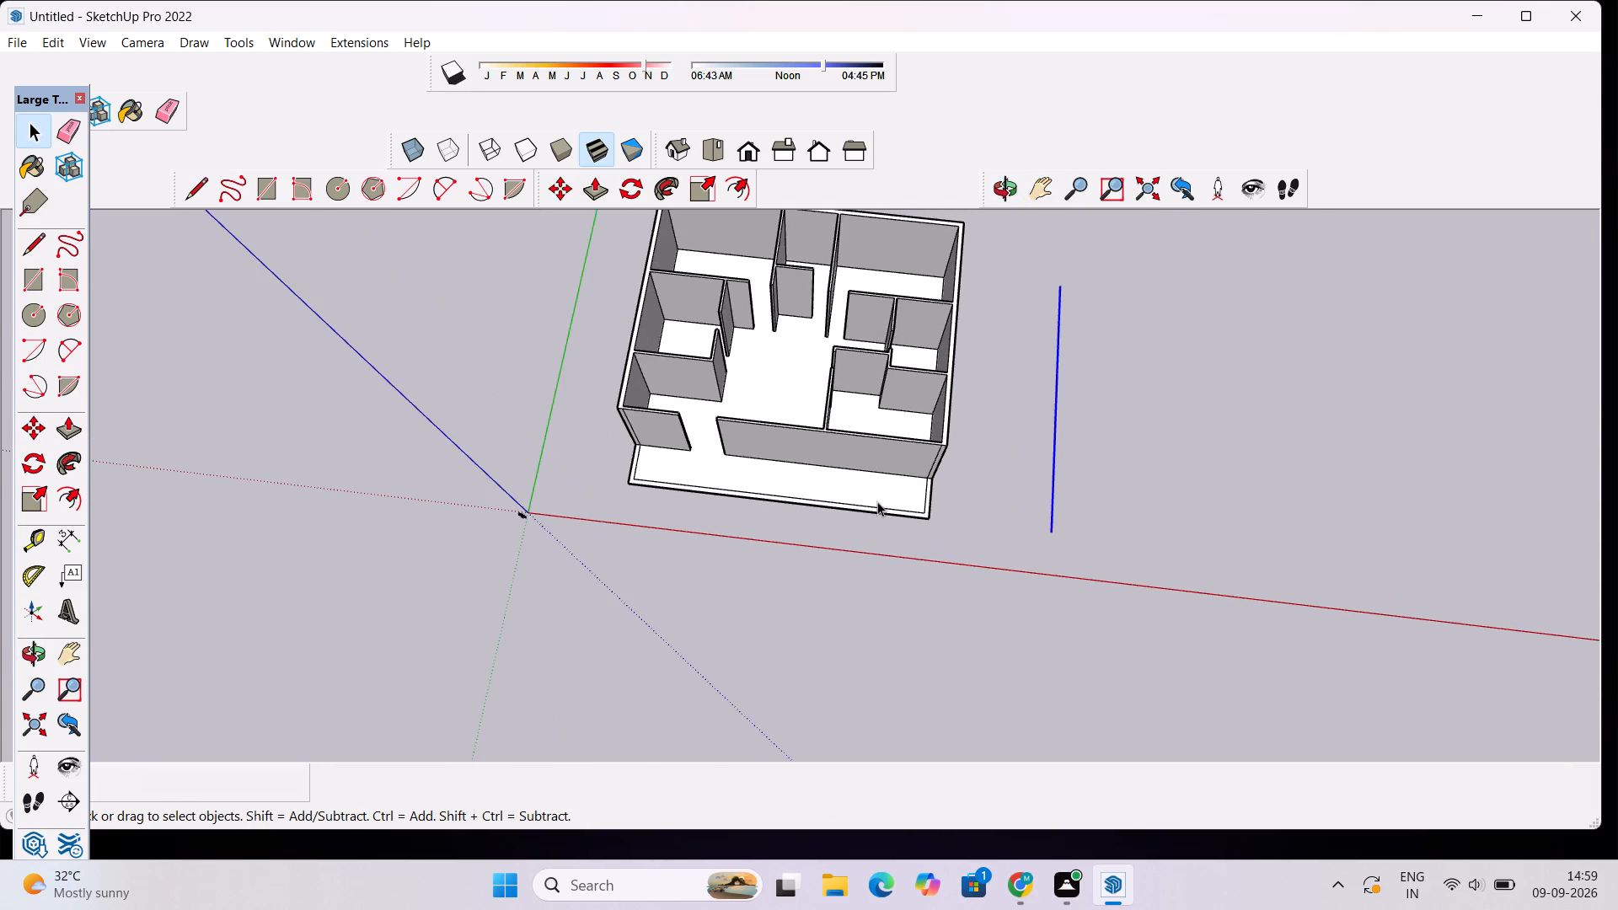
Copy the slab's front bottom edge line 175' along the red axis, starting at the near end of the offset side line.
scroll(871, 511, "up", 6)
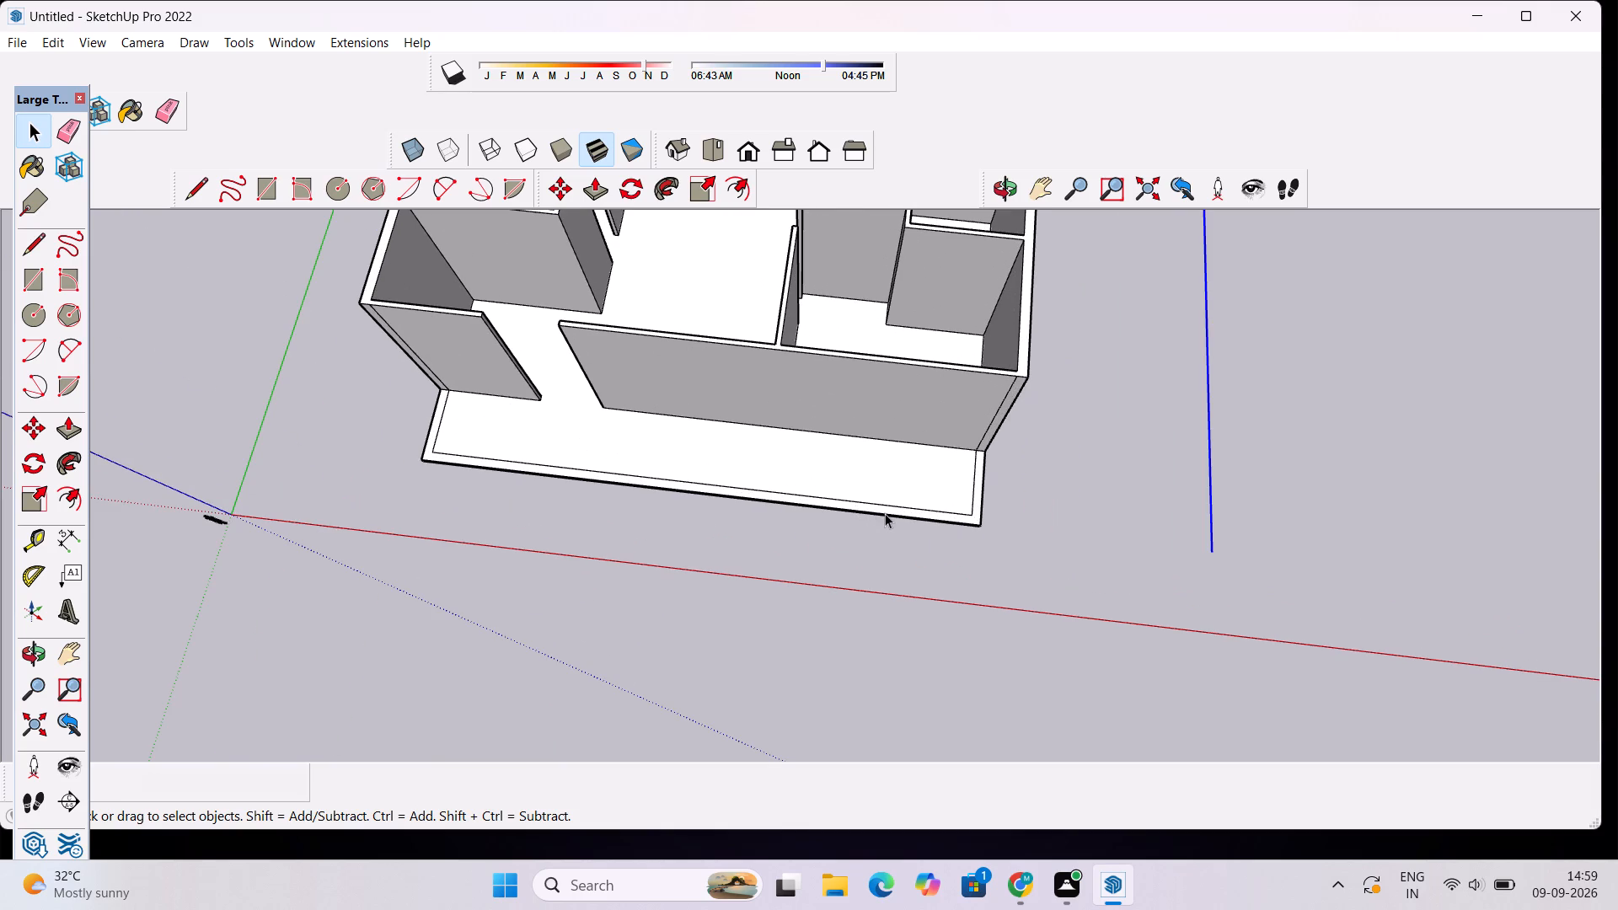
left_click(883, 512)
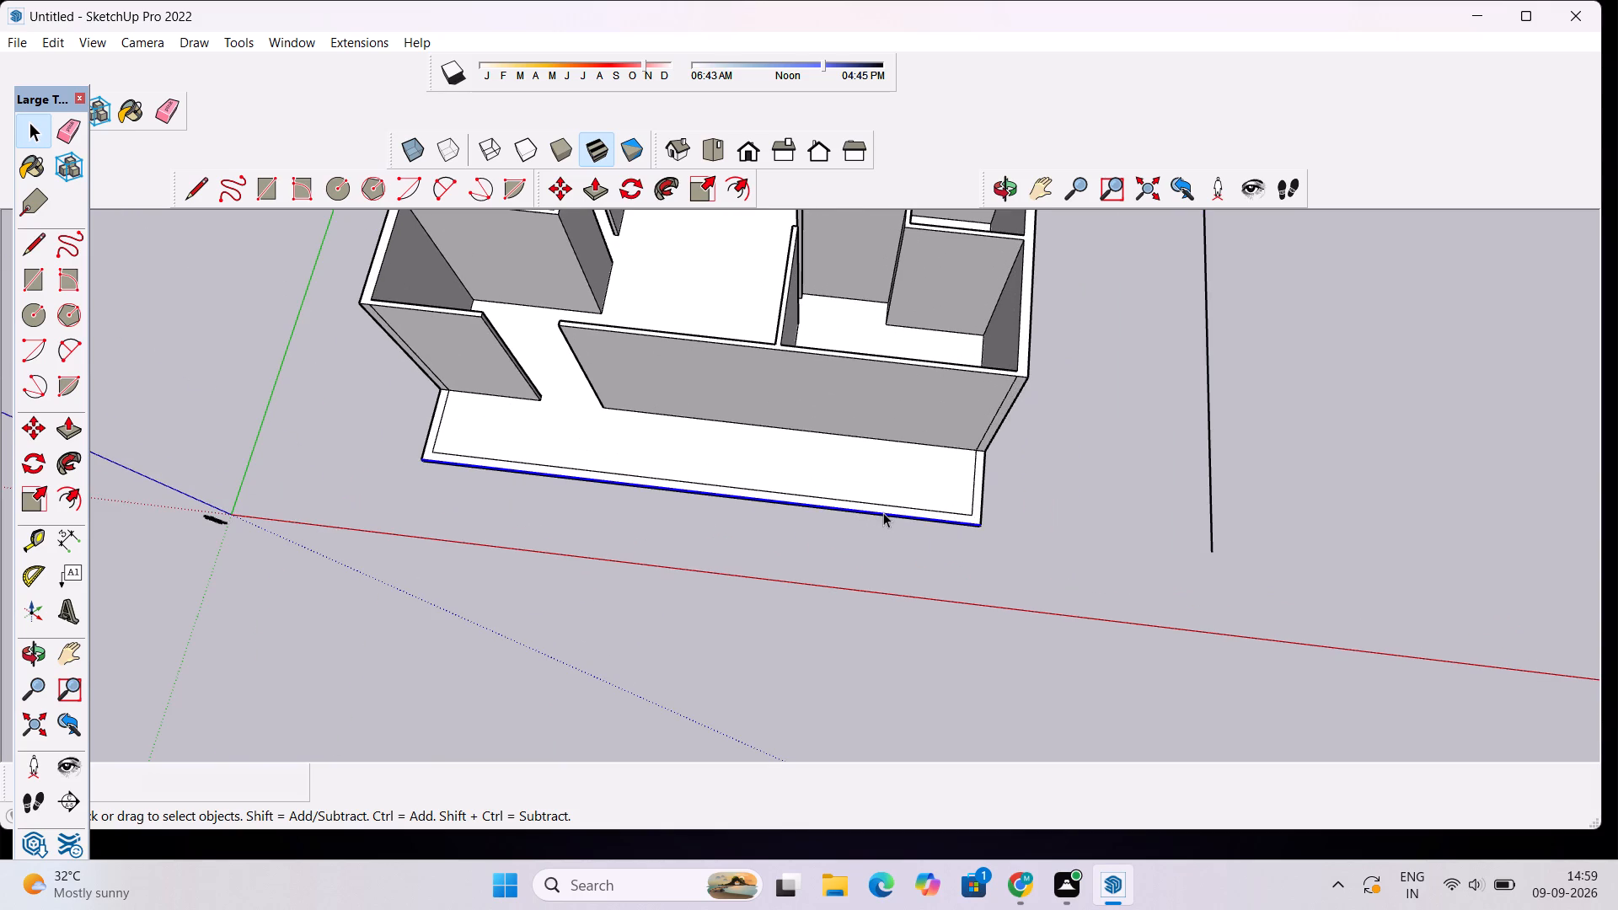
key("m")
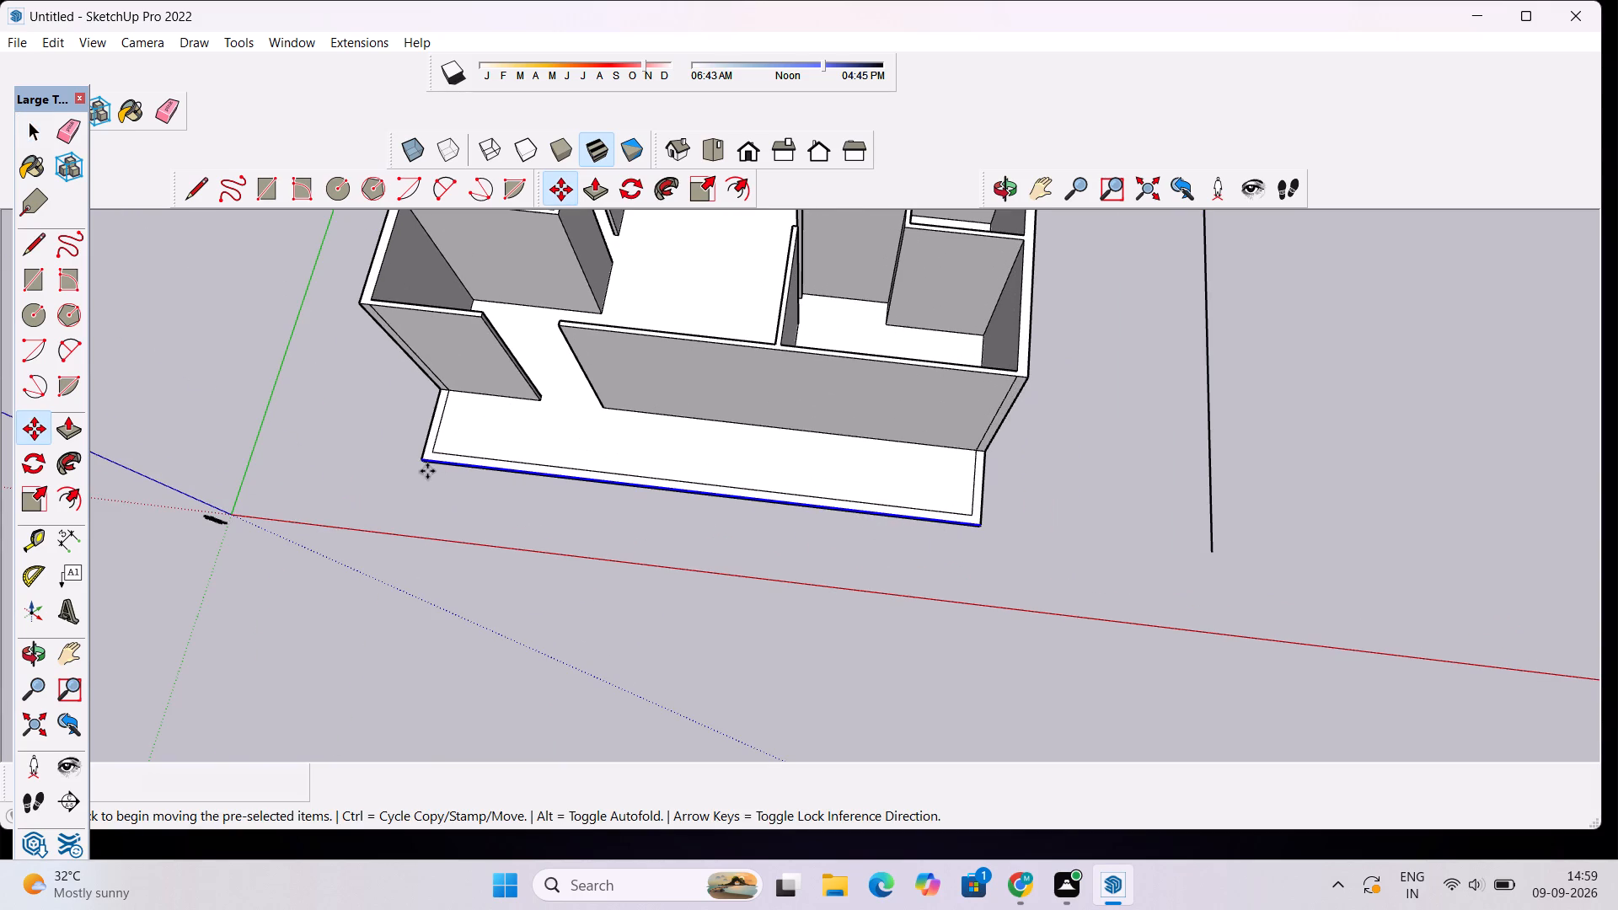
scroll(427, 471, "up", 8)
left_click(421, 449)
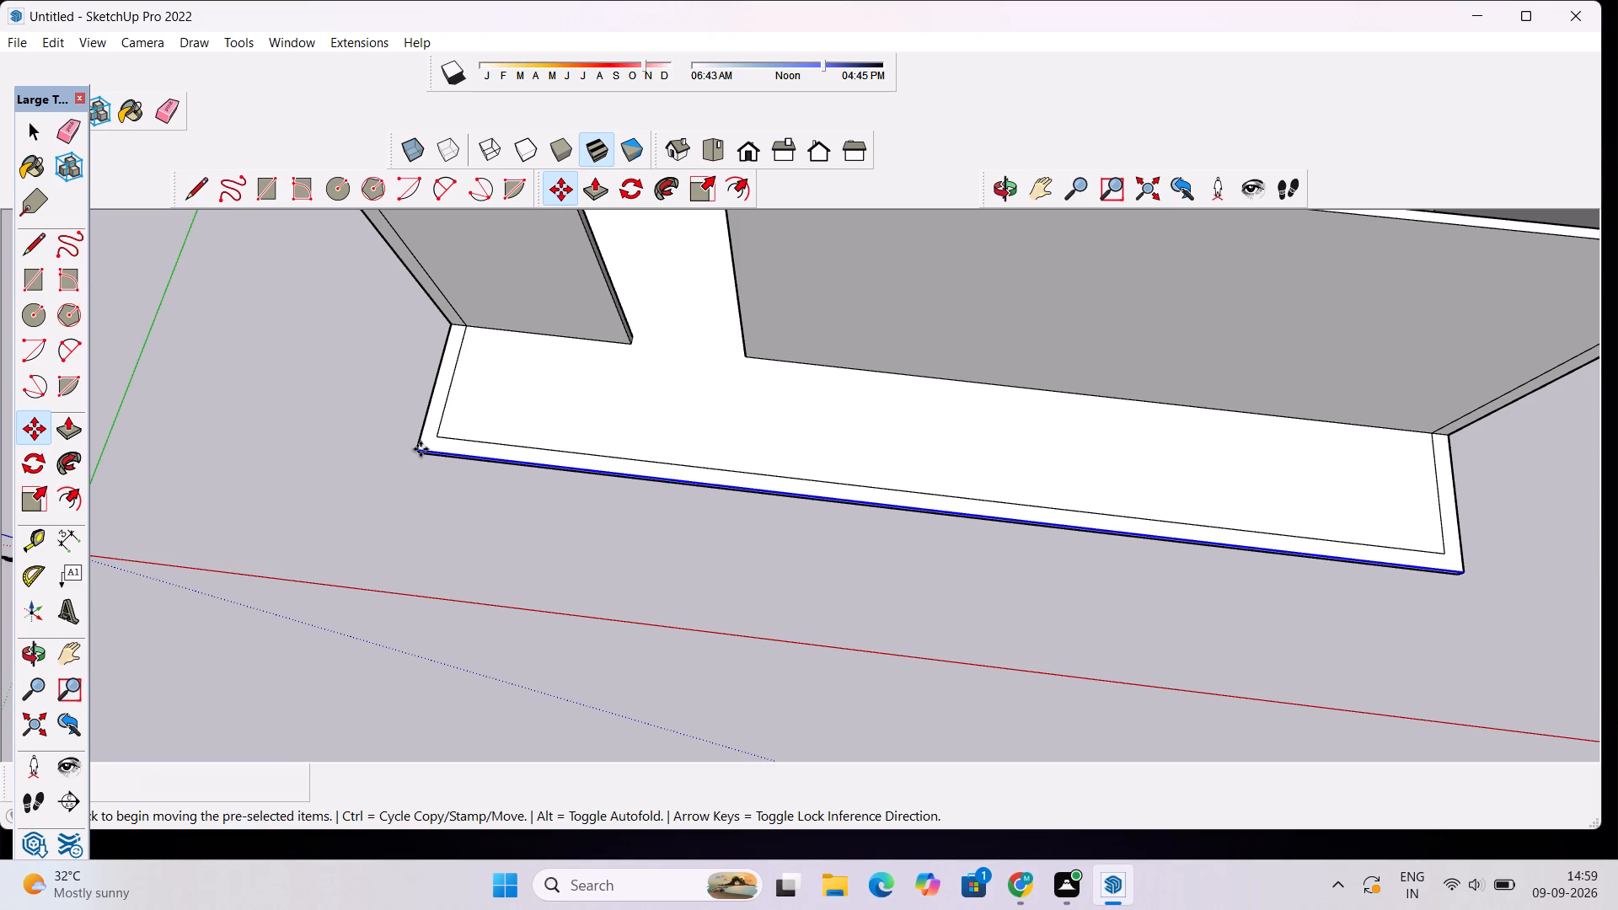
scroll(518, 448, "down", 5)
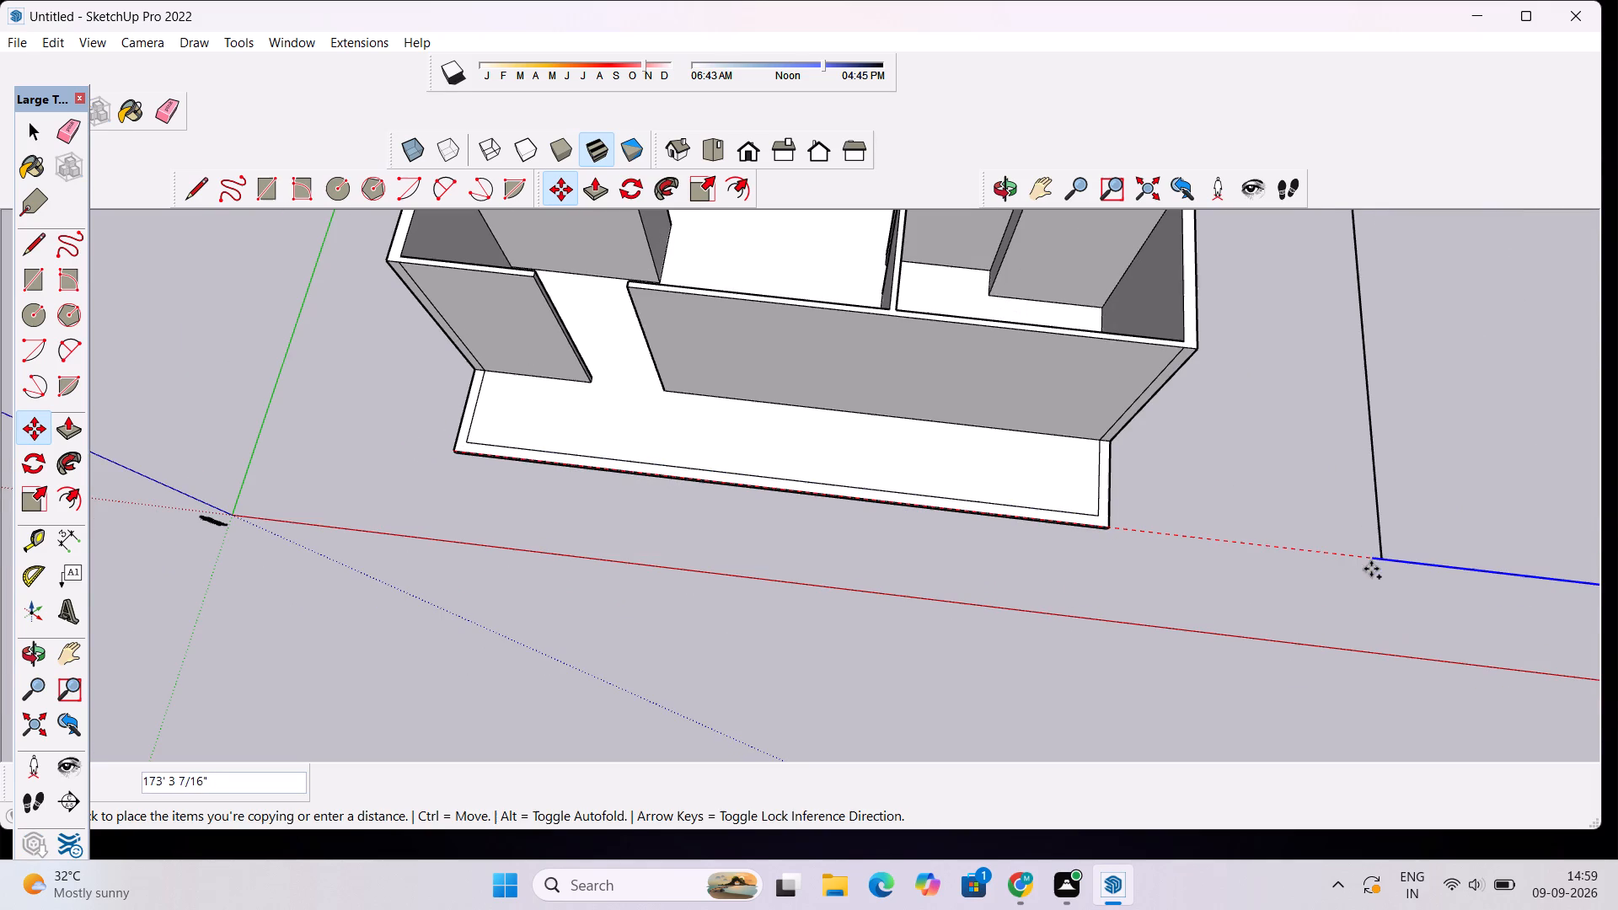
scroll(1386, 559, "up", 11)
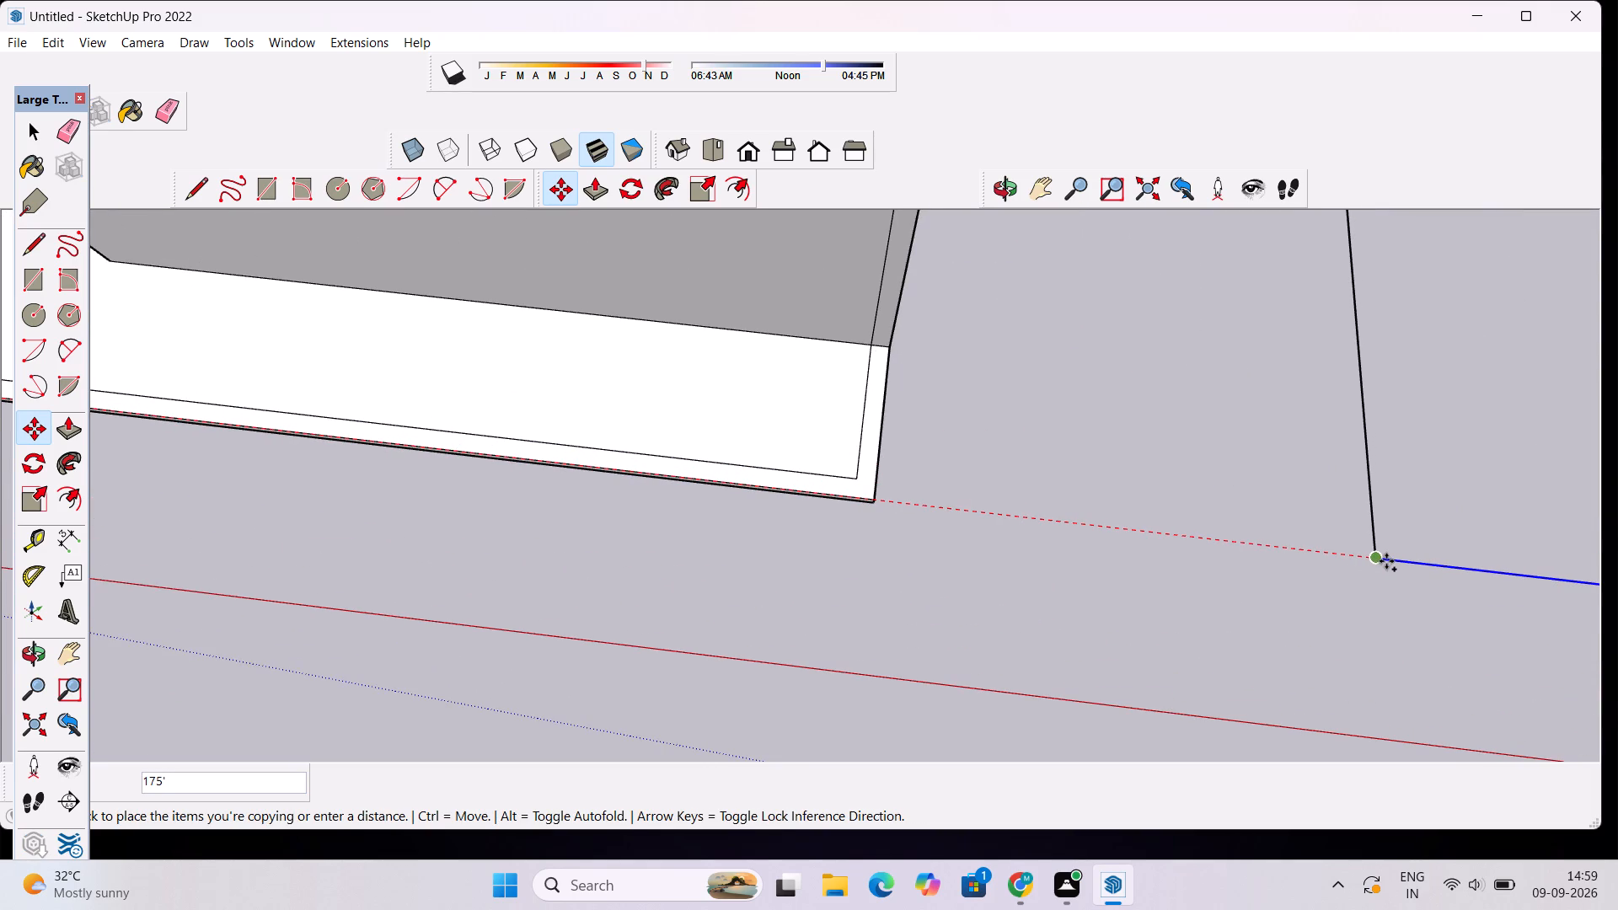
left_click(1386, 561)
scroll(1260, 570, "down", 14)
key("space")
scroll(1177, 554, "down", 14)
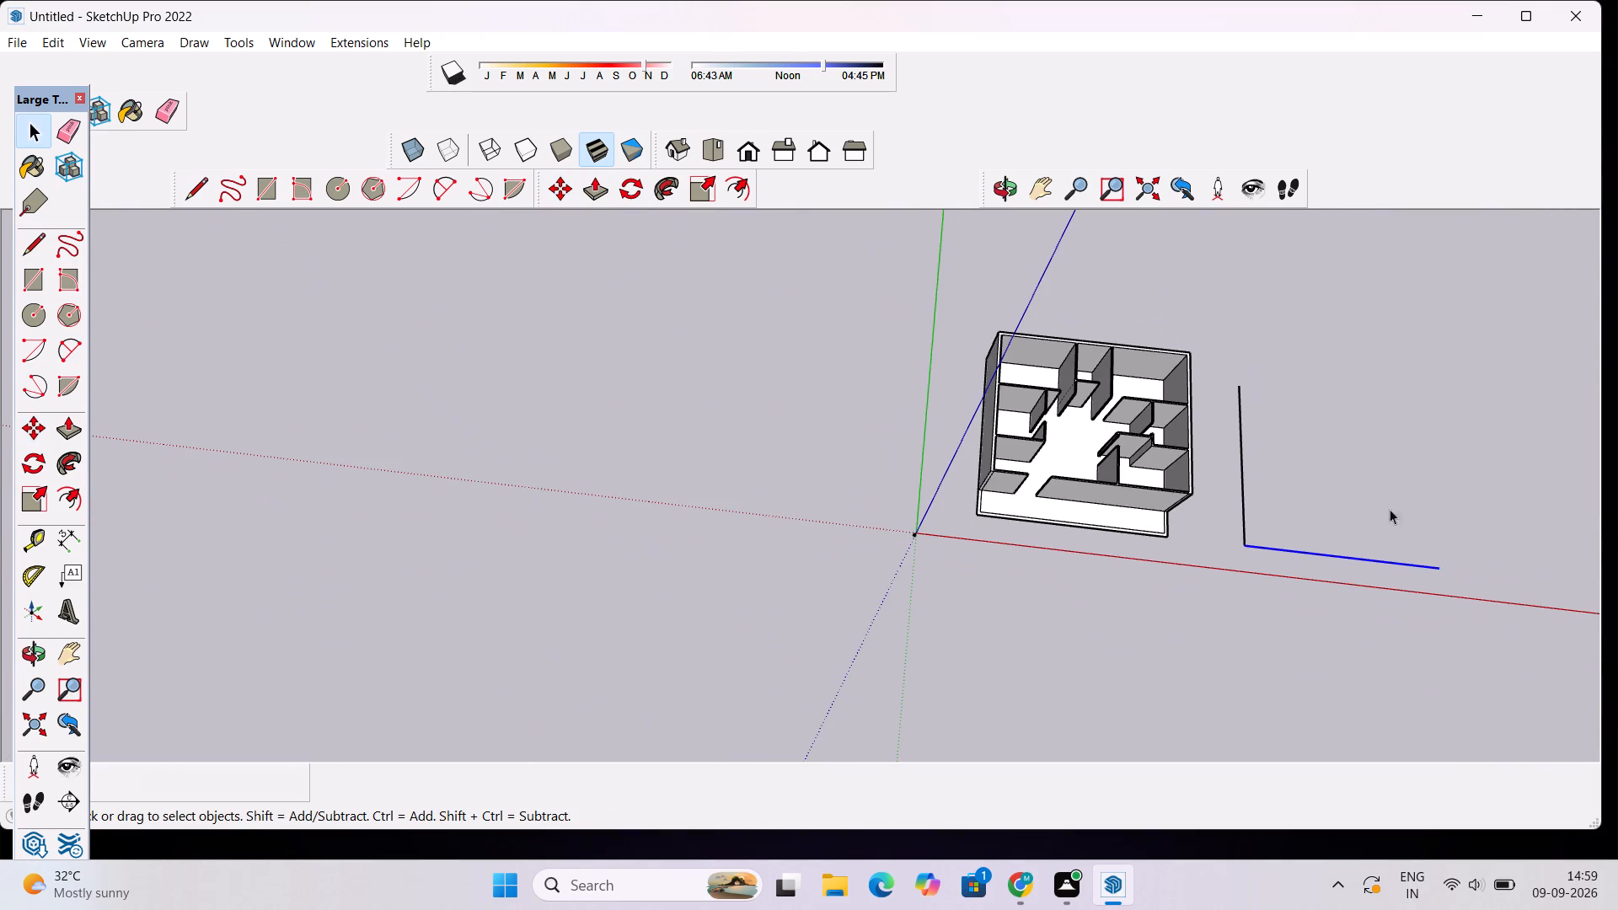
scroll(1401, 521, "down", 4)
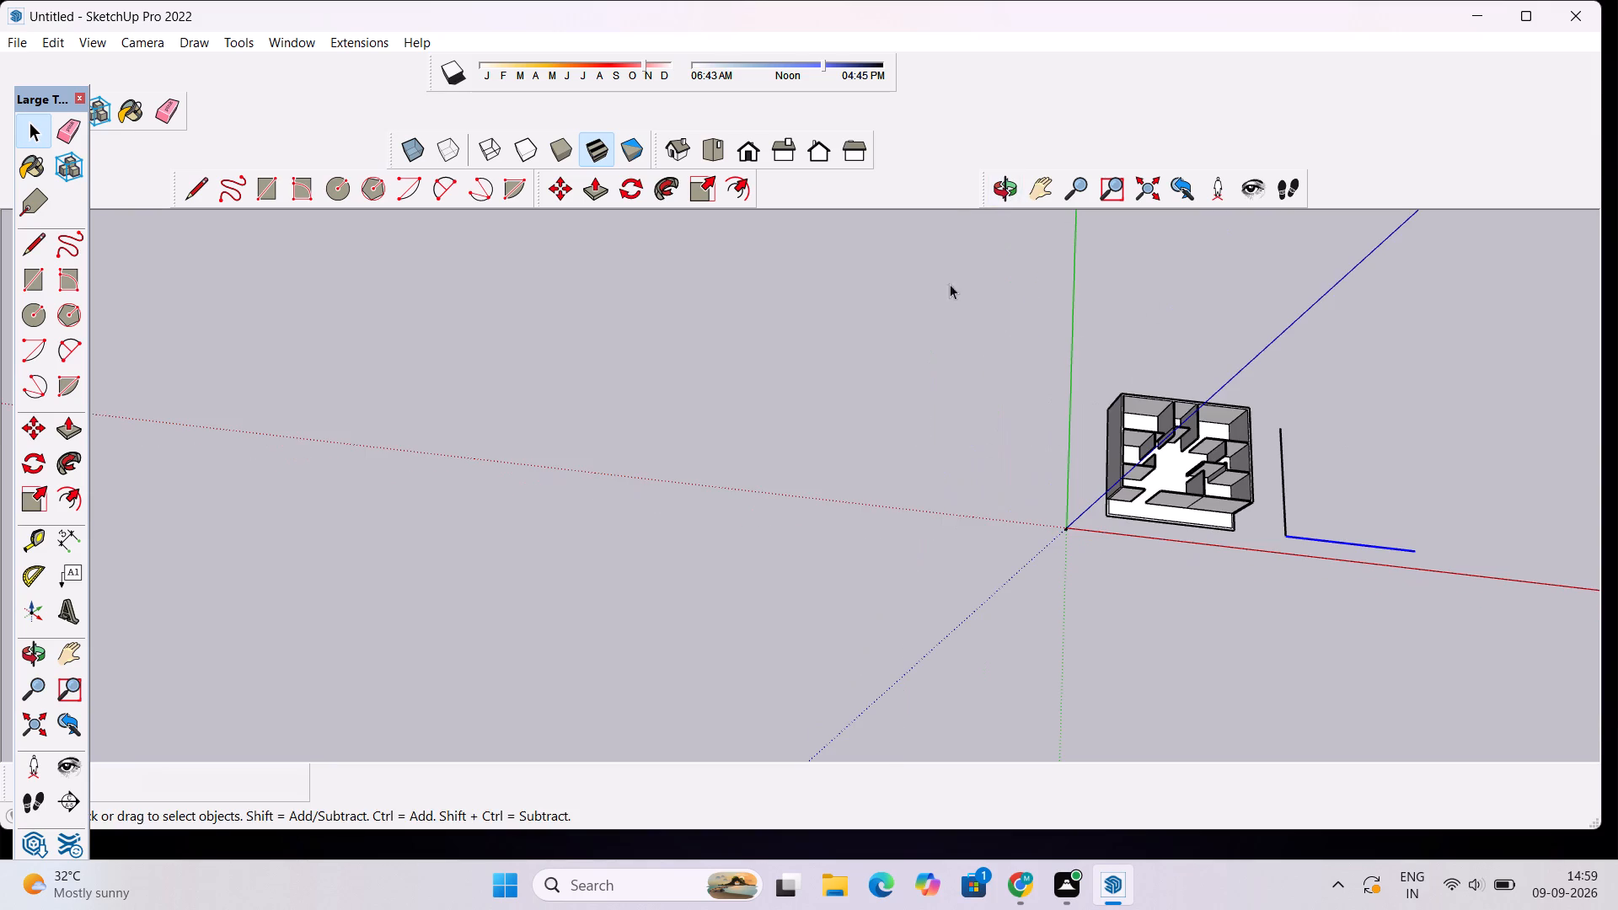
Draw a line along the green axis from the copied front line's outer end, extending slightly past the level of the side line's far end.
left_click(1030, 183)
left_click_drag(1395, 384, 622, 254)
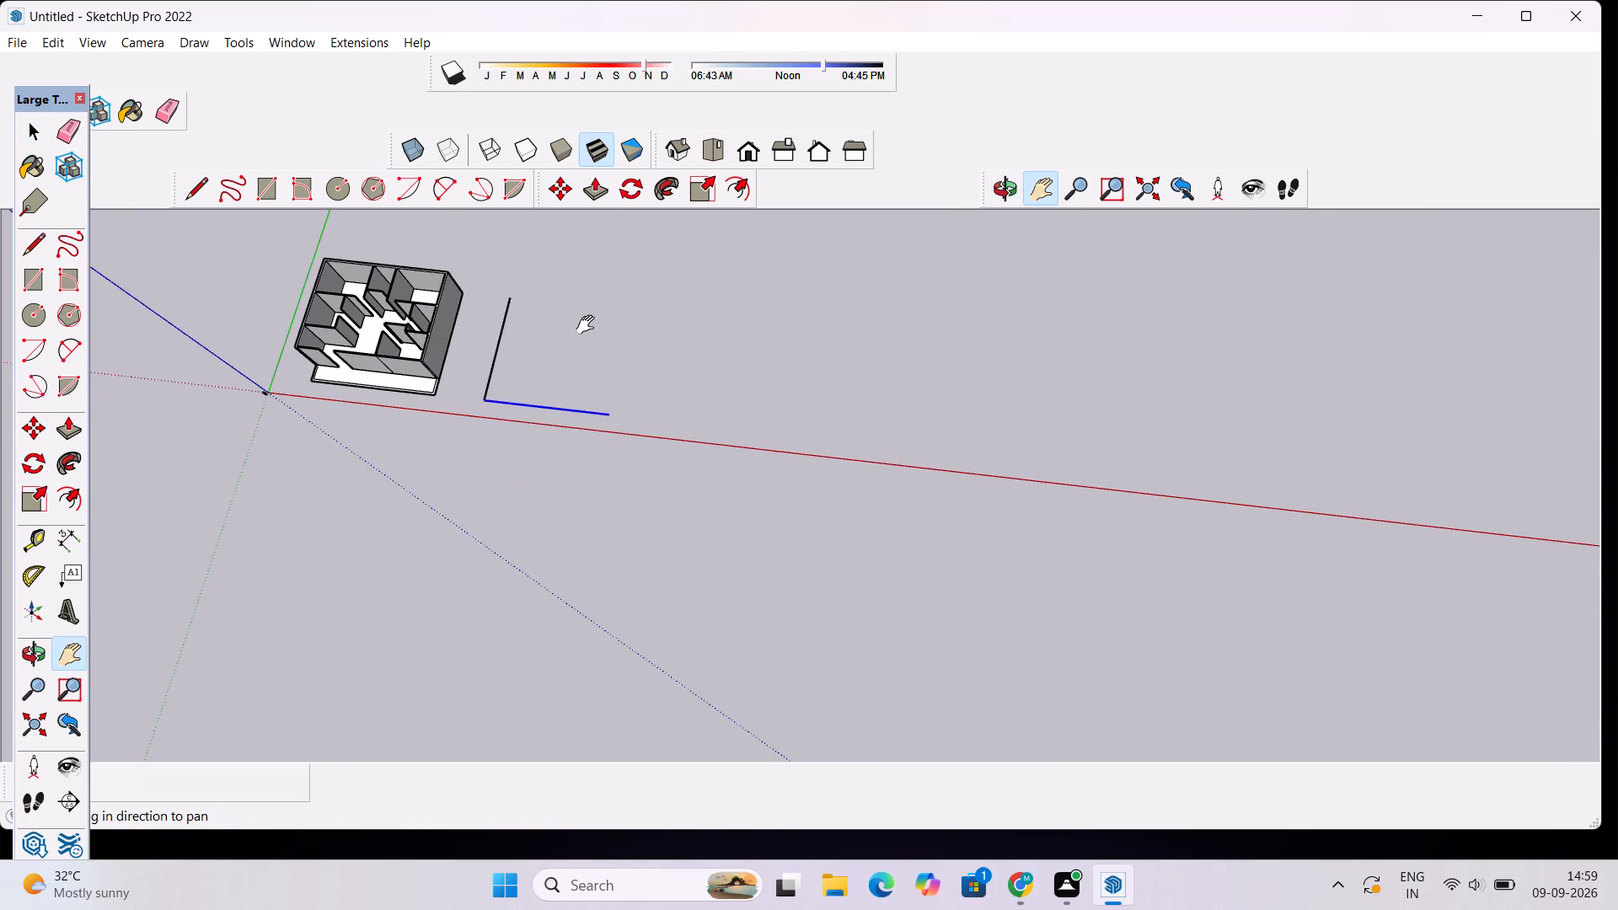
scroll(587, 329, "up", 4)
left_click_drag(230, 504, 431, 335)
scroll(520, 333, "up", 1)
scroll(502, 540, "down", 7)
left_click_drag(603, 345, 606, 909)
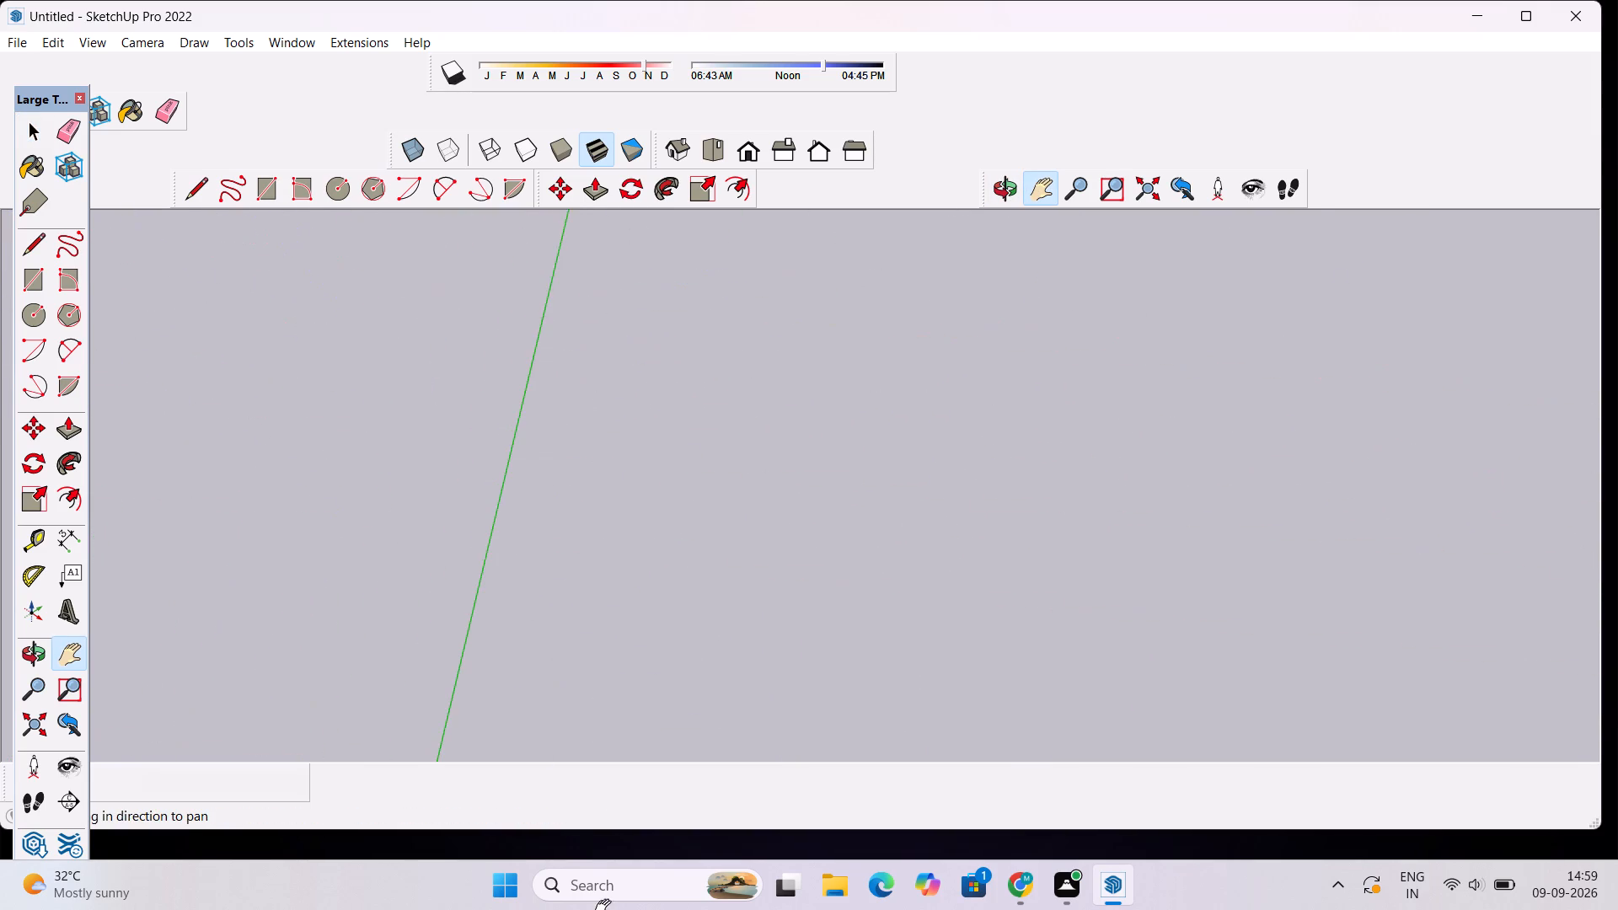
left_click_drag(606, 909, 608, 909)
left_click_drag(668, 695, 700, 507)
left_click_drag(689, 715, 698, 645)
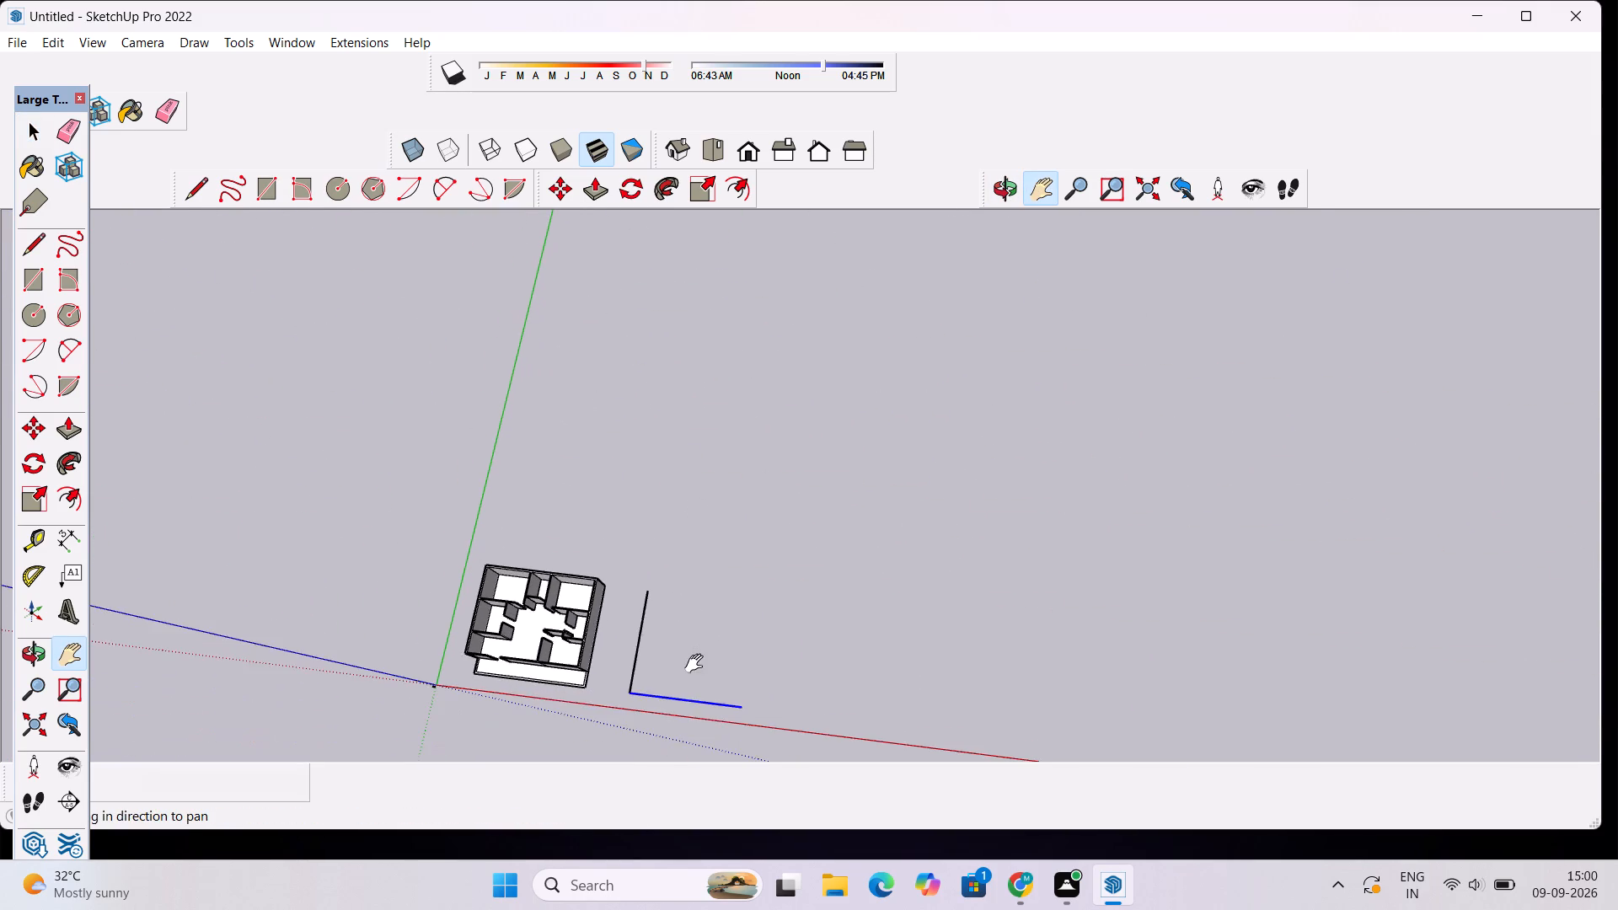
left_click_drag(697, 646, 685, 544)
scroll(657, 598, "up", 5)
scroll(651, 523, "up", 6)
left_click_drag(635, 550, 592, 553)
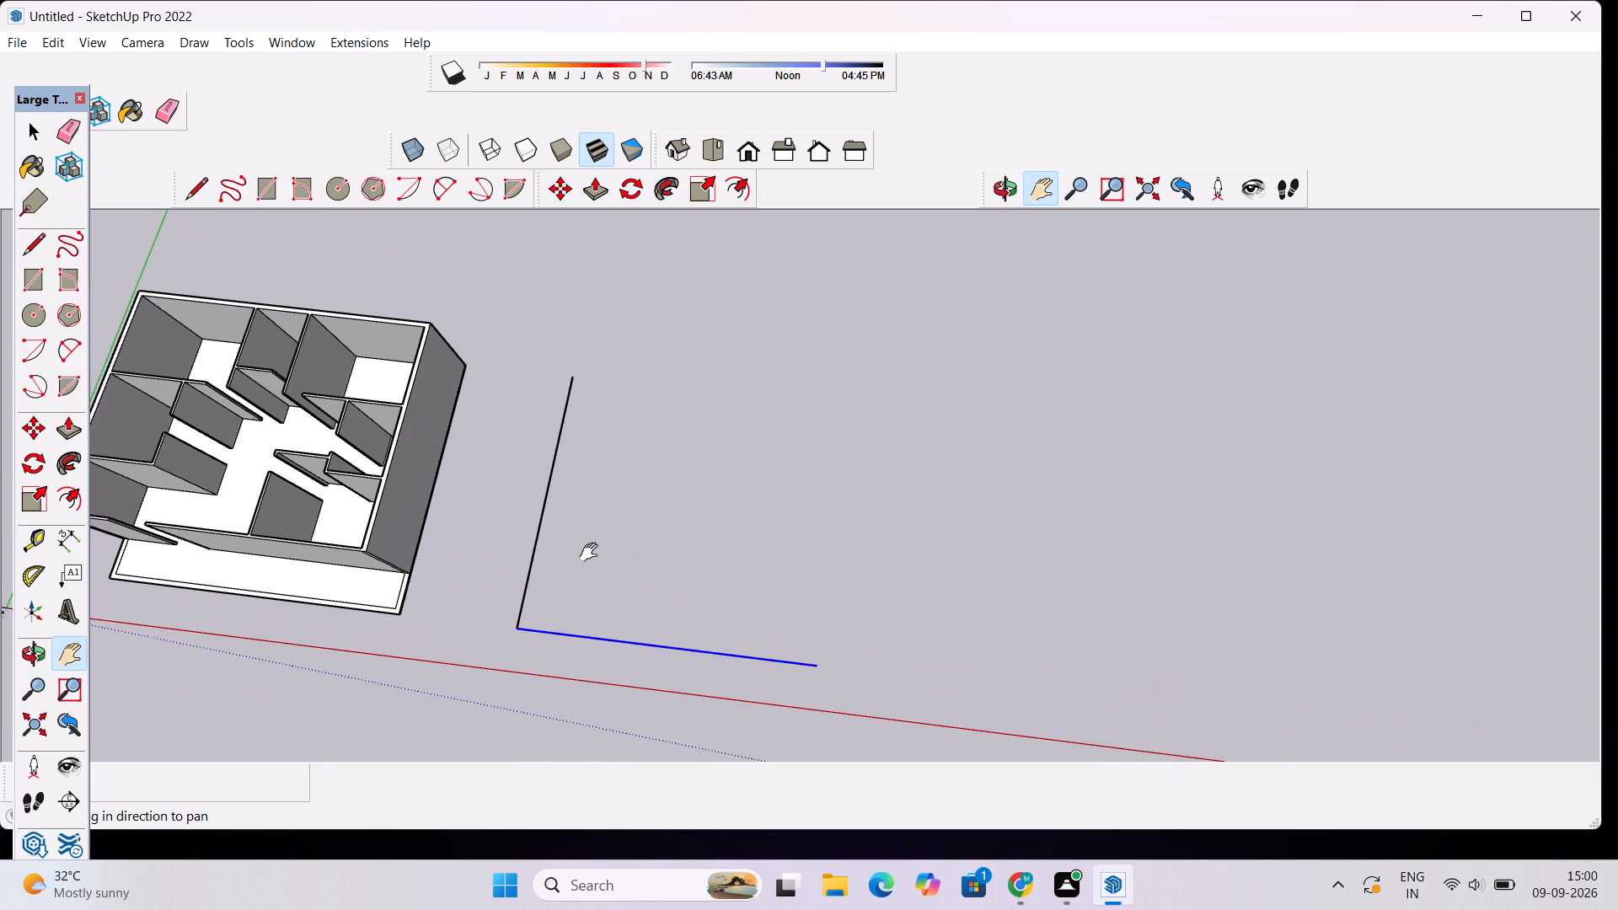
left_click_drag(592, 553, 589, 554)
key("space")
scroll(587, 557, "up", 3)
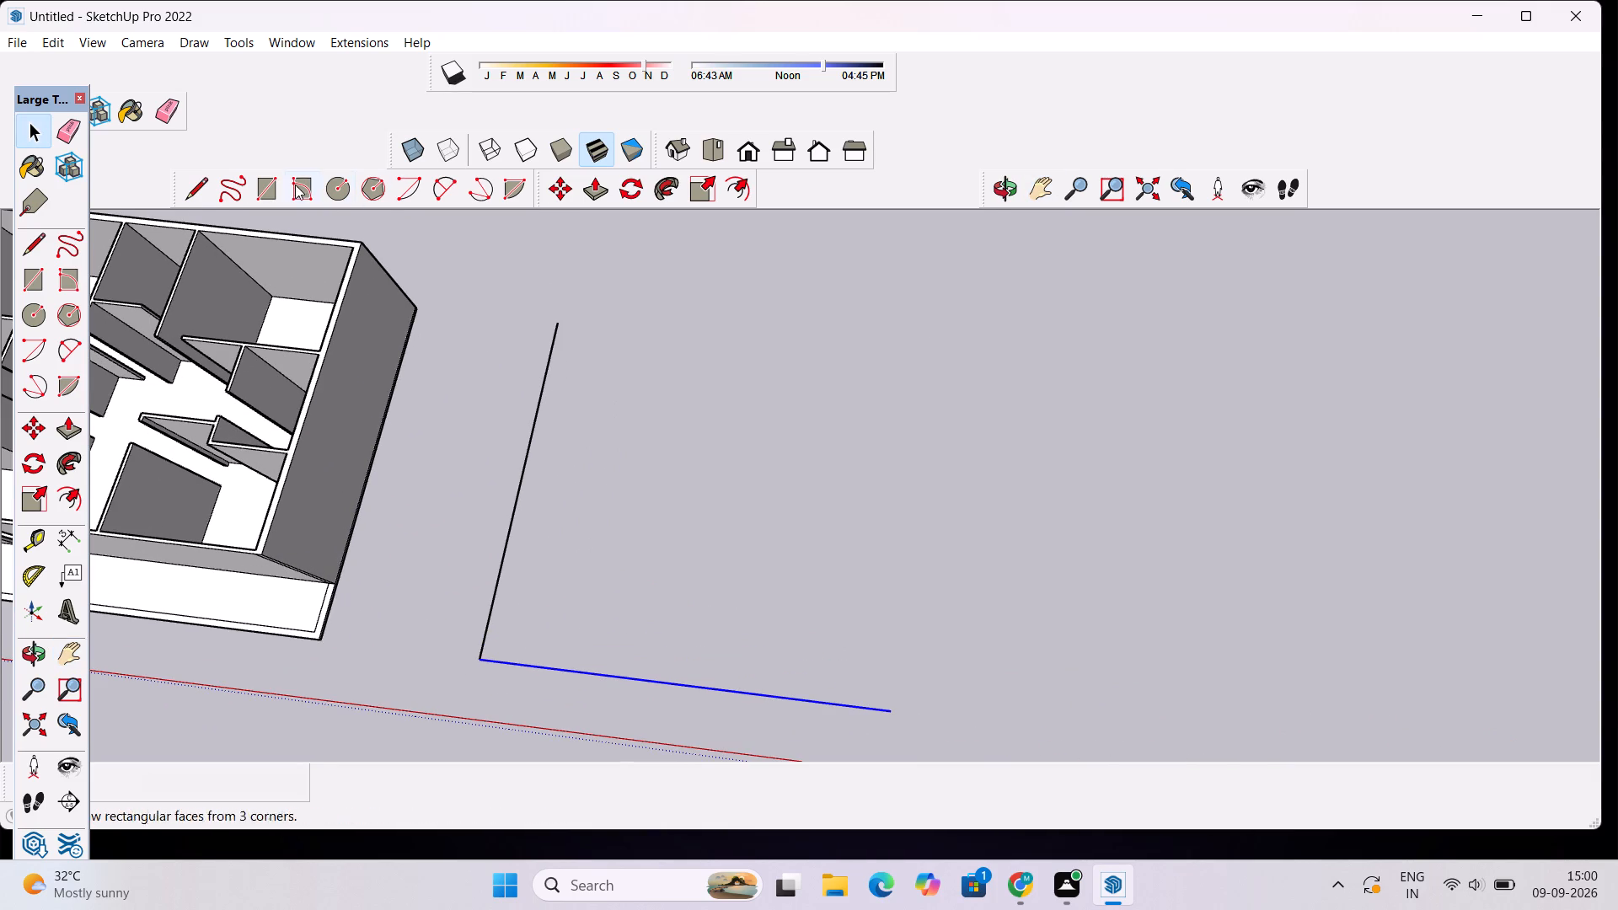
left_click(201, 187)
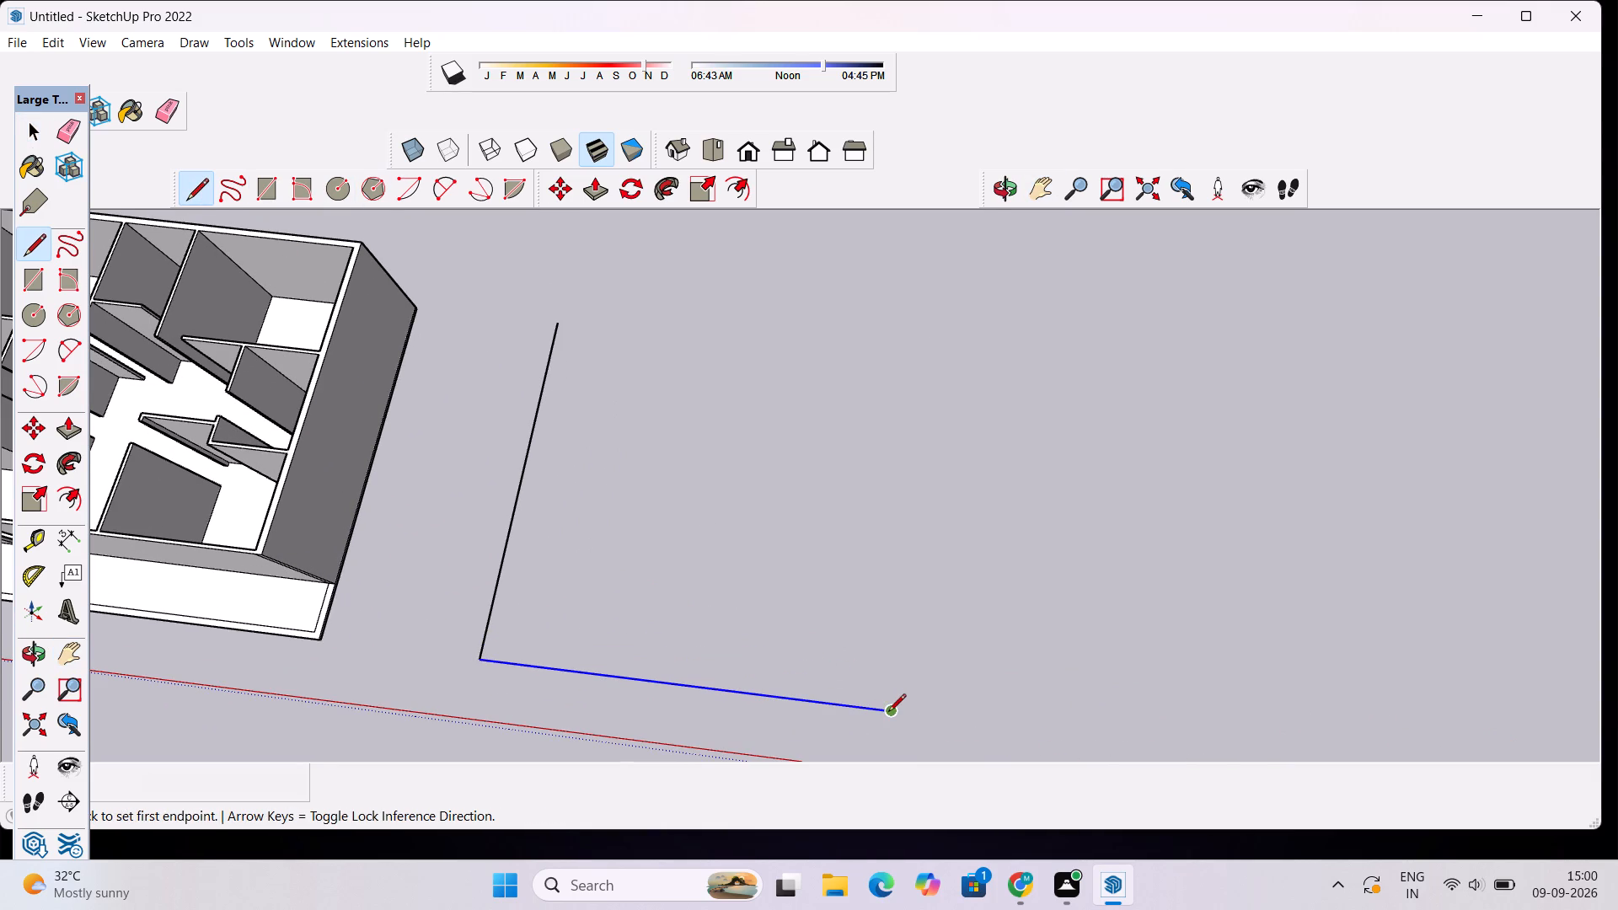
left_click(888, 713)
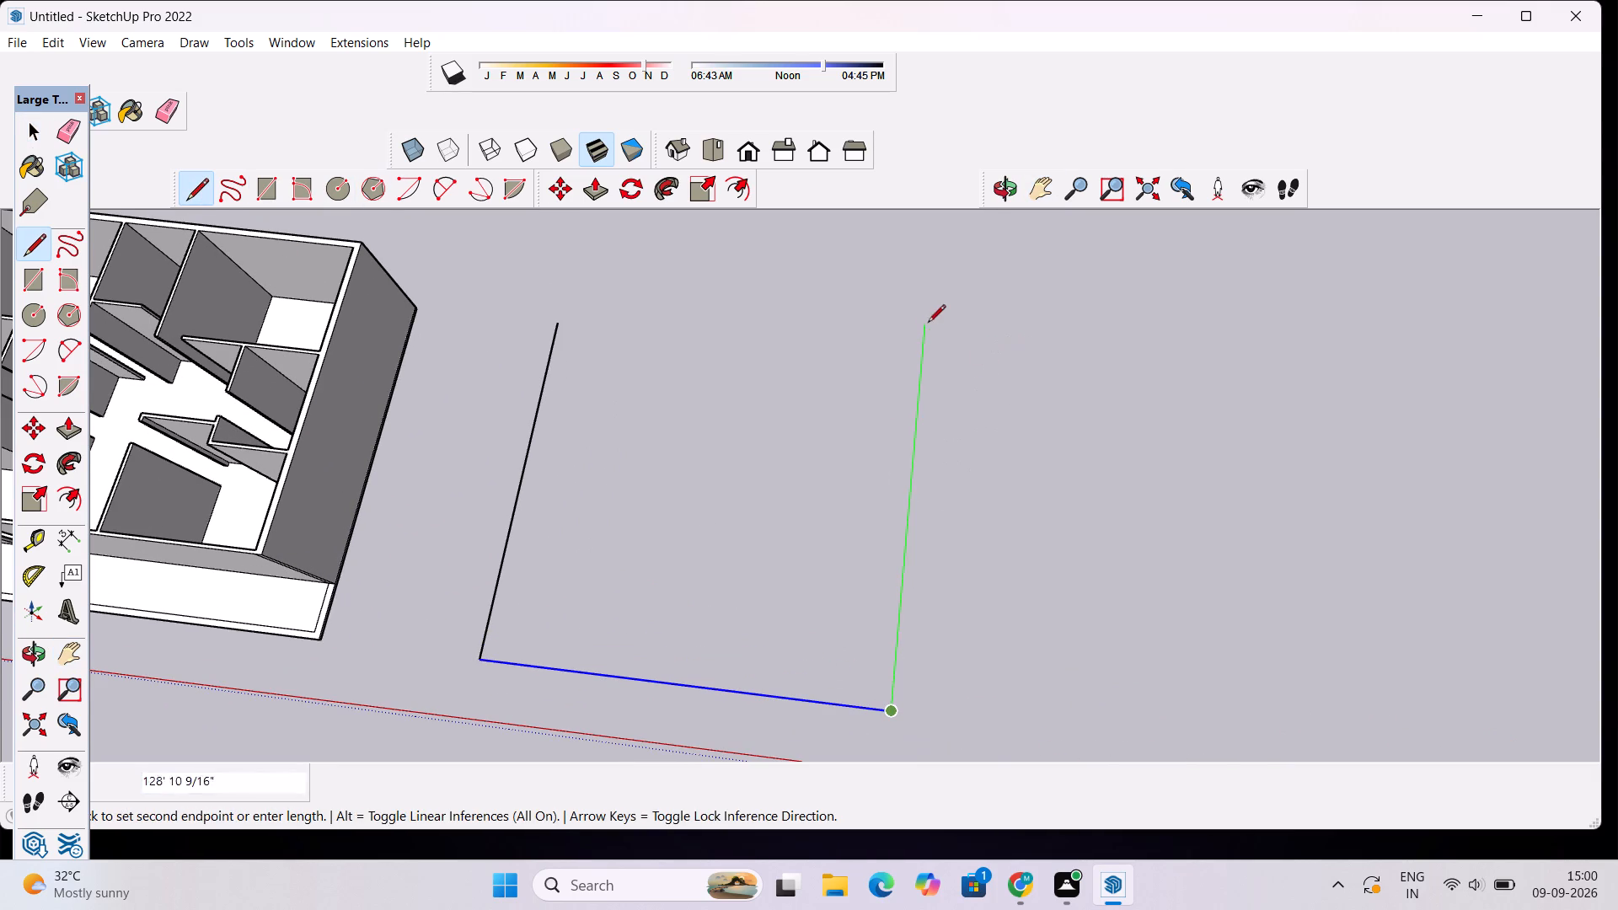
left_click(946, 304)
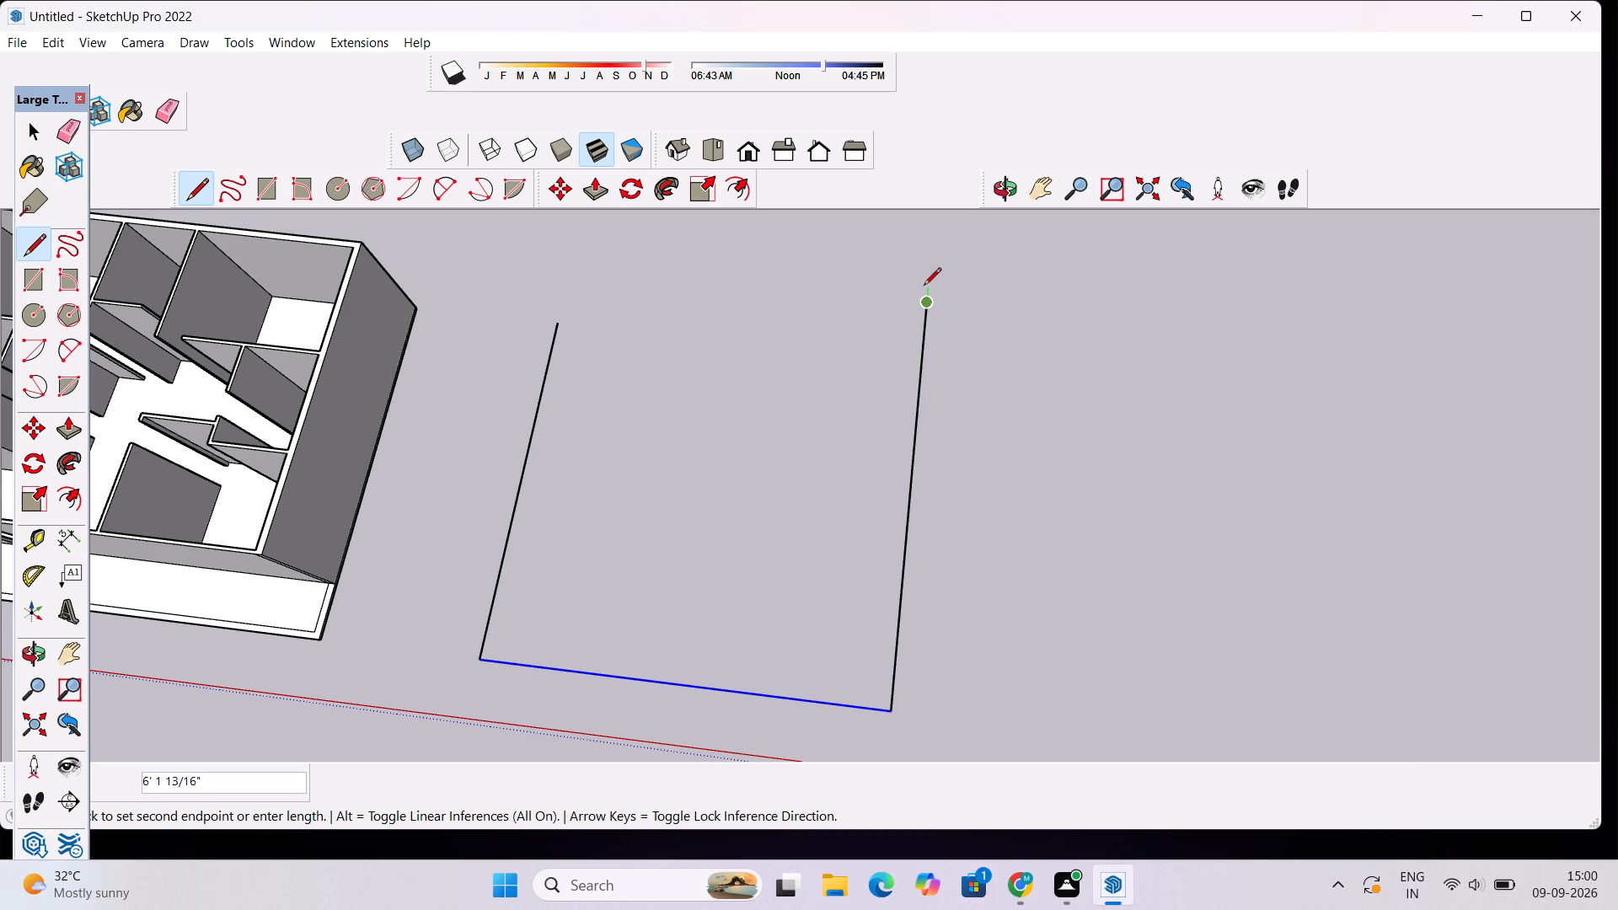
key("space")
Close the outline into a face with a 125' line along the red axis from the side line's far end to the opposite line.
key("l")
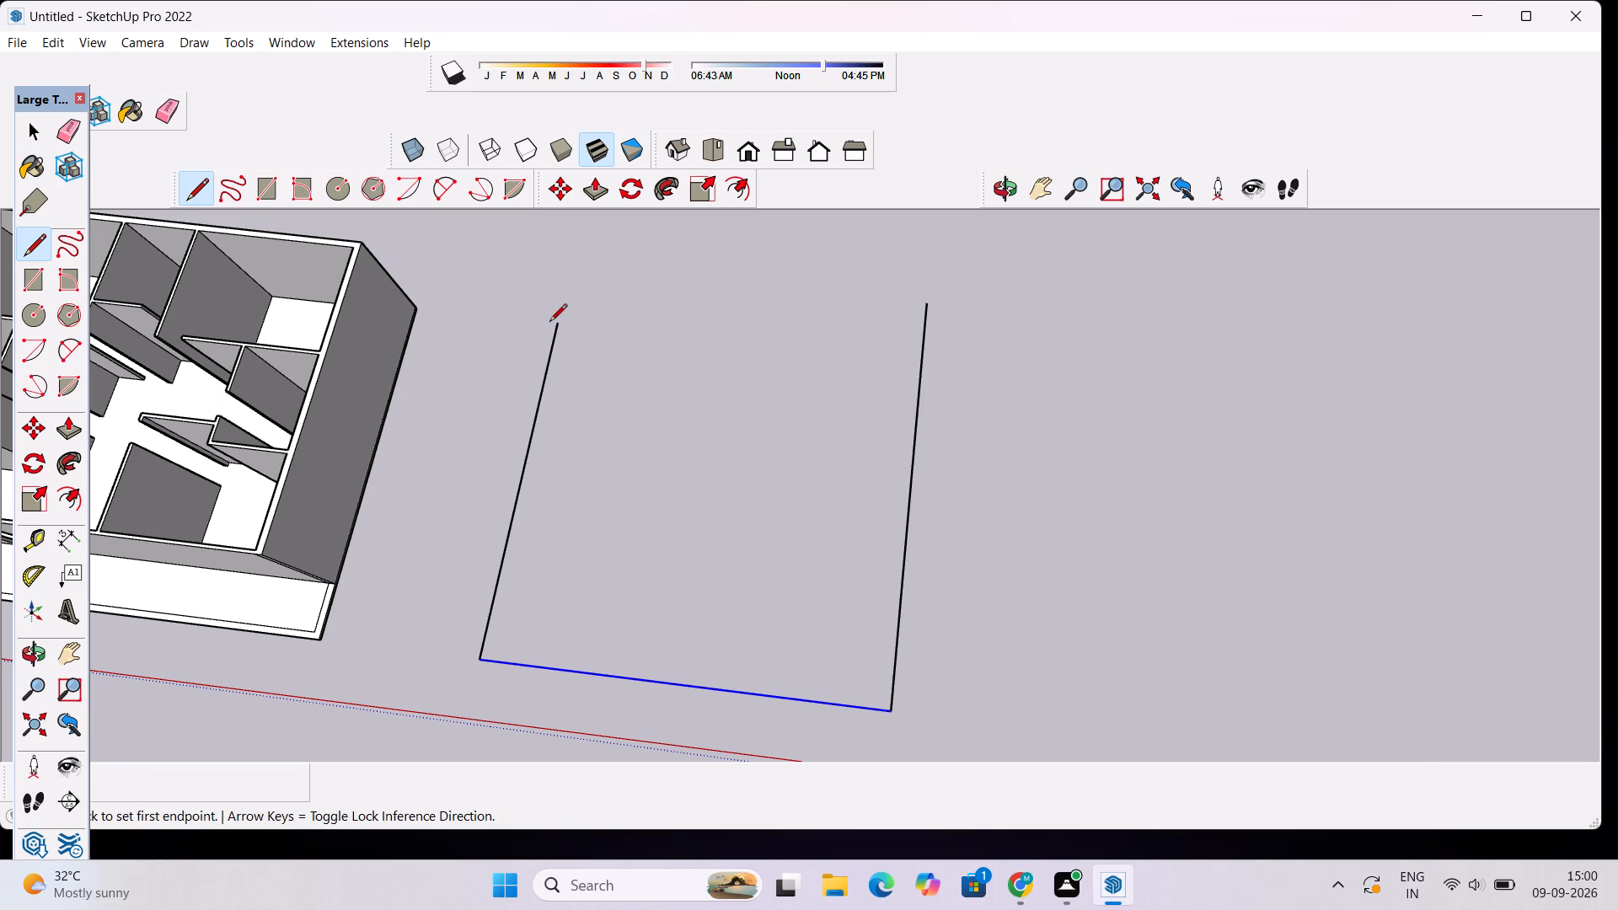
left_click(556, 323)
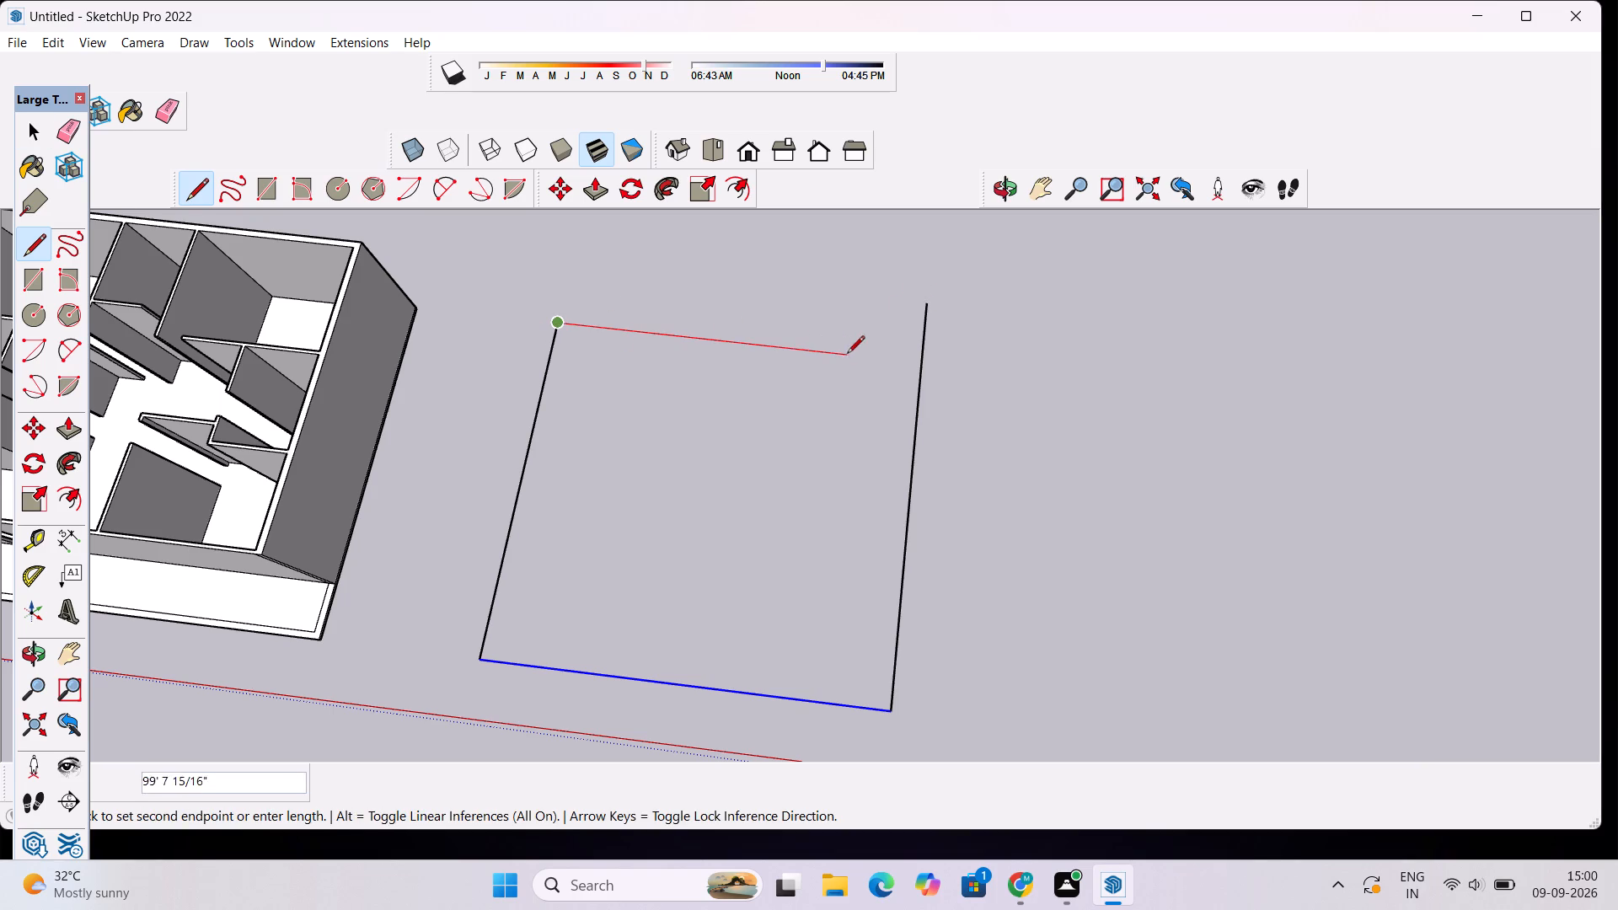
left_click(918, 362)
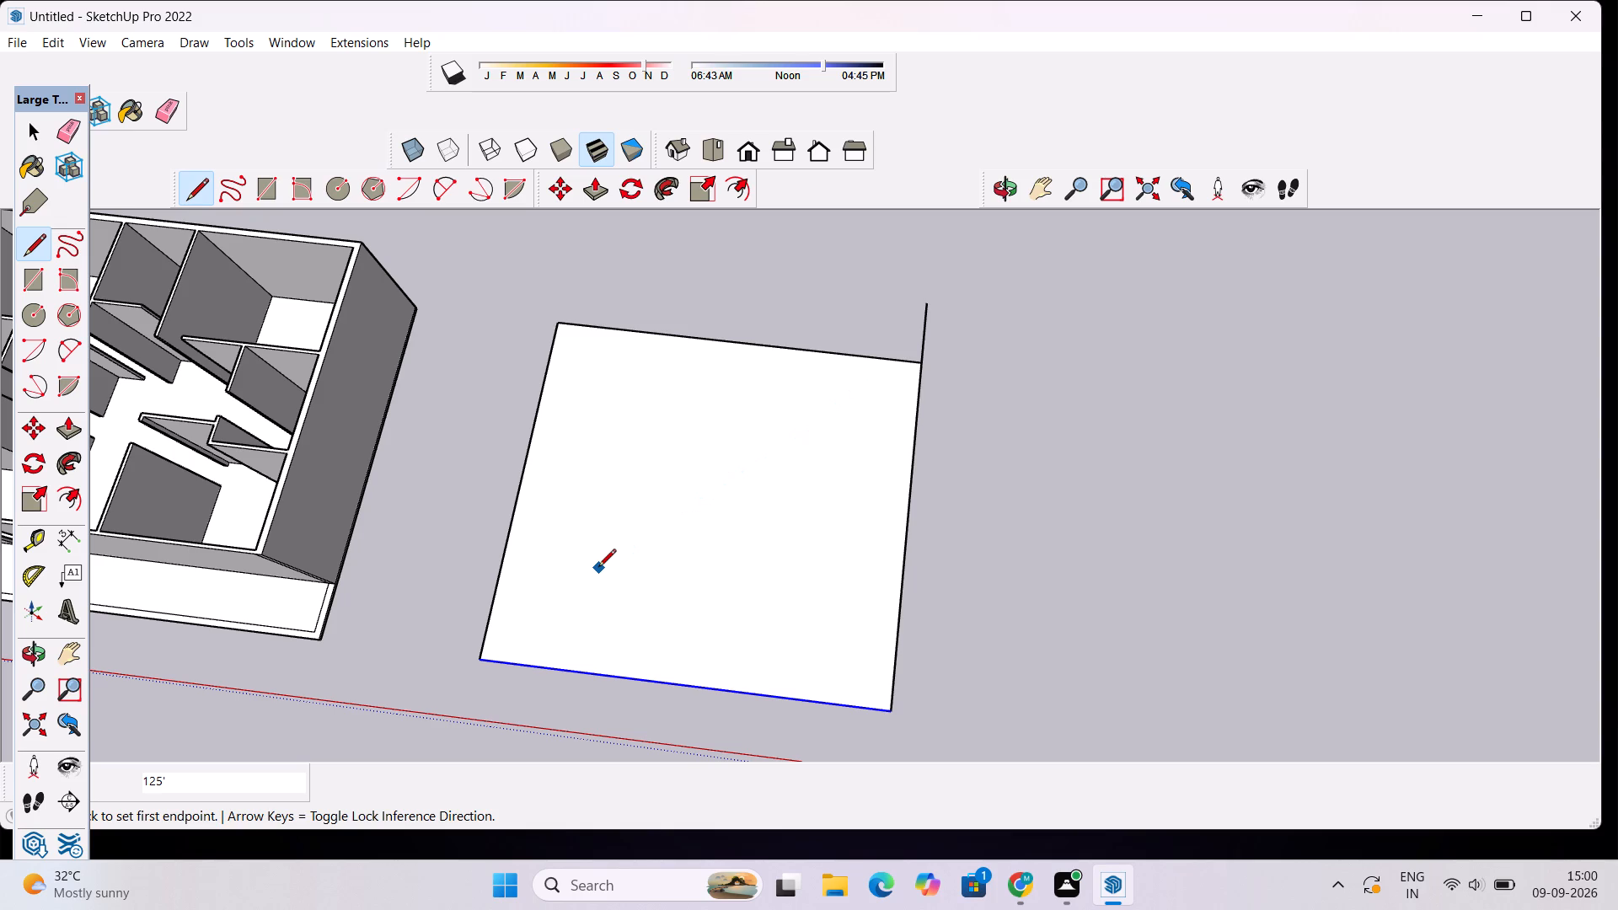
scroll(672, 458, "down", 9)
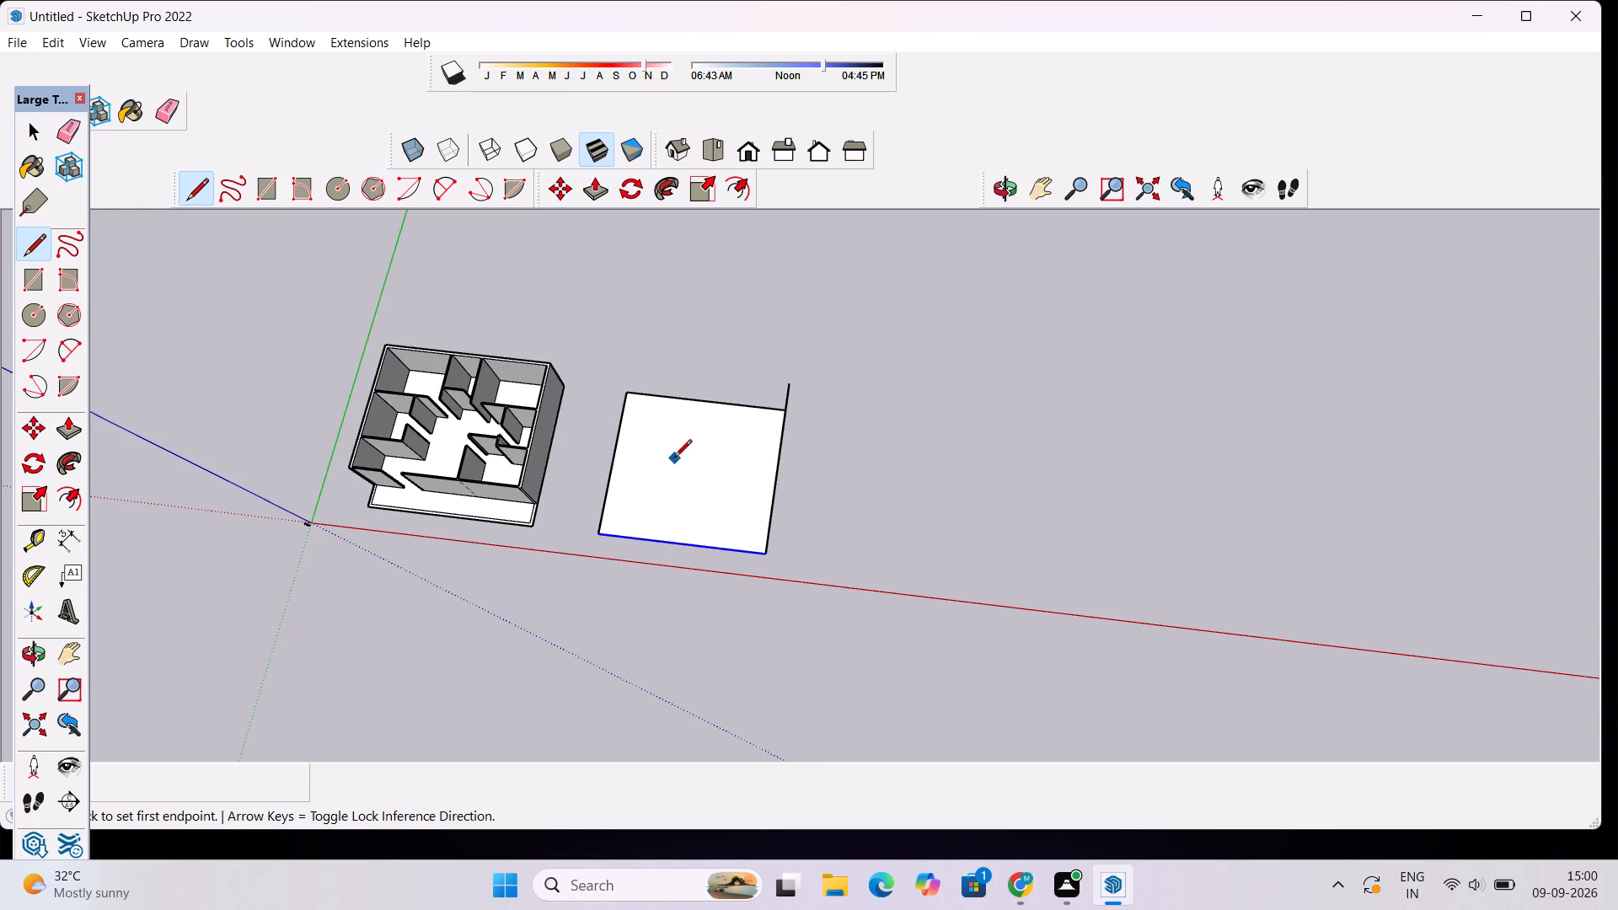
key("space")
Examine the house and the rectangular face beside it from ground level, from the front and from above.
scroll(668, 411, "down", 4)
left_click(1010, 185)
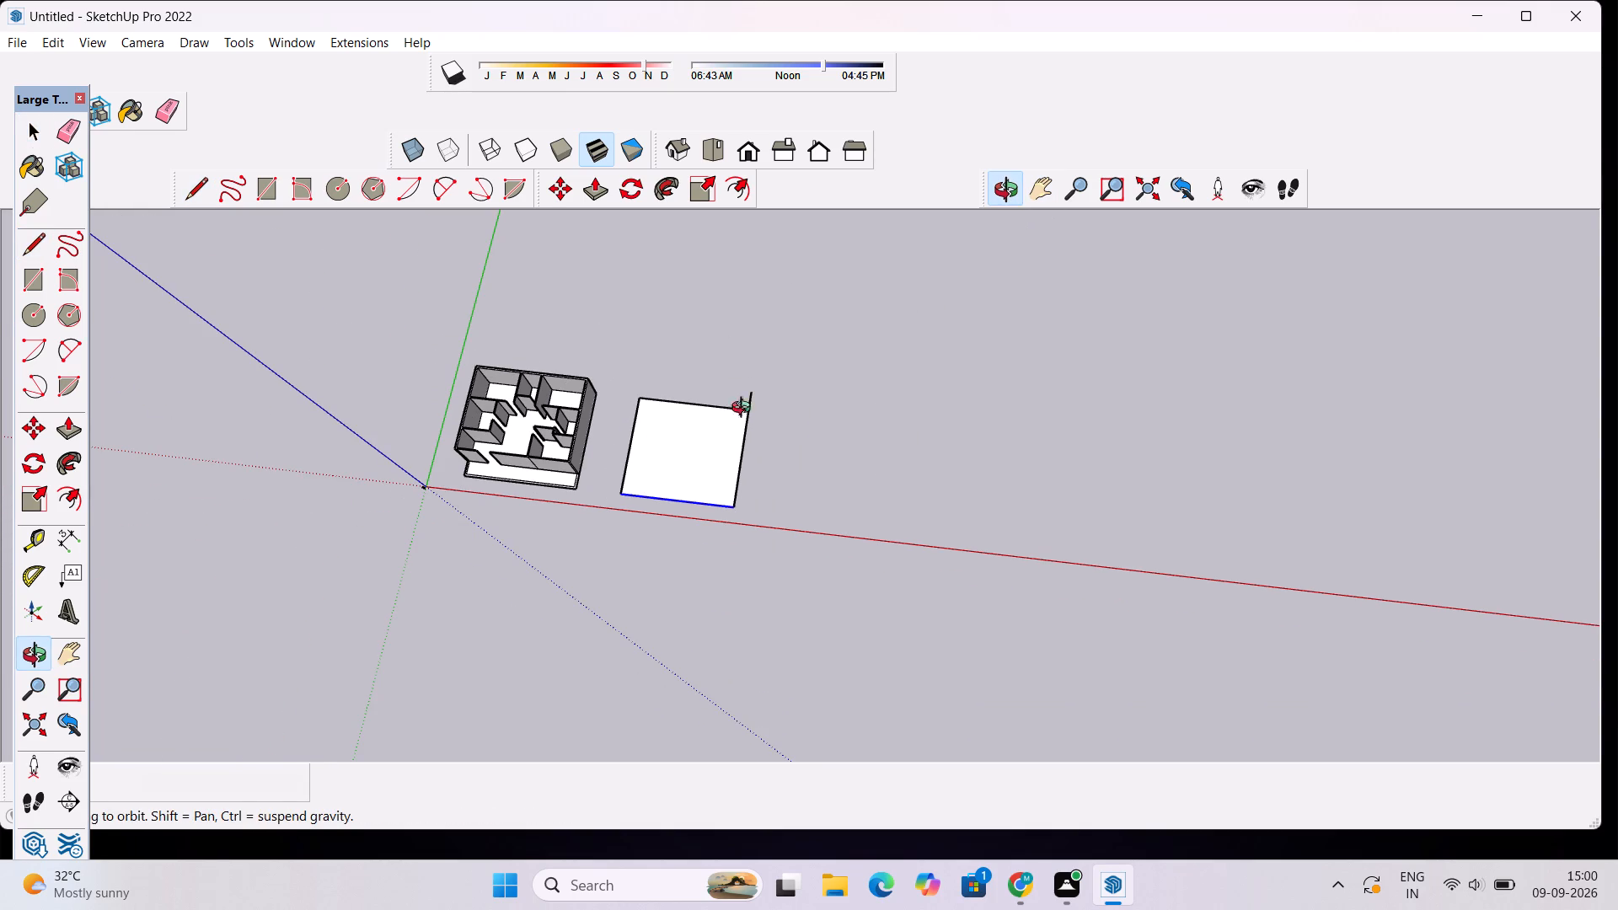
left_click_drag(451, 533, 595, 255)
scroll(454, 540, "up", 5)
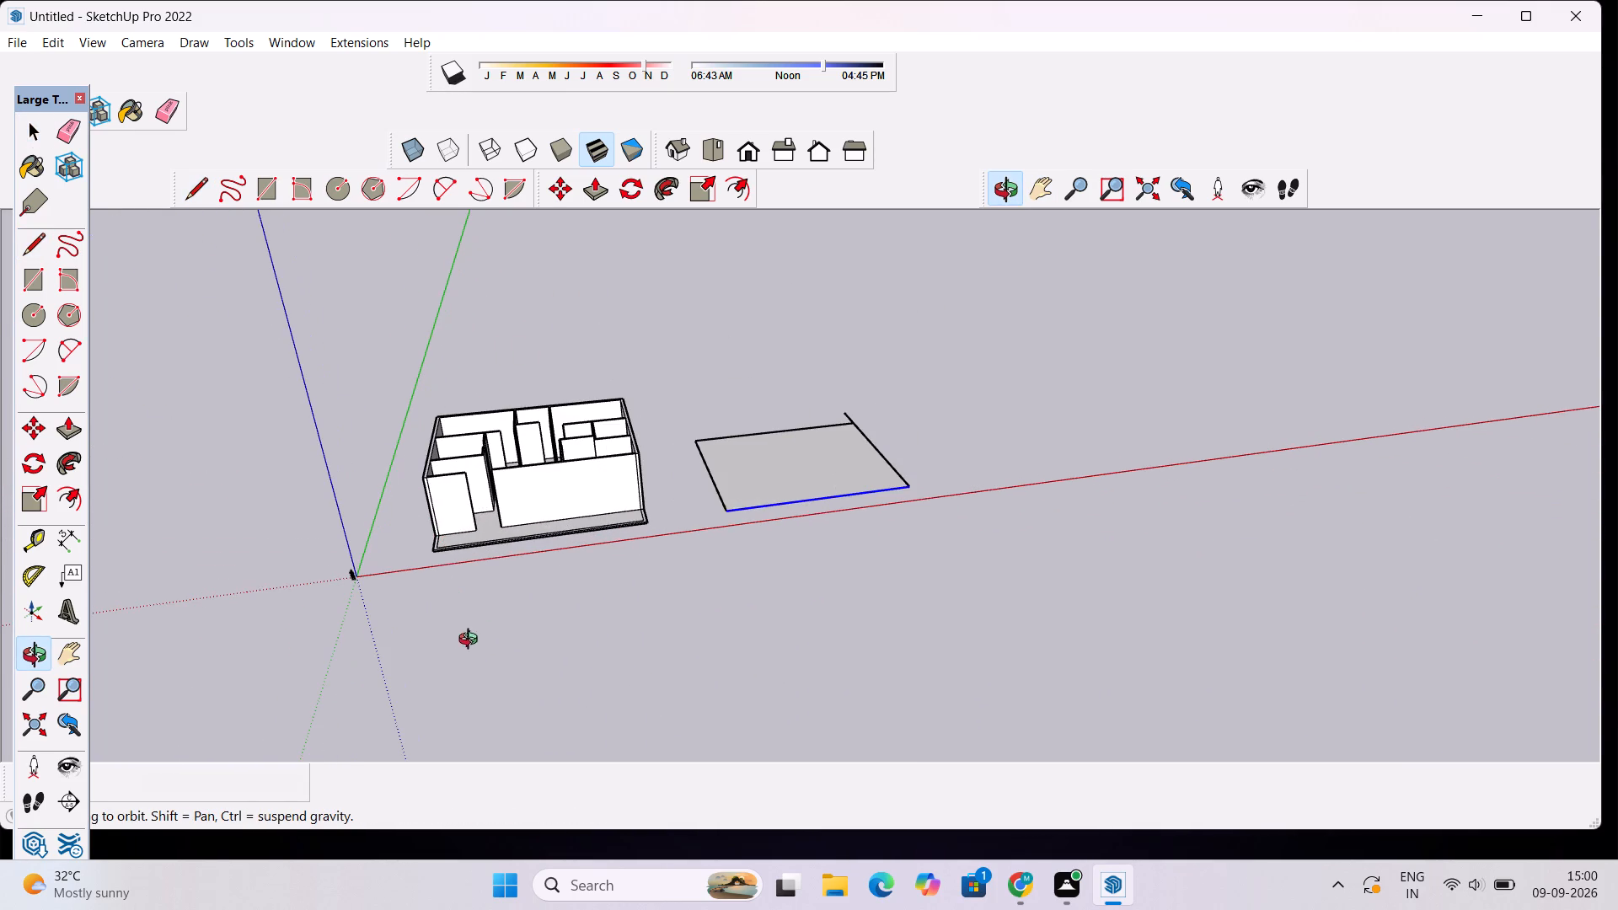
left_click_drag(470, 644, 420, 529)
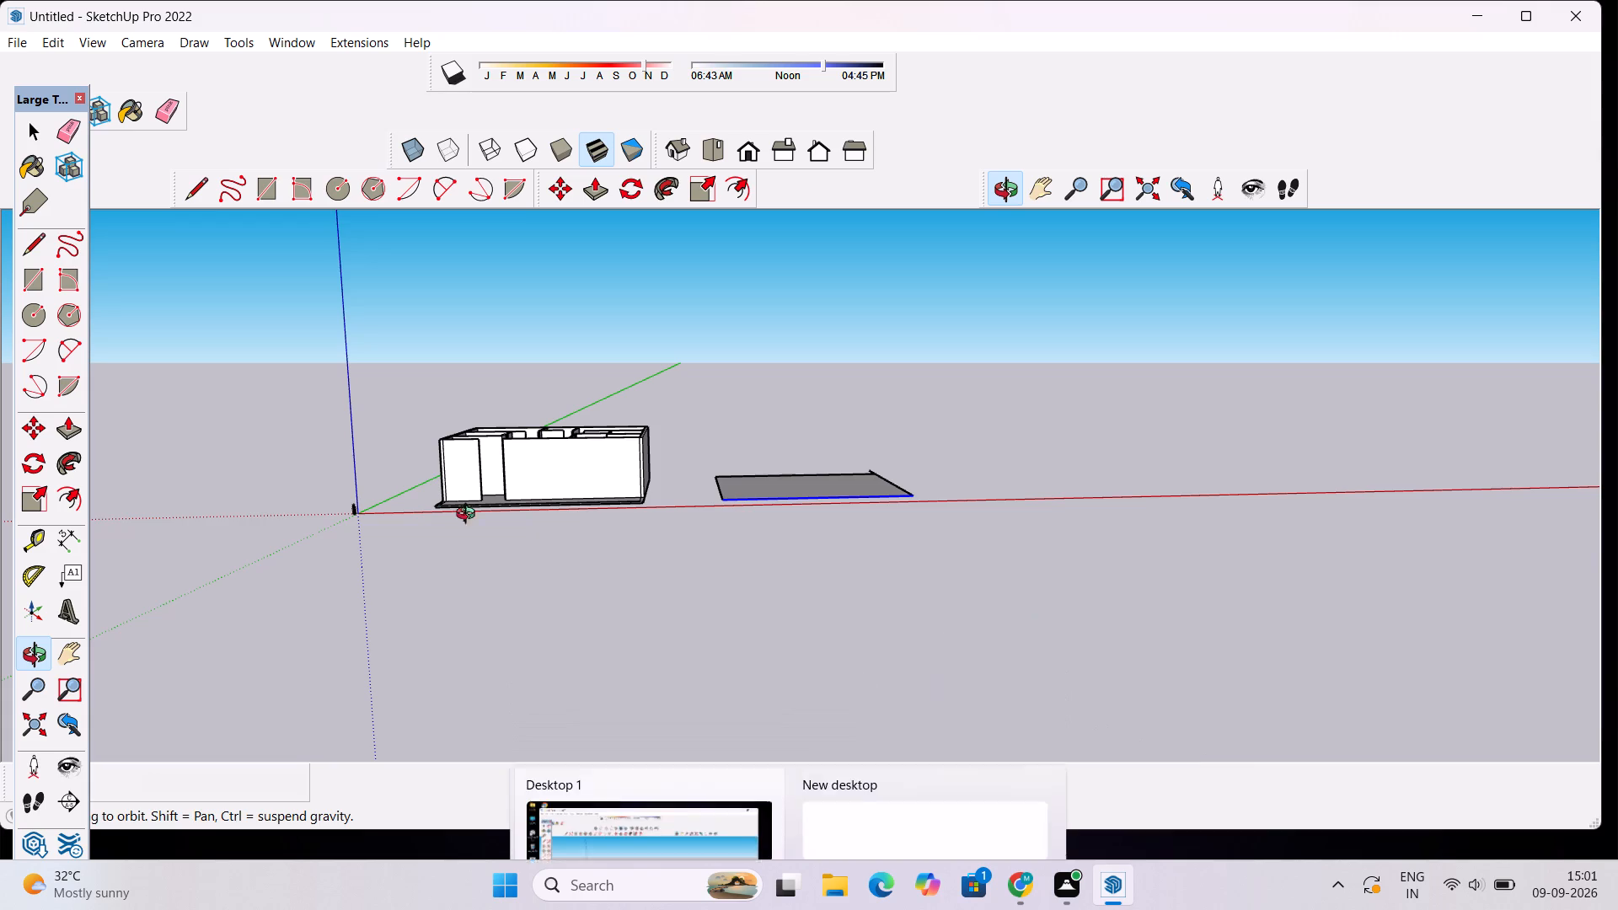
scroll(496, 442, "up", 7)
left_click_drag(480, 373, 521, 491)
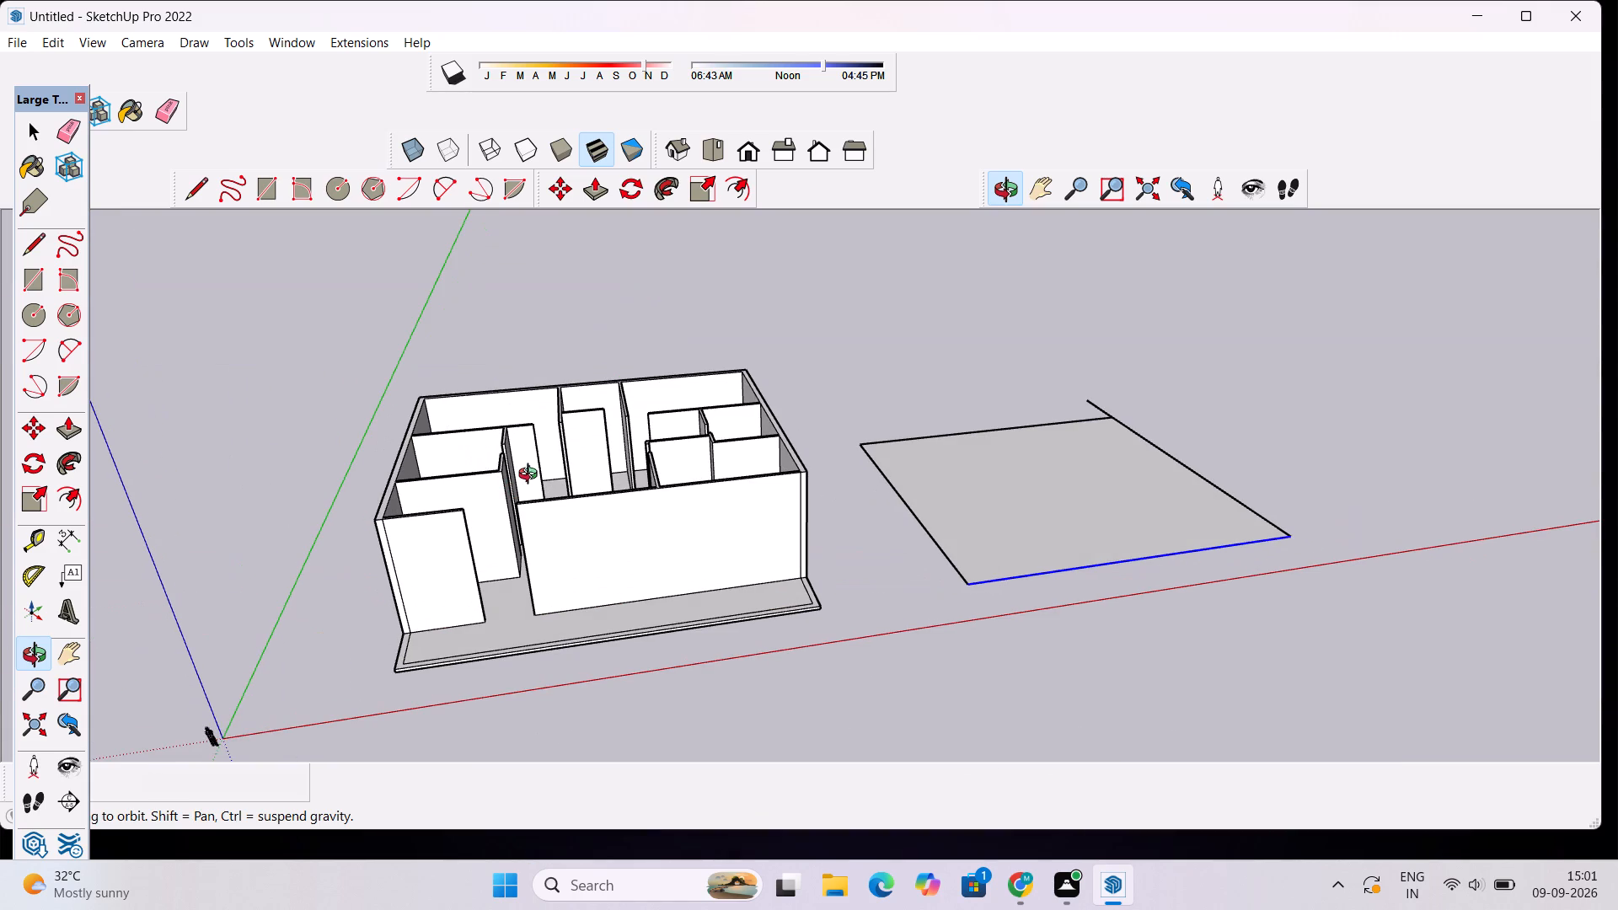
scroll(532, 473, "down", 5)
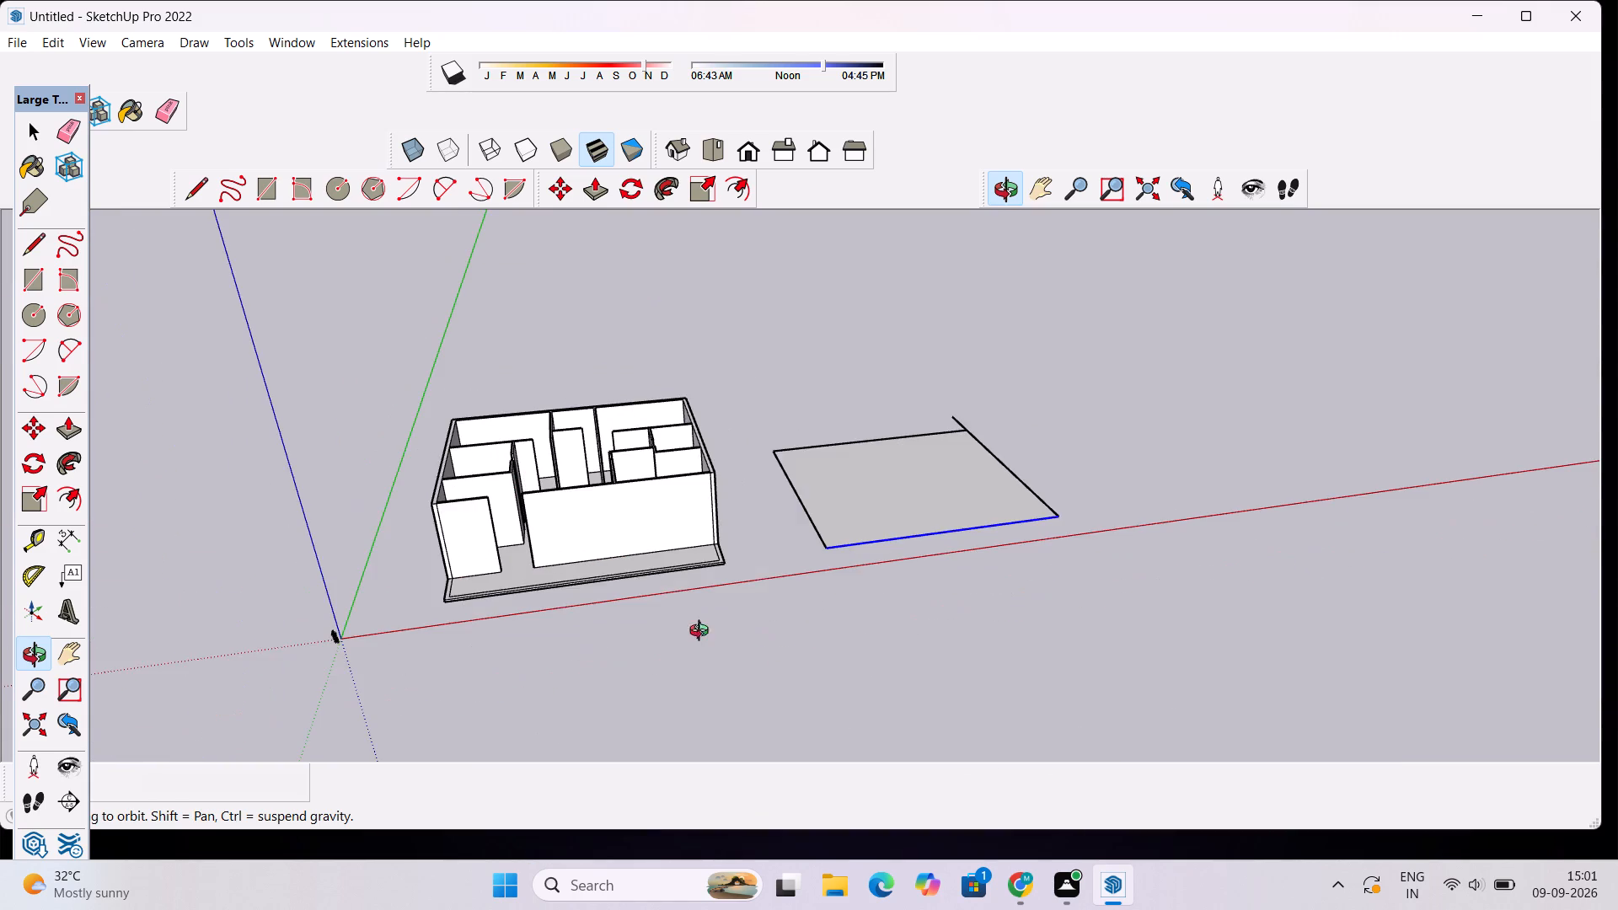
left_click_drag(528, 636, 449, 618)
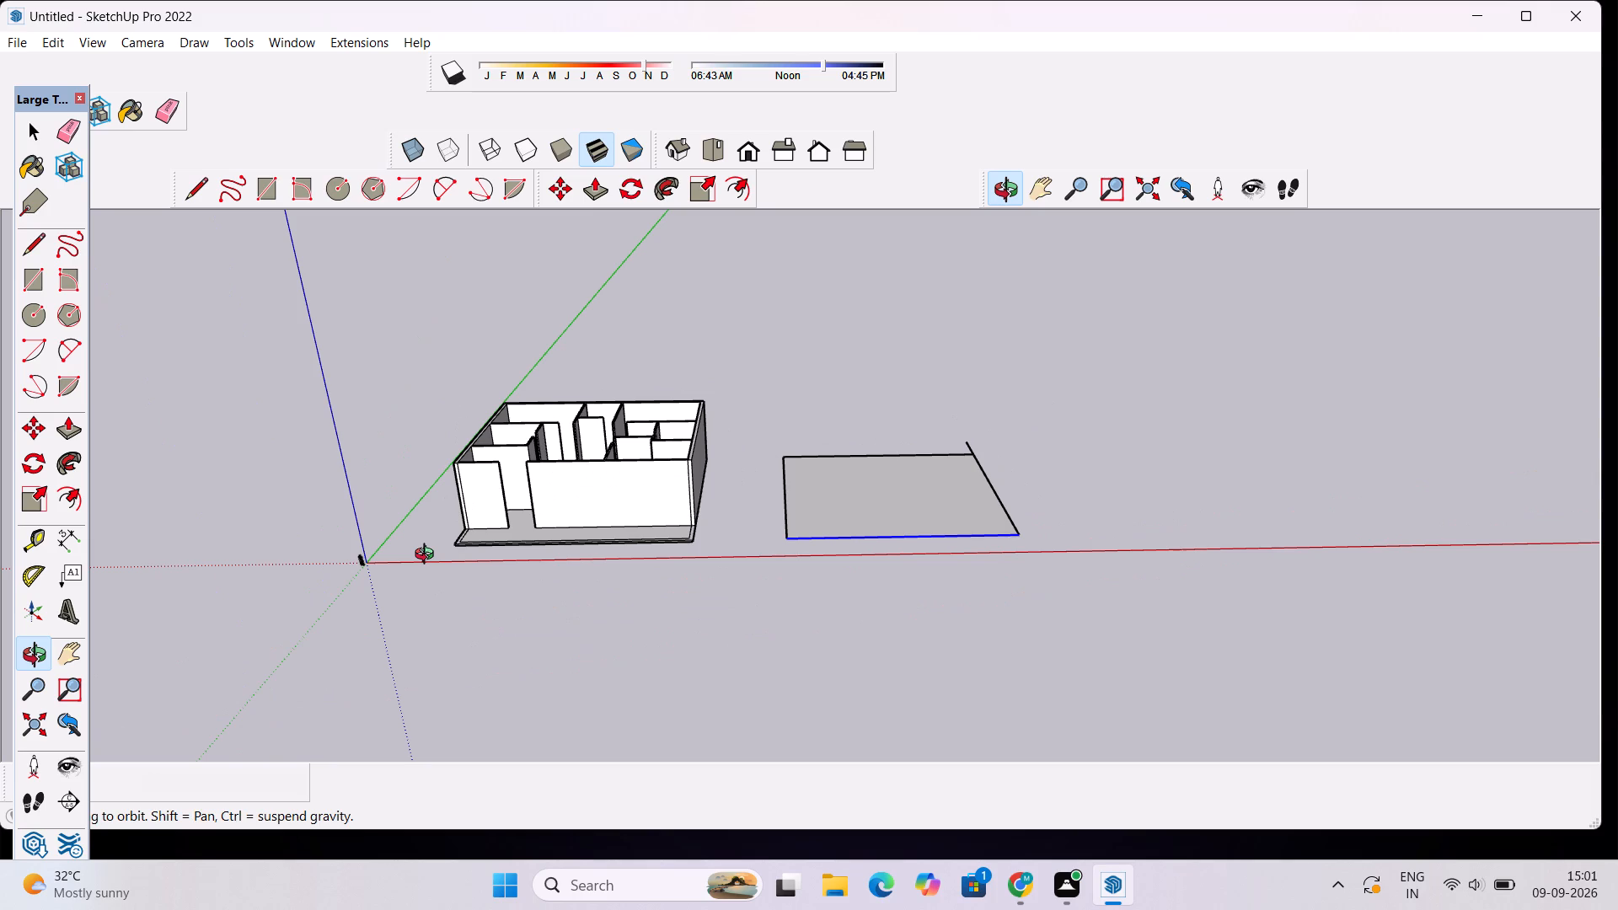
scroll(547, 480, "up", 2)
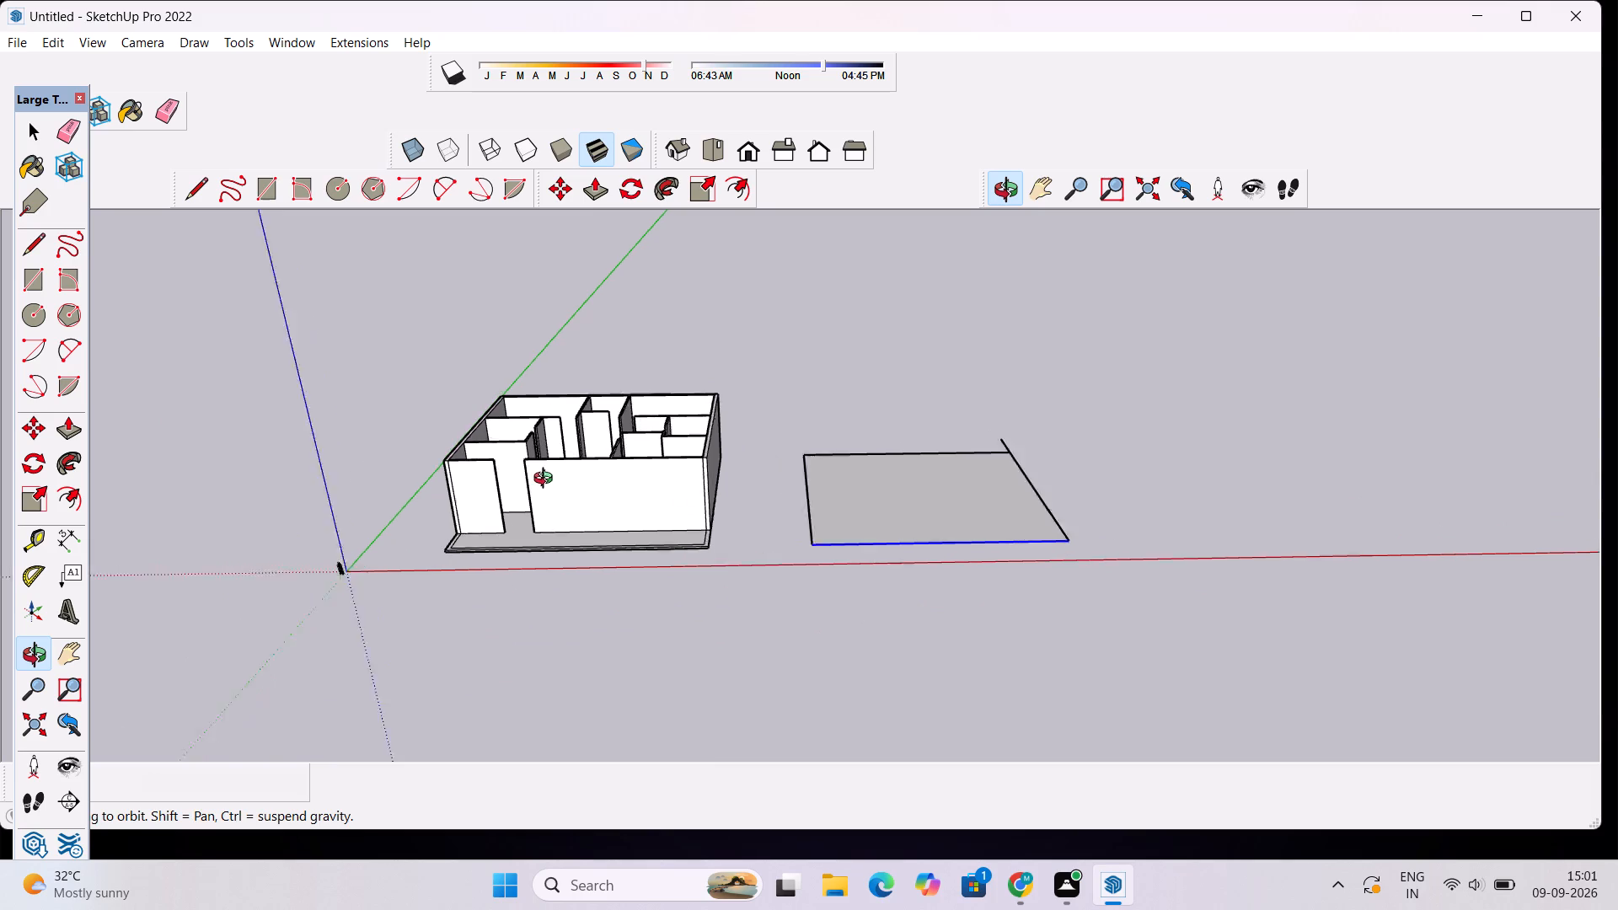
scroll(547, 480, "up", 2)
left_click_drag(480, 457, 507, 583)
scroll(533, 582, "up", 5)
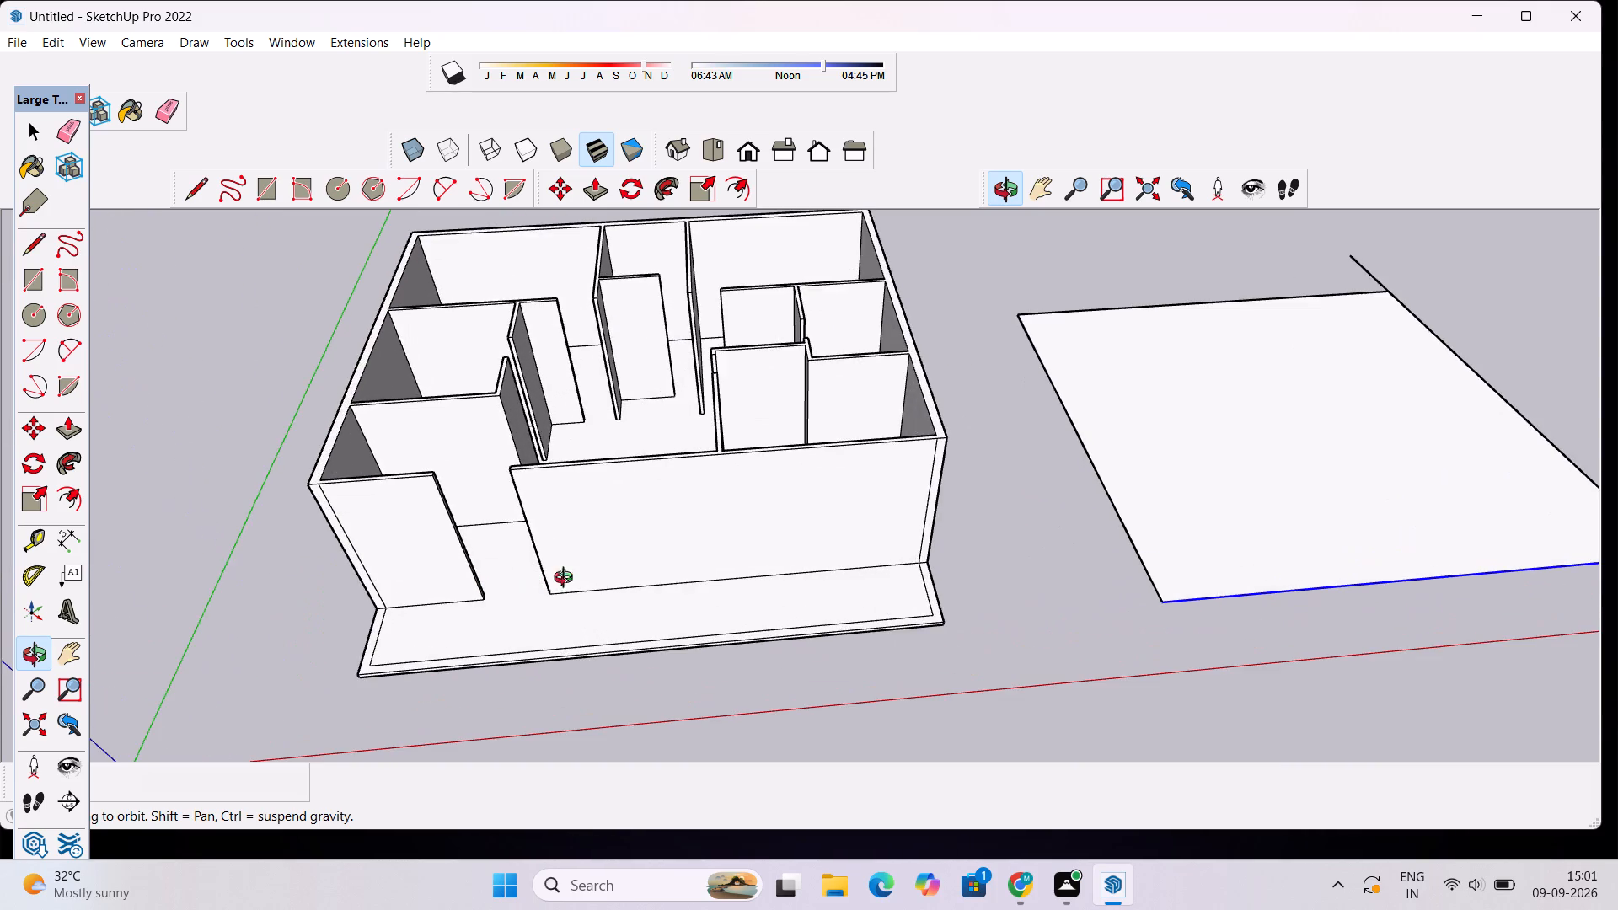
left_click_drag(738, 567, 640, 534)
scroll(607, 556, "up", 3)
left_click_drag(519, 522, 656, 456)
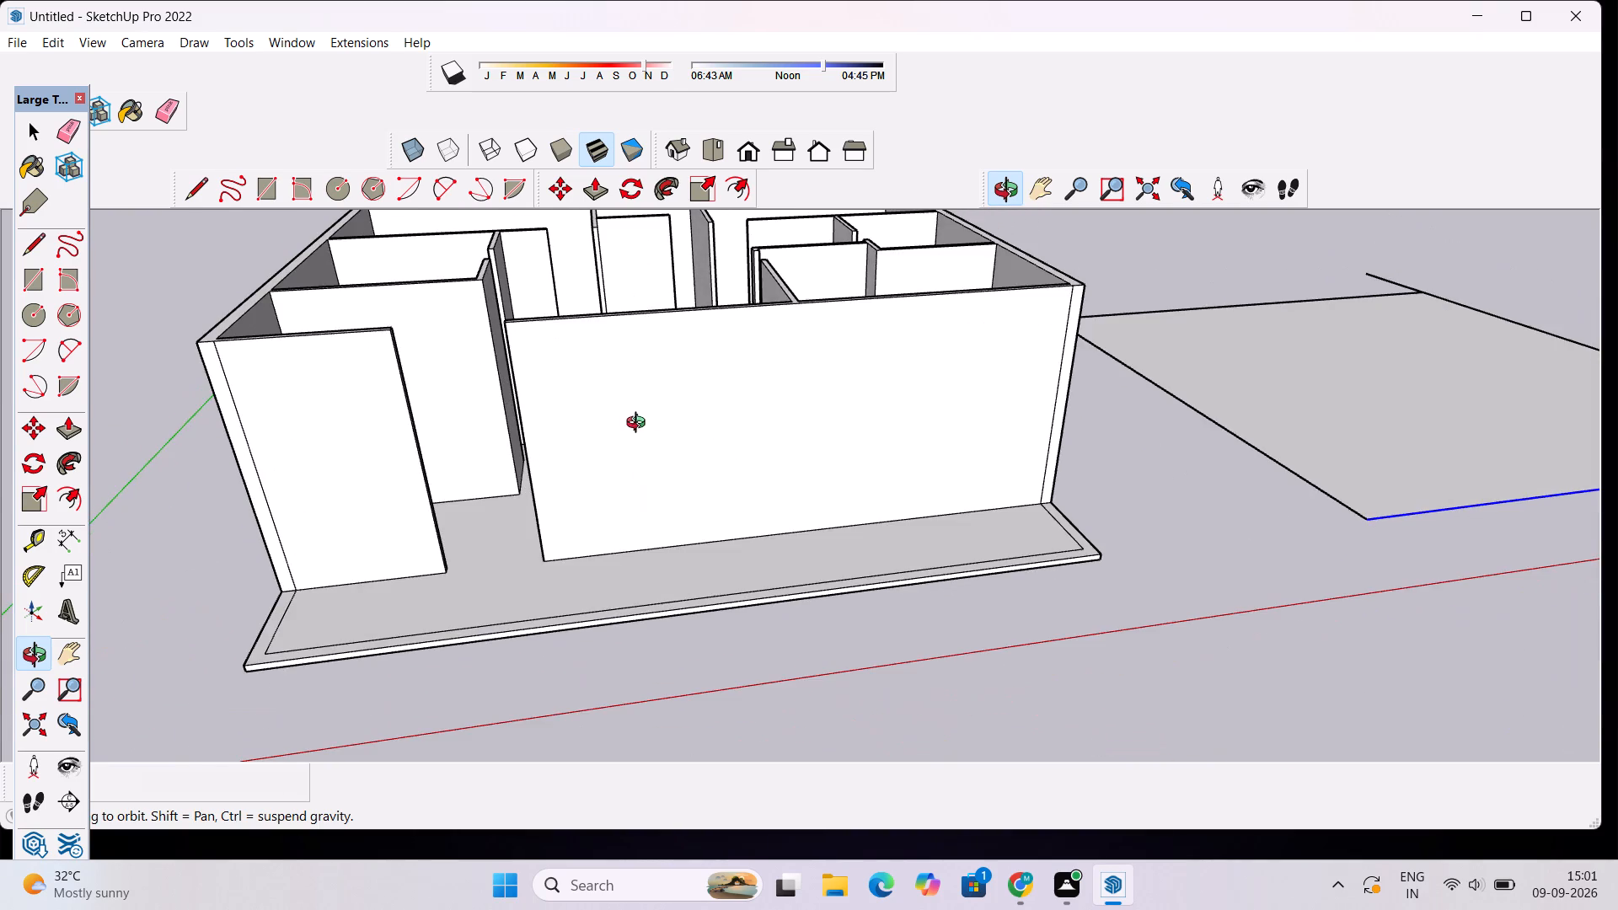
scroll(649, 413, "down", 3)
left_click_drag(731, 411, 658, 460)
scroll(662, 448, "down", 5)
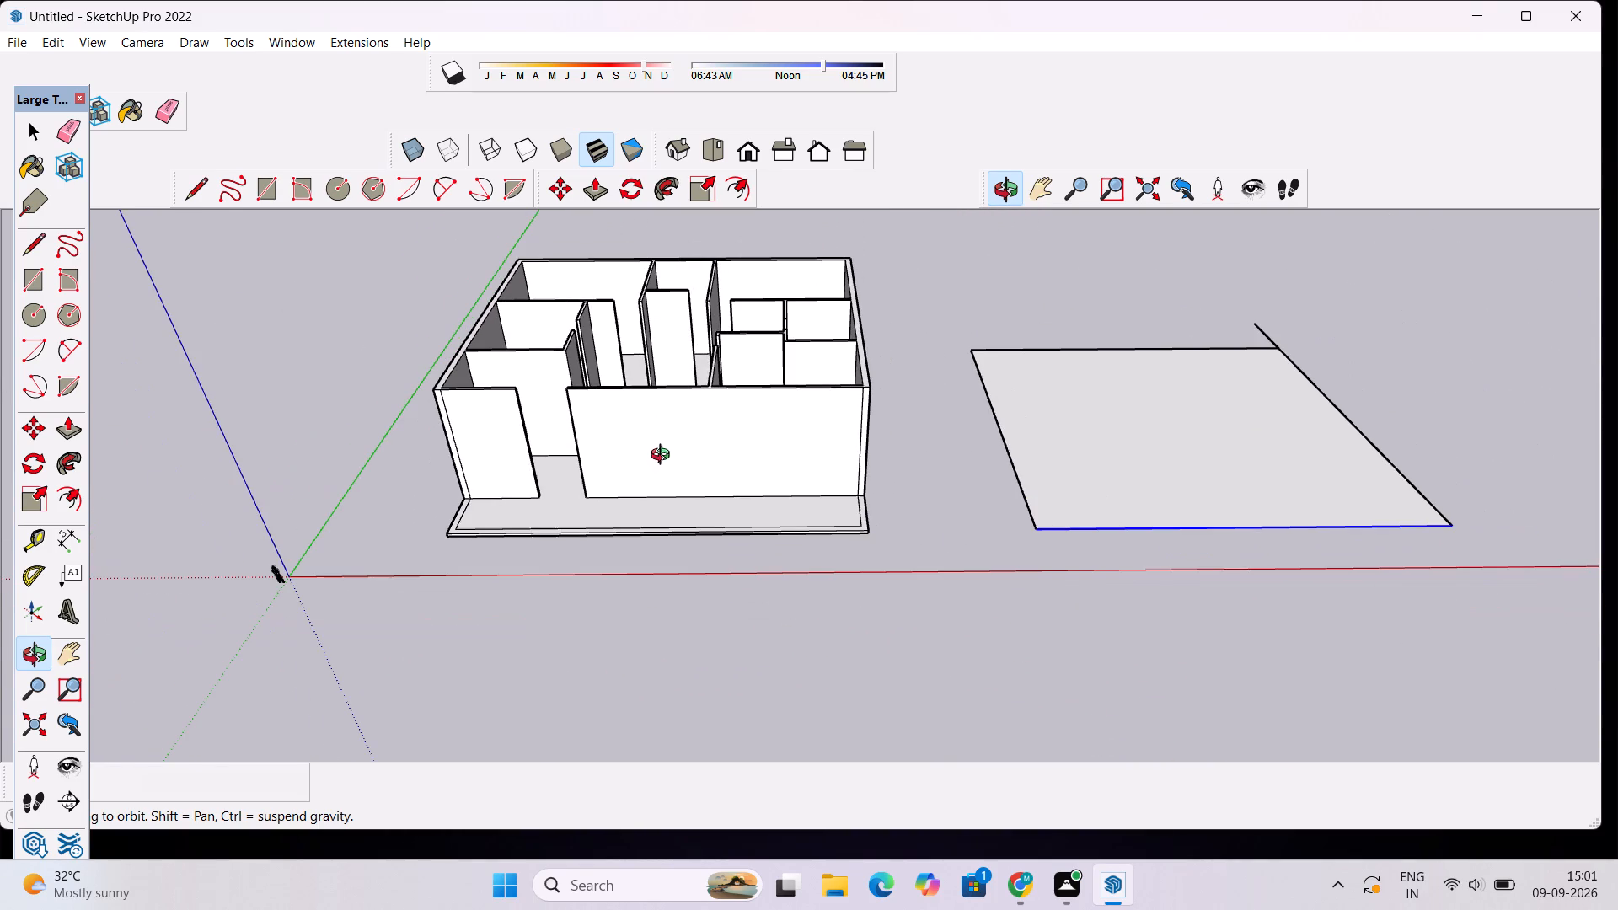
scroll(664, 457, "up", 3)
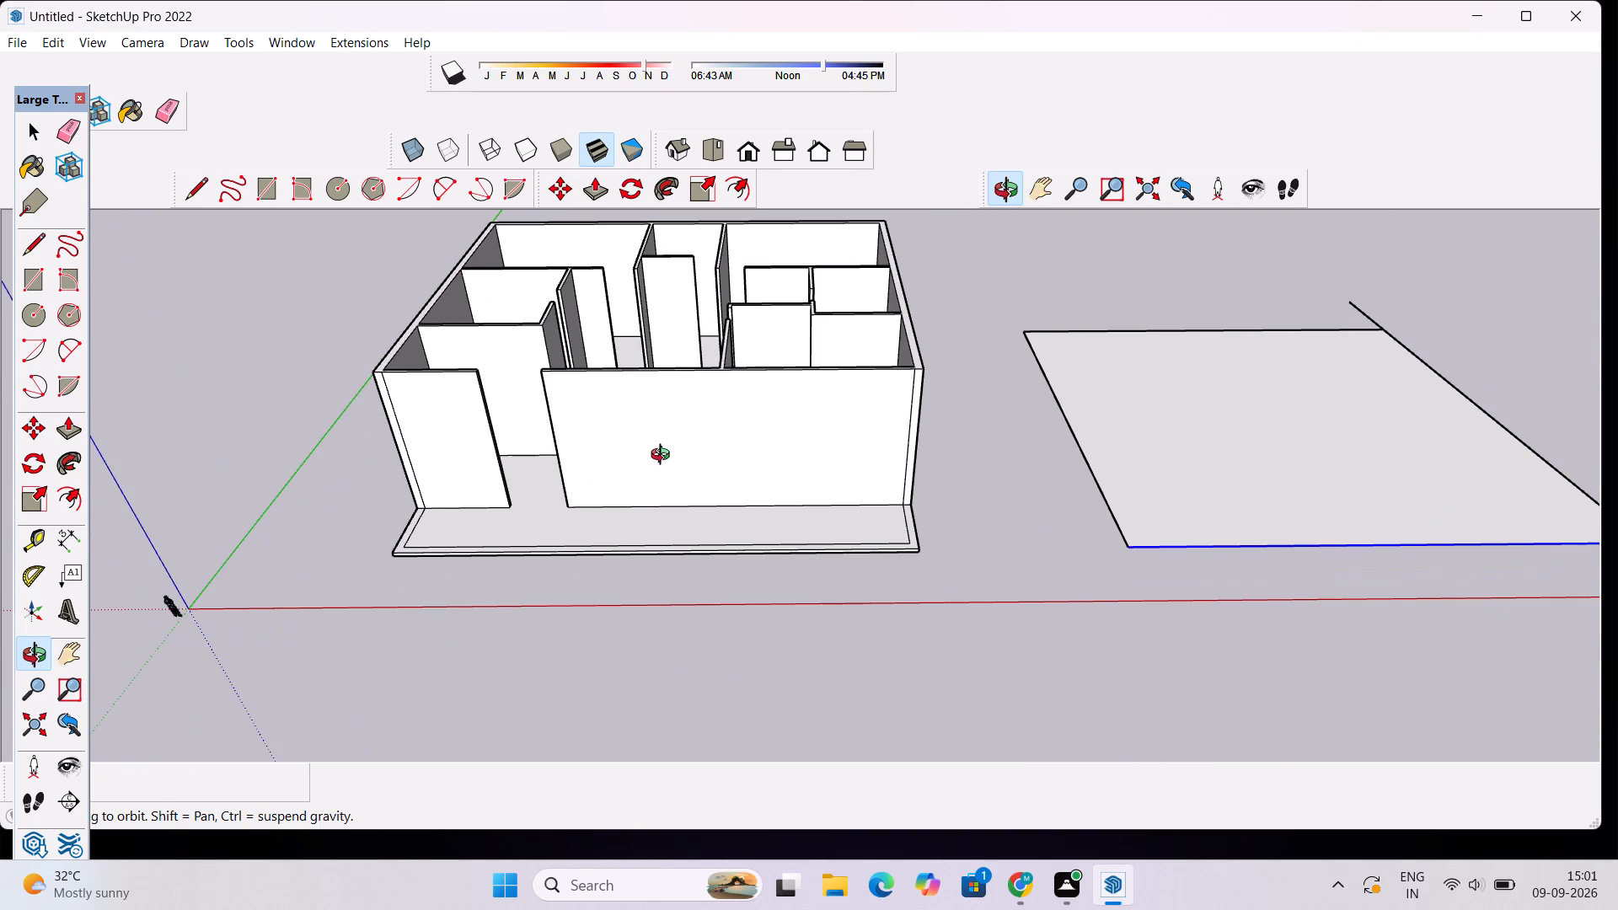
scroll(571, 437, "down", 3)
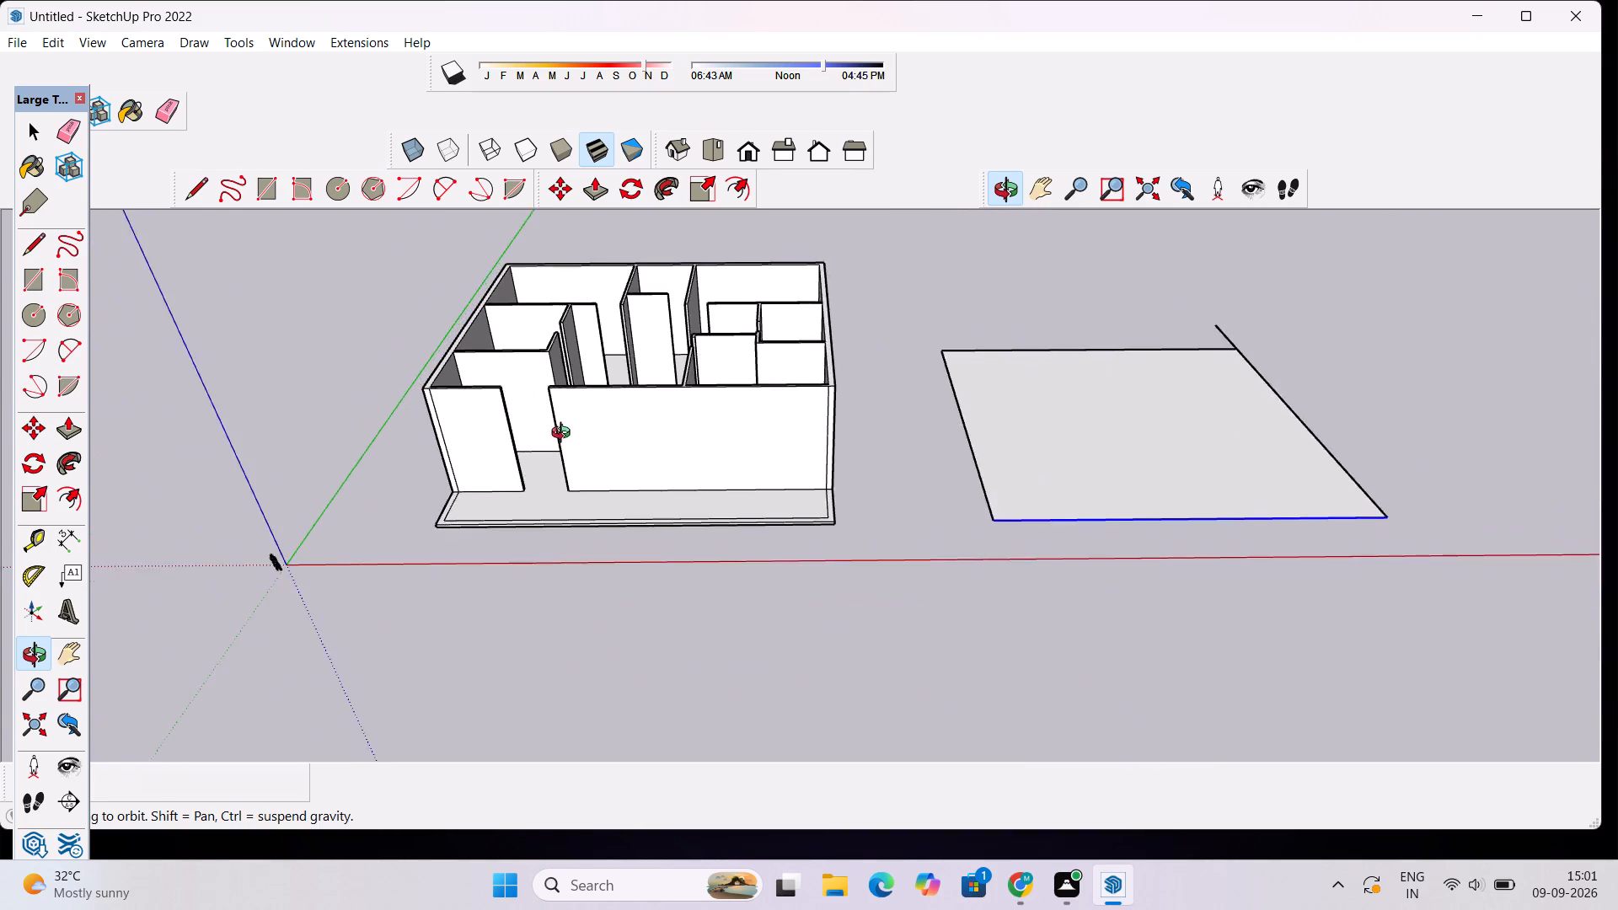
scroll(560, 432, "up", 6)
scroll(583, 700, "down", 6)
left_click_drag(506, 581, 587, 747)
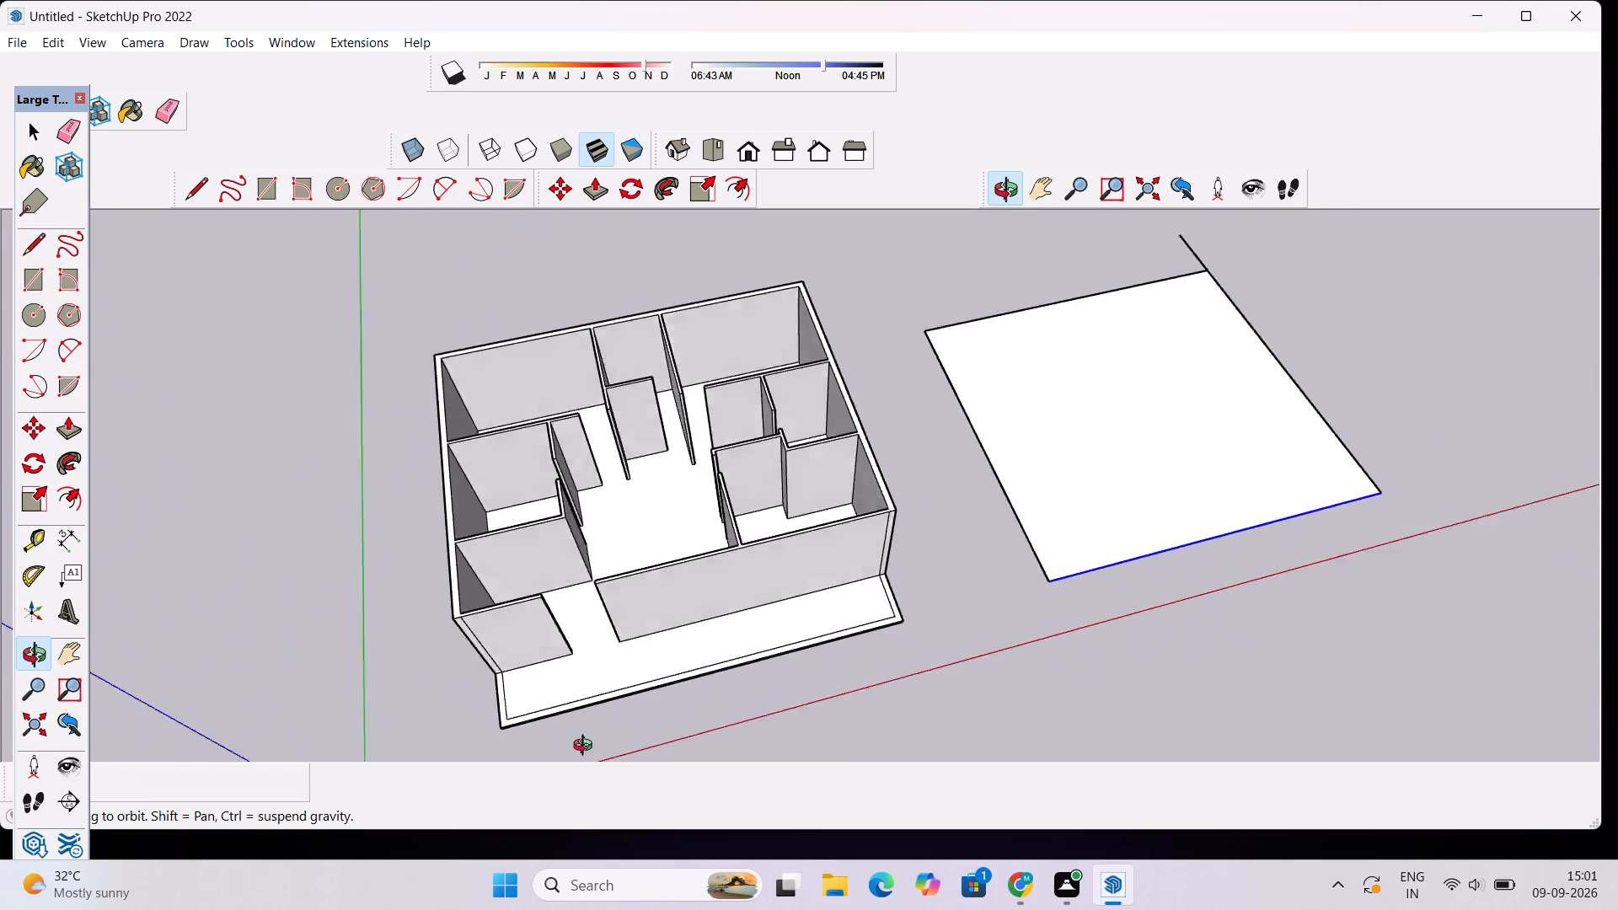
left_click_drag(587, 747, 574, 576)
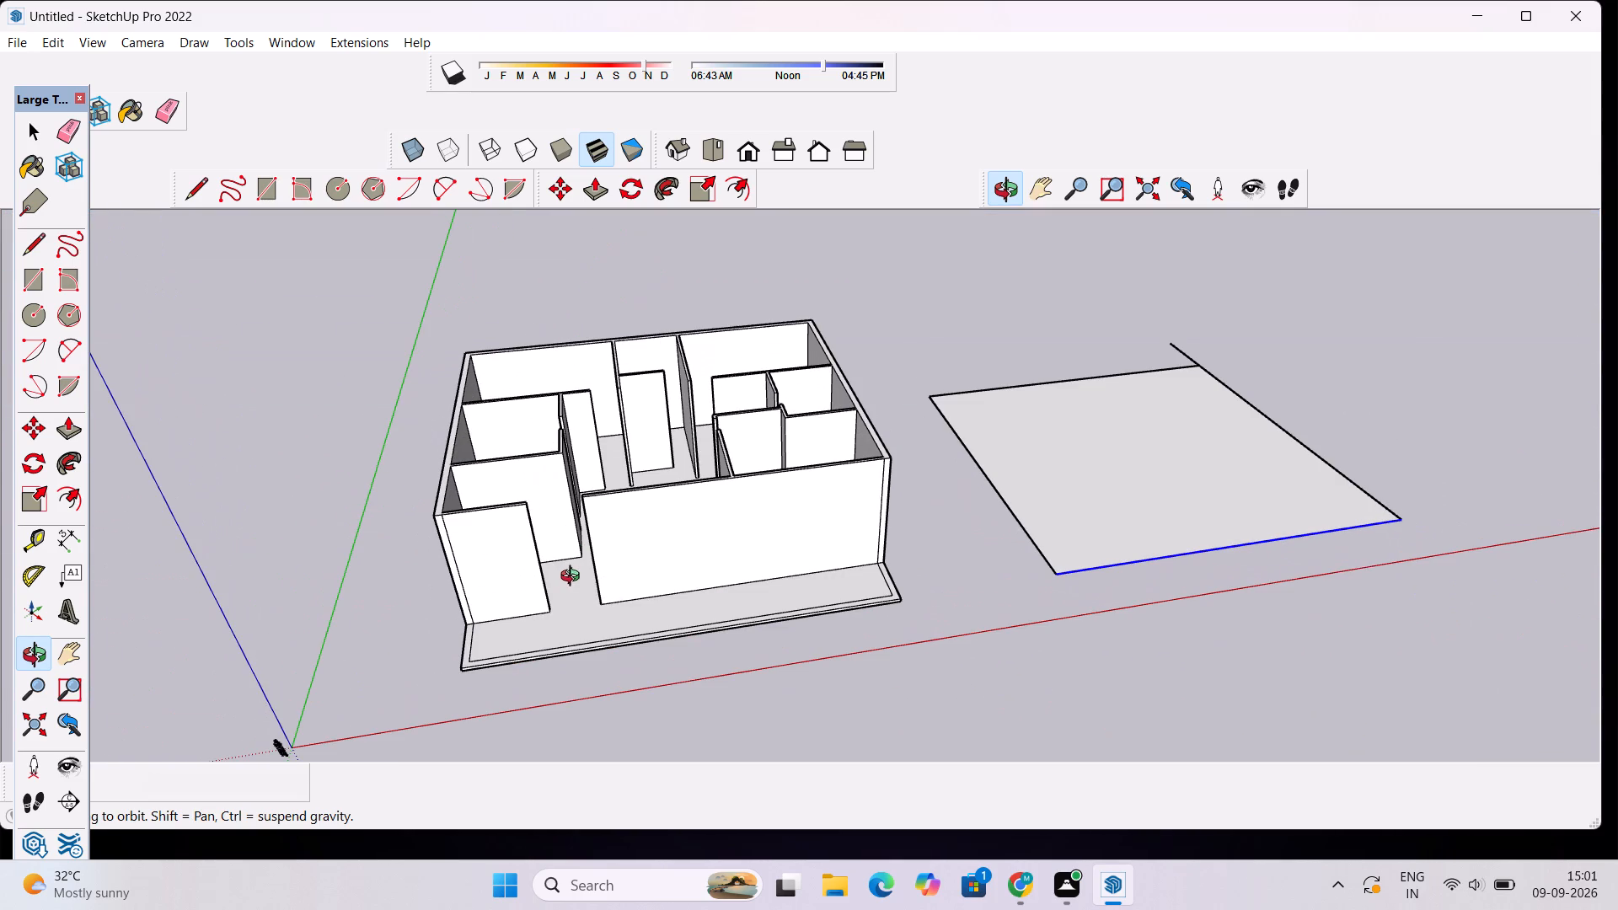
scroll(584, 580, "up", 3)
key("space")
scroll(584, 581, "down", 2)
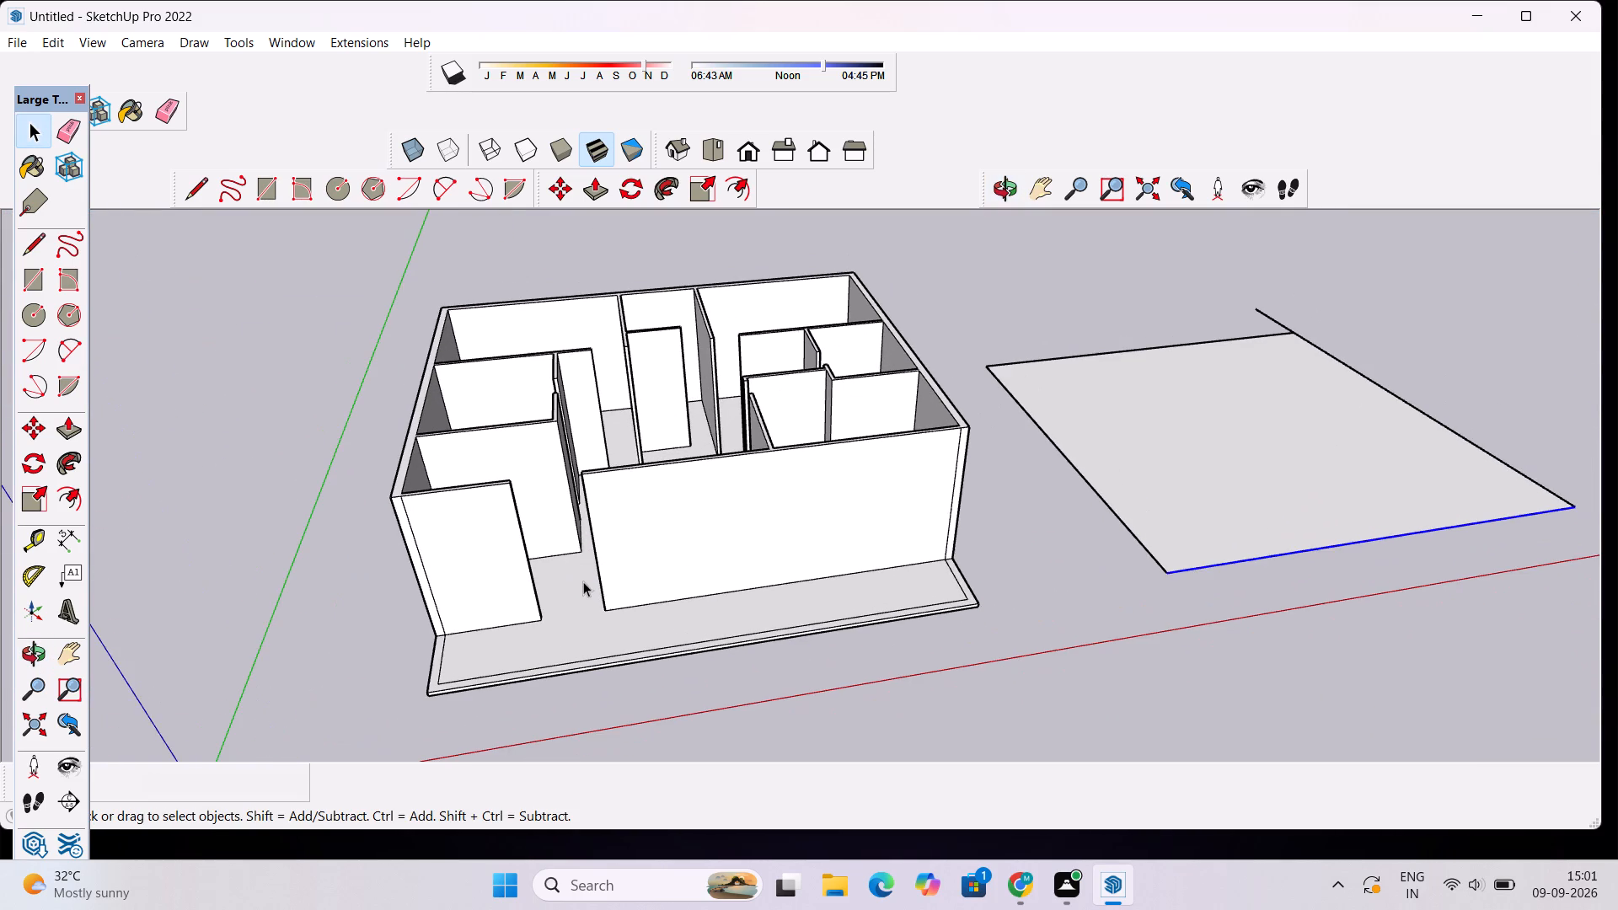
Push/Pull the slab's front edge face outward about 11' to extend the slab in front of the house.
scroll(559, 629, "up", 9)
scroll(651, 666, "down", 9)
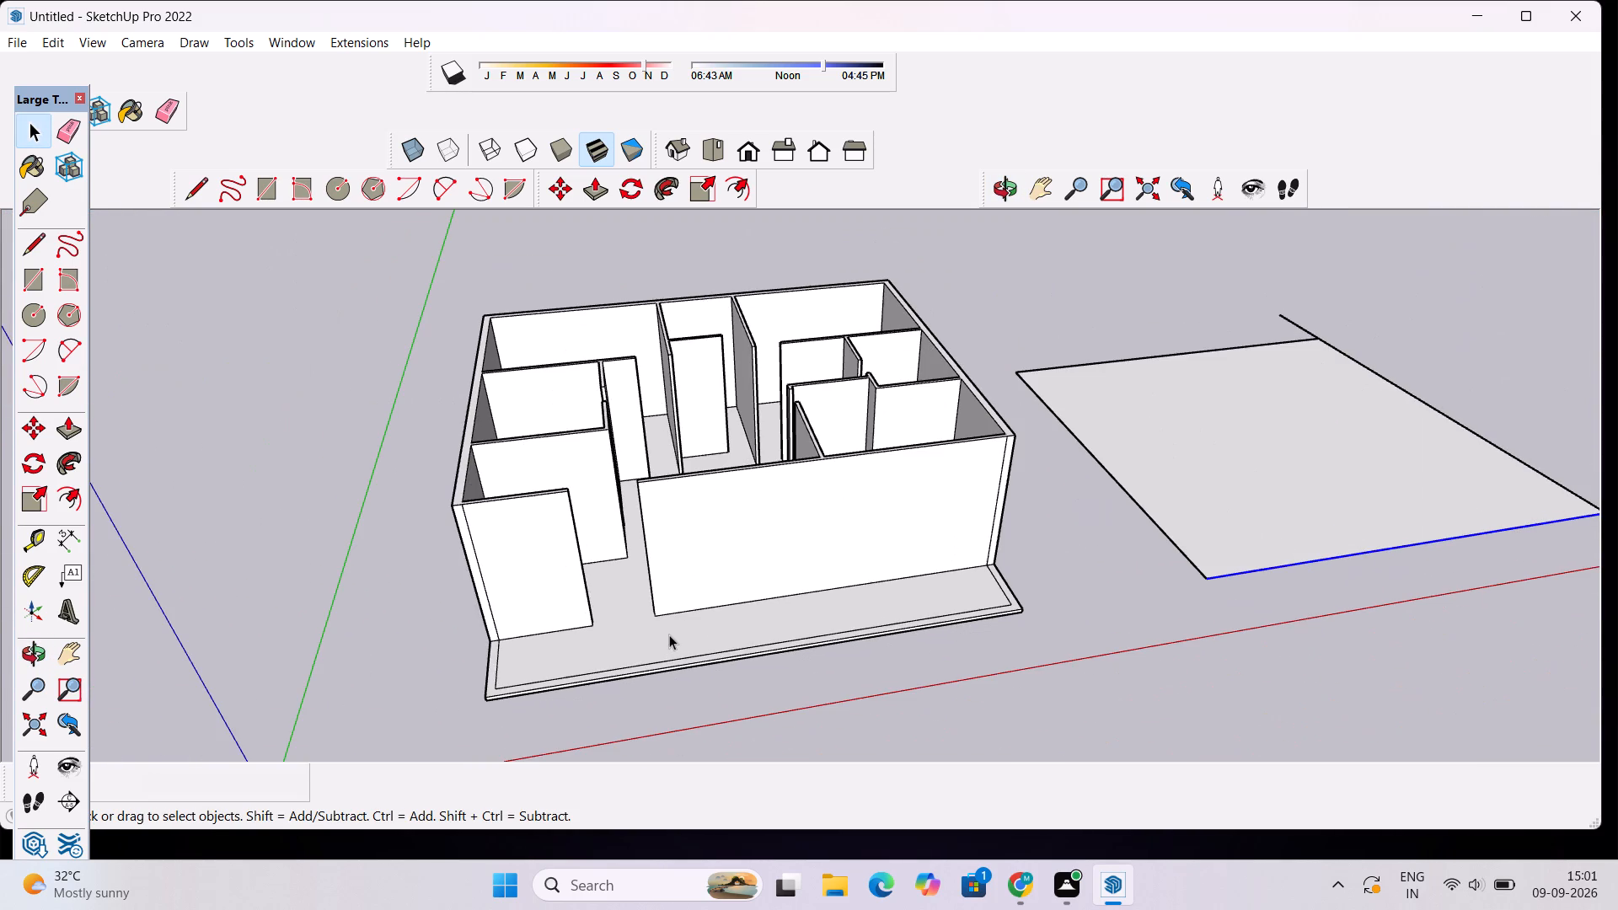
left_click(1018, 194)
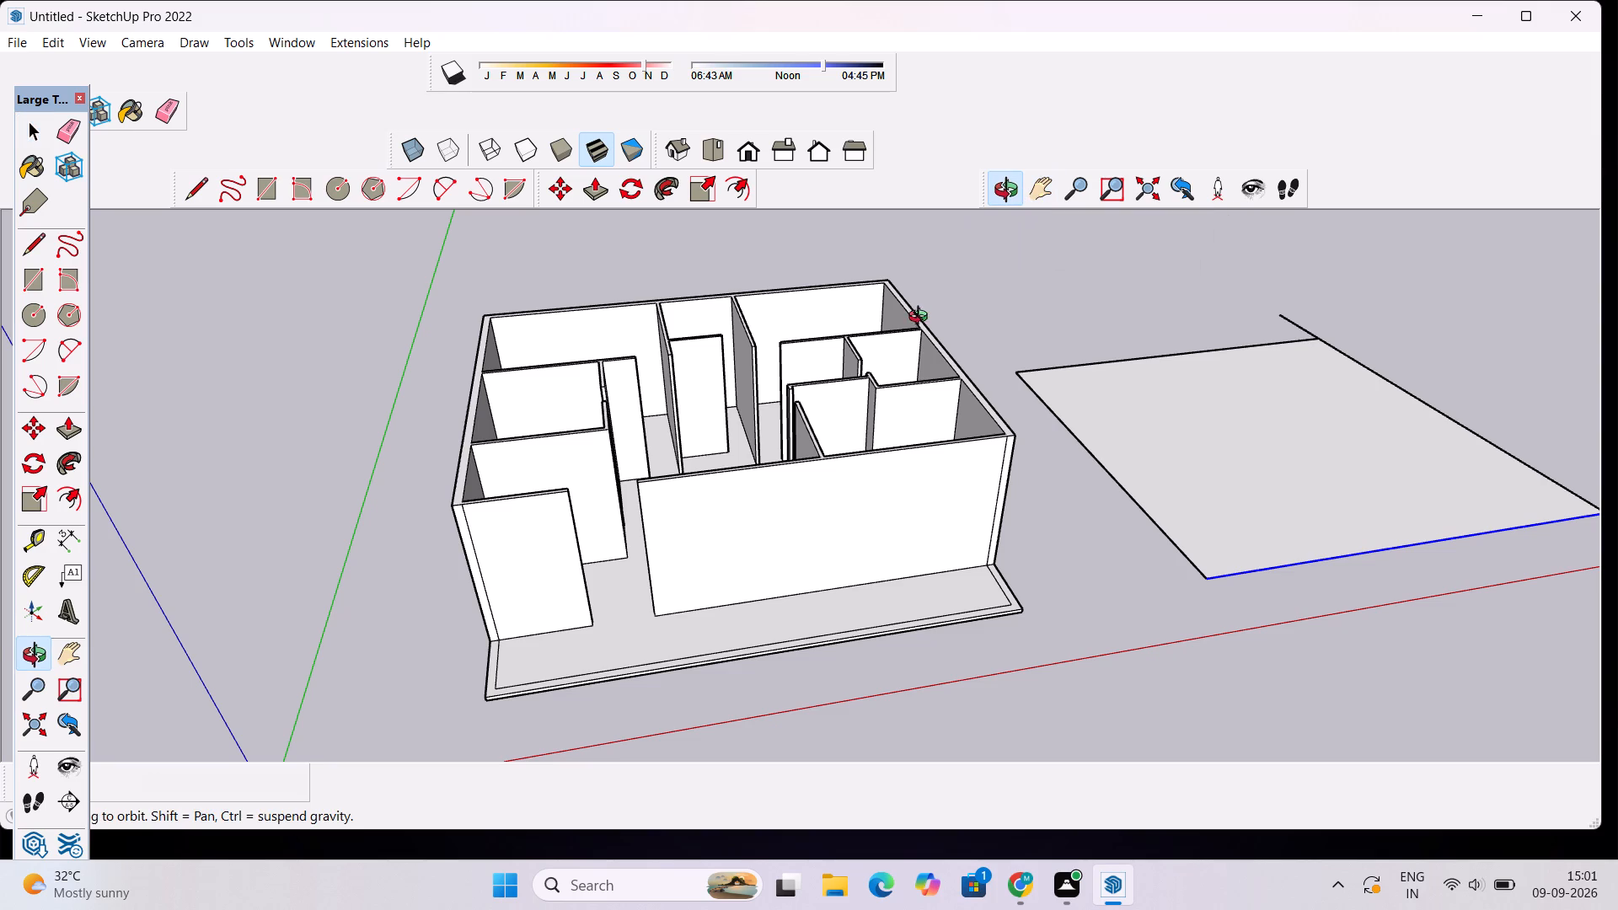
left_click_drag(897, 361, 884, 270)
scroll(760, 597, "up", 9)
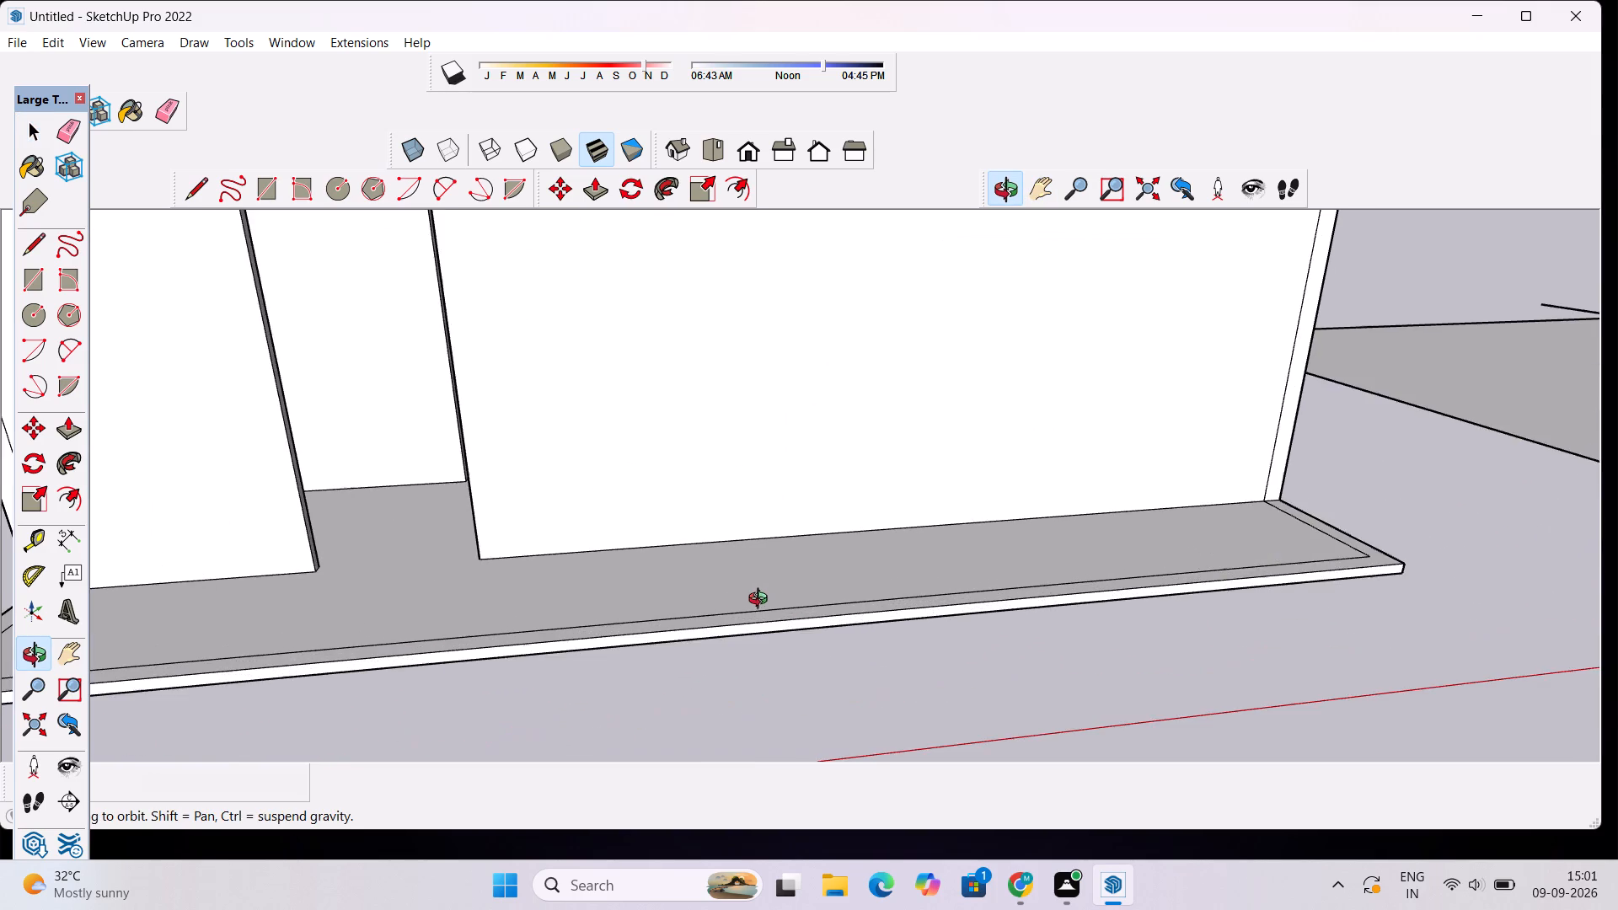
scroll(766, 590, "down", 2)
key("space")
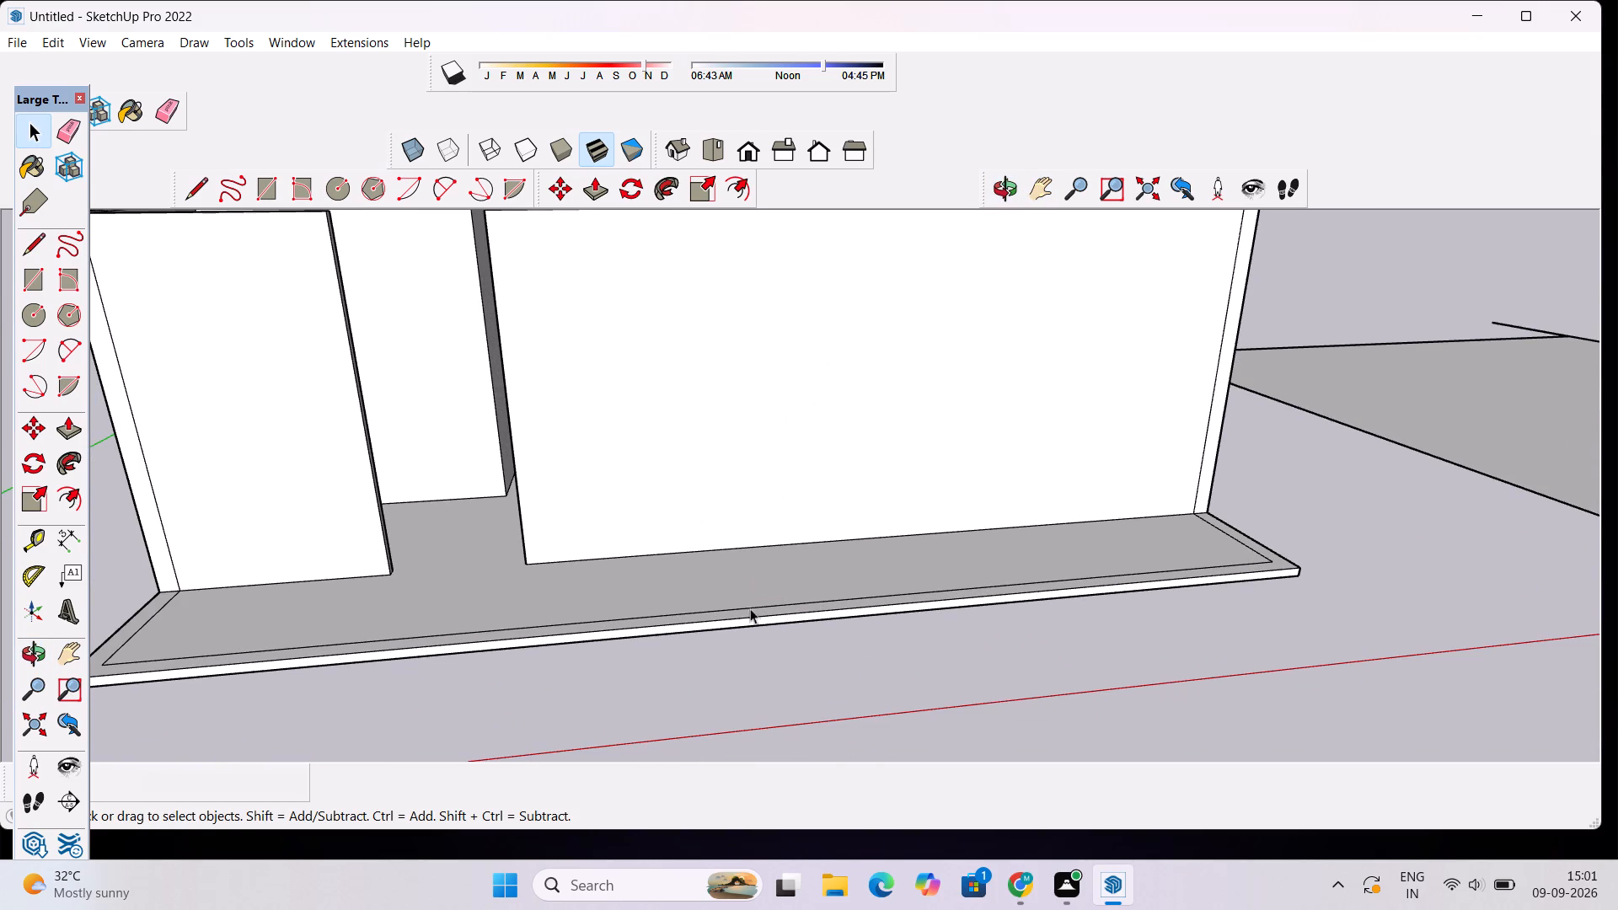
left_click(598, 193)
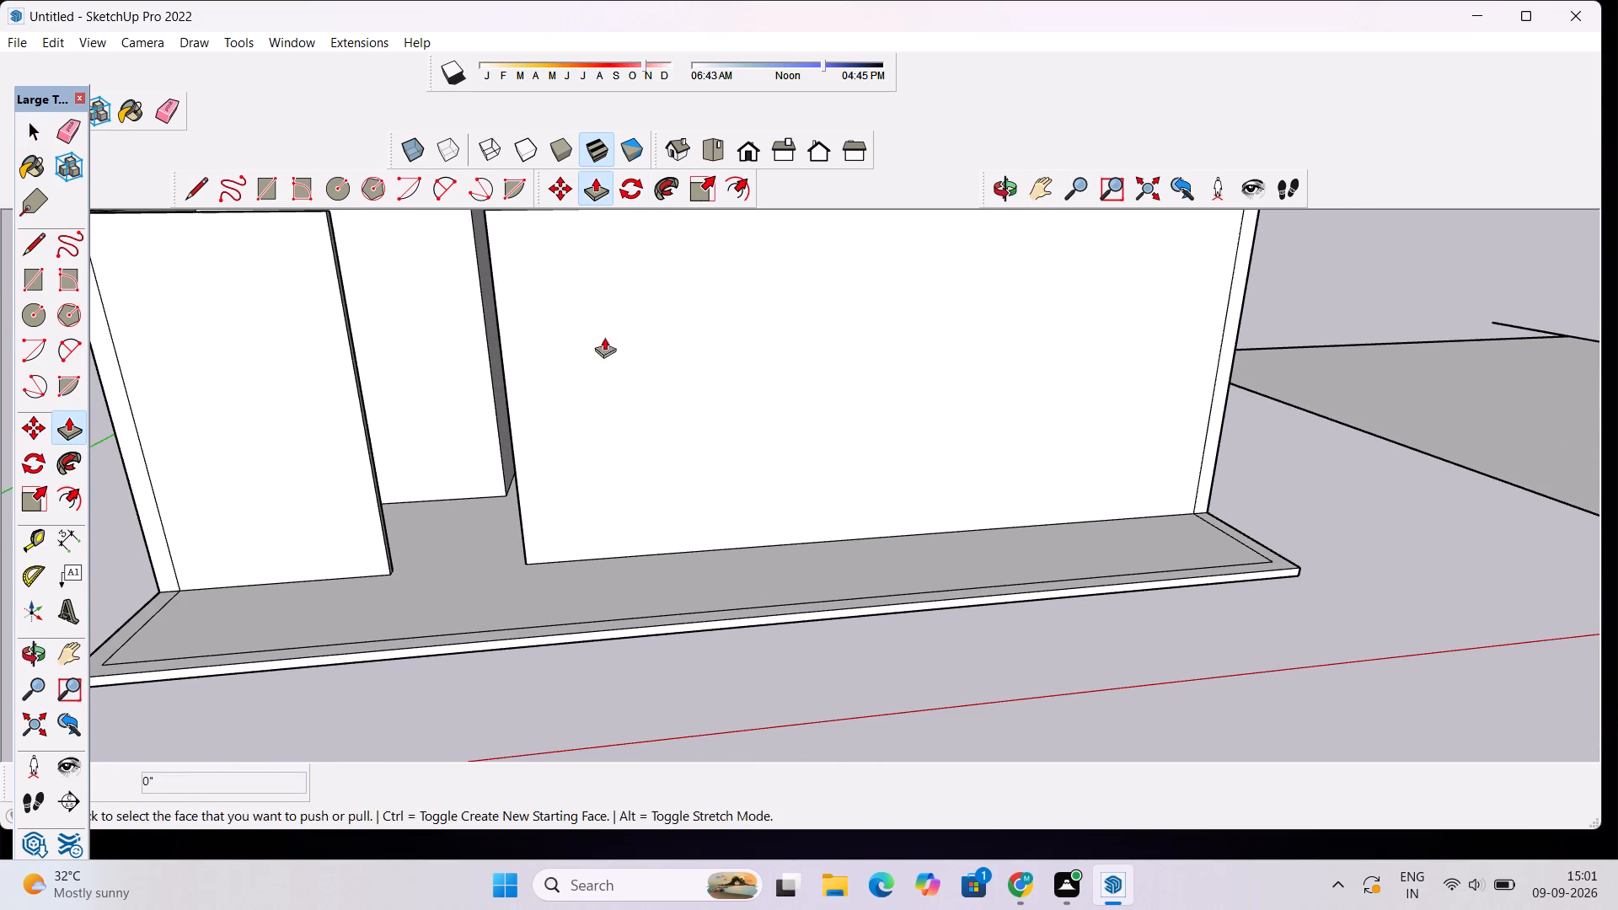
left_click(725, 623)
scroll(738, 620, "down", 4)
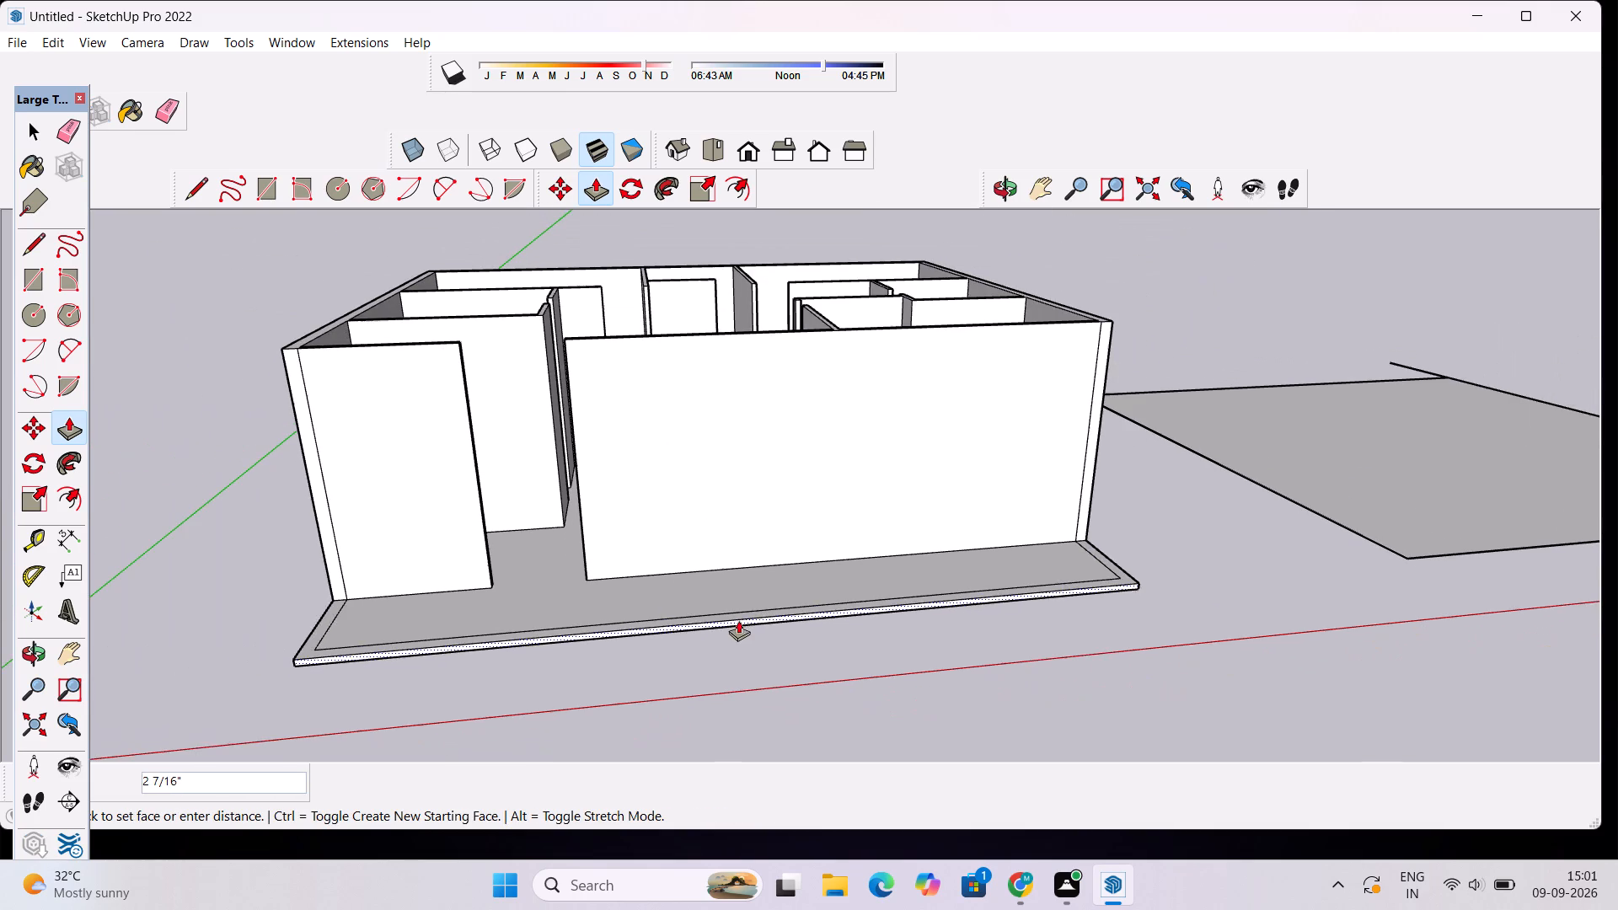
scroll(738, 634, "down", 5)
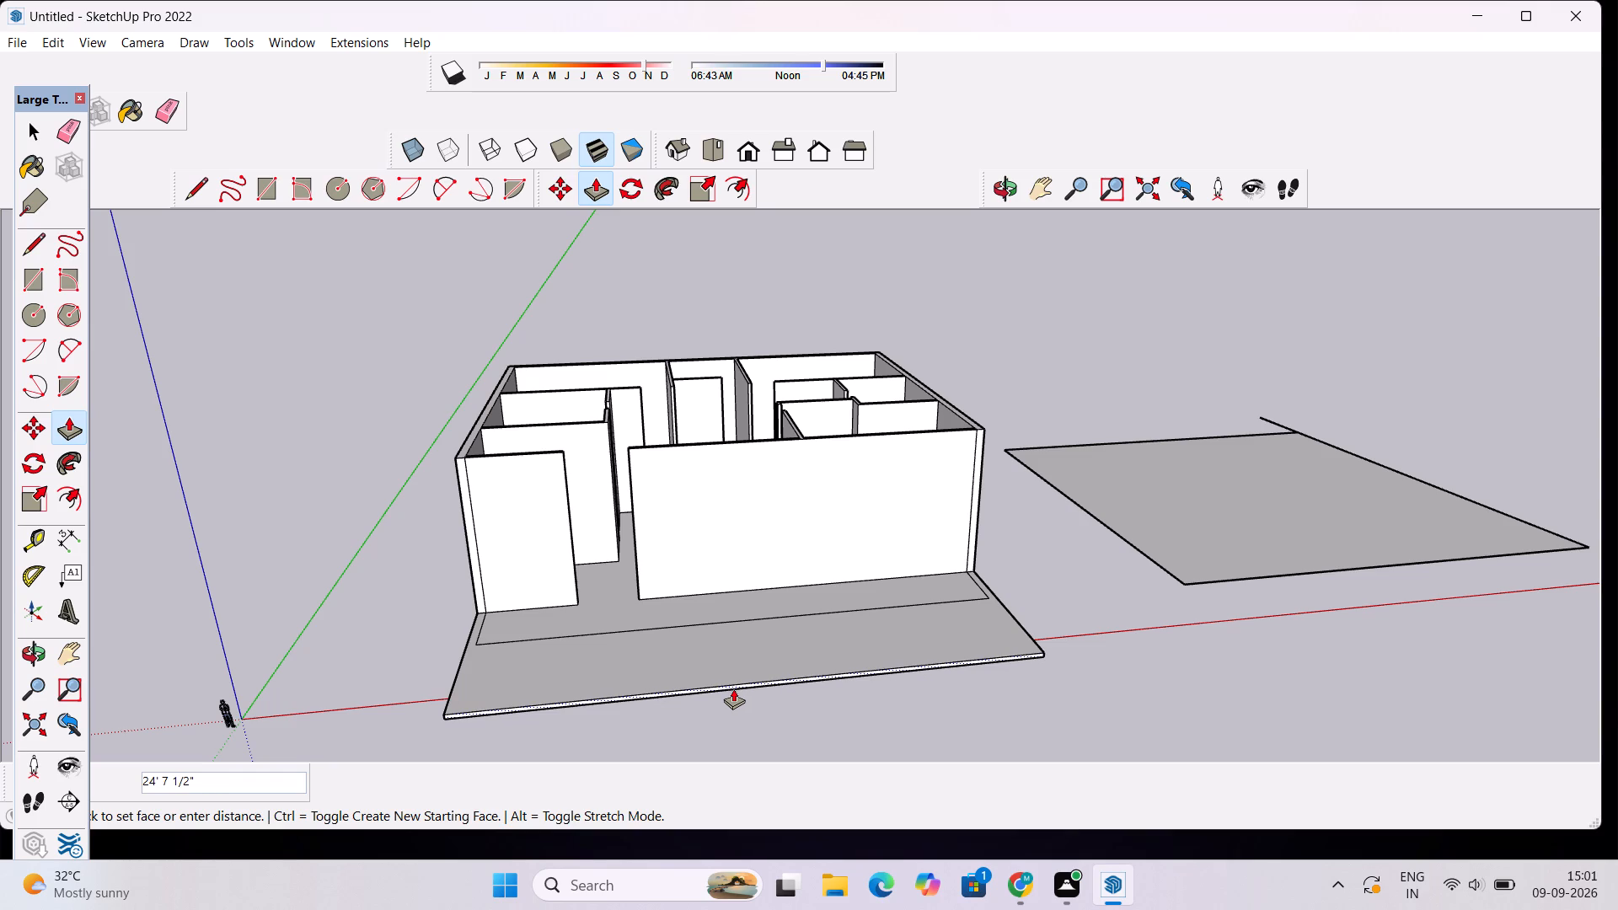
left_click(742, 650)
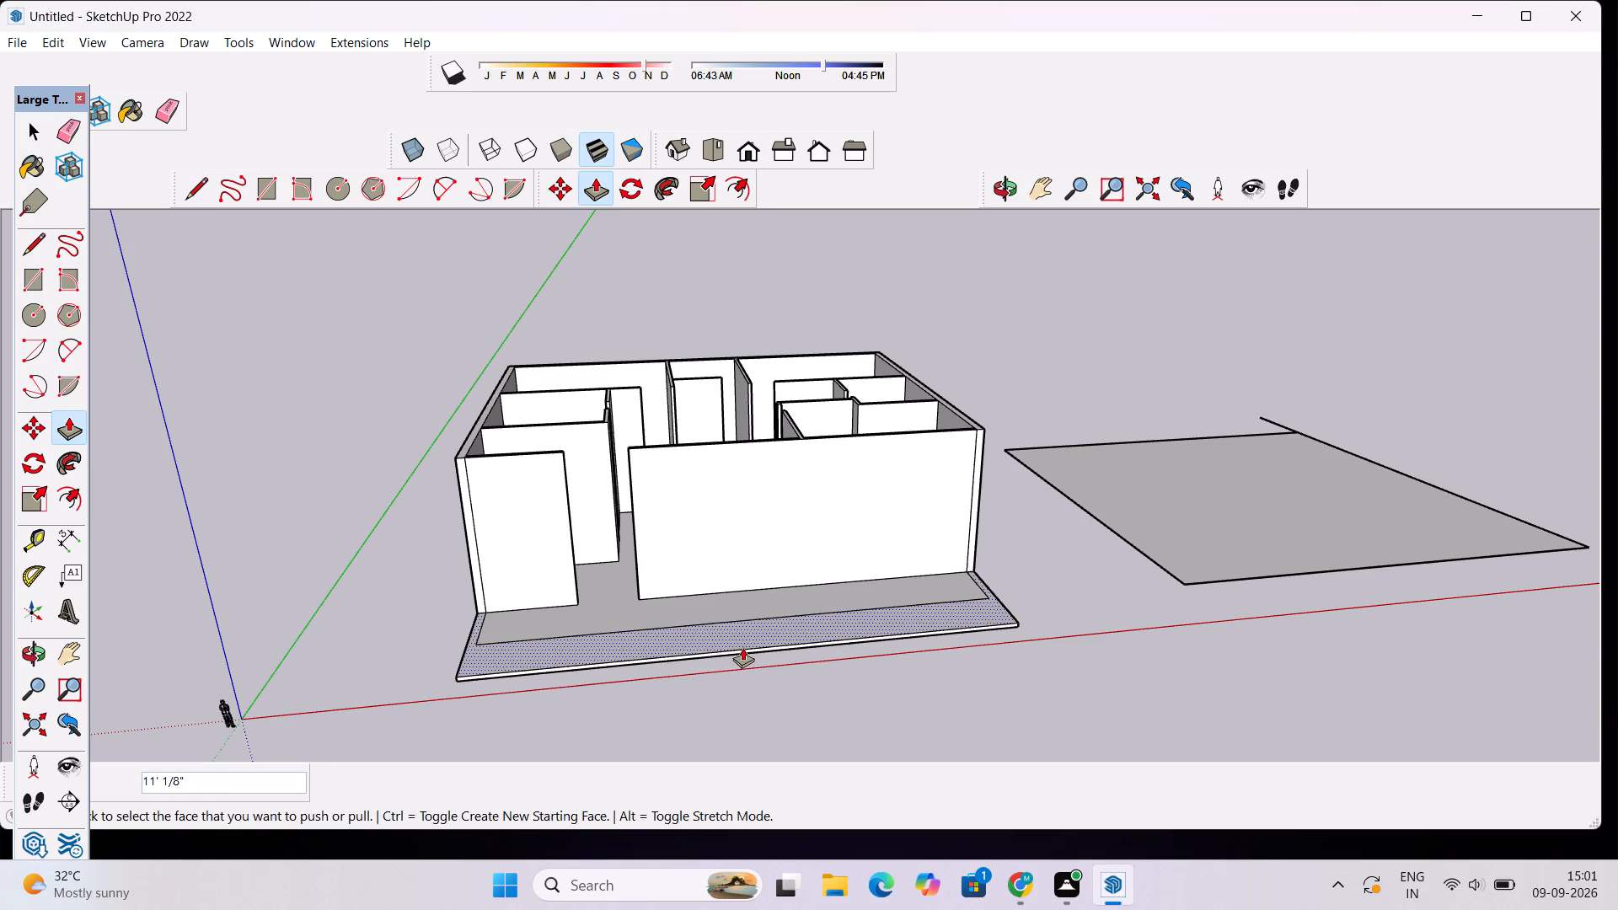
Move the inset line on the front of the slab about 10' 4" along the green axis towards the new front edge.
scroll(759, 620, "up", 4)
key("space")
scroll(760, 618, "up", 3)
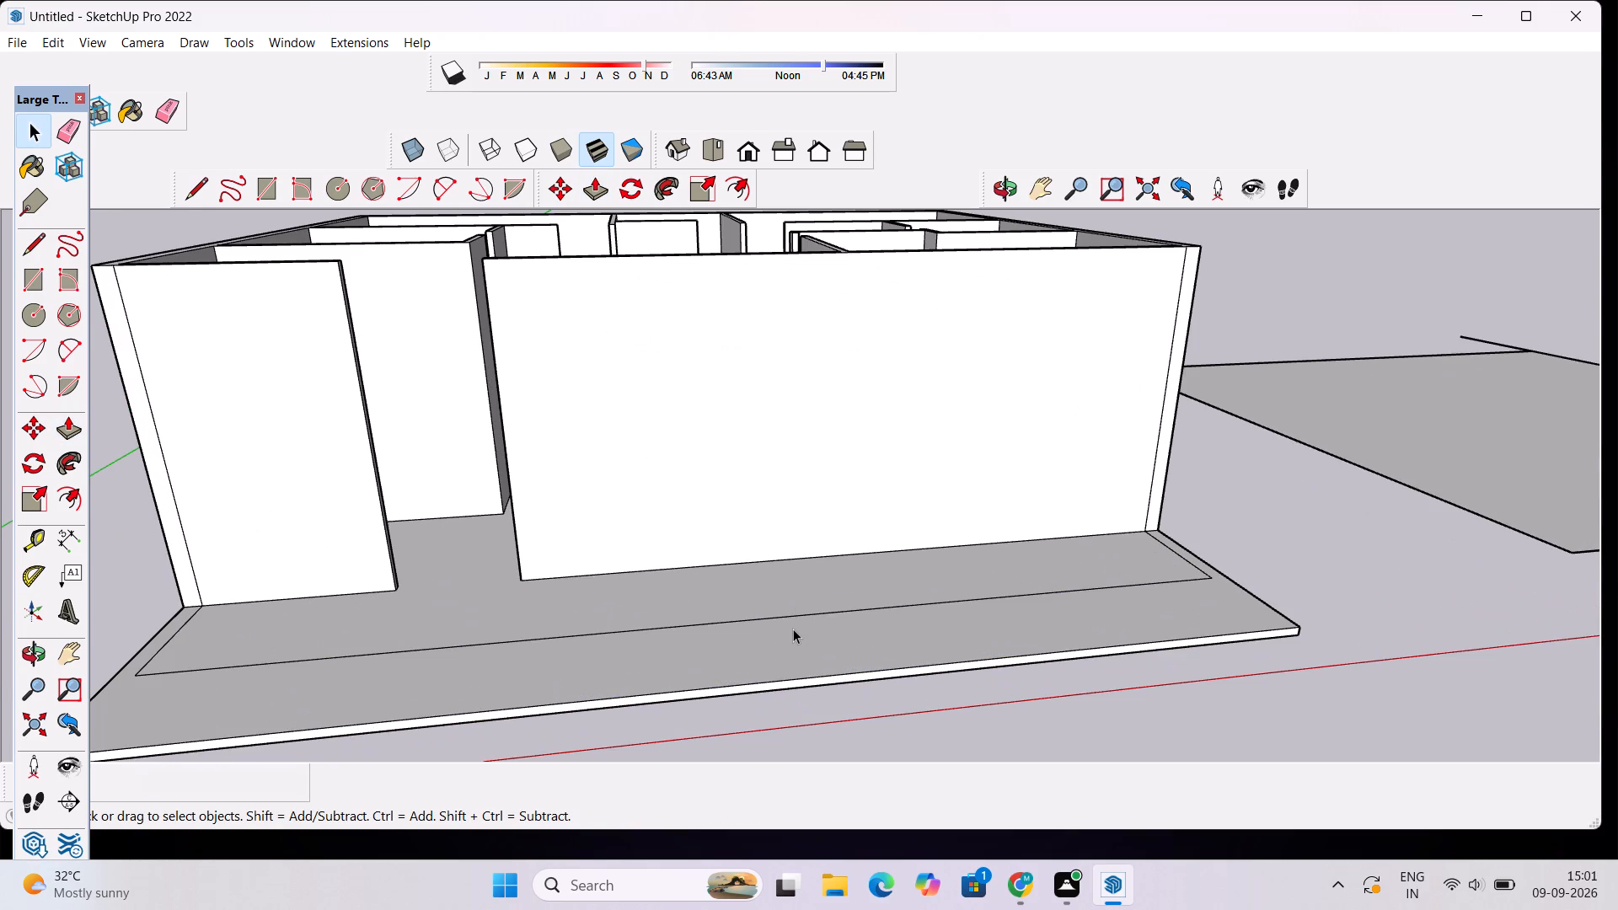
left_click(796, 617)
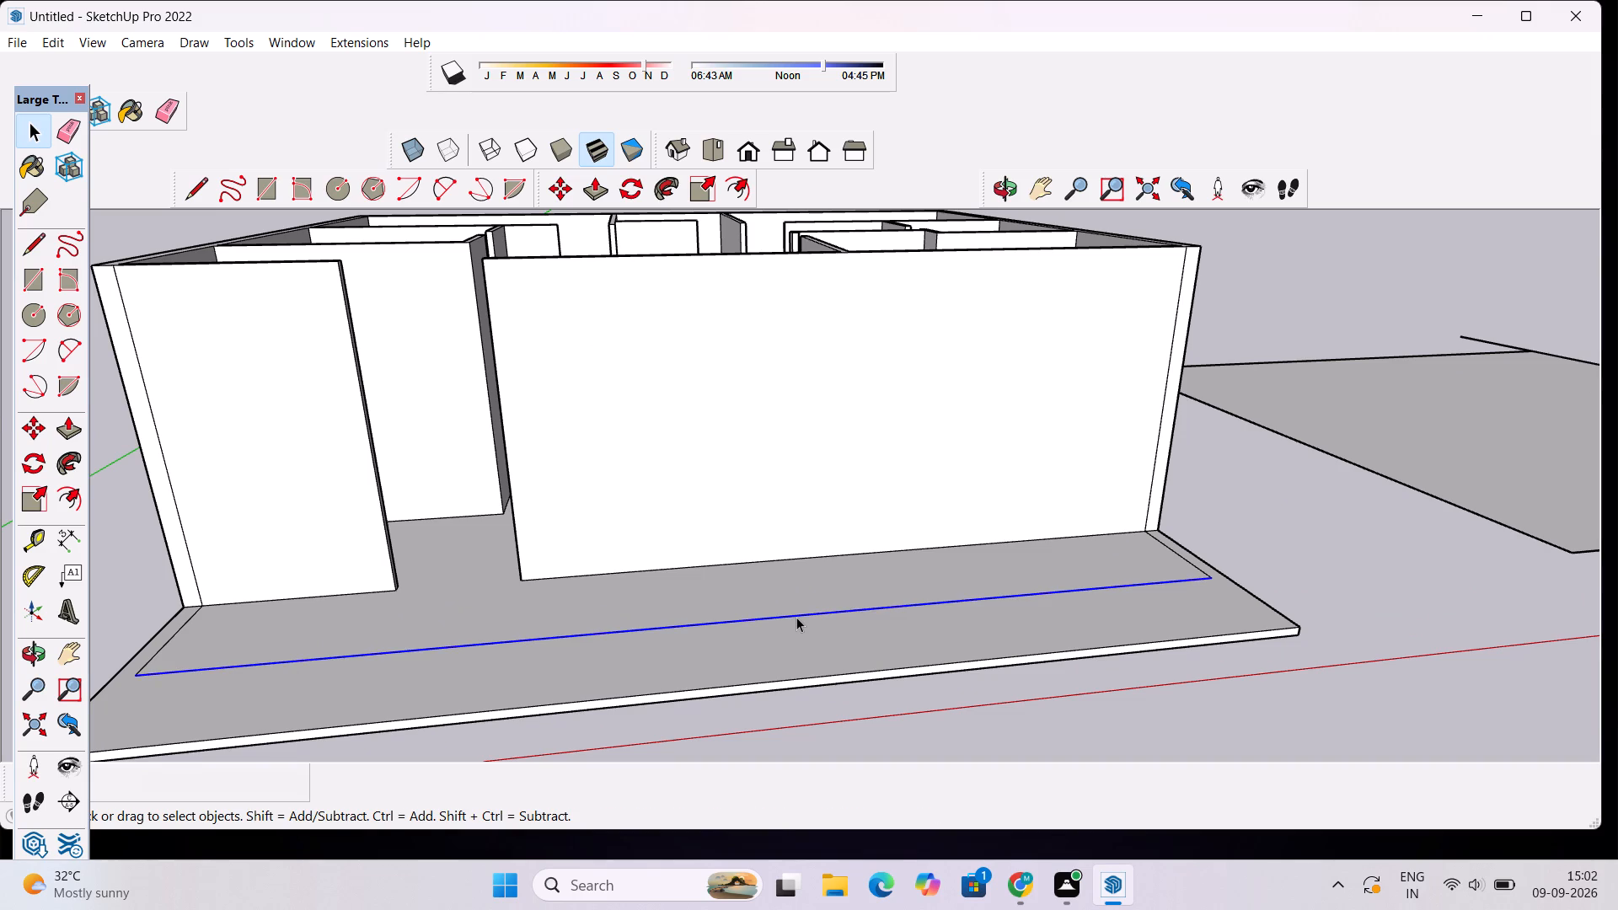
key("m")
left_click(678, 626)
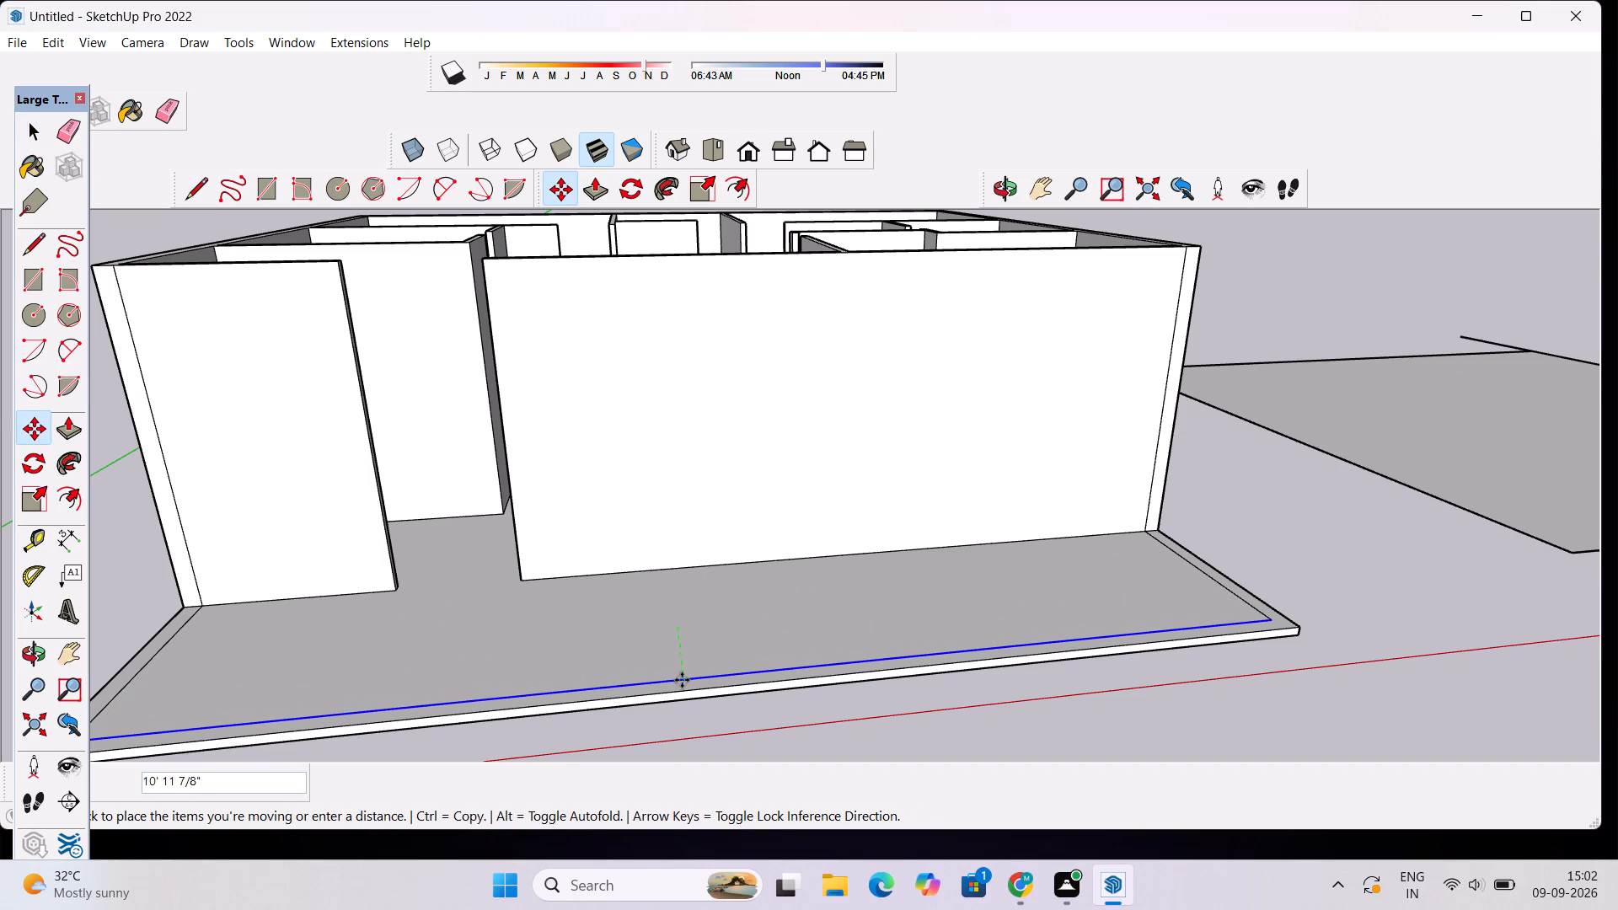
left_click(682, 677)
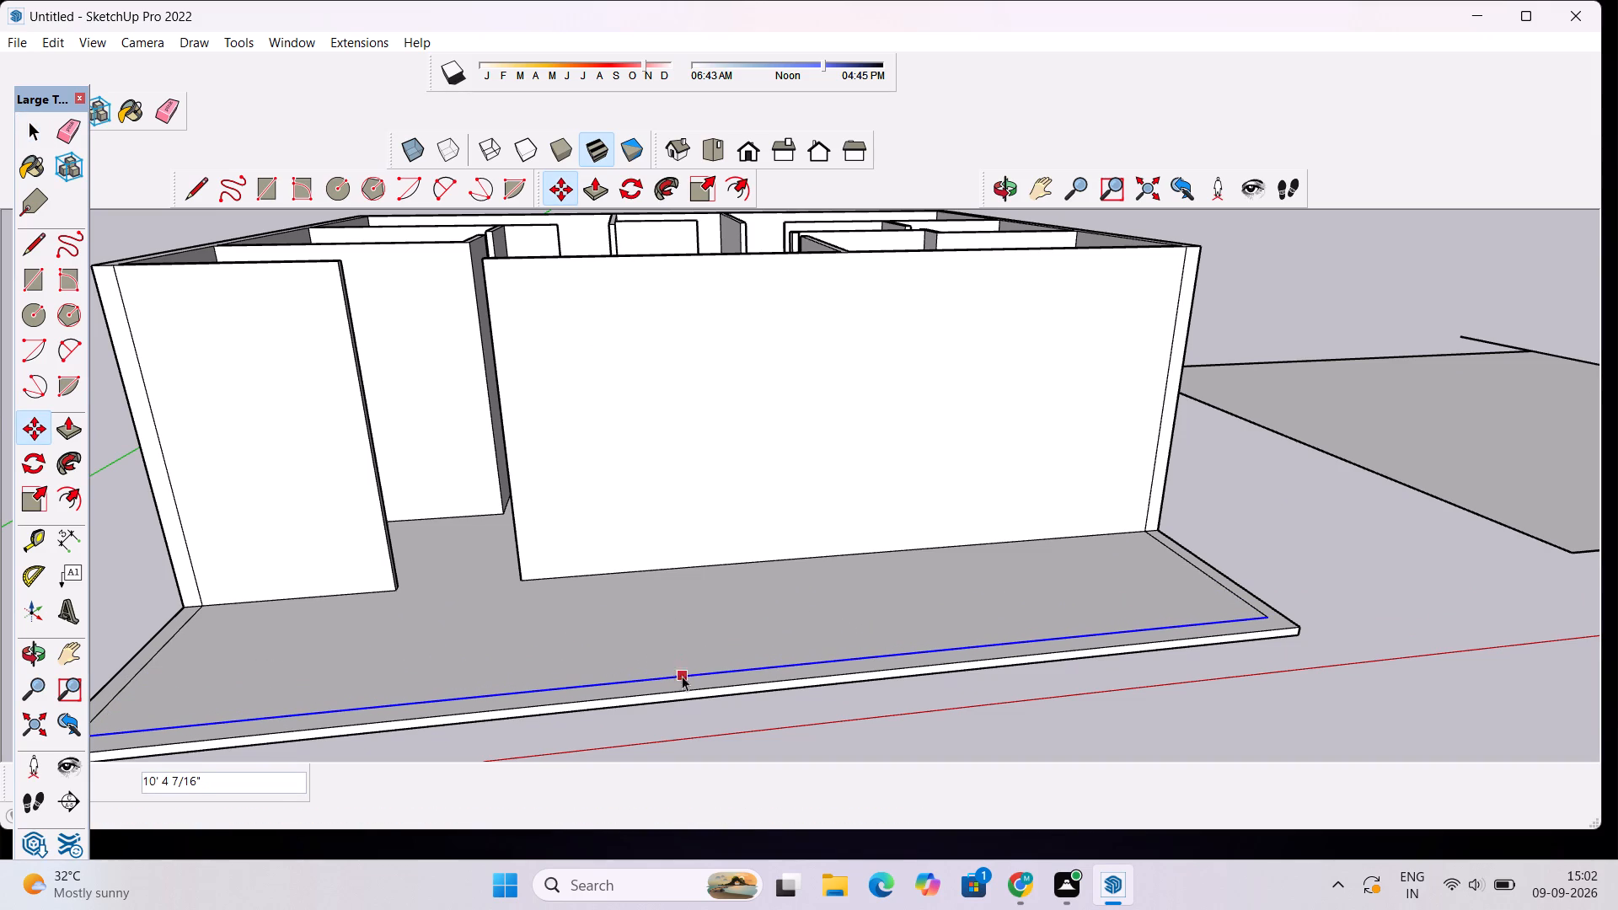
key("space")
scroll(692, 641, "down", 5)
left_click(1063, 545)
scroll(762, 623, "down", 5)
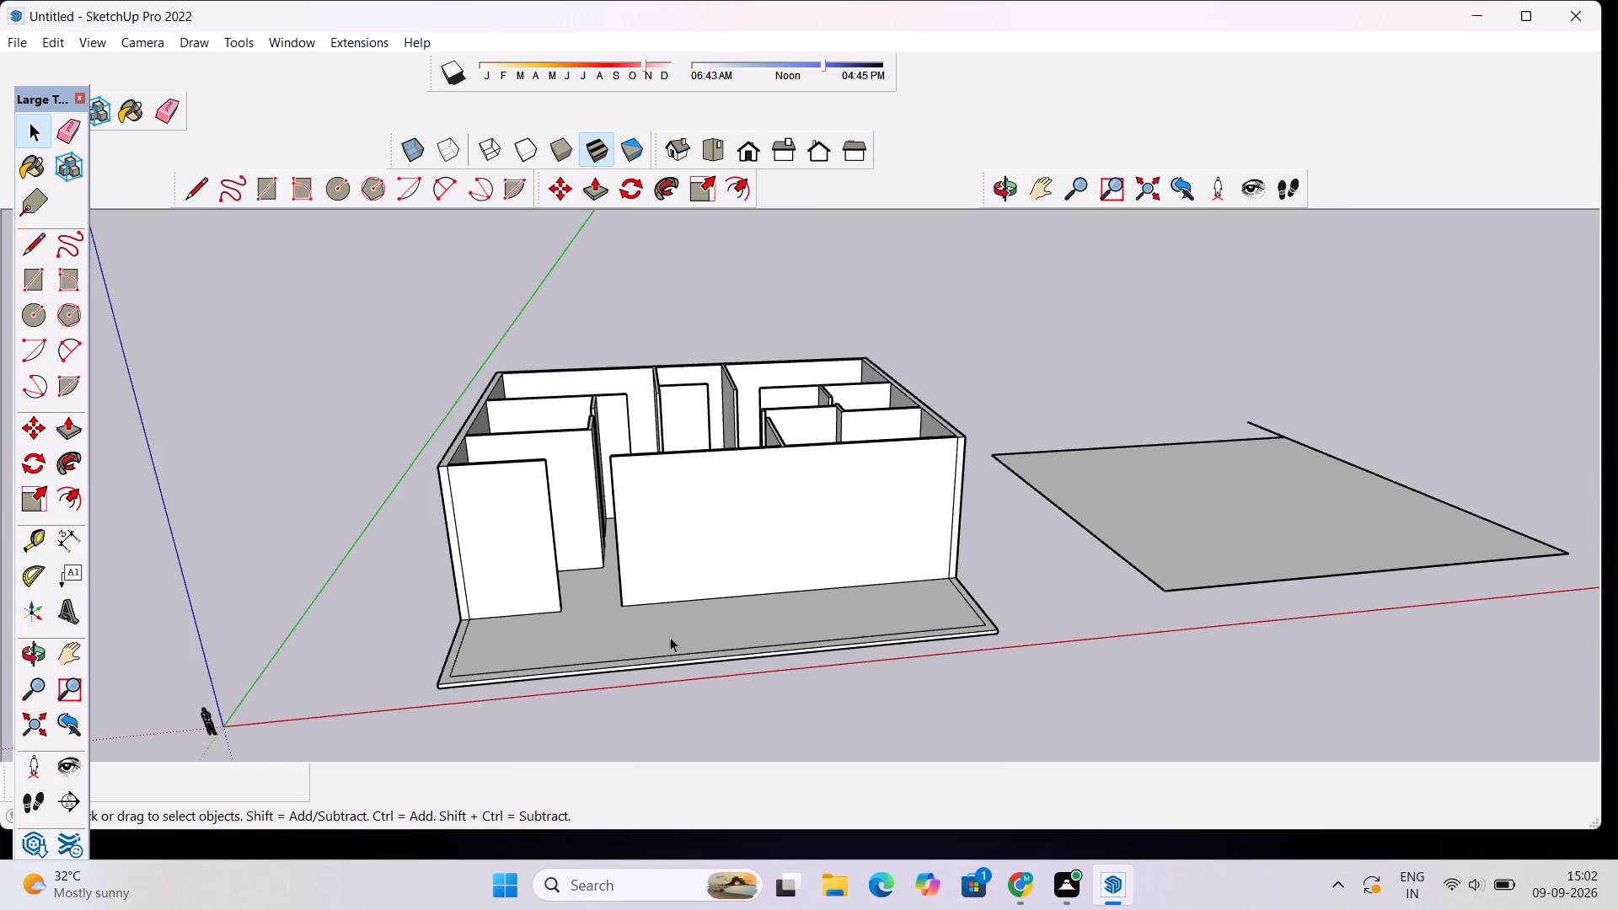
Push/Pull the slab's side edge face, on the side facing away from the separate rectangle, outward about 22' 8".
scroll(533, 634, "up", 3)
left_click(1012, 192)
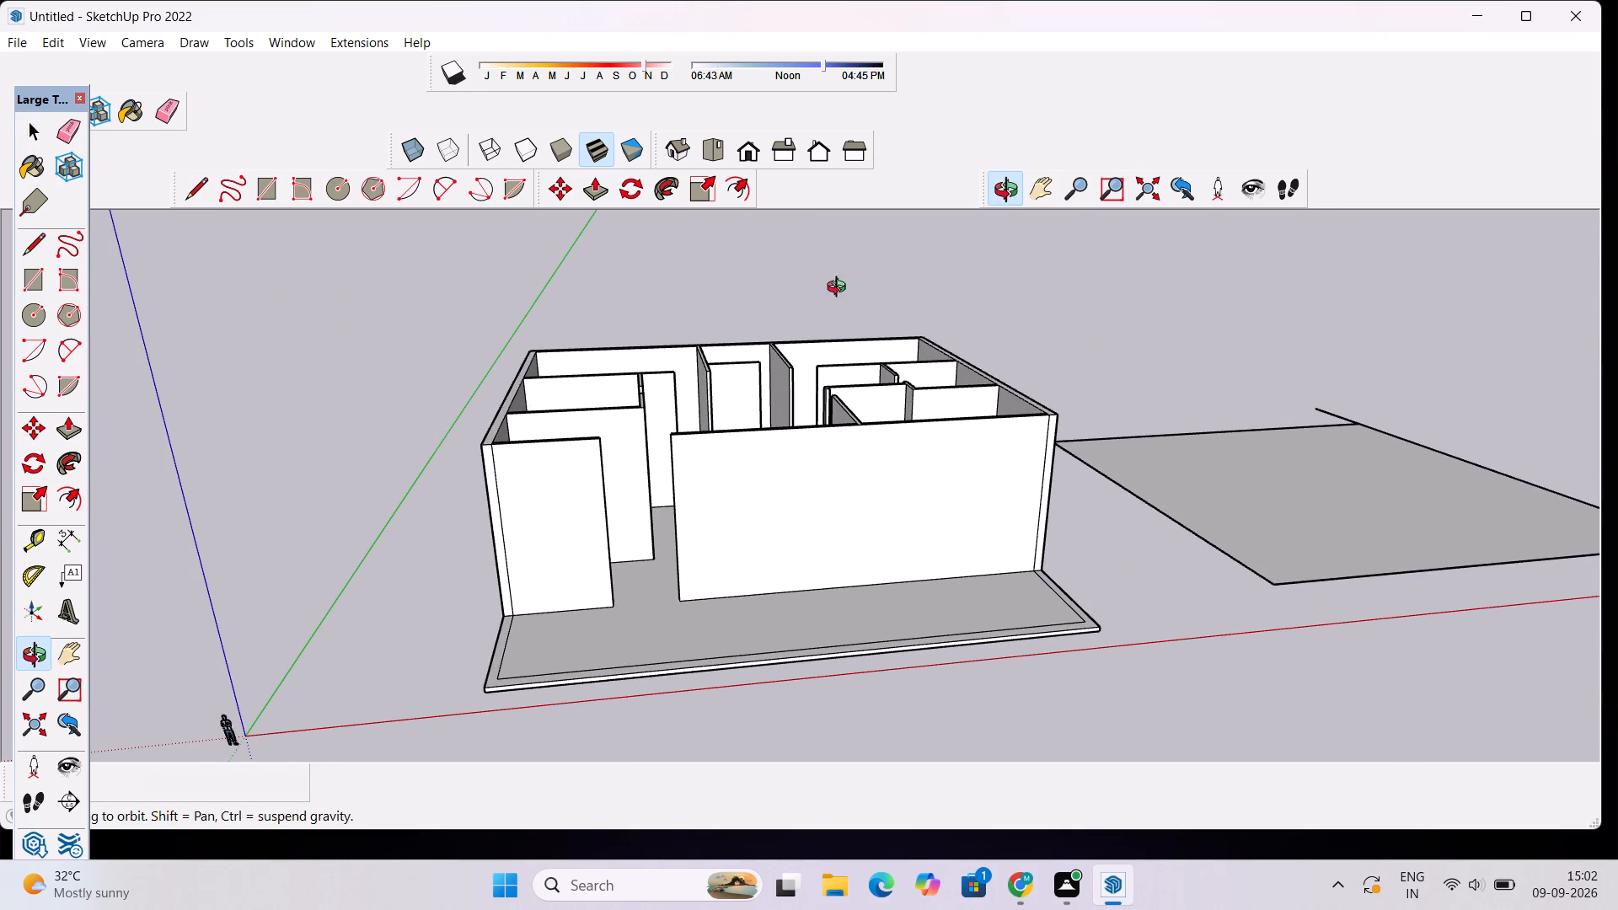
left_click_drag(514, 435, 951, 393)
scroll(975, 544, "up", 4)
scroll(973, 565, "down", 6)
left_click_drag(889, 702, 912, 601)
scroll(913, 594, "up", 6)
left_click_drag(944, 496, 948, 607)
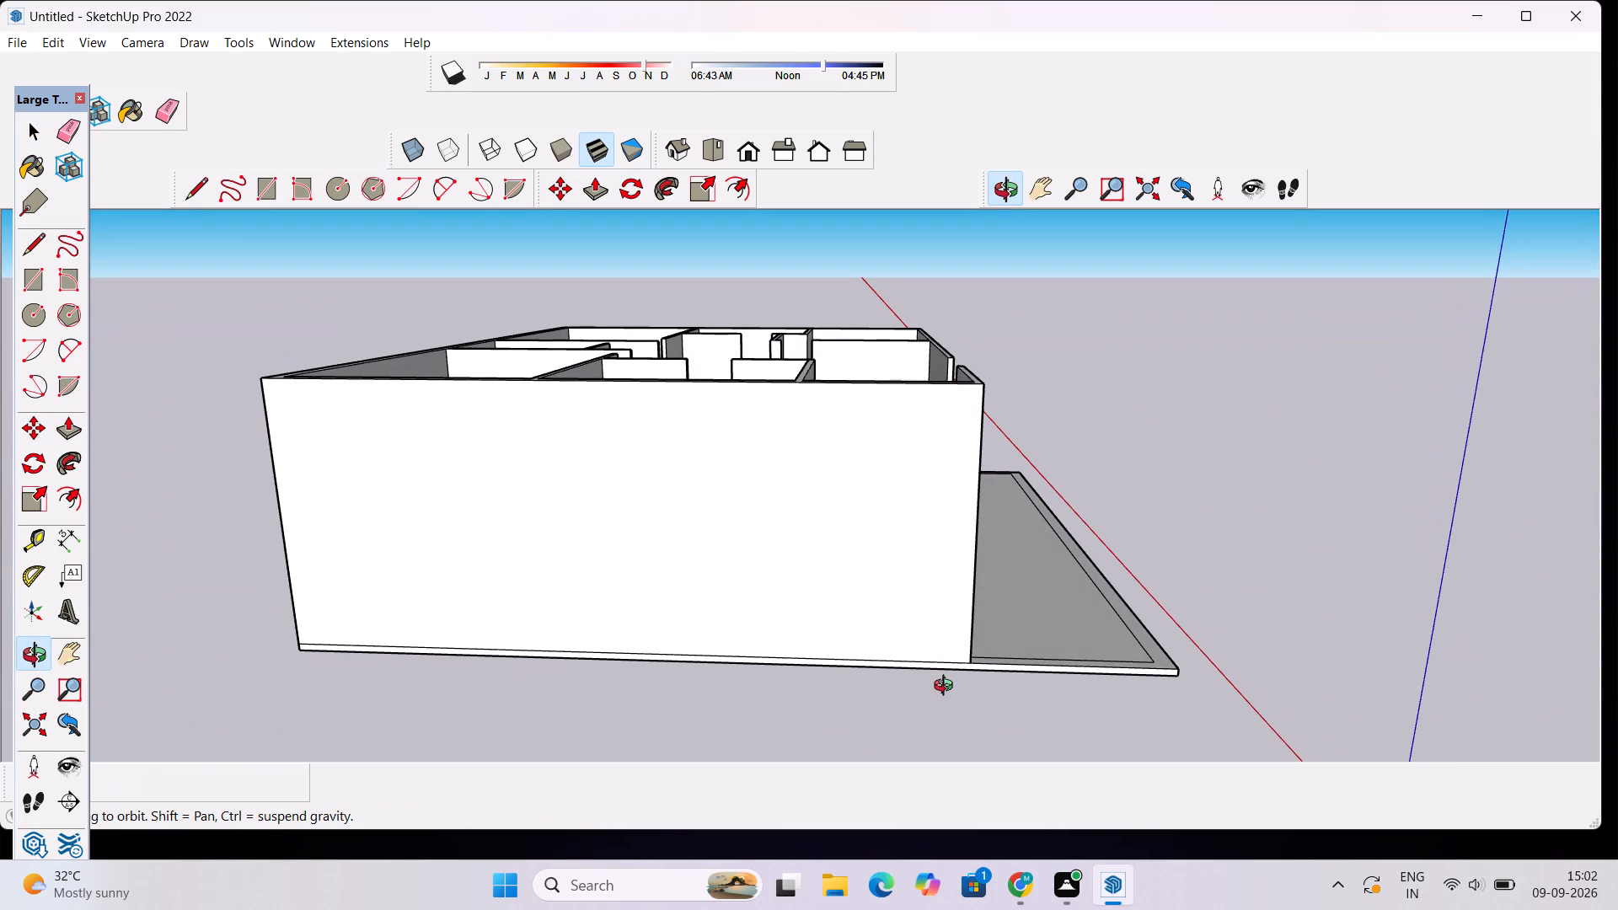
scroll(947, 688, "up", 1)
scroll(948, 668, "down", 4)
key("space")
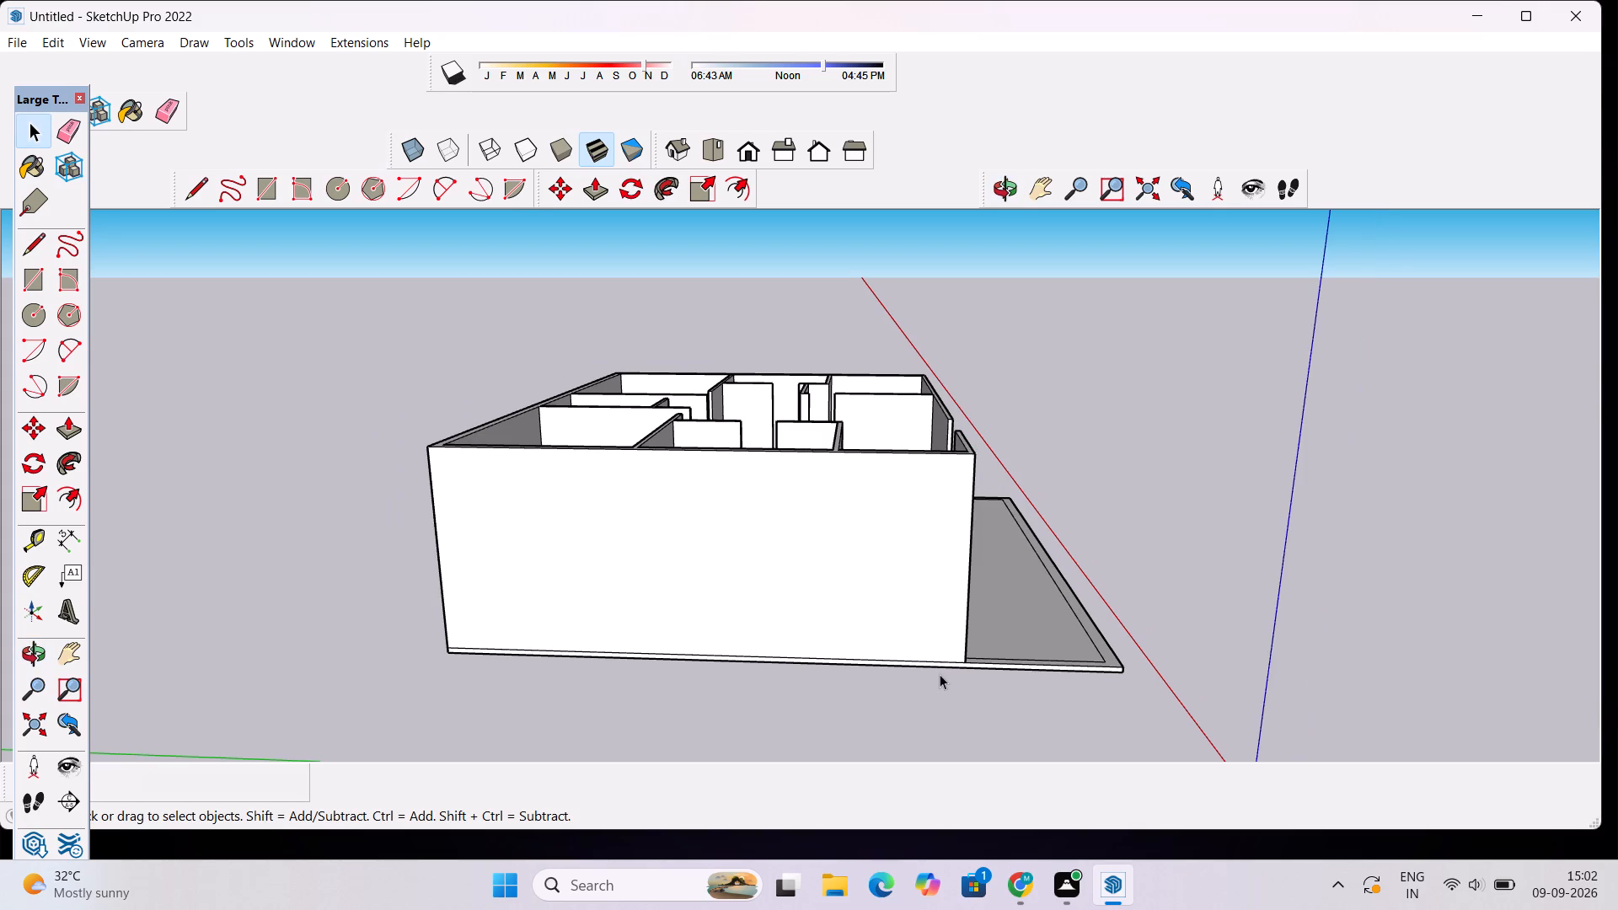
scroll(996, 688, "up", 2)
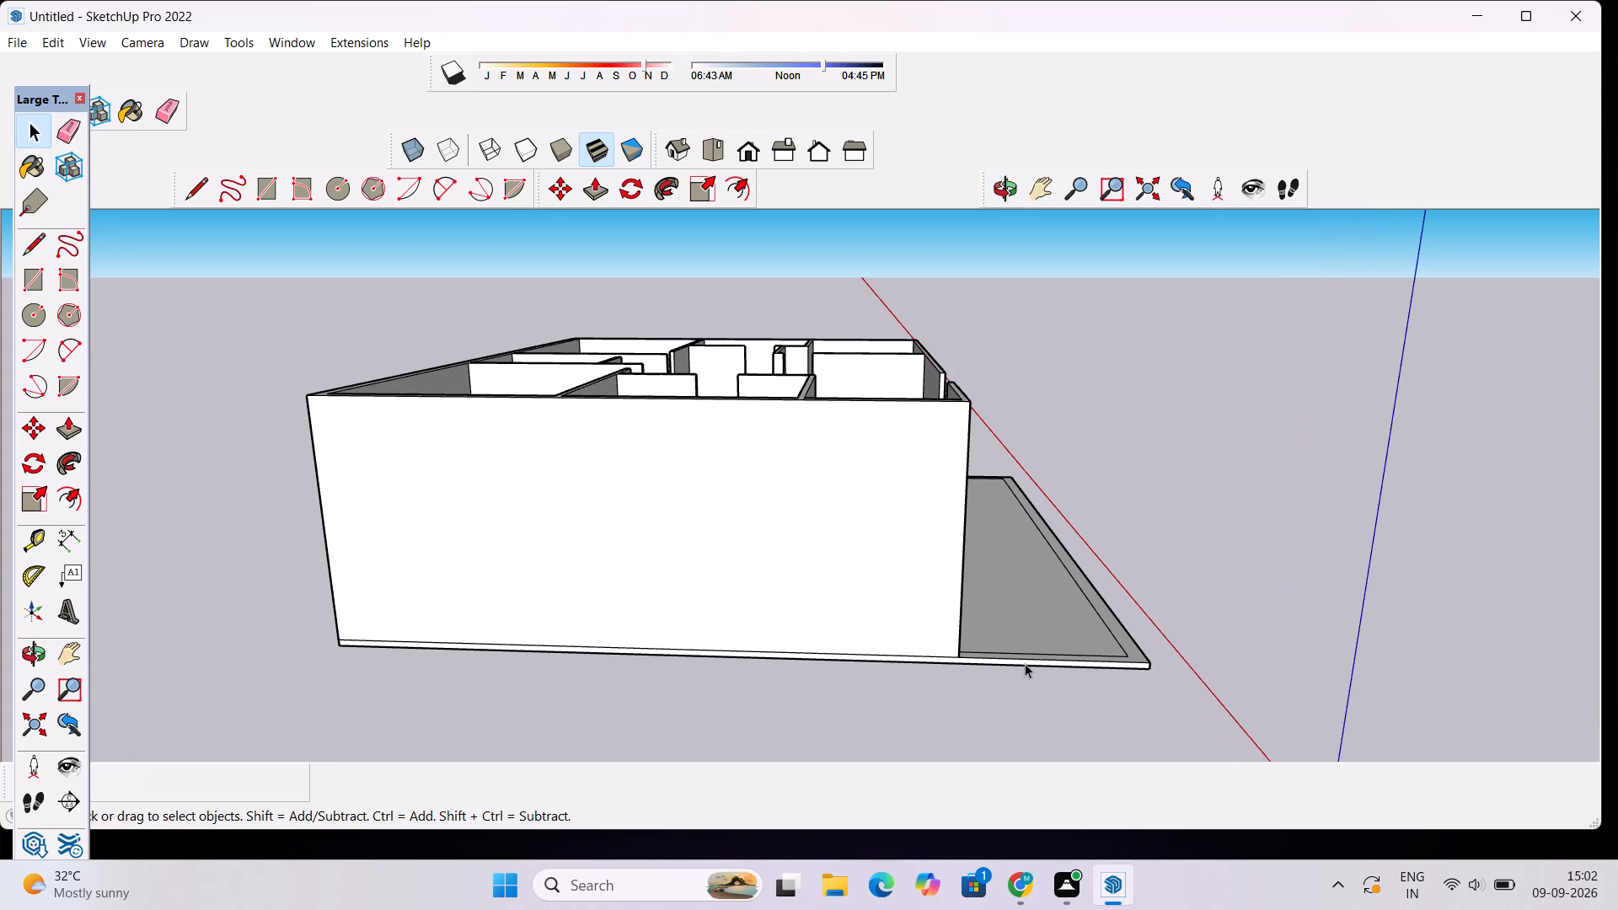
left_click(1025, 663)
scroll(1025, 663, "up", 4)
left_click(1026, 663)
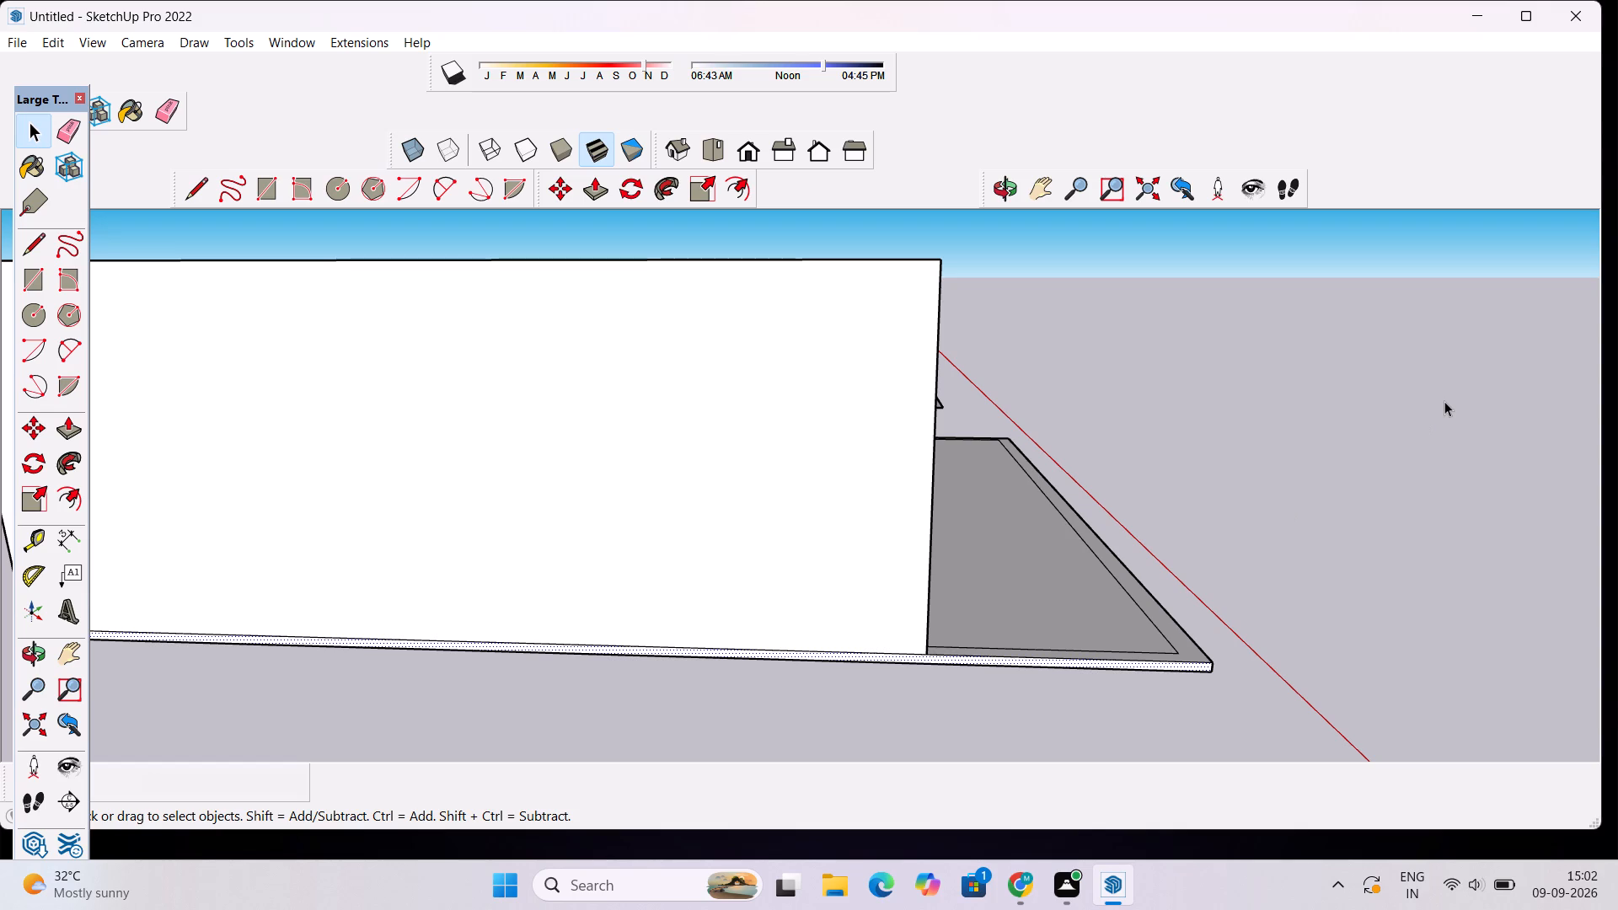
scroll(926, 452, "down", 3)
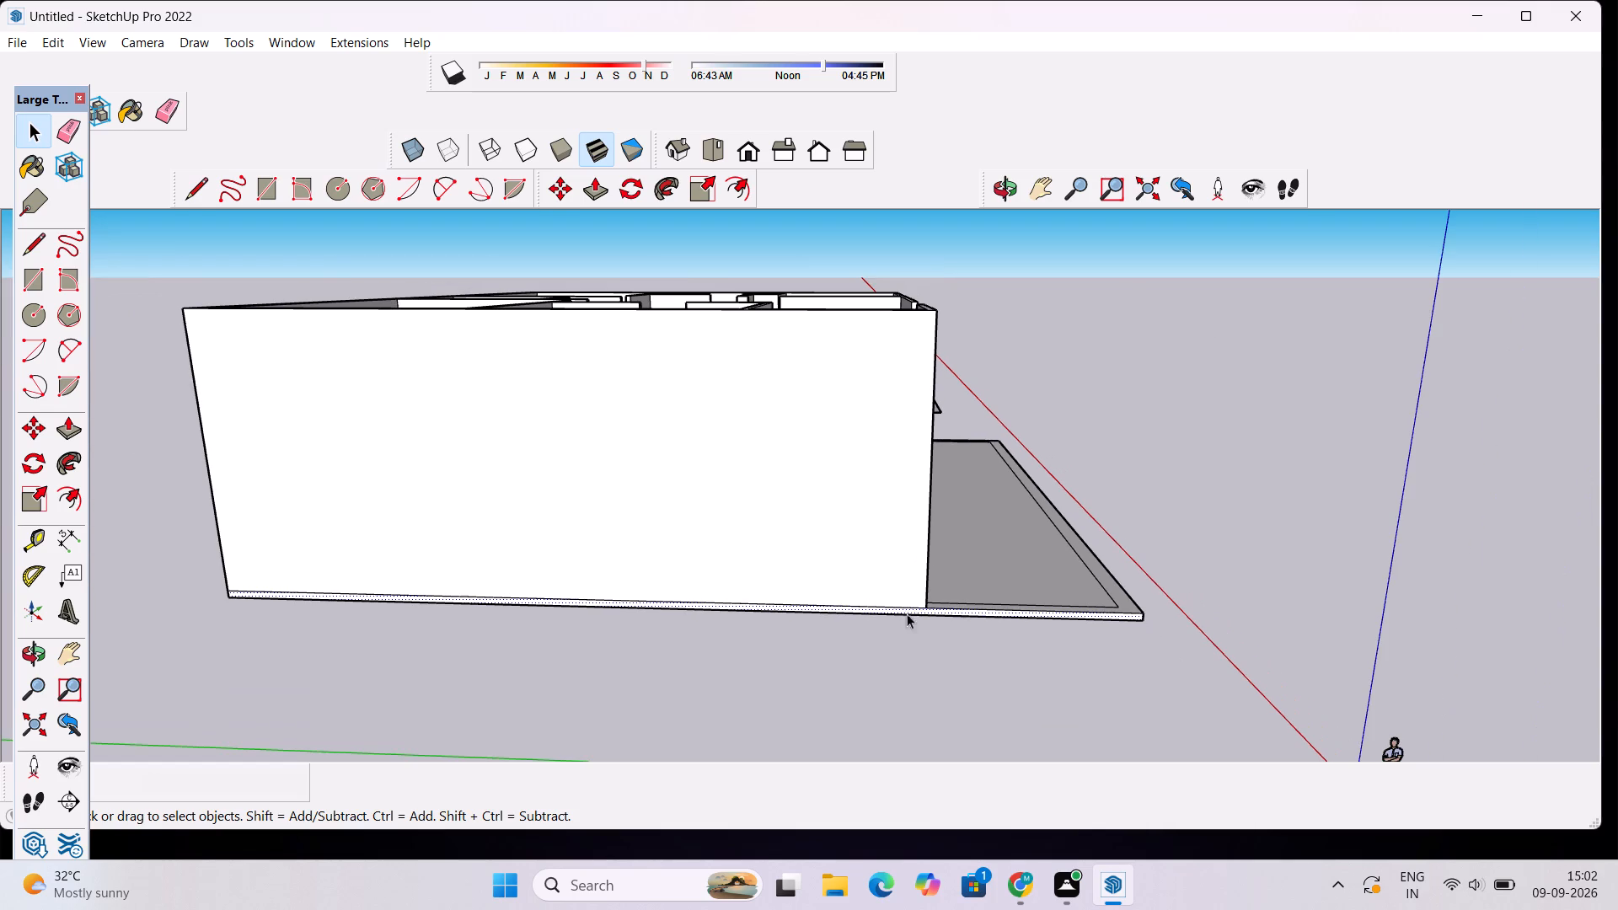
left_click(596, 196)
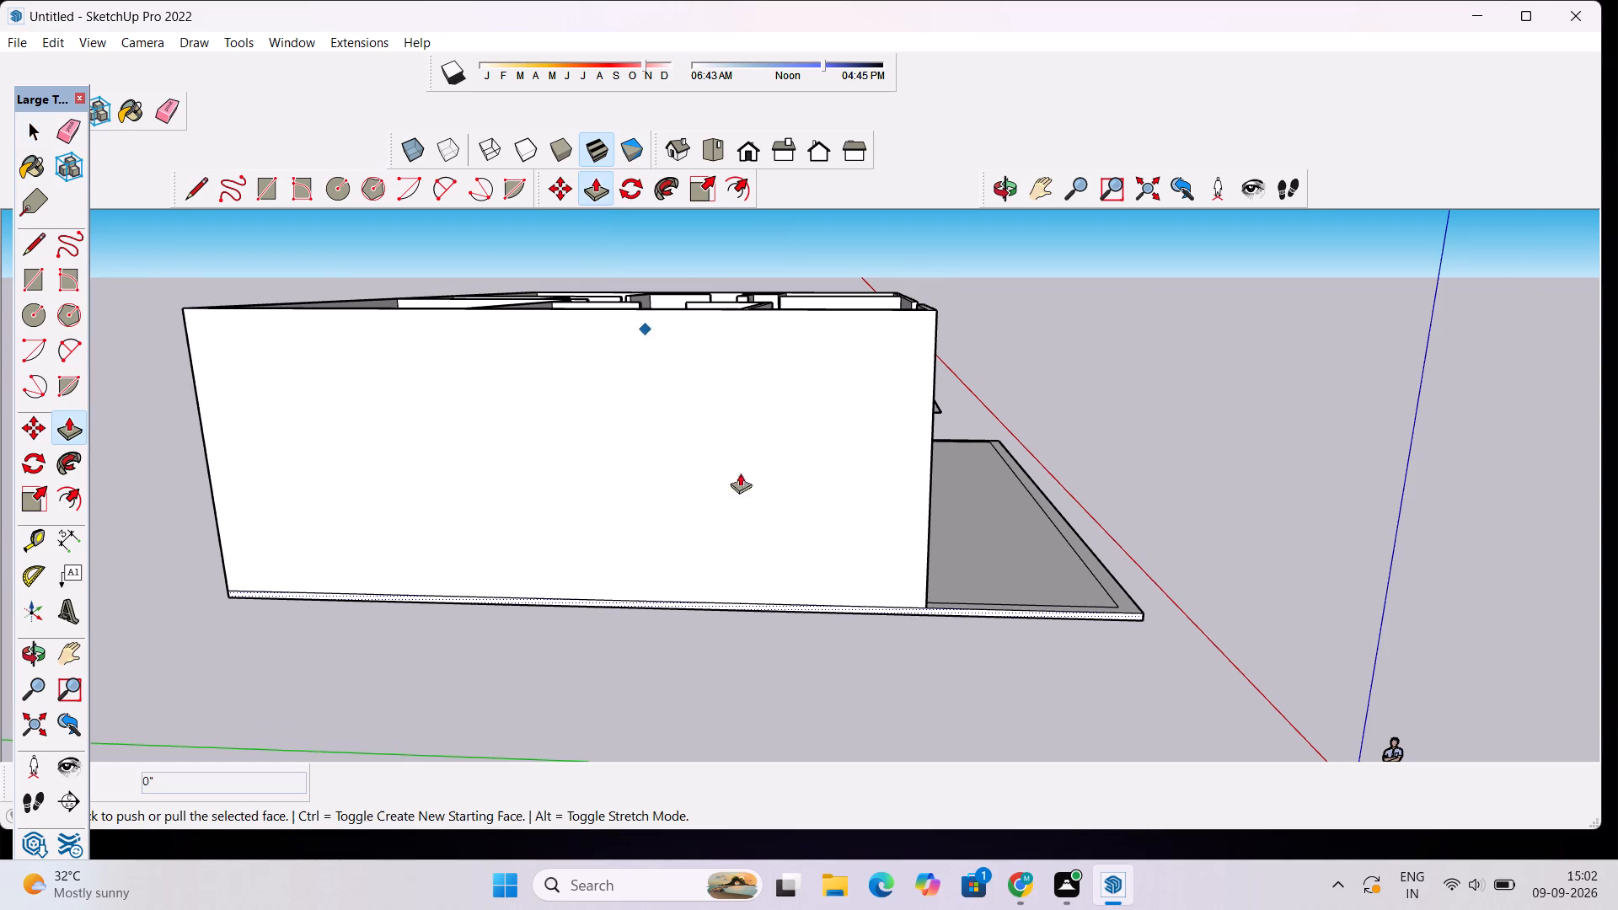
left_click(907, 608)
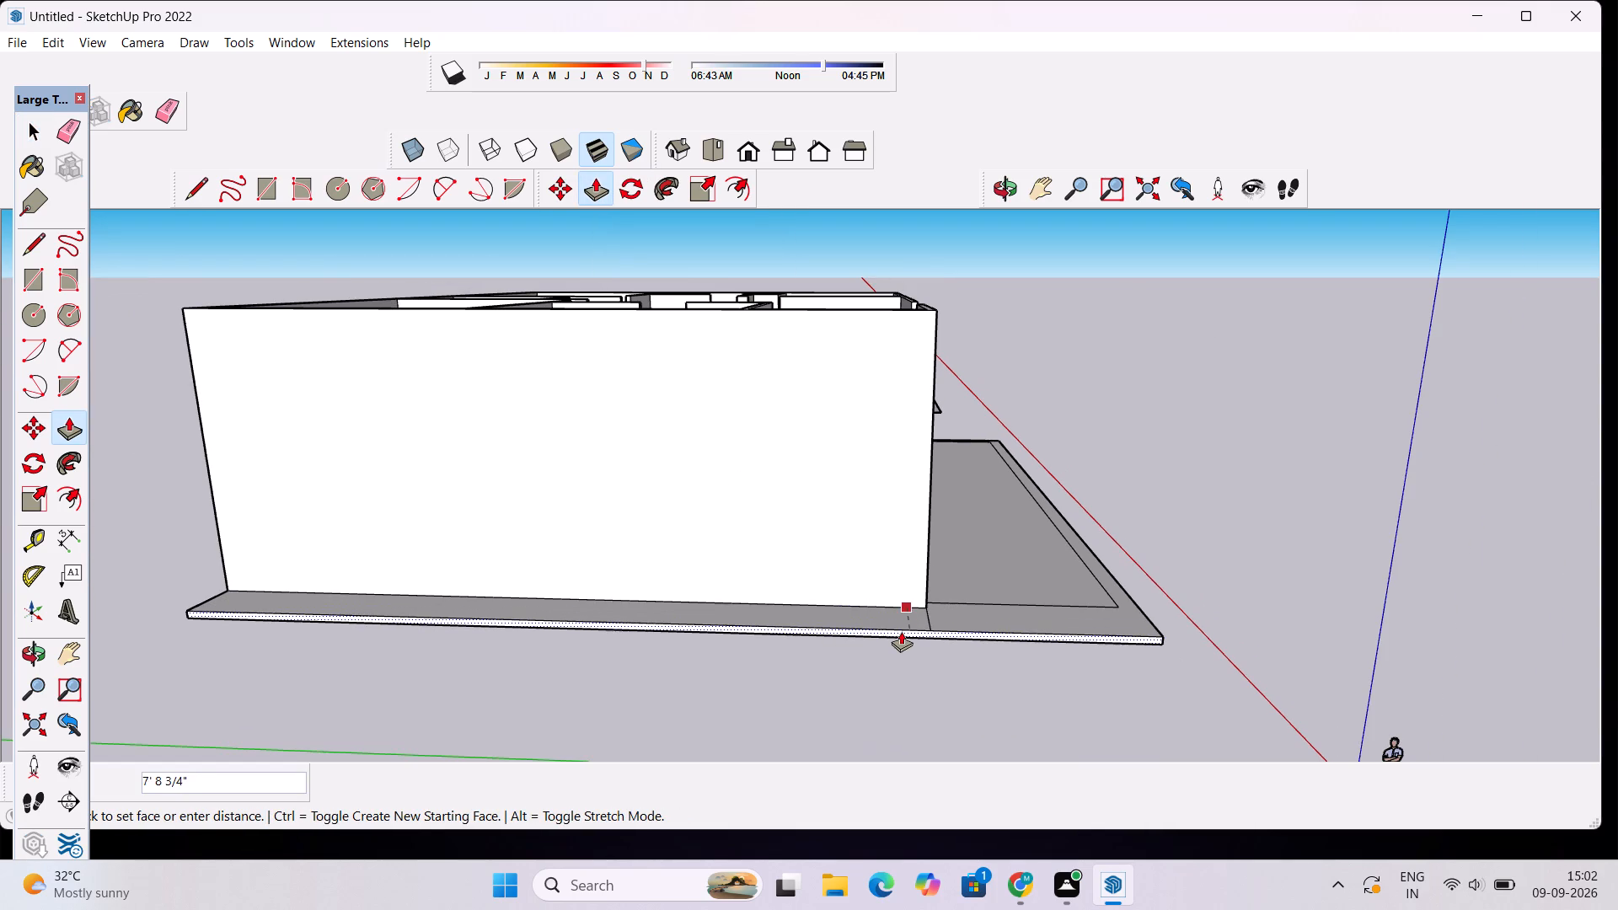
scroll(889, 645, "down", 1)
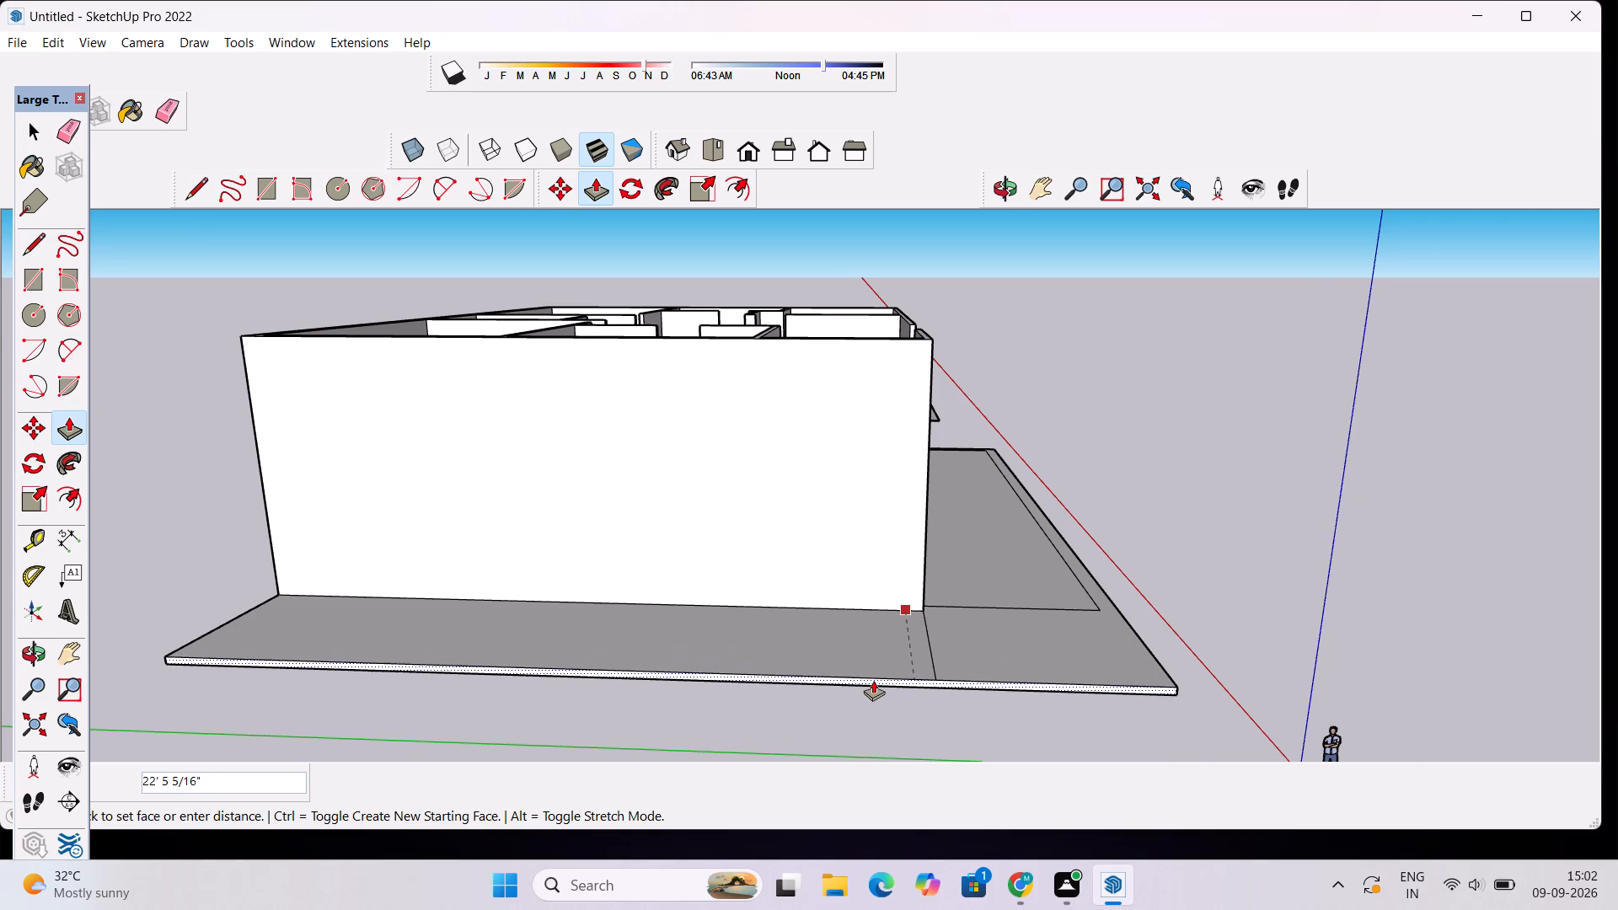
scroll(873, 680, "down", 1)
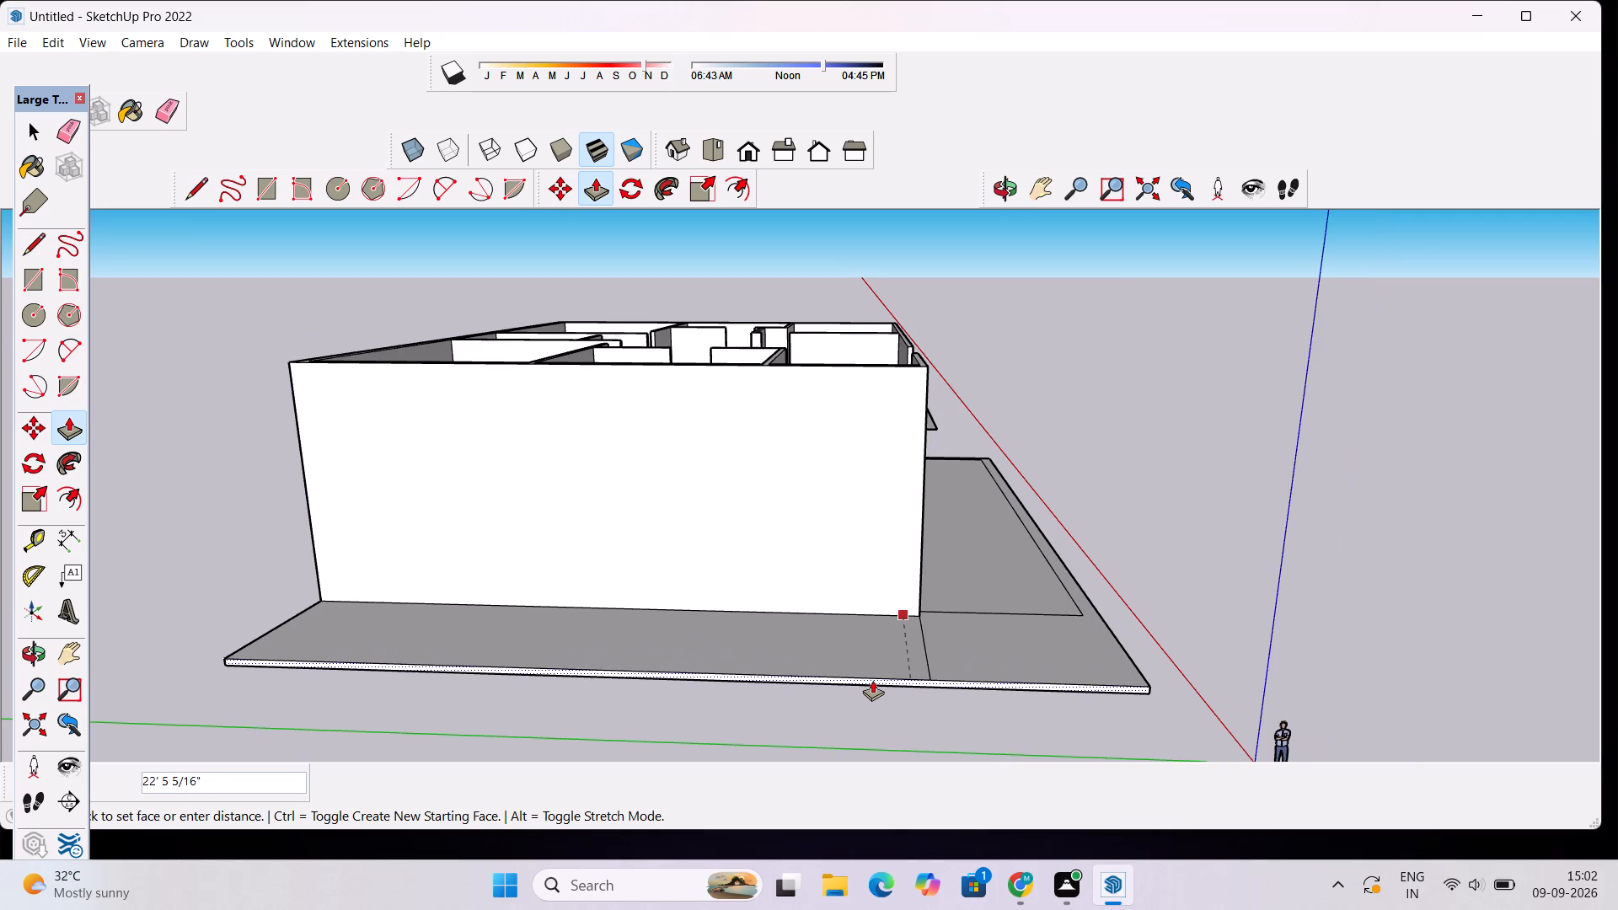
left_click(872, 681)
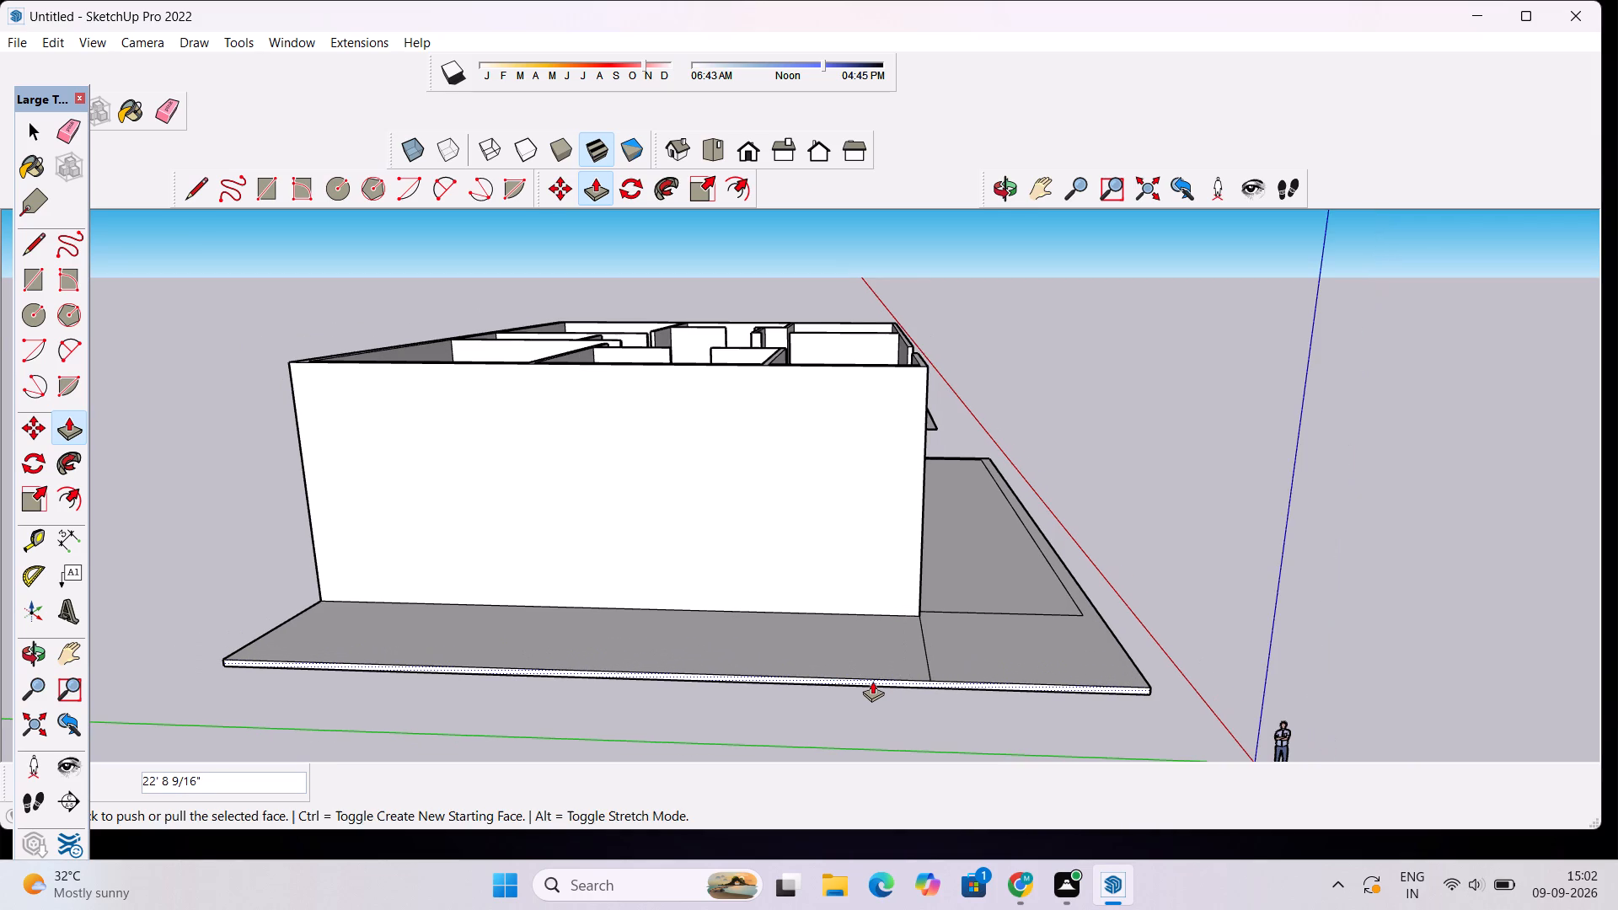
scroll(829, 597, "down", 5)
key("space")
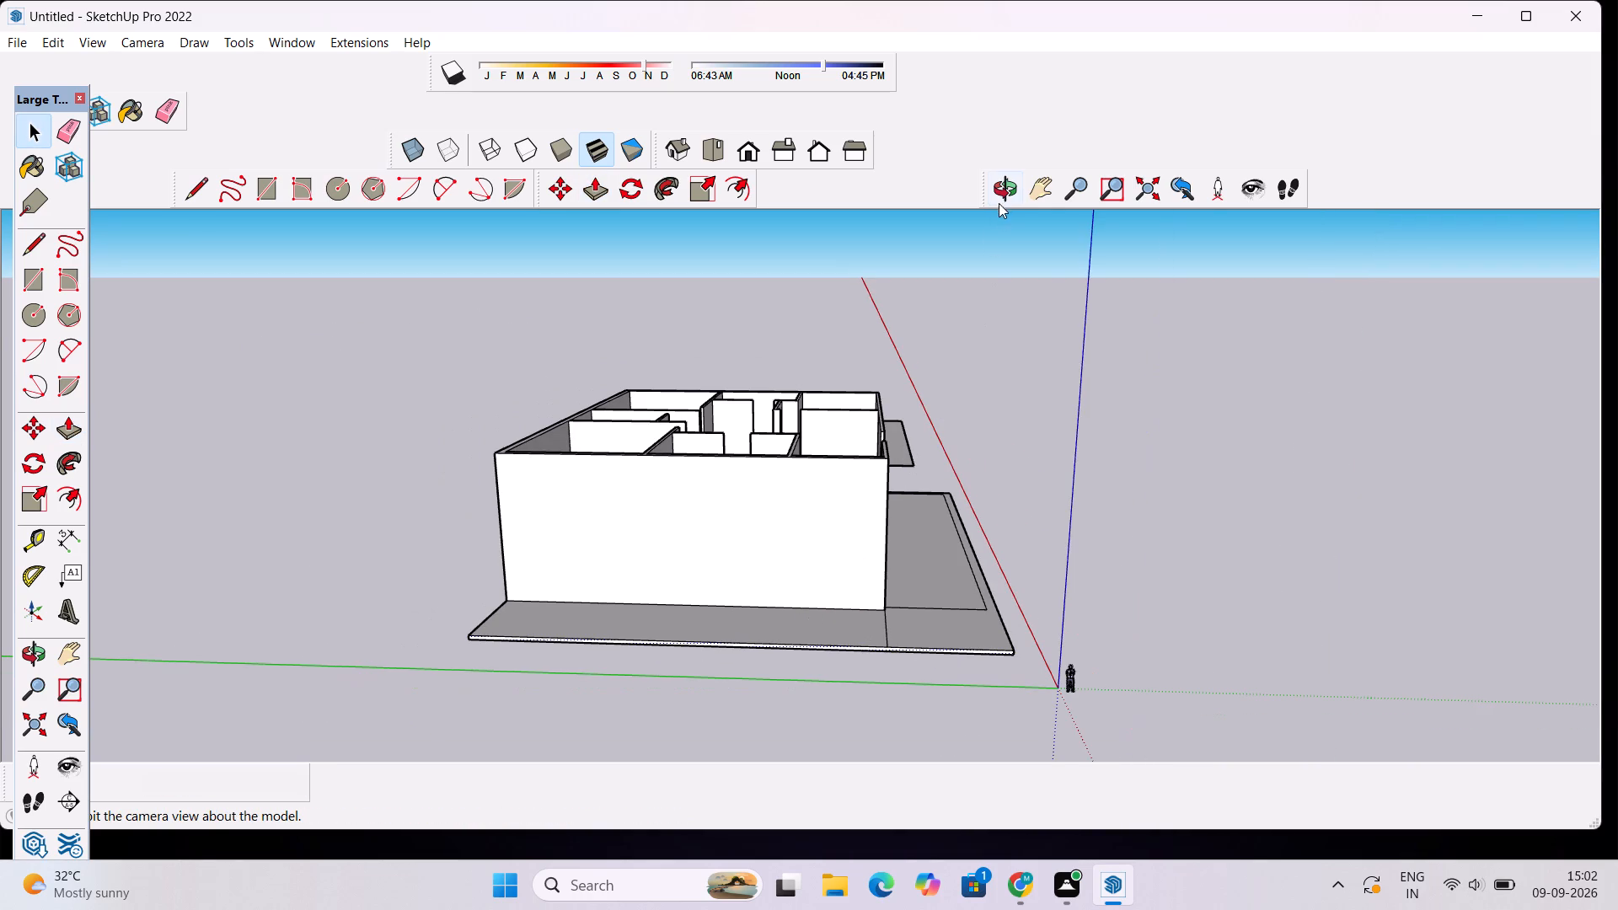
Examine the house and slab edge from the side facing the separate rectangle.
left_click(1005, 190)
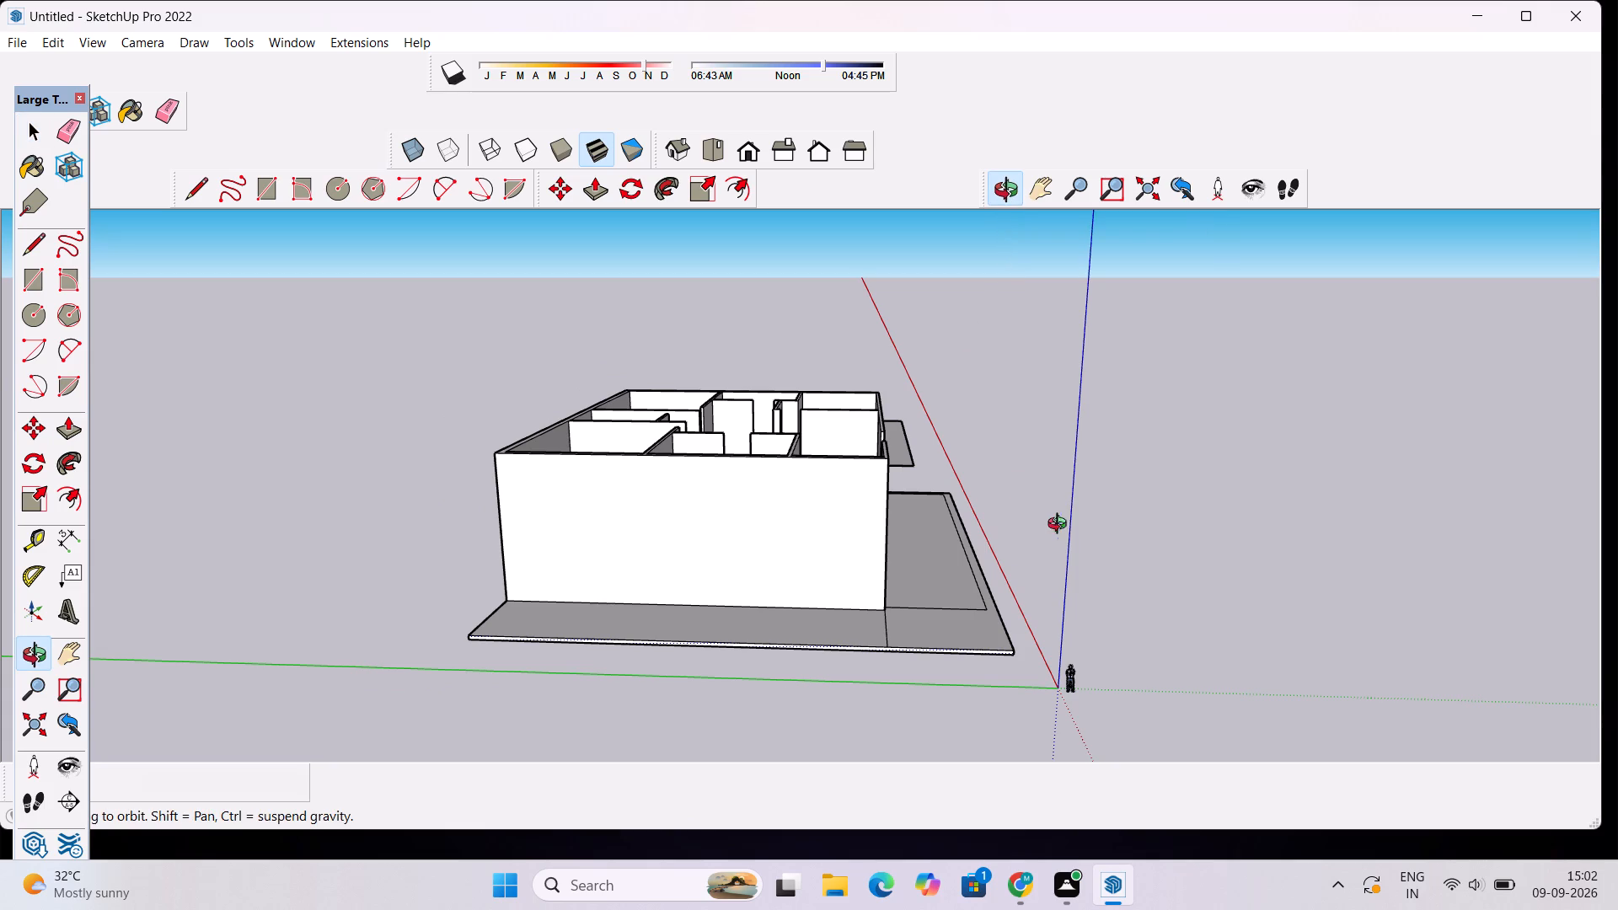
left_click_drag(1072, 531, 299, 465)
left_click_drag(825, 527, 512, 704)
left_click_drag(694, 666, 760, 496)
left_click_drag(750, 570, 642, 577)
scroll(737, 570, "up", 4)
left_click_drag(737, 549, 744, 620)
scroll(744, 618, "up", 4)
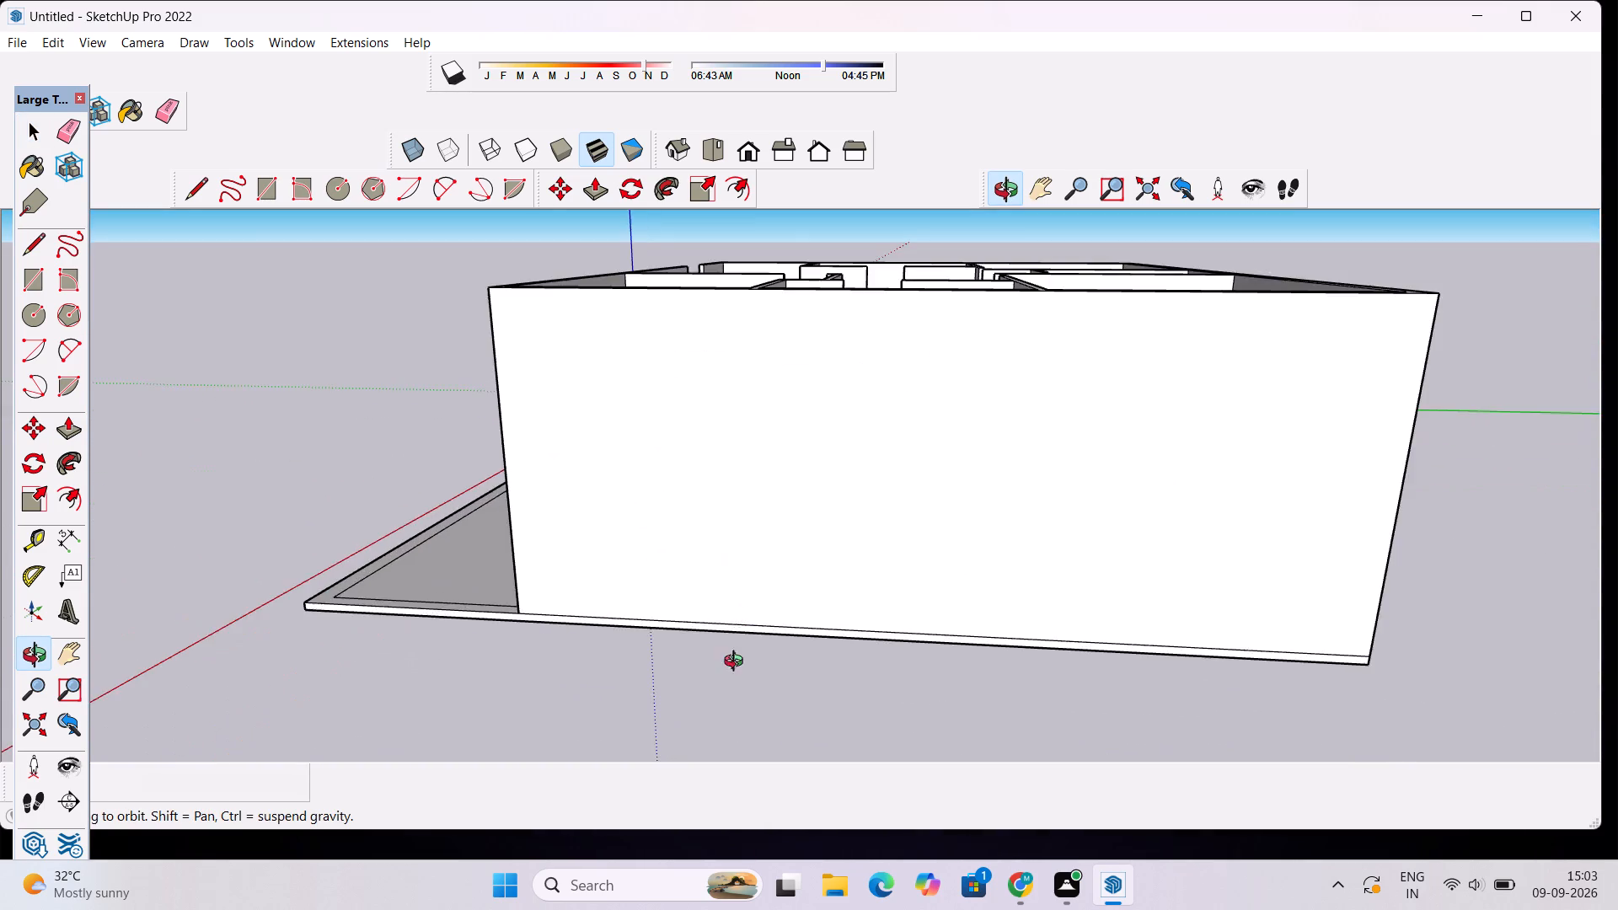
left_click_drag(737, 663, 758, 617)
scroll(759, 610, "up", 6)
scroll(765, 597, "down", 3)
key("space")
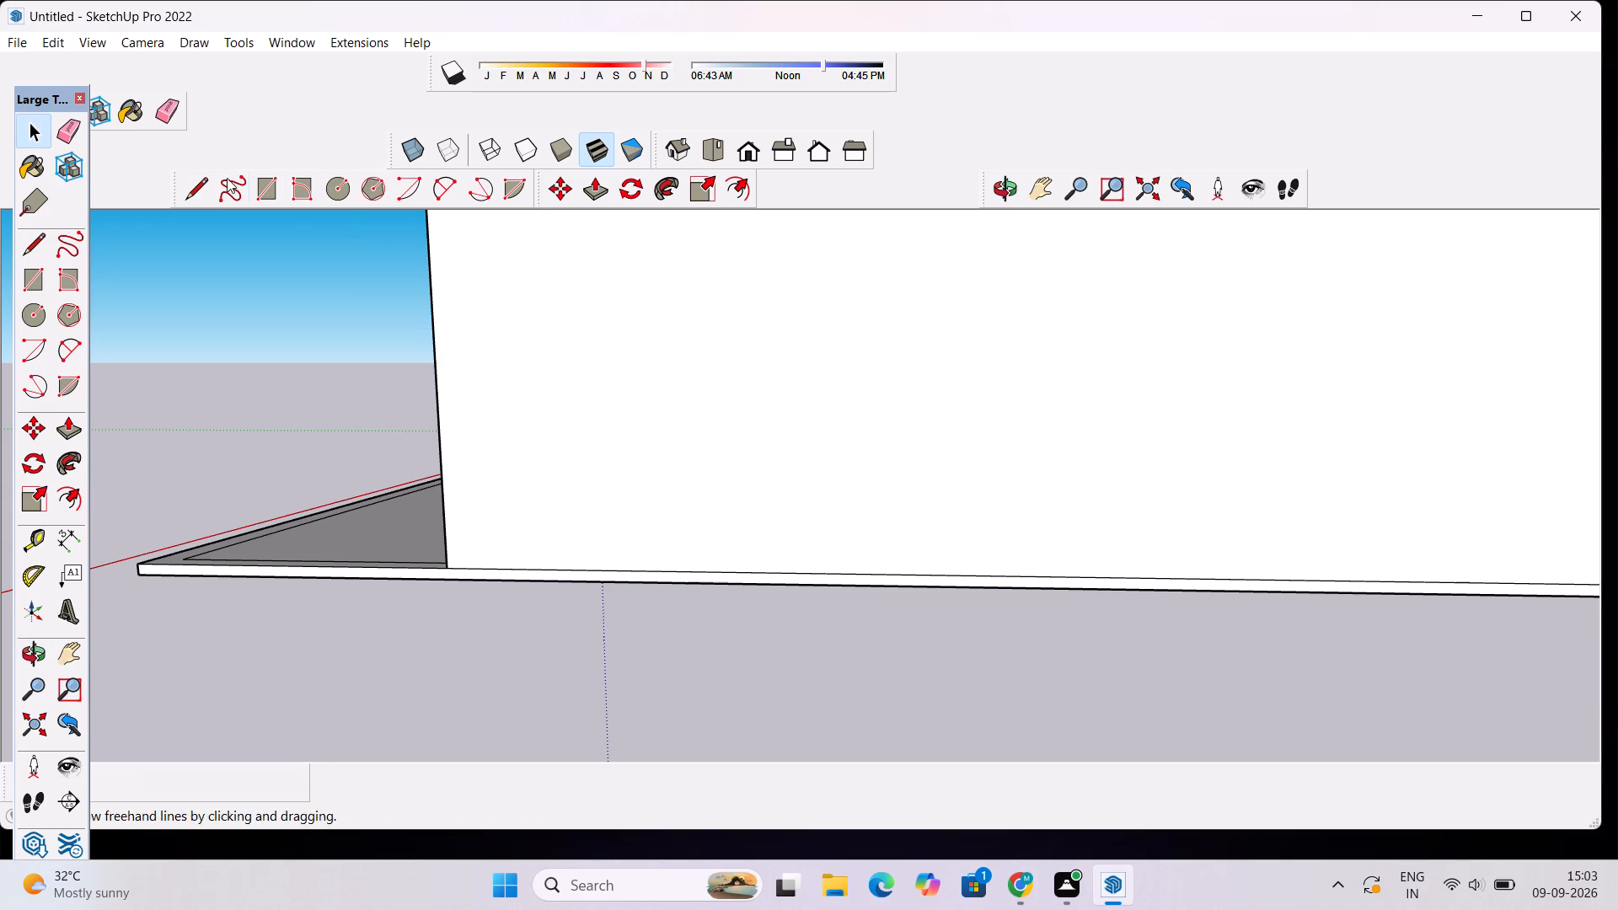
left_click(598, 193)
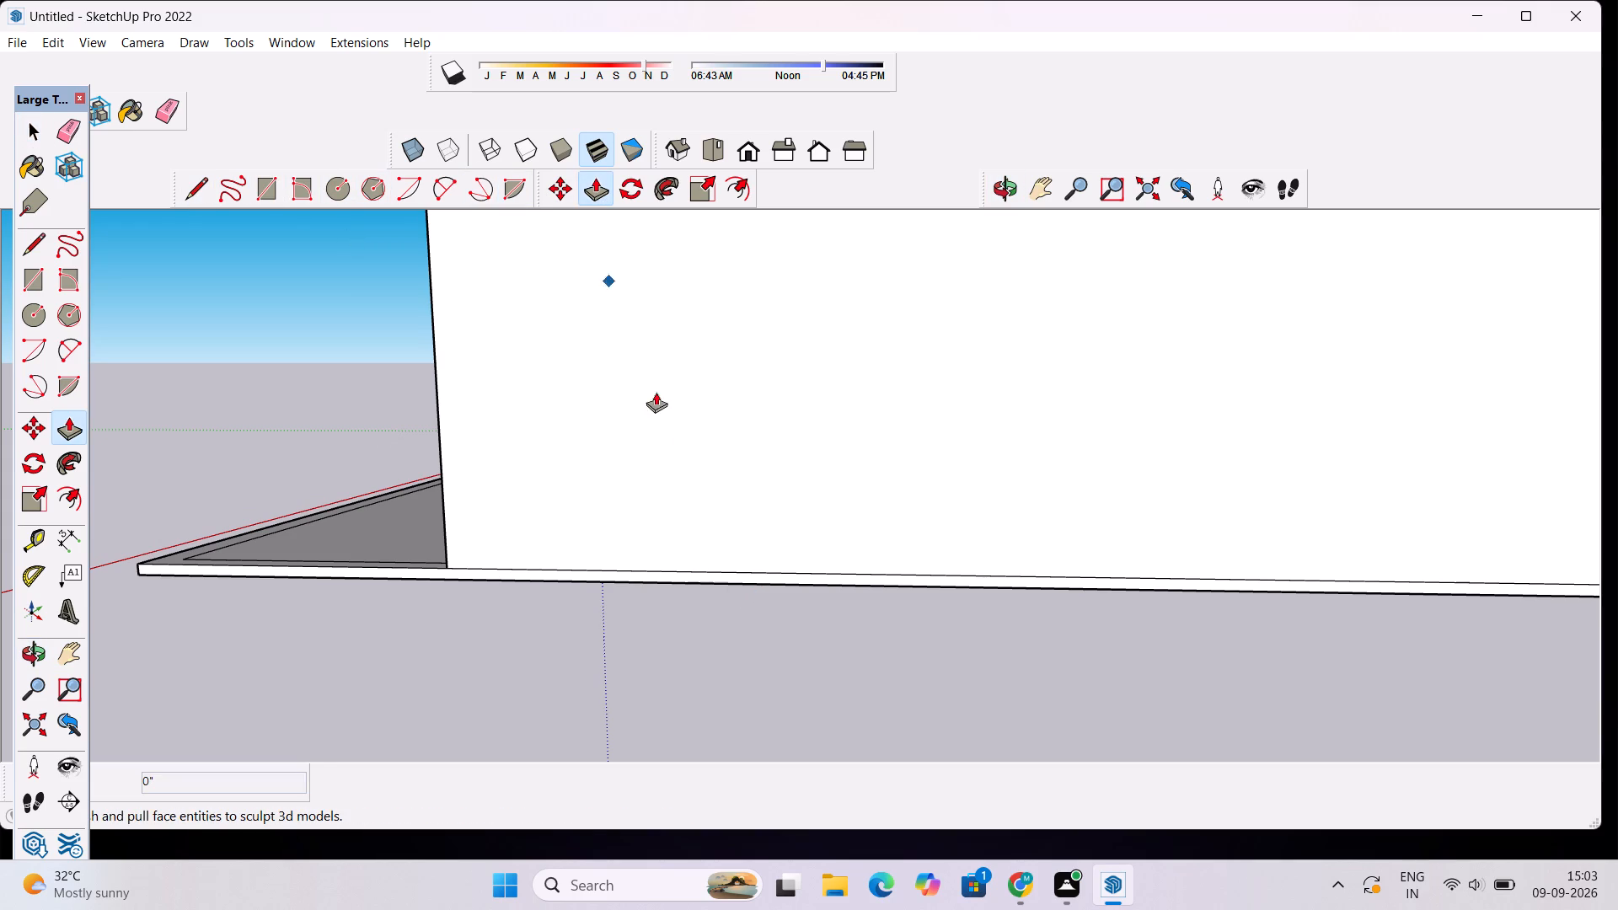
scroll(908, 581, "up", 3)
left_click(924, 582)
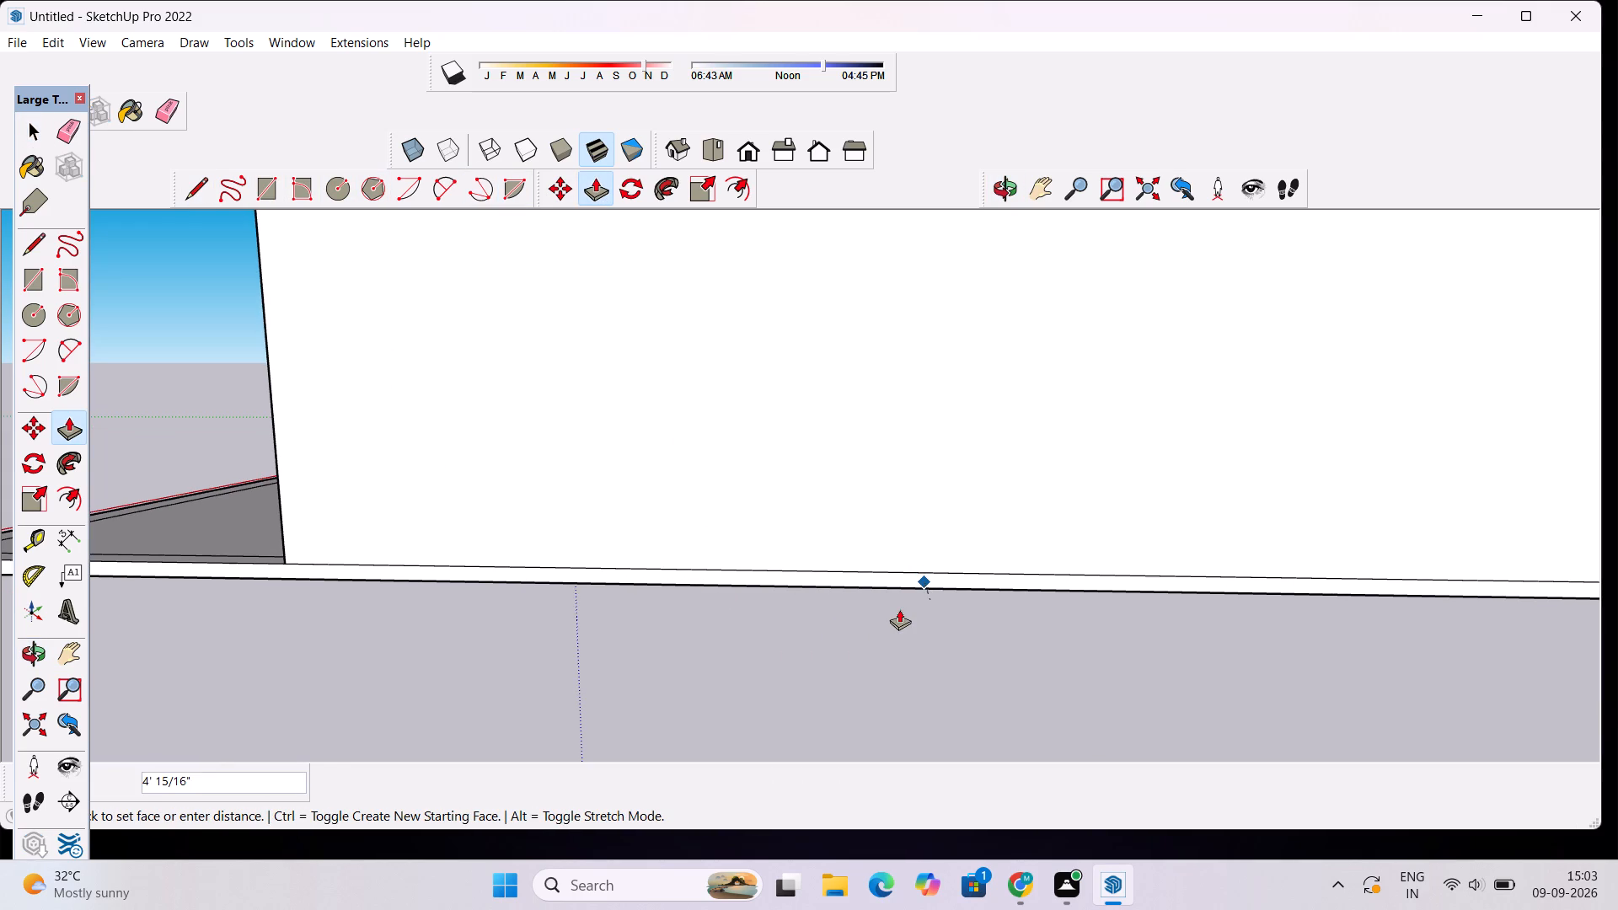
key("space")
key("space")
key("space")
Push/Pull the slab's side edge face, on the side facing the separate rectangle, outward 18'.
left_click(941, 582)
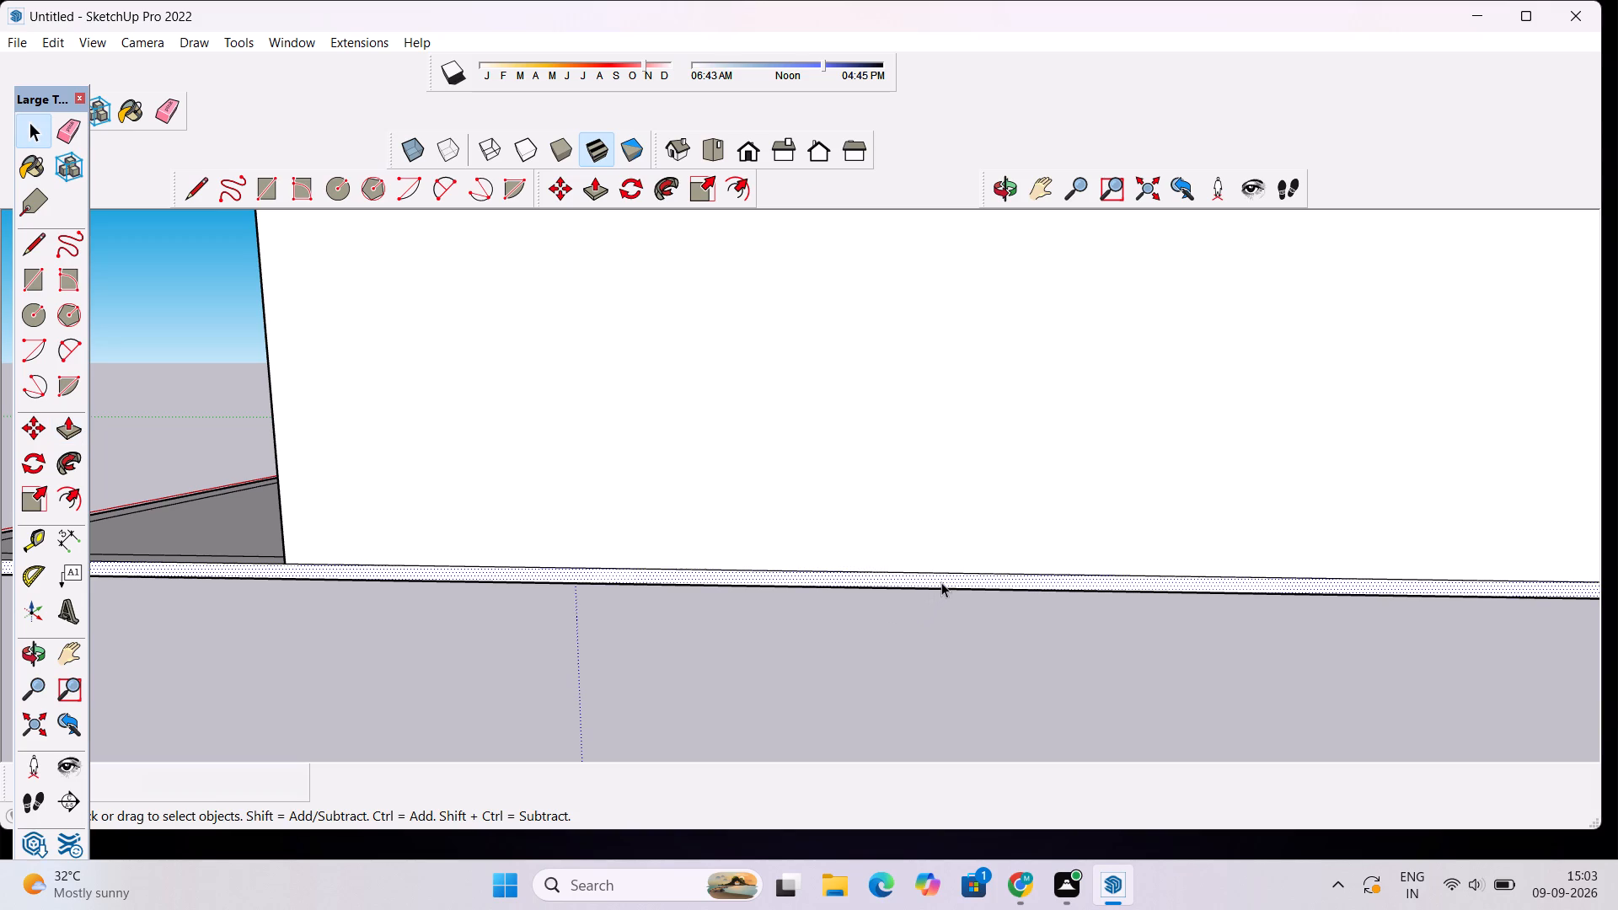
left_click(596, 195)
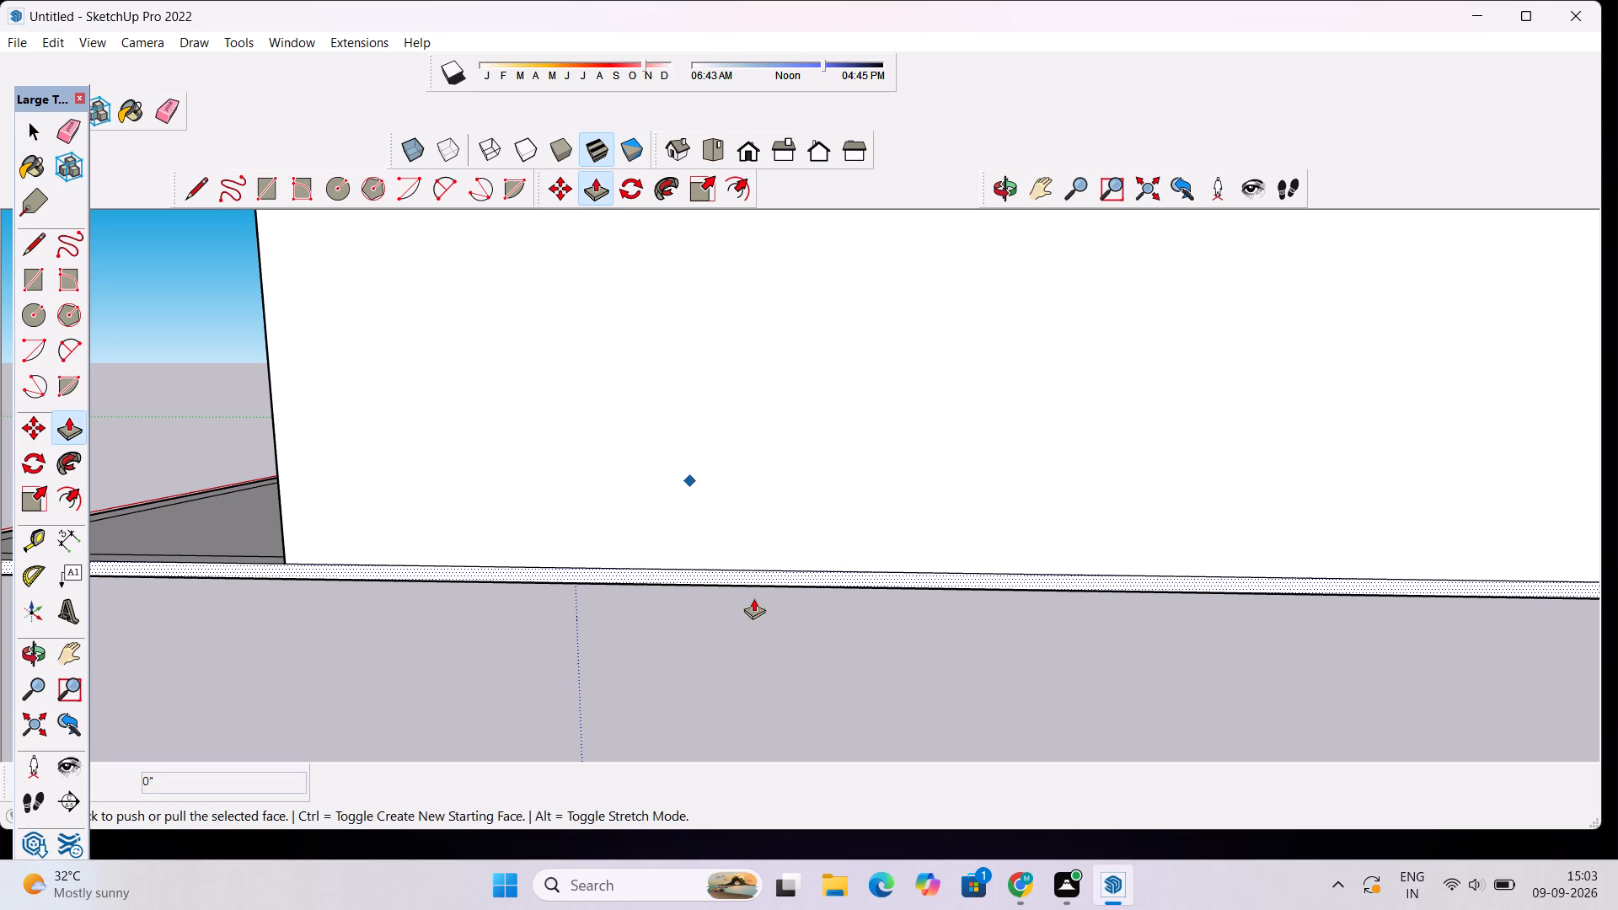
left_click(807, 591)
scroll(794, 617, "down", 12)
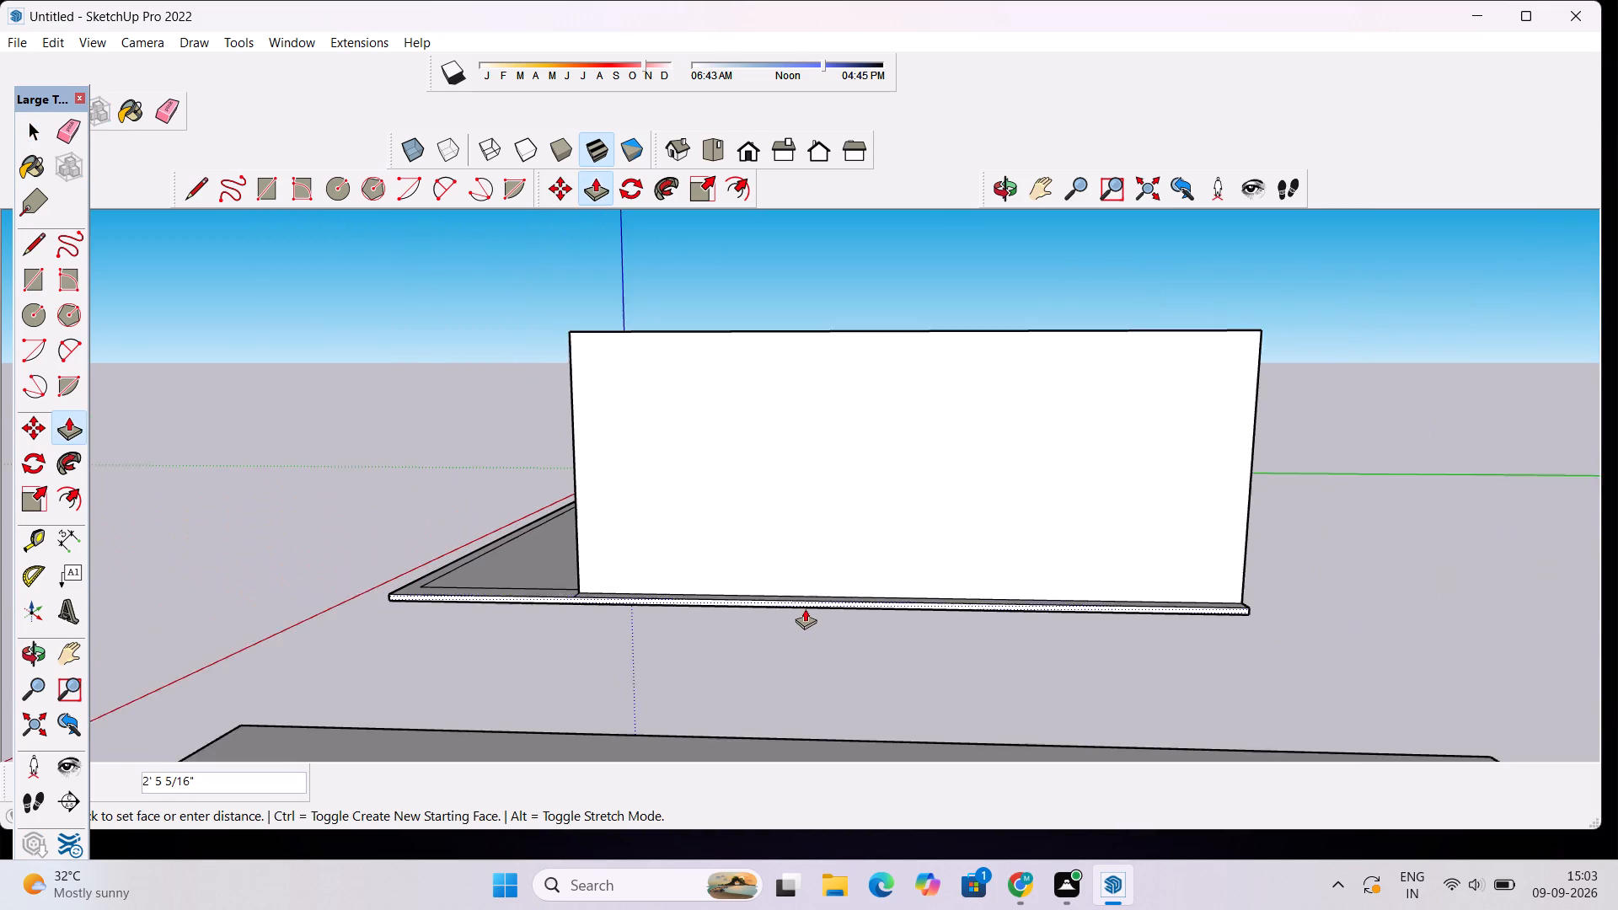
scroll(807, 638, "down", 3)
scroll(807, 645, "up", 2)
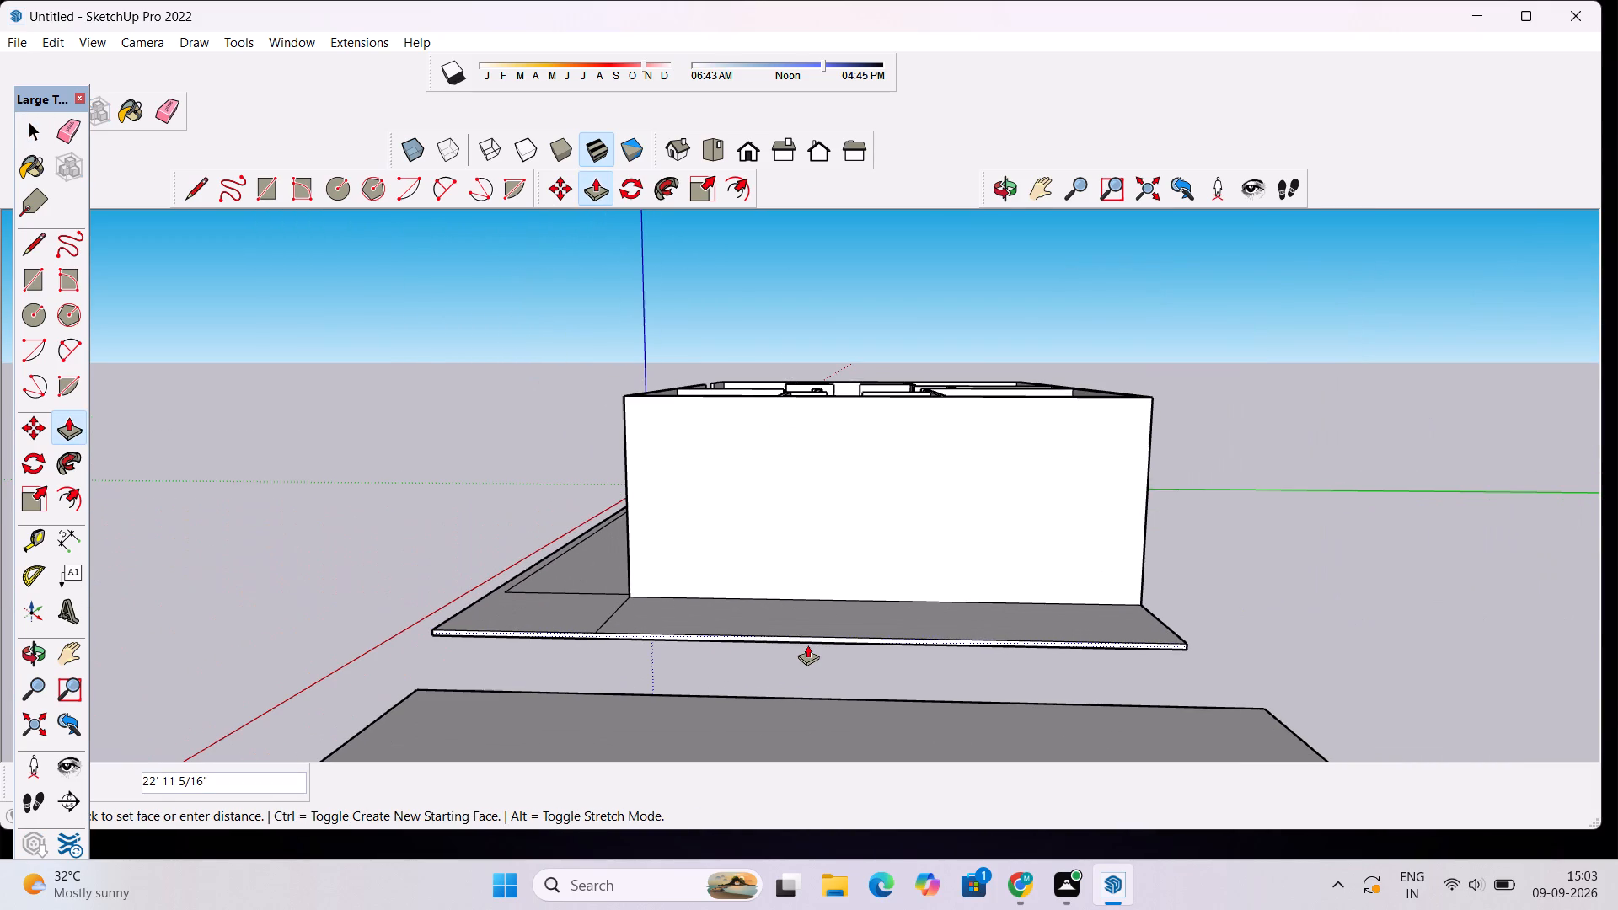
type("18'")
key("Return")
scroll(935, 676, "down", 4)
scroll(760, 565, "up", 1)
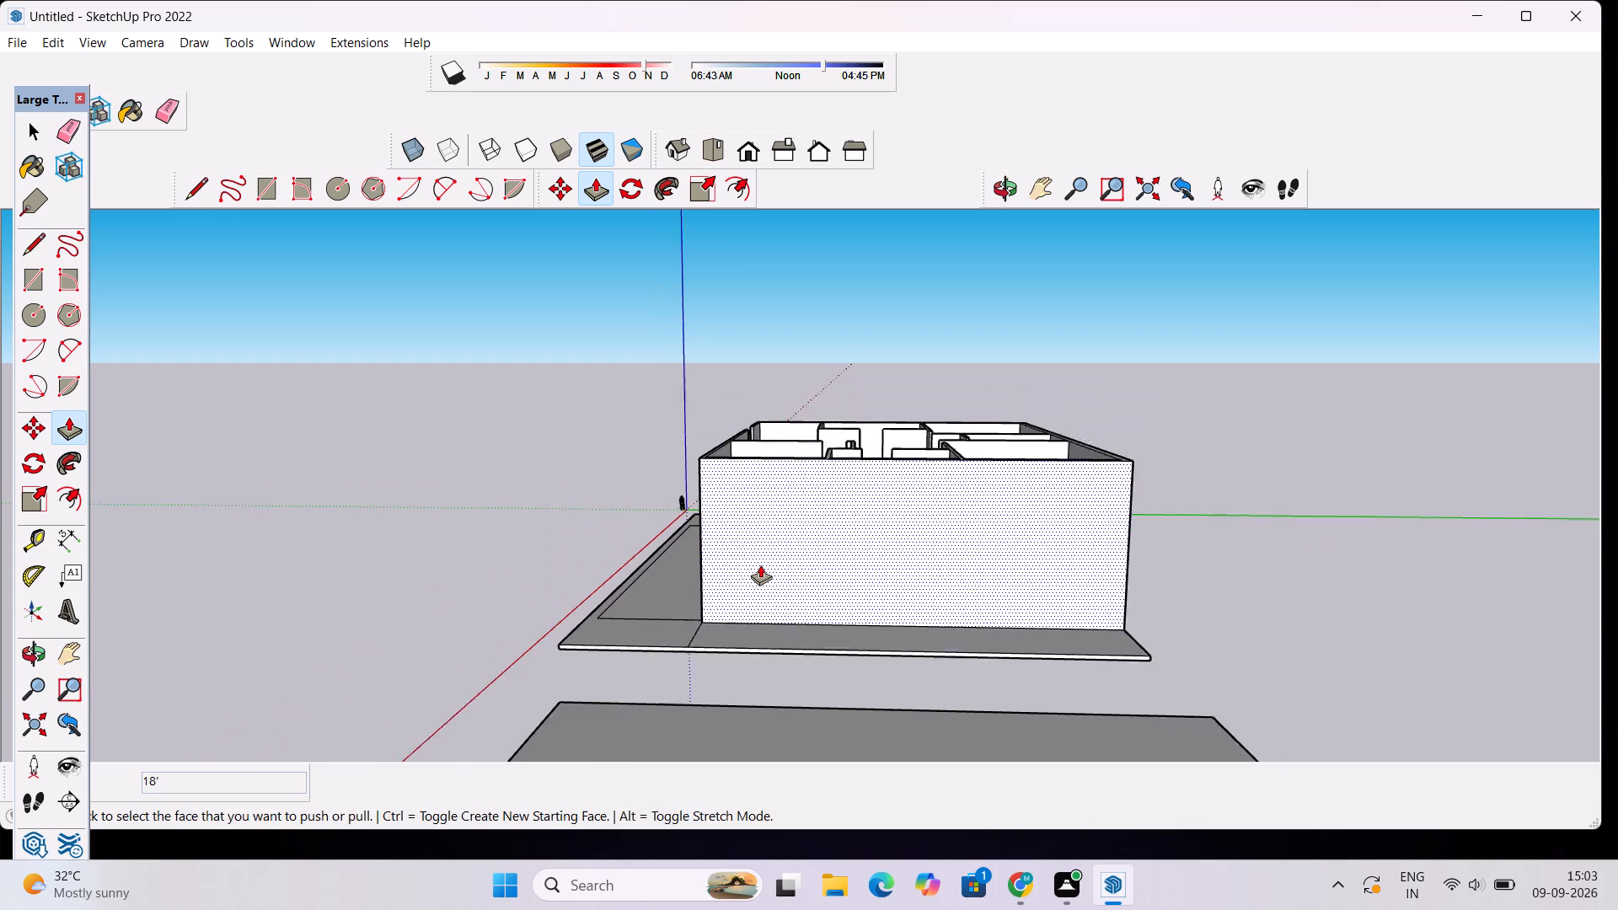
Push/Pull the slab's side edge face, on the side facing away from the separate rectangle, inward about 22' 8" to align with the house wall.
scroll(760, 565, "up", 2)
key("space")
left_click(1003, 187)
left_click_drag(635, 433, 1034, 674)
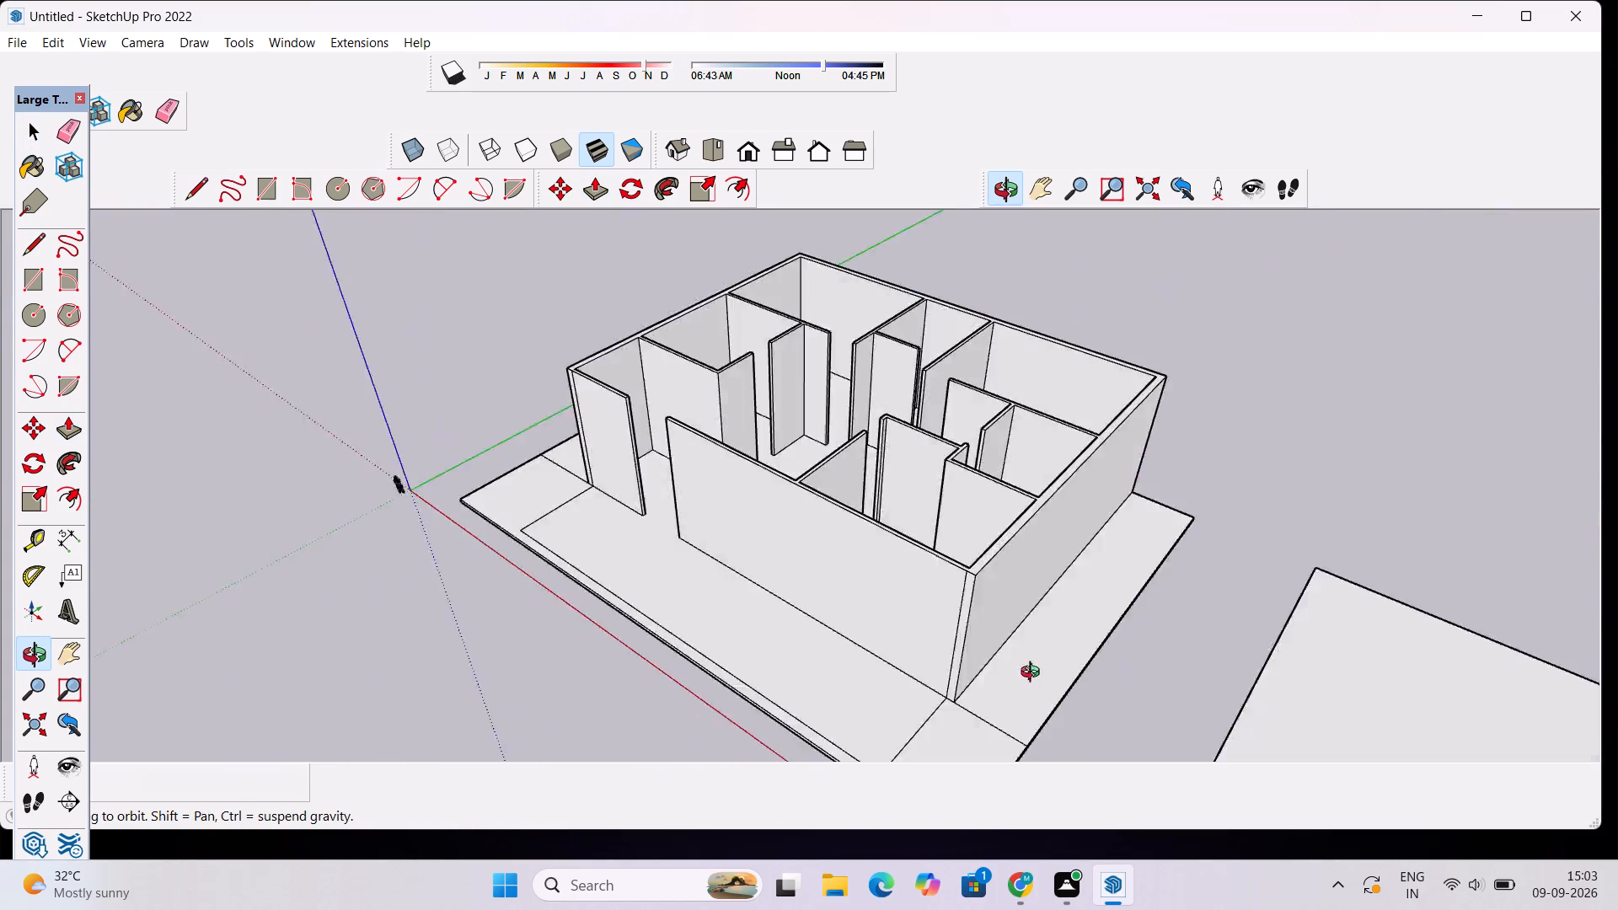
left_click_drag(1034, 674, 1490, 744)
left_click_drag(604, 635, 828, 325)
left_click(846, 313)
scroll(683, 547, "up", 4)
scroll(774, 630, "up", 2)
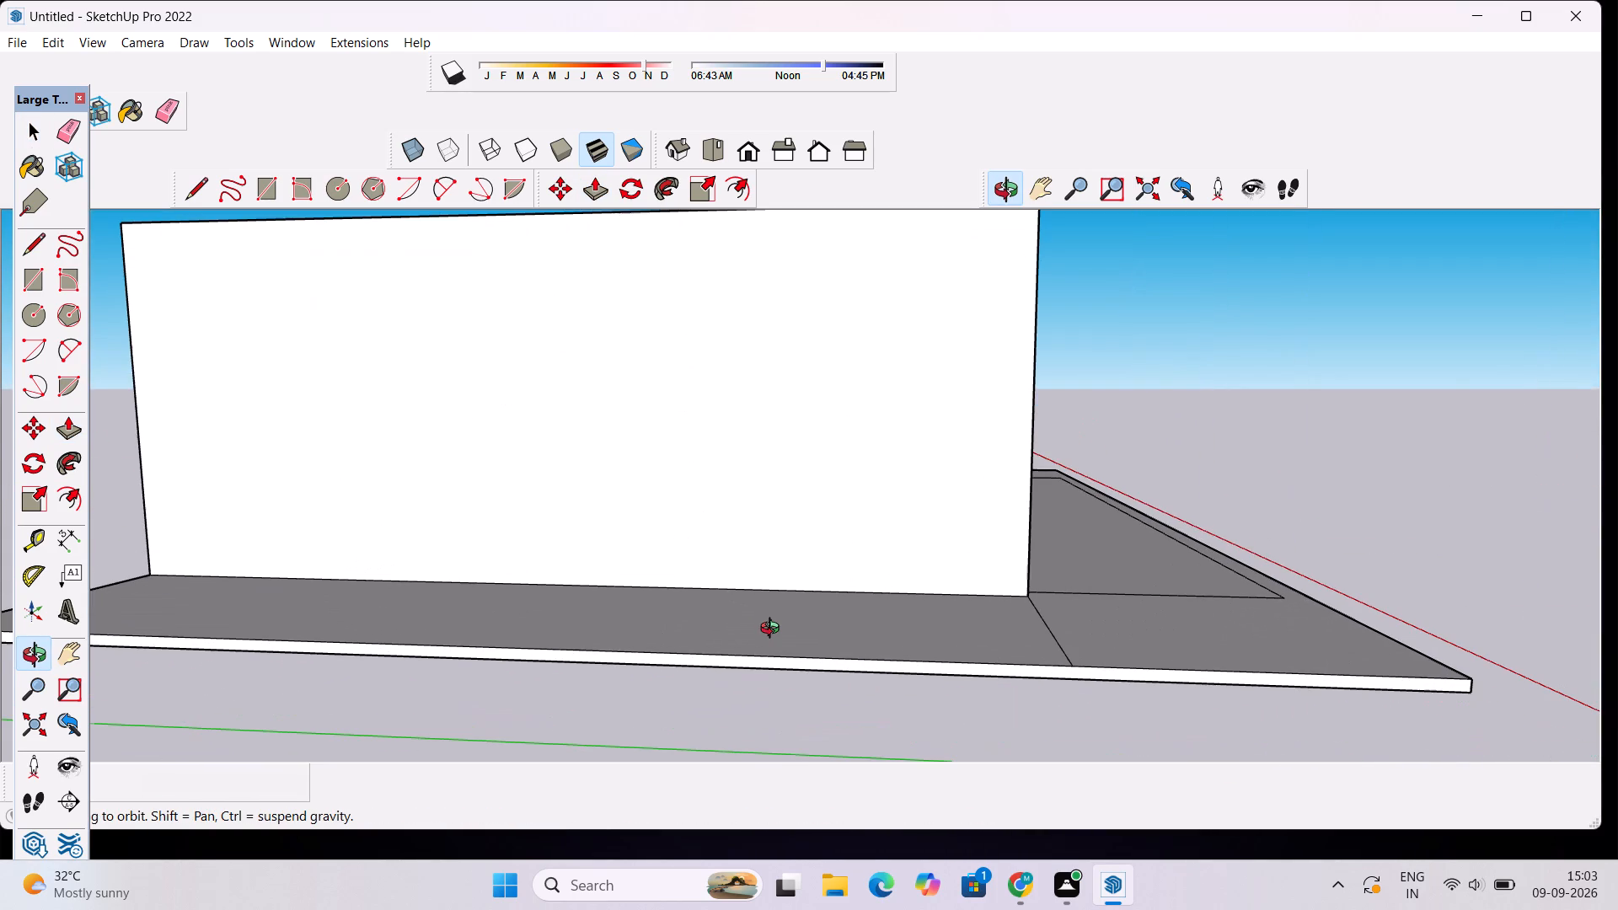
key("space")
left_click(766, 665)
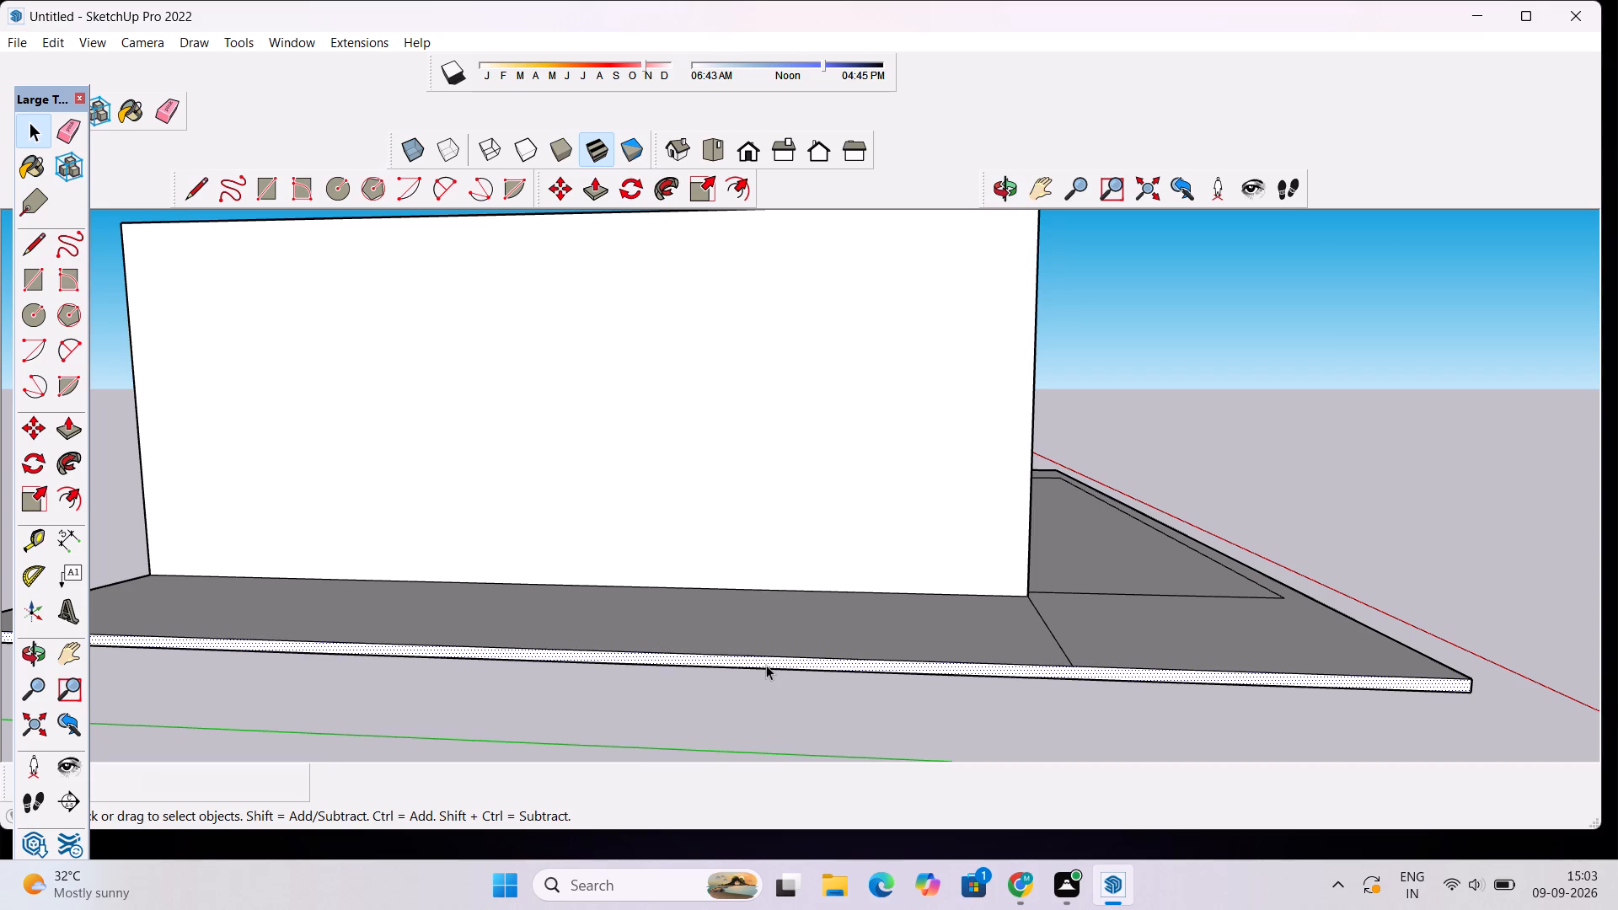
key("p")
left_click(766, 665)
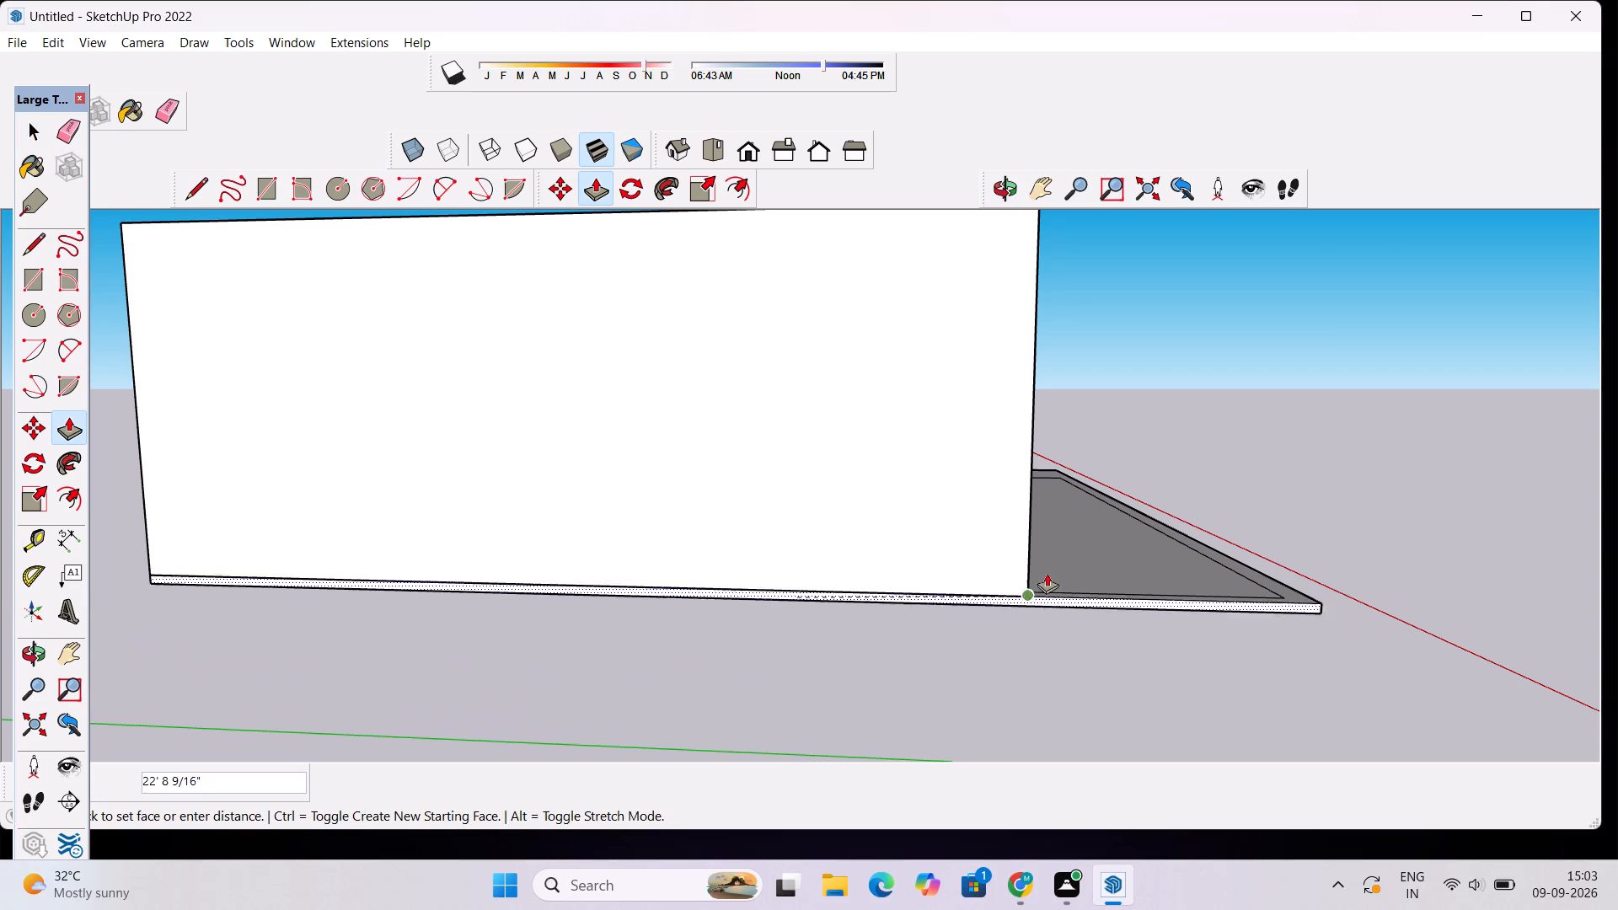
left_click(1028, 587)
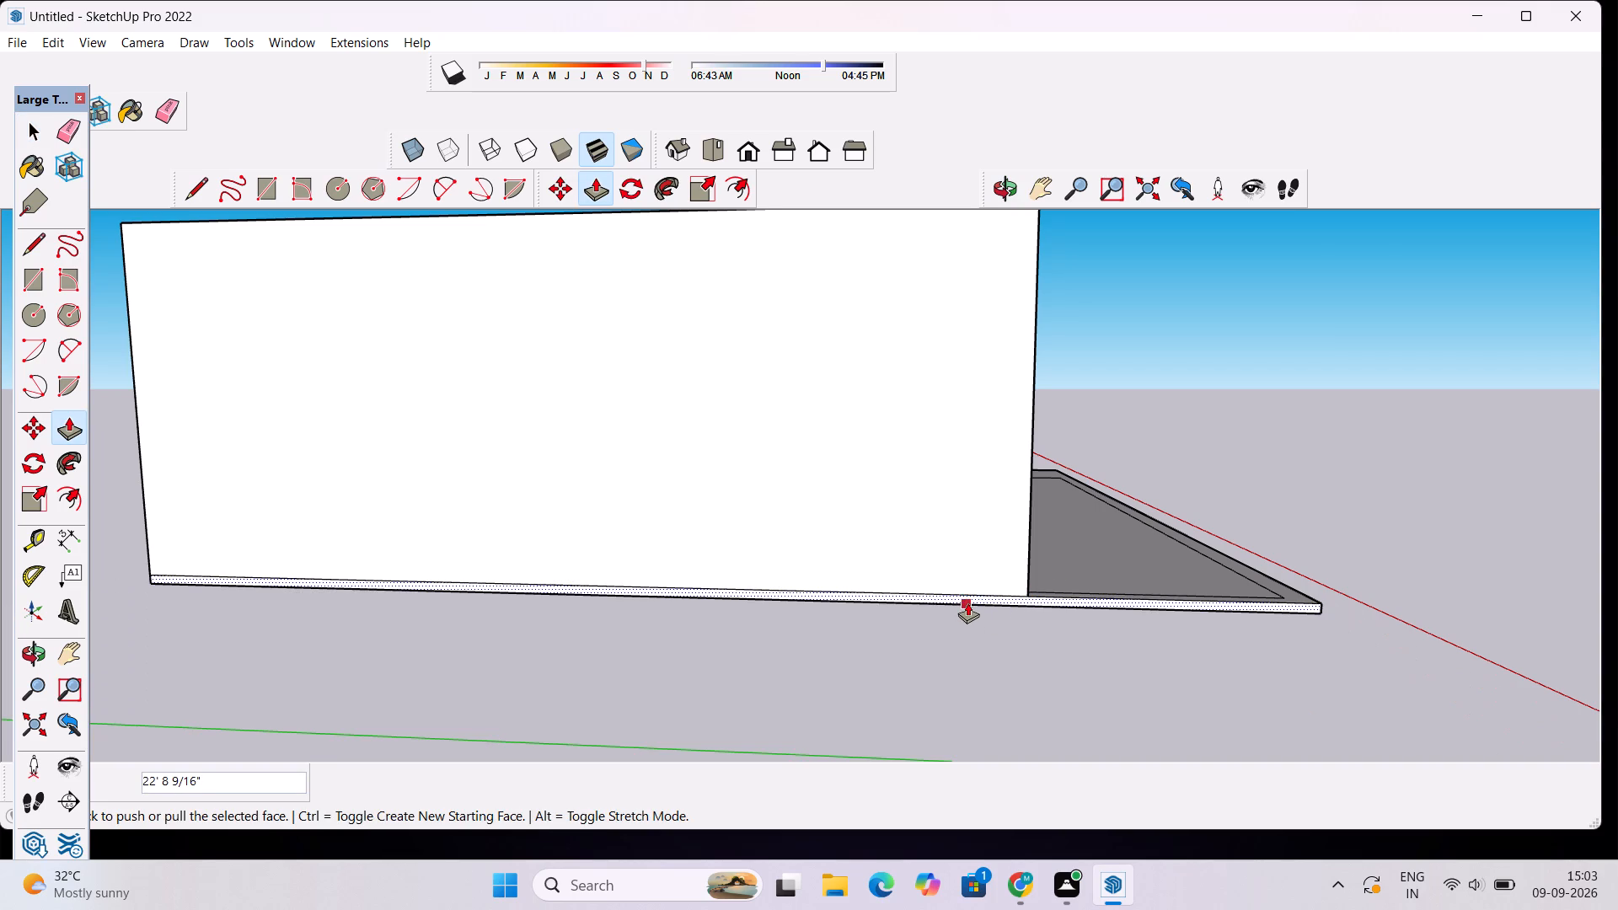
Push/Pull the same slab side edge face outward 18' from the house wall.
scroll(971, 600, "up", 2)
left_click(972, 603)
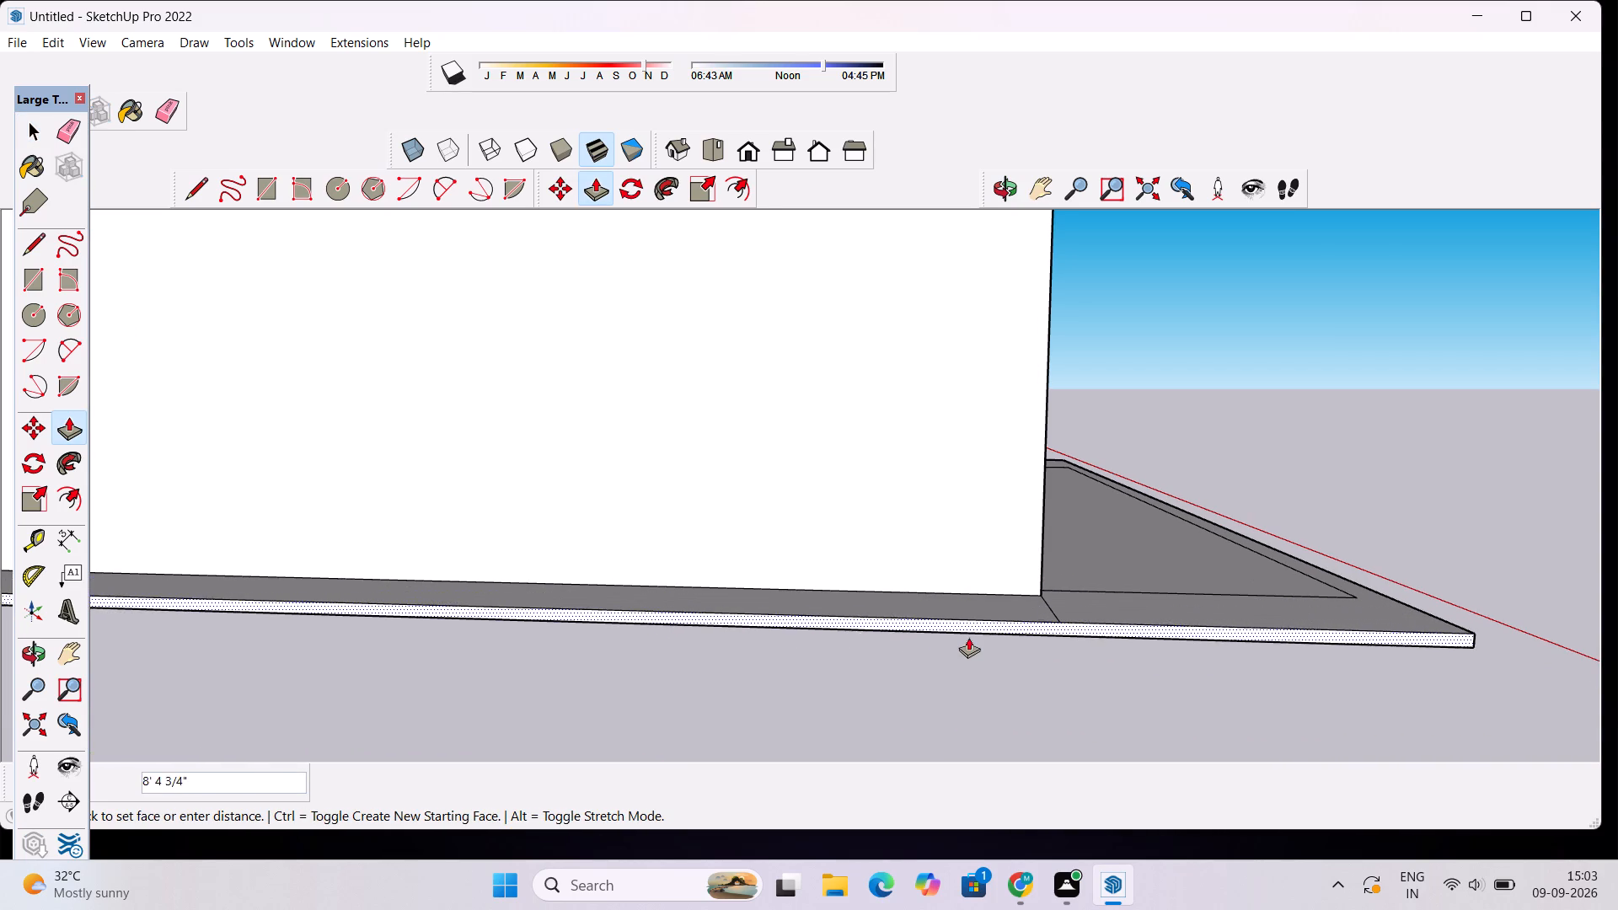
type("18'")
key("Return")
scroll(1006, 635, "down", 2)
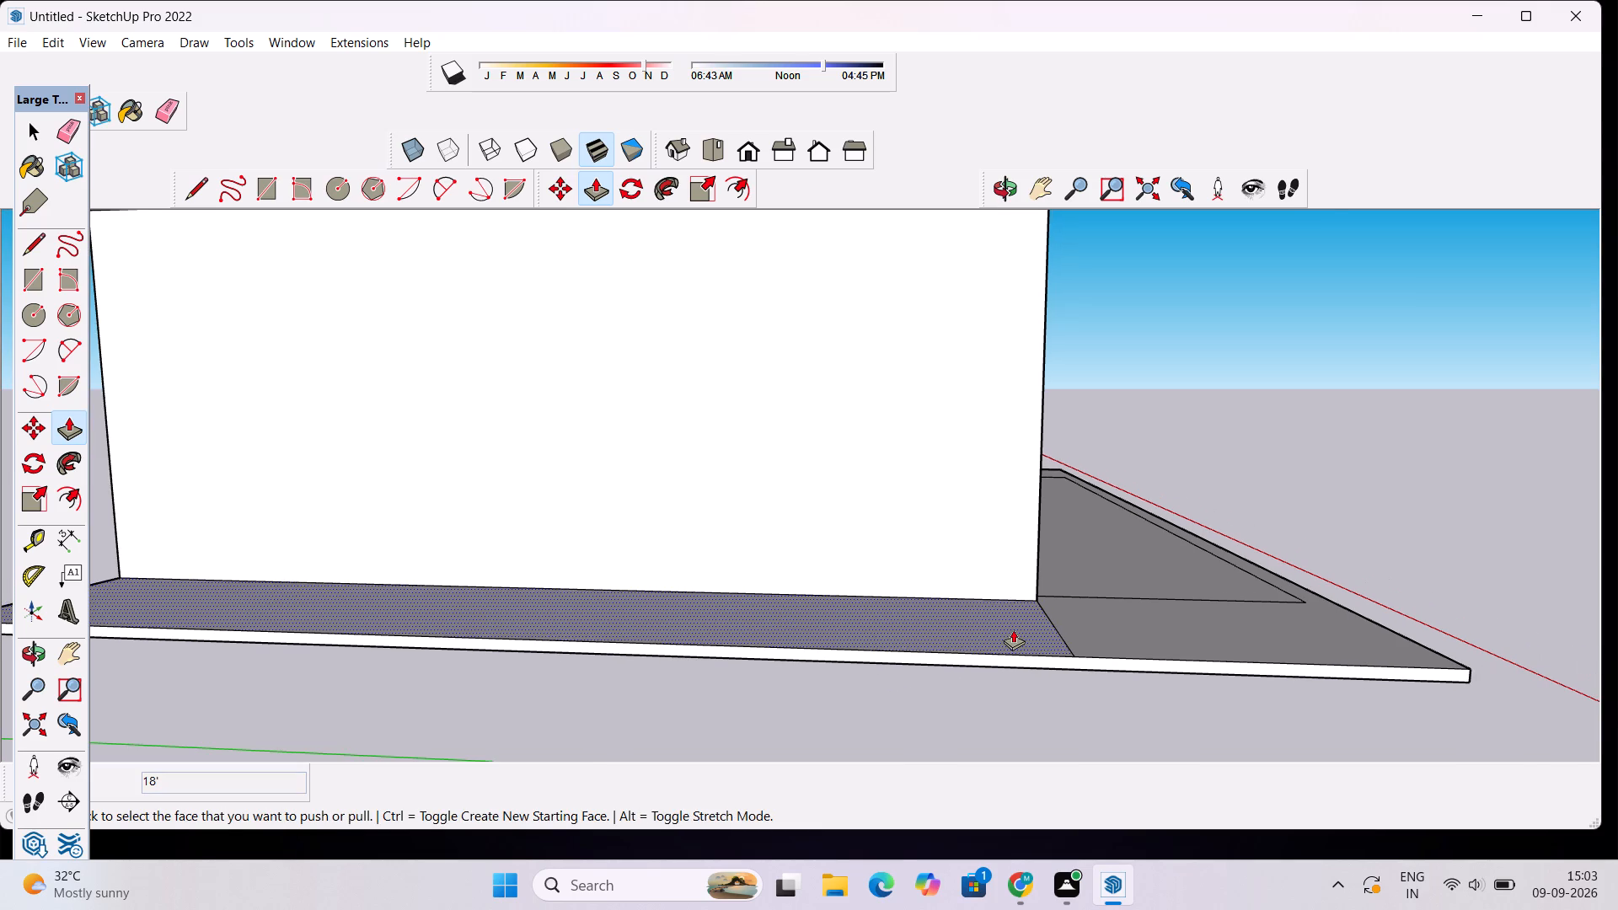
key("space")
scroll(1013, 629, "down", 5)
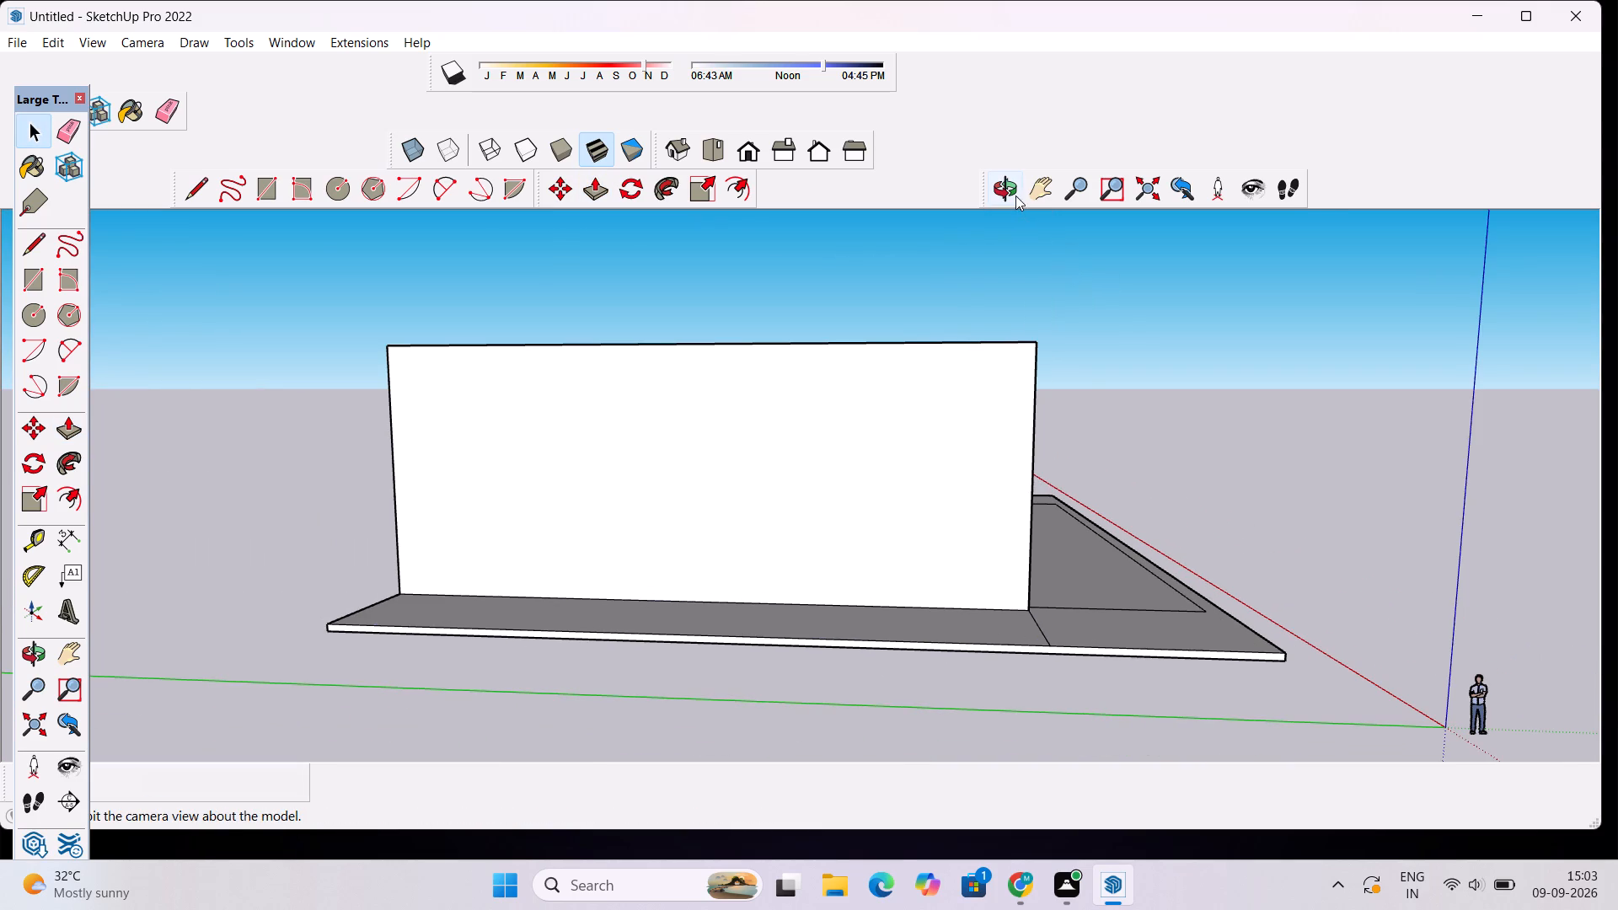
Examine the house walls, the extended slab and the separate rectangle from above and from several sides.
left_click(1015, 195)
left_click_drag(1103, 420, 983, 546)
left_click_drag(1090, 501, 667, 559)
scroll(779, 500, "down", 3)
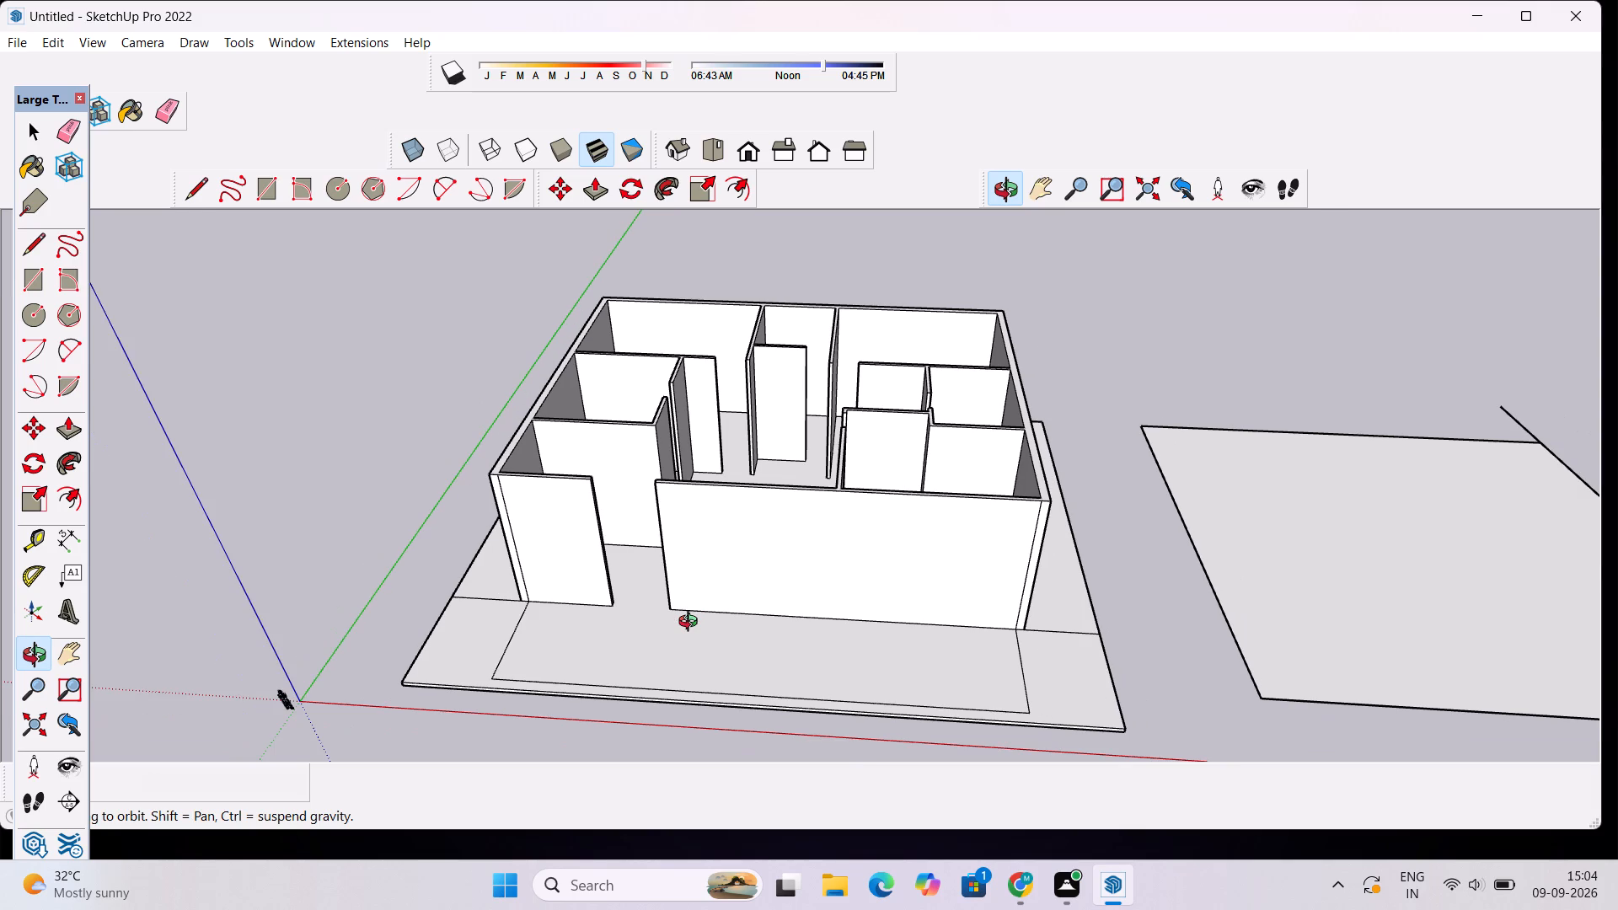
scroll(722, 581, "down", 4)
scroll(854, 584, "up", 2)
left_click_drag(860, 655, 853, 613)
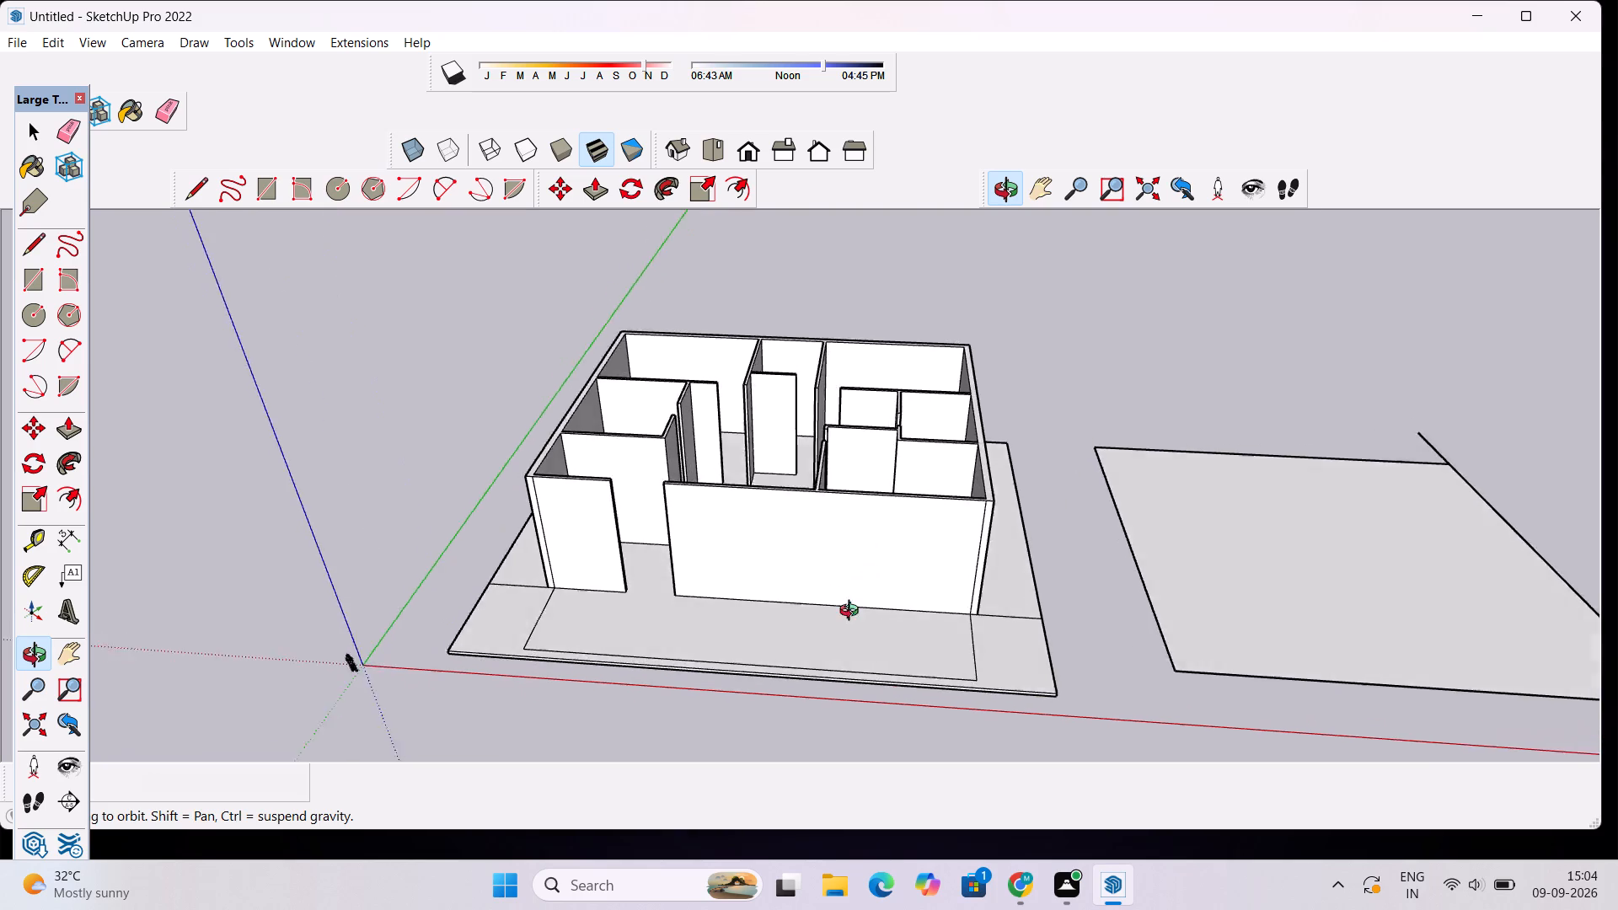
left_click_drag(853, 613, 747, 543)
scroll(859, 527, "up", 4)
scroll(859, 531, "down", 3)
left_click_drag(1083, 531, 953, 603)
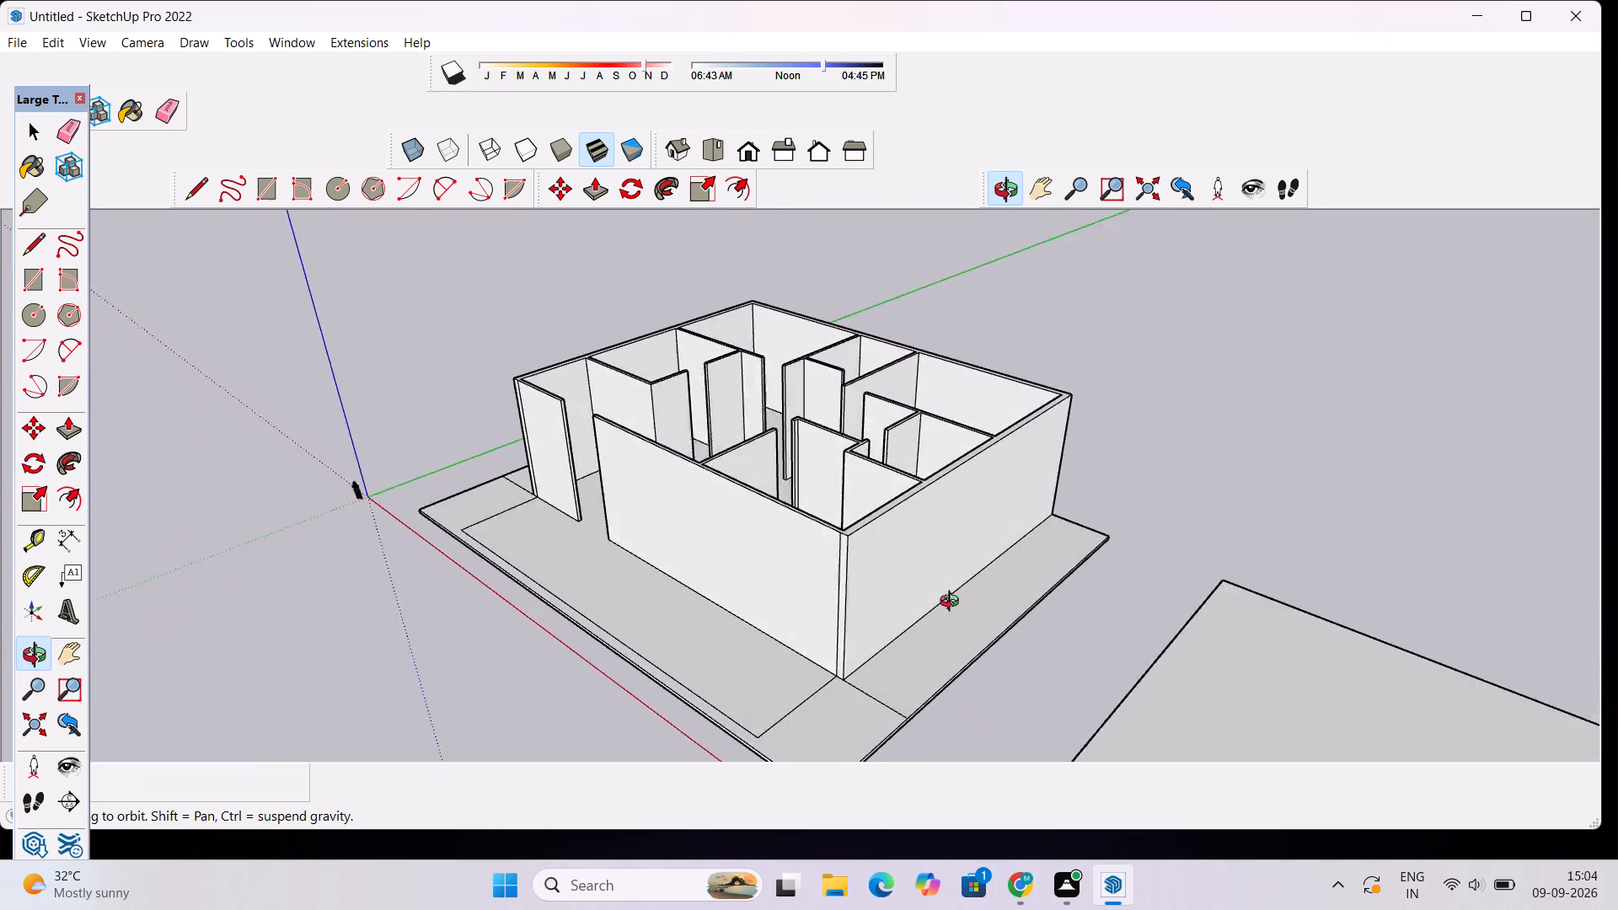
left_click_drag(953, 603, 911, 591)
scroll(838, 549, "up", 1)
left_click_drag(850, 526, 785, 559)
scroll(796, 548, "down", 6)
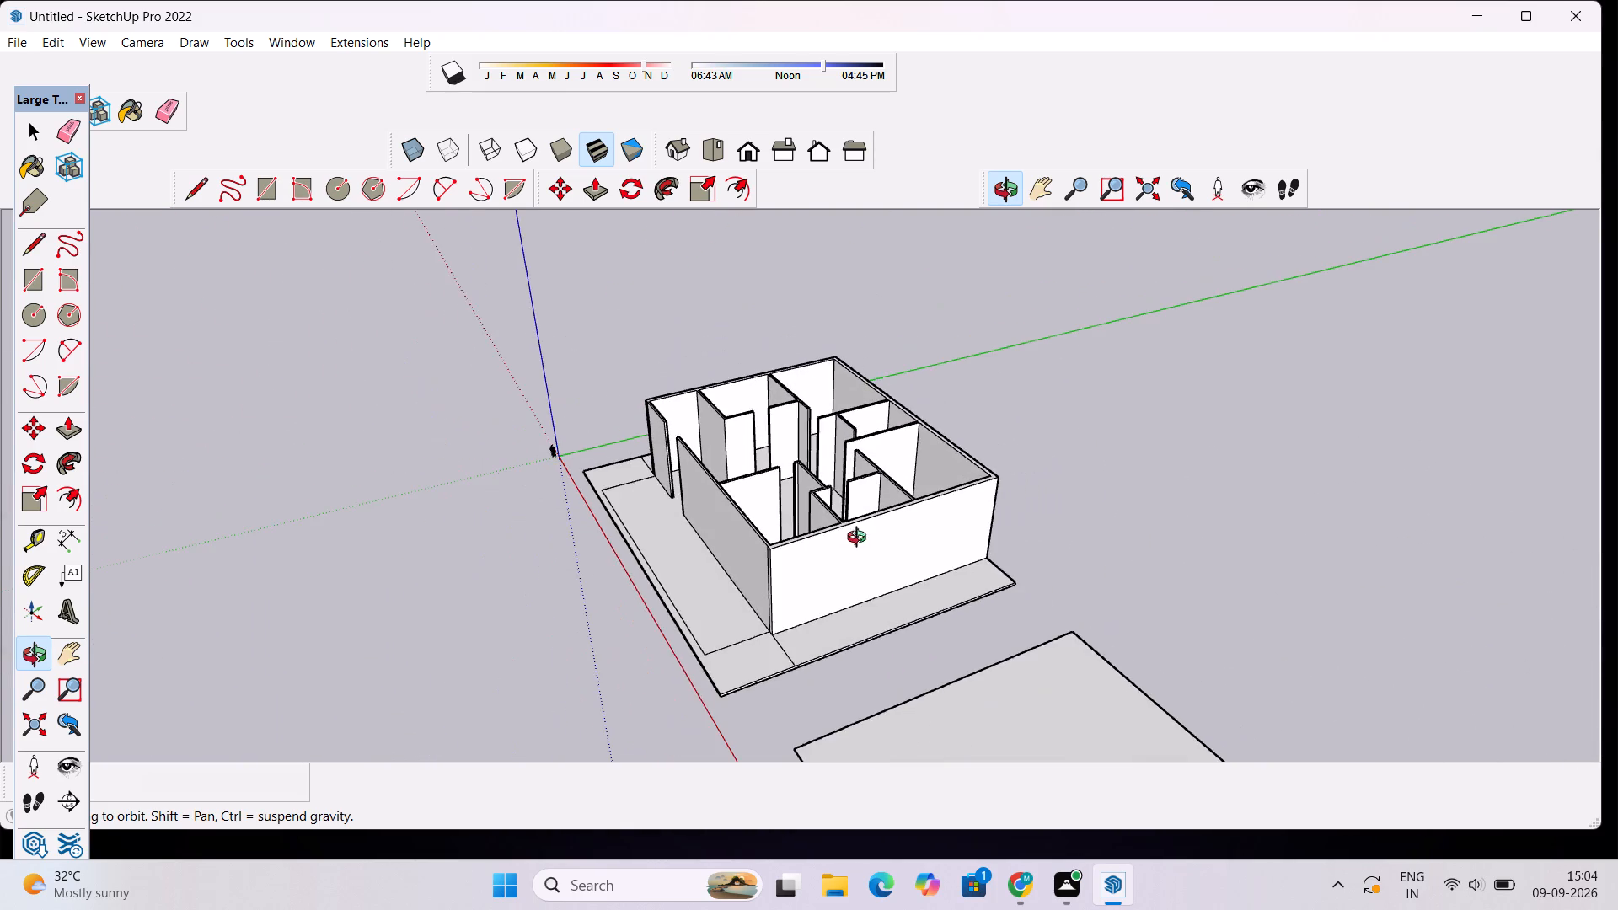
left_click_drag(753, 560, 912, 528)
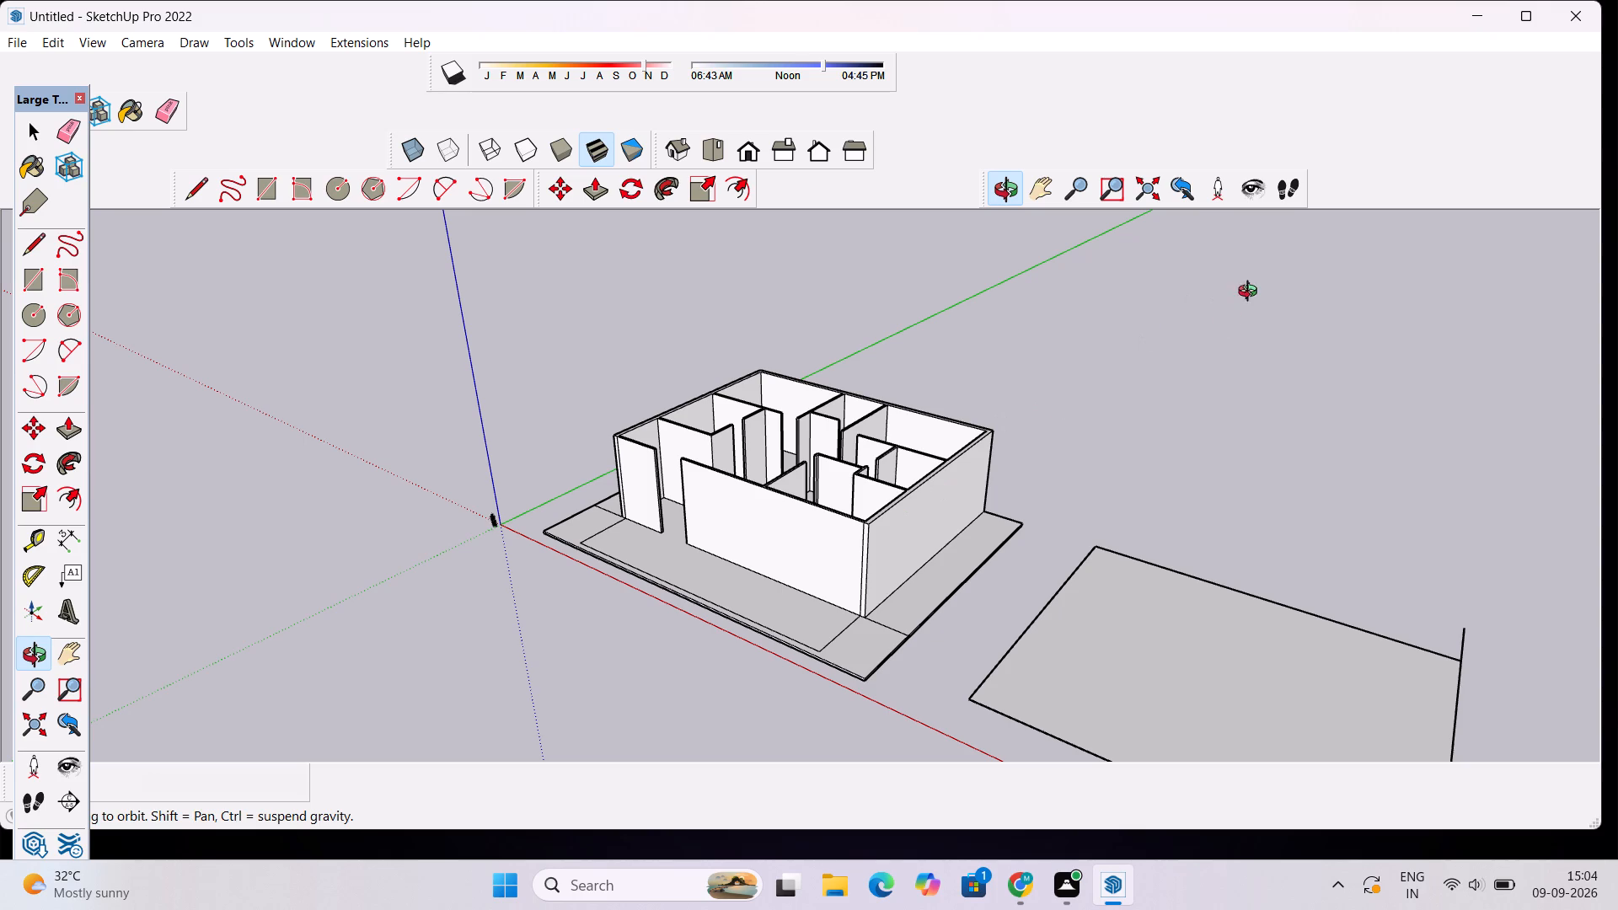
scroll(1009, 595, "up", 1)
scroll(980, 604, "down", 3)
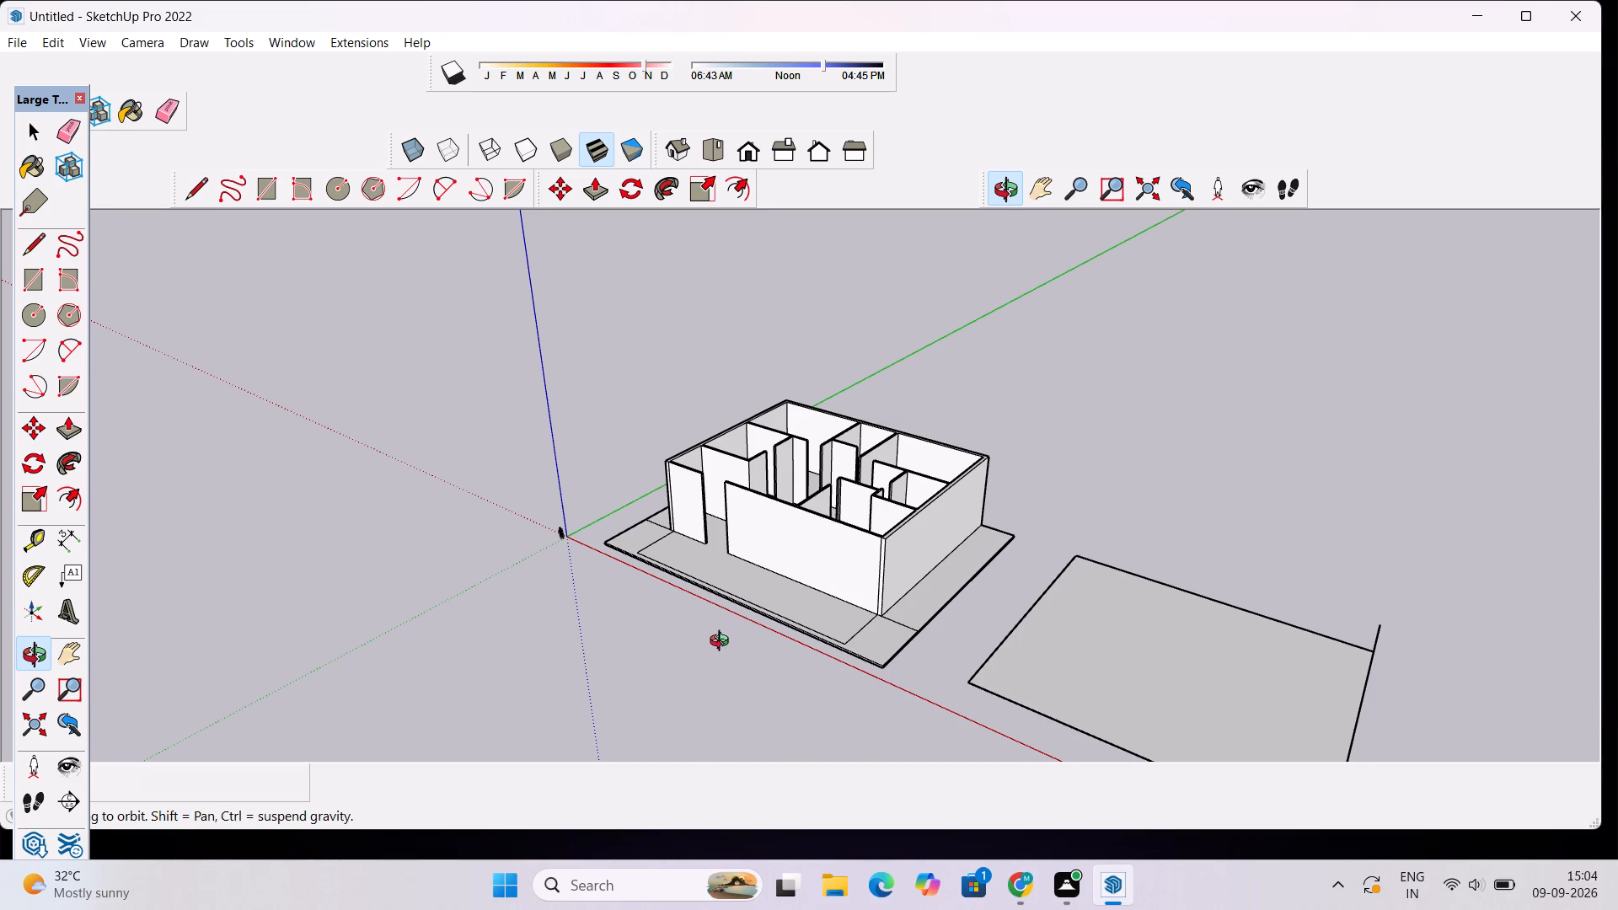
scroll(745, 645, "down", 1)
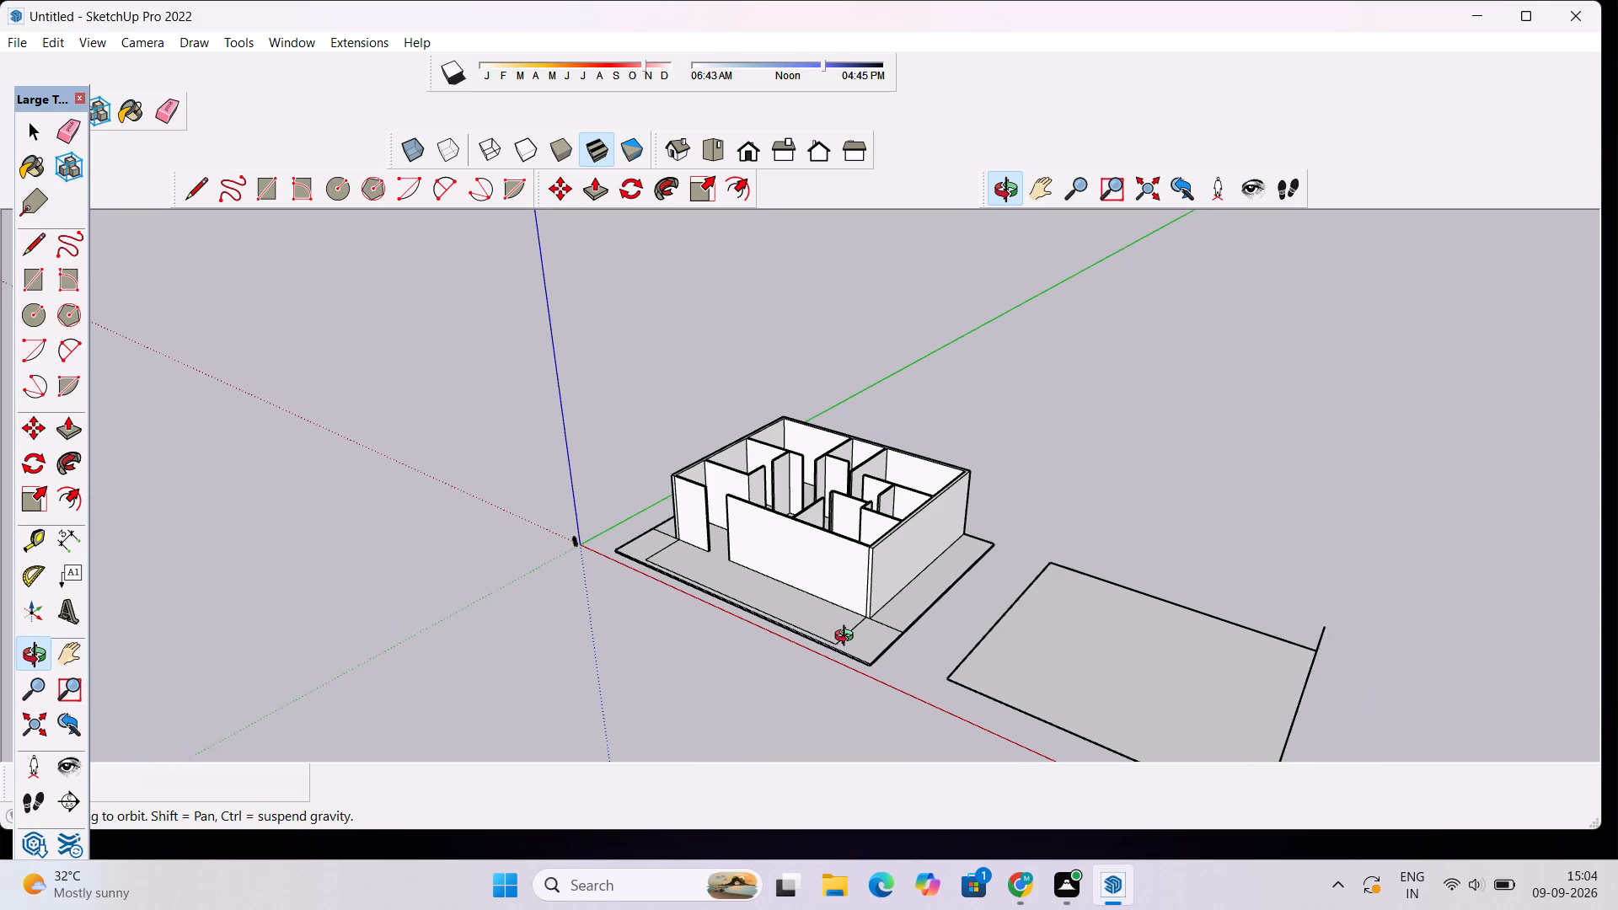
scroll(848, 638, "down", 1)
left_click_drag(824, 616, 986, 868)
left_click_drag(805, 636, 1026, 663)
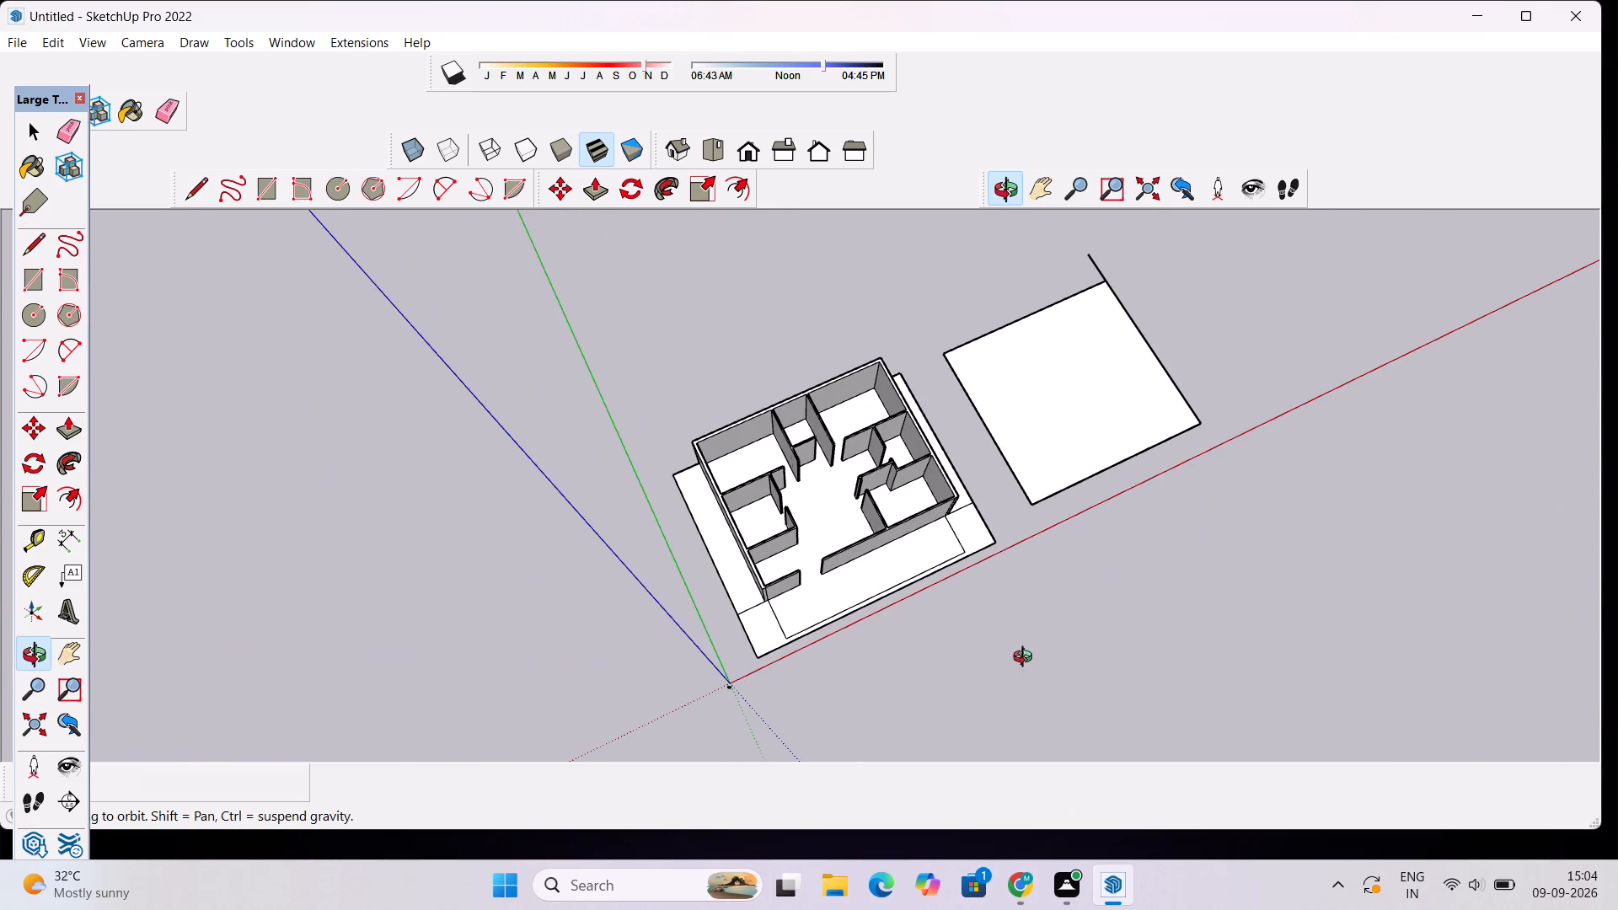
left_click_drag(972, 706, 828, 515)
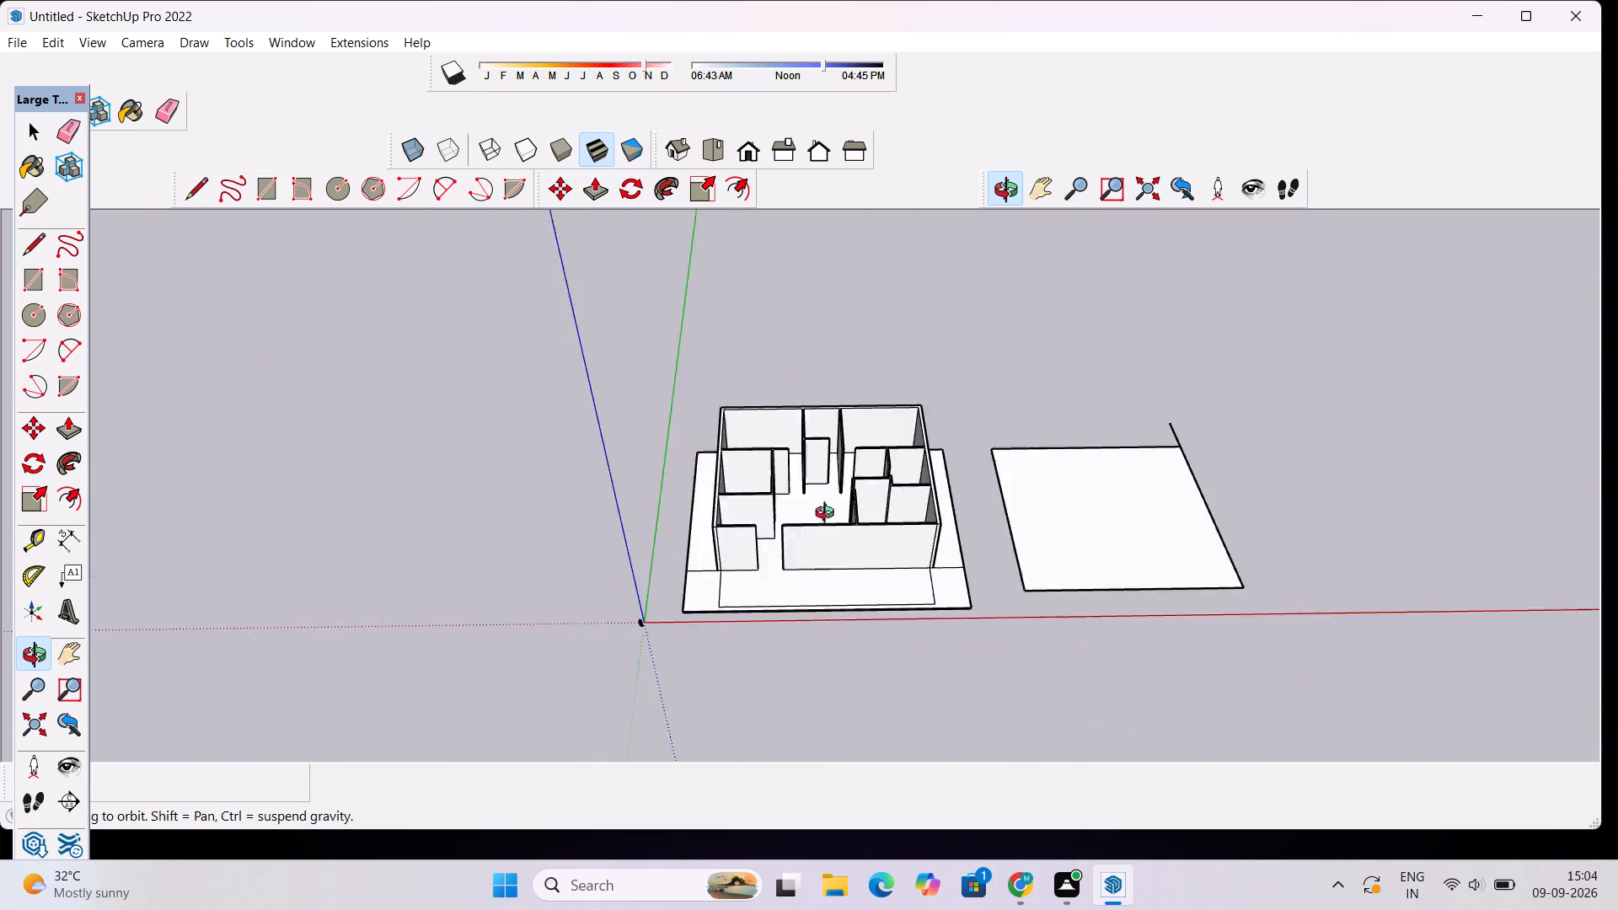
left_click_drag(828, 515, 585, 547)
scroll(1006, 549, "up", 6)
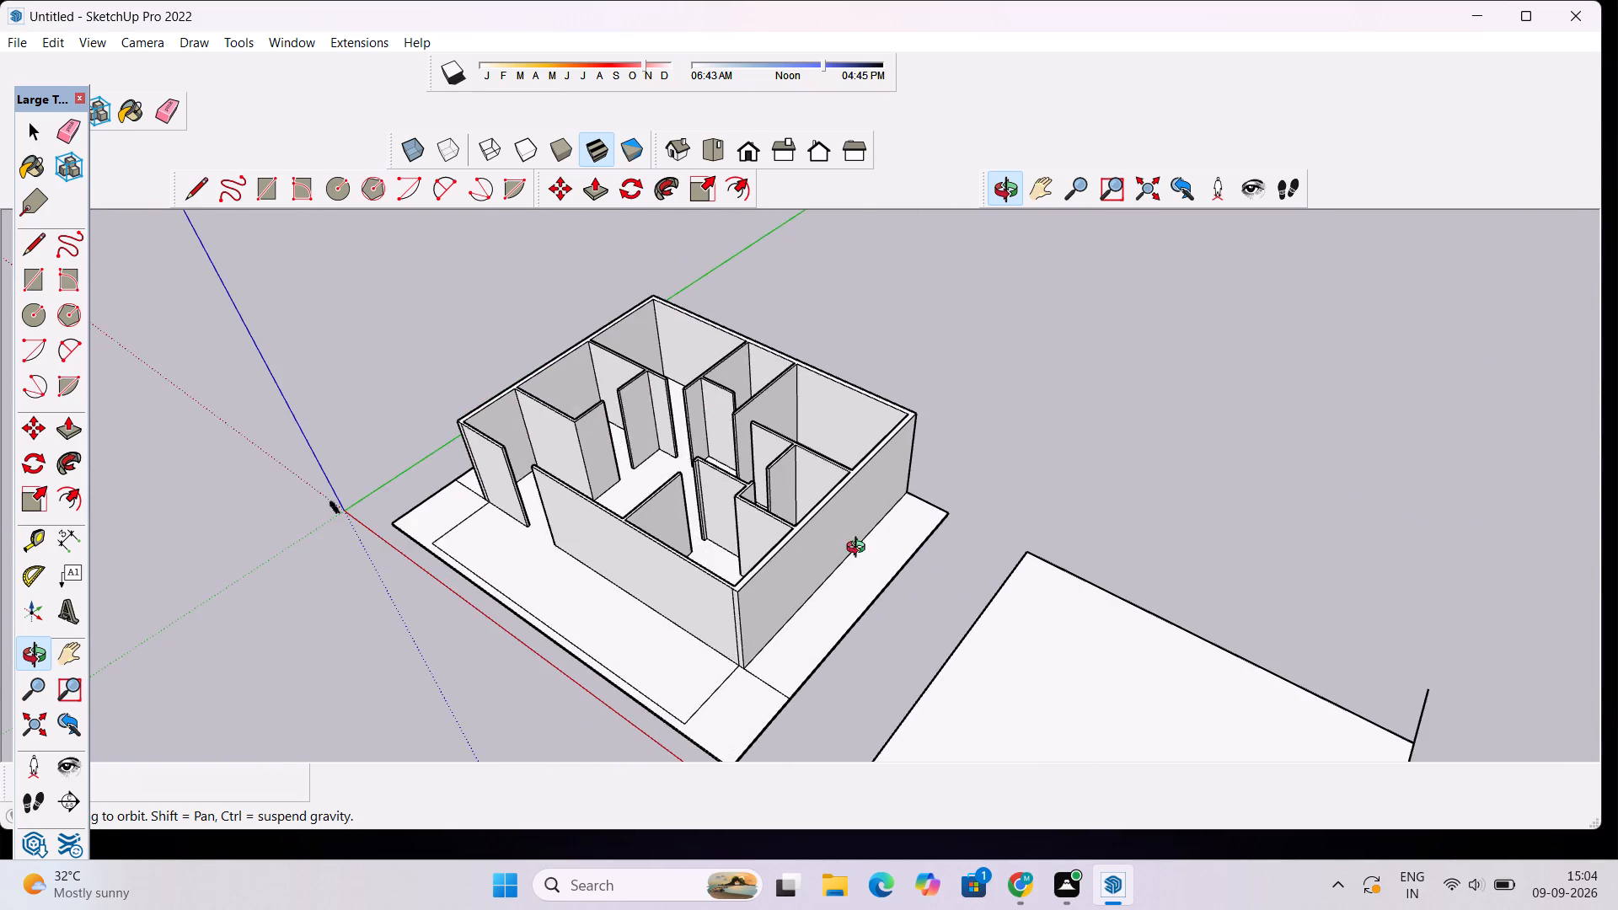
left_click_drag(766, 579, 931, 366)
scroll(1294, 600, "up", 3)
scroll(1299, 572, "down", 4)
left_click_drag(1213, 533, 1213, 647)
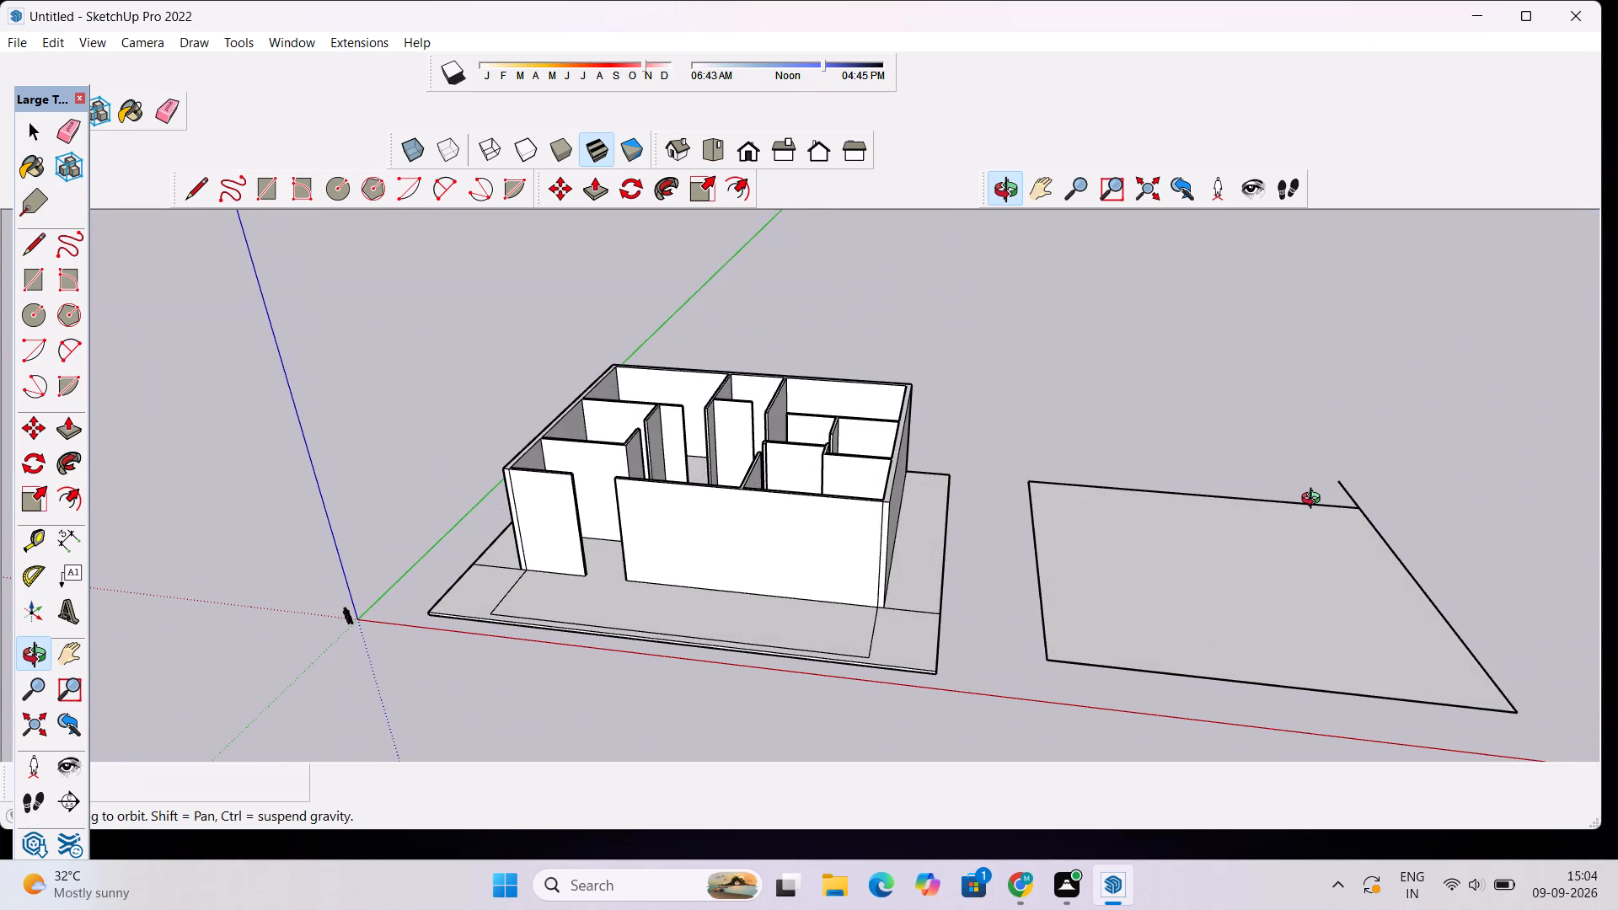
Delete the stray line segment projecting past the back corner of the separate rectangle.
scroll(1315, 500, "up", 3)
left_click_drag(999, 488, 1186, 634)
key("space")
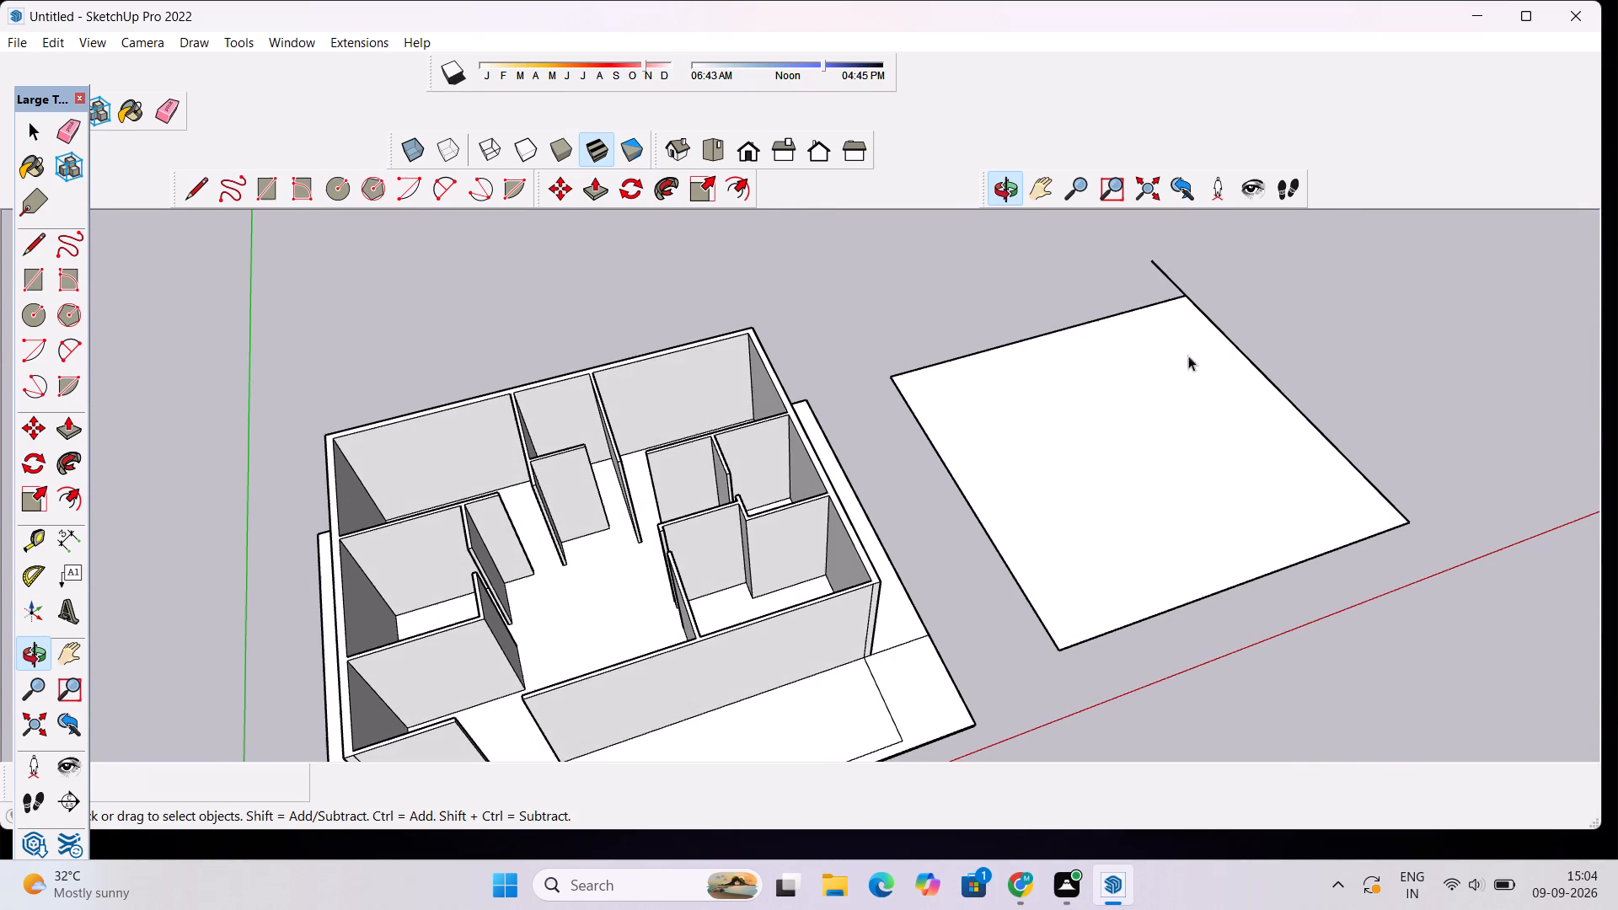
left_click_drag(1192, 257, 1154, 275)
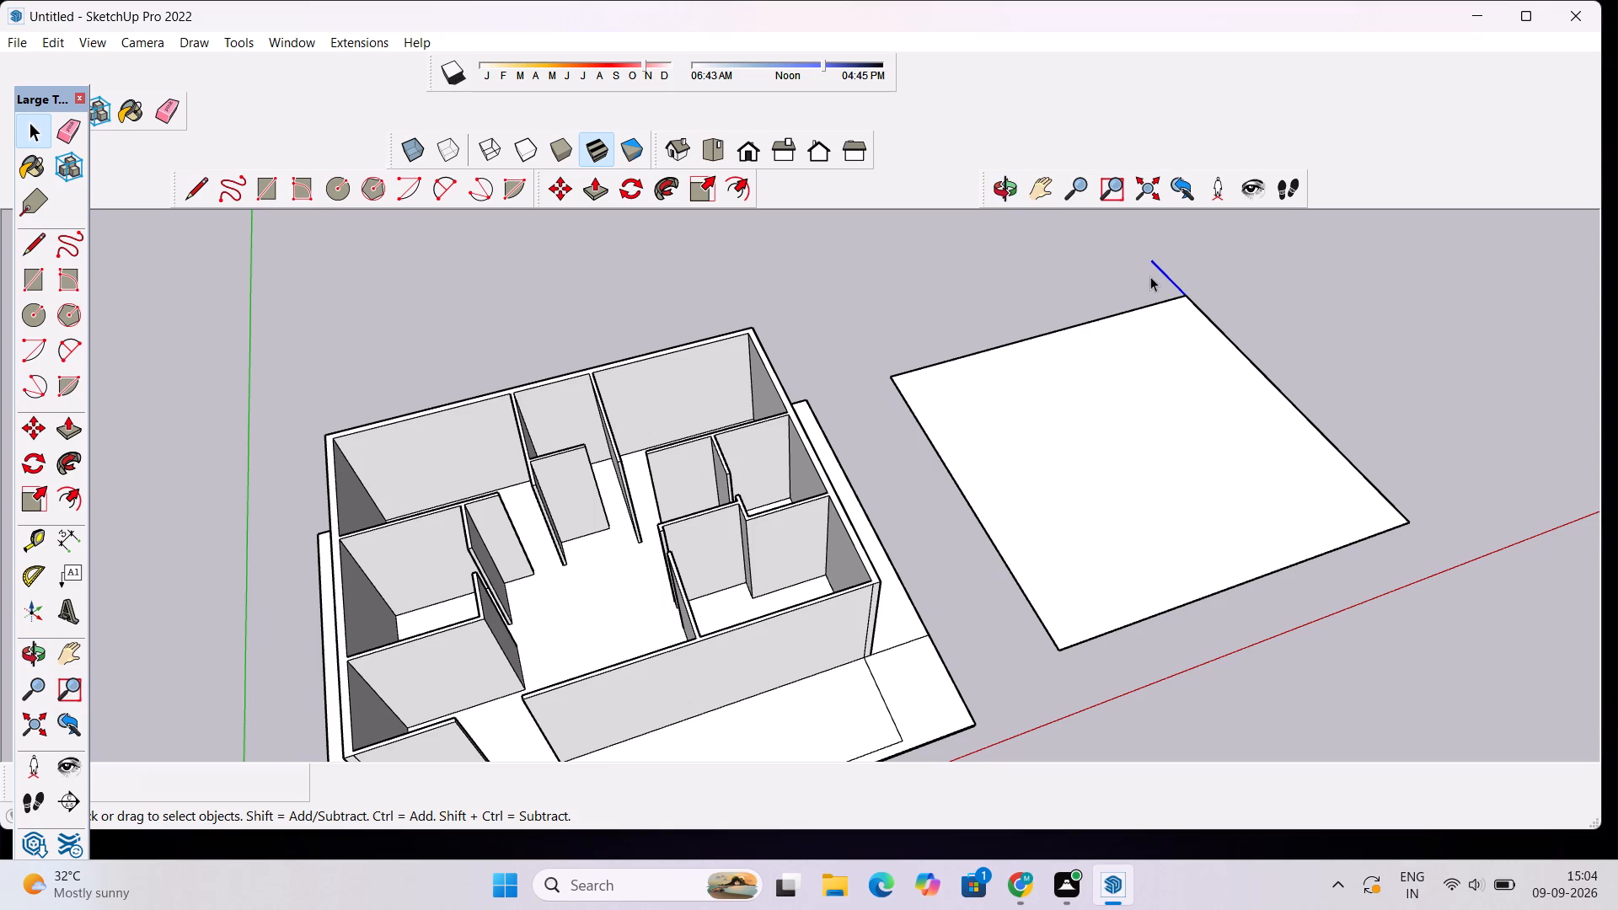
key("Delete")
Push/Pull the separate rectangular face upward 2'.
left_click(1170, 460)
key("p")
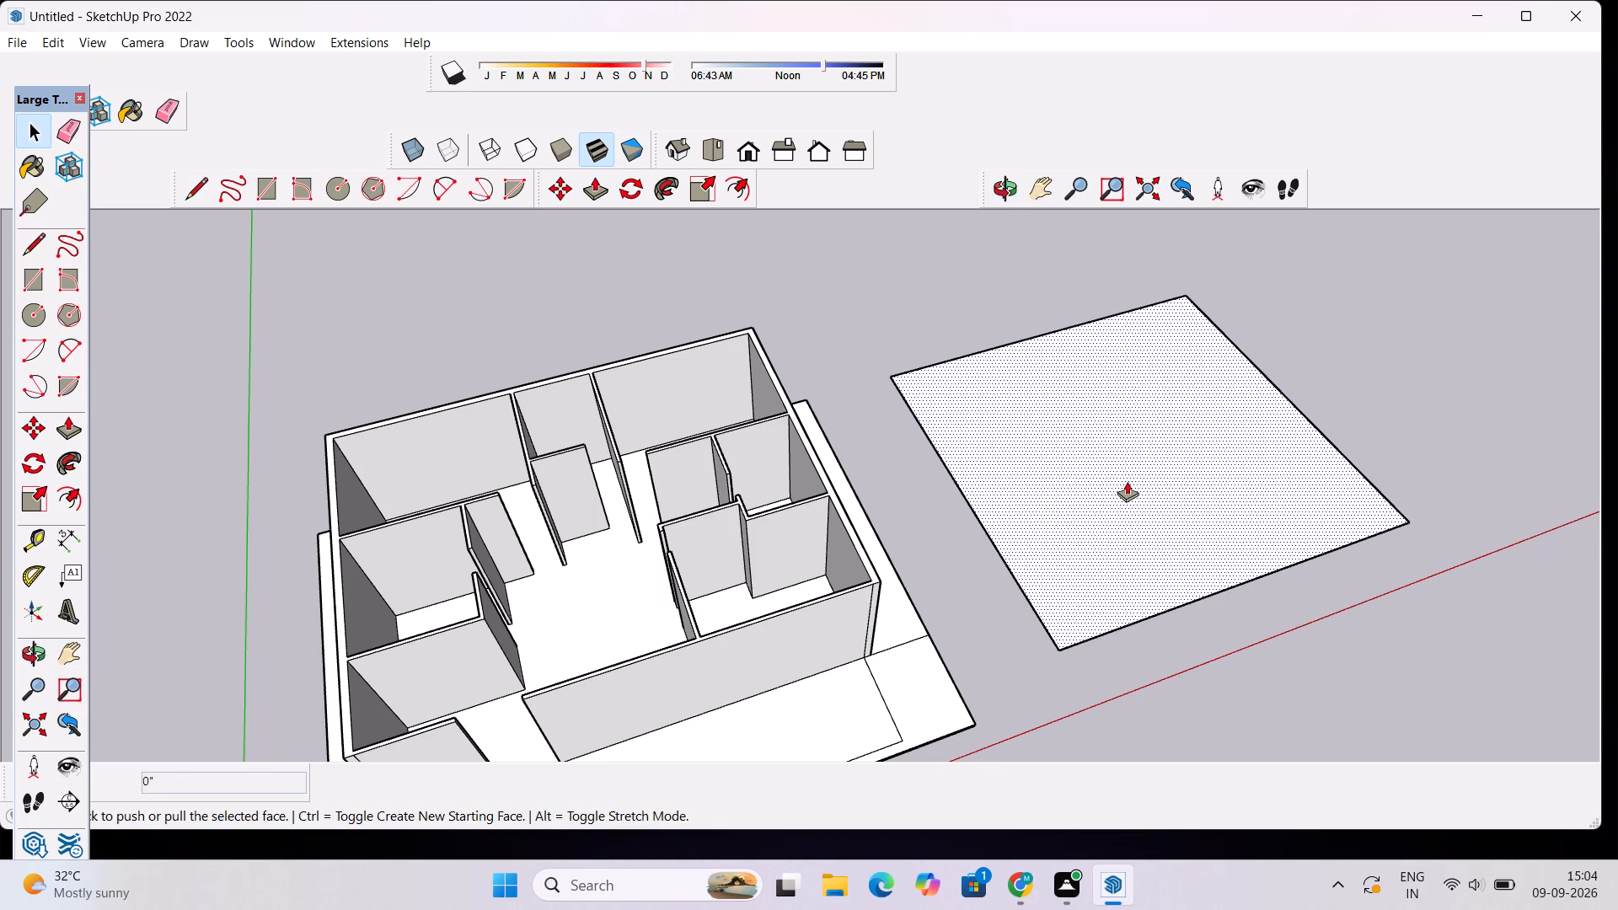
left_click(1127, 481)
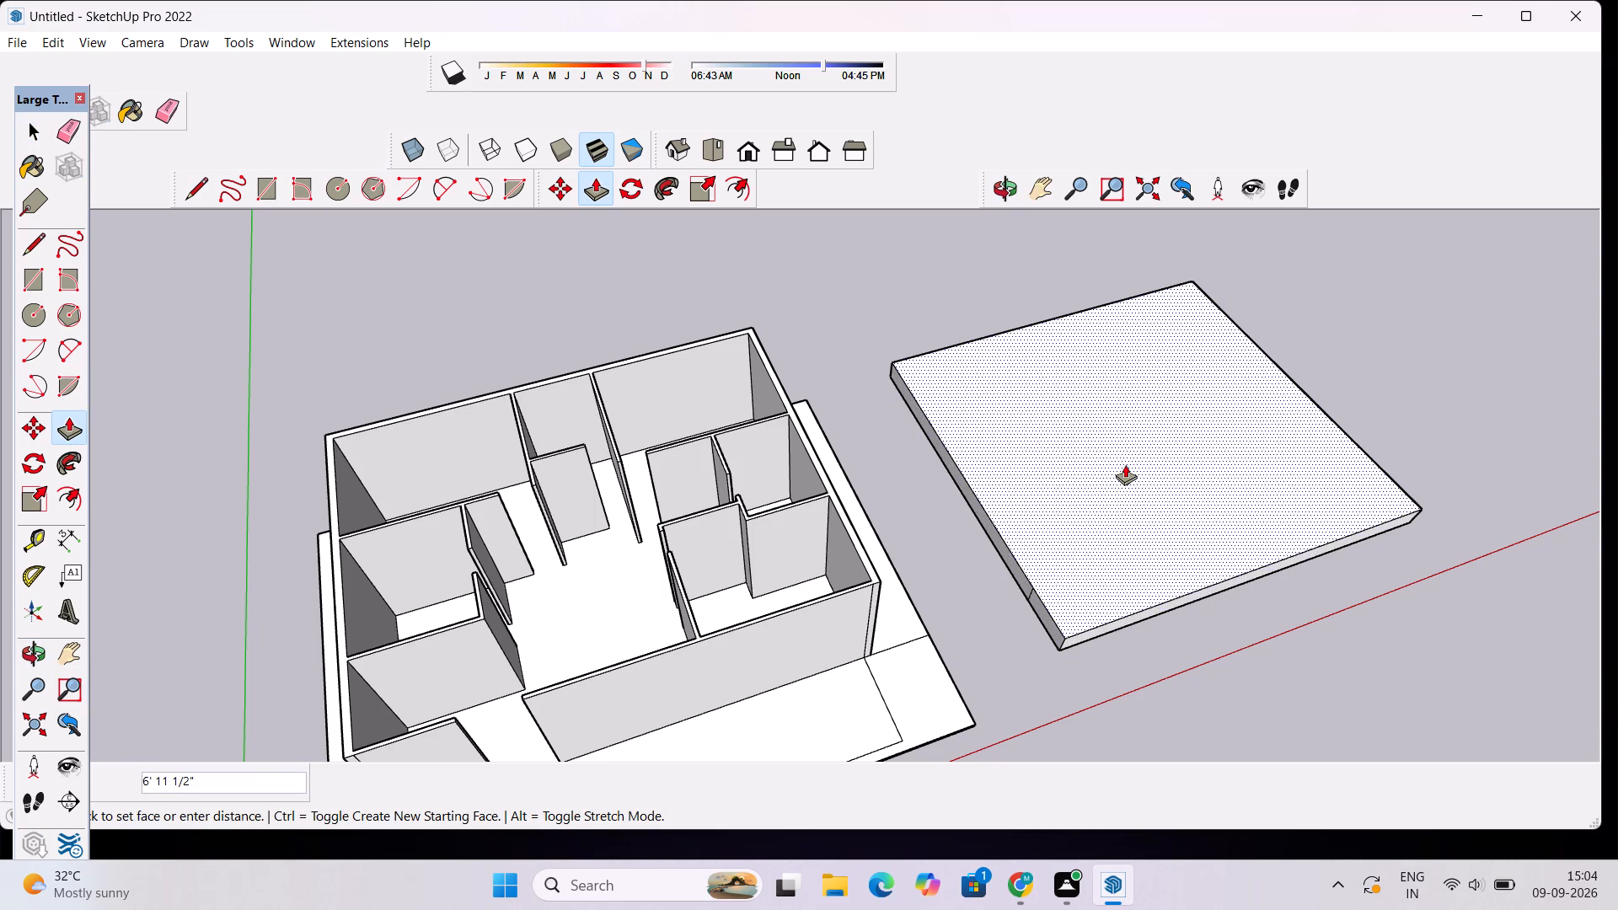
type("2'")
key("Return")
scroll(1130, 466, "down", 2)
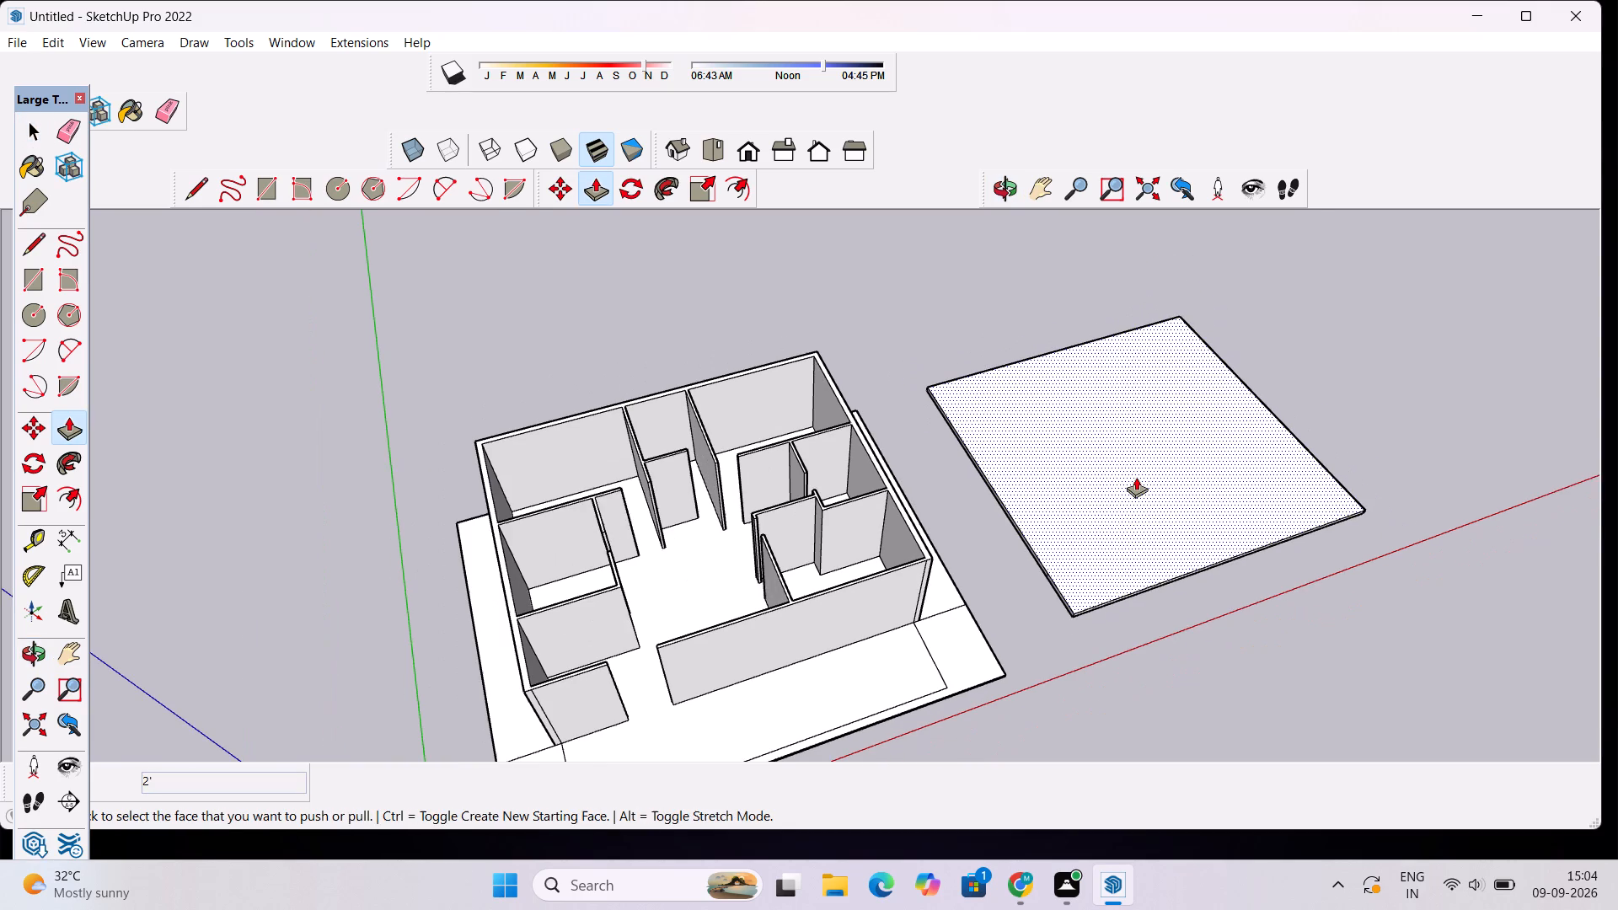
Examine the house and the separate rectangular slab from a low angle at the front.
left_click(1011, 181)
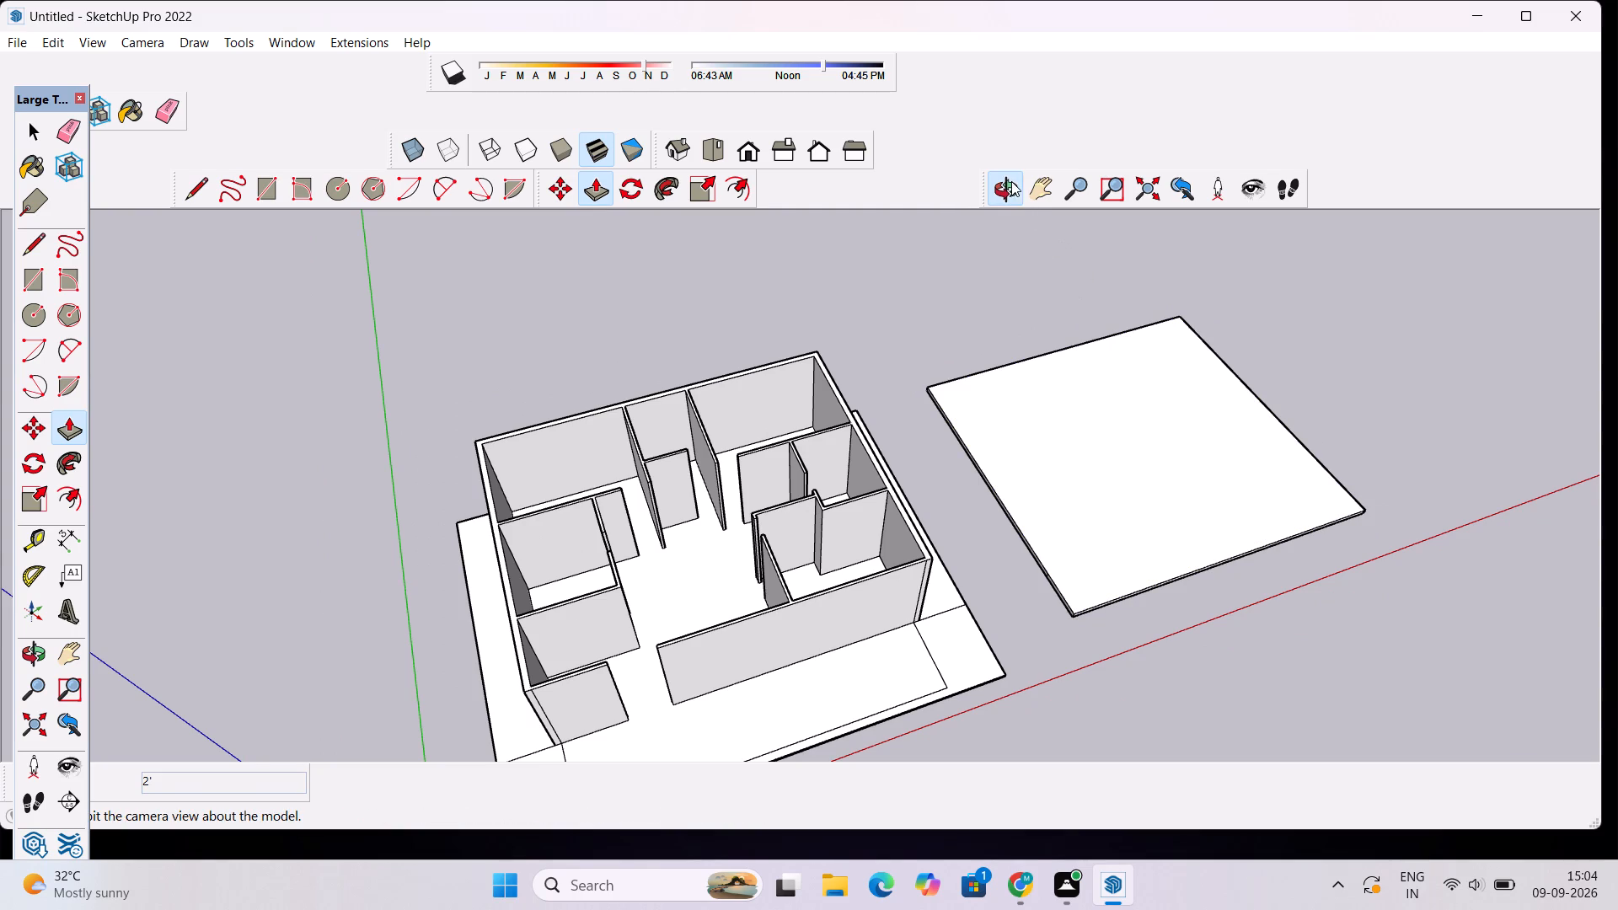
left_click_drag(1104, 491, 1026, 293)
left_click_drag(1195, 666, 990, 579)
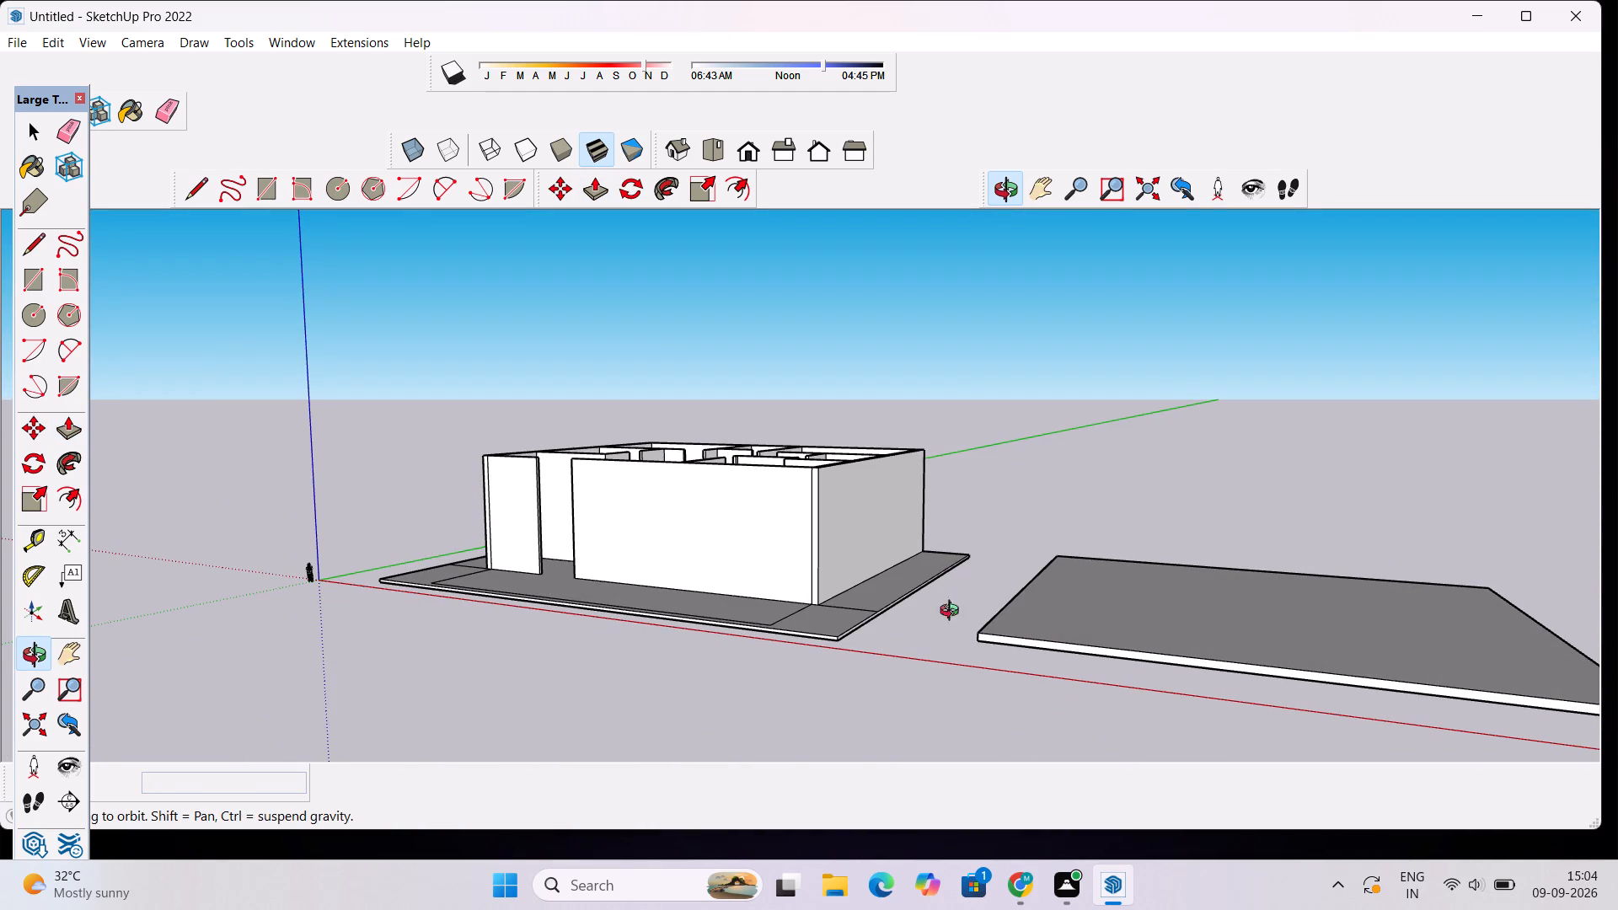
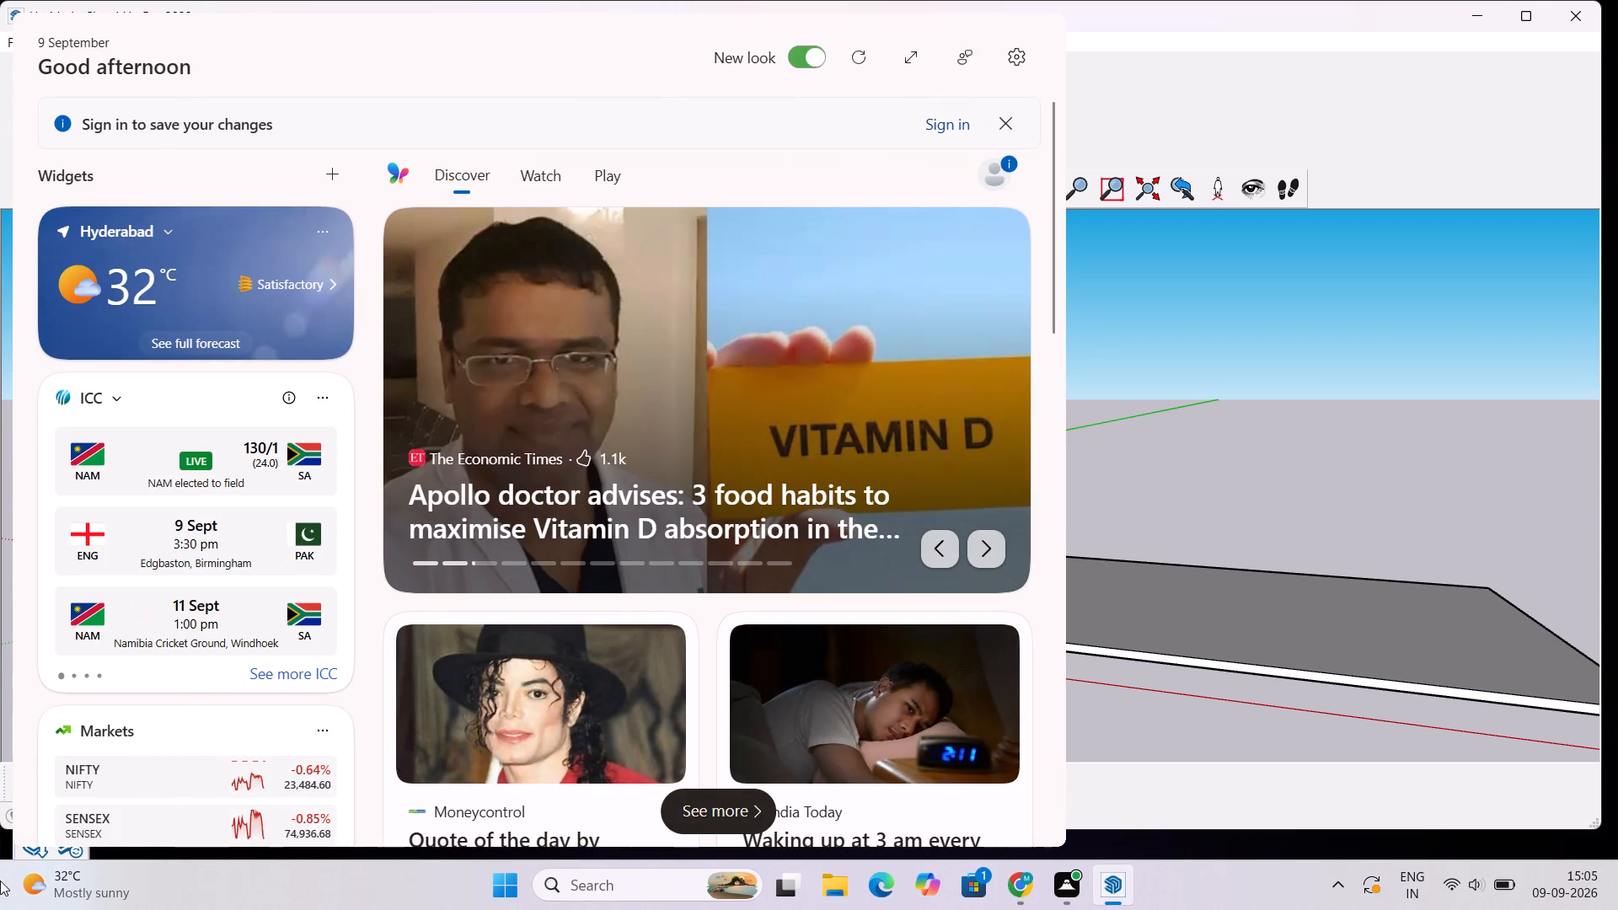
Examine the house's walls and rooms, its extended slab and the separate slab from several sides and from above.
left_click_drag(852, 428, 888, 645)
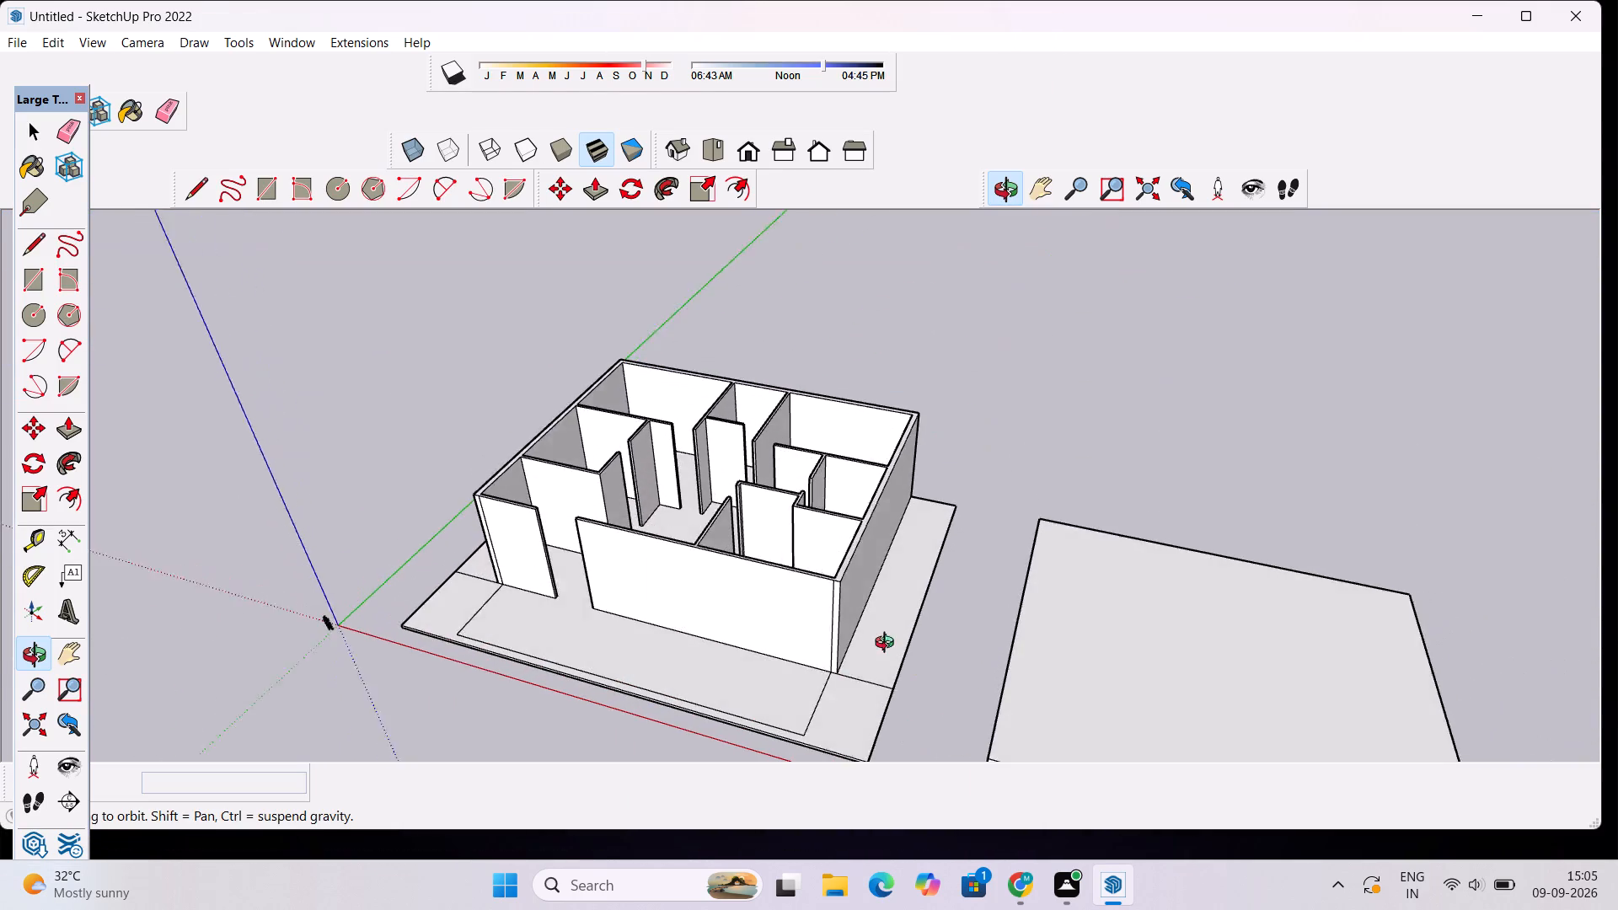
left_click_drag(888, 645, 888, 650)
scroll(863, 587, "up", 4)
left_click_drag(967, 575, 536, 530)
left_click_drag(530, 530, 906, 543)
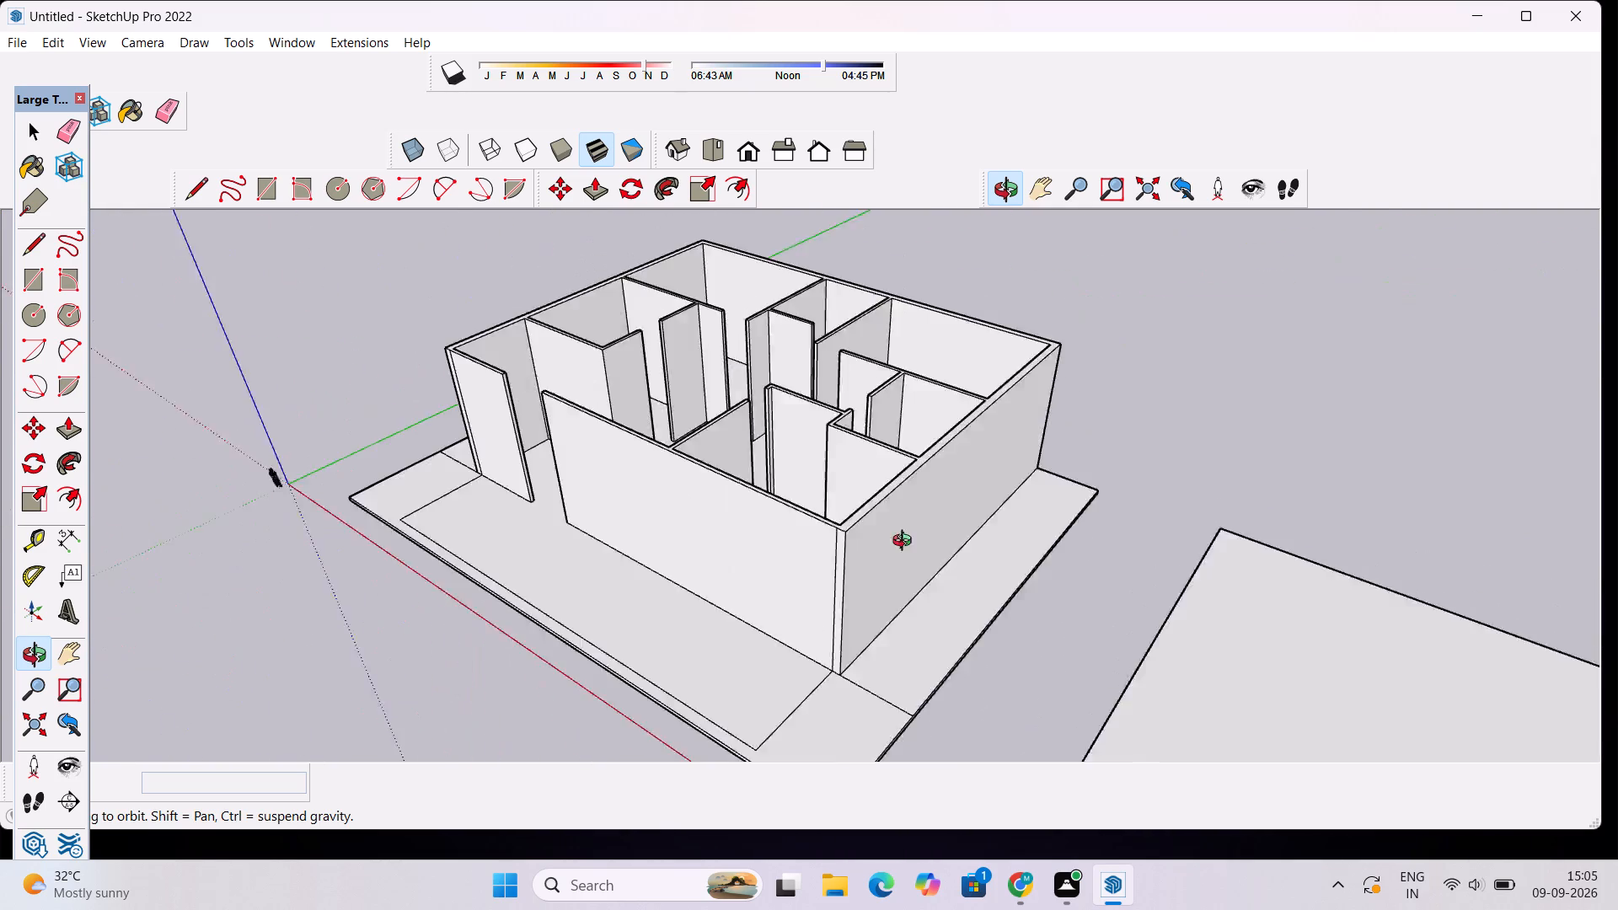
left_click_drag(906, 543, 953, 523)
scroll(940, 545, "down", 2)
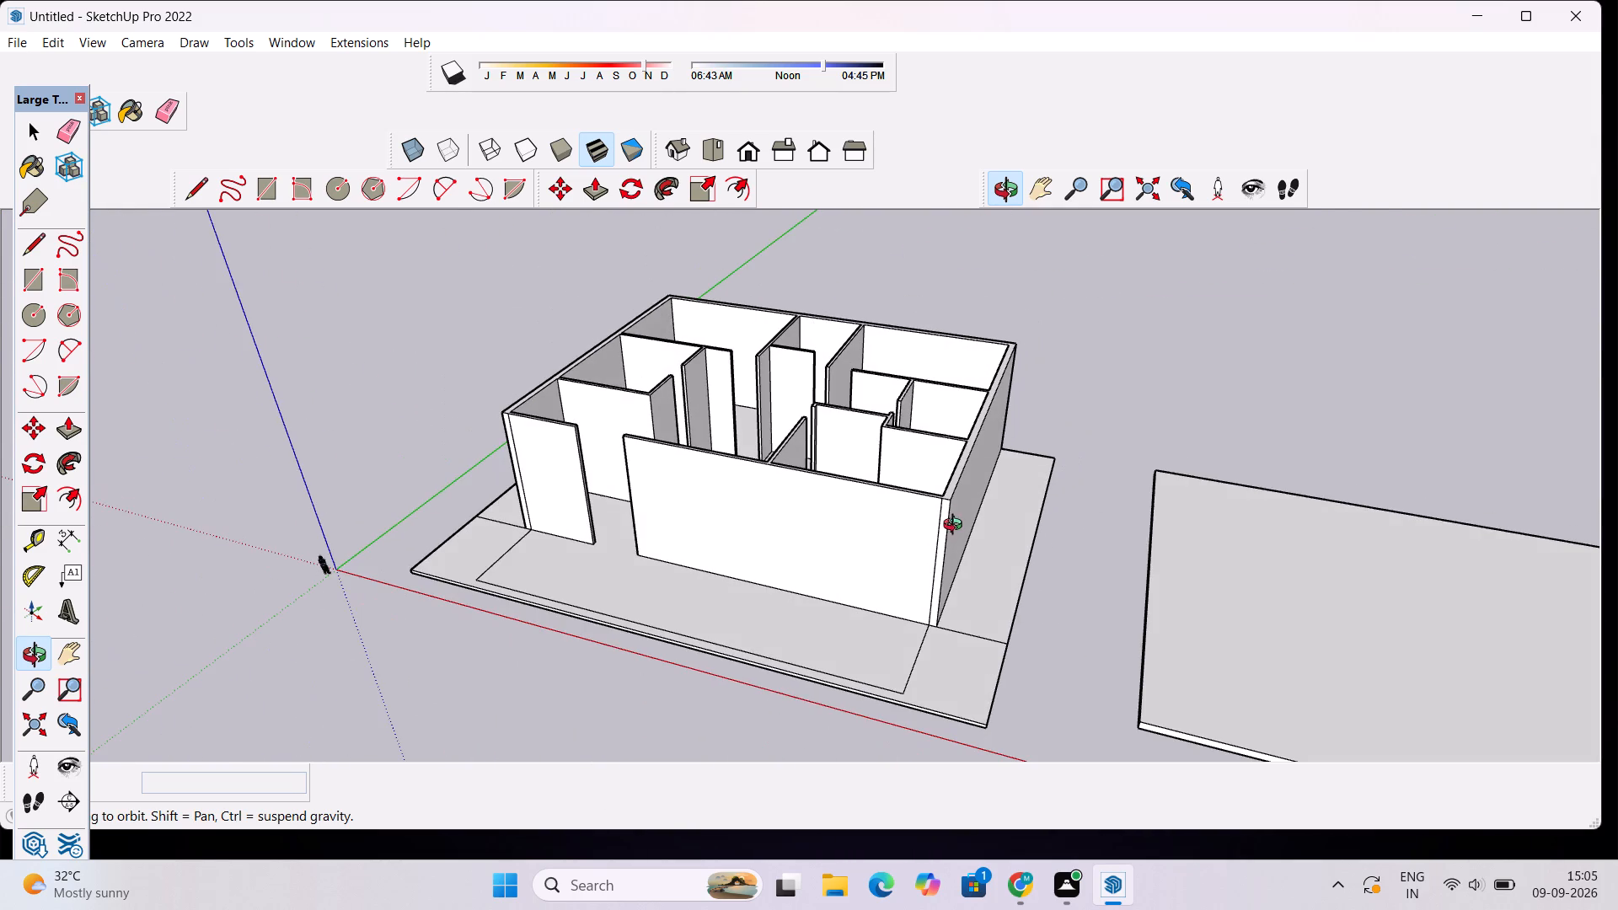
scroll(956, 527, "up", 5)
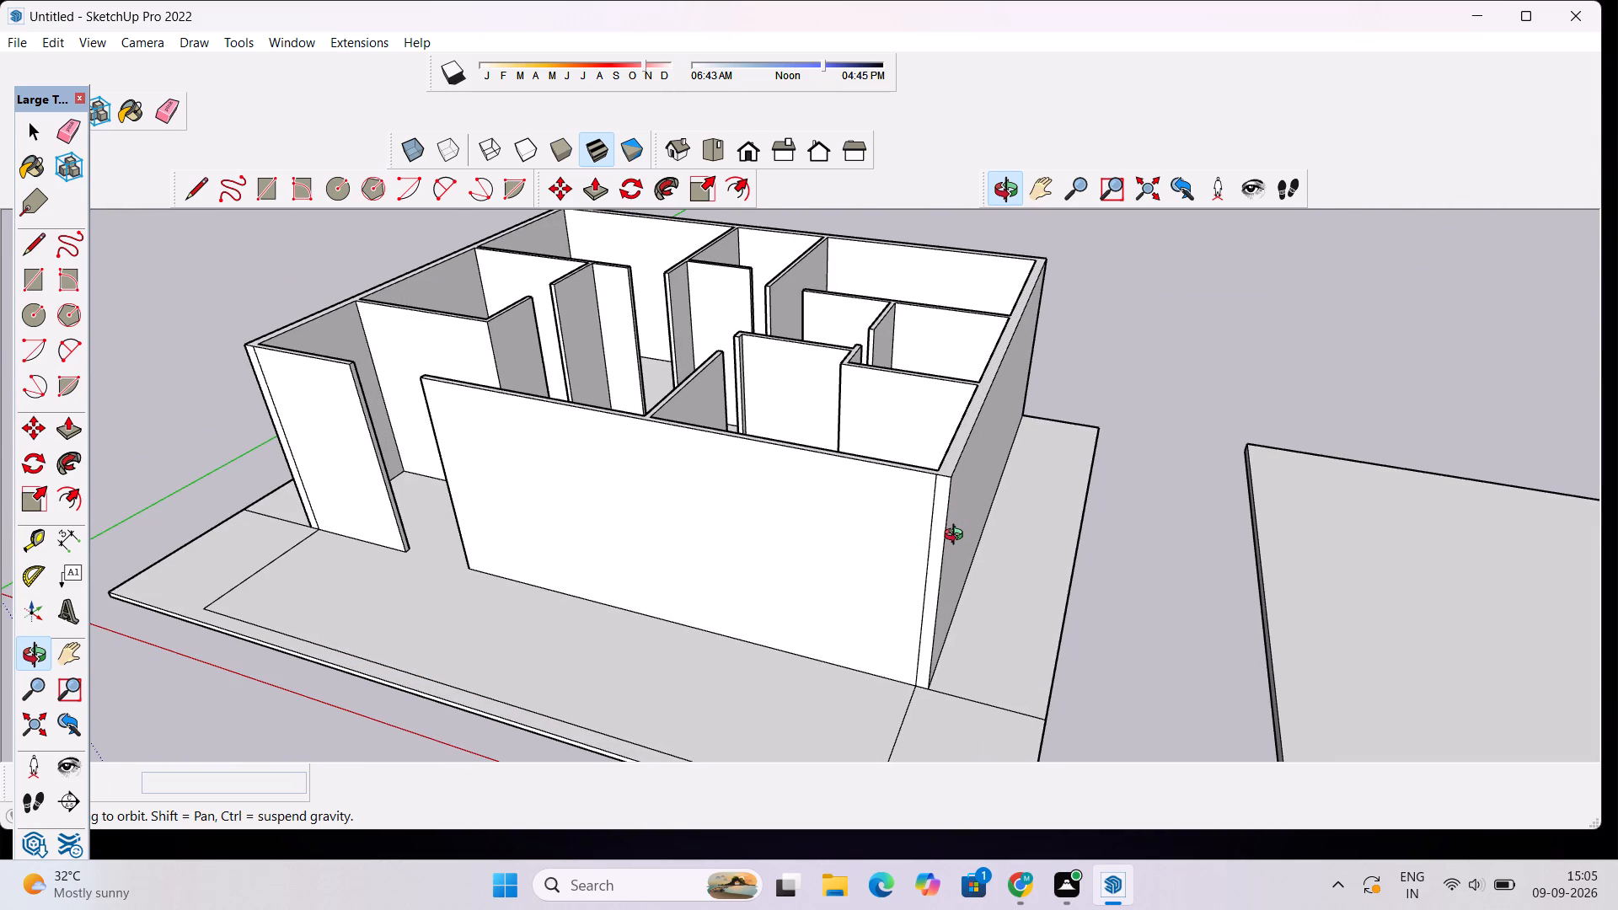
scroll(969, 563, "down", 1)
scroll(1047, 550, "down", 3)
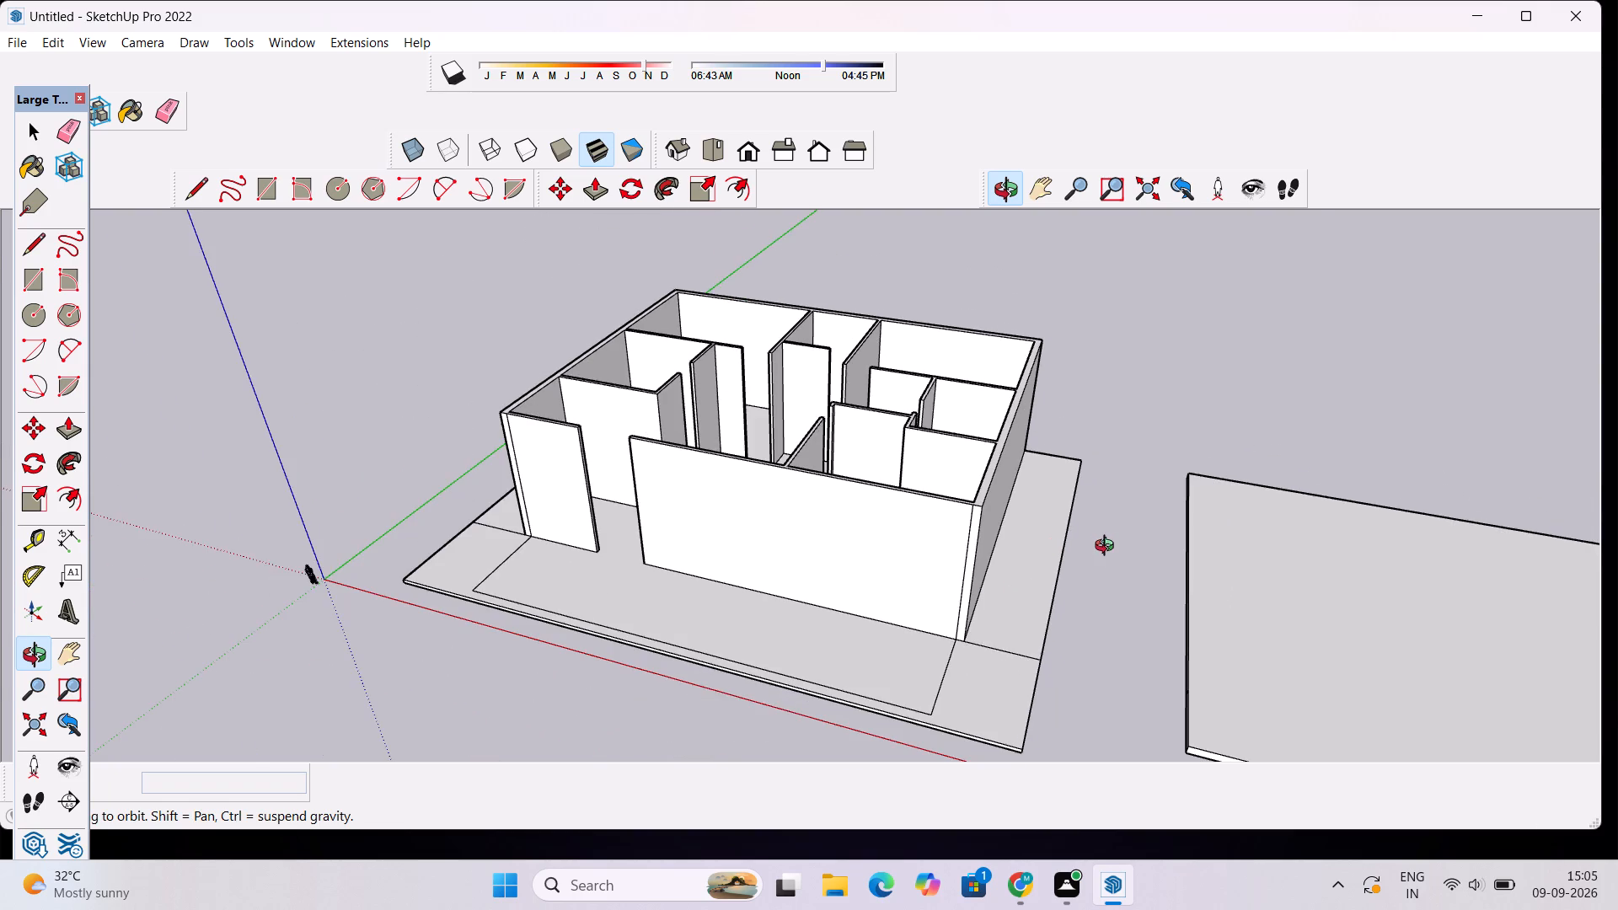
scroll(1109, 549, "up", 6)
left_click_drag(1271, 369, 526, 435)
left_click_drag(362, 452, 558, 503)
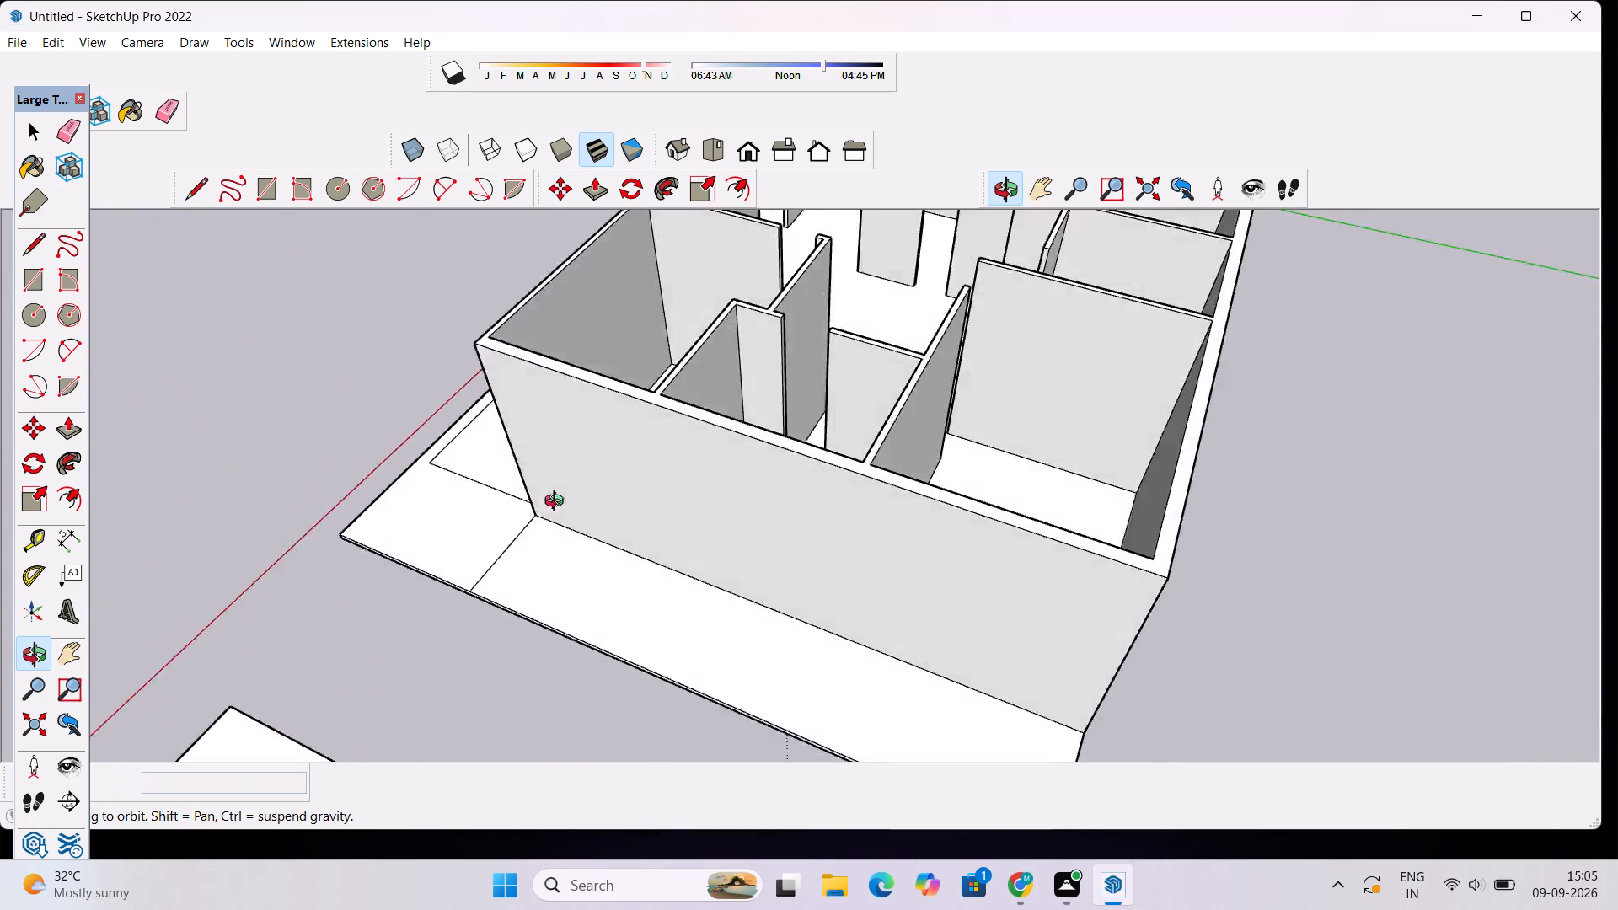
left_click_drag(558, 503, 1210, 544)
scroll(1213, 543, "down", 3)
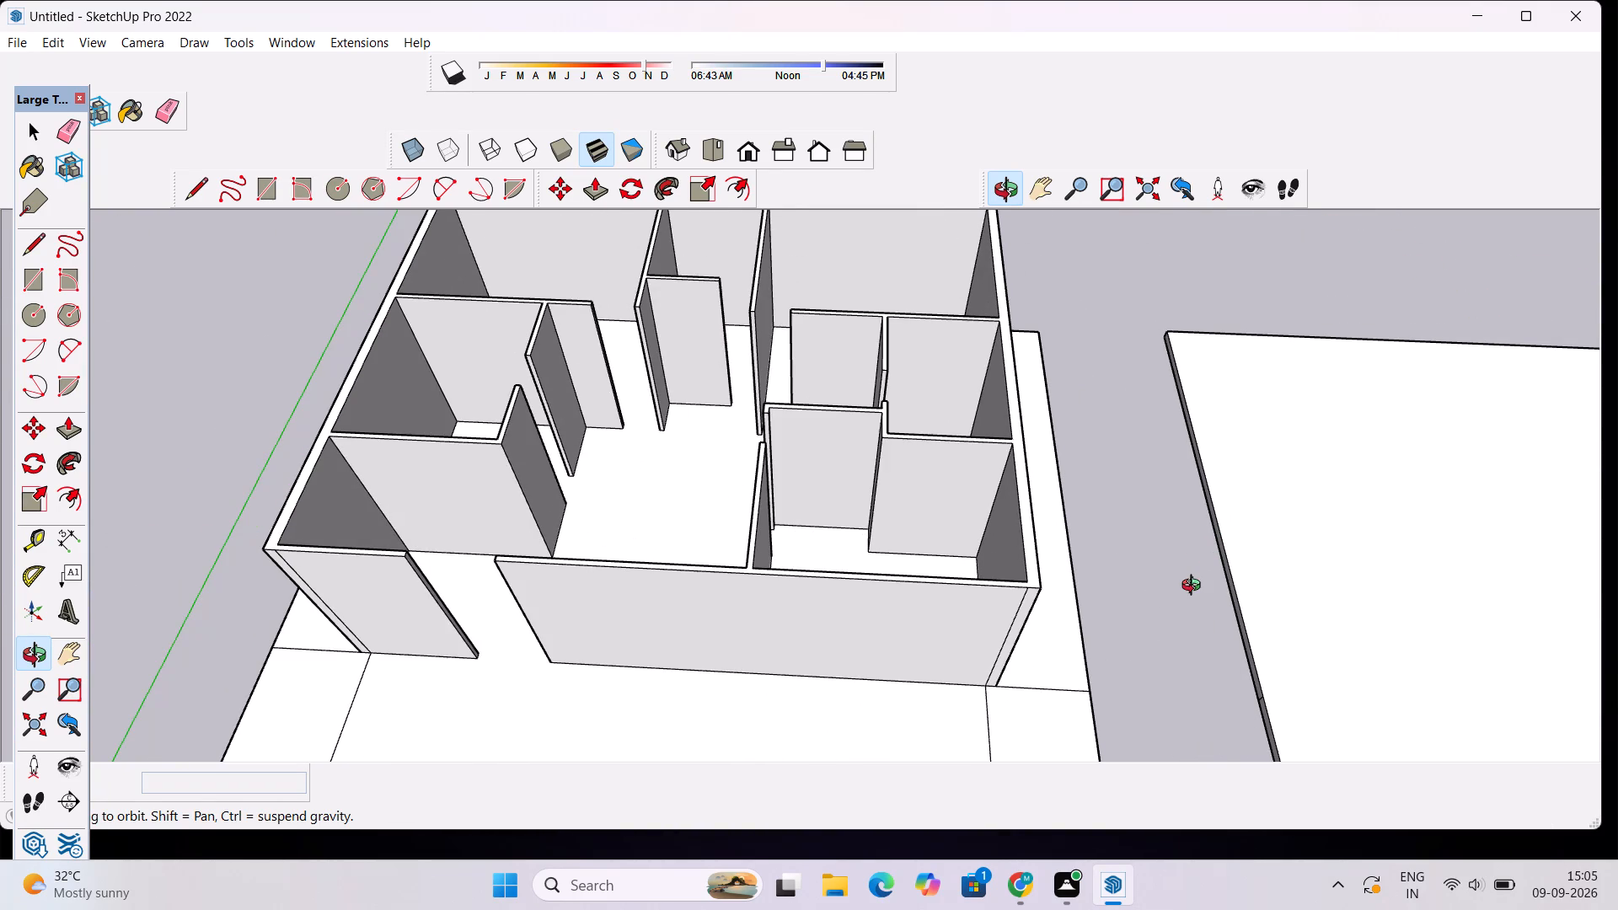
scroll(1266, 533, "down", 2)
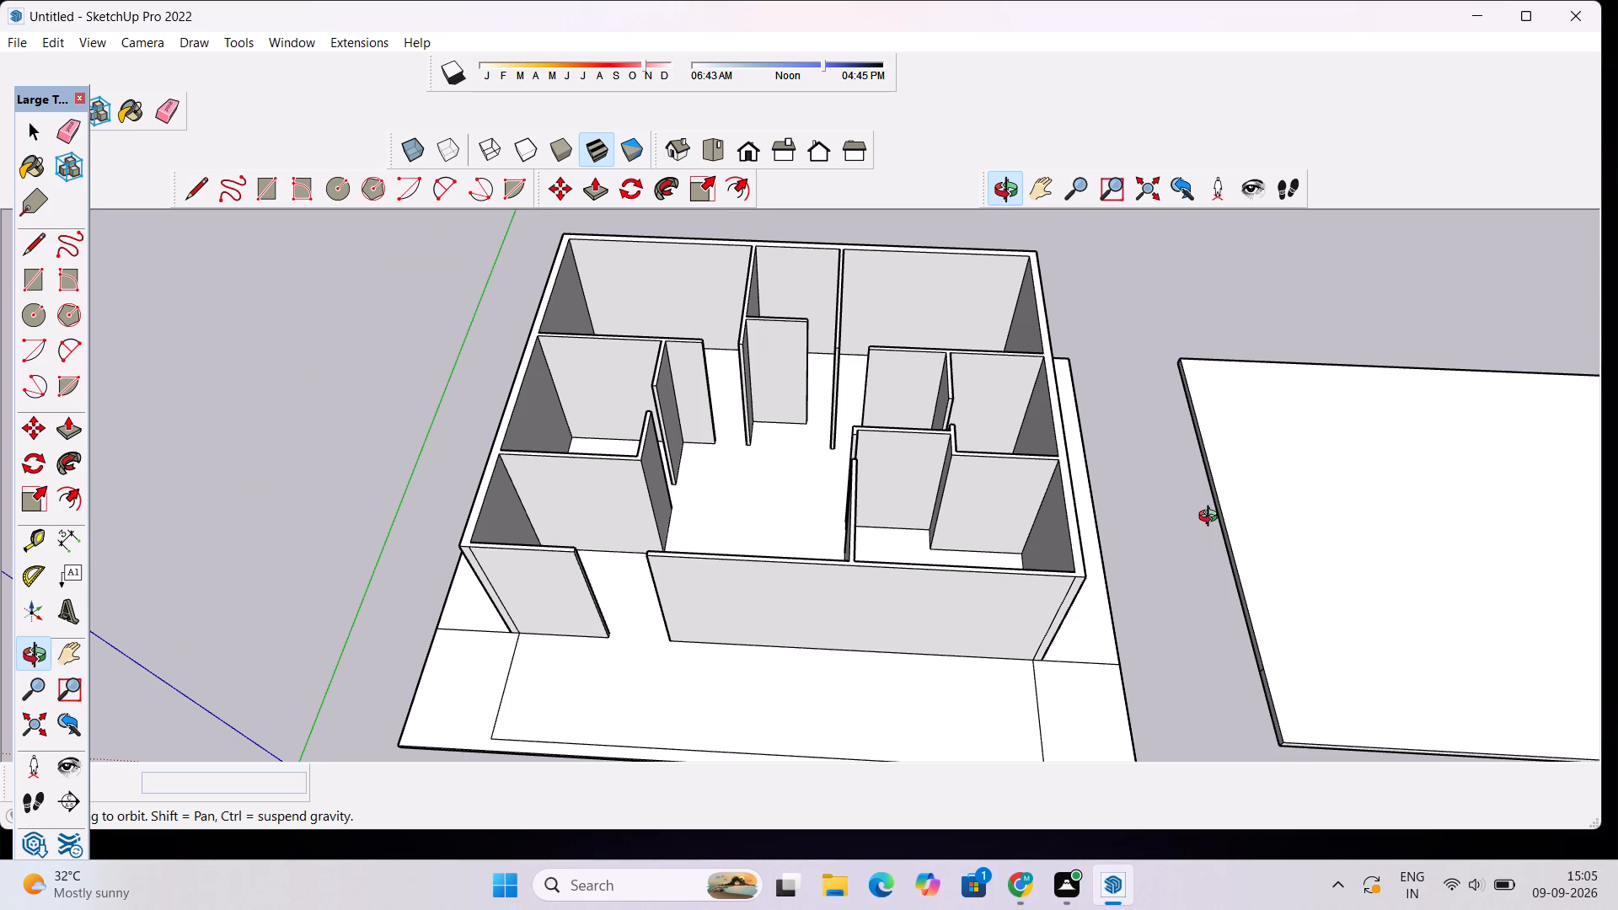
scroll(1210, 490, "down", 1)
scroll(1195, 564, "up", 1)
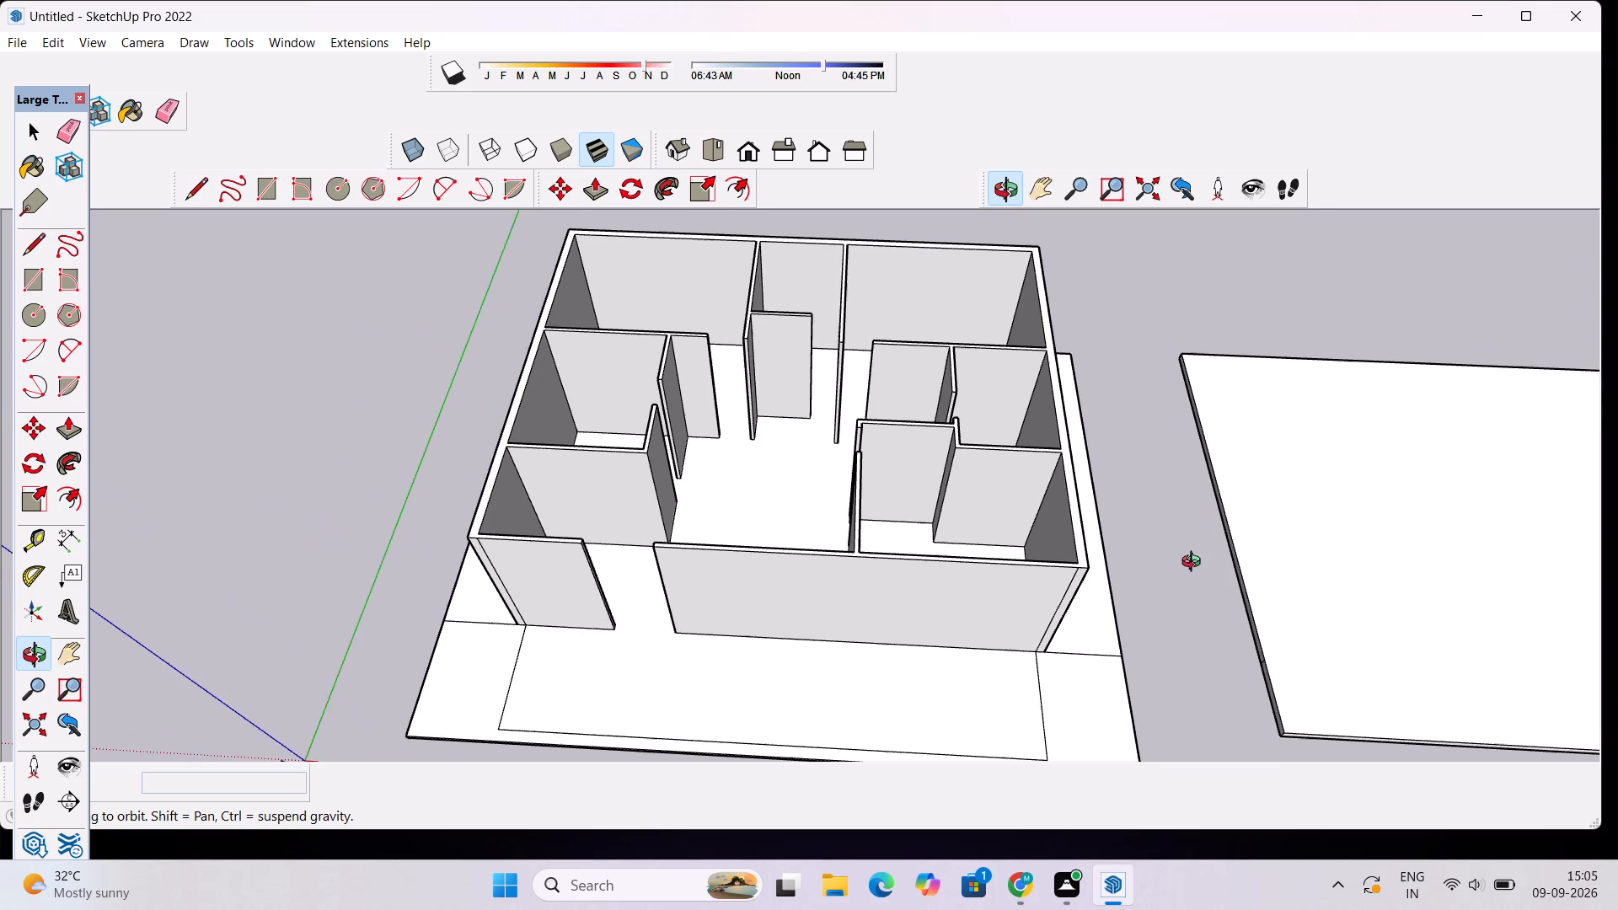
scroll(1195, 564, "up", 1)
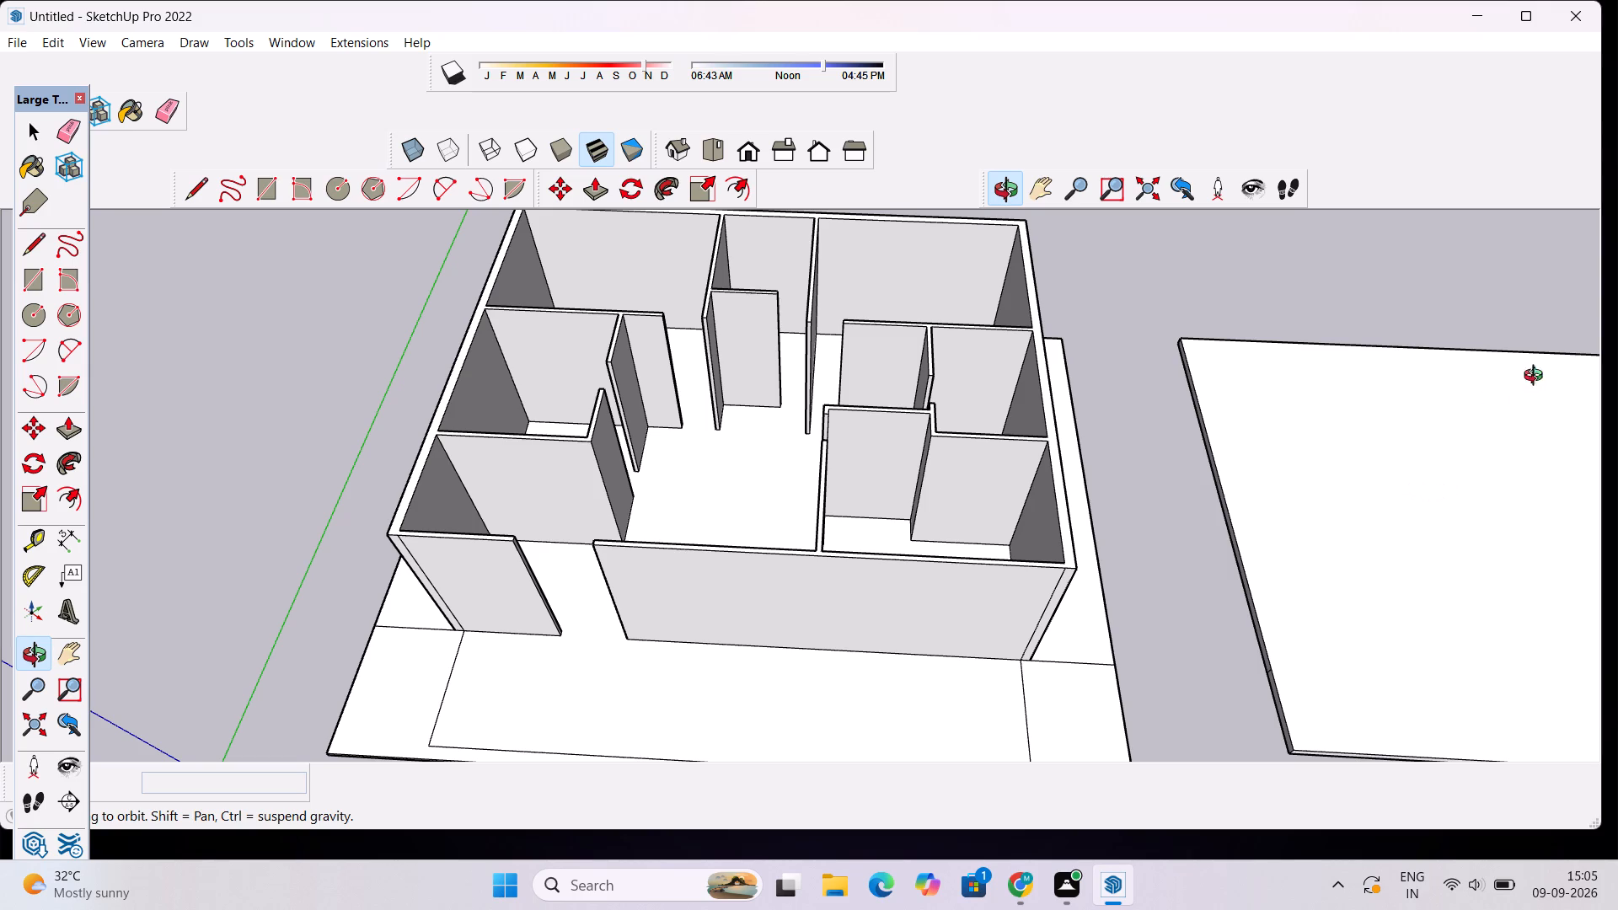
scroll(1305, 479, "down", 4)
left_click_drag(1100, 581, 1519, 514)
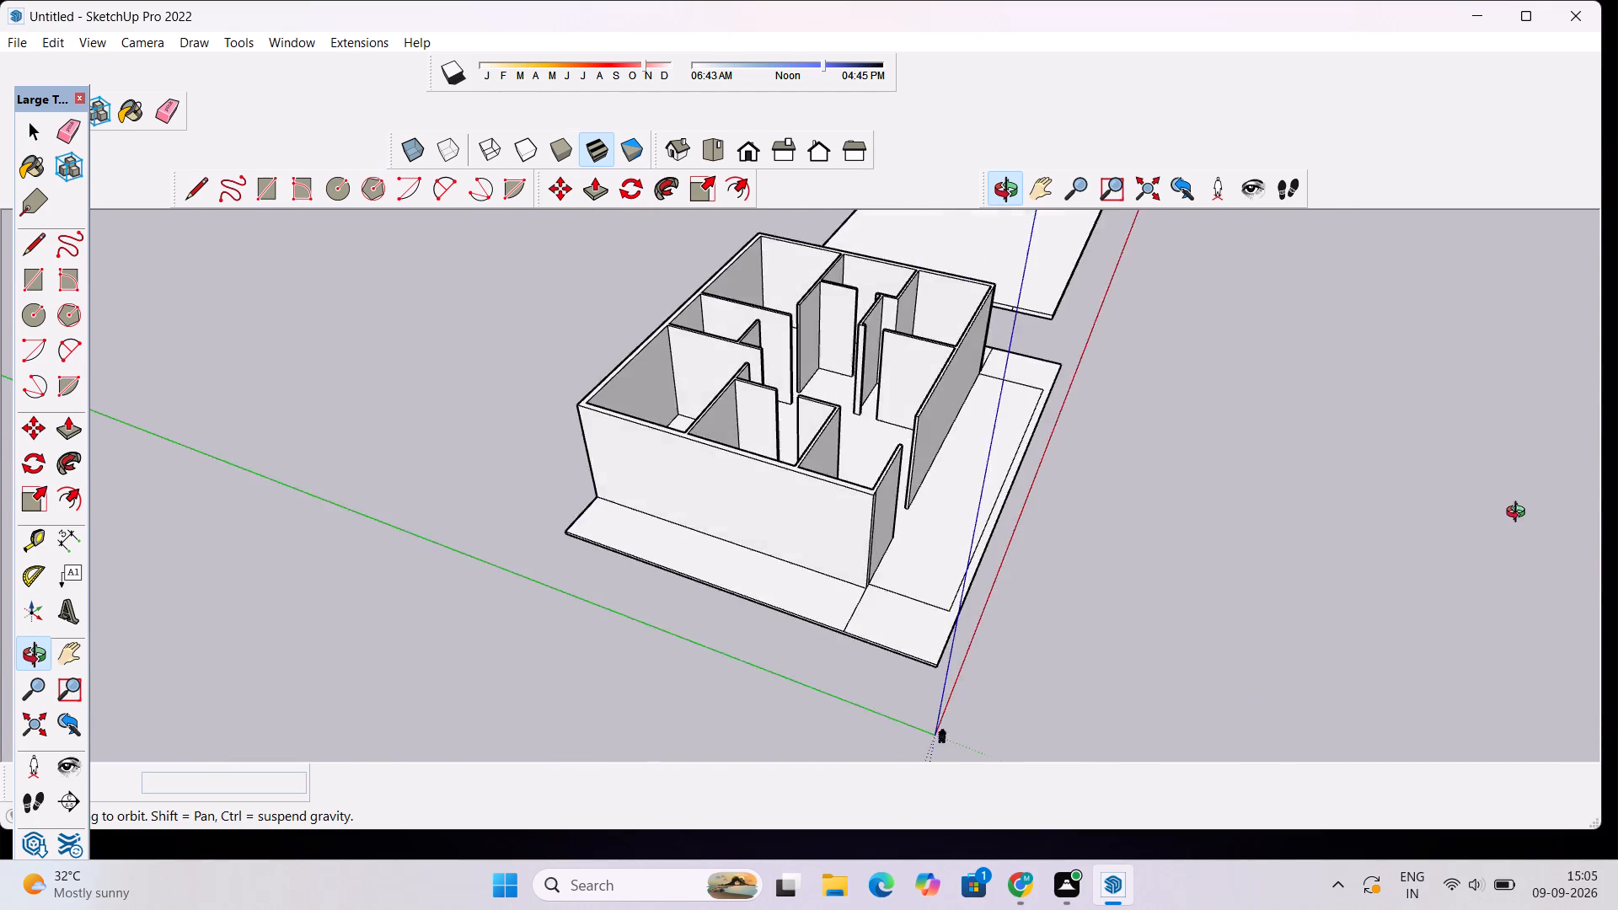
left_click_drag(1519, 514, 922, 476)
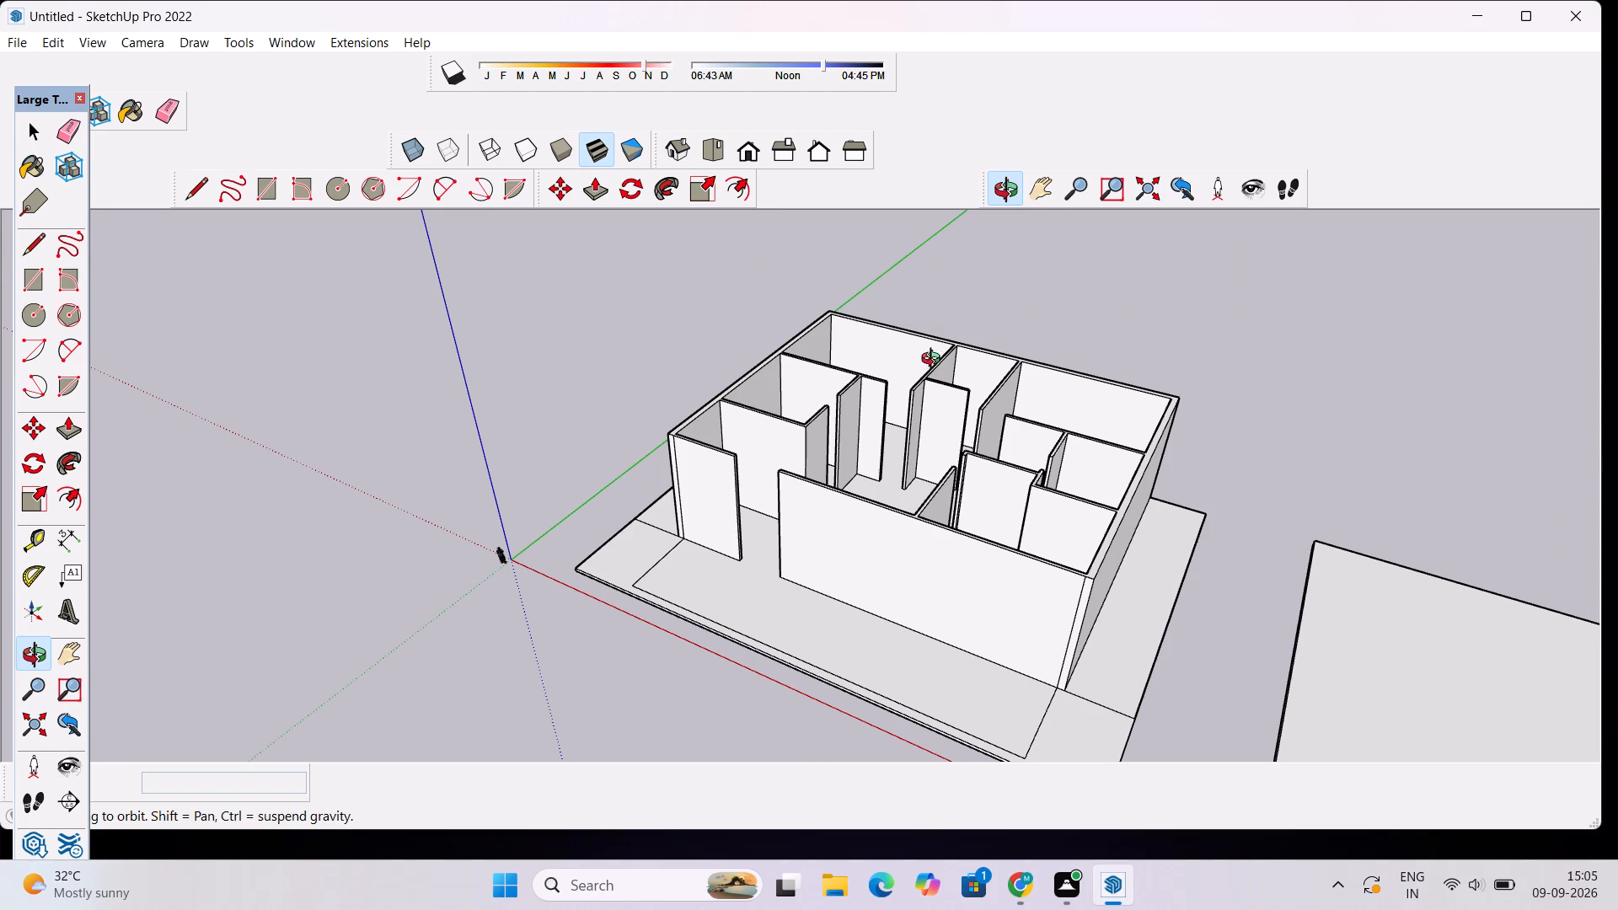
key("space")
scroll(876, 378, "down", 5)
scroll(670, 446, "up", 3)
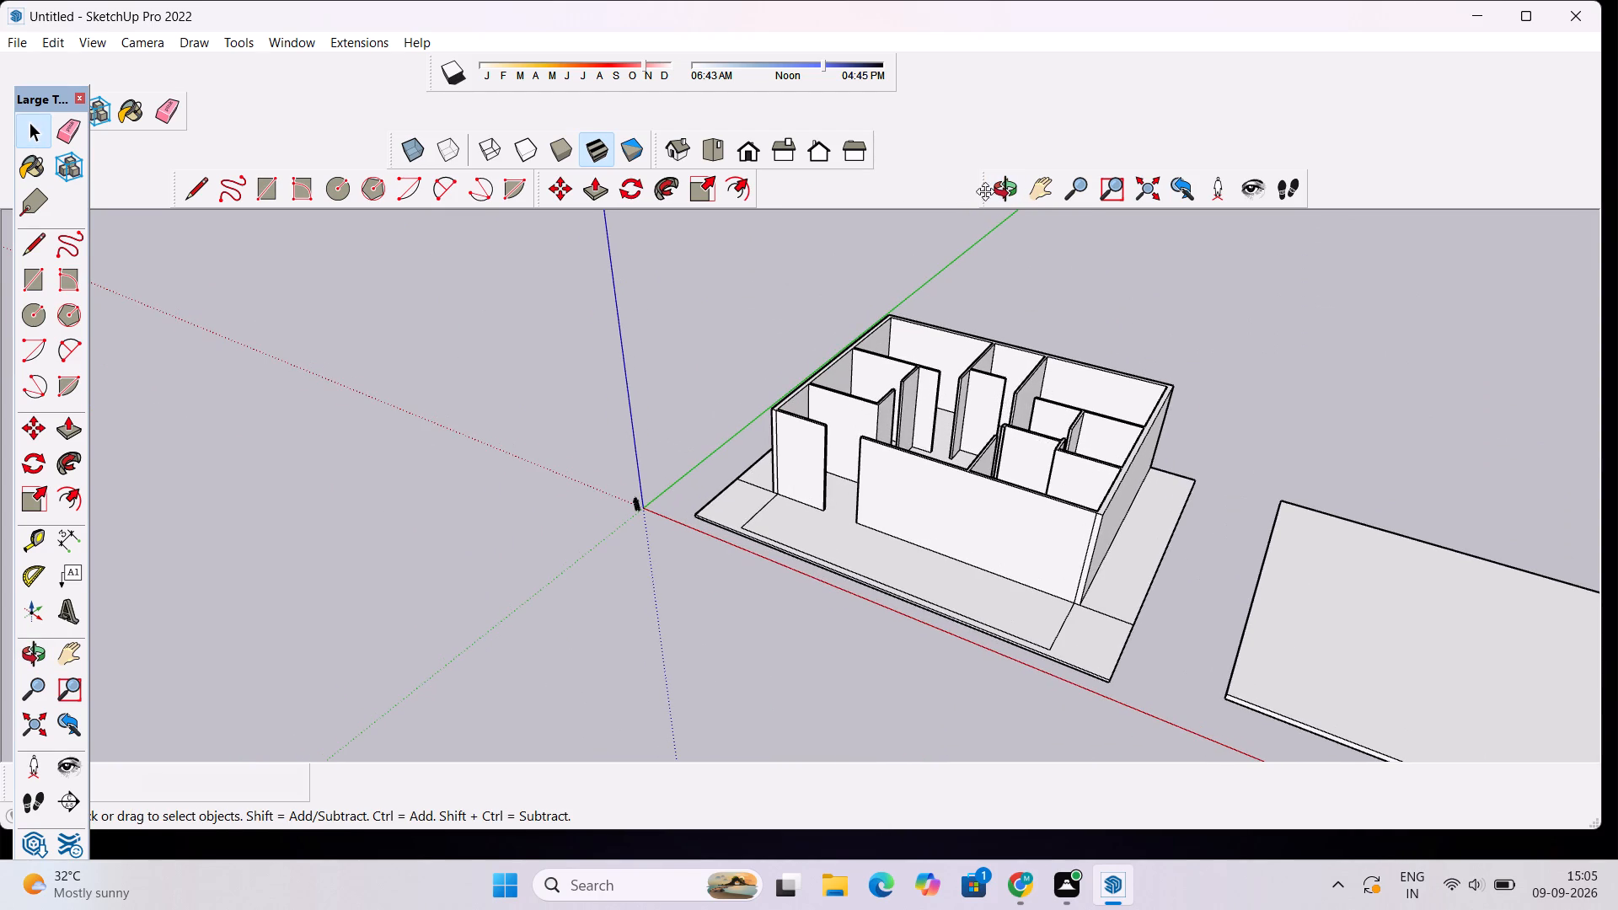
left_click(994, 191)
left_click_drag(640, 435, 876, 484)
scroll(1071, 373, "up", 4)
scroll(1096, 373, "down", 5)
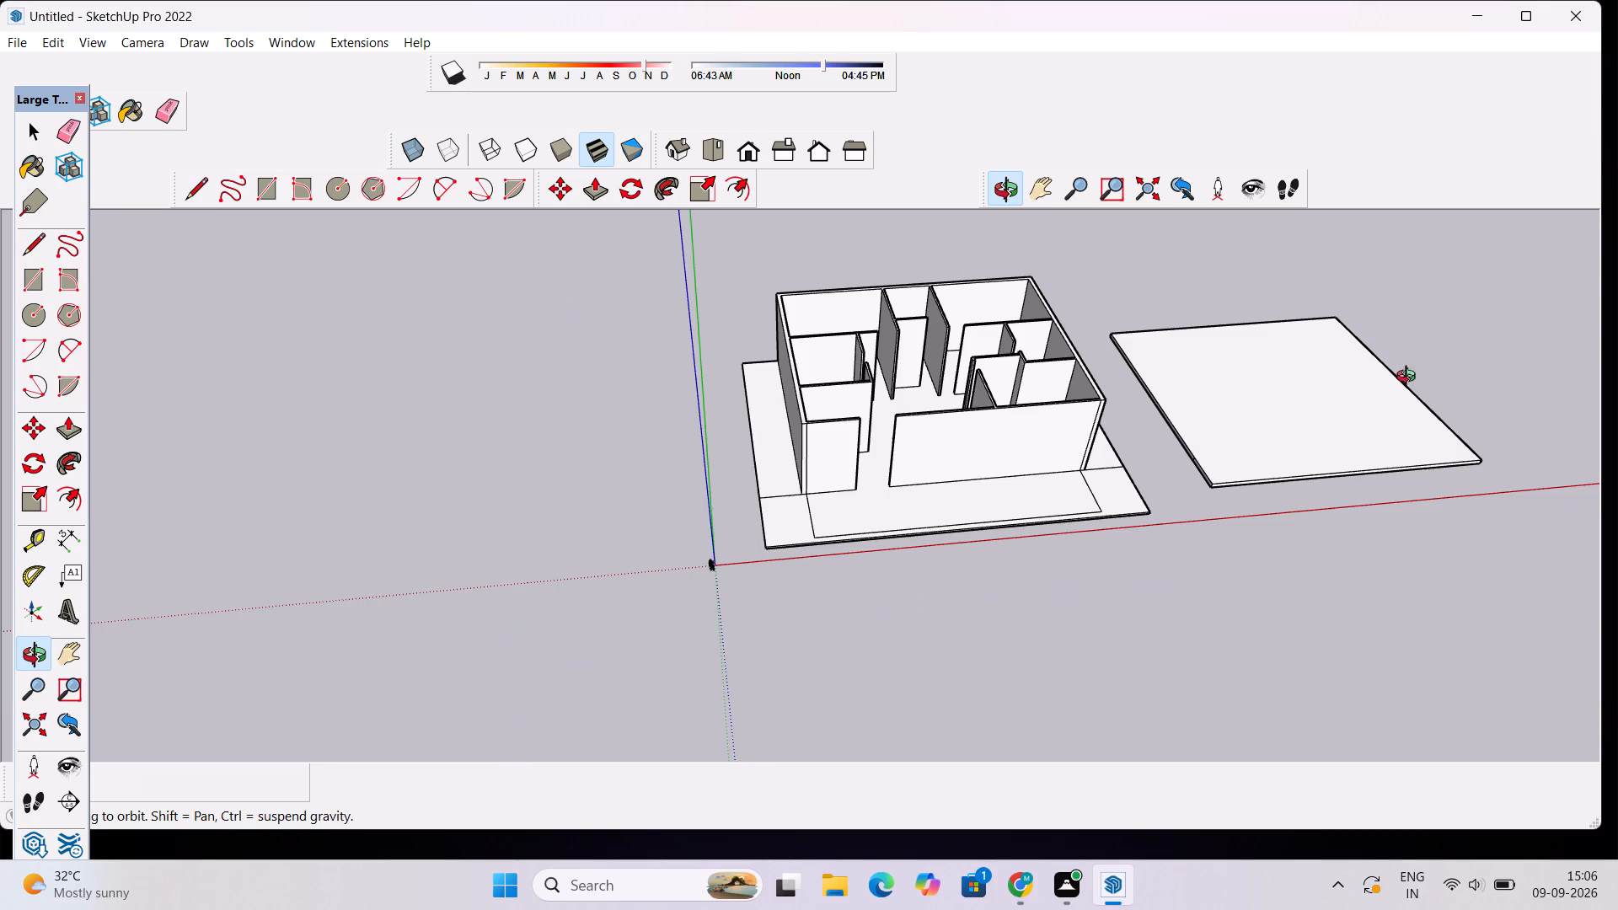
left_click_drag(1414, 375, 1113, 438)
scroll(922, 476, "down", 4)
left_click_drag(680, 471, 954, 560)
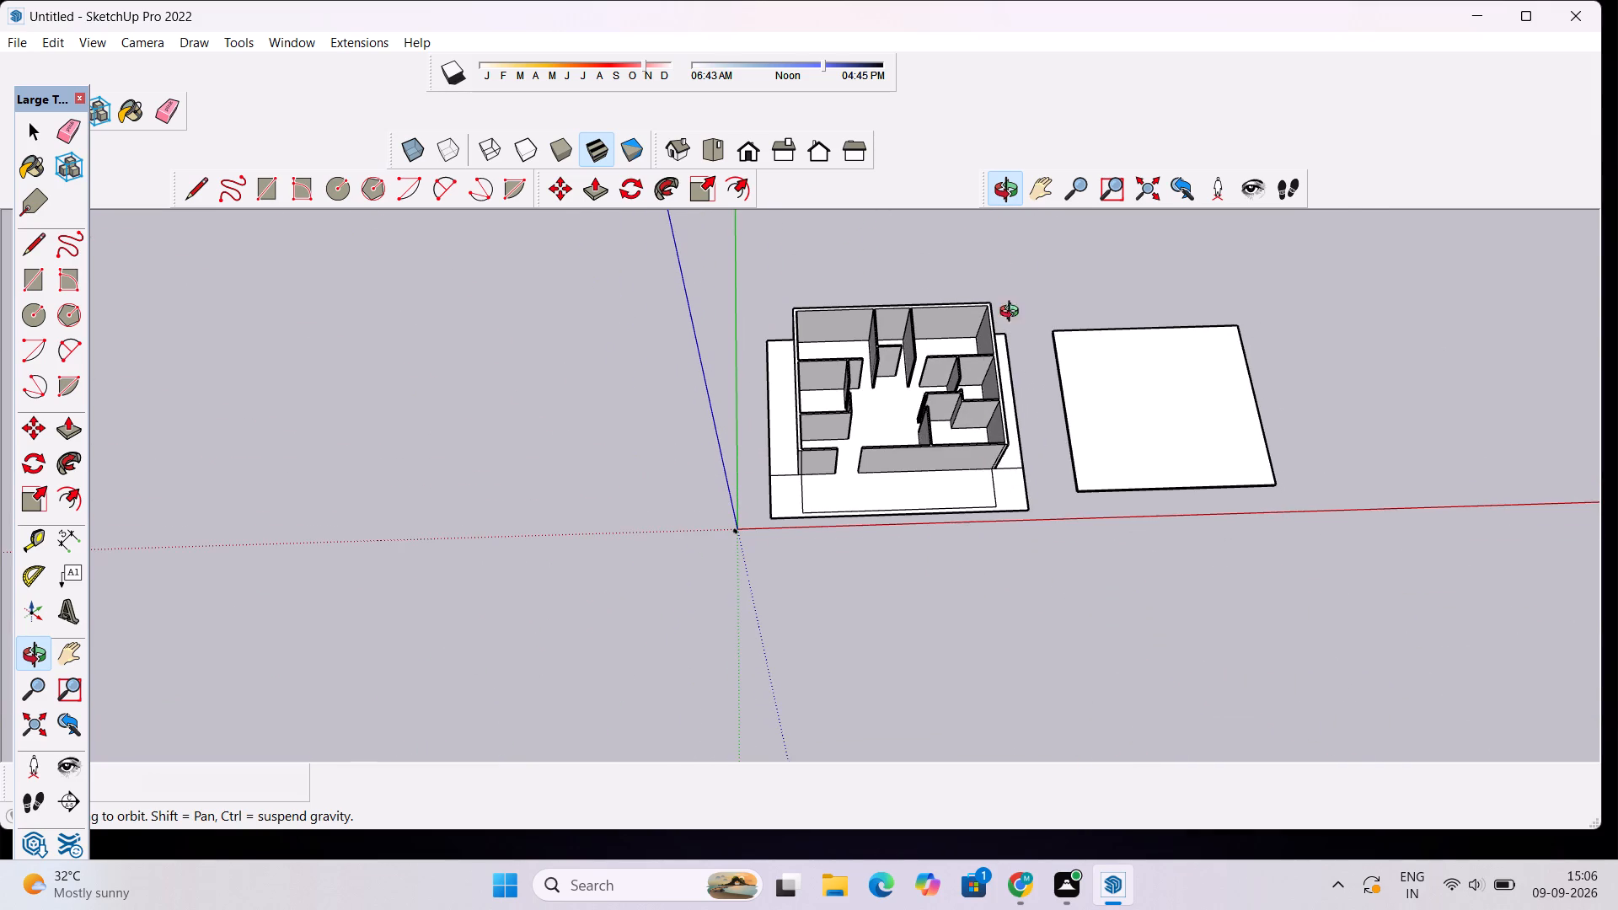
left_click(1007, 195)
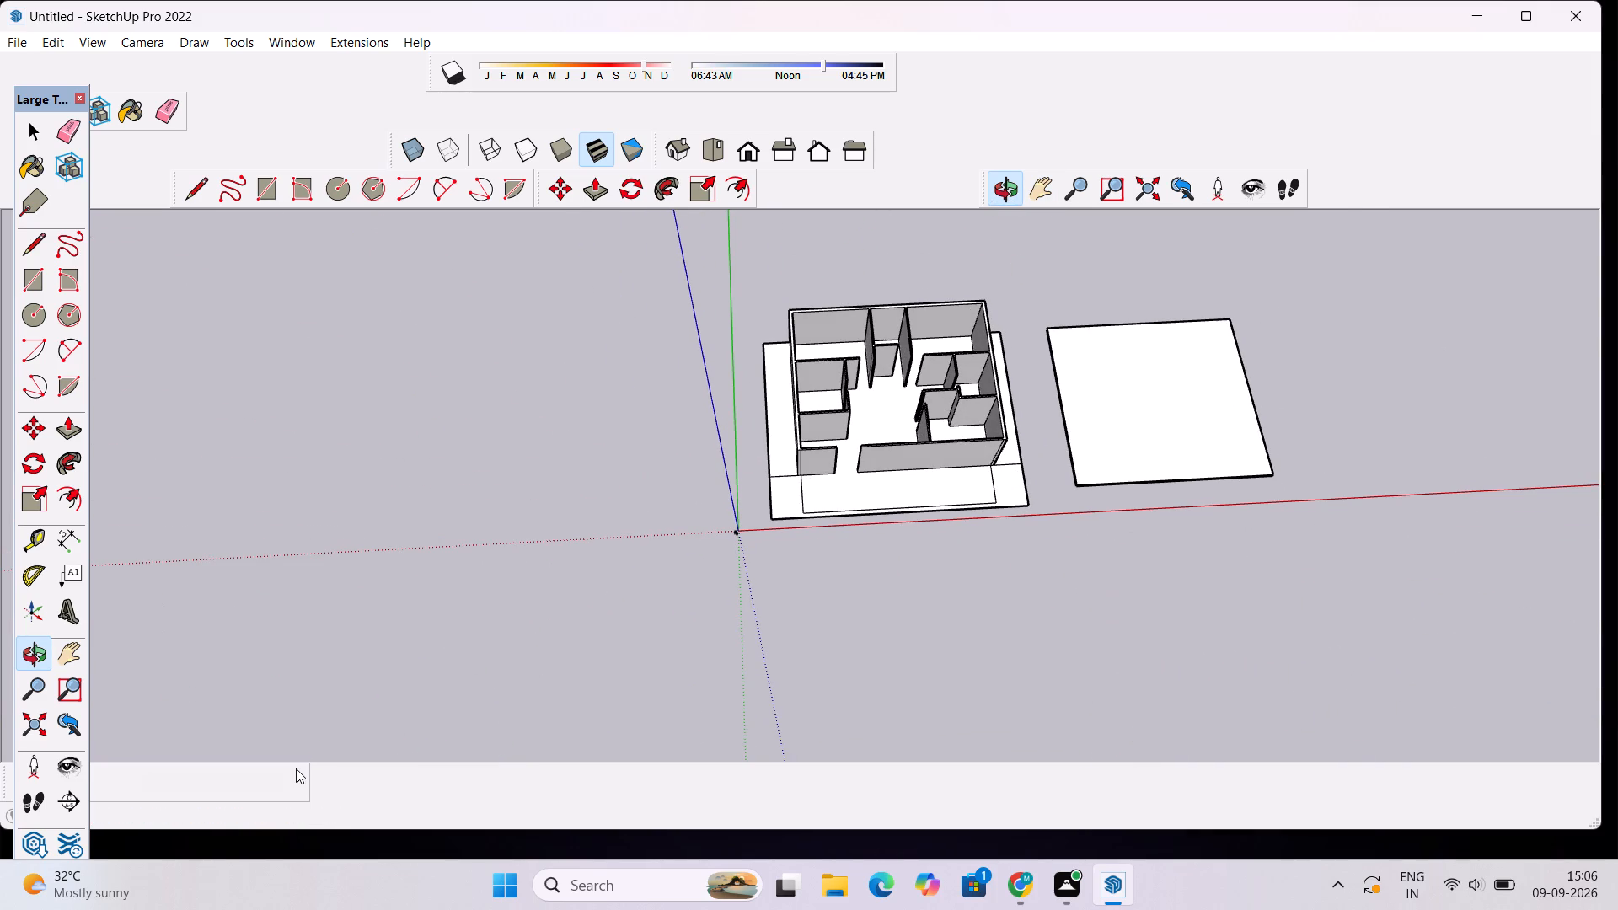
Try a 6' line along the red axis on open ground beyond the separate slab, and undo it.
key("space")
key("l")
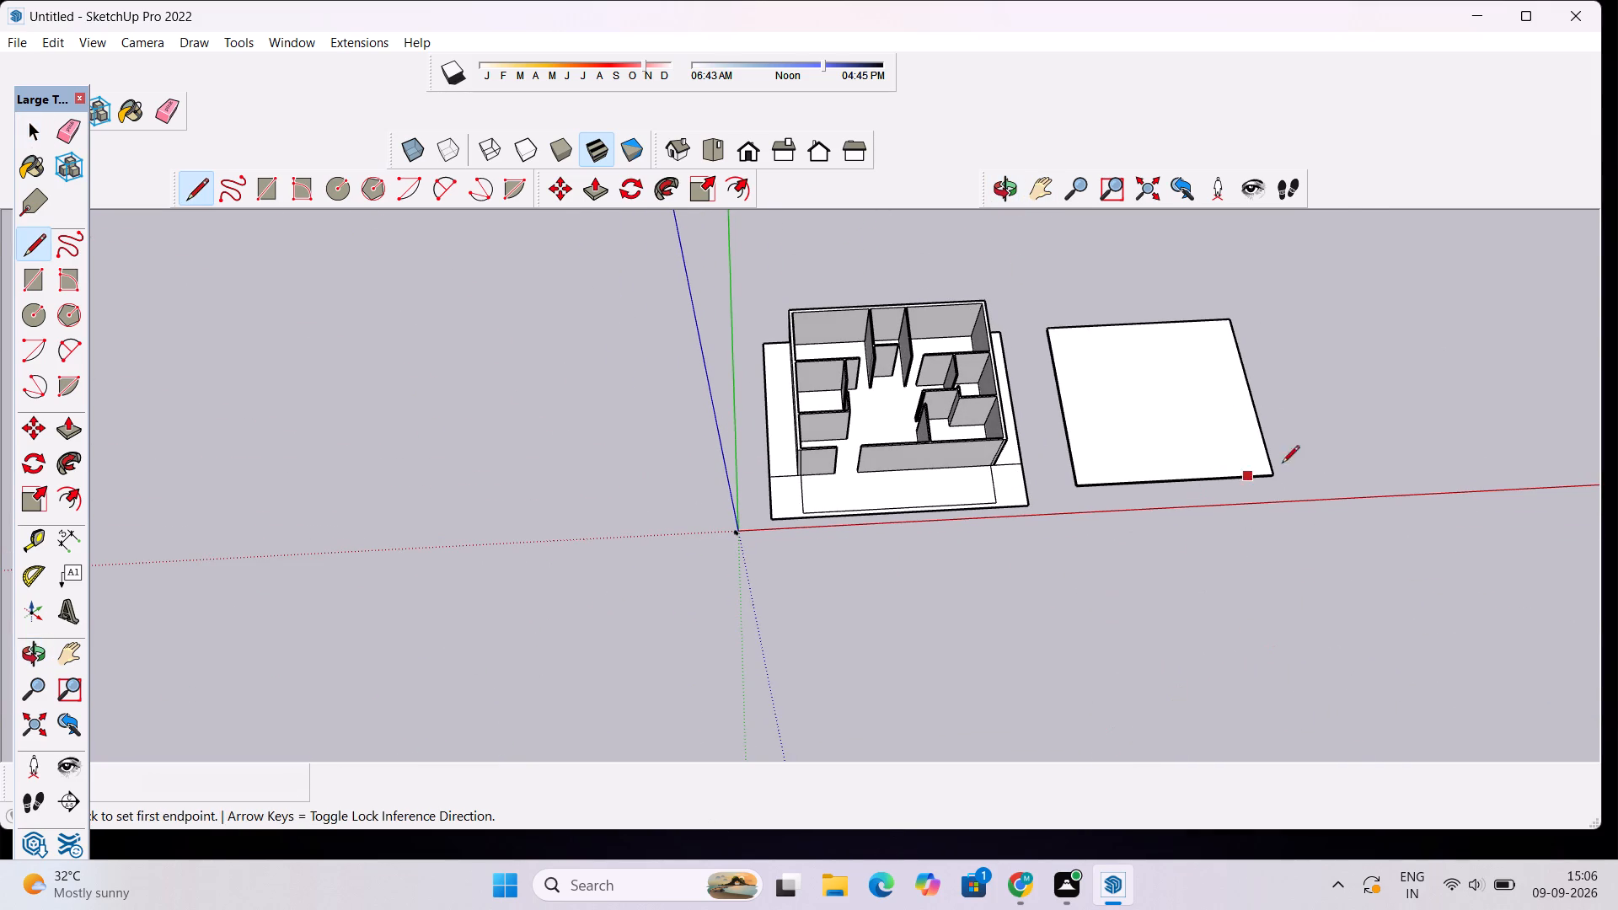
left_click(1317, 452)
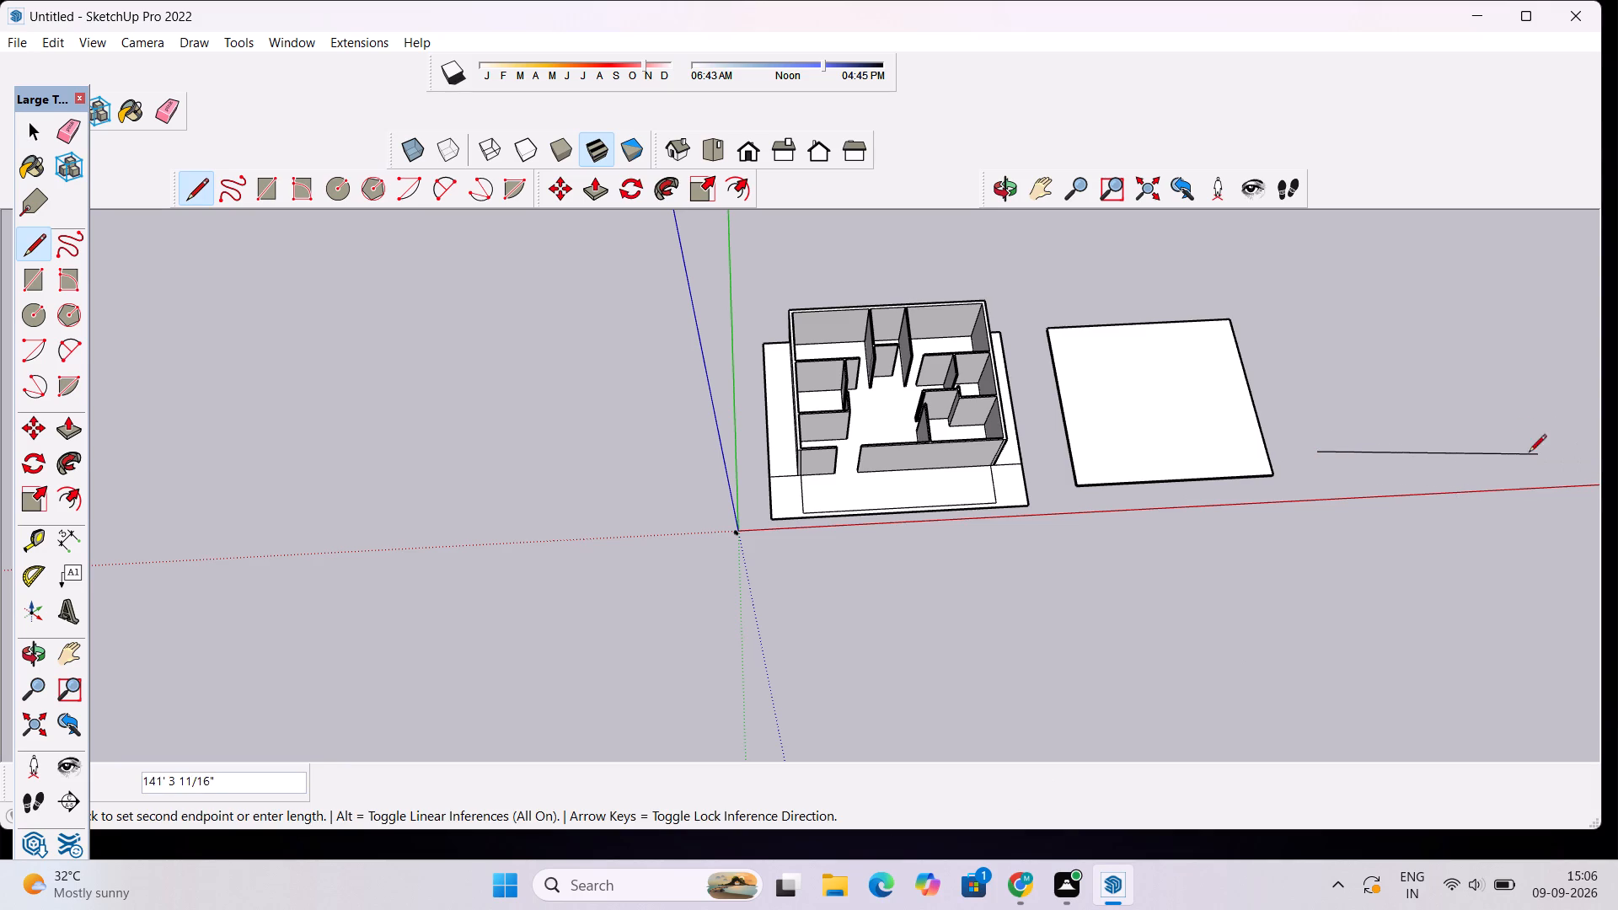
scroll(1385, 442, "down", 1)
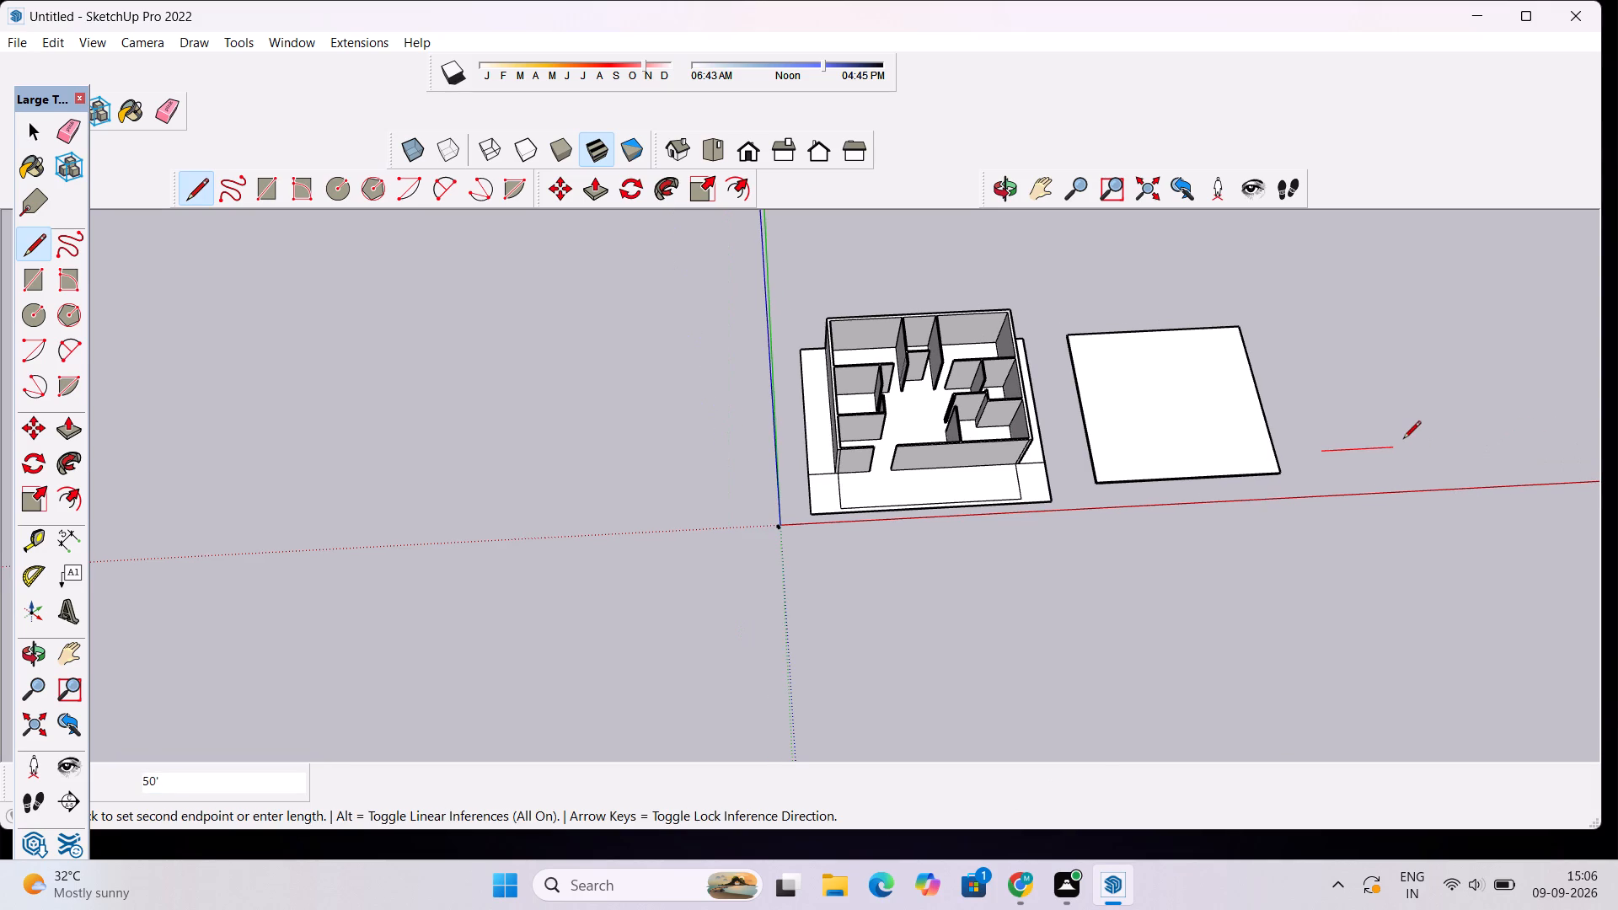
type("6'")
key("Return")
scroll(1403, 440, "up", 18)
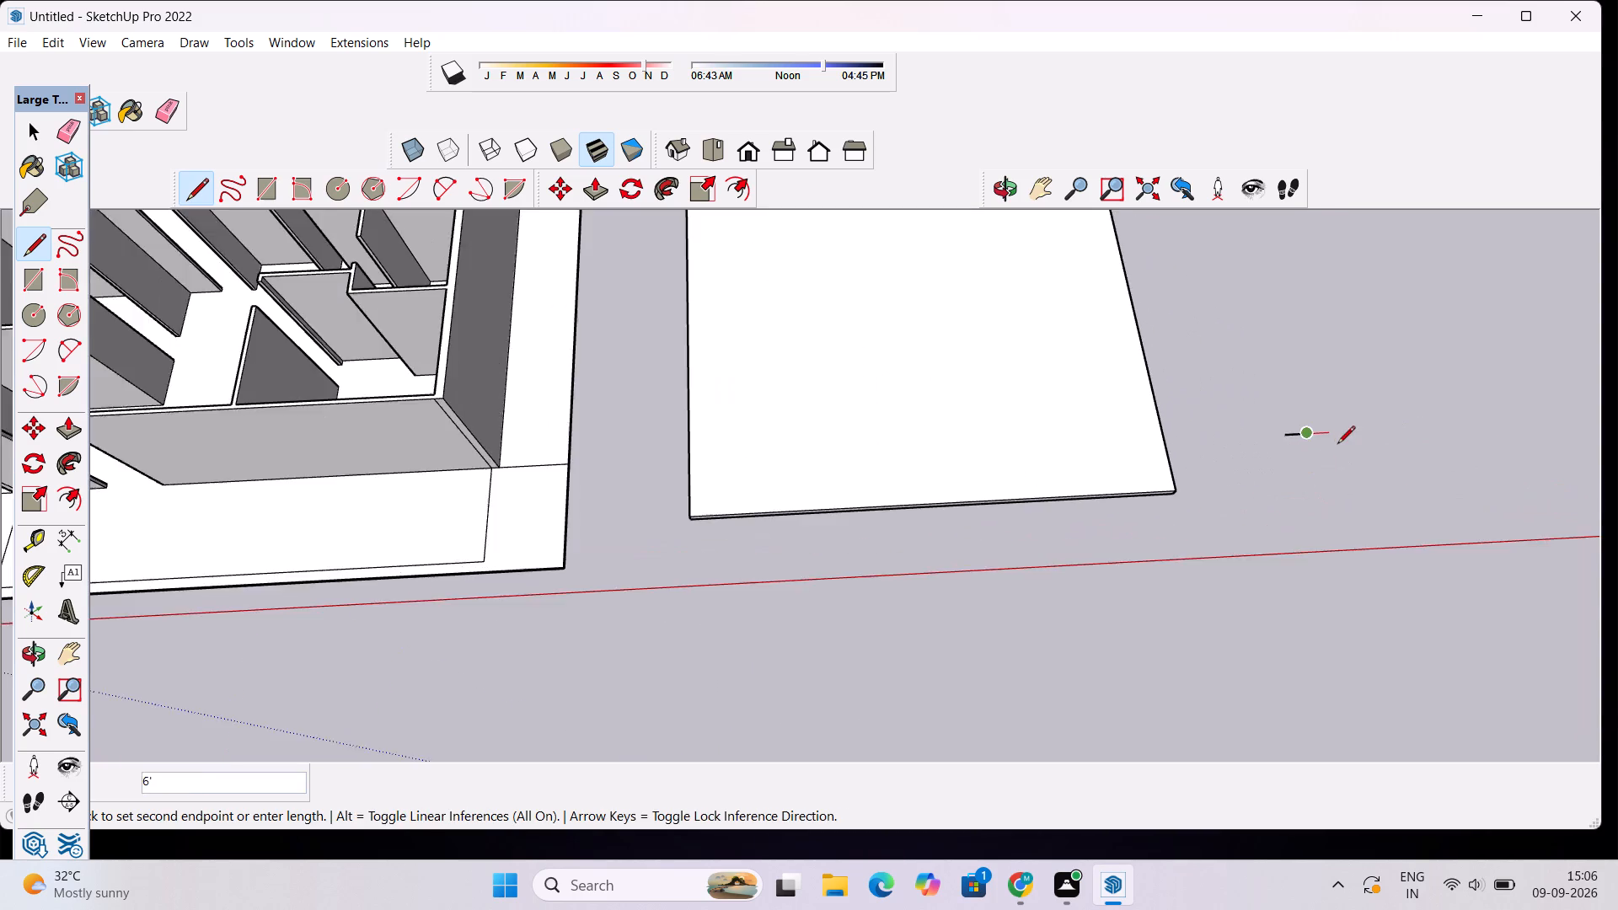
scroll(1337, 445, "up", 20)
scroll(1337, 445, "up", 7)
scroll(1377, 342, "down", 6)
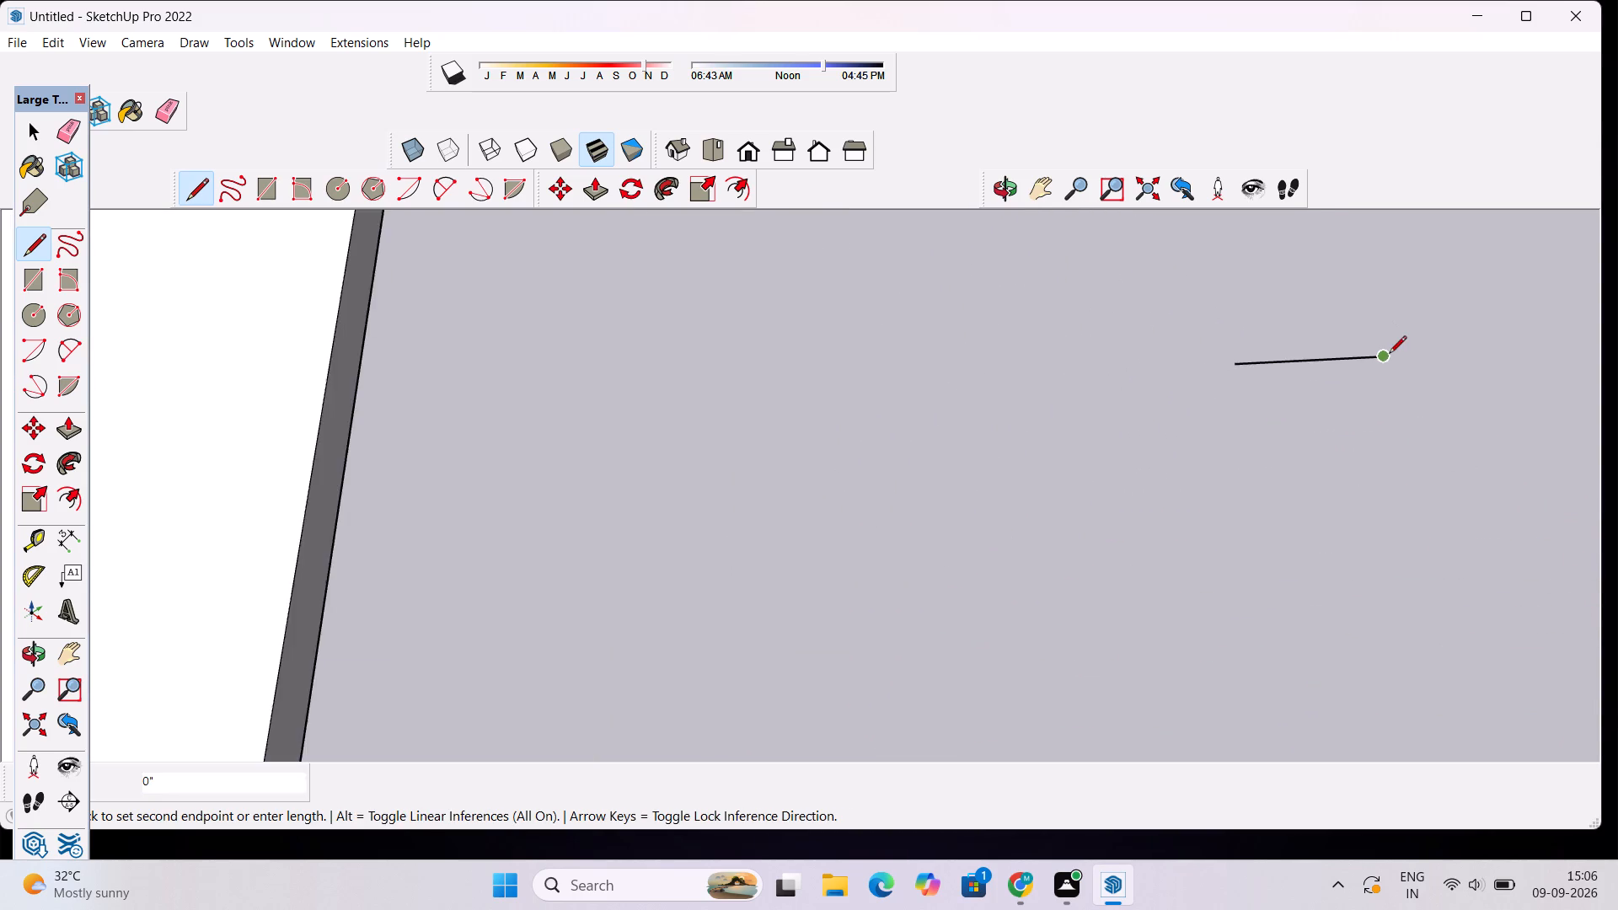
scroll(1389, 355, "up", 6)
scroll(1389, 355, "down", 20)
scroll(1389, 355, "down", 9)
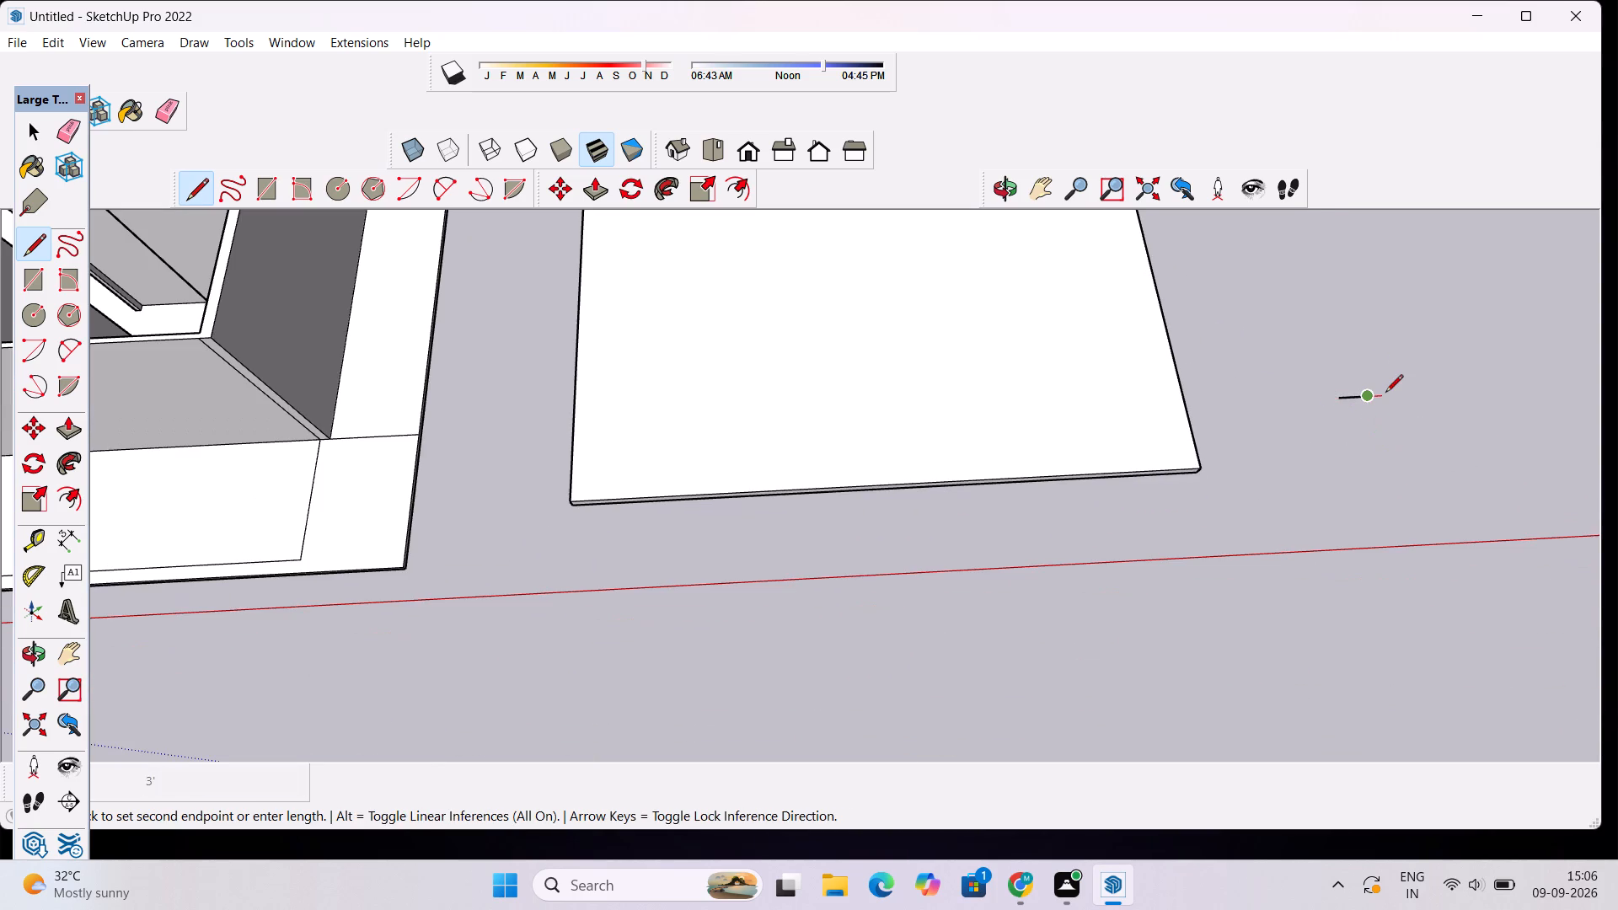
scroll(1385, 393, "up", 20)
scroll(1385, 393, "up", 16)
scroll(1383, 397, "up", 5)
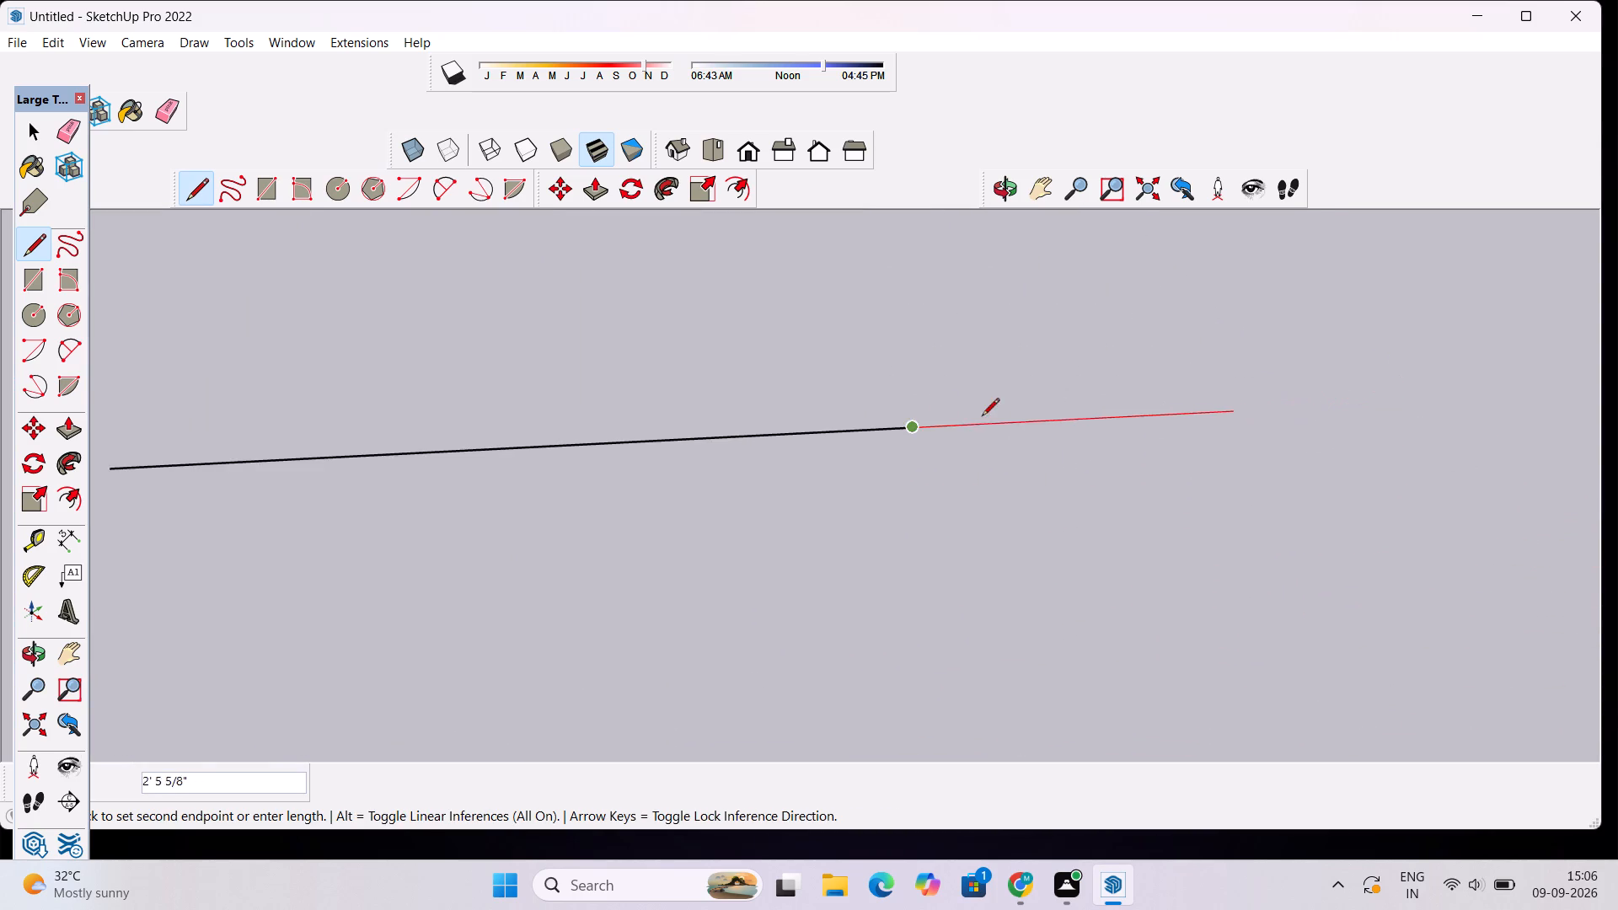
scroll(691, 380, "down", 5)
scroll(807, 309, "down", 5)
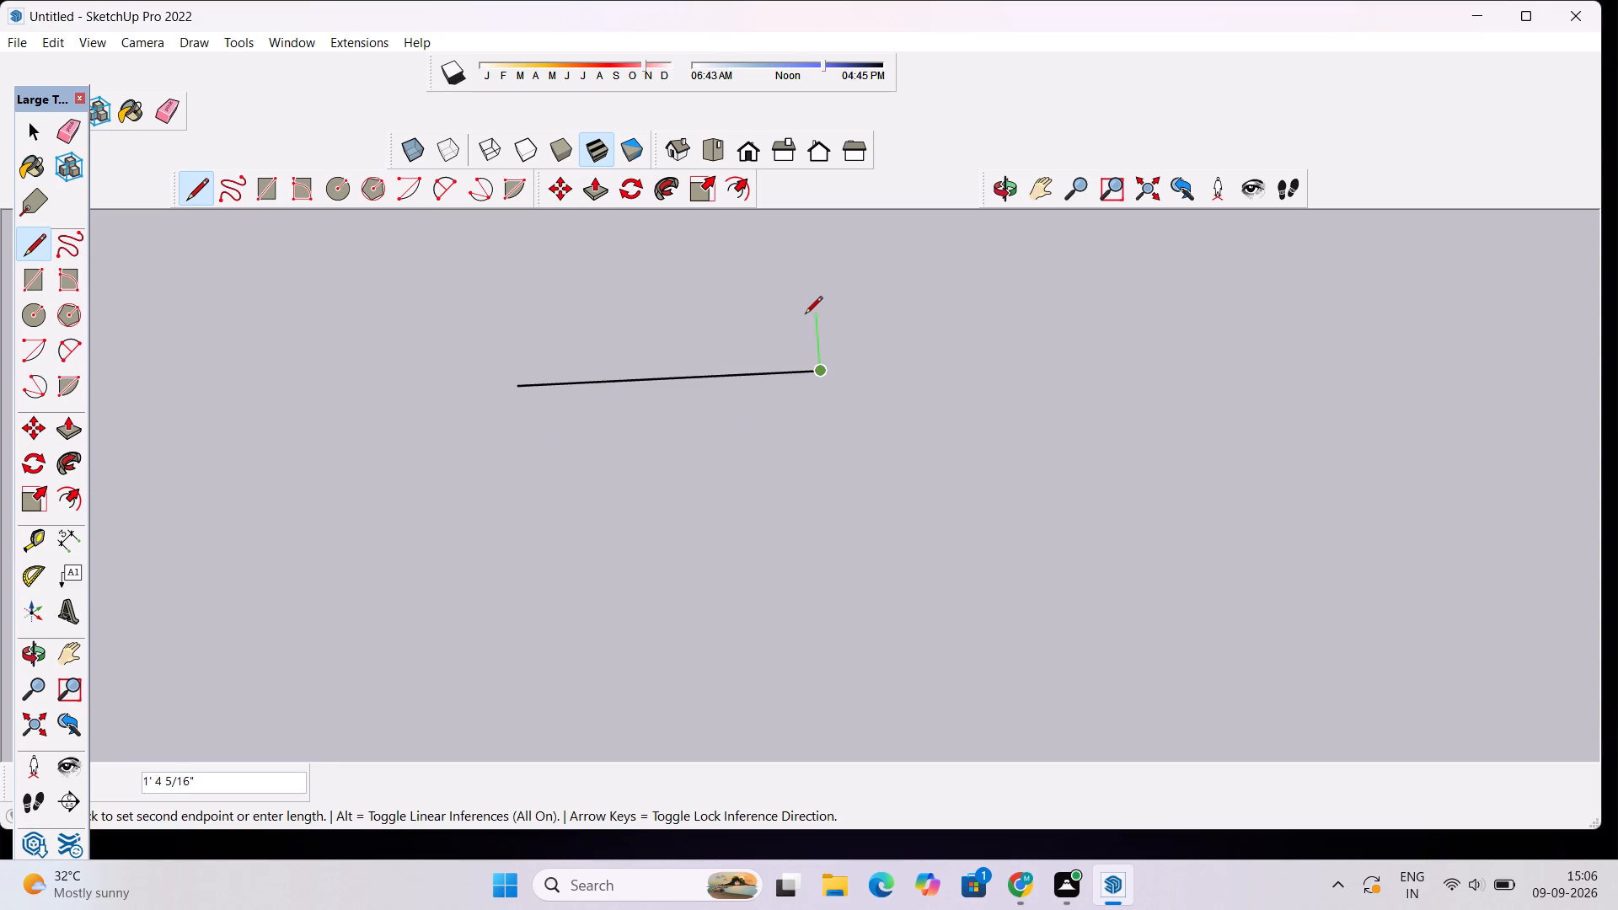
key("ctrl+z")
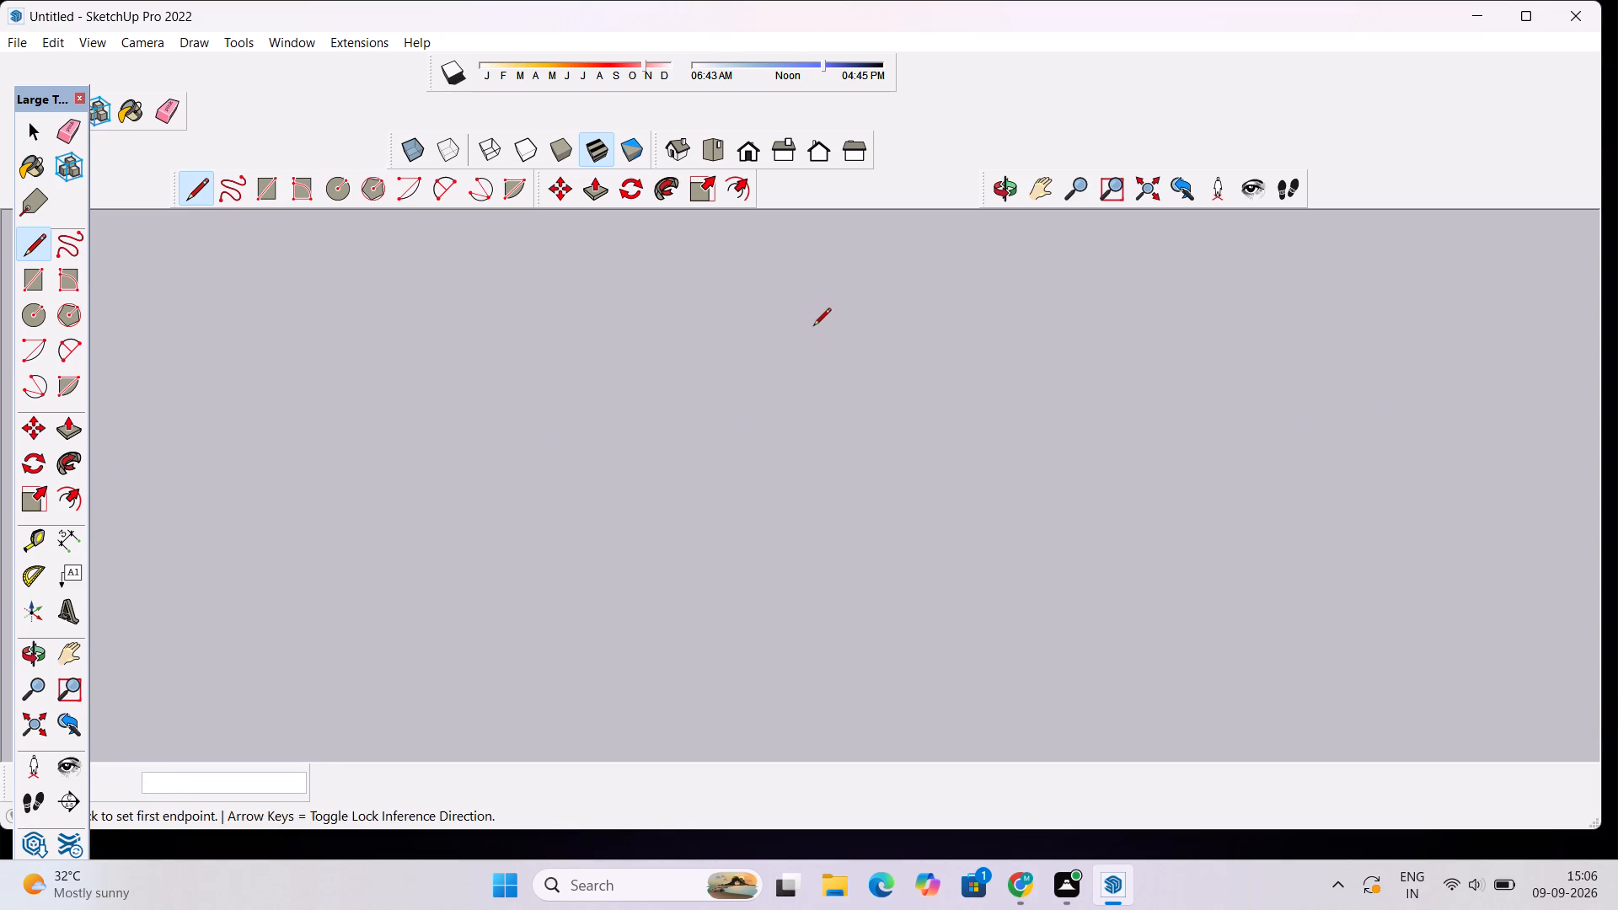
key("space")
Inspect the house and the separate slab in the standard front and top views and from a raised front angle.
scroll(825, 318, "down", 19)
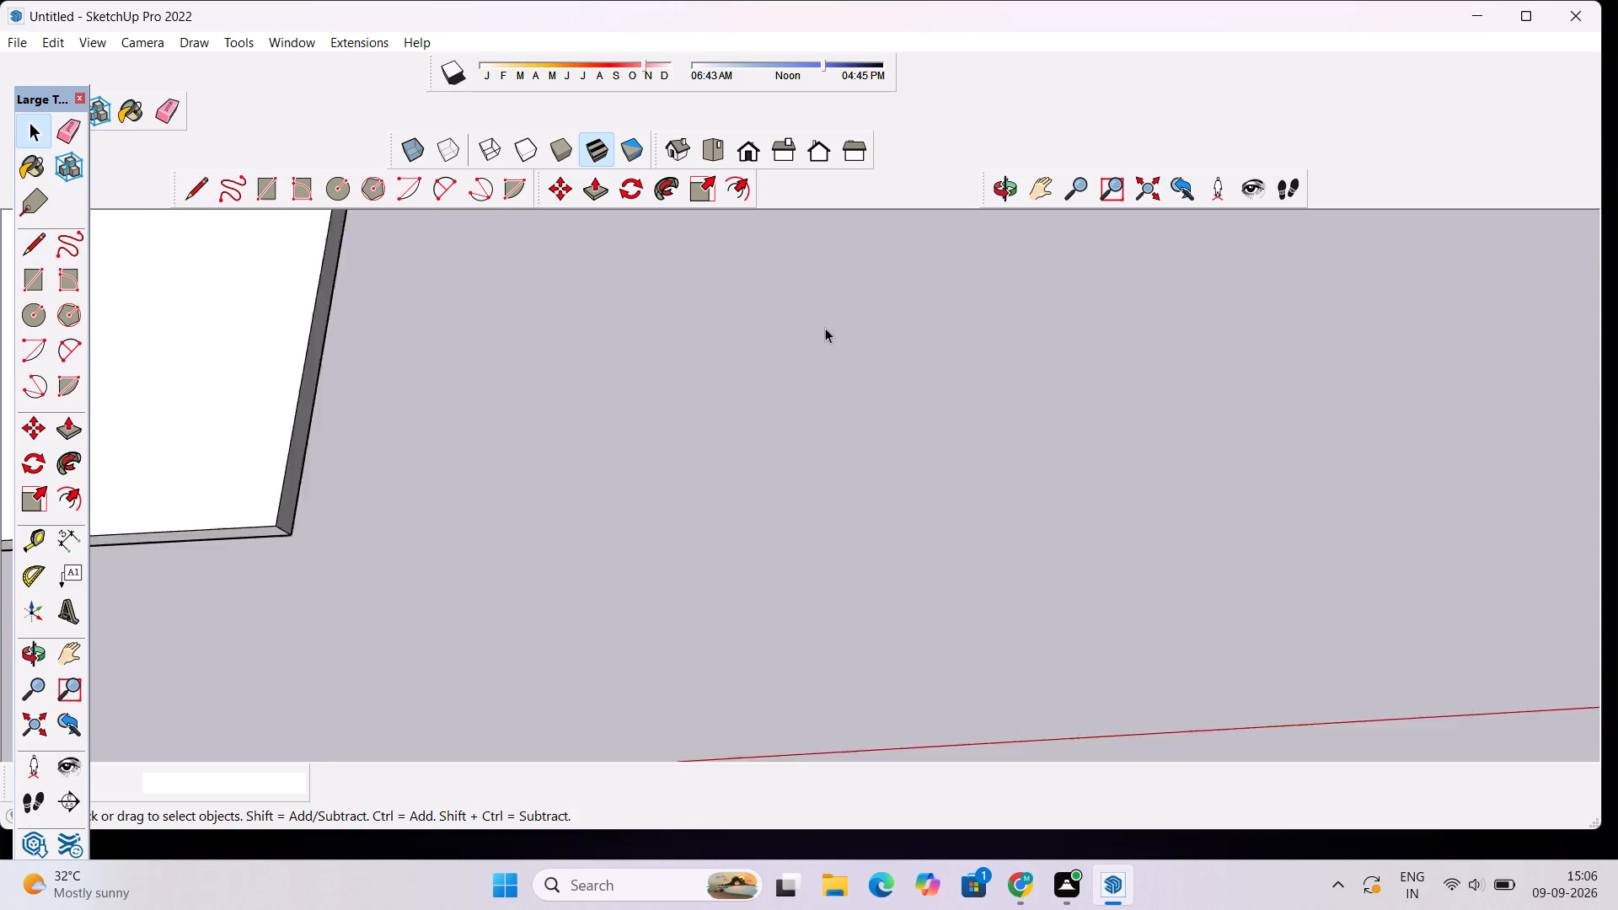
scroll(825, 328, "down", 4)
left_click(750, 163)
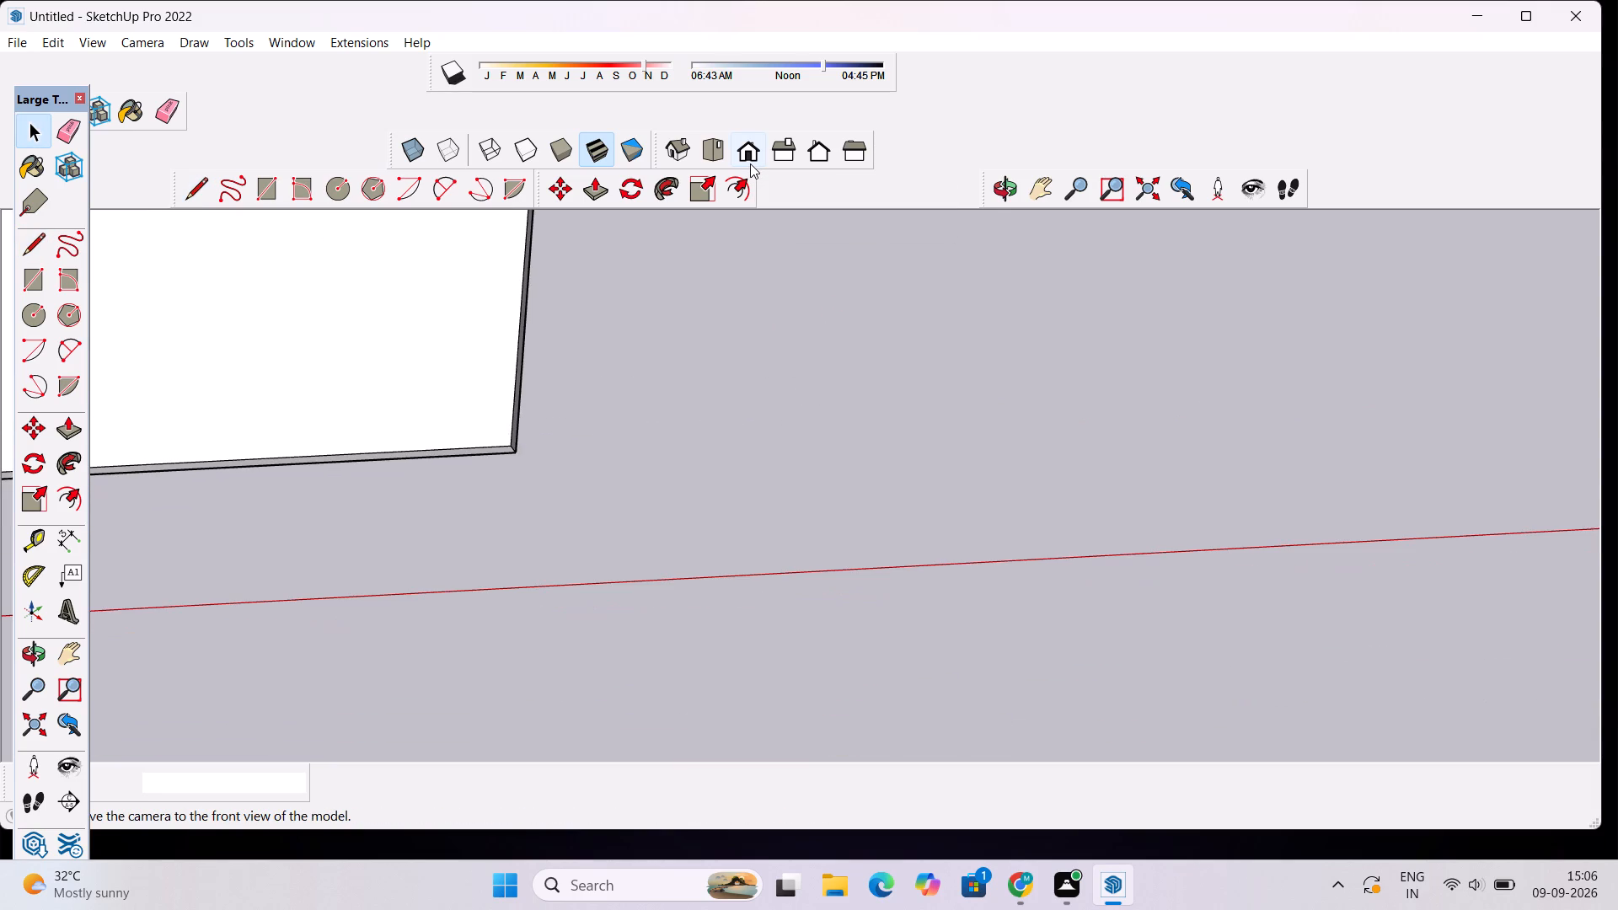
scroll(776, 319, "down", 6)
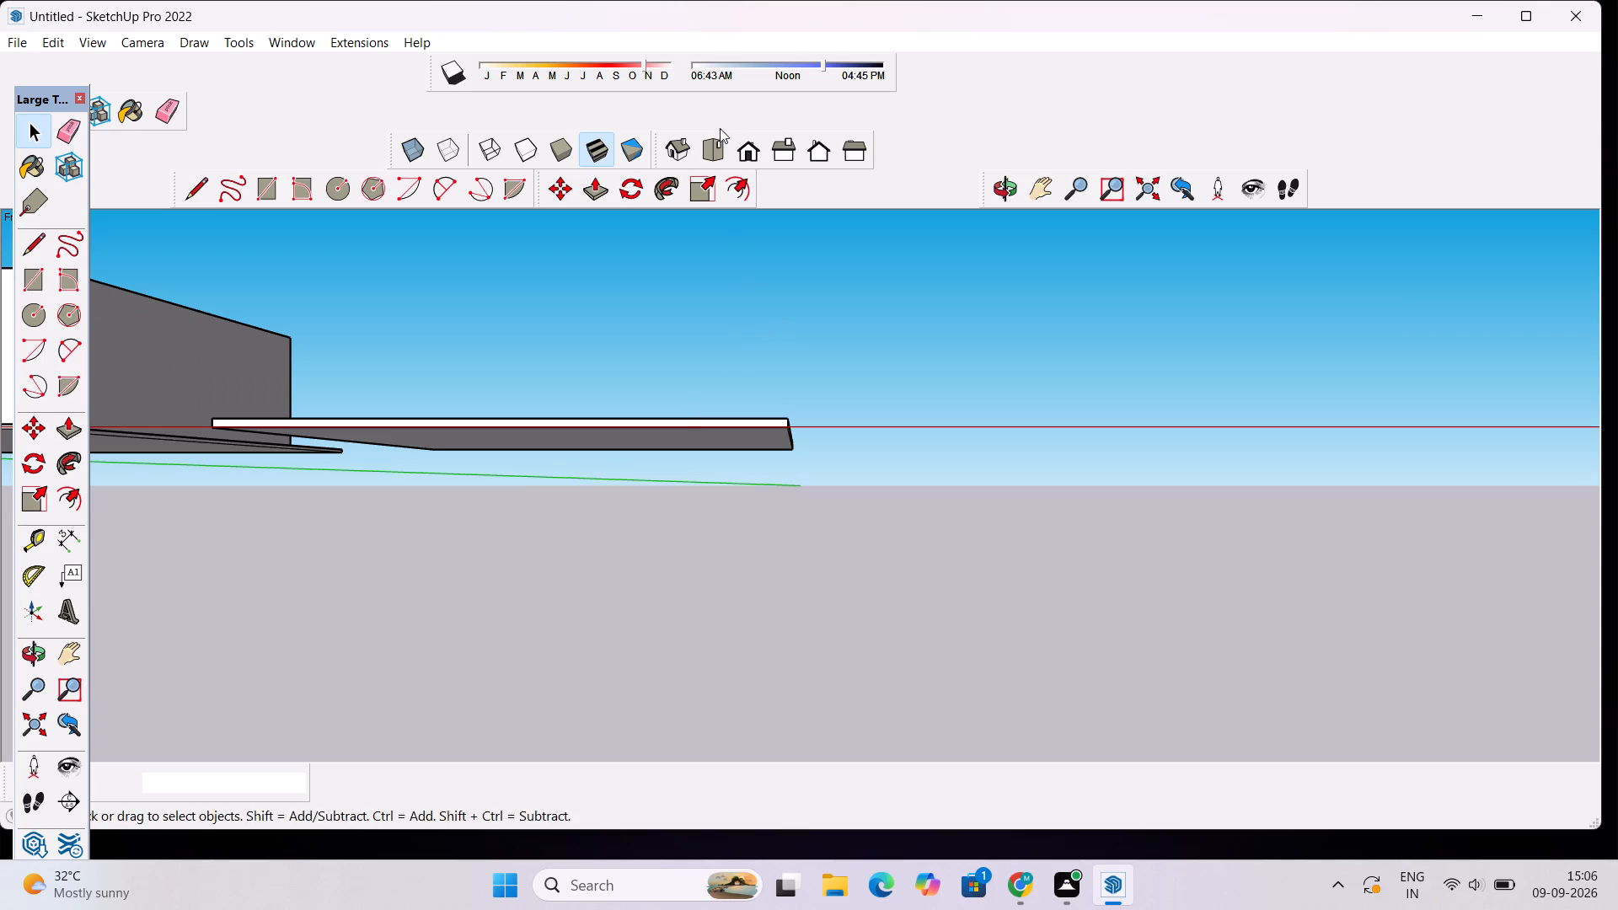
left_click(705, 149)
scroll(730, 442, "down", 6)
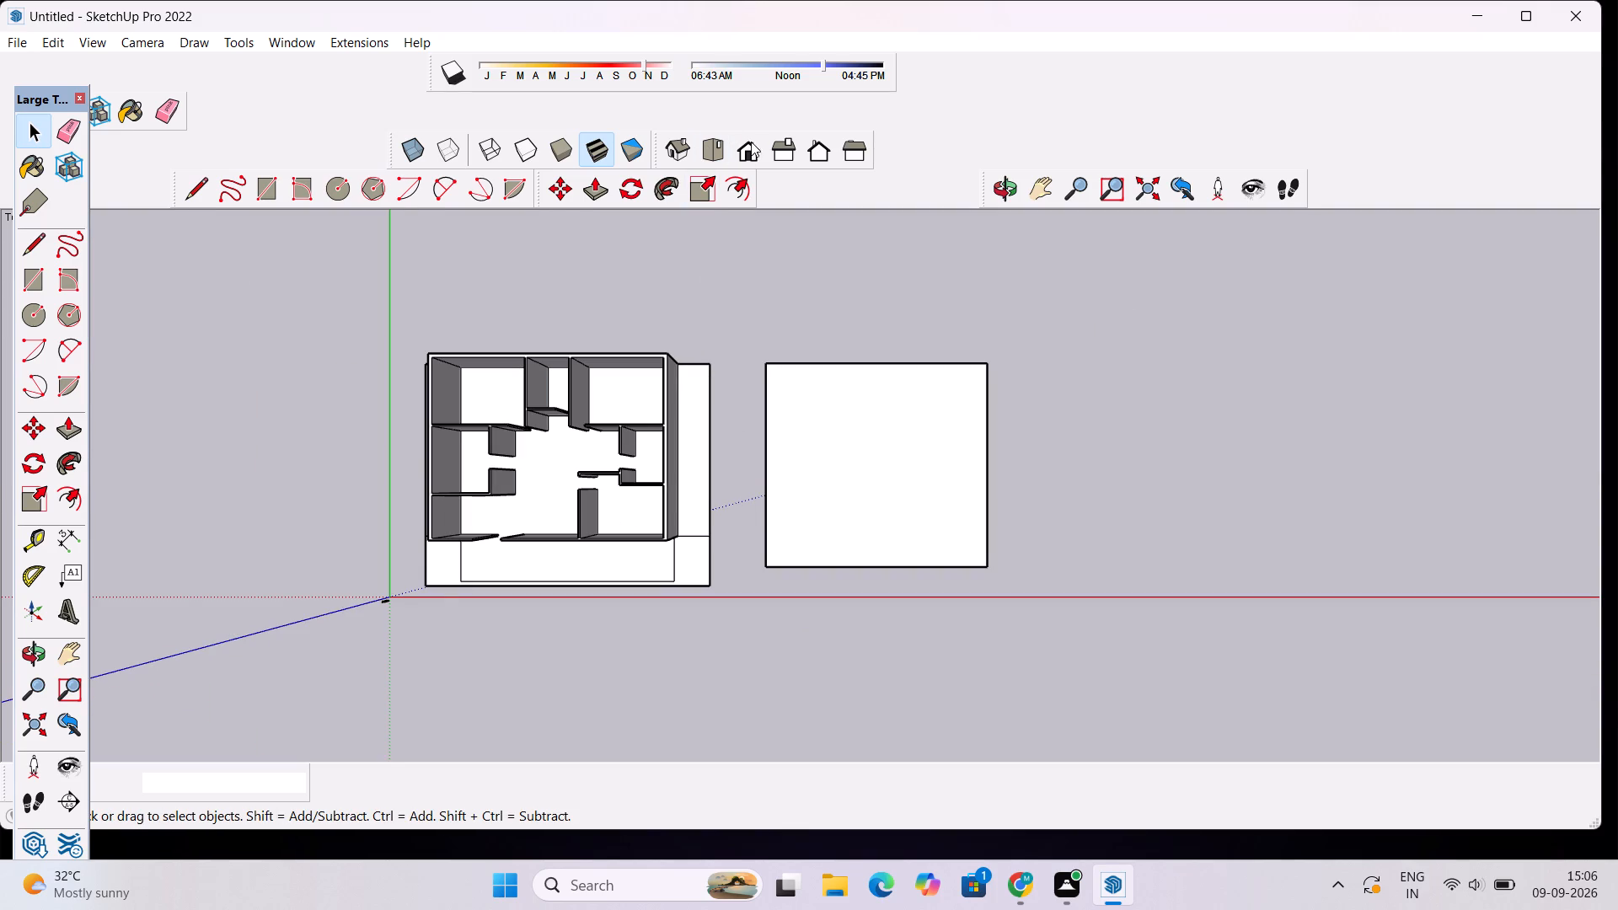
left_click(751, 148)
scroll(699, 442, "up", 5)
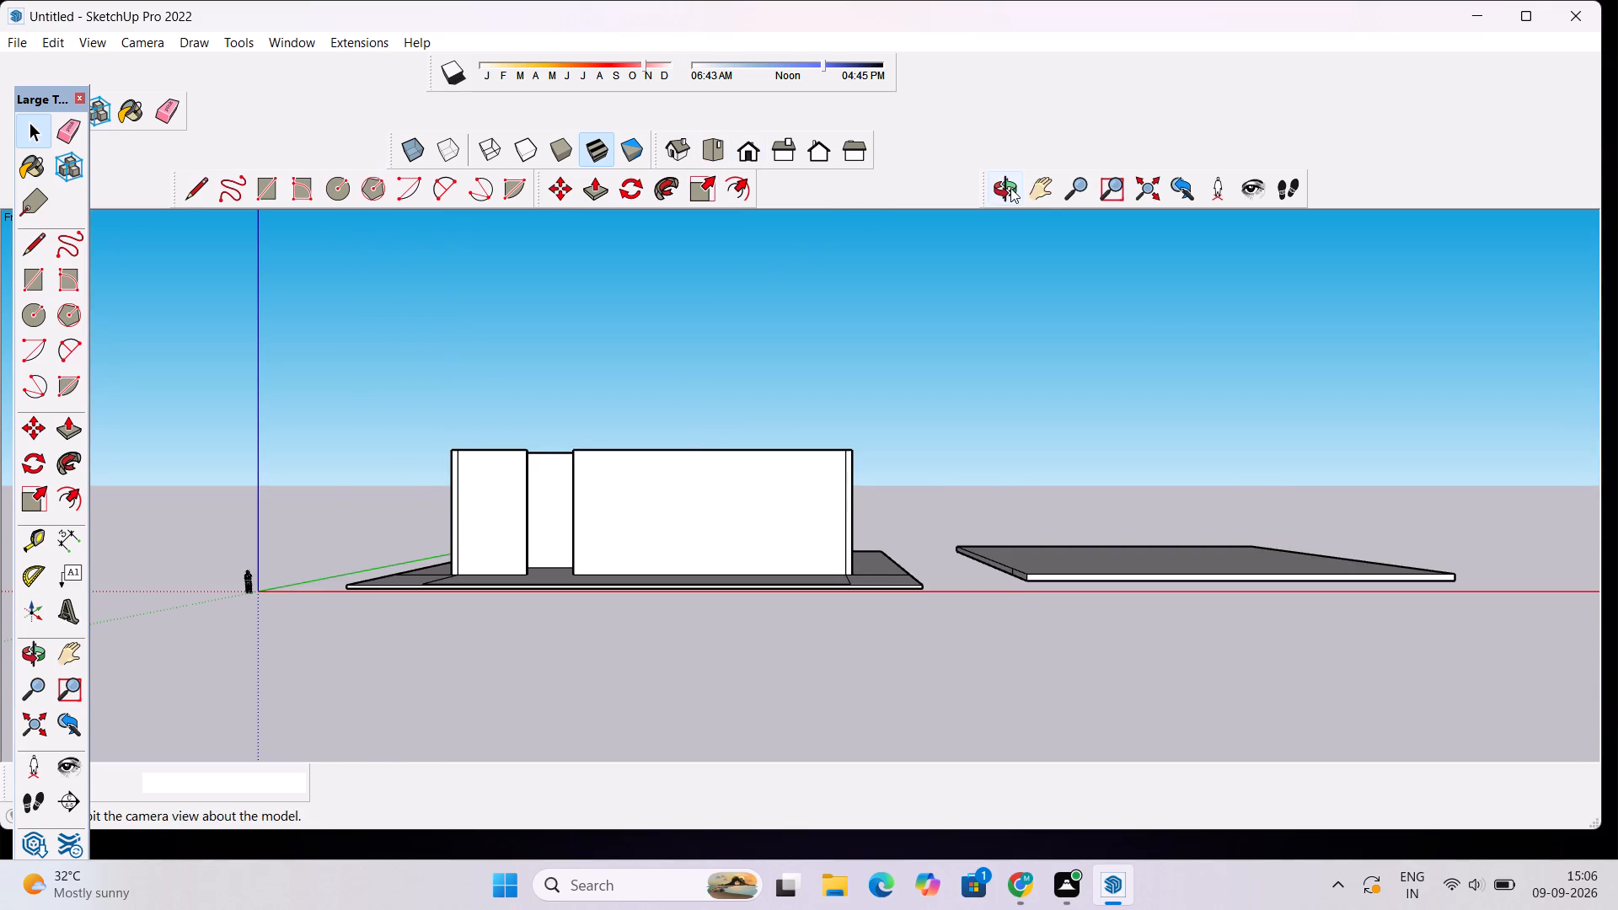
left_click(1010, 188)
left_click_drag(920, 329, 864, 624)
scroll(747, 560, "down", 3)
left_click_drag(737, 523, 833, 597)
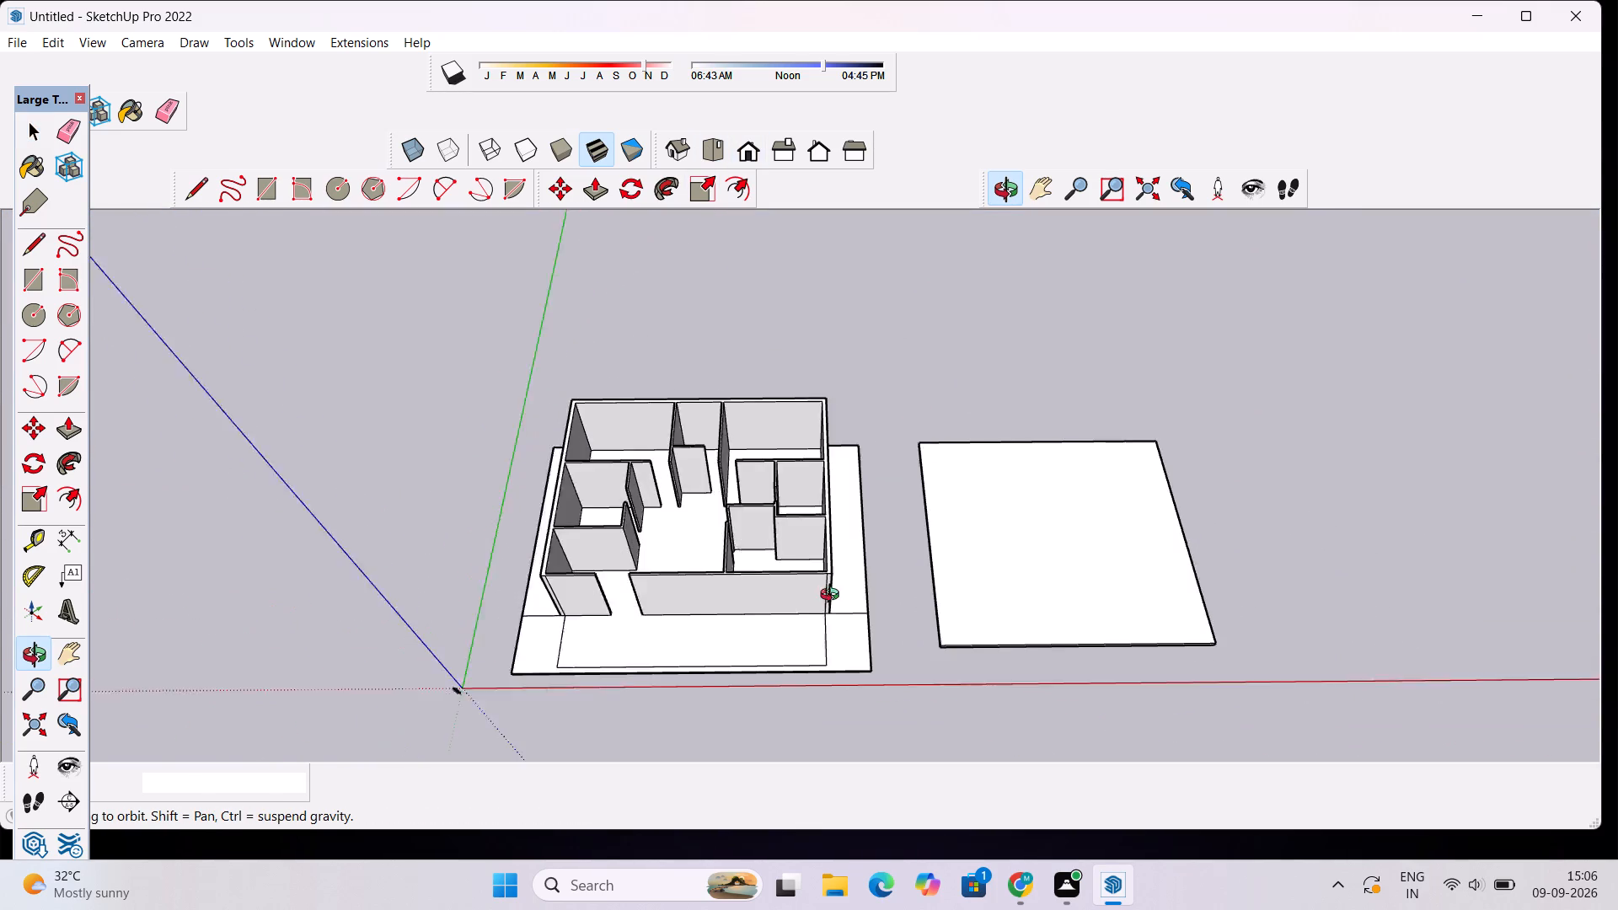
left_click_drag(833, 597, 838, 601)
scroll(847, 593, "up", 10)
scroll(865, 591, "down", 5)
left_click_drag(997, 593, 943, 595)
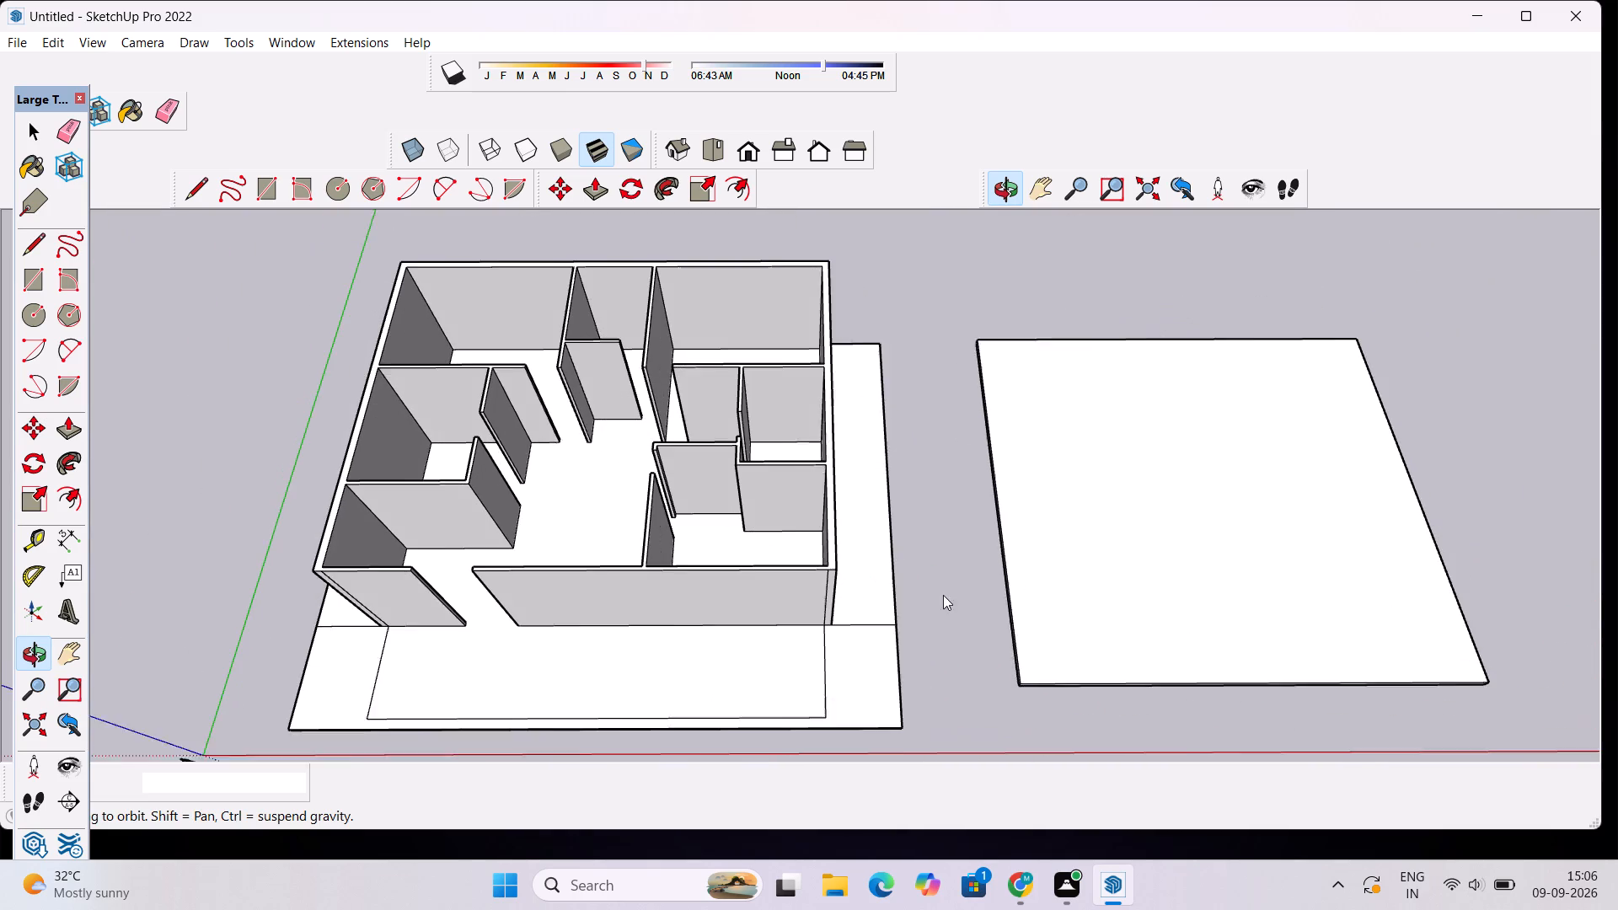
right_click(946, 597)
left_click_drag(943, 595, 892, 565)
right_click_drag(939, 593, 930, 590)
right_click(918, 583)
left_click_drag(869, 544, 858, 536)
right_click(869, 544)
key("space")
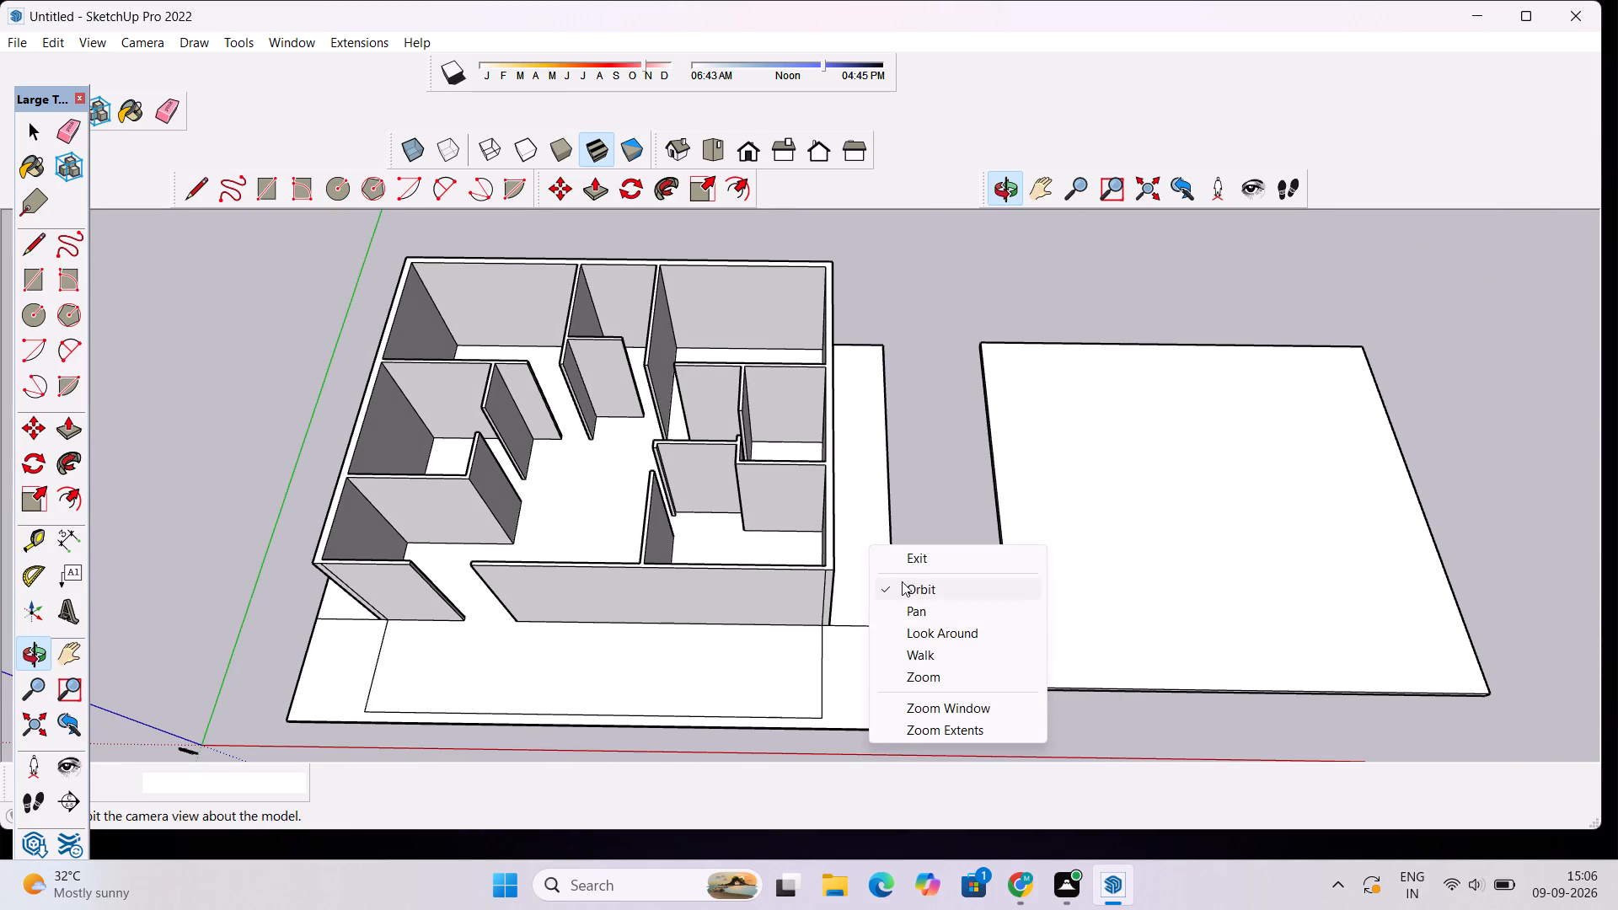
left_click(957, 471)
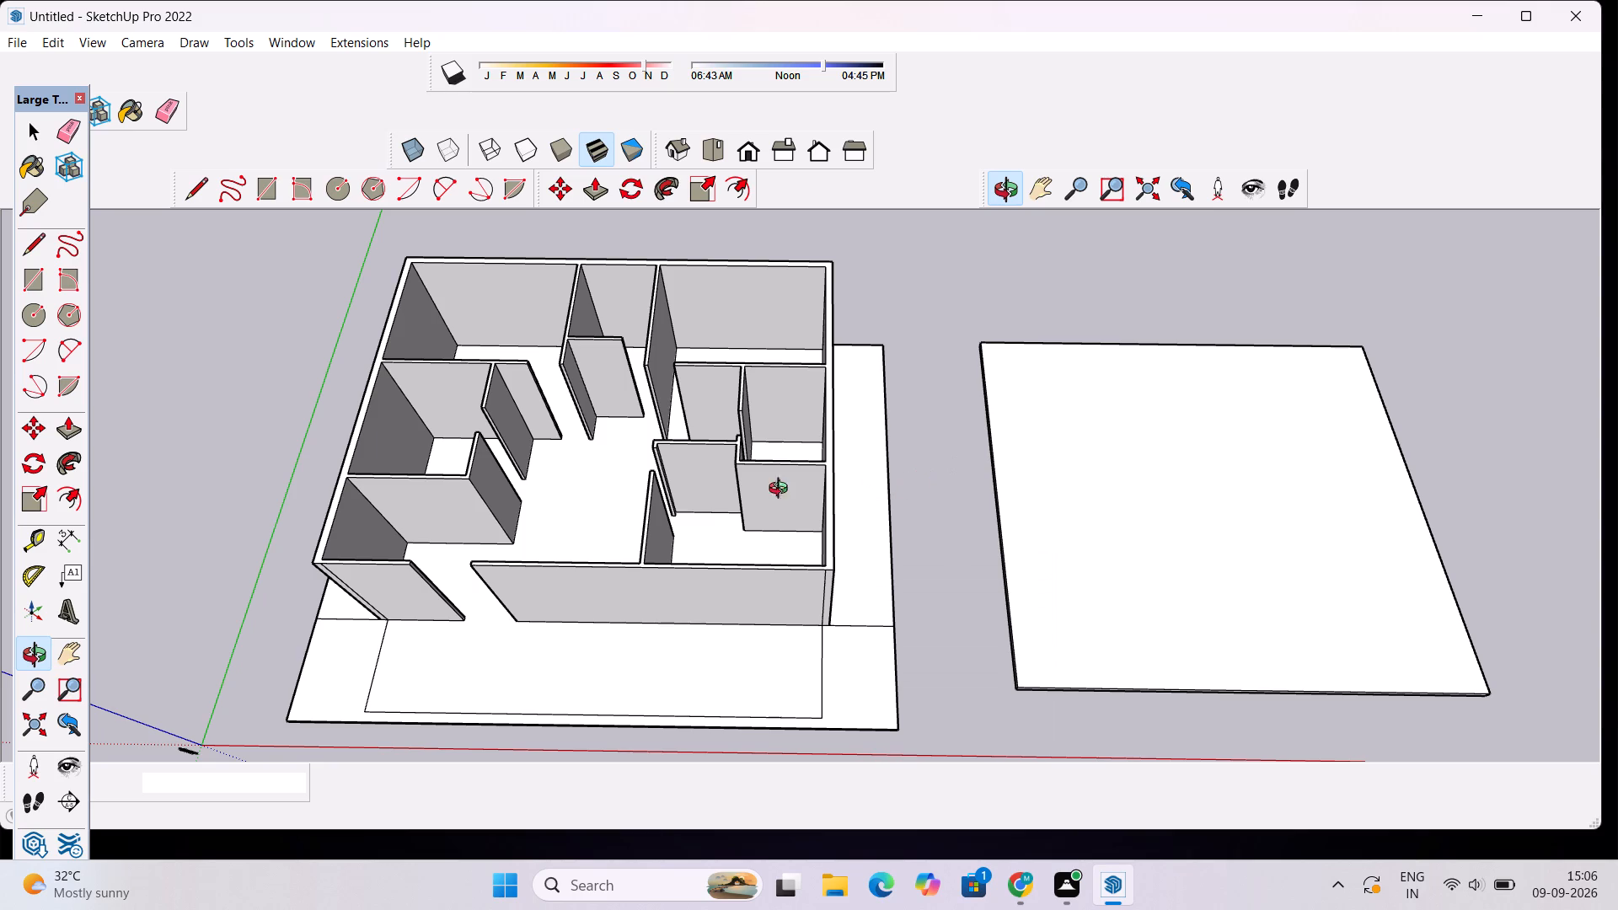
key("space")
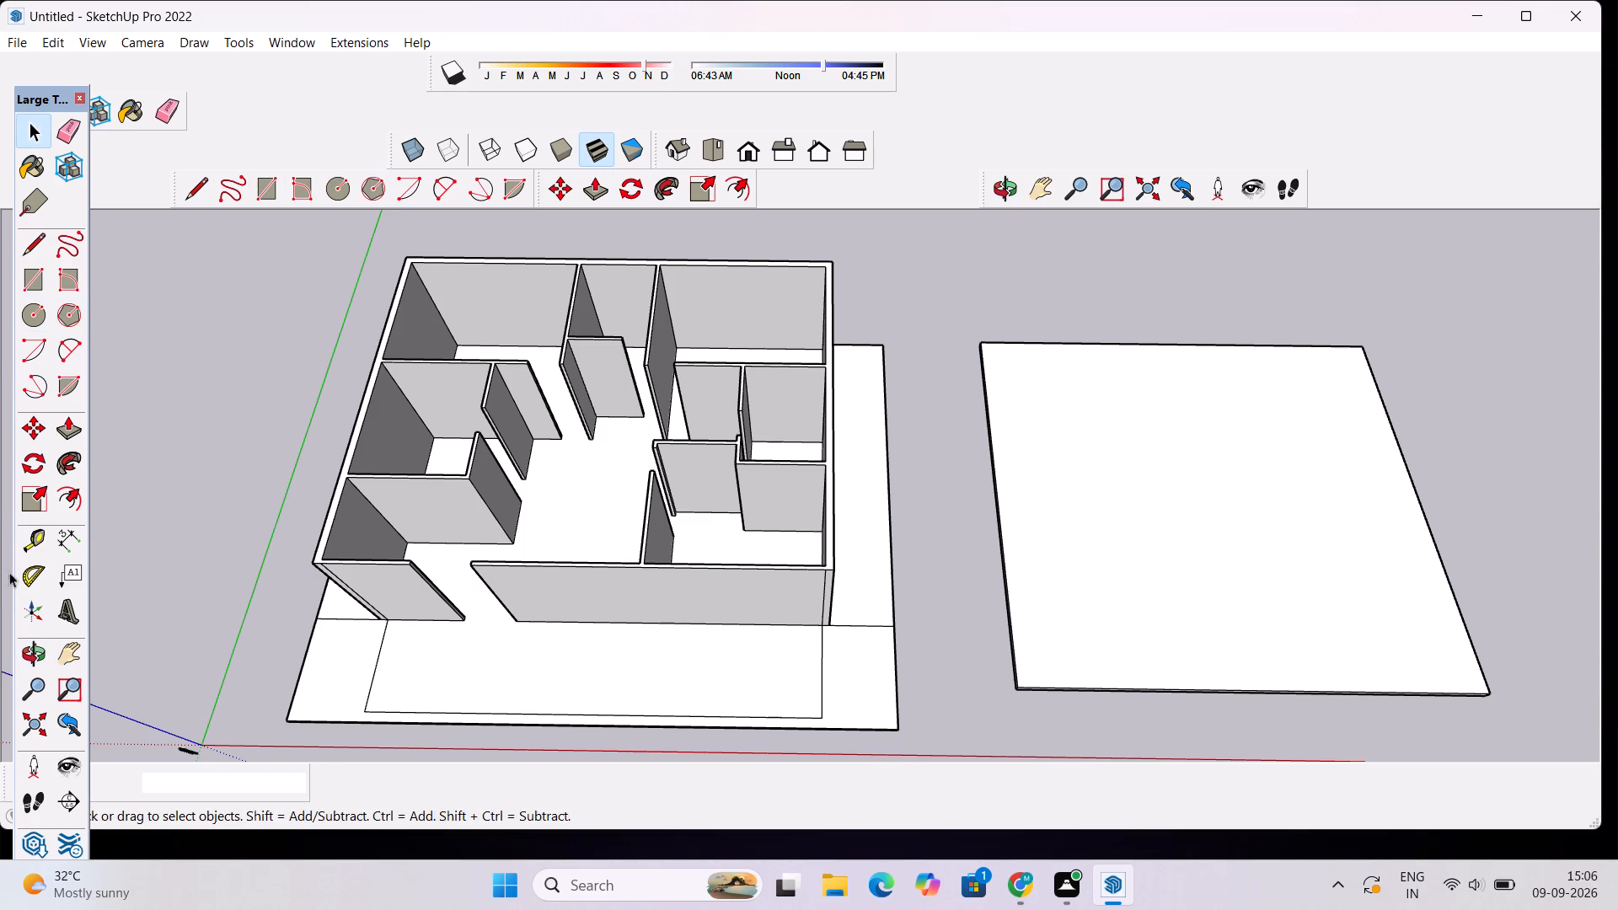
Place a guide line about 2' 9" inside the house slab's right side edge, parallel to it.
left_click(28, 541)
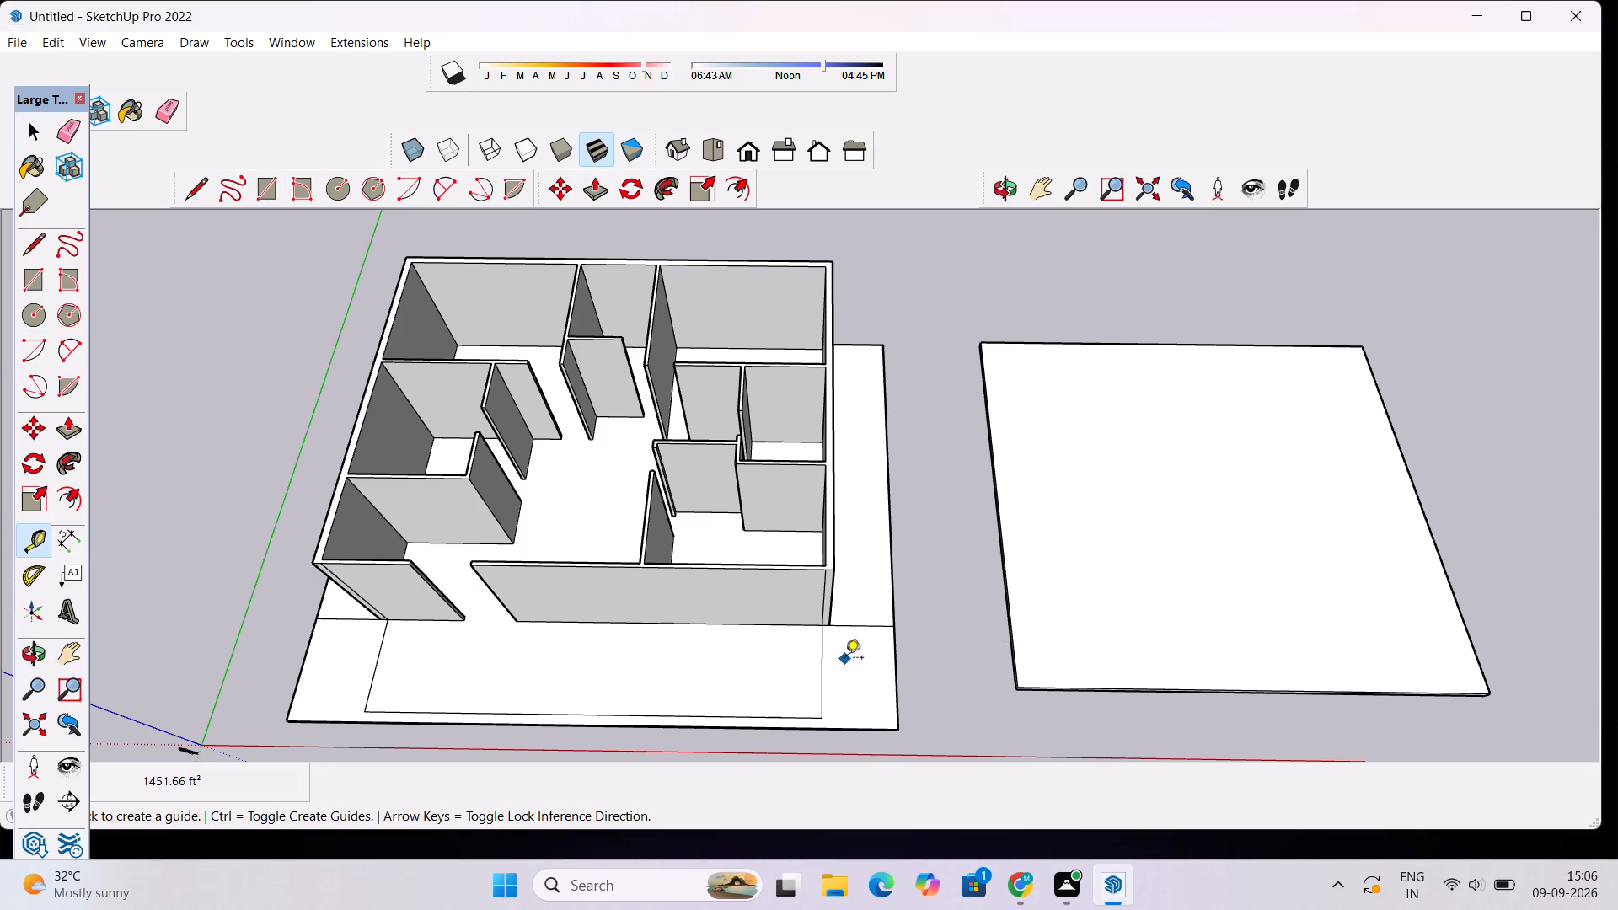
scroll(884, 661, "up", 4)
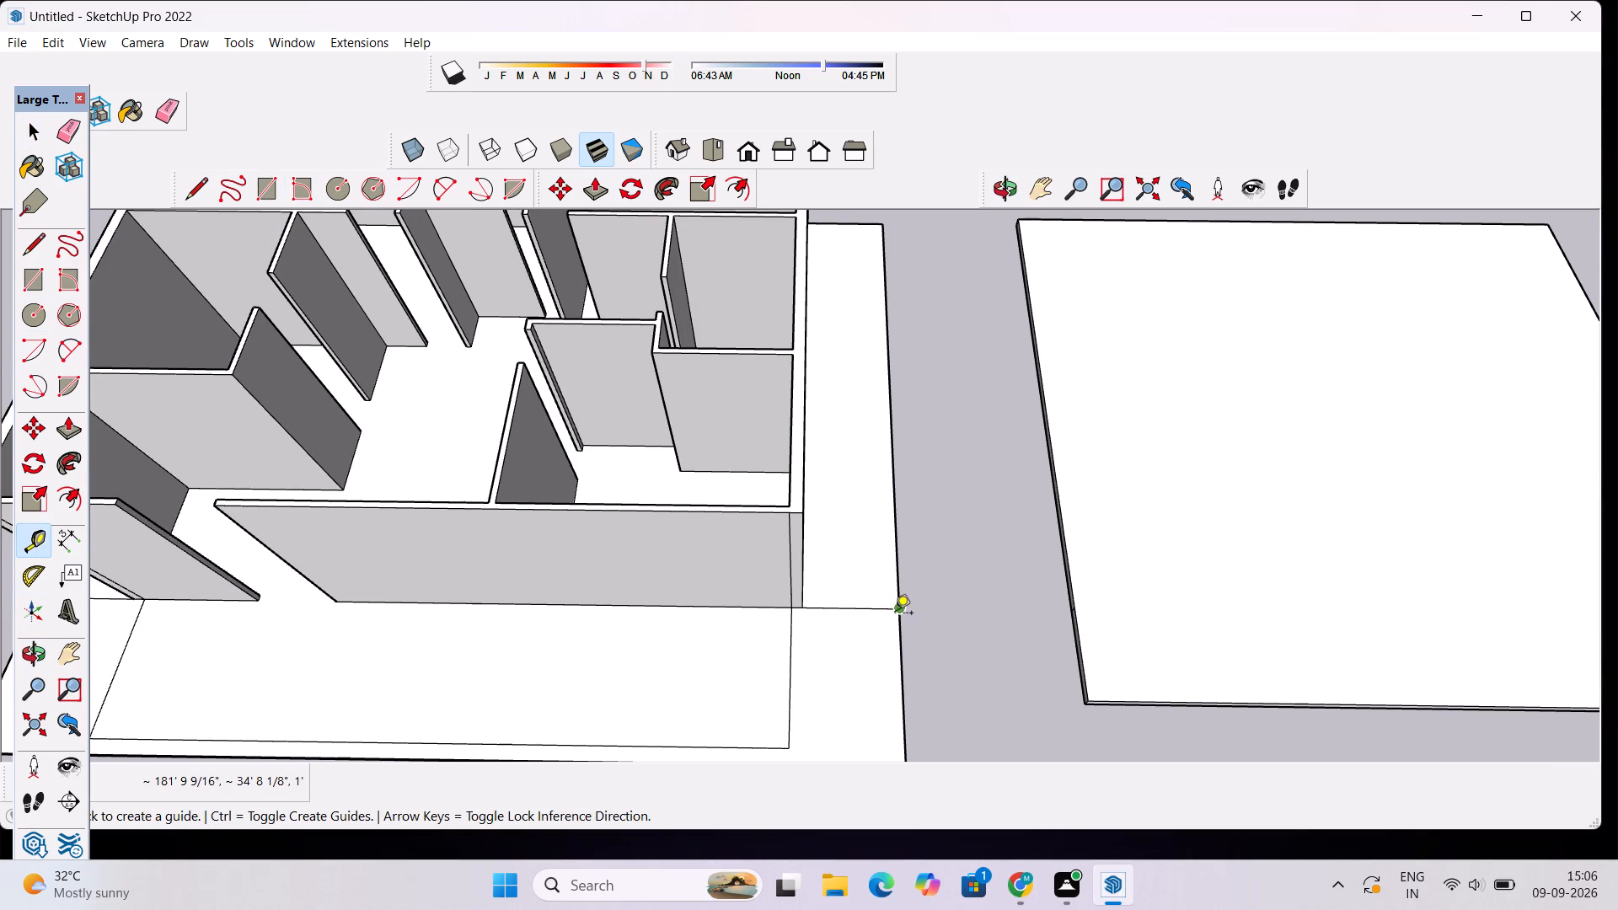
left_click(899, 588)
scroll(874, 601, "down", 3)
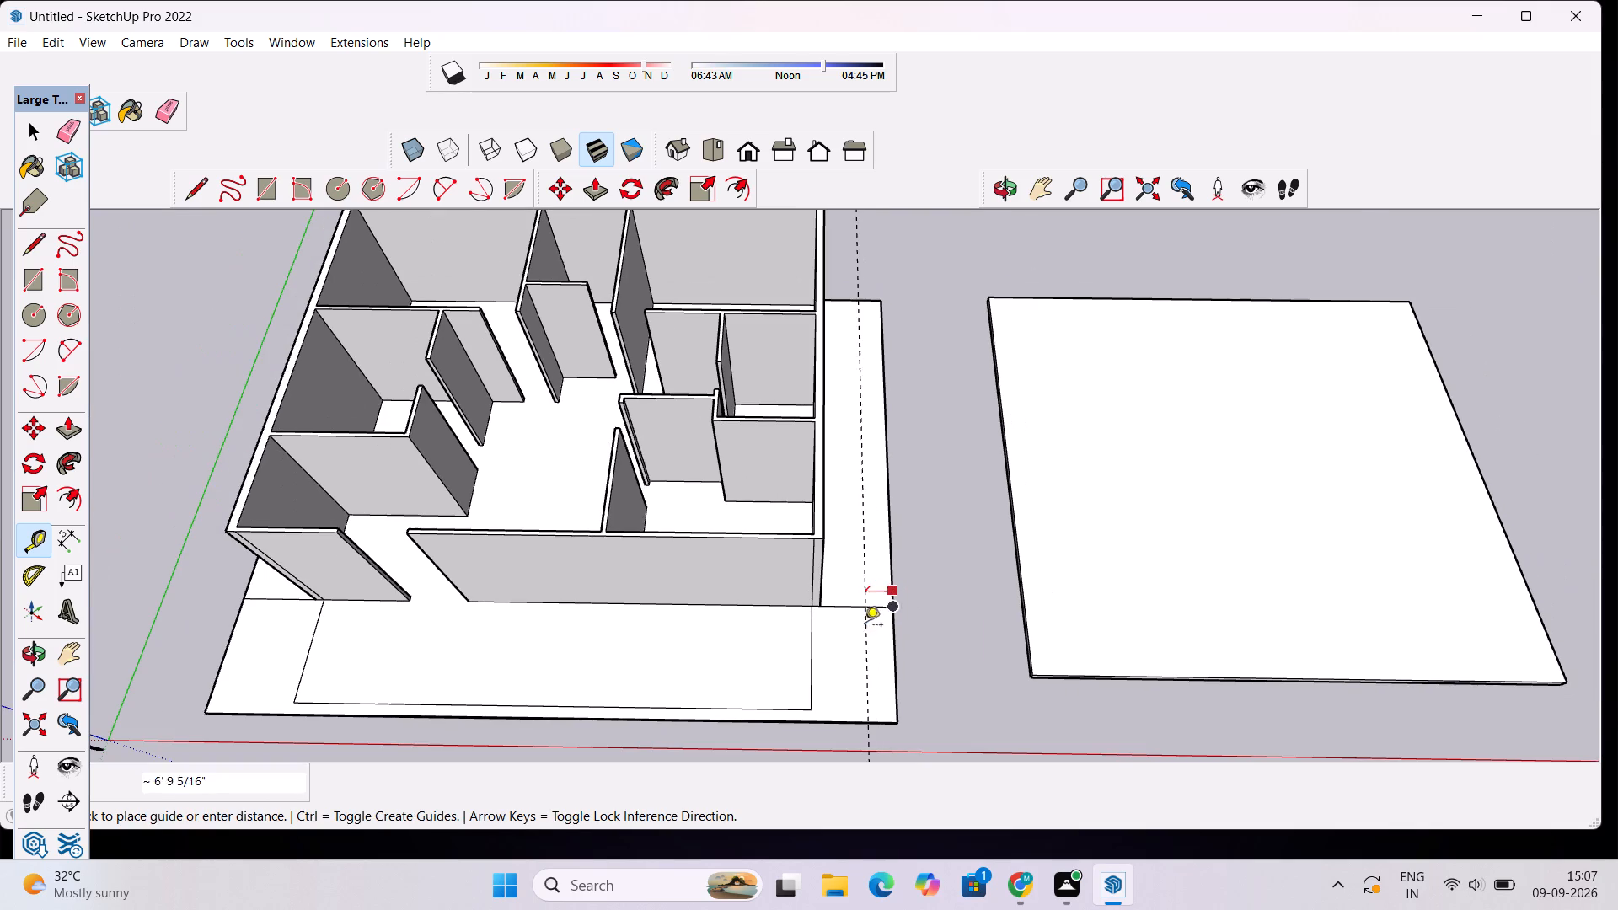
scroll(879, 695, "up", 4)
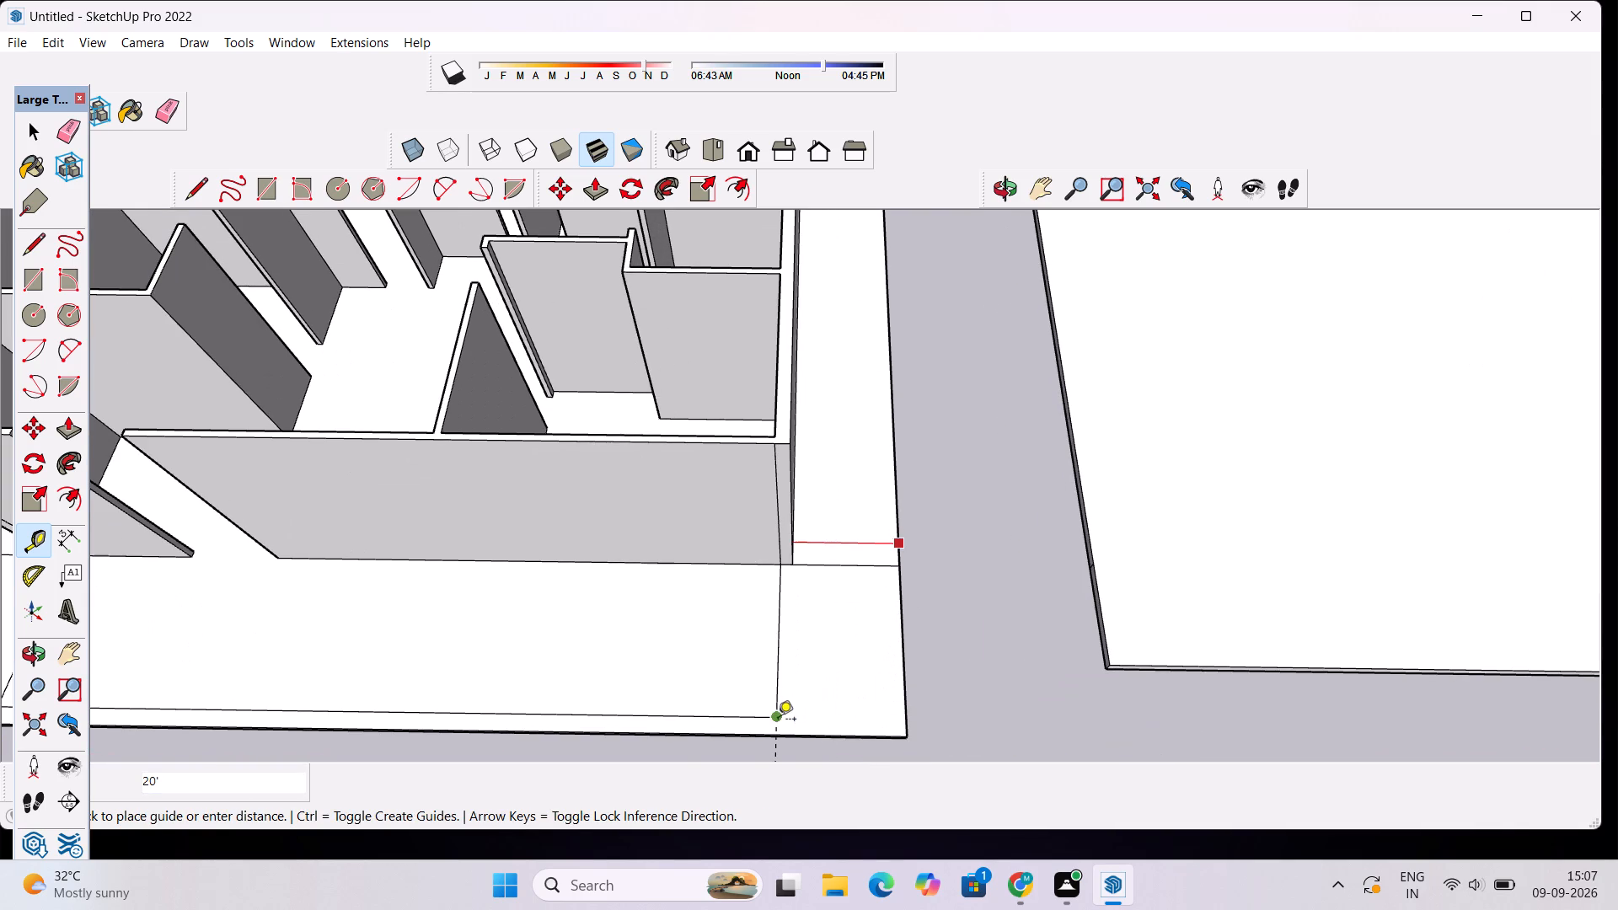
left_click(888, 720)
Place a guide line about 2' 8" inside the house slab's front edge, in line with the inner front line.
scroll(855, 673, "down", 5)
scroll(857, 710, "up", 5)
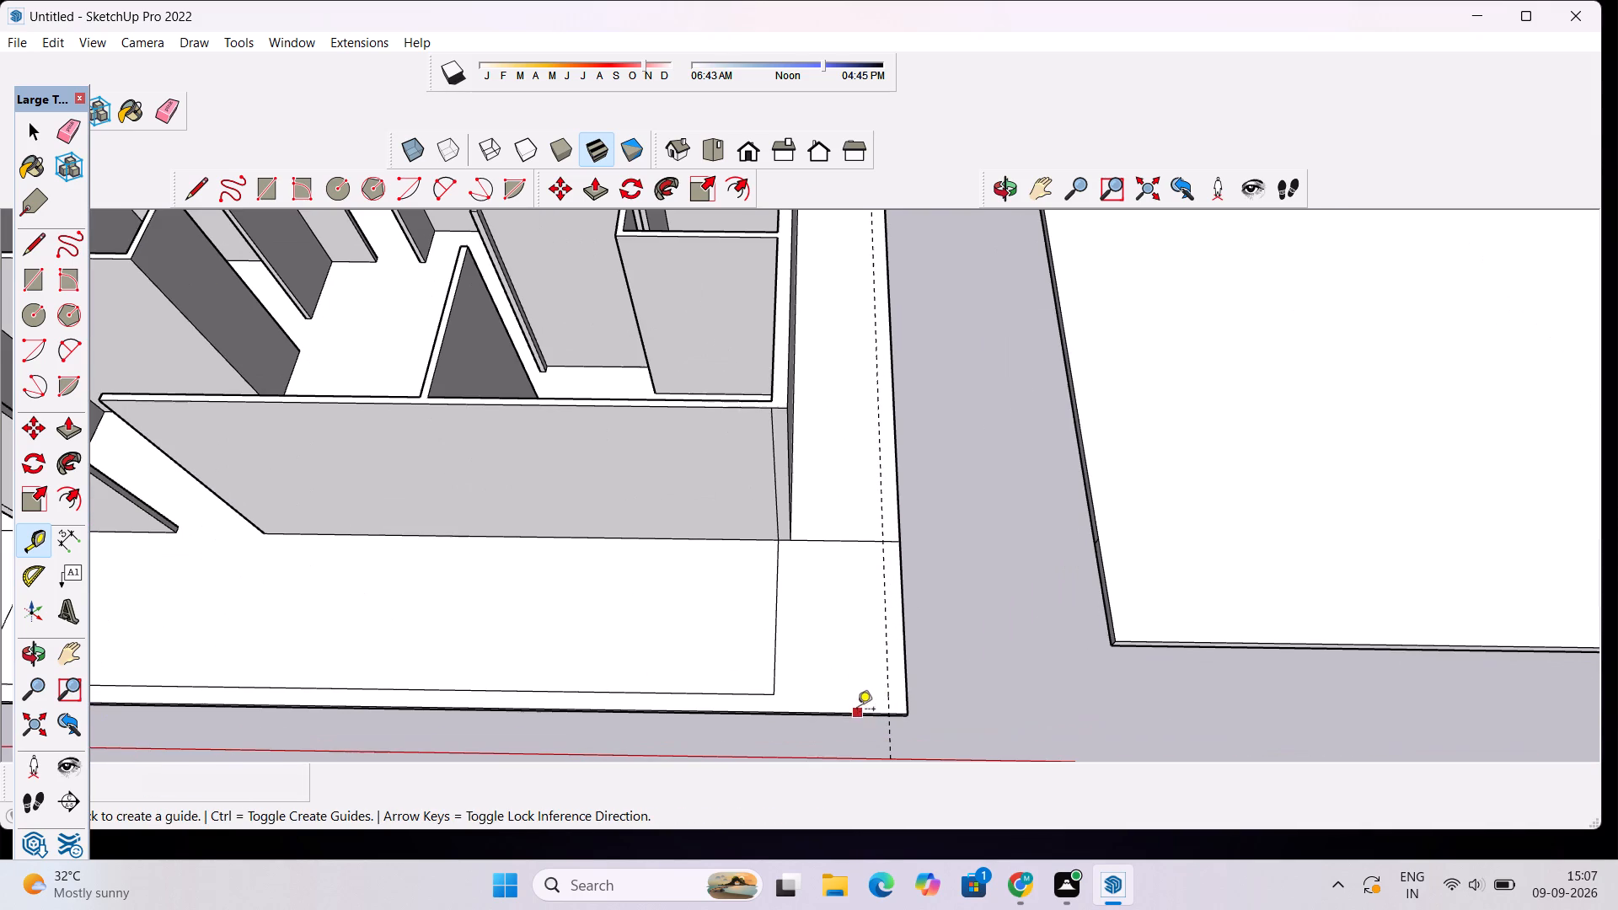
left_click(856, 711)
left_click(798, 688)
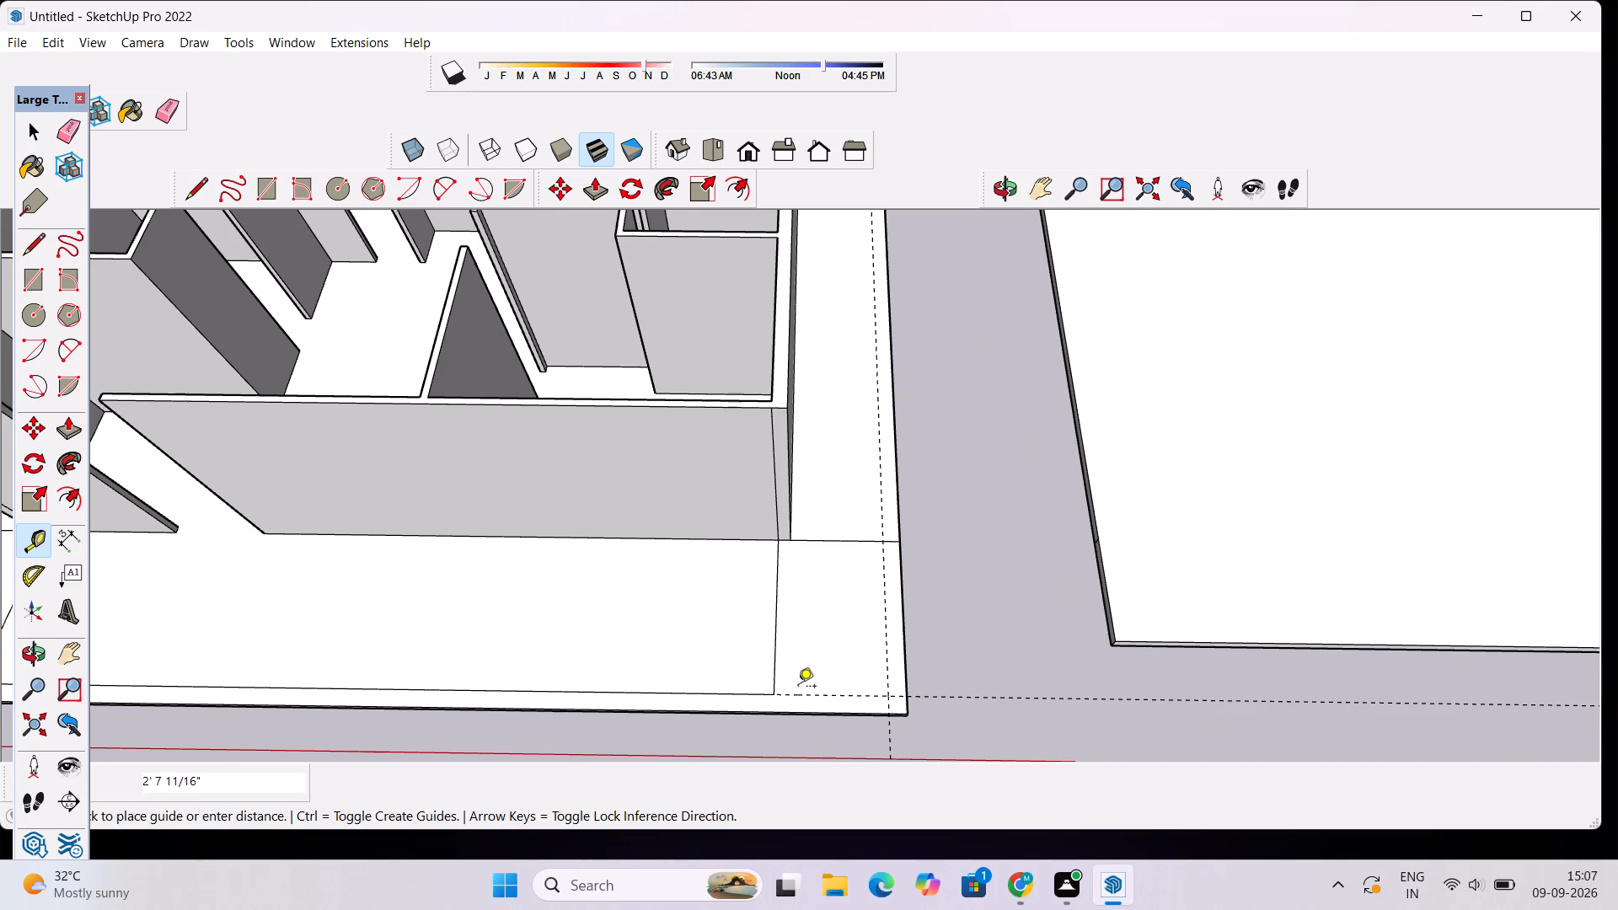
Place a guide line about 2' 6" inside the house slab's left side edge, parallel to it.
scroll(806, 677, "down", 11)
scroll(461, 649, "up", 9)
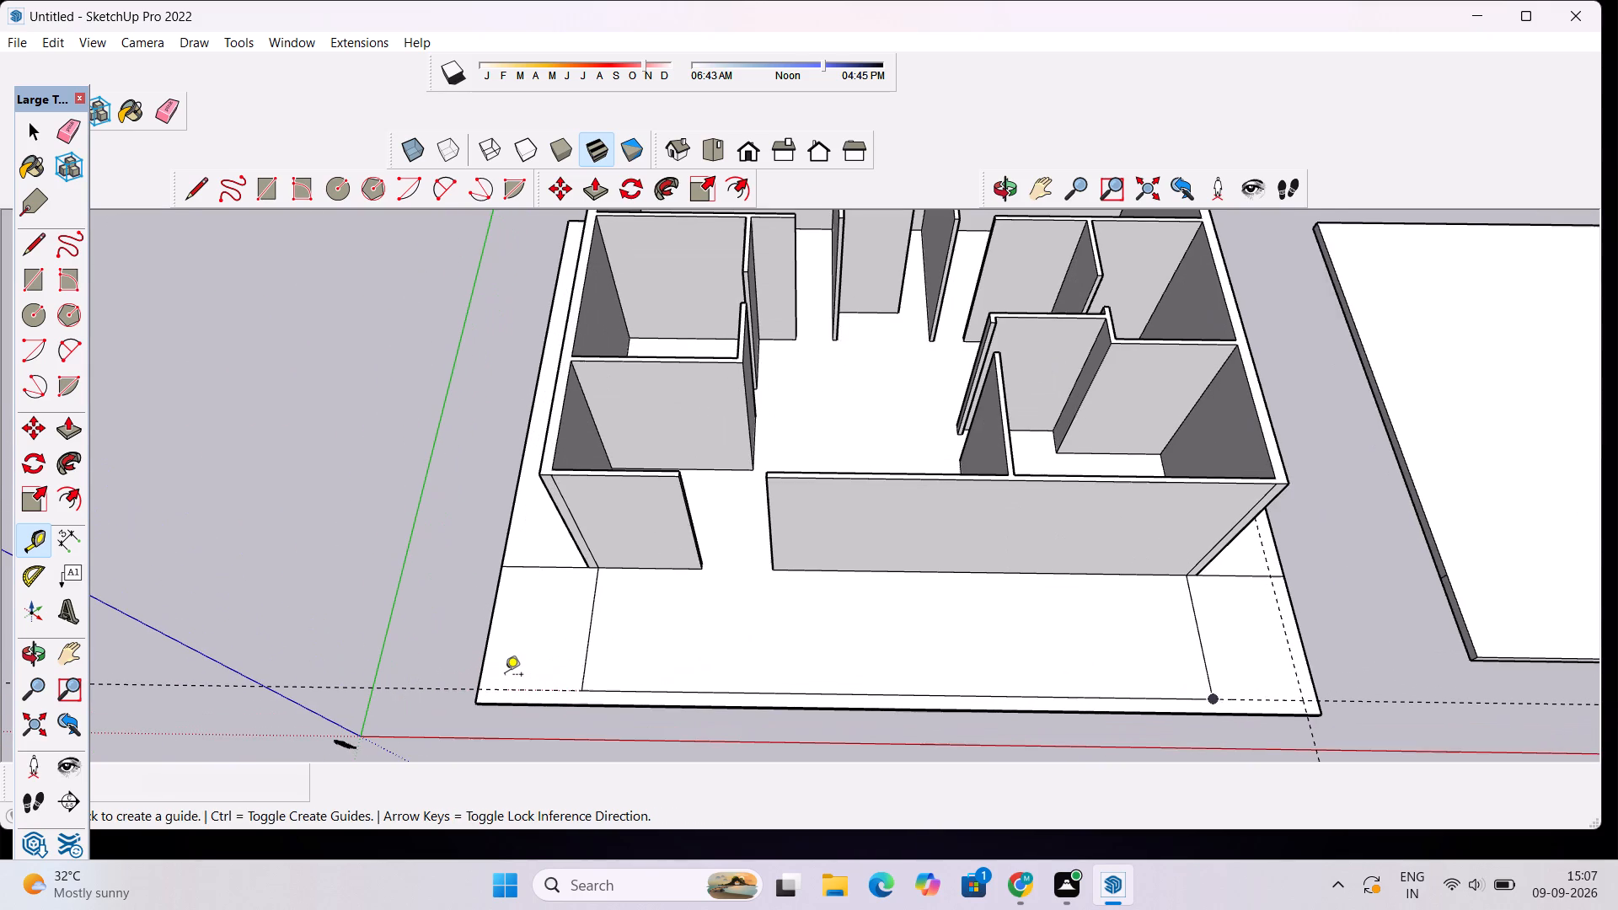
scroll(491, 672, "up", 3)
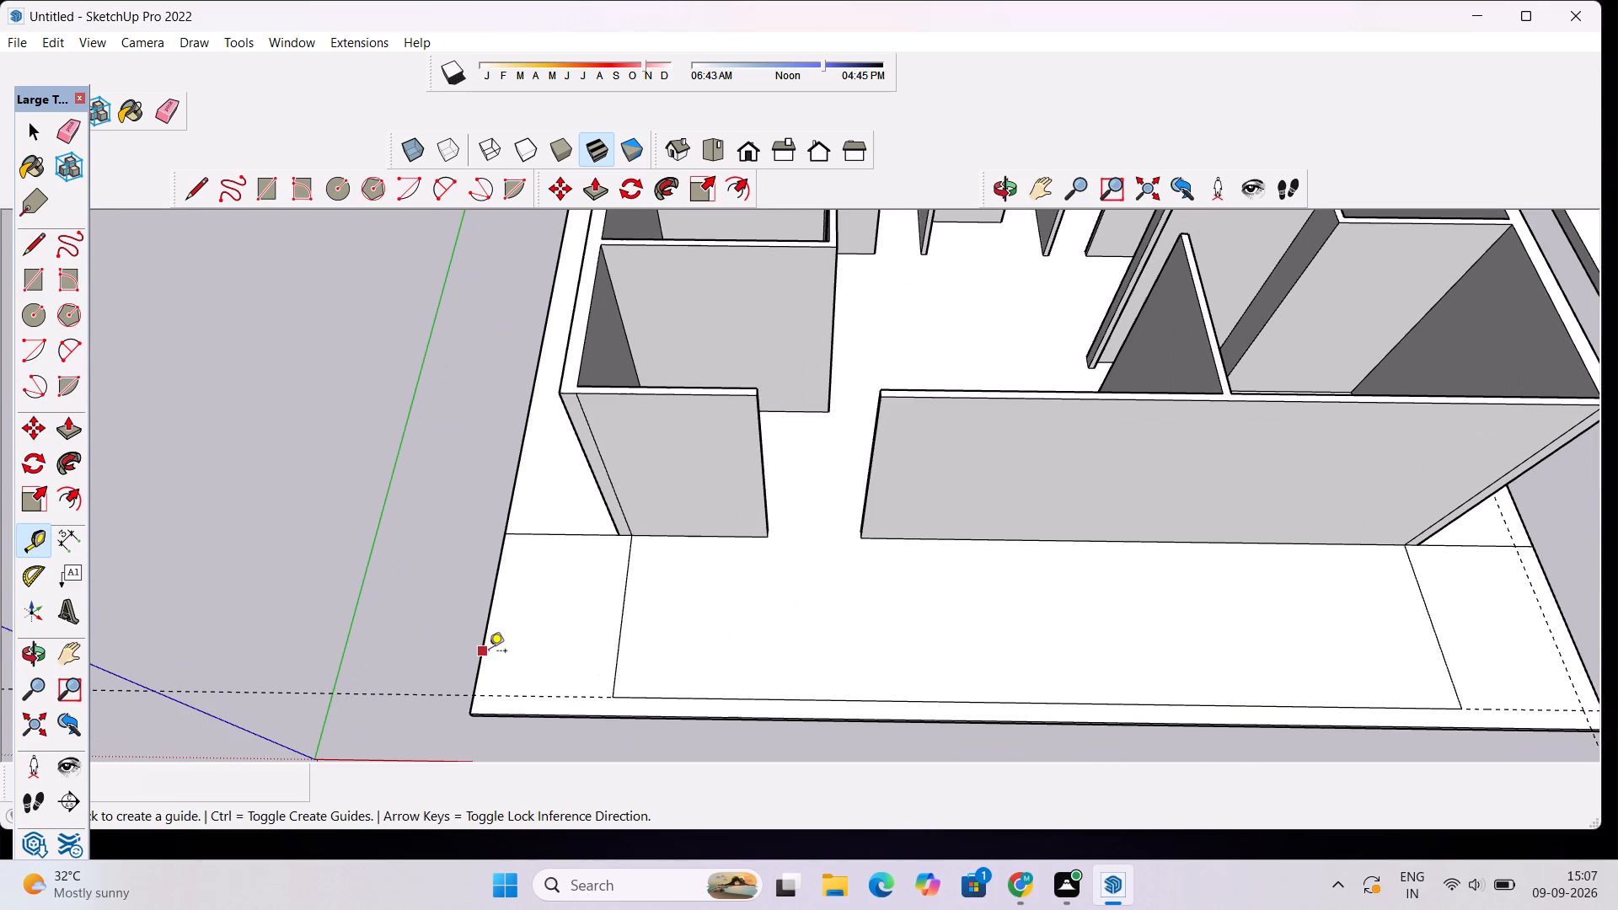
left_click(489, 652)
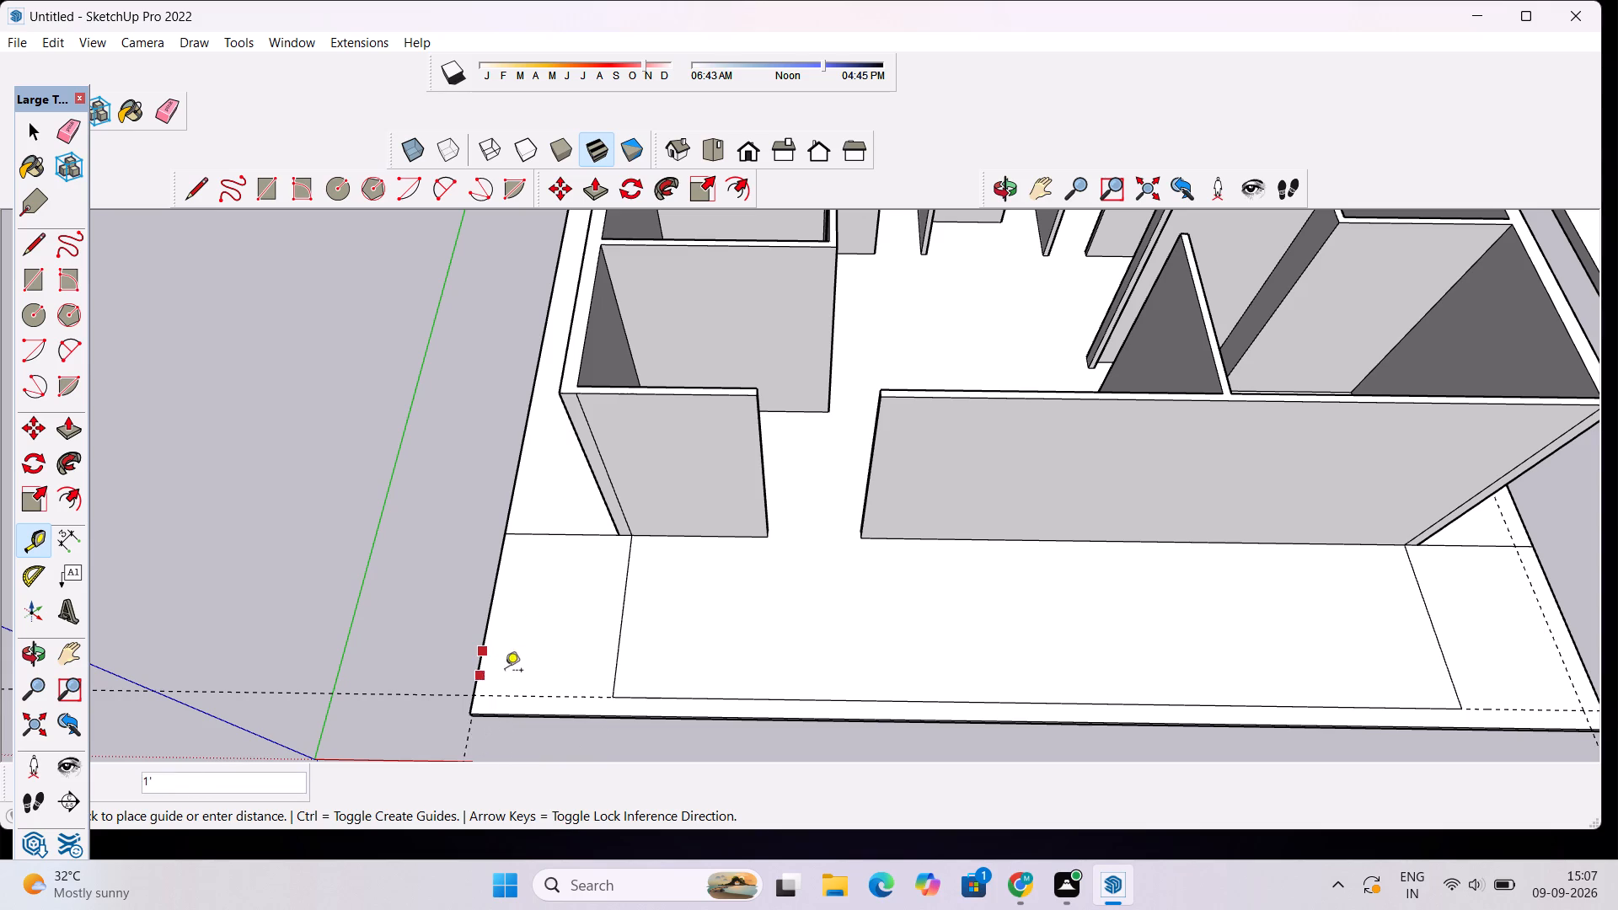
scroll(533, 647, "up", 2)
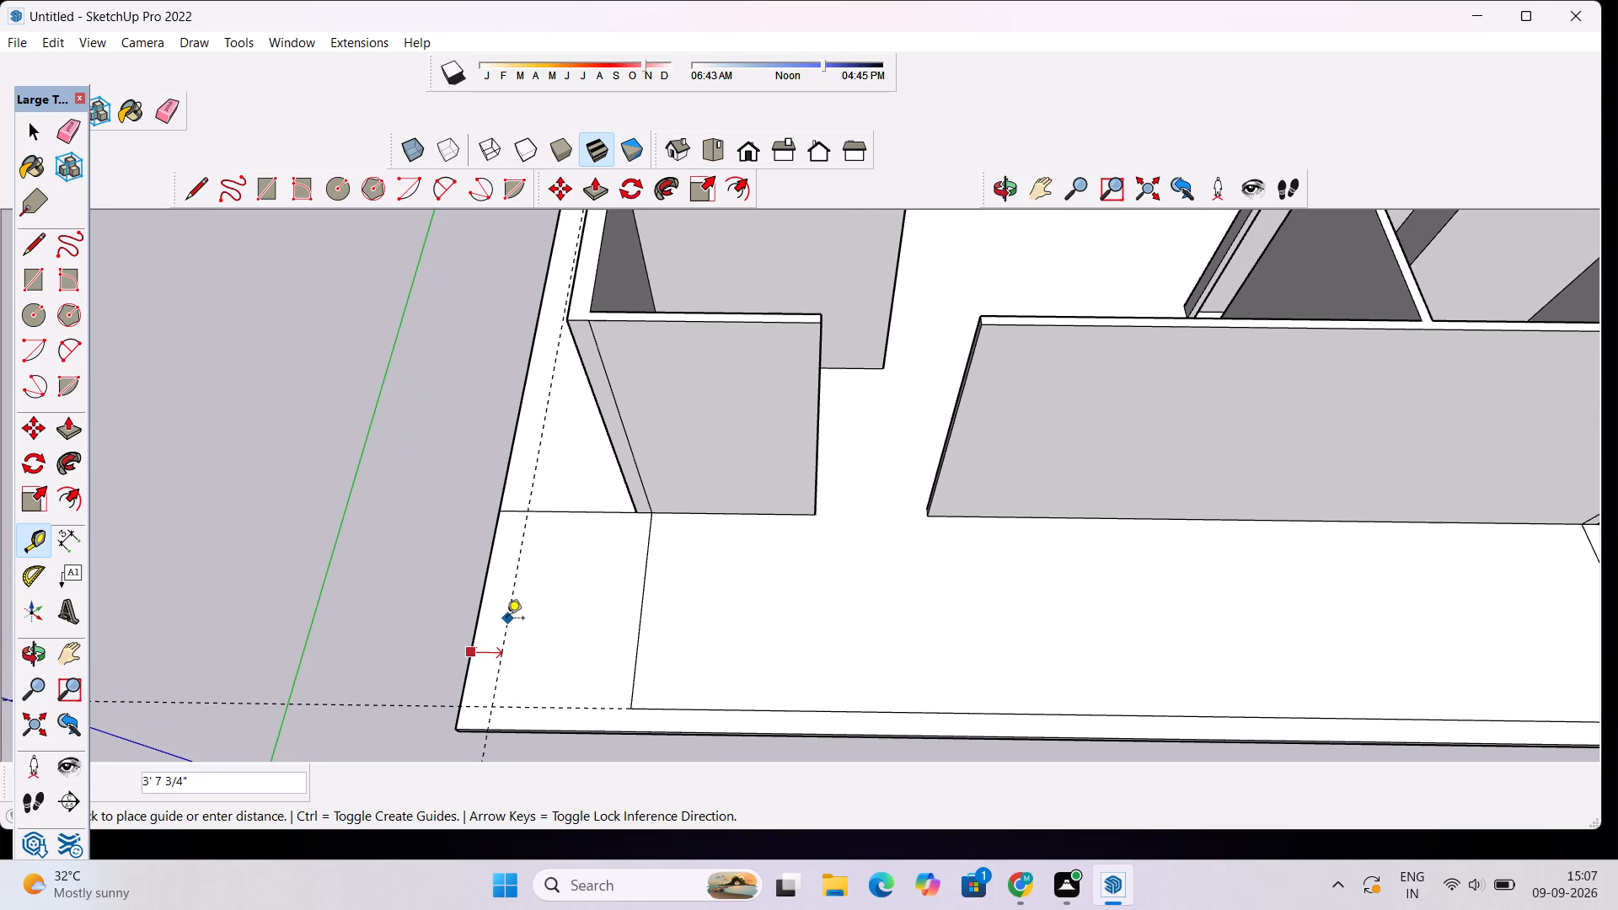
left_click(498, 619)
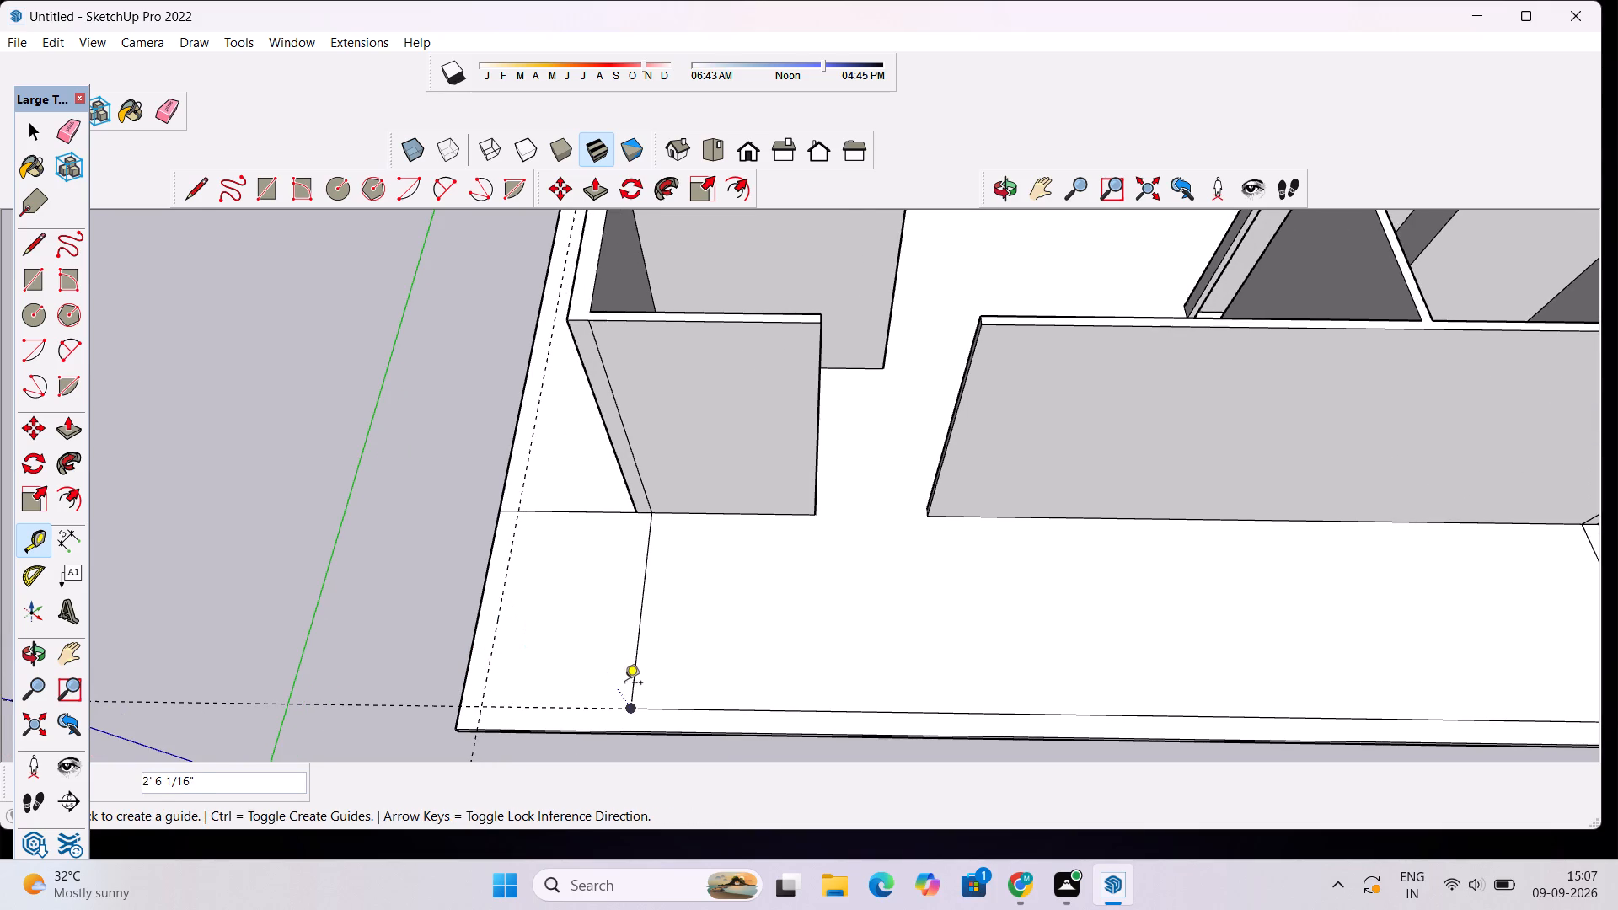
key("space")
Draw a line along the front guide from the front rectangle's left corner to the left side guide.
scroll(694, 634, "down", 3)
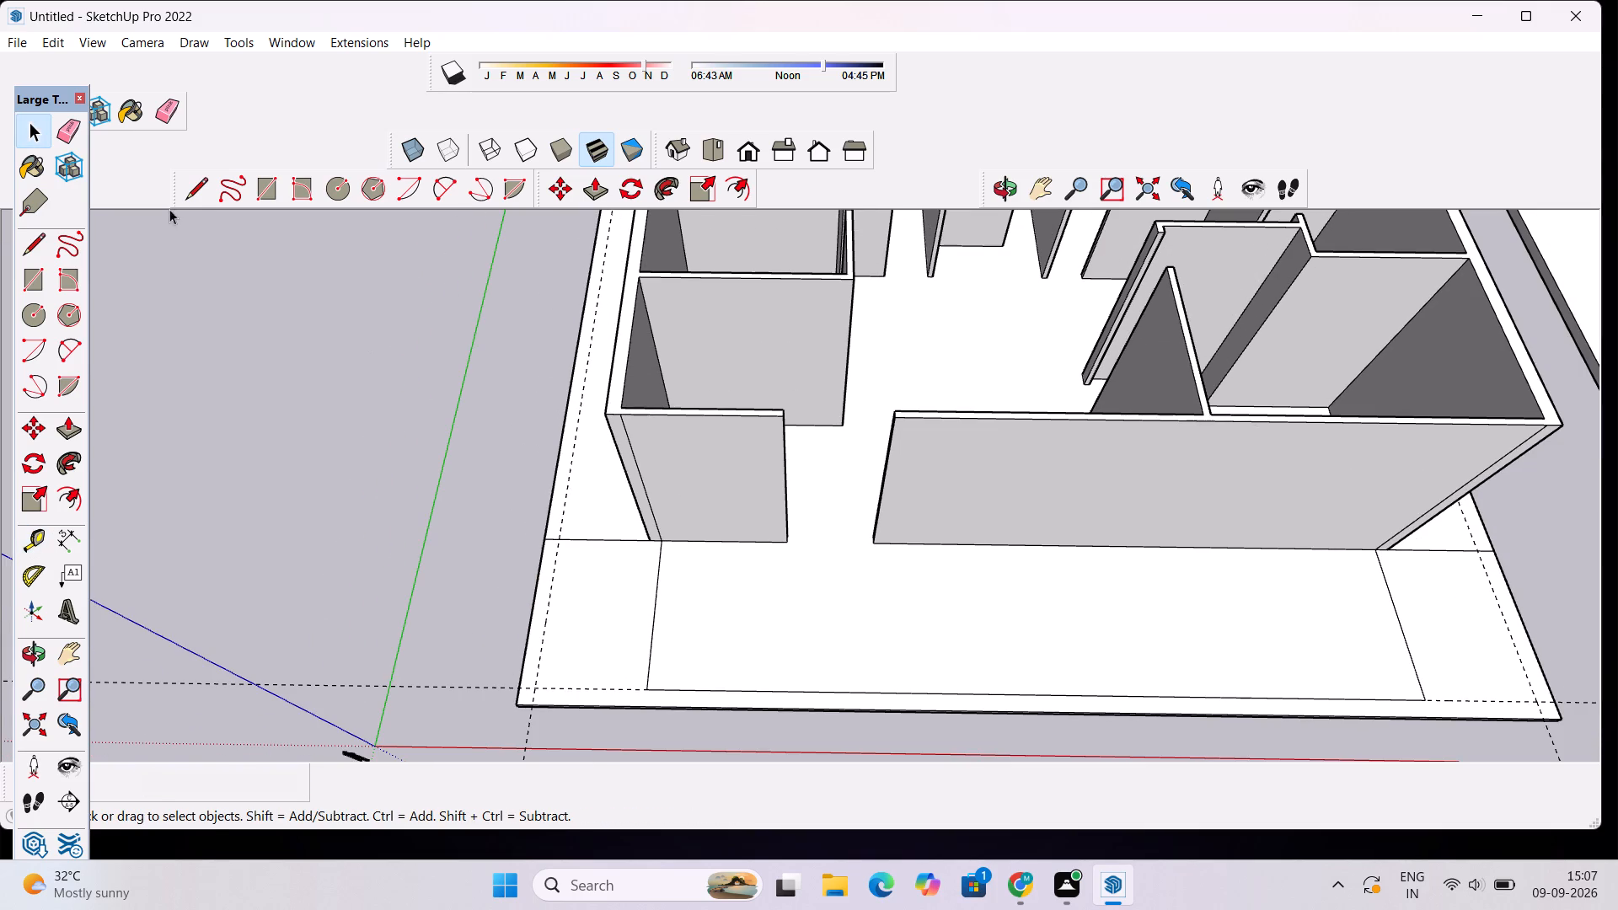
scroll(507, 315, "down", 11)
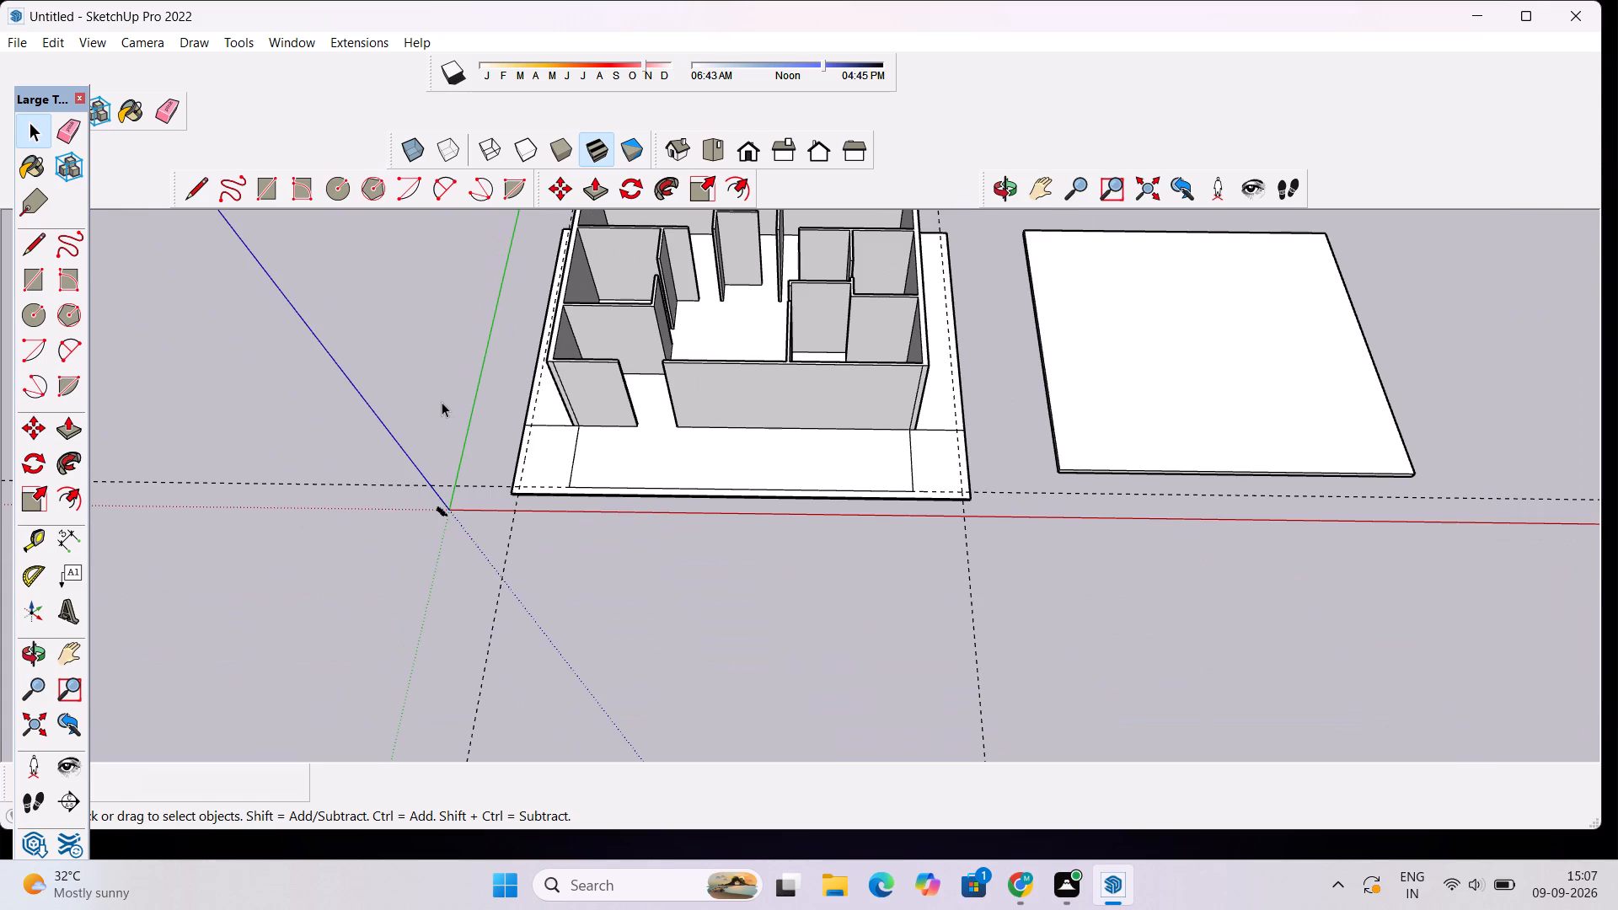
scroll(503, 436, "up", 4)
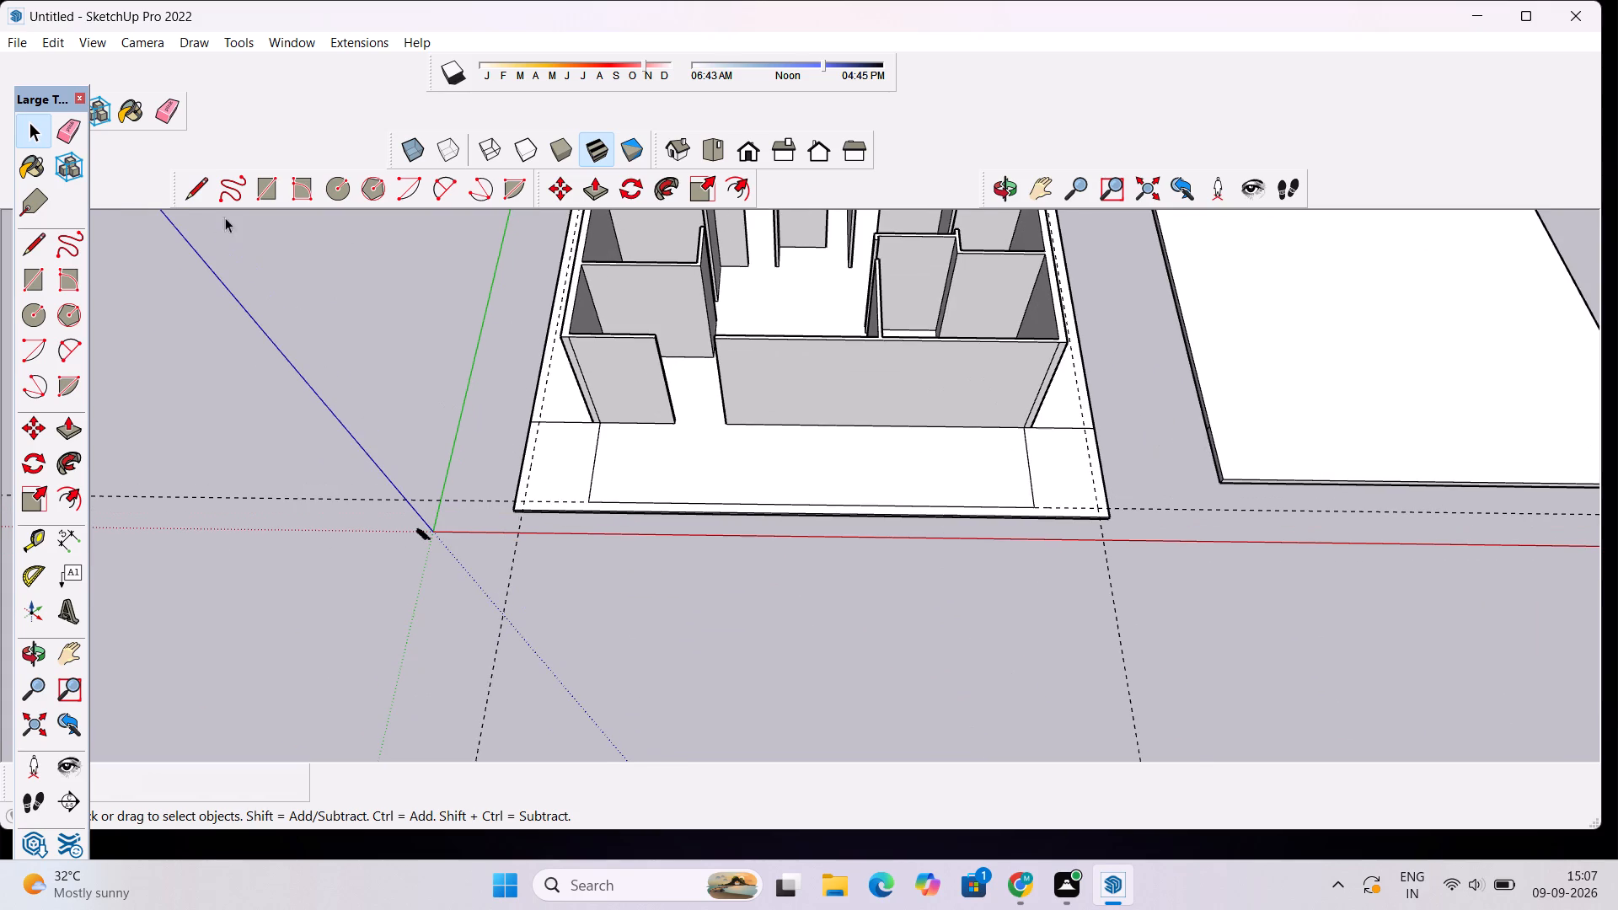
left_click(205, 190)
scroll(542, 494, "up", 9)
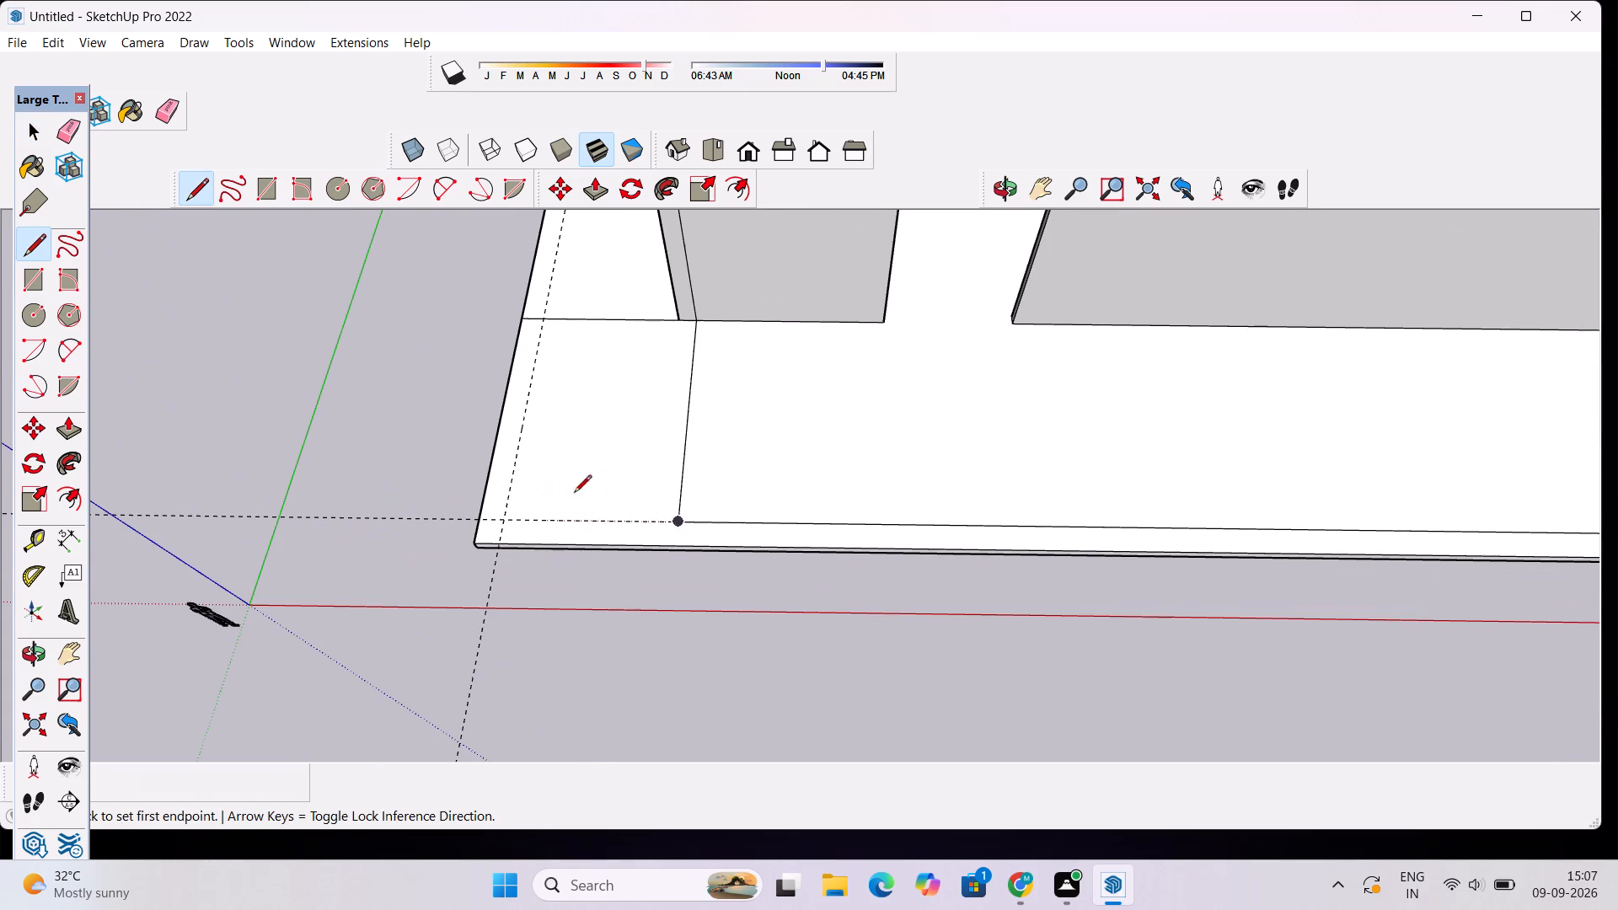
left_click(677, 522)
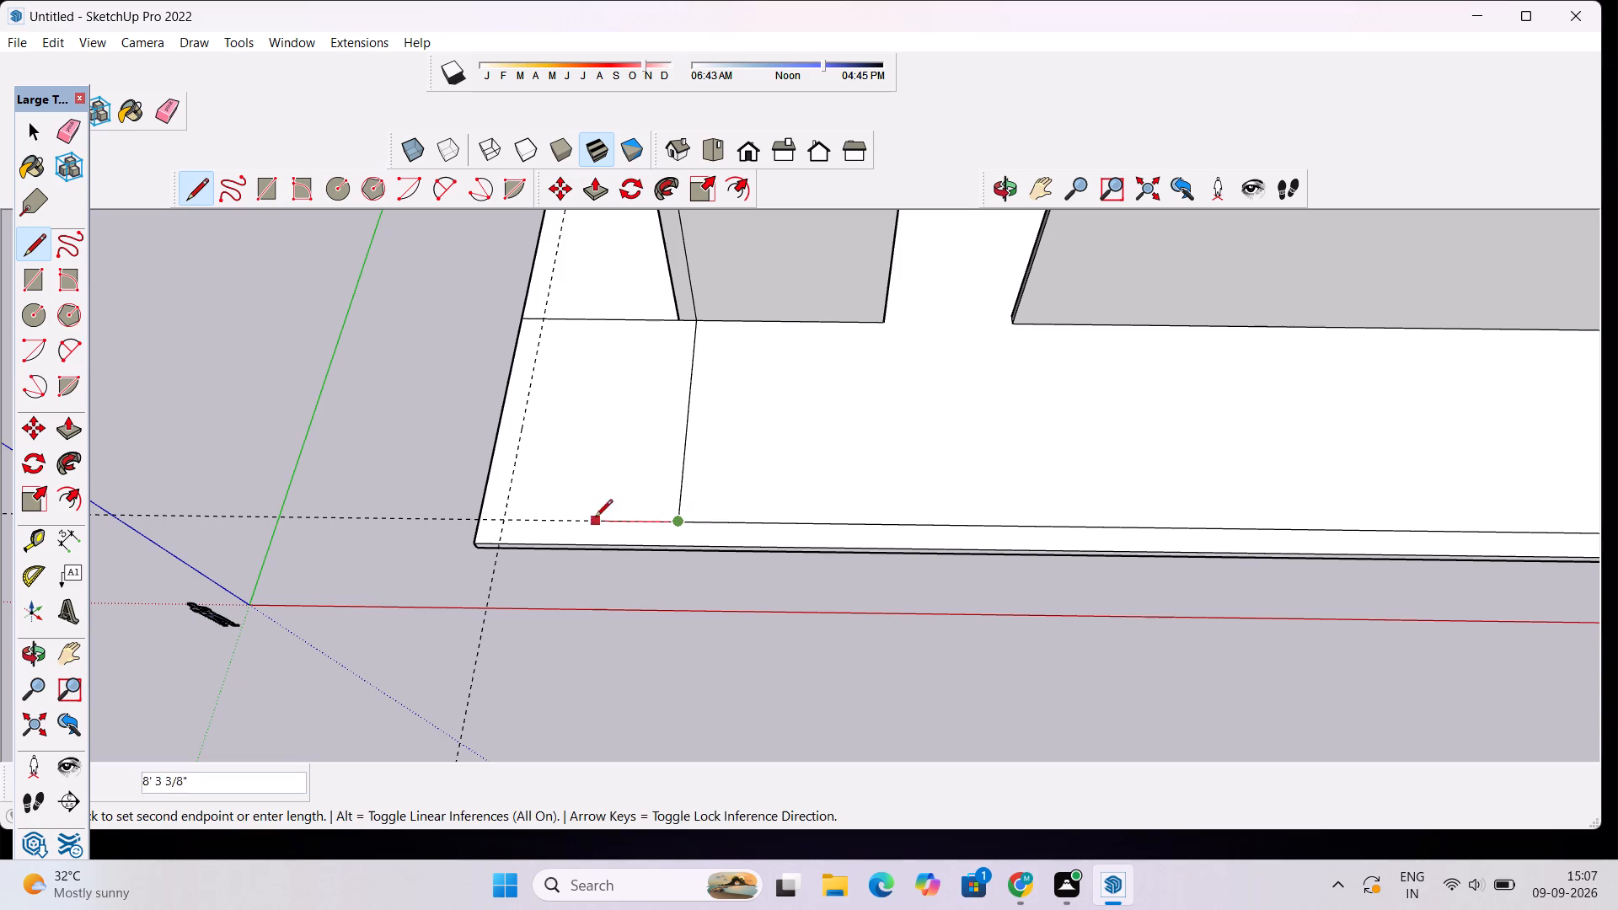
left_click(505, 517)
Continue the line about 120' back along the left side guide, and about 15' 6" across to the house's outer wall.
scroll(522, 461, "down", 13)
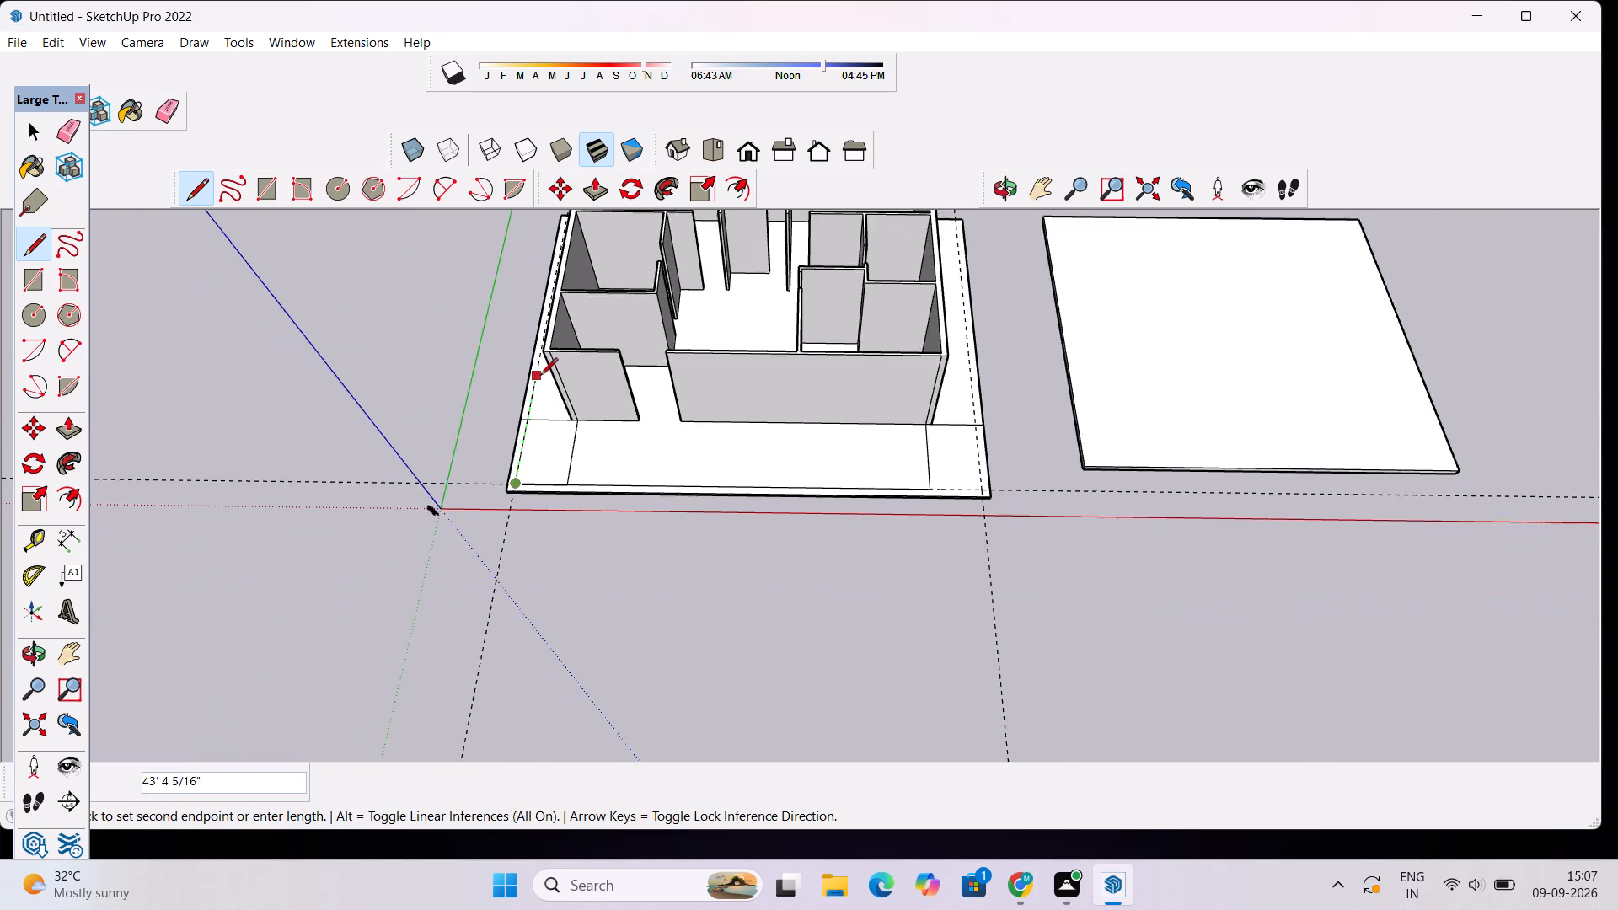
scroll(540, 377, "up", 6)
scroll(542, 318, "down", 15)
scroll(505, 273, "up", 8)
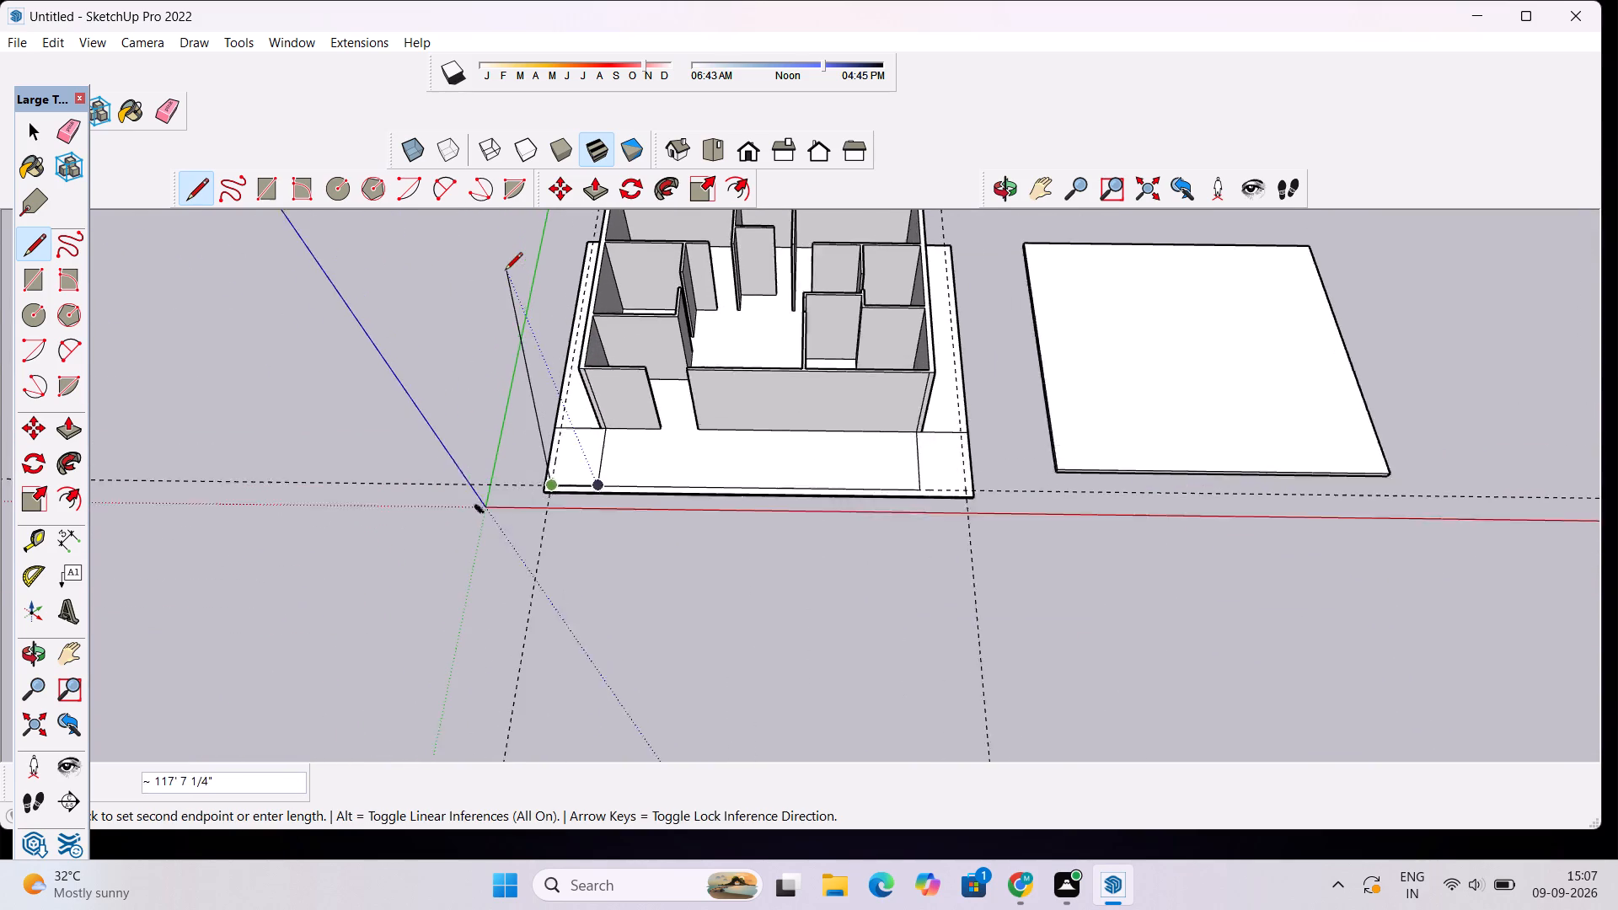
scroll(505, 271, "up", 1)
scroll(580, 234, "up", 18)
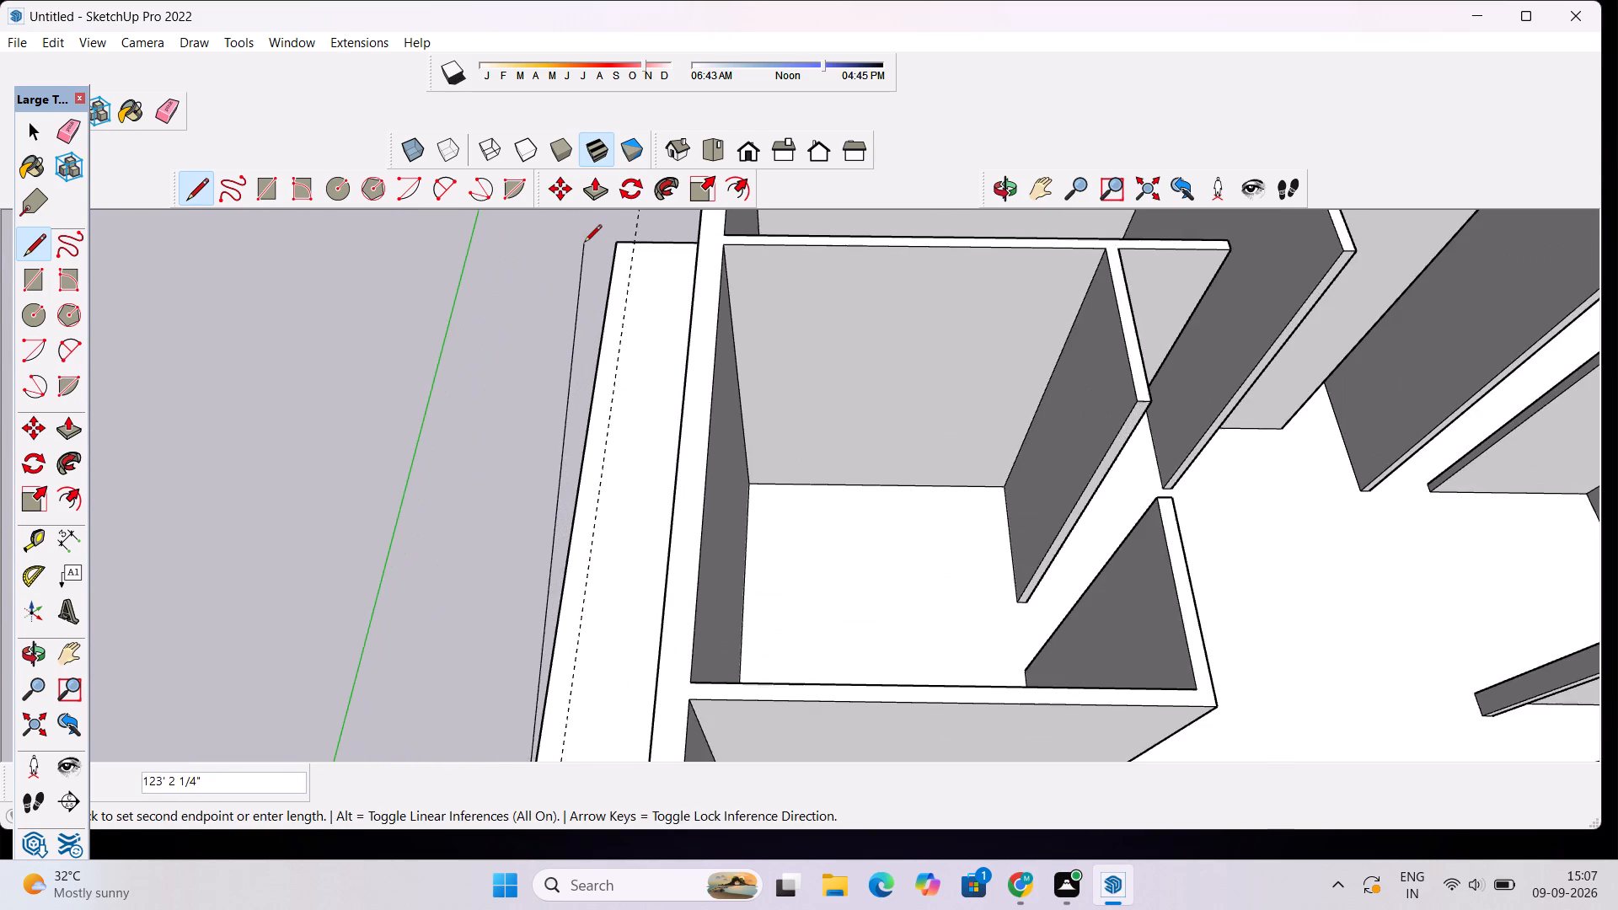
scroll(584, 245, "up", 10)
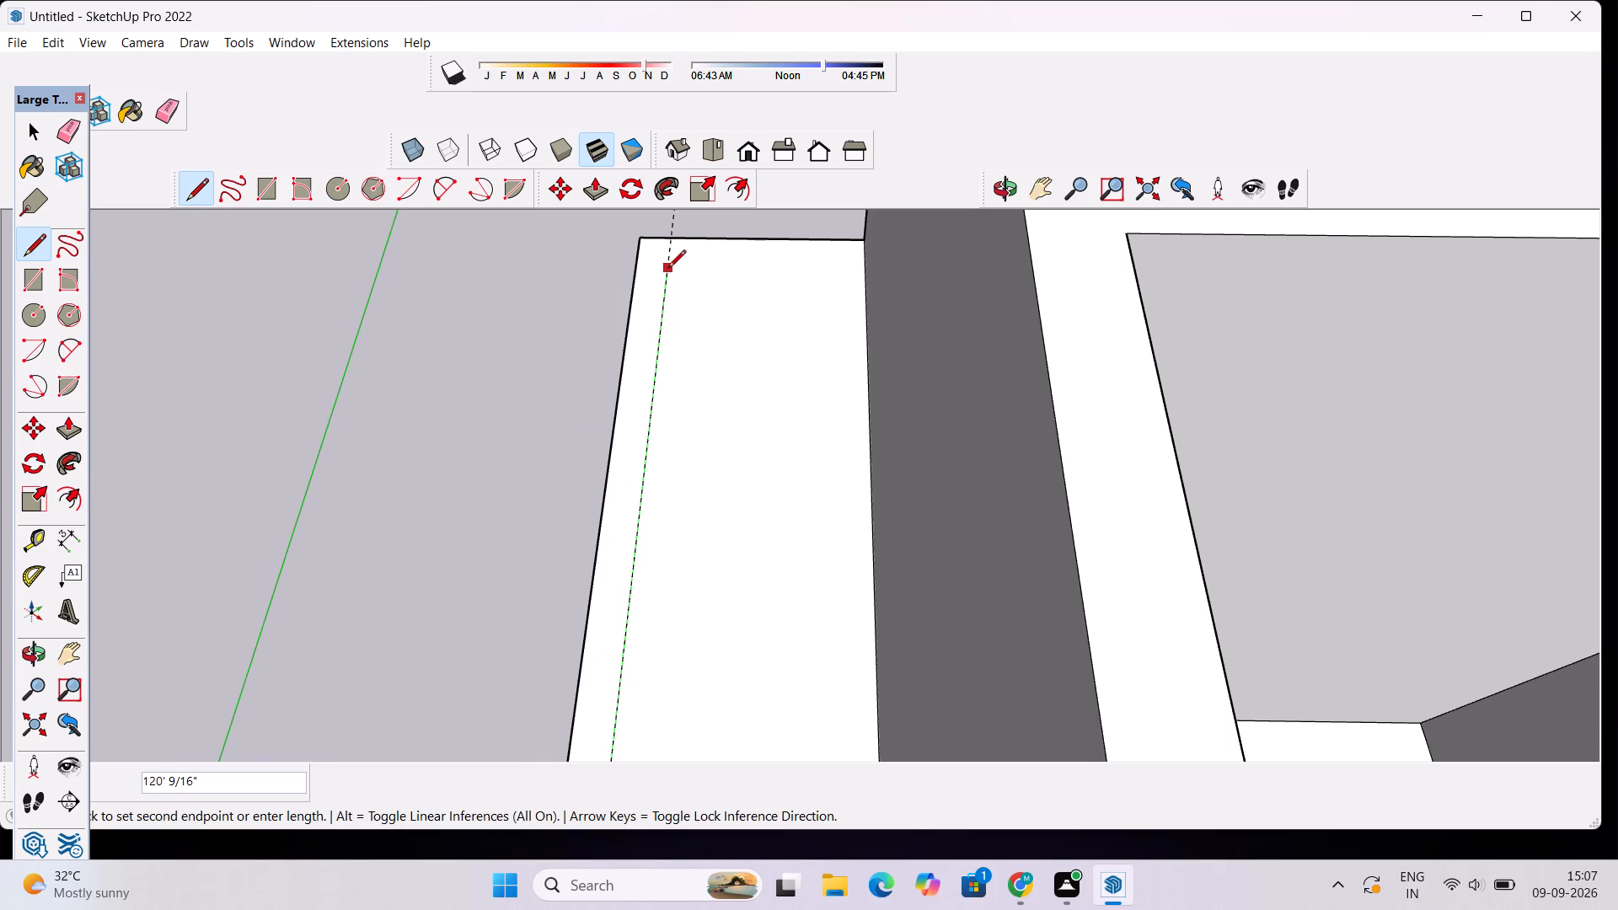
left_click(668, 269)
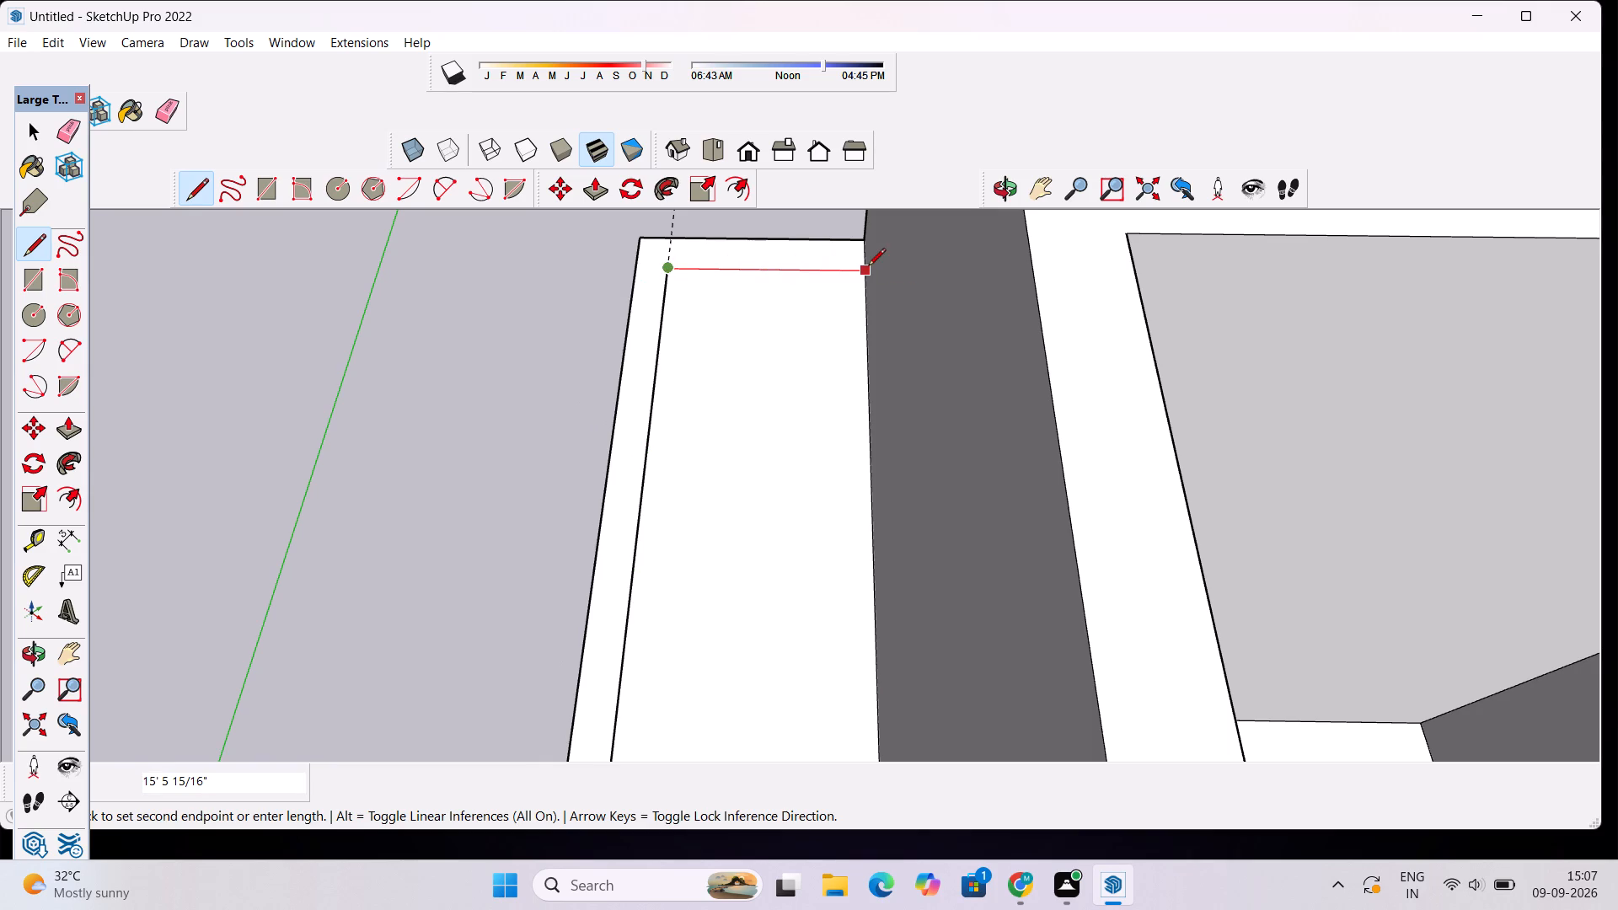
left_click(864, 271)
Draw a line along the front guide from the front rectangle's right corner to the right side guide.
scroll(864, 271, "down", 13)
scroll(1369, 460, "down", 3)
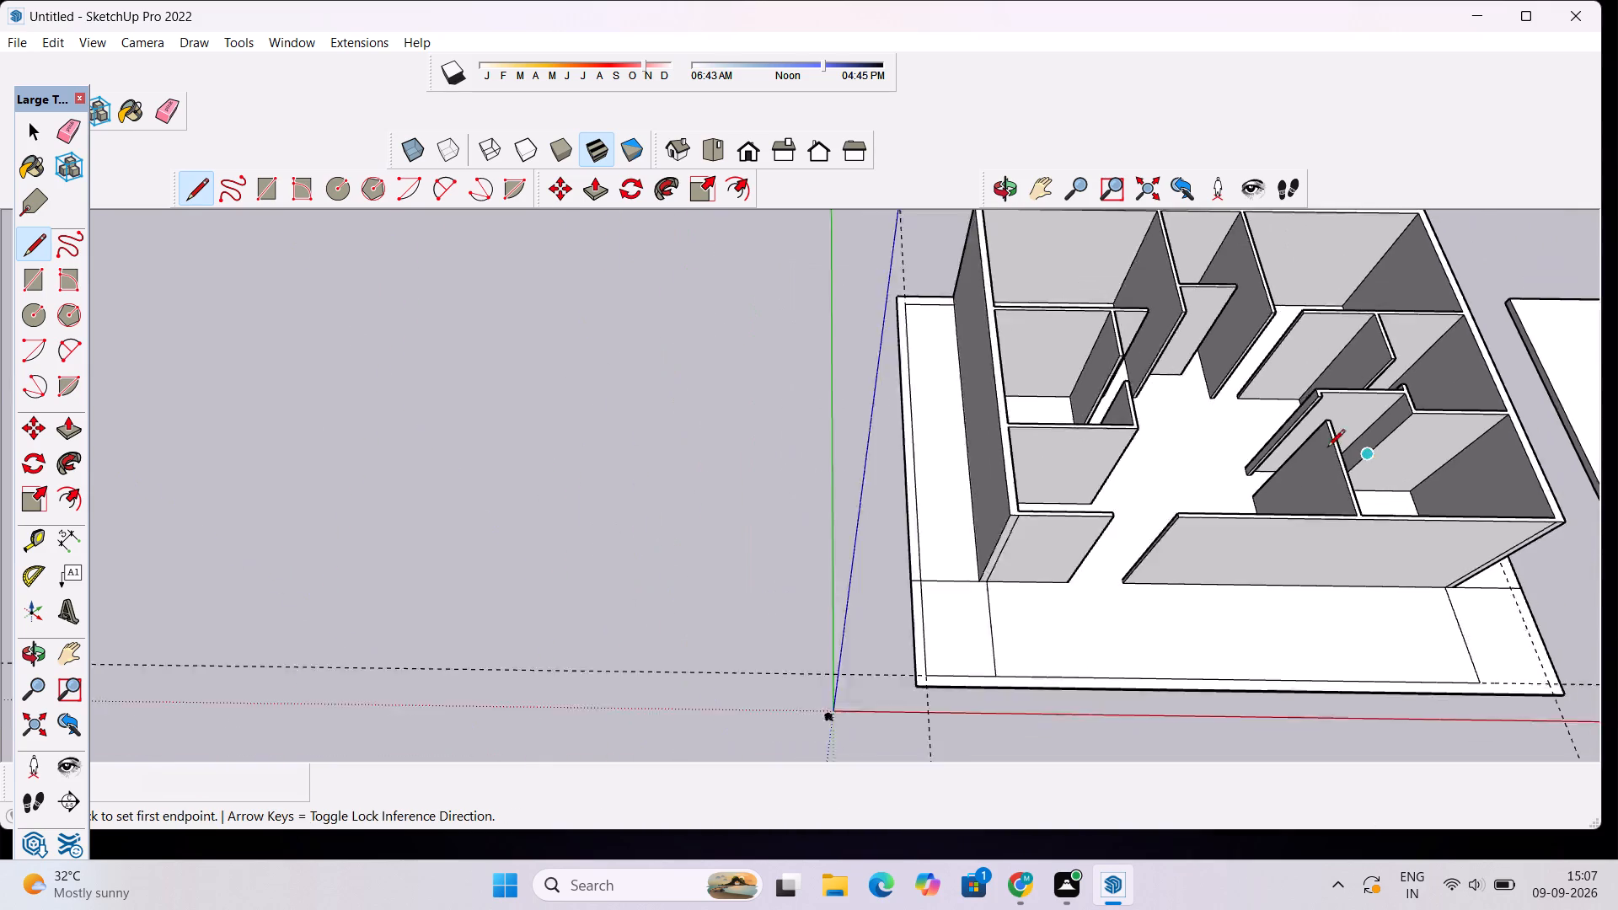
scroll(1327, 448, "down", 8)
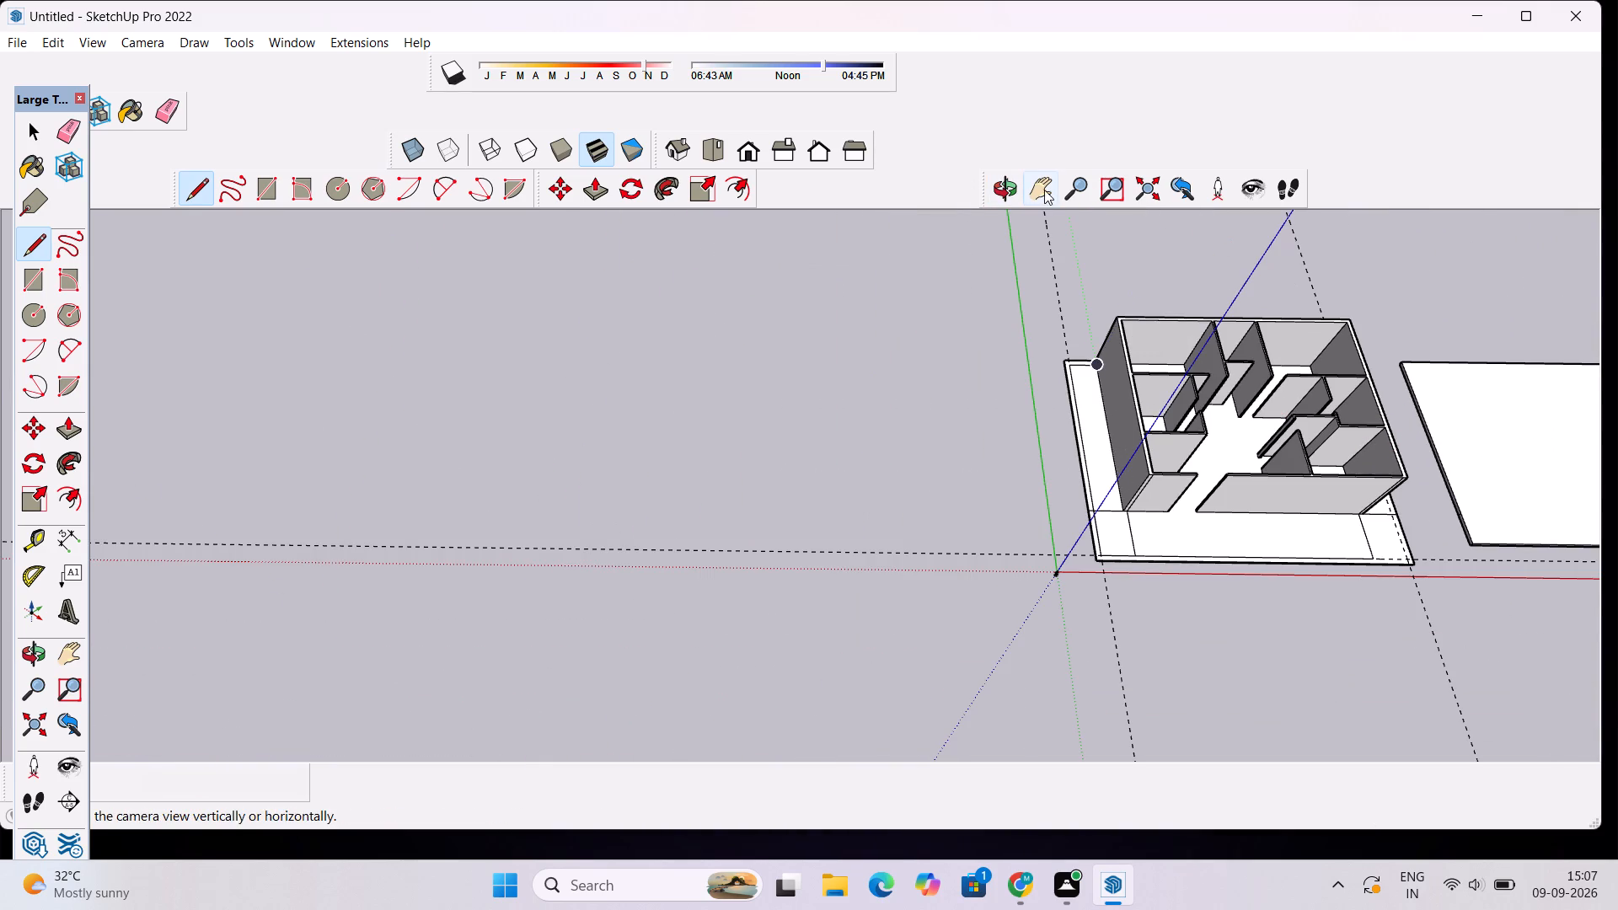
left_click(1044, 190)
left_click_drag(1451, 451, 913, 451)
scroll(871, 452, "up", 10)
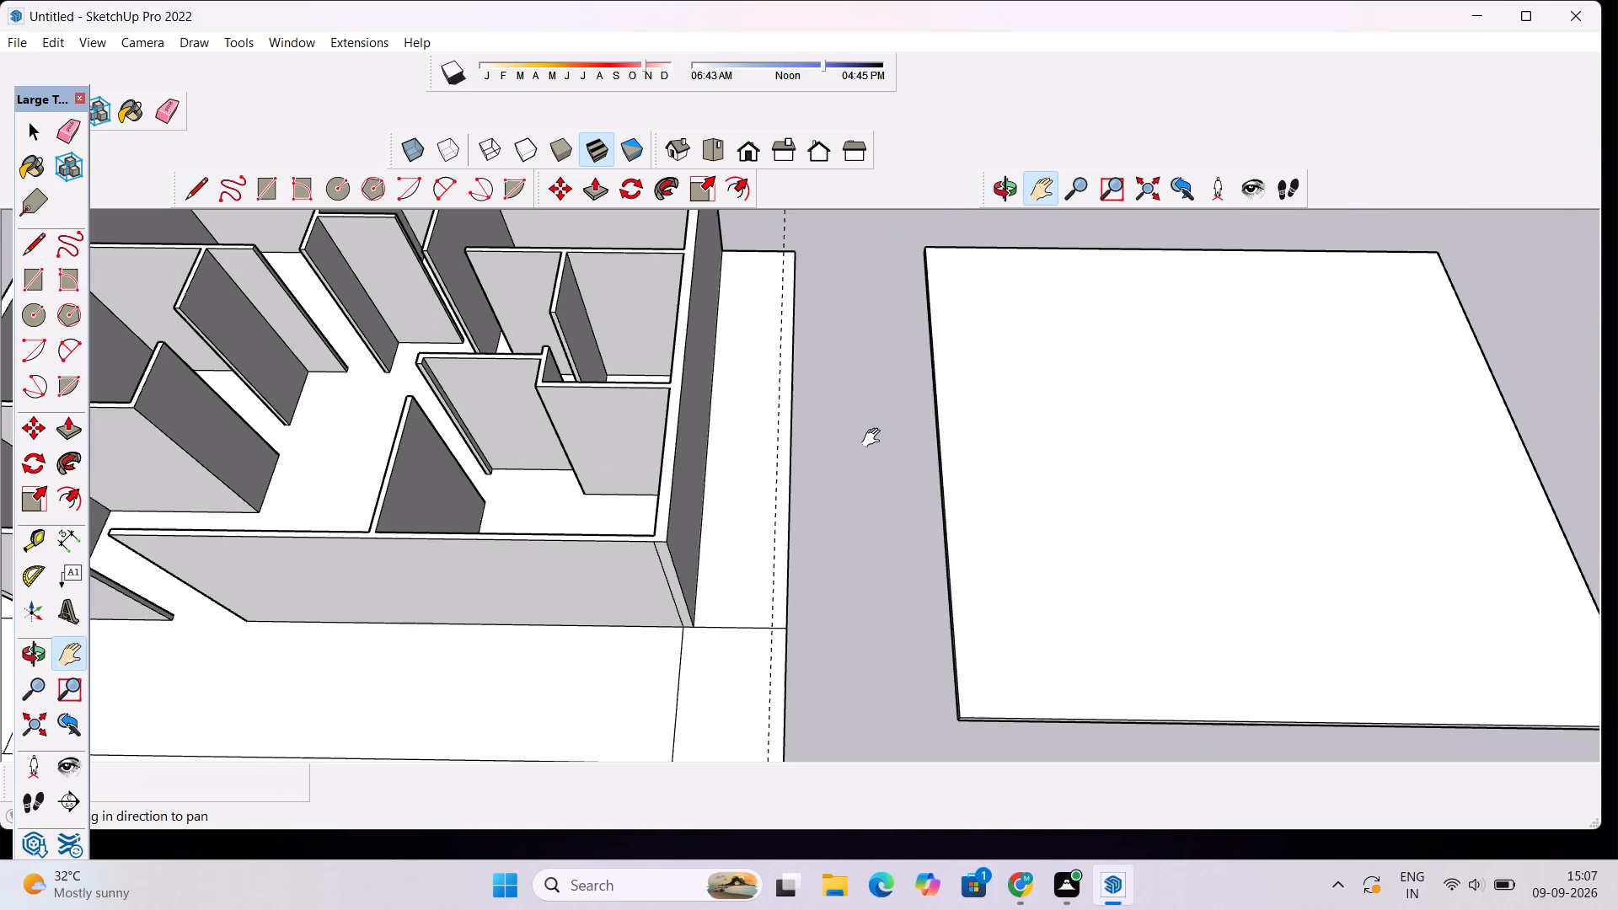
key("space")
type("l")
scroll(790, 260, "up", 2)
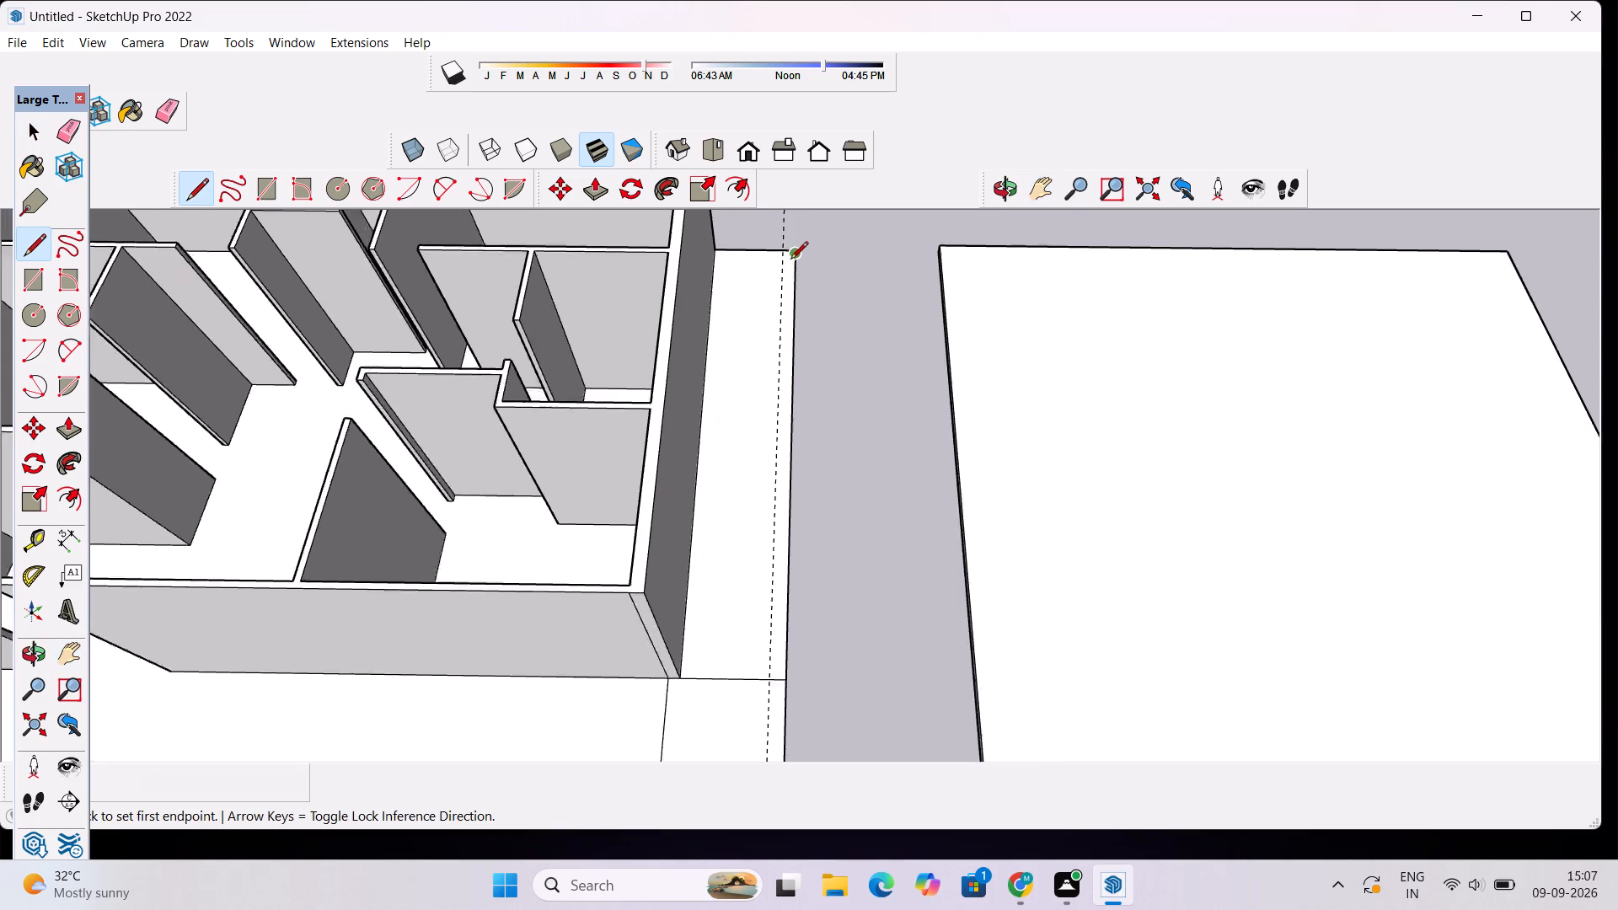
scroll(790, 260, "up", 2)
scroll(794, 249, "down", 10)
scroll(791, 571, "up", 4)
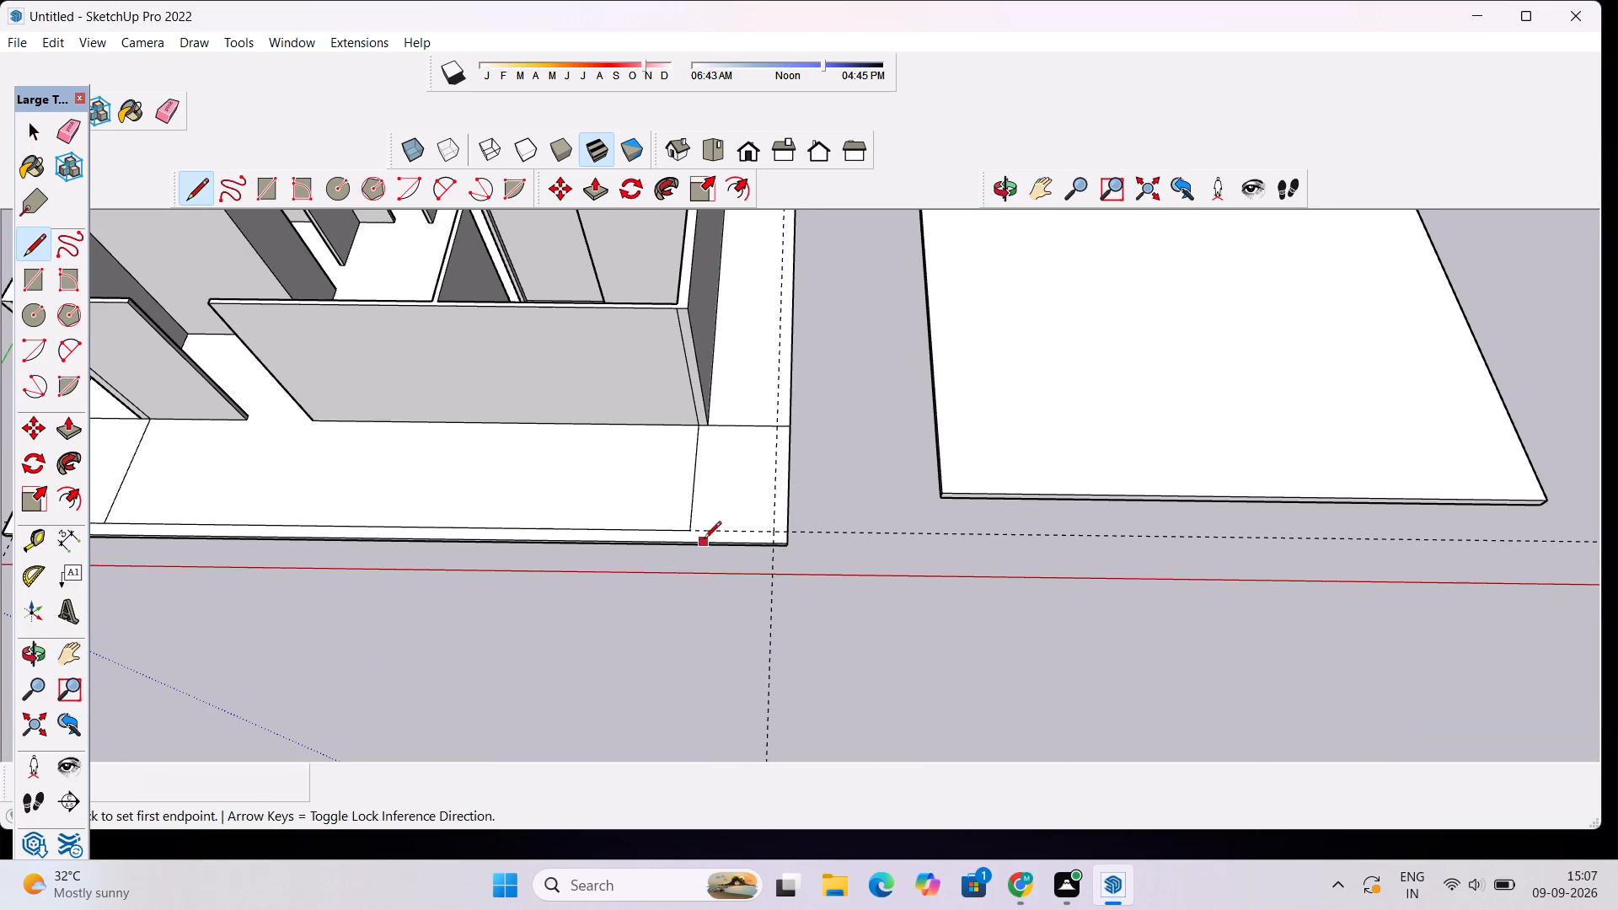
left_click(691, 532)
left_click(773, 530)
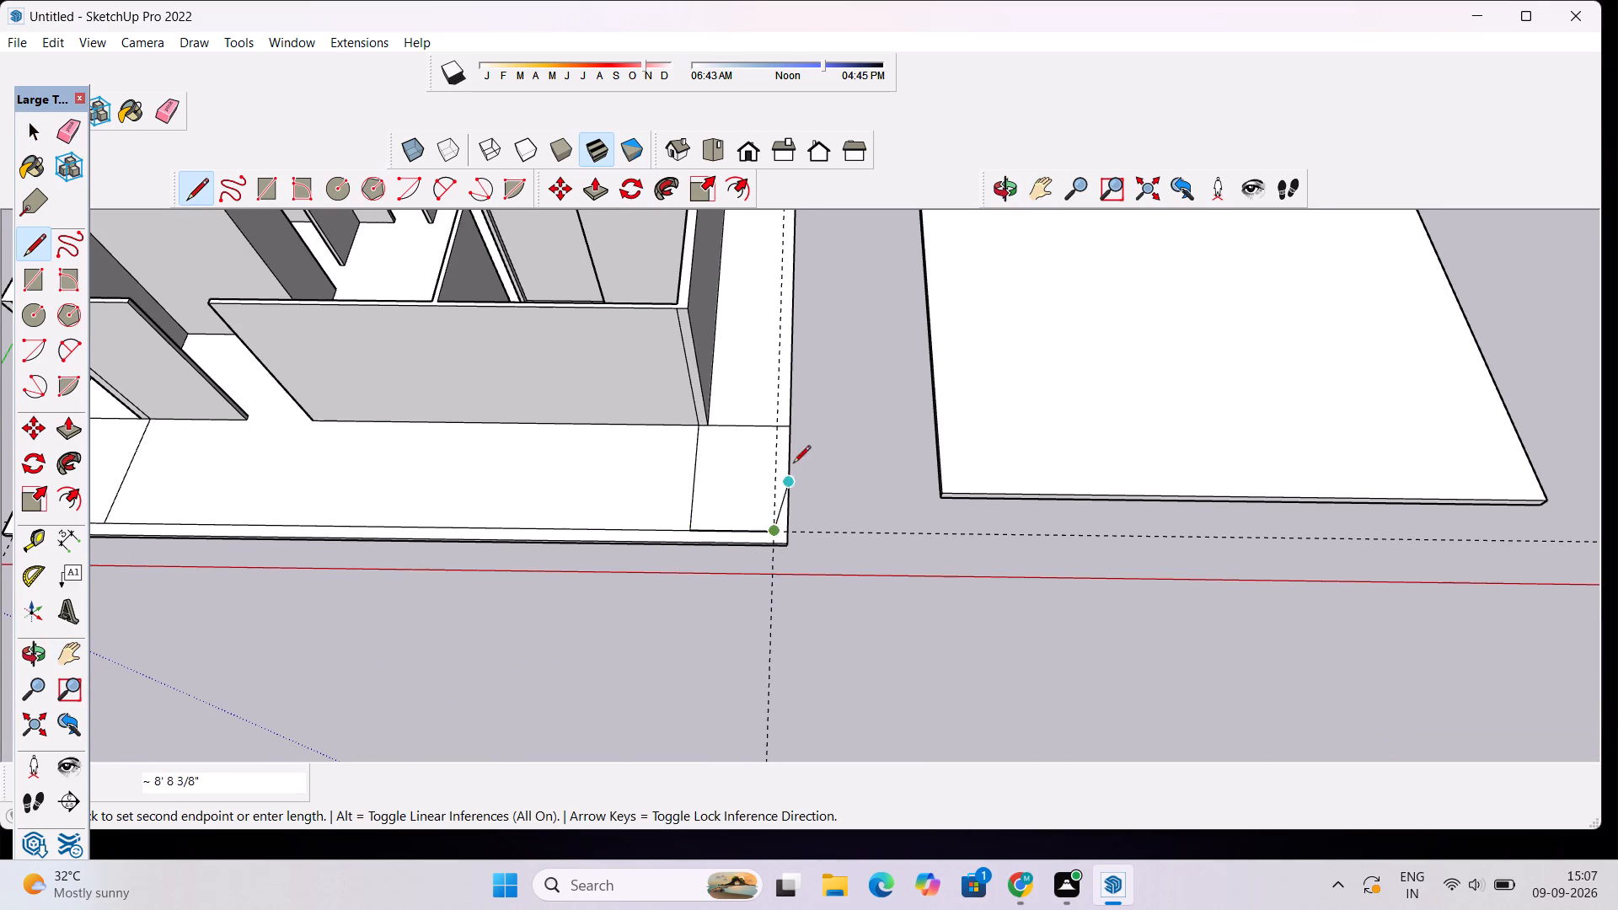
Continue the line back along the right side guide to near the slab's rear edge, and about 15' 3" across to the house's outer wall.
scroll(793, 472, "down", 9)
scroll(786, 355, "up", 15)
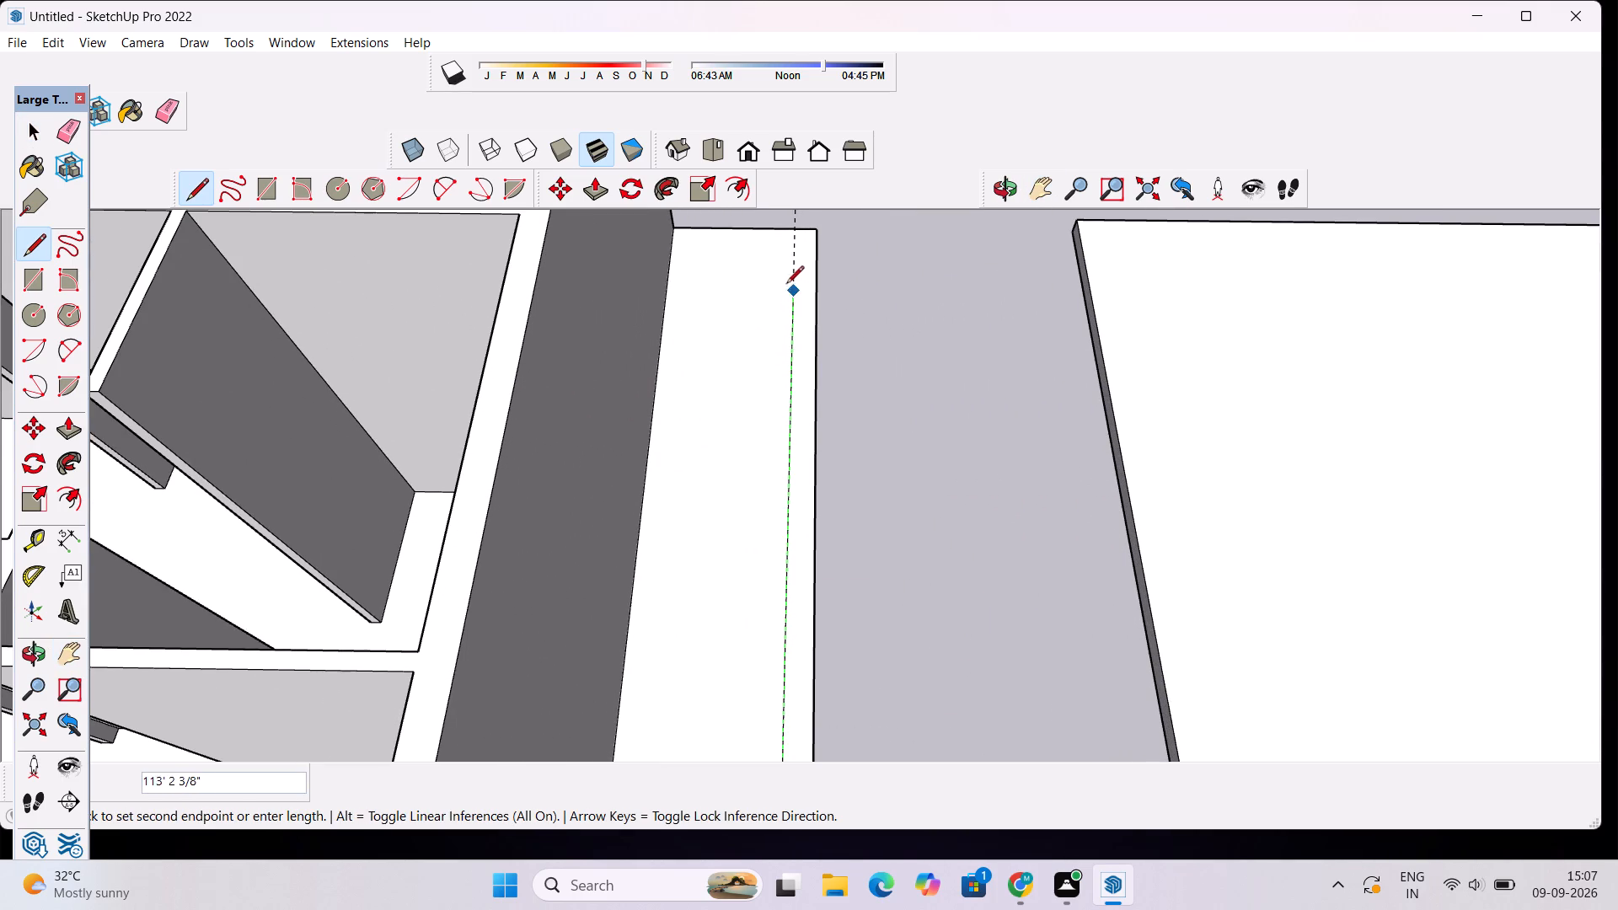
left_click(794, 252)
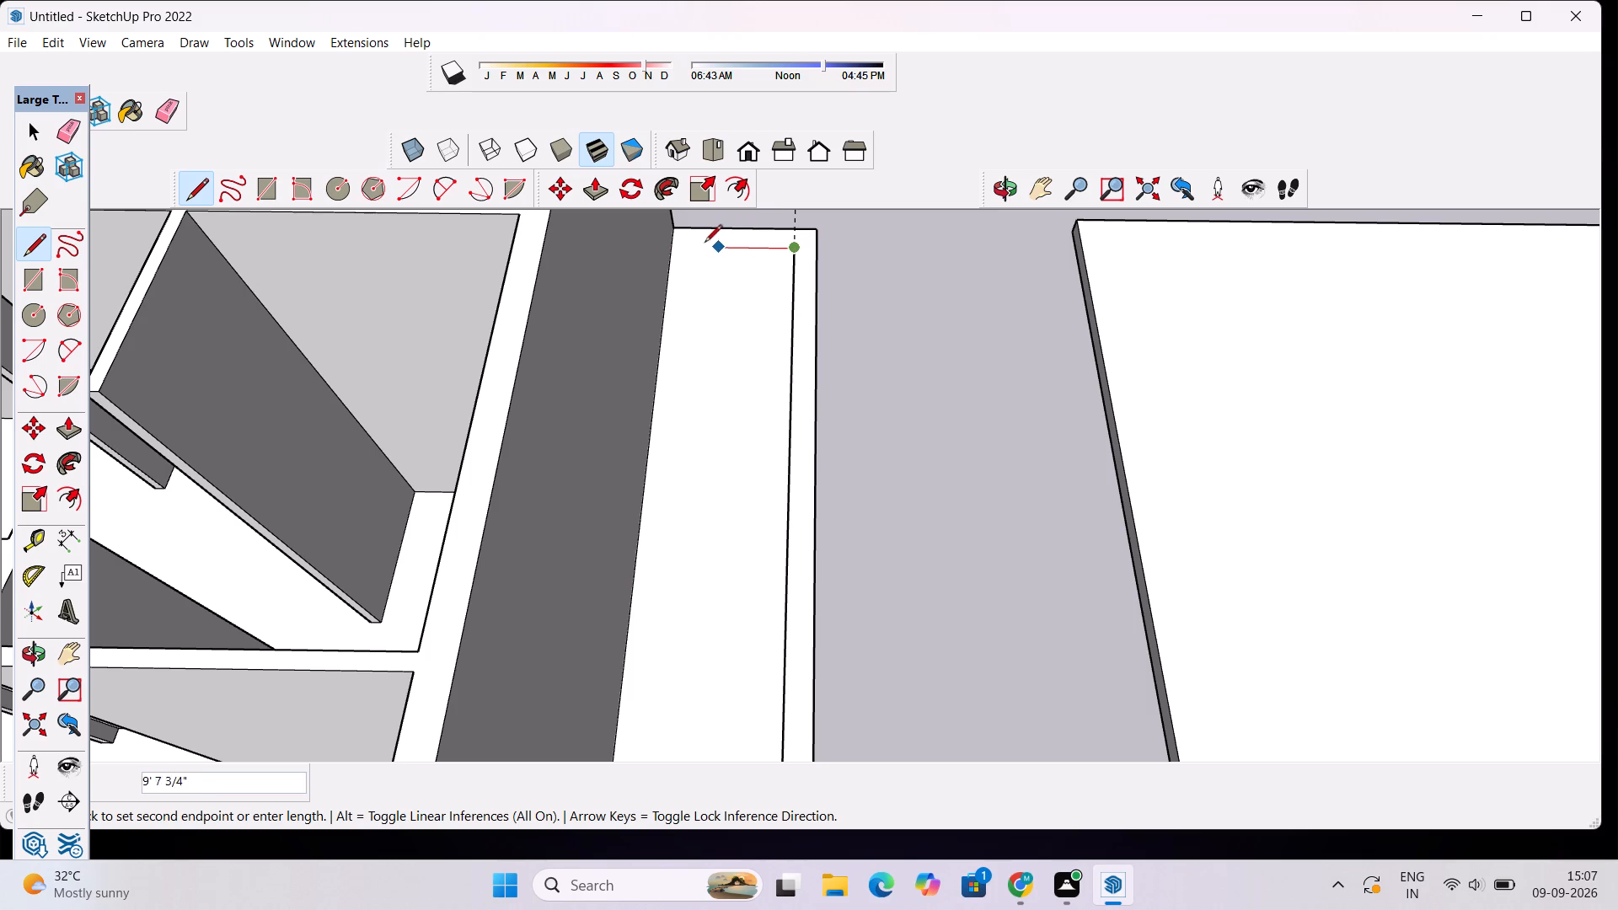
left_click(667, 250)
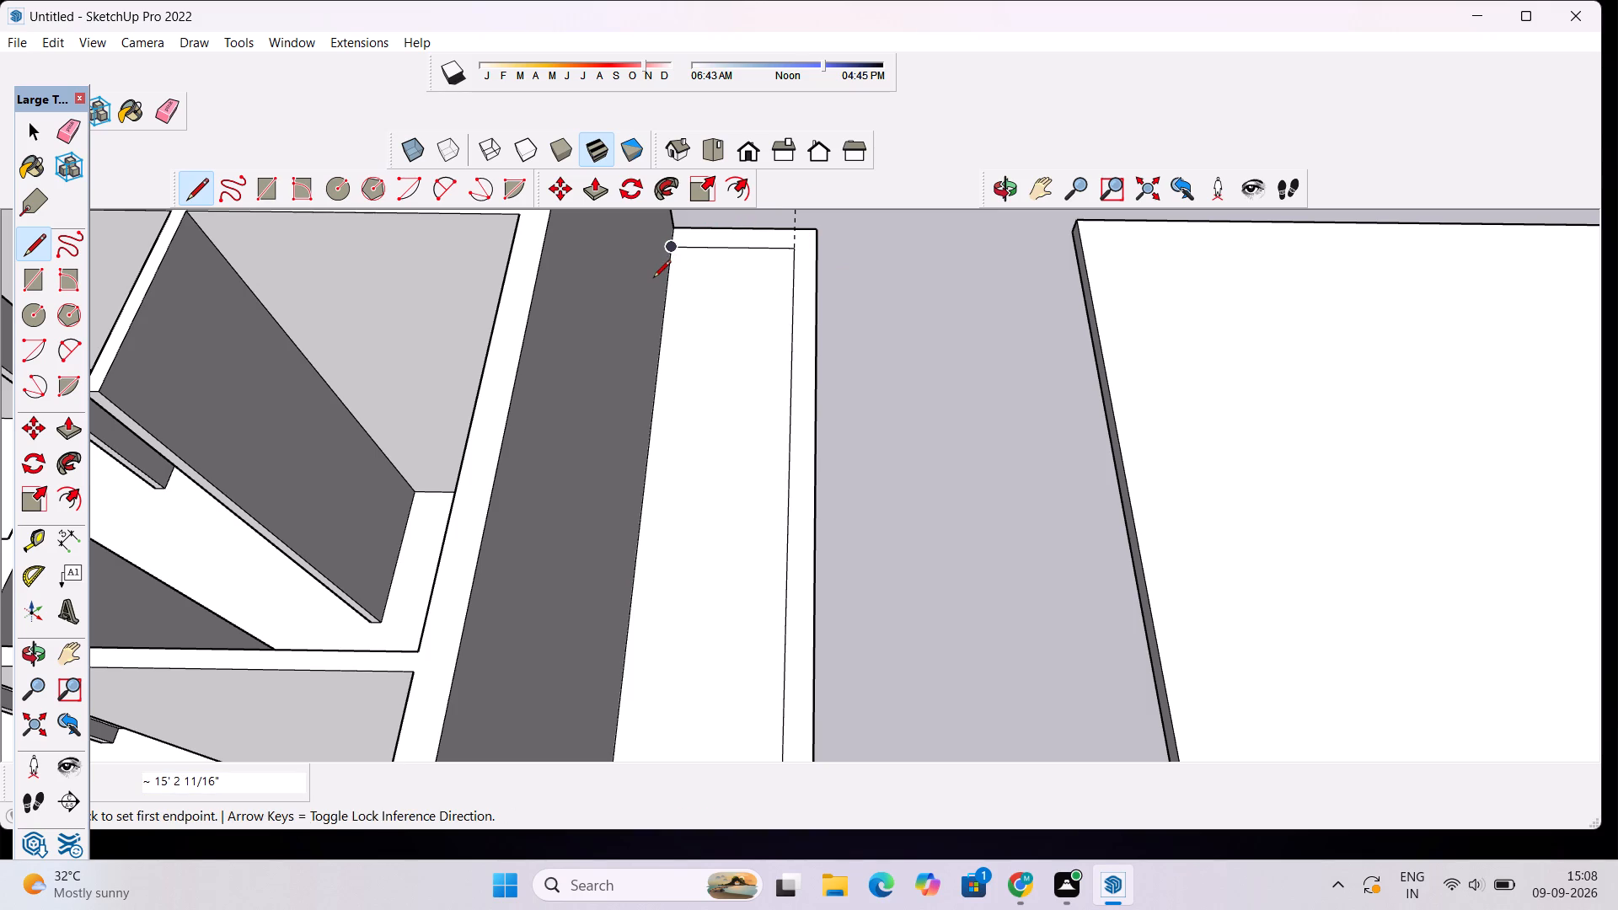
key("space")
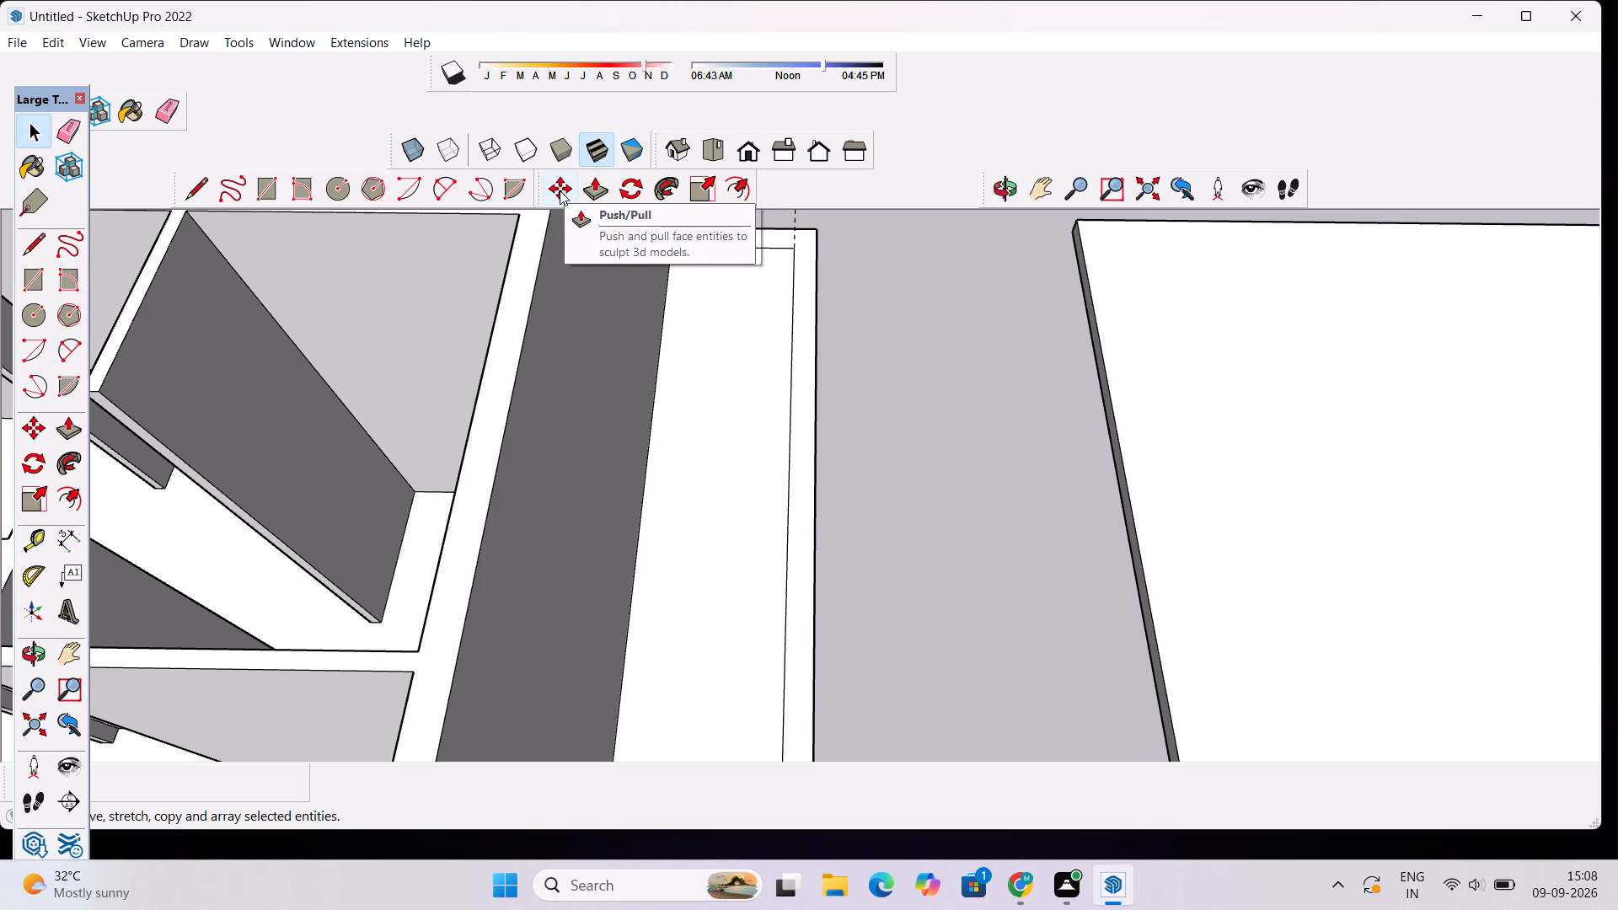
Erase the front guide and the two side guides around the house slab.
scroll(726, 459, "down", 4)
scroll(739, 281, "down", 9)
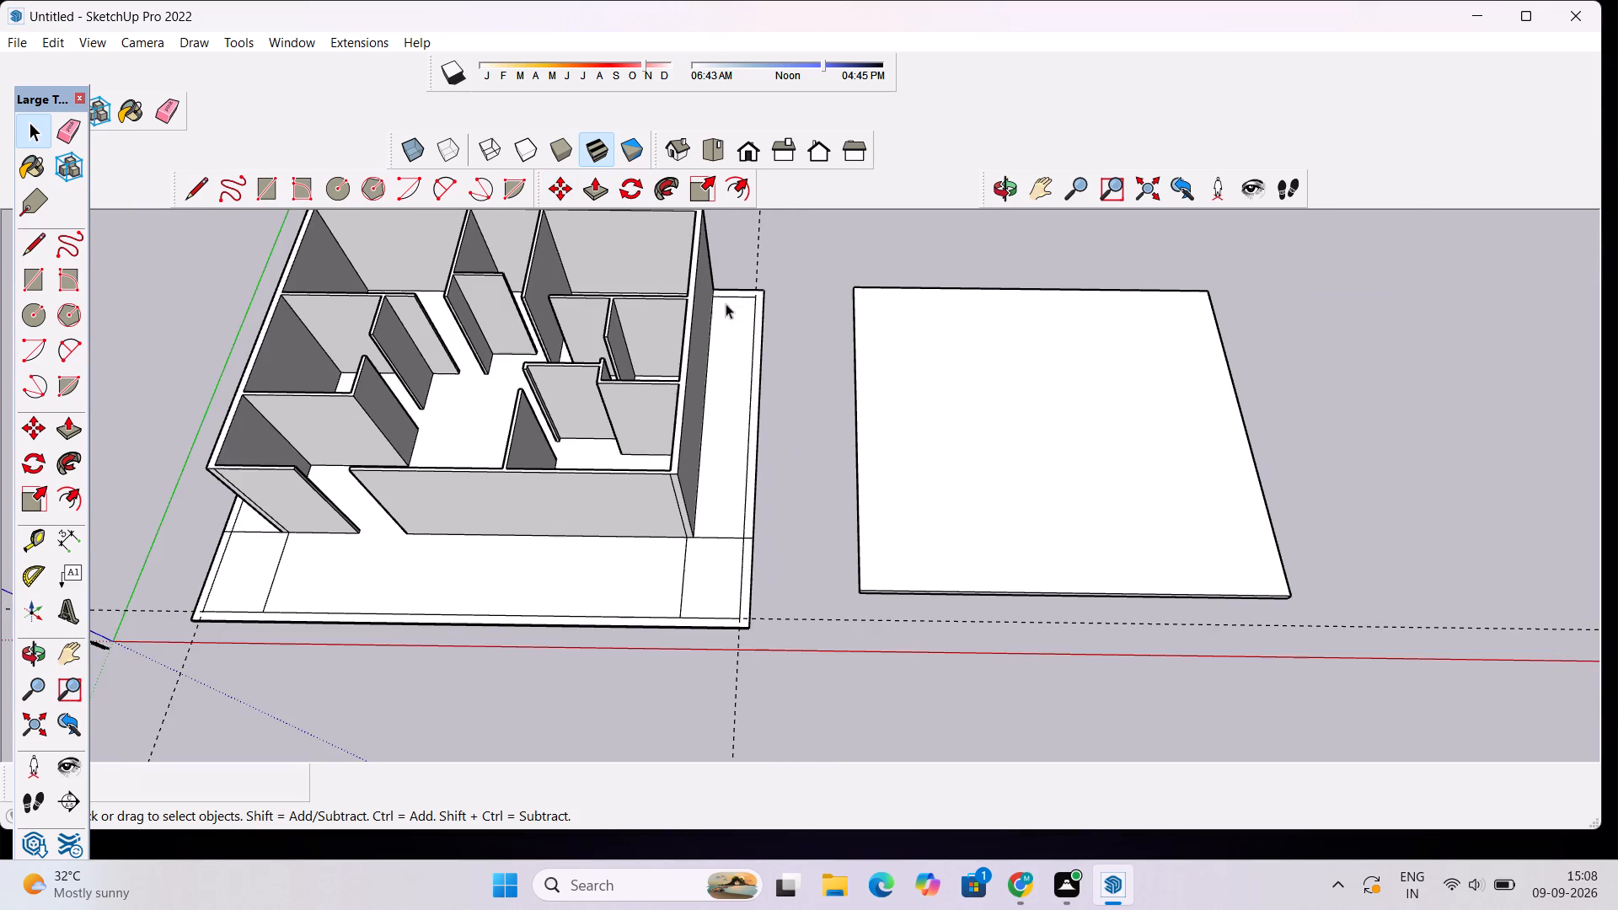
left_click(169, 104)
left_click_drag(805, 560, 769, 625)
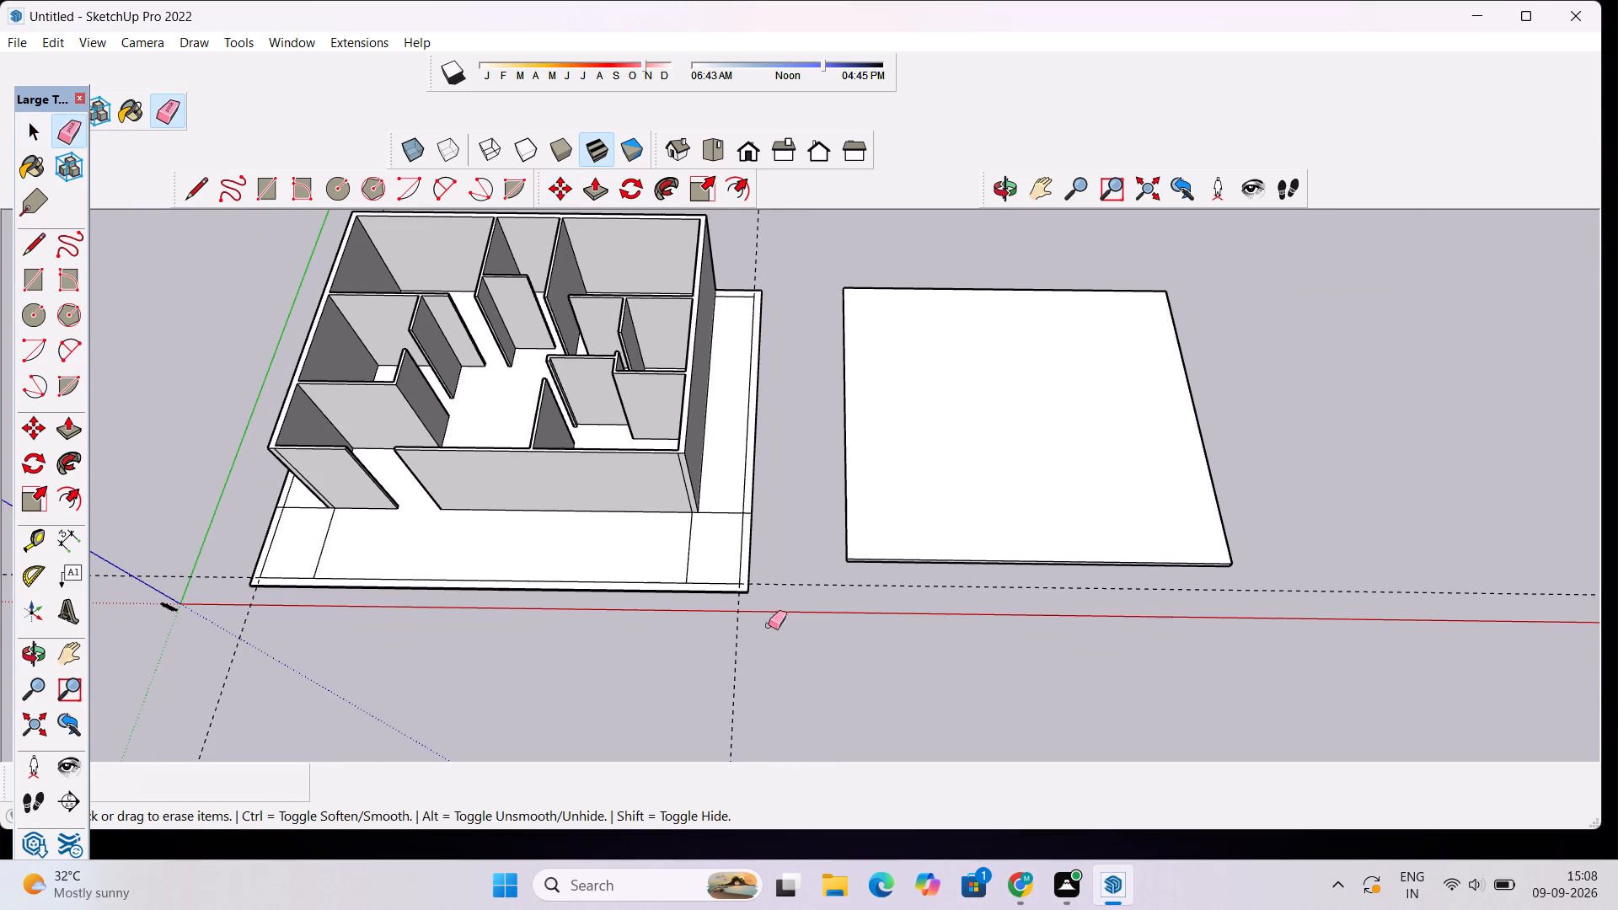
left_click_drag(769, 625, 726, 658)
left_click(807, 582)
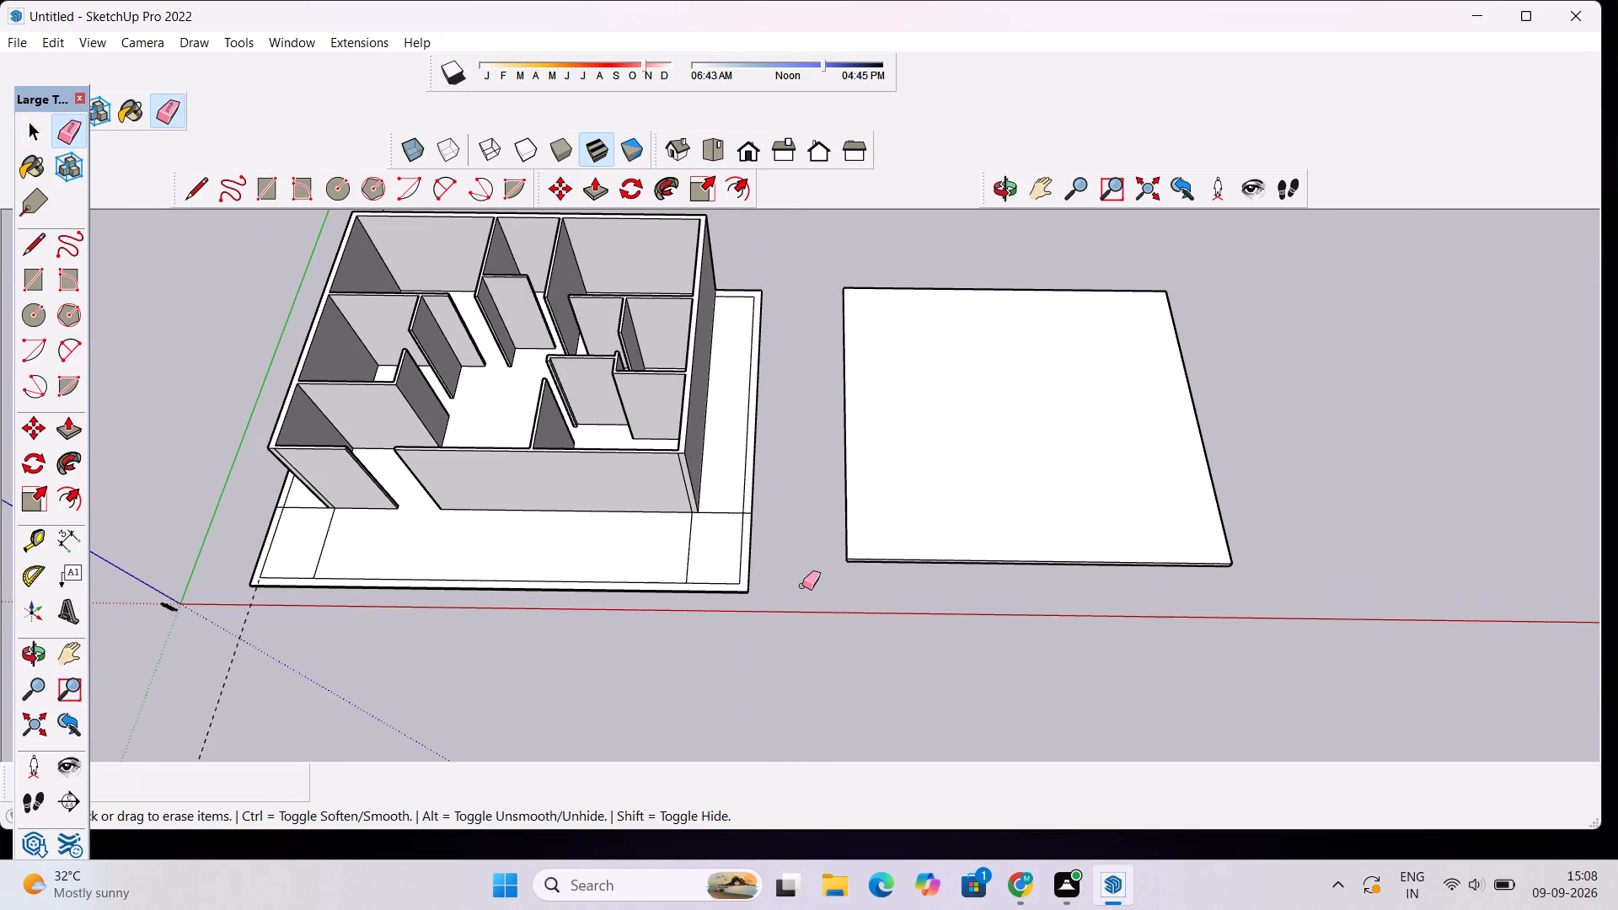
left_click_drag(241, 703, 214, 704)
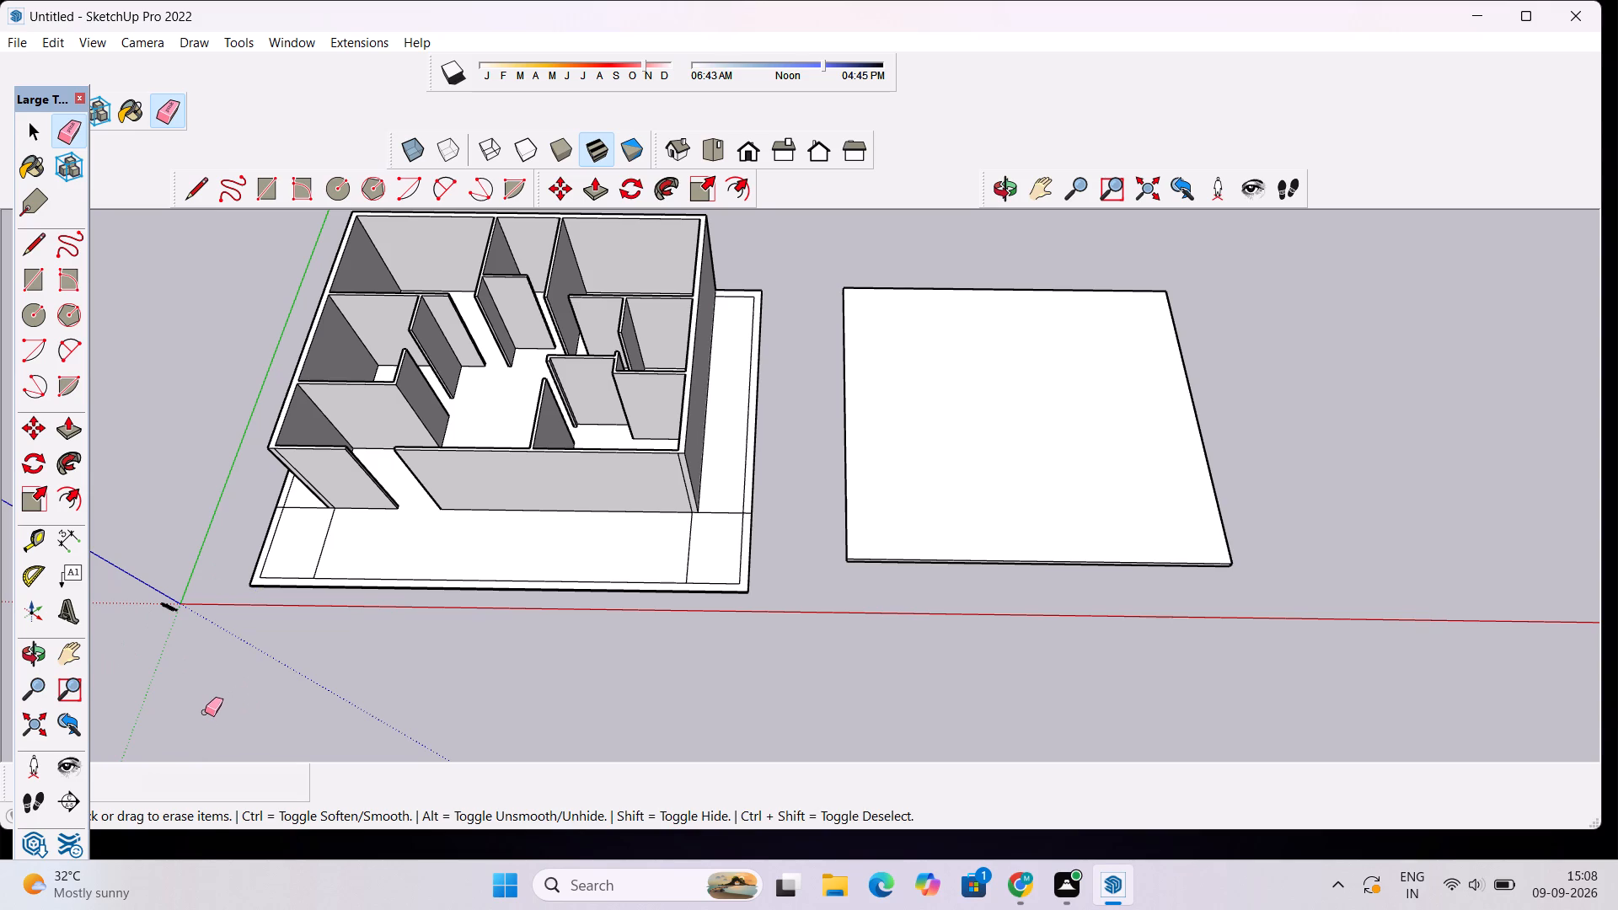
Examine the house's walls, rooms and surrounding slab from the front, above and the rear.
key("space")
scroll(286, 573, "down", 4)
scroll(582, 548, "up", 4)
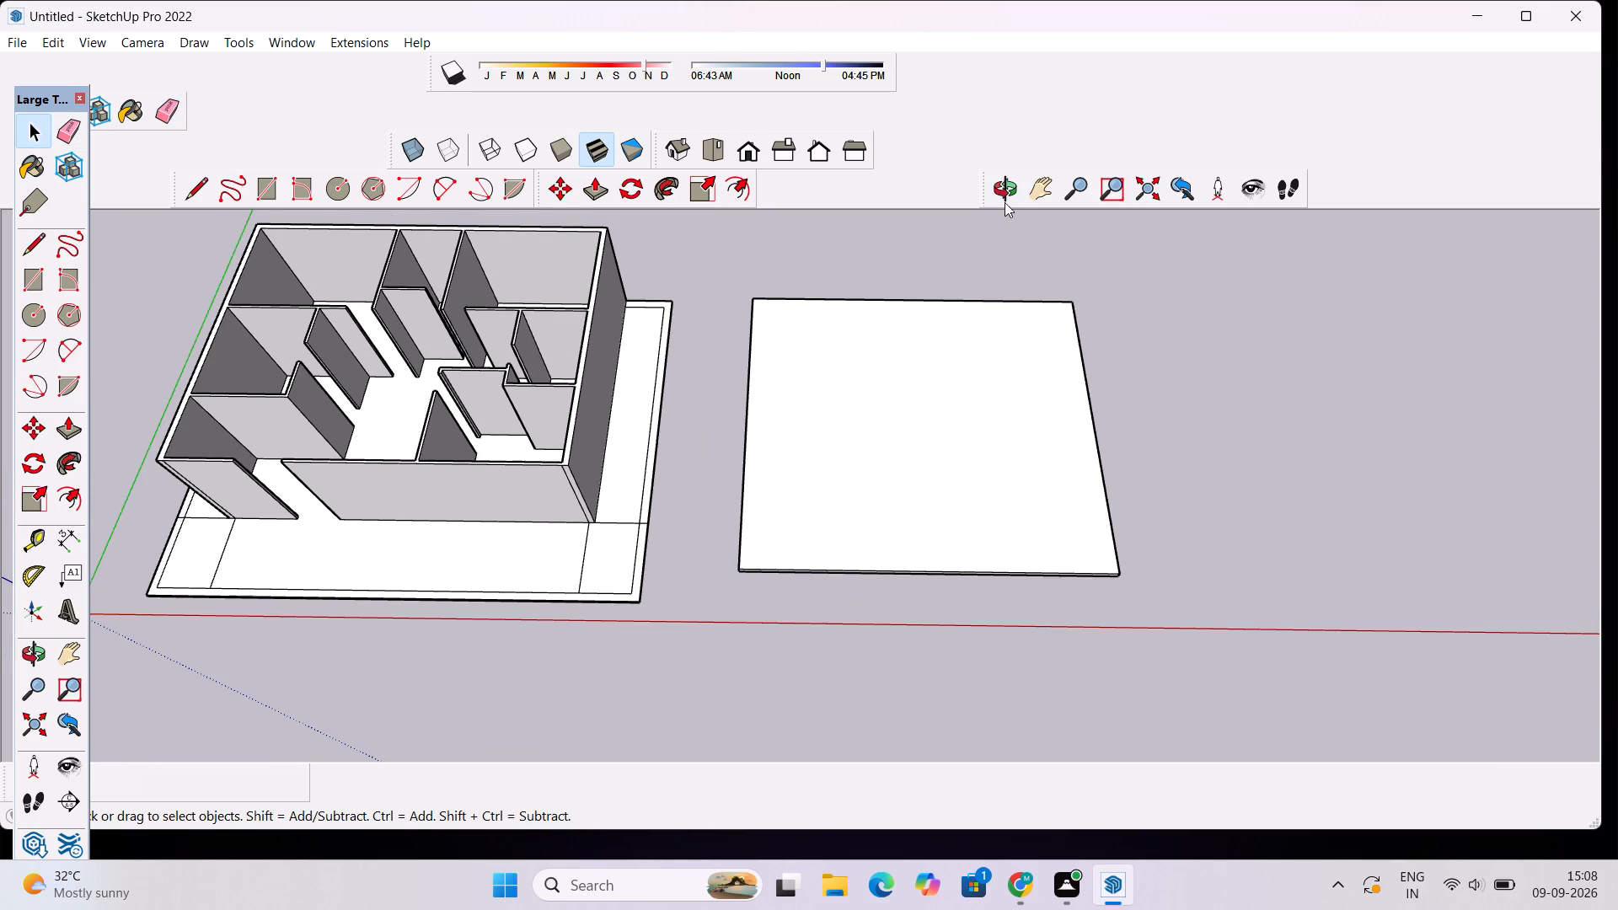
left_click(1003, 193)
left_click_drag(646, 581, 563, 498)
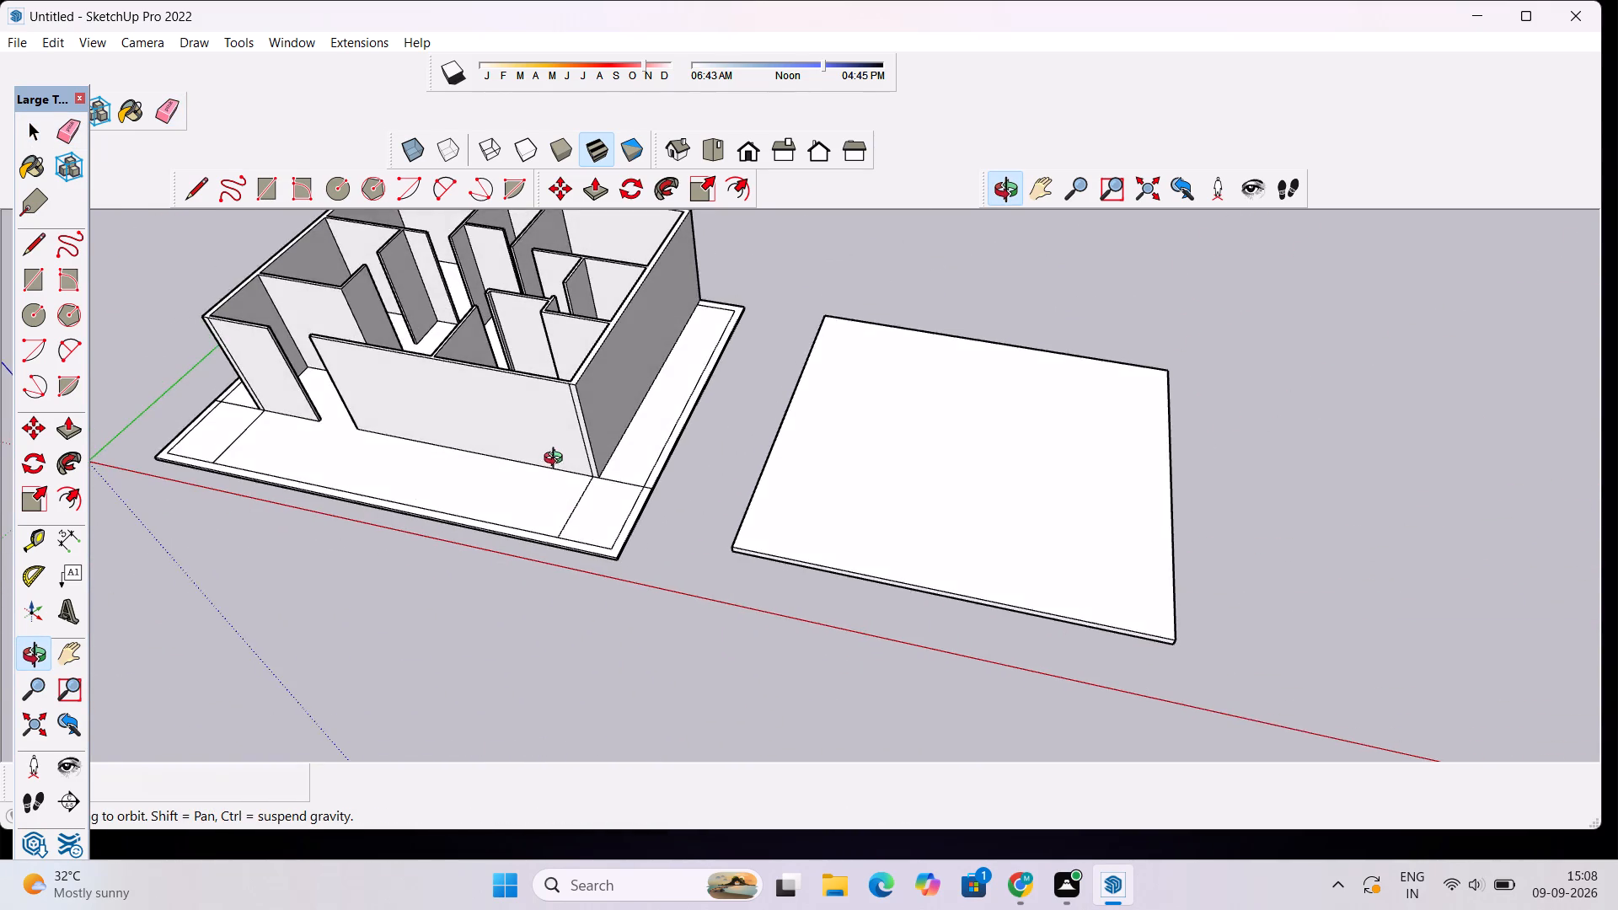
scroll(556, 458, "down", 5)
scroll(389, 270, "up", 15)
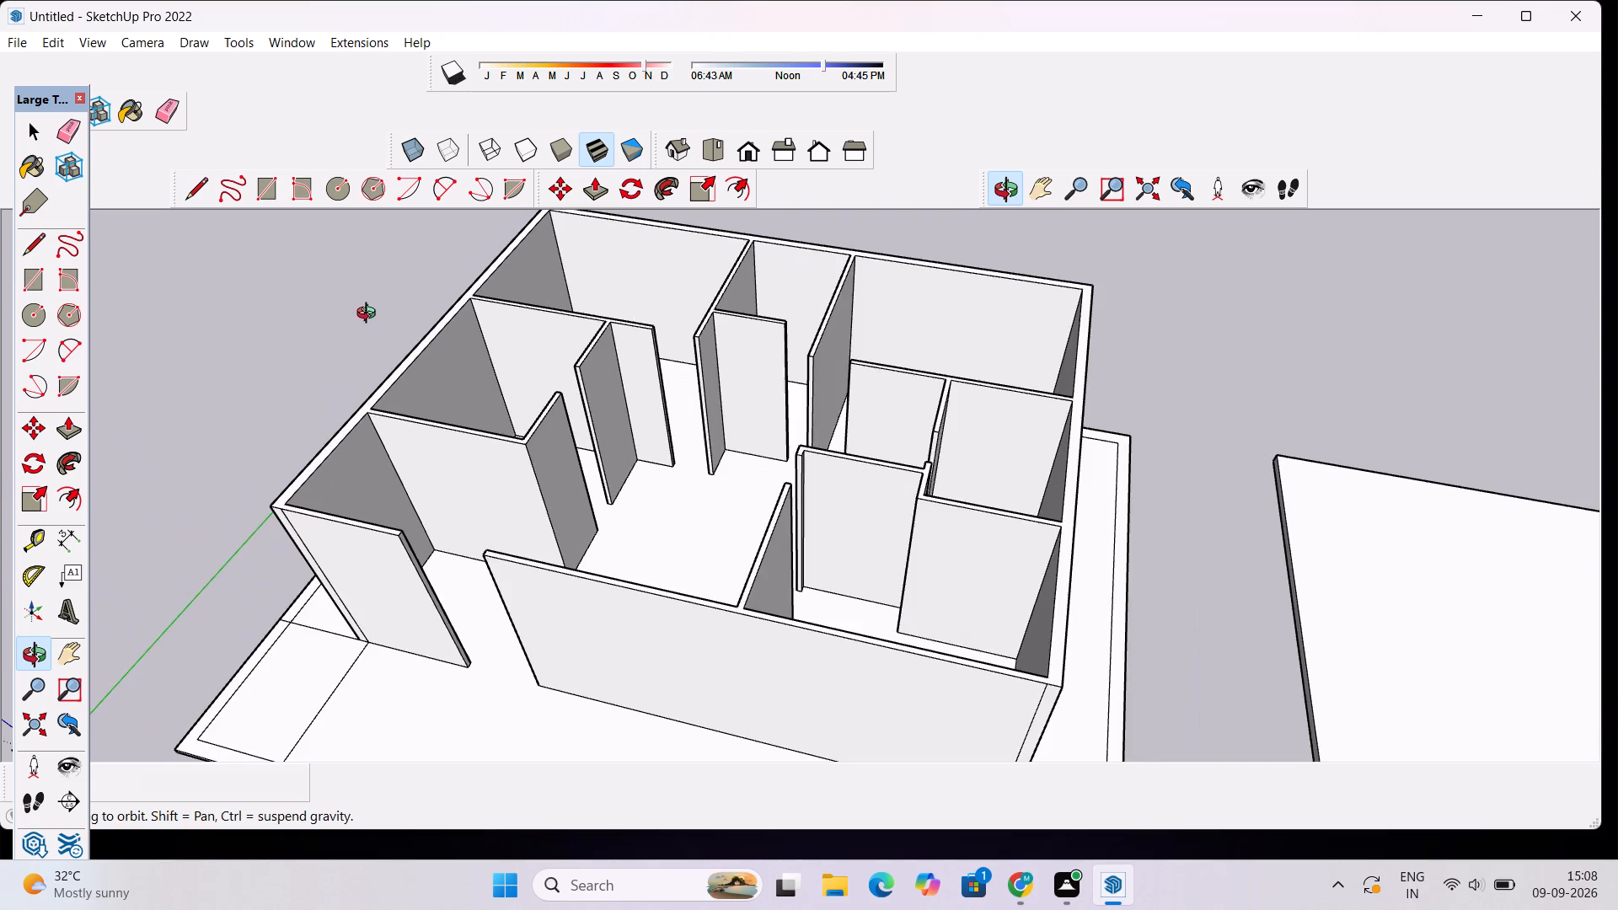
left_click_drag(372, 313, 576, 363)
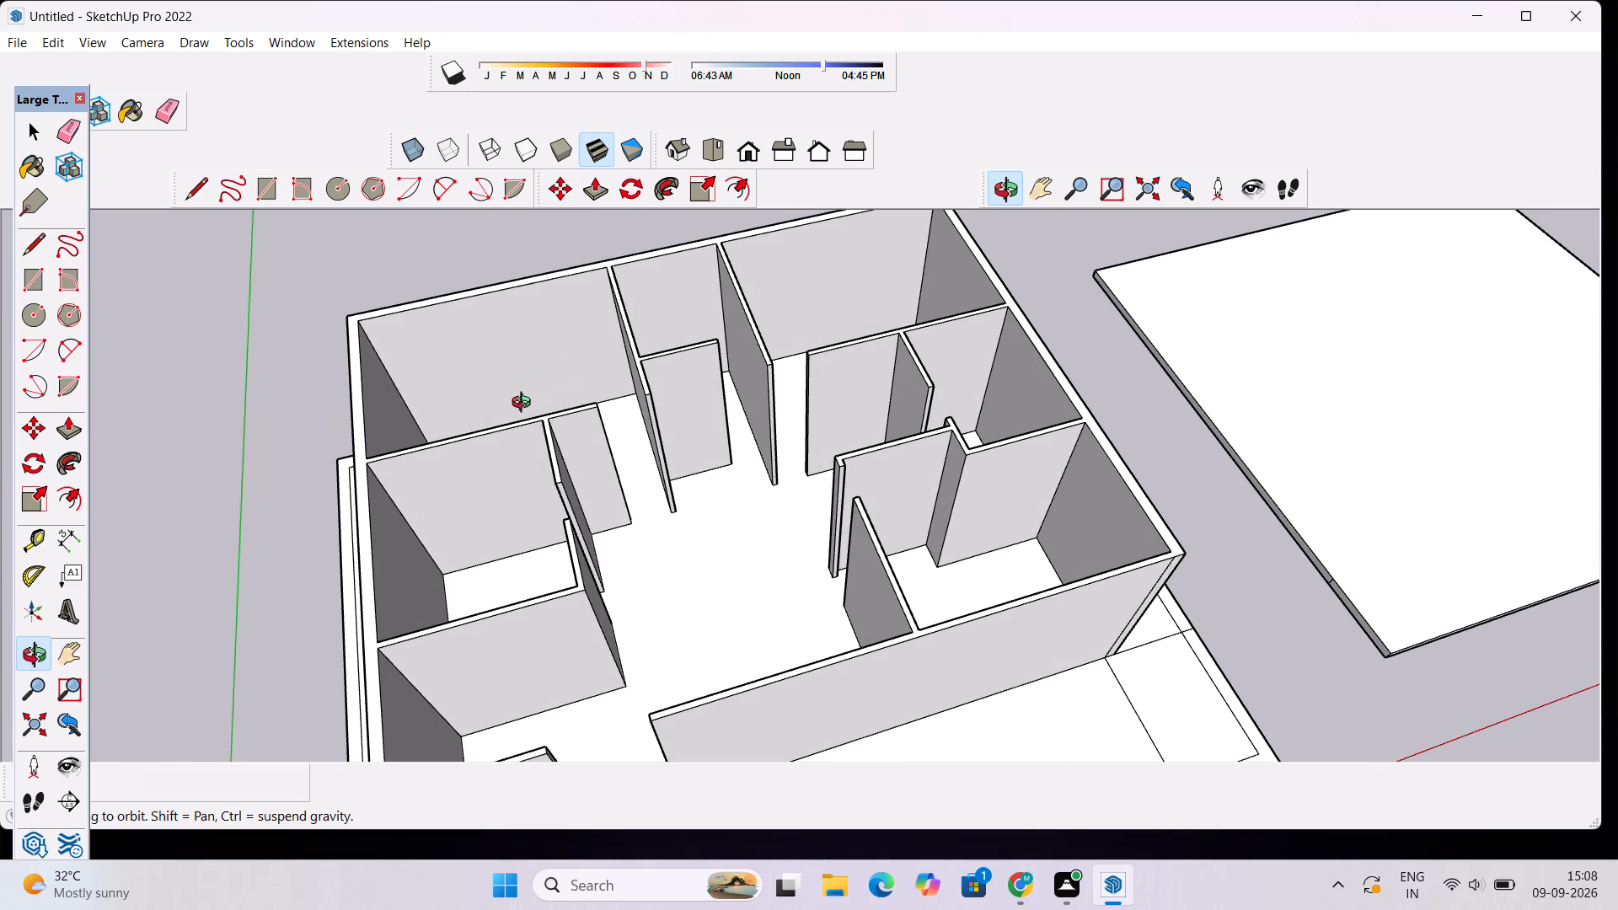
scroll(646, 424, "down", 7)
left_click_drag(881, 493, 681, 511)
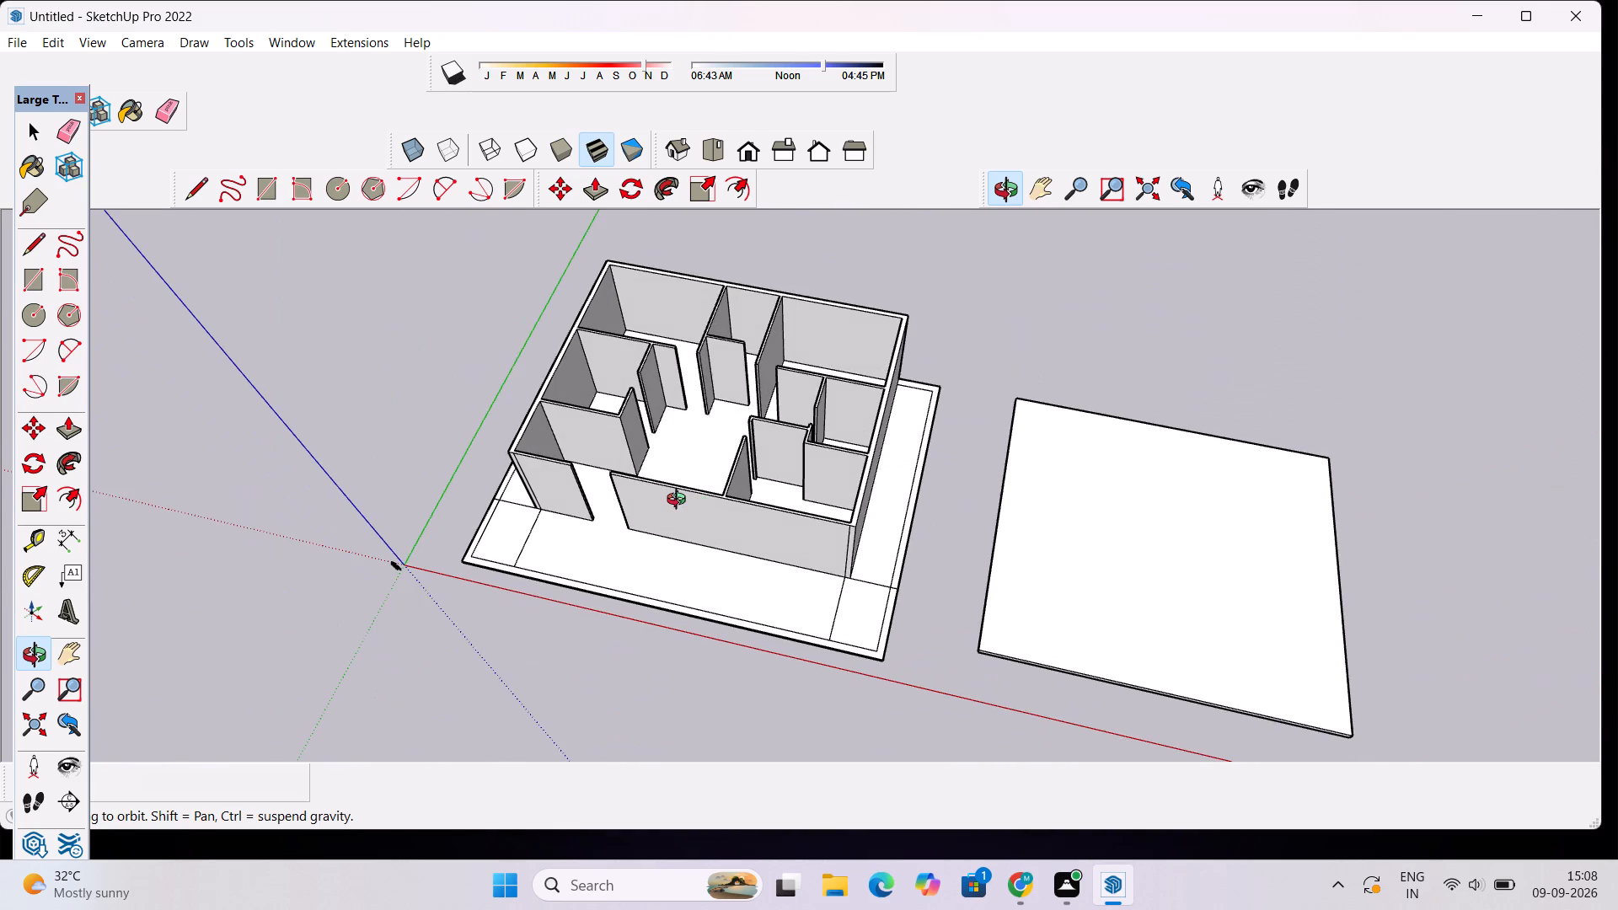
scroll(664, 507, "up", 4)
left_click_drag(543, 454, 694, 469)
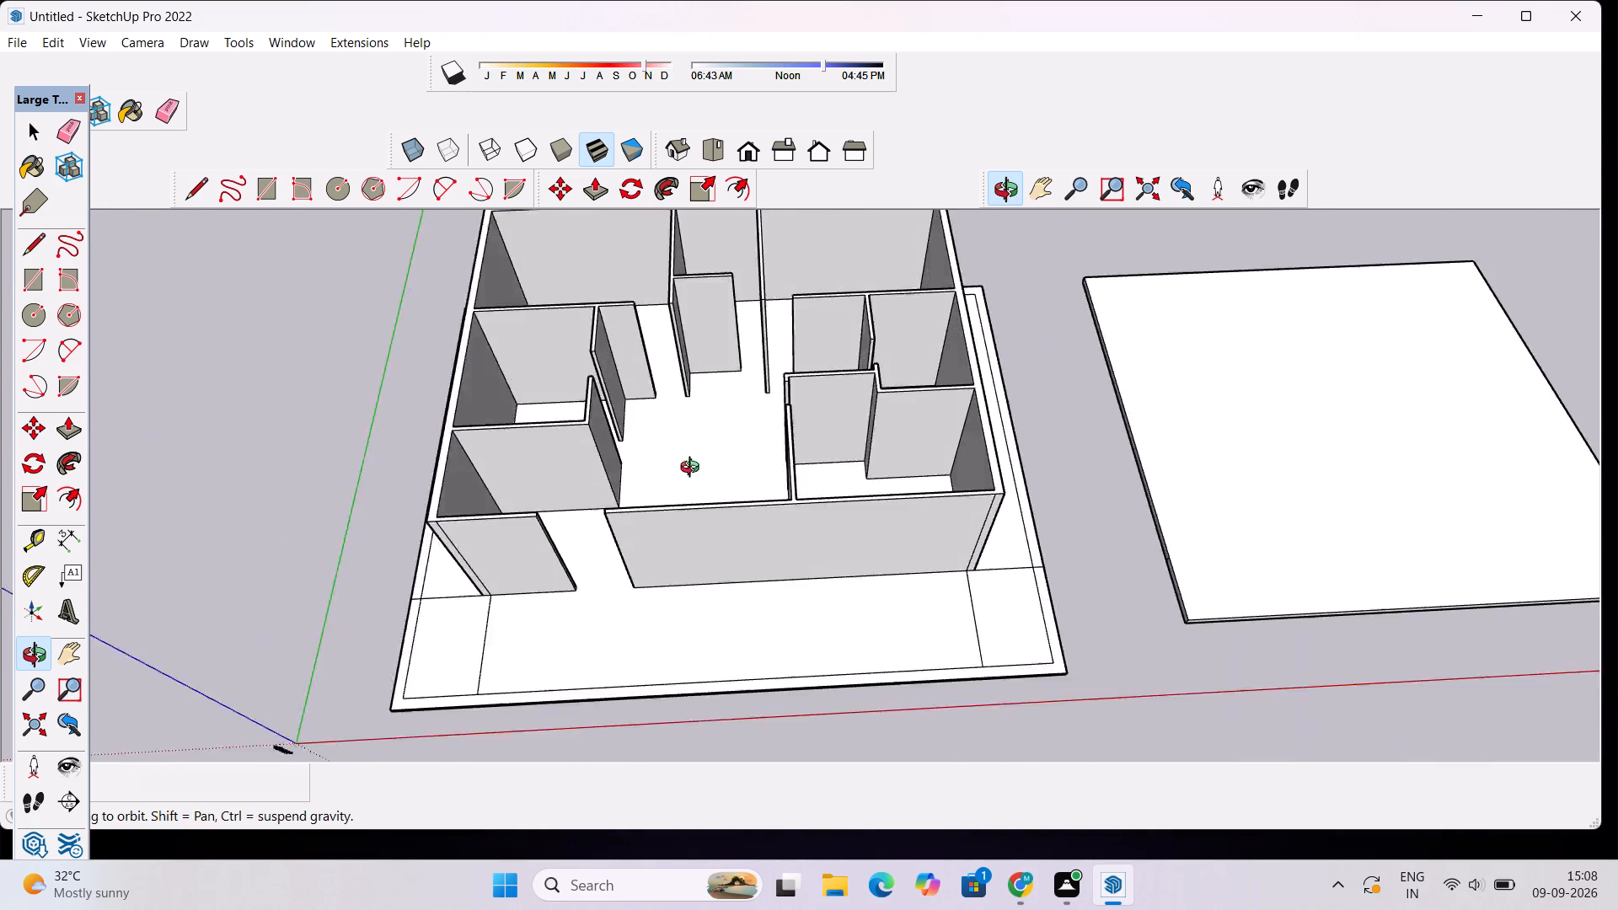
left_click_drag(694, 469, 950, 706)
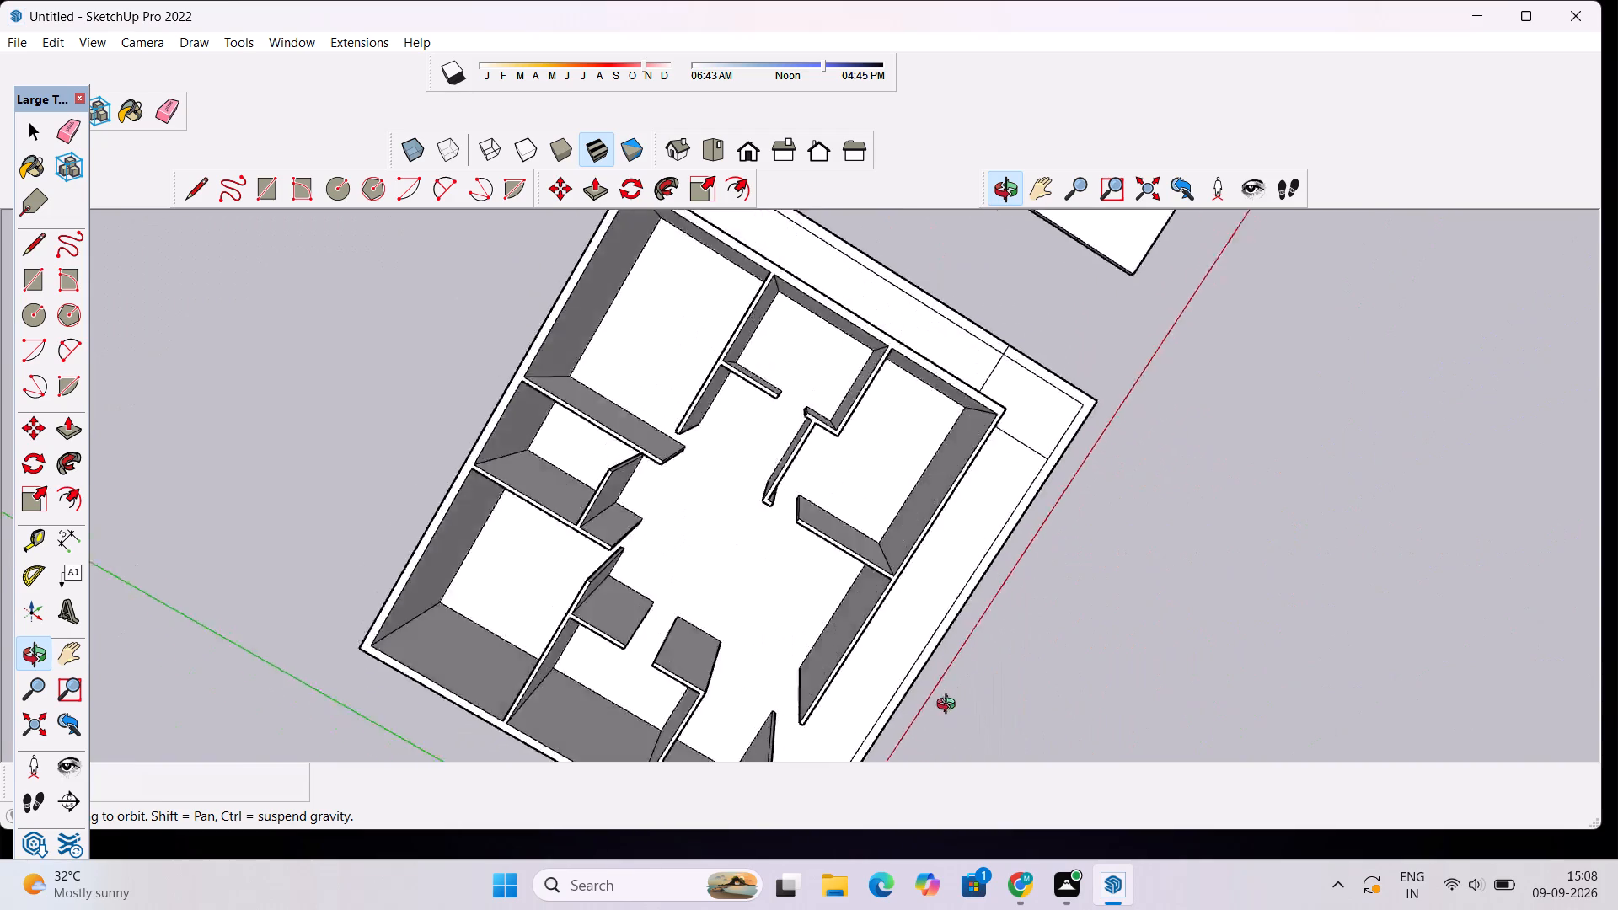
left_click_drag(950, 706, 803, 468)
right_click_drag(573, 663, 573, 650)
left_click(1260, 457)
scroll(1260, 457, "down", 4)
left_click_drag(1314, 442, 635, 247)
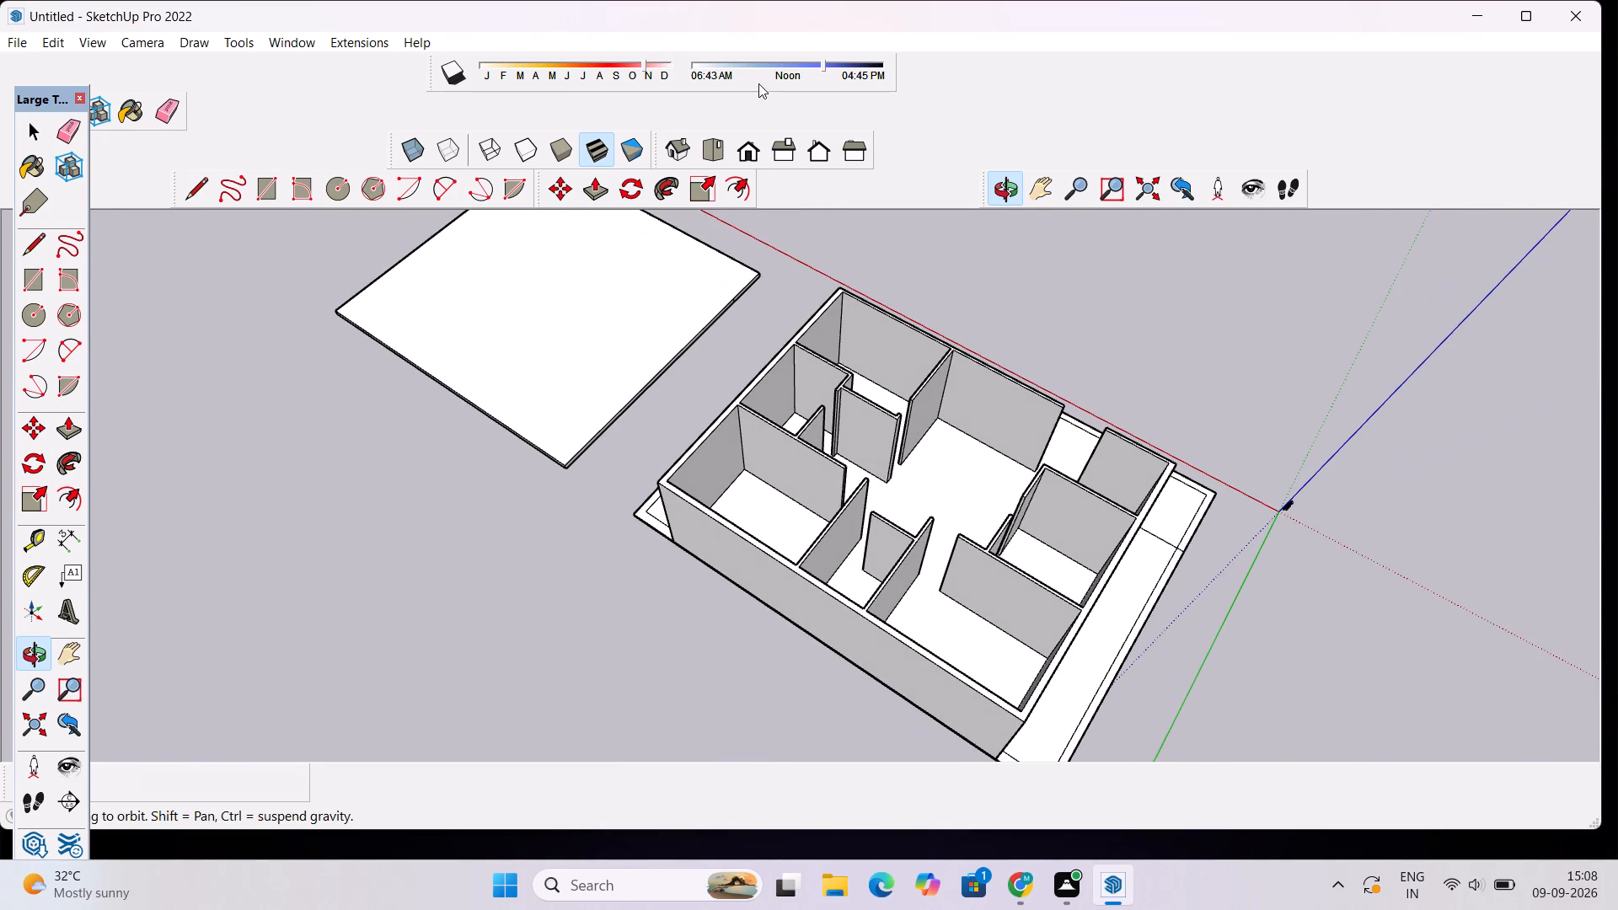
left_click(731, 142)
left_click_drag(953, 386, 832, 694)
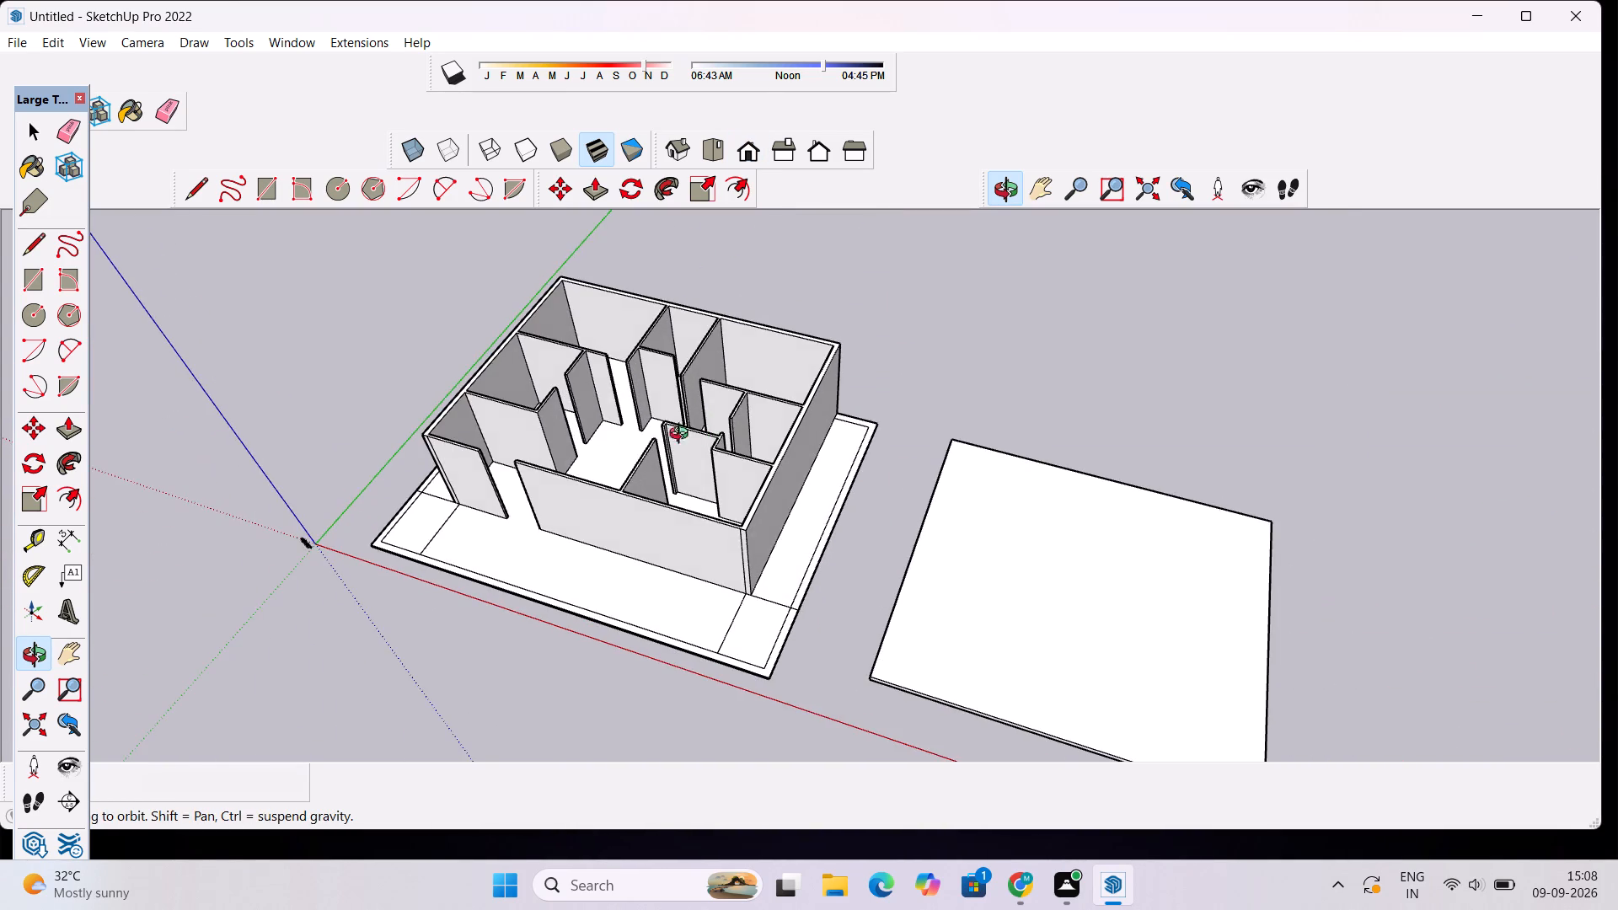
left_click_drag(639, 442, 822, 484)
scroll(837, 502, "up", 3)
scroll(837, 502, "down", 4)
left_click_drag(849, 597, 831, 587)
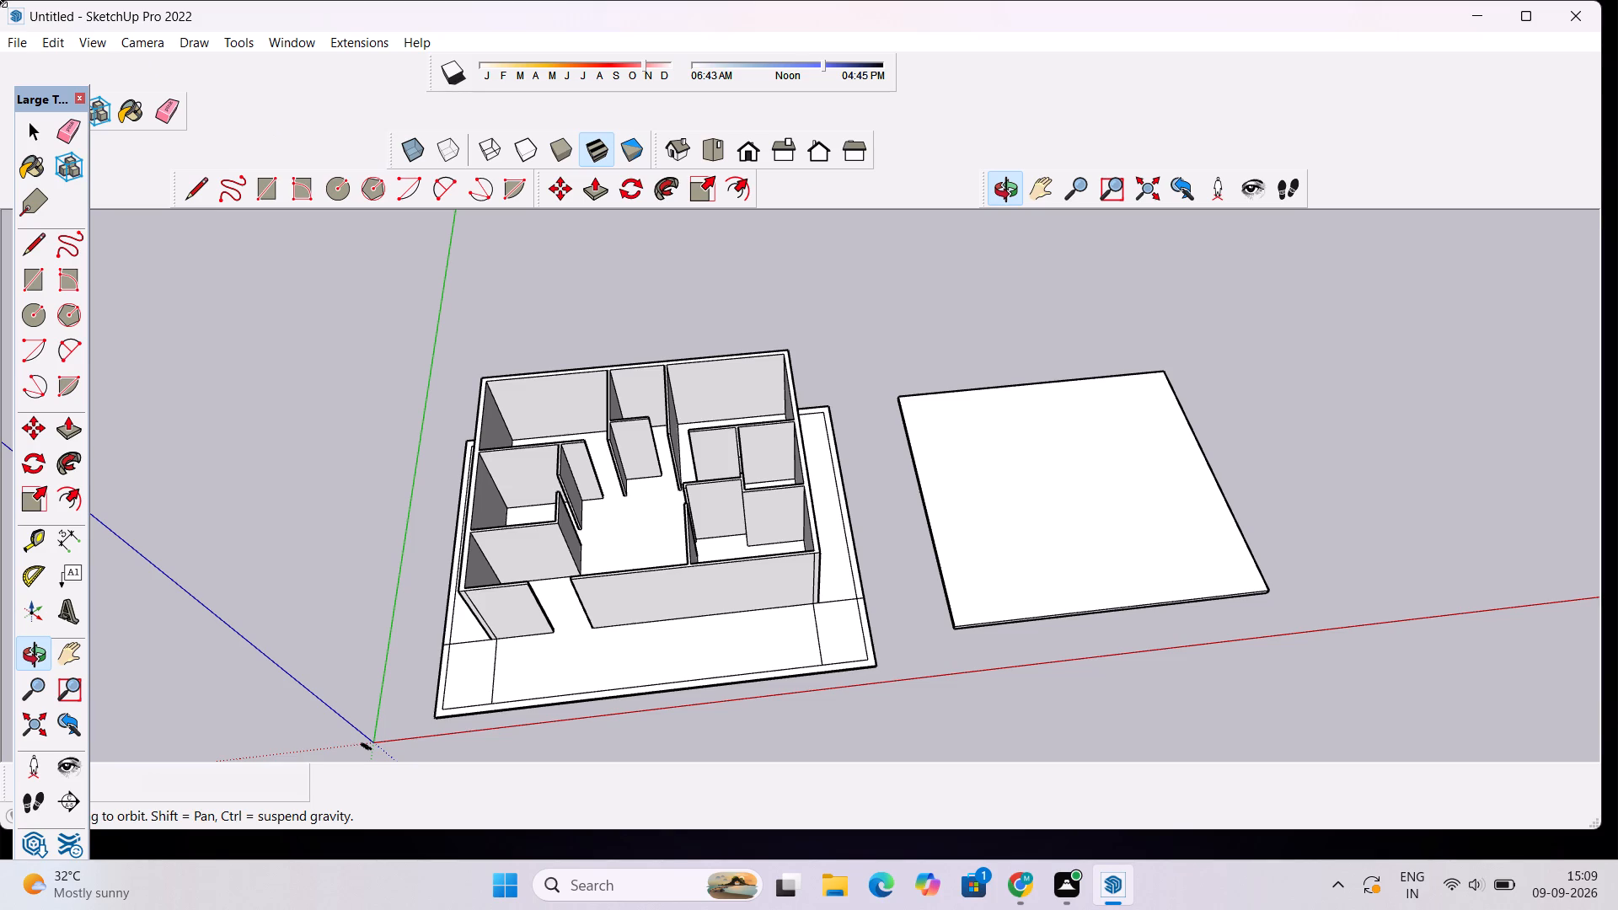
Examine the house's front wall, entrance opening and slab border up close, and the whole model with the separate slab.
scroll(289, 0, "down", 2)
scroll(612, 664, "down", 4)
left_click_drag(604, 735, 659, 558)
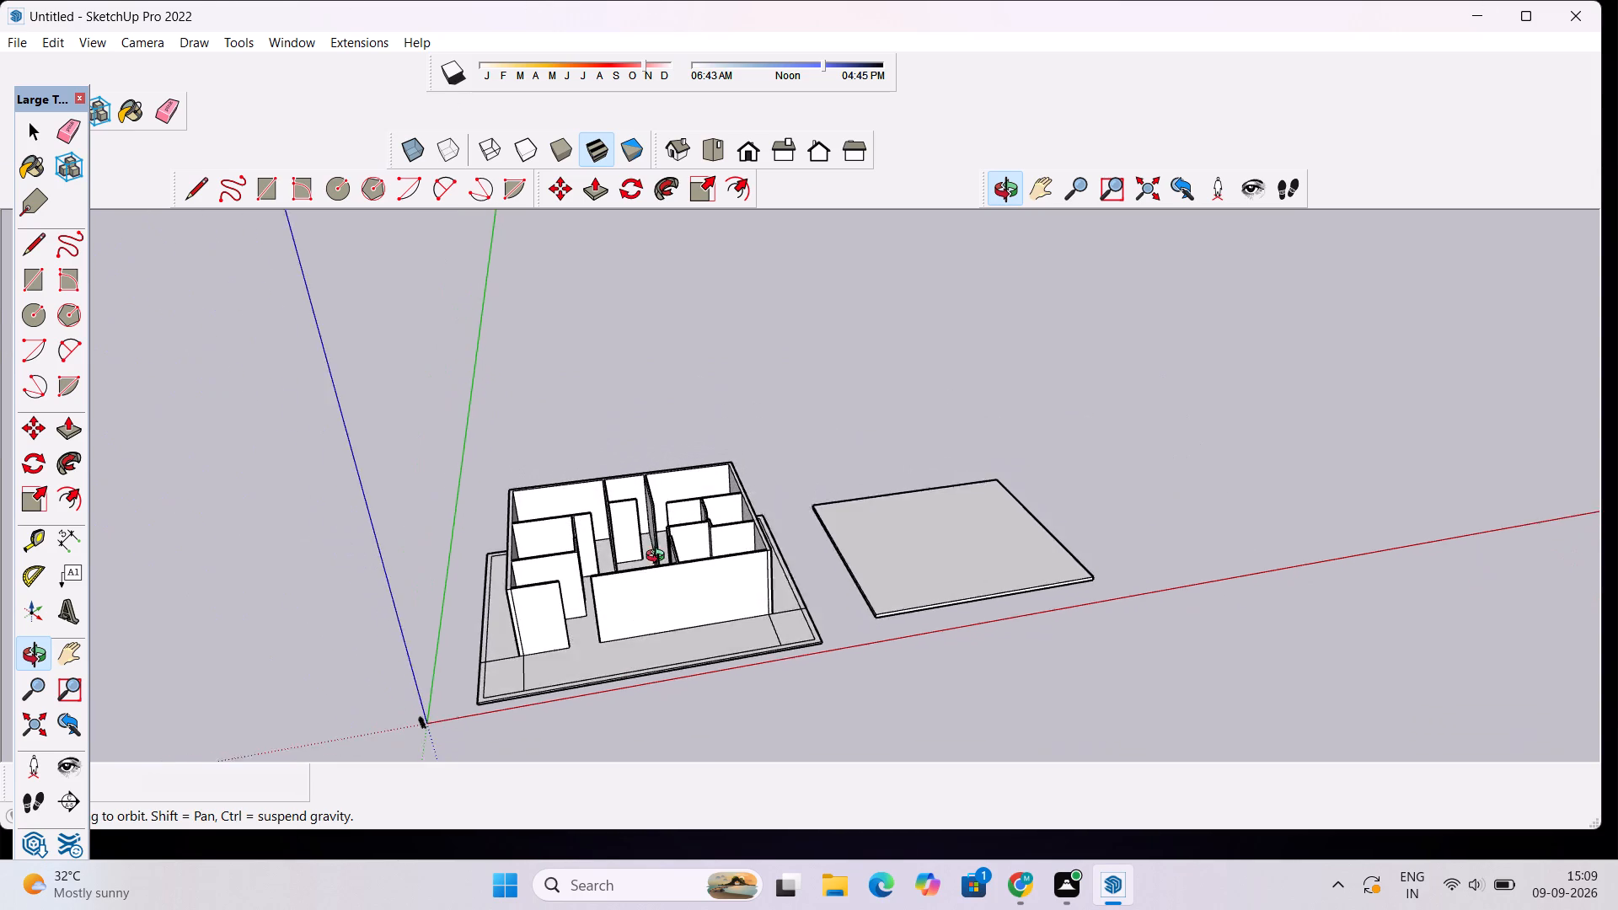
left_click_drag(659, 558, 660, 550)
scroll(638, 725, "up", 9)
left_click_drag(590, 664, 589, 634)
scroll(587, 624, "up", 5)
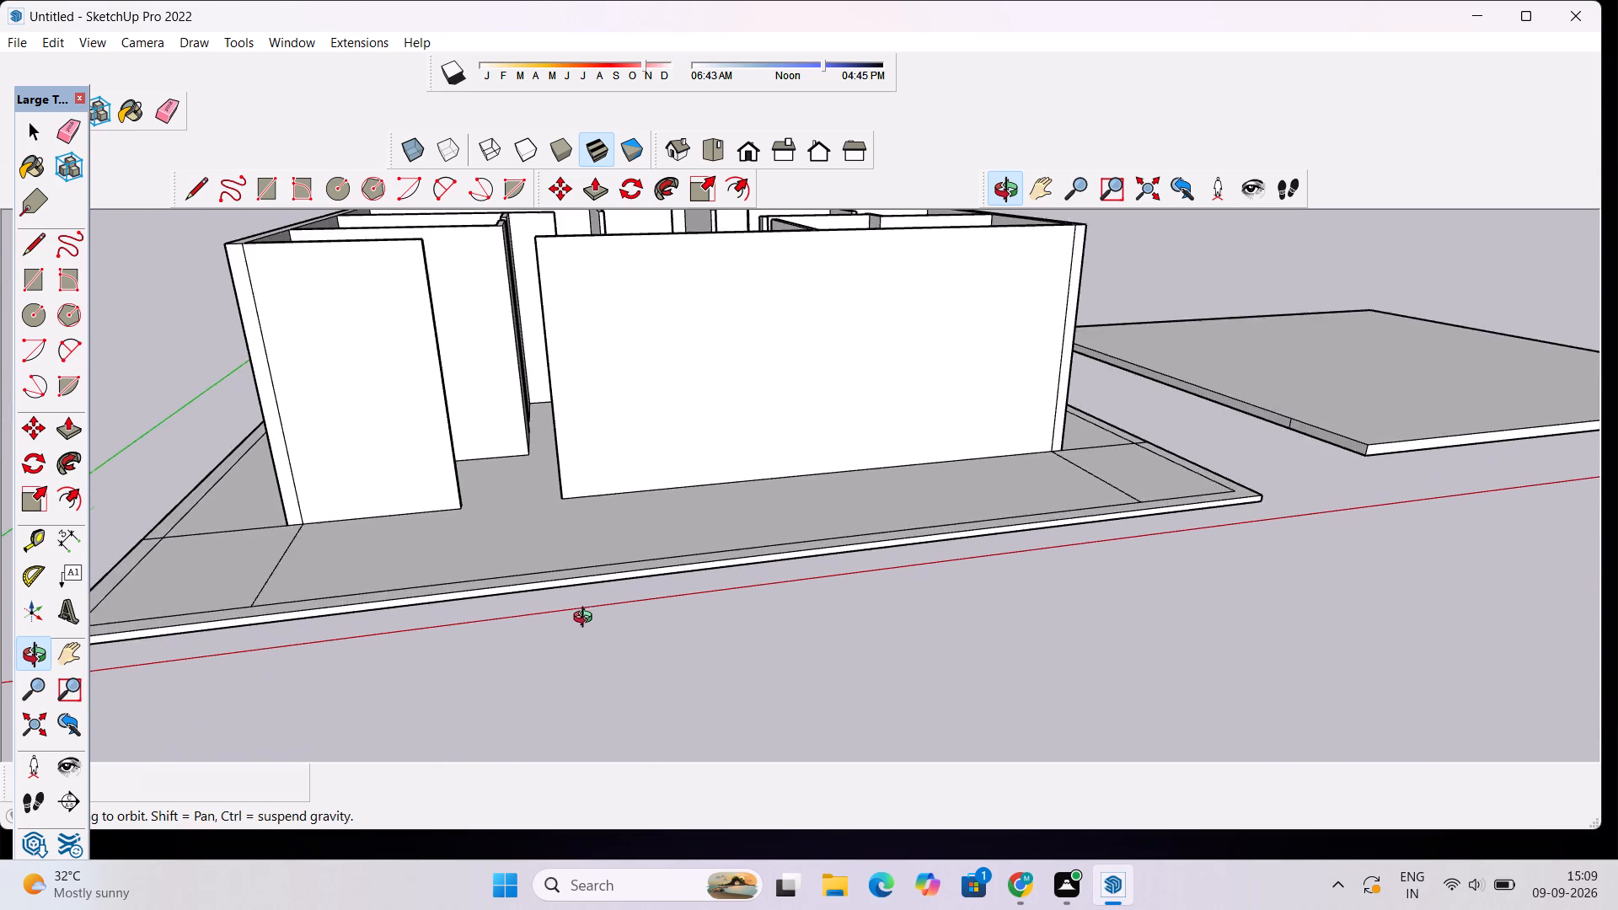
left_click_drag(536, 624, 573, 722)
scroll(624, 660, "down", 3)
left_click_drag(785, 649, 751, 657)
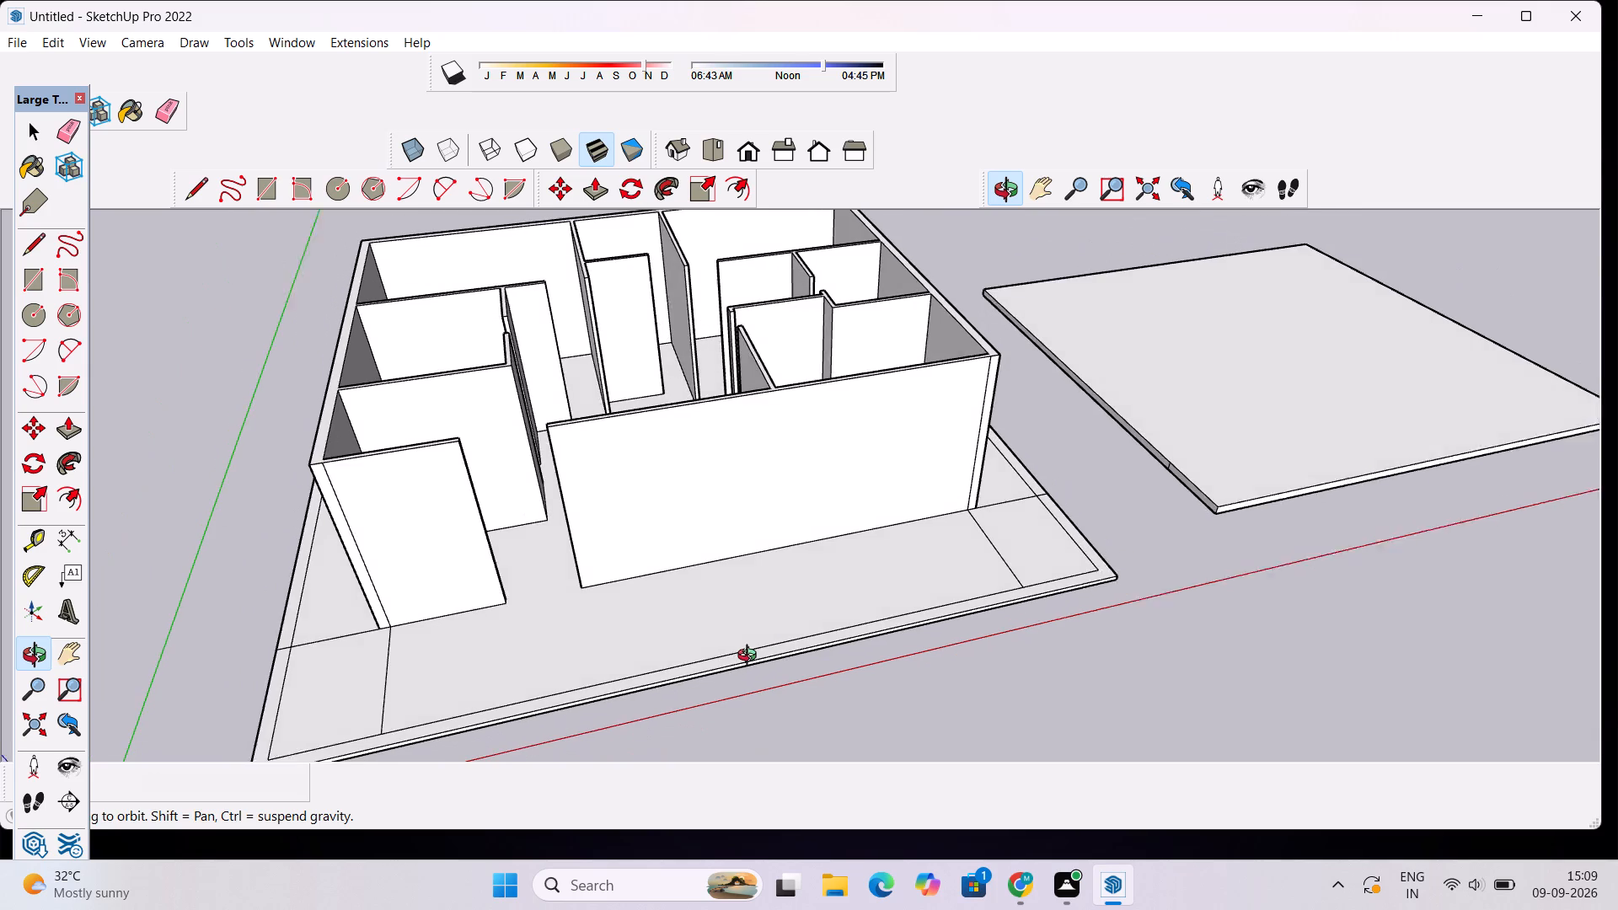
left_click_drag(751, 657, 743, 660)
scroll(583, 688, "up", 3)
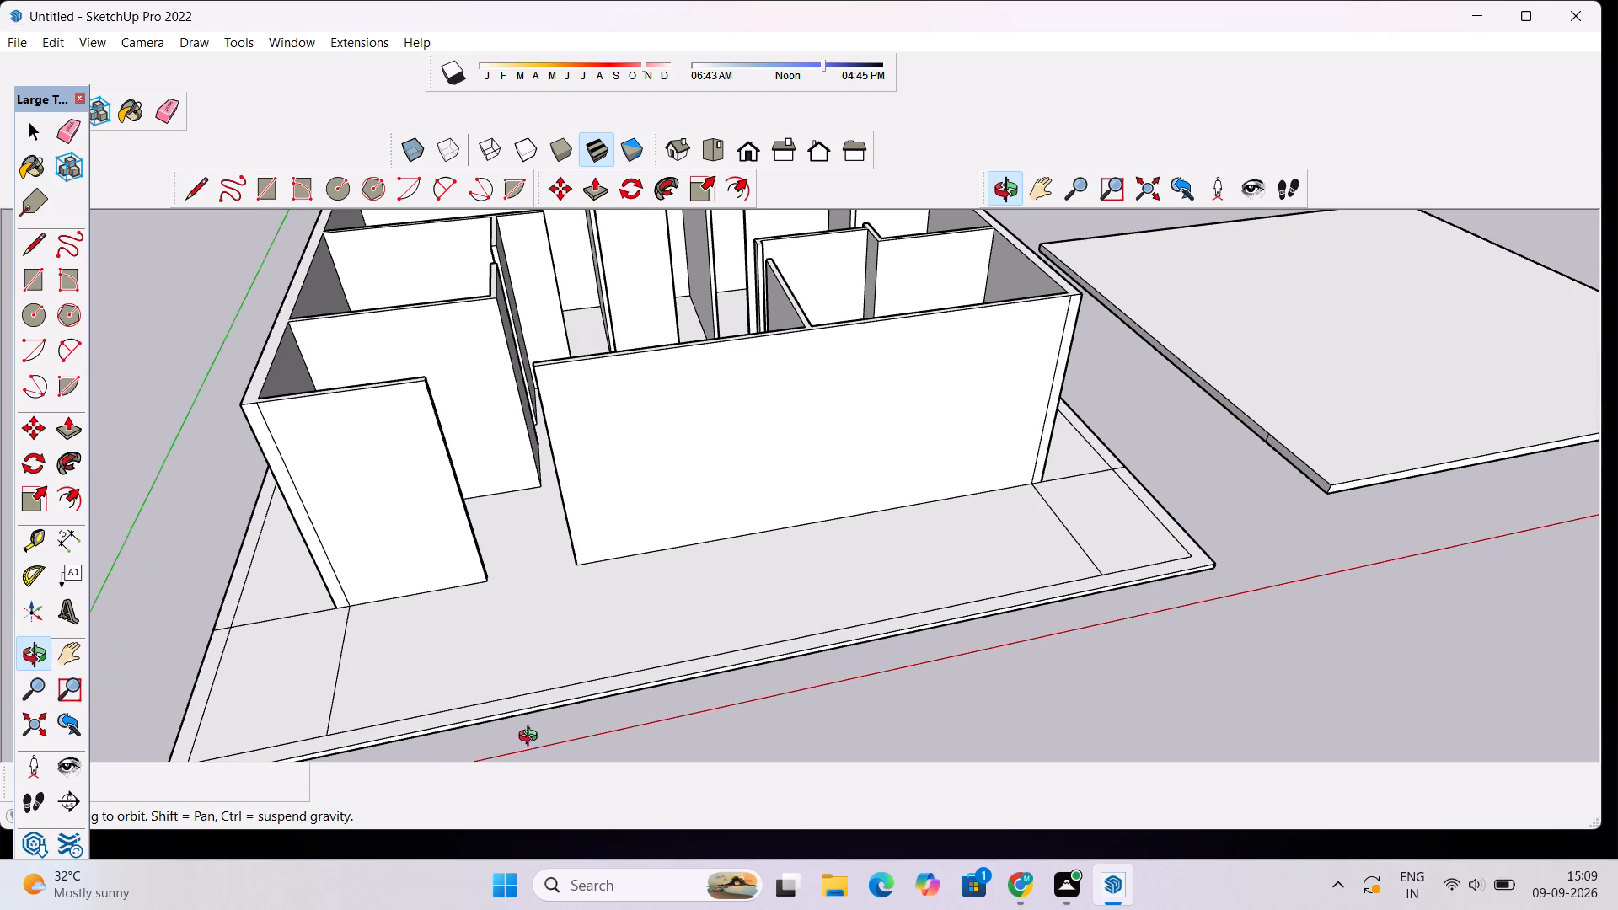
scroll(687, 592, "down", 4)
left_click_drag(796, 575, 669, 478)
scroll(700, 490, "up", 4)
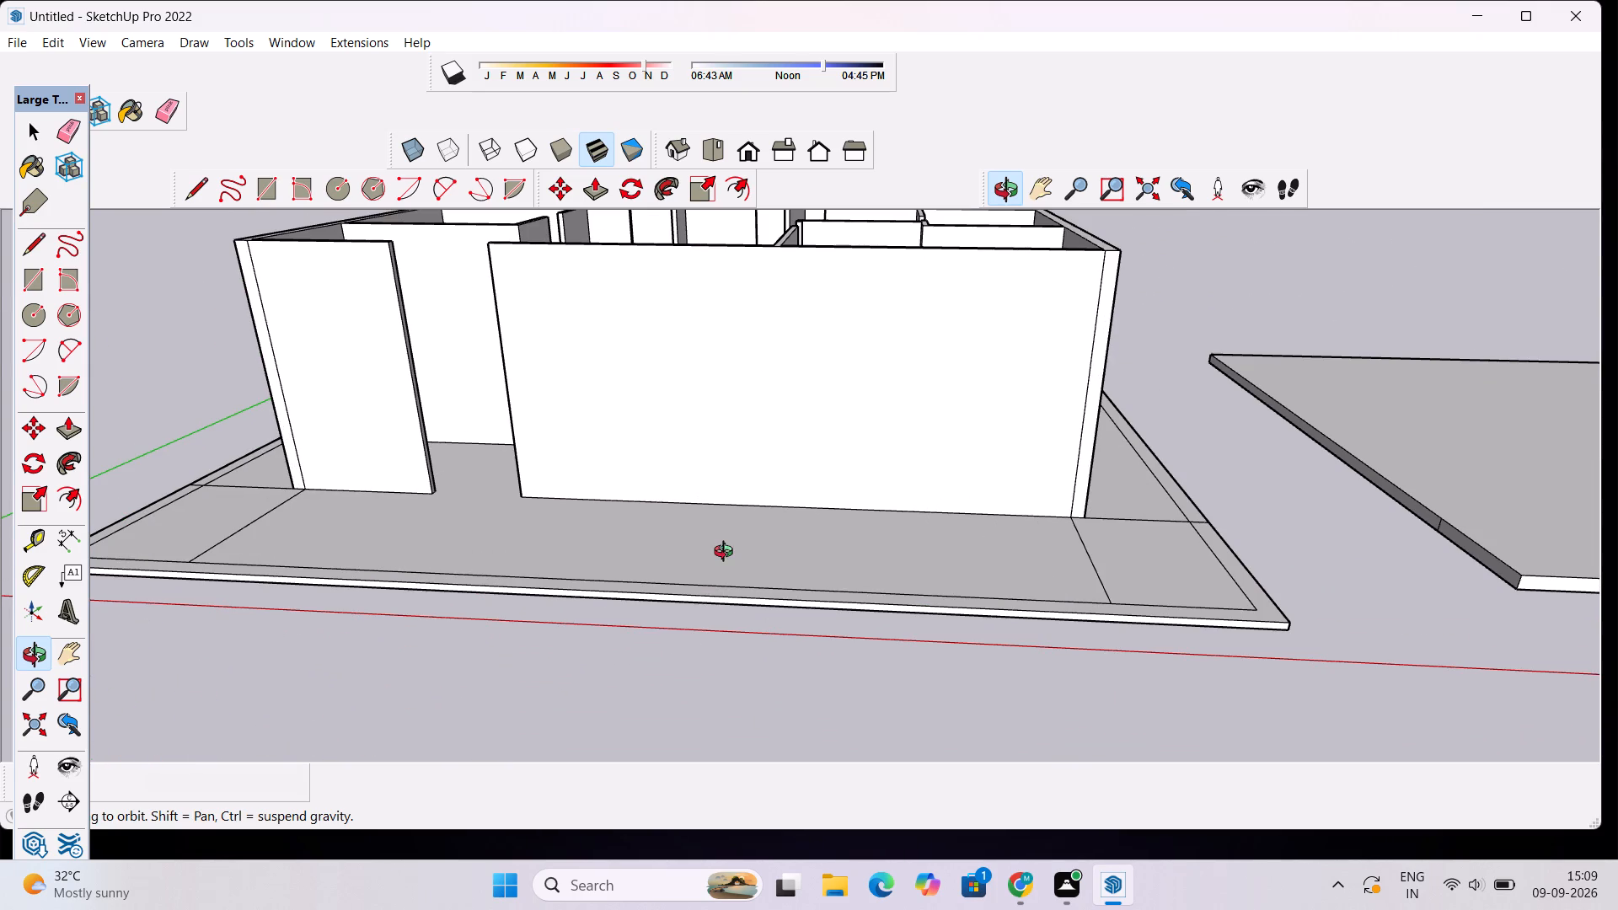
scroll(909, 523, "down", 3)
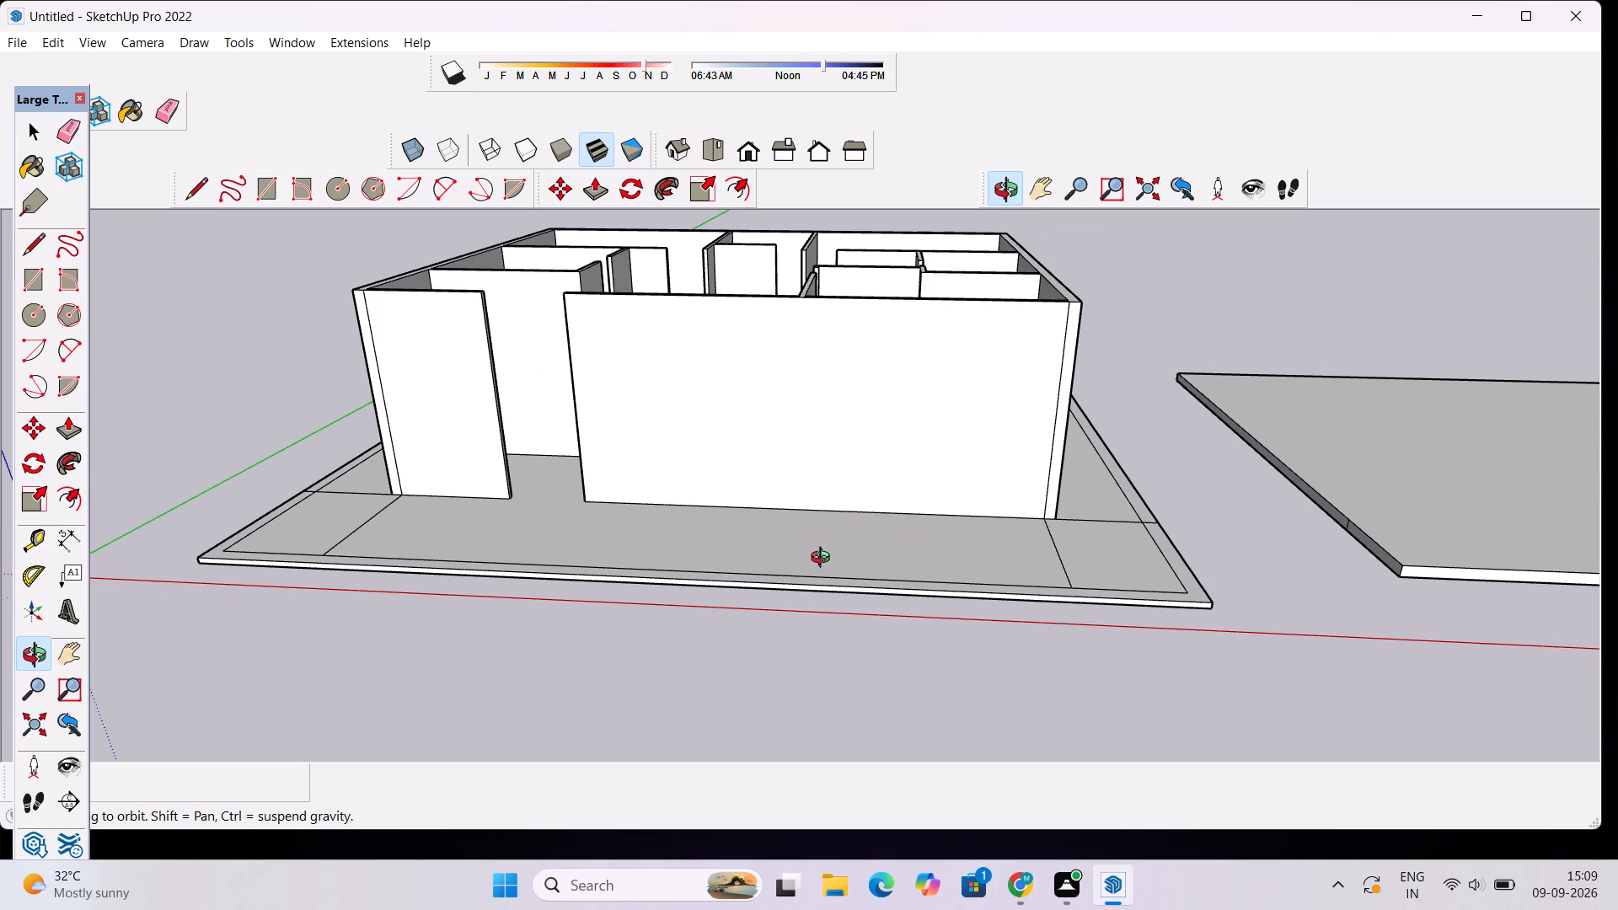
scroll(816, 558, "down", 8)
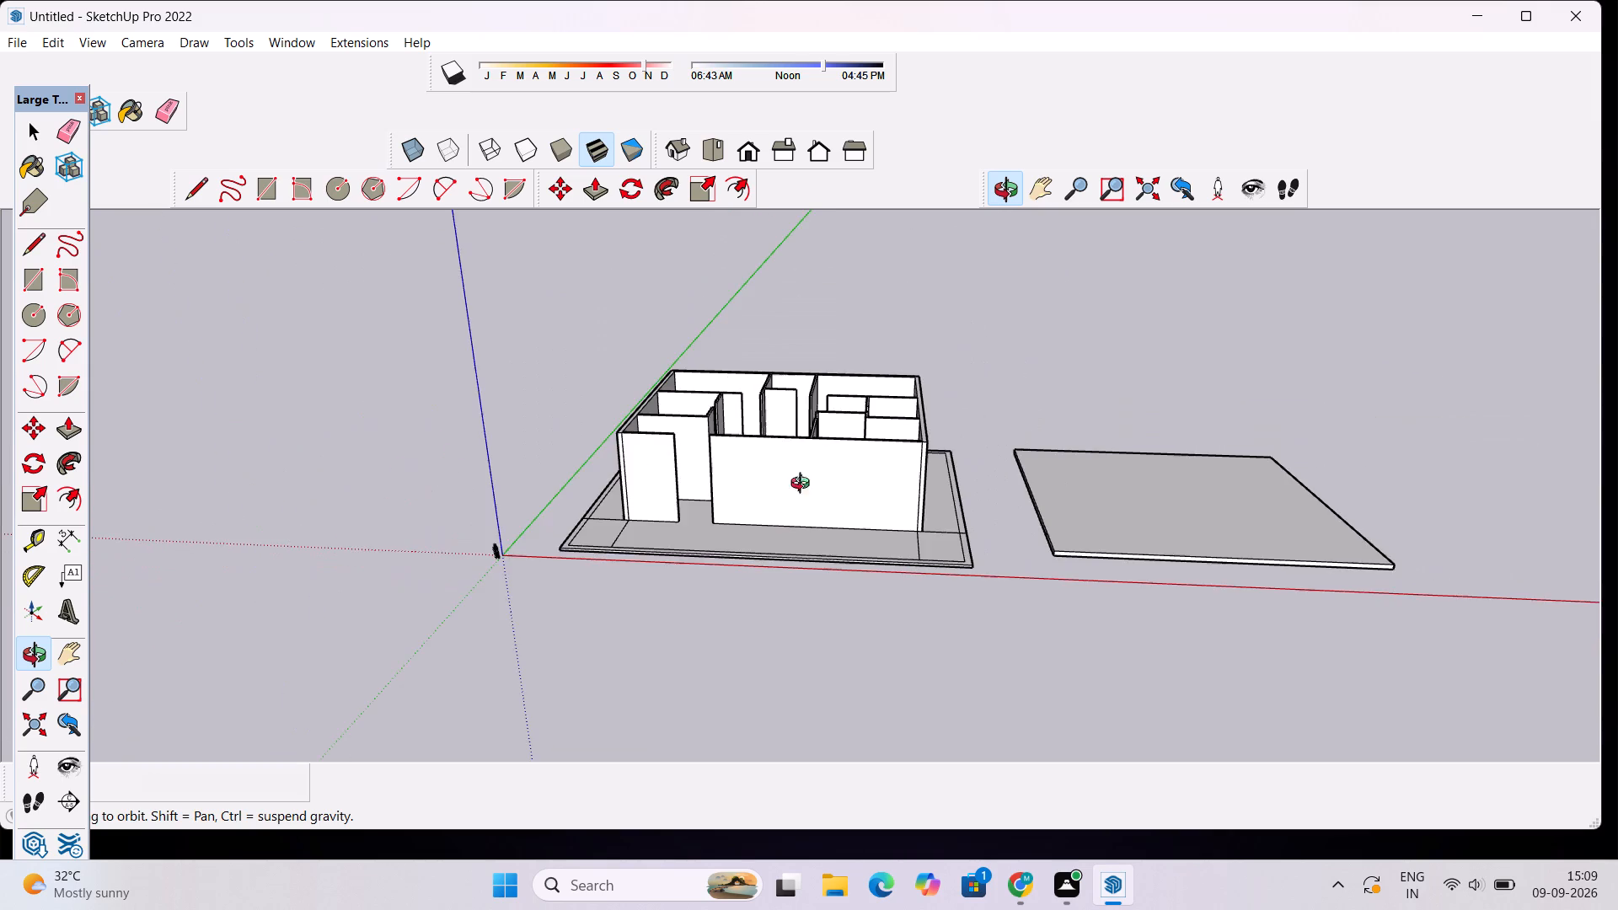
left_click_drag(713, 404, 719, 491)
scroll(754, 480, "down", 5)
left_click_drag(913, 525, 977, 547)
scroll(1134, 563, "up", 3)
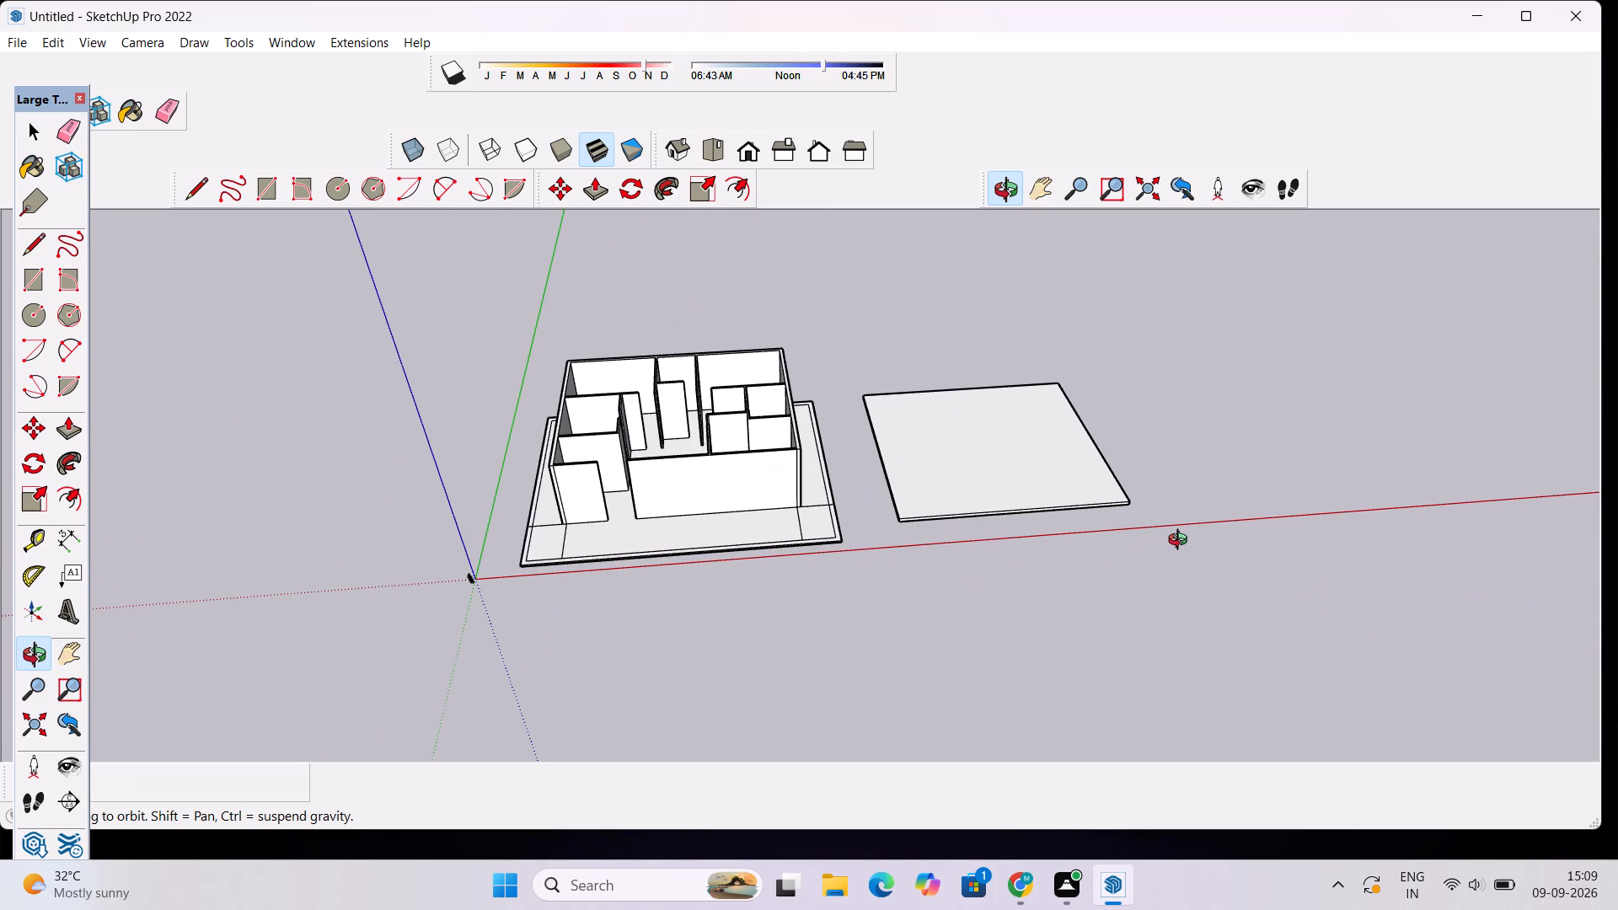
scroll(1141, 480, "down", 4)
left_click_drag(1300, 365, 1227, 361)
scroll(1176, 481, "up", 1)
left_click_drag(1201, 431, 723, 340, "shift")
scroll(734, 351, "down", 4, "shift")
left_click_drag(638, 405, 685, 415, "shift")
scroll(901, 427, "up", 3, "shift")
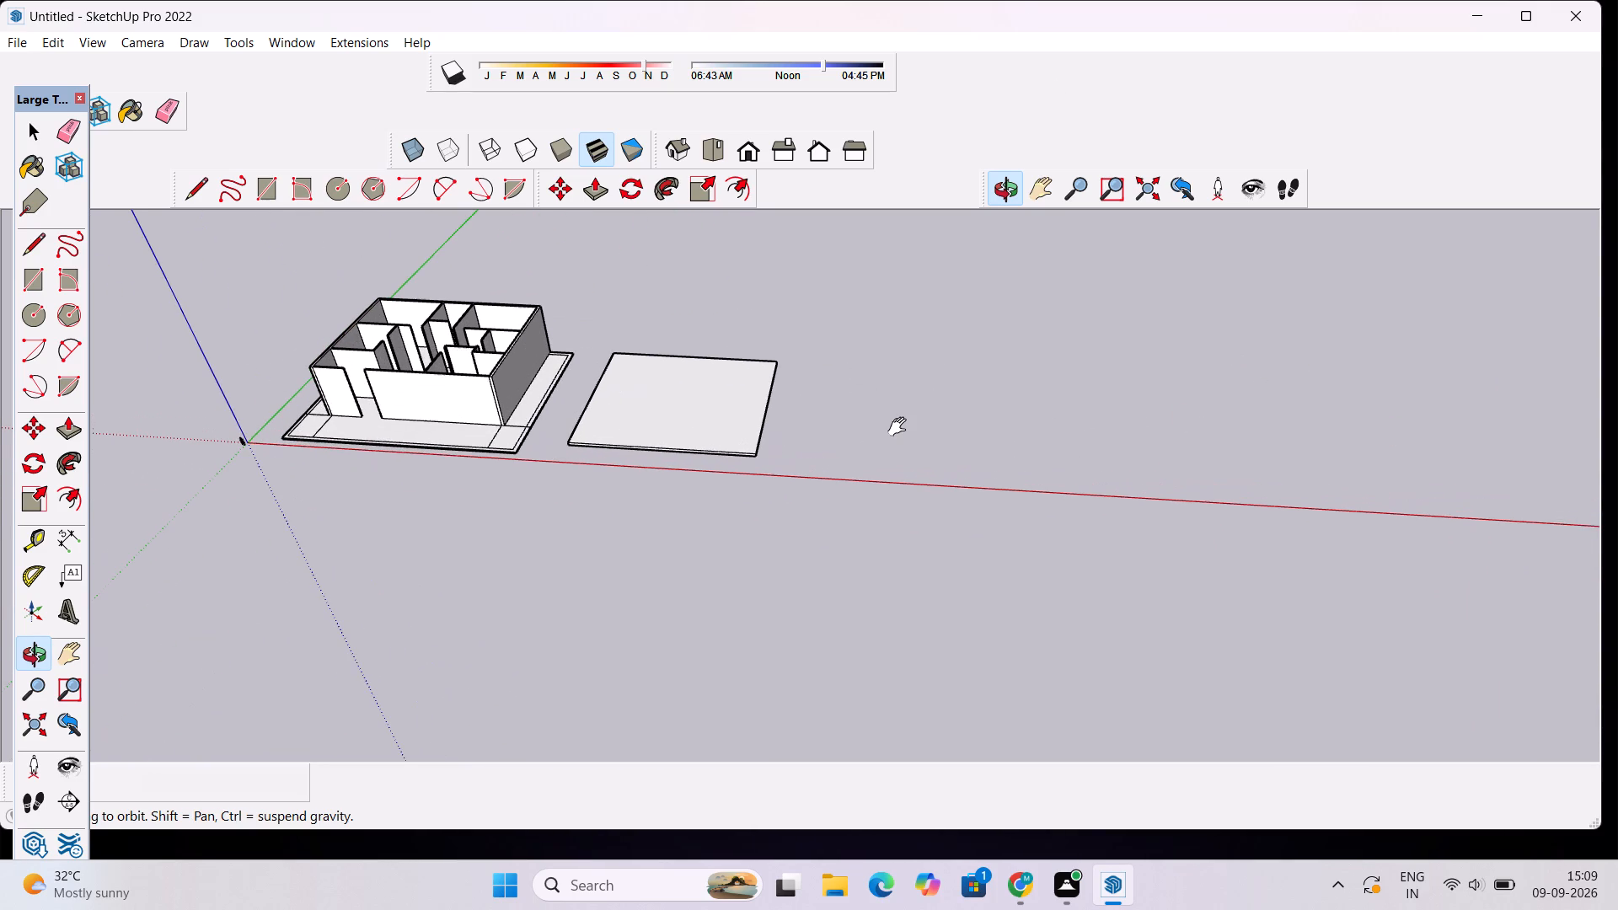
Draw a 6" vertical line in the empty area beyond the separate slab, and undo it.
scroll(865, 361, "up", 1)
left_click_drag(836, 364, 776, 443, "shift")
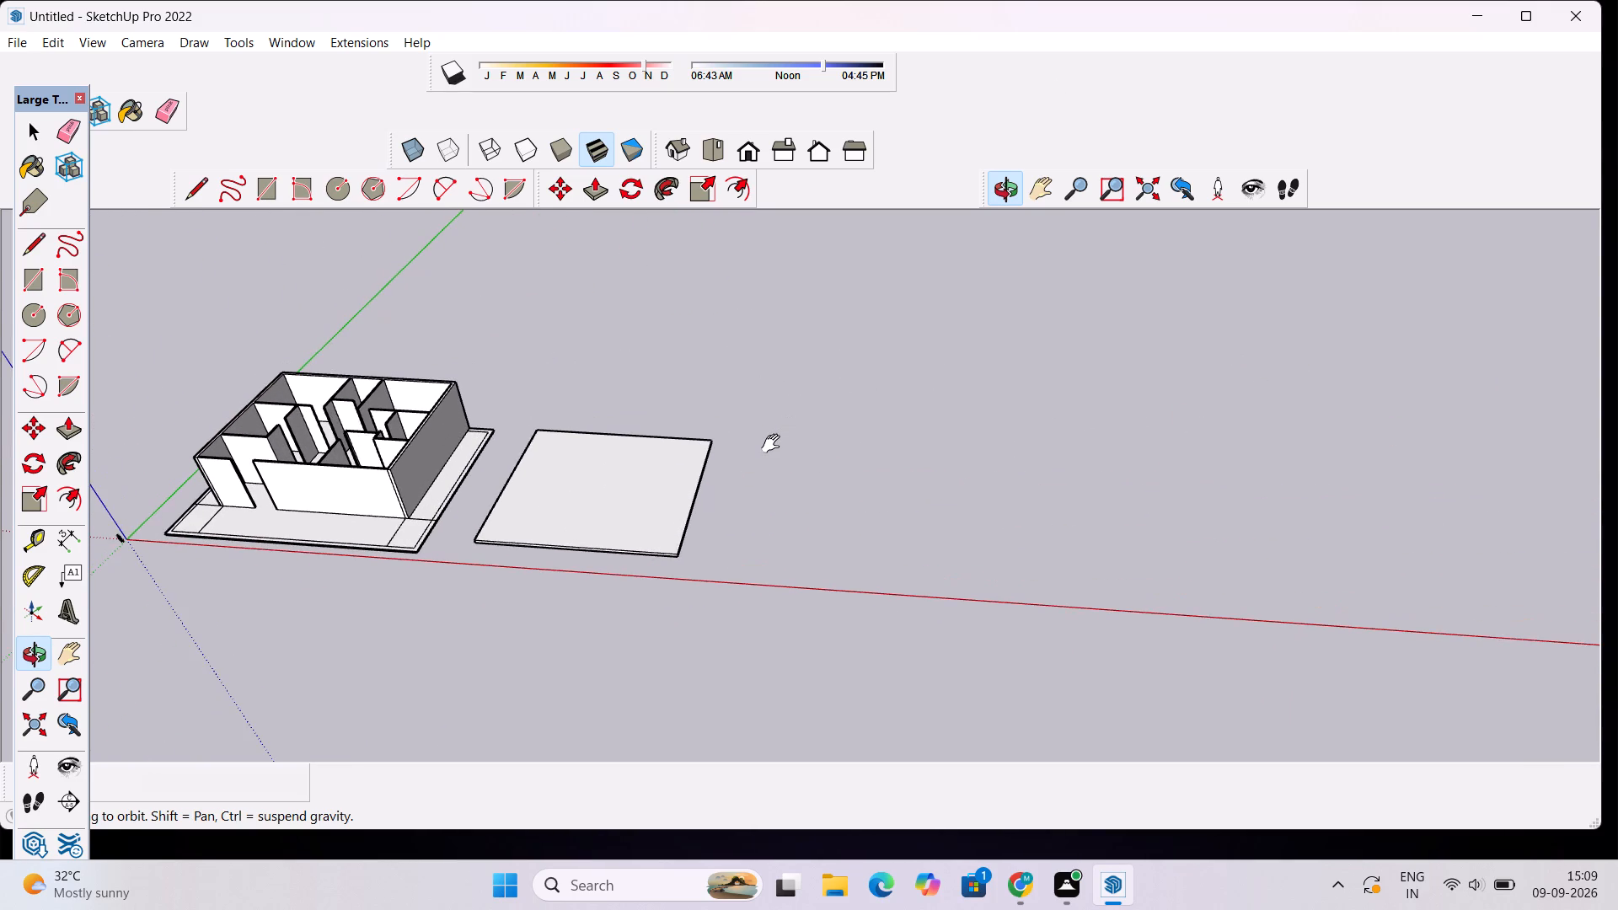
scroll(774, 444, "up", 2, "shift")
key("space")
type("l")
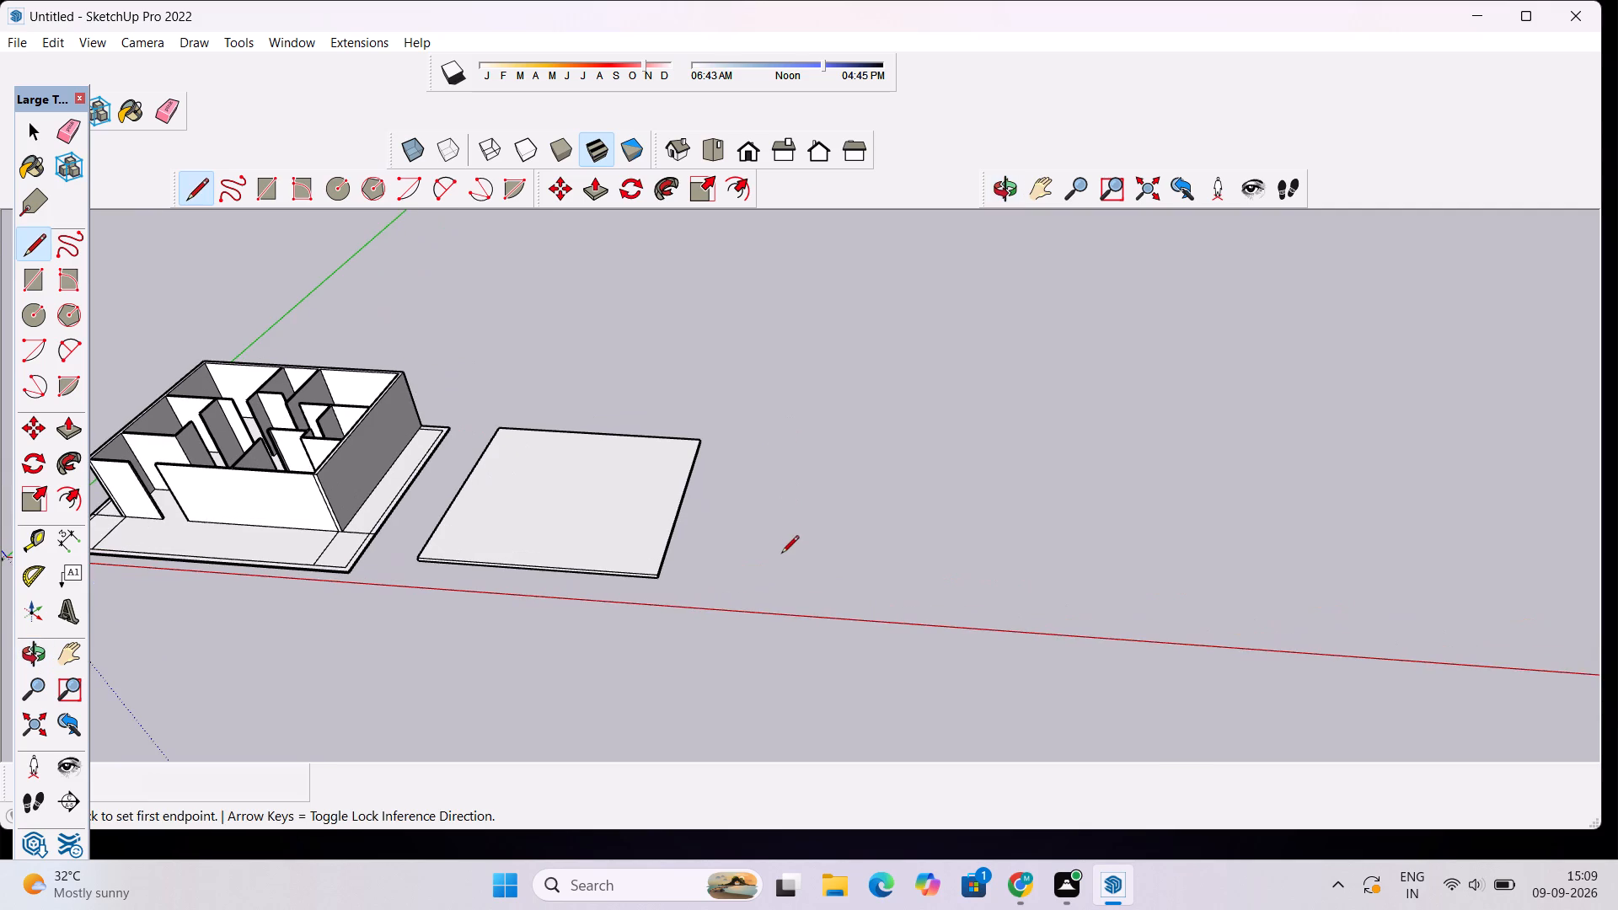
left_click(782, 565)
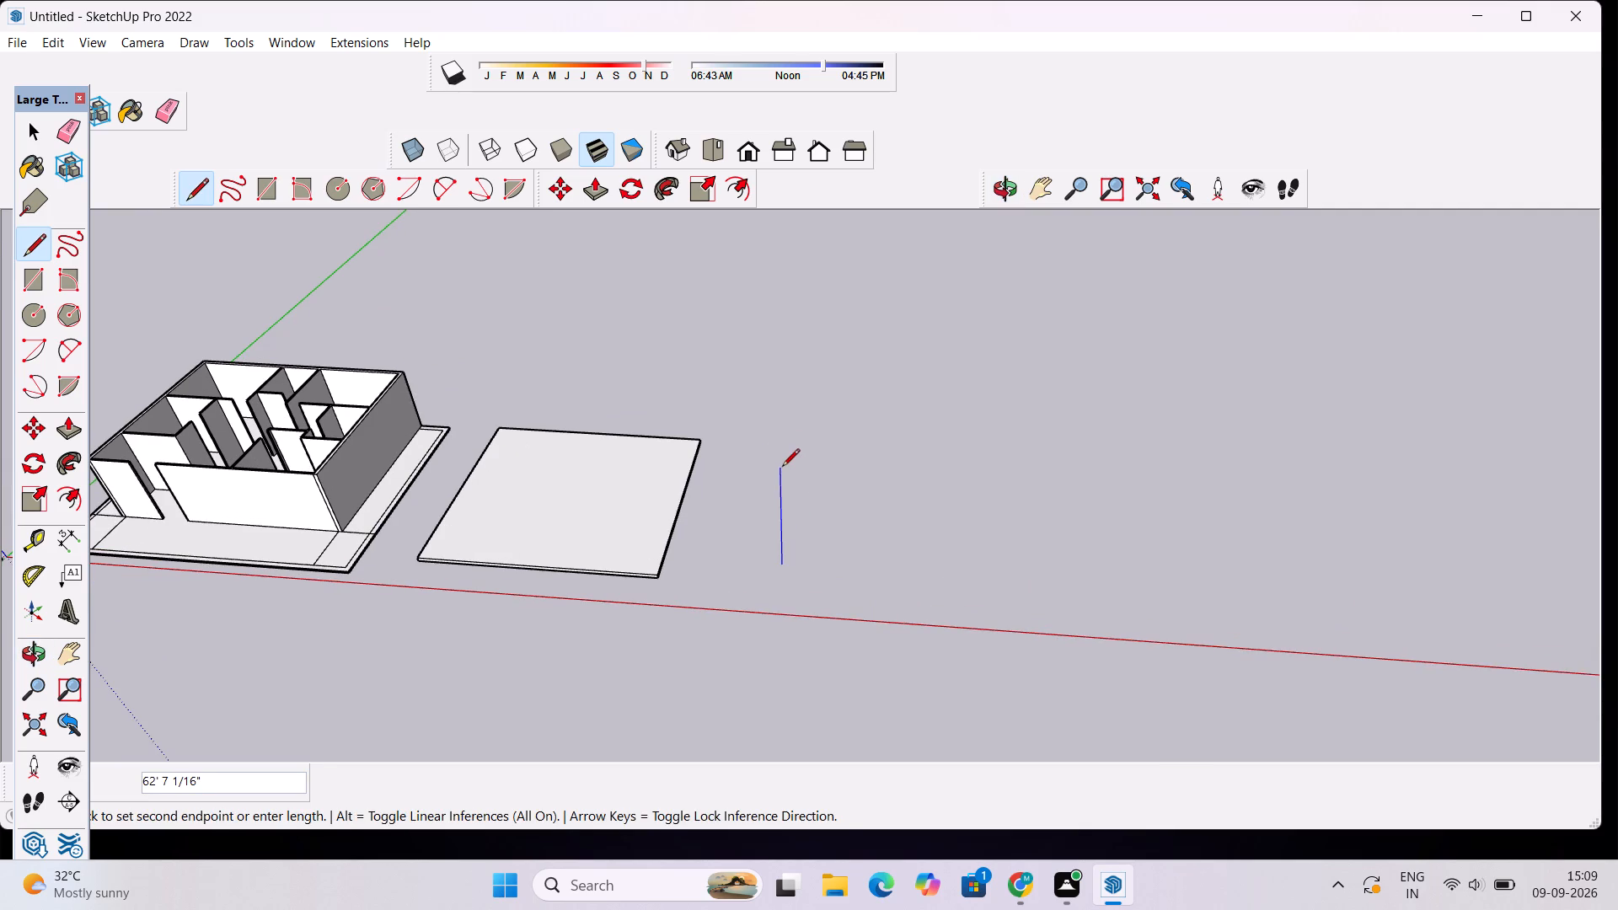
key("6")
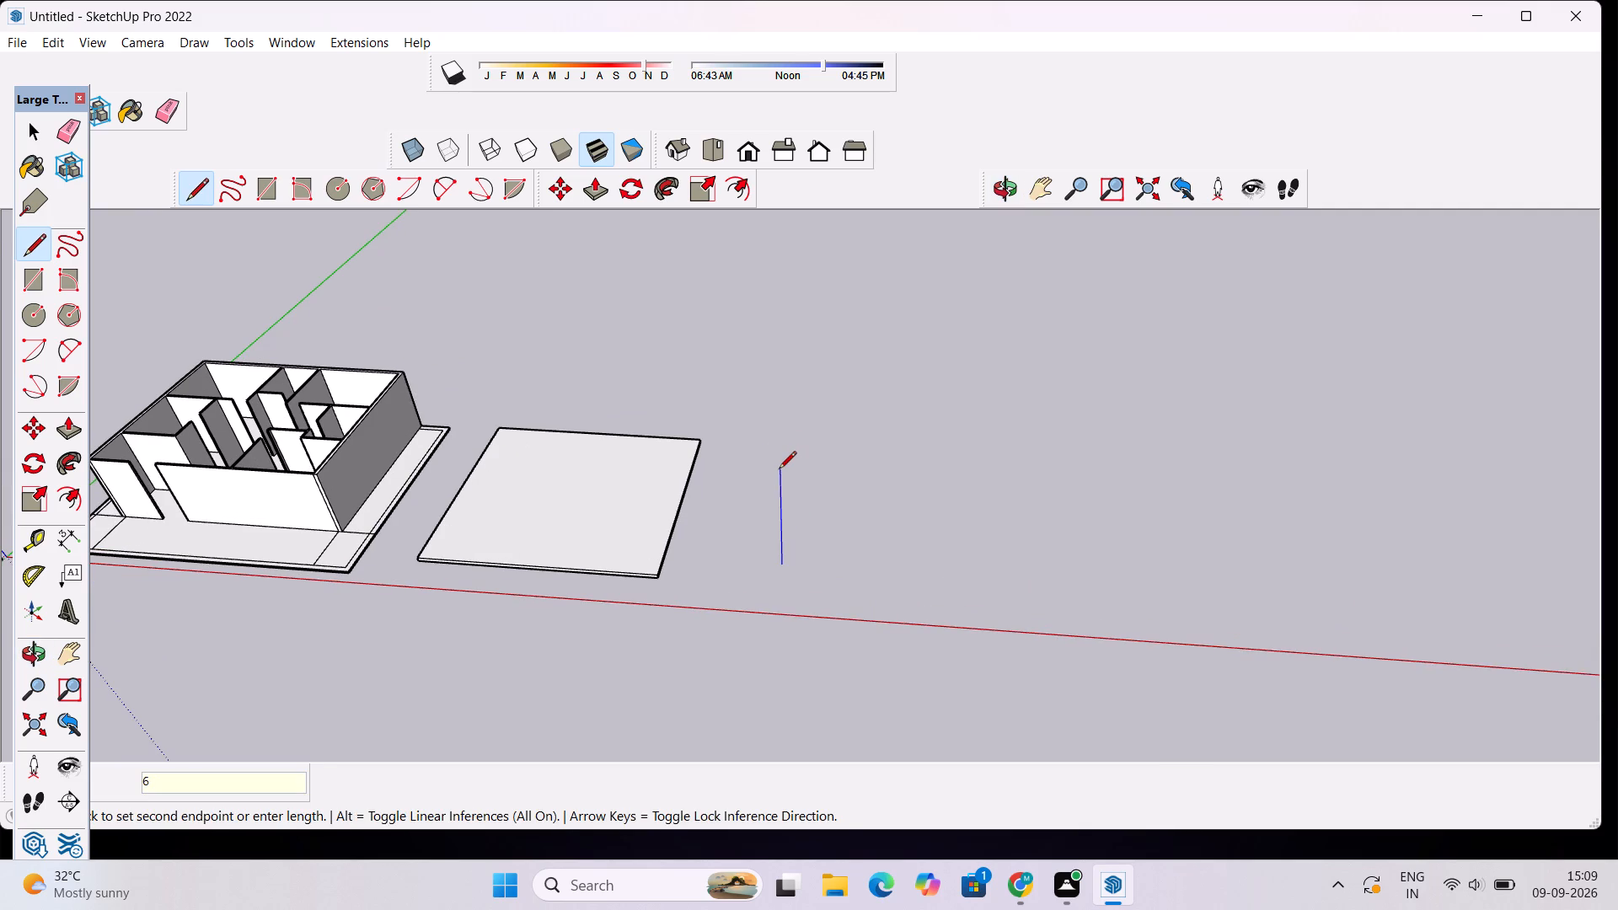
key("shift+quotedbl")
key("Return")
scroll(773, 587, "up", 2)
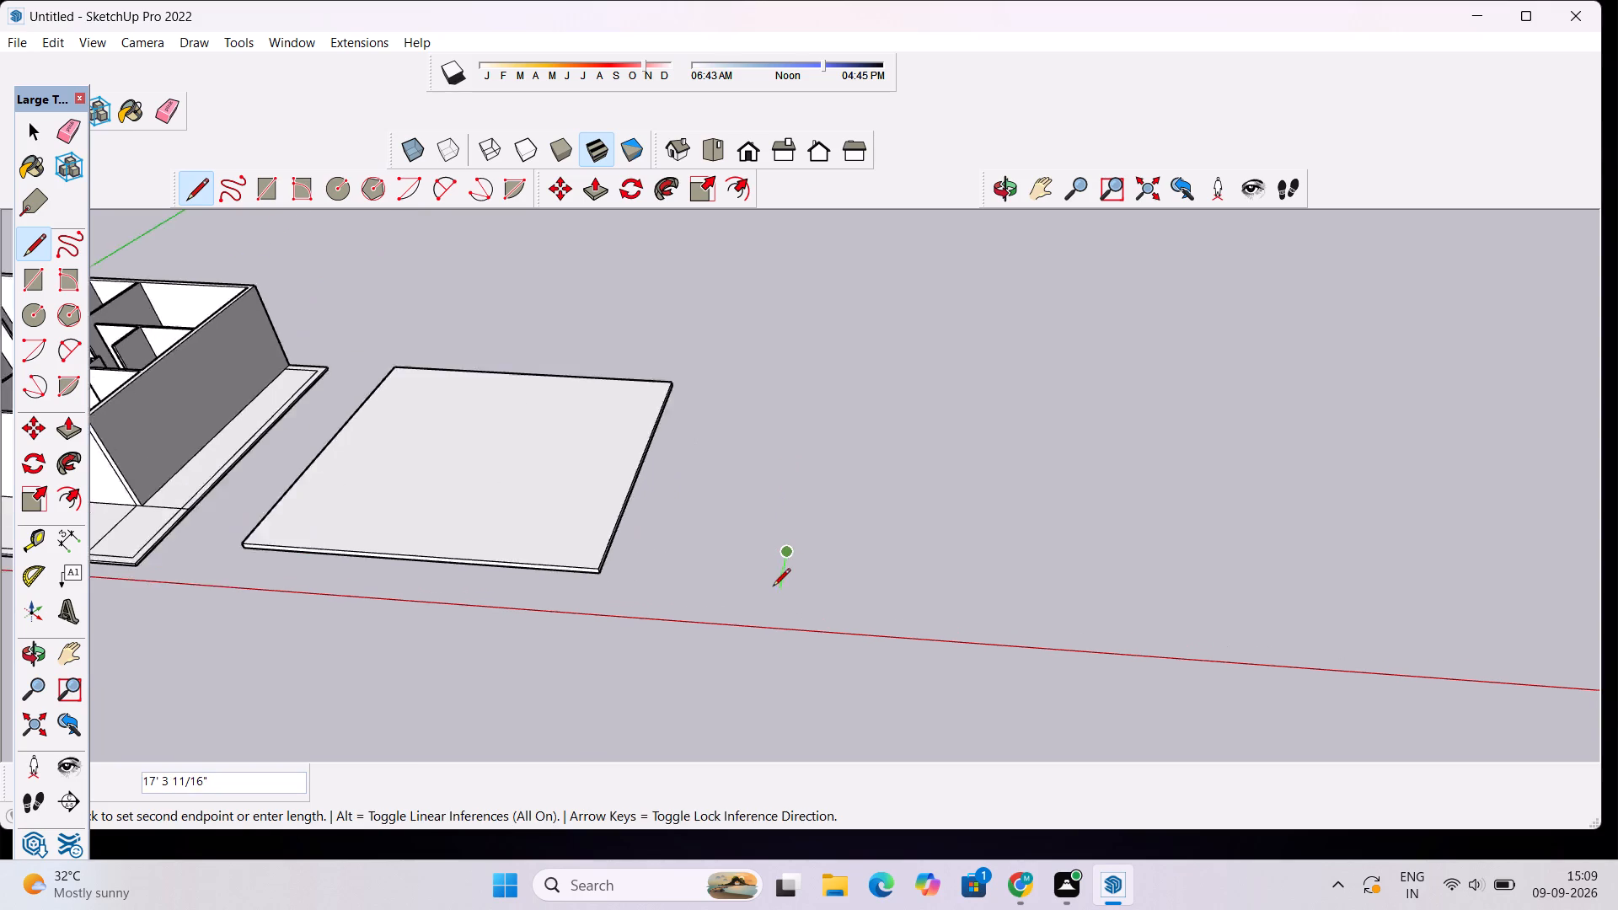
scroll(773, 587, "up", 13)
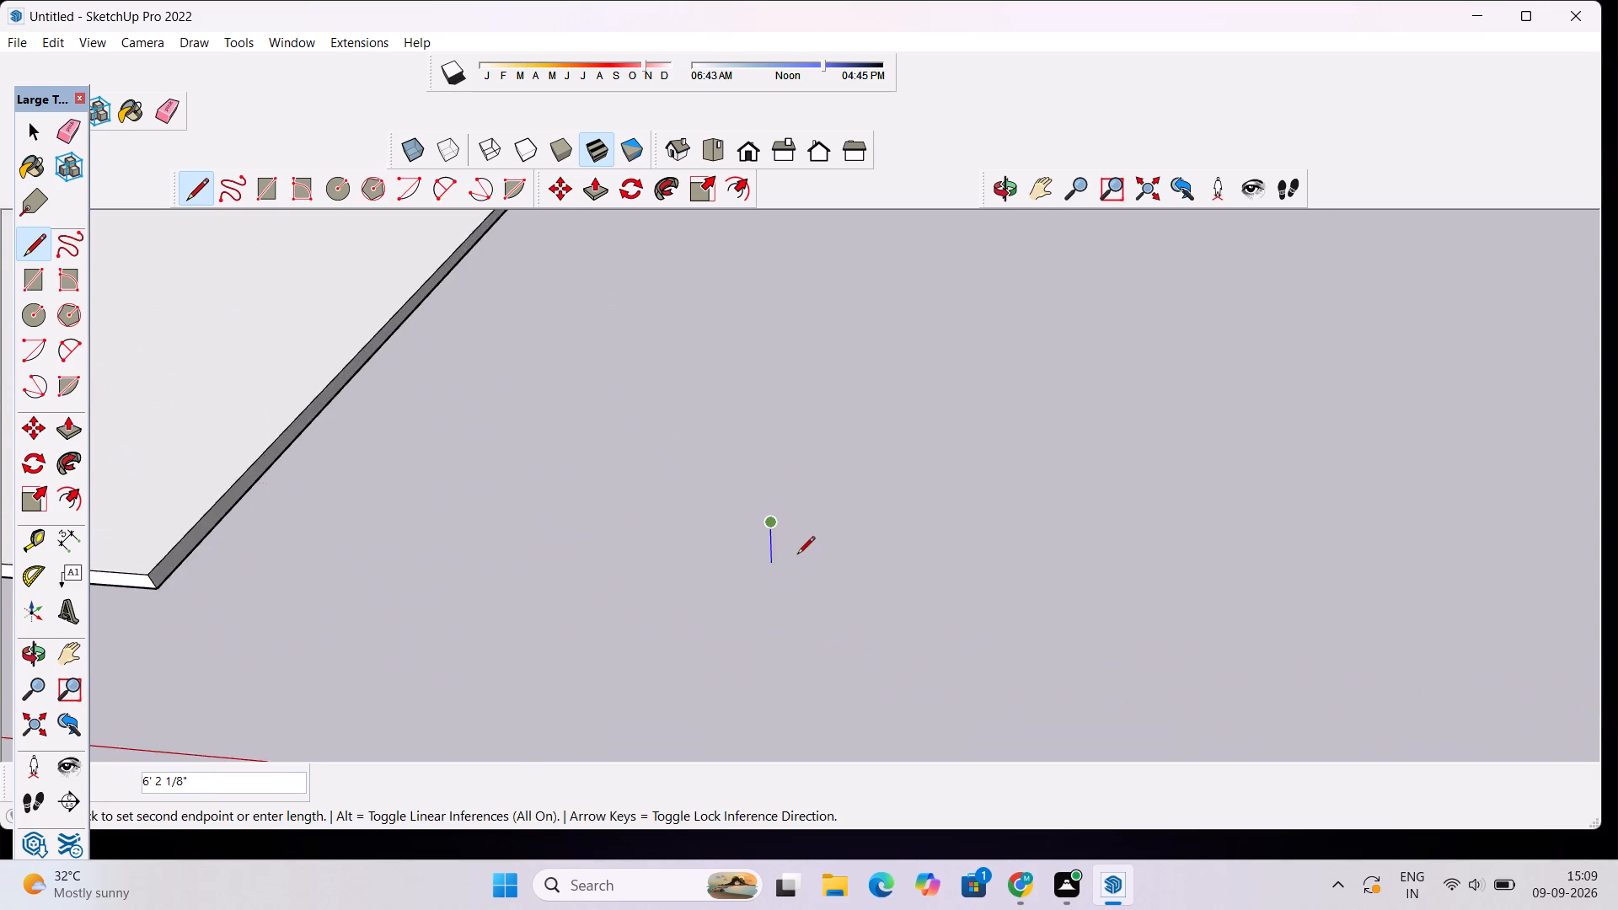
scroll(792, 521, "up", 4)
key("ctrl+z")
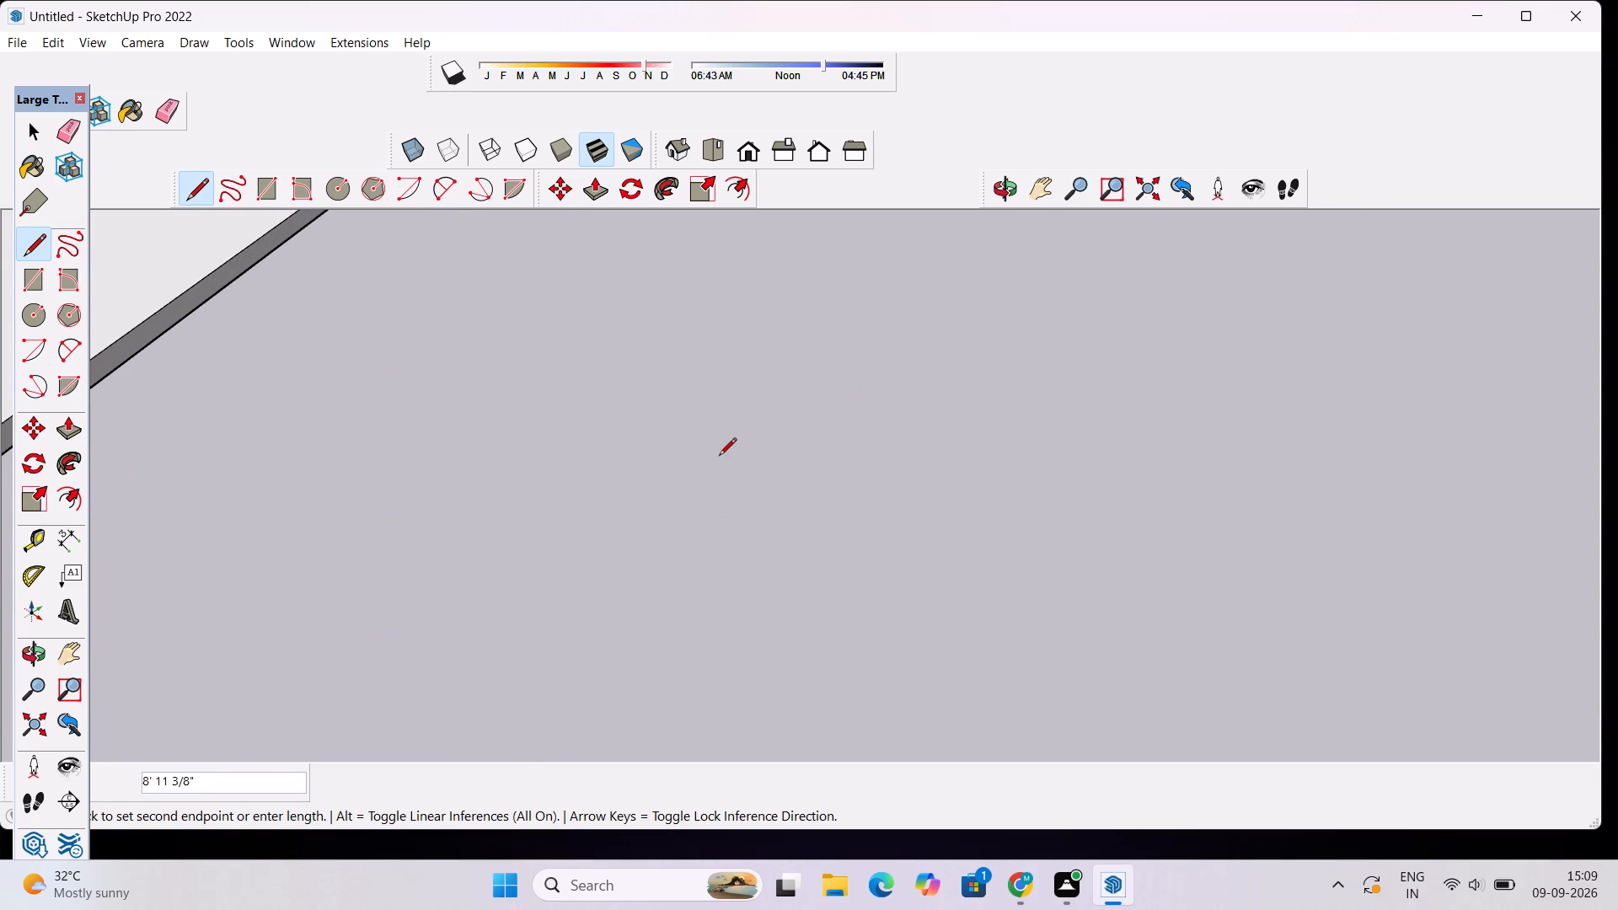
Draw a 2' vertical line in the empty area beyond the separate slab, and a 3' line from its top along the red axis.
scroll(719, 457, "down", 20)
scroll(719, 457, "down", 3)
left_click(764, 467)
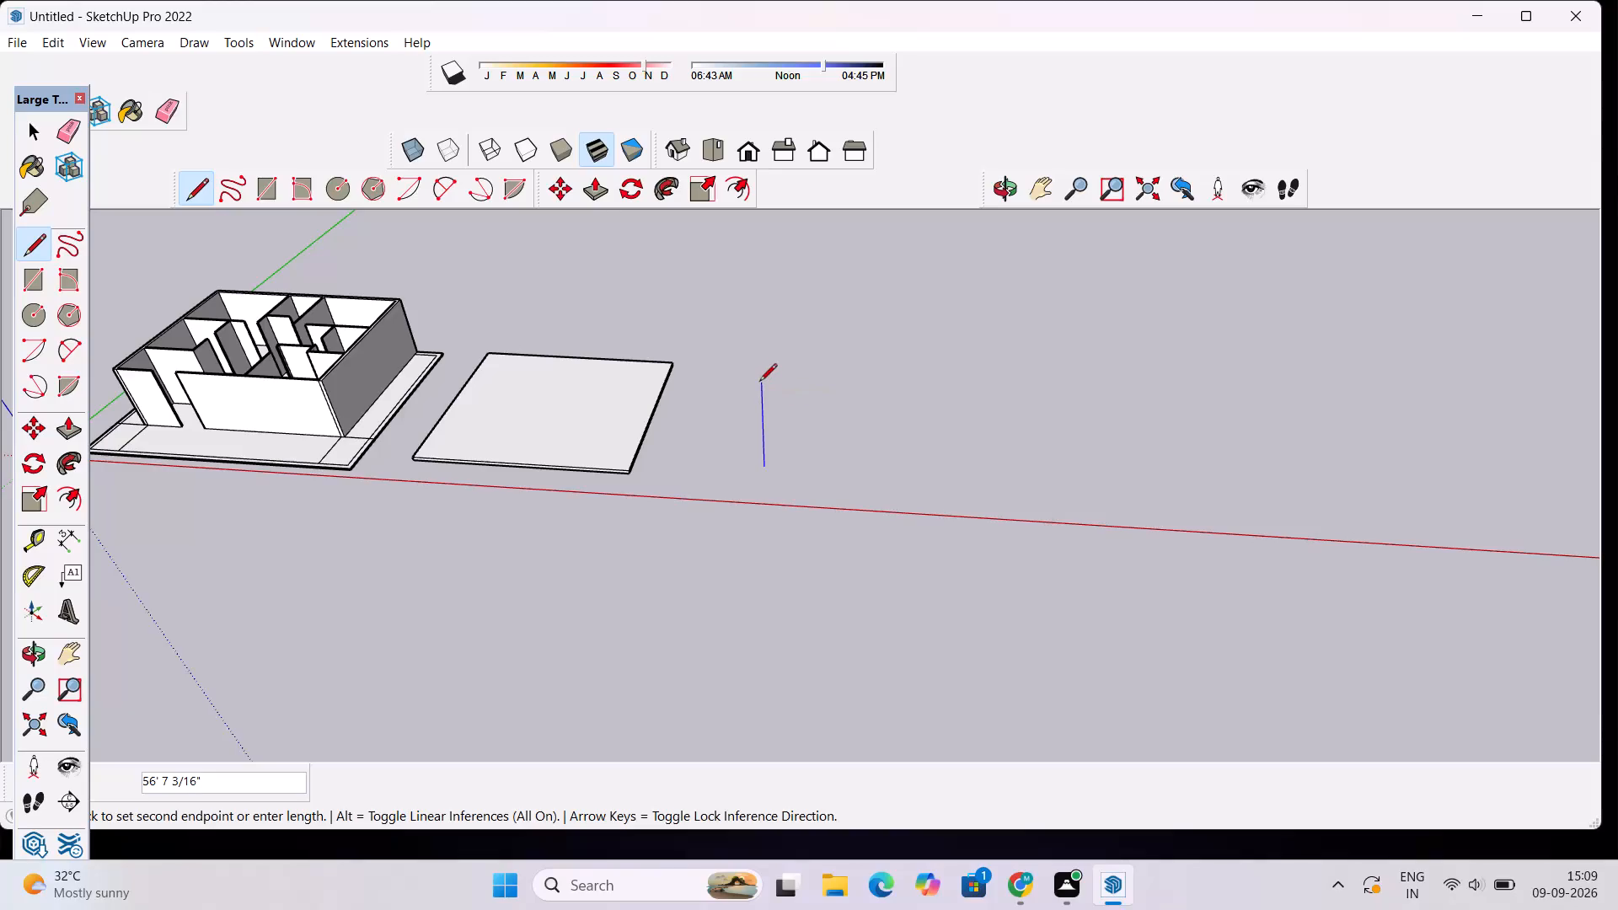
key("2")
key("apostrophe")
key("Return")
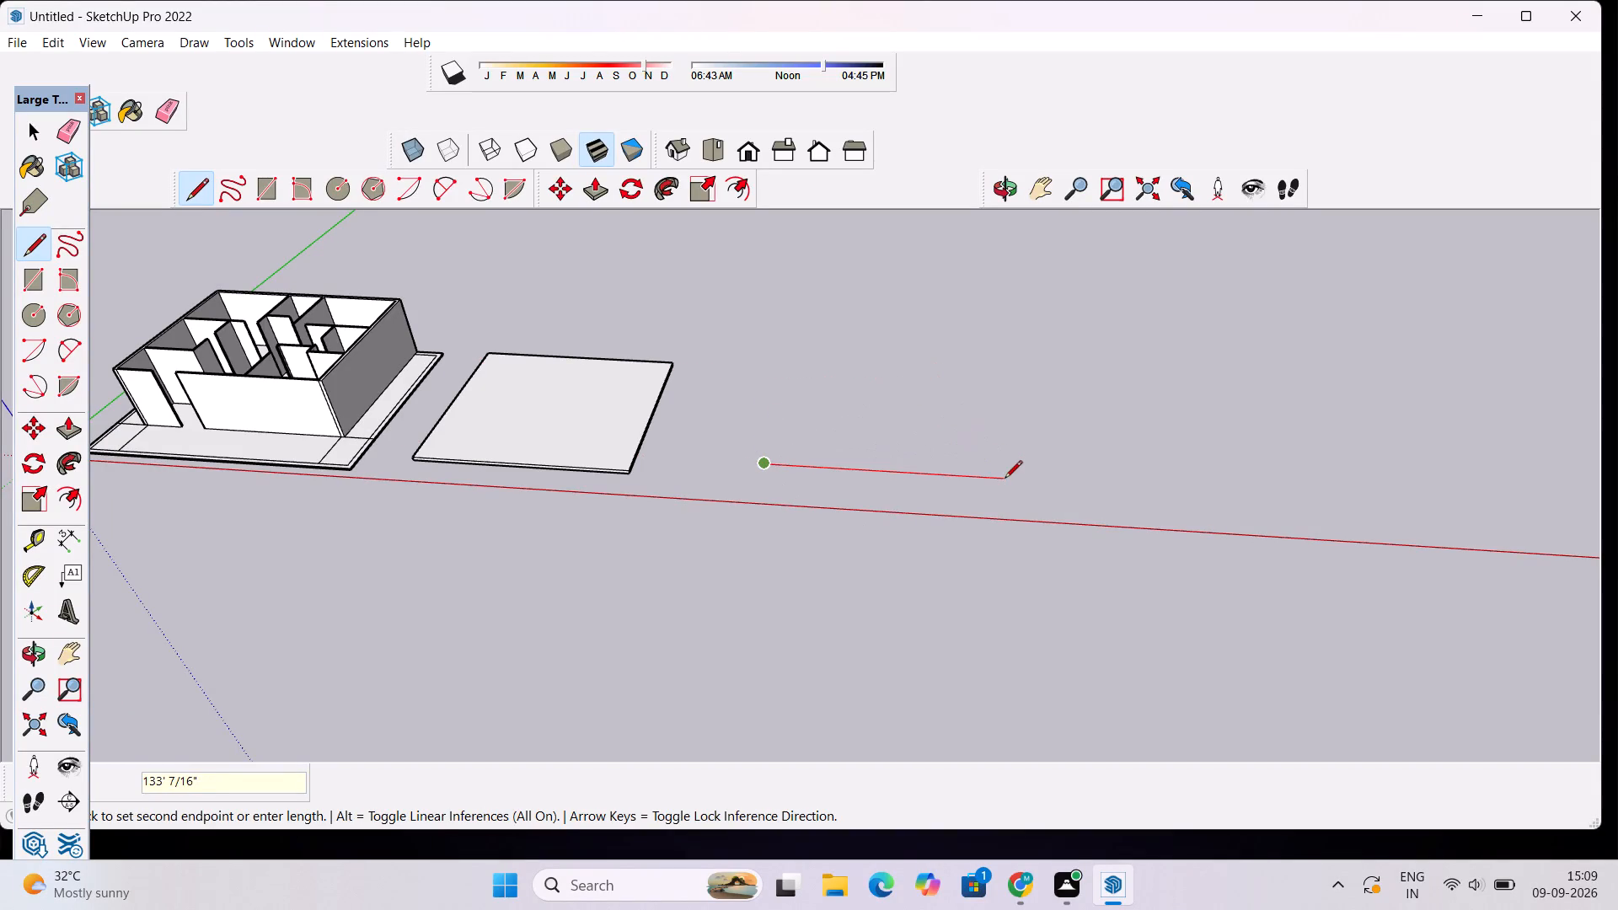
type("3'")
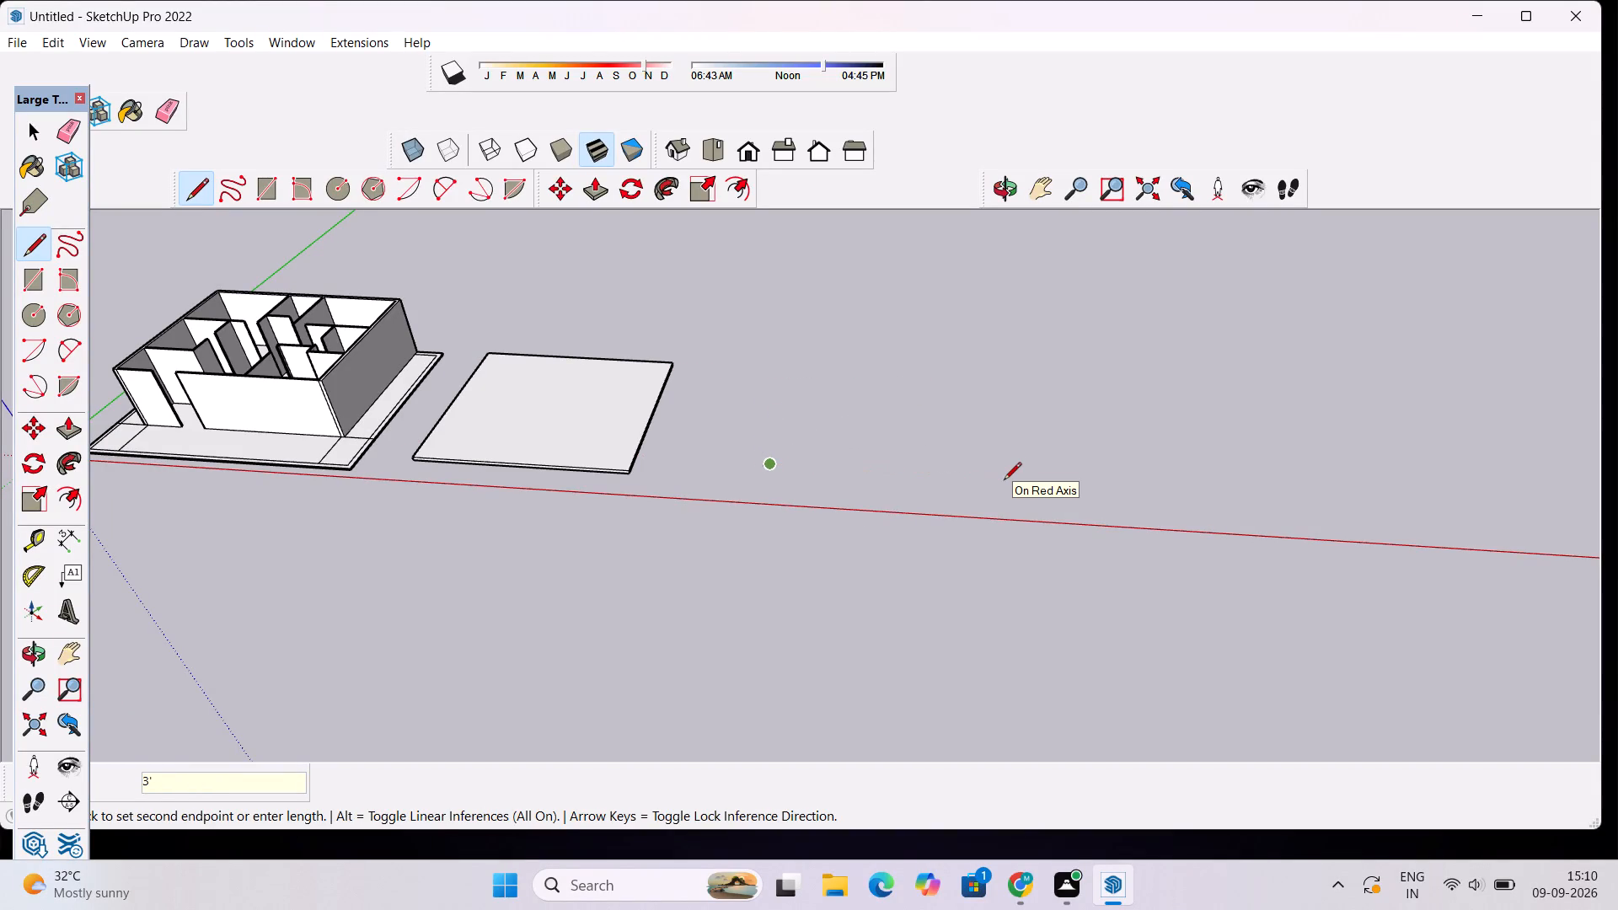
key("Return")
scroll(764, 476, "up", 7)
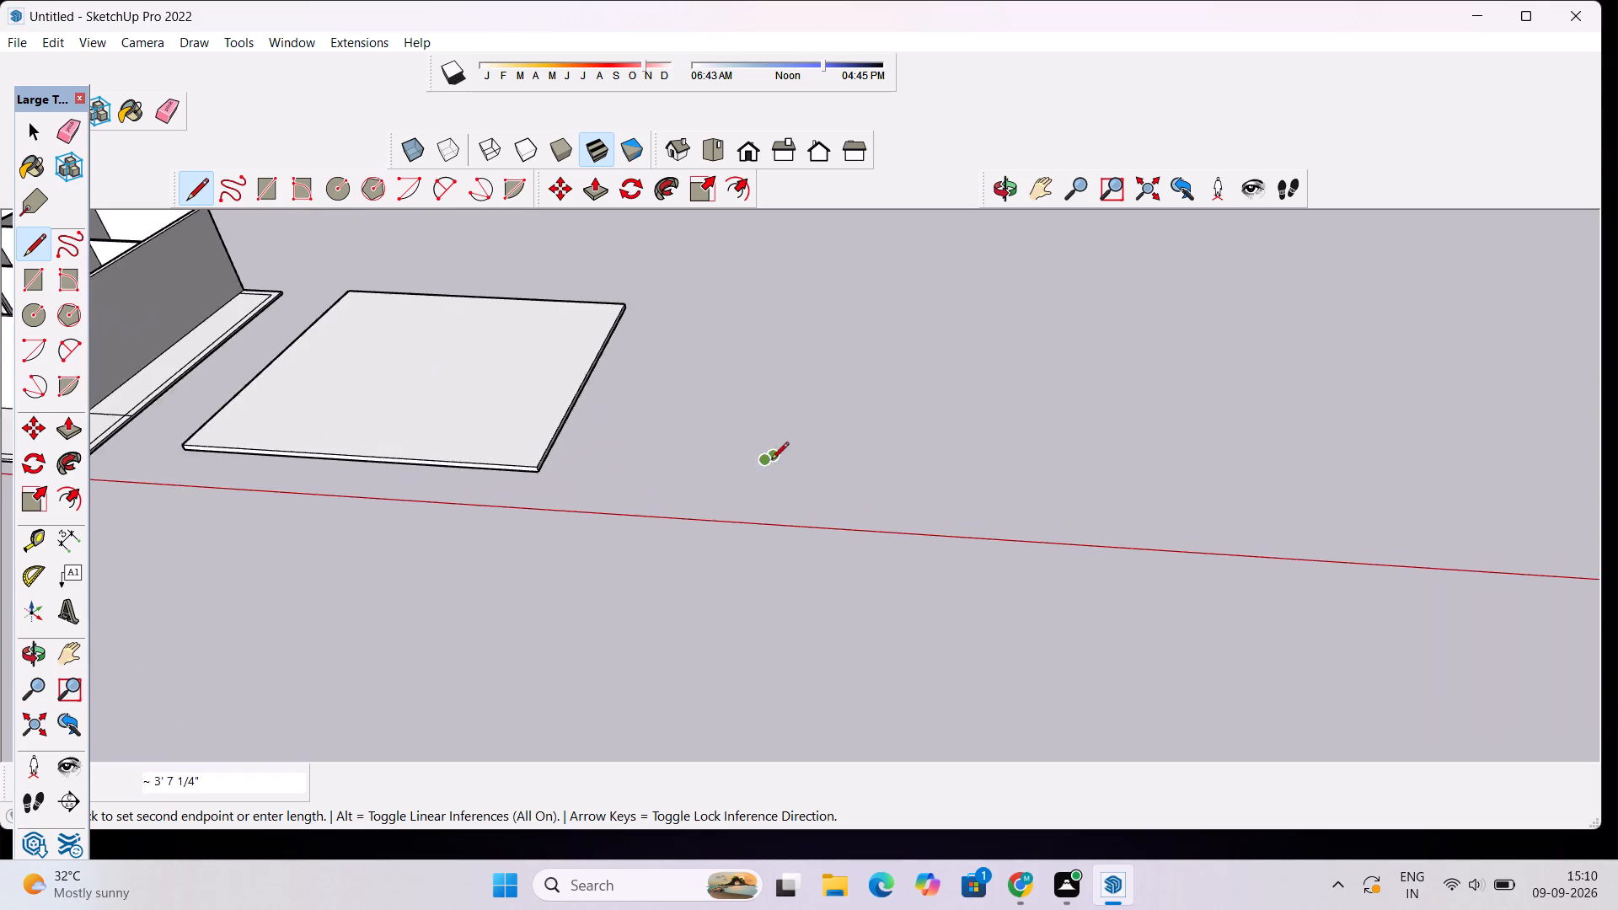
scroll(771, 461, "up", 14)
scroll(799, 358, "down", 5)
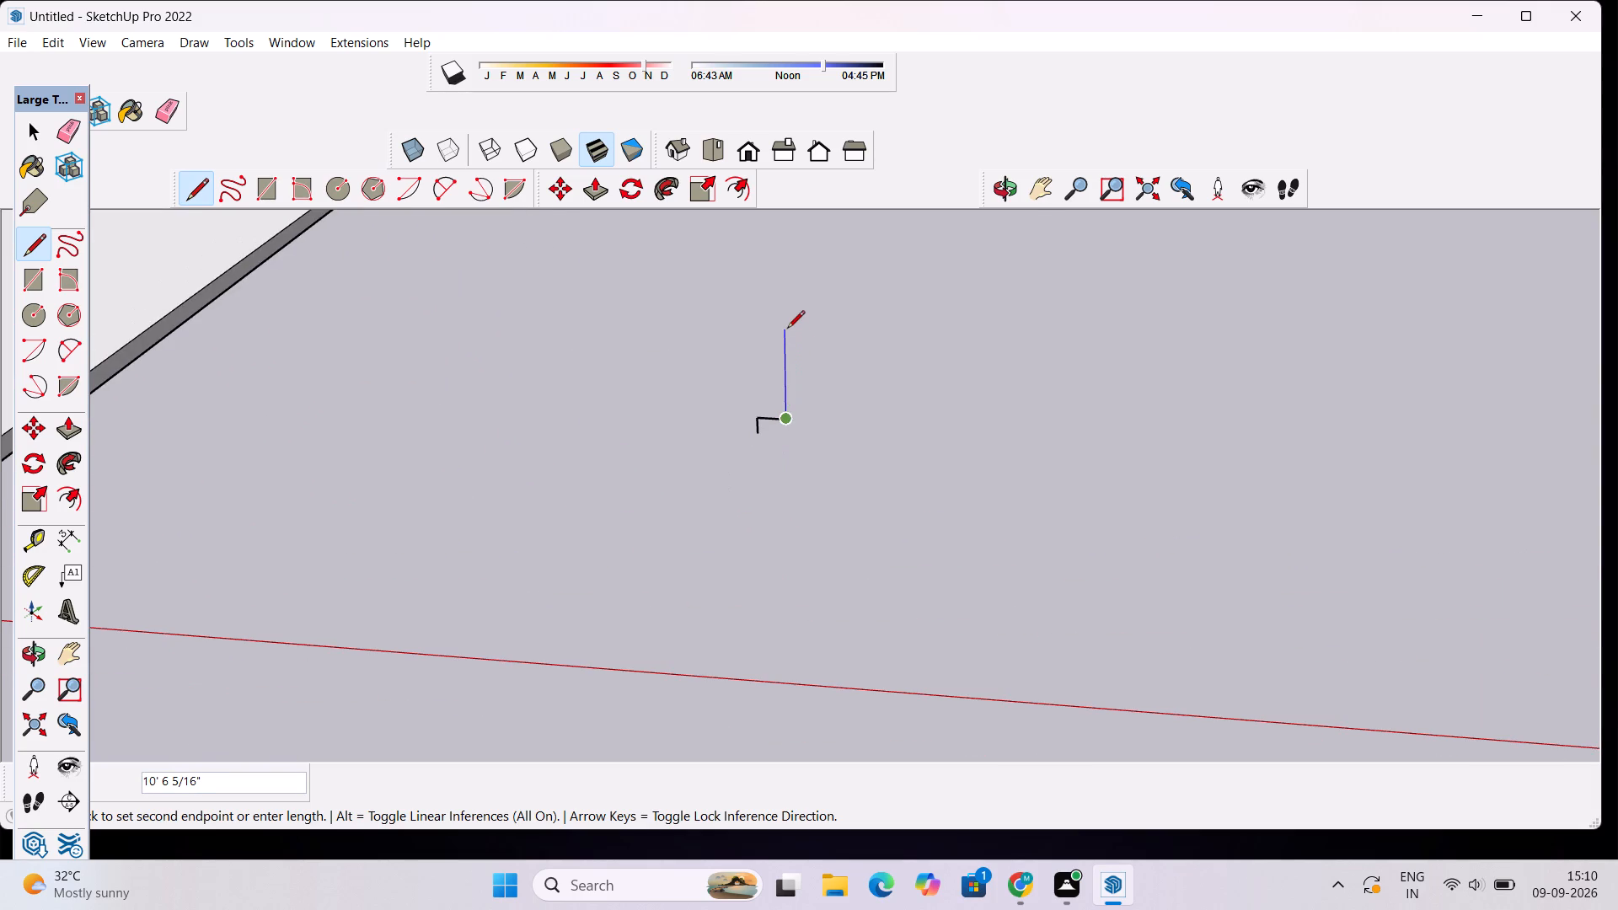
key("space")
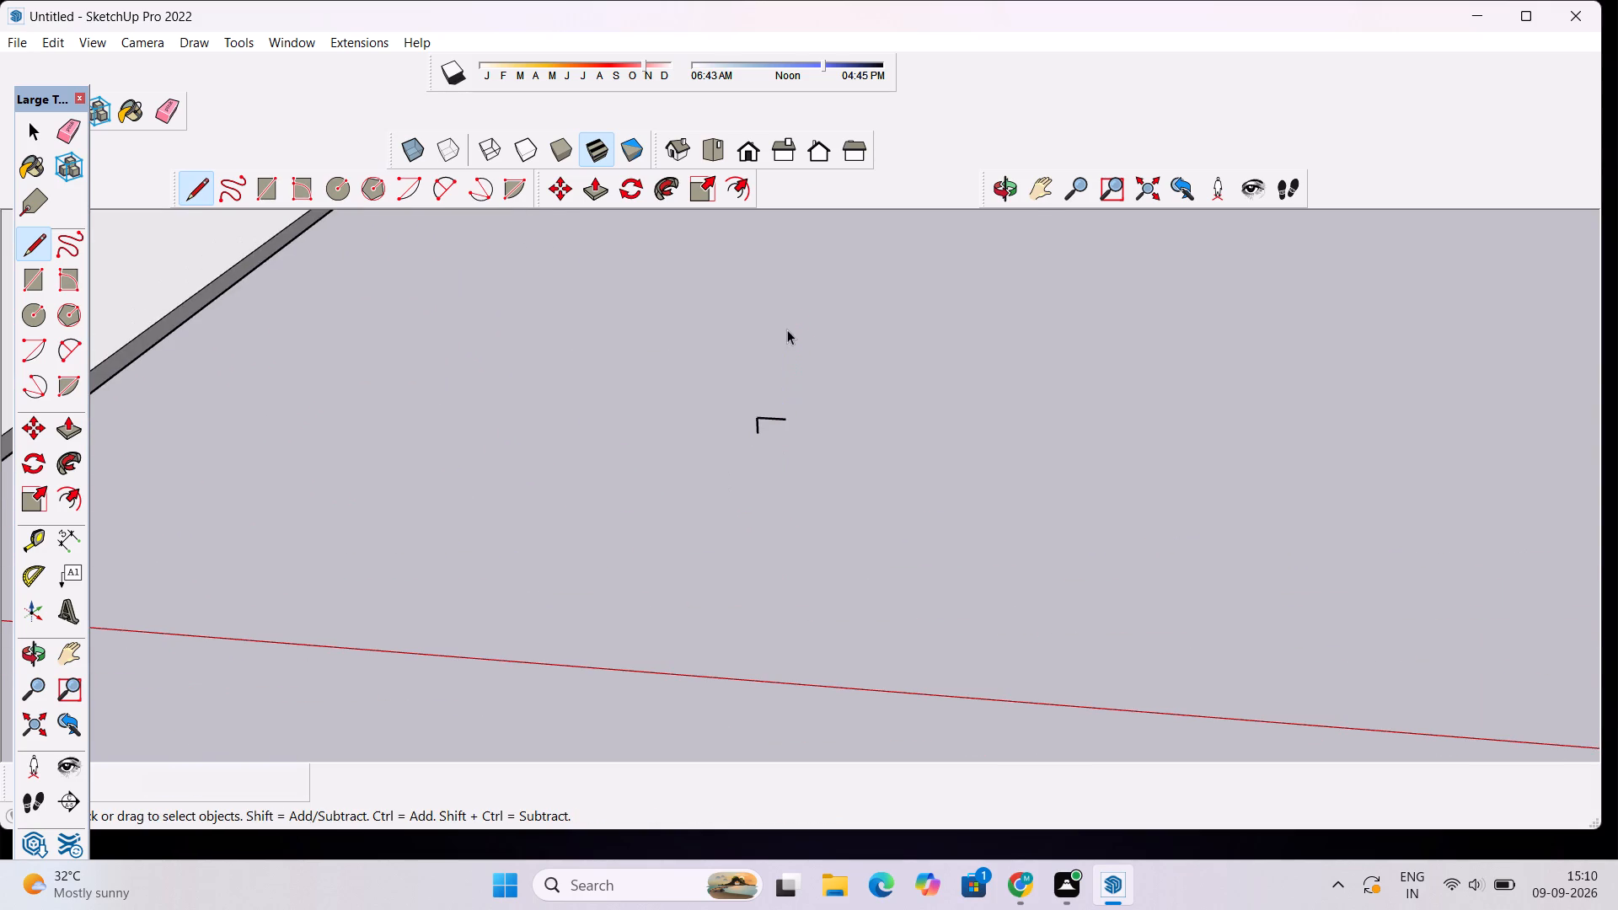
Copy the 2' and 3' lines onto the free end of the horizontal line and array the copy 9 times as a stair profile.
left_click_drag(826, 354, 683, 520)
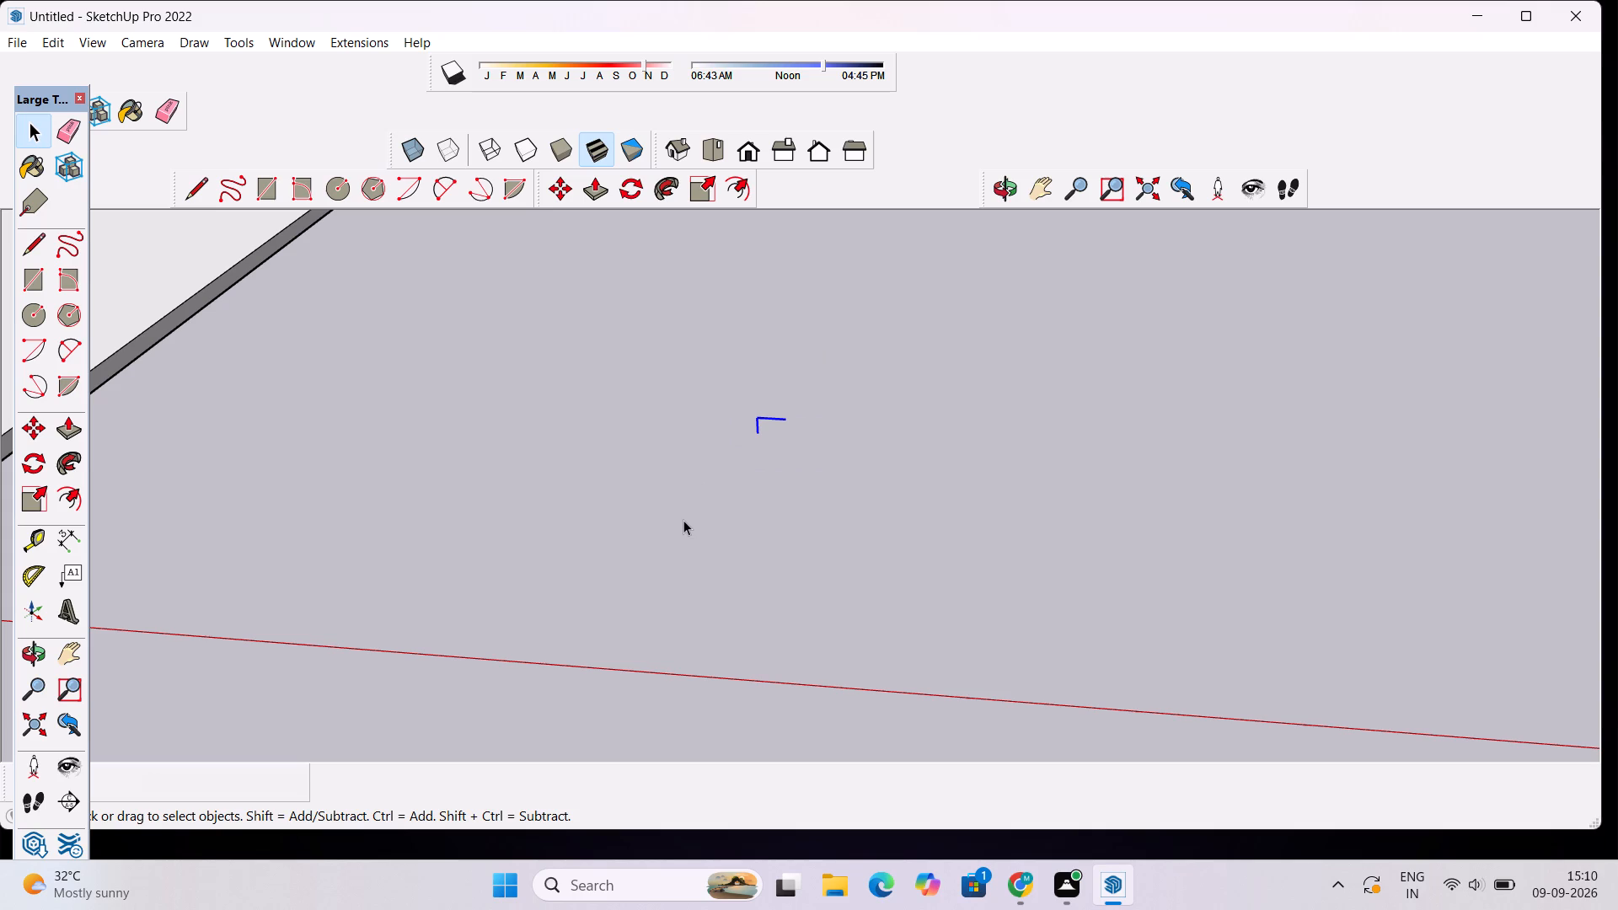
key("m")
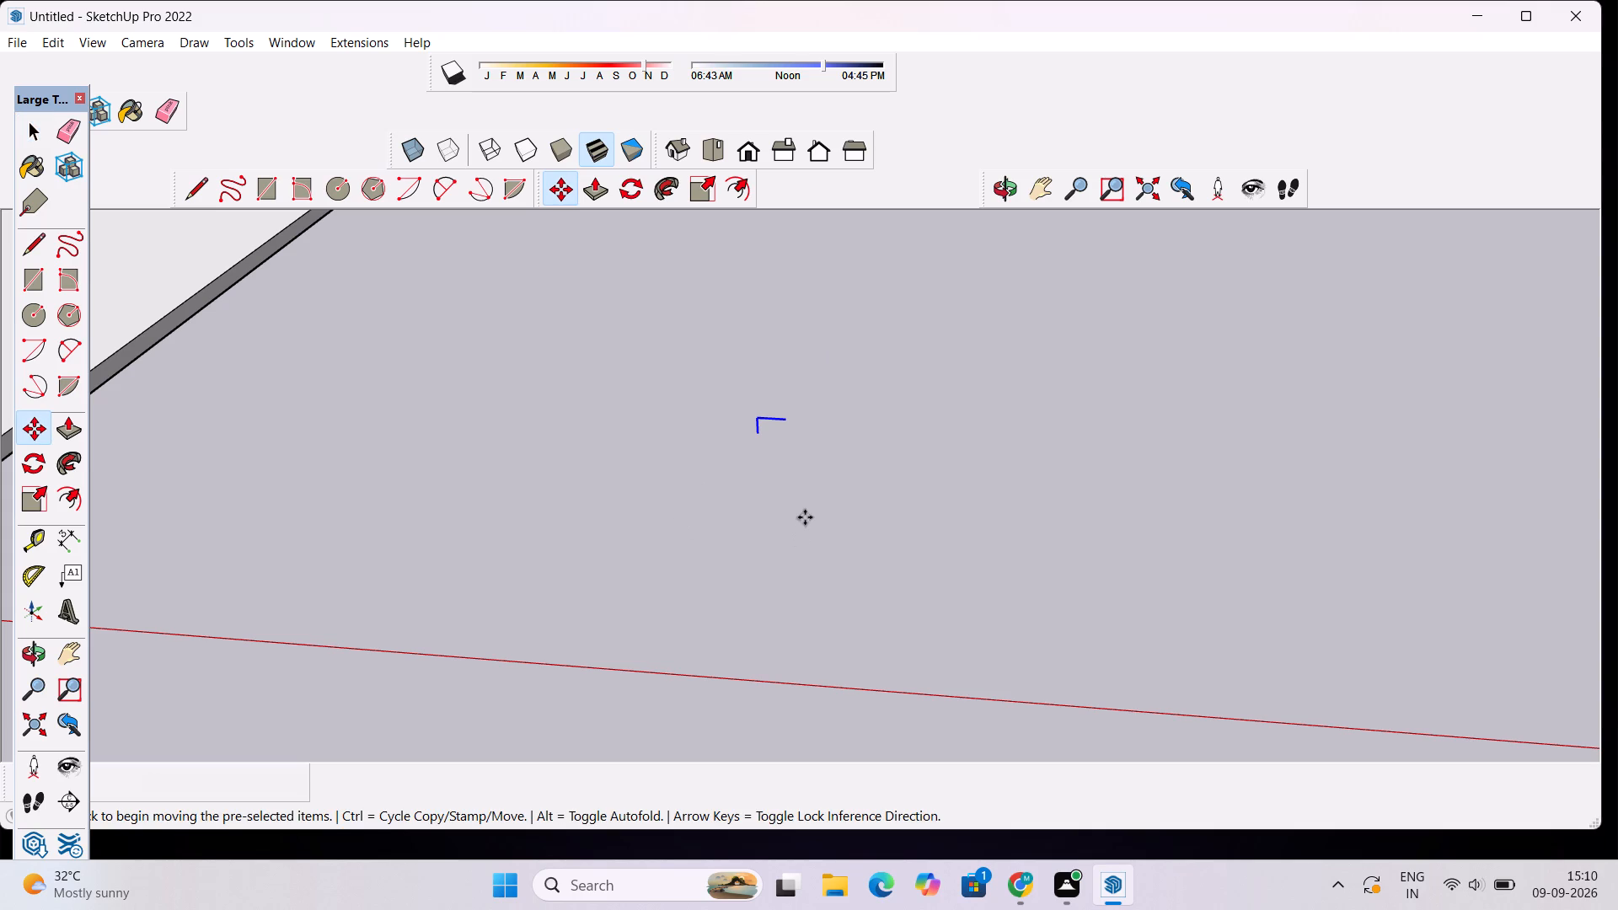
left_click(784, 418)
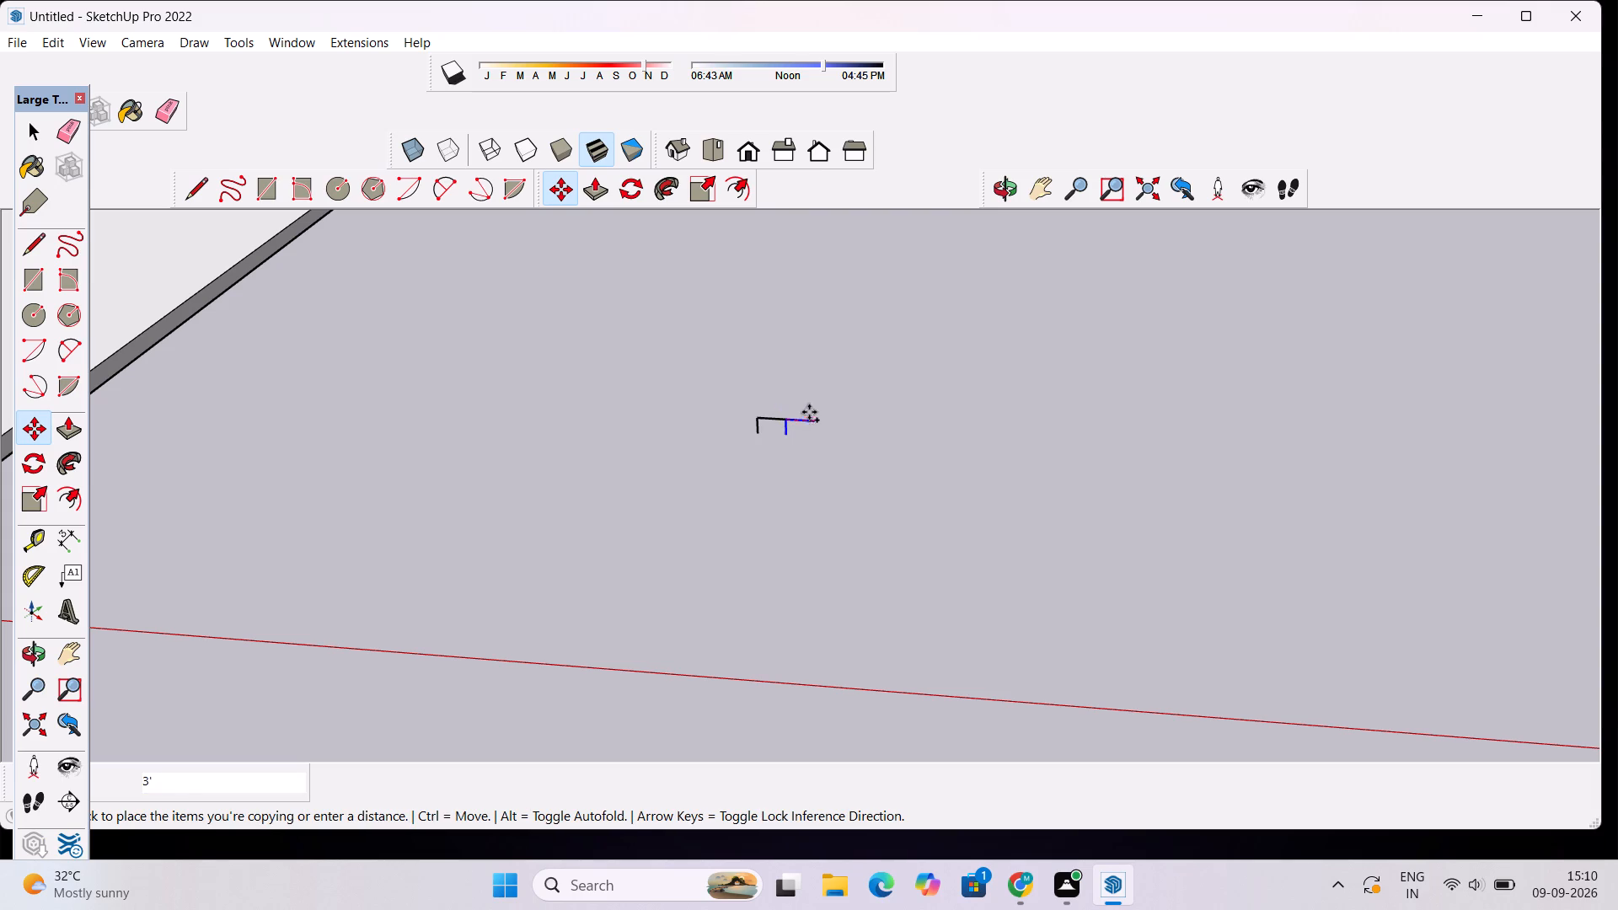
key("space")
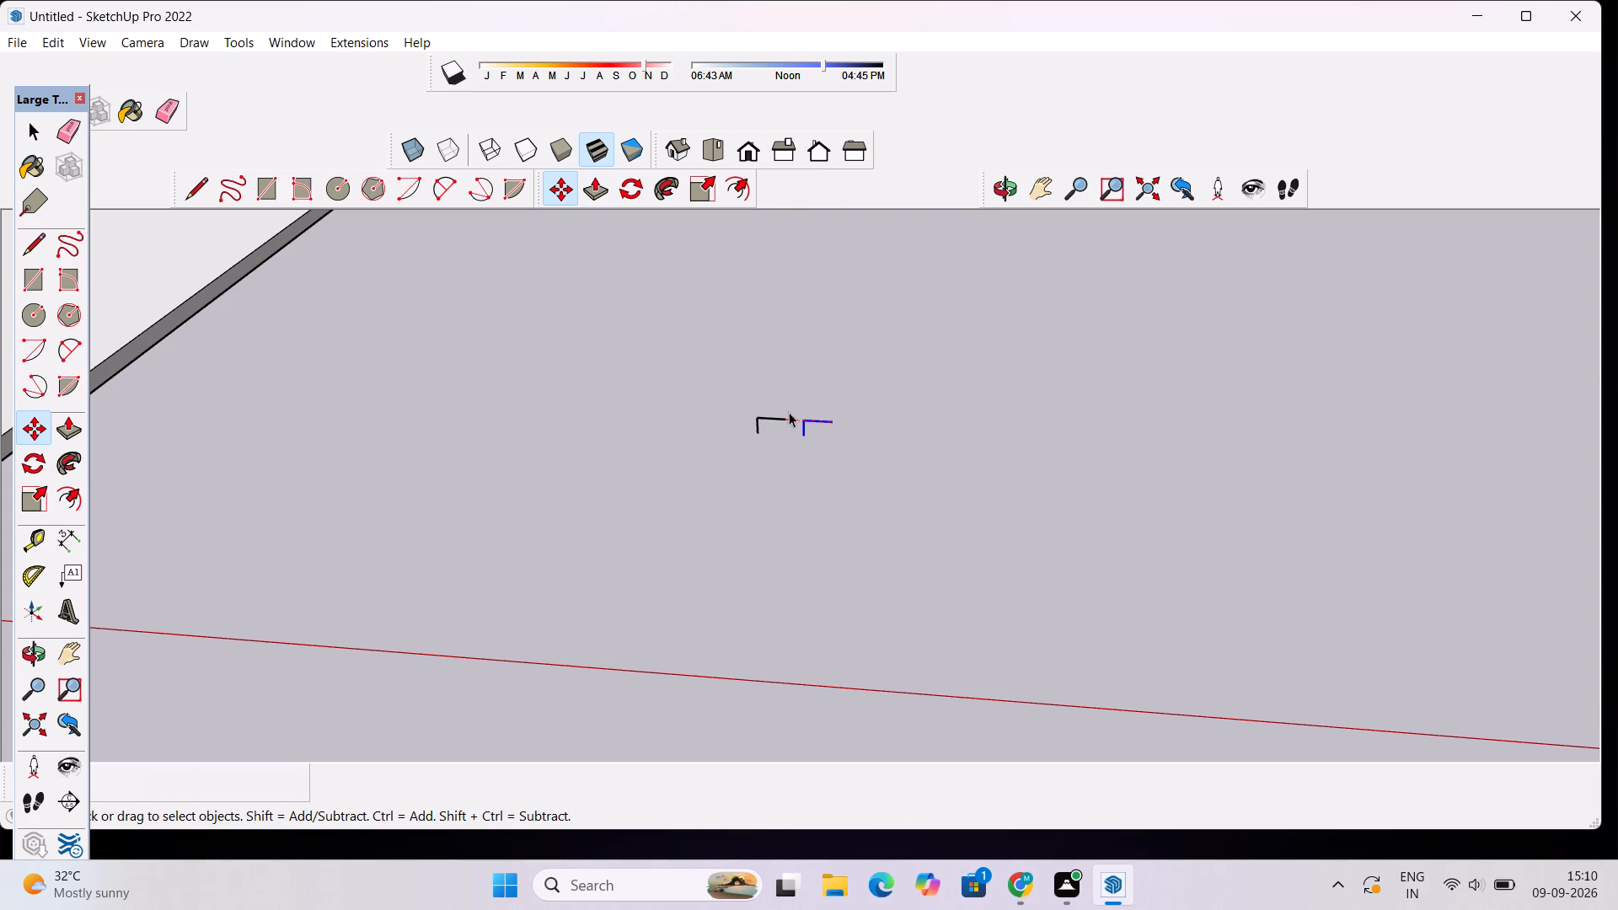
key("m")
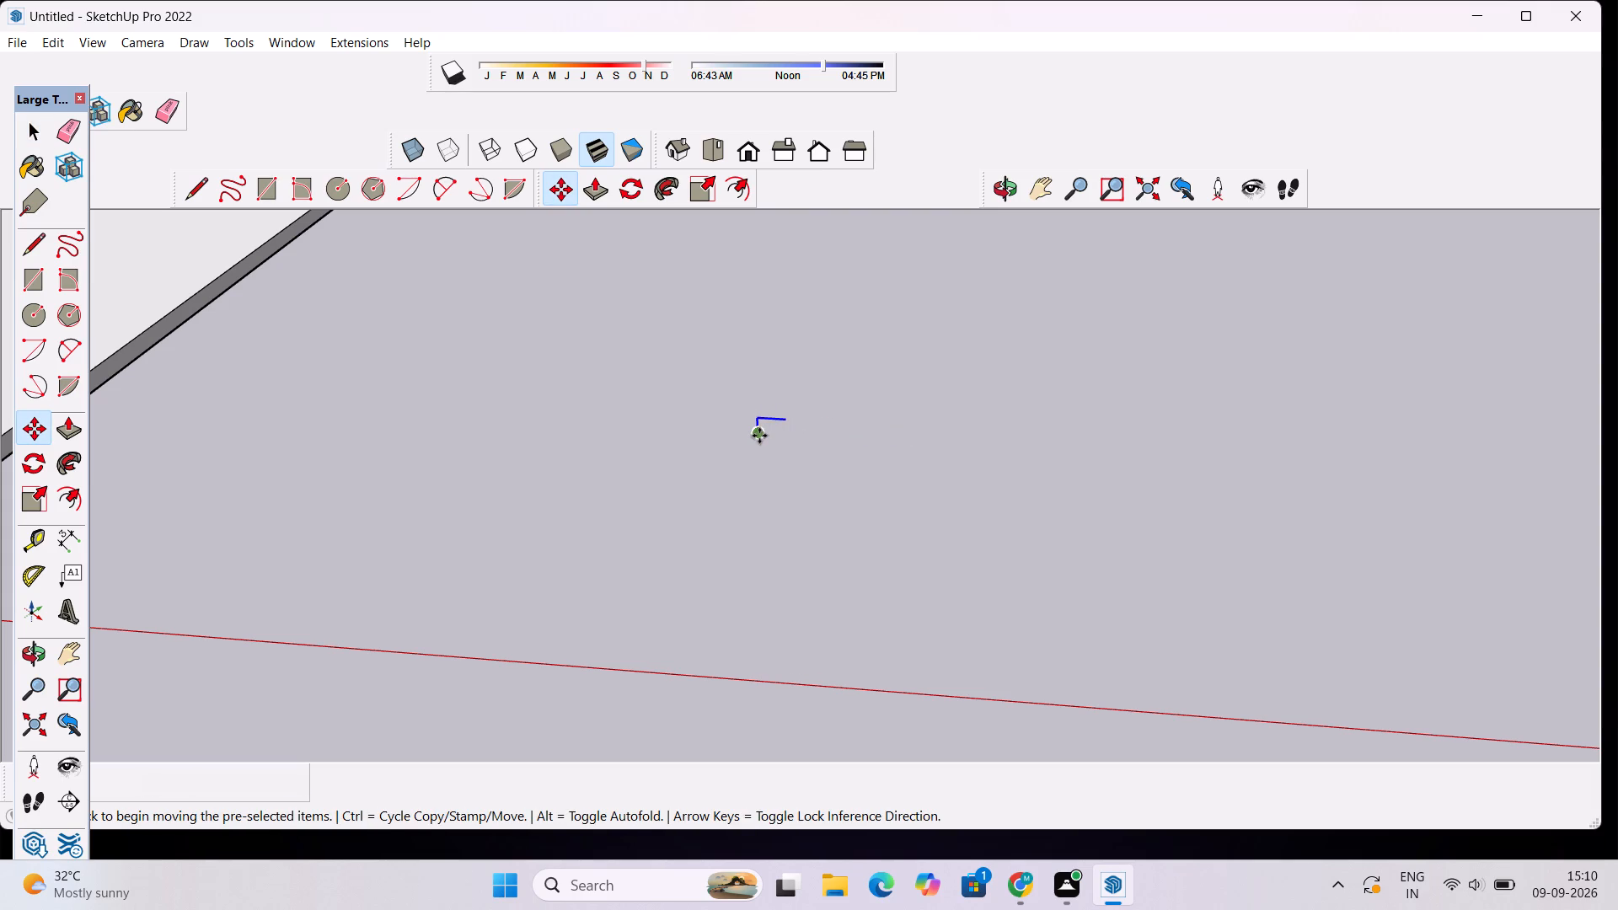
left_click(759, 436)
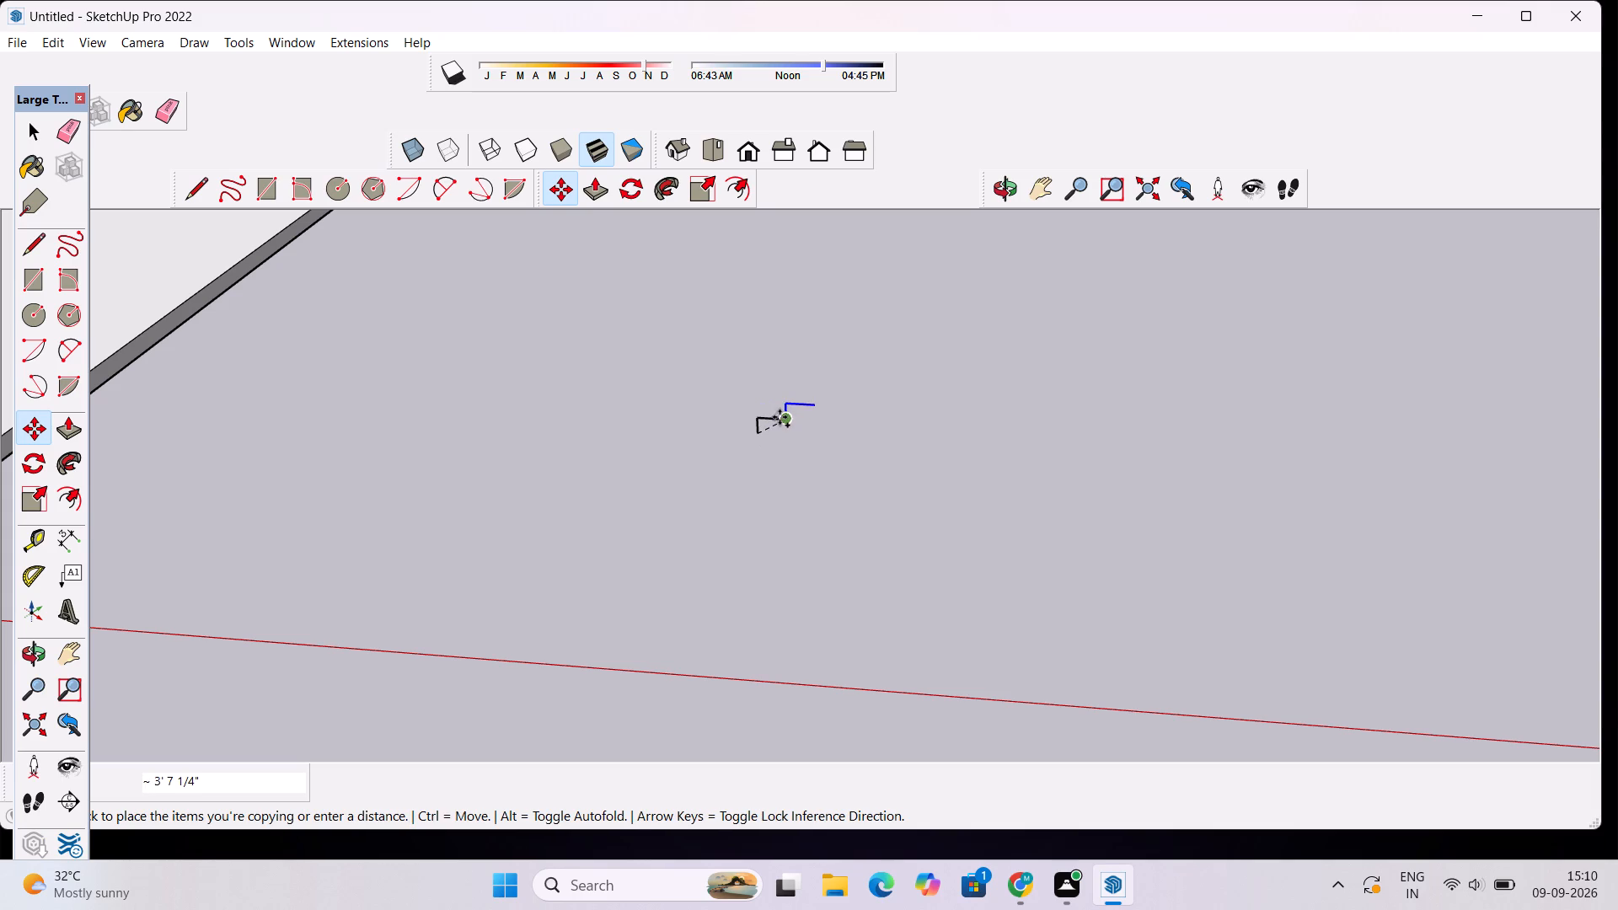
left_click(781, 415)
key("asterisk")
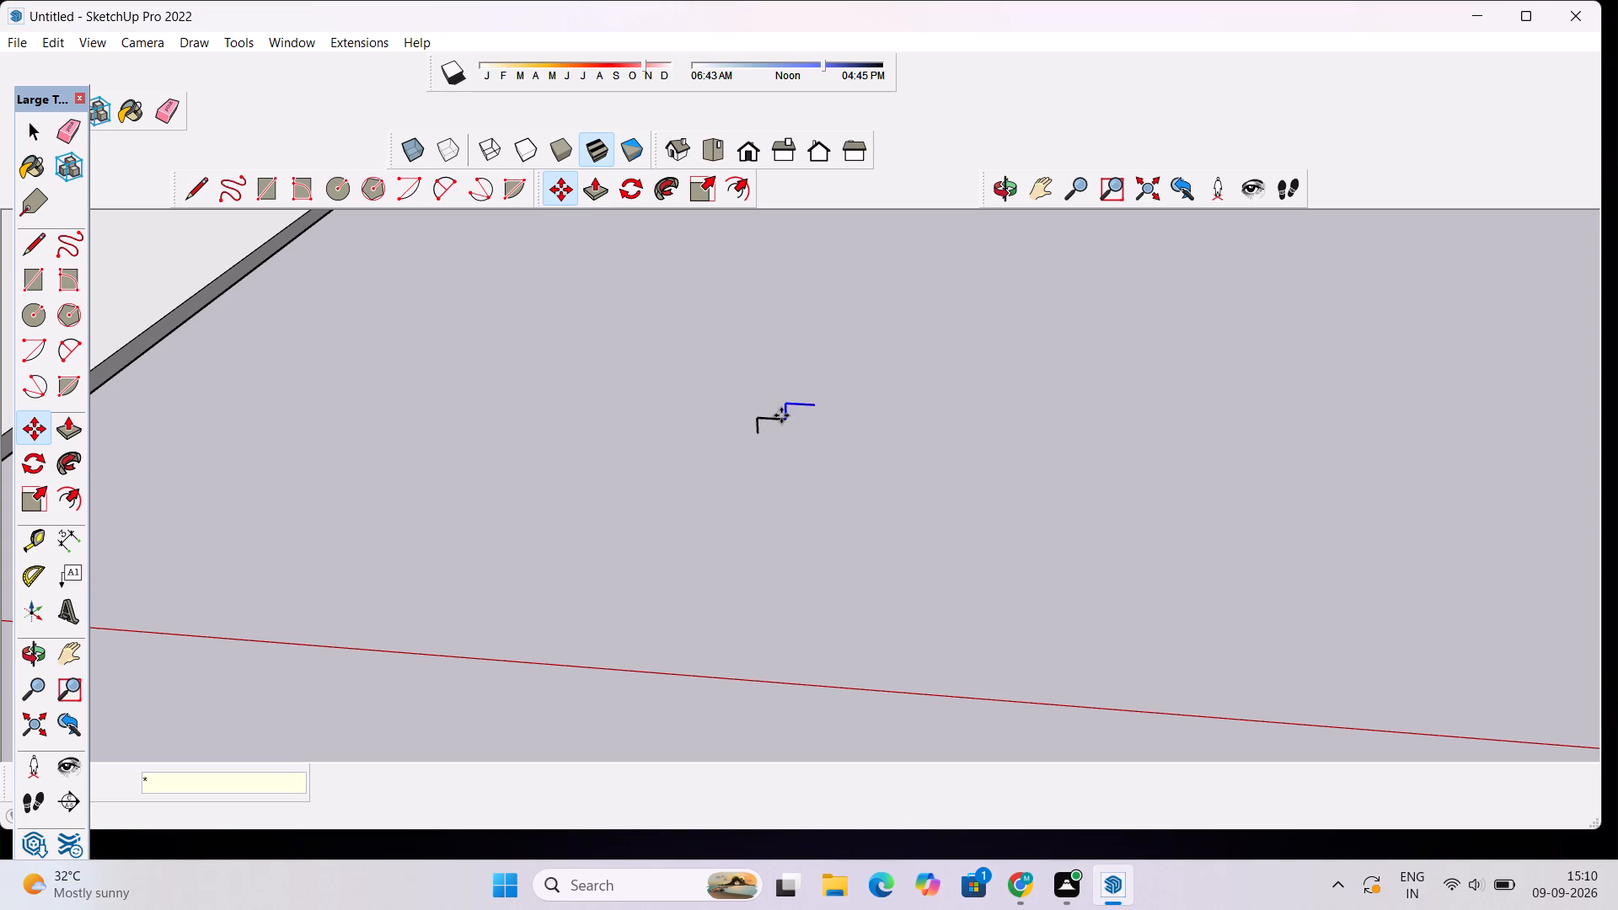
key("9")
key("Return")
scroll(783, 426, "down", 4)
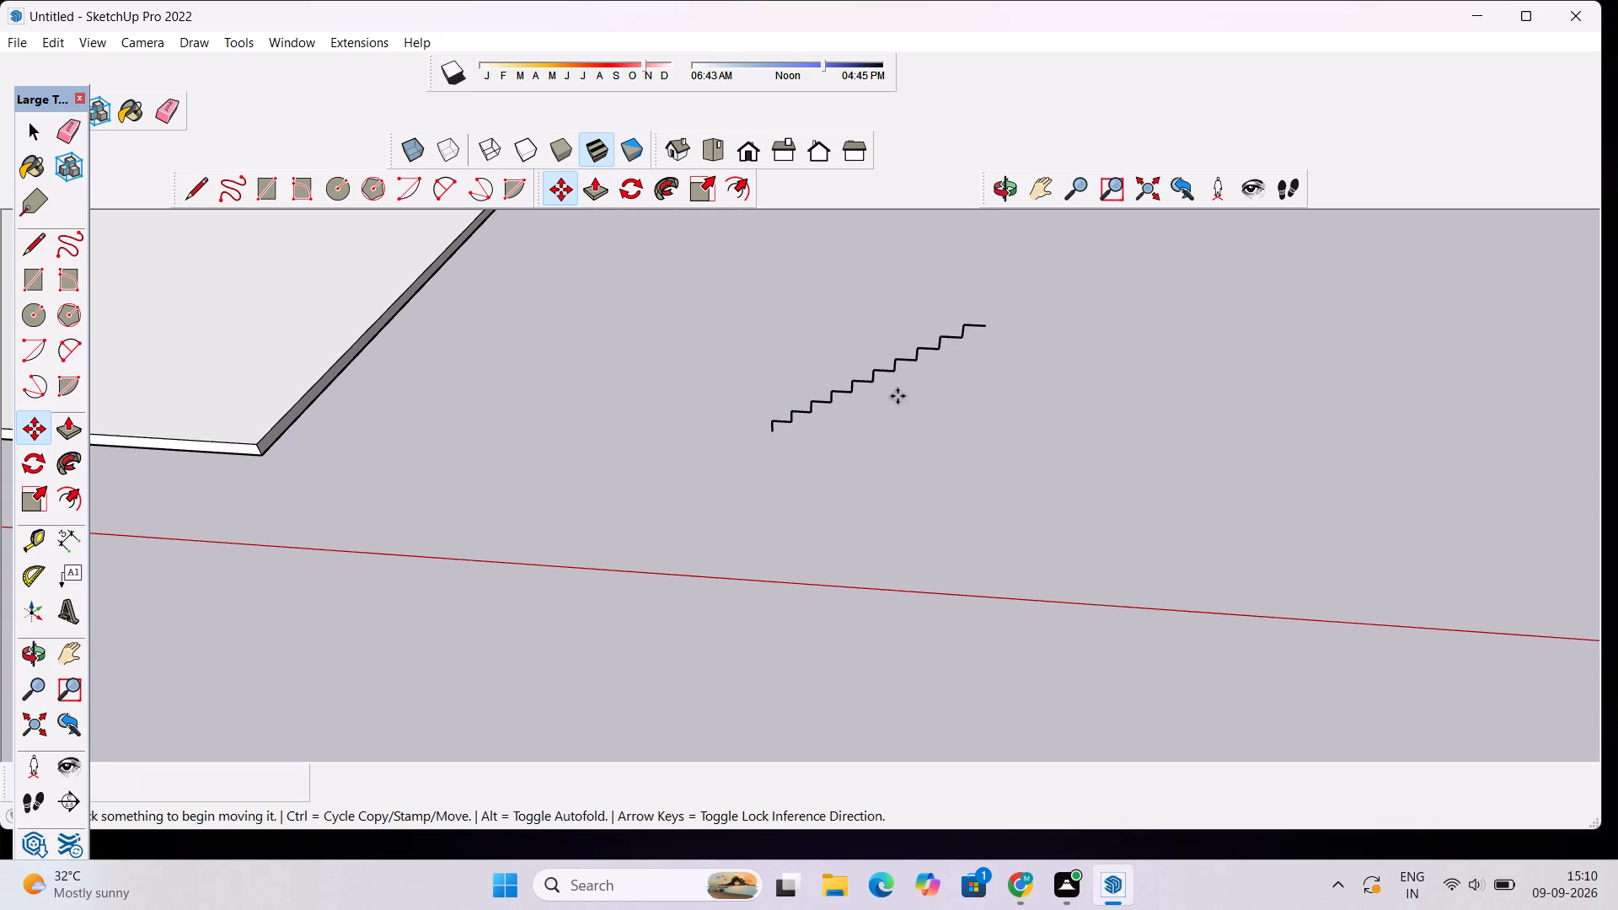
key("space")
Draw a bottom line along the red axis from the stair profile's lowest point to below the inner end of the first tread.
scroll(761, 426, "up", 5)
key("l")
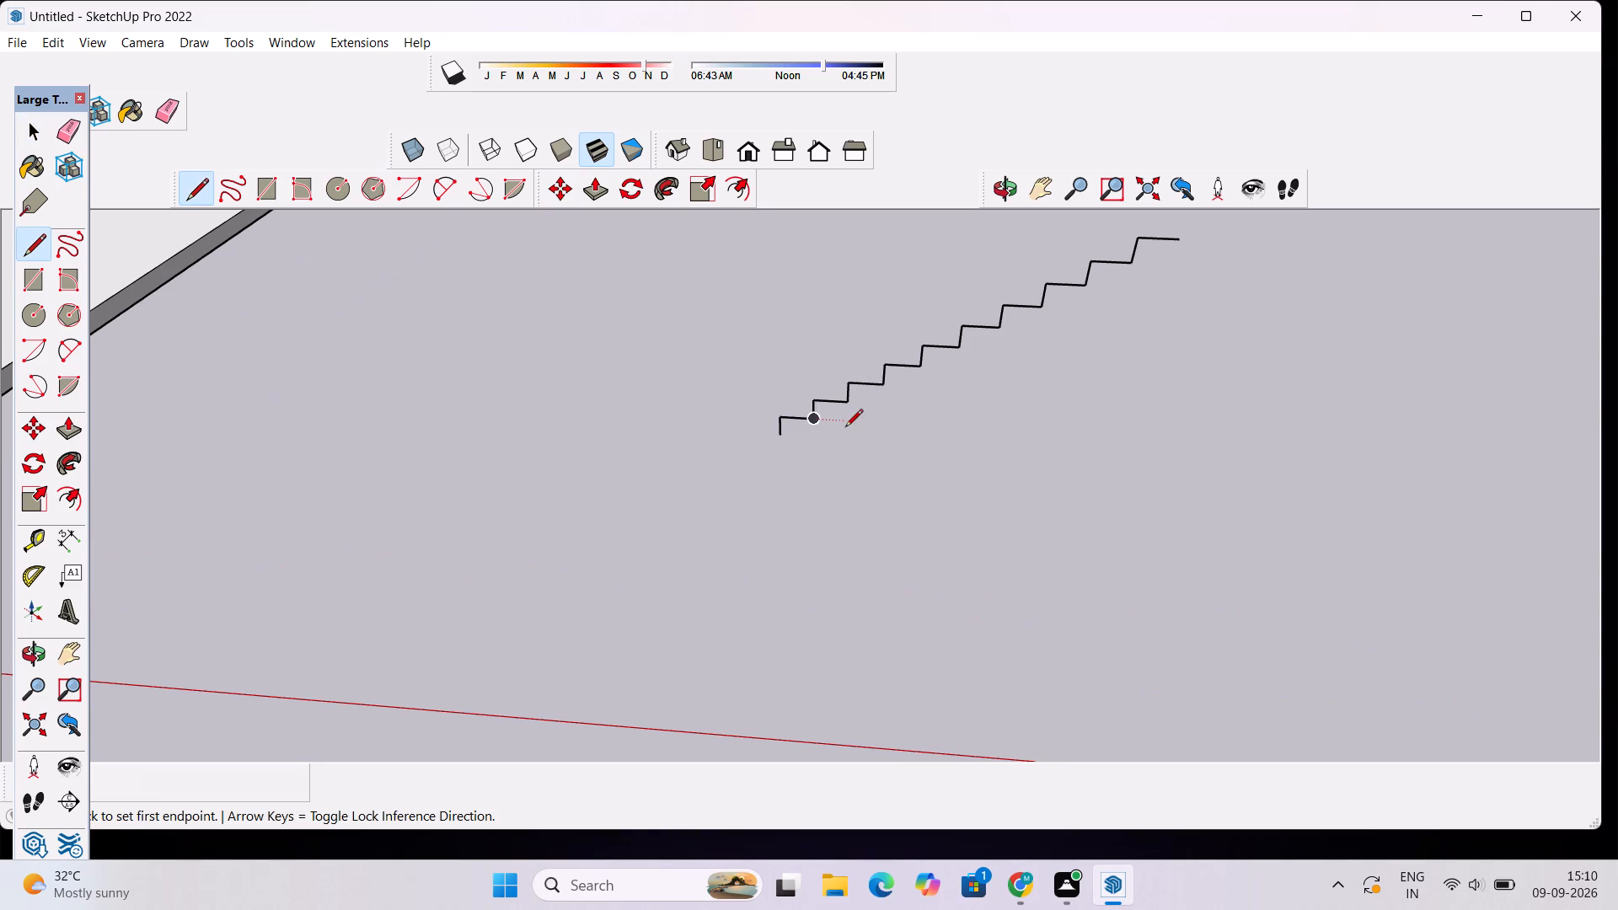
key("Return")
scroll(800, 447, "up", 5)
left_click(770, 429)
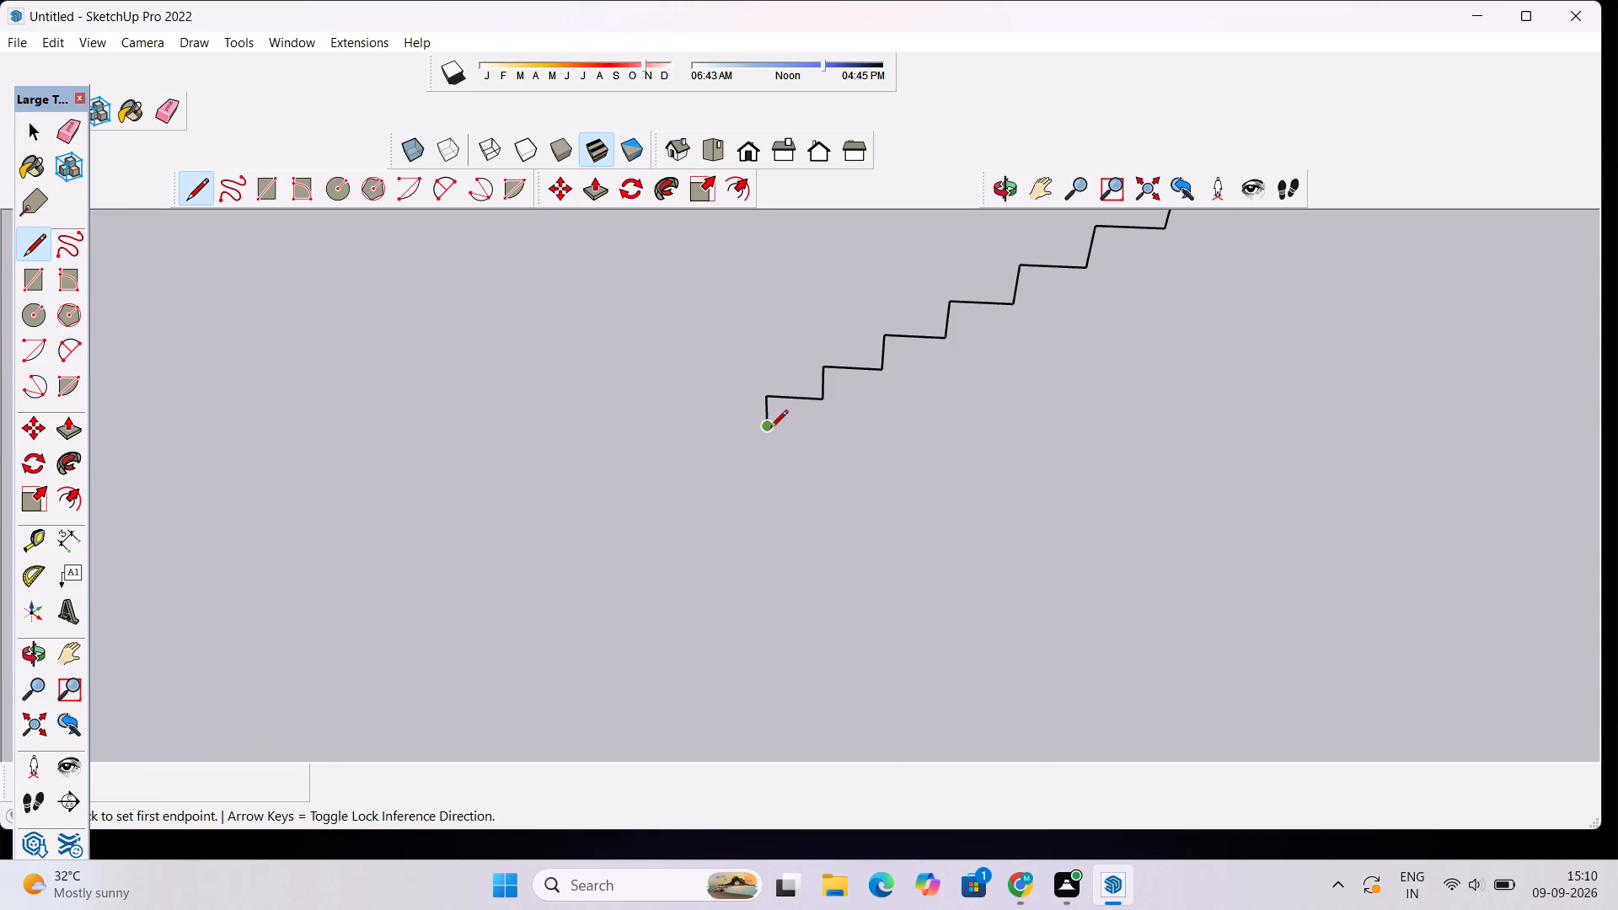
left_click(822, 430)
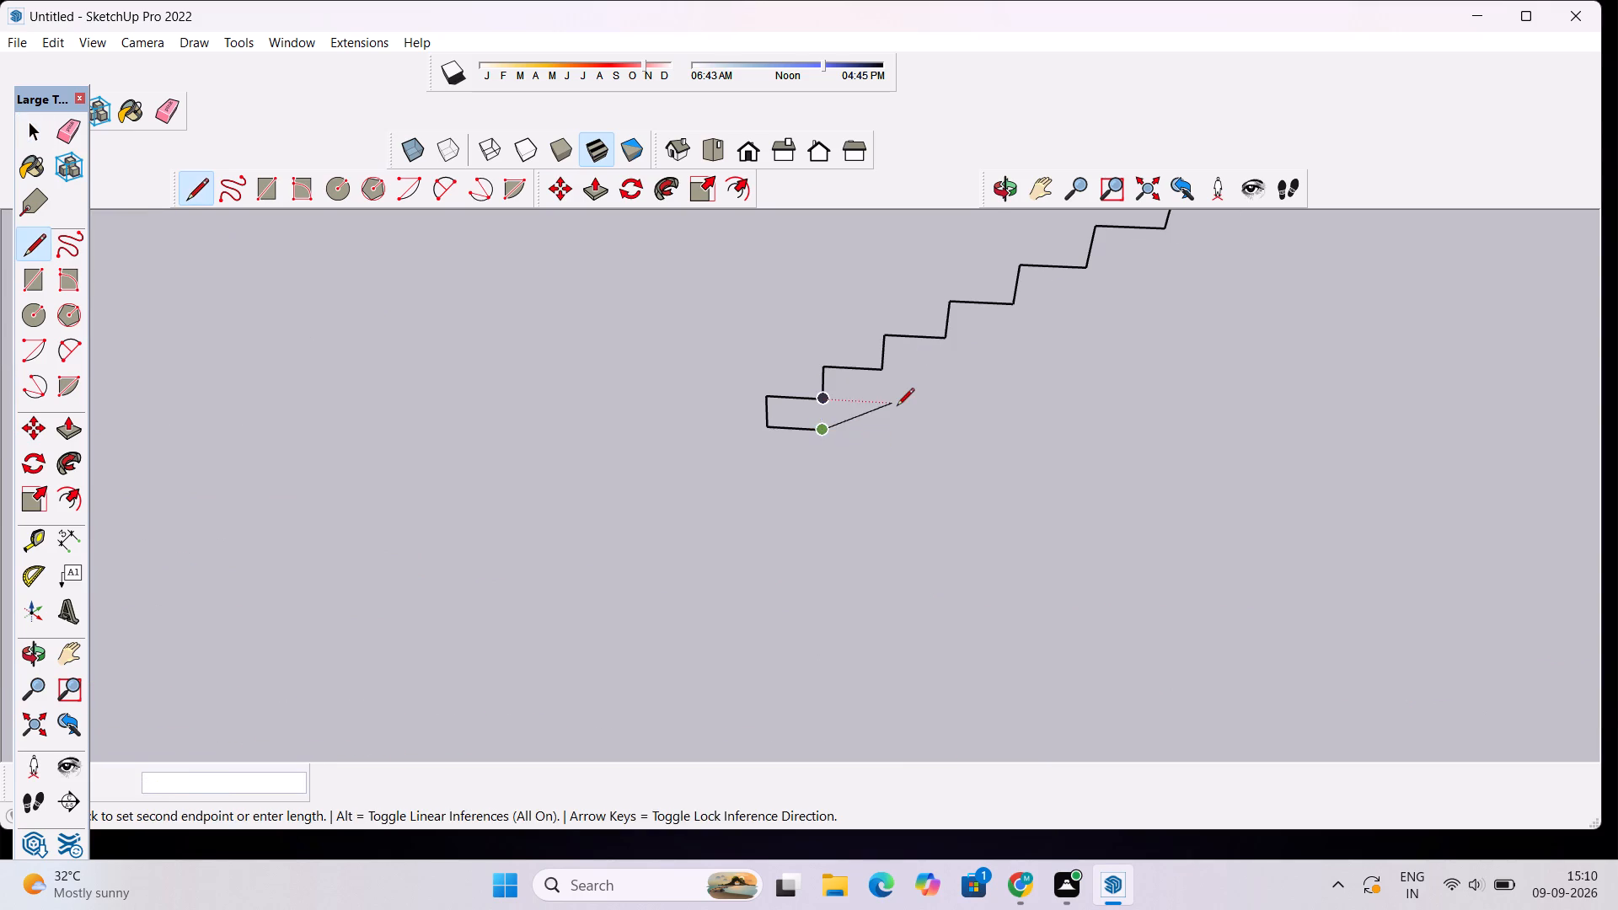
scroll(897, 412, "down", 5)
scroll(1060, 335, "down", 9)
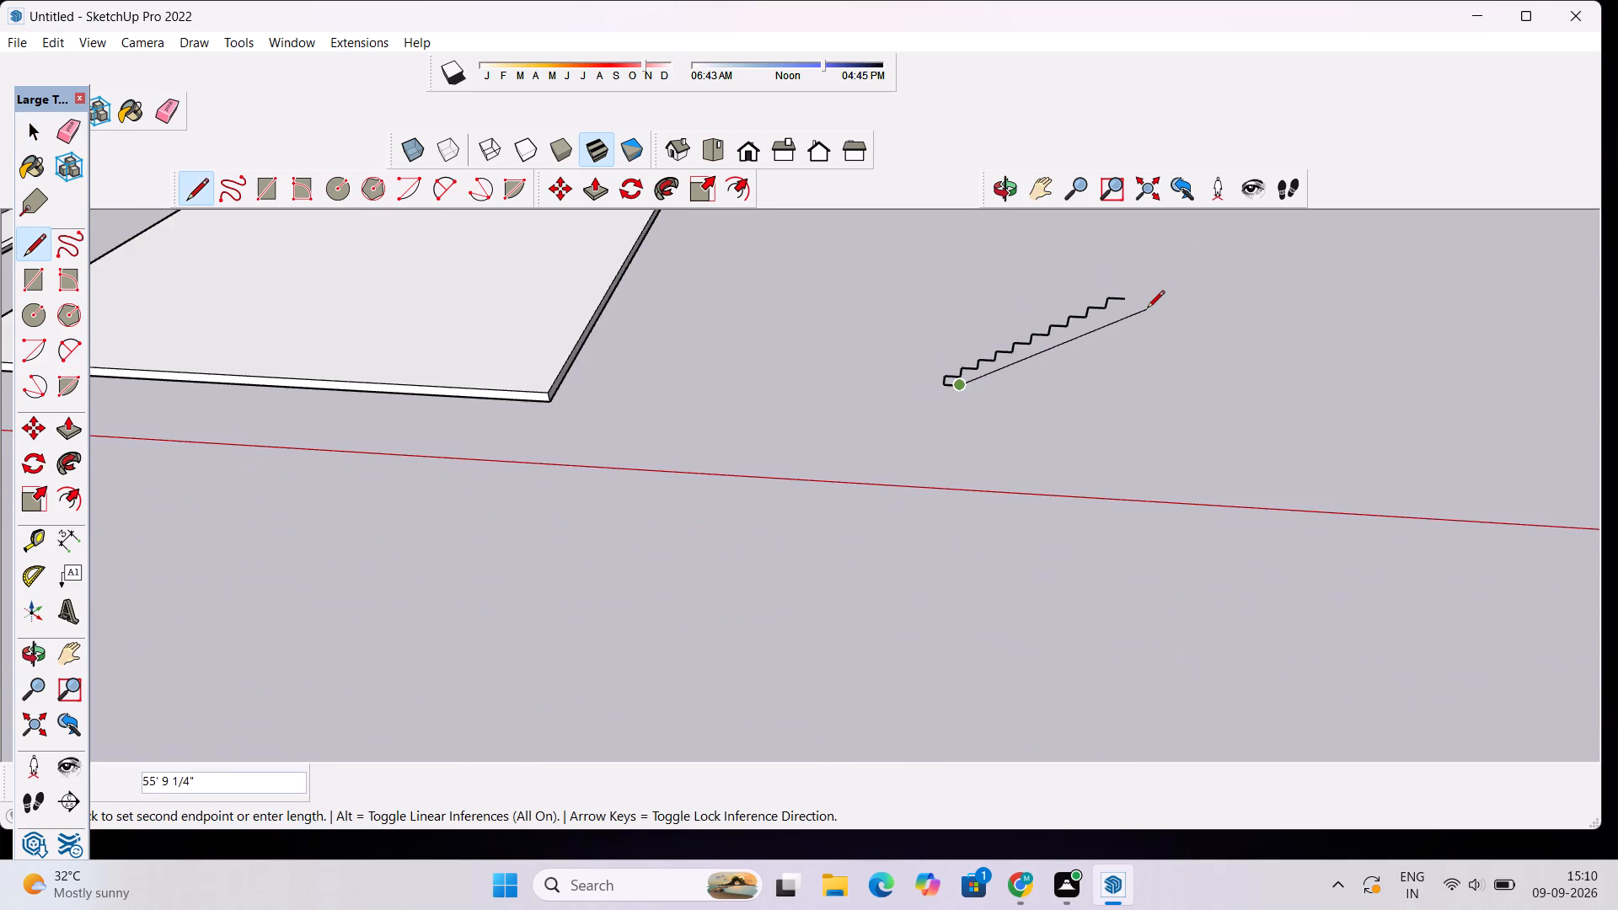
scroll(1147, 309, "up", 10)
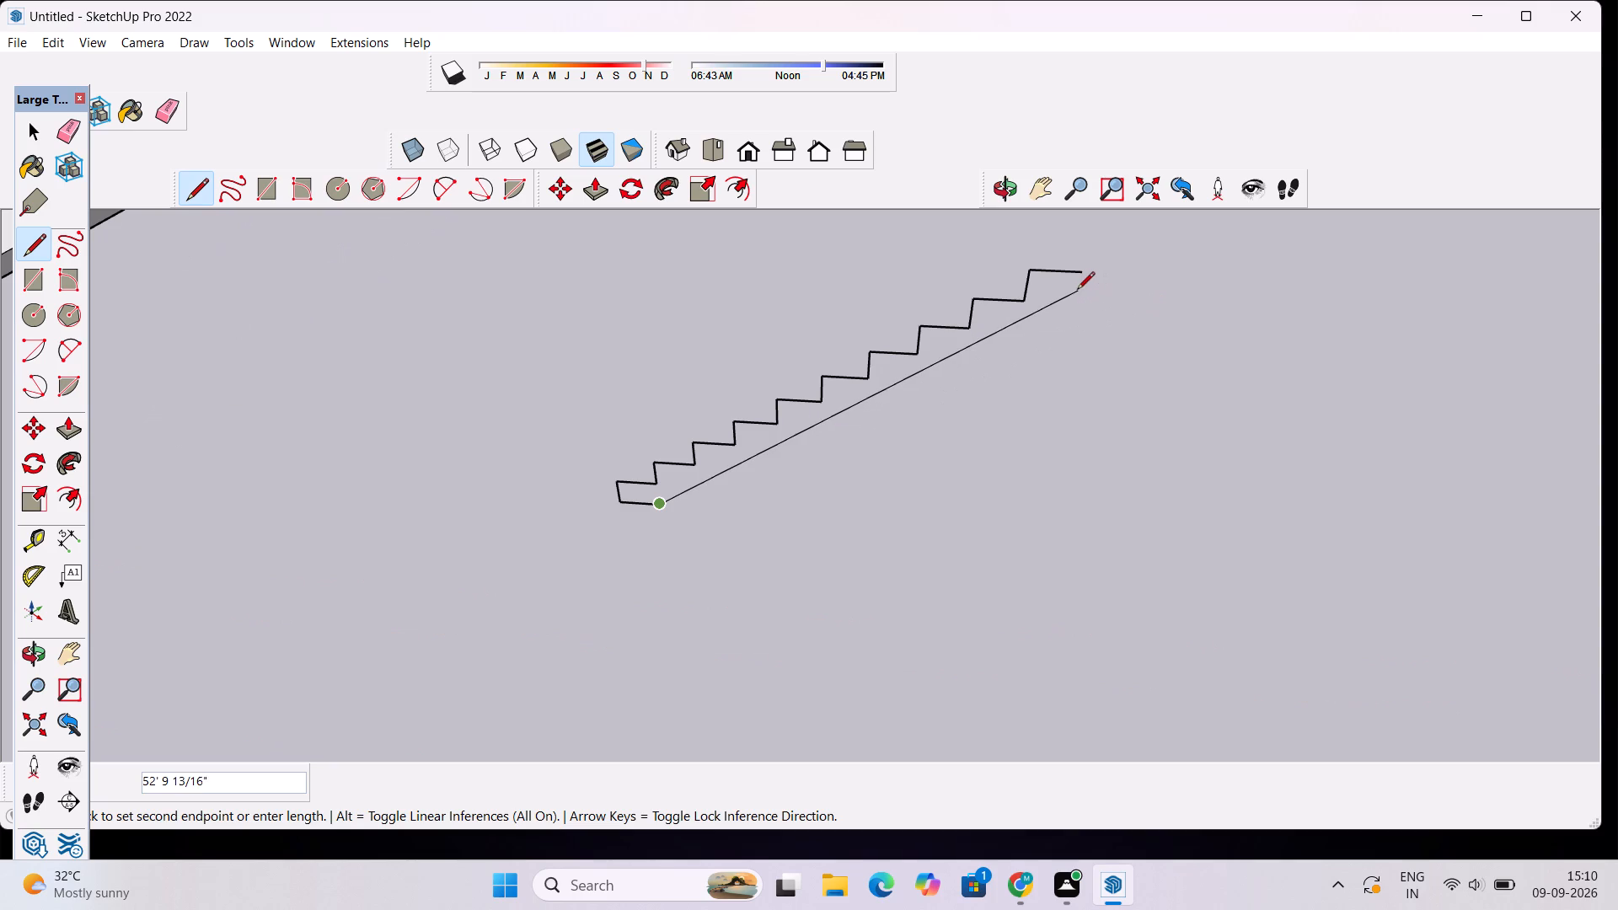
key("space")
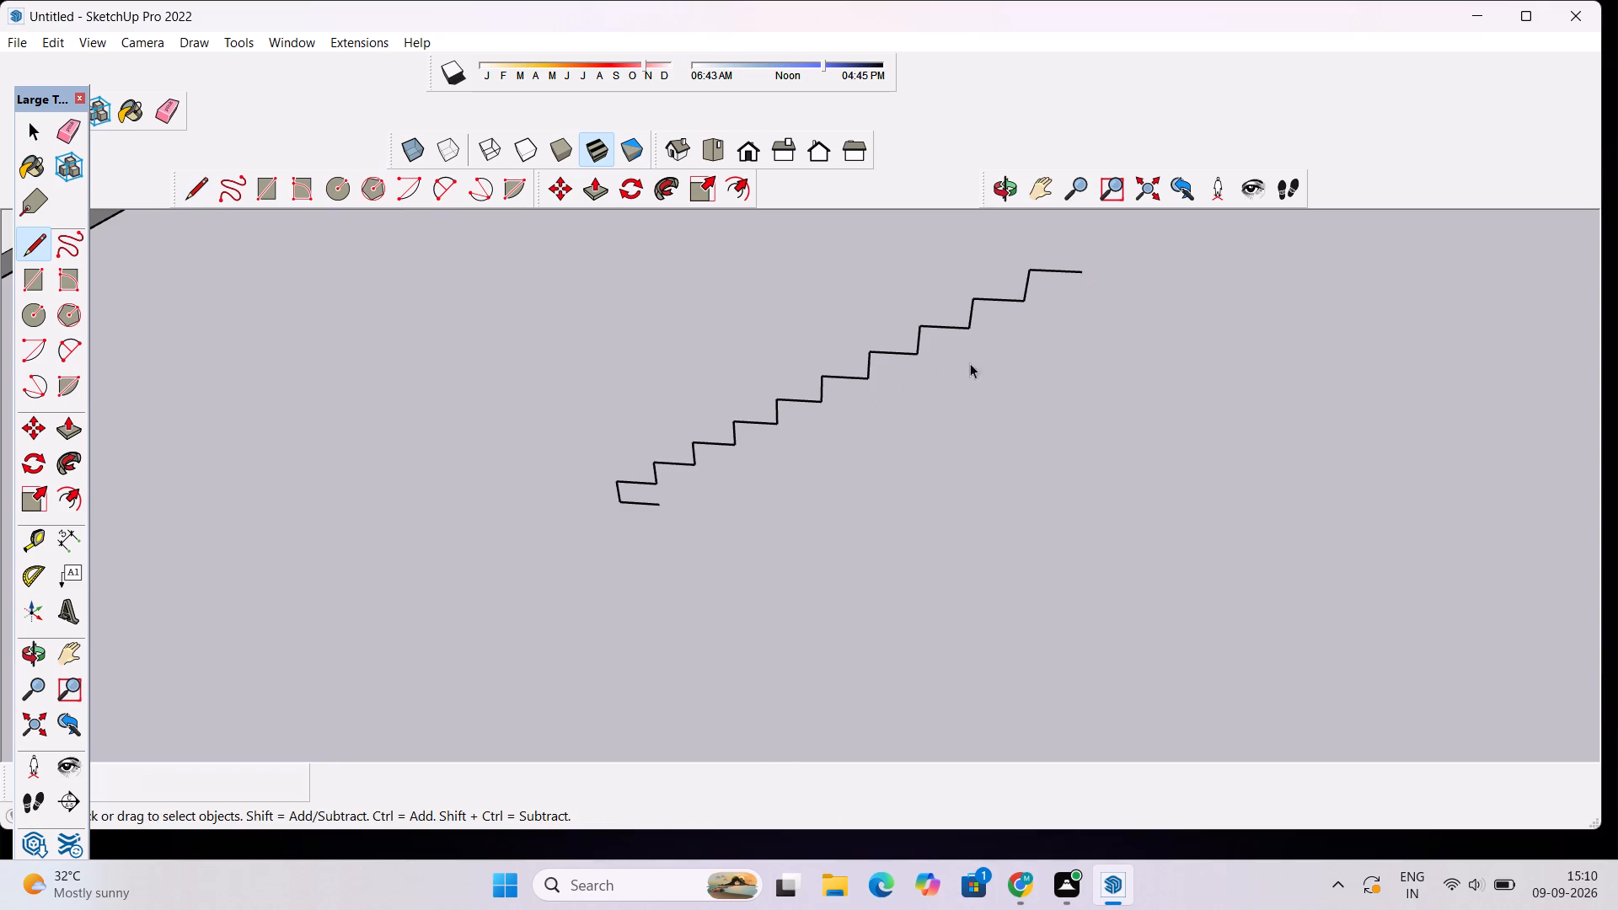
Draw a 2' line down from the top tread's free end and close the stair profile with a sloping line to the bottom line's end.
scroll(1074, 283, "up", 4)
key("l")
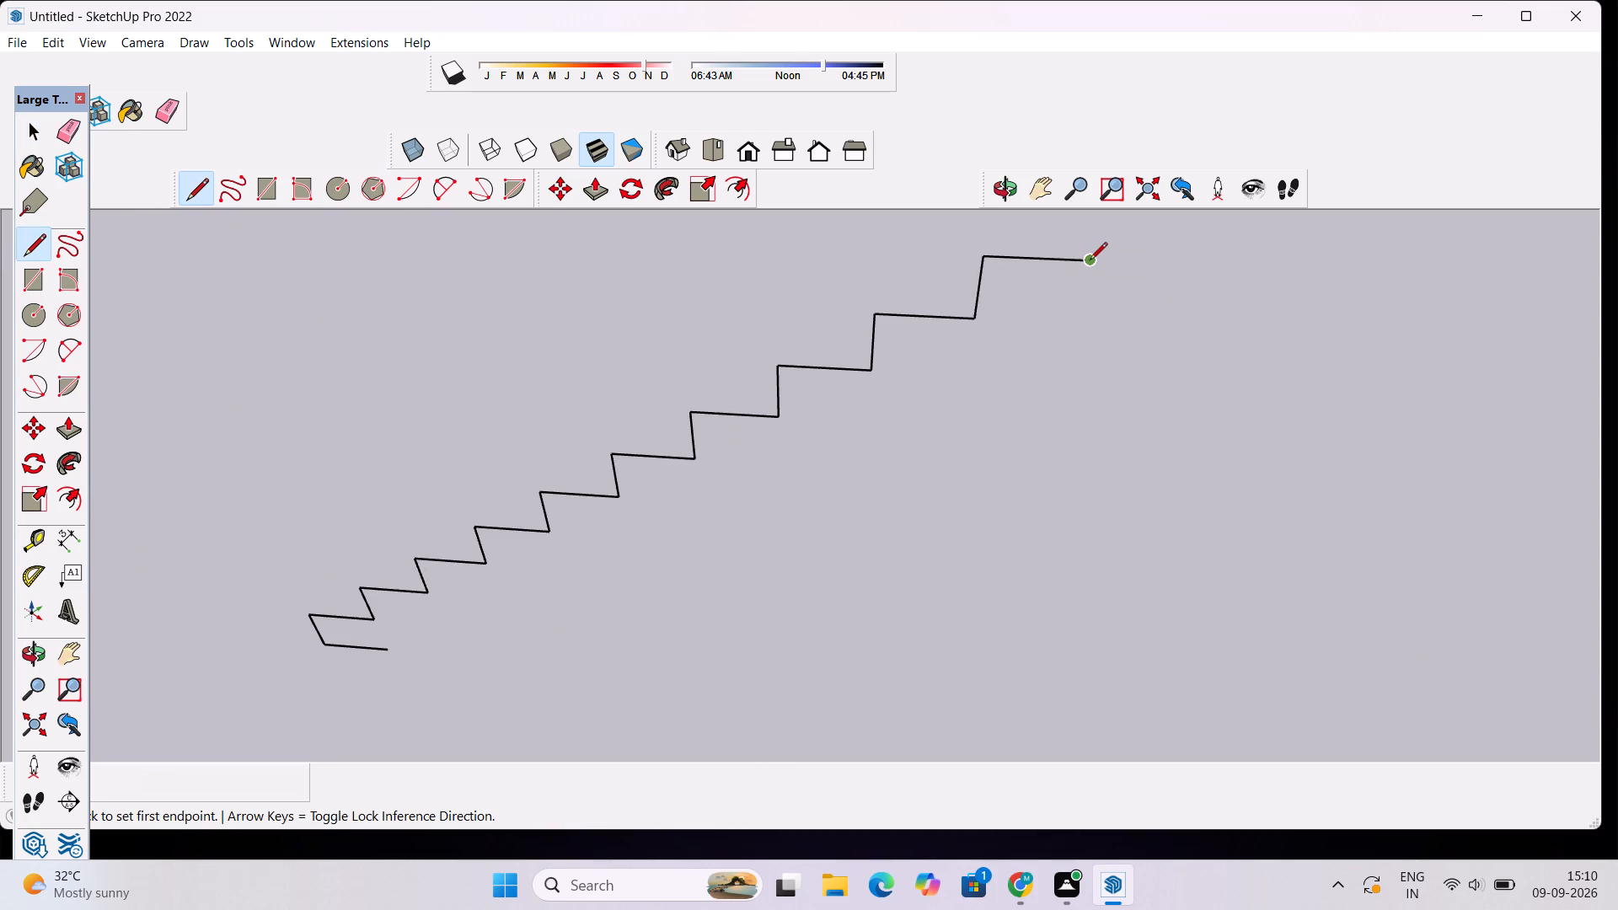
left_click(1090, 261)
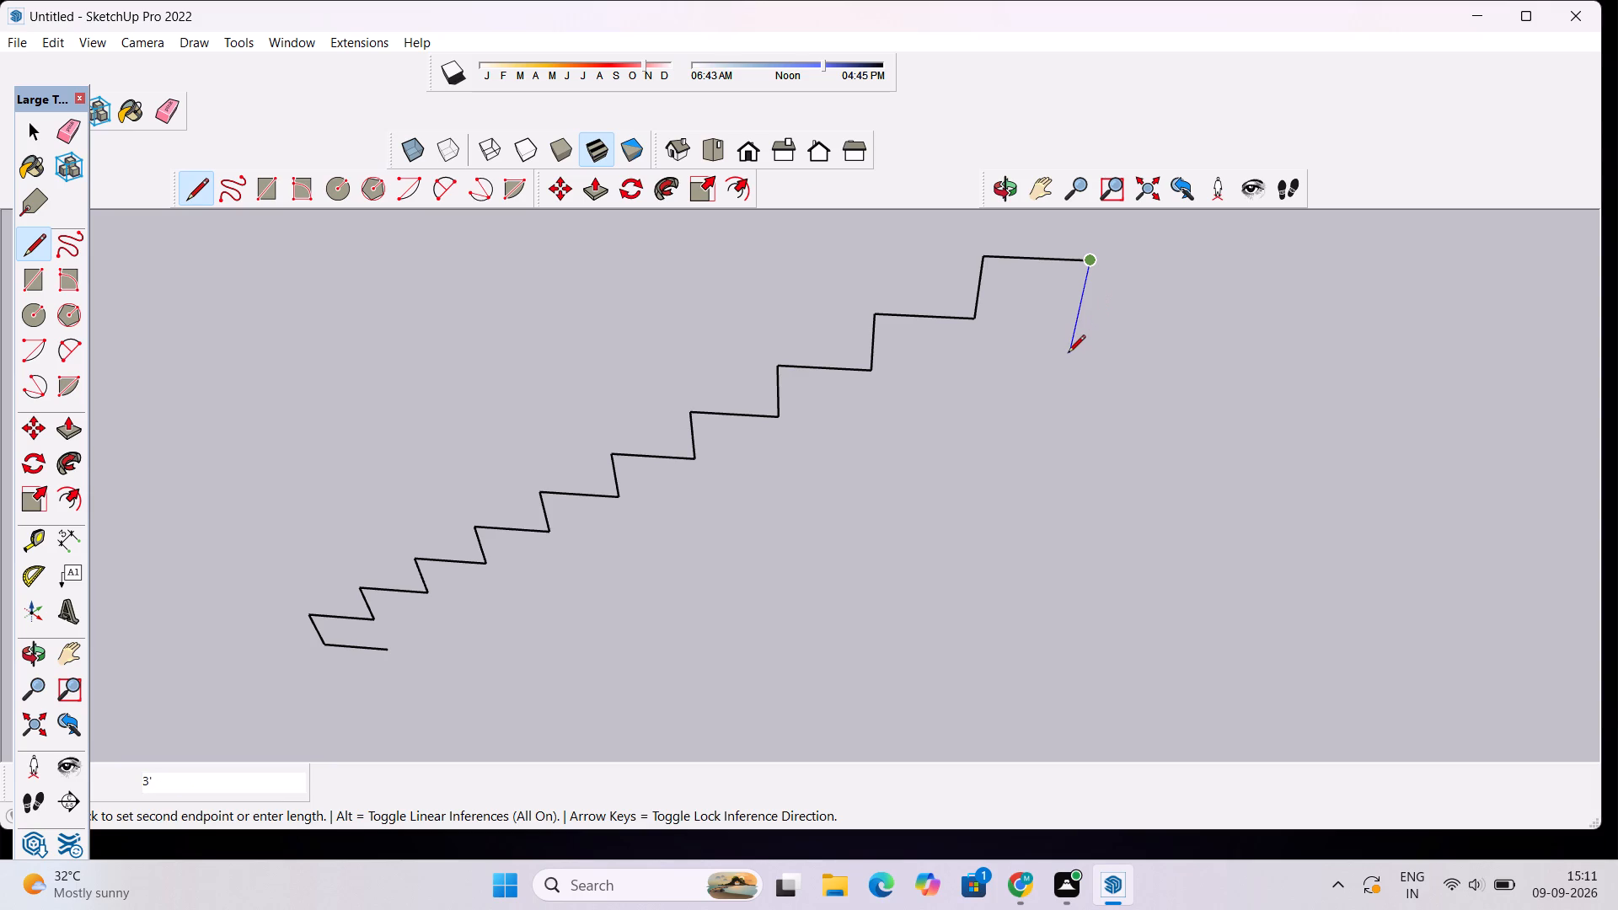
type("2'")
key("Return")
scroll(688, 552, "down", 3)
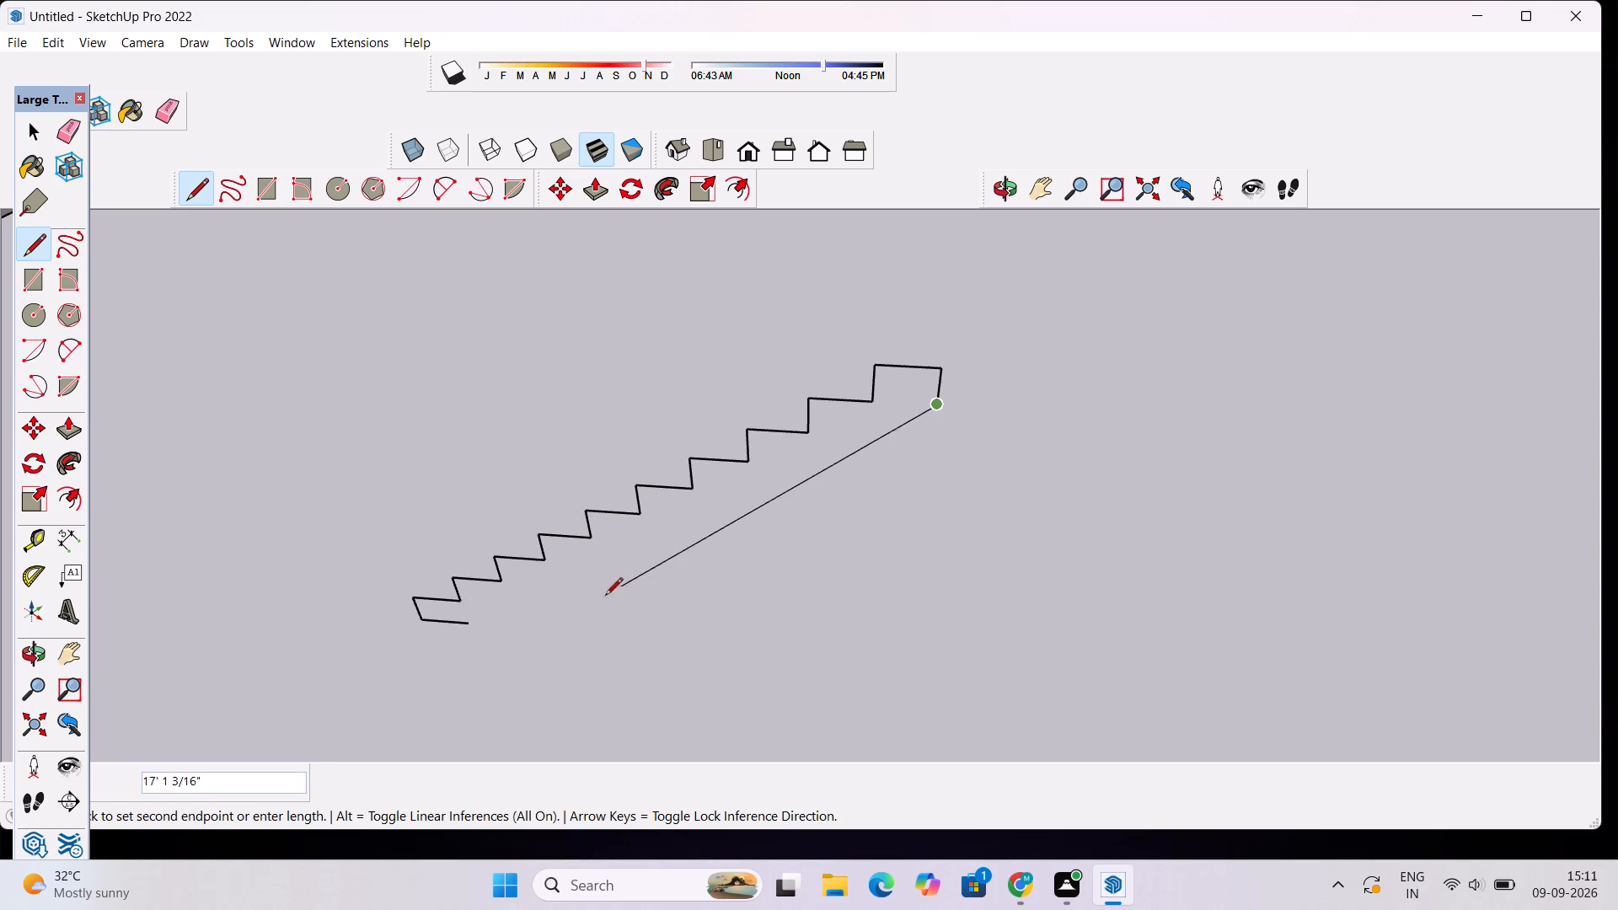
left_click(467, 627)
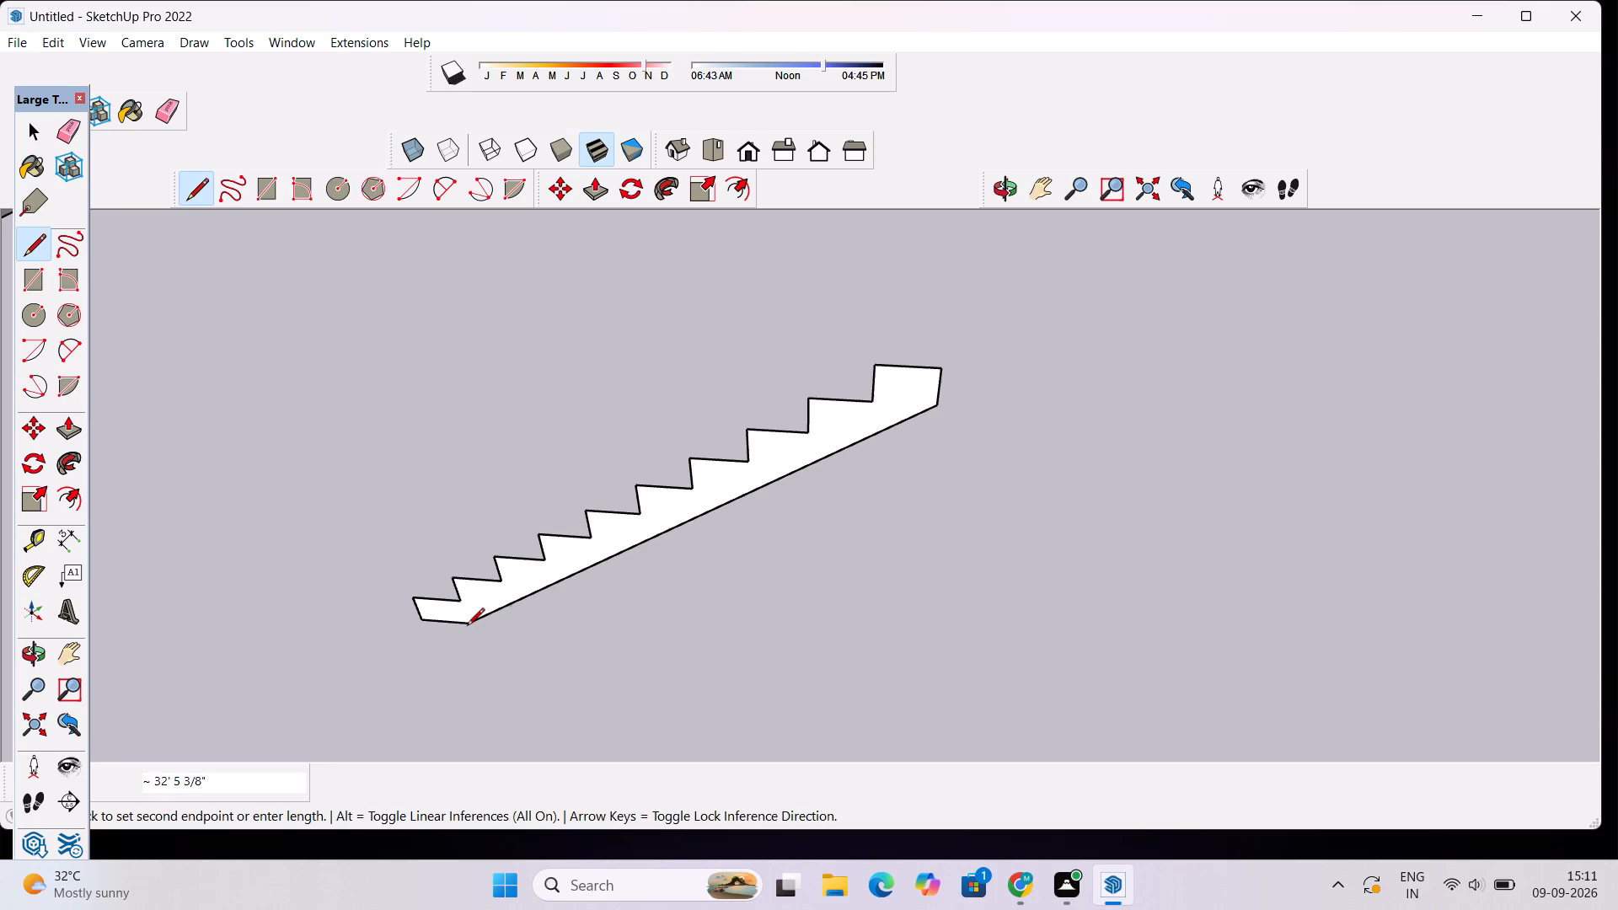
key("space")
Push/pull the stair profile face into a solid staircase about 5' 2" wide.
scroll(750, 466, "down", 4)
left_click(1016, 183)
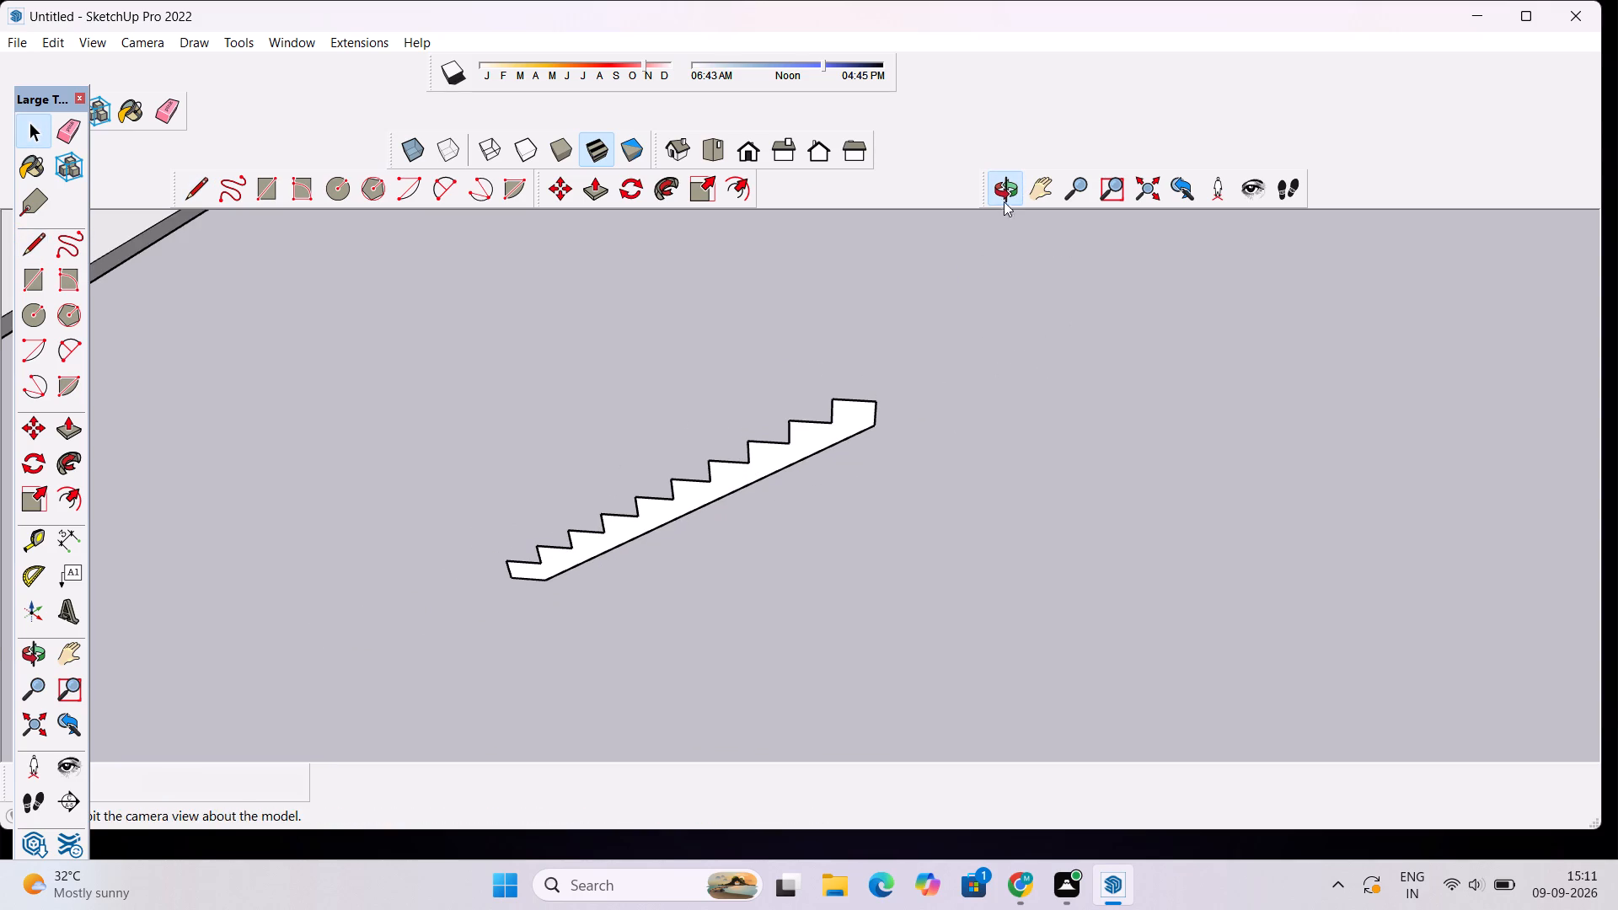
left_click_drag(523, 445, 993, 570)
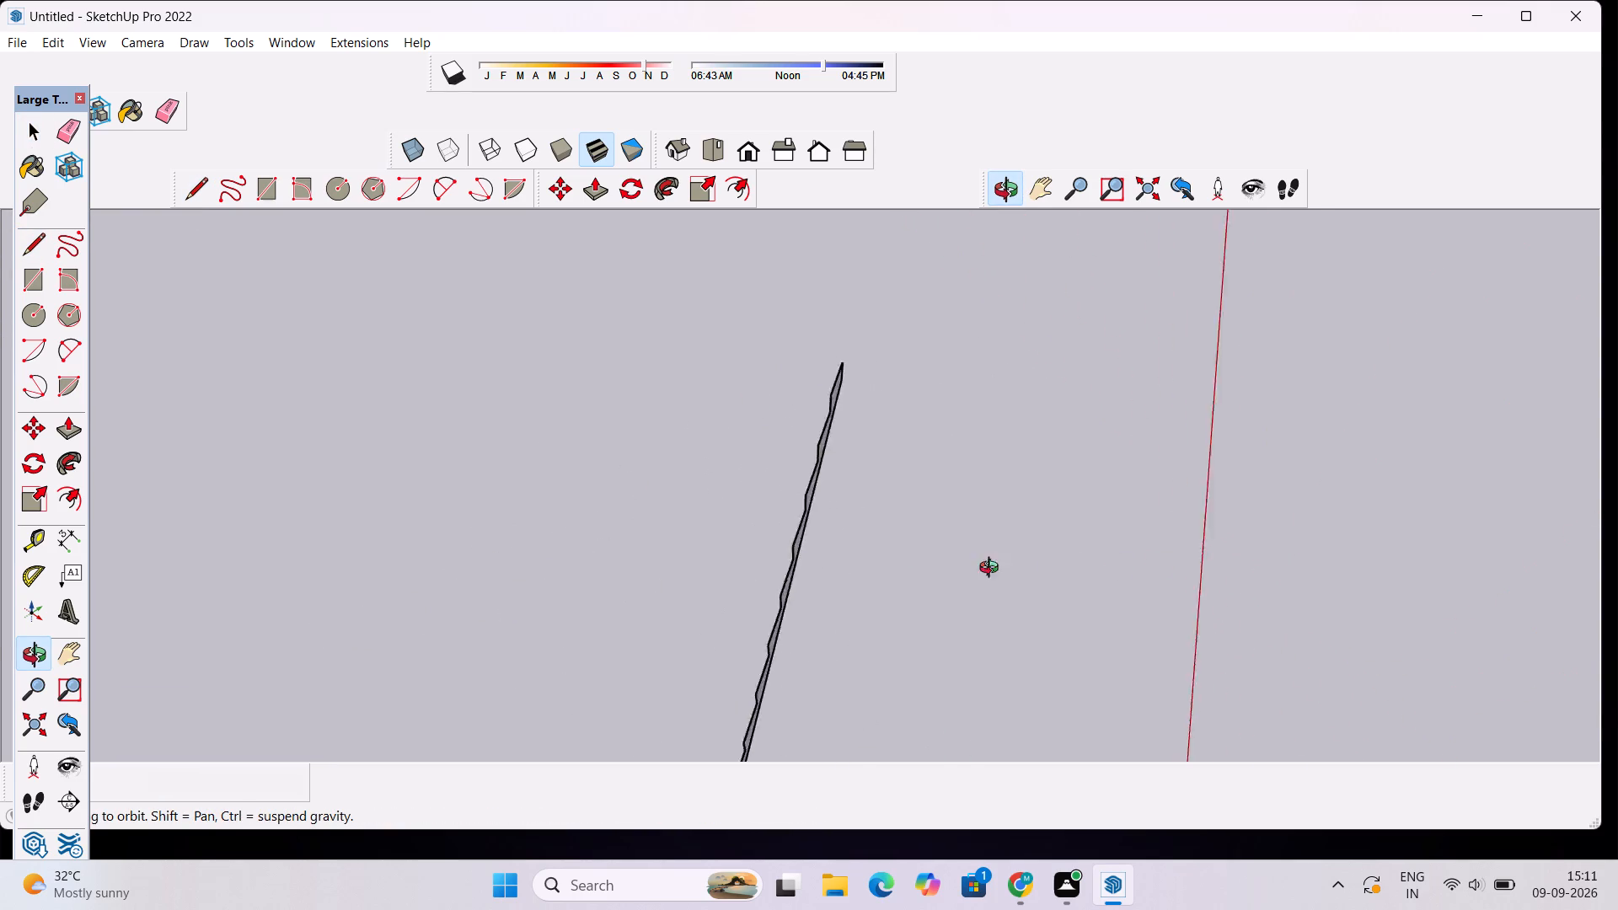
left_click_drag(993, 570, 1586, 541)
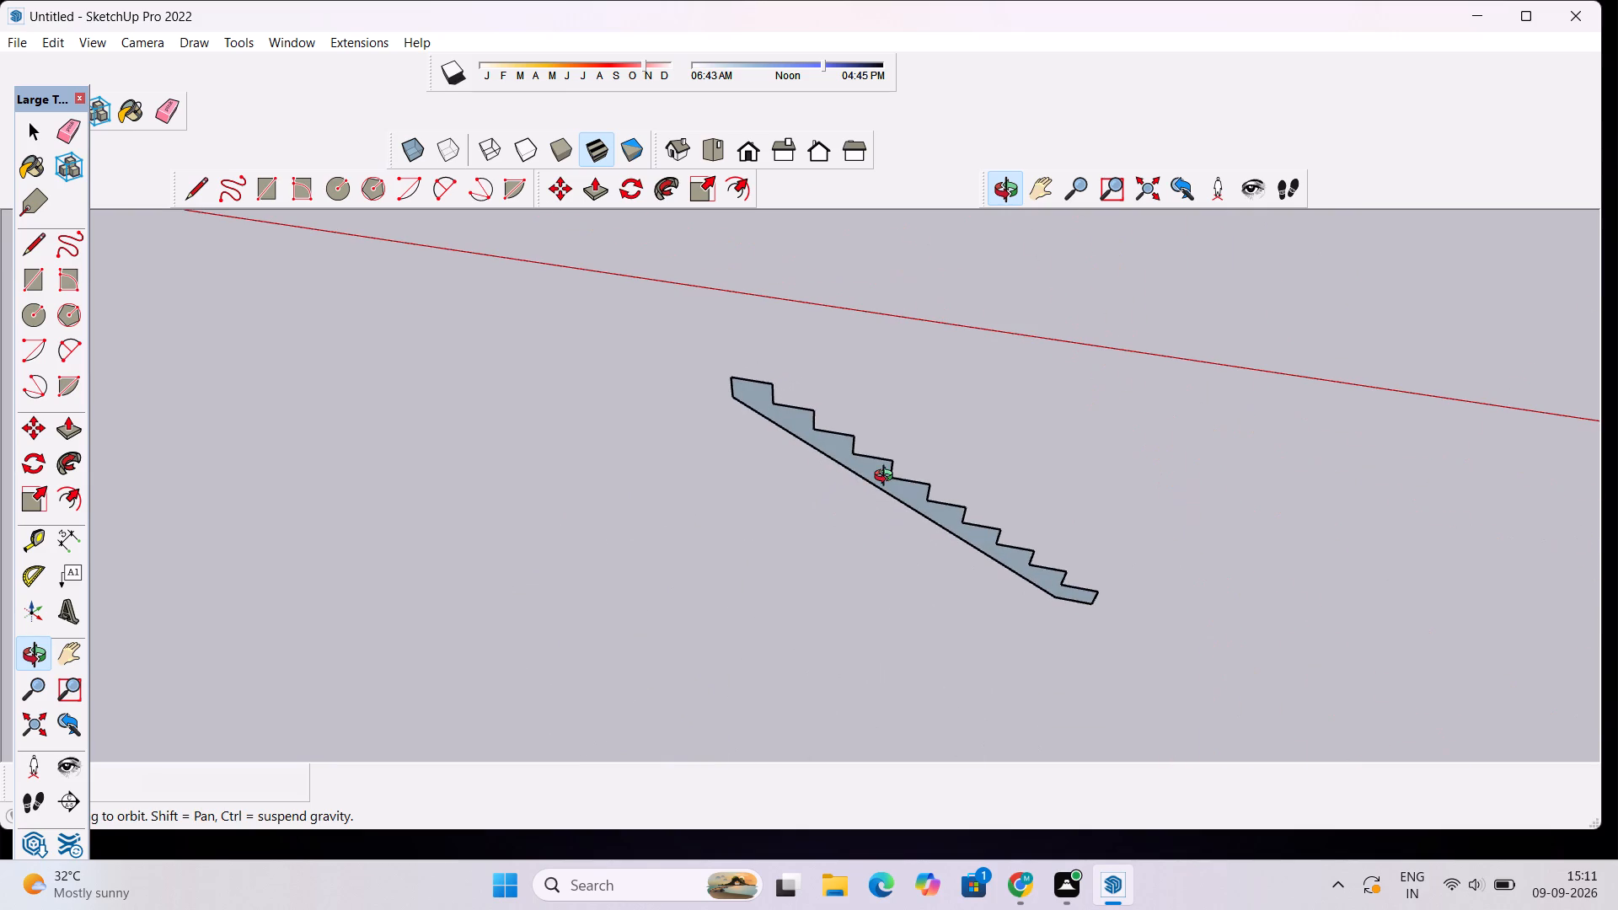
scroll(865, 456, "up", 3)
key("space")
left_click(852, 468)
key("p")
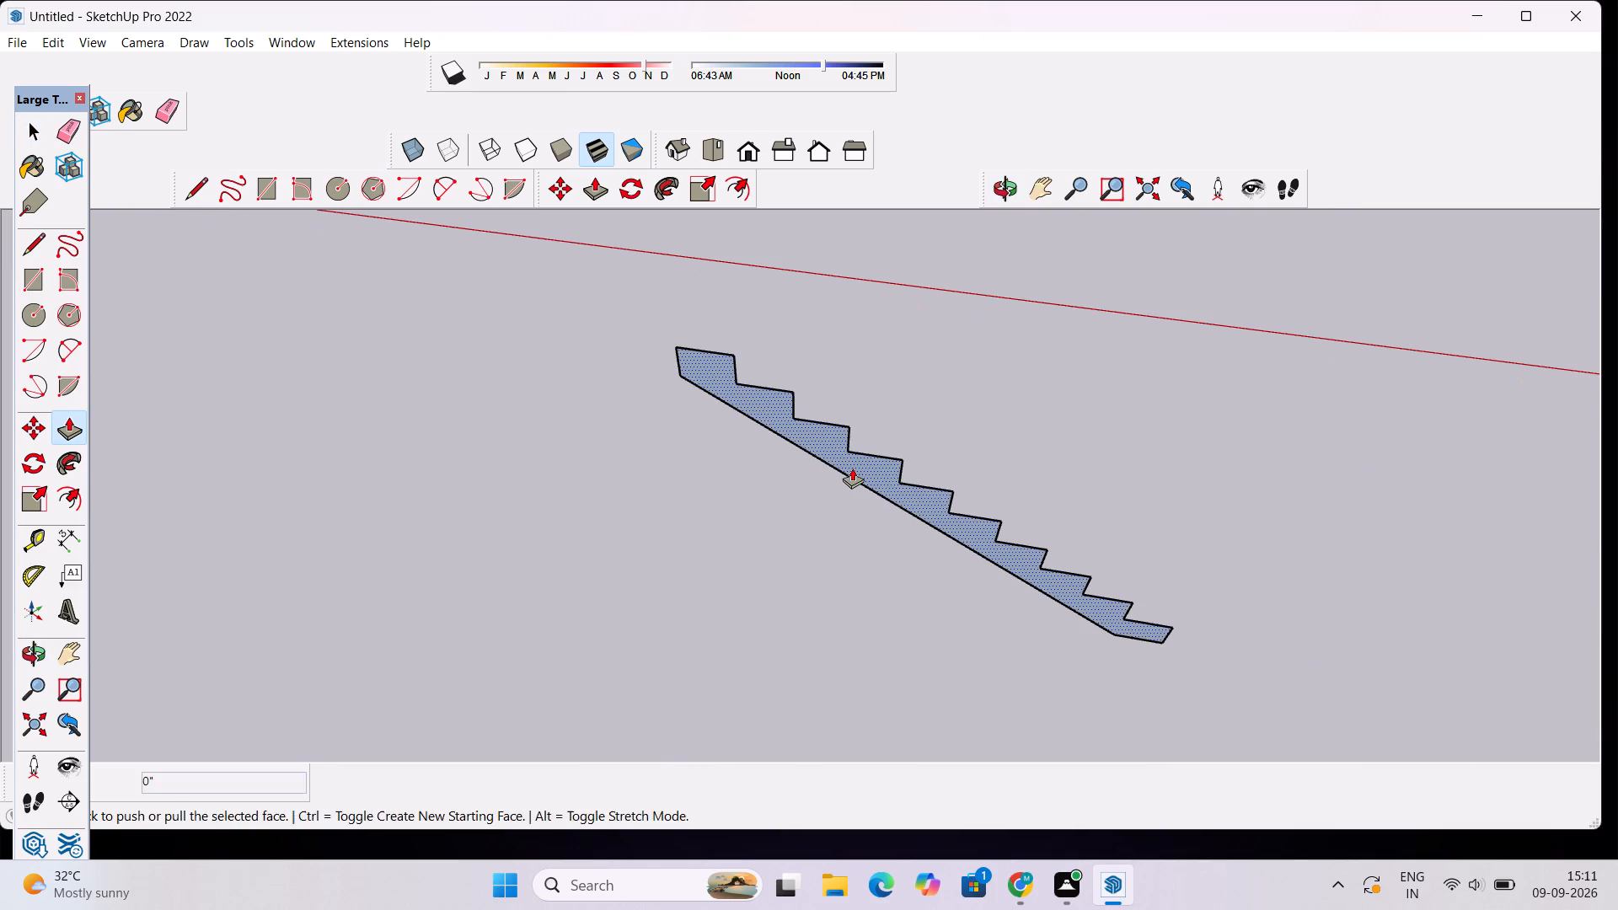
left_click(852, 468)
scroll(762, 506, "down", 4)
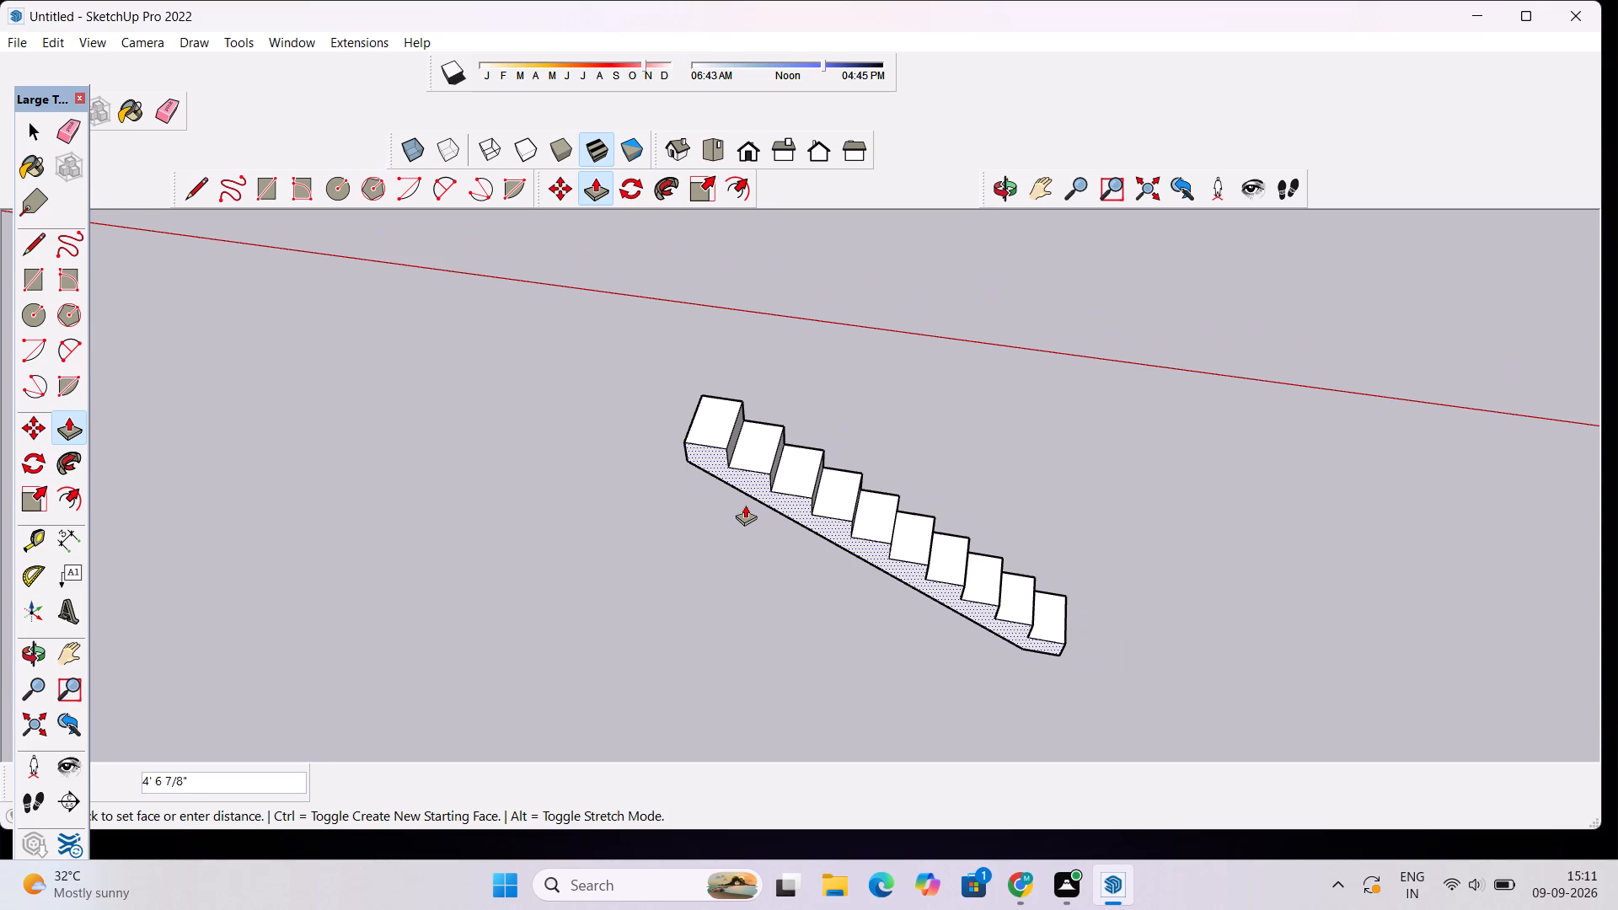
left_click(740, 510)
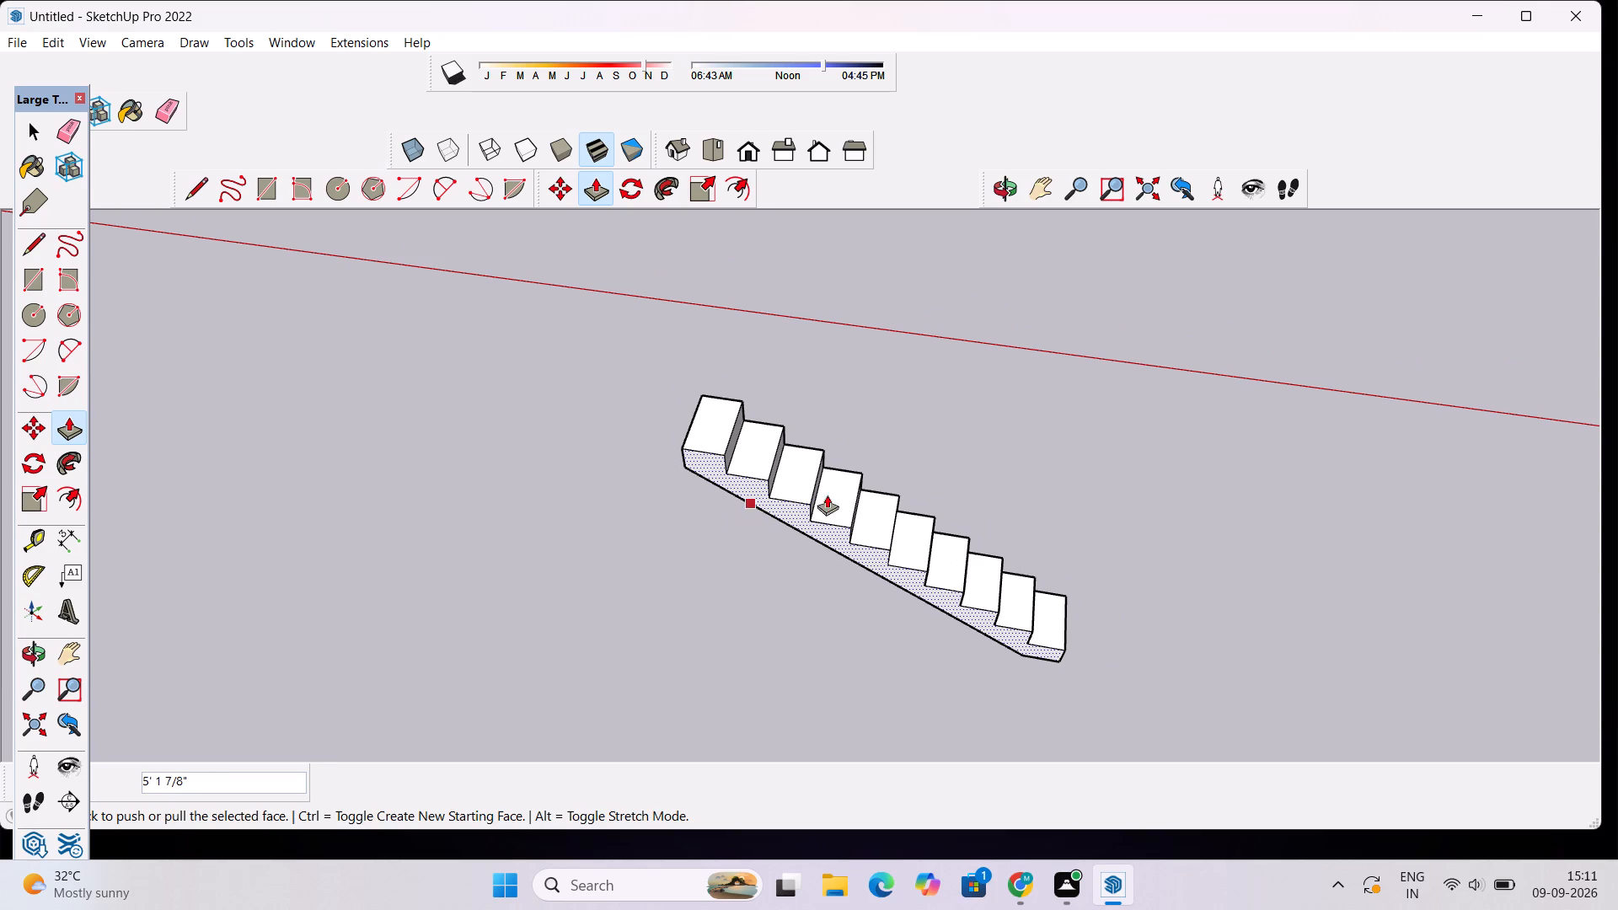
key("space")
Examine the solid staircase's treads, risers and sides from above and from both sides.
left_click(998, 201)
left_click_drag(1254, 396, 1017, 512)
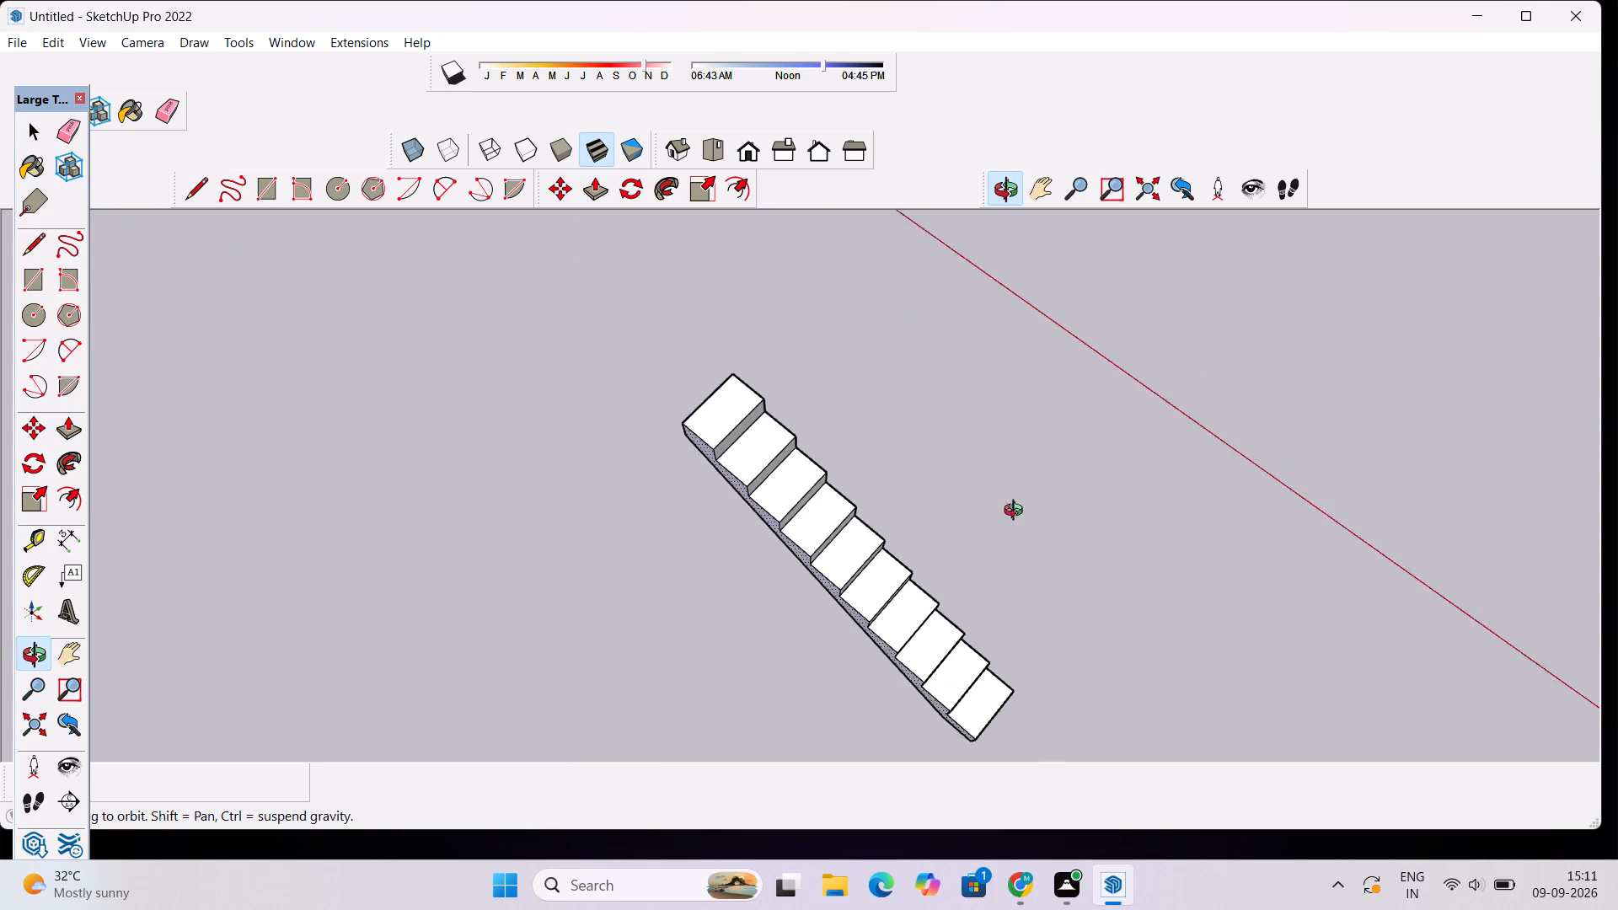
left_click_drag(1017, 512, 1030, 512)
scroll(648, 512, "down", 6)
left_click_drag(1050, 517, 341, 527)
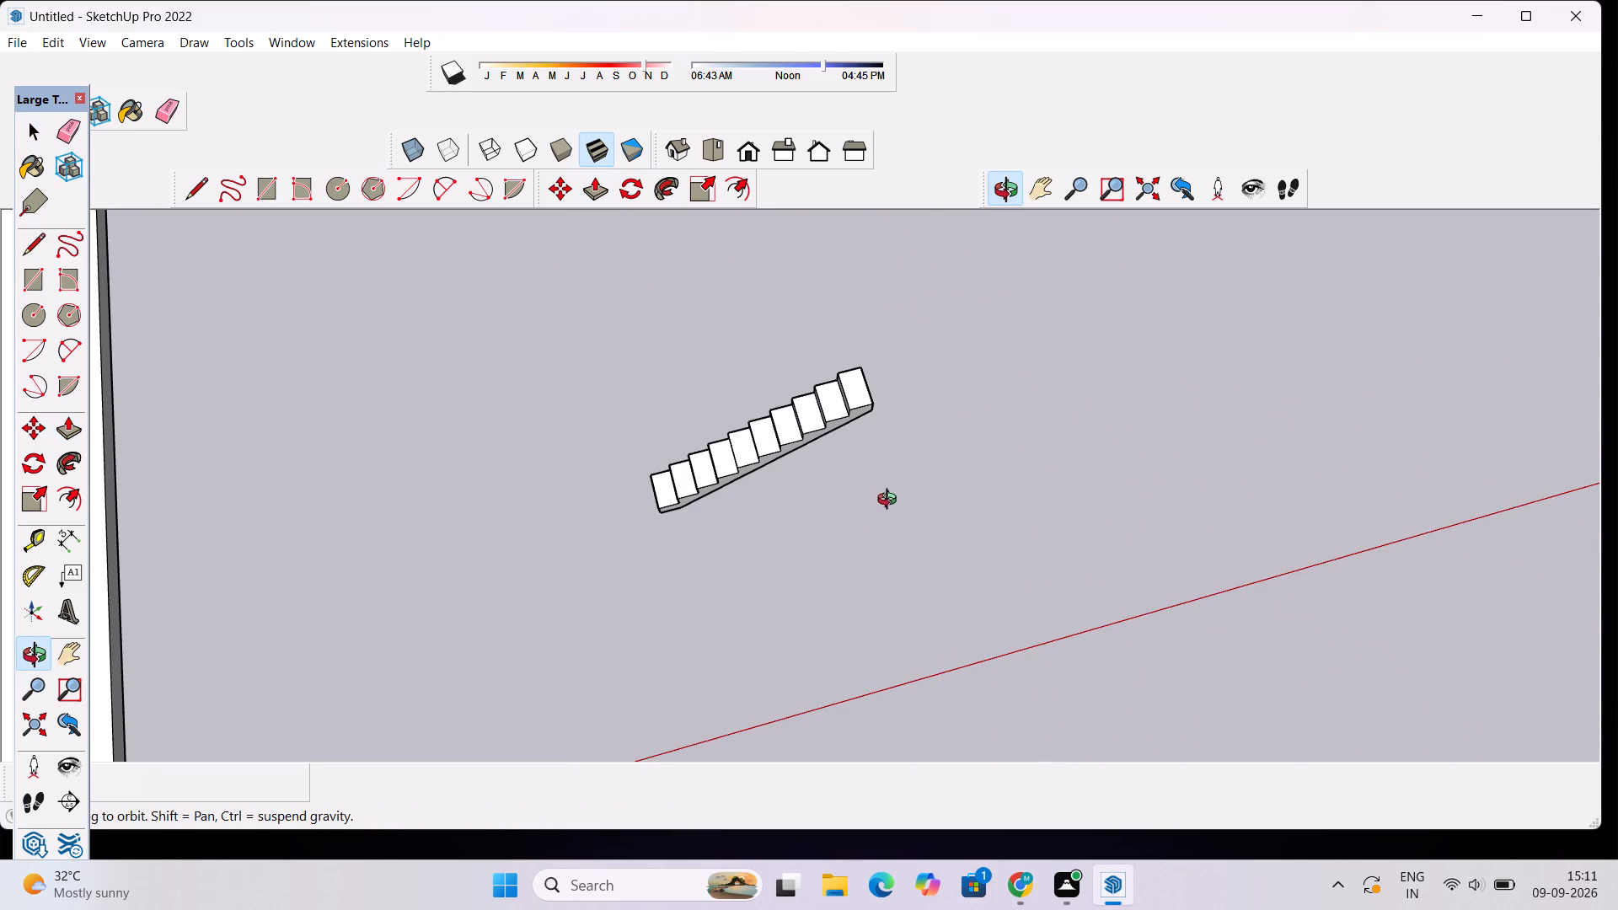
scroll(770, 464, "up", 10)
scroll(792, 432, "down", 3)
scroll(876, 361, "up", 8)
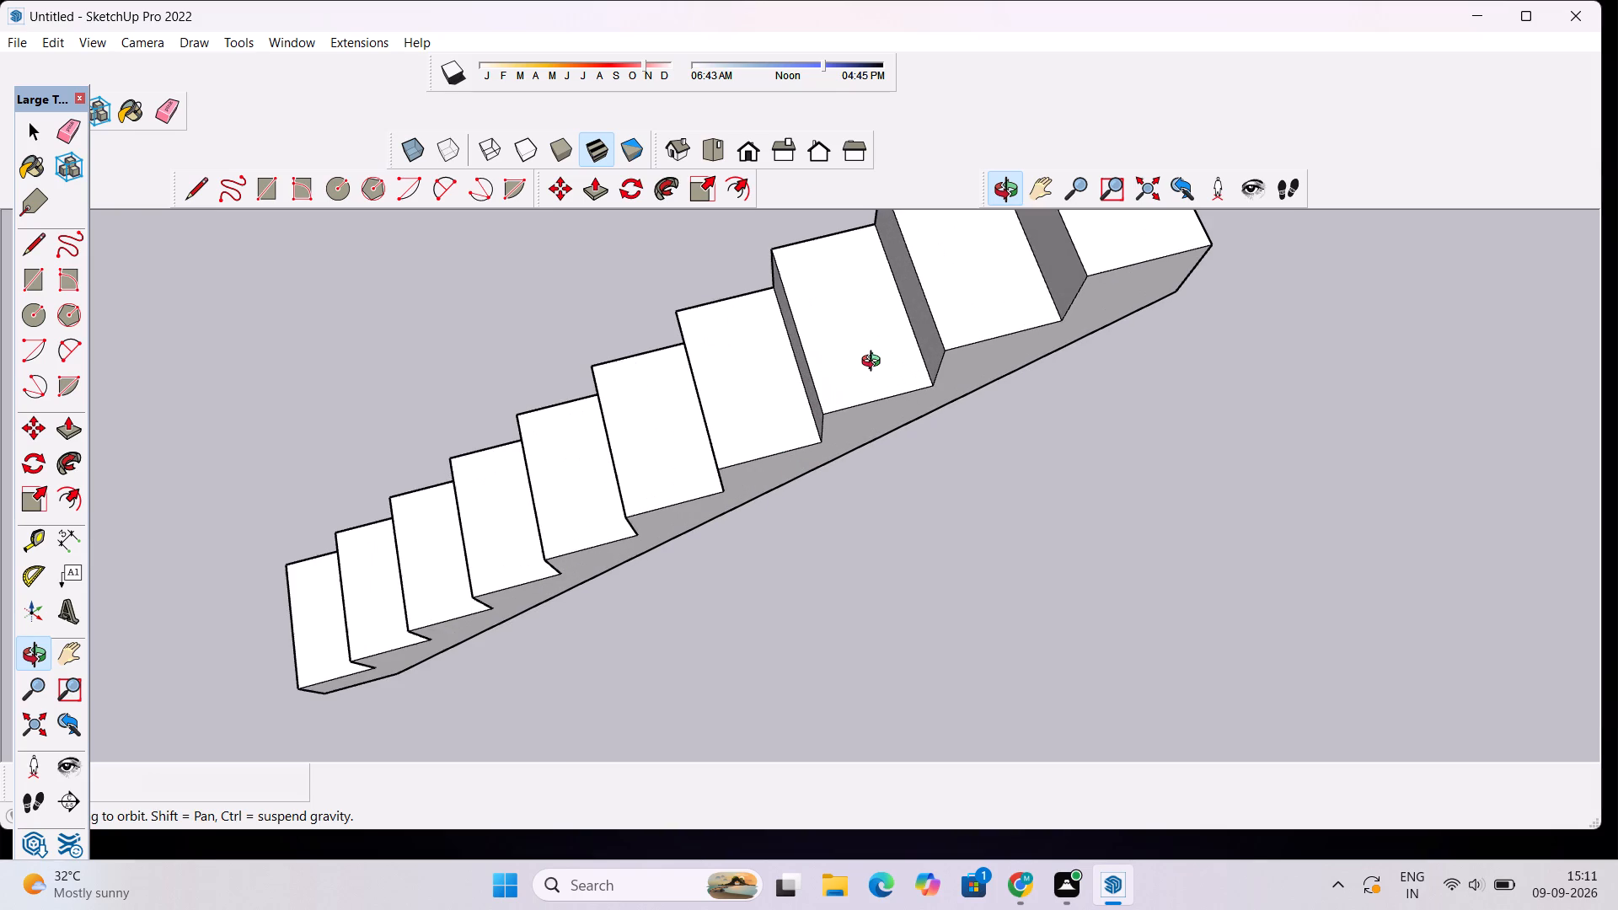
scroll(874, 364, "down", 8)
left_click_drag(950, 589, 844, 517)
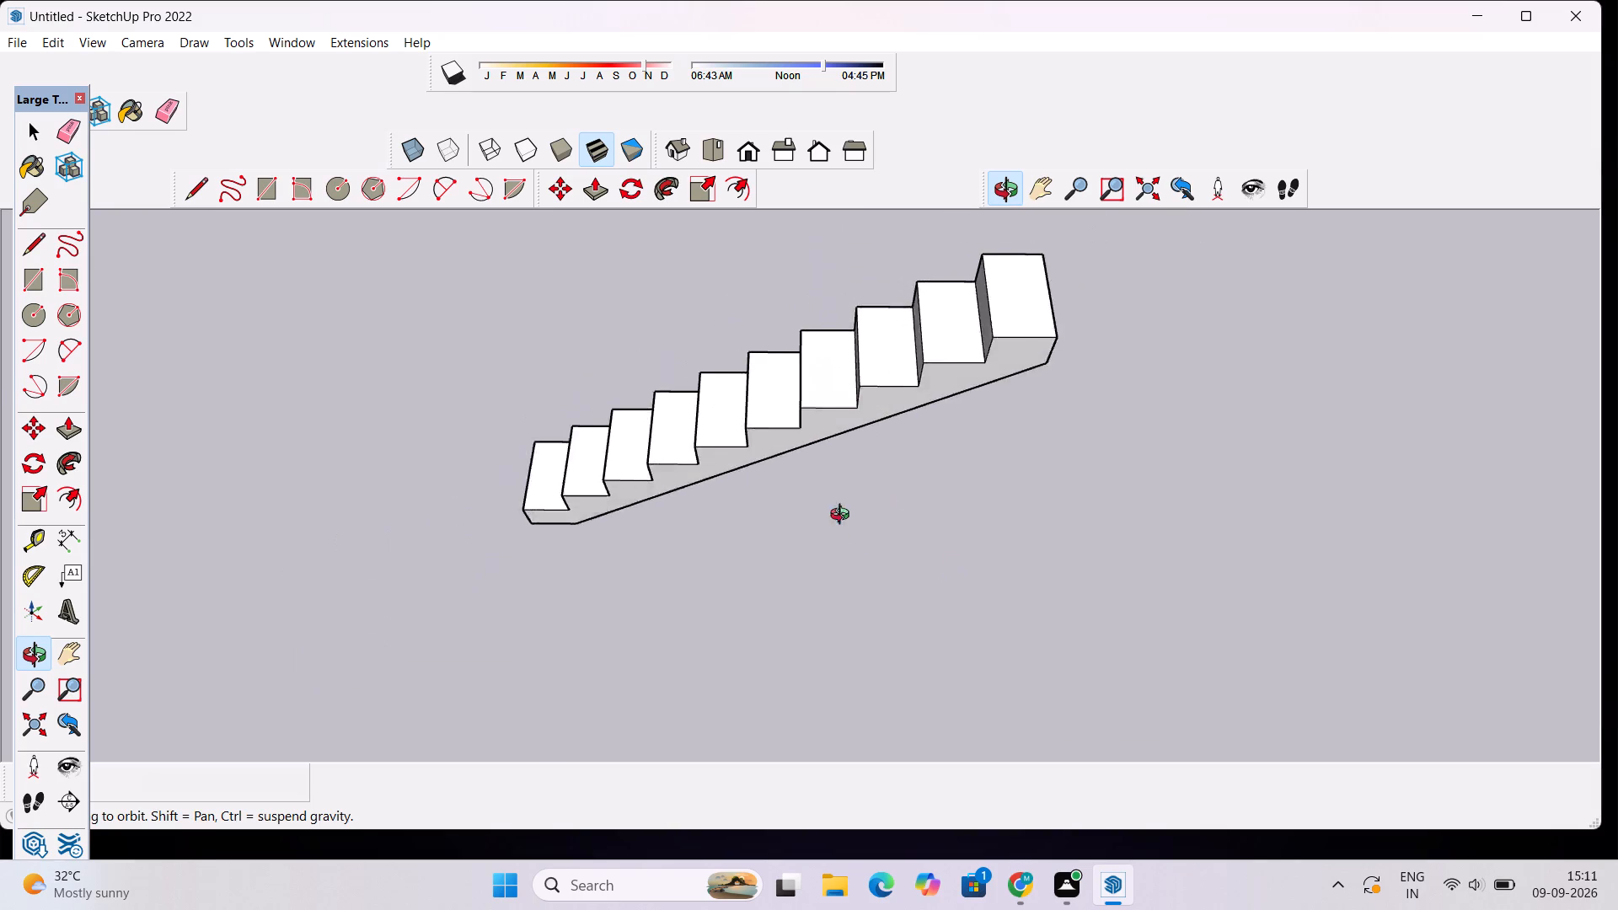
left_click_drag(844, 517, 787, 383)
left_click_drag(780, 356, 780, 349)
scroll(780, 350, "down", 6)
scroll(817, 383, "up", 4)
left_click_drag(849, 354, 863, 536)
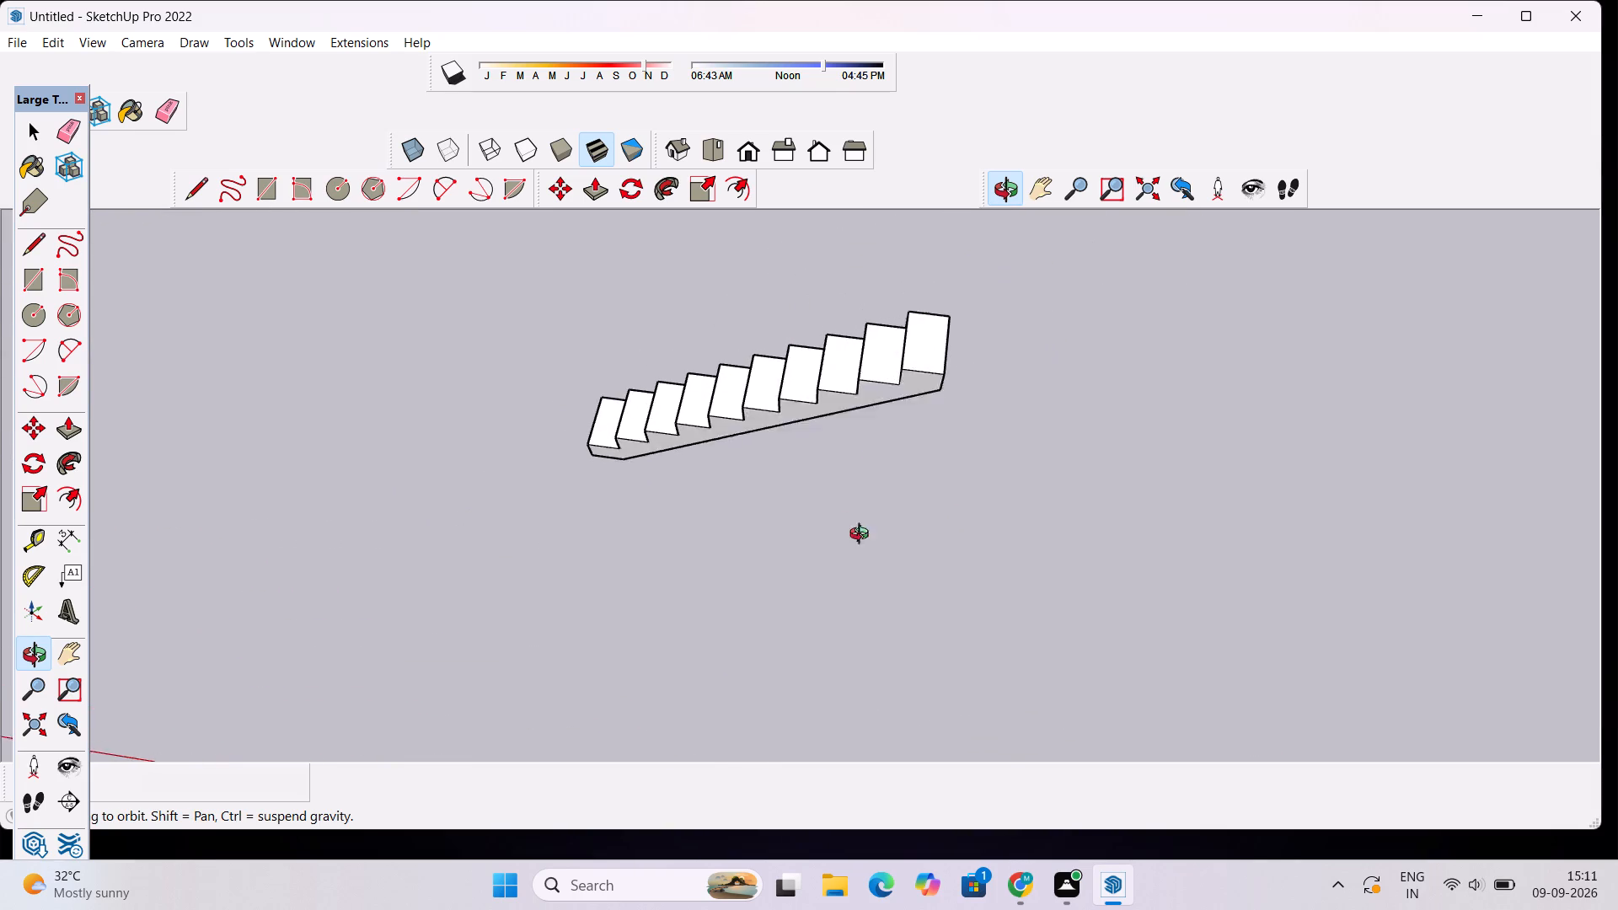
left_click_drag(863, 536, 865, 572)
scroll(956, 372, "up", 3)
Push/pull the vertical back face of the staircase's top landing outward by 2'.
left_click_drag(1011, 412, 533, 204)
left_click_drag(857, 447, 838, 483)
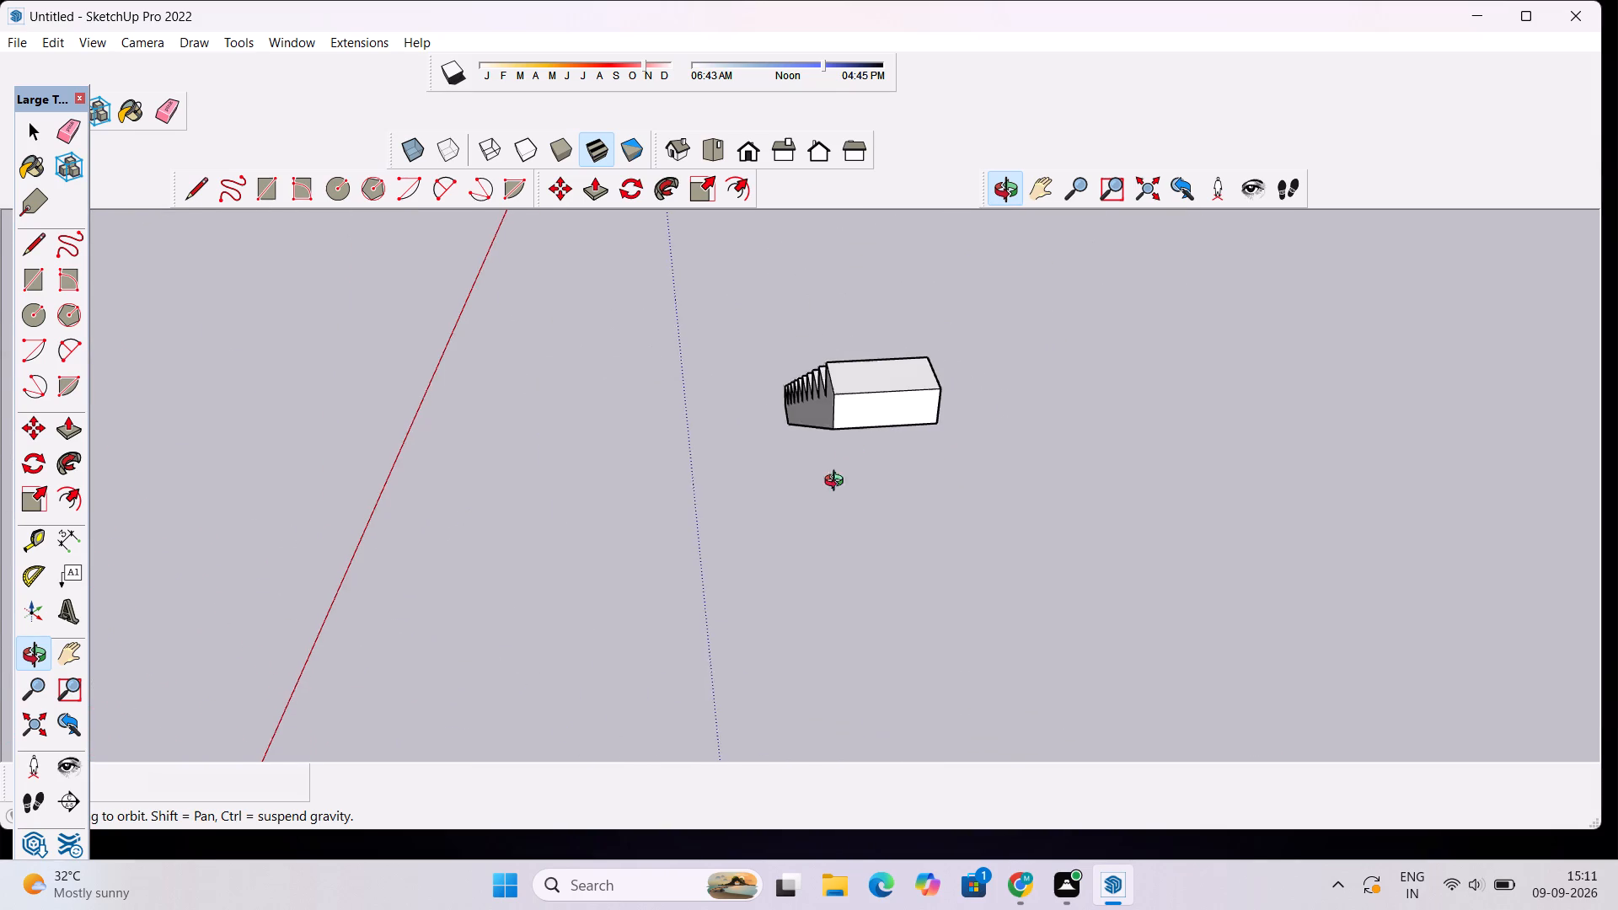
left_click_drag(838, 483, 801, 485)
scroll(861, 472, "up", 5)
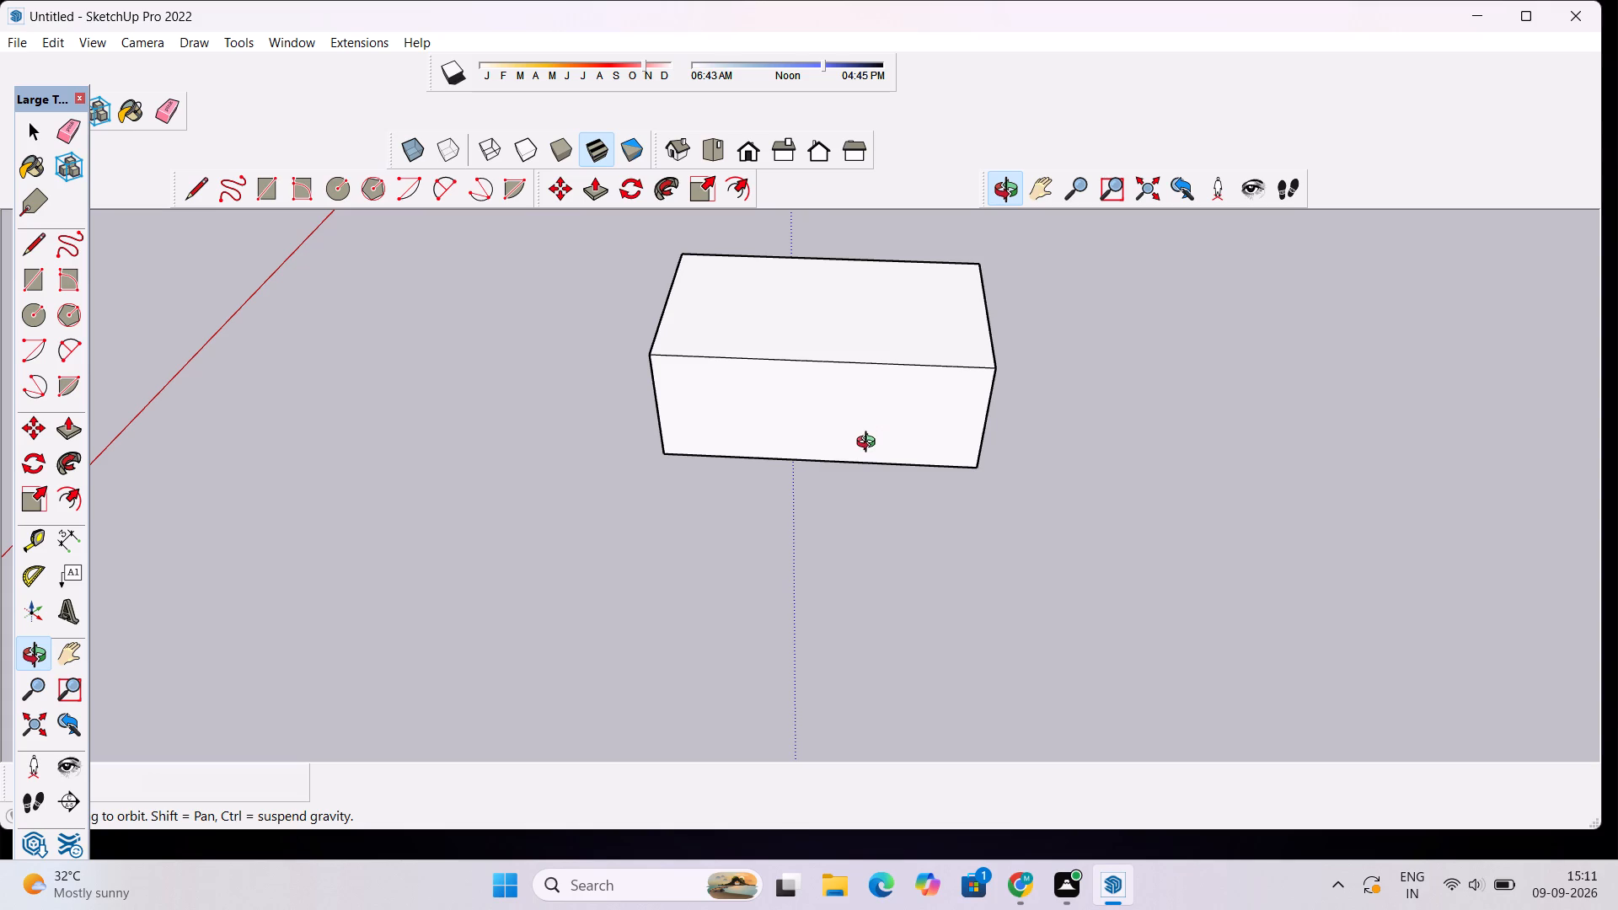
key("space")
left_click(871, 436)
key("p")
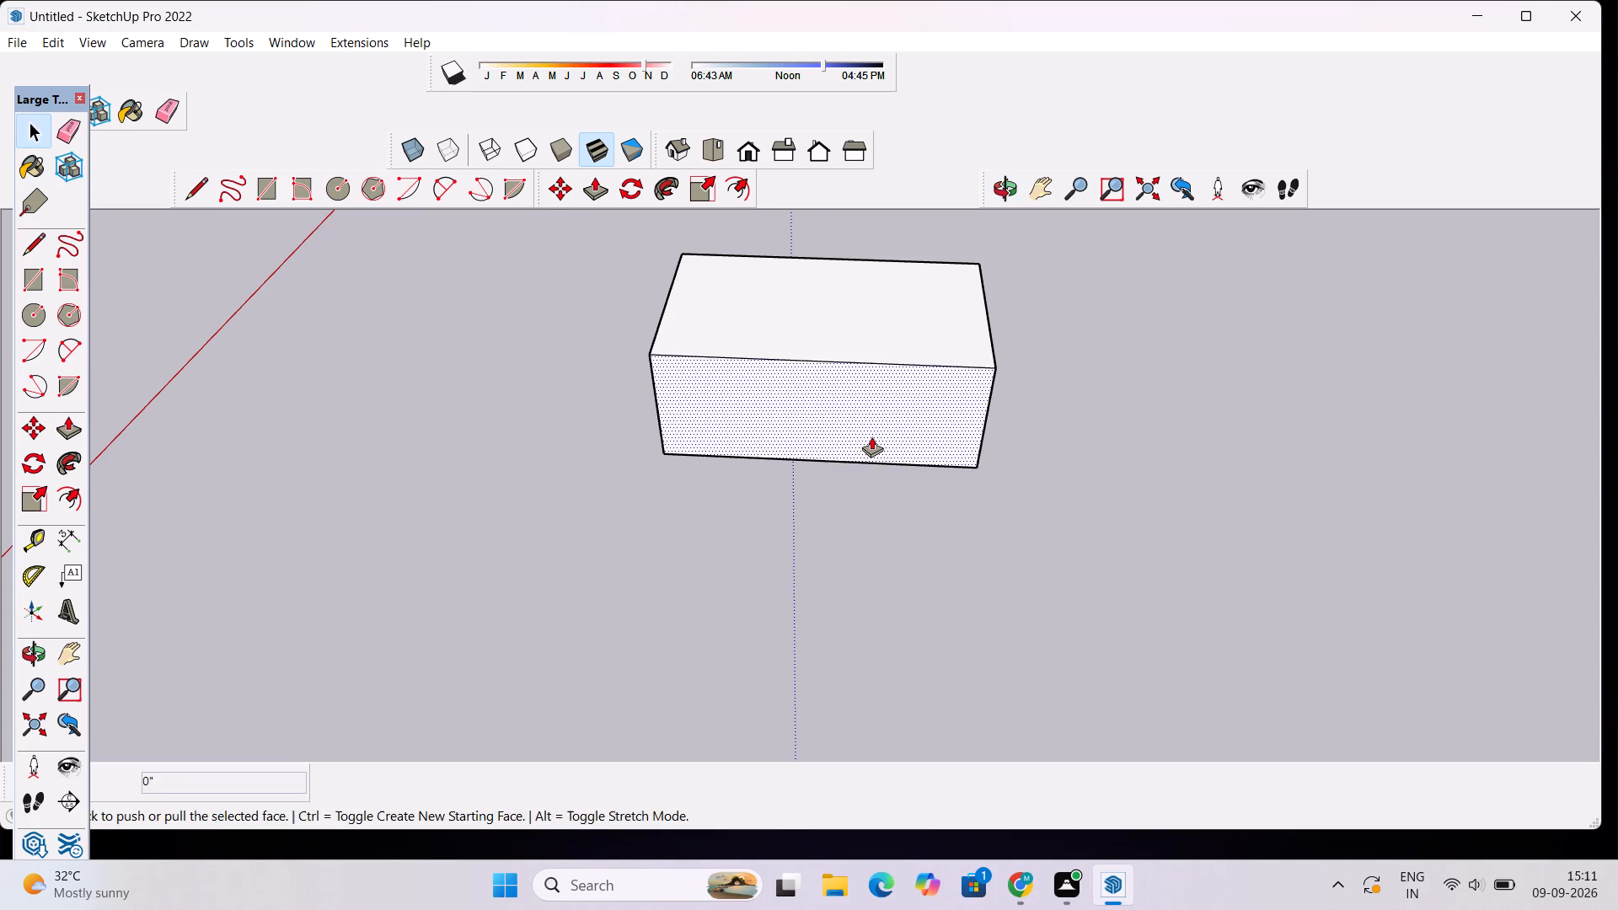
left_click(871, 436)
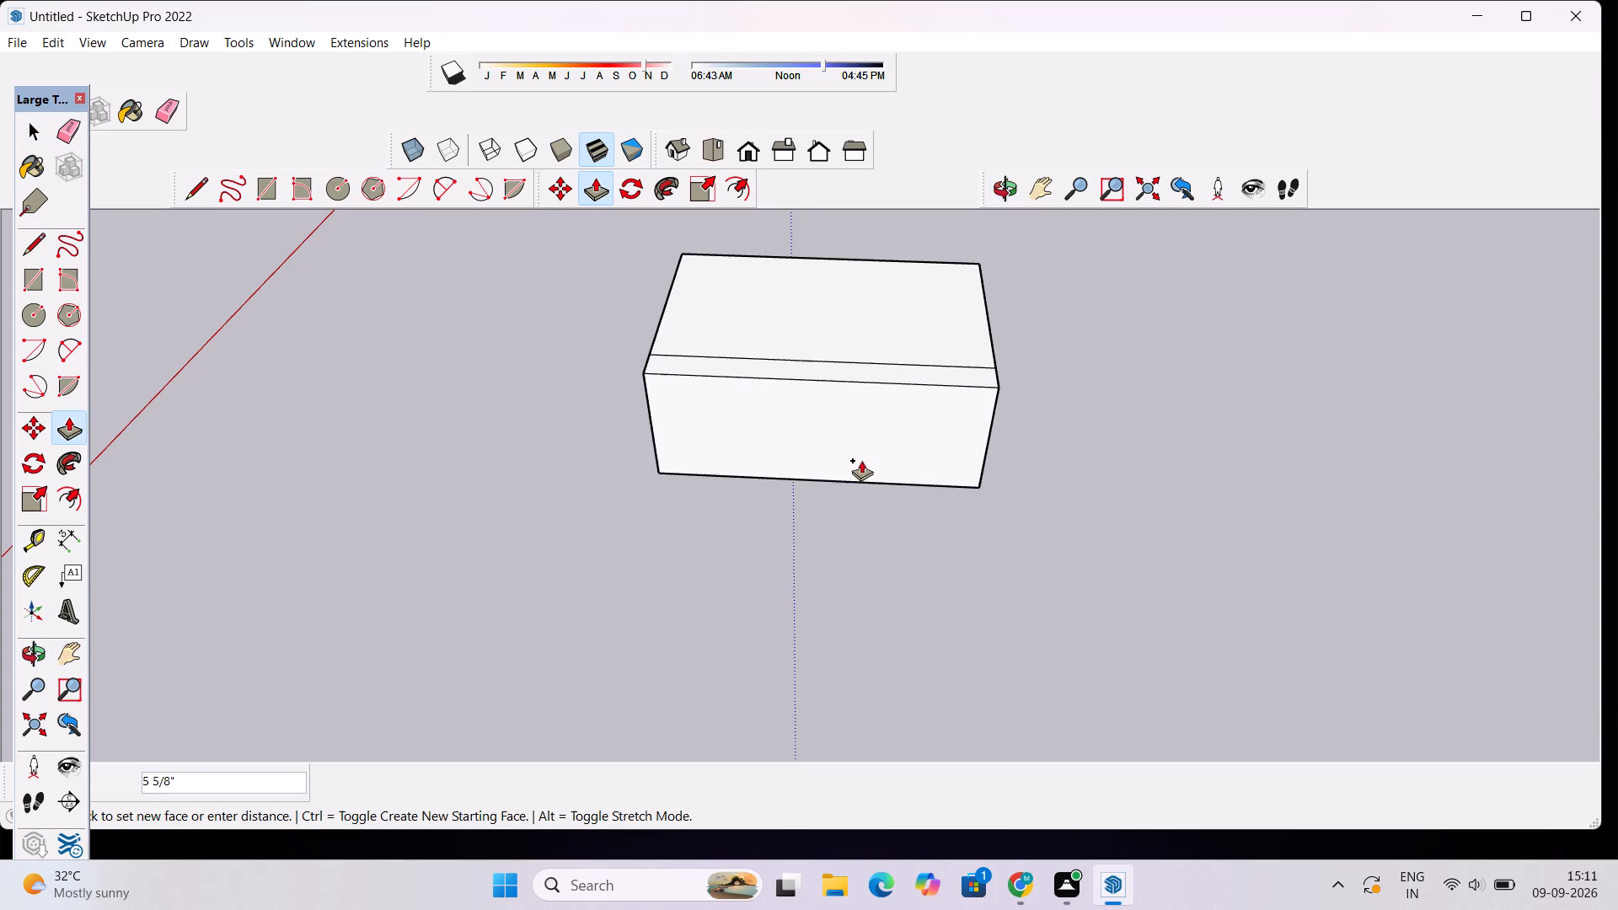
scroll(841, 500, "down", 4)
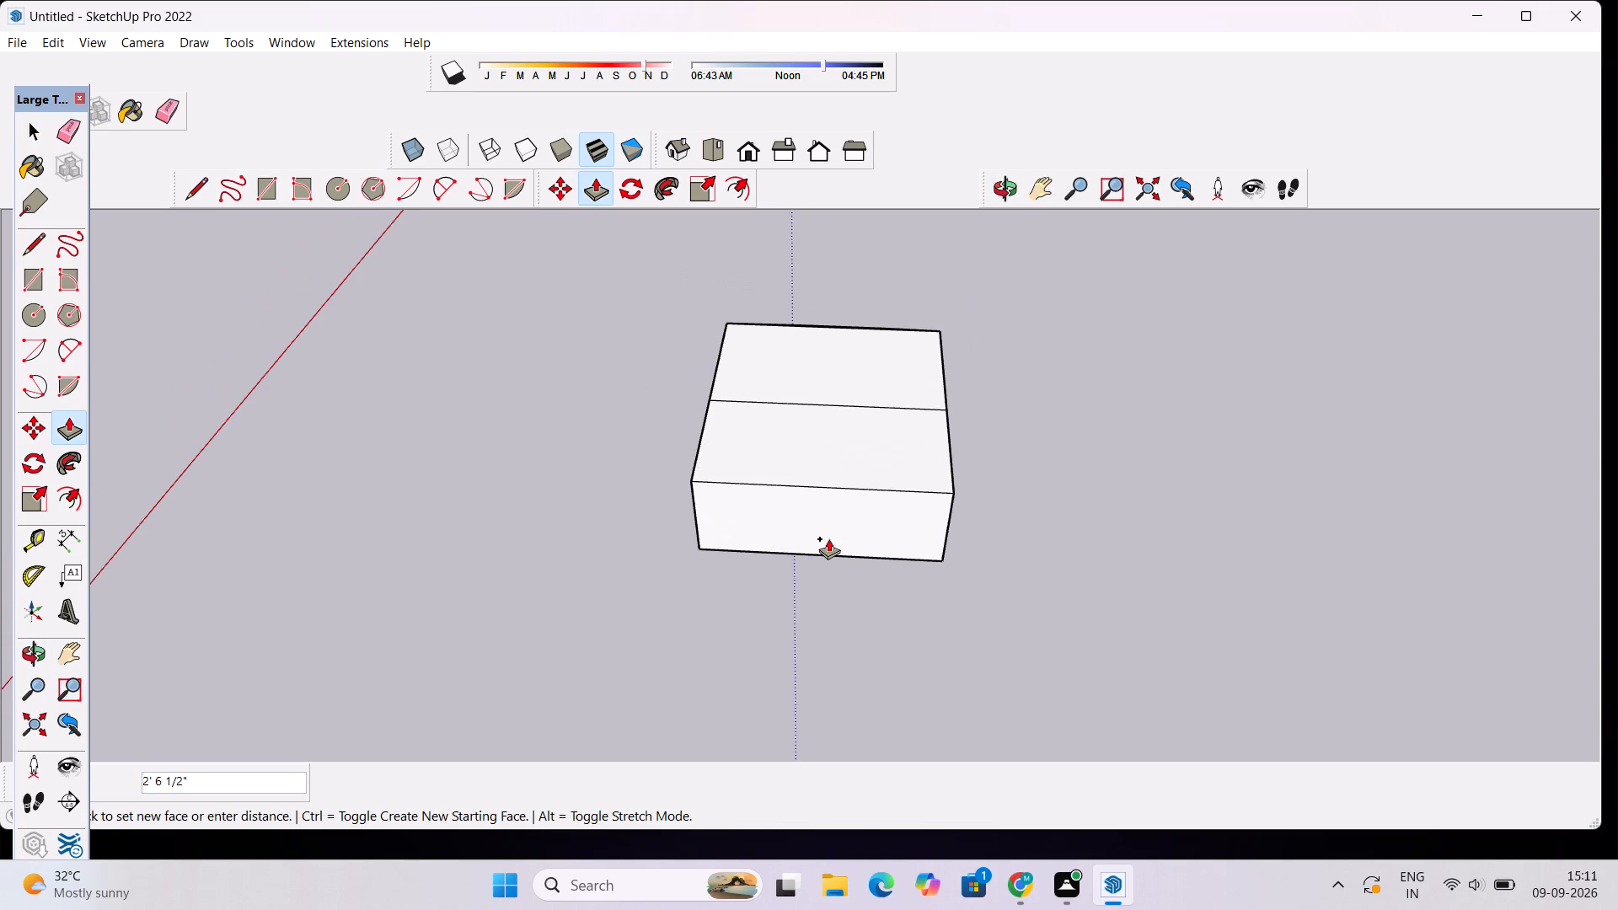
type("2'")
key("Return")
Push/pull the side end face of the new landing extension outward by 1', beyond the stair's side.
scroll(993, 459, "up", 2)
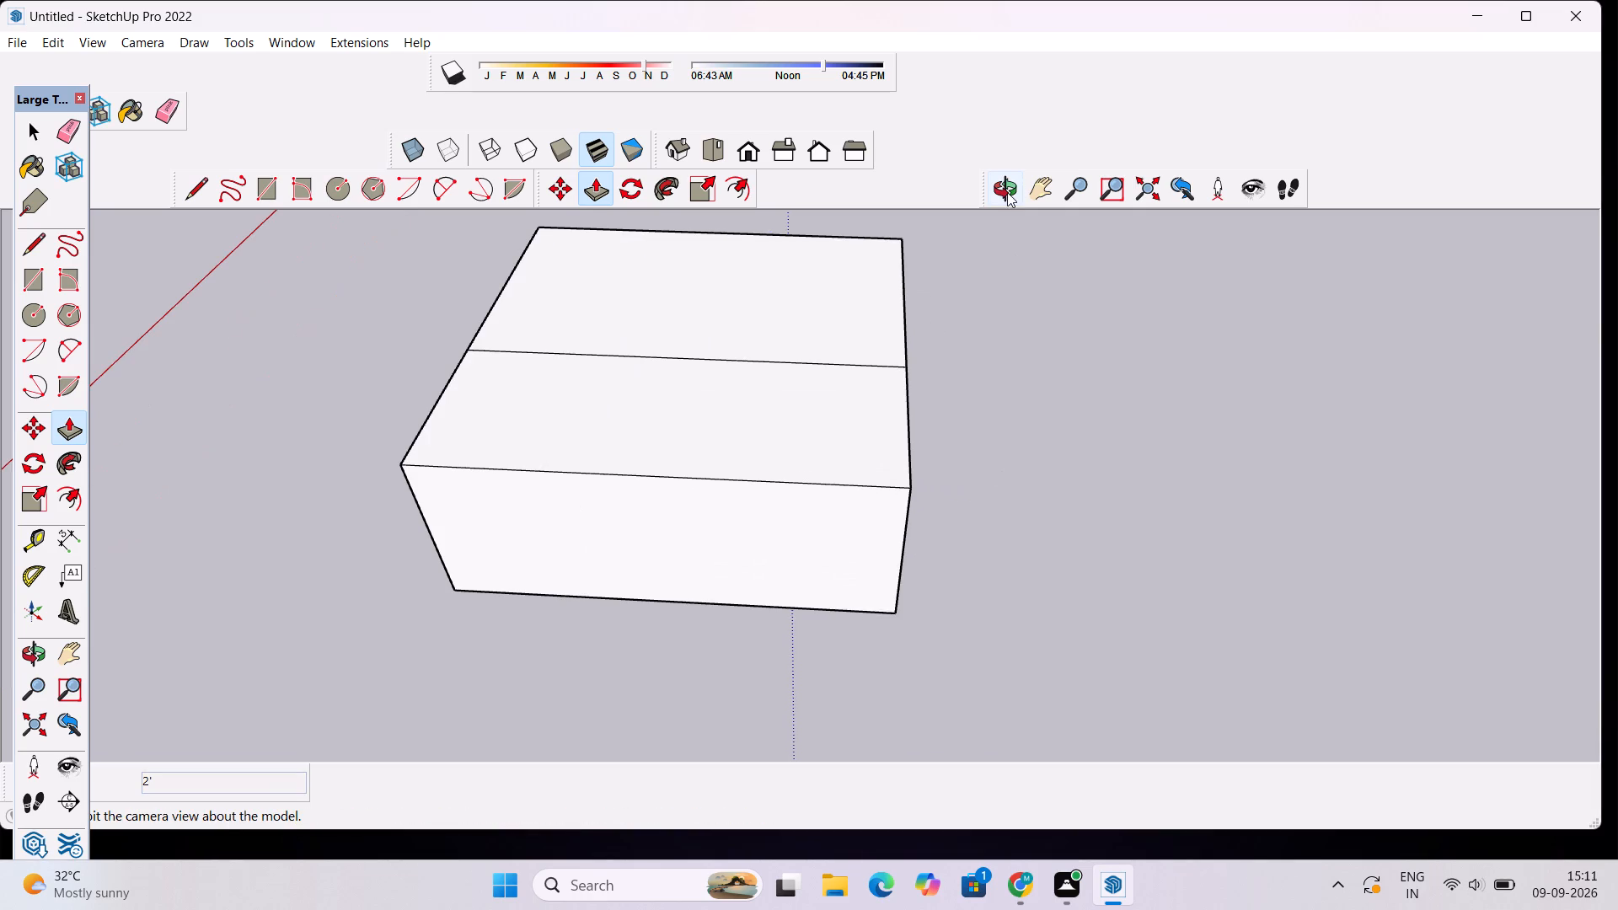
left_click(1005, 195)
left_click_drag(1095, 454, 758, 434)
scroll(767, 491, "up", 3)
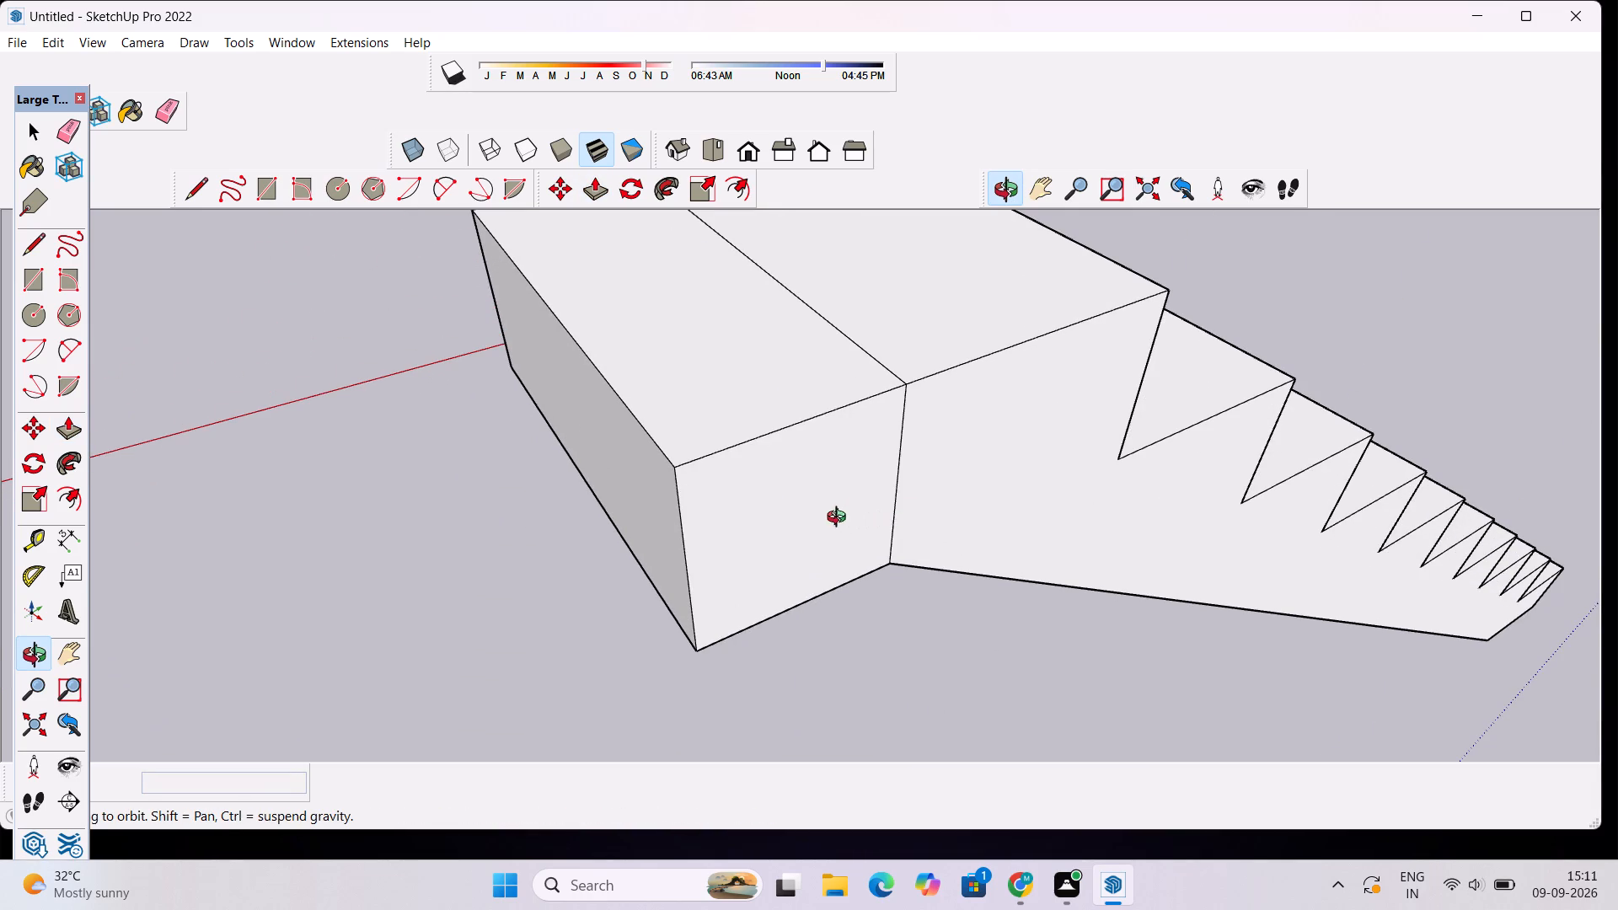
left_click_drag(972, 495, 895, 504)
scroll(890, 506, "down", 4)
key("space")
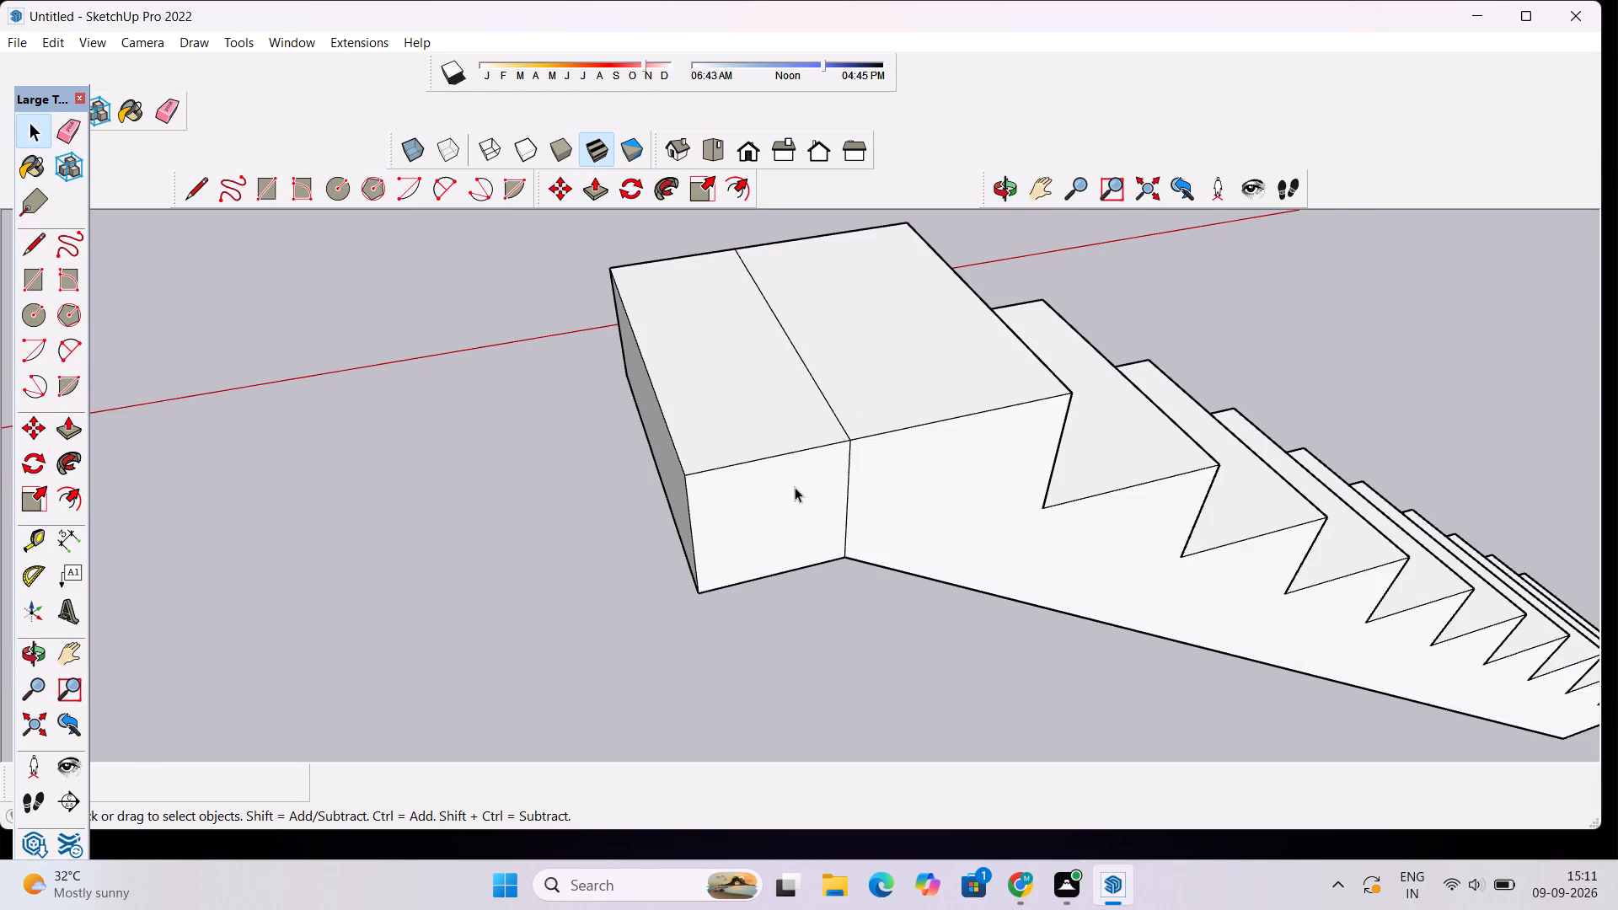
left_click(795, 487)
key("p")
left_click(795, 487)
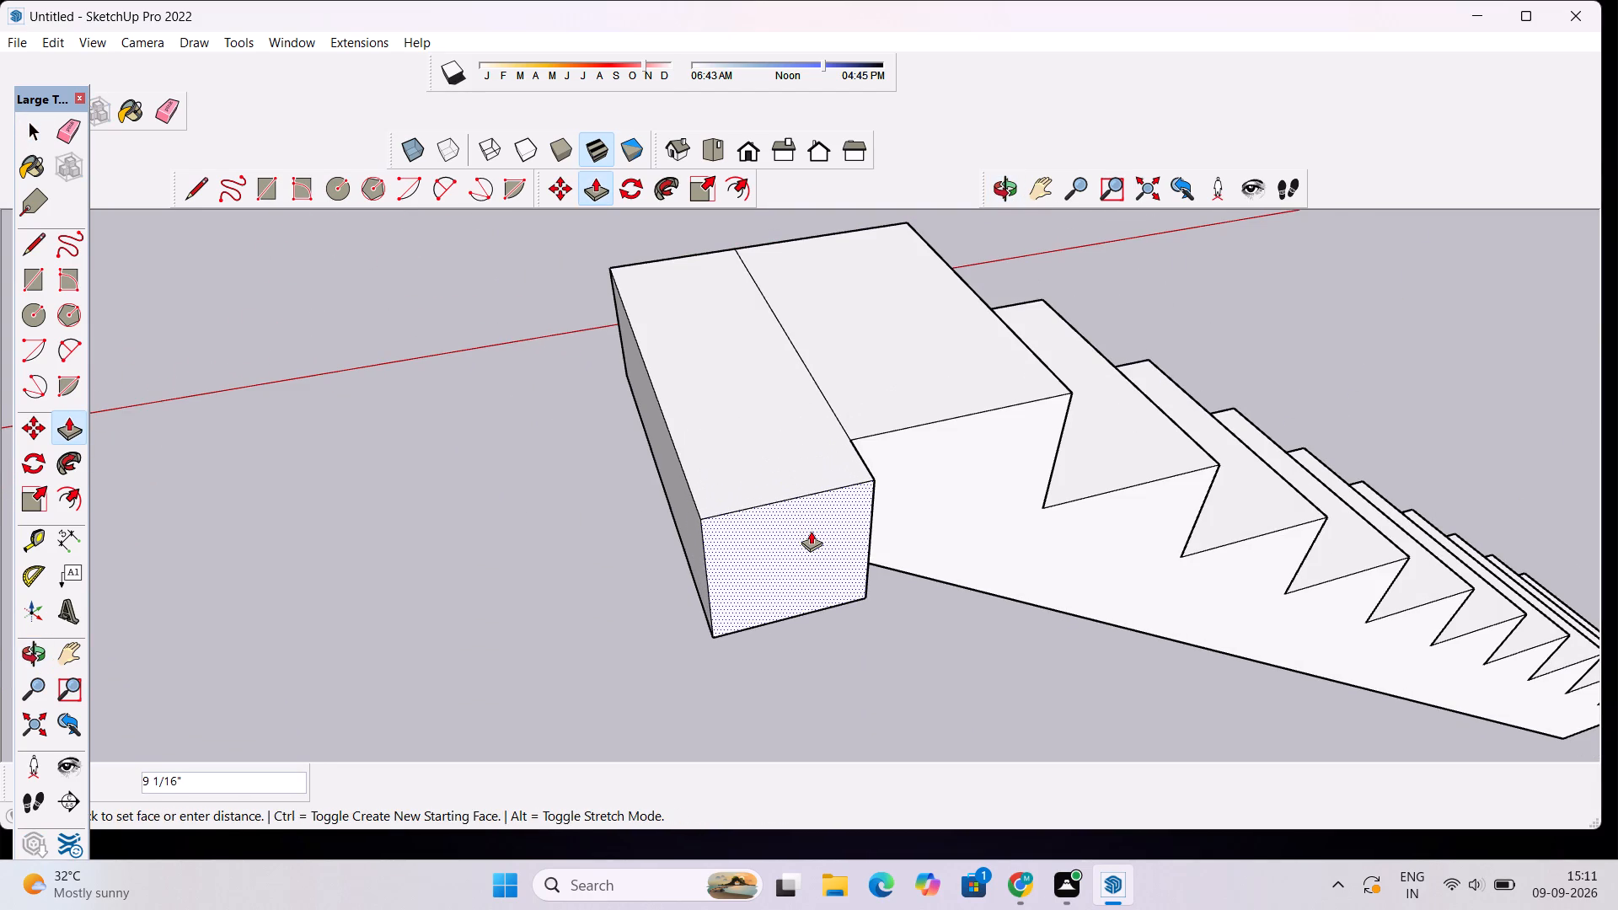
type("1'")
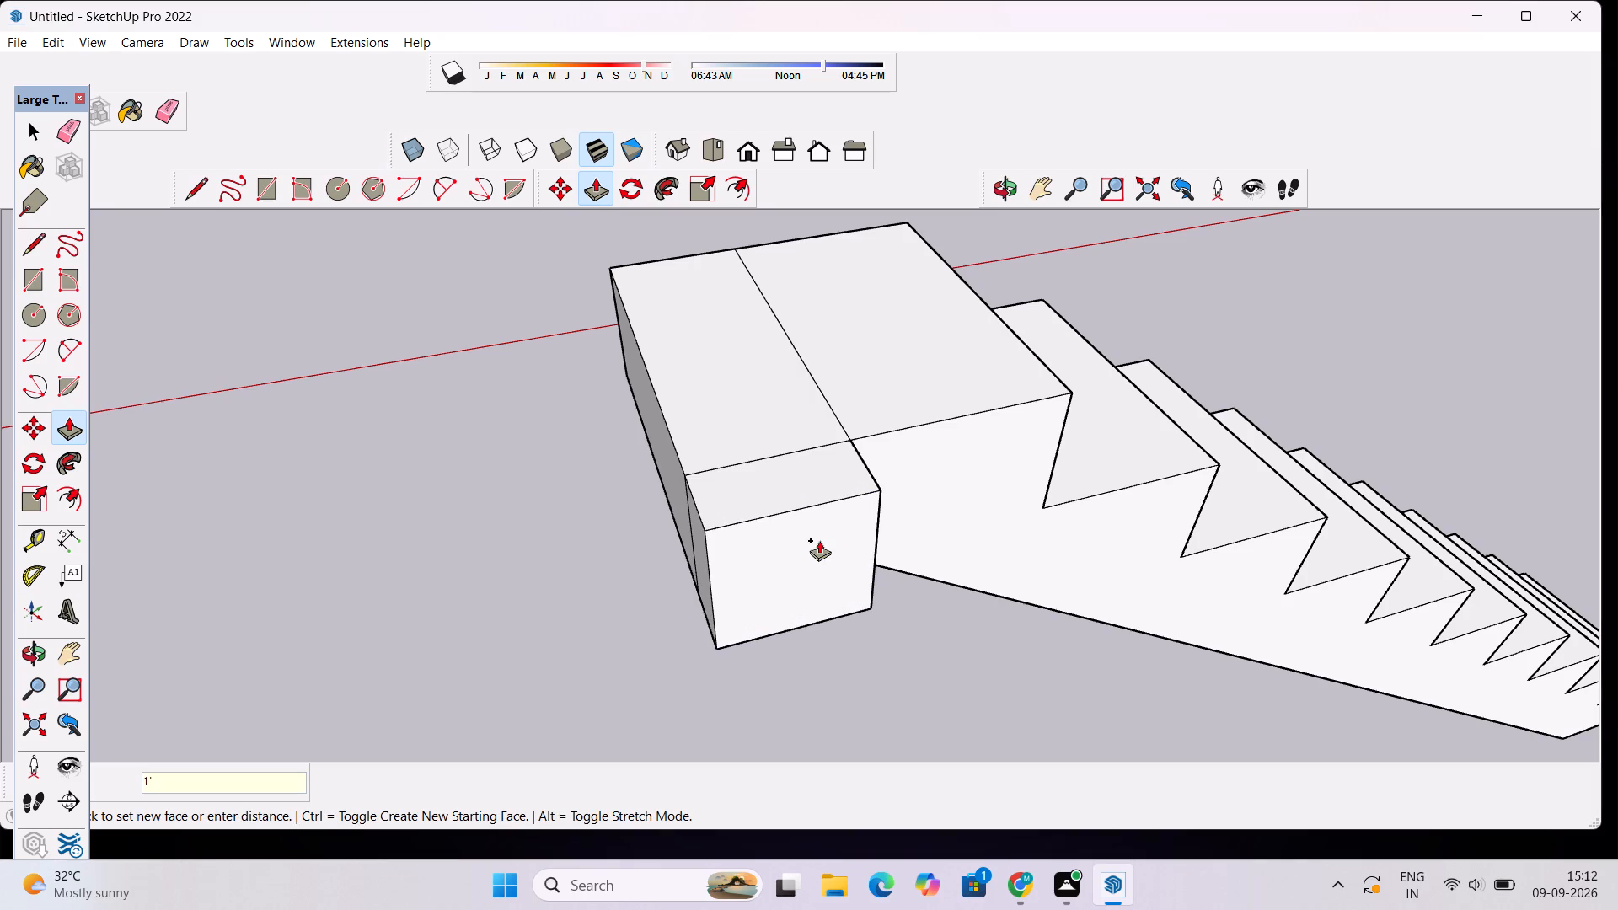
key("Return")
Push/pull the same side end face of the landing extension outward by another 1'.
scroll(838, 493, "down", 5)
scroll(847, 533, "up", 2)
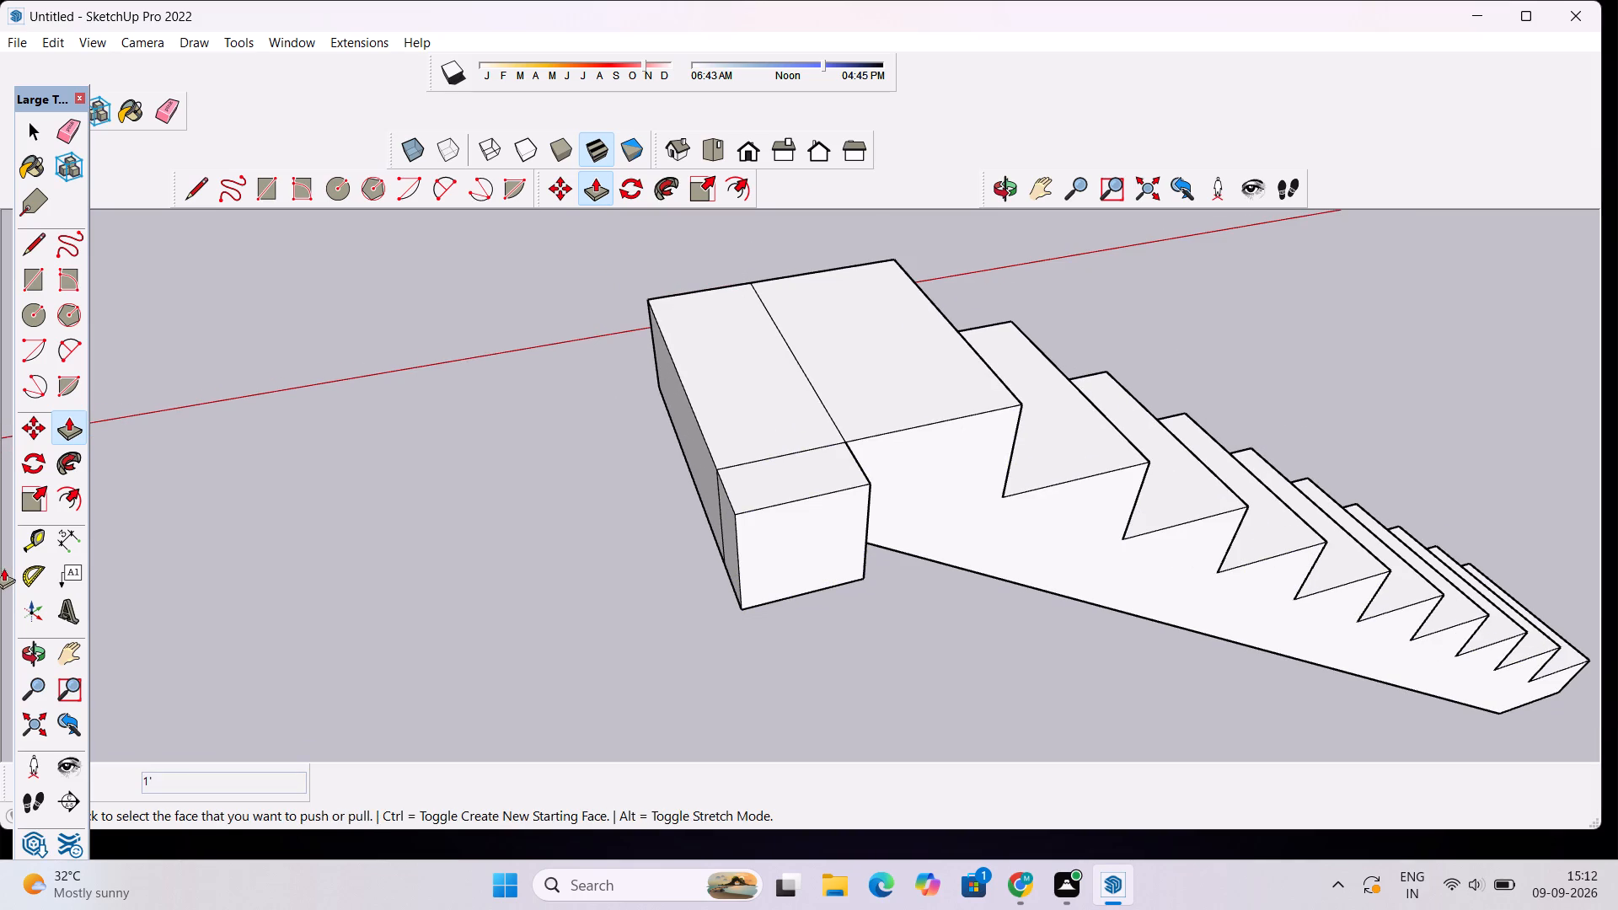
left_click(772, 518)
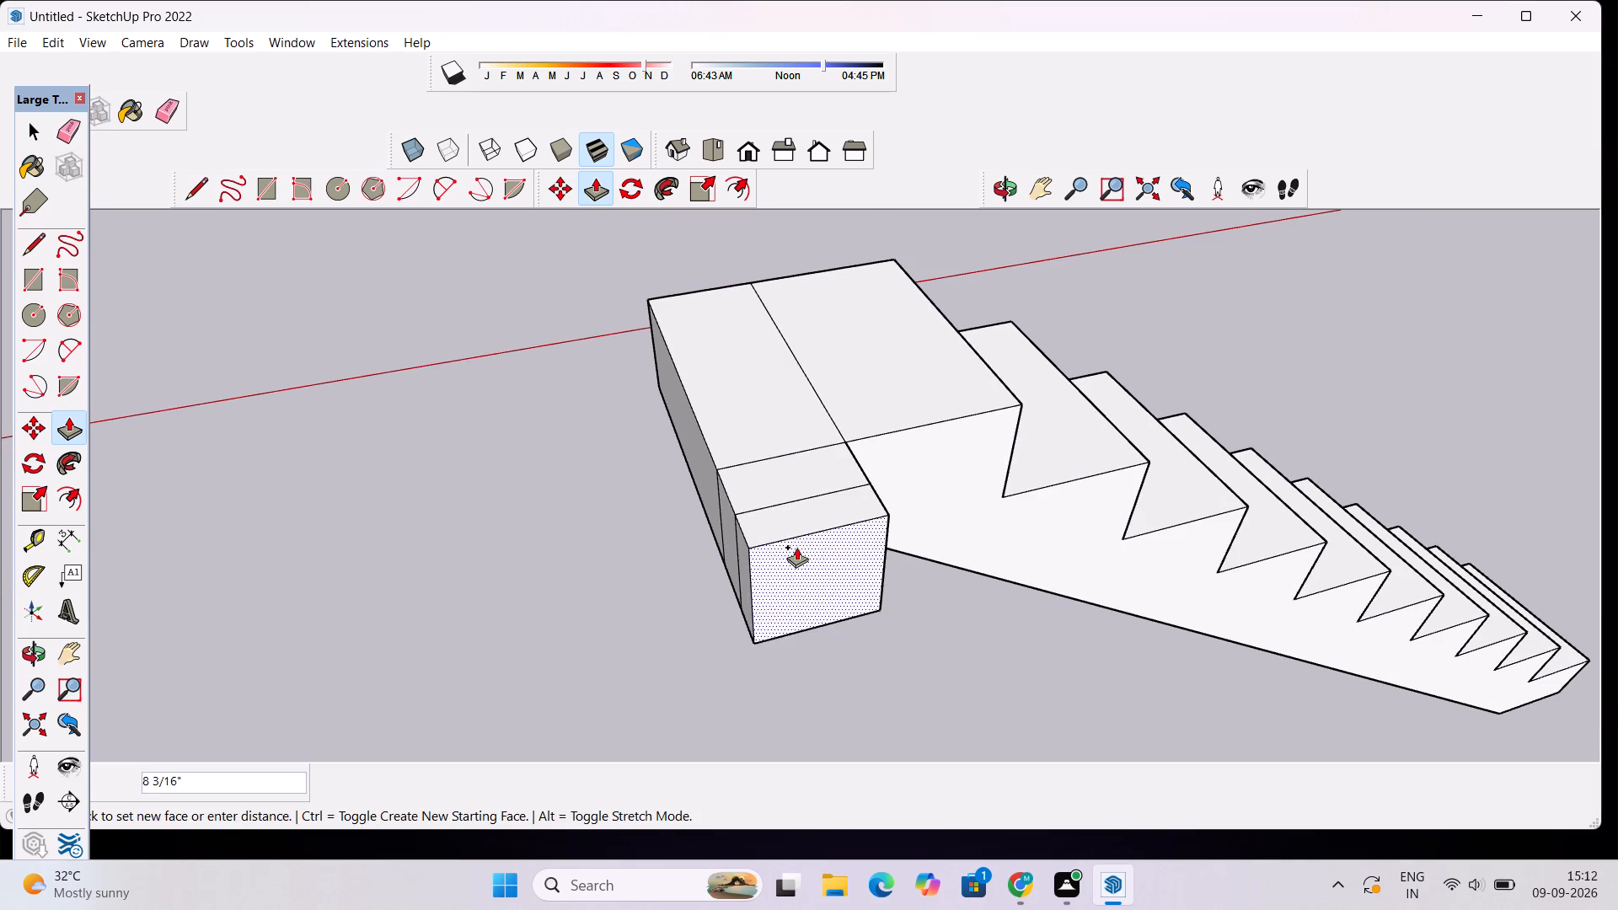
key("1")
key("apostrophe")
key("Return")
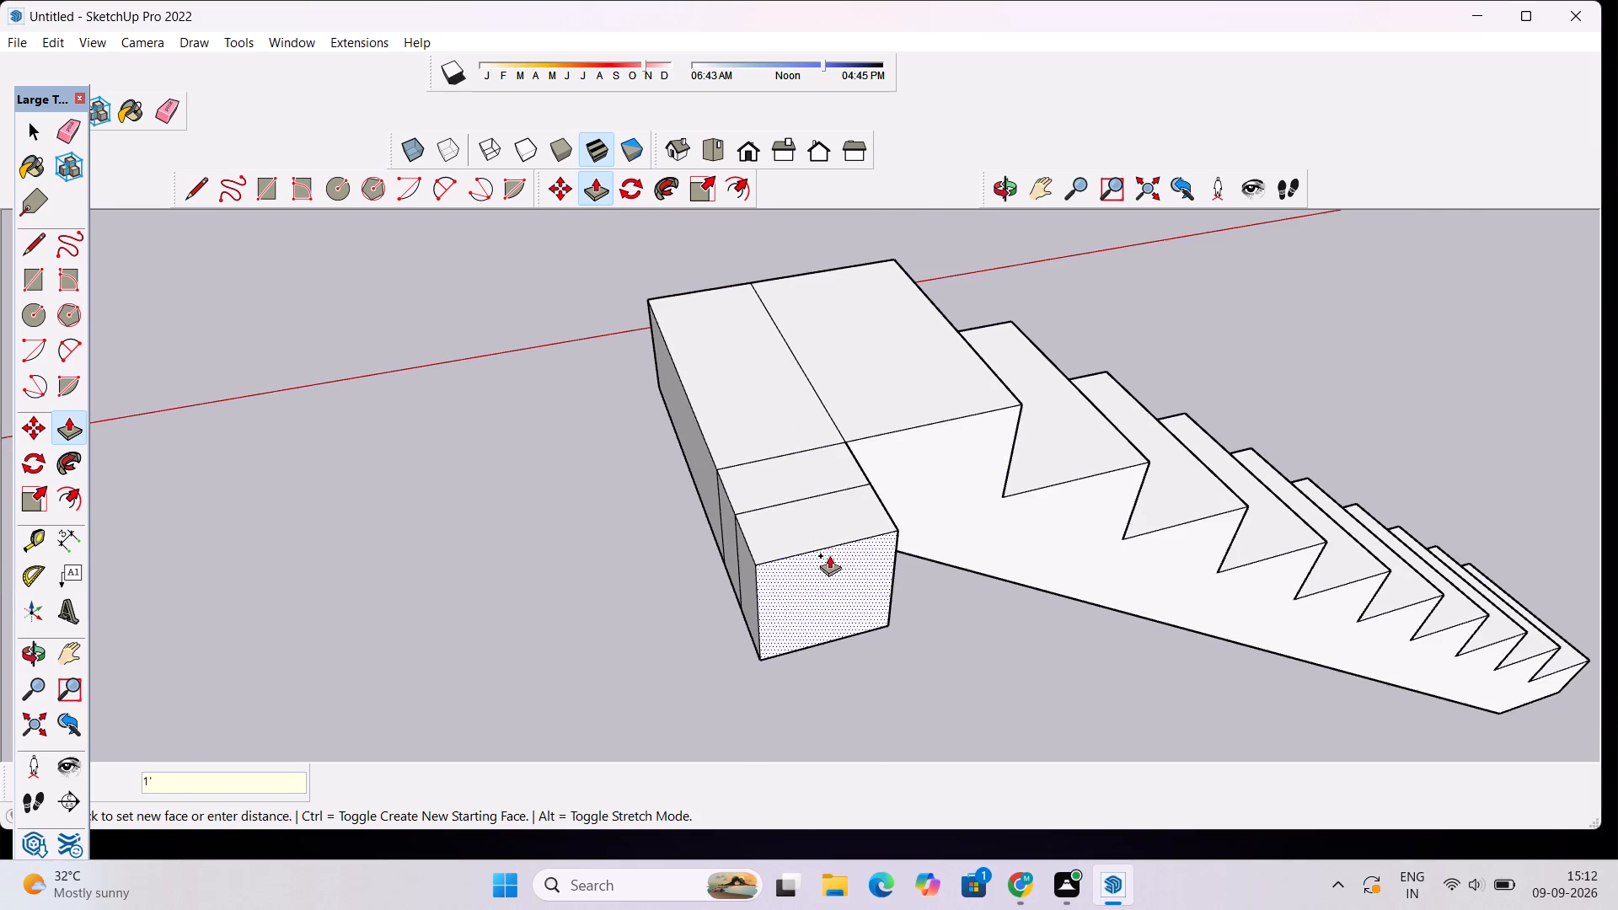
Delete the seam edges between the two 1' extensions on the landing's top face and outer back face.
scroll(832, 549, "down", 5)
key("space")
left_click(806, 523)
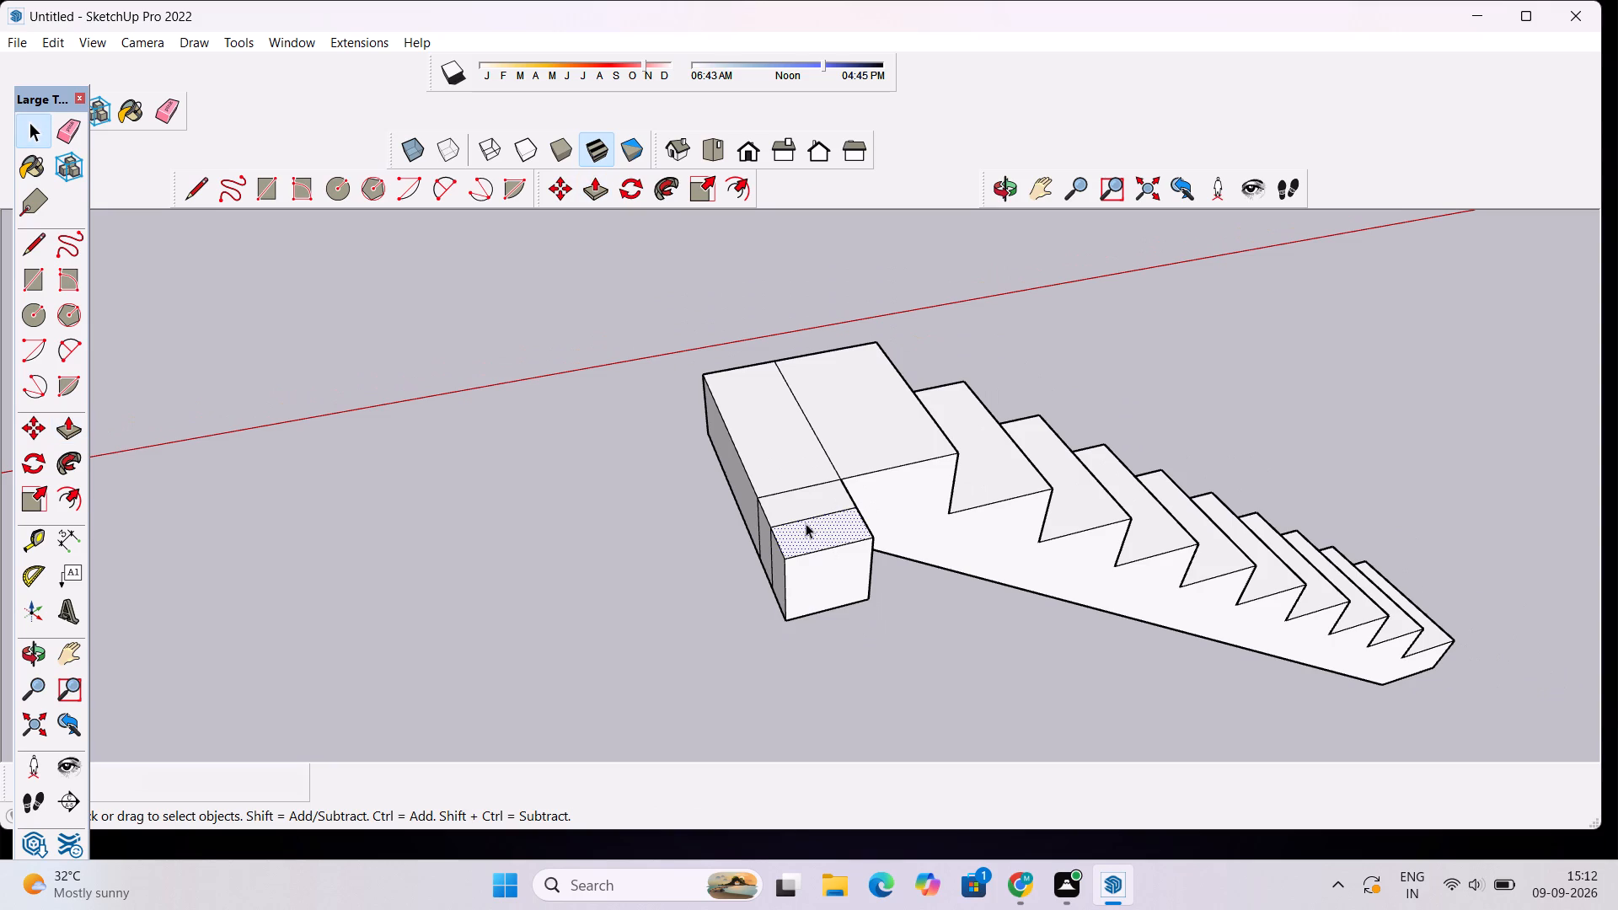
left_click(1064, 344)
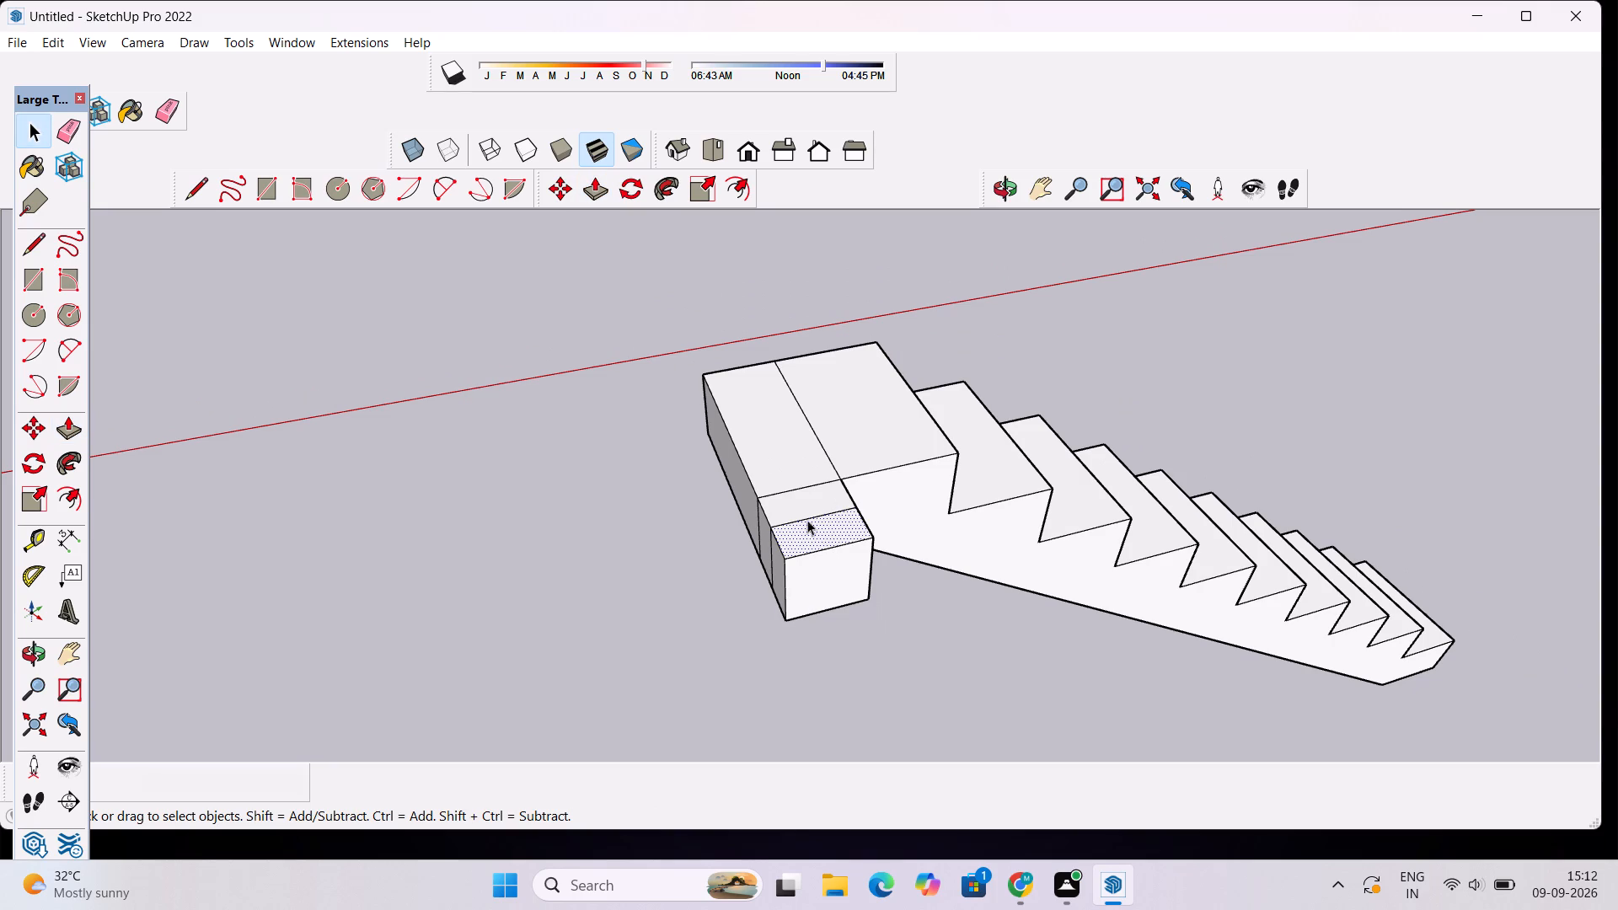
left_click(808, 517)
key("Delete")
scroll(759, 571, "up", 8)
scroll(871, 505, "down", 10)
scroll(894, 505, "up", 1)
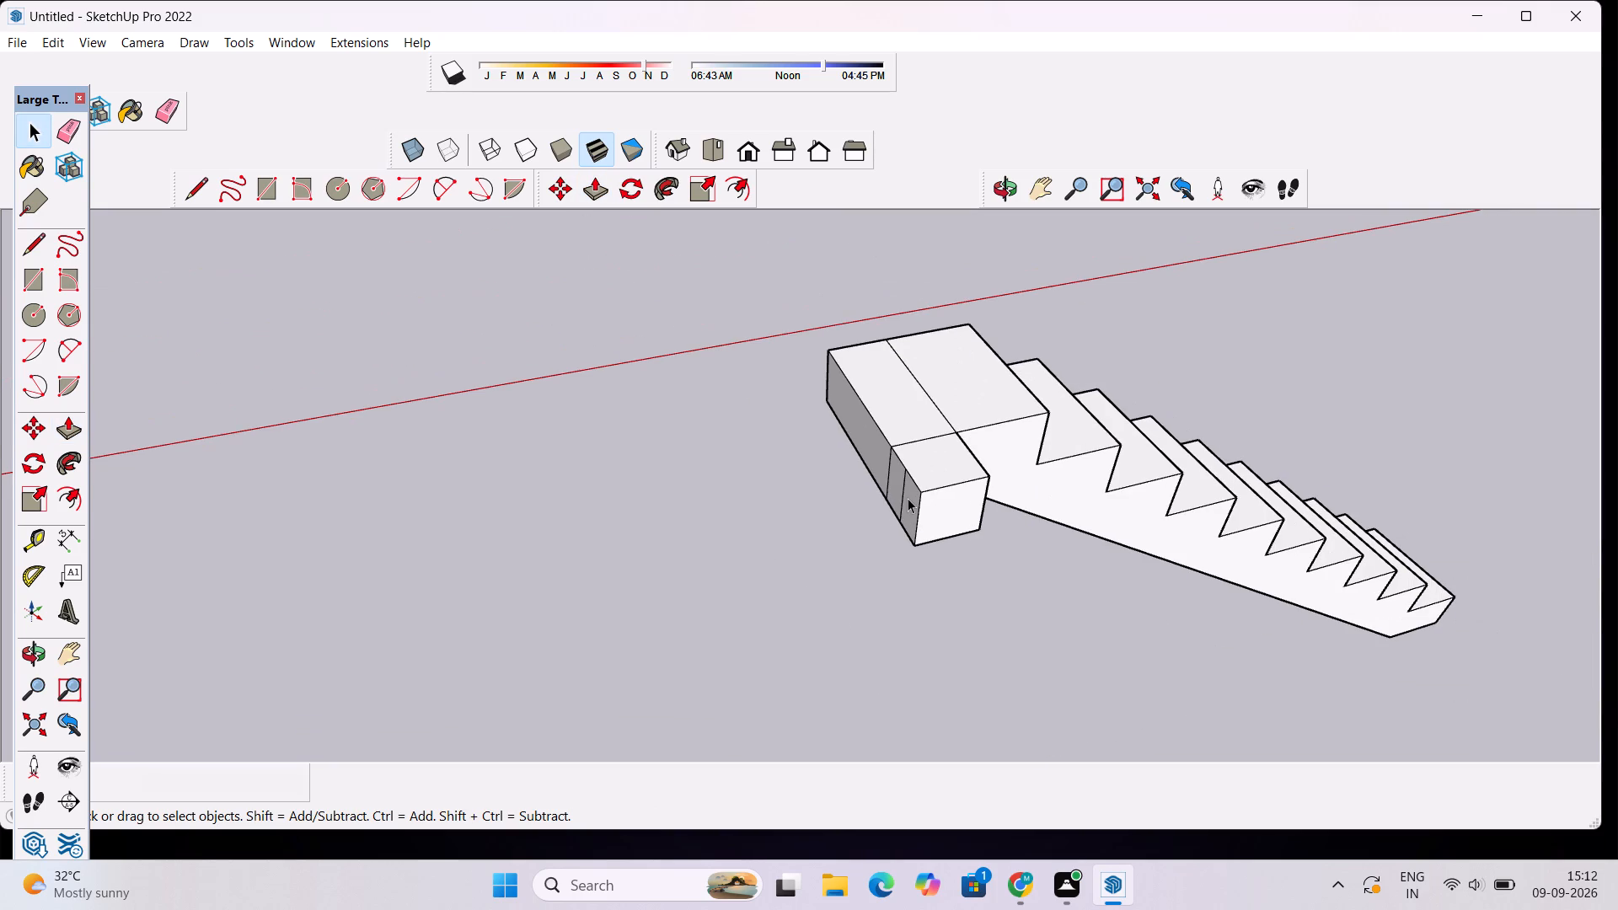
left_click(903, 484)
key("Delete")
Delete the remaining vertical seam edge on the stair-facing side of the landing's sideways extension.
scroll(927, 464, "down", 4)
scroll(1004, 506, "up", 4)
left_click(999, 192)
left_click_drag(1069, 396, 971, 413)
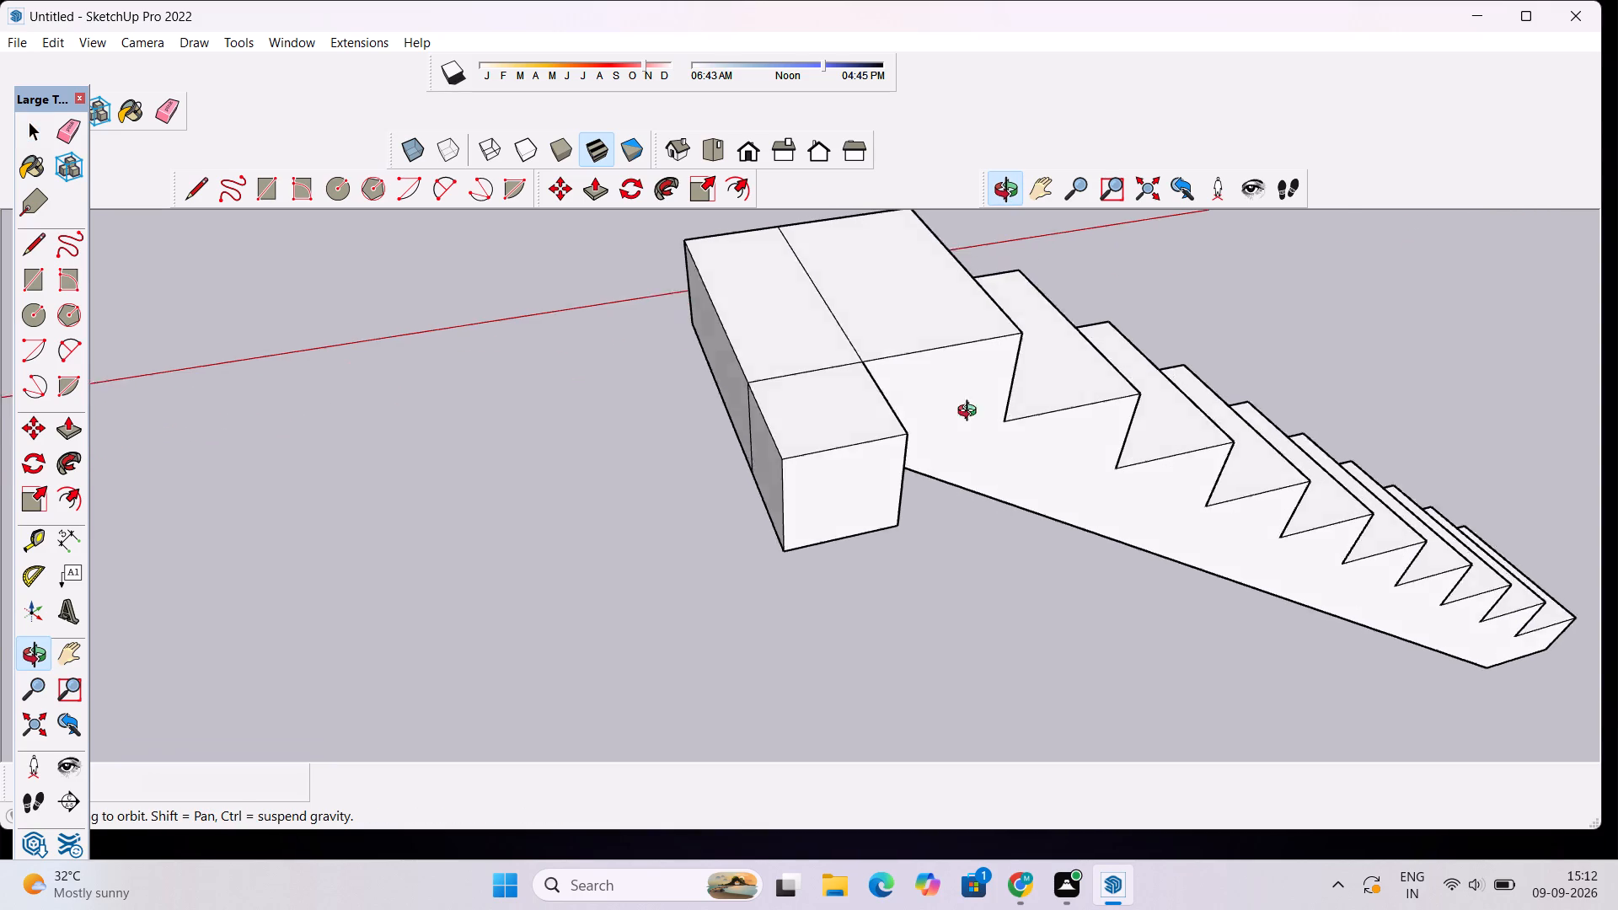
left_click_drag(971, 413, 760, 417)
scroll(614, 426, "up", 3)
key("space")
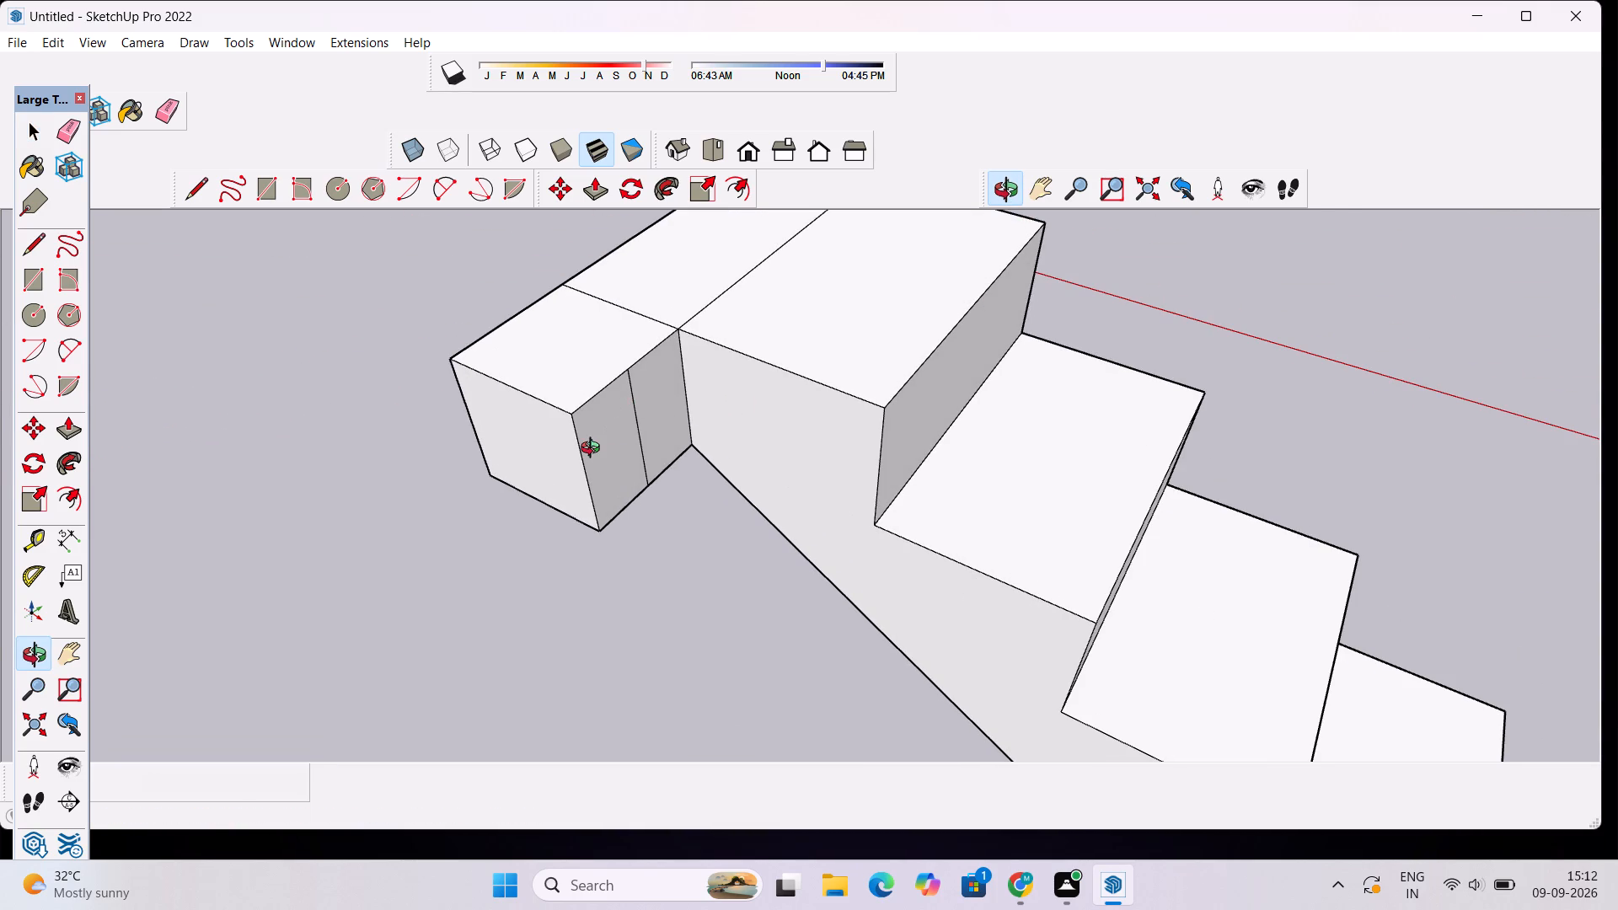
left_click(632, 387)
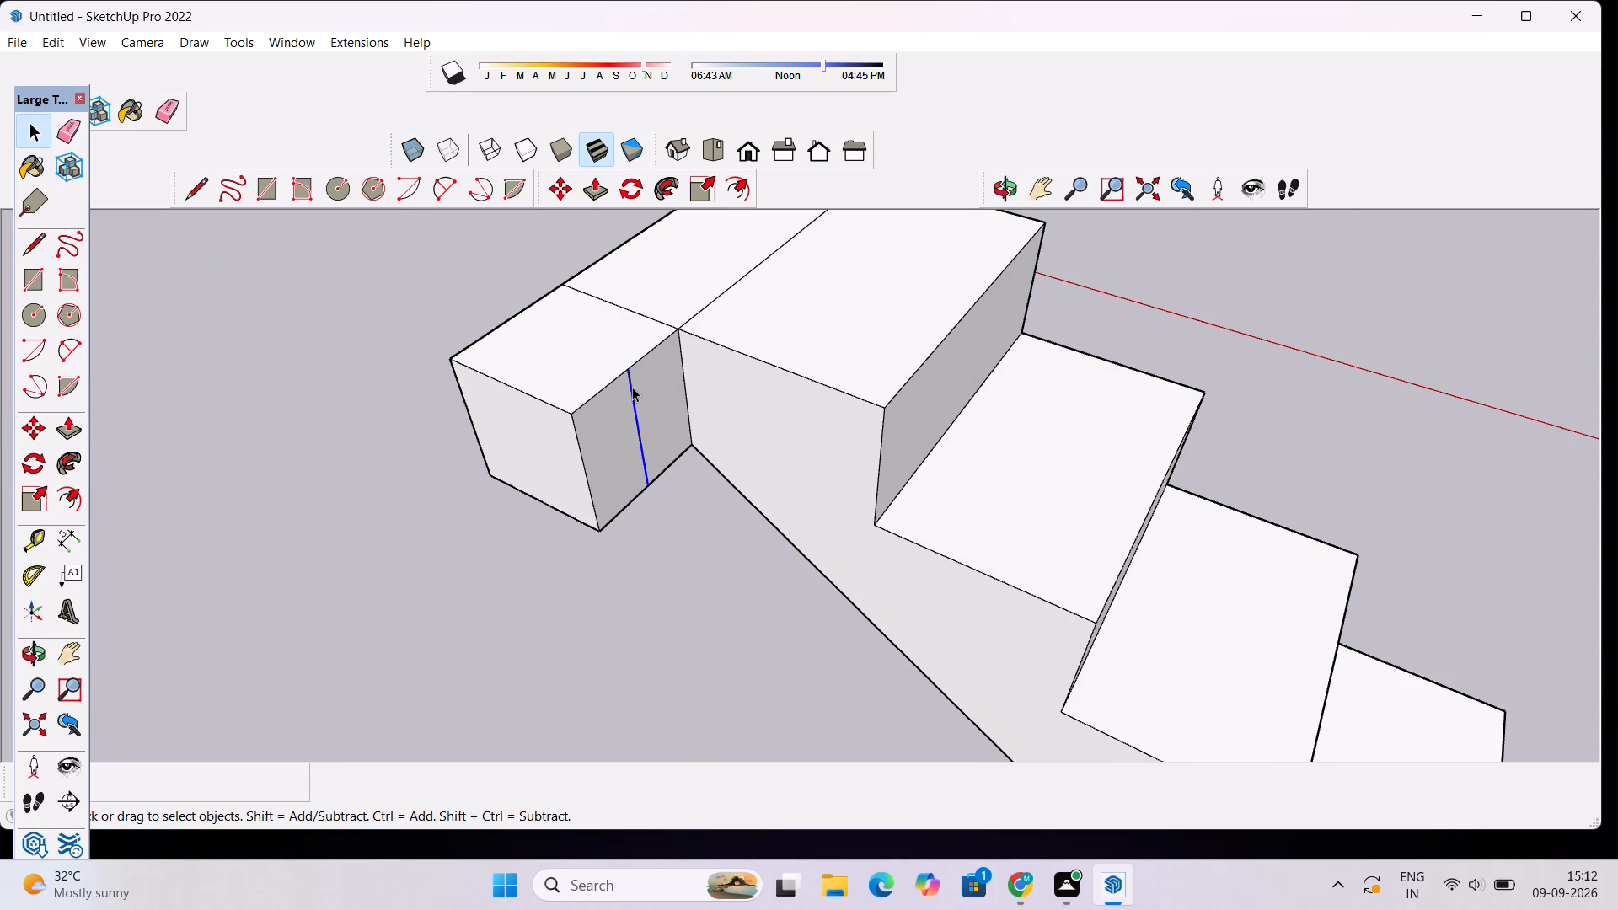
key("Delete")
Examine the staircase and its extended L-shaped landing from above, from the front and from the side.
scroll(607, 474, "down", 5)
scroll(609, 462, "up", 3)
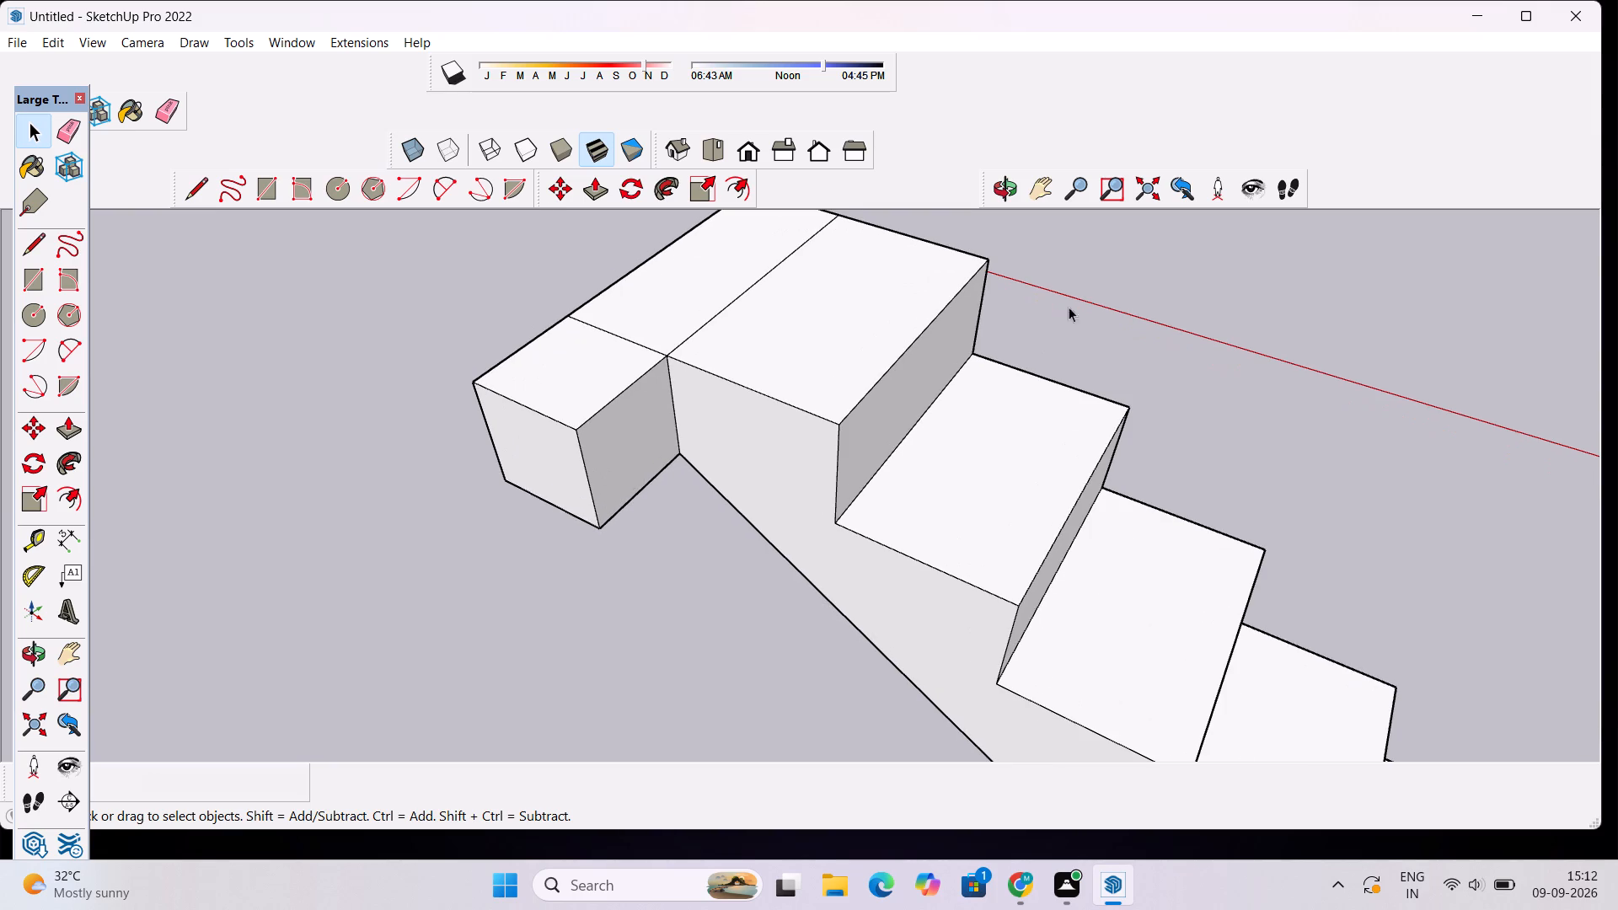
left_click(1007, 192)
left_click_drag(530, 439, 859, 467)
scroll(822, 531, "down", 2)
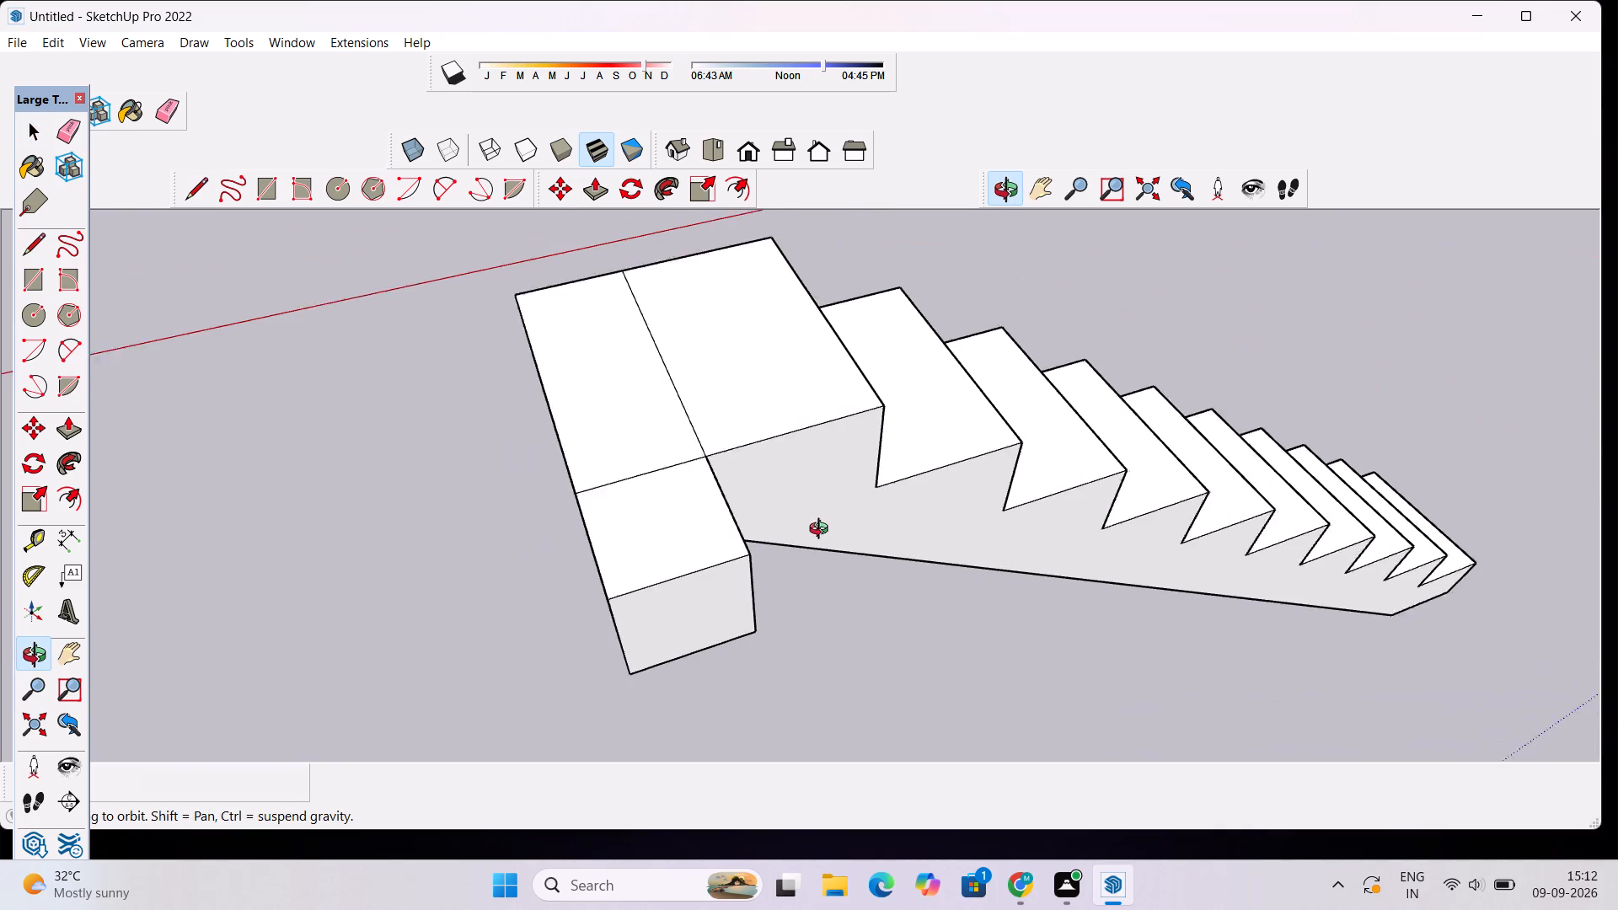
scroll(822, 531, "down", 2)
left_click_drag(674, 589, 792, 522)
scroll(991, 462, "down", 4)
left_click_drag(1221, 518, 570, 523)
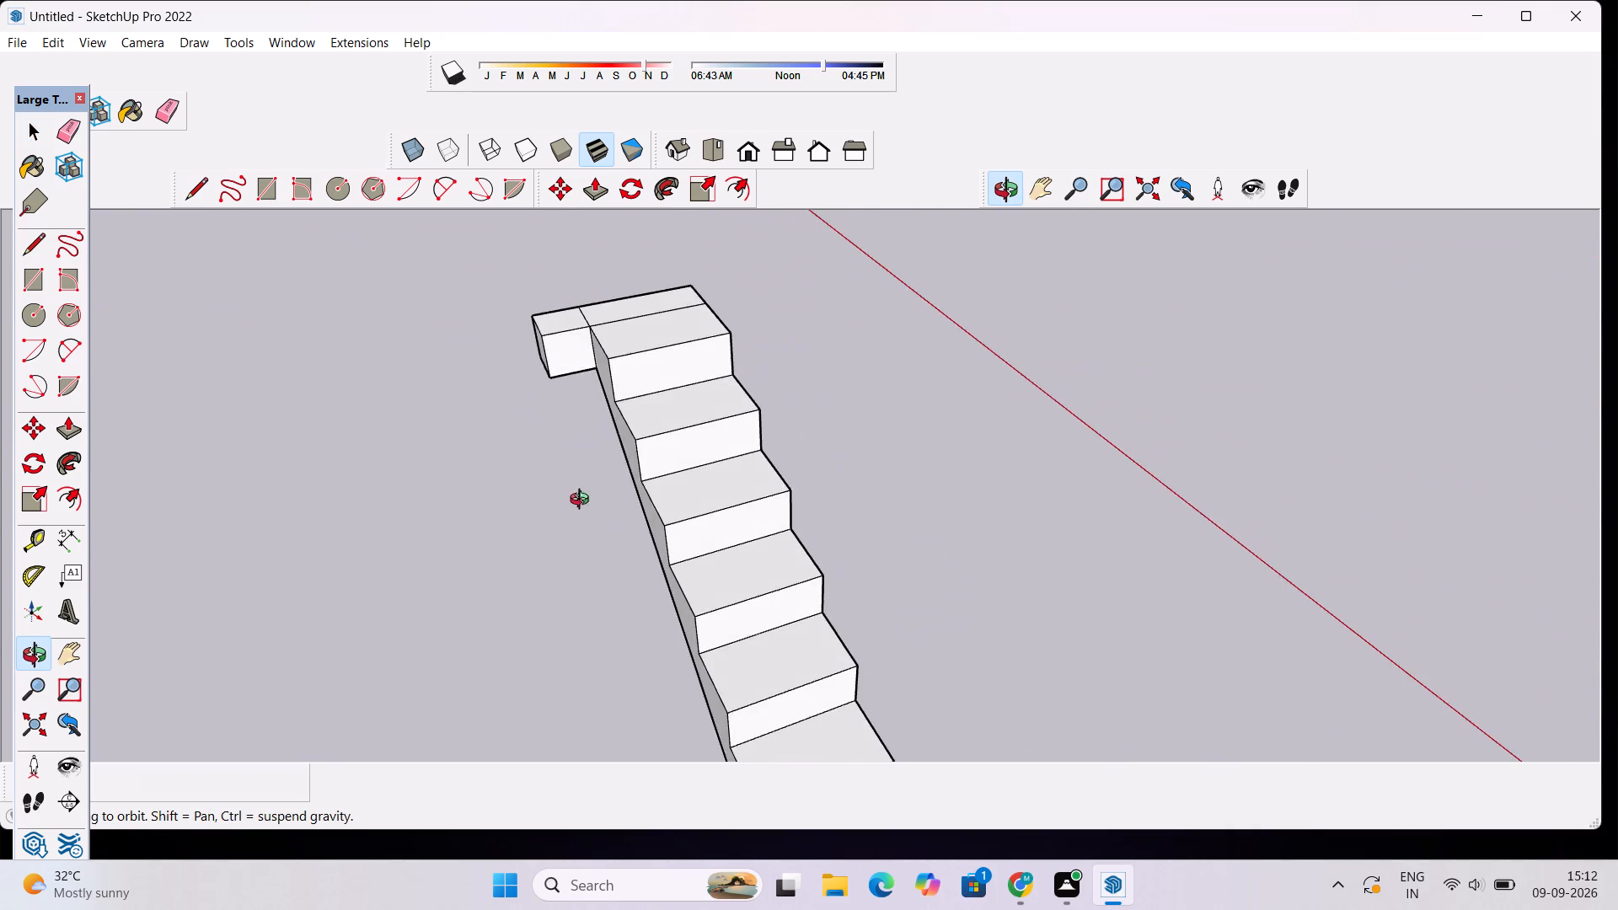
scroll(590, 495, "down", 5)
left_click_drag(546, 525, 782, 532)
left_click_drag(534, 545, 666, 523)
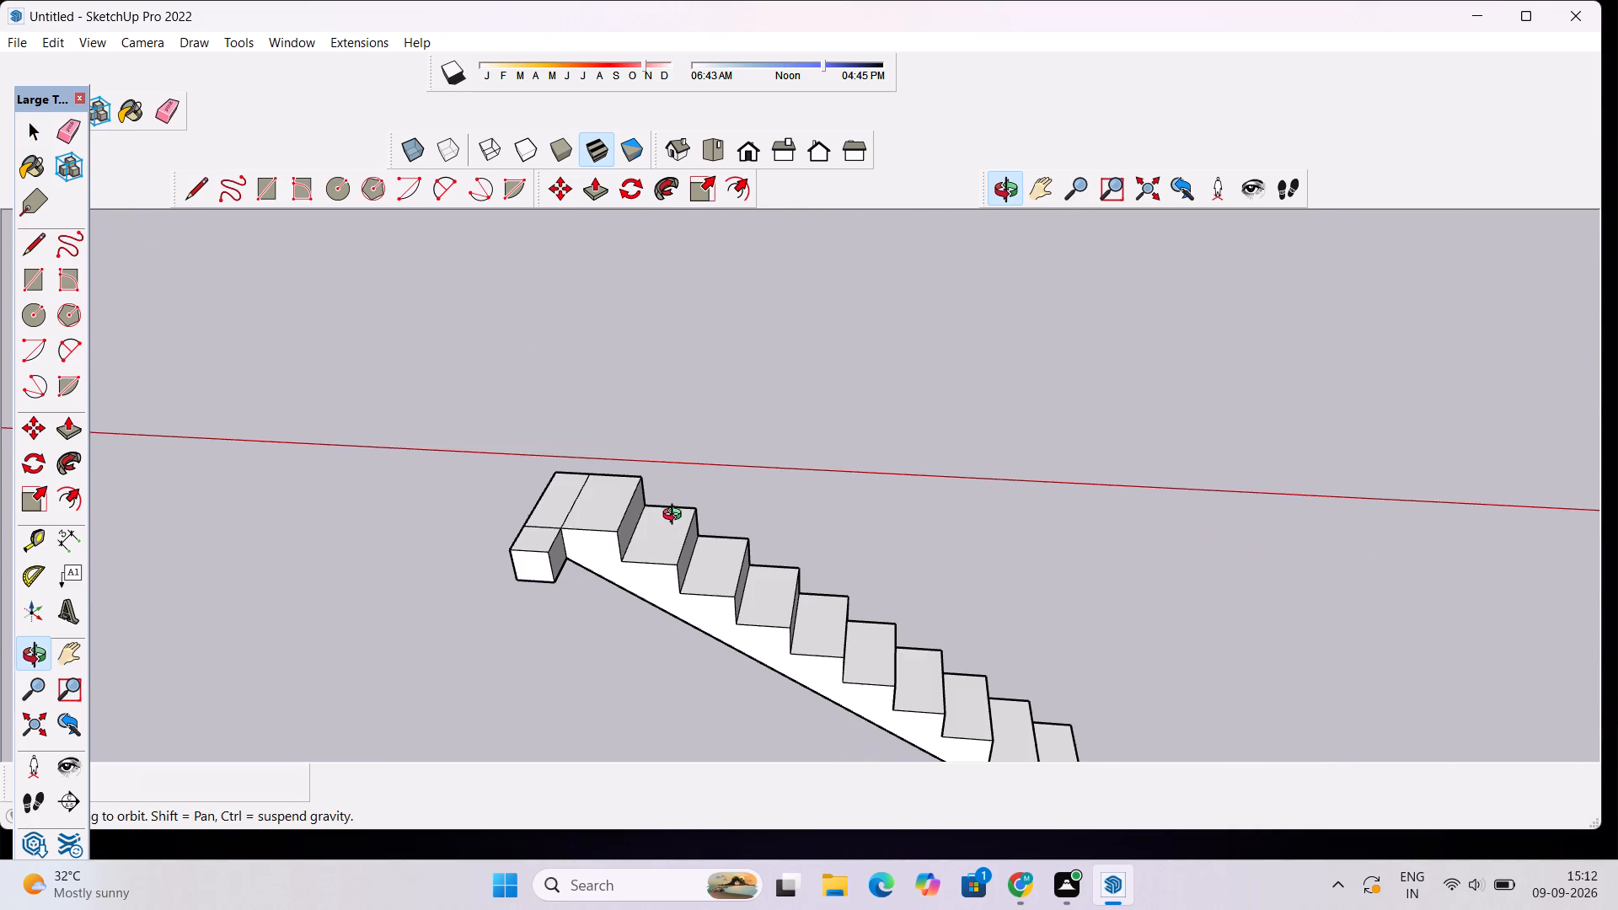
scroll(707, 494, "down", 3)
left_click_drag(630, 613, 723, 585)
scroll(780, 511, "down", 5)
left_click_drag(780, 543, 780, 584)
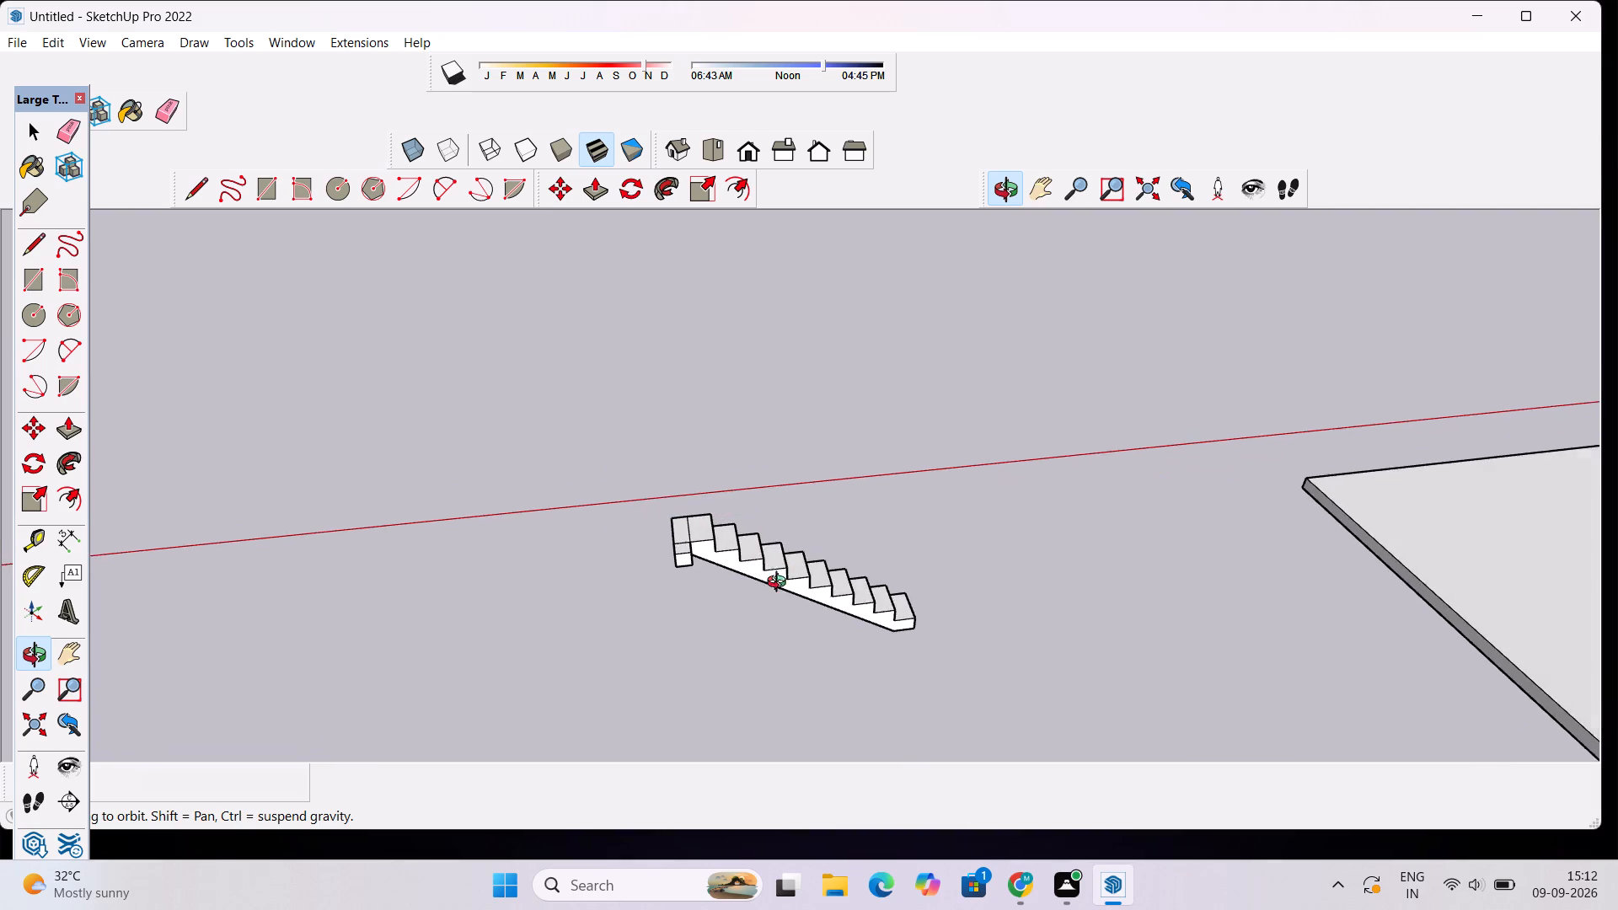
left_click_drag(780, 584, 678, 702)
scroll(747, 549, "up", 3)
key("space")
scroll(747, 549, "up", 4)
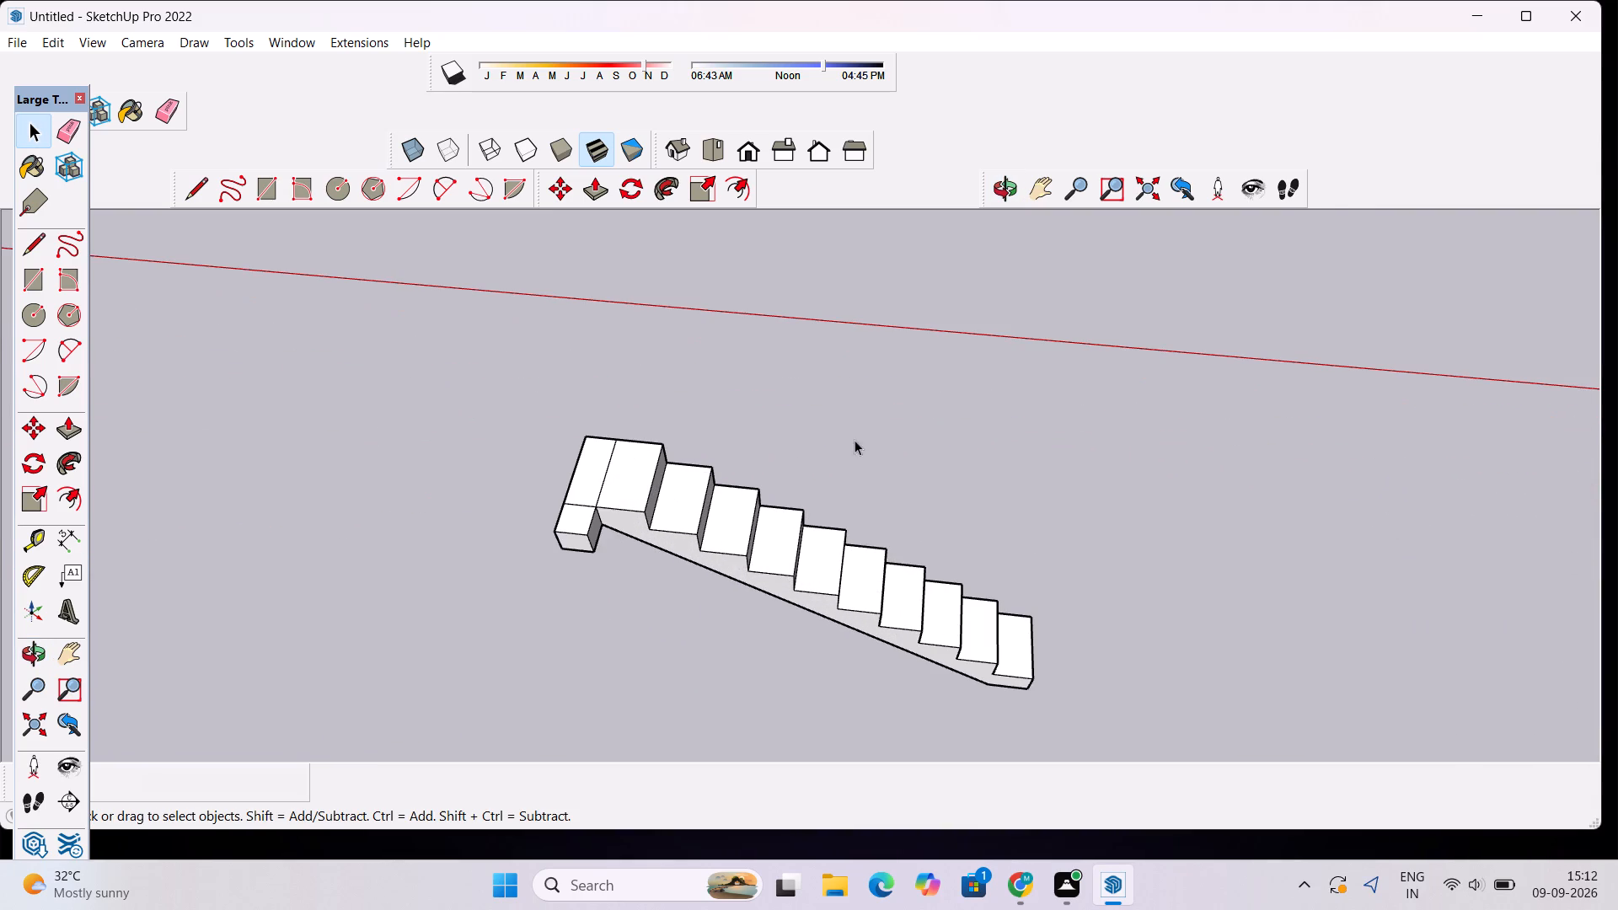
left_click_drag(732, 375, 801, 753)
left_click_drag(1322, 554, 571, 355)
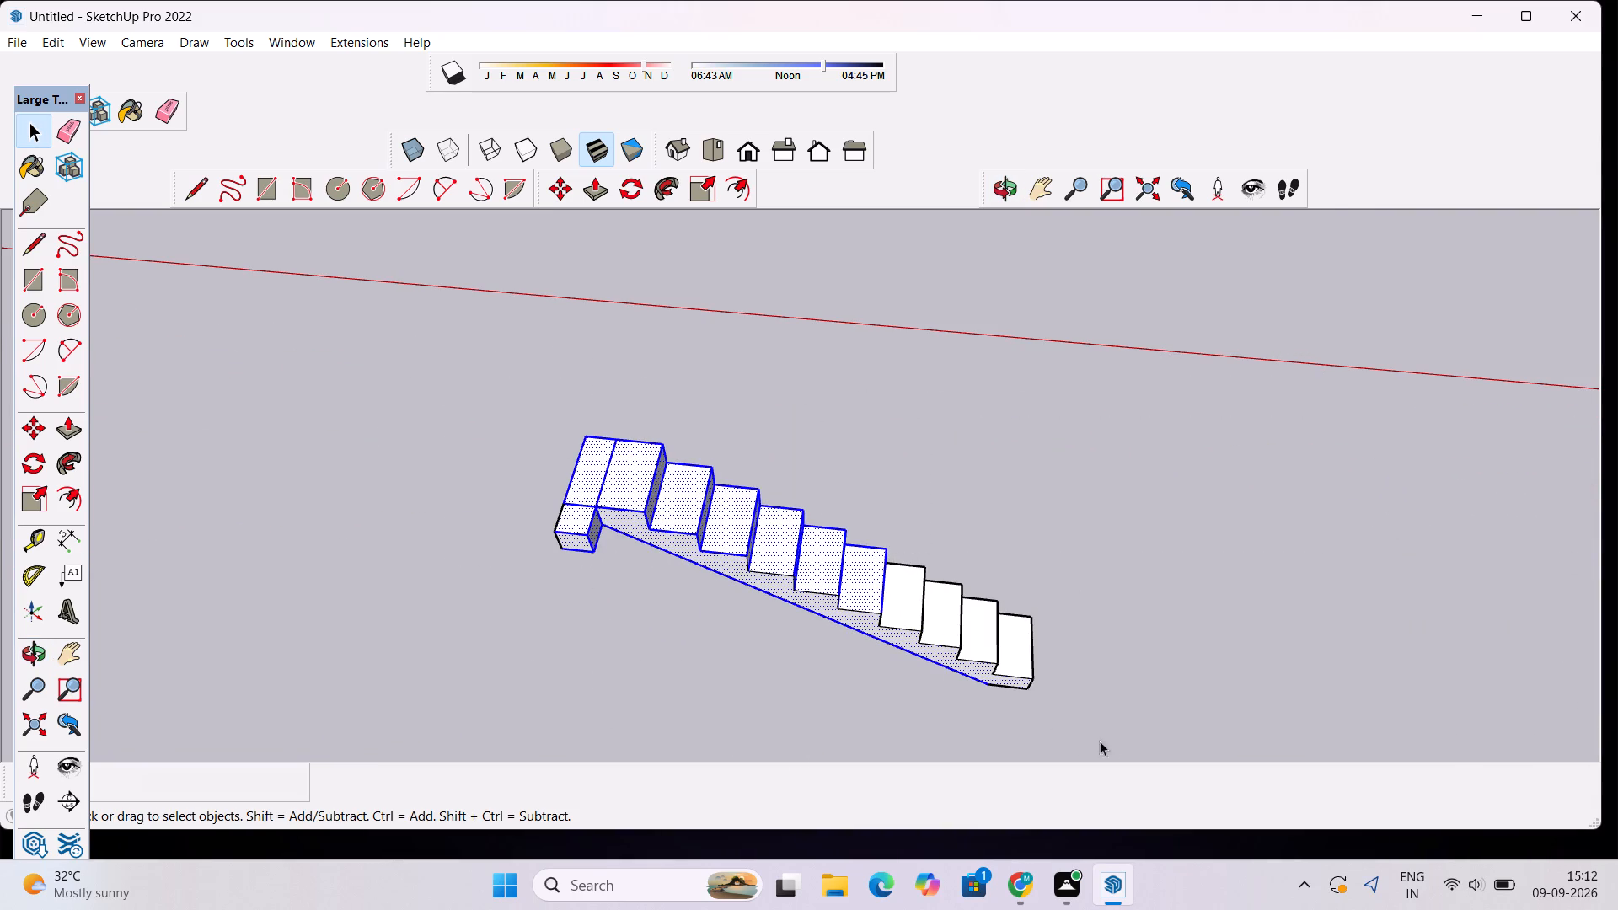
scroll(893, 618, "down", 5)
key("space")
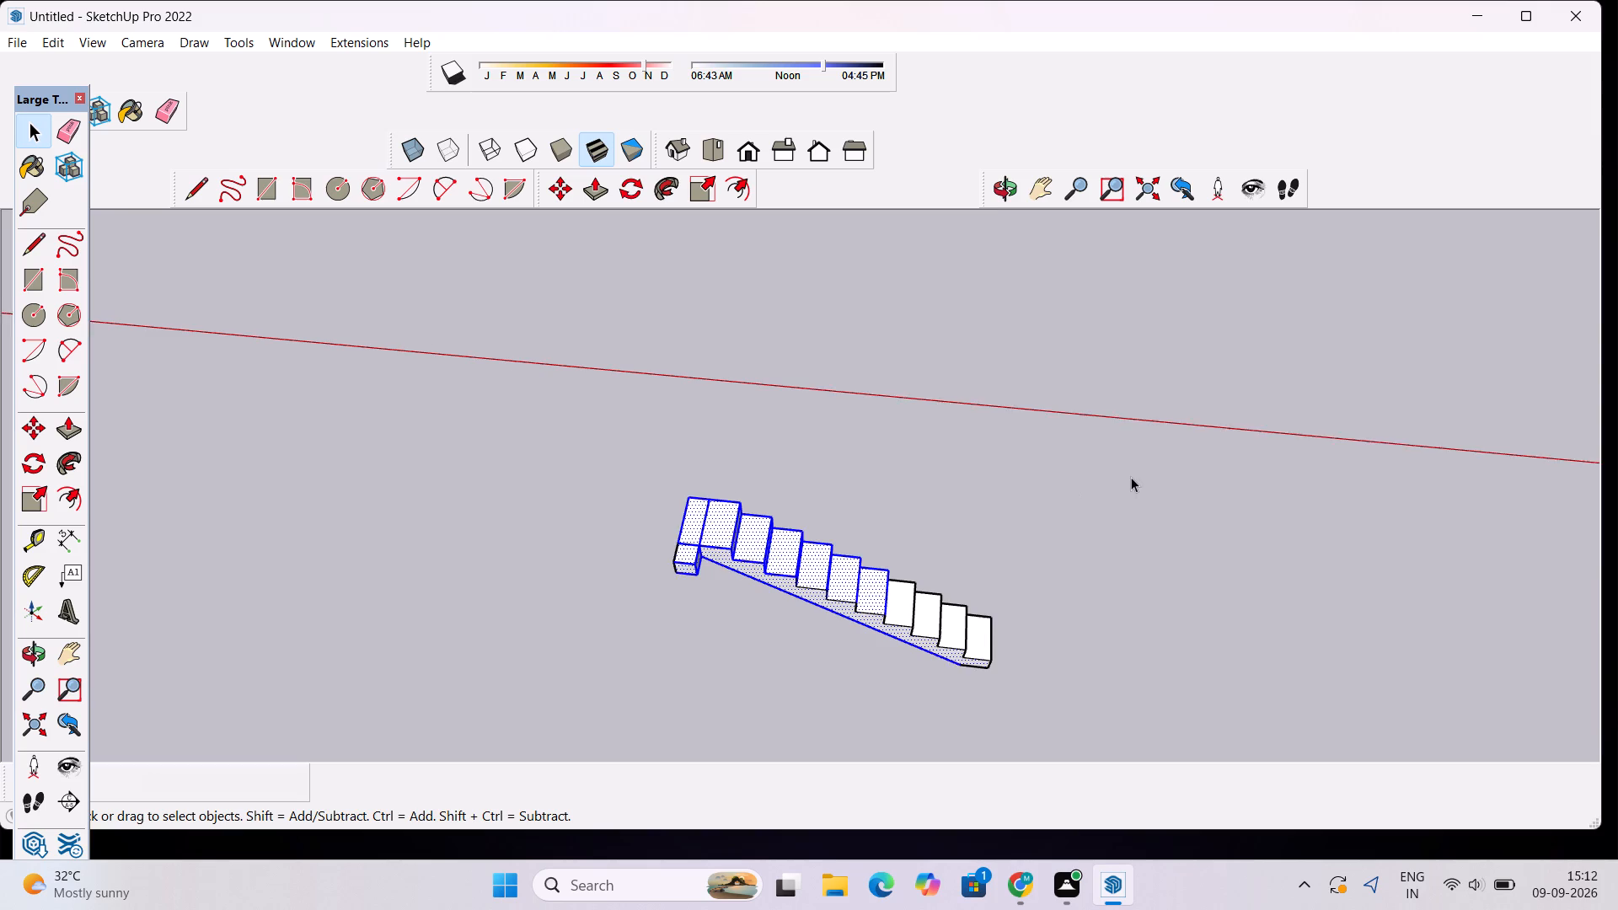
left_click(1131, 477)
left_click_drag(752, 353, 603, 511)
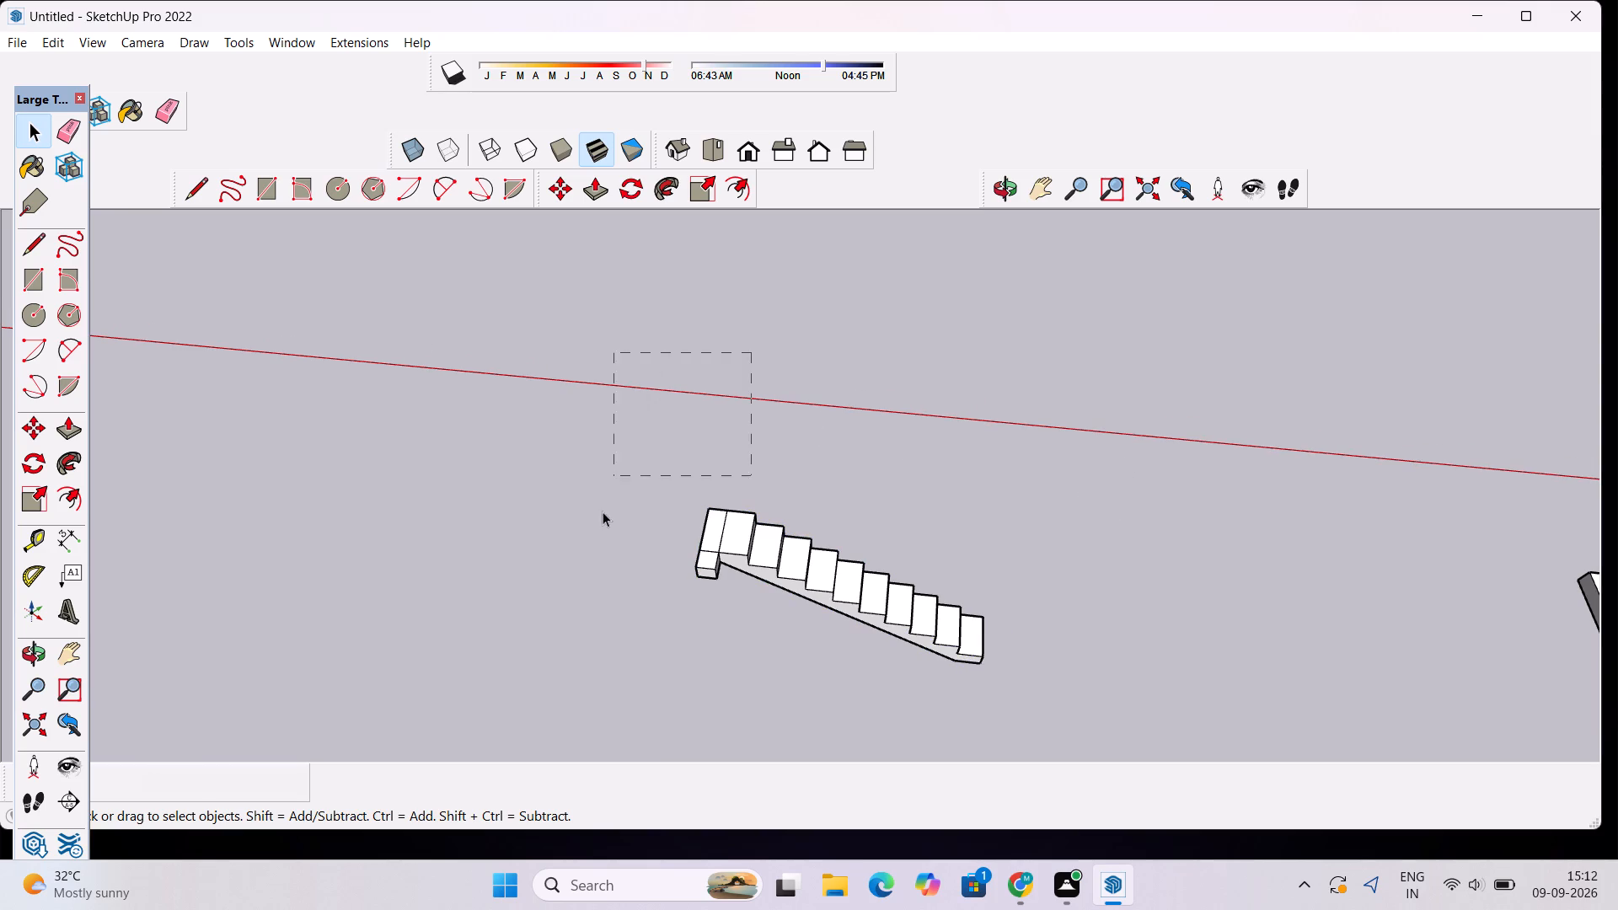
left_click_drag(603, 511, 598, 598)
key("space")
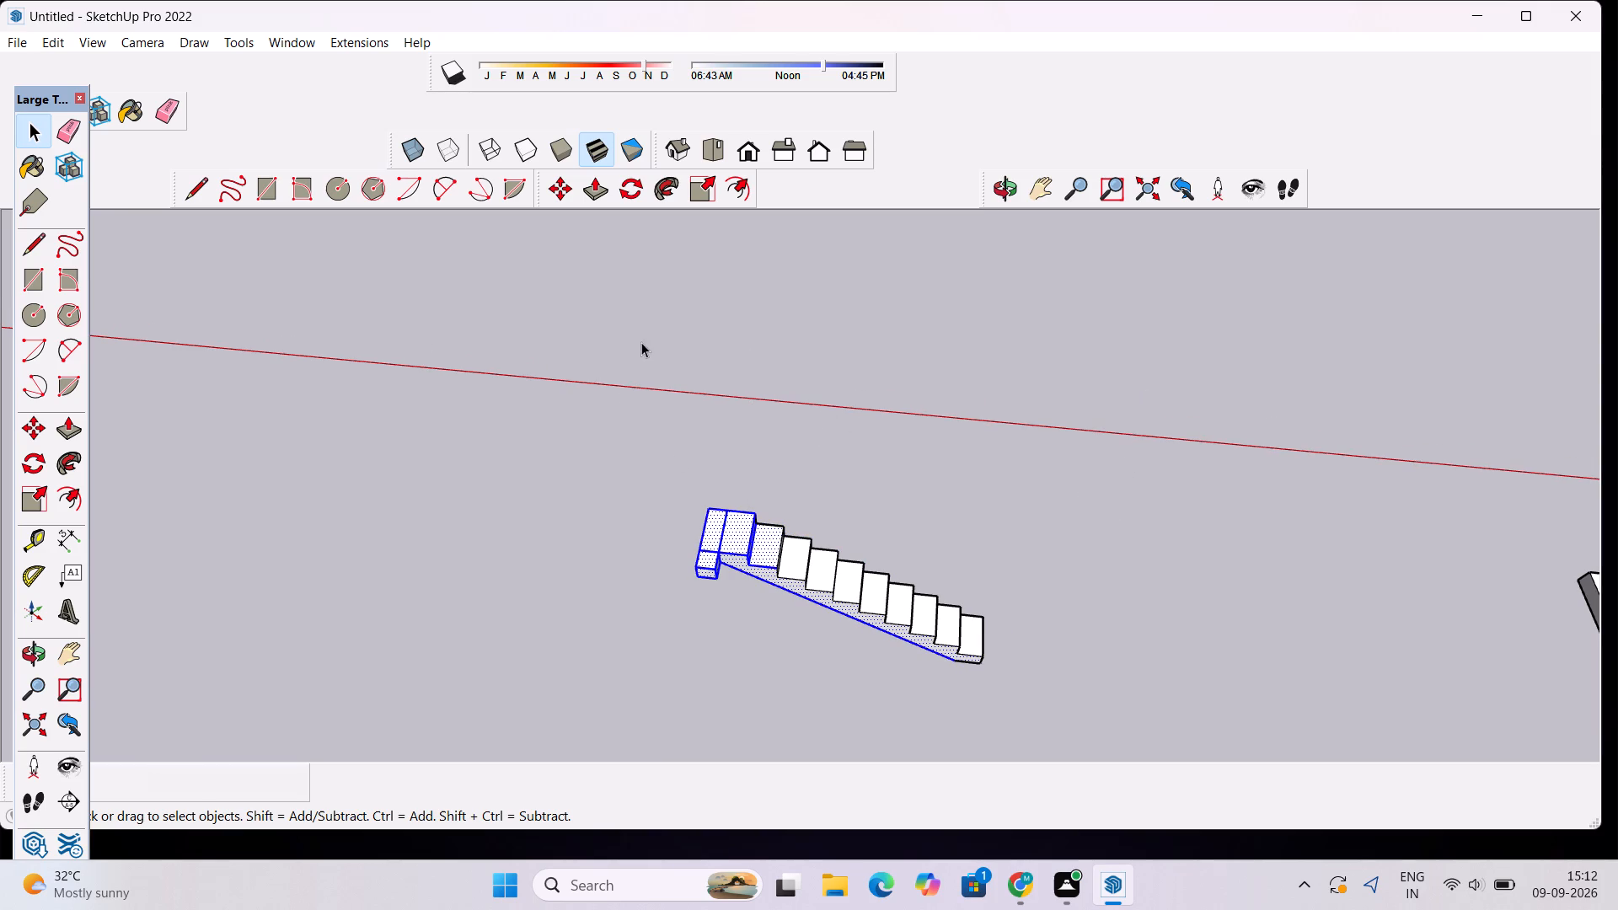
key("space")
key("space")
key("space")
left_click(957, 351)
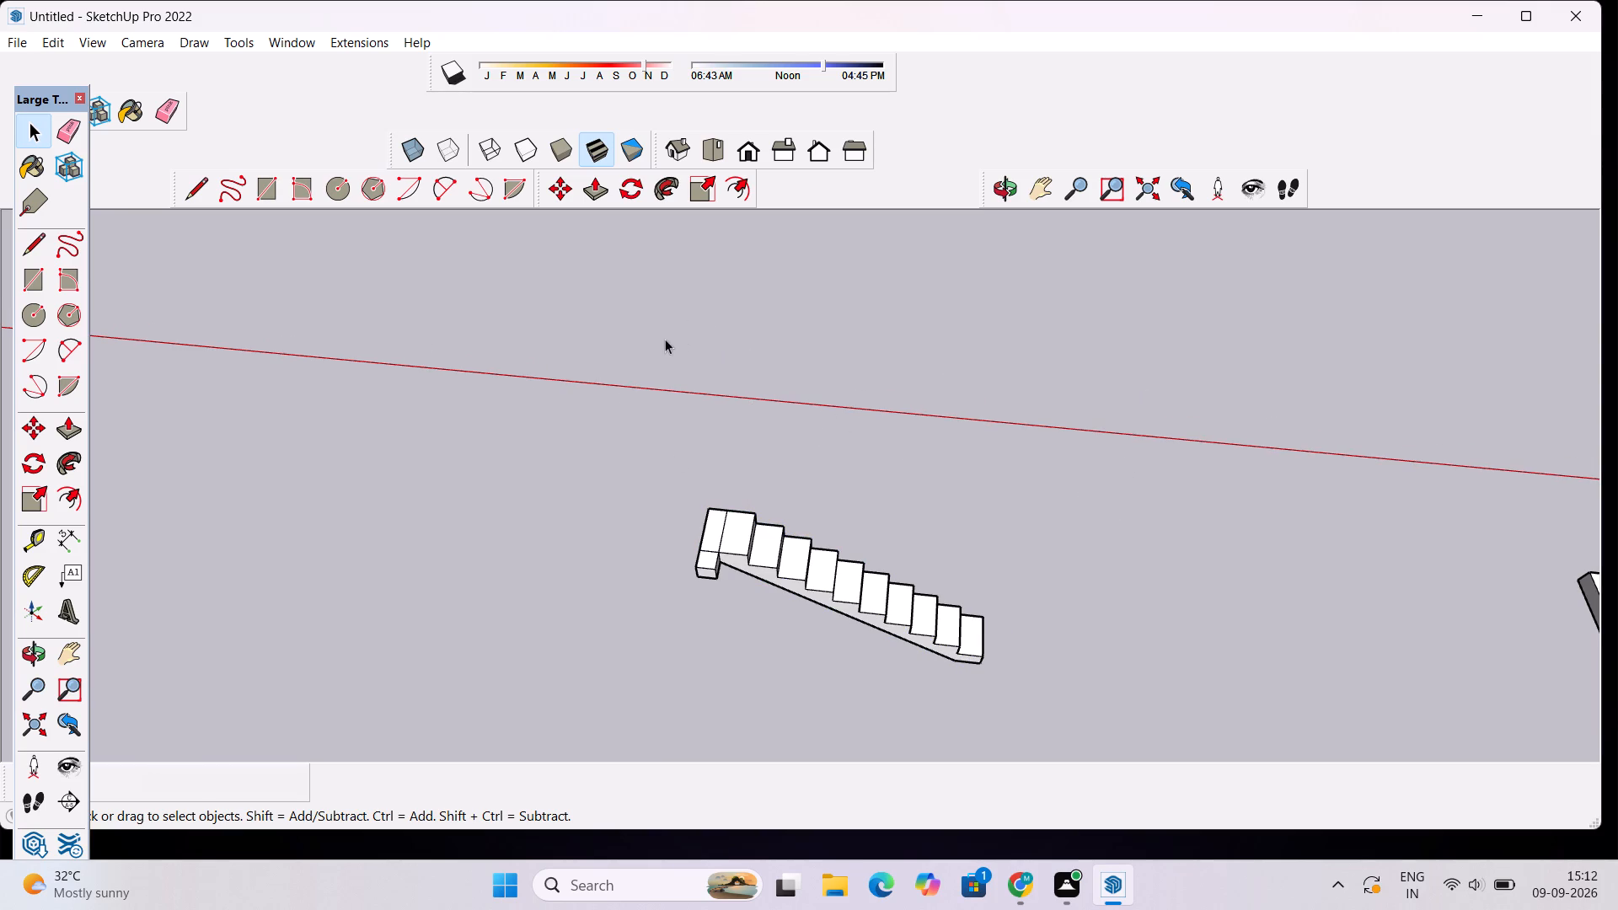
Make the complete staircase, including its L-shaped landing, into a group.
left_click(603, 294)
left_click_drag(638, 319, 691, 451)
left_click_drag(691, 451, 1081, 699)
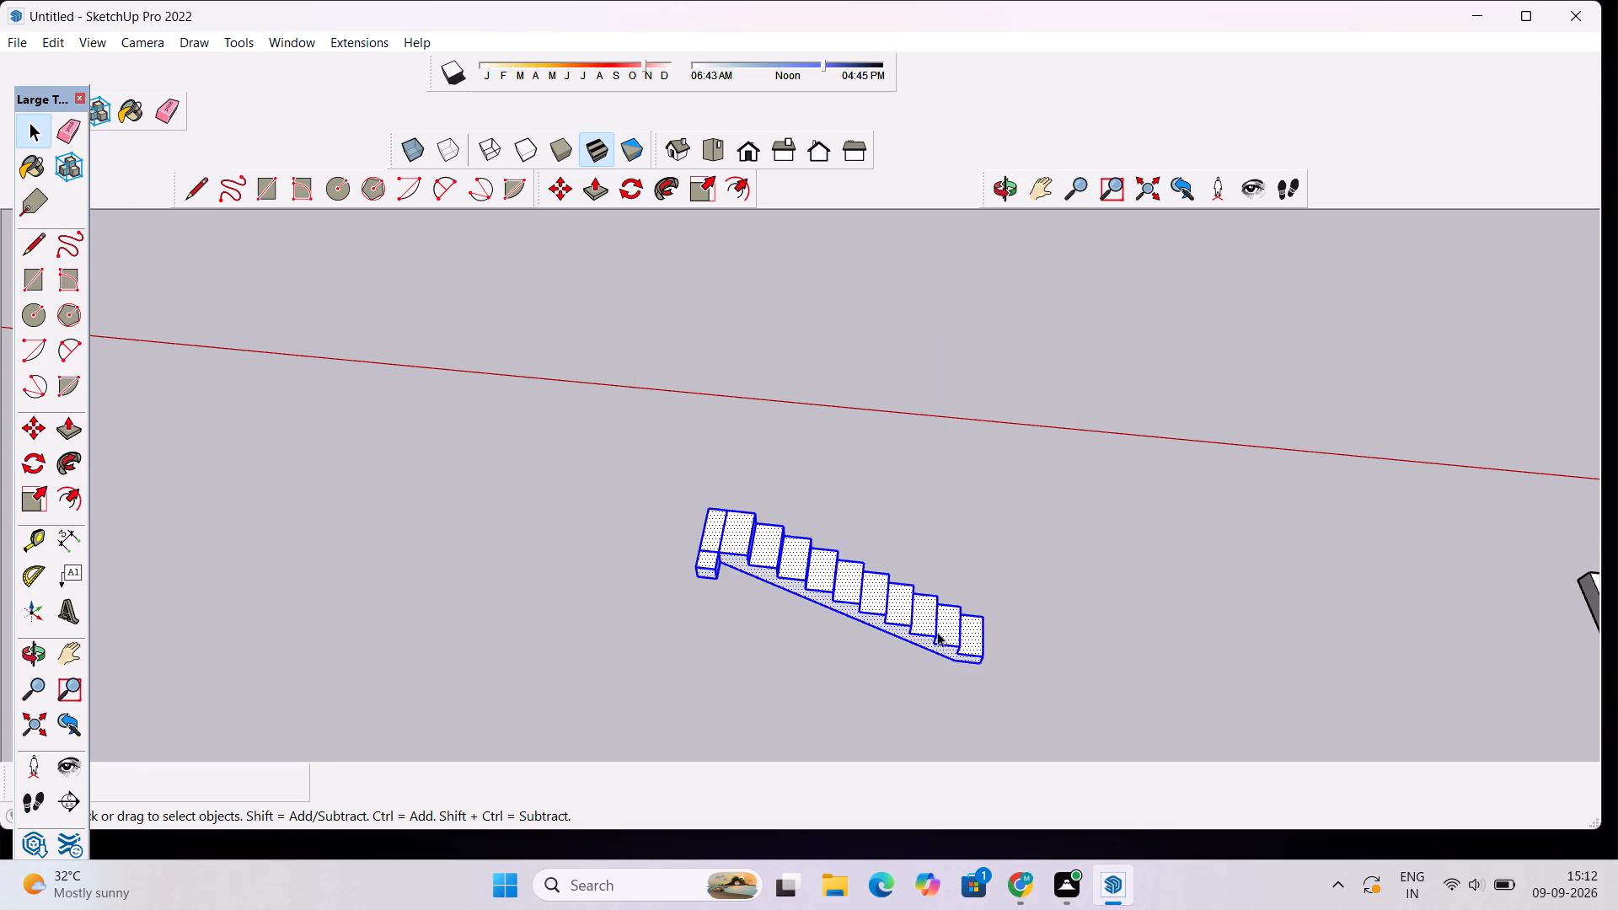
right_click(875, 634)
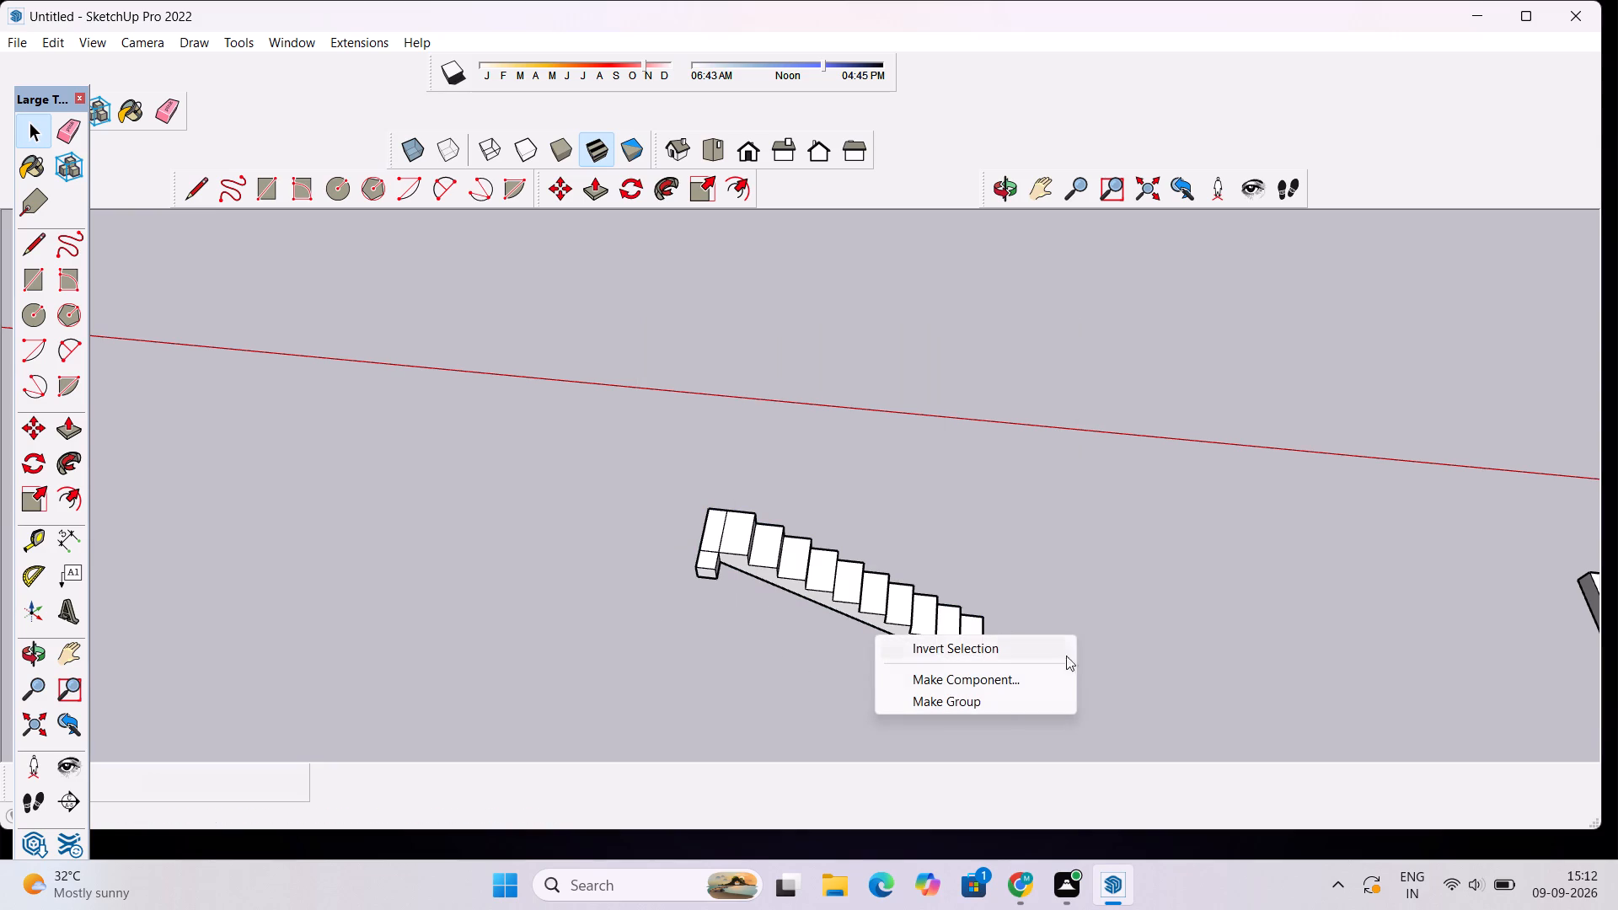
left_click(967, 708)
scroll(879, 608, "up", 1)
left_click(893, 581)
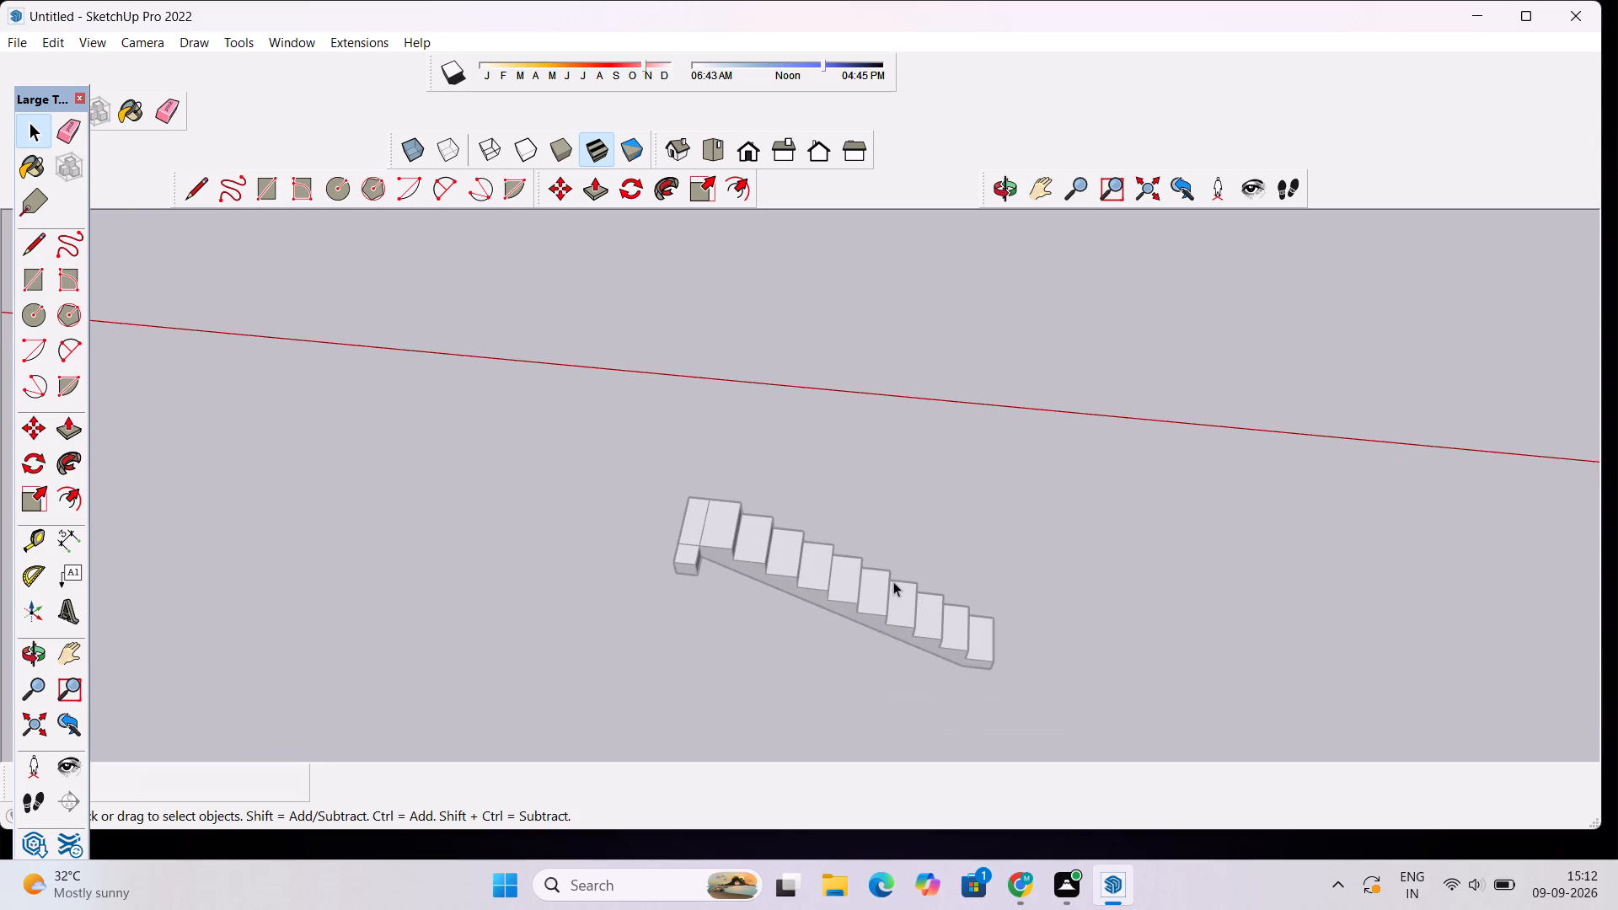
left_click(979, 555)
left_click(913, 629)
left_click(948, 570)
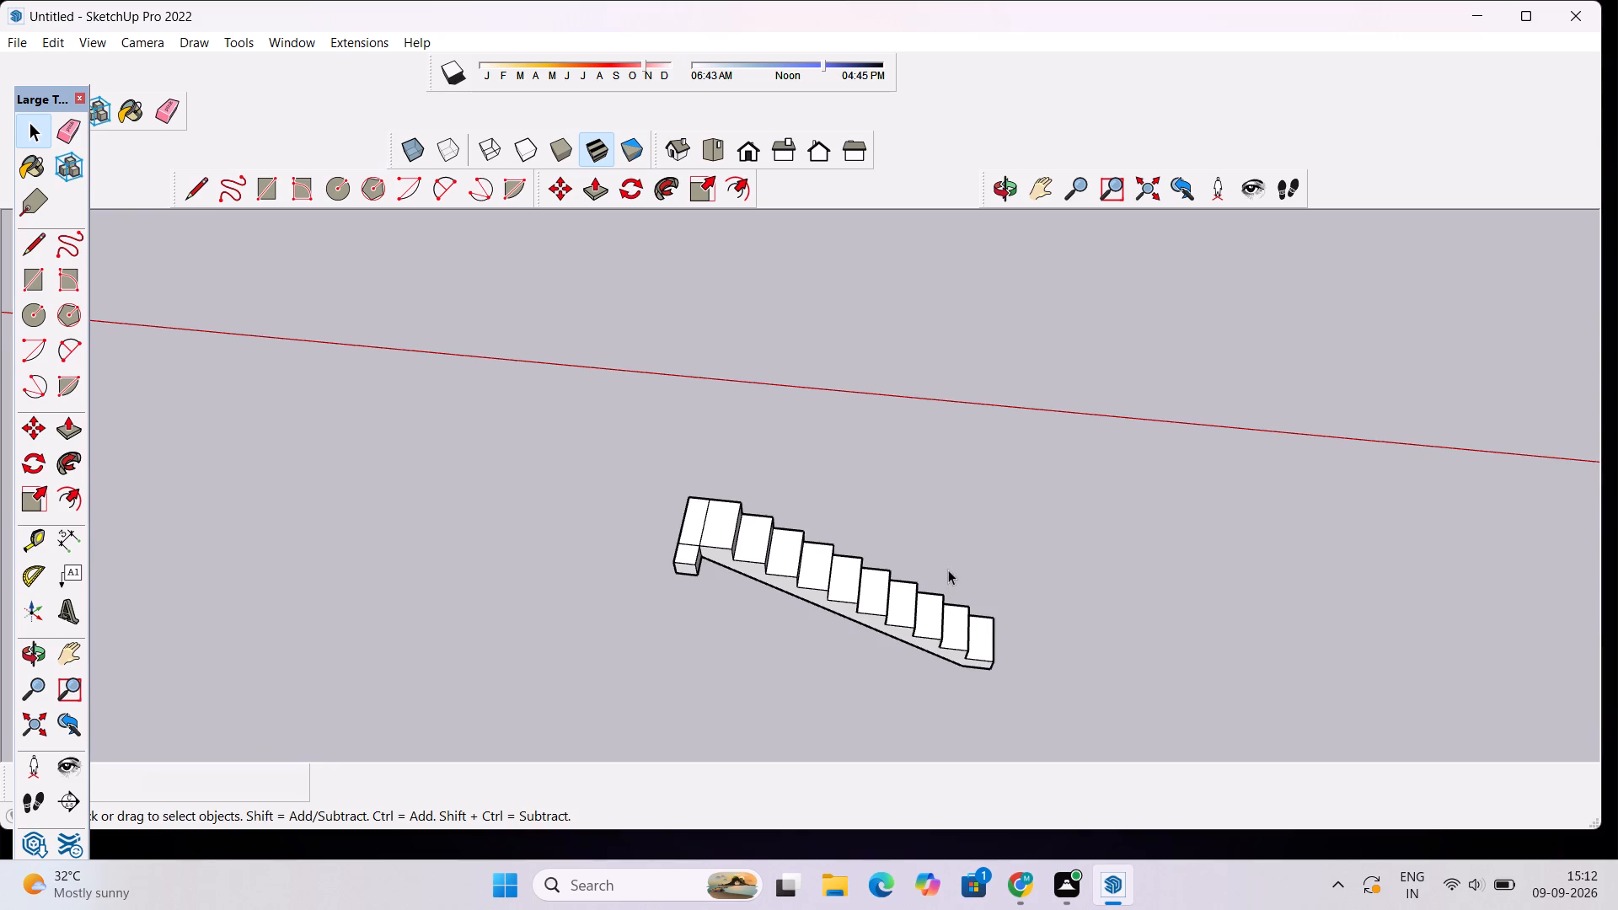
Copy the whole staircase with its landing and place the copy beside the original, toward the red axis.
left_click_drag(580, 332, 1001, 700)
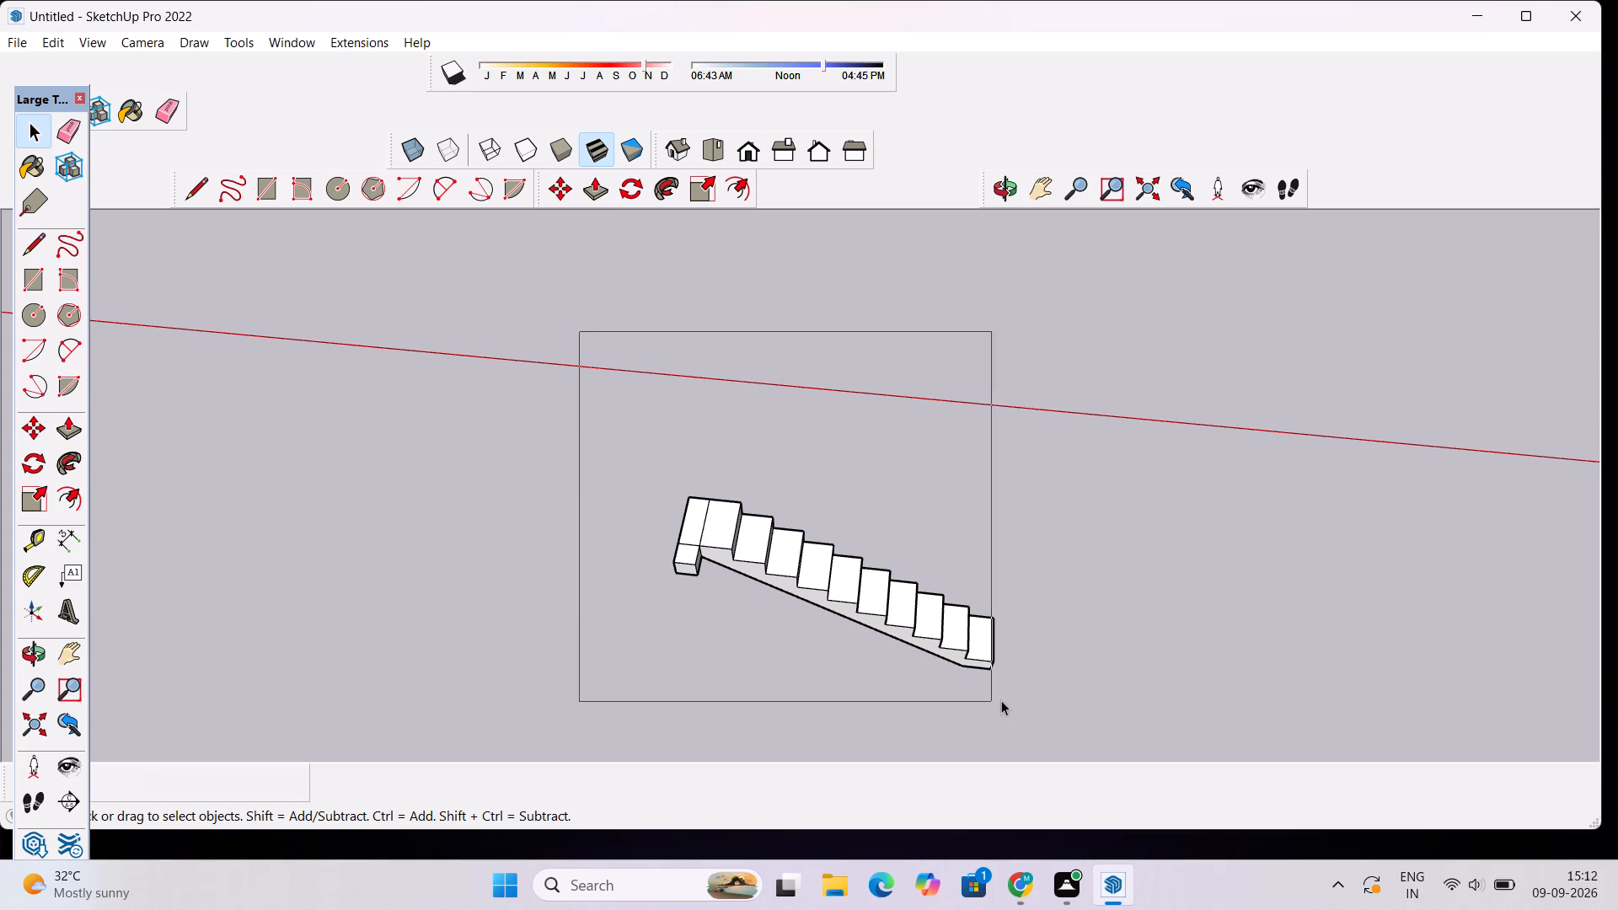
left_click_drag(1001, 700, 1053, 700)
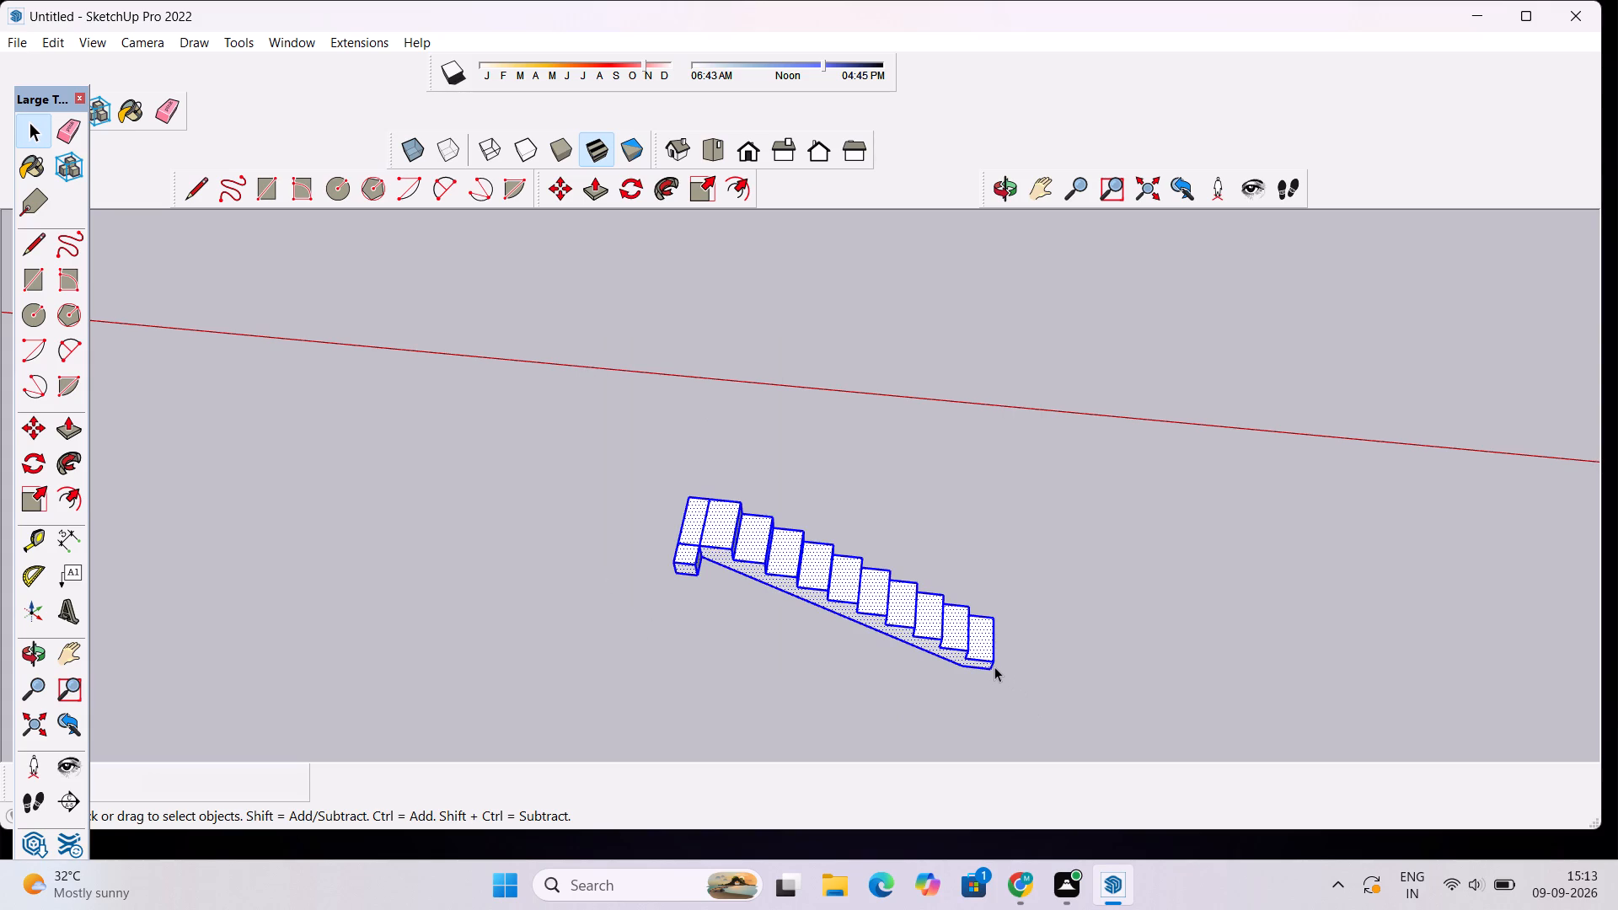
scroll(982, 661, "up", 1)
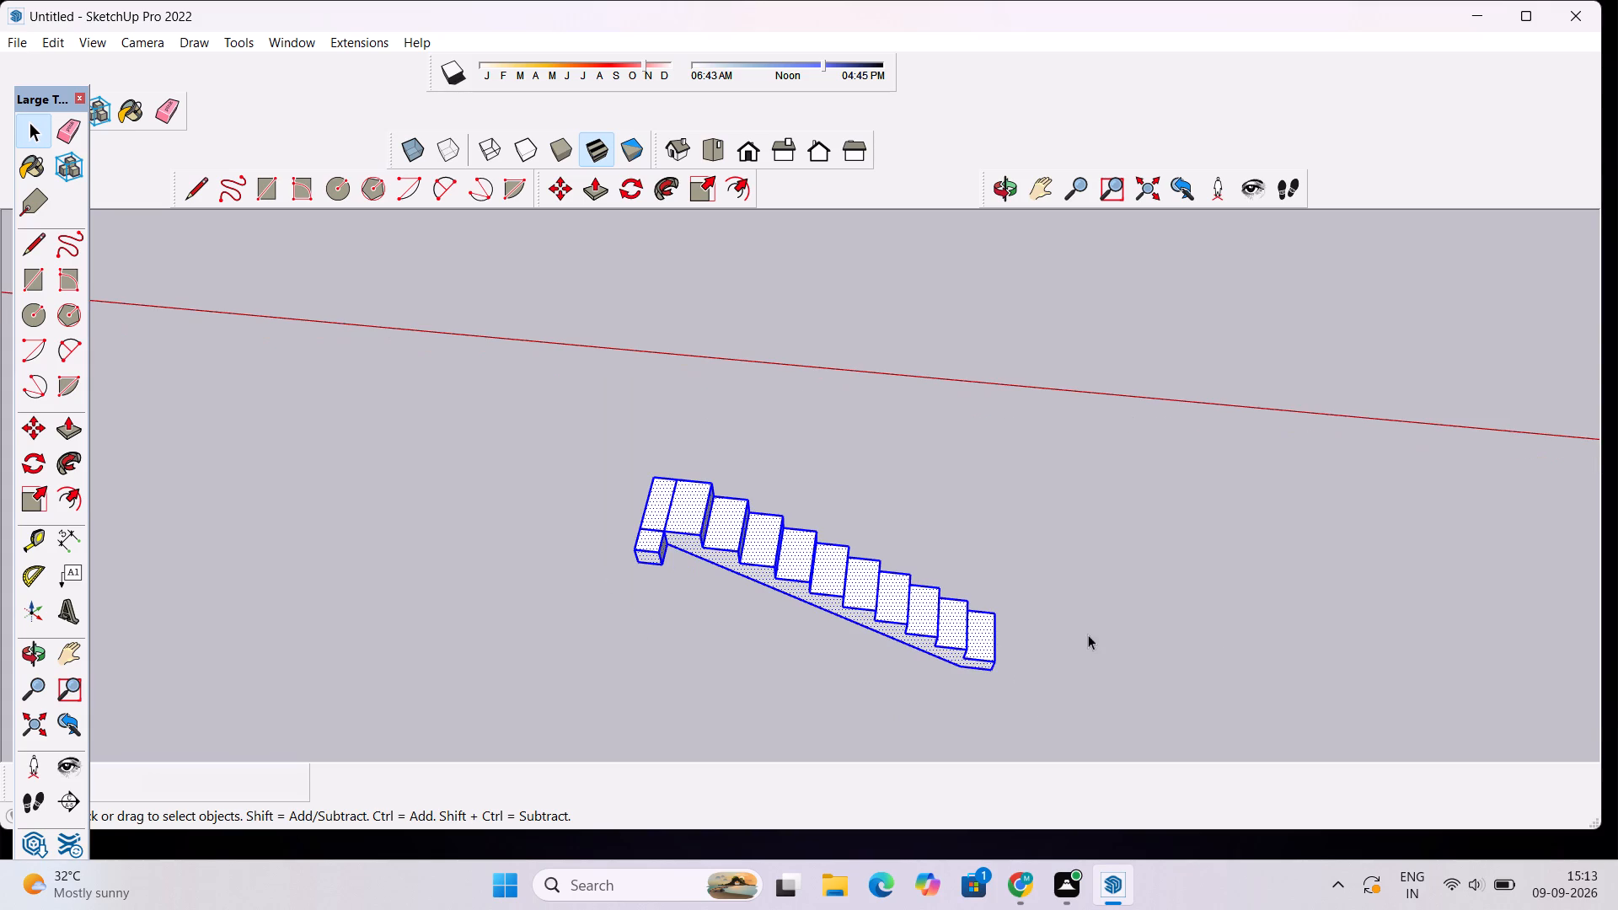
key("m")
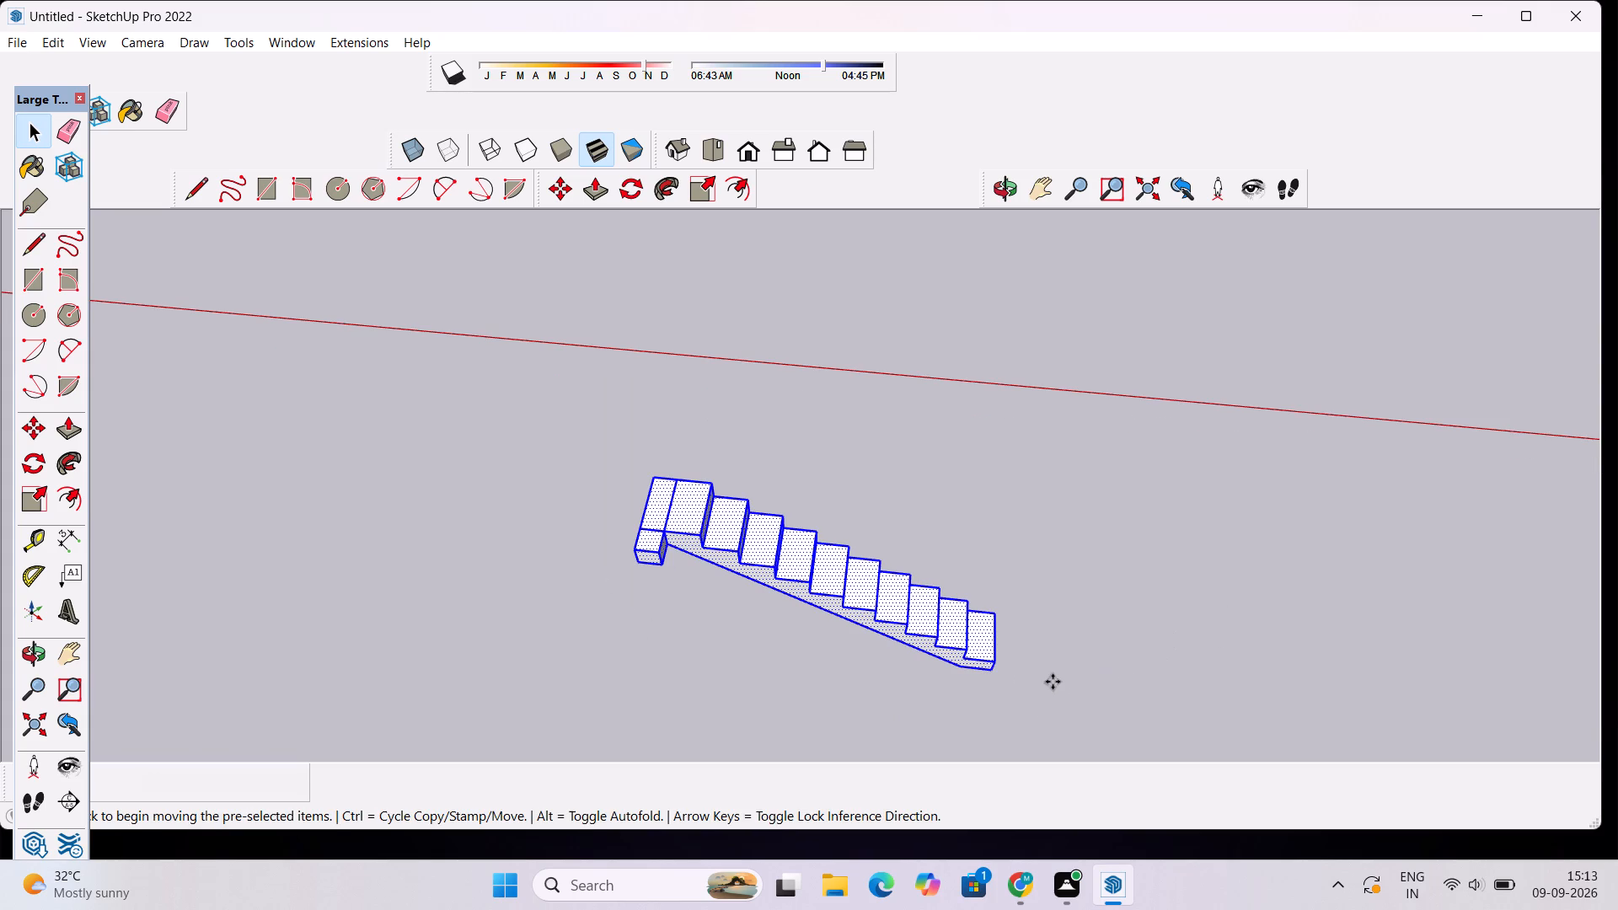
left_click(997, 673)
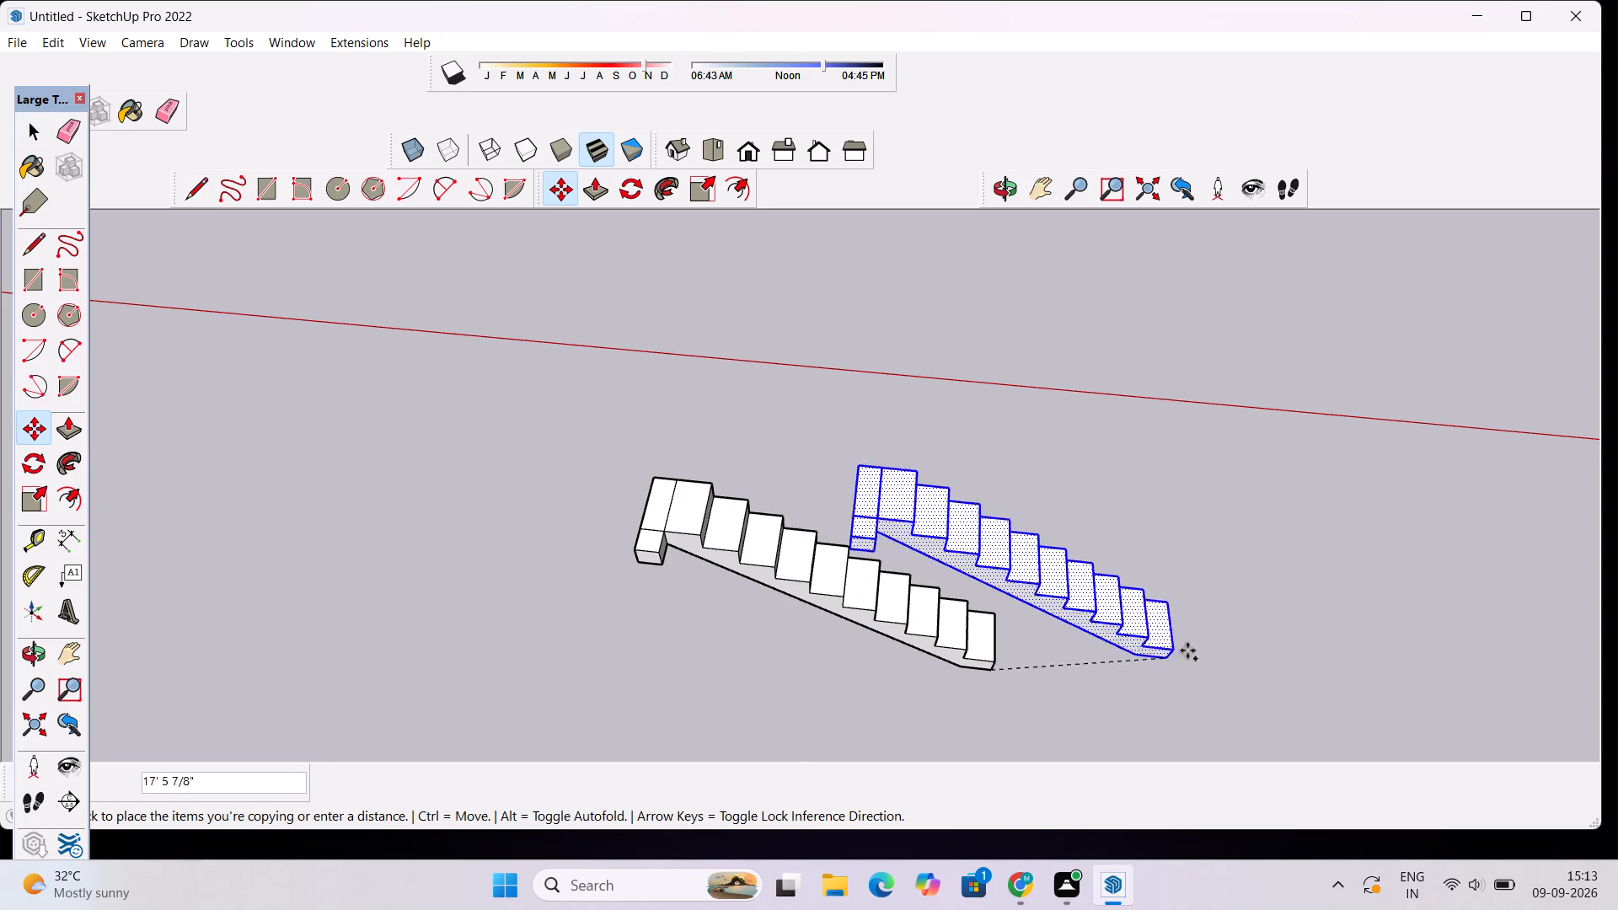
left_click(1243, 595)
key("space")
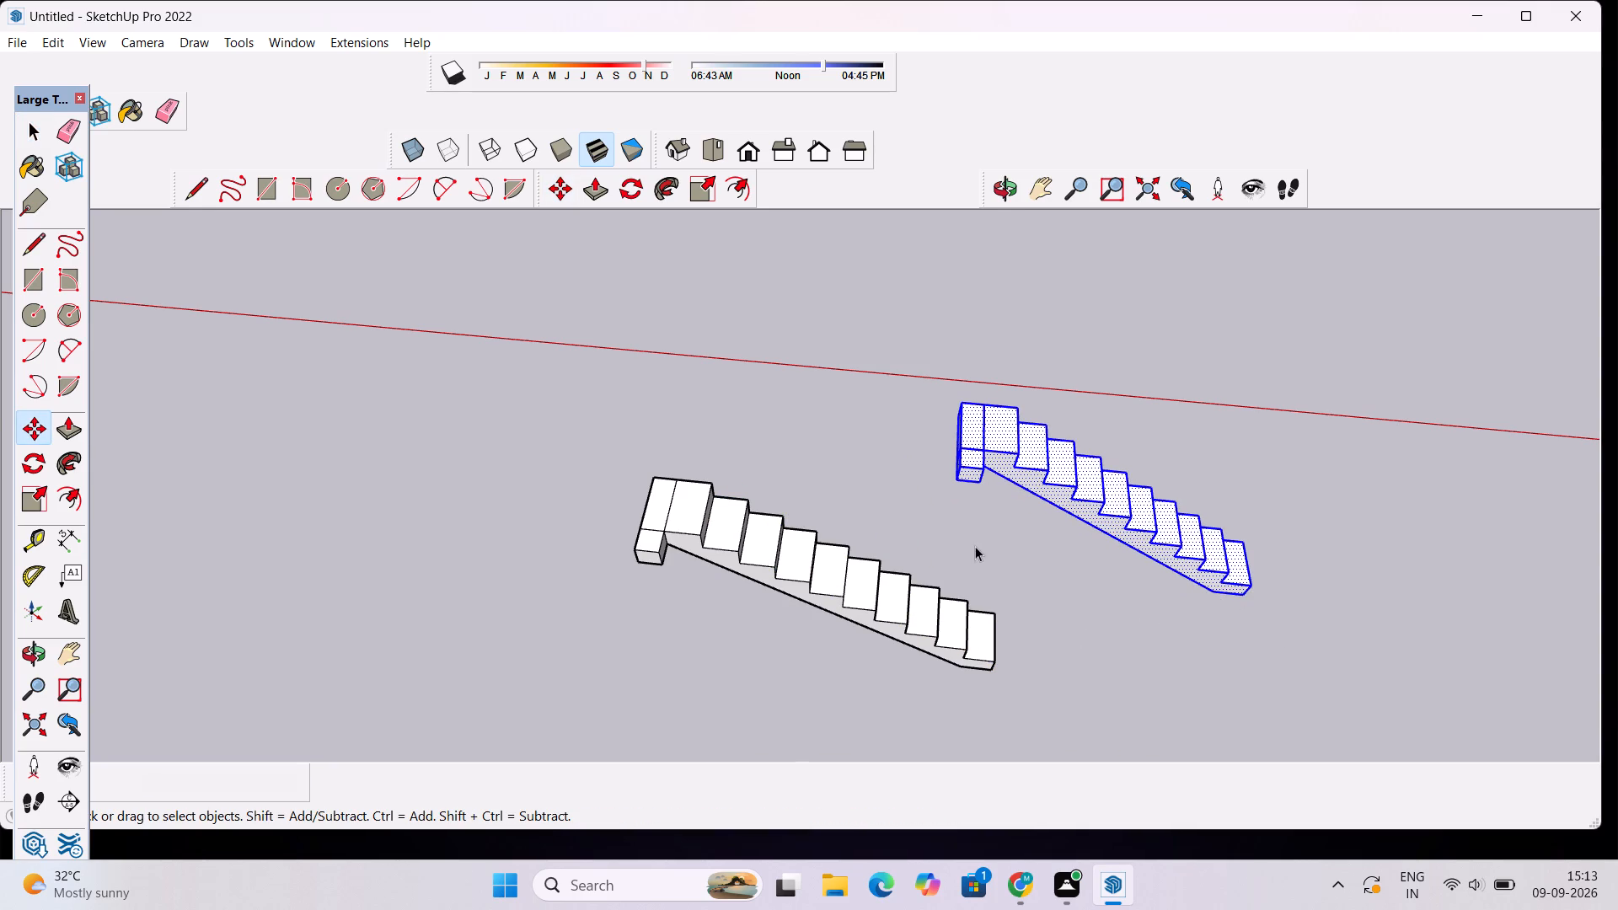
Examine the original staircase and its copy in relation to the nearby slabs.
scroll(975, 546, "down", 3)
scroll(1020, 521, "up", 2)
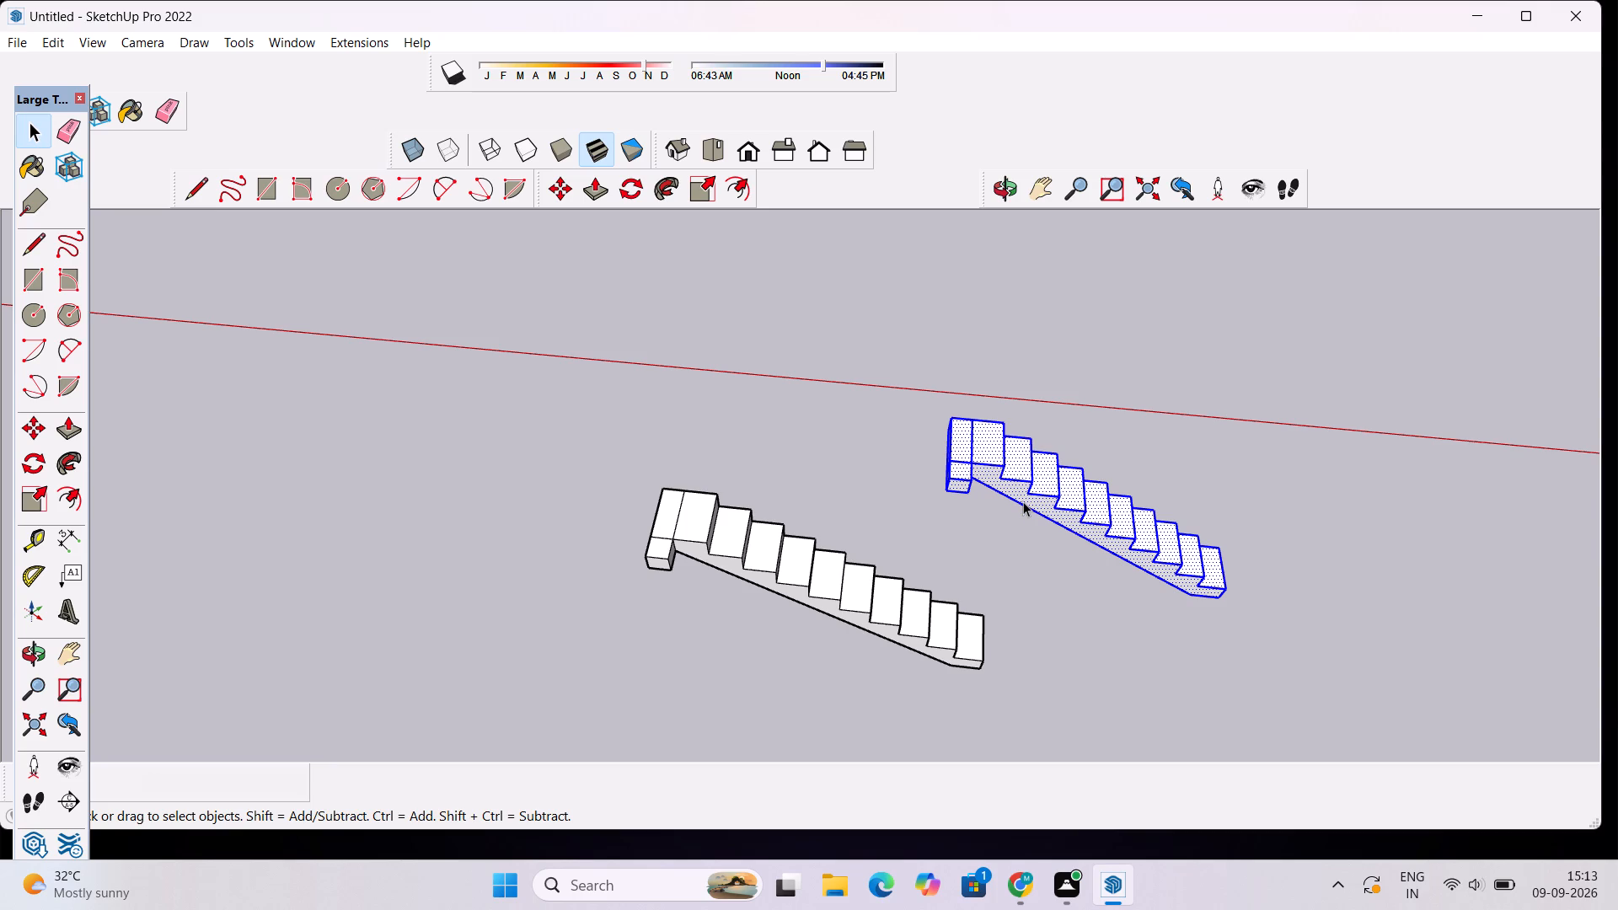
scroll(664, 580, "down", 5)
scroll(674, 565, "up", 1)
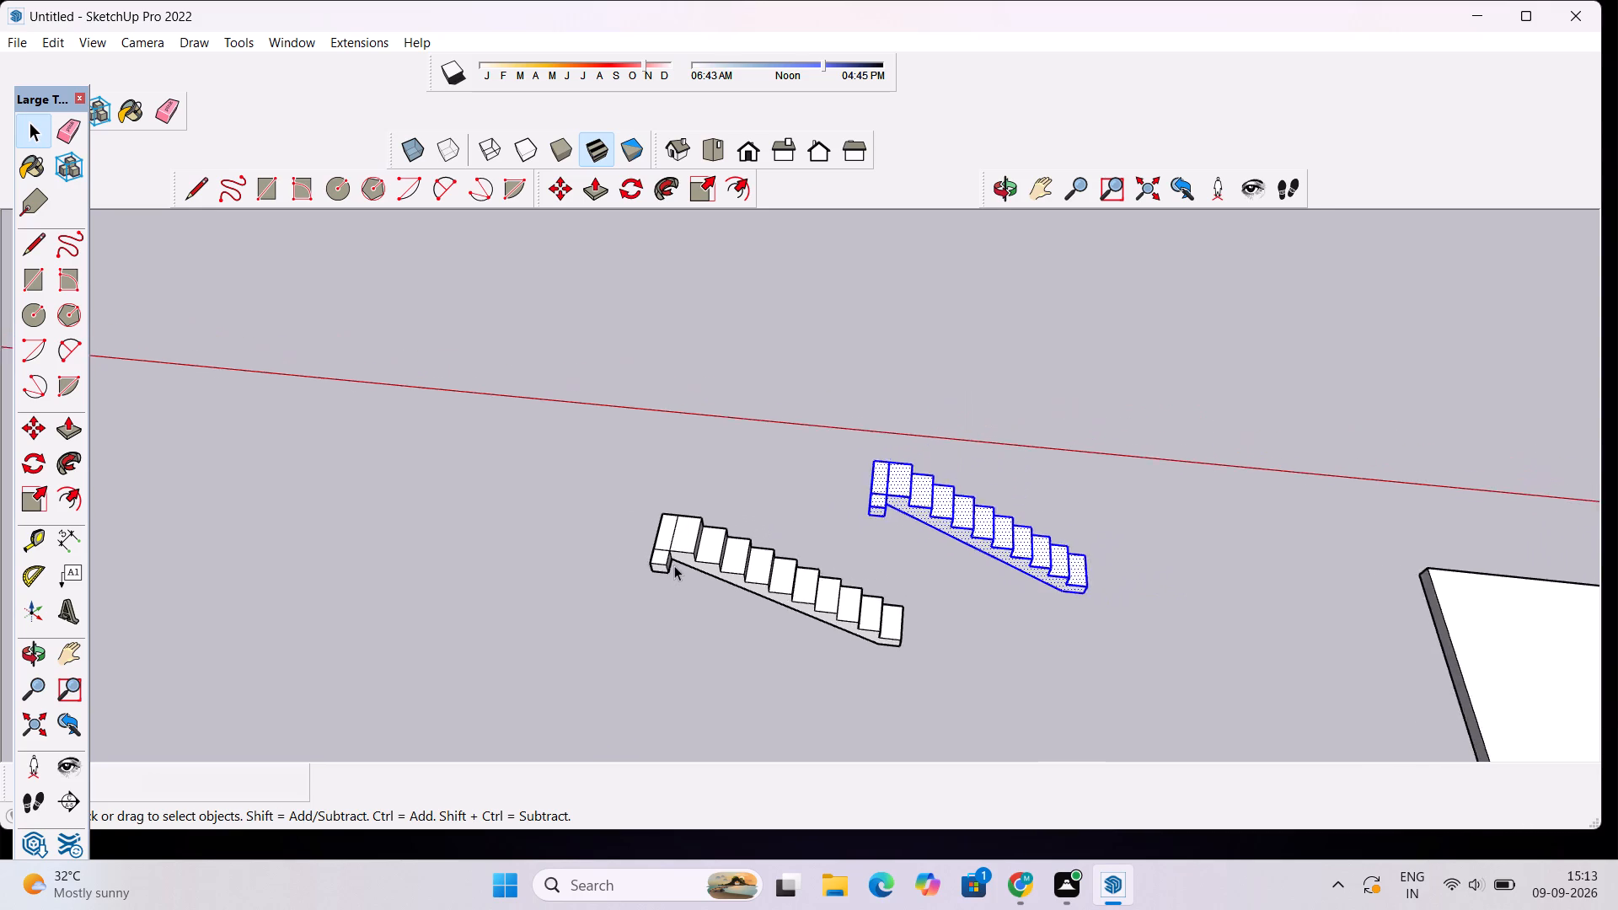
scroll(674, 565, "up", 4)
scroll(674, 565, "down", 12)
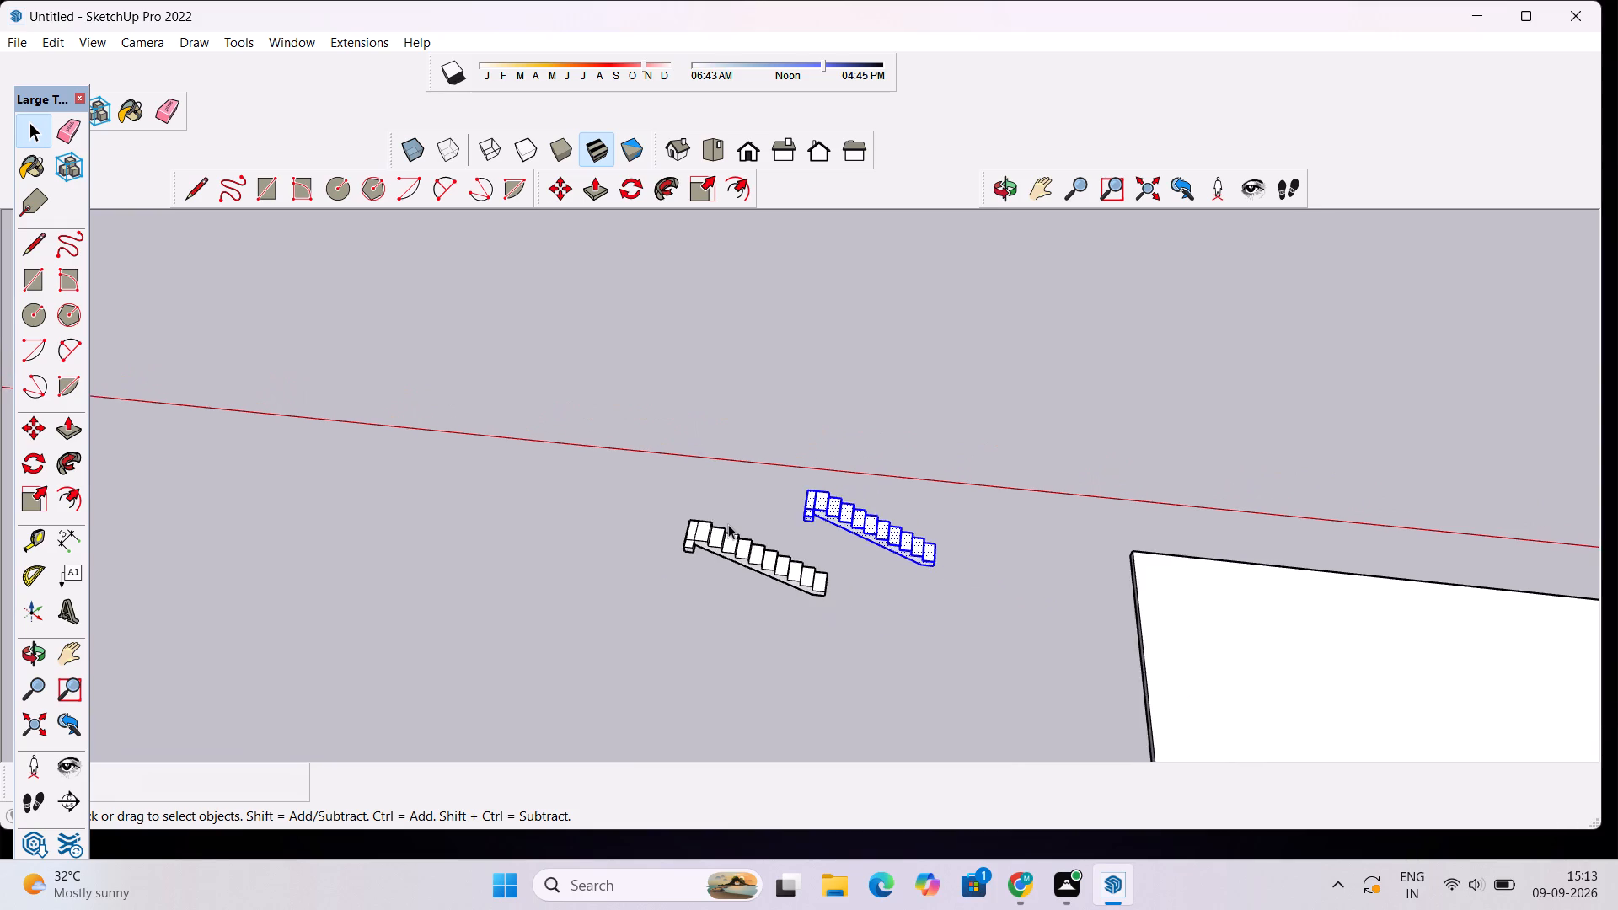
scroll(728, 524, "down", 5)
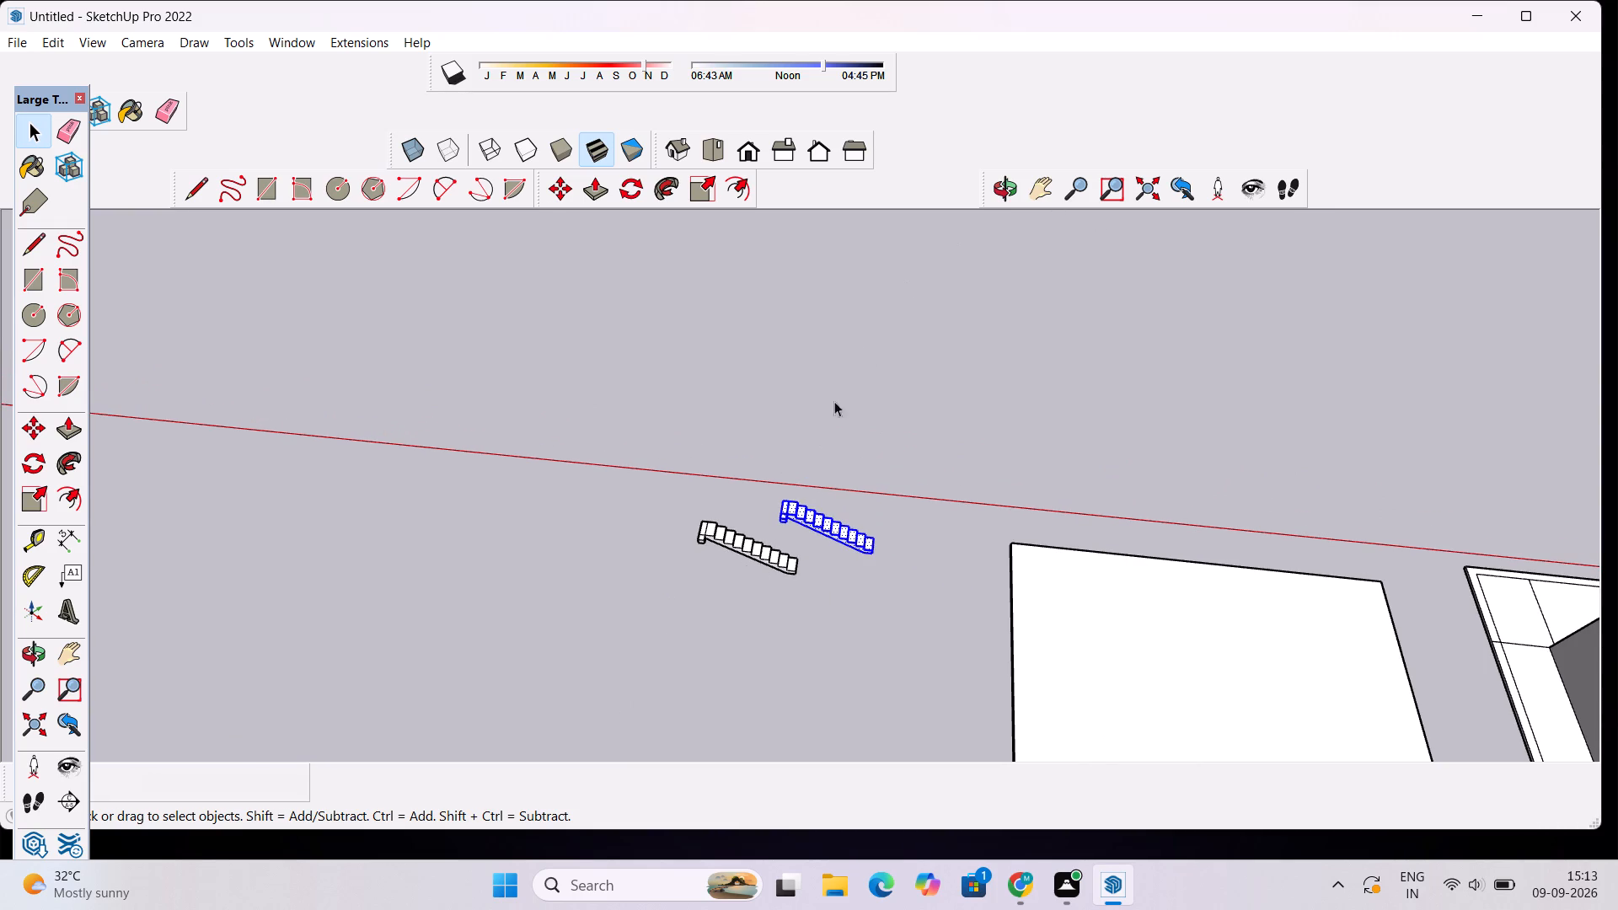
scroll(726, 533, "up", 10)
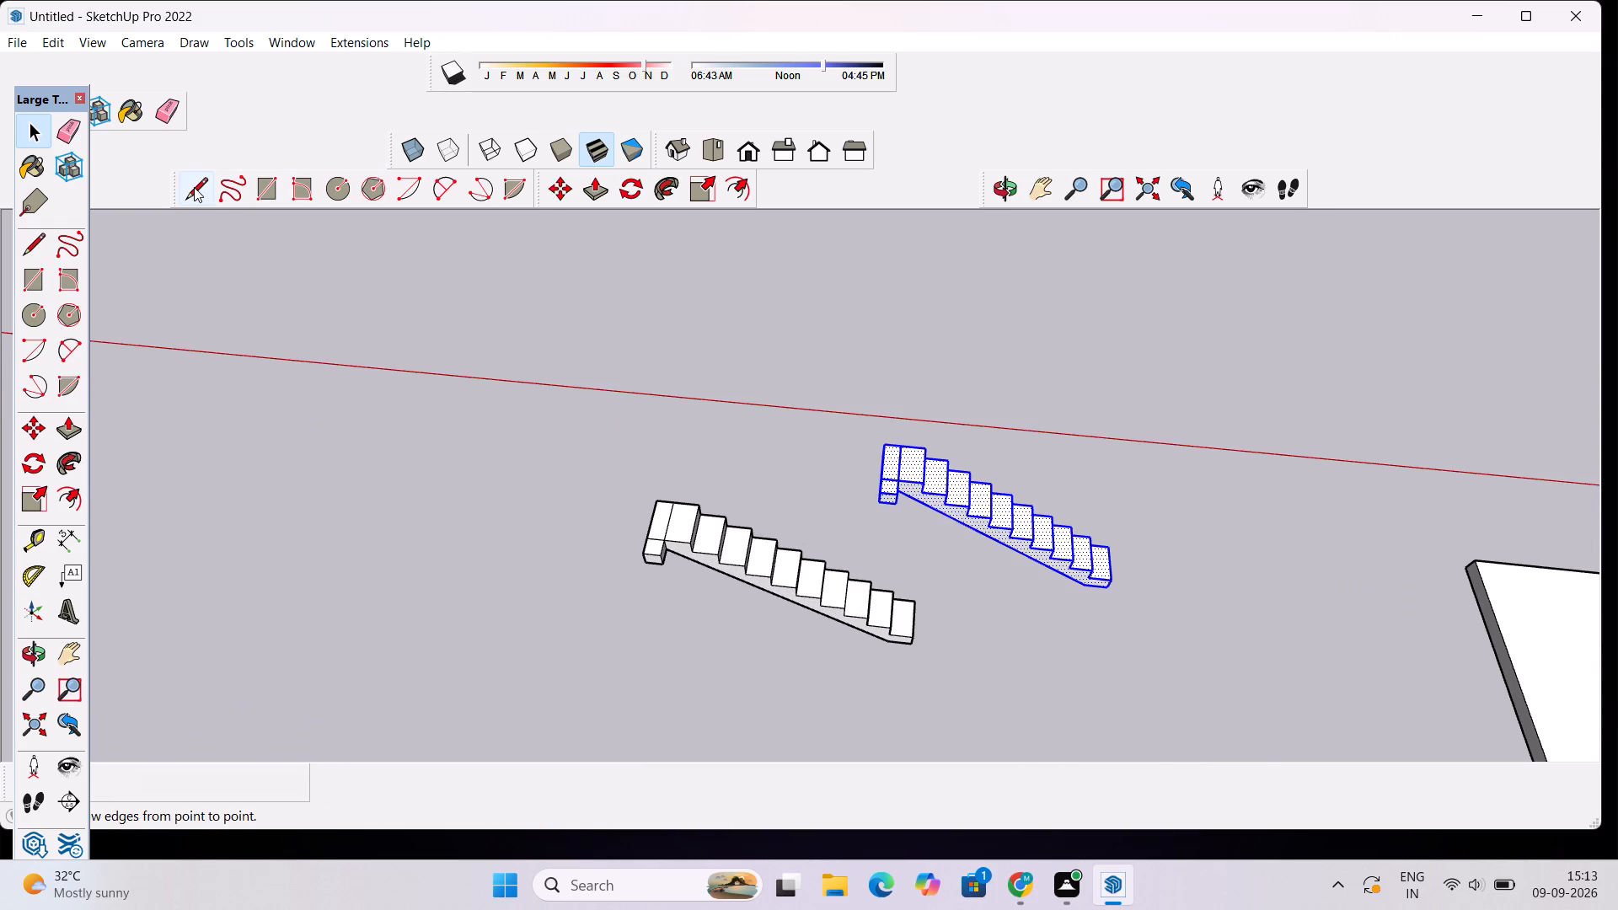
Dimension the height of the lowest step's outer vertical edge on the original staircase, placing the dimension beyond the step's end.
scroll(926, 656, "up", 10)
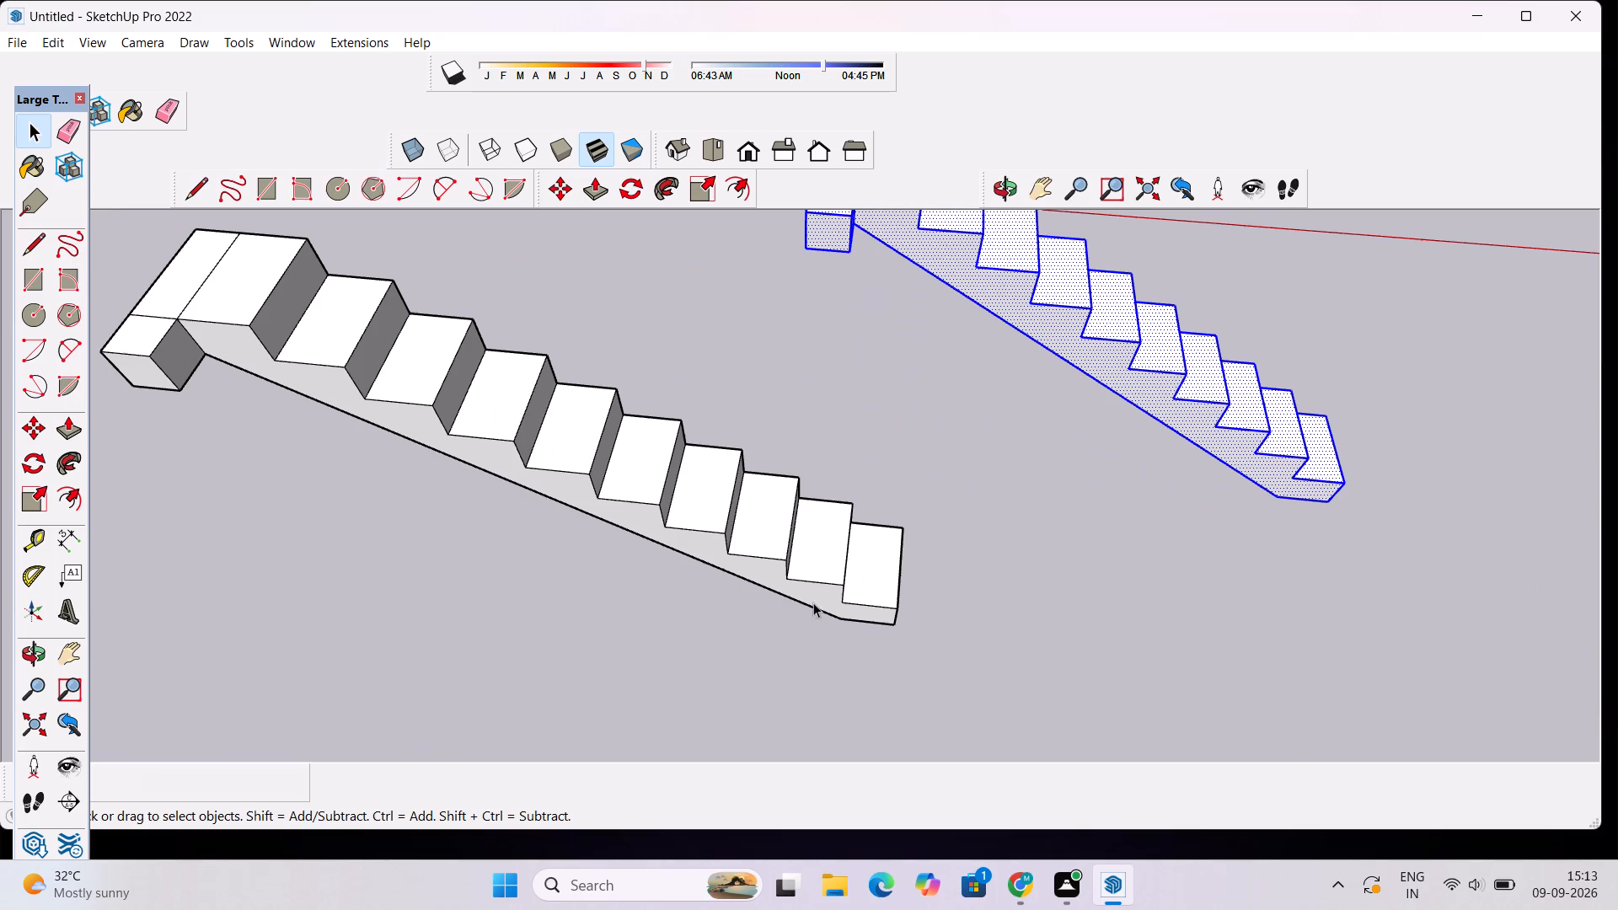
left_click(56, 545)
scroll(891, 602, "up", 5)
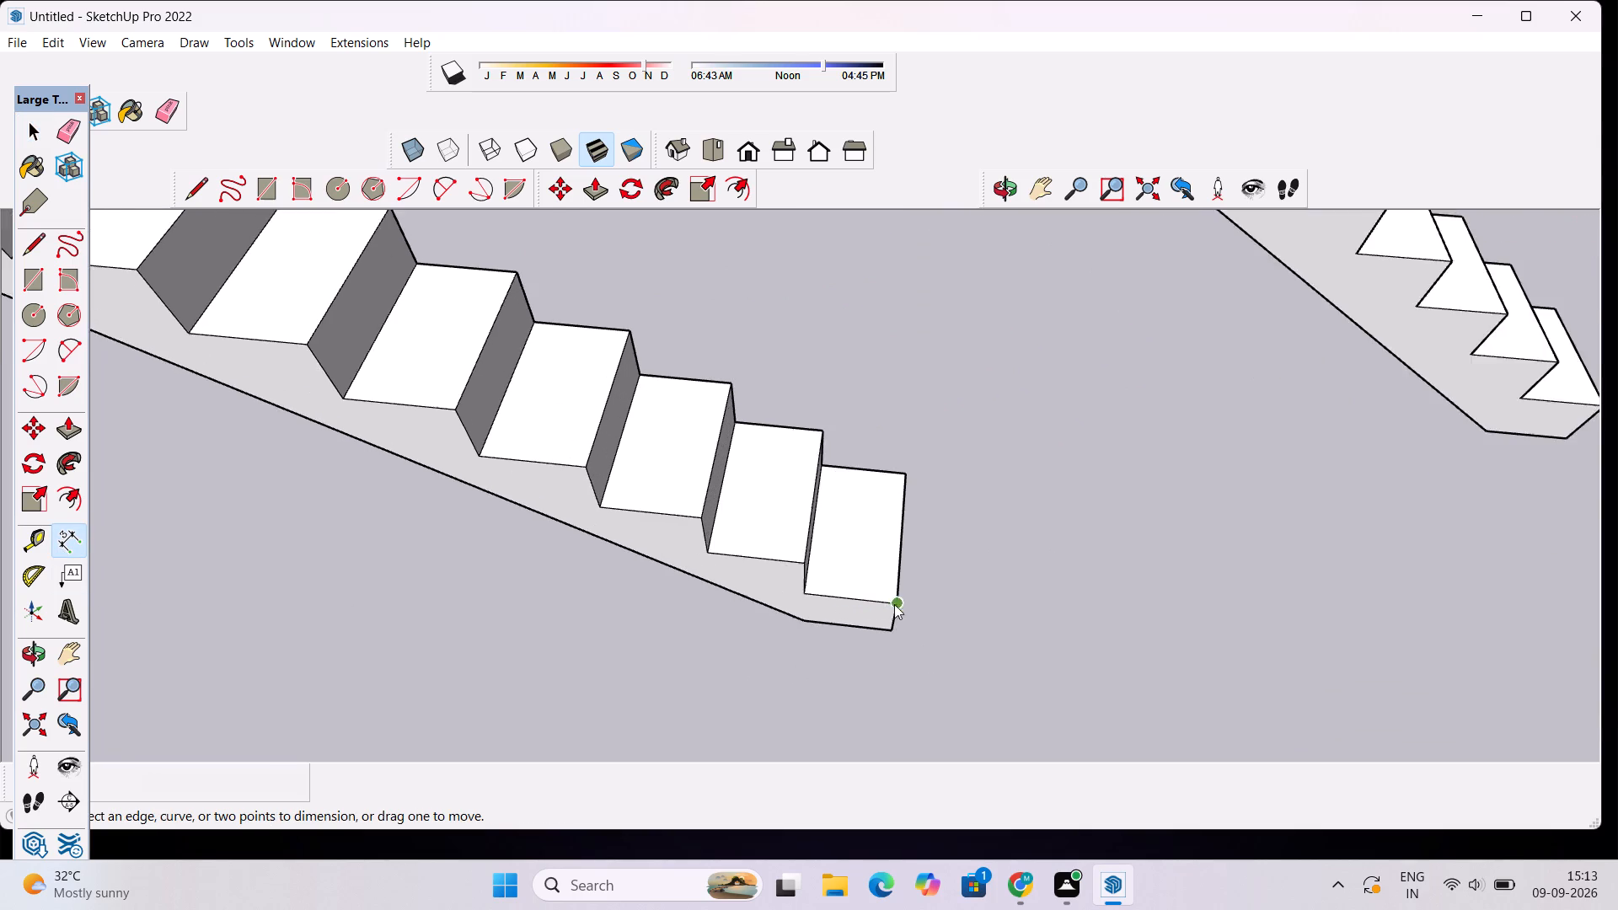
scroll(894, 604, "up", 3)
left_click(884, 642)
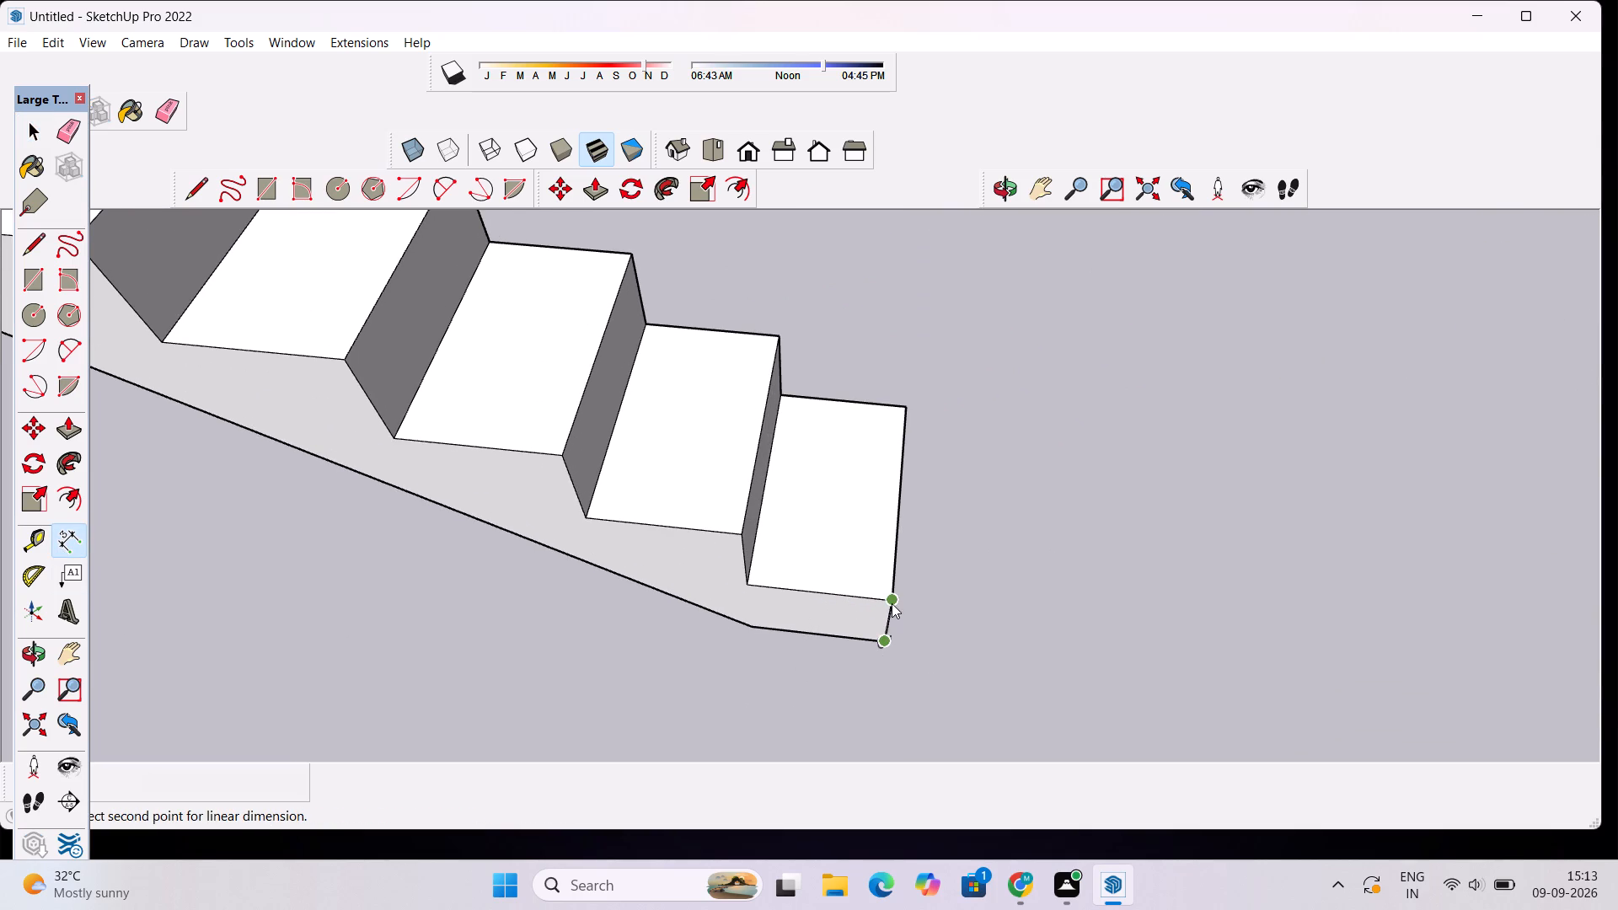
left_click(892, 602)
left_click(992, 600)
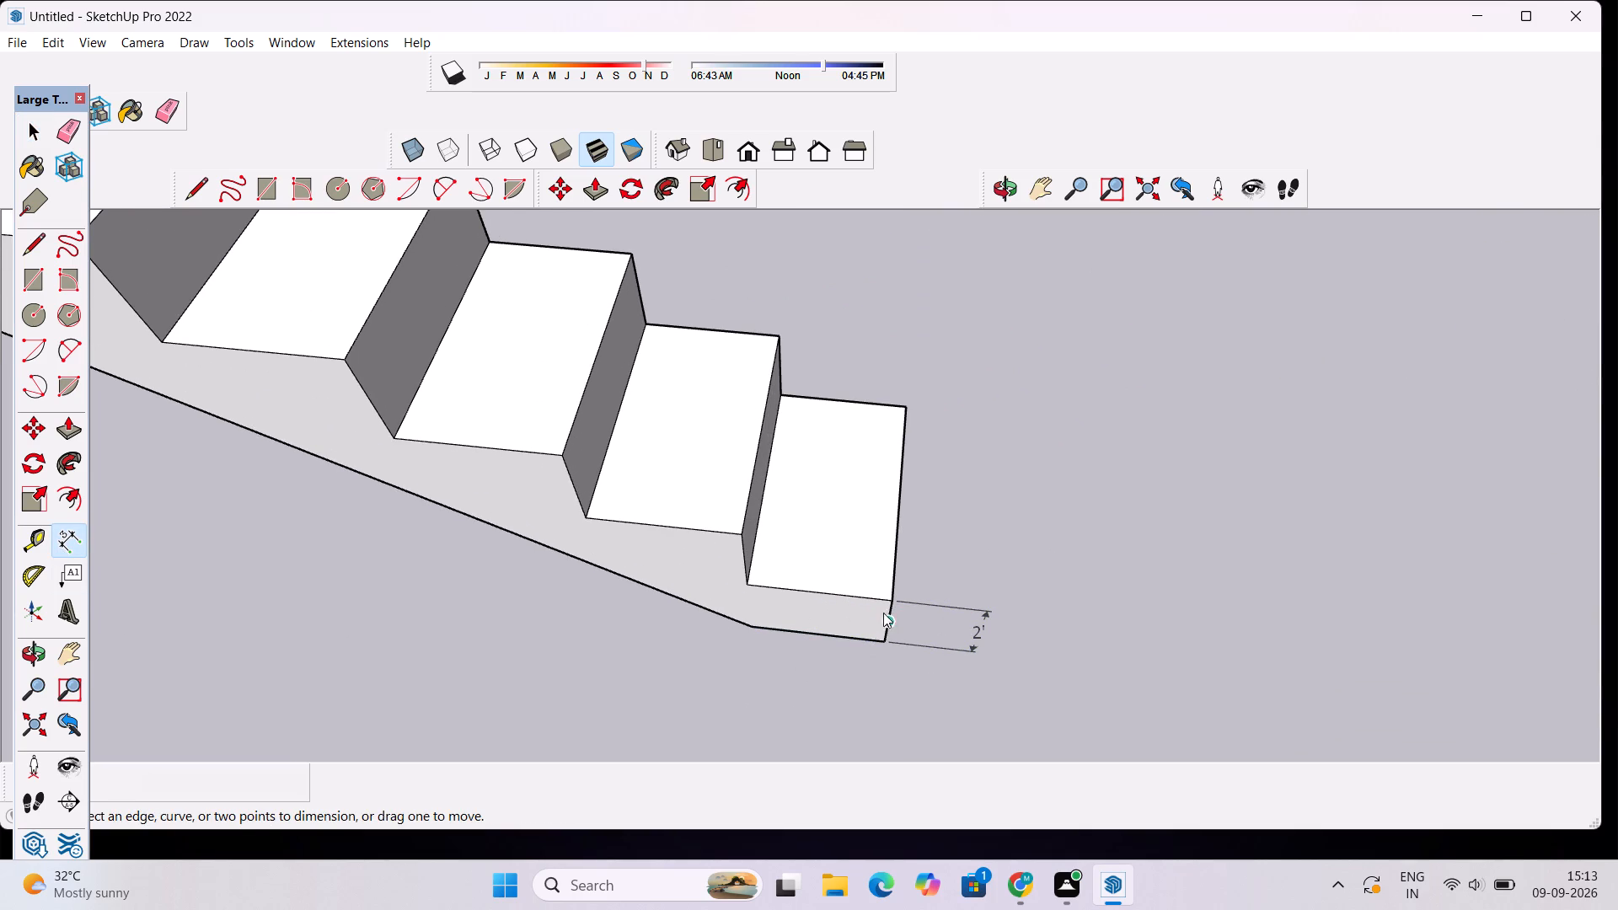
Check the length of the bottom edge beneath the original staircase's lowest step with the Dimension tool.
left_click(892, 601)
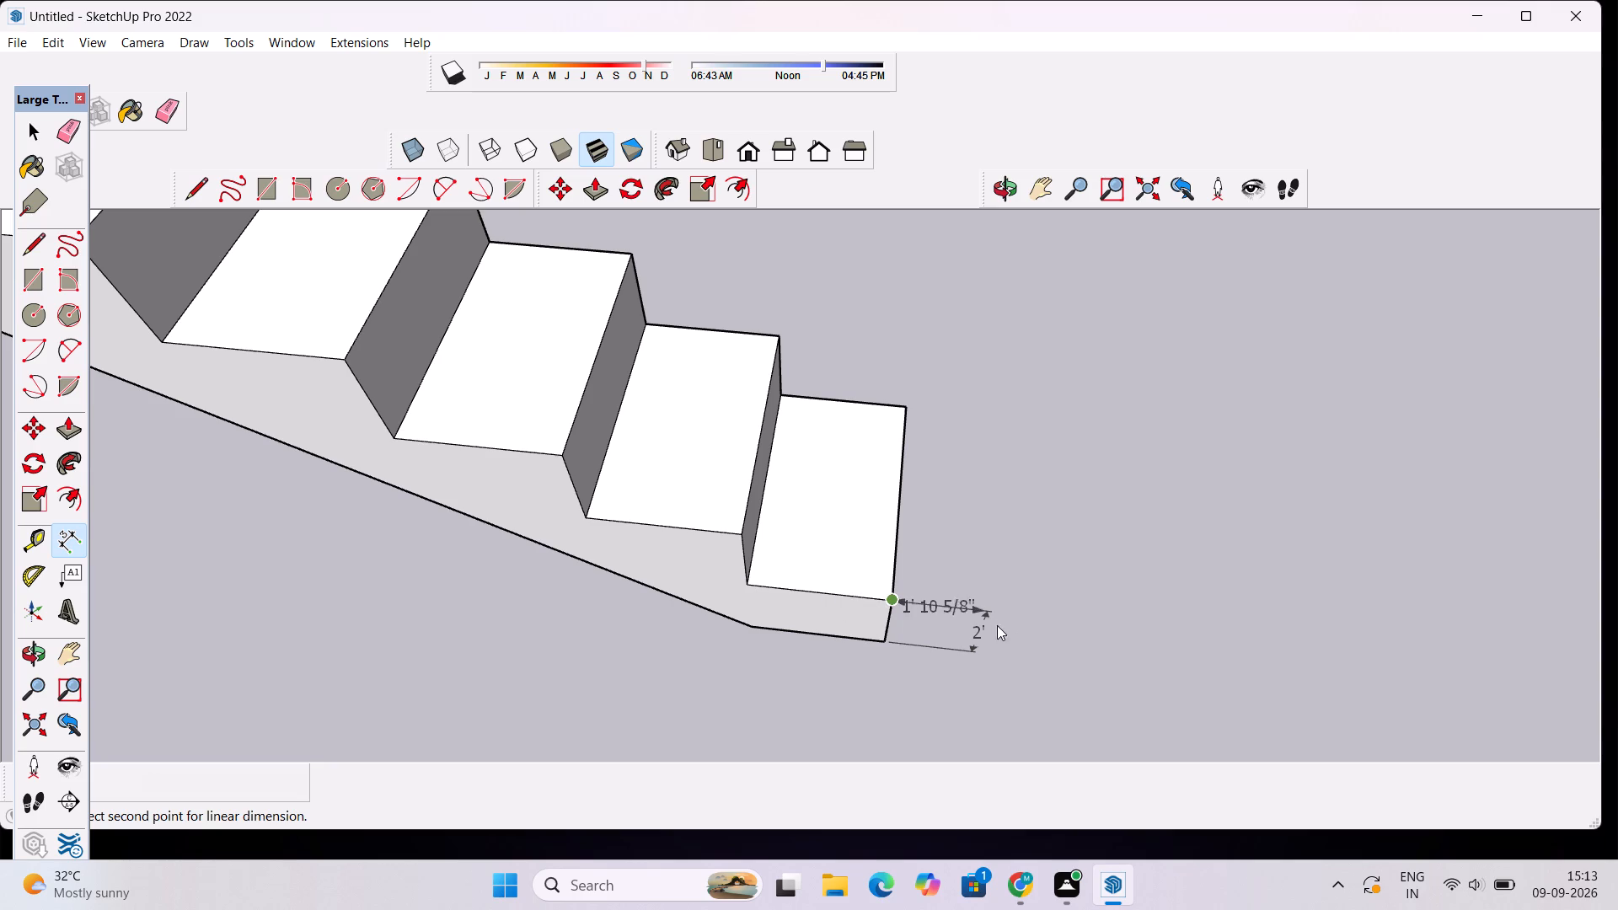
key("space")
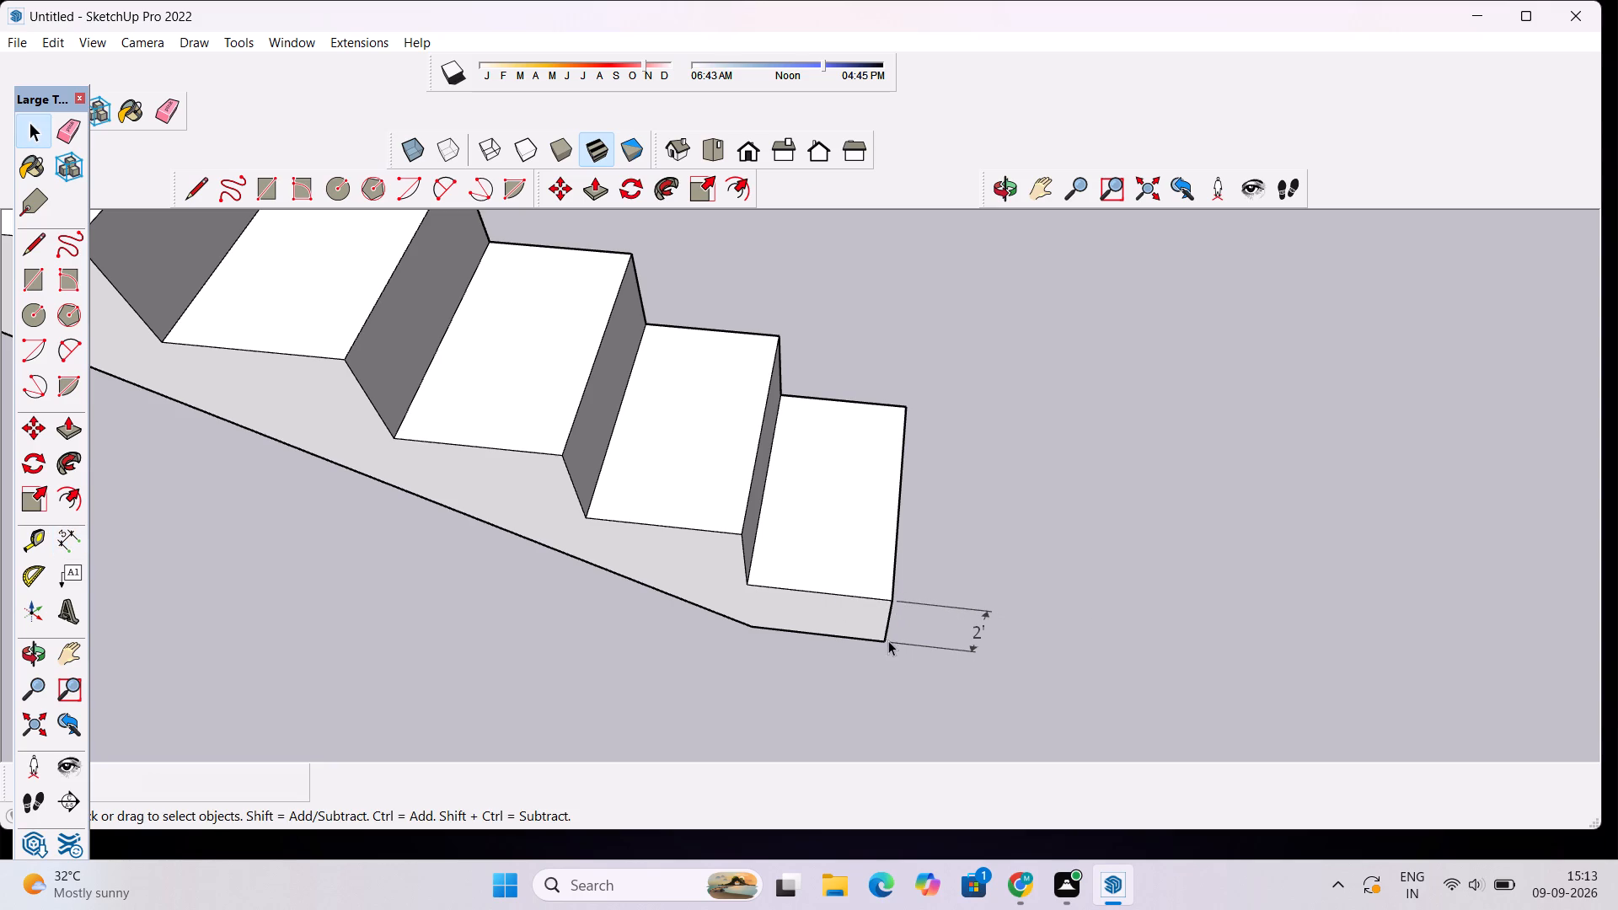
left_click(74, 538)
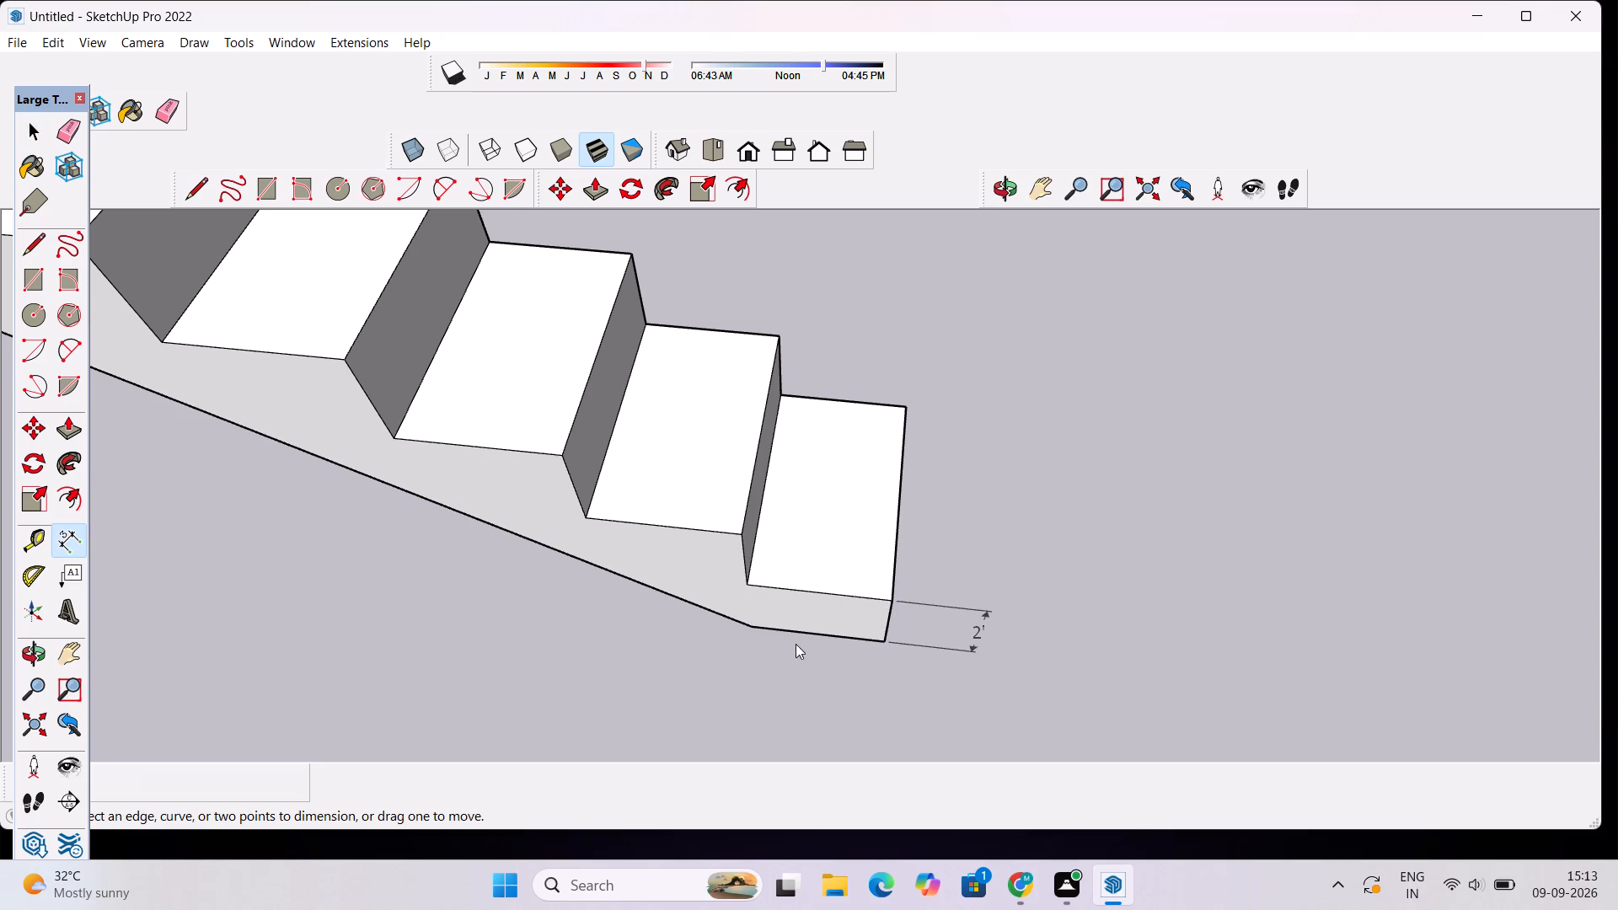
left_click(882, 638)
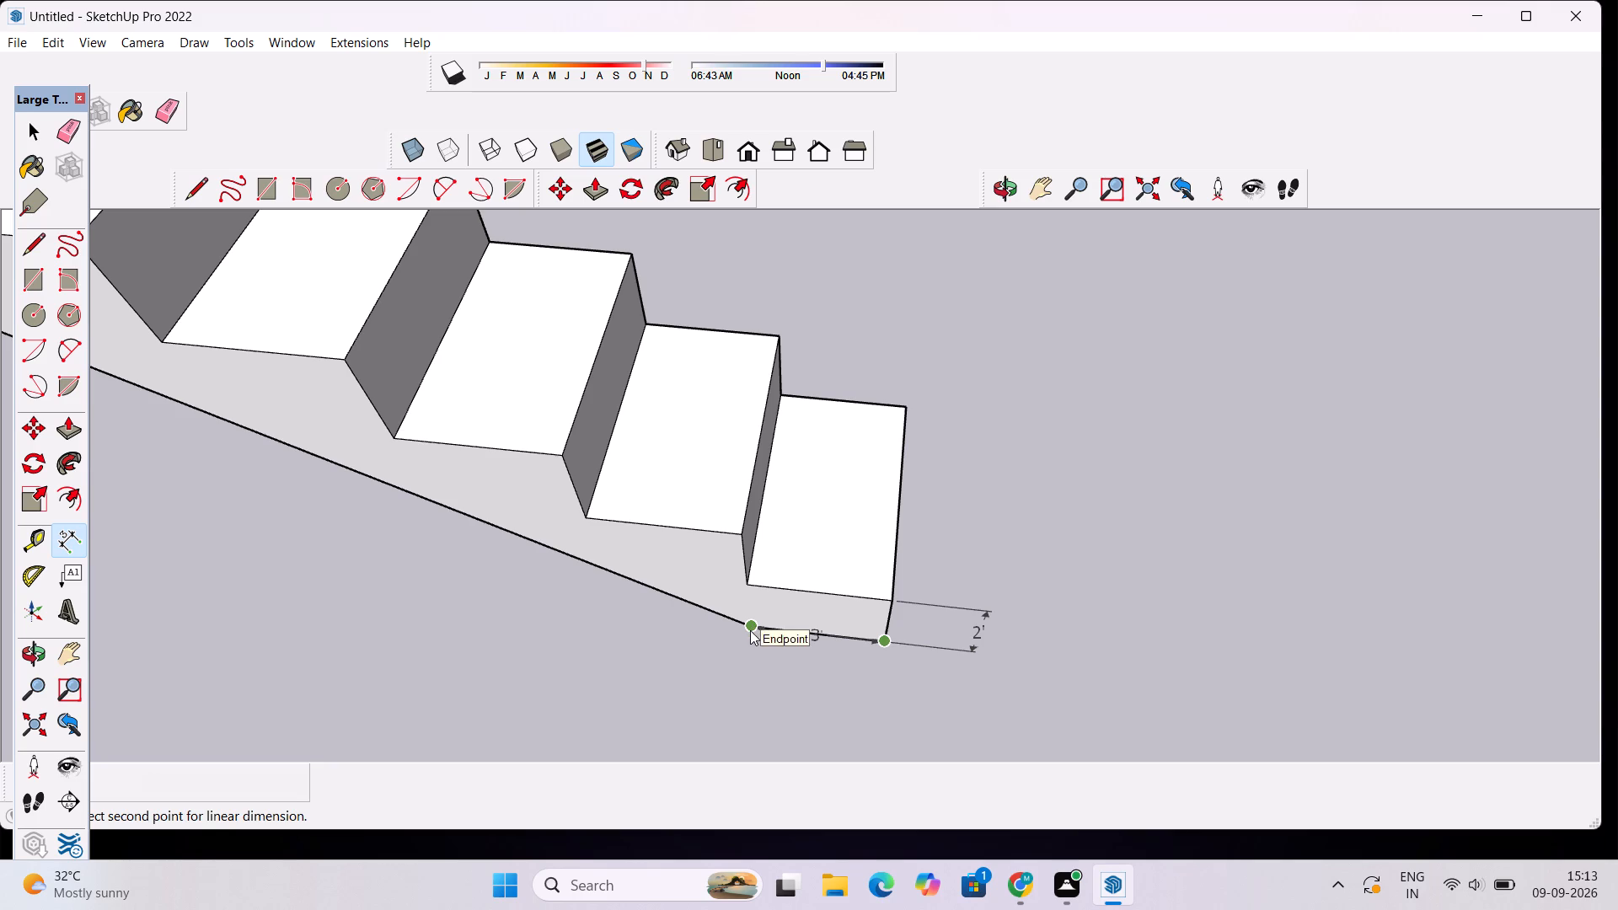
key("space")
Draw a step profile in the empty area near the original staircase: a 2' vertical riser and a 3' tread along the red axis.
scroll(764, 553, "down", 20)
scroll(764, 553, "down", 3)
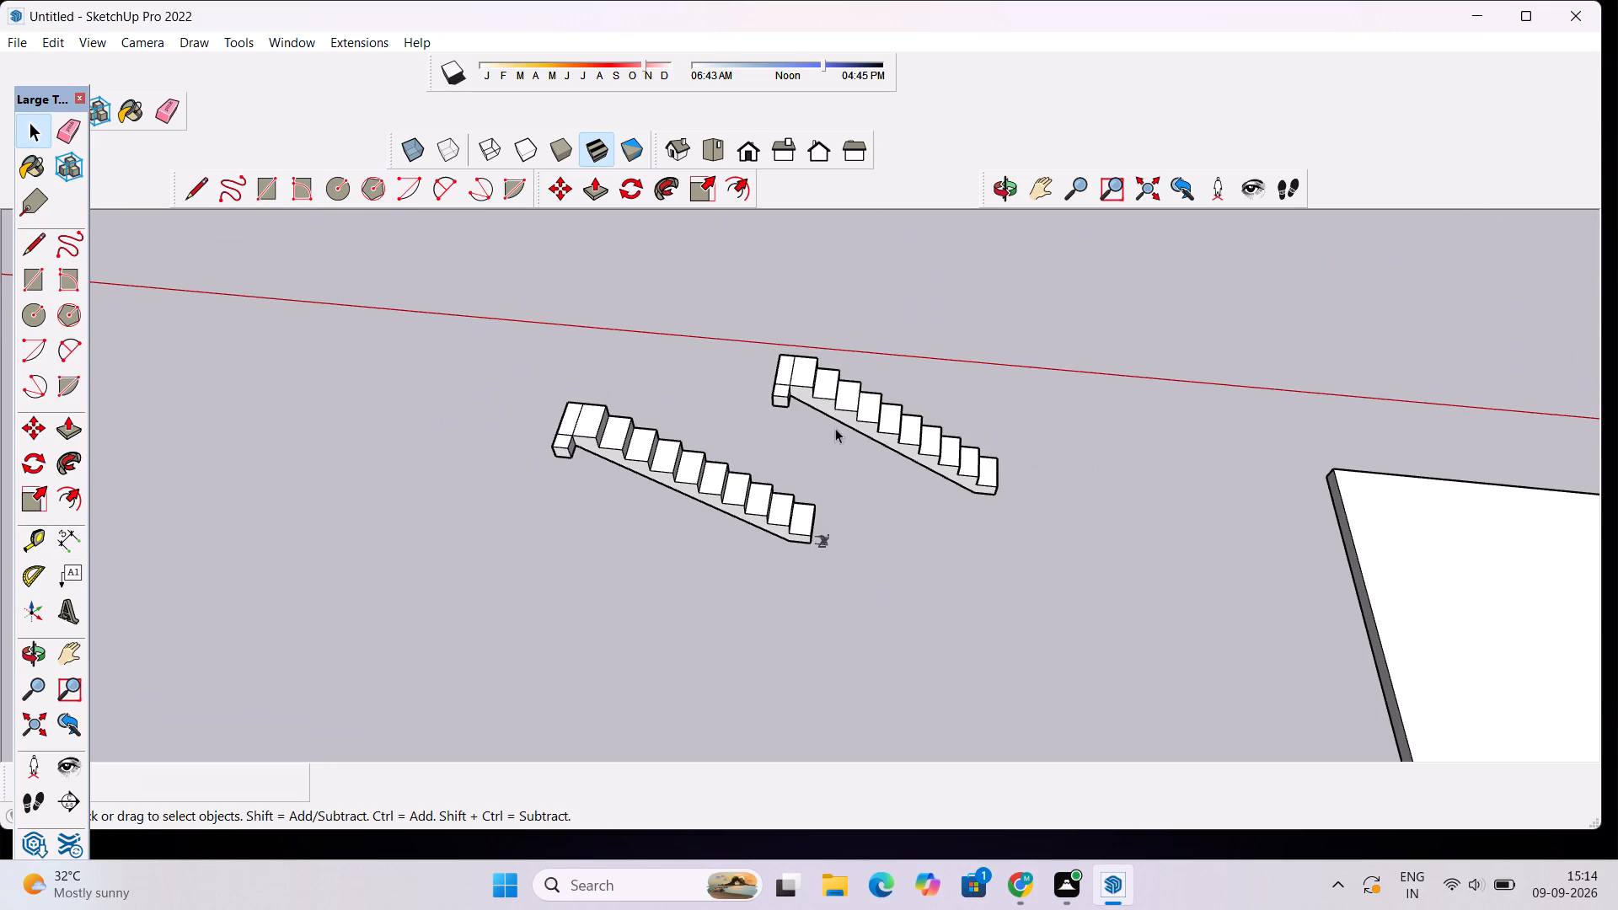
left_click(197, 193)
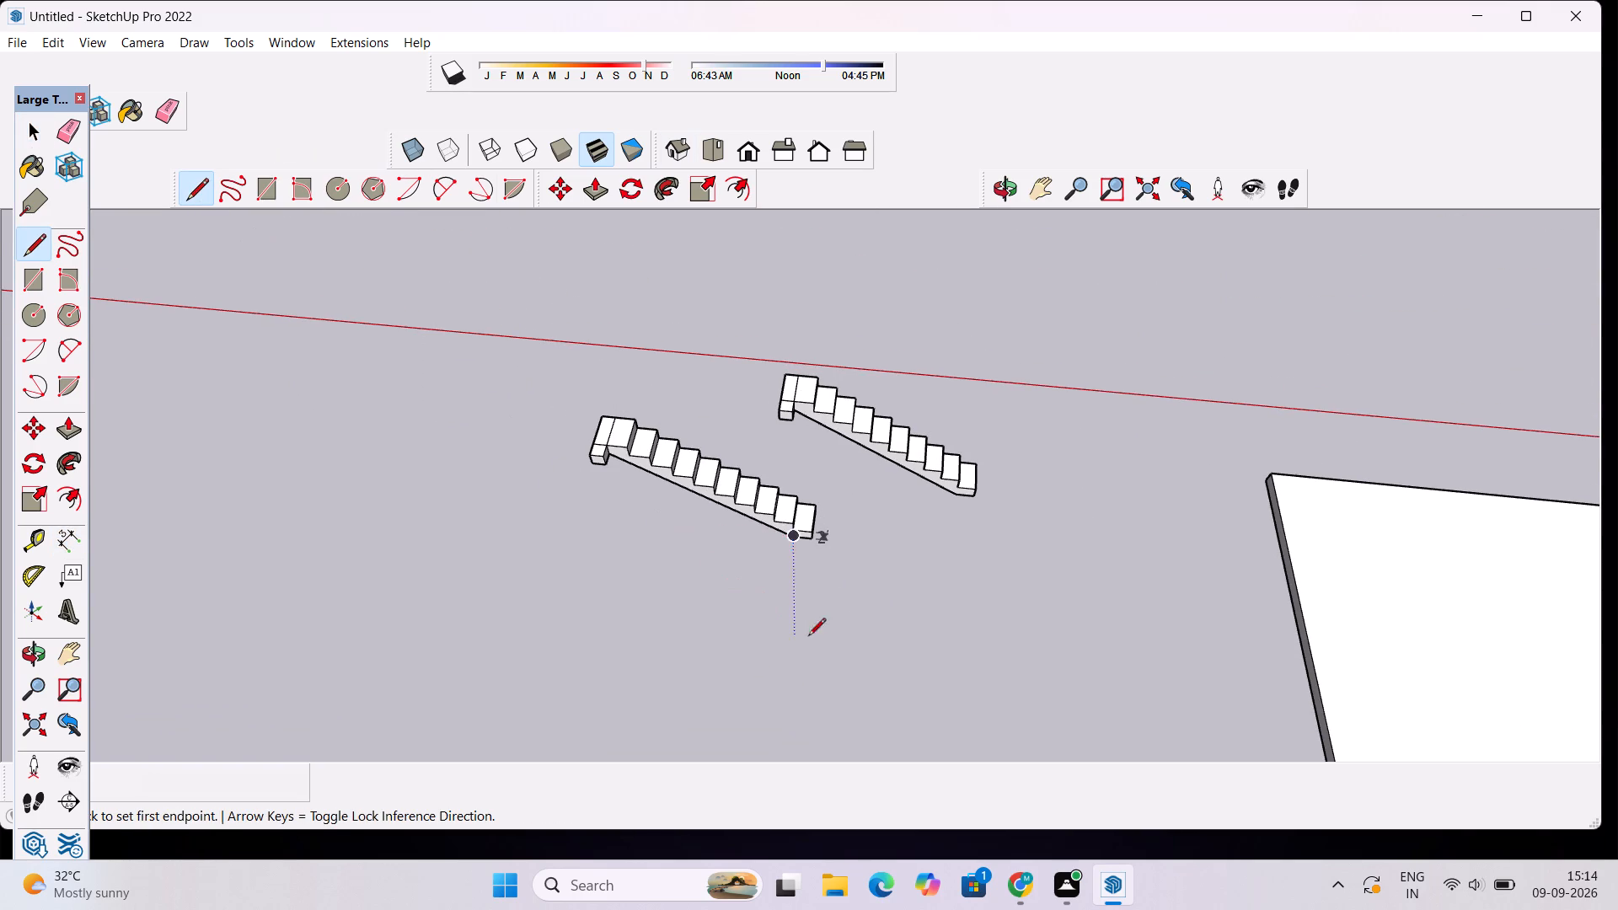
left_click(829, 628)
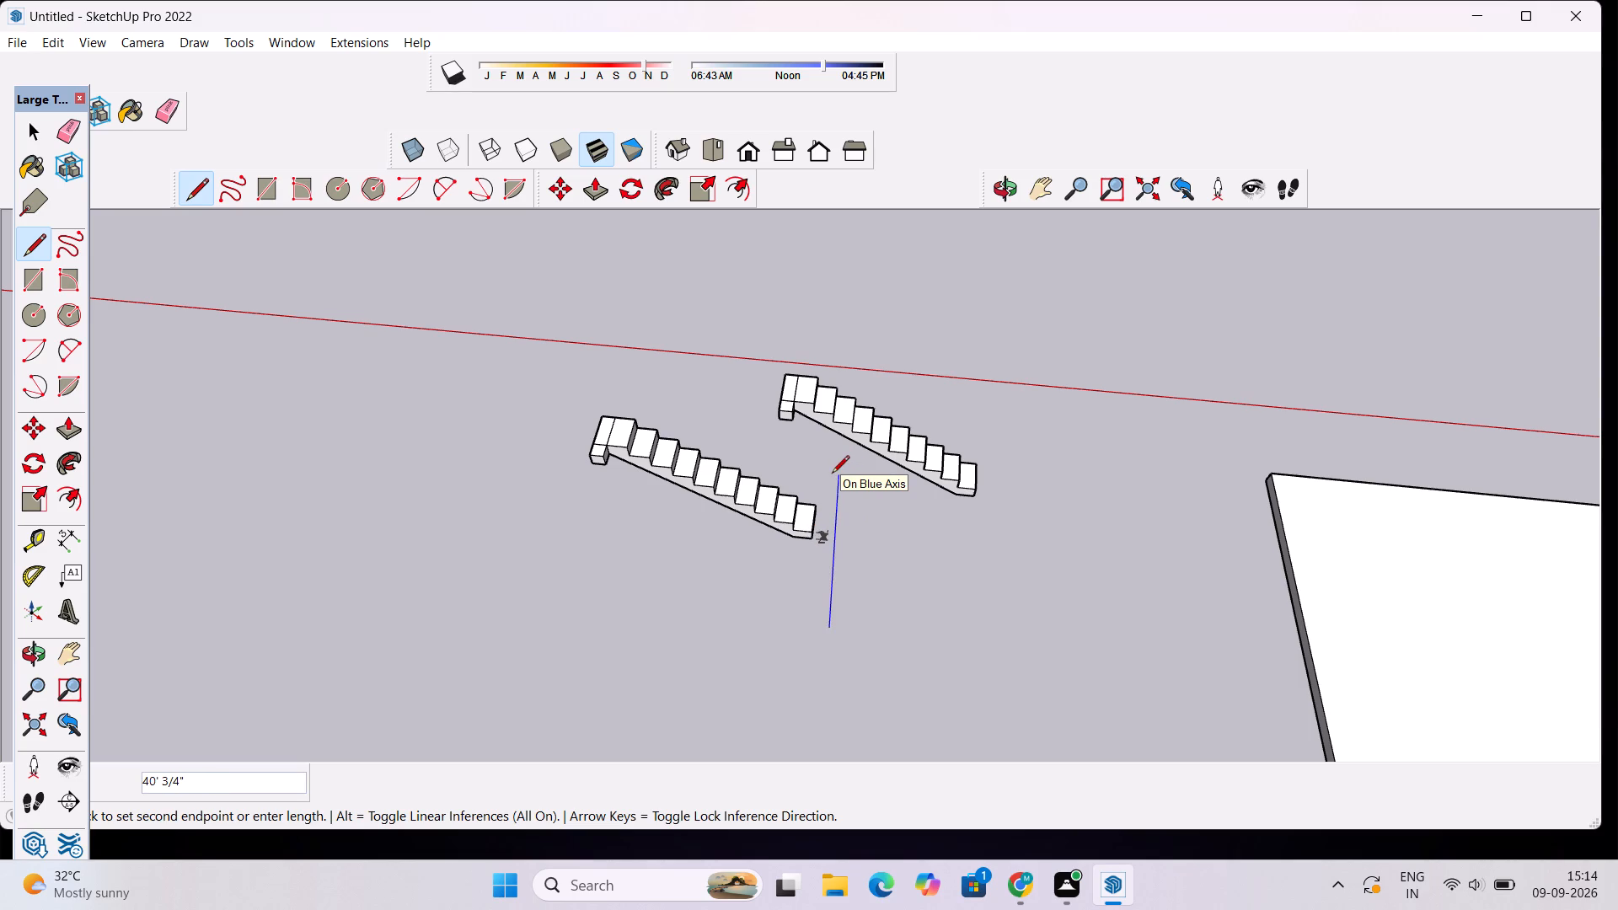
type("2'")
key("Return")
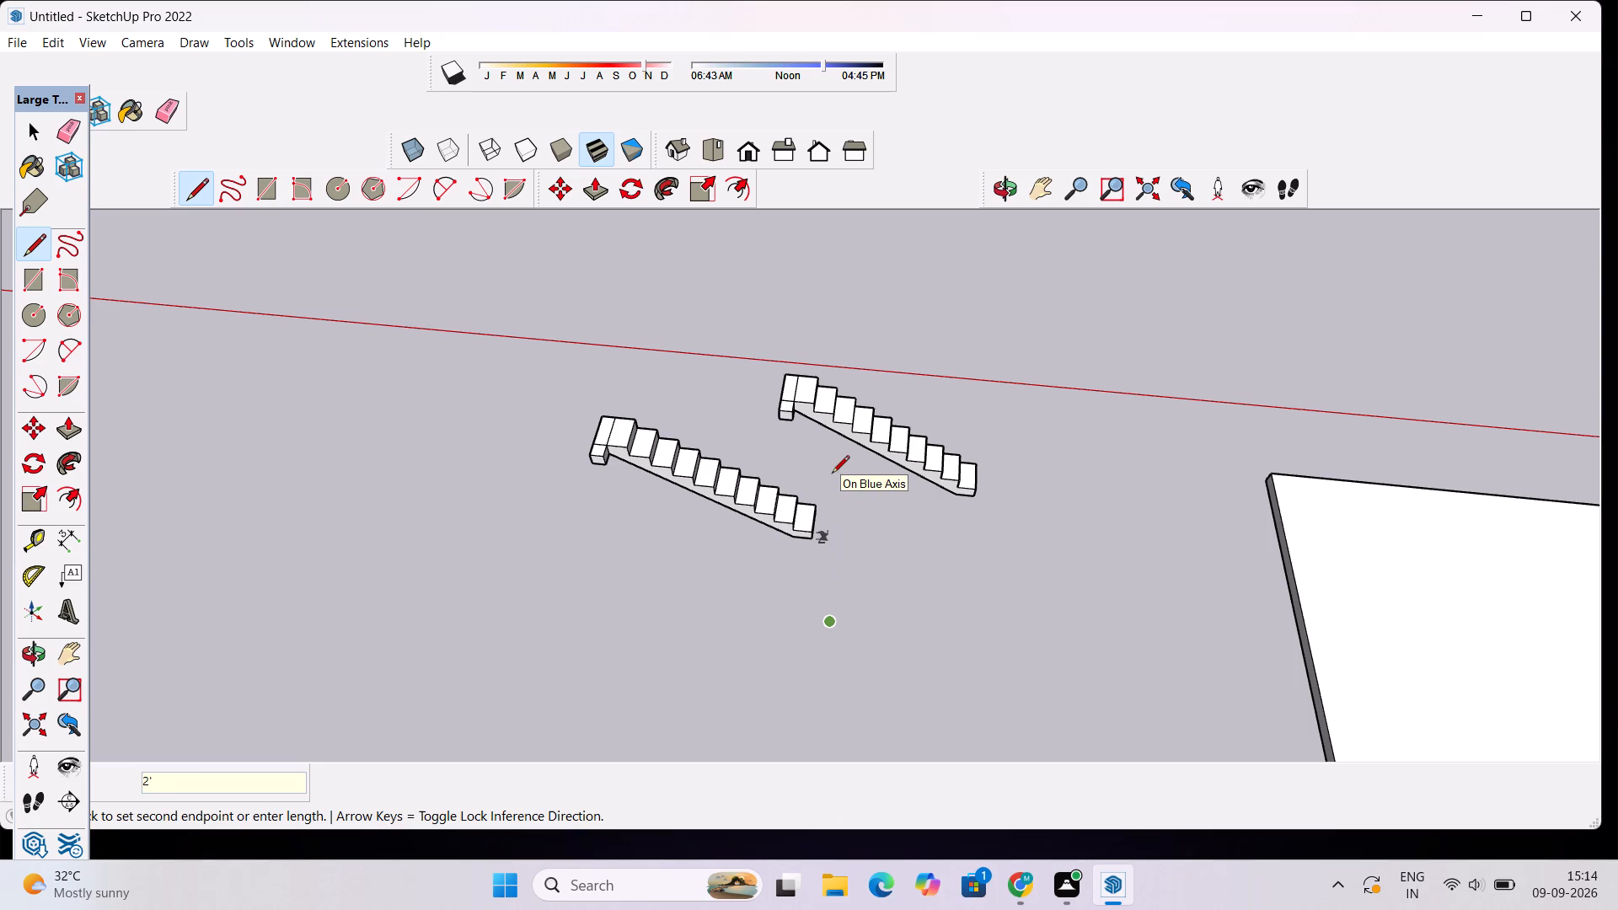
scroll(822, 603, "up", 11)
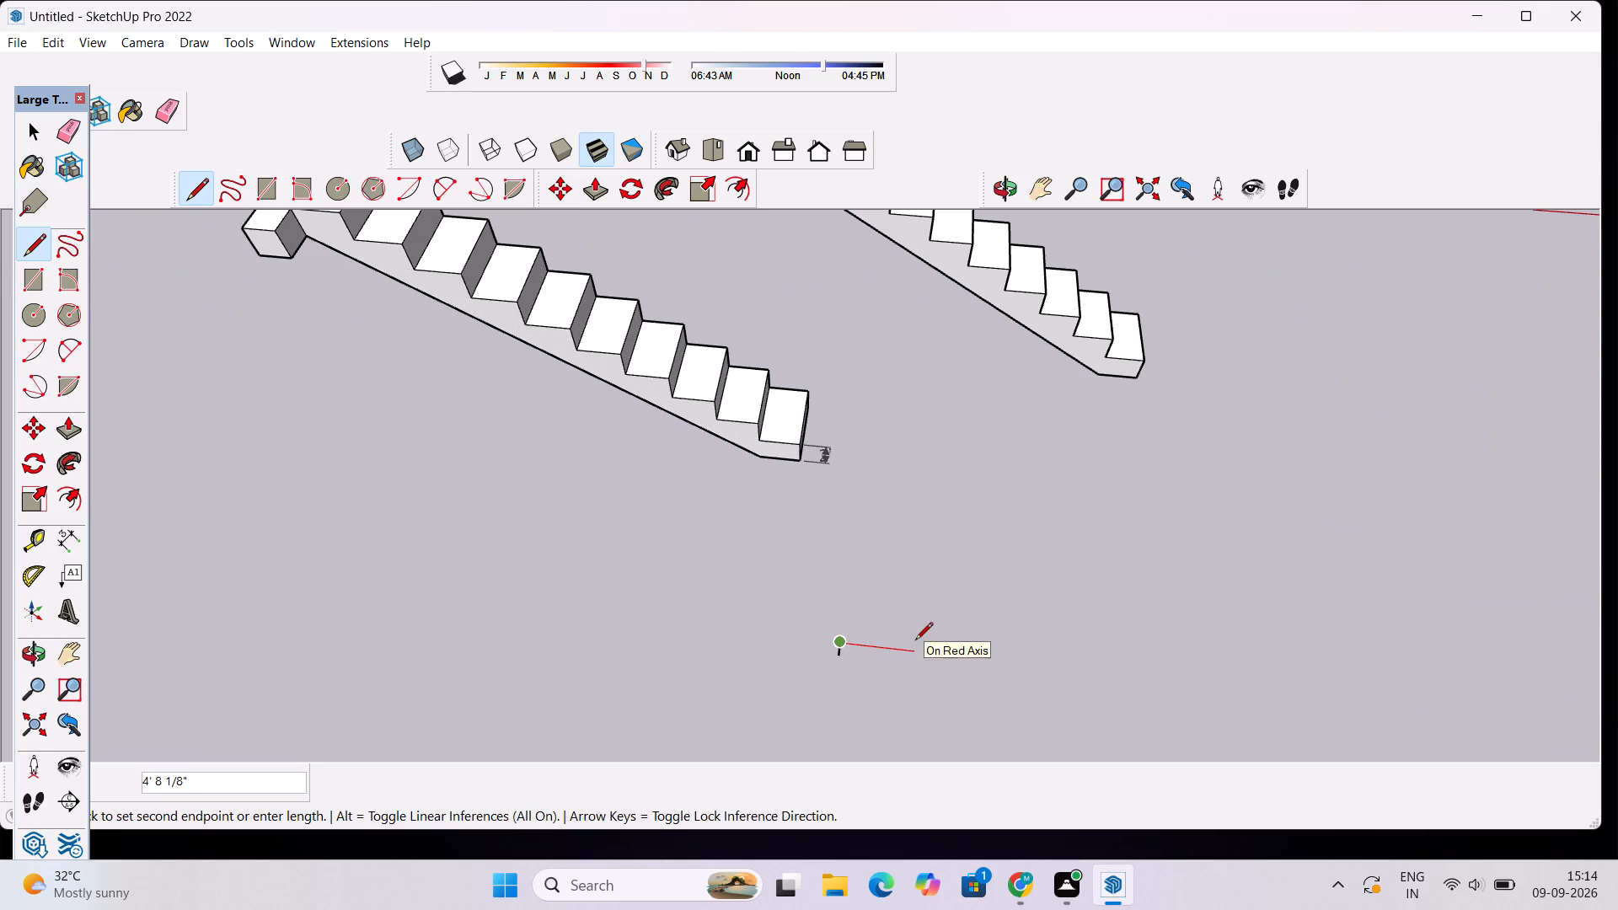
type("3'")
key("Return")
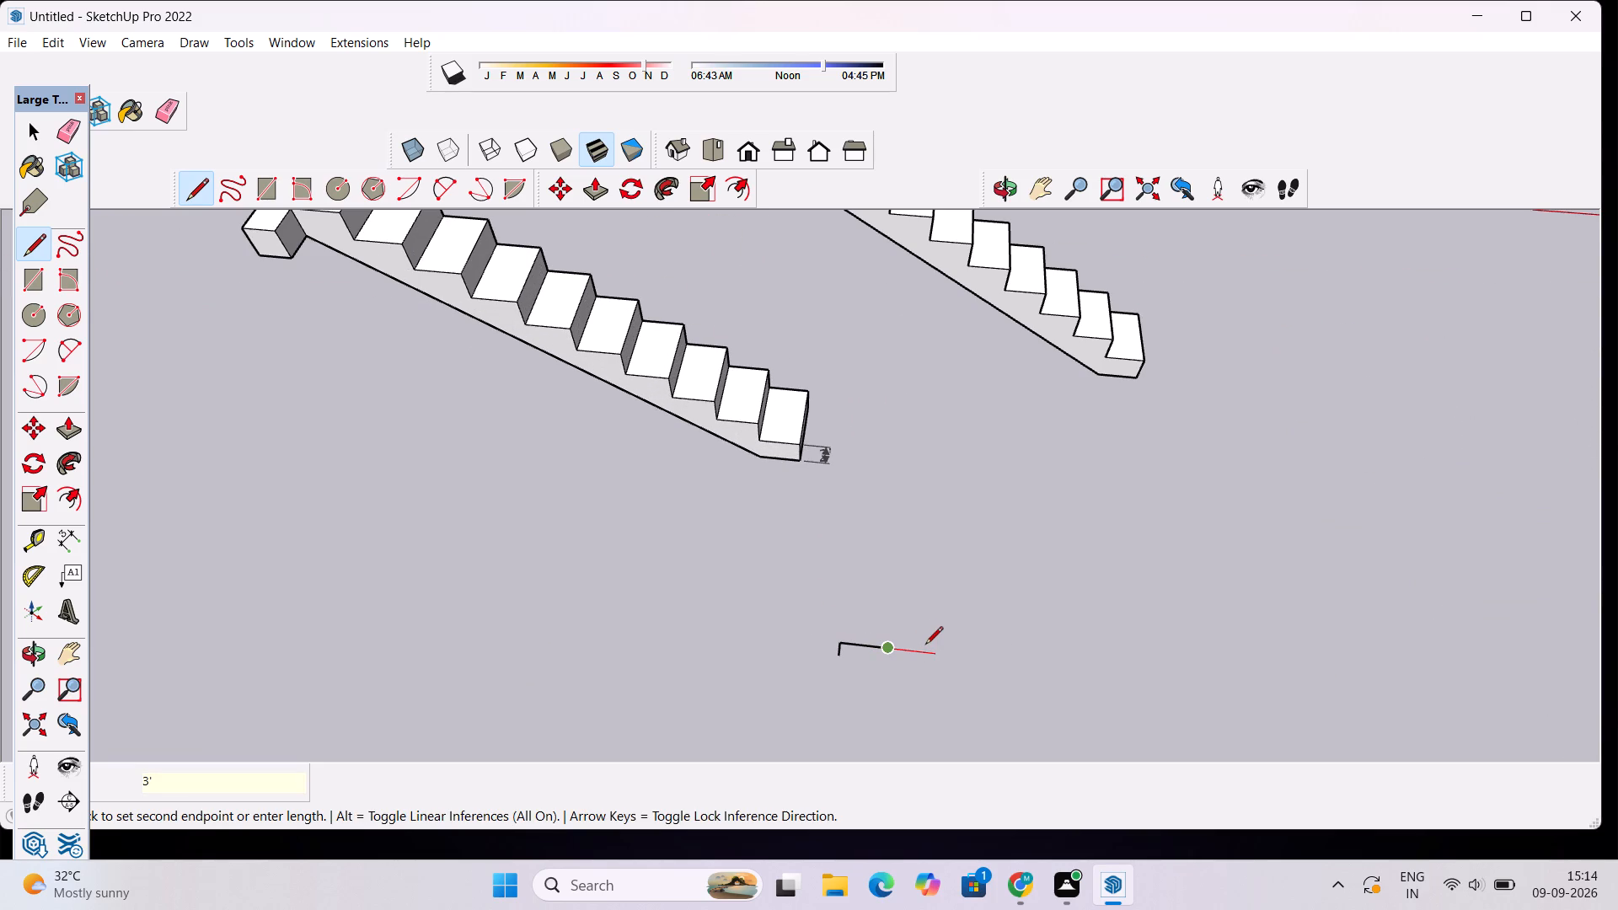
key("space")
Copy the riser-and-tread profile from the riser's bottom endpoint to the free end of the tread, forming a second step.
left_click_drag(935, 609, 758, 731)
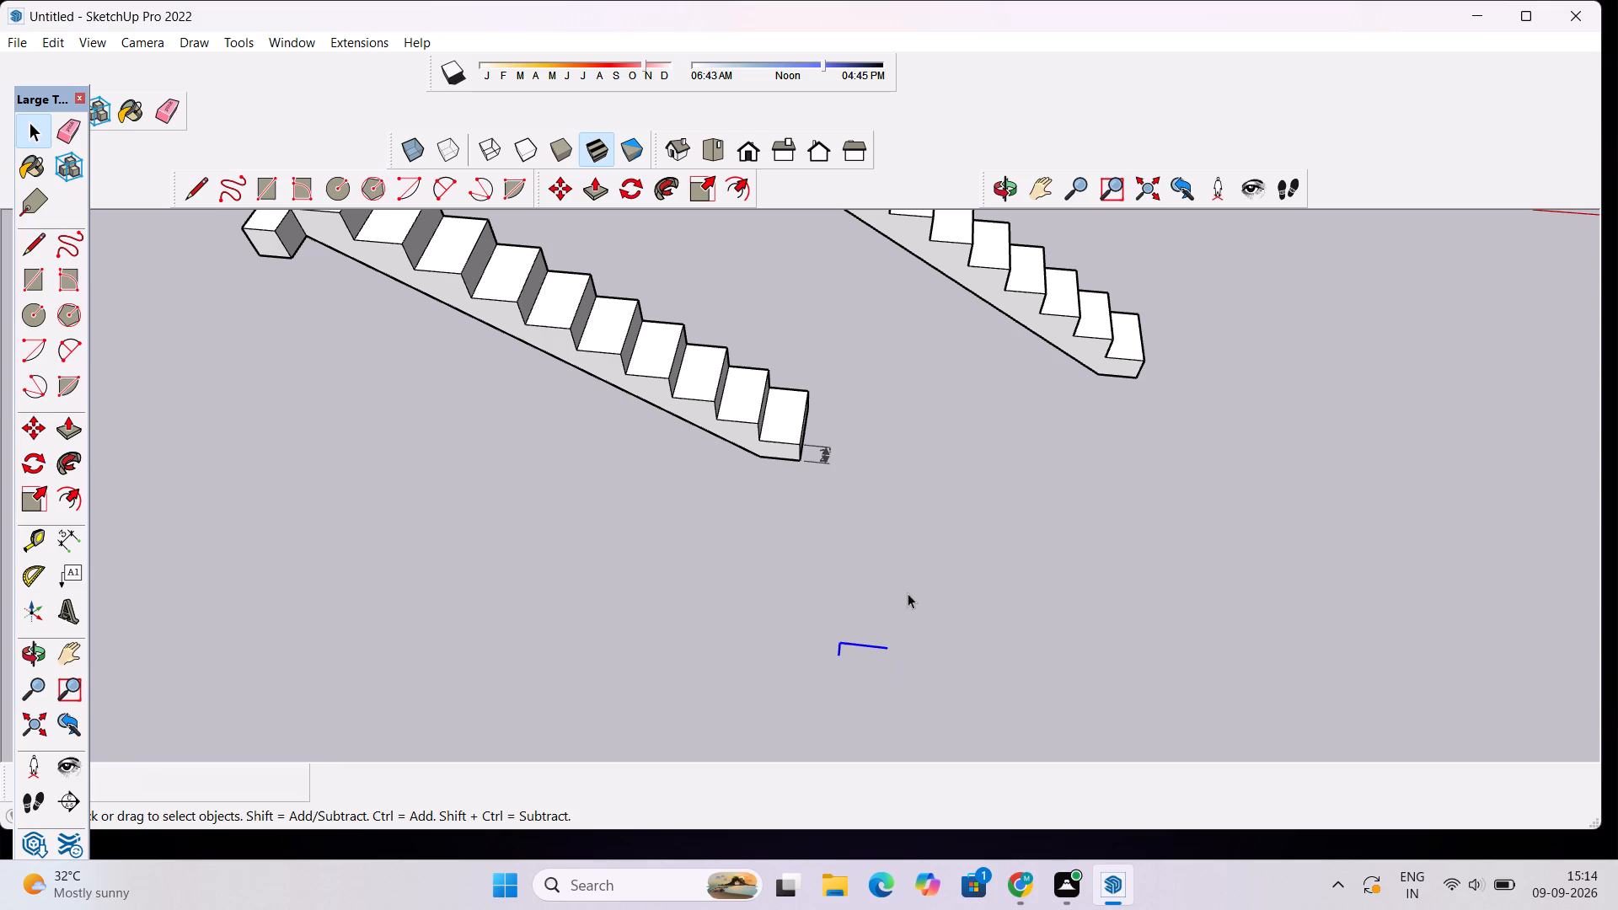
key("m")
scroll(840, 657, "up", 7)
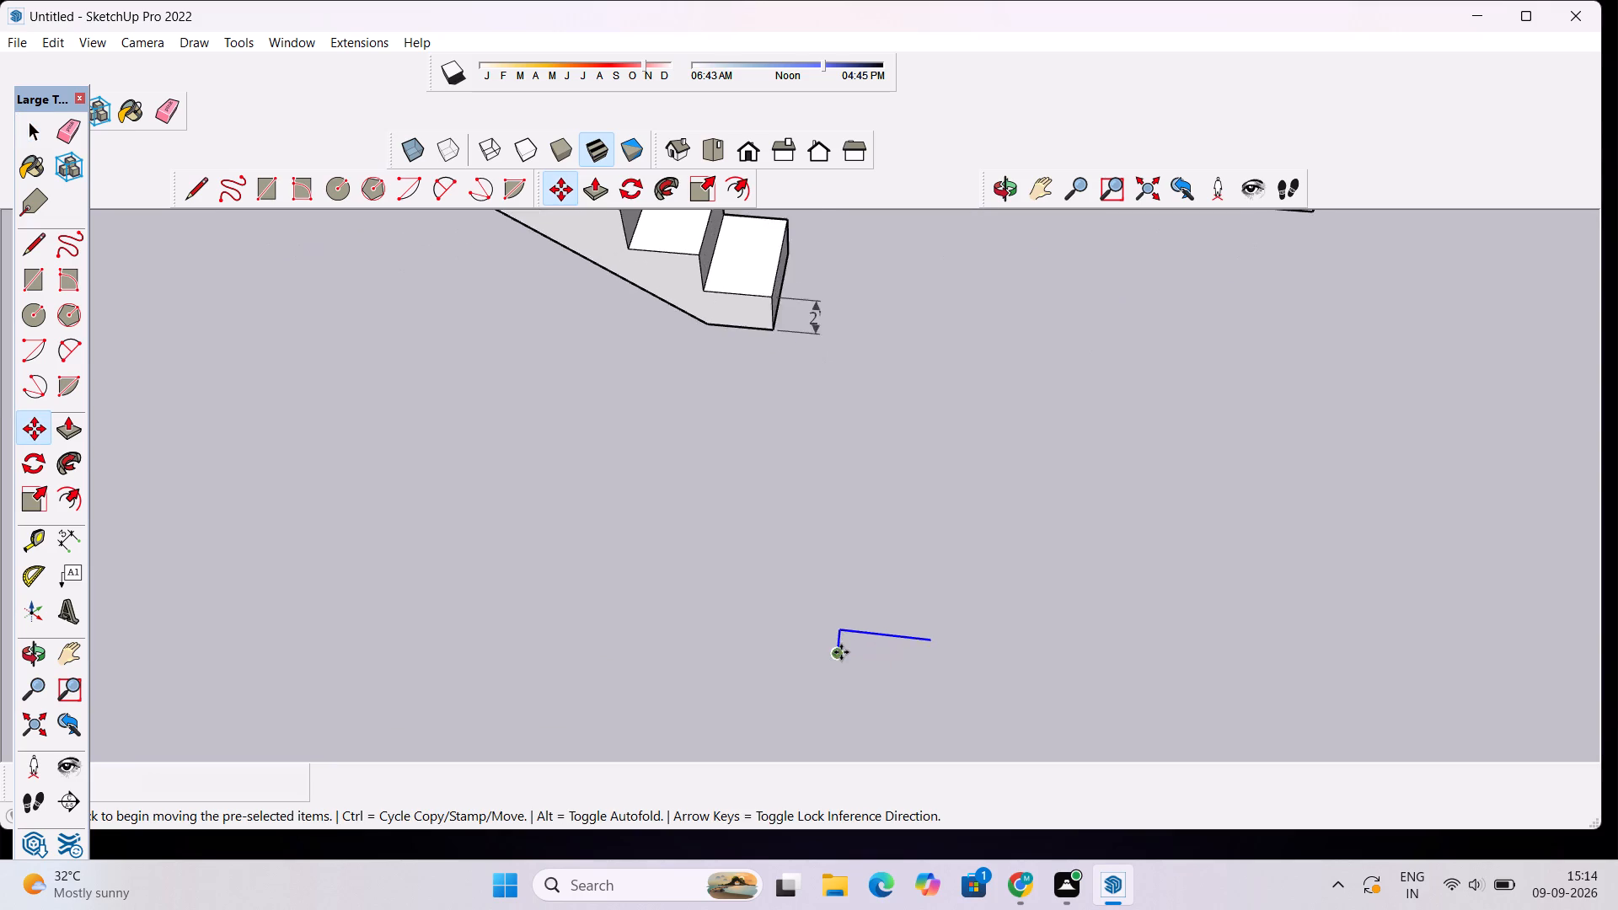
scroll(841, 652, "up", 3)
left_click(834, 660)
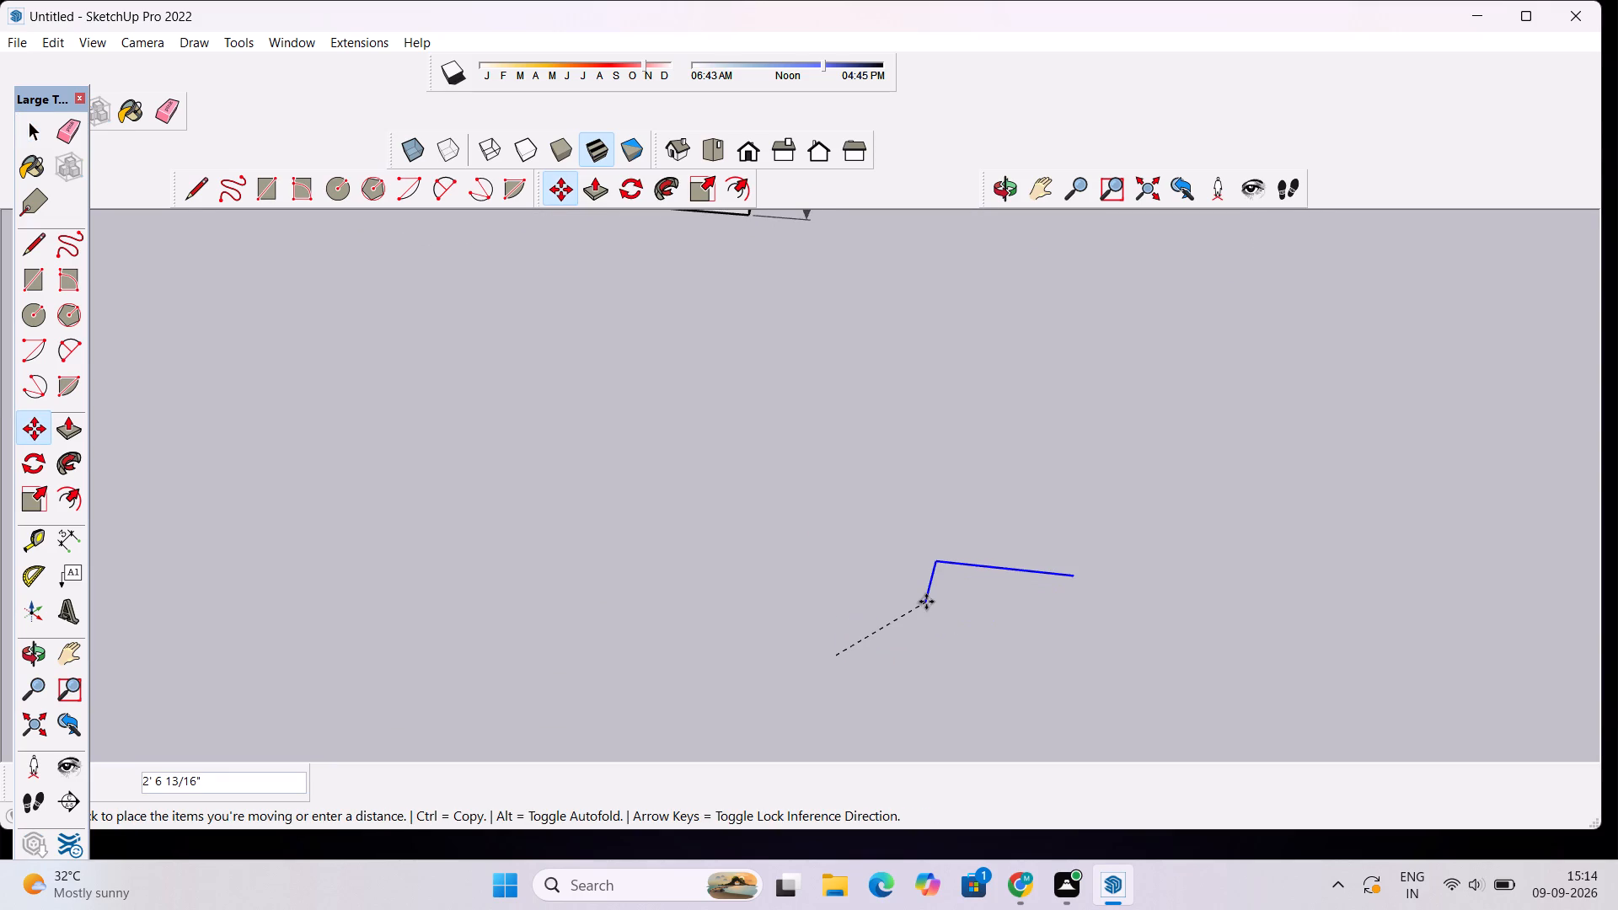
scroll(968, 627, "down", 4)
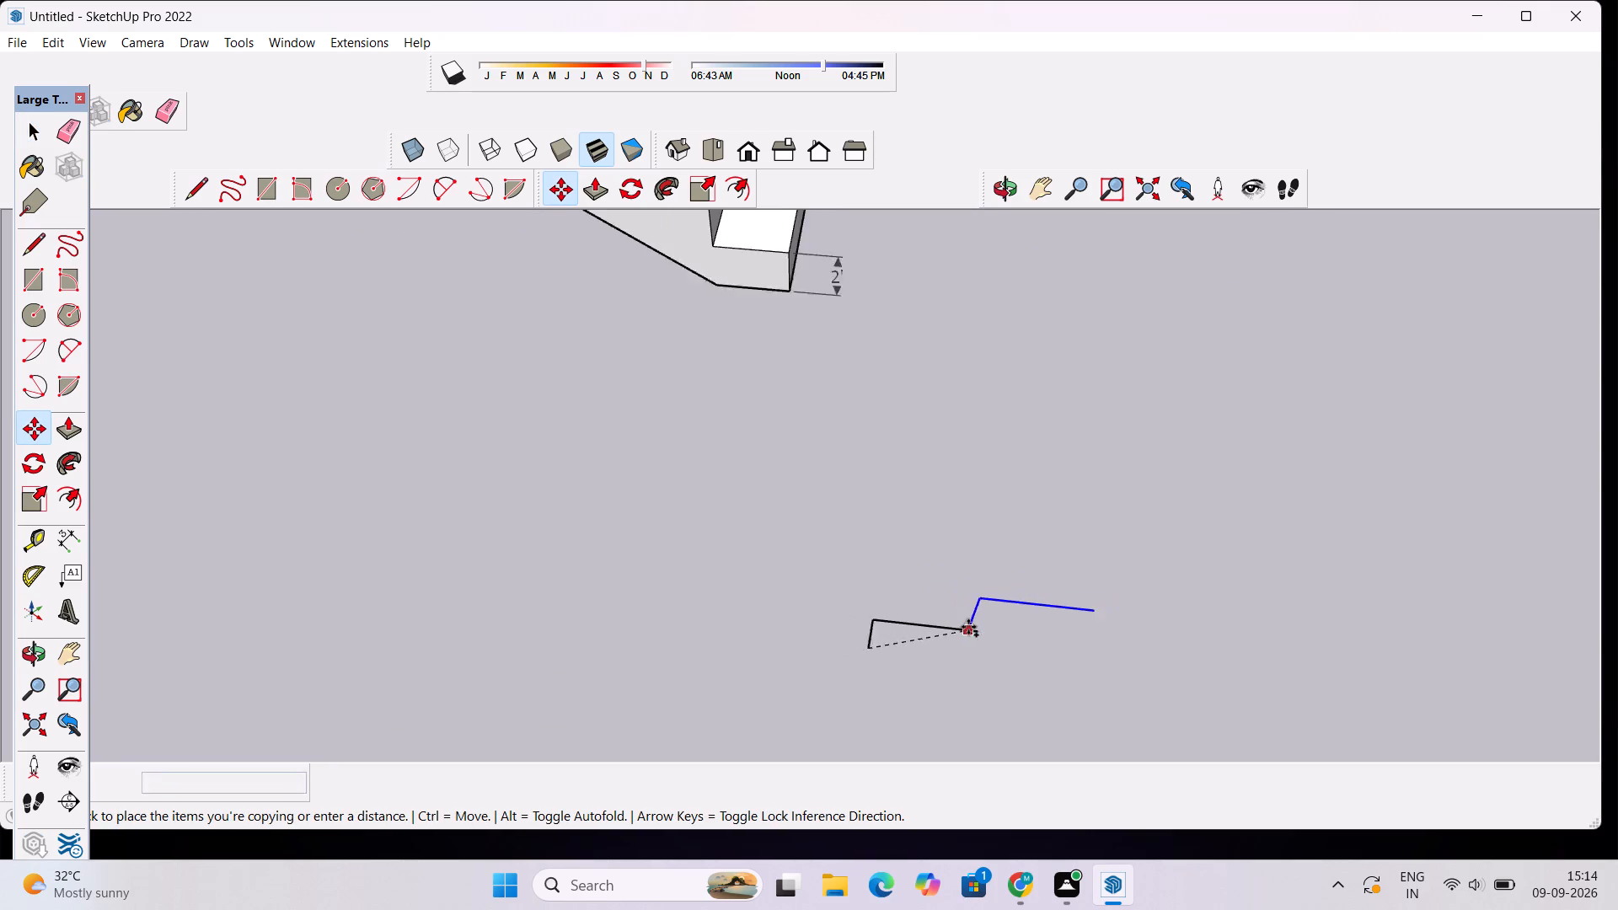
left_click(977, 630)
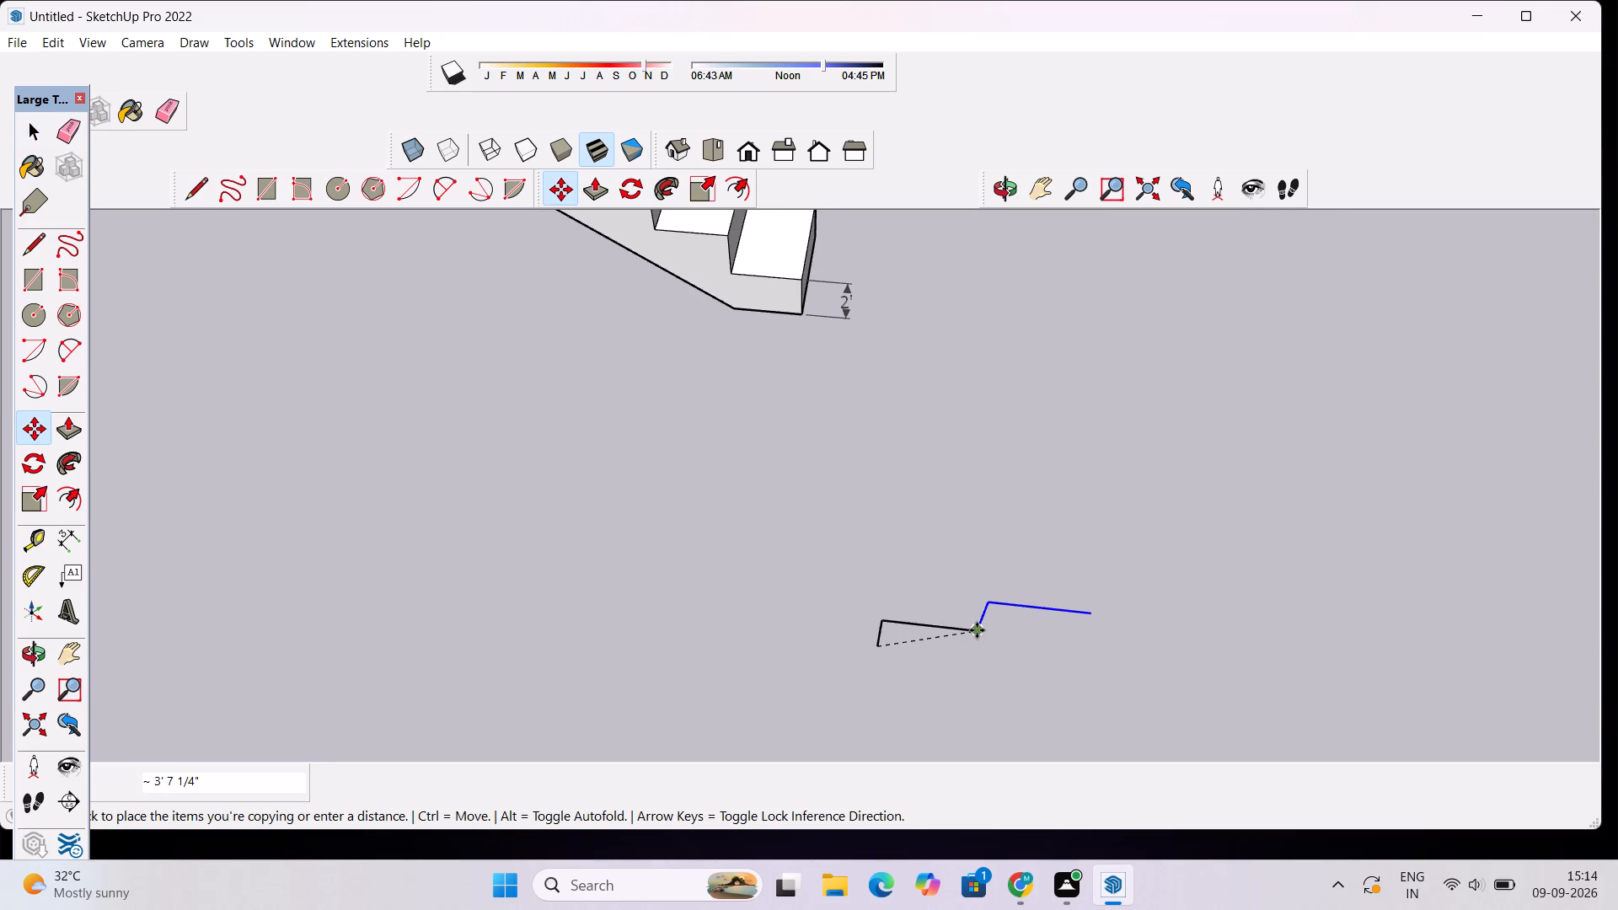
Multiply the copied riser-and-tread step by 9 at the same offset to extend the stepped profile.
scroll(981, 598, "down", 1)
key("asterisk")
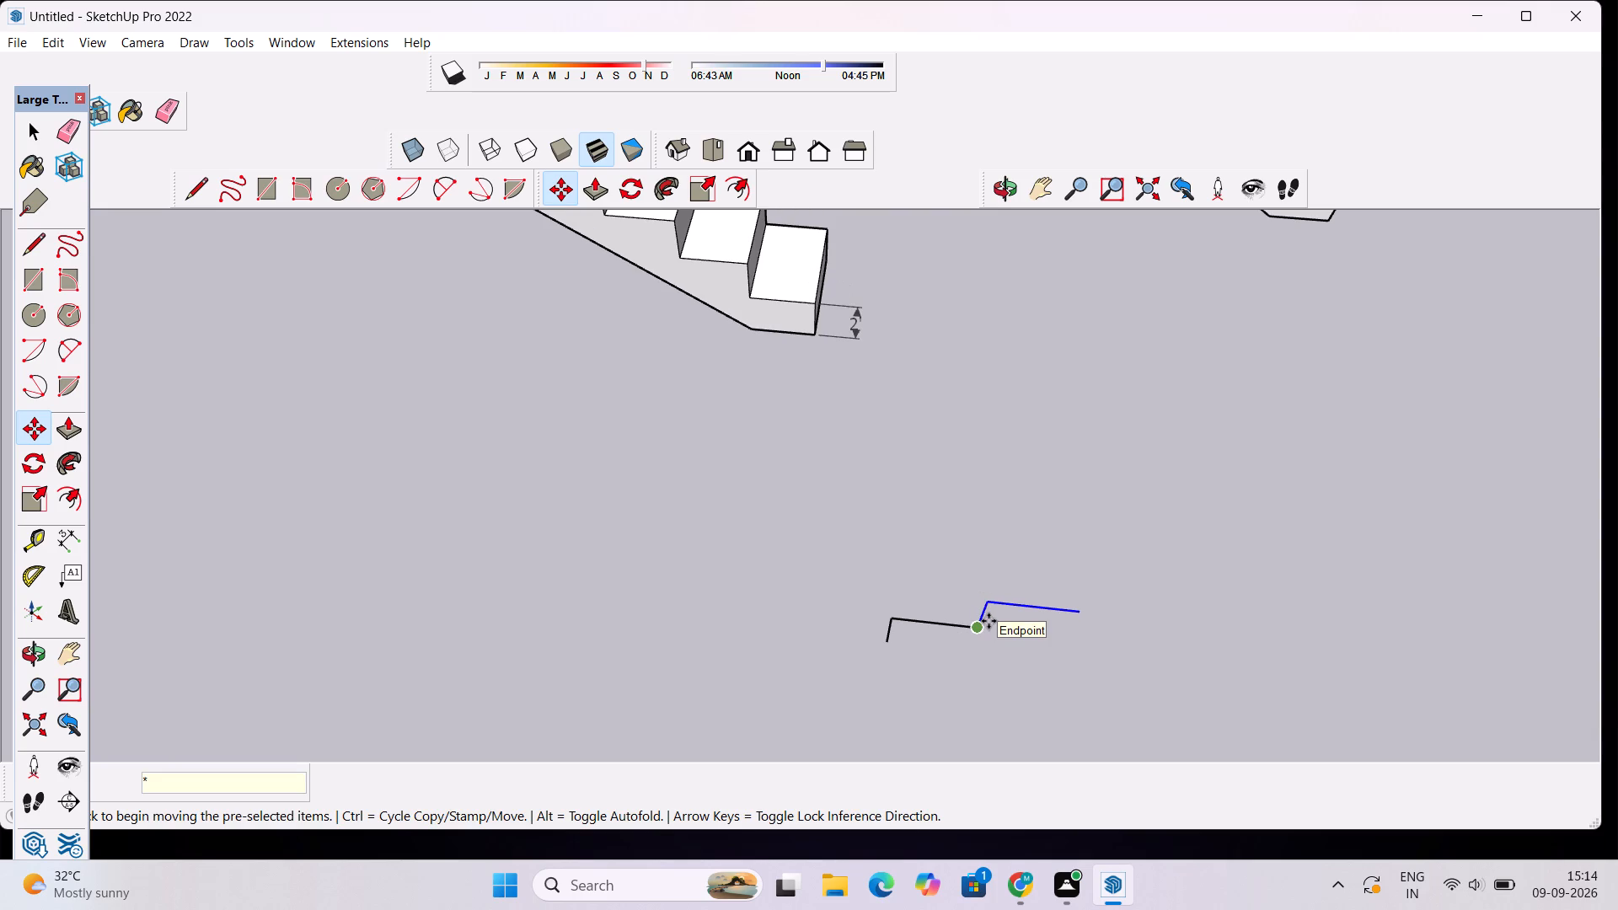
key("9")
key("Return")
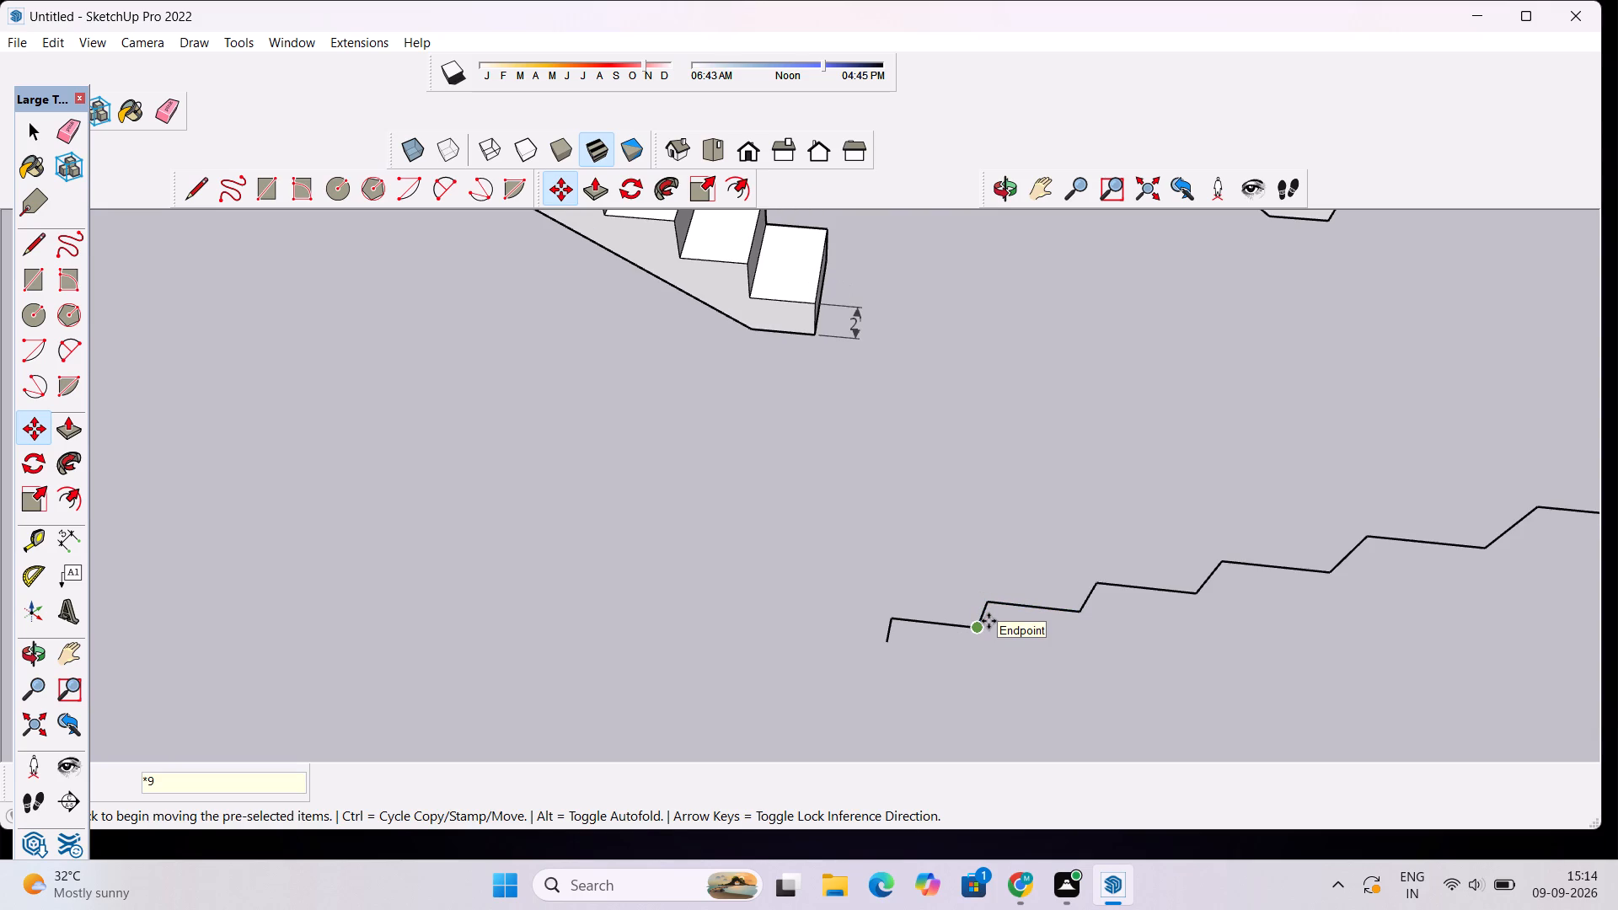
Draw a 3' edge along the red axis from the bottom endpoint of the profile's lowest riser.
scroll(1101, 722, "down", 18)
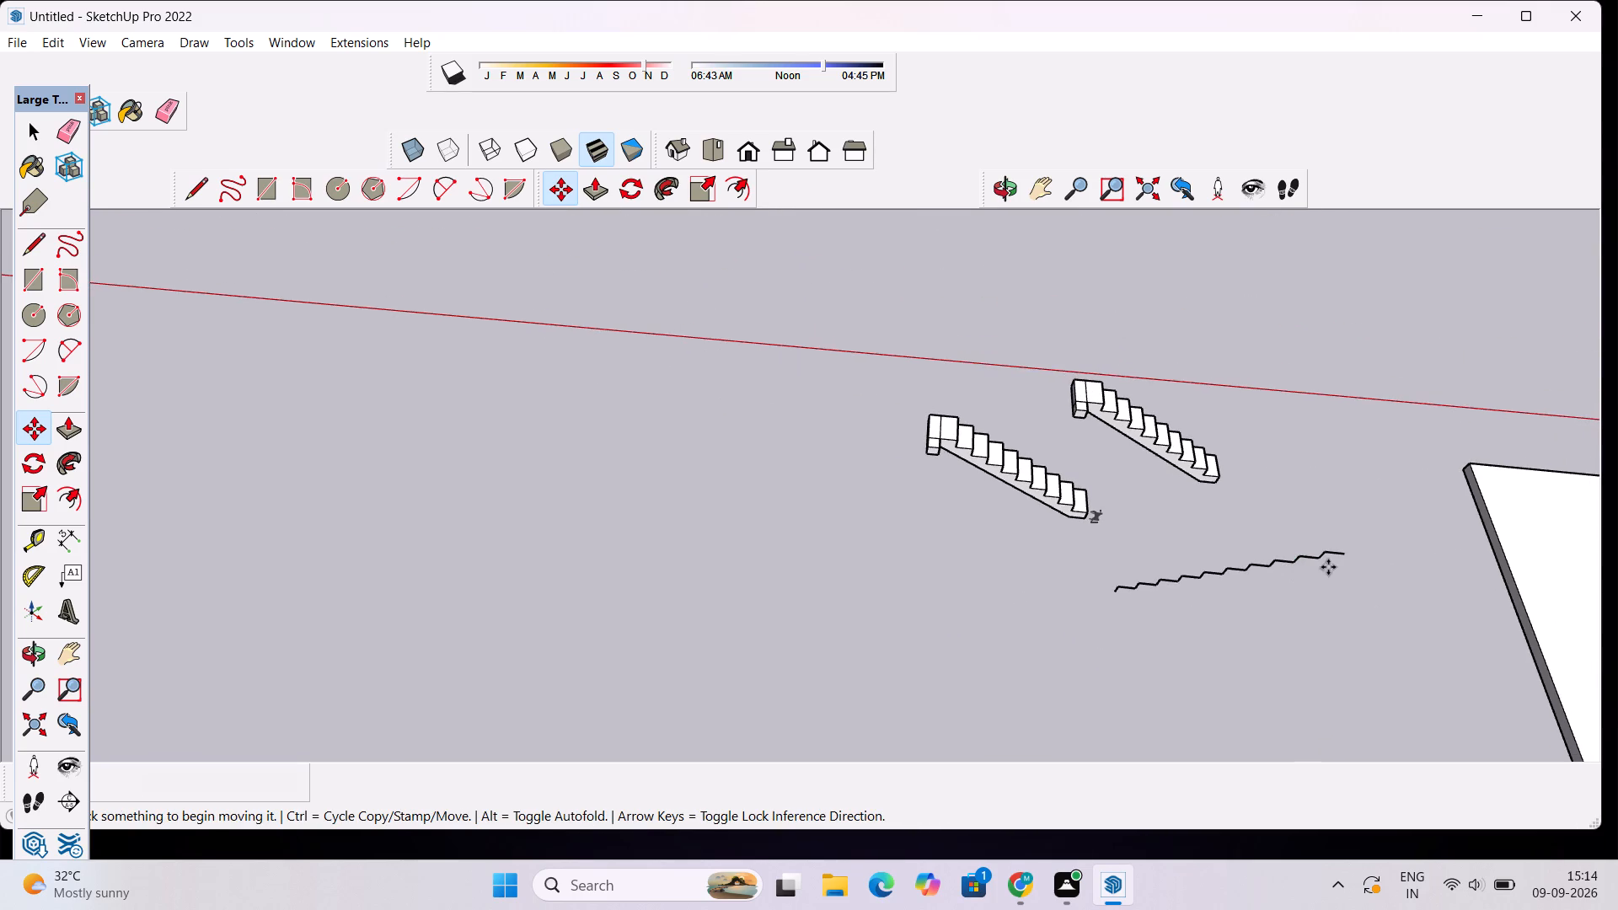
scroll(1328, 567, "up", 7)
key("space")
scroll(1069, 408, "down", 2)
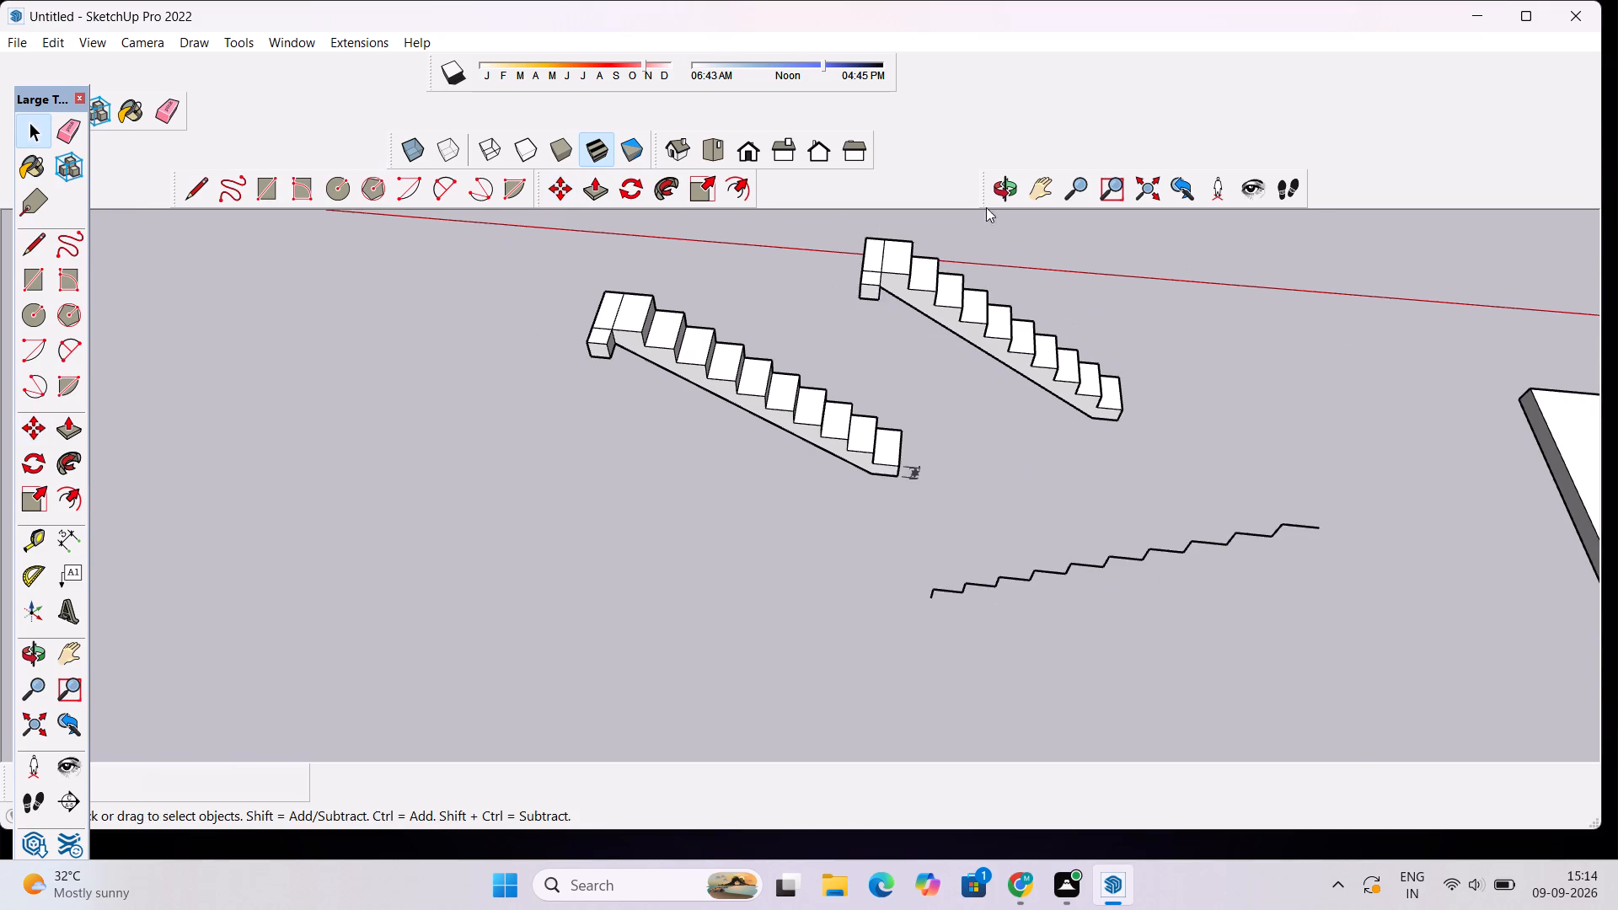
left_click(994, 187)
left_click_drag(1145, 744, 1023, 452)
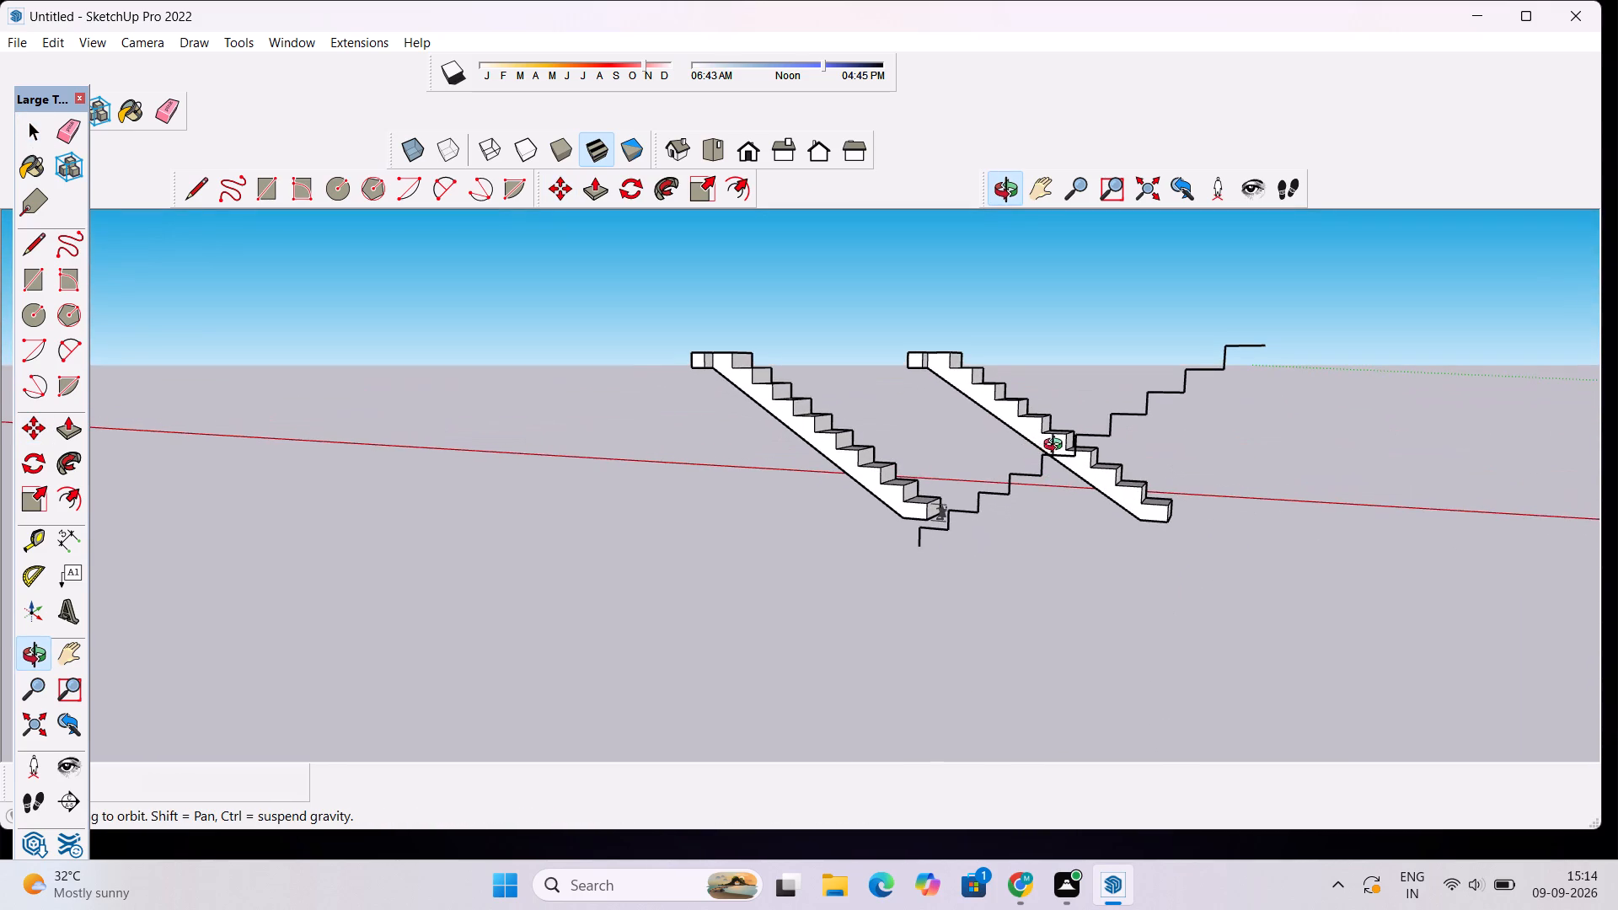
scroll(1057, 447, "down", 3)
left_click_drag(870, 524, 1017, 602)
scroll(1206, 451, "up", 6)
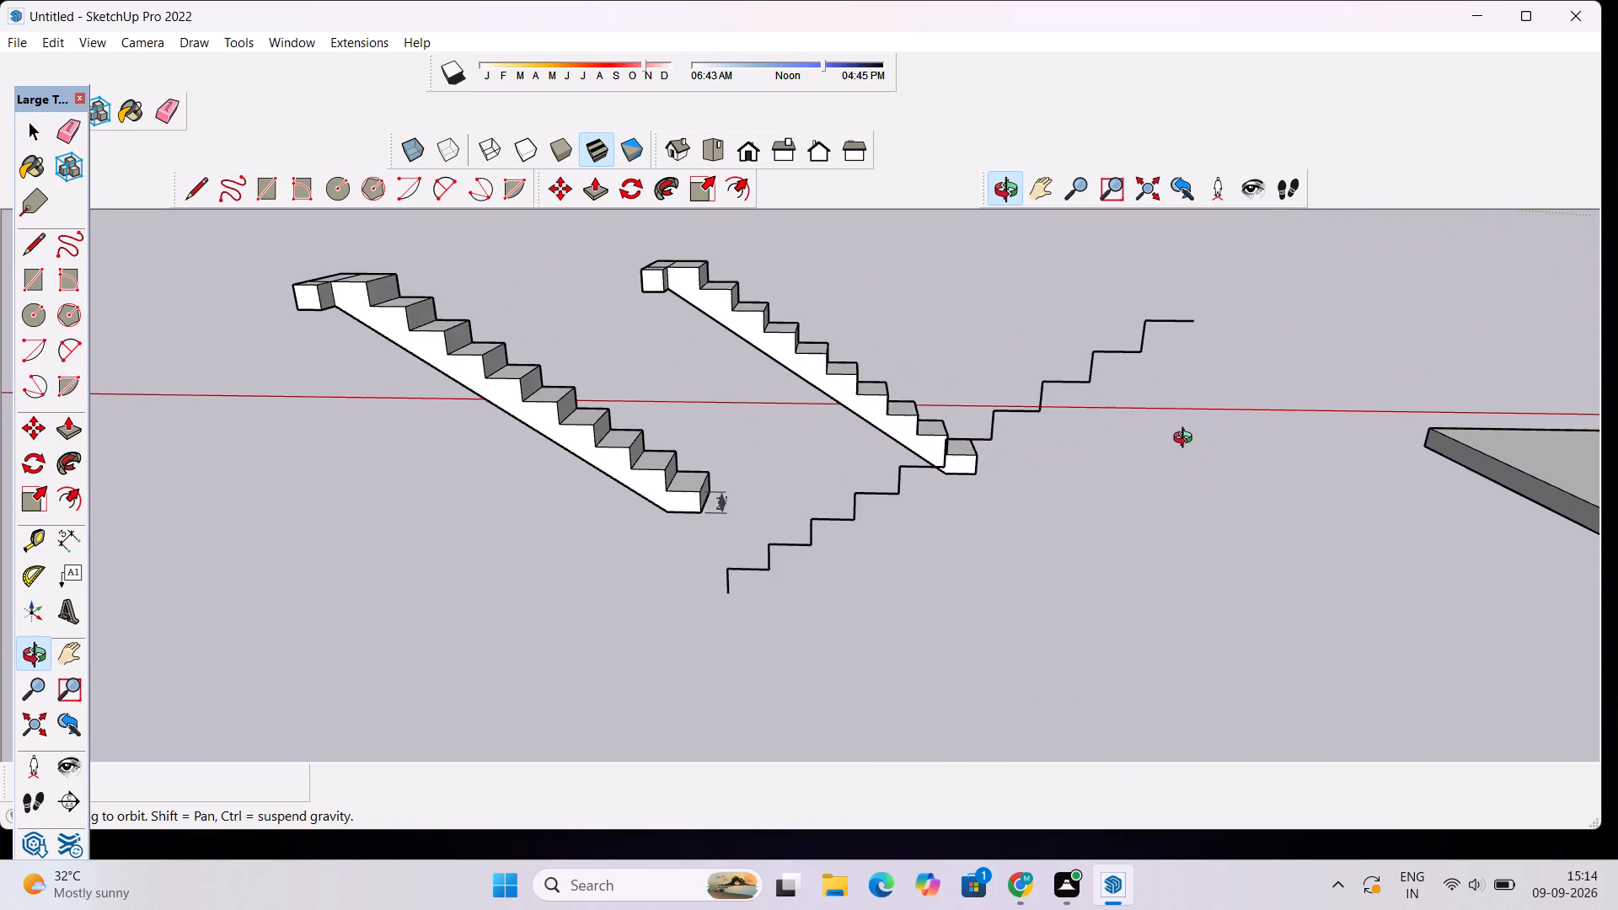
scroll(1187, 439, "down", 2)
scroll(1245, 423, "up", 2)
key("space")
scroll(1176, 347, "up", 2)
scroll(1155, 293, "down", 3)
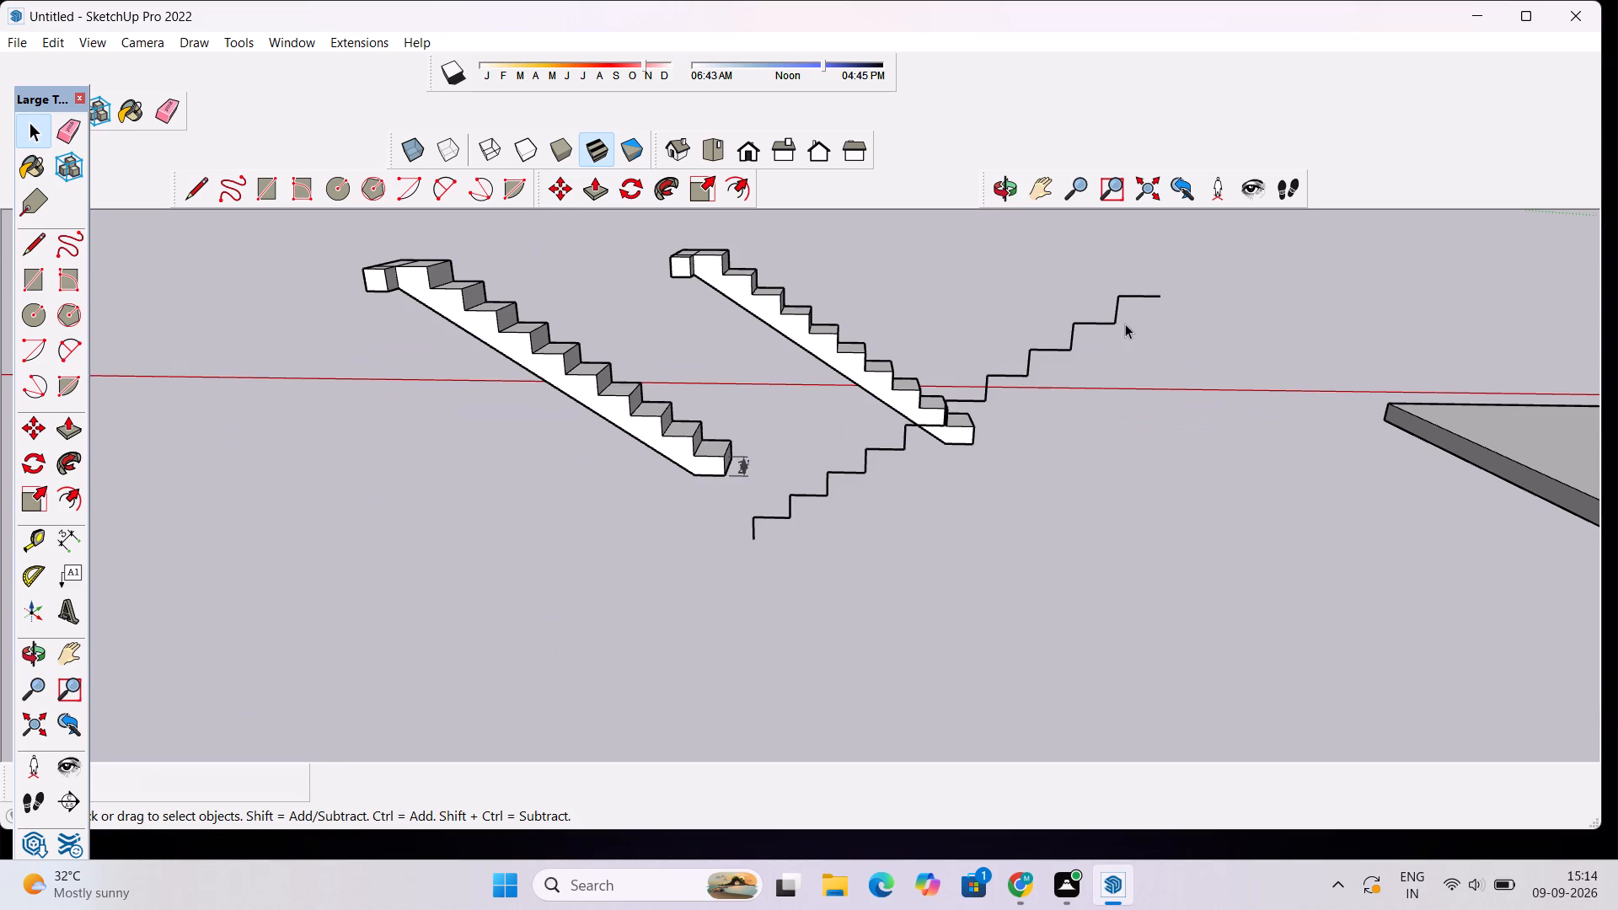
key("l")
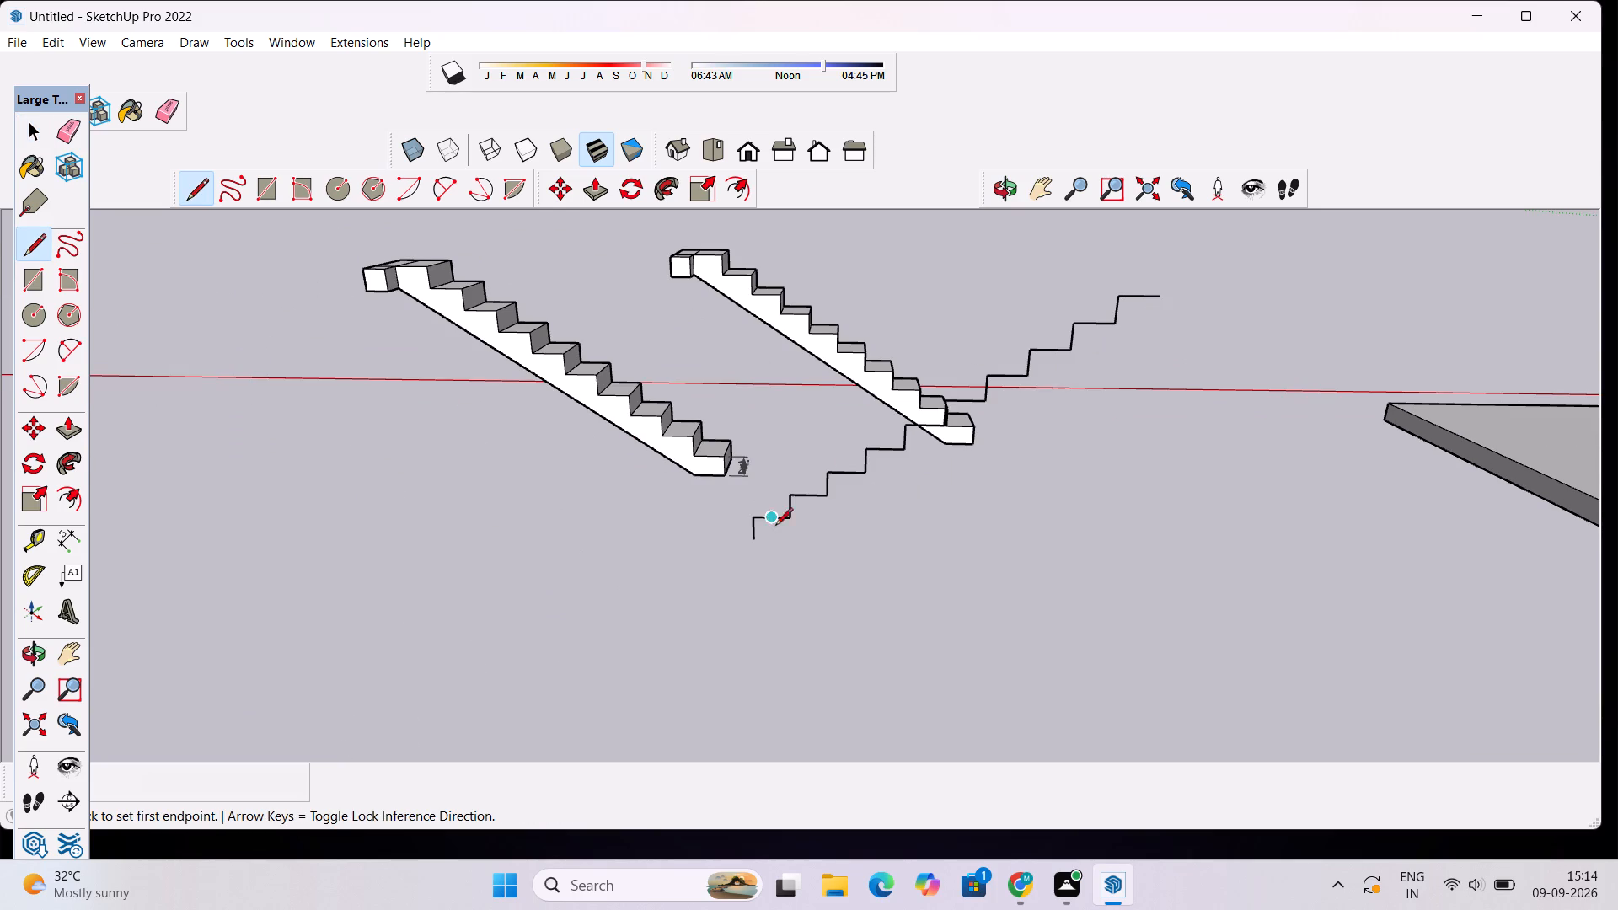
scroll(774, 546, "up", 2)
left_click(749, 537)
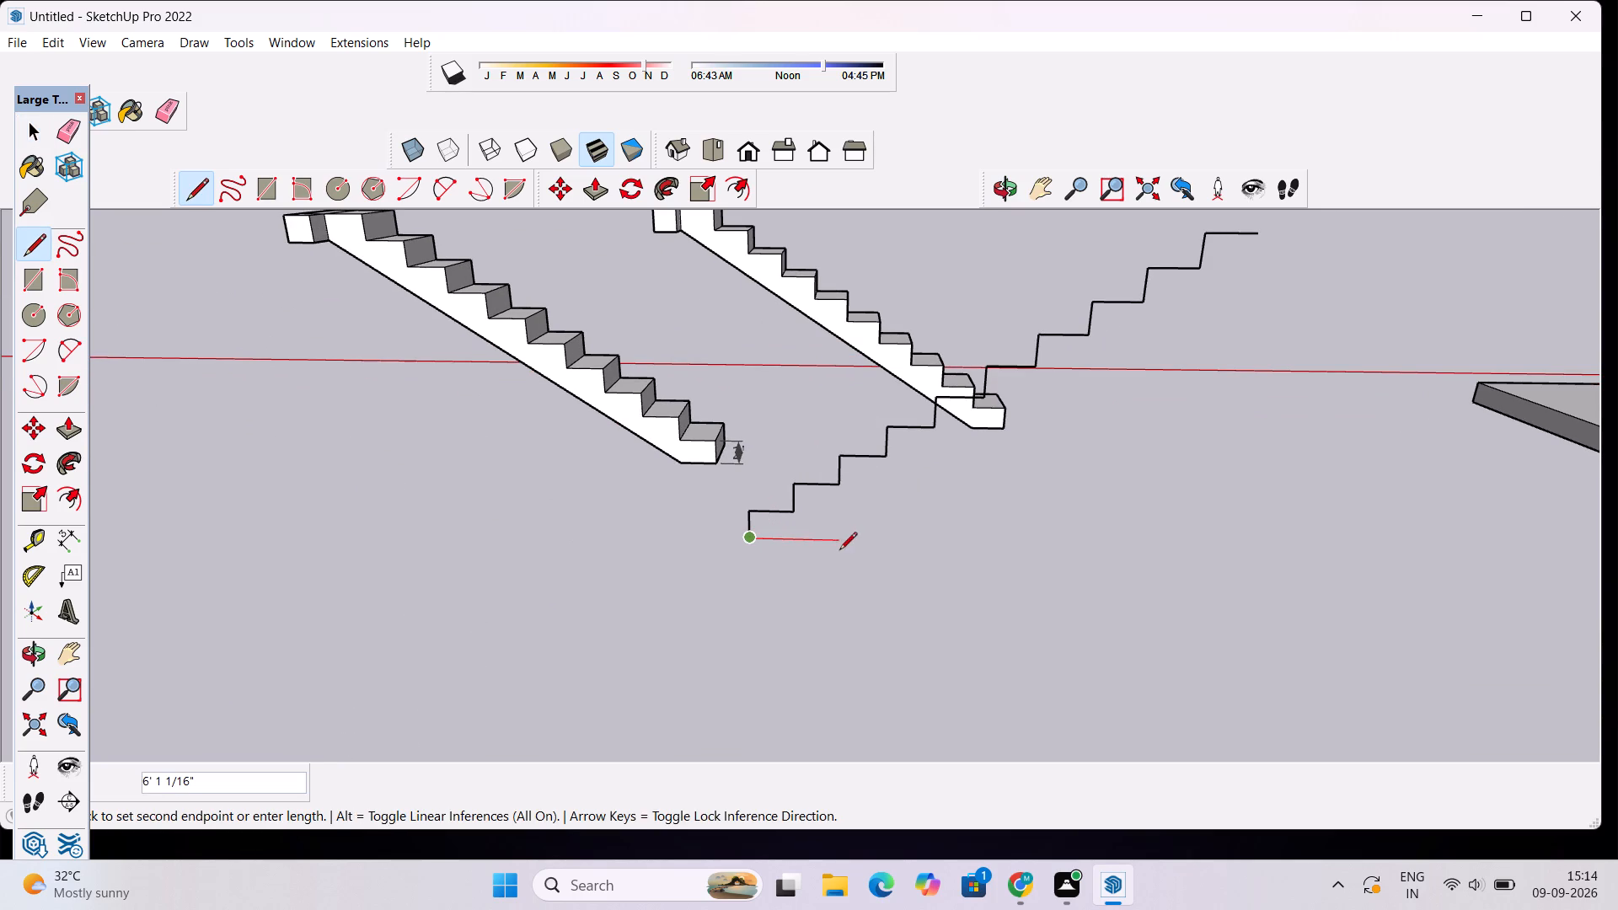
type("3'")
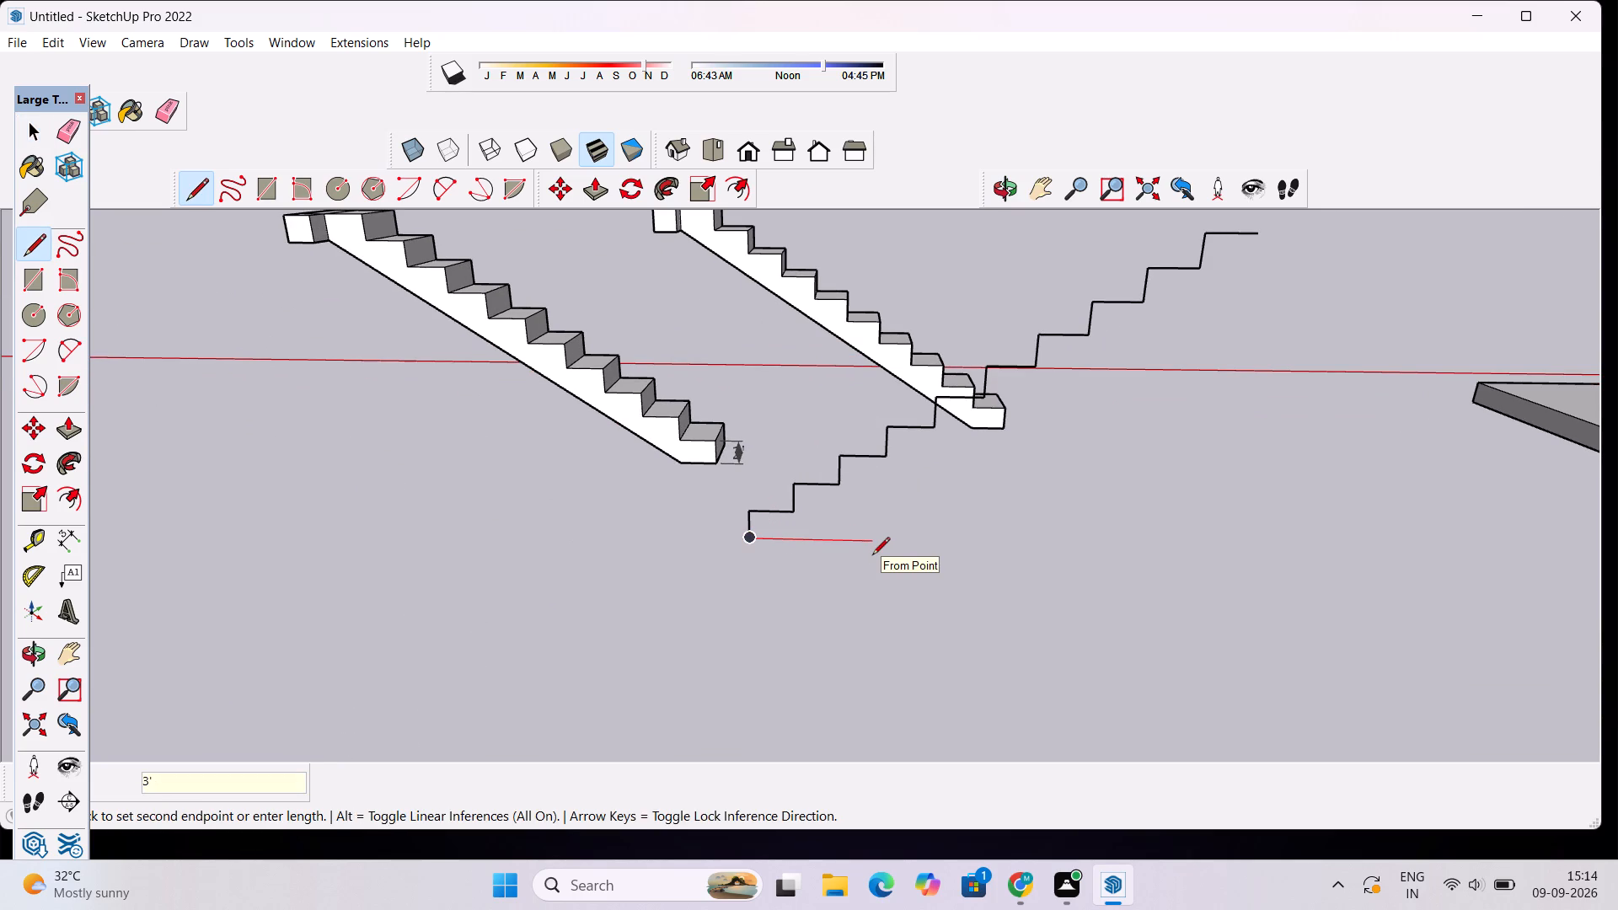
key("Return")
scroll(1129, 420, "up", 2)
scroll(1128, 445, "down", 6)
Draw a 3' vertical edge downward from the free end of the profile's topmost tread.
key("space")
key("l")
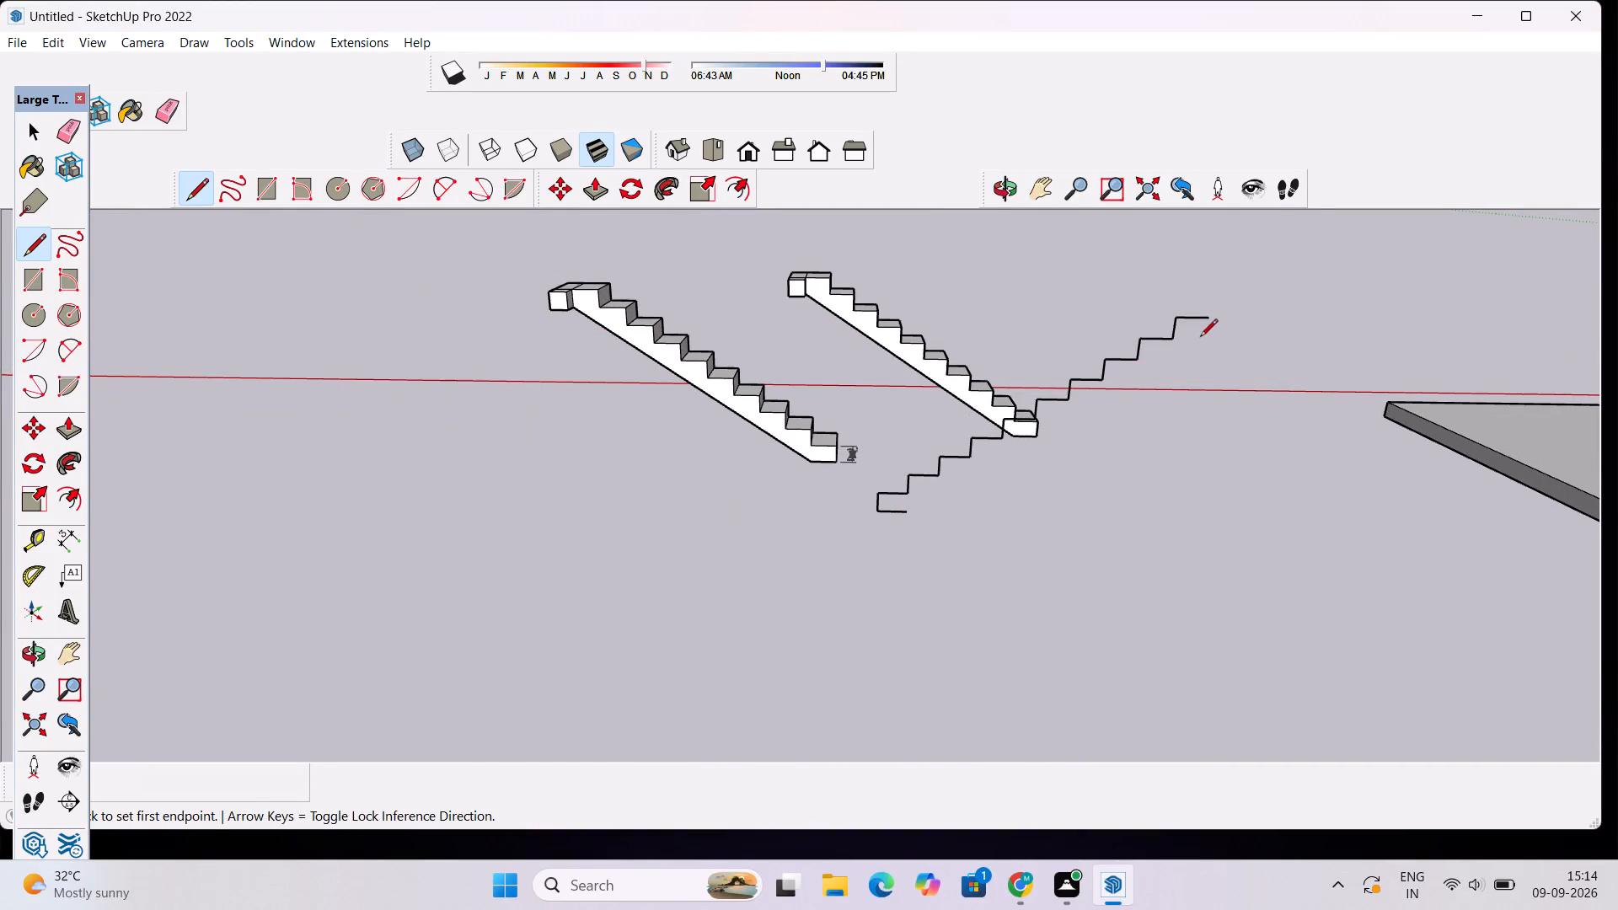
scroll(1200, 338, "up", 4)
left_click(1224, 277)
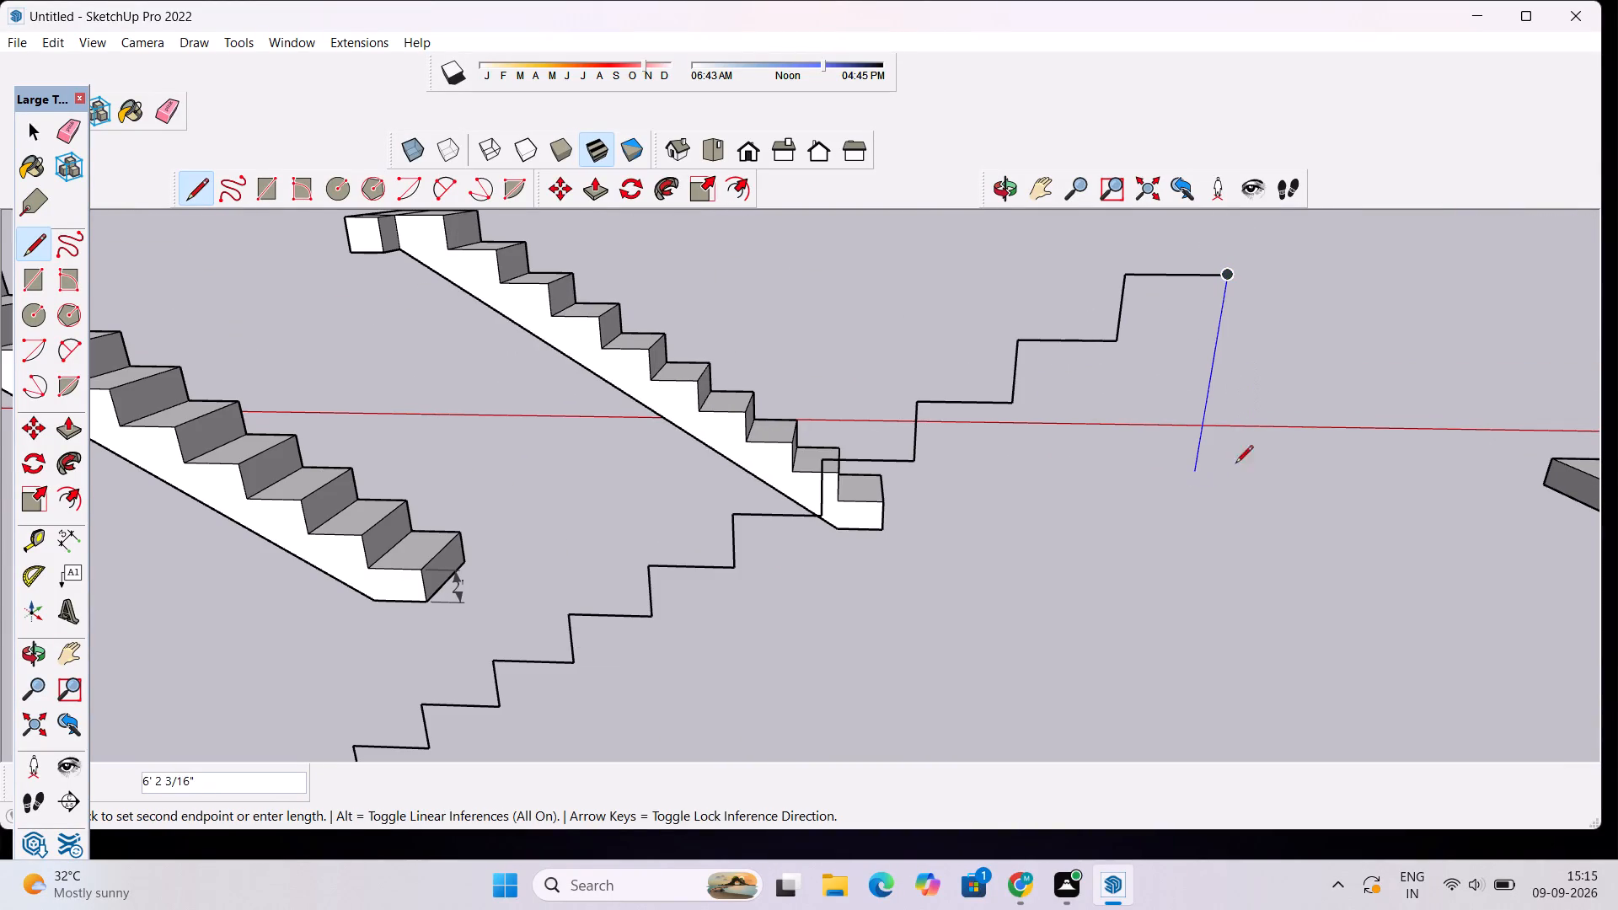
key("3")
key("space")
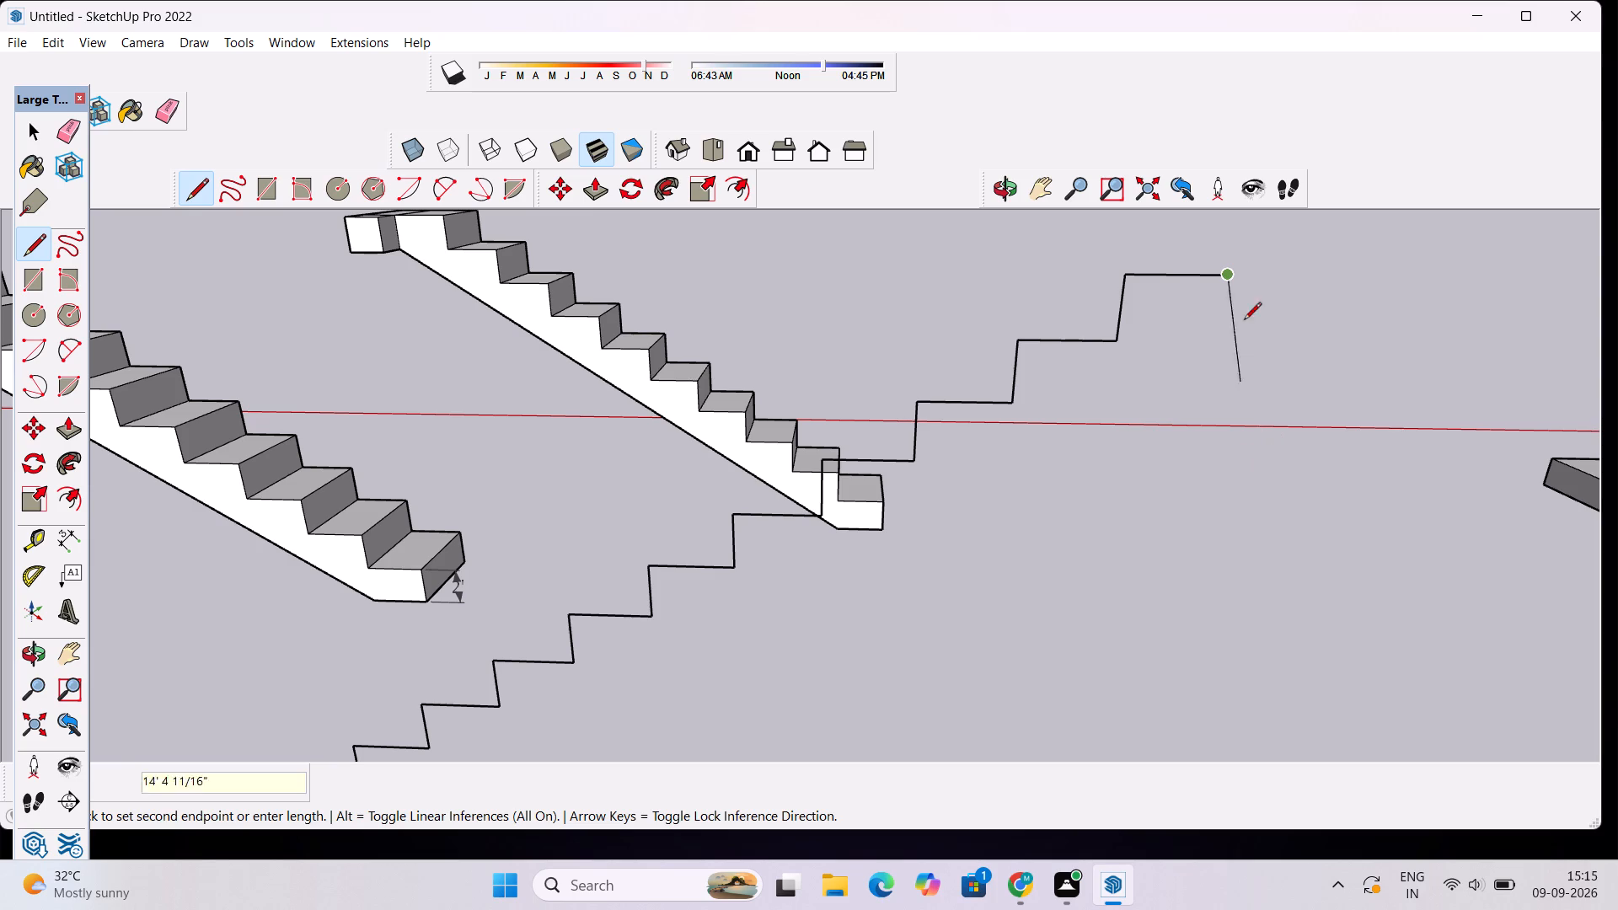
type("3'")
key("Return")
Close the stair profile into a face with a sloped line from the vertical edge's lower end to the bottom edge's free end.
scroll(1187, 388, "down", 5)
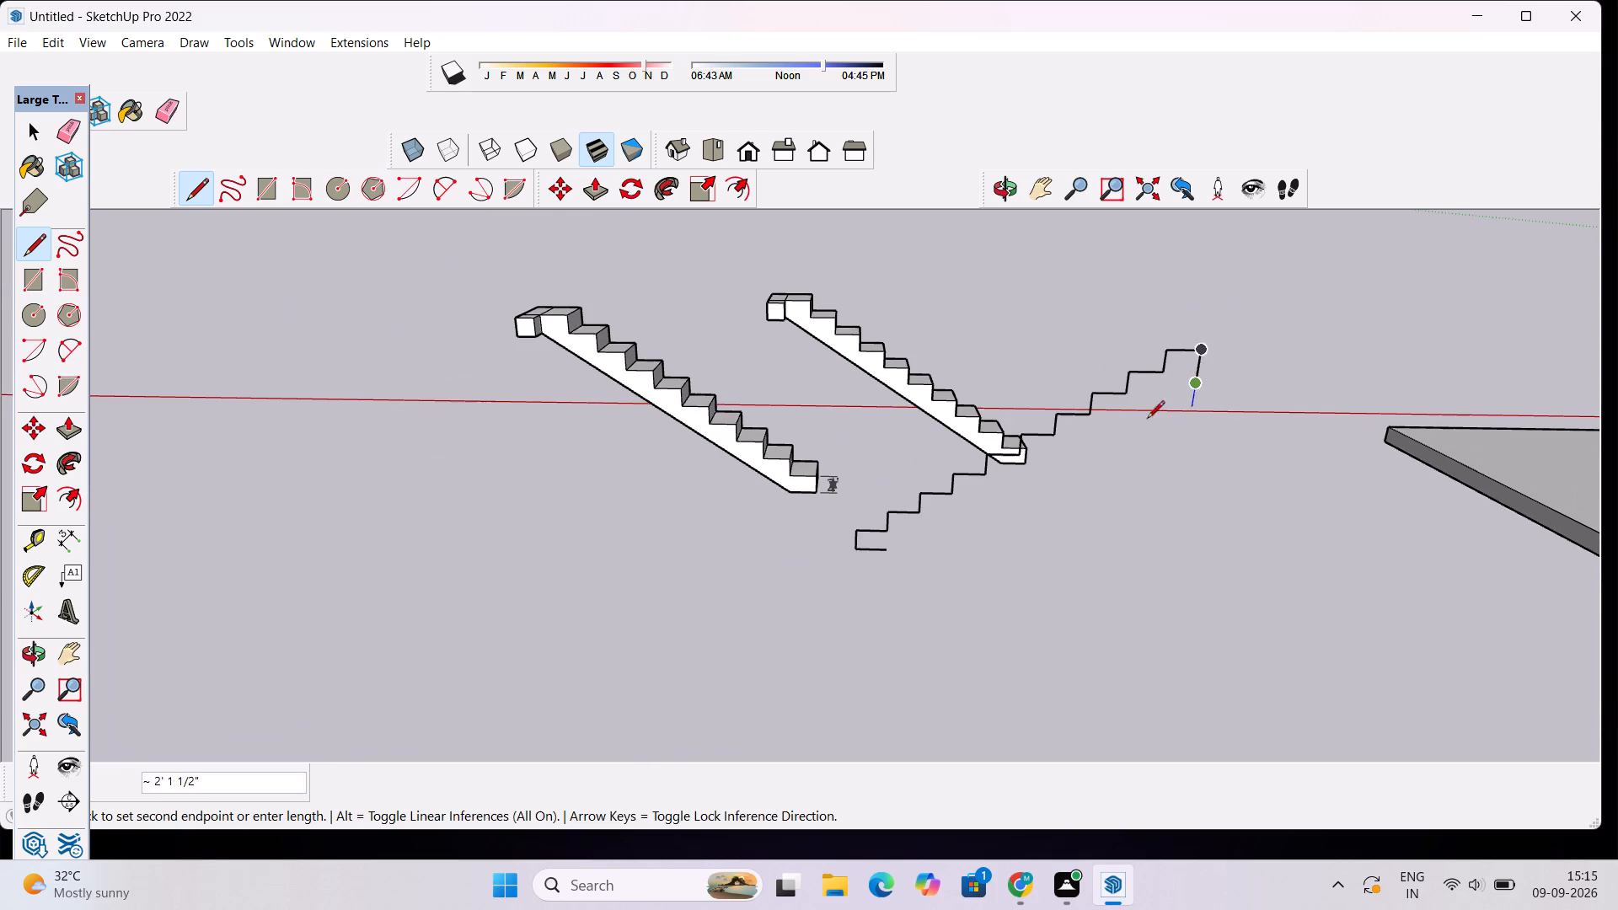
scroll(886, 542, "up", 3)
left_click(887, 550)
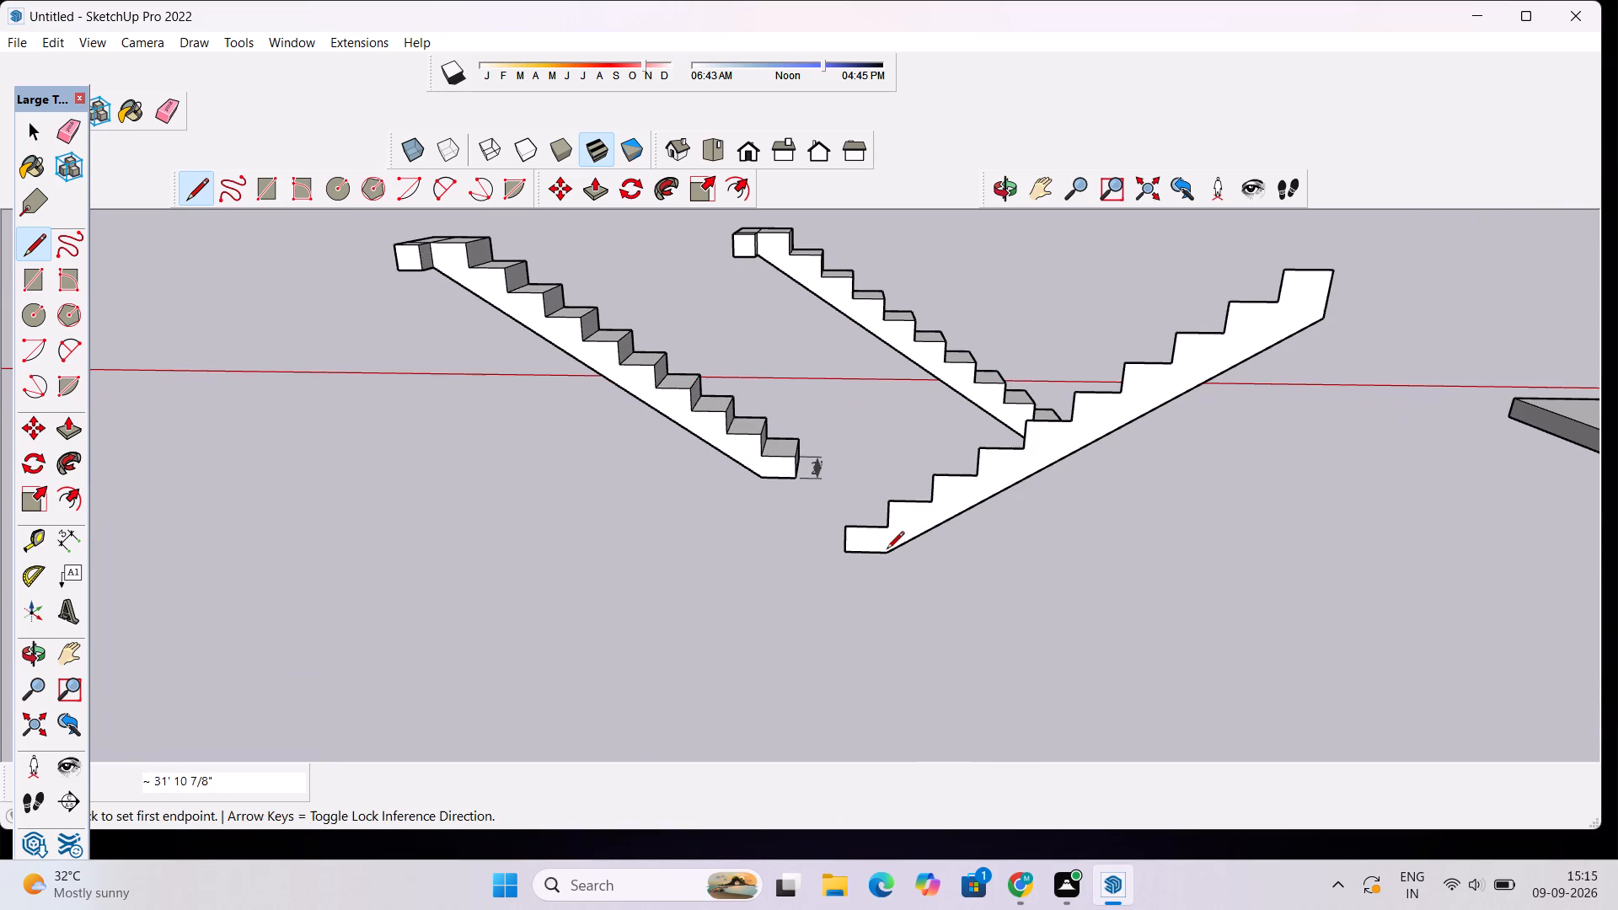
key("space")
Examine the closed stair profile beside the two existing staircases from several angles.
scroll(933, 520, "down", 2)
scroll(758, 379, "up", 3)
scroll(758, 379, "down", 4)
left_click(1002, 191)
left_click_drag(1059, 384, 923, 504)
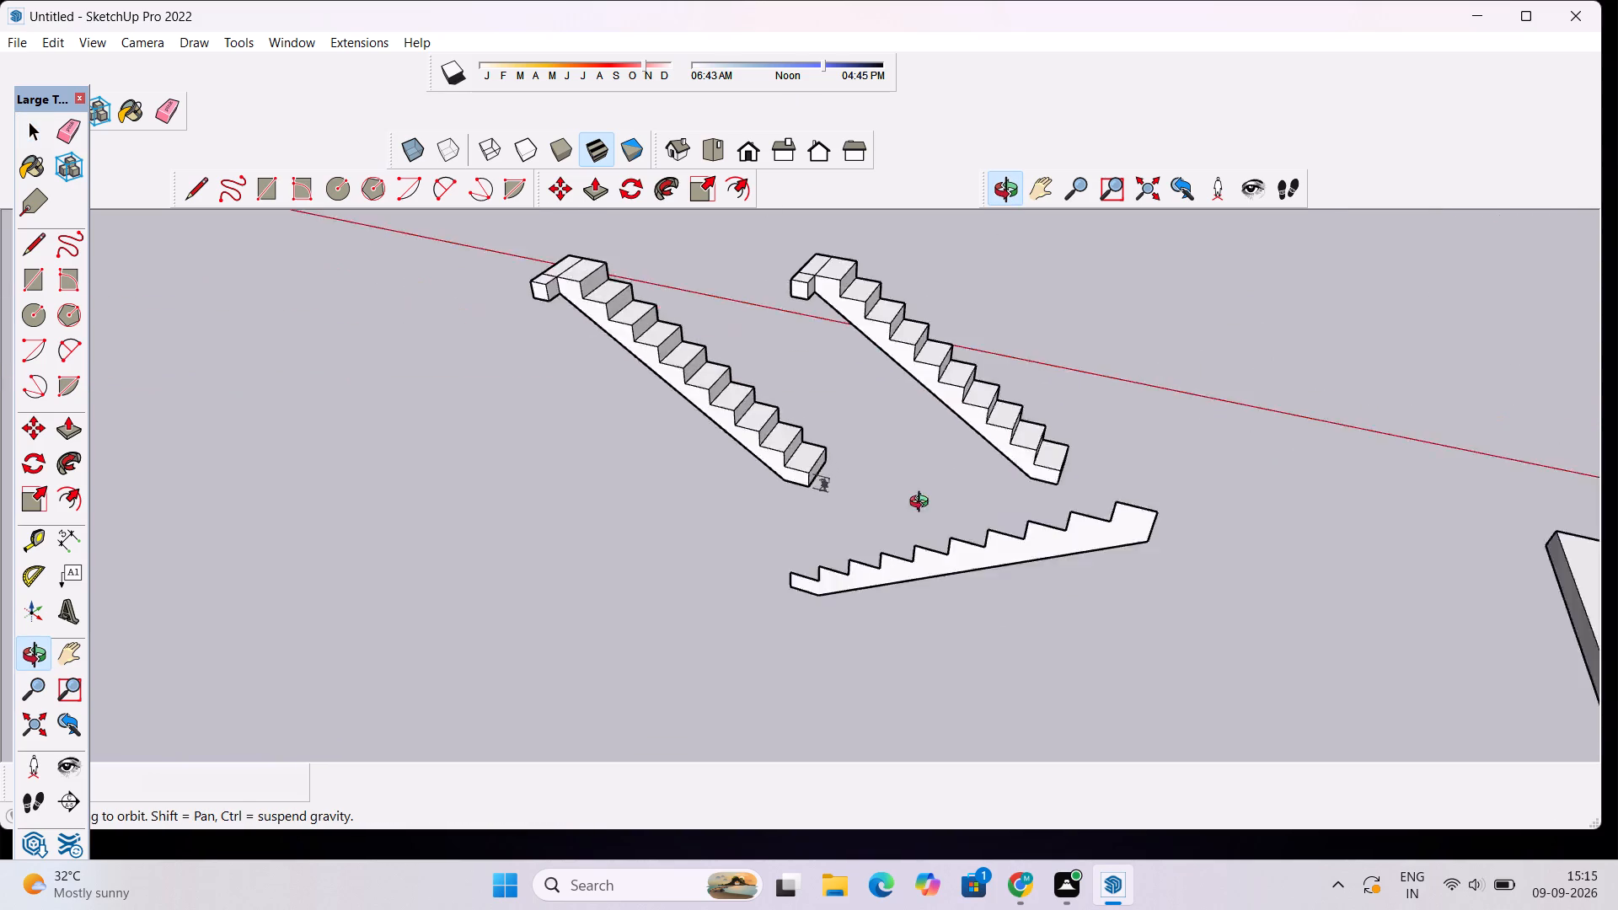
left_click_drag(923, 504, 725, 640)
scroll(836, 484, "up", 4)
scroll(868, 447, "down", 1)
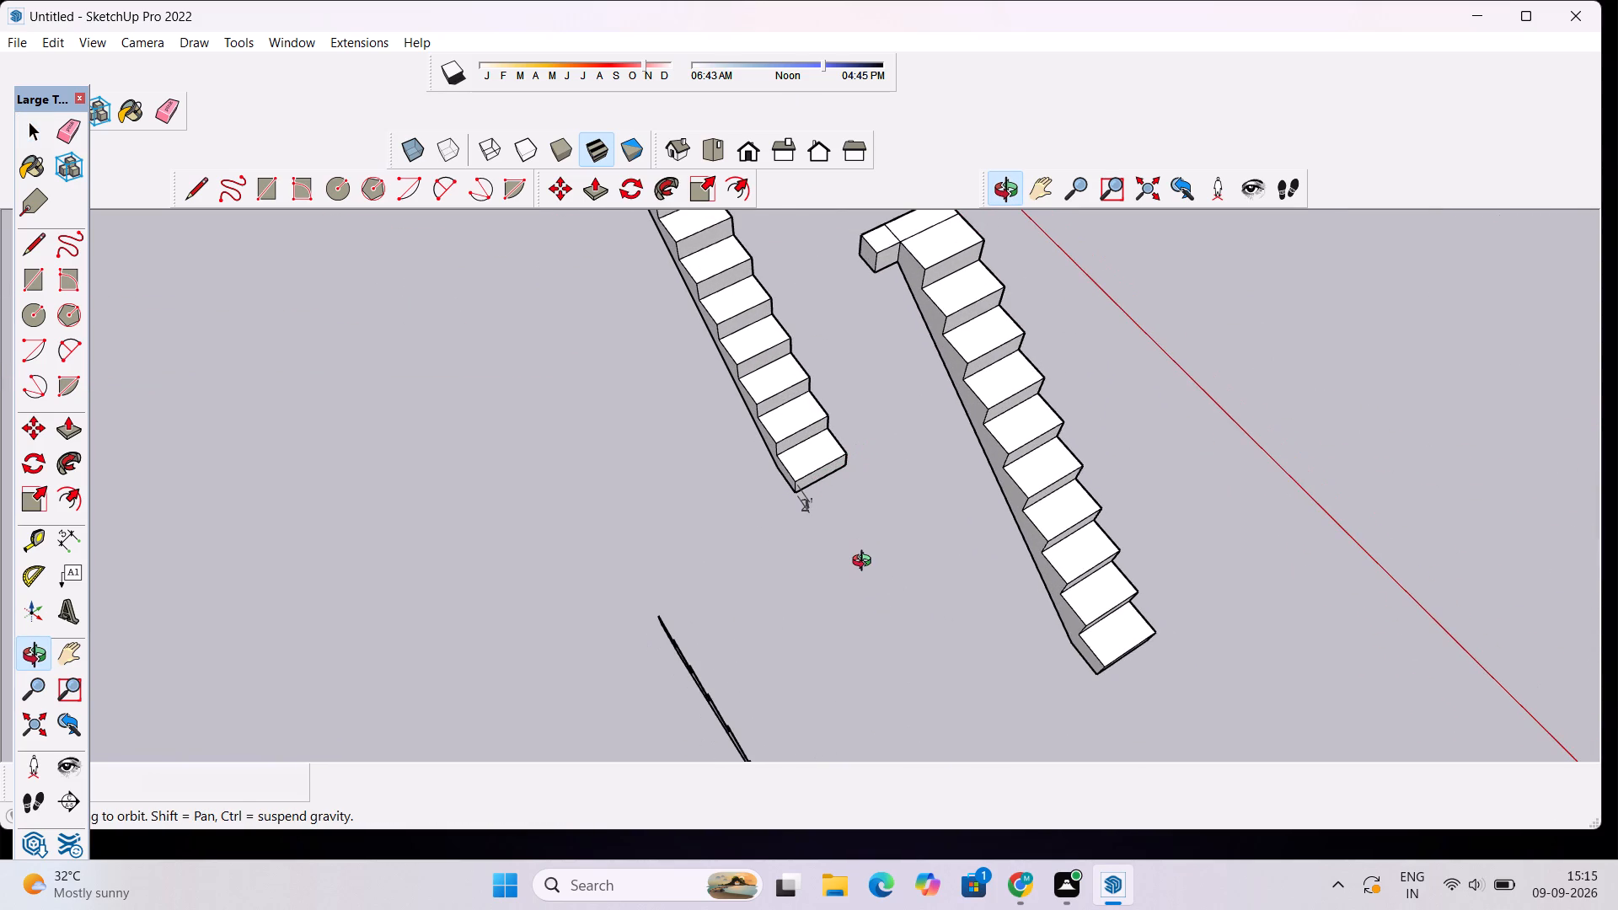
left_click_drag(707, 532, 711, 532)
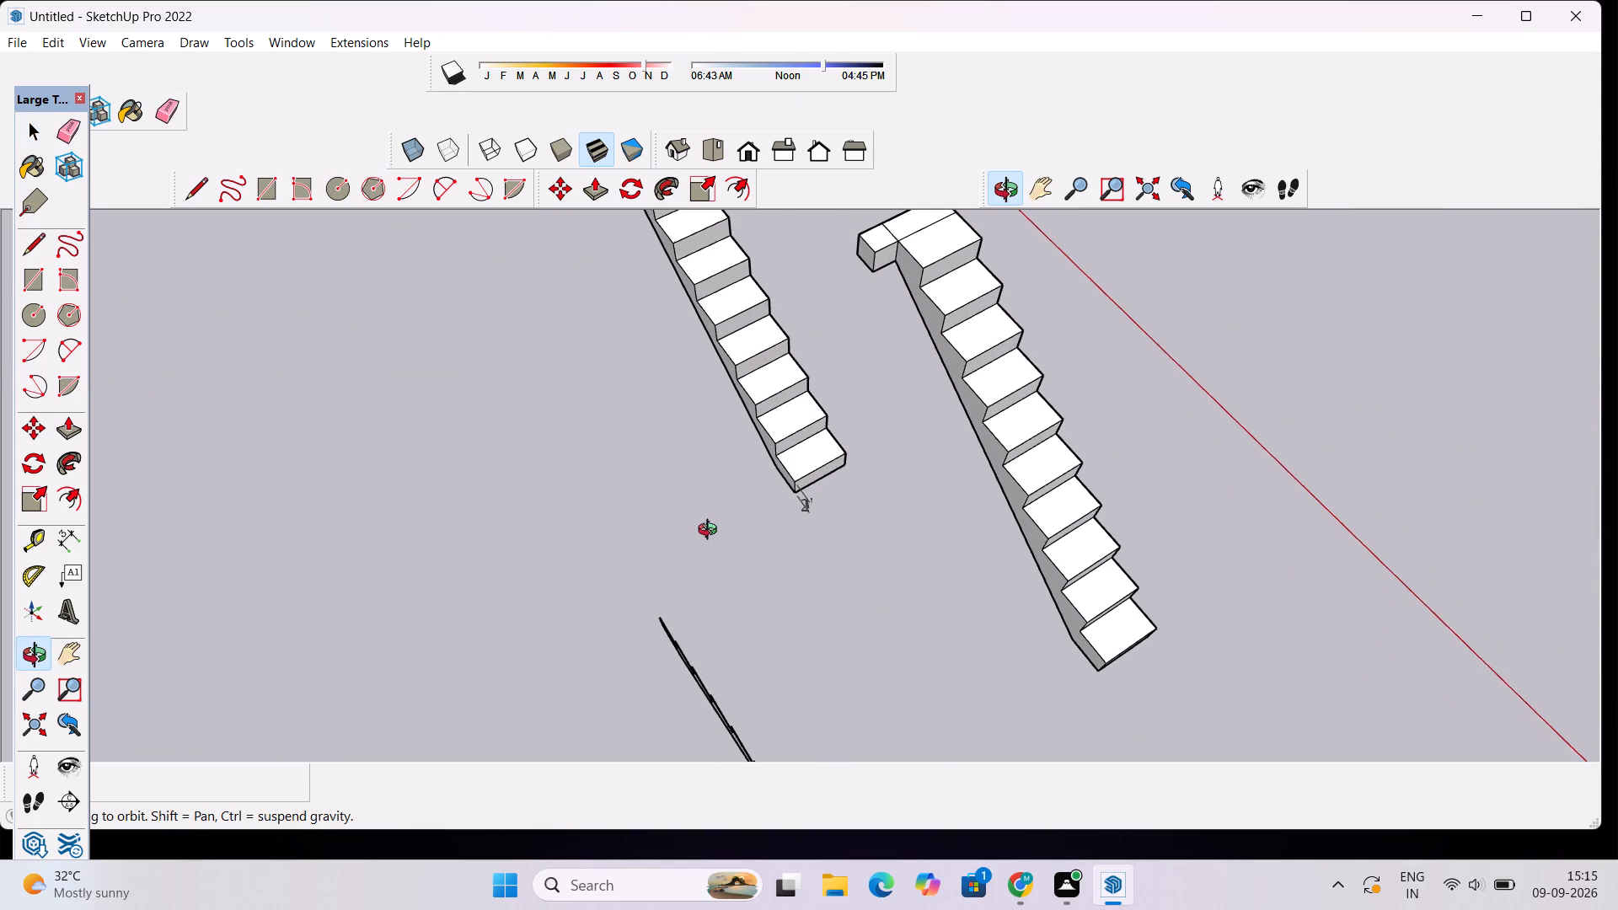
left_click_drag(711, 532, 803, 549)
scroll(872, 489, "down", 5)
left_click_drag(1034, 750, 1111, 483)
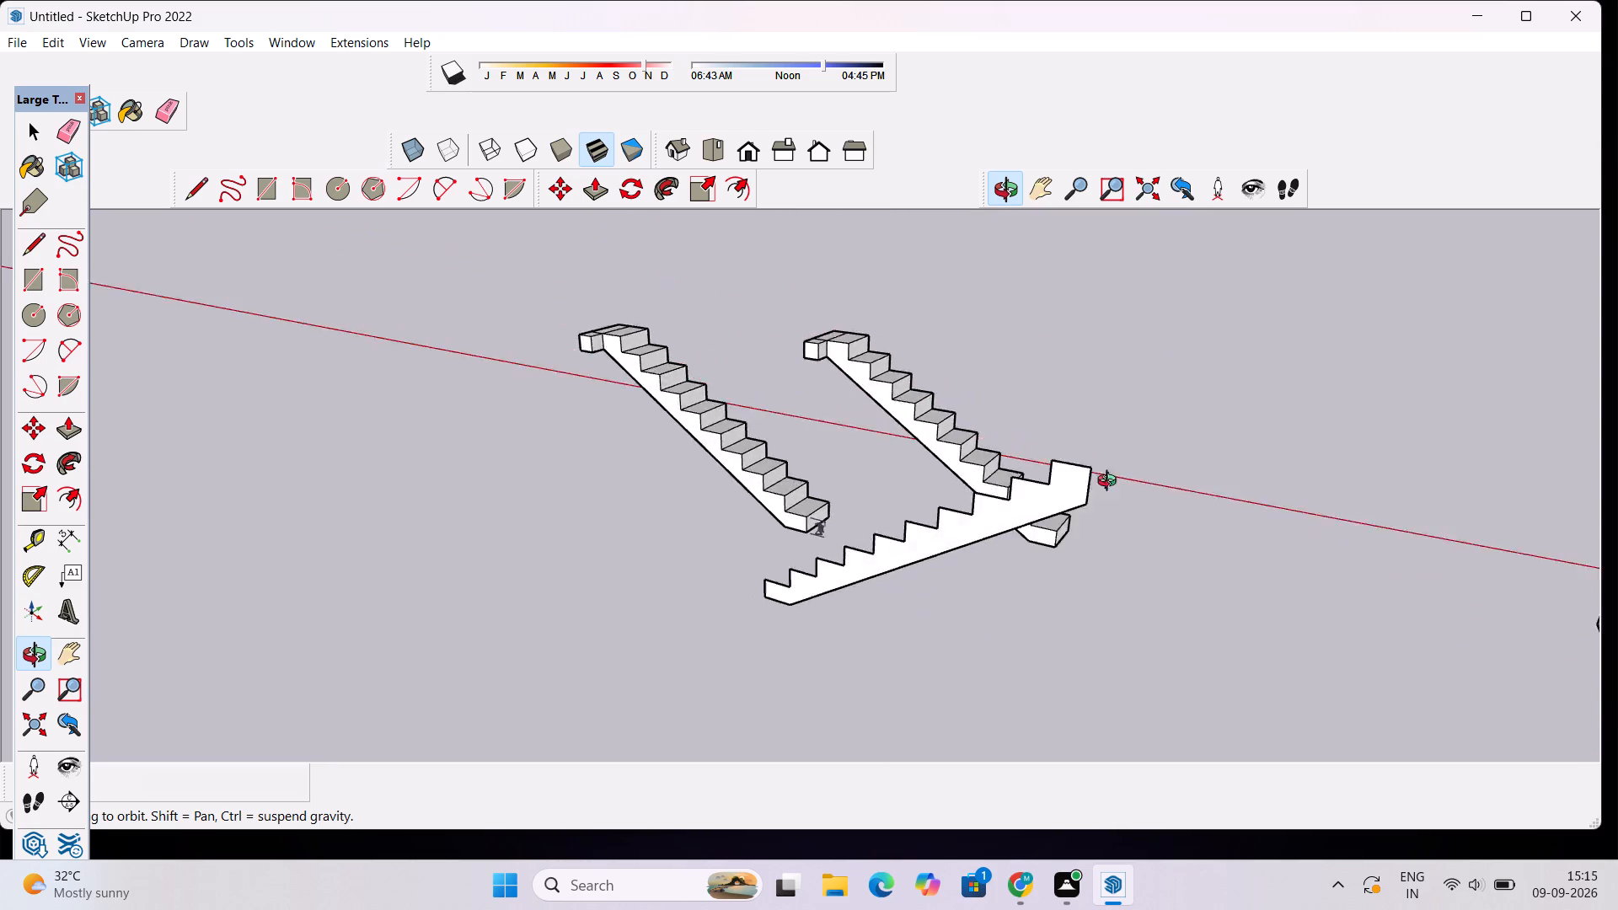
left_click_drag(1111, 483, 1353, 495)
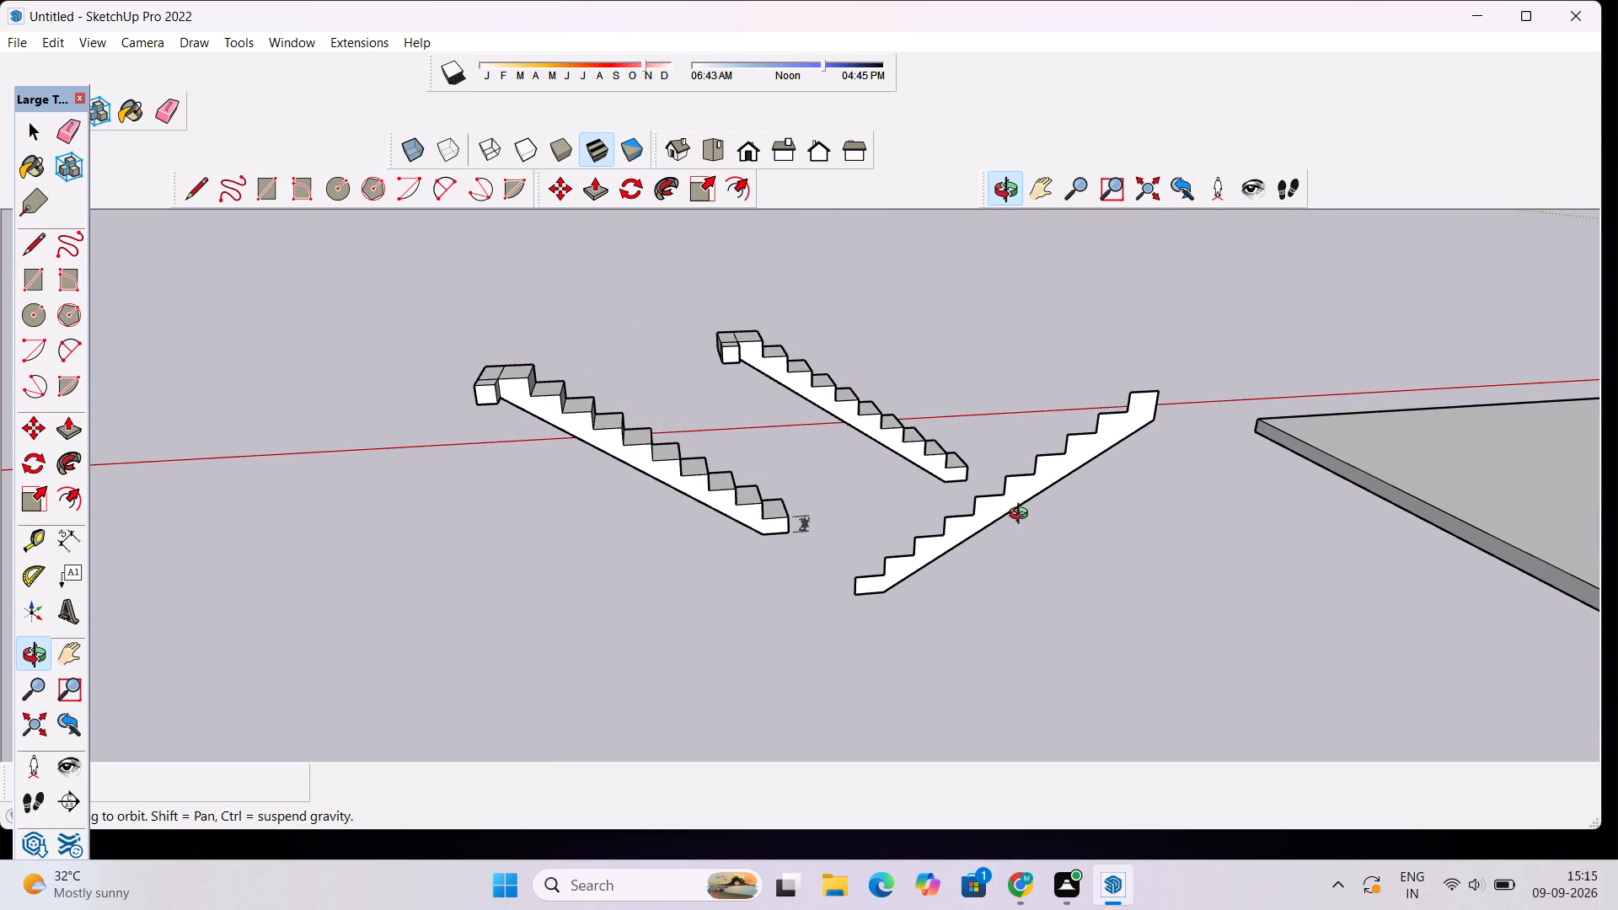
scroll(1017, 508, "up", 4)
scroll(1017, 508, "down", 3)
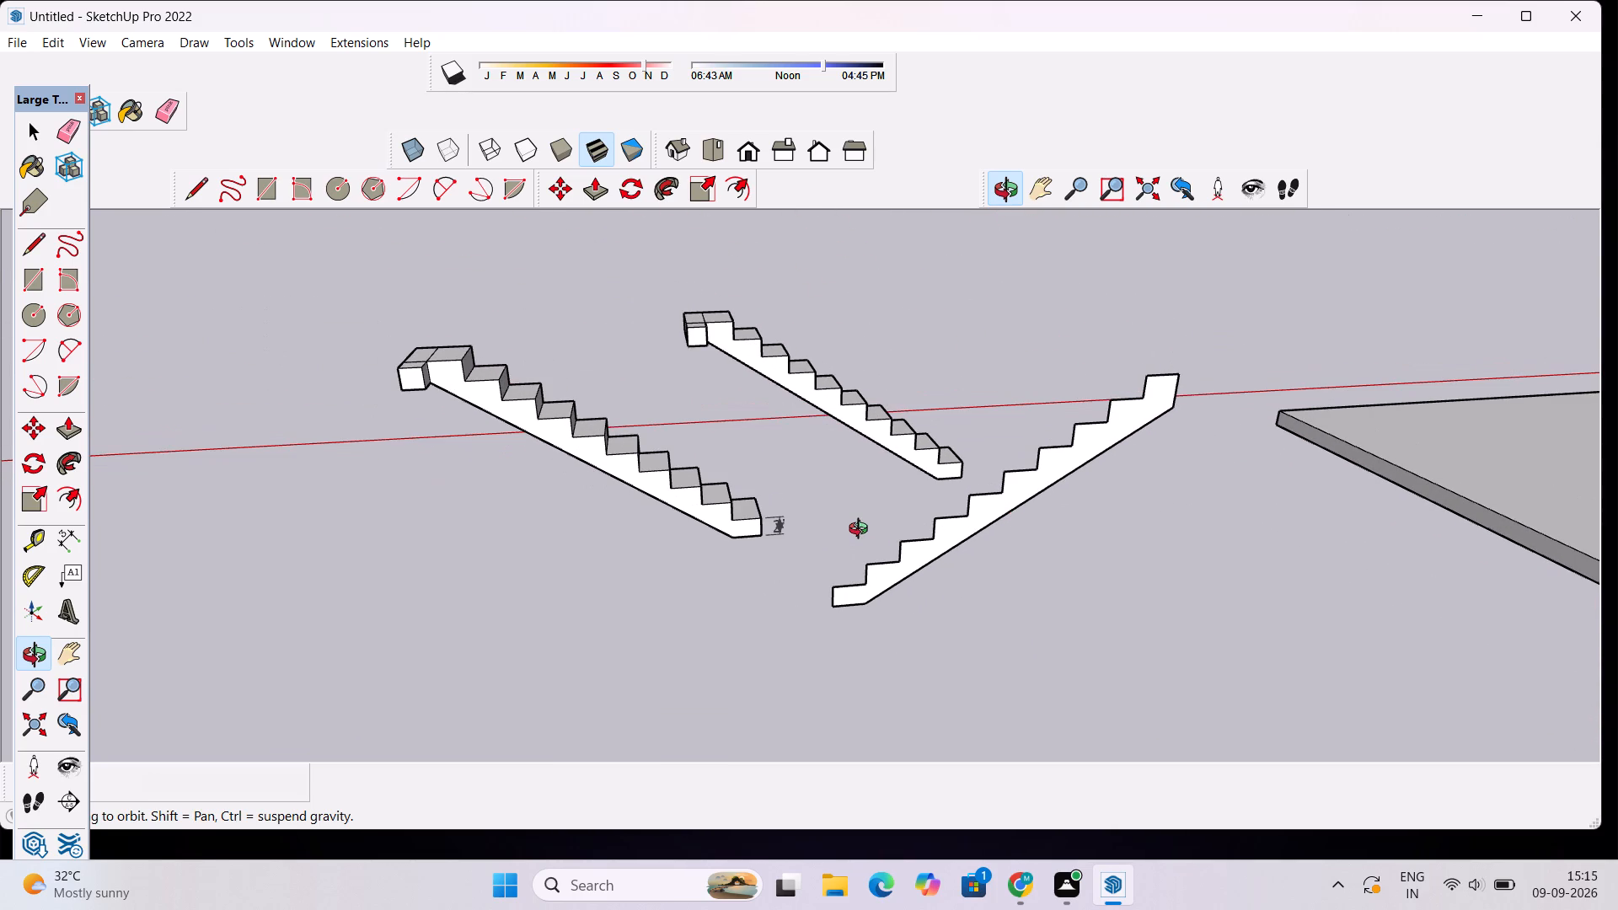
Dimension the width of the original staircase's lowest step along its front top edge, placing the dimension in front of the step.
scroll(840, 493, "up", 3)
left_click_drag(885, 449, 860, 495)
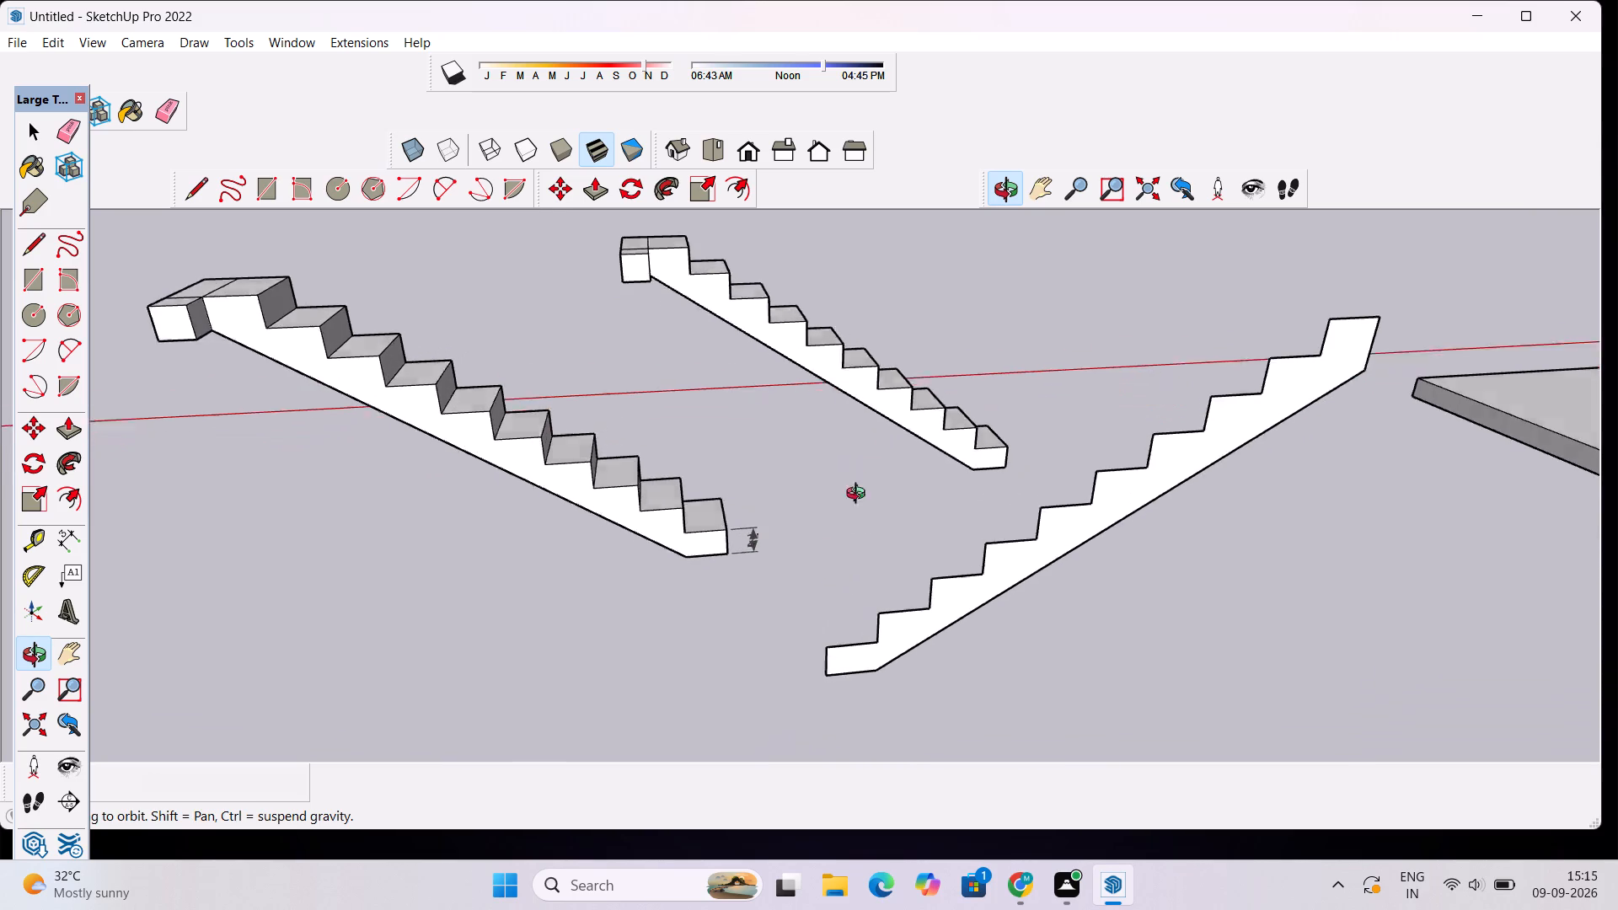
left_click_drag(860, 495, 652, 625)
scroll(736, 523, "up", 2)
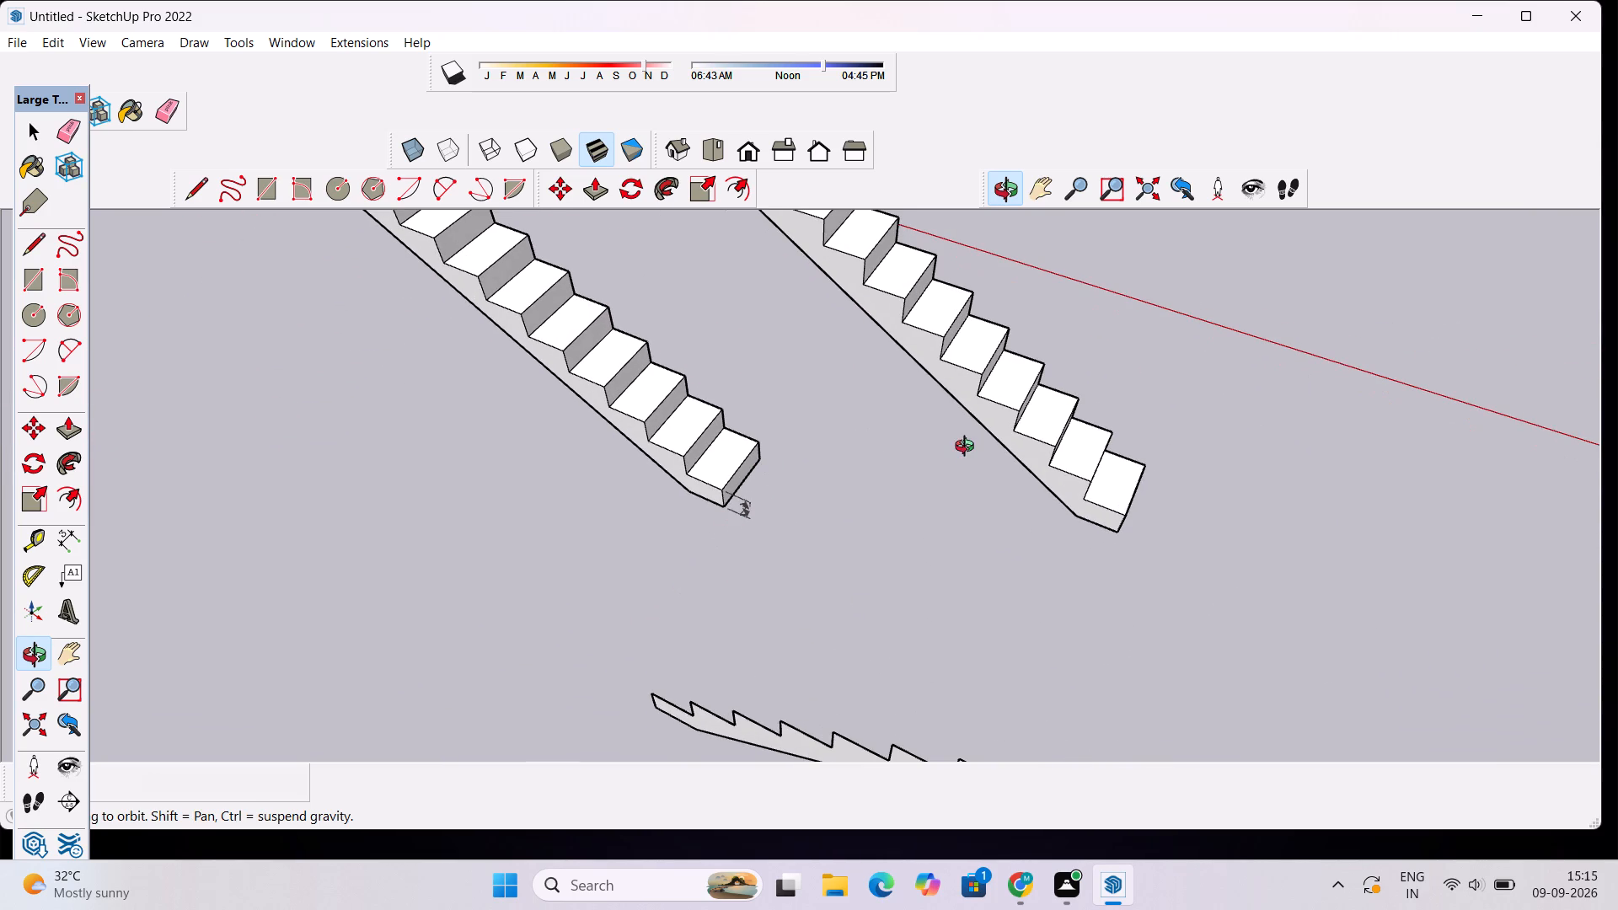
left_click_drag(969, 454, 716, 519)
scroll(770, 463, "up", 8)
key("space")
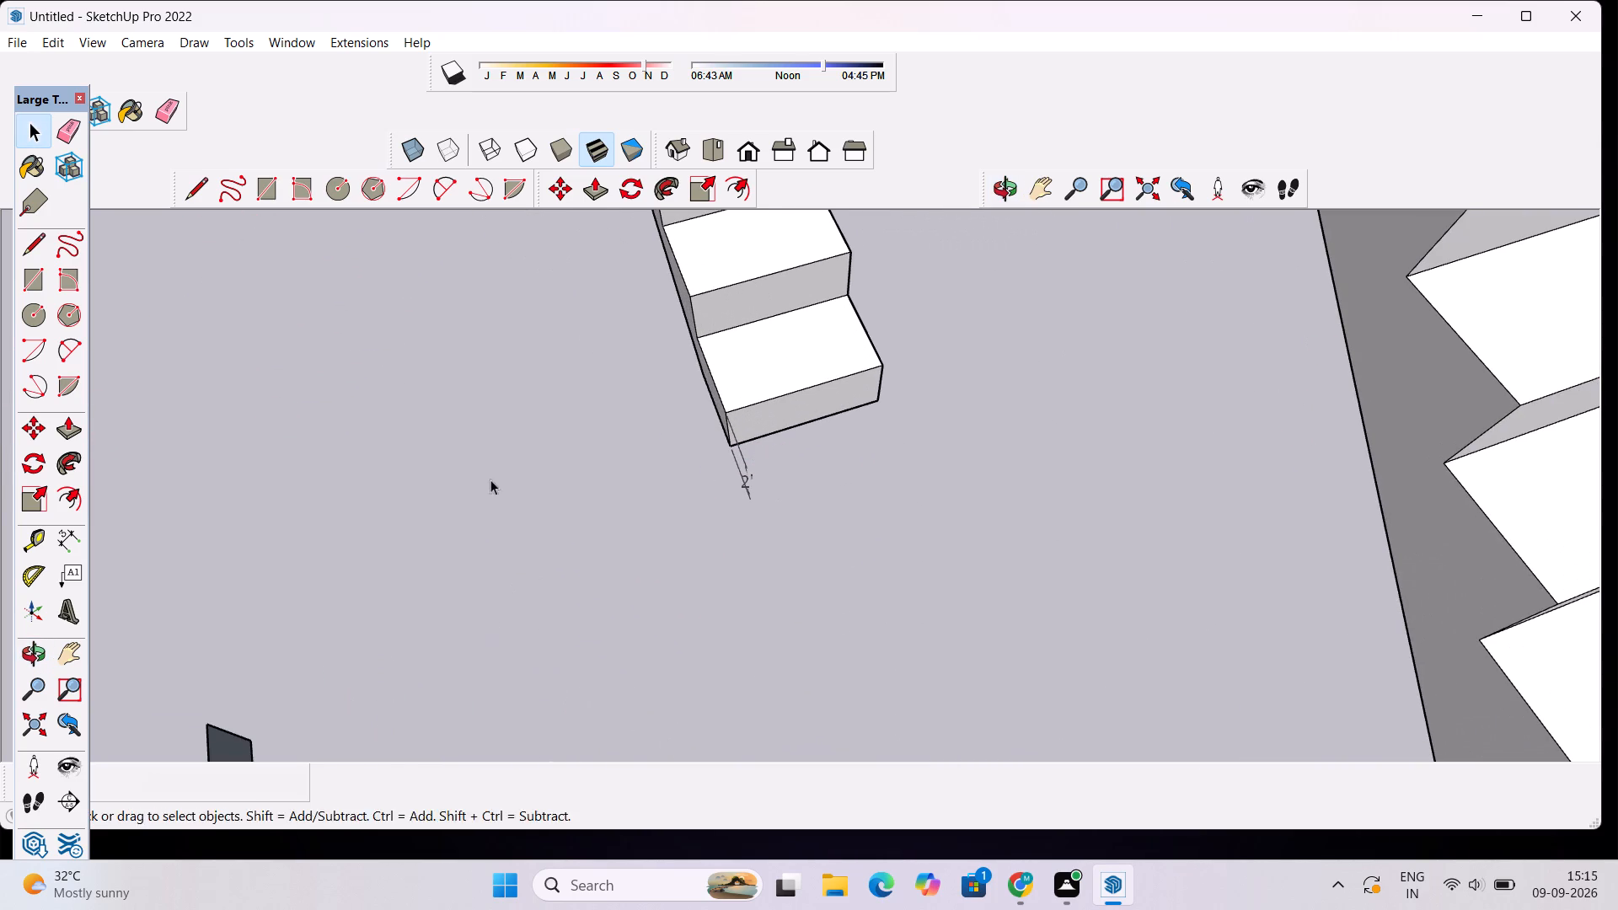
left_click(68, 536)
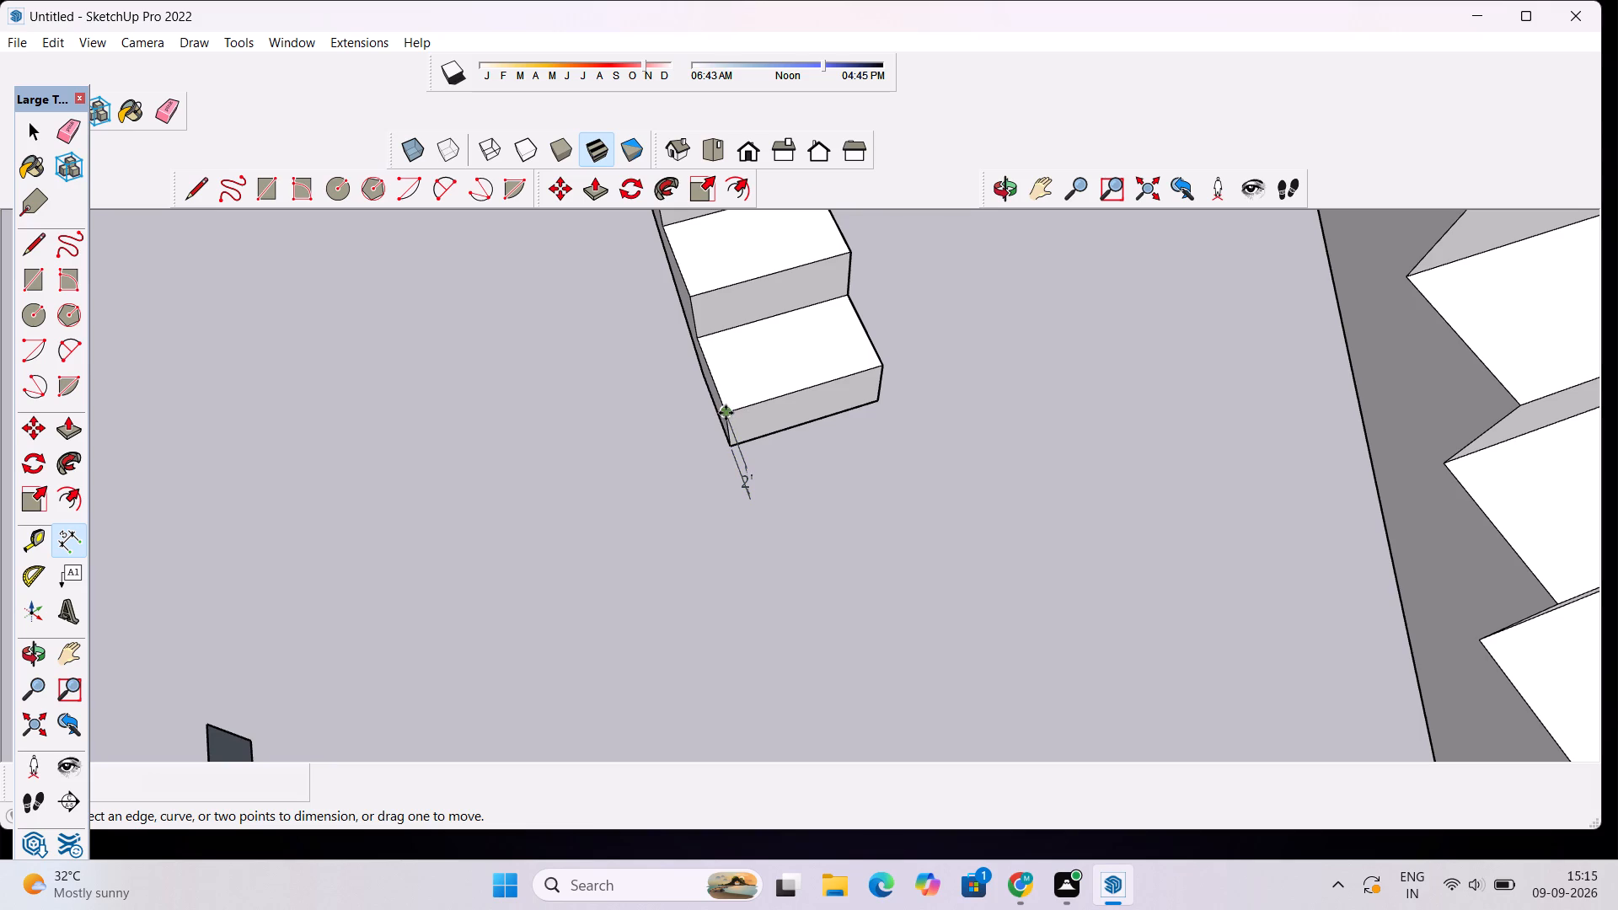
left_click(725, 413)
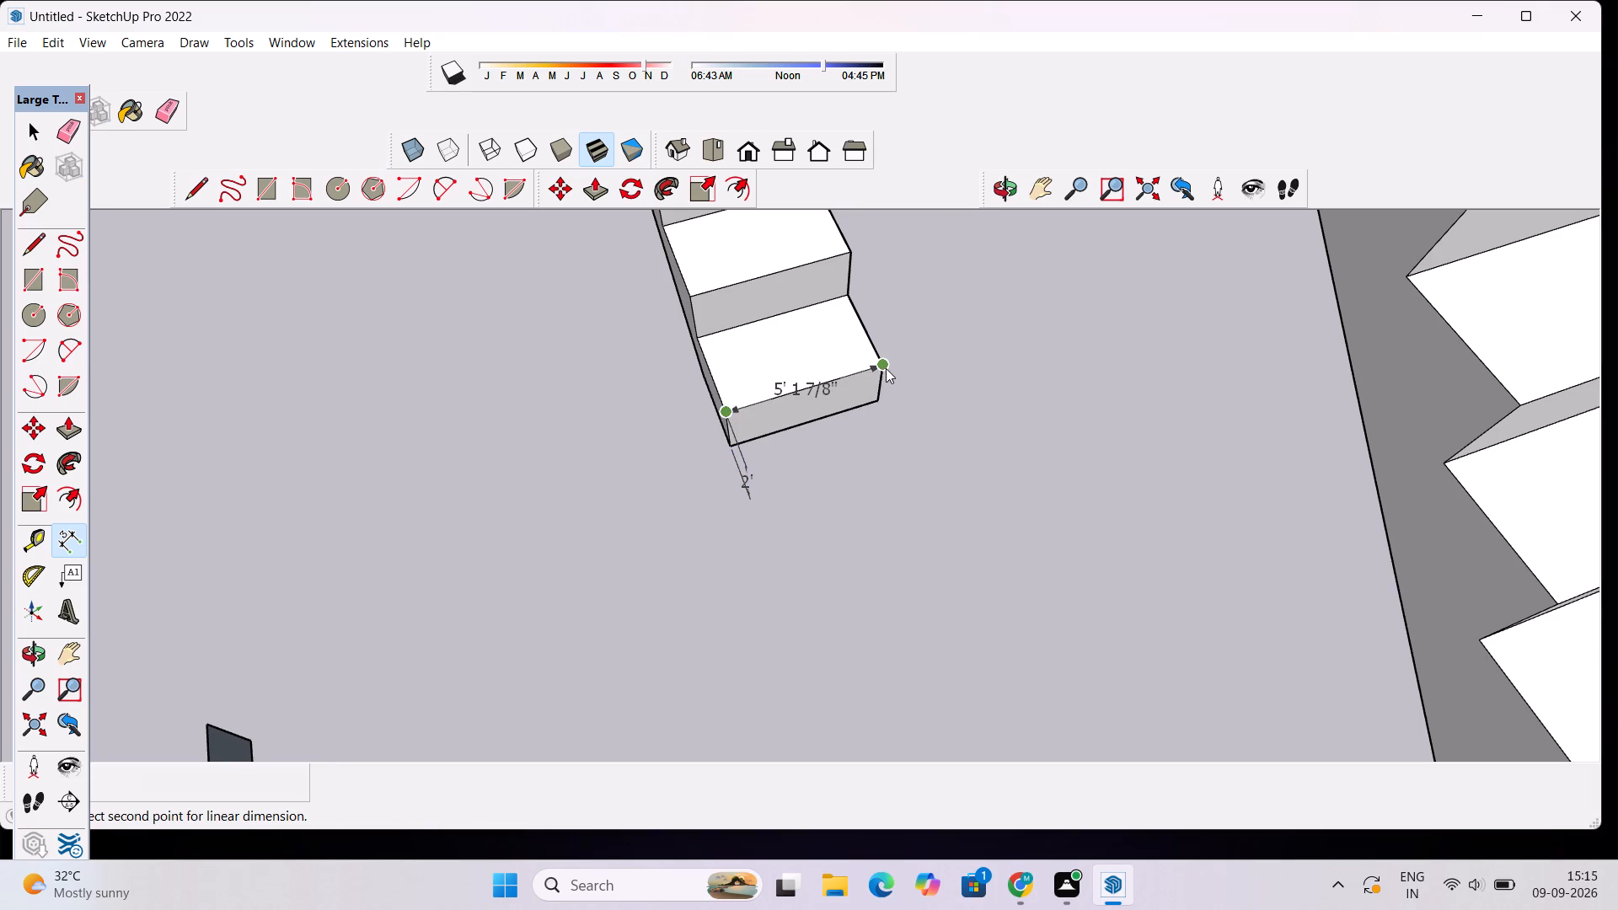
left_click(886, 368)
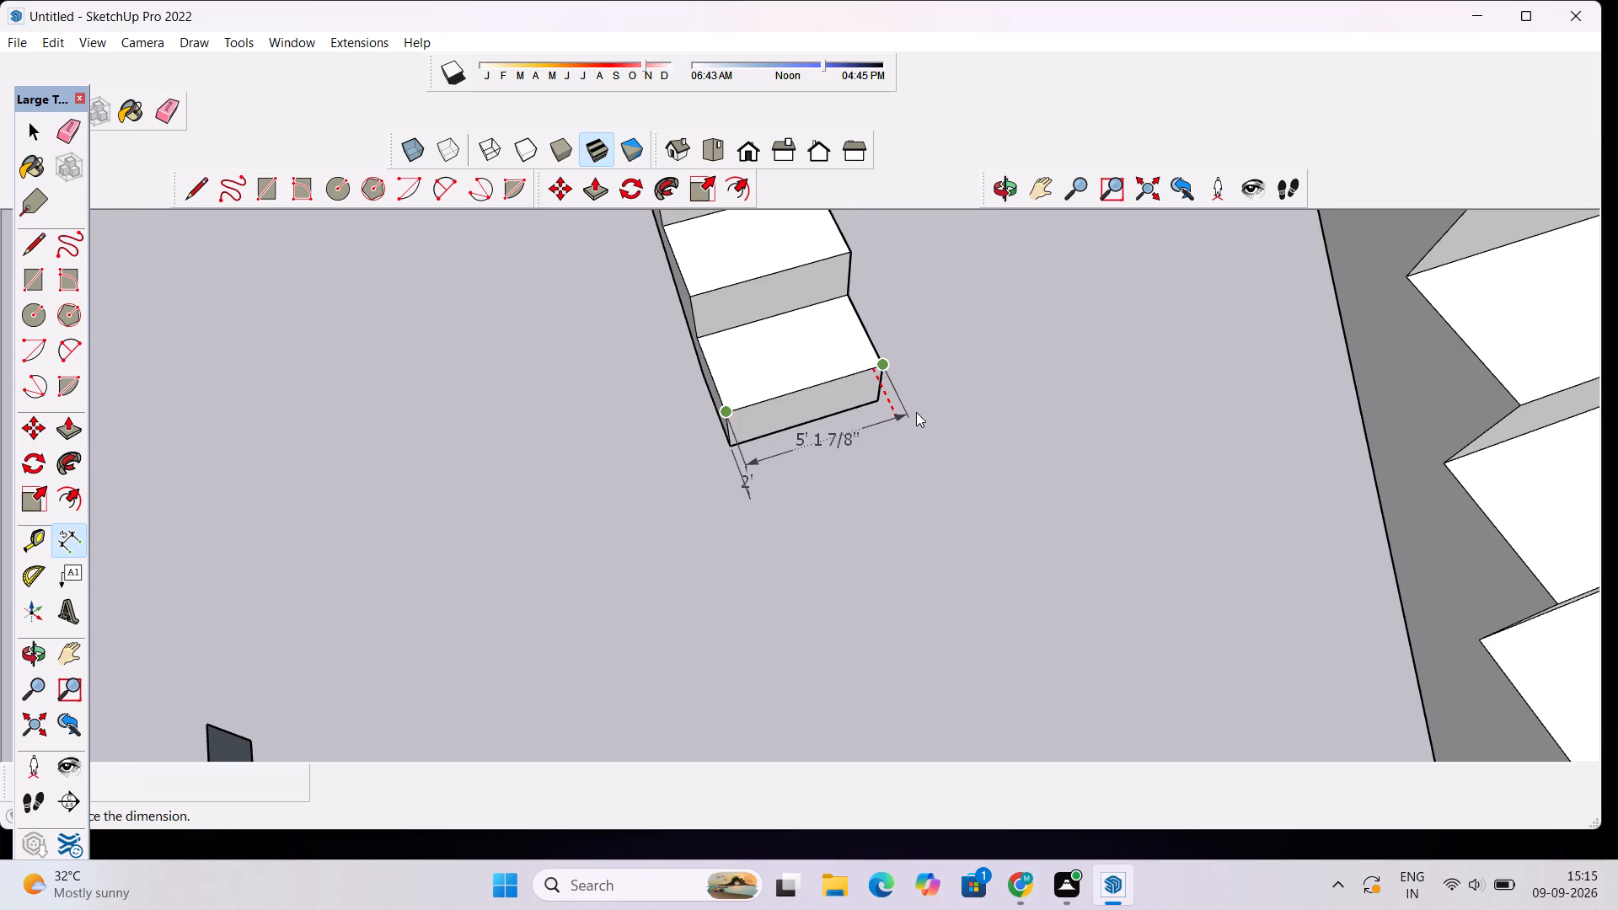
left_click(916, 412)
Extrude the closed stair profile face with Push/Pull by 5' 1 7/8" to form the new flight.
scroll(774, 426, "down", 9)
scroll(791, 401, "up", 2)
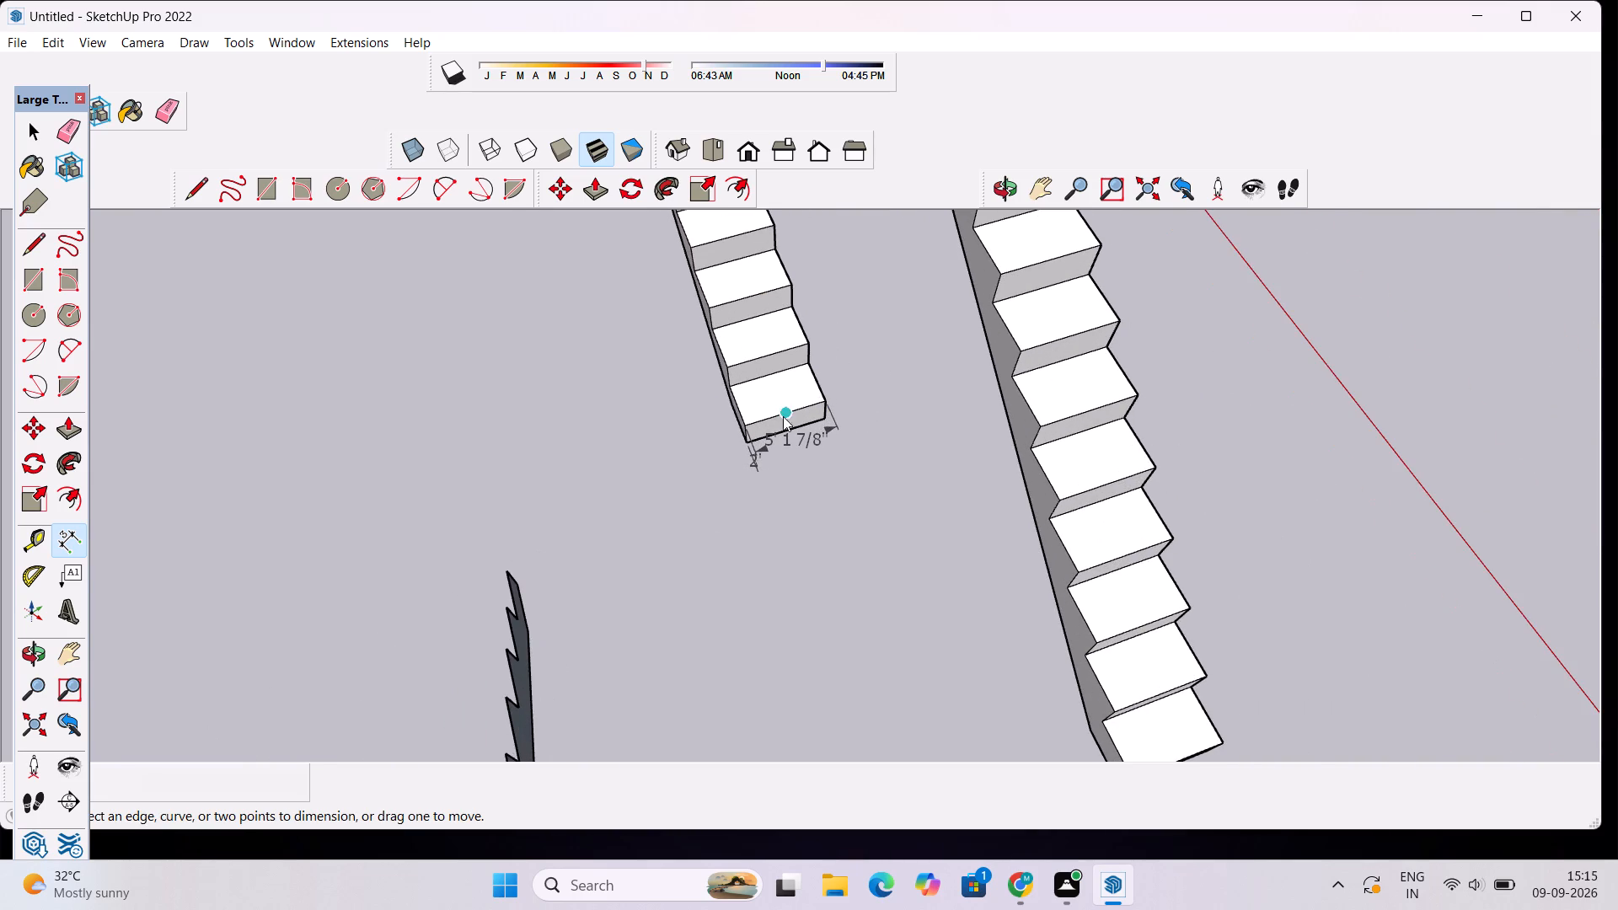
scroll(701, 439, "down", 7)
scroll(662, 593, "up", 4)
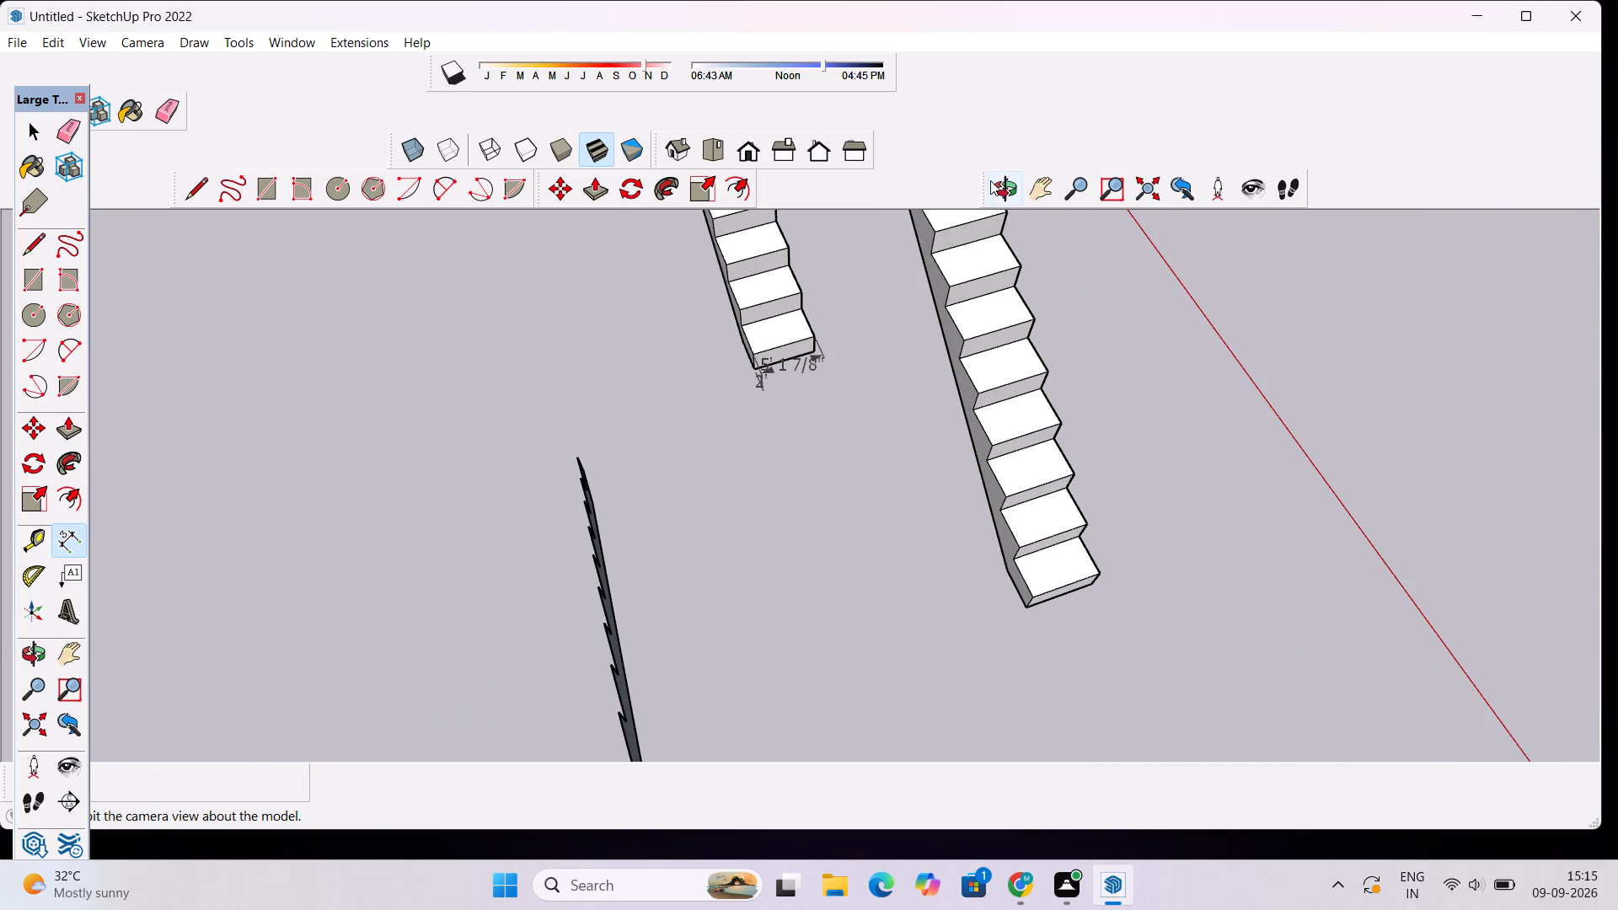
left_click(996, 188)
left_click_drag(1021, 331, 849, 275)
left_click_drag(855, 405, 829, 420)
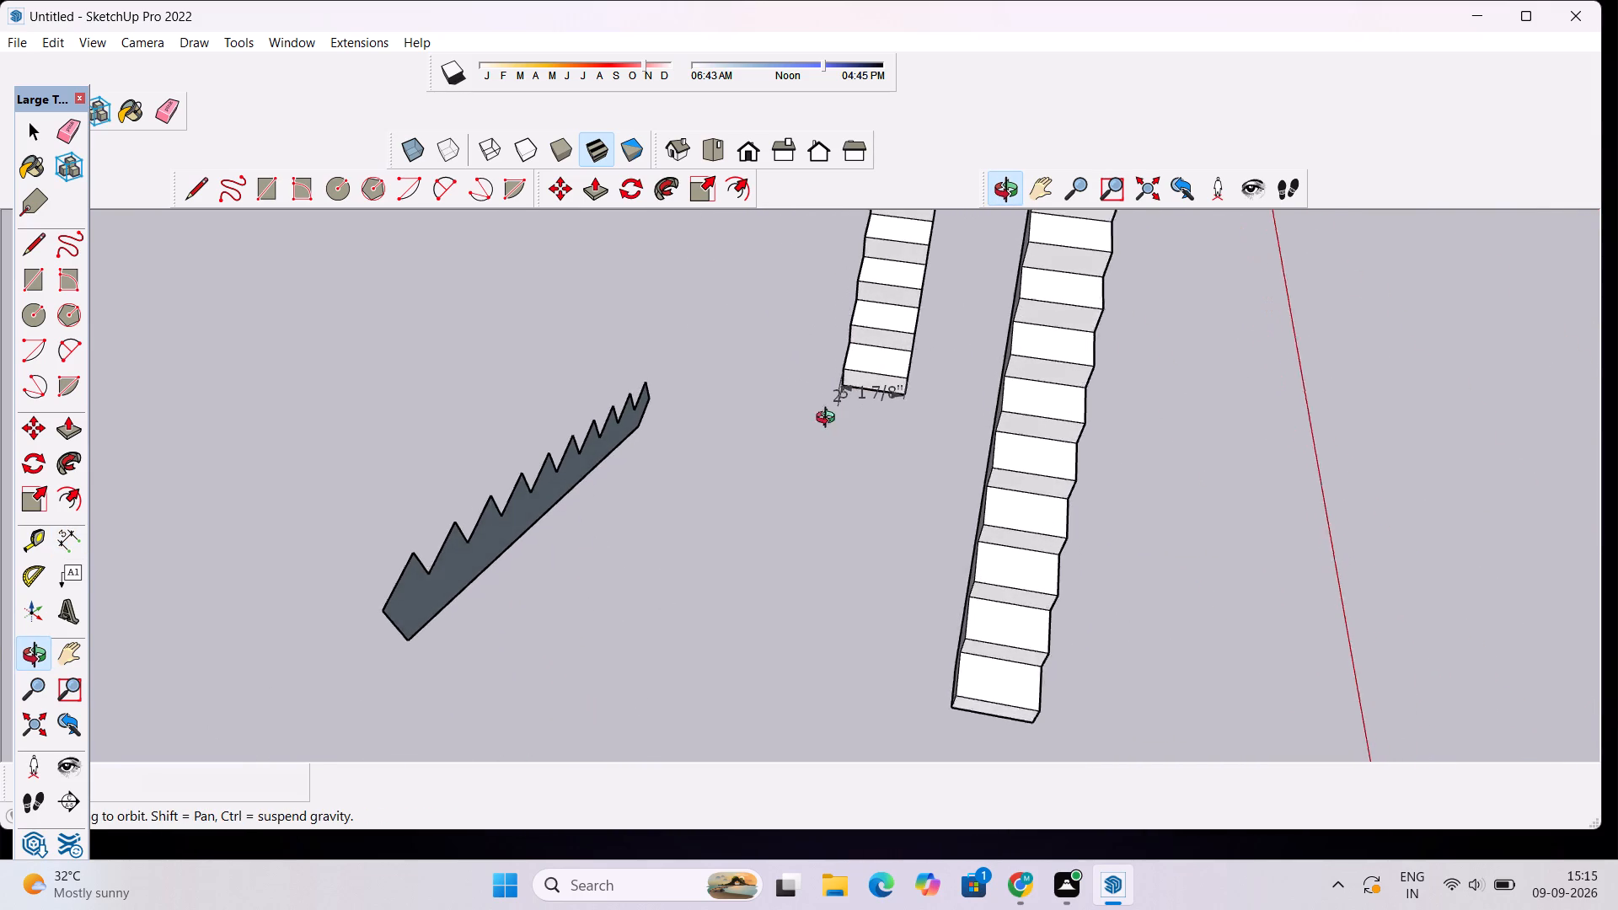
left_click_drag(829, 420, 809, 426)
scroll(618, 456, "up", 1)
key("space")
left_click(597, 441)
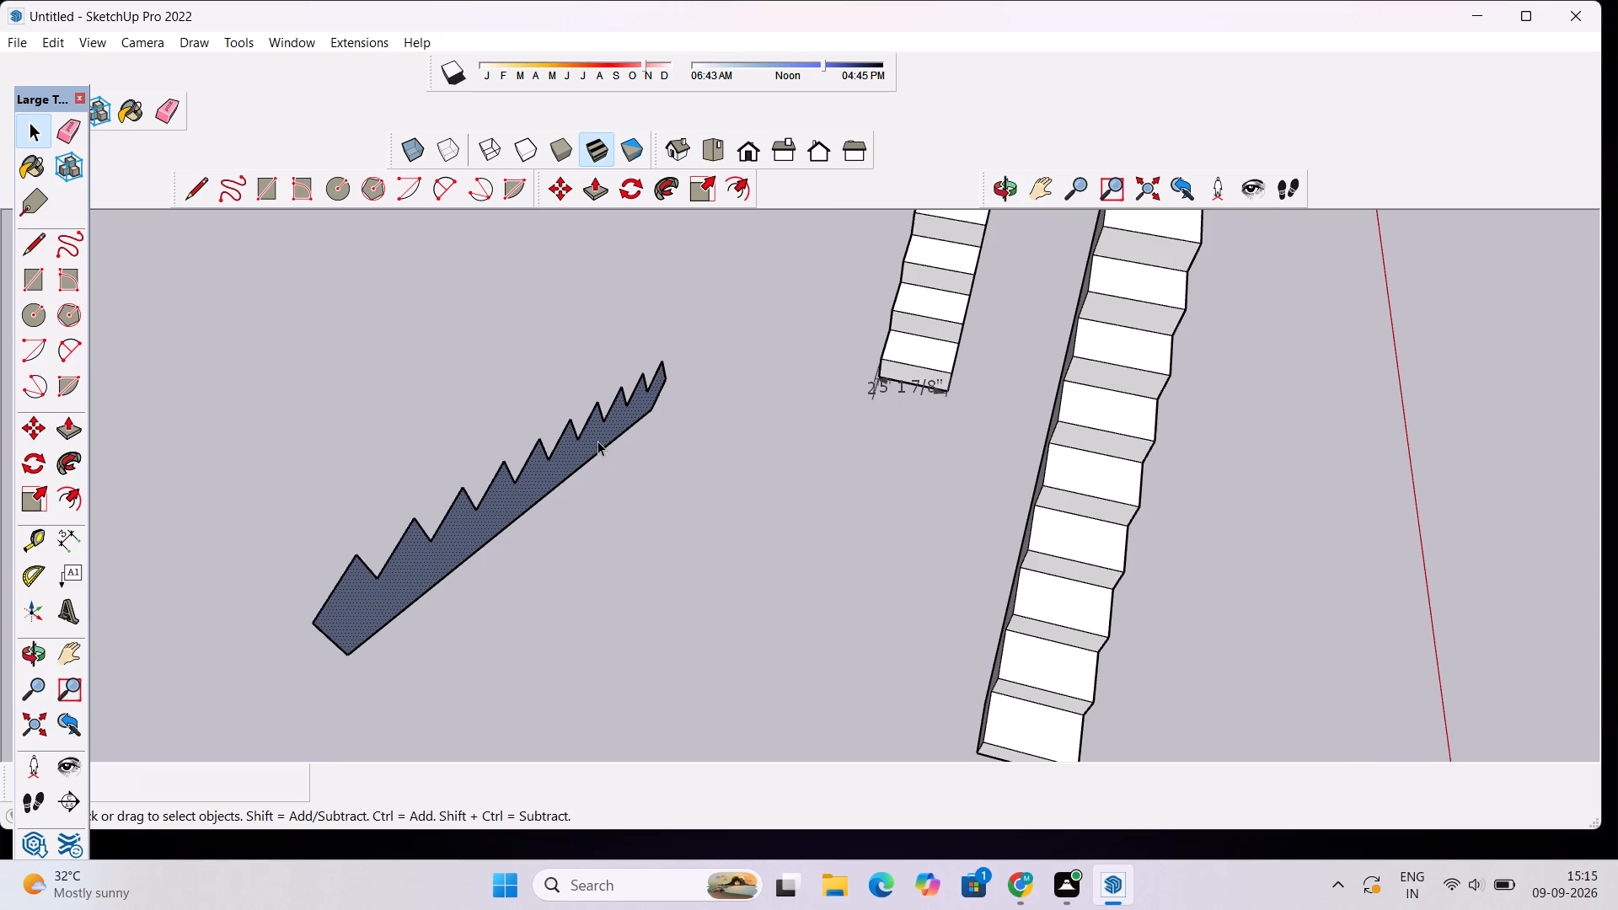
key("p")
left_click(597, 441)
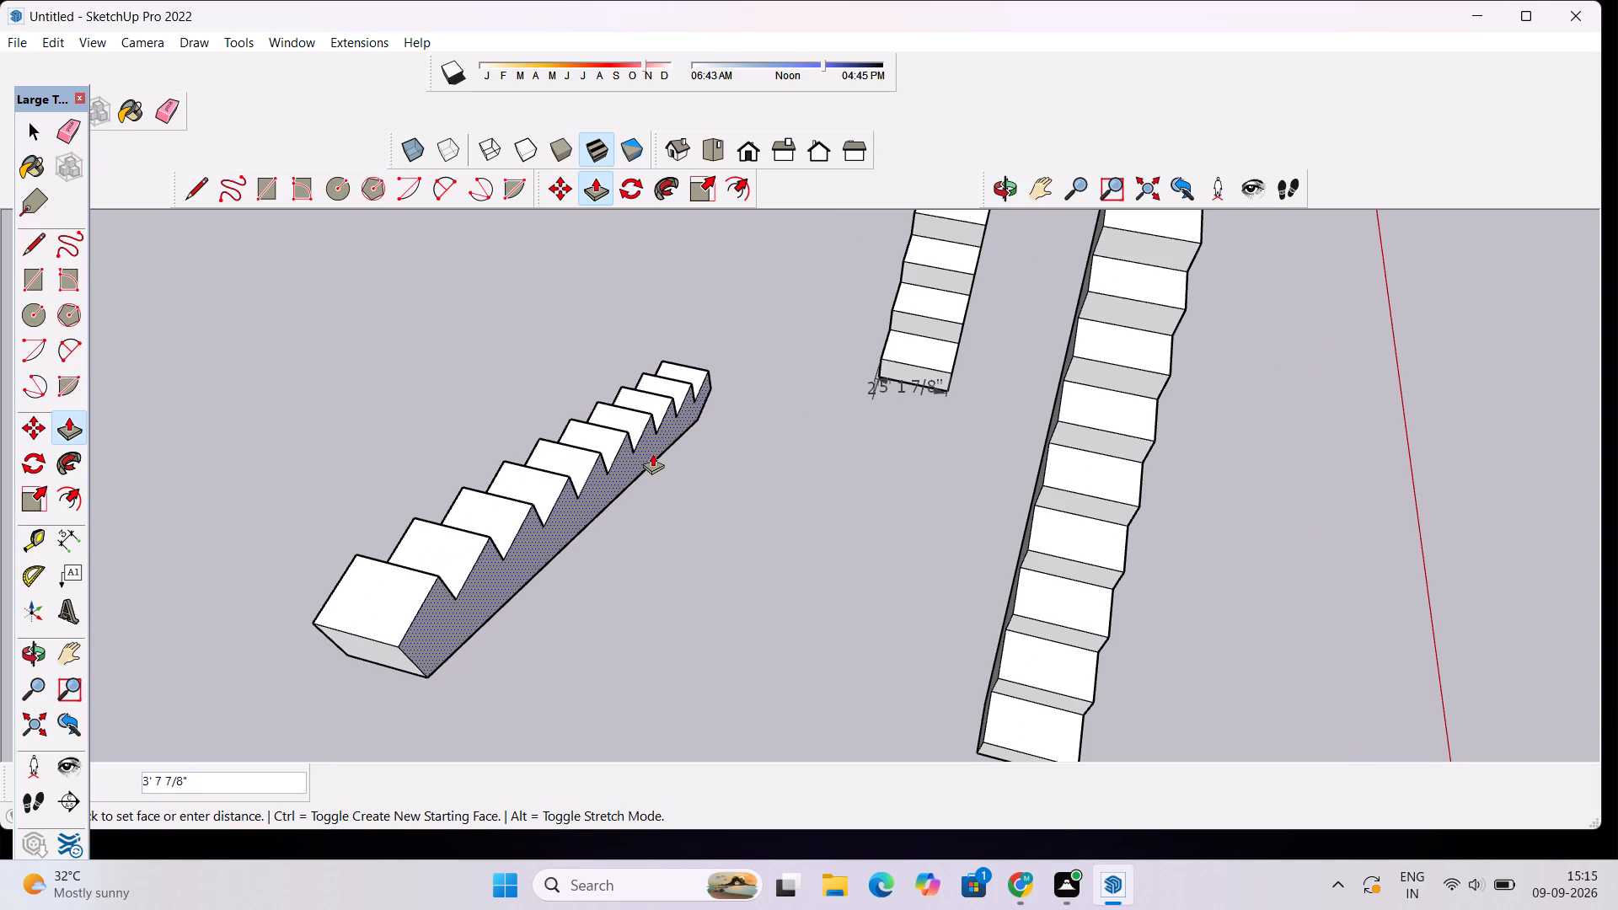
type("5'")
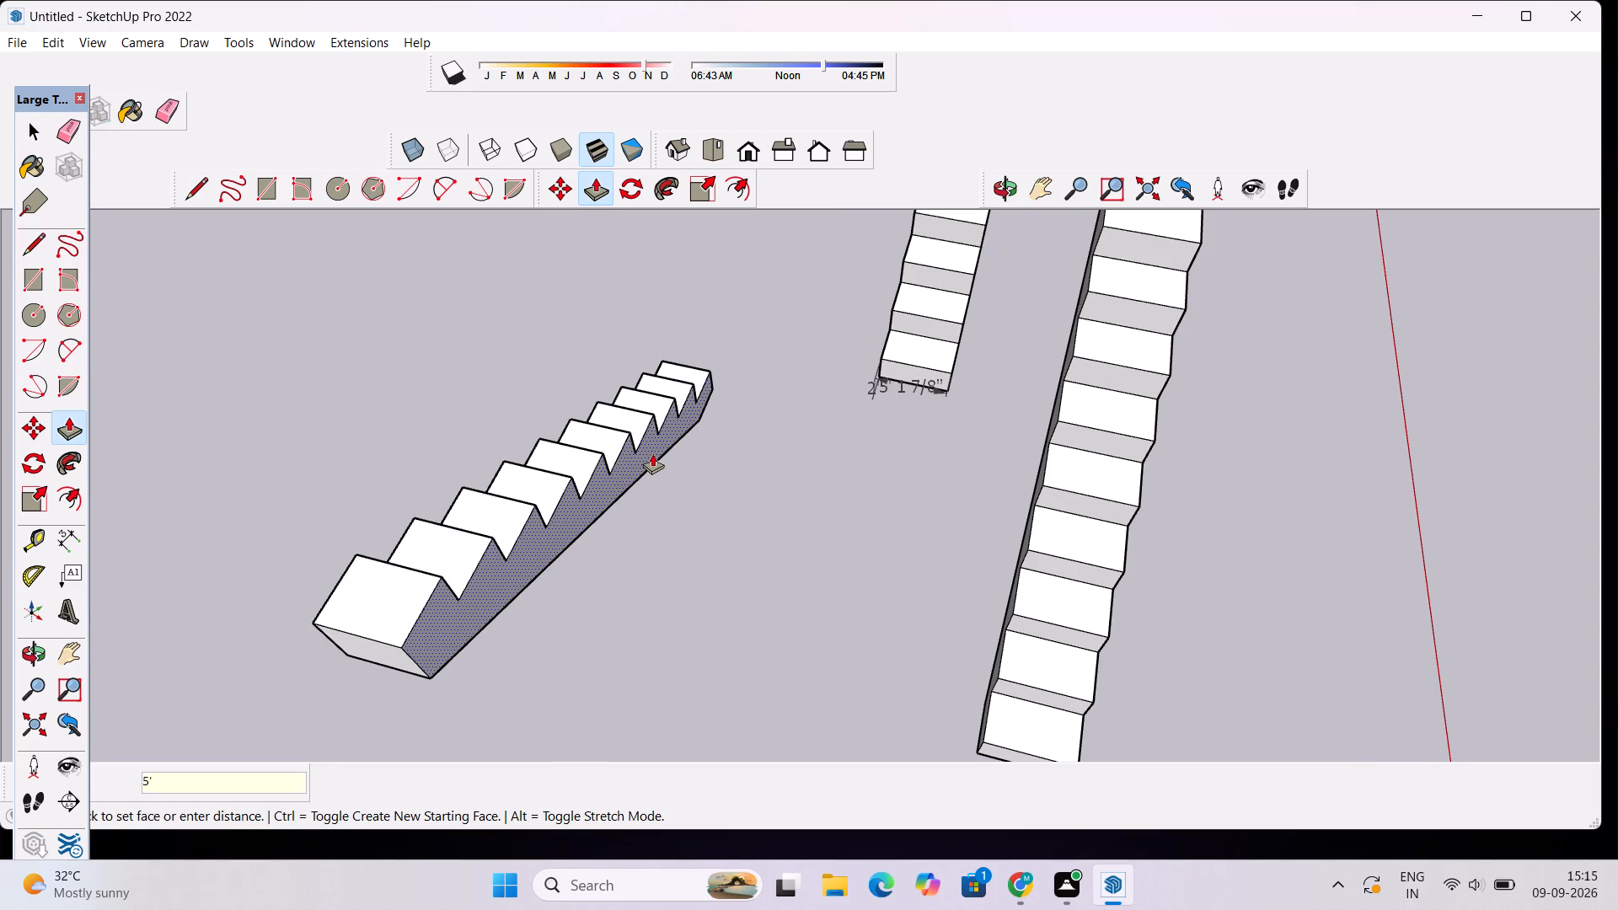
key("1")
key("space")
type("7")
type("/8\"")
key("Return")
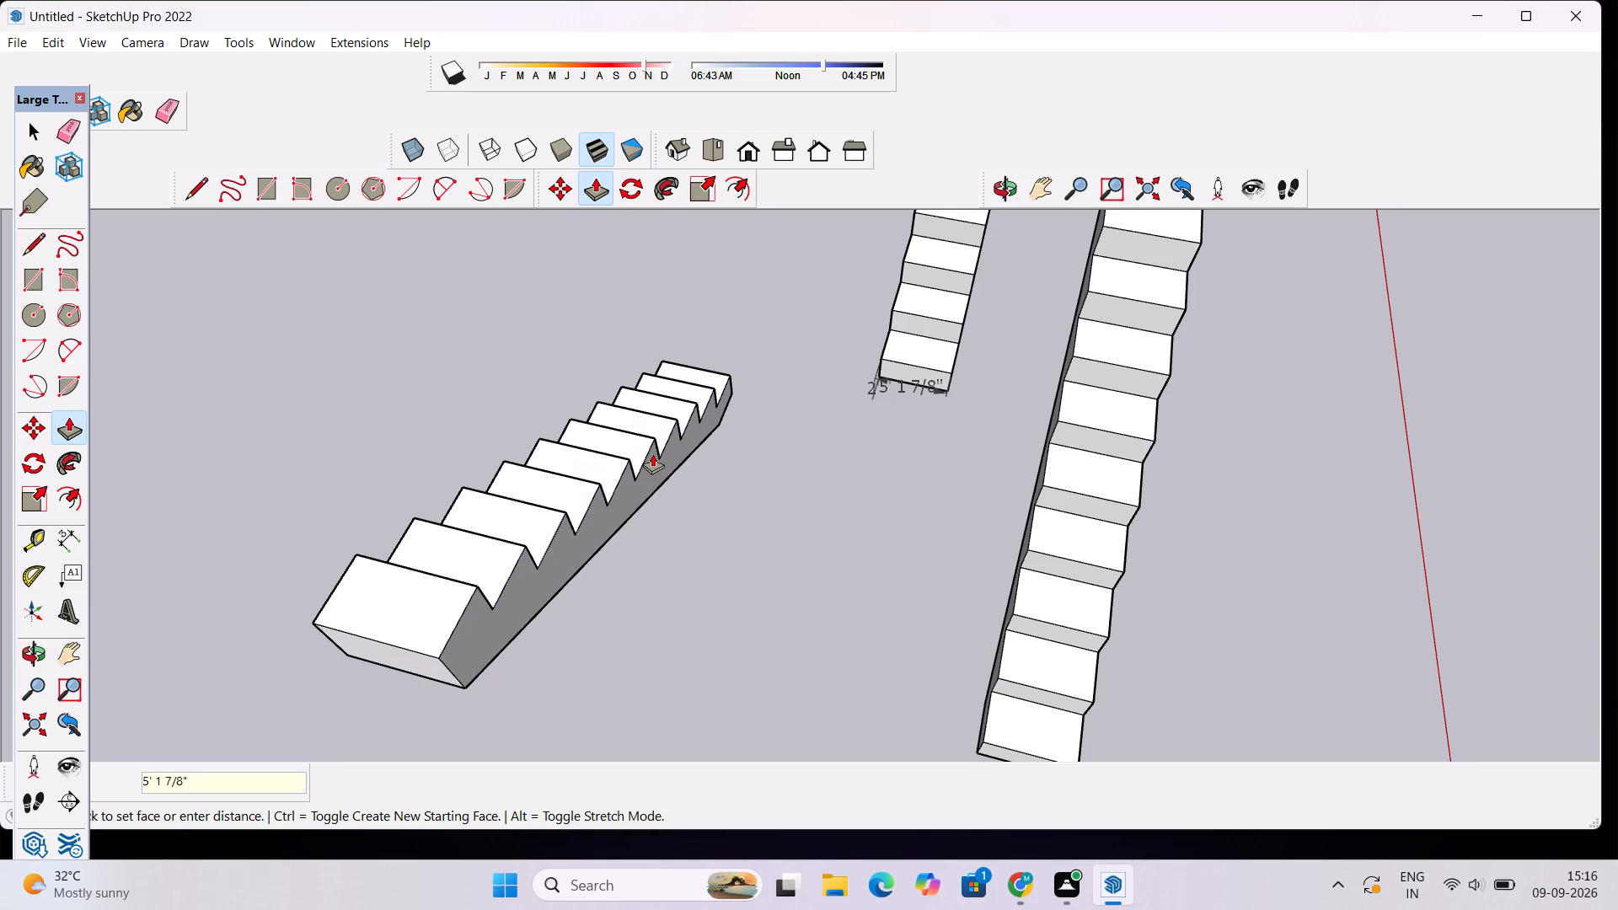
key("space")
Examine the extruded flight beside the two L-landing staircases and the slab from several angles.
scroll(740, 328, "down", 5)
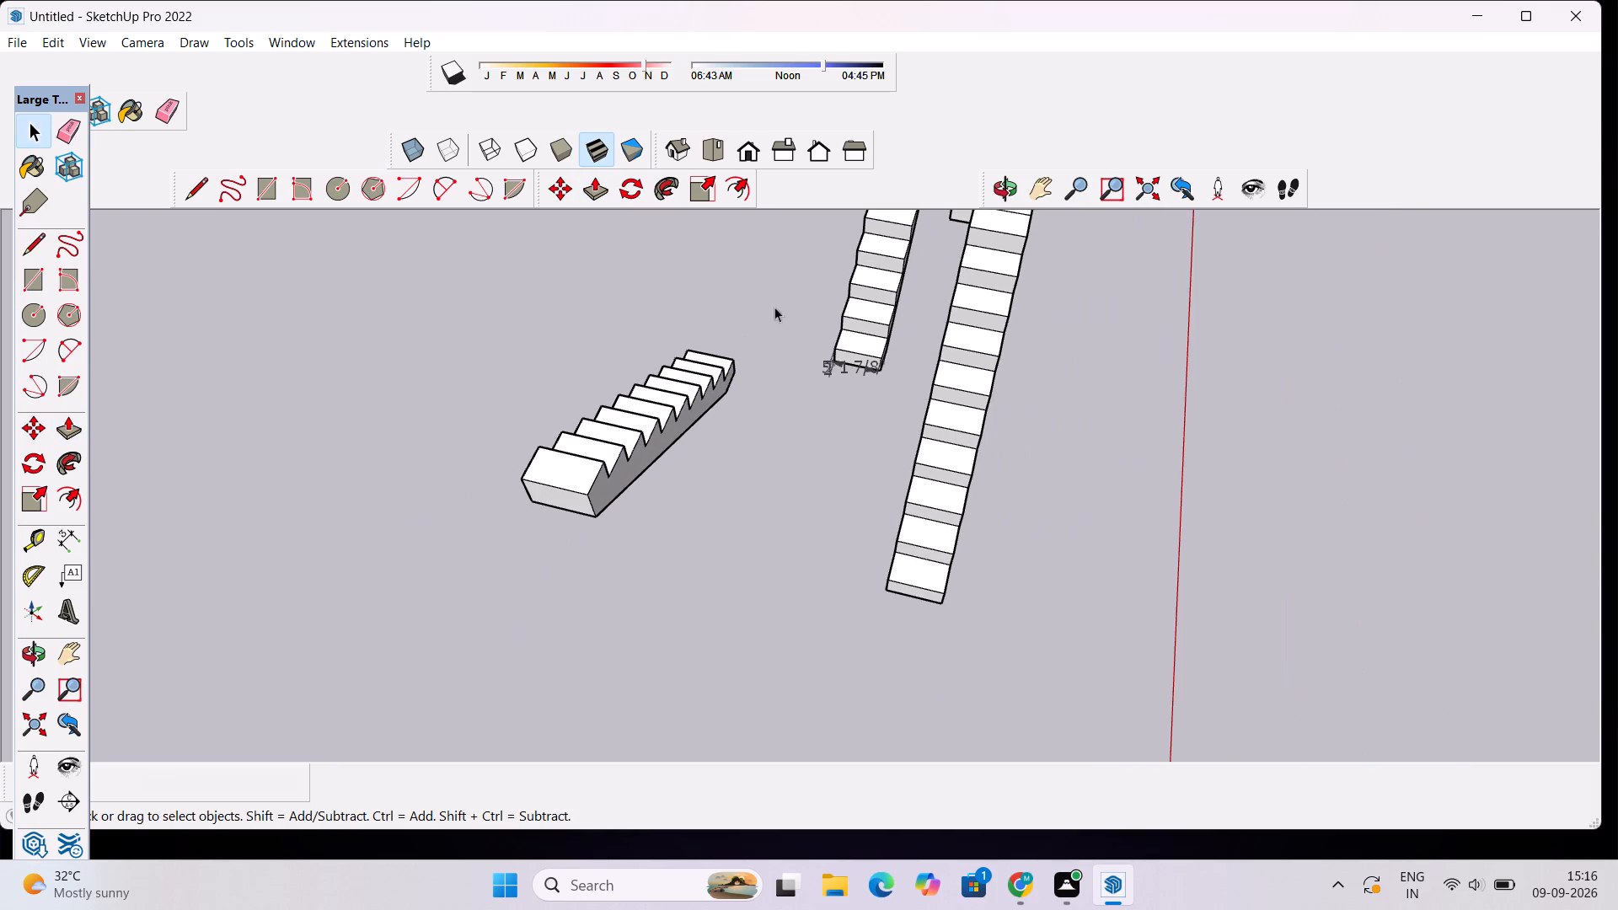
left_click(993, 193)
left_click_drag(522, 353, 1334, 312)
scroll(966, 441, "down", 2)
left_click_drag(408, 566, 704, 405)
scroll(713, 422, "down", 2)
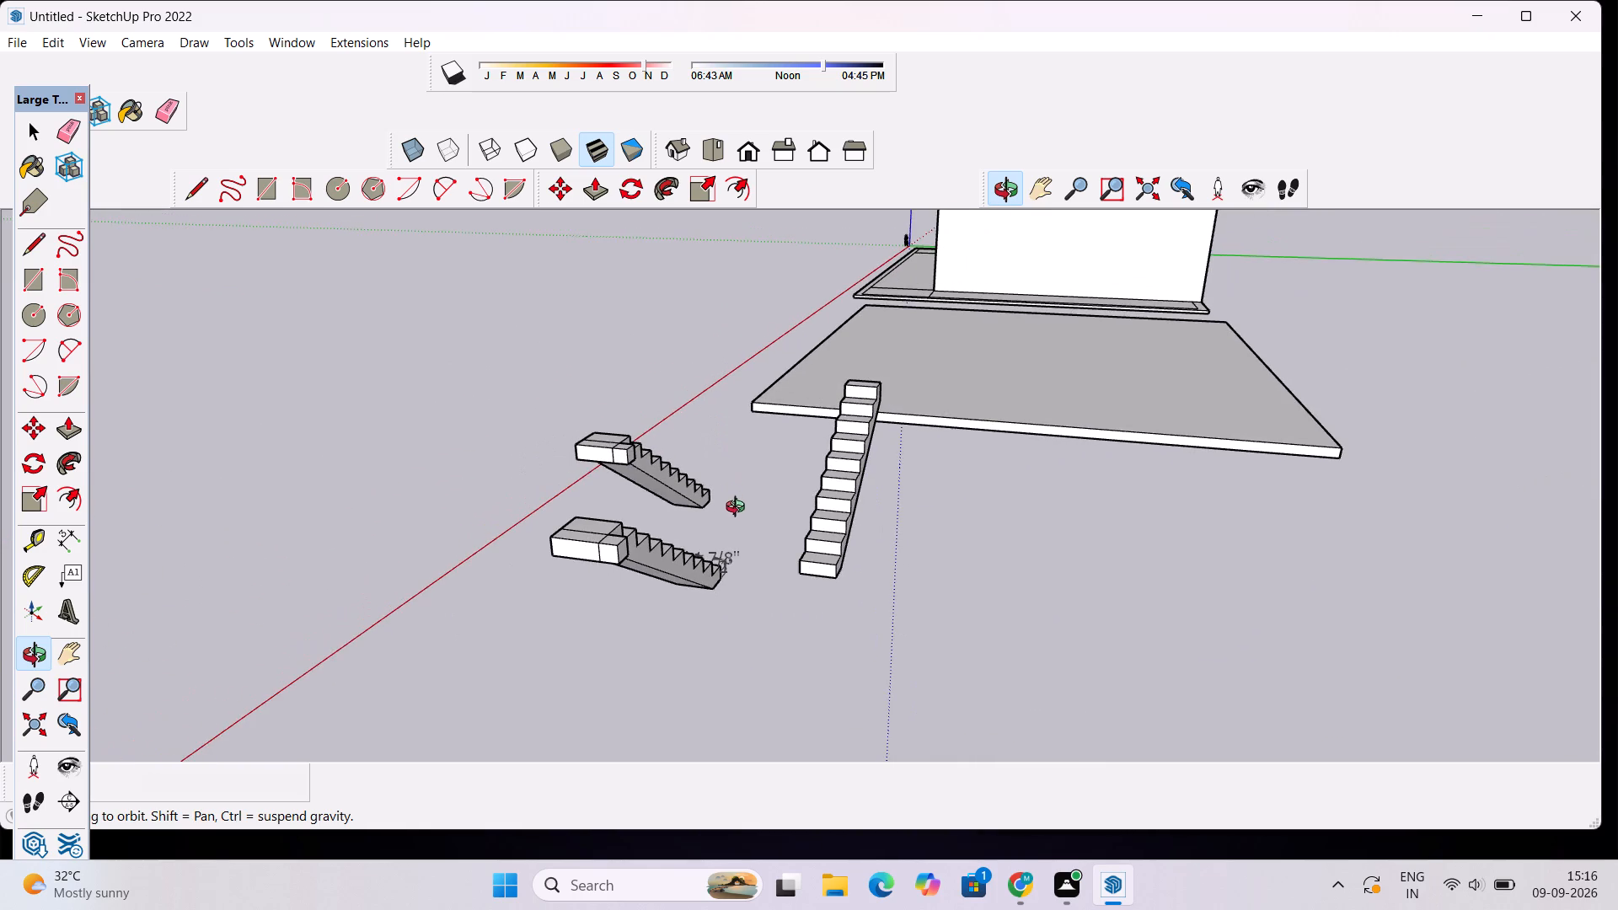
scroll(742, 513, "up", 3)
left_click_drag(633, 520, 734, 552)
scroll(819, 552, "down", 3)
left_click_drag(983, 605, 981, 586)
scroll(991, 559, "down", 3)
left_click(1055, 201)
left_click_drag(1086, 655, 1007, 622)
scroll(991, 610, "up", 2)
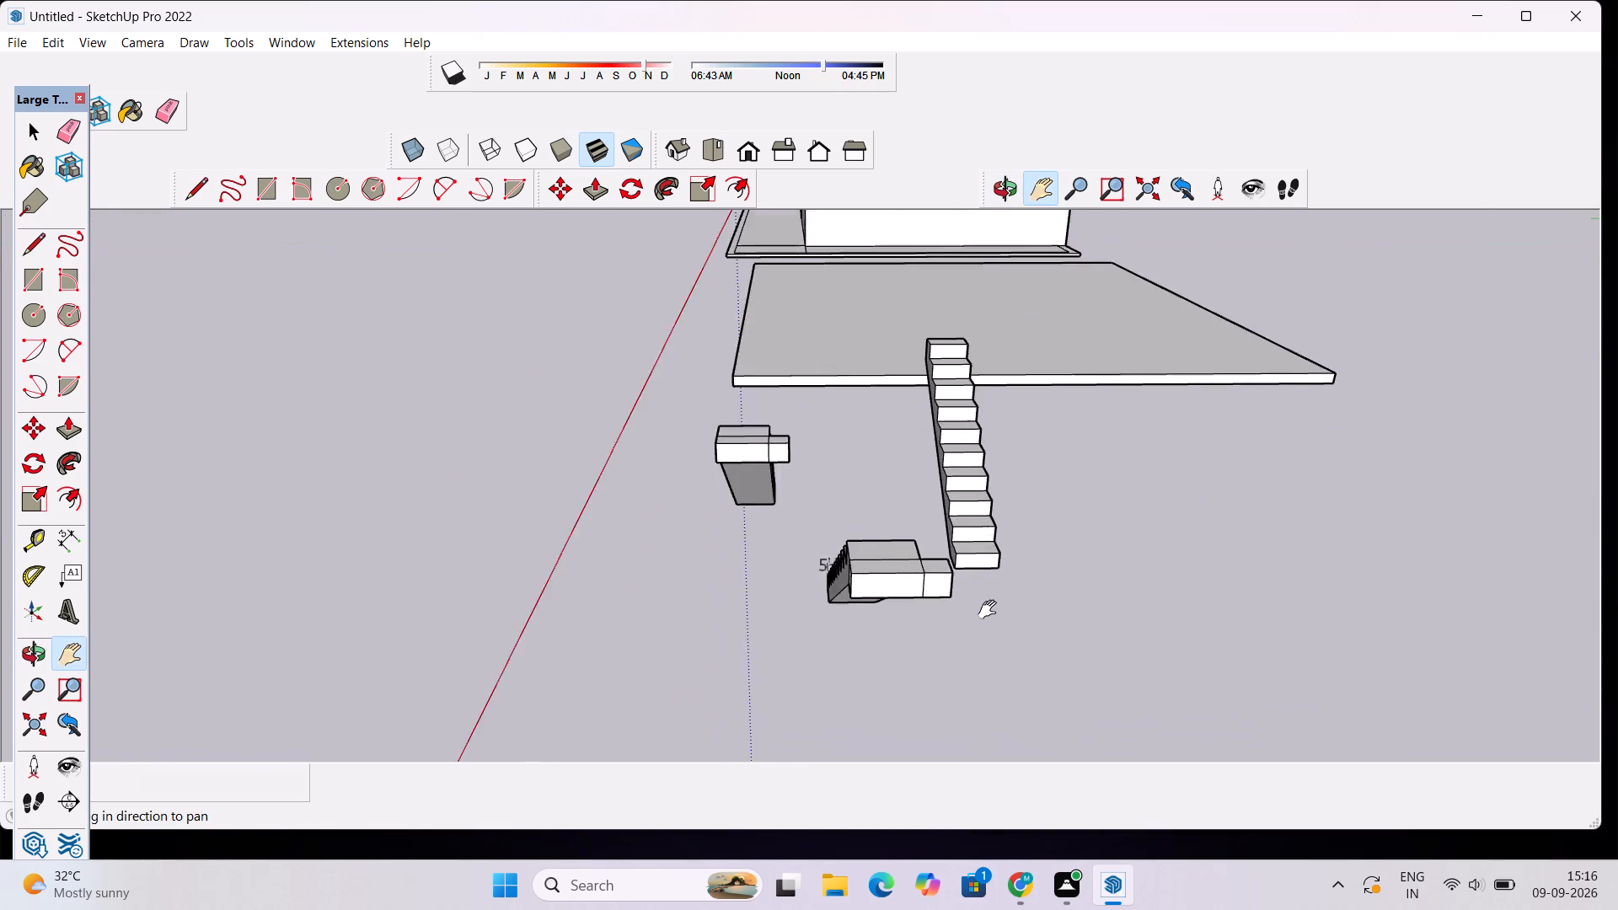
scroll(991, 610, "up", 5)
key("space")
scroll(964, 465, "down", 3)
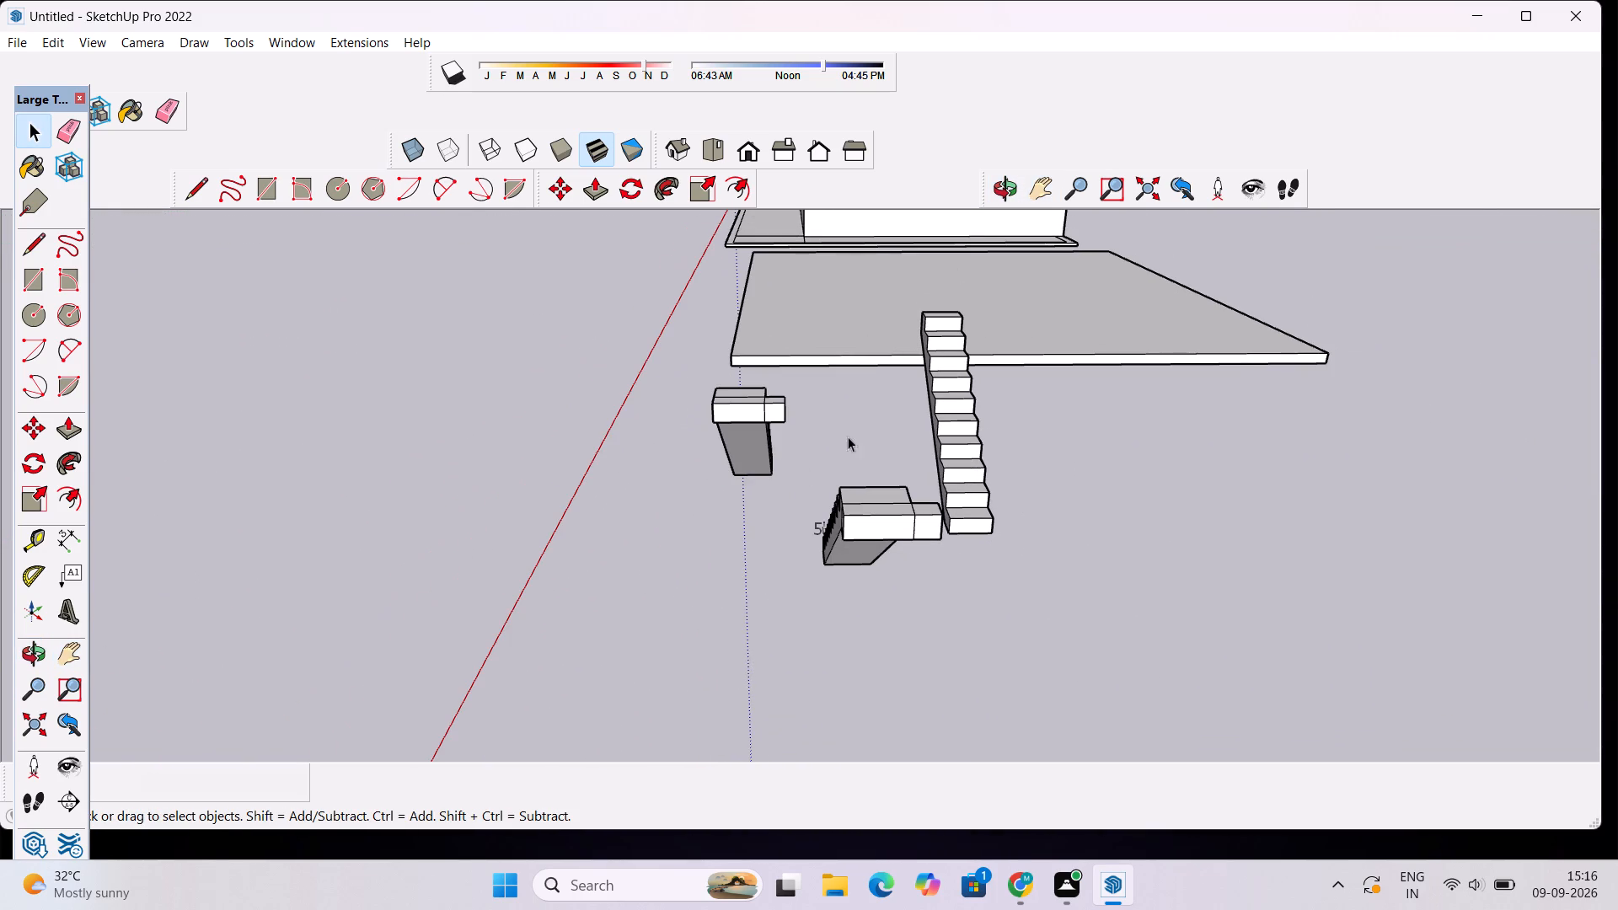
left_click(1006, 198)
left_click_drag(927, 414, 1197, 570)
scroll(1203, 494, "down", 2)
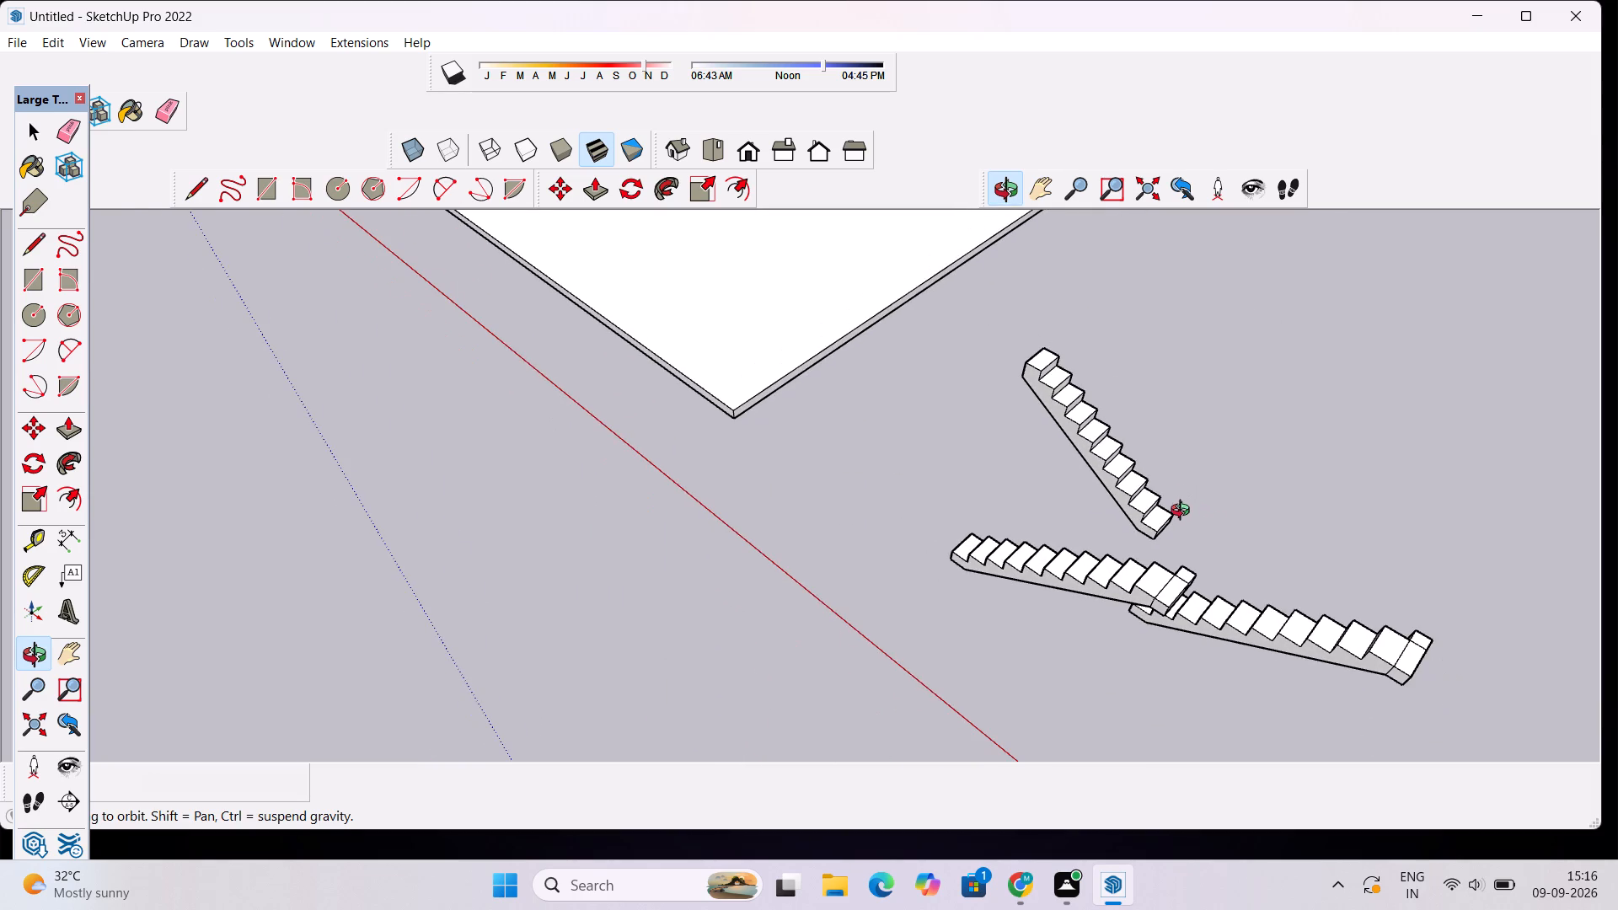
scroll(1184, 512, "up", 3)
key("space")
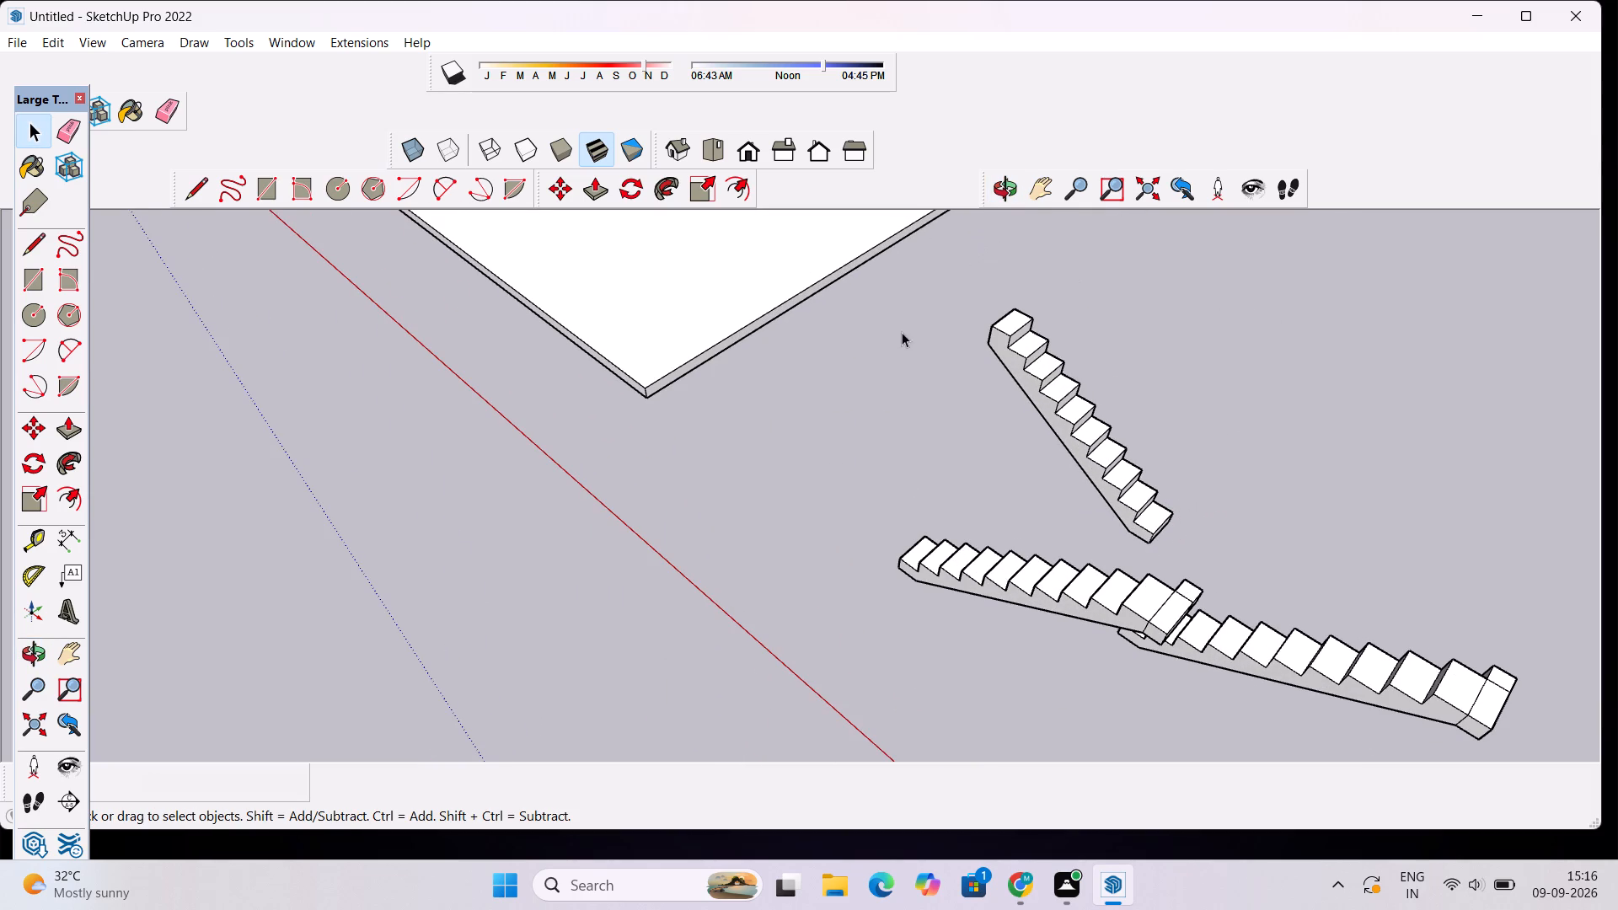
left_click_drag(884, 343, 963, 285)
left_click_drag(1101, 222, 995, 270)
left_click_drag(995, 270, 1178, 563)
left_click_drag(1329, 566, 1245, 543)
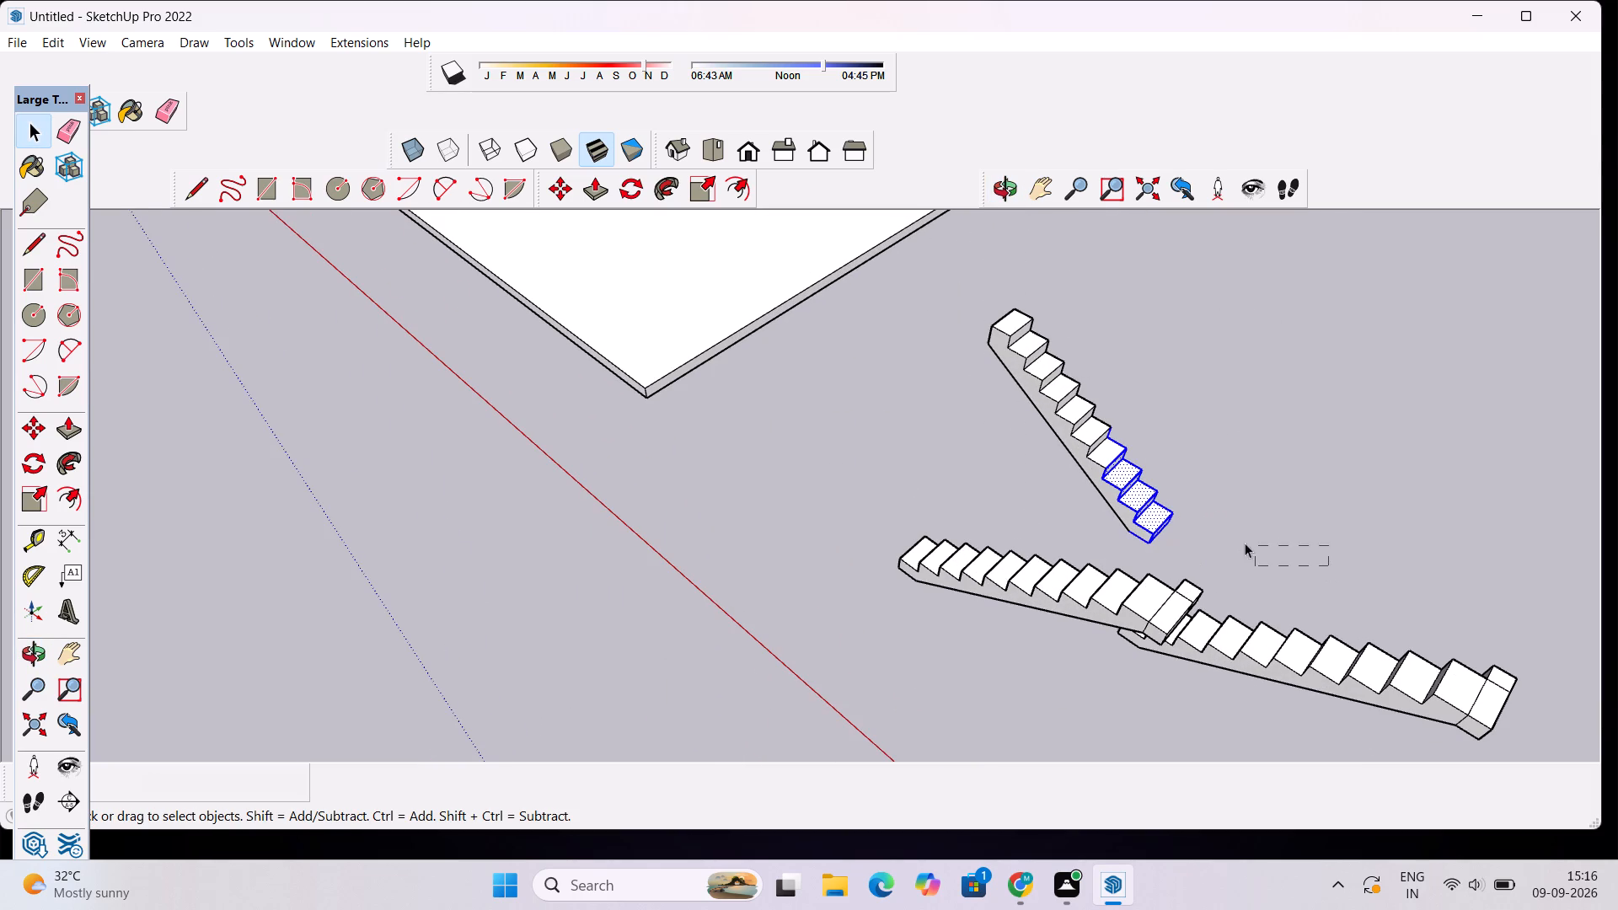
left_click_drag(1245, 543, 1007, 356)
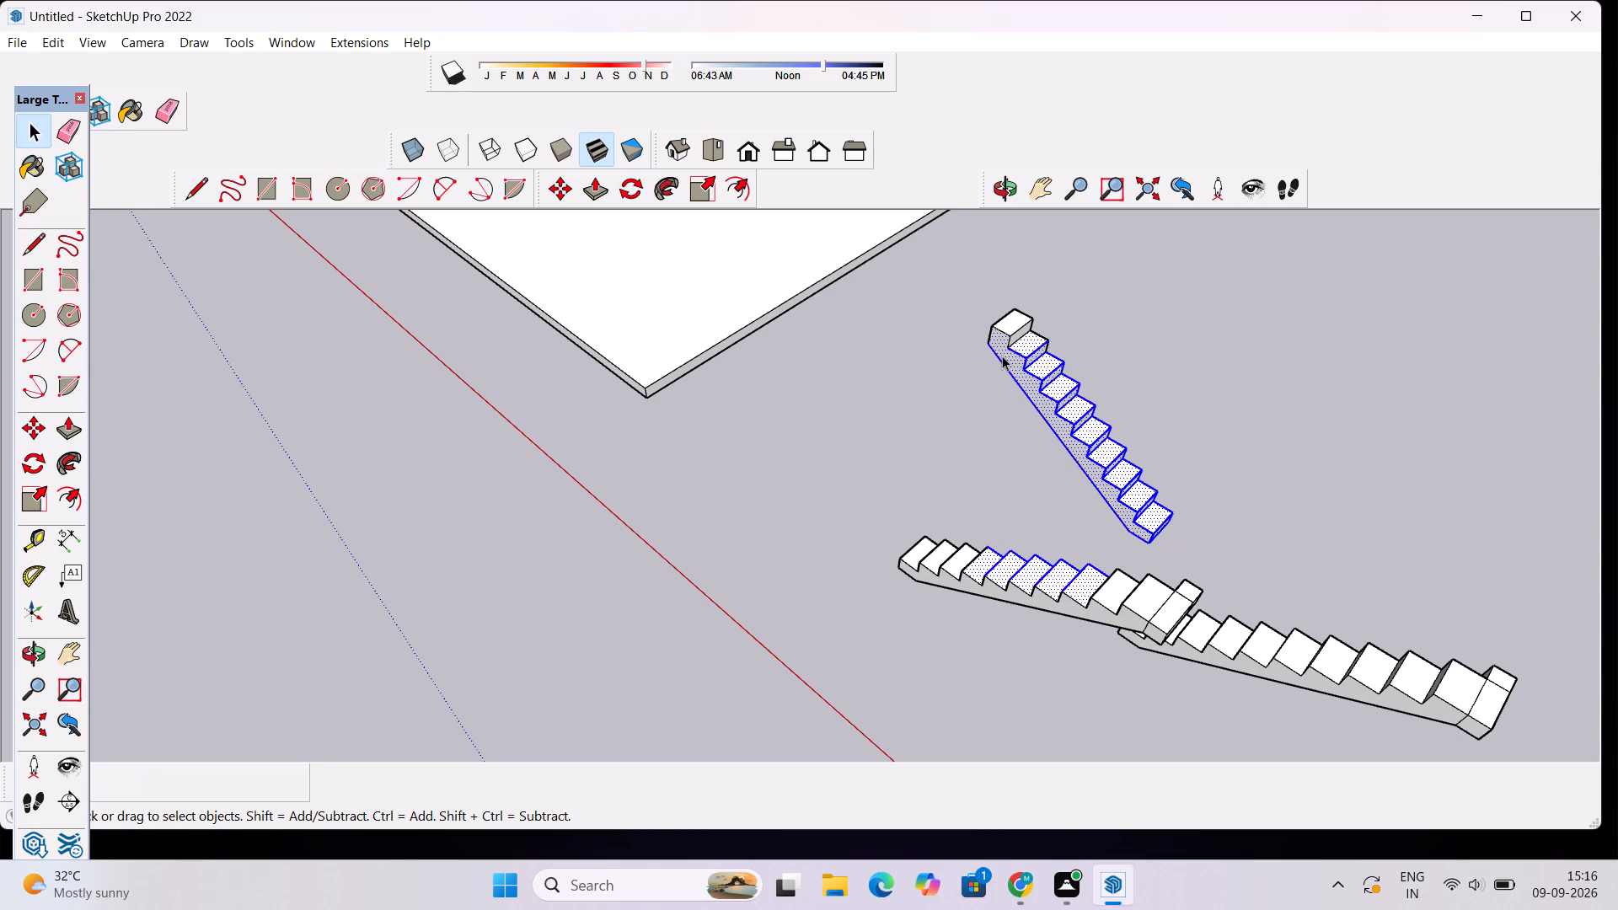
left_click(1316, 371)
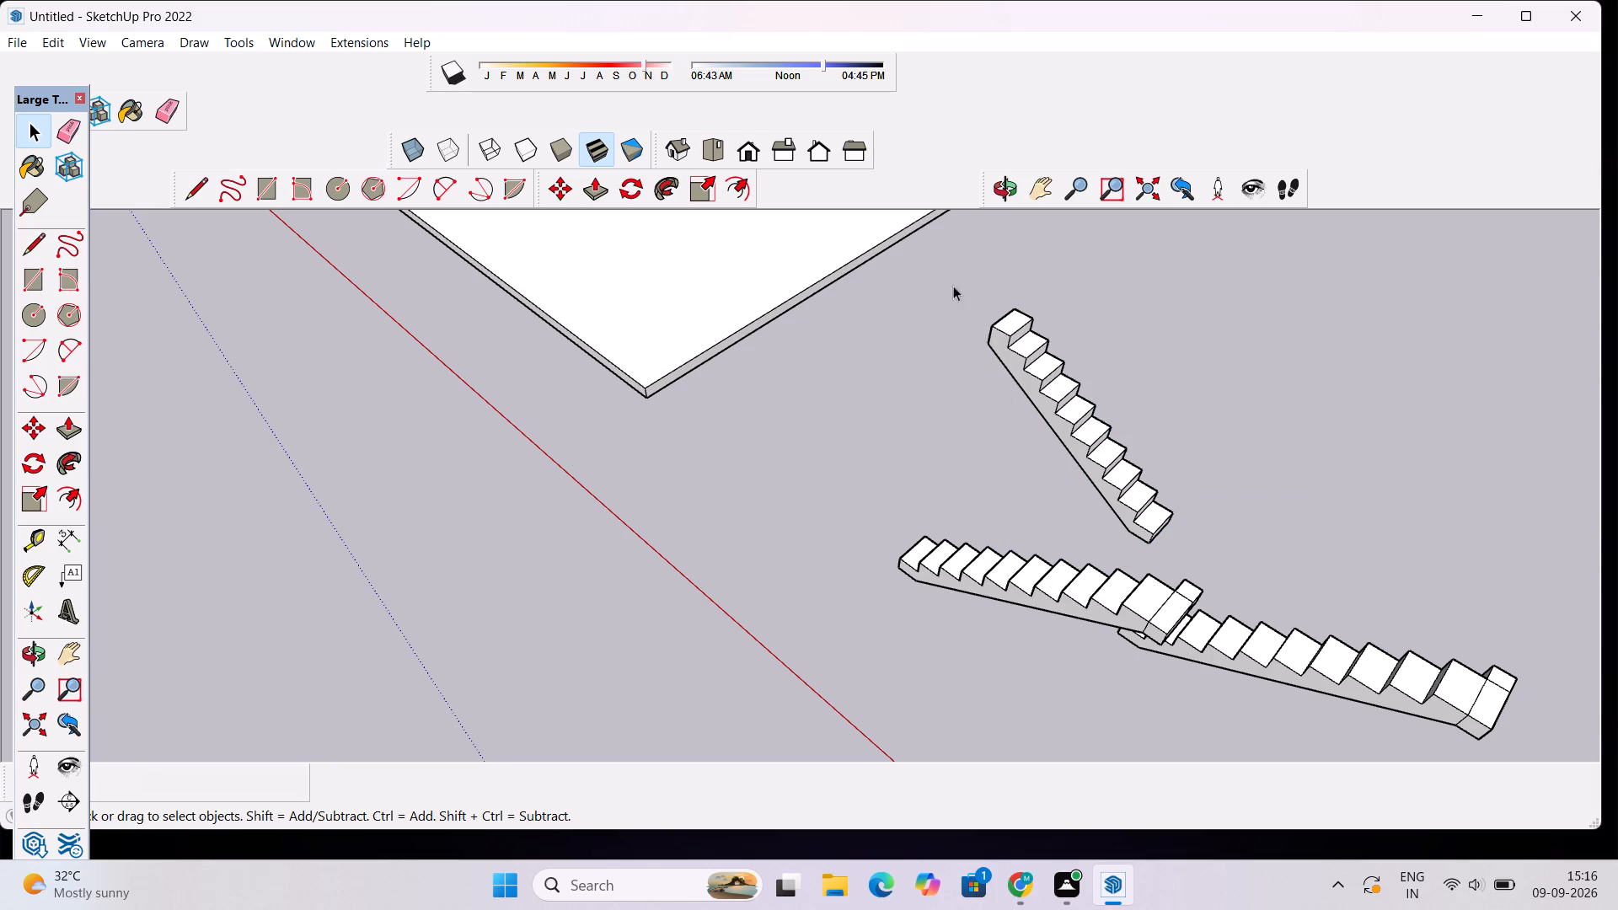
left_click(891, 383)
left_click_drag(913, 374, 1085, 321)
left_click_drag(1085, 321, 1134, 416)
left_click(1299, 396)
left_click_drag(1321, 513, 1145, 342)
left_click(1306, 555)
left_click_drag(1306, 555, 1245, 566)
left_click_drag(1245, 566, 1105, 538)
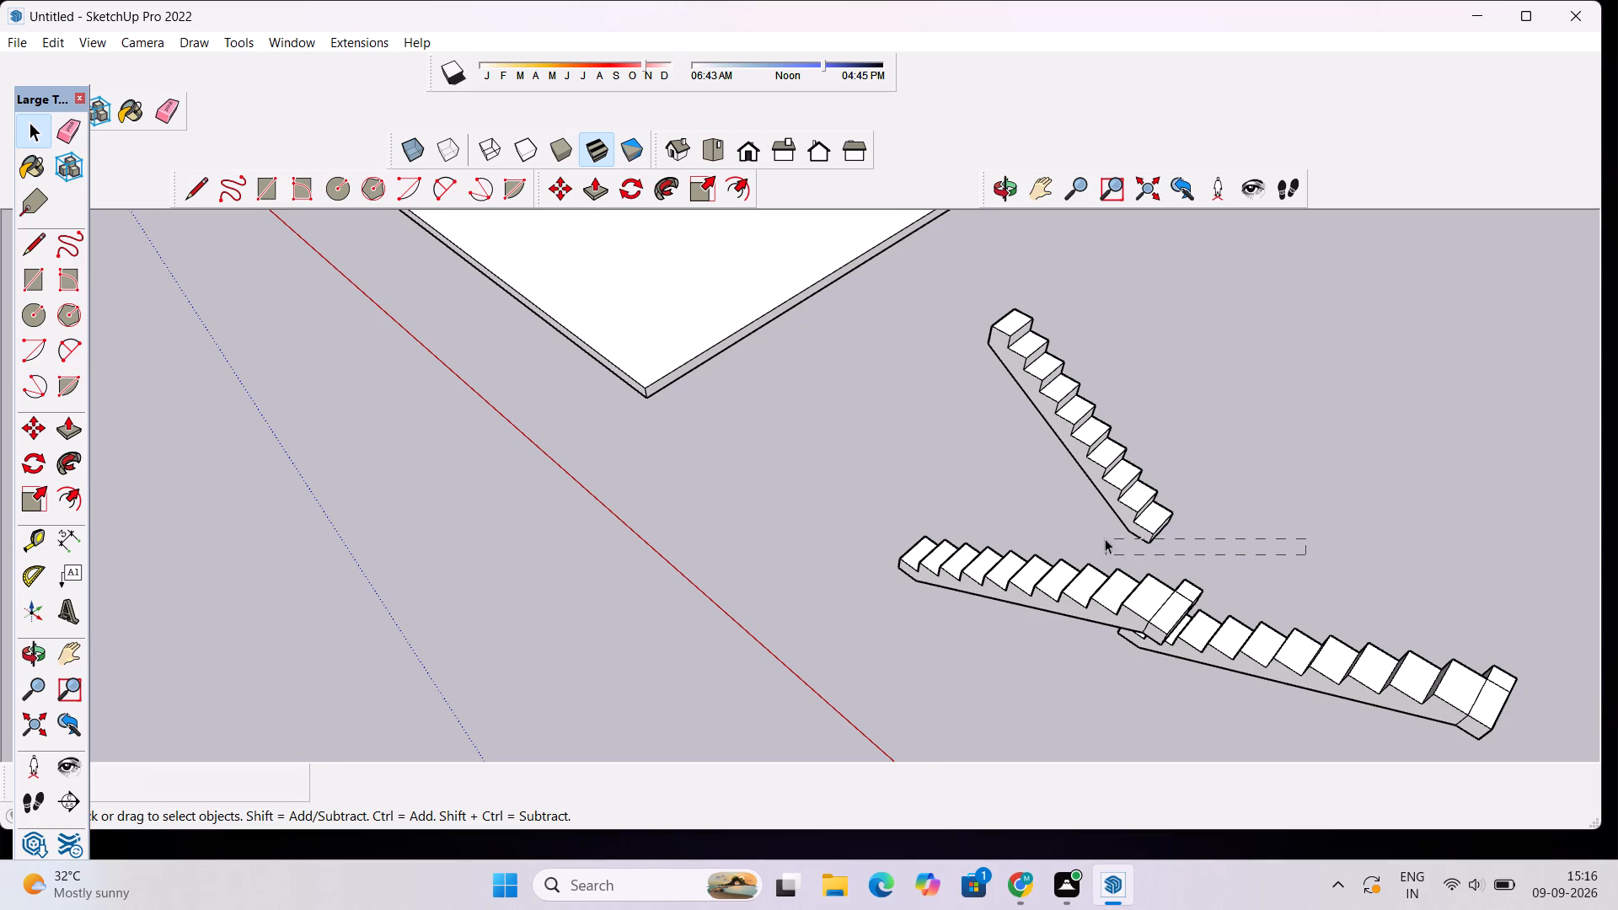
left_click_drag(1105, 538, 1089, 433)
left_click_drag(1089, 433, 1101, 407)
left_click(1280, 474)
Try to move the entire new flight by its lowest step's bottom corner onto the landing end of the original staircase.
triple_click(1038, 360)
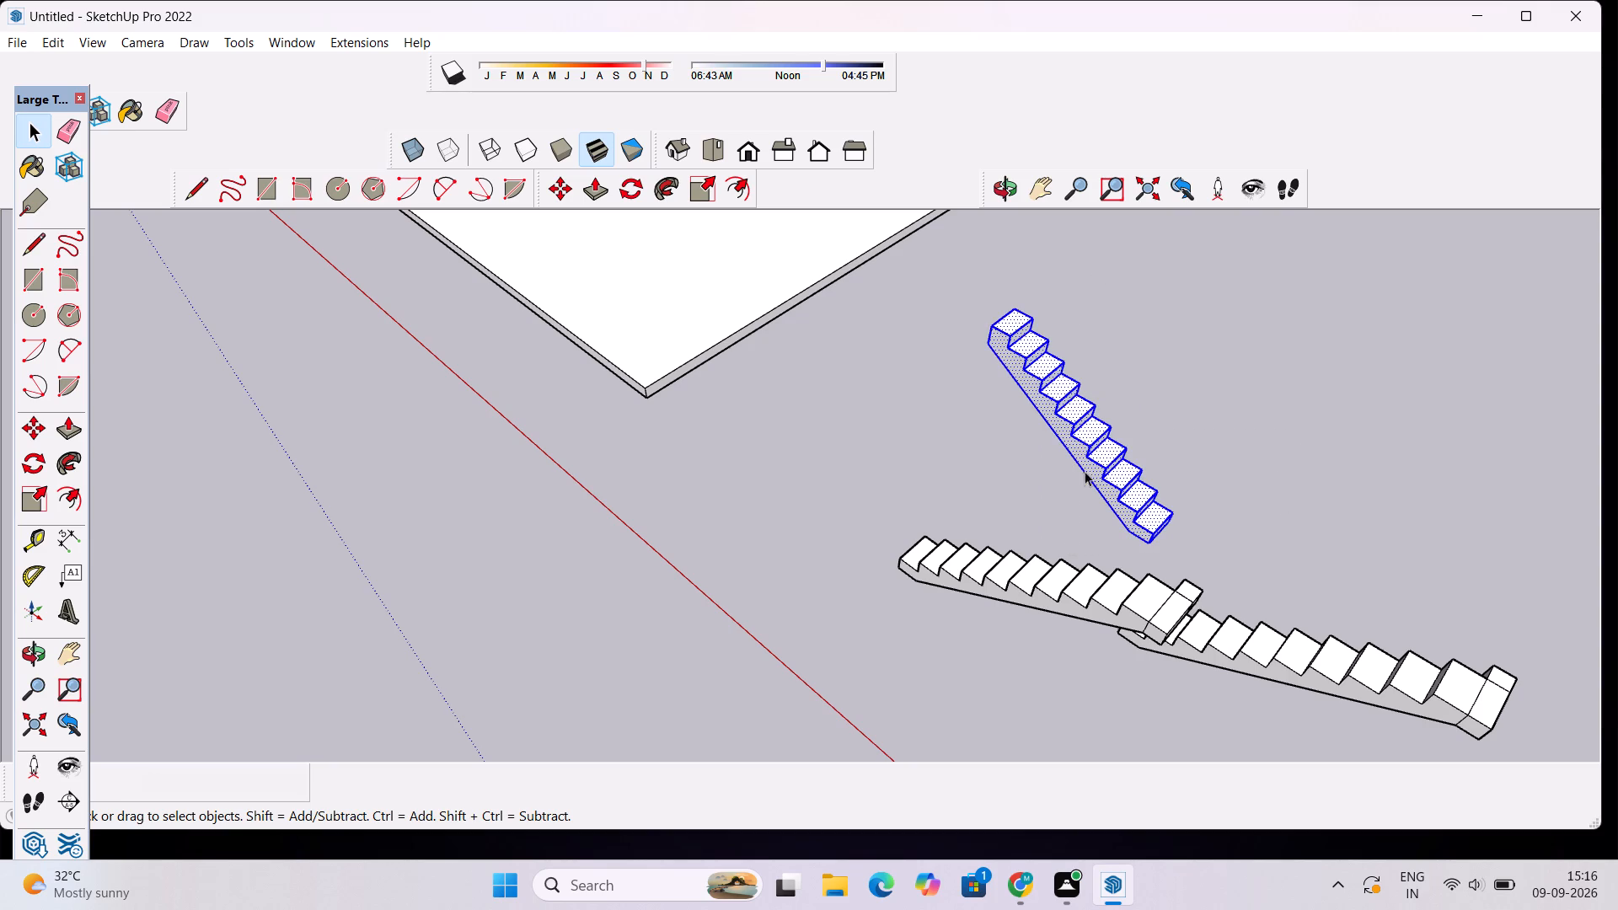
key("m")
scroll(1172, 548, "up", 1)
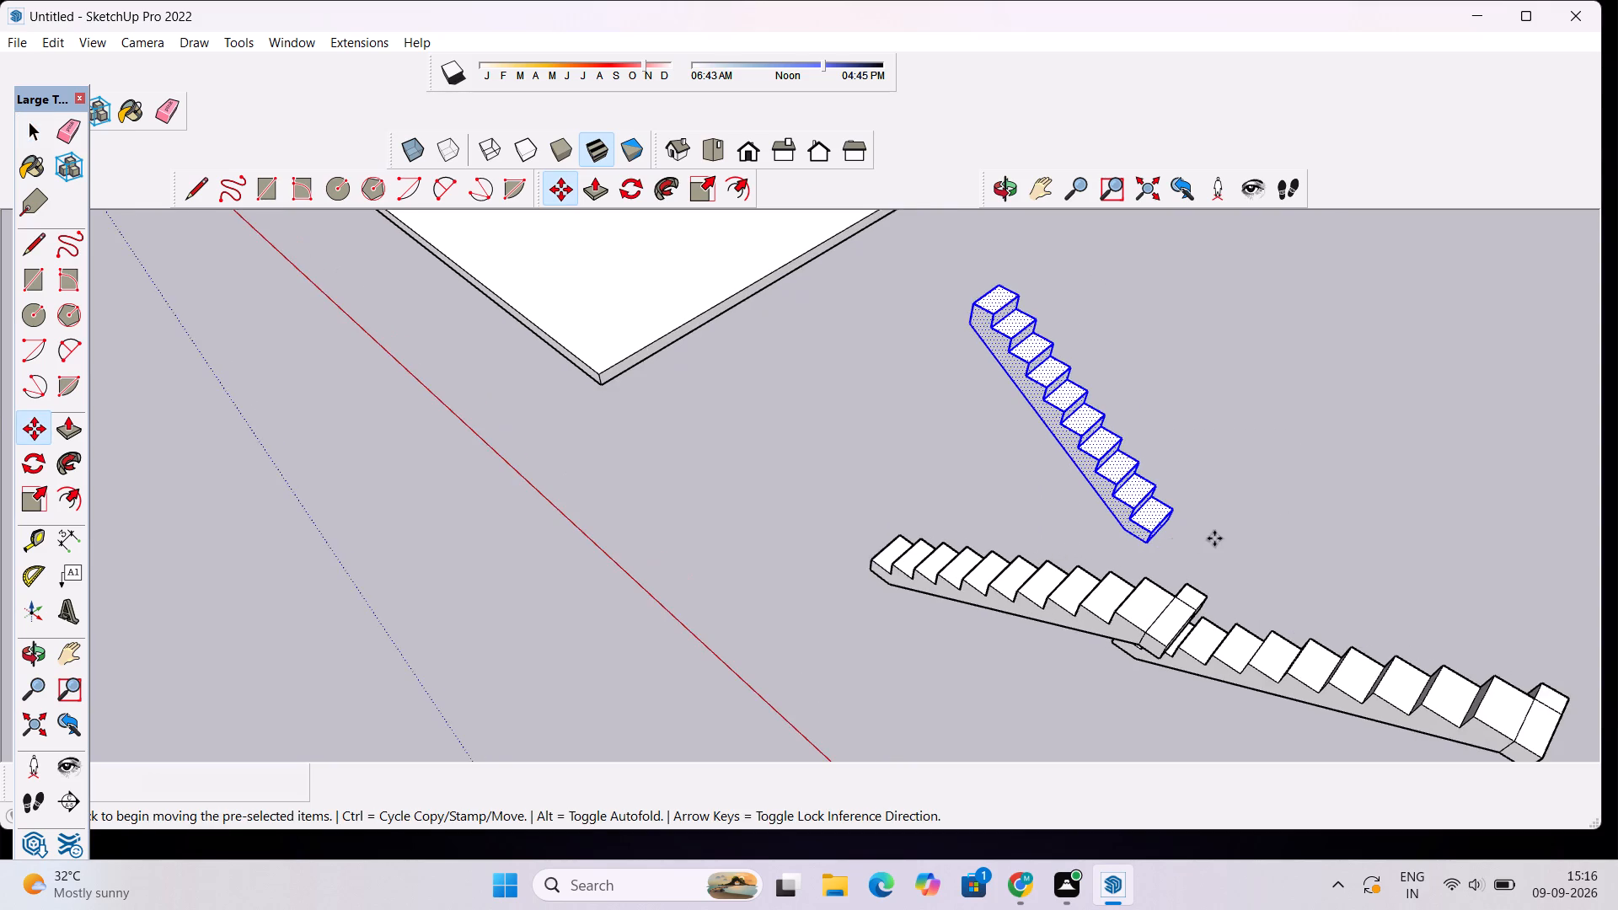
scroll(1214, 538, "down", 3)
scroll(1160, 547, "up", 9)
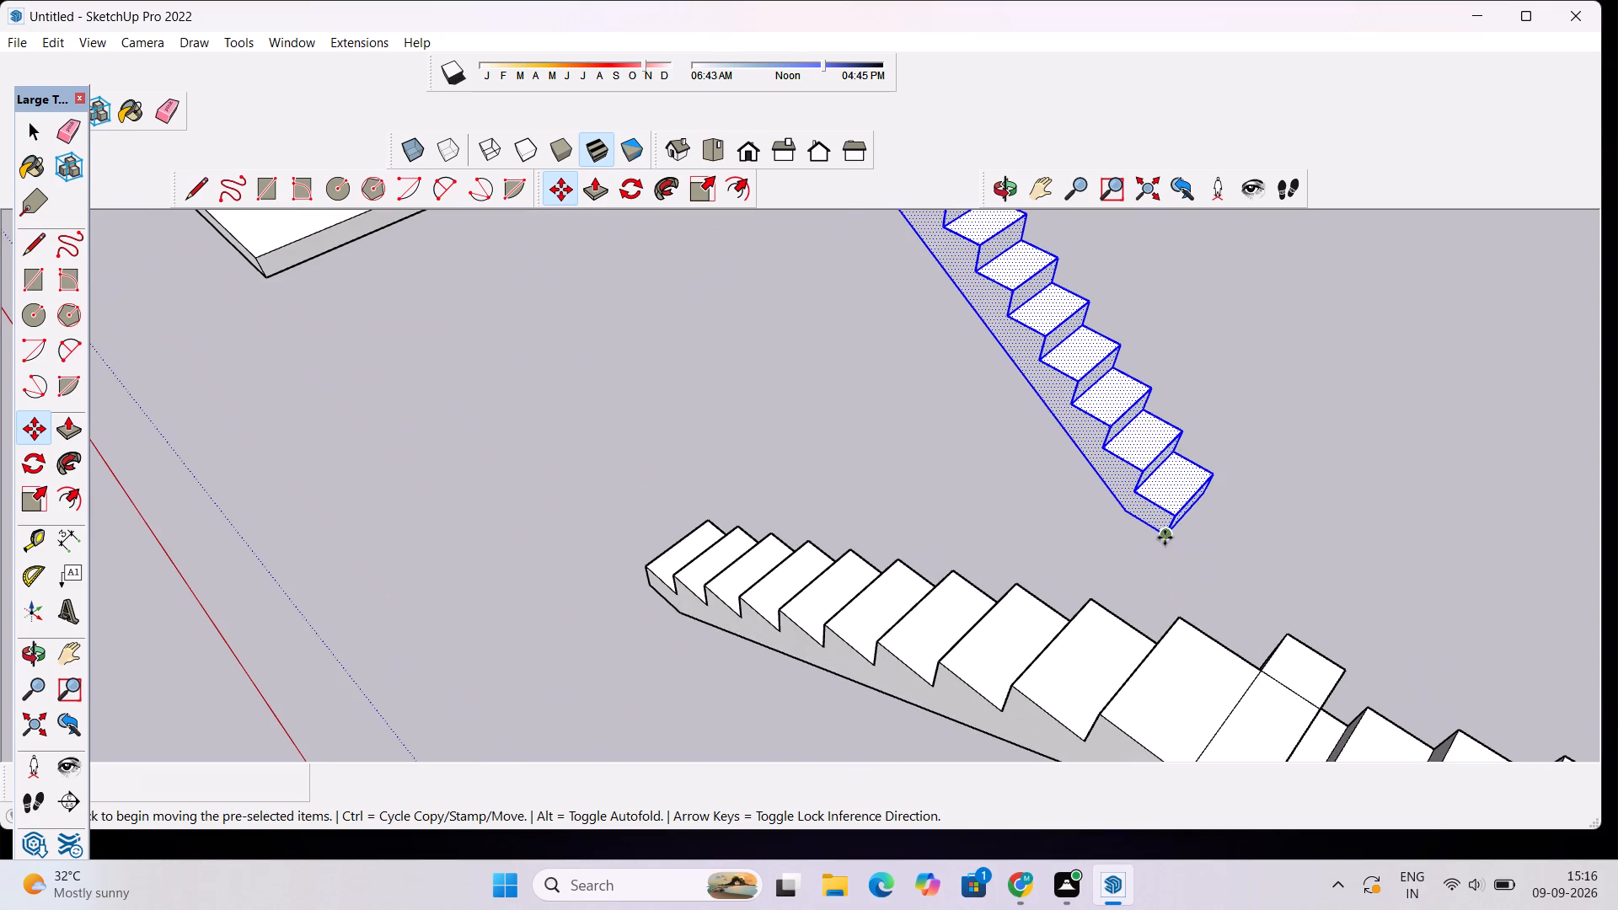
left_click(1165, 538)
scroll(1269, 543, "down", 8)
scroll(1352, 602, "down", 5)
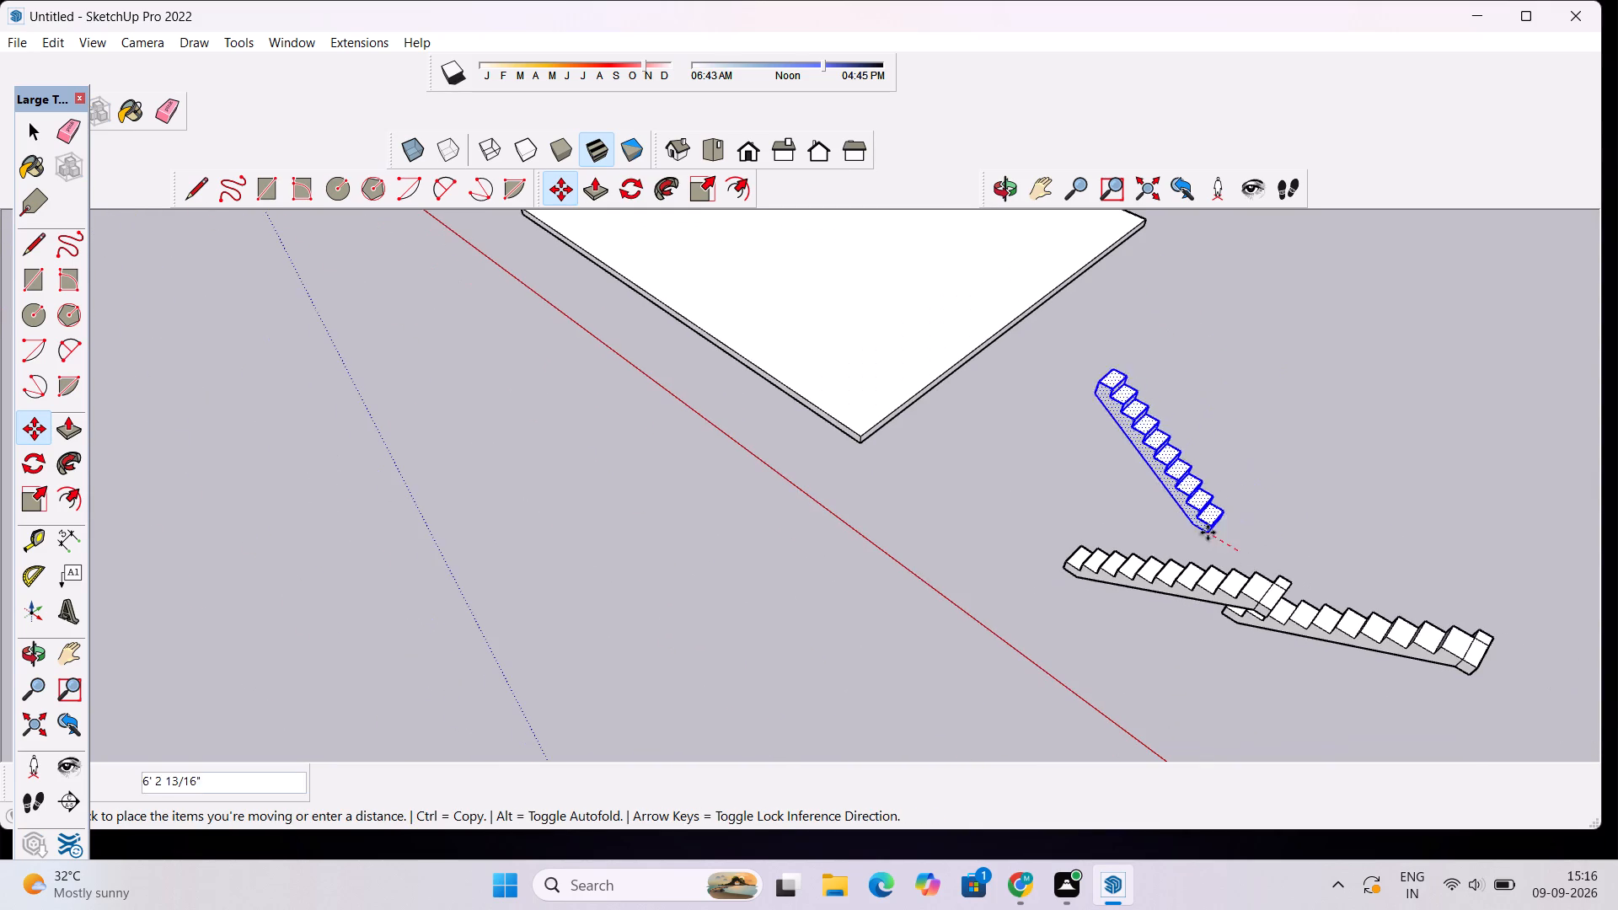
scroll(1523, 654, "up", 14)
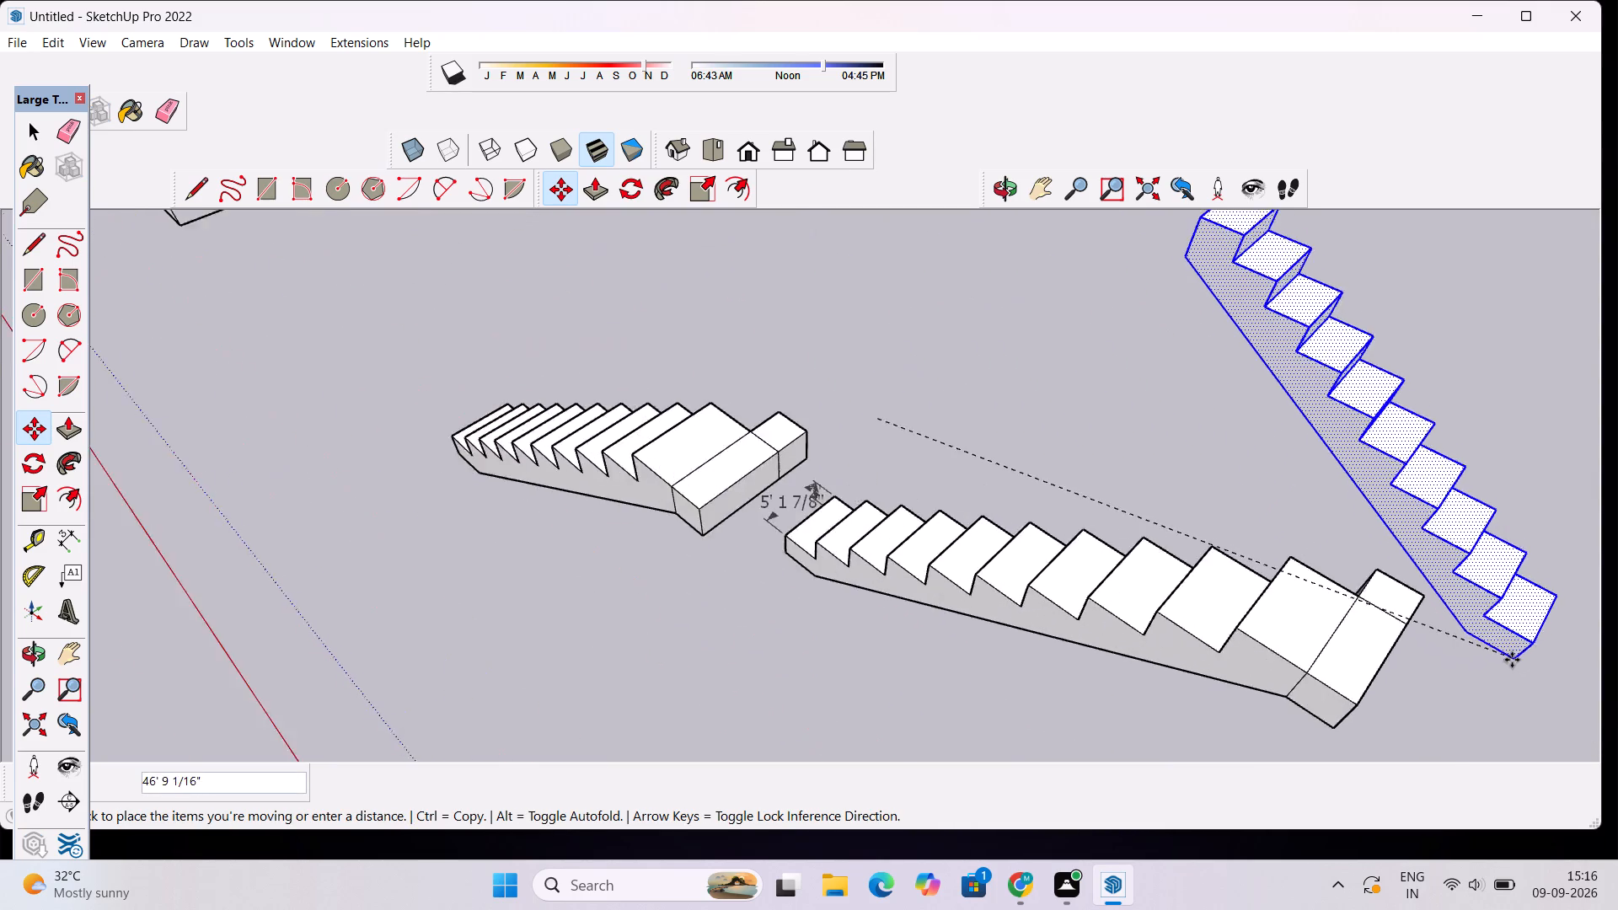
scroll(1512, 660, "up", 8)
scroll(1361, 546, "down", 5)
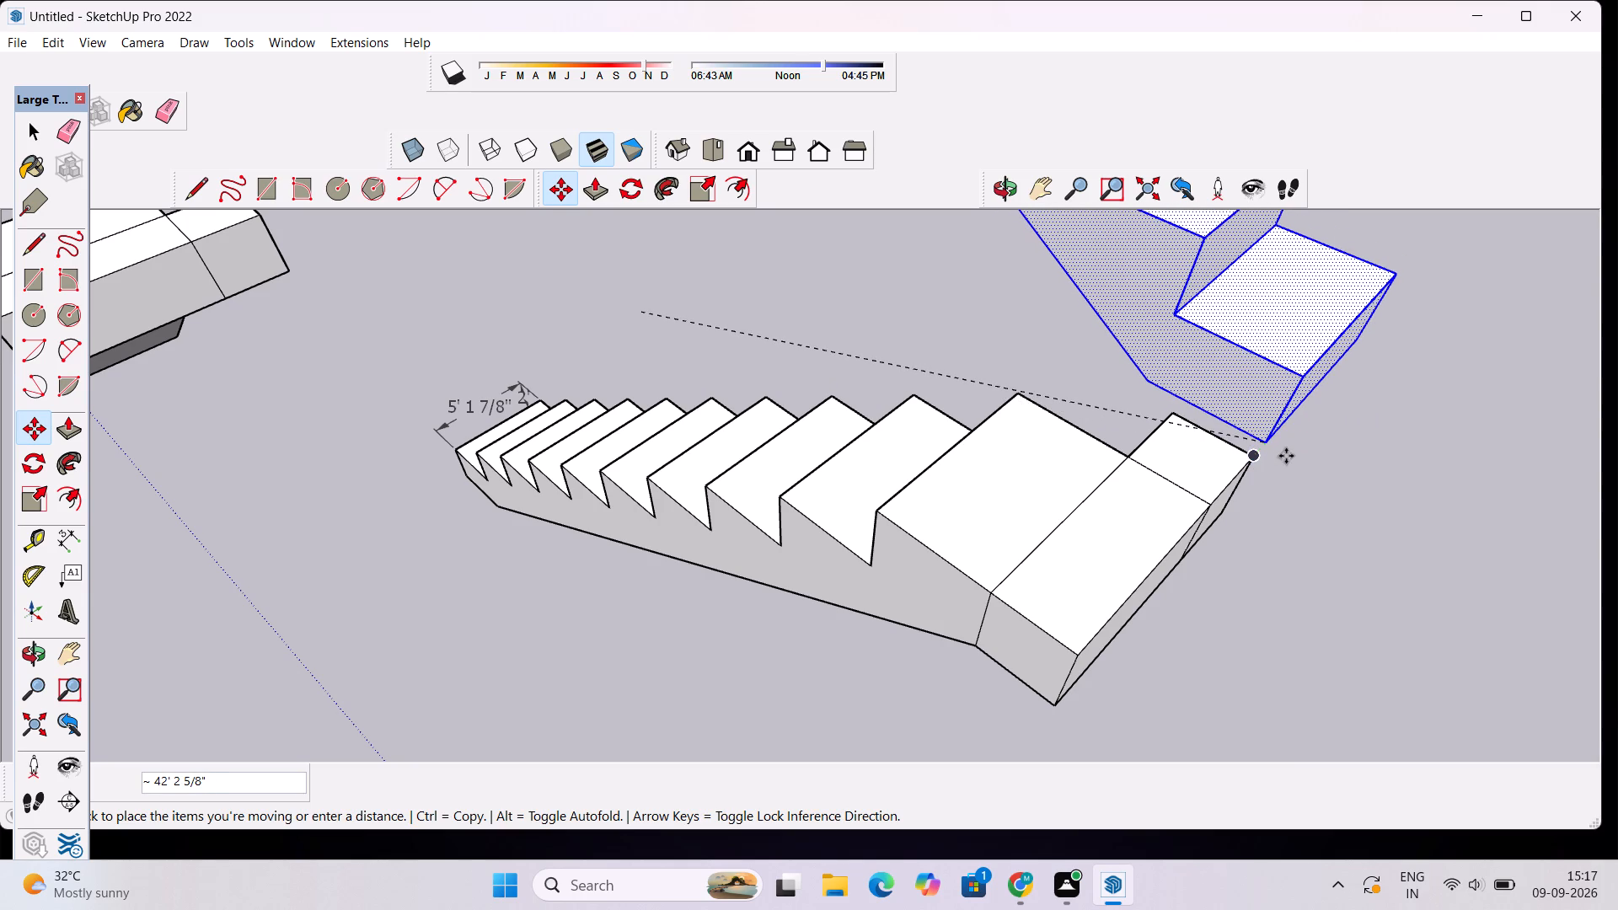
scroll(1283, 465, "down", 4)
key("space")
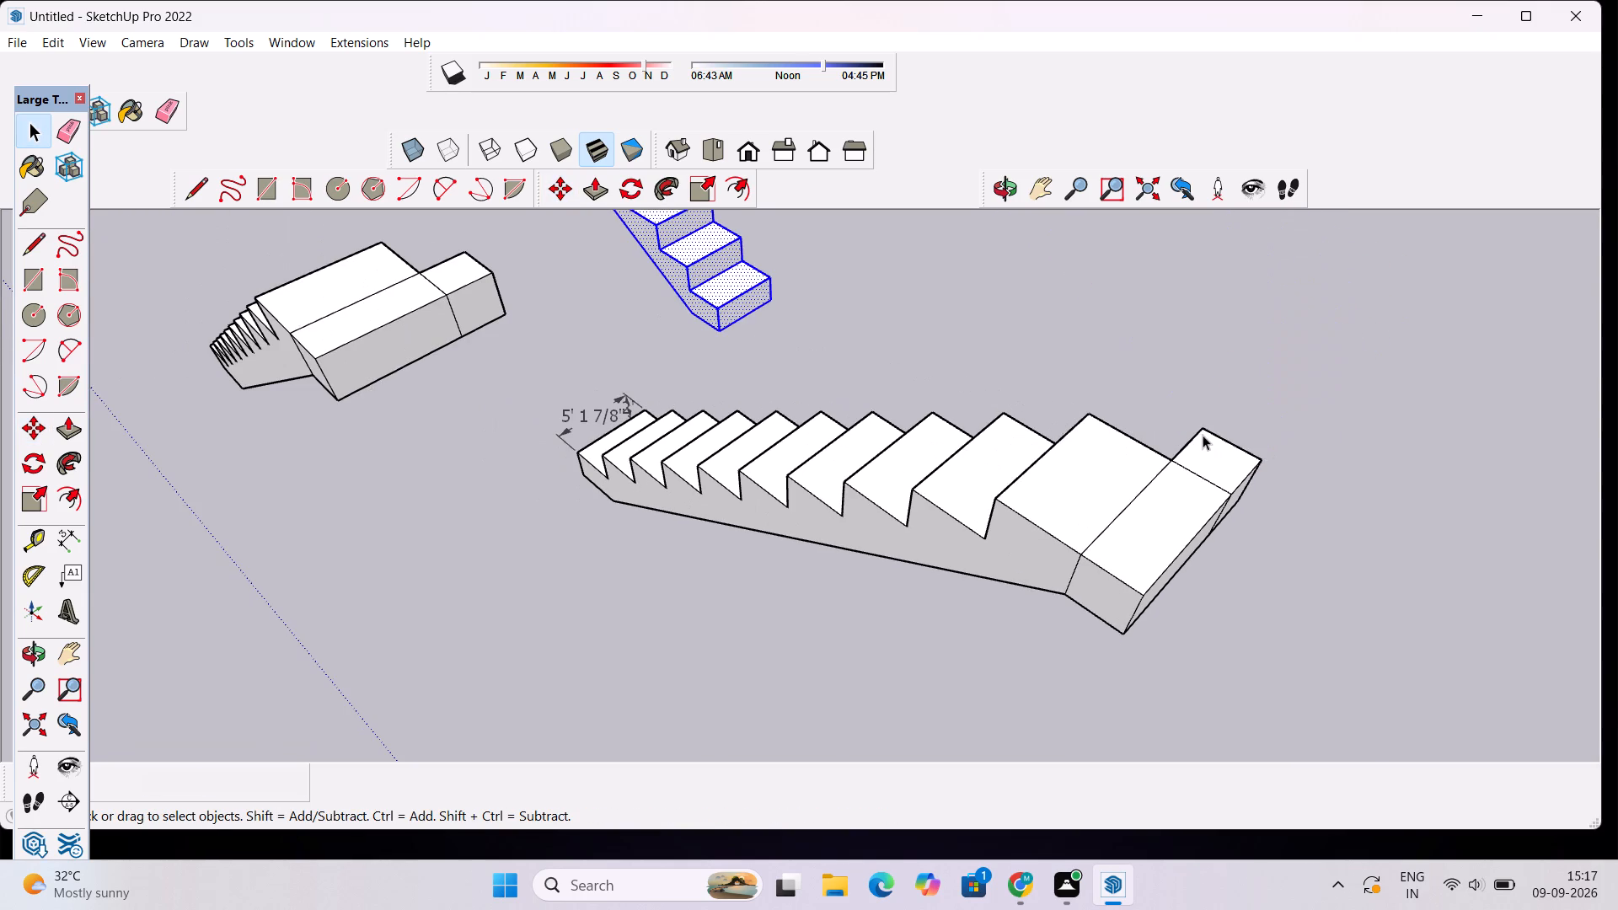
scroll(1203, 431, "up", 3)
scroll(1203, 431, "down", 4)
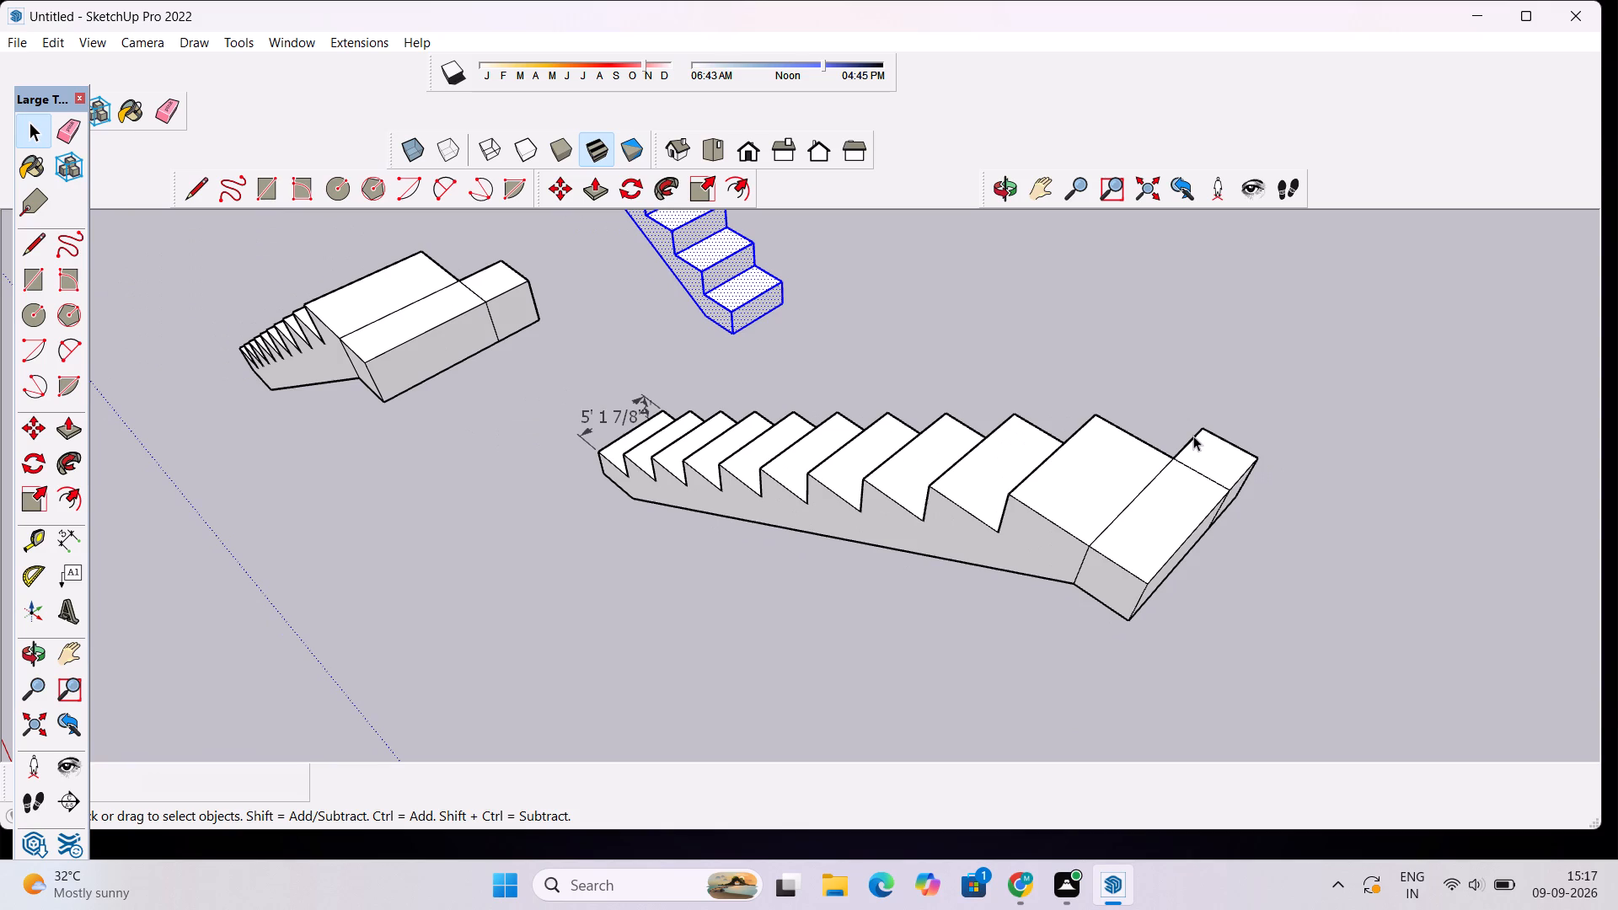
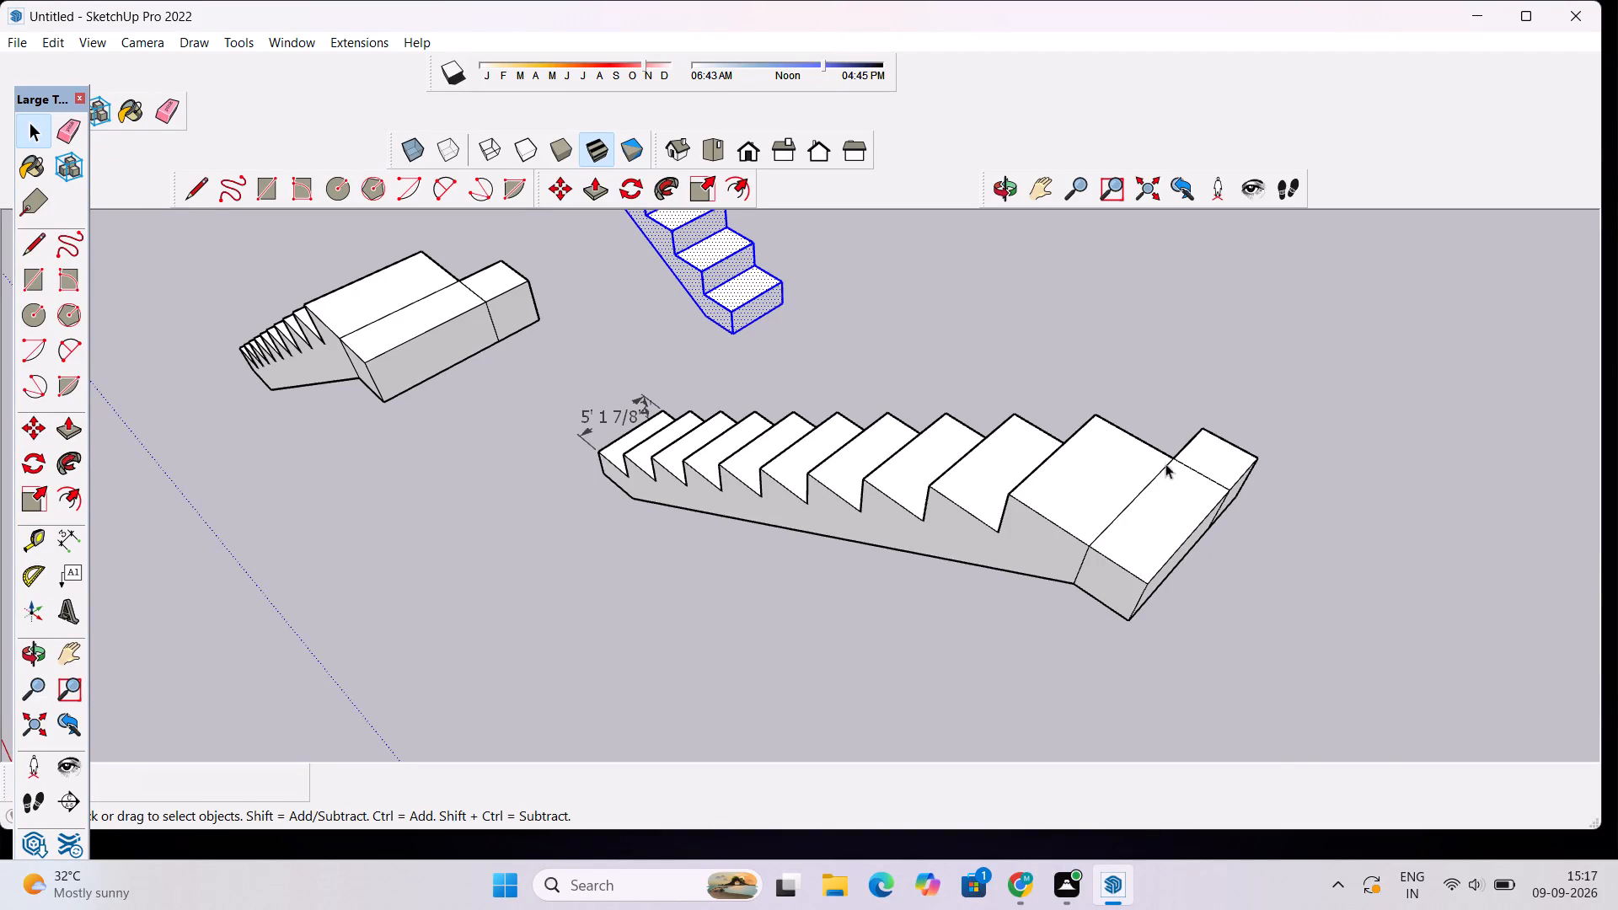
Push the end face of the small block beside the landing back 2', flush with the landing's side.
left_click(1006, 193)
left_click_drag(1166, 386, 1078, 358)
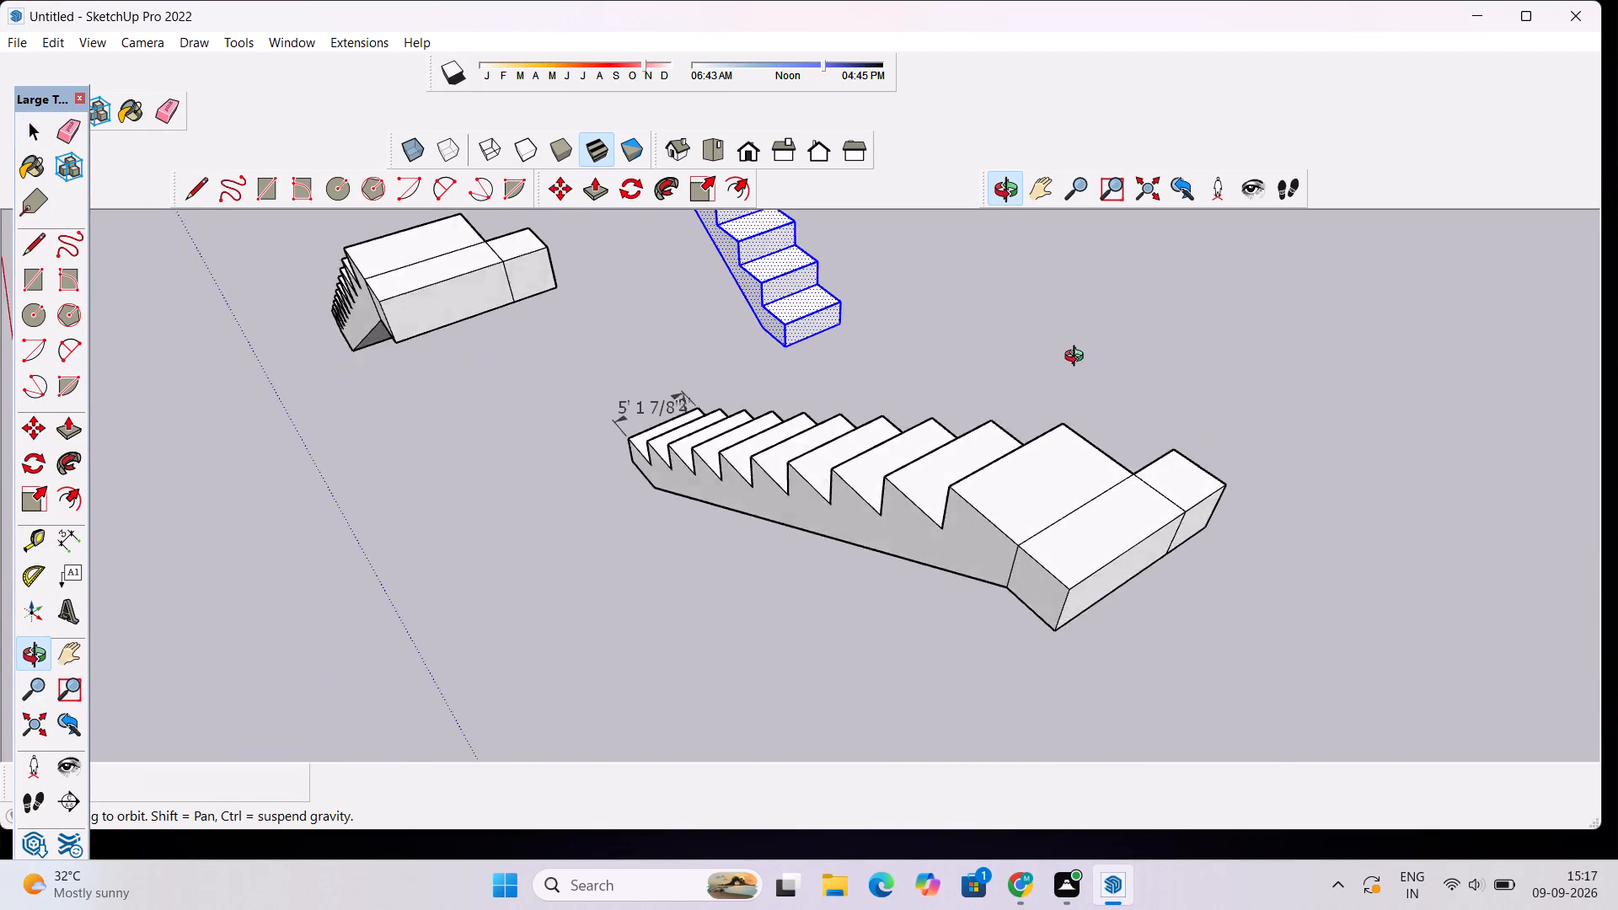
left_click_drag(1078, 358, 754, 470)
left_click_drag(780, 431, 812, 357)
scroll(813, 345, "down", 4)
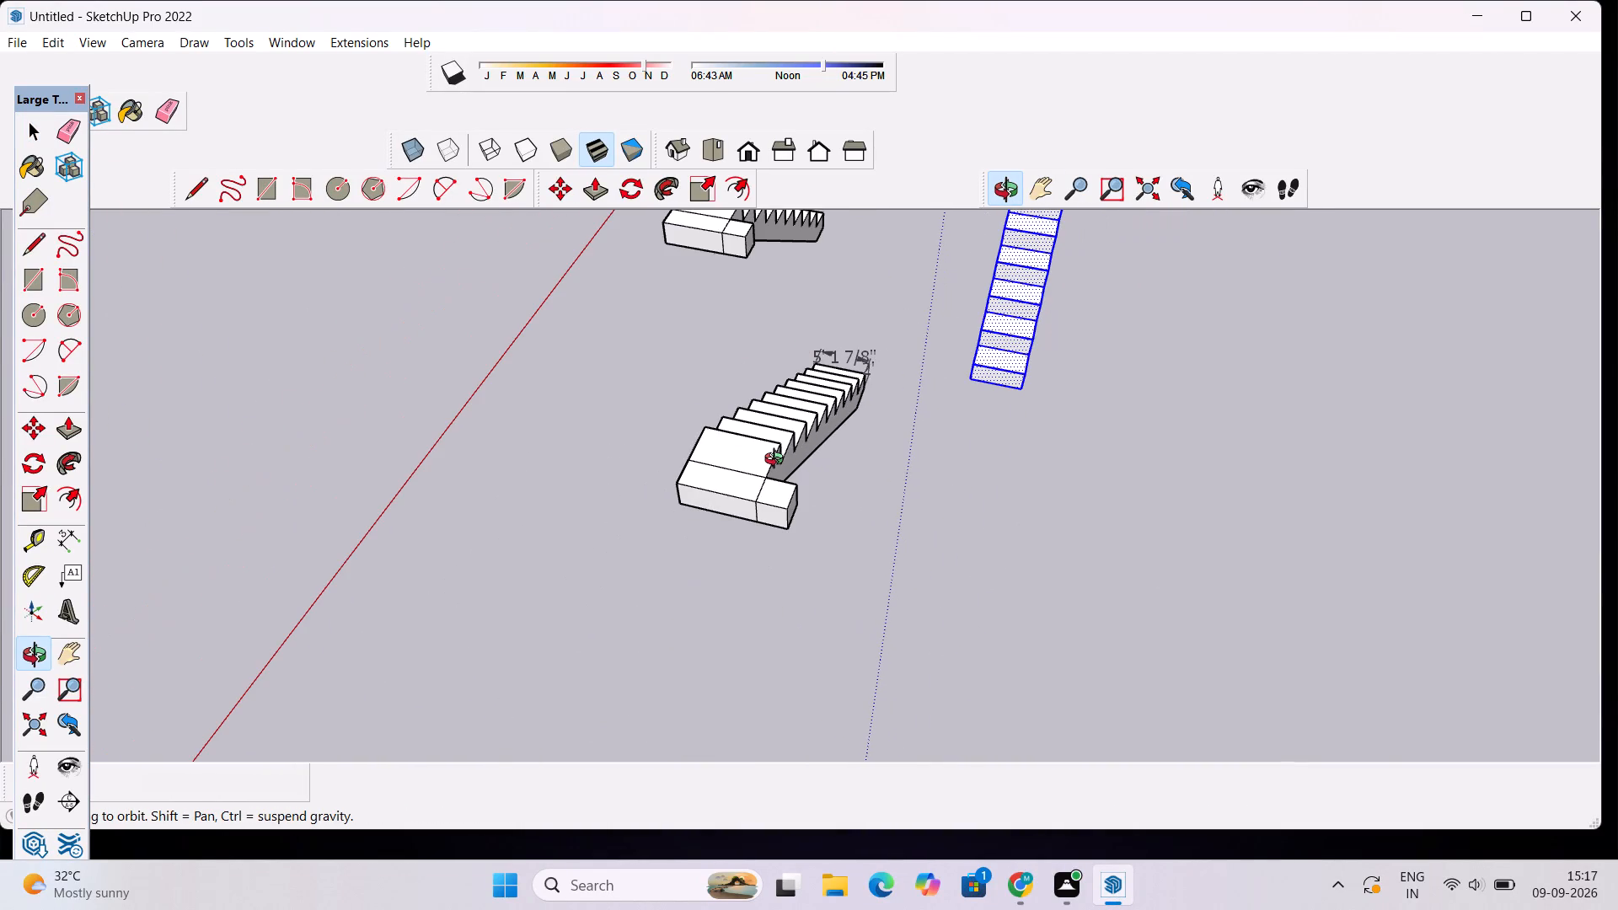
scroll(775, 466, "up", 5)
key("space")
left_click(769, 540)
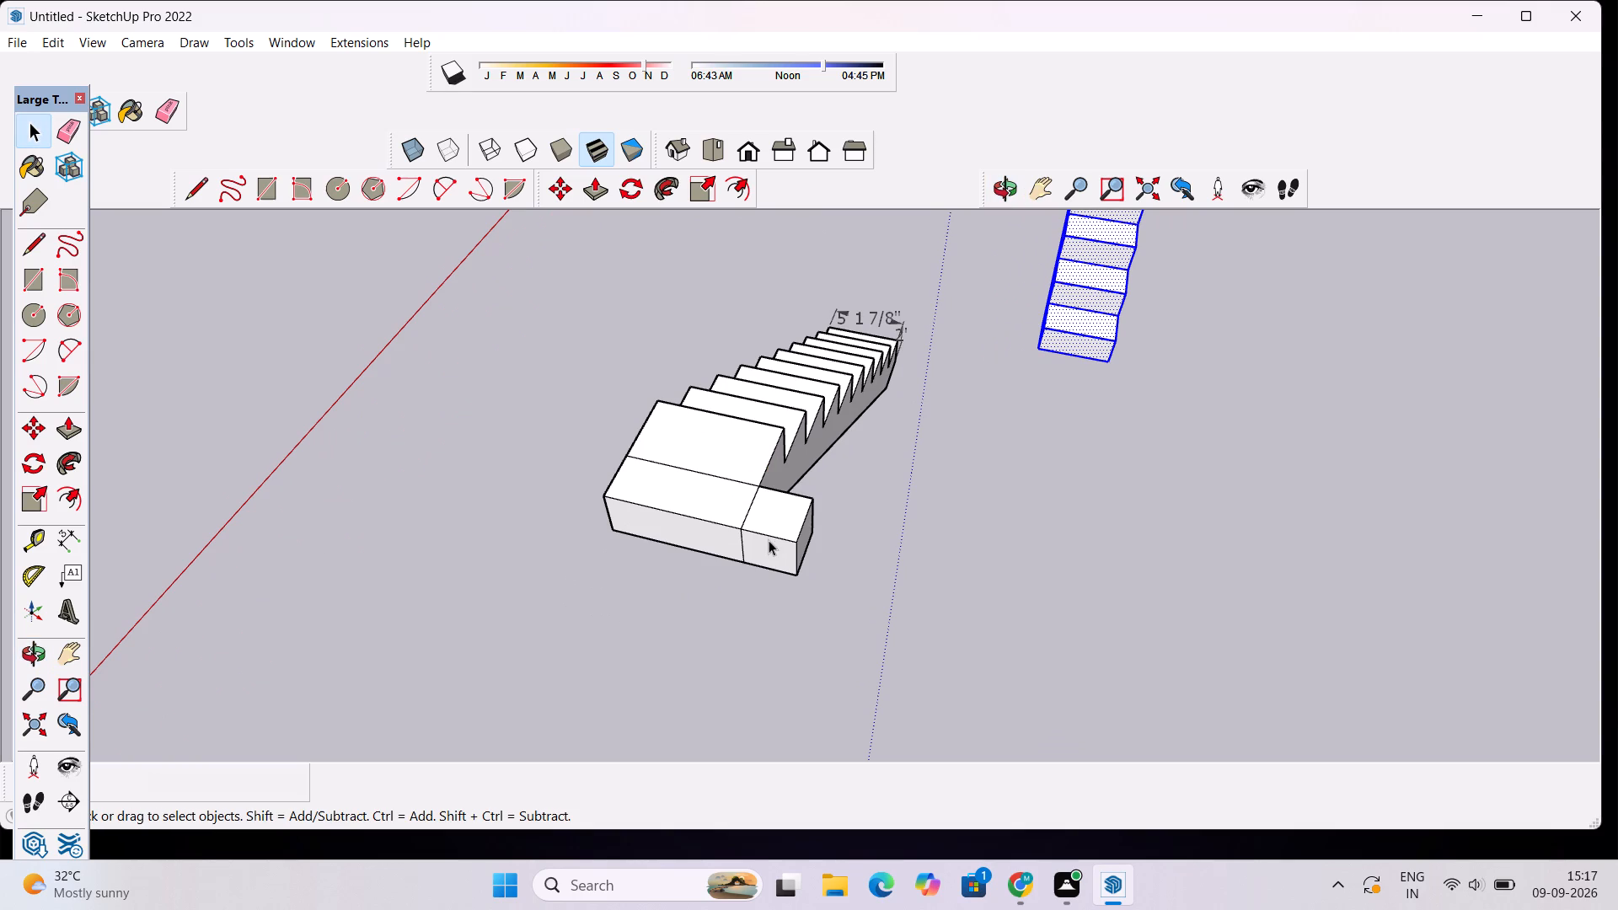
scroll(780, 530, "up", 4)
left_click(818, 530)
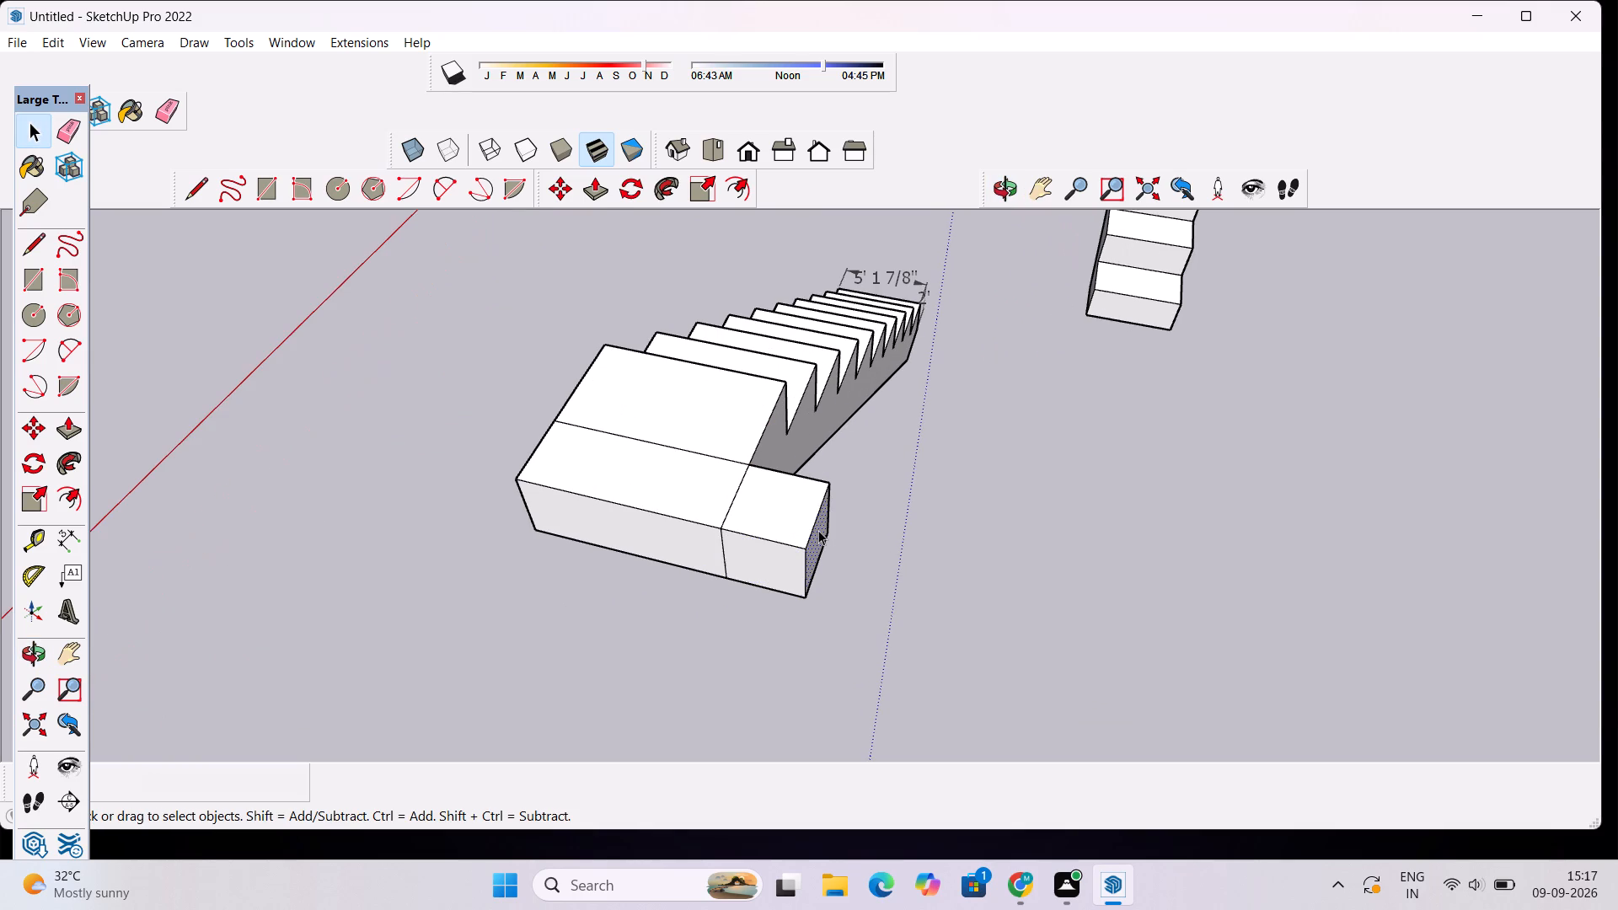
key("p")
left_click(818, 530)
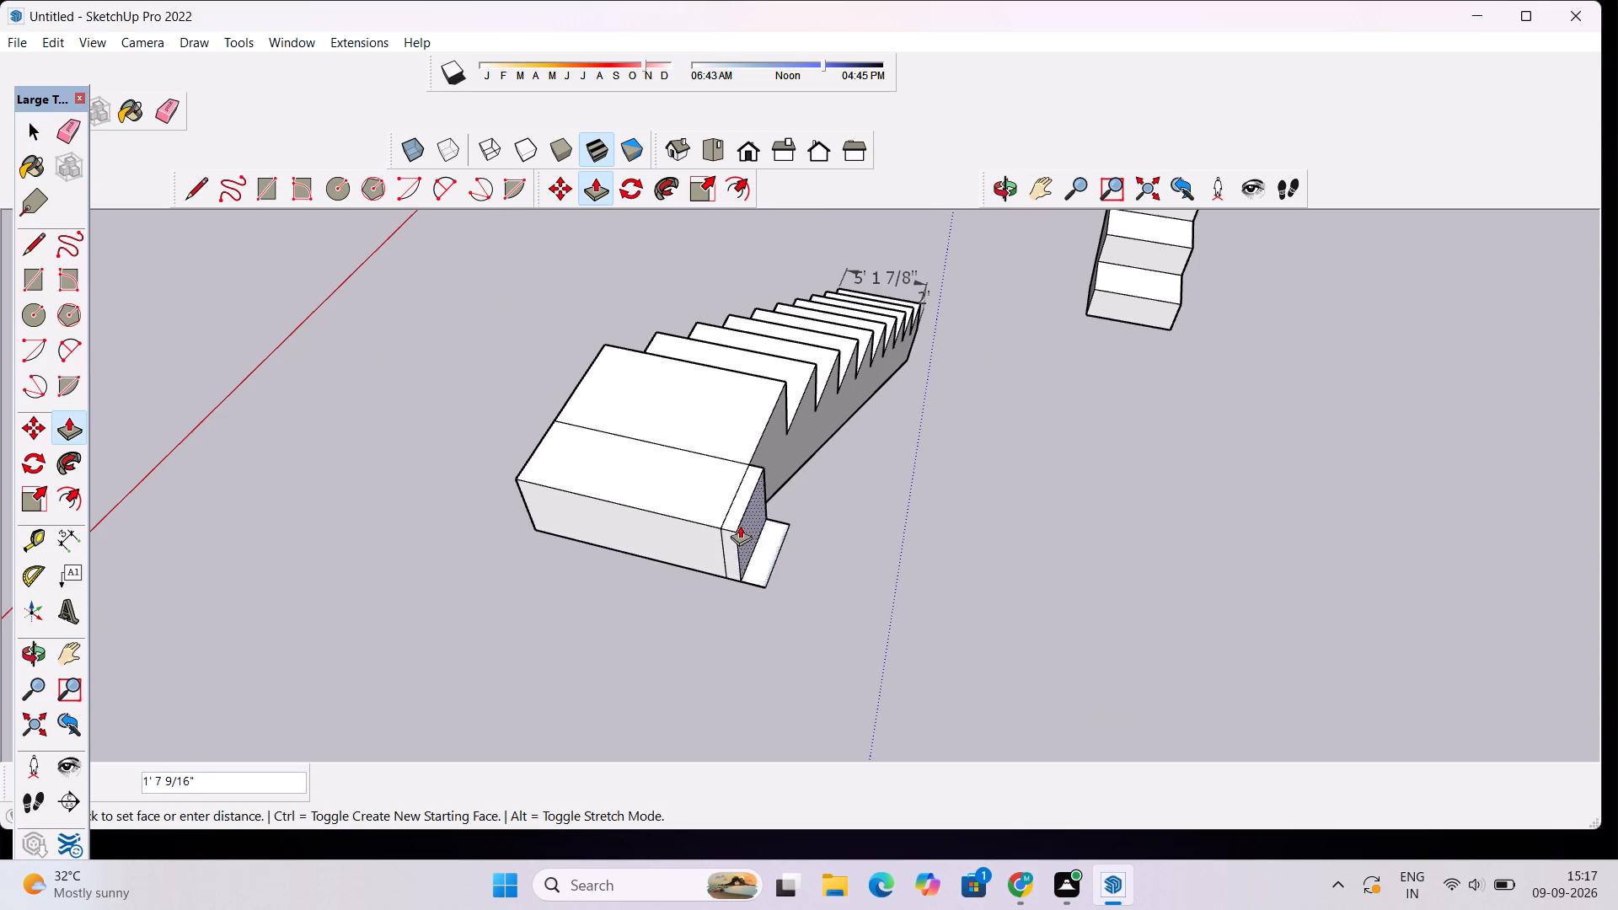
left_click(723, 525)
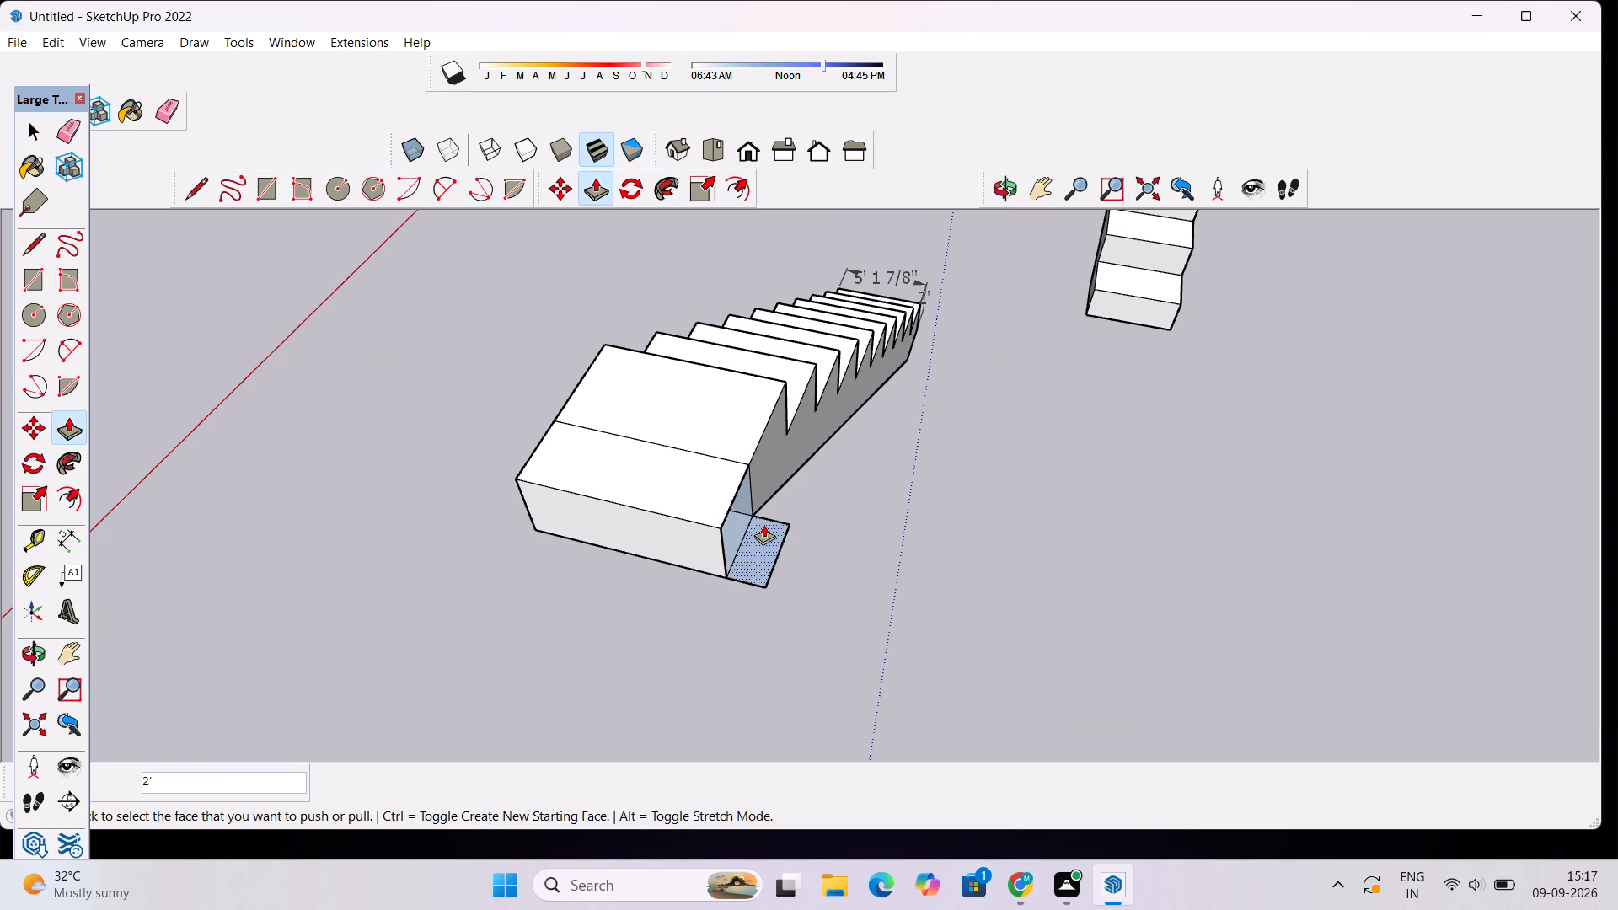
Delete the leftover bottom face and loose edges beside the landing where the small block was.
scroll(772, 523, "up", 4)
key("space")
left_click(767, 544)
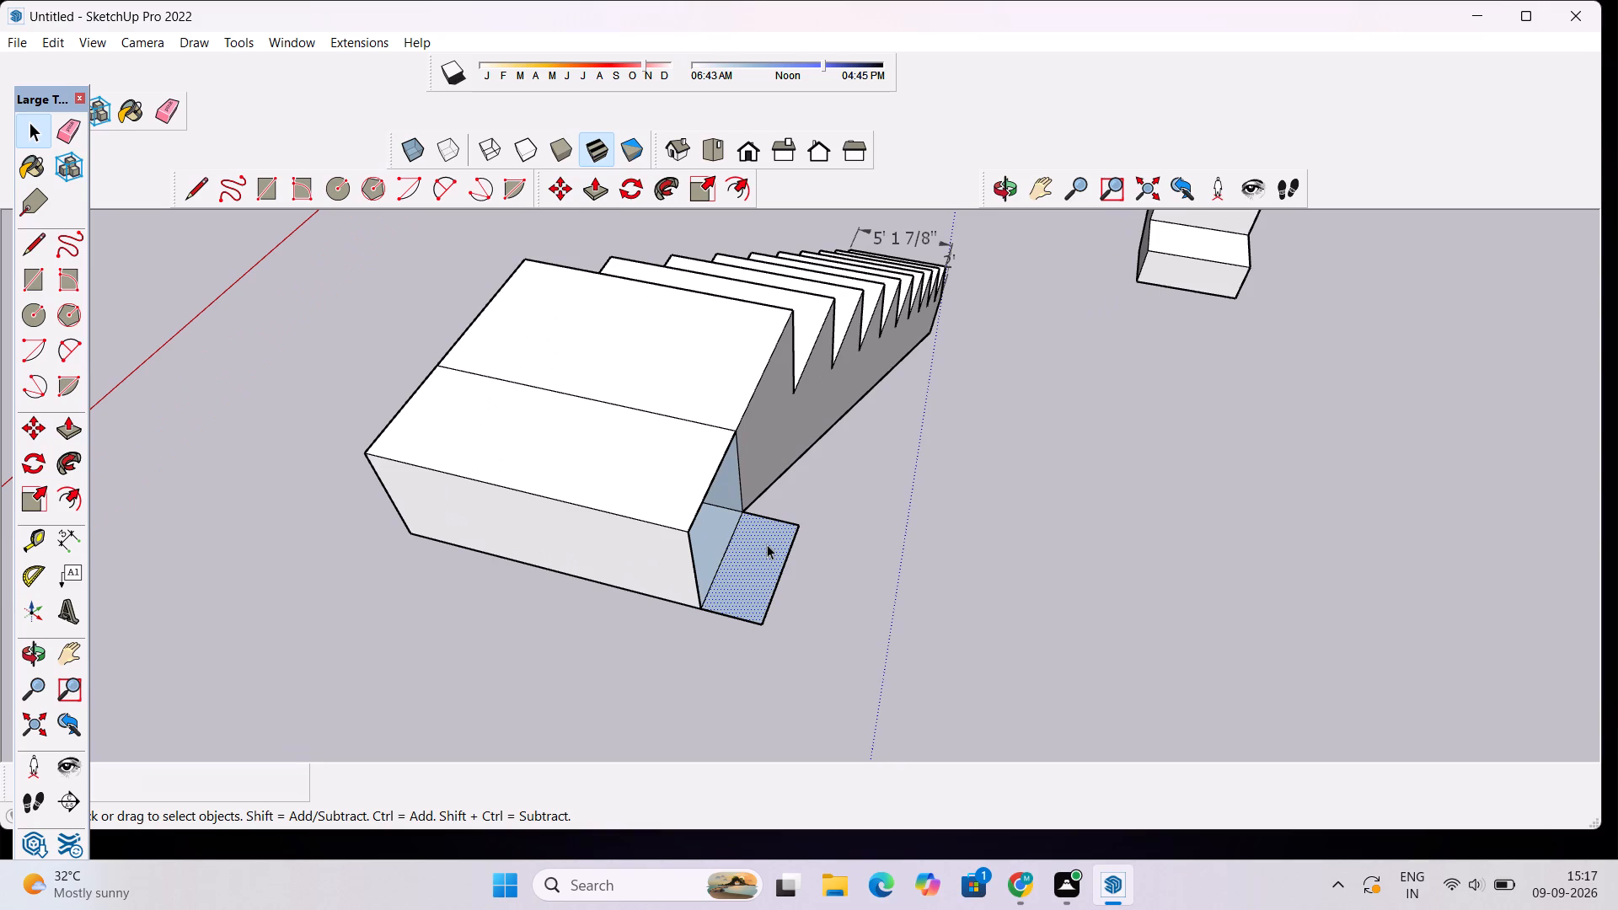
key("Delete")
left_click_drag(817, 516, 777, 564)
key("Delete")
left_click_drag(769, 575, 731, 640)
key("Delete")
Draw a 2' line along the landing's bottom side edge to close its open side face.
key("l")
scroll(708, 620, "up", 3)
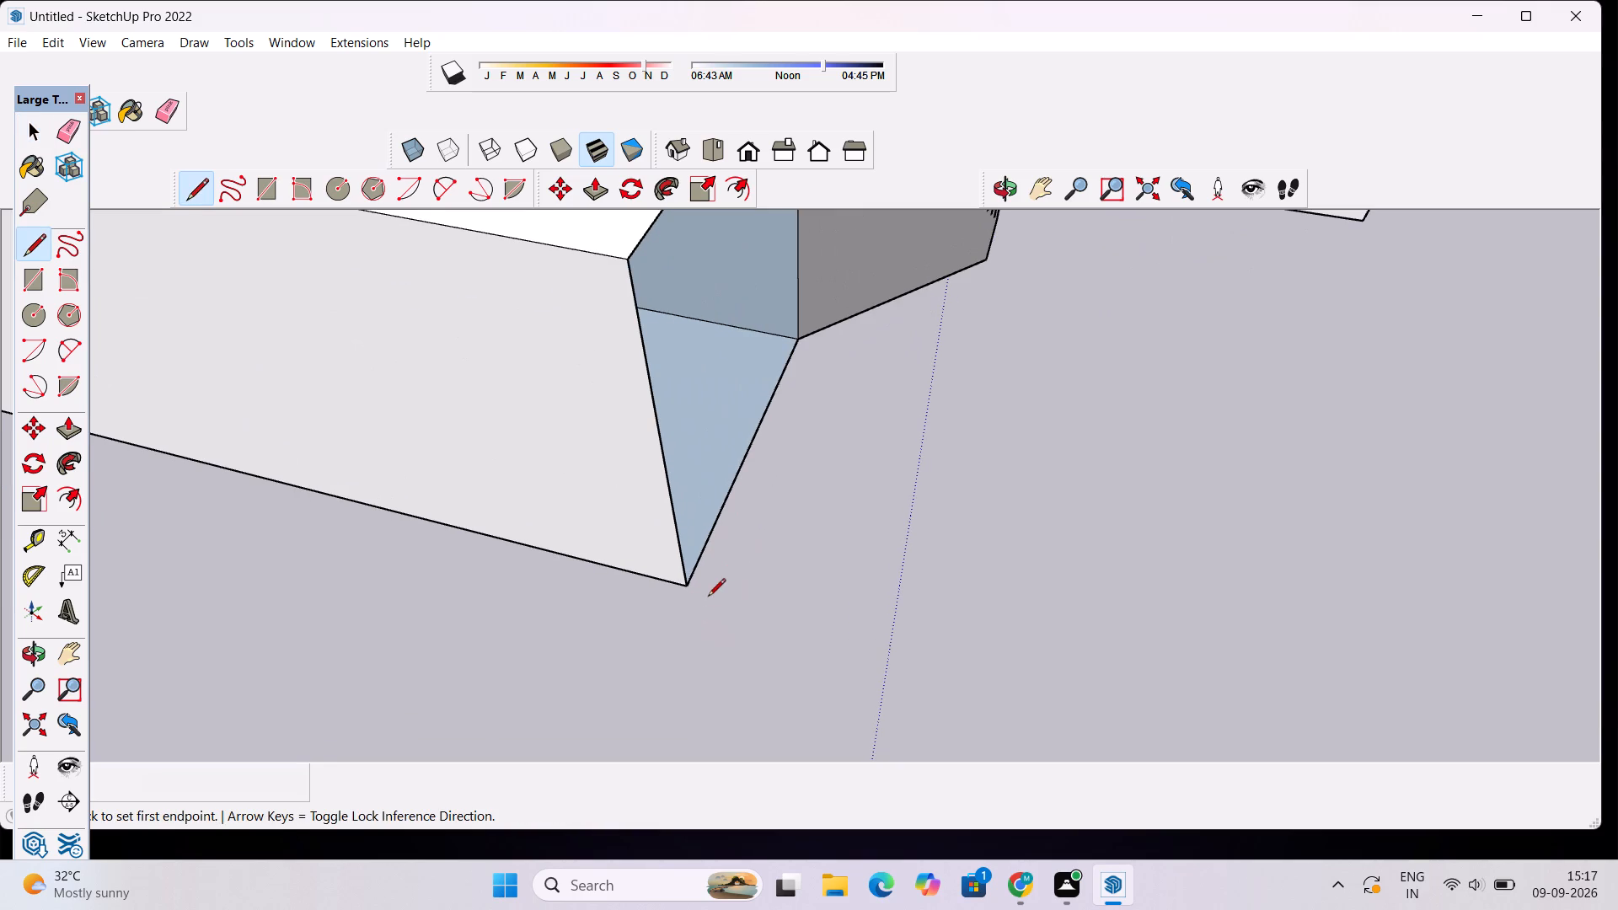
left_click(685, 586)
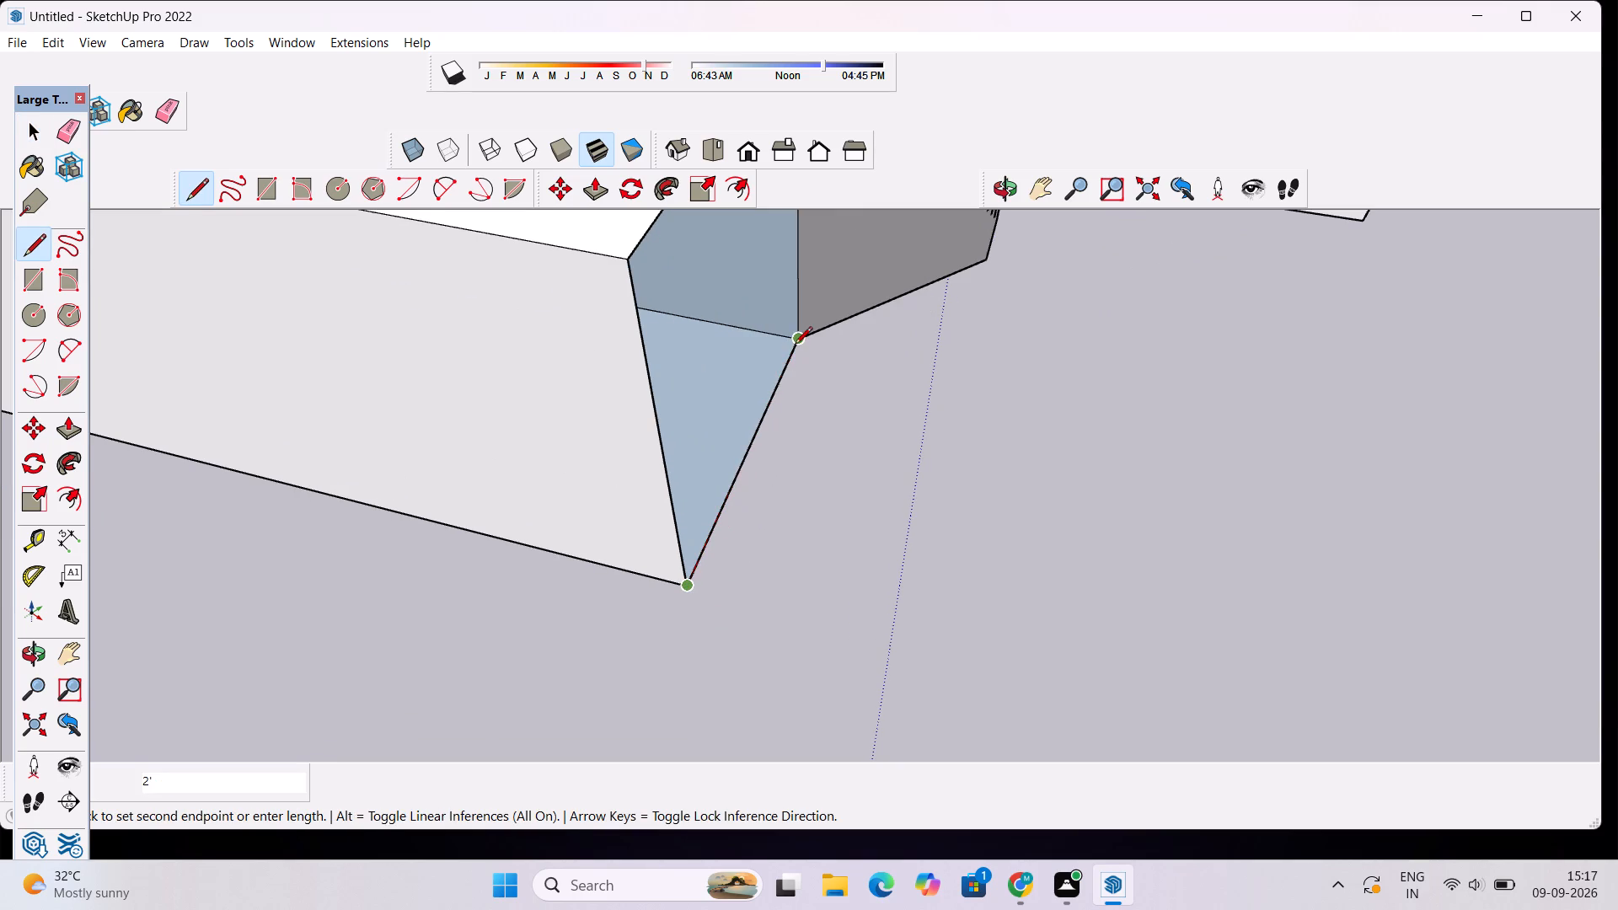
left_click(797, 343)
scroll(804, 366, "down", 8)
key("space")
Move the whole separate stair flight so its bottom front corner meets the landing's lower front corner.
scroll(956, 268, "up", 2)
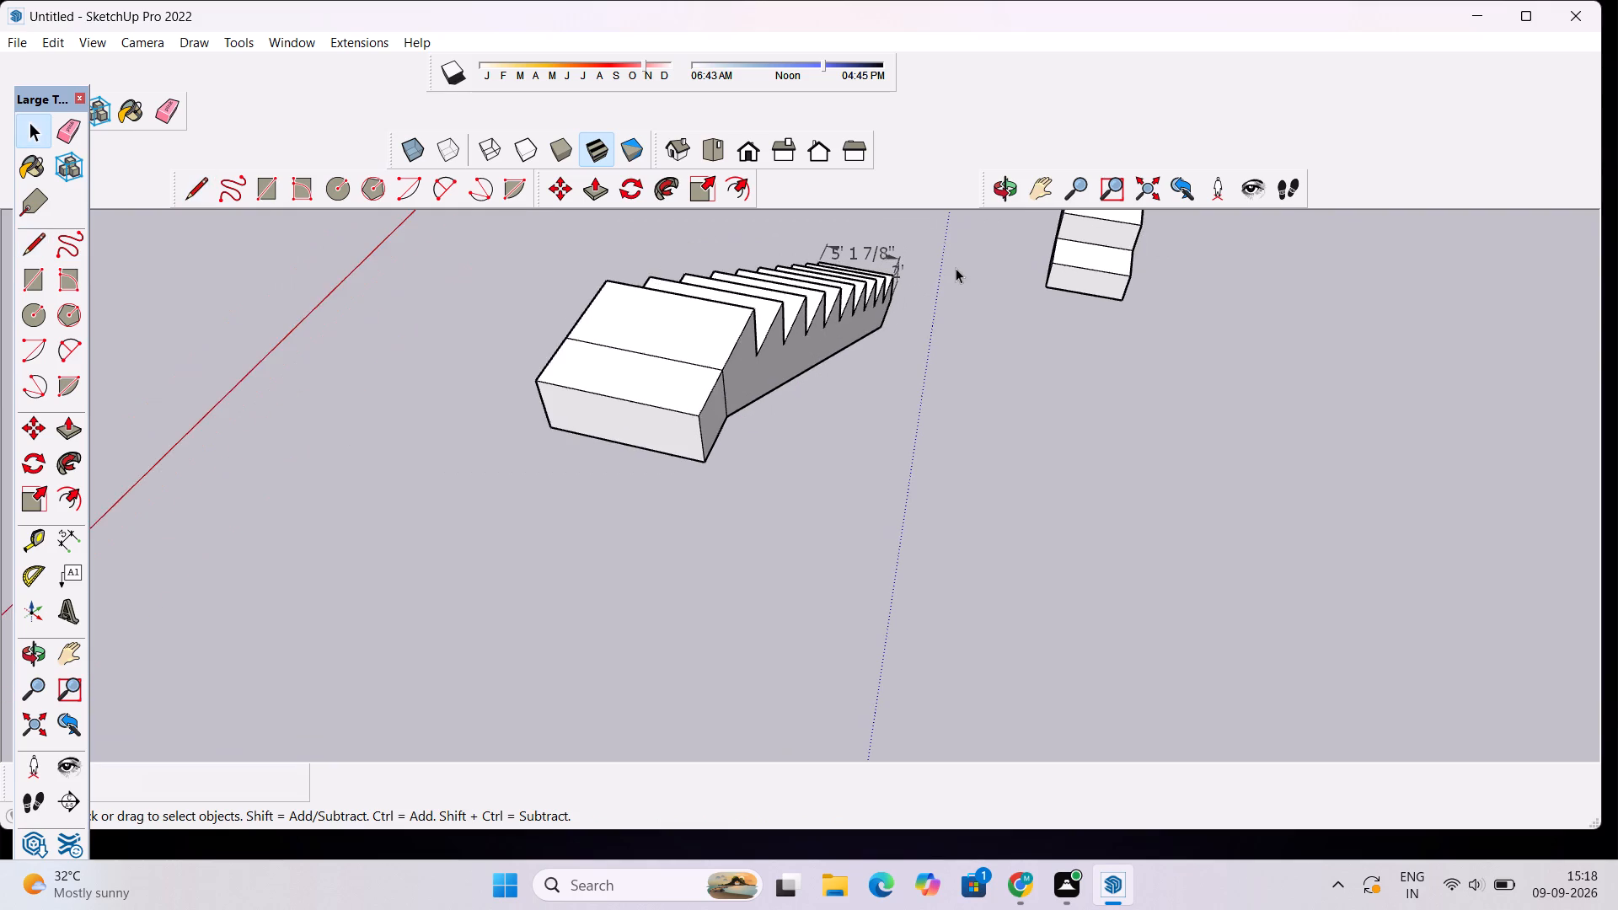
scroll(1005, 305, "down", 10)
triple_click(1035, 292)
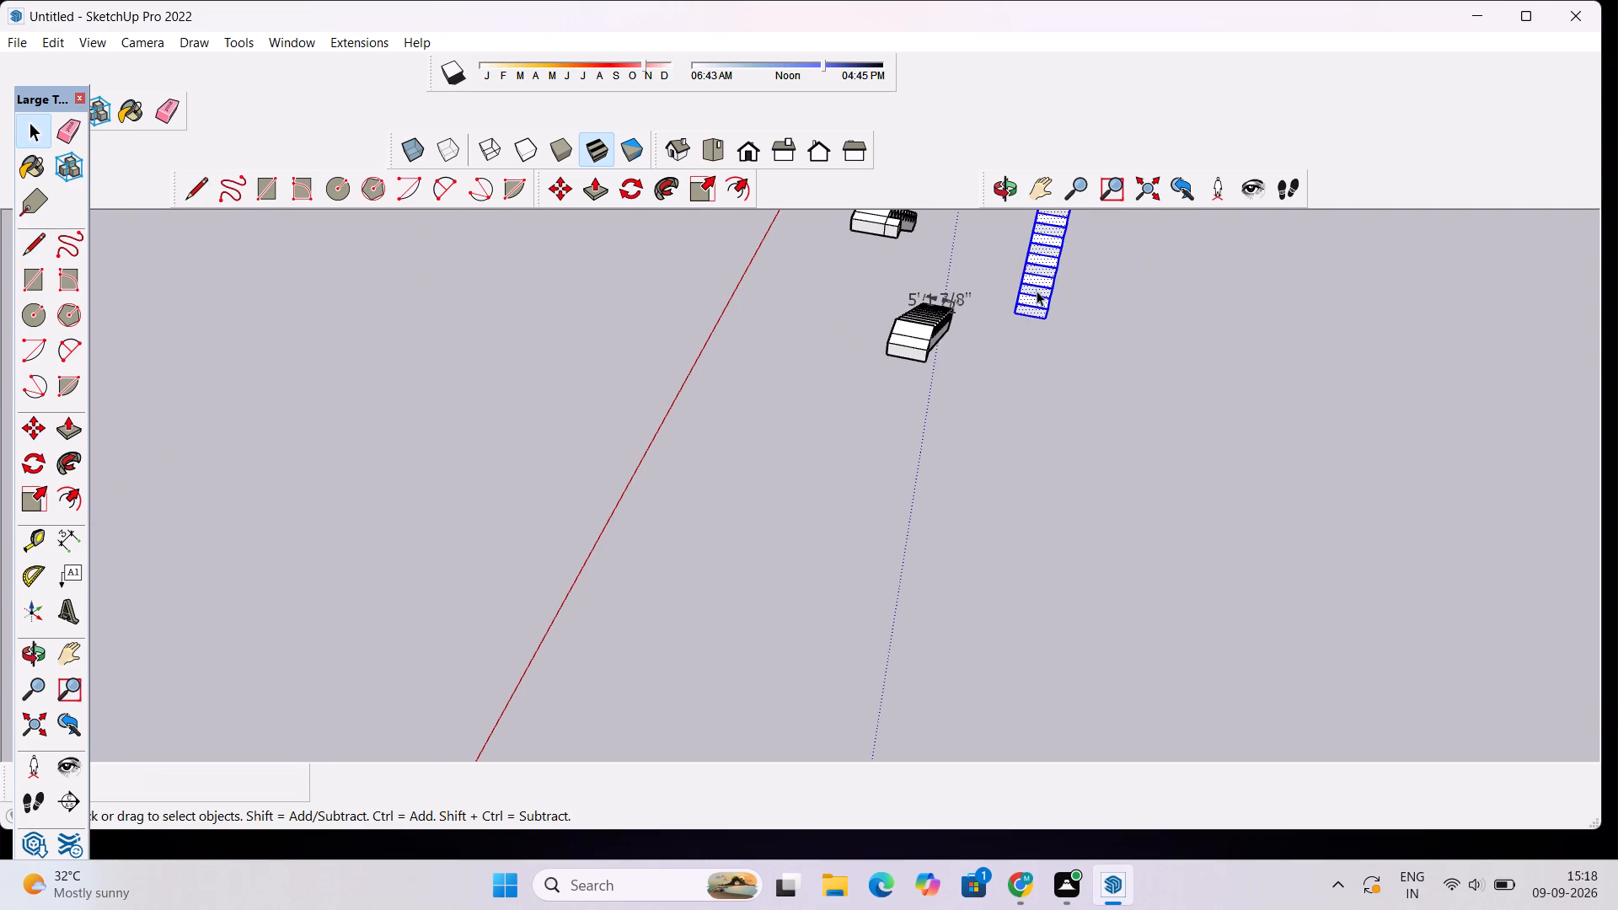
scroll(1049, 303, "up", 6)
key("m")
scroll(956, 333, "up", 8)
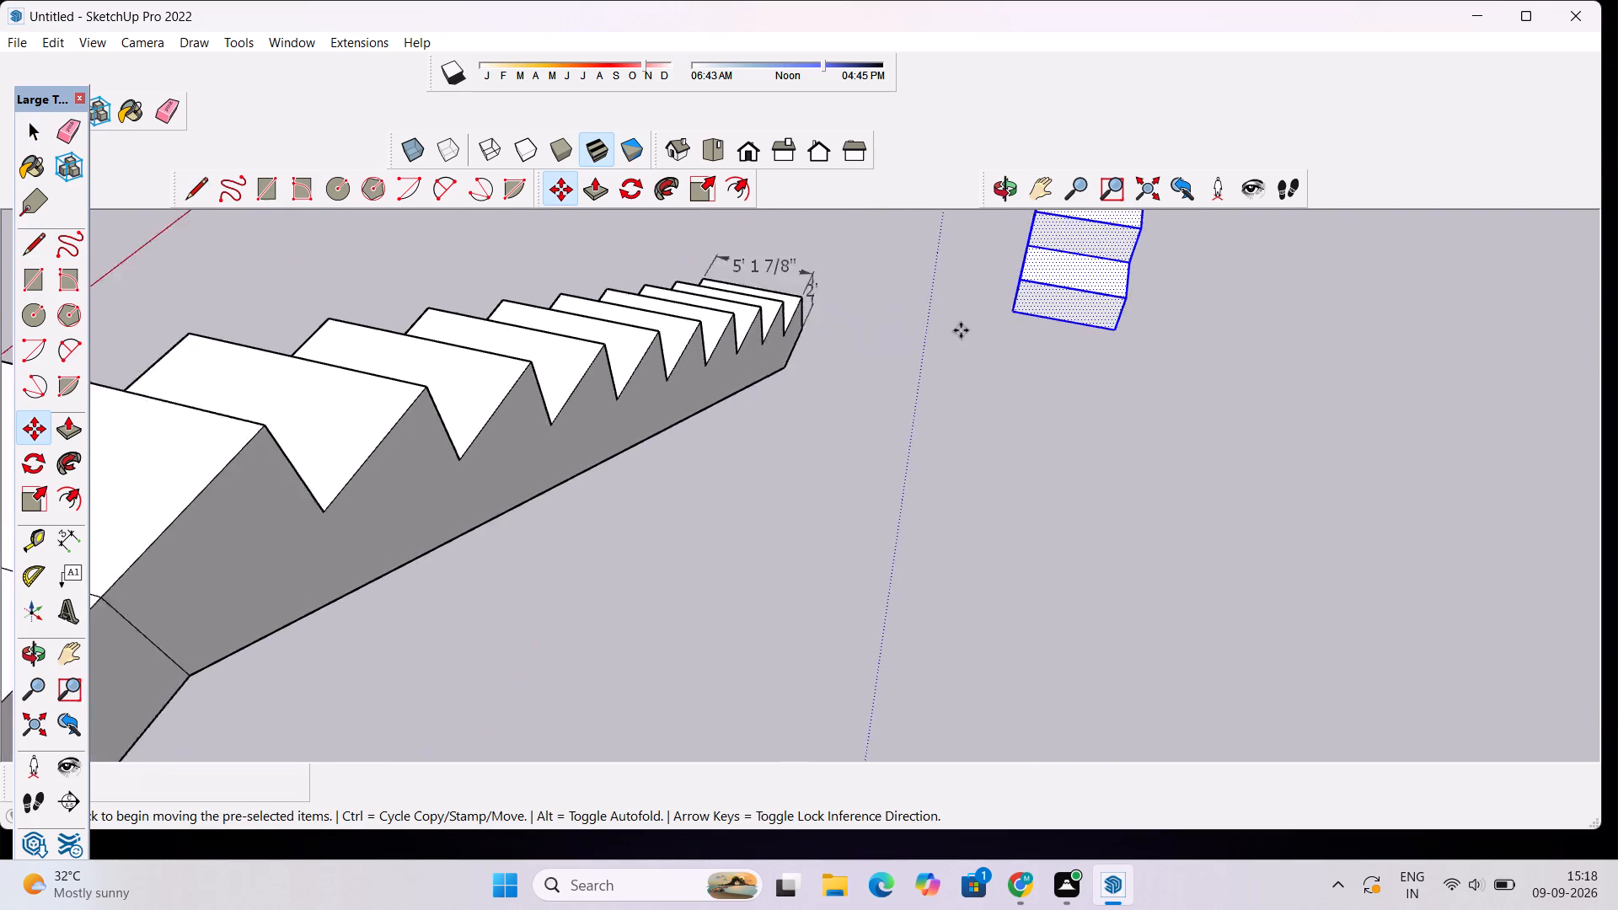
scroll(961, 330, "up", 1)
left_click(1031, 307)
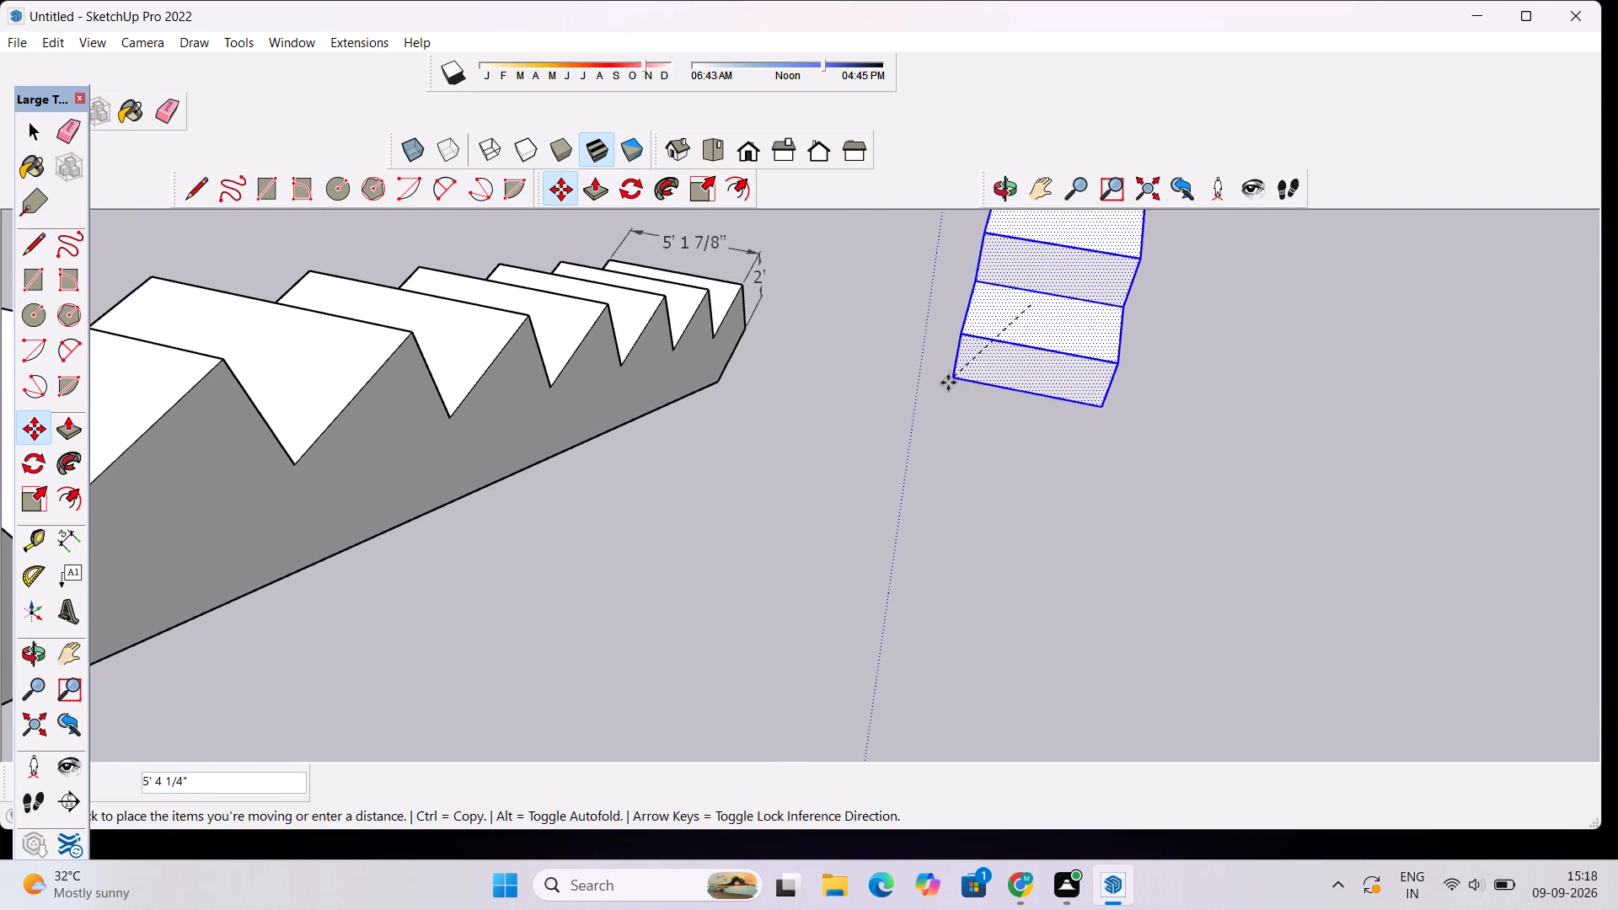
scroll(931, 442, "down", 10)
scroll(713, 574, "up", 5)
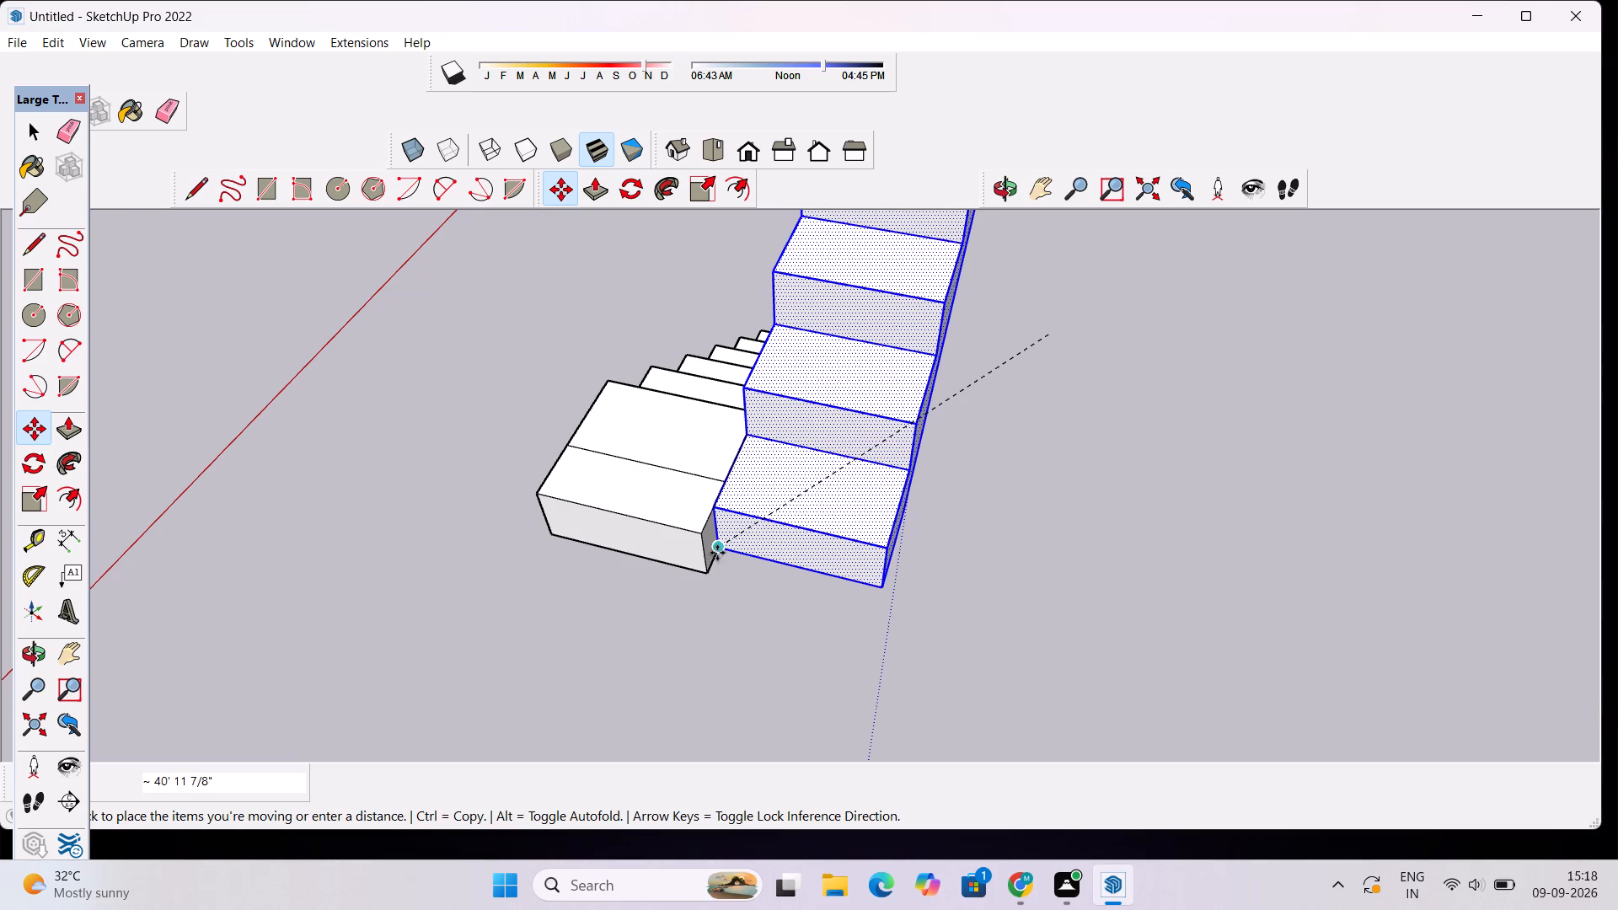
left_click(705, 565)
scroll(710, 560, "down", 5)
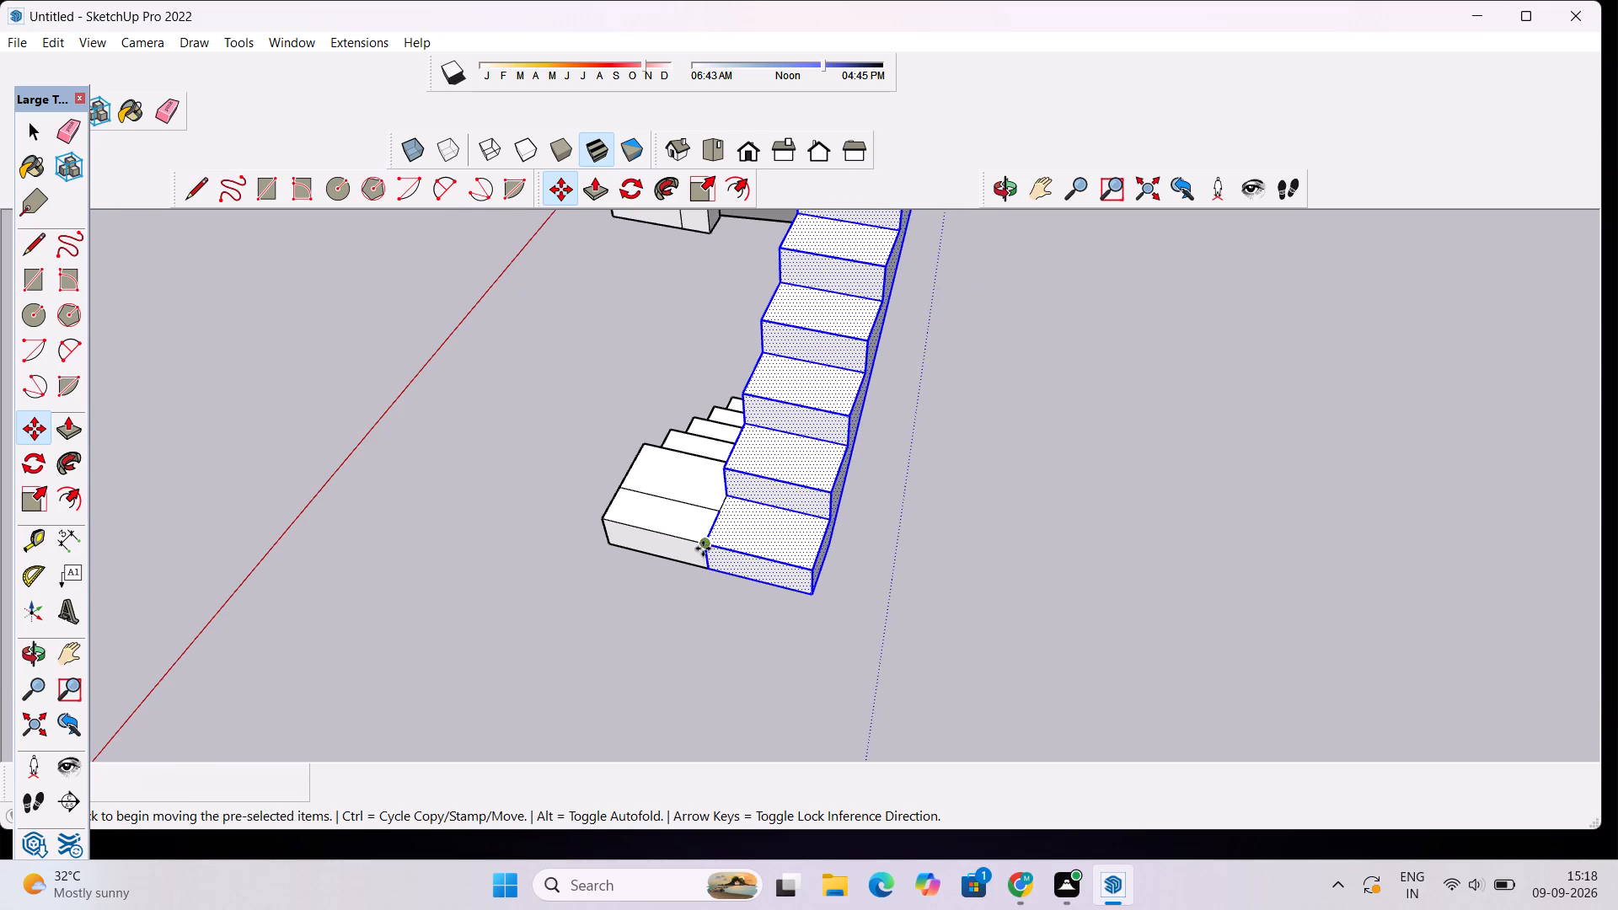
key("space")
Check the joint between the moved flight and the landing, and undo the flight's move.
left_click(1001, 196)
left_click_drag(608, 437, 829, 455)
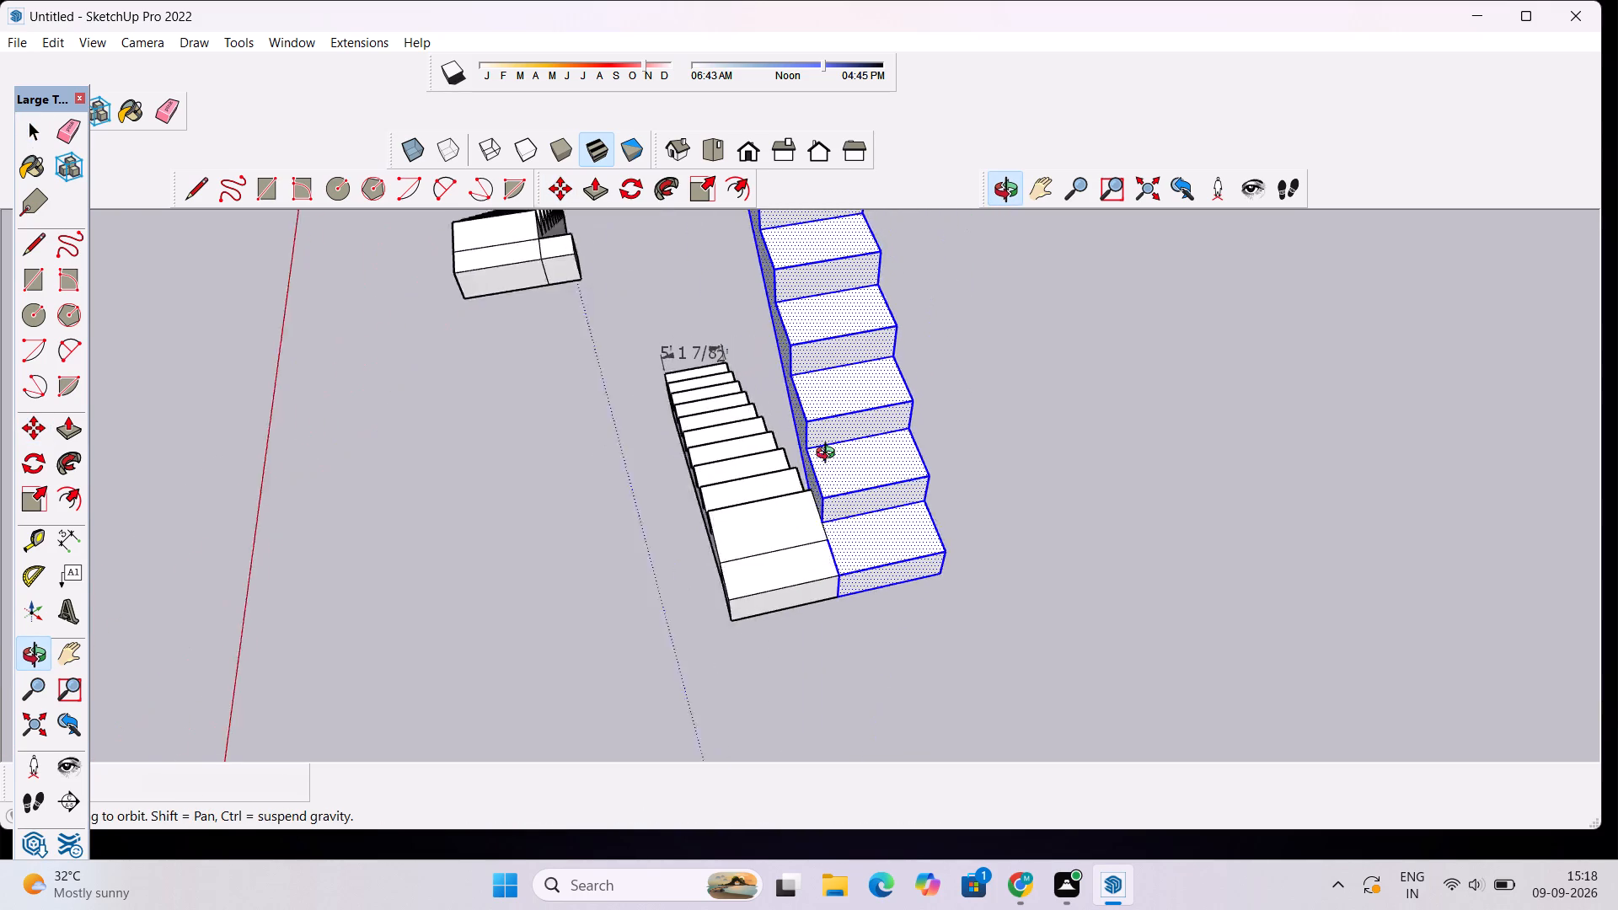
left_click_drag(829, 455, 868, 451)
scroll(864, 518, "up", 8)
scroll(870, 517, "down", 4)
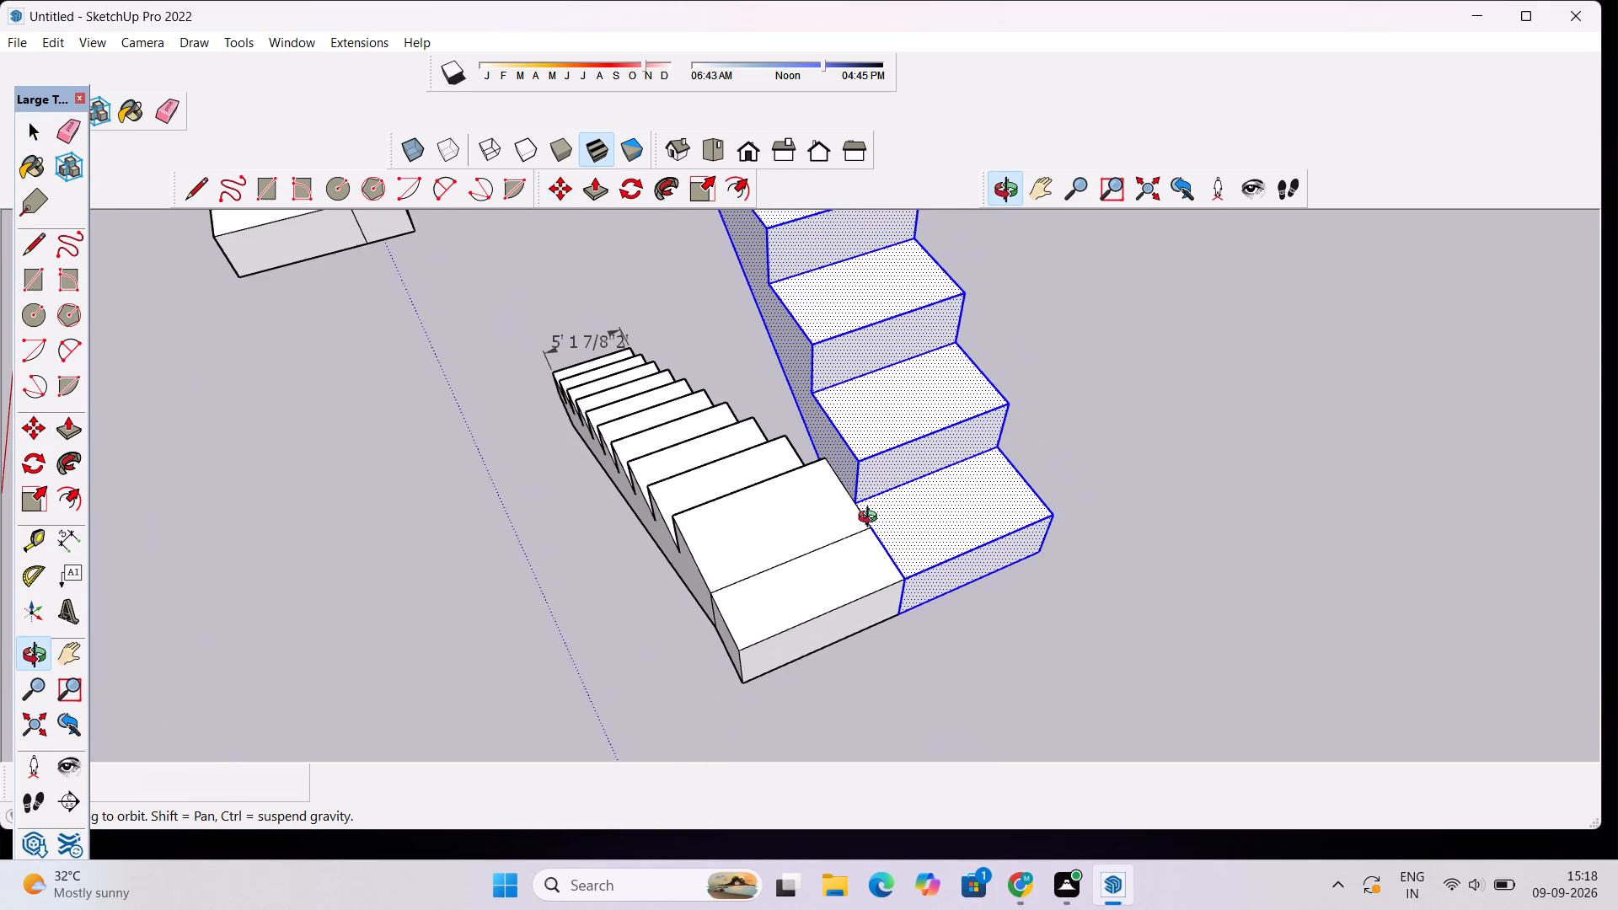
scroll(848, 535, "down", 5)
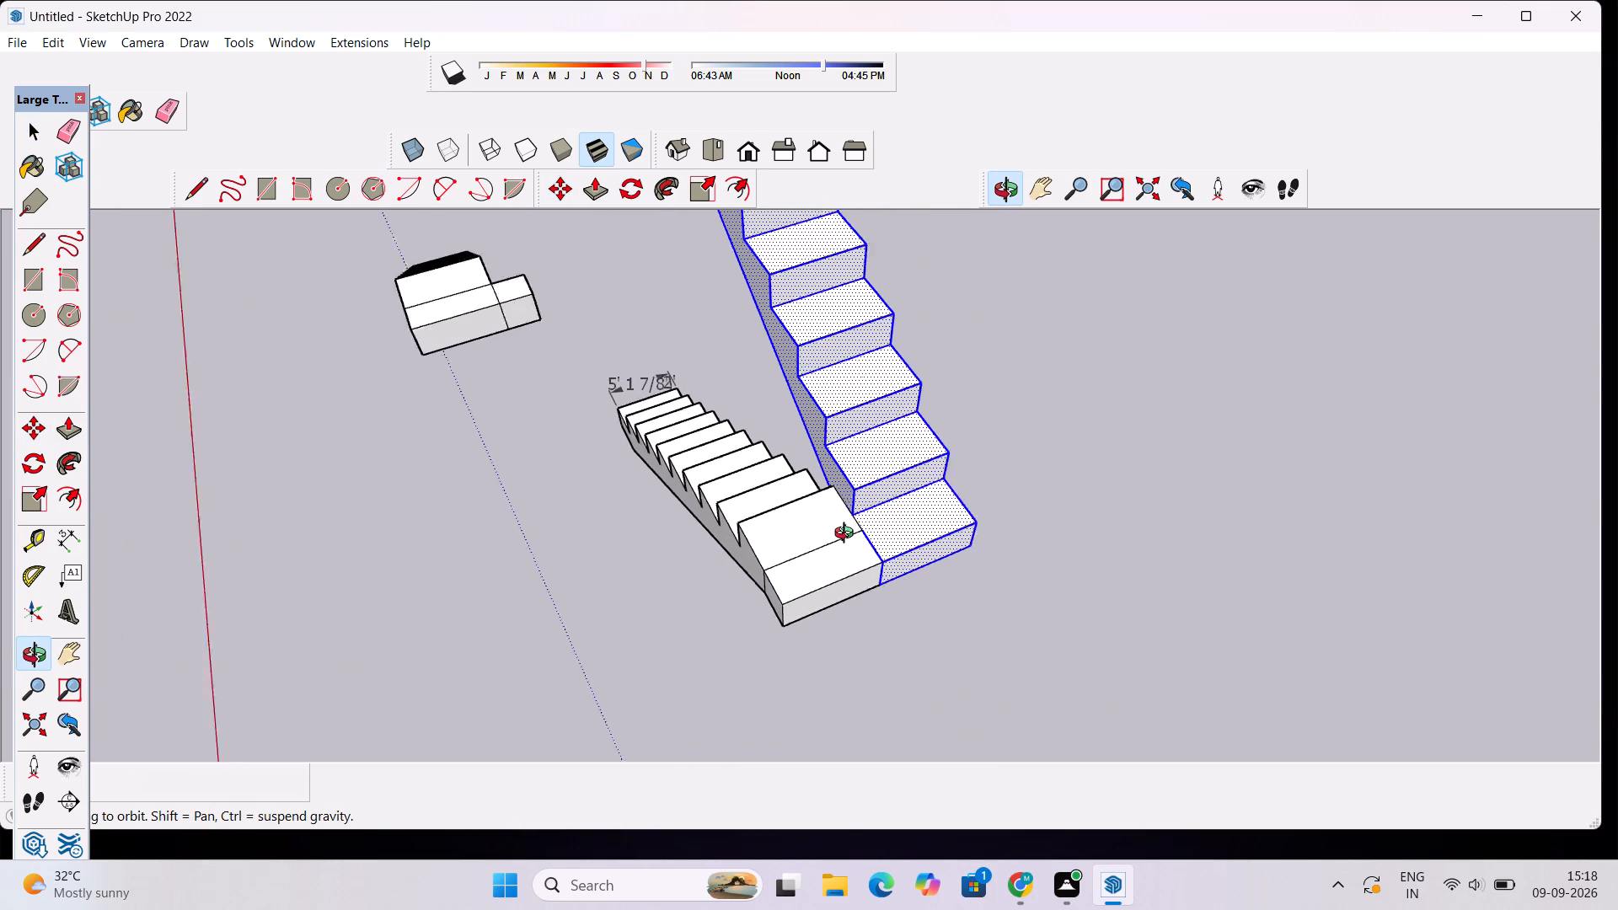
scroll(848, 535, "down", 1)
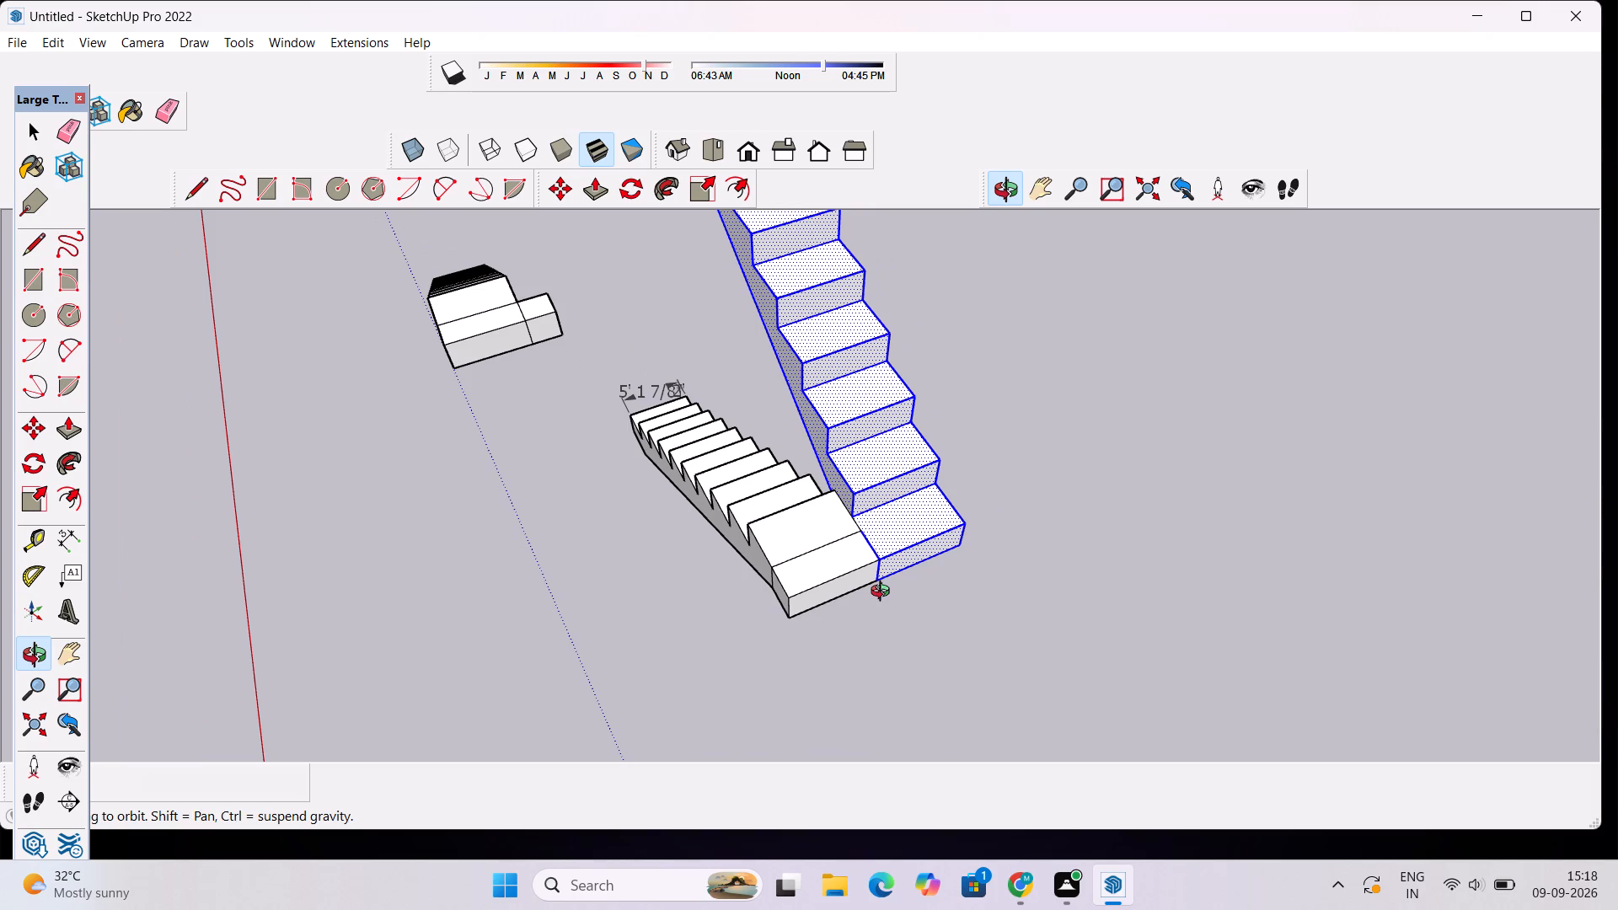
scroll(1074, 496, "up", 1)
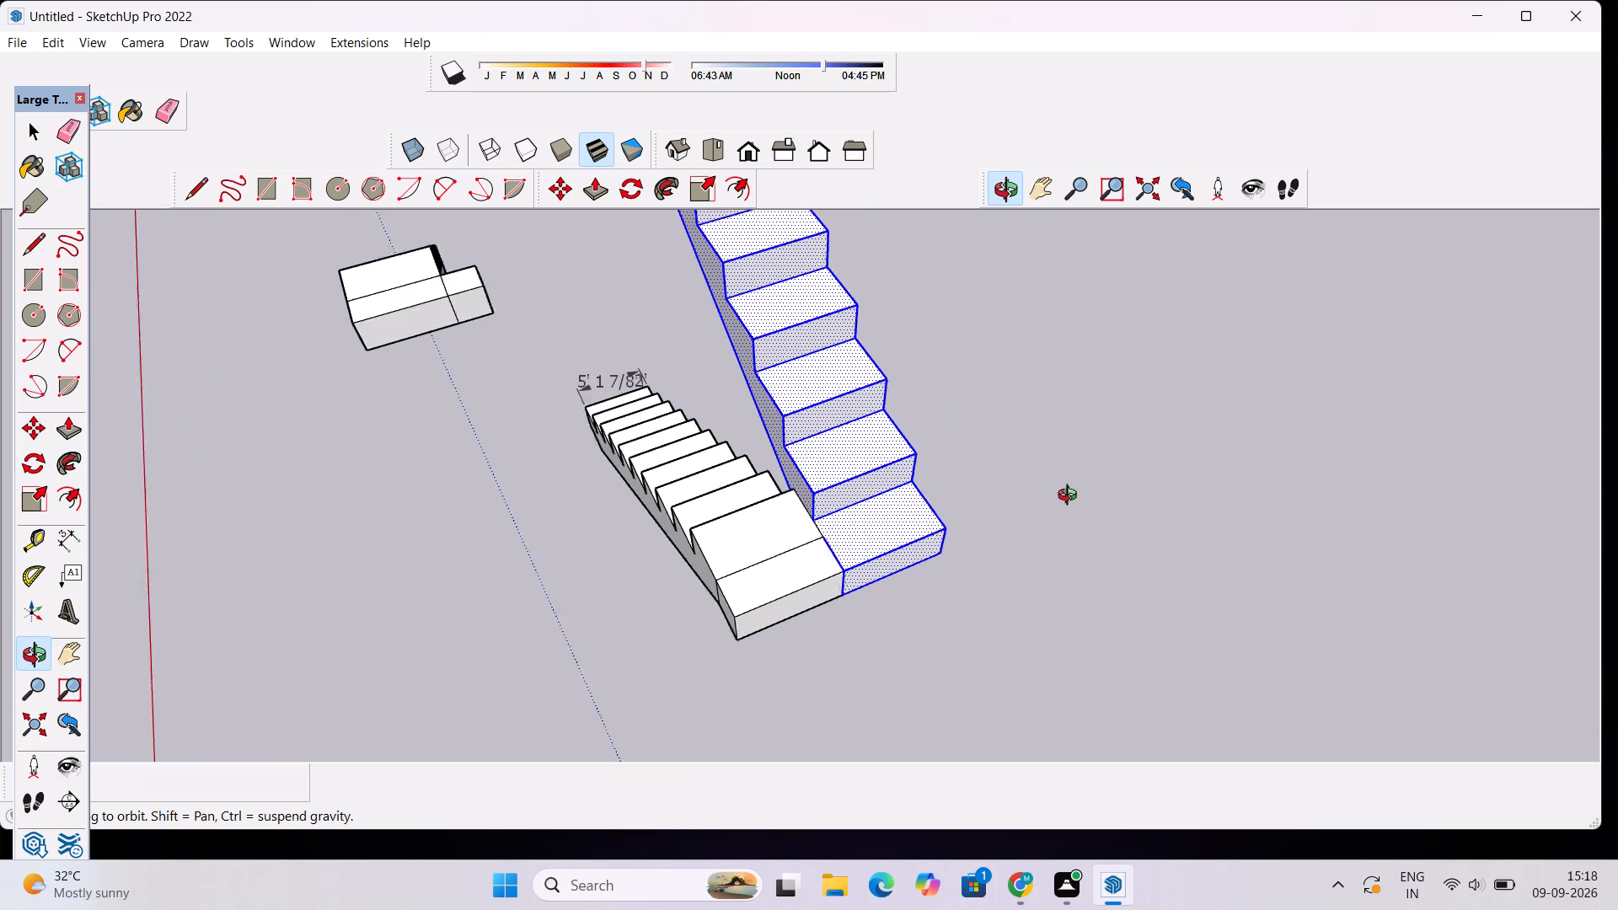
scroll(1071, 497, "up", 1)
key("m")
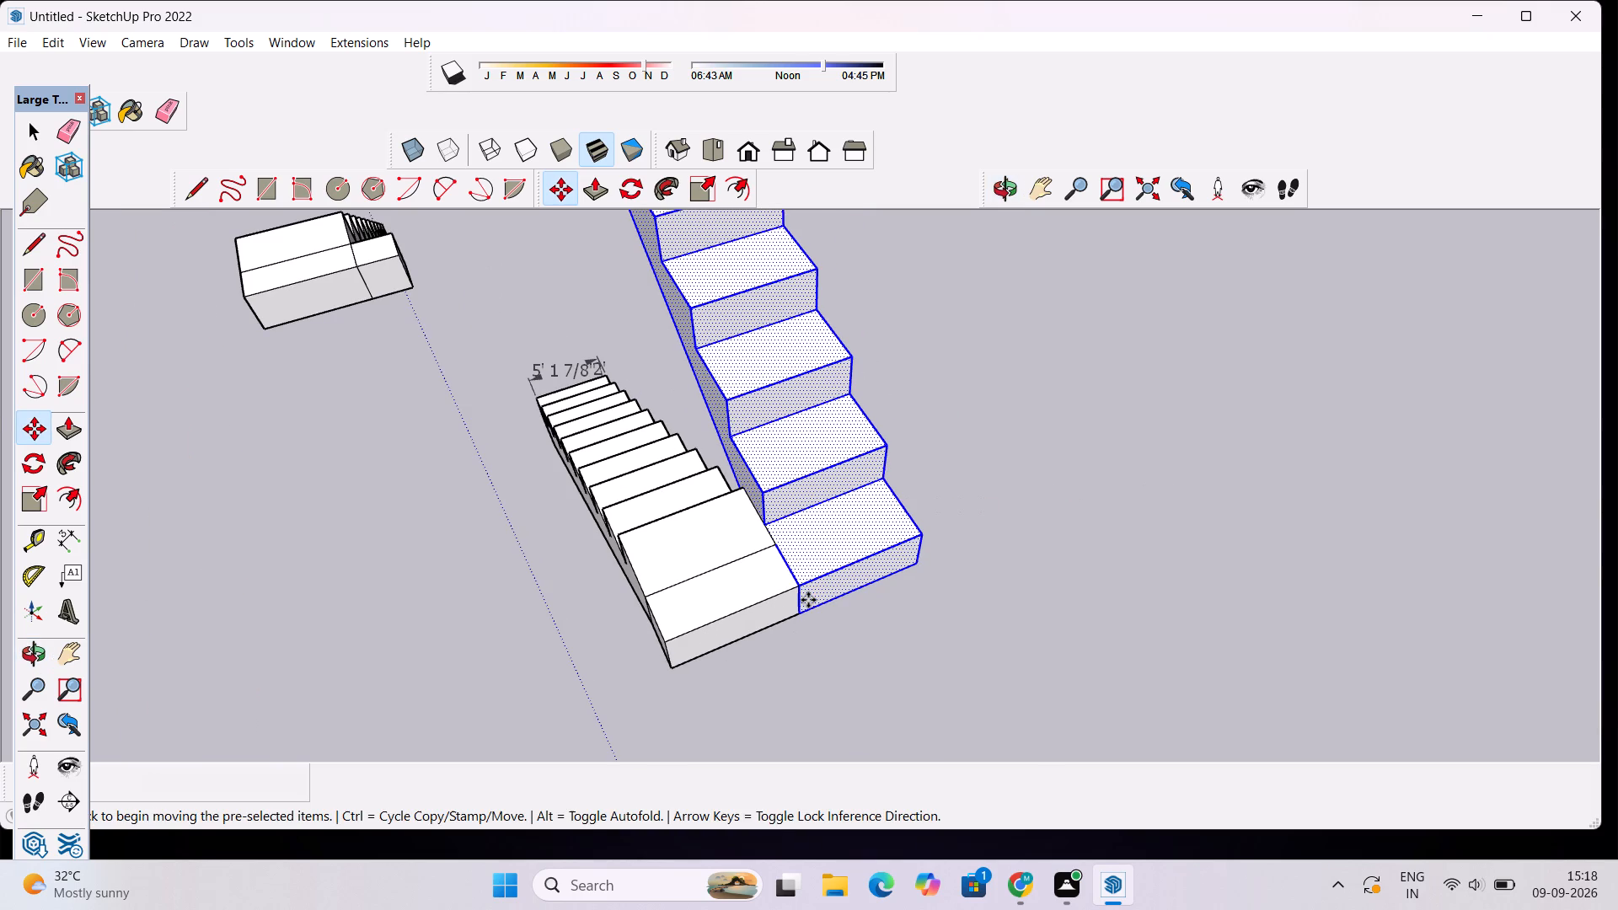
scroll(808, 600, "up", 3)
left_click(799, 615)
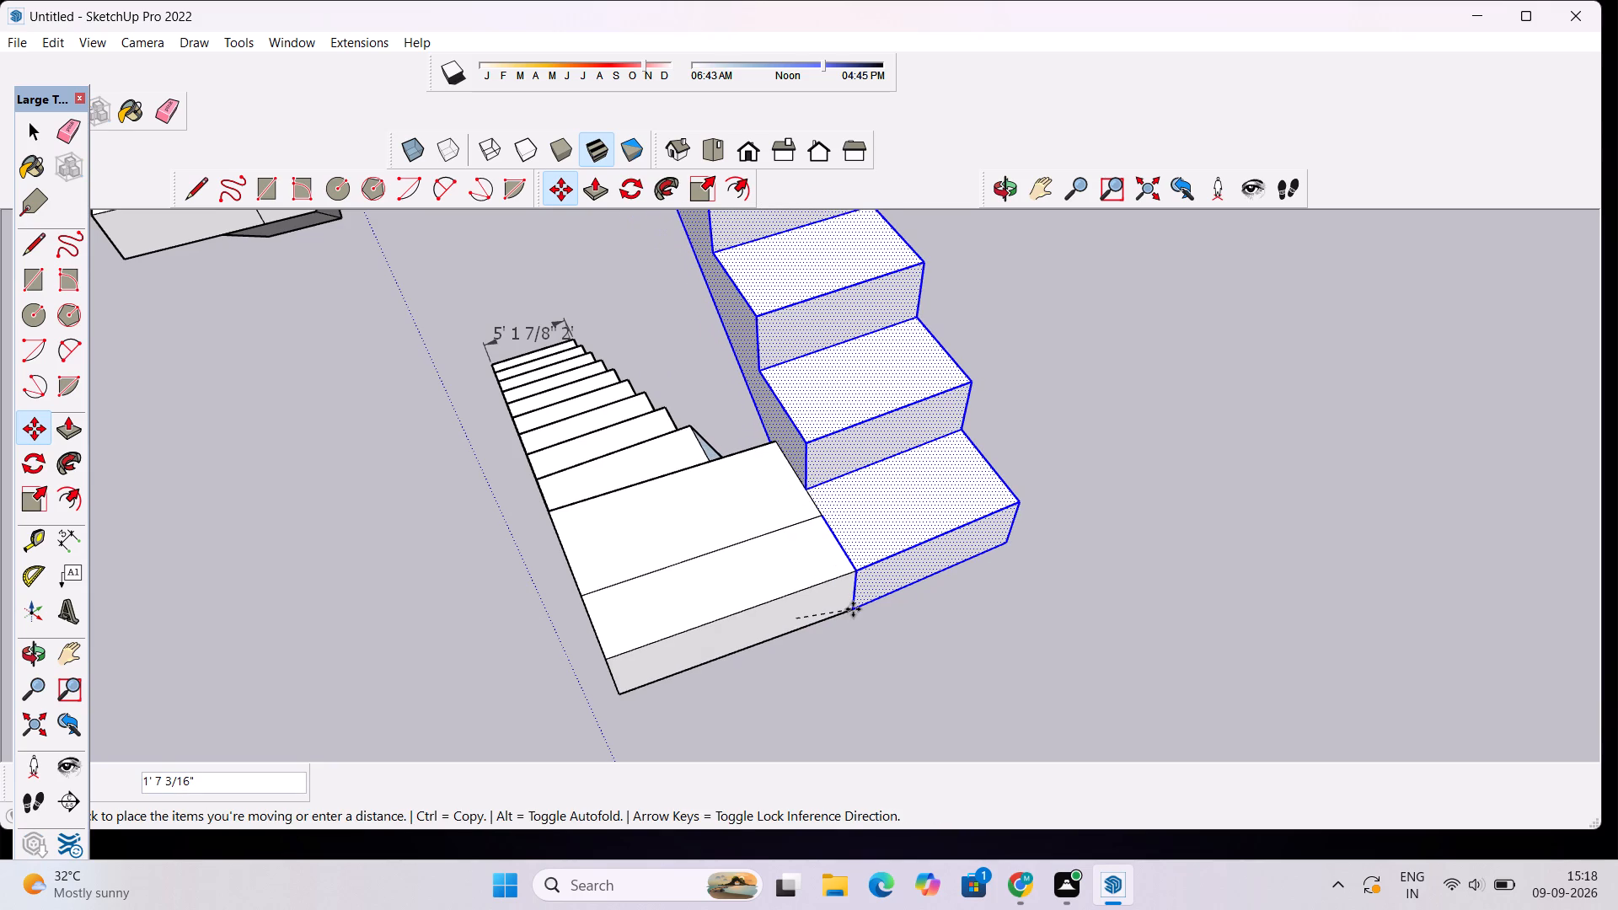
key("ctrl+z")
Push the landing's front face back 2' to remove the front strip up to the dividing edge.
scroll(769, 418, "down", 7)
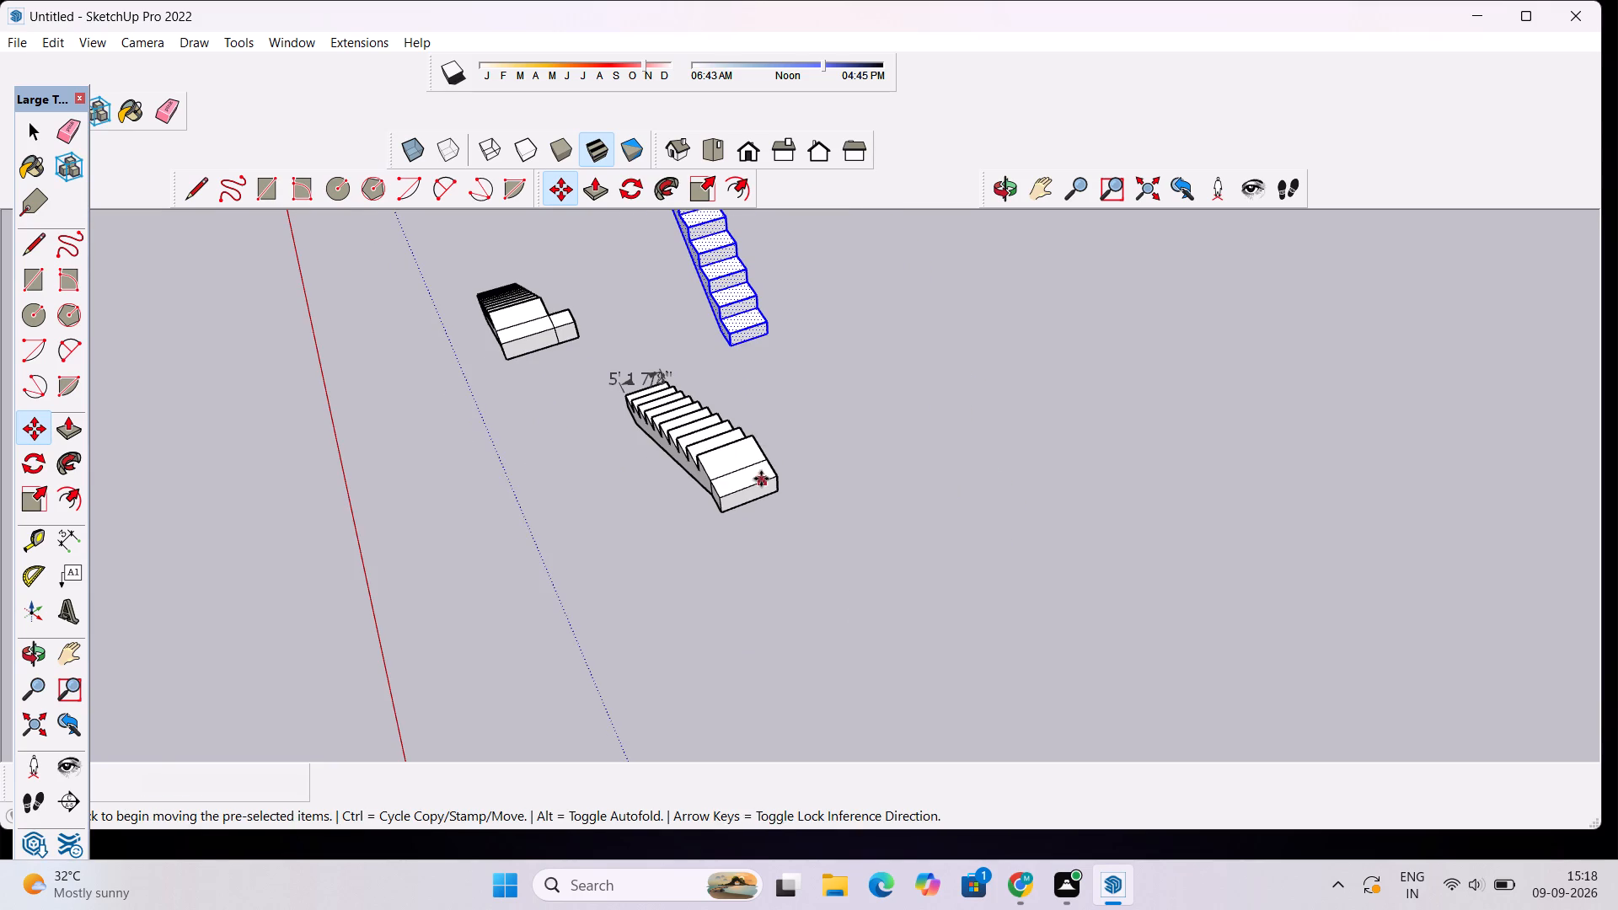
scroll(731, 353, "up", 6)
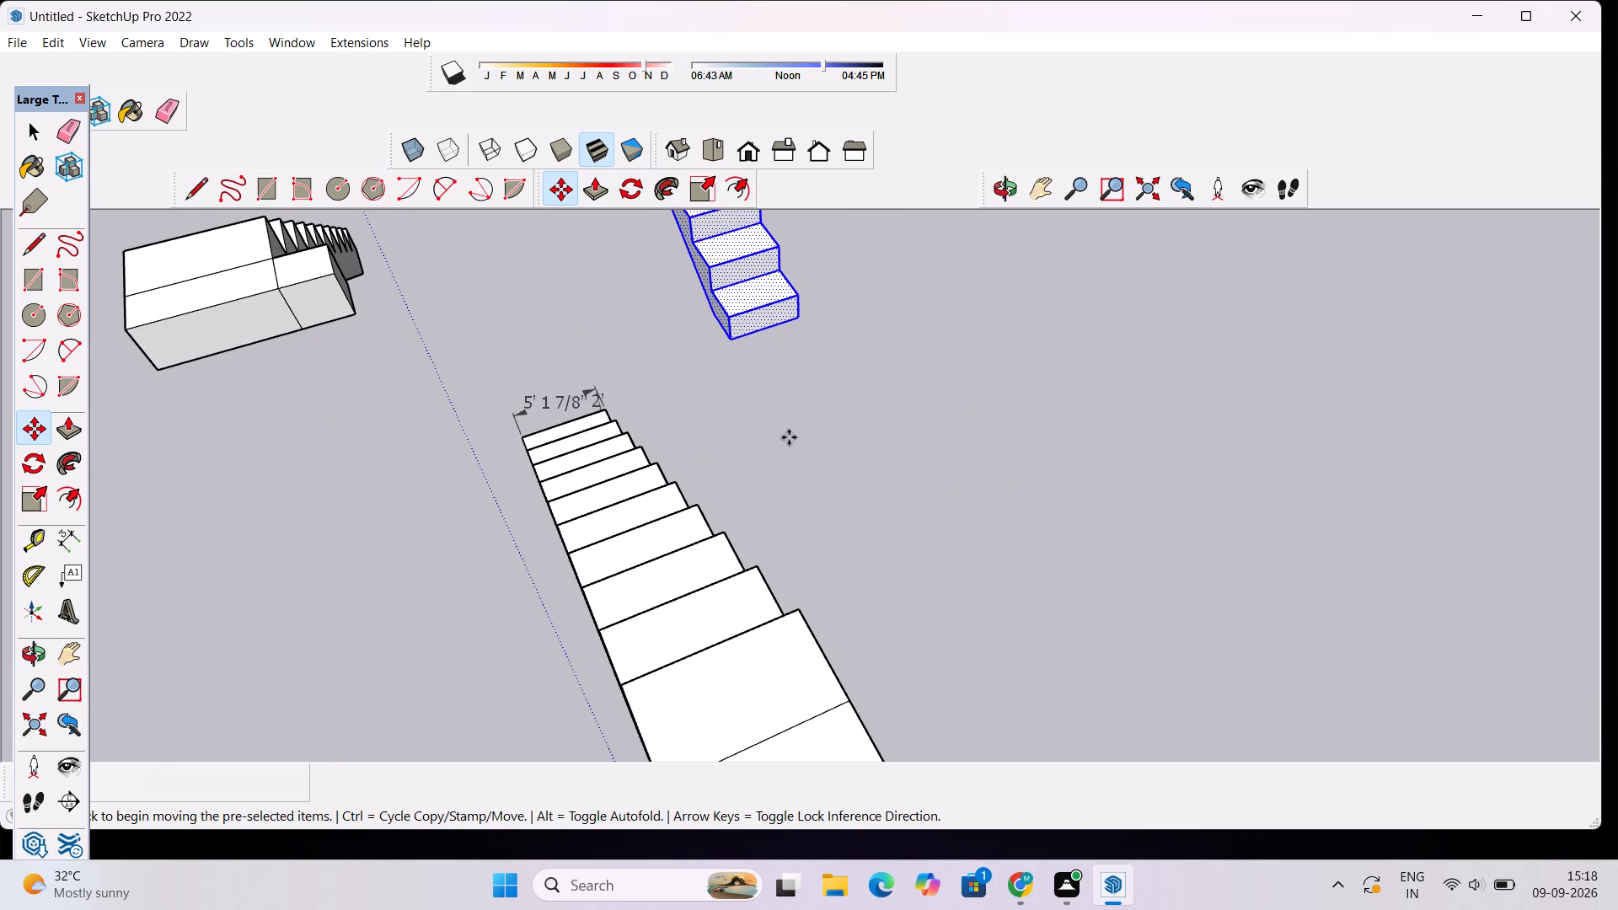
scroll(796, 432, "down", 2)
key("space")
scroll(806, 677, "up", 2)
left_click(820, 646)
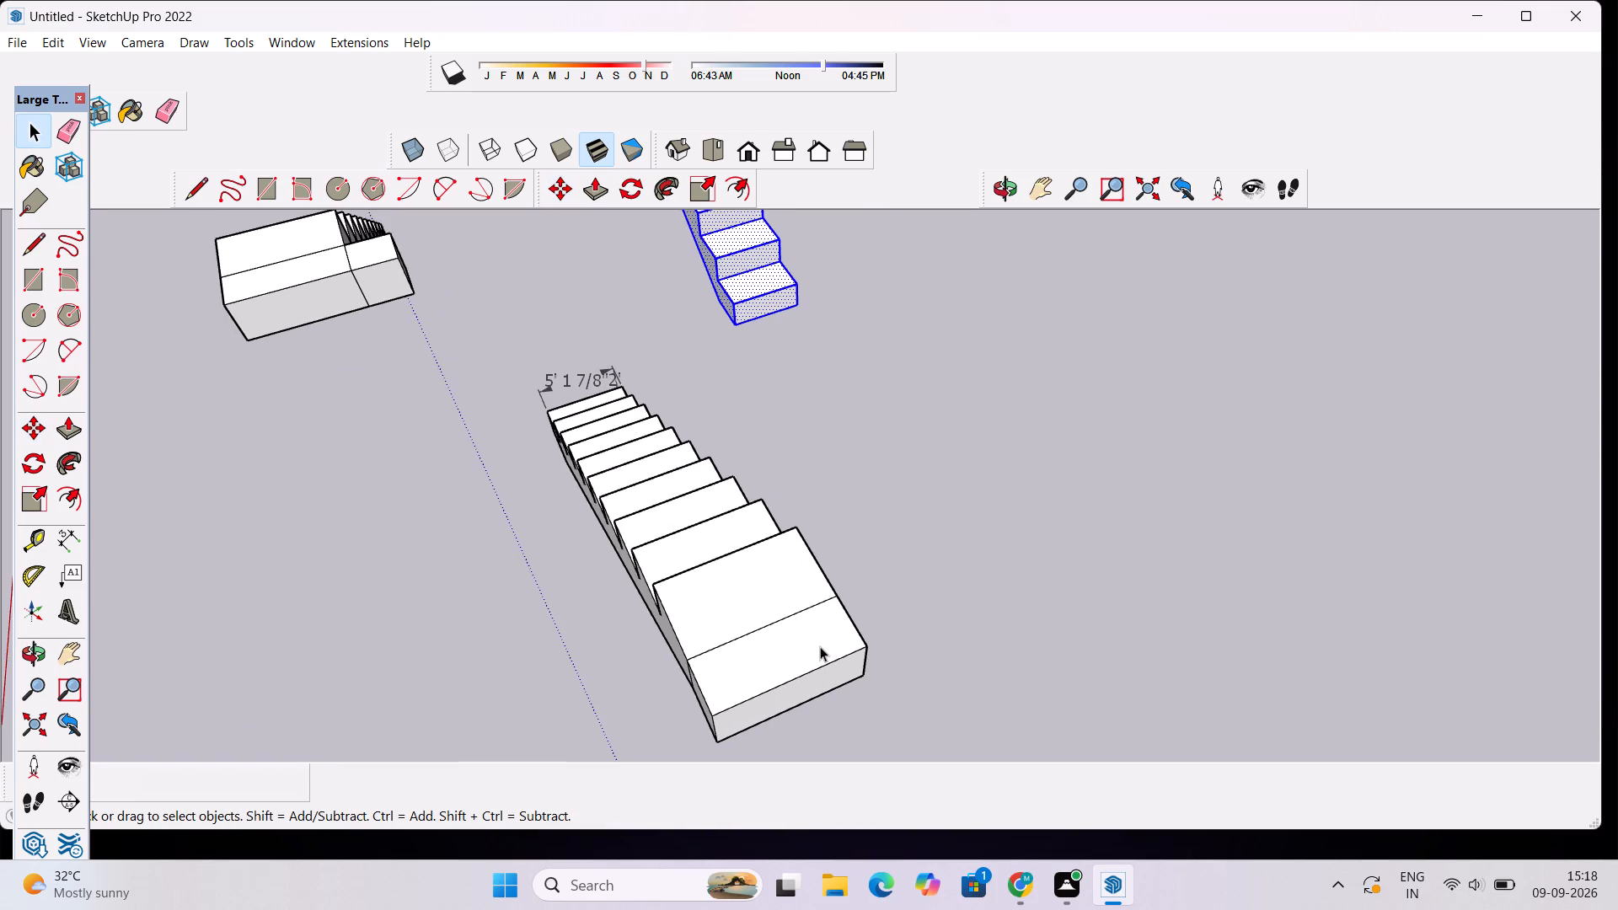
scroll(822, 661, "up", 2)
left_click(833, 687)
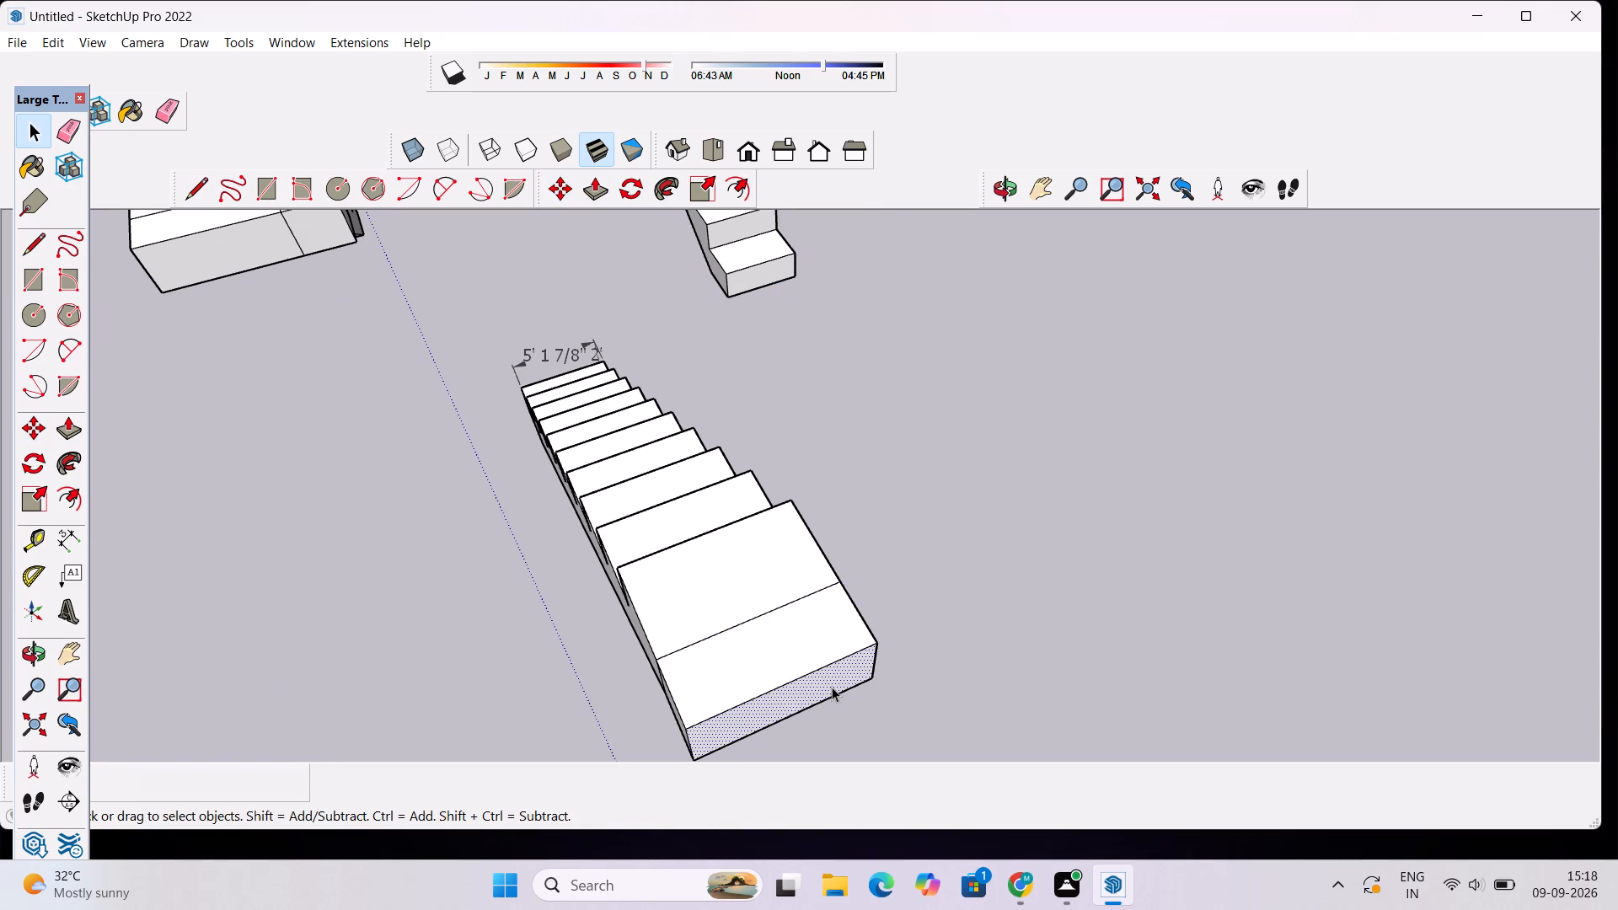
key("p")
left_click(832, 687)
left_click(838, 577)
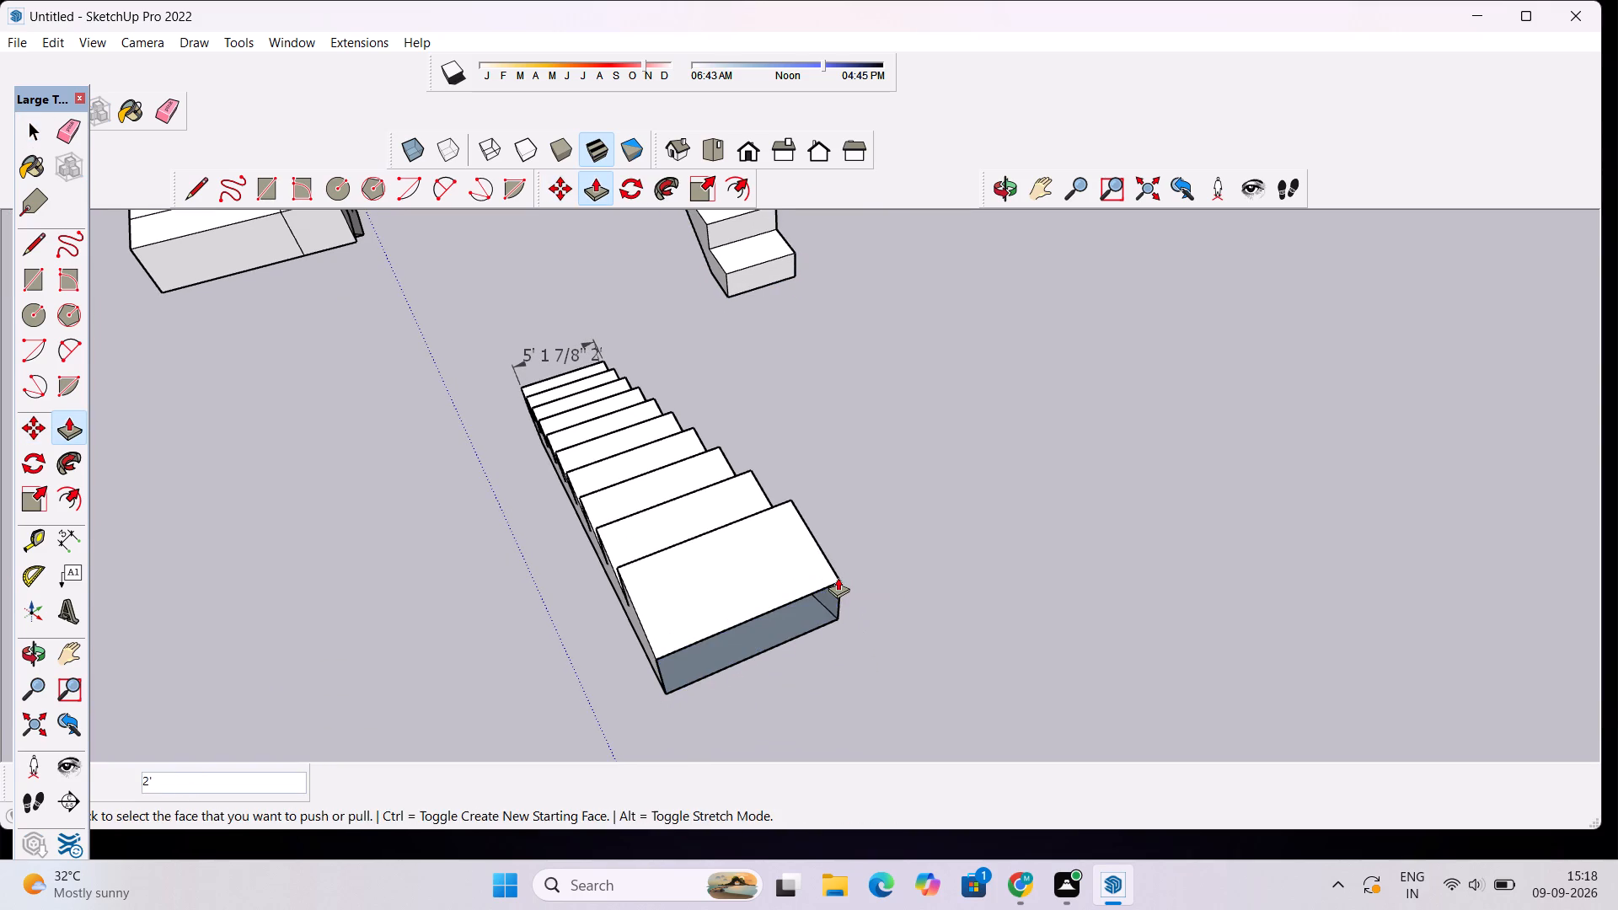
Draw a vertical line at the shortened front corner, from top to bottom, to close the open end of the stair.
key("space")
type("l")
left_click(838, 586)
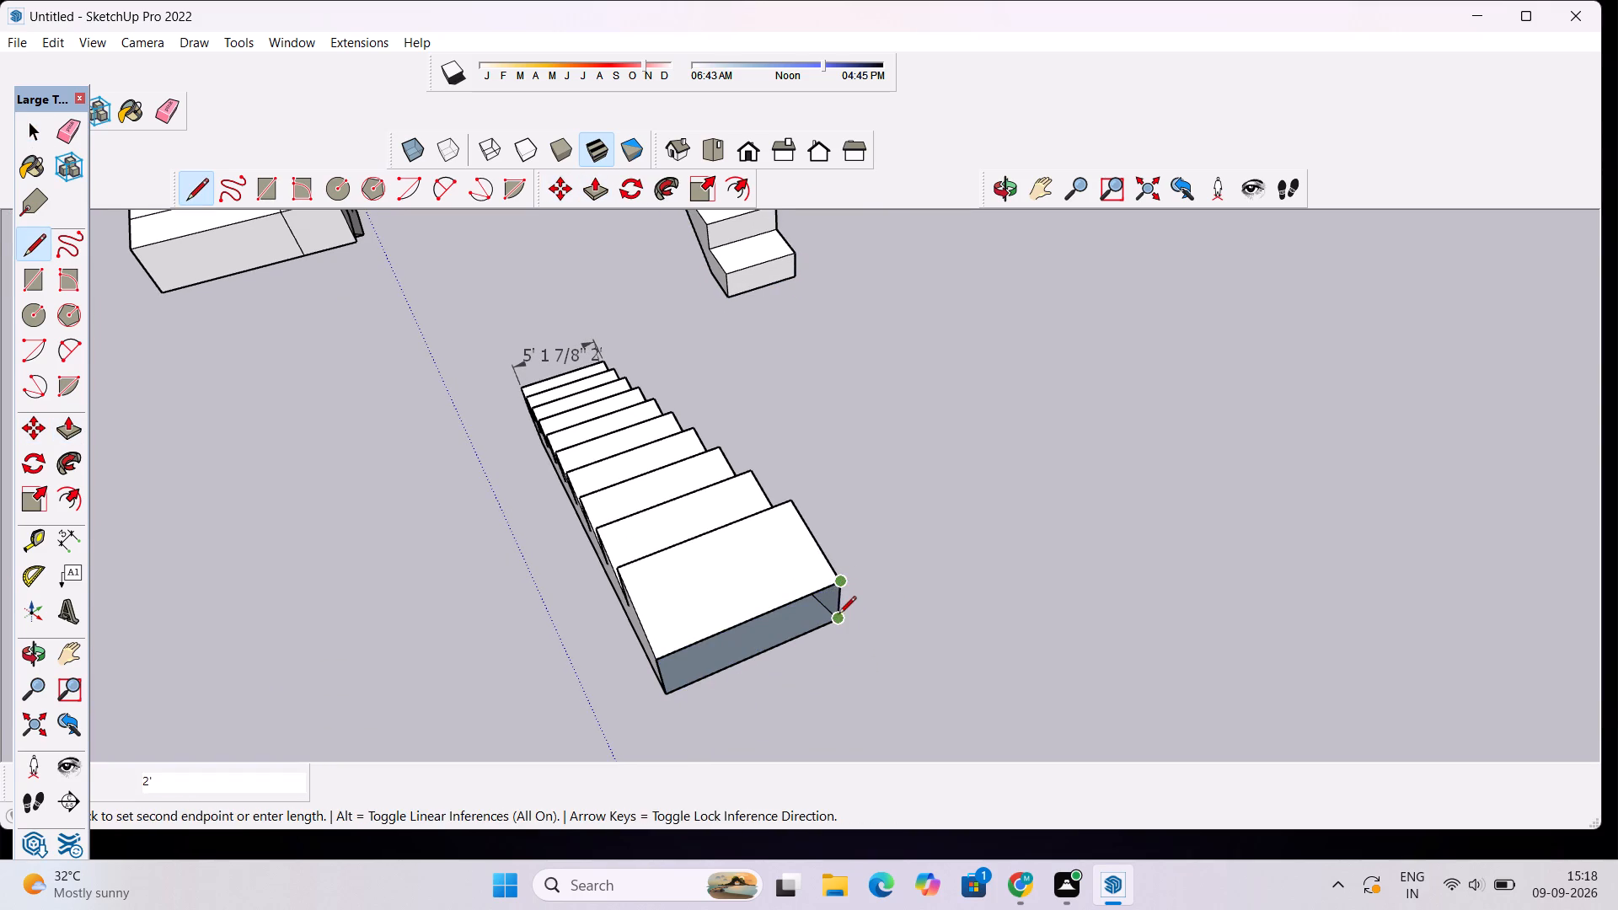
left_click(838, 619)
scroll(828, 577, "down", 4)
key("space")
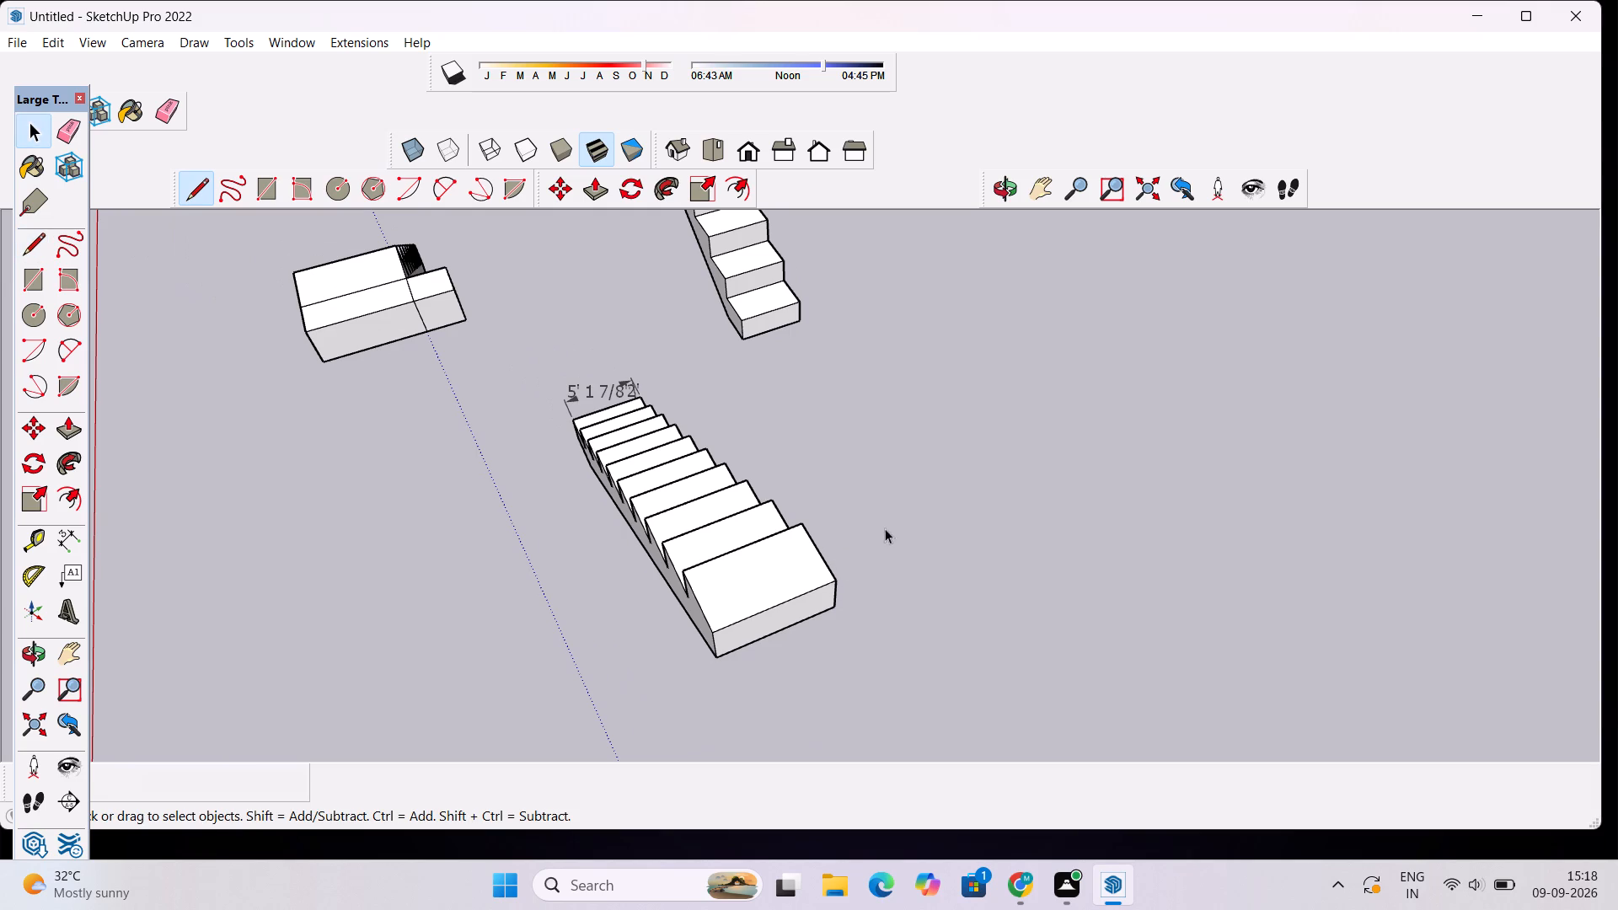
key("p")
key("space")
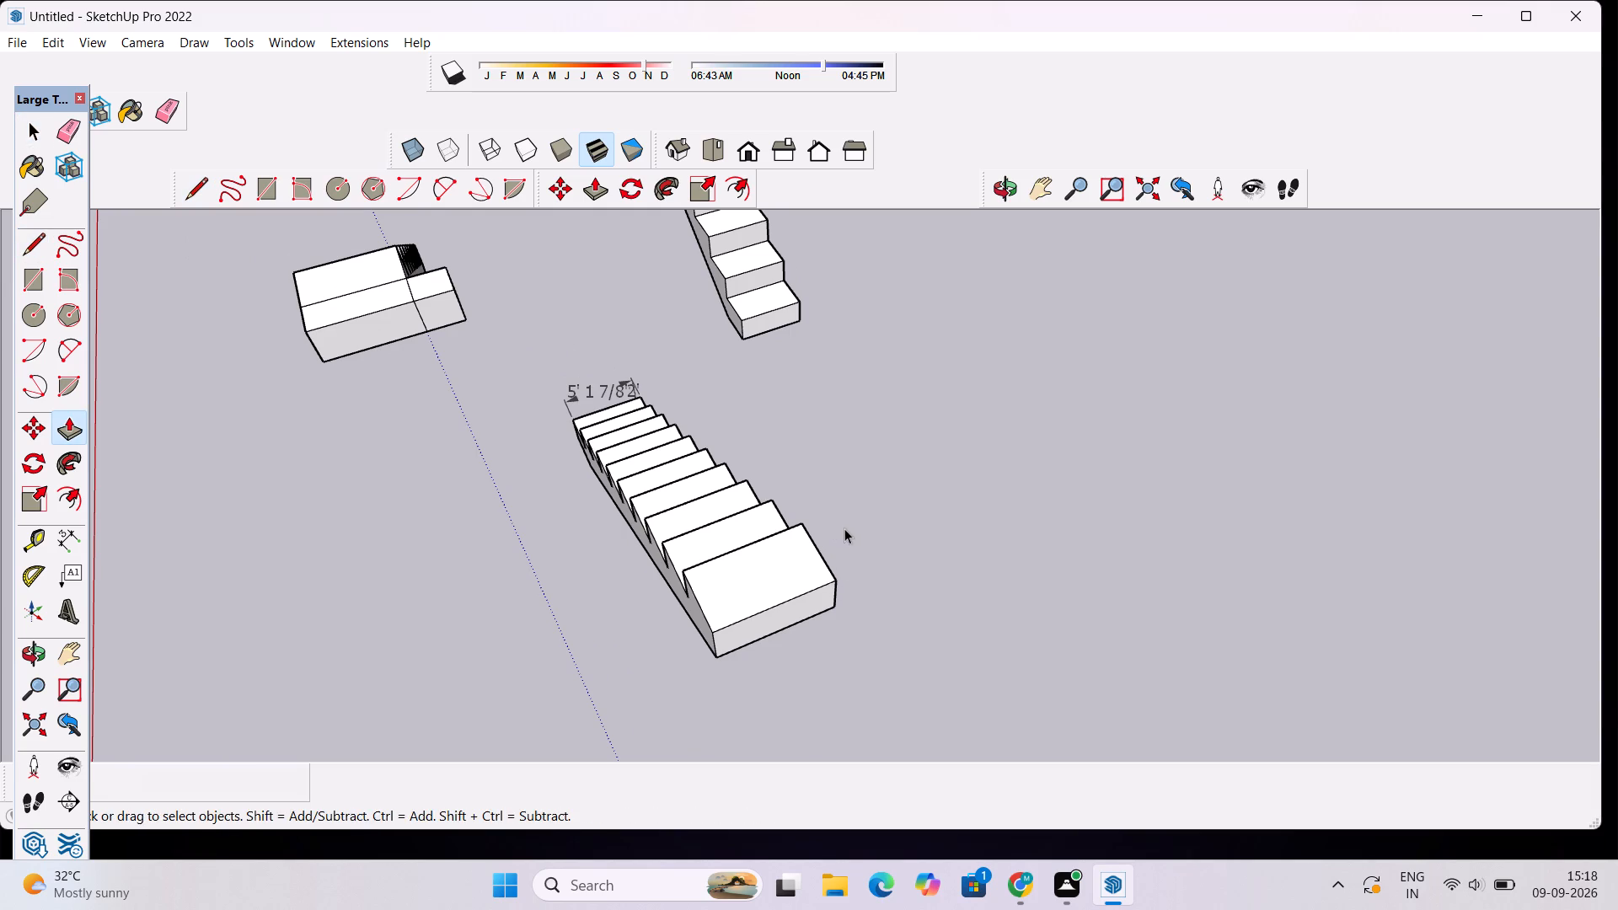
Select all of the separate stair flight's connected geometry and make it a group.
key("o")
left_click_drag(844, 546, 822, 554)
left_click_drag(819, 554, 603, 543)
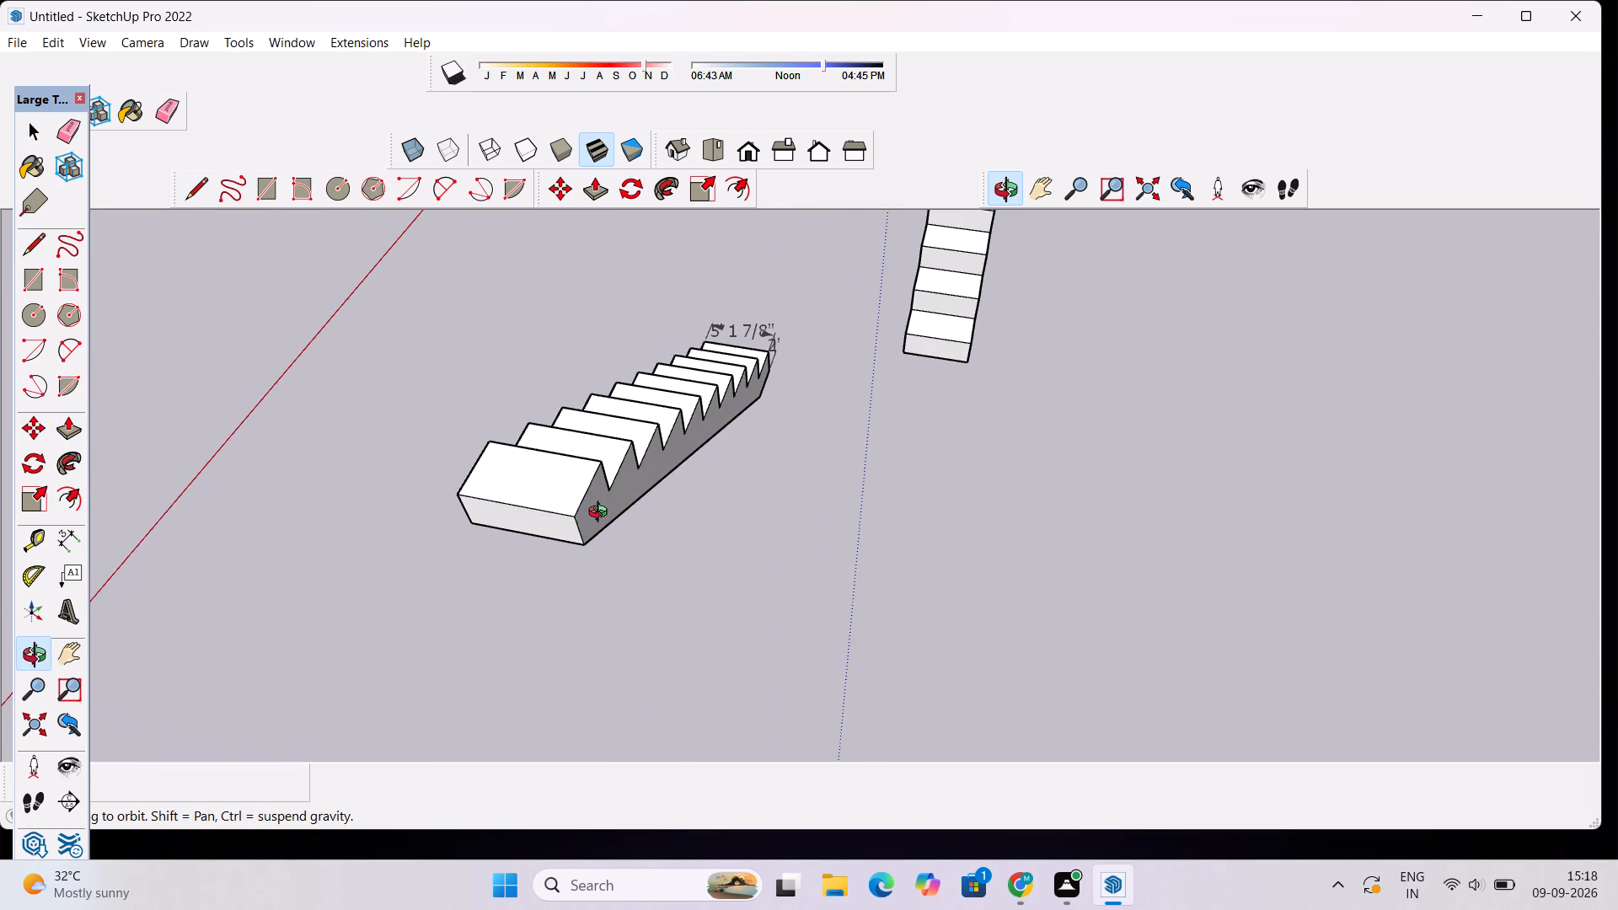
scroll(602, 514, "up", 4)
left_click_drag(729, 402, 1067, 394)
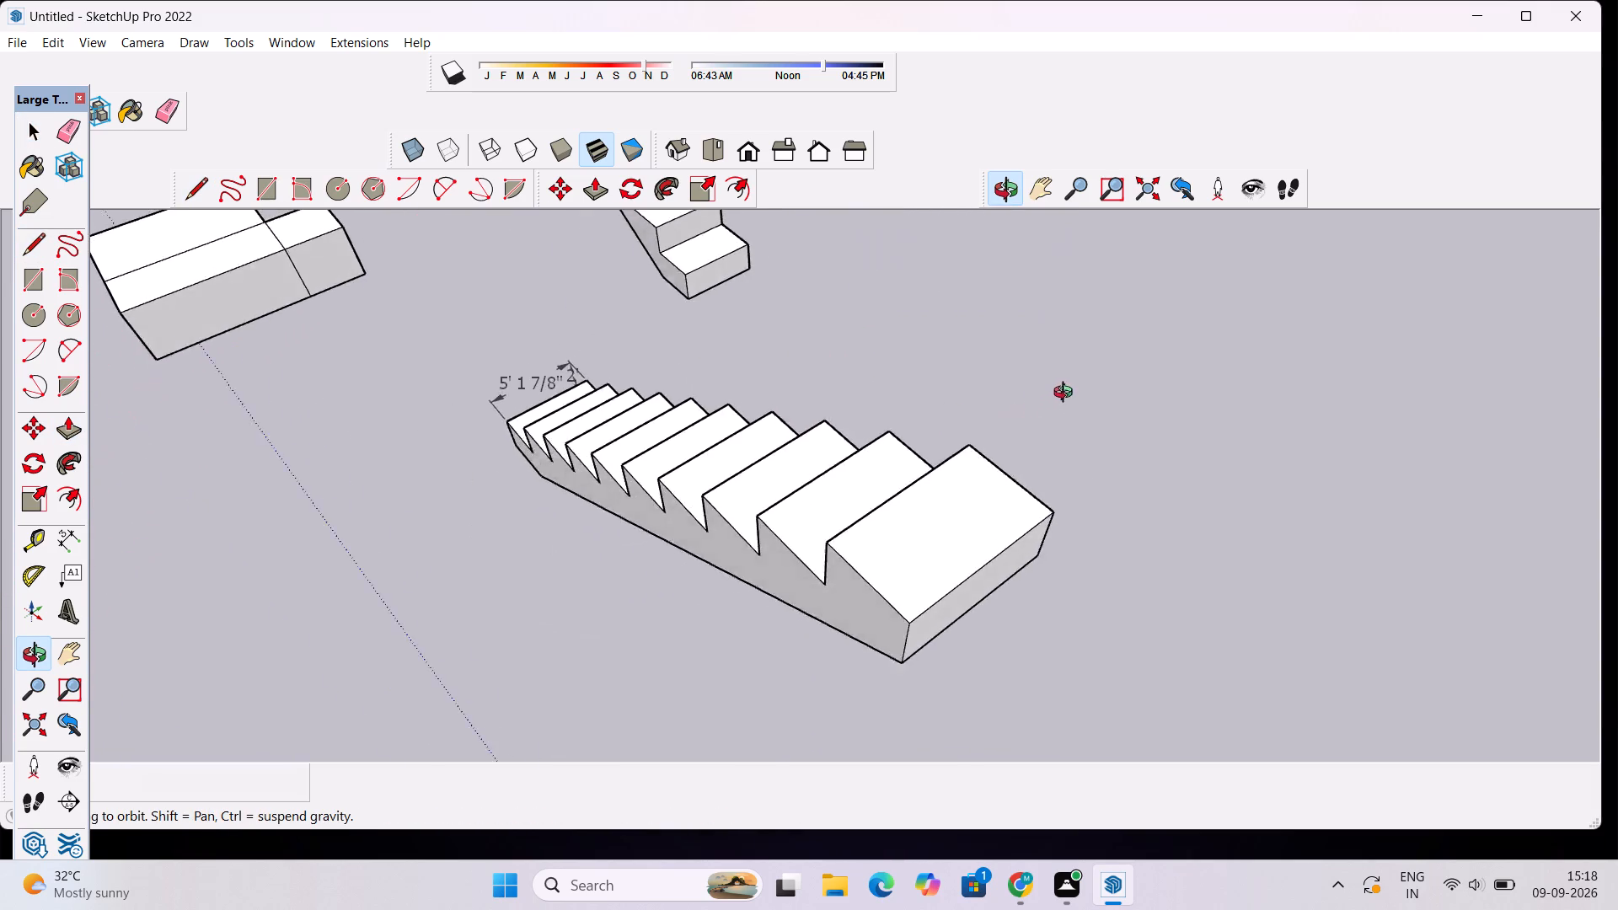
left_click_drag(1067, 394, 1264, 348)
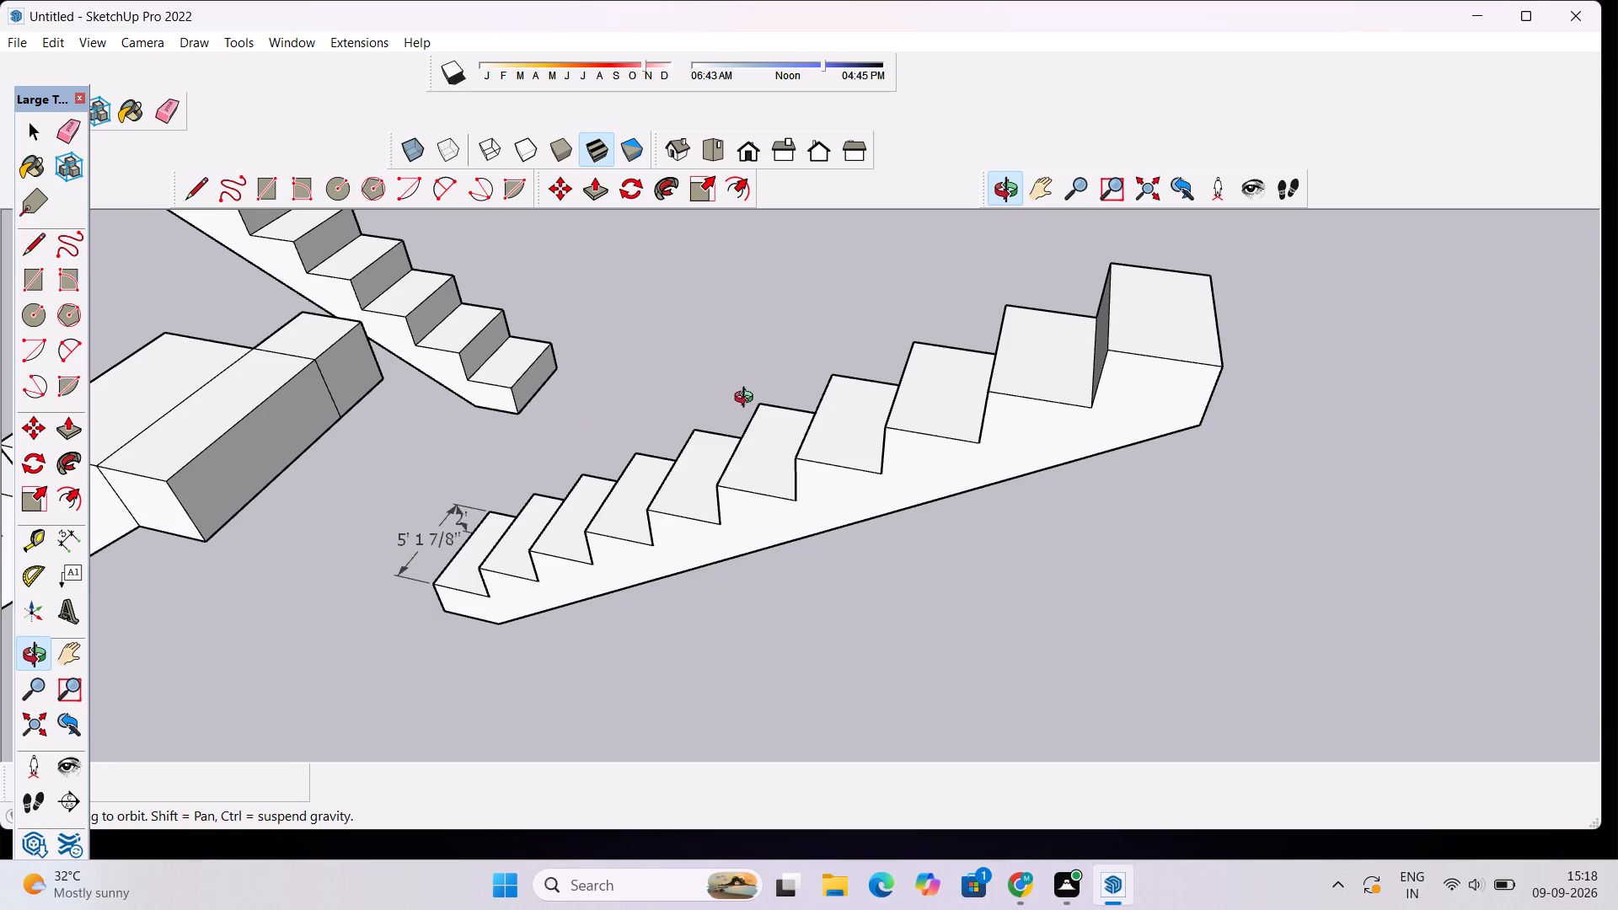
scroll(799, 403, "down", 1)
key("space")
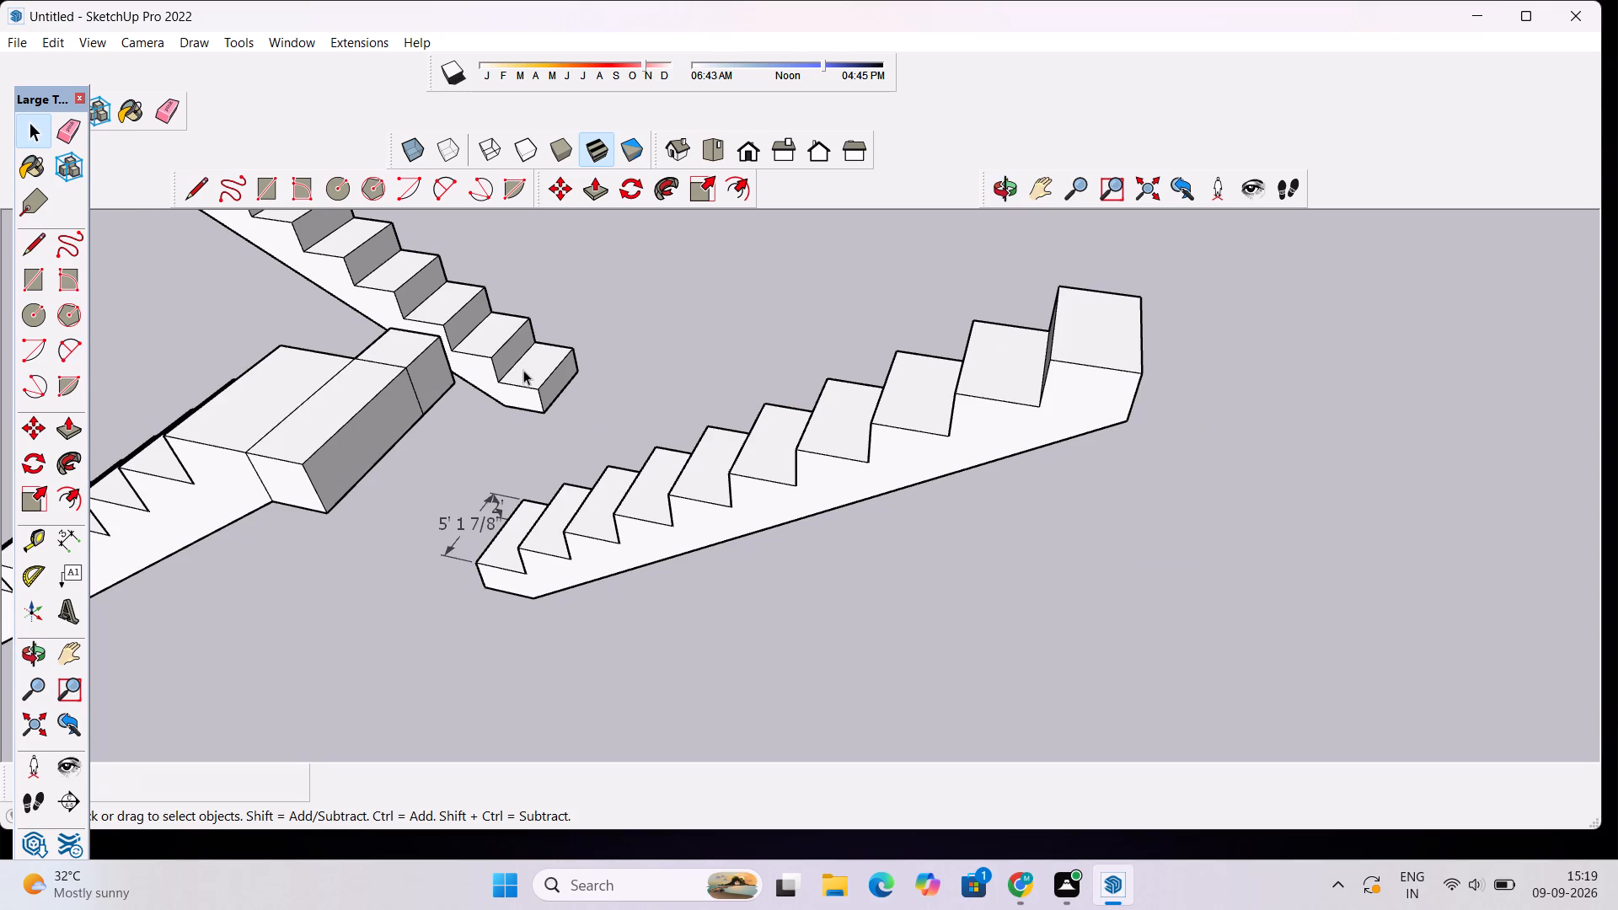
triple_click(523, 370)
key("m")
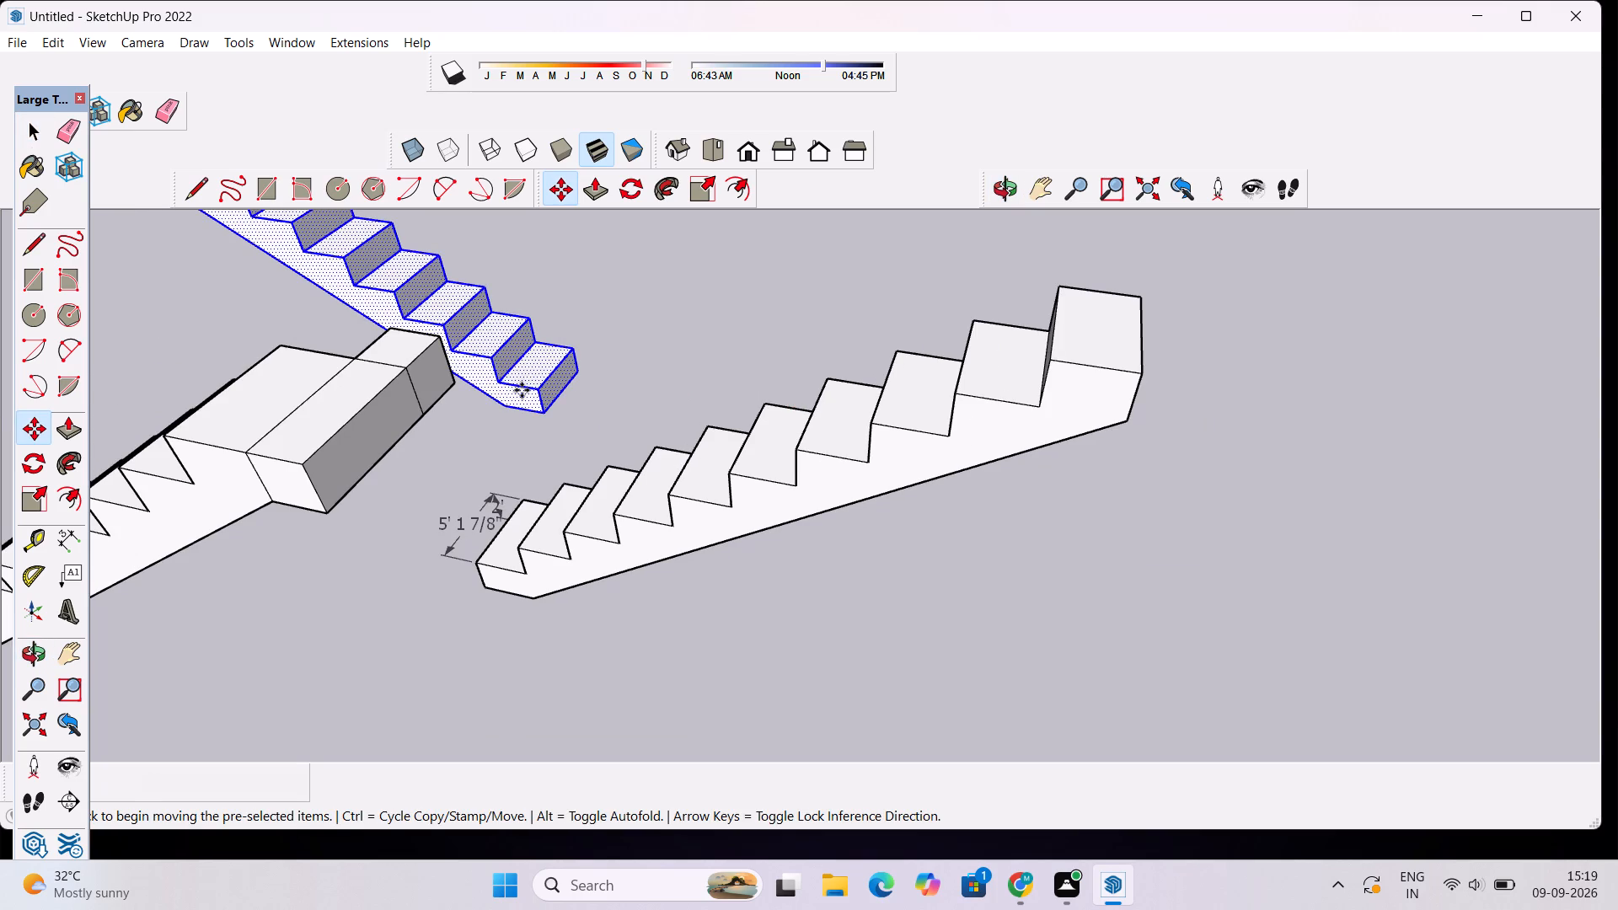
key("space")
right_click(551, 378)
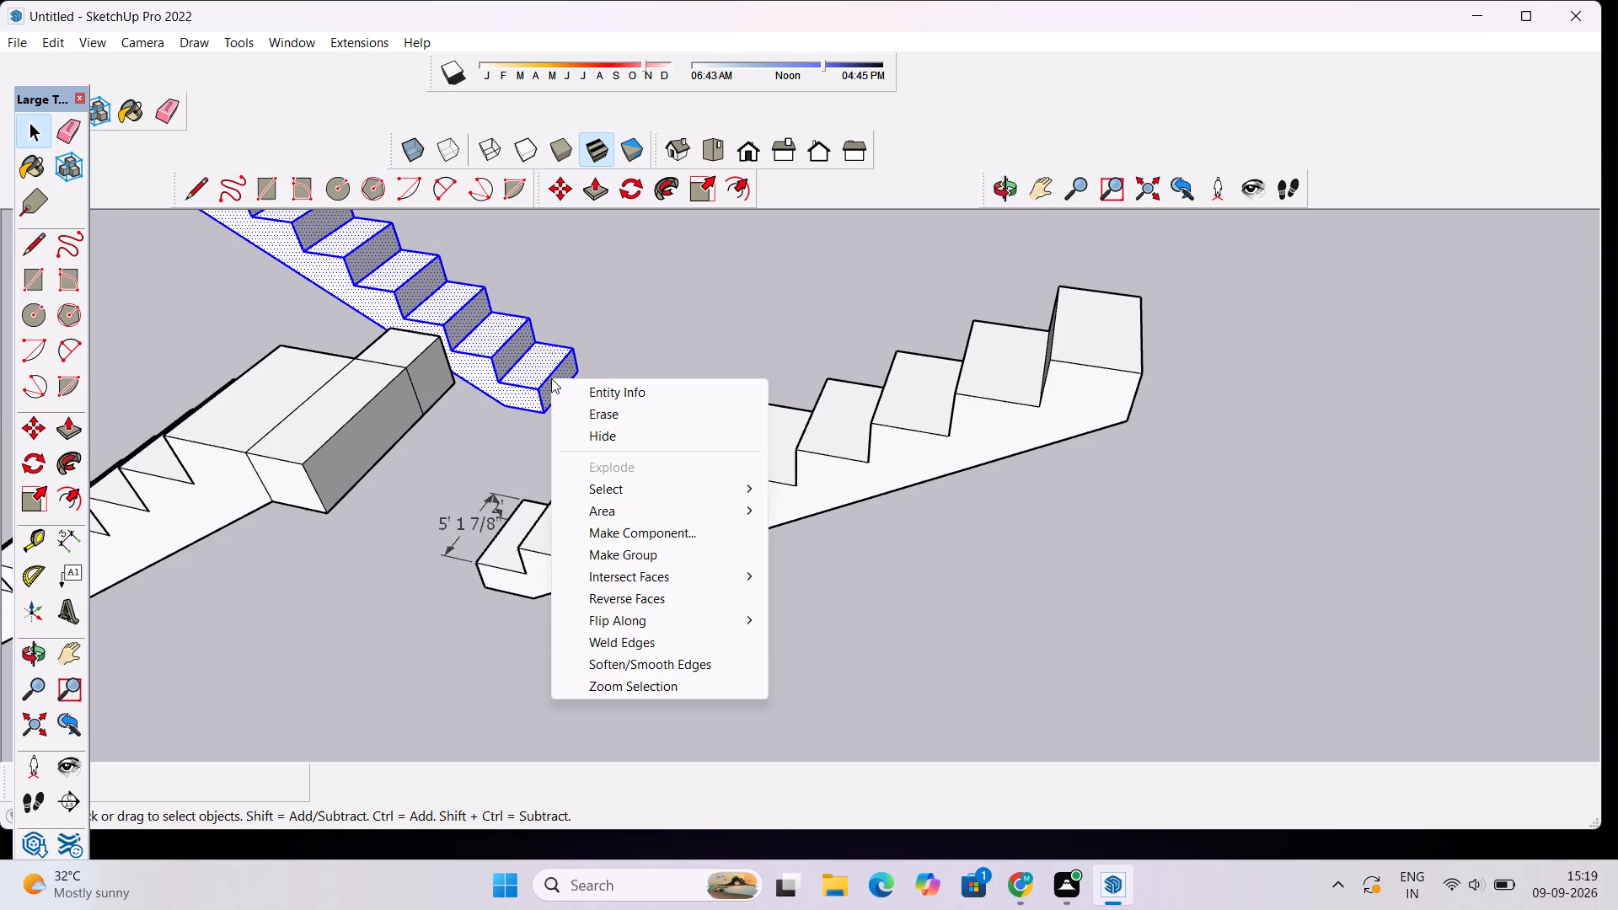
left_click(618, 559)
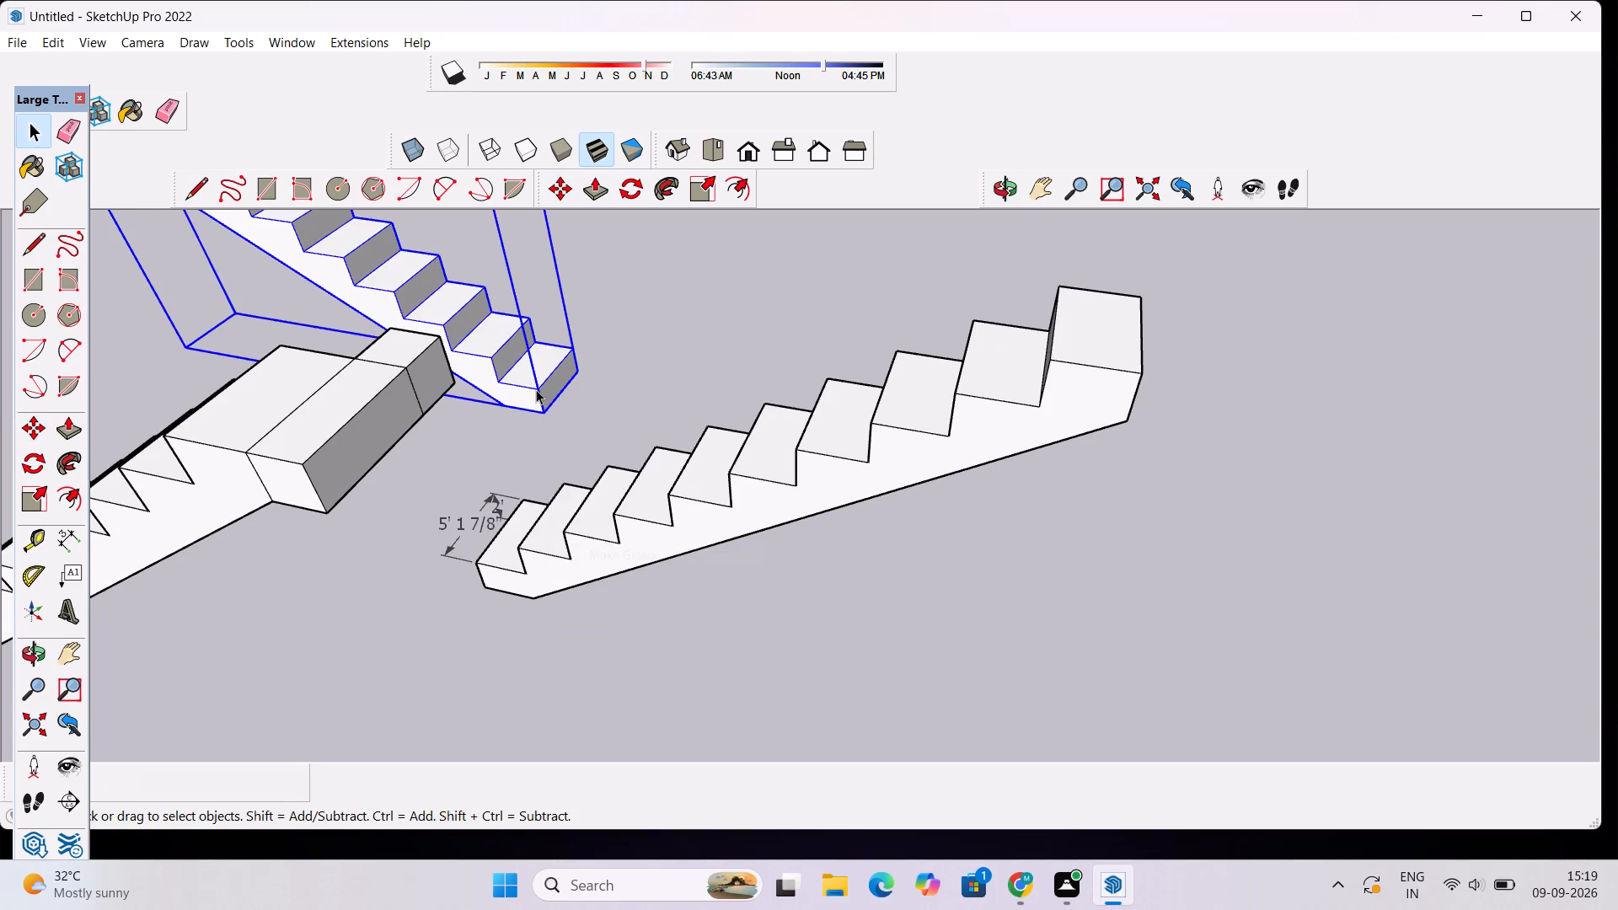
Move the grouped flight by its bottom front corner onto the shortened landing's adjacent lower front corner, then deselect it.
key("m")
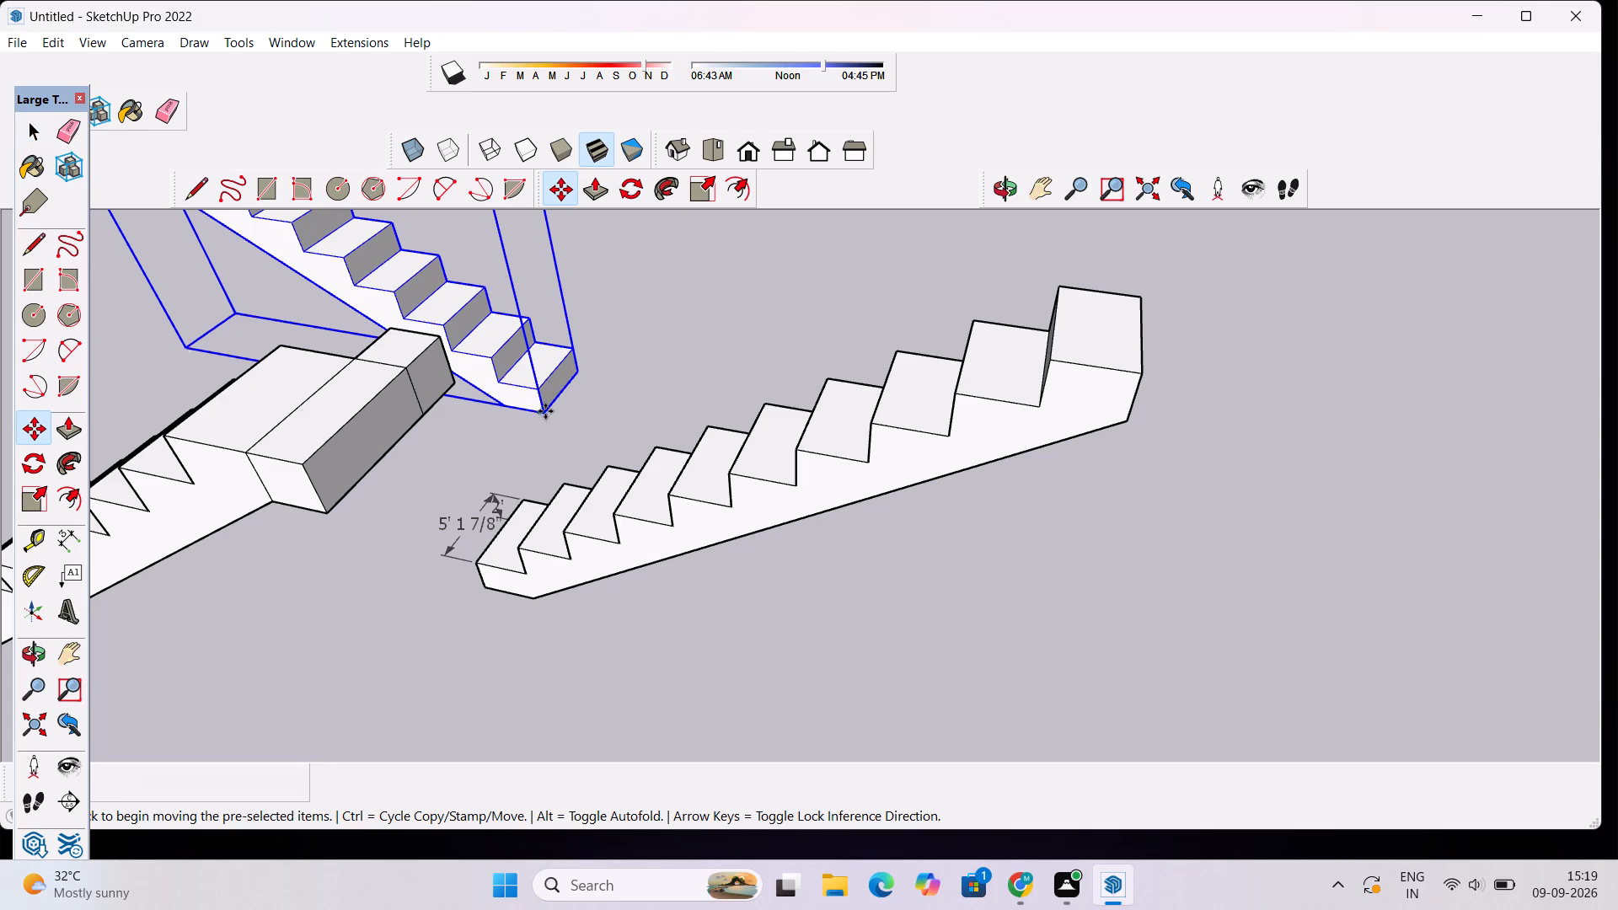
left_click(545, 411)
scroll(1152, 300, "up", 6)
scroll(1107, 303, "down", 8)
middle_click(1128, 300)
scroll(1091, 286, "up", 2)
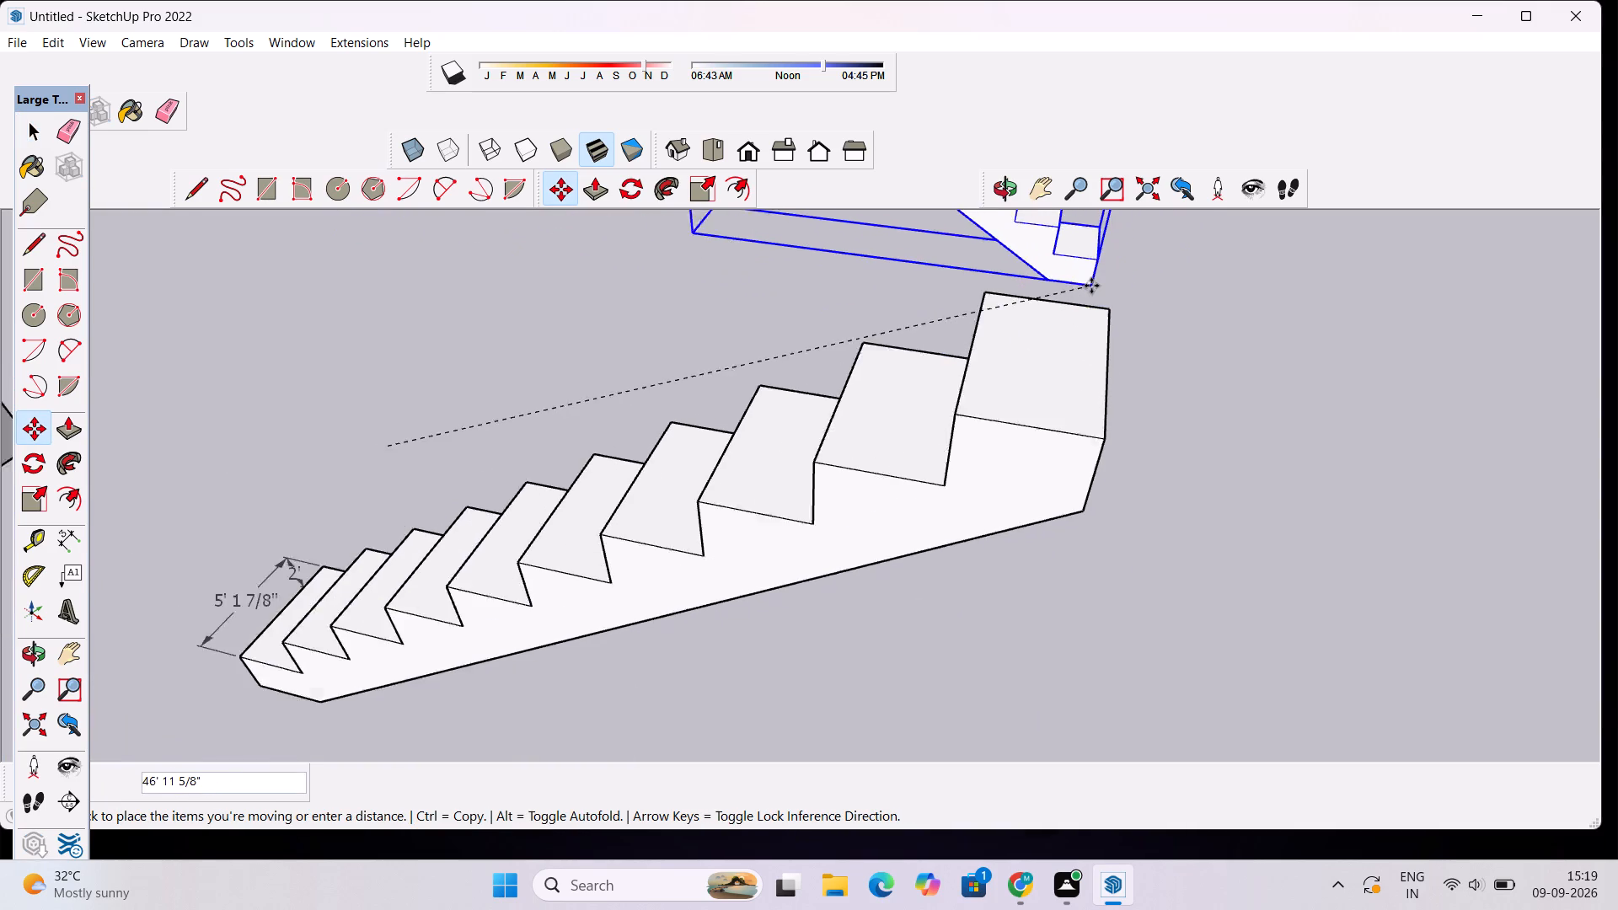
scroll(1091, 286, "up", 1)
left_click(1014, 199)
left_click_drag(1197, 345, 908, 393)
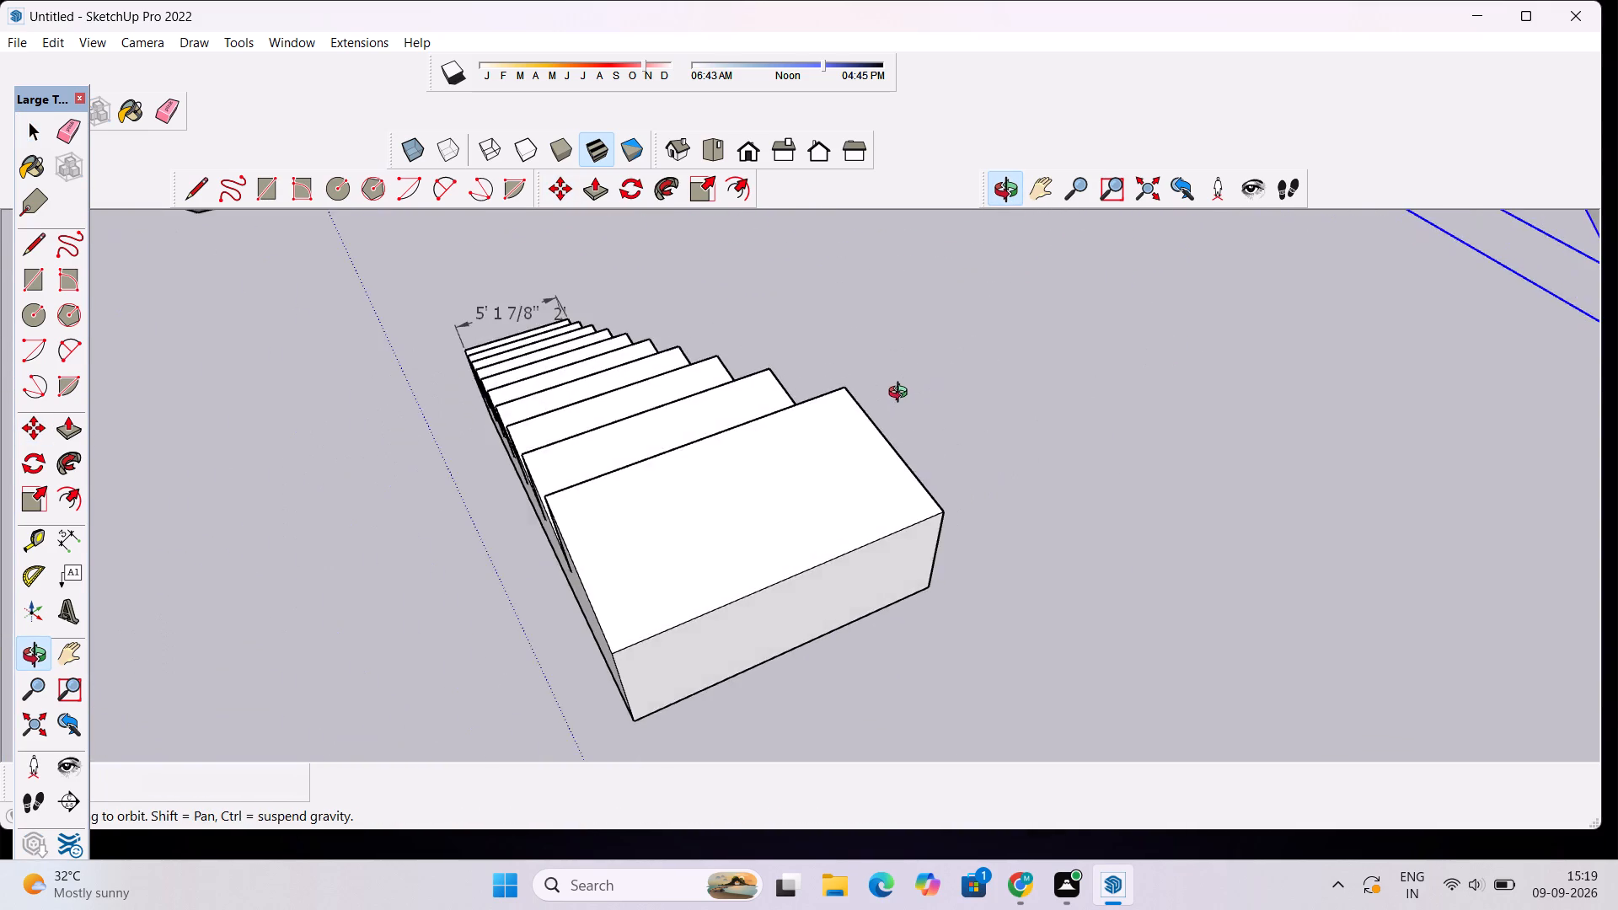
scroll(903, 388, "down", 4)
key("m")
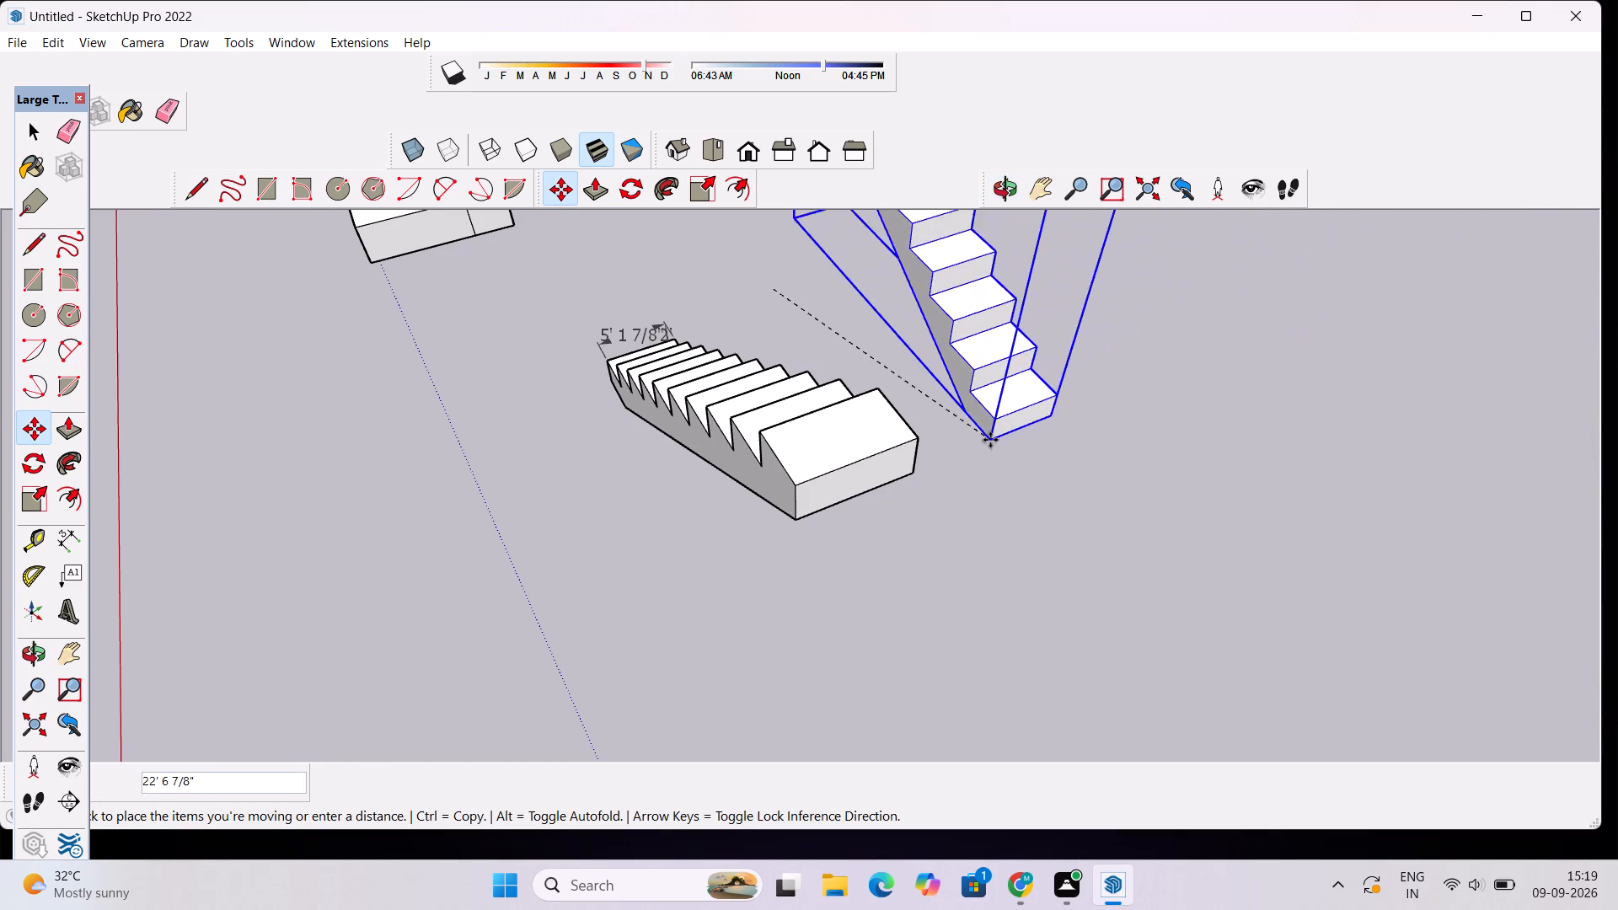
scroll(990, 440, "up", 3)
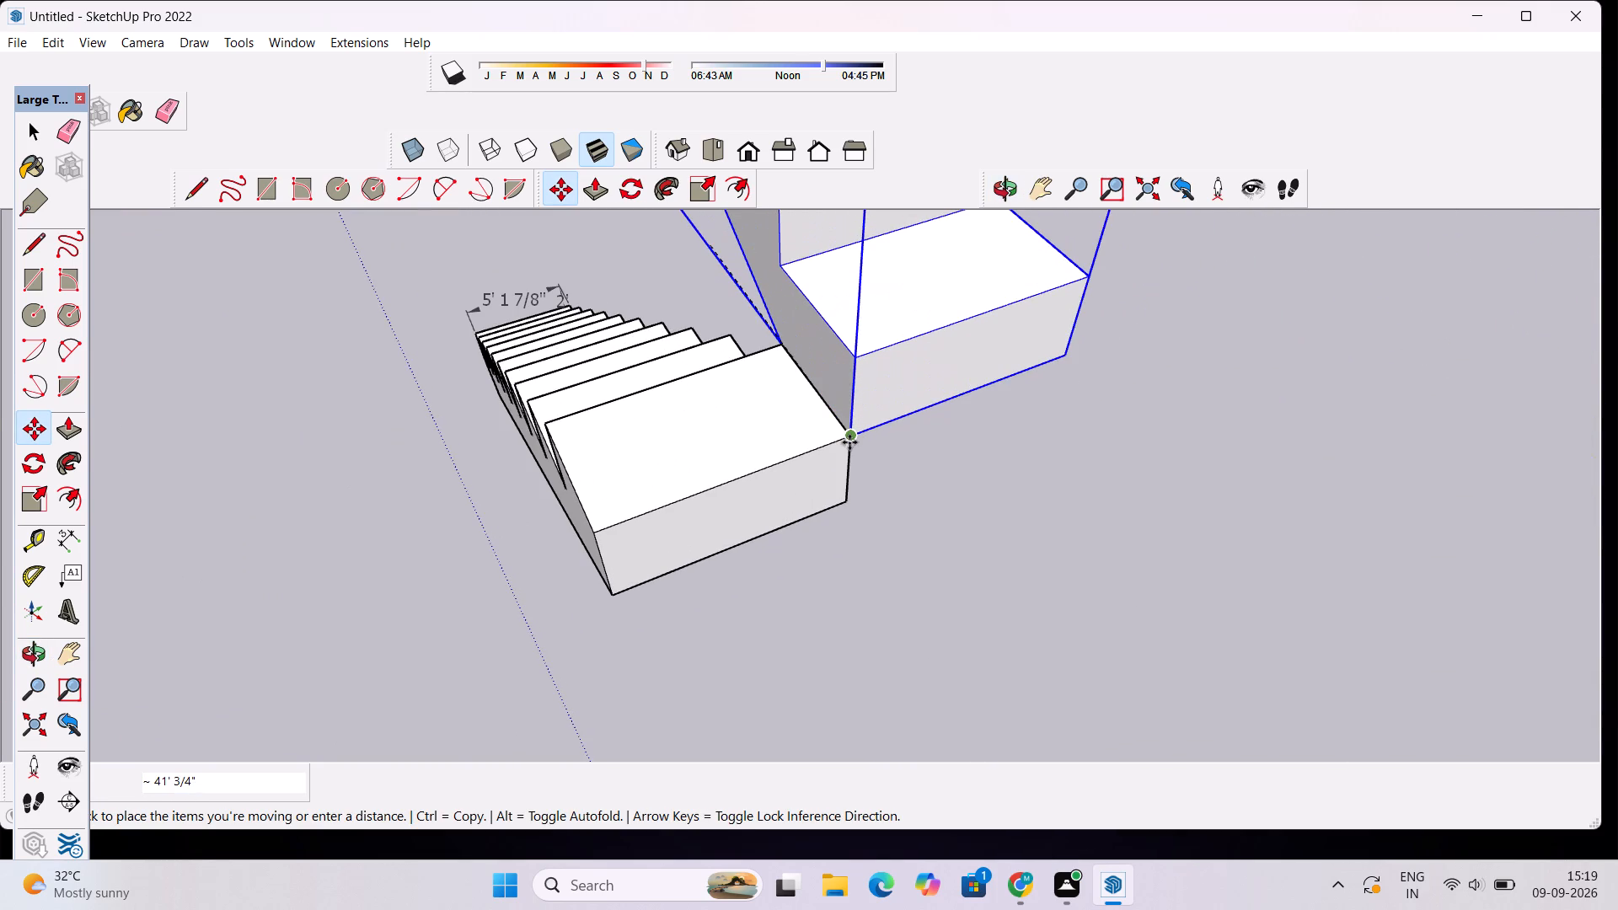
left_click(849, 506)
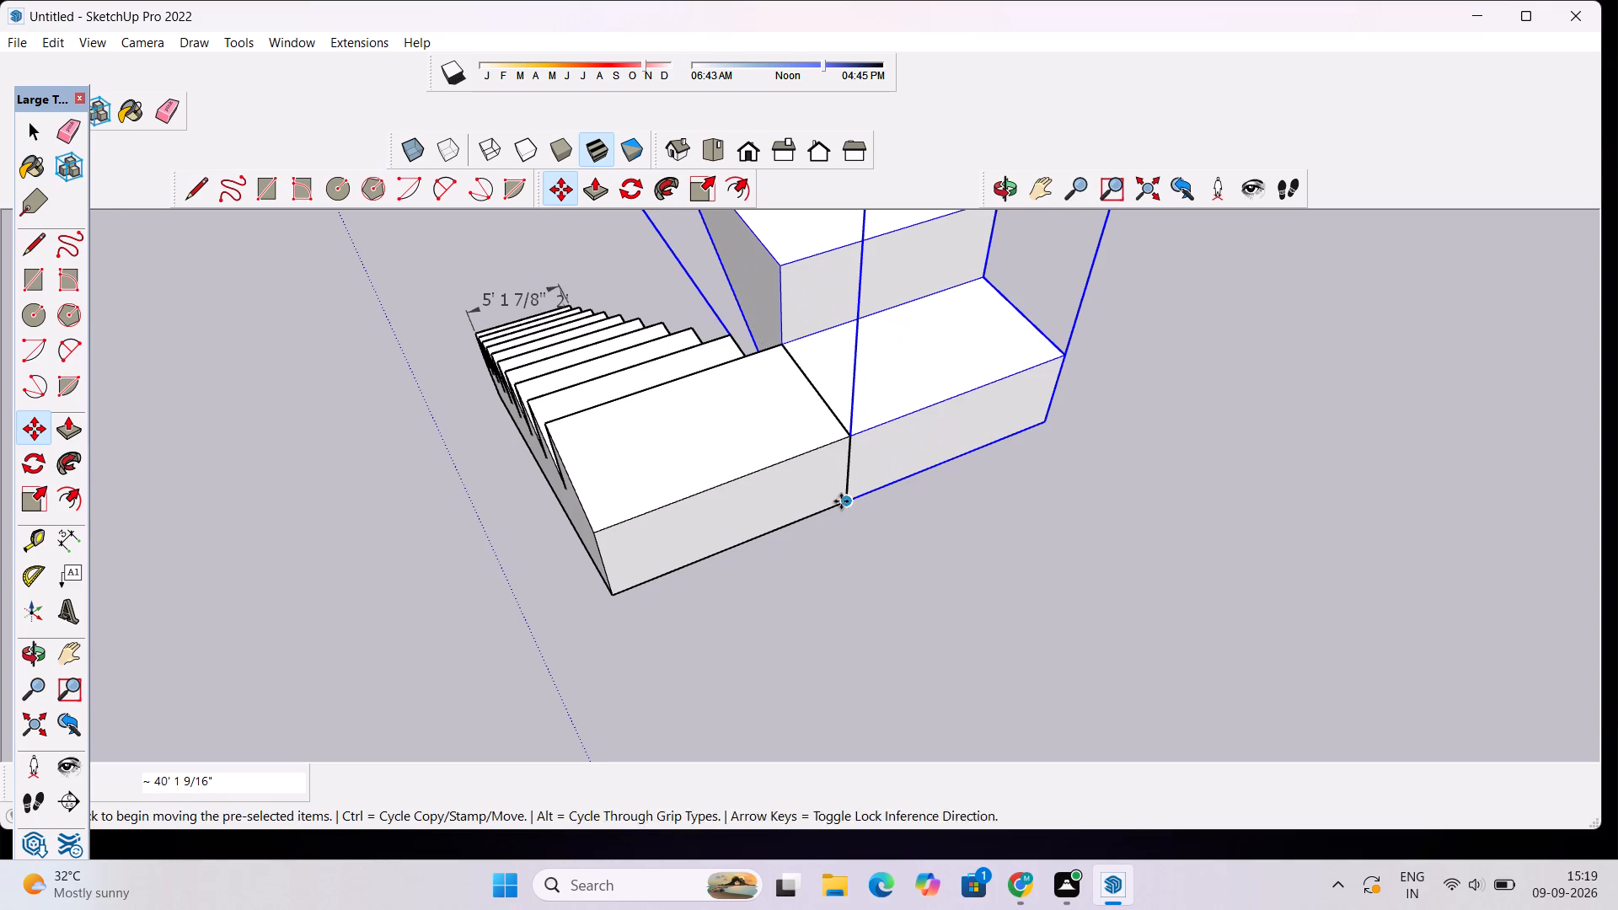
scroll(841, 501, "down", 5)
key("space")
scroll(883, 431, "down", 4)
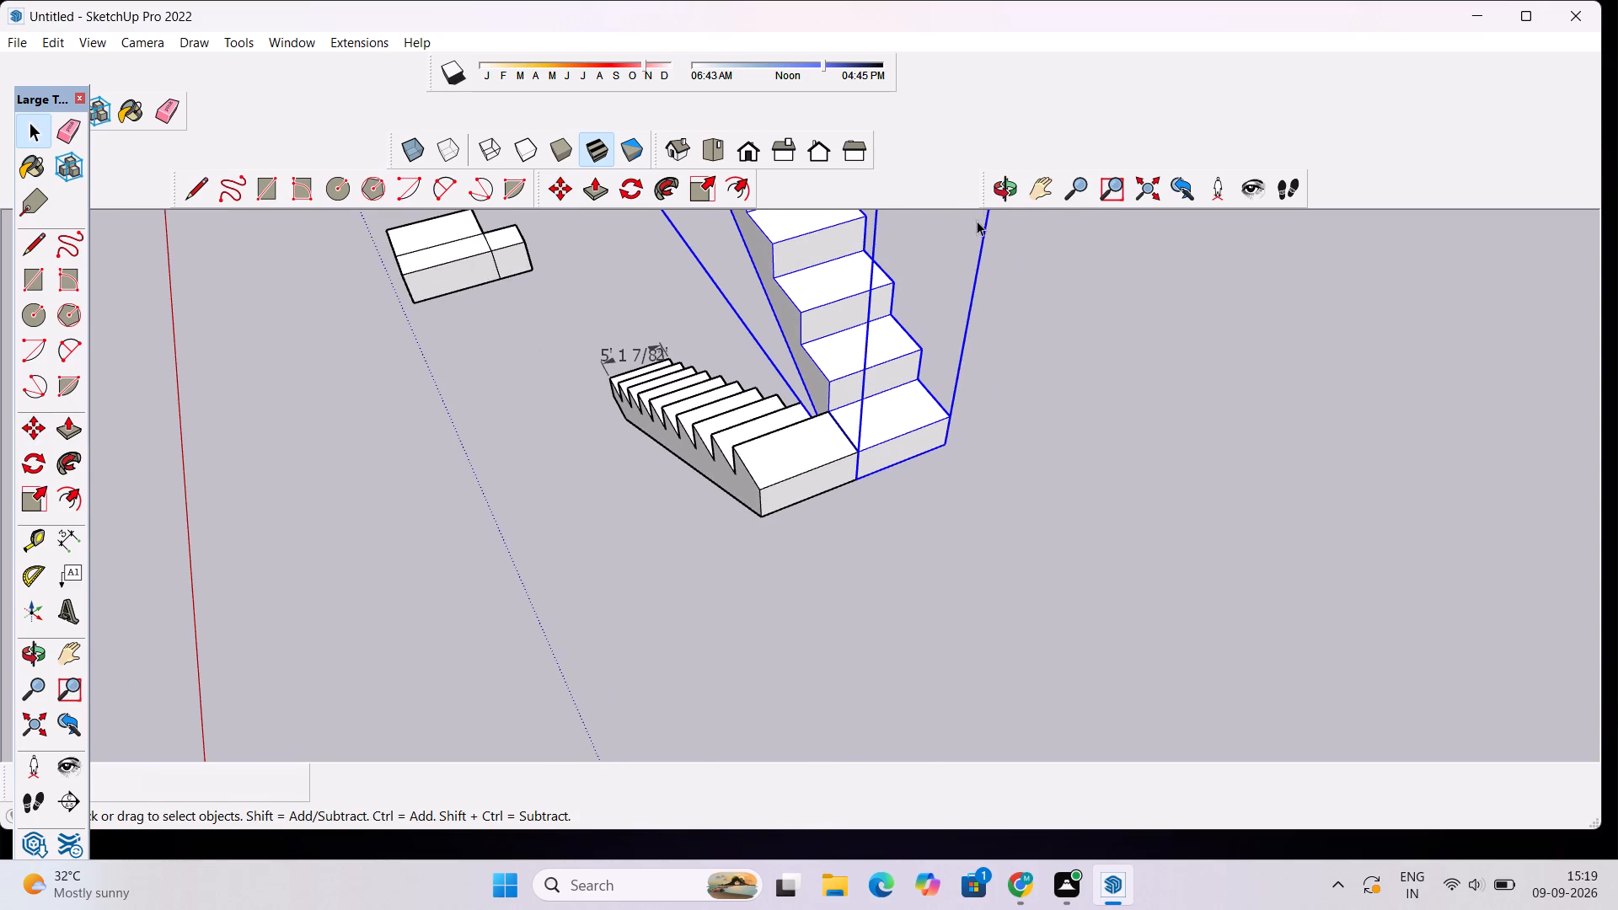
left_click(1013, 337)
Examine the joint between the grouped flight's bottom step and the landing from above and from the front.
left_click(1005, 185)
left_click_drag(619, 387, 1139, 562)
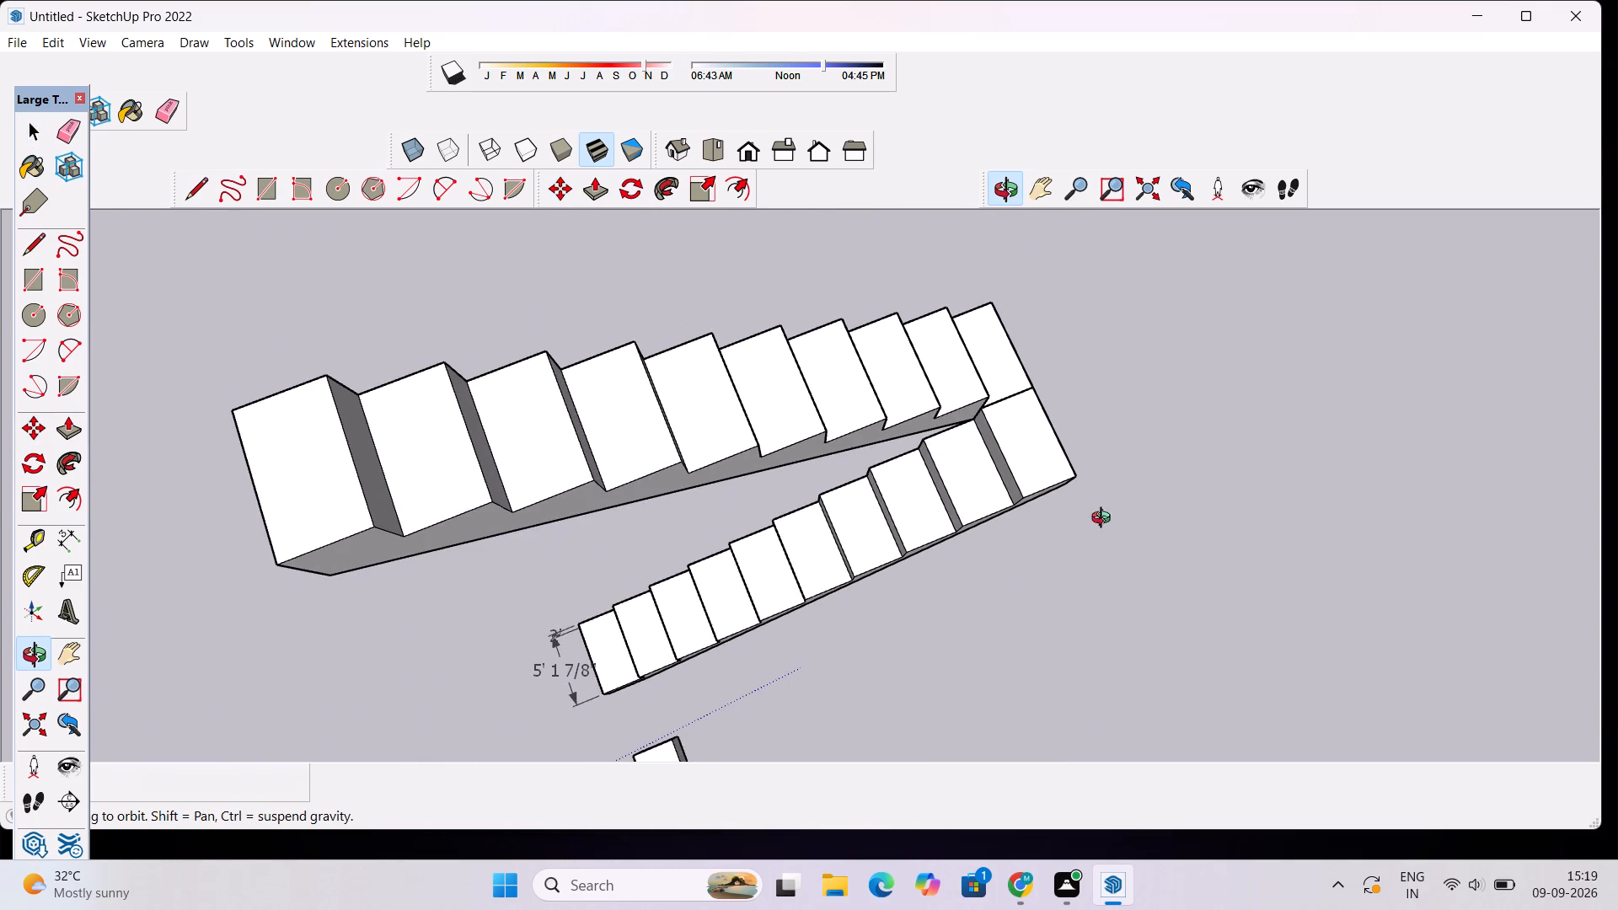
scroll(970, 500, "up", 4)
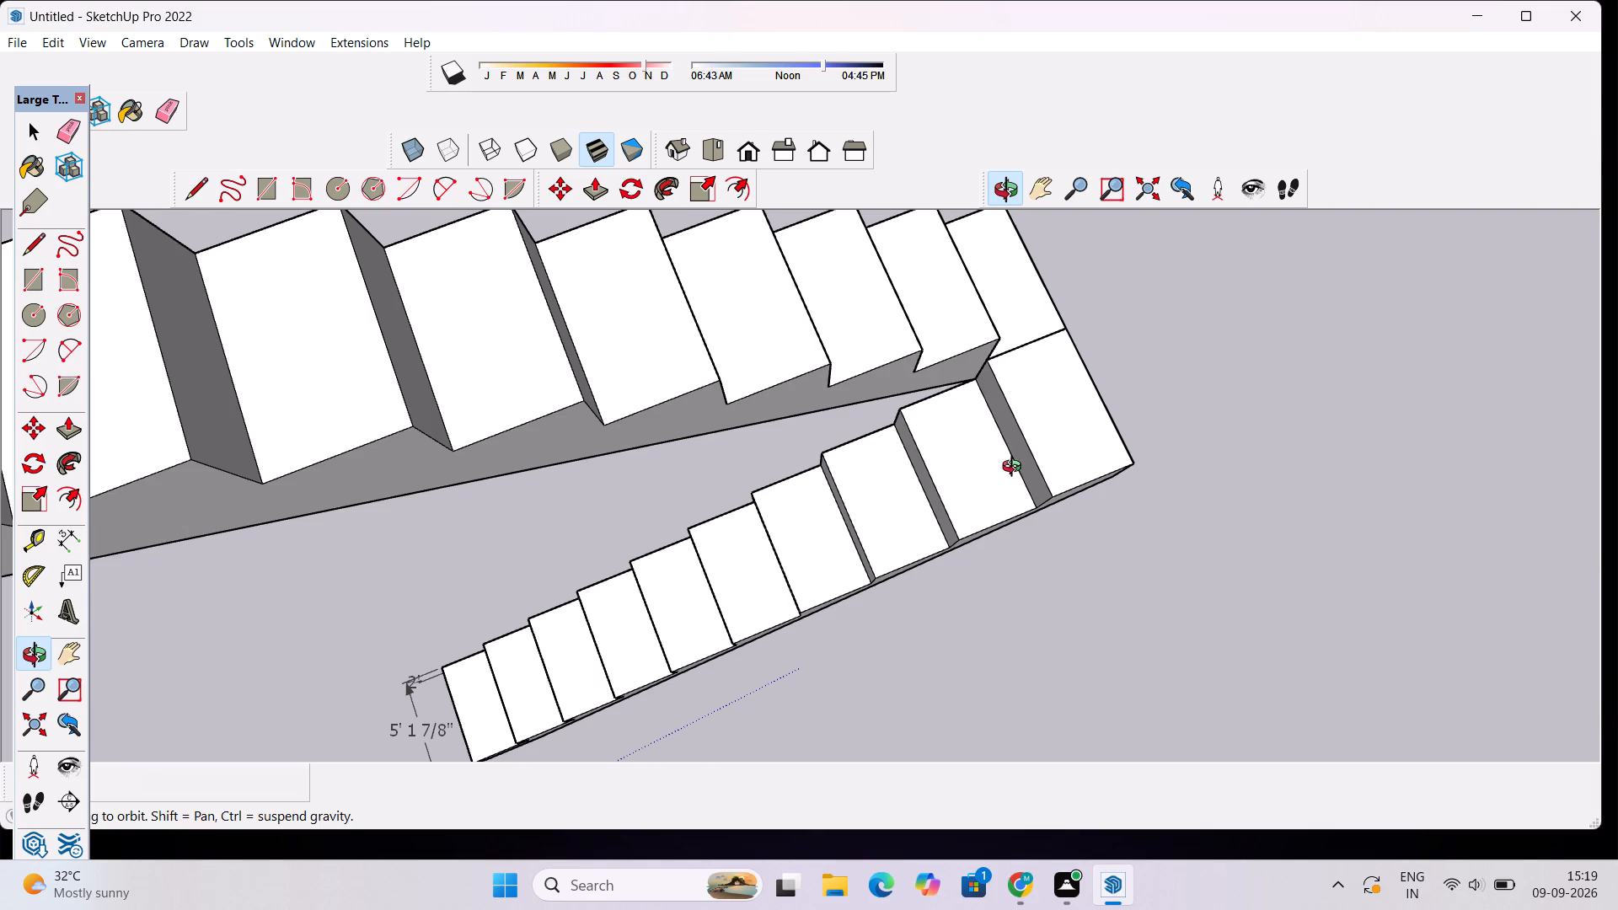
scroll(1053, 435, "down", 6)
left_click_drag(1093, 521, 1003, 419)
left_click_drag(996, 415, 469, 372)
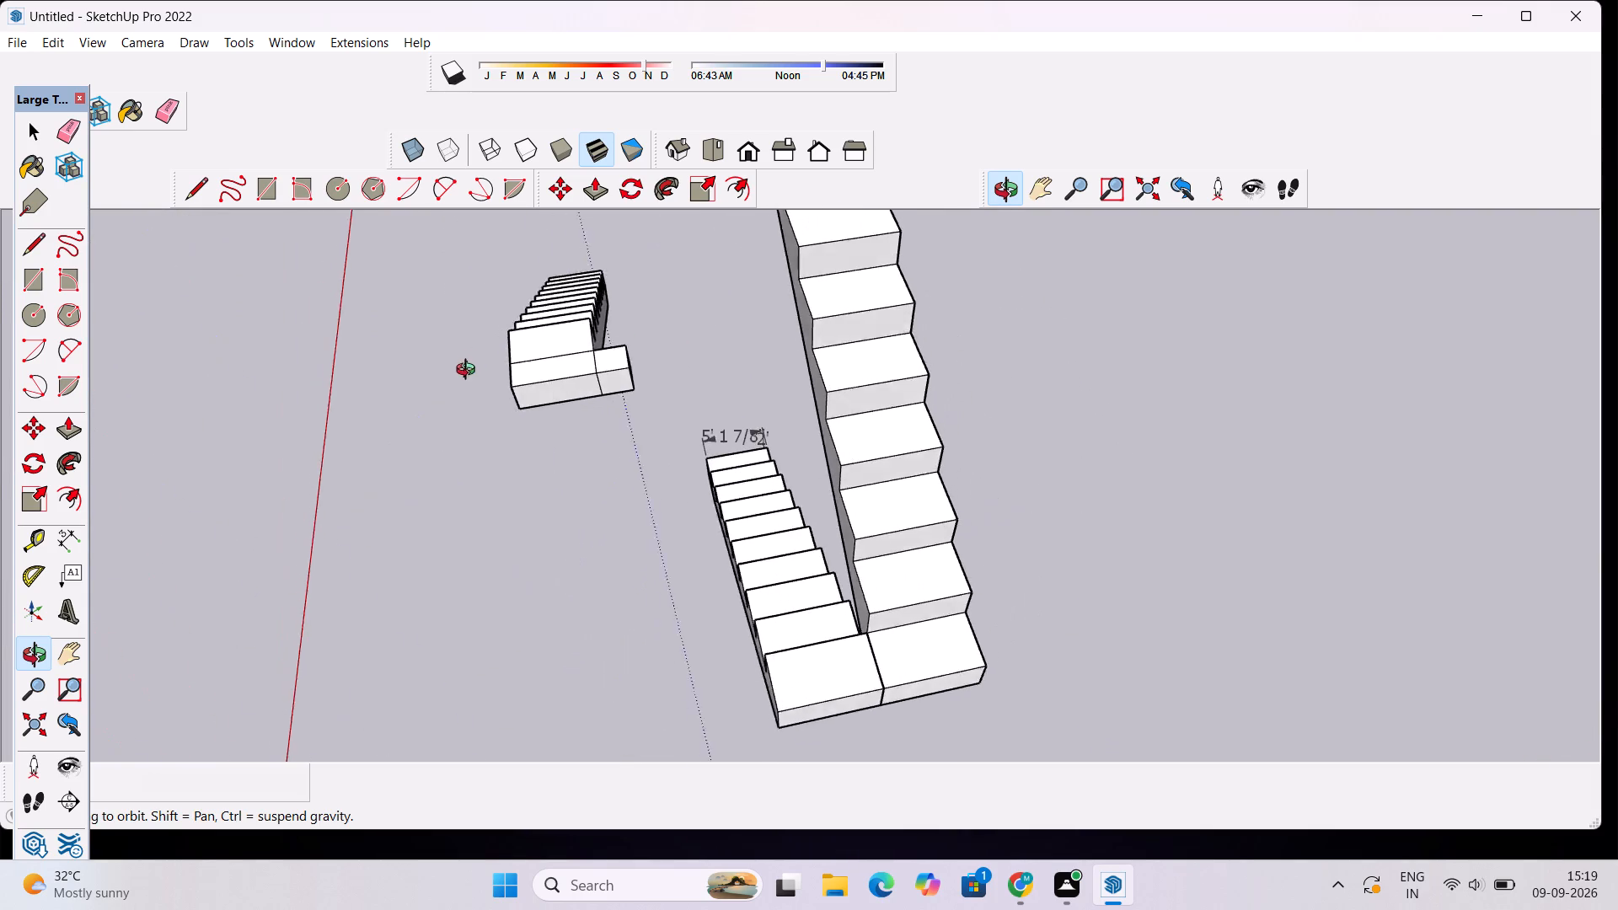
left_click_drag(469, 372, 649, 451)
scroll(972, 598, "up", 3)
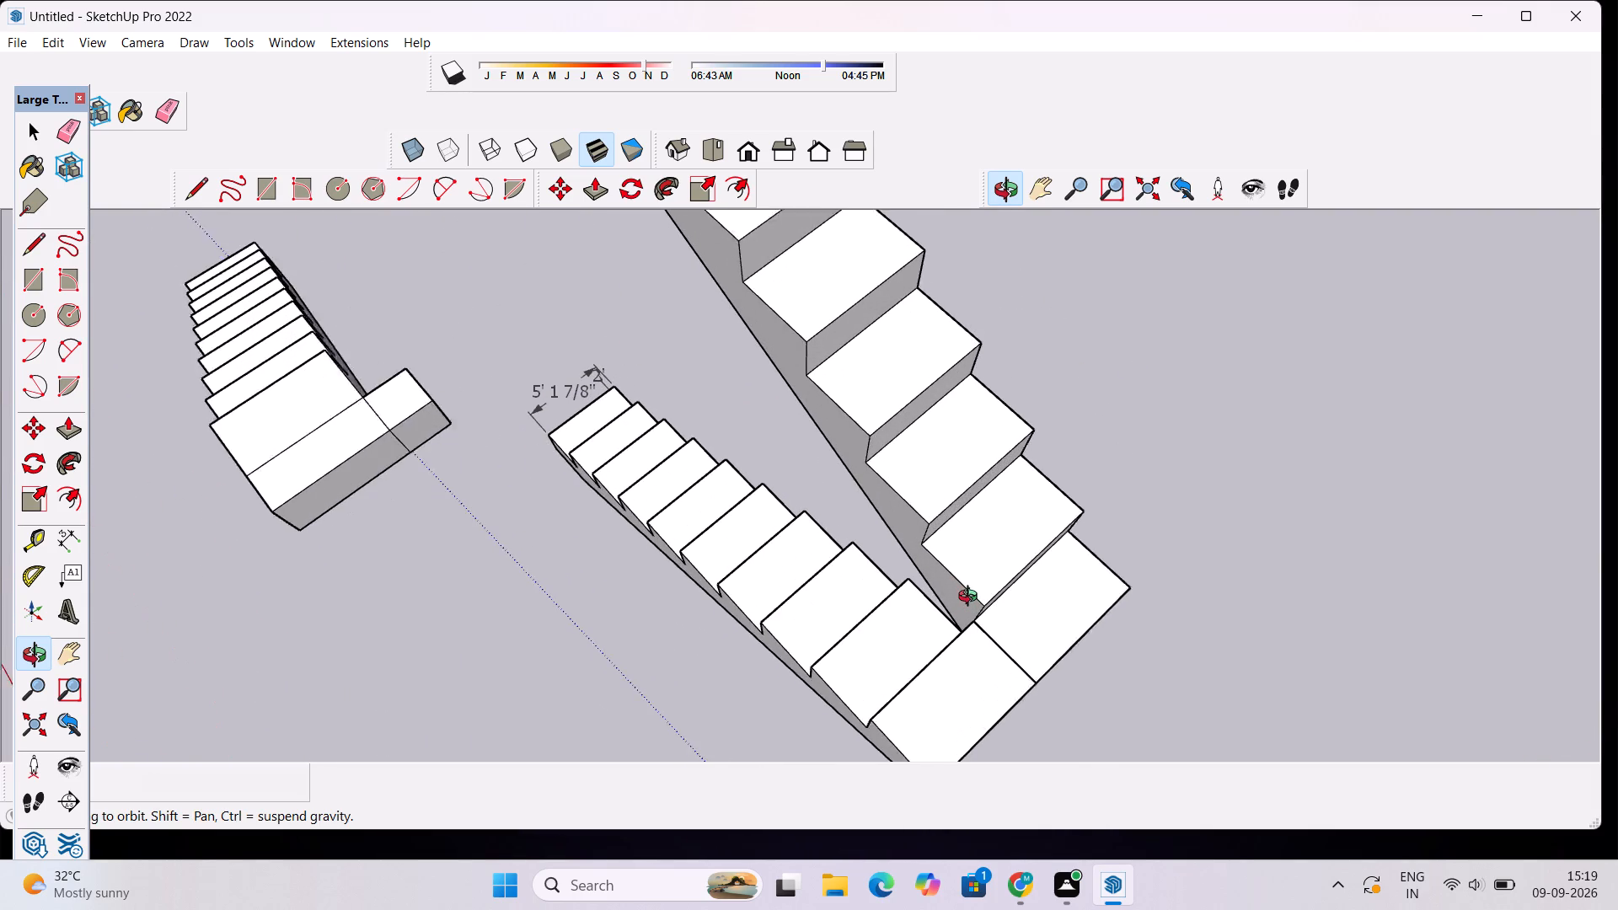
scroll(972, 598, "up", 3)
scroll(1059, 666, "up", 3)
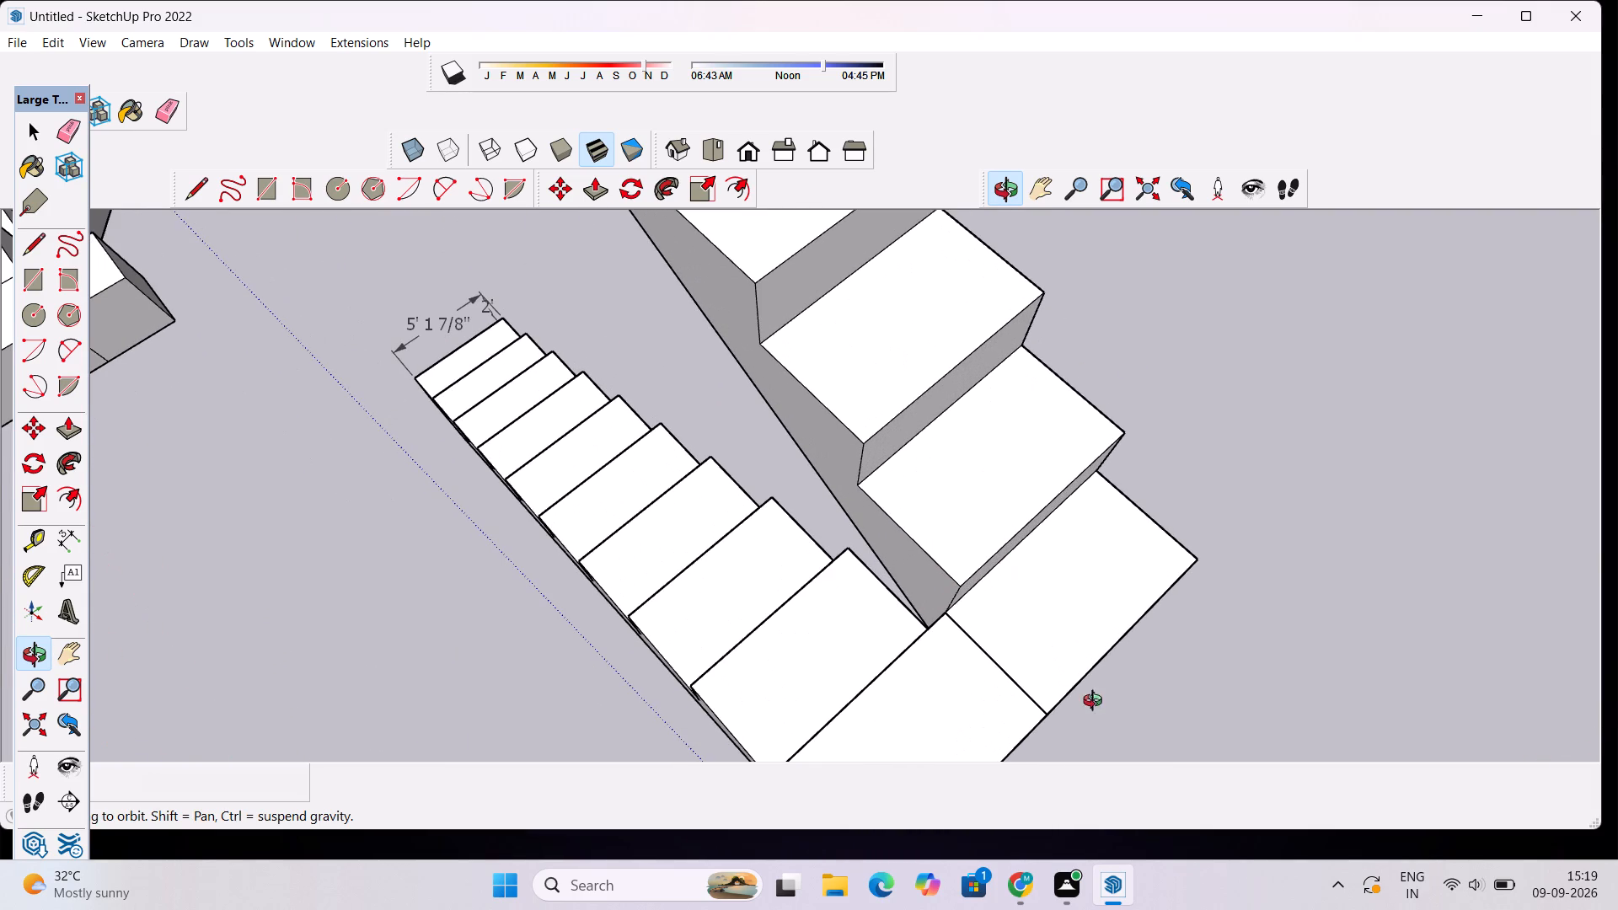
Move the grouped flight sideways away from the landing by about 10", leaving a gap between the two flights.
left_click(1088, 652)
key("space")
left_click(1085, 633)
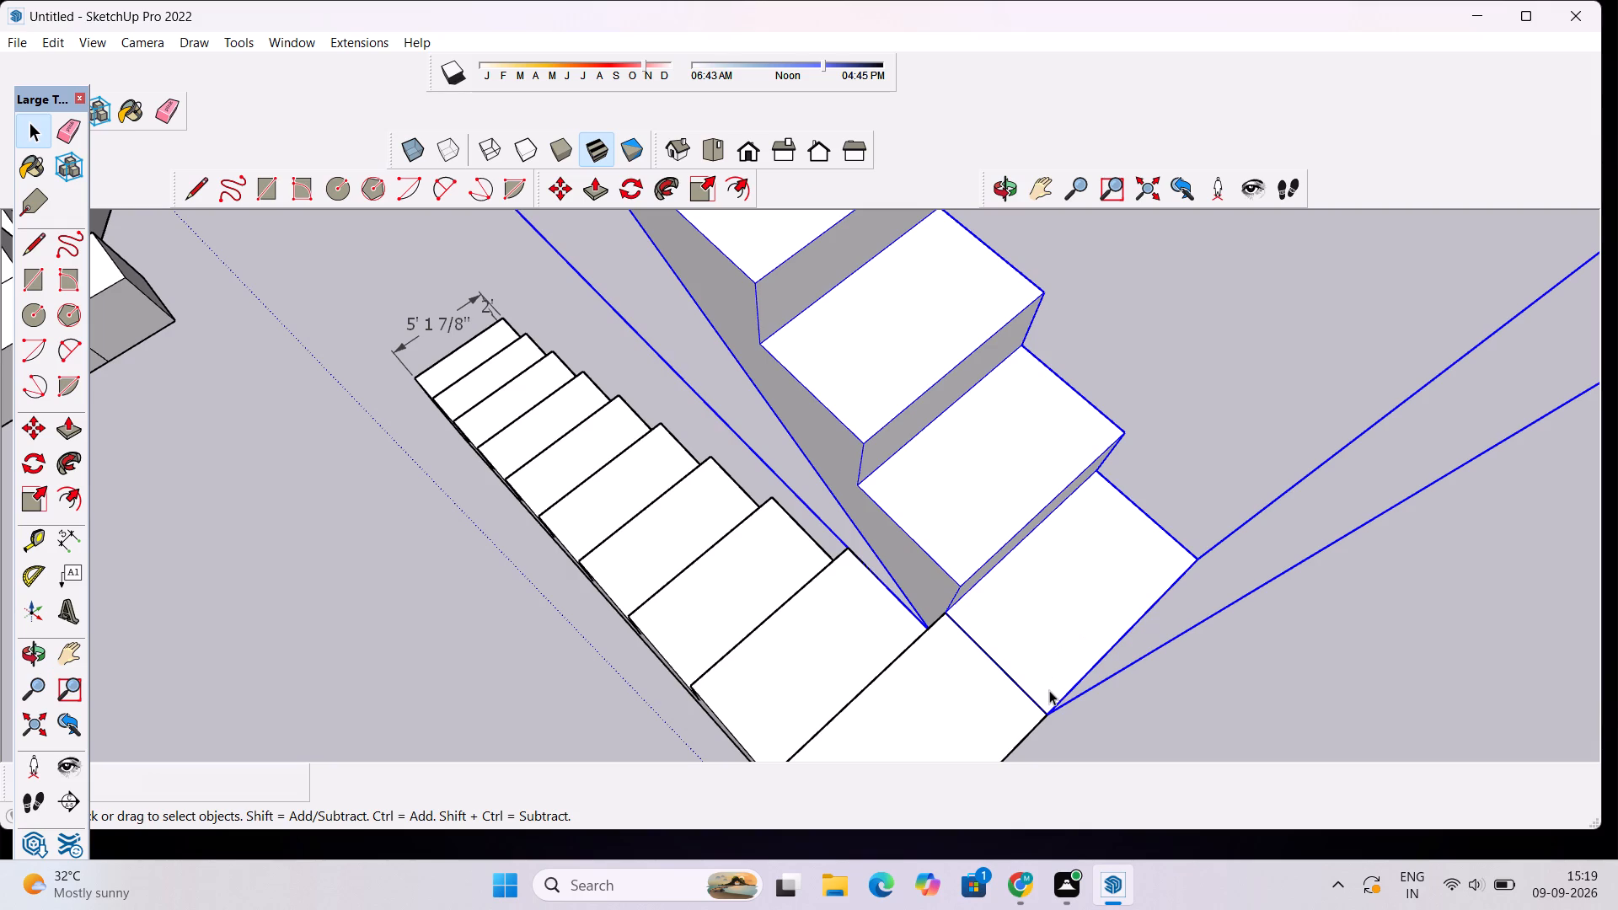
left_click(1047, 707)
key("m")
left_click(1047, 713)
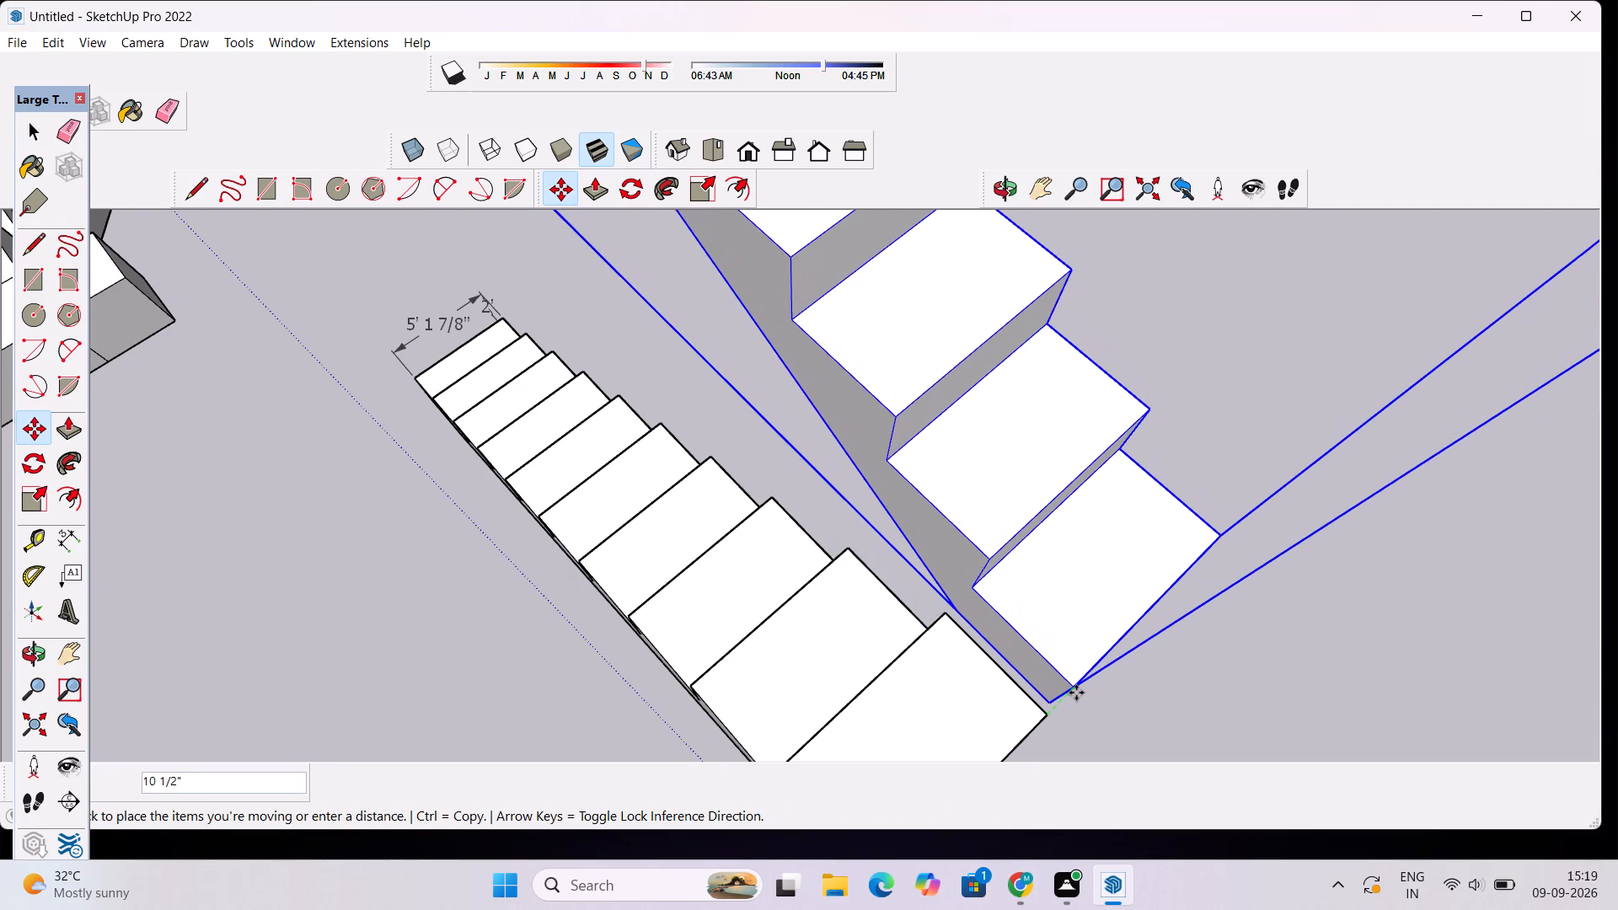
left_click(1075, 693)
key("space")
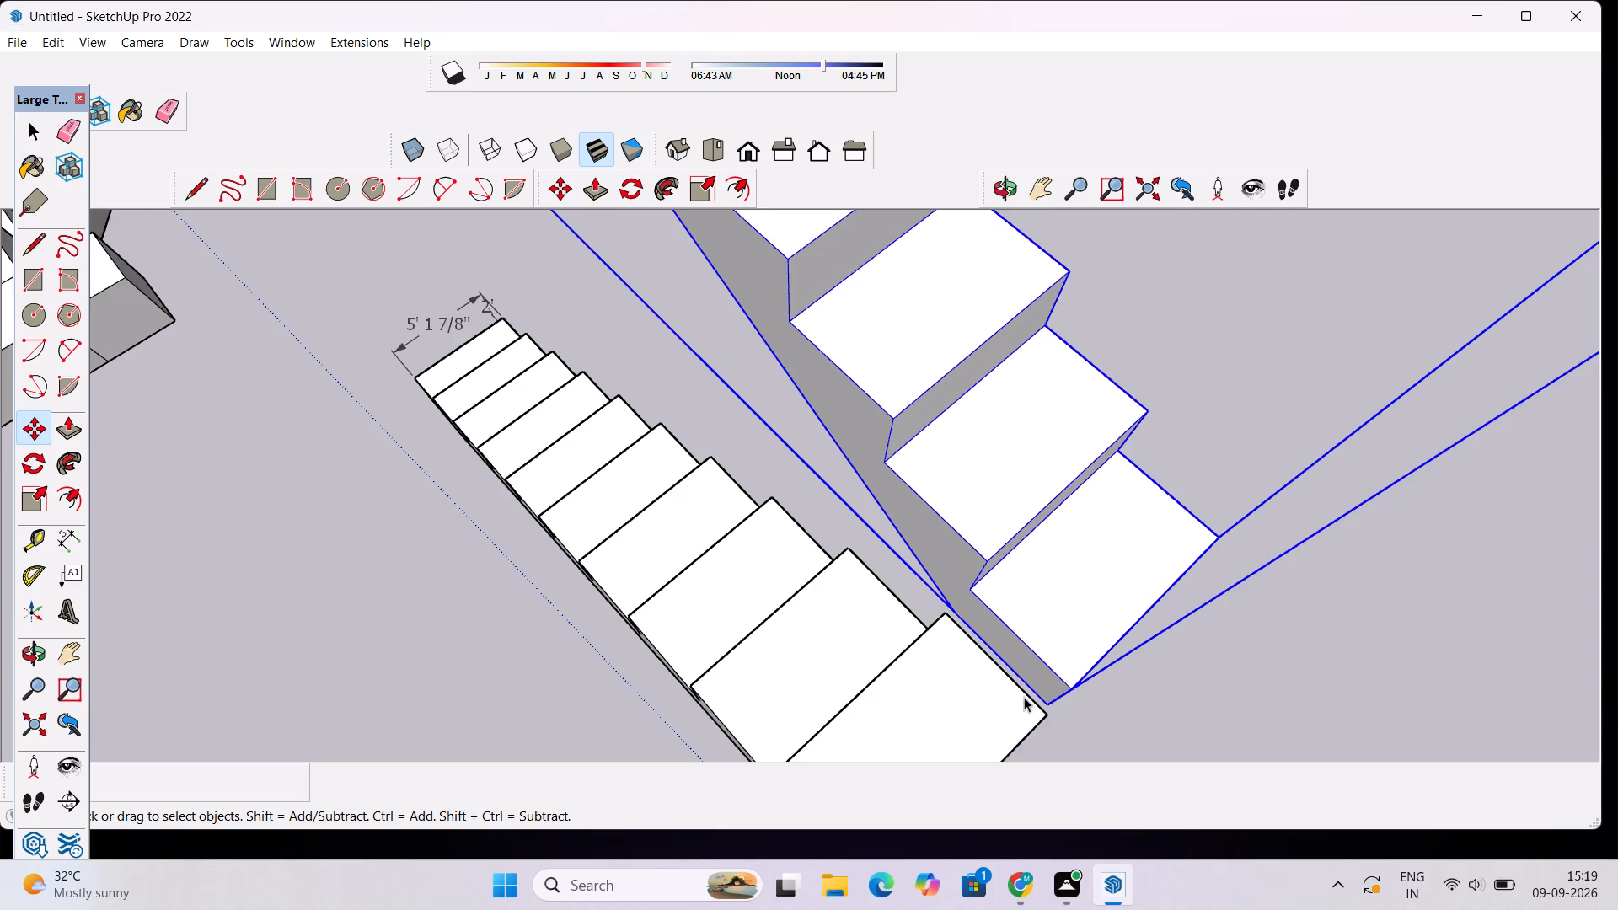
Inspect the spacing and alignment between the grouped flight and the landing from several sides.
scroll(1024, 693, "up", 3)
scroll(1092, 649, "down", 5)
left_click(1001, 183)
left_click_drag(1143, 486, 1115, 477)
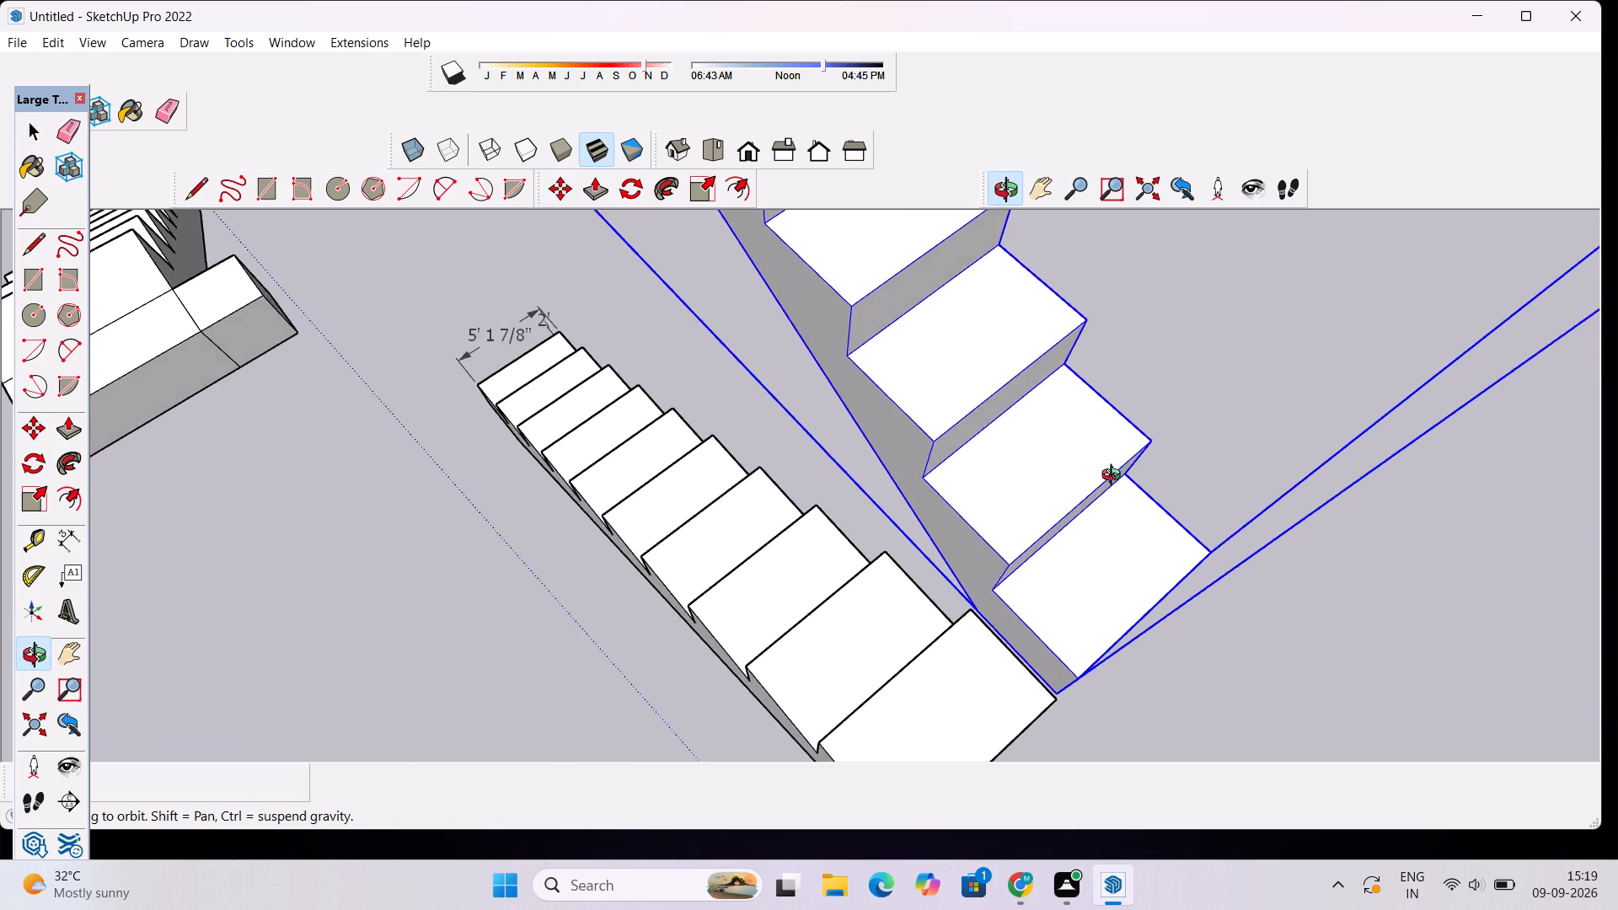
left_click_drag(1115, 477, 951, 431)
scroll(904, 626, "up", 1)
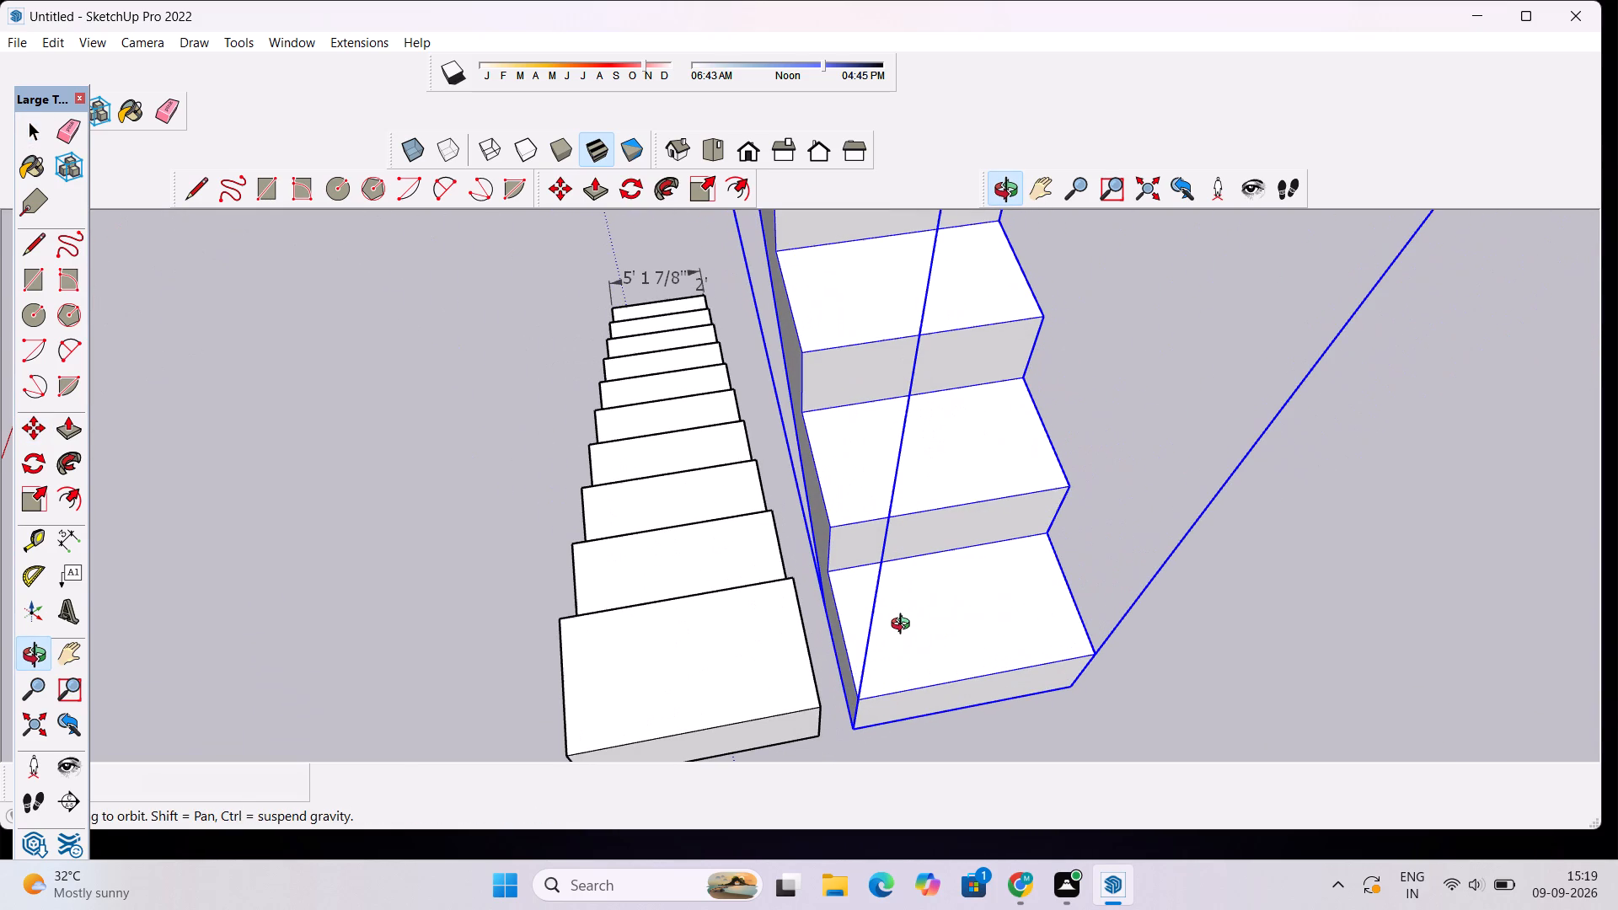
scroll(918, 644, "down", 1)
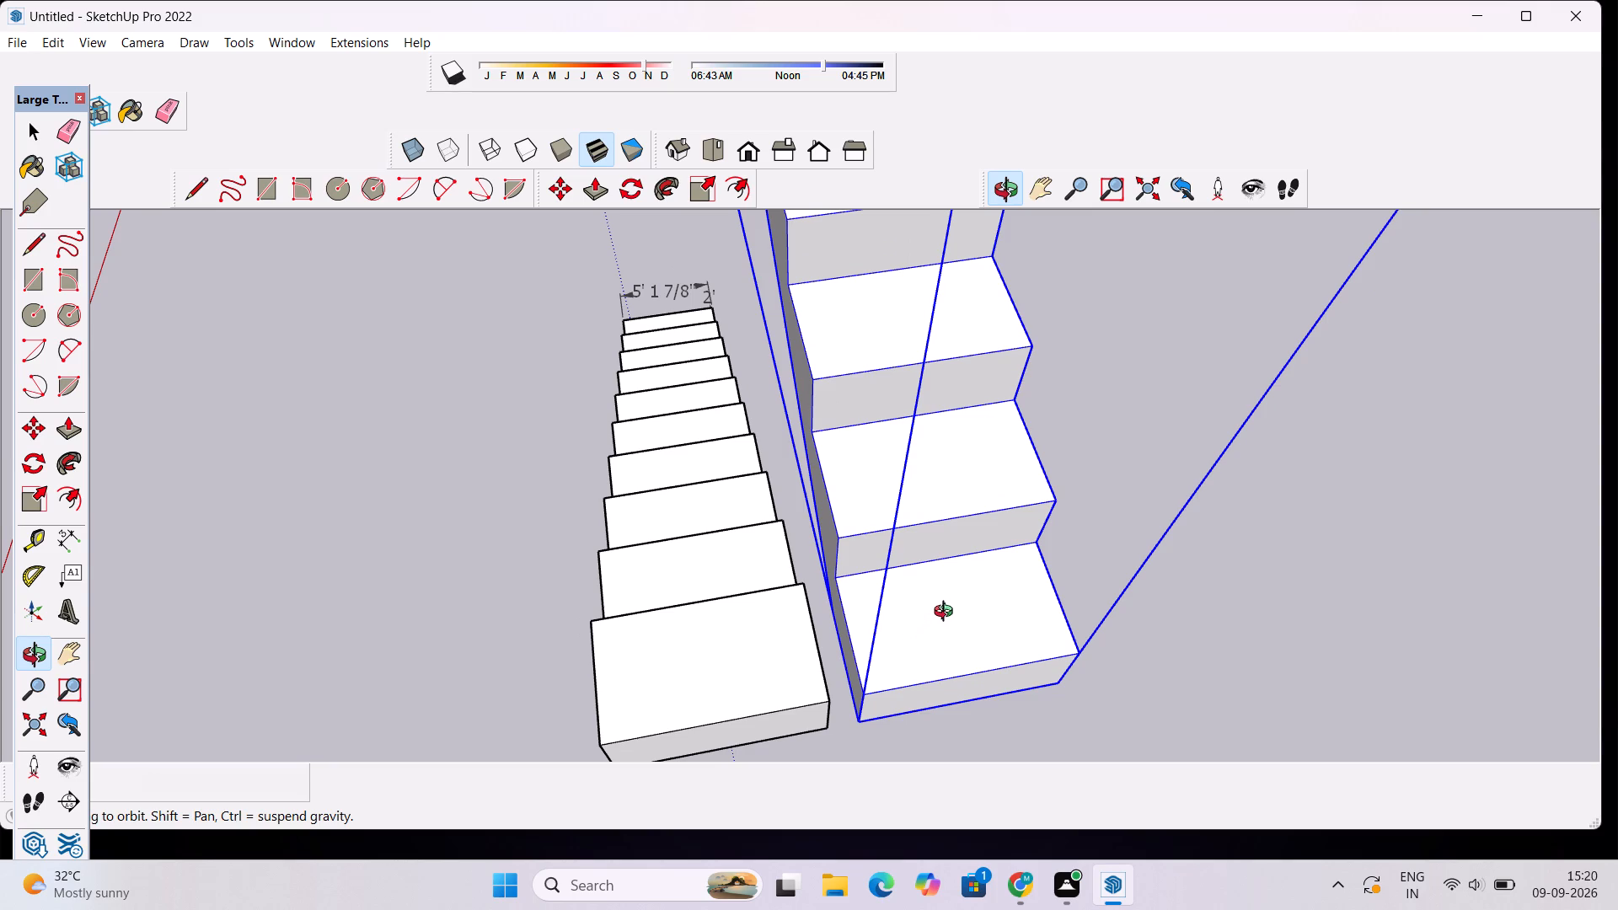
scroll(940, 639, "down", 6)
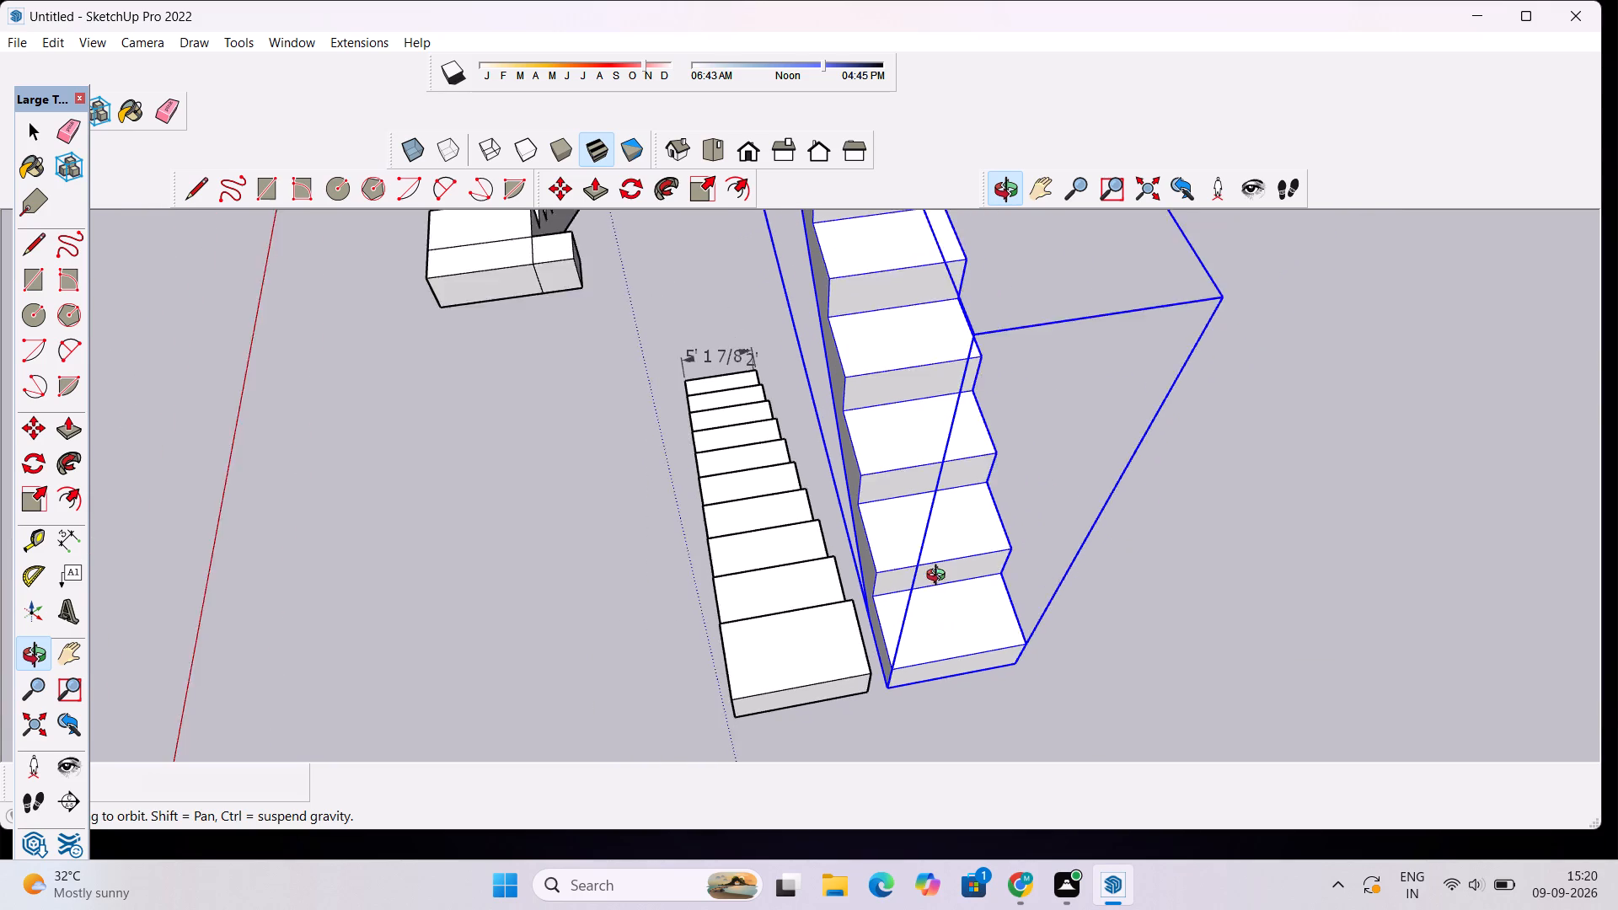
scroll(940, 577, "down", 4)
left_click_drag(884, 682, 763, 613)
scroll(763, 602, "up", 4)
left_click_drag(819, 594, 951, 637)
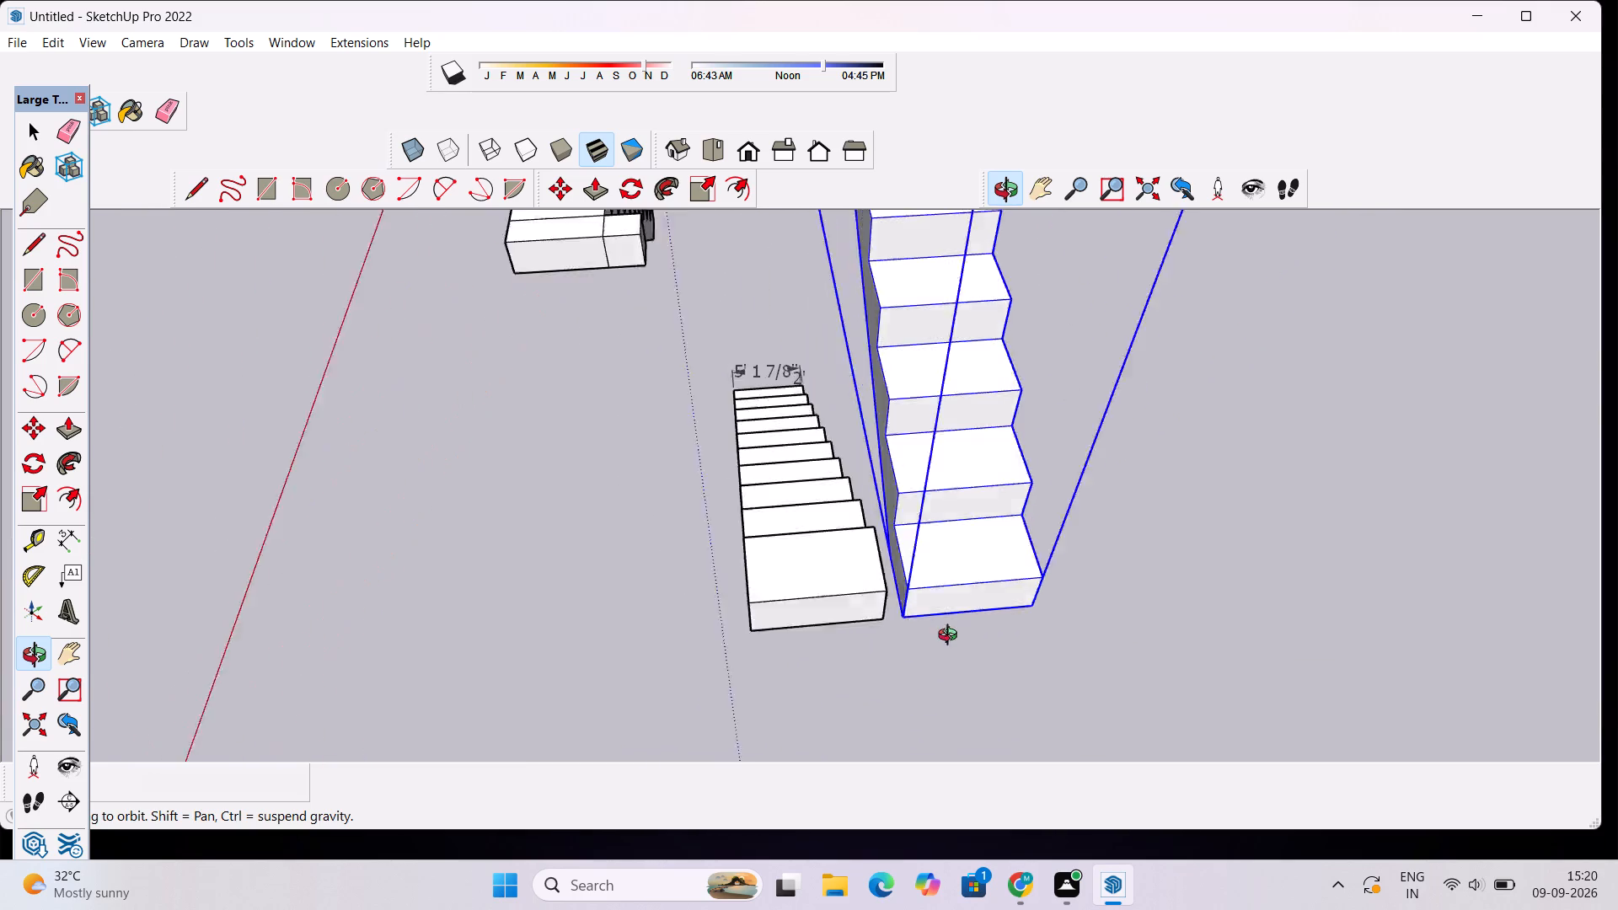
left_click_drag(951, 637, 1338, 699)
scroll(1180, 478, "up", 5)
left_click_drag(1175, 480, 1069, 504)
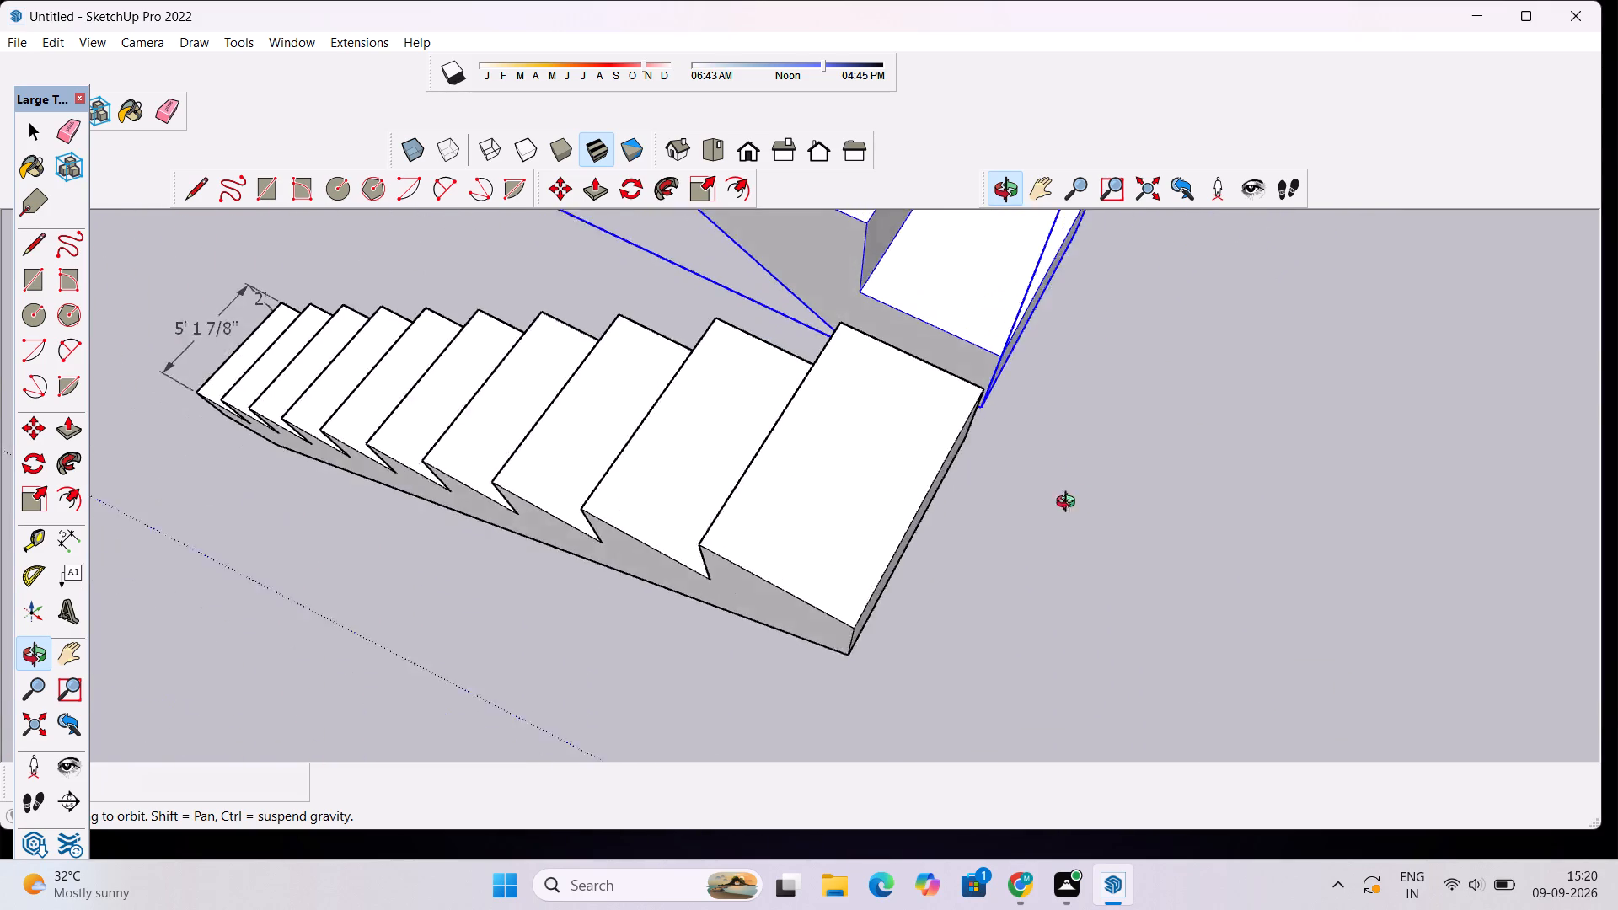
left_click_drag(1069, 504, 1037, 506)
scroll(1021, 516, "down", 3)
left_click_drag(1106, 478, 469, 465)
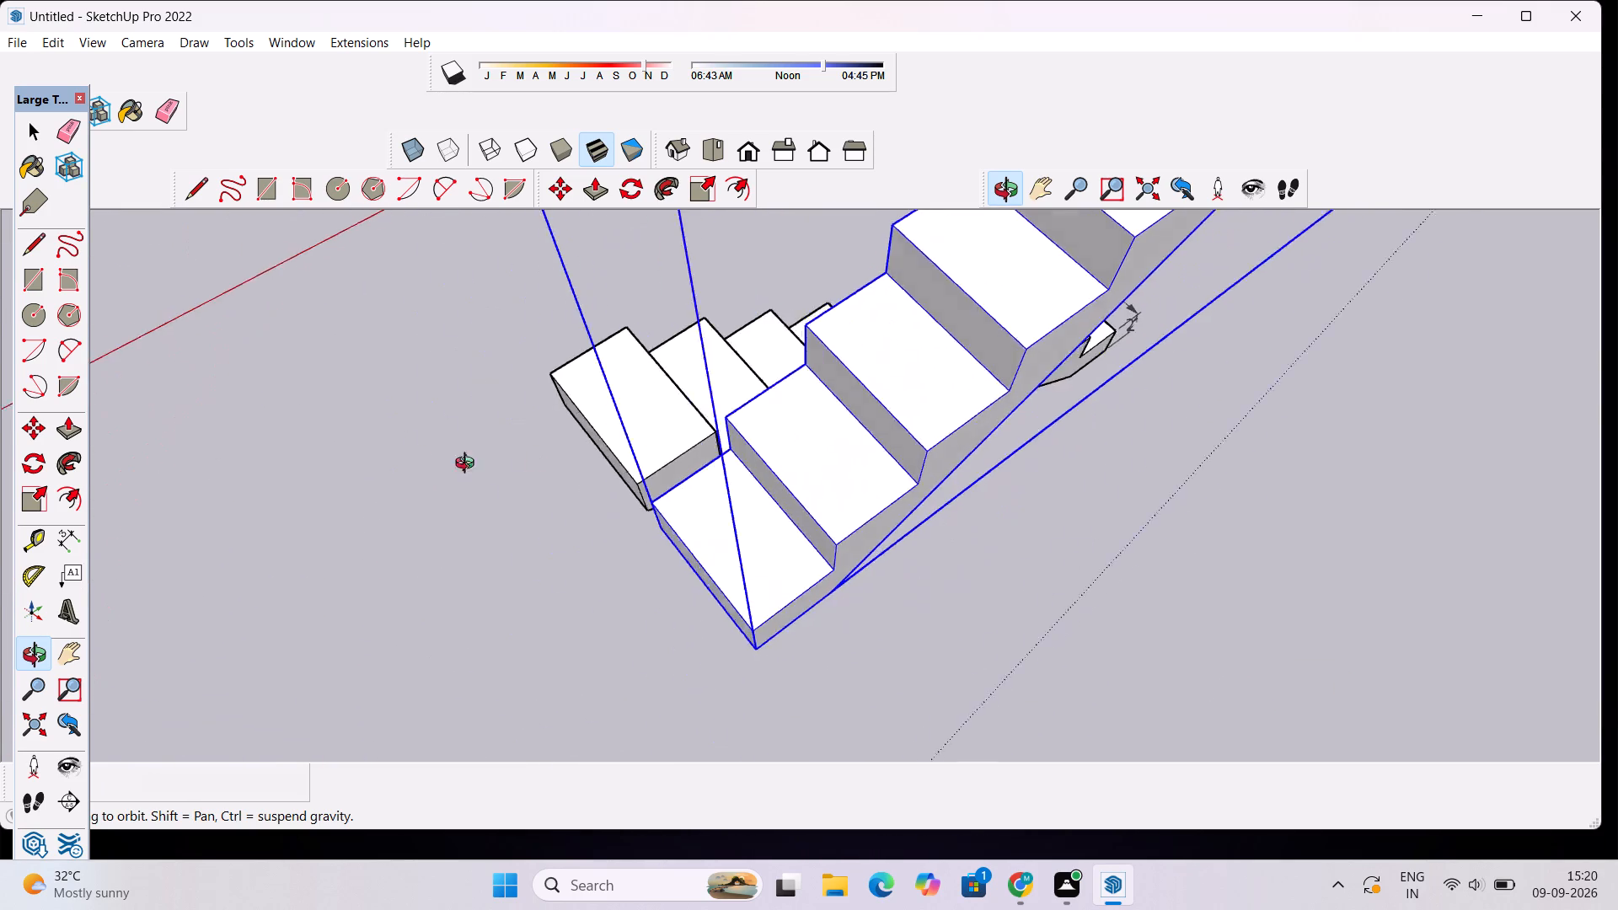
left_click_drag(469, 465, 1005, 441)
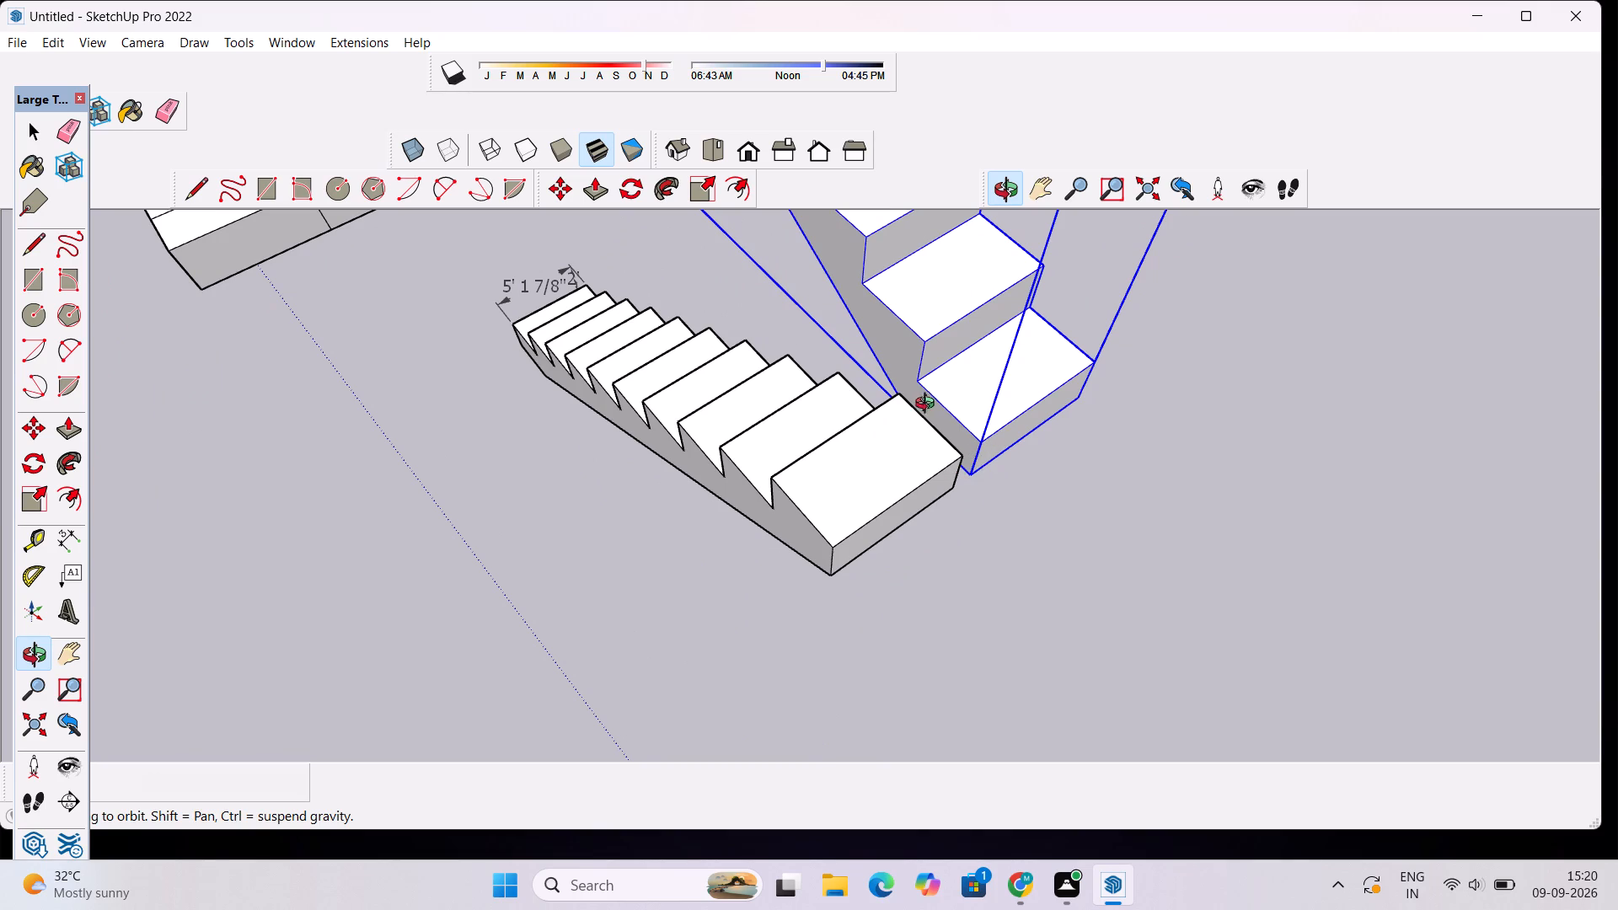
scroll(874, 422, "up", 4)
scroll(867, 456, "down", 4)
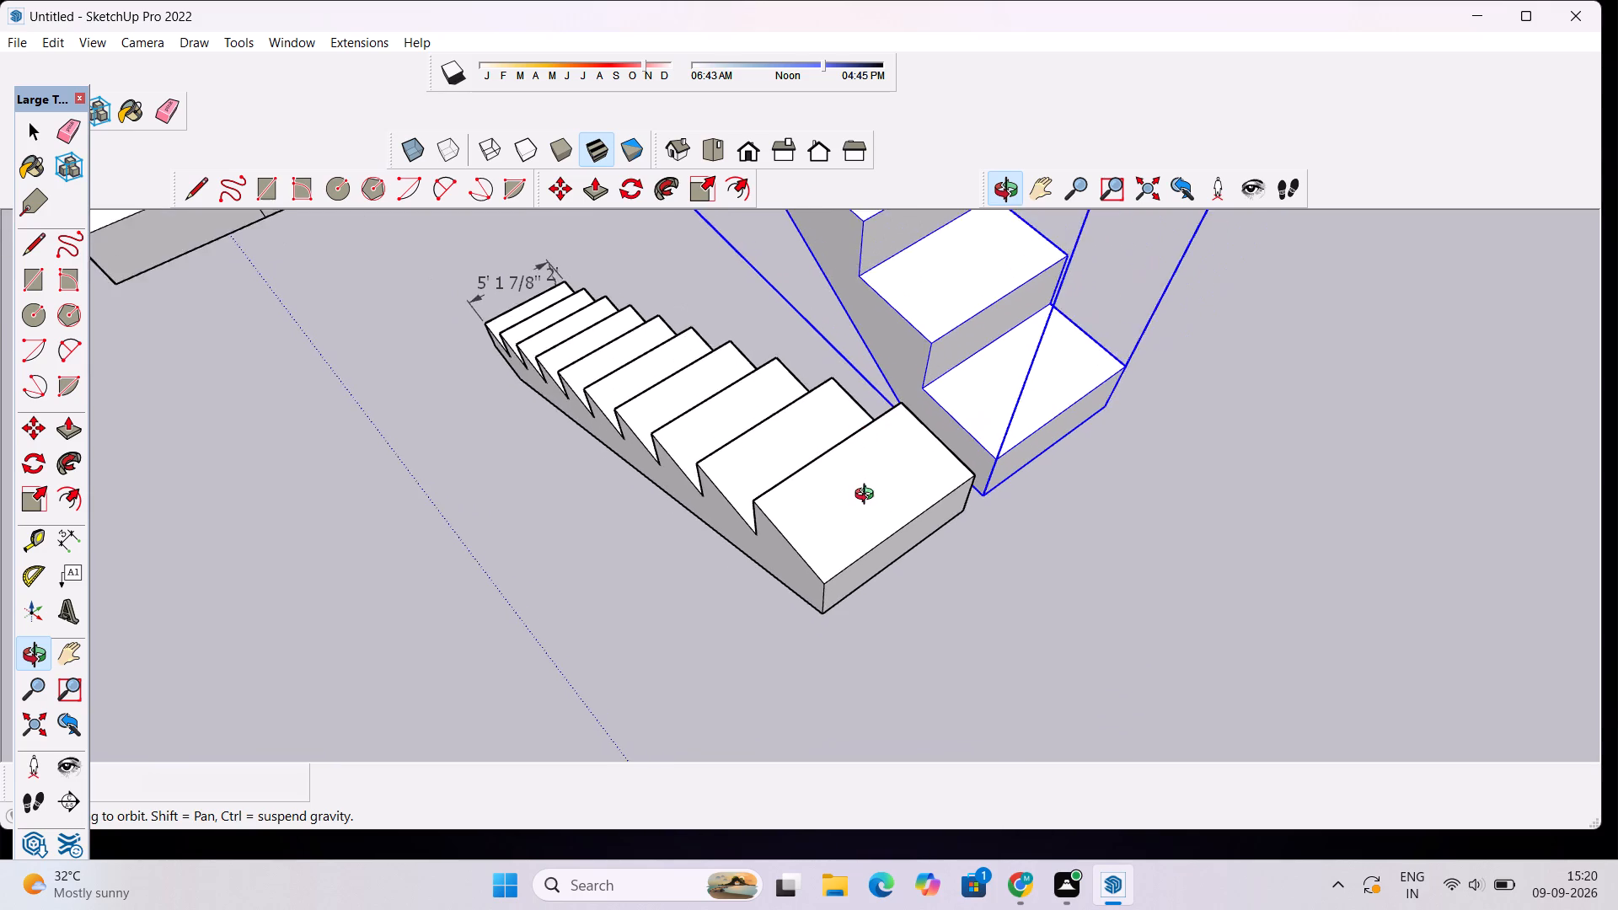
scroll(868, 496, "down", 5)
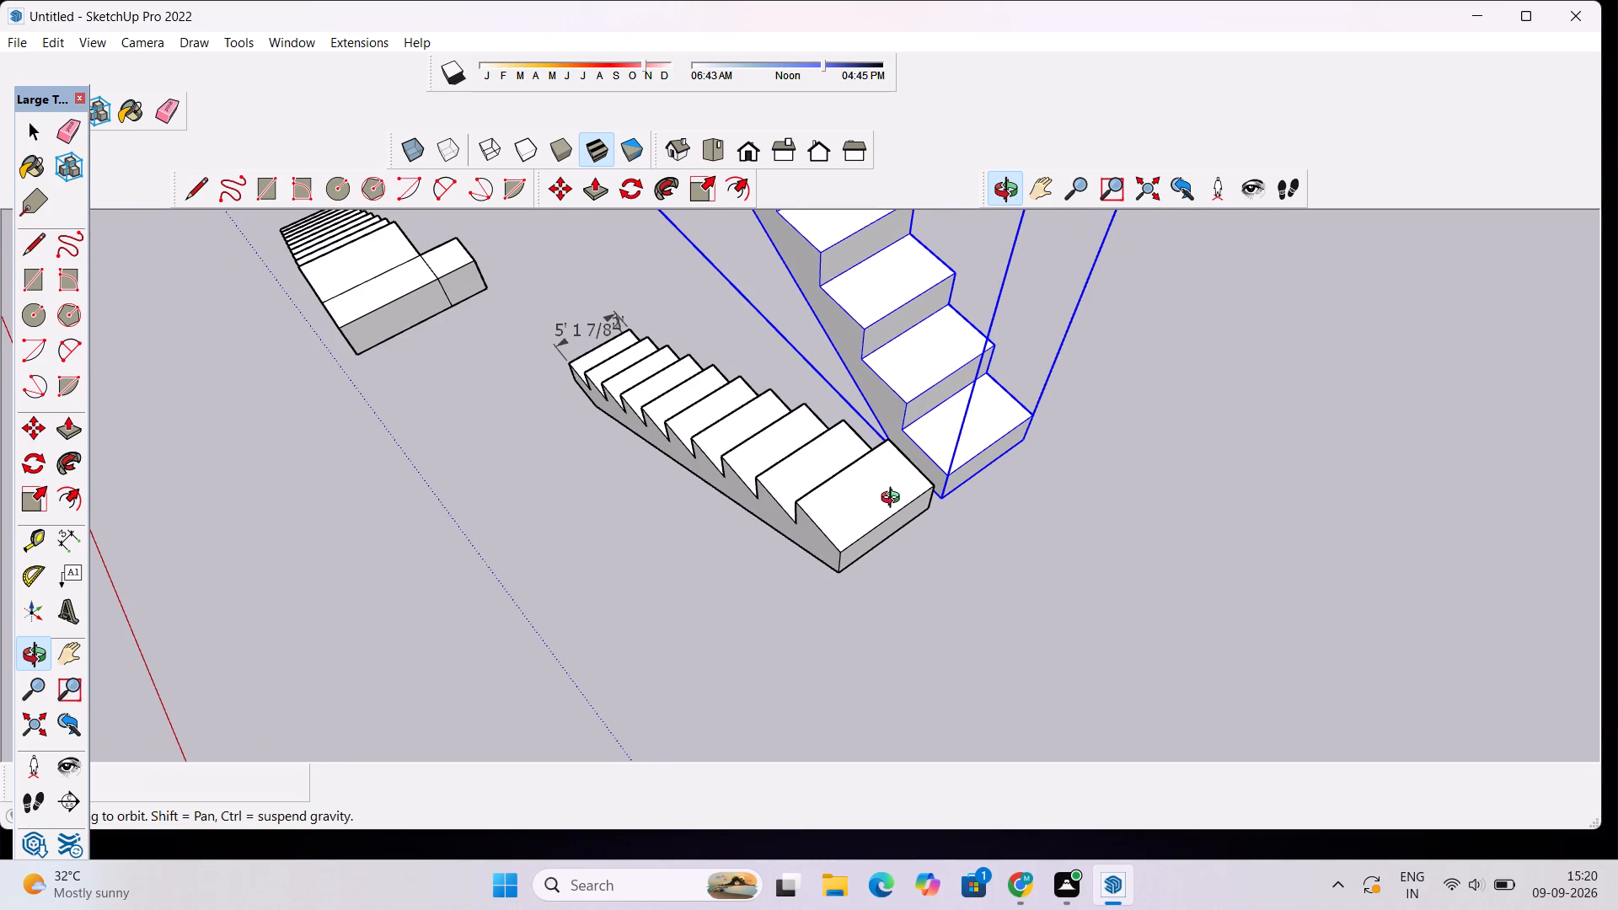
scroll(901, 478, "down", 5)
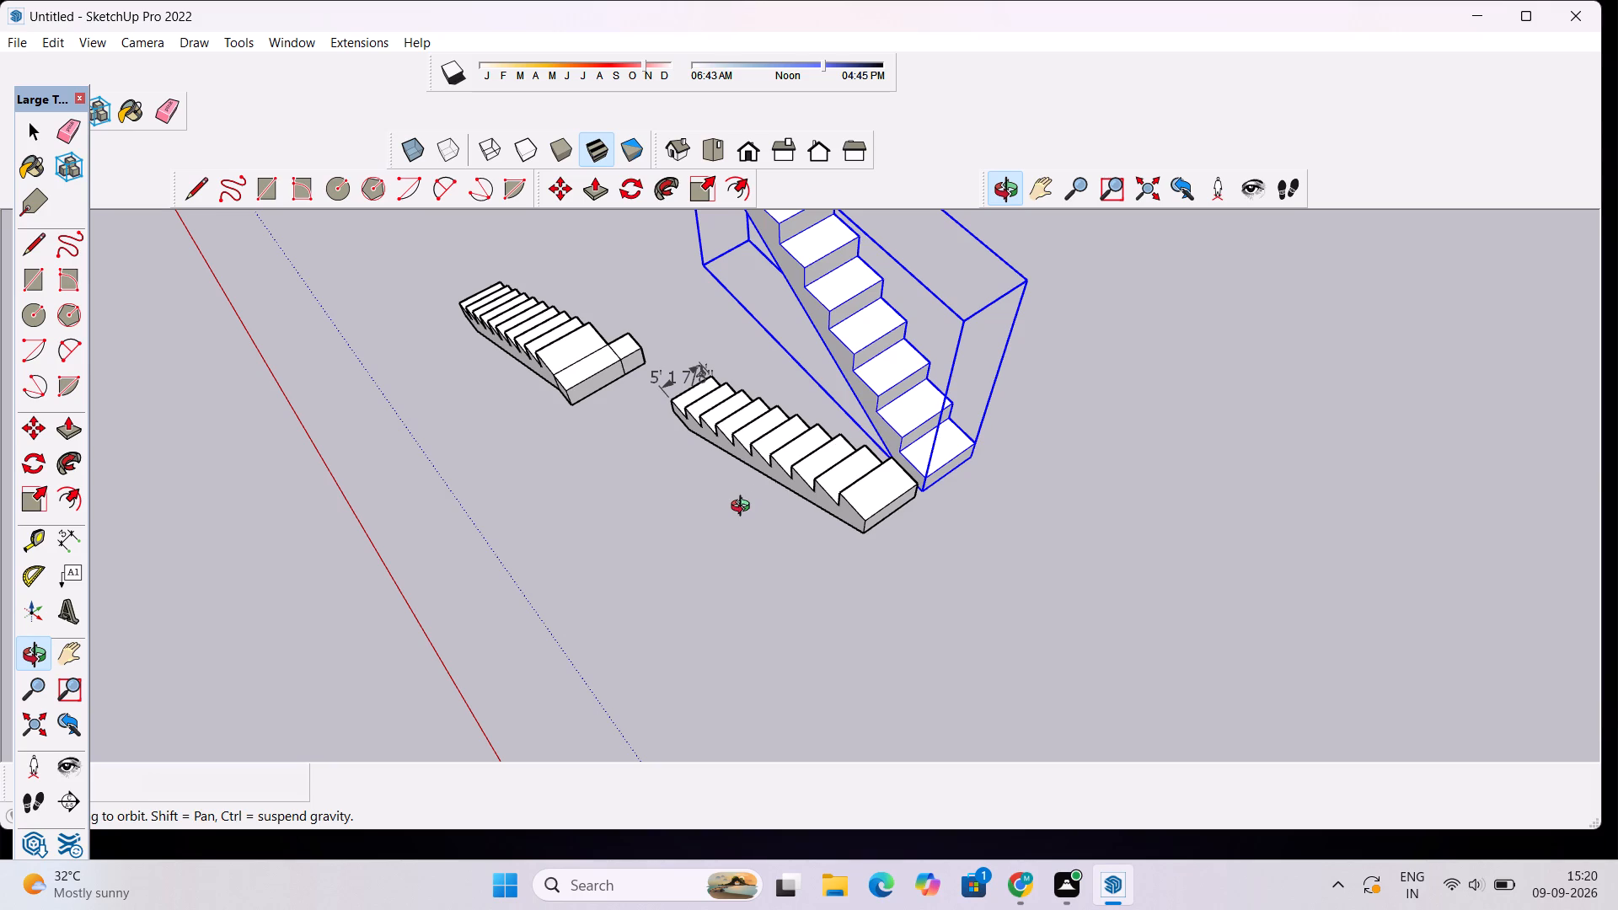
scroll(833, 399, "down", 3)
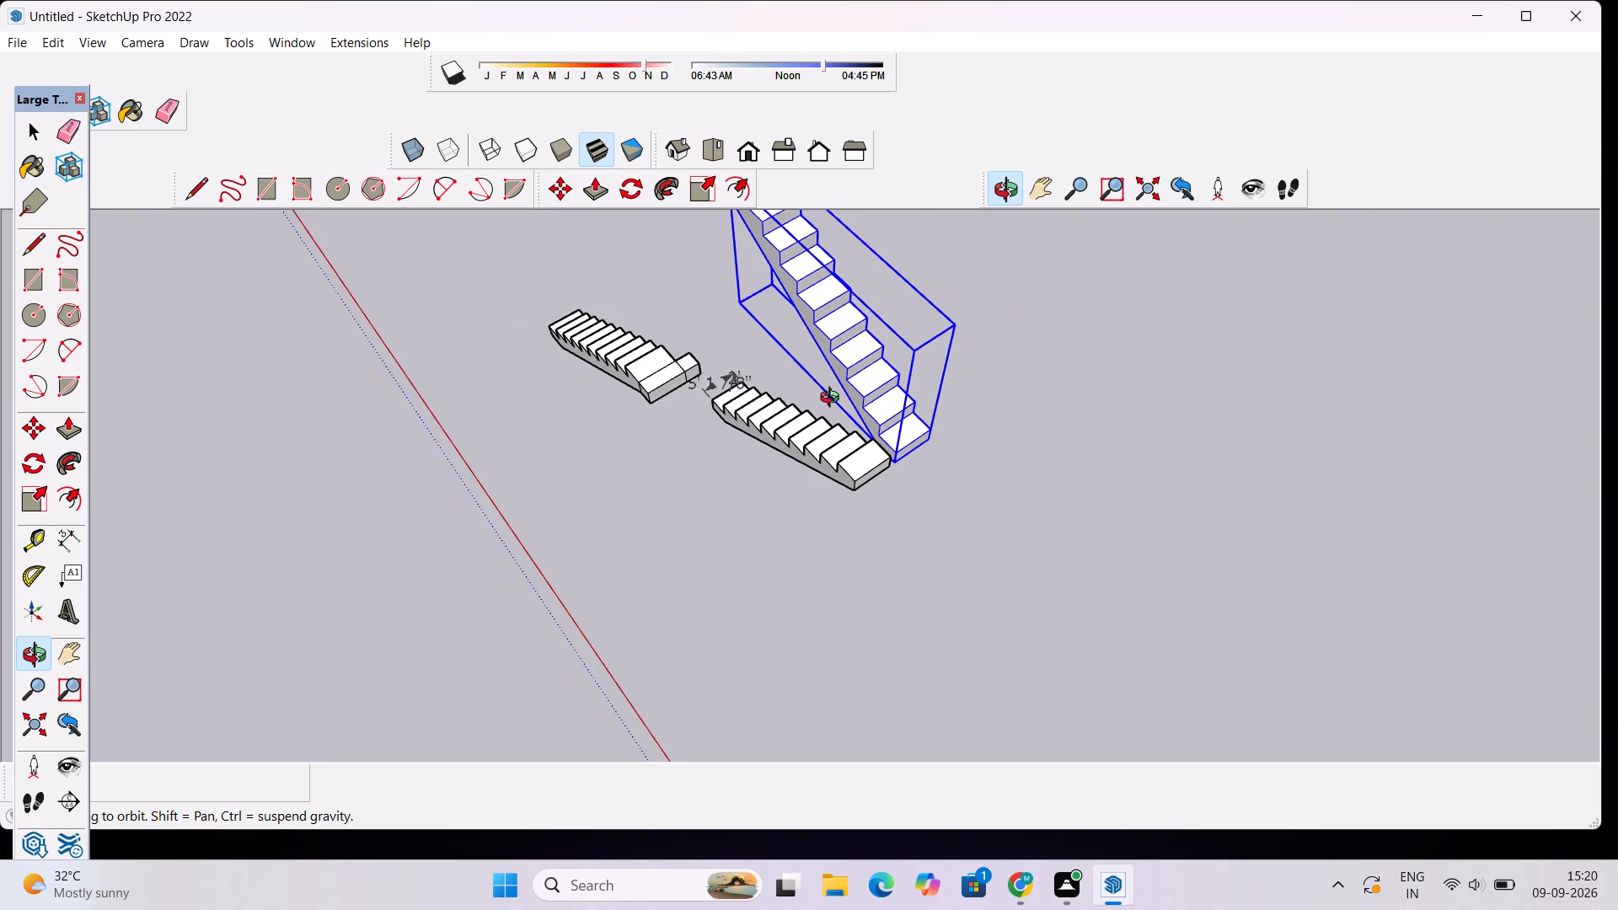
scroll(833, 399, "up", 5)
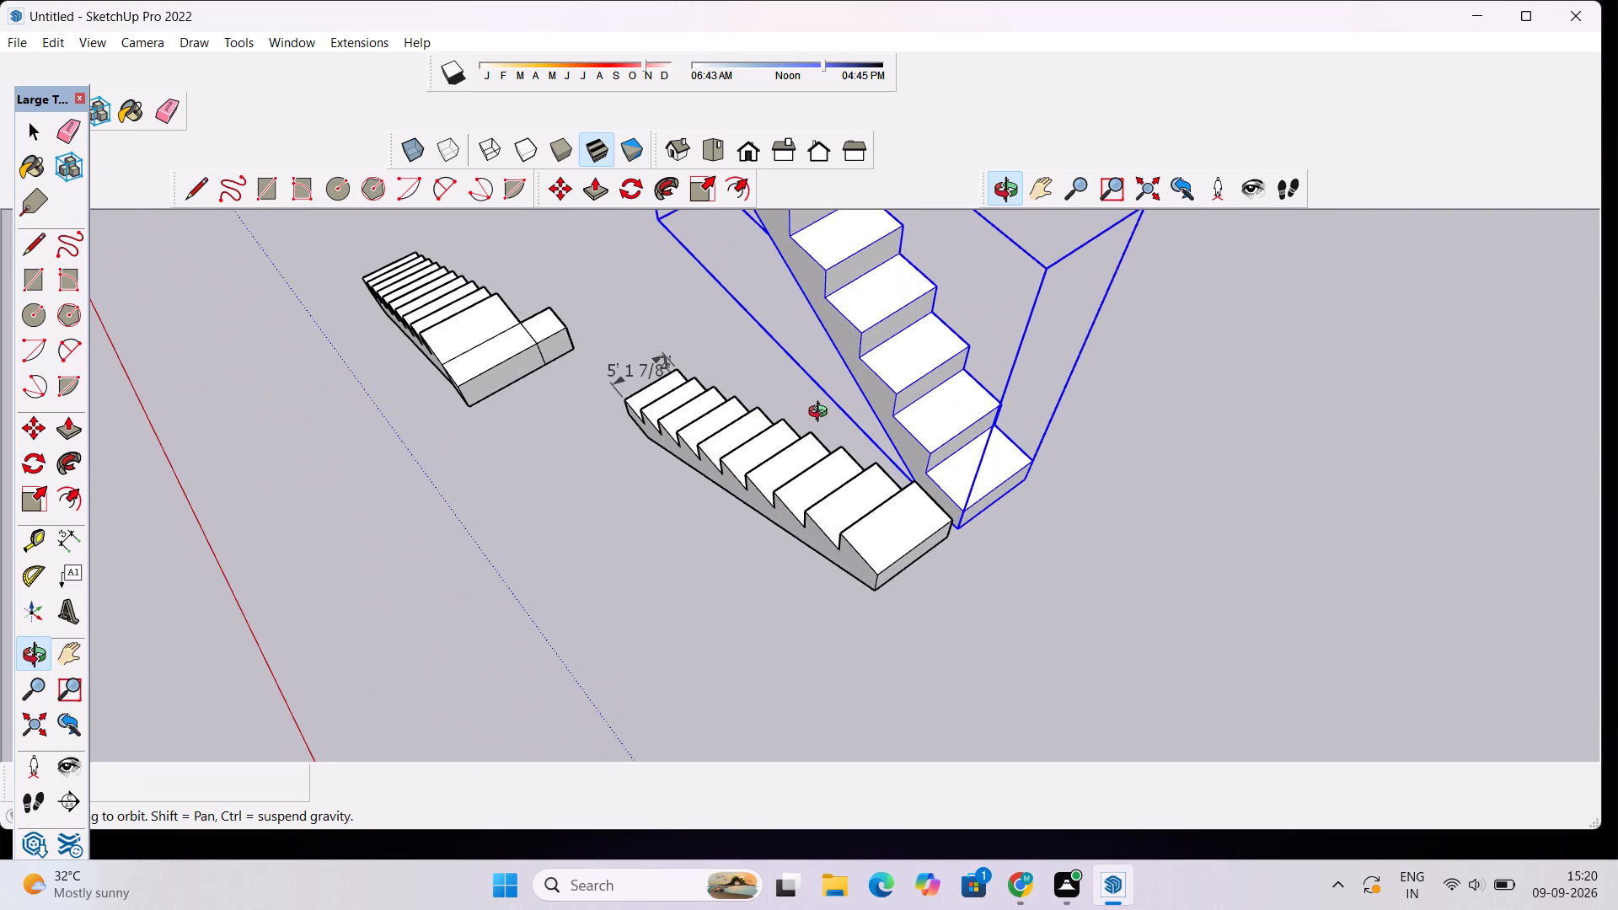
Examine the gap and front-edge alignment between the landing and the grouped flight's bottom step from above.
scroll(853, 320, "down", 6)
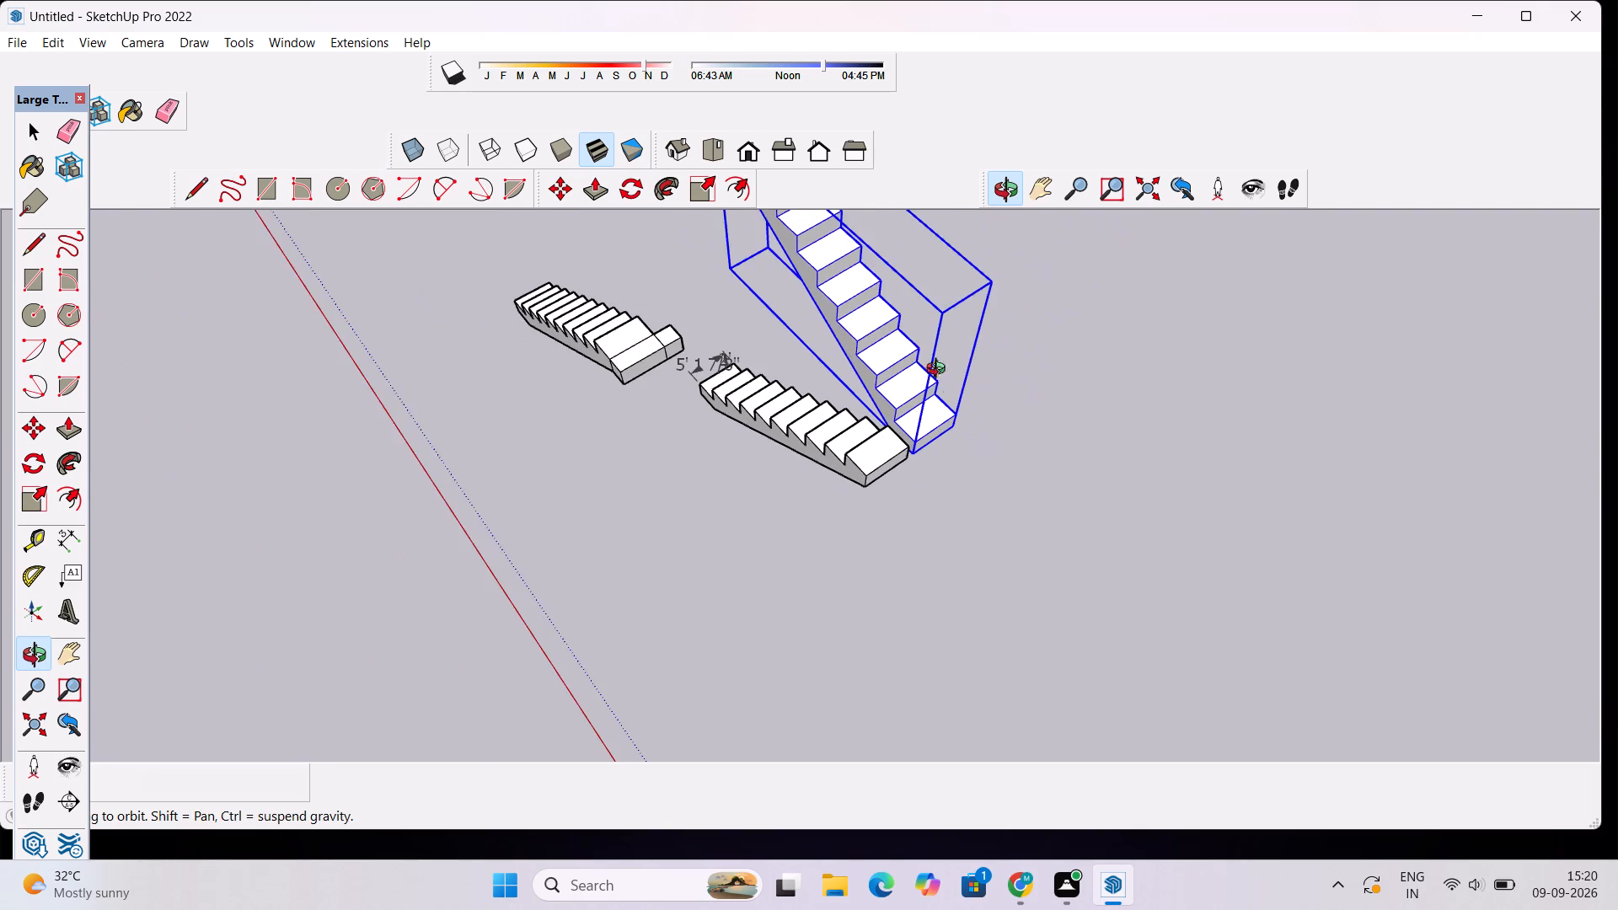
left_click_drag(950, 388, 305, 365)
scroll(692, 500, "up", 5)
left_click_drag(665, 501, 828, 564)
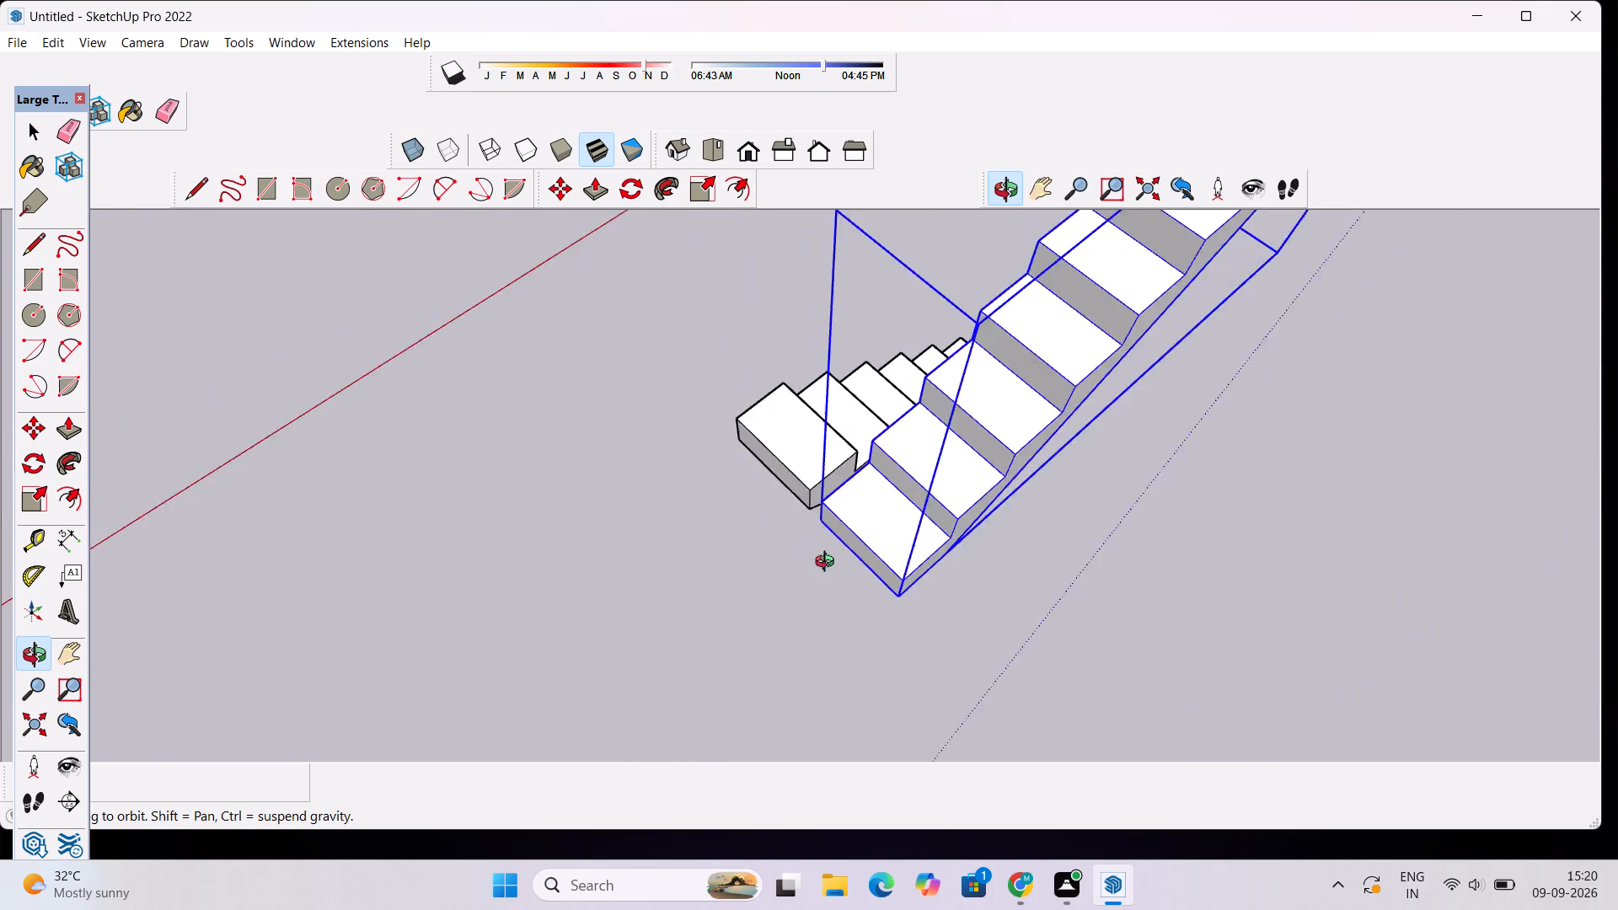
left_click_drag(828, 564, 1081, 697)
scroll(983, 605, "up", 6)
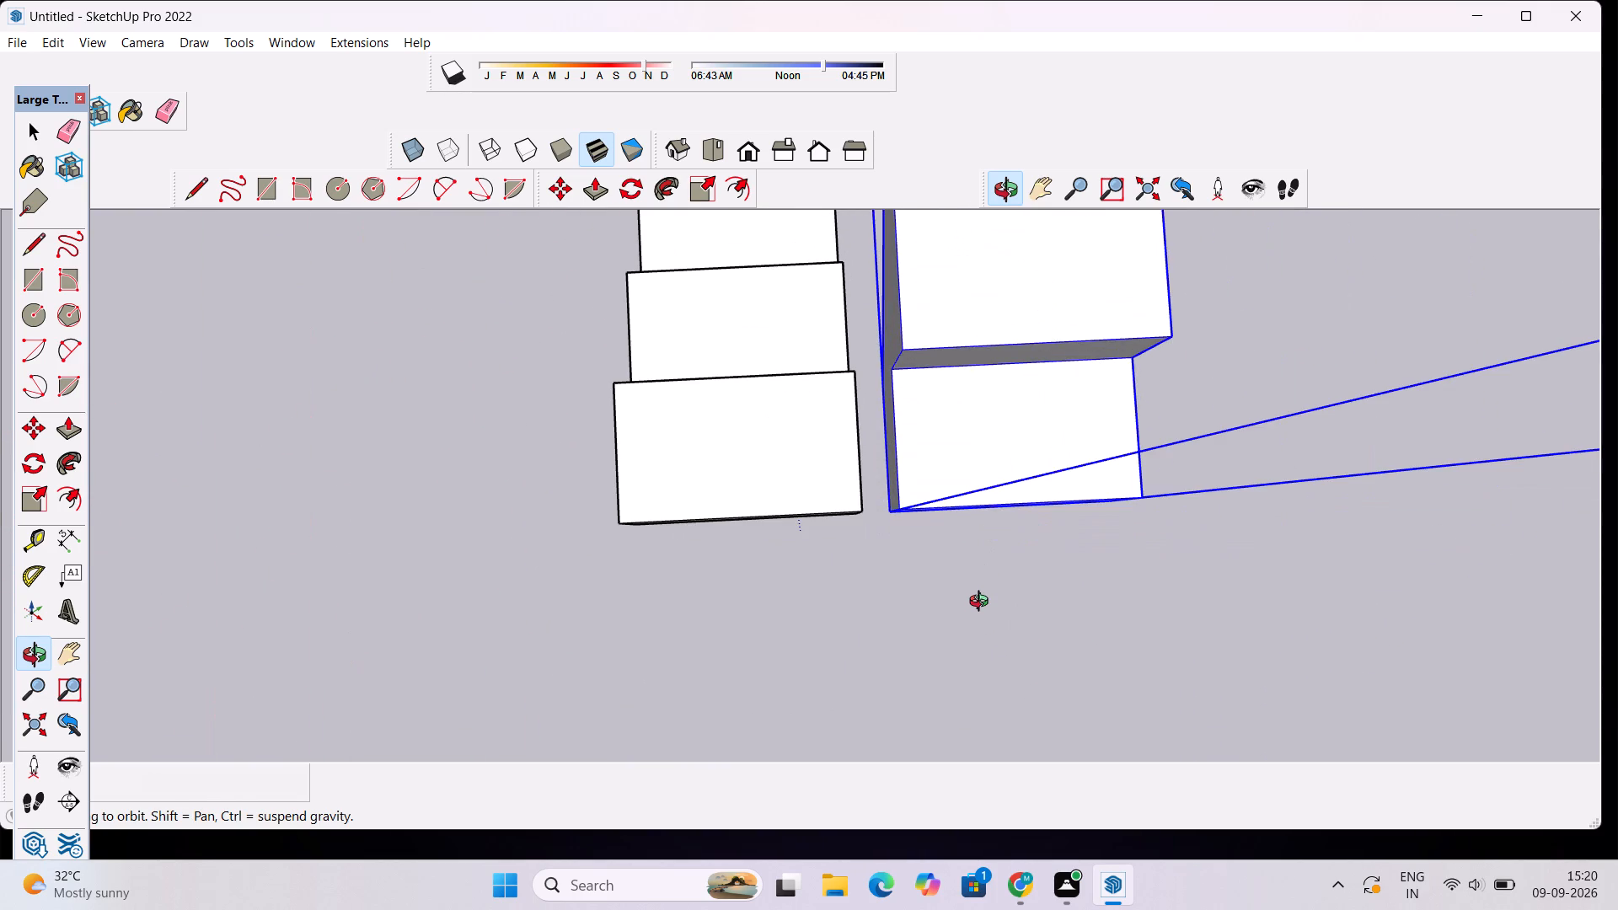
scroll(895, 498, "down", 16)
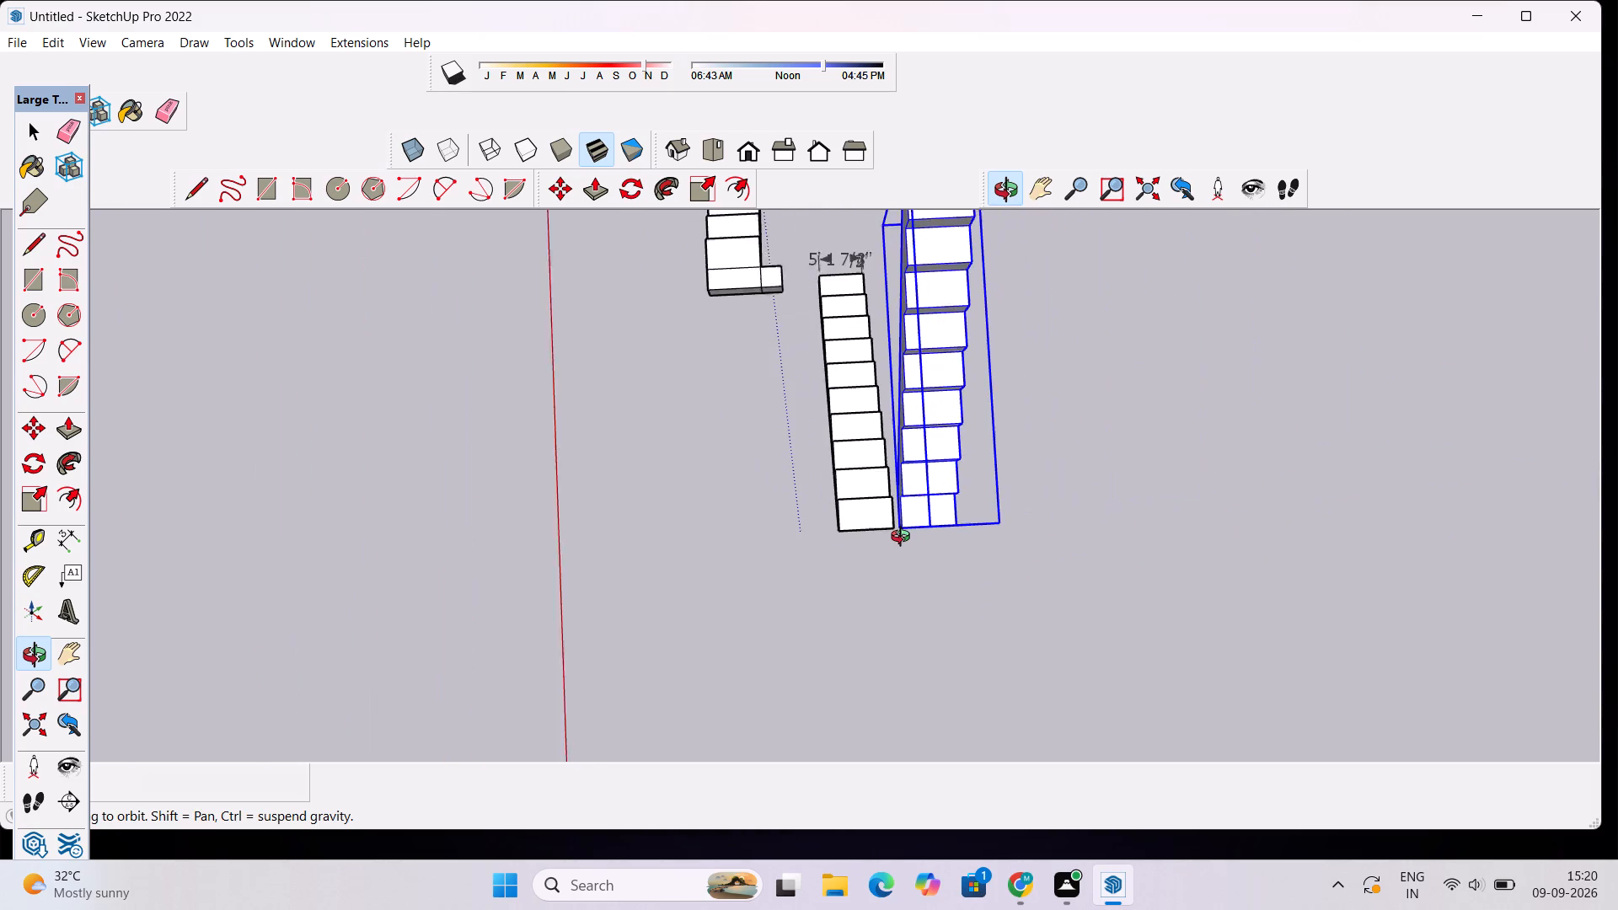
scroll(904, 538, "down", 3)
scroll(957, 439, "up", 4)
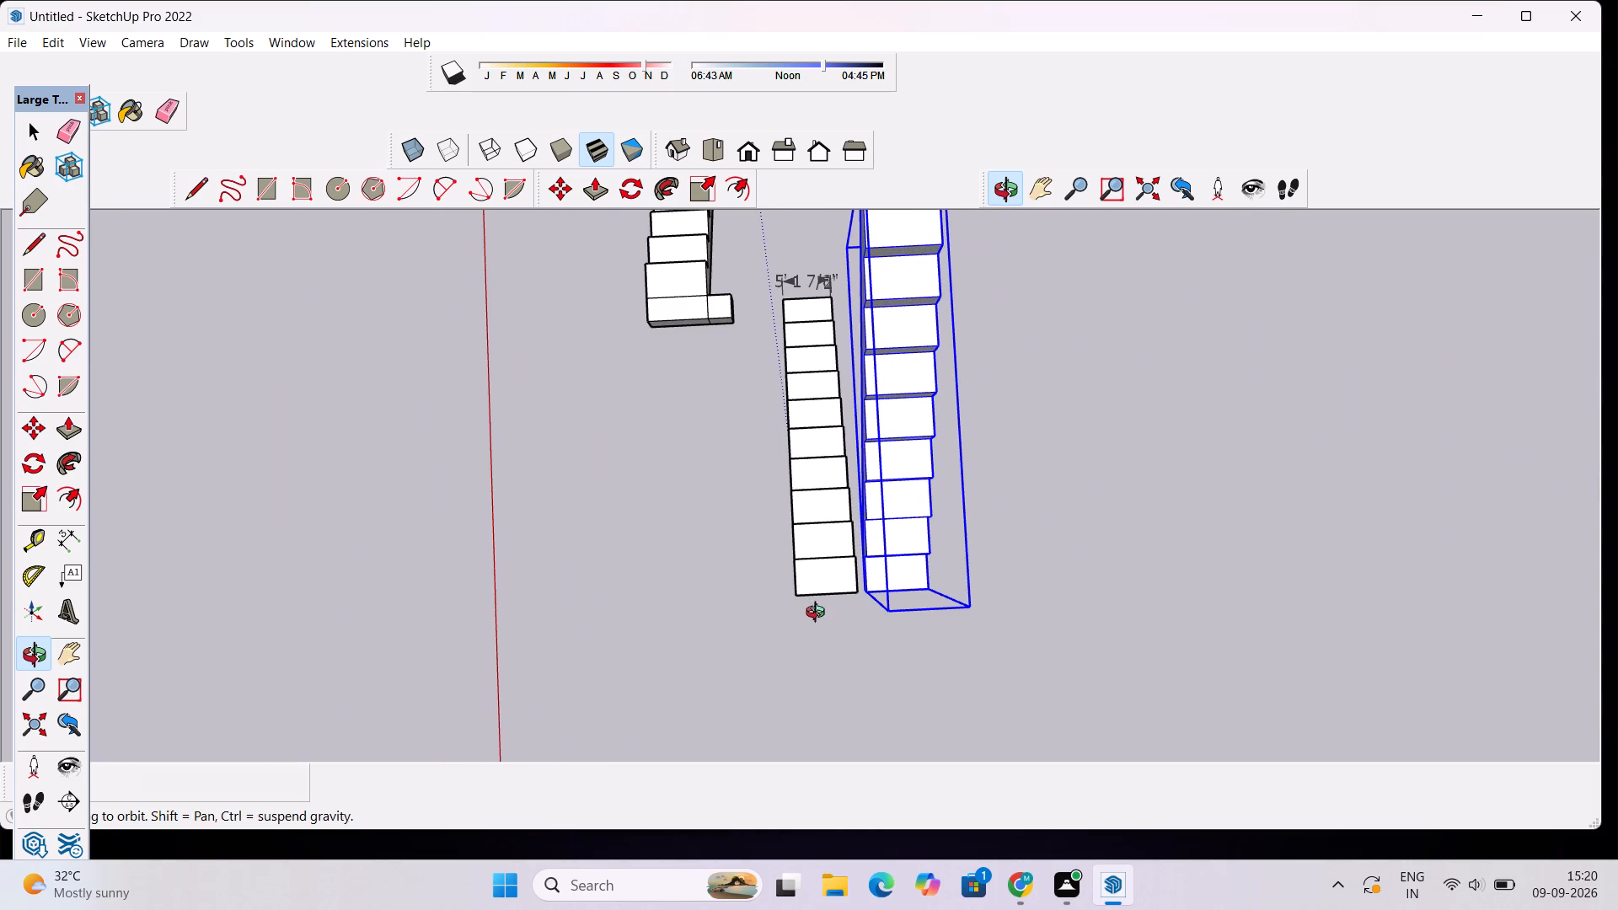
scroll(906, 669, "up", 6)
scroll(768, 479, "up", 7)
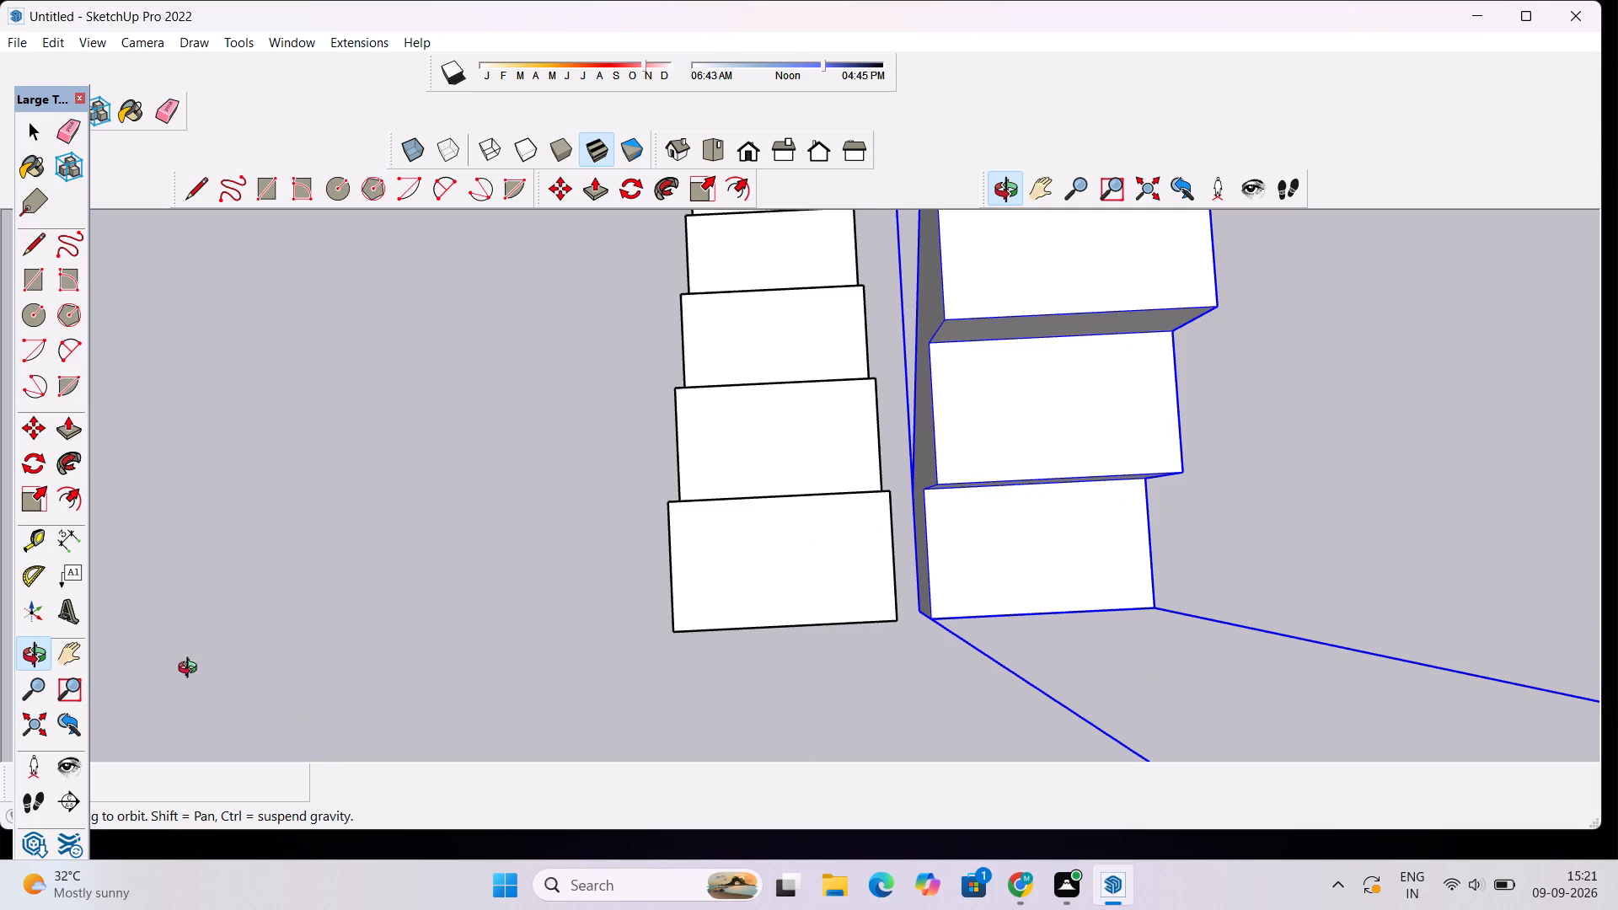
scroll(152, 659, "down", 2)
scroll(421, 605, "up", 3)
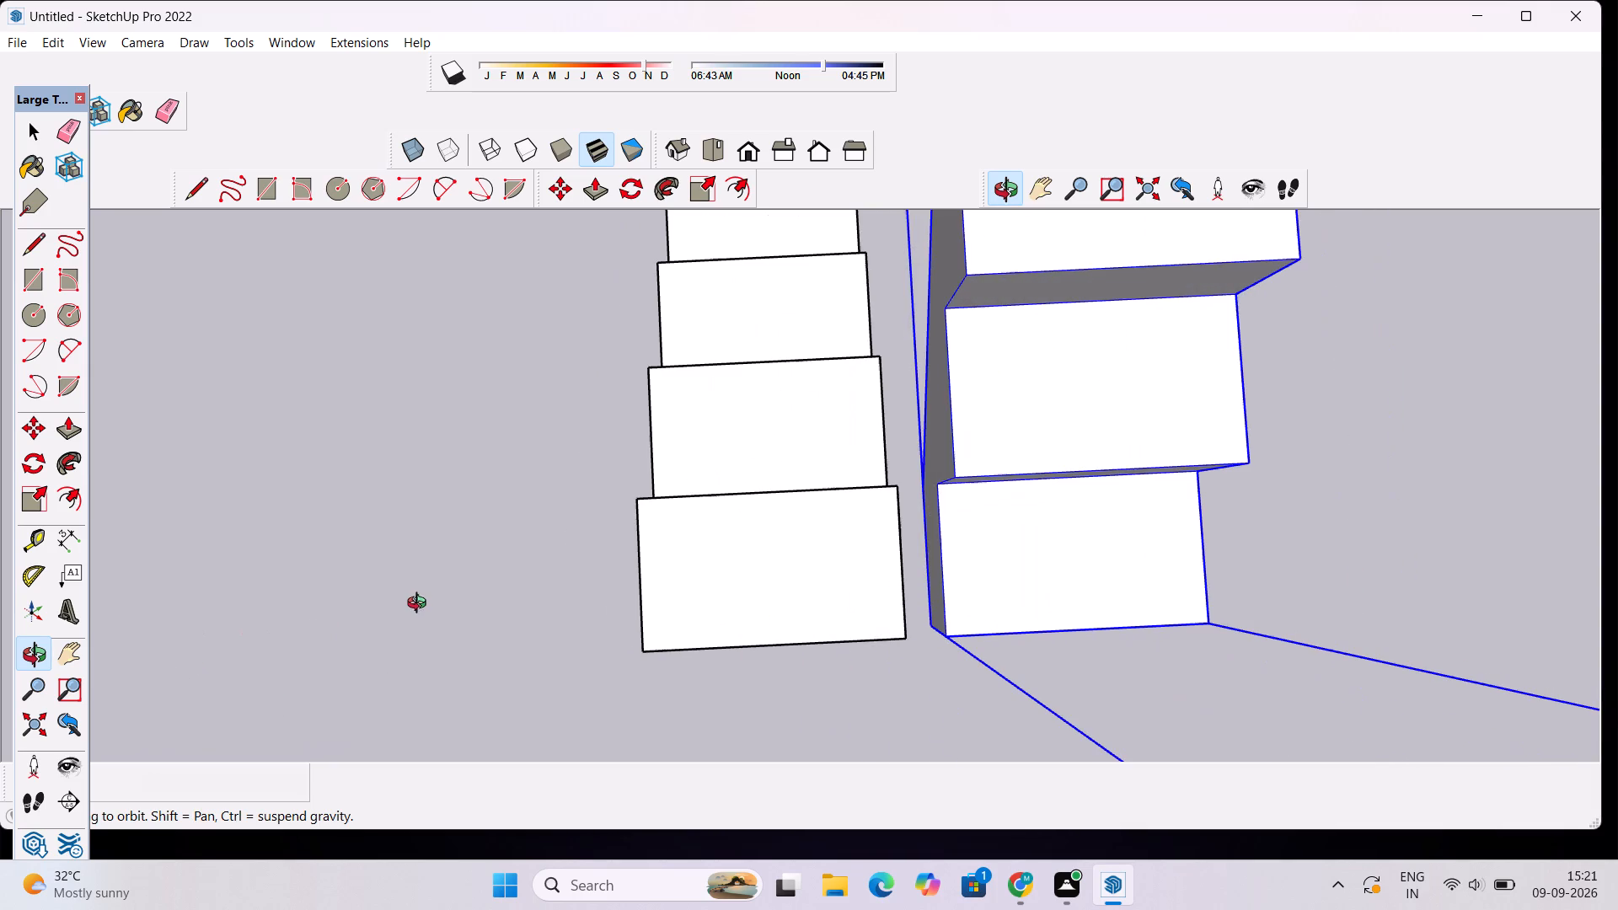
scroll(715, 603, "down", 2)
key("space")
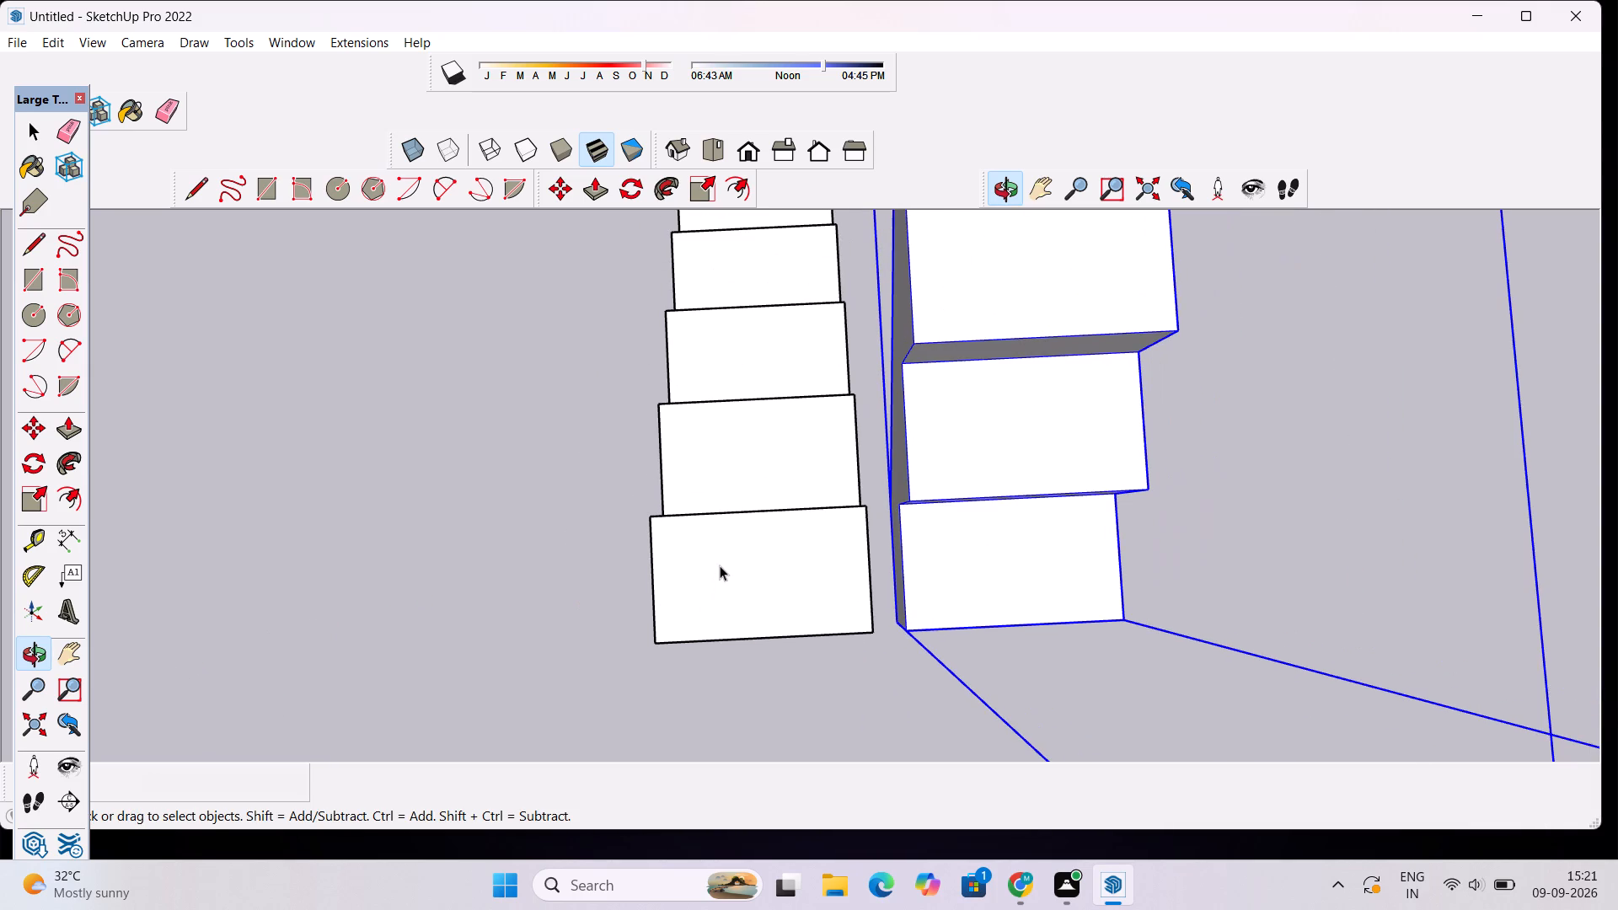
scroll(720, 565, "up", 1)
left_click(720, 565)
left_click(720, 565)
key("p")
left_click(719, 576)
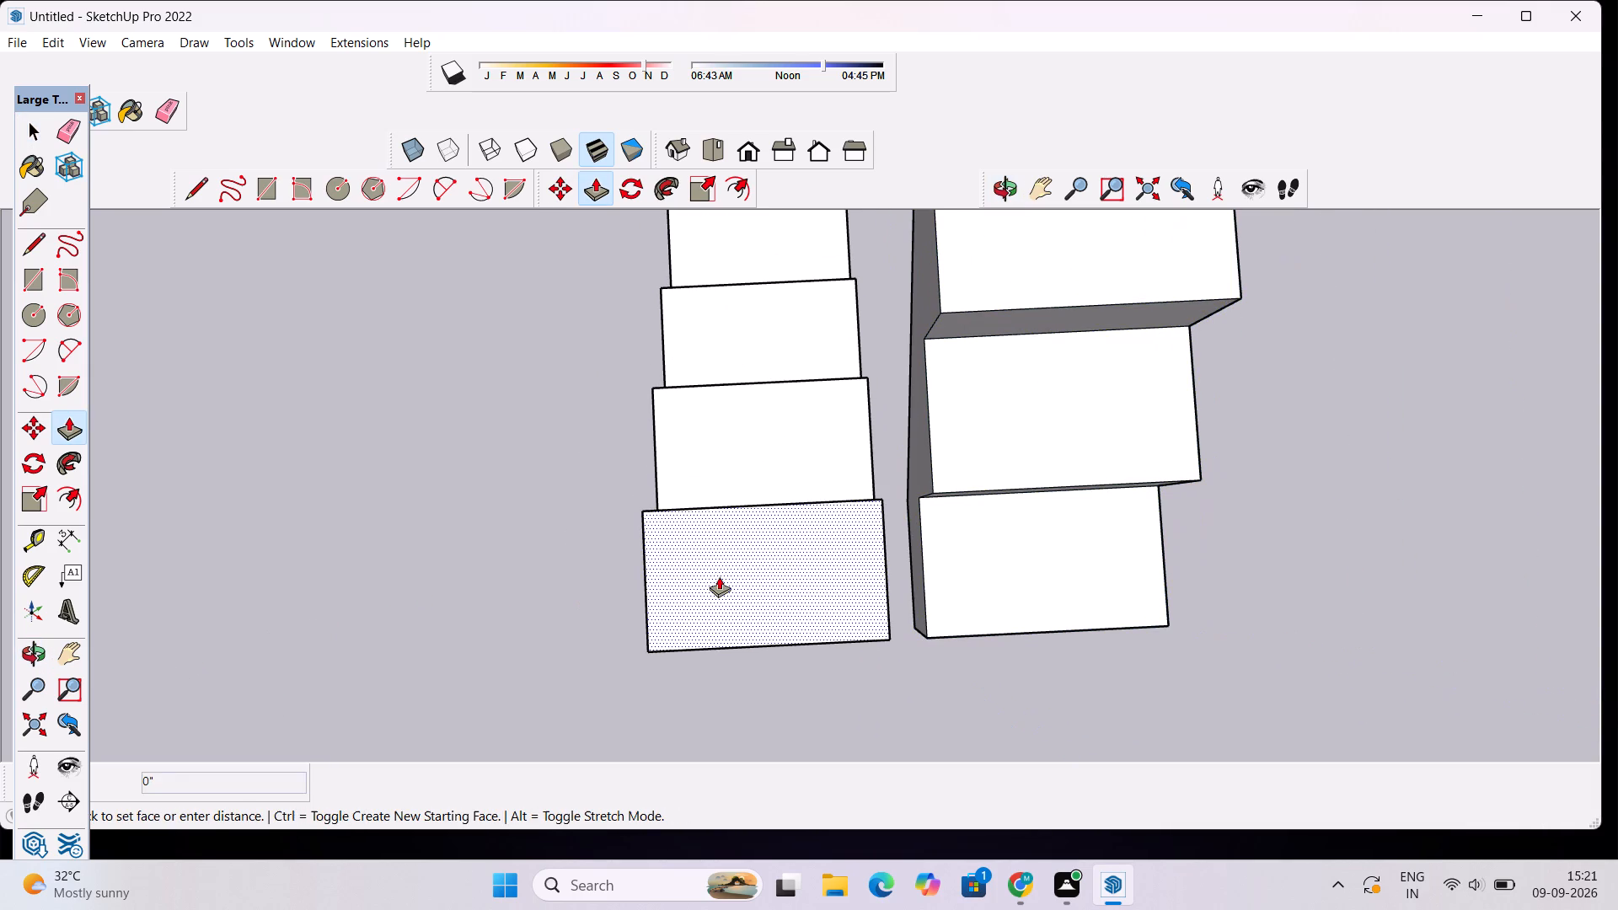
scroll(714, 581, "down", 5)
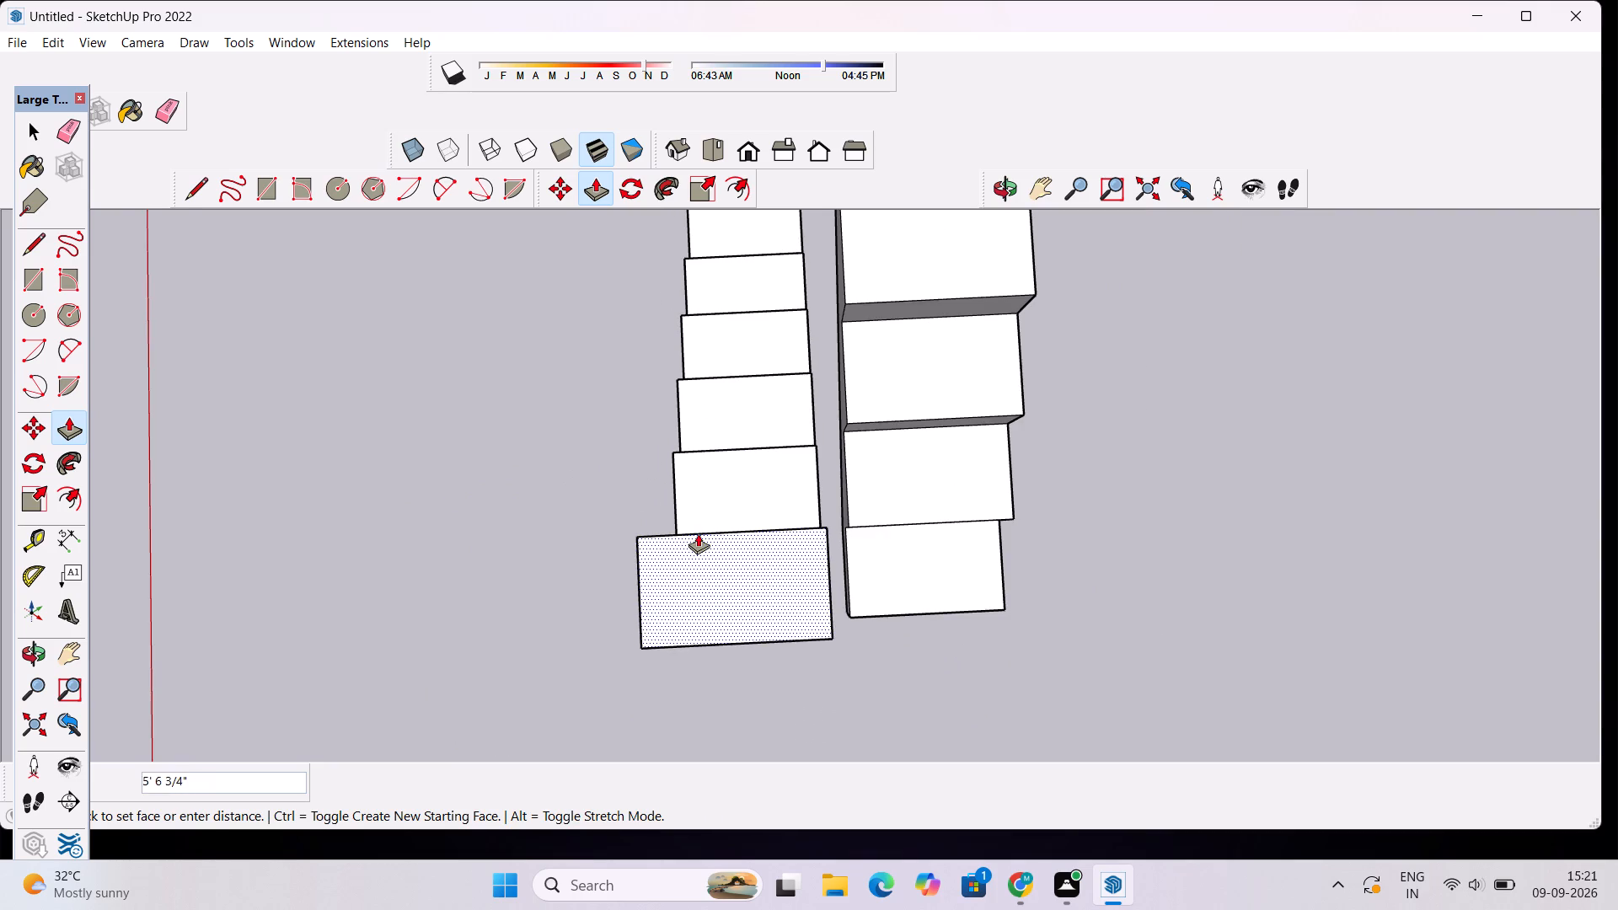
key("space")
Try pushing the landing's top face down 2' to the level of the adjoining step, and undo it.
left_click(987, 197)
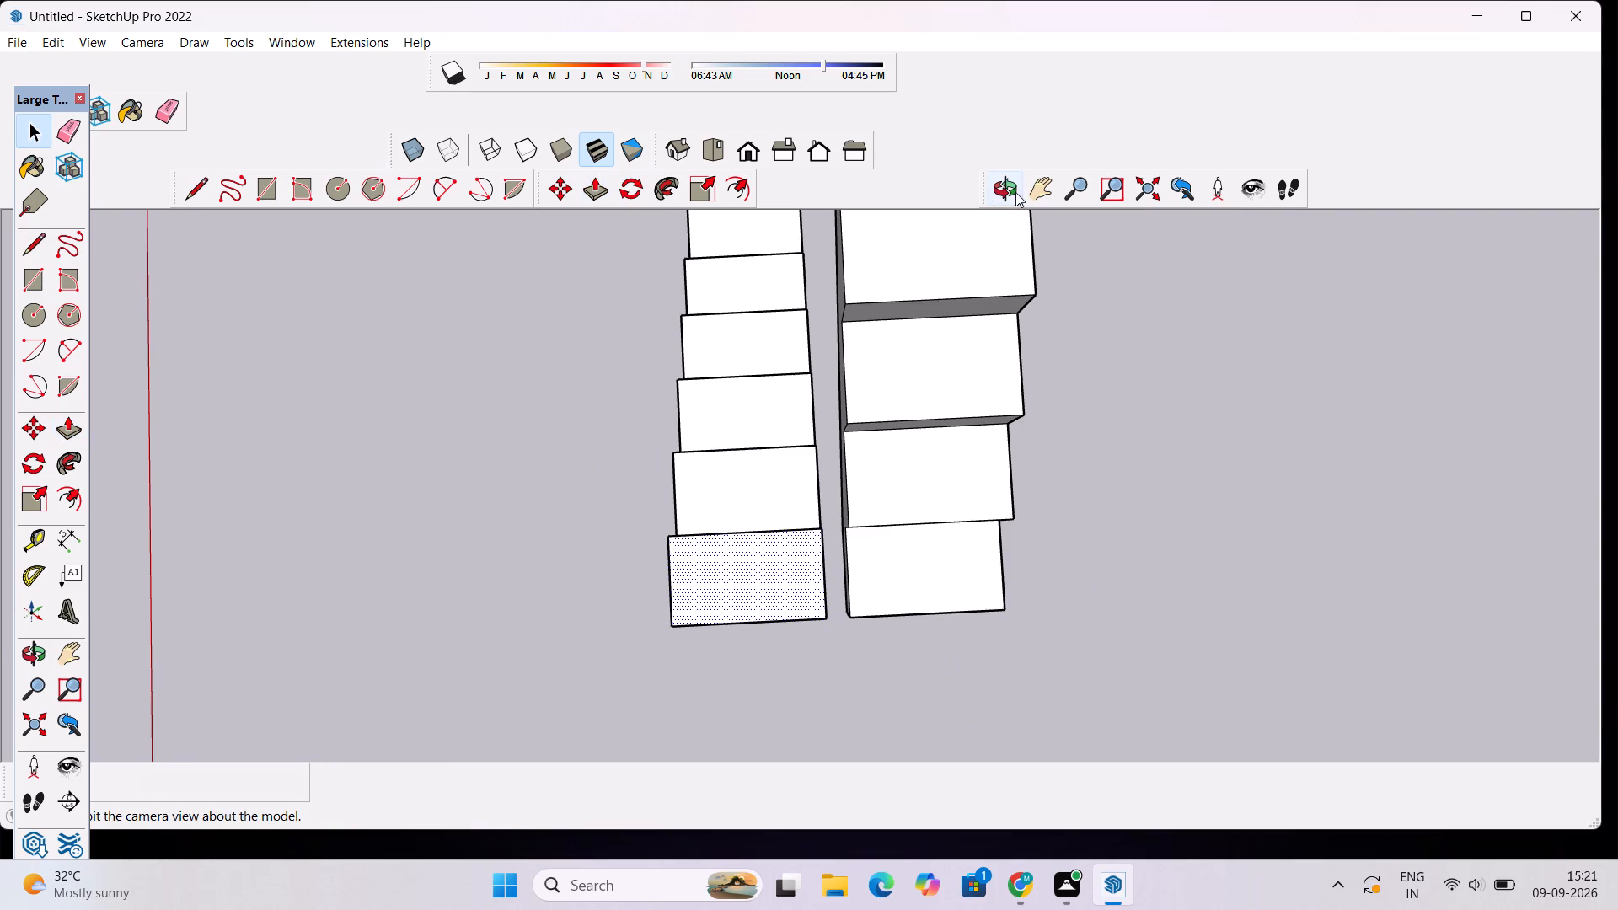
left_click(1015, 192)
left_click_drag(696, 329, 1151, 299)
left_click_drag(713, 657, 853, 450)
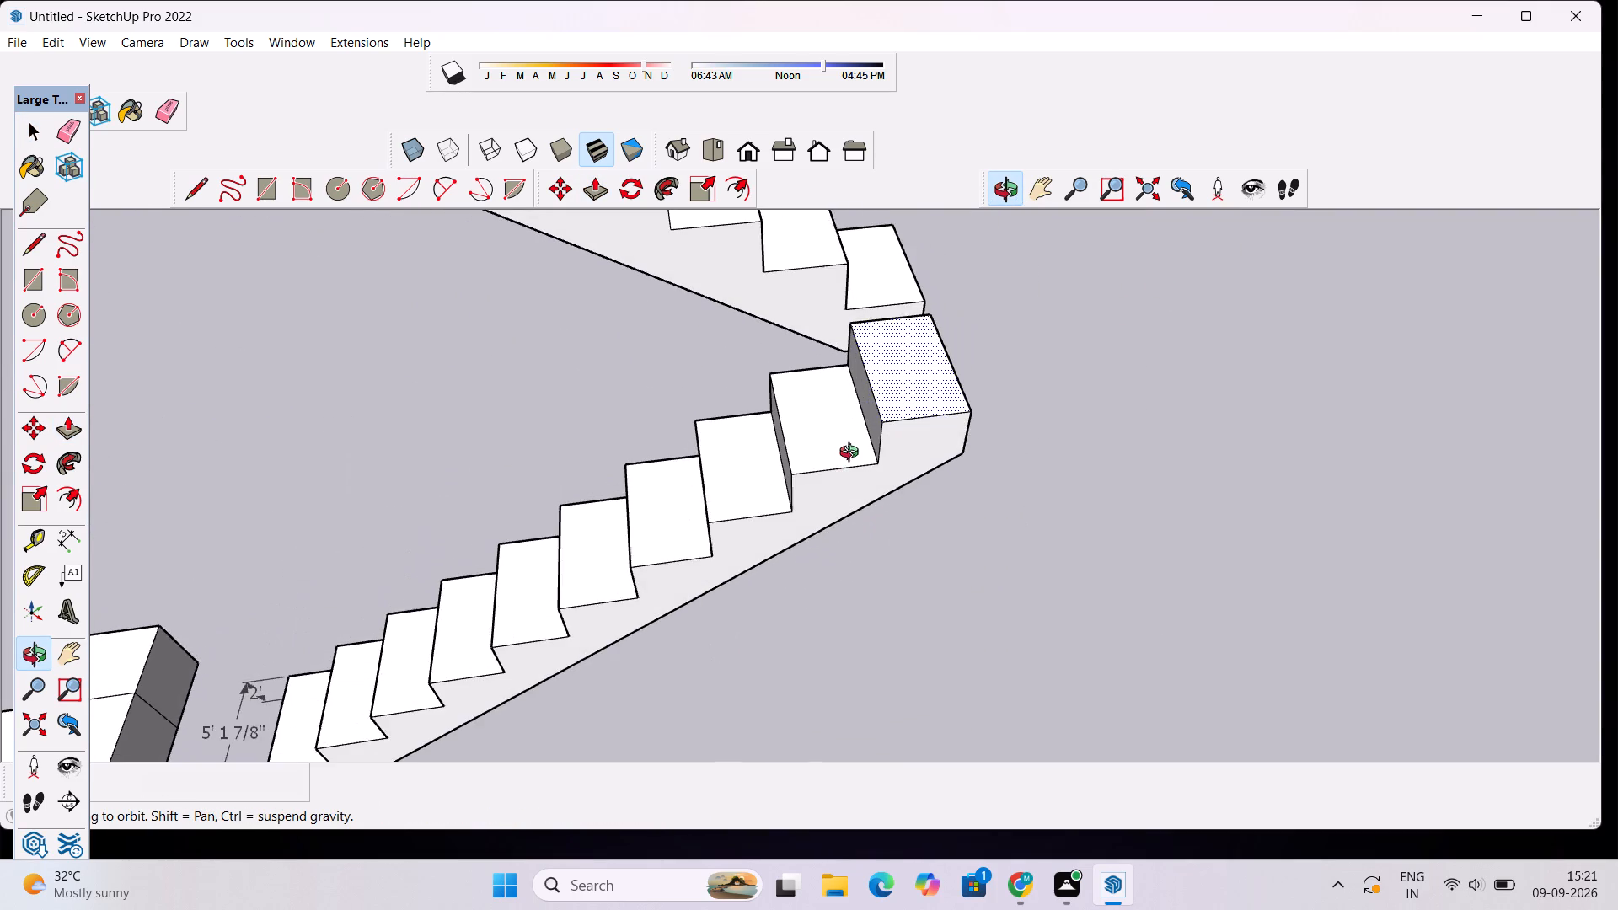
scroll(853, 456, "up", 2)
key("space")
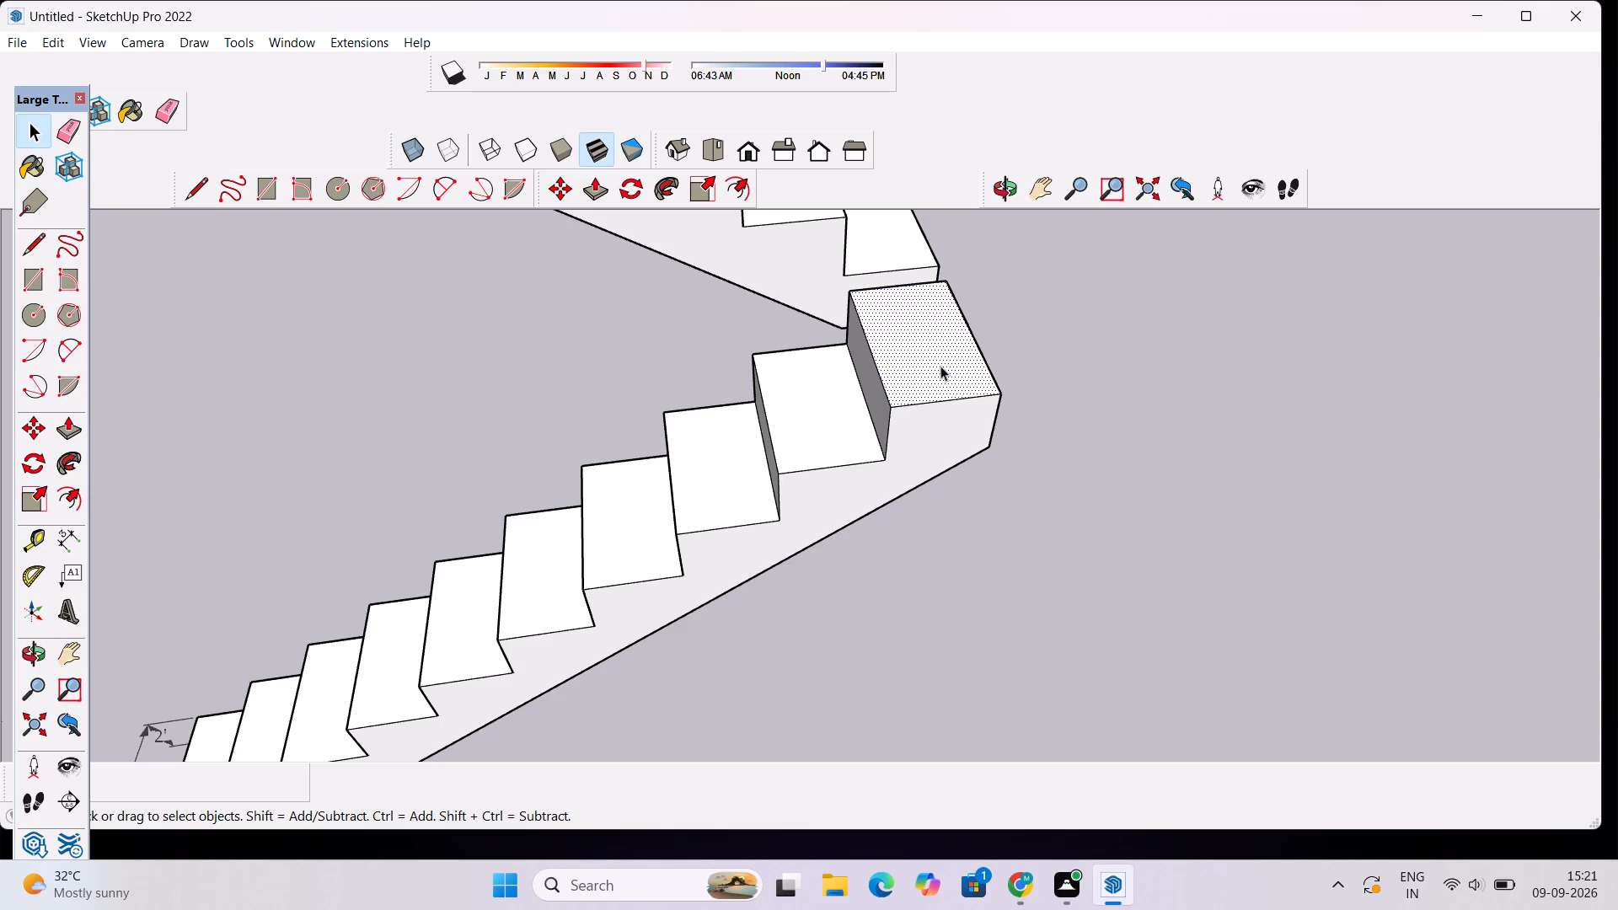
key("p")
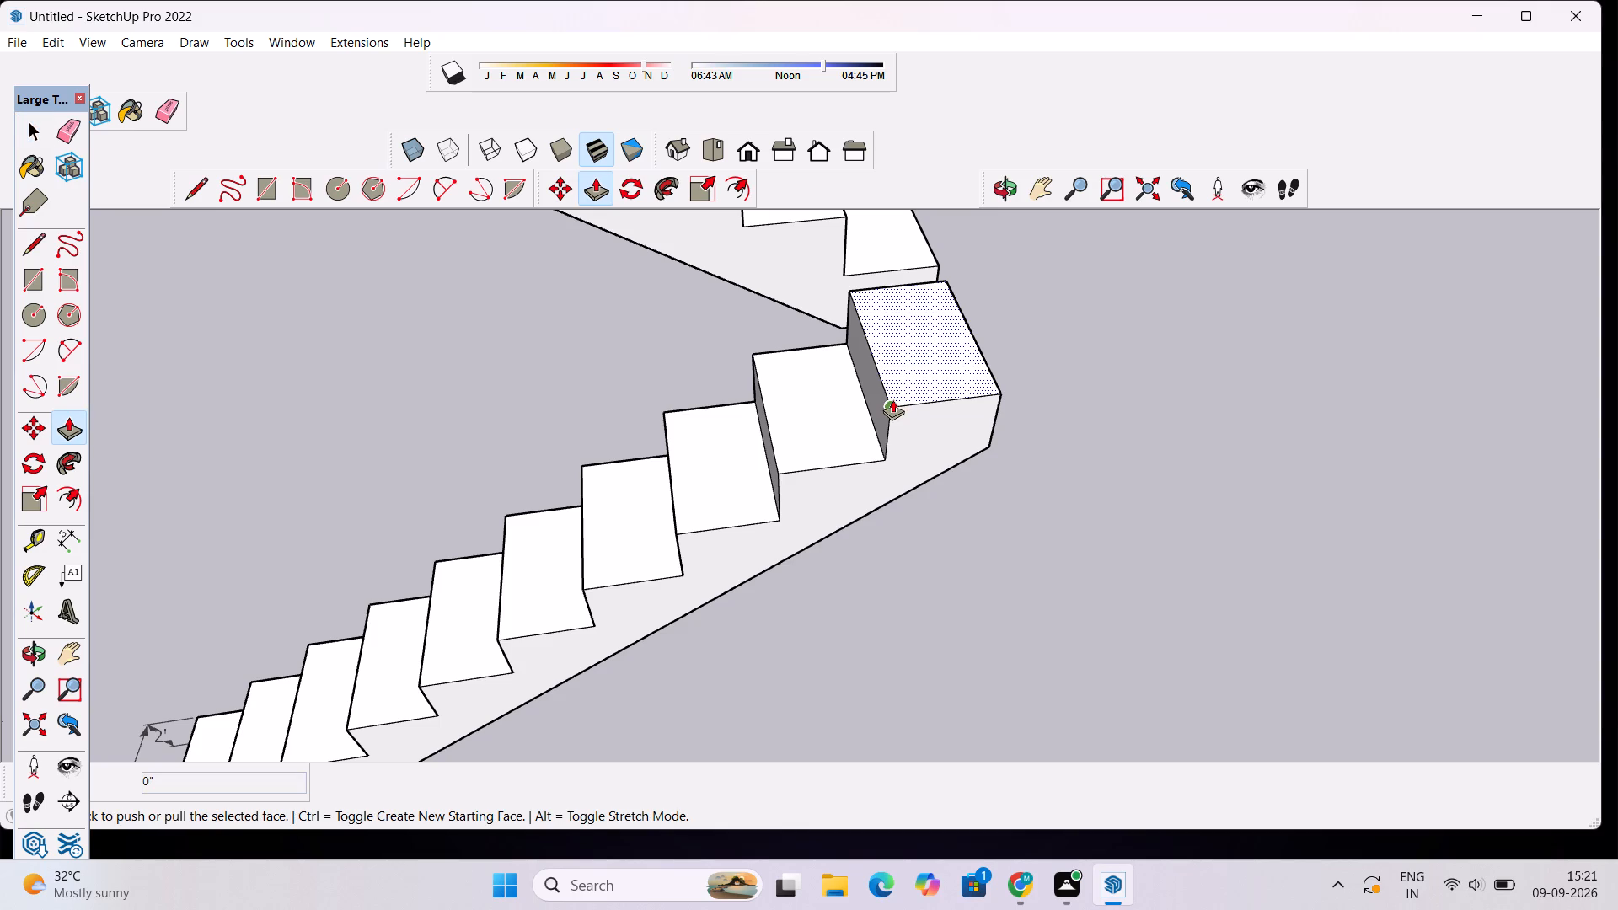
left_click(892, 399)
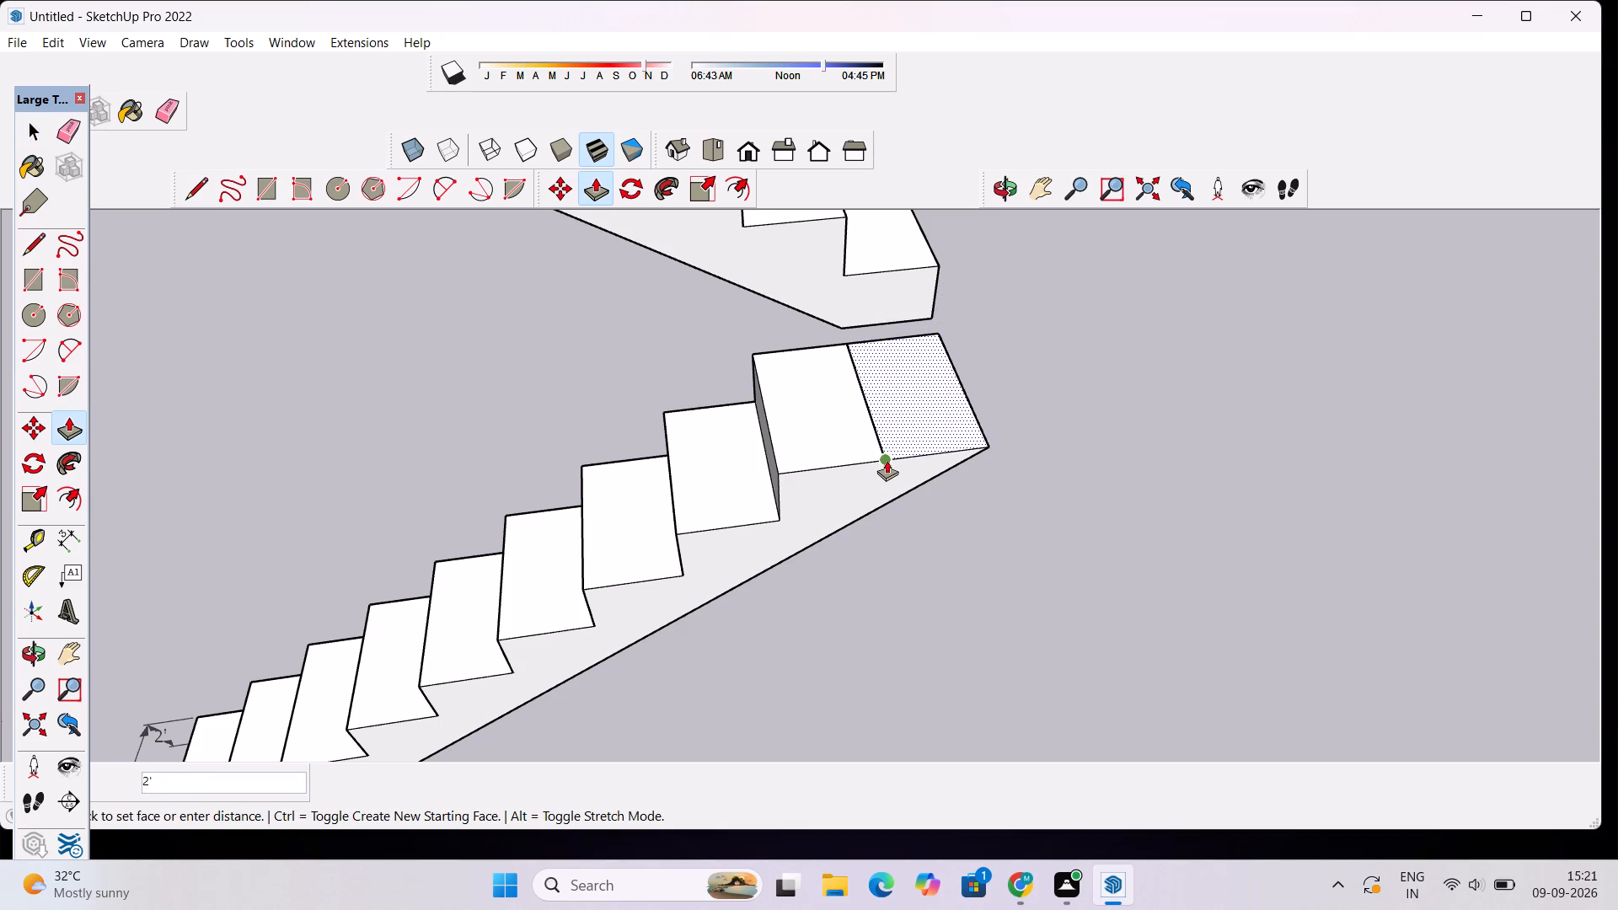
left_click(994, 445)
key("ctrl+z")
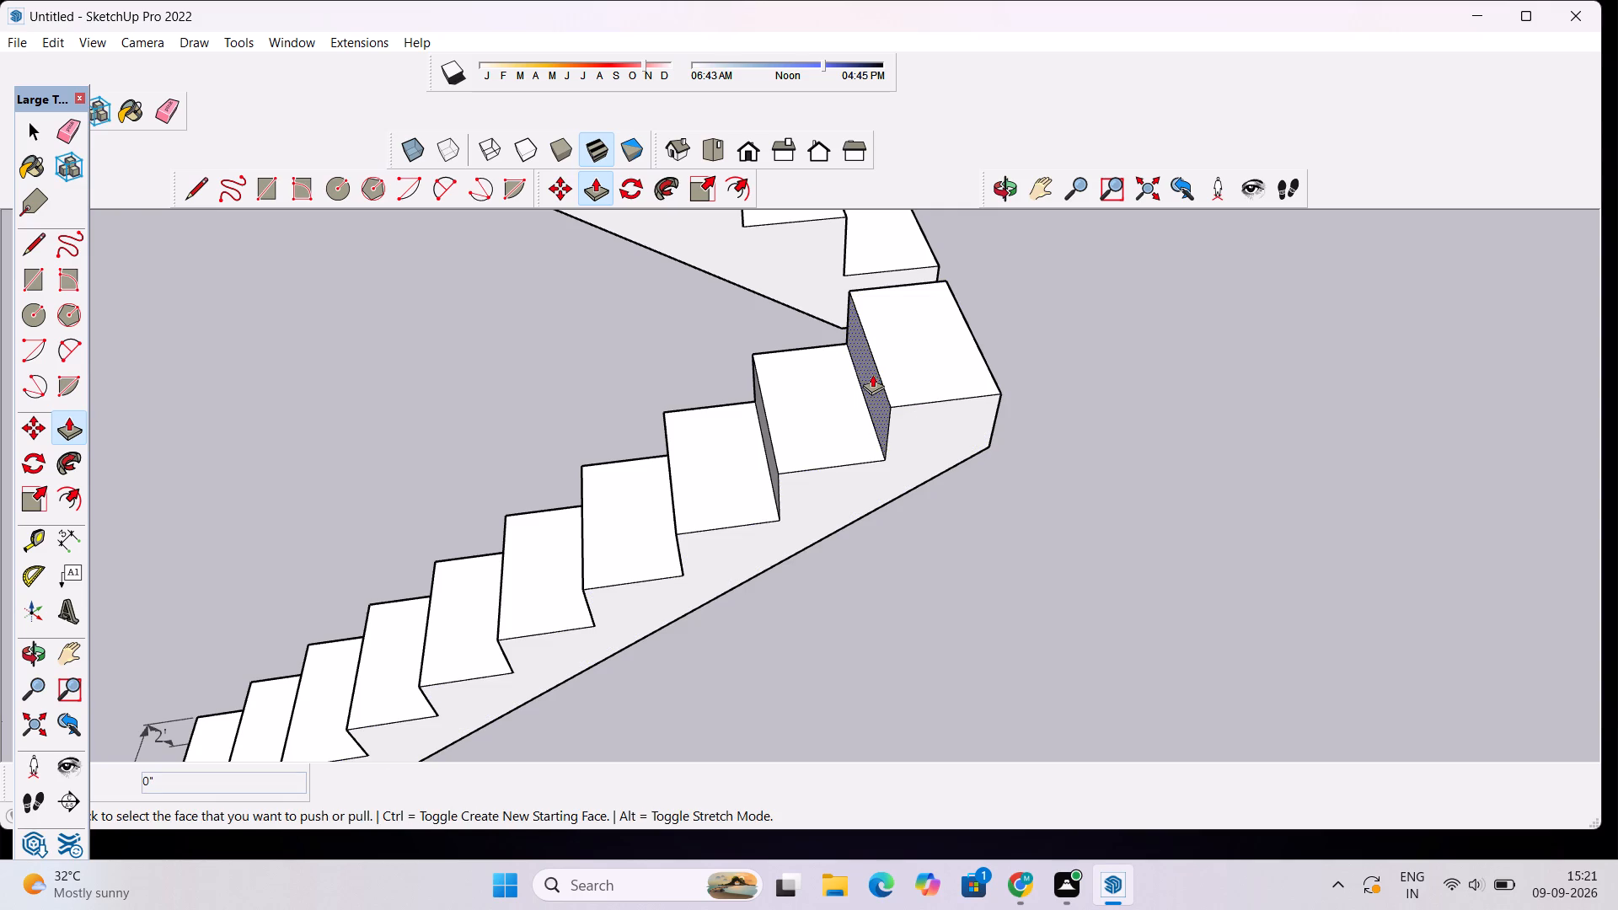
Examine the arrangement of all three stair flights around the landing from several sides.
scroll(857, 397, "down", 16)
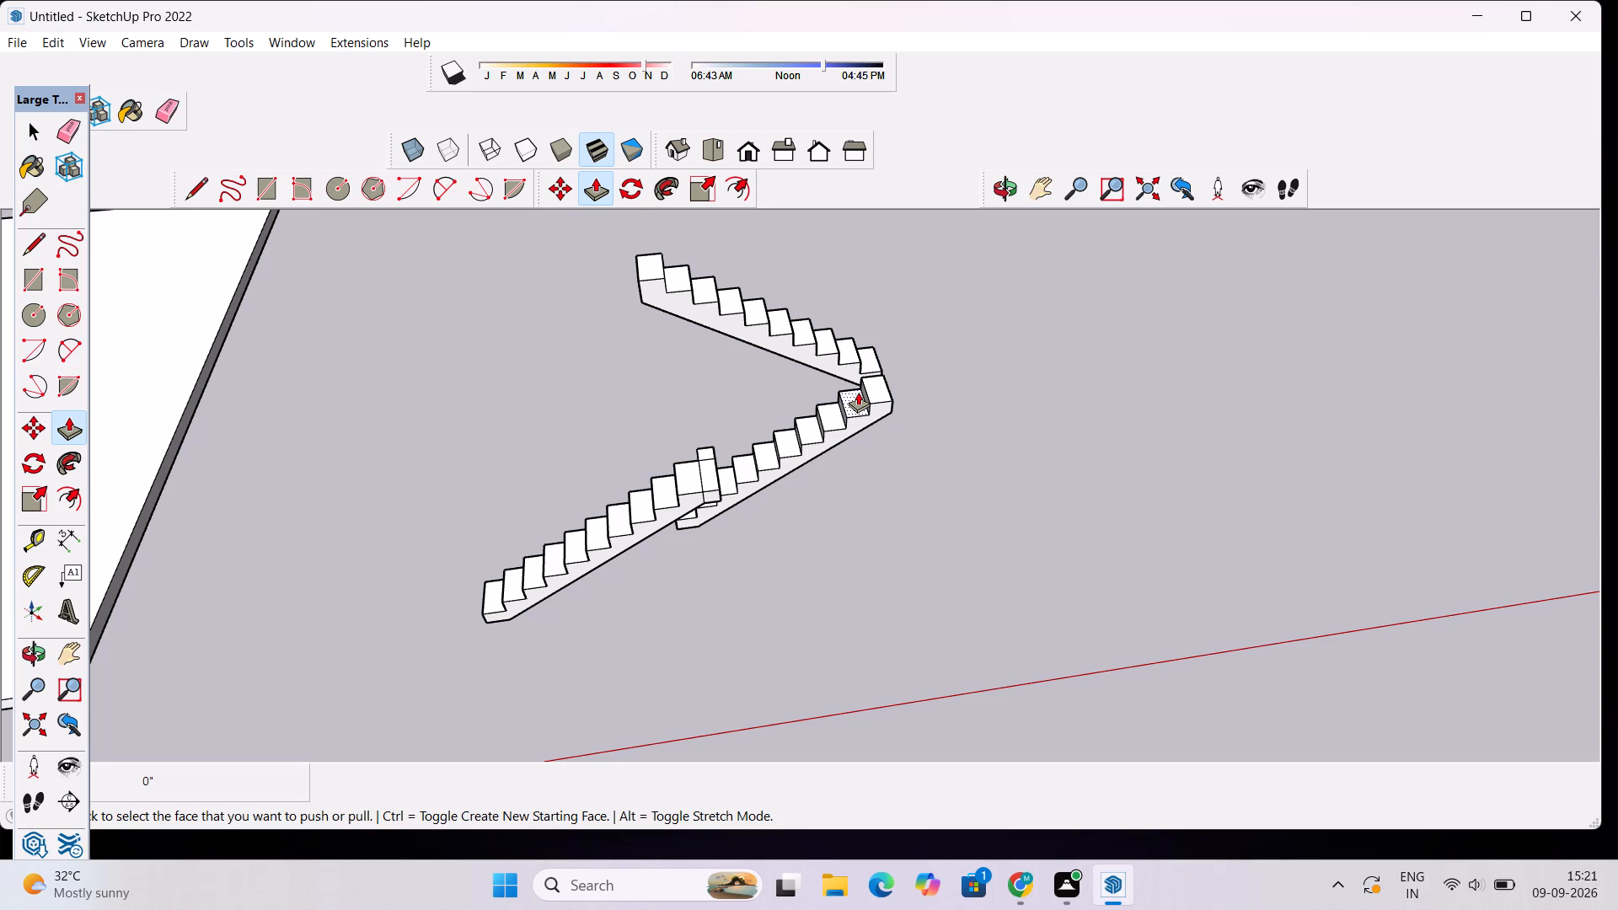
scroll(847, 380, "down", 1)
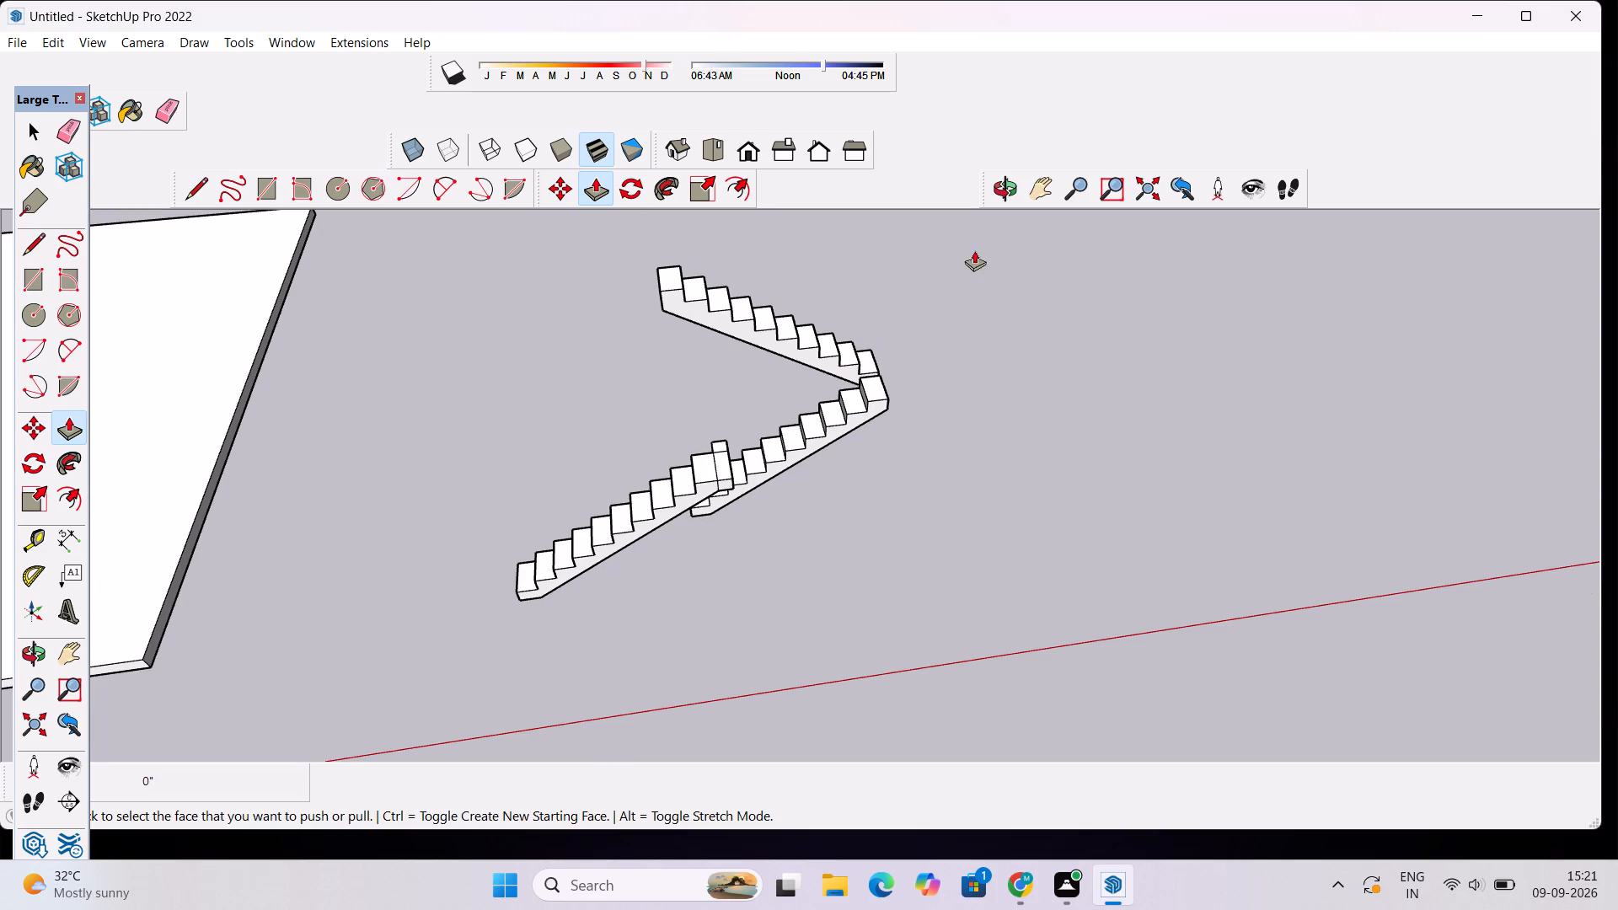
left_click(1010, 182)
left_click_drag(999, 274, 579, 371)
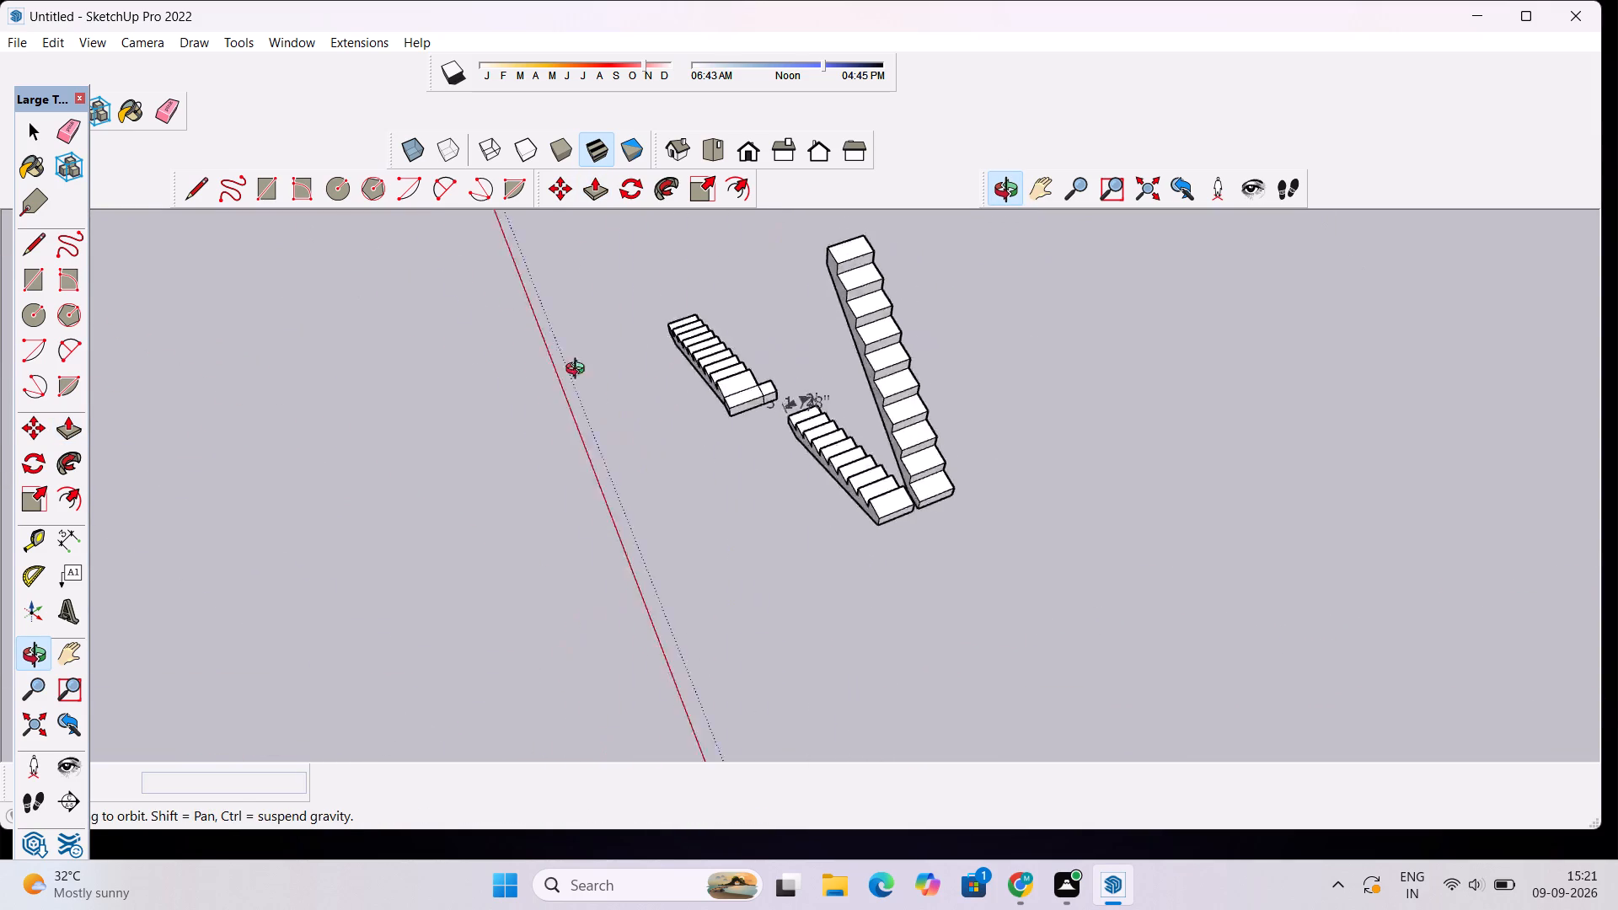
left_click_drag(579, 371, 1343, 393)
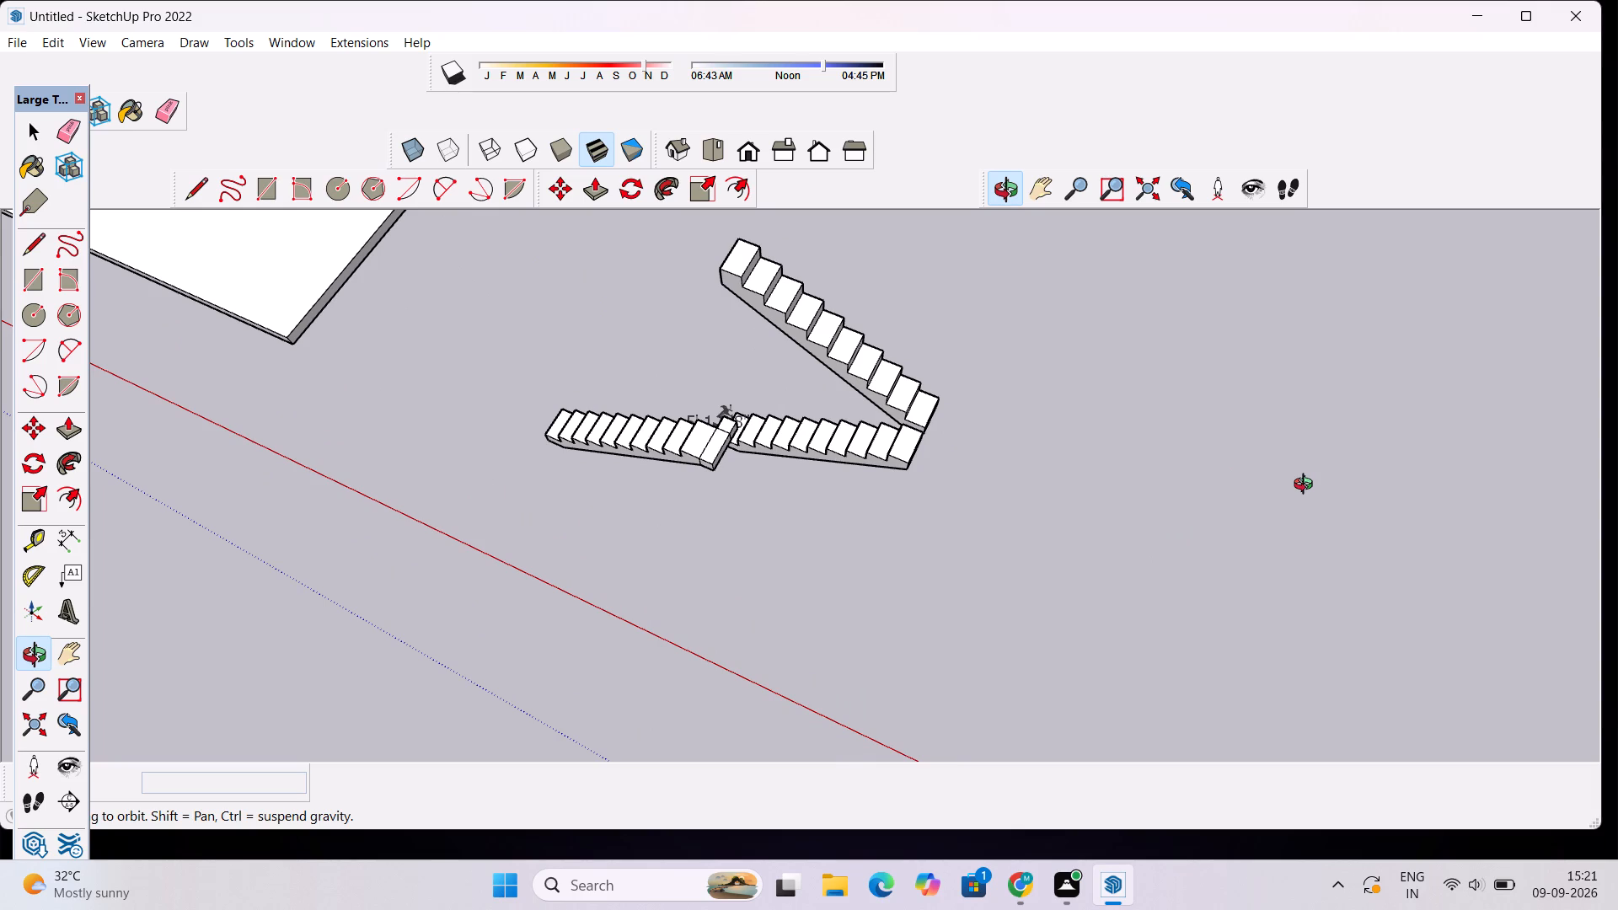
scroll(908, 434, "up", 10)
scroll(866, 410, "down", 3)
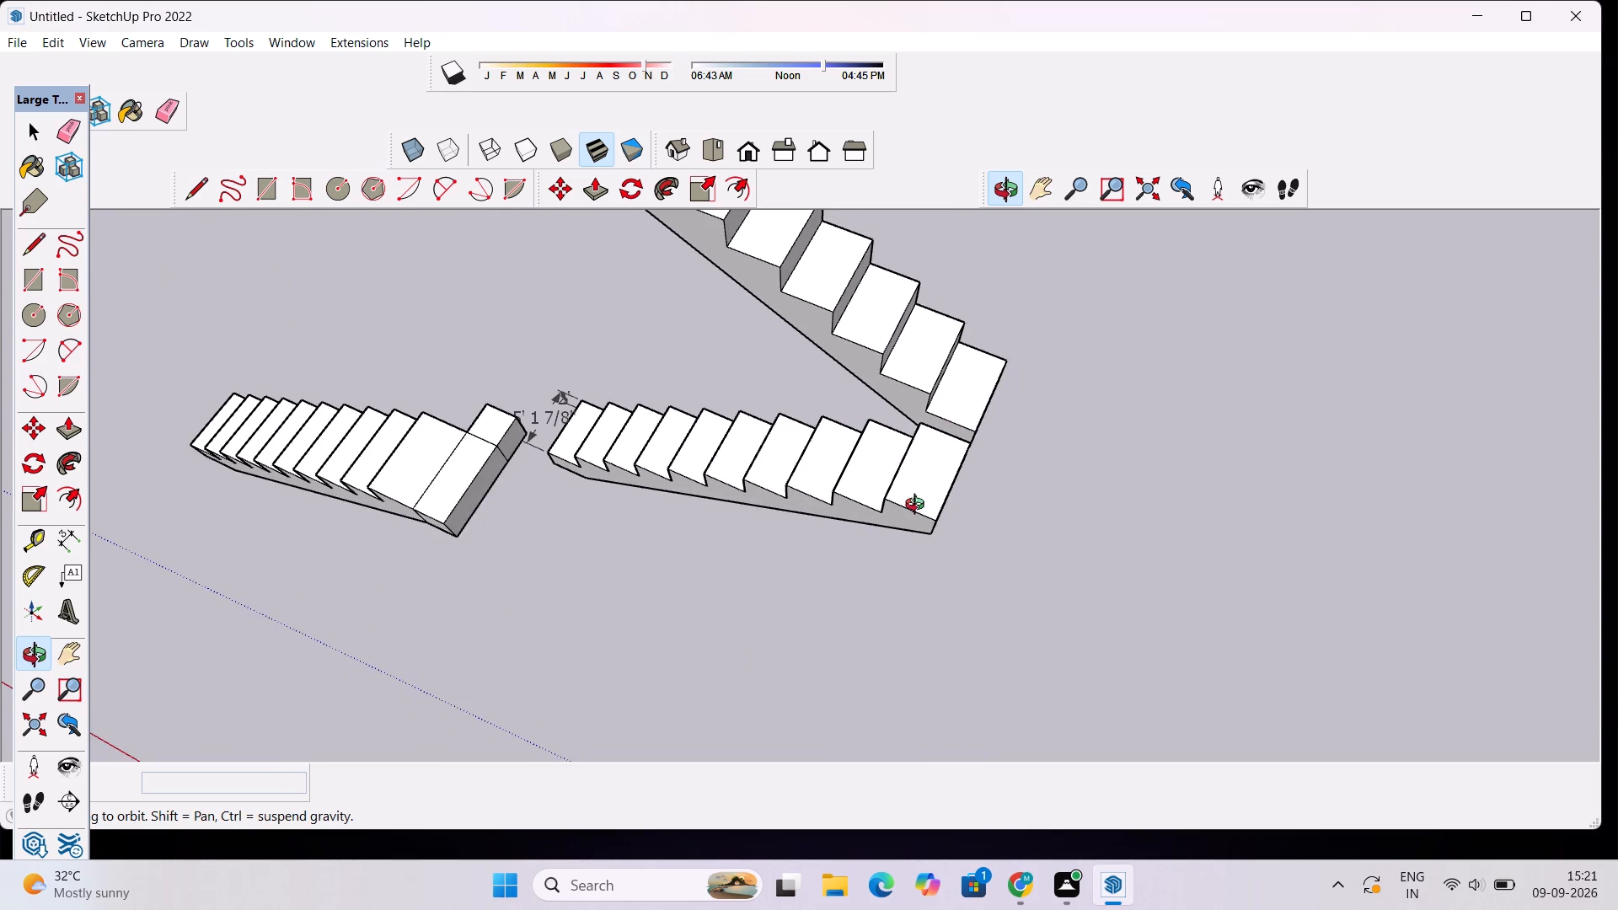
Draw a vertical line about 2' long on the landing's side face, from the inner corner at the adjoining step down to the sloped underside edge.
scroll(917, 518, "up", 3)
left_click_drag(857, 572, 955, 414)
scroll(887, 393, "up", 6)
left_click_drag(889, 443, 904, 422)
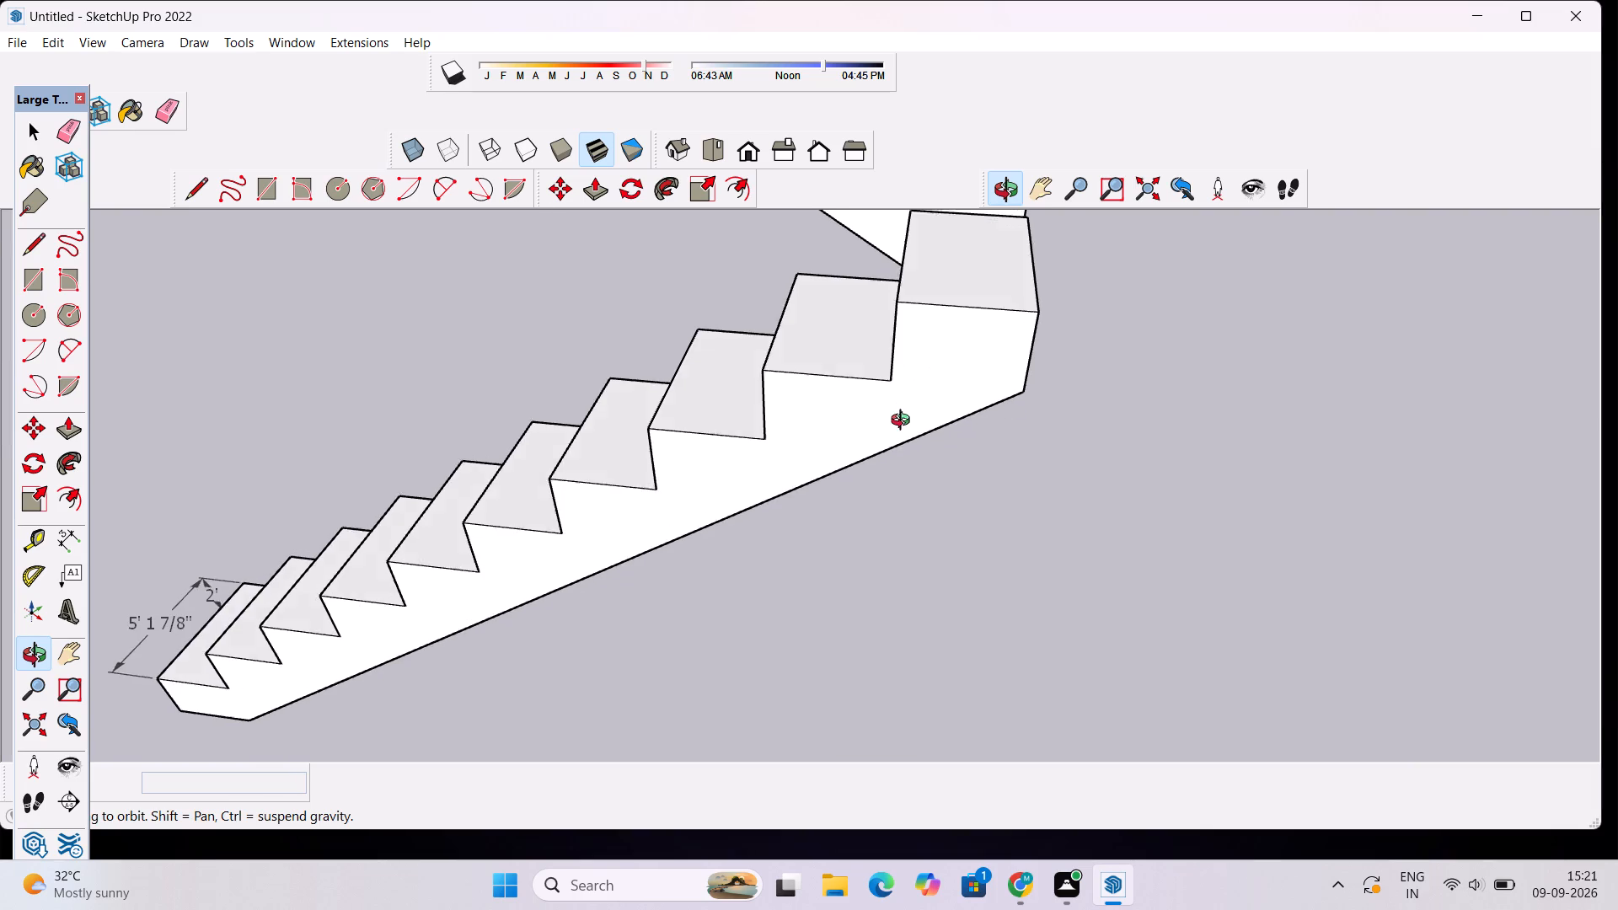
left_click_drag(904, 422, 930, 366)
scroll(967, 301, "up", 1)
left_click_drag(967, 301, 963, 344)
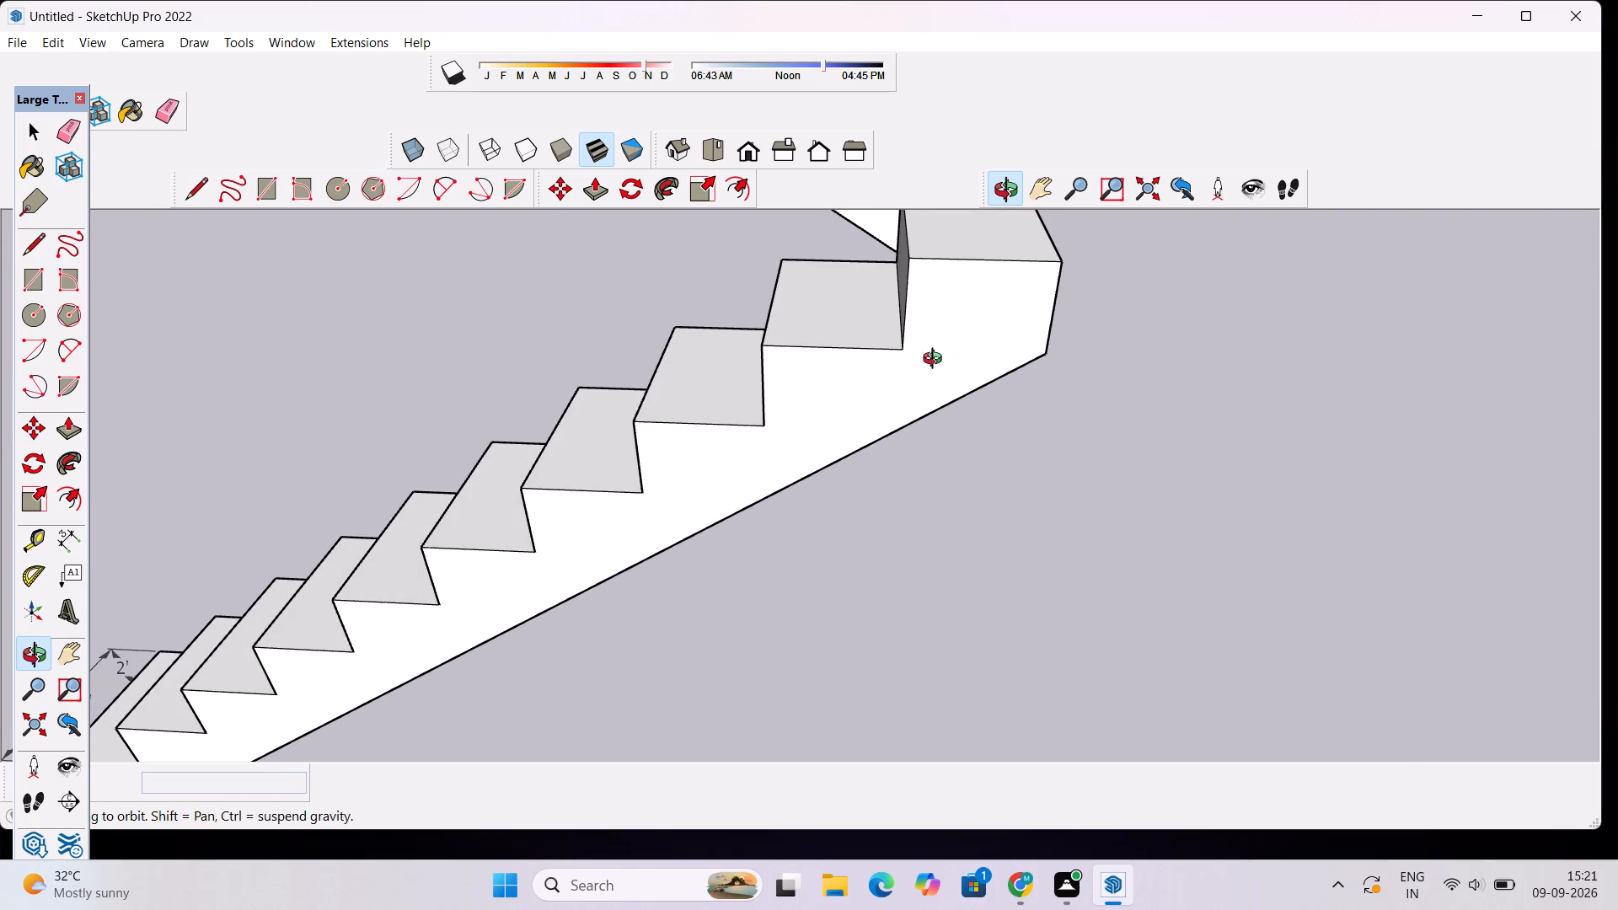
key("l")
left_click(896, 350)
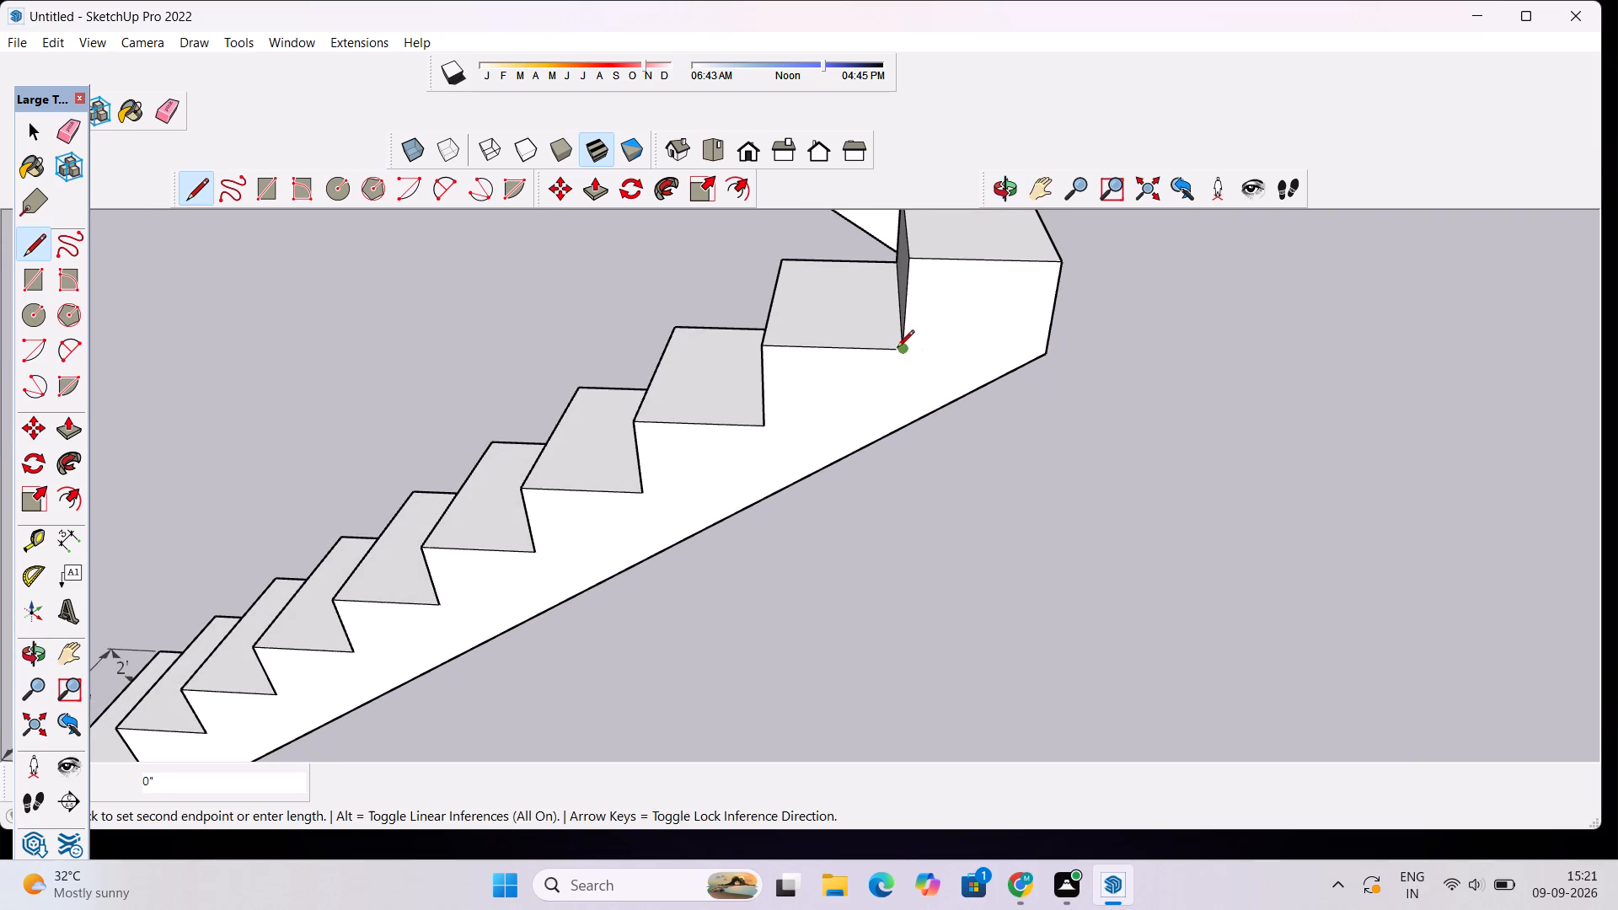
left_click(900, 349)
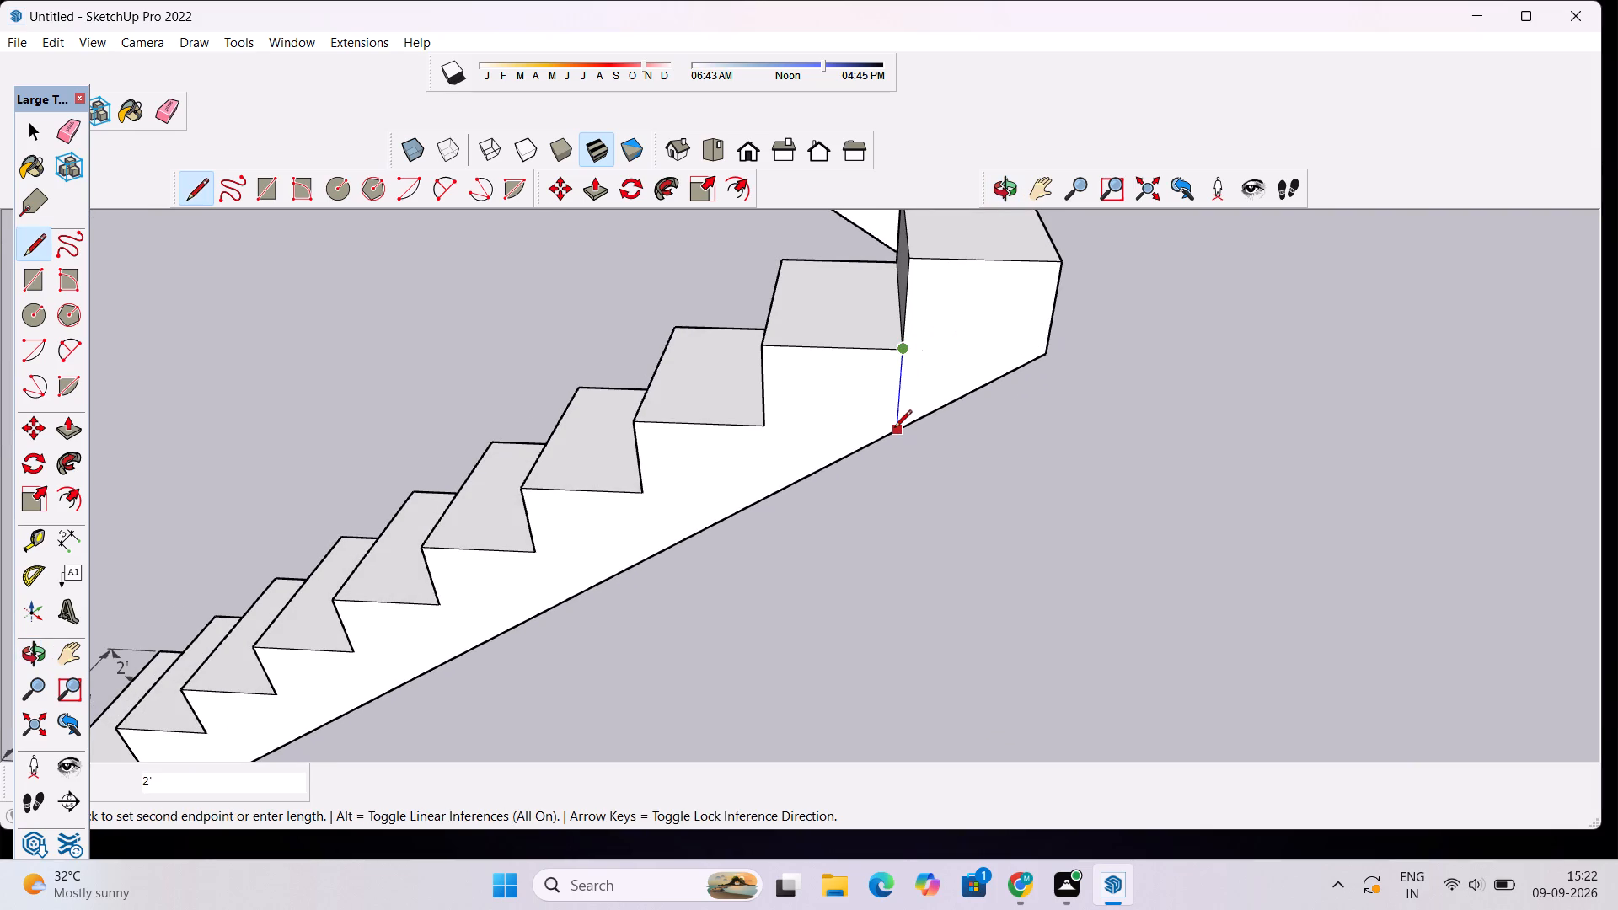
left_click(893, 431)
key("space")
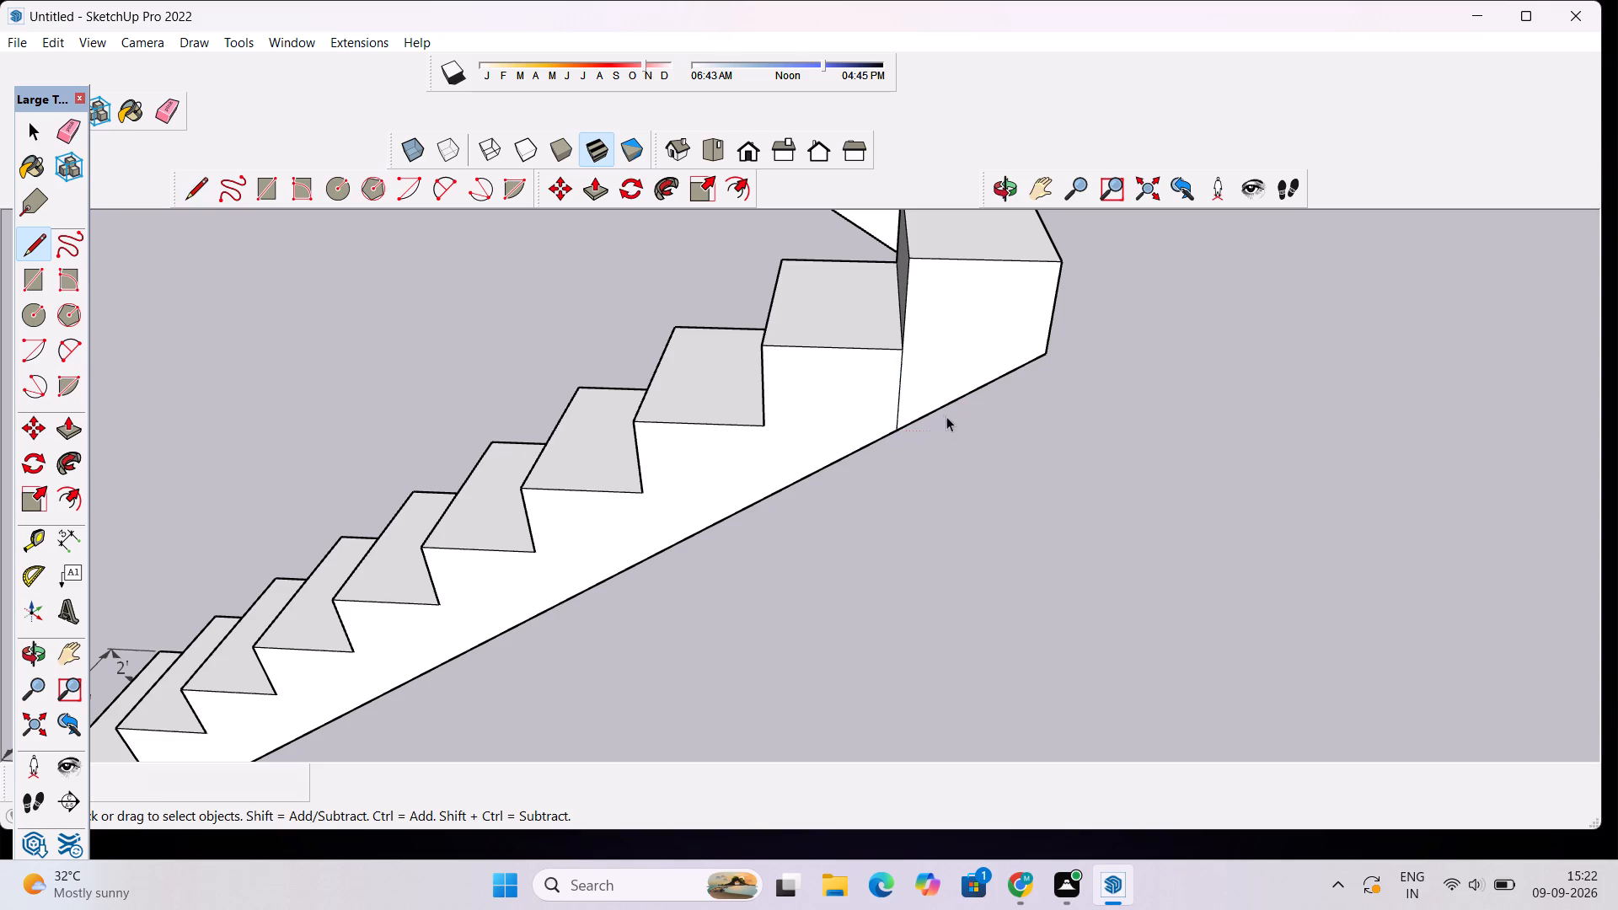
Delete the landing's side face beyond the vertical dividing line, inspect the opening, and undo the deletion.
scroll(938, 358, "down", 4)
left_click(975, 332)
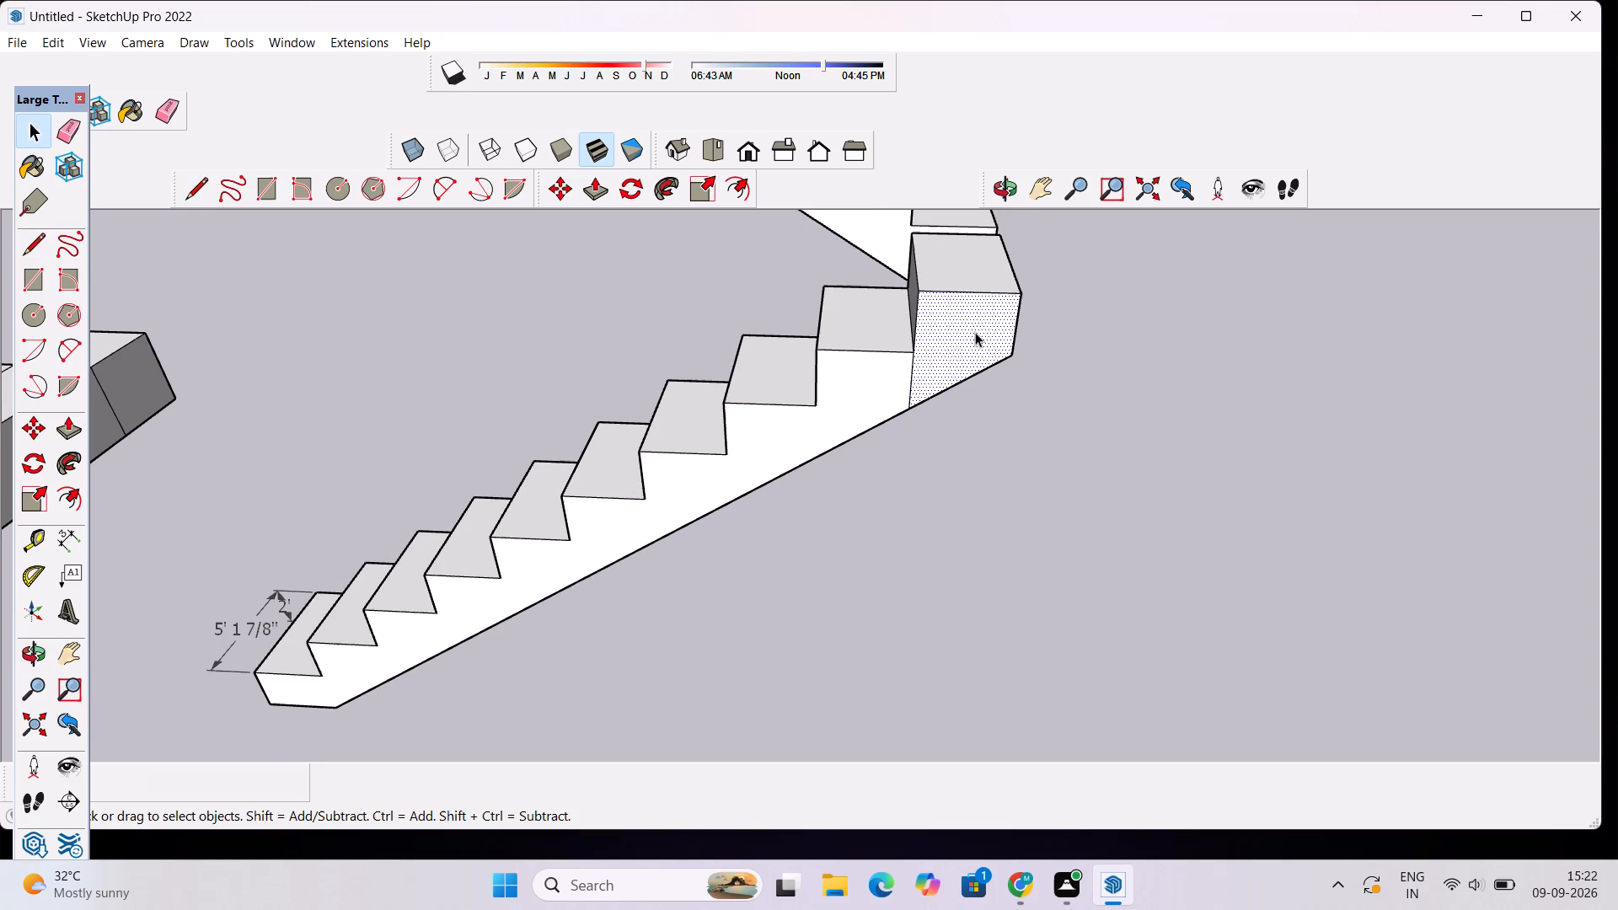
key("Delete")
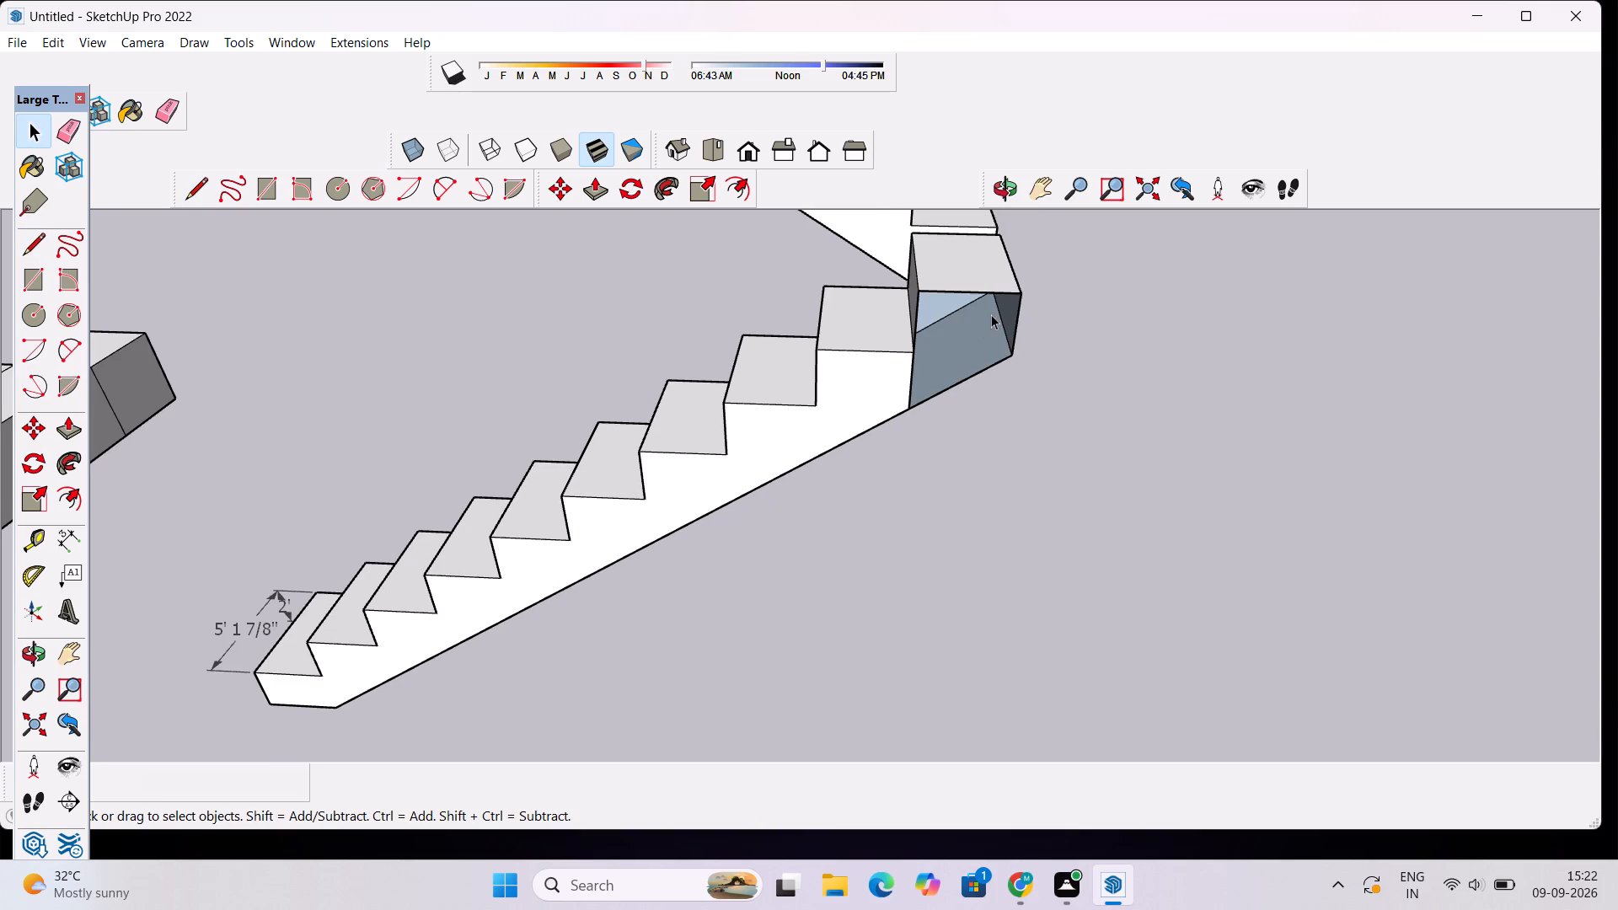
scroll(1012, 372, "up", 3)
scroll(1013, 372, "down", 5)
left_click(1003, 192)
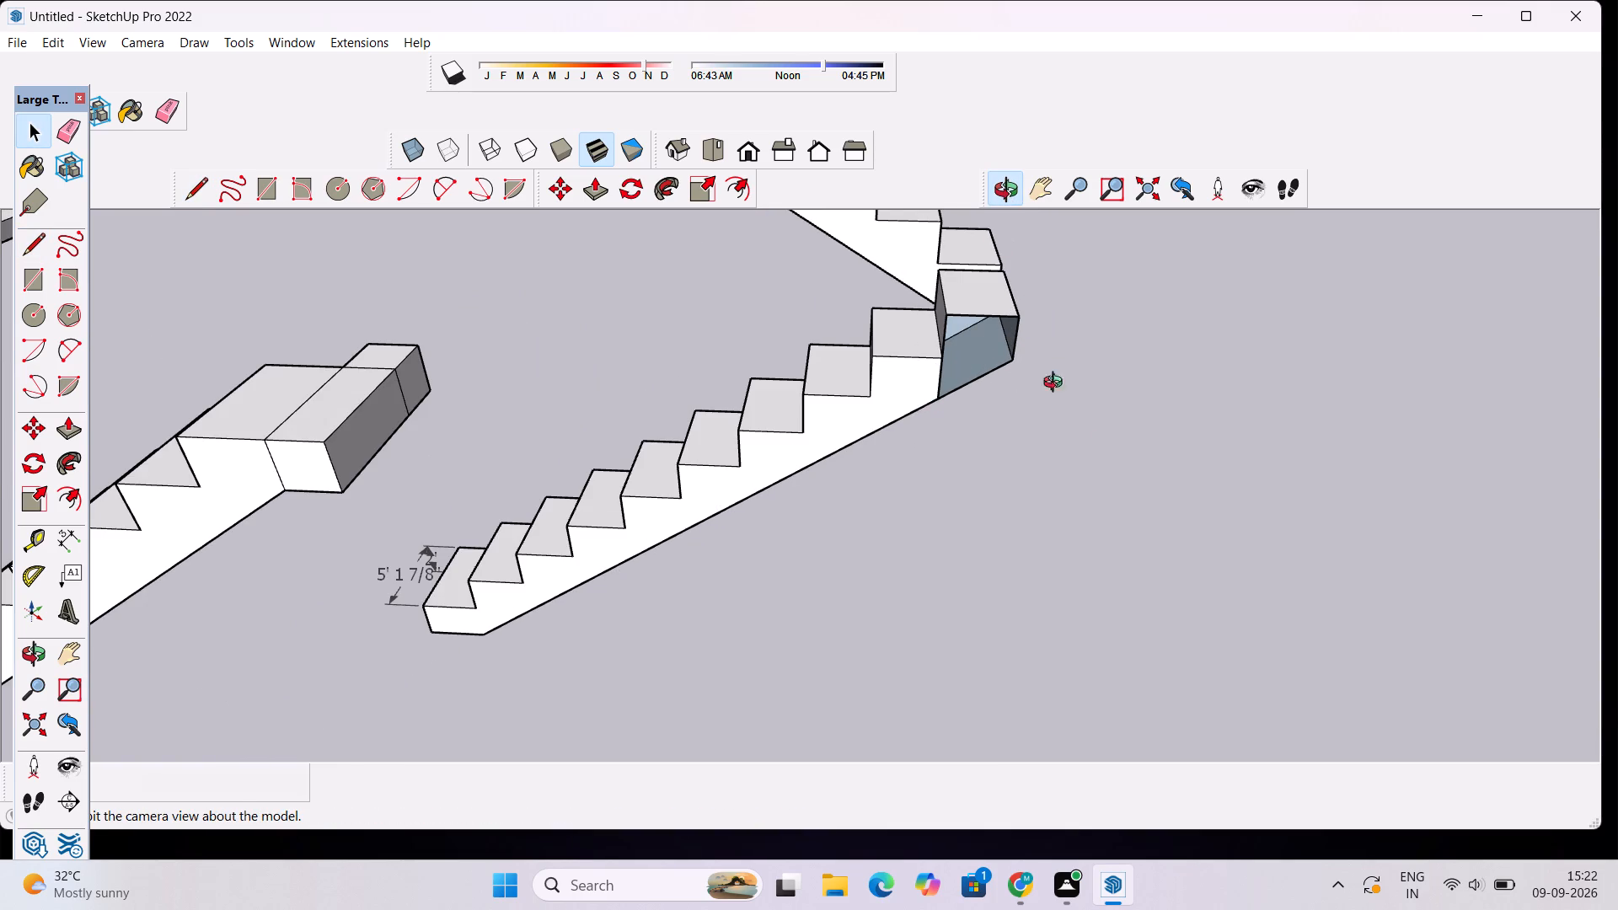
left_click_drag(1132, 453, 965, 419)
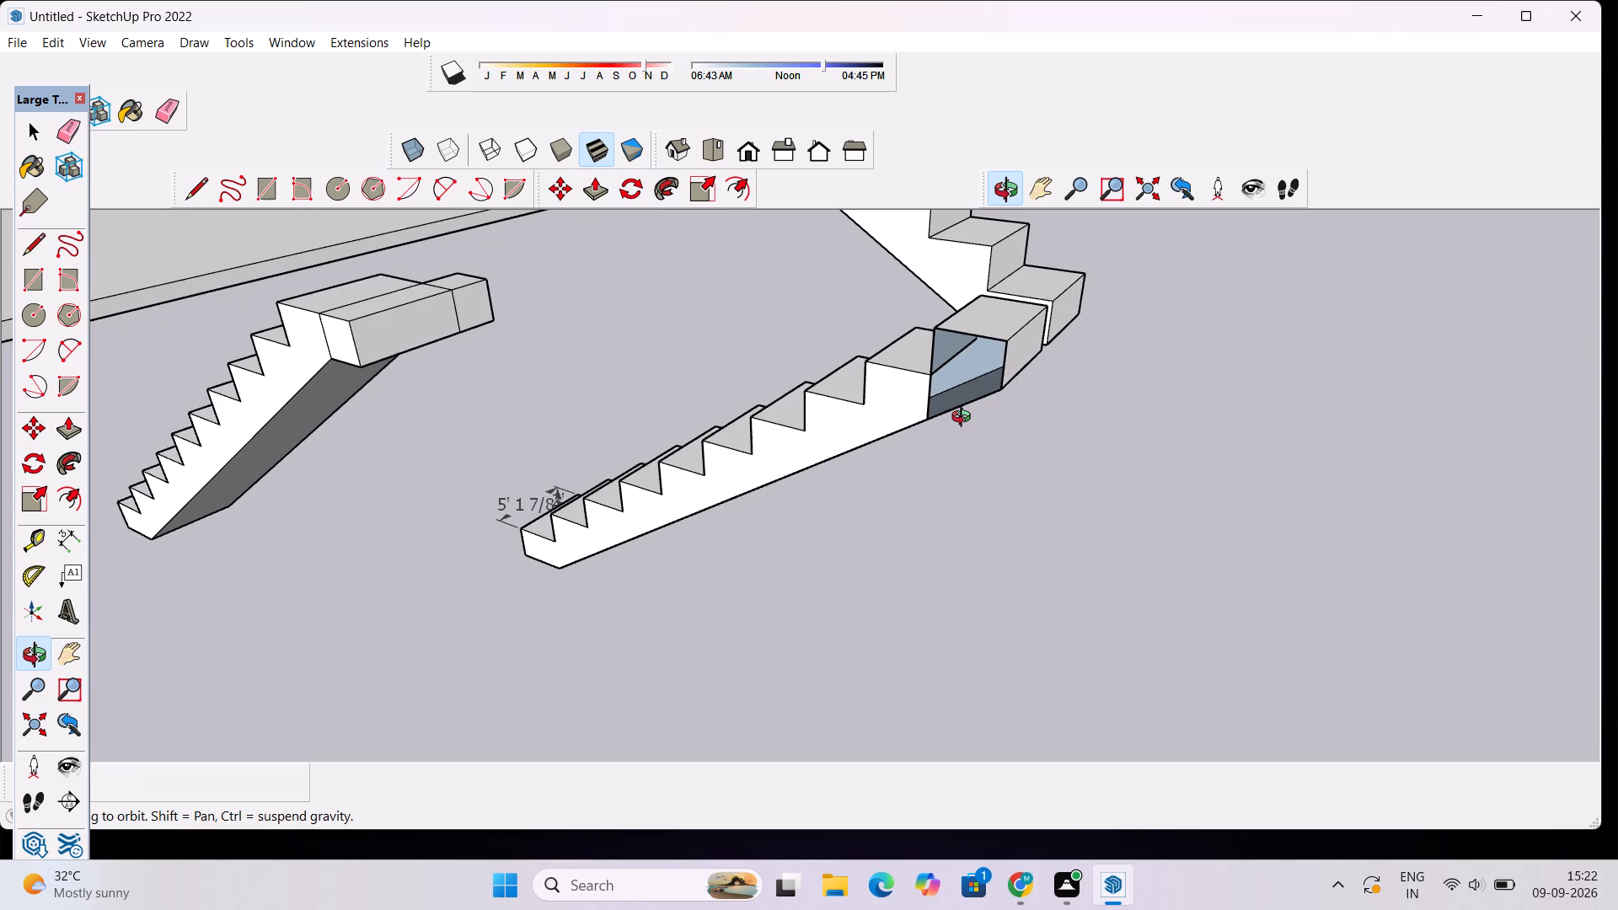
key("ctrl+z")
Inspect the divided landing and its position relative to the neighbouring flights from the front and above.
scroll(952, 405, "up", 3)
scroll(956, 401, "down", 4)
left_click_drag(1160, 392, 978, 393)
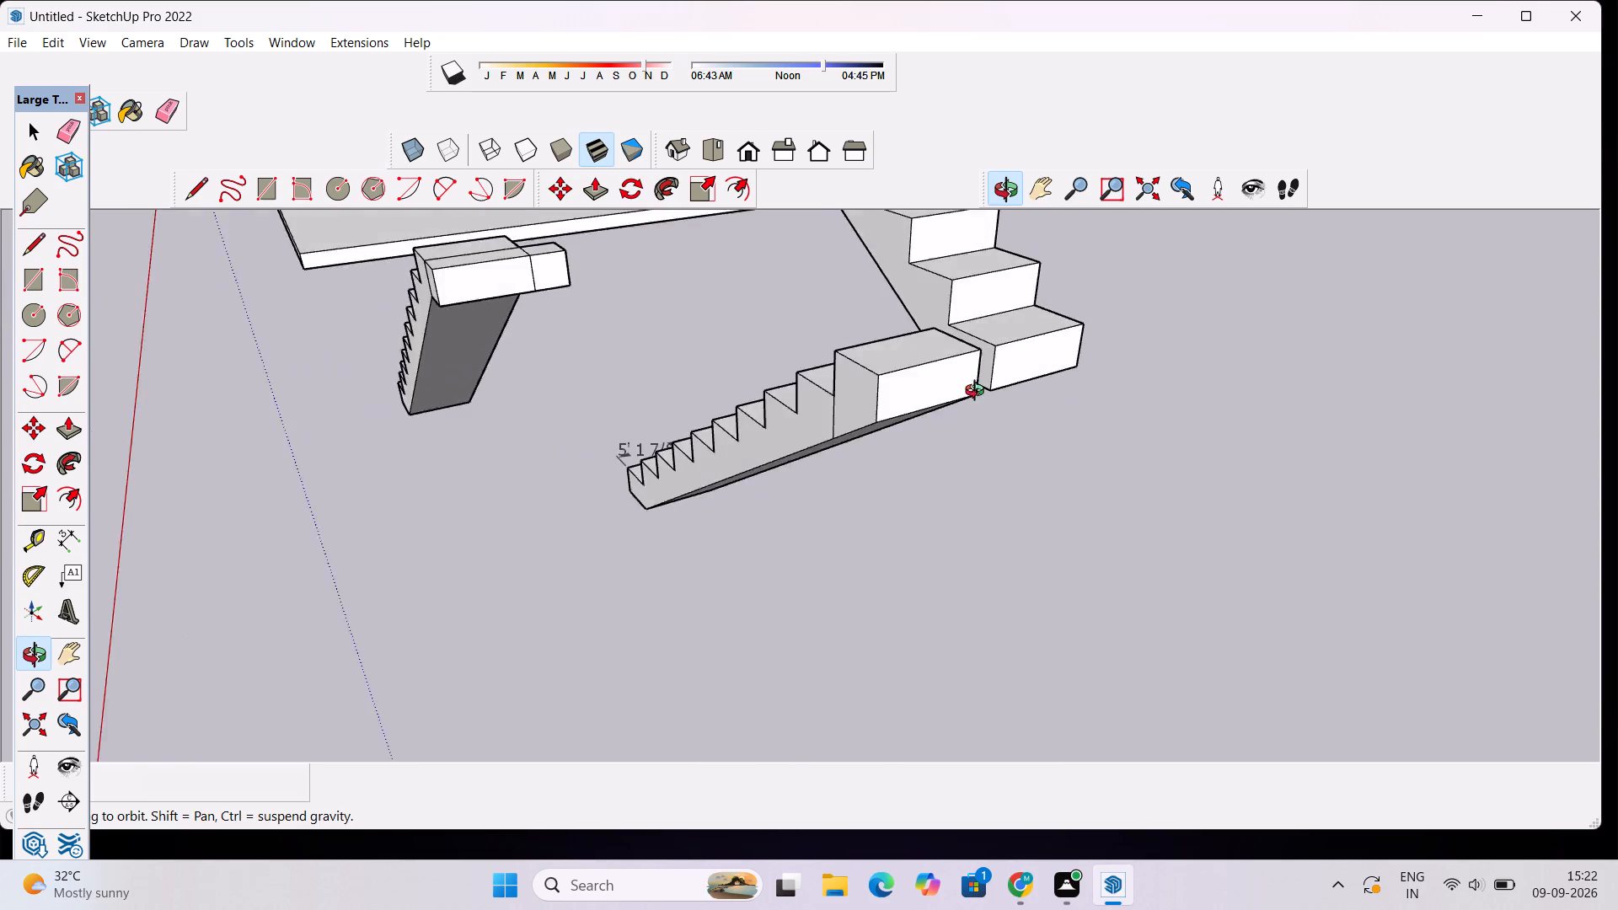
left_click_drag(978, 393, 1283, 574)
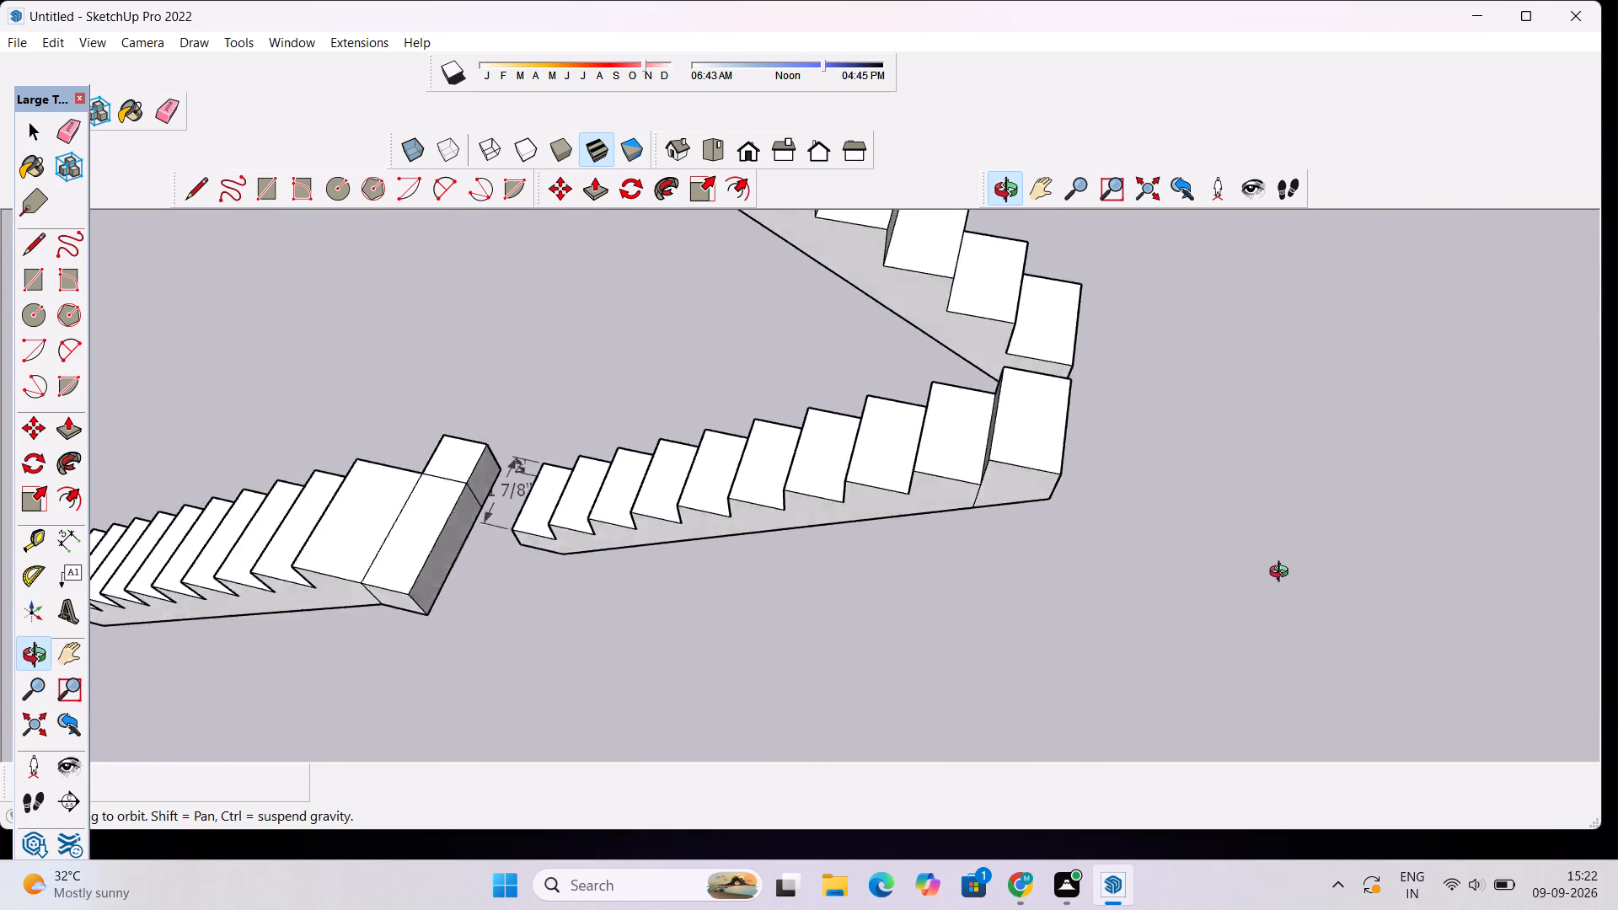
left_click_drag(1283, 574, 1315, 574)
scroll(926, 446, "down", 9)
scroll(967, 420, "up", 4)
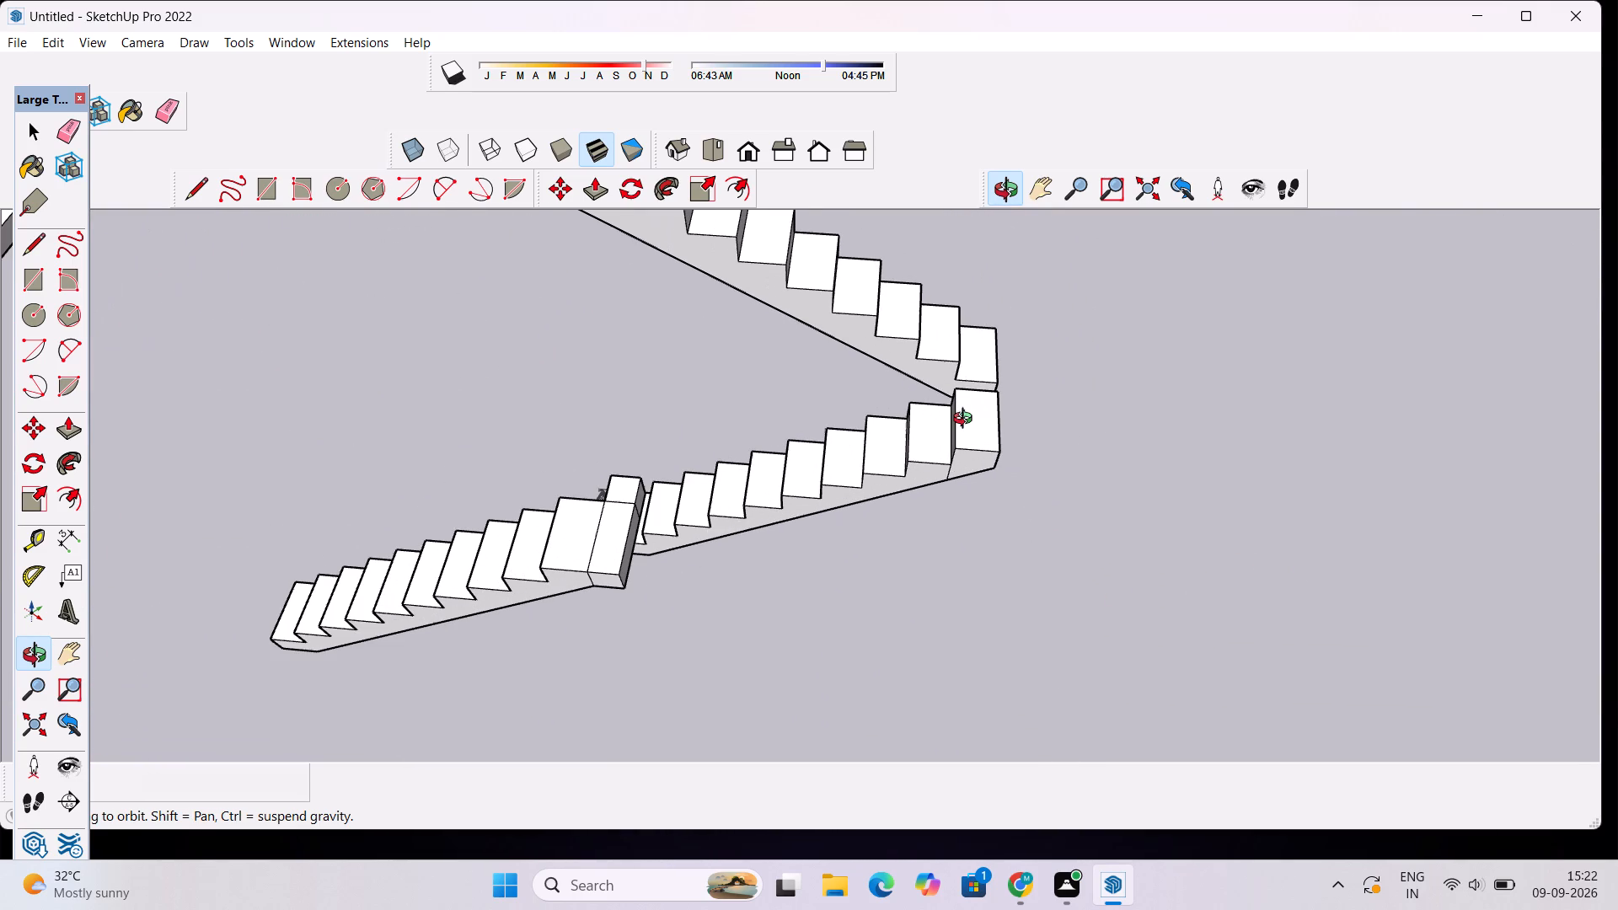
key("space")
scroll(966, 436, "down", 3)
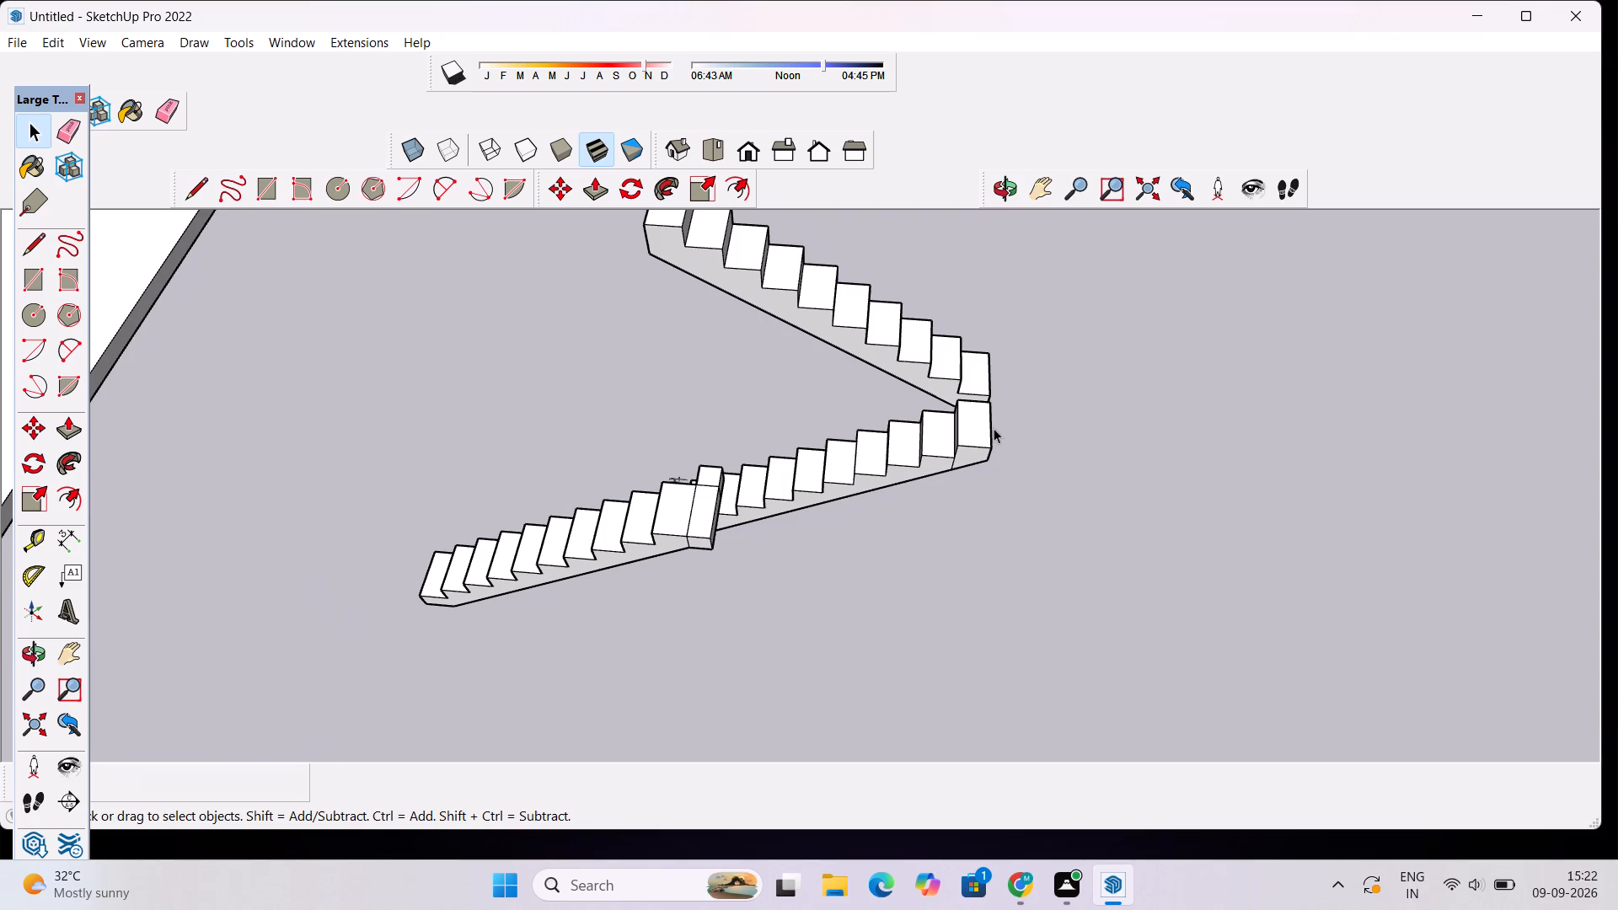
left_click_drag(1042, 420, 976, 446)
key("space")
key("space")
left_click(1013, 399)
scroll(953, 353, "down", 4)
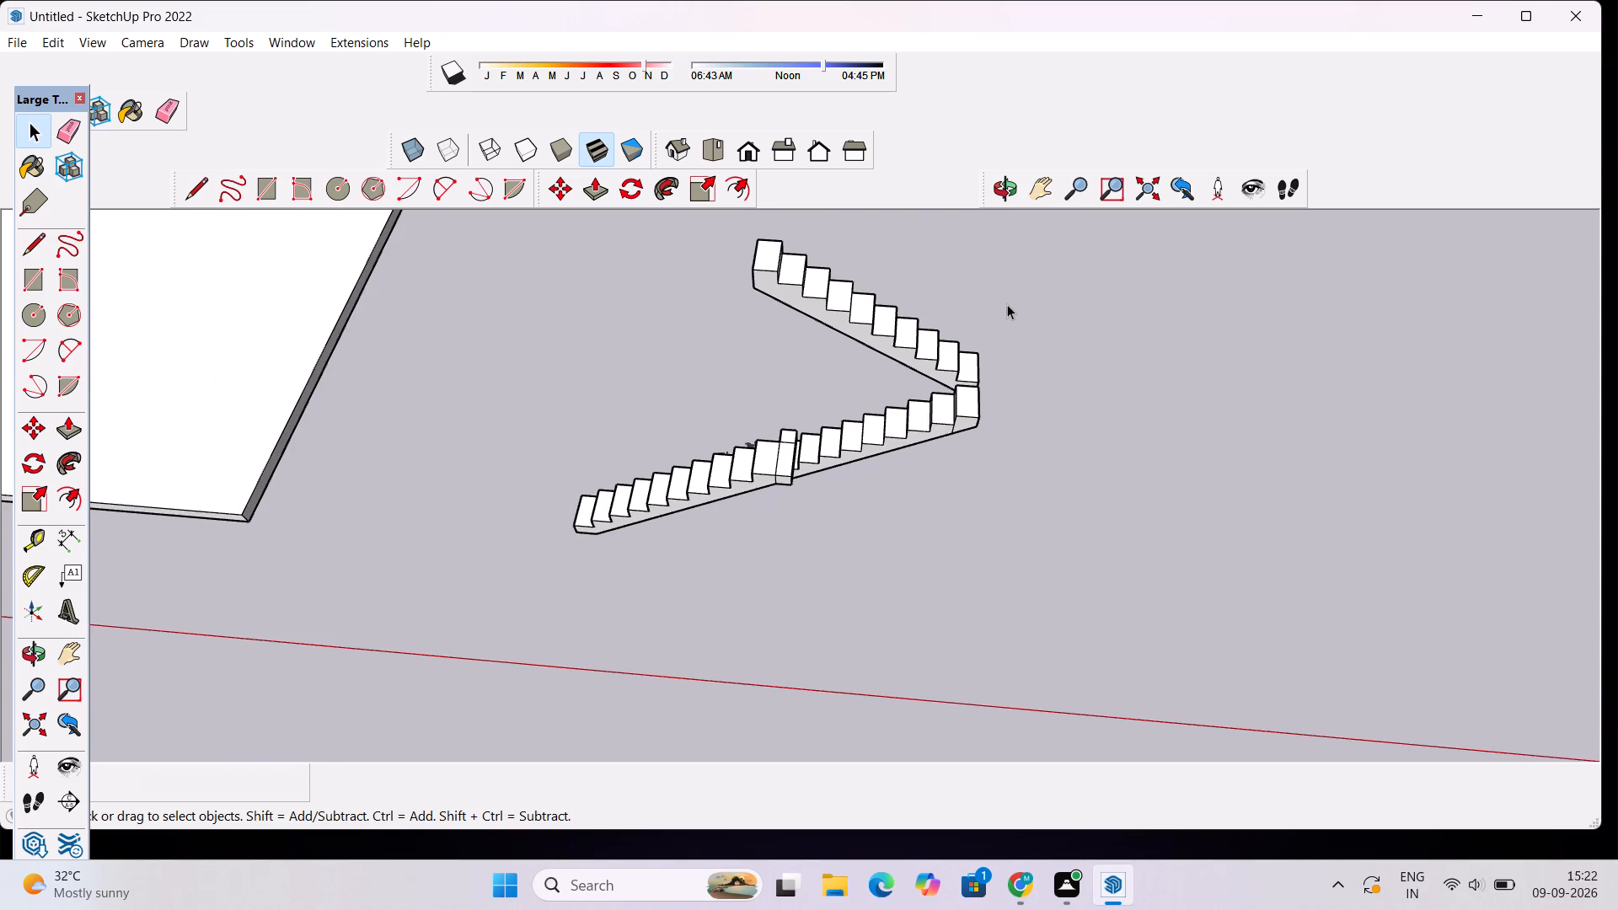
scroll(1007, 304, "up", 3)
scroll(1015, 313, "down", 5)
Copy the grouped upper stair flight about 17' 8" sideways into the open space beside the original.
left_click(1005, 196)
left_click_drag(1160, 409, 847, 502)
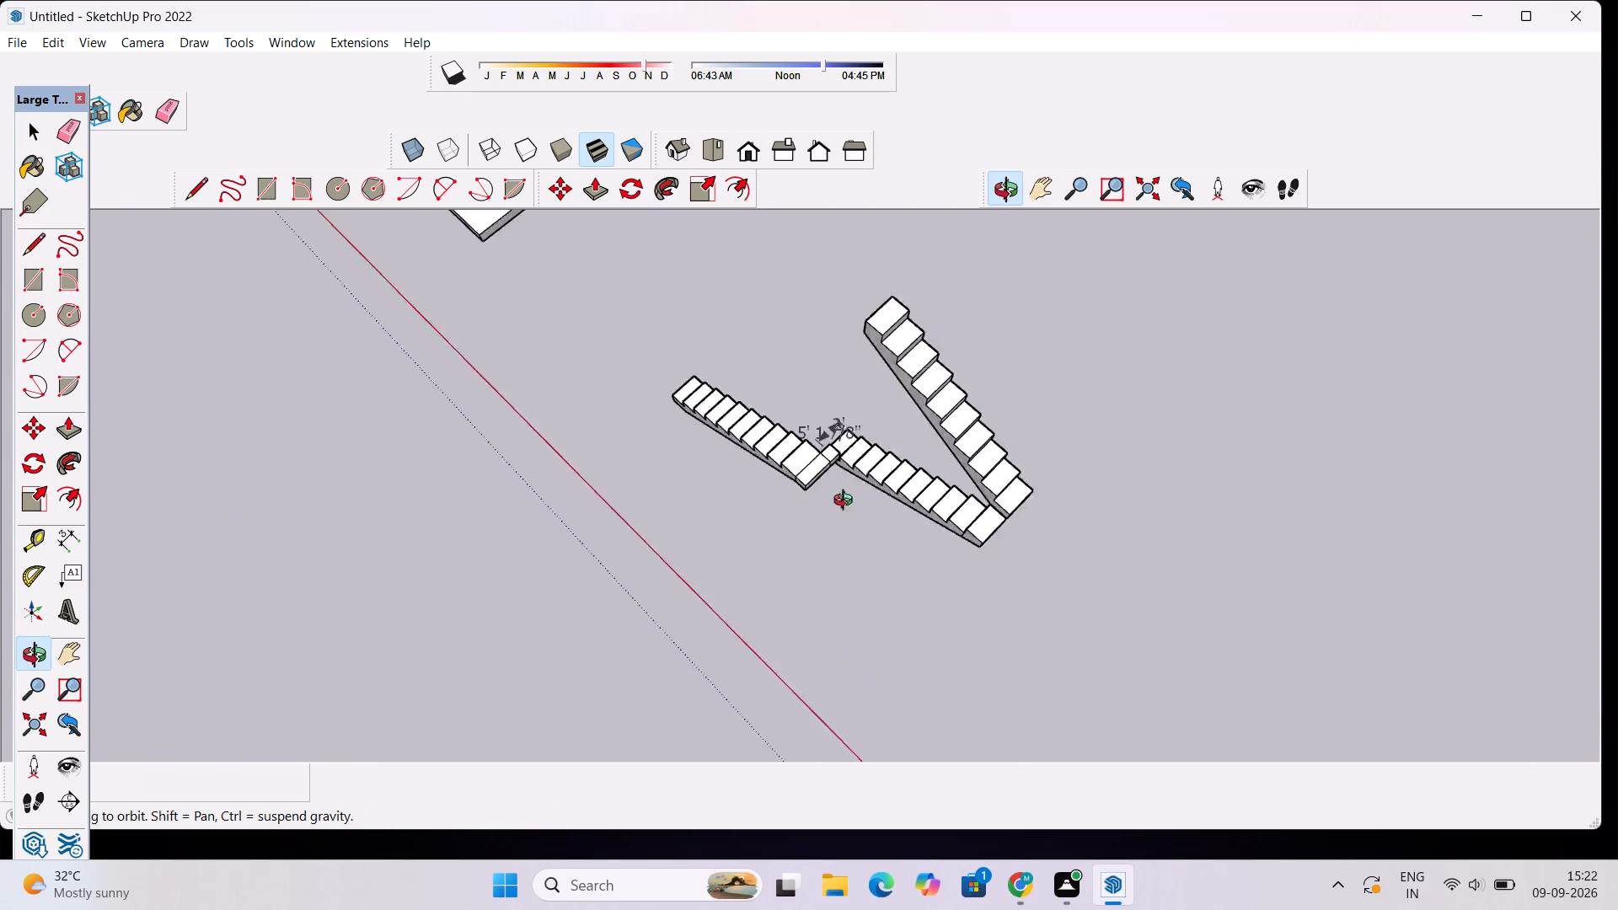
left_click_drag(847, 502, 640, 480)
key("space")
double_click(933, 549)
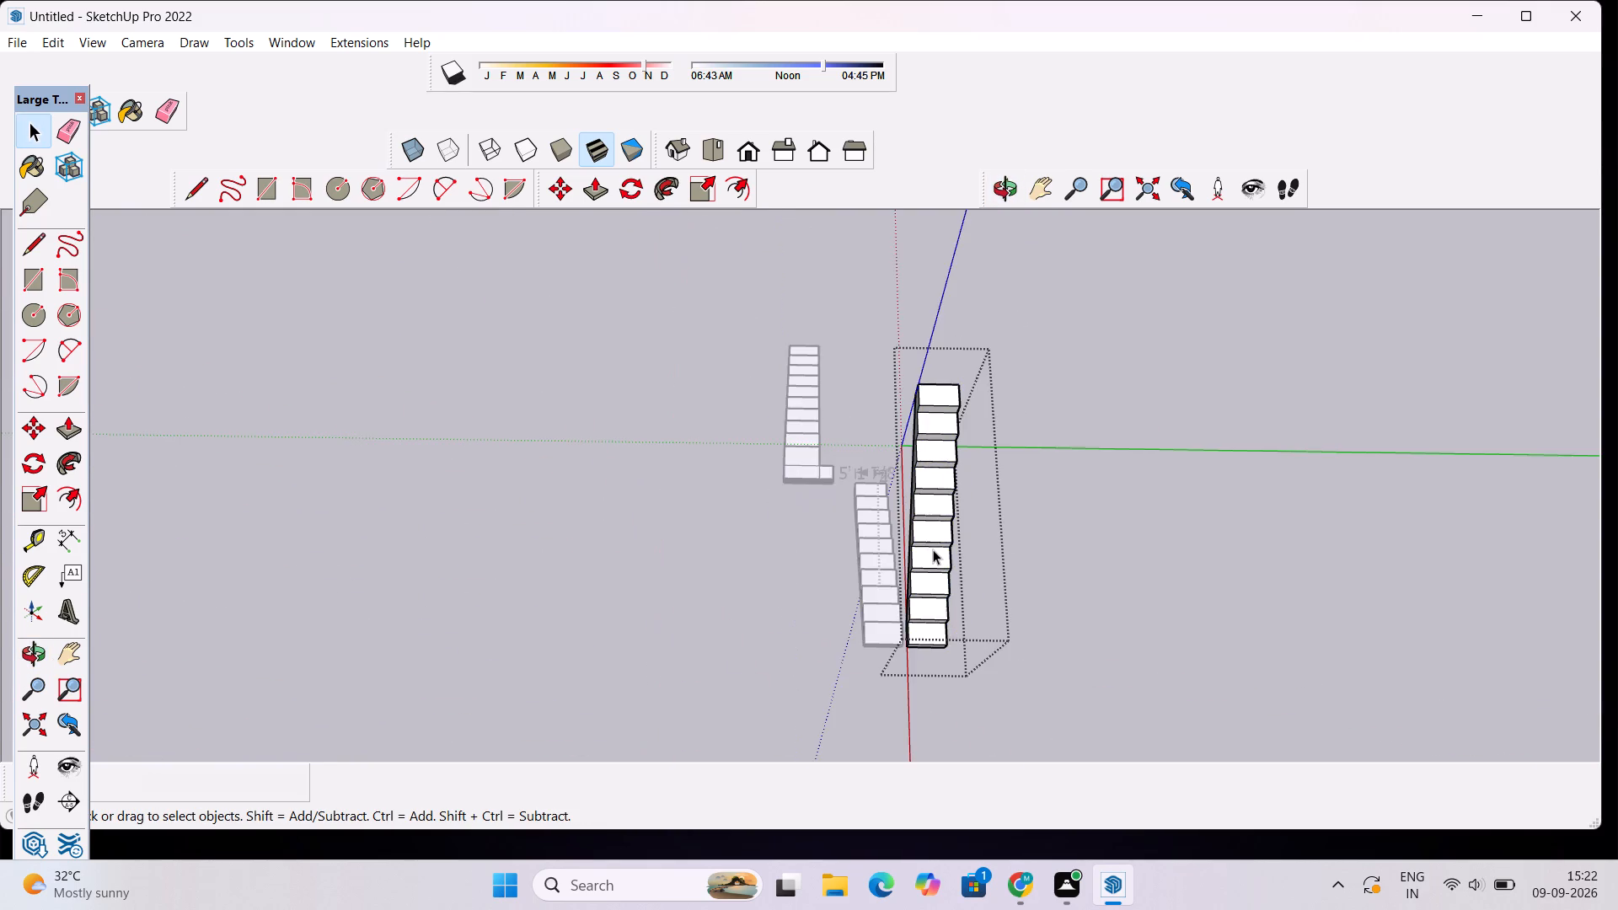
left_click(1149, 523)
left_click(924, 523)
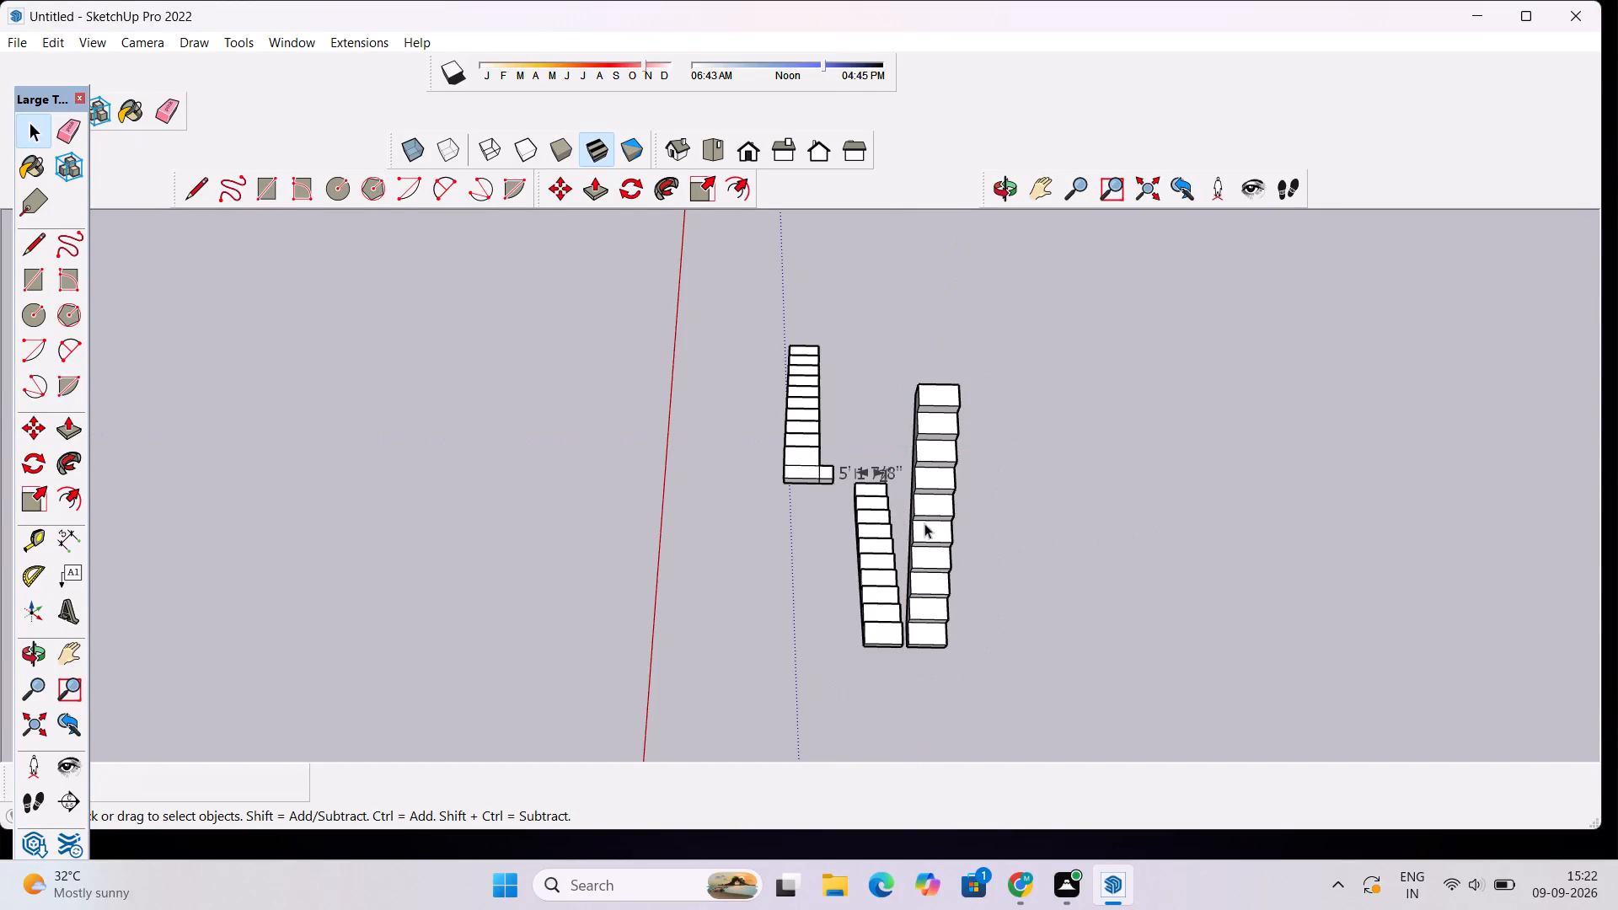
key("m")
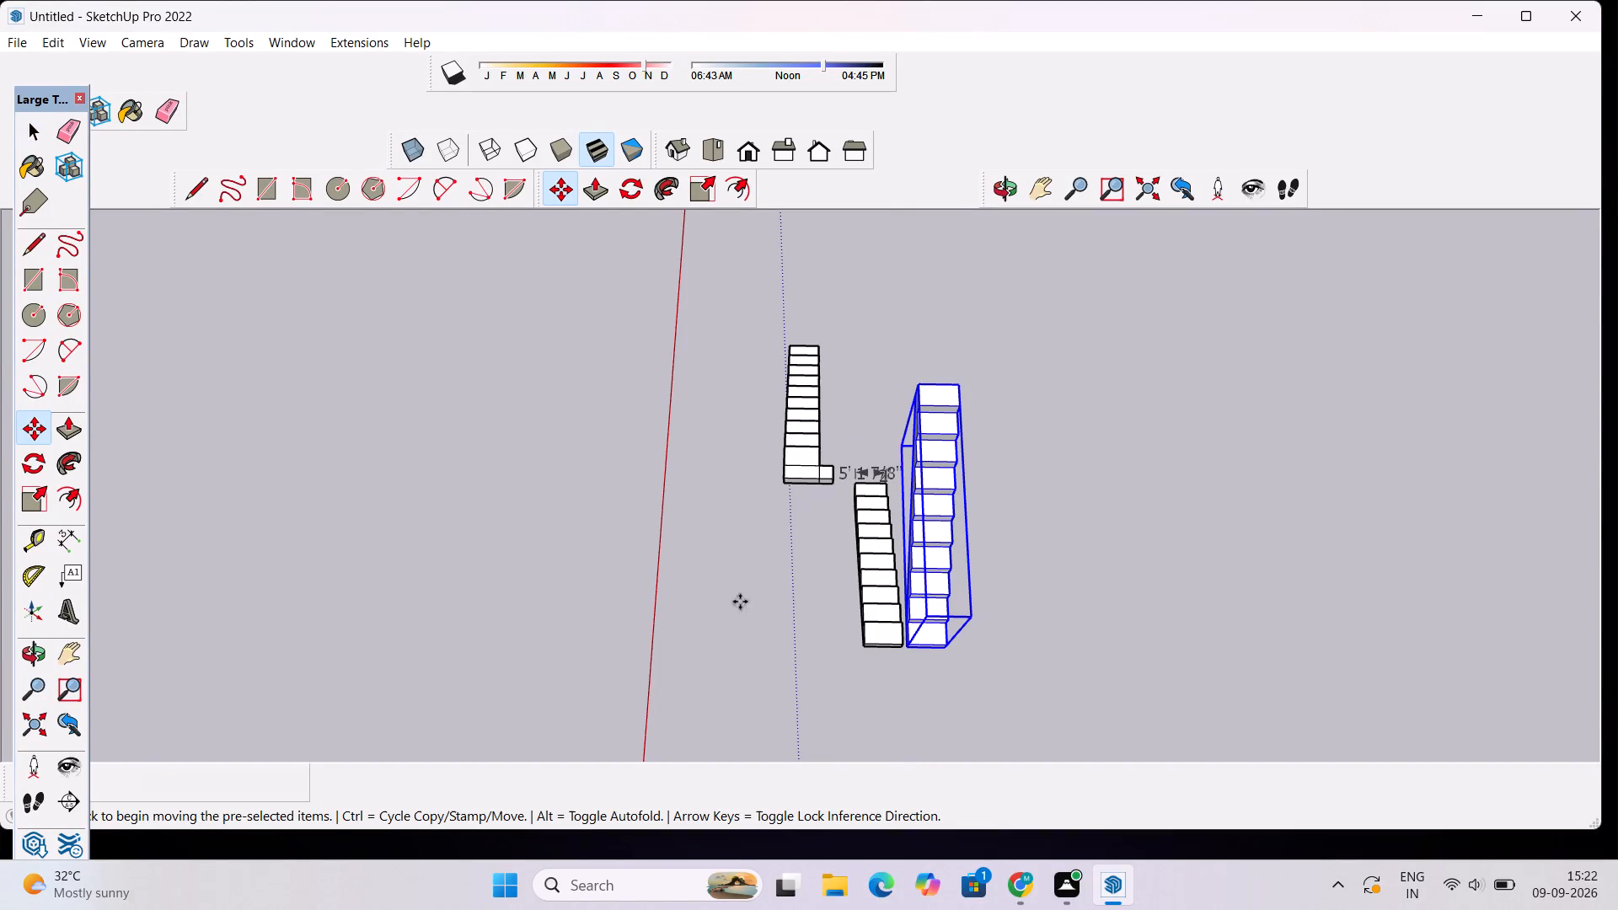
left_click(950, 651)
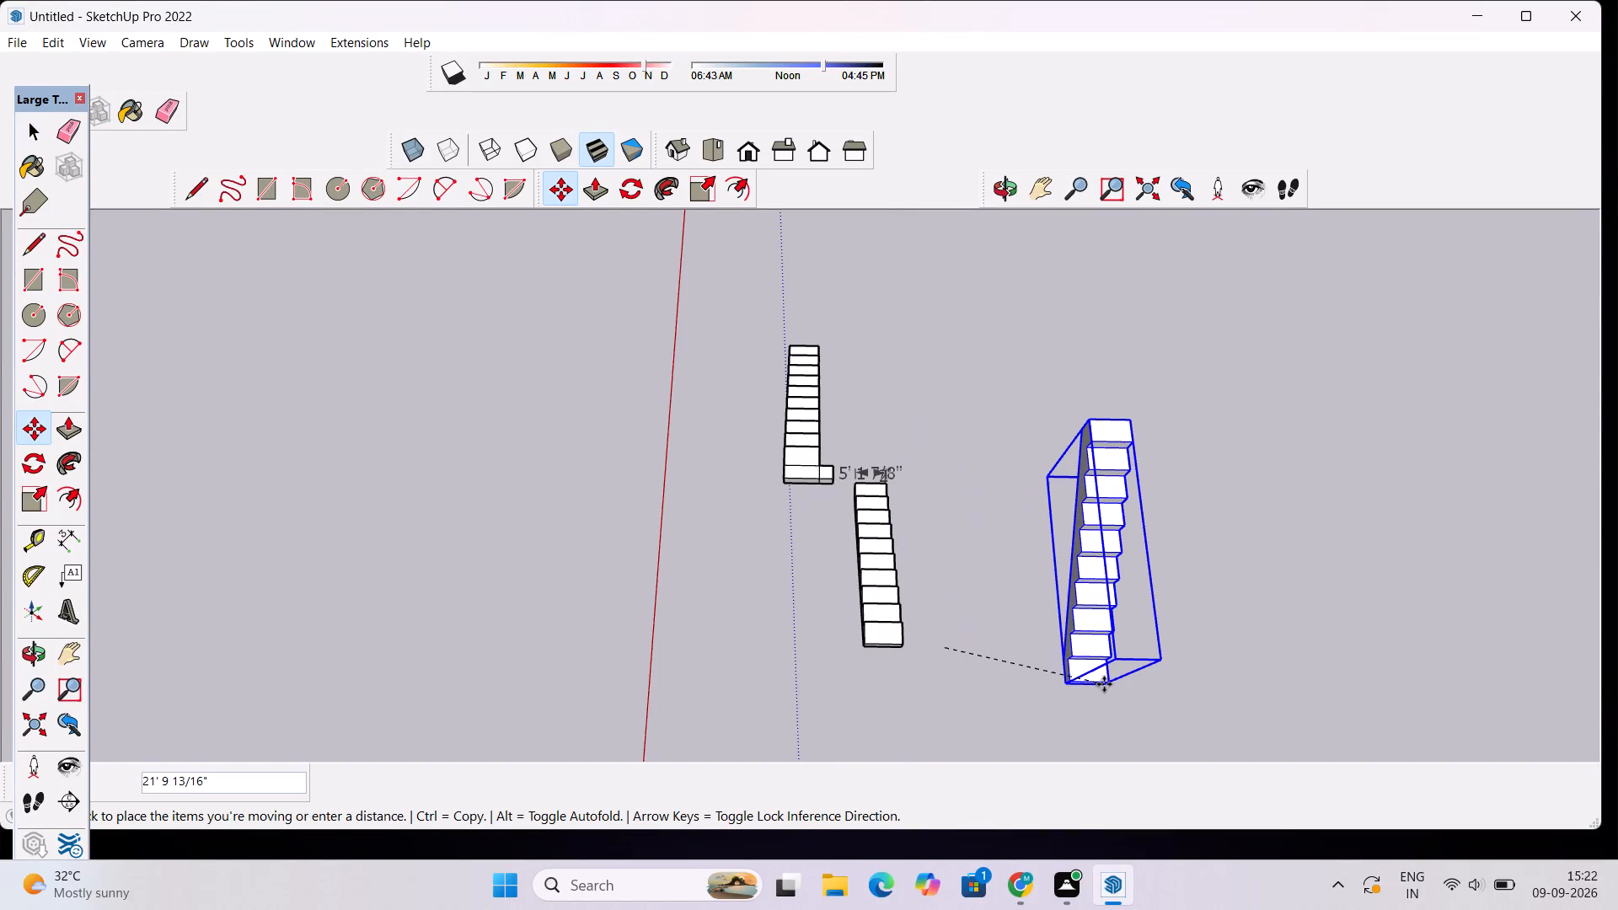
left_click(1070, 629)
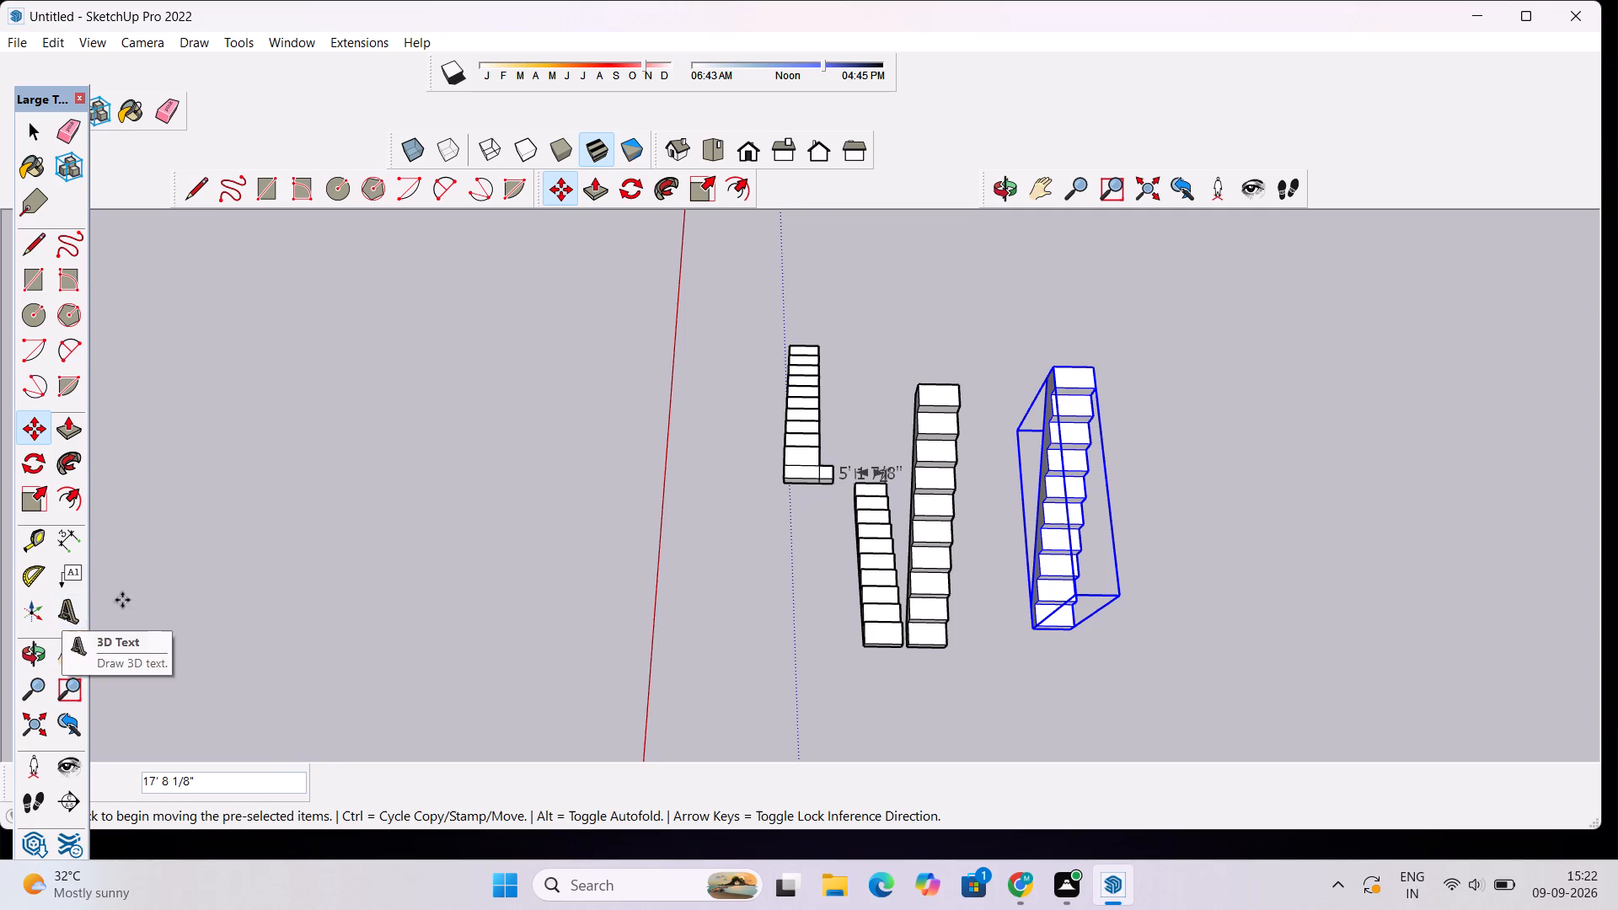
Rotate the copied flight 180° in plan about the outer corner of its bottom step.
scroll(828, 629, "down", 11)
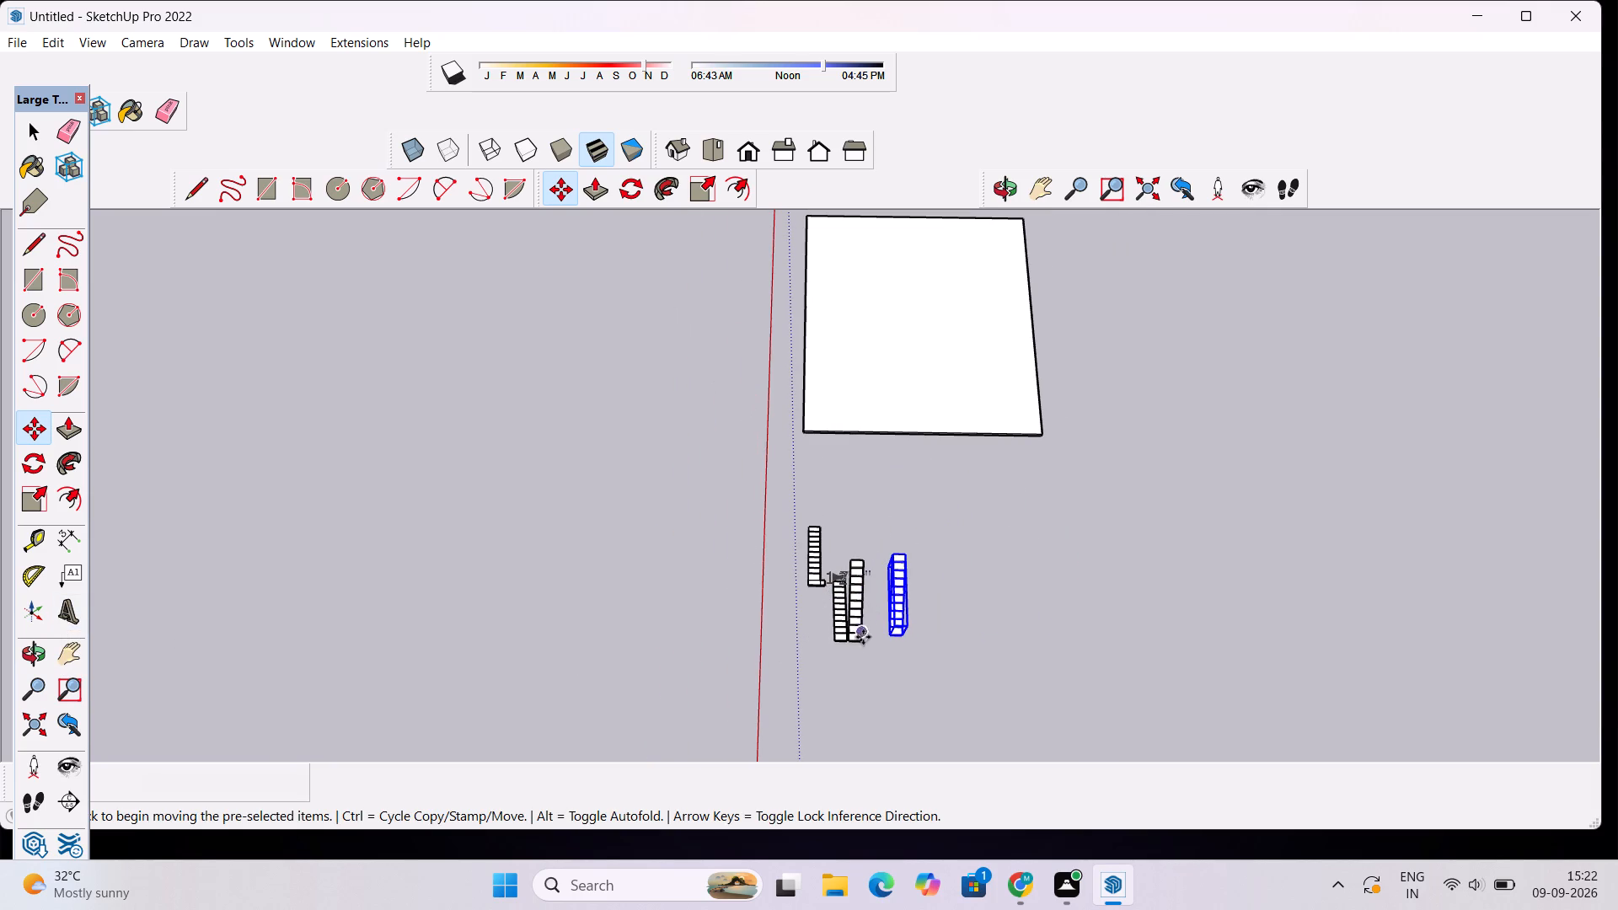
scroll(858, 654, "up", 1)
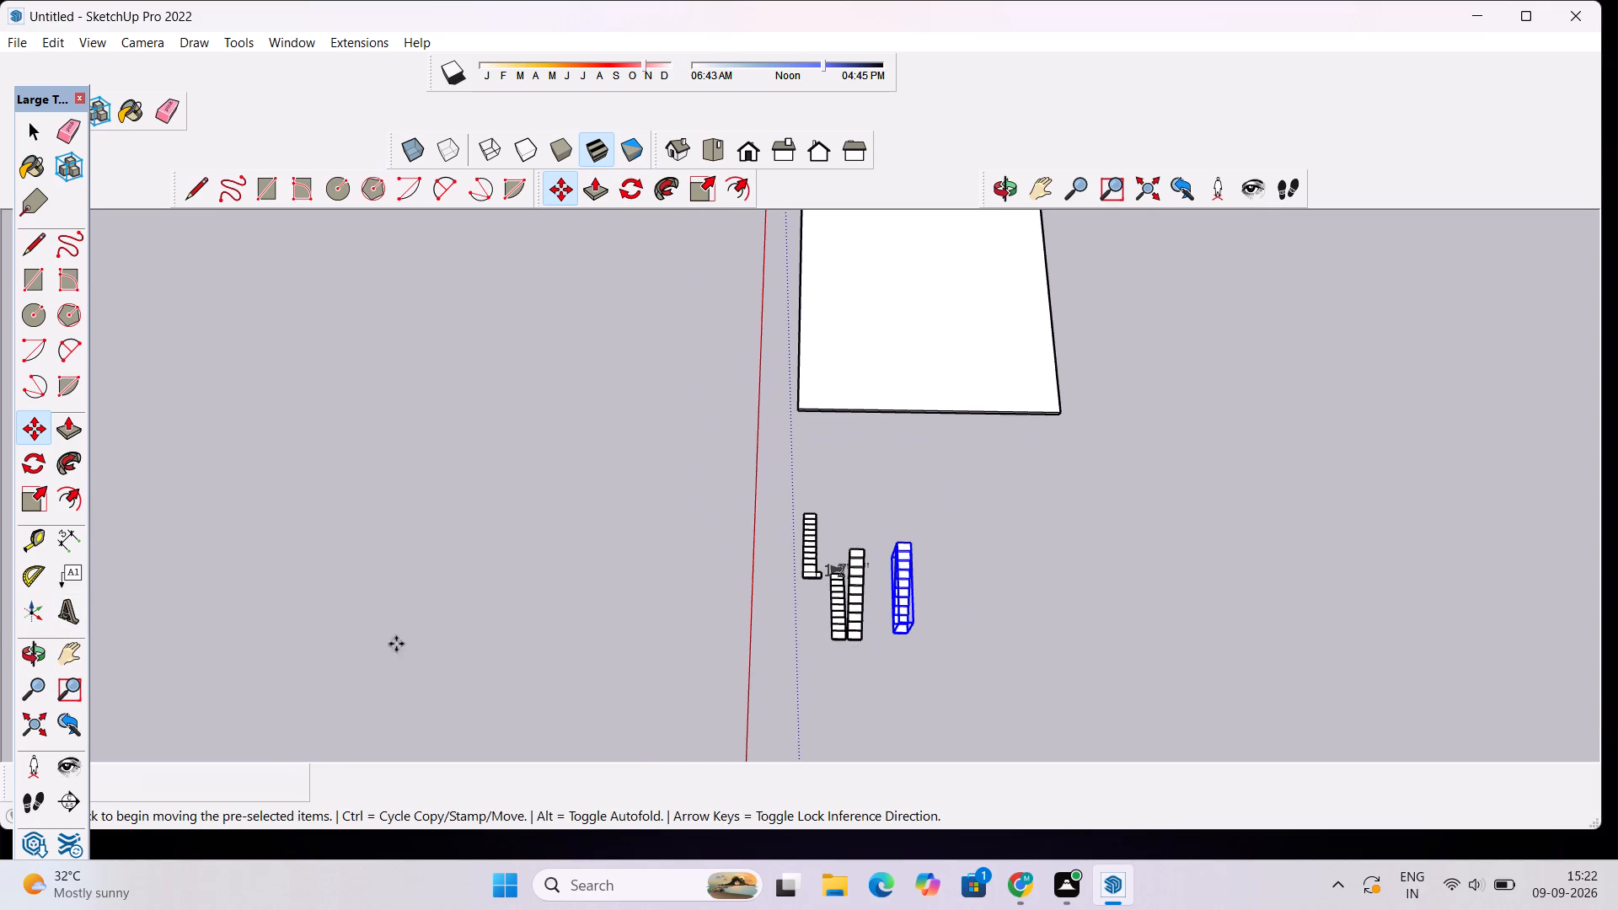
scroll(9, 618, "up", 2)
scroll(78, 607, "up", 1)
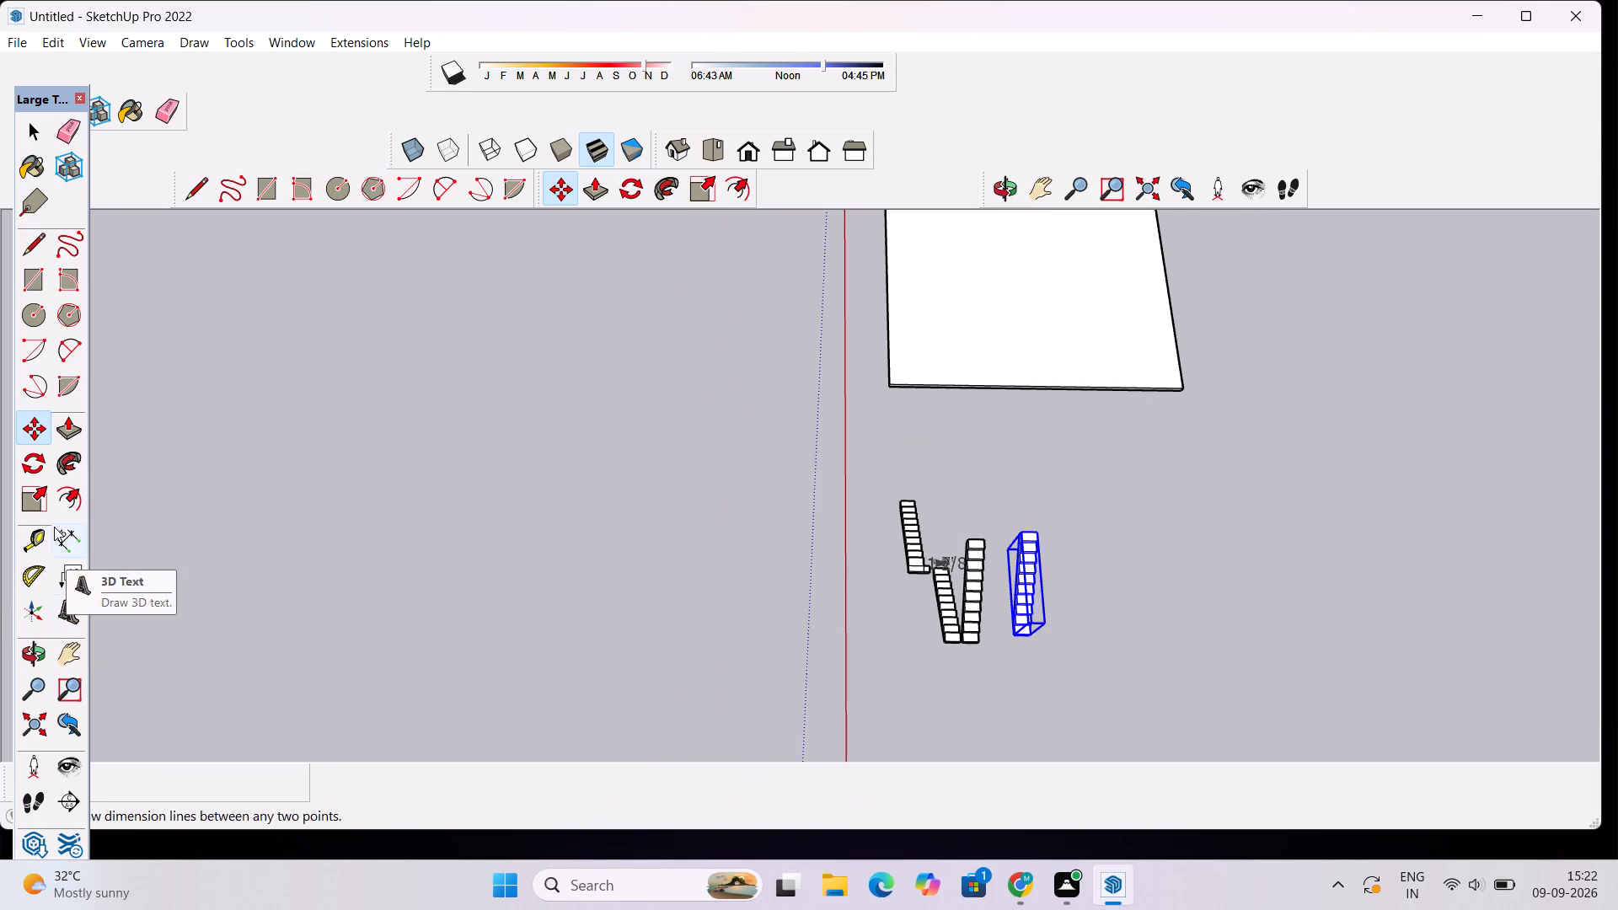
scroll(59, 546, "up", 3)
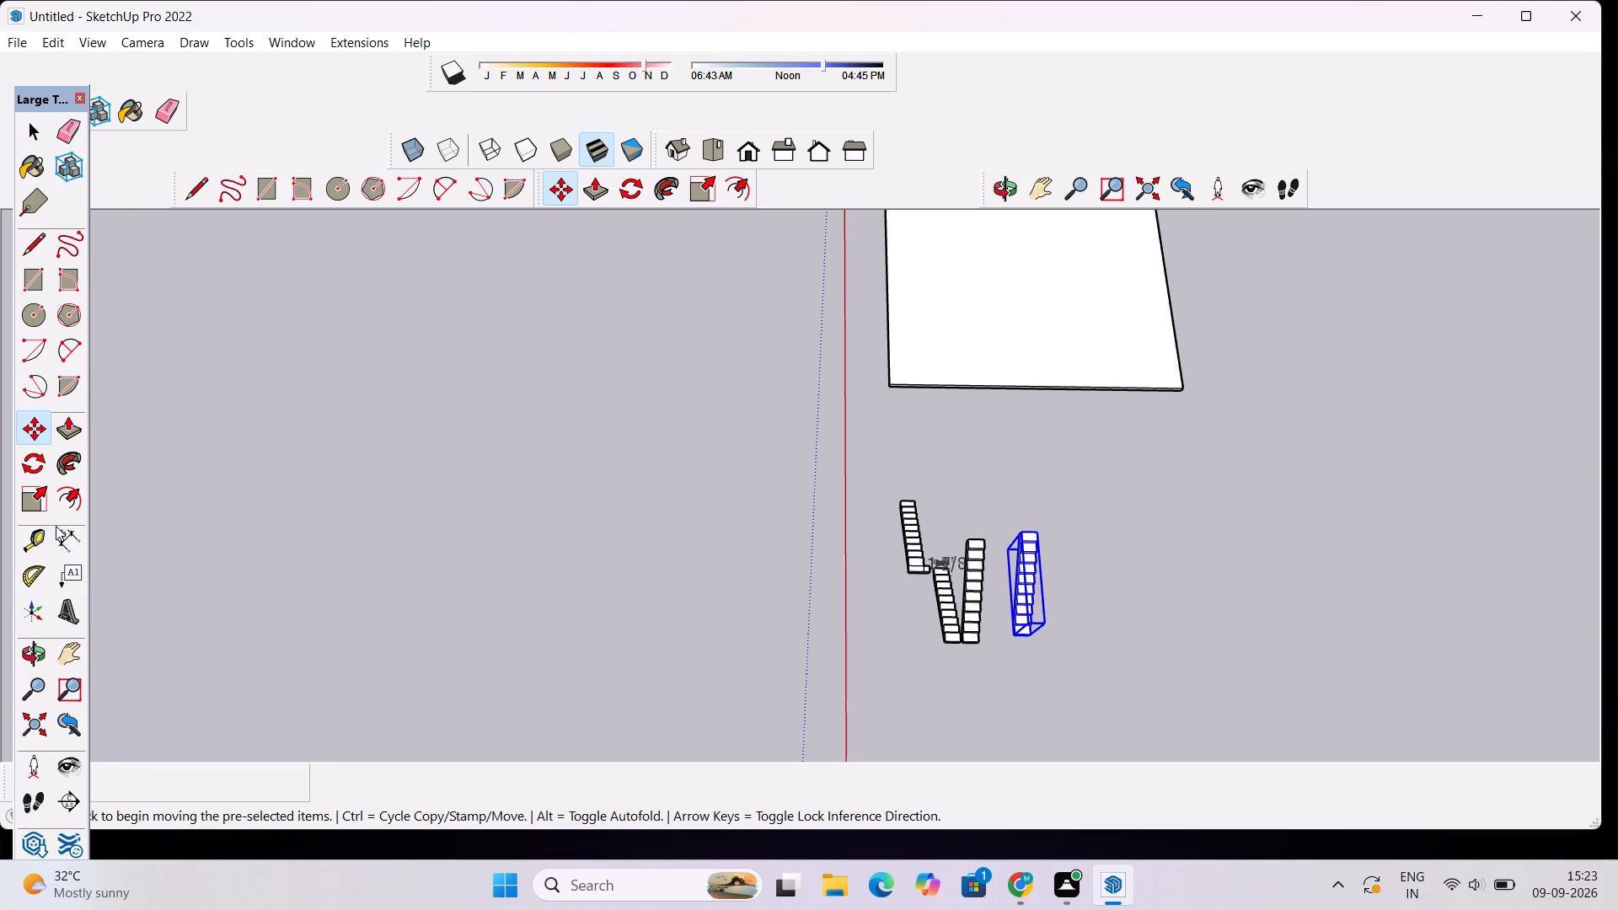
left_click(40, 464)
scroll(1010, 648, "up", 5)
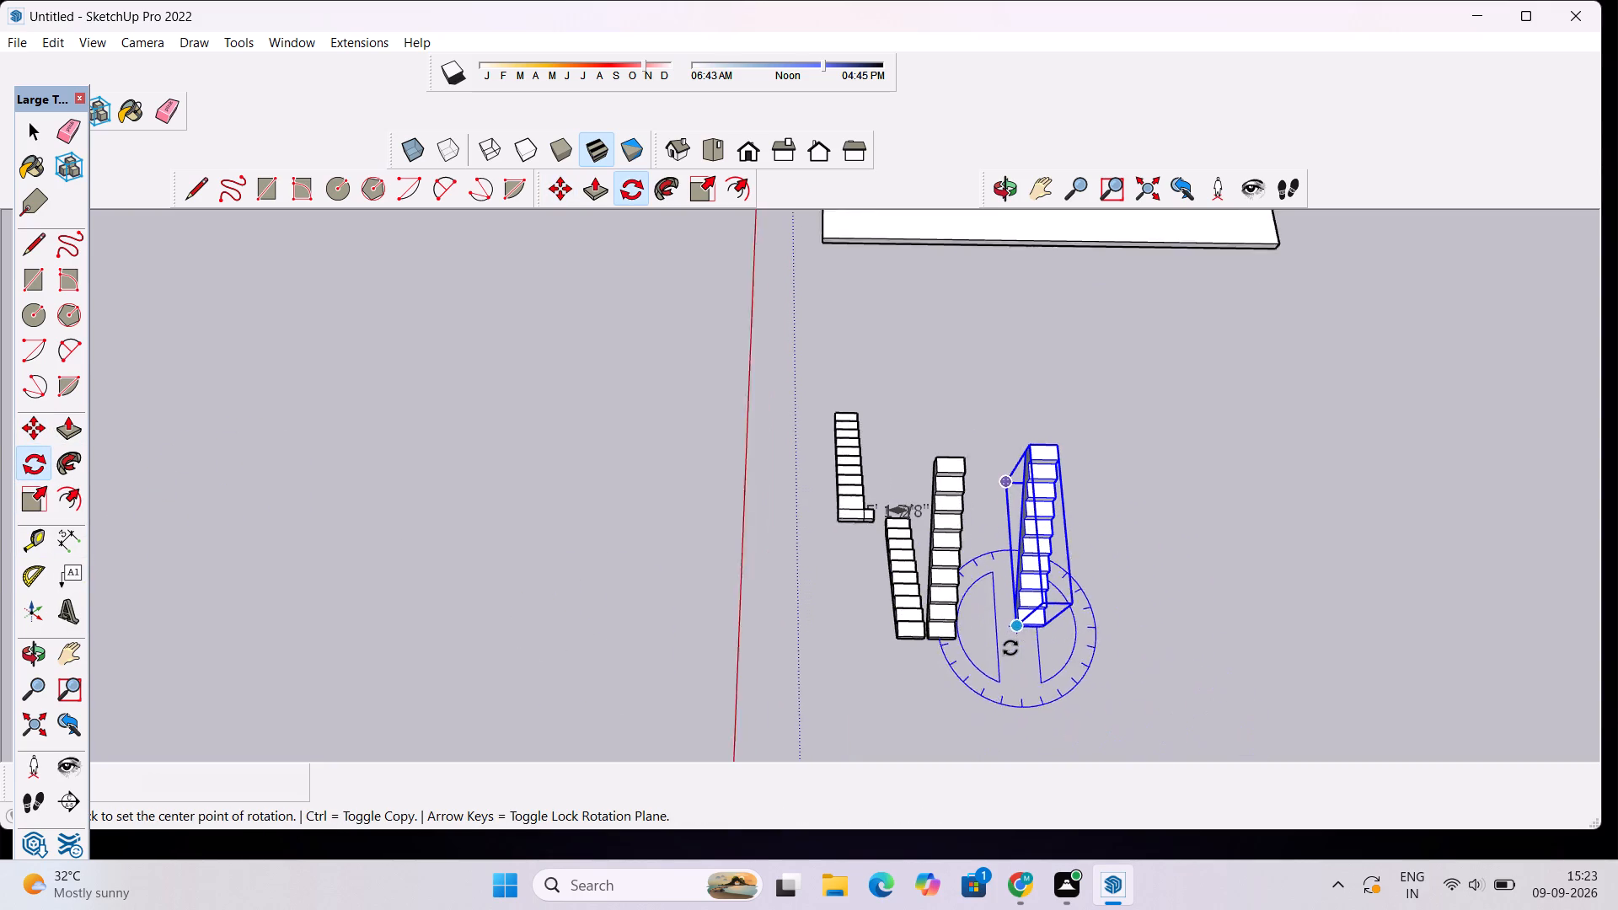
scroll(1010, 648, "up", 1)
left_click(1047, 624)
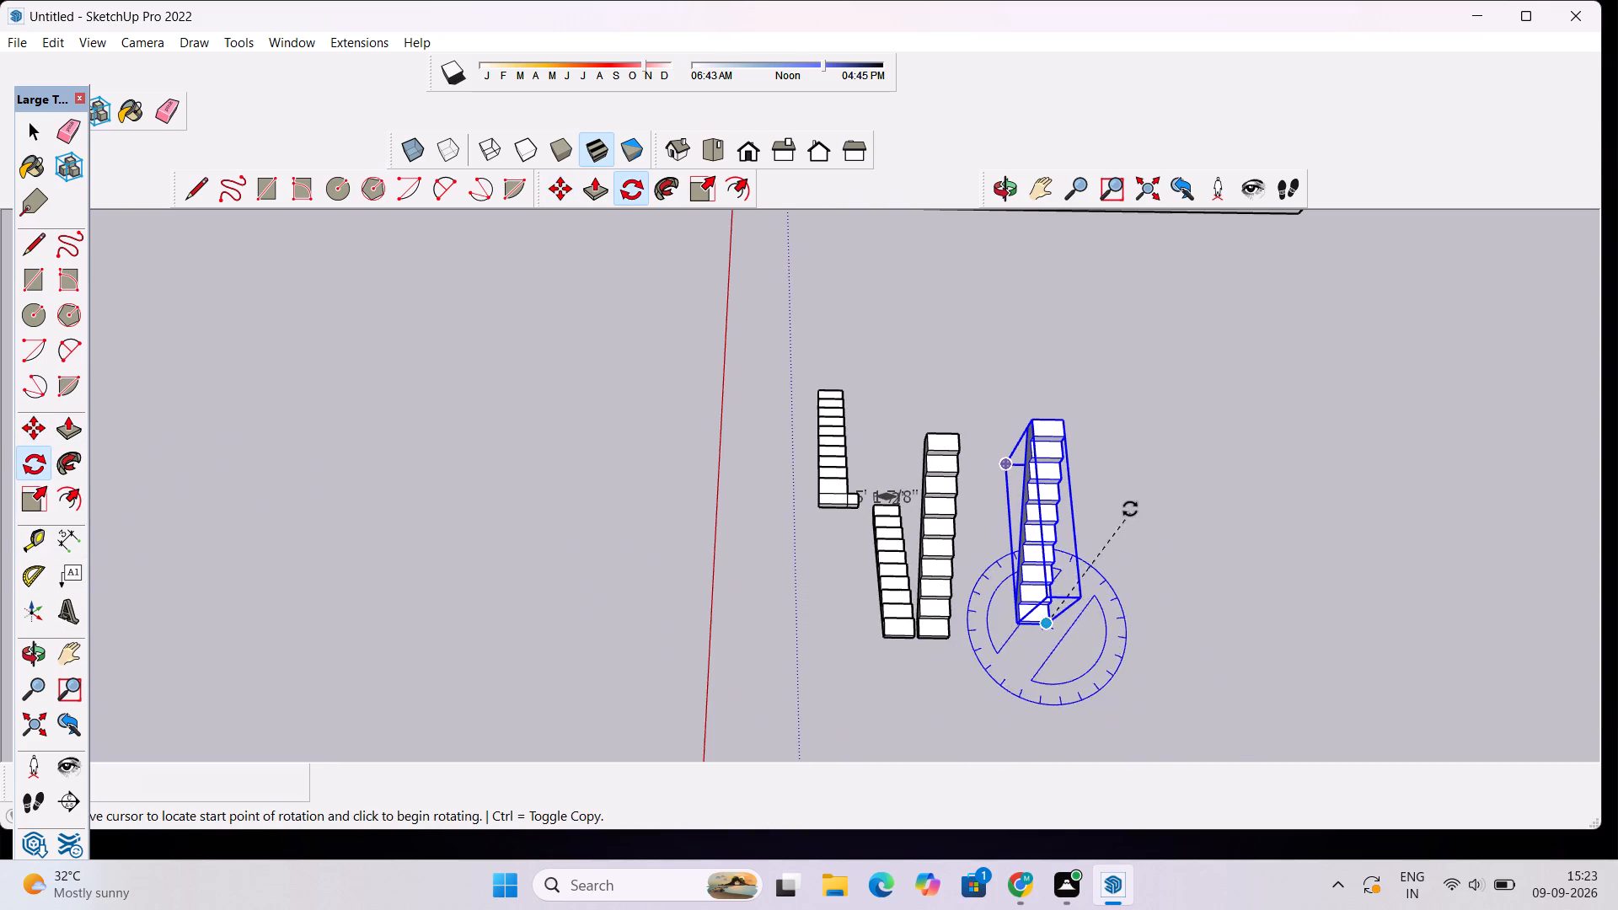
left_click(1049, 393)
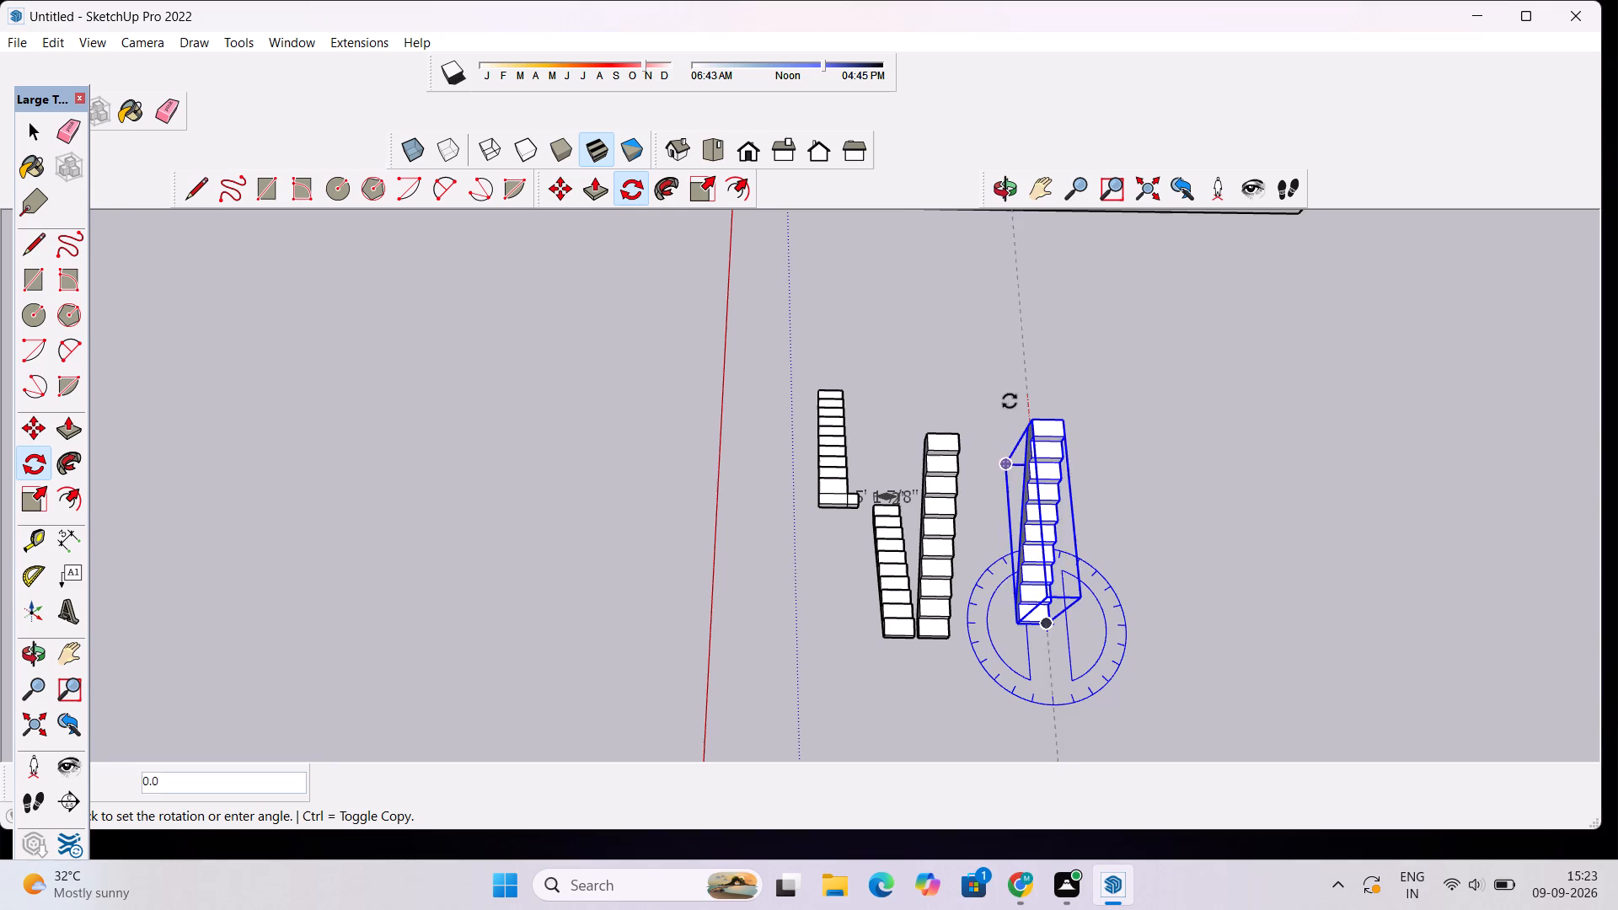
left_click(1047, 655)
scroll(1052, 568, "down", 2)
key("space")
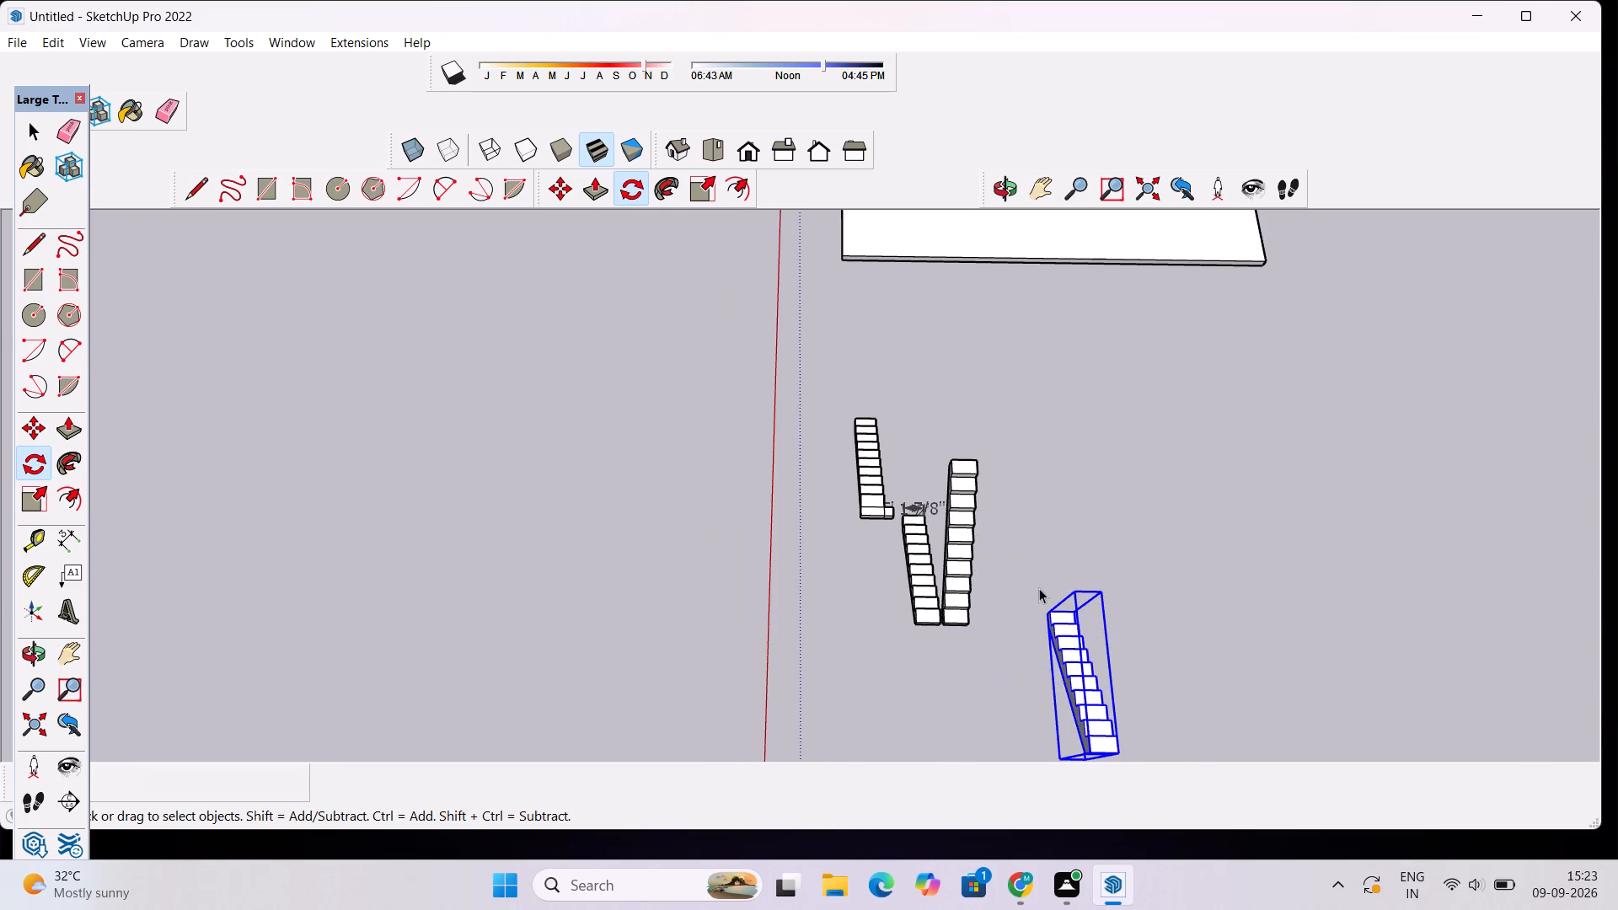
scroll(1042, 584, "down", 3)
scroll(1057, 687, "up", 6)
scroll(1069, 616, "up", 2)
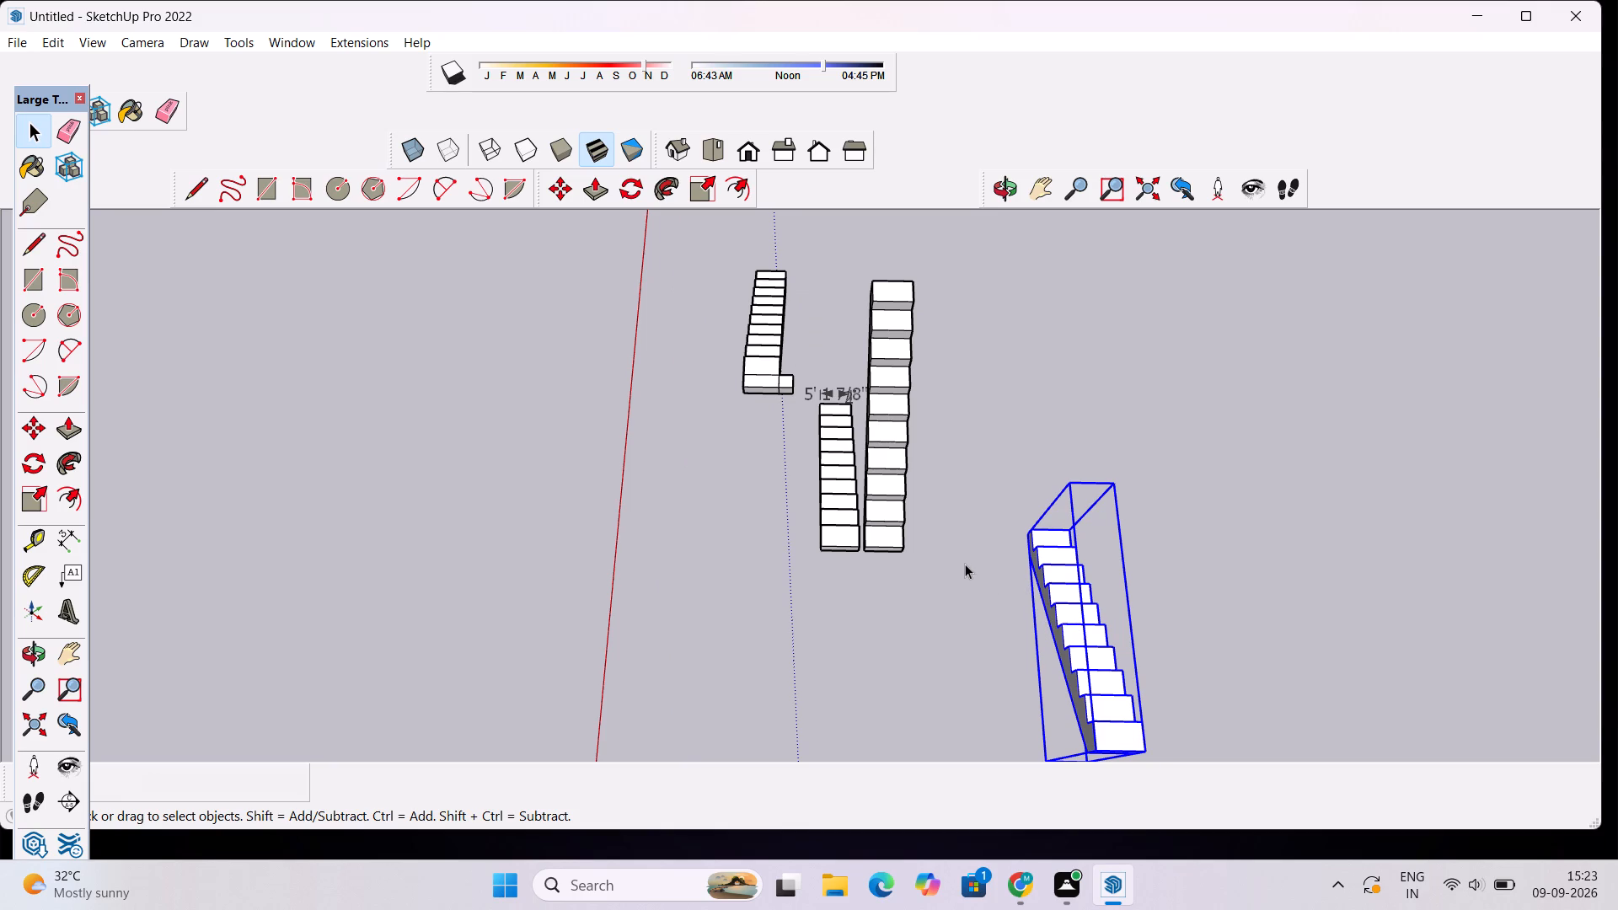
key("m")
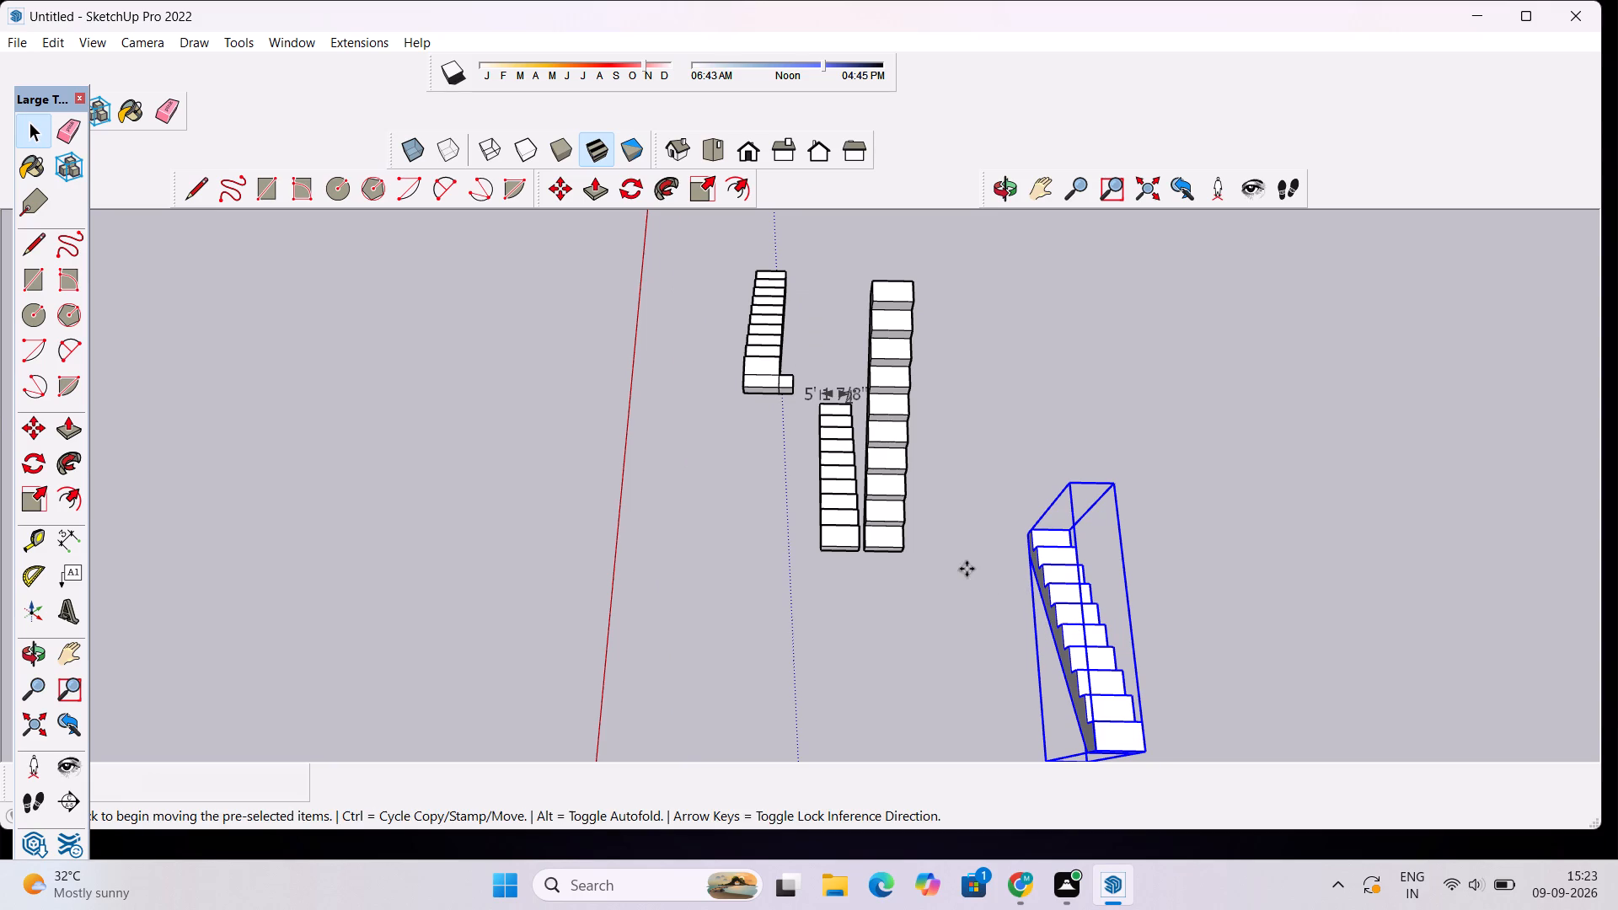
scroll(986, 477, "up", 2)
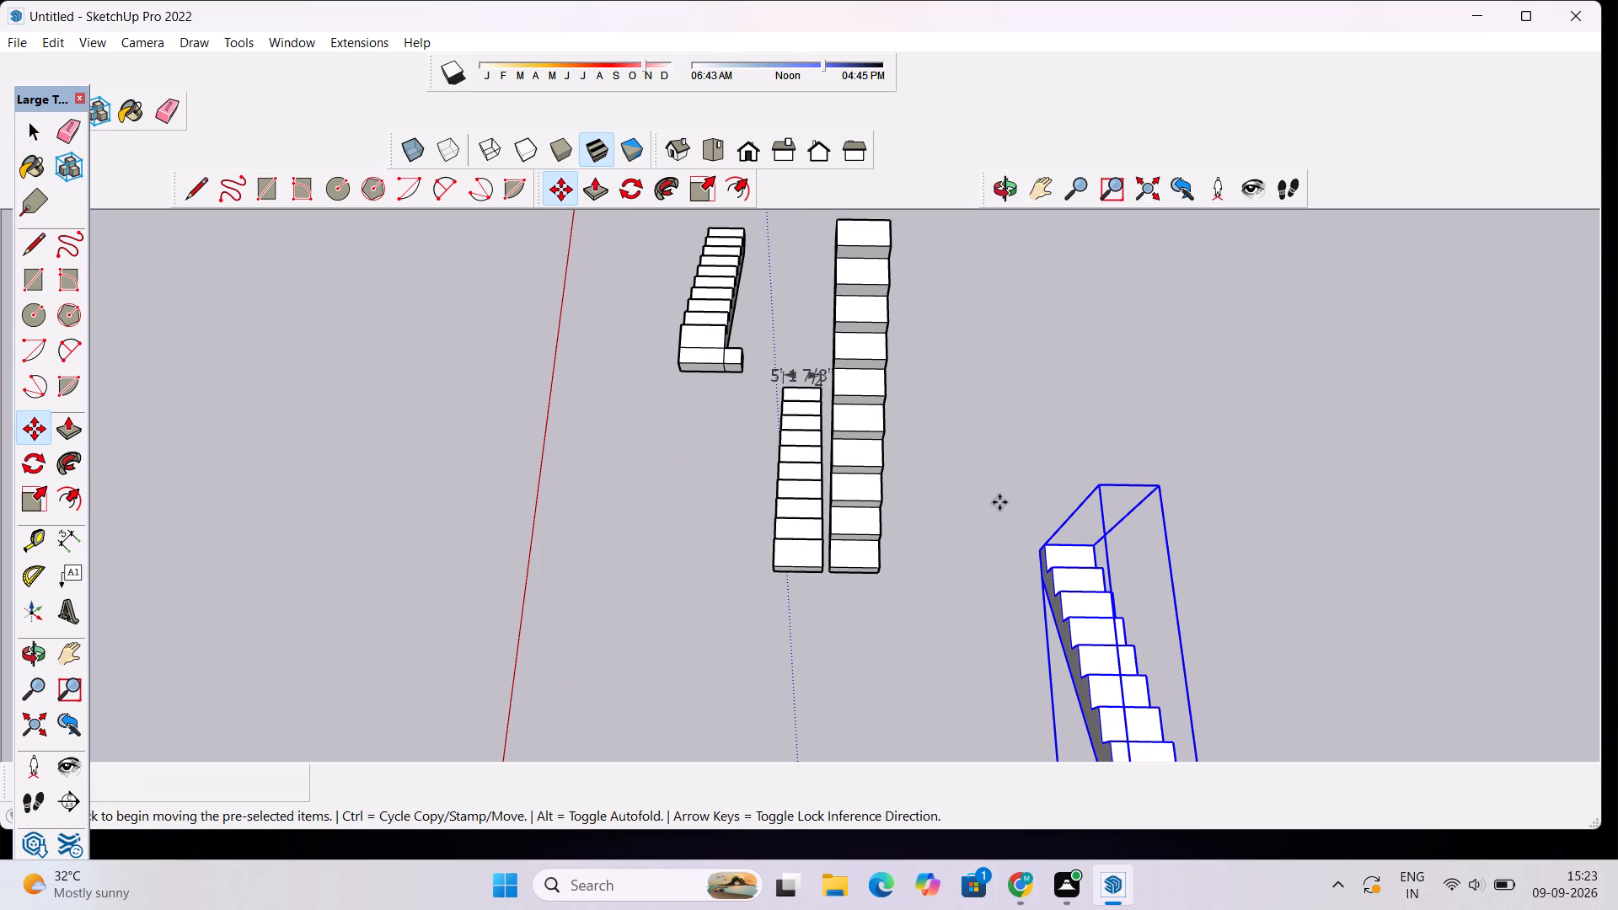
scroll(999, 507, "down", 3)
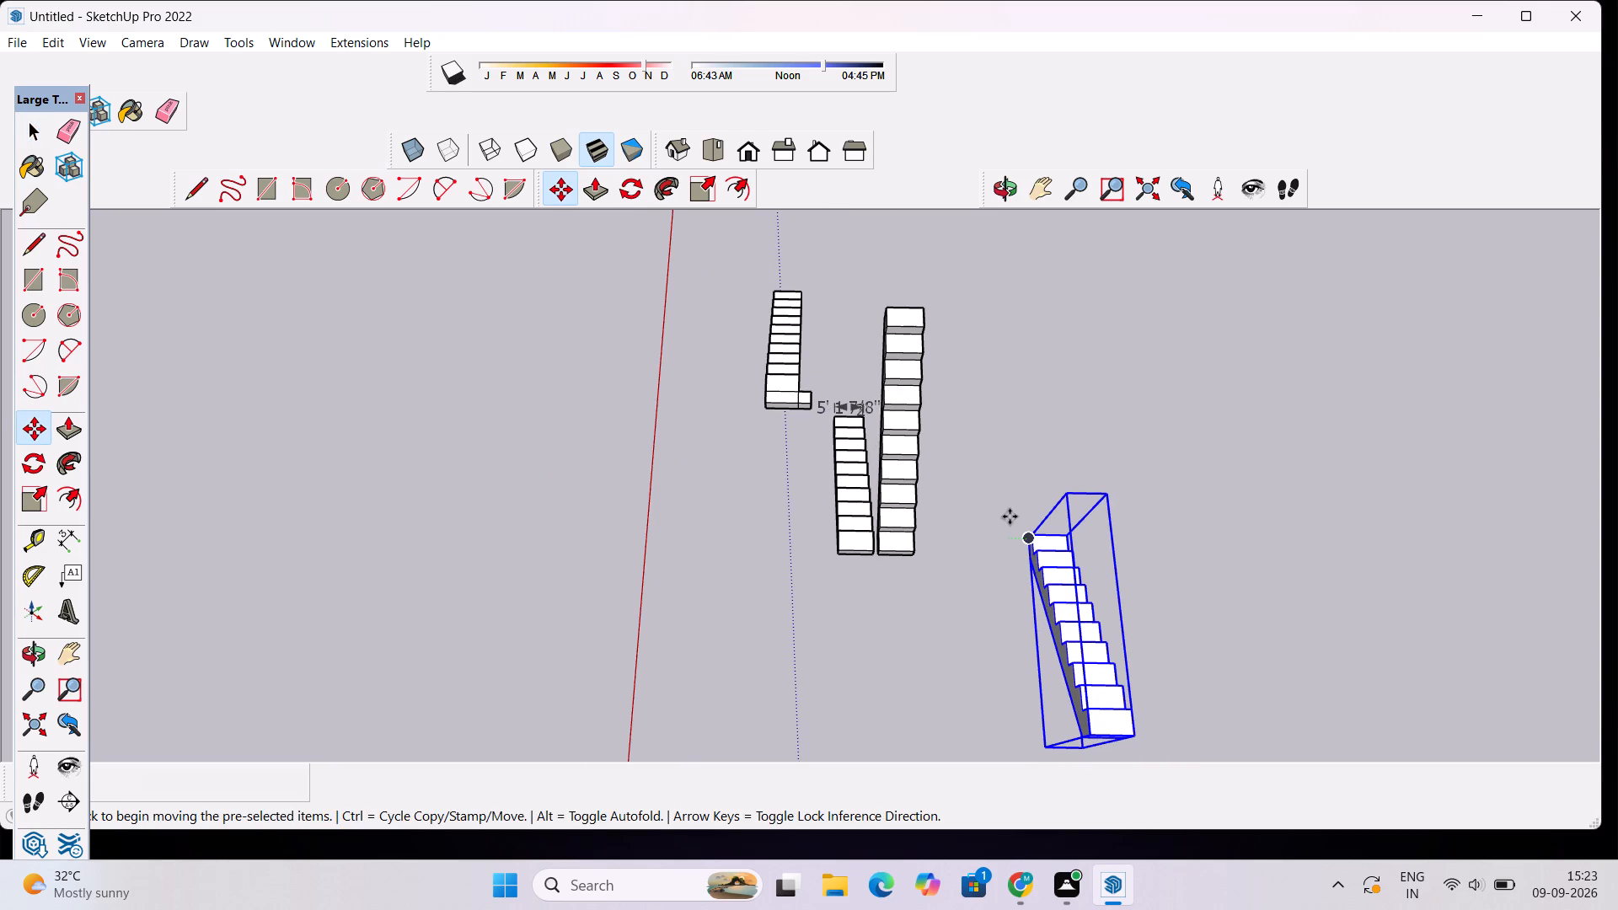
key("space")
Examine the rotated flight's position relative to the other flights, the flat slab and the walled building from several sides.
scroll(1071, 422, "down", 11)
scroll(1023, 253, "down", 17)
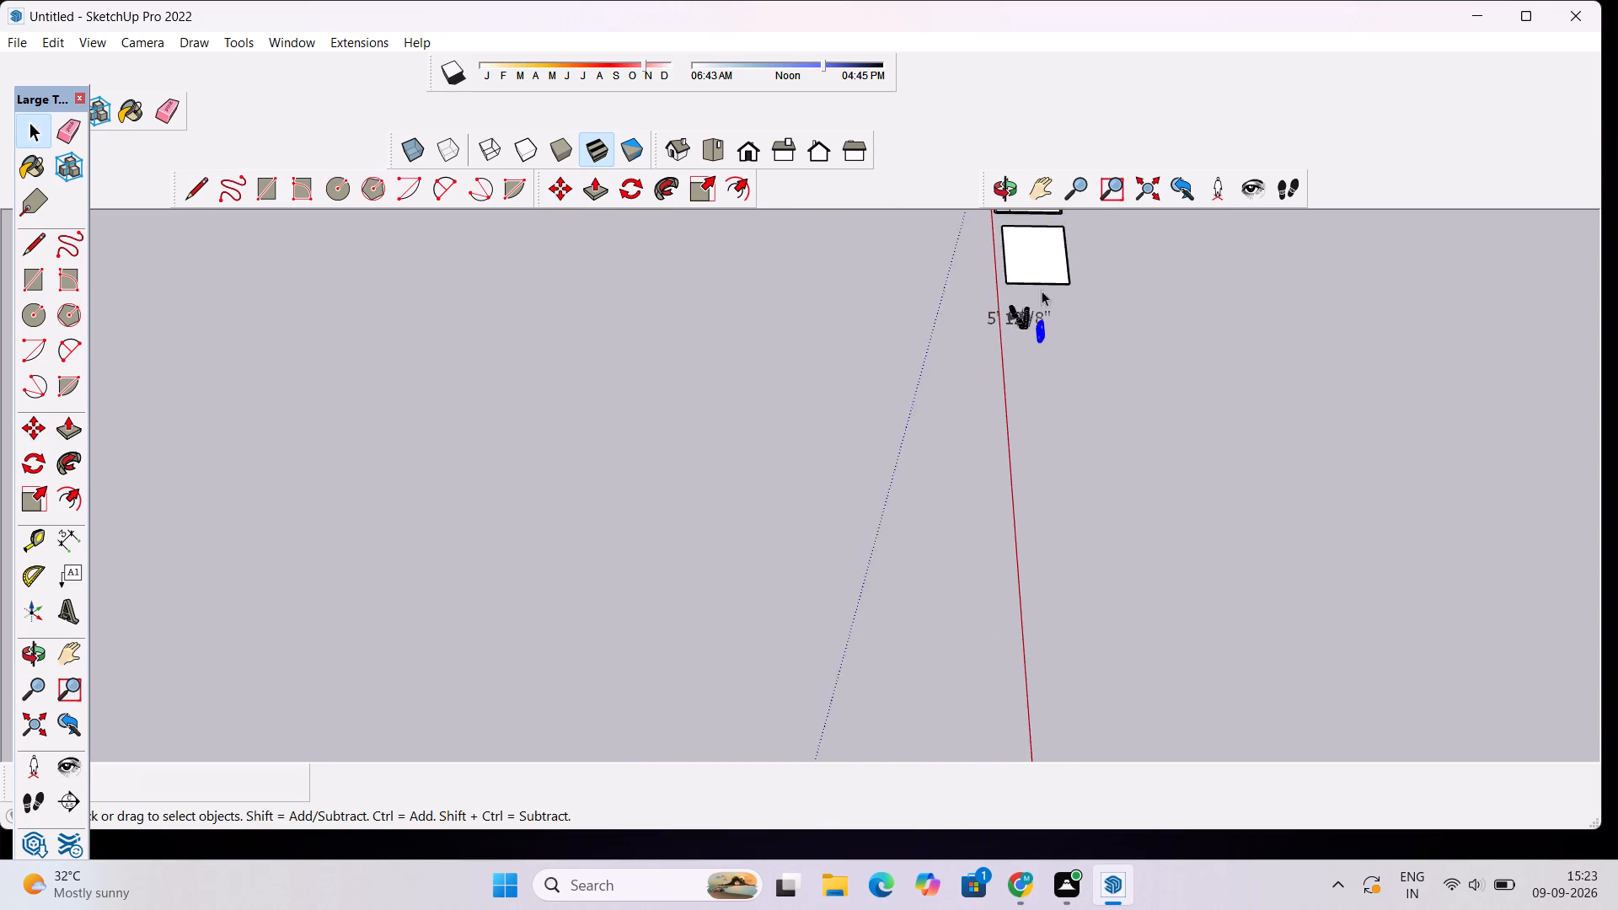
scroll(1042, 291, "down", 9)
scroll(1047, 215, "up", 5)
scroll(1046, 238, "down", 10)
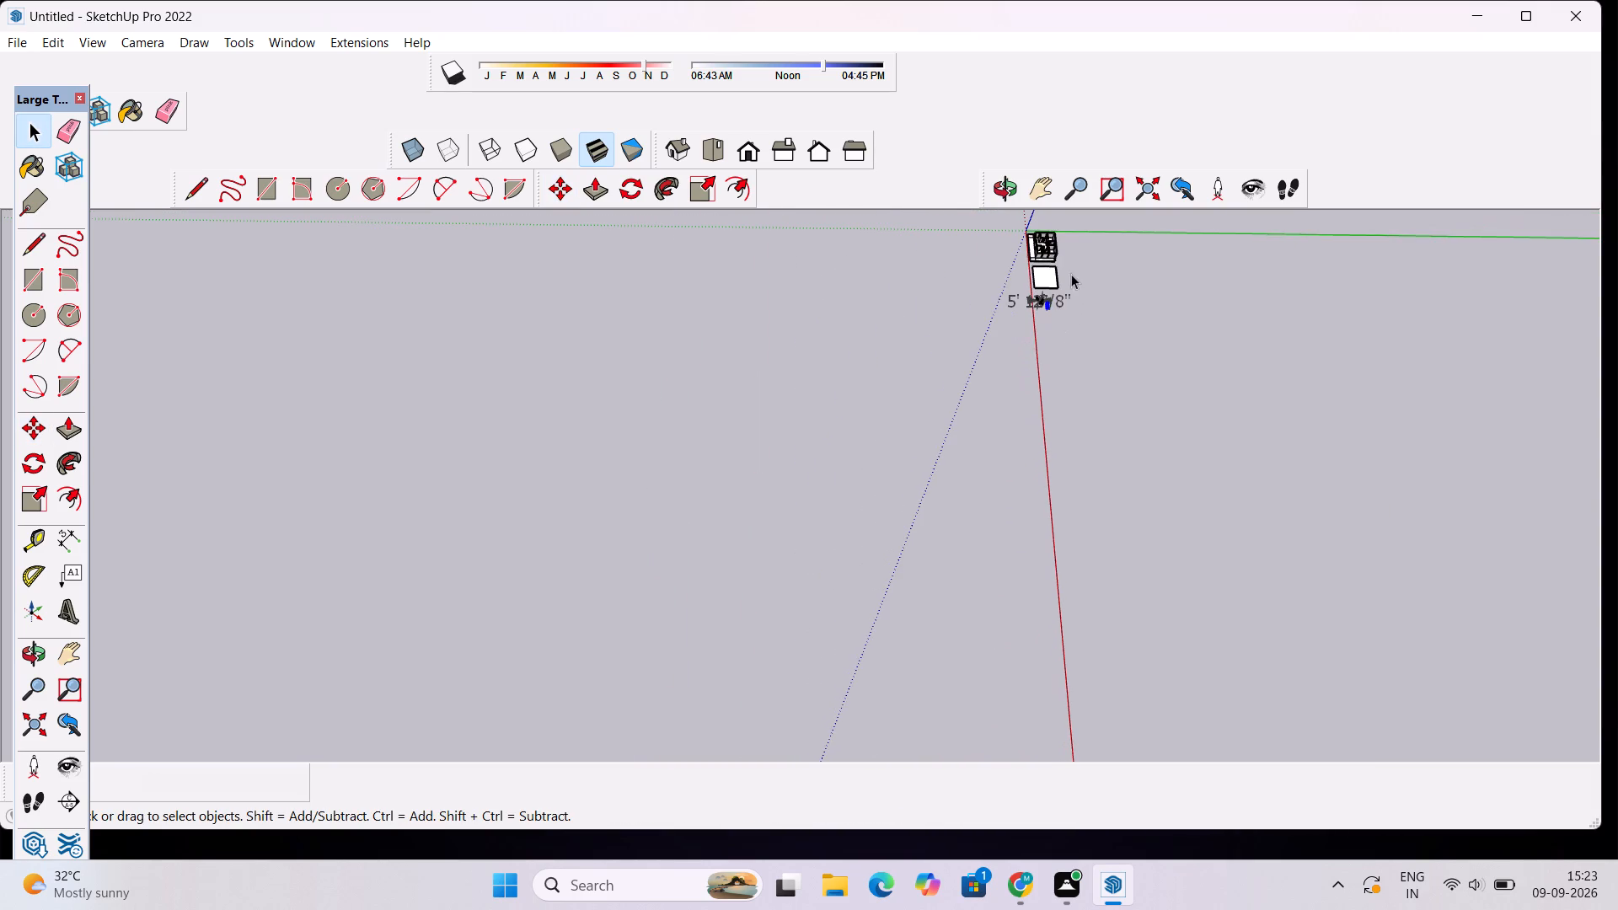
scroll(1047, 214, "up", 15)
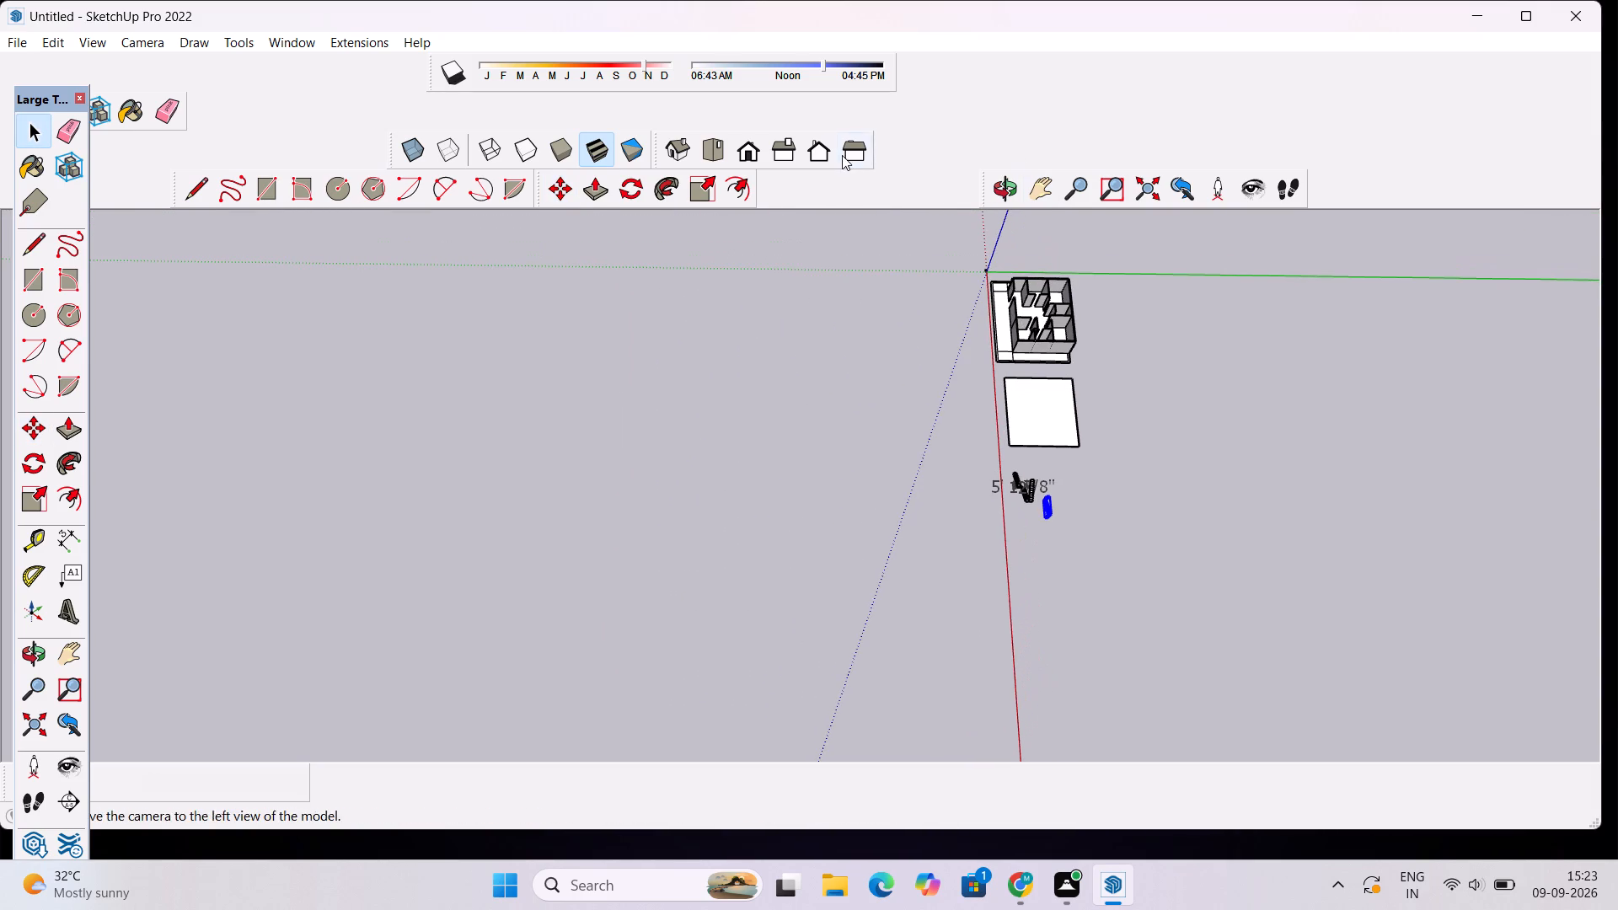
left_click(994, 195)
left_click_drag(642, 289, 1047, 327)
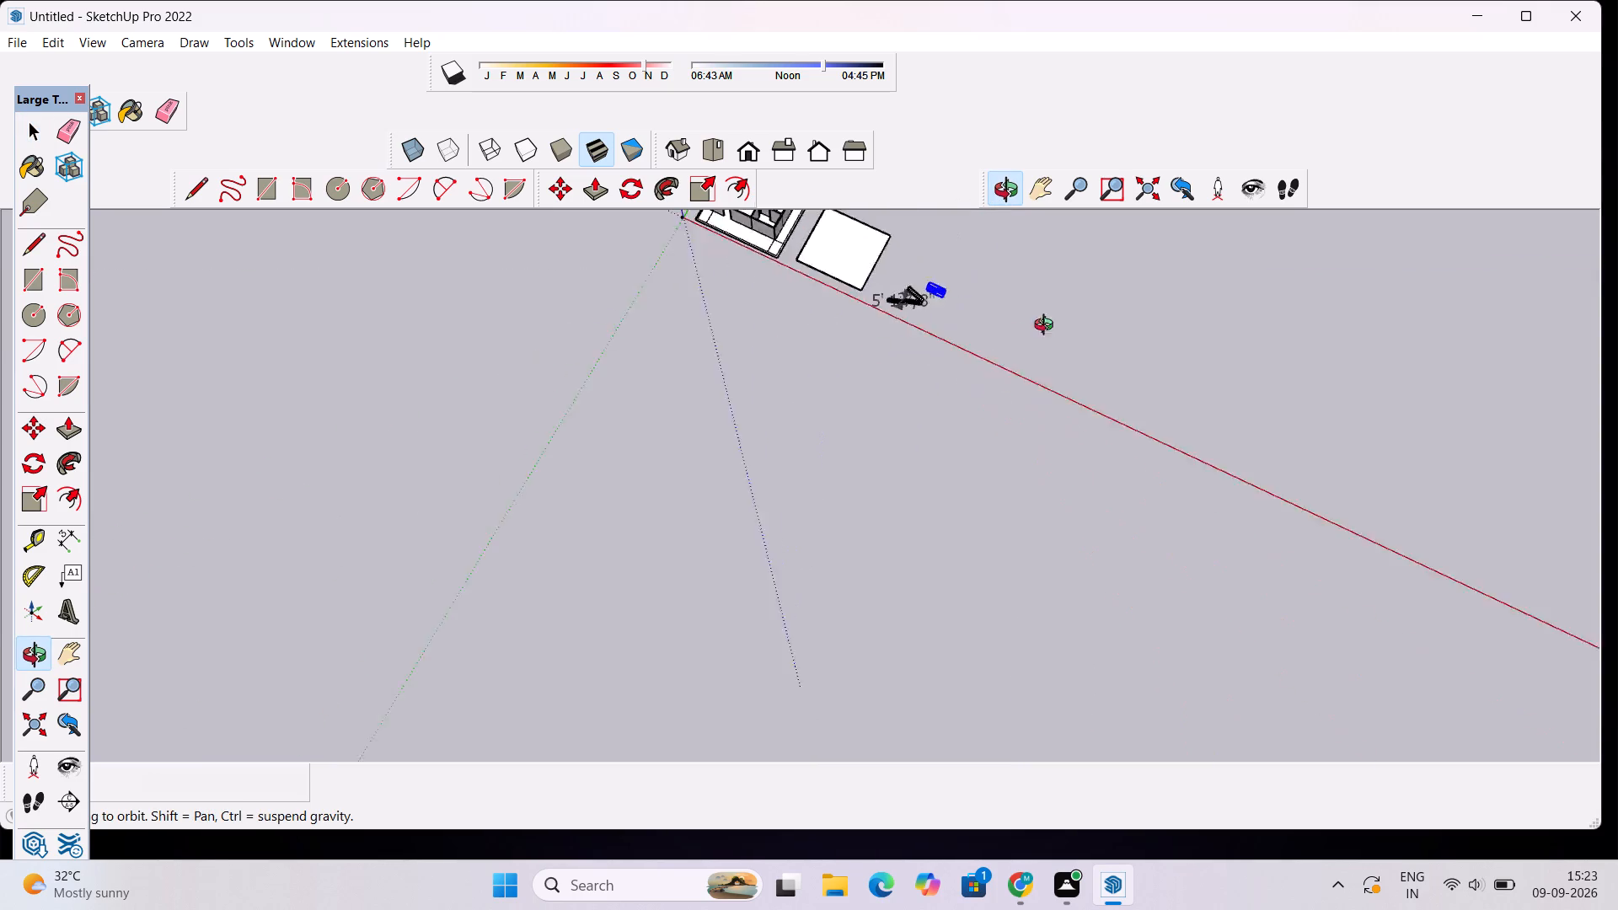
left_click_drag(1047, 327, 1468, 158)
left_click_drag(730, 357, 599, 242)
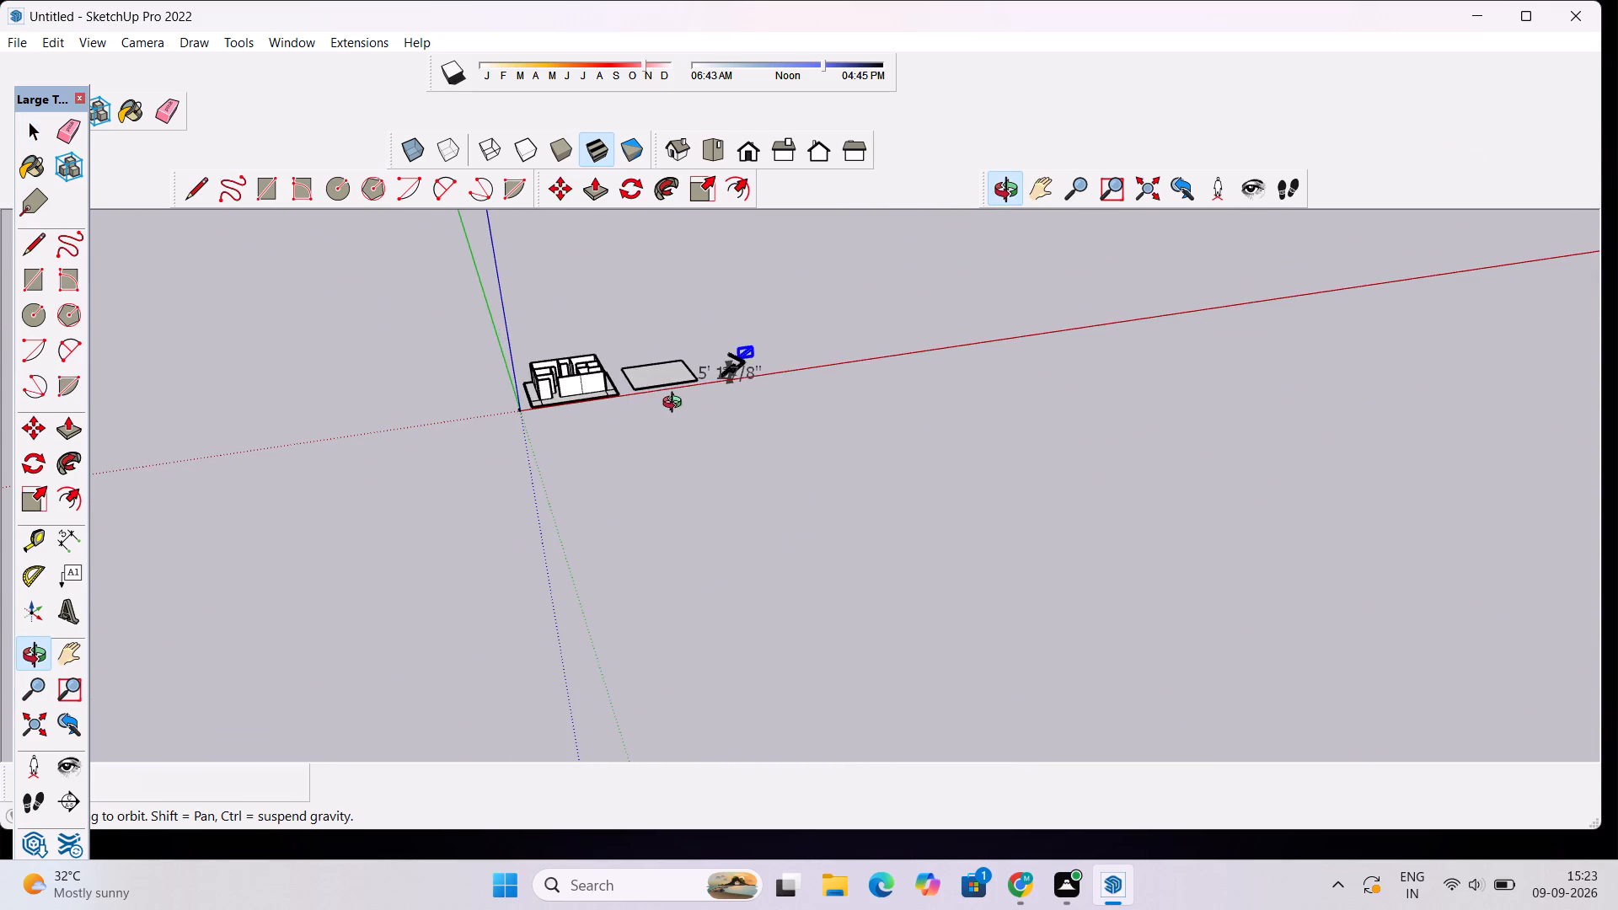
scroll(696, 383, "up", 3)
left_click_drag(853, 461, 745, 429)
scroll(736, 381, "up", 8)
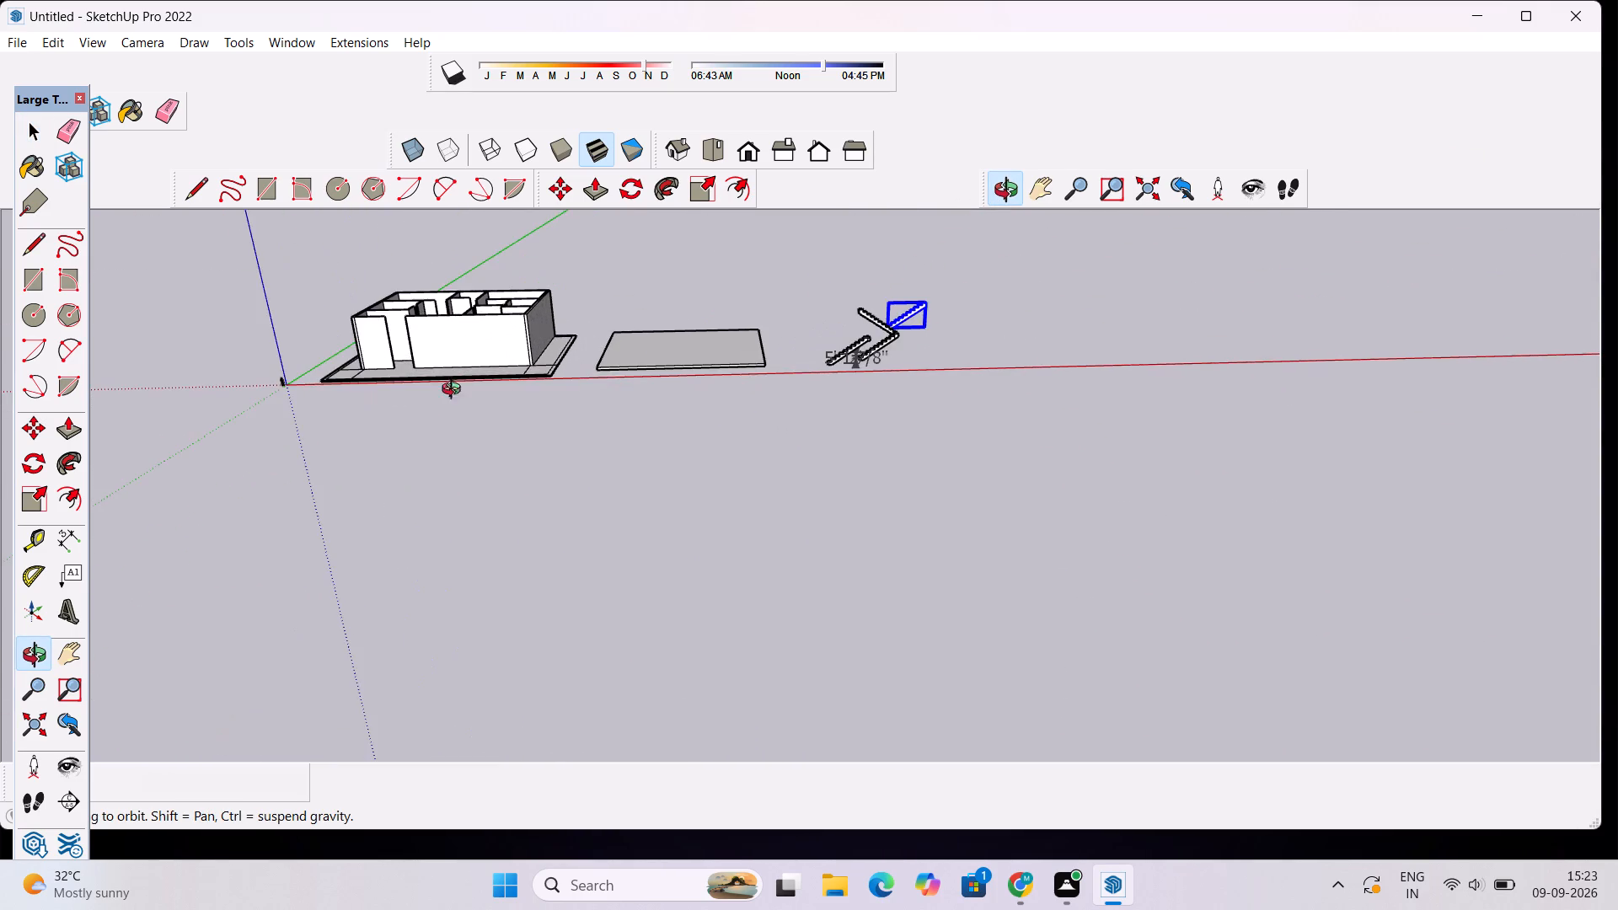
left_click_drag(367, 386, 462, 393)
scroll(538, 398, "down", 5)
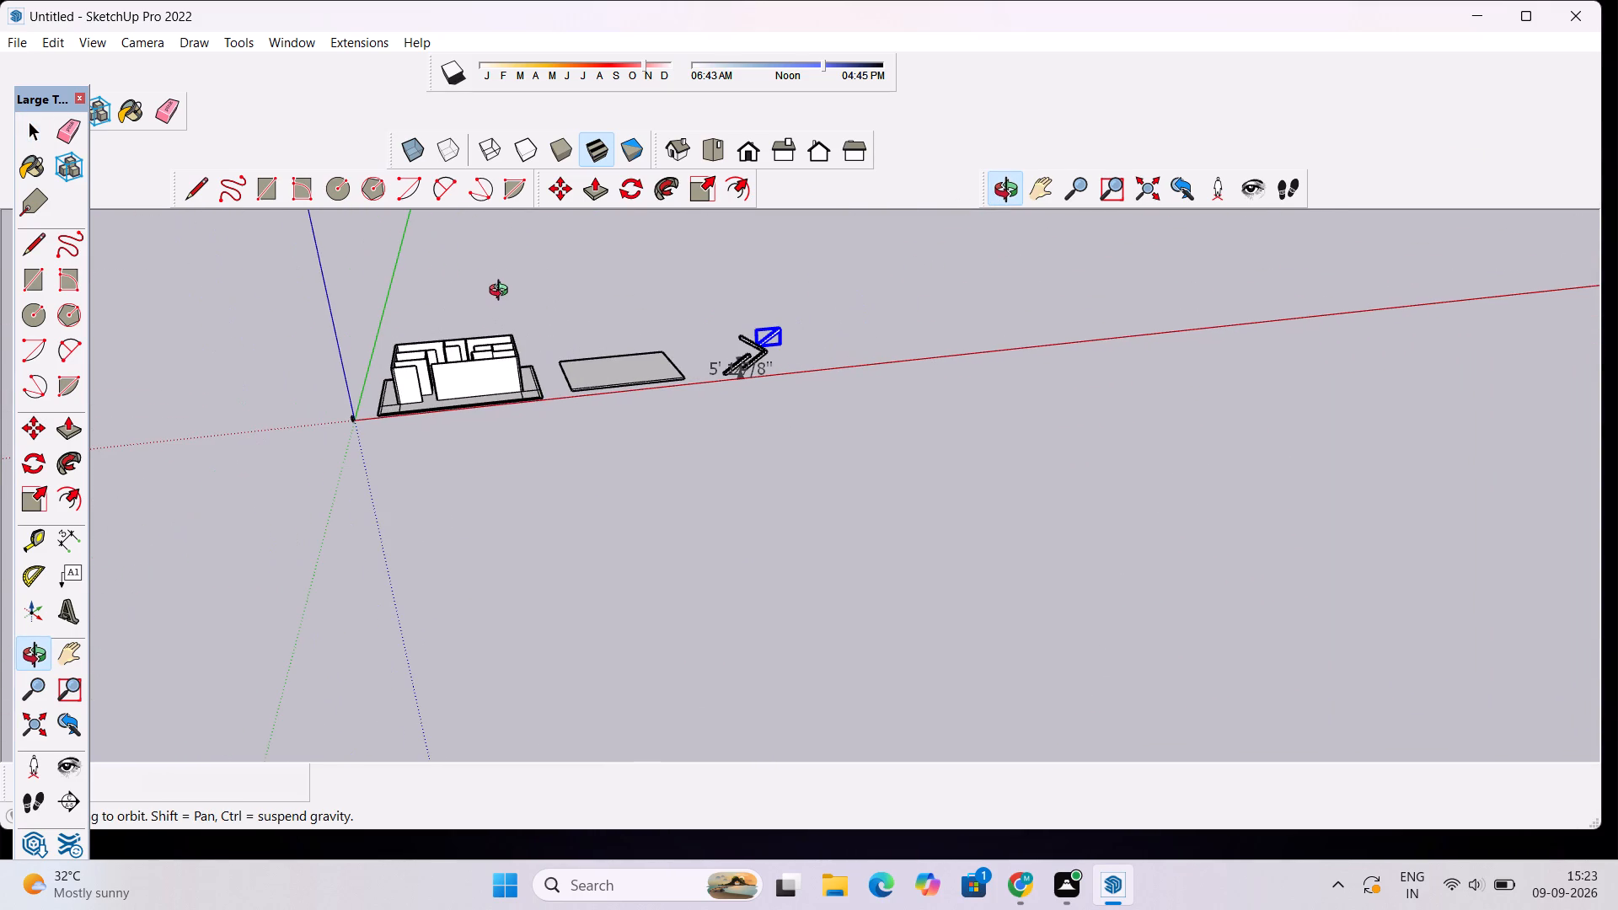
scroll(491, 277, "up", 9)
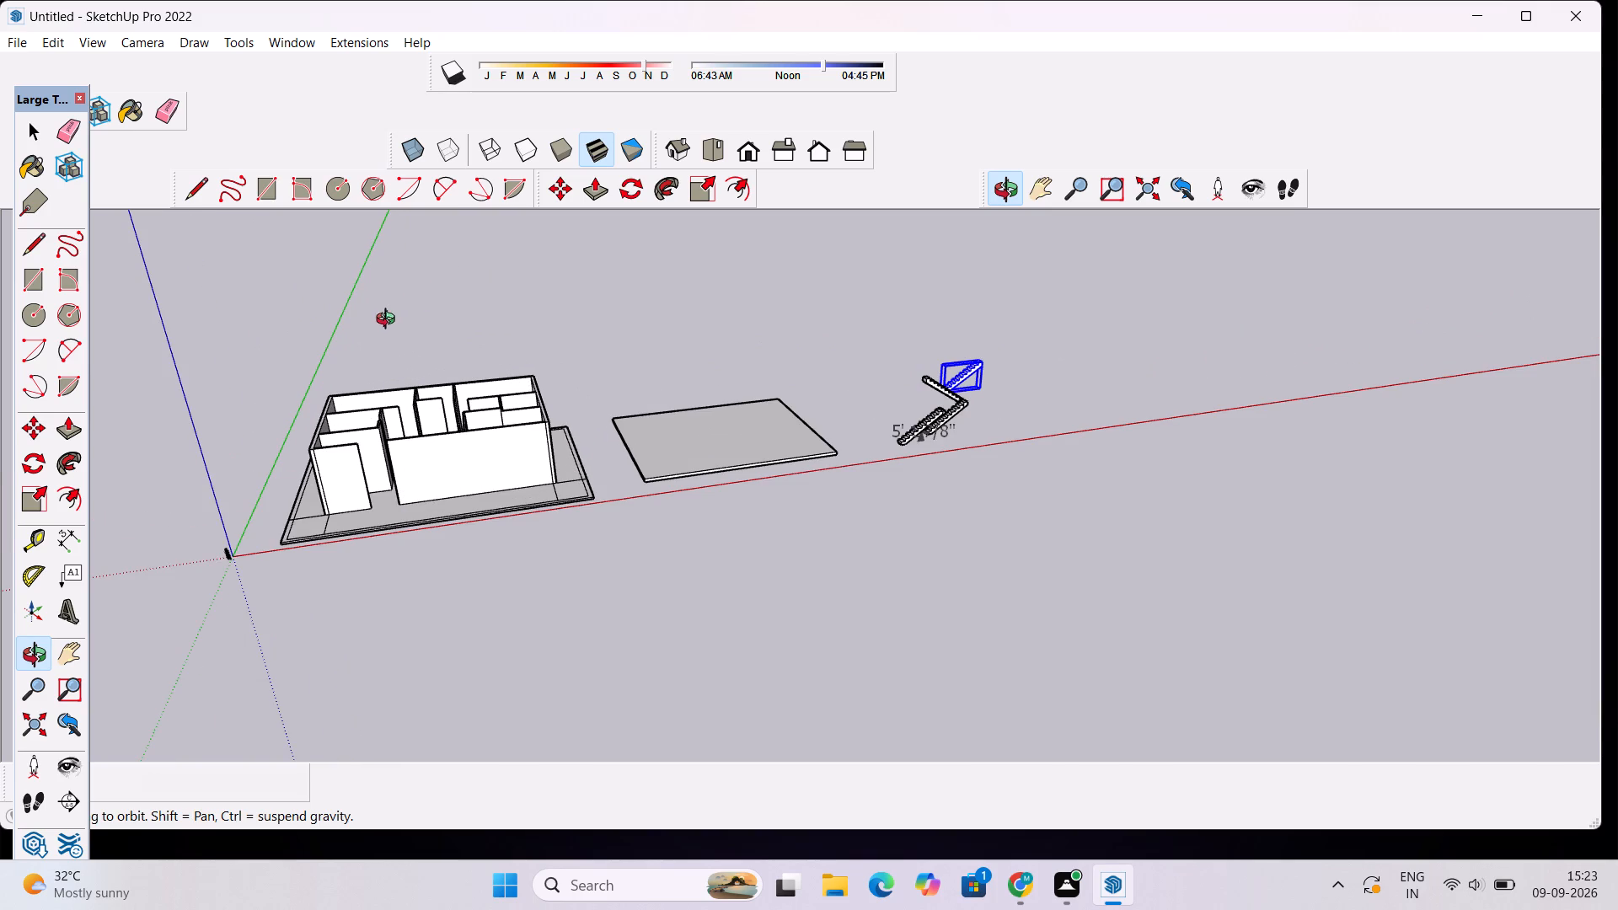
scroll(471, 367, "up", 4)
scroll(568, 396, "down", 2)
left_click_drag(776, 407, 677, 411)
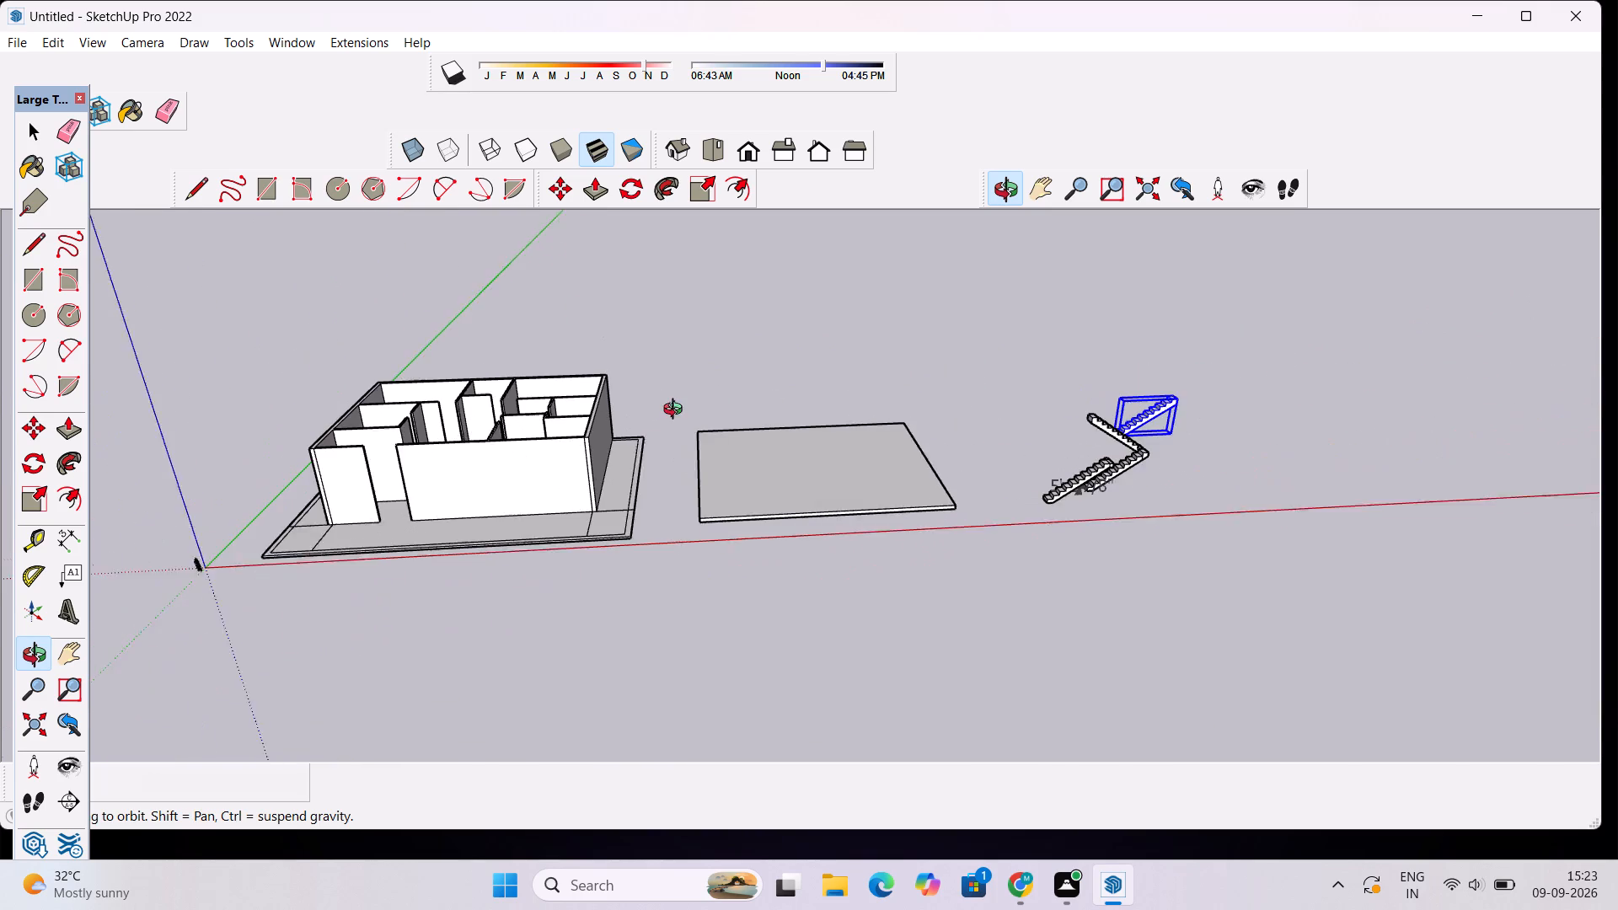
left_click_drag(677, 411, 672, 411)
scroll(1167, 457, "up", 13)
left_click_drag(1136, 439, 1145, 509)
scroll(1142, 346, "down", 3)
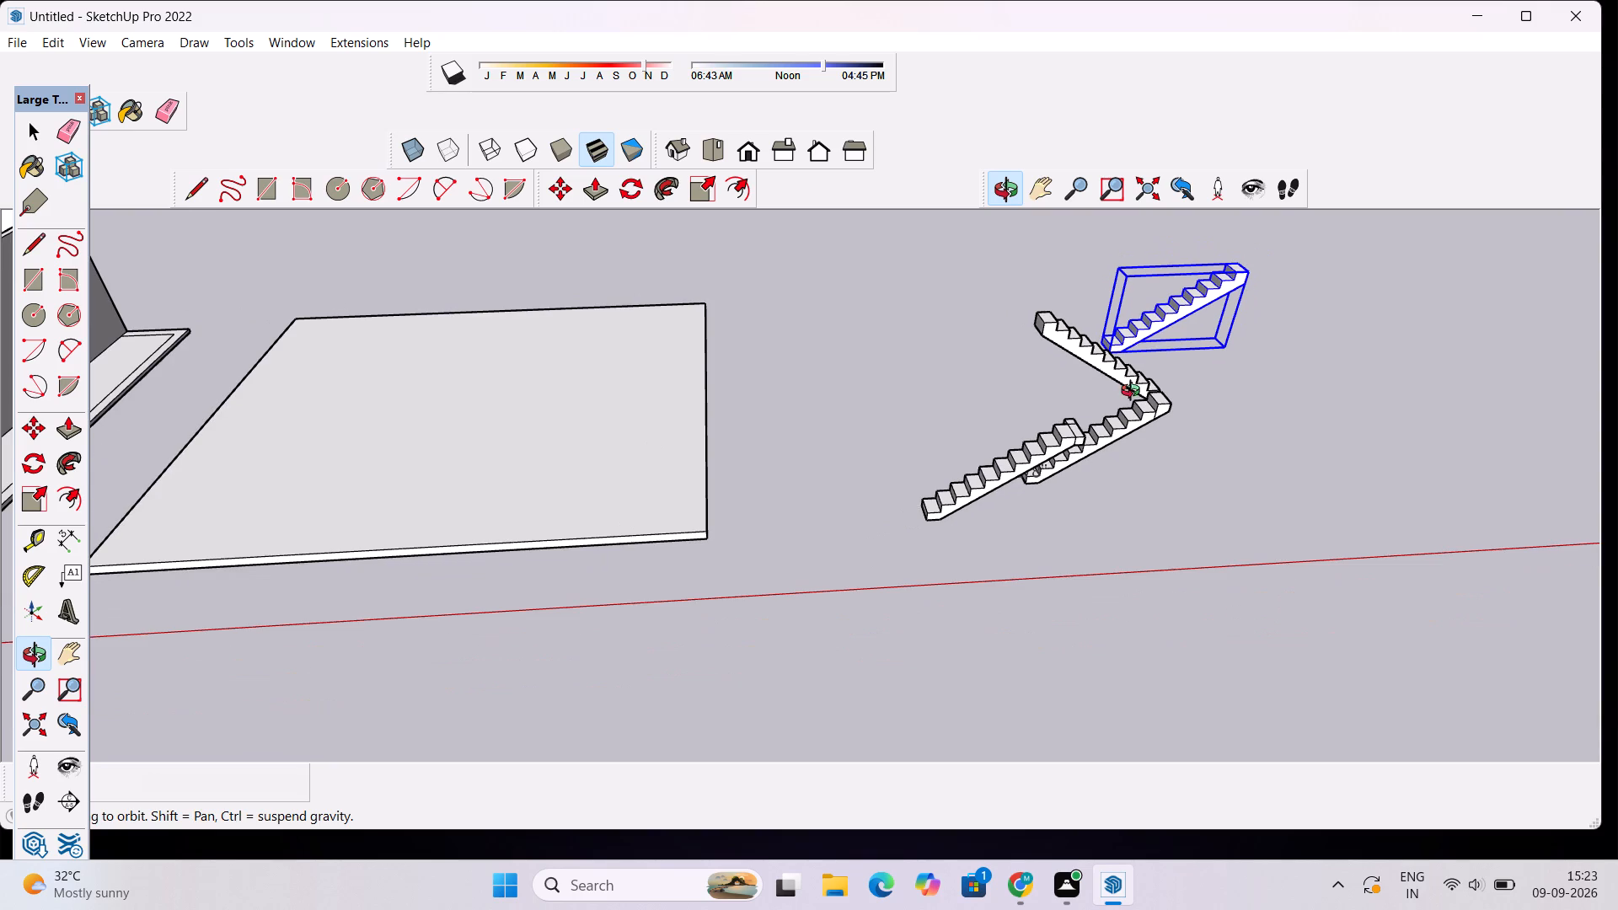
scroll(1149, 400, "up", 4)
scroll(1149, 400, "down", 1)
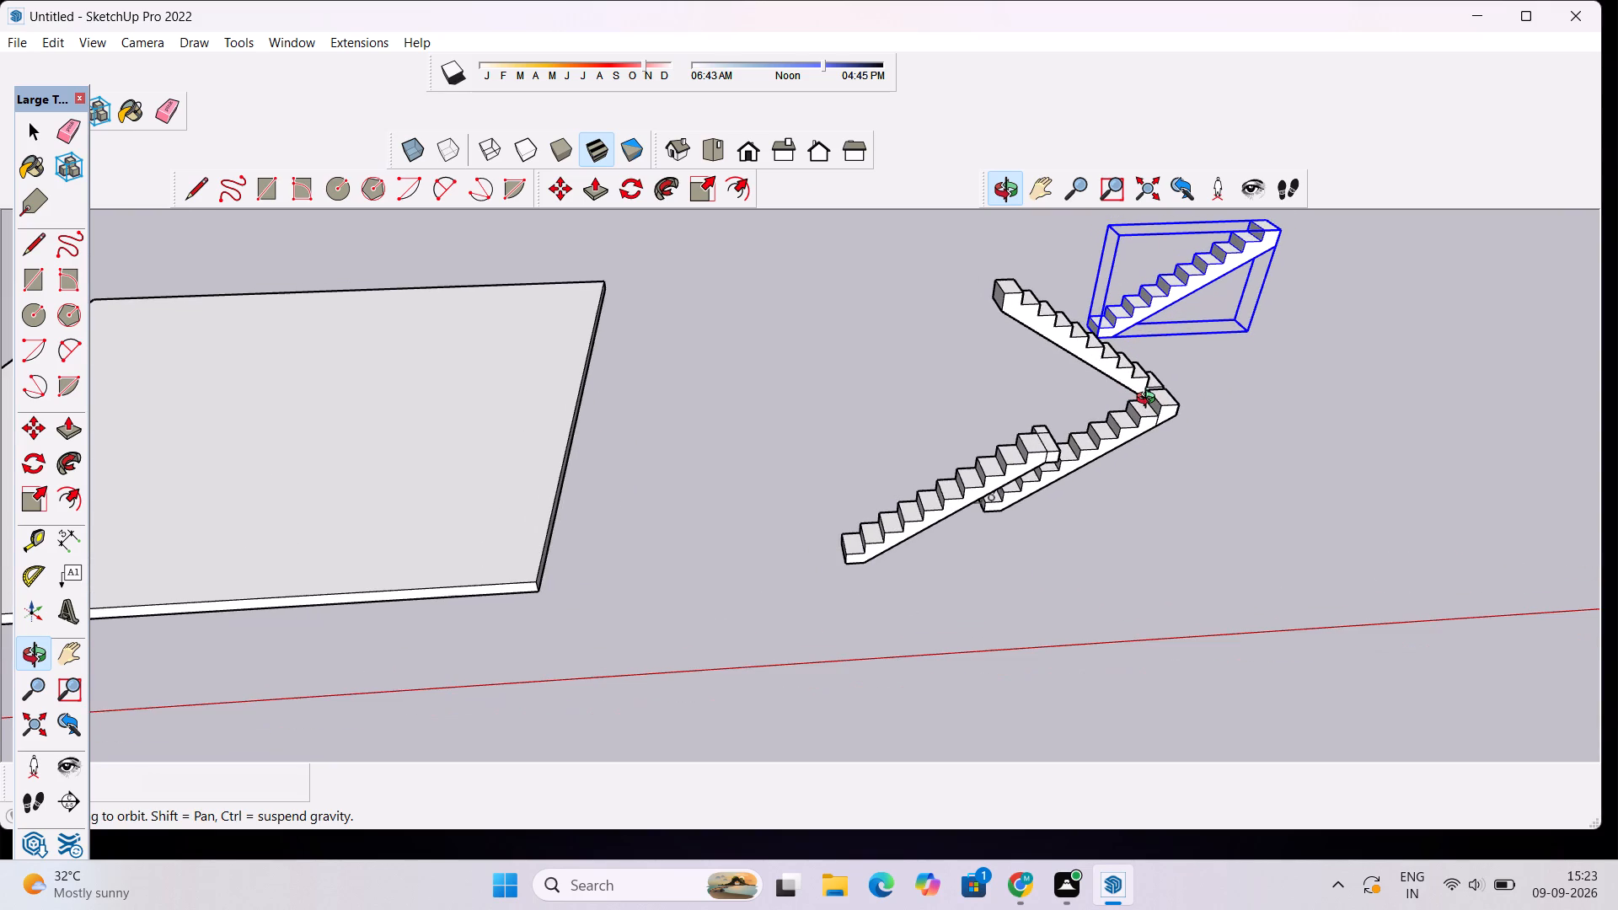
Move the rotated flight about 87' 10" into the open space between the slab and the other stair flights.
key("space")
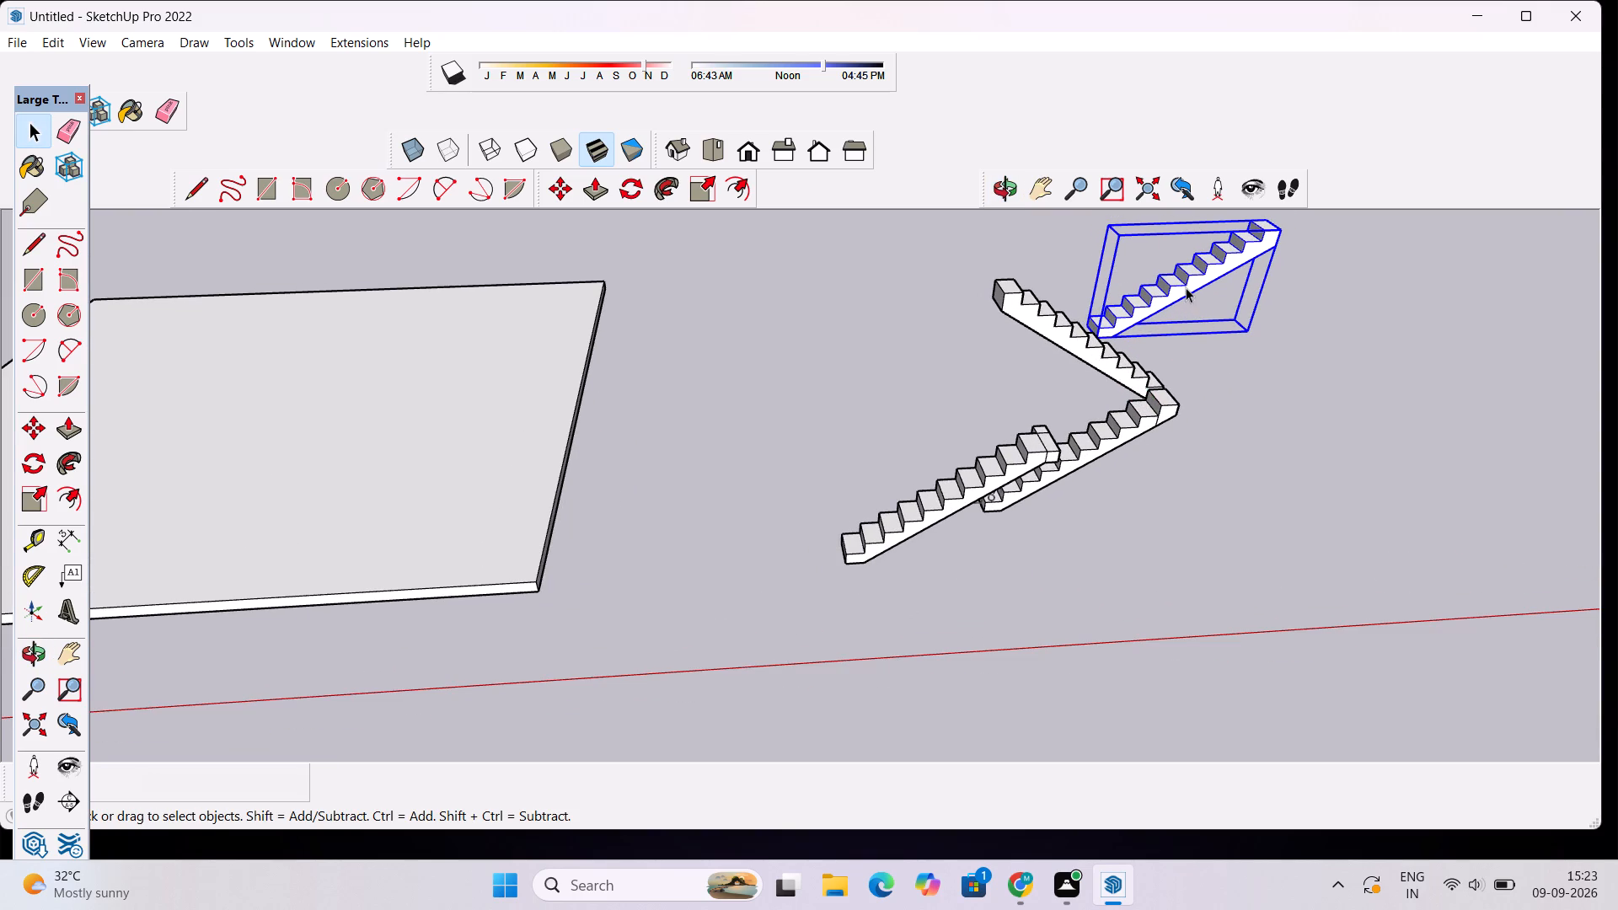
key("m")
left_click(1246, 334)
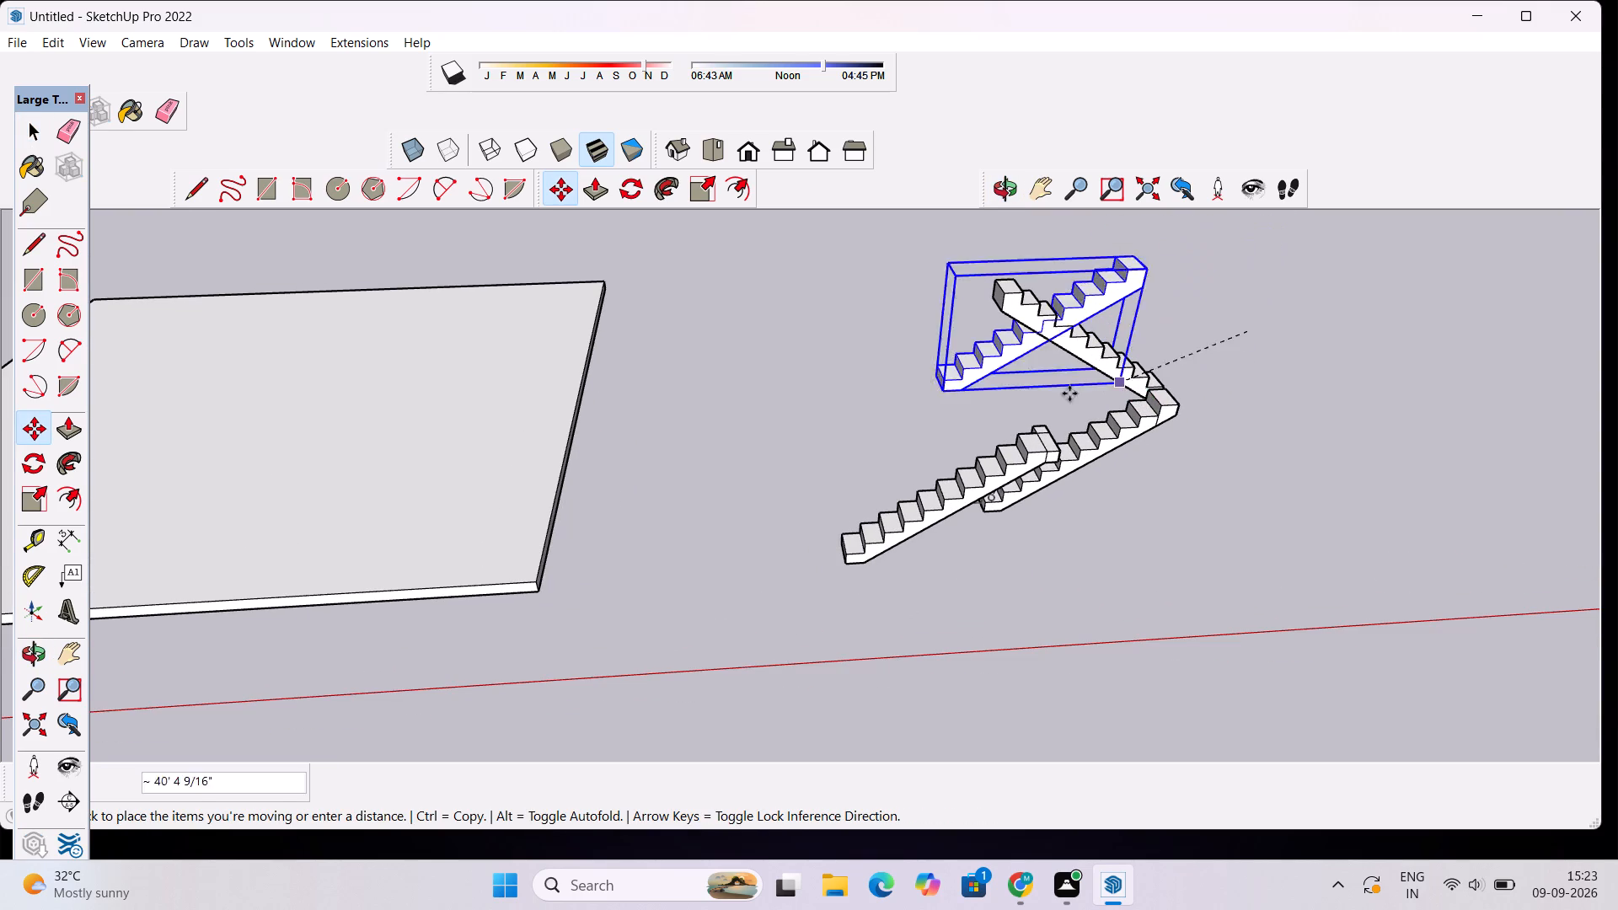
left_click(857, 450)
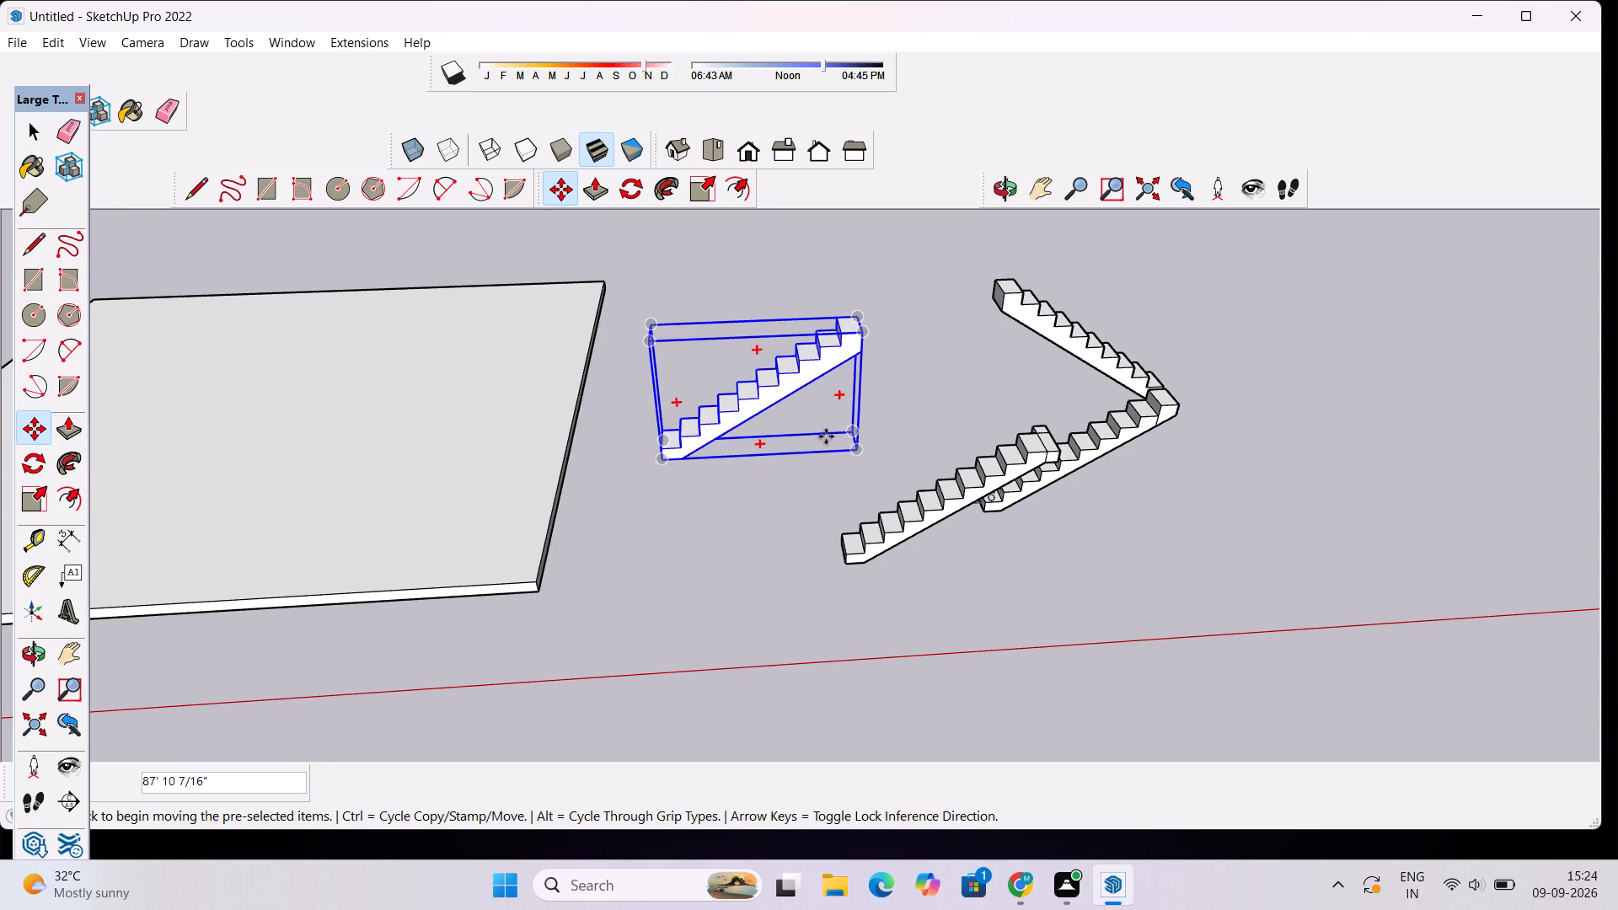
Move the separate flight farther back in the open space between the slab and the other stair flights.
left_click(856, 451)
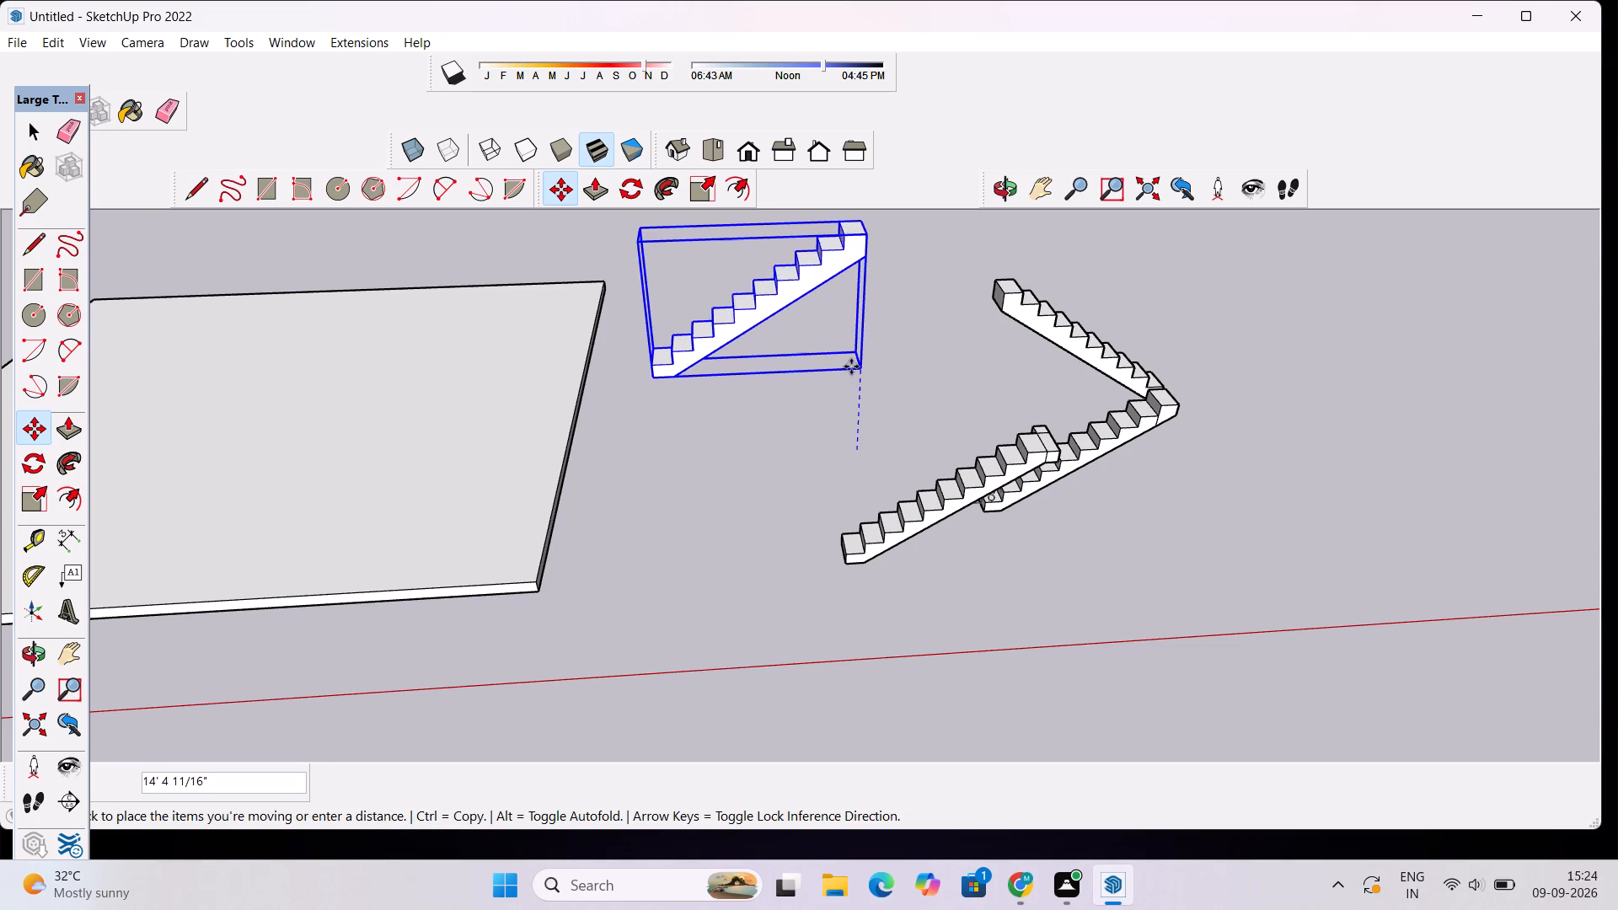
left_click(838, 387)
Copy the repositioned flight about 17' 1" forward, keeping the two flights side by side.
left_click(843, 388)
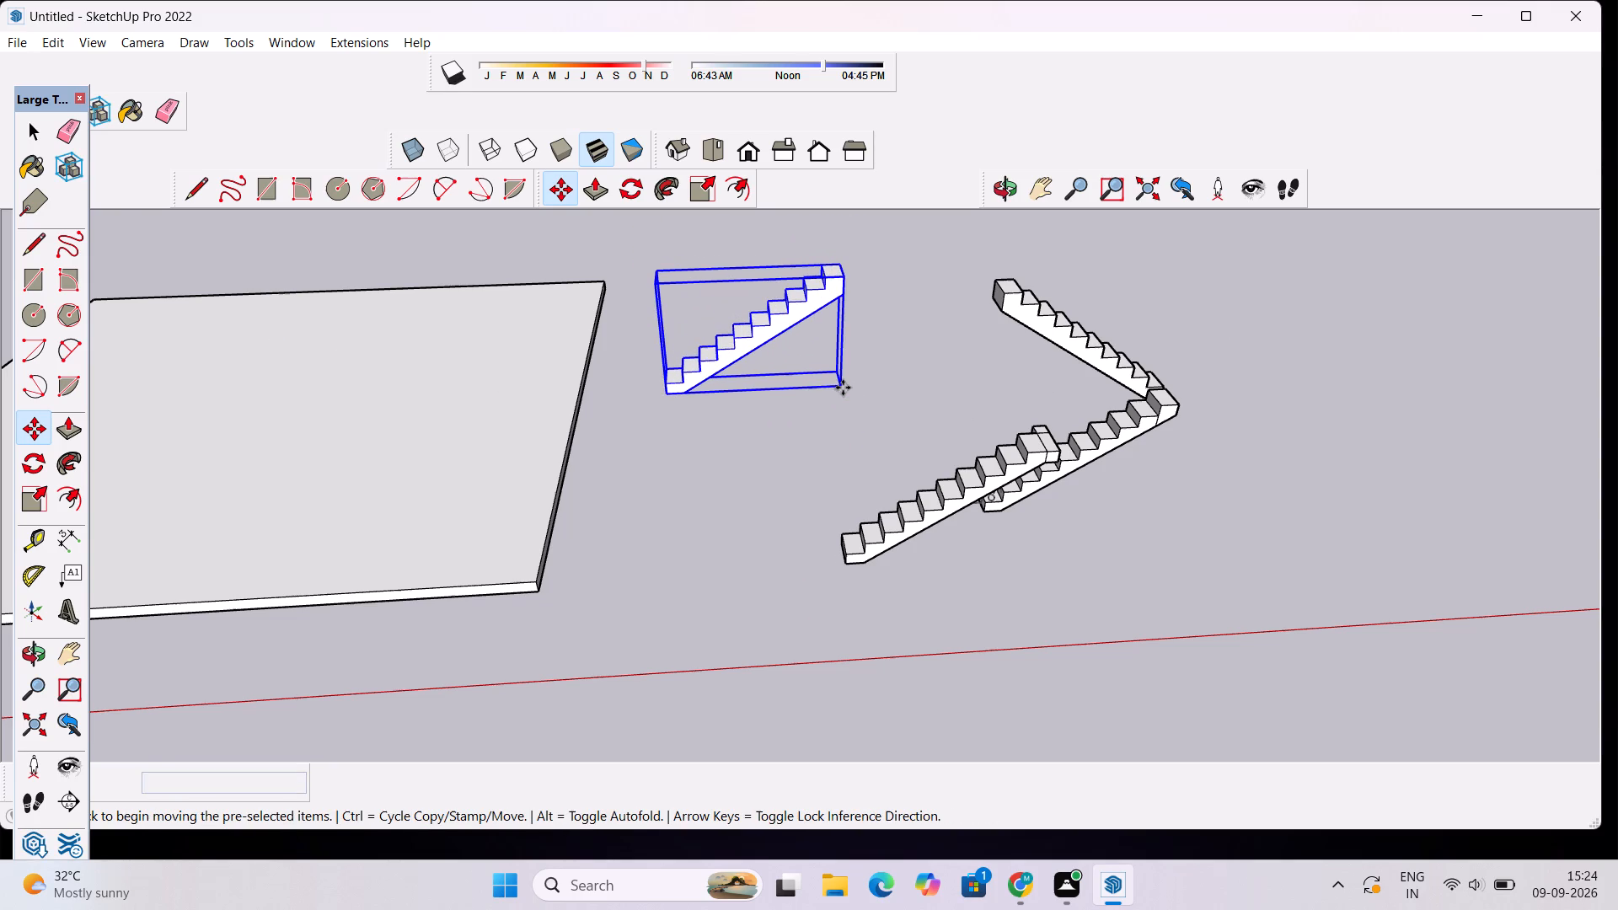
left_click(854, 440)
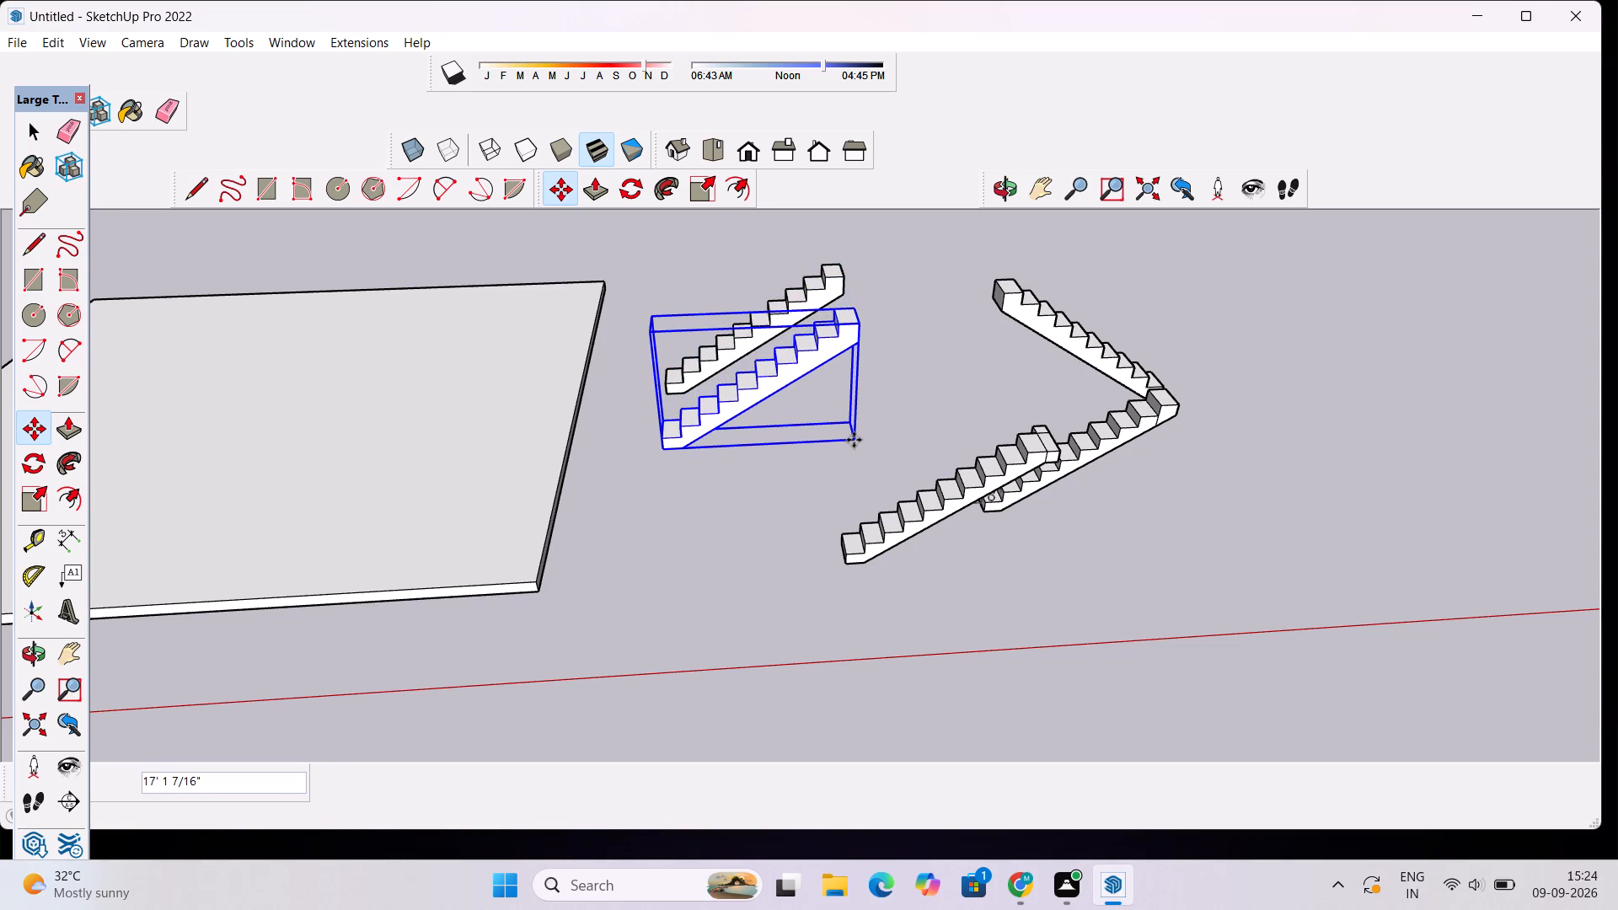
key("space")
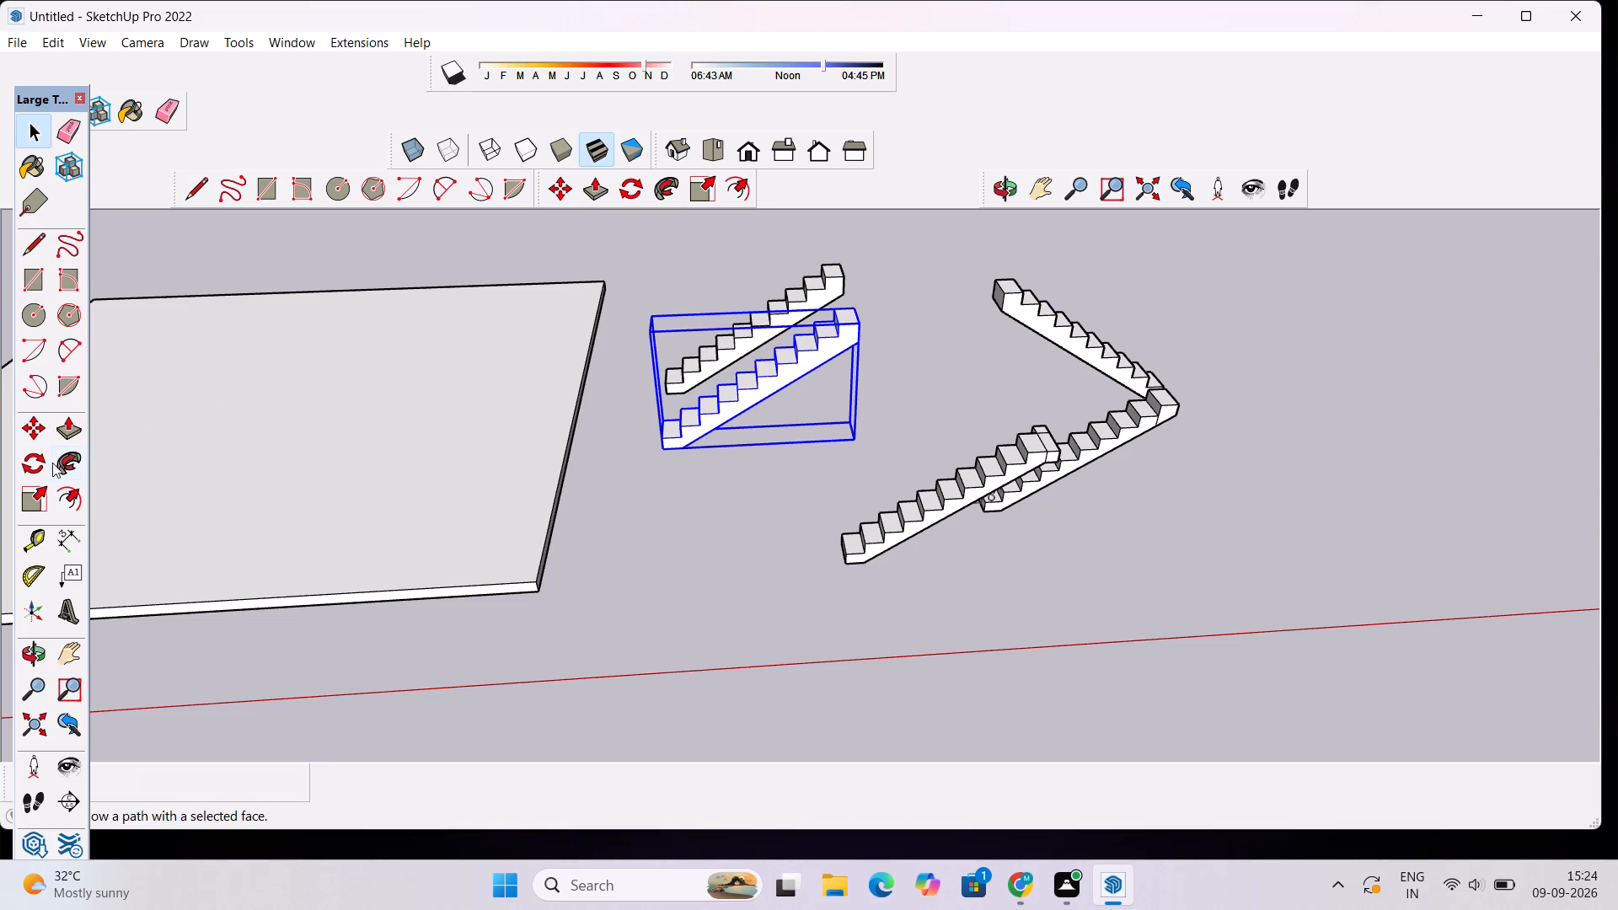
Rotate the new copy 180° in plan about the lower corner beneath its top step.
left_click(29, 463)
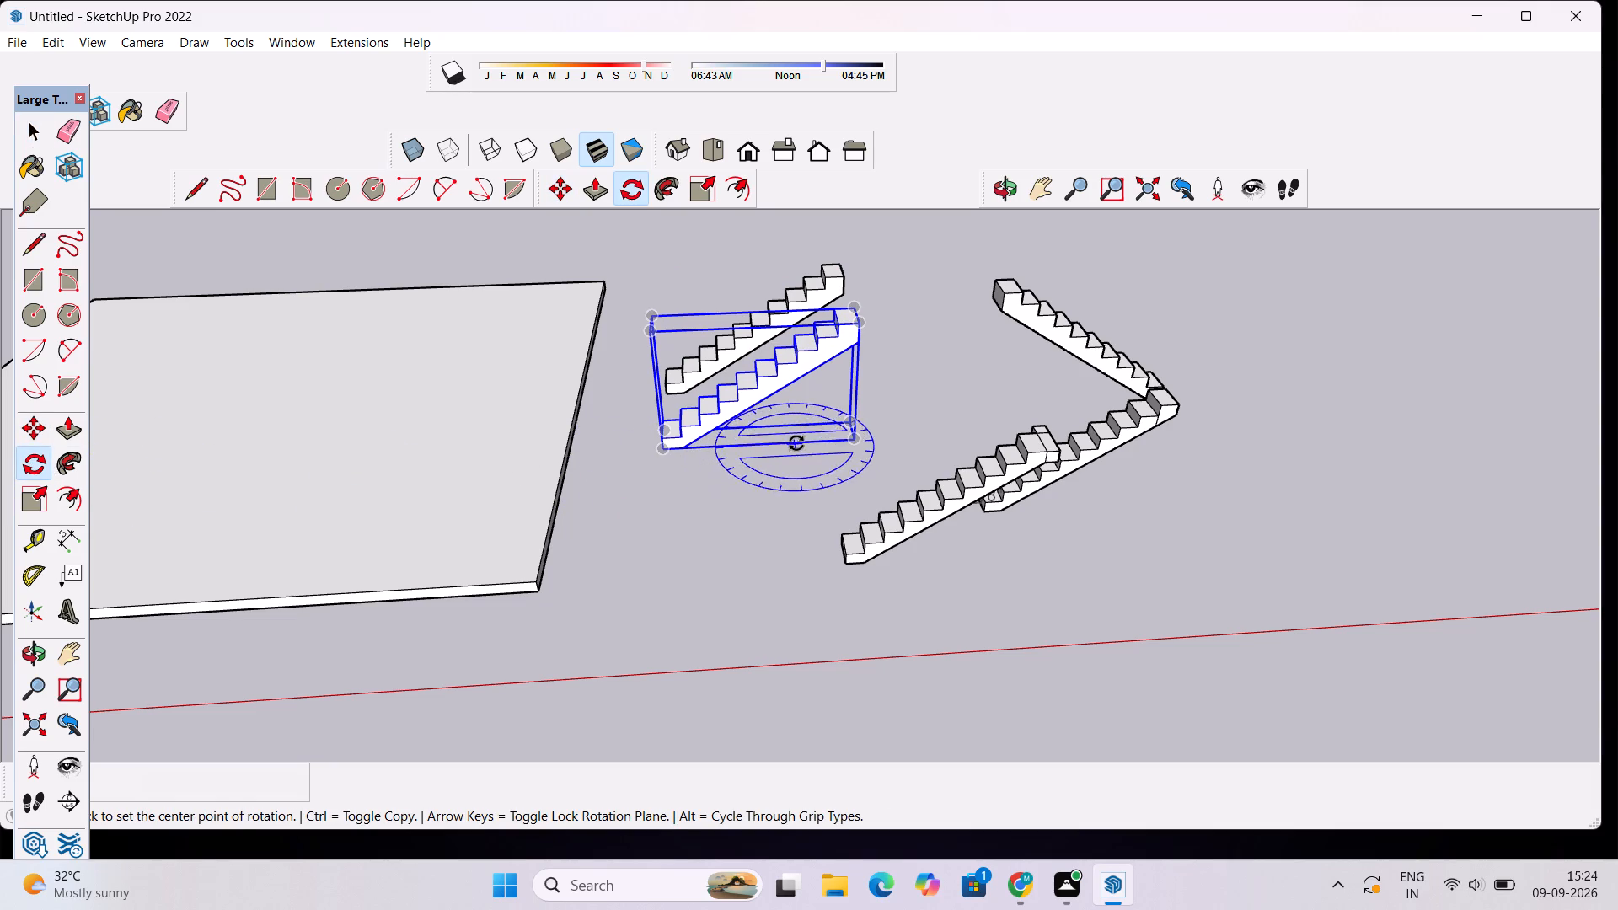
left_click(856, 437)
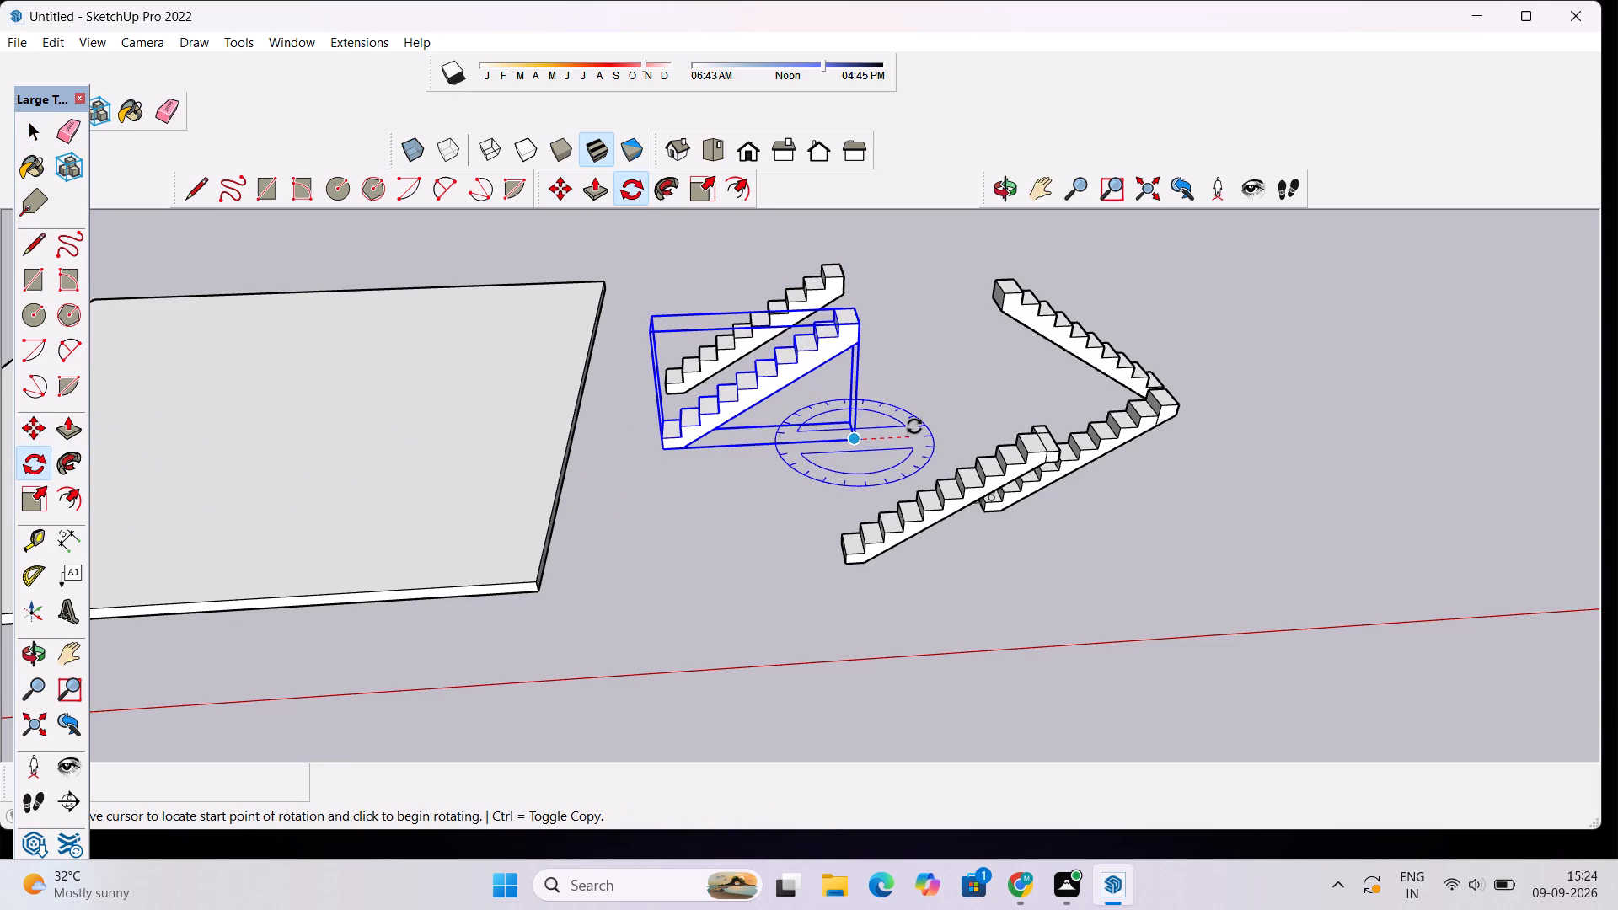
left_click(985, 426)
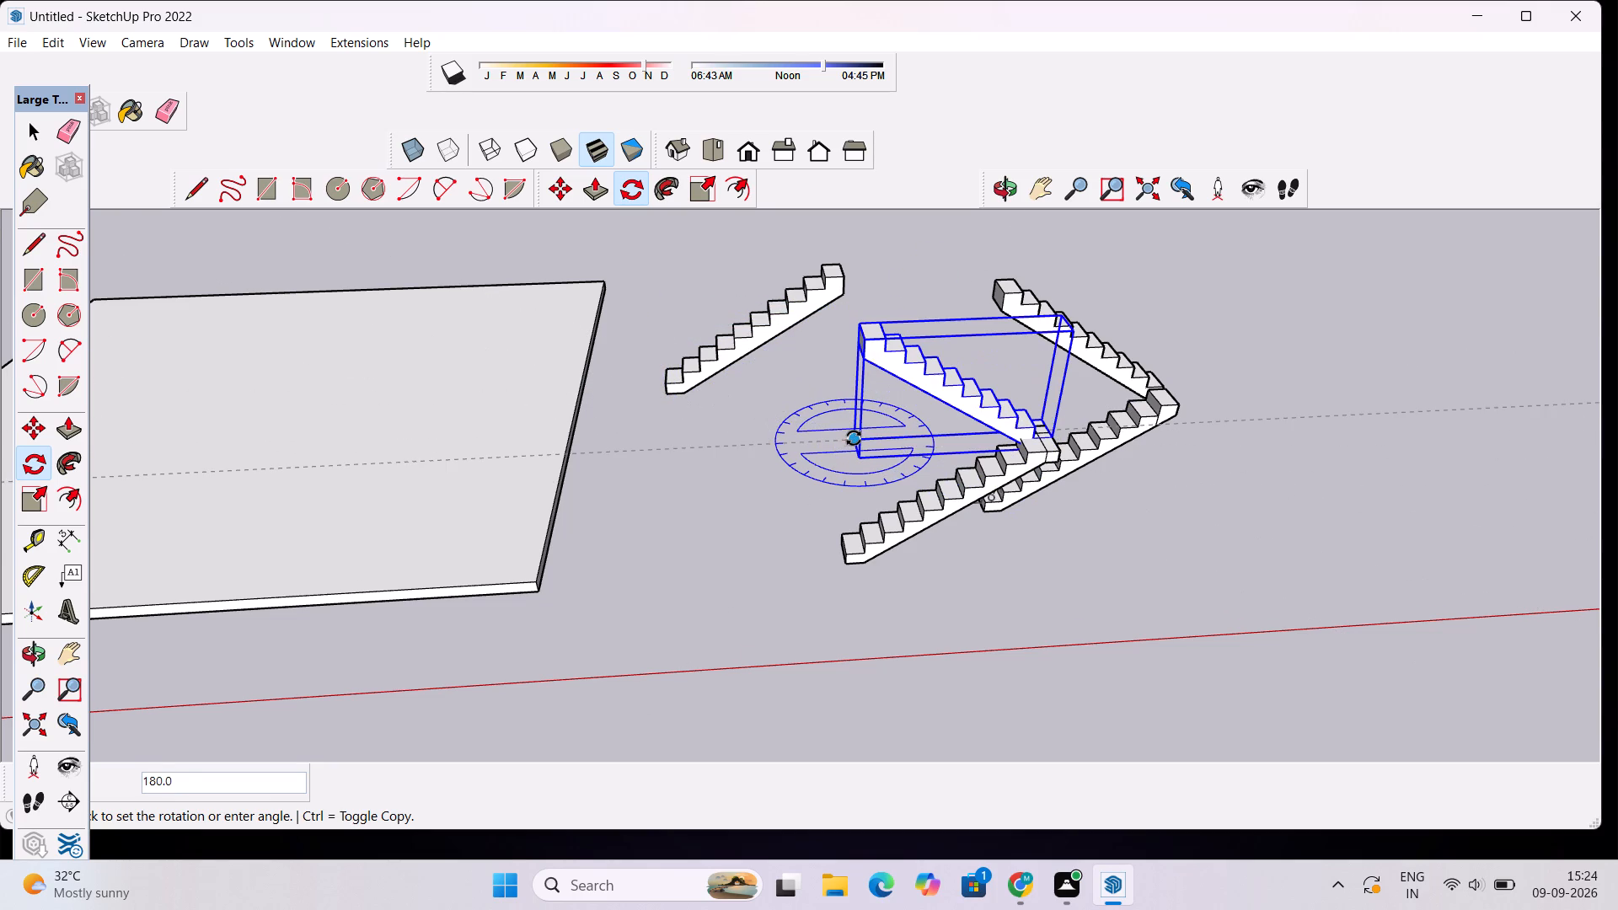
scroll(854, 438, "up", 4)
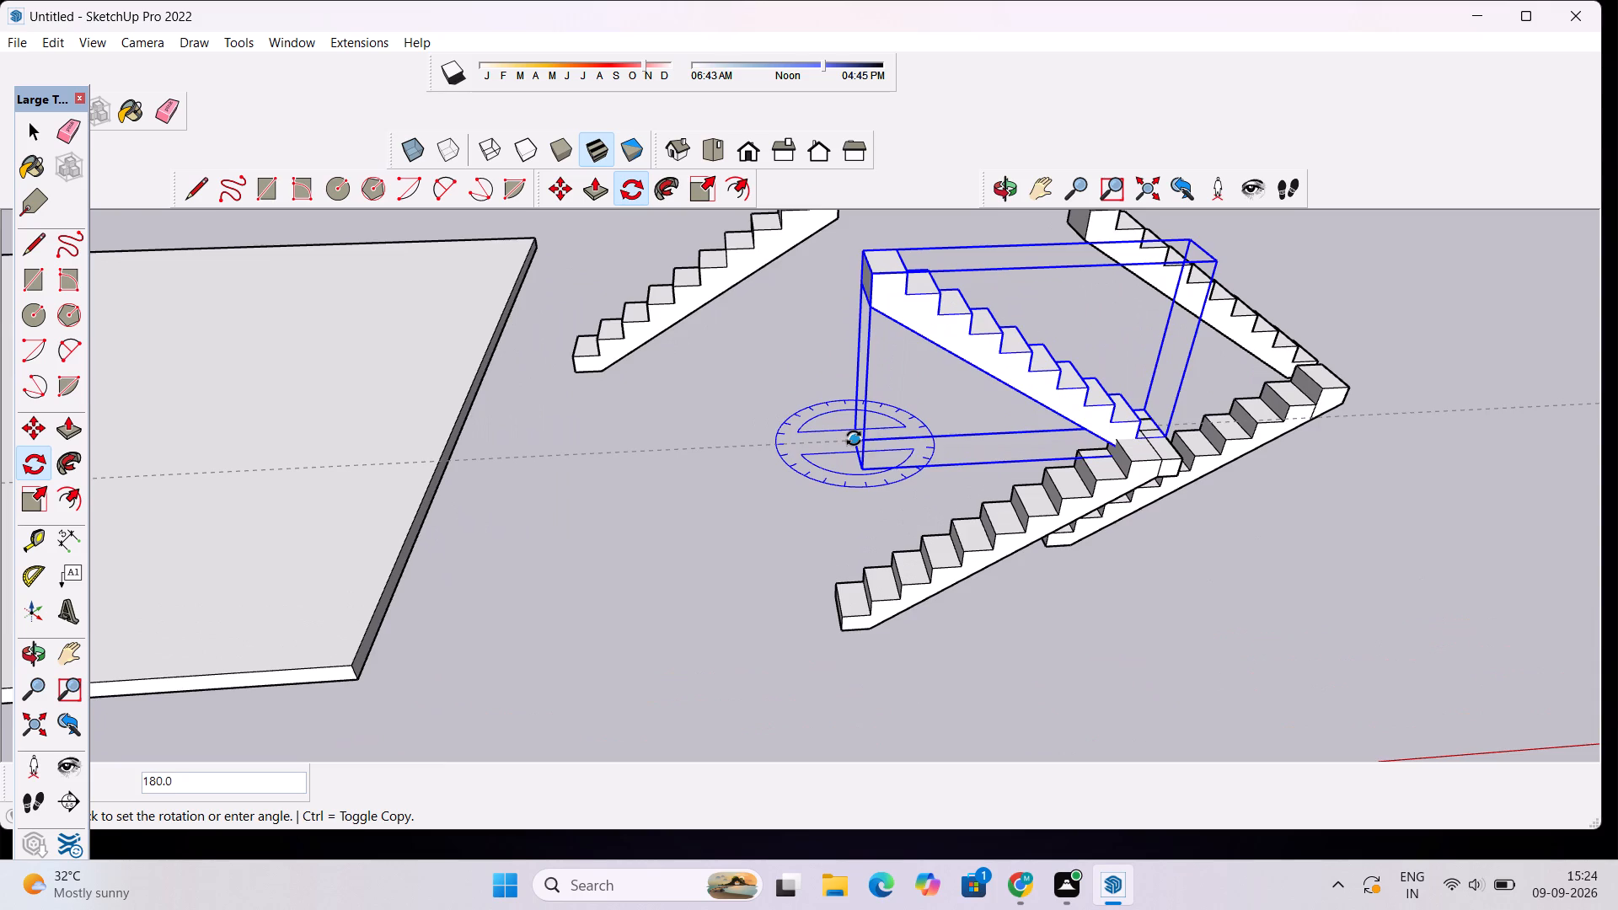
scroll(854, 438, "down", 4)
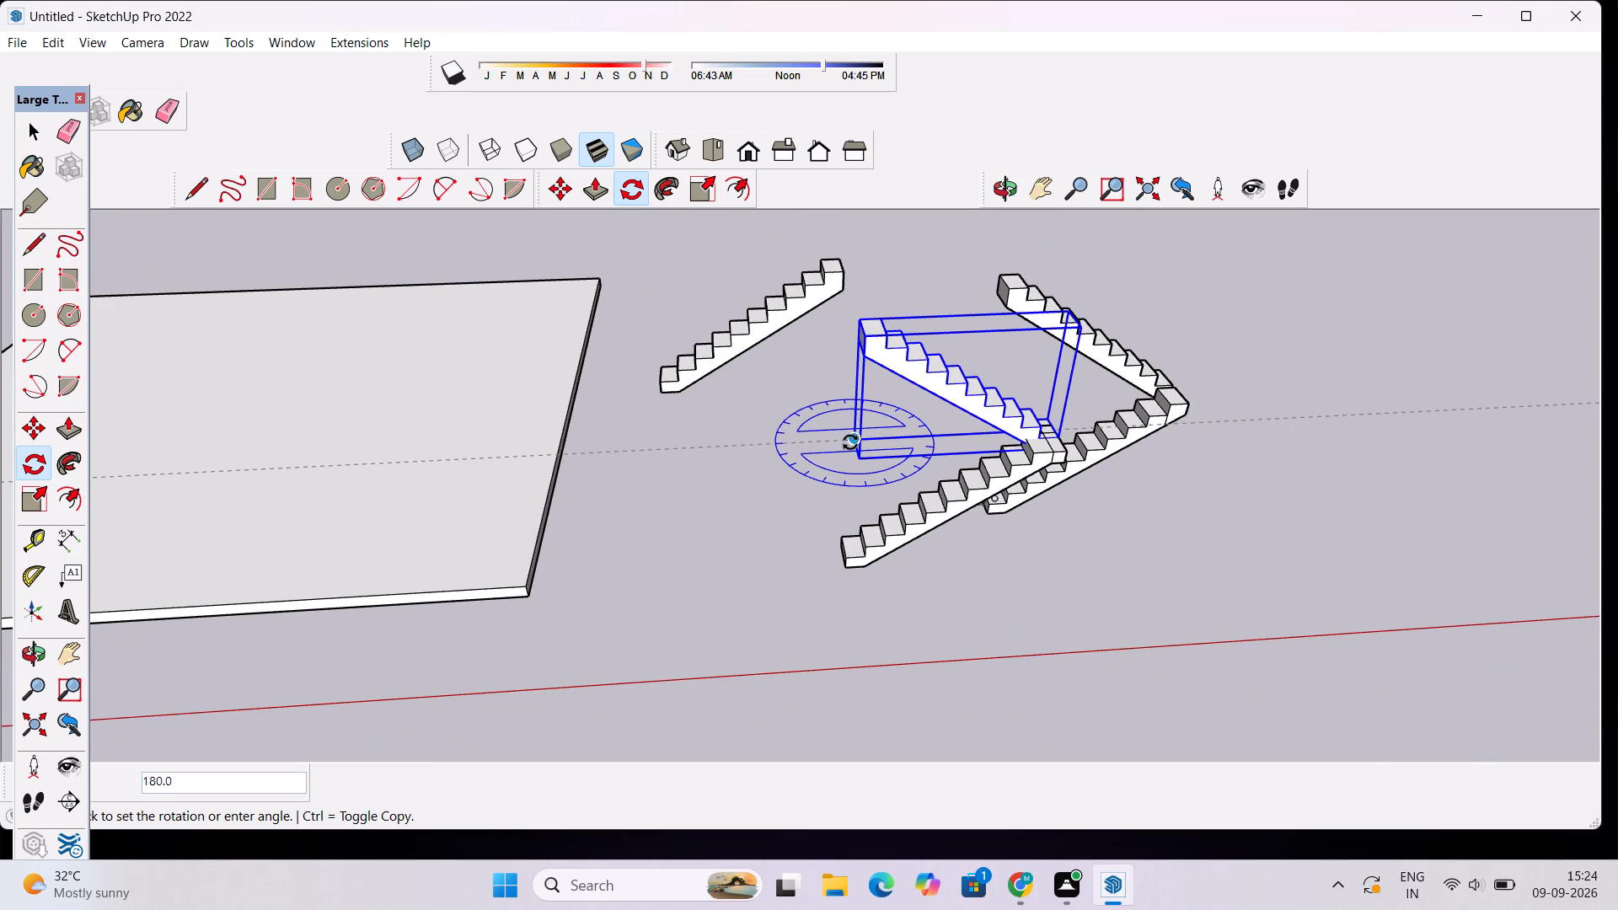
scroll(850, 443, "up", 1)
left_click(846, 447)
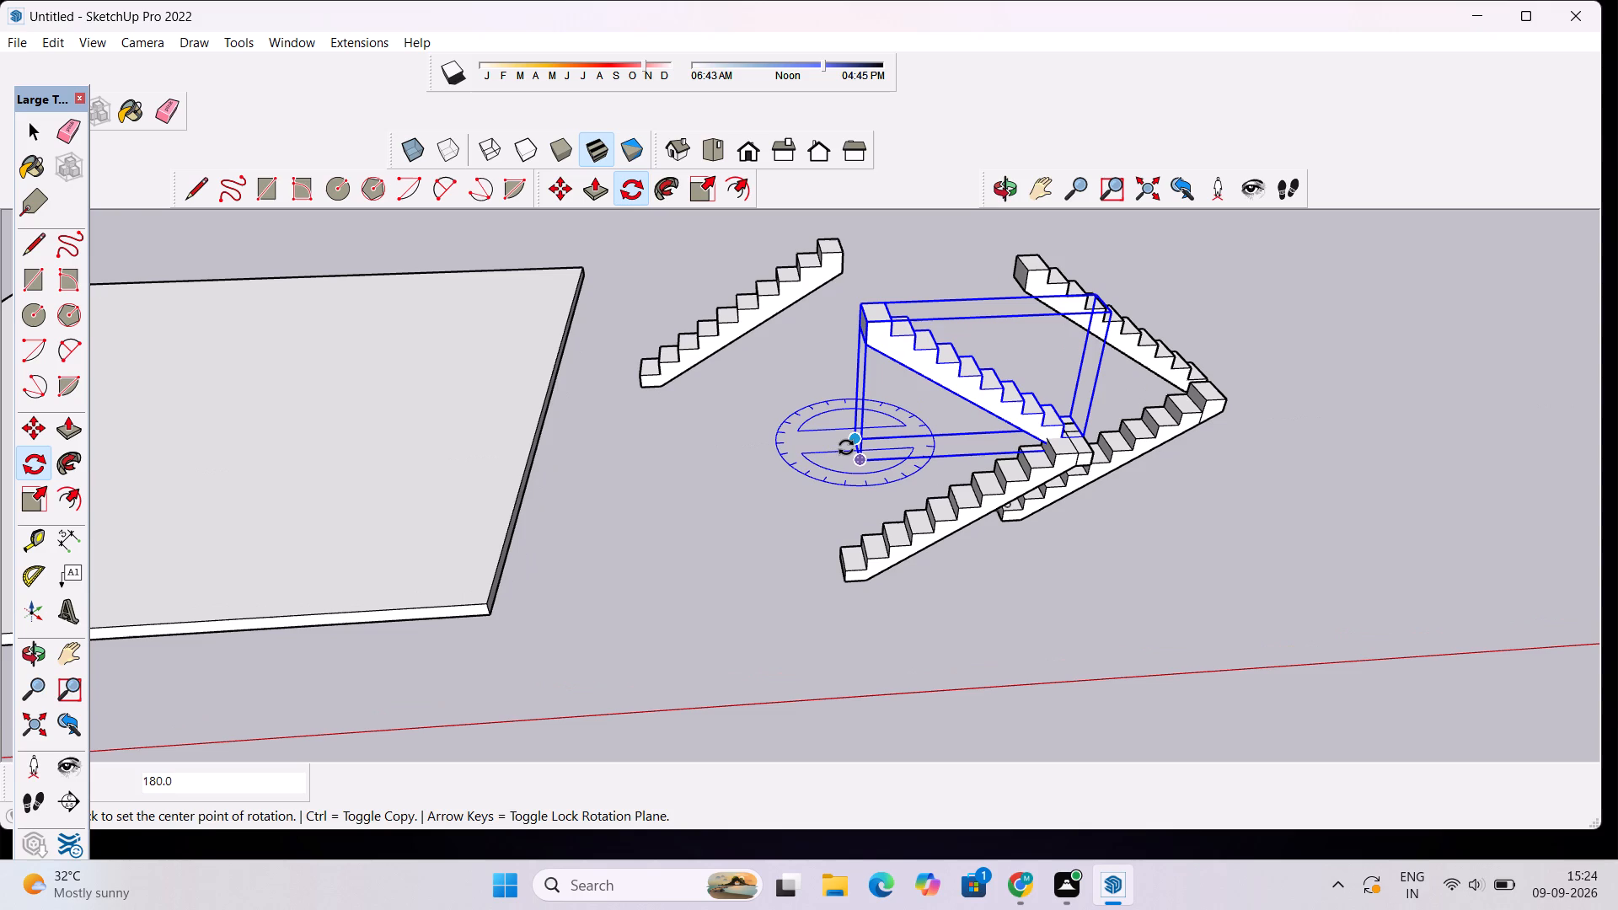
key("space")
left_click(1267, 335)
Examine from farther out and from above how the rotated copy sits against the neighbouring flights.
scroll(936, 346, "down", 1)
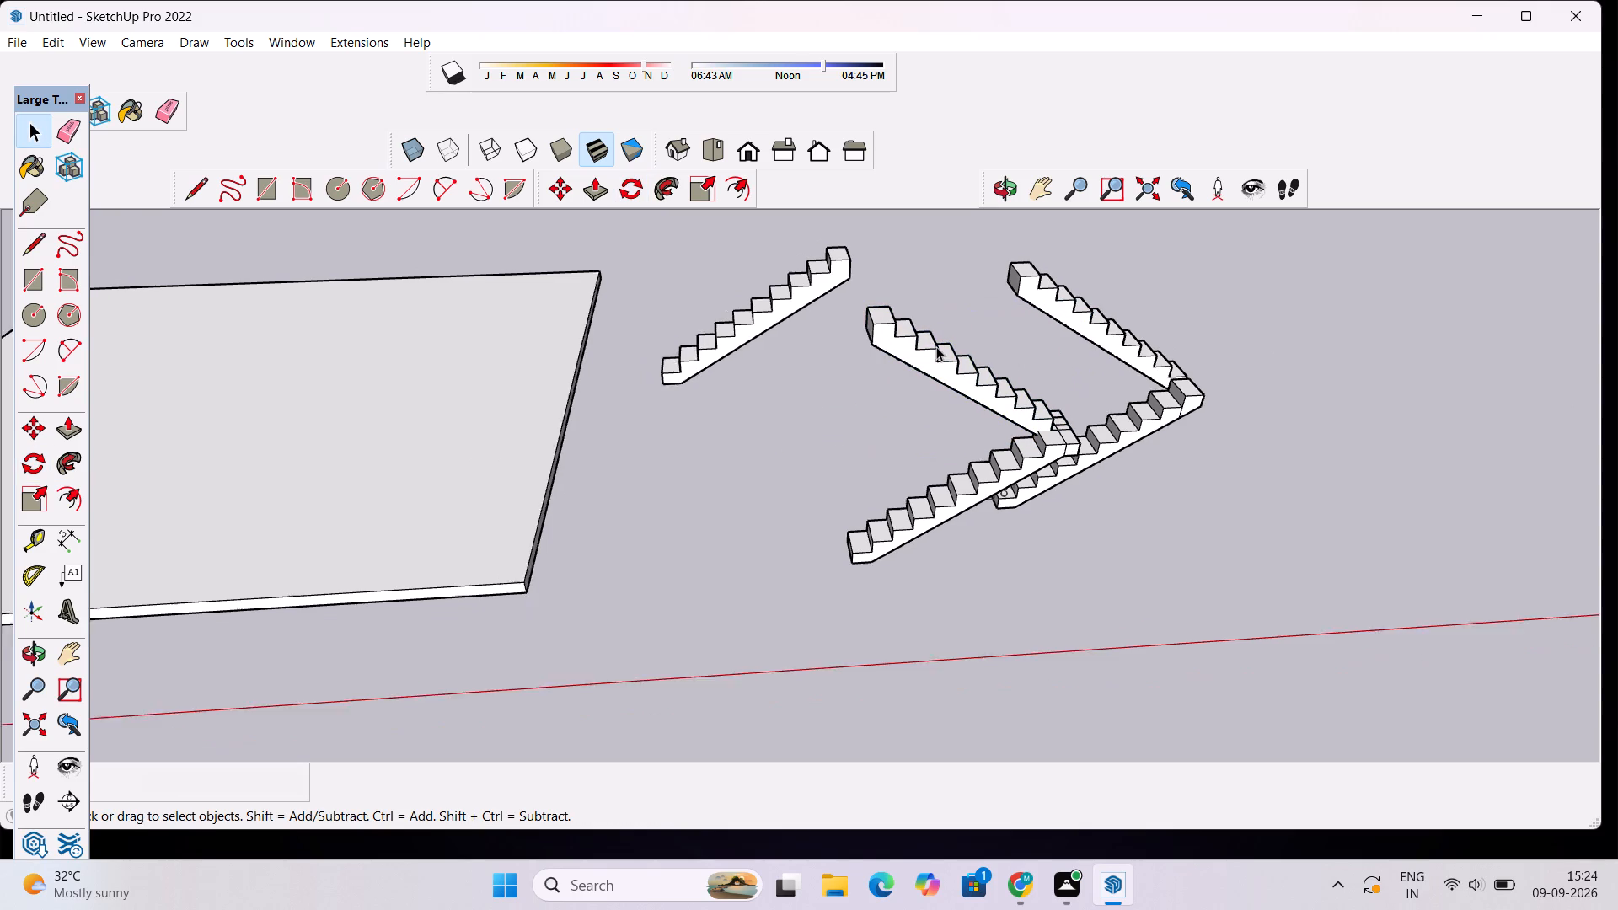
scroll(936, 346, "down", 4)
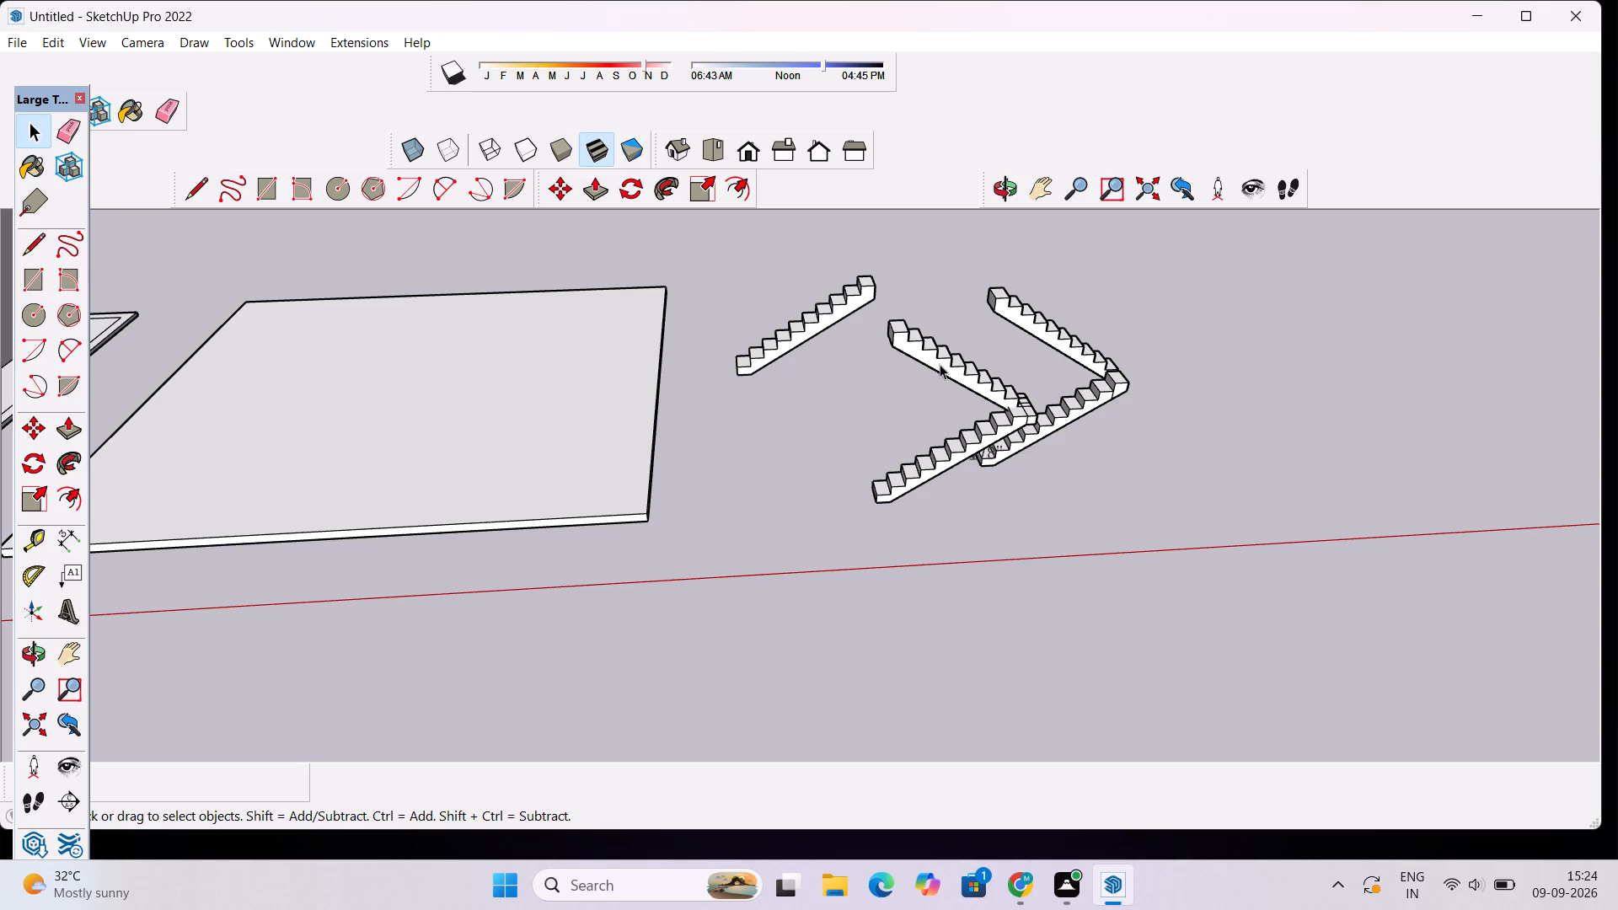
scroll(943, 378, "up", 7)
scroll(941, 385, "down", 7)
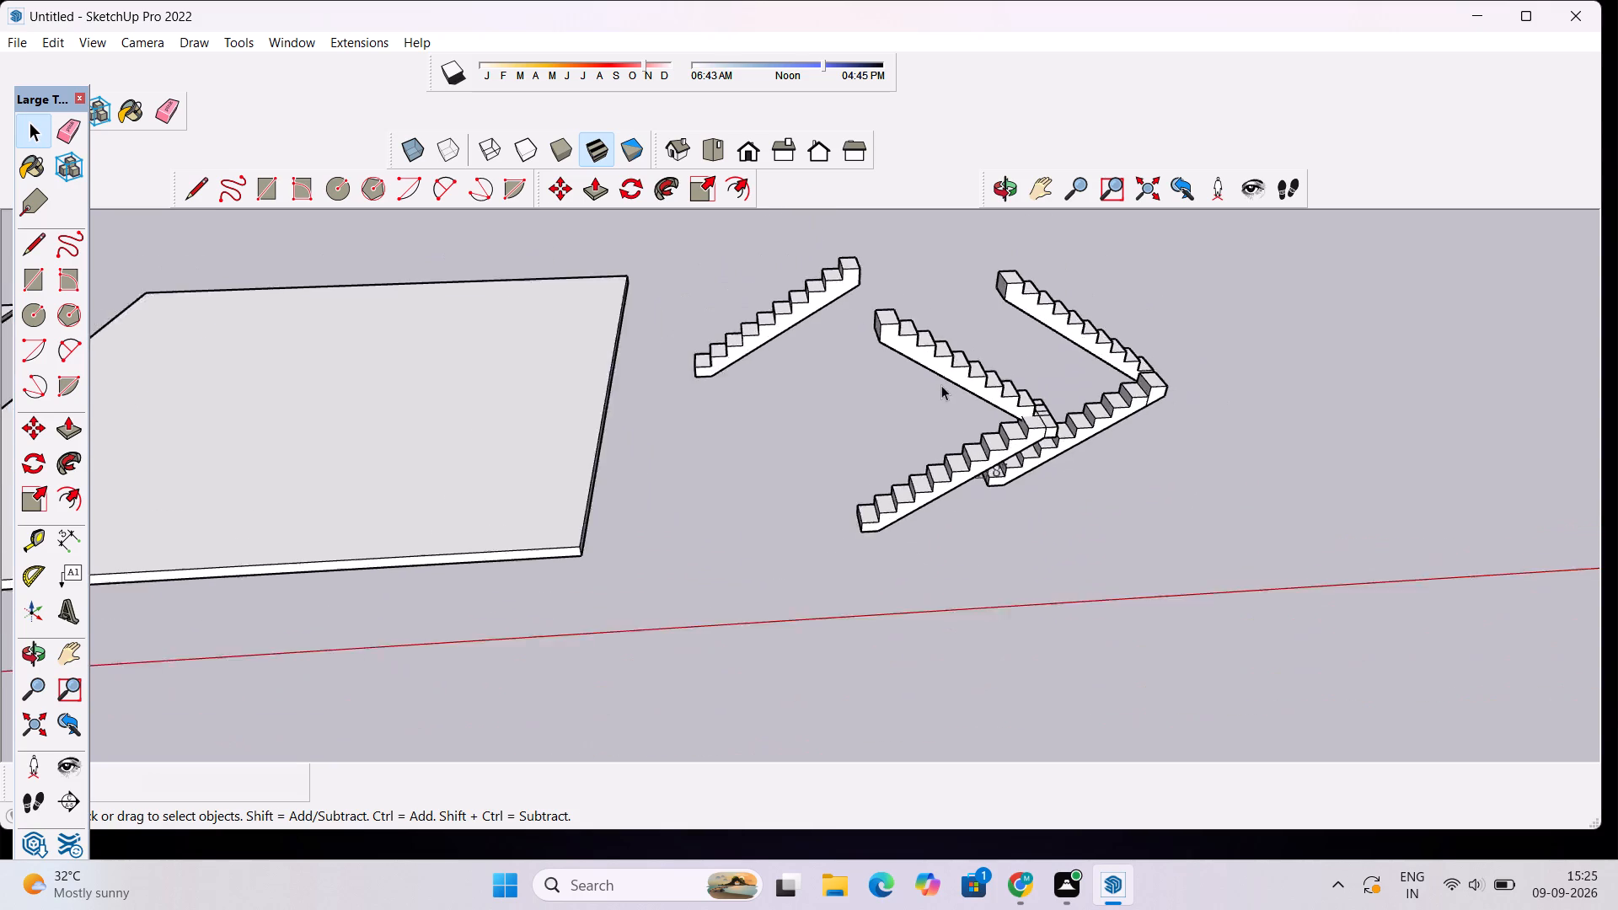
left_click(994, 189)
left_click_drag(775, 316, 999, 454)
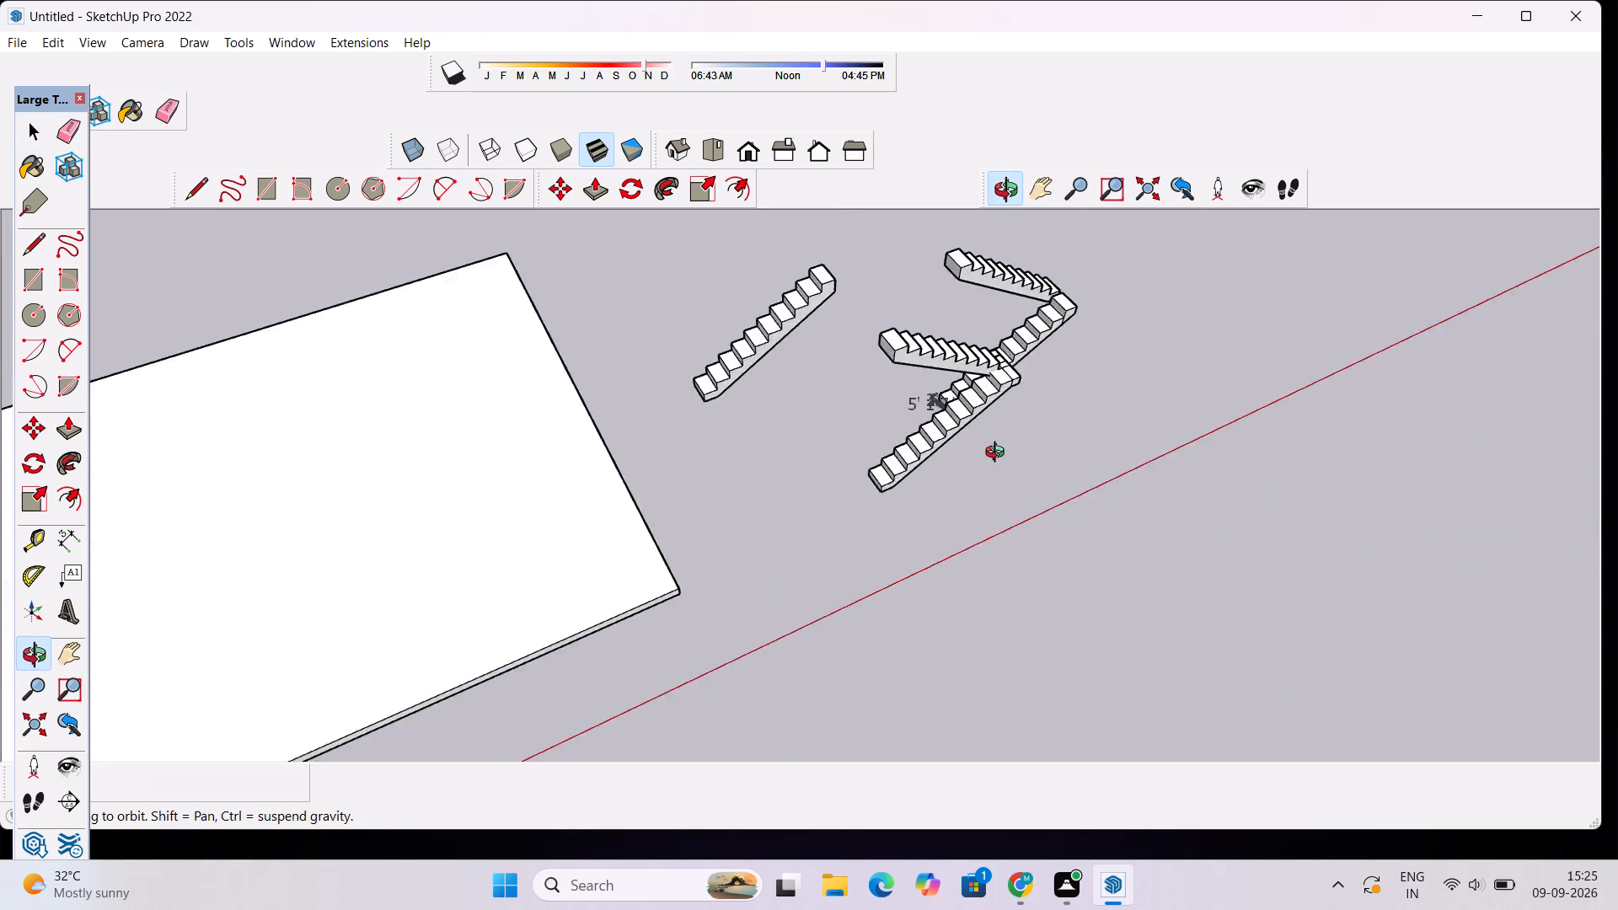
left_click_drag(999, 454, 1210, 466)
scroll(812, 335, "down", 1)
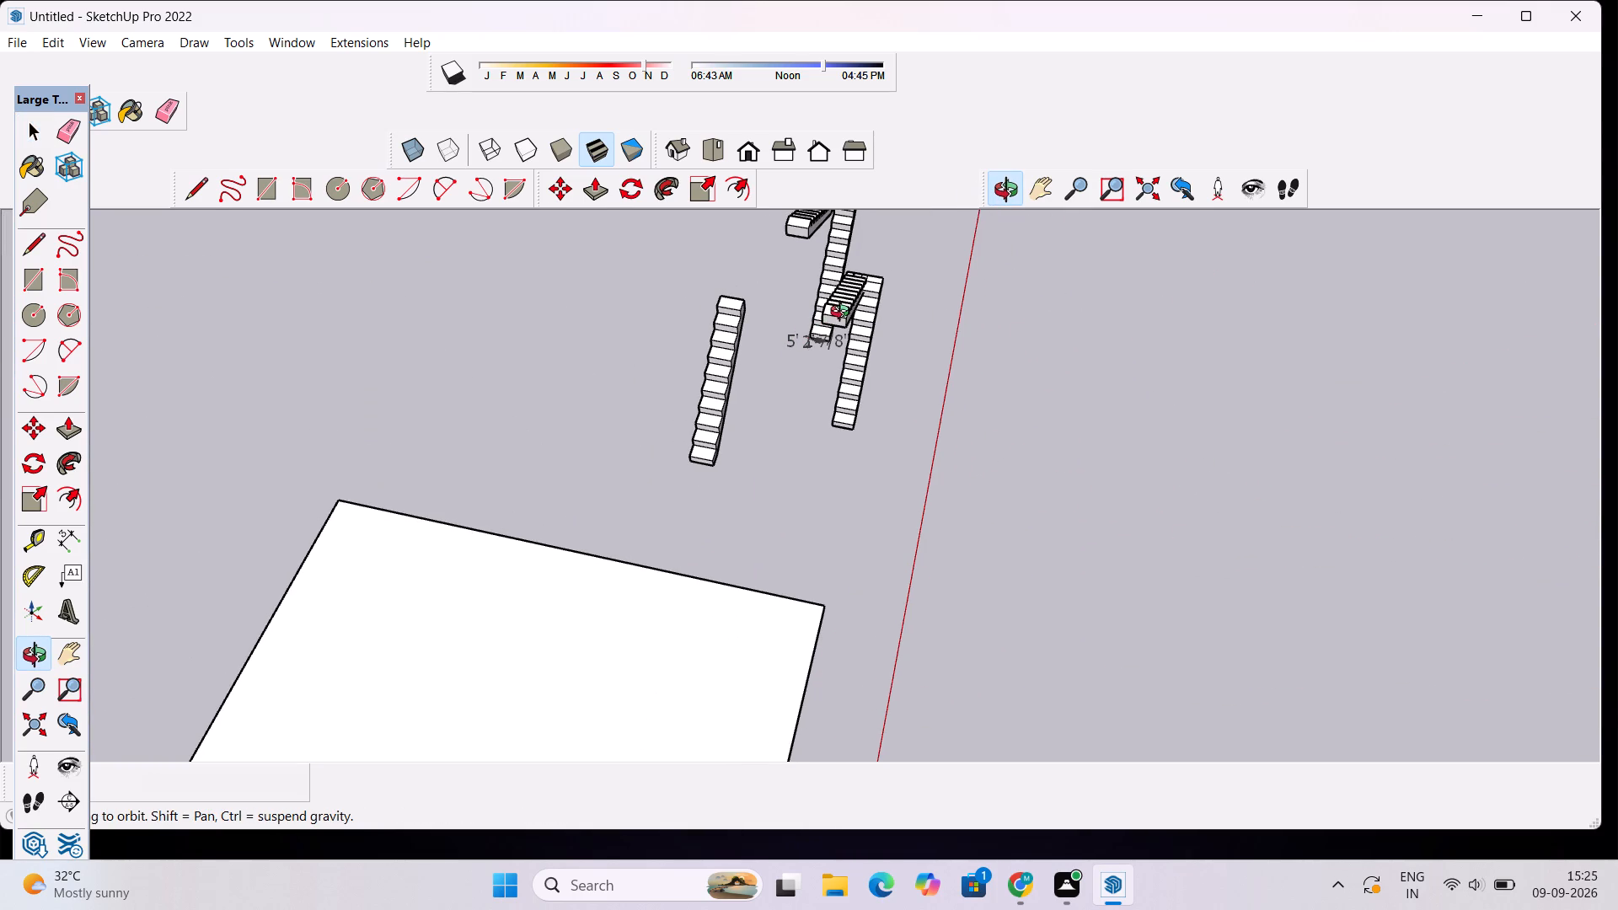
scroll(843, 329, "down", 3)
scroll(868, 264, "up", 4)
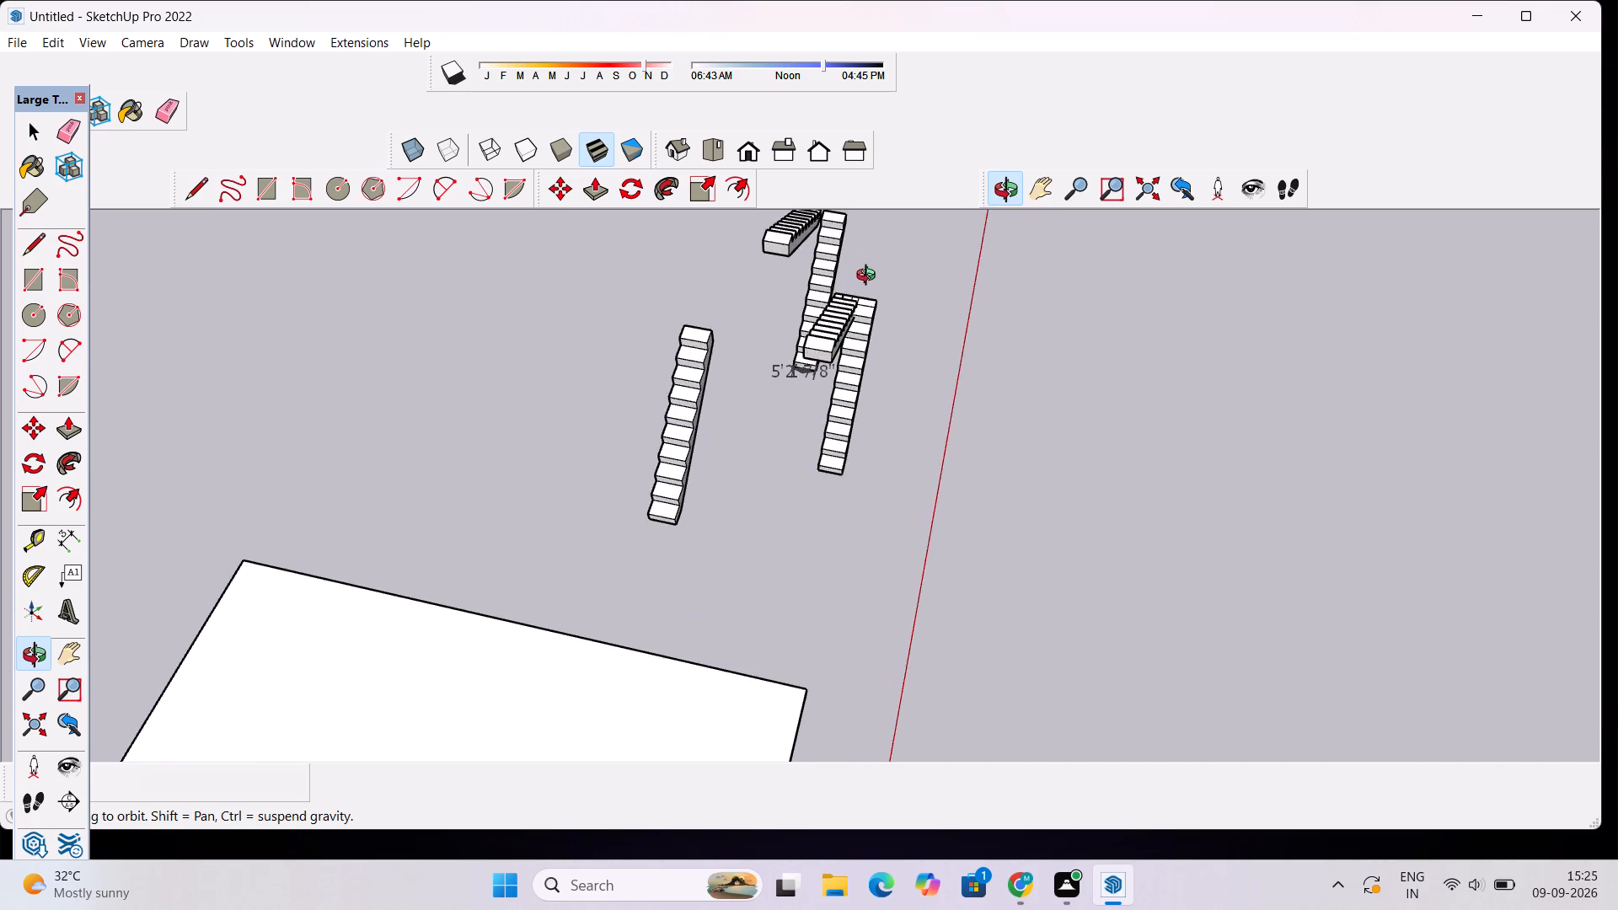
scroll(854, 290, "up", 5)
Move the rotated copy by its top step's corner into the gap between the separate flight and the joined flights.
key("space")
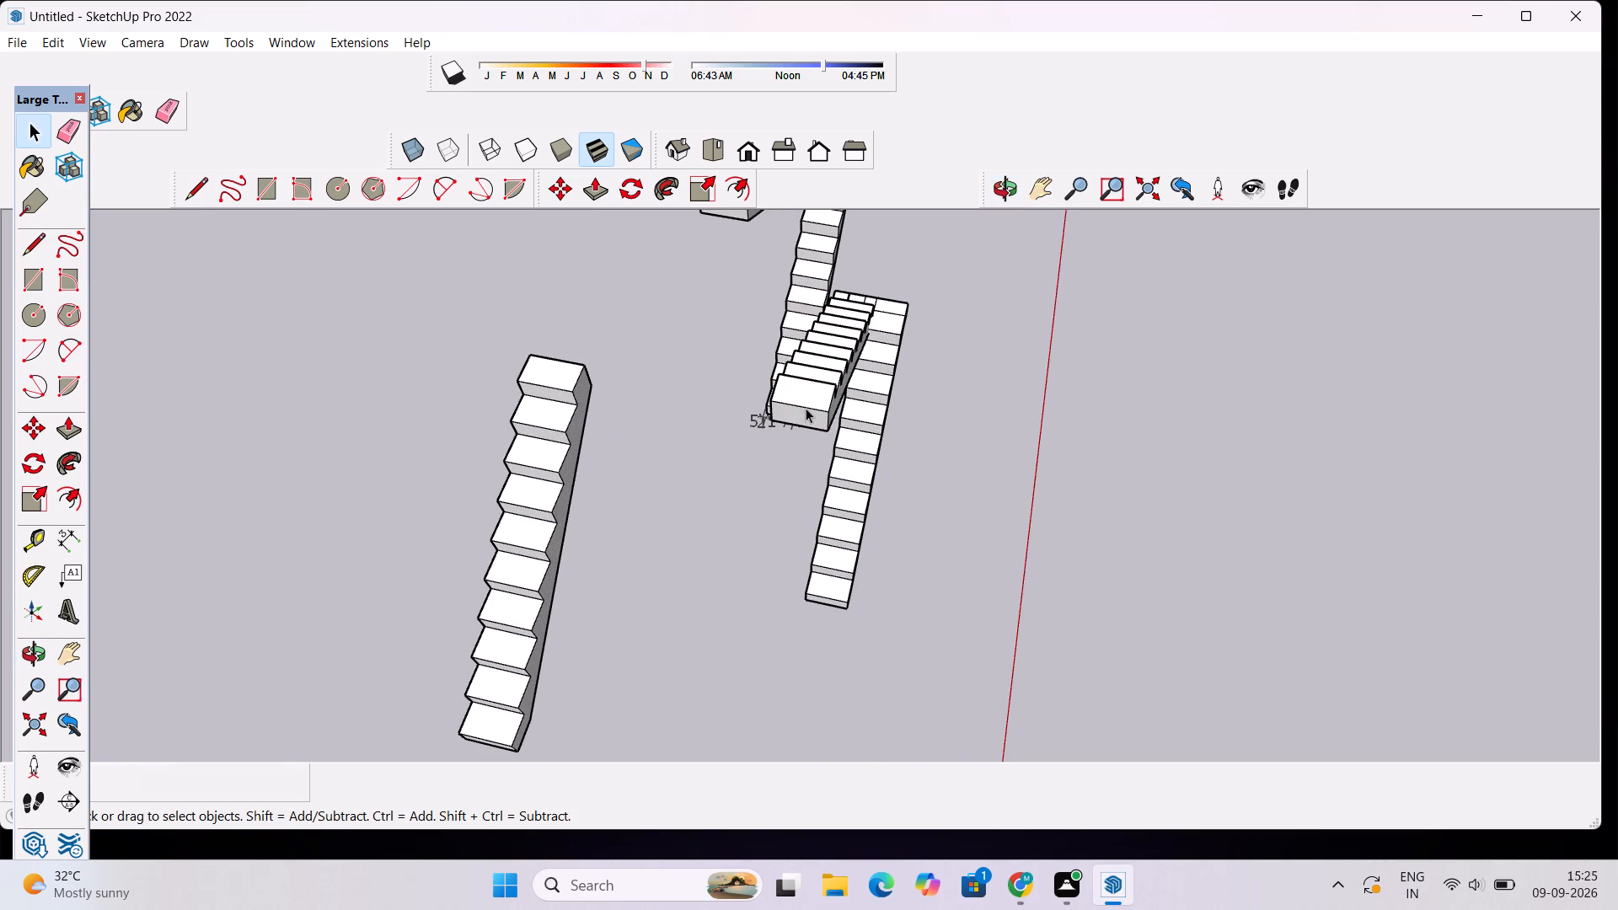
left_click(806, 408)
key("m")
scroll(806, 383, "up", 4)
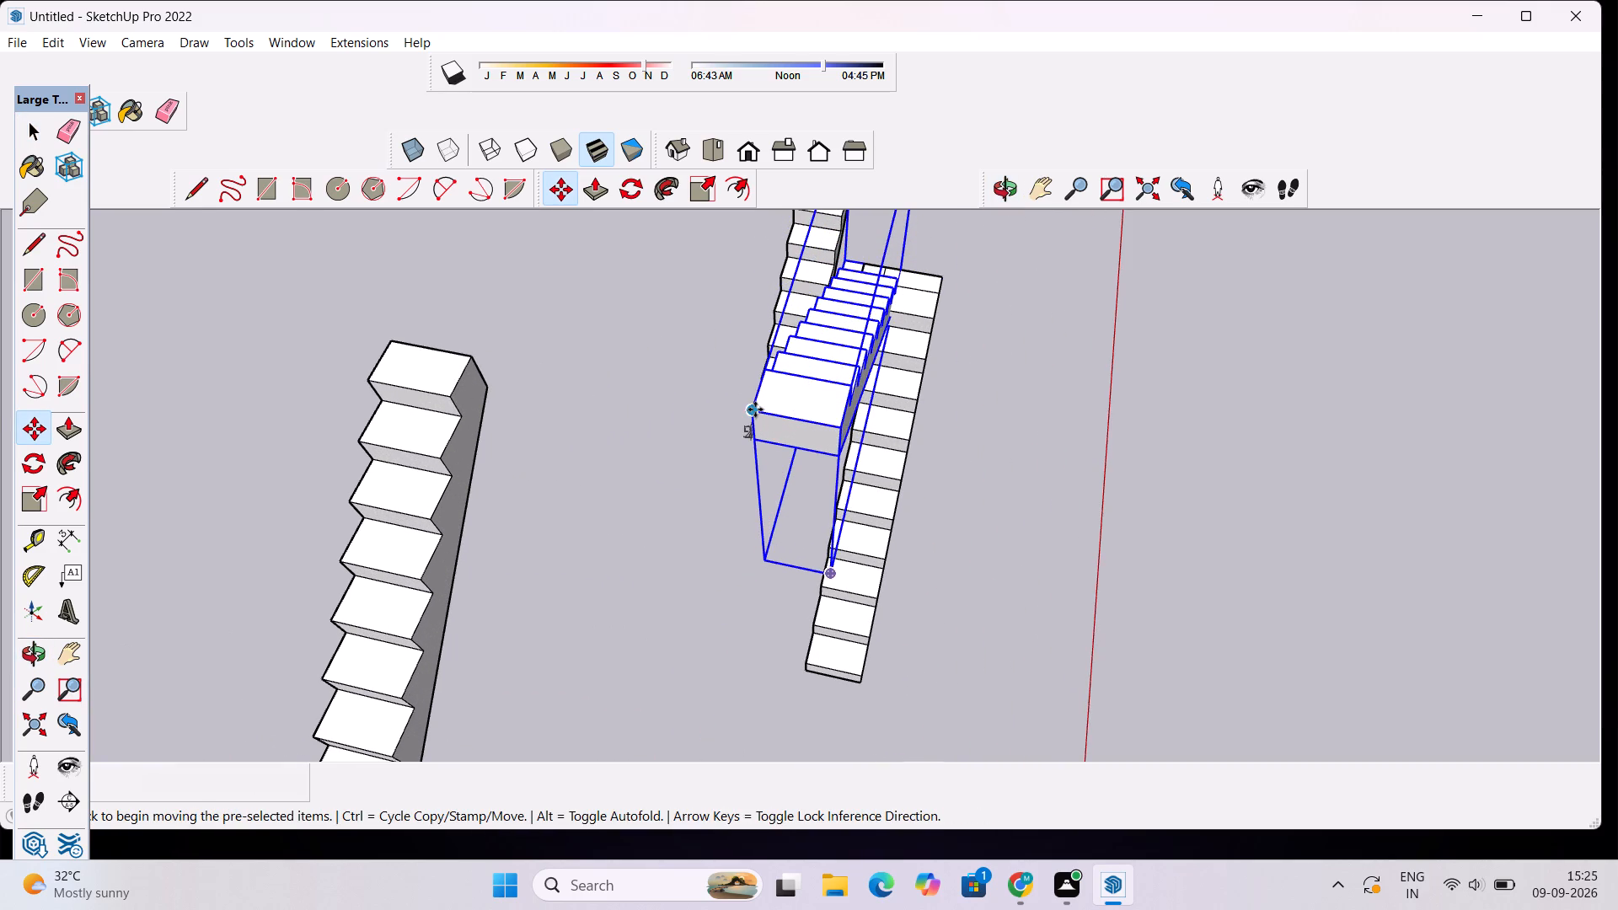
left_click(755, 409)
scroll(442, 416, "down", 4)
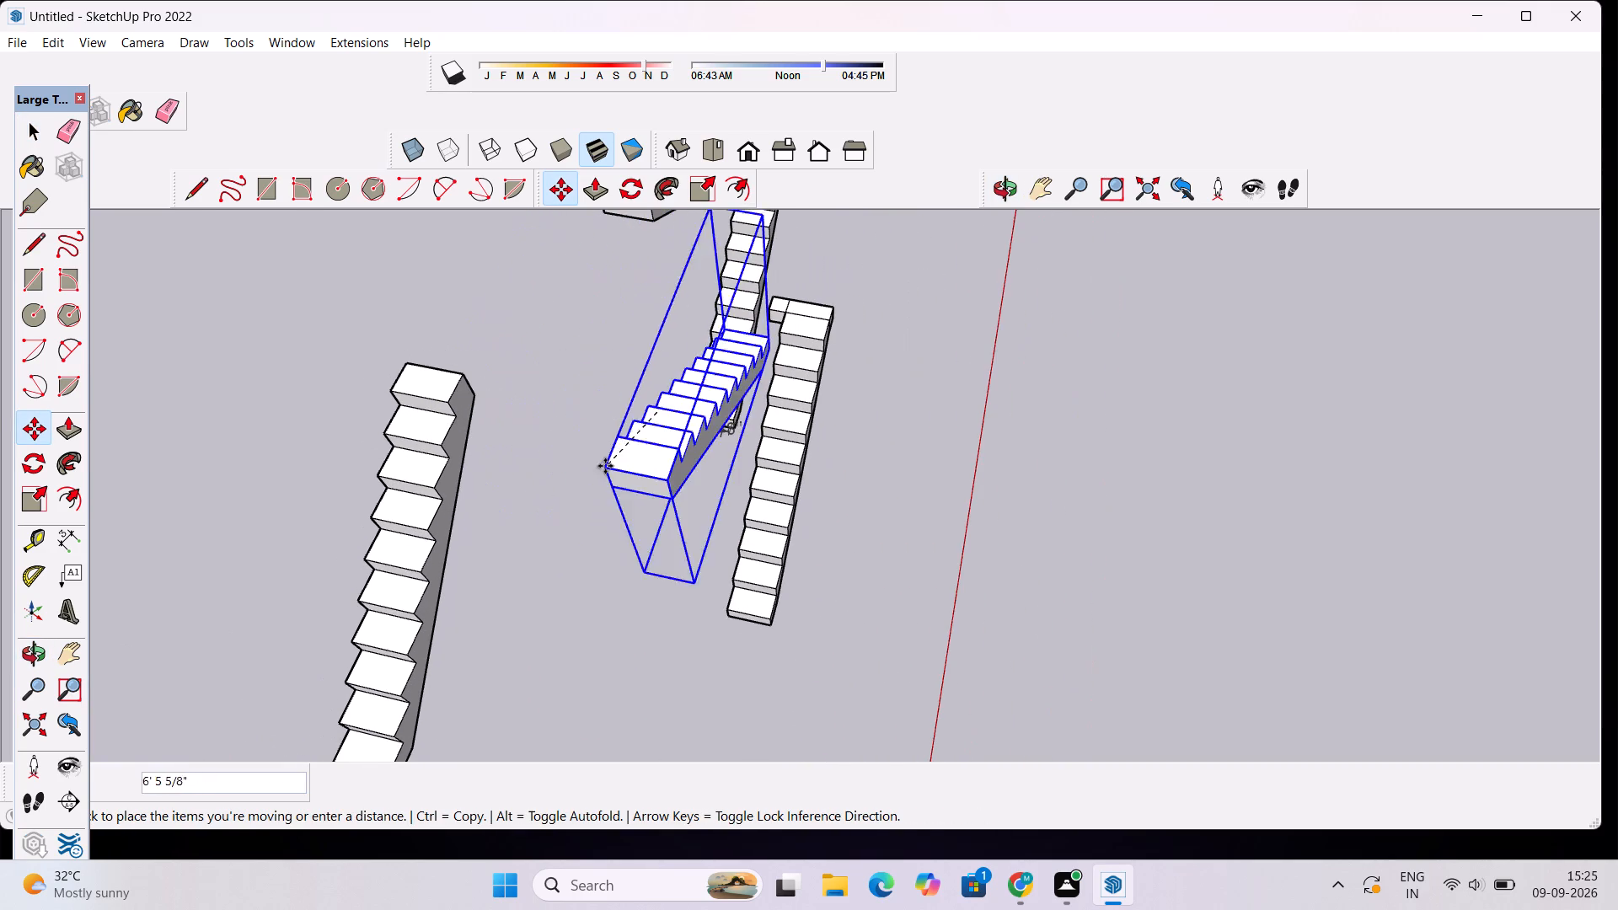
left_click(528, 518)
scroll(629, 450, "down", 4)
key("space")
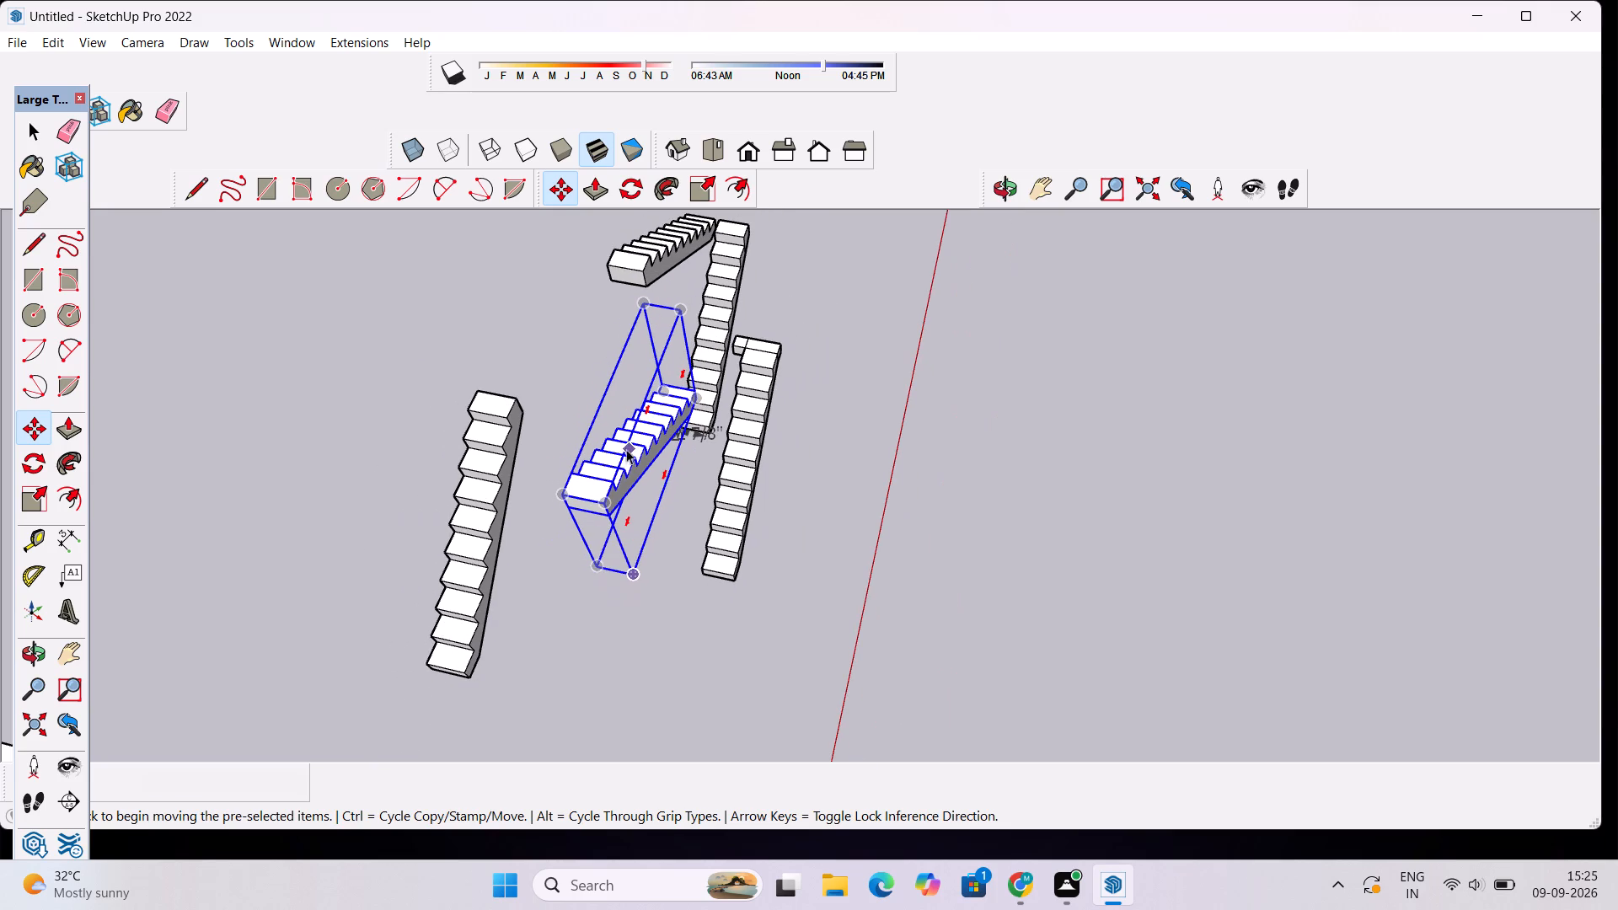
Examine the moved flight's alignment with the surrounding flights and the slab from several sides.
left_click(1008, 191)
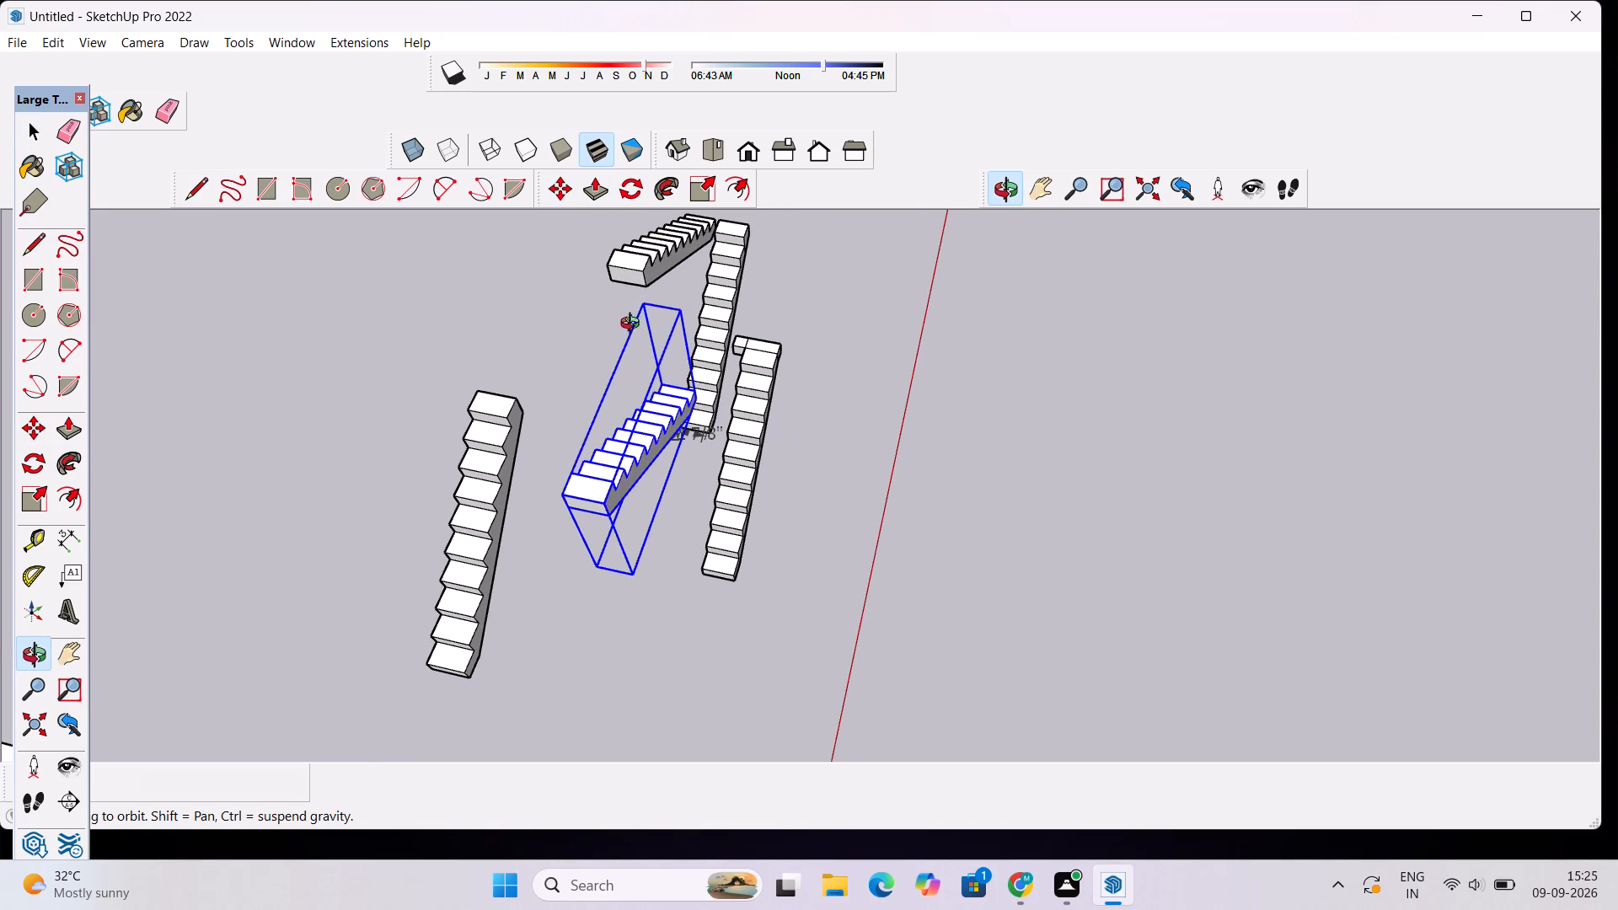
left_click_drag(617, 335, 1140, 280)
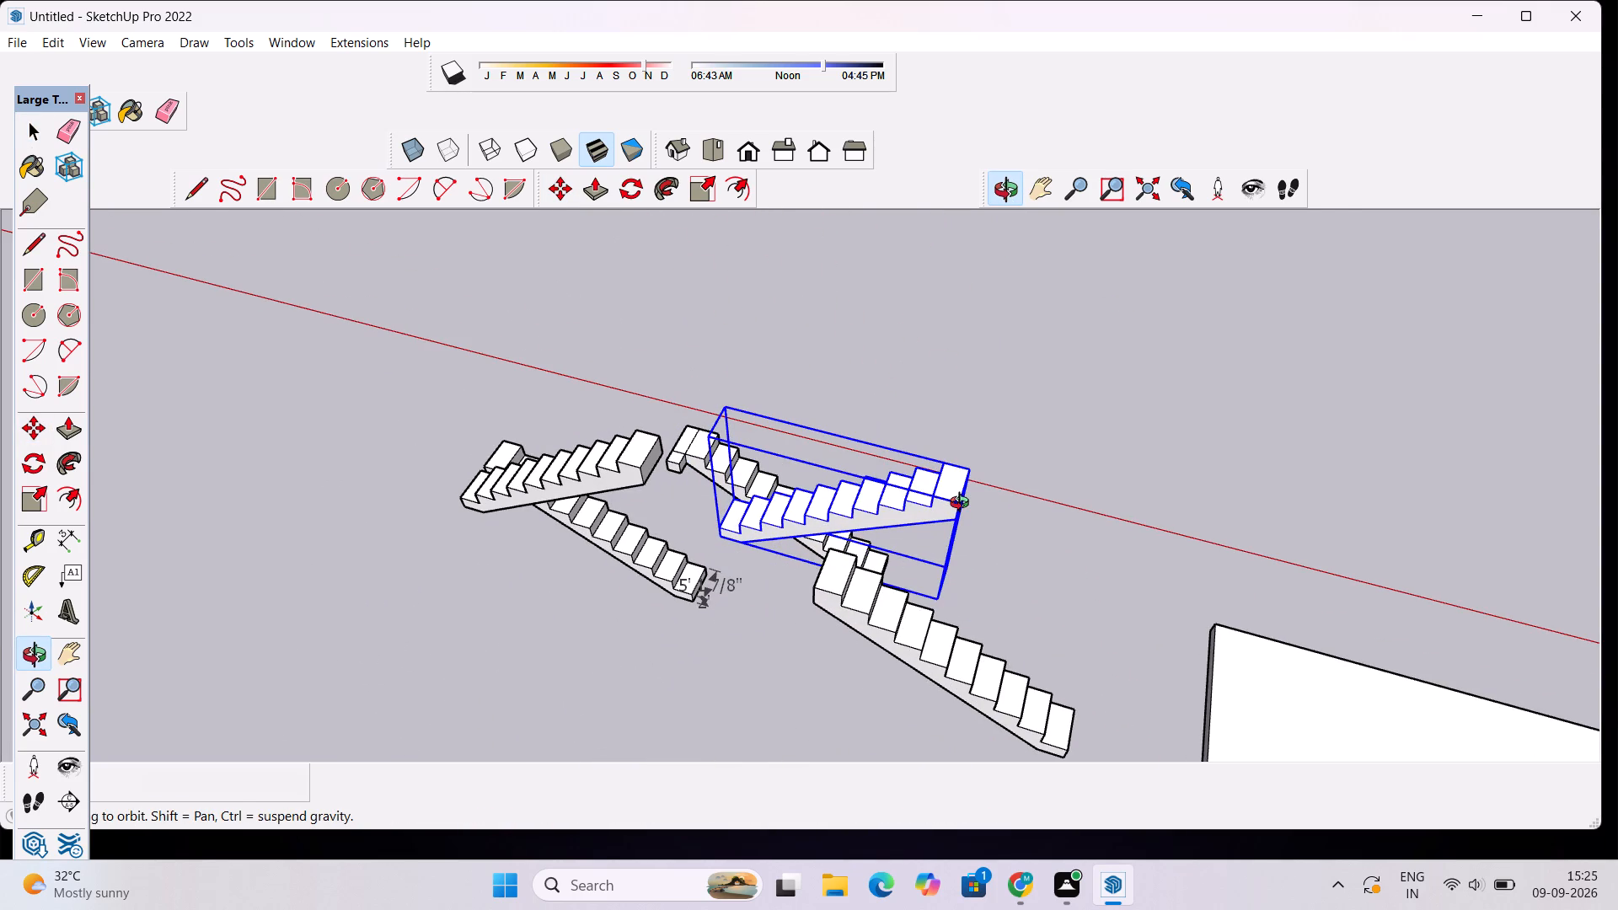
left_click_drag(1039, 506, 1142, 468)
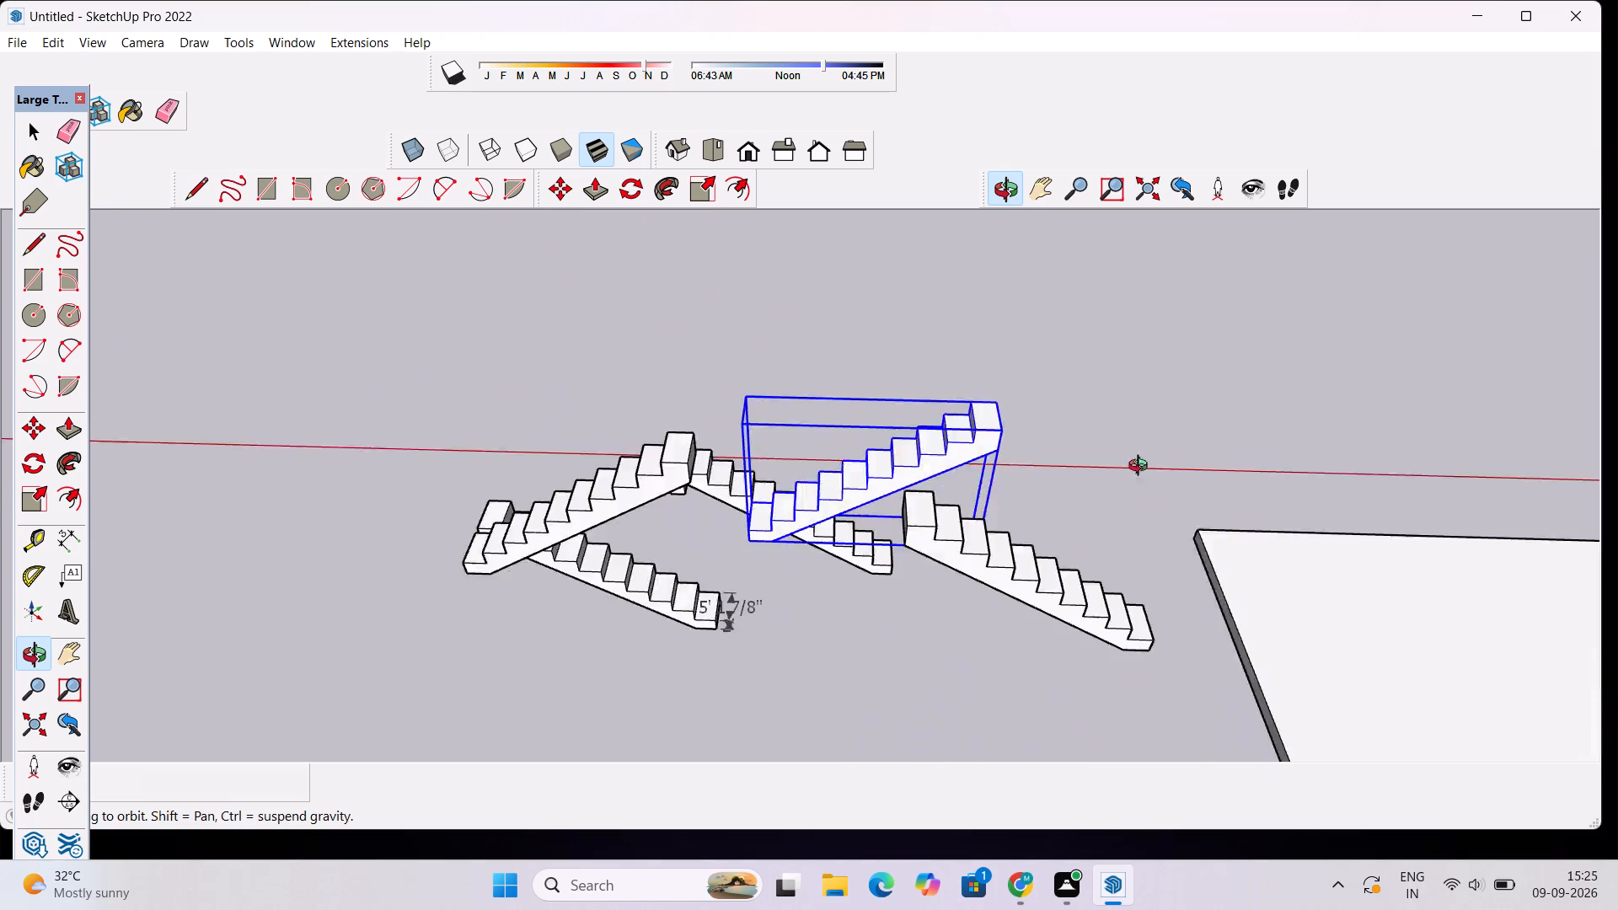
left_click_drag(1142, 468, 1367, 430)
scroll(757, 429, "up", 3)
left_click_drag(758, 446, 957, 468)
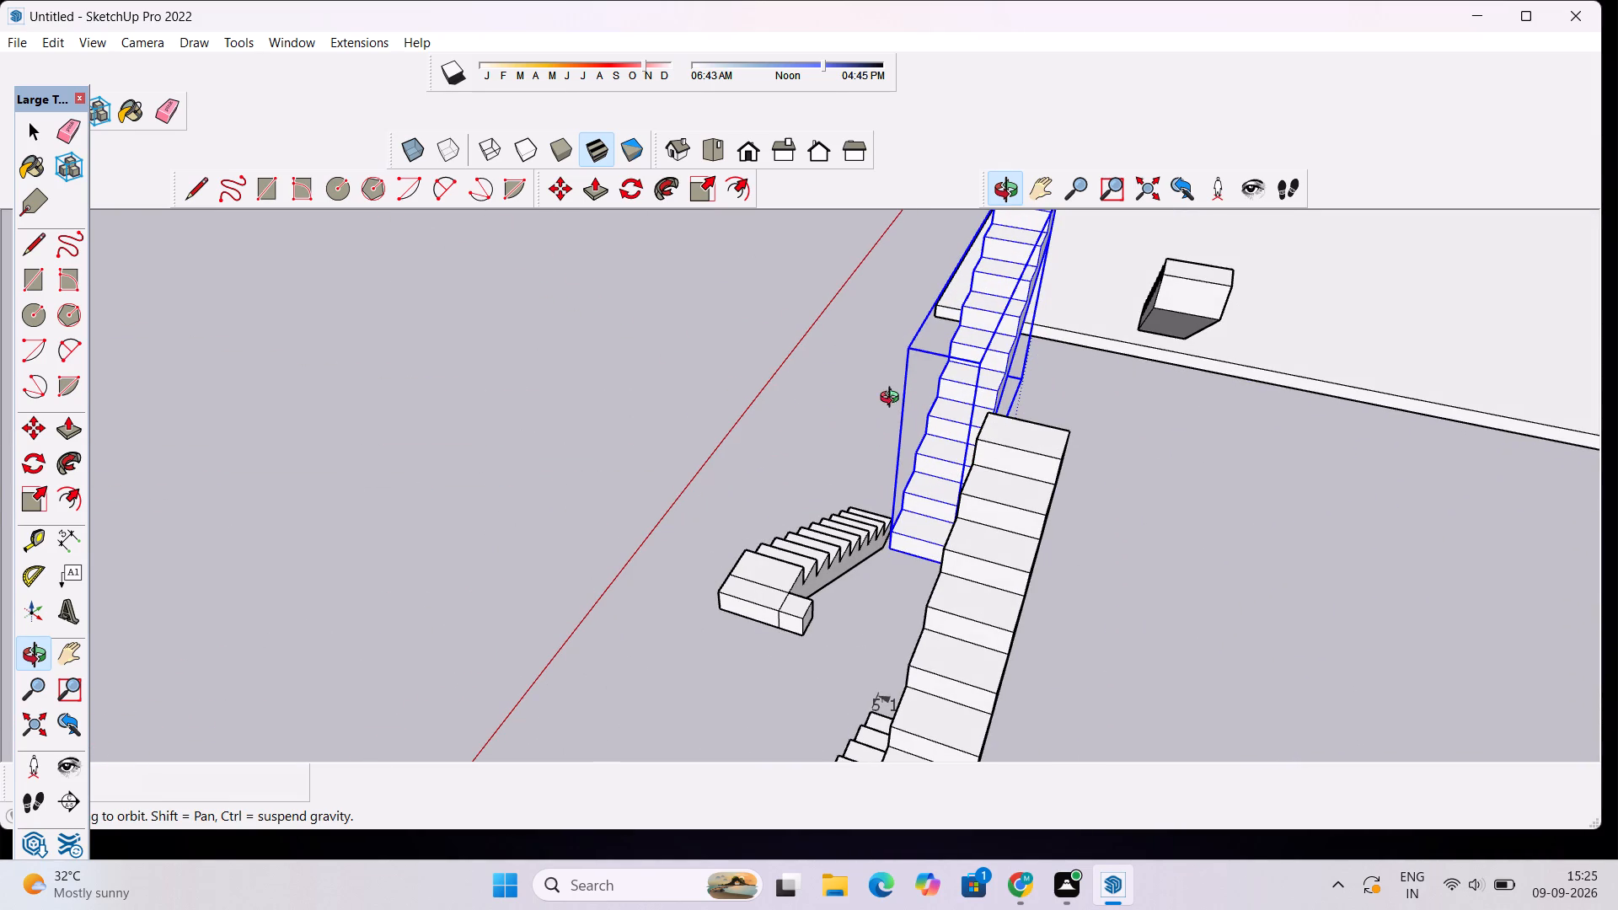
scroll(876, 421, "down", 1)
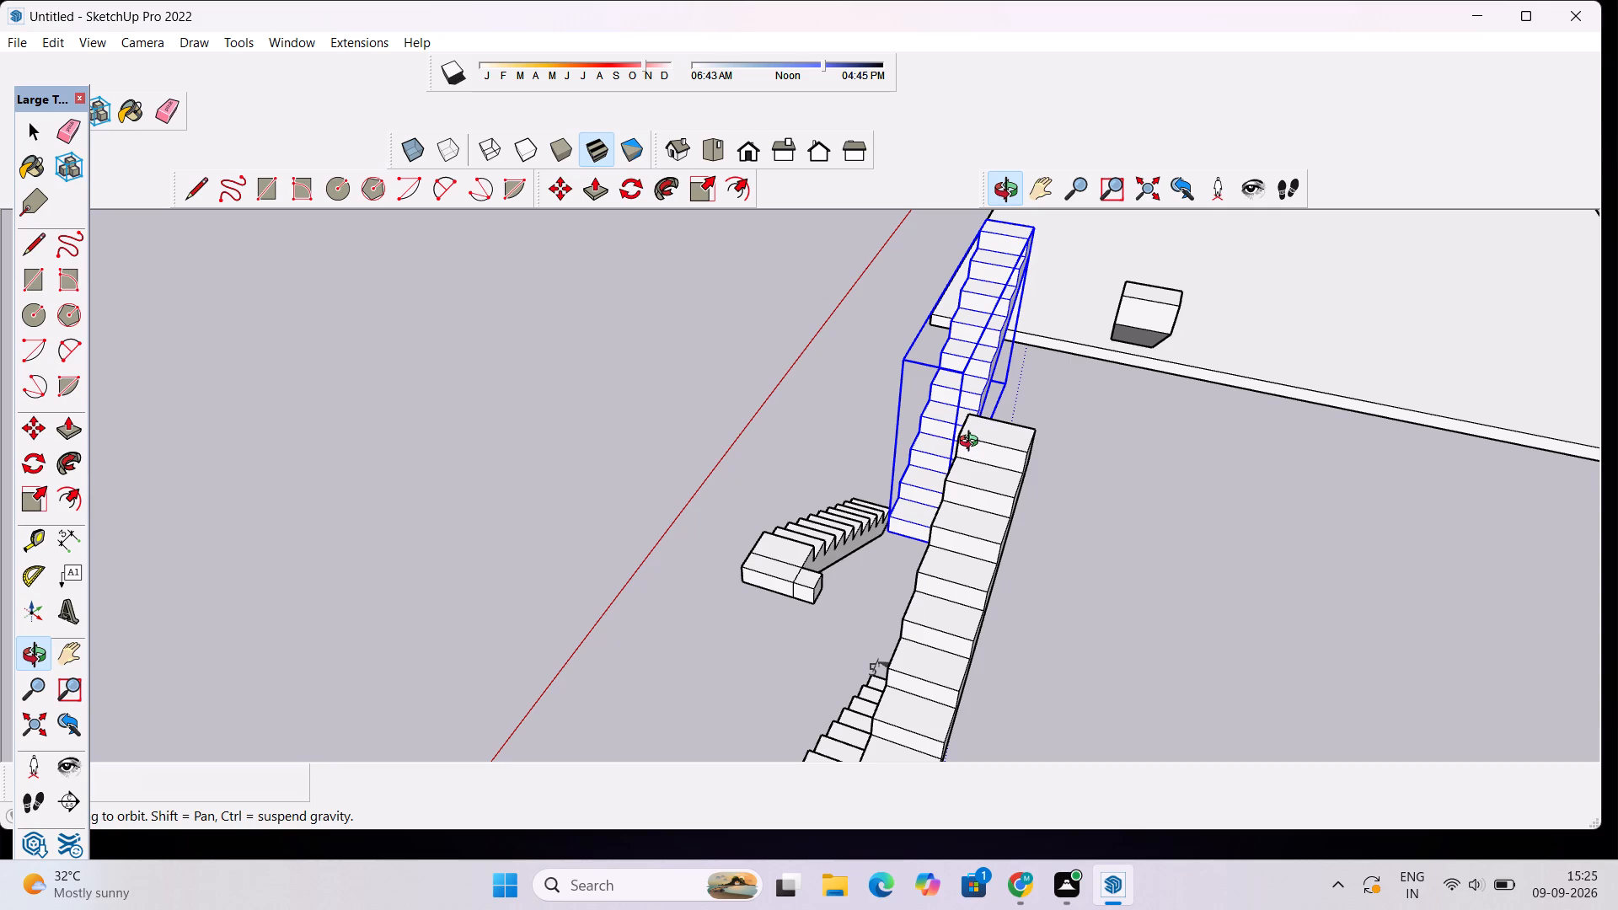
scroll(973, 448, "down", 5)
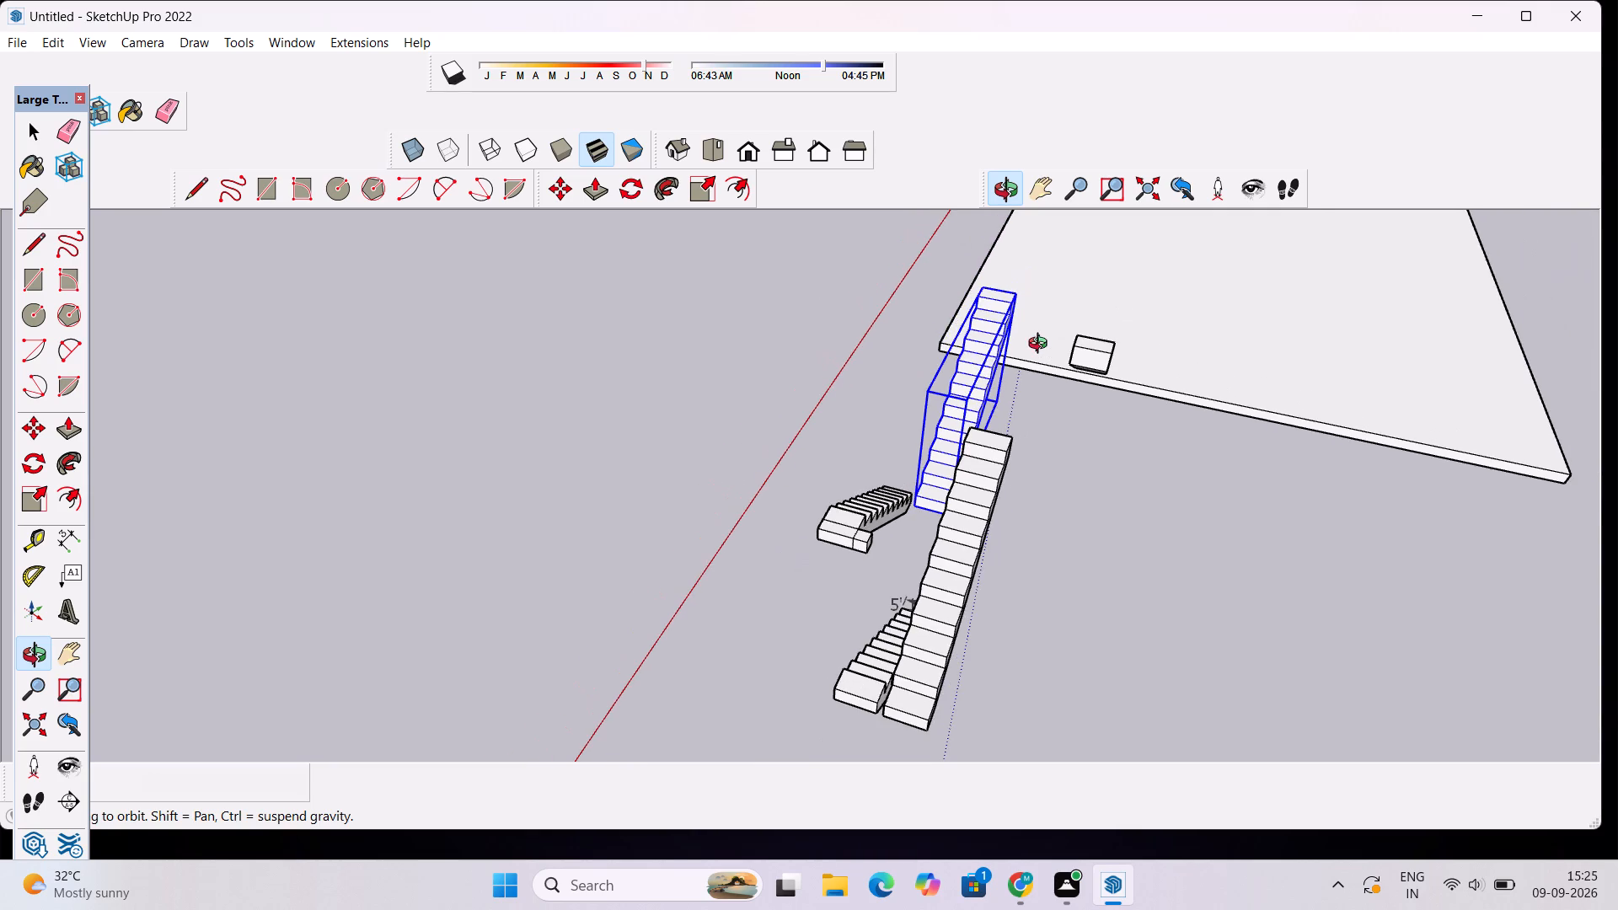
scroll(1042, 344, "up", 5)
scroll(929, 358, "down", 8)
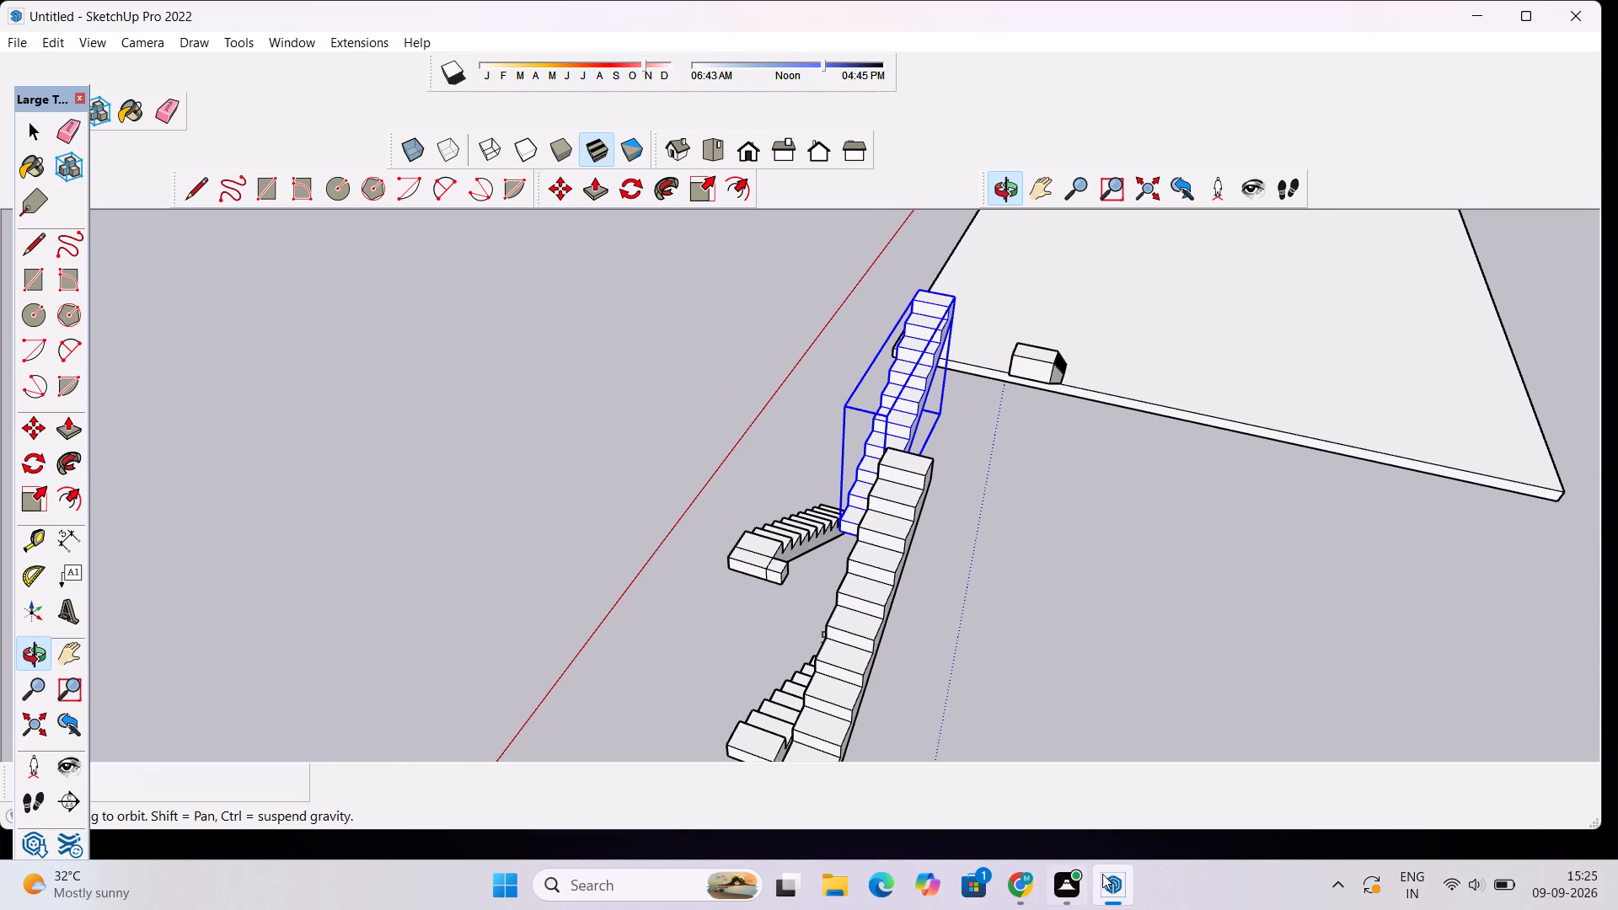
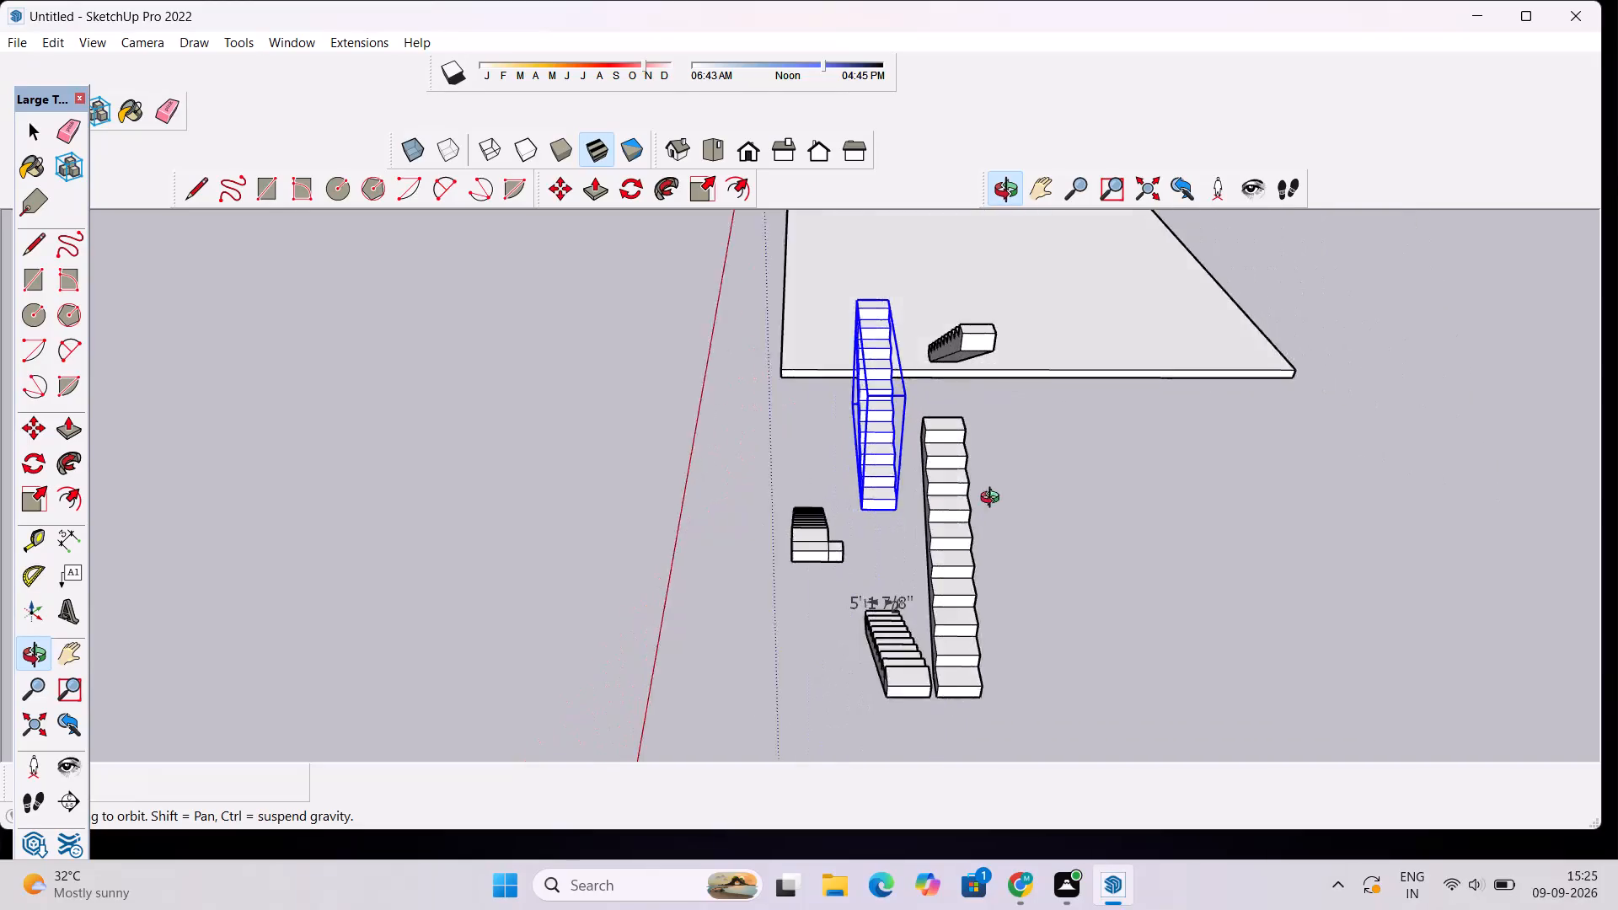
Examine from several sides how the selected flight sits relative to the slab, the separate flight and the joined flights.
scroll(946, 406, "up", 2)
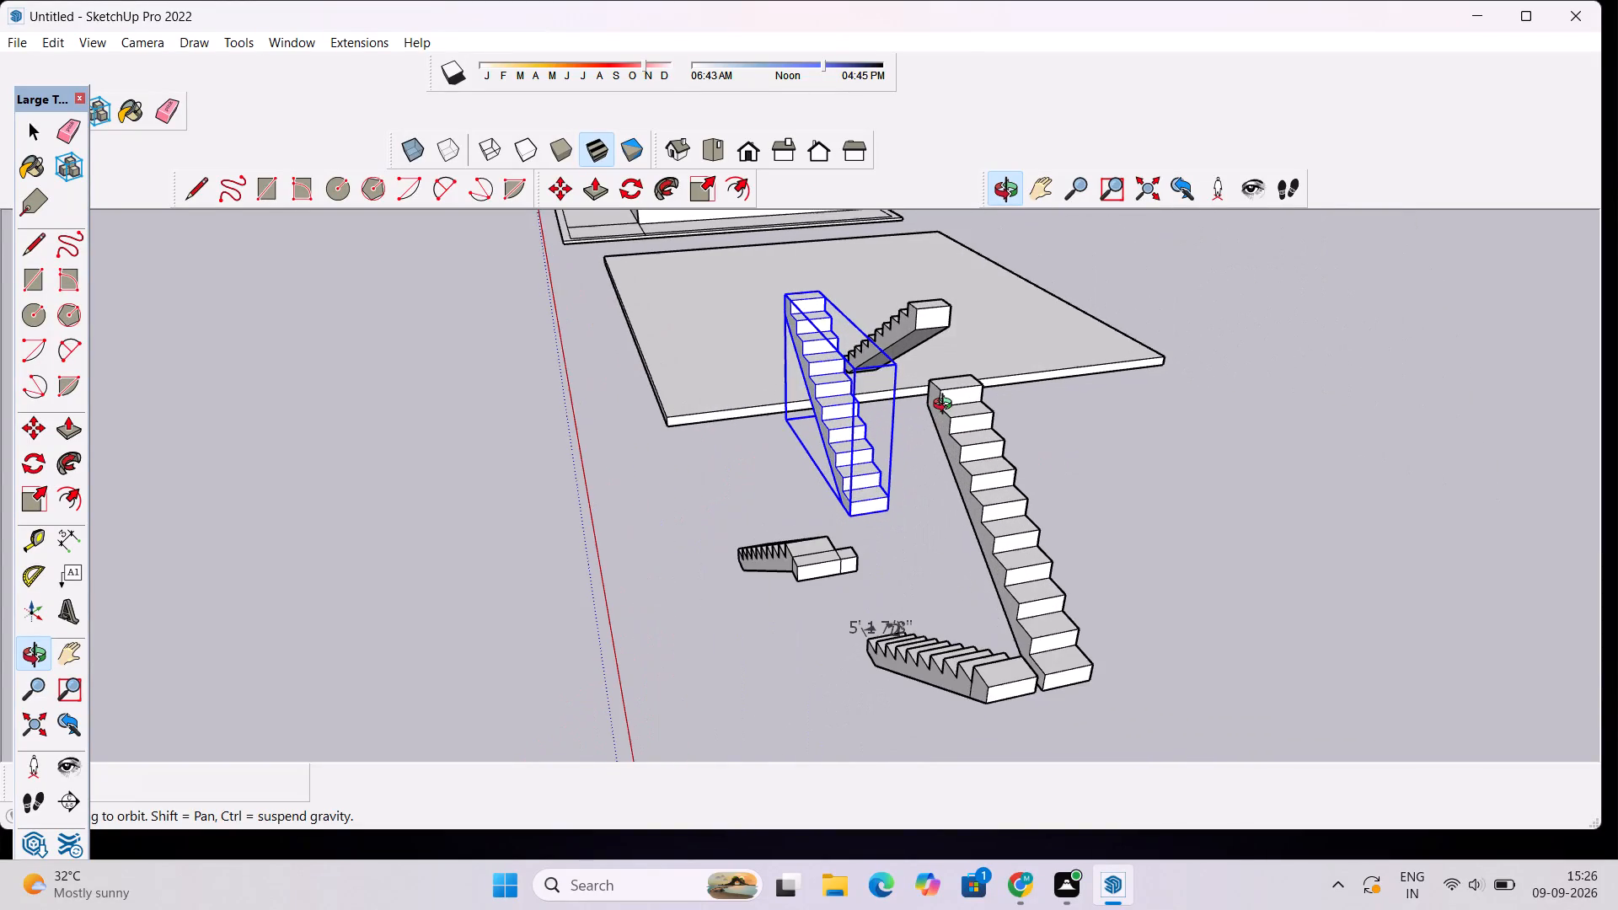
left_click_drag(948, 393, 957, 438)
scroll(957, 427, "down", 4)
scroll(836, 322, "up", 5)
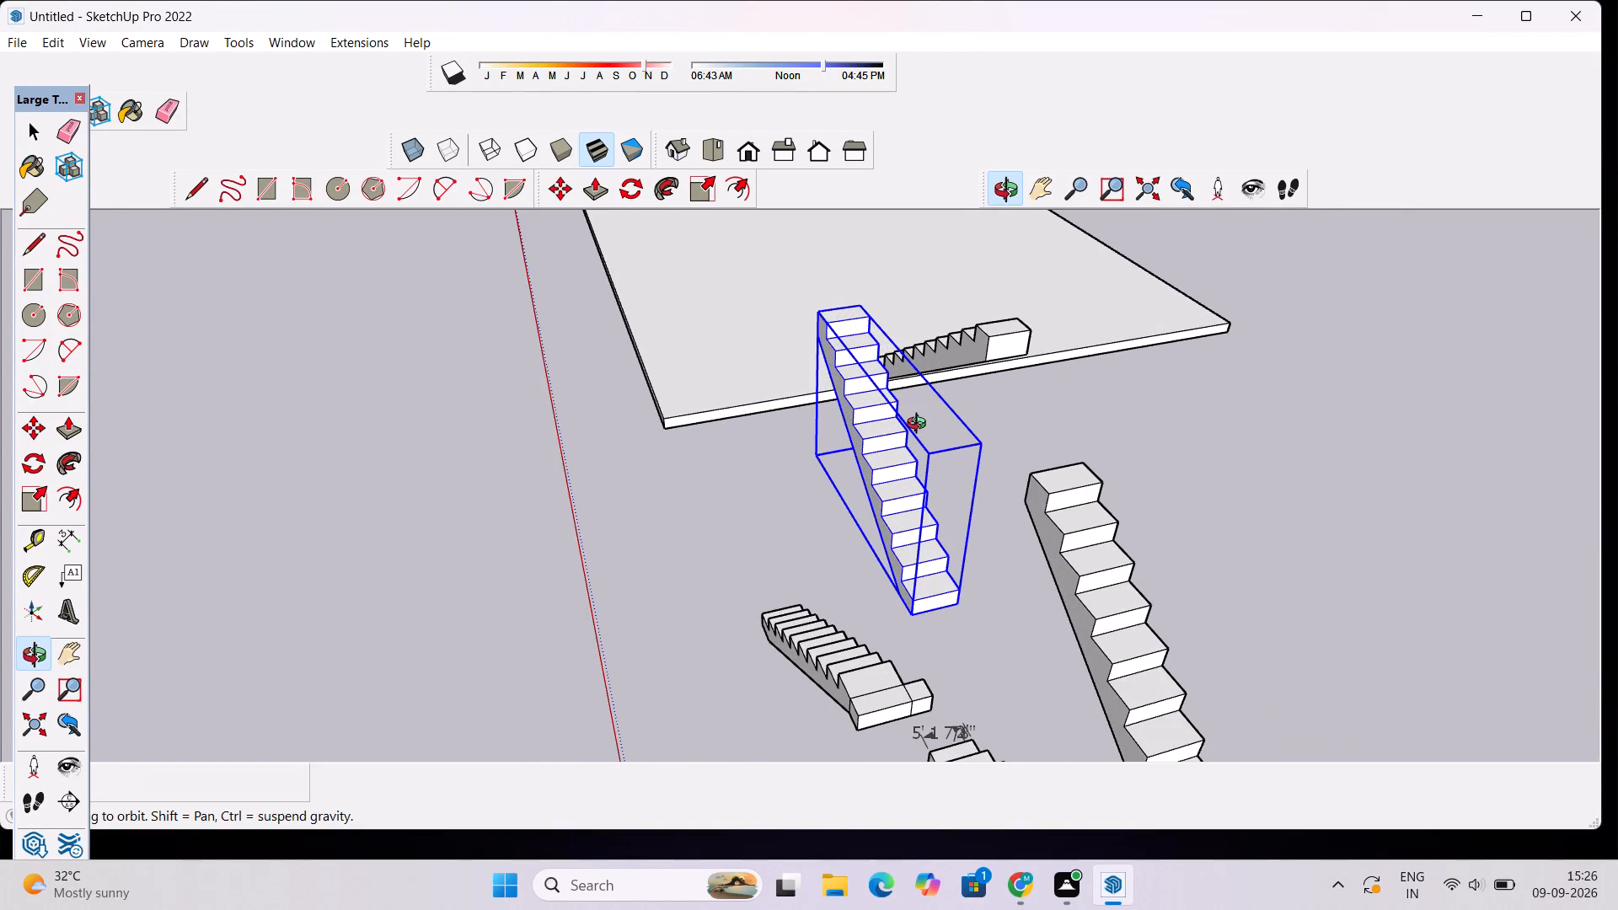
key("m")
scroll(967, 554, "down", 4)
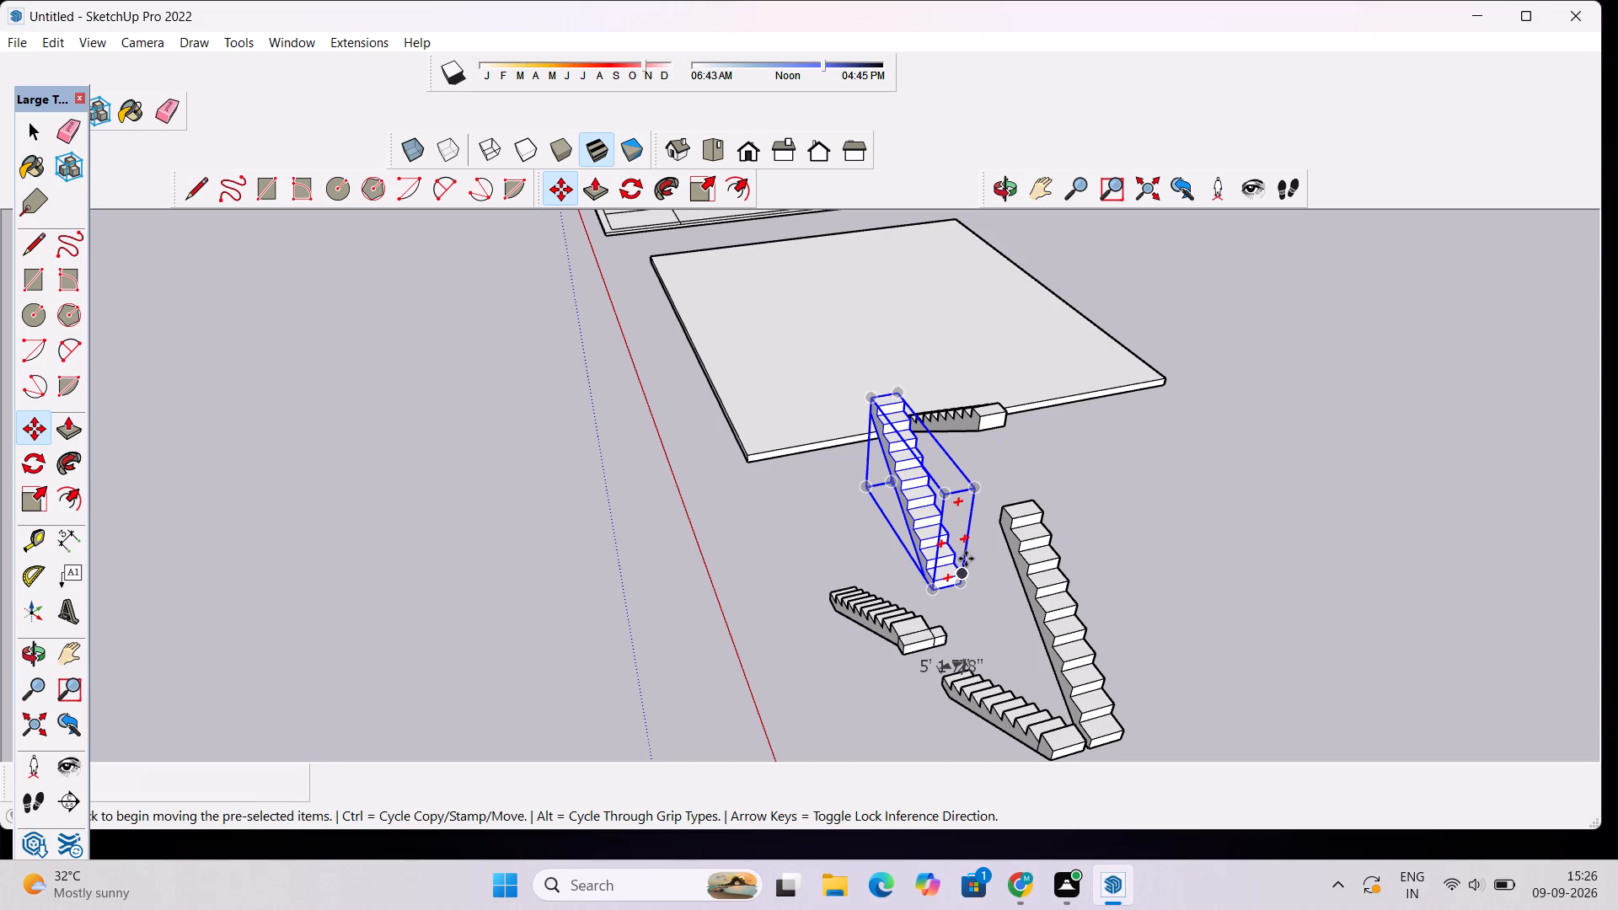
scroll(871, 521, "down", 4)
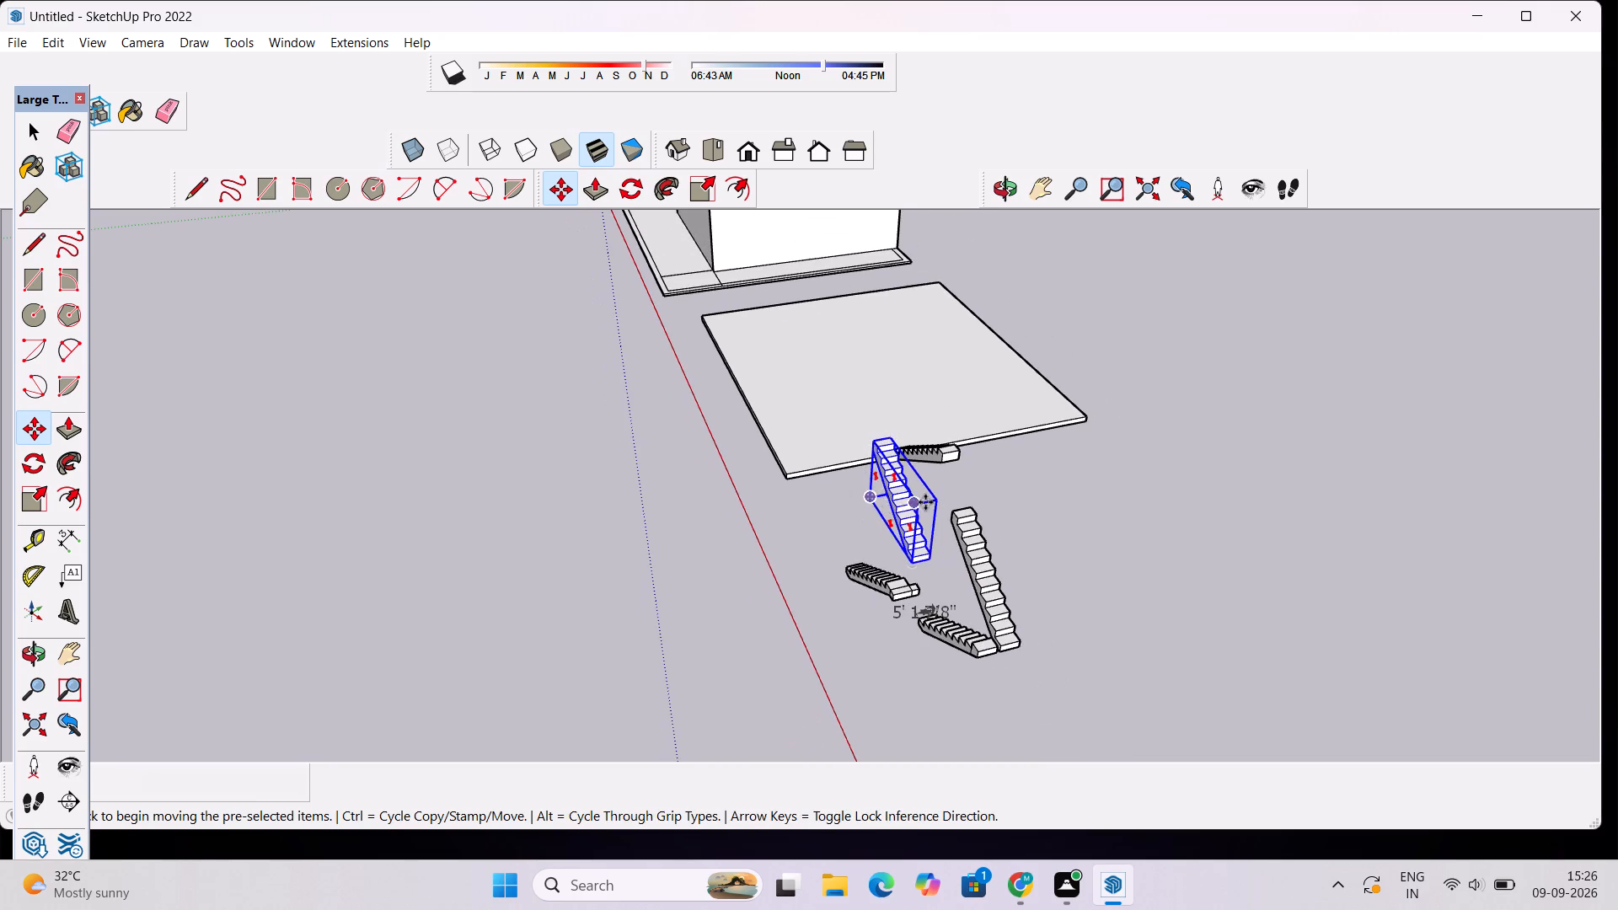
left_click(1004, 195)
left_click_drag(816, 547, 1192, 604)
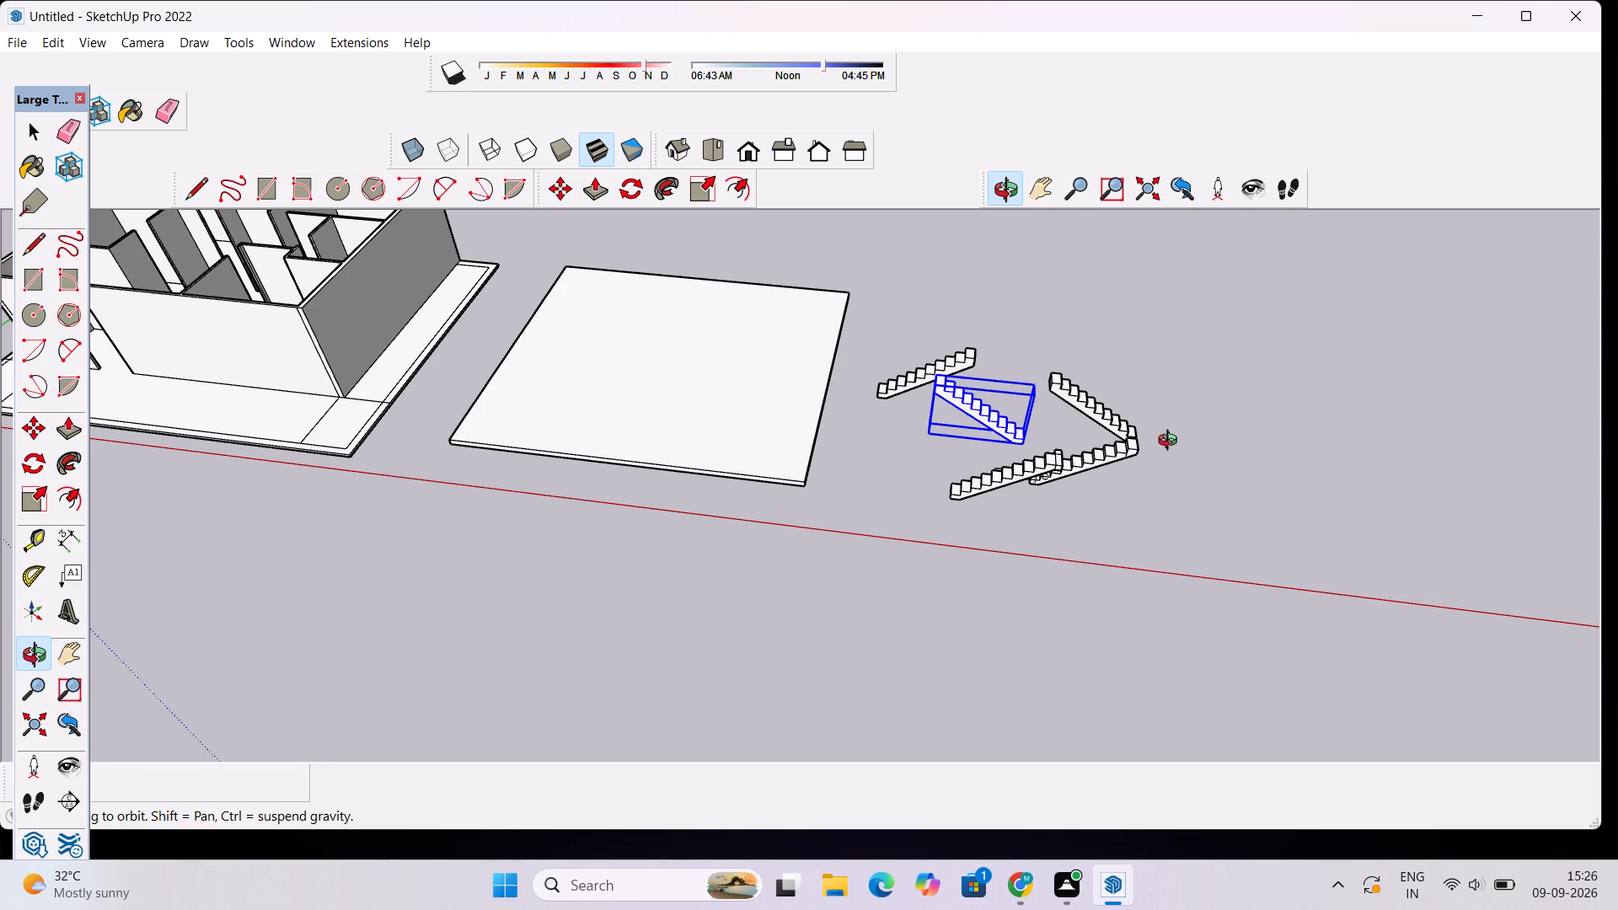
scroll(1171, 442, "up", 10)
scroll(923, 429, "down", 3)
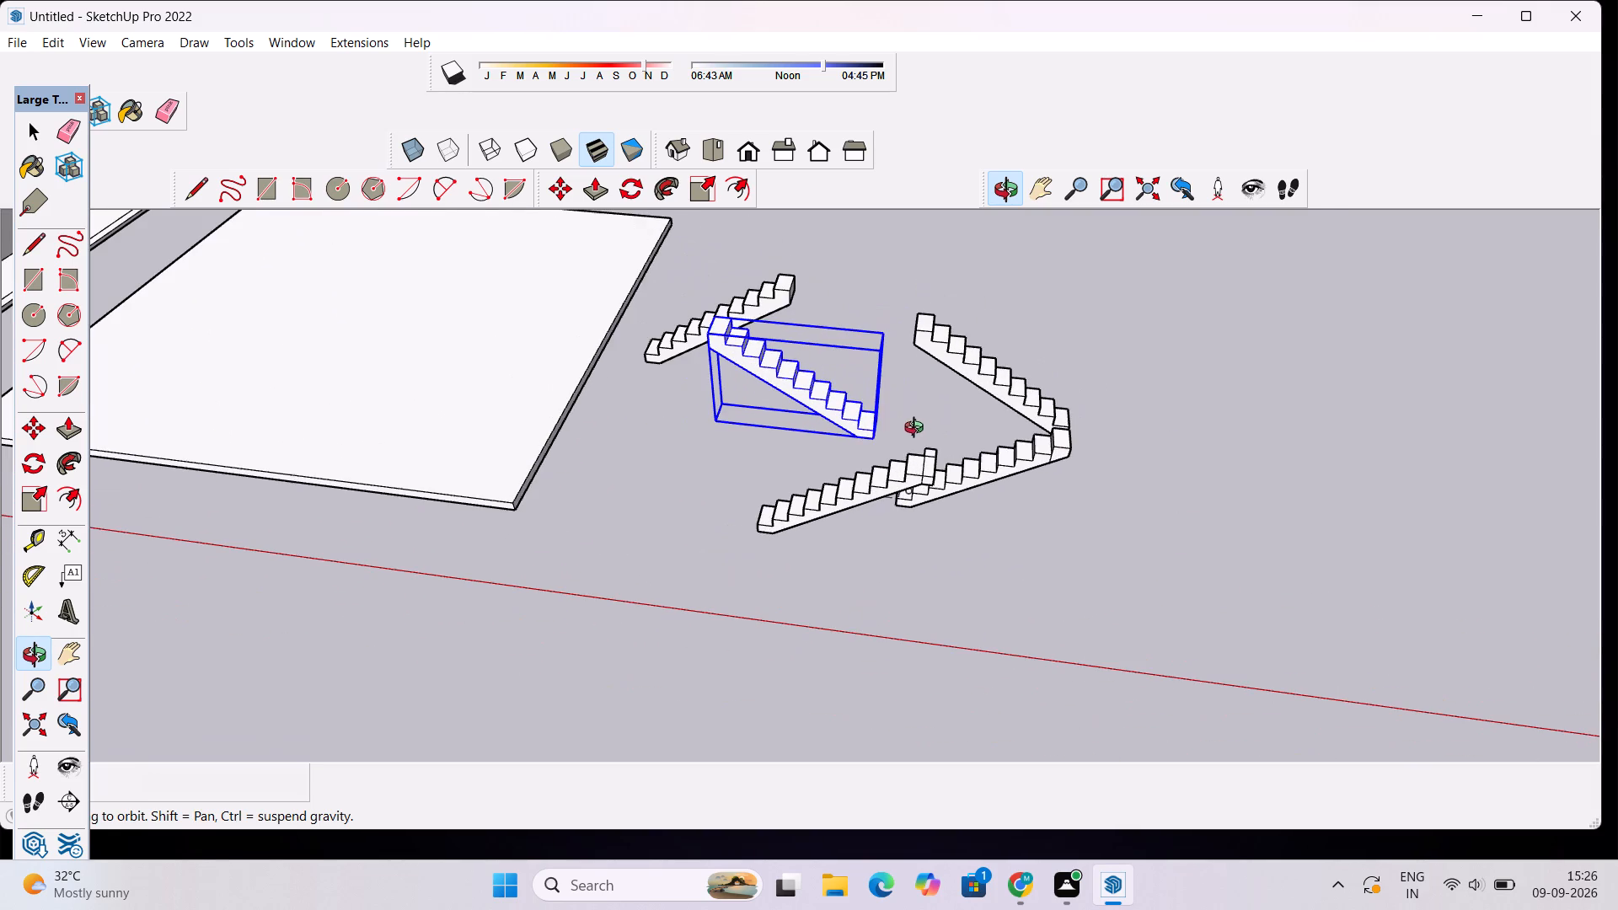
scroll(671, 322, "up", 3)
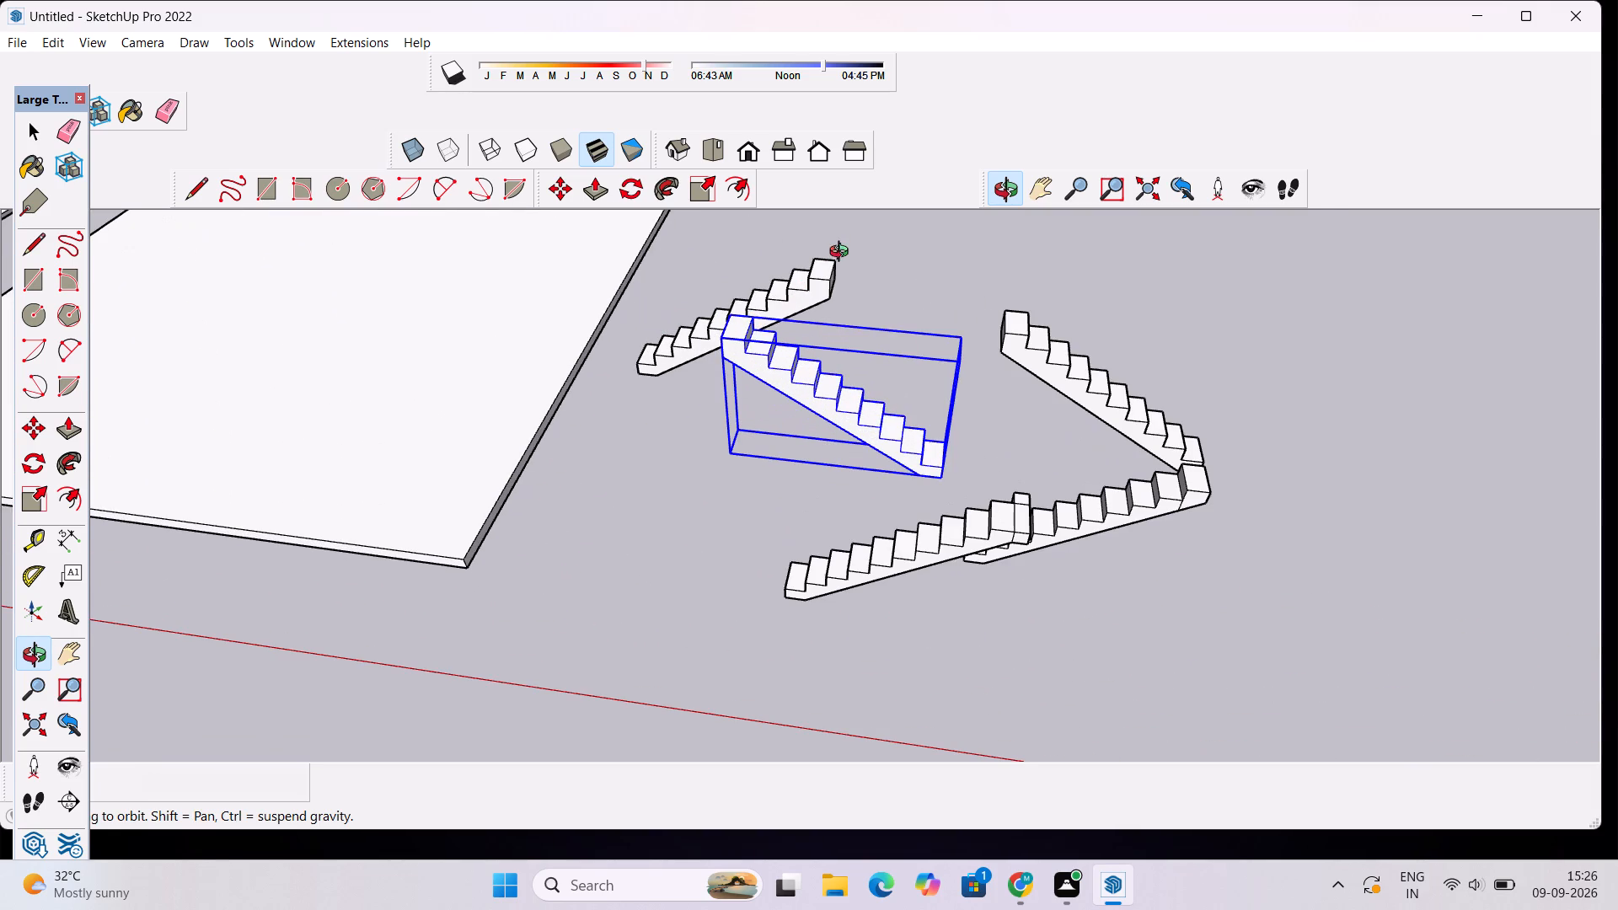
scroll(1064, 345, "down", 2)
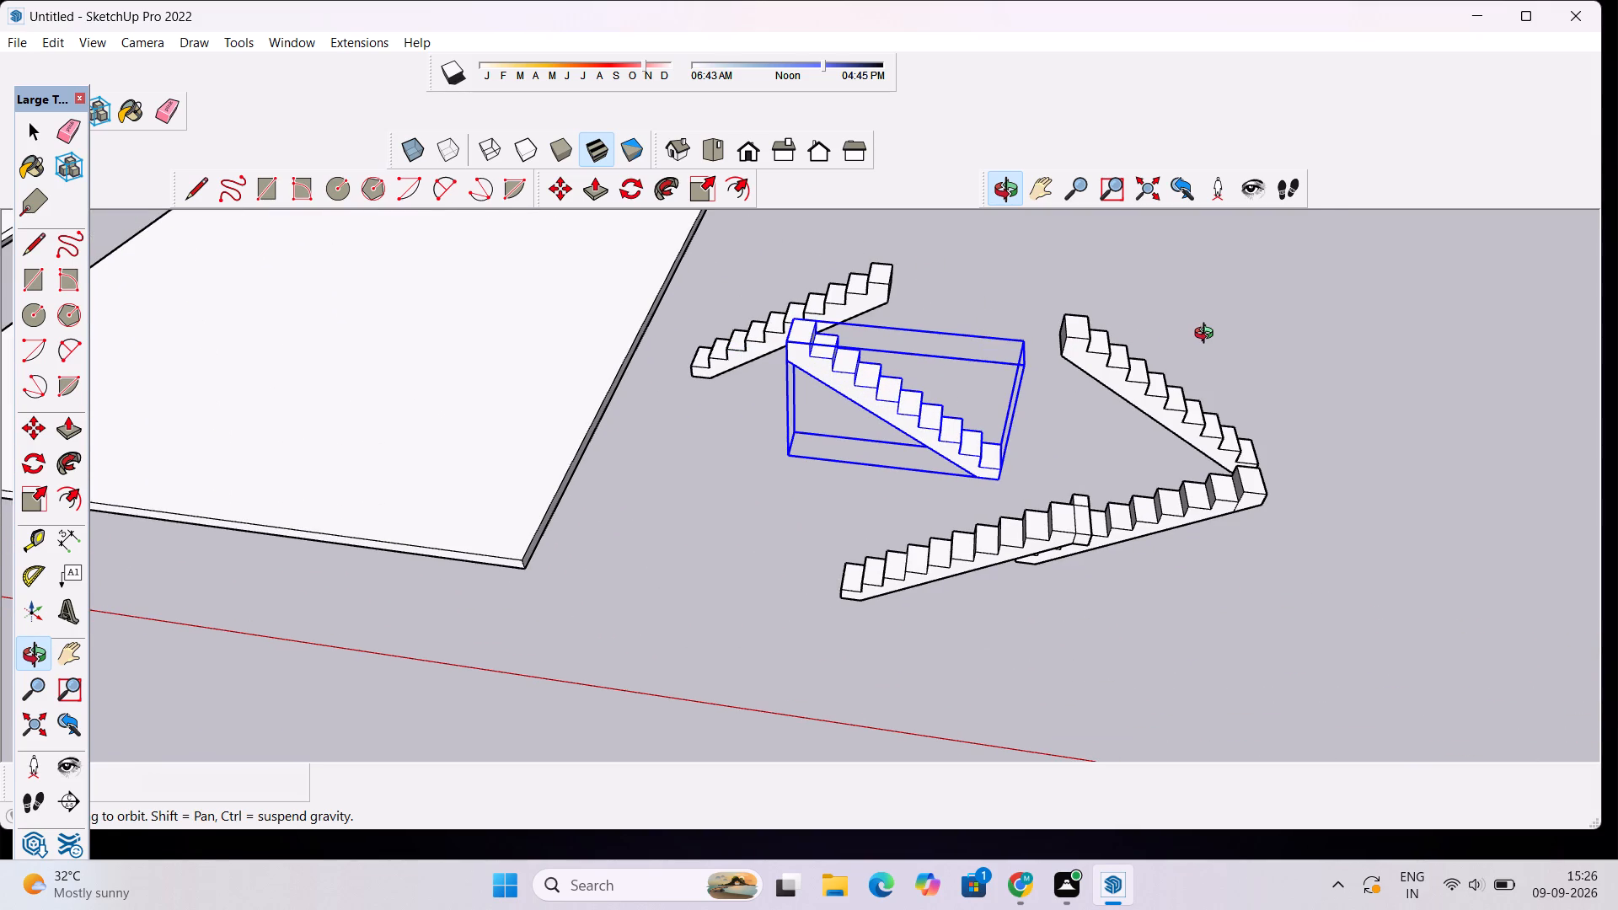
left_click_drag(1138, 352, 946, 428)
left_click_drag(940, 430, 764, 409)
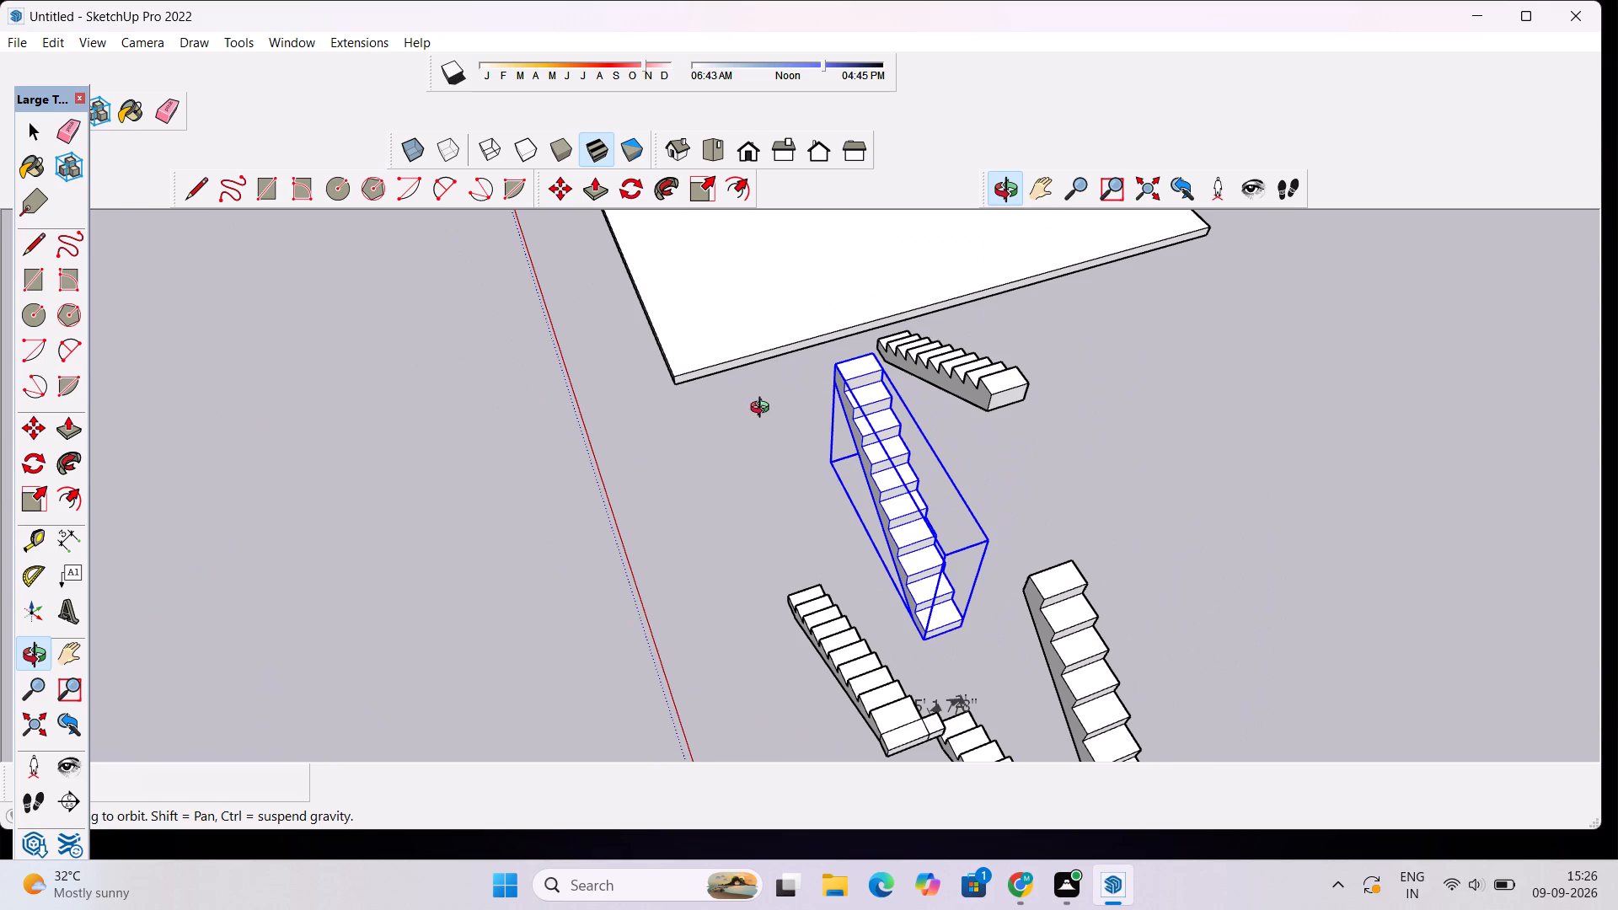
Move the selected flight by its bottom step's lower corner onto the top step's outer corner of the separate flight nearest the slab.
scroll(885, 569, "up", 2)
key("m")
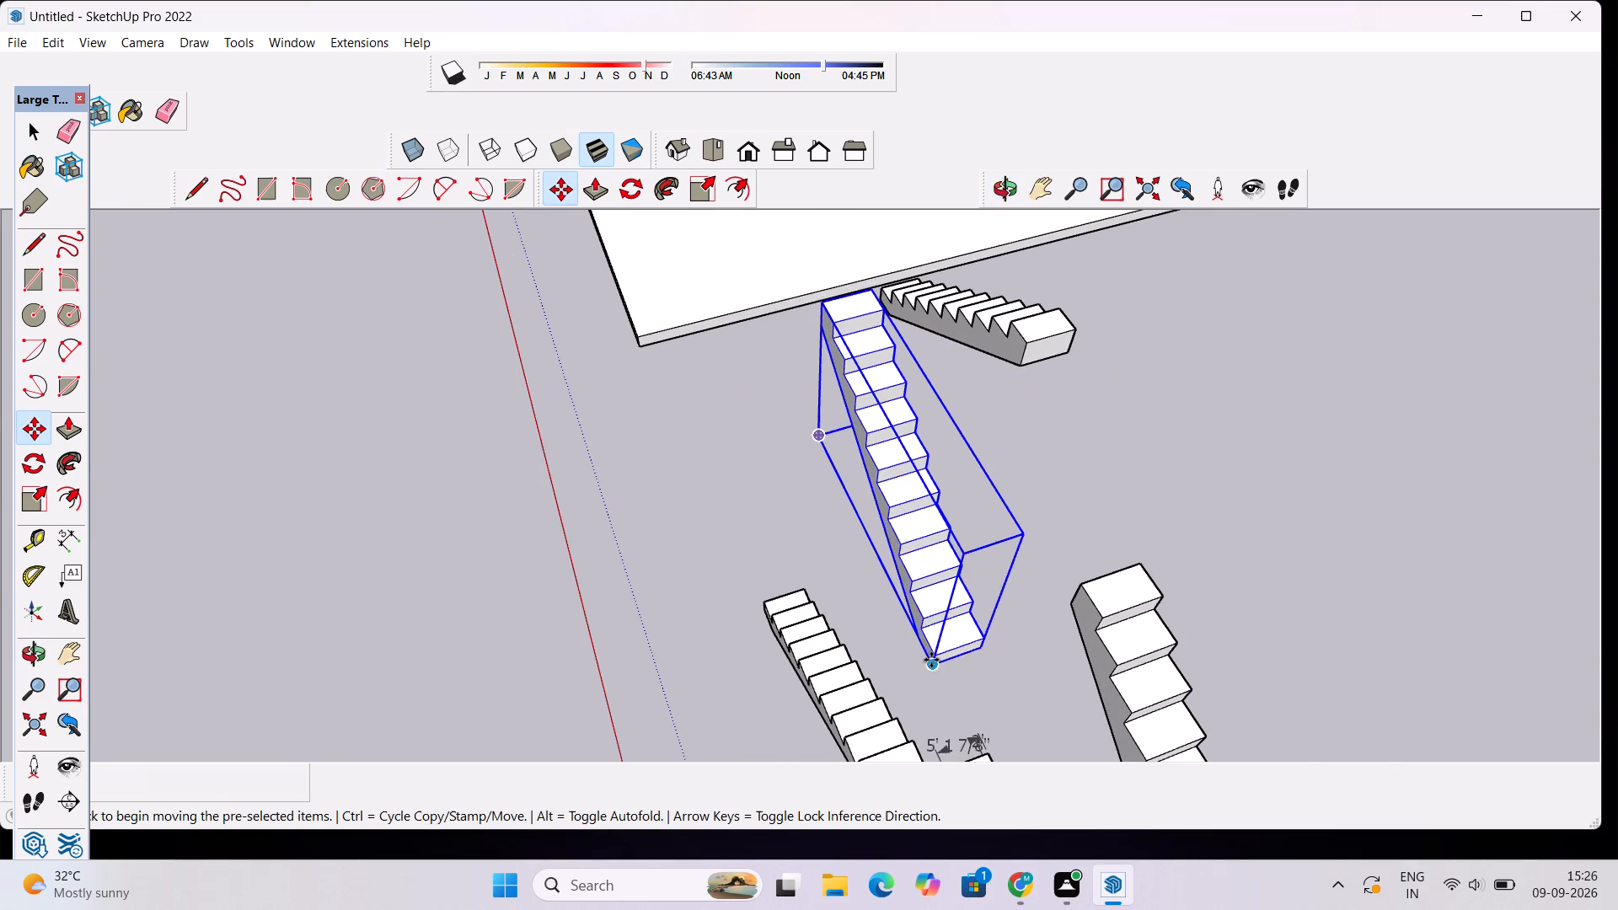
scroll(931, 660, "up", 5)
left_click(930, 671)
scroll(985, 591, "down", 10)
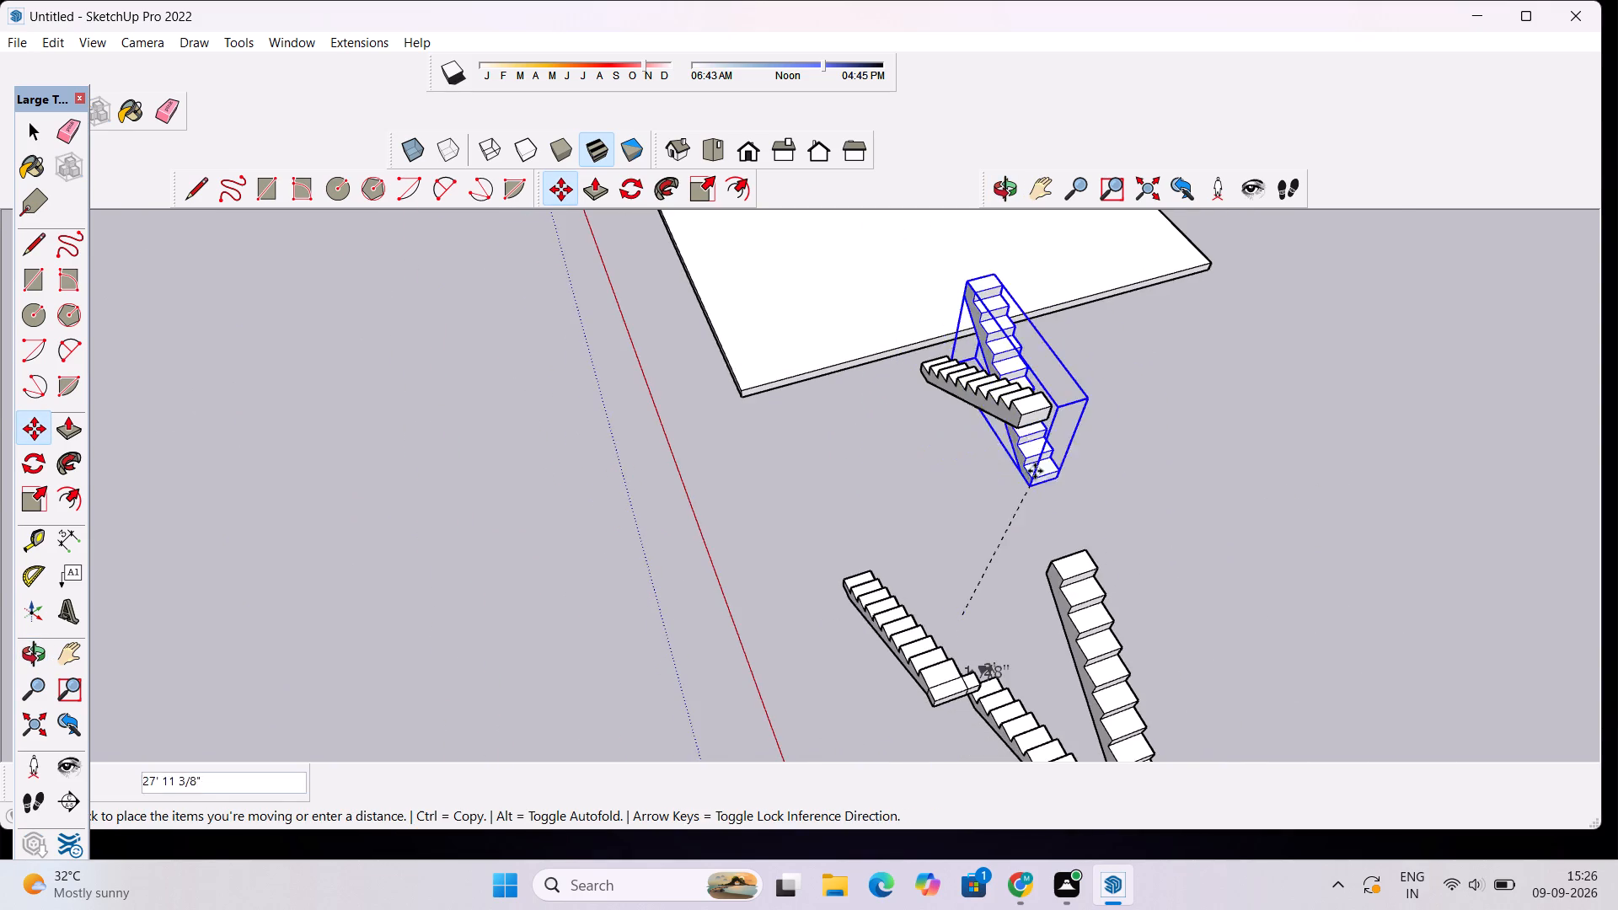
scroll(1038, 455, "up", 8)
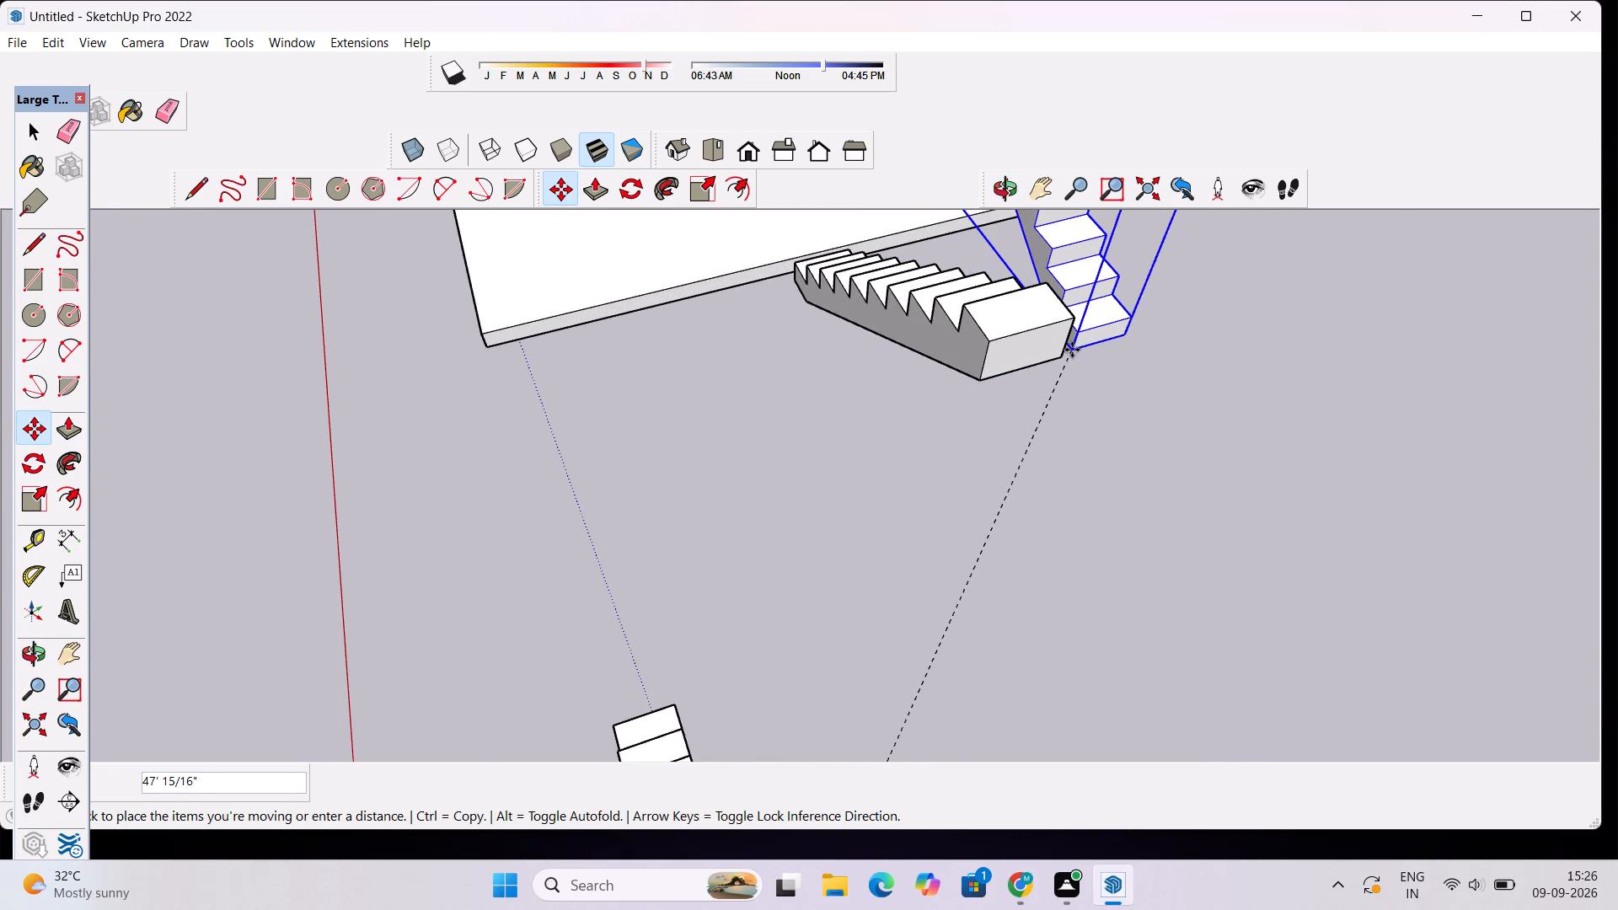
scroll(1071, 351, "up", 4)
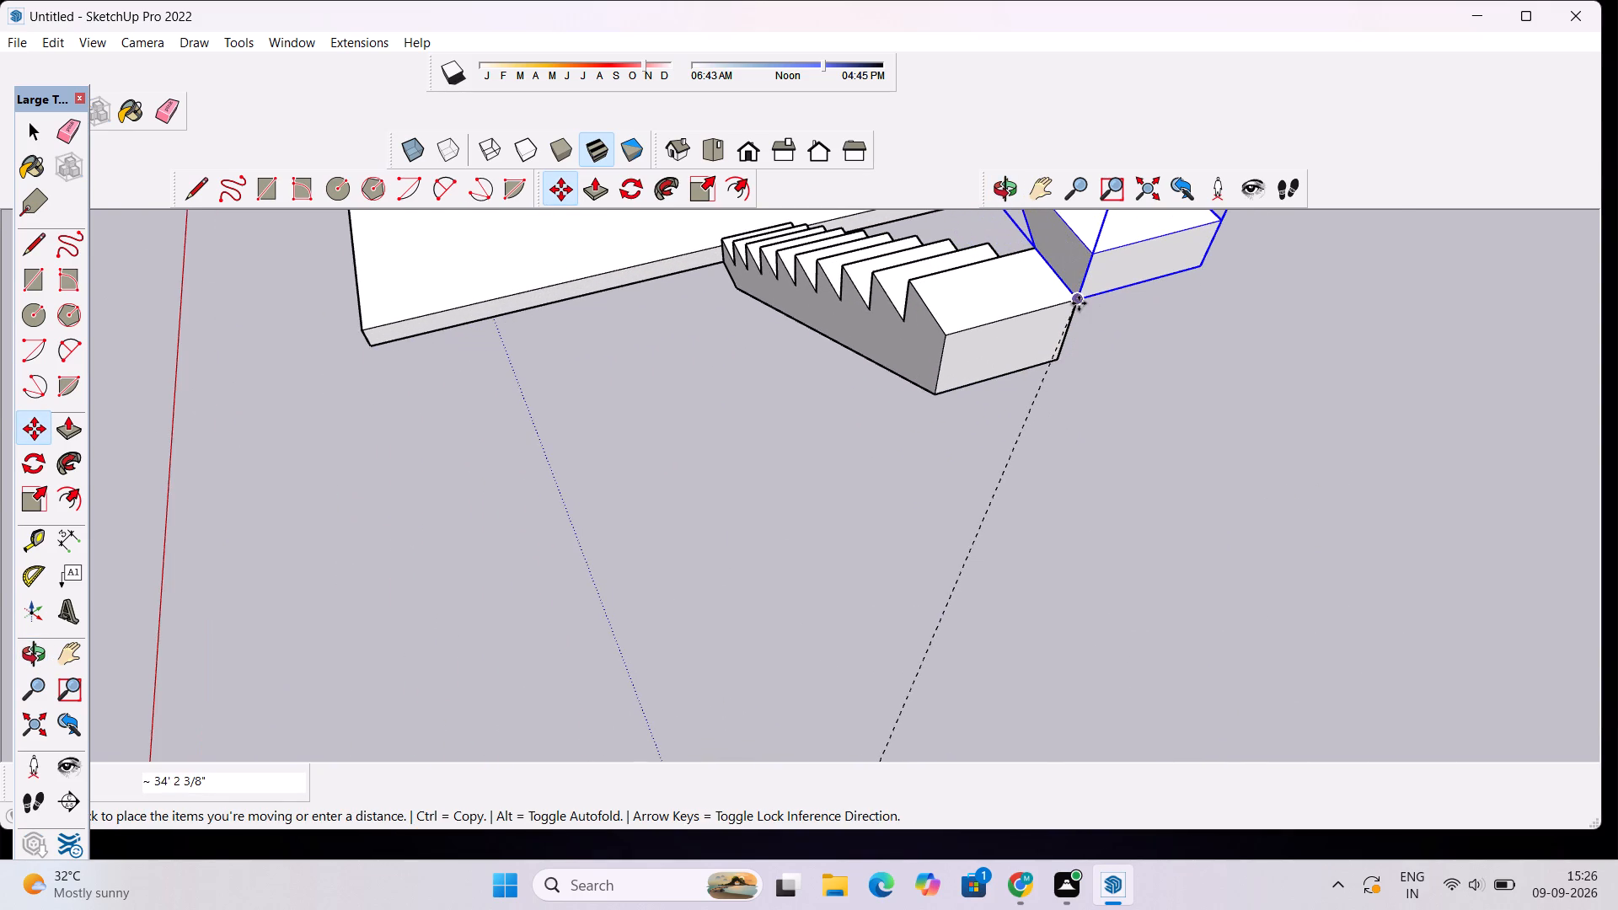
left_click(1079, 303)
scroll(1074, 349, "down", 6)
scroll(1026, 412, "up", 2)
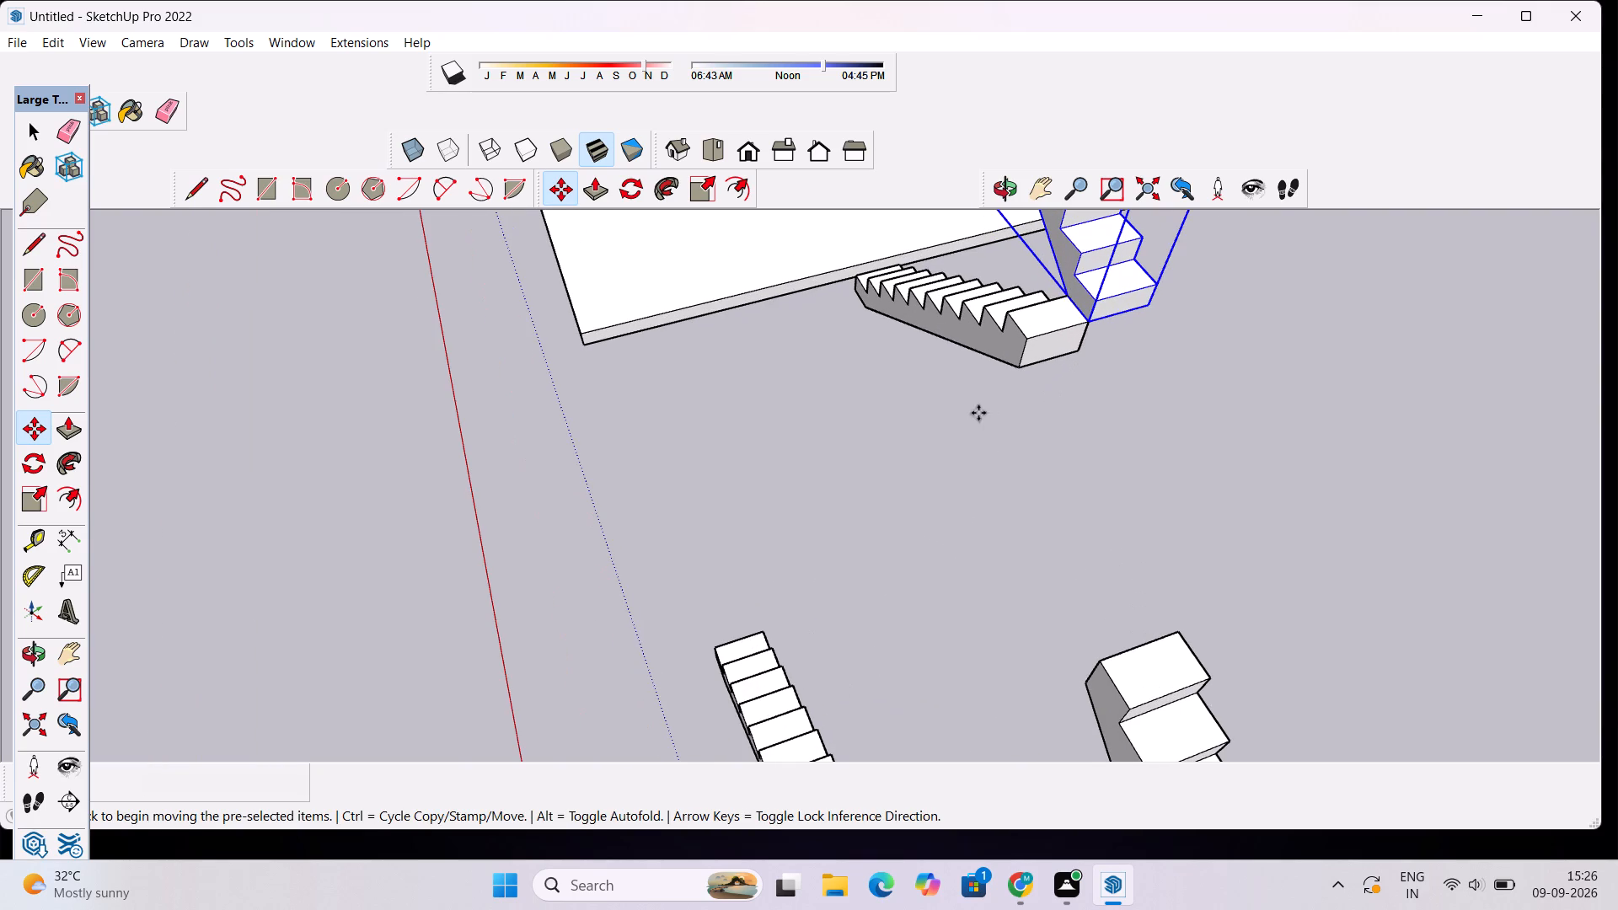
Examine from farther out and from the side how the two flights nearest the slab meet, compared with the other joined flights.
key("space")
left_click(1006, 197)
left_click_drag(900, 405, 1135, 460)
scroll(1080, 434, "down", 4)
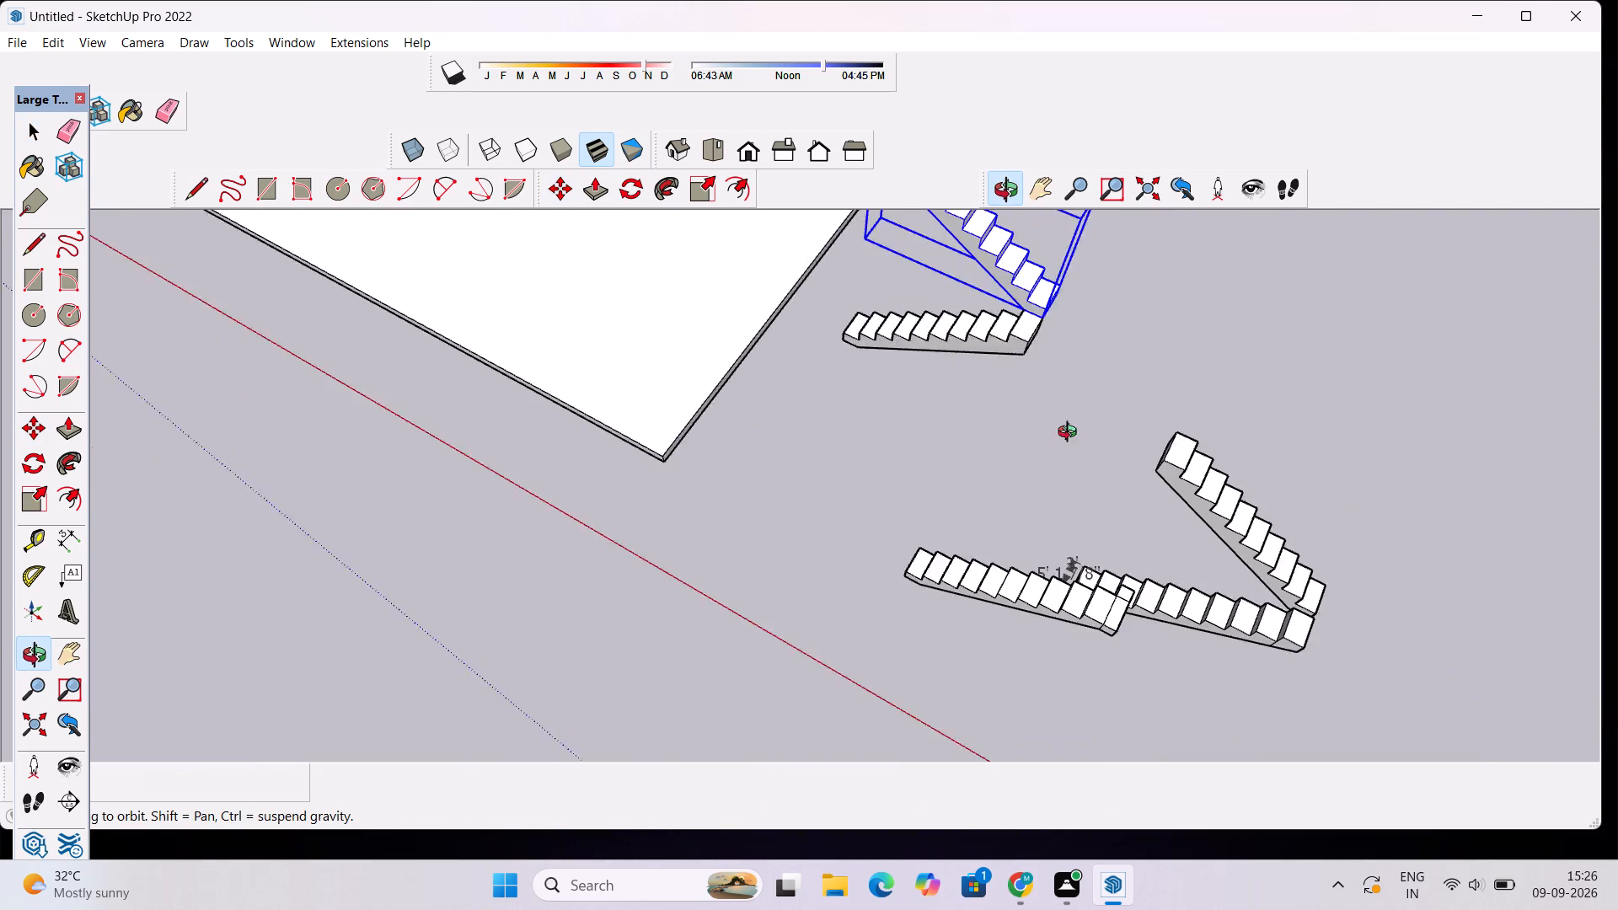
scroll(1071, 434, "down", 5)
scroll(951, 402, "up", 1)
scroll(951, 402, "down", 5)
left_click_drag(984, 428, 1090, 297)
scroll(1079, 318, "down", 4)
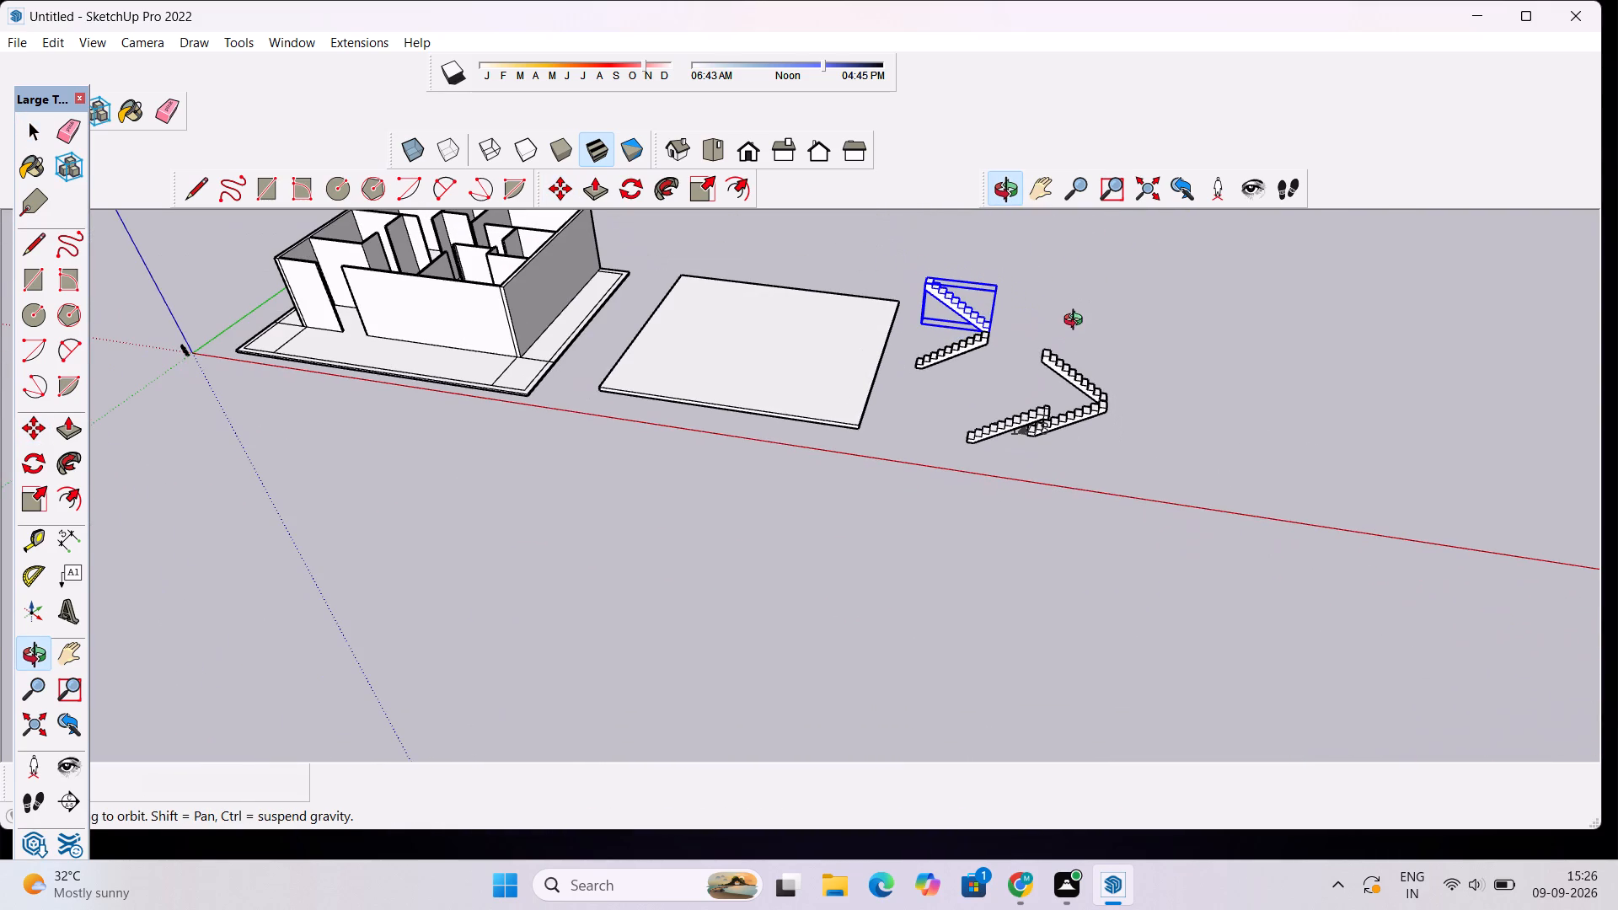
scroll(1018, 328, "up", 2)
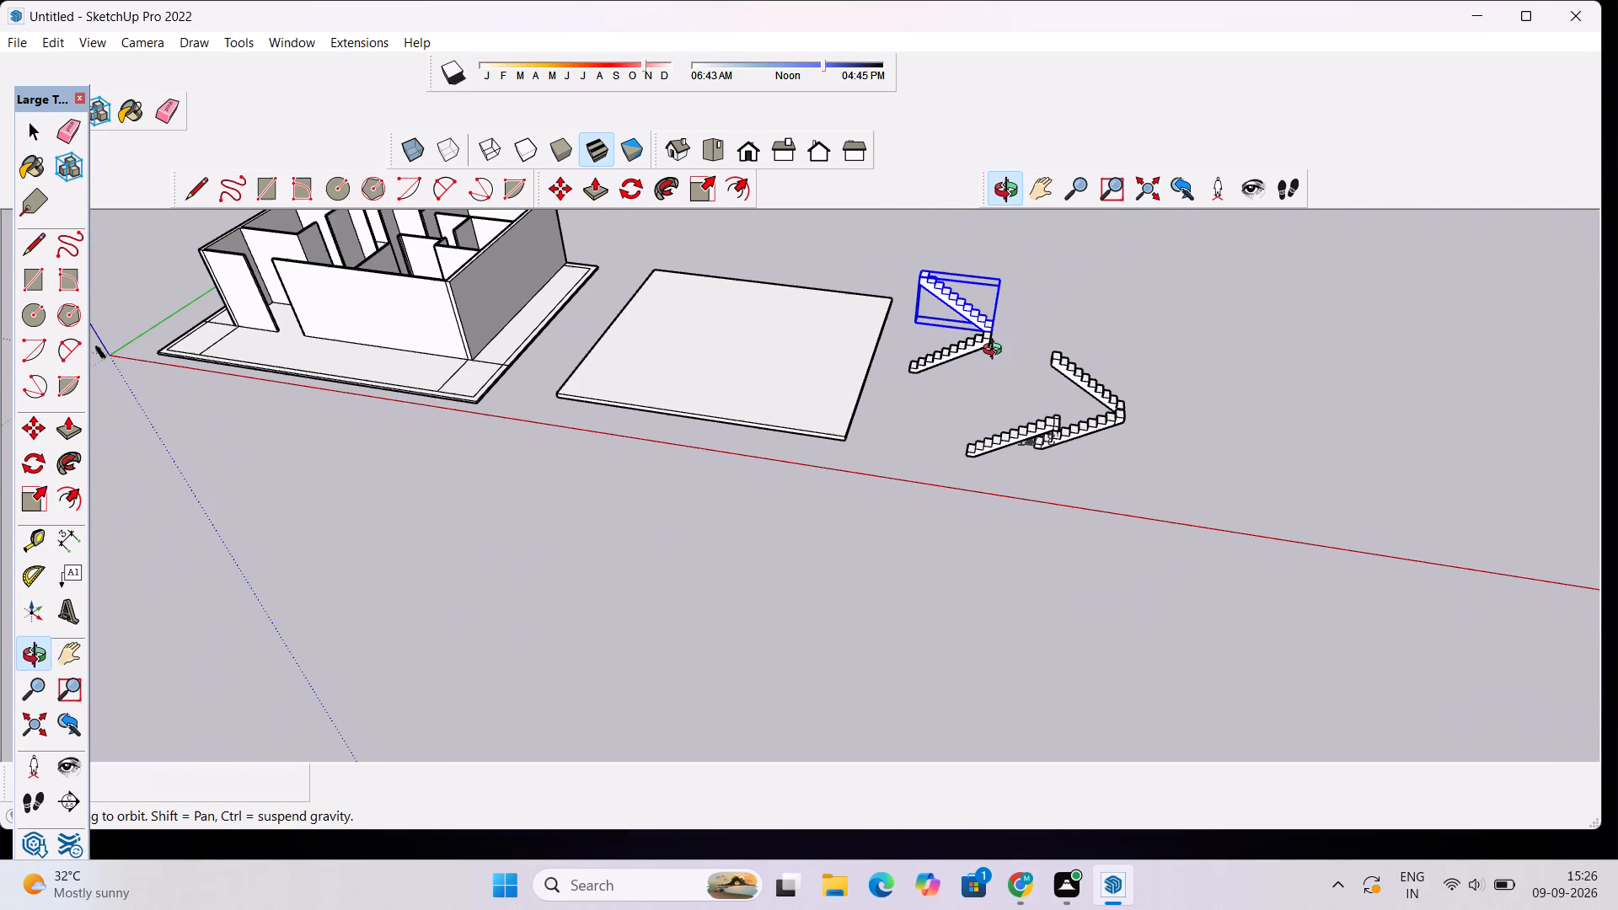
Select both the lower and upper flights of the pair nearest the slab.
key("space")
left_click(952, 354)
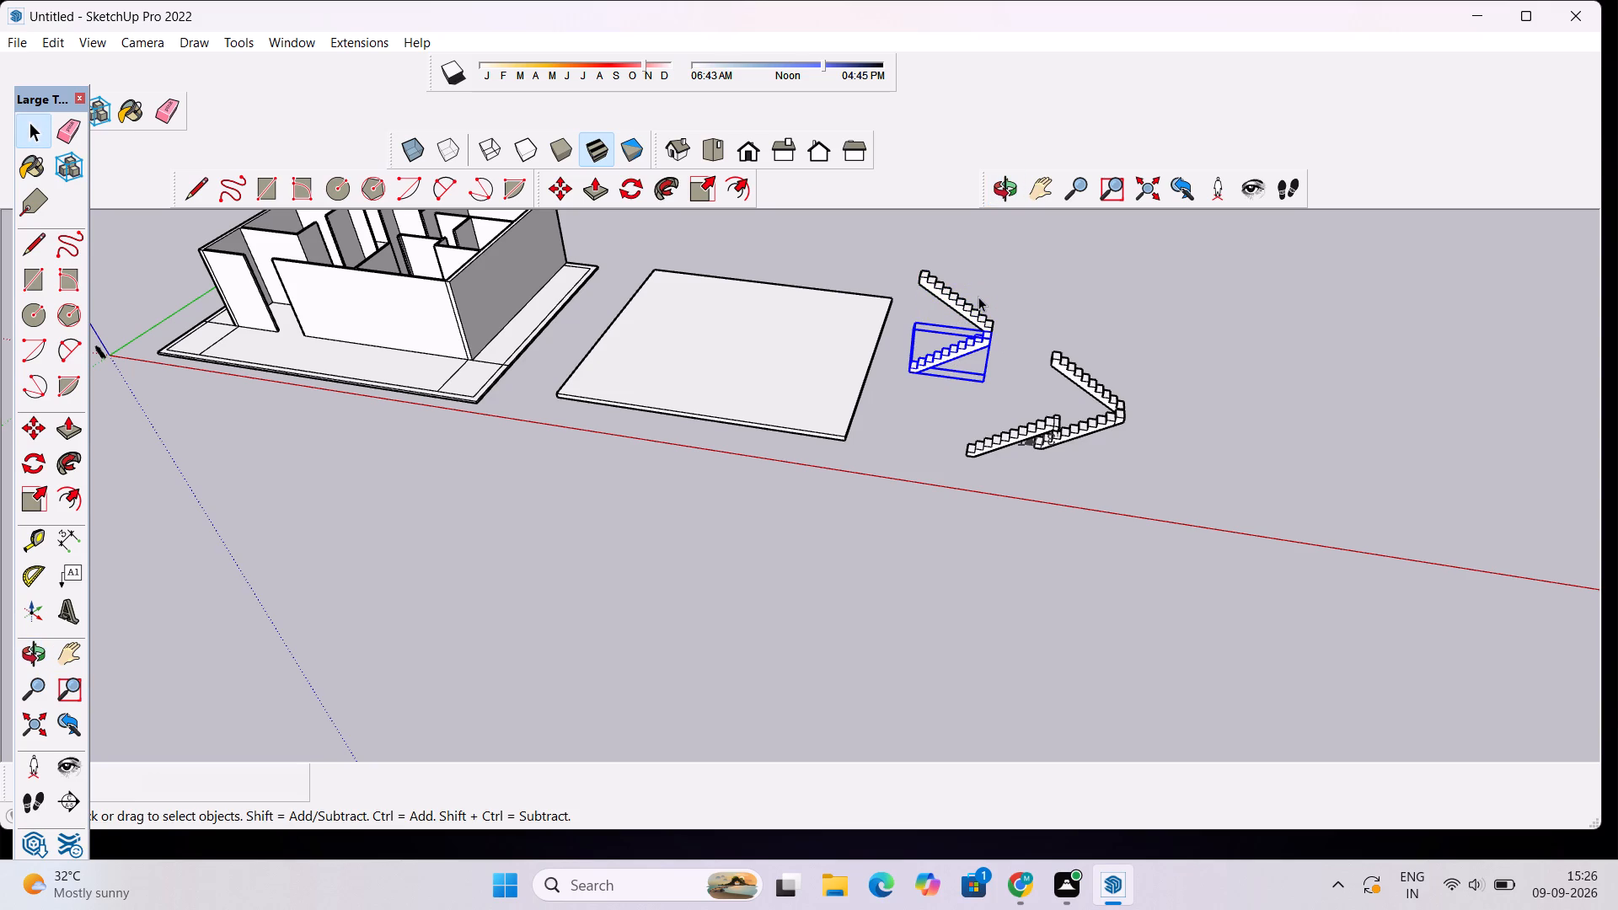
left_click(960, 311, "ctrl")
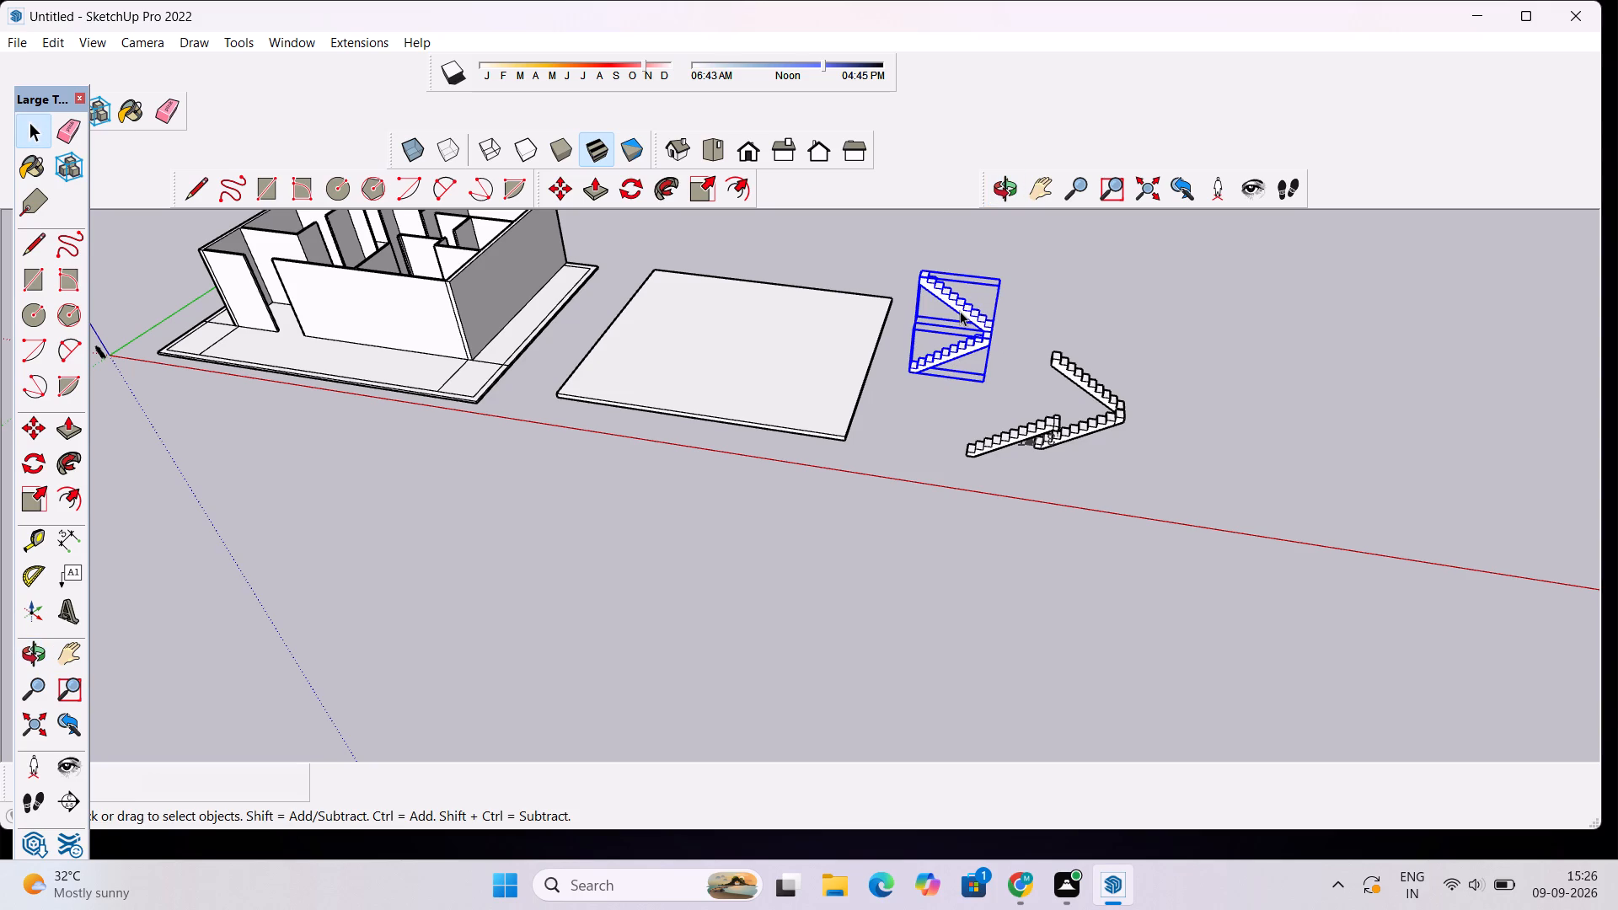
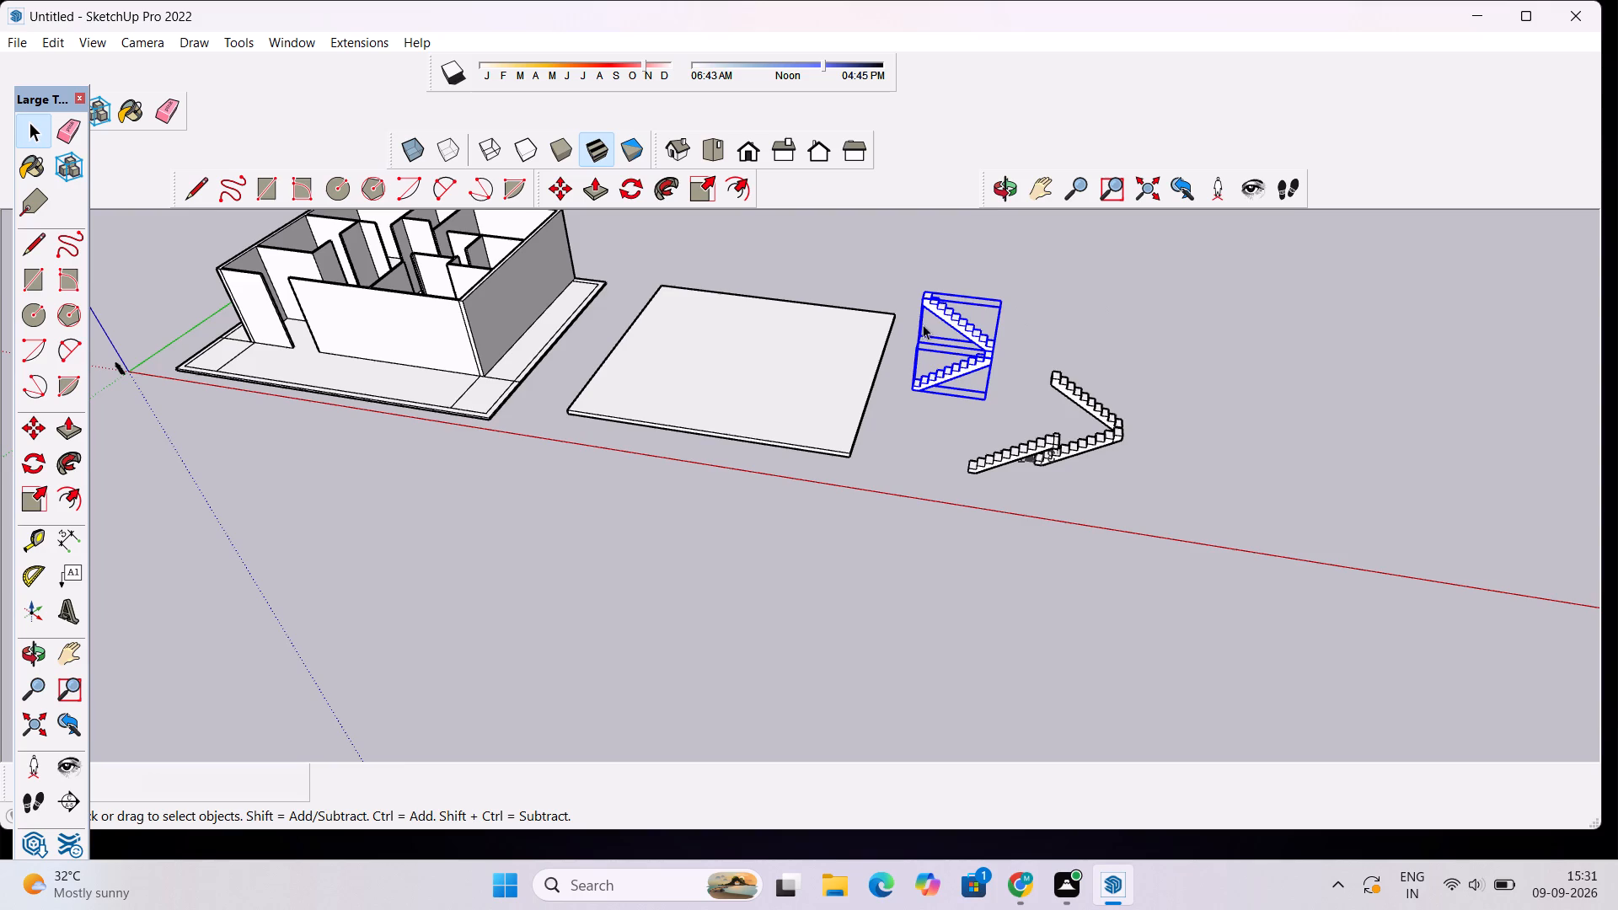
Examine from several sides how the two selected flights sit relative to the house, the slab and the other joined flights.
scroll(924, 307, "down", 5)
scroll(686, 335, "up", 3)
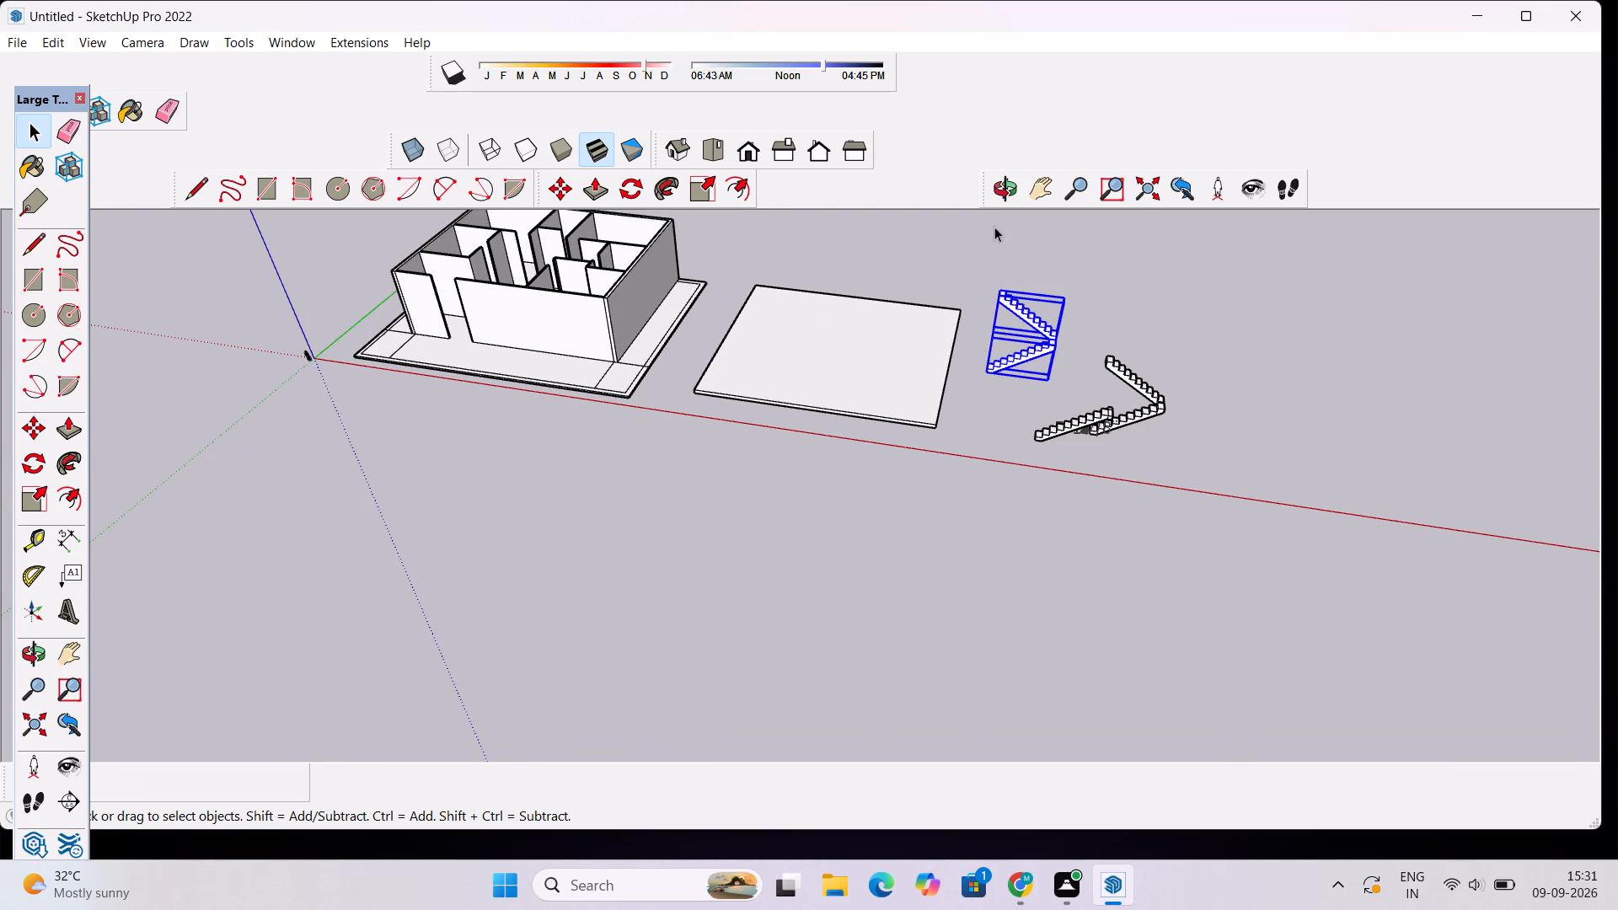
left_click(996, 196)
left_click_drag(707, 468, 1059, 349)
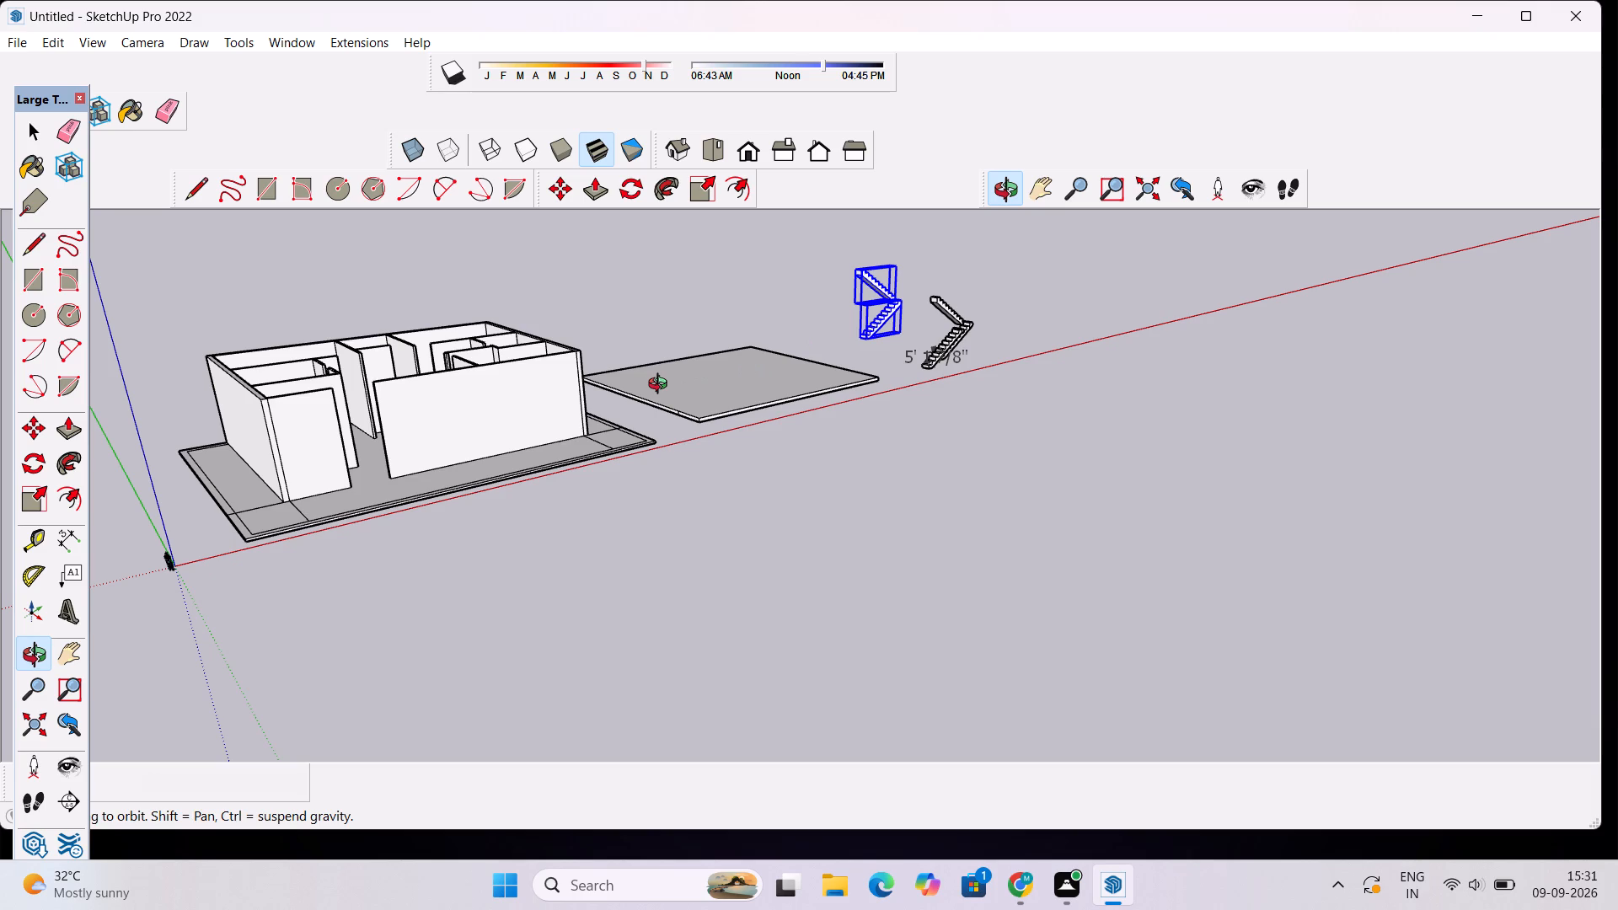
scroll(660, 365, "up", 3)
scroll(654, 364, "down", 5)
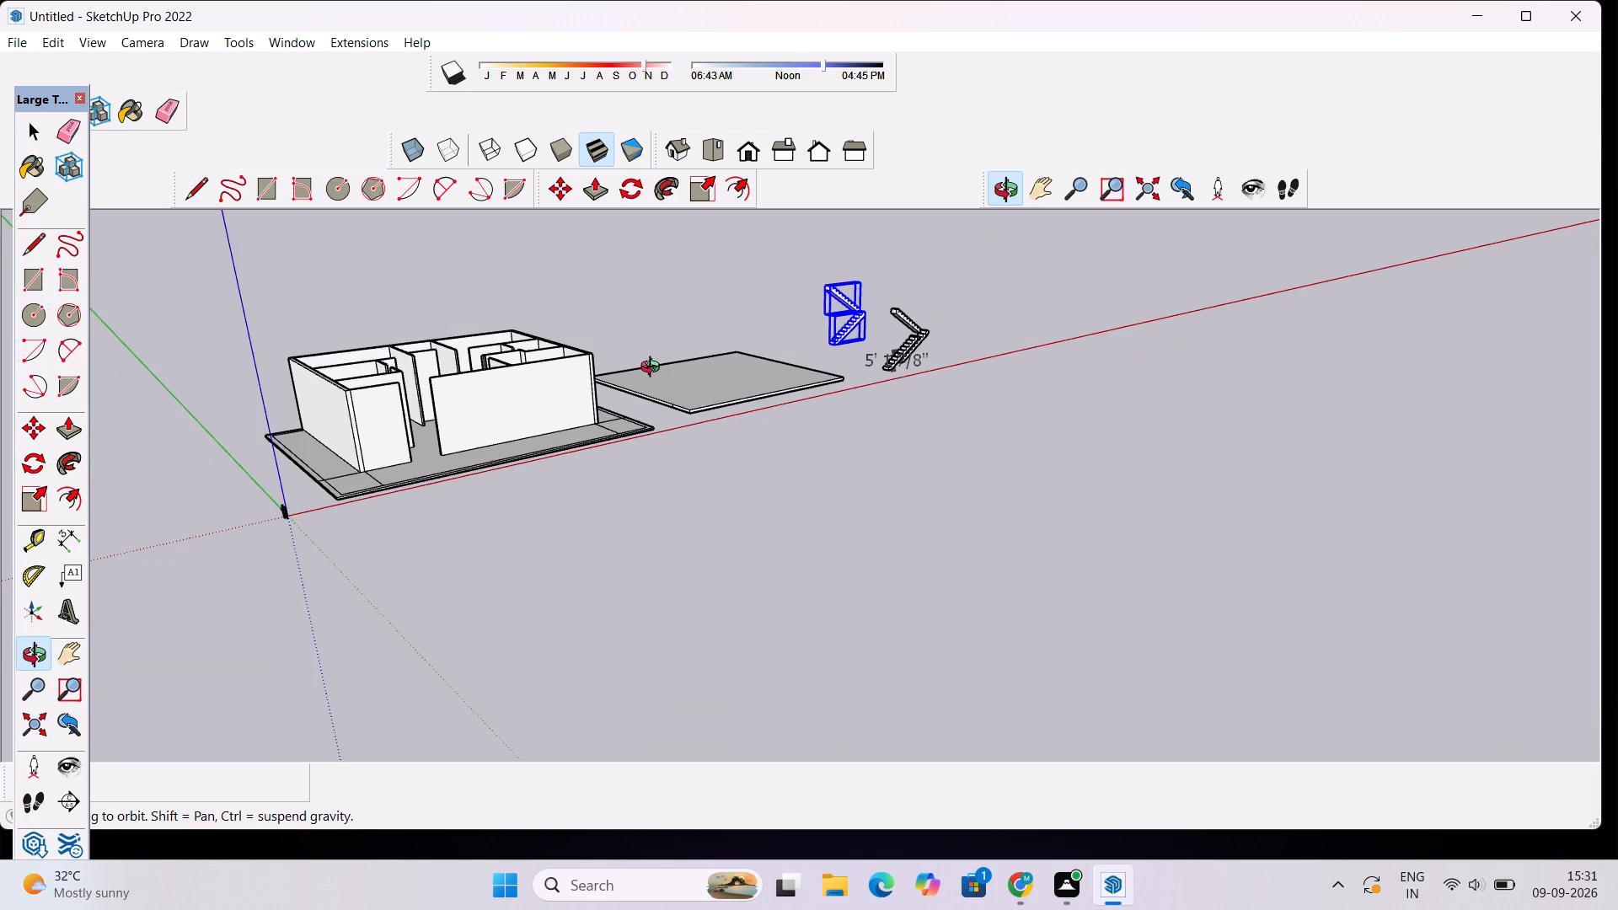
left_click_drag(676, 415, 640, 417)
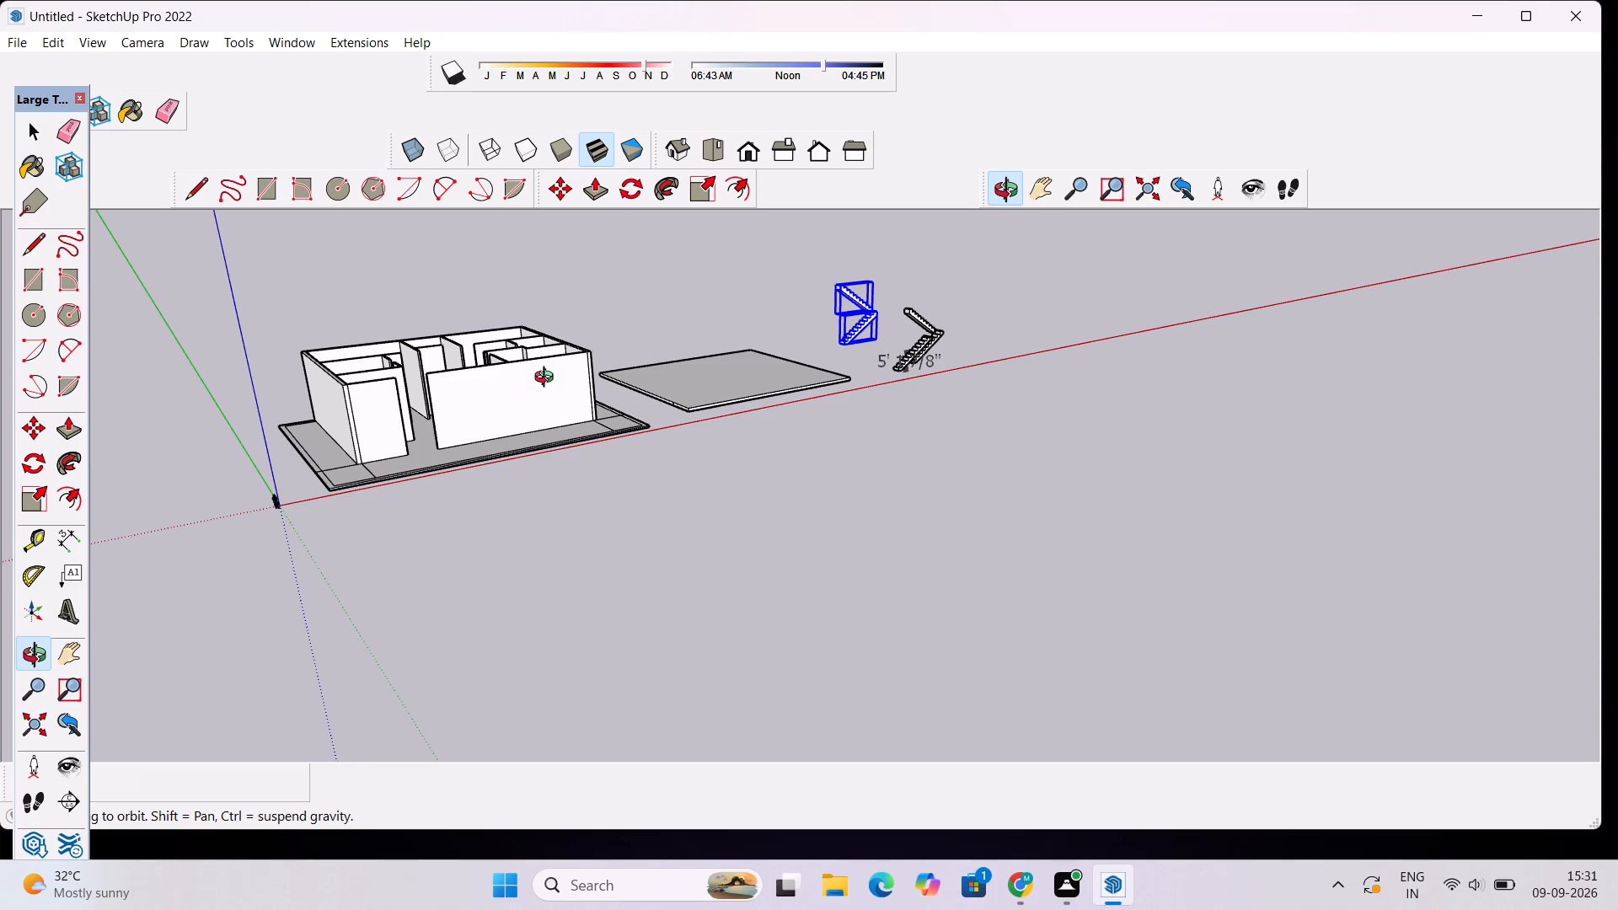
scroll(733, 329, "up", 4)
left_click_drag(1150, 330, 996, 373)
scroll(1031, 287, "up", 9)
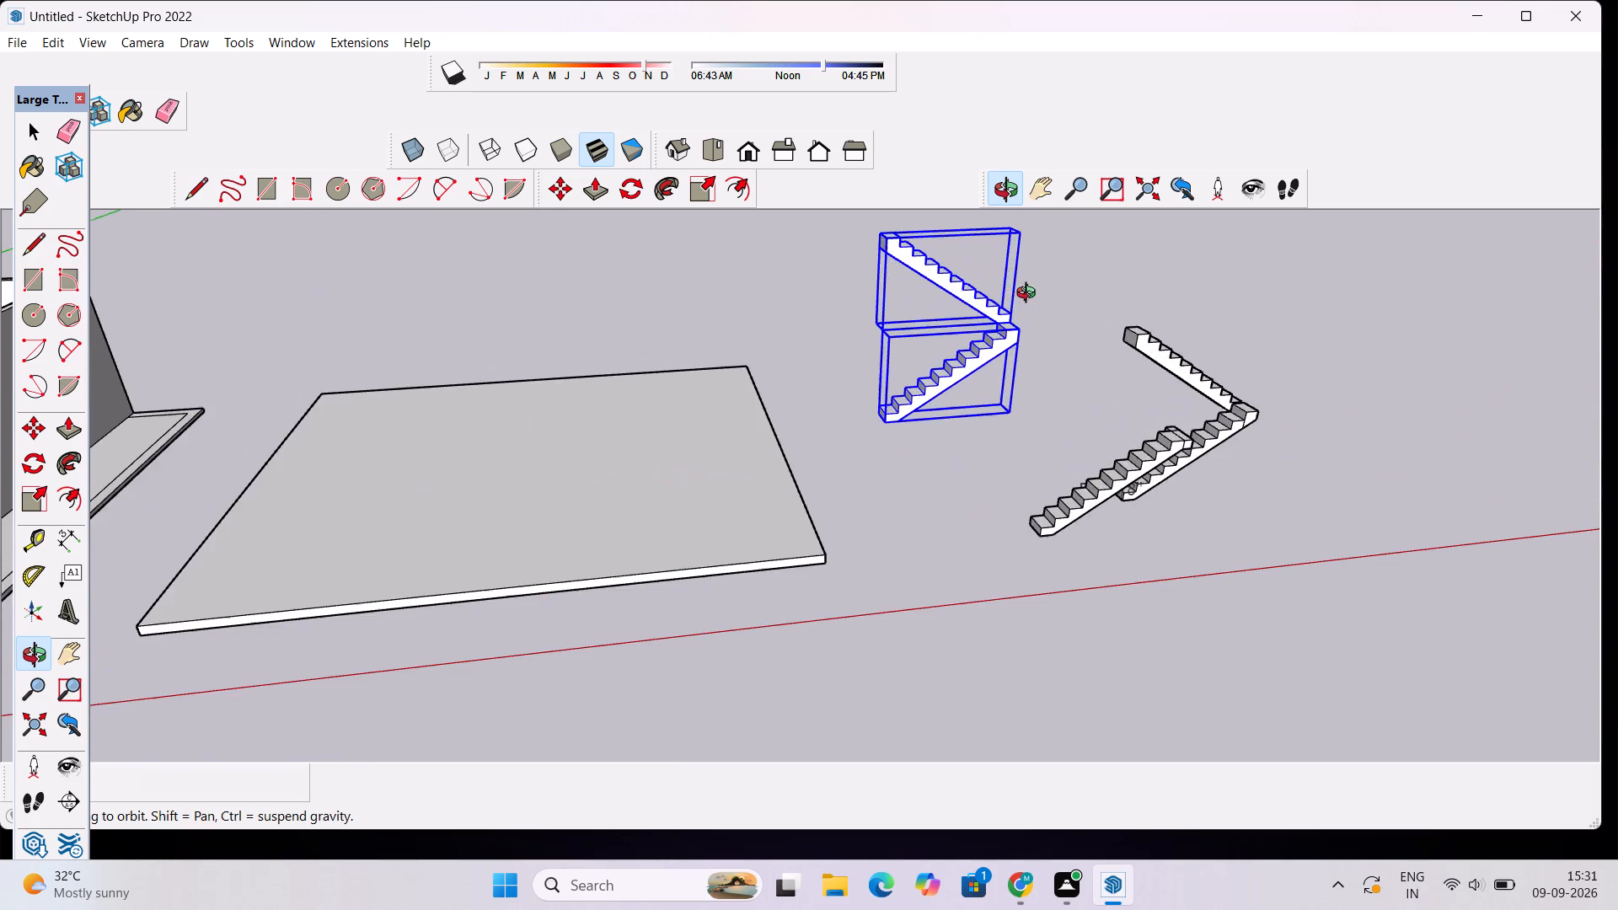
left_click_drag(1031, 308, 909, 473)
scroll(946, 377, "down", 5)
left_click_drag(696, 412, 971, 335)
scroll(965, 329, "down", 5)
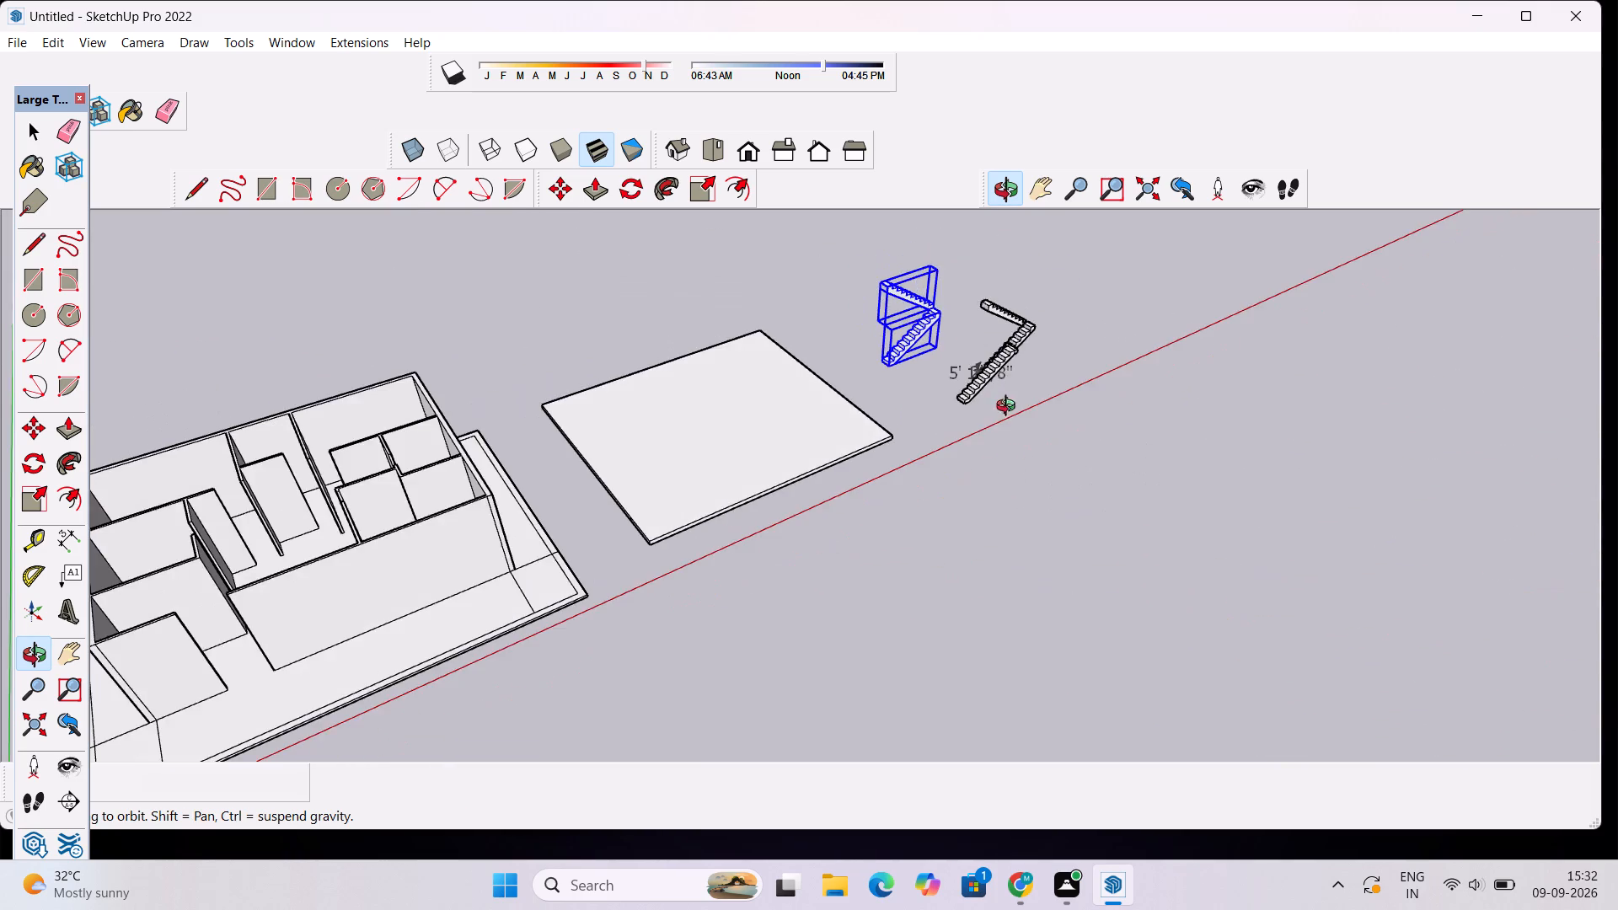
left_click_drag(1010, 408, 902, 396)
scroll(917, 376, "up", 4)
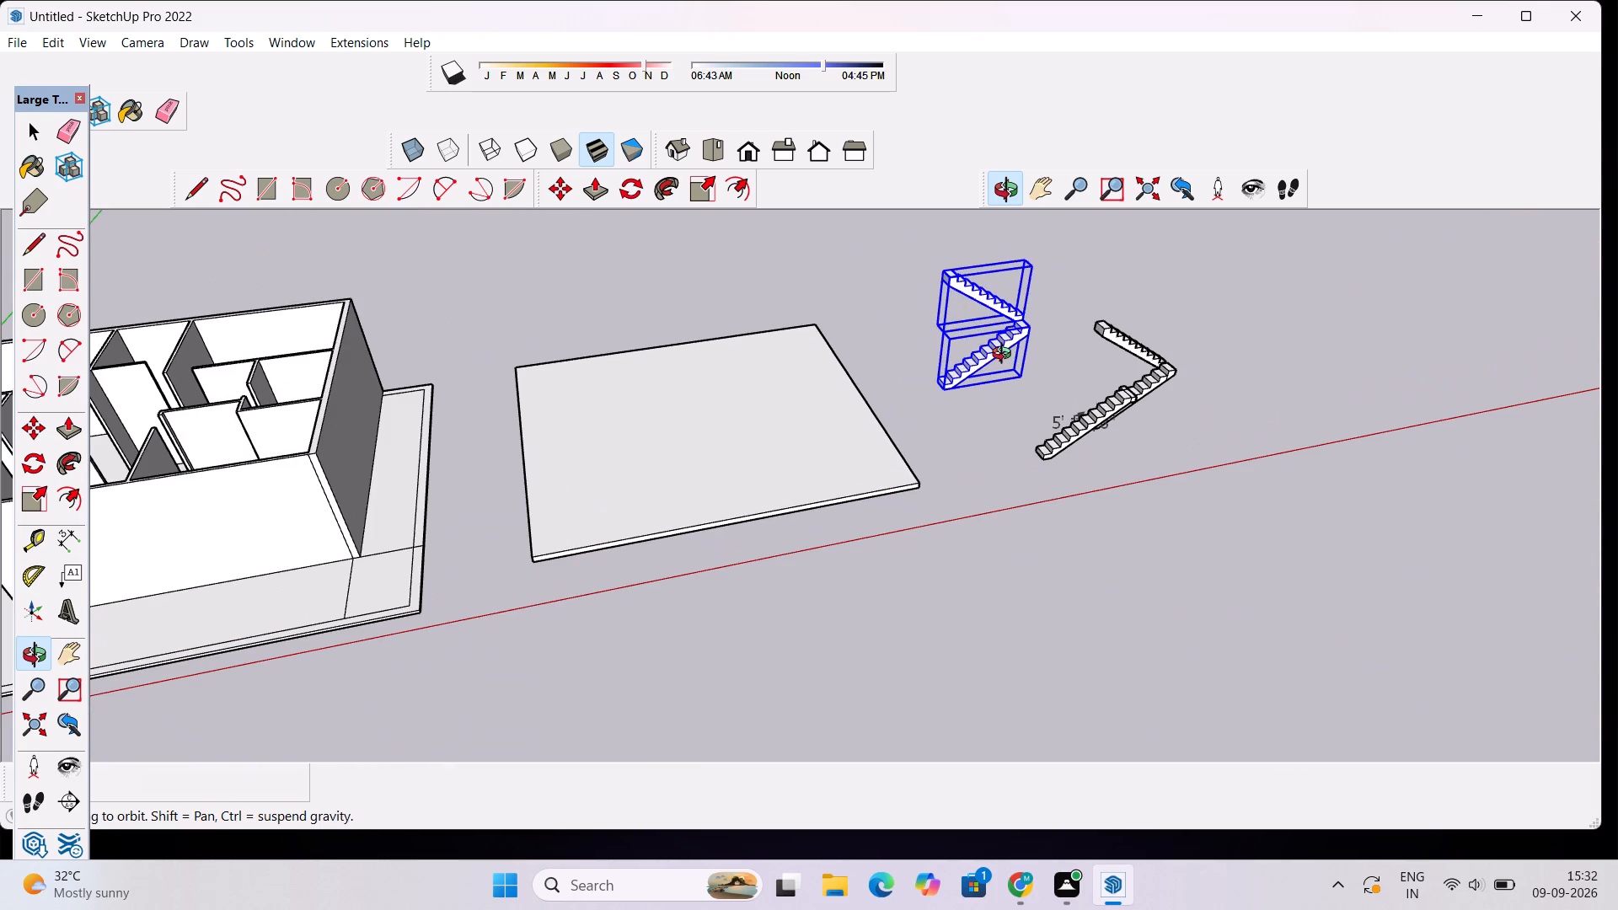
Group the two selected flights nearest the slab into one staircase.
key("space")
right_click(1002, 345)
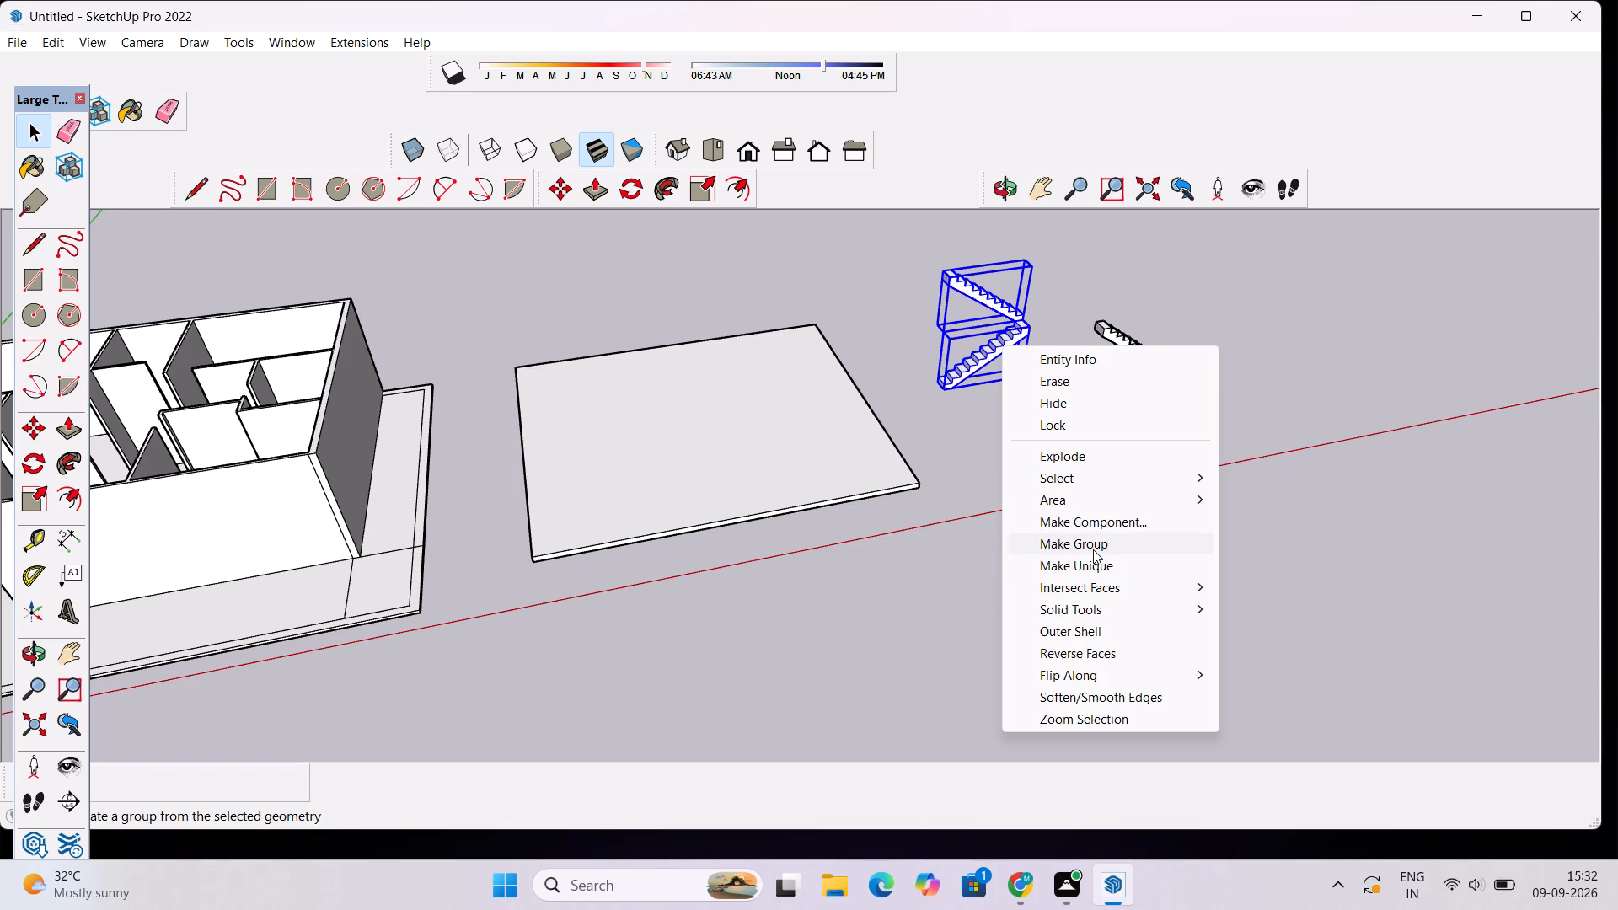
left_click(1093, 548)
scroll(967, 507, "down", 4)
scroll(951, 441, "up", 2)
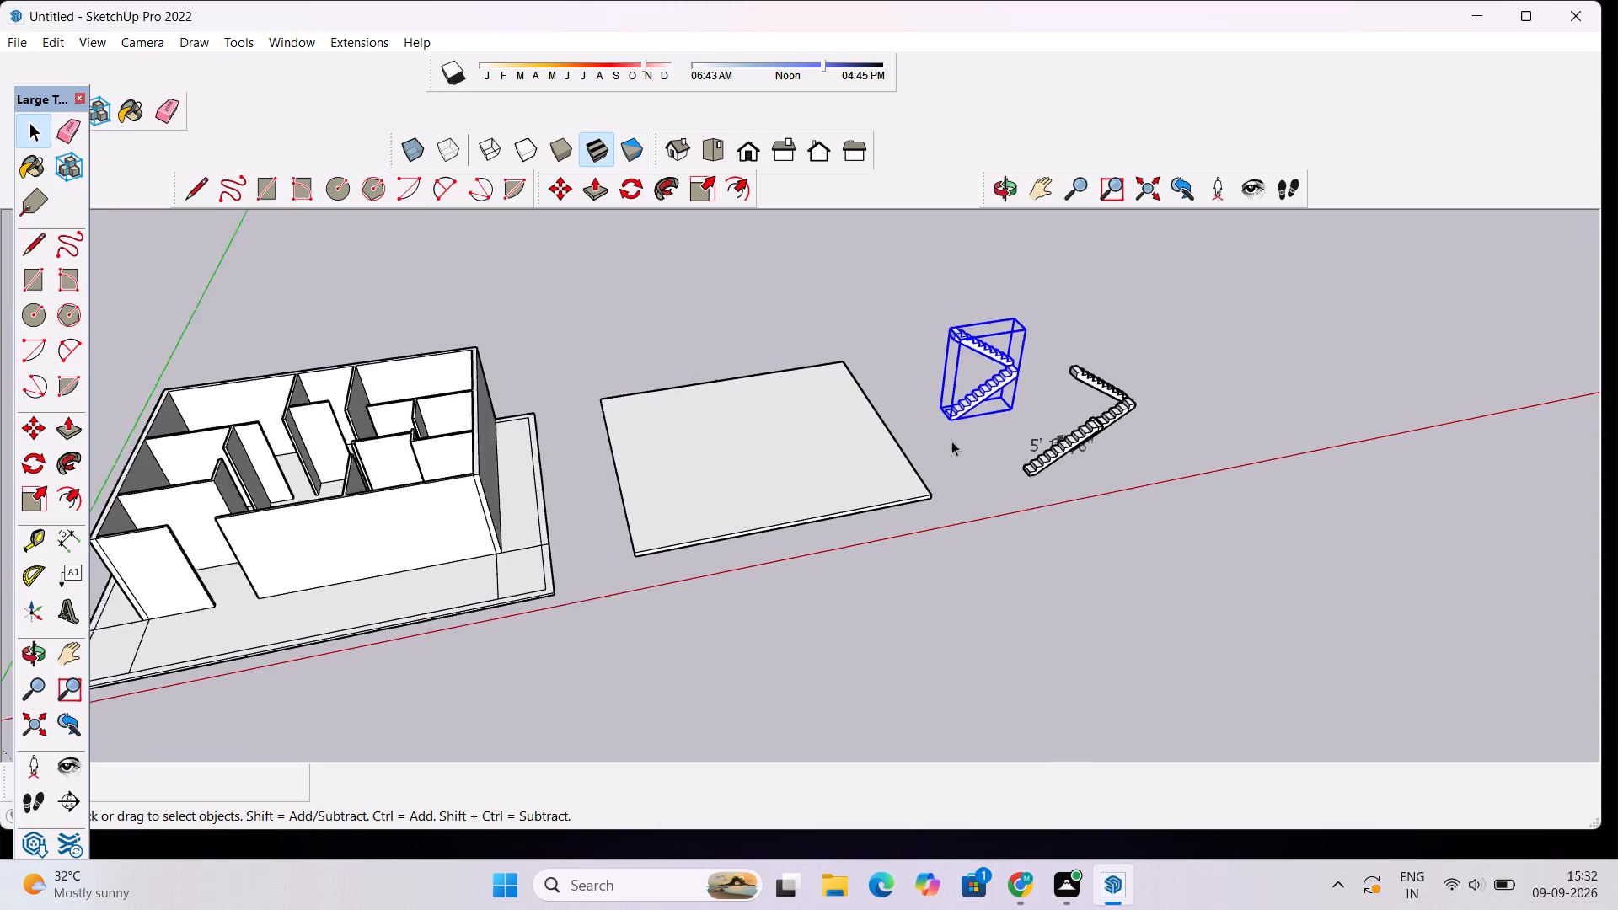
Move the staircase group about 236' by its bottom step's lower corner onto the plinth in front of the house's long front wall.
scroll(951, 441, "up", 2)
key("m")
left_click(954, 417)
scroll(555, 583, "down", 6)
scroll(356, 635, "up", 3)
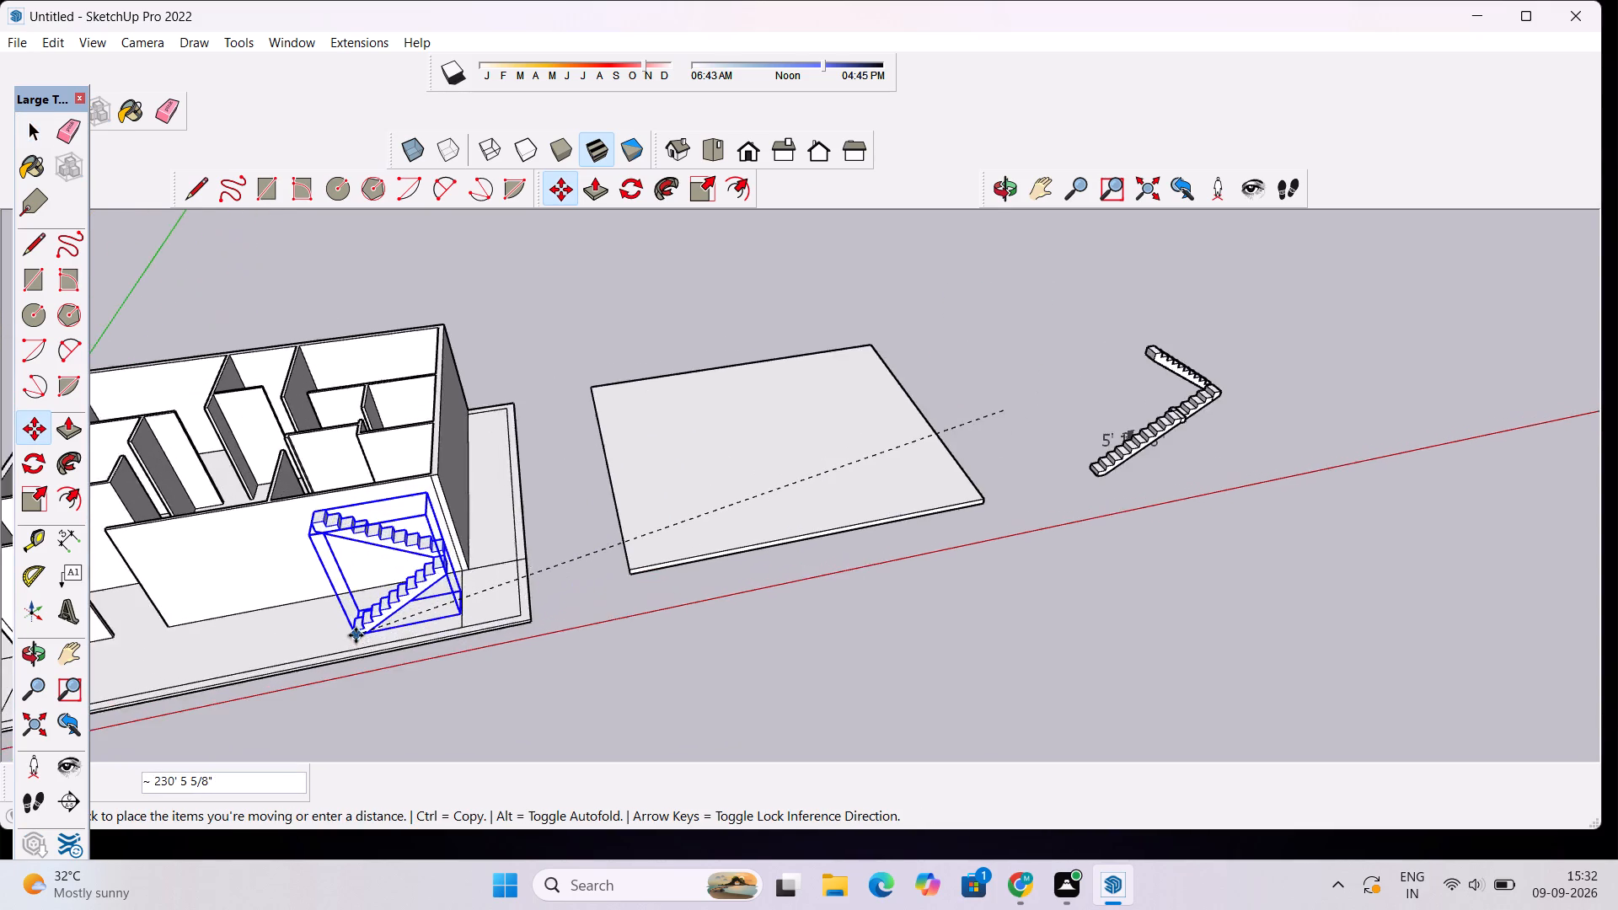
scroll(356, 635, "up", 5)
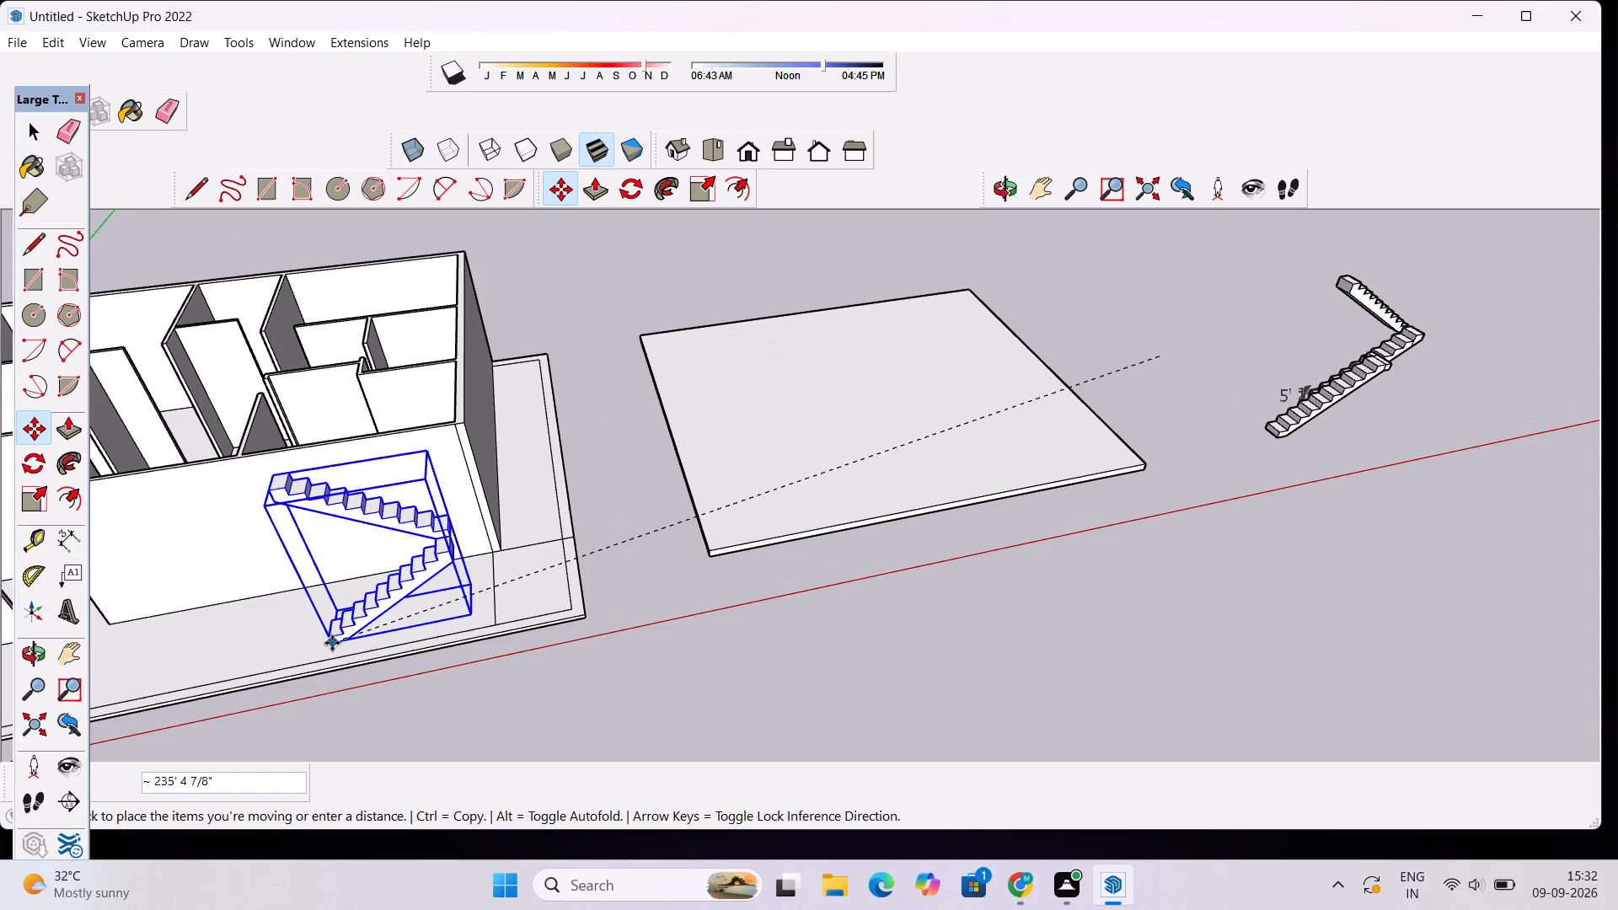
scroll(332, 643, "up", 4)
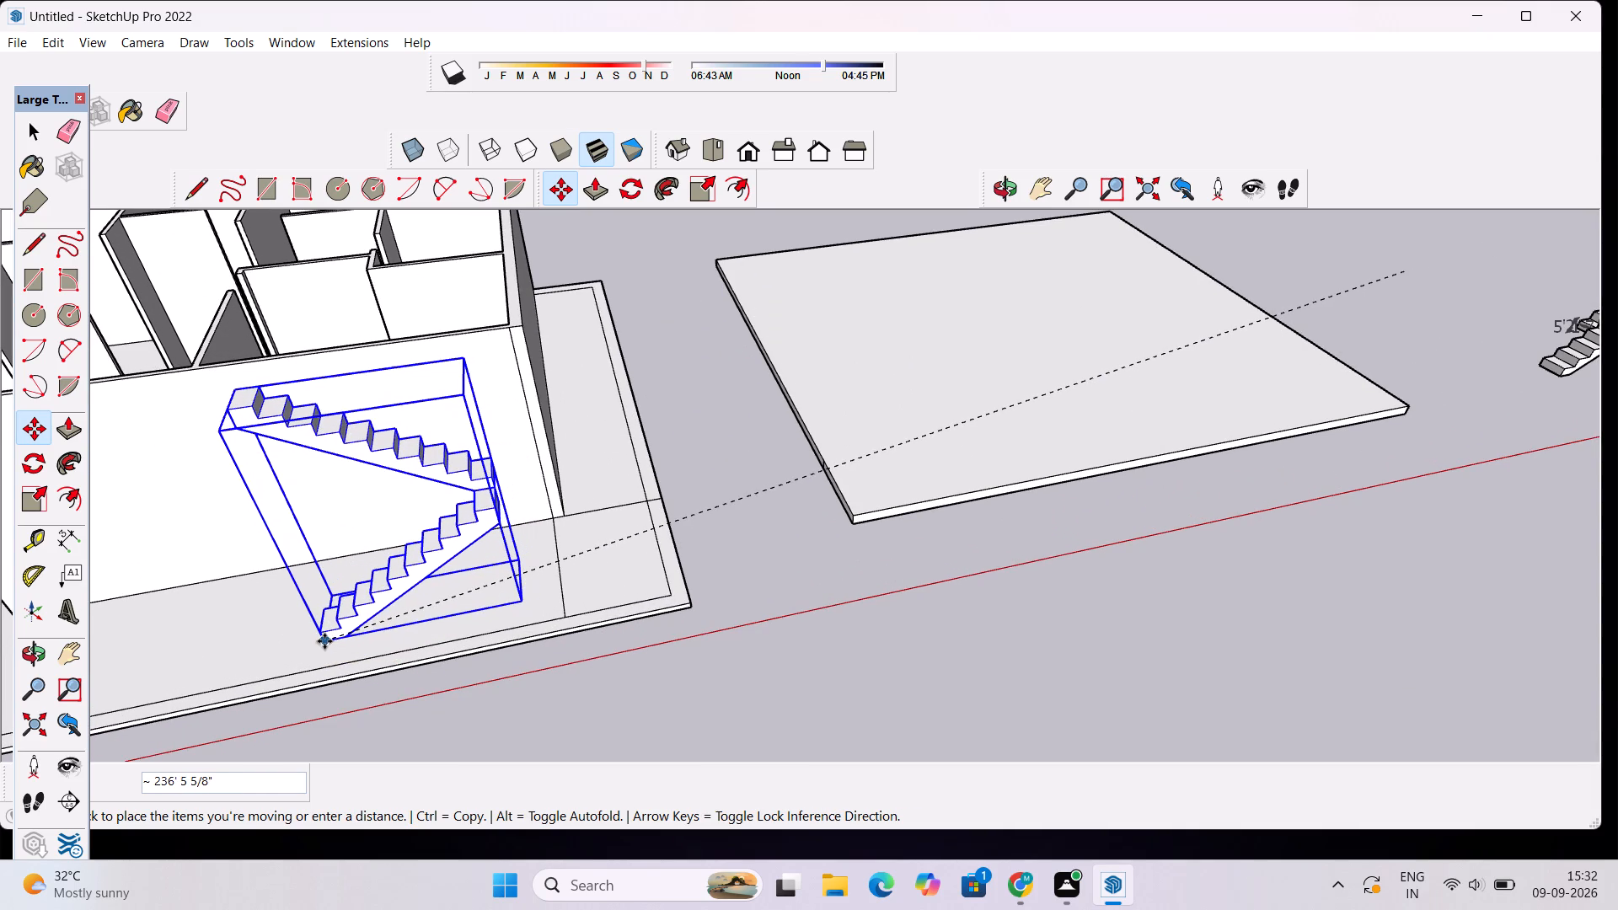
scroll(324, 643, "up", 4)
left_click(324, 643)
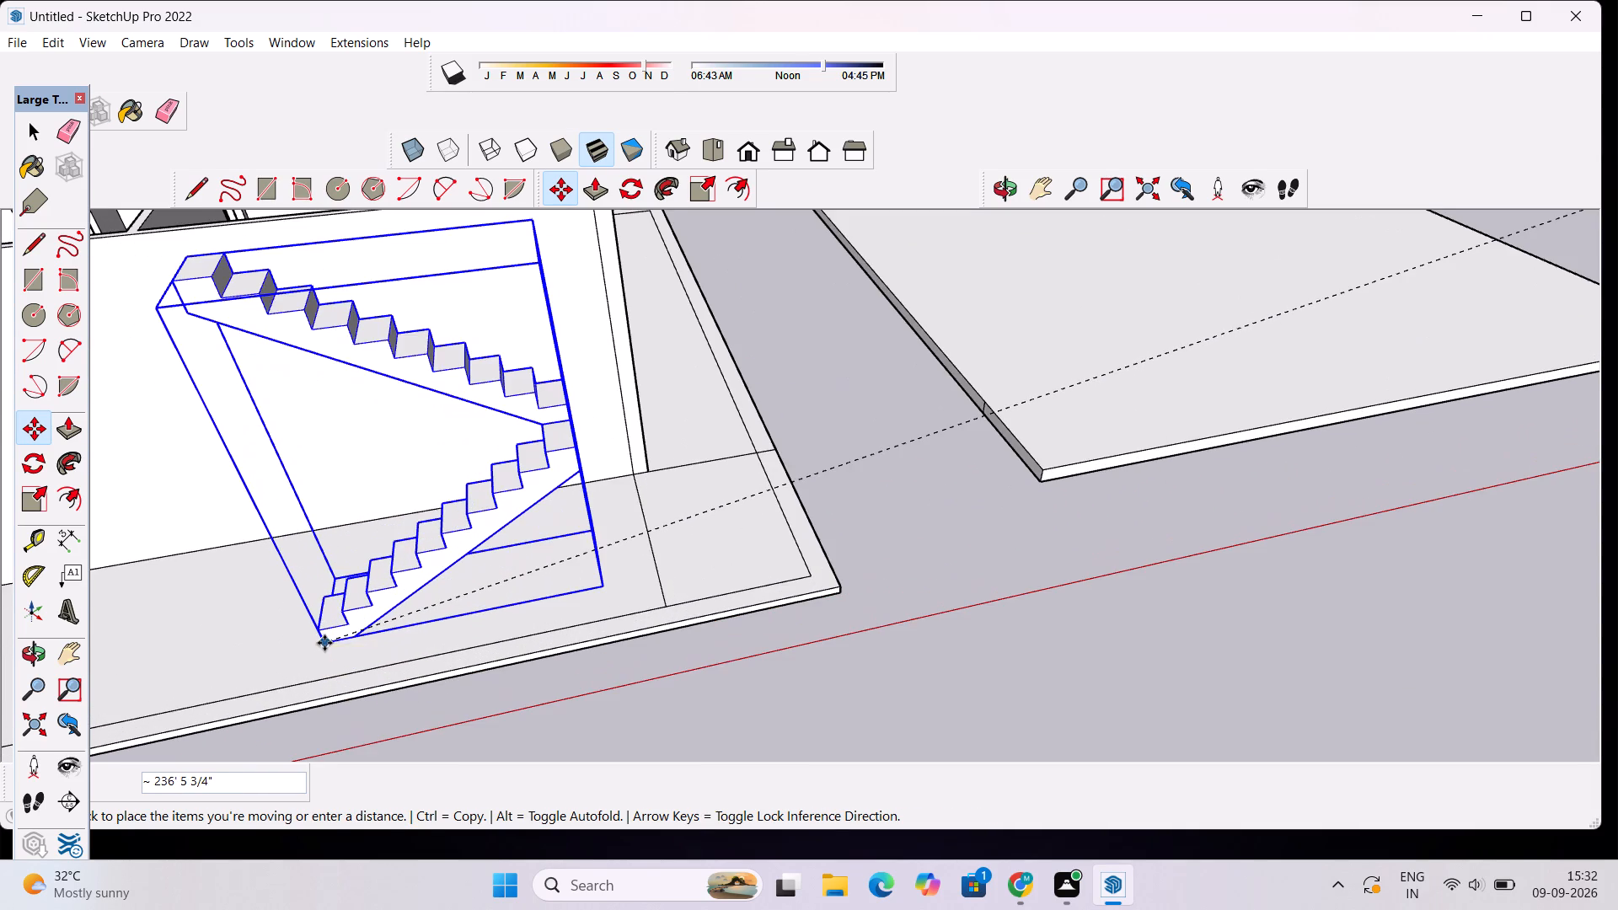
scroll(578, 540, "down", 10)
key("space")
key("space")
Examine from the end and front of the house how the moved staircase sits against the front wall and plinth.
left_click(1008, 186)
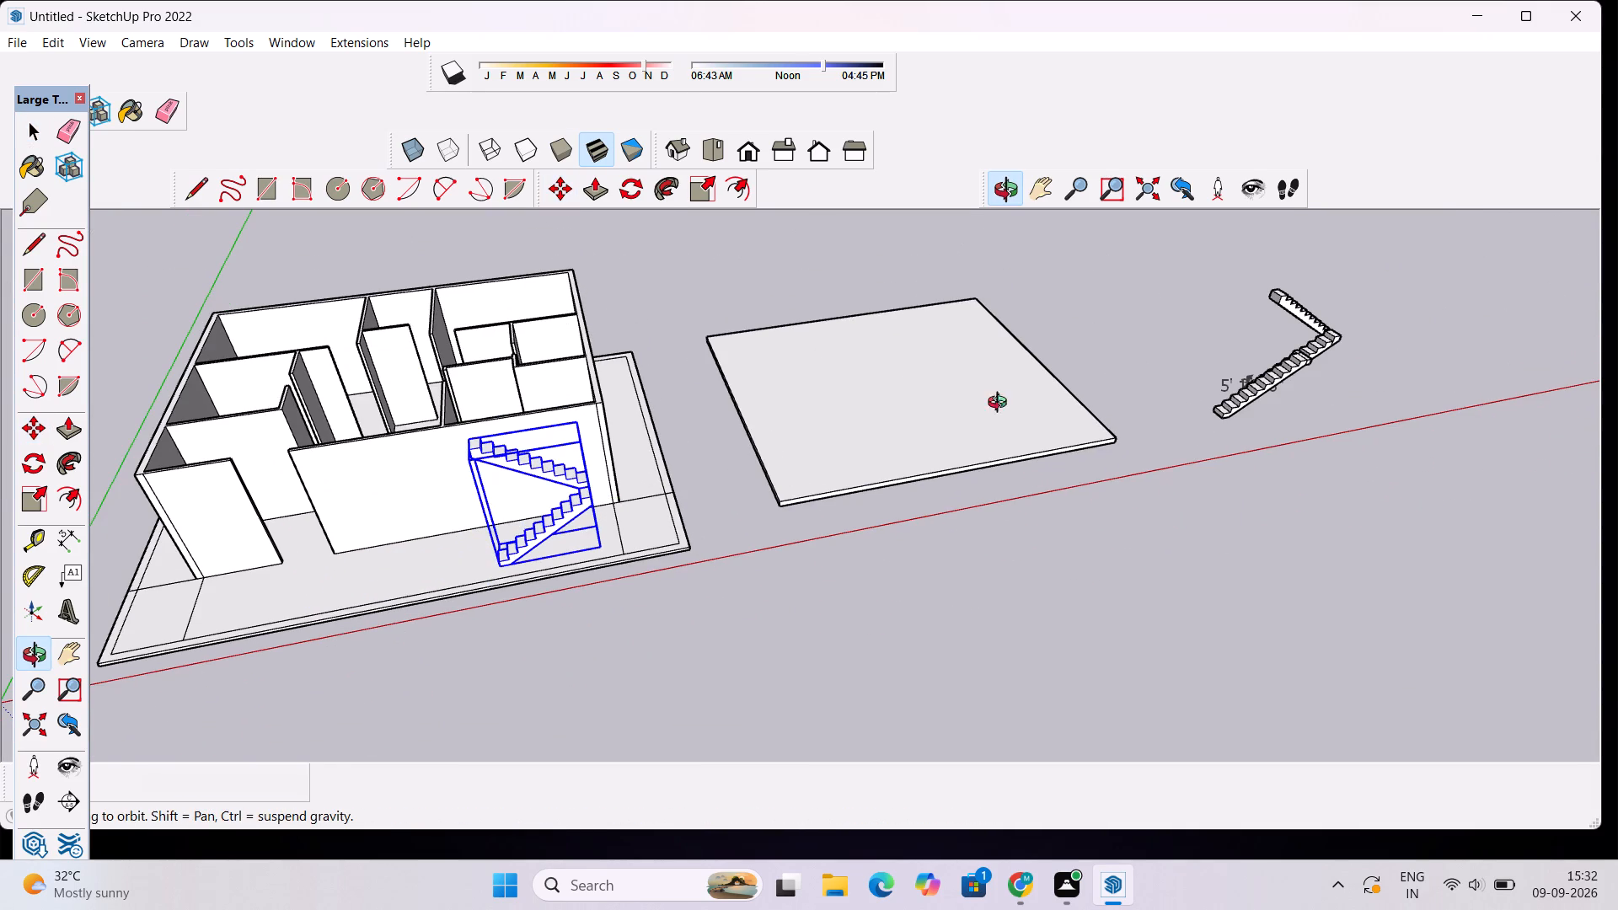
left_click_drag(1039, 476, 603, 508)
scroll(677, 347, "up", 8)
scroll(610, 373, "down", 9)
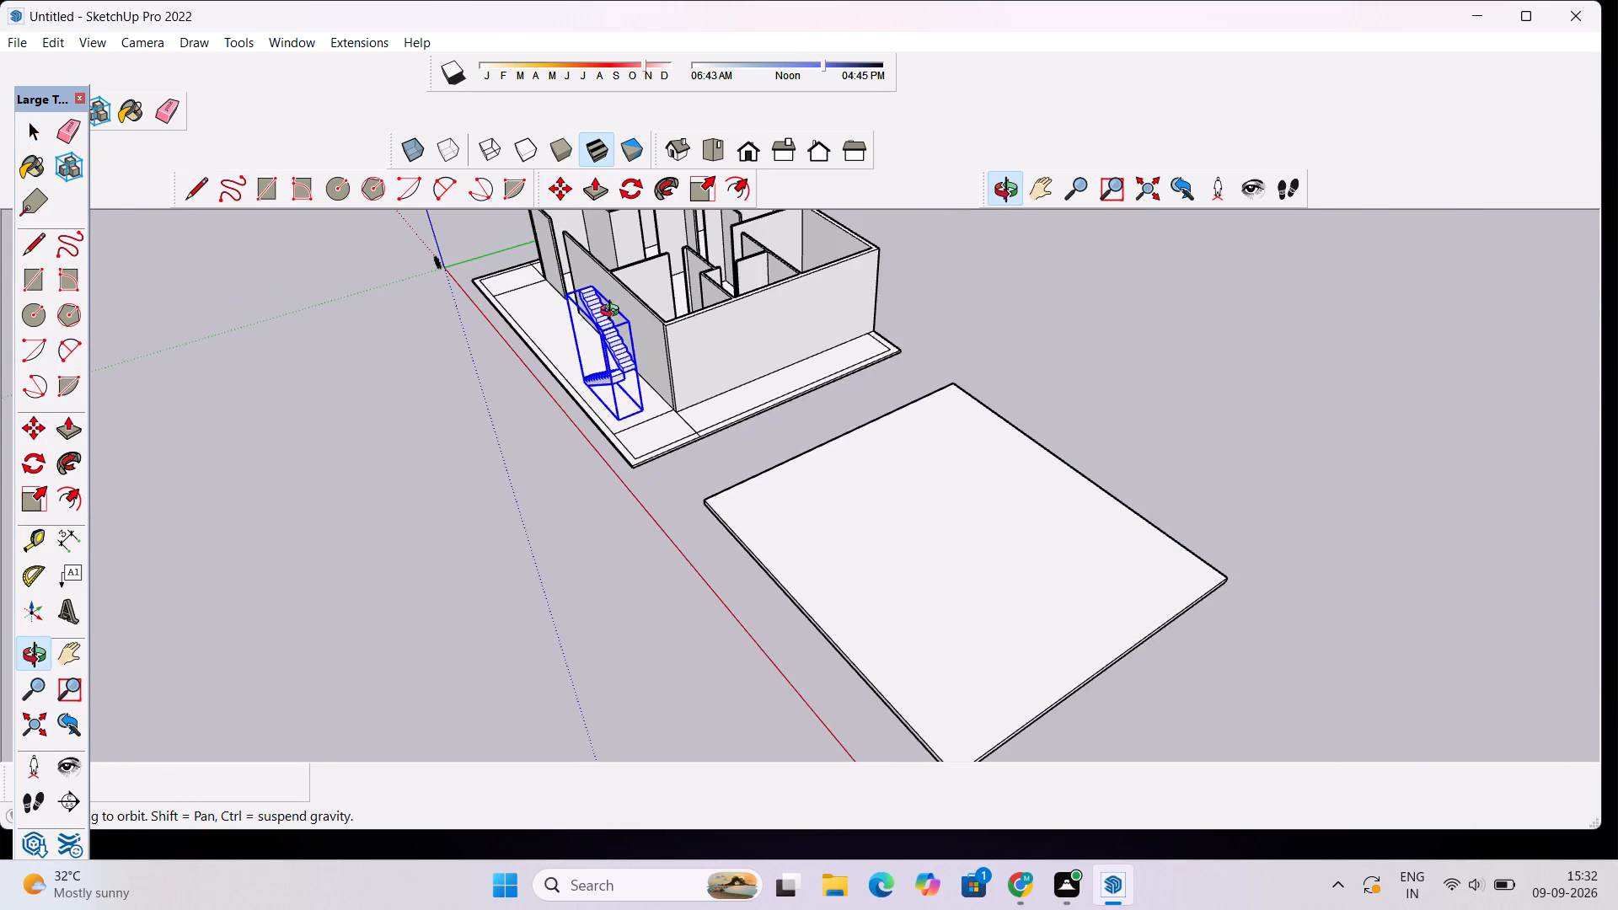
scroll(604, 279, "up", 3)
key("space")
scroll(560, 335, "down", 4)
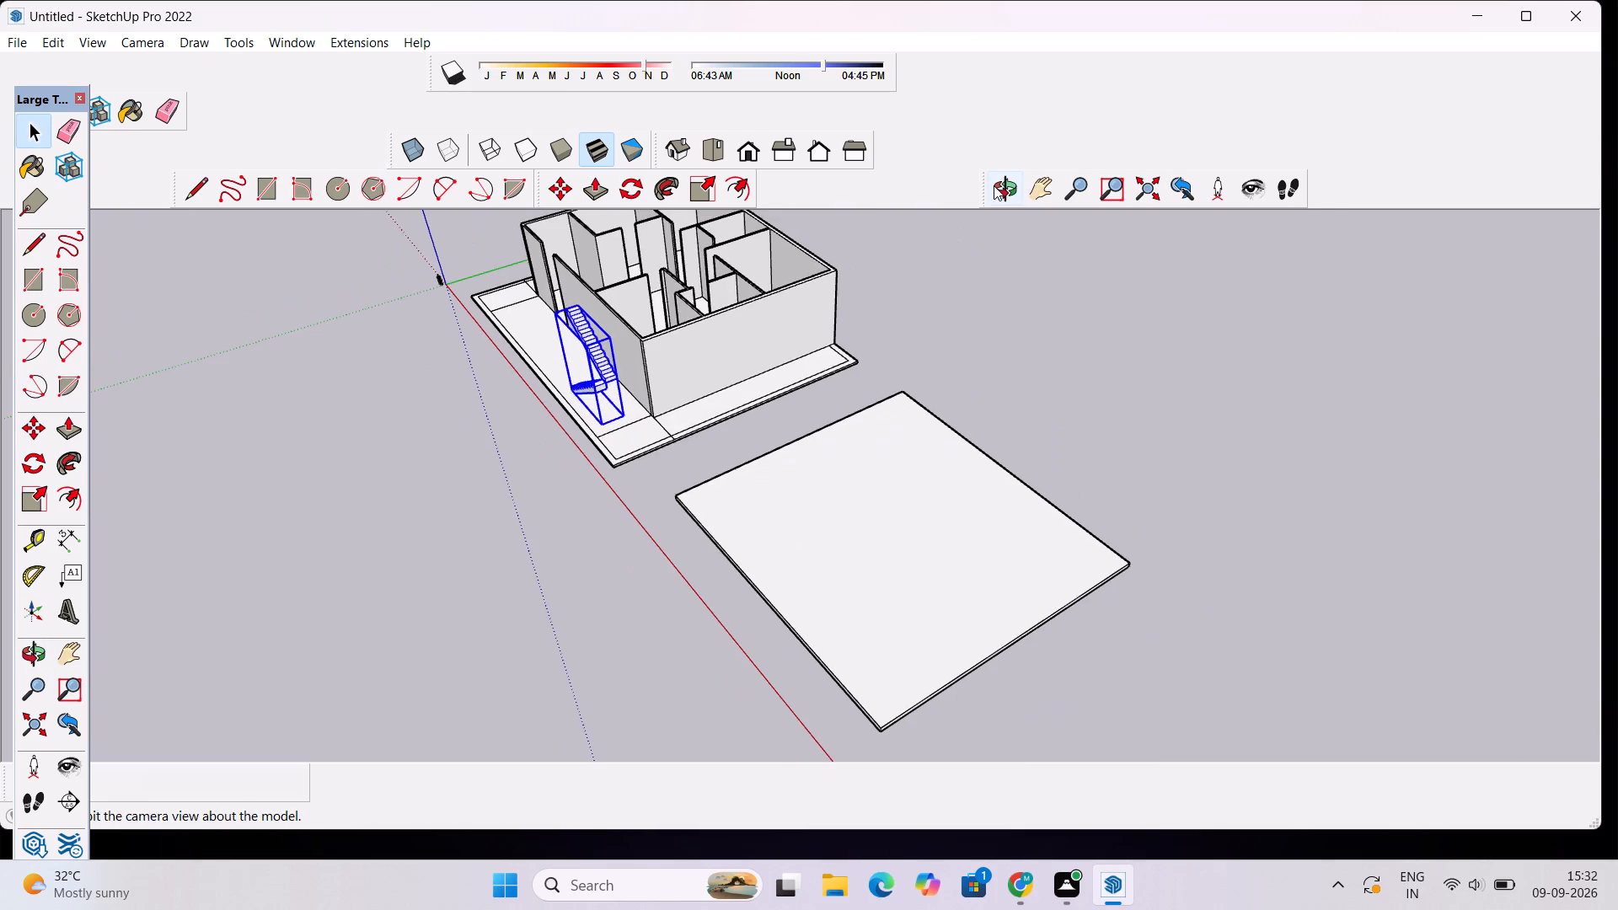
left_click(994, 185)
left_click_drag(796, 268, 1057, 297)
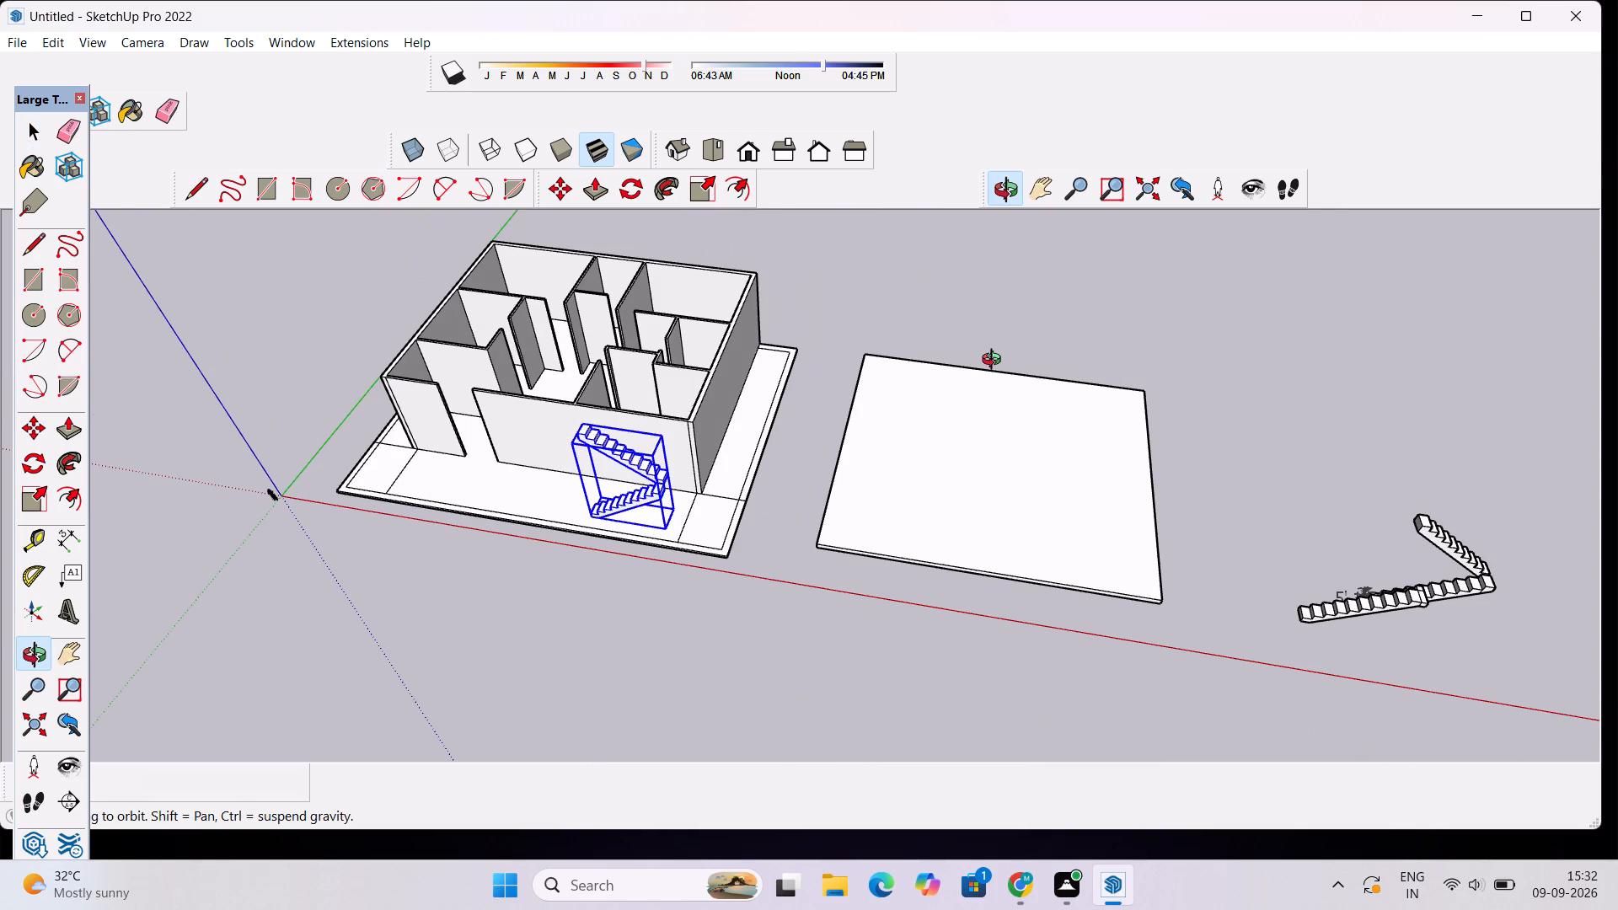
scroll(1021, 385, "down", 4)
left_click_drag(799, 443, 945, 322)
scroll(729, 374, "up", 4)
left_click_drag(877, 422, 796, 446)
scroll(948, 505, "up", 4)
key("space")
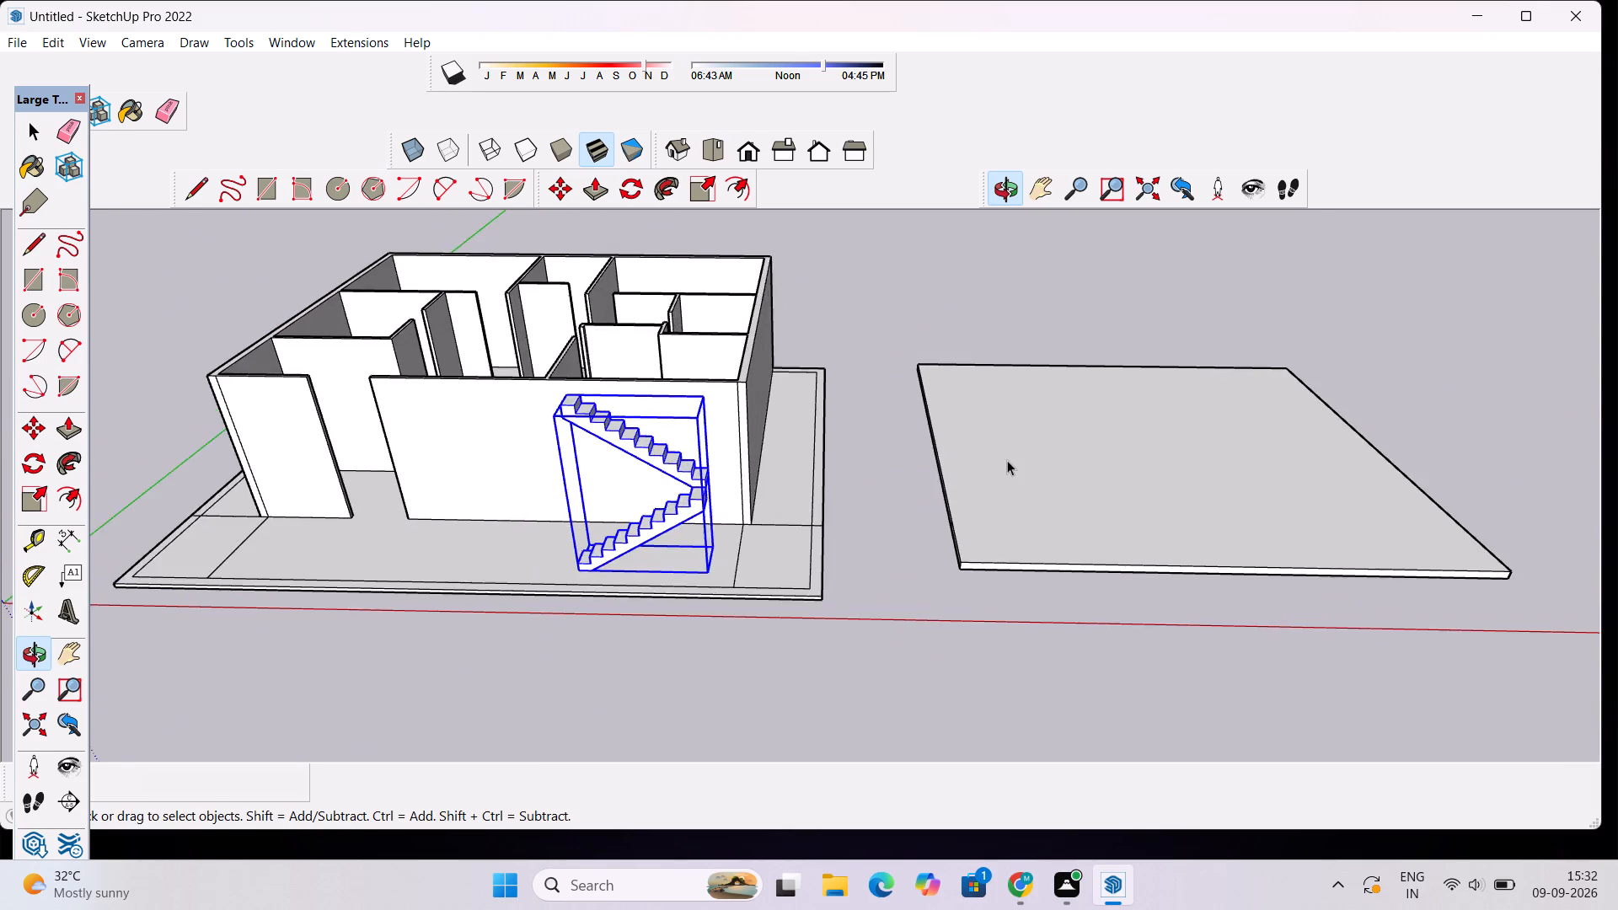
Select the whole loose slab beside the house and make it a group.
scroll(1007, 459, "down", 6)
left_click_drag(1319, 302, 1256, 332)
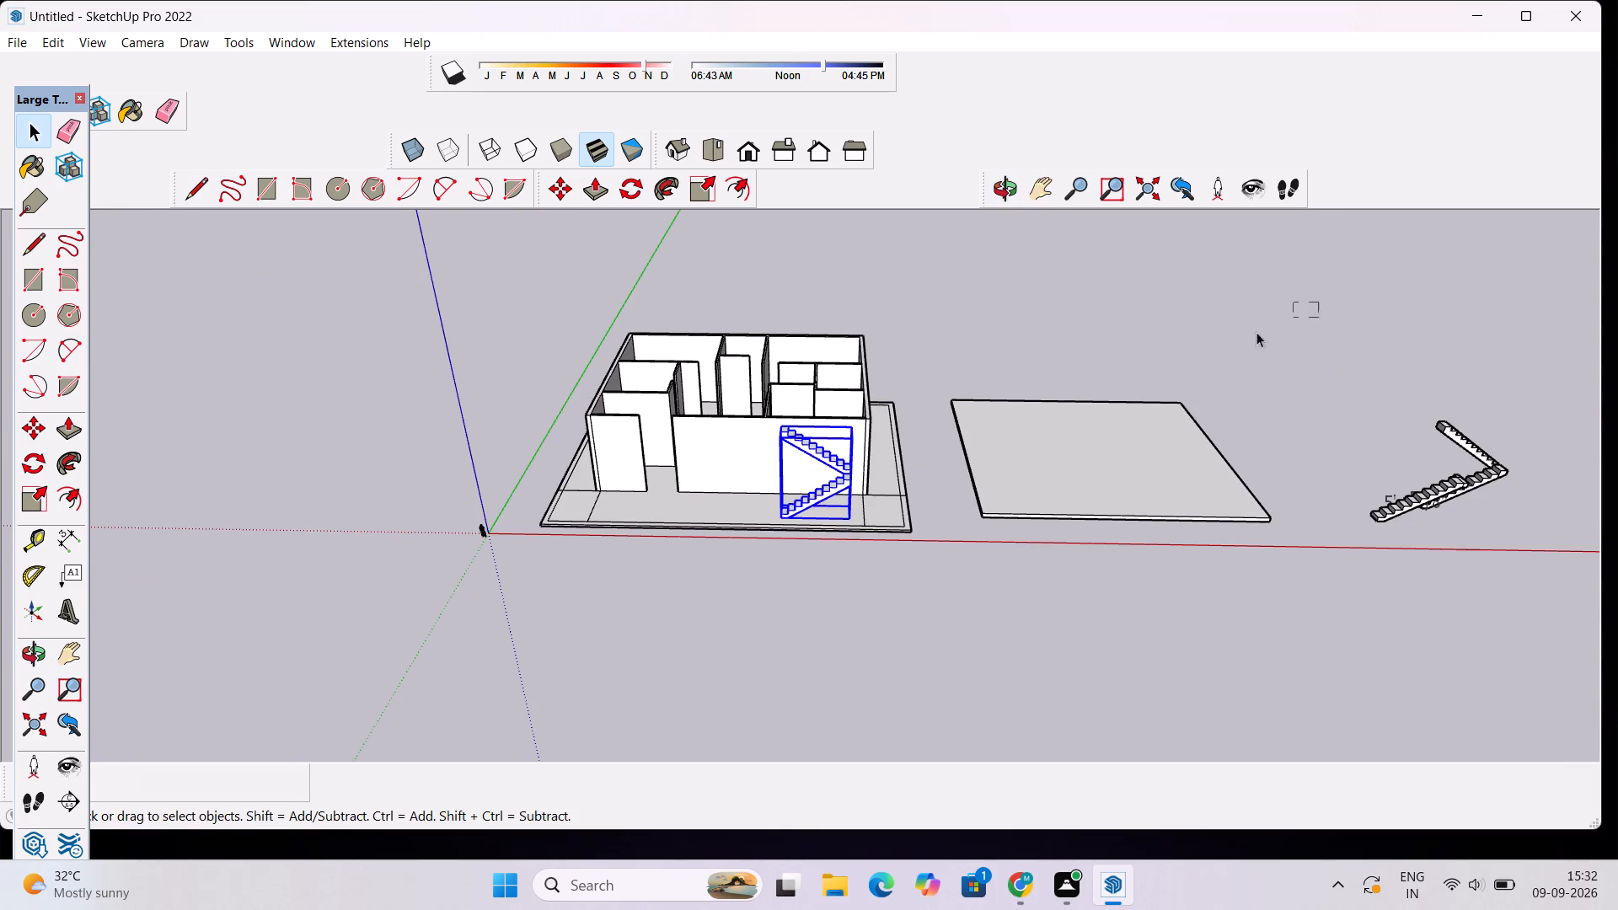
left_click_drag(1256, 332, 945, 531)
scroll(1033, 463, "up", 3)
right_click(1033, 463)
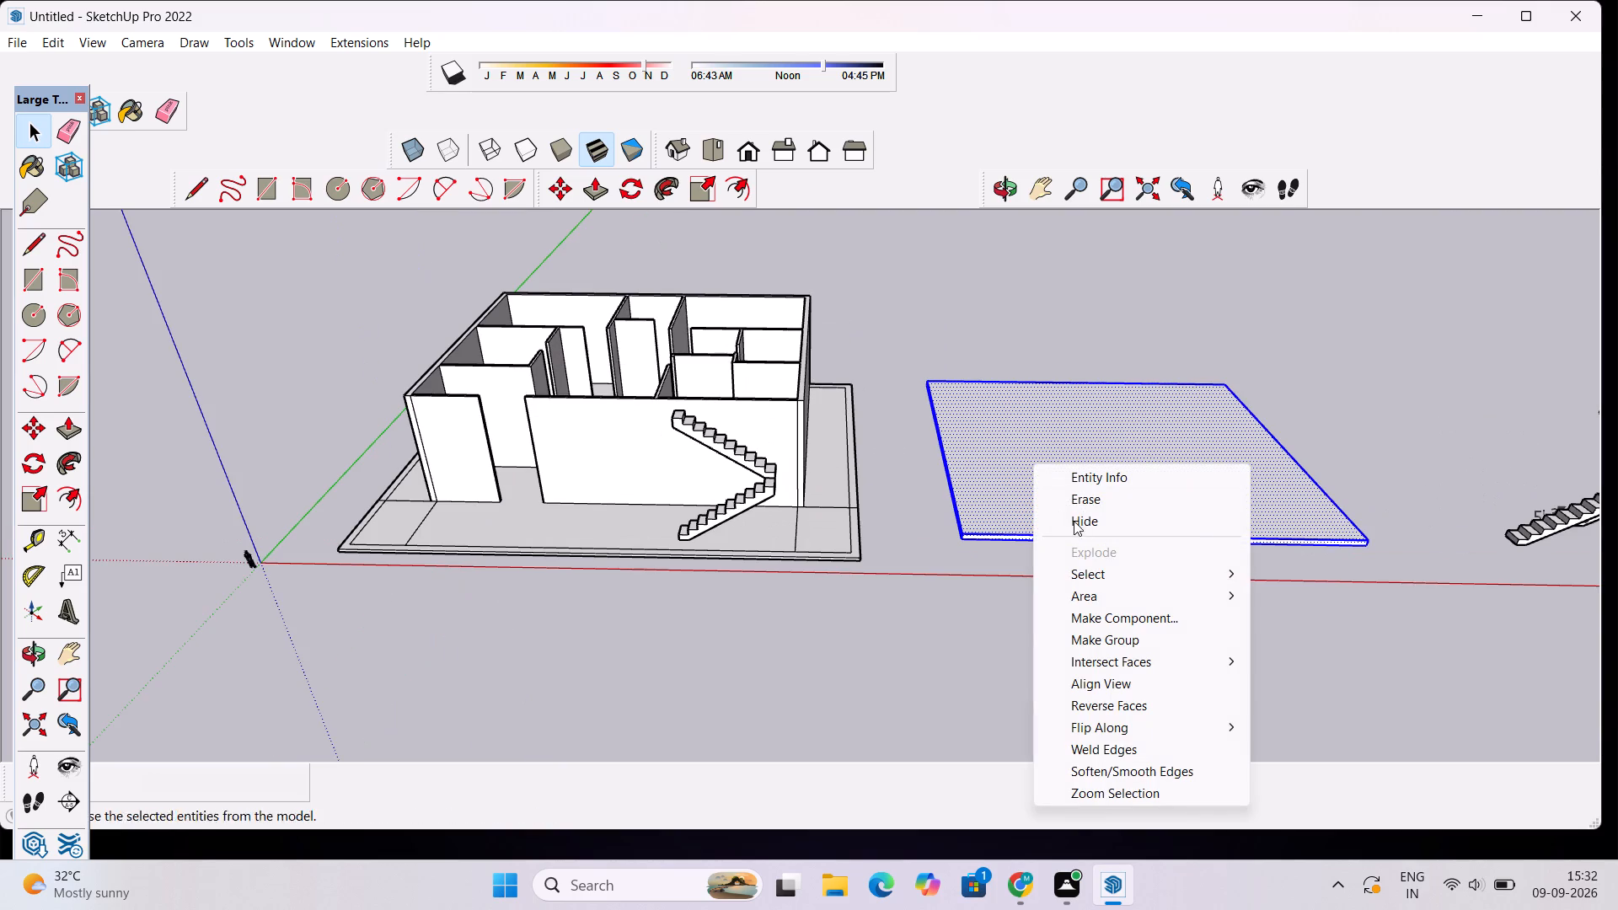
left_click(1120, 640)
scroll(1114, 526, "down", 3)
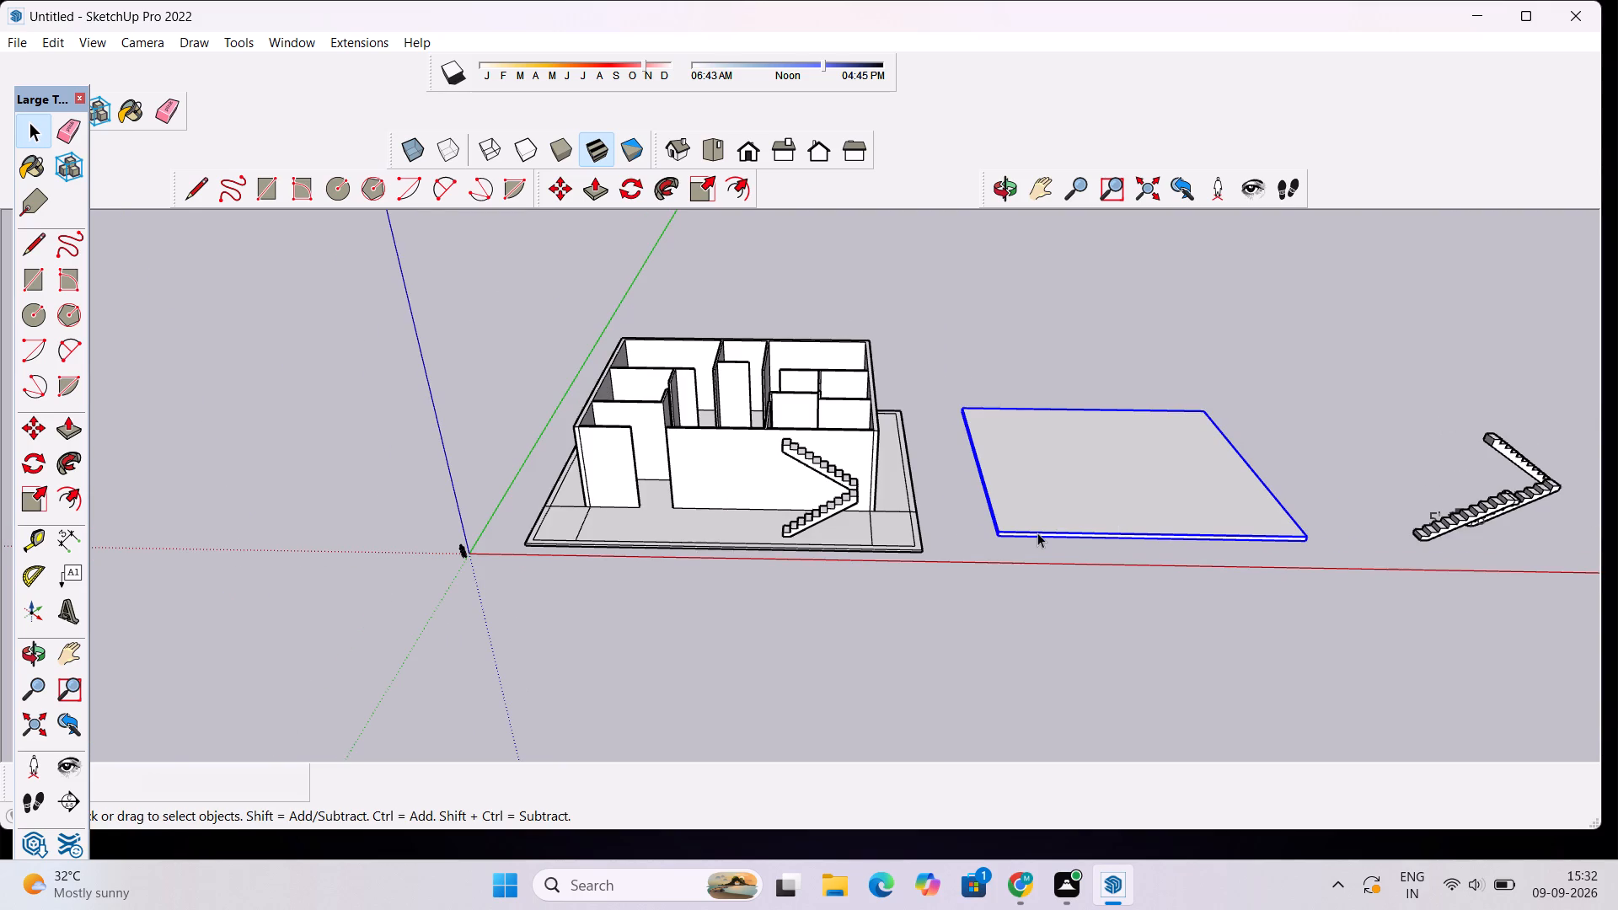
Move the slab group by its lower front corner onto the top outer corner of the front wall at the doorway end, roofing the house.
key("m")
scroll(1034, 533, "up", 7)
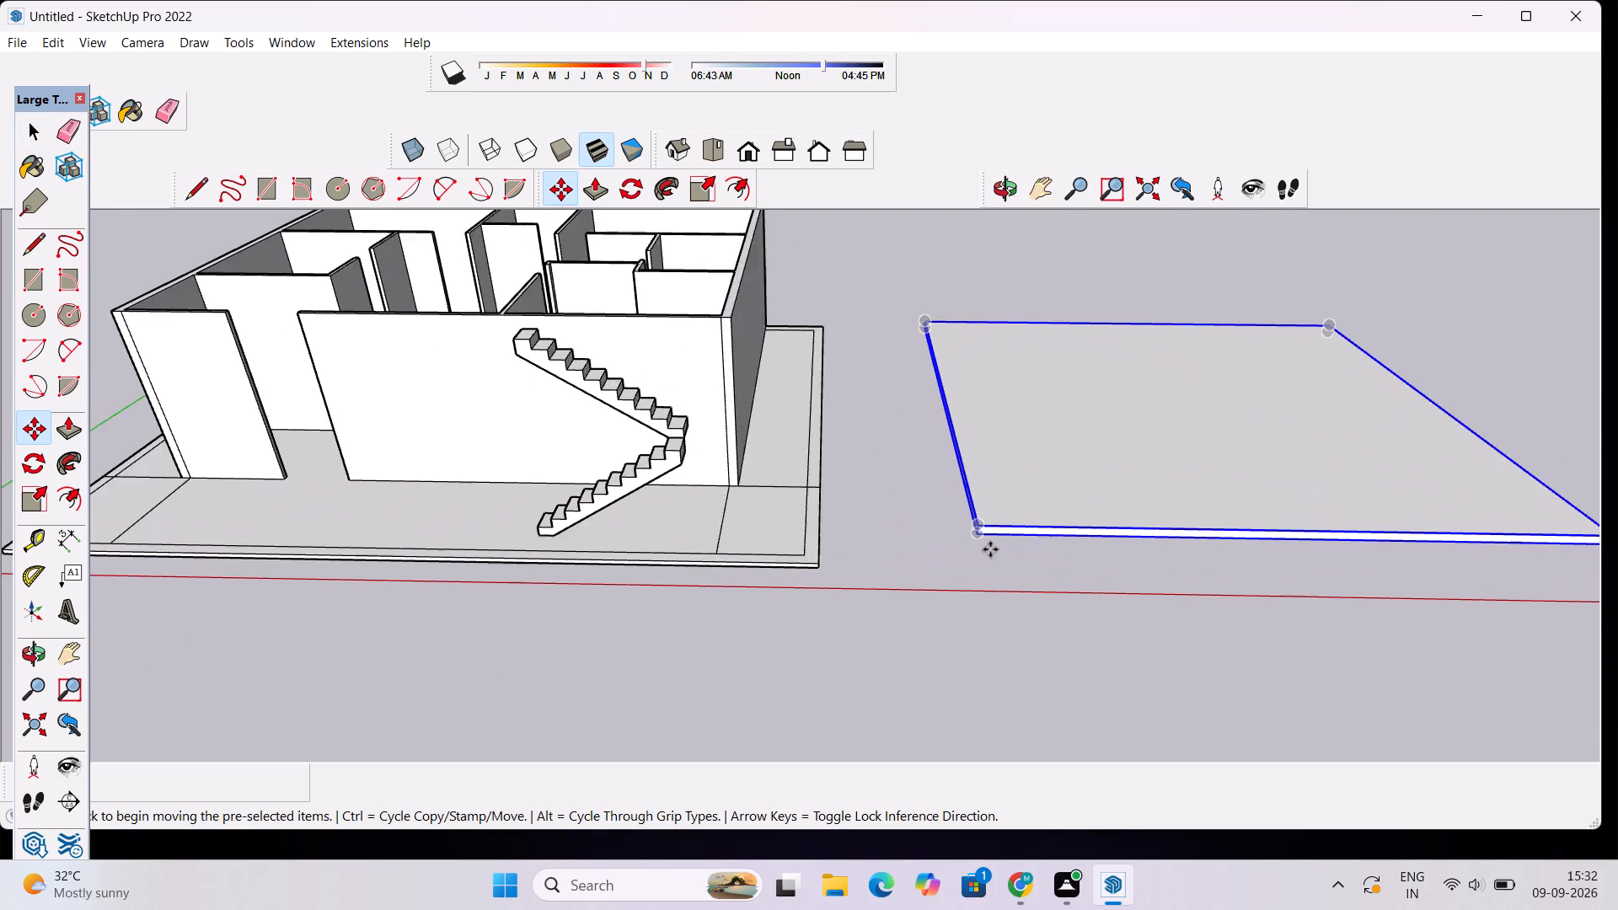
scroll(990, 549, "up", 9)
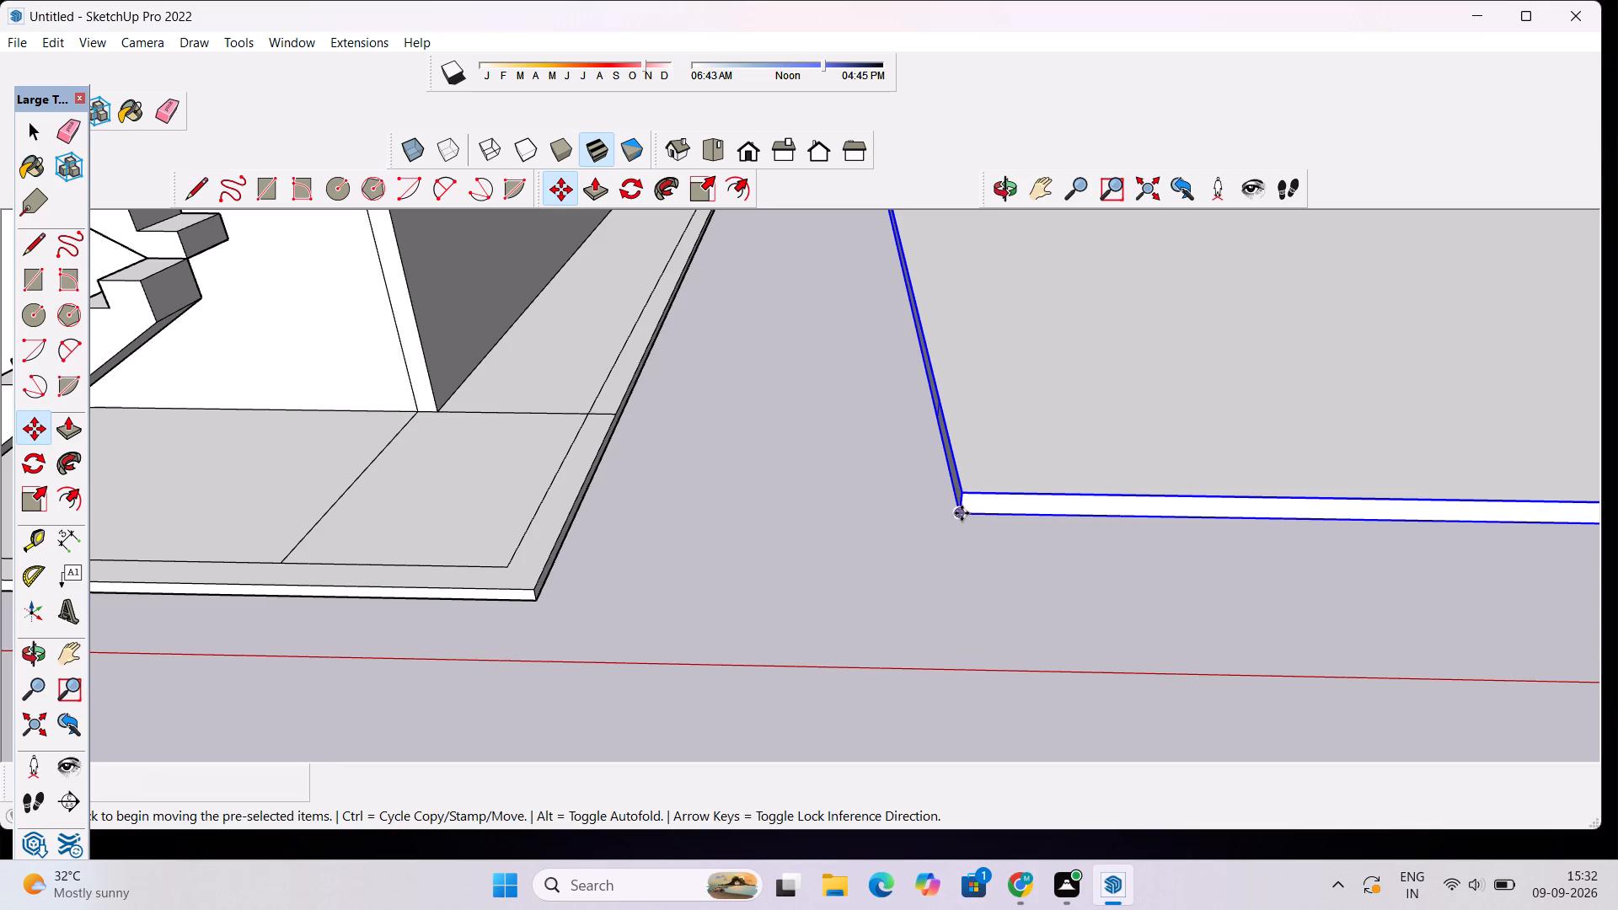
left_click(957, 517)
scroll(729, 505, "down", 13)
scroll(280, 359, "up", 6)
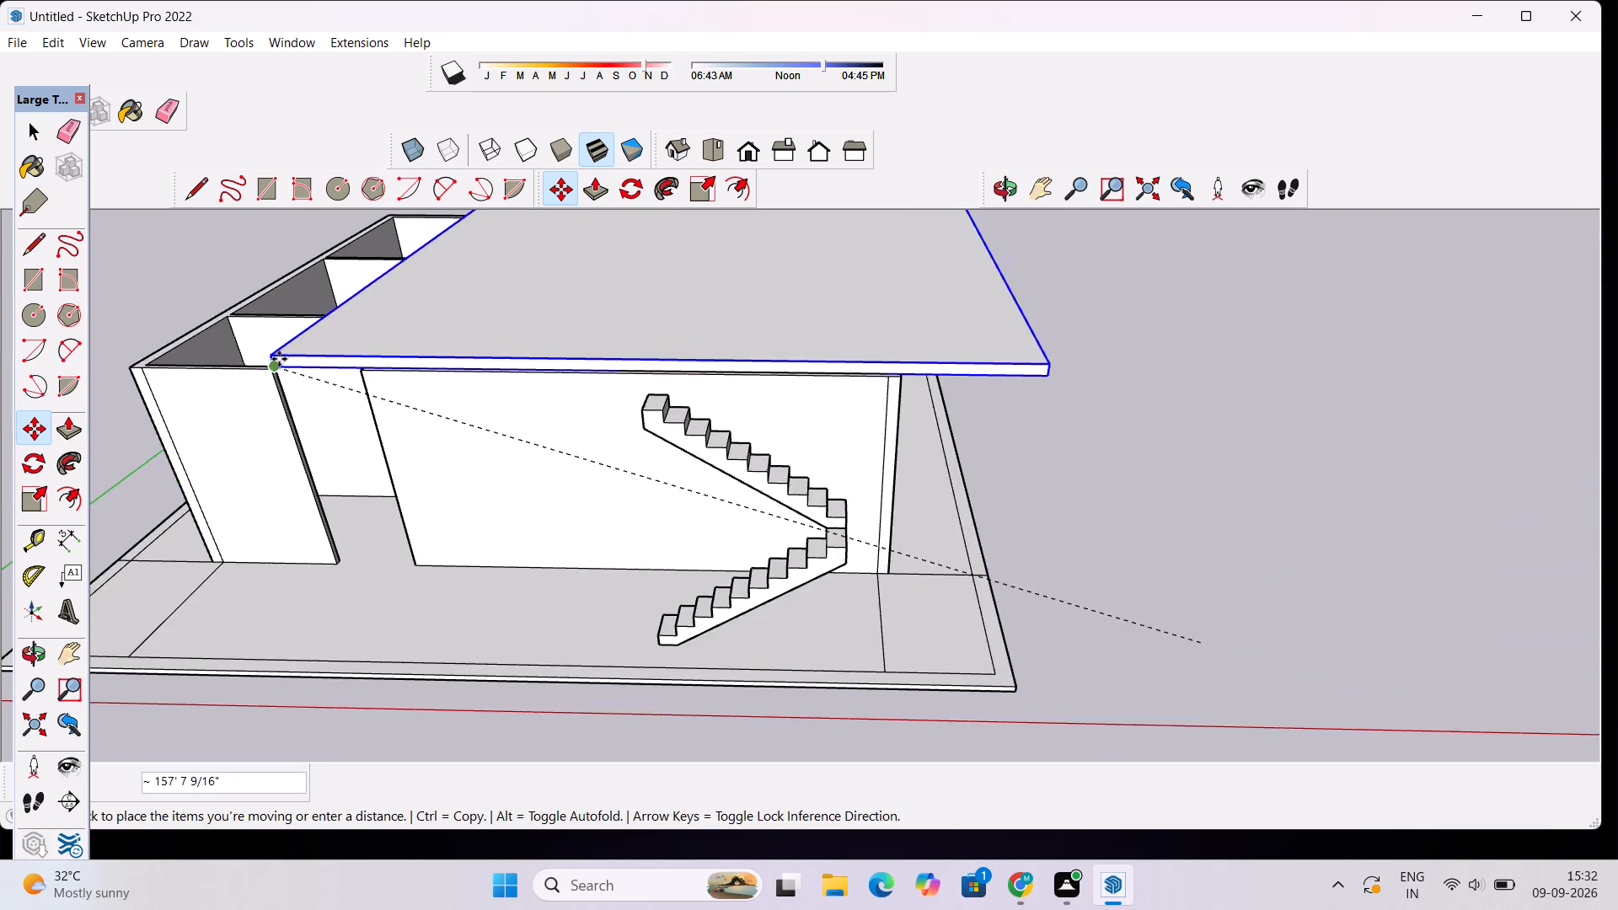
scroll(276, 357, "up", 4)
scroll(276, 357, "down", 7)
scroll(159, 384, "up", 7)
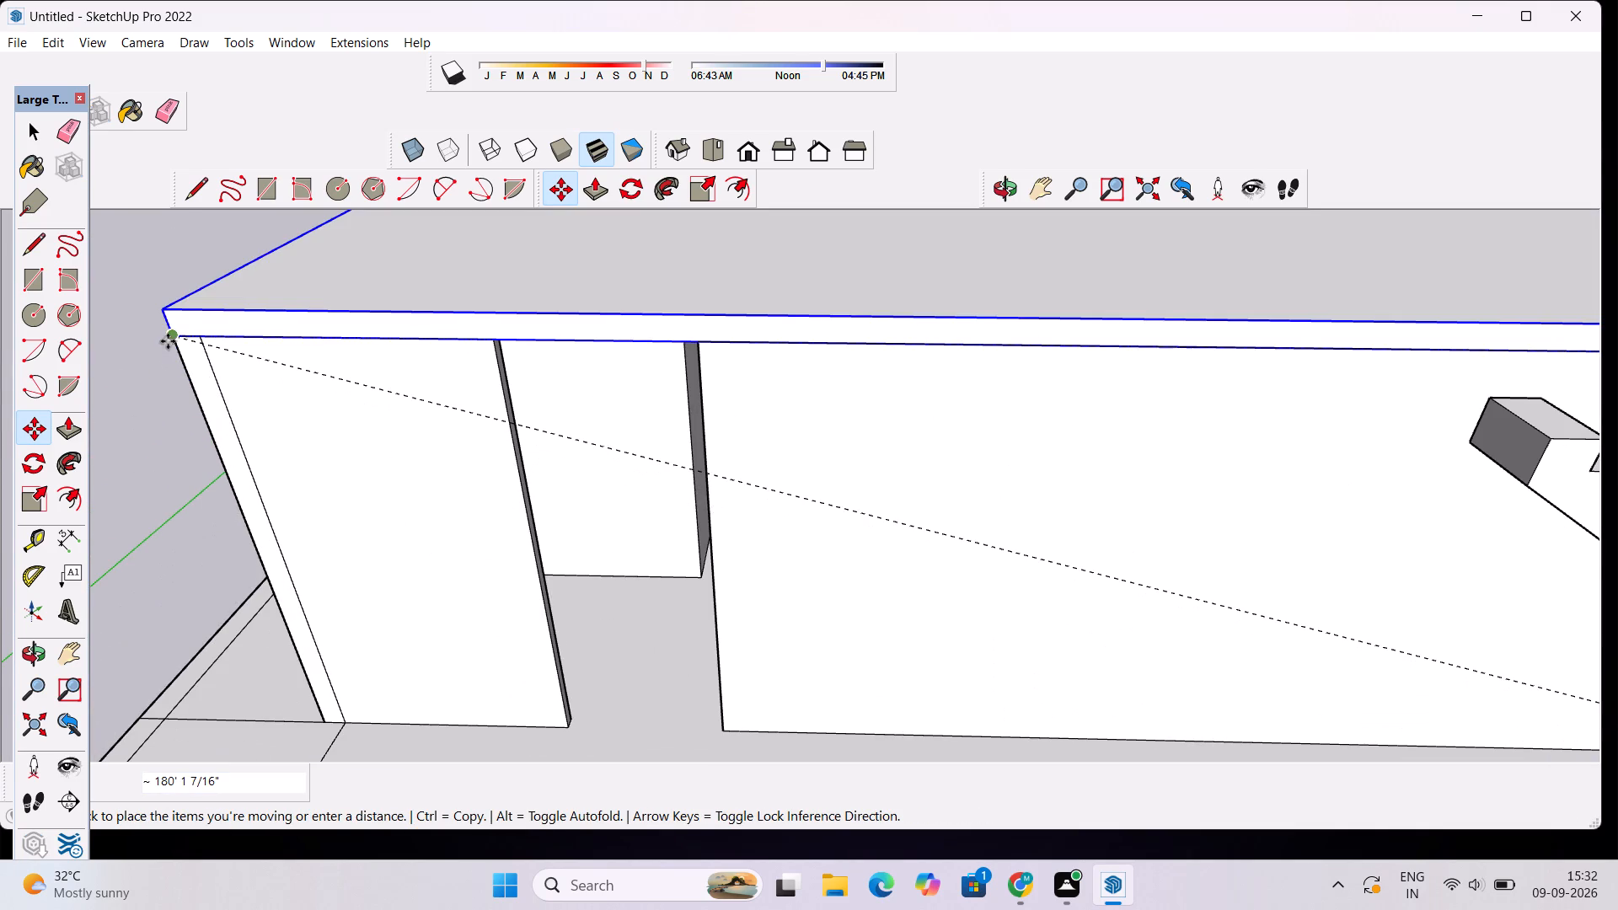
left_click(168, 341)
scroll(190, 325, "down", 16)
key("space")
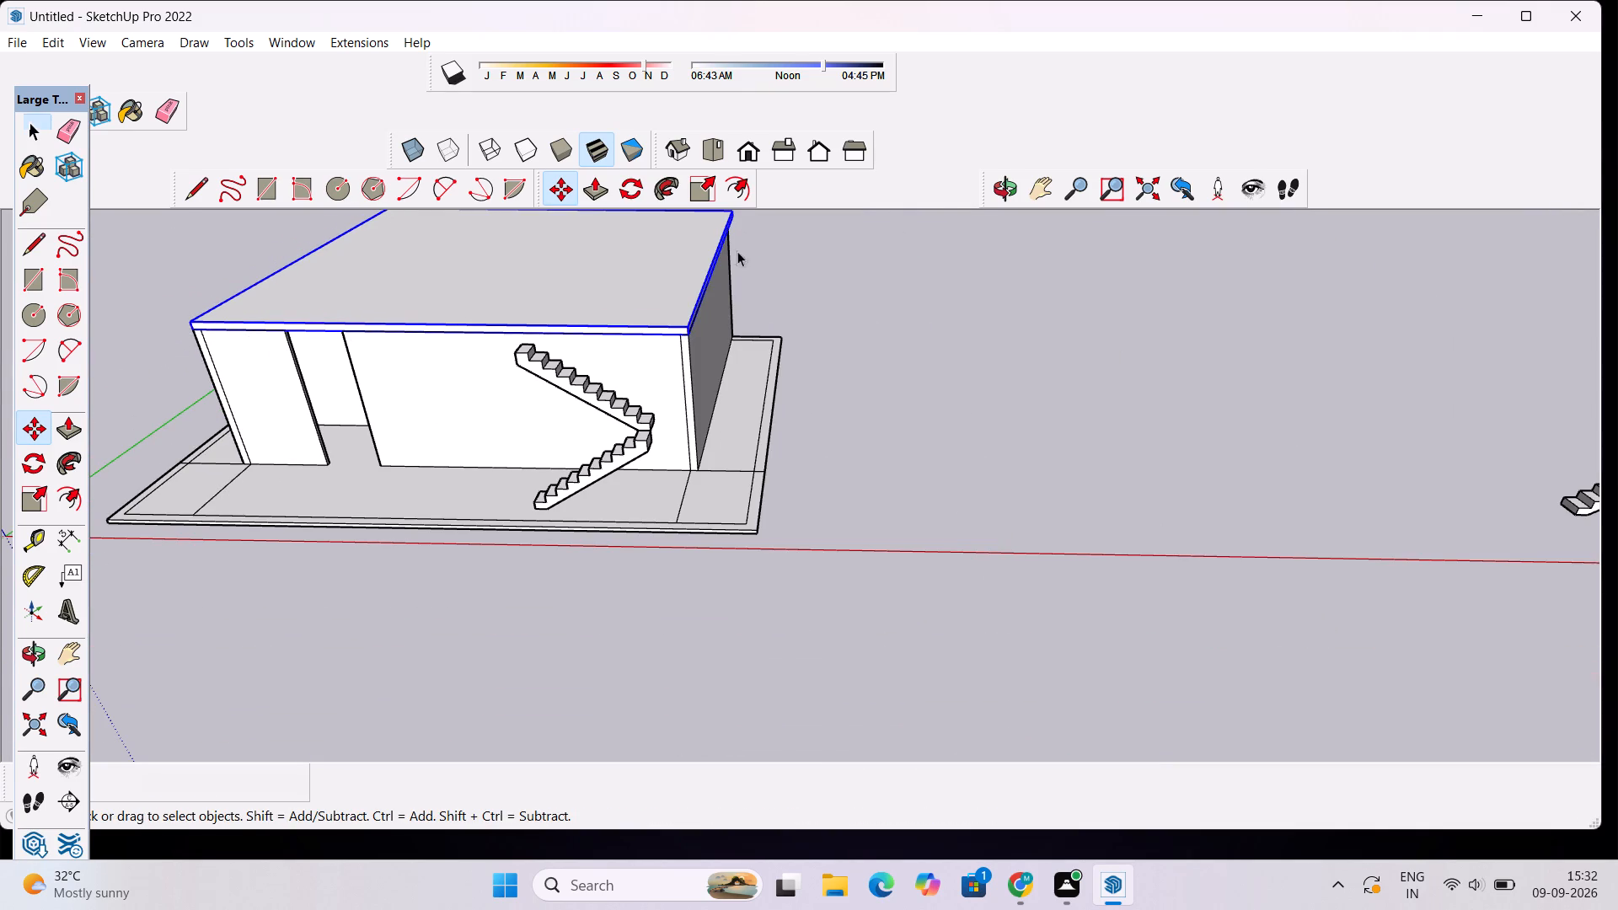
Examine from the front, both ends and above how the roof slab sits on the walls and meets the staircase.
left_click(1003, 190)
left_click_drag(949, 420, 621, 418)
scroll(747, 322, "up", 2)
scroll(736, 358, "down", 5)
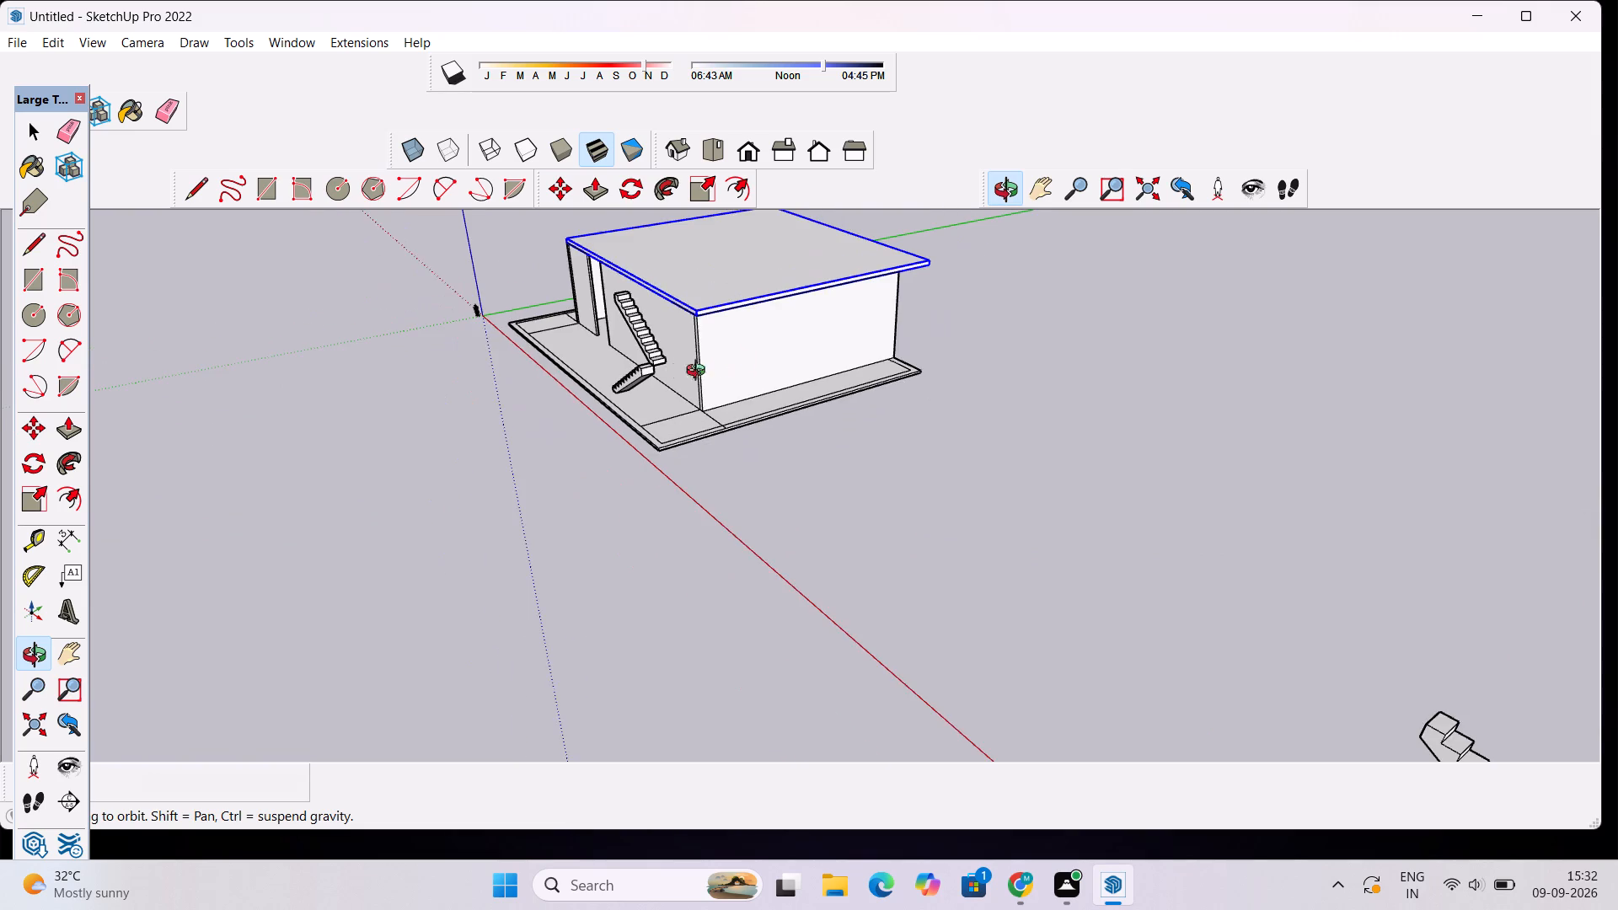
left_click_drag(605, 340, 622, 334)
left_click_drag(556, 350, 860, 238)
scroll(433, 310, "up", 4)
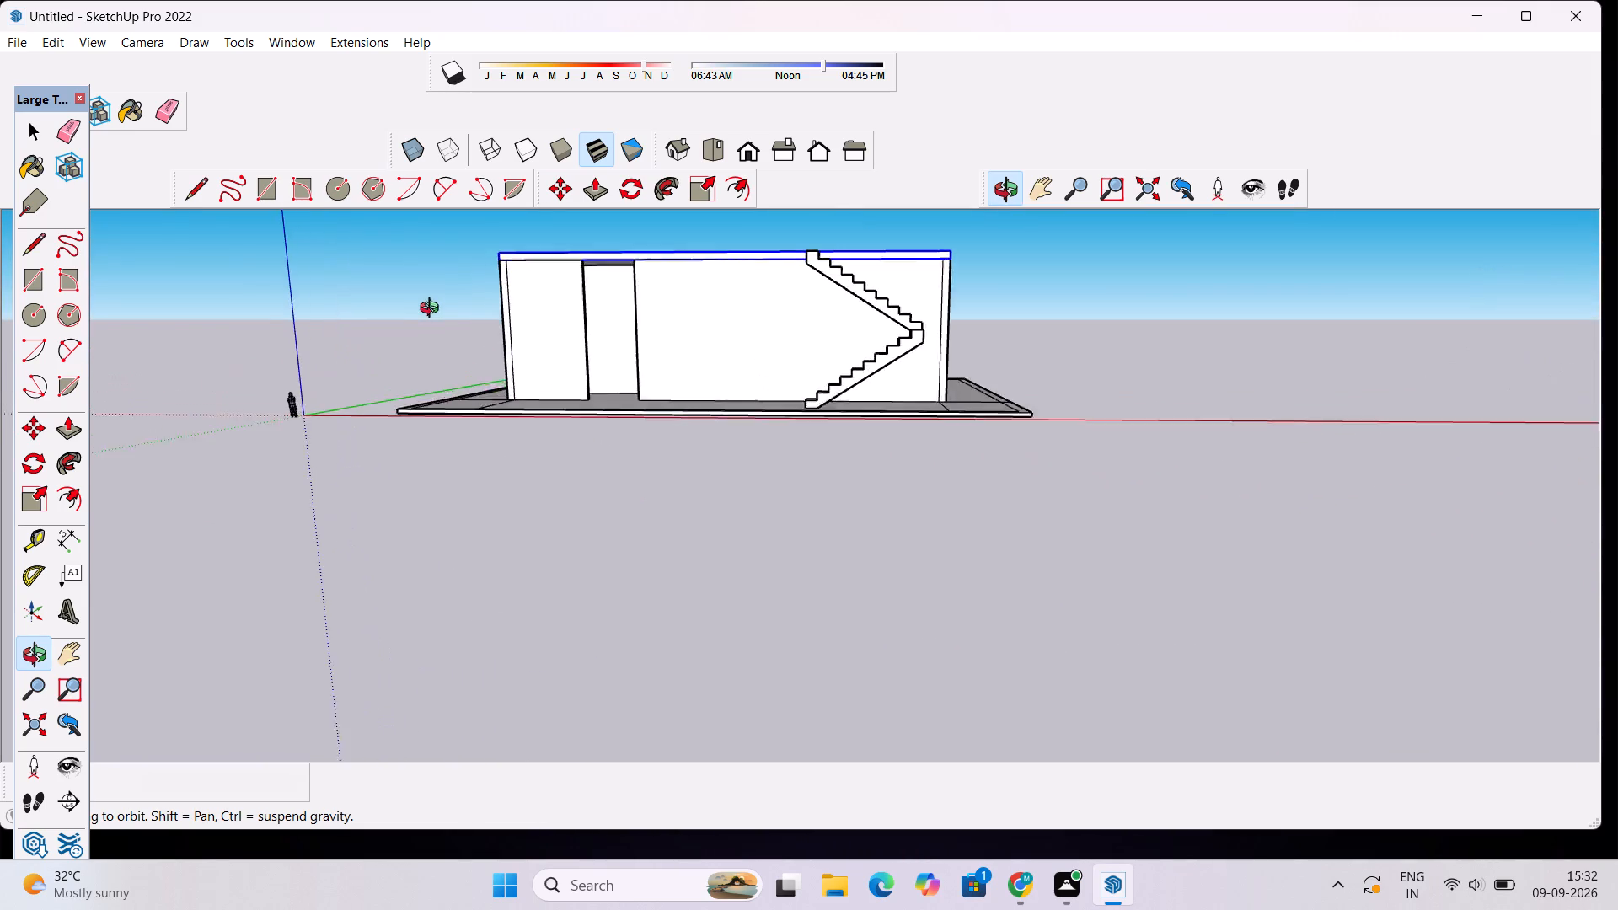
scroll(433, 310, "up", 1)
left_click_drag(427, 312, 784, 352)
scroll(667, 273, "up", 4)
left_click_drag(619, 321, 647, 395)
scroll(632, 334, "up", 4)
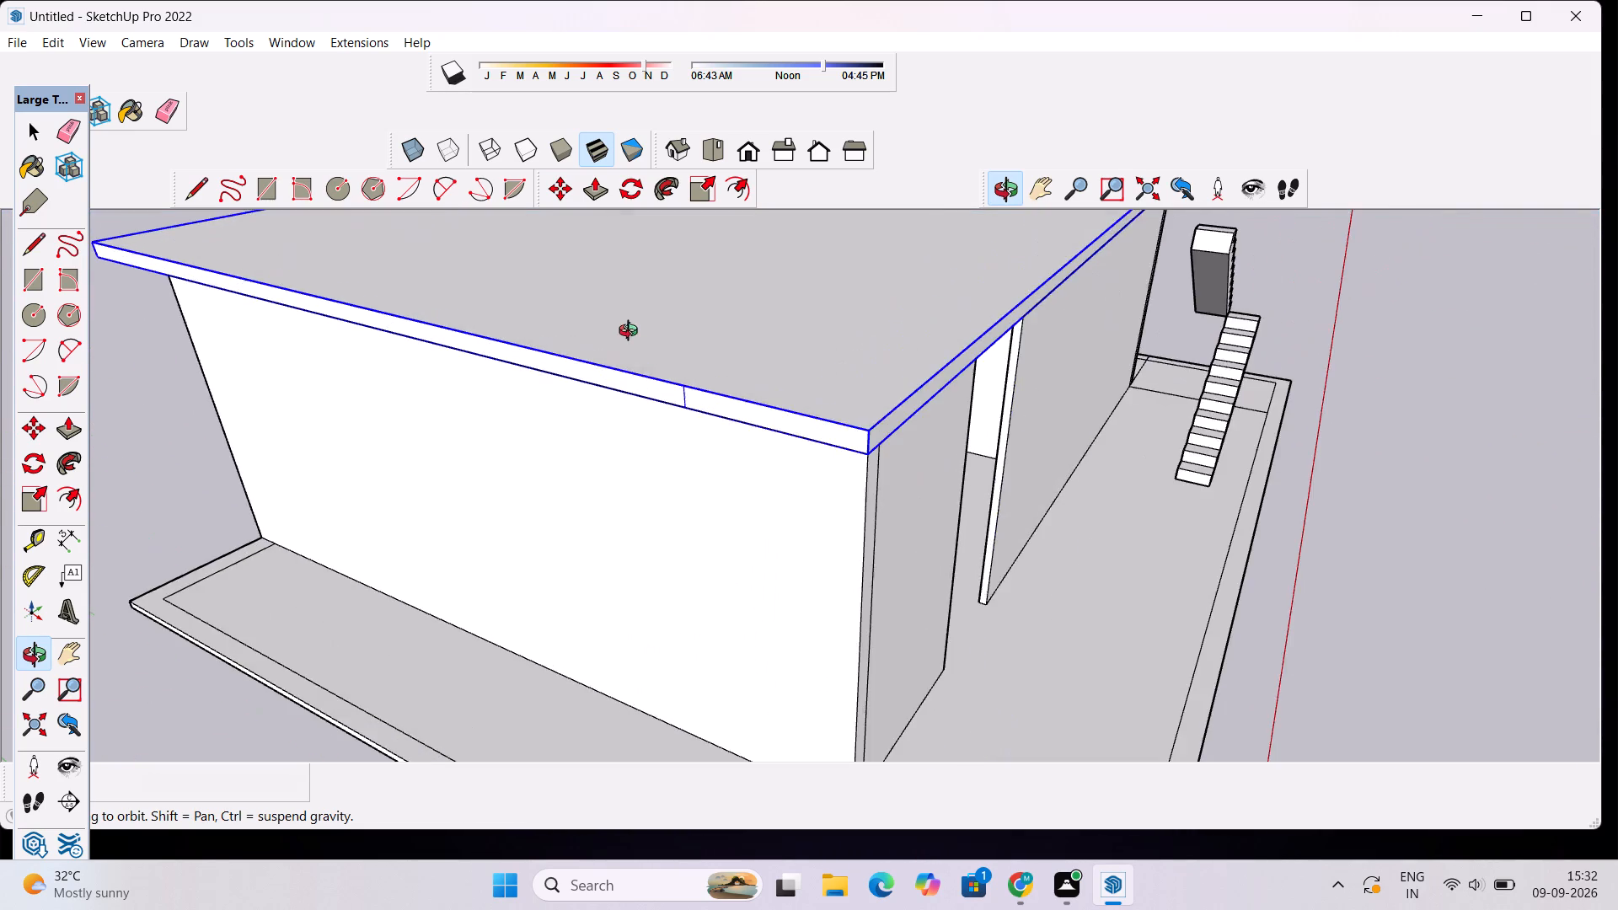
left_click_drag(812, 477, 660, 345)
left_click_drag(640, 264, 619, 398)
scroll(571, 332, "up", 4)
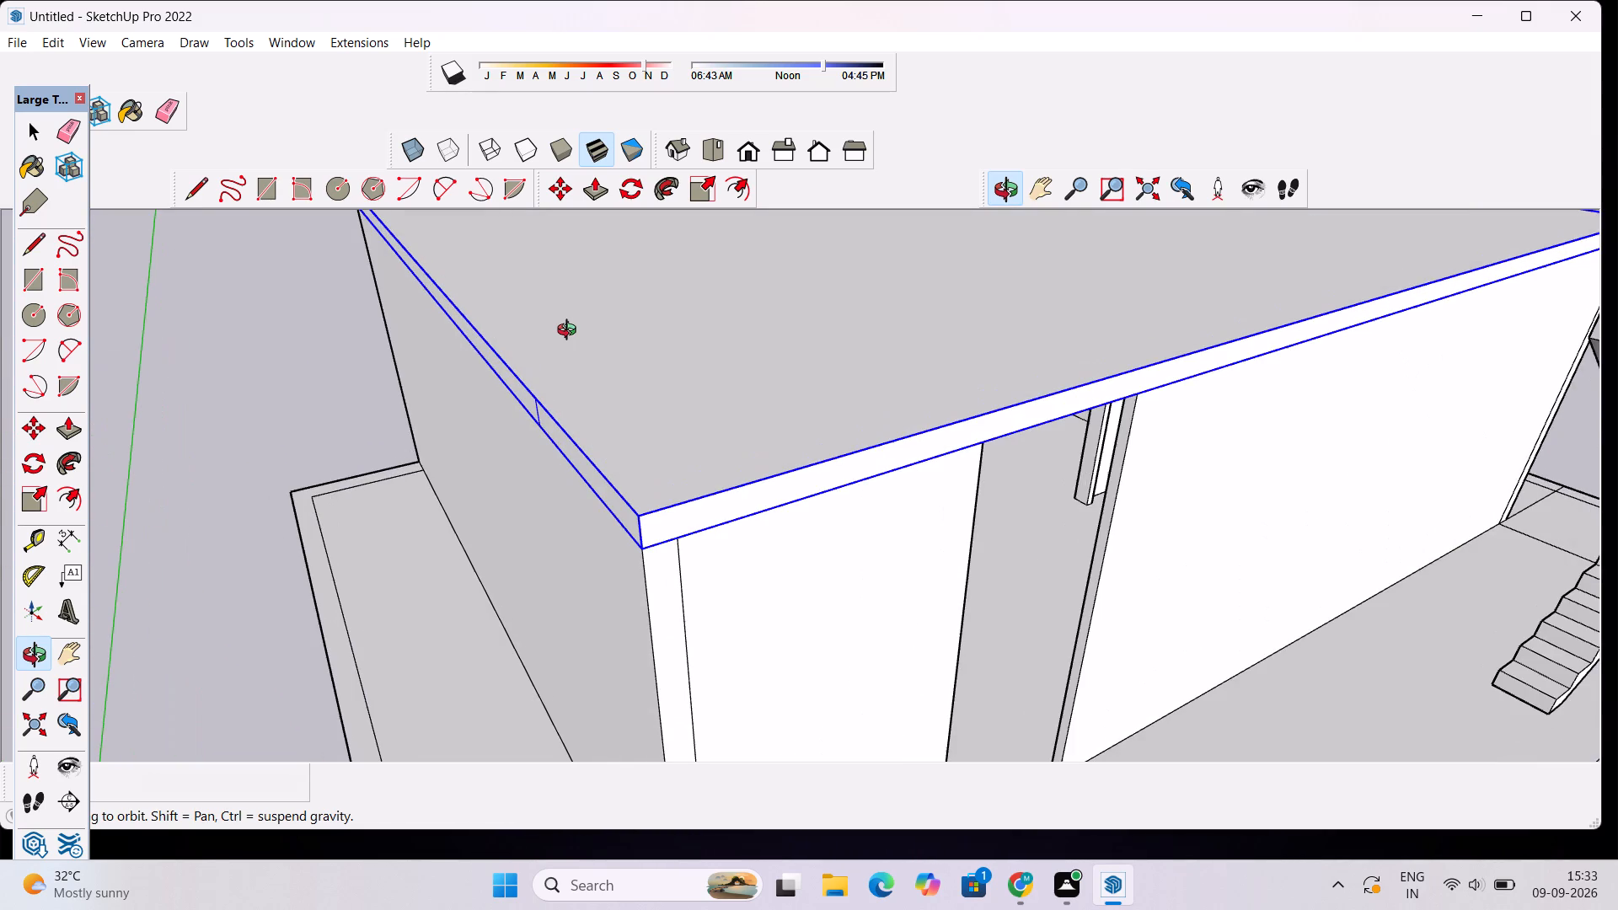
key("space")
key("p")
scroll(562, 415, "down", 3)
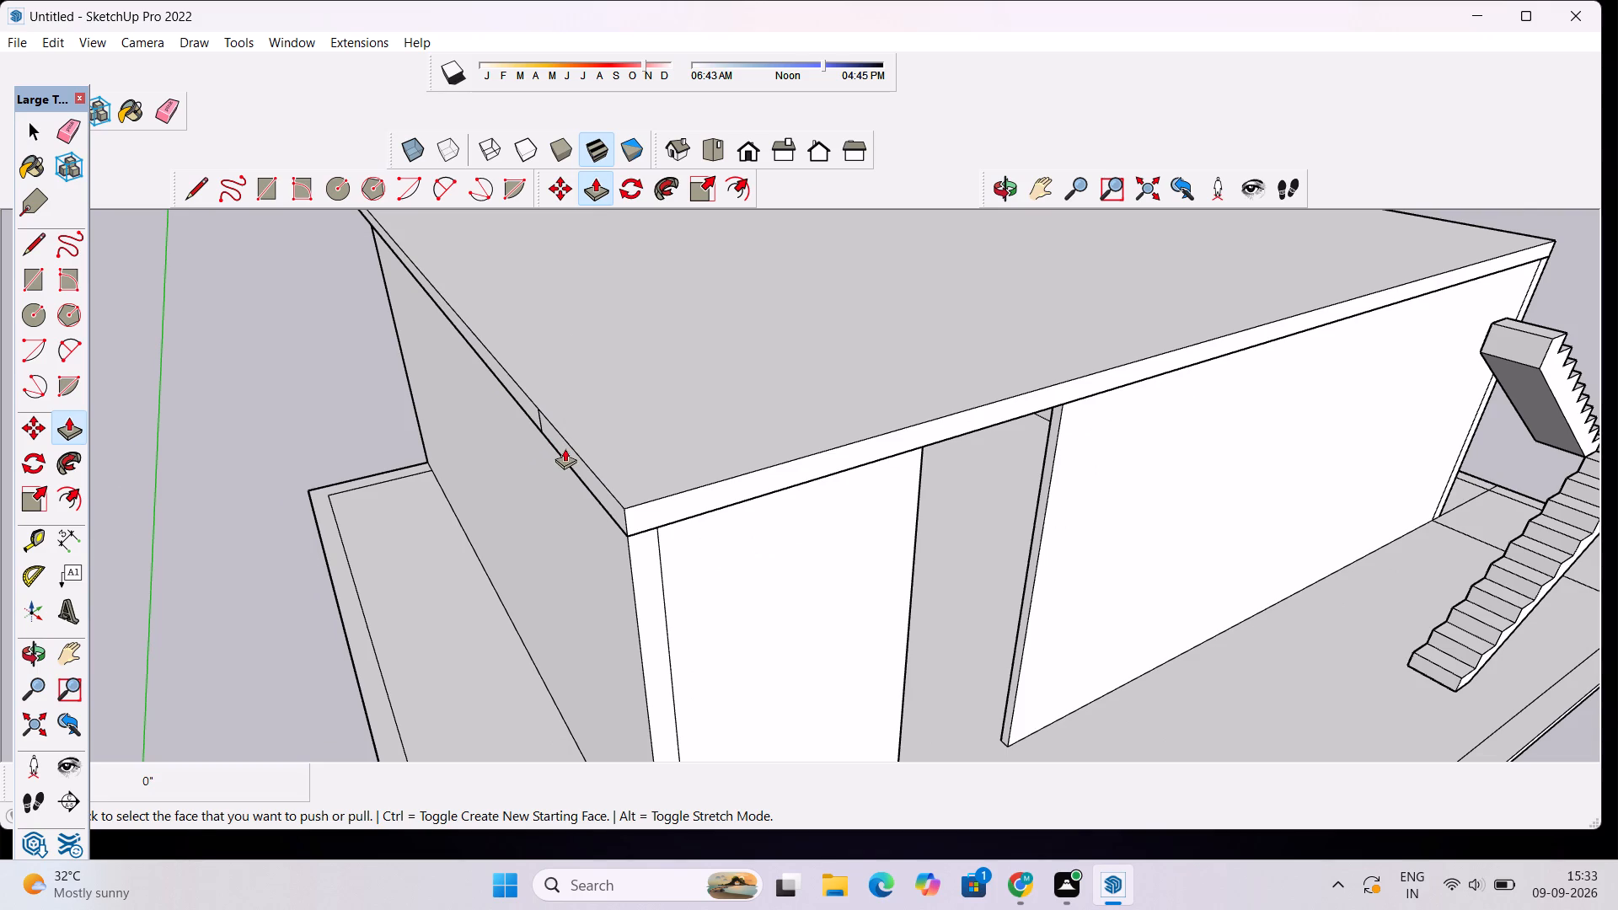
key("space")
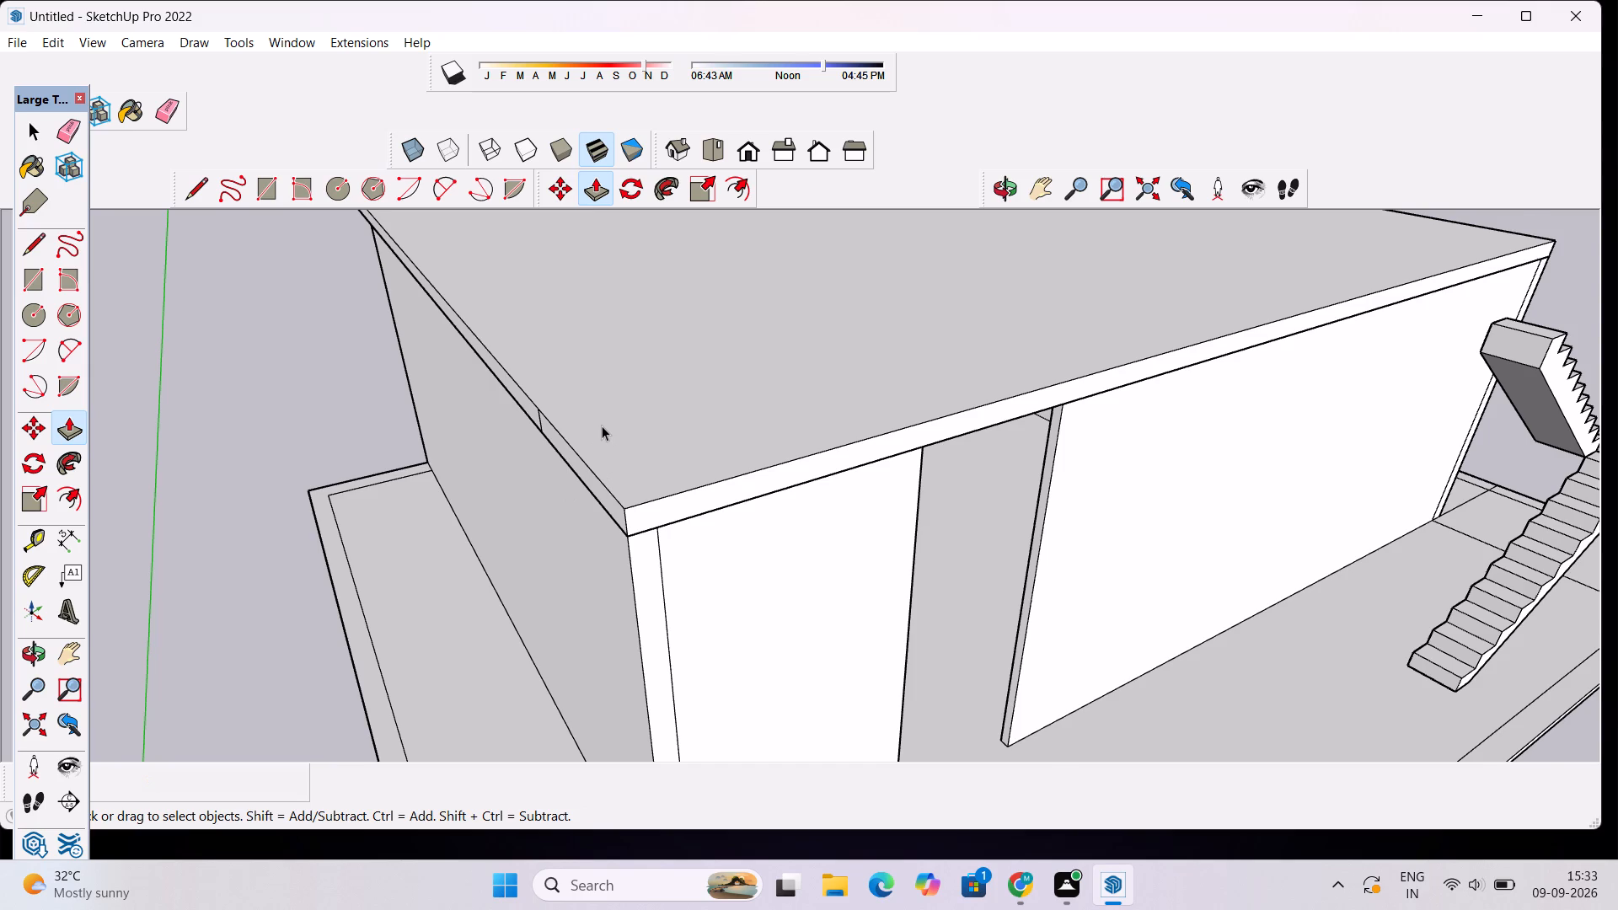
Open the roof slab group for editing and delete the stray vertical edge across its doorway-end side face.
scroll(602, 426, "up", 1)
scroll(602, 426, "down", 4)
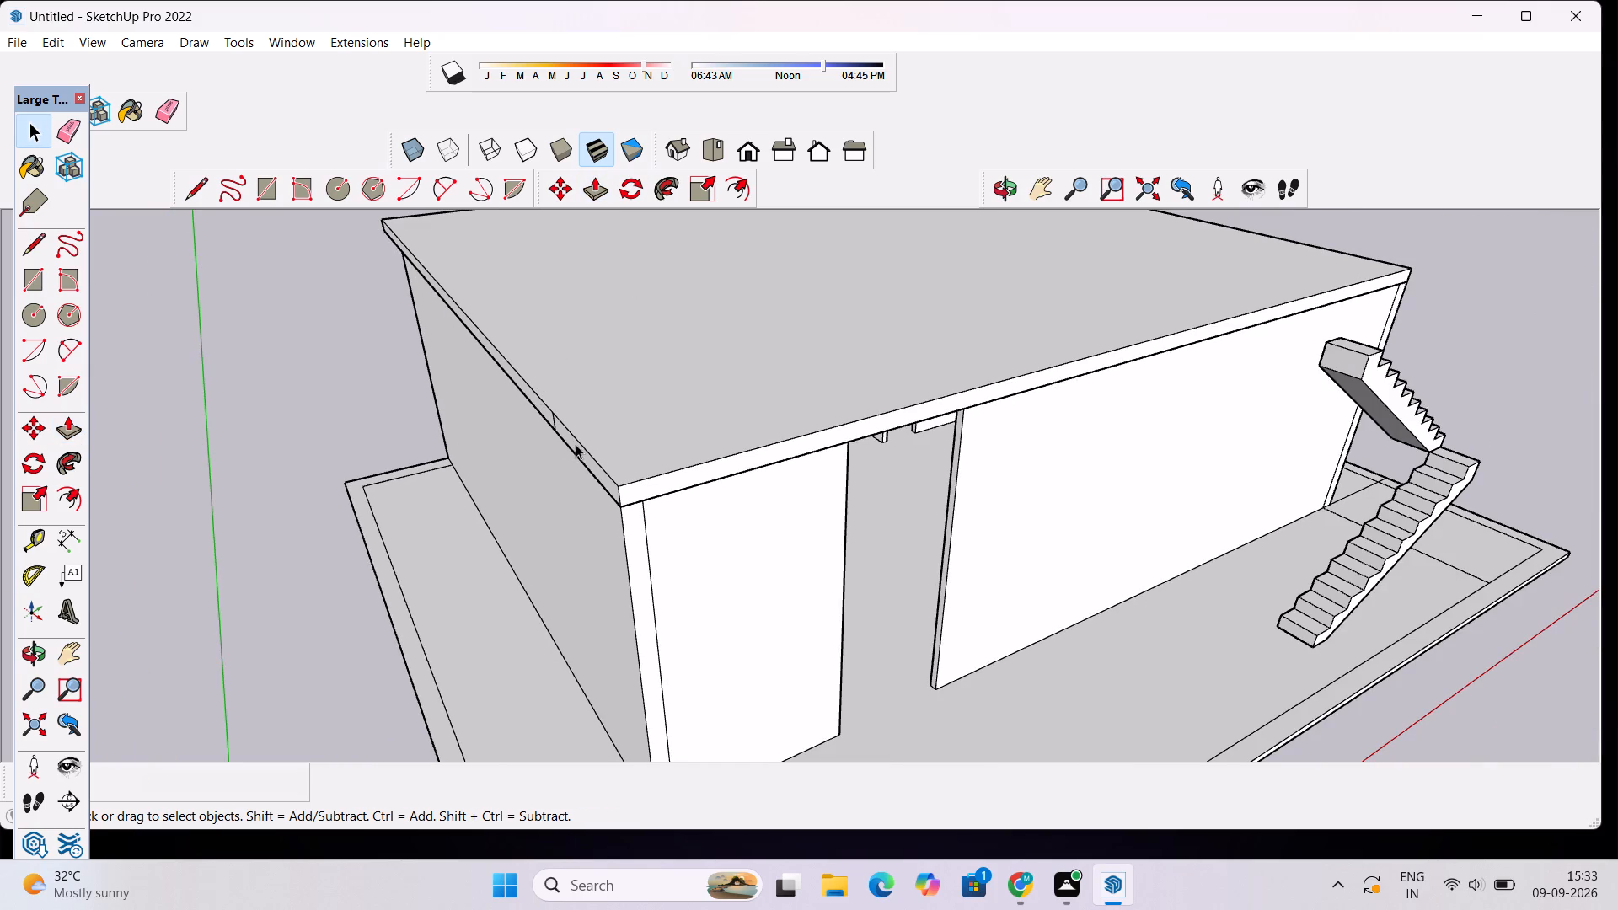
left_click(576, 446)
triple_click(585, 459)
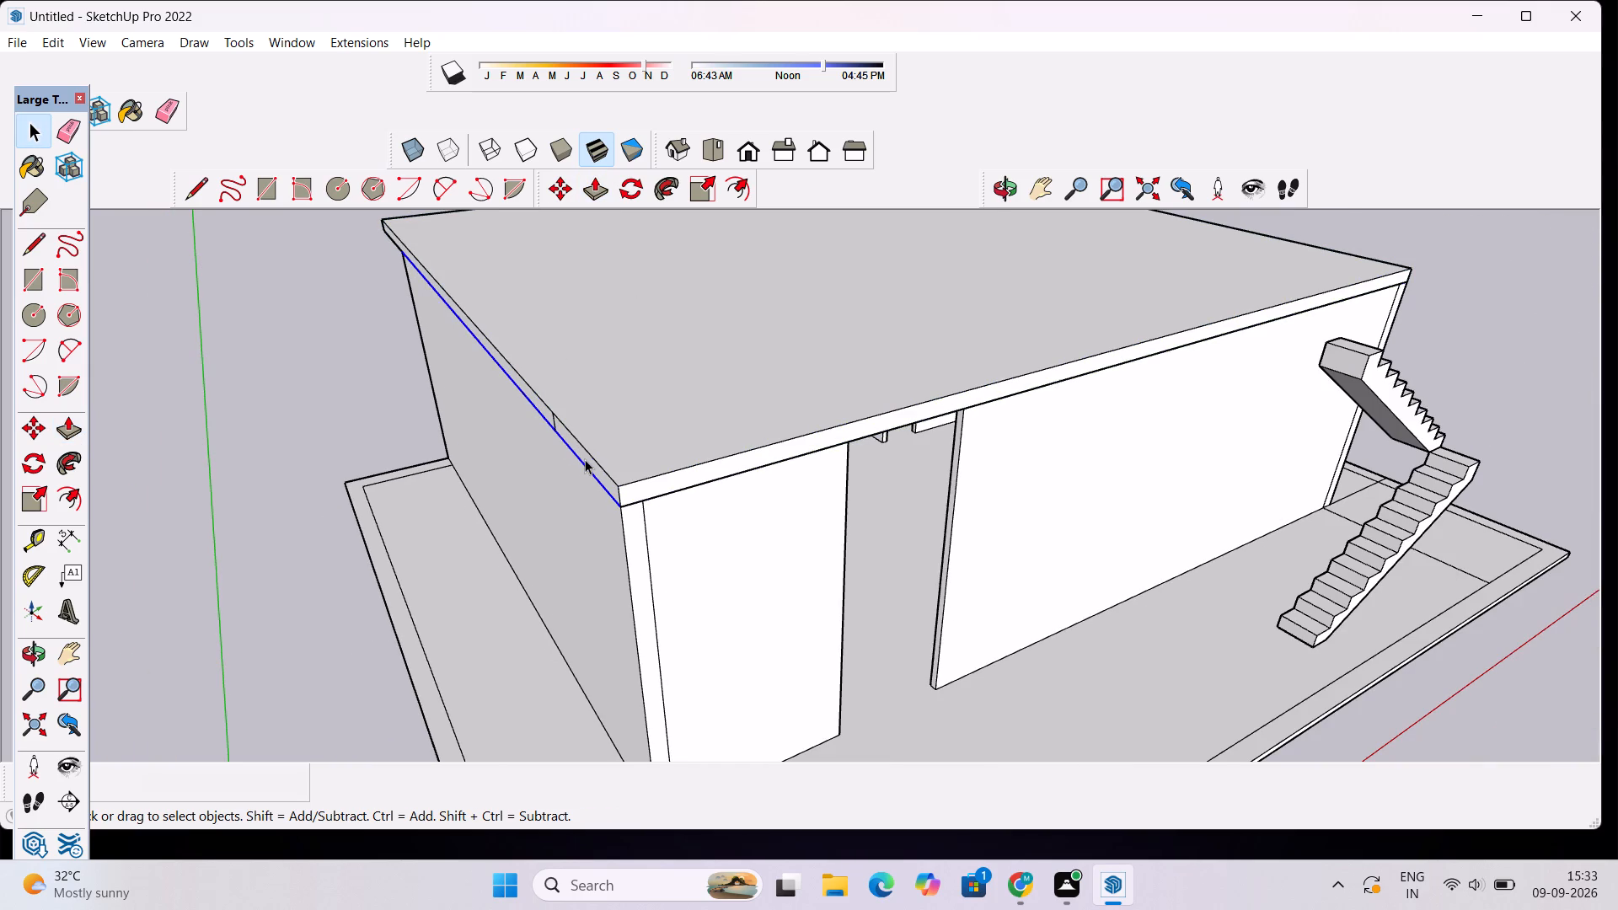
scroll(589, 455, "up", 4)
left_click(592, 458)
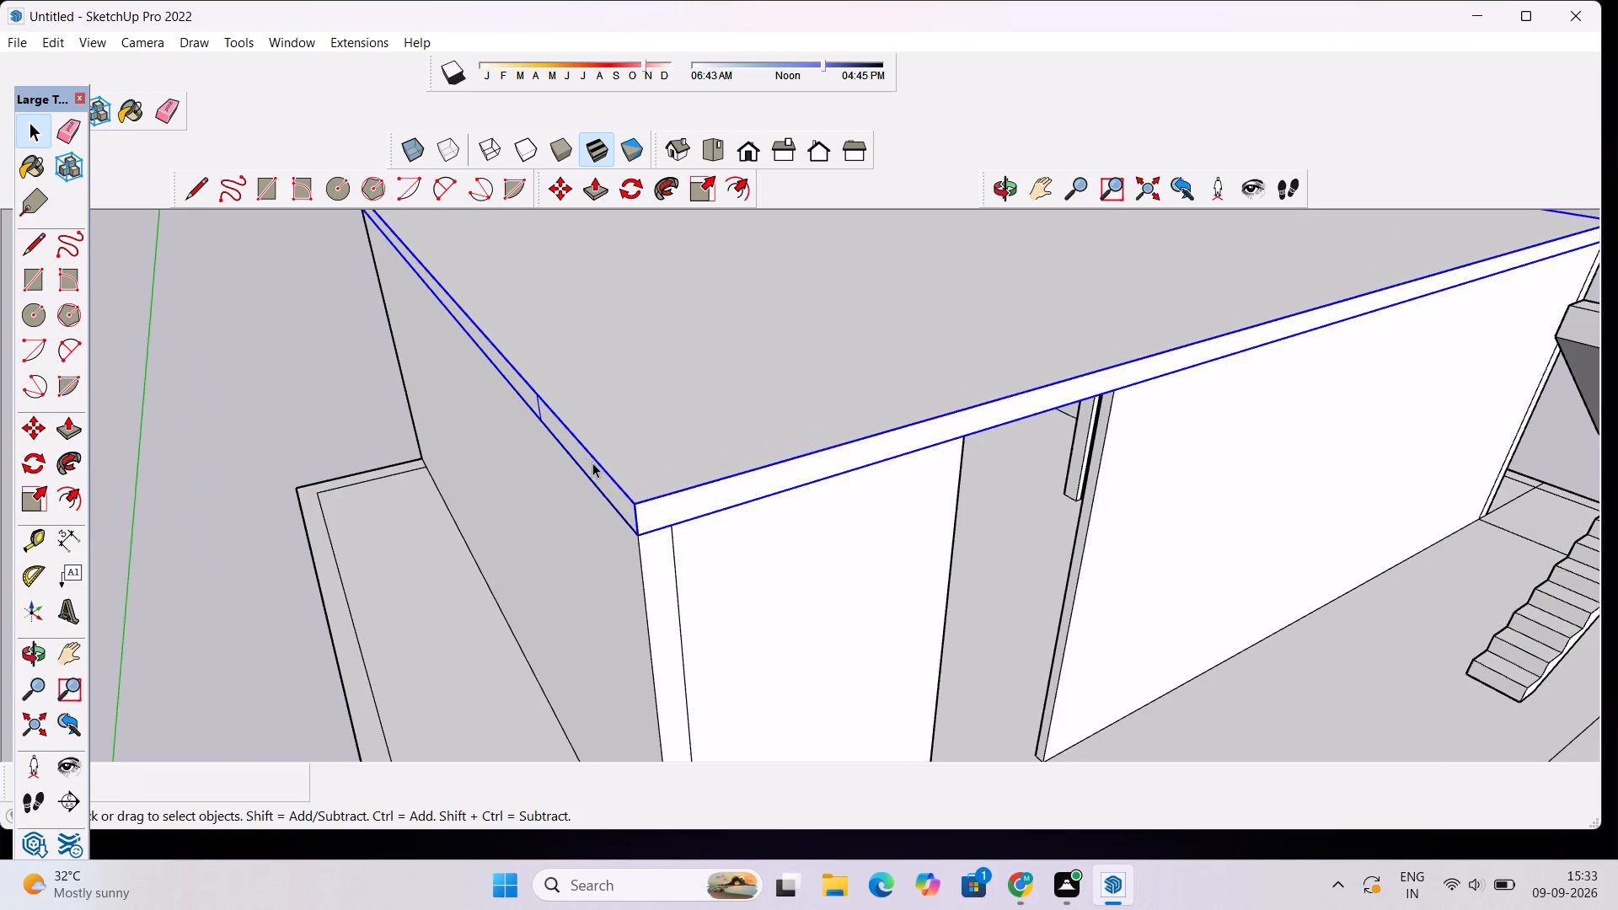
double_click(592, 467)
left_click(592, 467)
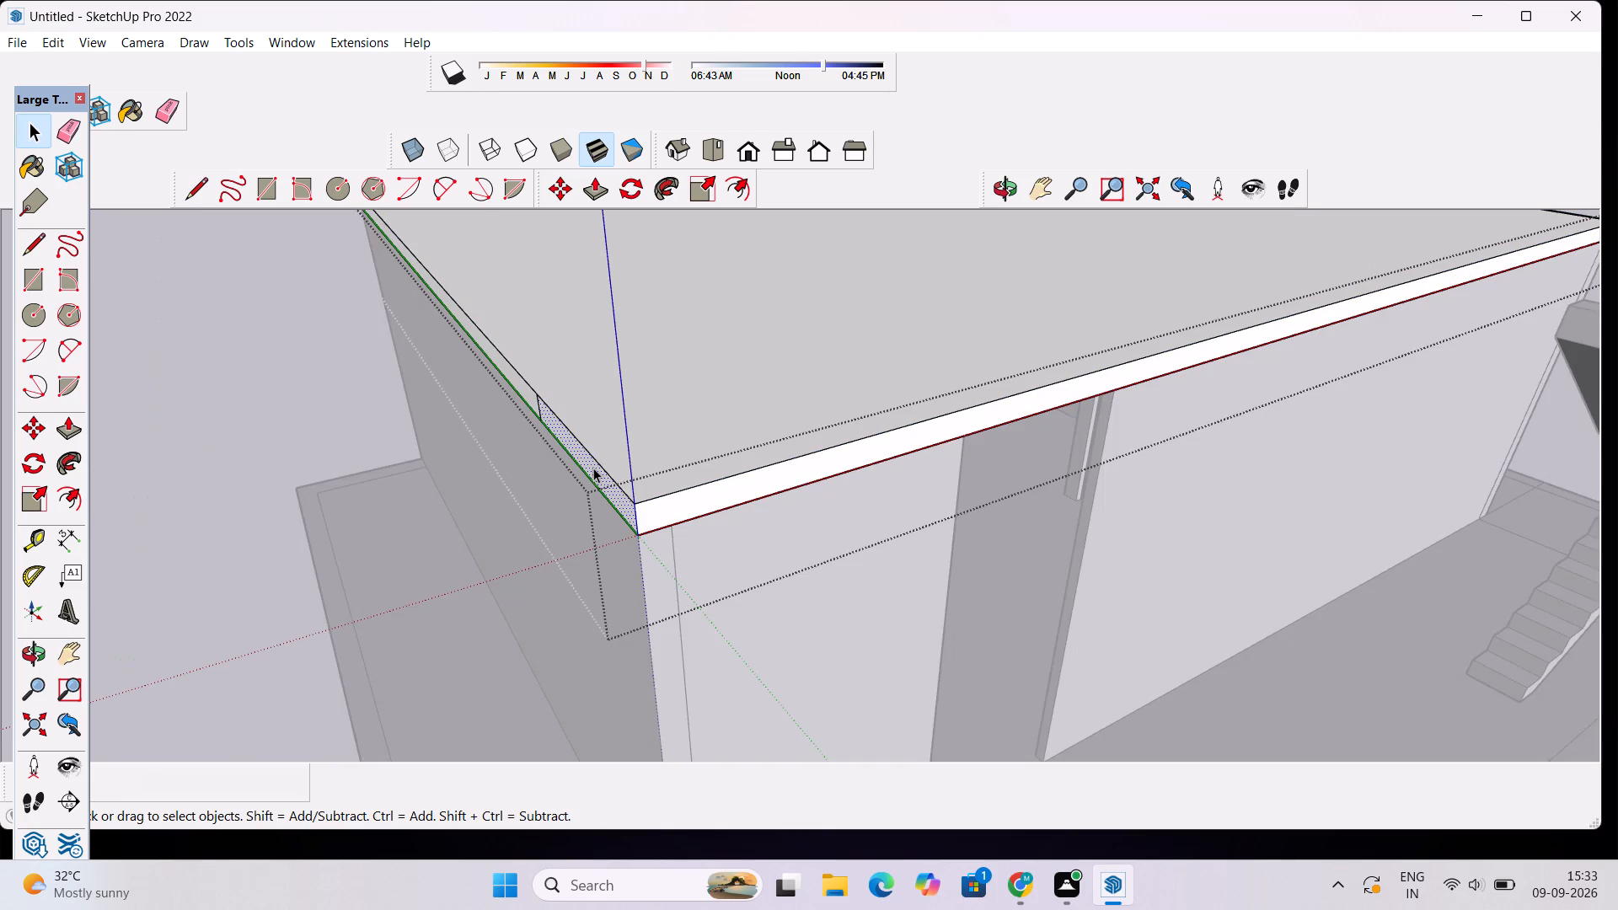
scroll(541, 412, "up", 3)
key("space")
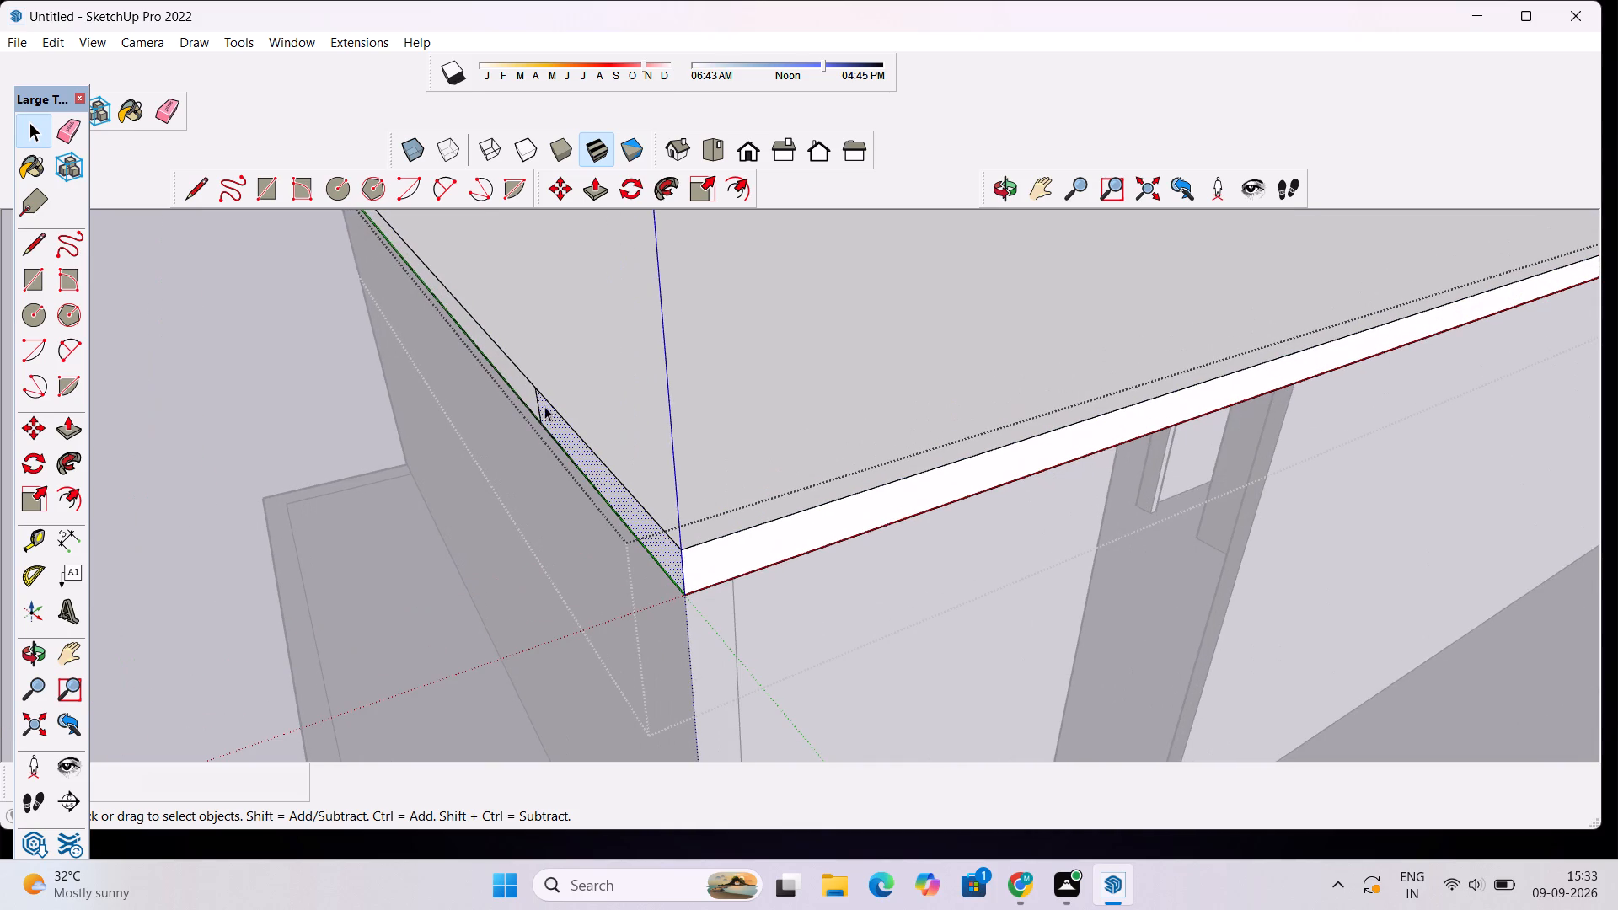
left_click(538, 399)
key("Delete")
scroll(456, 393, "down", 3)
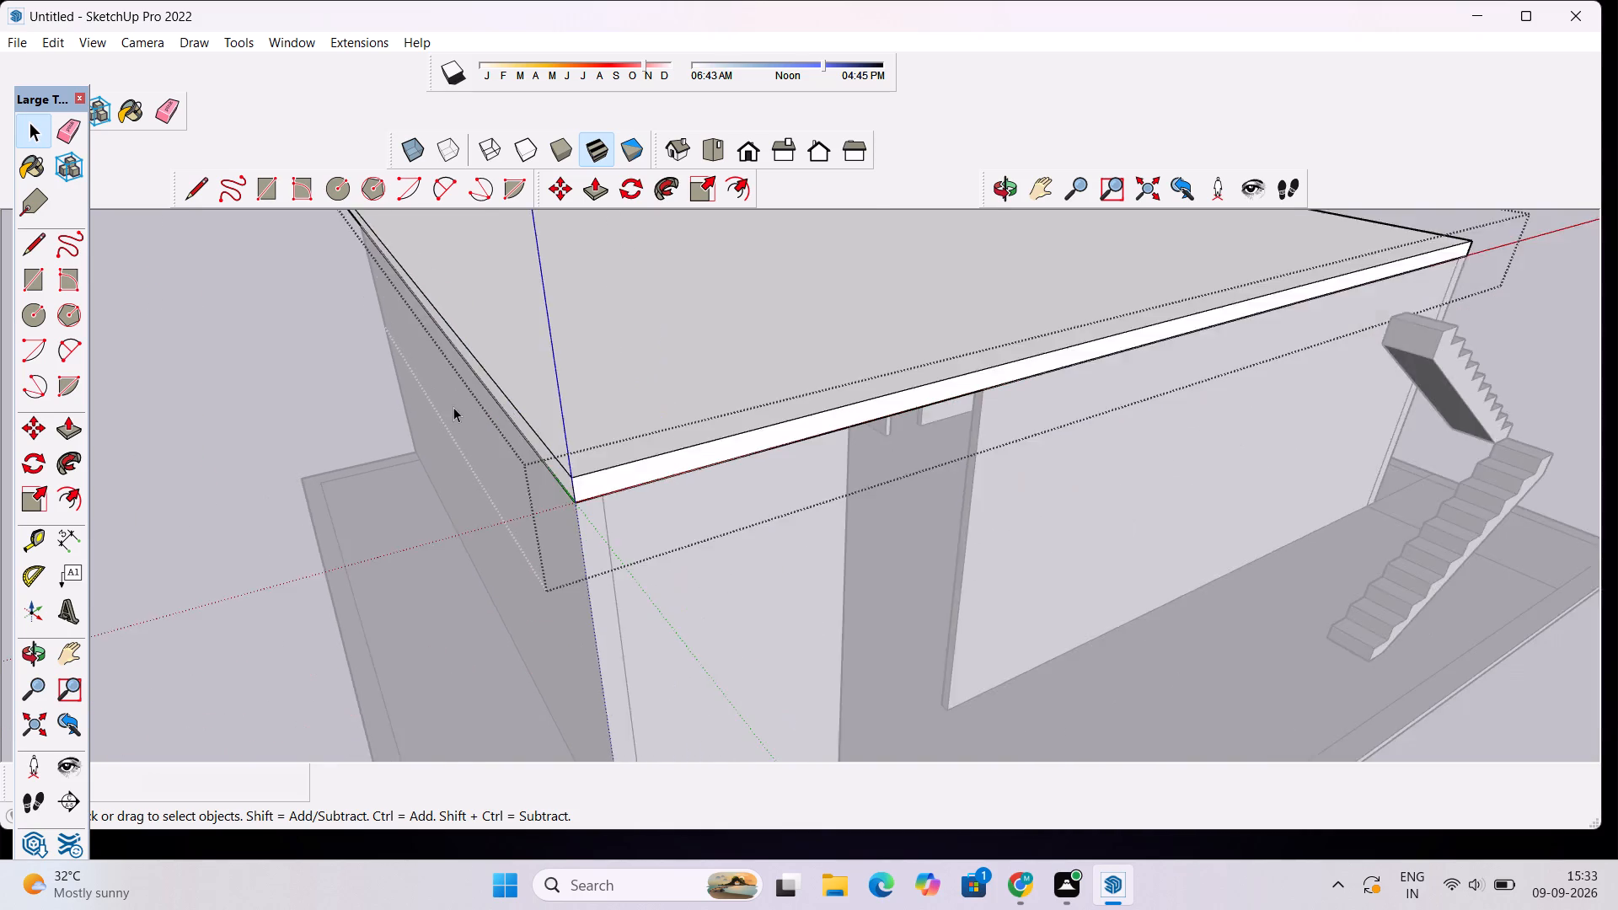
Push/Pull the slab's doorway-end side face outward about 12' 10" to overhang the end wall.
scroll(453, 407, "down", 7)
scroll(333, 248, "up", 12)
scroll(410, 290, "down", 5)
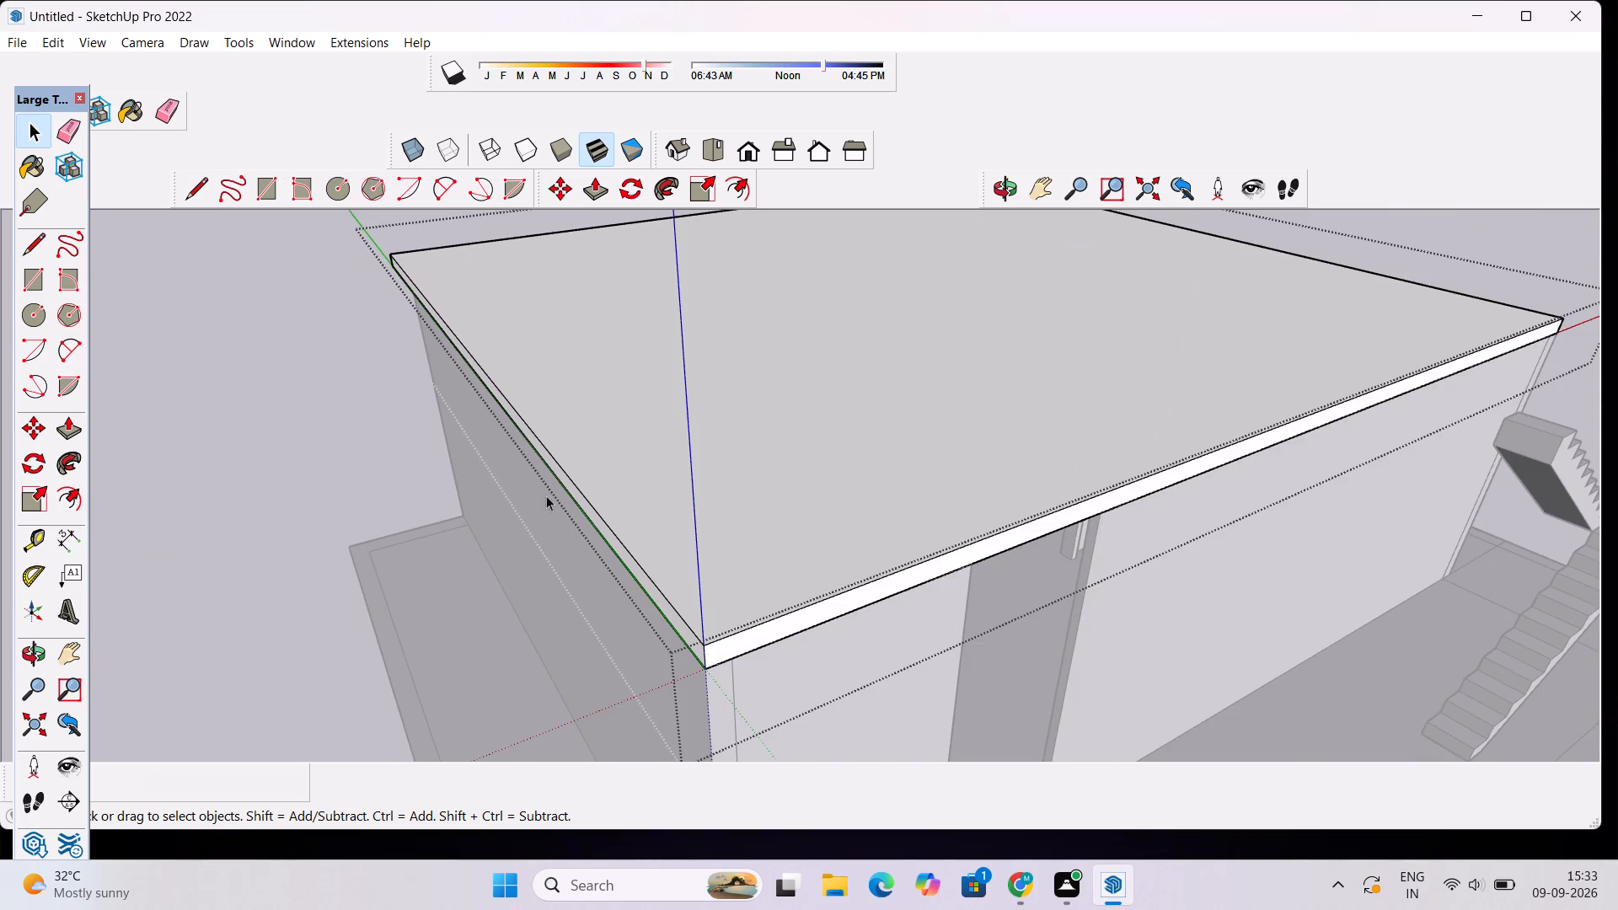
scroll(684, 645, "up", 4)
left_click(685, 632)
key("p")
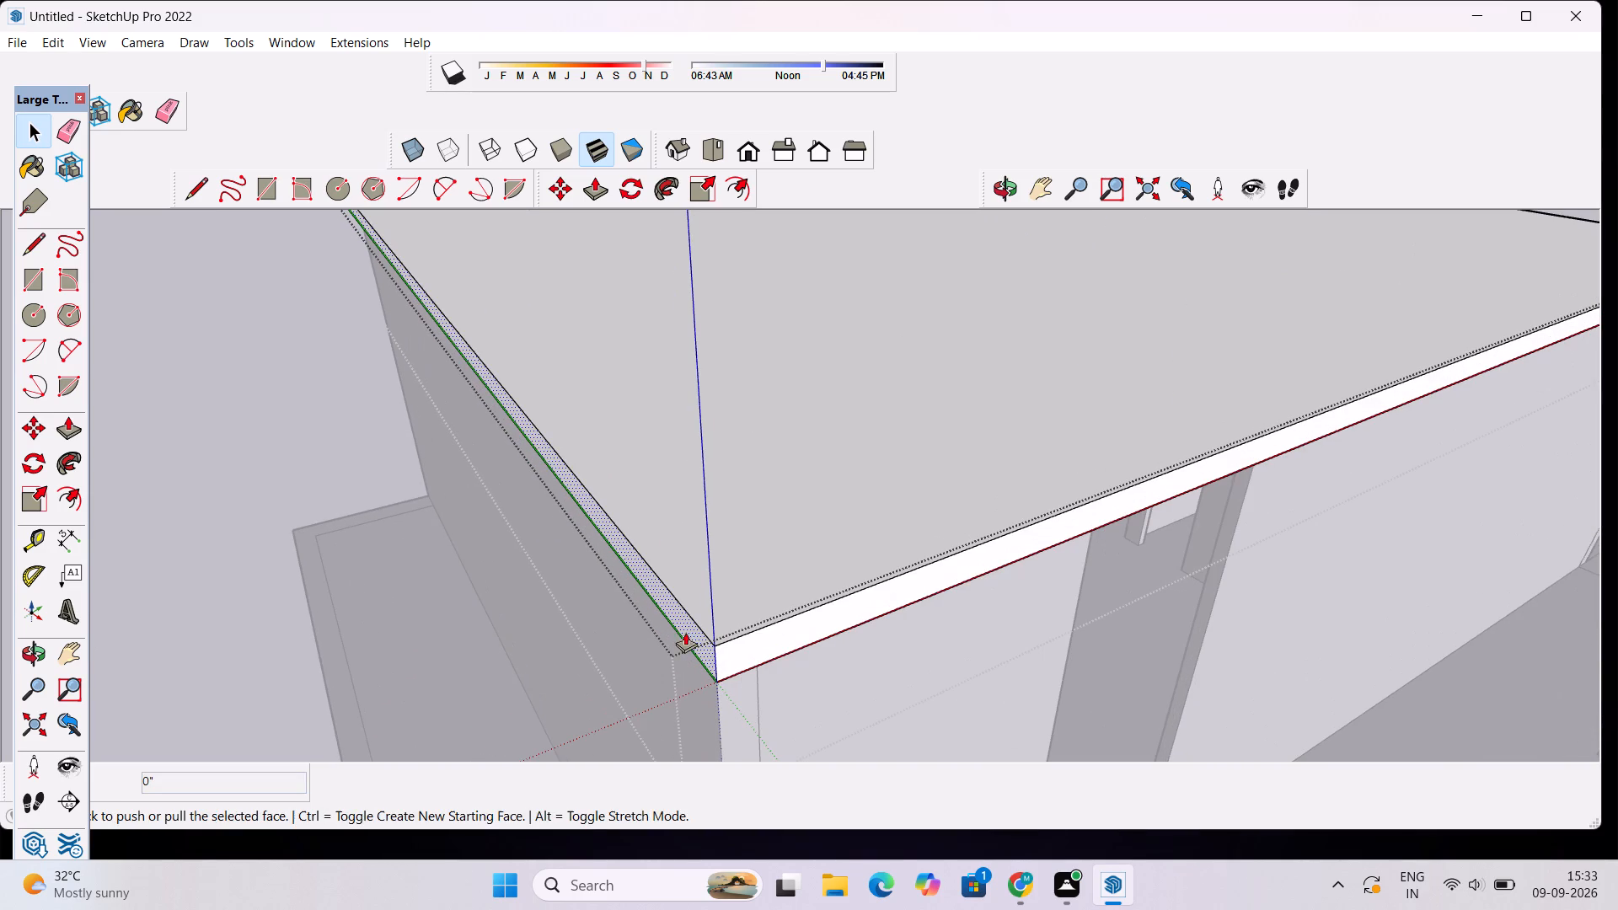
left_click(688, 625)
scroll(646, 628, "down", 5)
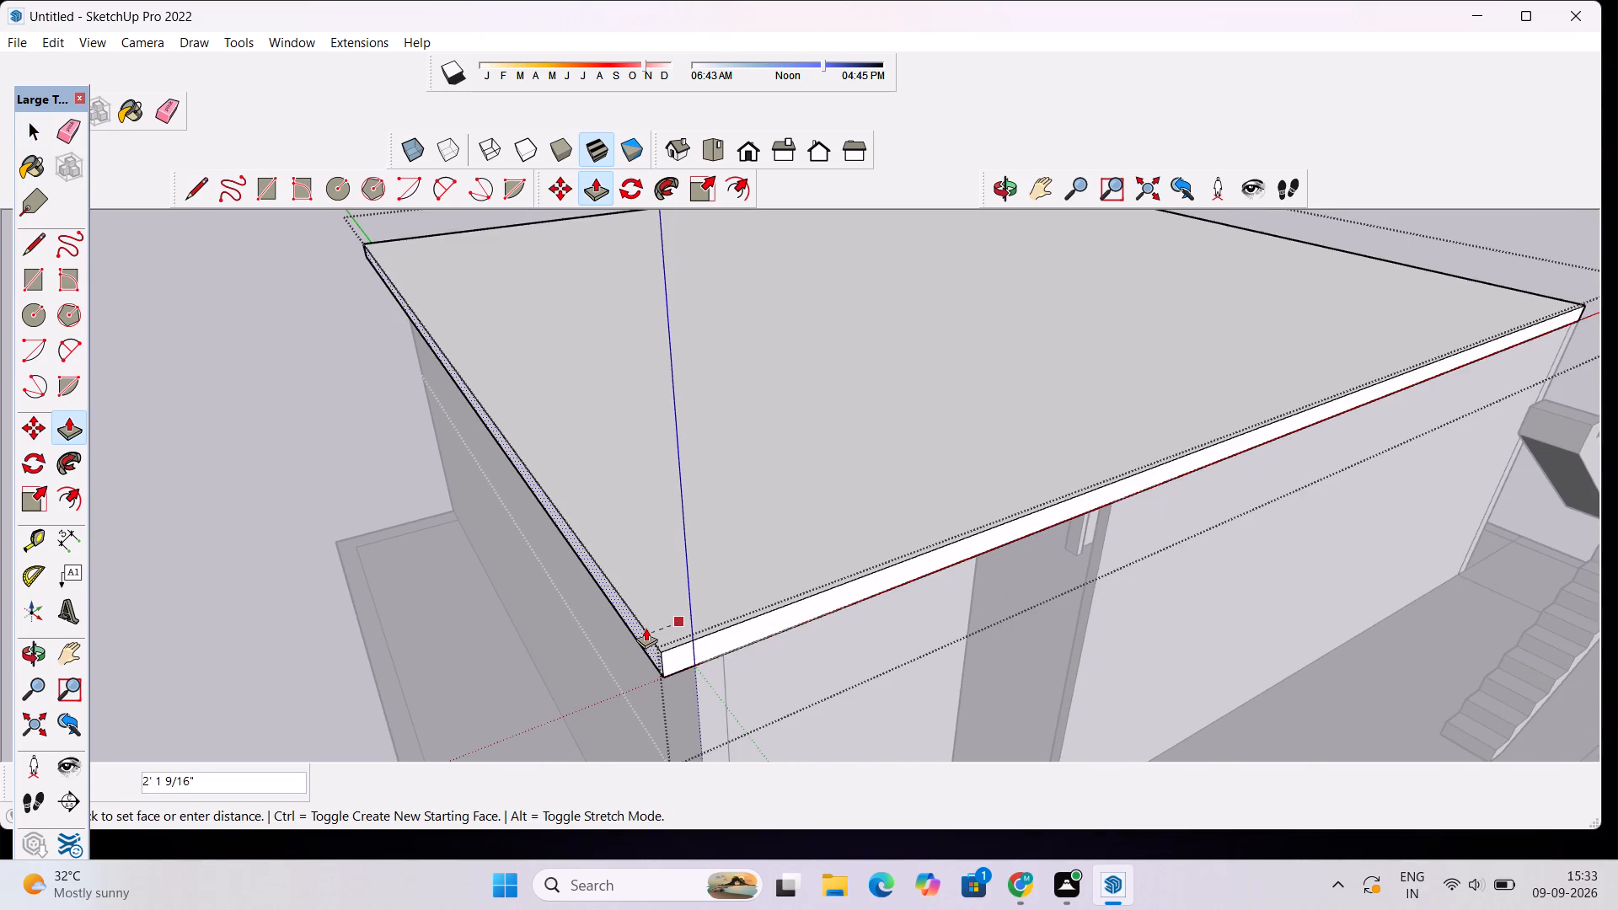
scroll(575, 633, "down", 3)
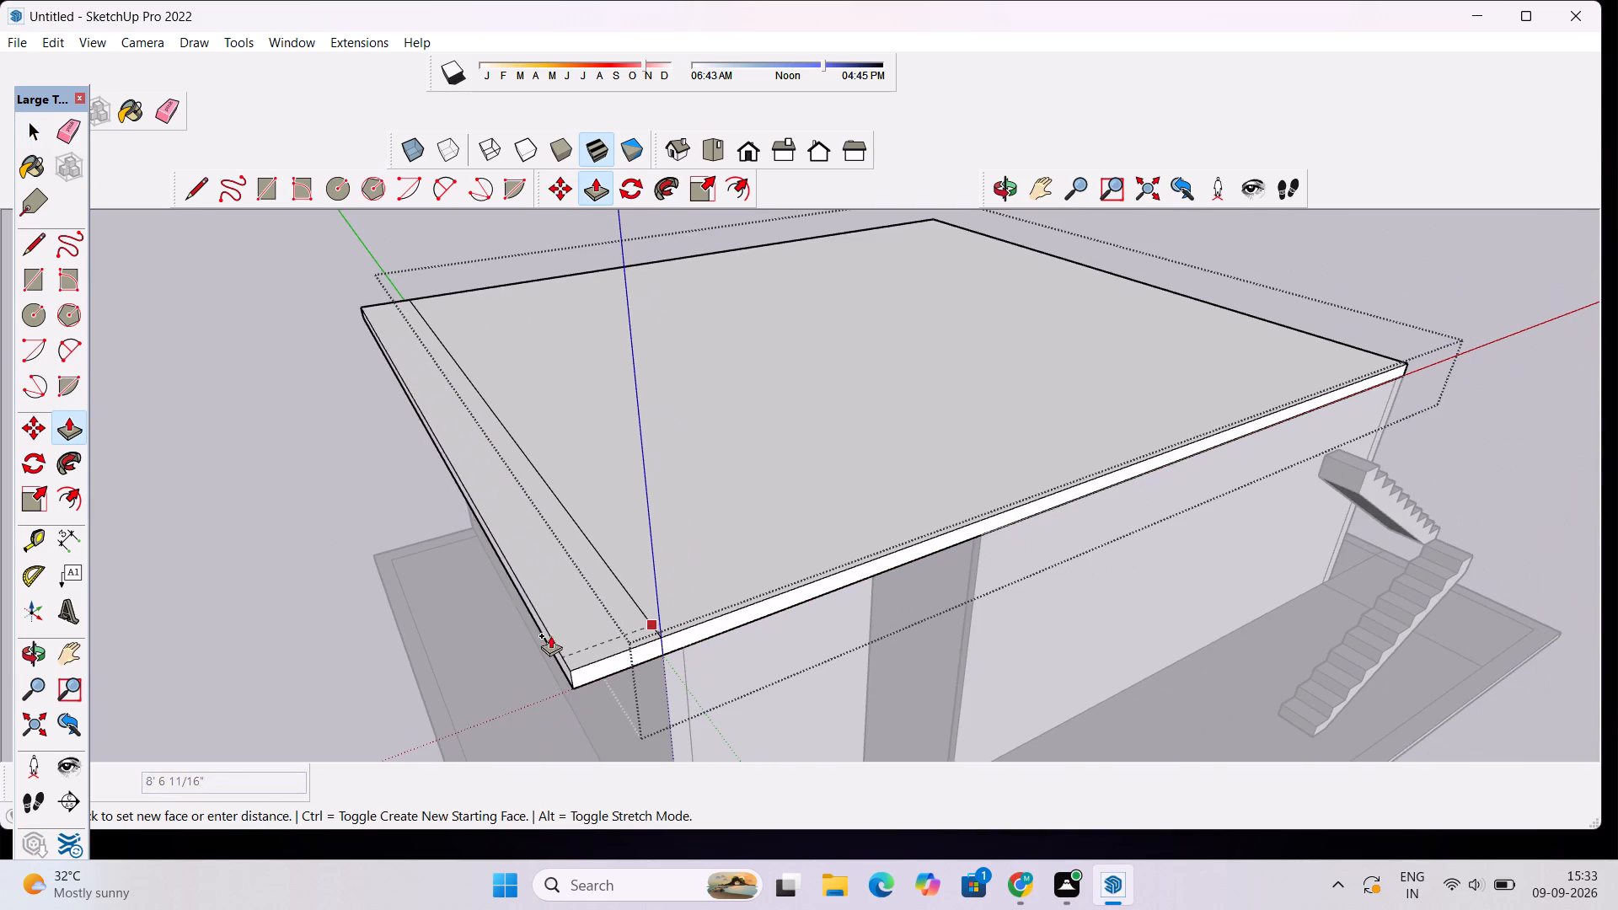
scroll(544, 635, "down", 4)
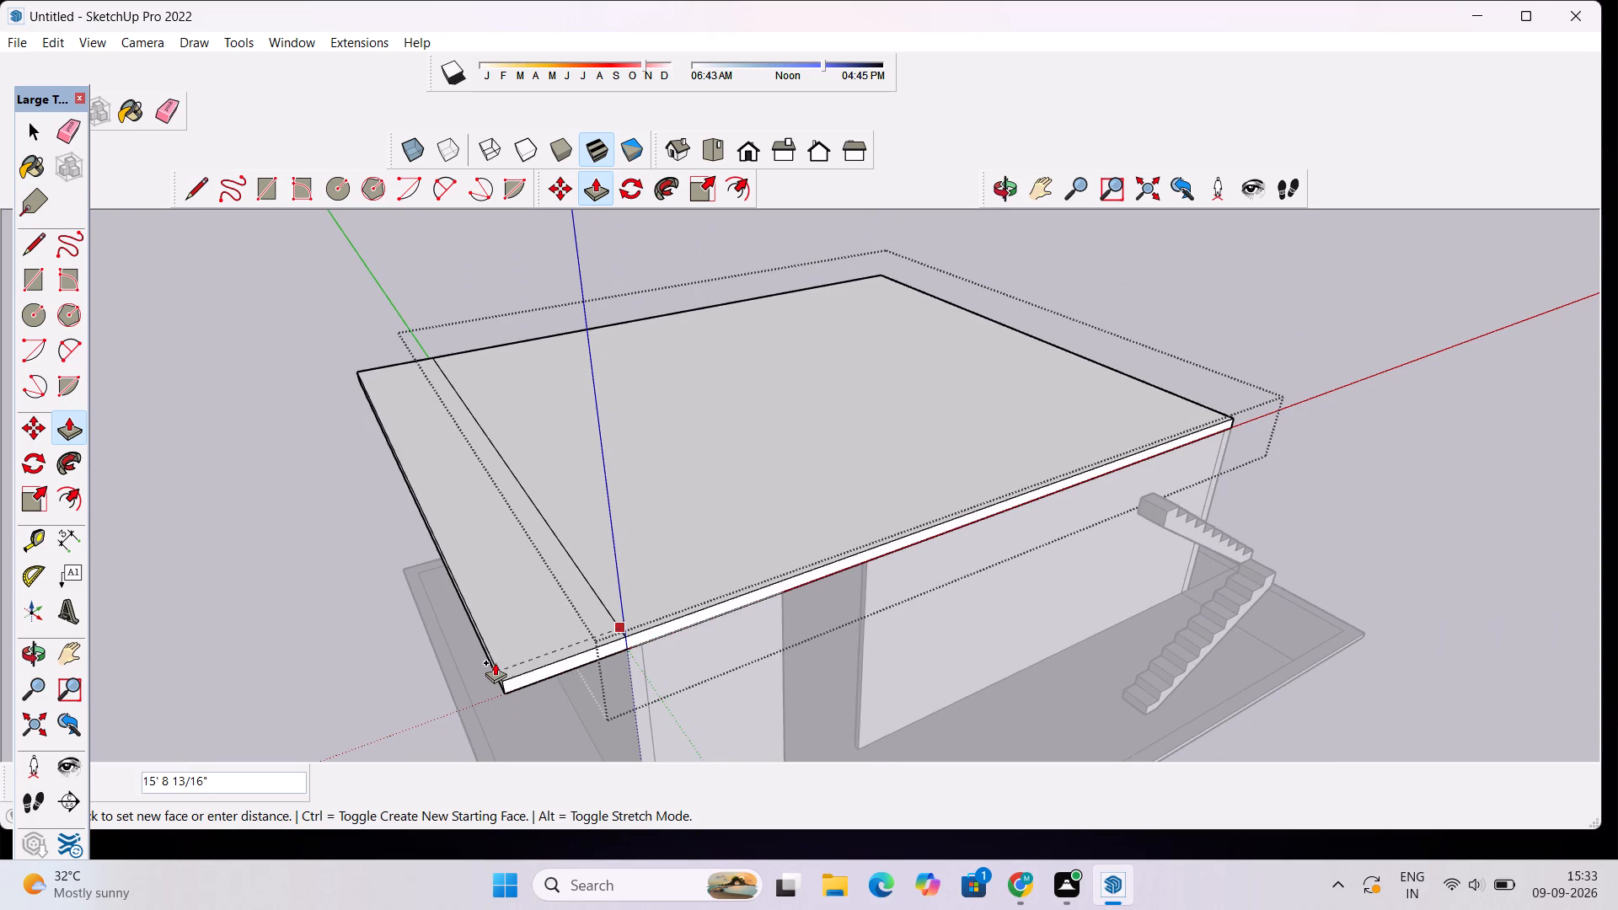
scroll(518, 661, "down", 7)
scroll(518, 664, "up", 6)
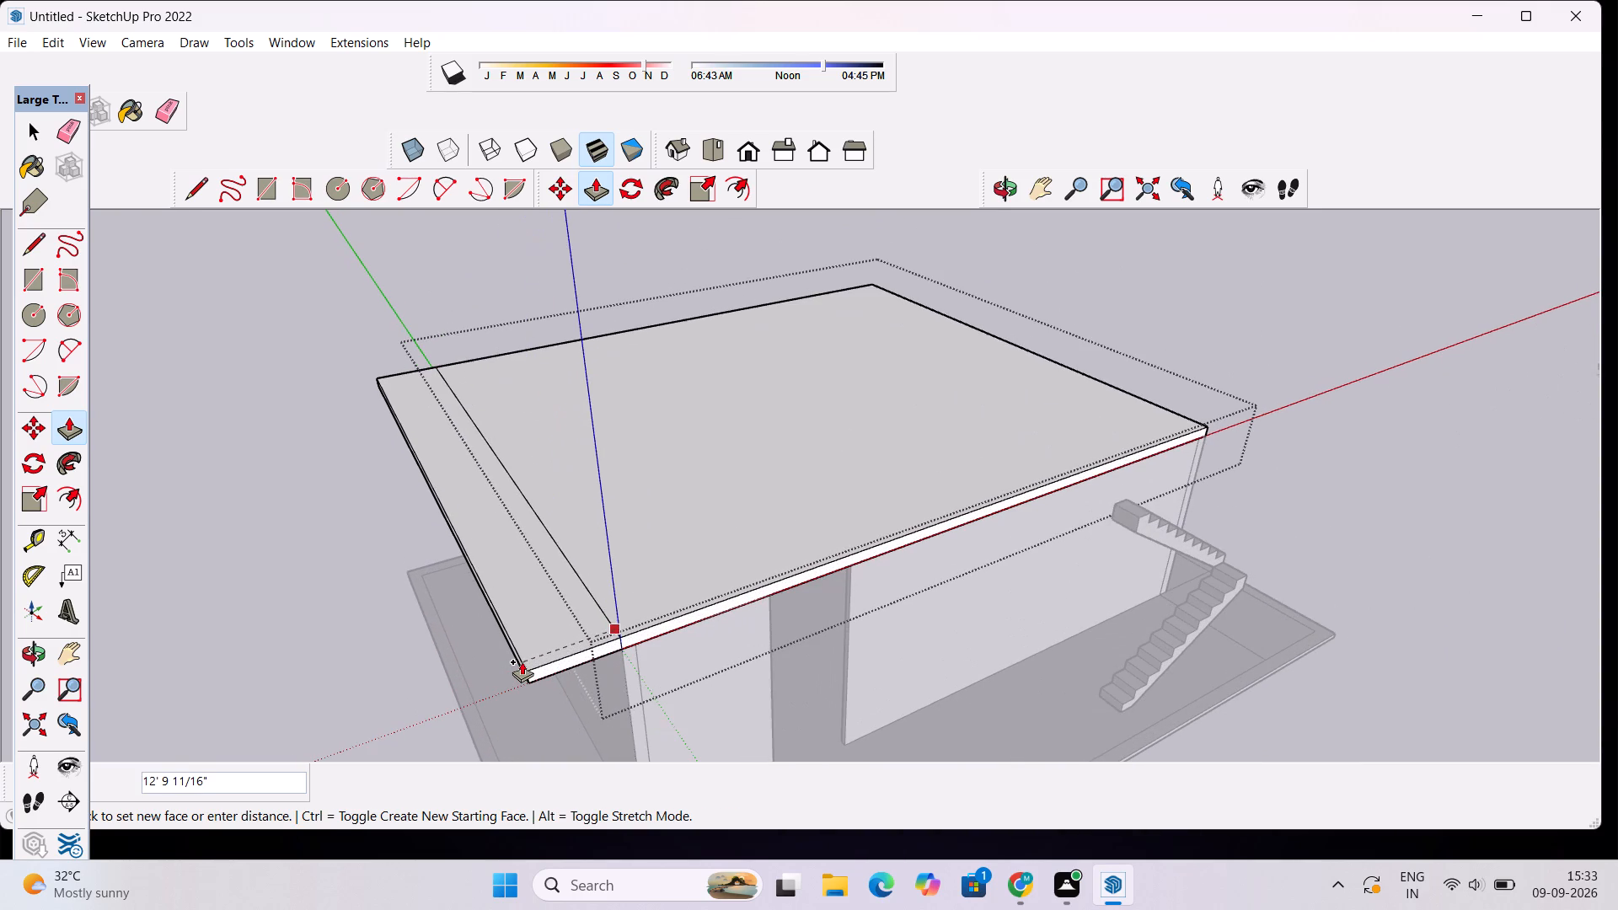
left_click(522, 661)
Push/Pull the slab's front face outward about 31' 3" to overhang the doorway and staircase.
scroll(821, 593, "down", 4)
scroll(899, 557, "up", 9)
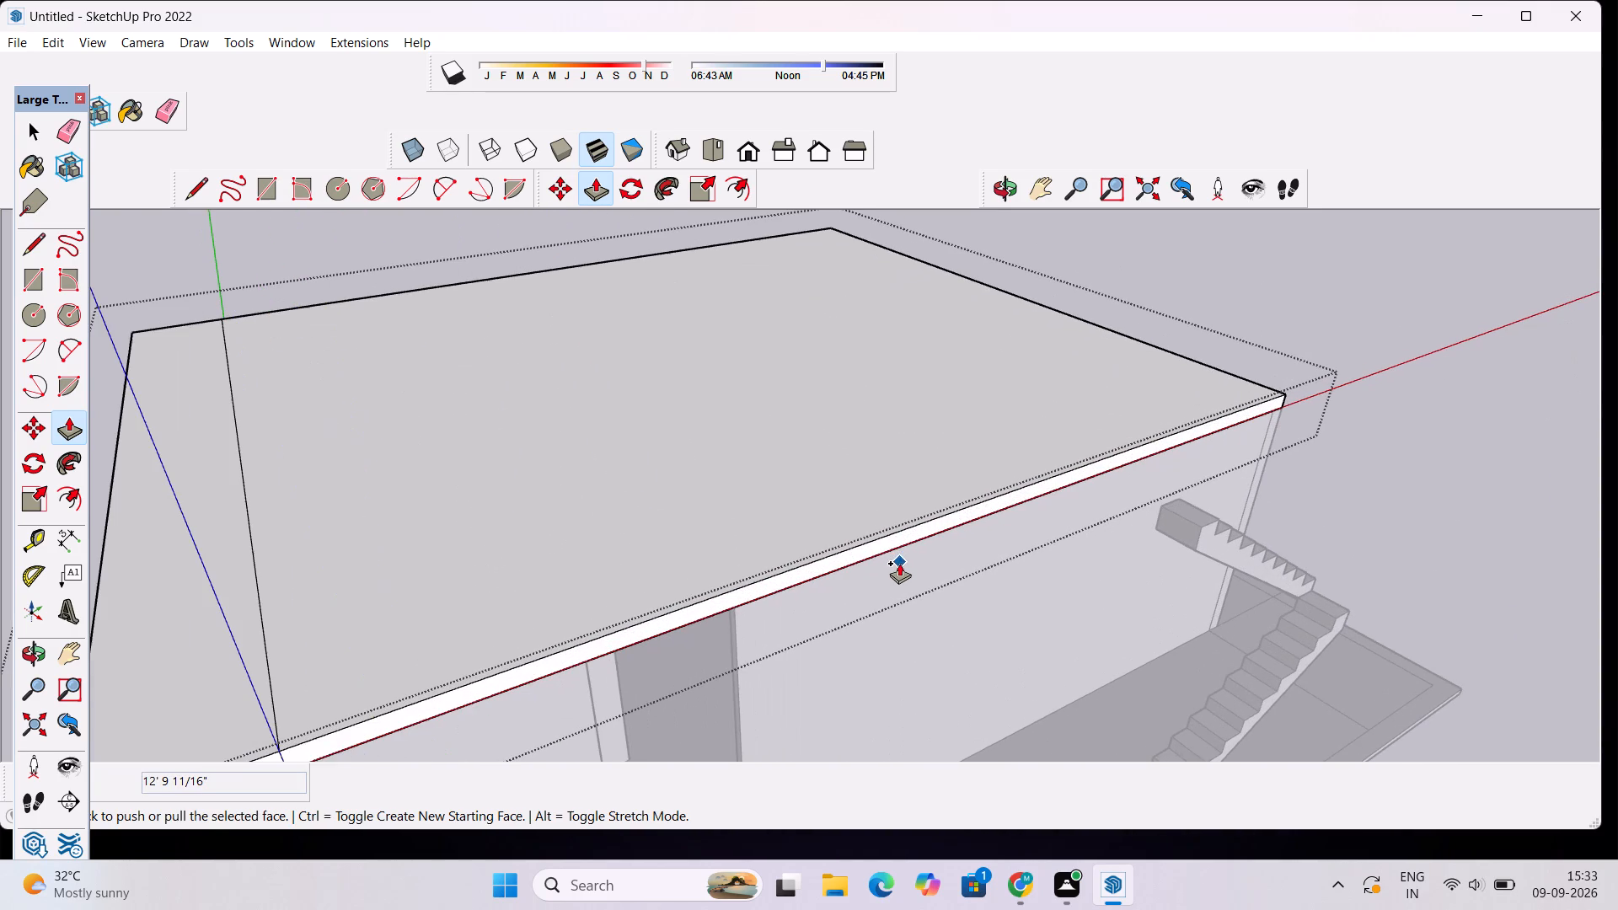
key("space")
left_click(897, 542)
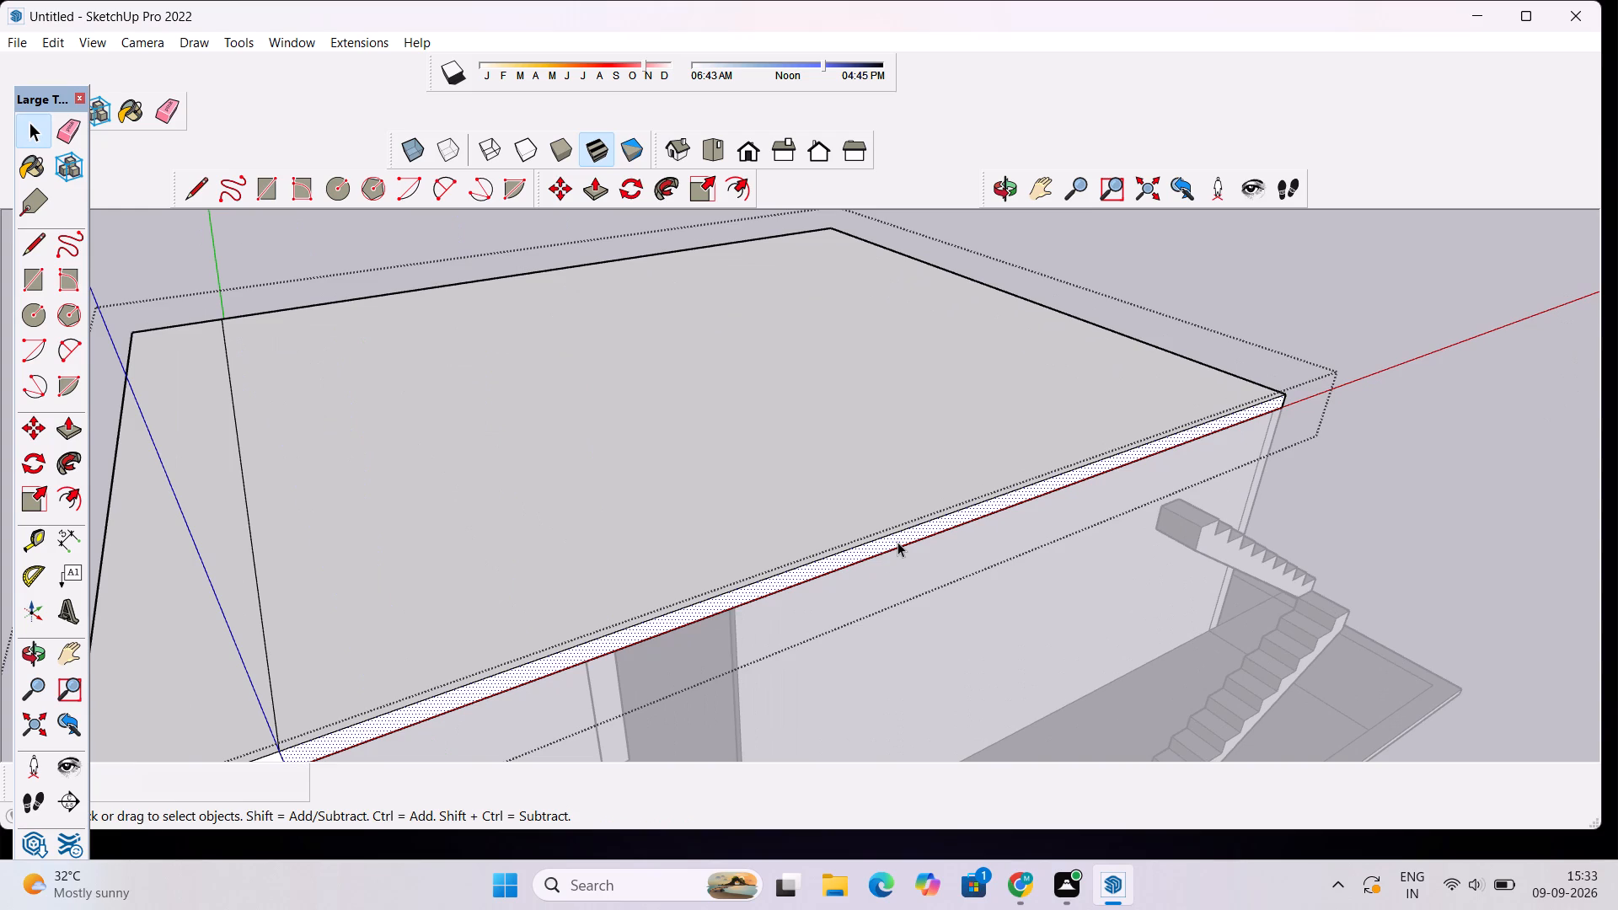
key("p")
left_click(897, 542)
scroll(903, 544, "down", 5)
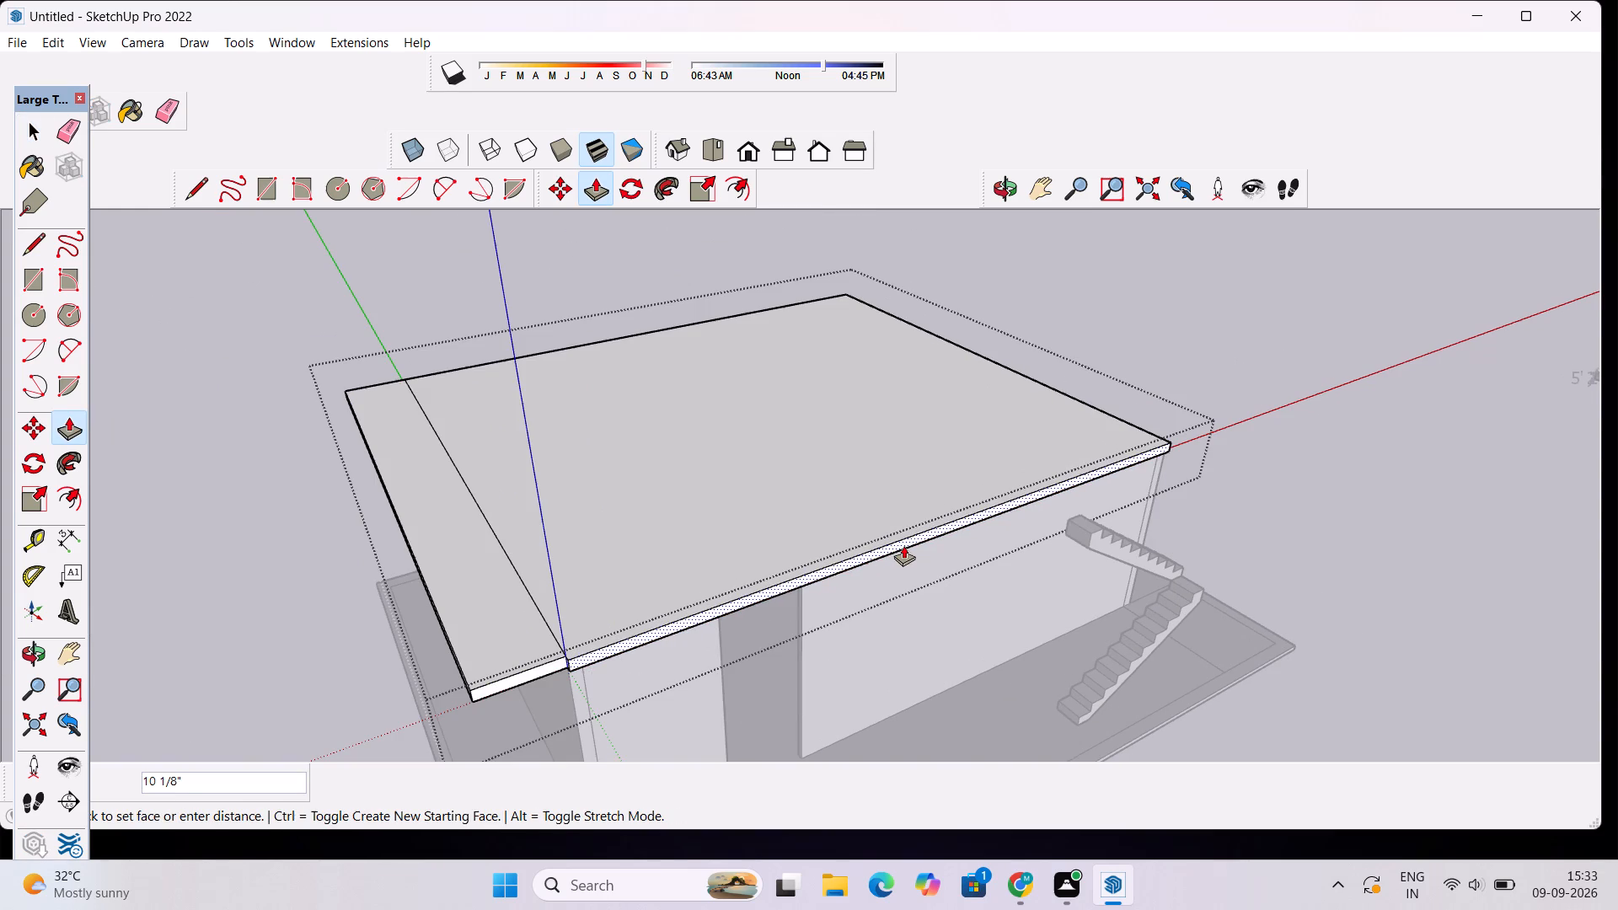
scroll(913, 548, "down", 4)
scroll(924, 602, "up", 4)
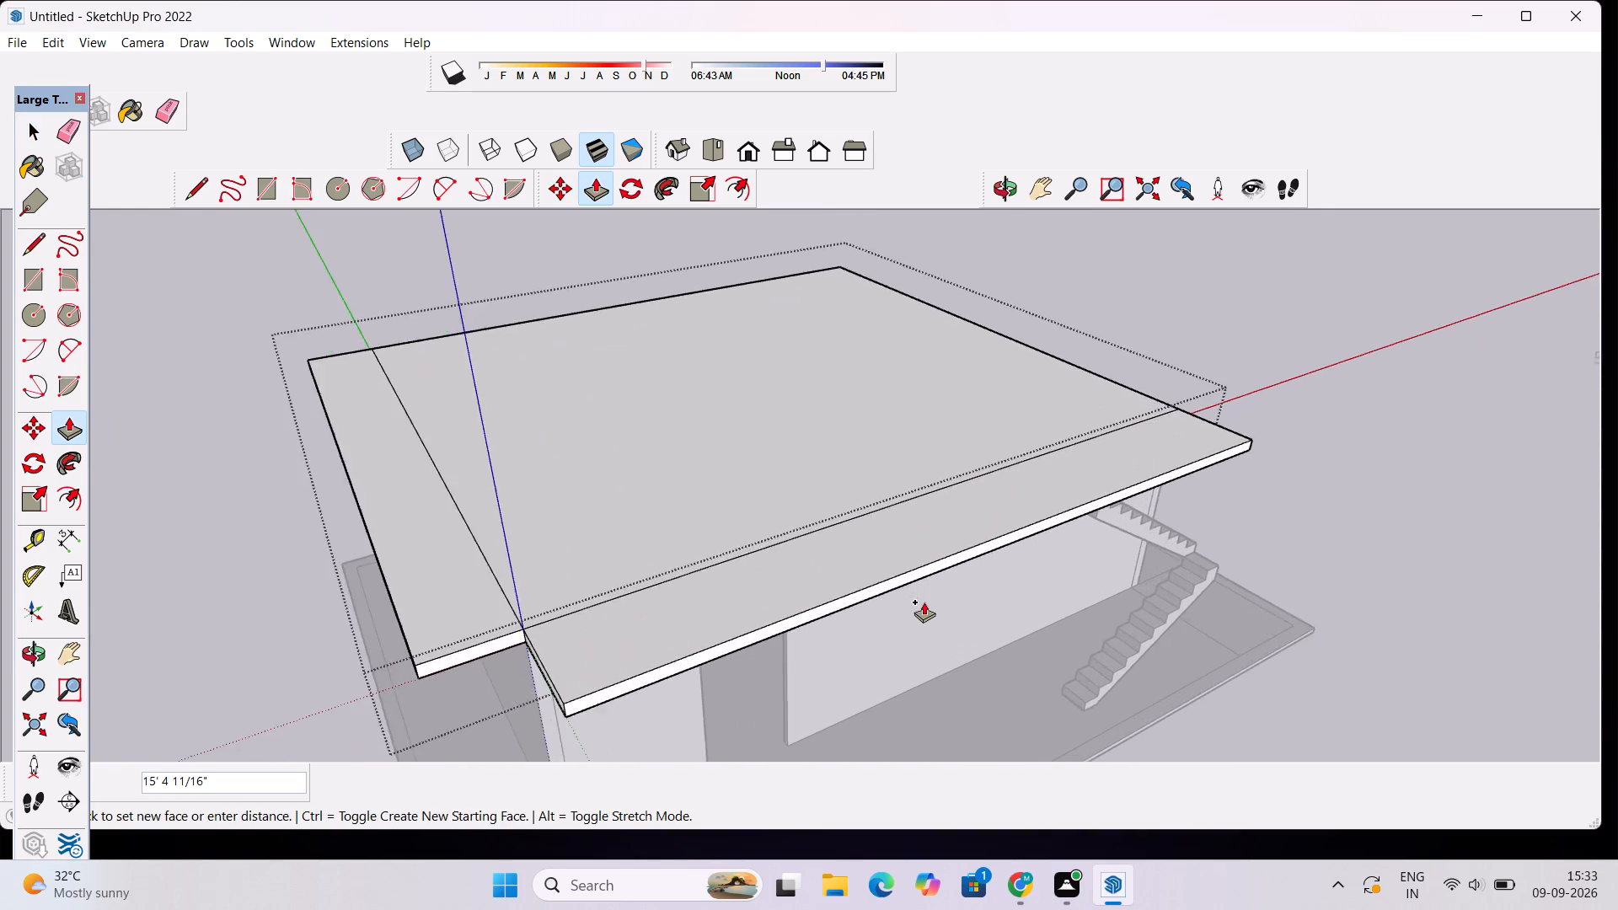
scroll(924, 602, "down", 8)
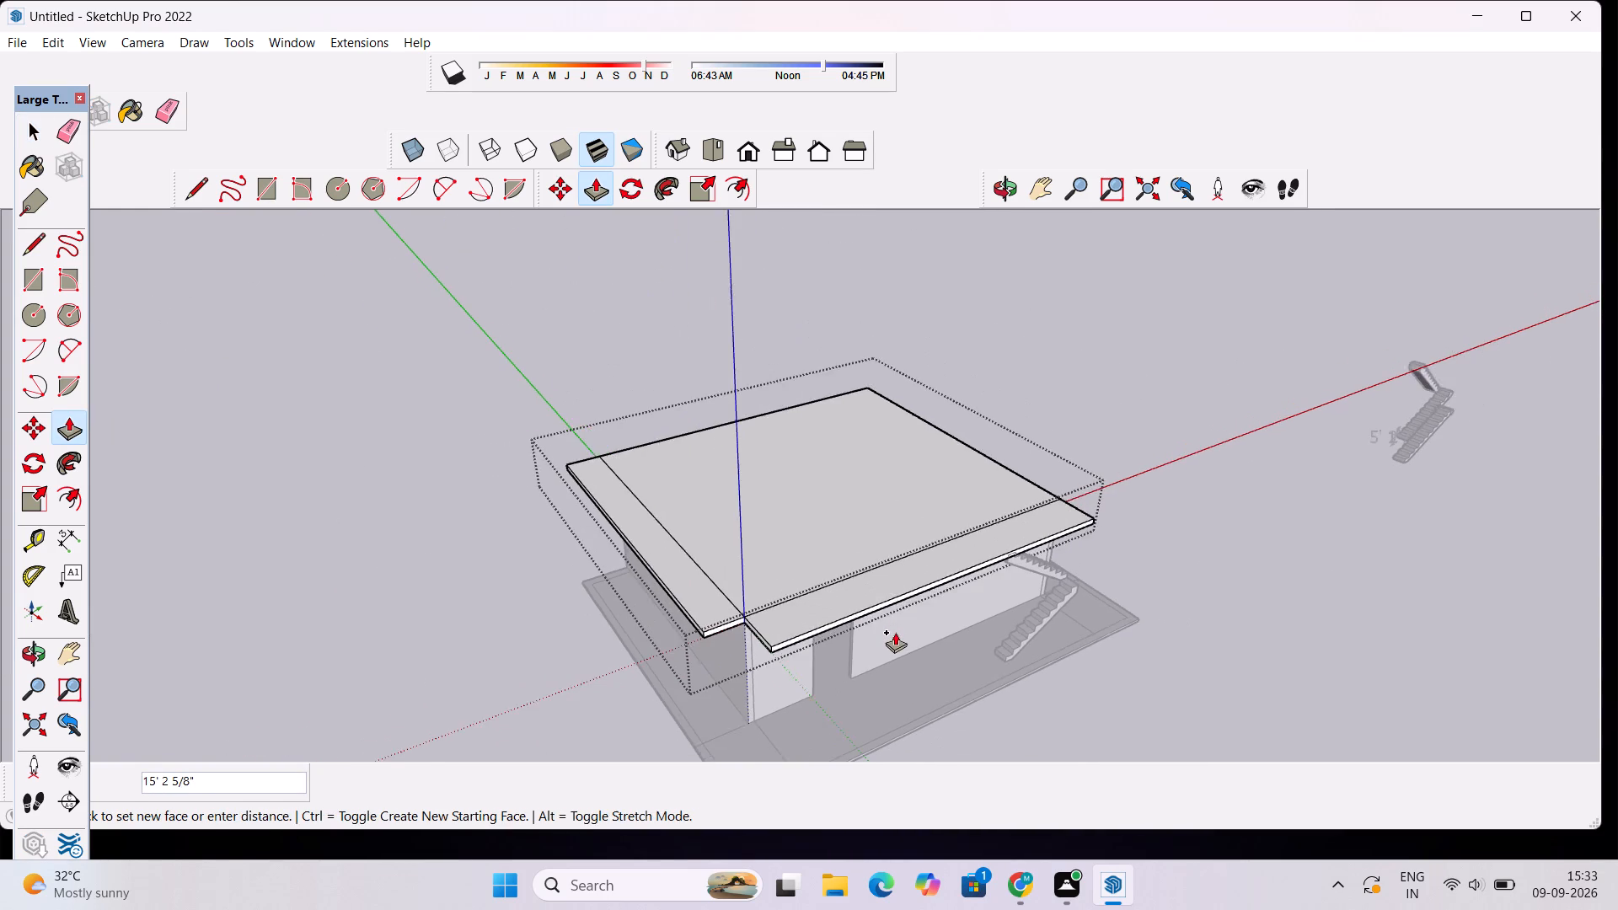
scroll(895, 632, "down", 1)
scroll(912, 666, "up", 2)
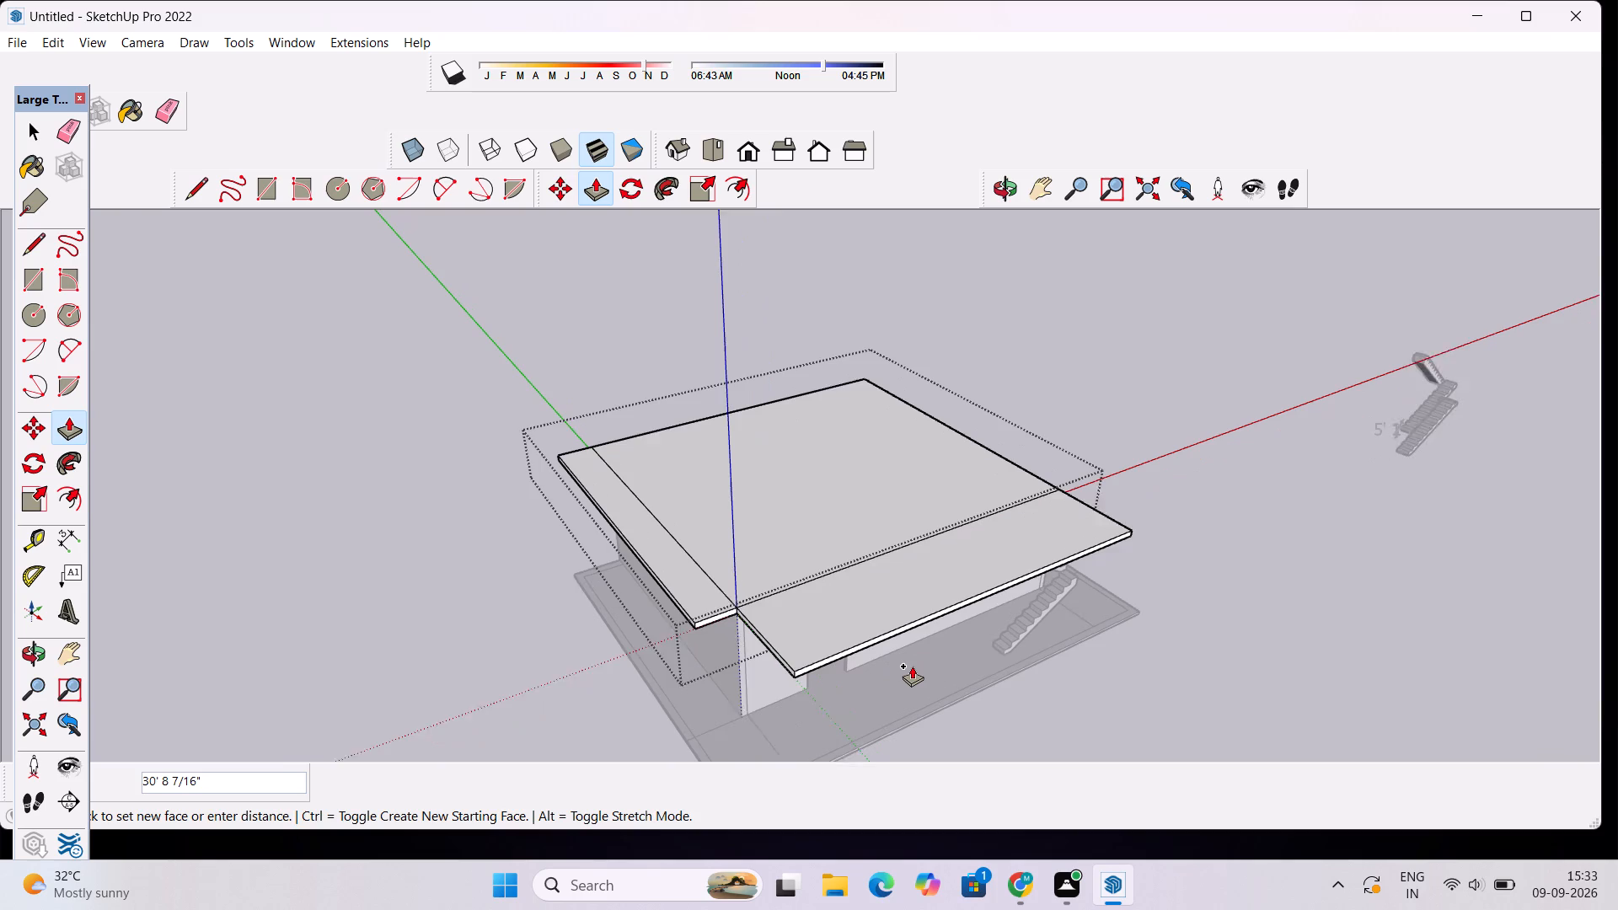
scroll(912, 666, "up", 1)
left_click(910, 670)
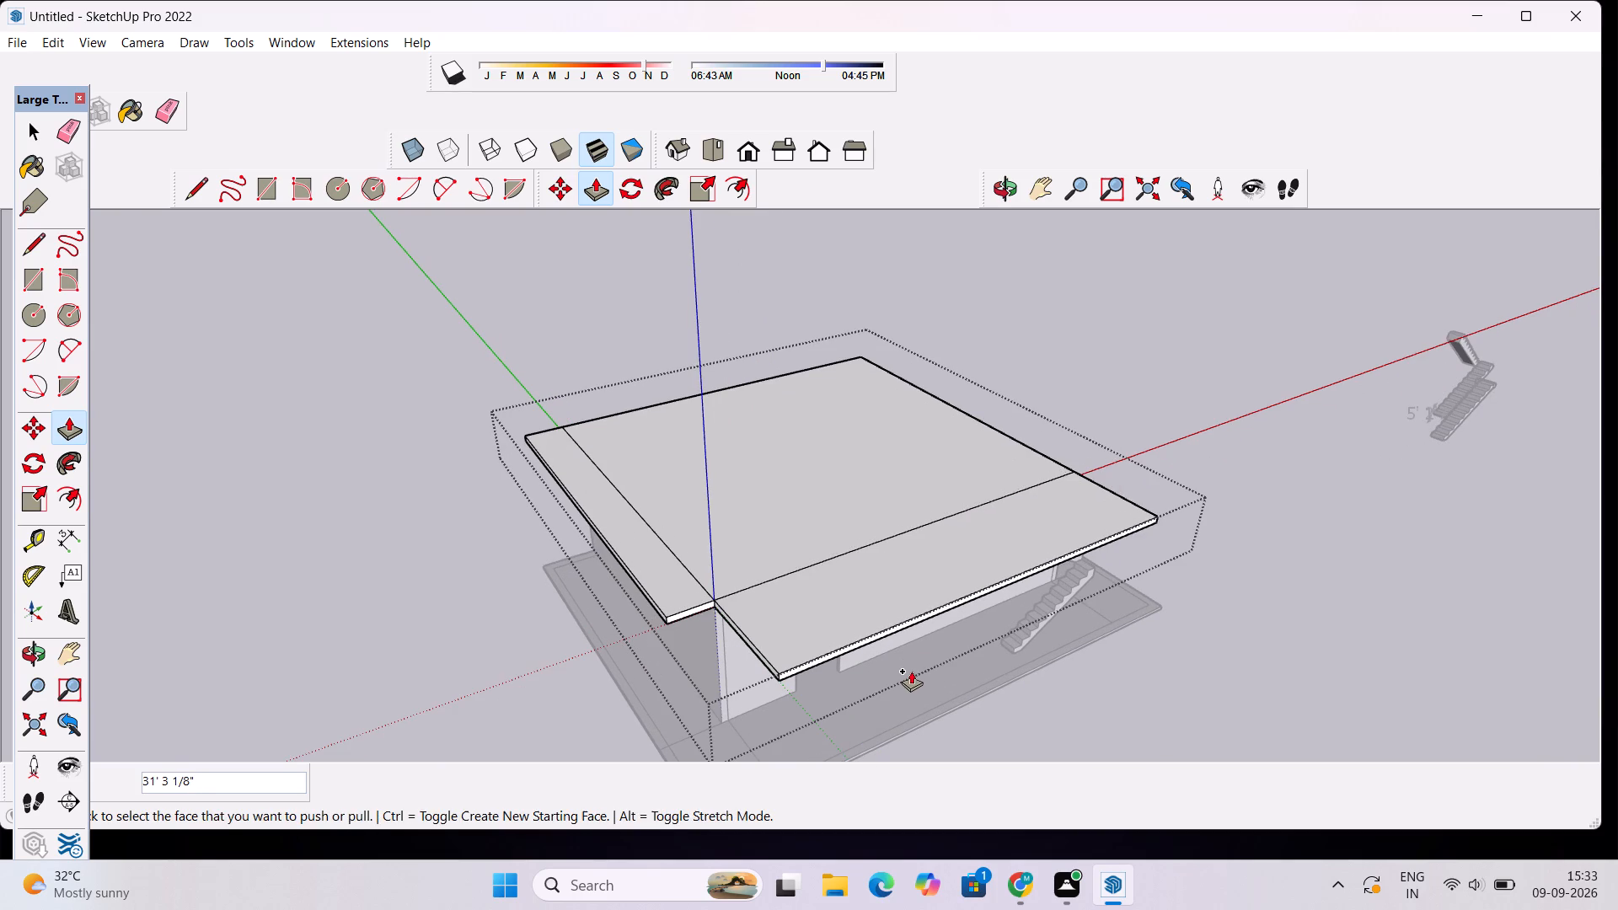
Push/Pull the front face of the doorway-end overhang strip flush with the front overhang's edge, filling the notched corner.
scroll(773, 607, "up", 5)
key("space")
scroll(720, 663, "up", 4)
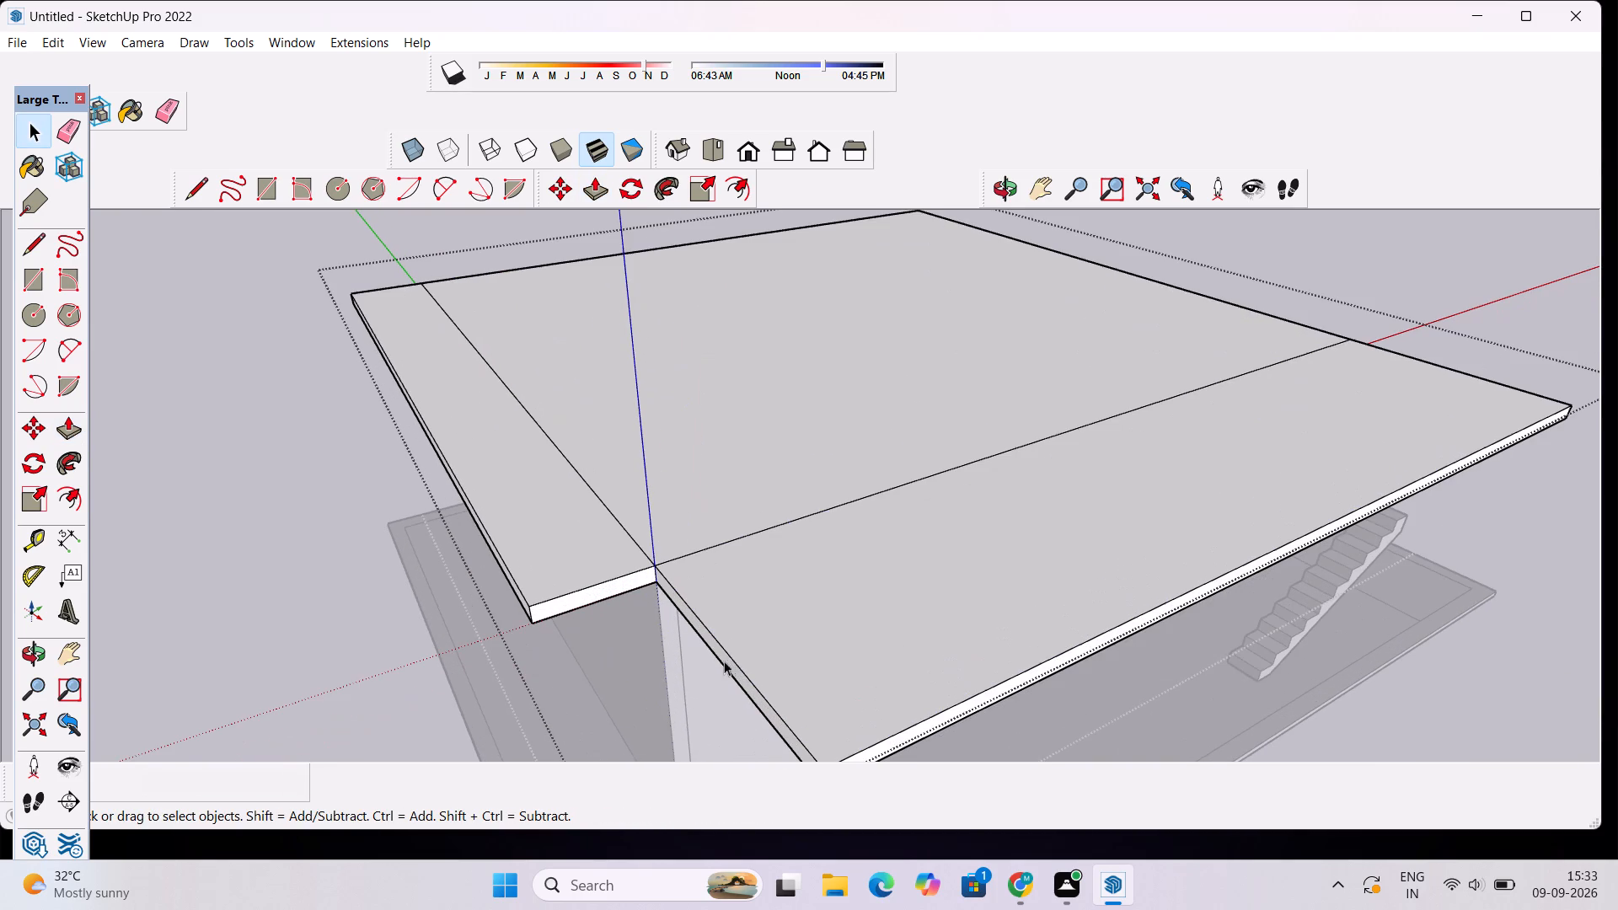
scroll(723, 598, "down", 5)
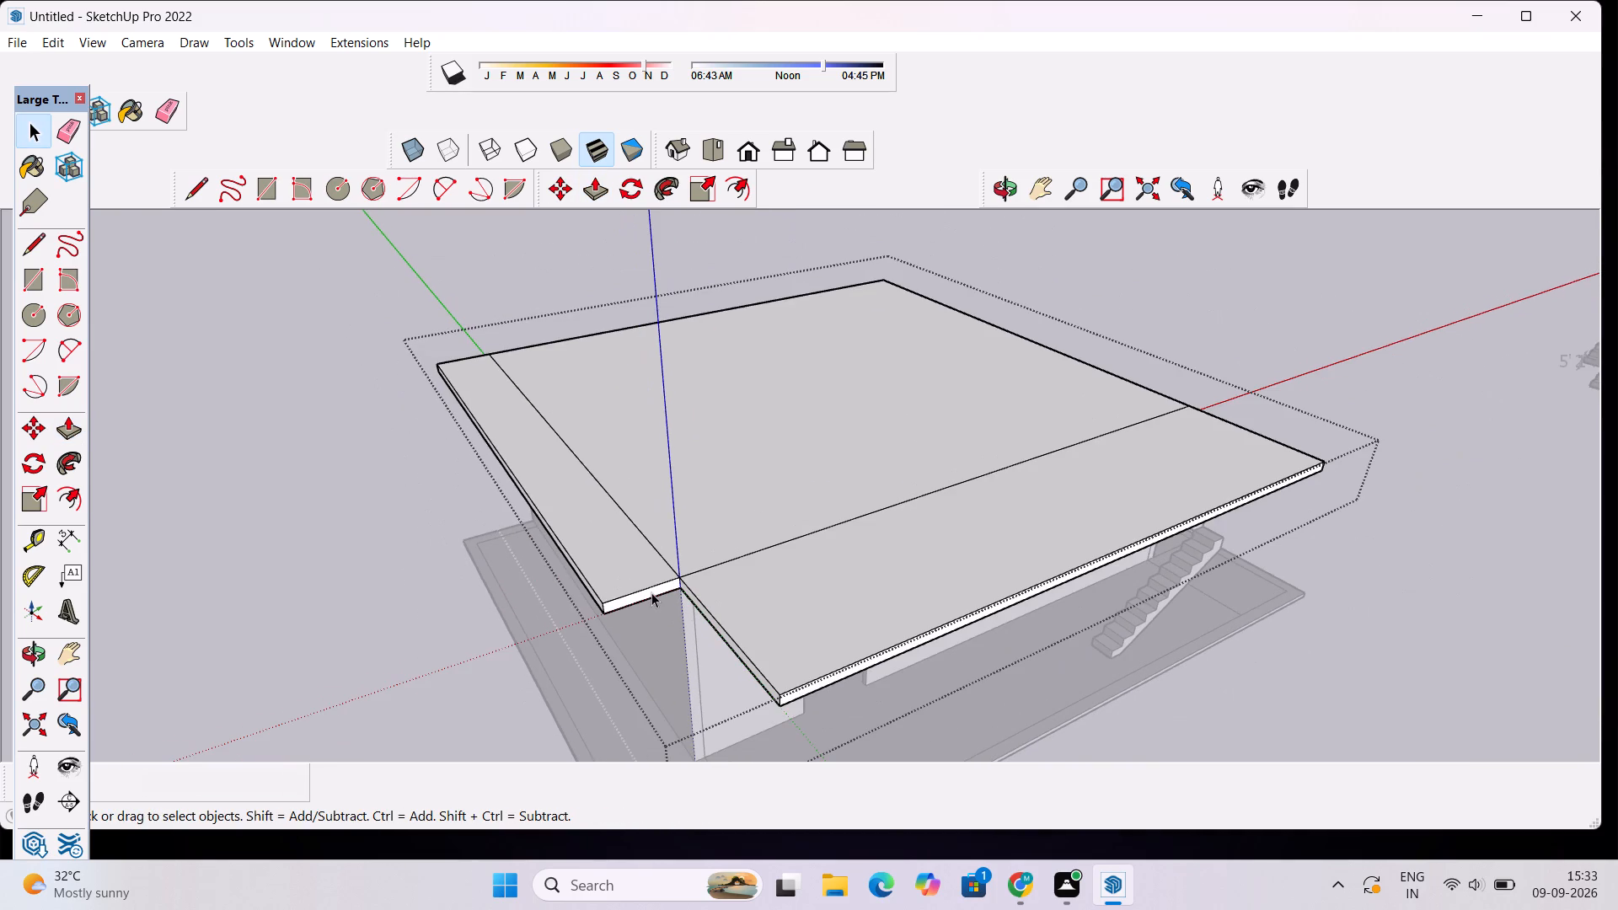
left_click(651, 592)
key("p")
left_click(651, 592)
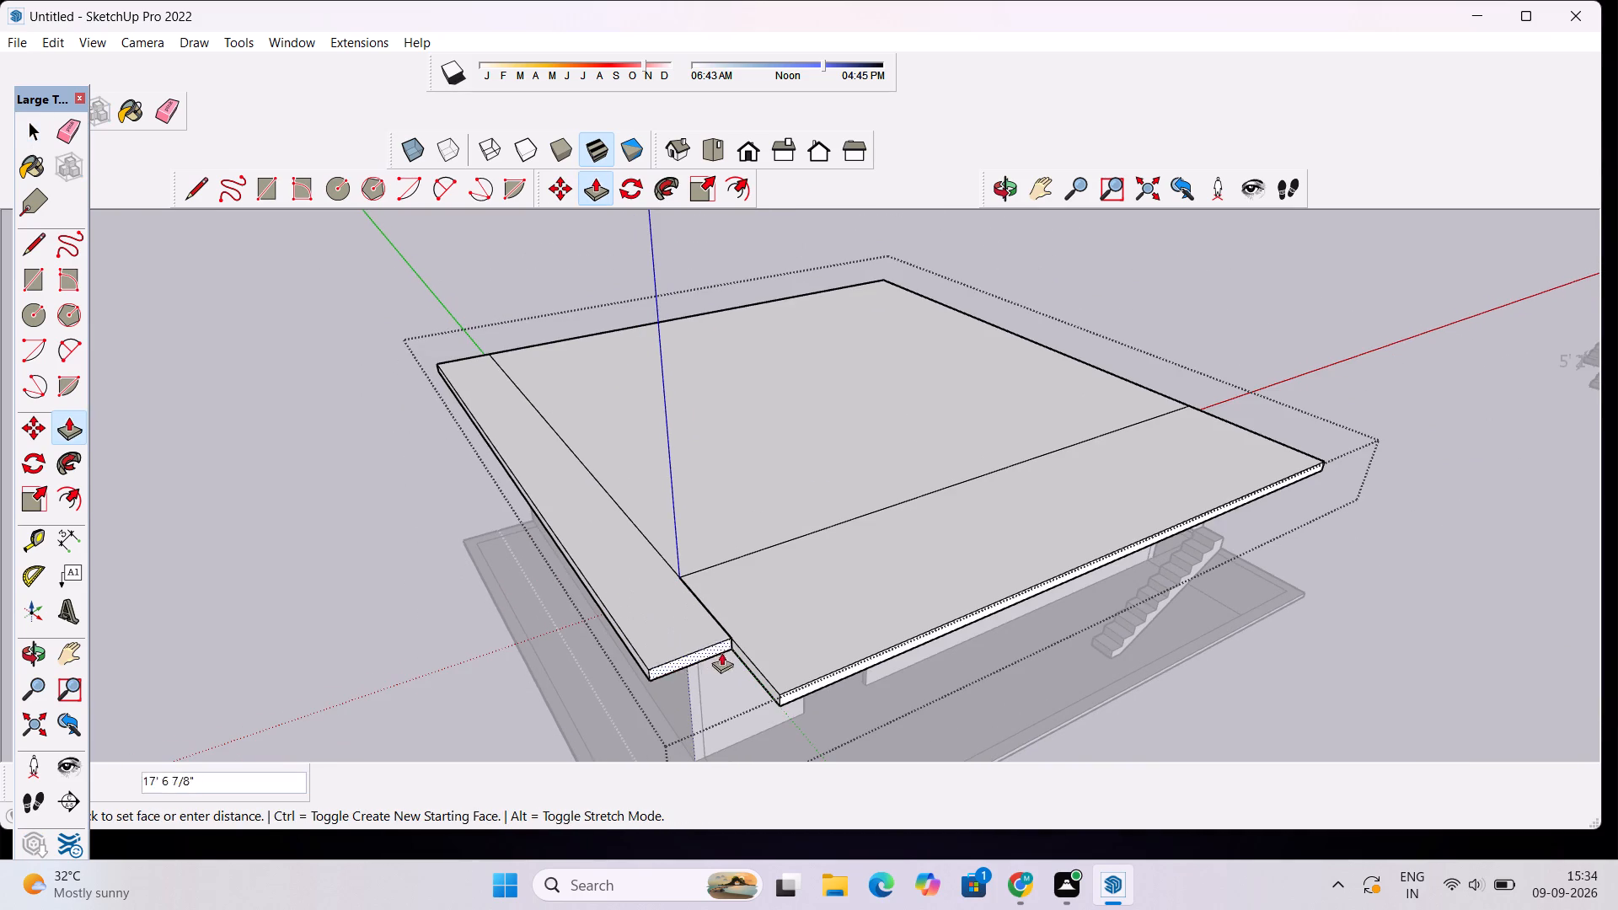
left_click(776, 690)
scroll(777, 682, "down", 6)
key("space")
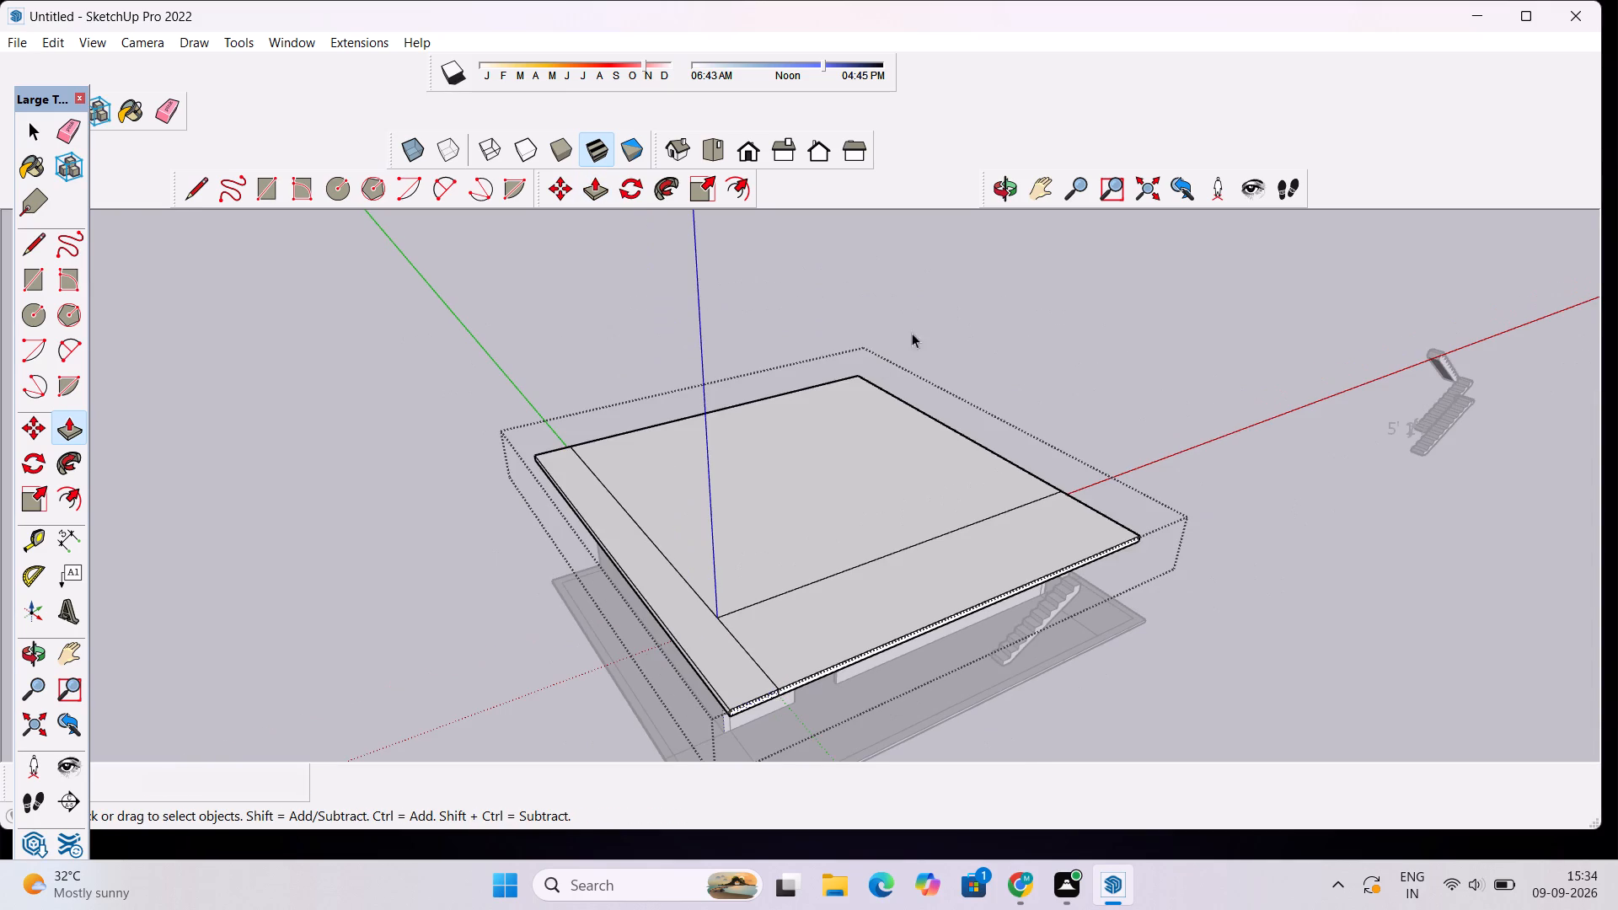
Delete the short vertical edge dividing the slab's side face at the staircase end of the house.
left_click(1012, 189)
left_click_drag(1188, 537, 935, 378)
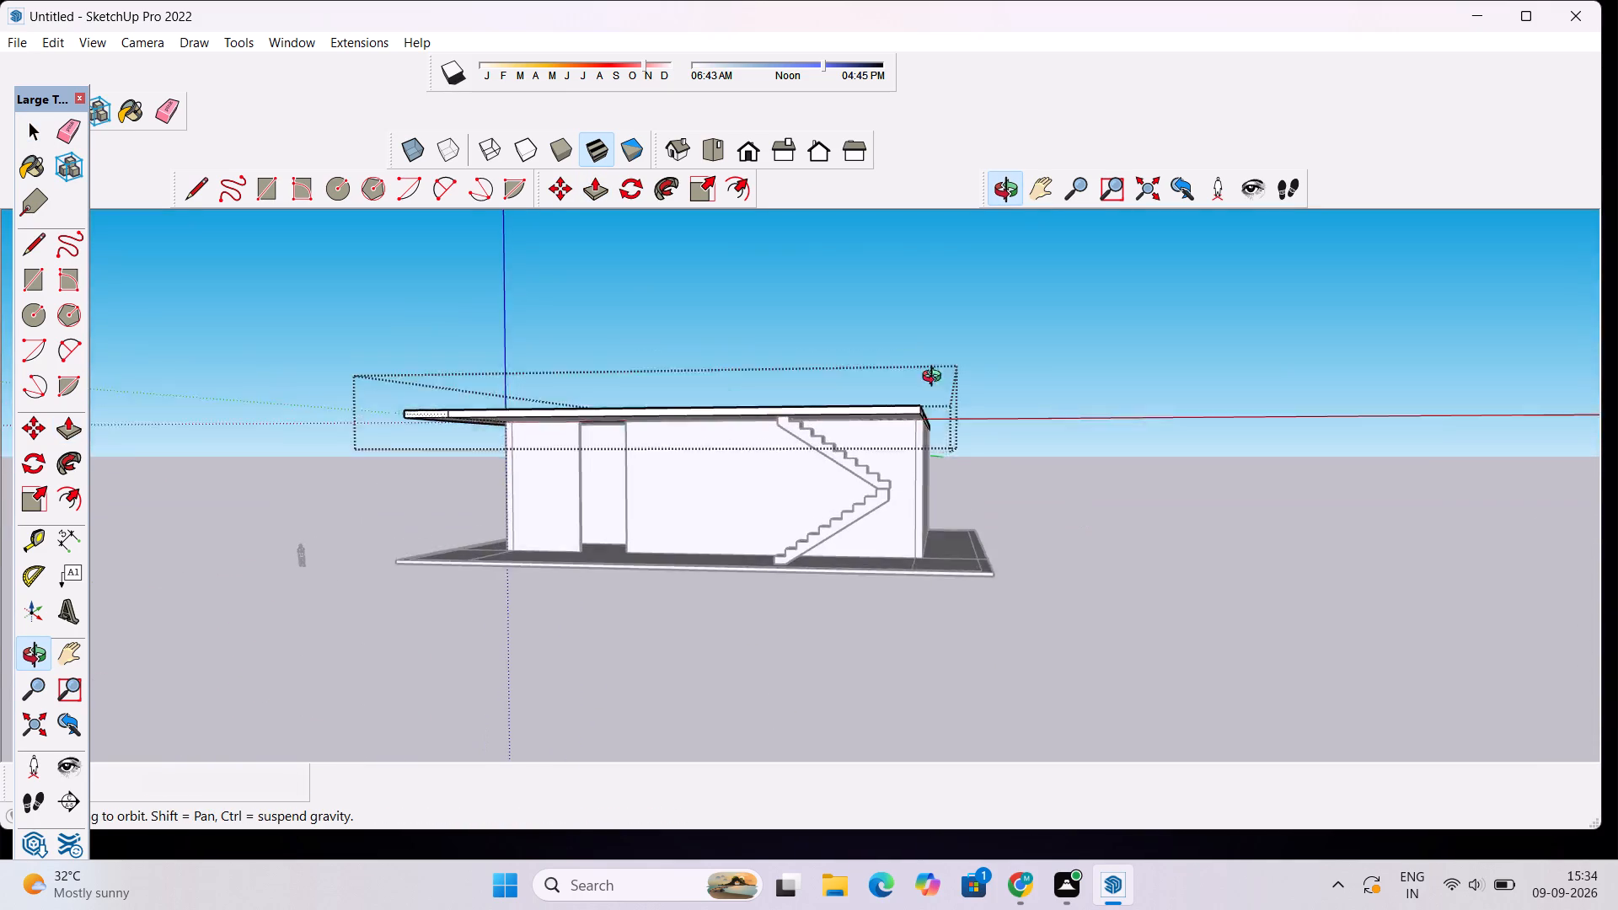
left_click_drag(935, 378, 935, 376)
scroll(934, 416, "up", 5)
left_click_drag(1077, 532, 893, 544)
scroll(871, 410, "up", 3)
left_click_drag(972, 501, 956, 547)
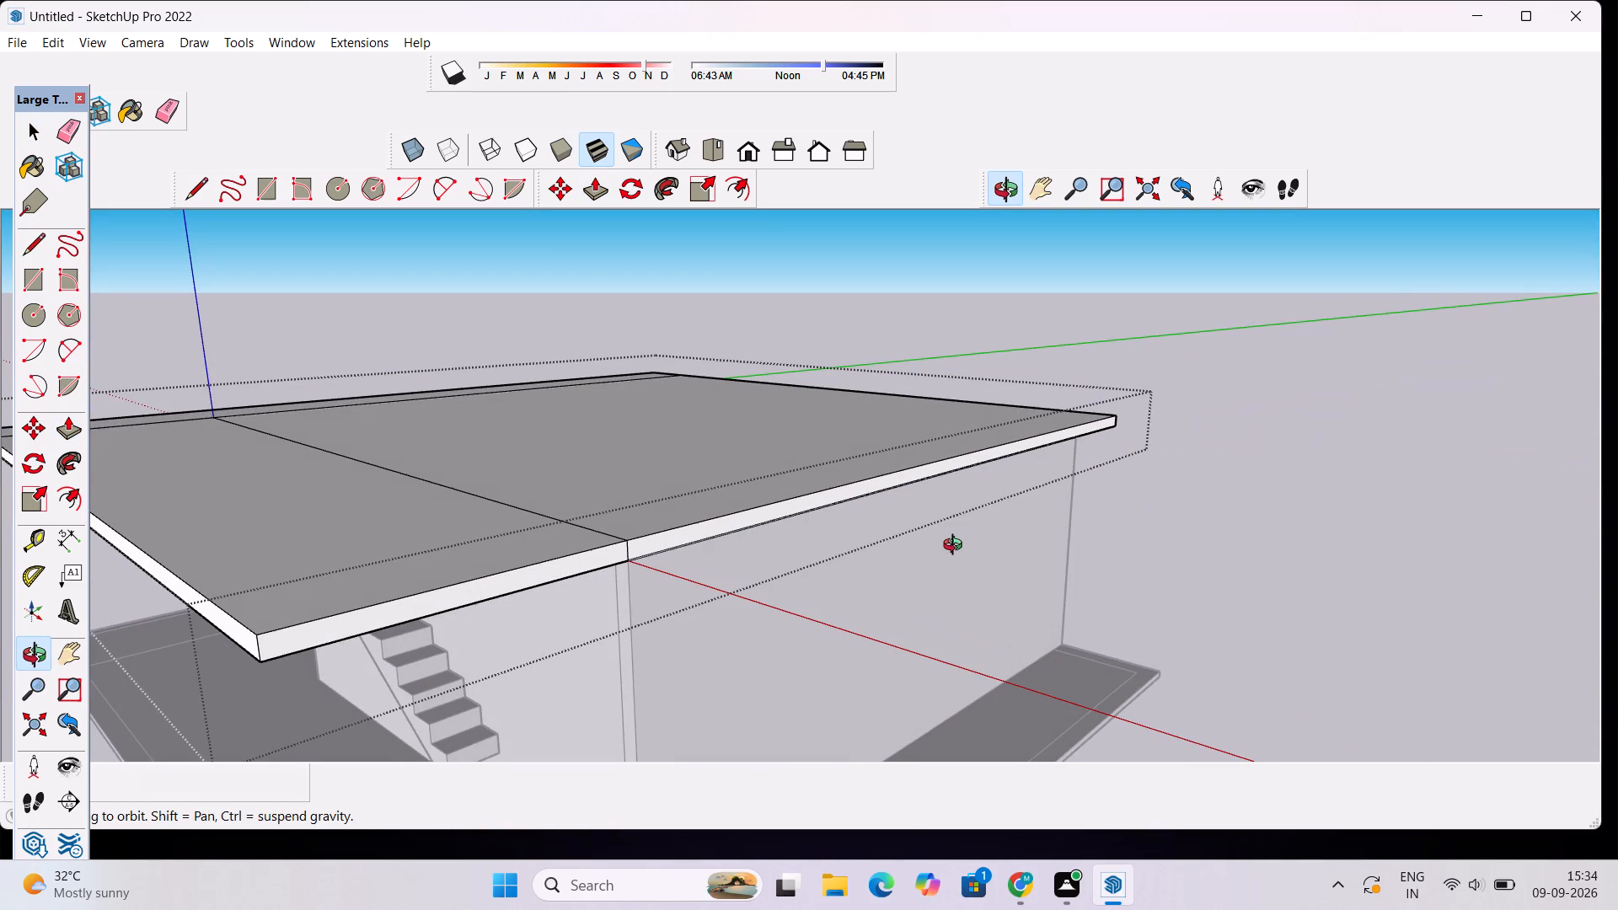
scroll(881, 581, "down", 2)
scroll(831, 538, "up", 3)
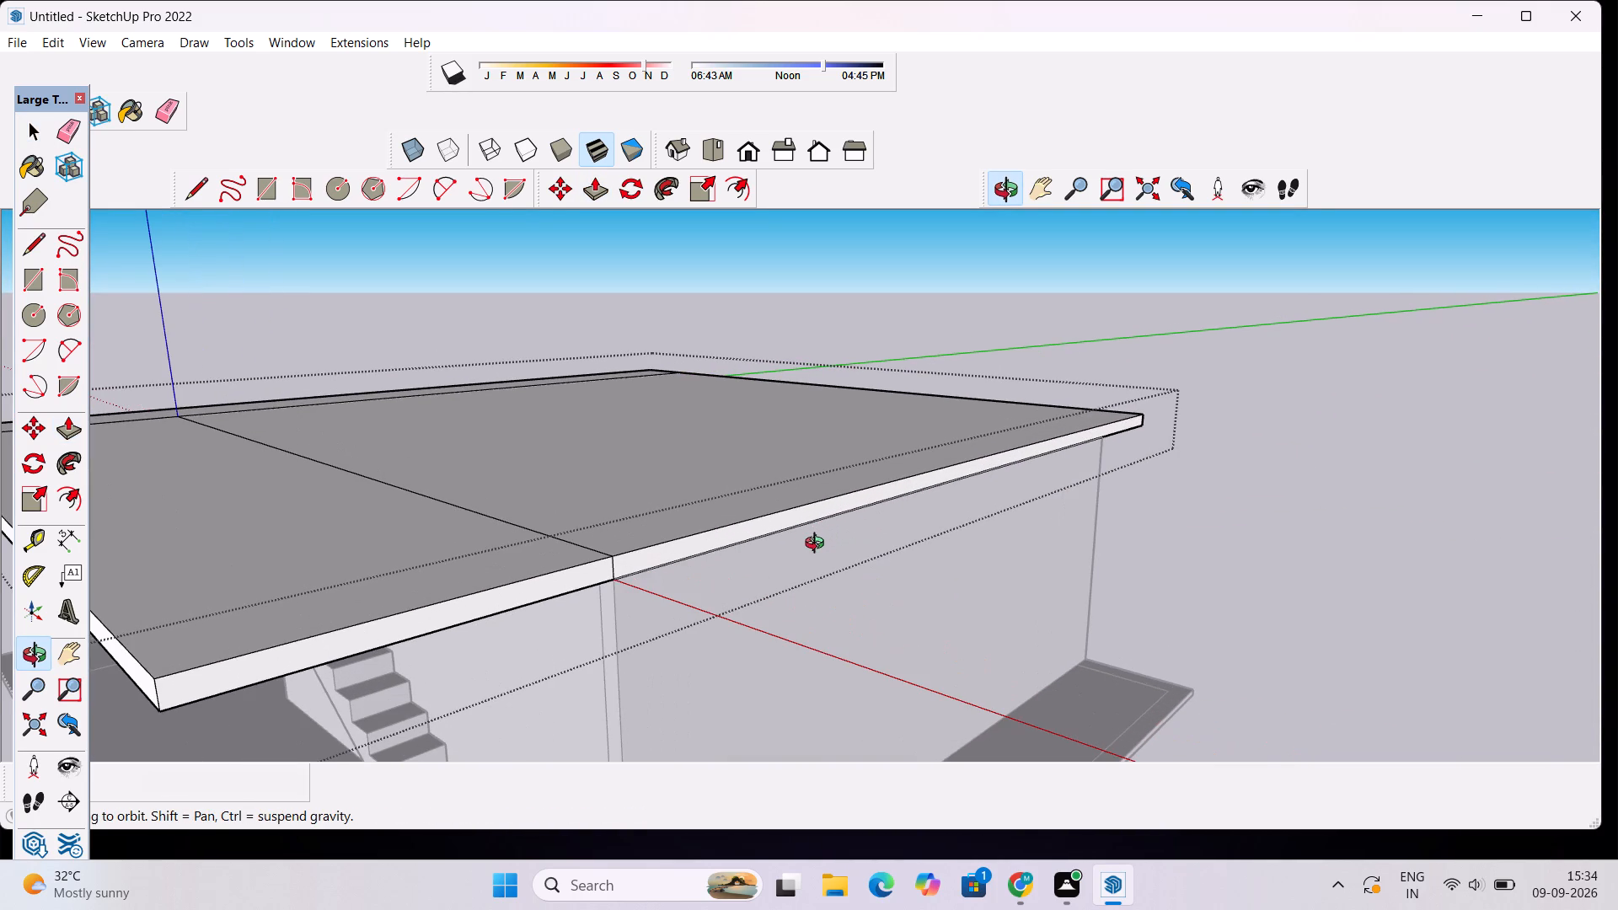
key("space")
left_click(780, 517)
scroll(640, 548, "up", 3)
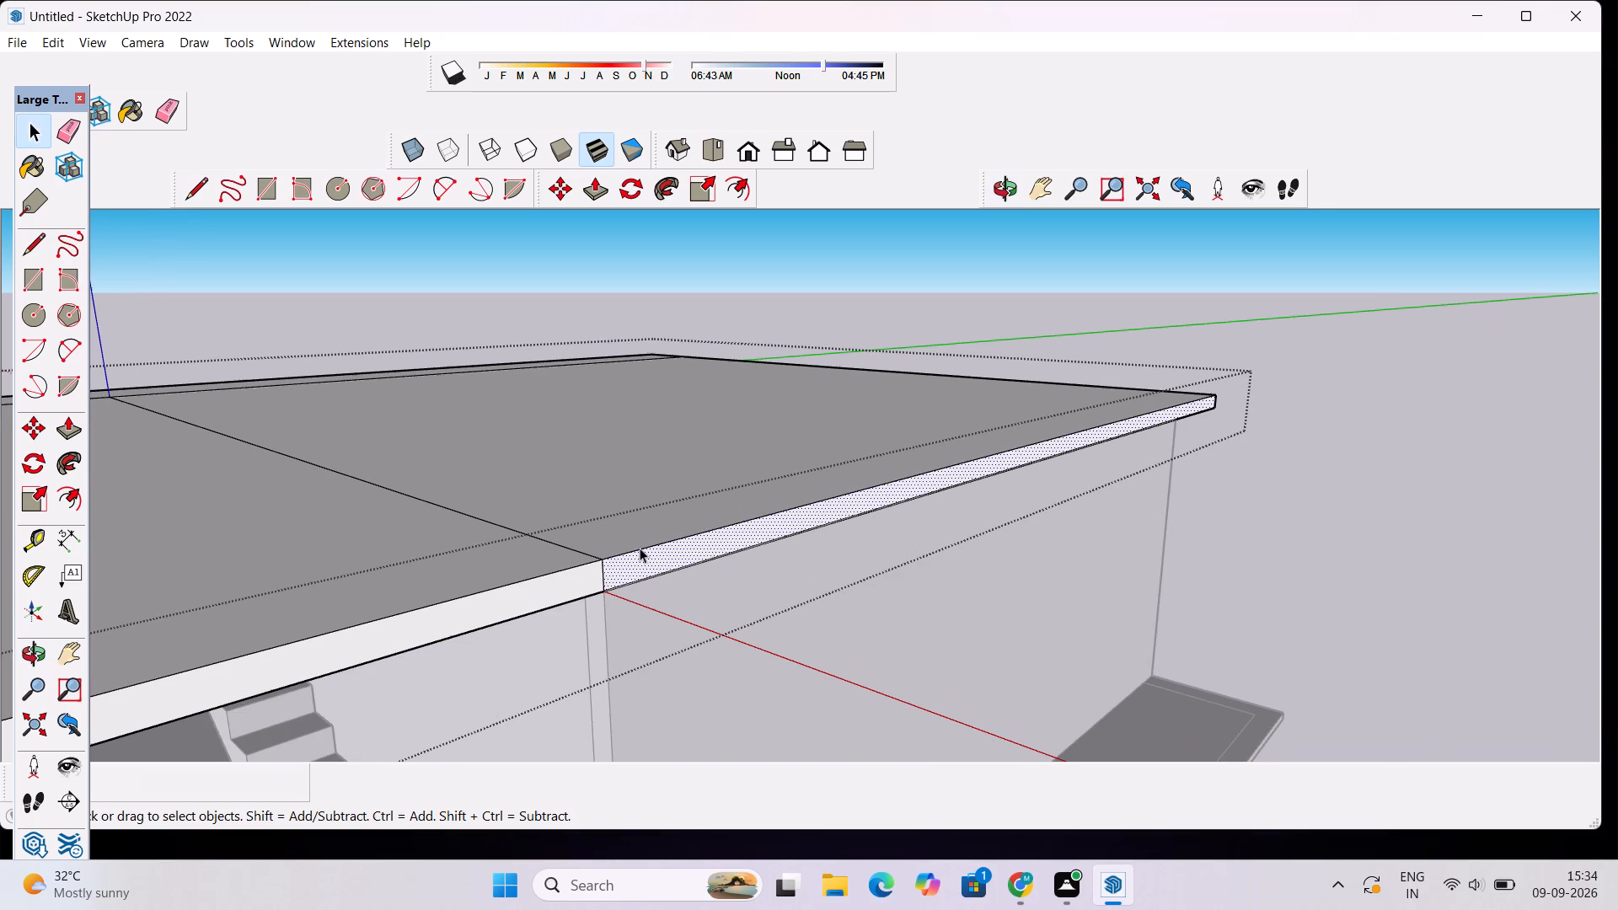
left_click(601, 572)
key("Delete")
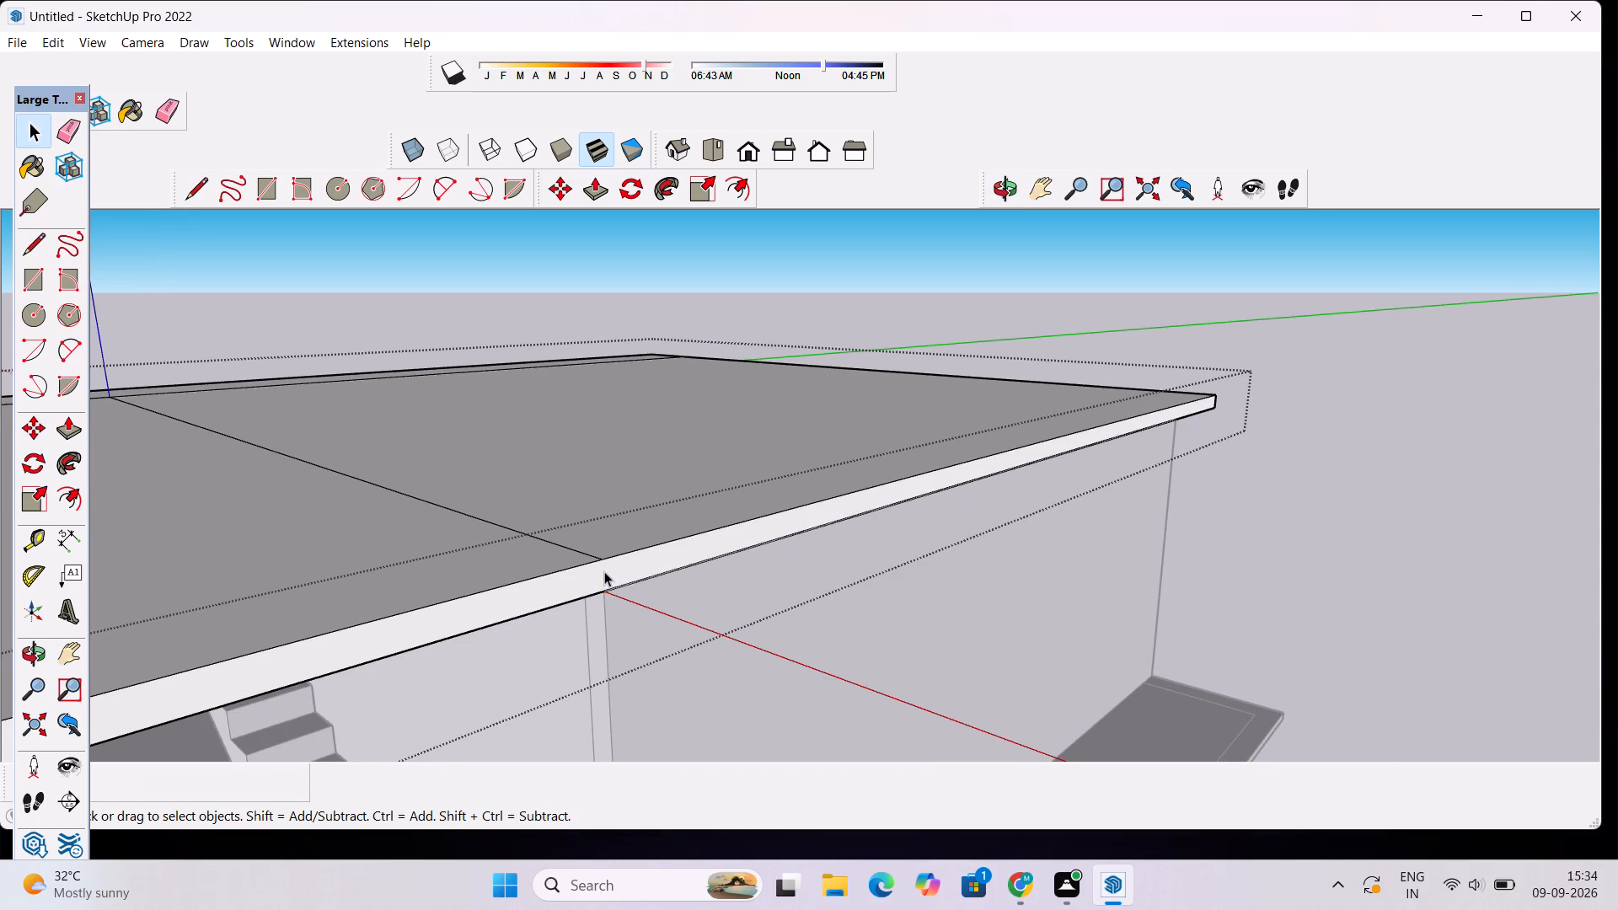
Push/Pull the slab's merged staircase-end side face outward about 23' 7" to overhang that end wall.
left_click(615, 573)
scroll(615, 573, "down", 6)
key("p")
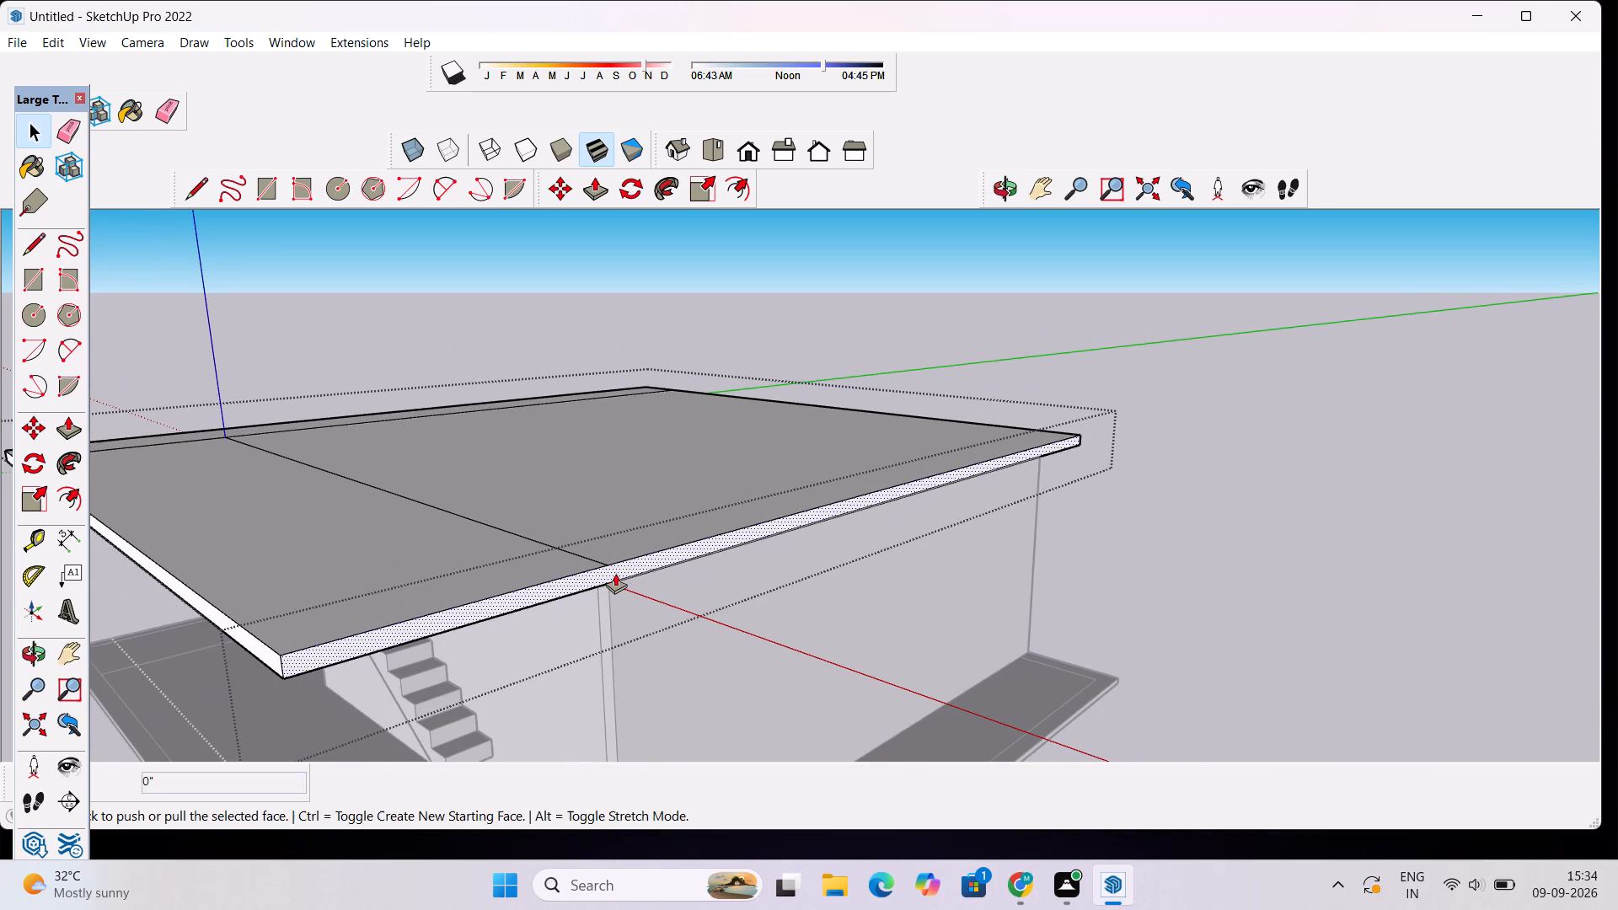
left_click(615, 573)
scroll(693, 589, "down", 5)
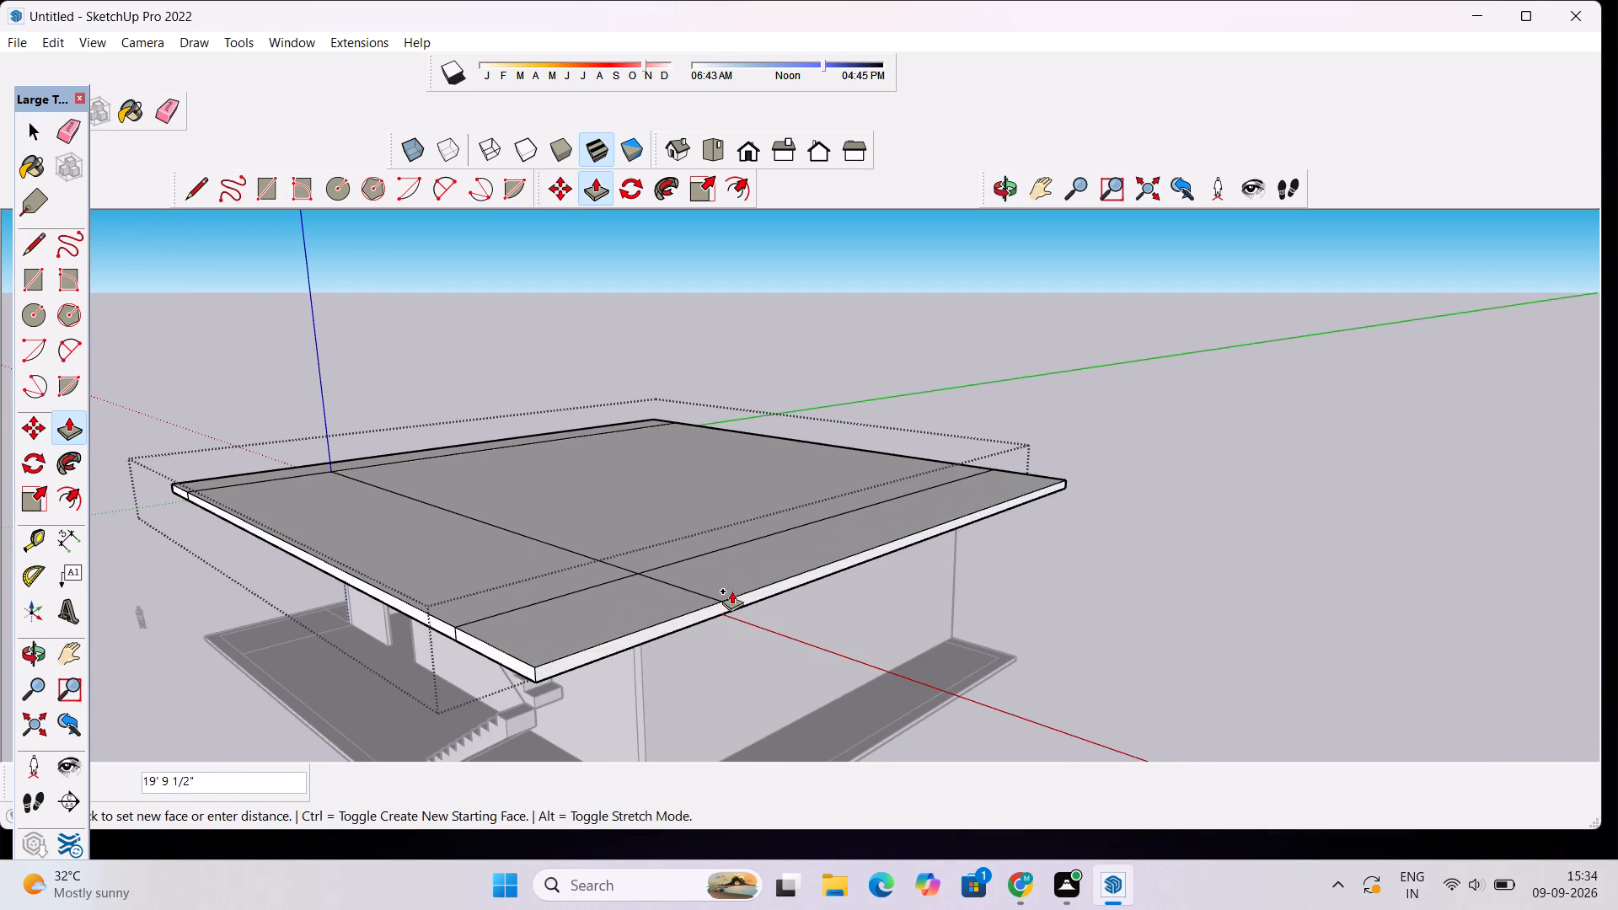
scroll(731, 591, "down", 3)
left_click(745, 595)
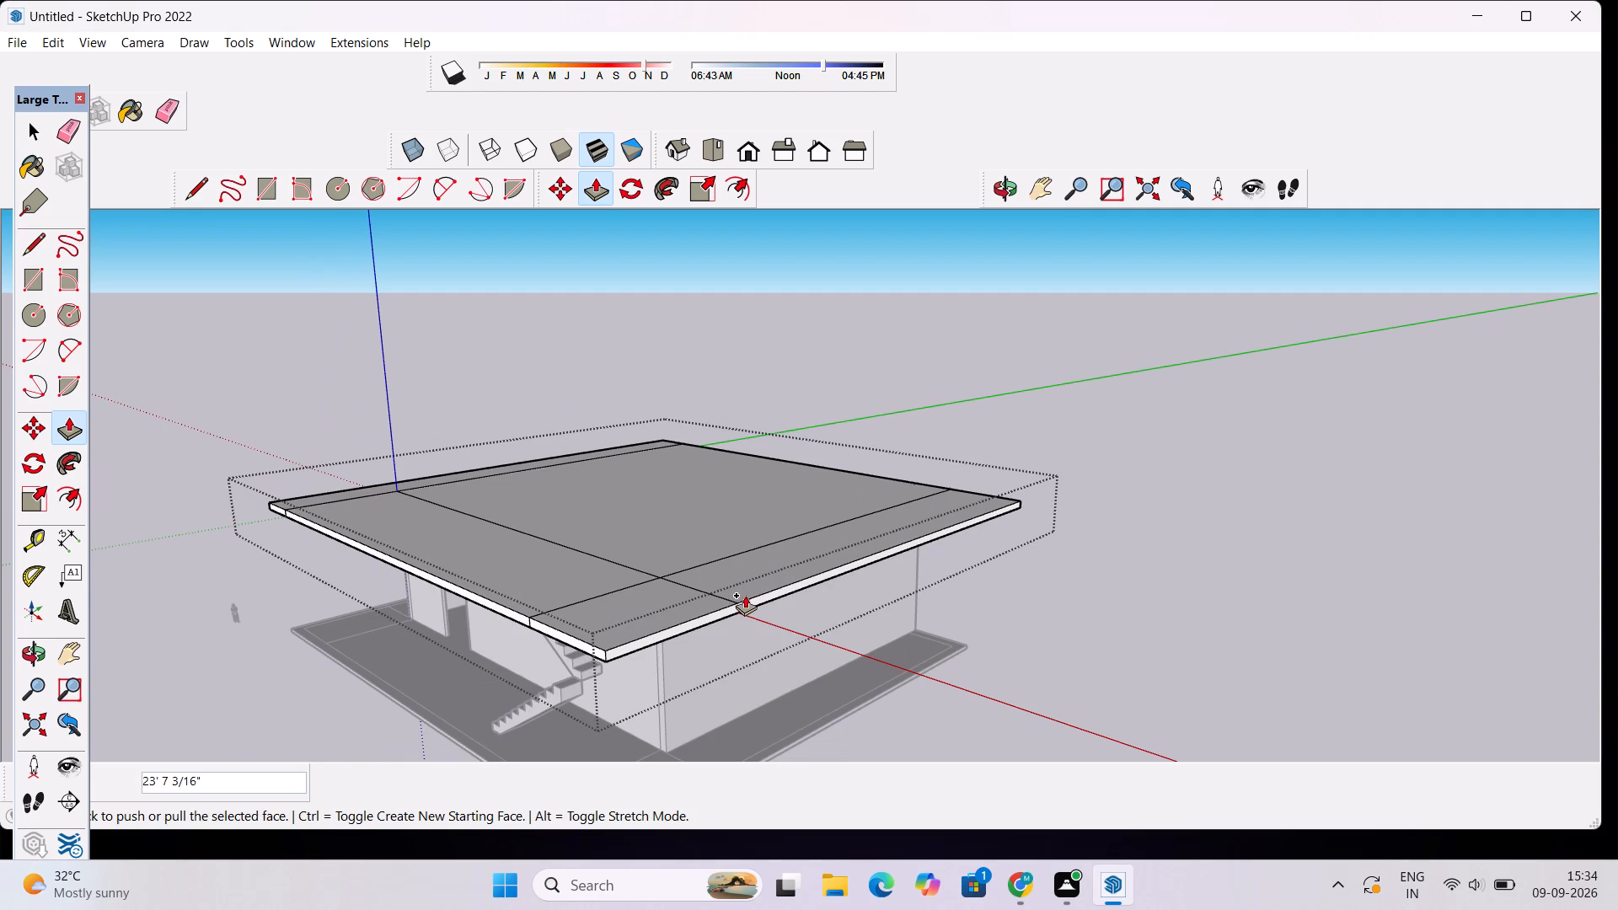
key("space")
Examine from the front and above how the extended roof slab overhangs the walls, staircase and plinth.
scroll(657, 574, "down", 6)
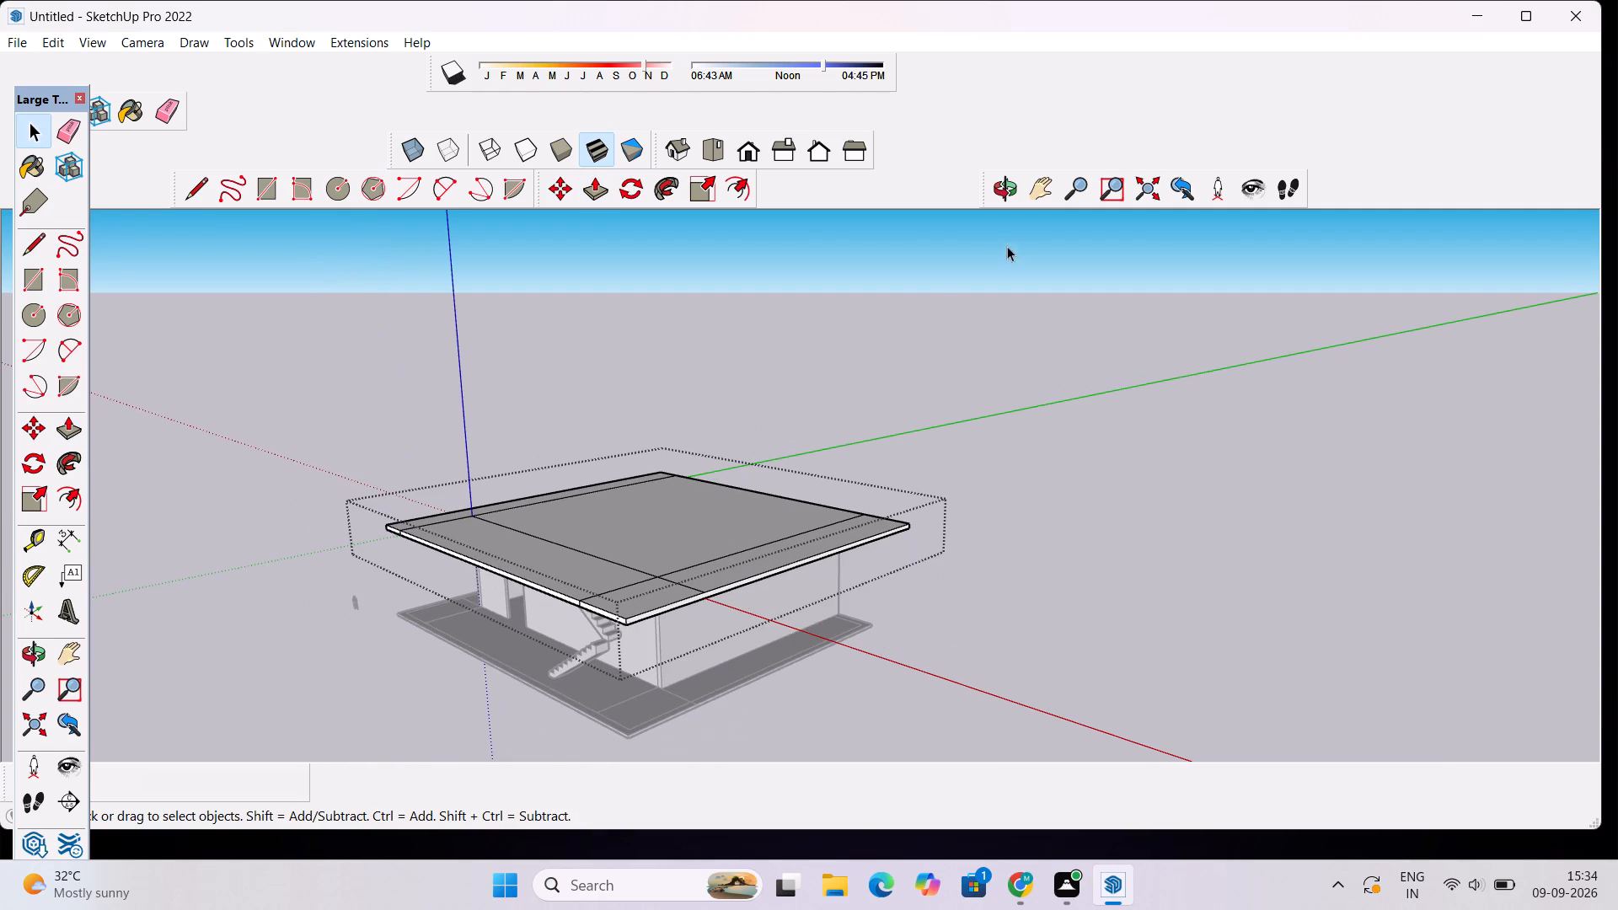
left_click(999, 195)
left_click_drag(689, 390, 845, 377)
scroll(747, 588, "down", 5)
left_click_drag(573, 652, 662, 581)
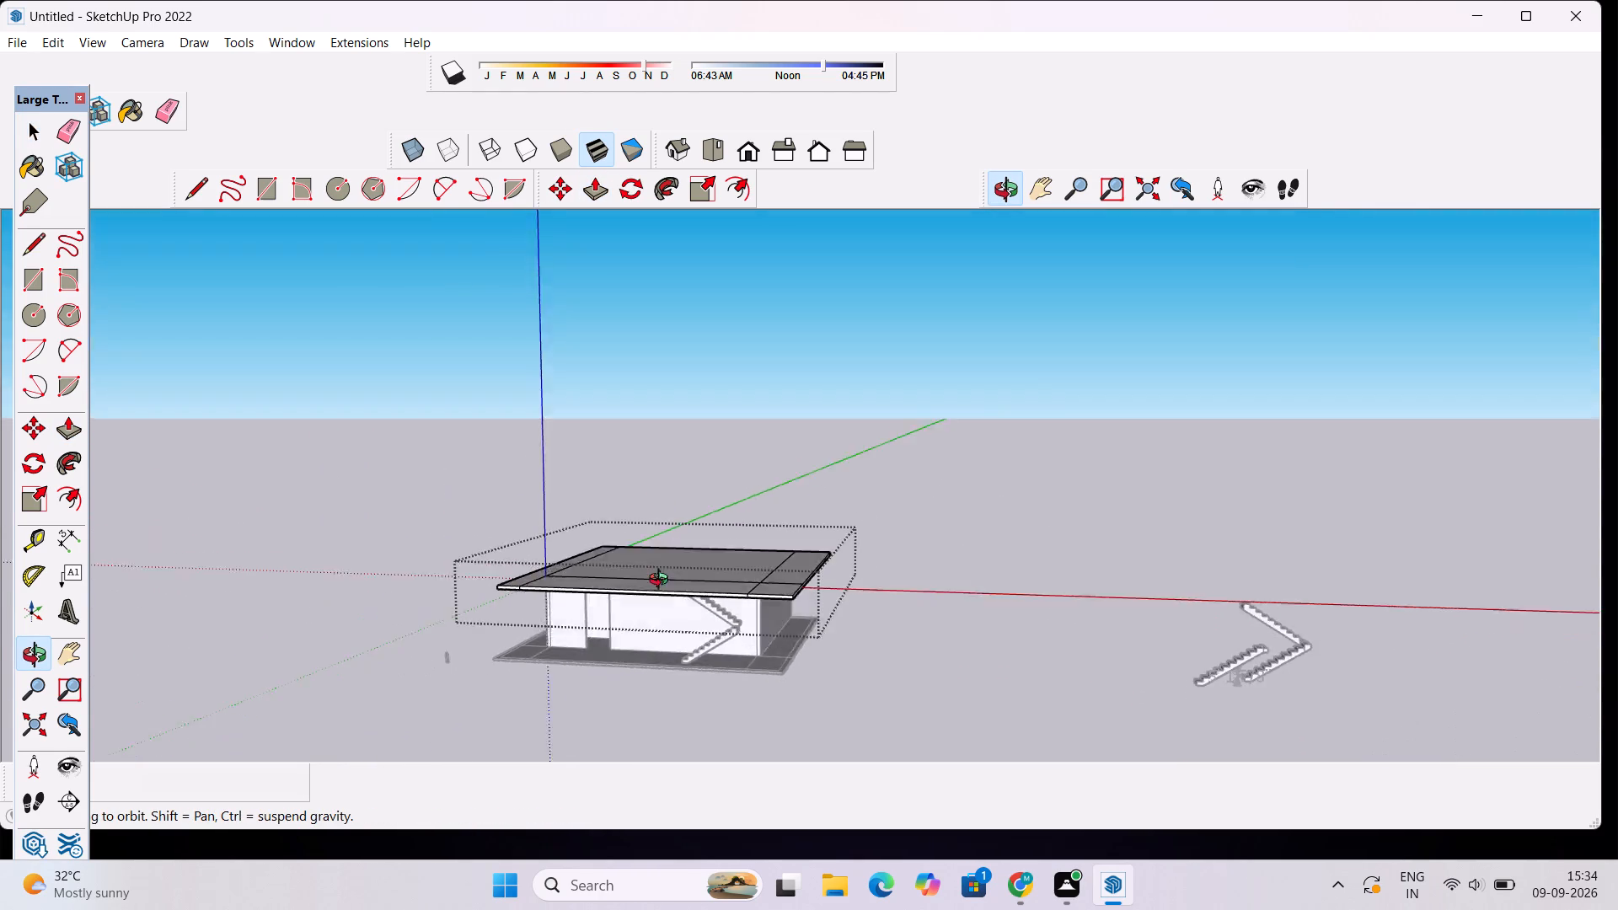
left_click_drag(662, 581, 677, 572)
scroll(650, 580, "up", 4)
left_click_drag(701, 583, 699, 627)
scroll(696, 634, "up", 4)
scroll(696, 649, "down", 5)
left_click_drag(698, 649, 693, 698)
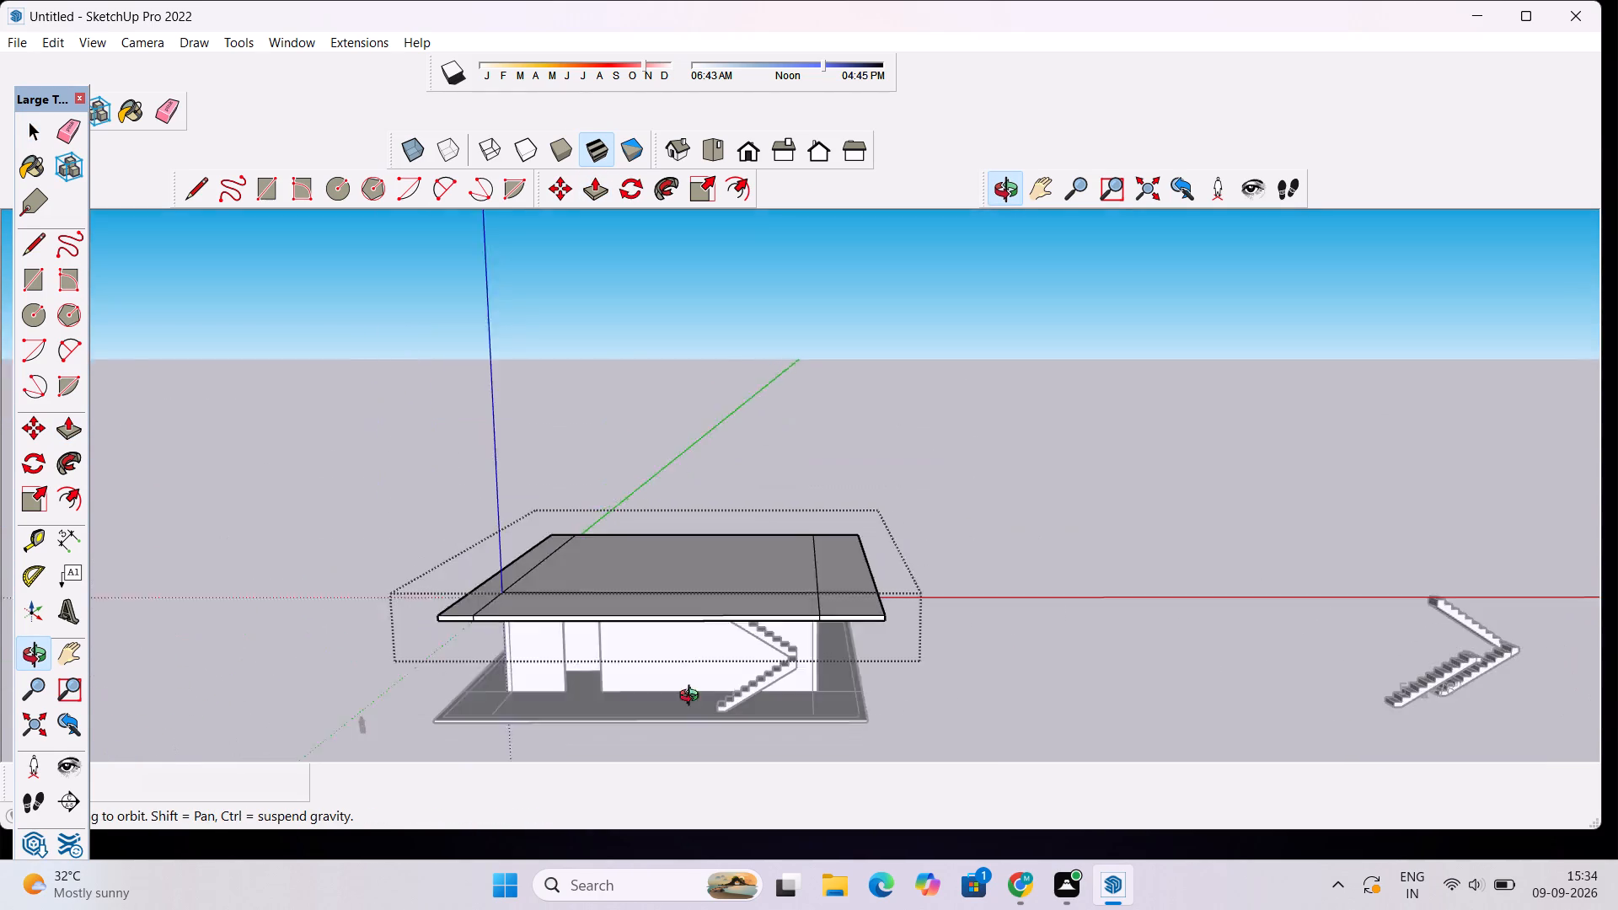
left_click_drag(693, 698, 691, 720)
scroll(510, 660, "up", 8)
scroll(512, 646, "down", 5)
left_click_drag(523, 654, 539, 726)
scroll(537, 715, "down", 5)
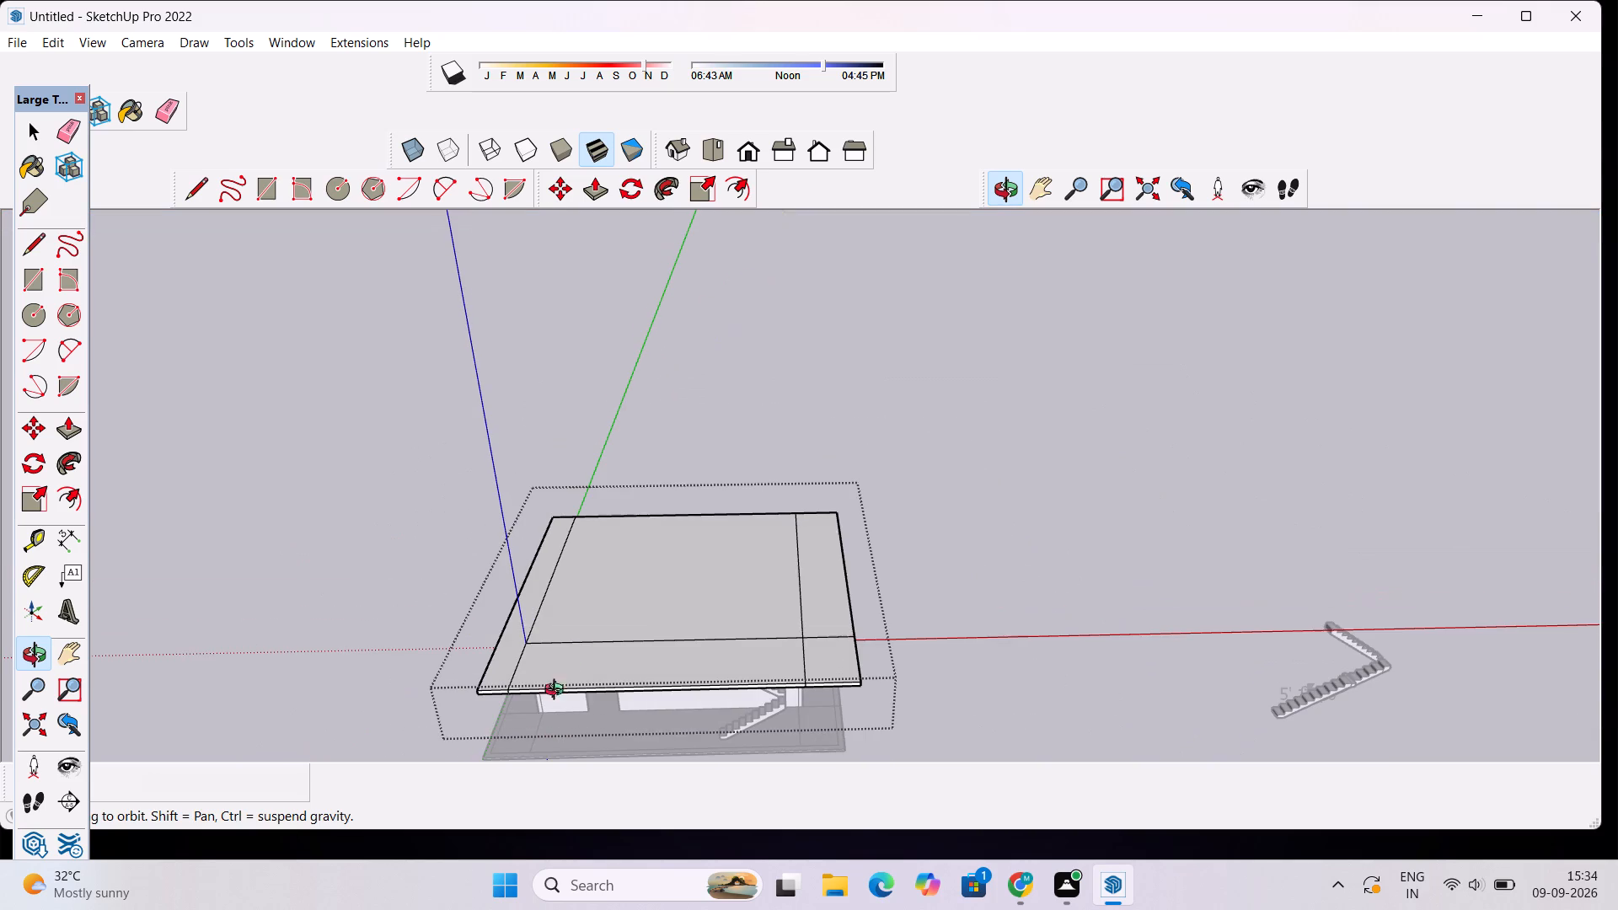
Close the roof slab group to return to editing the whole model.
key("space")
double_click(972, 510)
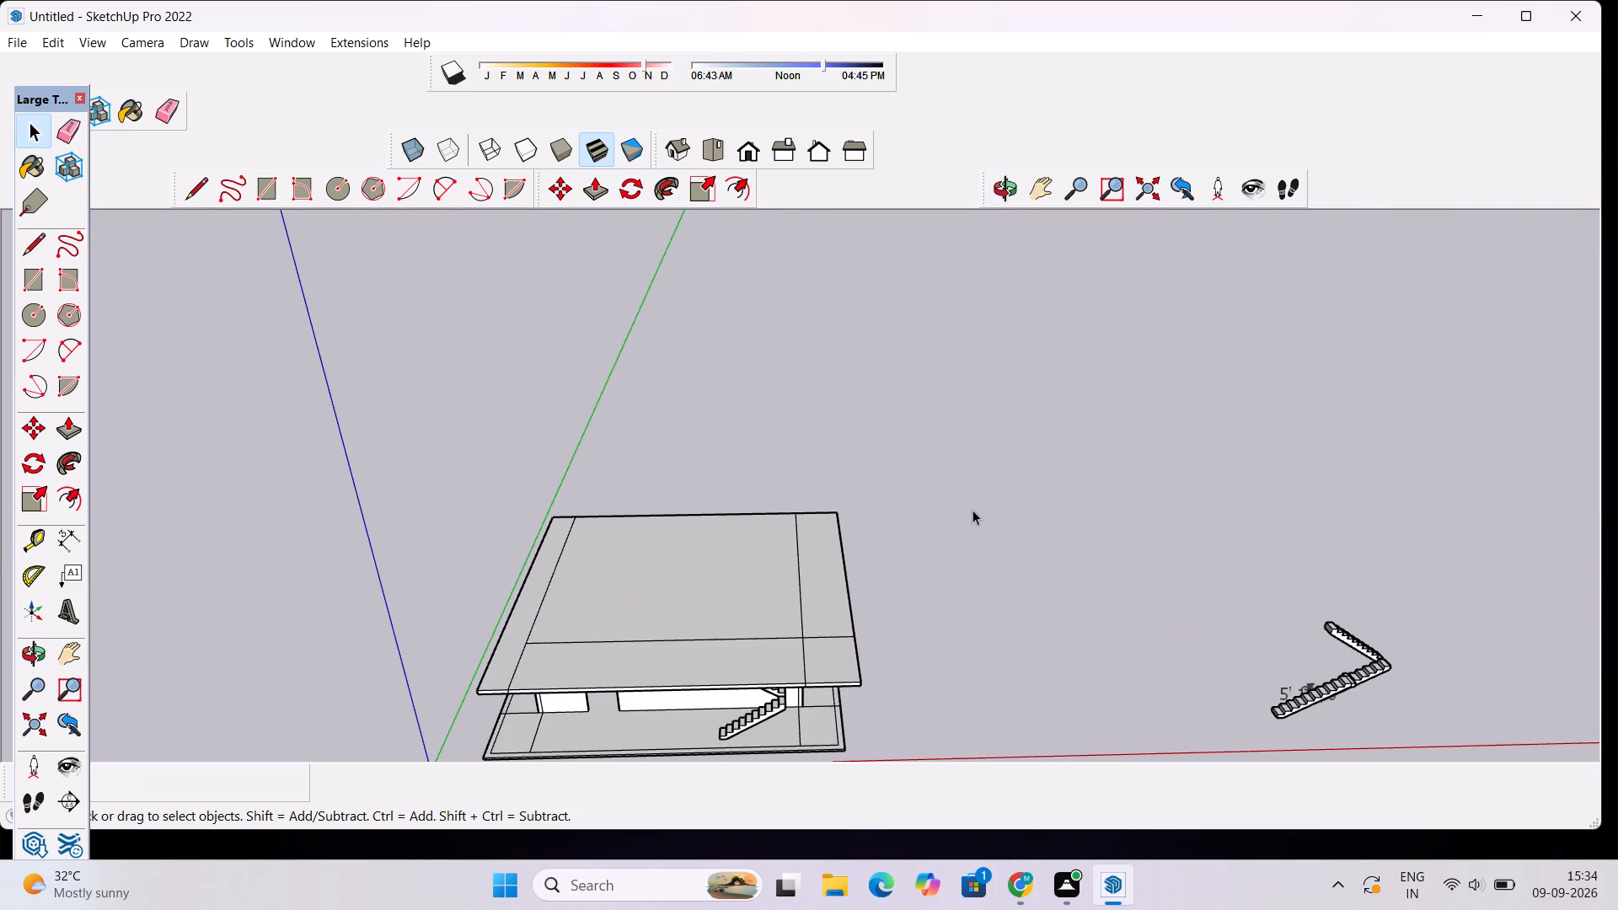
Delete the edge crossing the plinth from the staircase-end front wall corner, including its short remaining piece in the border strip.
scroll(850, 565, "down", 4)
scroll(733, 652, "up", 4)
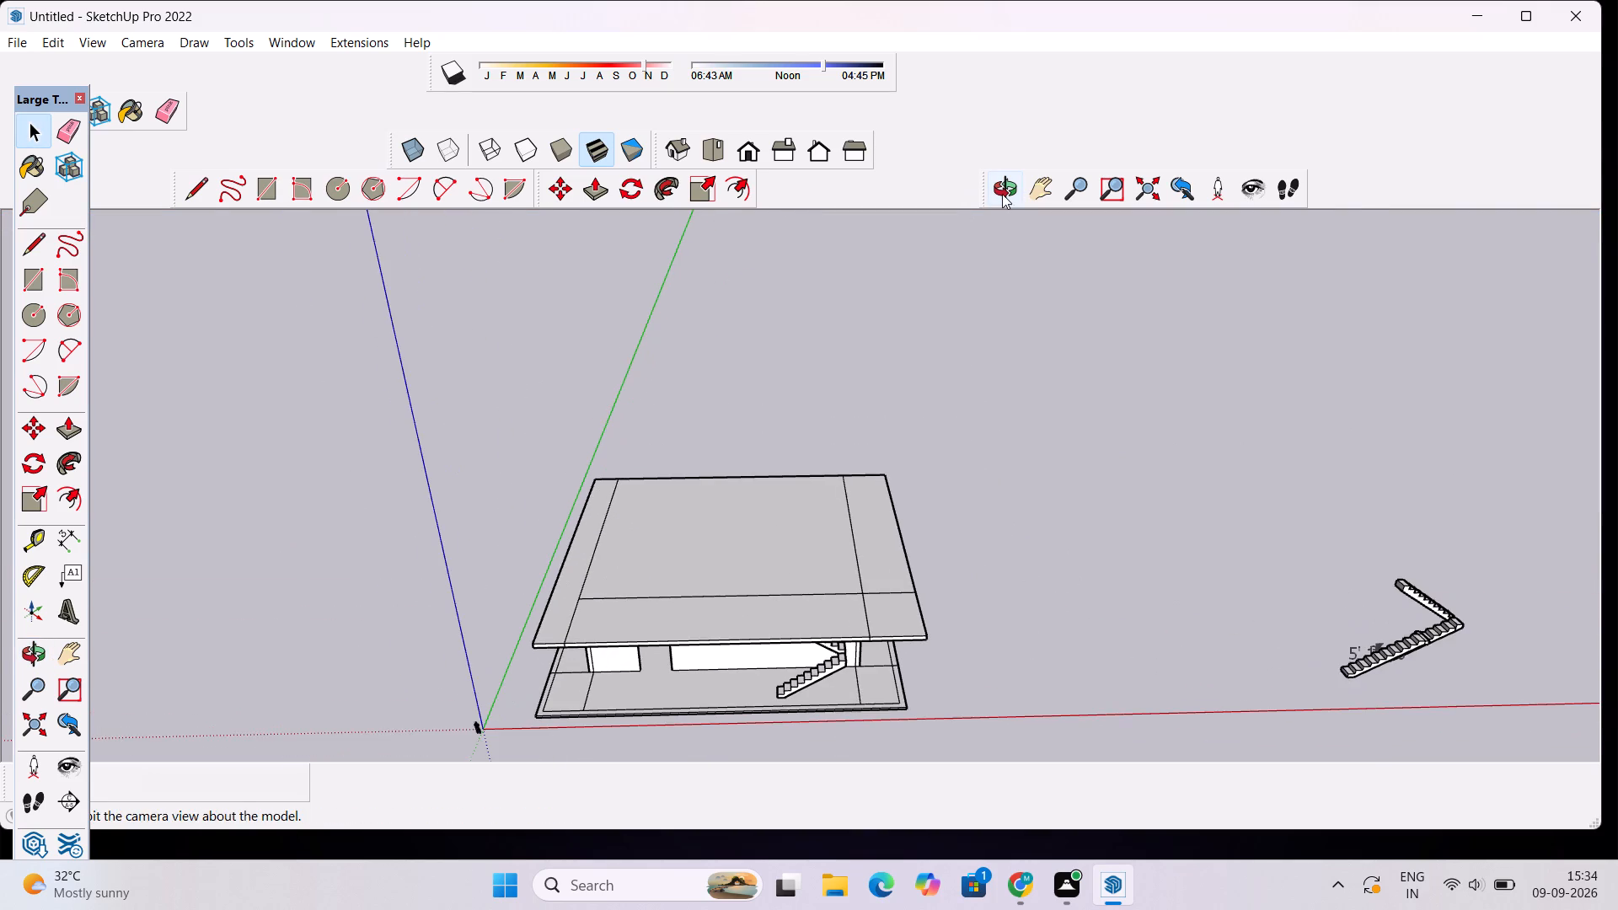
left_click(1002, 194)
left_click_drag(603, 437, 830, 408)
left_click_drag(988, 661, 836, 624)
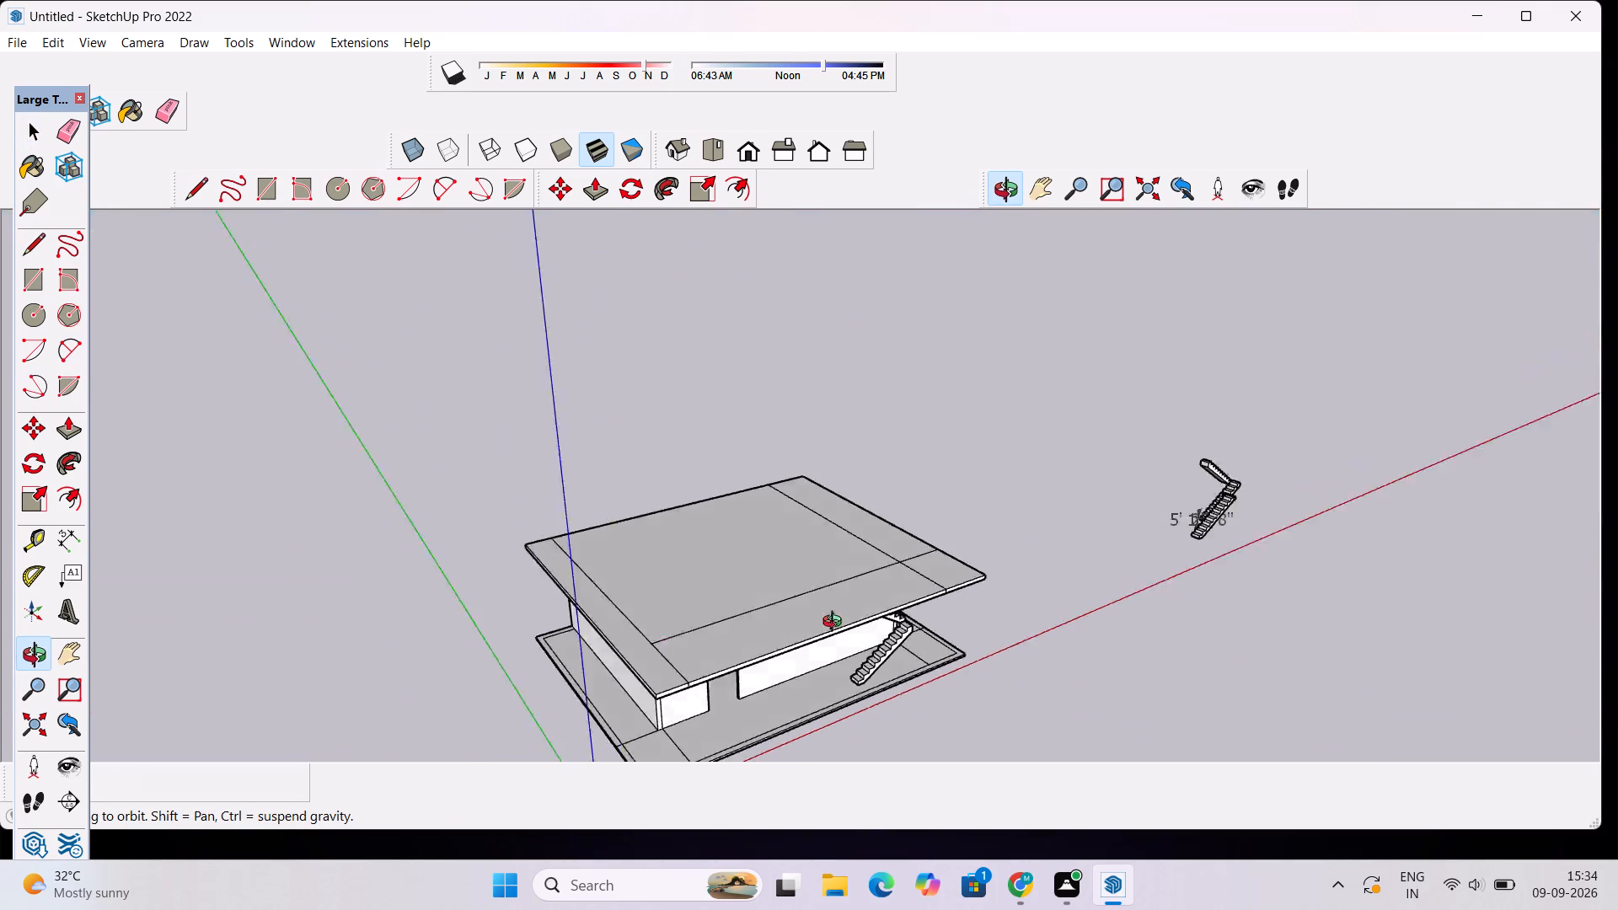
left_click_drag(836, 624, 646, 568)
scroll(519, 567, "up", 6)
scroll(895, 646, "up", 4)
left_click_drag(1131, 632, 993, 661)
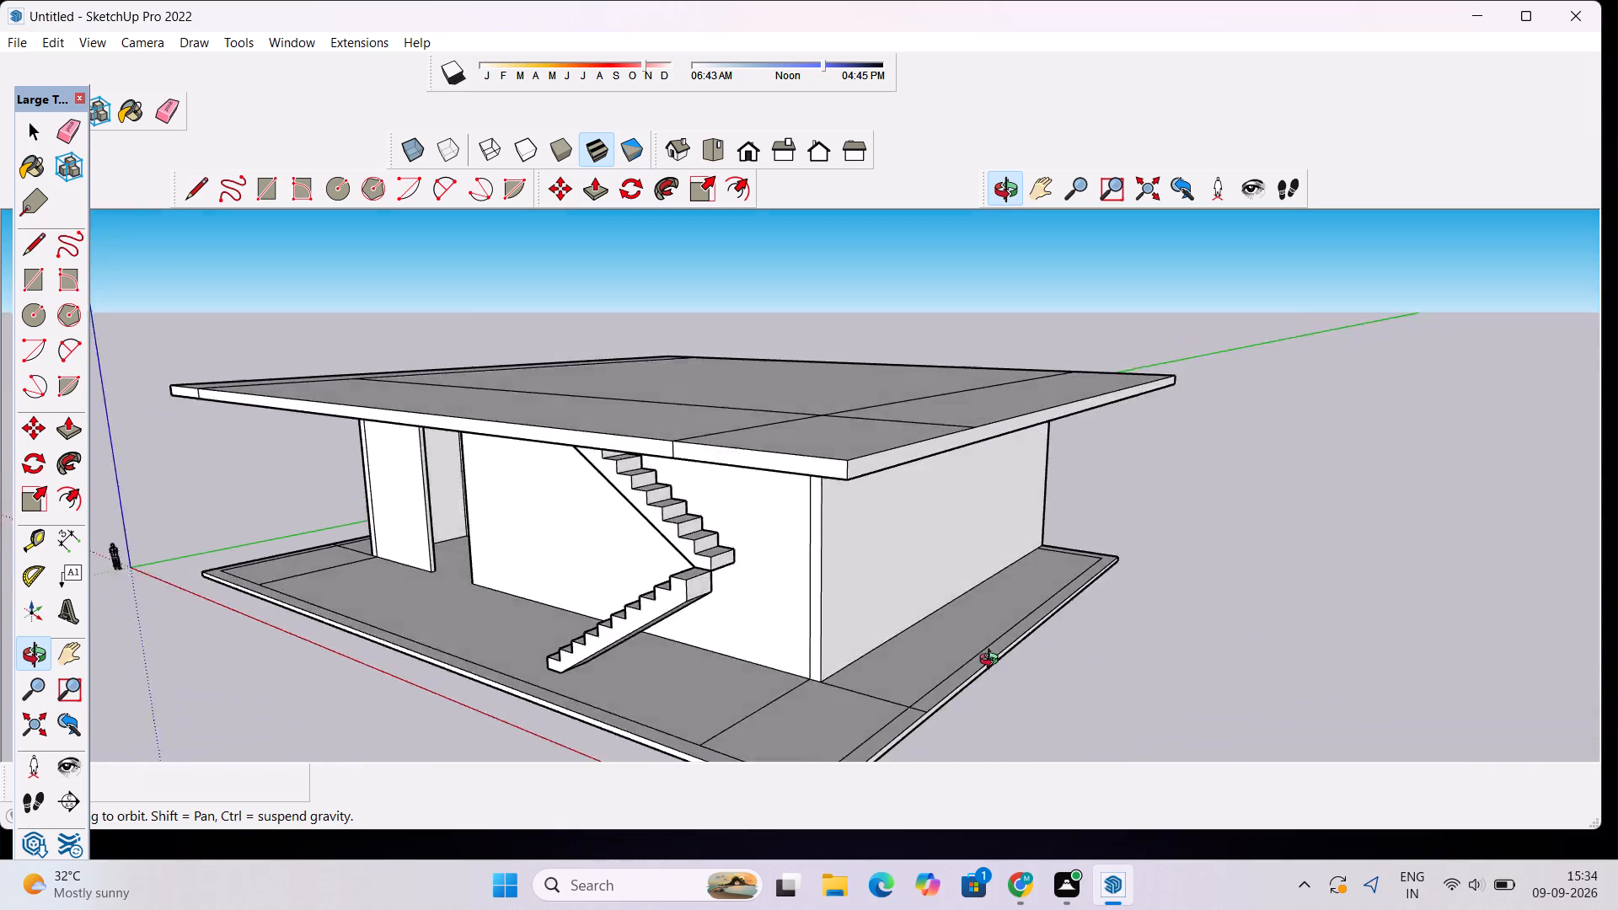
left_click_drag(993, 661, 908, 688)
scroll(824, 678, "down", 9)
scroll(808, 710, "up", 9)
key("space")
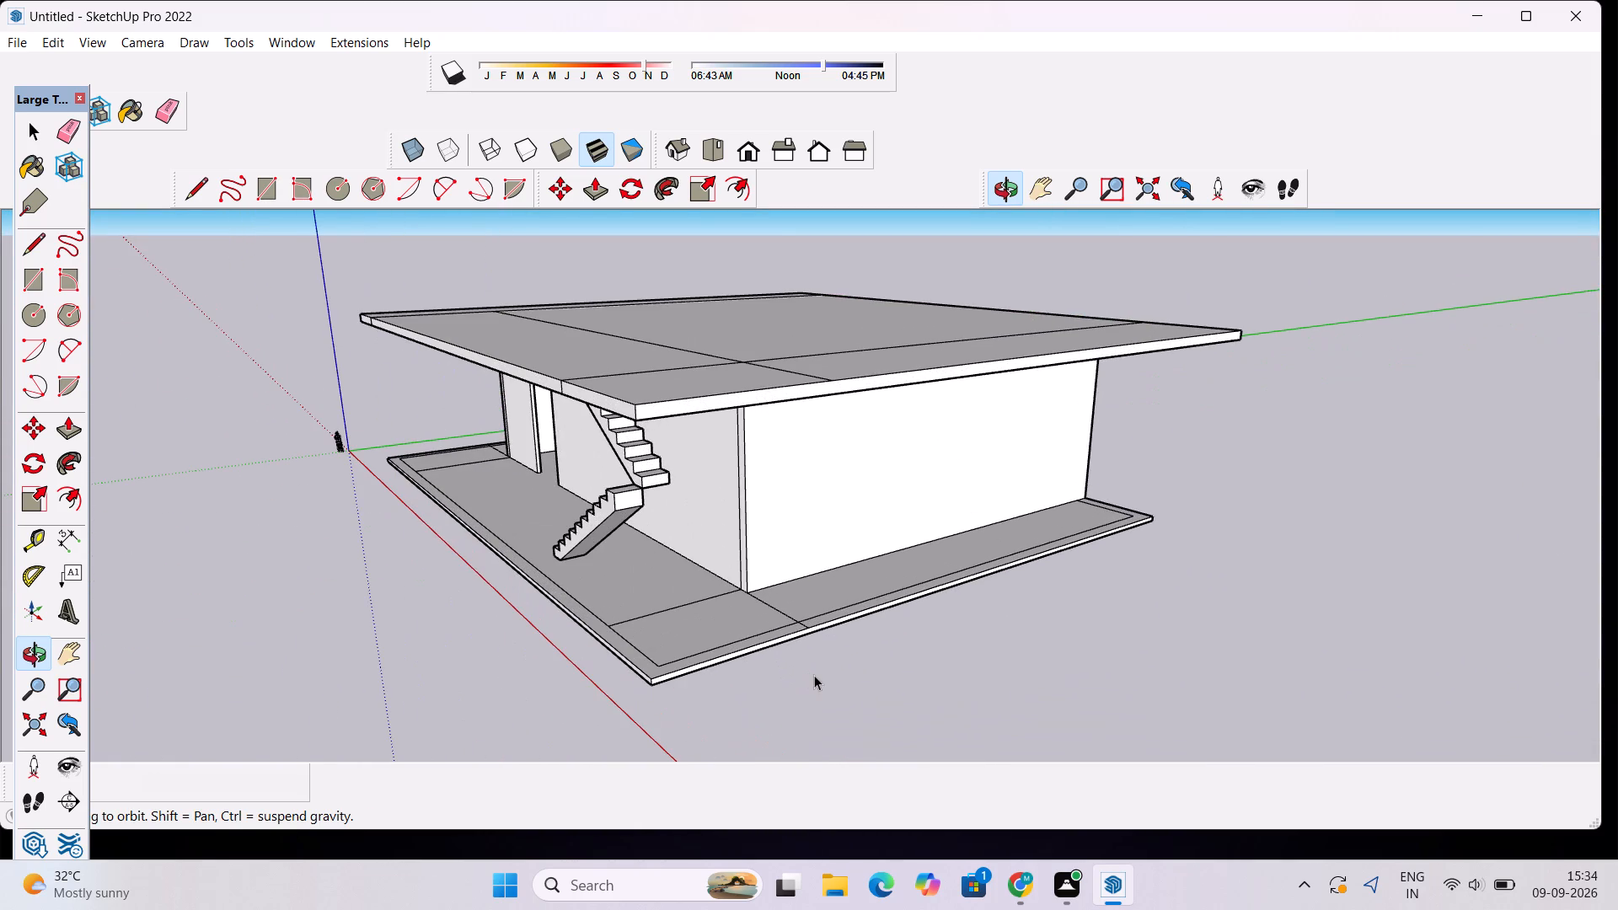
scroll(812, 645, "up", 4)
left_click(774, 600)
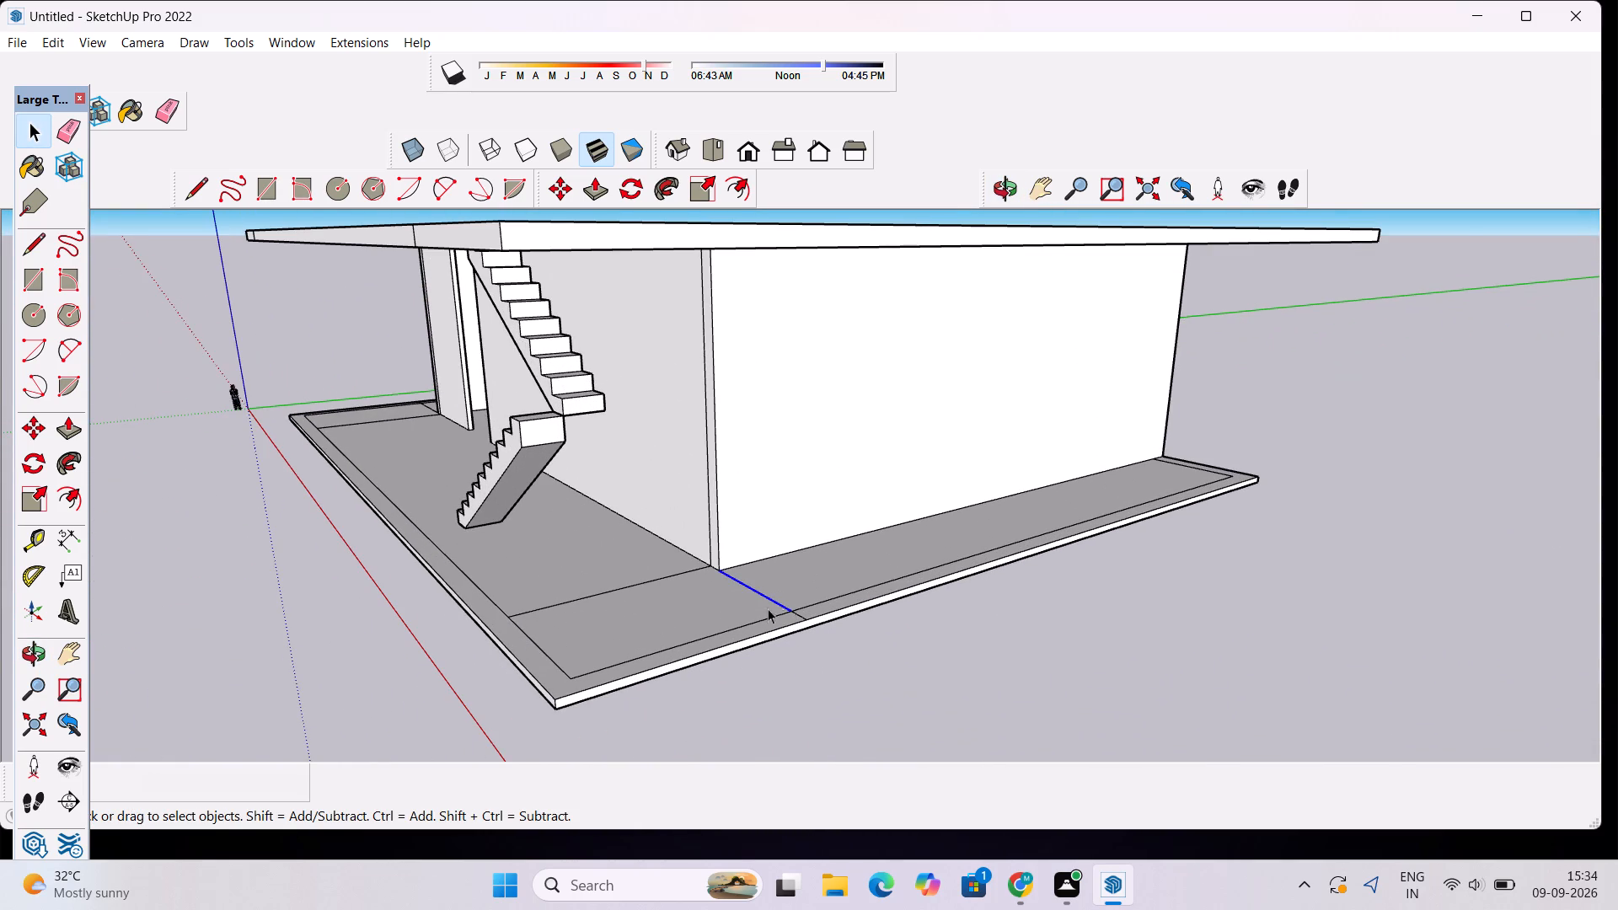
key("Delete")
scroll(828, 622, "up", 5)
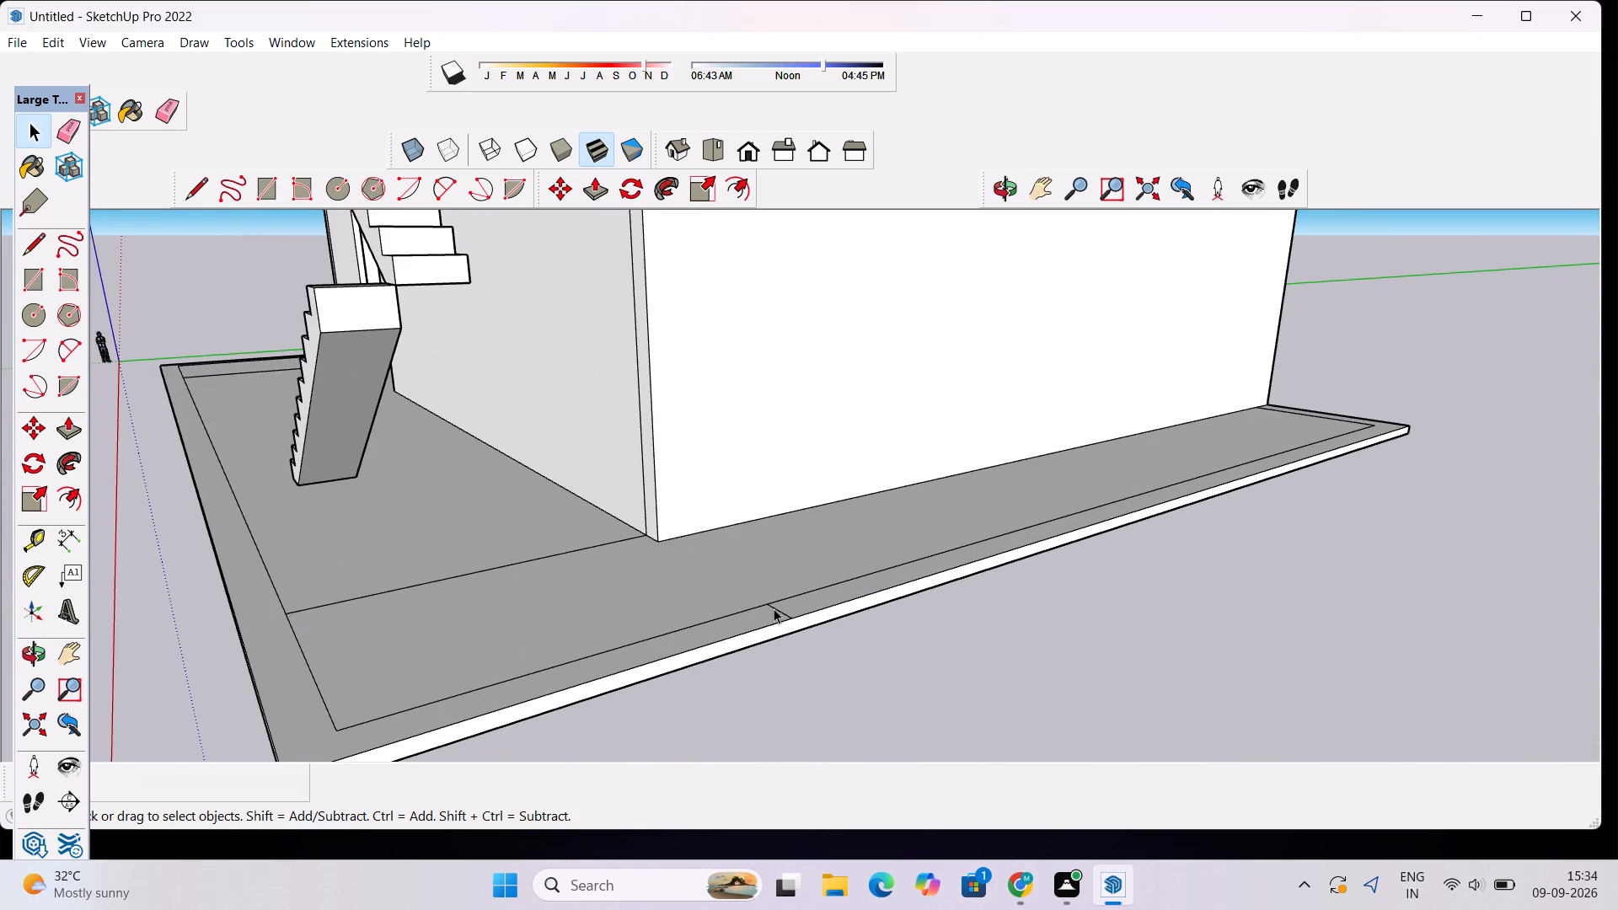
left_click(774, 608)
key("Delete")
Delete the edge running from the doorway-end front wall corner to the plinth's end side, including its short piece in the border strip.
scroll(806, 598, "down", 10)
scroll(658, 565, "up", 1)
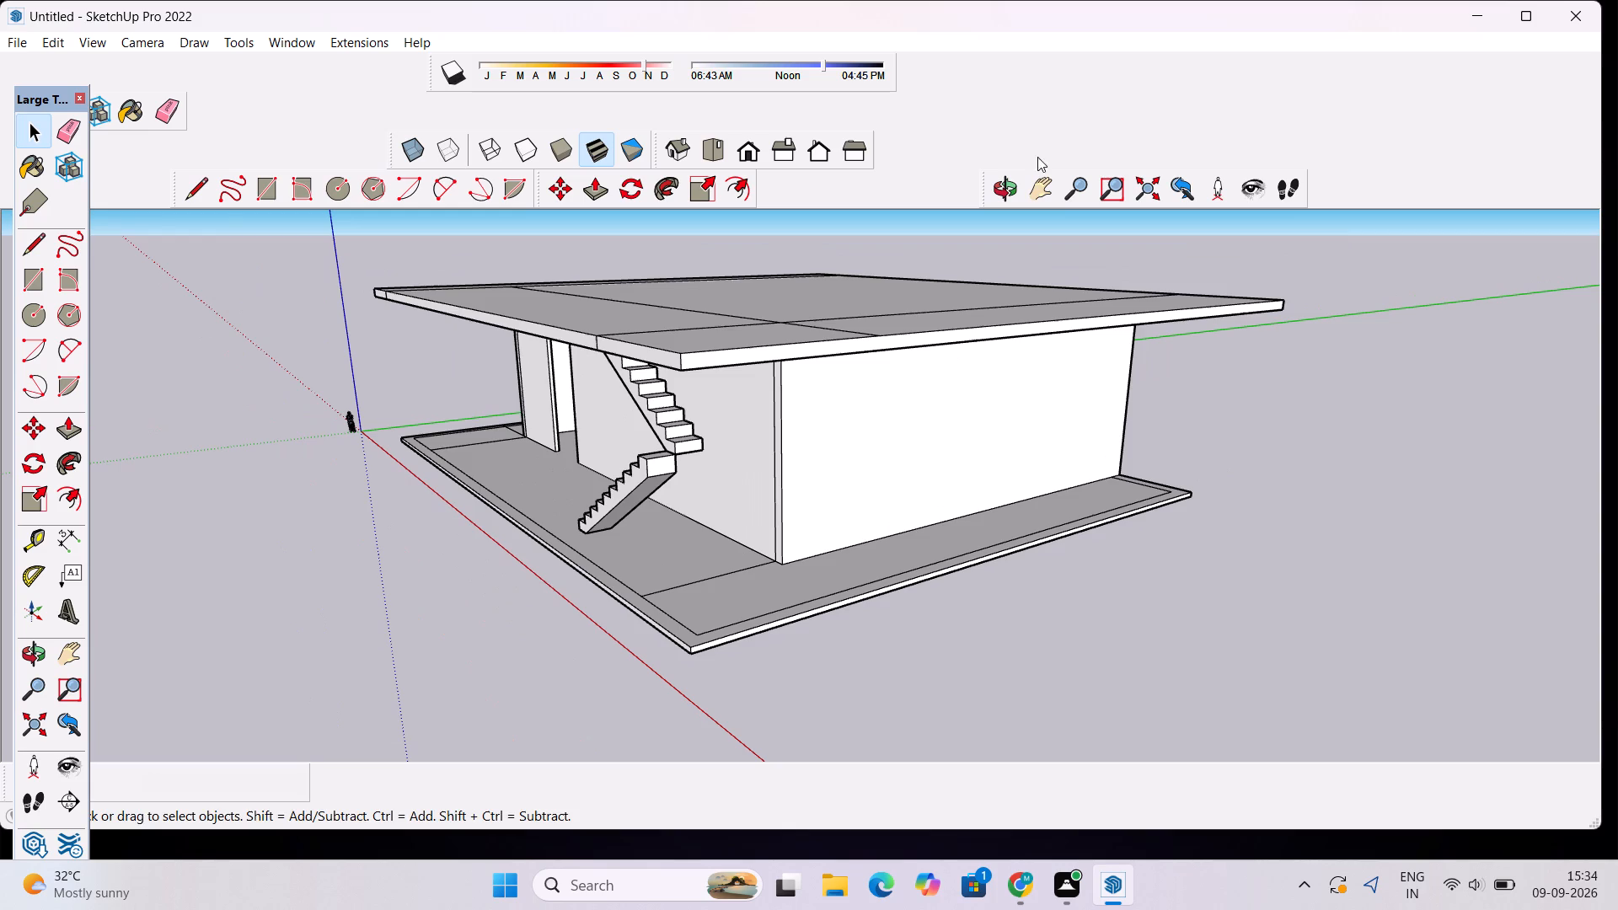
left_click(1000, 185)
left_click_drag(537, 369, 1146, 438)
scroll(618, 694, "down", 5)
scroll(629, 750, "up", 8)
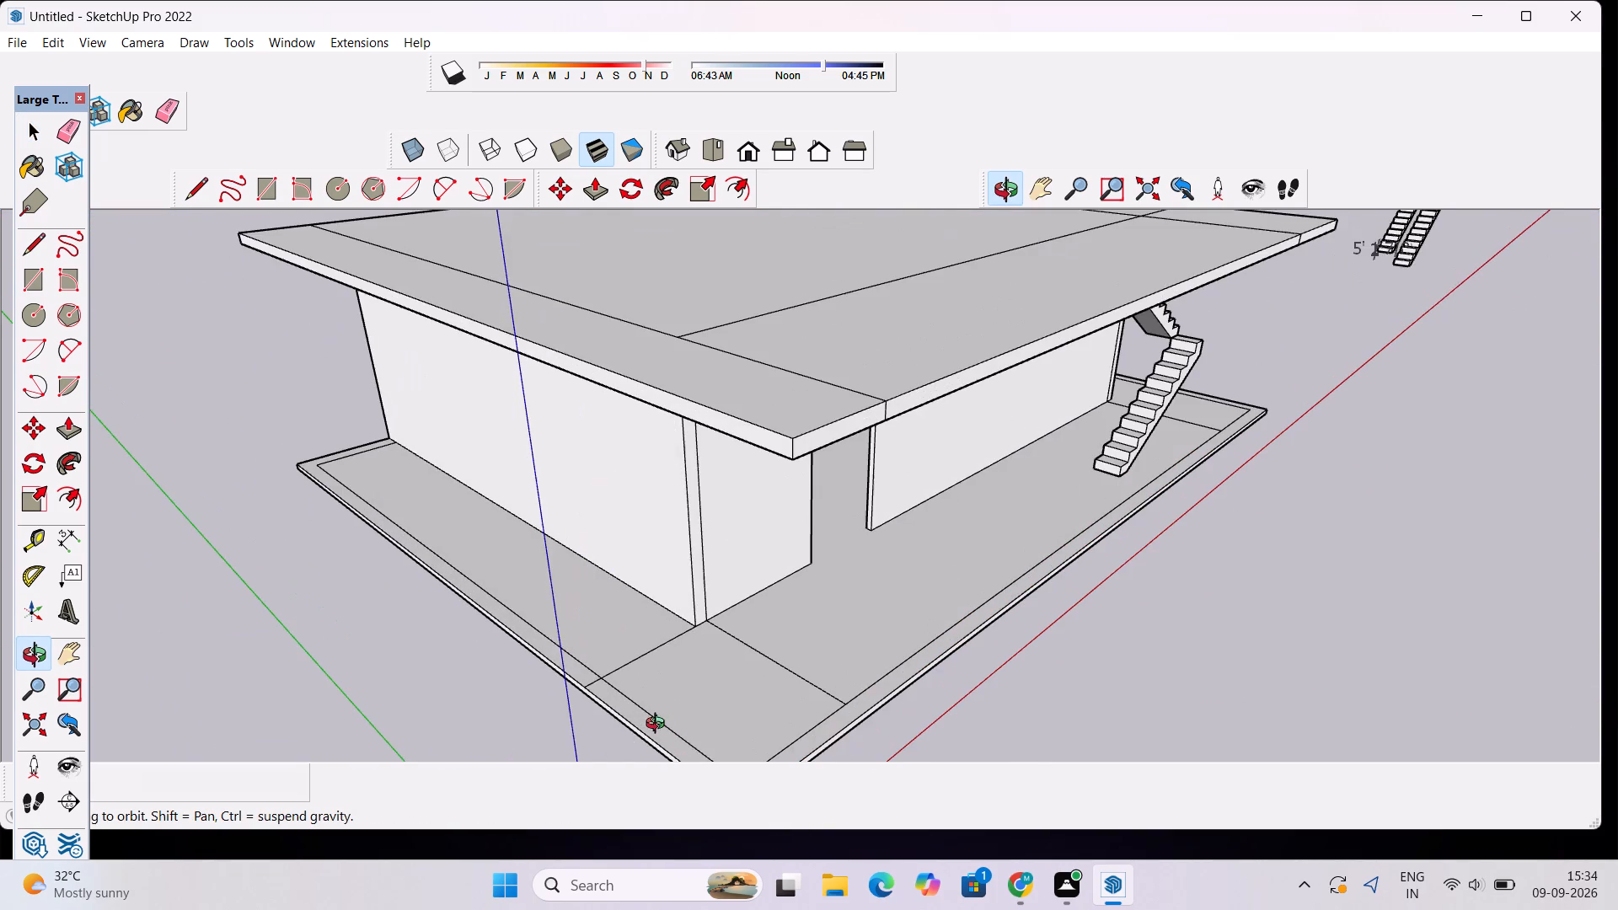
scroll(721, 774, "down", 12)
scroll(779, 742, "up", 7)
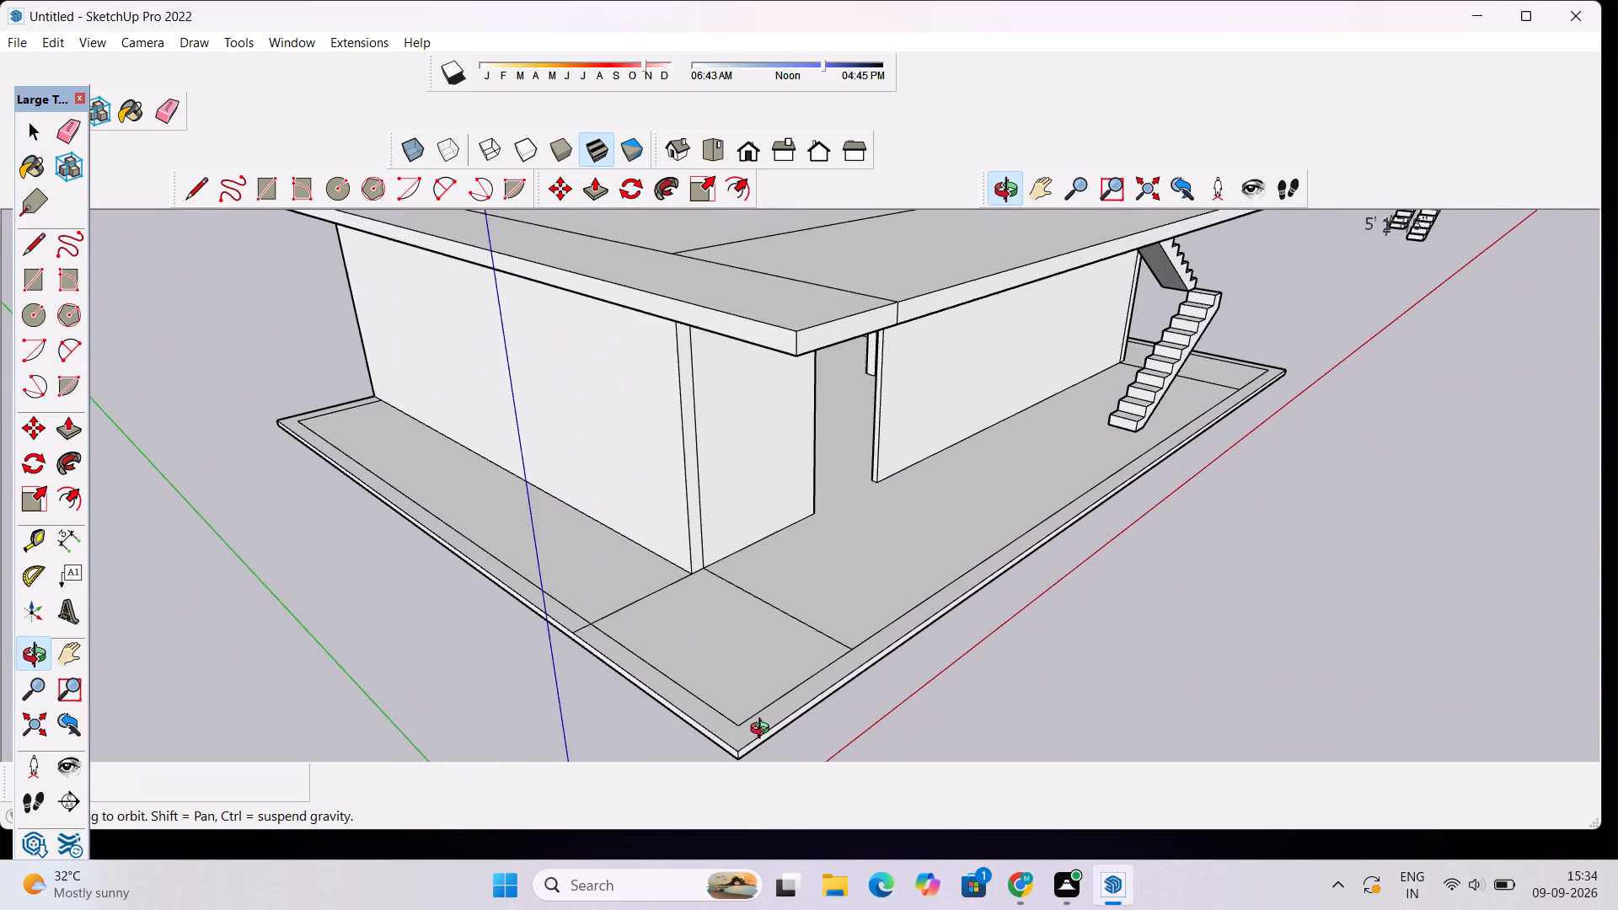
scroll(763, 724, "up", 3)
key("space")
left_click(624, 554)
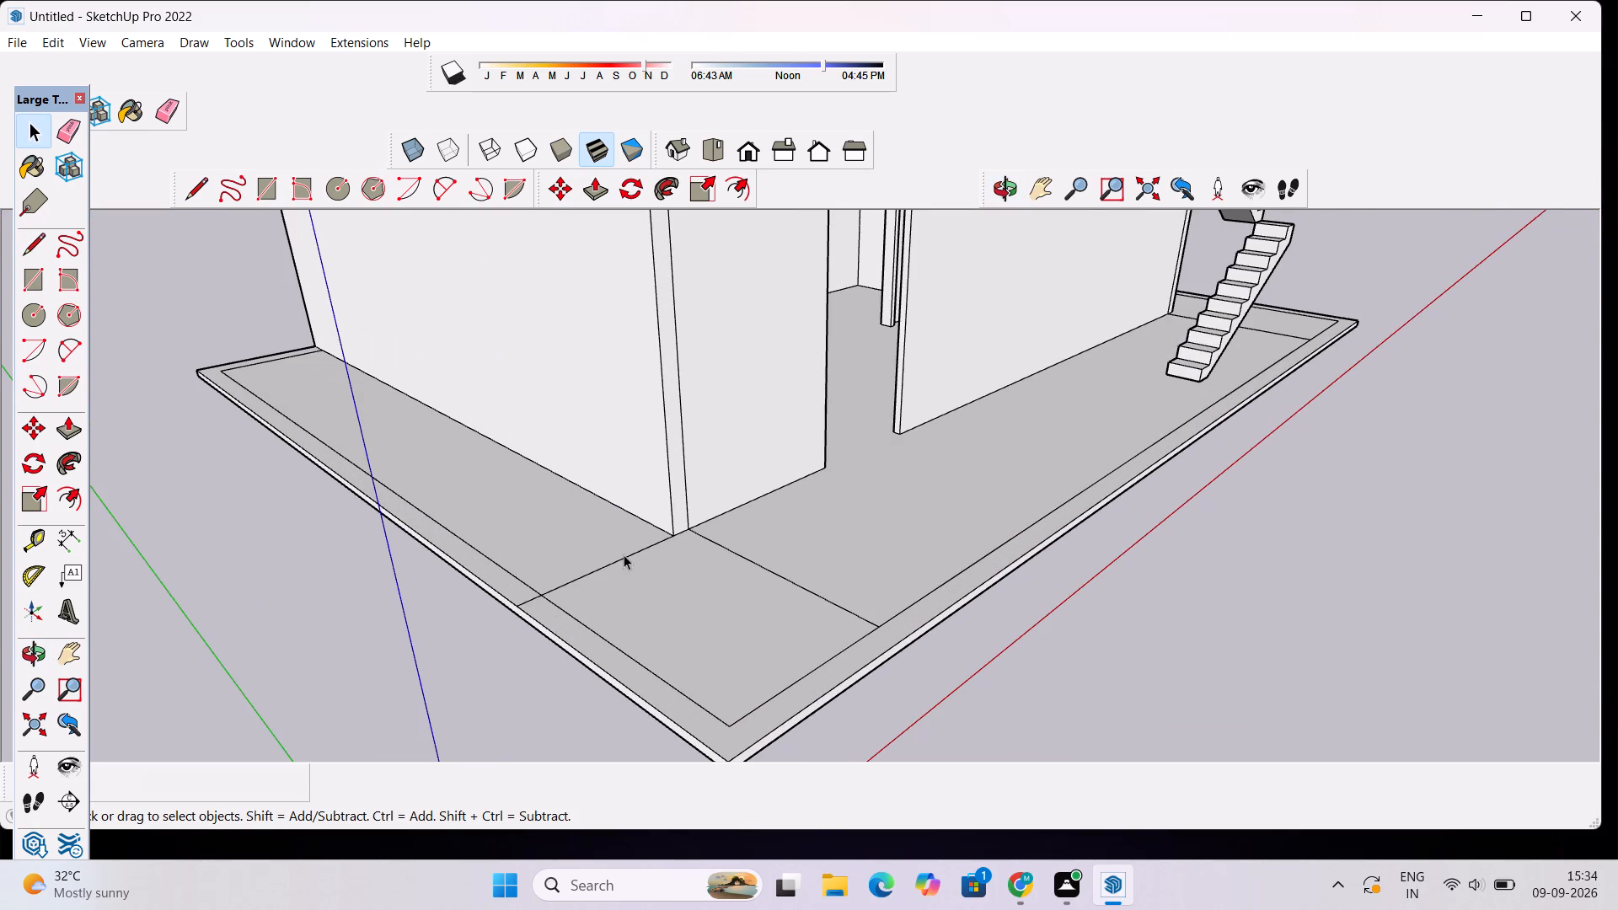
key("Delete")
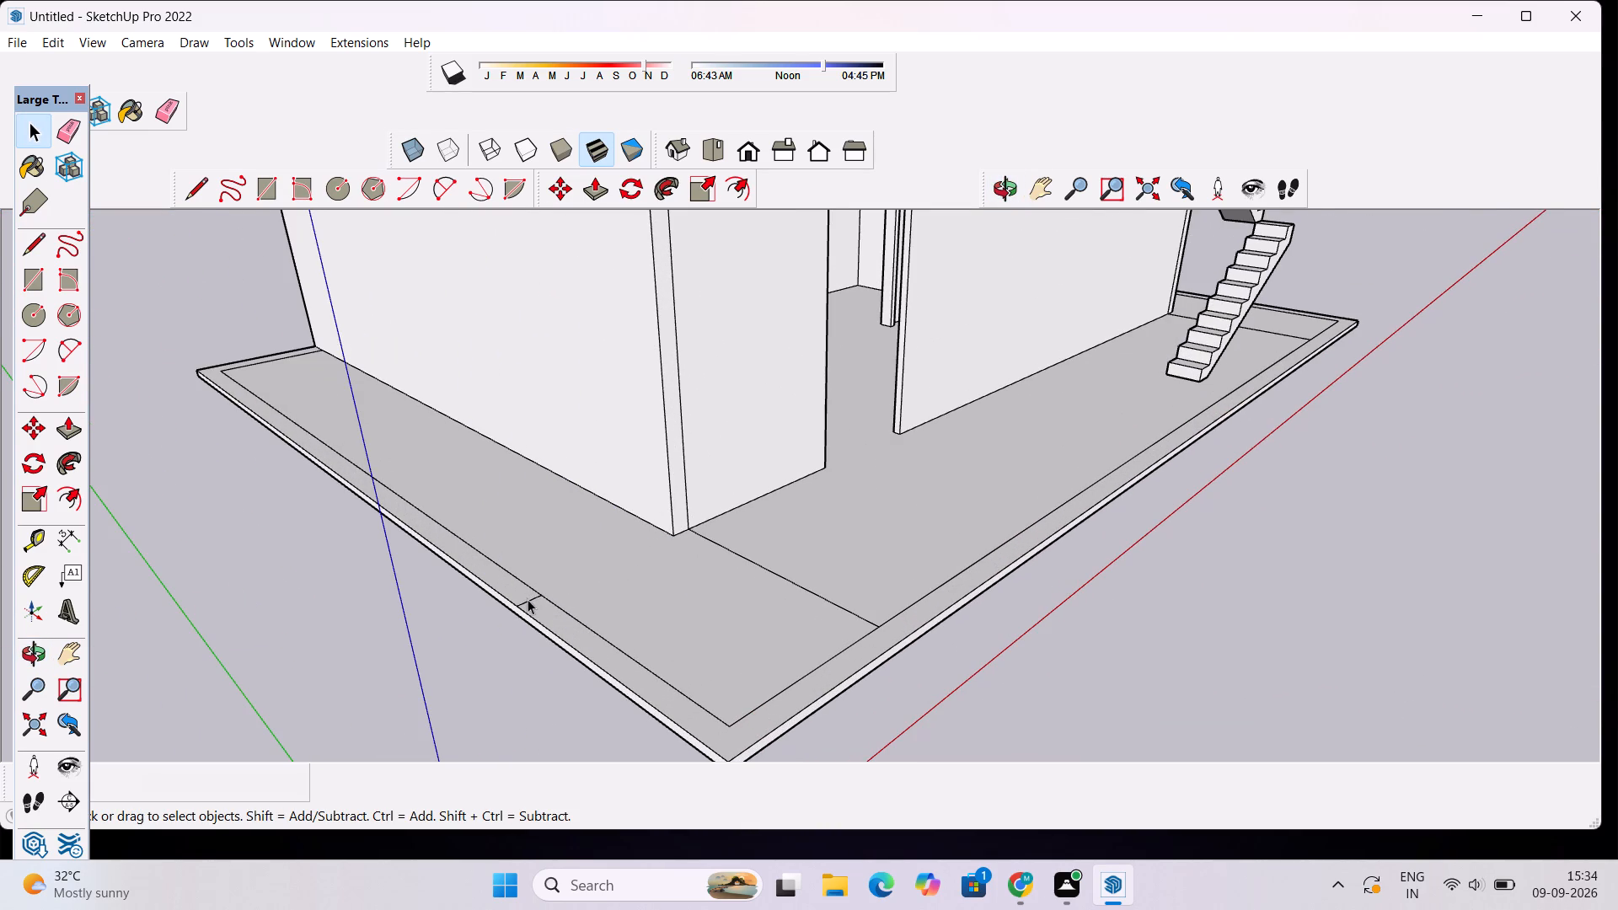
left_click(528, 599)
key("Delete")
Draw a rectangle about 2' 8" by 1' 8" across the plinth's front border strip, starting where the doorway-end wall's extension line meets it.
scroll(650, 602, "down", 4)
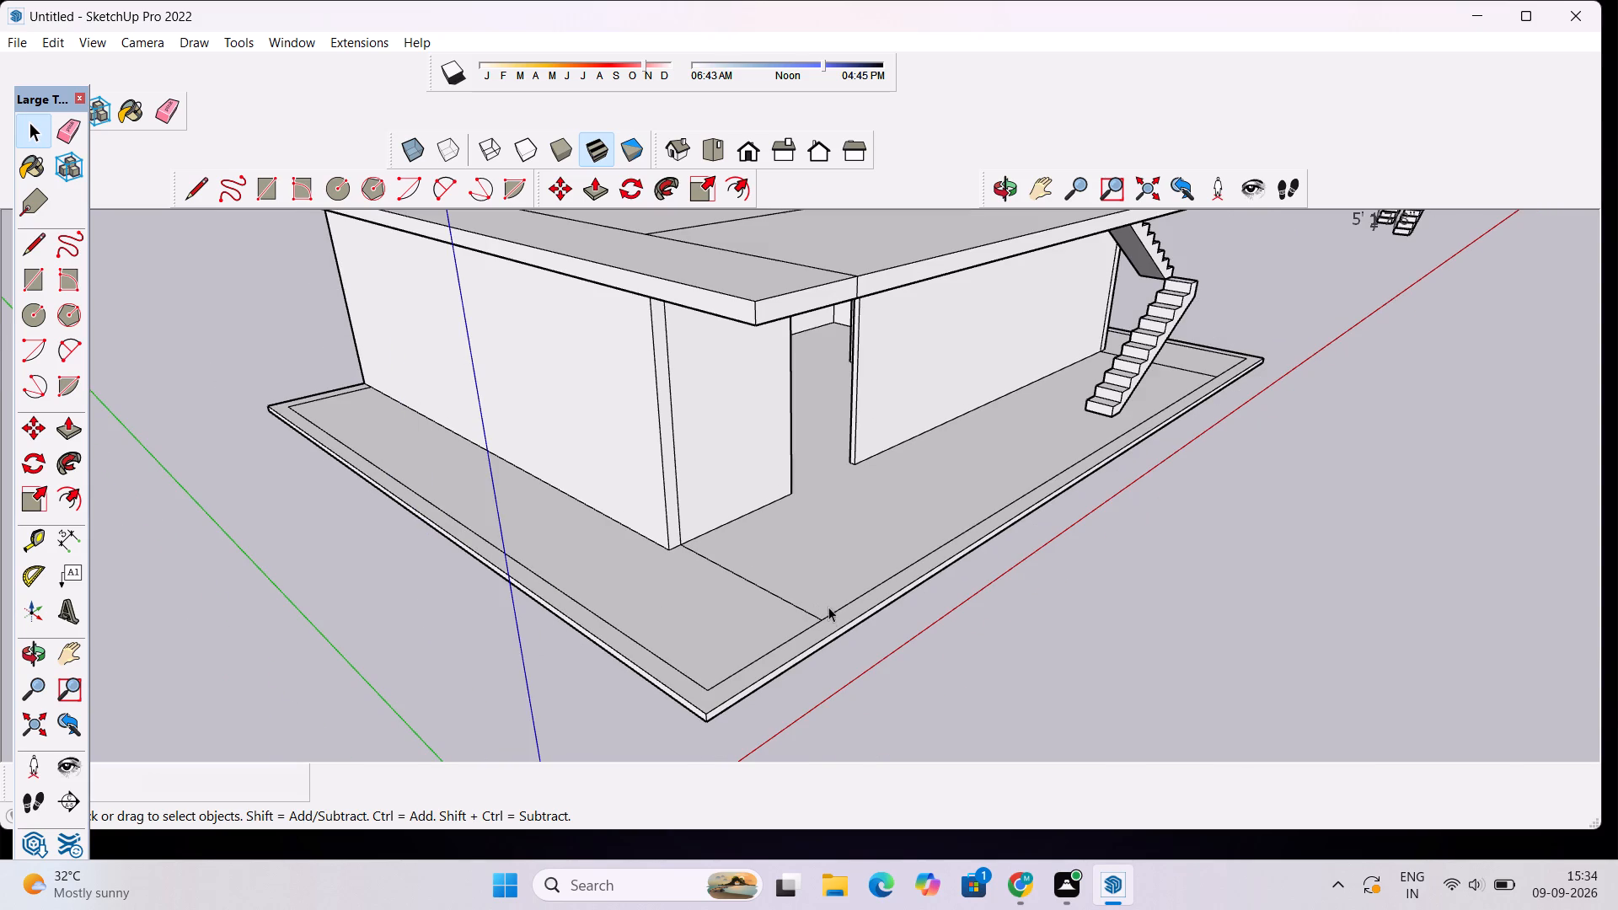
scroll(920, 621, "up", 3)
scroll(912, 609, "down", 3)
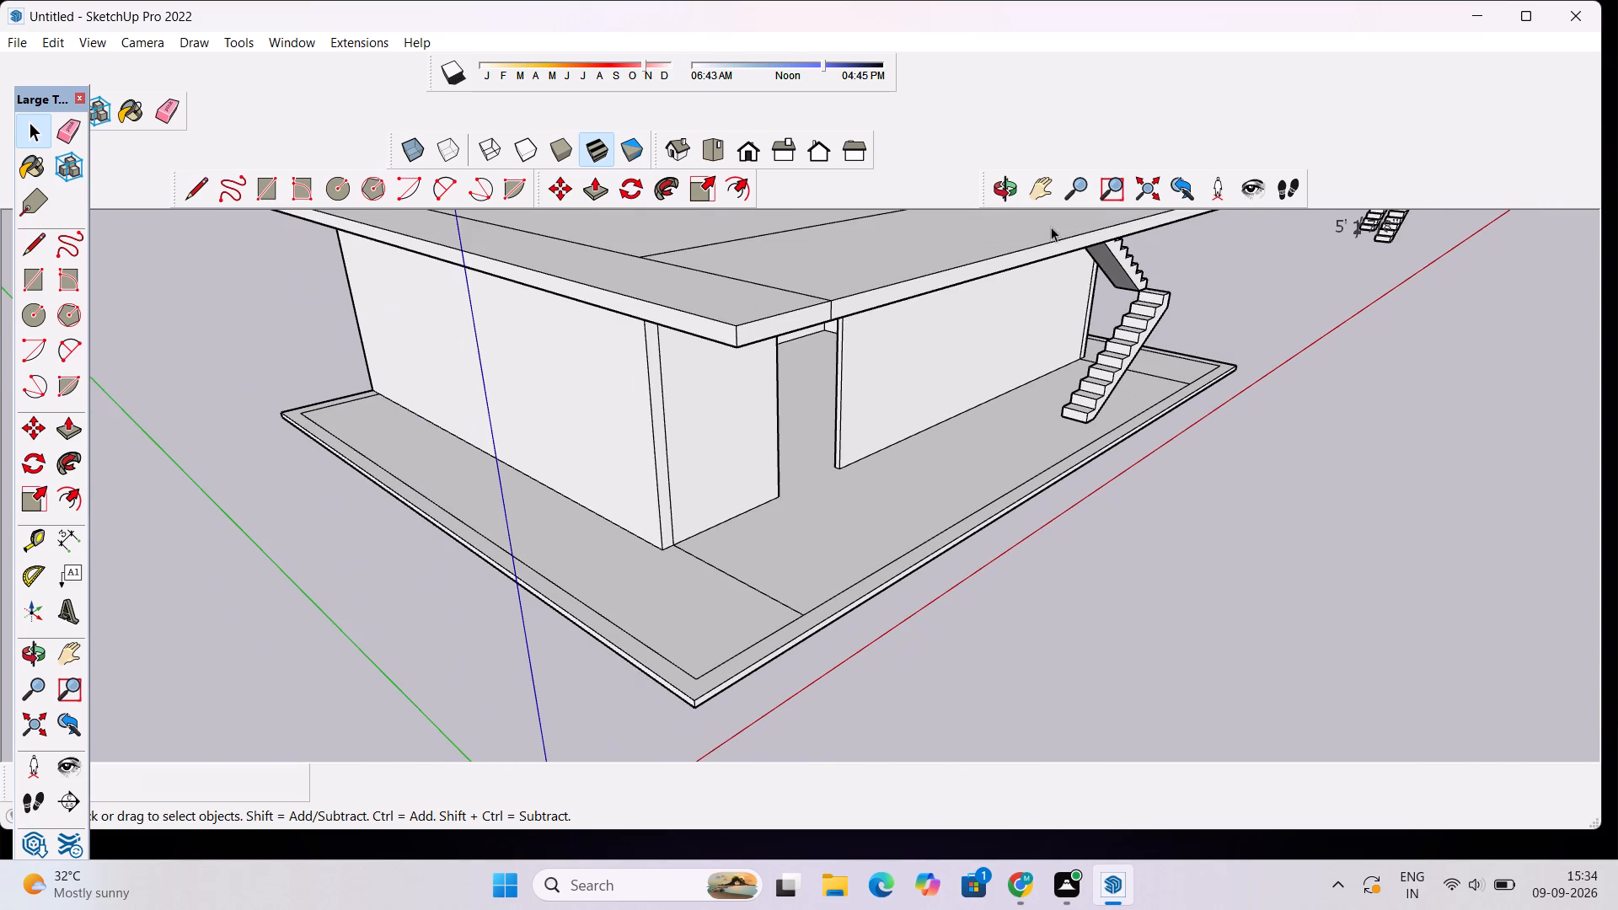
left_click(1009, 177)
left_click_drag(1083, 437, 880, 460)
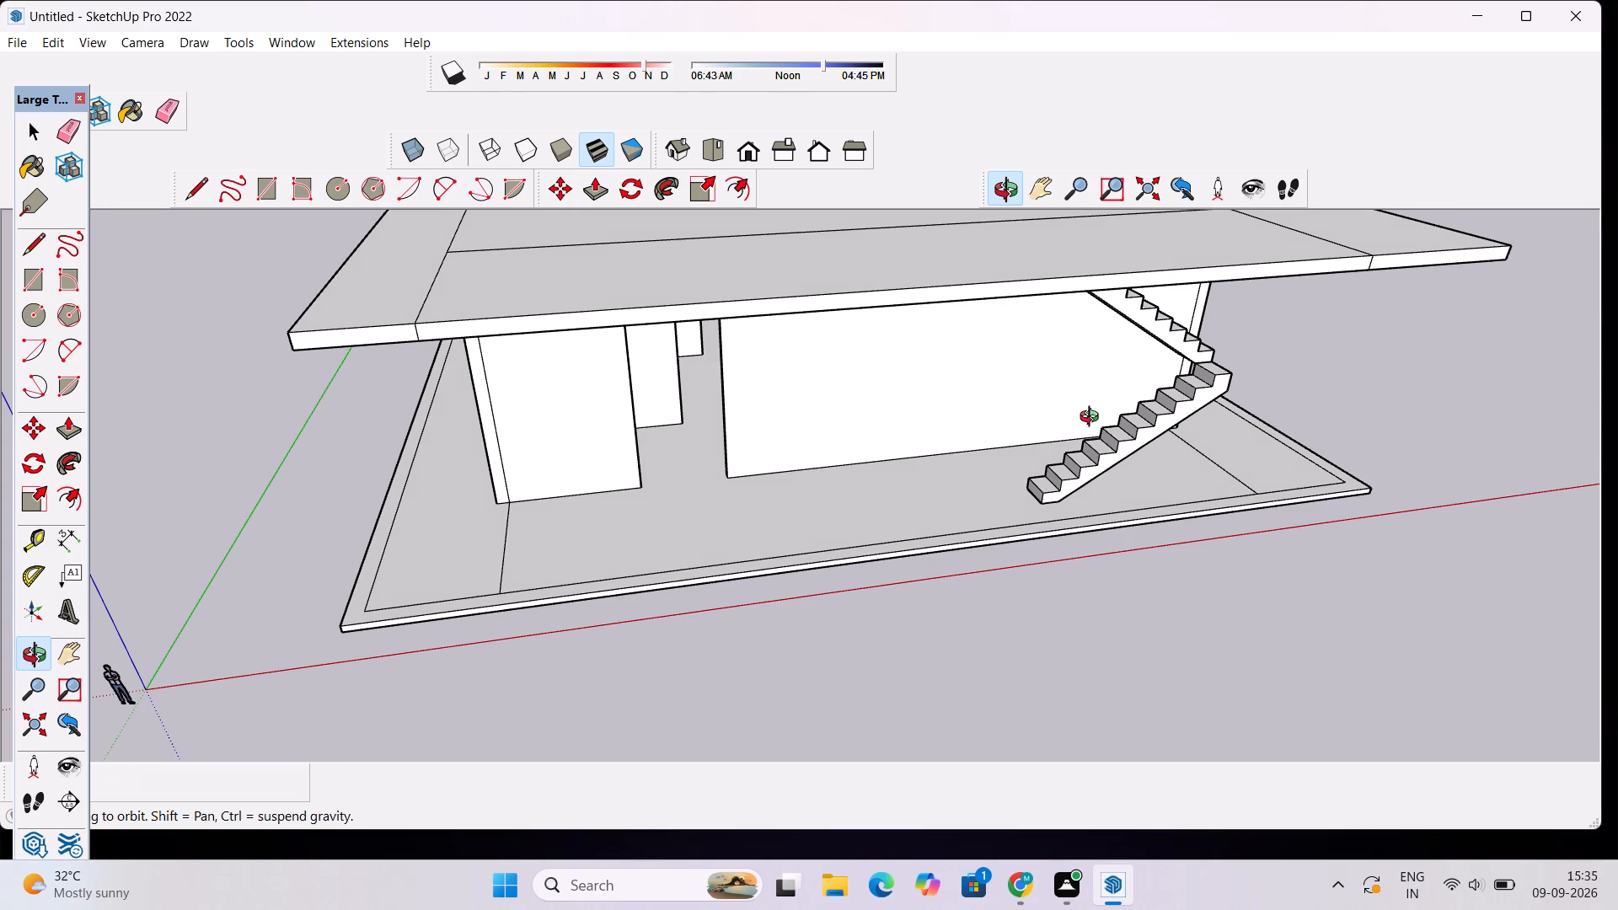
scroll(689, 415, "down", 3)
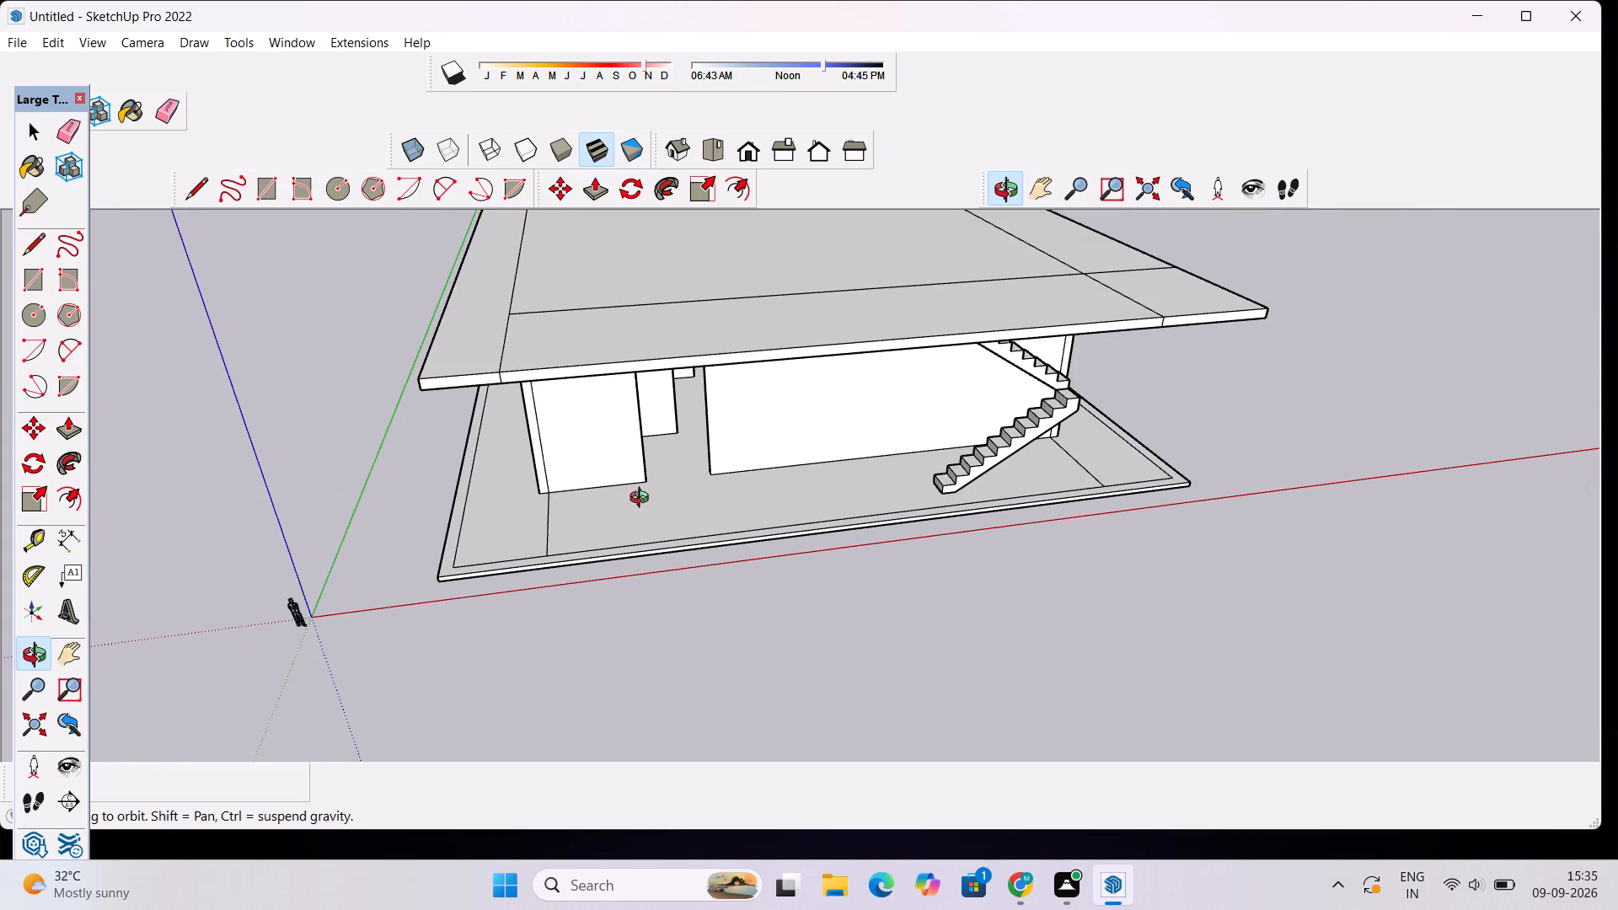
scroll(506, 564, "up", 6)
scroll(508, 562, "down", 1)
key("space")
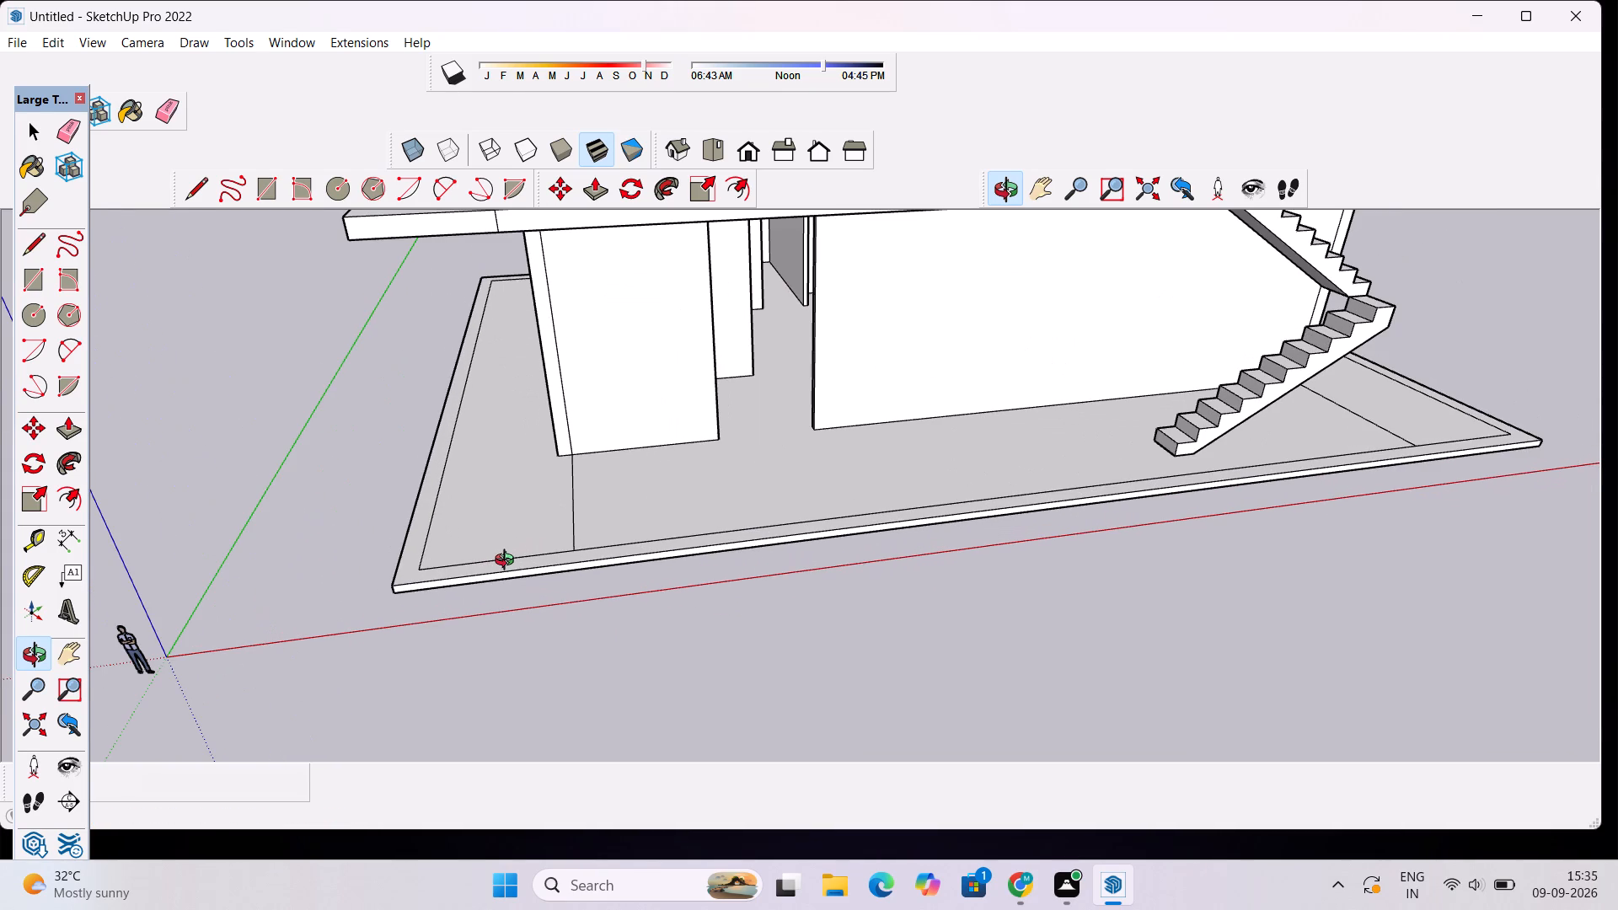
key("r")
scroll(593, 533, "up", 4)
left_click(564, 560)
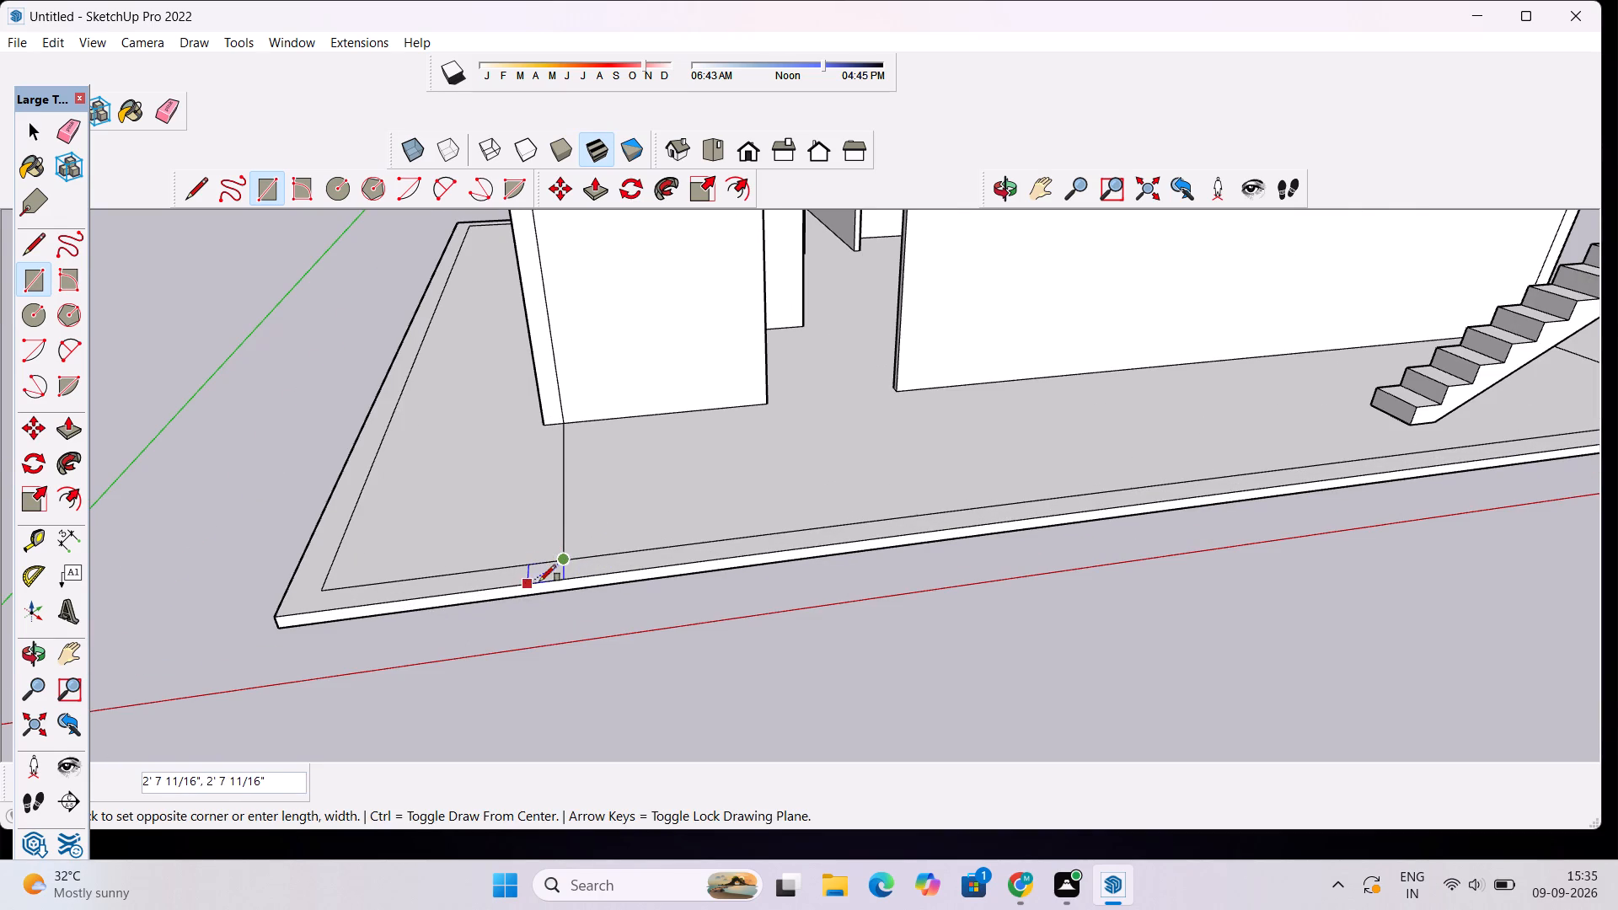
left_click(539, 582)
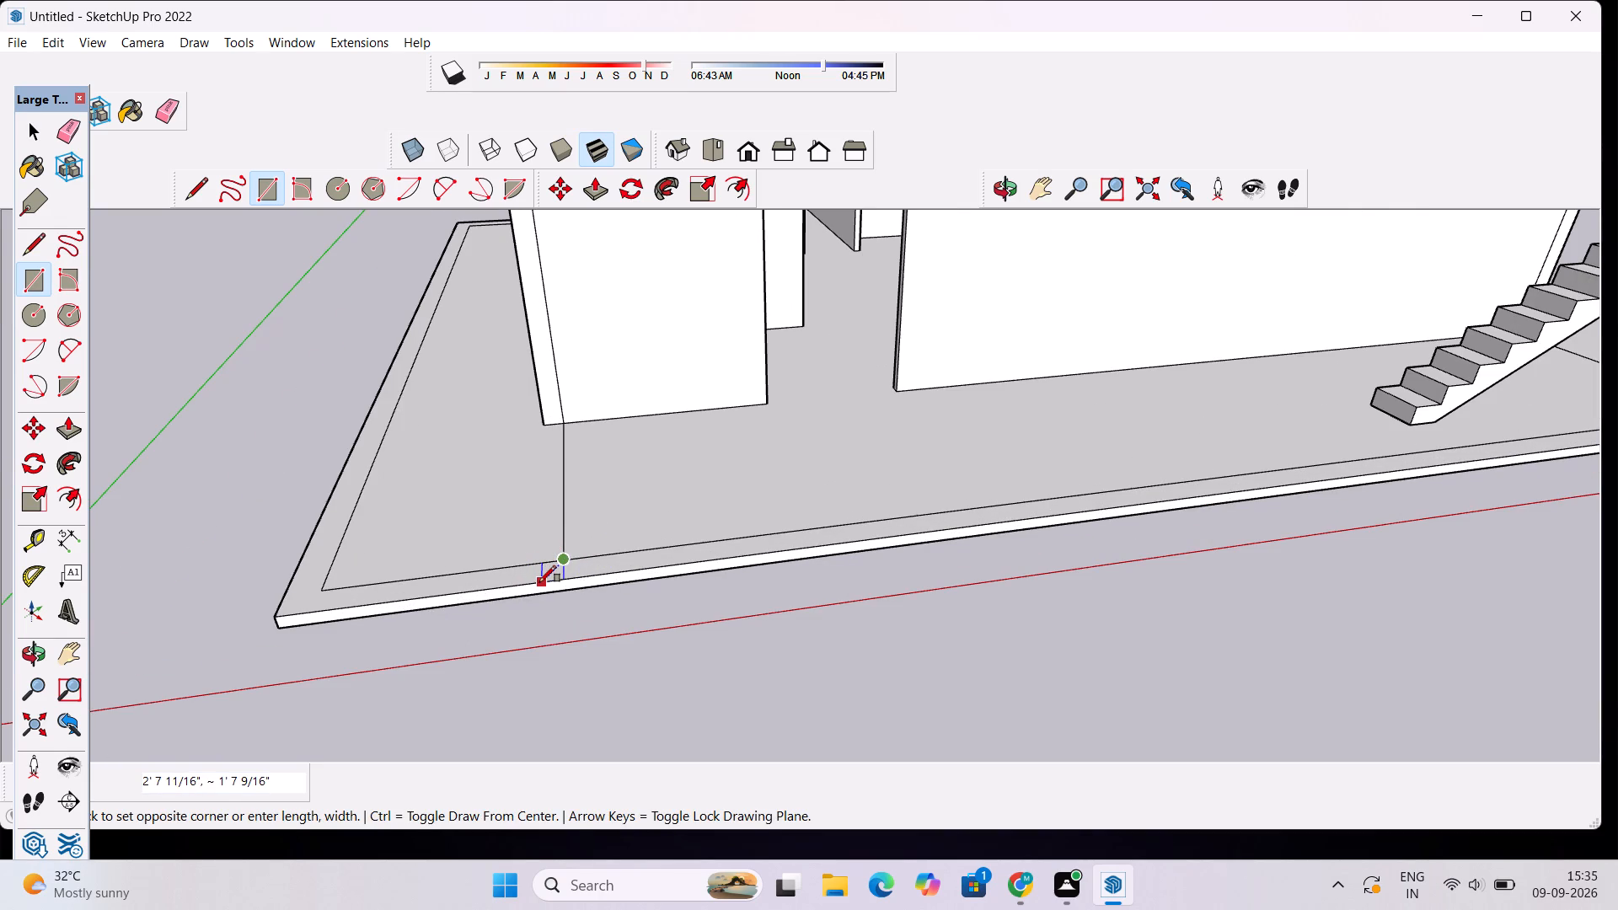
key("space")
Push/Pull the small border rectangle up about 39' to the roof slab's underside to form a column.
scroll(554, 559, "up", 2)
left_click(558, 572)
key("p")
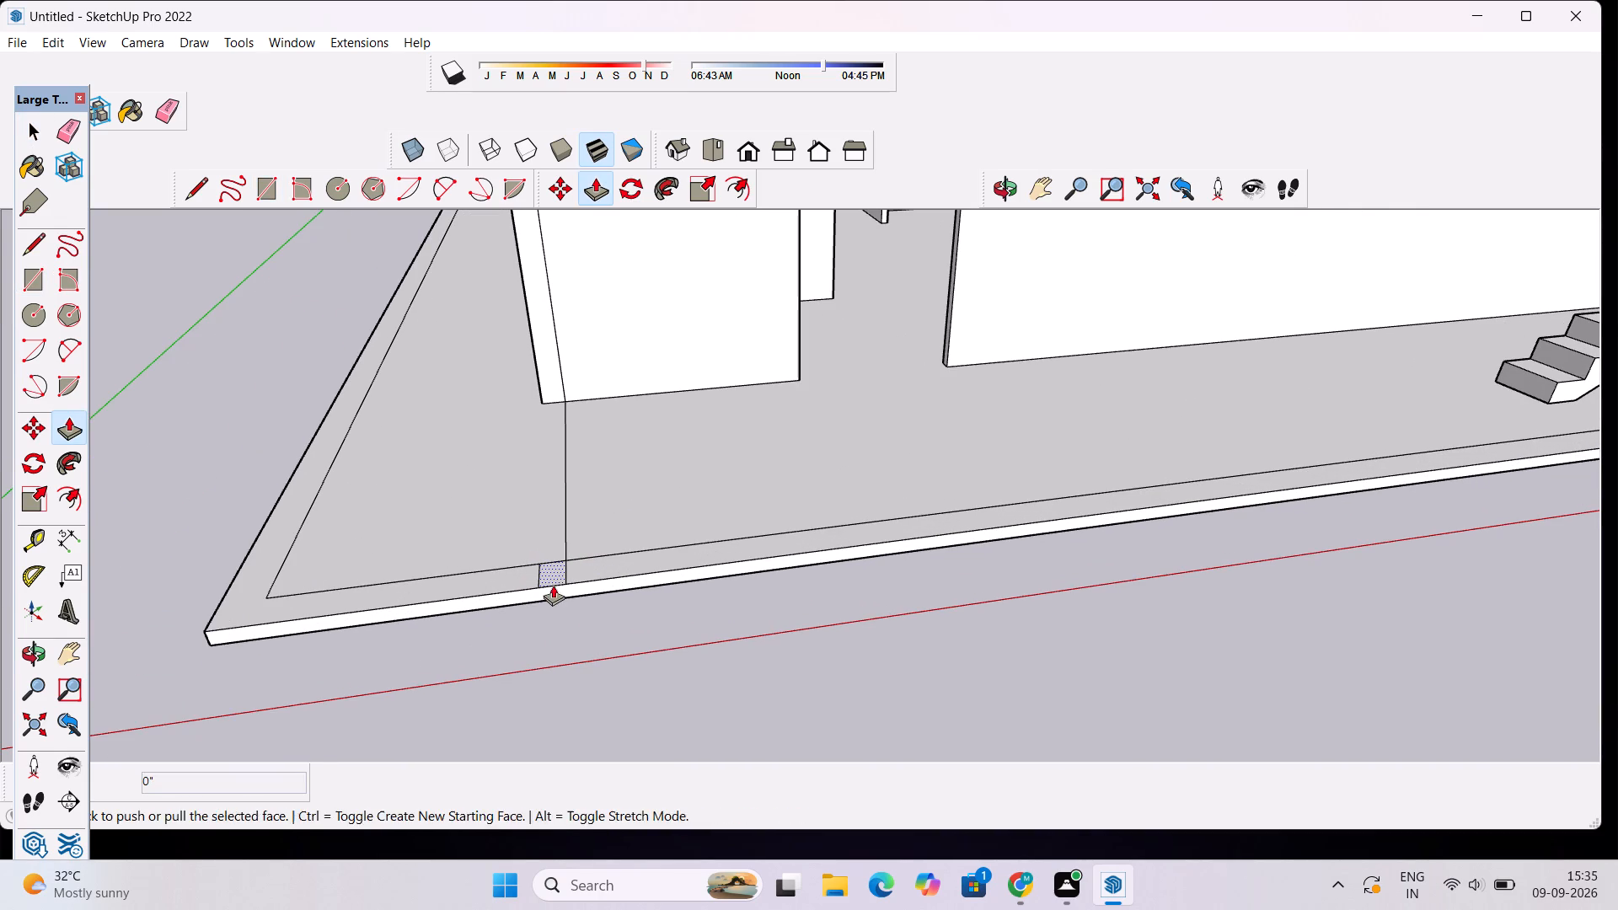
left_click(553, 585)
scroll(560, 508, "down", 6)
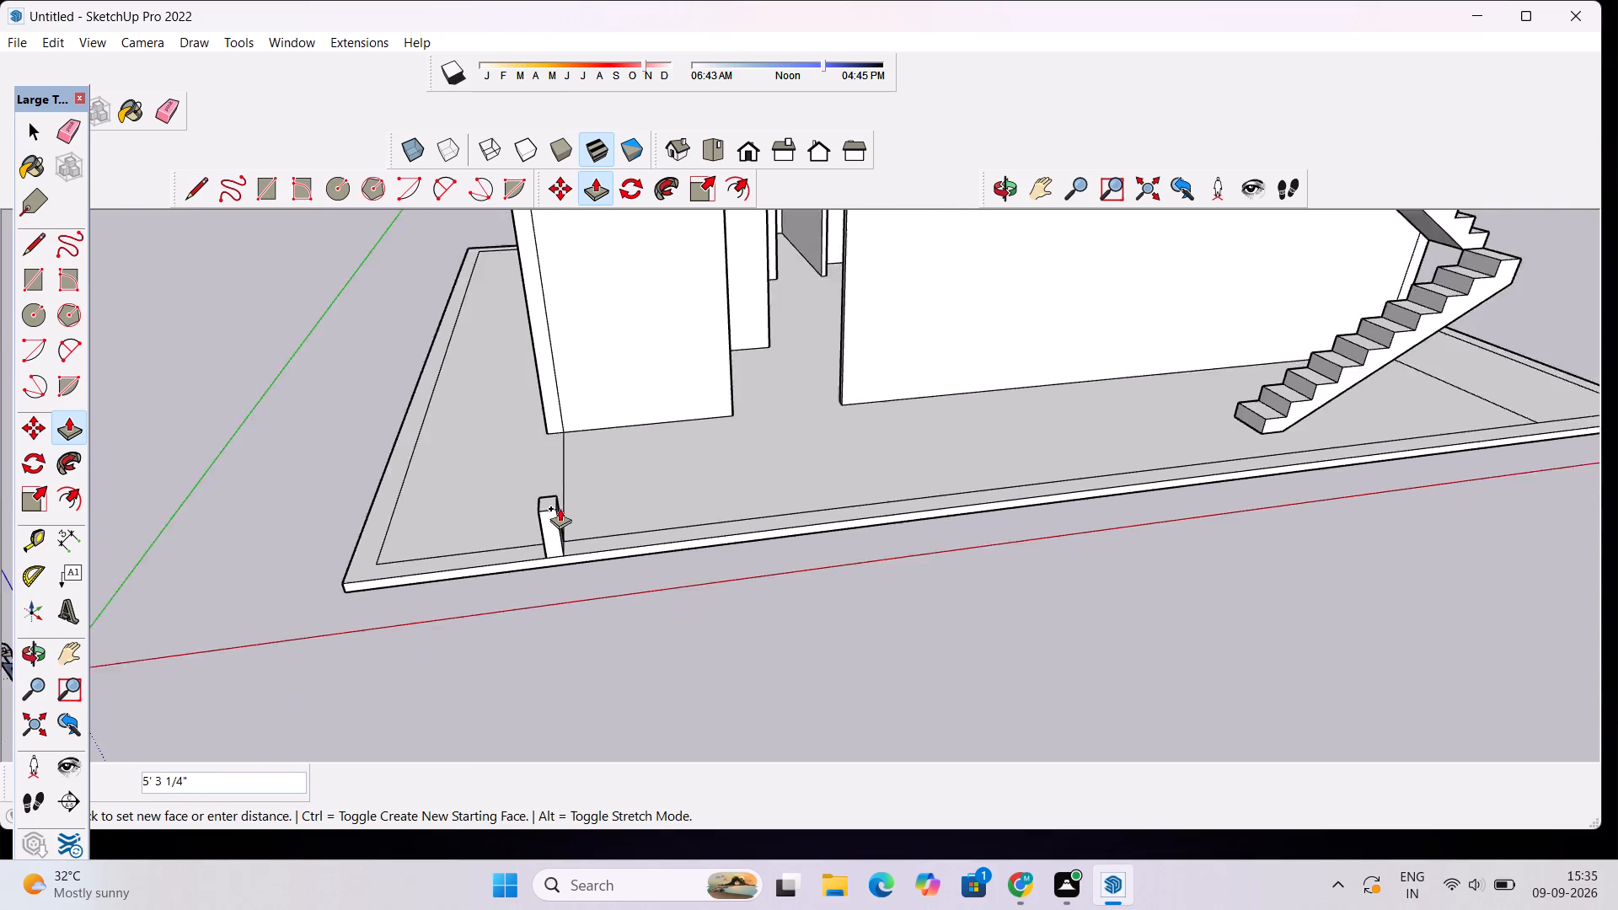
scroll(560, 508, "down", 6)
scroll(555, 420, "up", 1)
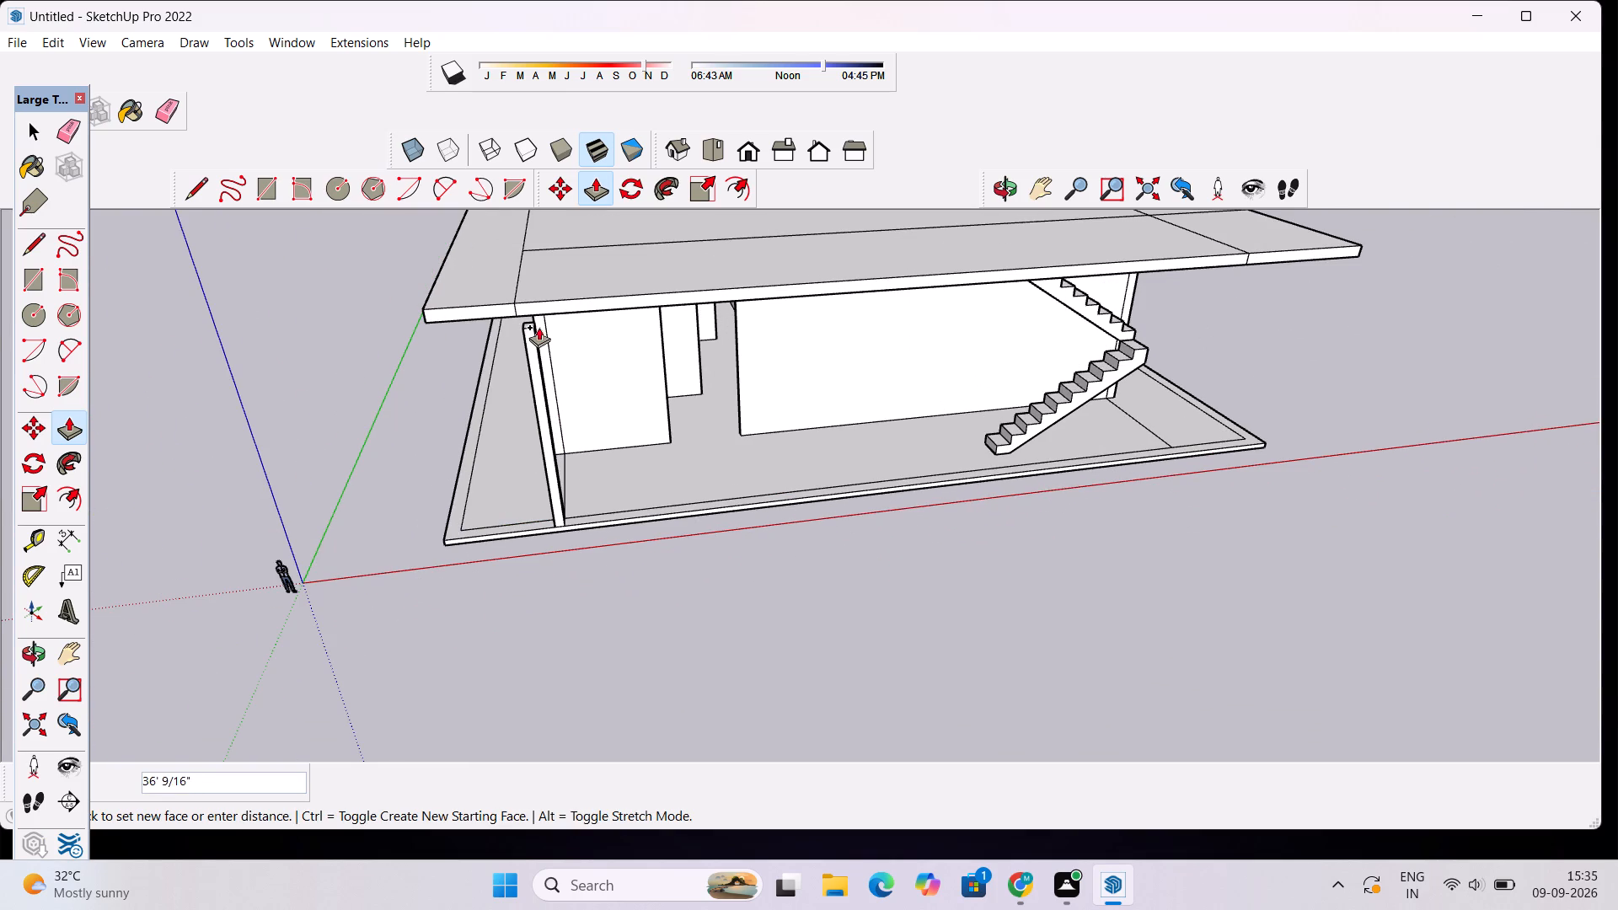
scroll(536, 315, "up", 10)
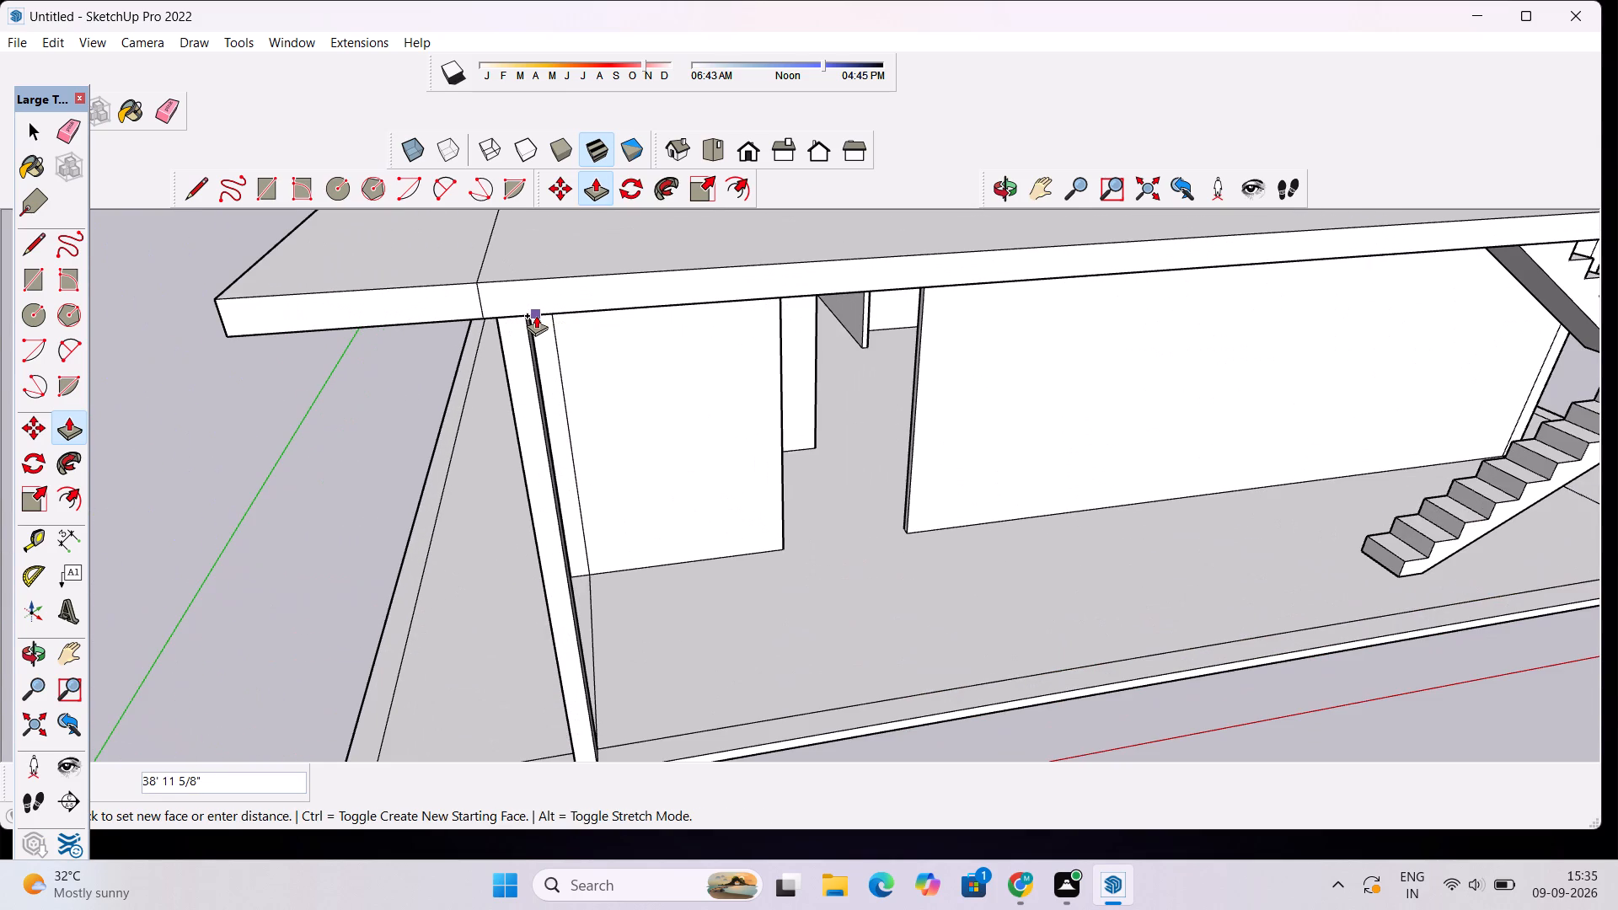
left_click(536, 315)
key("space")
Push/Pull the plinth's border strip around the doorway end, up to the column, 12' high to form a boundary wall.
scroll(522, 323, "down", 15)
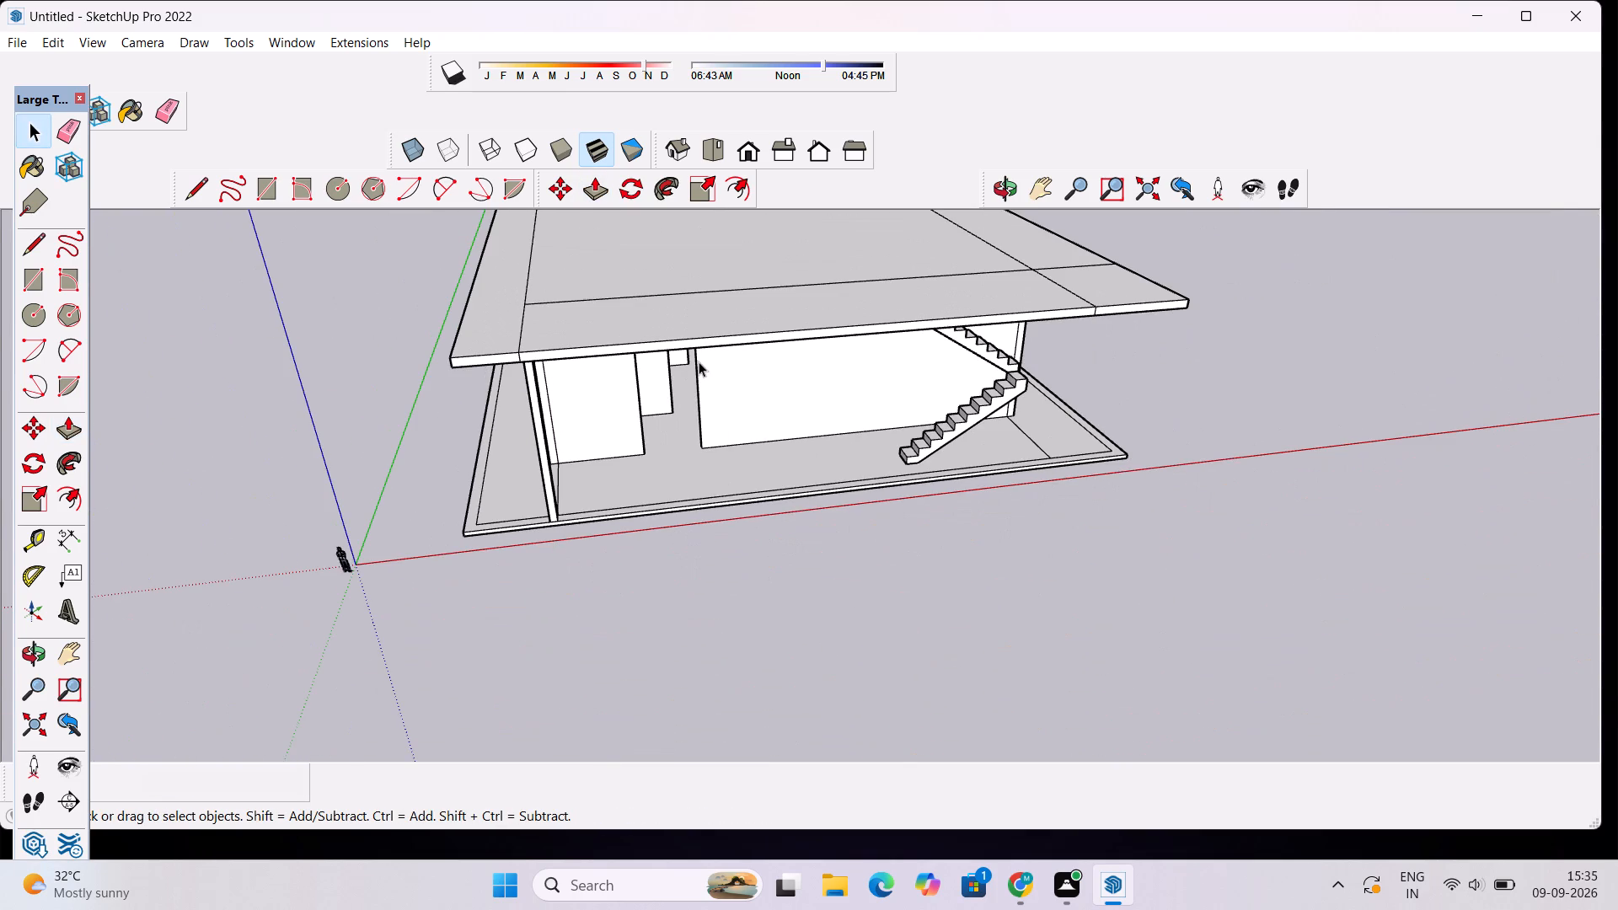
left_click(1005, 199)
left_click_drag(447, 502, 810, 408)
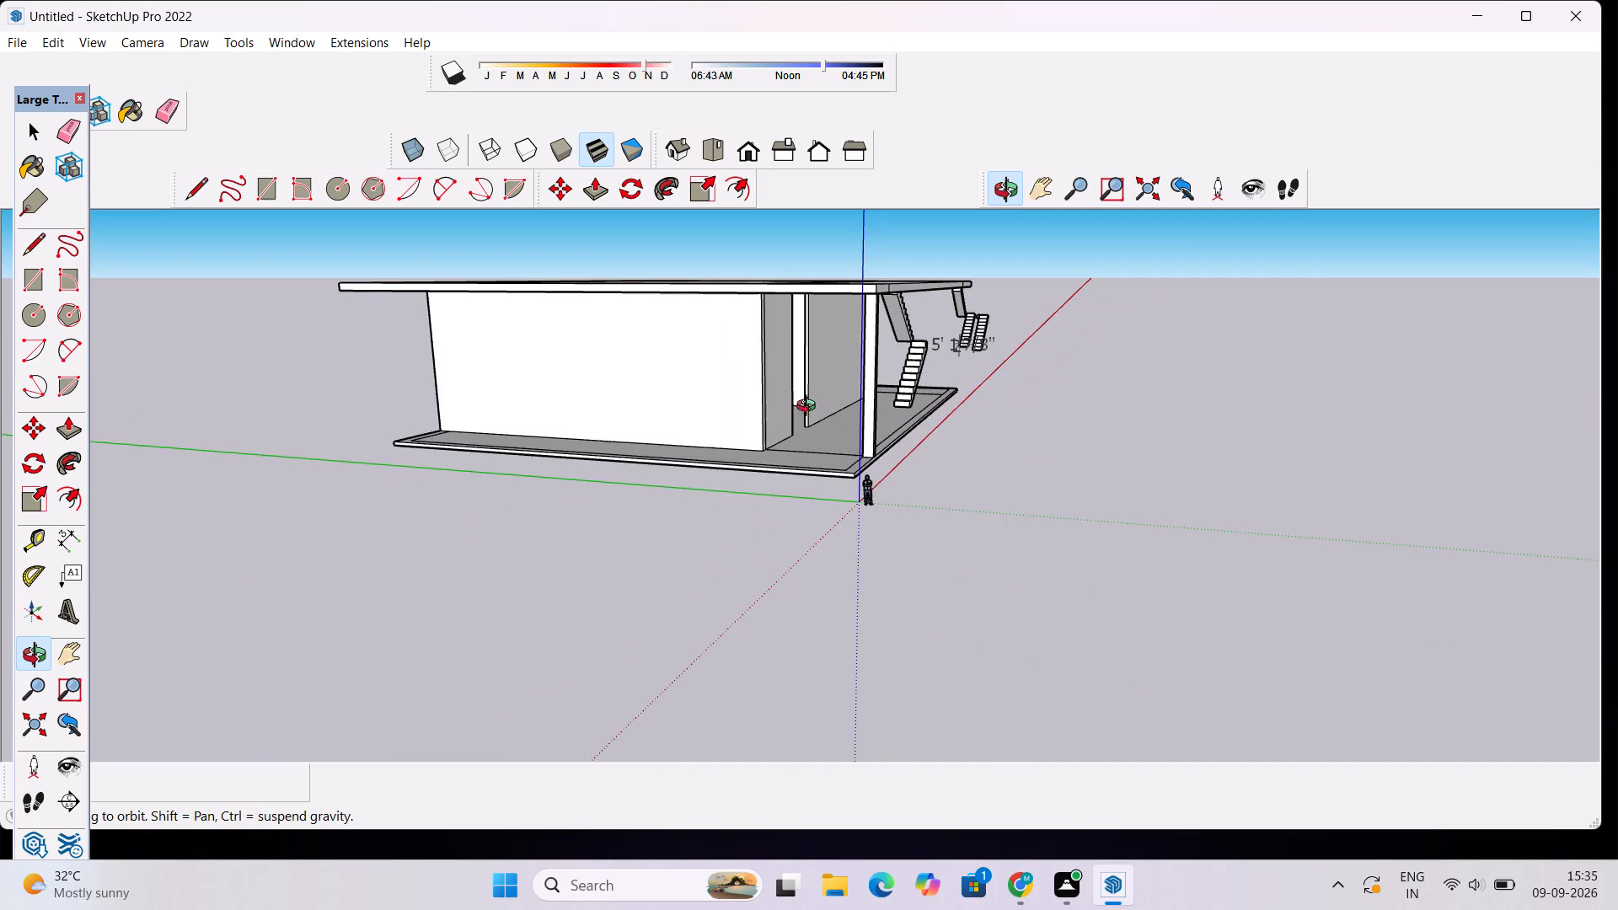
scroll(784, 381, "down", 4)
left_click_drag(894, 379, 760, 409)
scroll(619, 447, "up", 3)
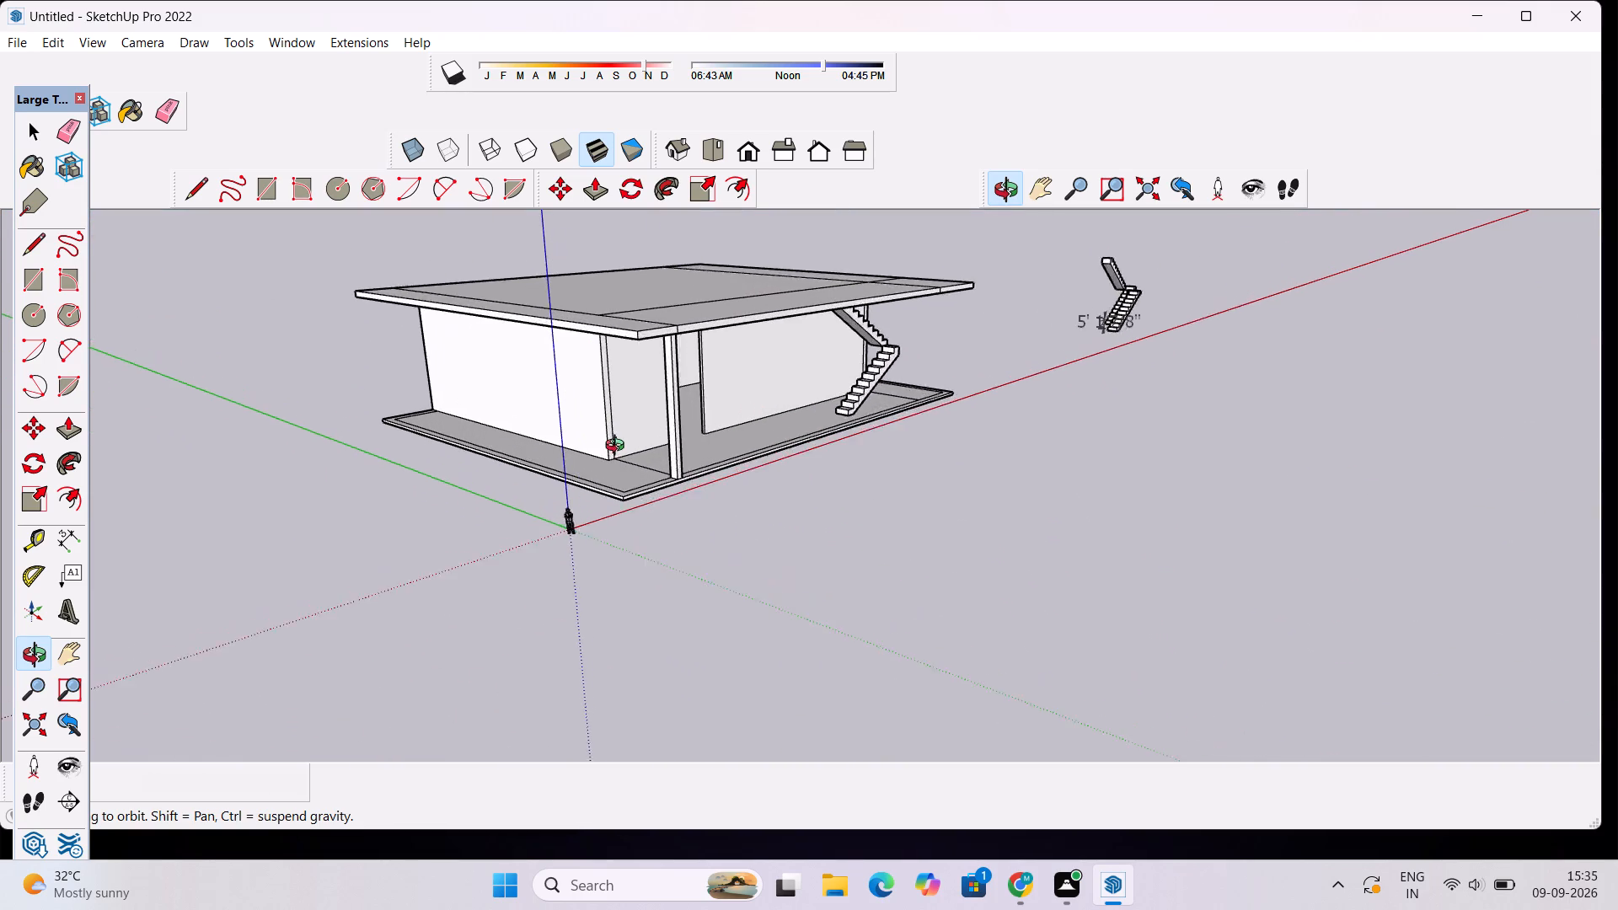
scroll(619, 447, "up", 2)
left_click_drag(602, 442, 802, 459)
scroll(802, 459, "down", 3)
scroll(730, 523, "up", 4)
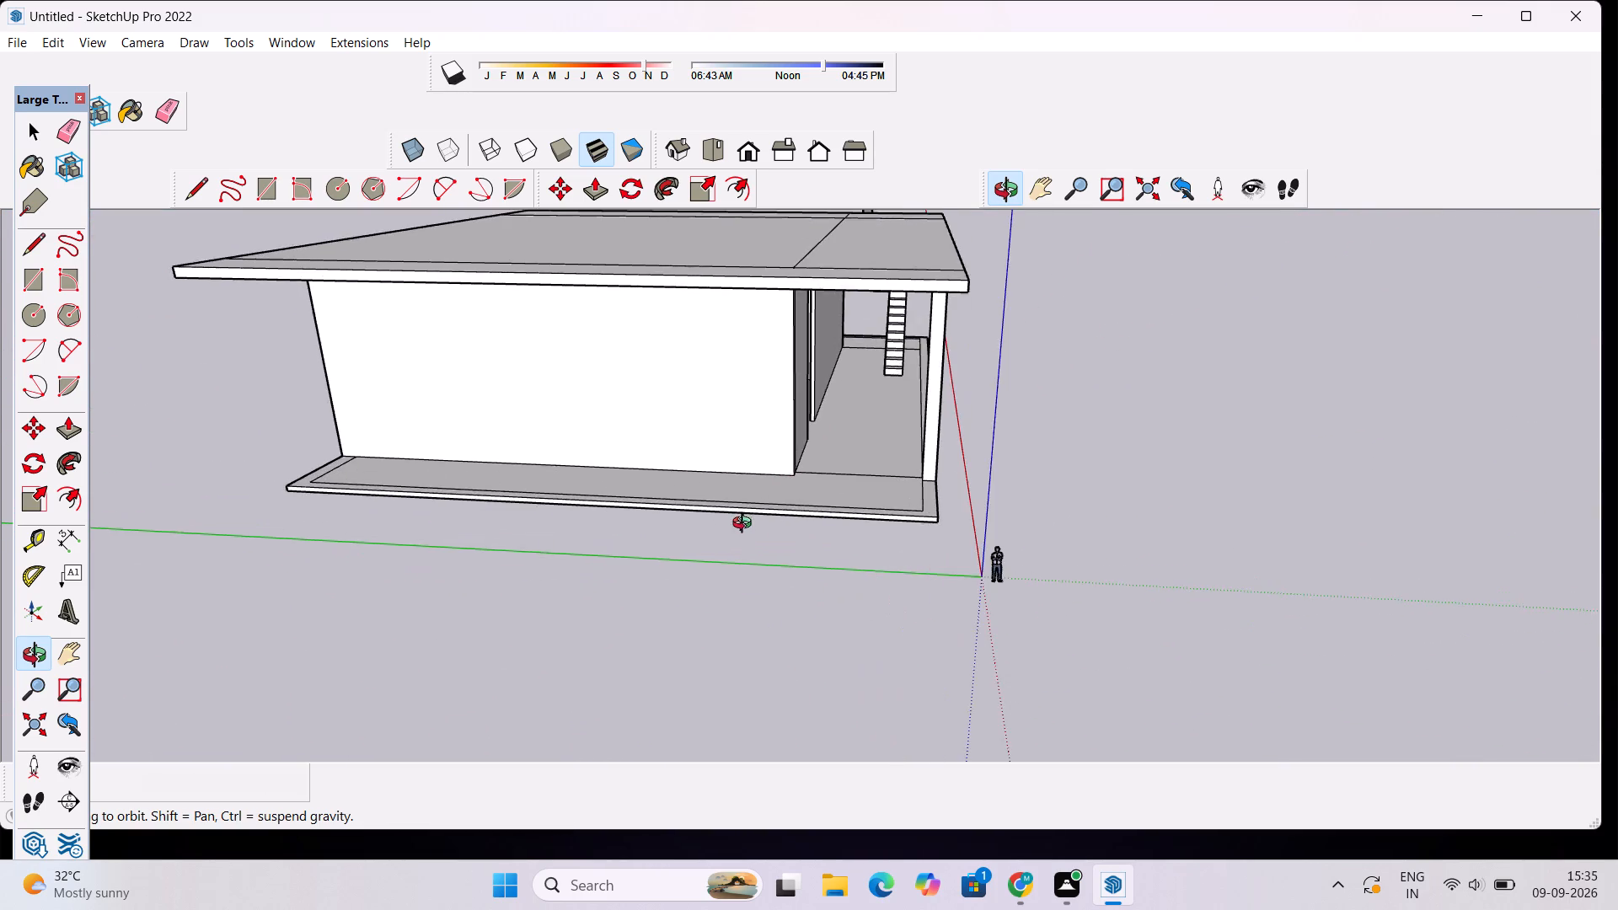
left_click_drag(747, 525, 747, 579)
left_click(747, 581)
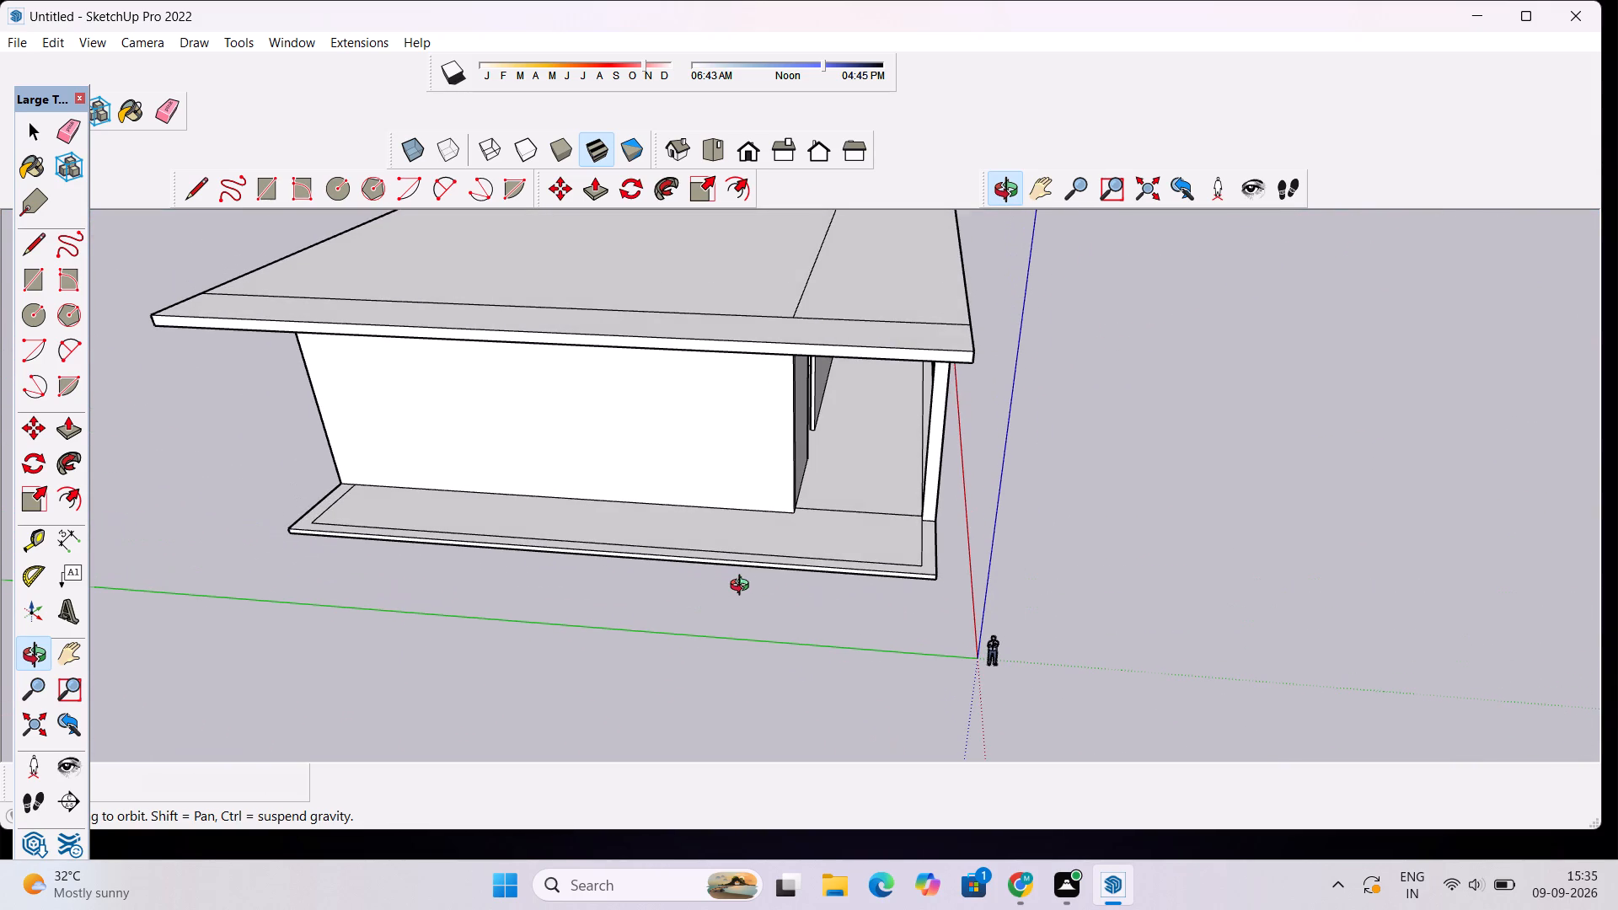
scroll(743, 587, "up", 6)
left_click_drag(846, 478, 840, 506)
scroll(833, 525, "down", 3)
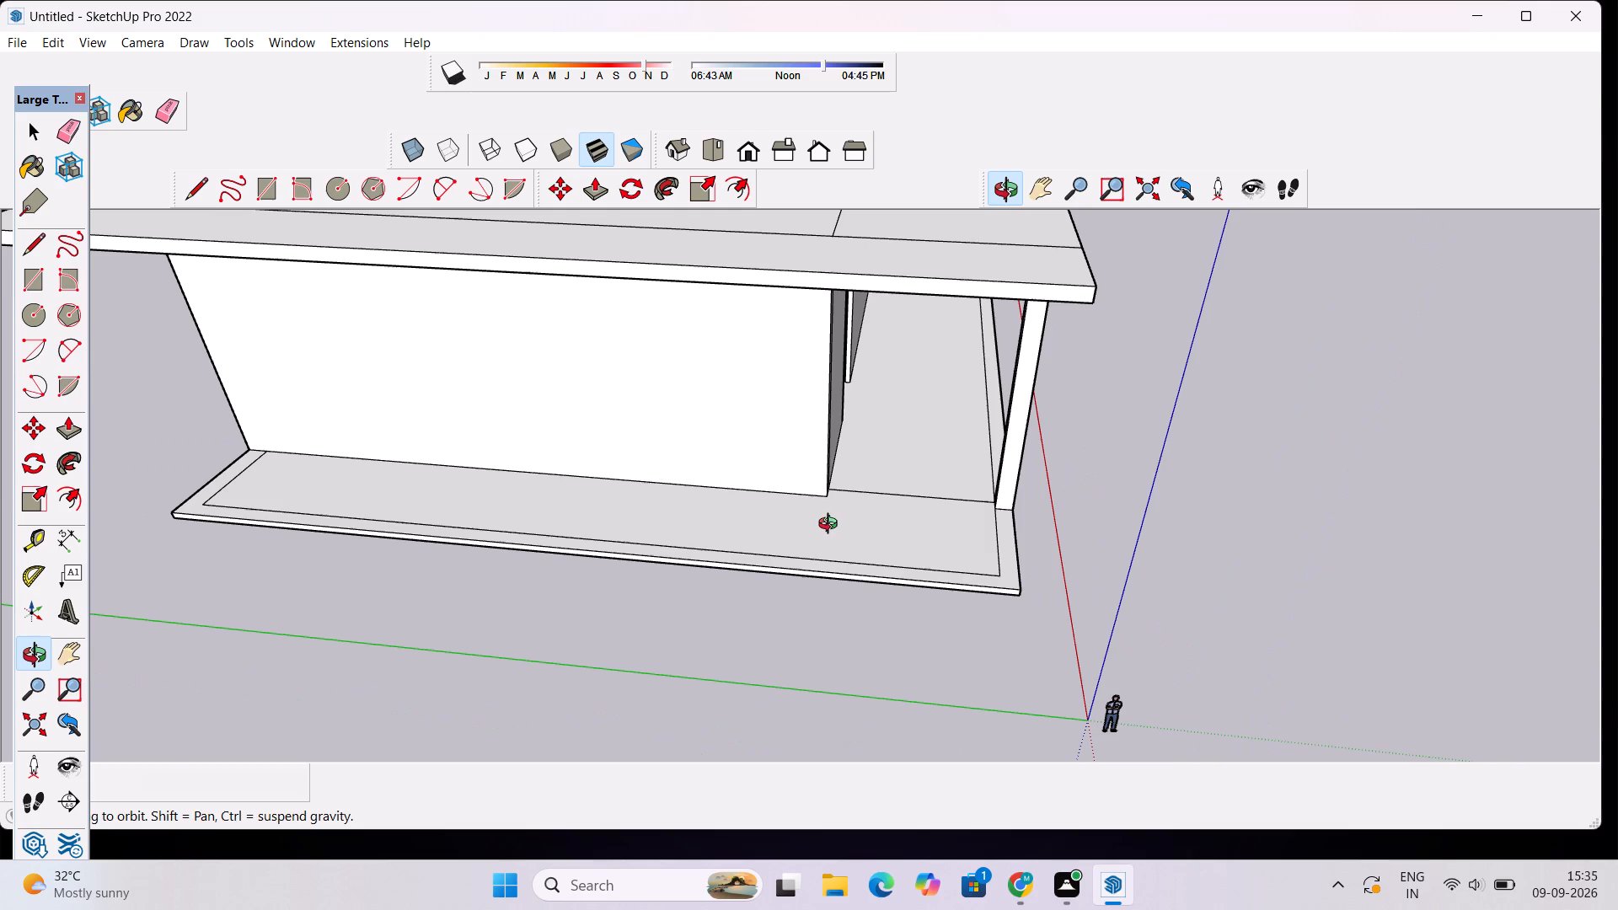
key("space")
left_click(859, 570)
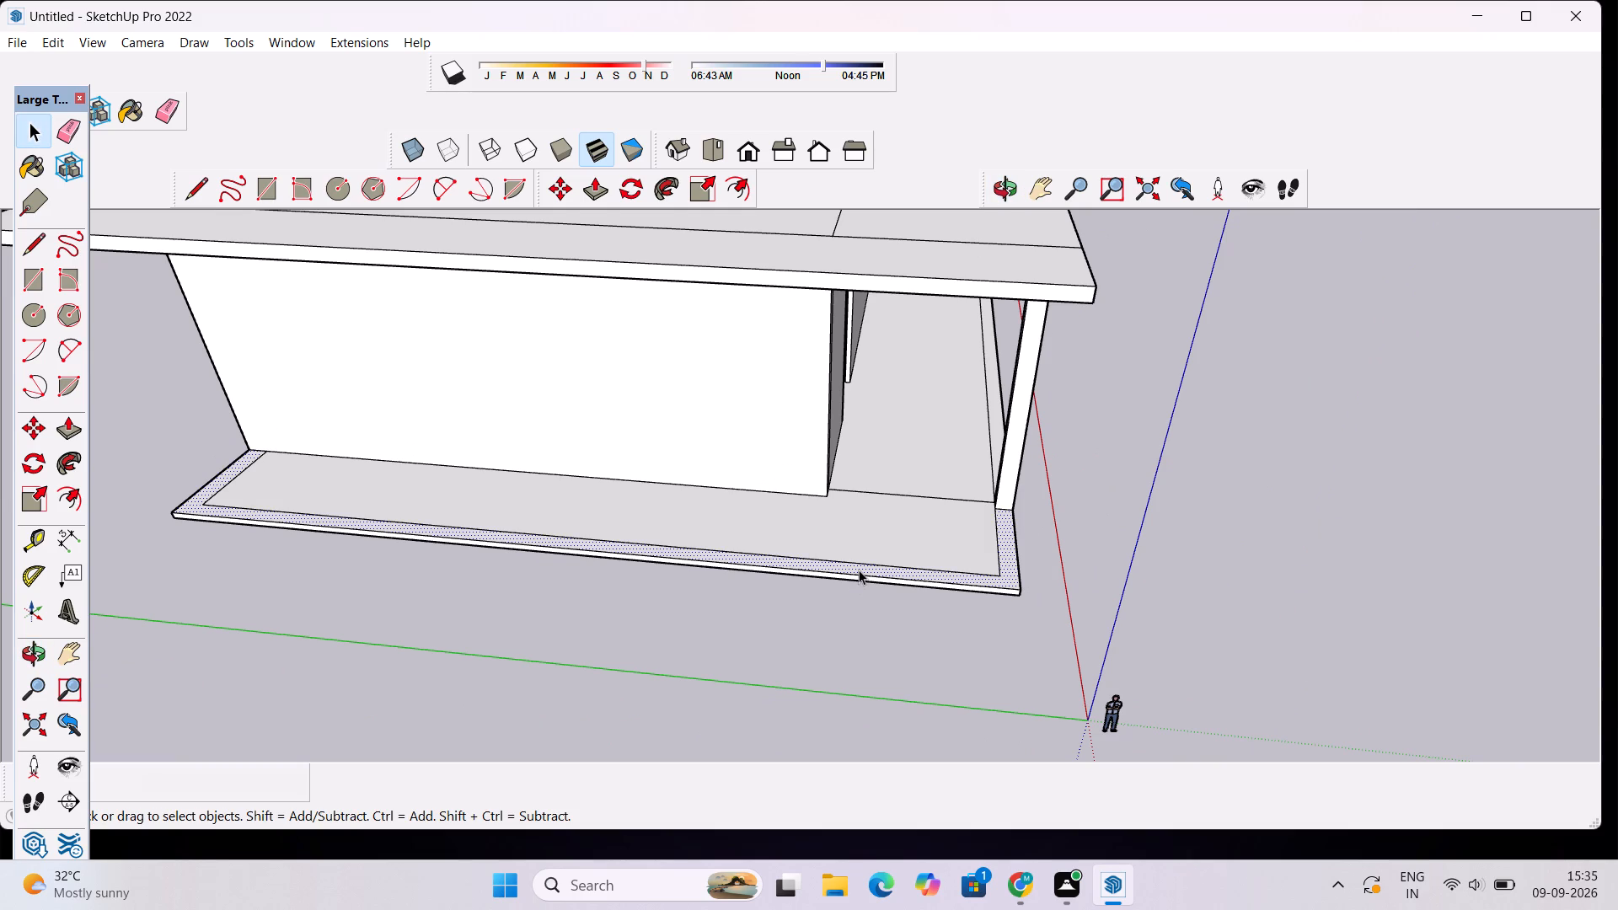
key("p")
left_click(859, 570)
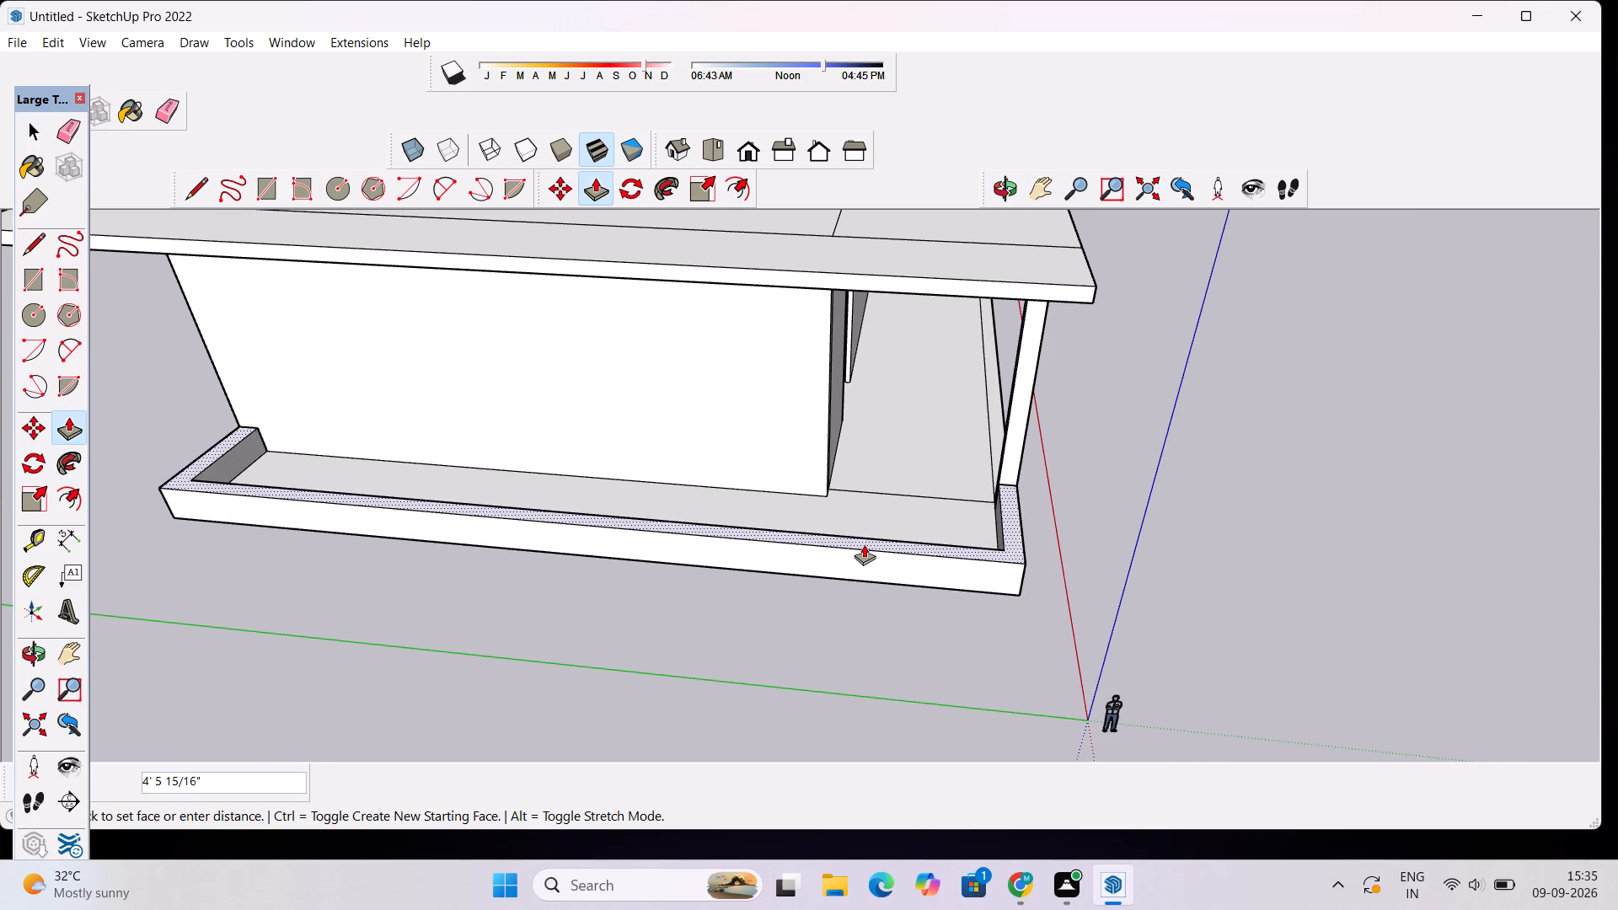
scroll(869, 533, "down", 4)
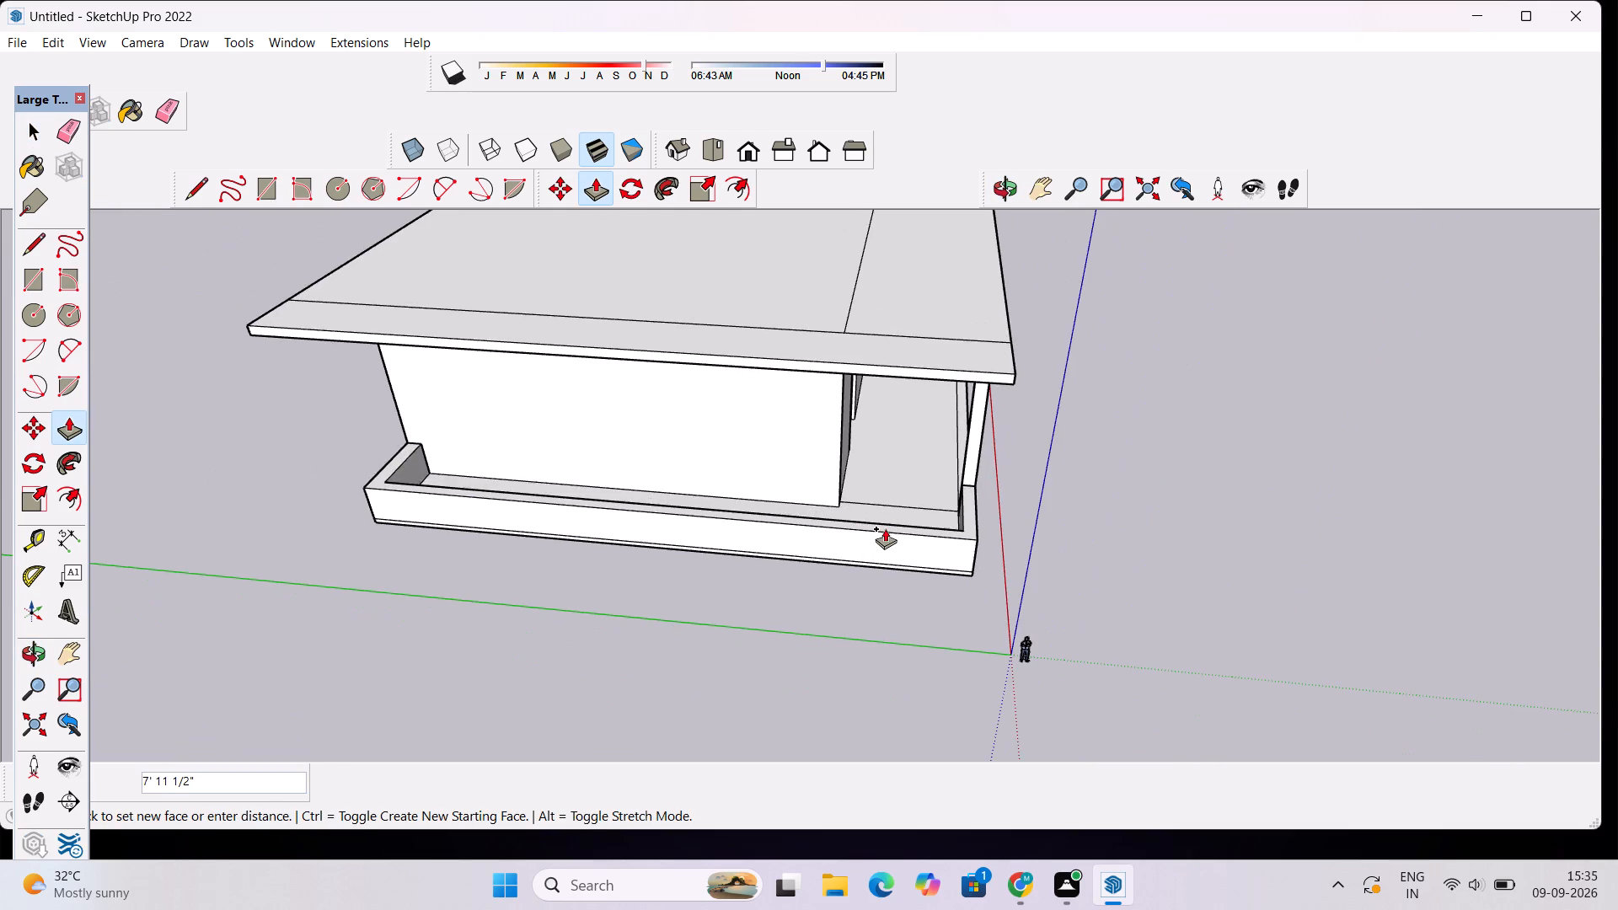
scroll(885, 528, "down", 7)
middle_click(925, 542)
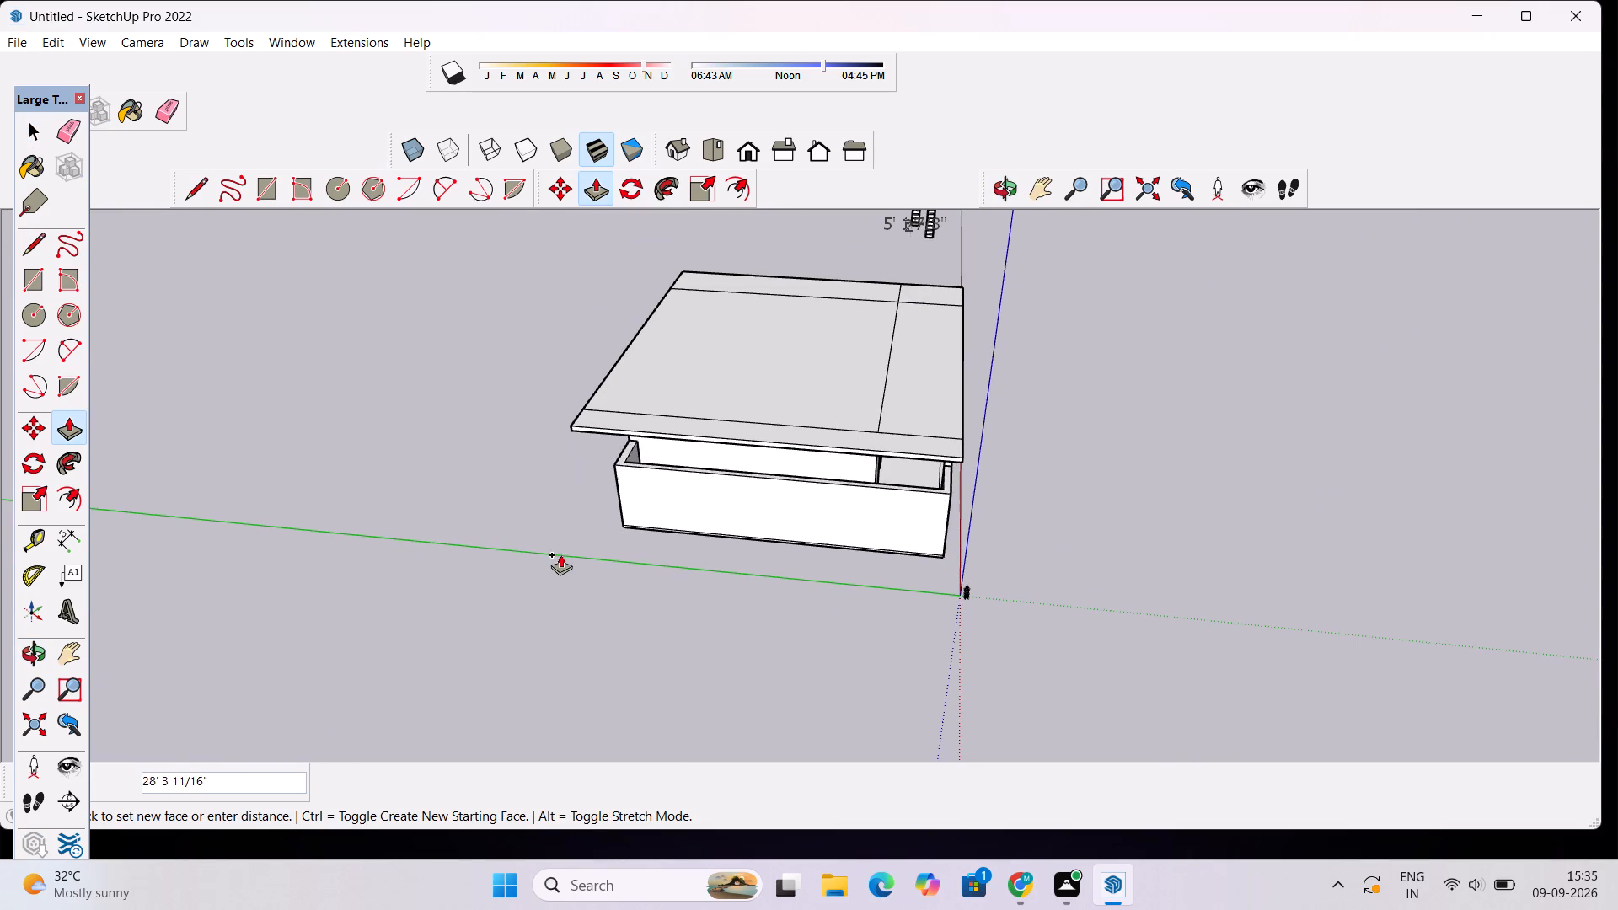
scroll(978, 503, "up", 2)
scroll(962, 512, "down", 5)
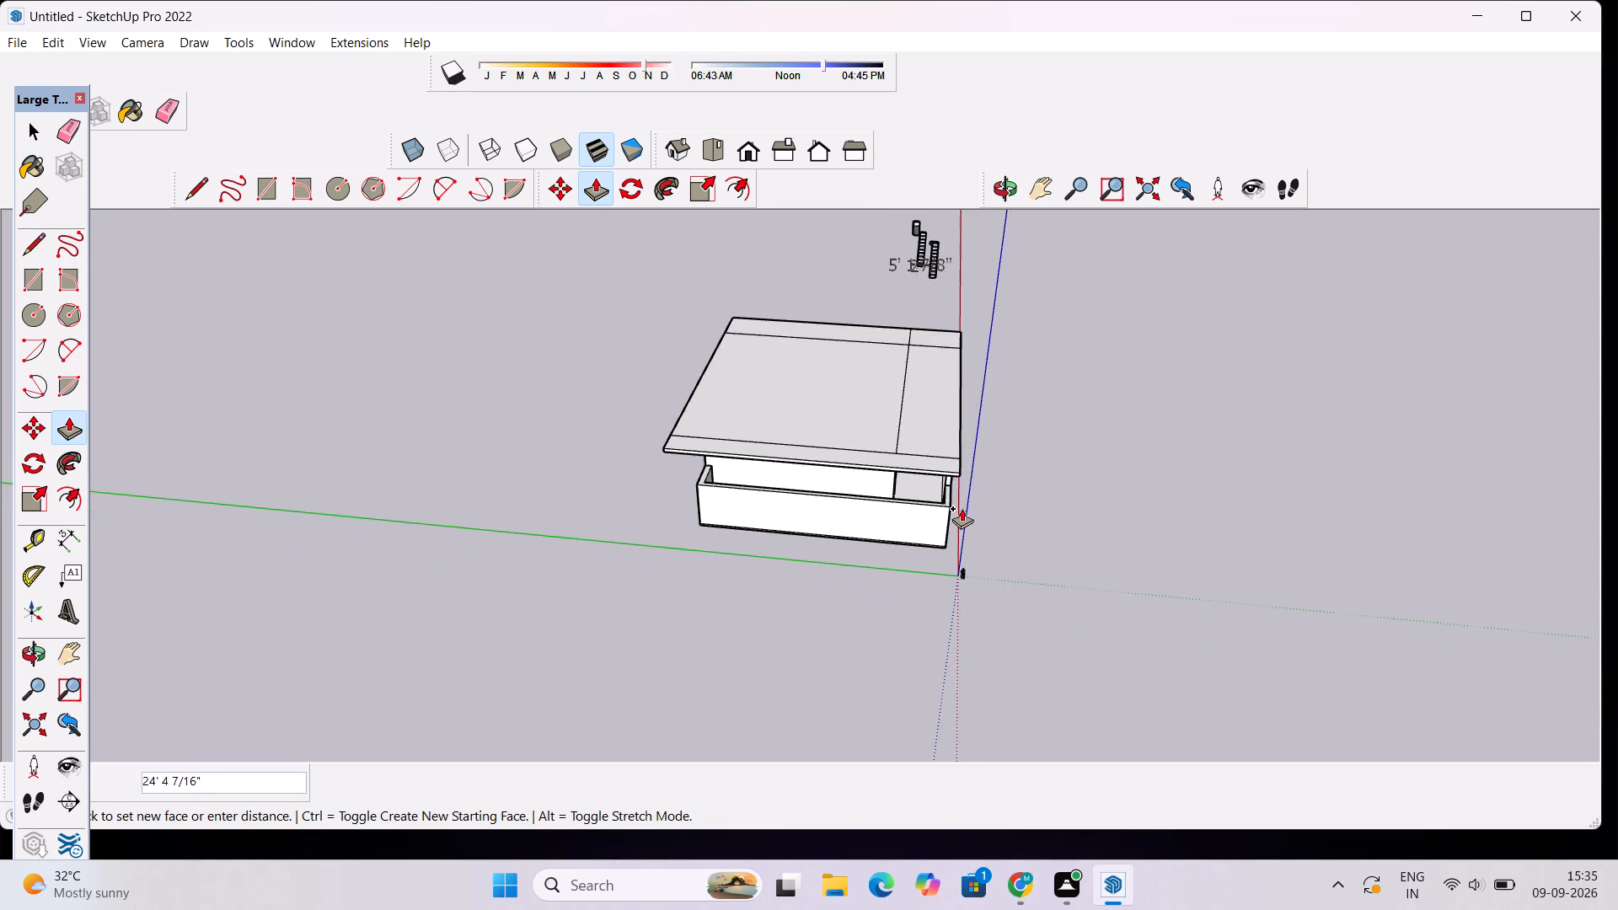
scroll(1033, 527, "up", 5)
scroll(963, 527, "up", 2)
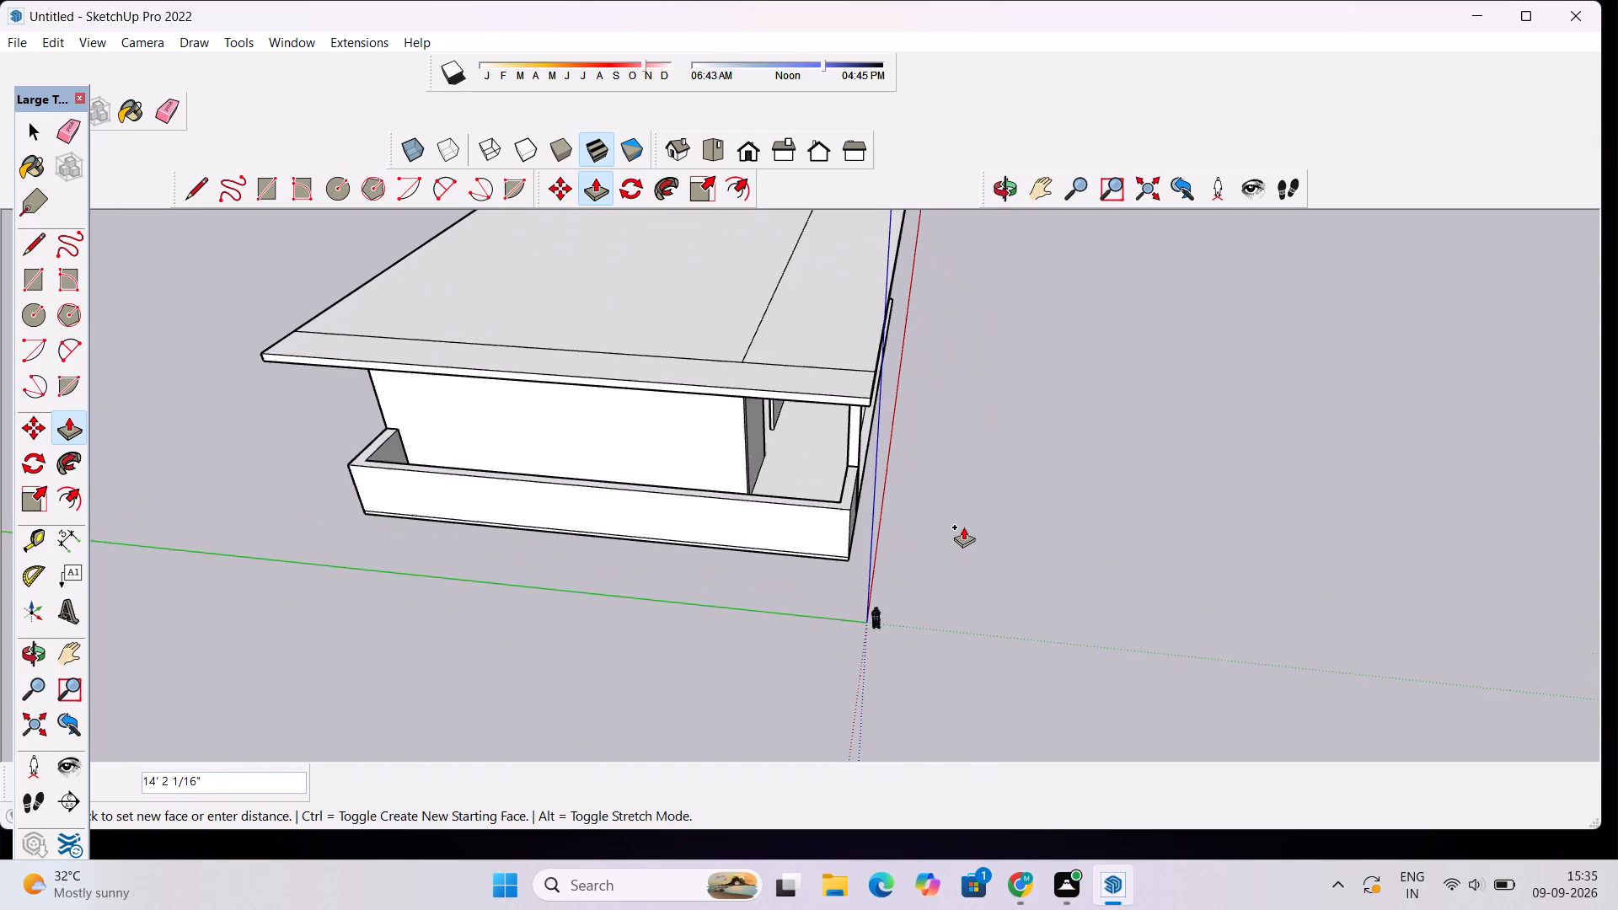
scroll(884, 517, "up", 4)
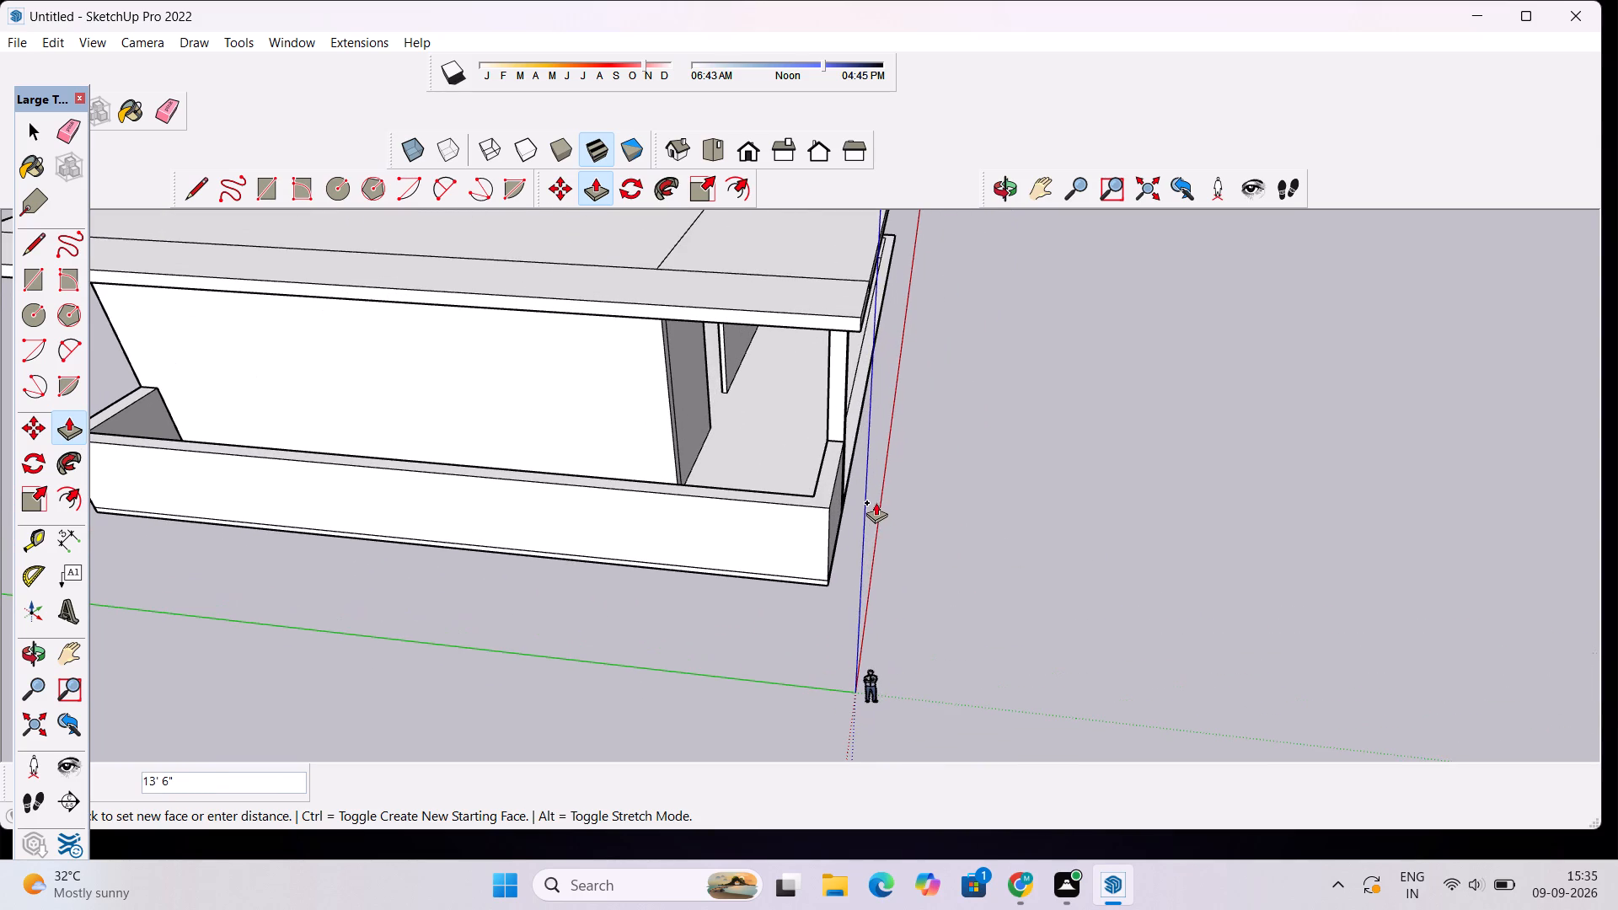
type("12'")
key("Return")
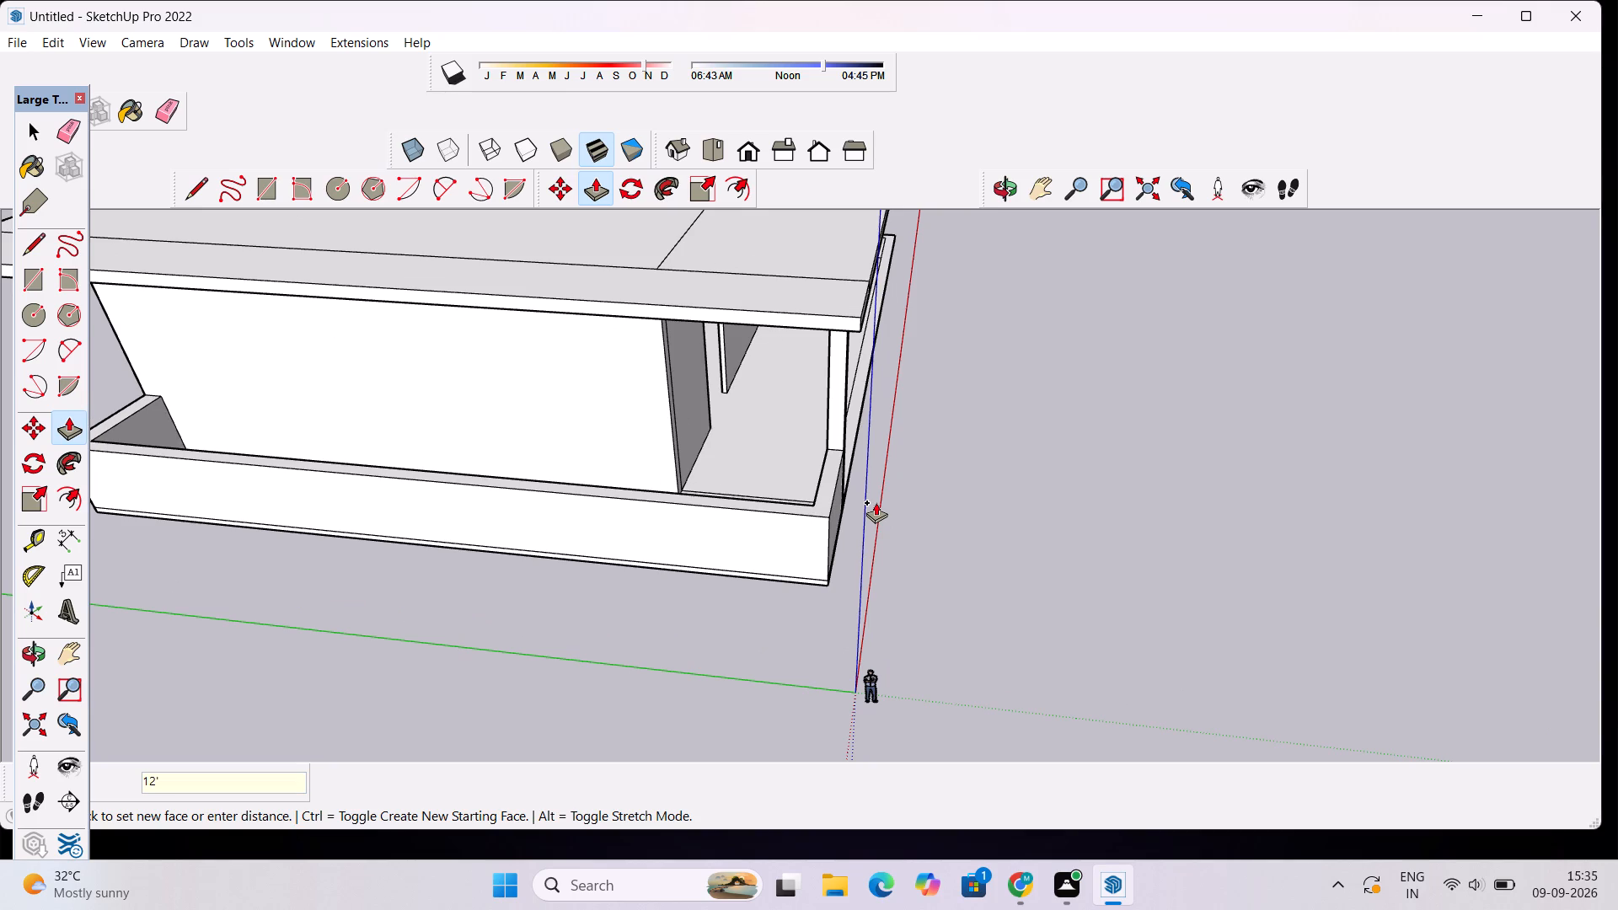
scroll(874, 500, "down", 5)
key("space")
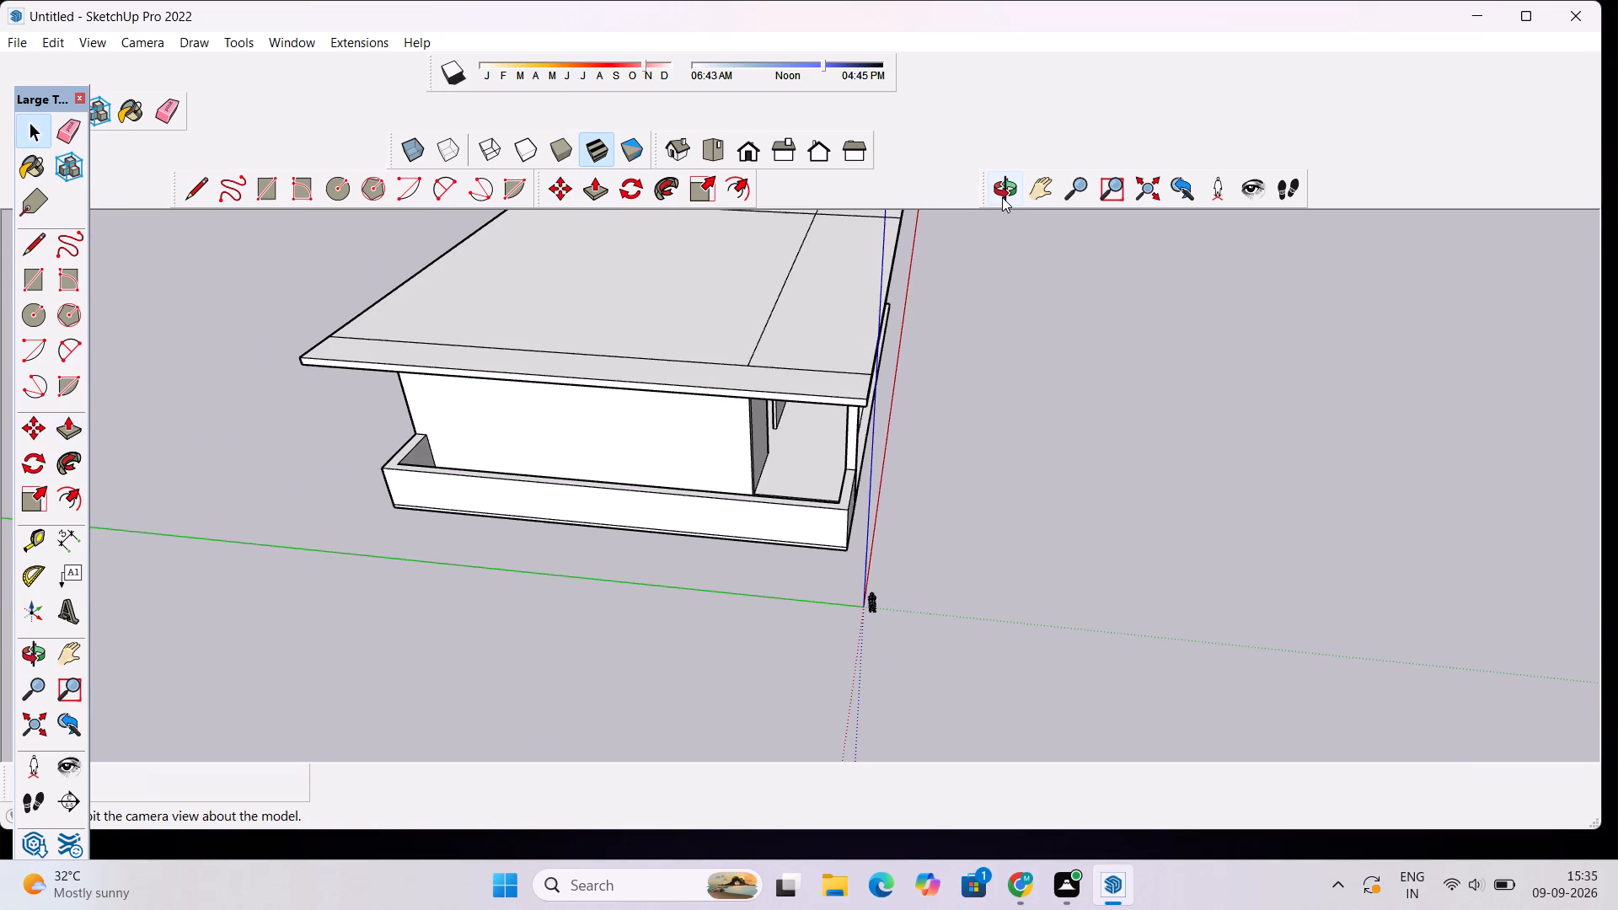
Examine the house front and the staircase-end side of the plinth and its flat border strip from several angles.
left_click(1002, 197)
left_click_drag(1051, 362, 684, 375)
scroll(818, 421, "up", 3)
scroll(818, 424, "down", 5)
left_click_drag(1029, 541, 876, 474)
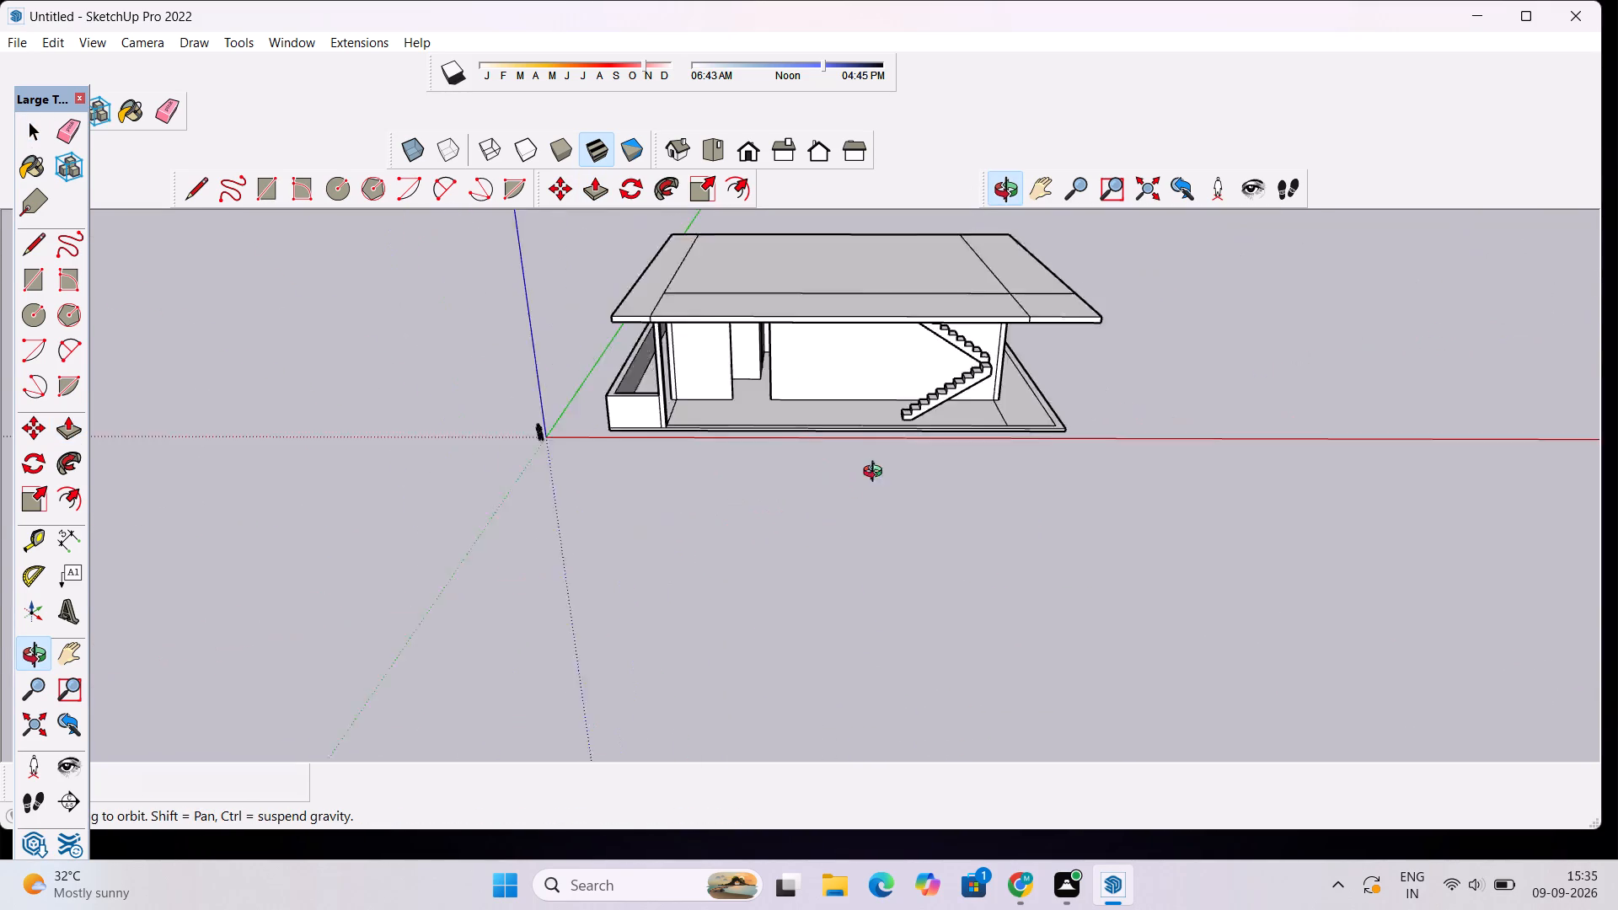
left_click_drag(876, 474, 797, 425)
scroll(847, 415, "up", 5)
left_click_drag(770, 441, 770, 507)
scroll(847, 447, "down", 3)
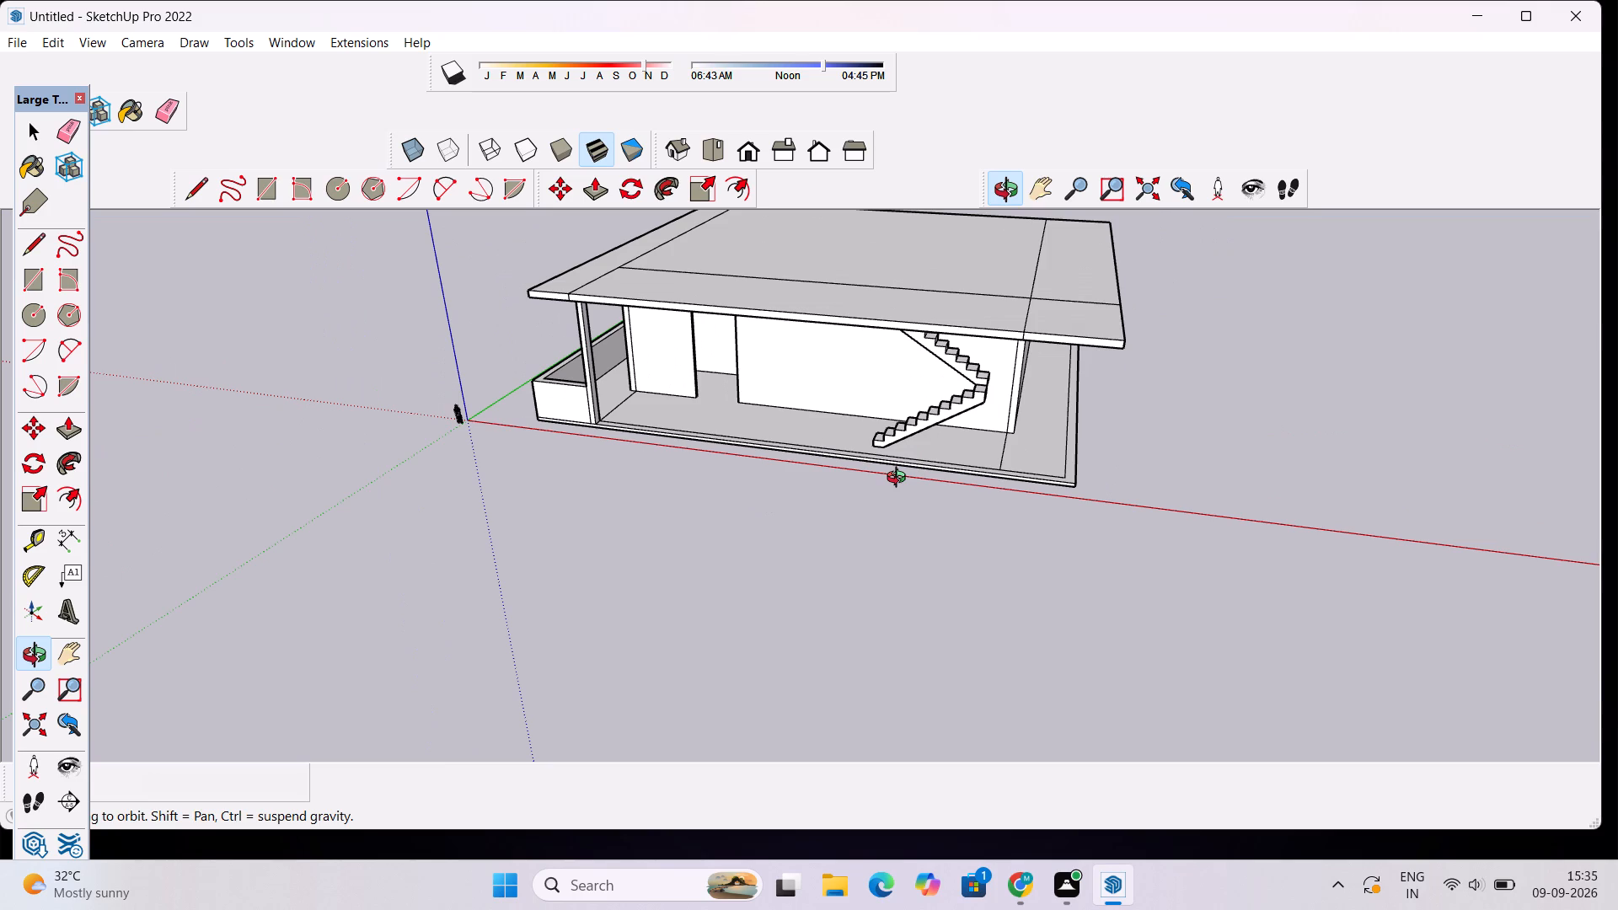
scroll(767, 500, "down", 3)
scroll(996, 490, "up", 3)
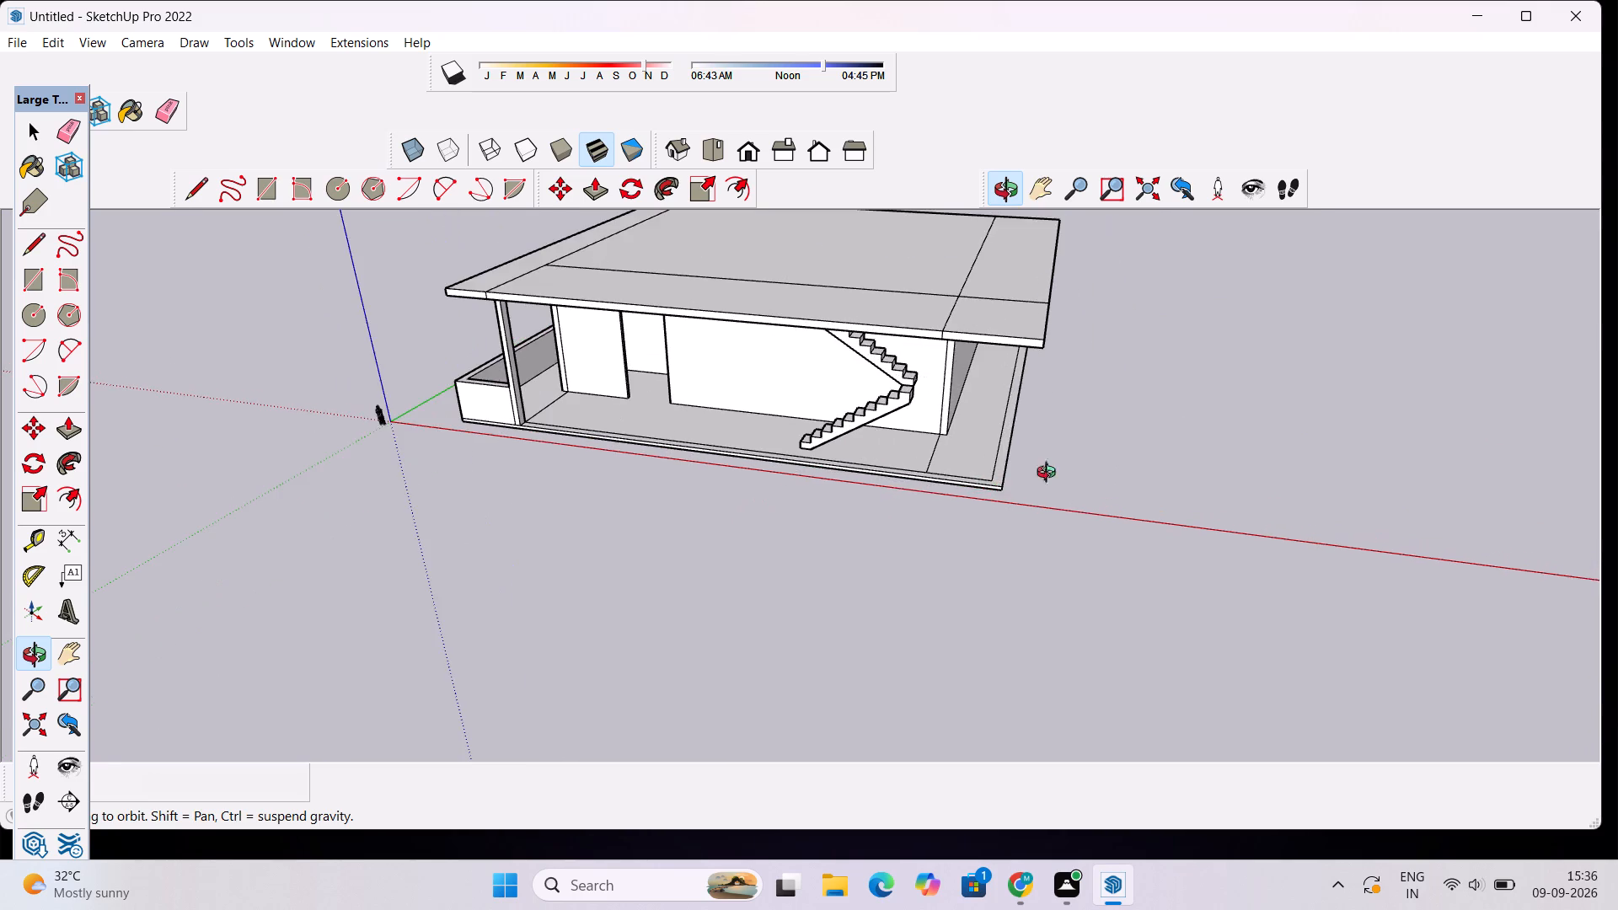
left_click_drag(1160, 442, 960, 451)
scroll(892, 431, "up", 4)
left_click_drag(1074, 523, 952, 525)
scroll(943, 533, "up", 2)
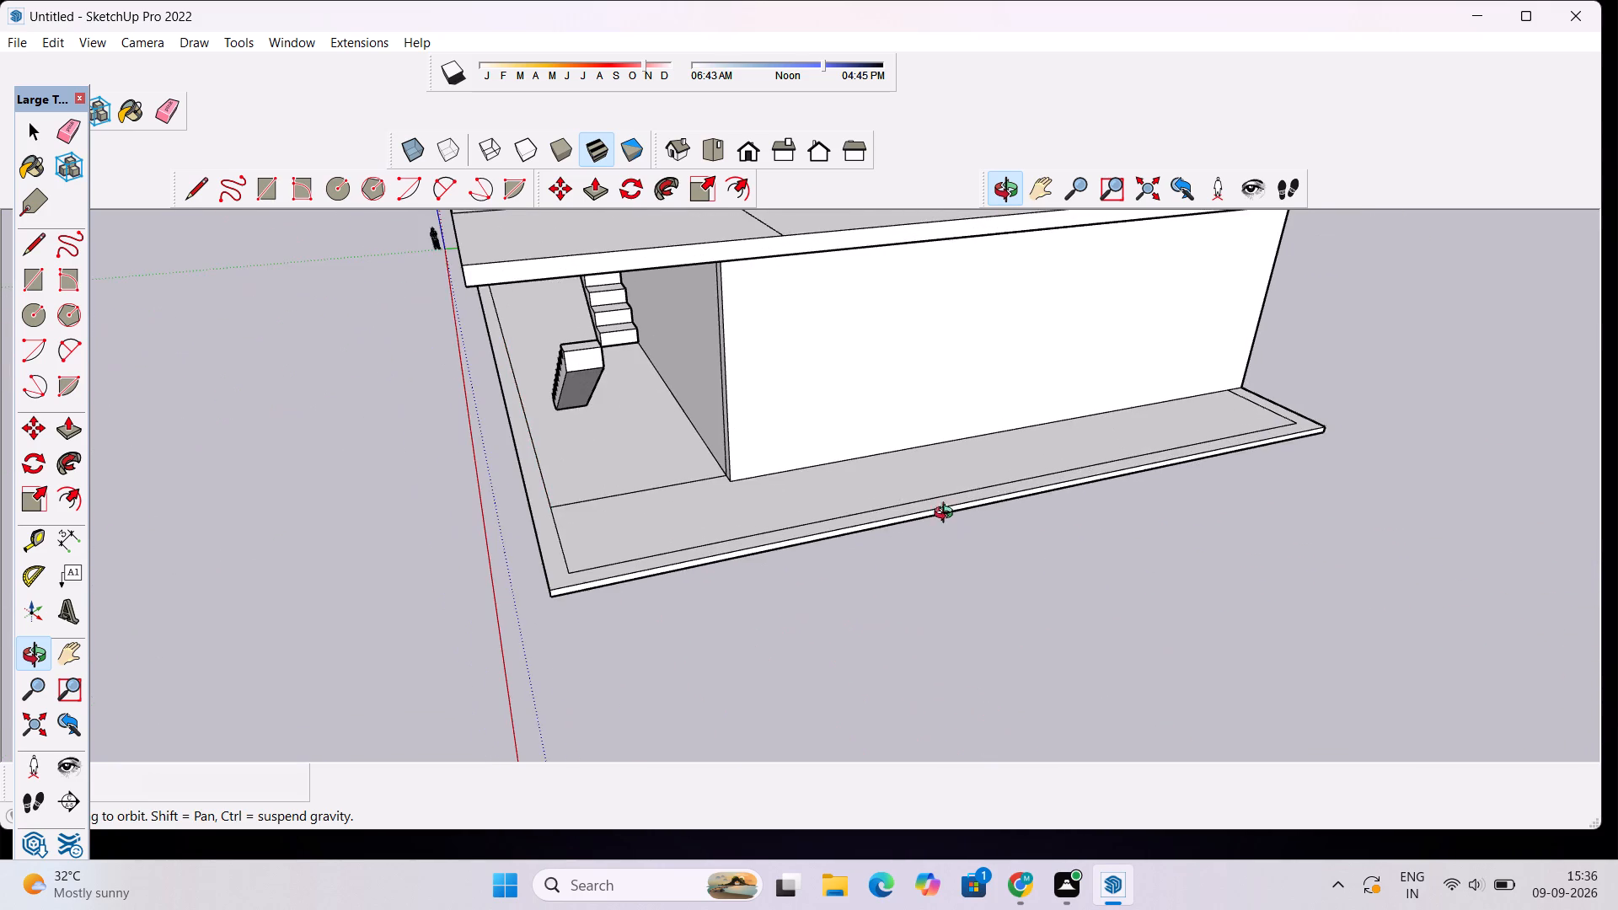
left_click_drag(950, 510, 935, 525)
left_click(935, 525)
left_click_drag(512, 530, 666, 532)
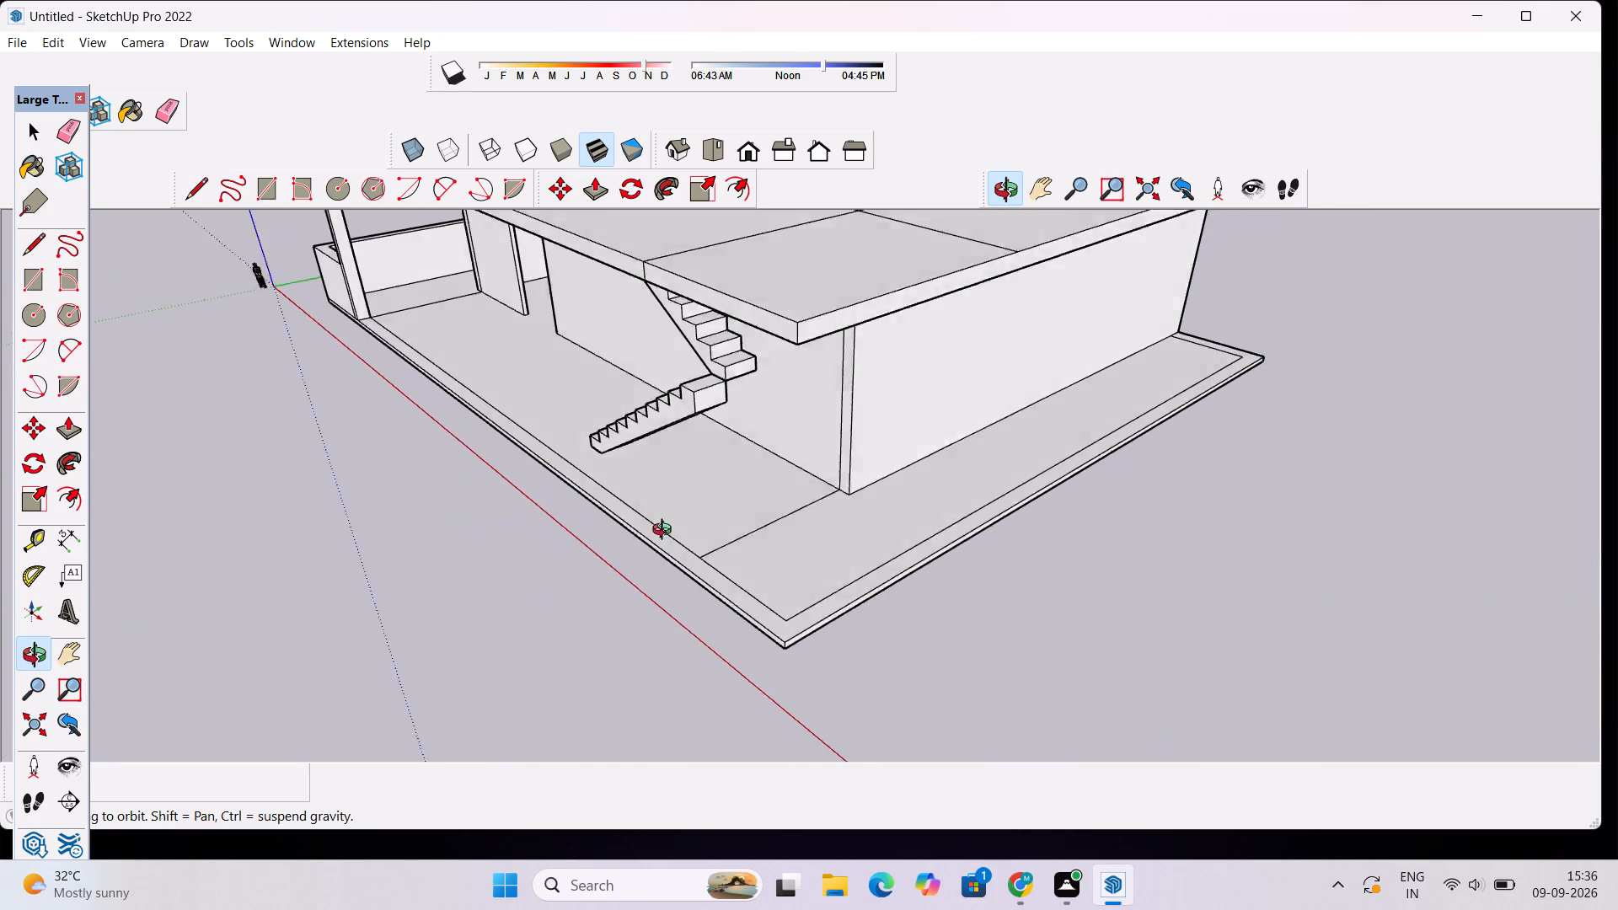
left_click_drag(666, 532, 668, 533)
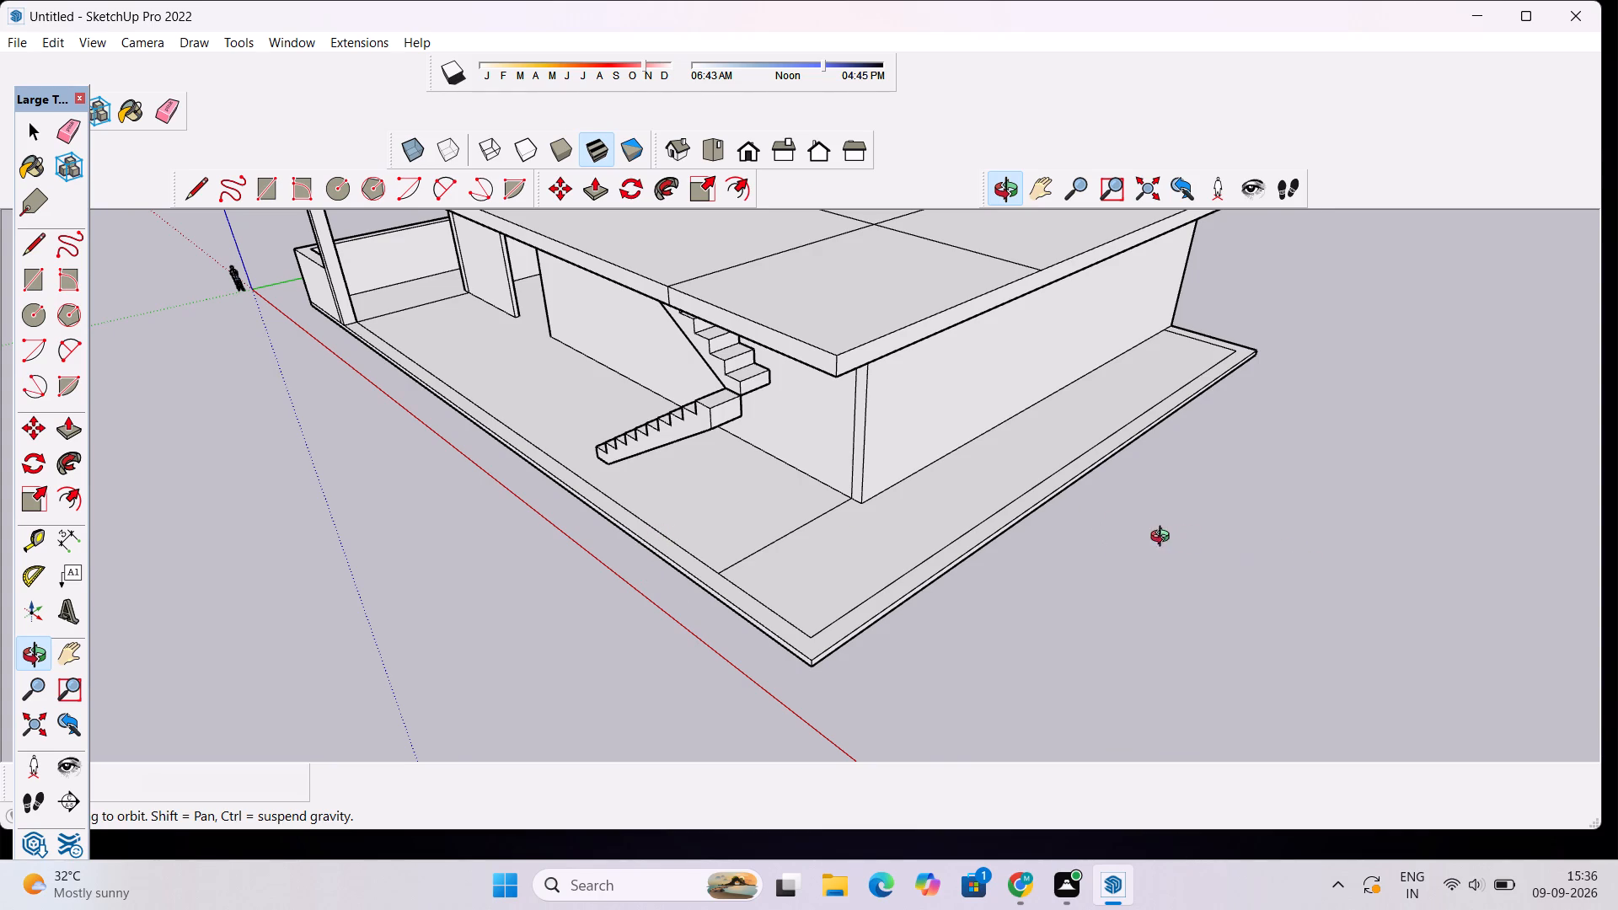
scroll(848, 517, "down", 3)
left_click_drag(412, 413, 701, 448)
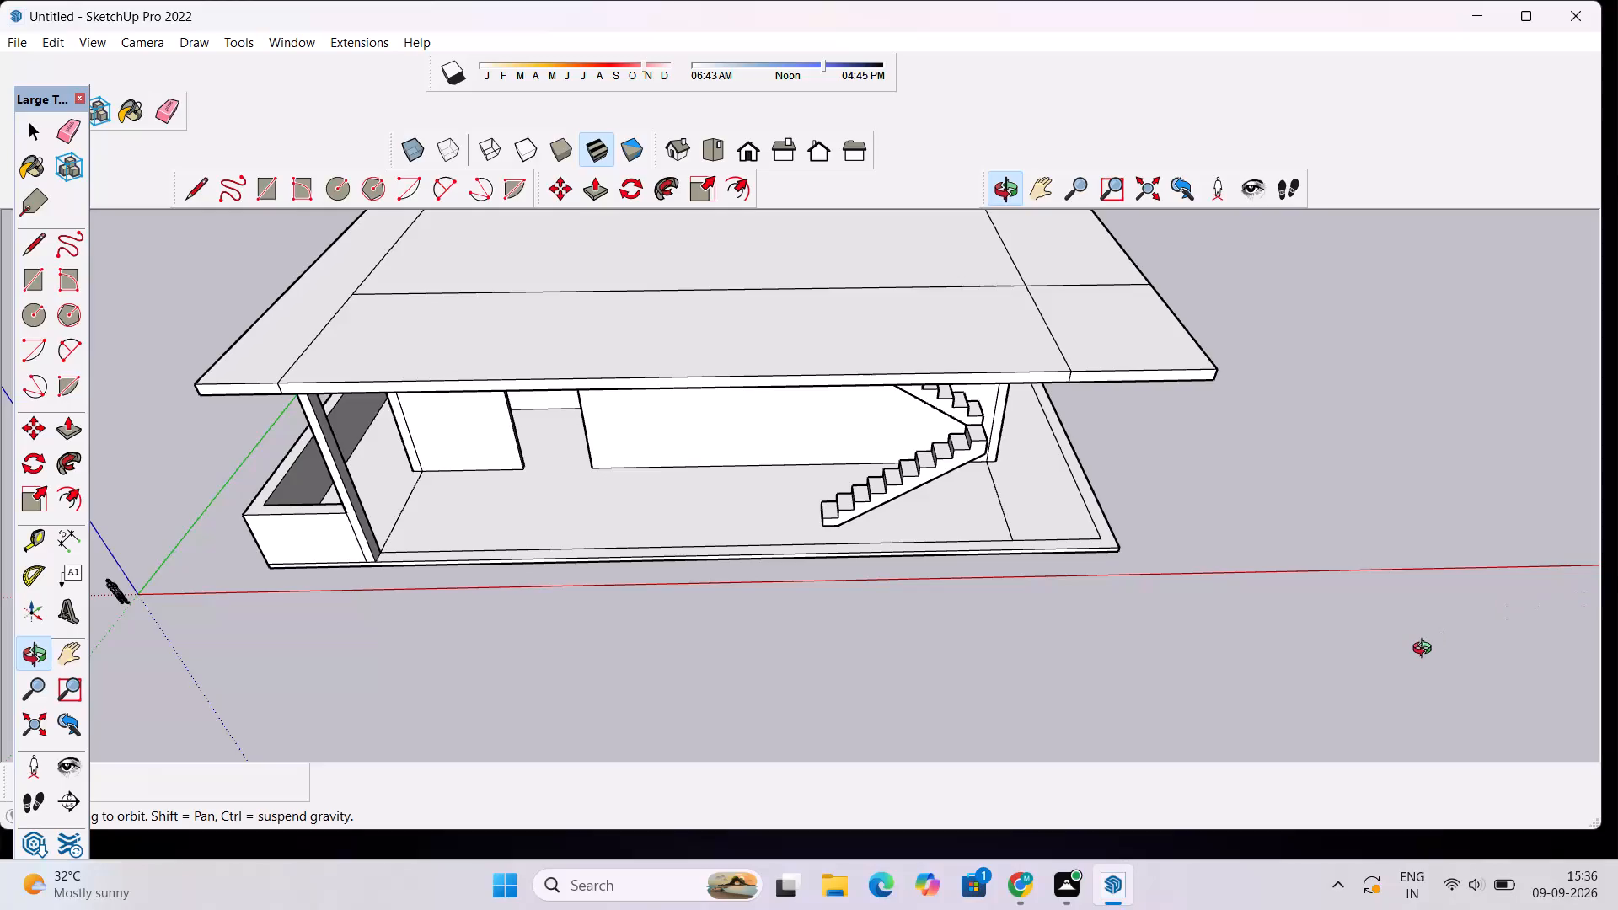
Draw a rectangle about 1' 8" by 2' 8" across the plinth's front border strip, between the doorway-end column and the staircase foot.
scroll(1427, 653, "down", 6)
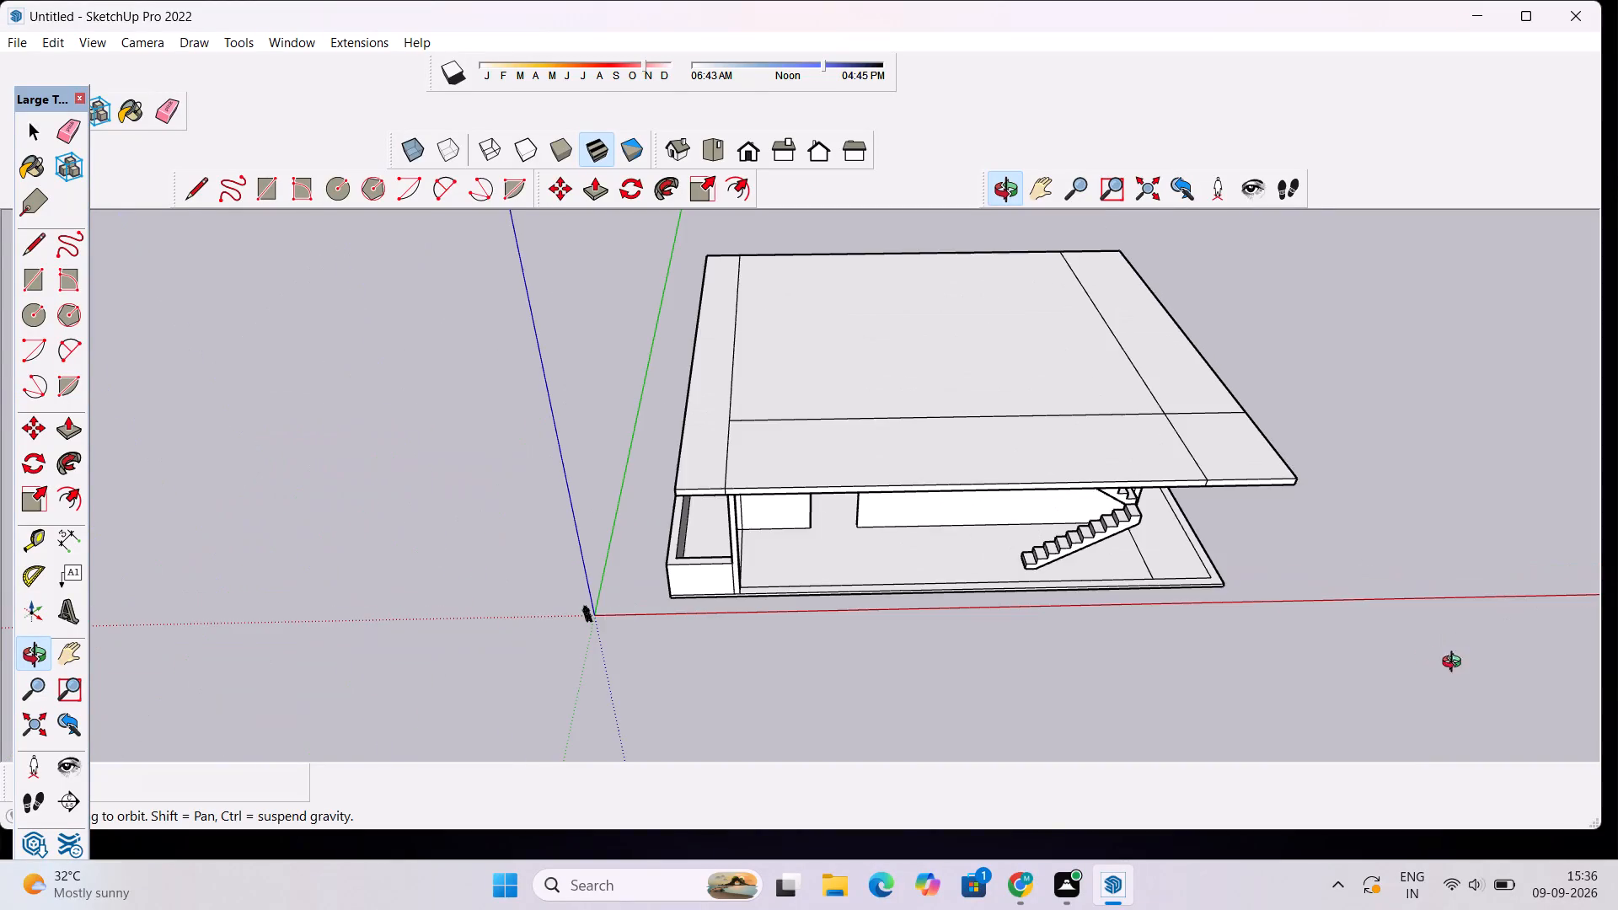
scroll(1117, 566, "up", 4)
left_click_drag(1118, 663, 1119, 586)
scroll(997, 511, "up", 5)
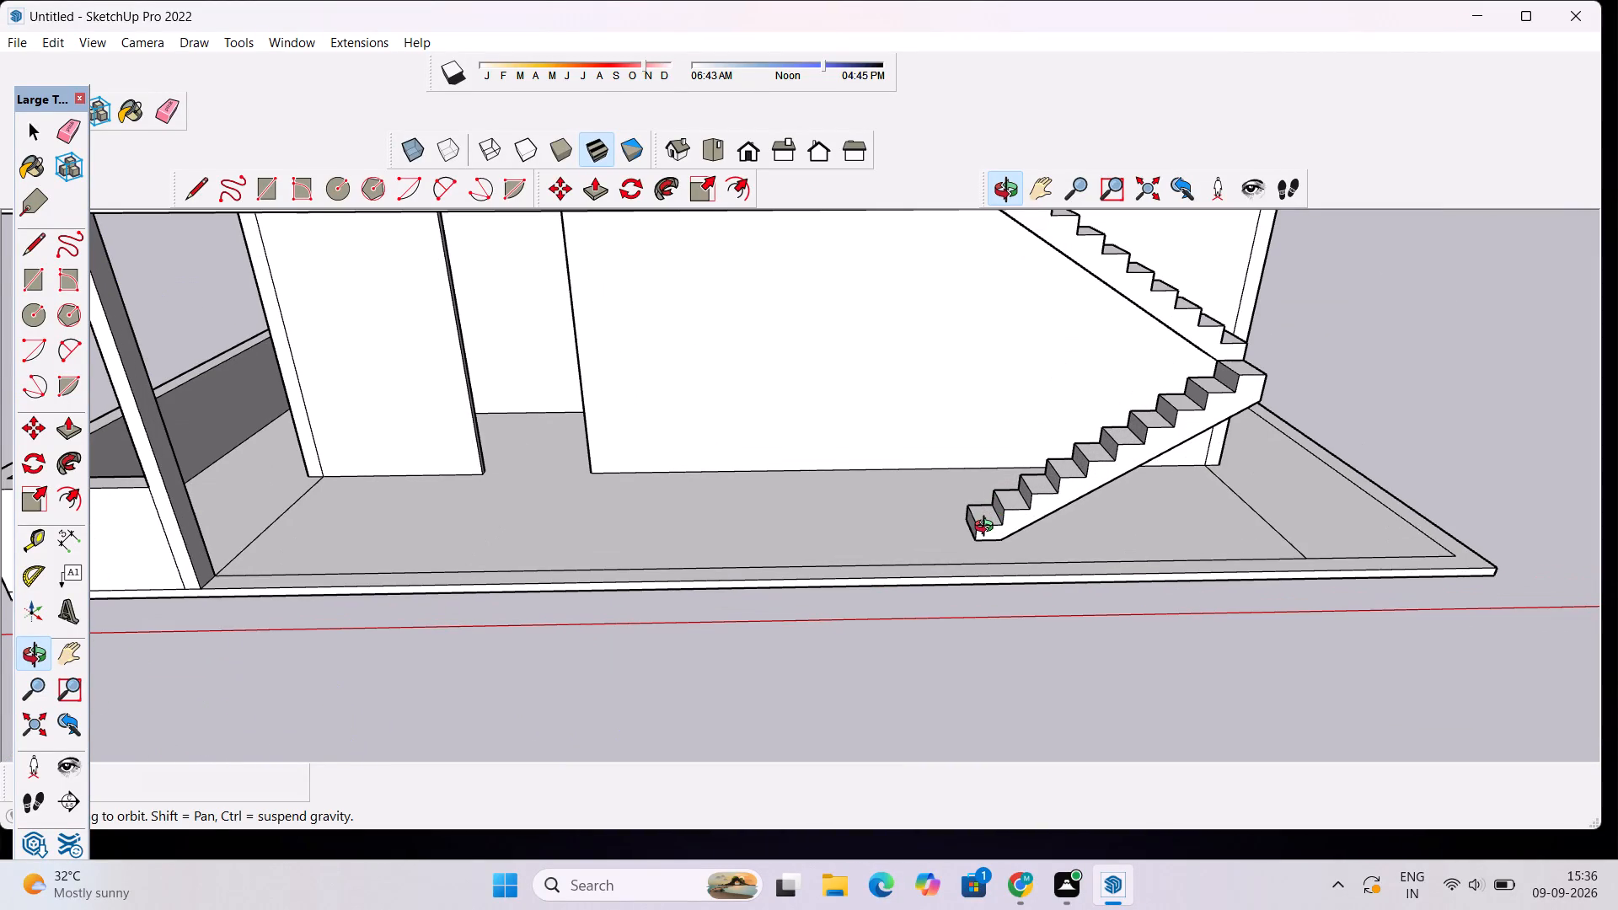
key("space")
key("r")
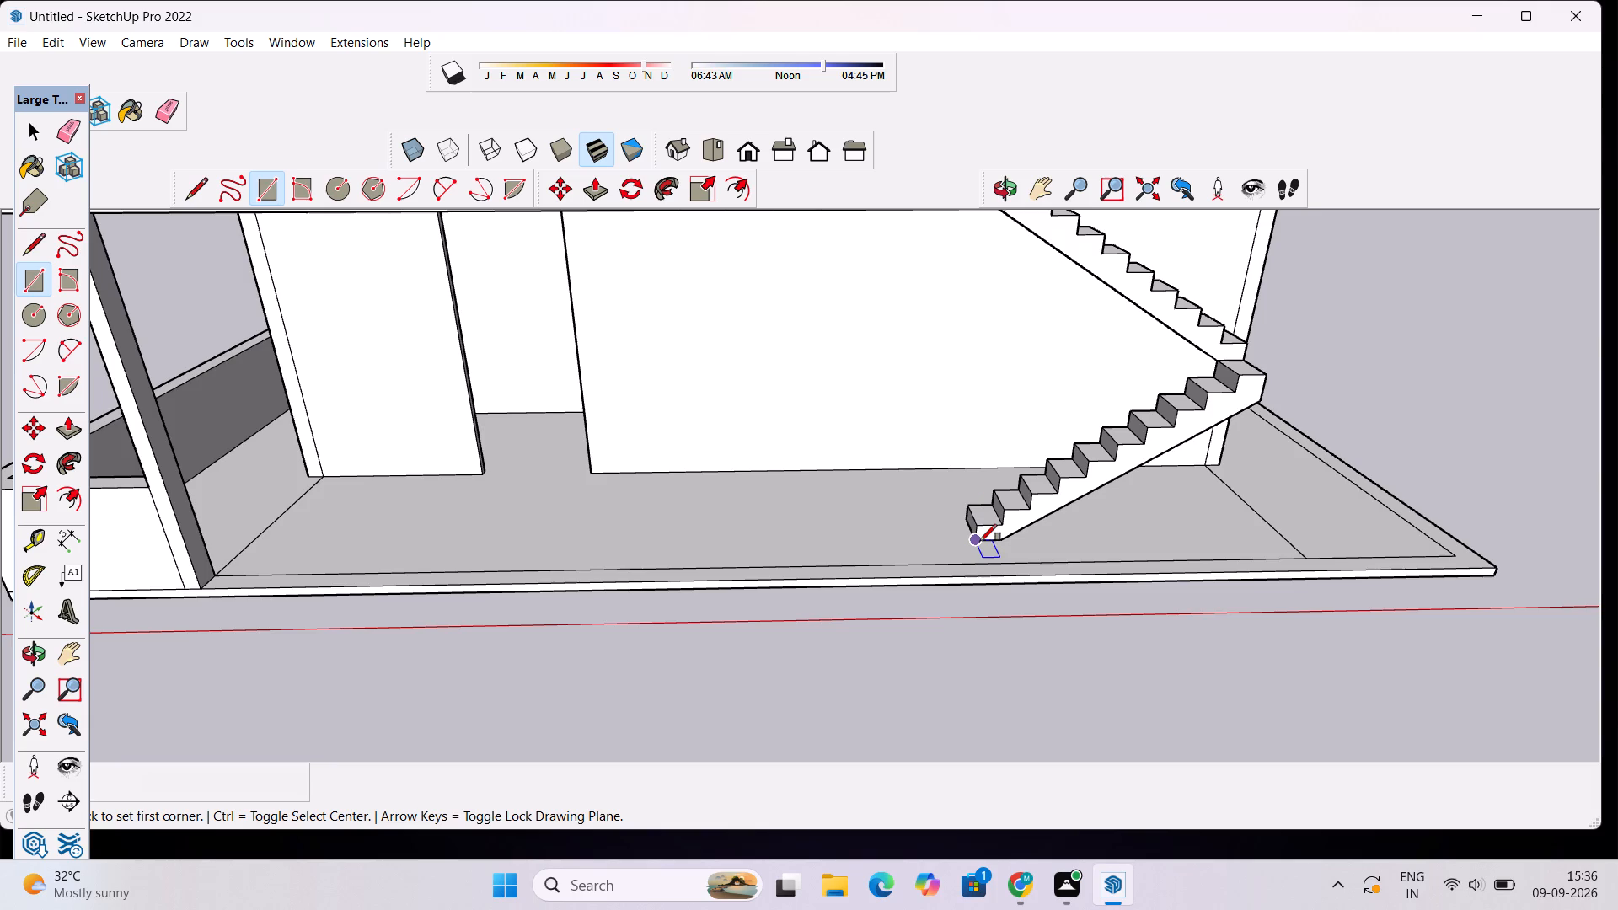
scroll(980, 541, "up", 2)
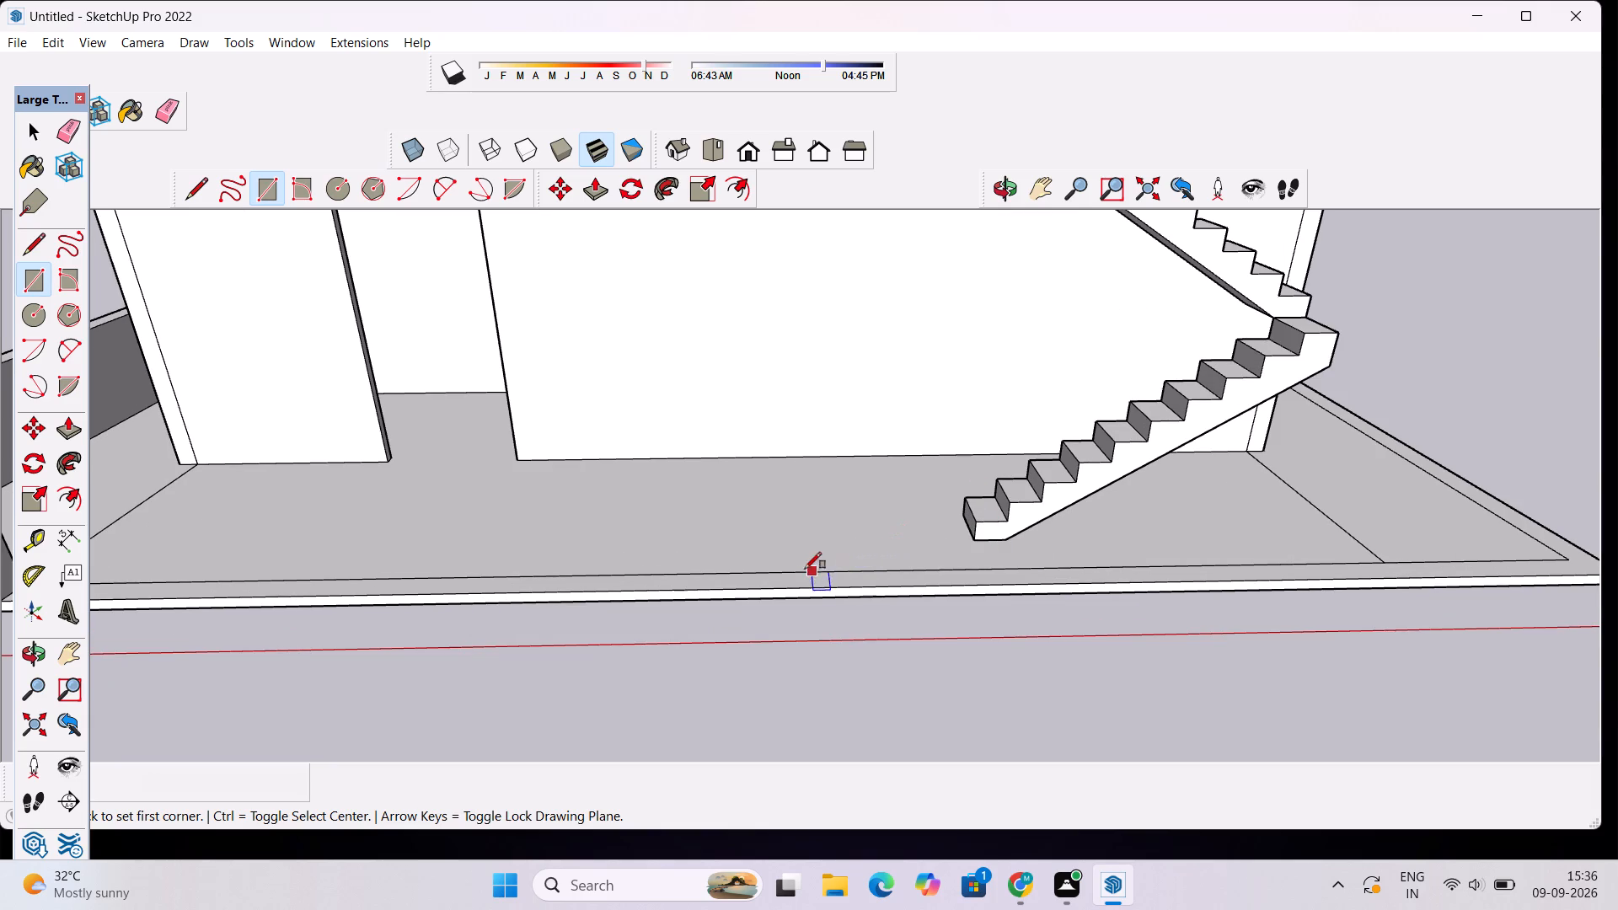
scroll(795, 576, "down", 5)
scroll(731, 570, "up", 5)
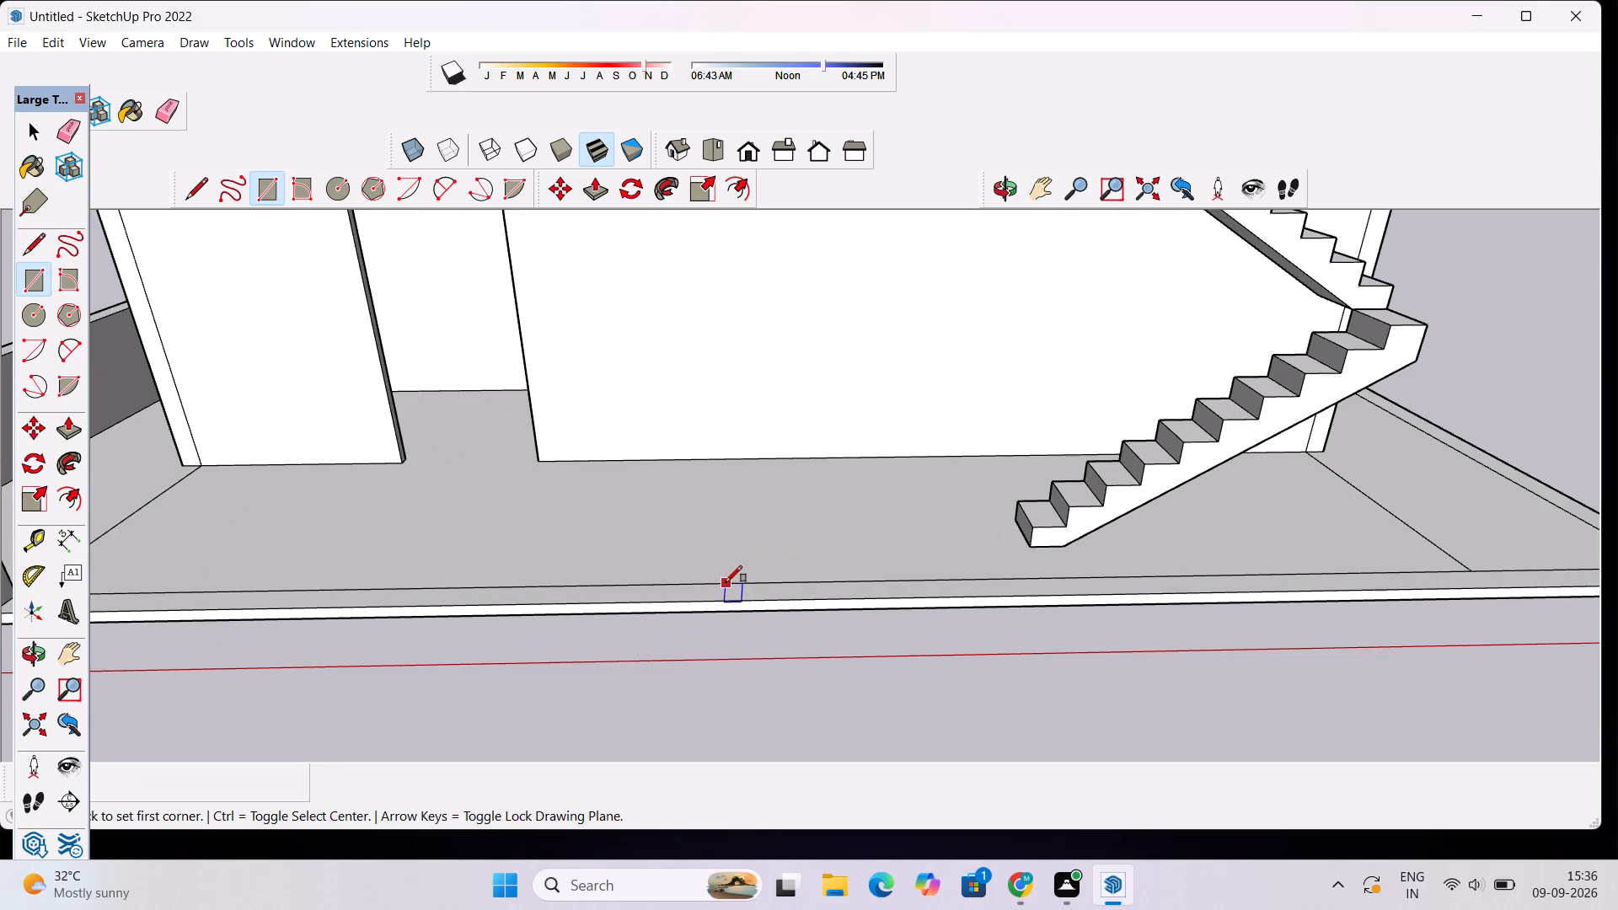
left_click(726, 582)
left_click(747, 599)
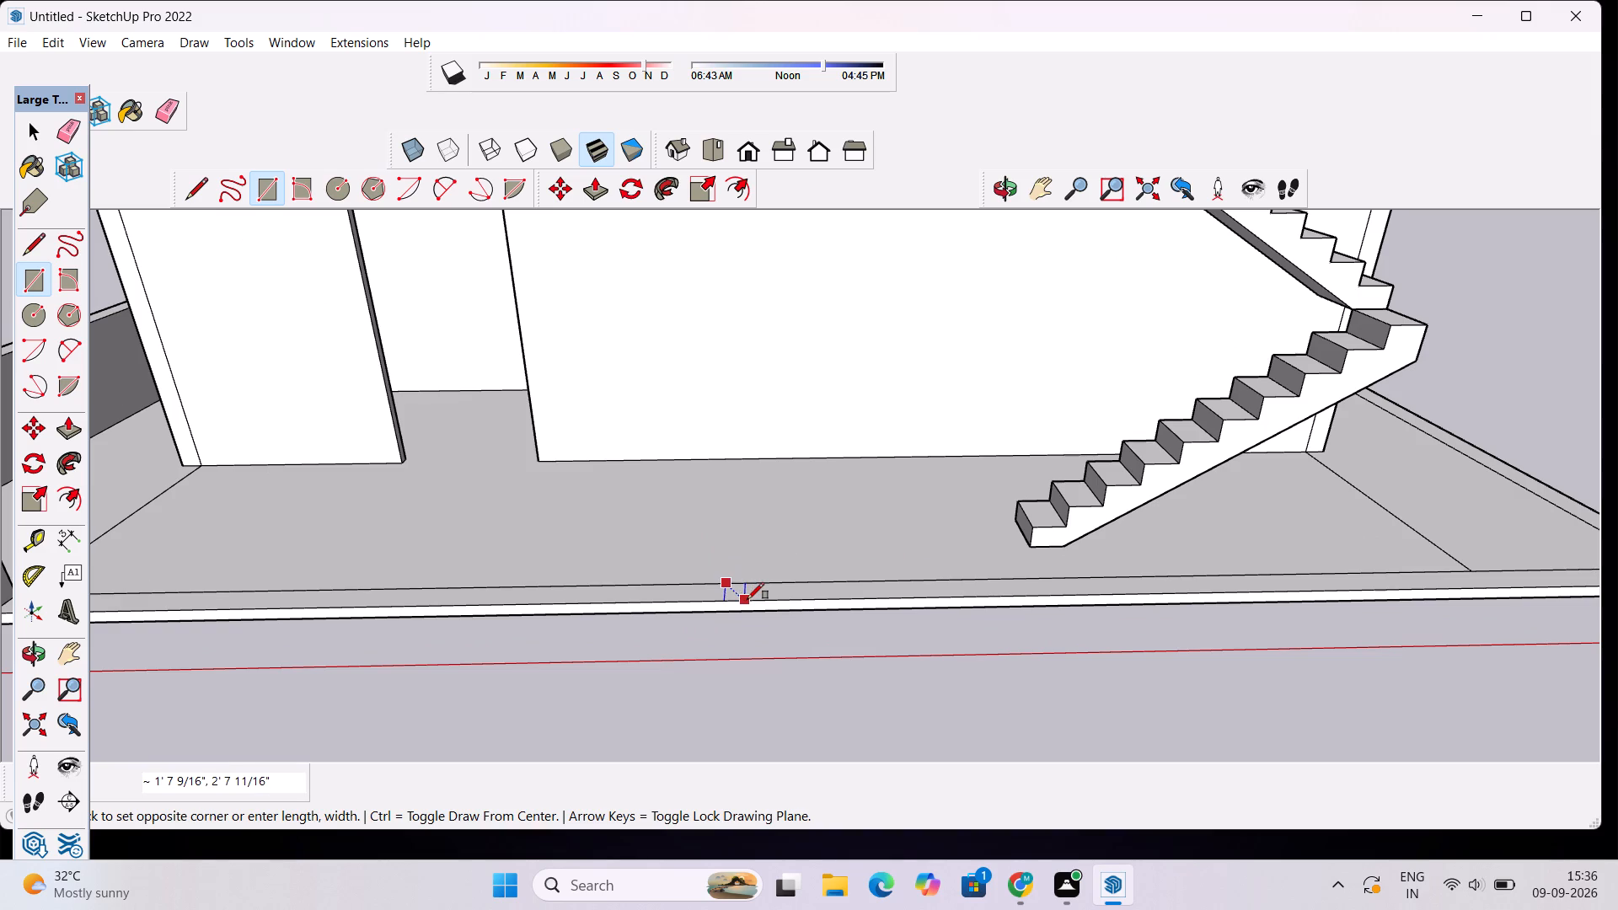
key("space")
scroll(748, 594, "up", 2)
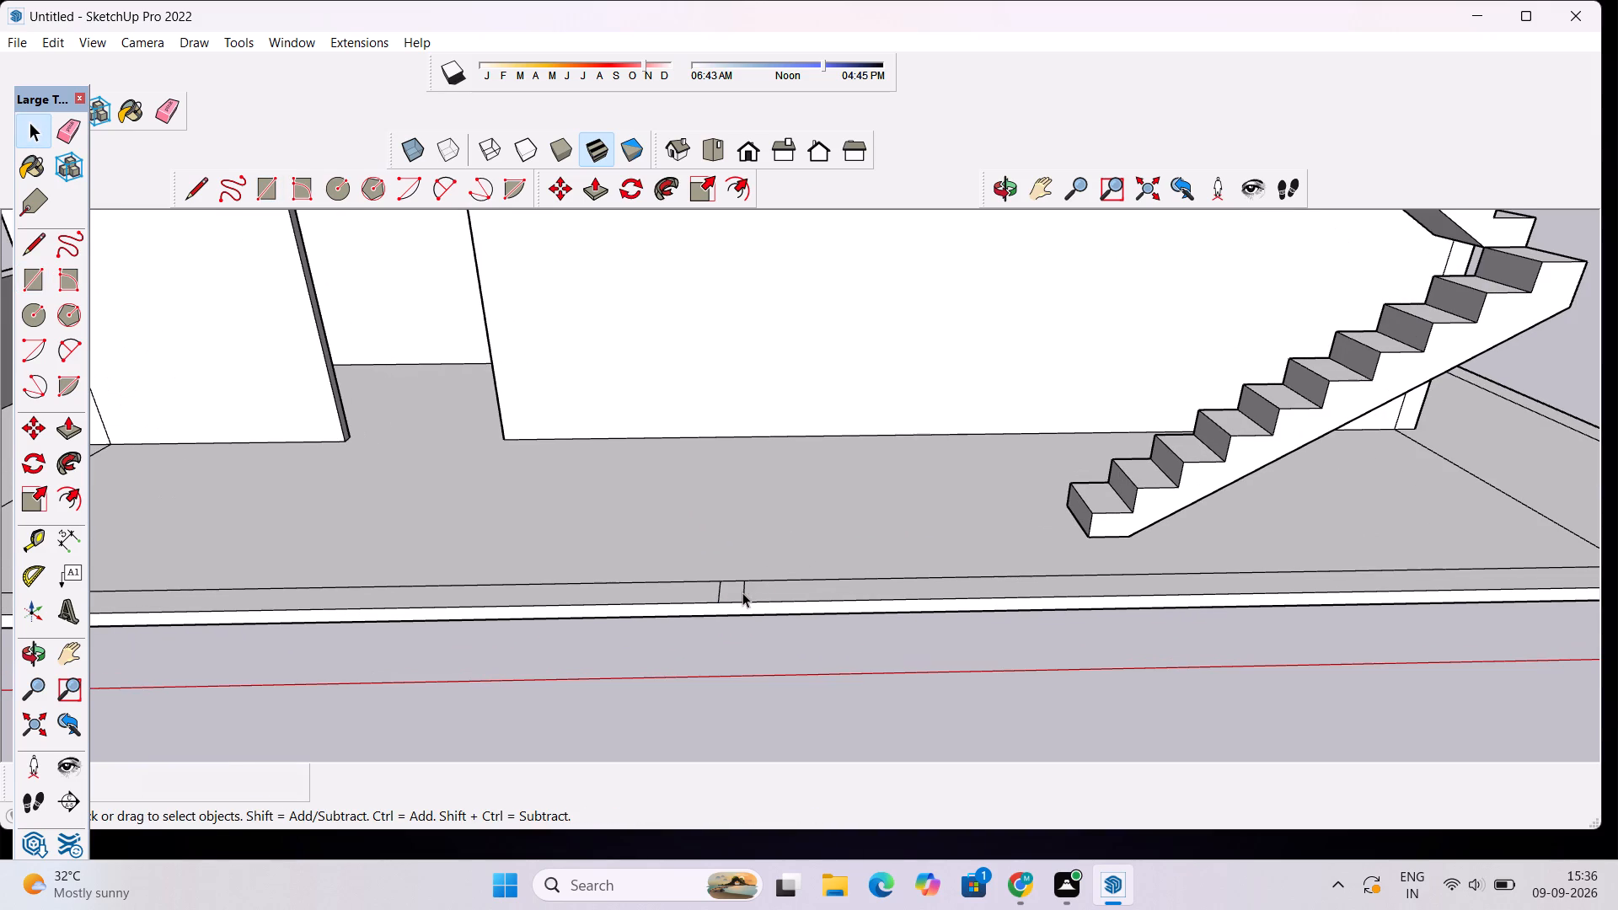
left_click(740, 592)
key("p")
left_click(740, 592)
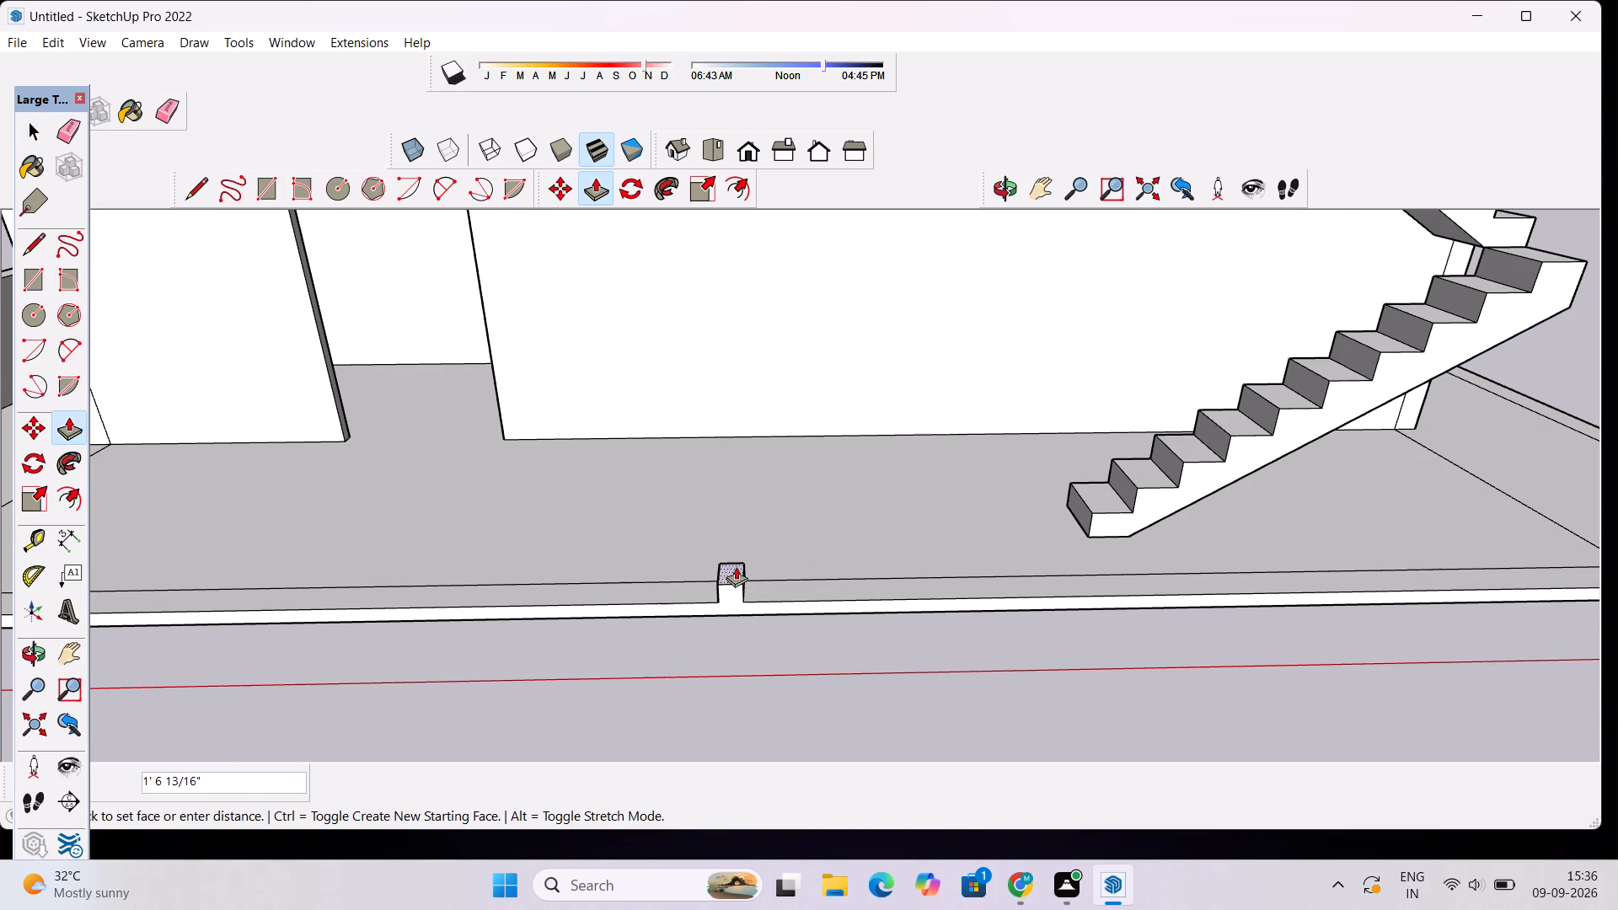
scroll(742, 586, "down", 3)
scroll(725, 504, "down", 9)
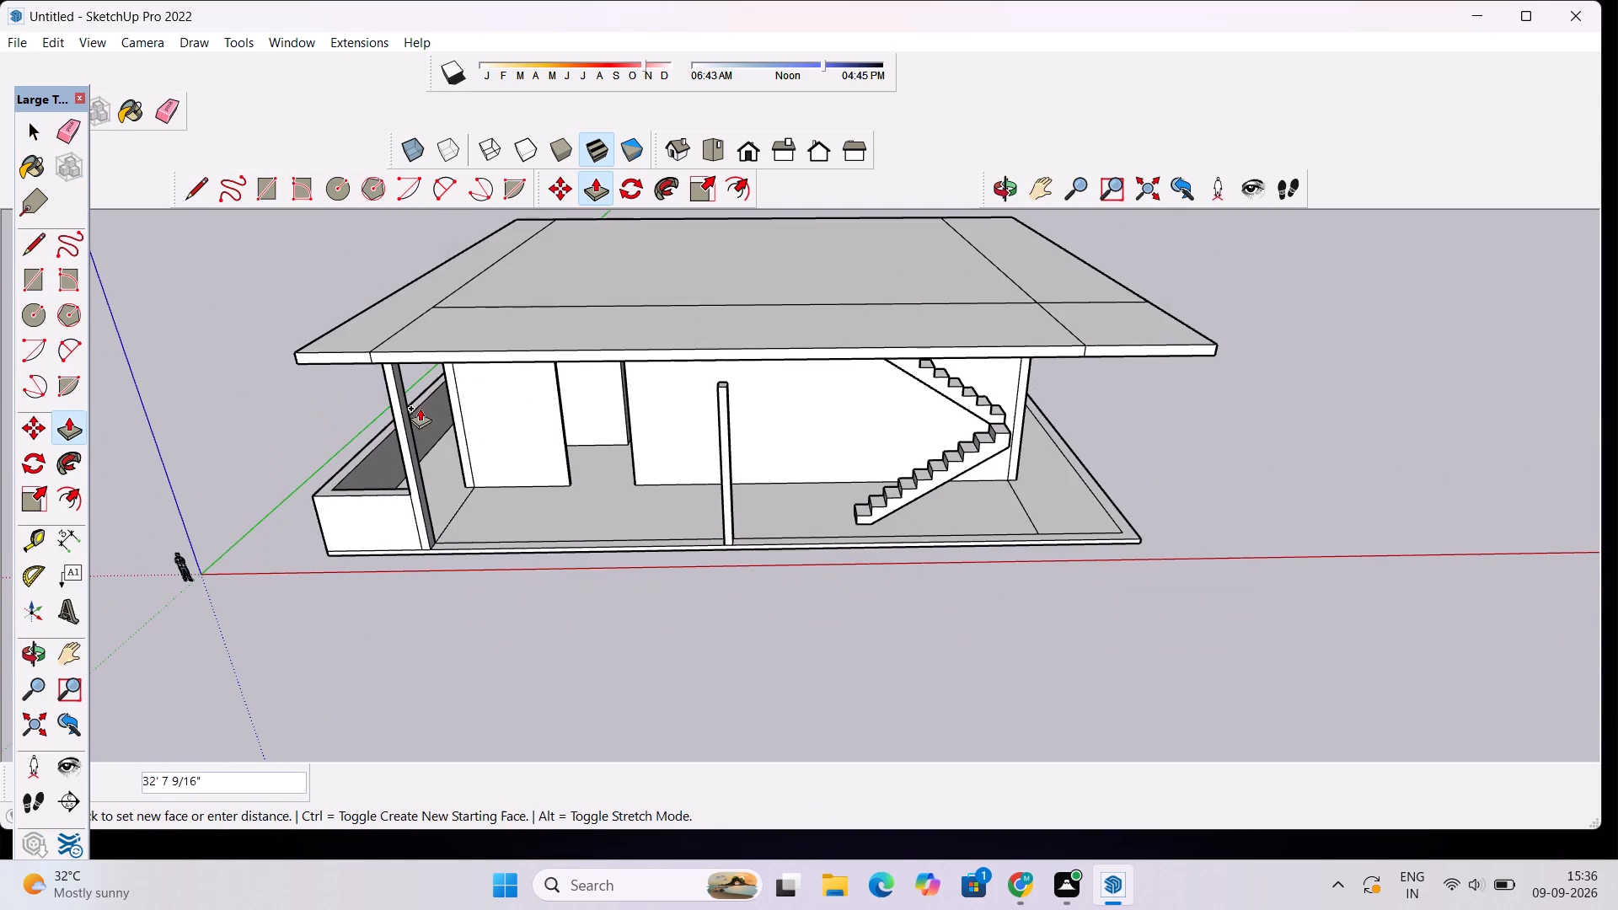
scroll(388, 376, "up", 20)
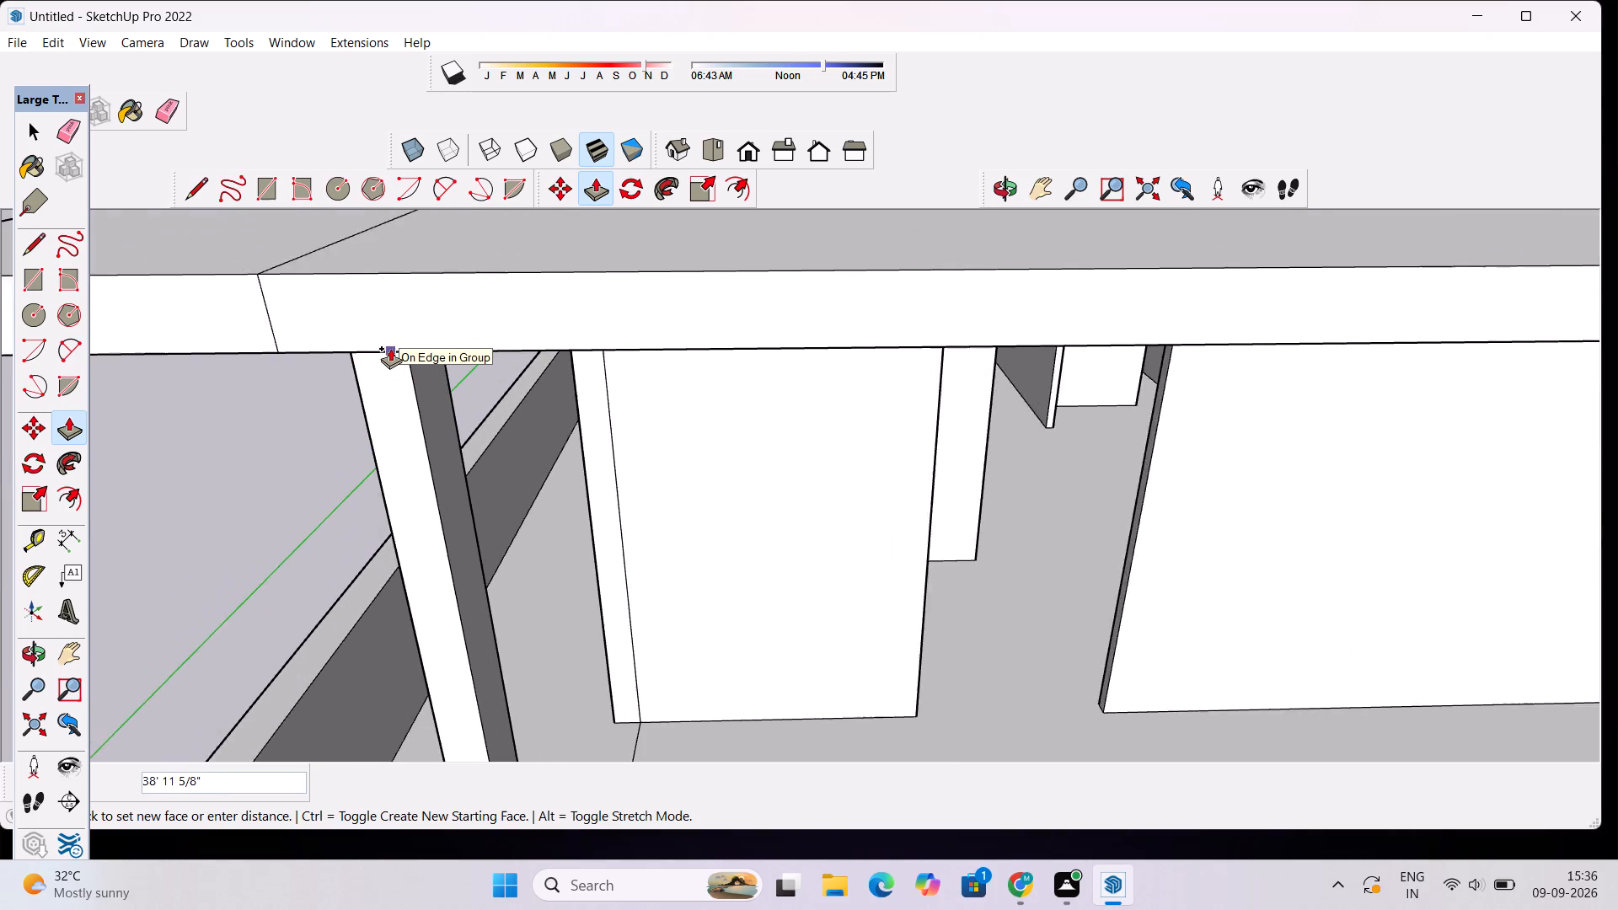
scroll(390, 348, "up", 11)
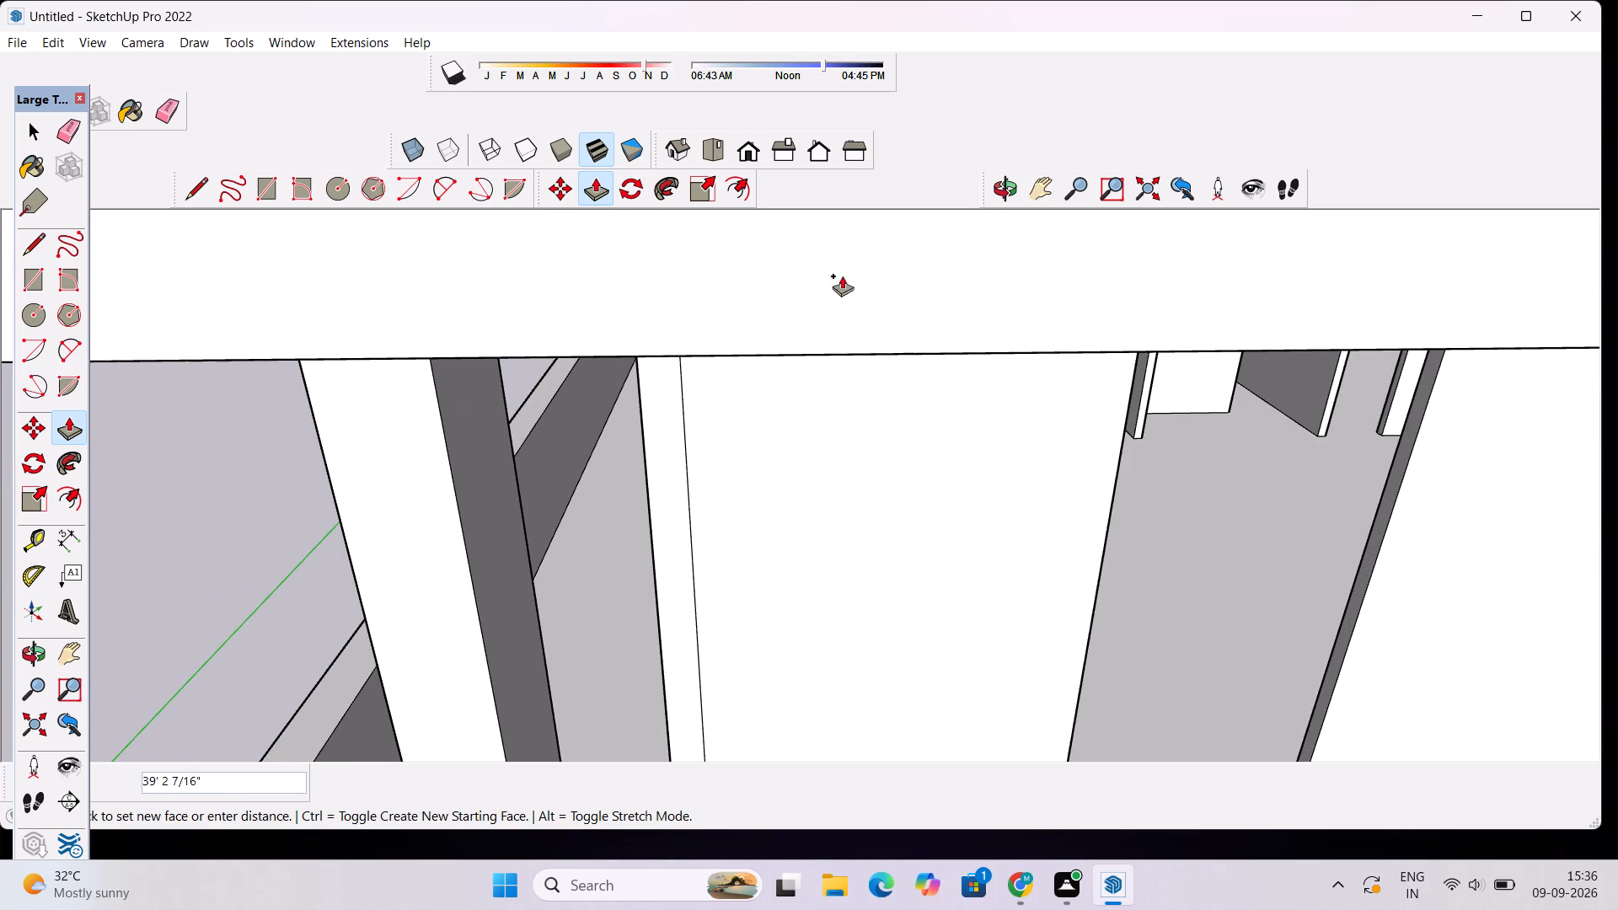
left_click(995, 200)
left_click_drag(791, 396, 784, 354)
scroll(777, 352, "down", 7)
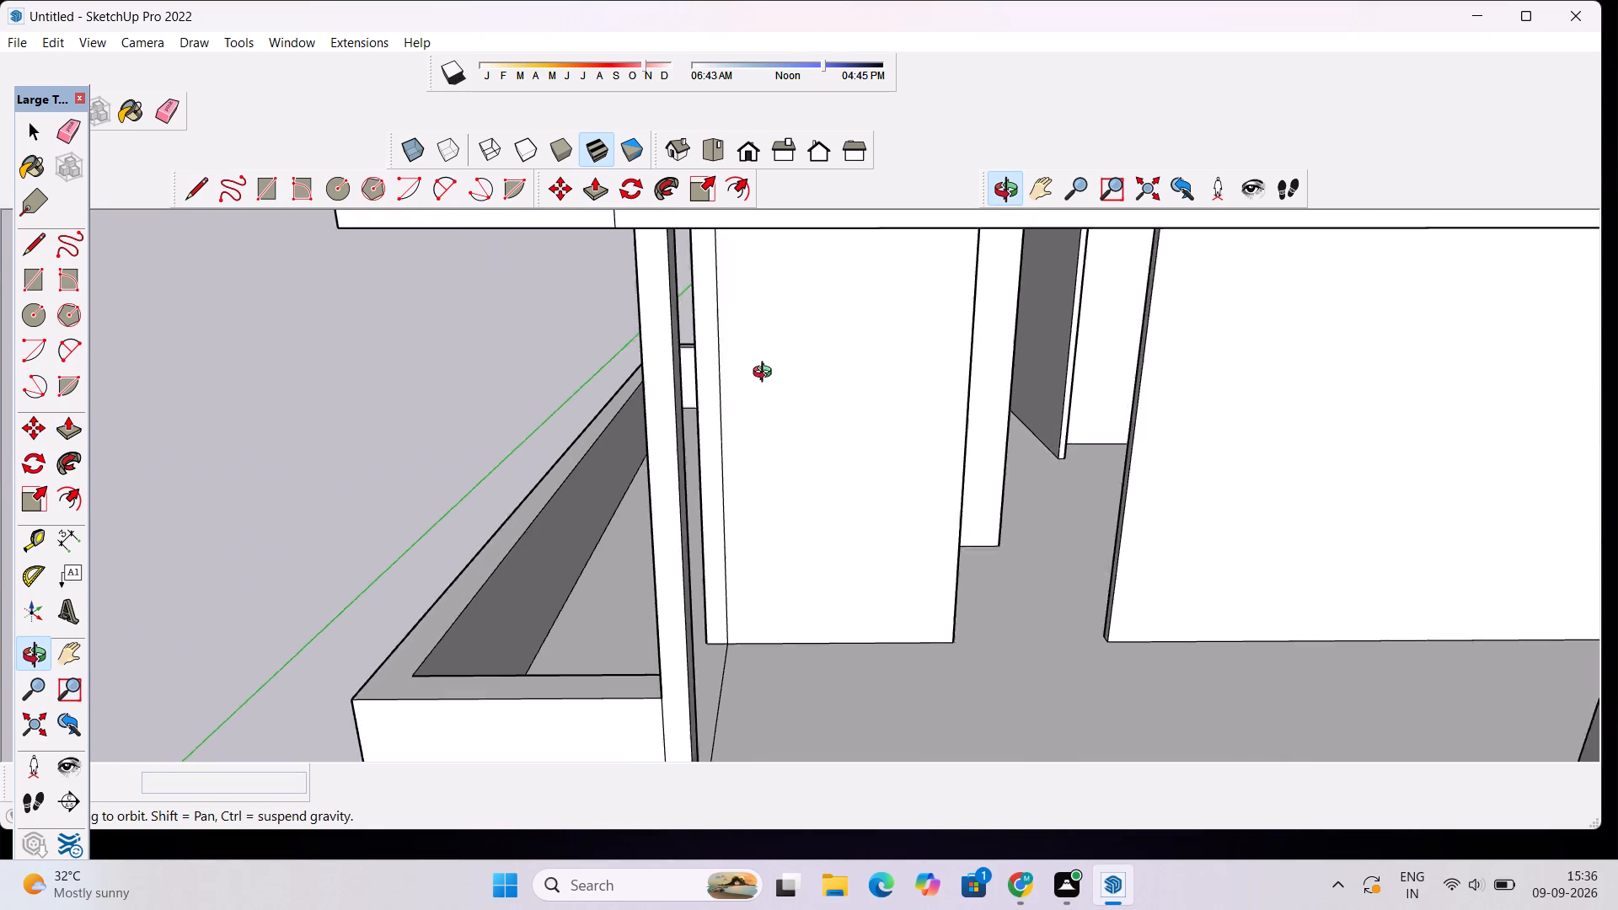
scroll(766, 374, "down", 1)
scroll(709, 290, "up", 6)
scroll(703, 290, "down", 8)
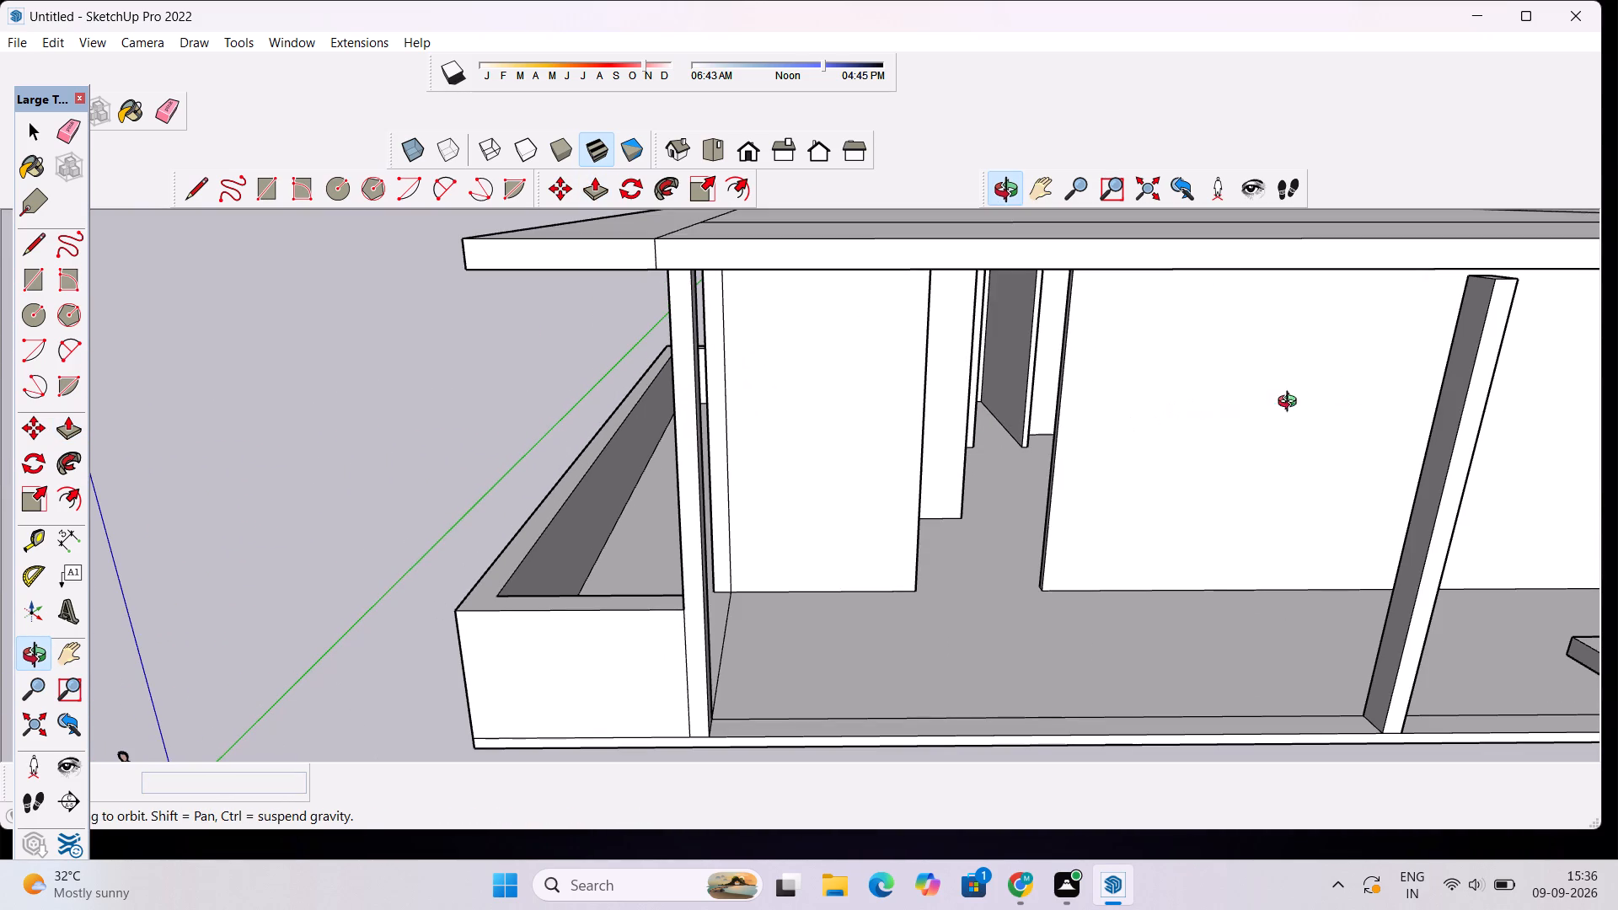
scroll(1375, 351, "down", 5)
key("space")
Examine the house front from low and high angles, covering the doorway-end column, the roof slab's underside and the rectangle on the border strip.
scroll(1342, 385, "down", 5)
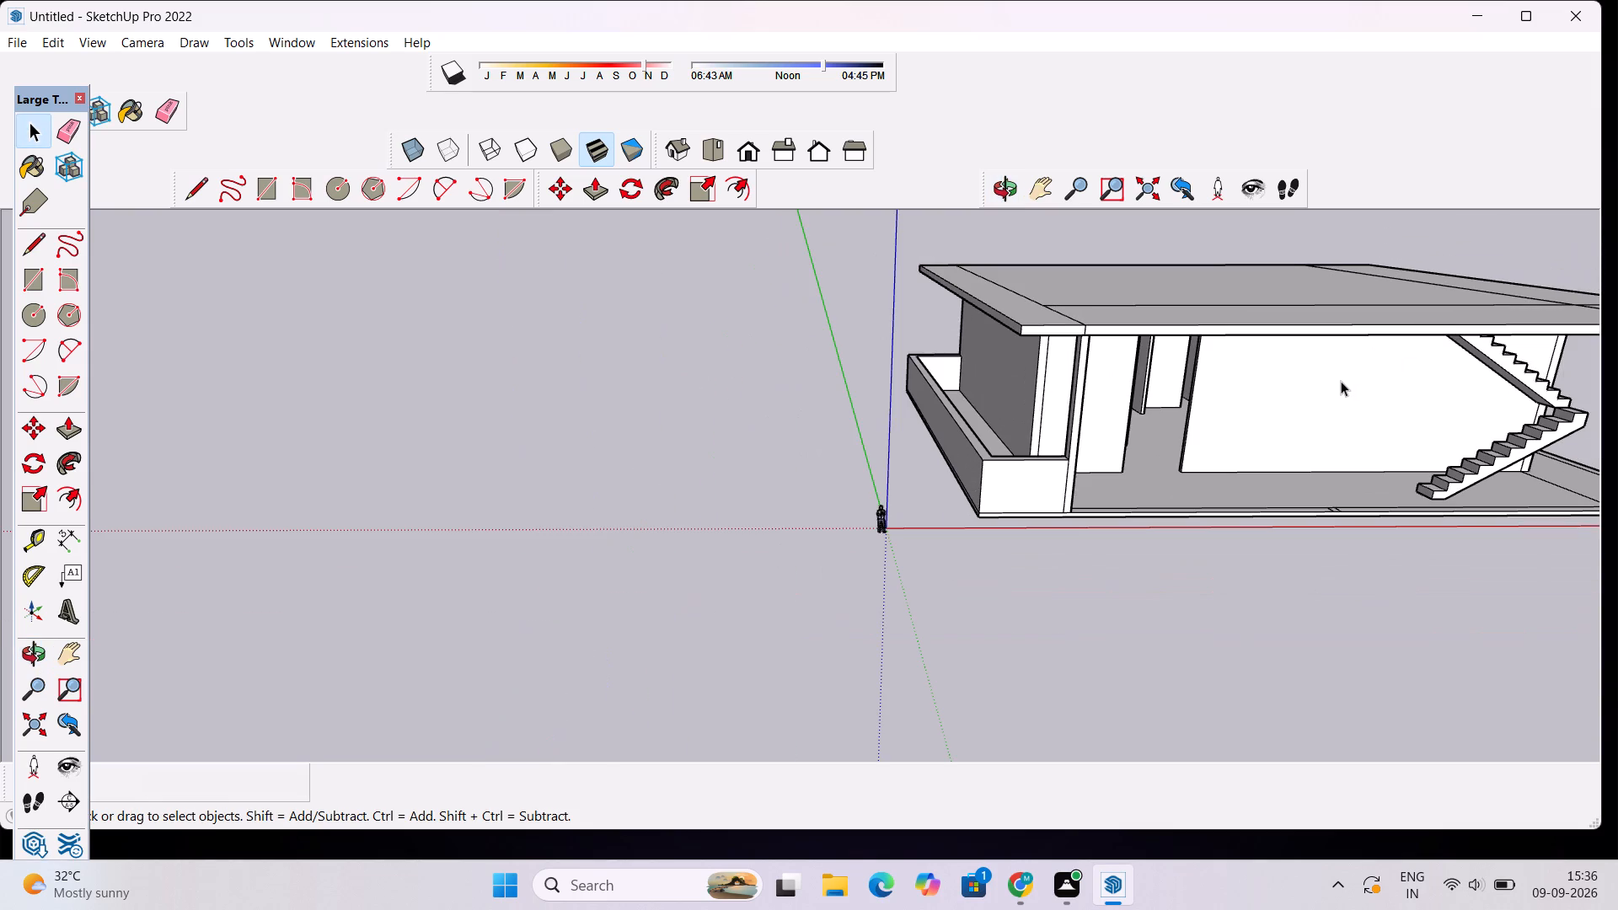
scroll(1344, 459, "up", 5)
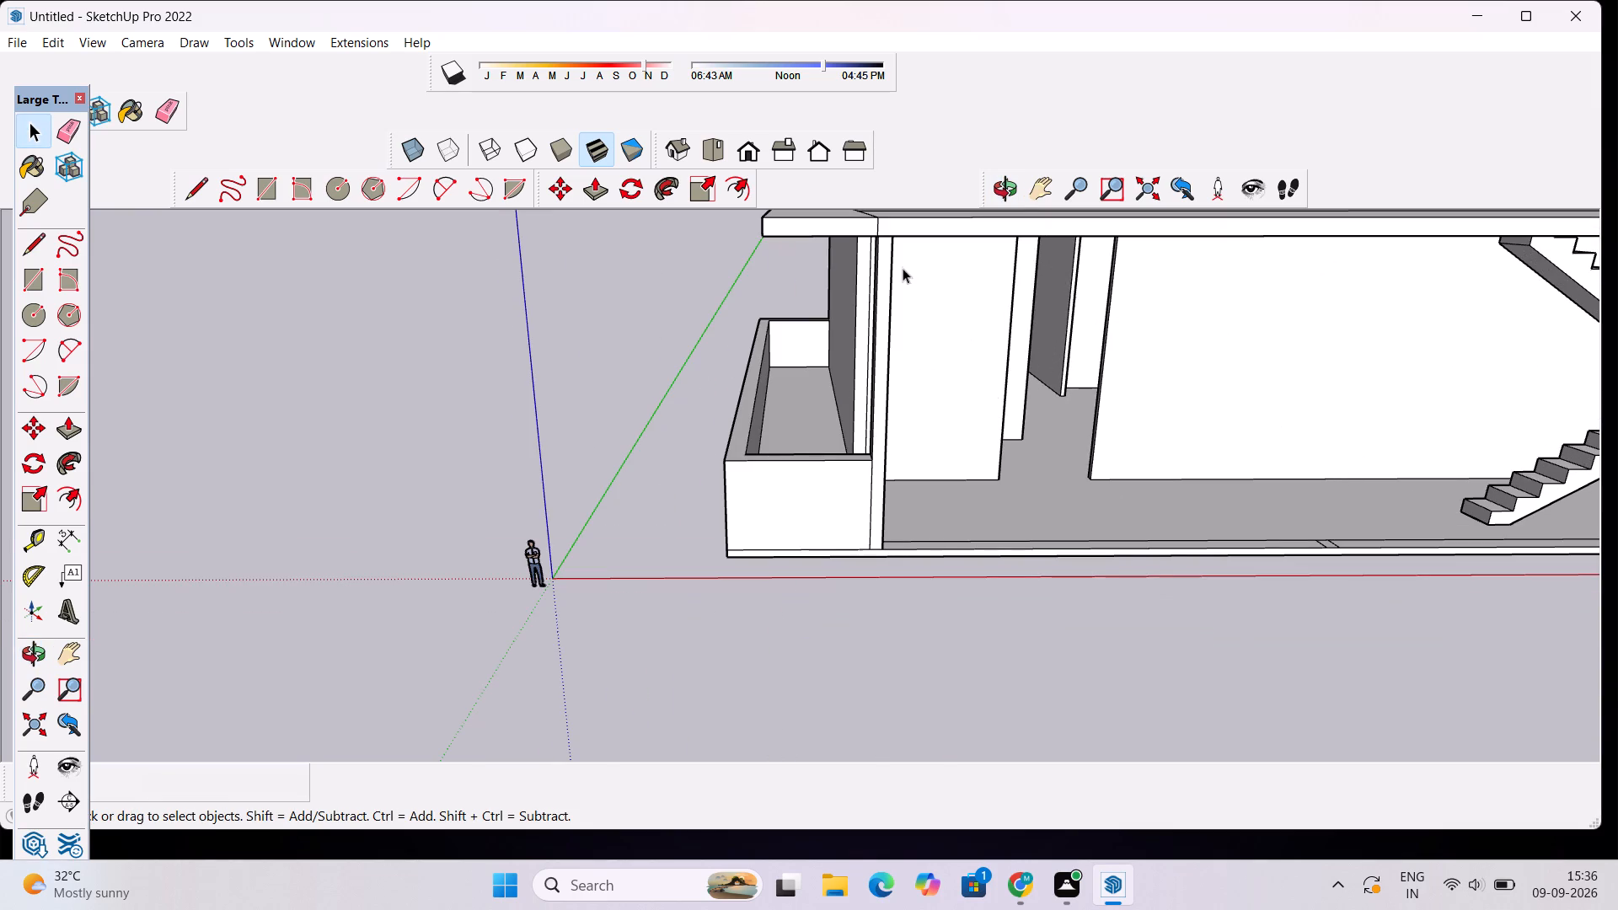
left_click(1010, 192)
left_click_drag(1065, 555, 1051, 528)
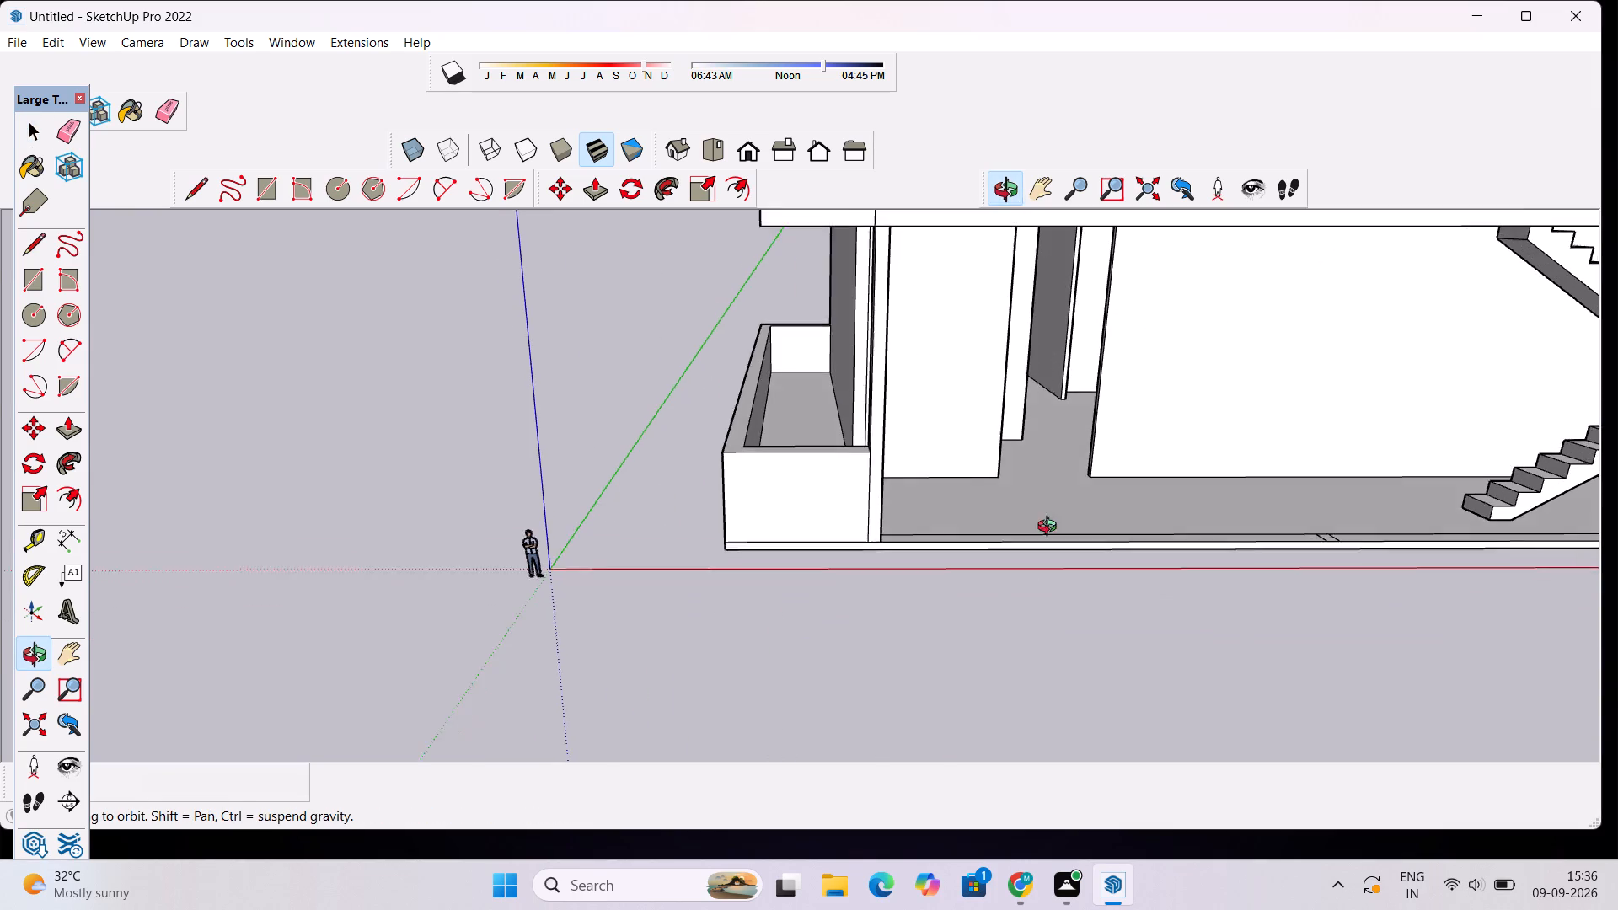
left_click_drag(1051, 528, 980, 470)
scroll(943, 478, "down", 9)
scroll(865, 309, "up", 10)
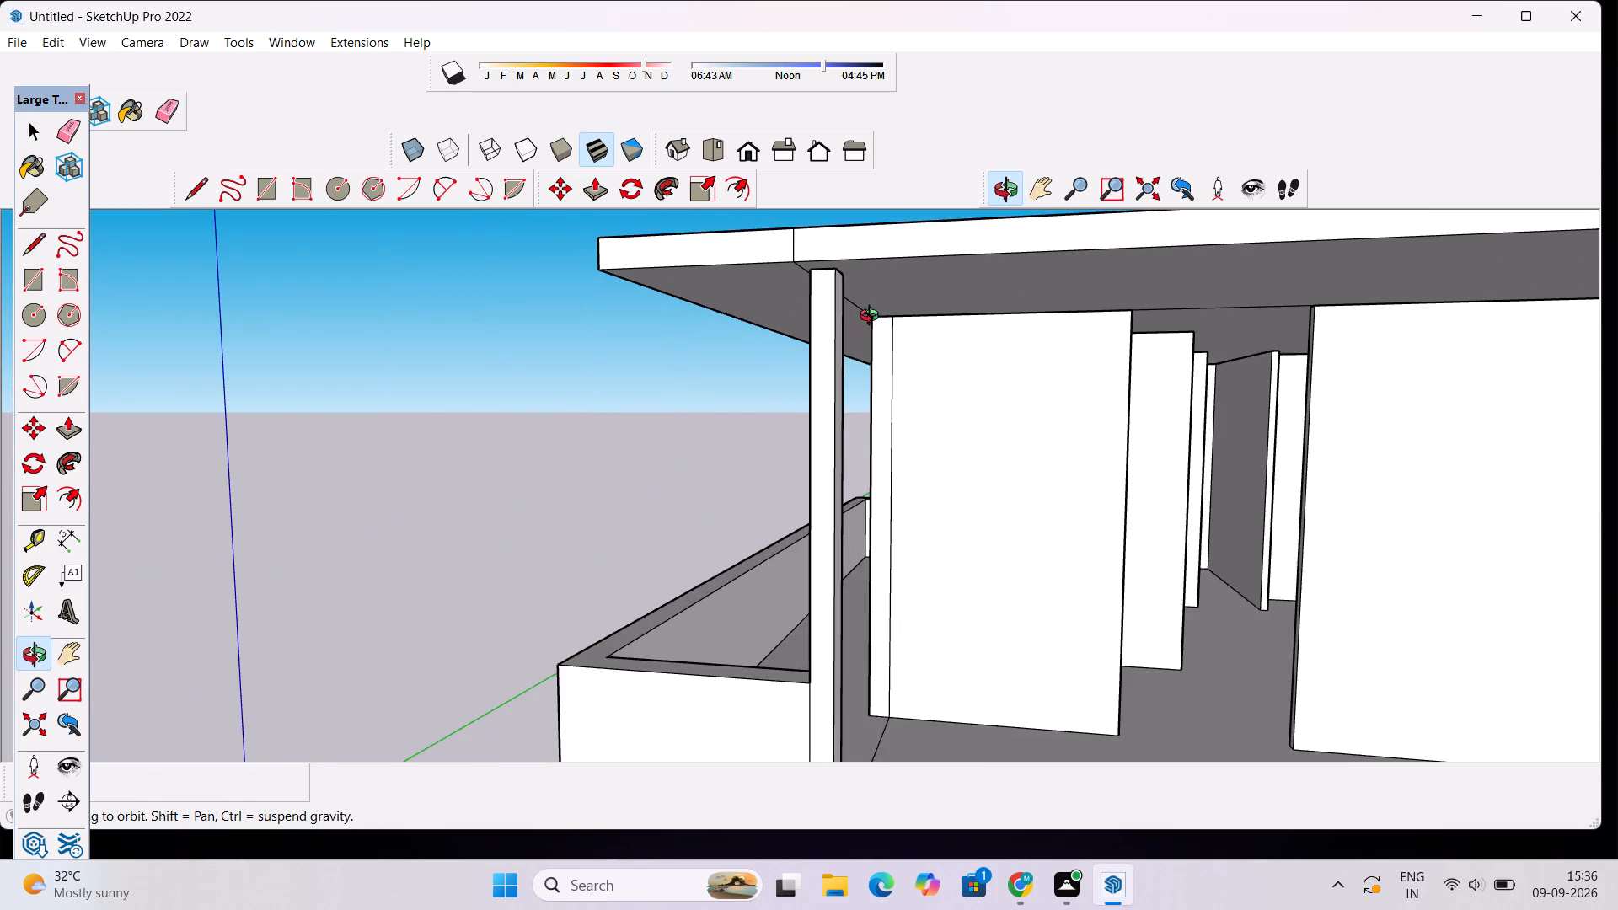
scroll(871, 311, "down", 4)
left_click_drag(871, 311, 901, 308)
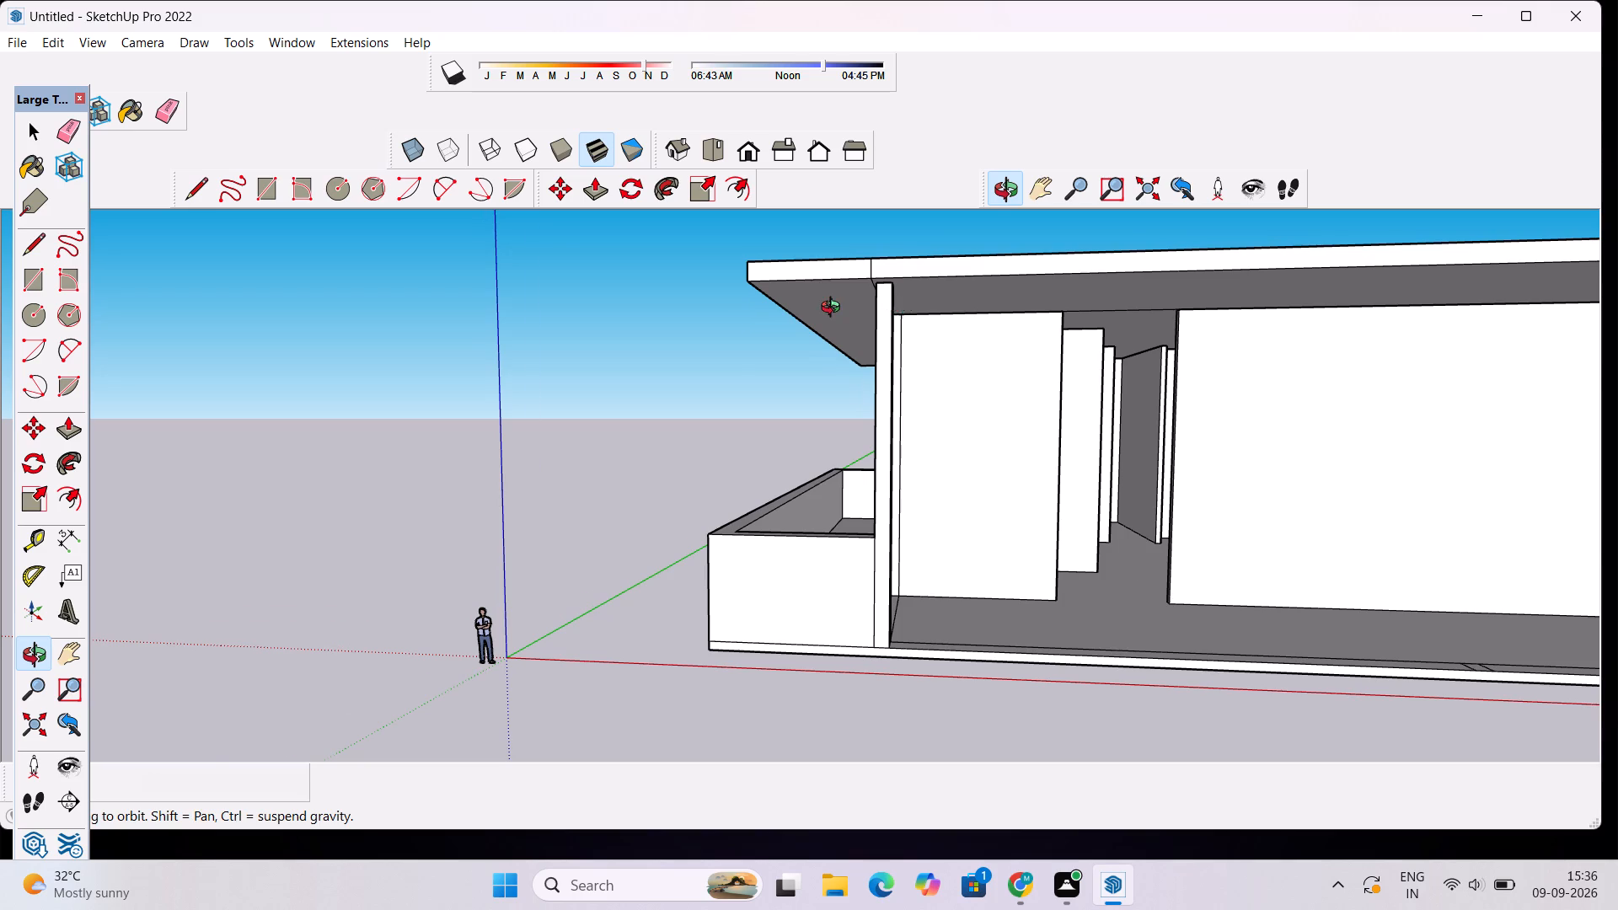
scroll(834, 309, "down", 5)
scroll(1302, 334, "up", 3)
key("space")
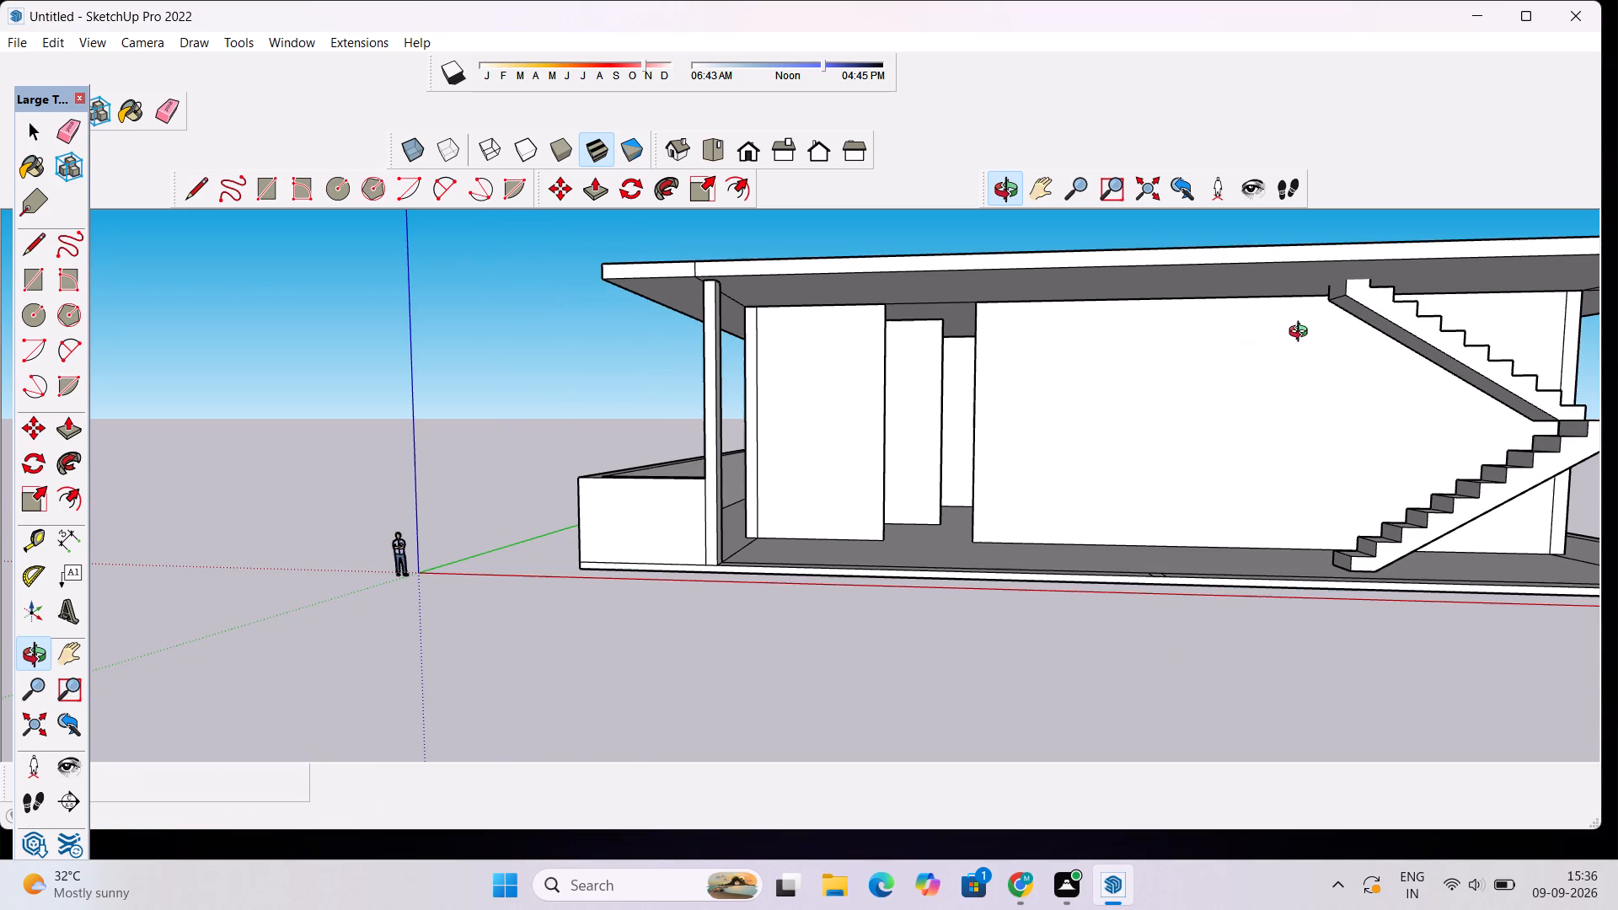
scroll(1342, 330, "down", 4)
scroll(1442, 324, "down", 8)
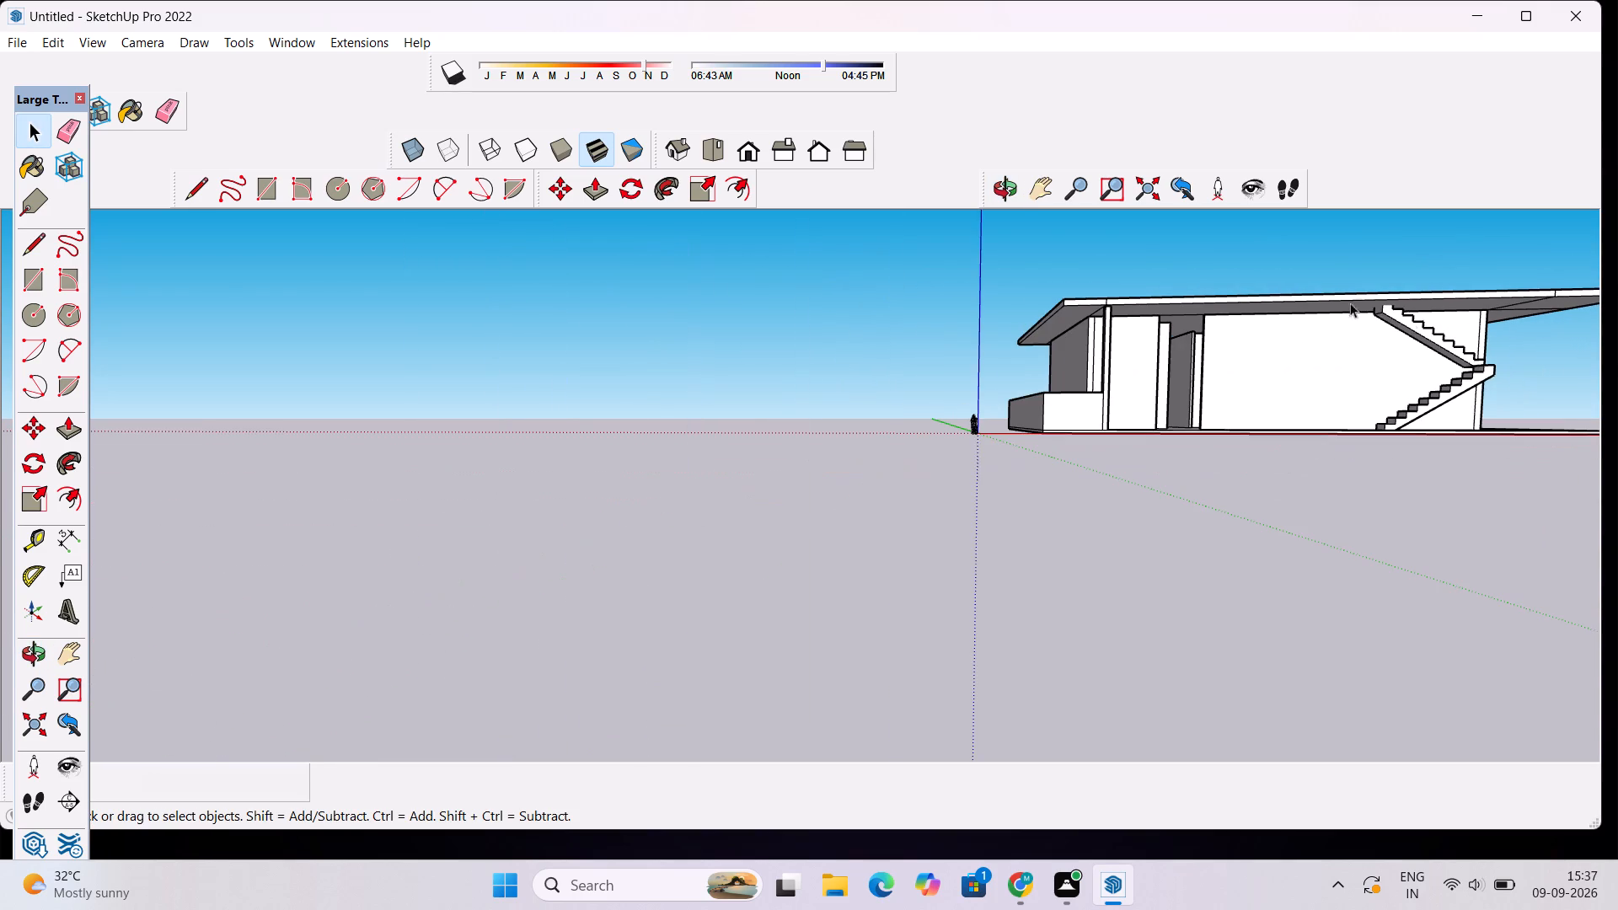
left_click(998, 189)
left_click_drag(1576, 324, 1283, 404)
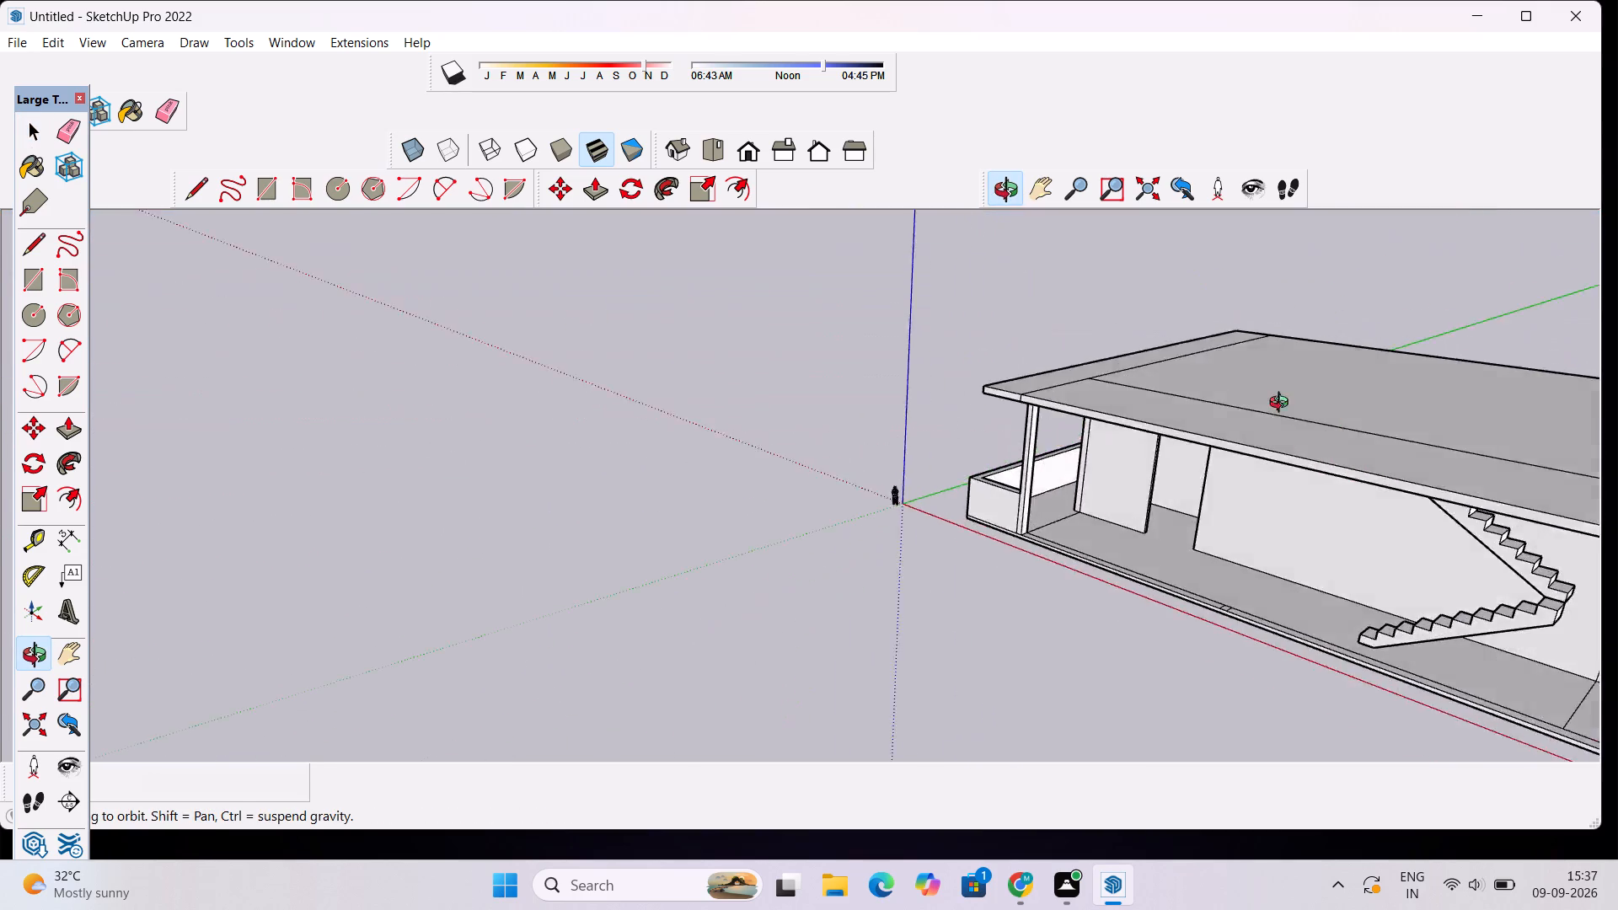
left_click_drag(1283, 404, 1166, 382)
scroll(1165, 388, "down", 7)
left_click_drag(868, 472, 1085, 552)
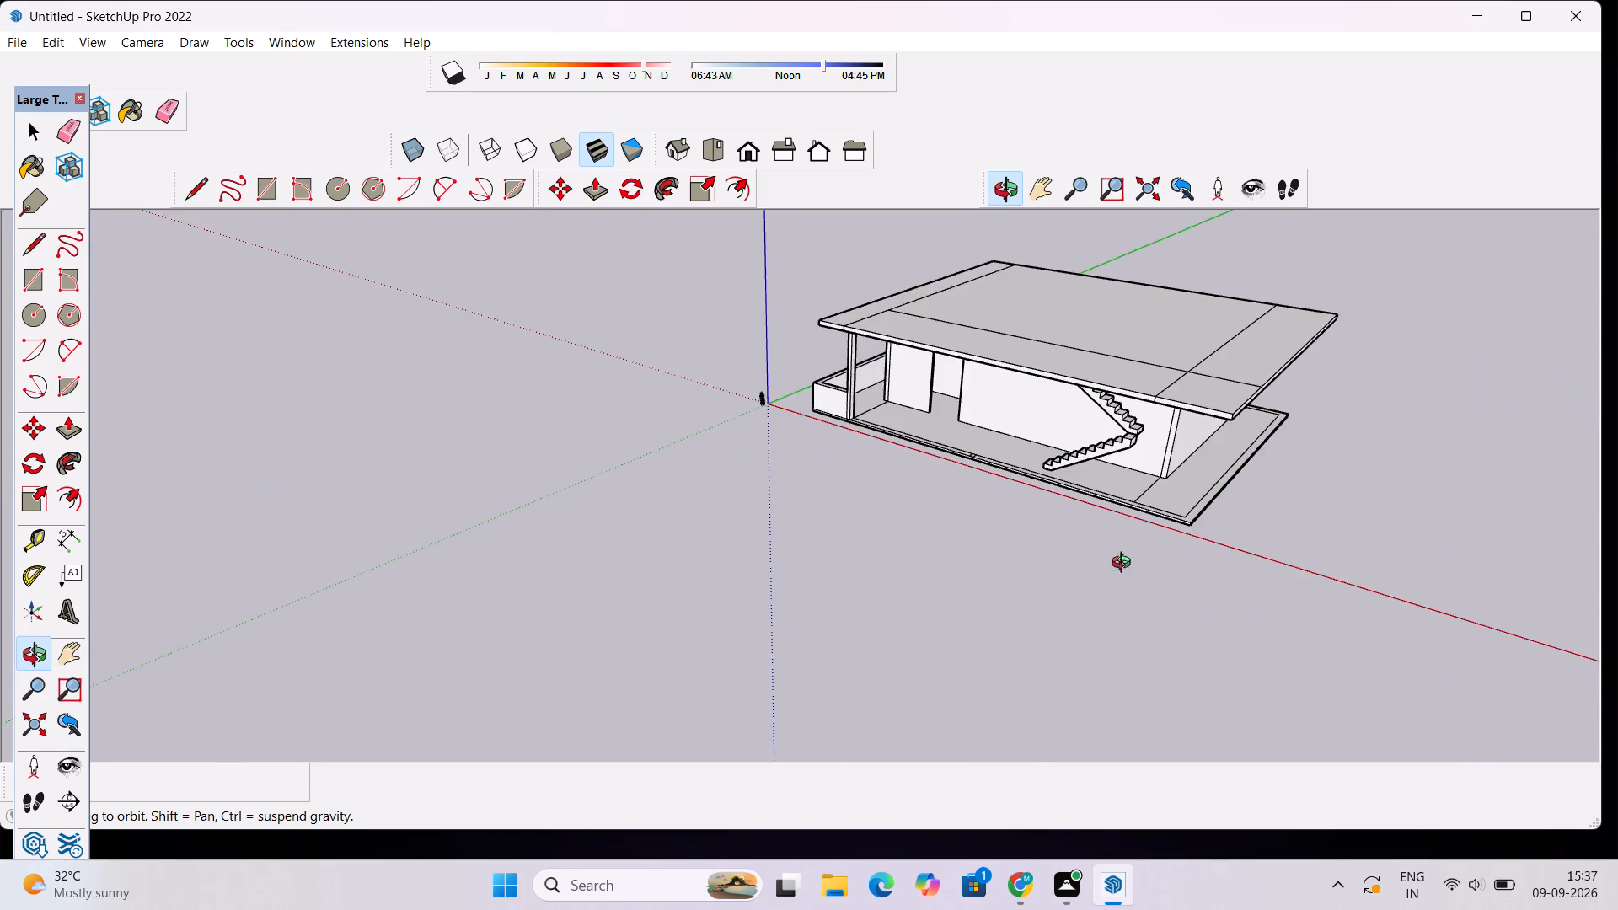
scroll(1219, 468, "down", 5)
left_click_drag(989, 479, 1097, 454)
scroll(1153, 372, "up", 8)
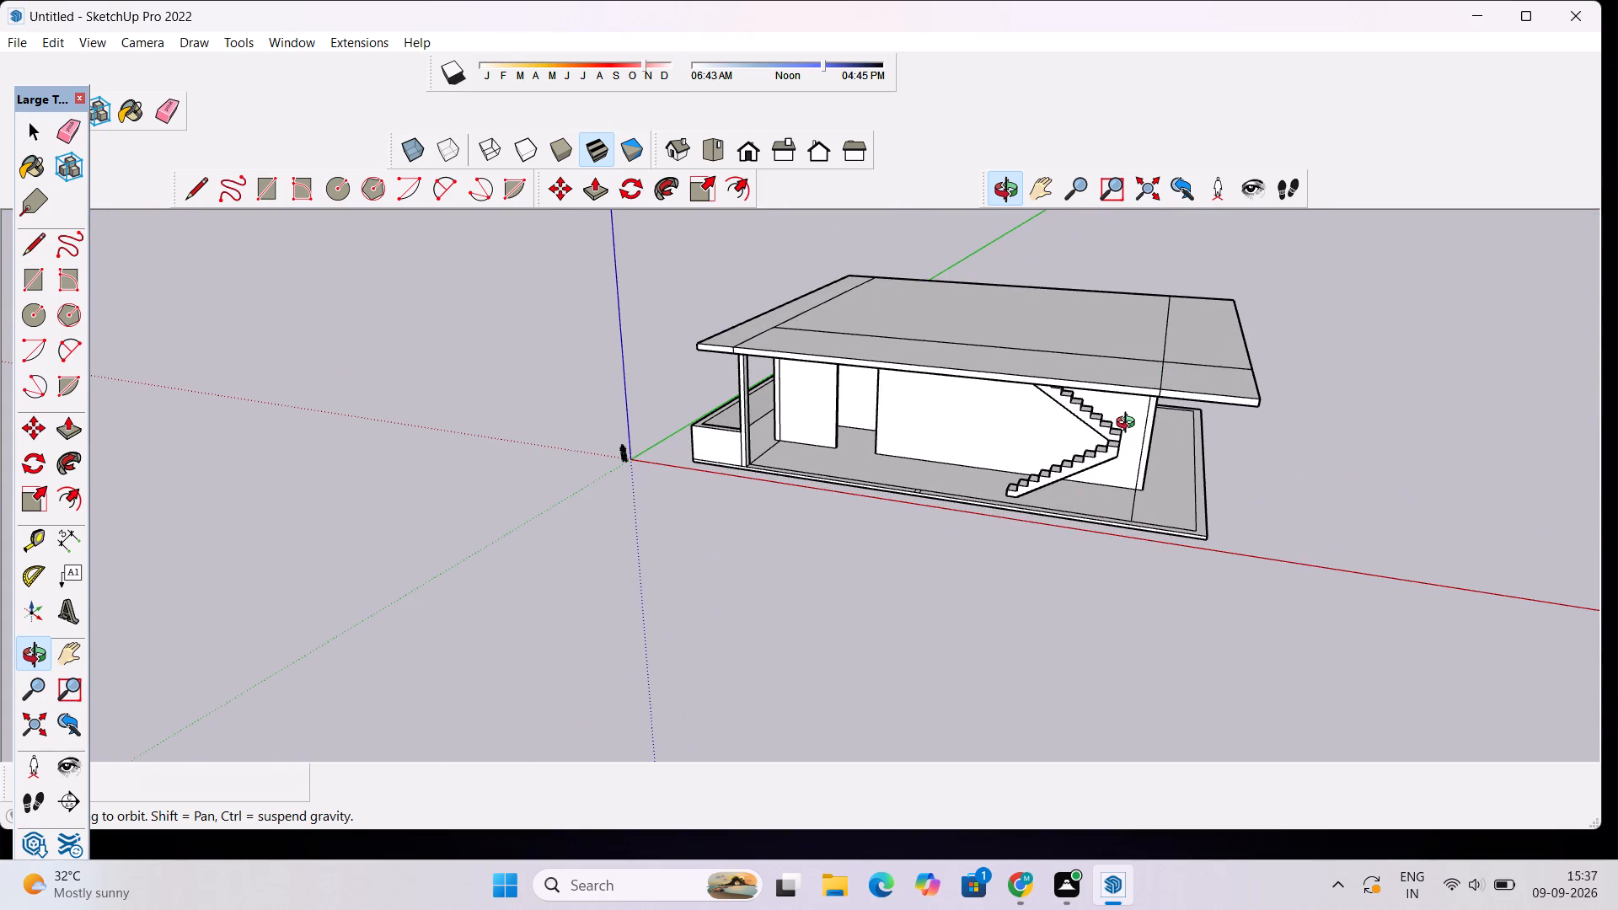
scroll(1110, 439, "down", 4)
left_click_drag(897, 458, 920, 418)
left_click(921, 415)
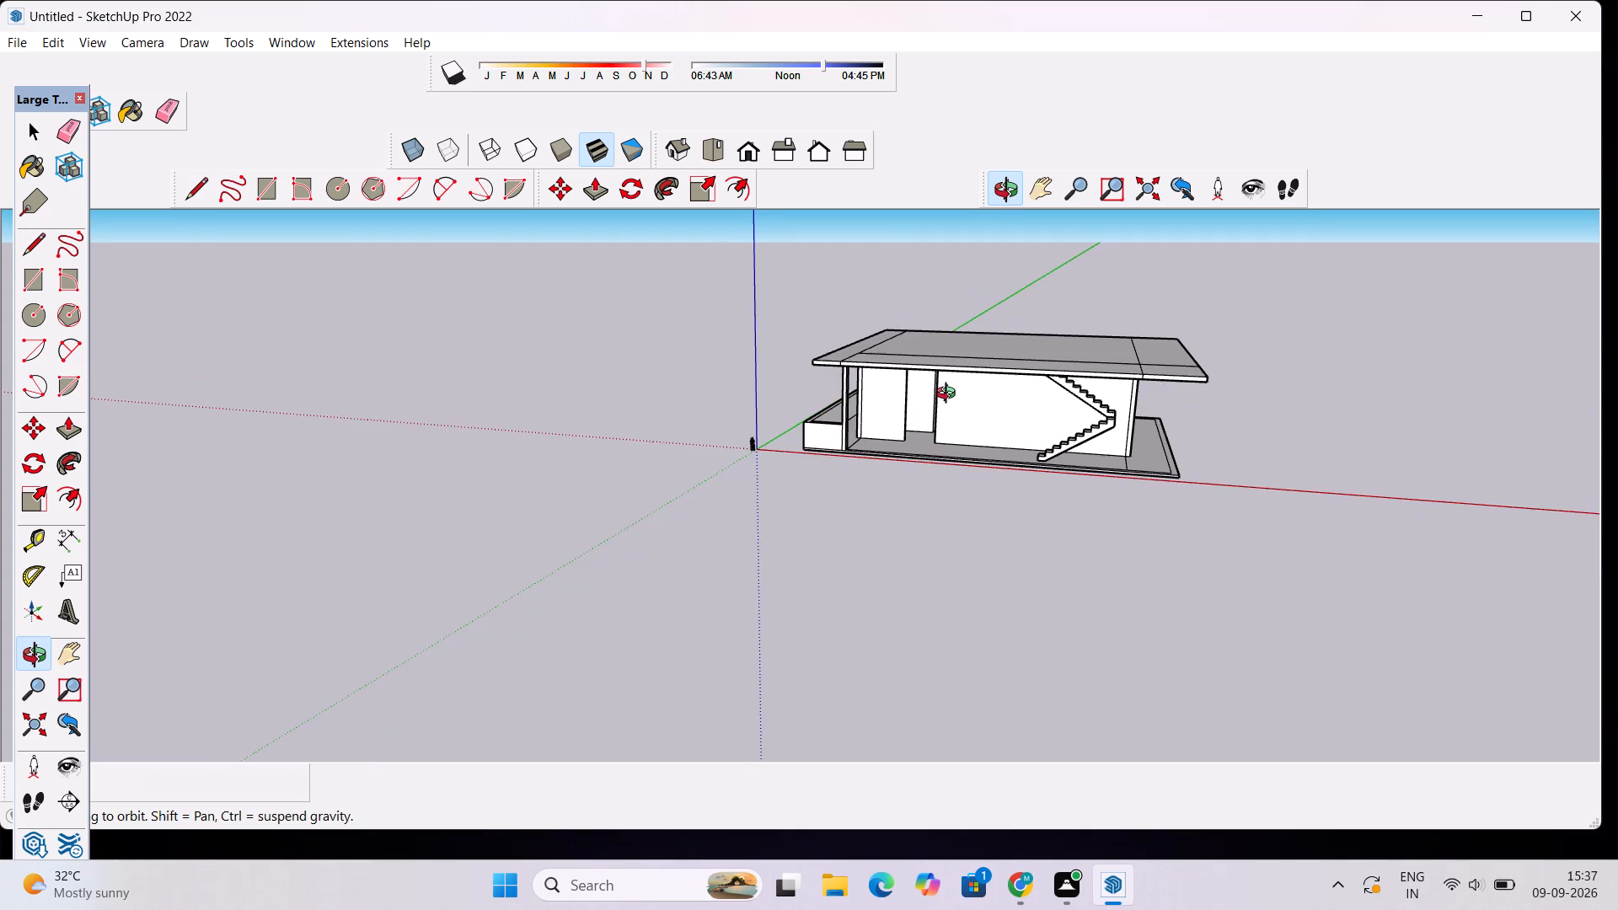
scroll(951, 395, "up", 6)
left_click_drag(873, 421, 1002, 456)
scroll(1077, 506, "up", 5)
left_click_drag(1298, 542, 1223, 574)
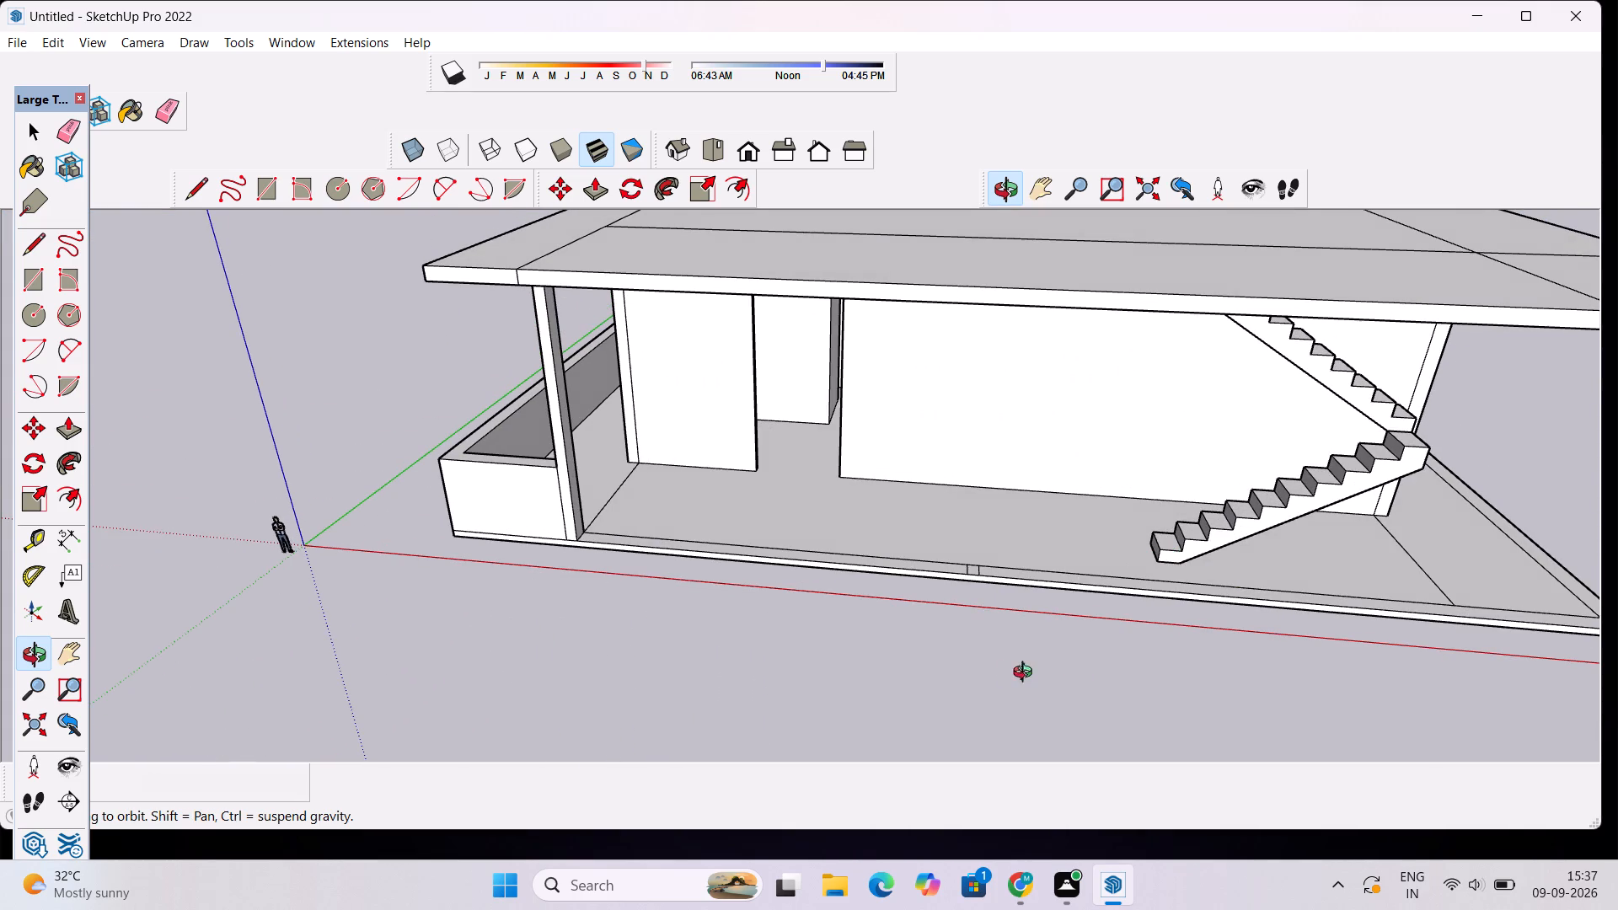
scroll(1193, 584, "up", 4)
left_click_drag(1230, 530, 1208, 530)
left_click_drag(940, 605, 1037, 631)
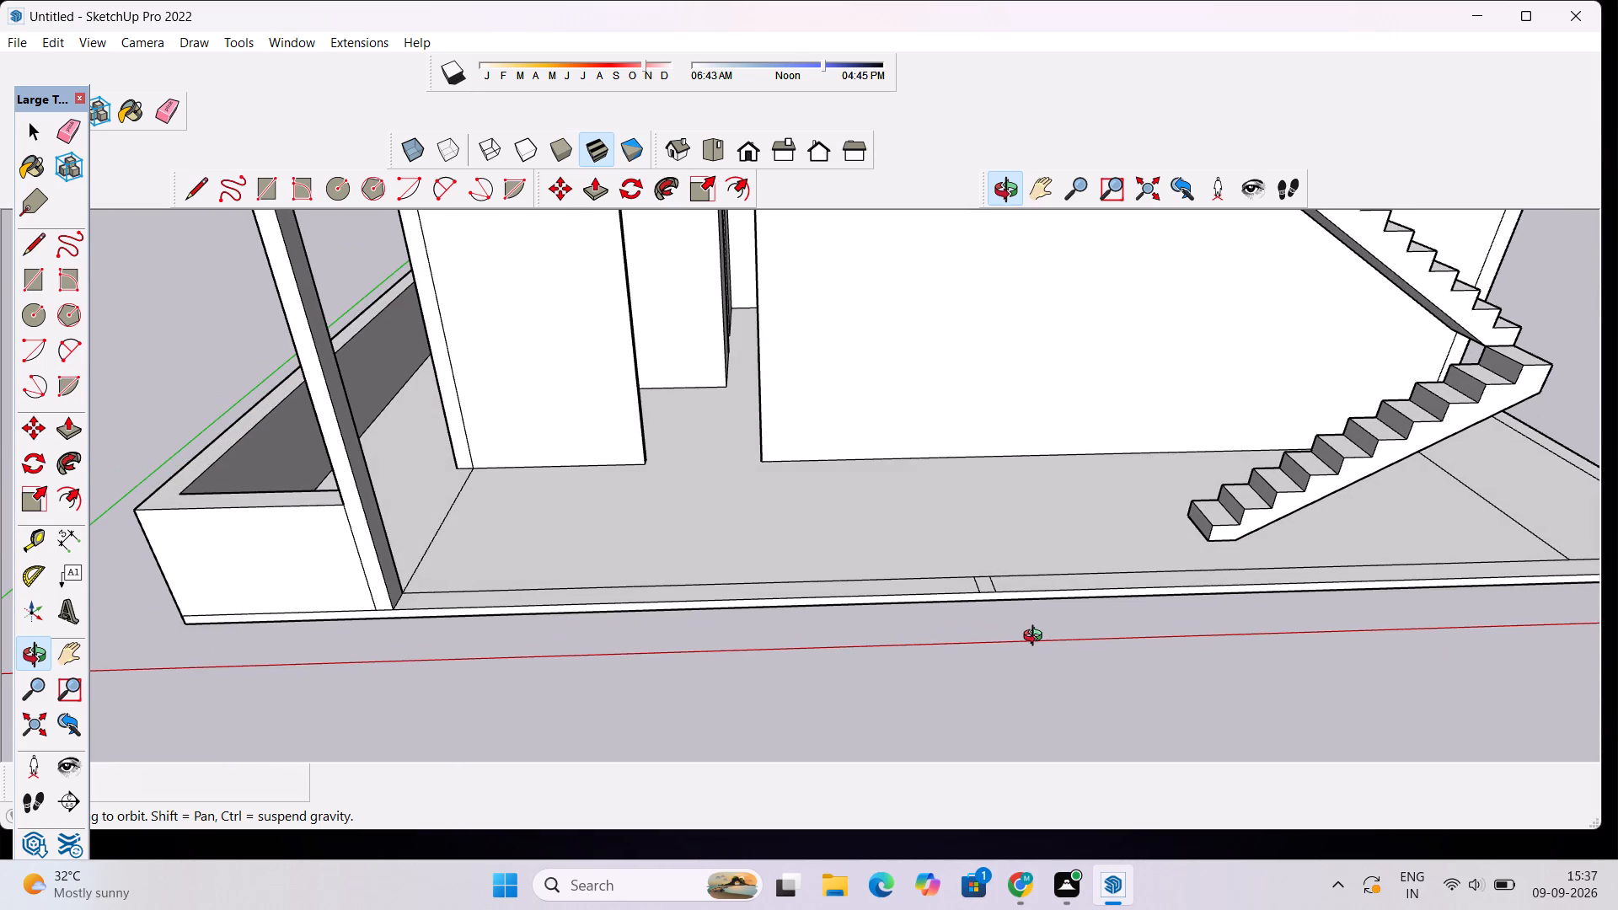
Push/Pull the small rectangle on the front border strip up about 38' 3" to the roof slab to form a second column.
key("p")
scroll(1001, 583, "up", 3)
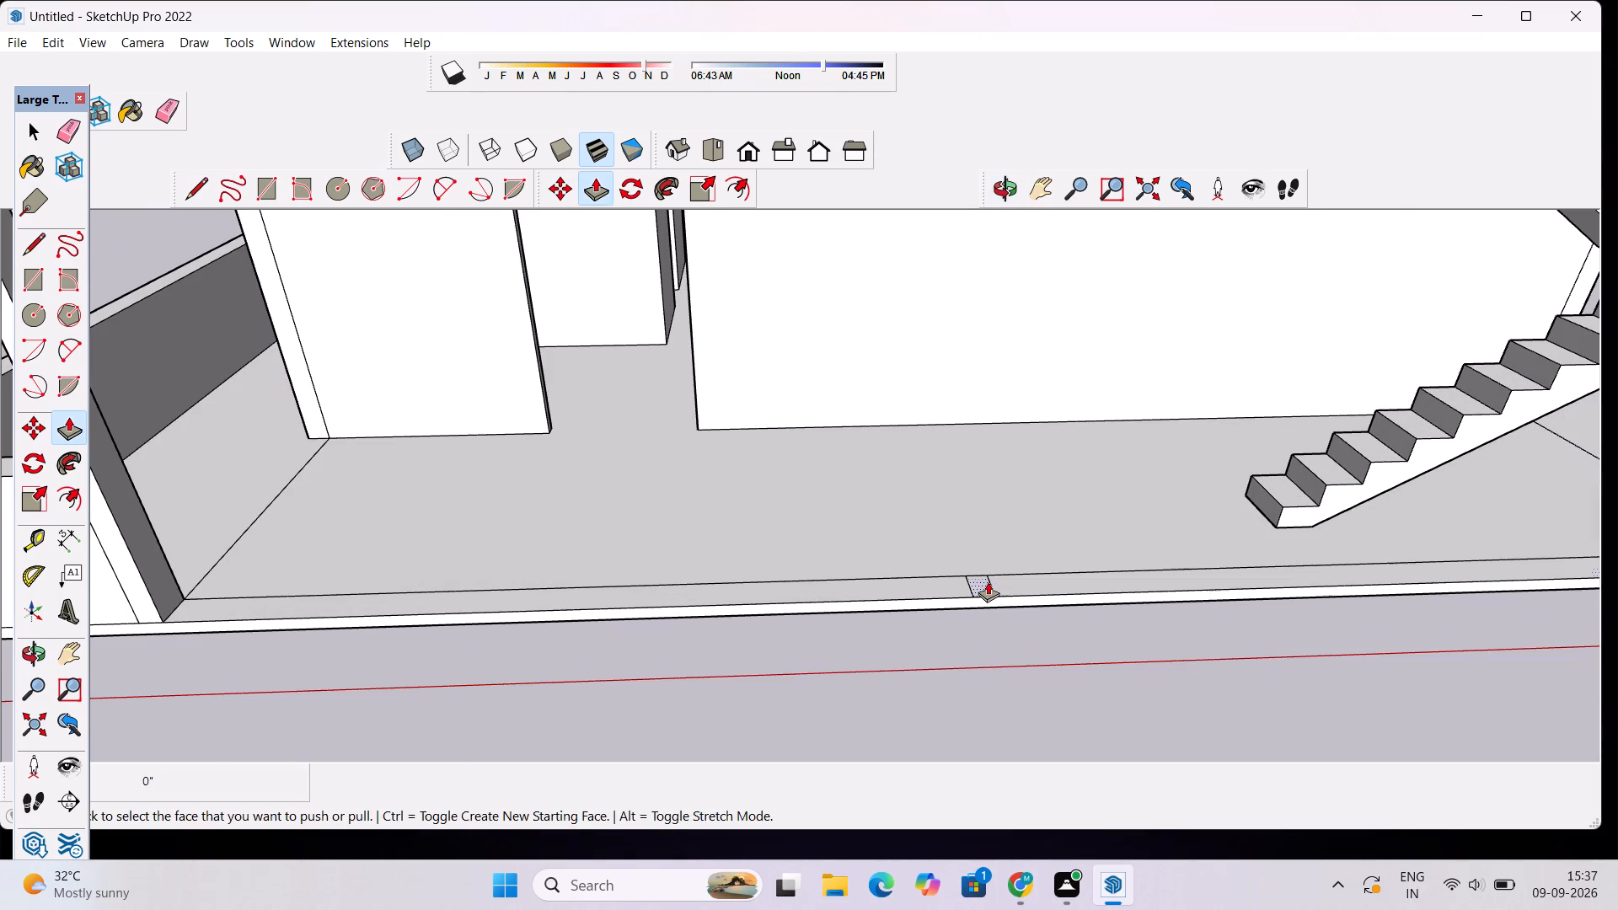
left_click(988, 581)
scroll(985, 520, "down", 4)
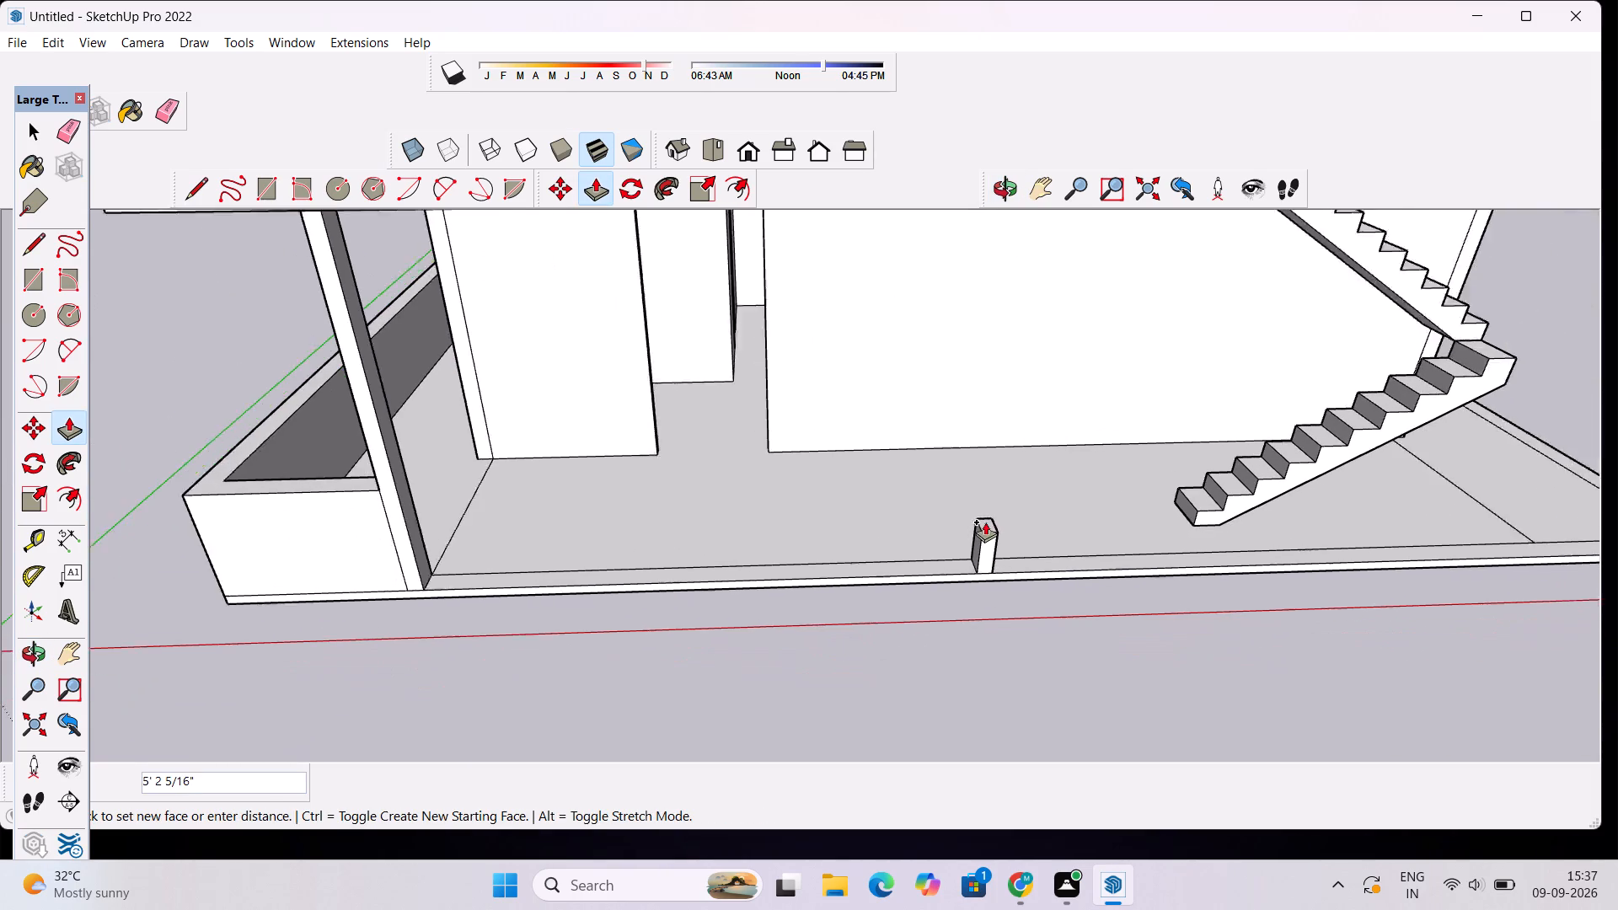
scroll(985, 522, "down", 3)
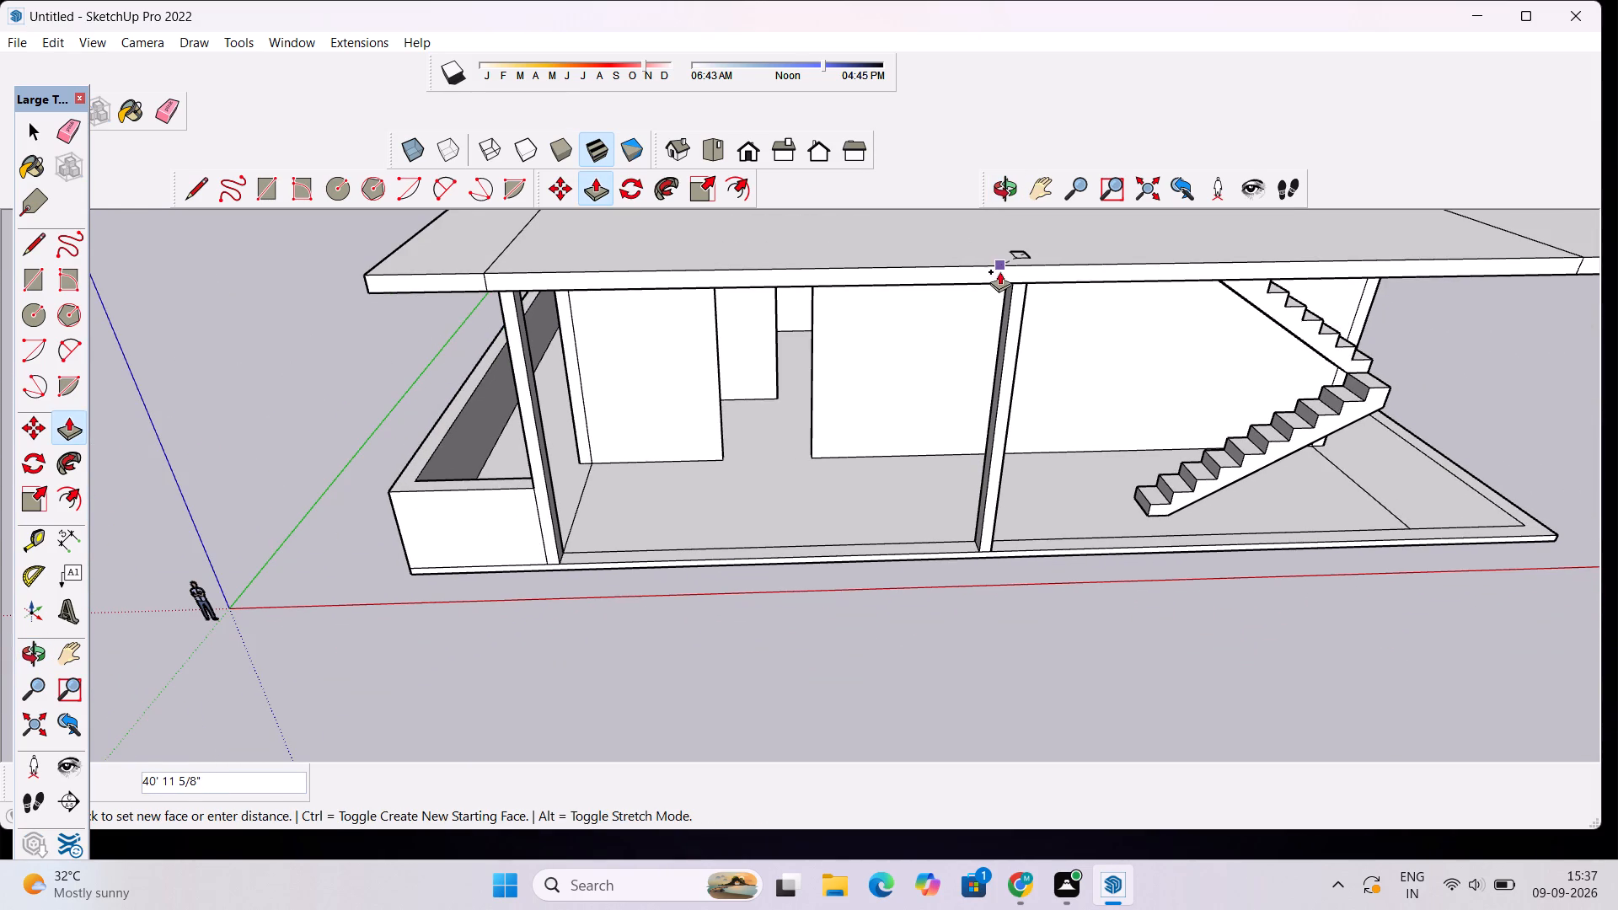
left_click(992, 275)
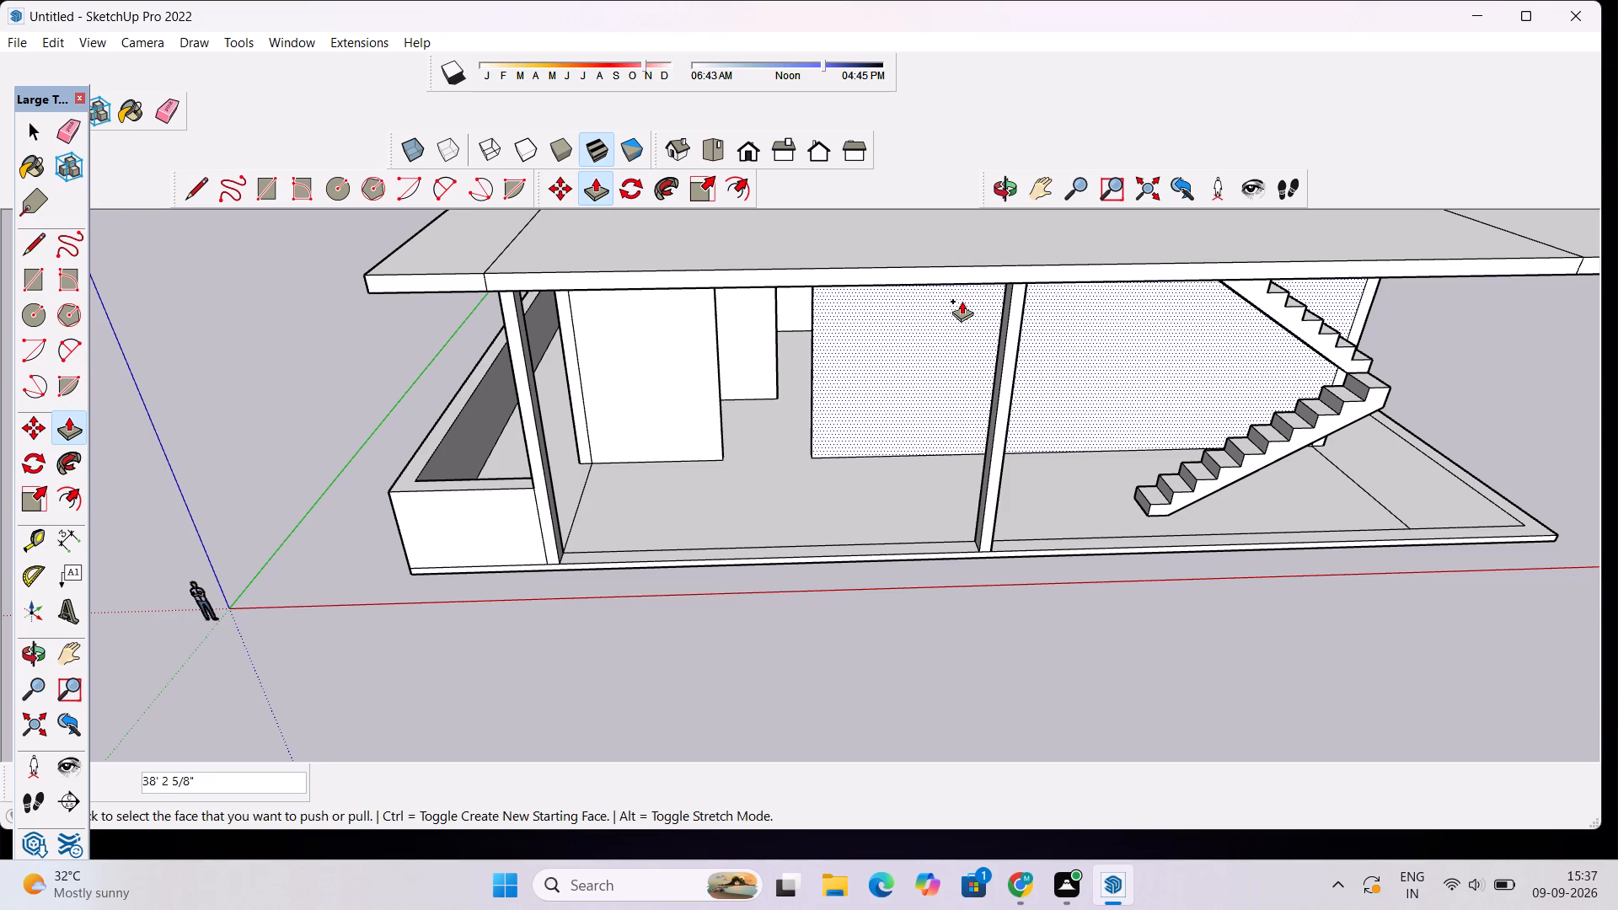
key("space")
Examine the front columns, the roof slab's underside and the top of the staircase from several angles.
scroll(972, 361, "down", 2)
scroll(1253, 430, "down", 3)
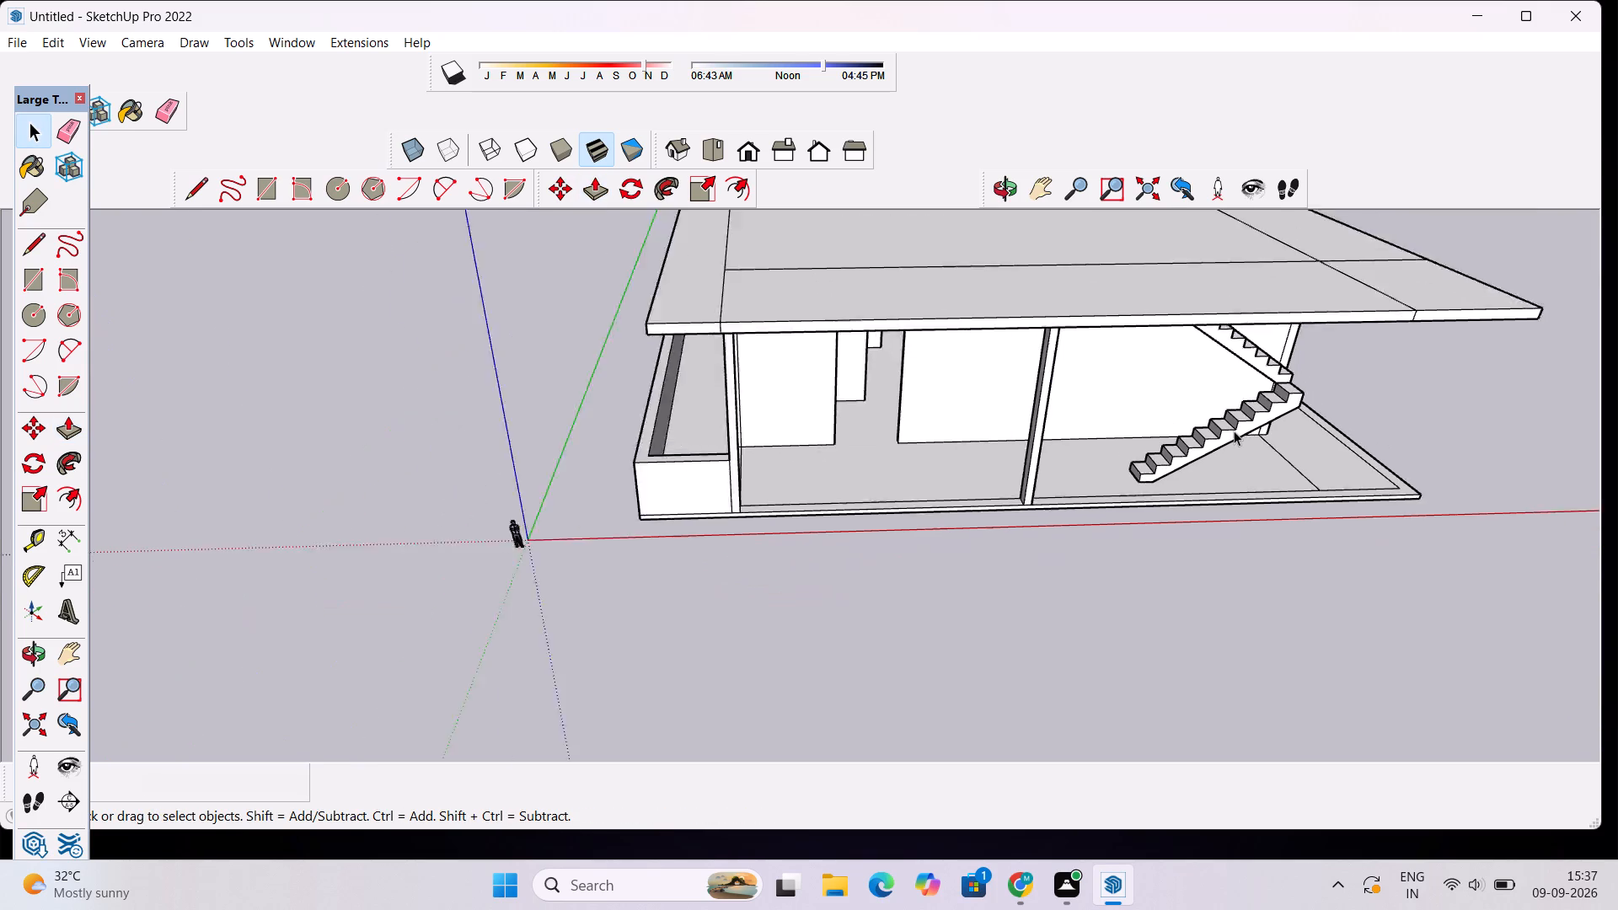
scroll(1234, 431, "down", 2)
scroll(1291, 364, "up", 3)
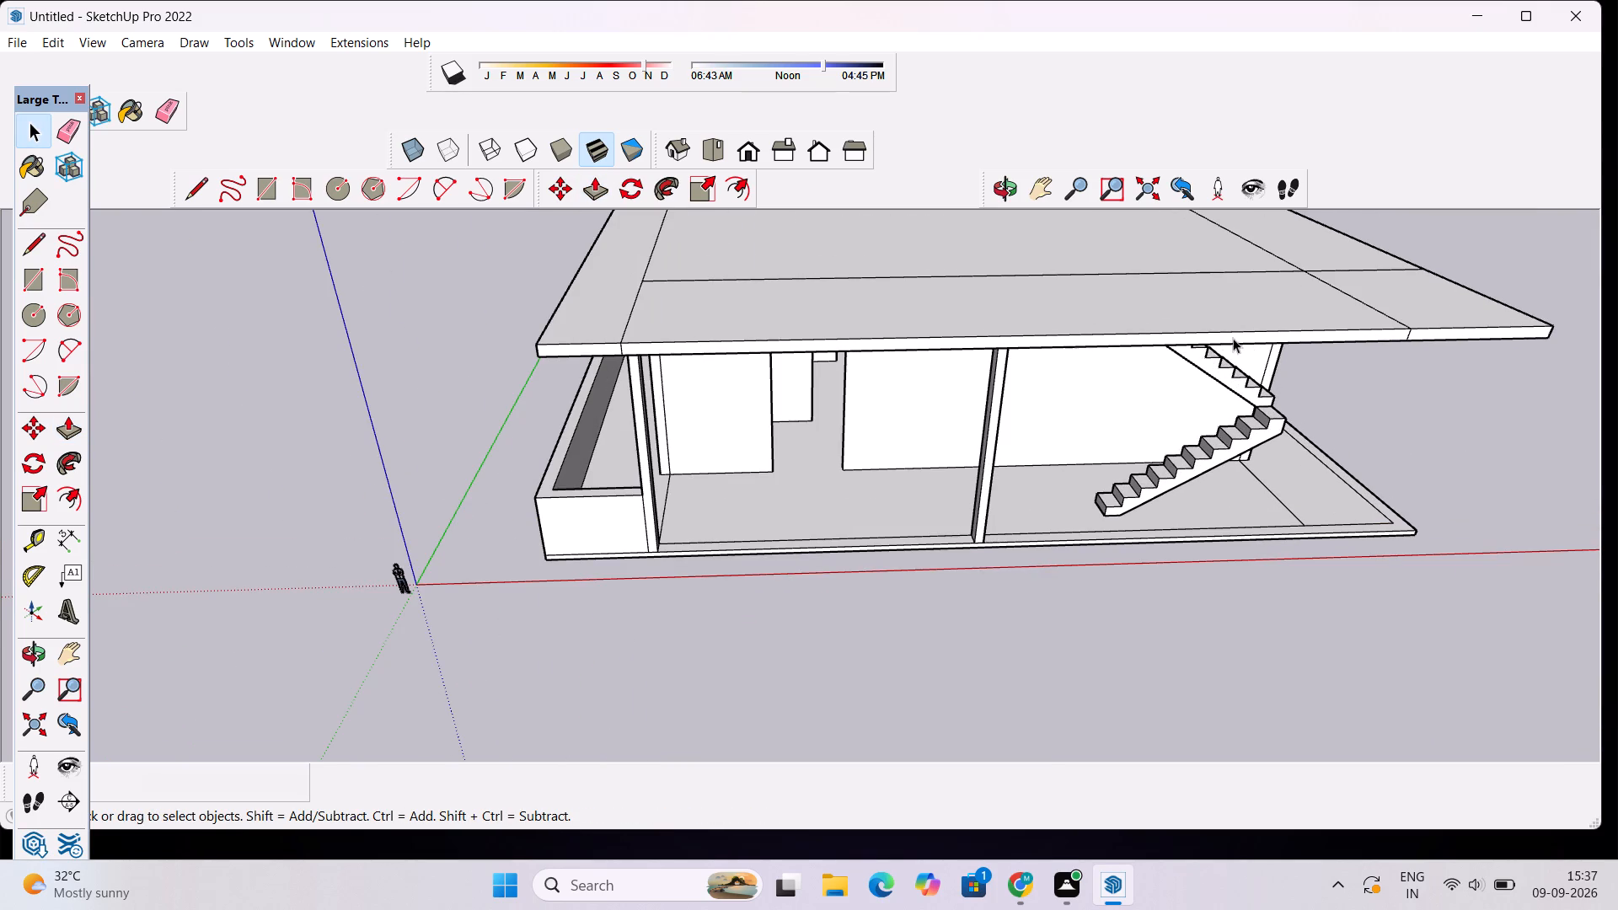
scroll(1200, 397, "up", 4)
scroll(1197, 408, "down", 5)
left_click(1009, 183)
left_click_drag(1129, 484, 1069, 356)
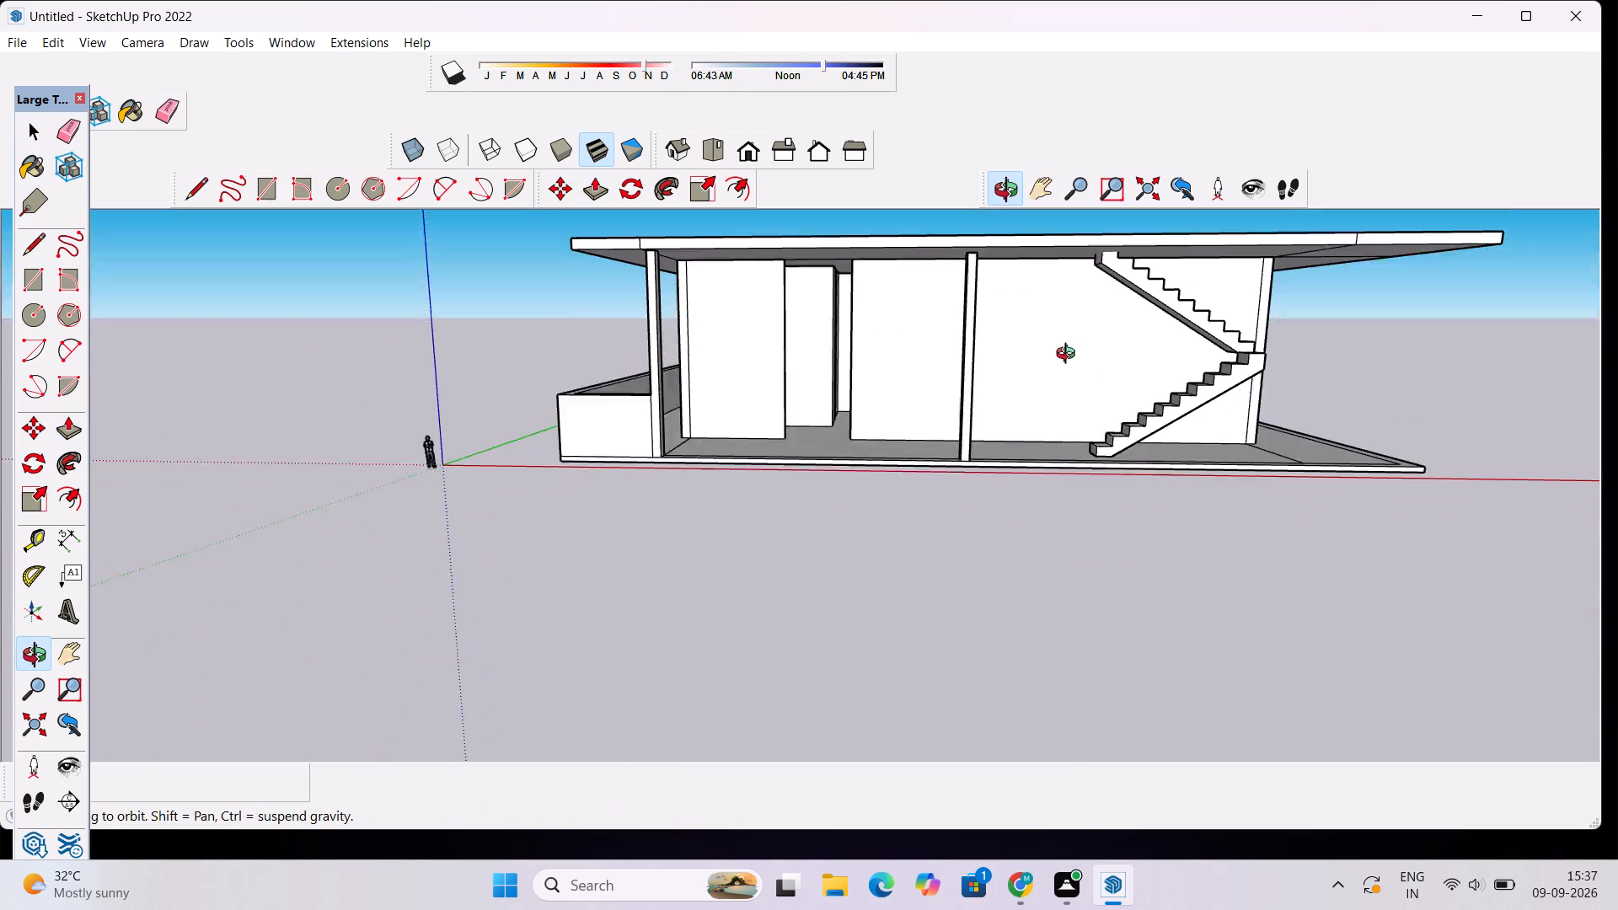
left_click_drag(1069, 356, 1015, 347)
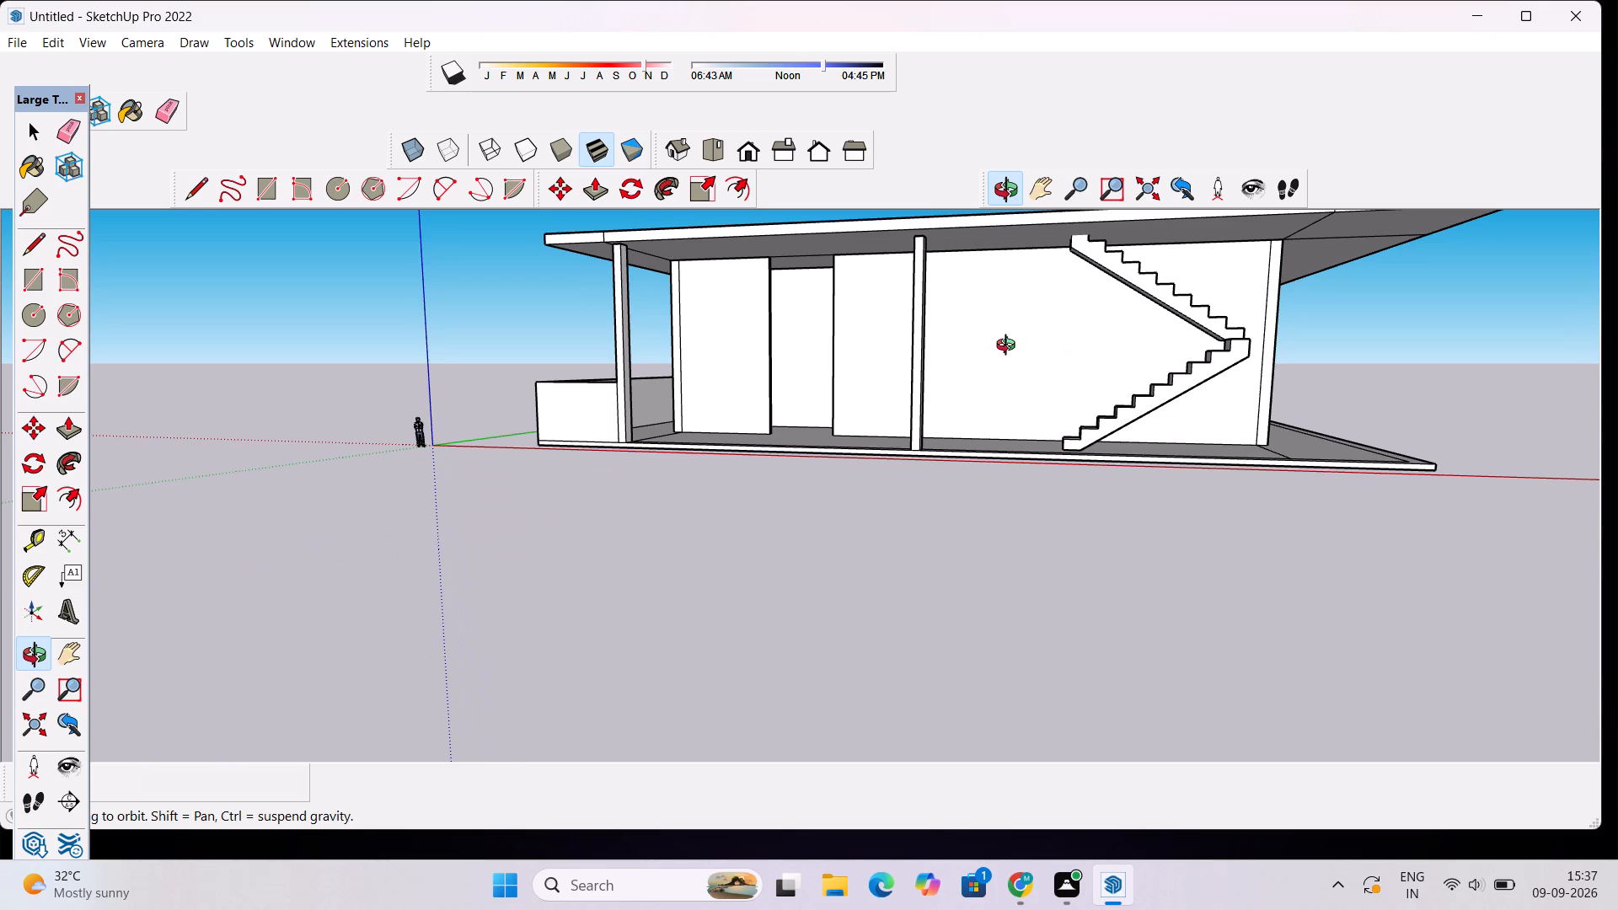
scroll(1010, 351, "down", 5)
scroll(1077, 319, "up", 5)
scroll(1009, 322, "up", 4)
left_click_drag(998, 322, 1027, 315)
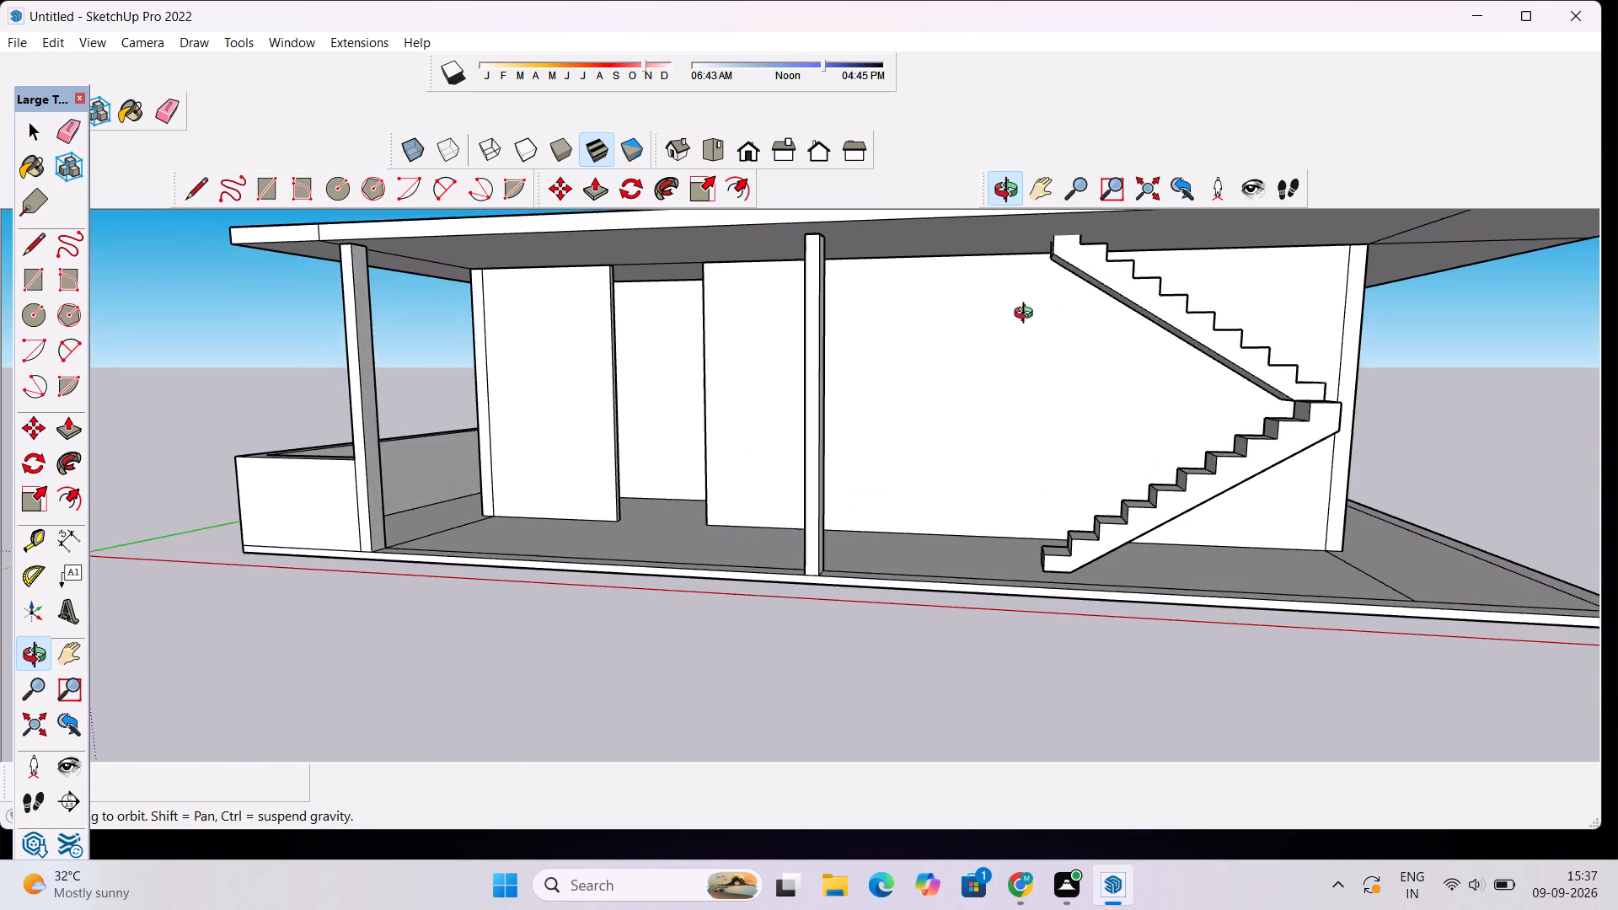
left_click_drag(1027, 315, 1084, 324)
scroll(1088, 339, "down", 5)
scroll(1143, 260, "up", 11)
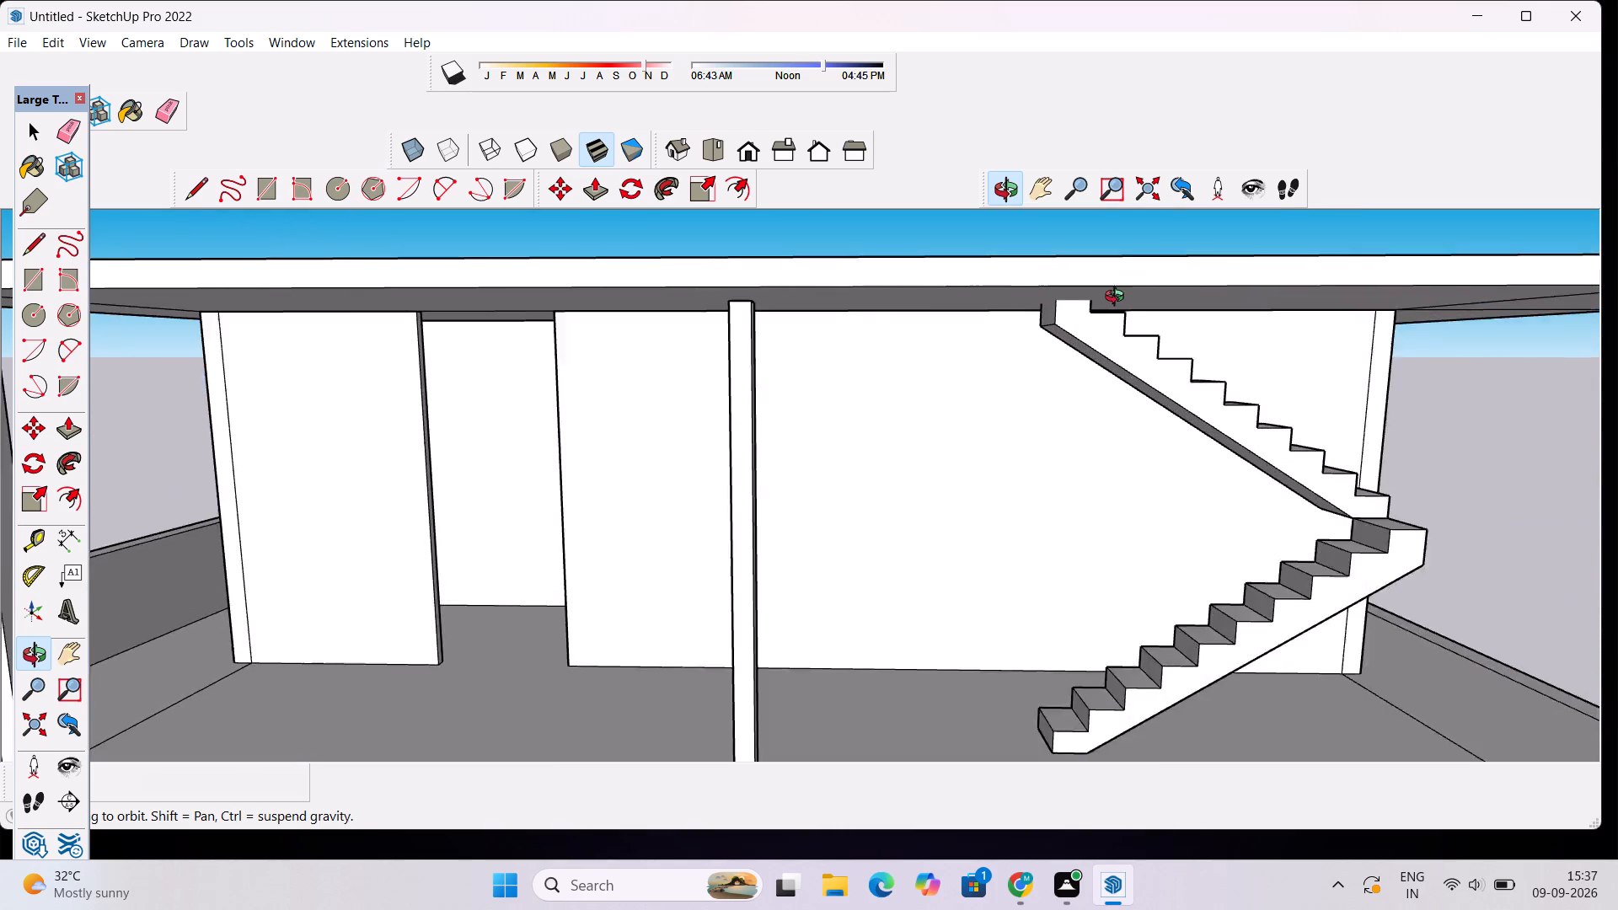
Draw a line about 15' 2" long on the roof slab's underside, from the staircase top's outer corner back to the house wall.
scroll(1118, 298, "up", 6)
key("space")
type("l")
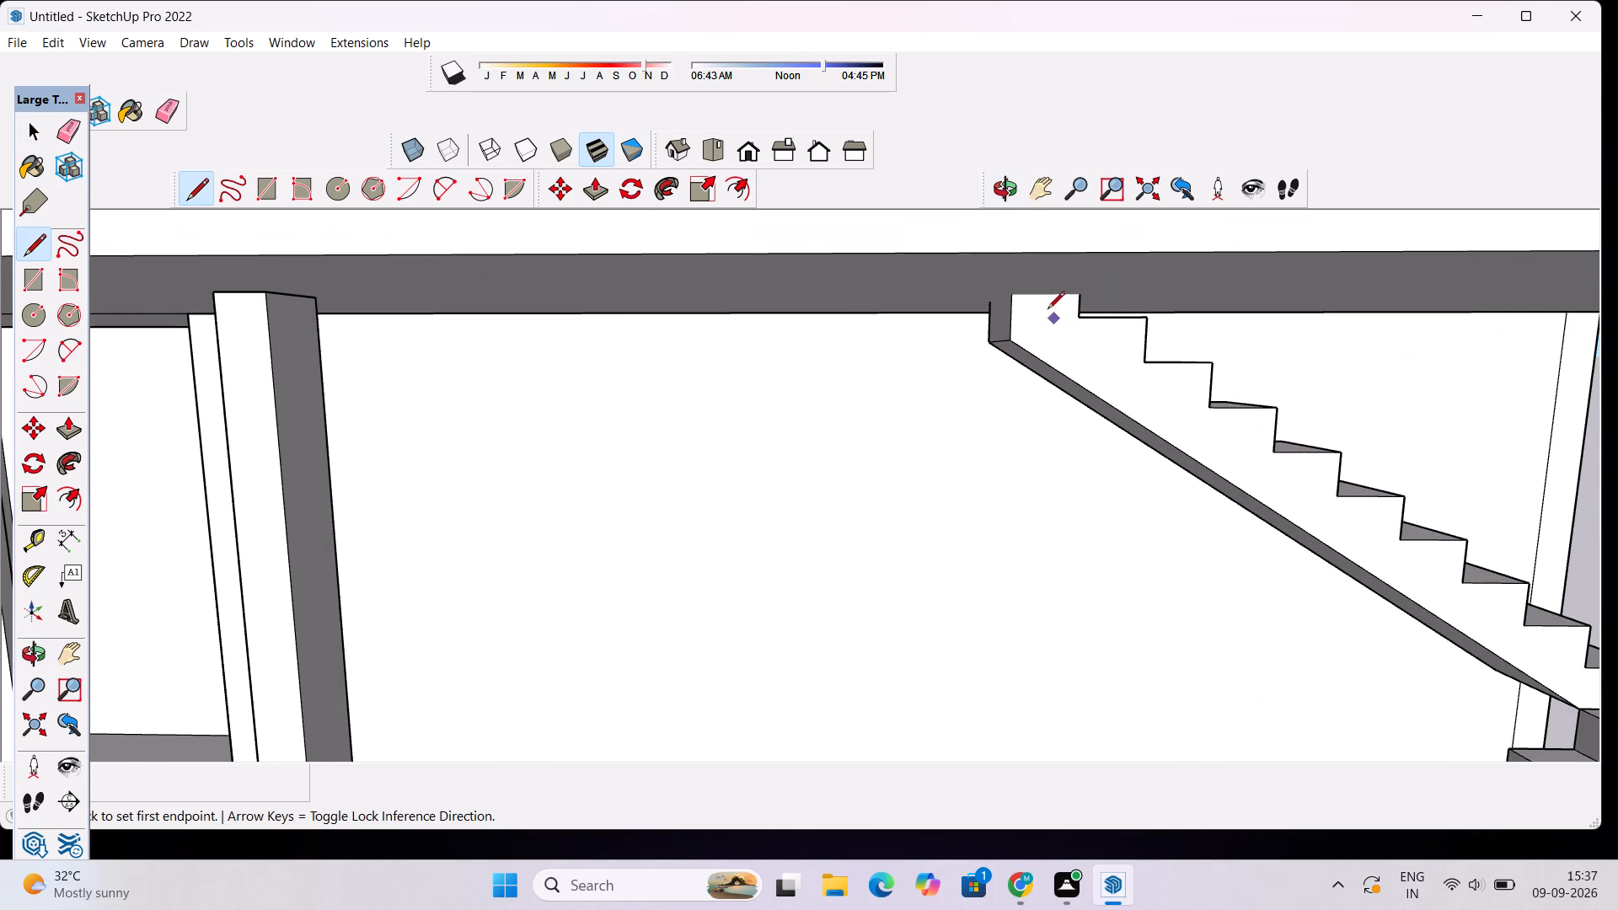
scroll(1046, 309, "up", 4)
left_click(992, 291)
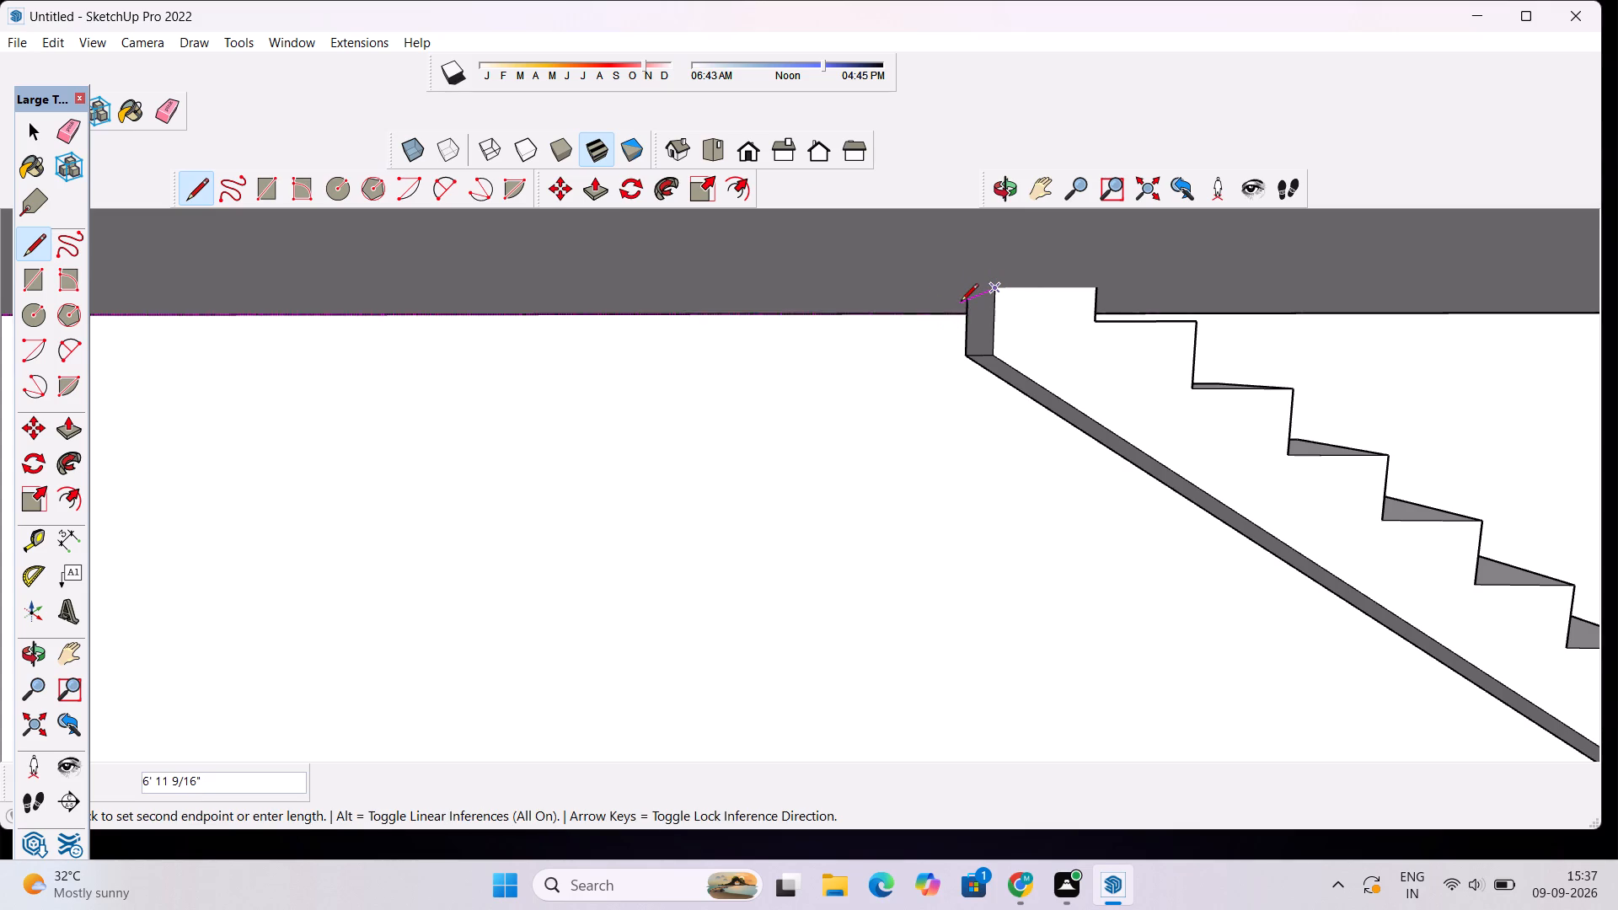
scroll(961, 302, "up", 16)
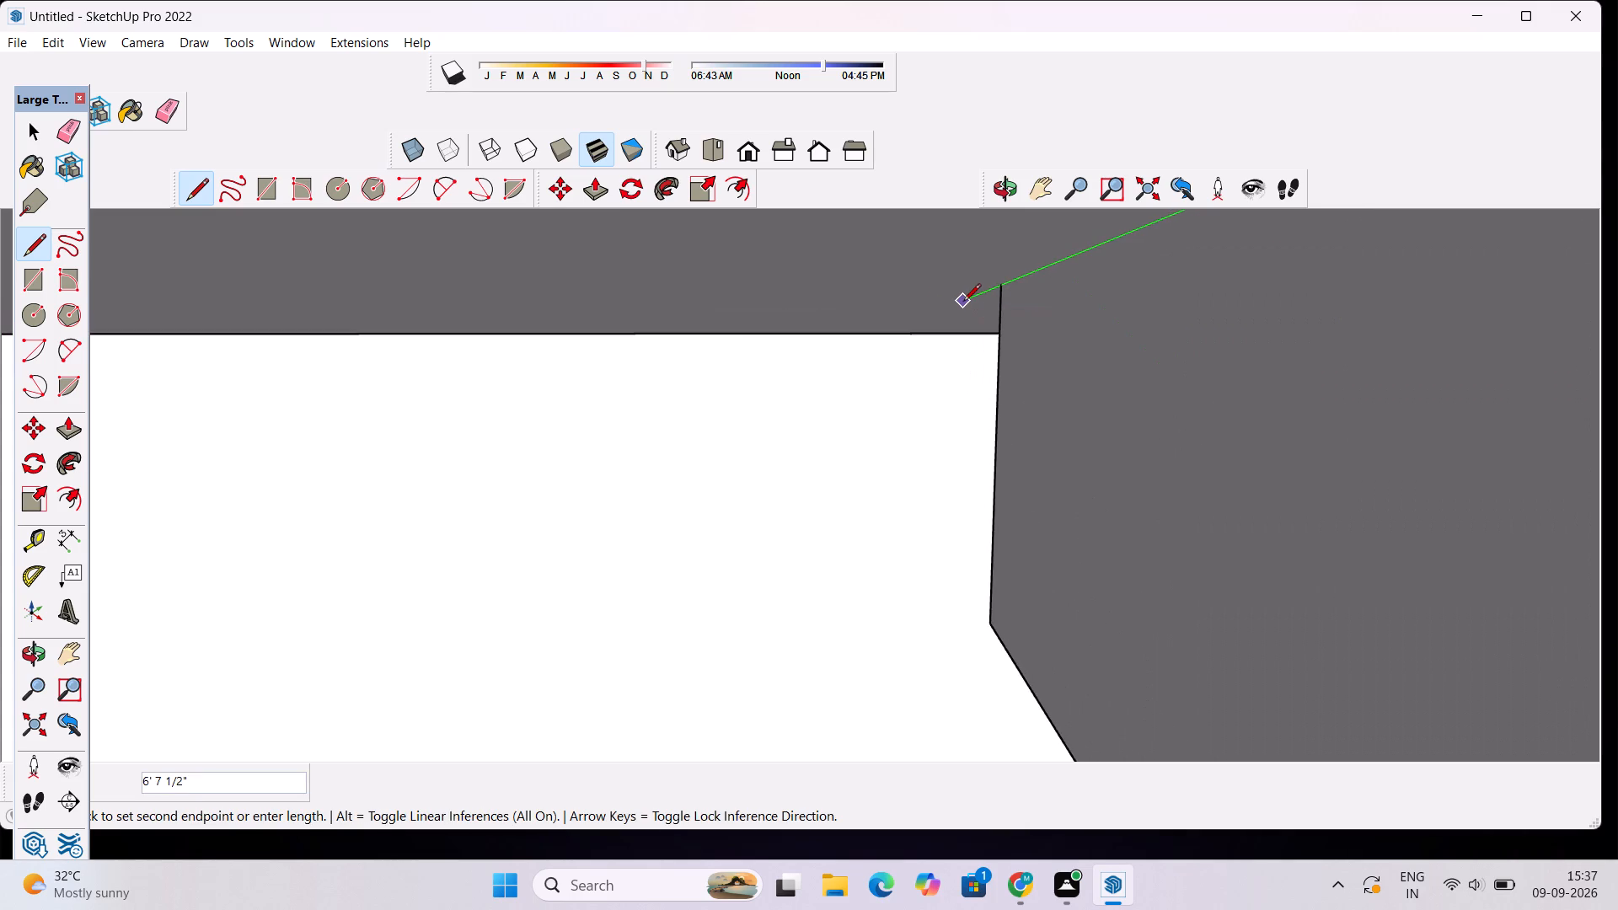
scroll(963, 302, "up", 20)
scroll(963, 302, "up", 3)
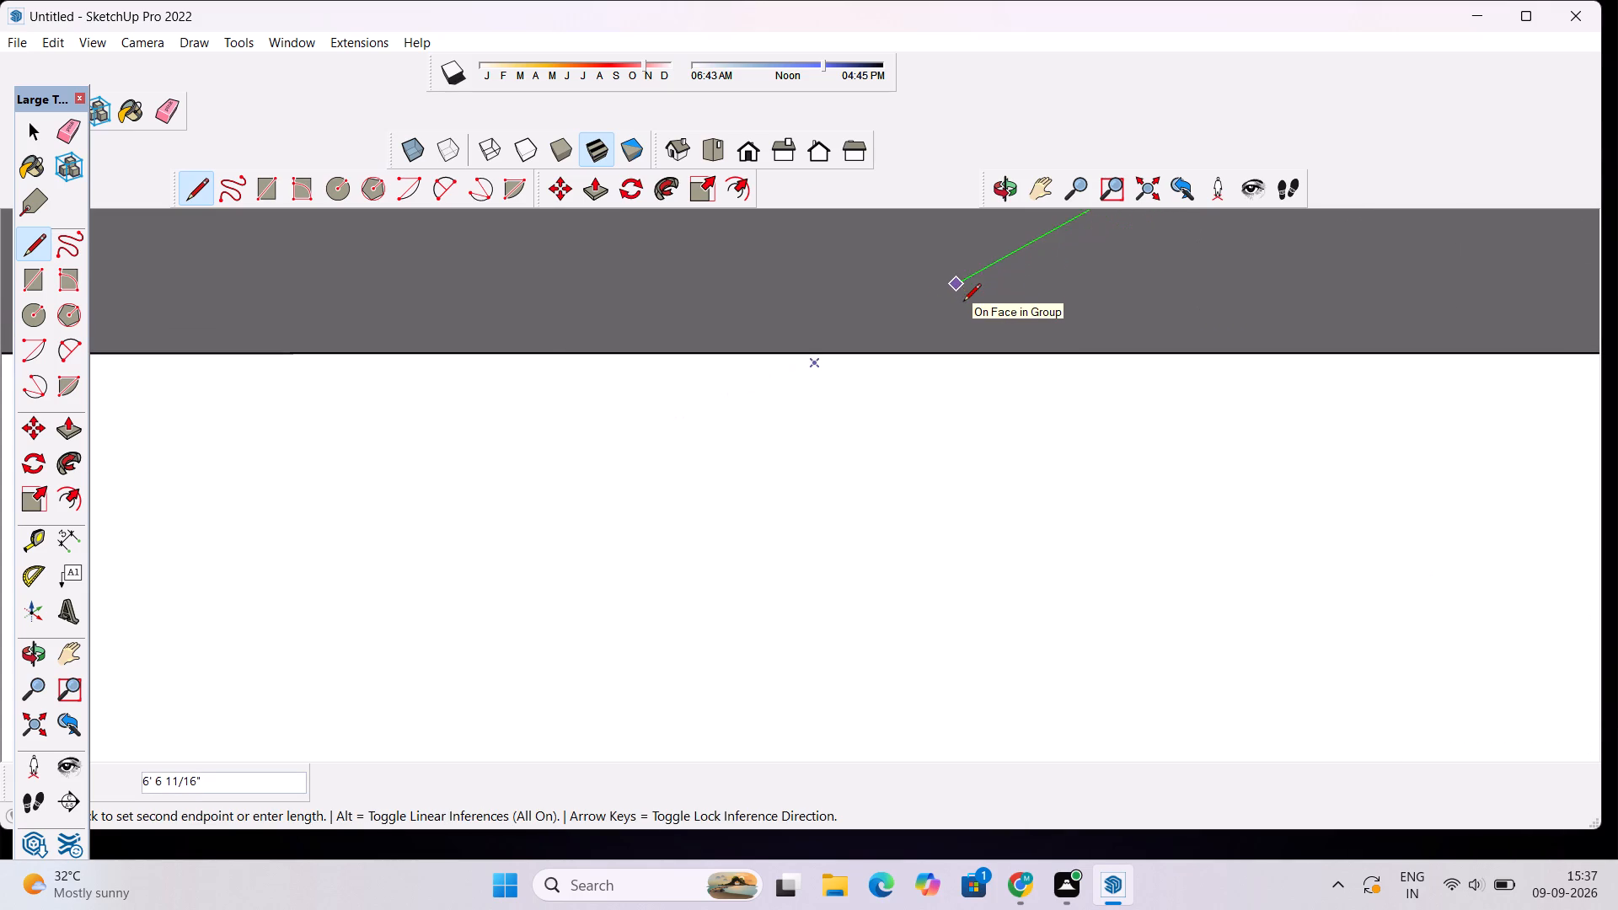
scroll(963, 302, "up", 3)
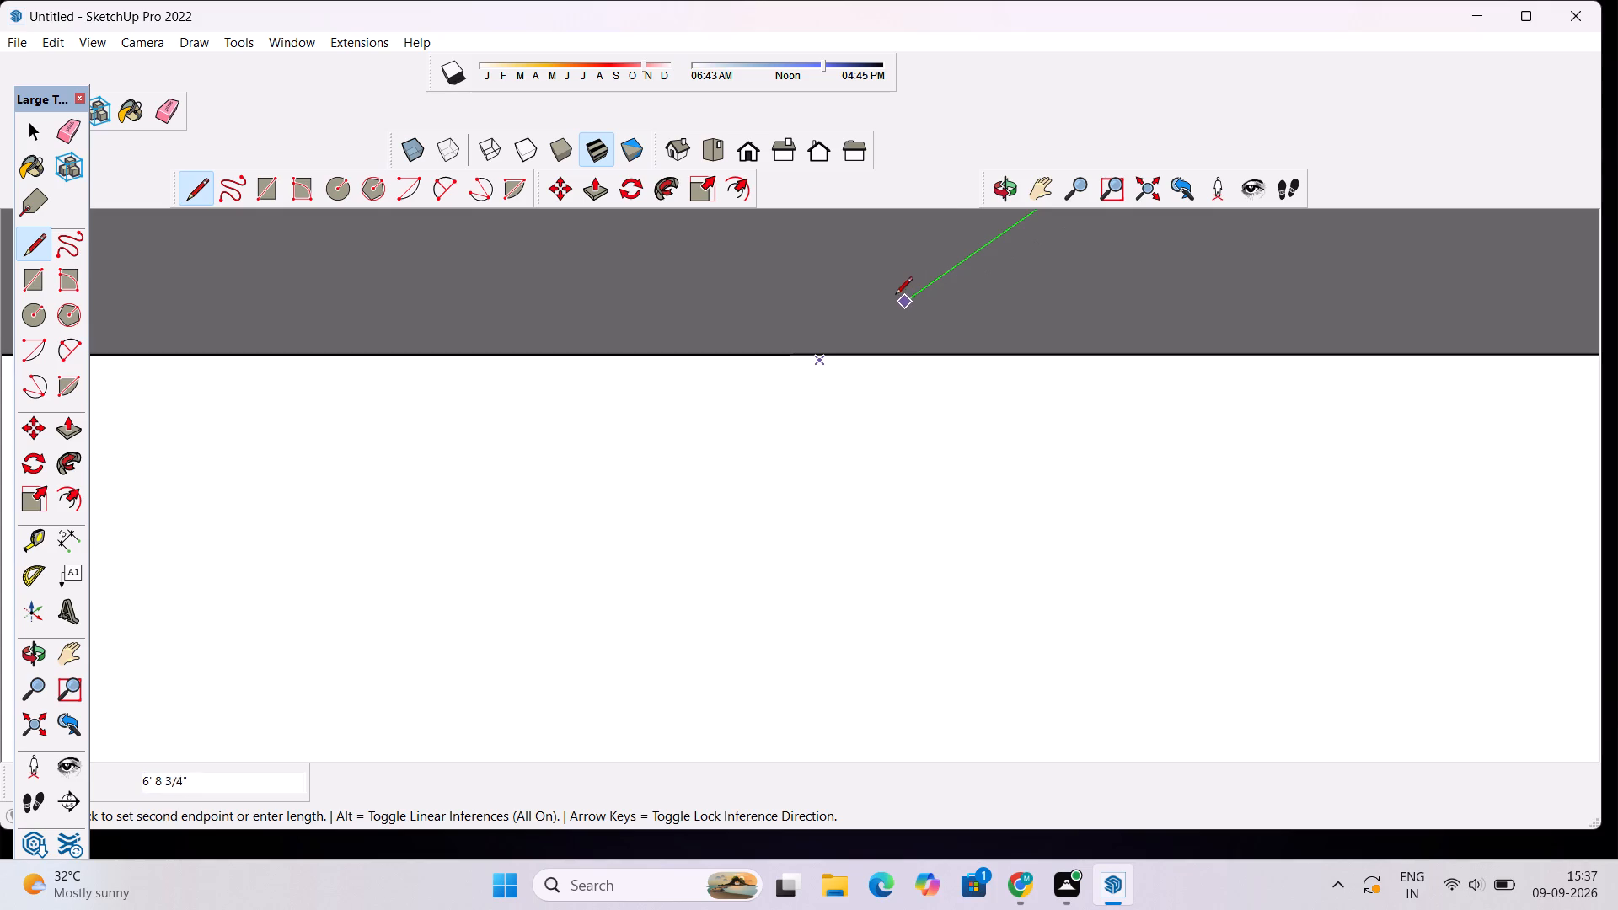
scroll(900, 315, "up", 5)
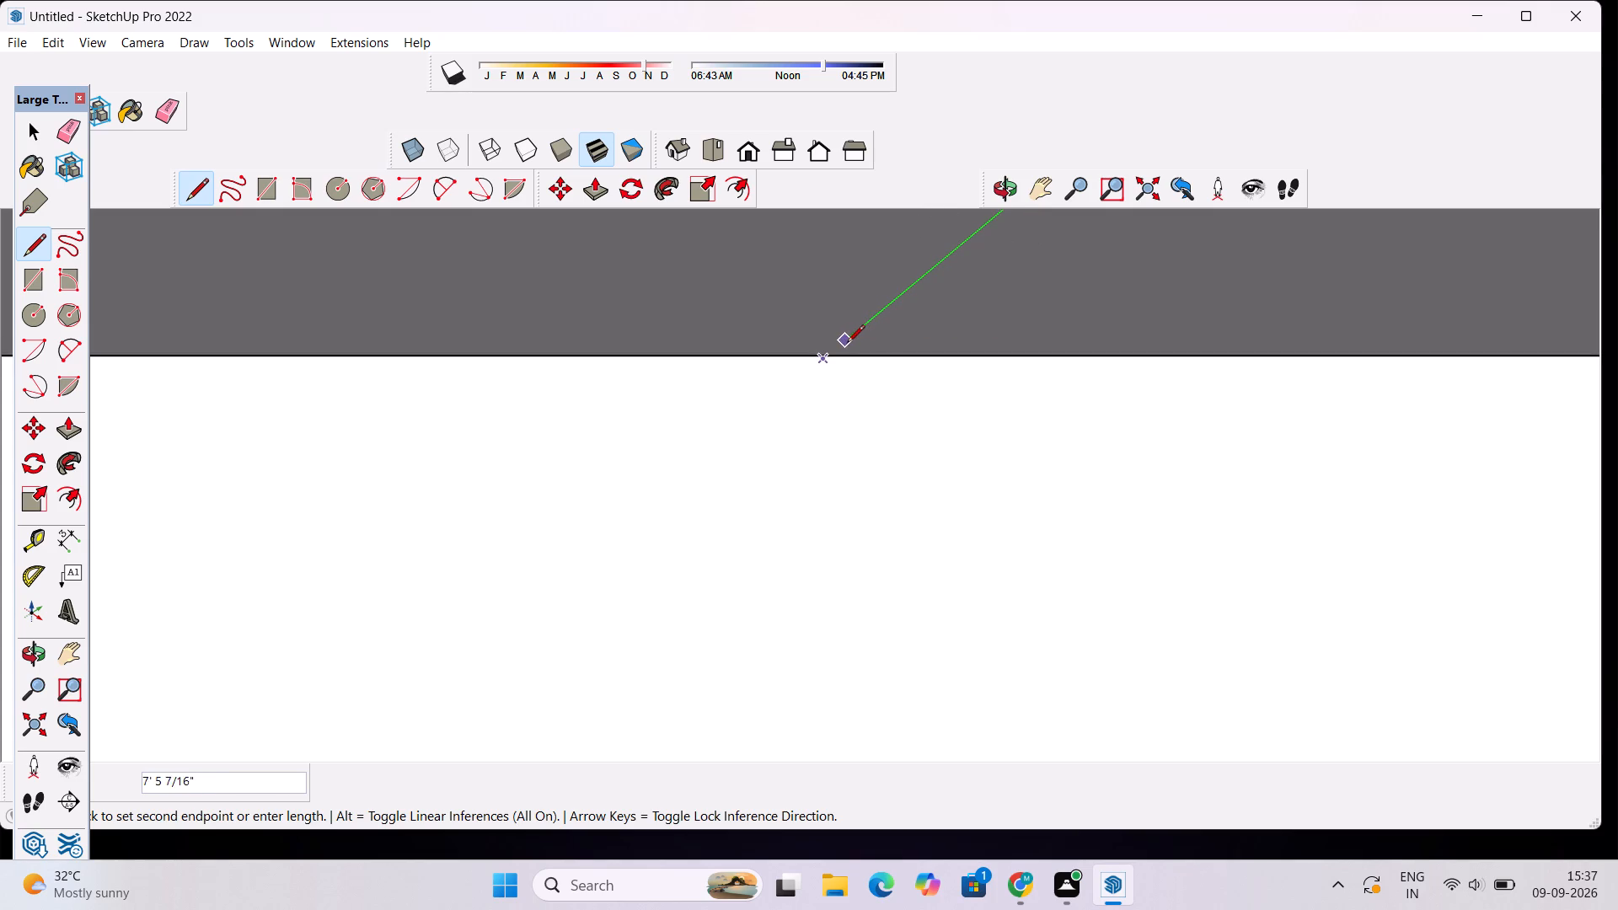
left_click(822, 359)
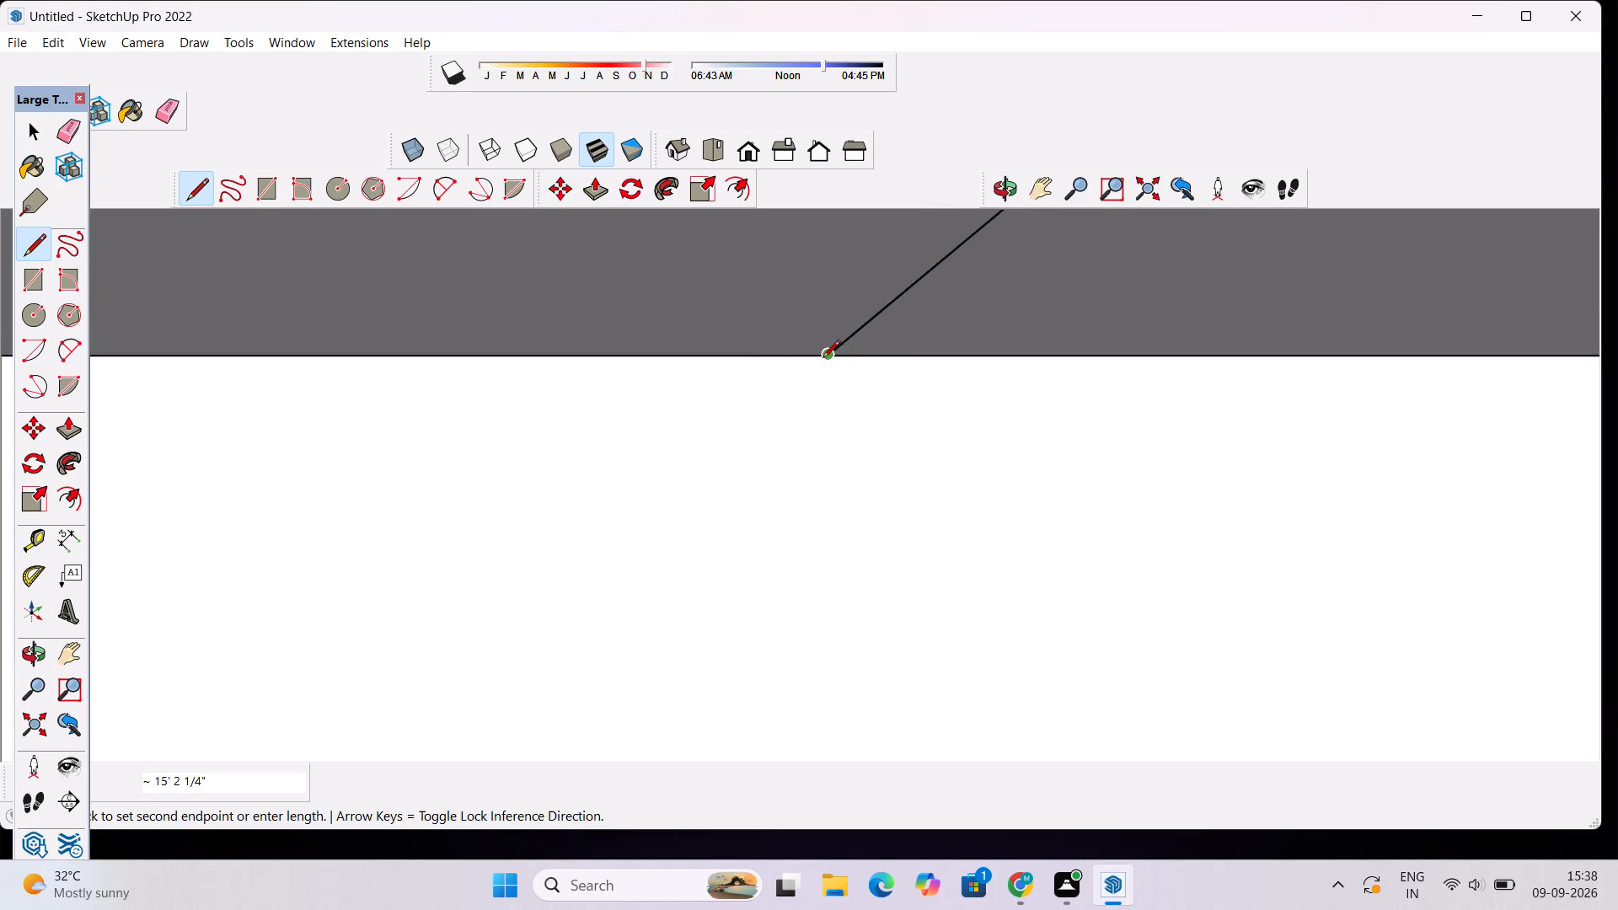
scroll(827, 345, "down", 20)
scroll(827, 345, "down", 10)
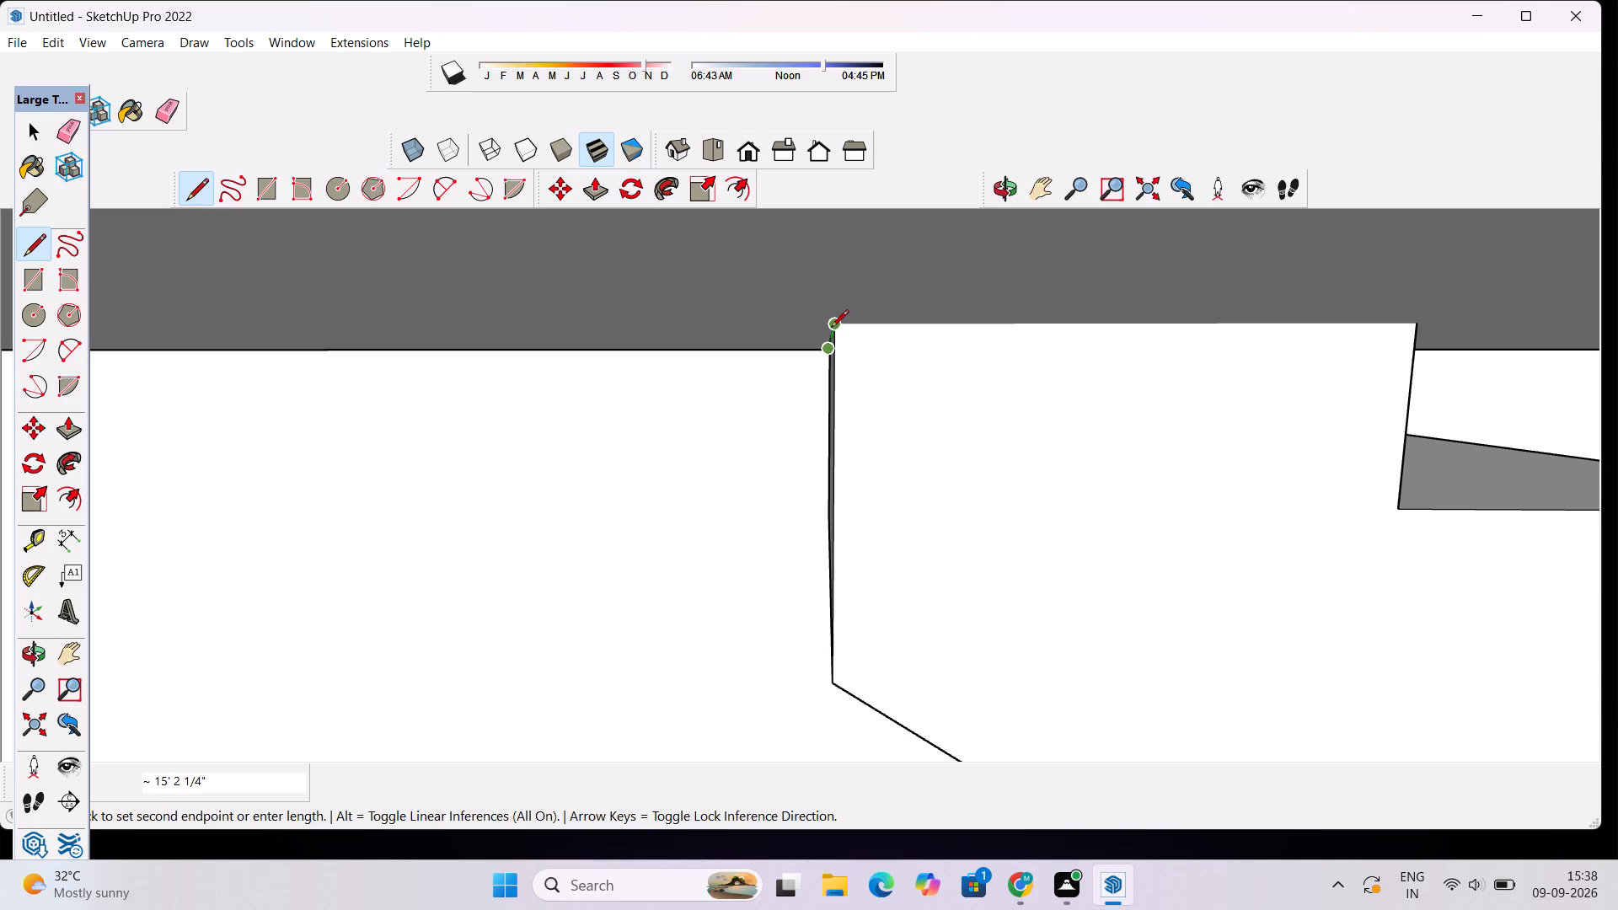
left_click(831, 329)
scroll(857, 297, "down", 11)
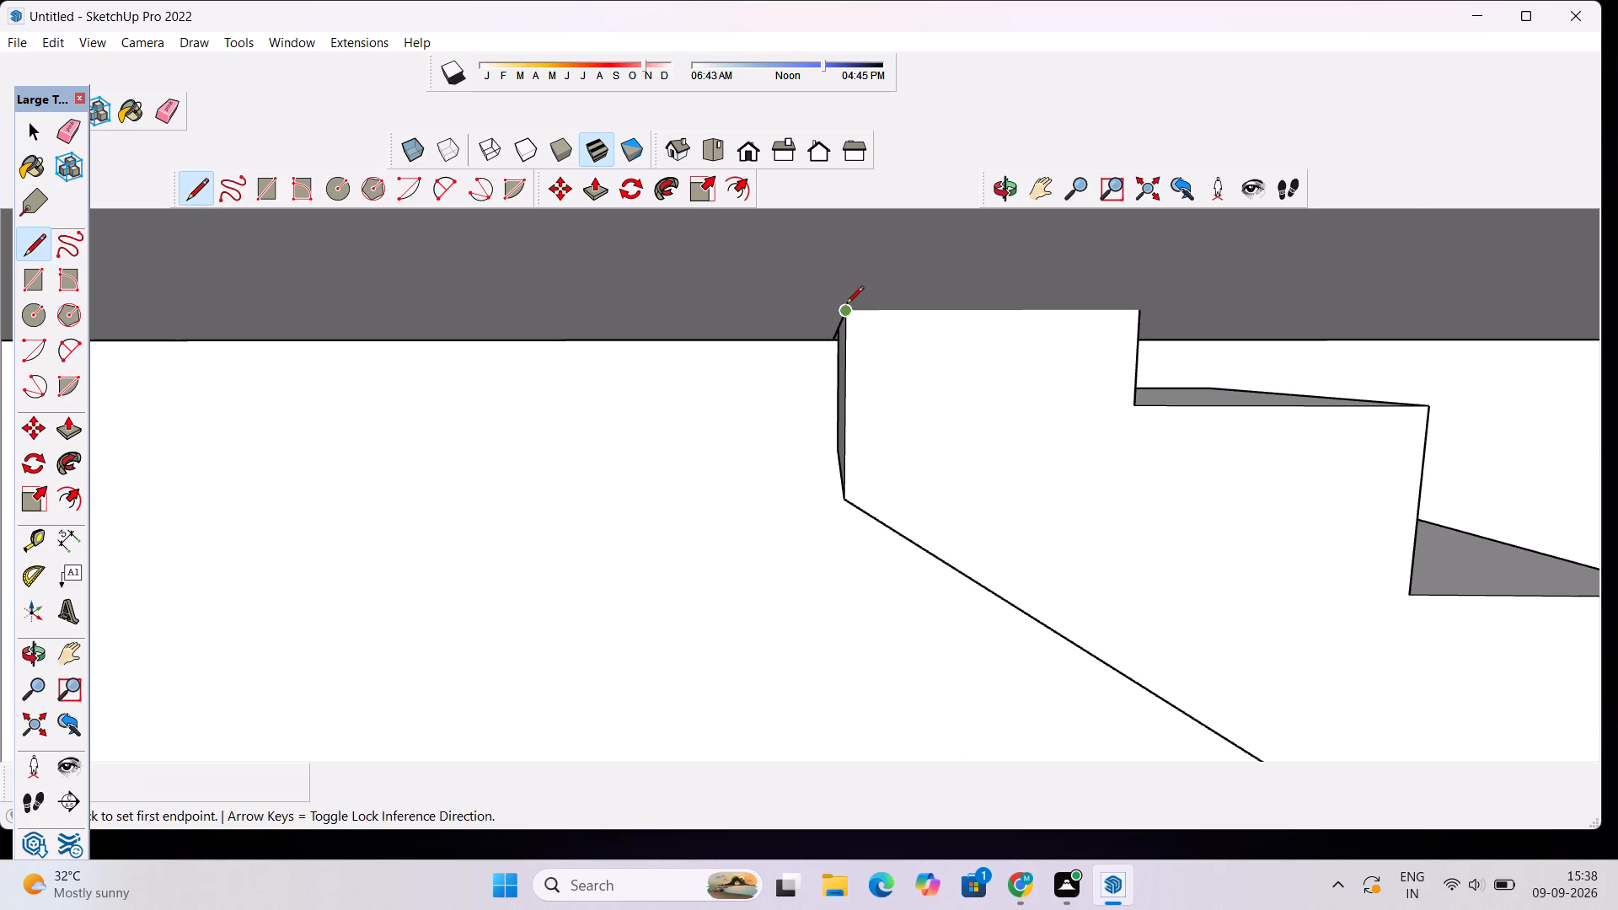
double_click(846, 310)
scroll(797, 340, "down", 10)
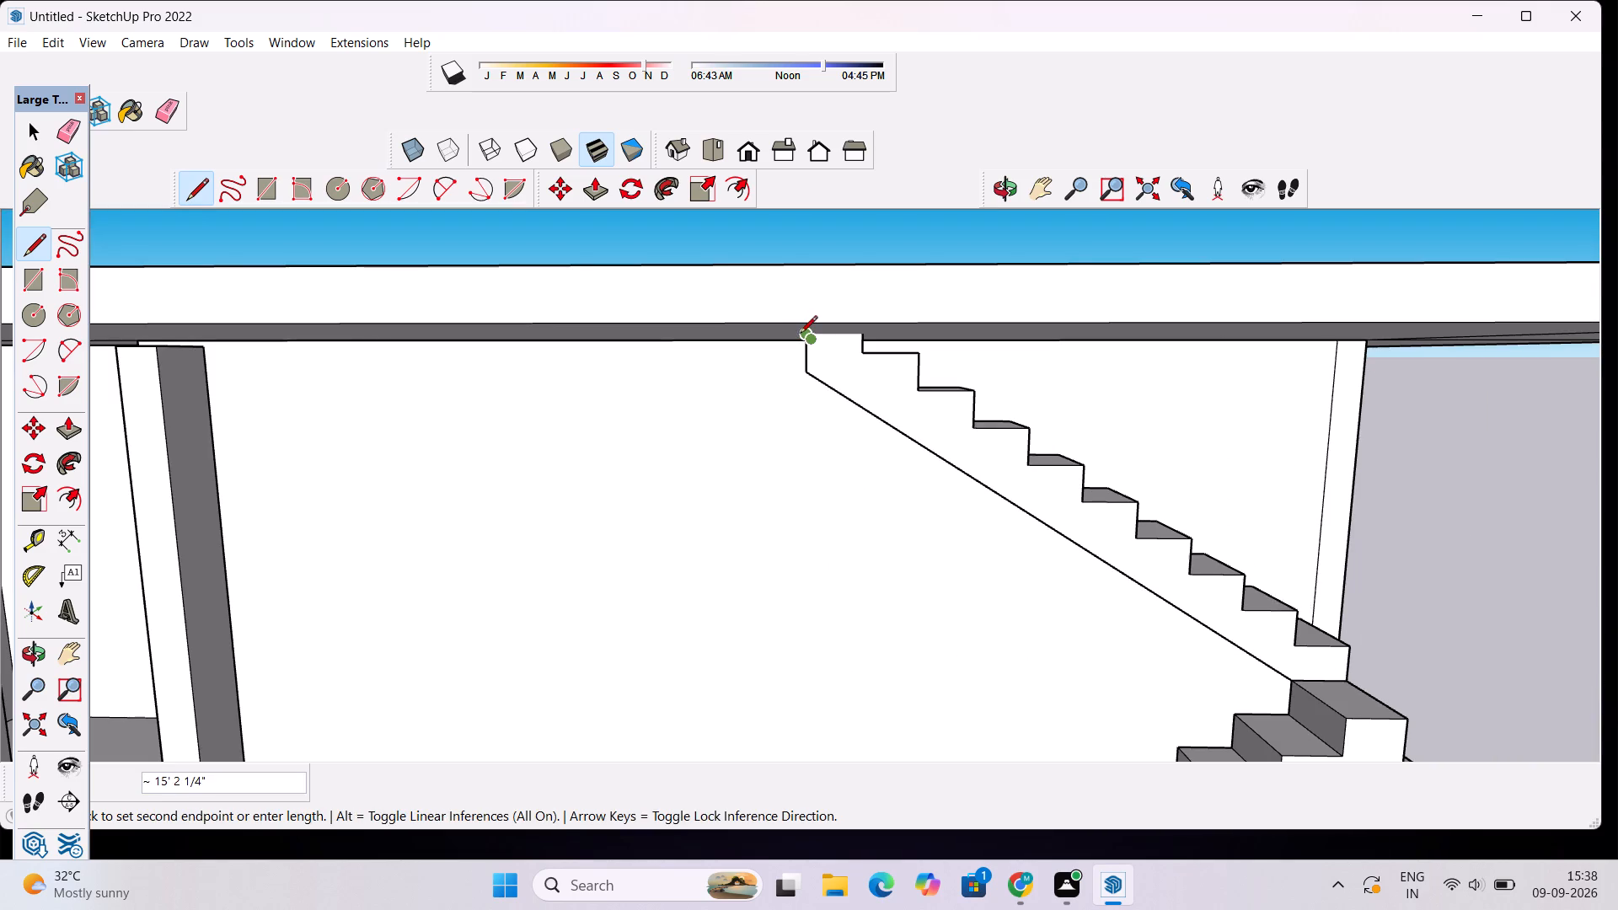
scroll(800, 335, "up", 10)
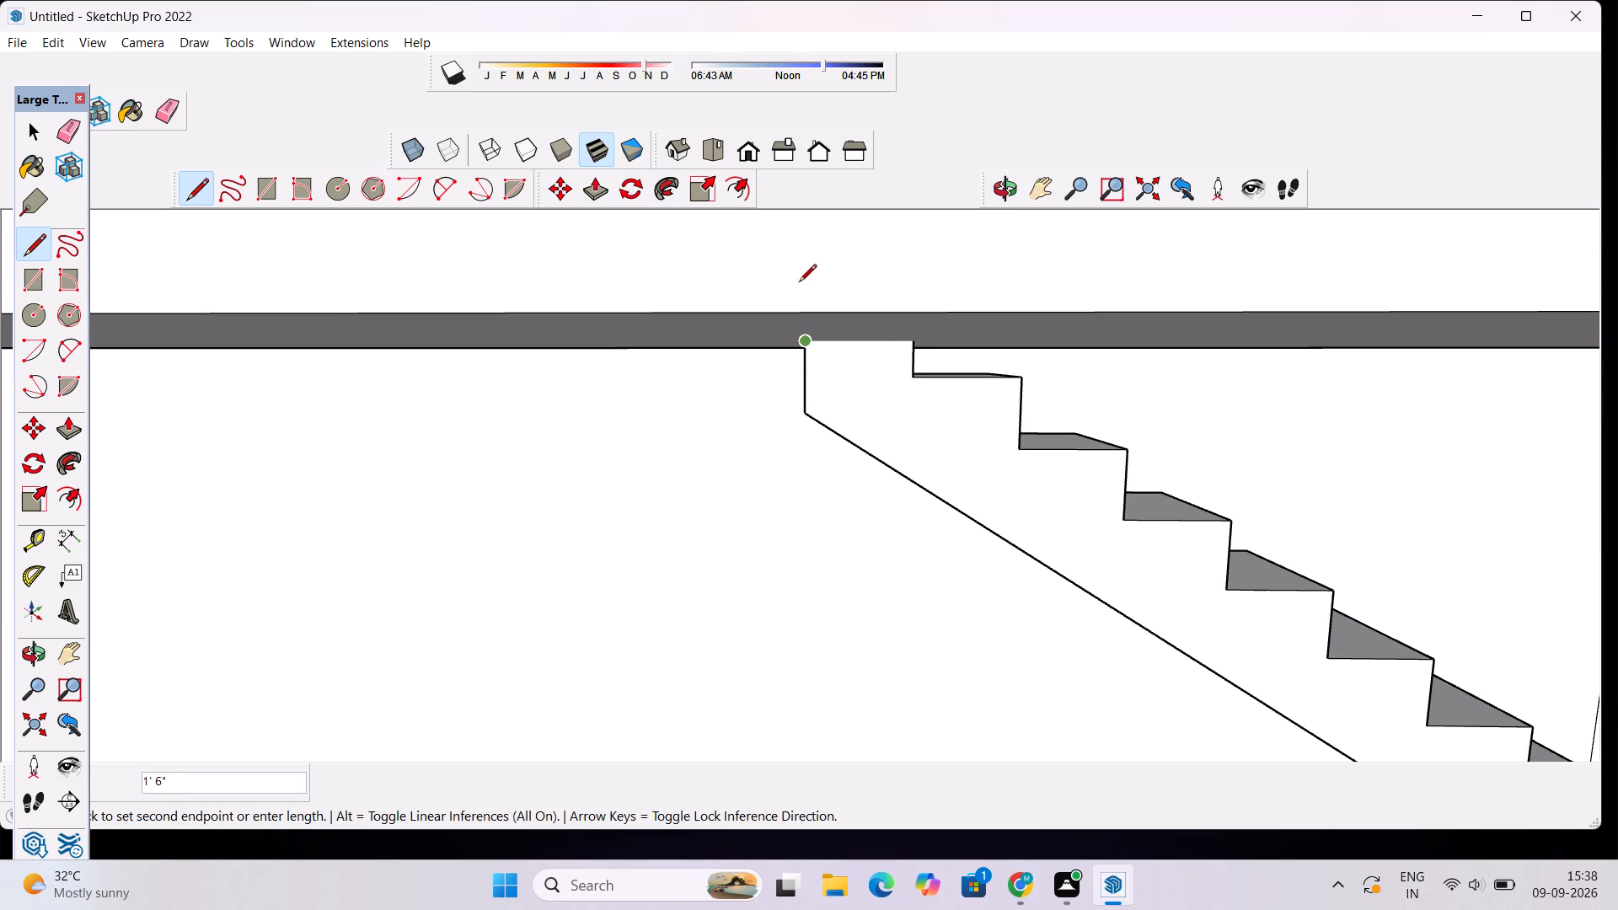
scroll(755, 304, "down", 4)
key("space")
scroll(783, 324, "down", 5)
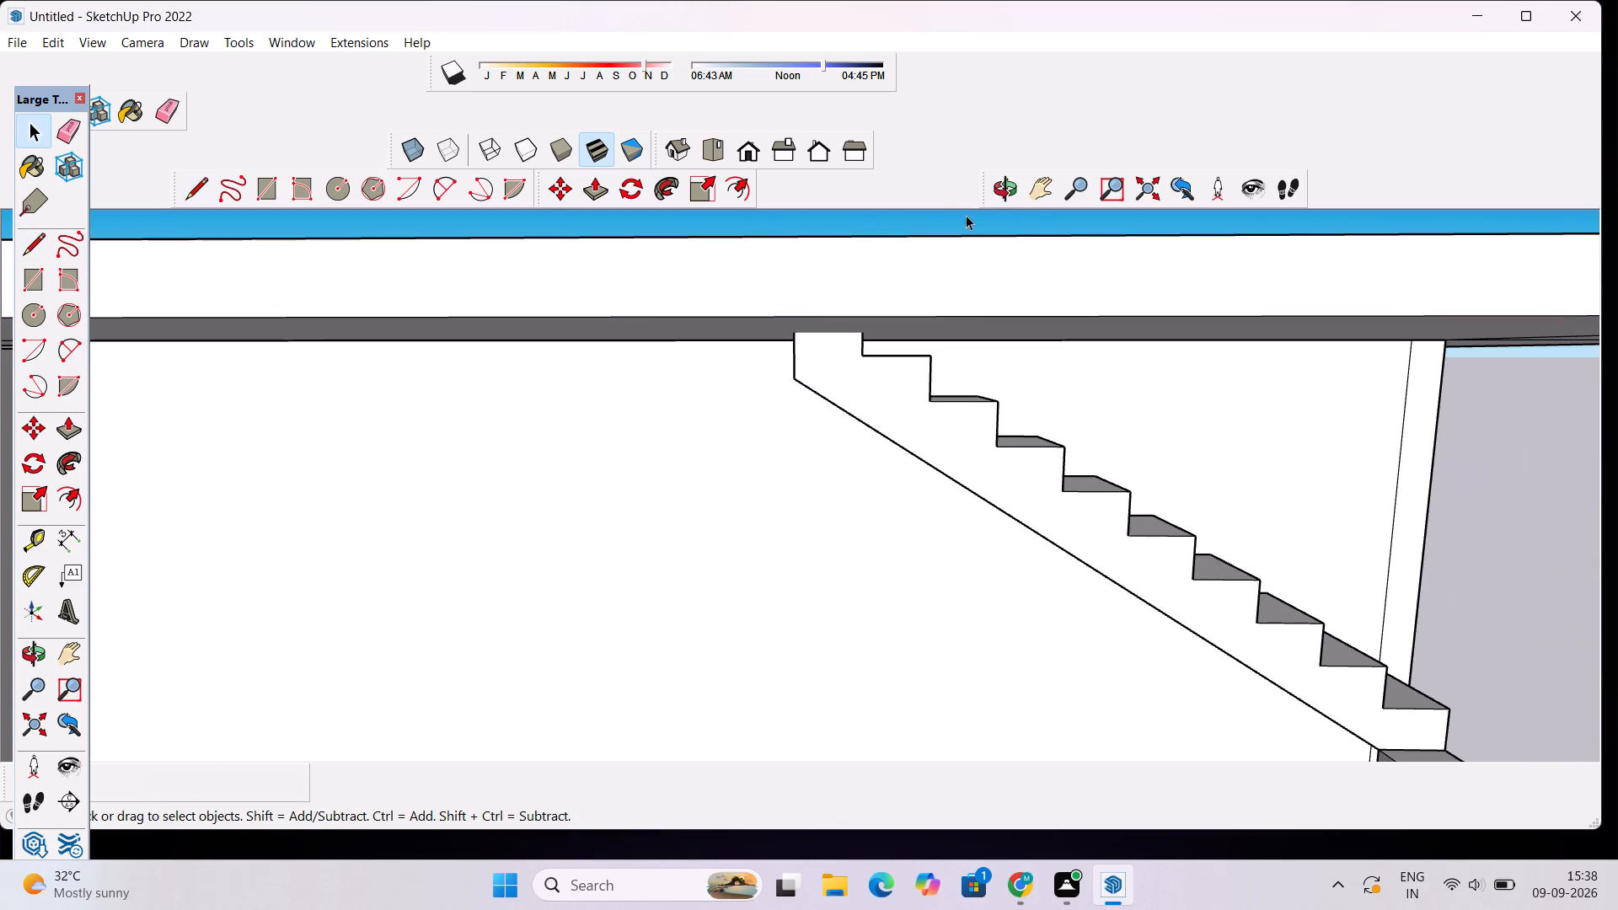
Draw a line about 16' 2" long on the slab's underside, from the staircase top's outer corner to the slab's front edge.
left_click(1003, 195)
left_click_drag(748, 307, 1152, 238)
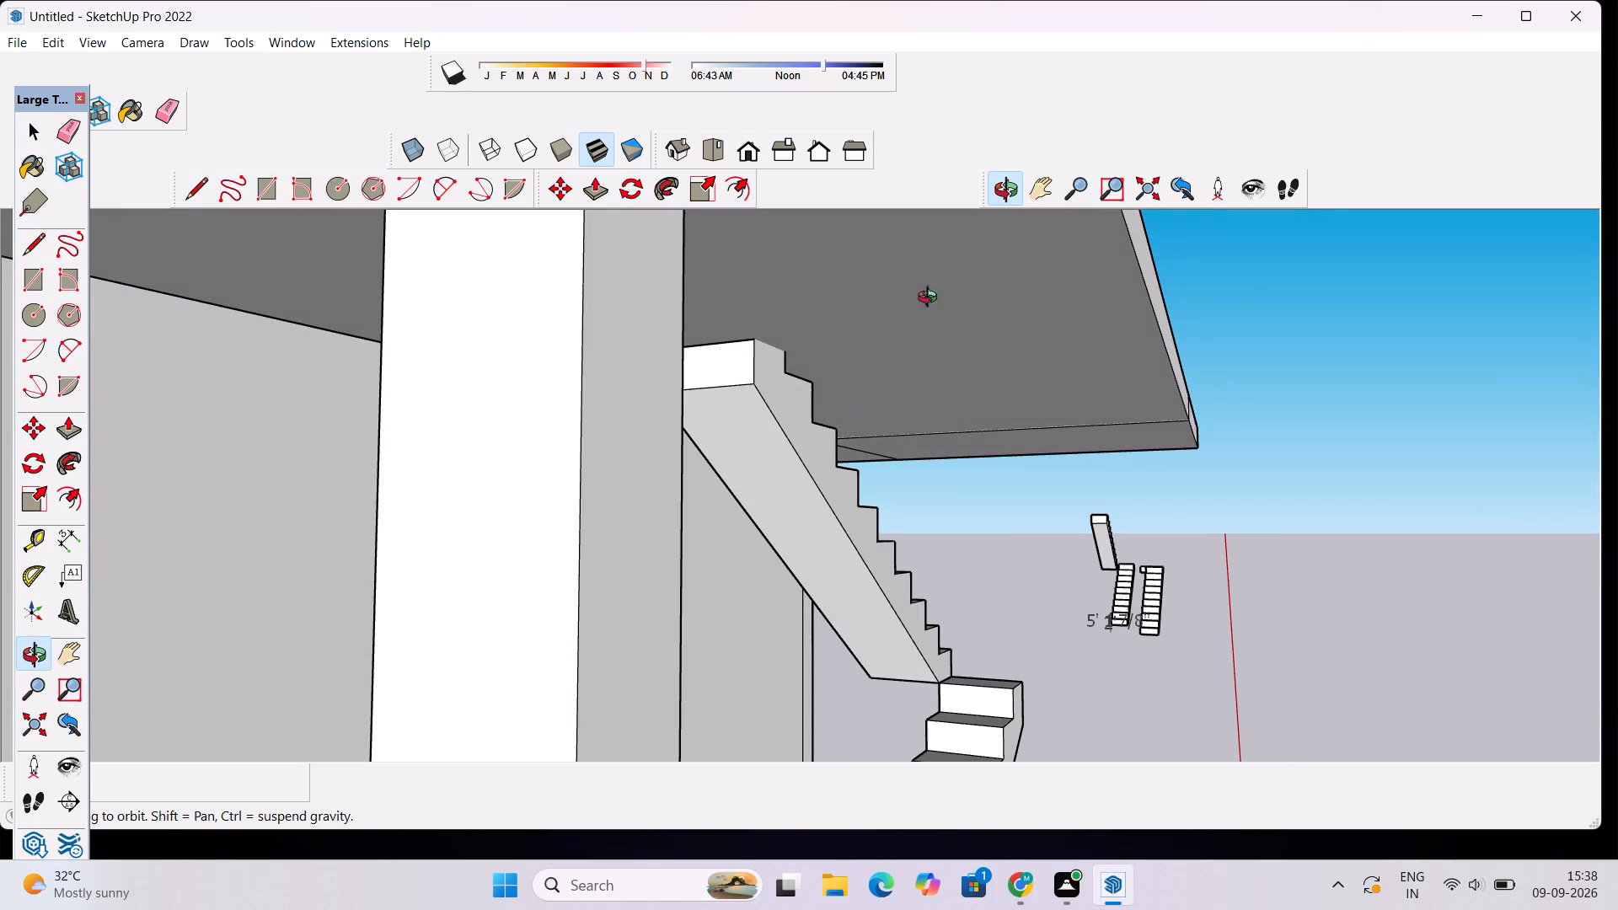
key("l")
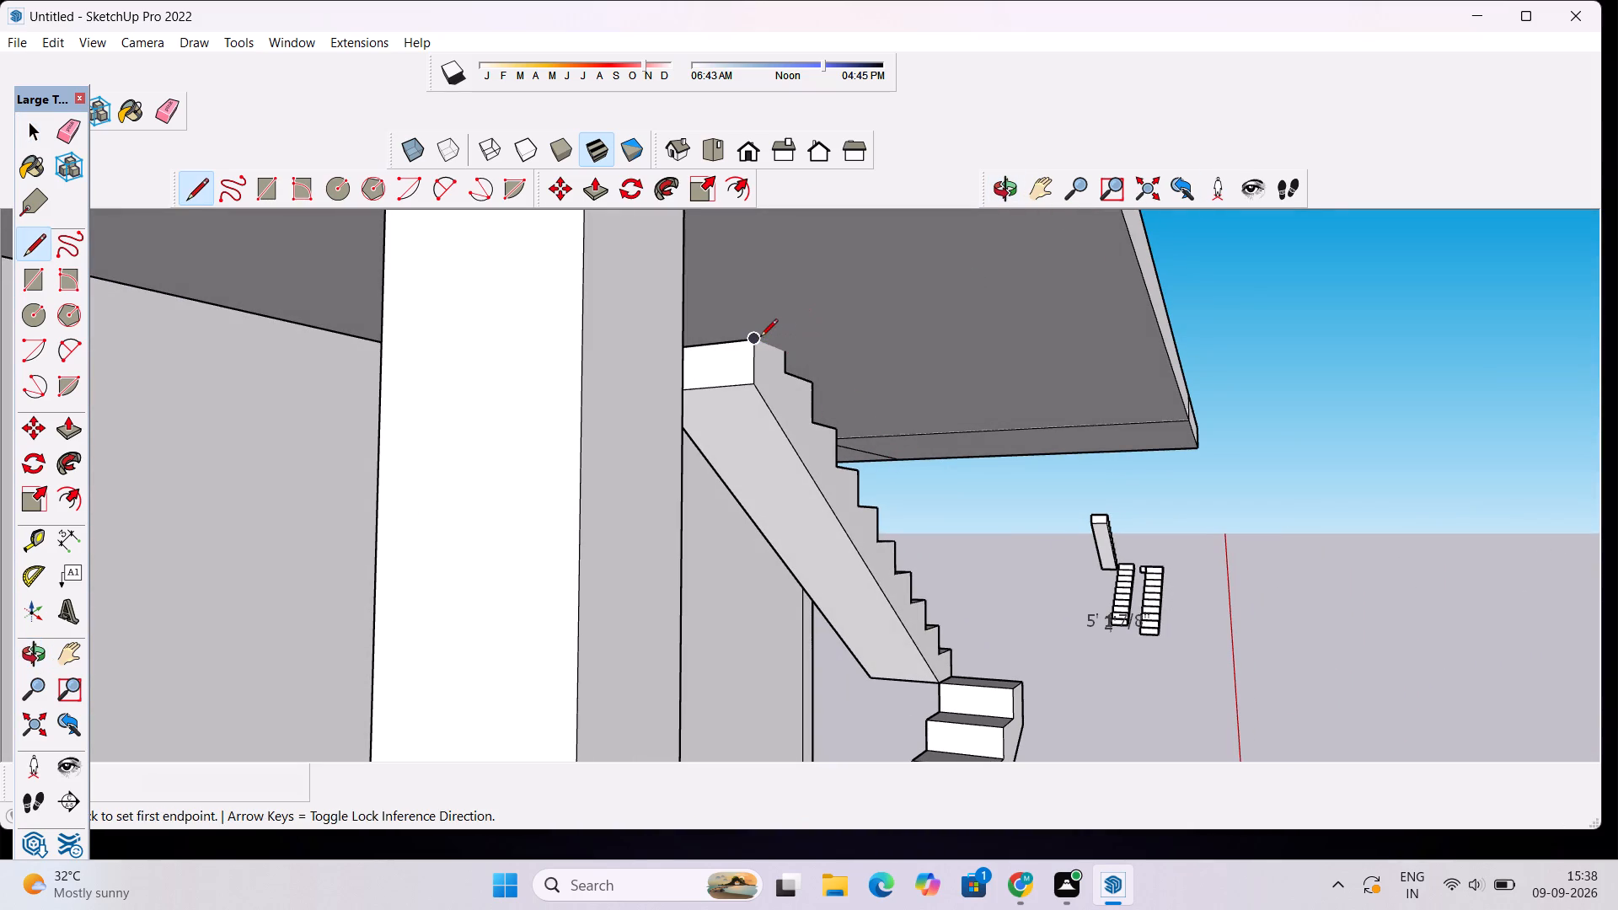
left_click(751, 340)
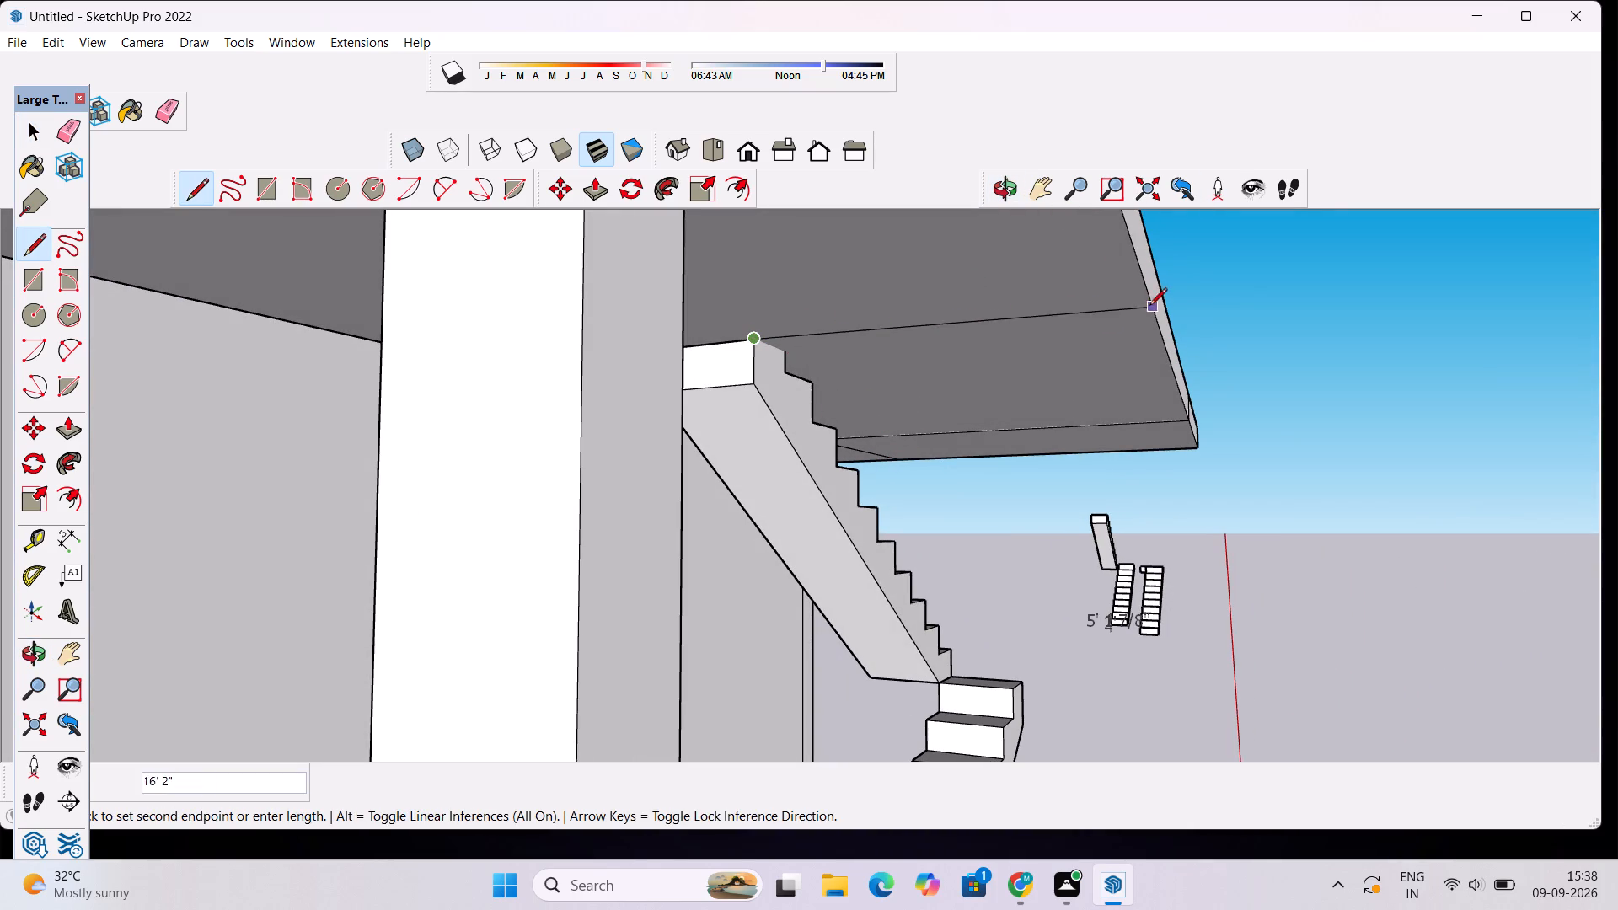
left_click(1149, 297)
key("space")
scroll(1125, 309, "down", 6)
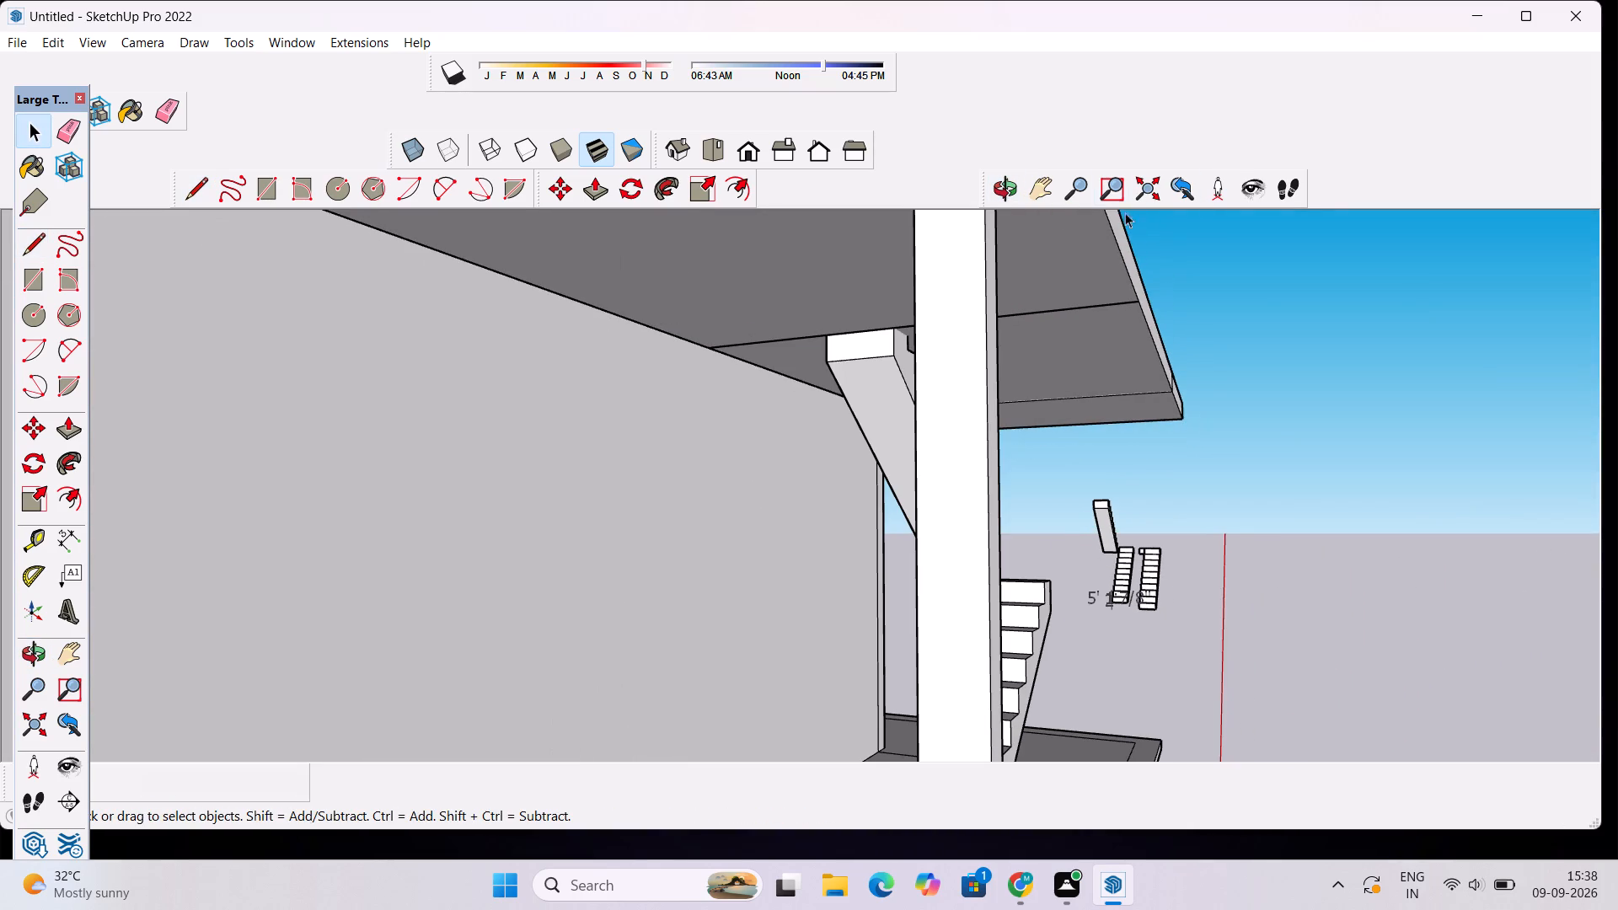
Draw a 2' vertical line up the slab's front face, from the end of the underside line to the top edge.
left_click(999, 189)
left_click_drag(1159, 292, 1042, 289)
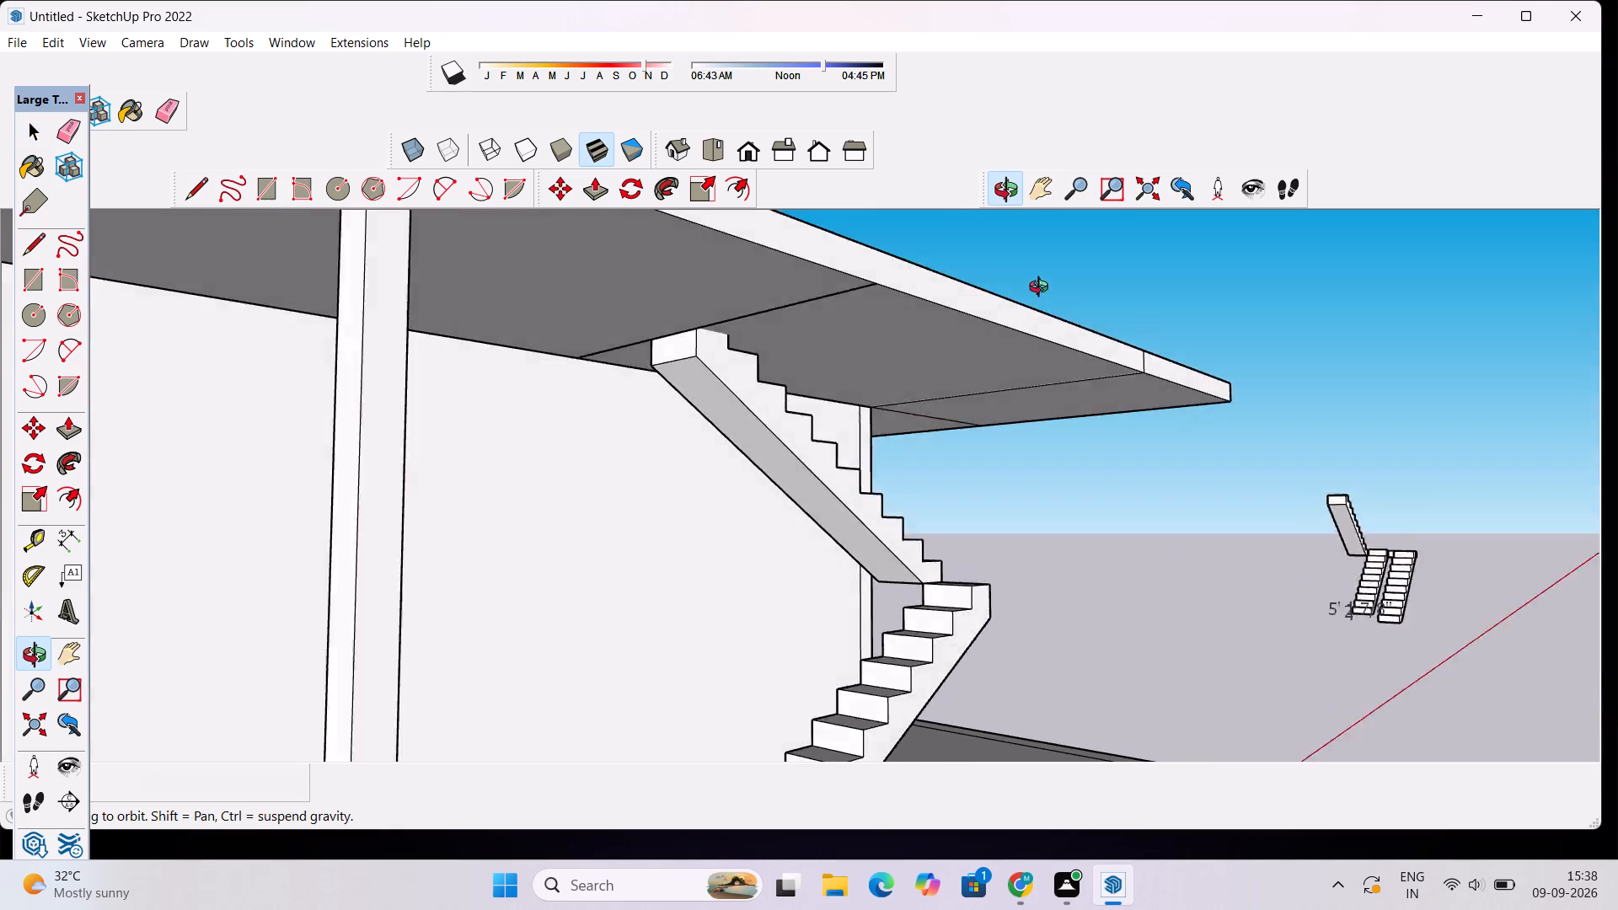
left_click_drag(1042, 289, 915, 257)
left_click_drag(862, 256, 821, 284)
left_click_drag(792, 306, 777, 320)
left_click_drag(763, 331, 724, 413)
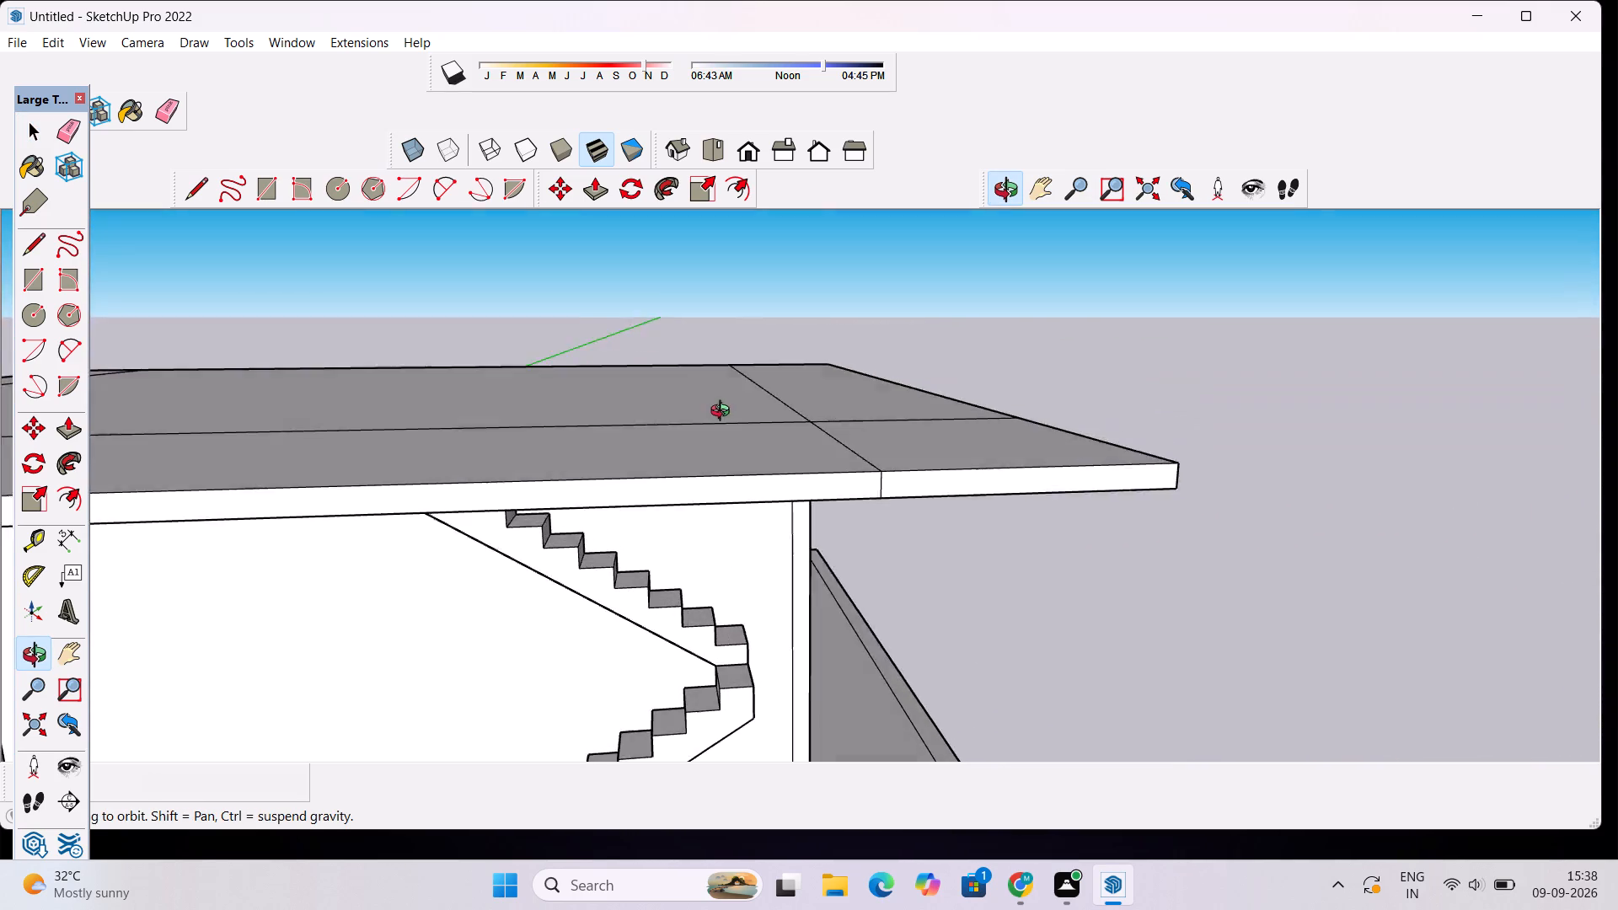
left_click_drag(724, 413, 694, 456)
left_click_drag(437, 577, 589, 370)
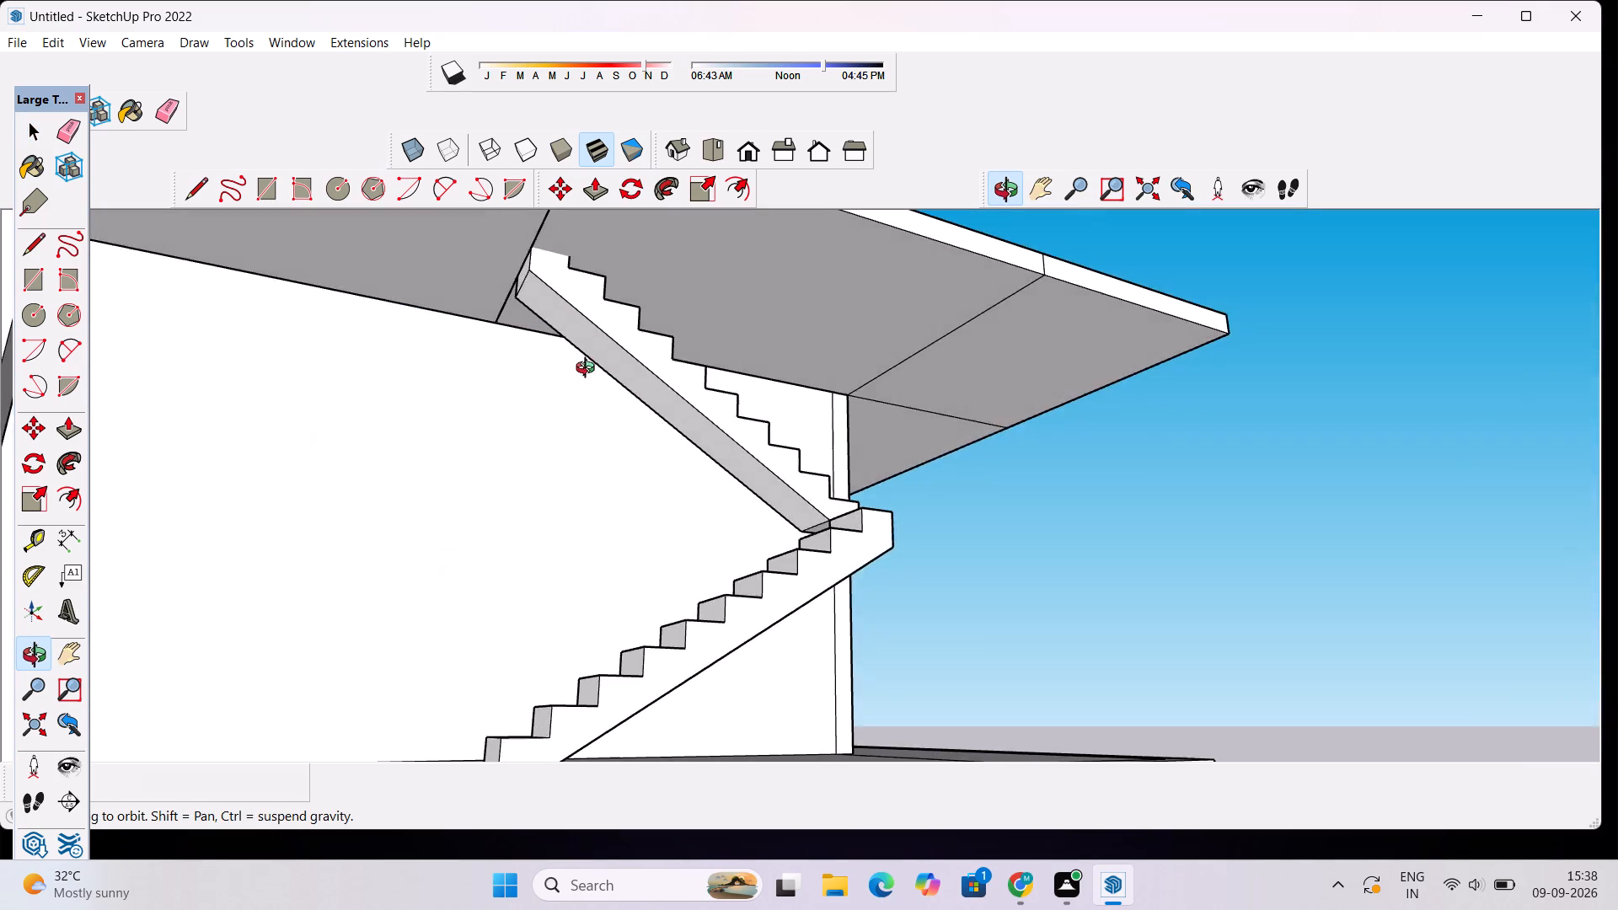
left_click_drag(589, 370, 538, 484)
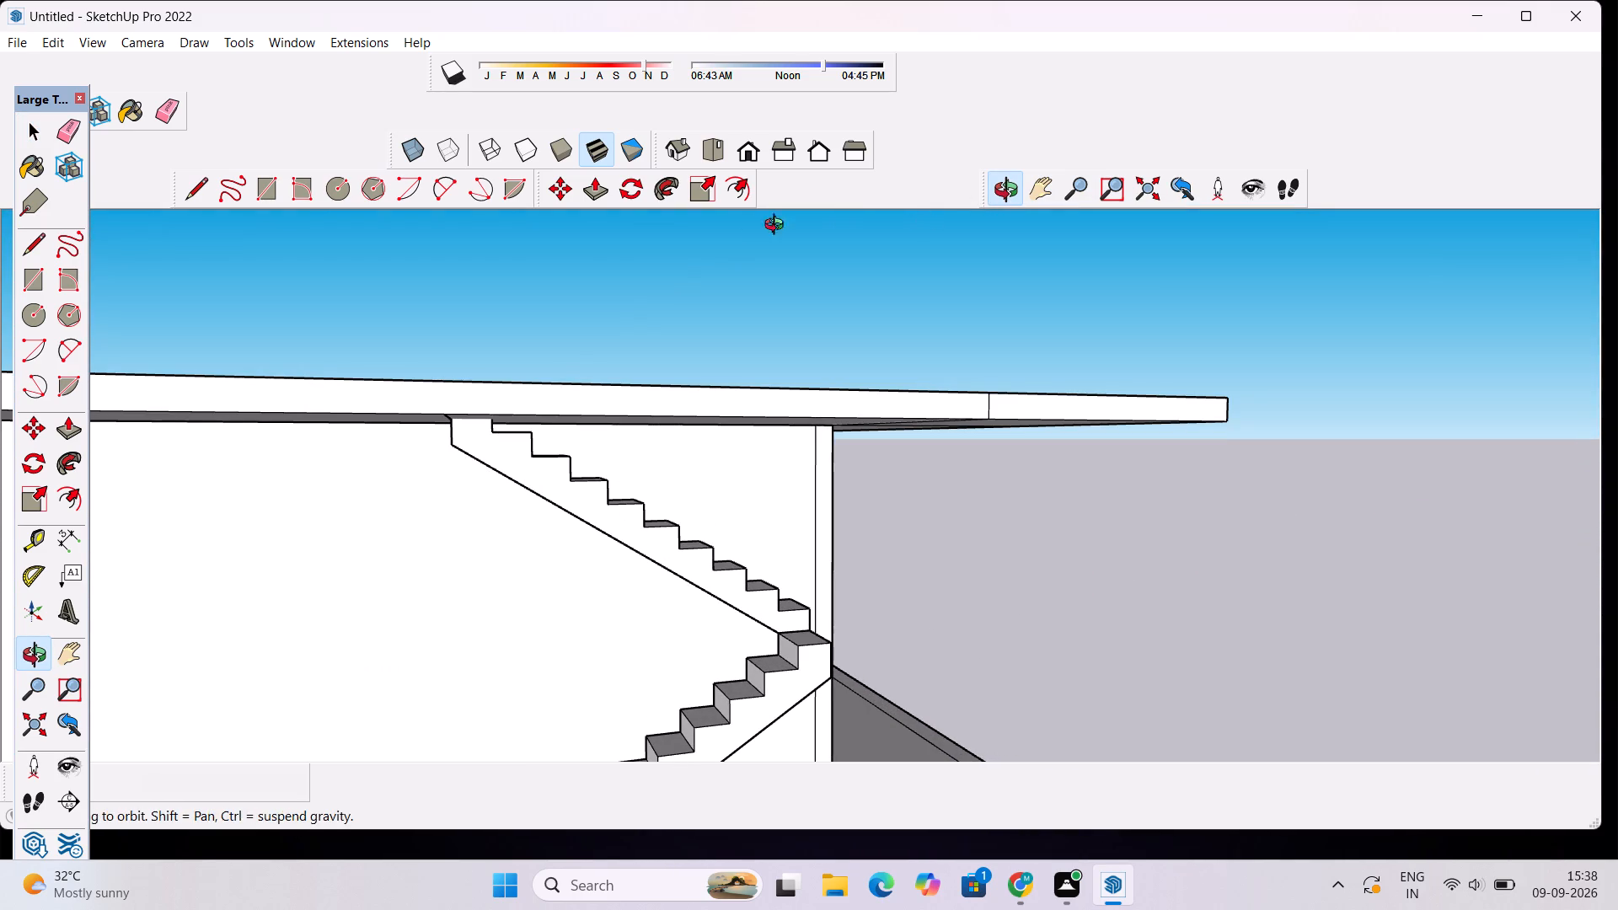
left_click(199, 185)
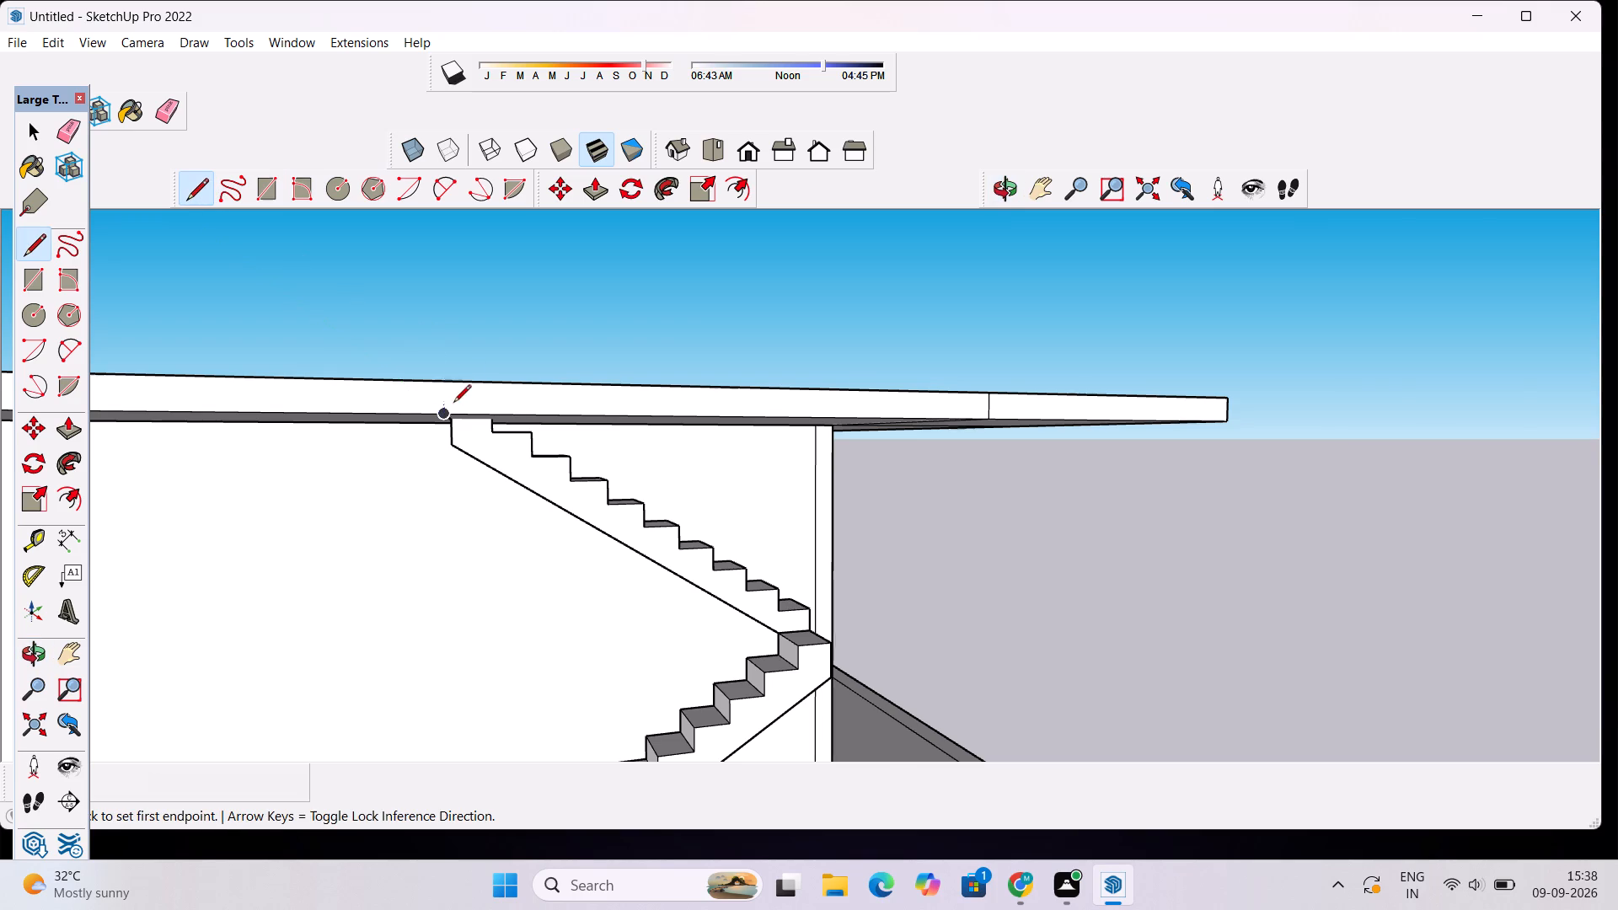
scroll(452, 405, "up", 5)
left_click(437, 426)
left_click(438, 370)
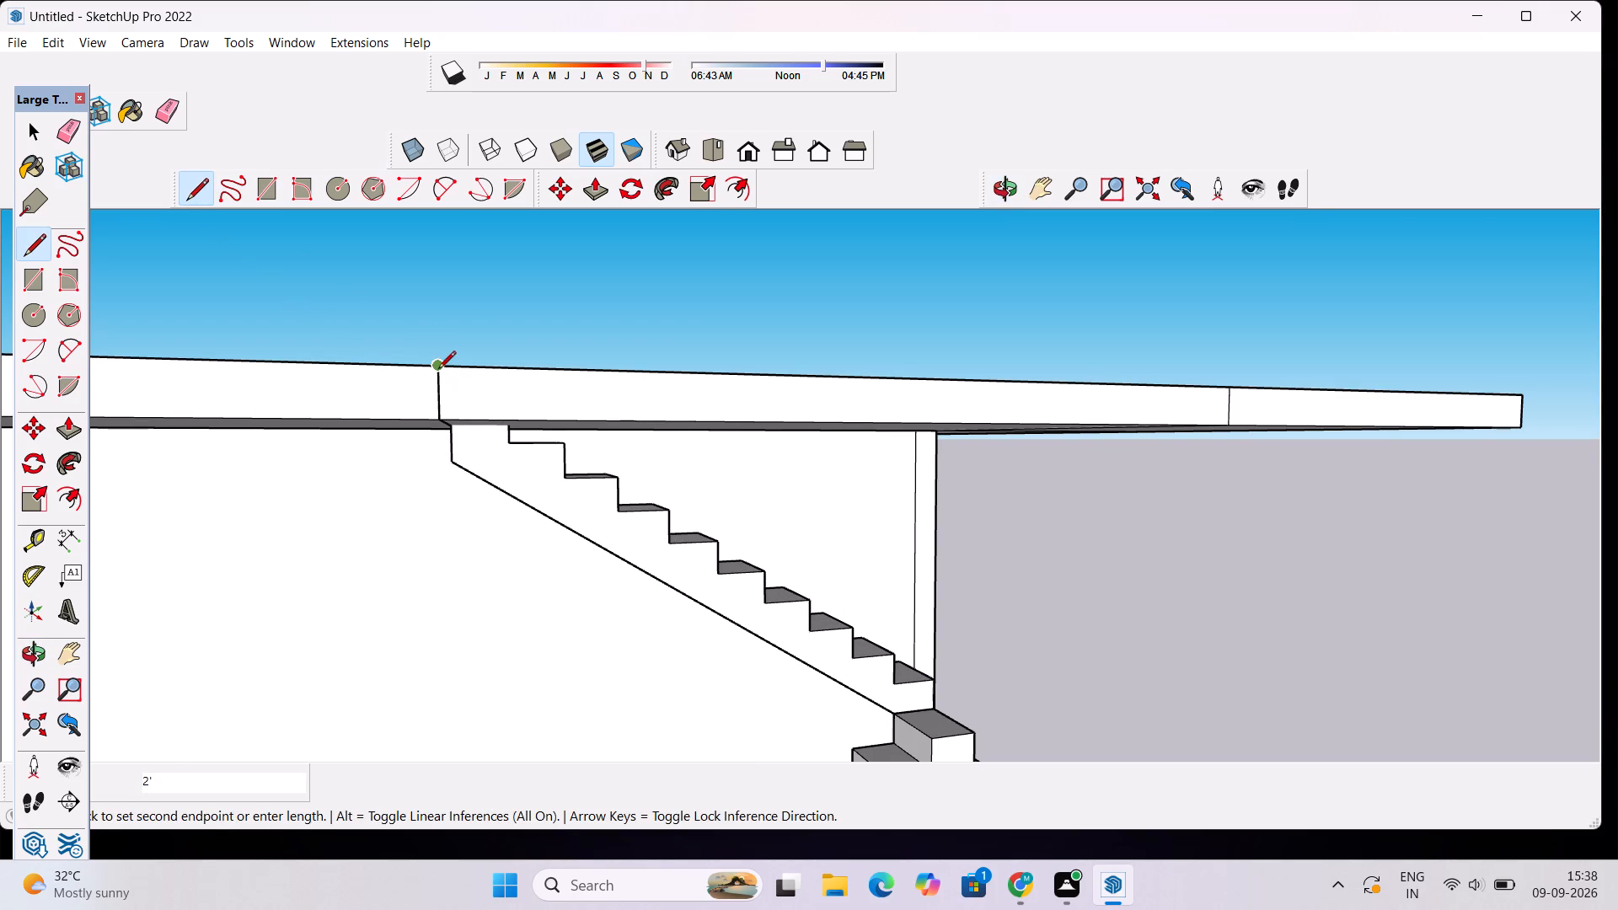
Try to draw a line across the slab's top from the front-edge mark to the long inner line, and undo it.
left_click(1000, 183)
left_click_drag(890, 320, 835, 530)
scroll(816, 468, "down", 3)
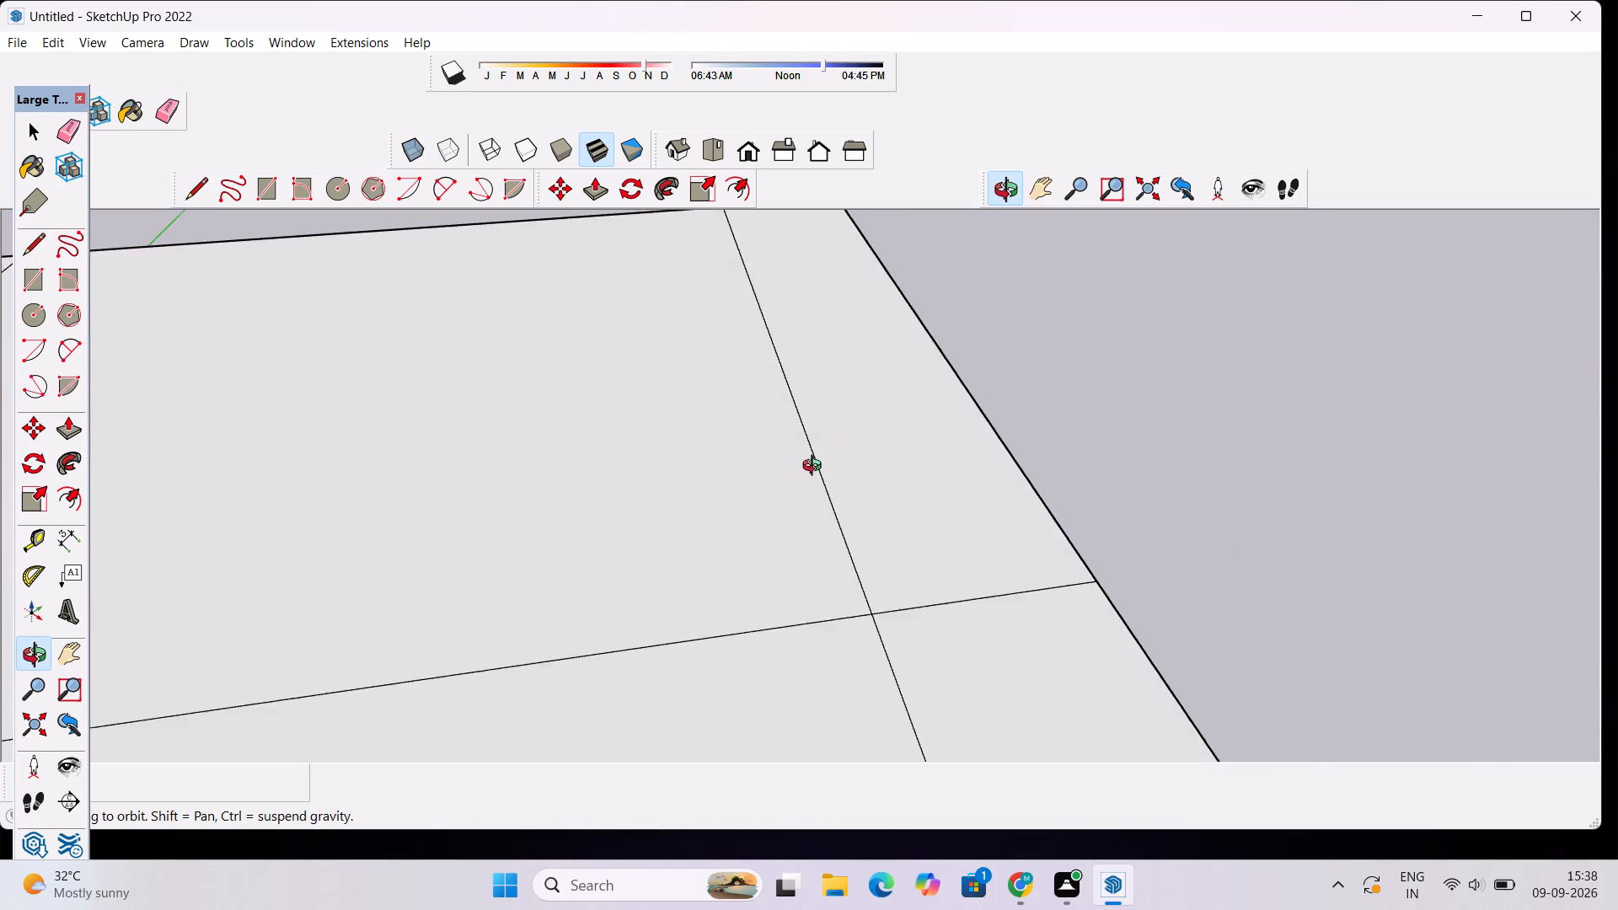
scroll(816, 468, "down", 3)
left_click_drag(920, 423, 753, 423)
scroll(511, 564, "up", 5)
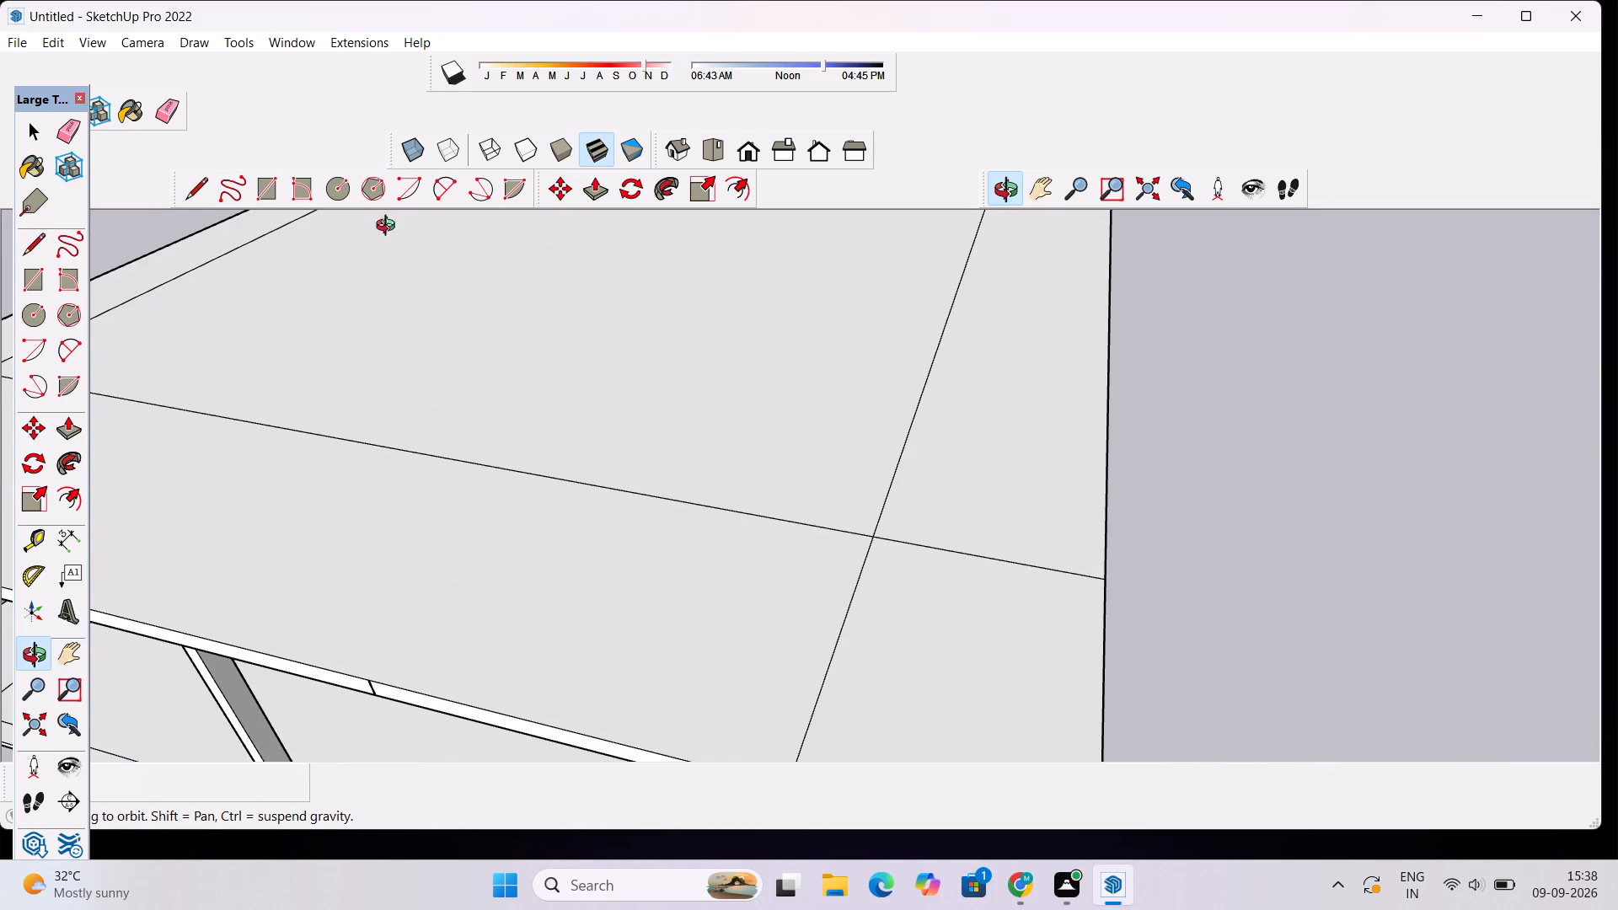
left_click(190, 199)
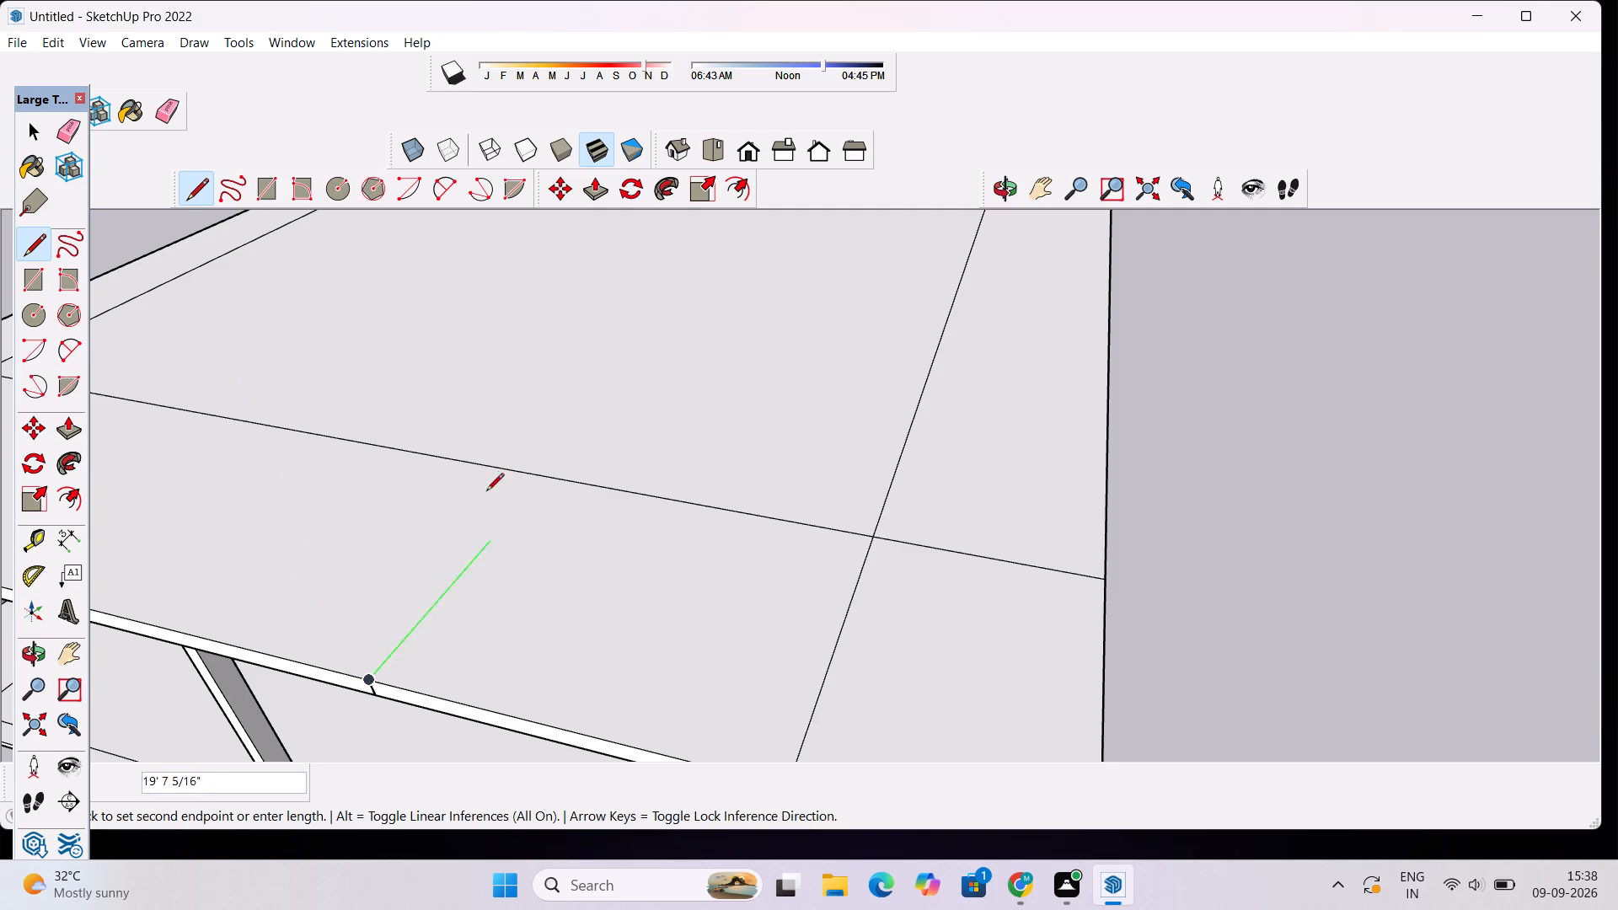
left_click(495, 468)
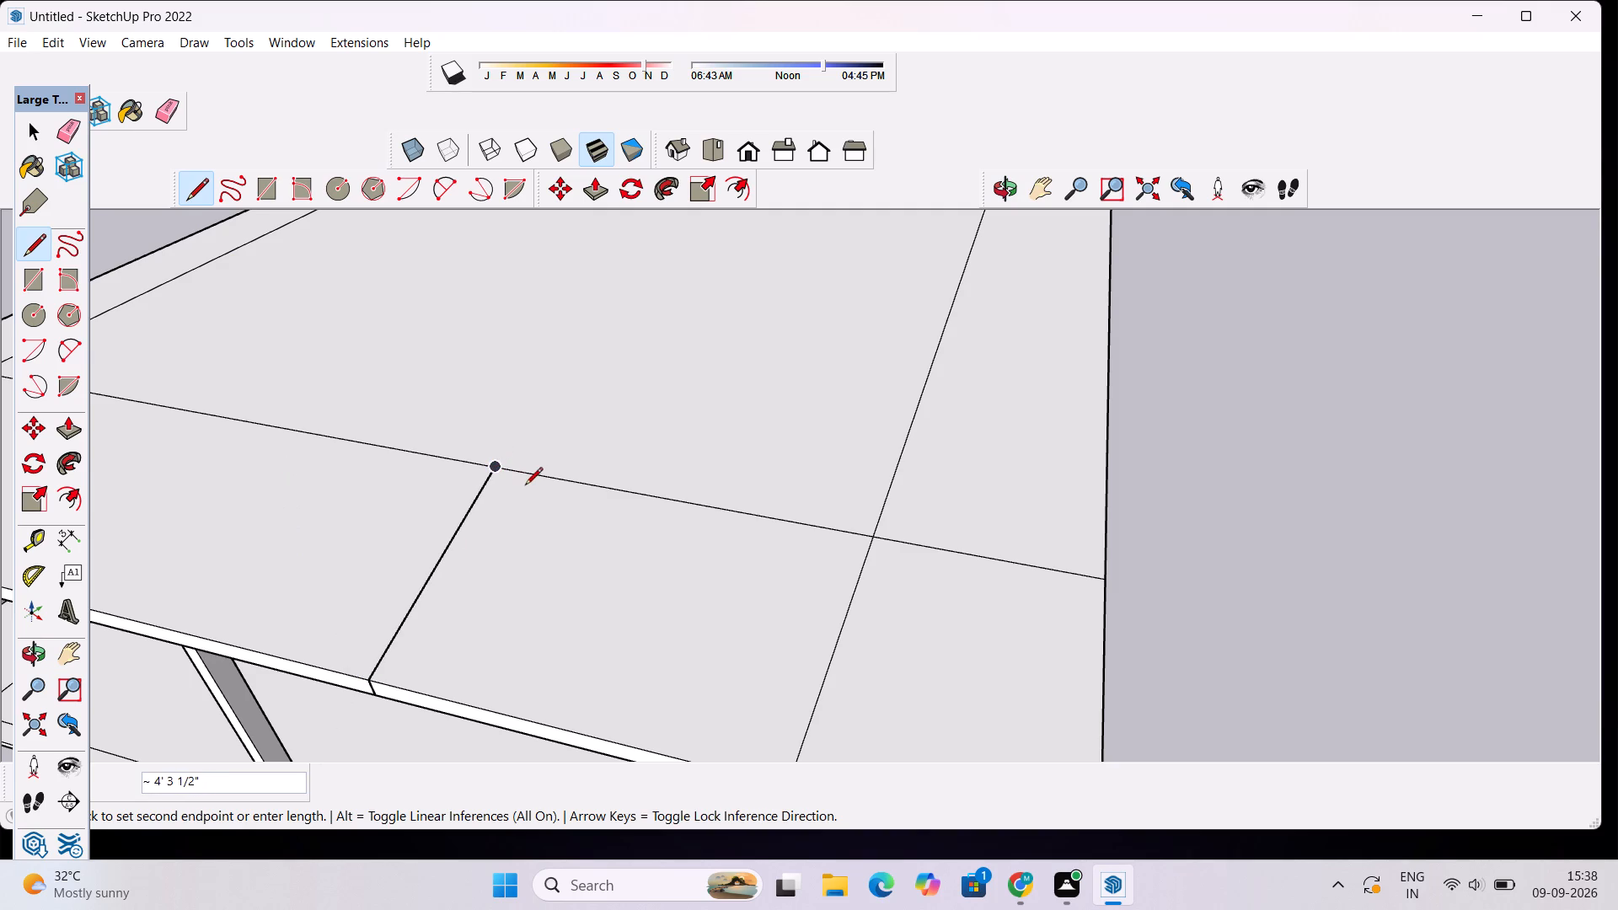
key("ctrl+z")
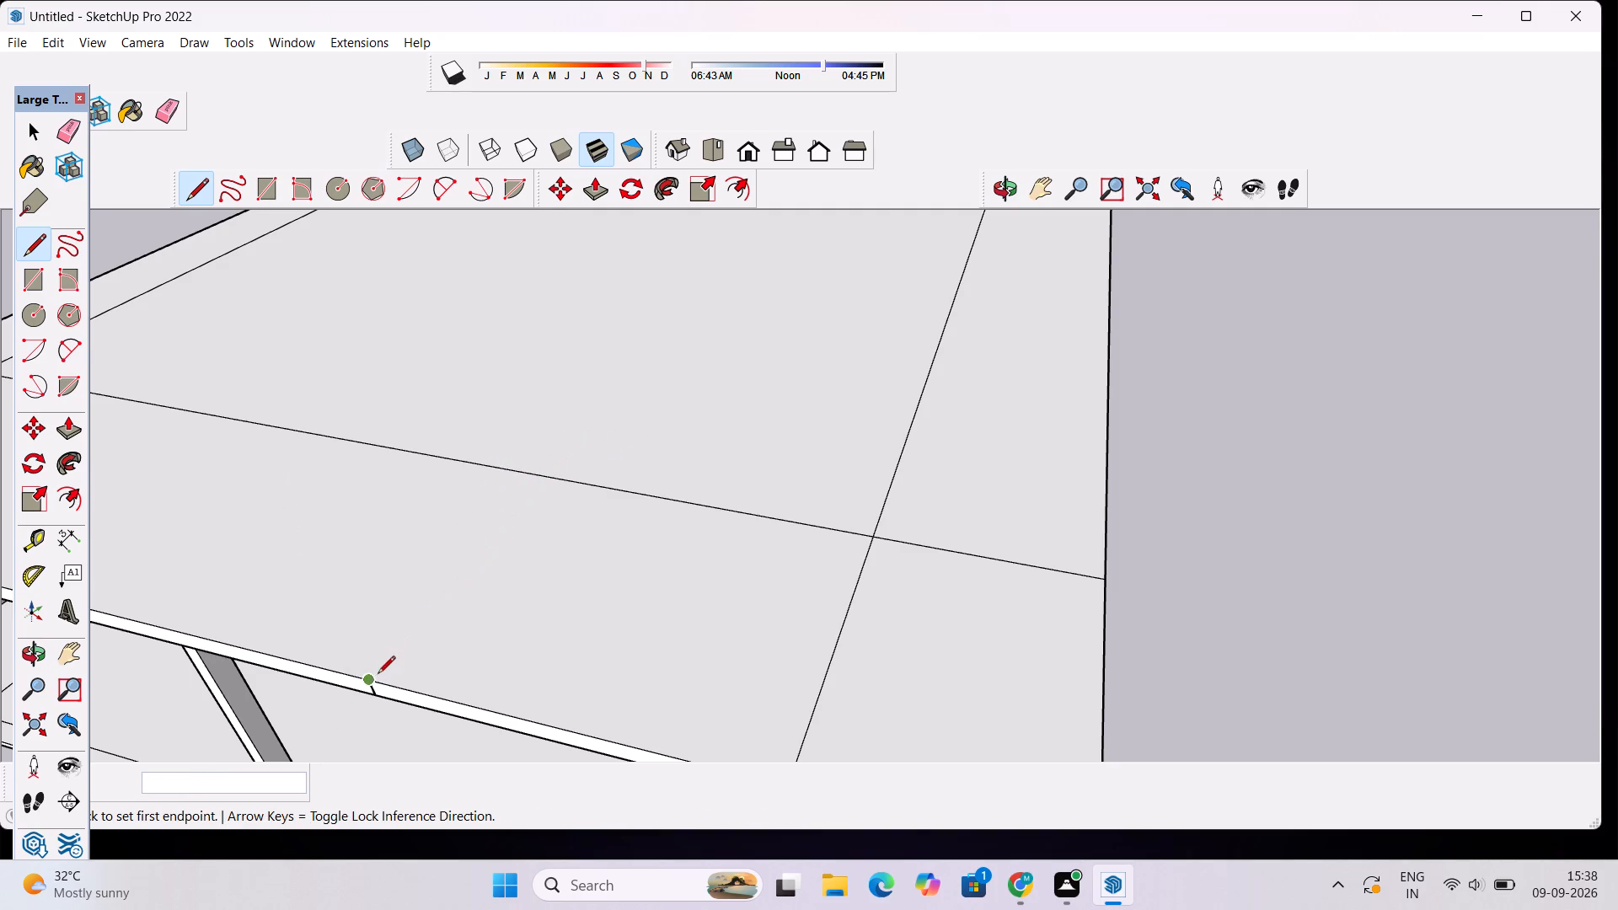
Draw a line on the slab's top from the front-edge mark, perpendicular to the front edge, to the long inner line.
left_click(369, 679)
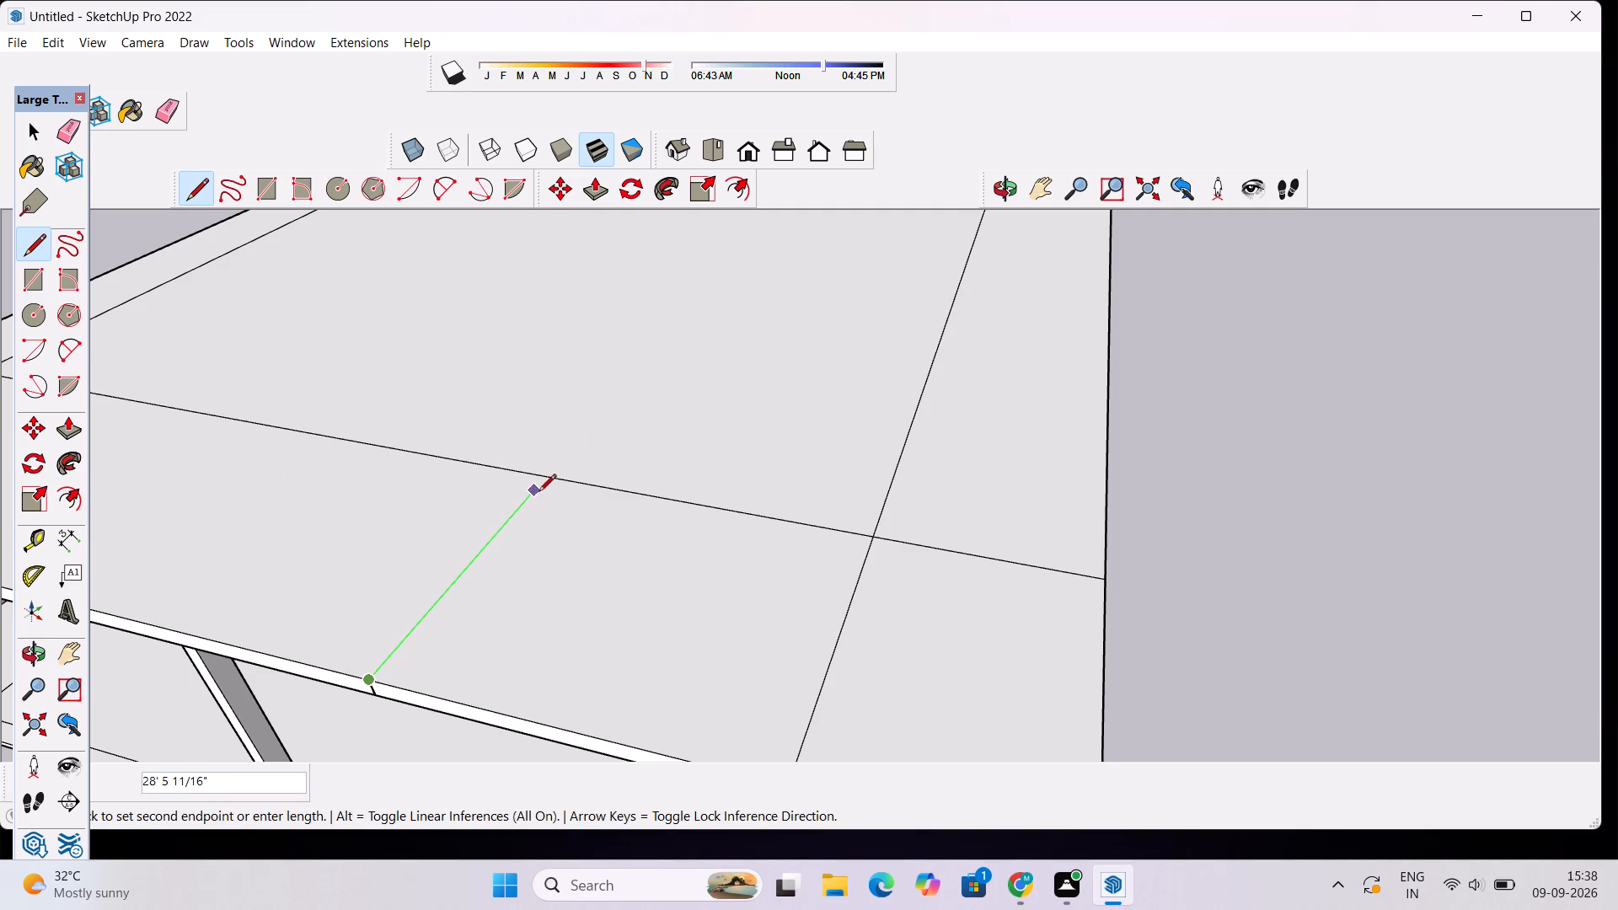
left_click(546, 481)
key("space")
scroll(575, 405, "down", 3)
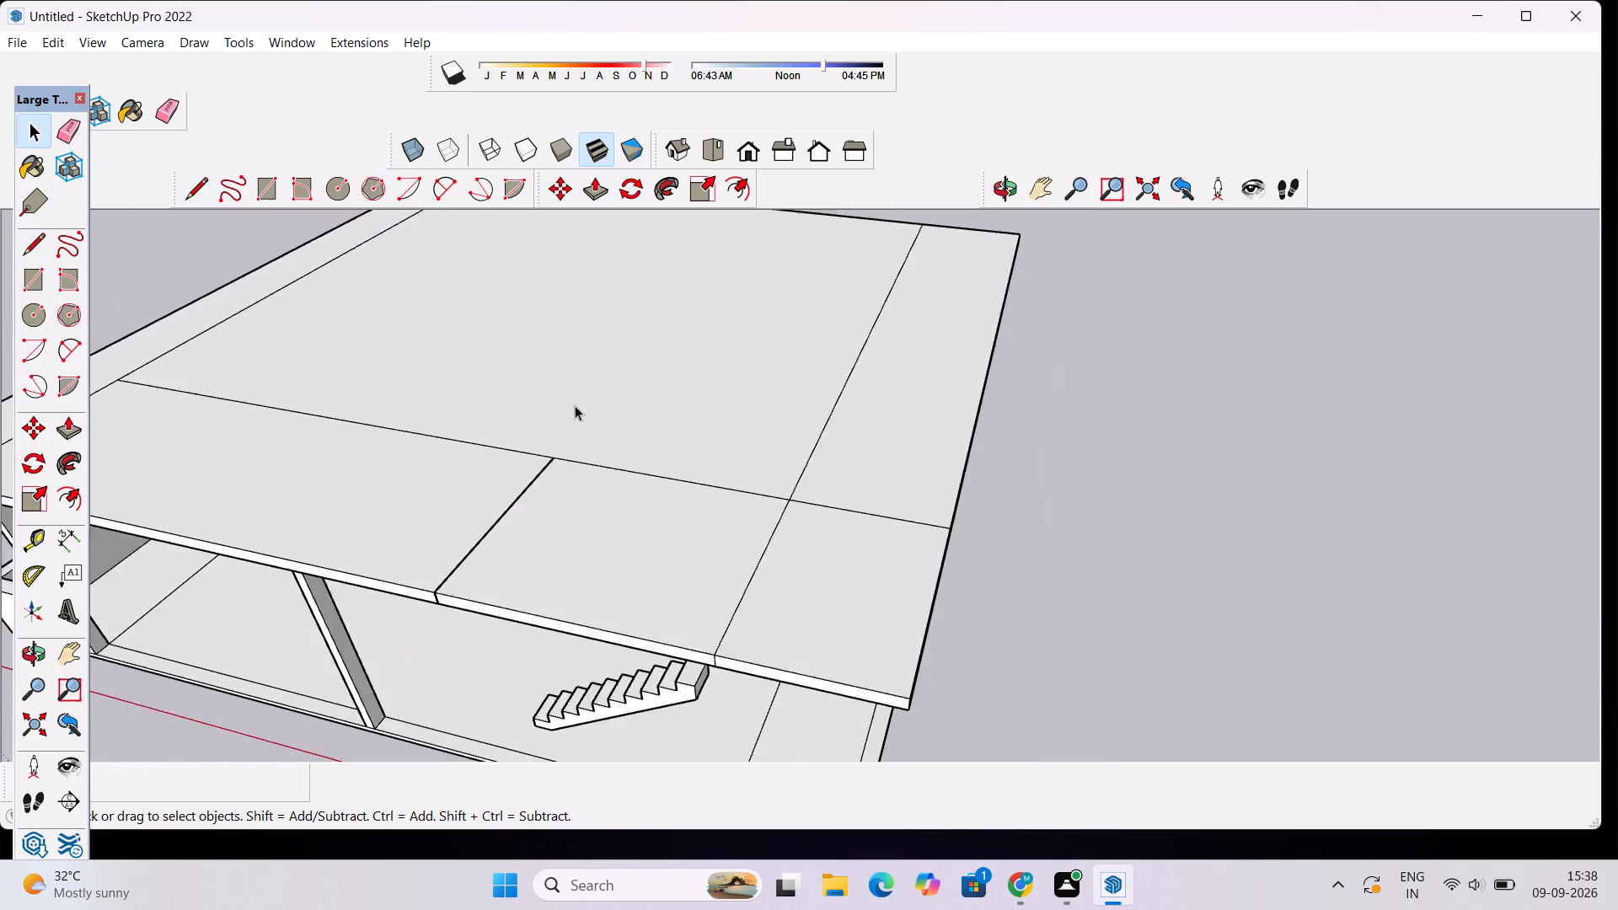
scroll(575, 405, "down", 2)
Open the roof slab group above the staircase for editing.
scroll(549, 452, "up", 4)
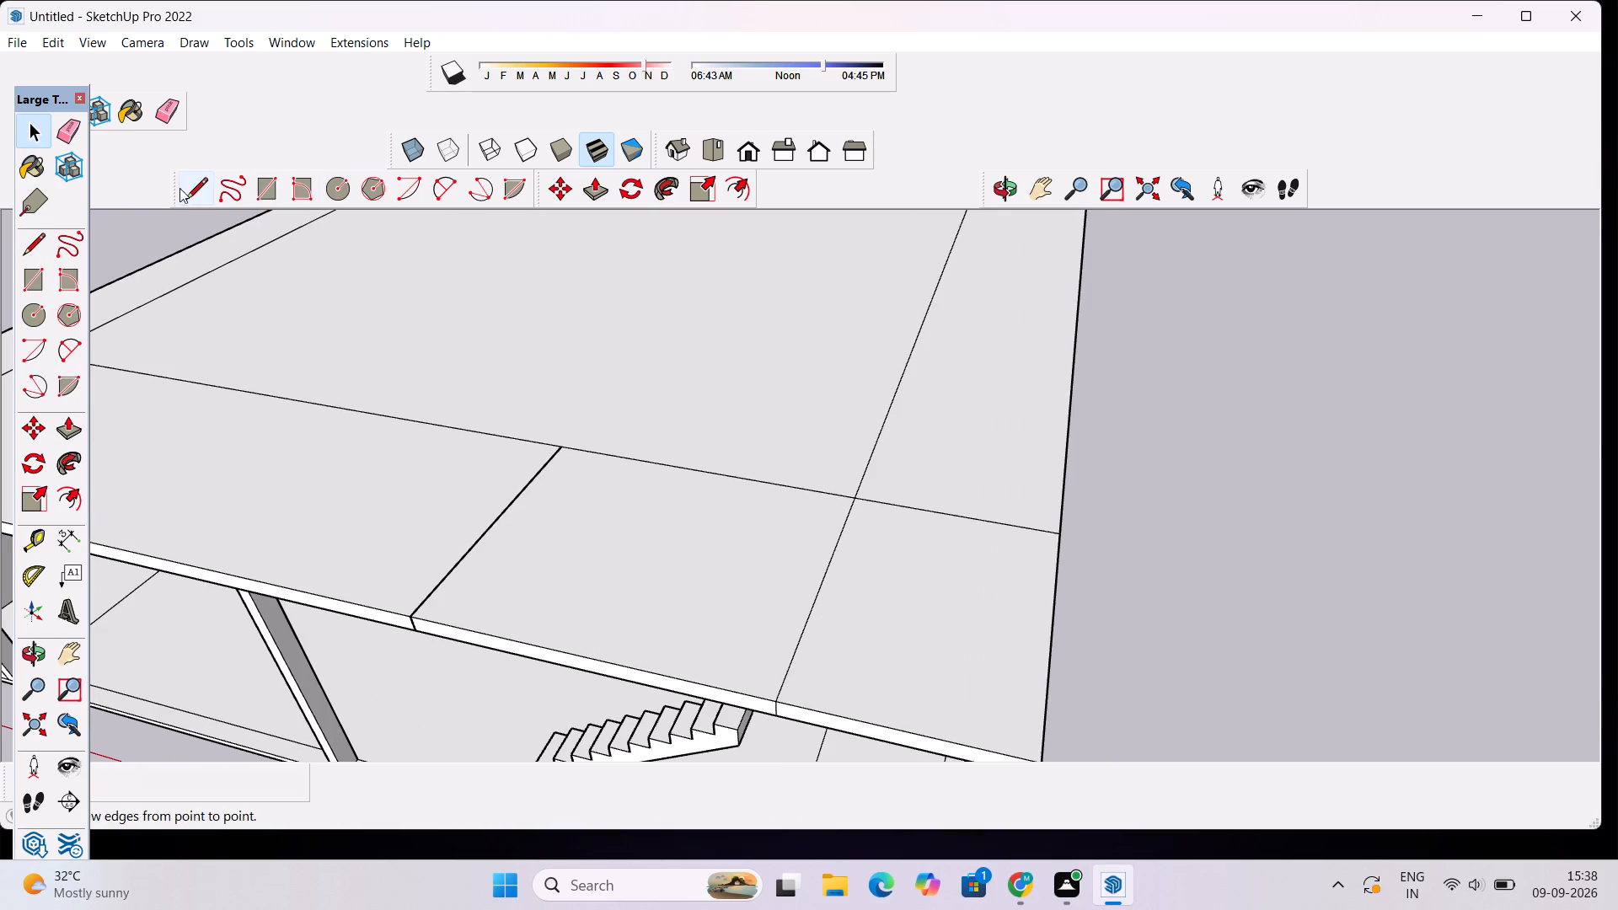
scroll(506, 495, "down", 4)
left_click(1005, 187)
left_click_drag(499, 493, 514, 487)
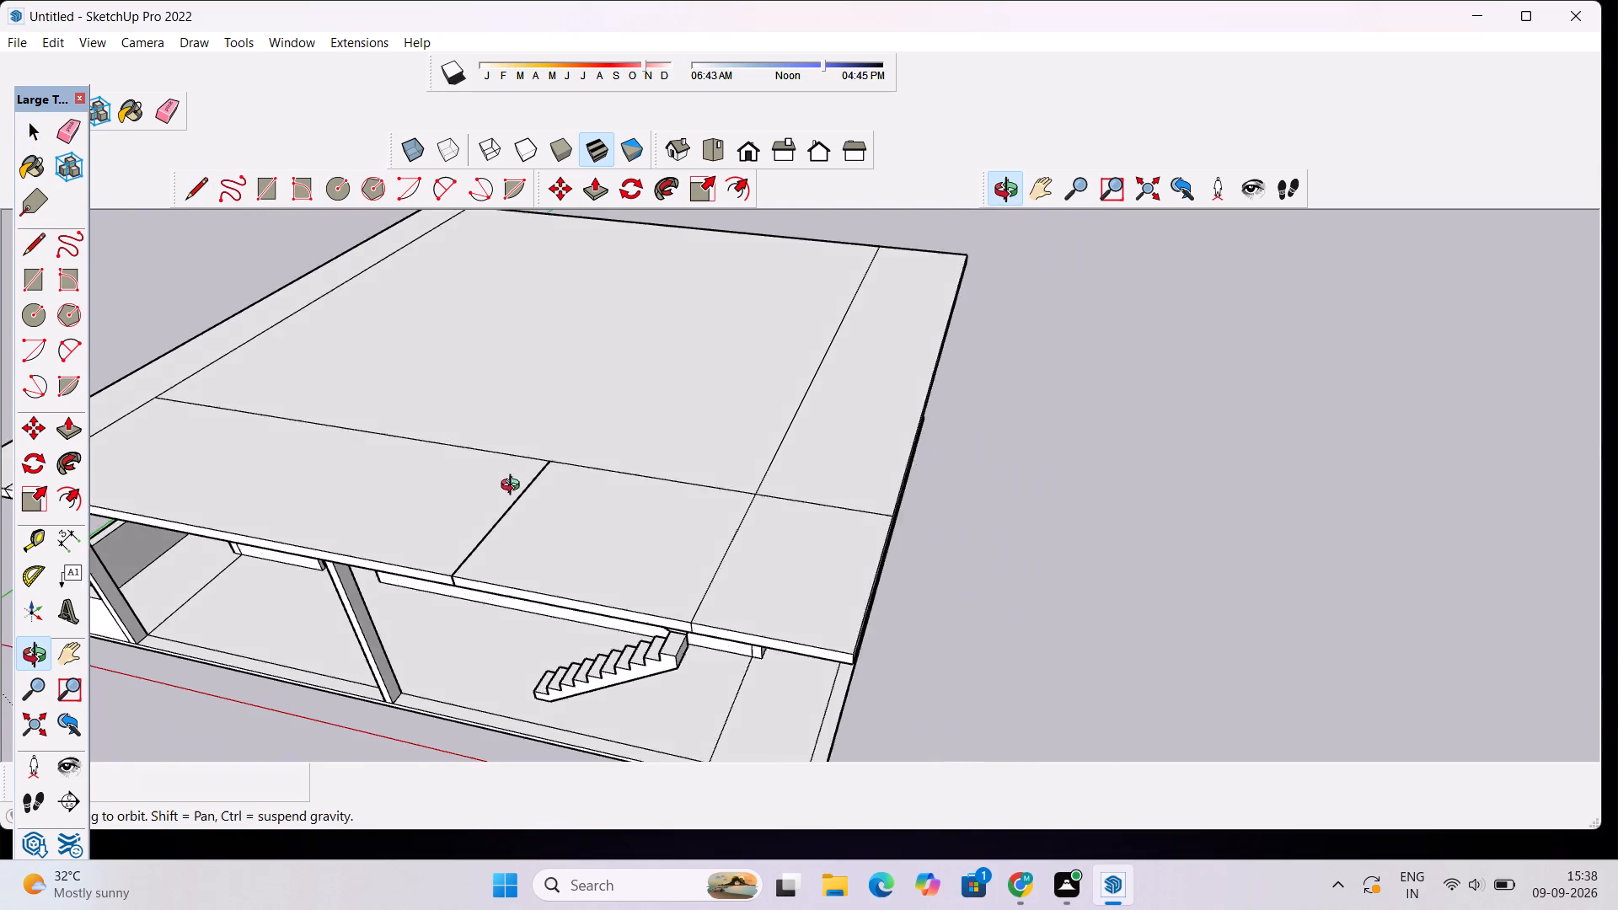
left_click_drag(514, 487, 698, 313)
scroll(838, 436, "up", 2)
left_click_drag(947, 360, 823, 449)
scroll(757, 469, "up", 3)
left_click_drag(753, 472, 755, 451)
key("space")
key("p")
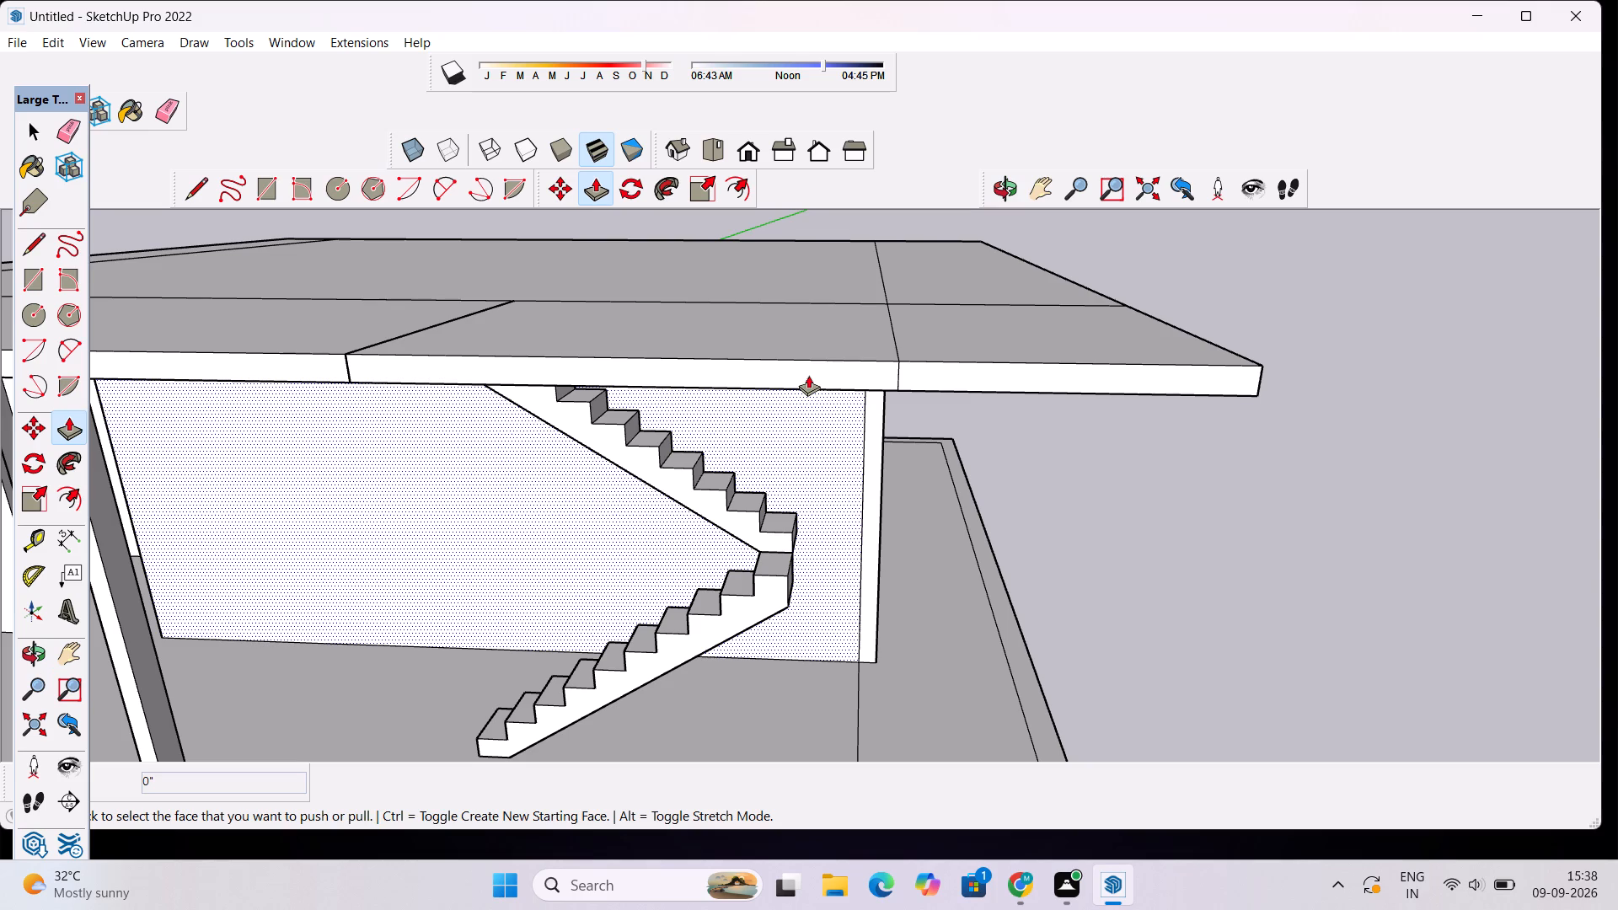
key("space")
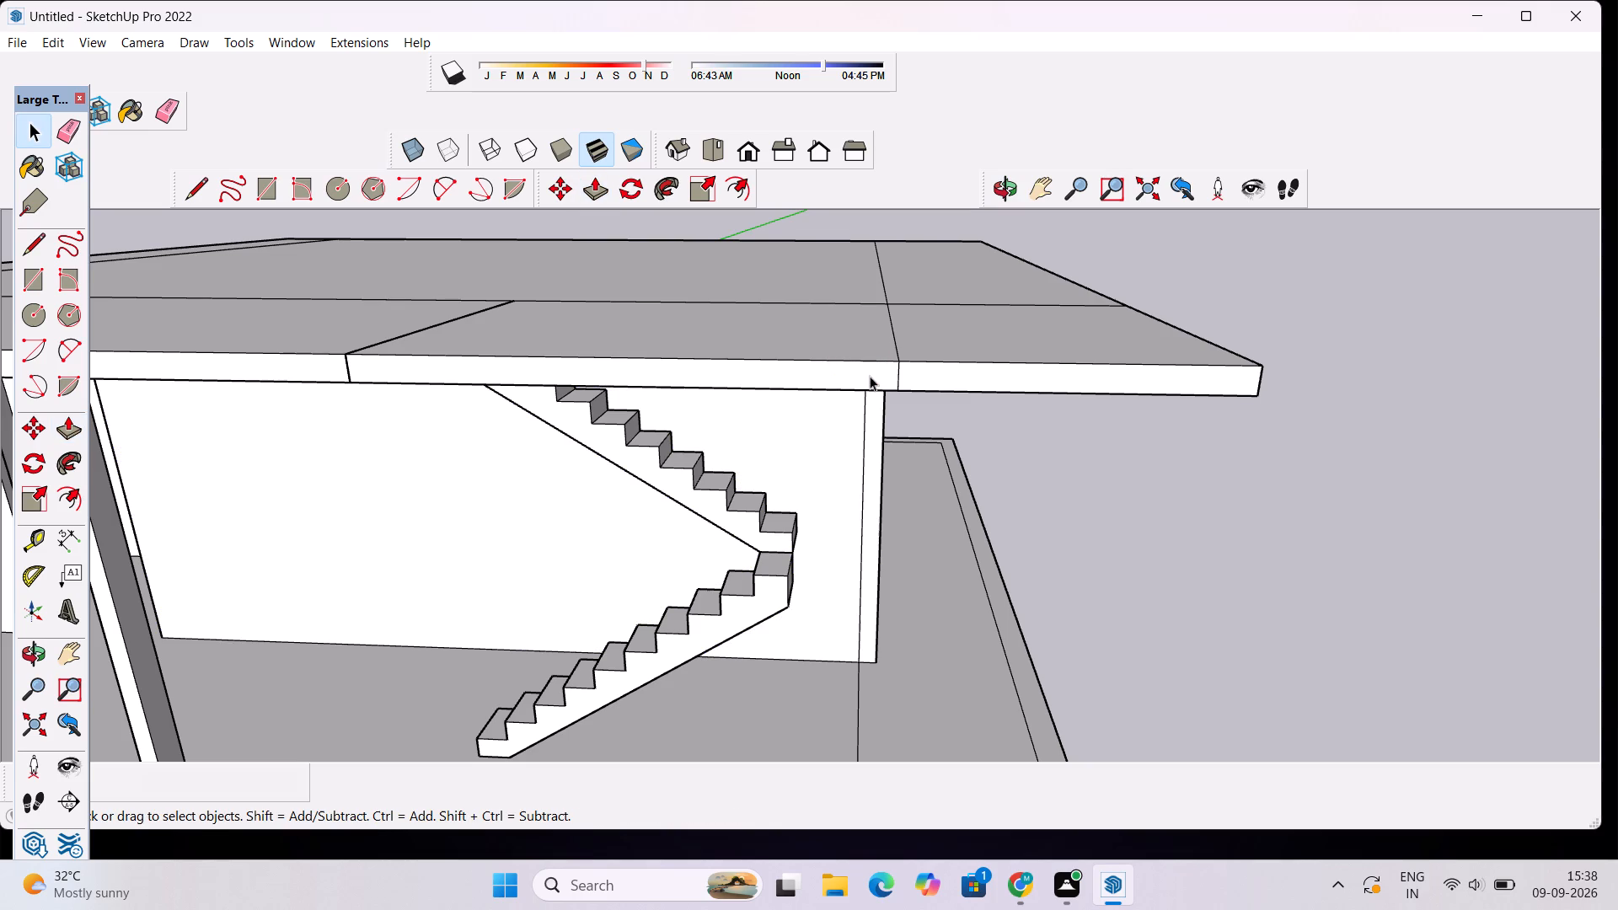
left_click(865, 367)
triple_click(856, 373)
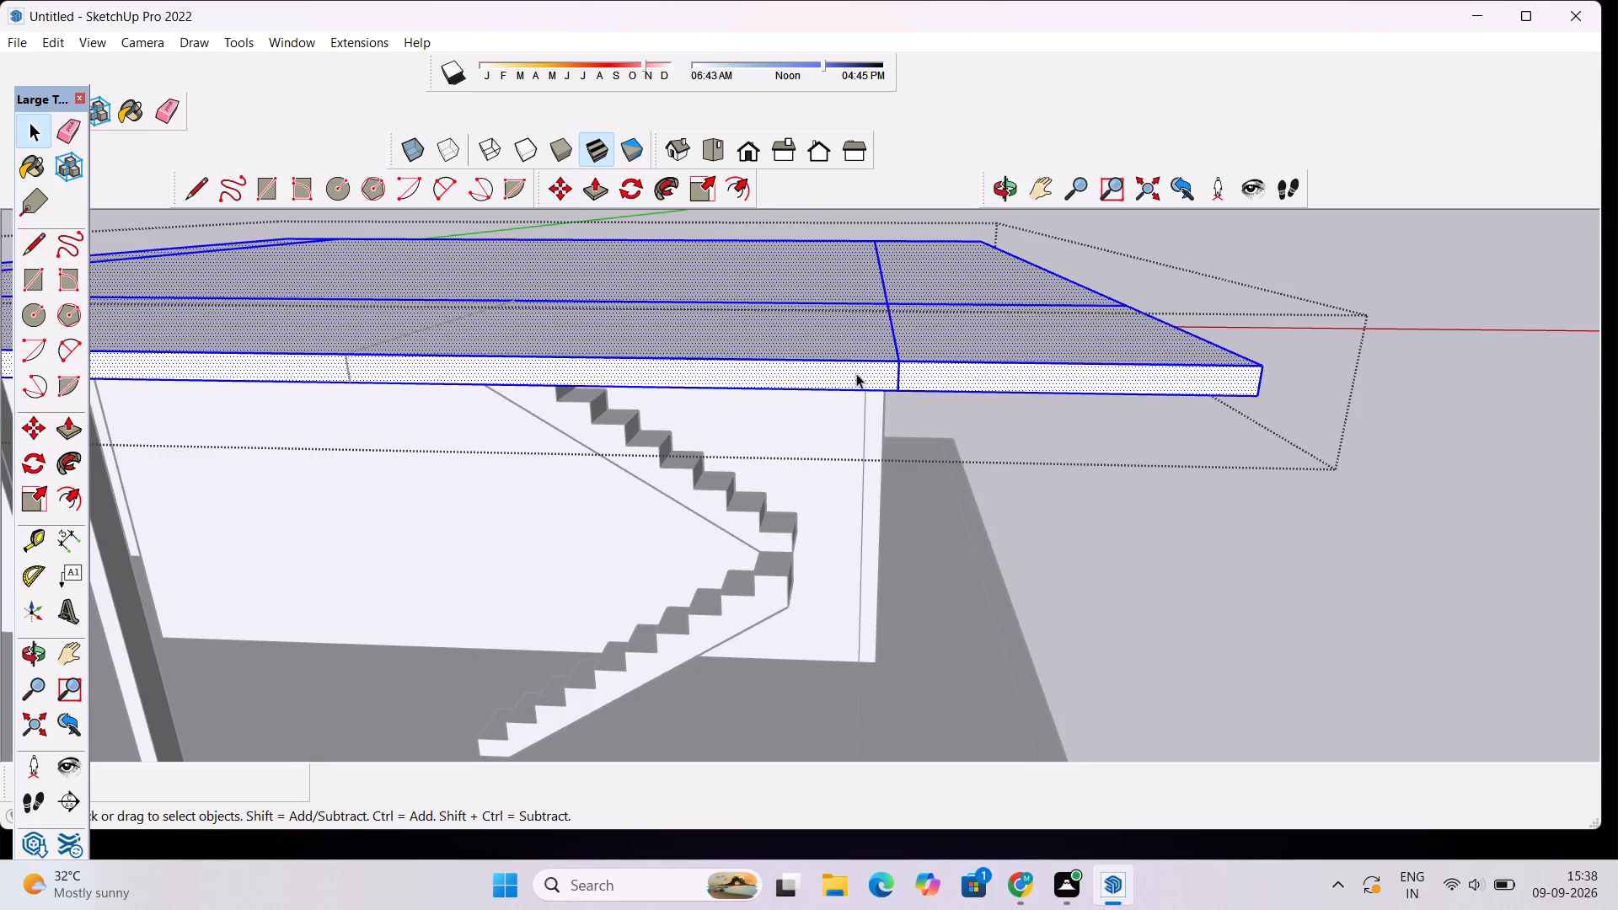
left_click(856, 373)
Inside the slab group, draw a line about 31' 3" long across the top face, from the long inner line to the front-edge mark.
left_click(835, 377)
scroll(835, 377, "down", 5)
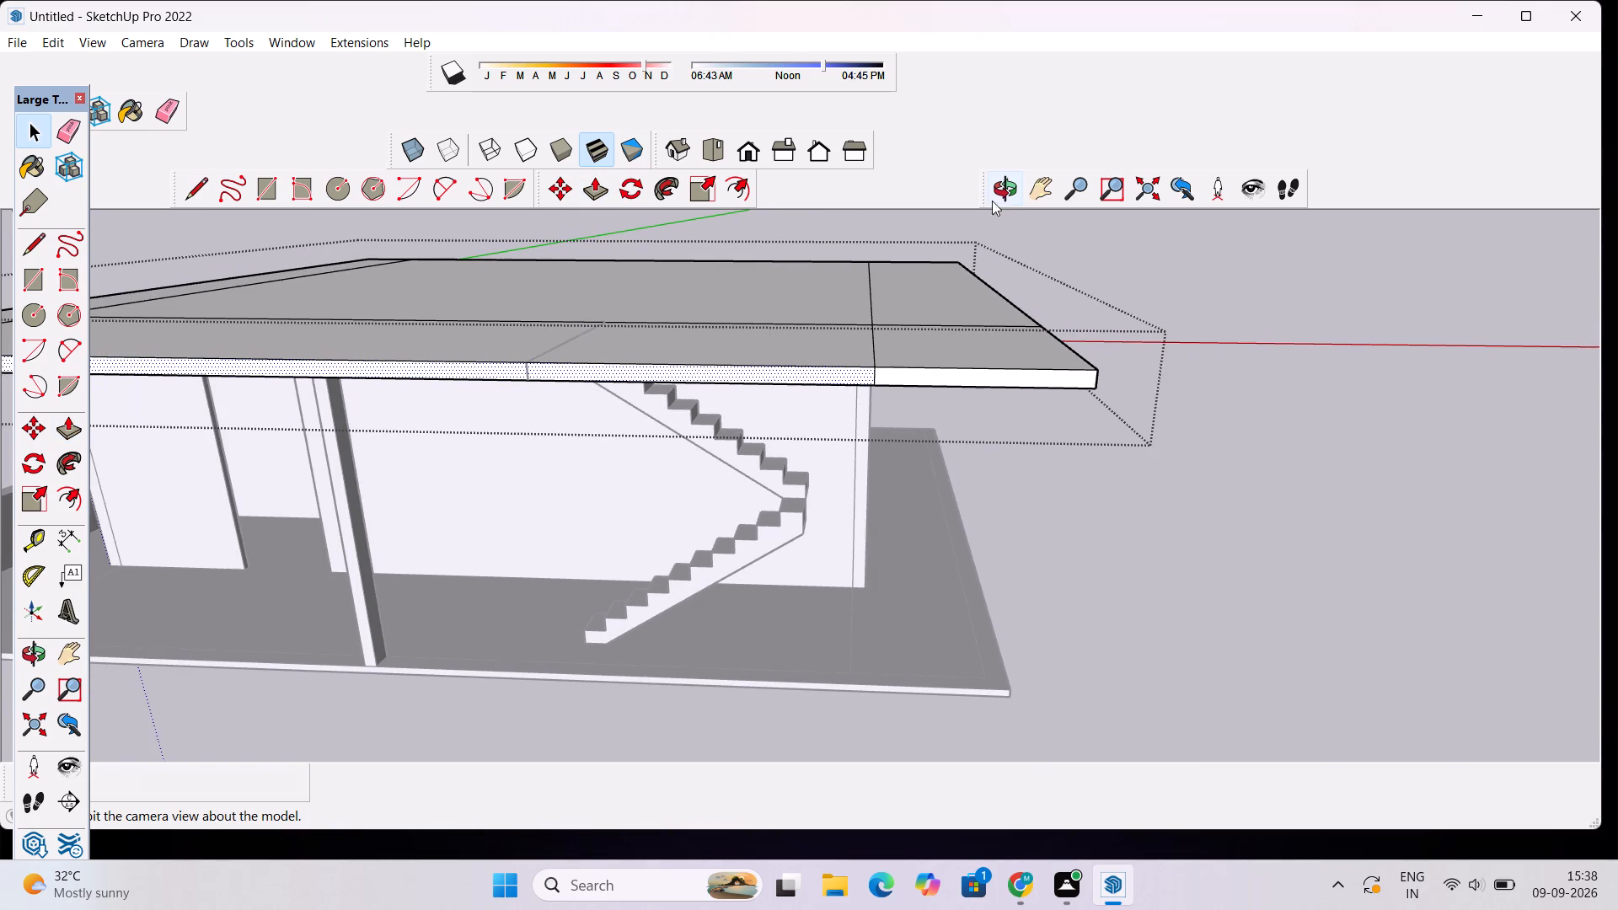
left_click(1000, 190)
left_click_drag(883, 265, 884, 354)
scroll(612, 519, "up", 1)
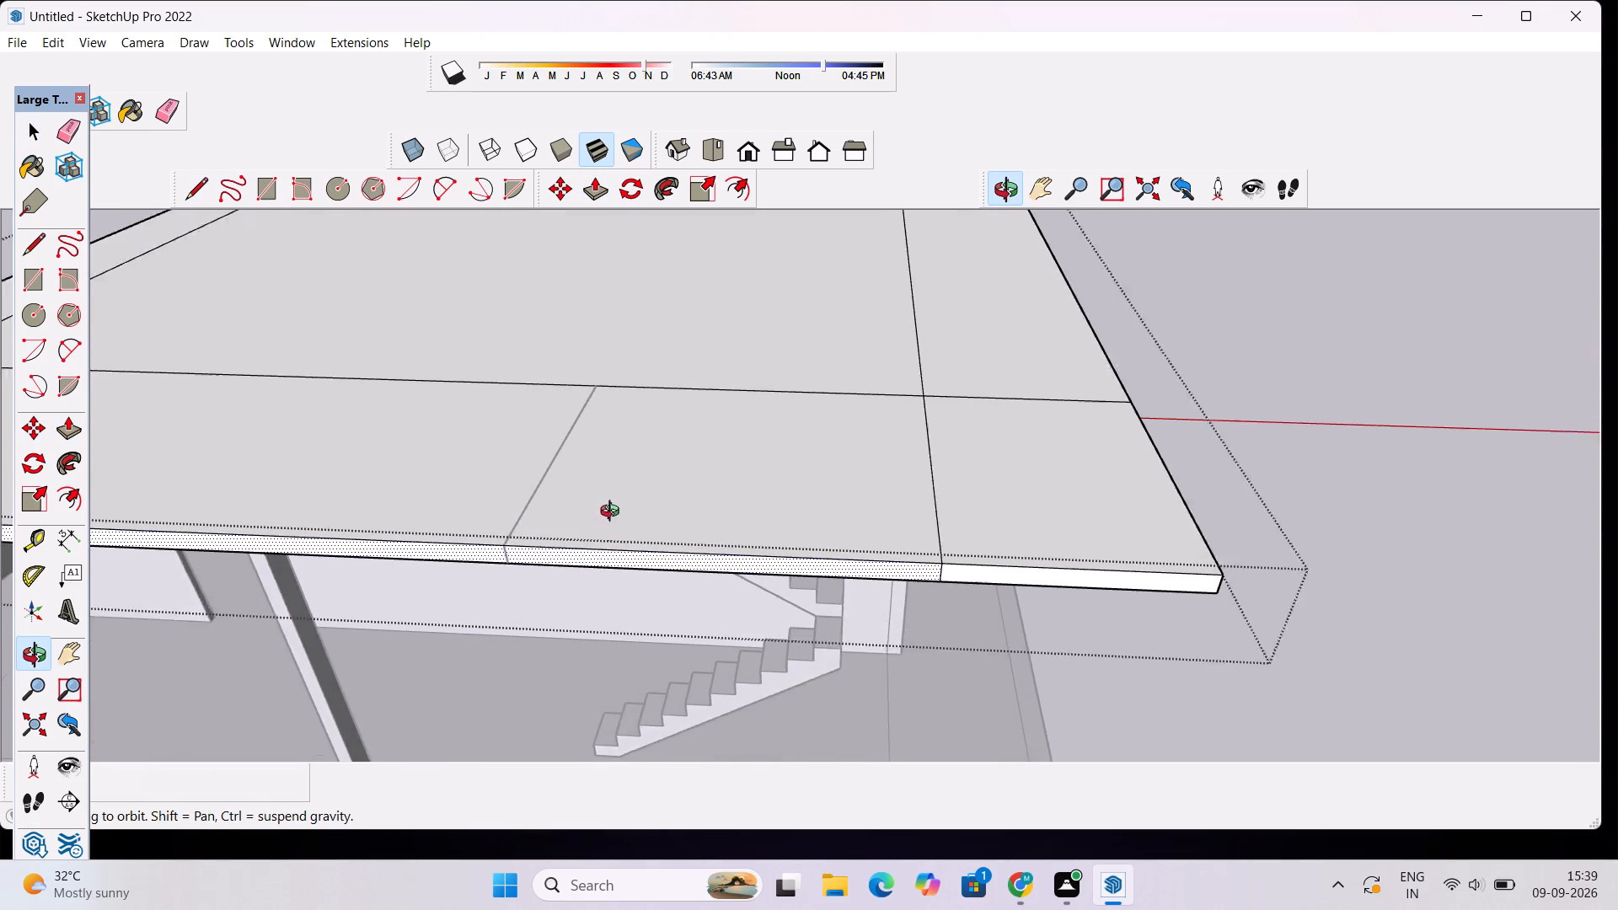
scroll(613, 513, "up", 2)
scroll(812, 579, "up", 2)
scroll(569, 584, "up", 4)
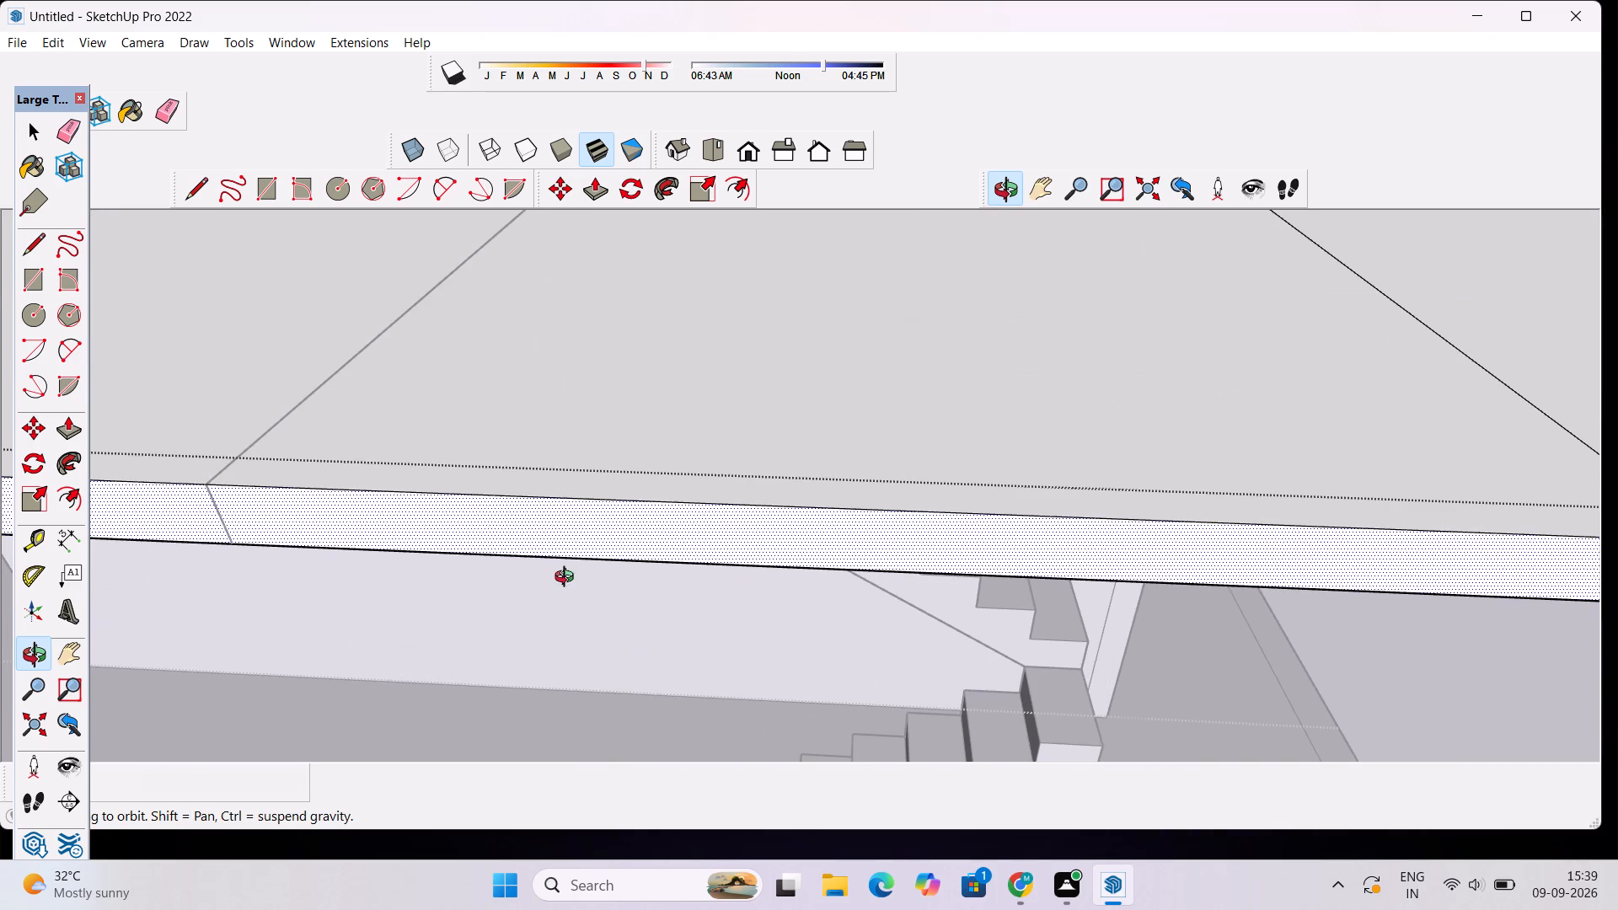
scroll(673, 407, "down", 5)
left_click(675, 403)
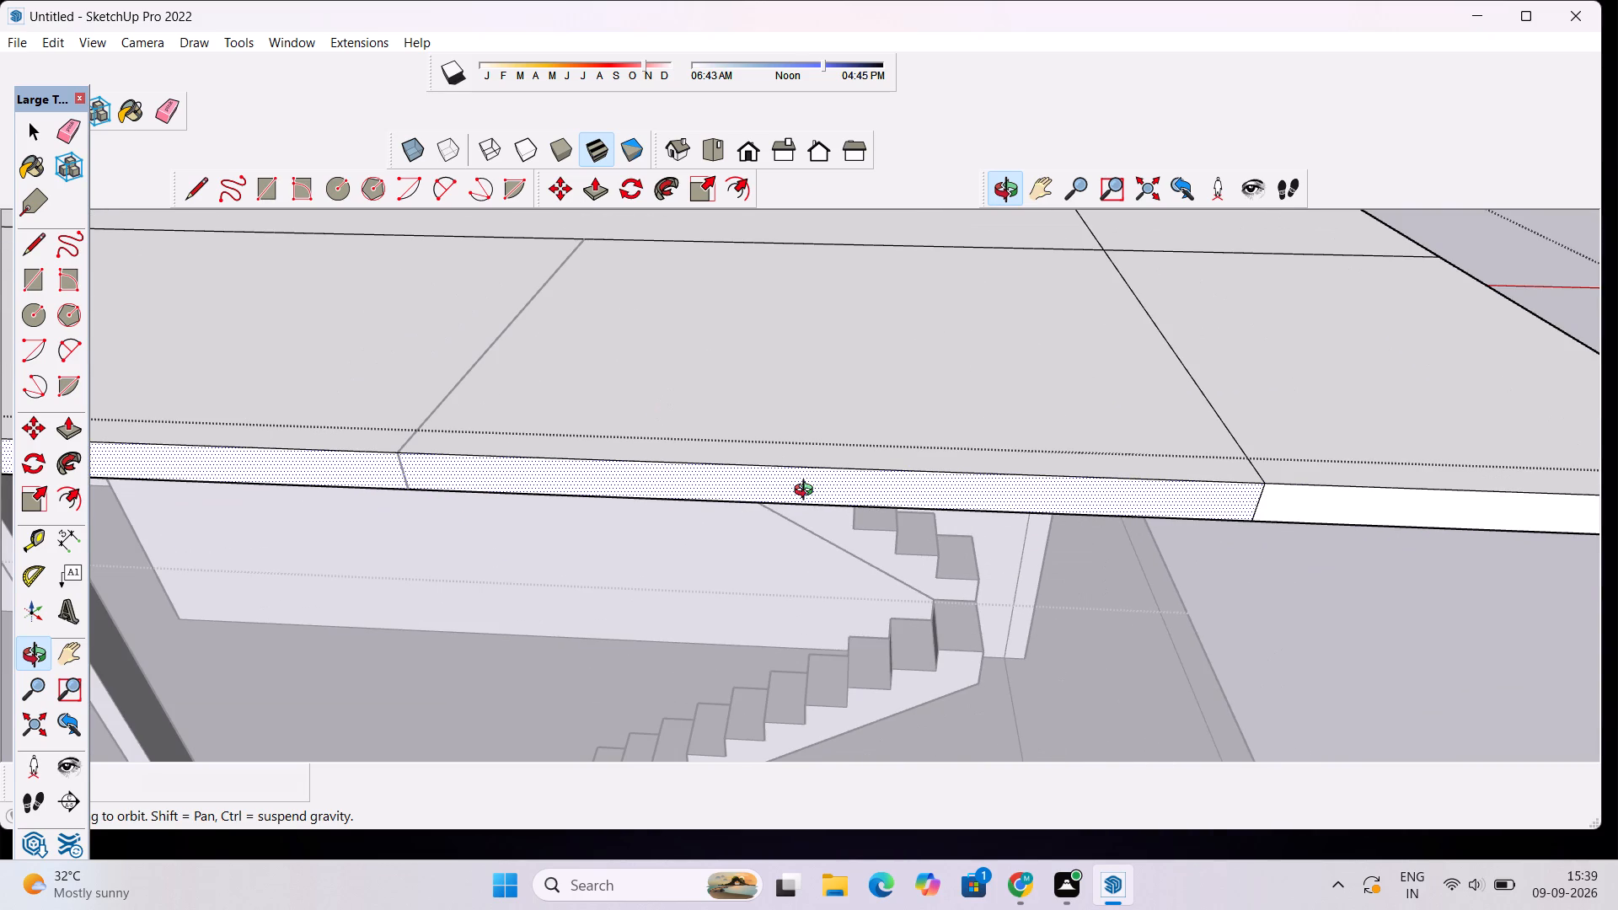
key("space")
left_click(790, 420)
left_click(790, 420)
left_click(776, 354)
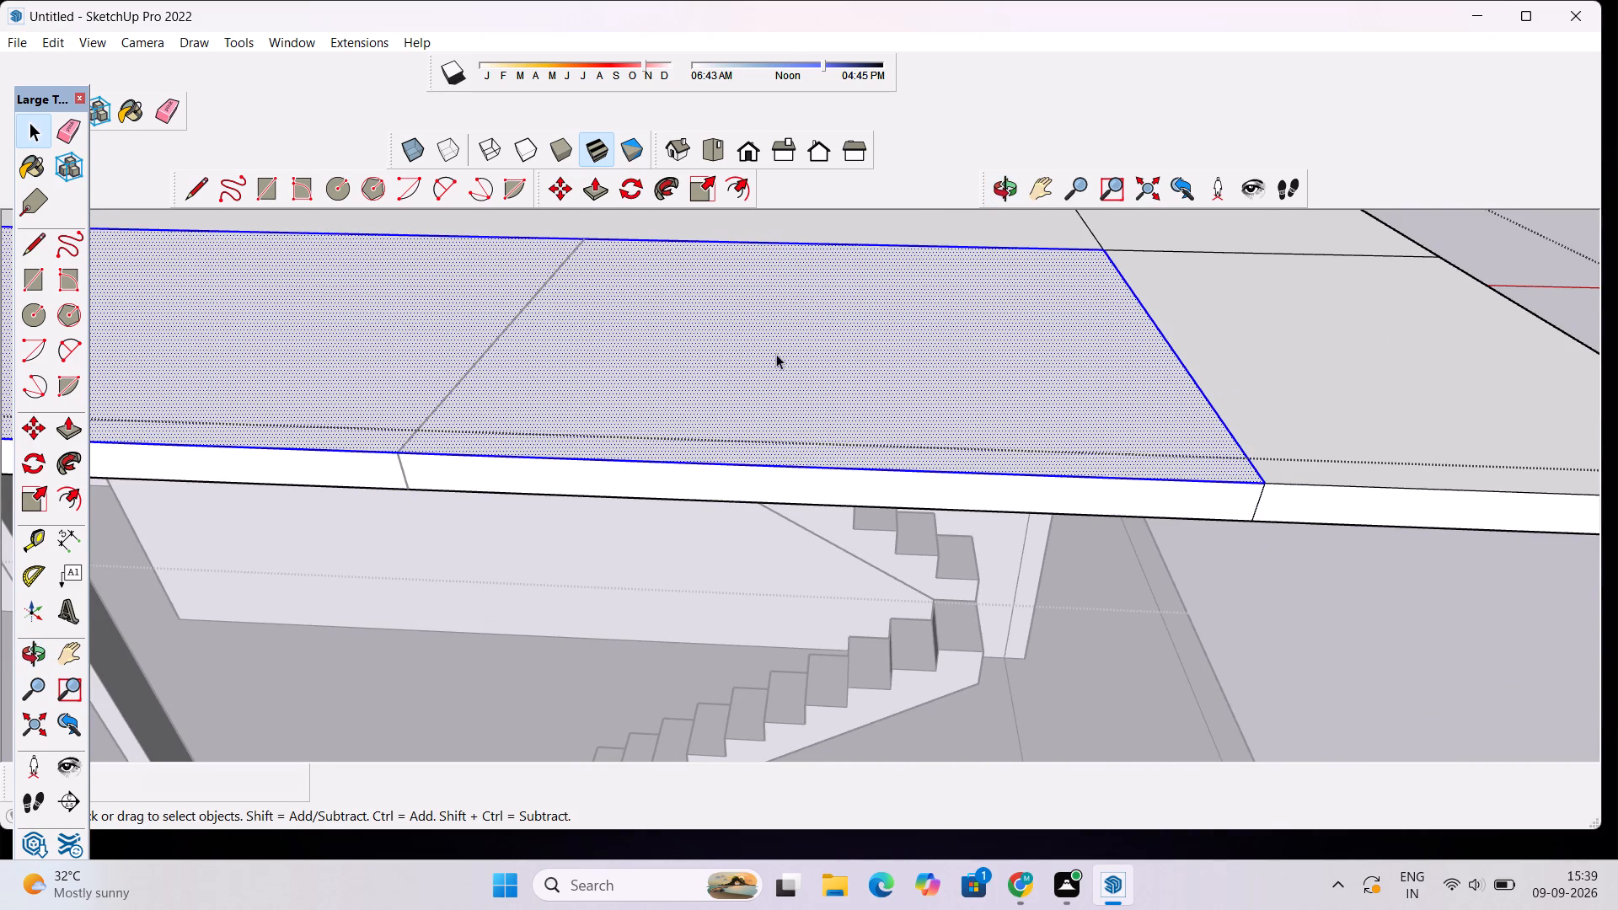
triple_click(538, 318)
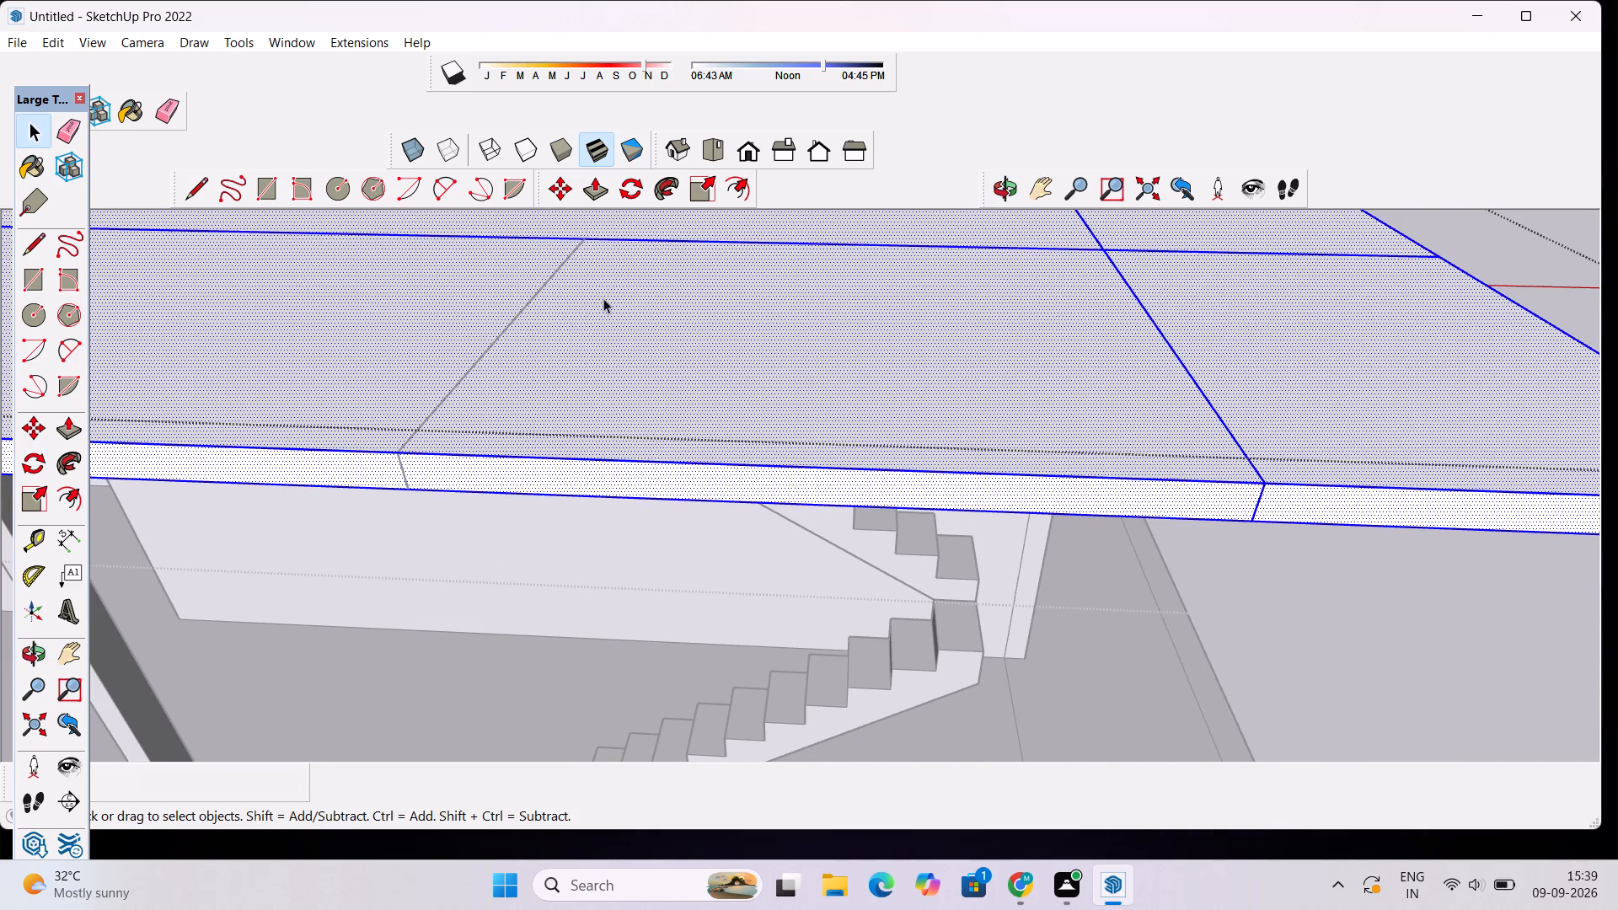
key("l")
left_click(584, 240)
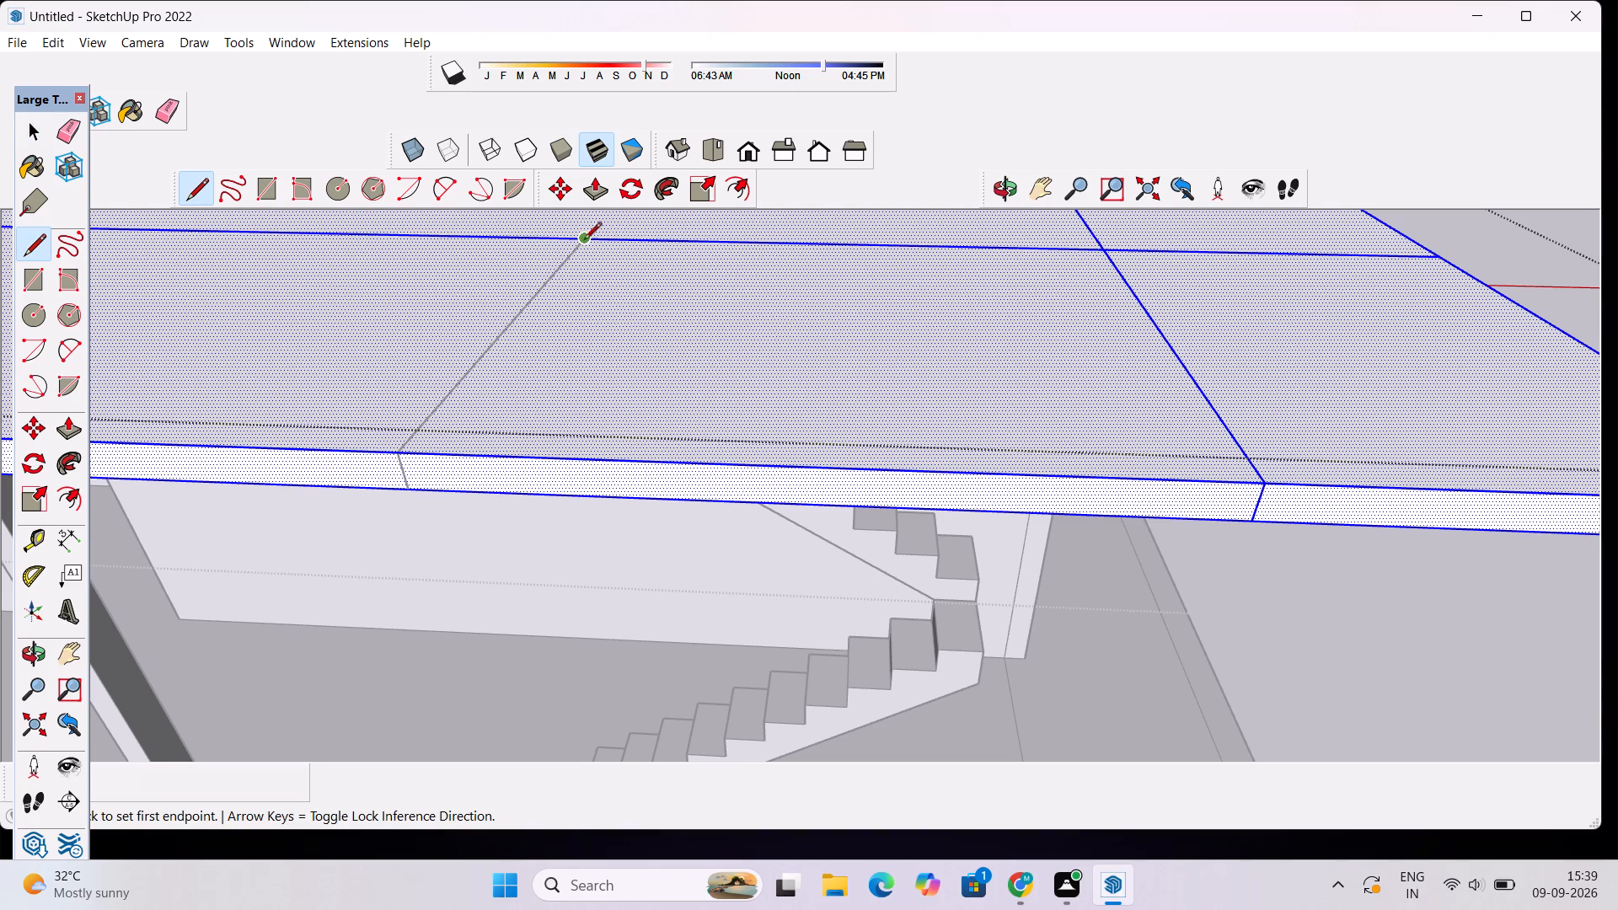
left_click(397, 453)
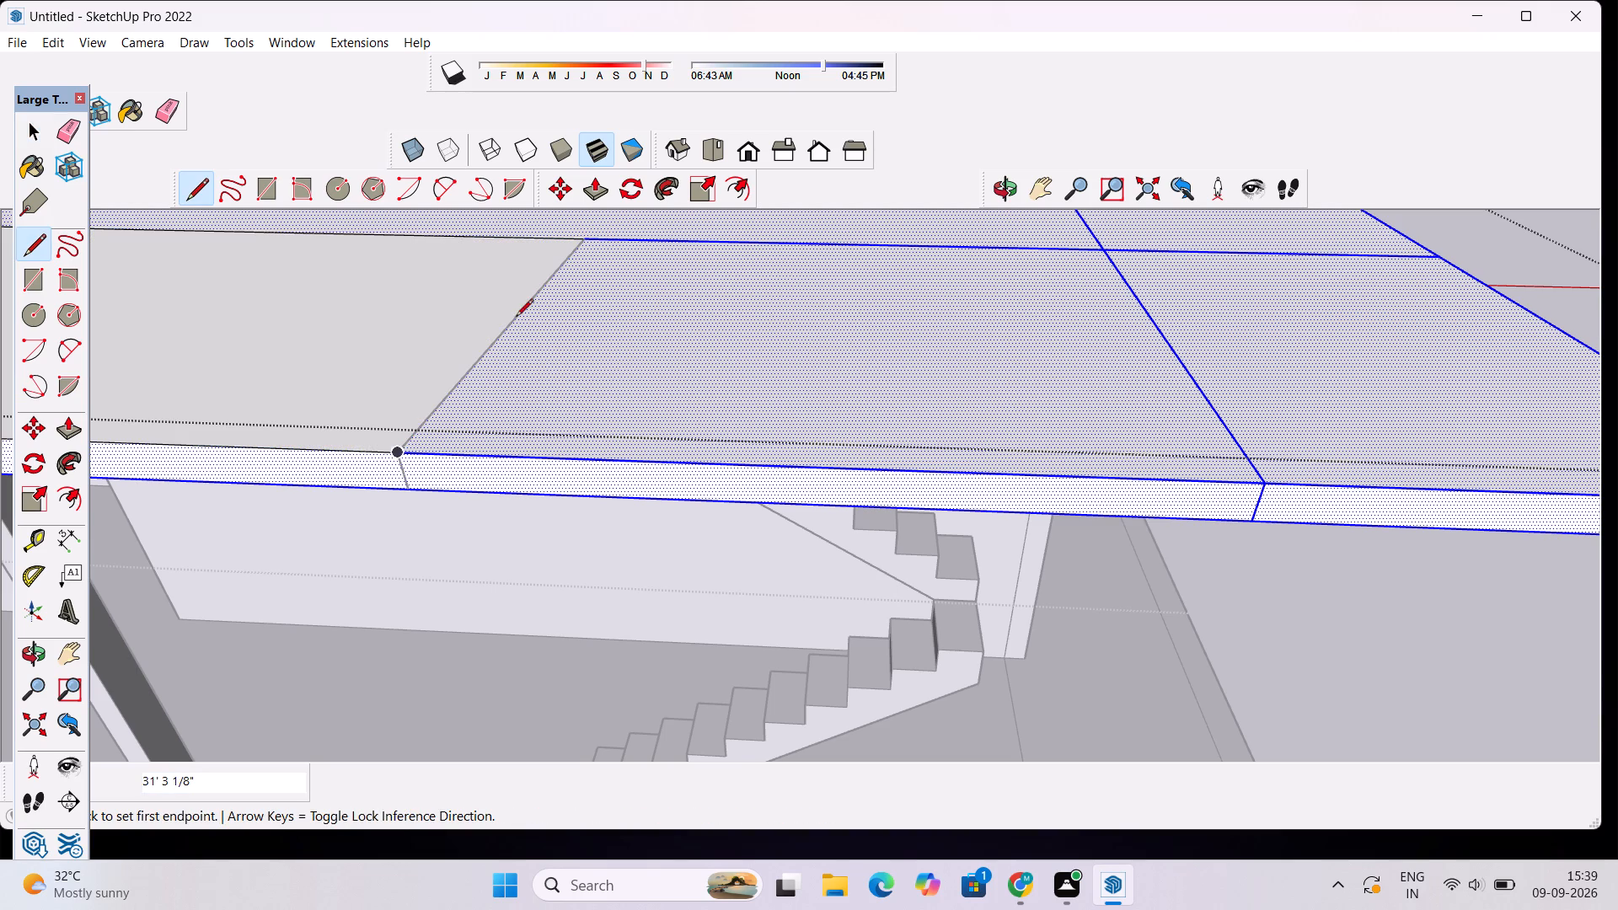
Trace the stair section's other sides on the slab's top: about 38' 6" along the long inner line, continuing along the crossing line to the front edge.
scroll(607, 458, "down", 3)
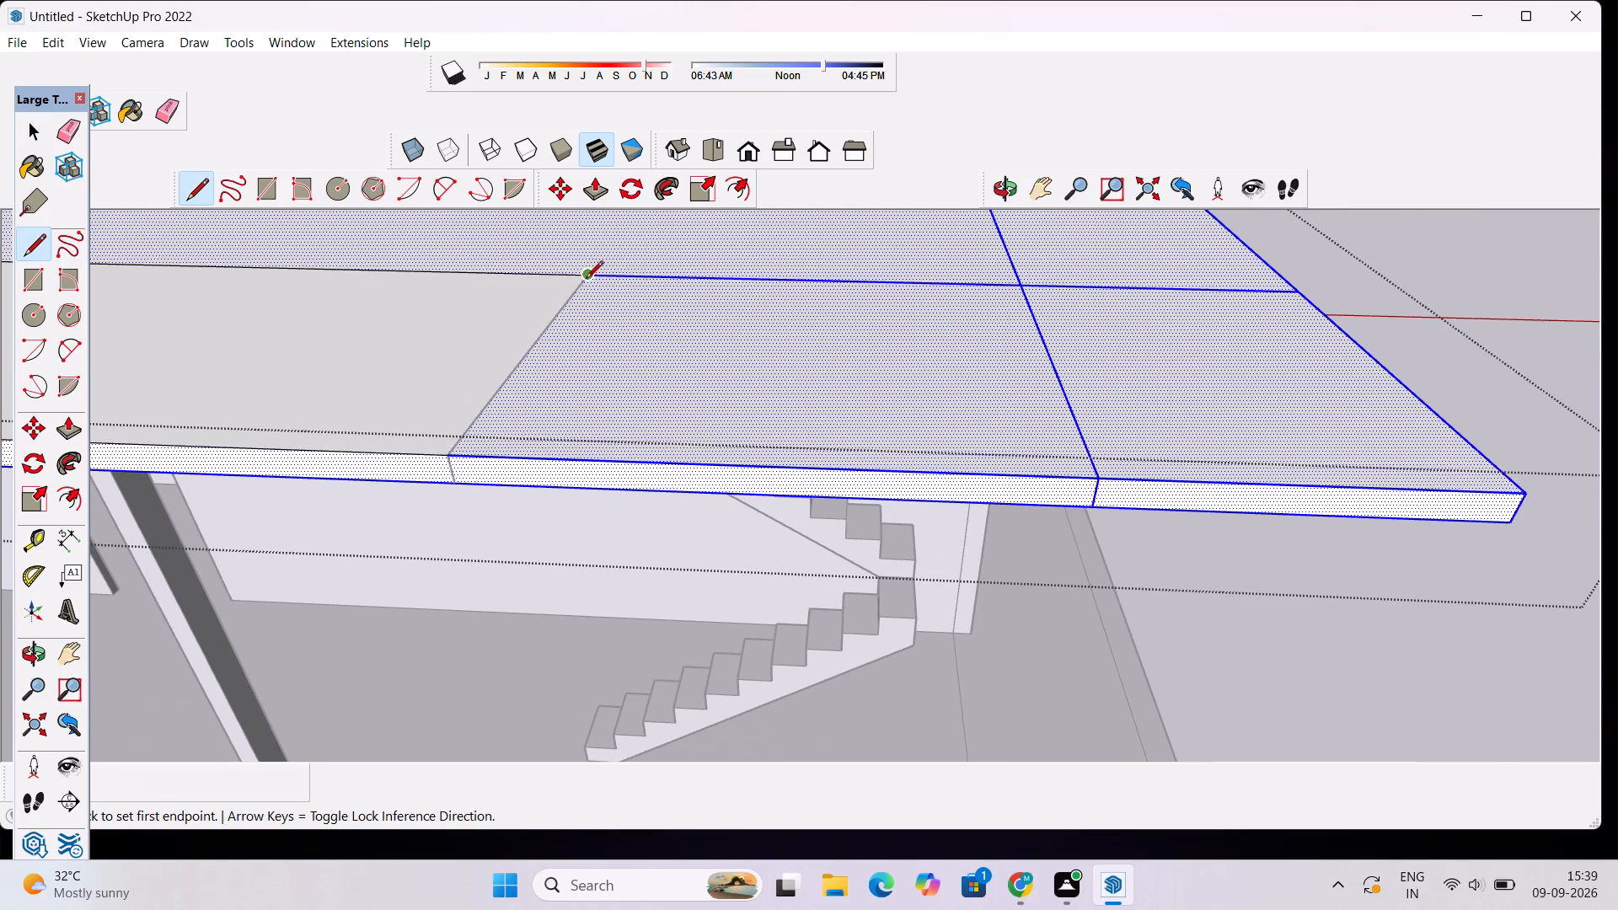
left_click(584, 276)
left_click(1019, 289)
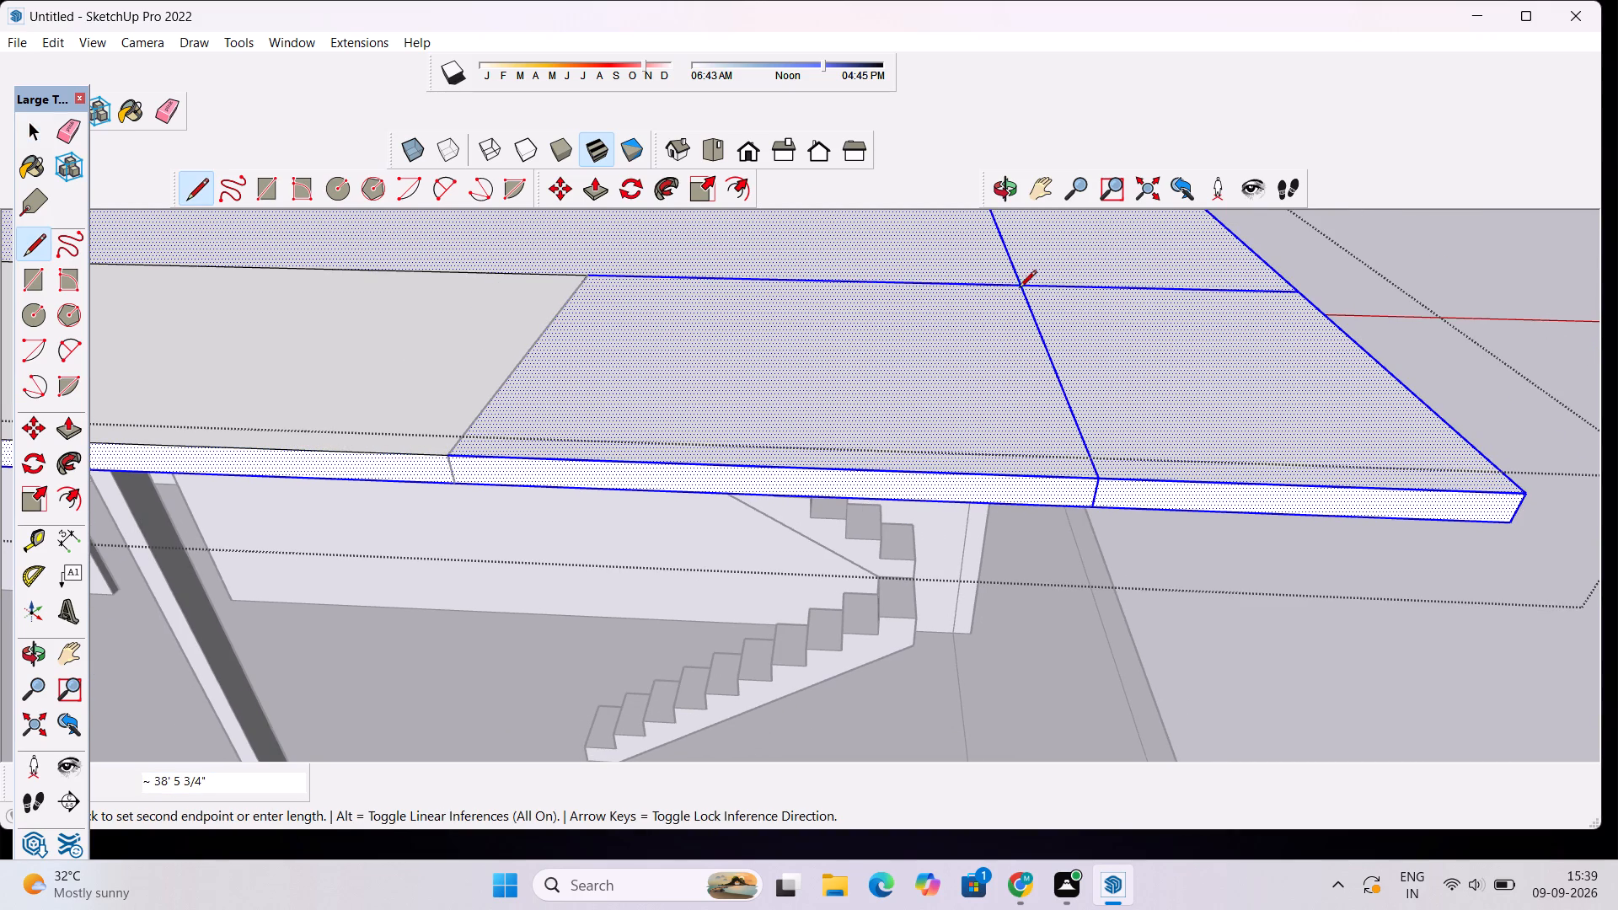
left_click(1023, 287)
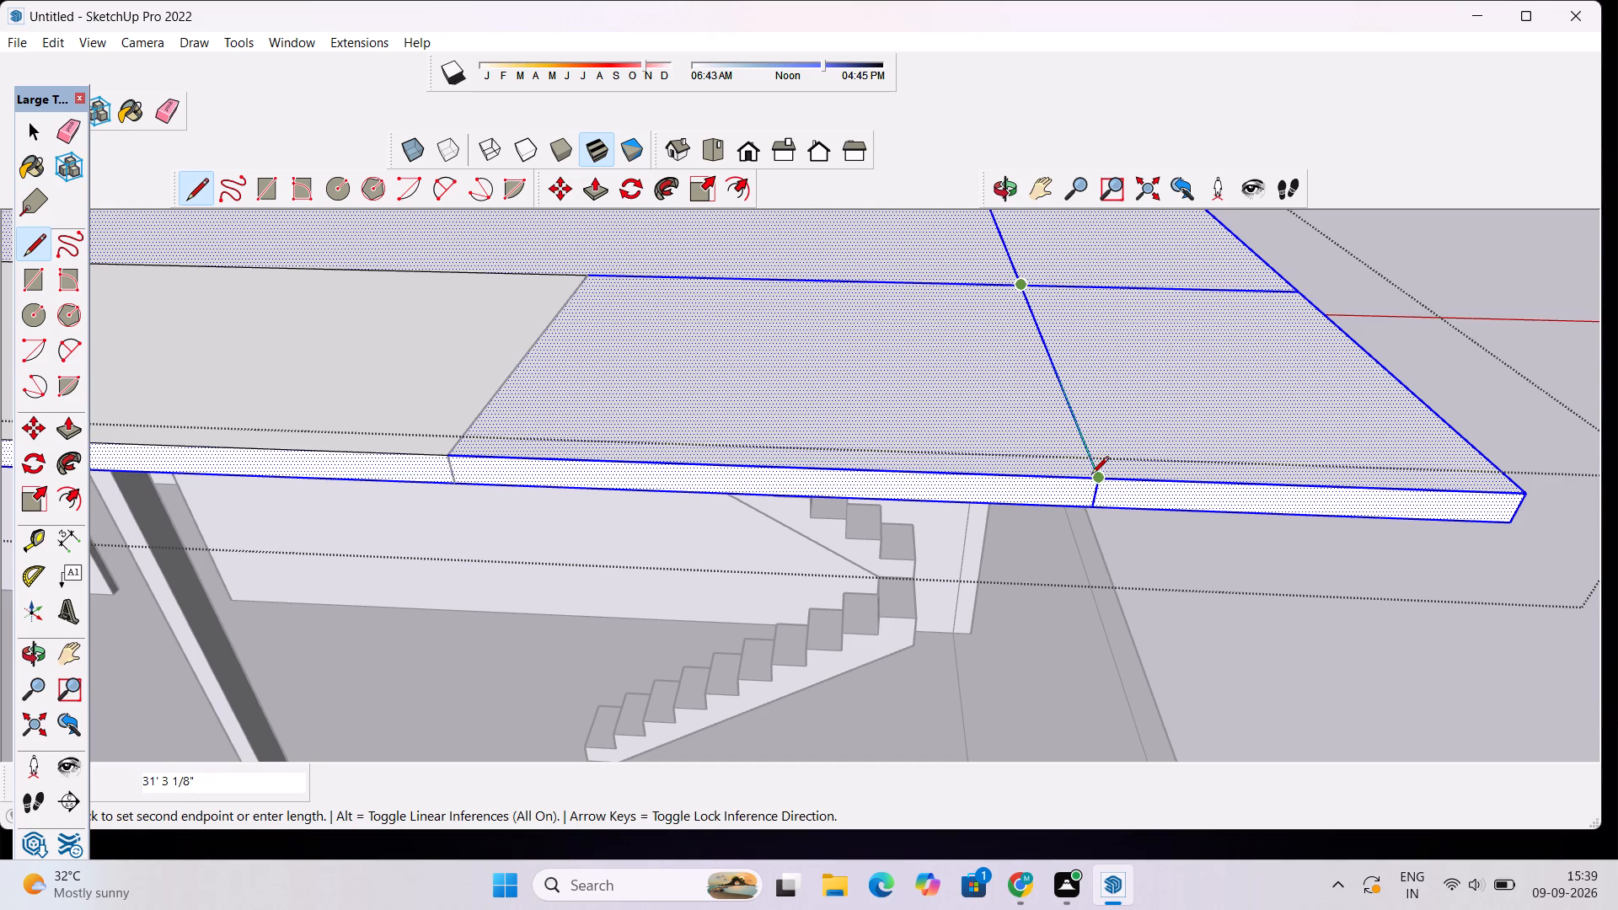
left_click(1095, 479)
key("space")
key("space")
key("space")
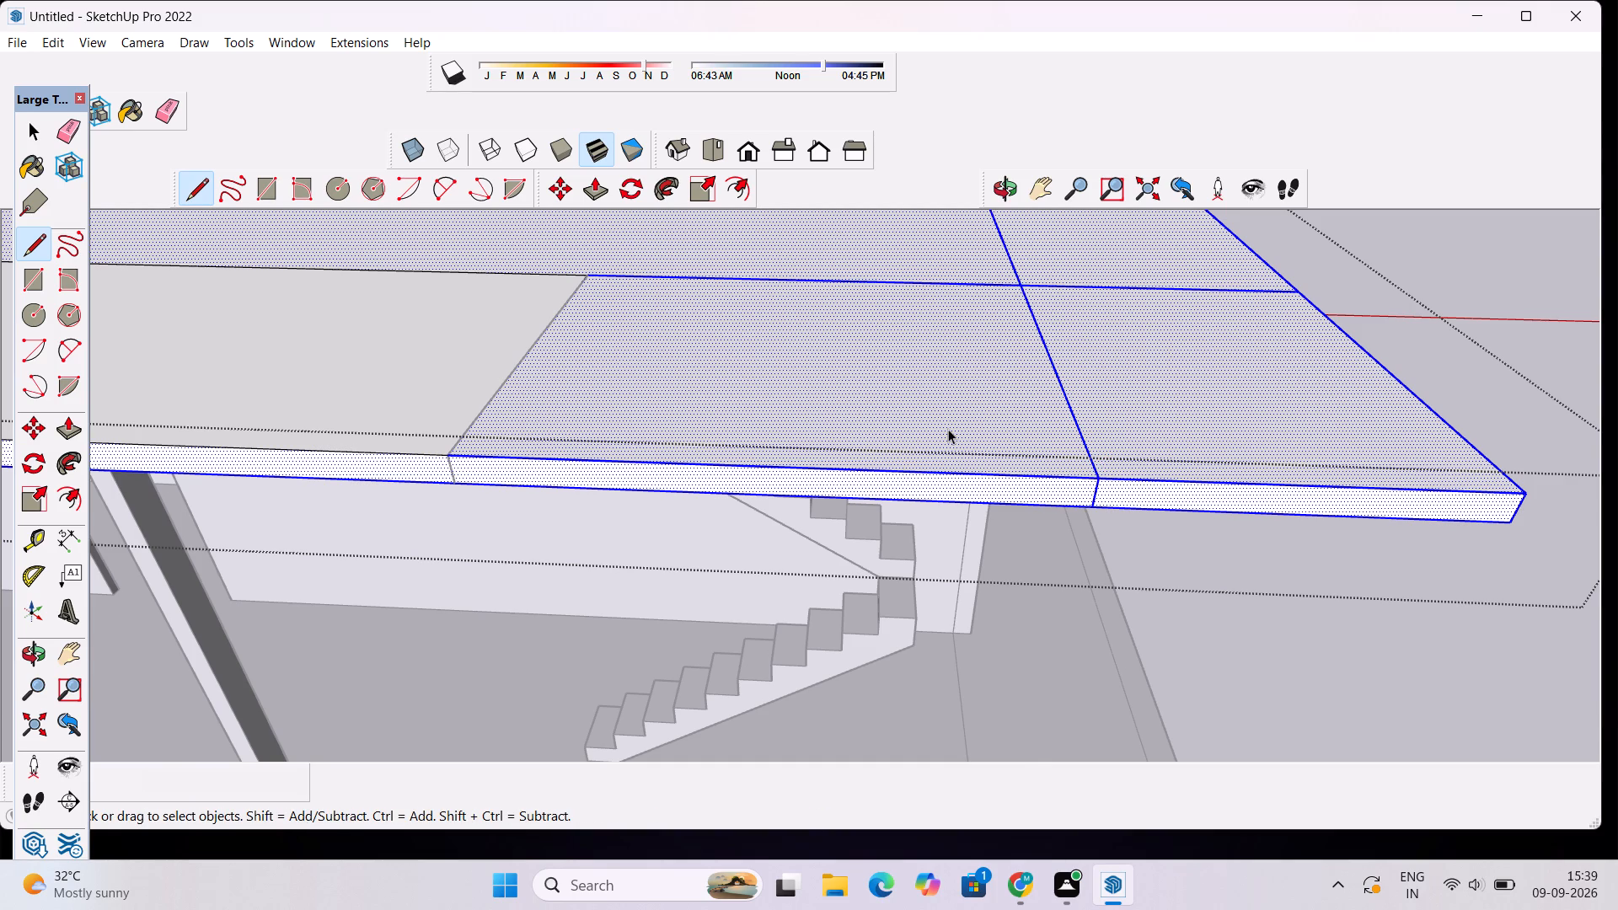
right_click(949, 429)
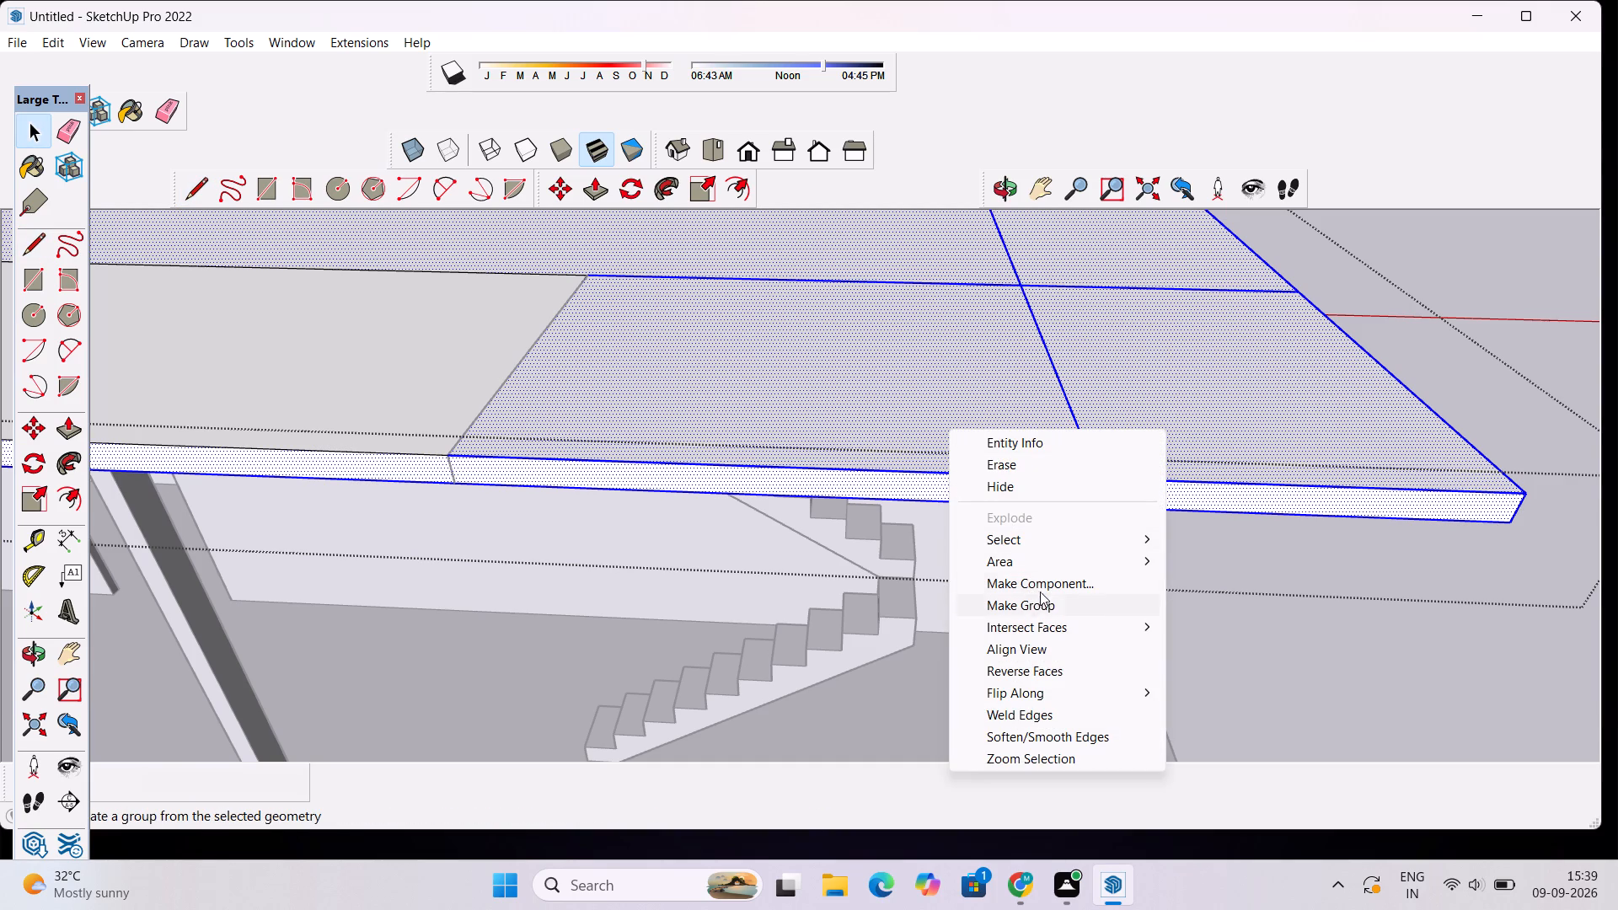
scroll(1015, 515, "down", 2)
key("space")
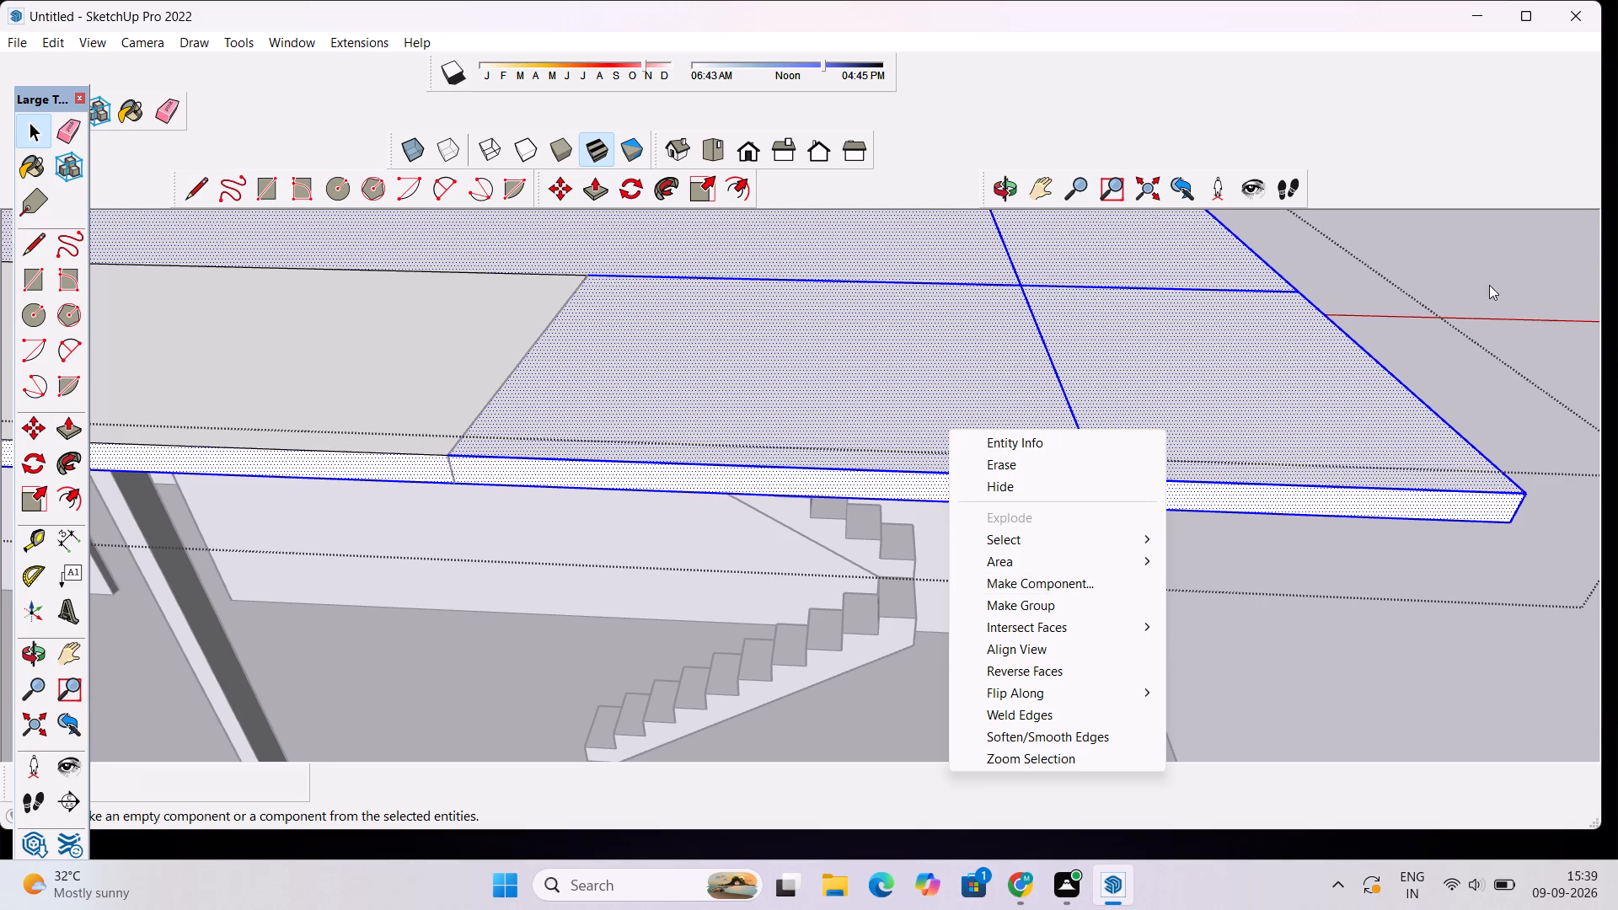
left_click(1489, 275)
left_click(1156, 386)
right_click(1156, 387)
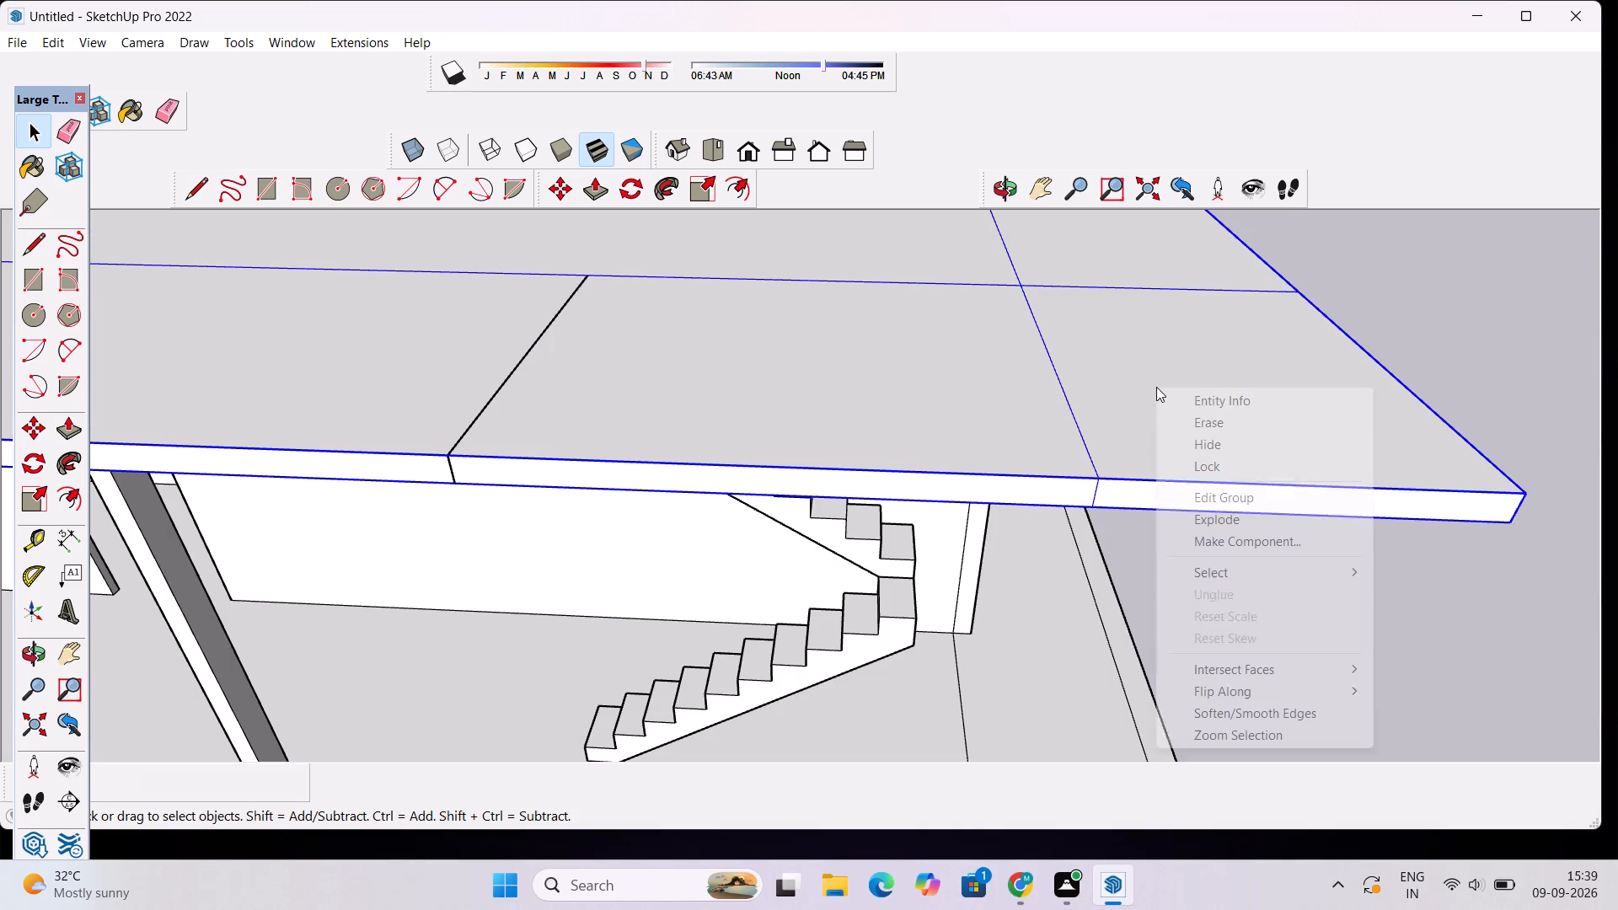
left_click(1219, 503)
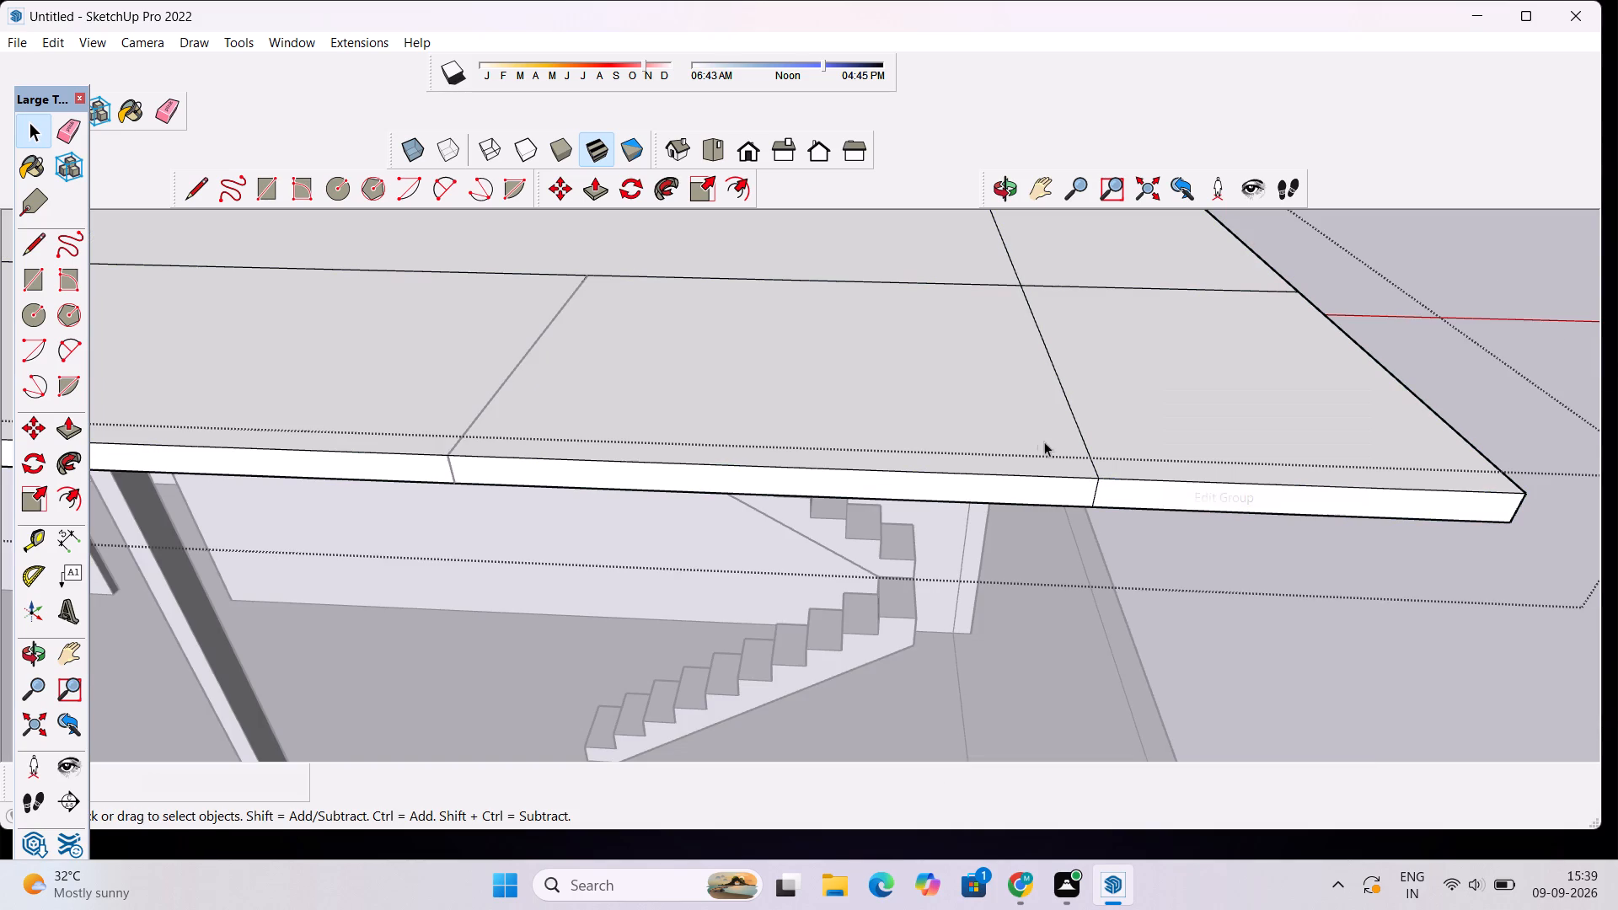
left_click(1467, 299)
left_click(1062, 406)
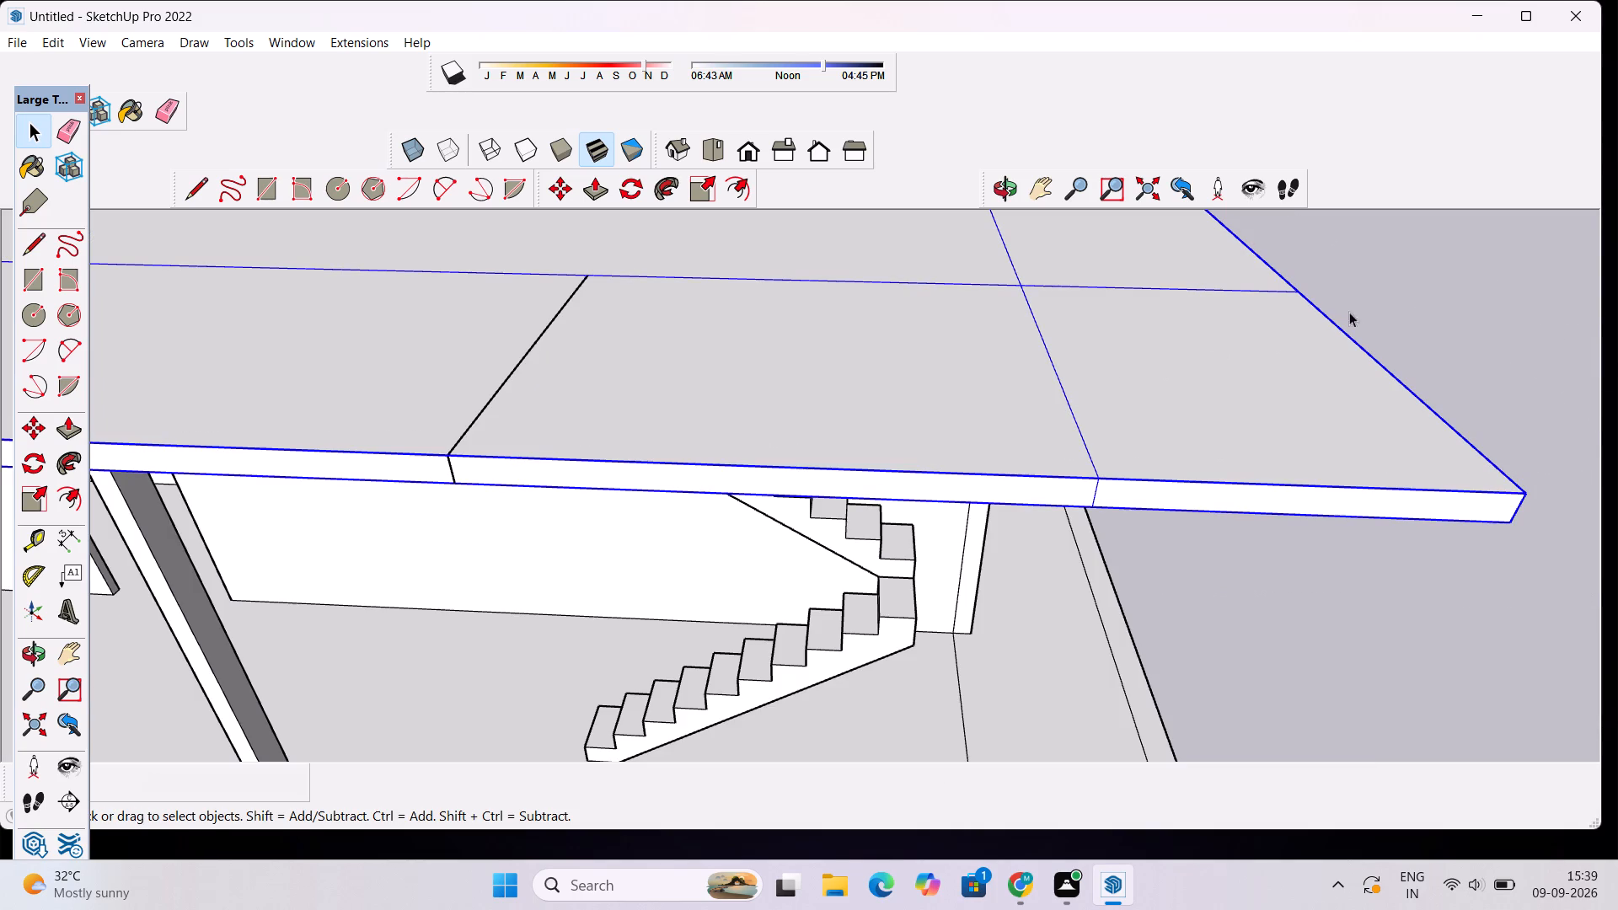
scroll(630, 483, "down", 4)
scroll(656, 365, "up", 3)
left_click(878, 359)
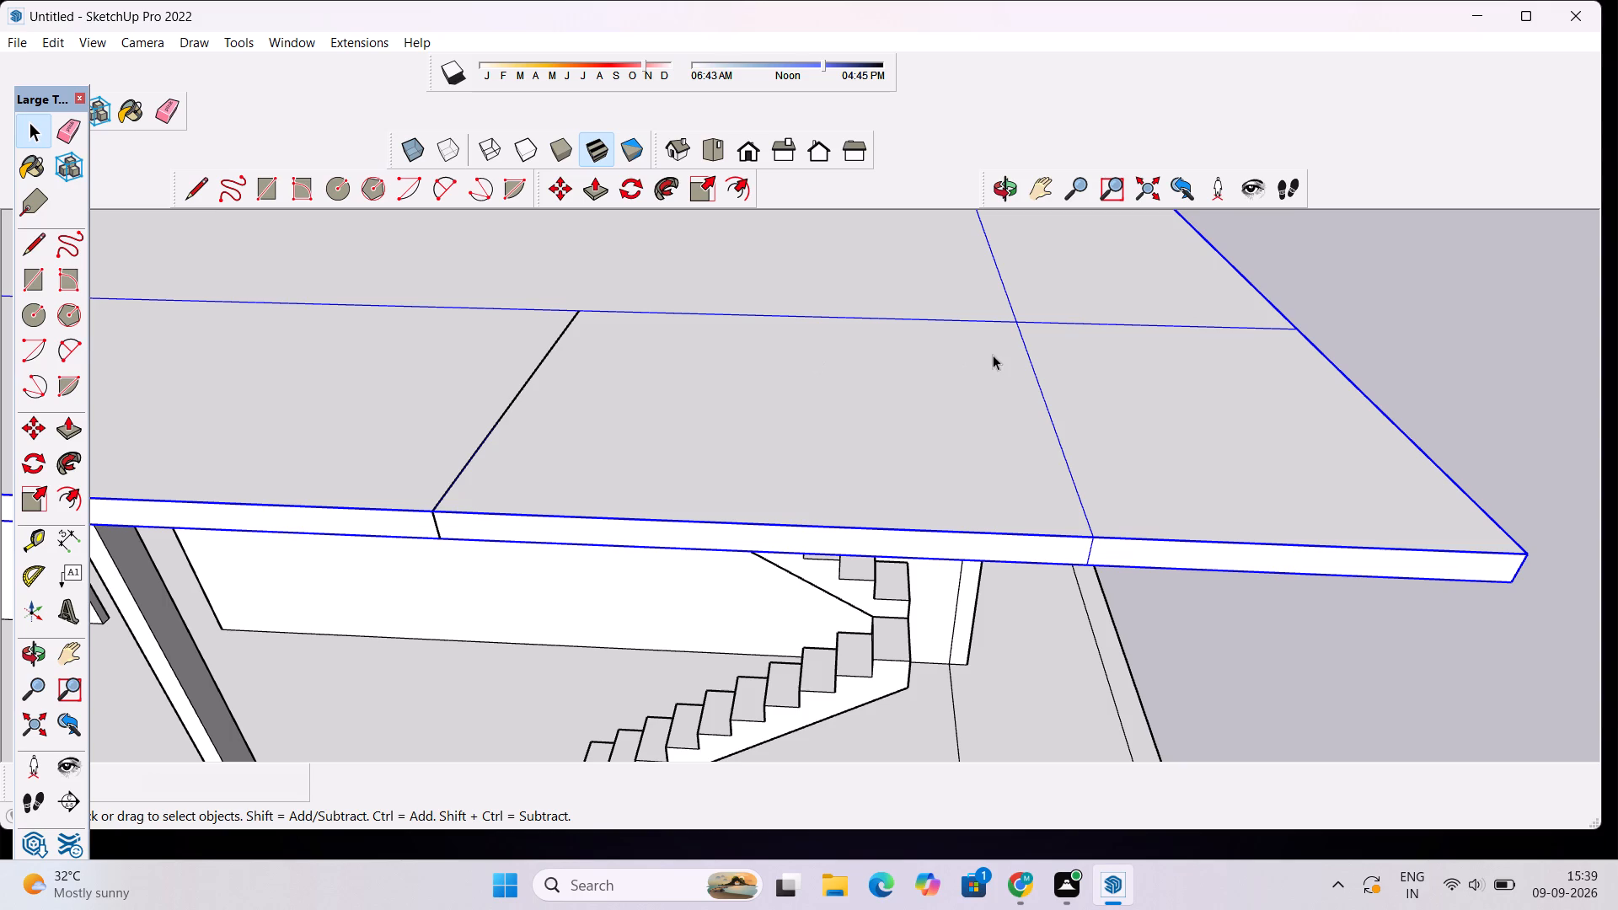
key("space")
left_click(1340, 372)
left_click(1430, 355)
Reopen the roof slab group and draw a 2' vertical line down its front face from the front end of the top line.
left_click(853, 436)
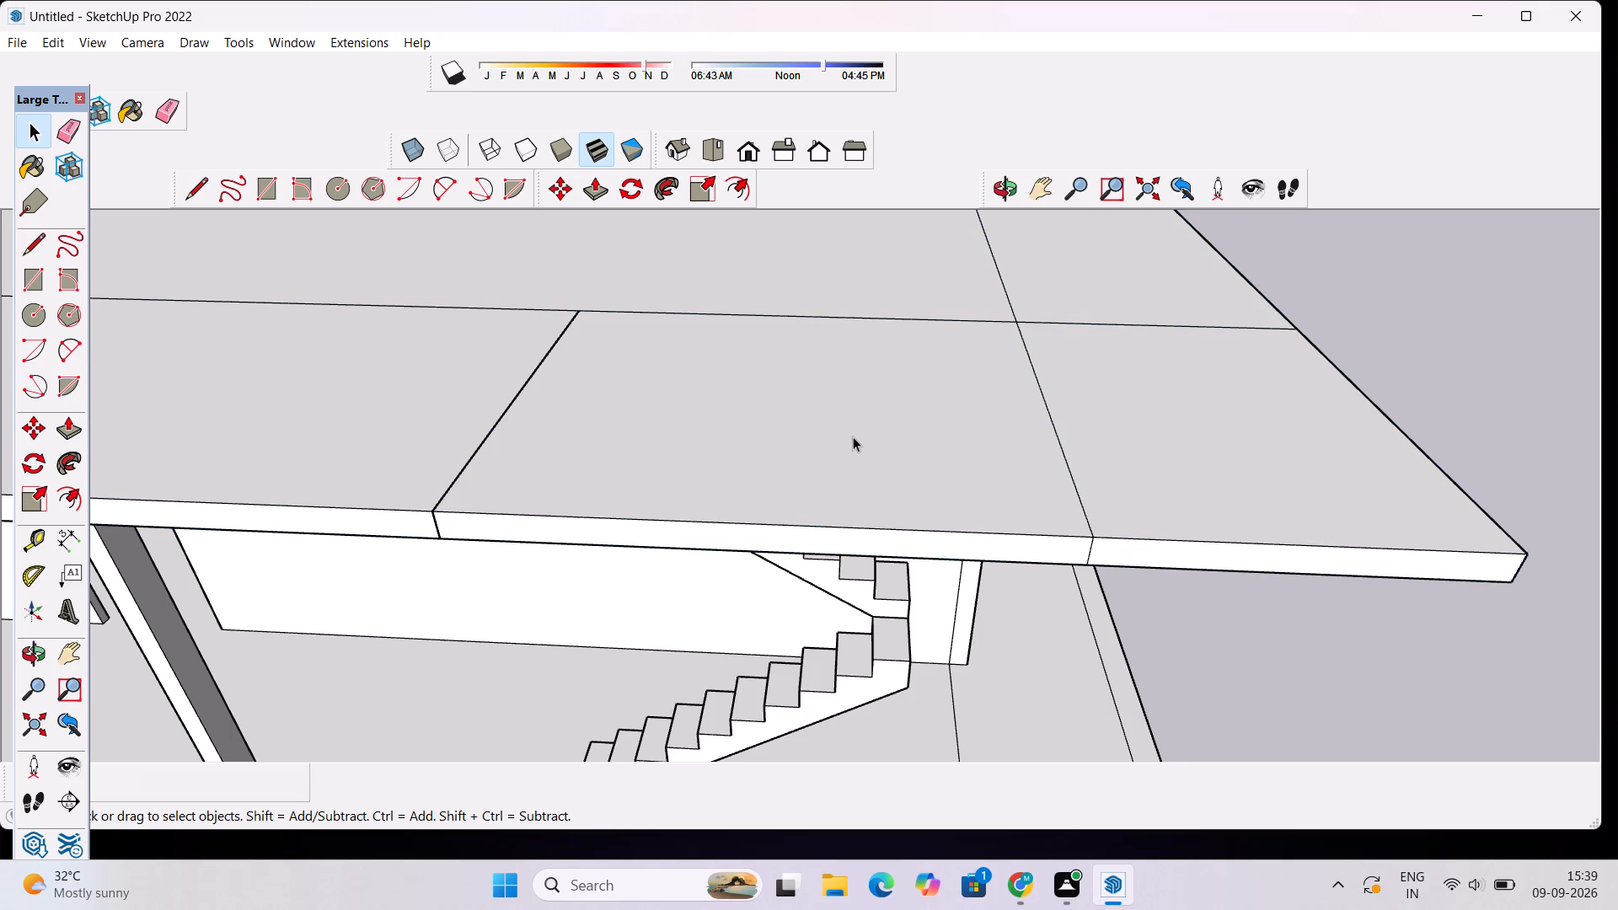
right_click(853, 436)
left_click(922, 551)
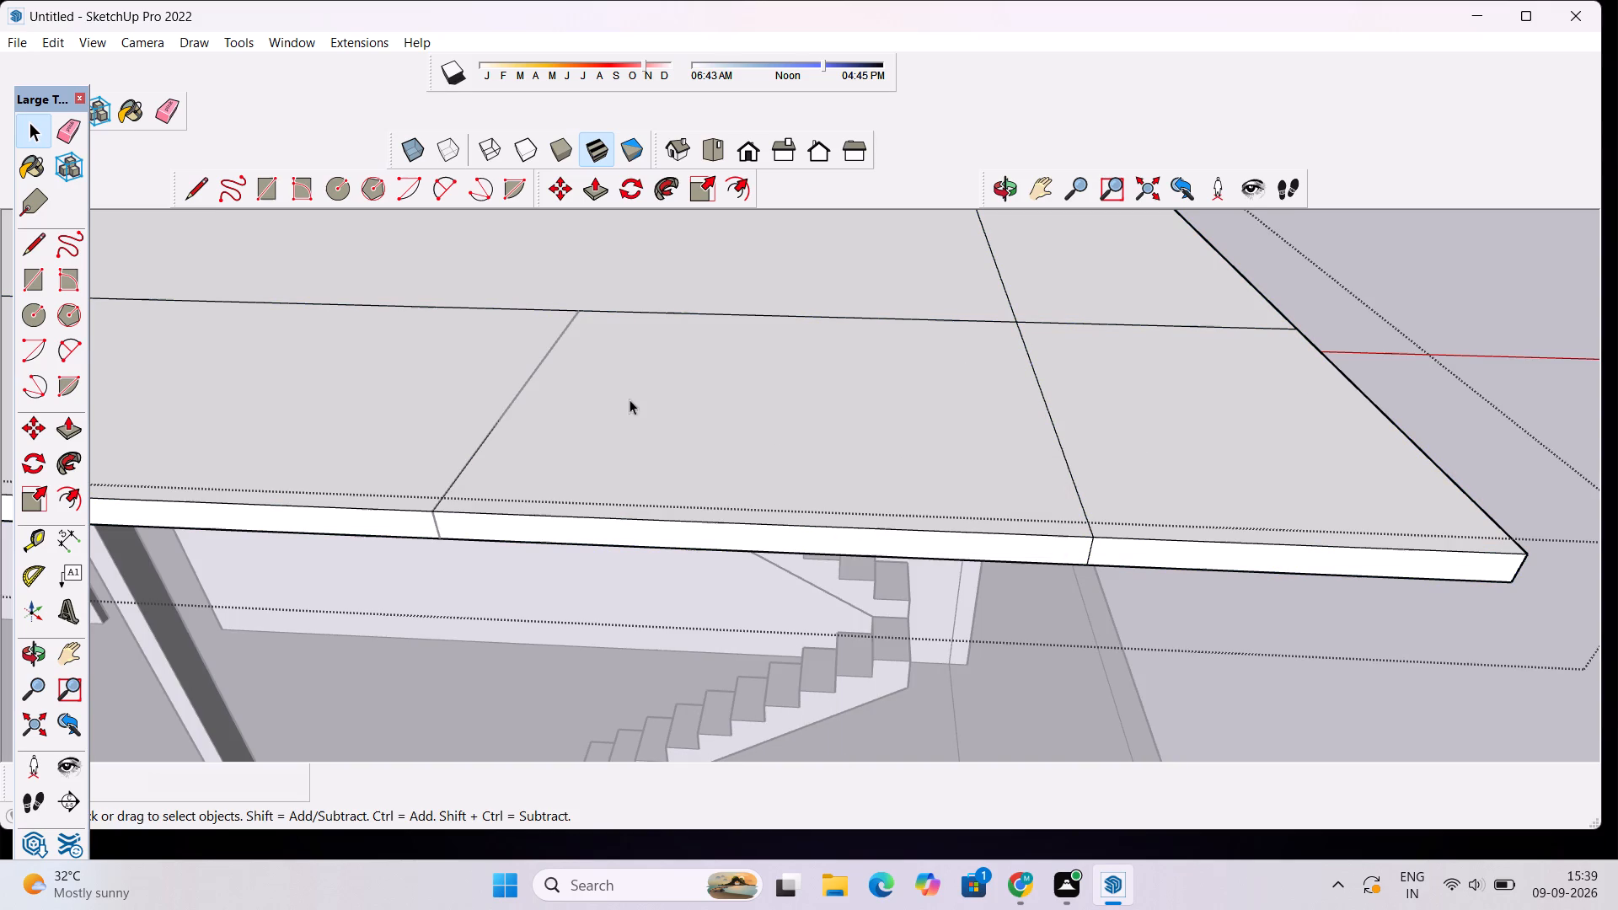
left_click(544, 374)
left_click(539, 371)
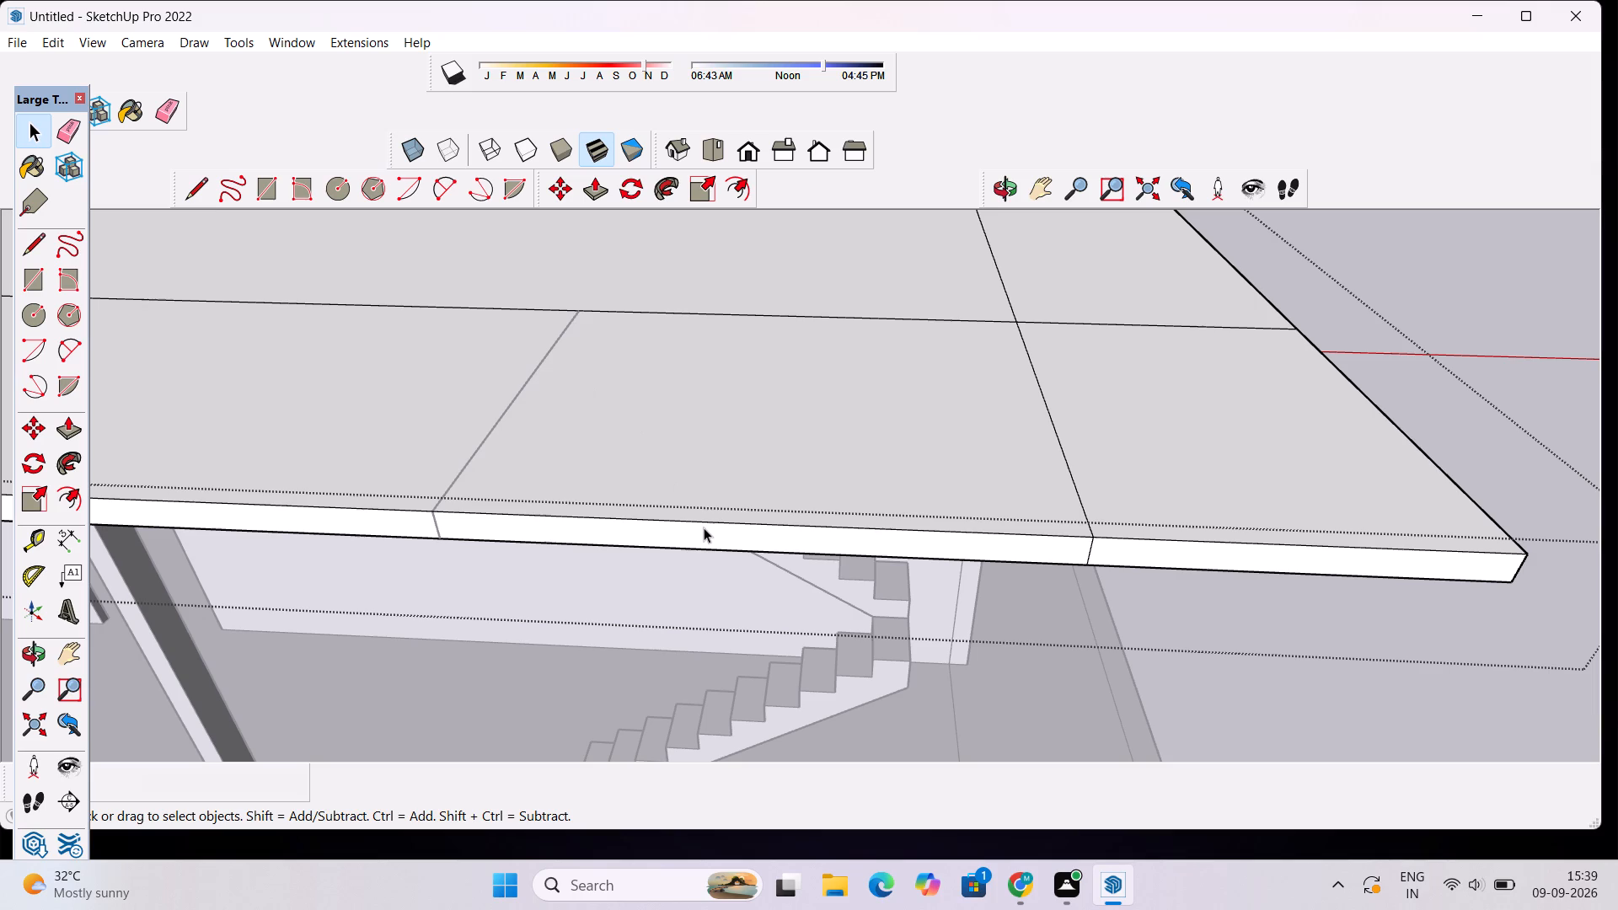
left_click(704, 527)
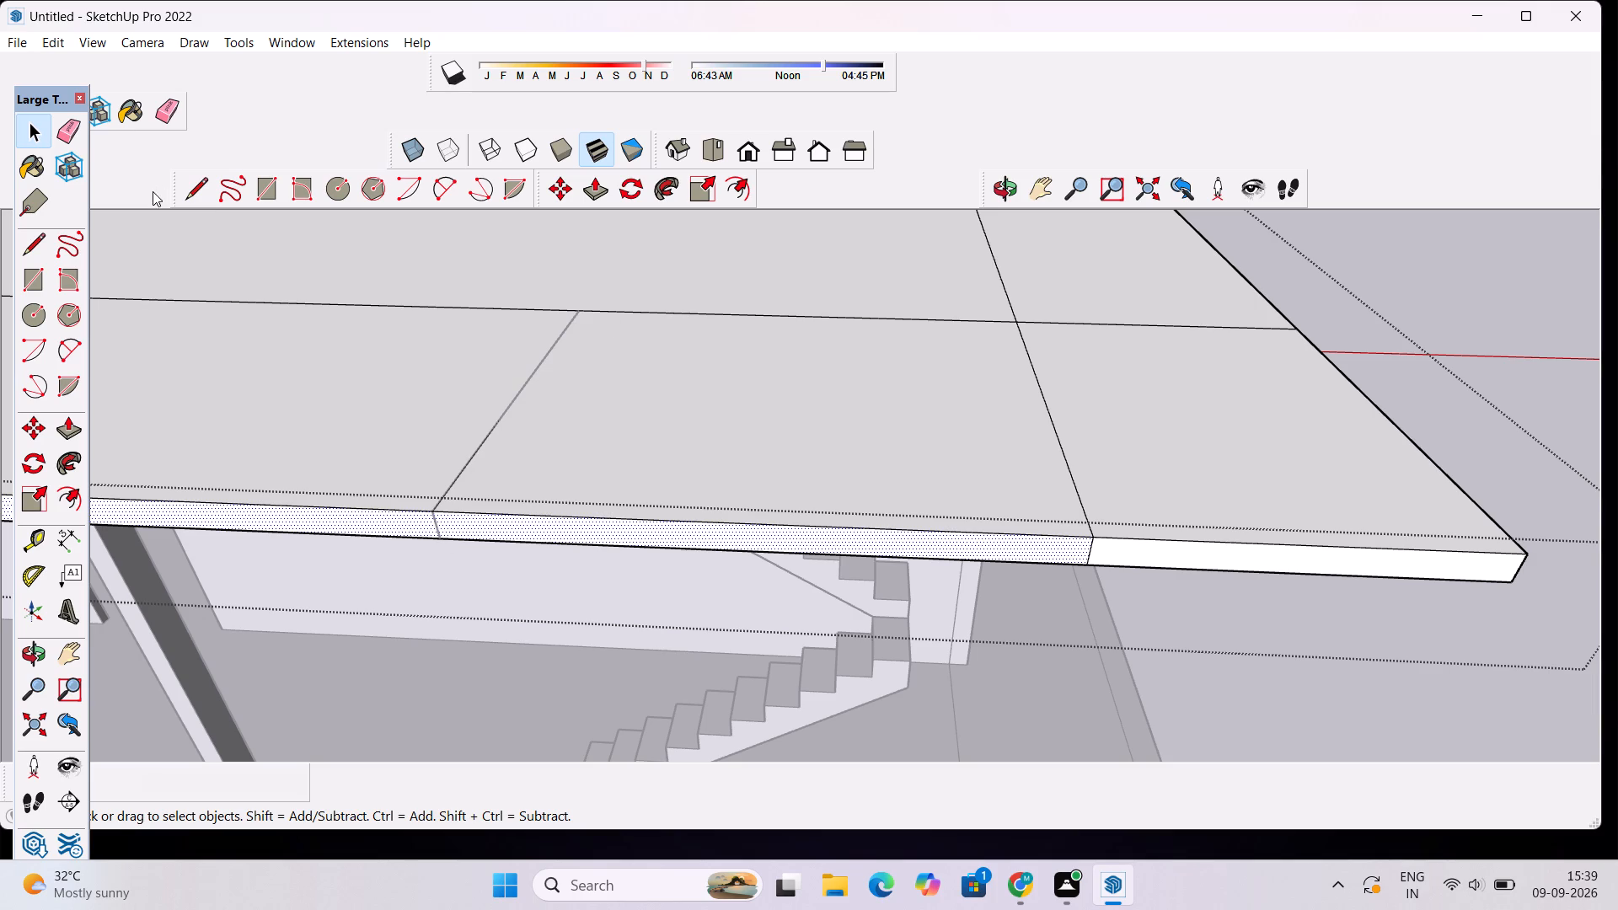
left_click(188, 191)
left_click(435, 516)
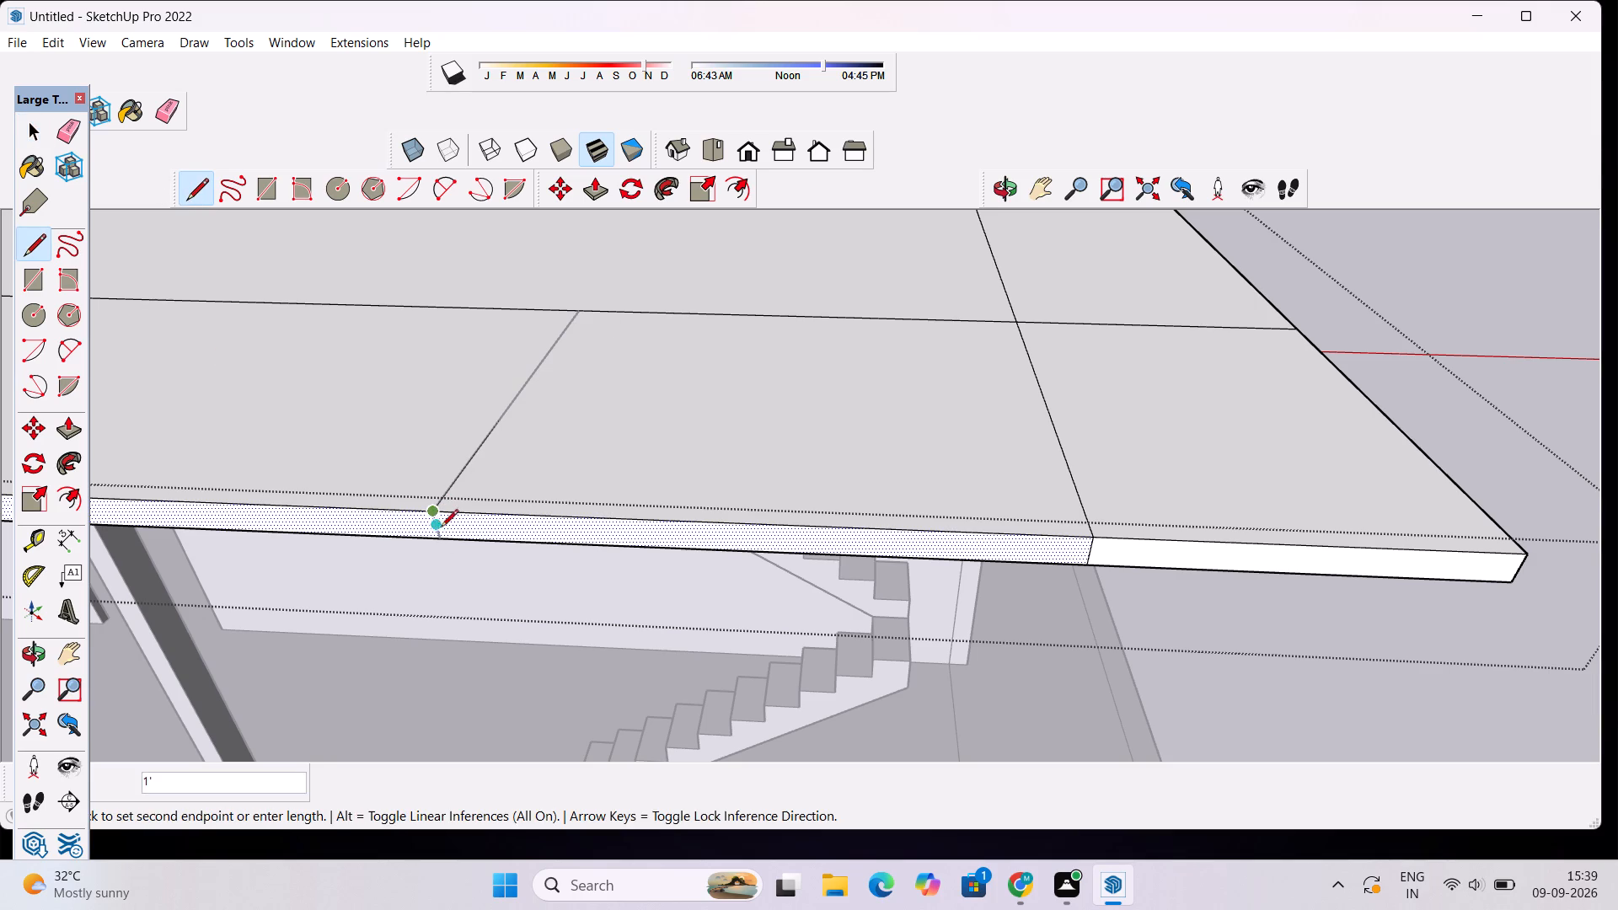
left_click(444, 536)
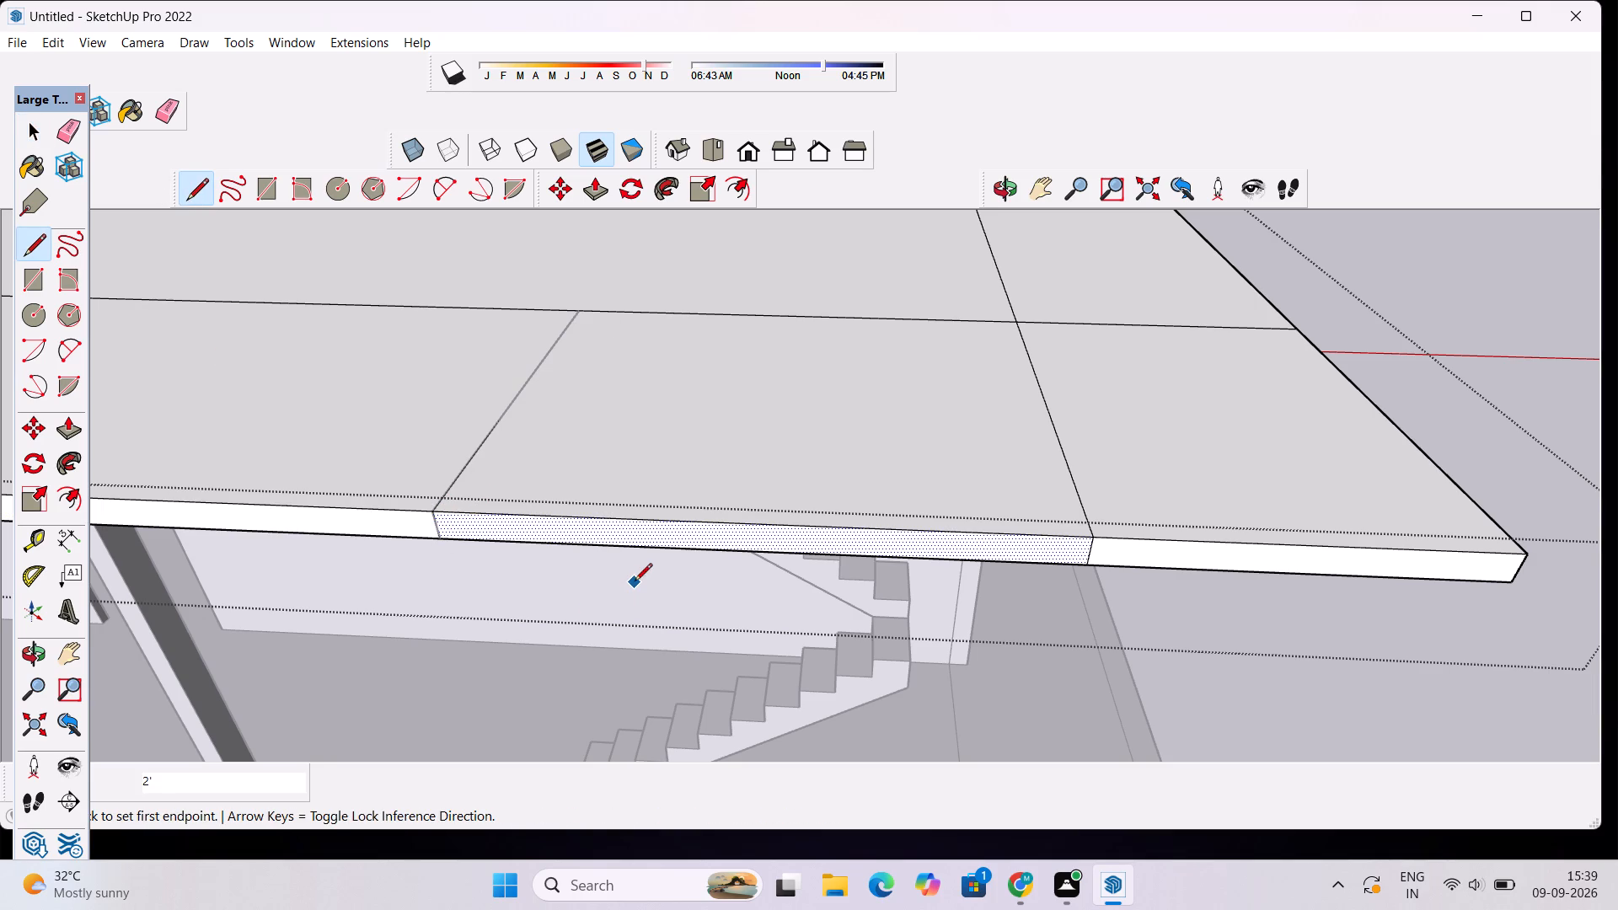
Push the slab's front face above the staircase back to the far edge of the top step, and close the slab group.
key("p")
left_click(705, 533)
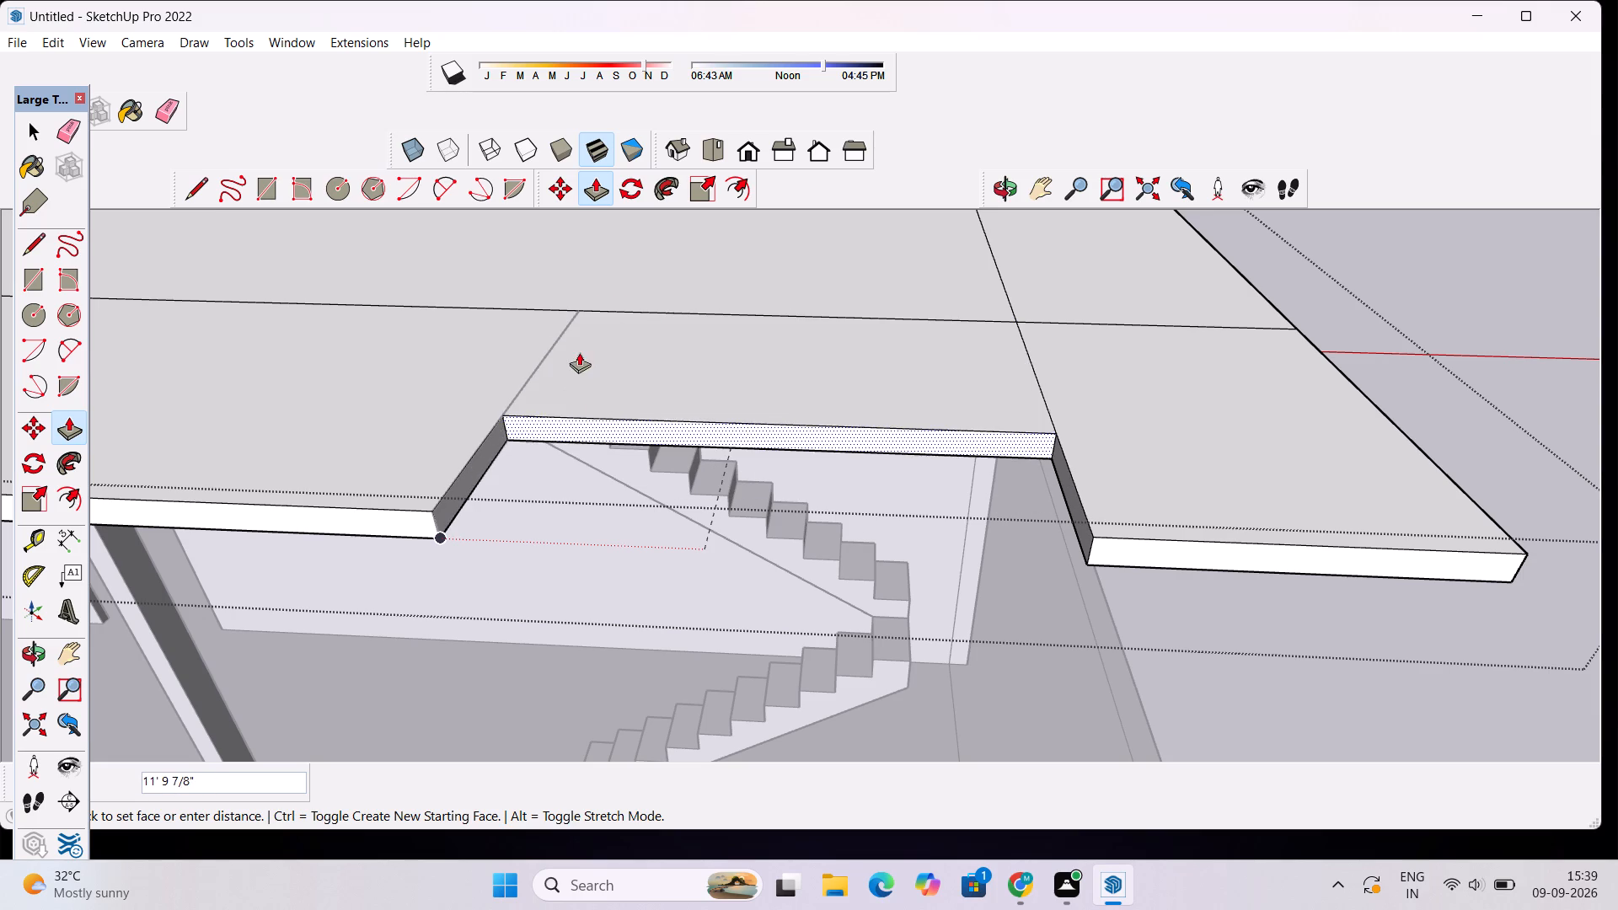
scroll(577, 323, "up", 11)
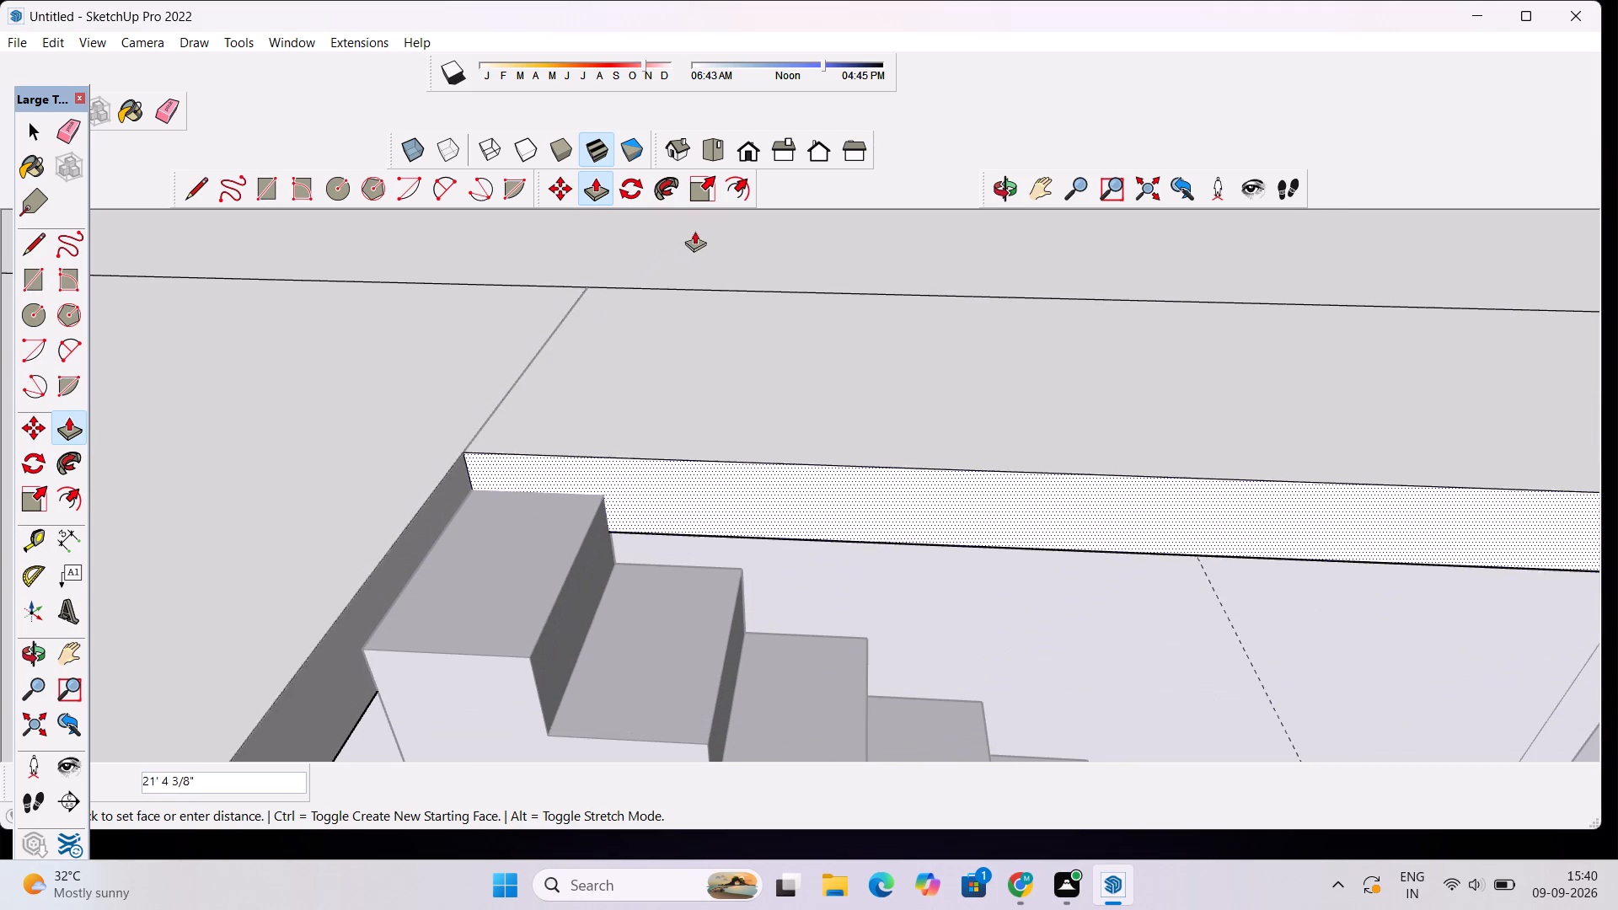
left_click(708, 231)
scroll(598, 446, "up", 3)
left_click(597, 423)
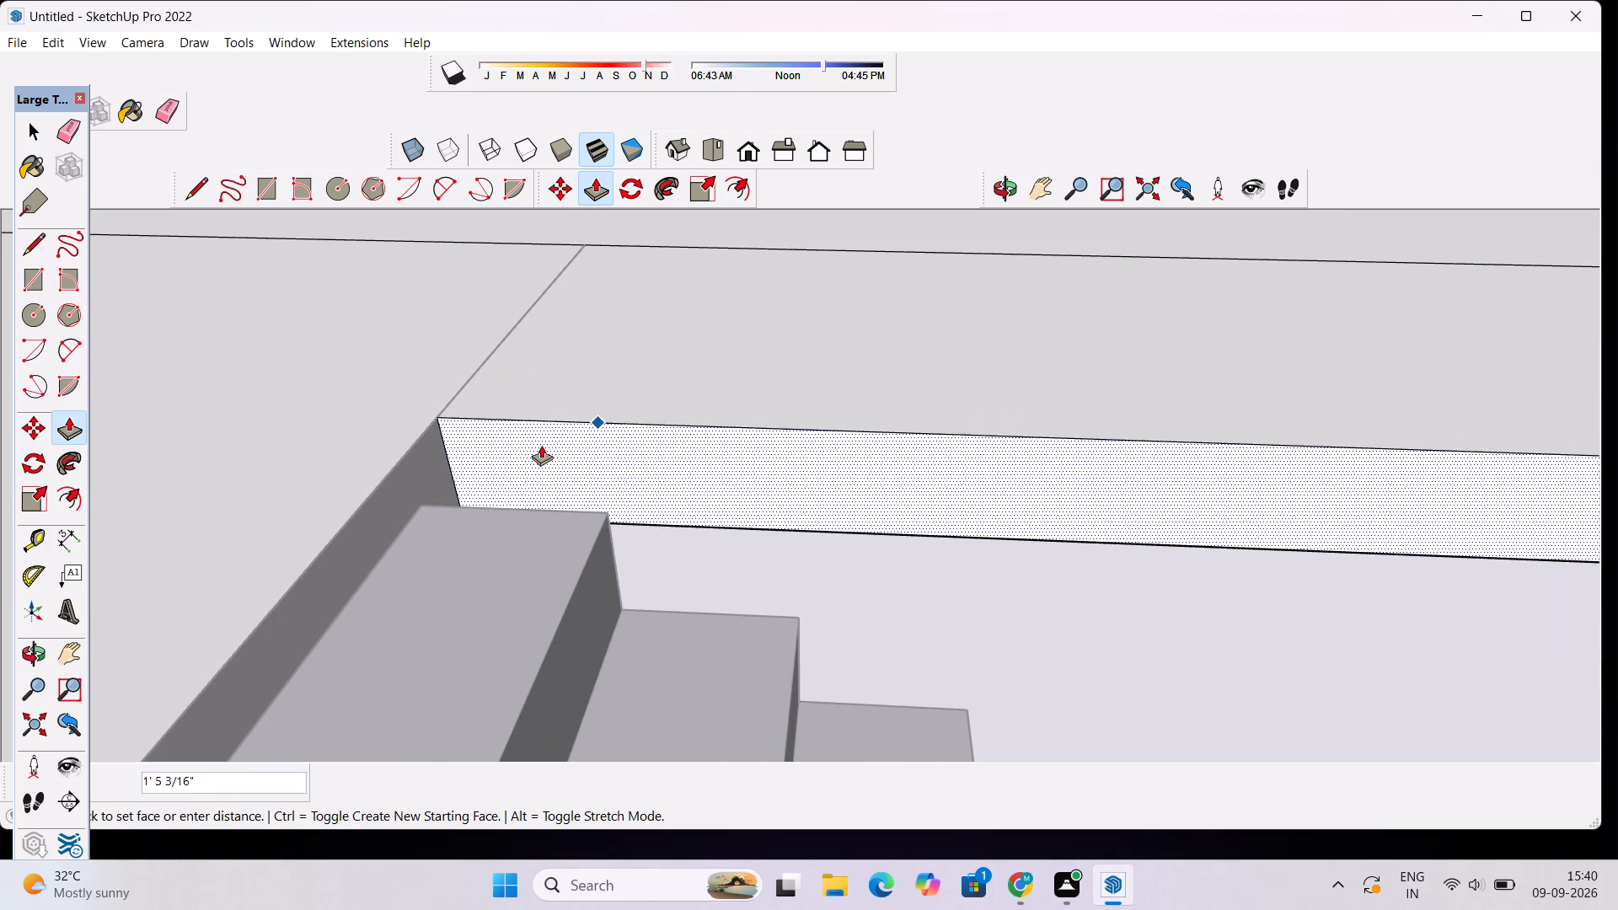
left_click(553, 502)
key("space")
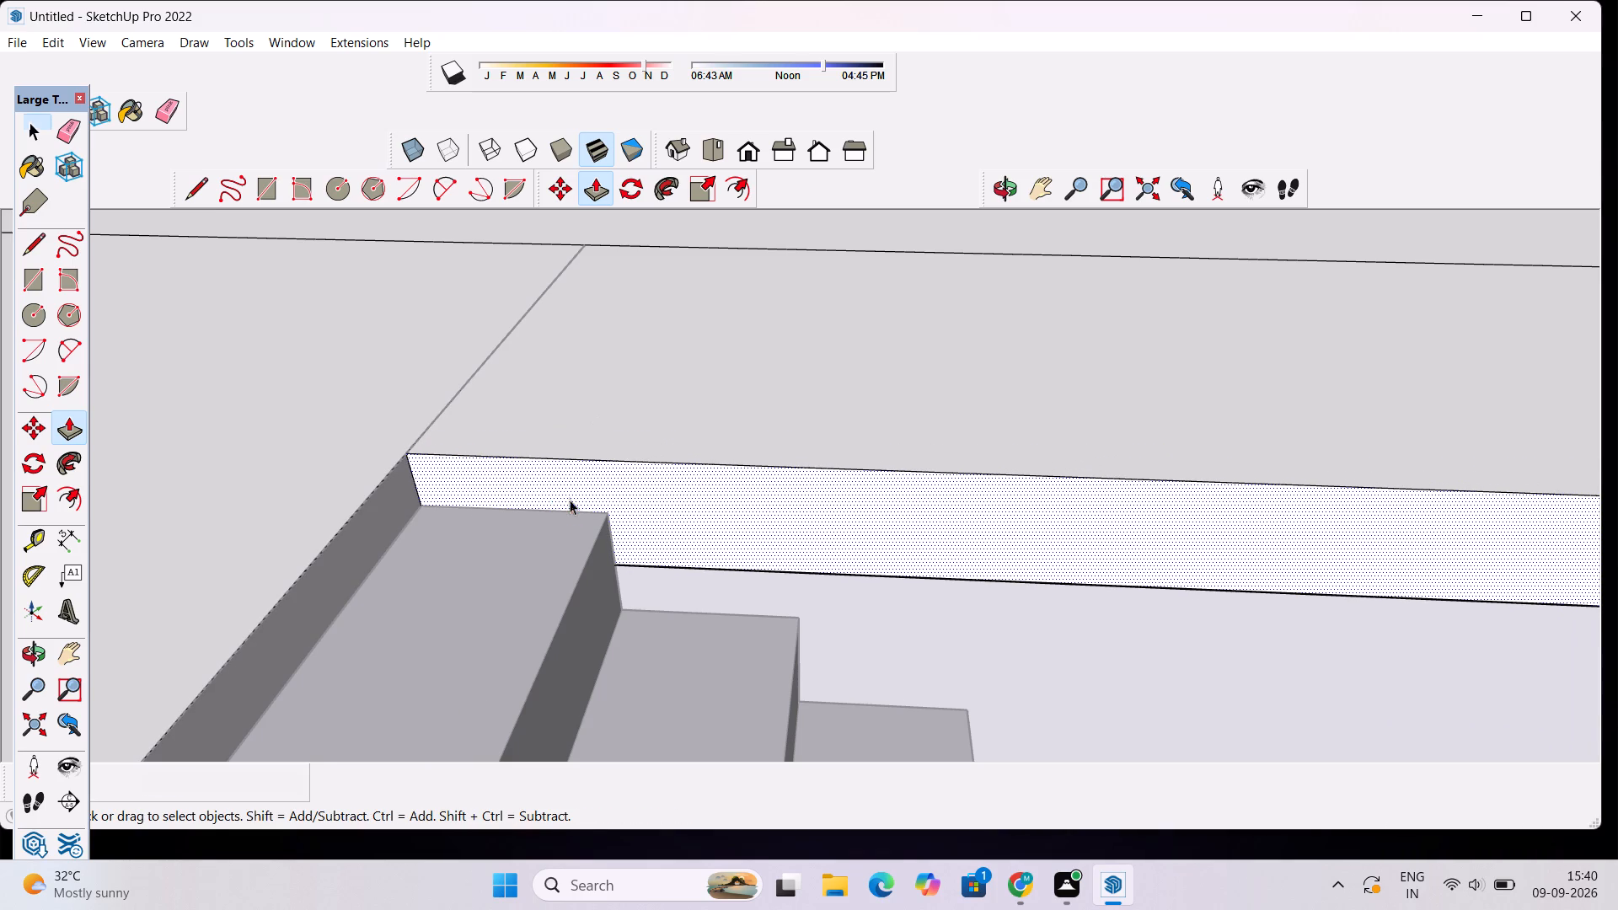
scroll(840, 410, "down", 20)
scroll(840, 410, "down", 3)
double_click(1524, 339)
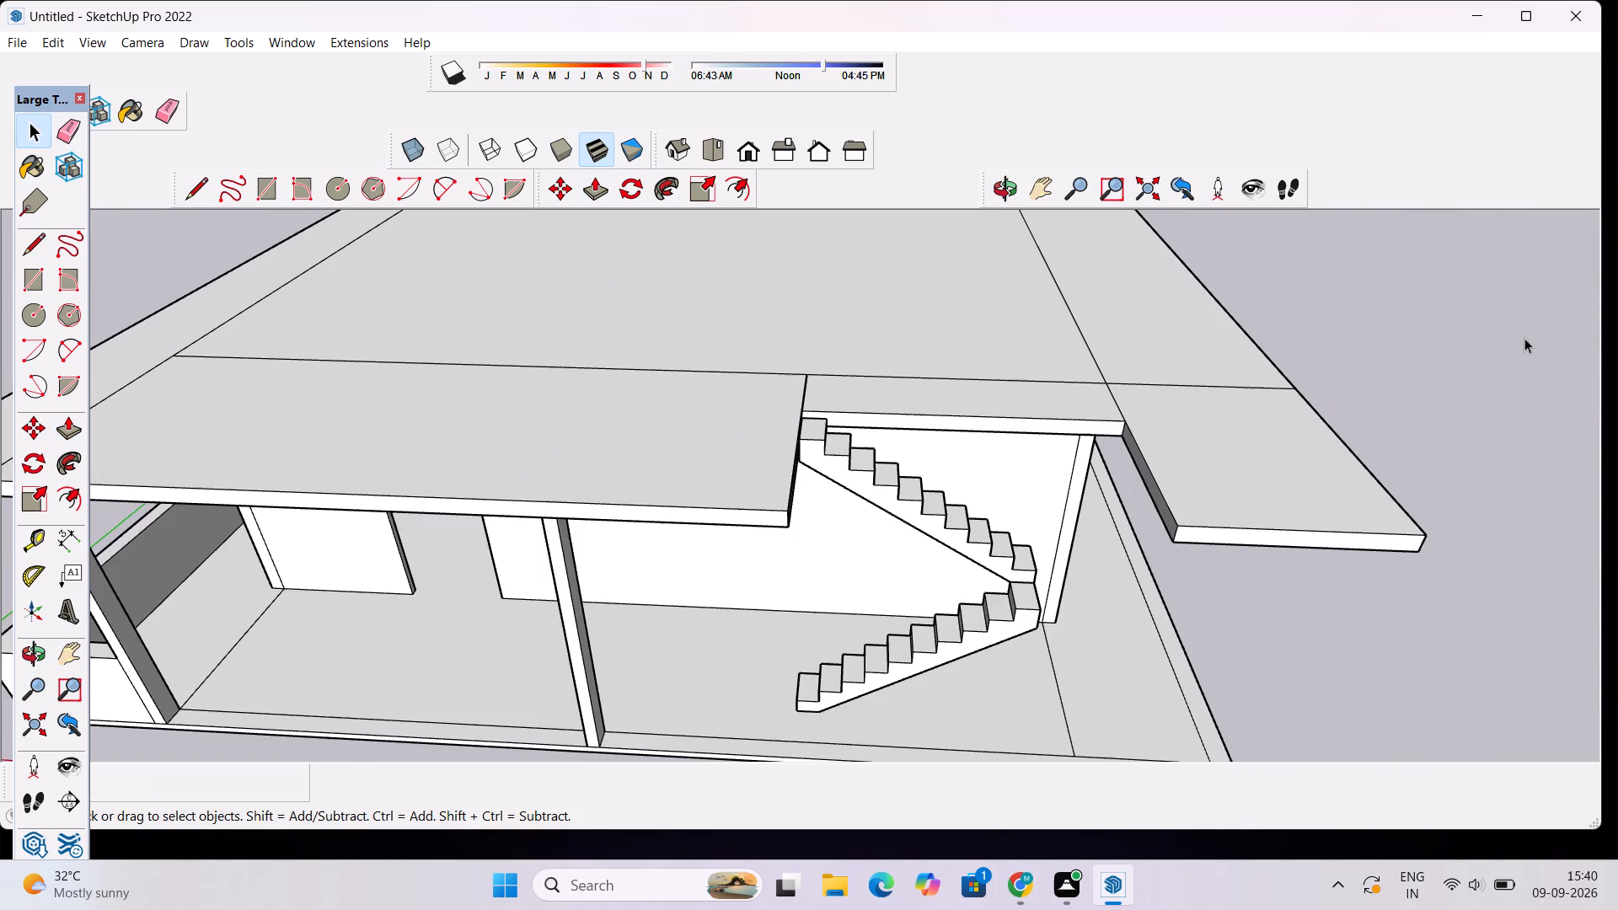
Inspect the roof slab's opening above the staircase from several angles.
scroll(837, 409, "down", 4)
scroll(1003, 418, "up", 2)
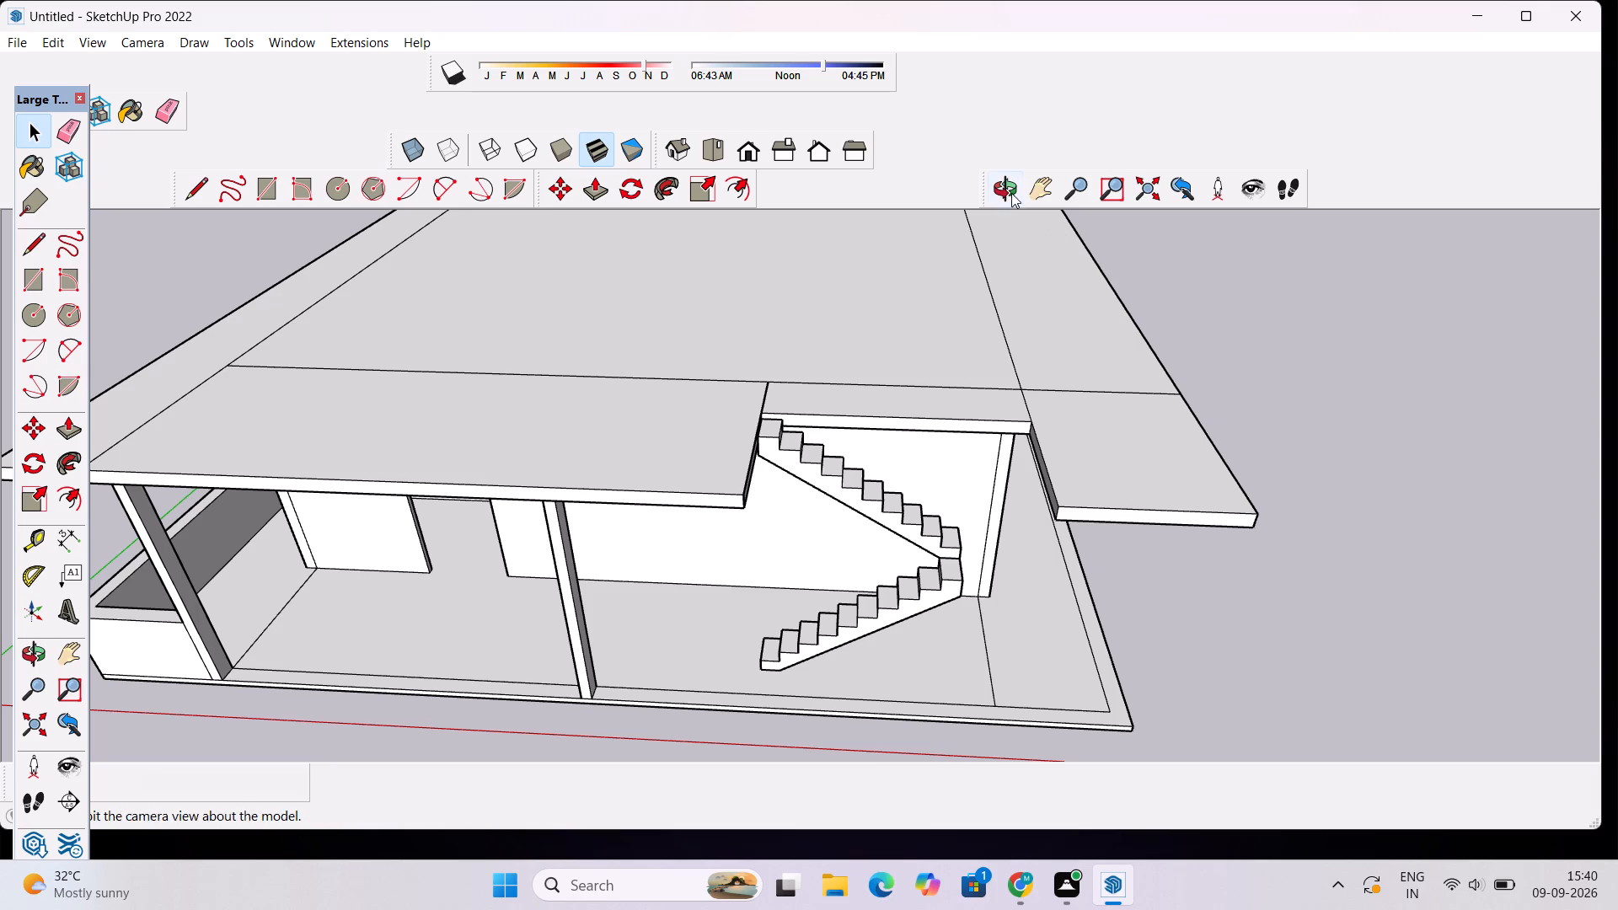
left_click(1010, 191)
left_click_drag(1249, 507, 1152, 443)
left_click_drag(506, 511, 601, 490)
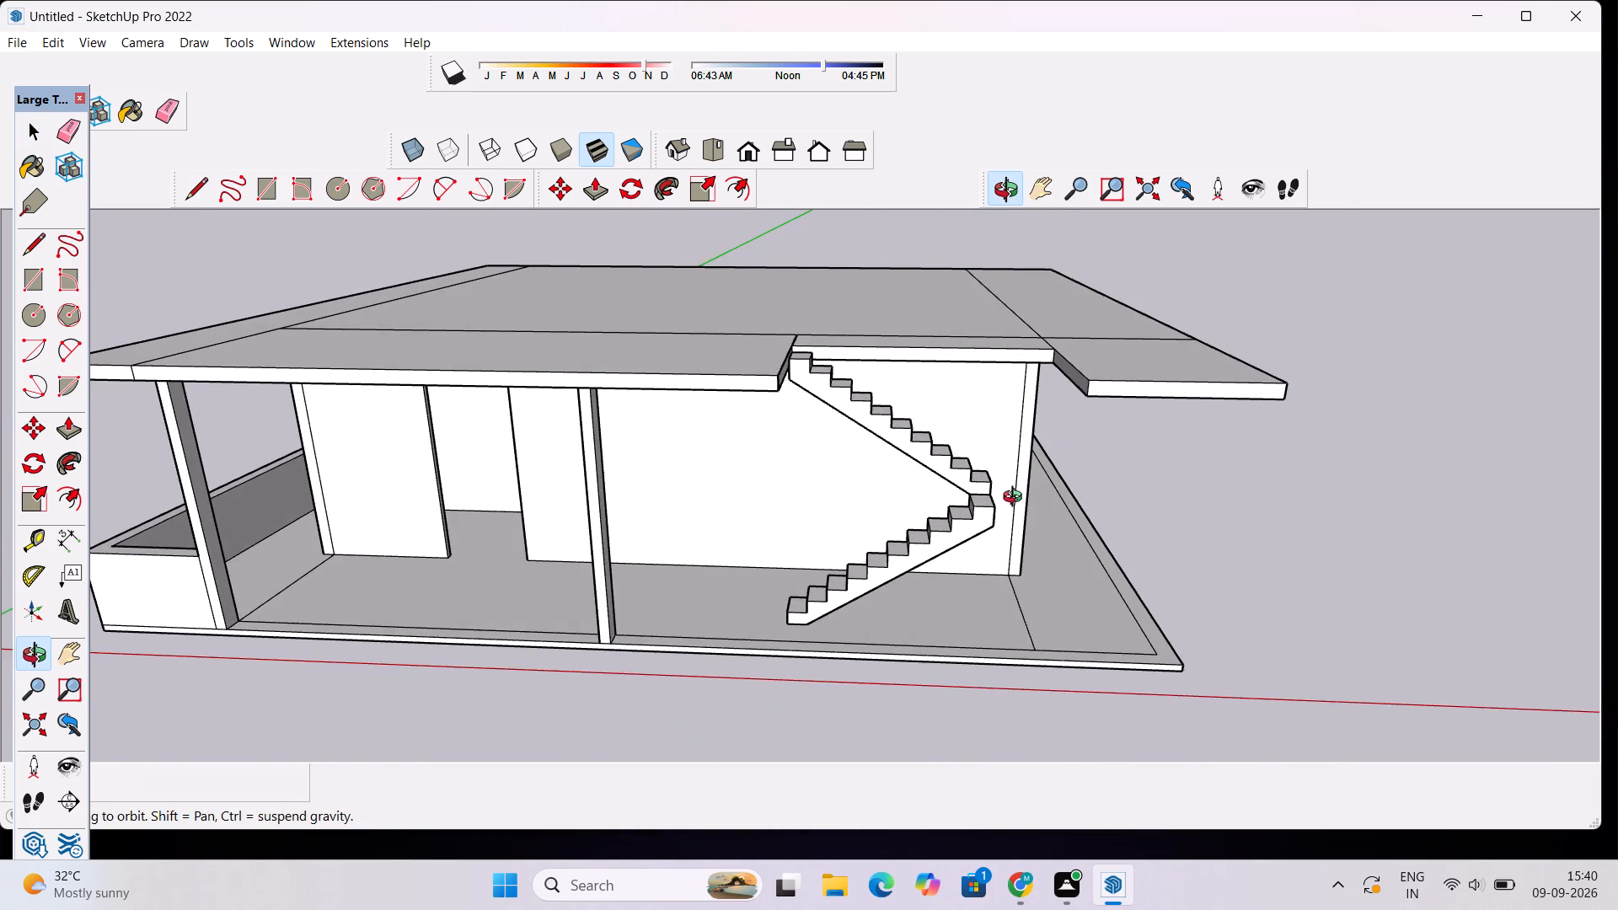
scroll(1020, 493, "down", 3)
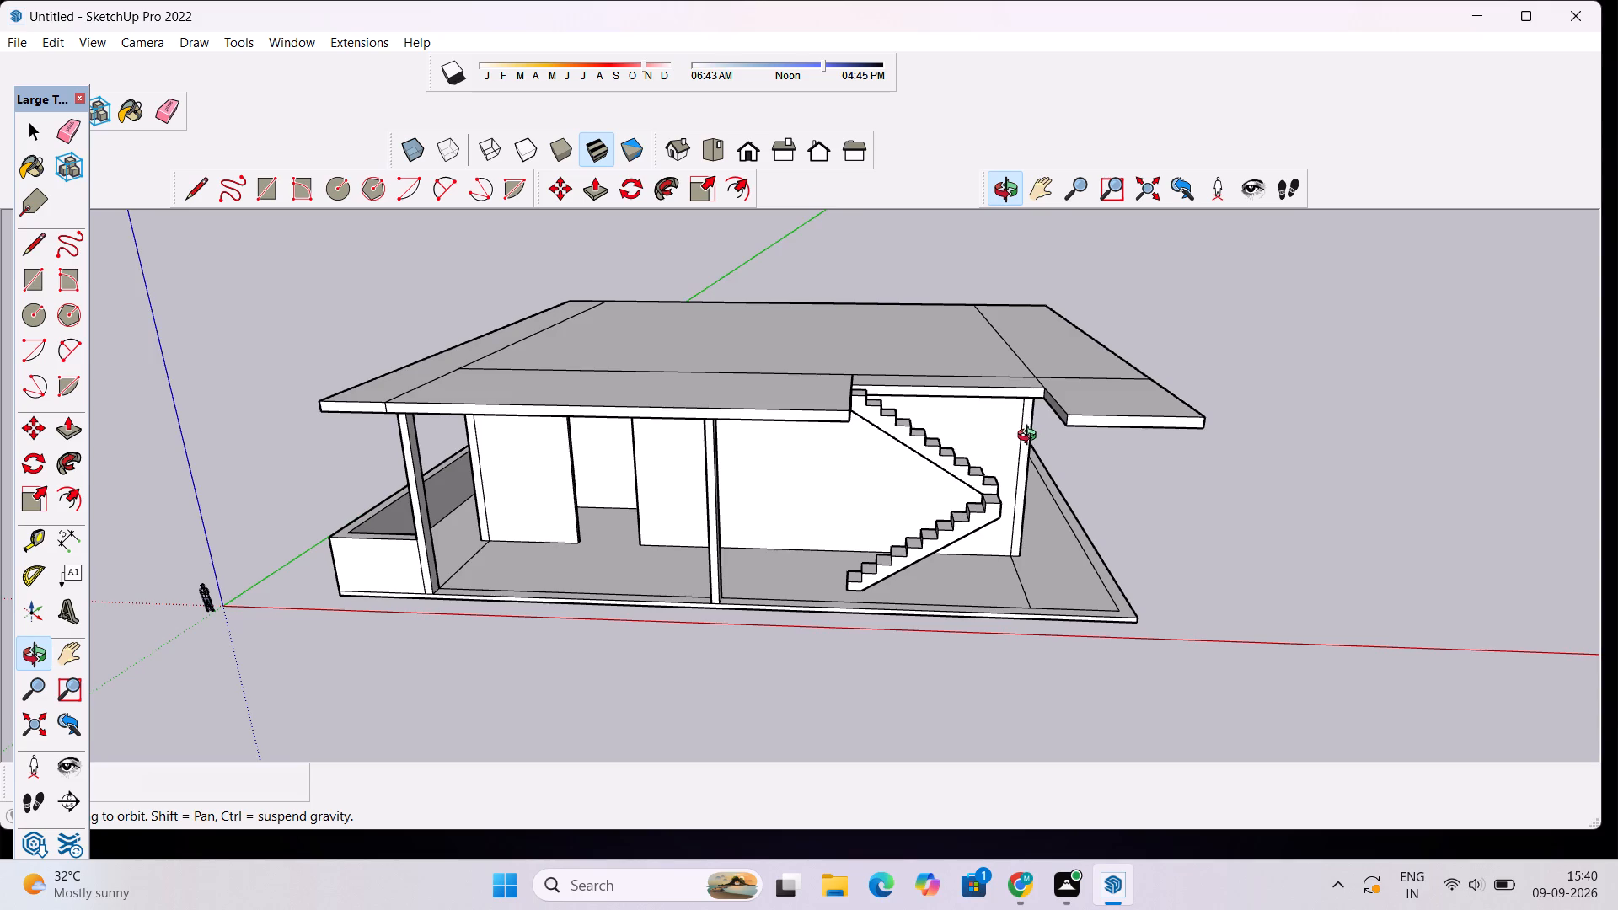
scroll(1031, 428, "down", 4)
scroll(1037, 421, "up", 5)
left_click_drag(1057, 442, 1026, 447)
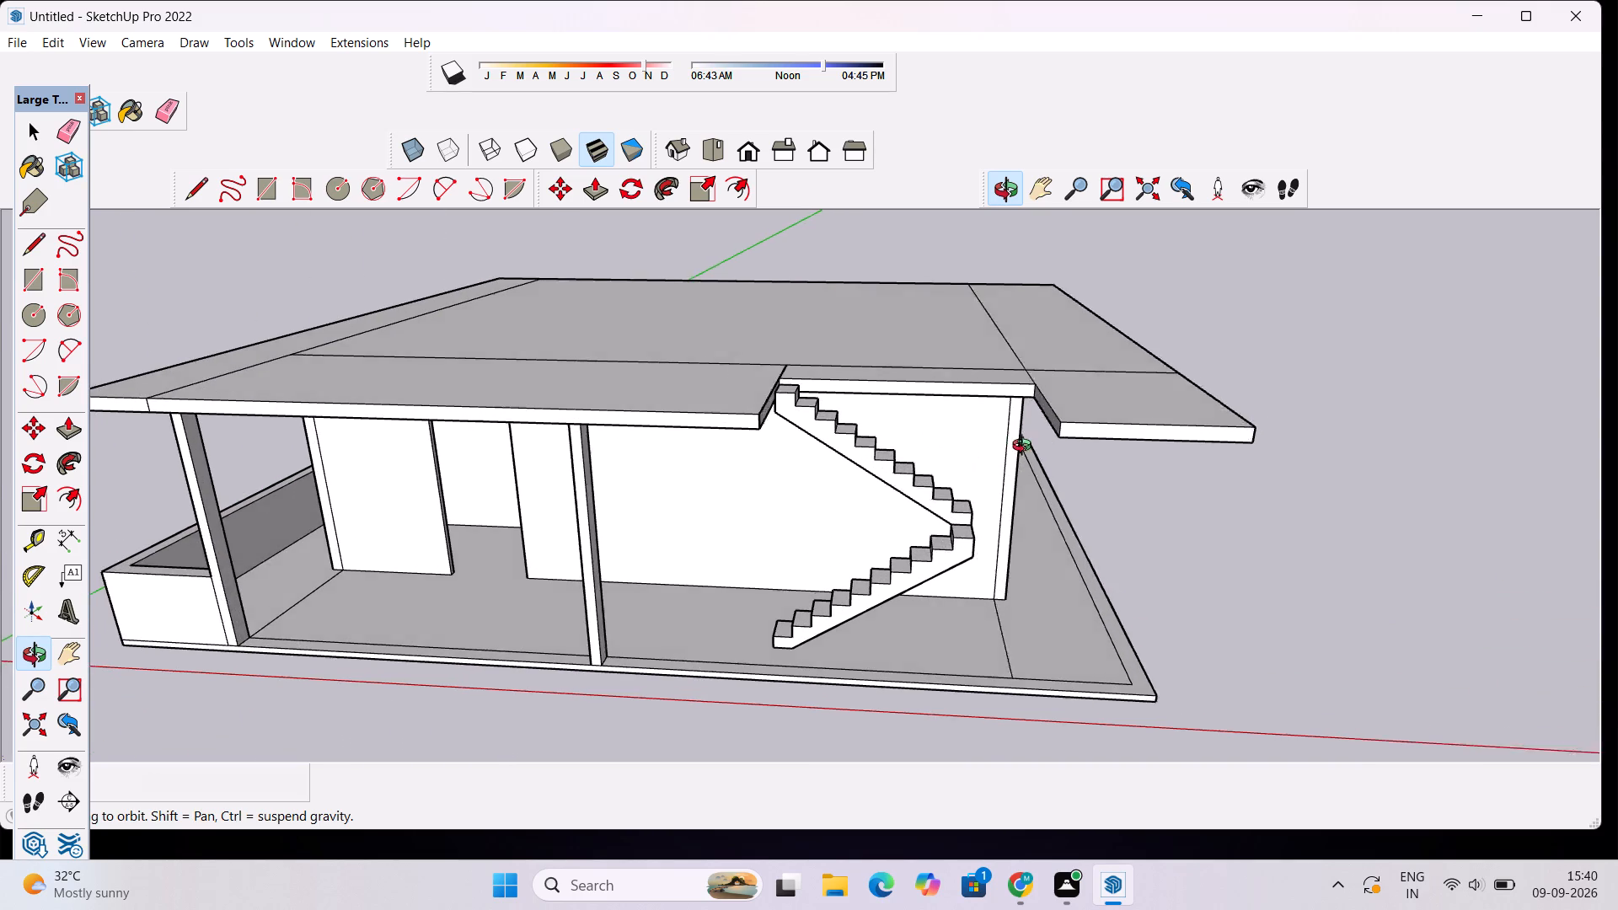
left_click_drag(1026, 447, 994, 452)
left_click_drag(975, 458, 959, 461)
left_click_drag(346, 491, 446, 517)
scroll(535, 468, "down", 3)
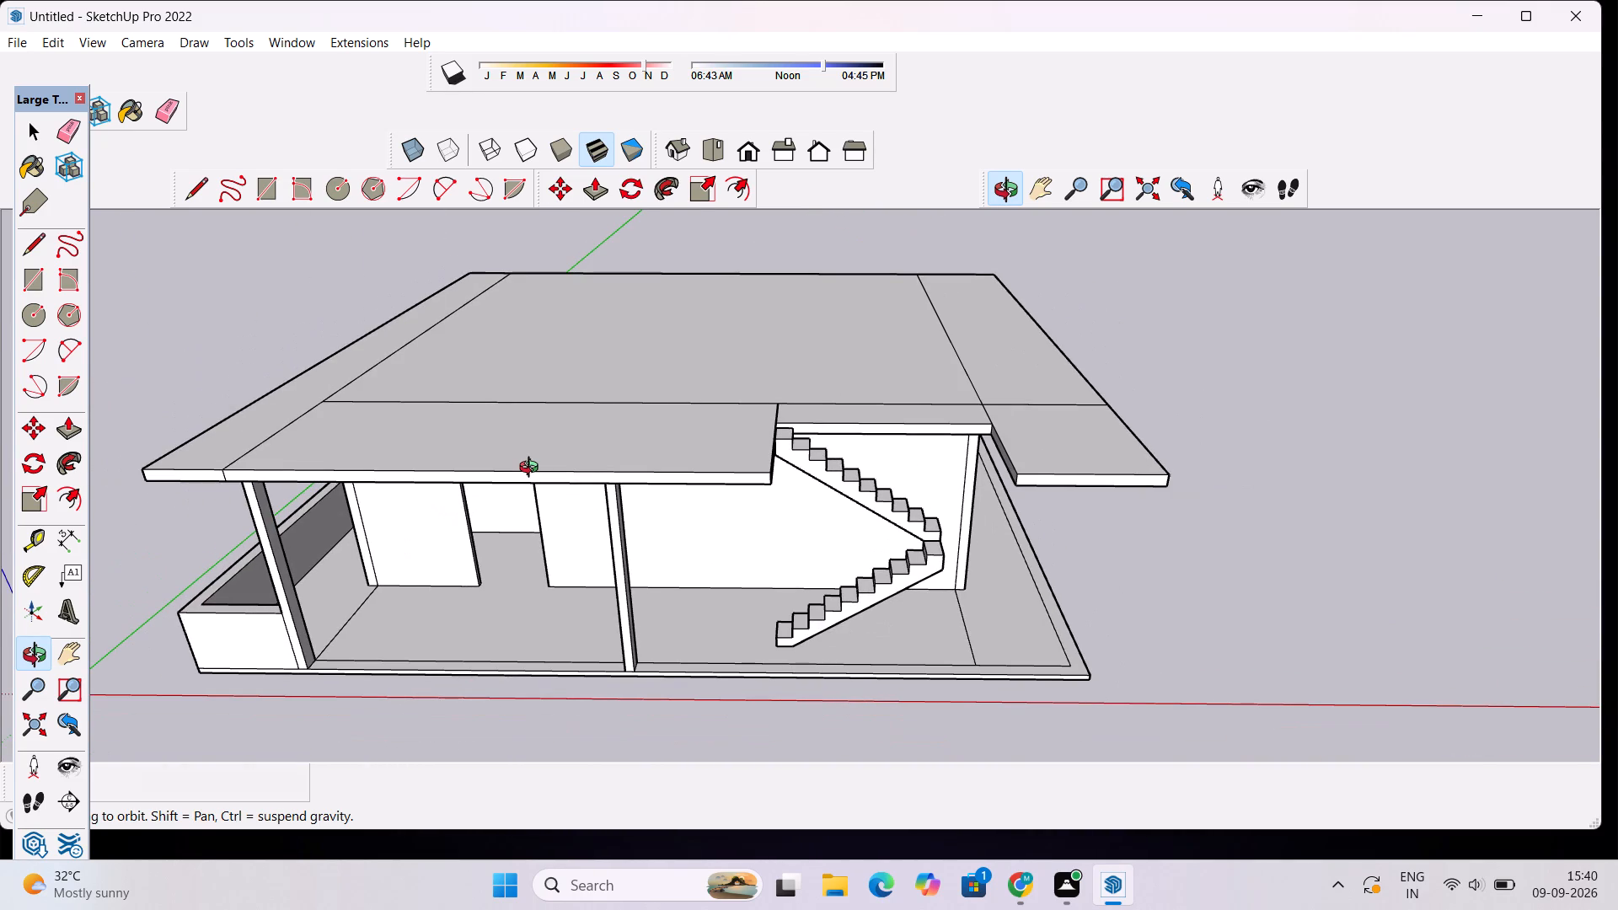
scroll(534, 469, "up", 3)
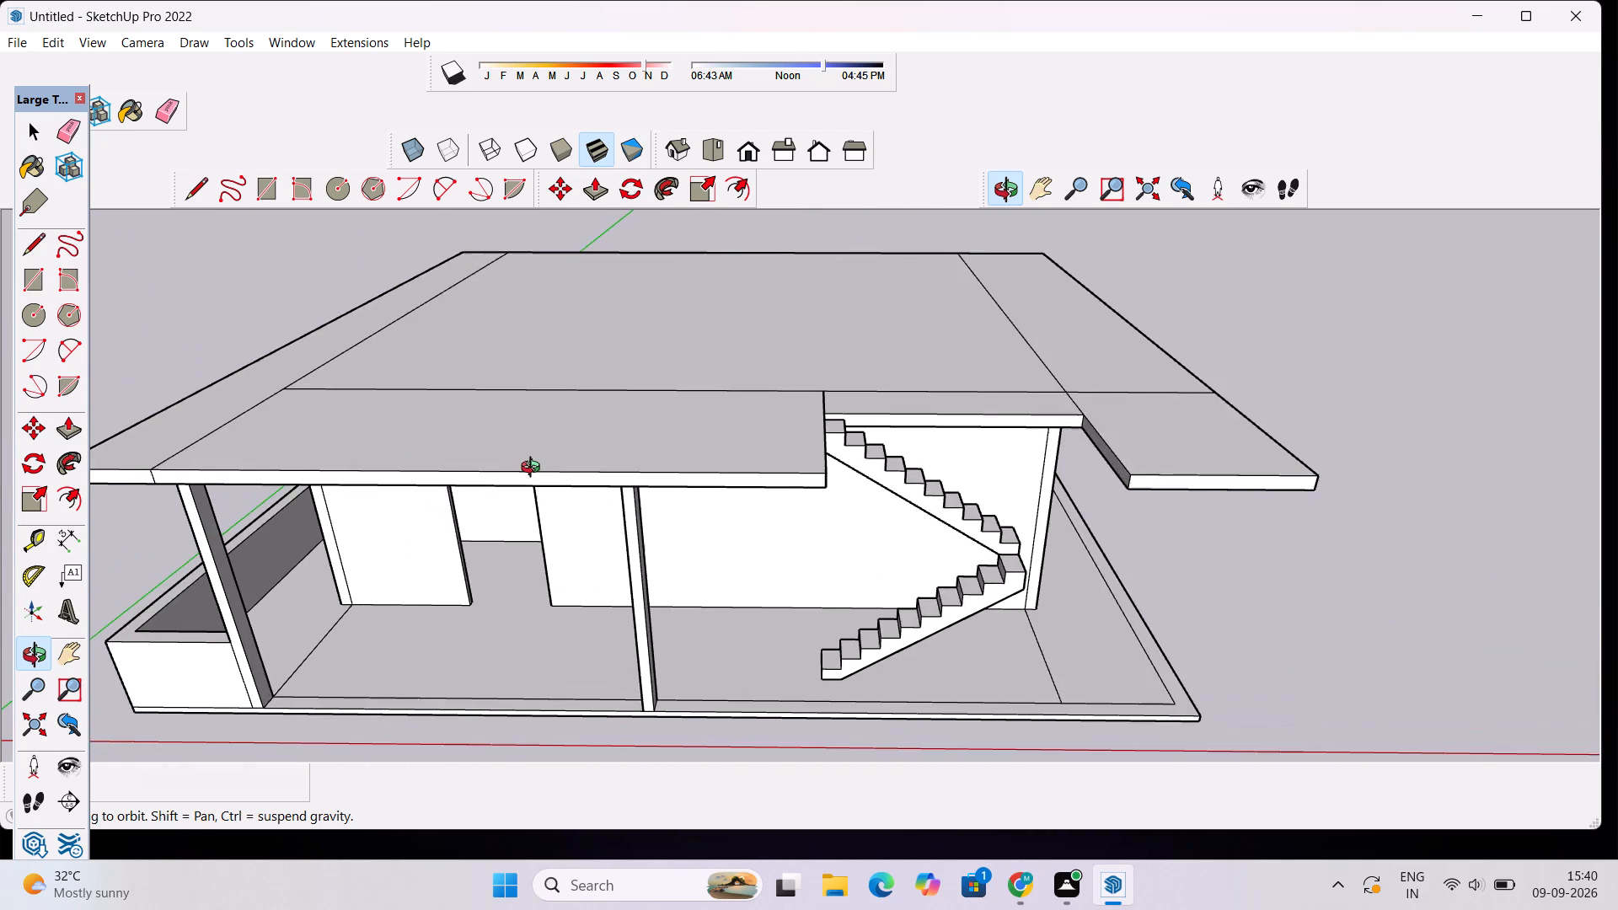
scroll(535, 464, "down", 4)
left_click_drag(517, 412, 579, 501)
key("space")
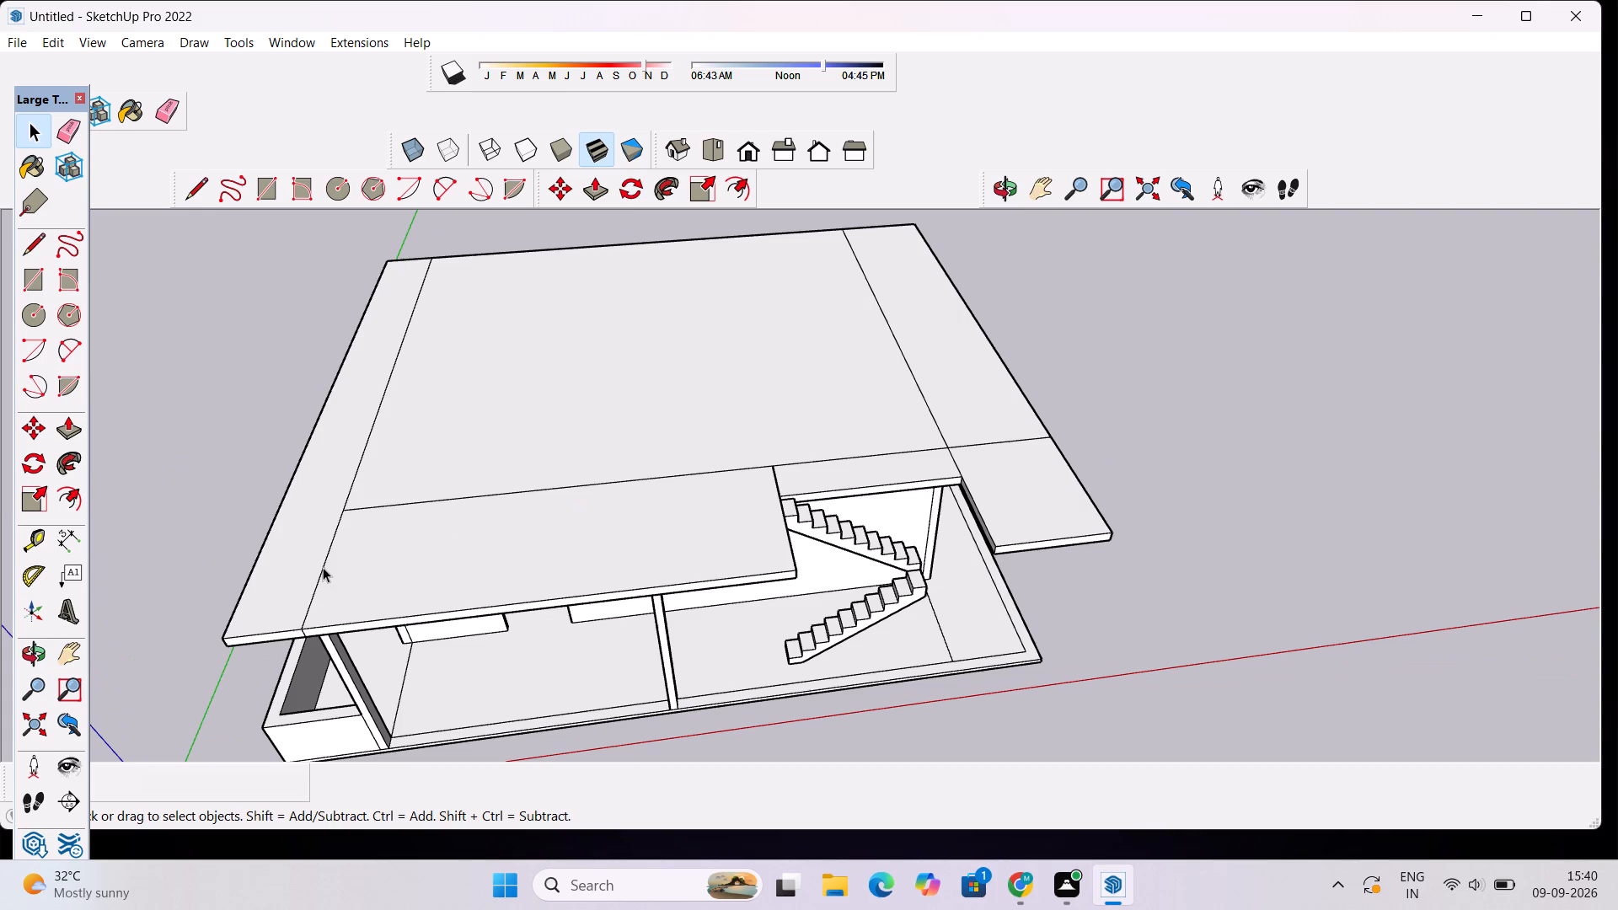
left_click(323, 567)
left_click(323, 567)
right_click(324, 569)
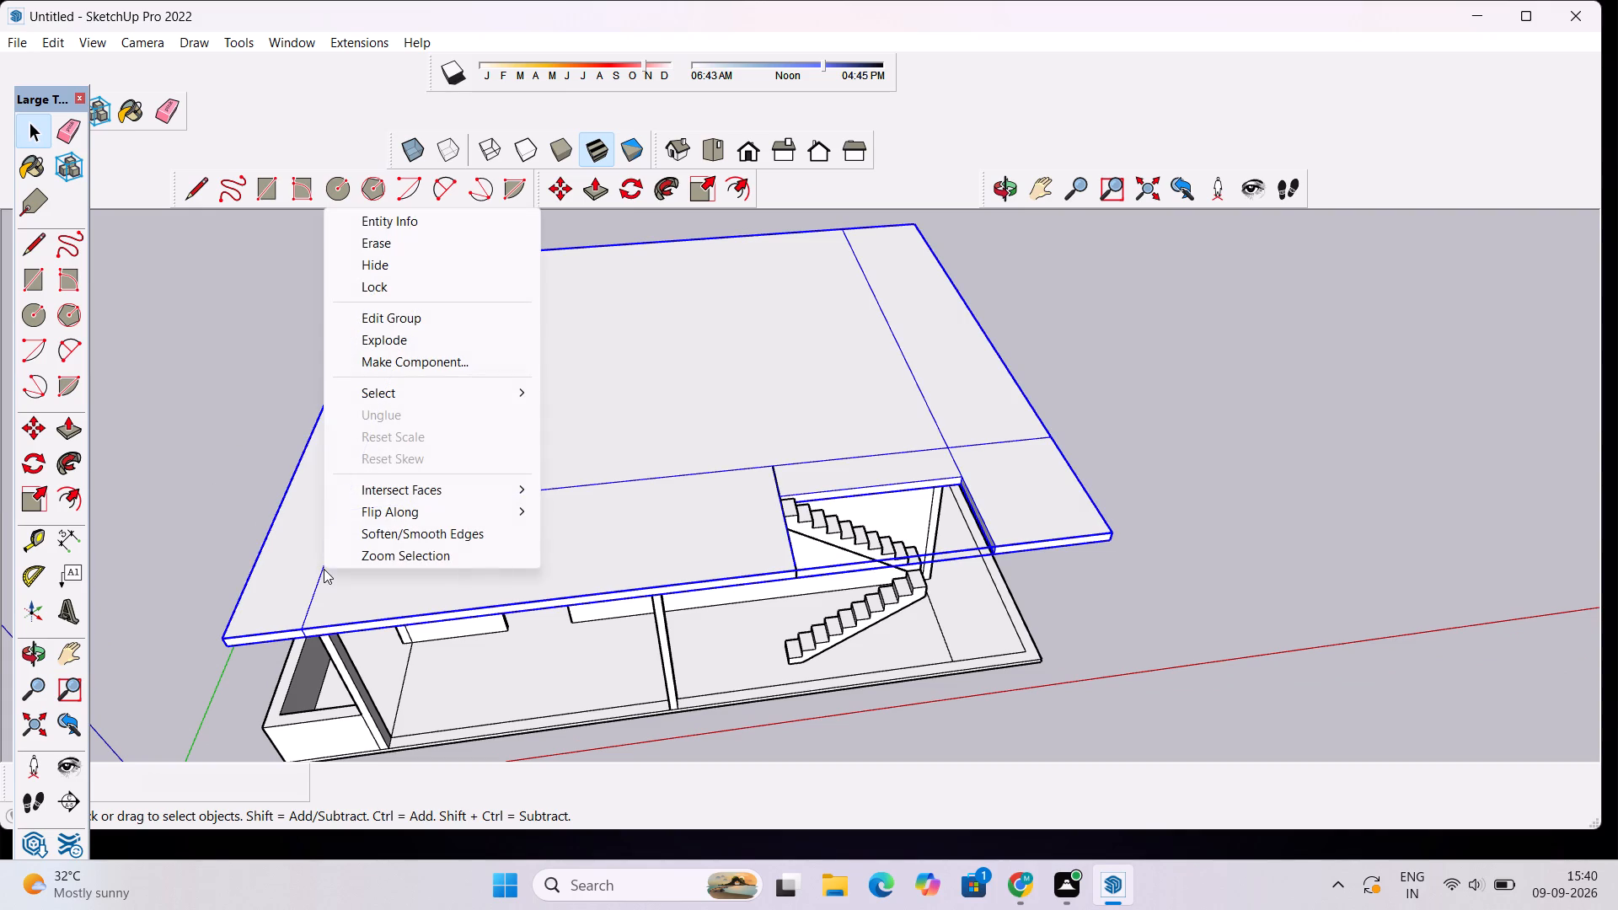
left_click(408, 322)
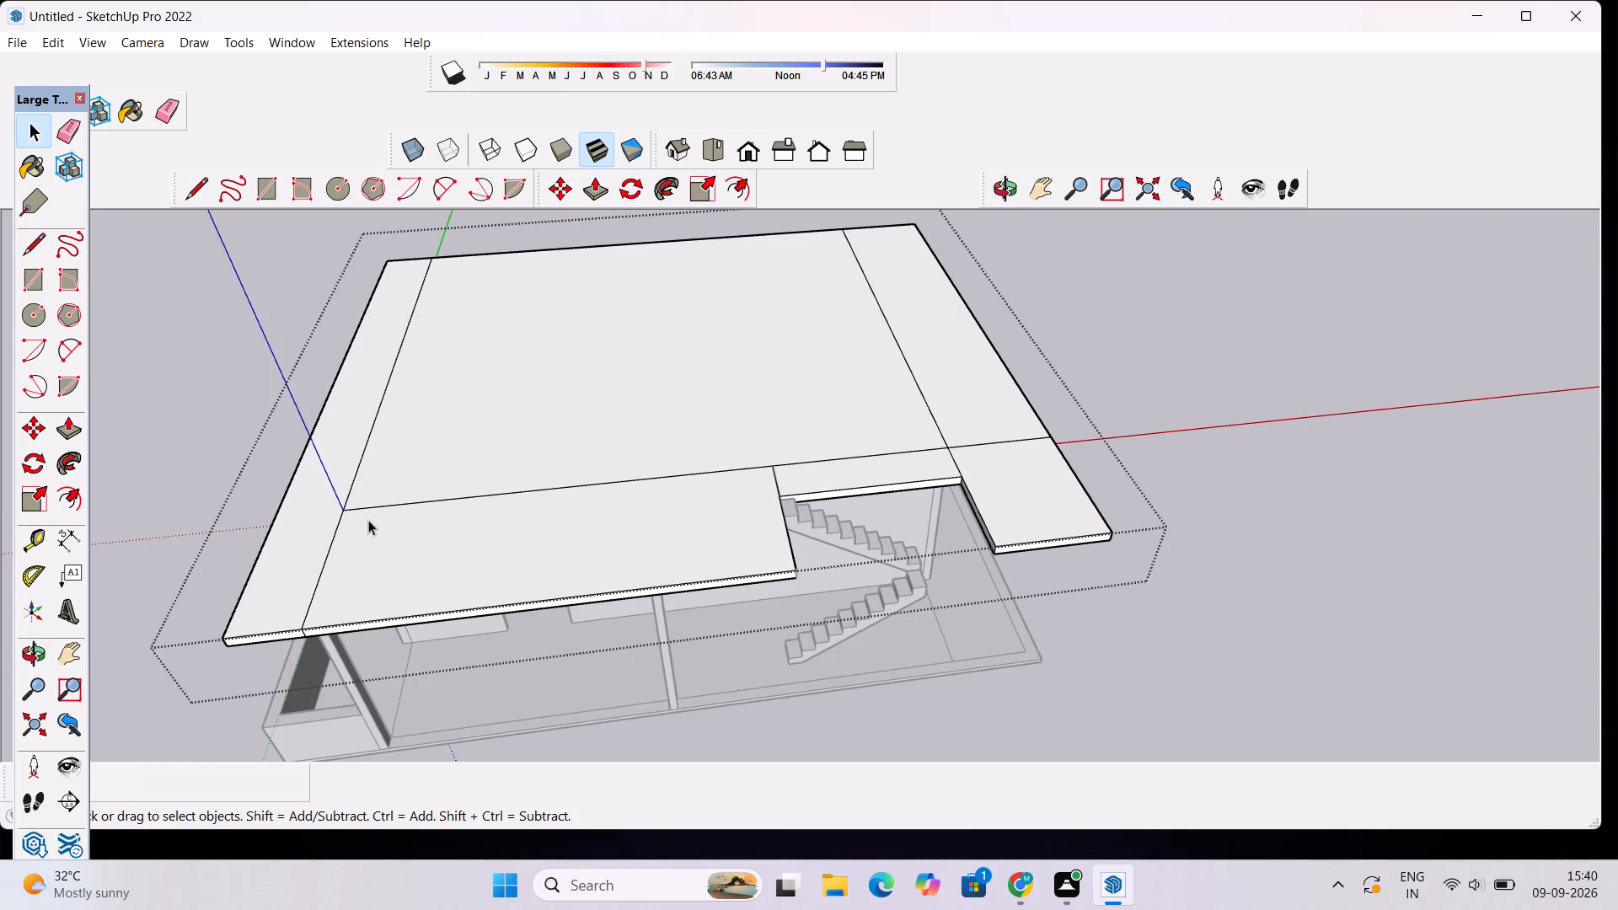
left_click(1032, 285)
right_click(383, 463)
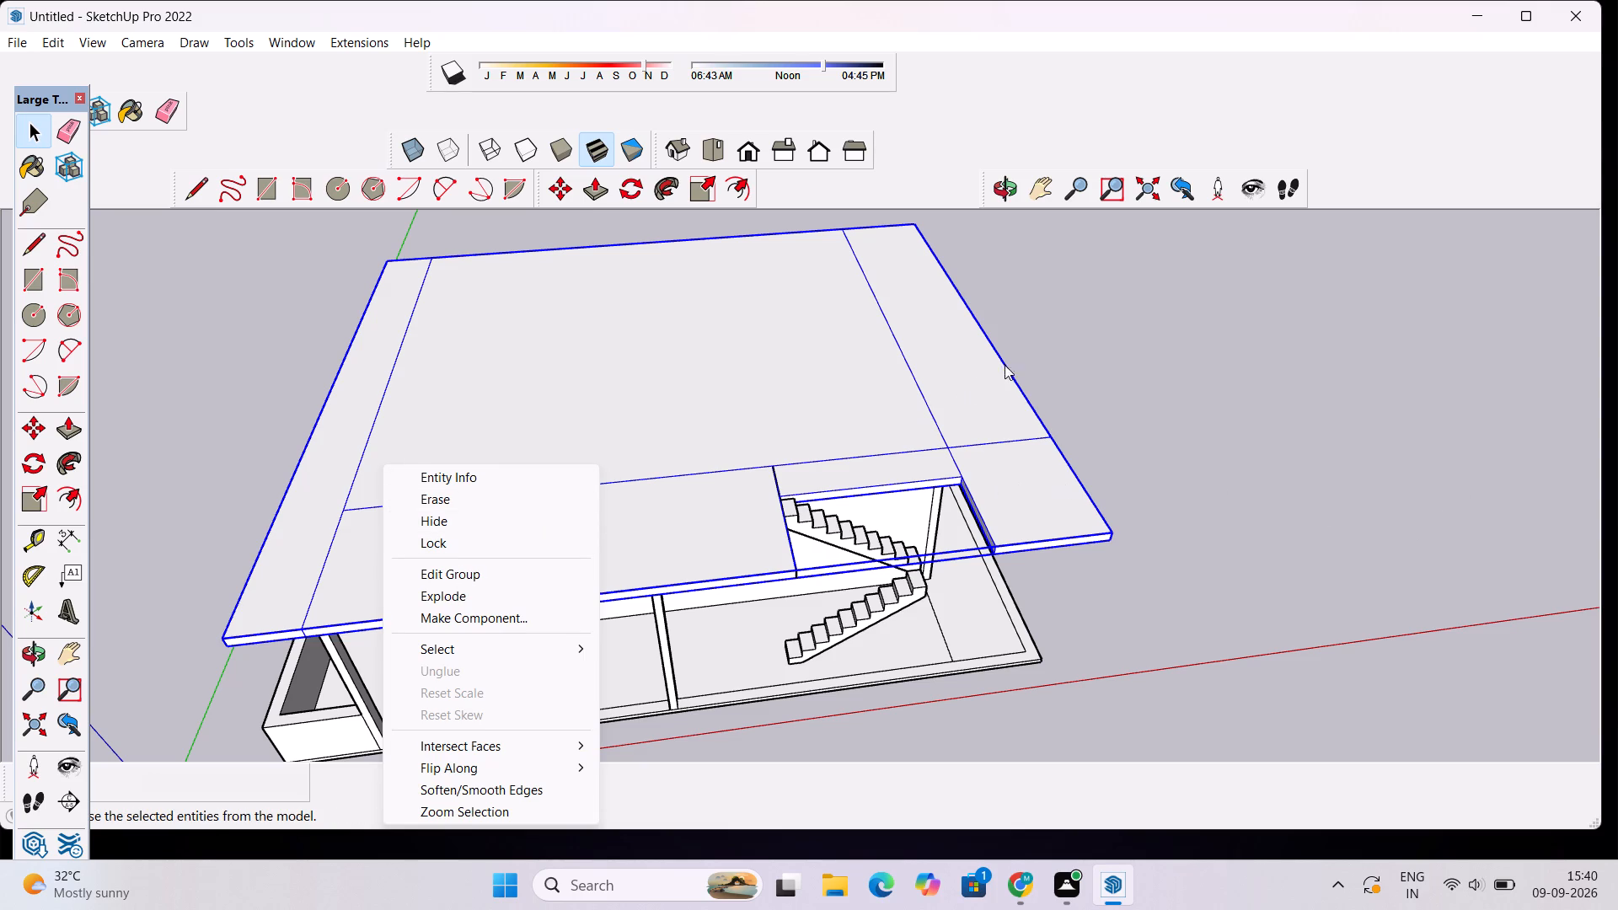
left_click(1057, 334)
Explode the roof slab group into loose geometry.
left_click(813, 490)
right_click(822, 468)
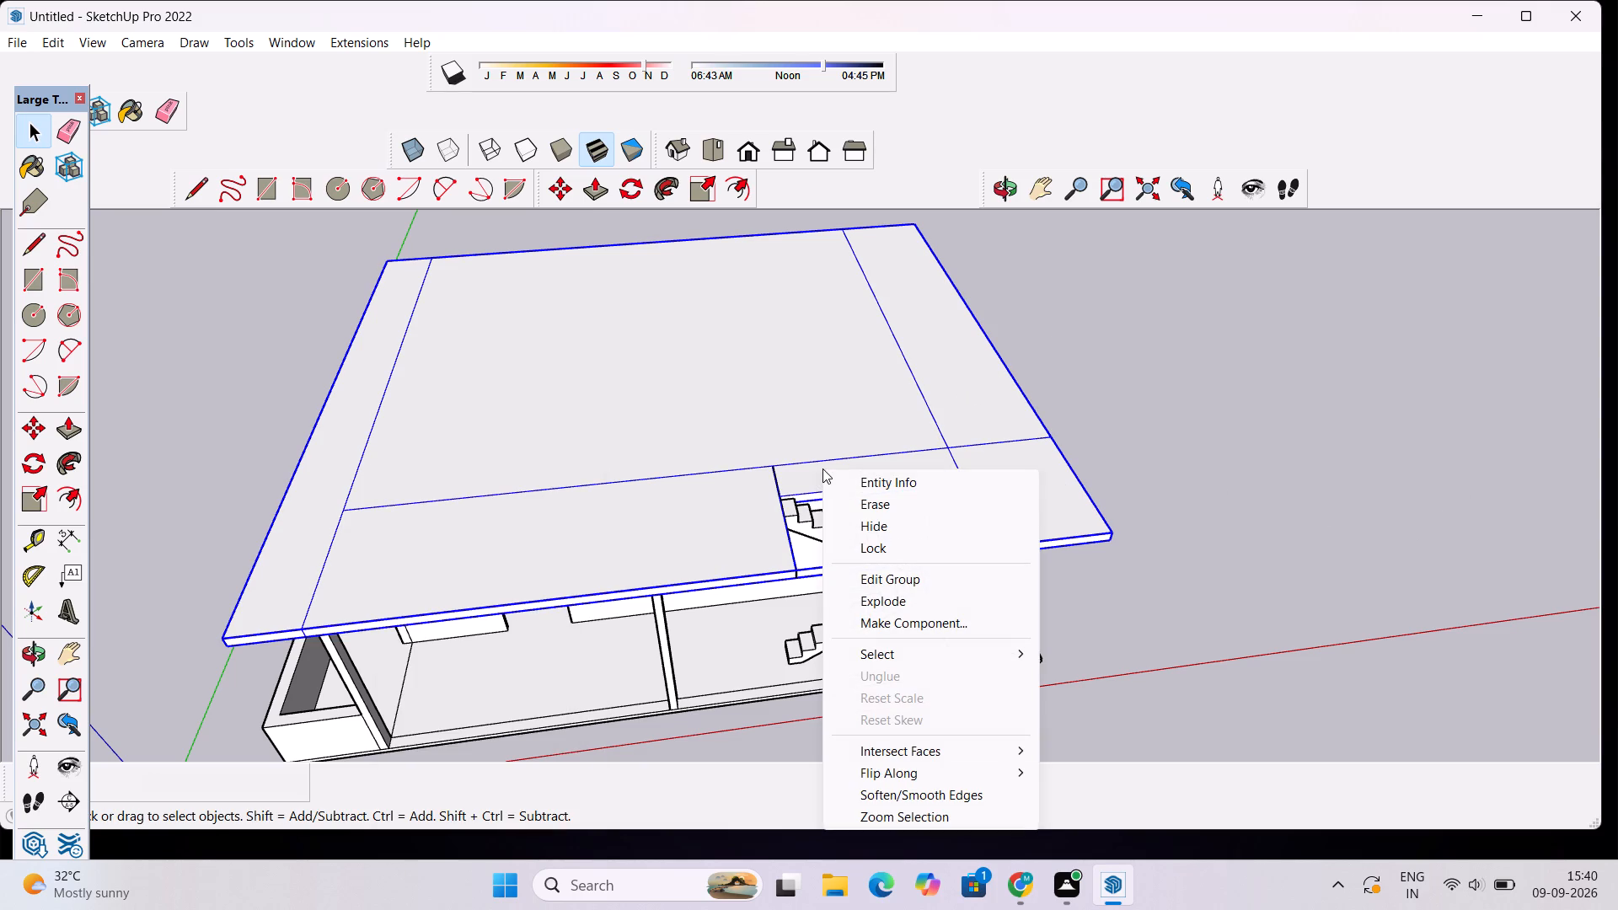
left_click(890, 605)
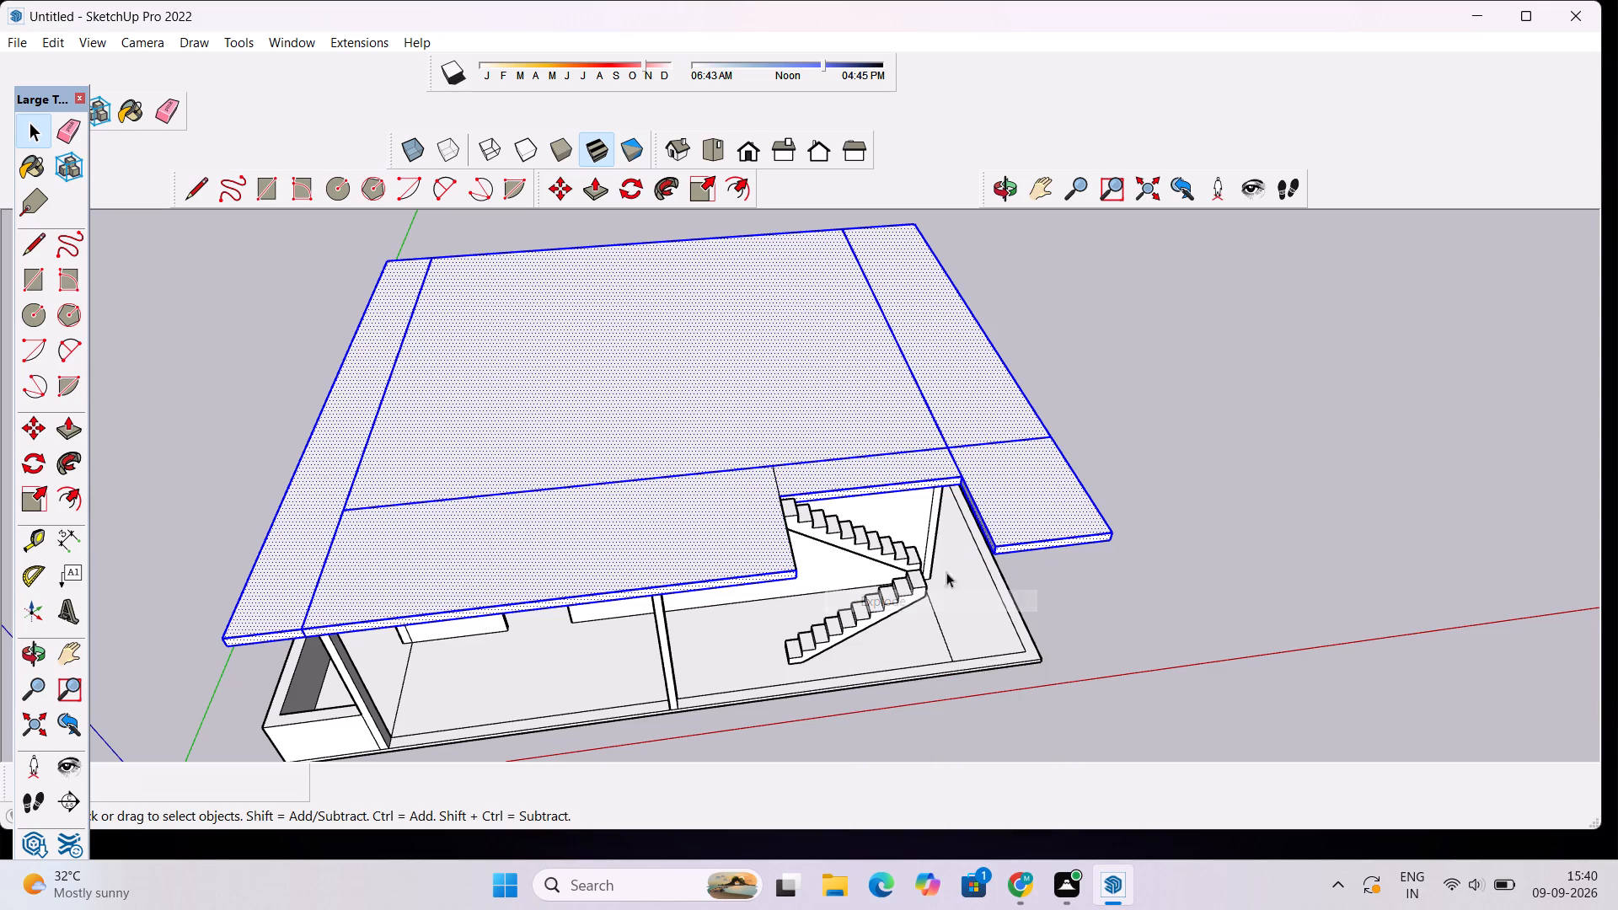
left_click(1175, 422)
left_click(357, 516)
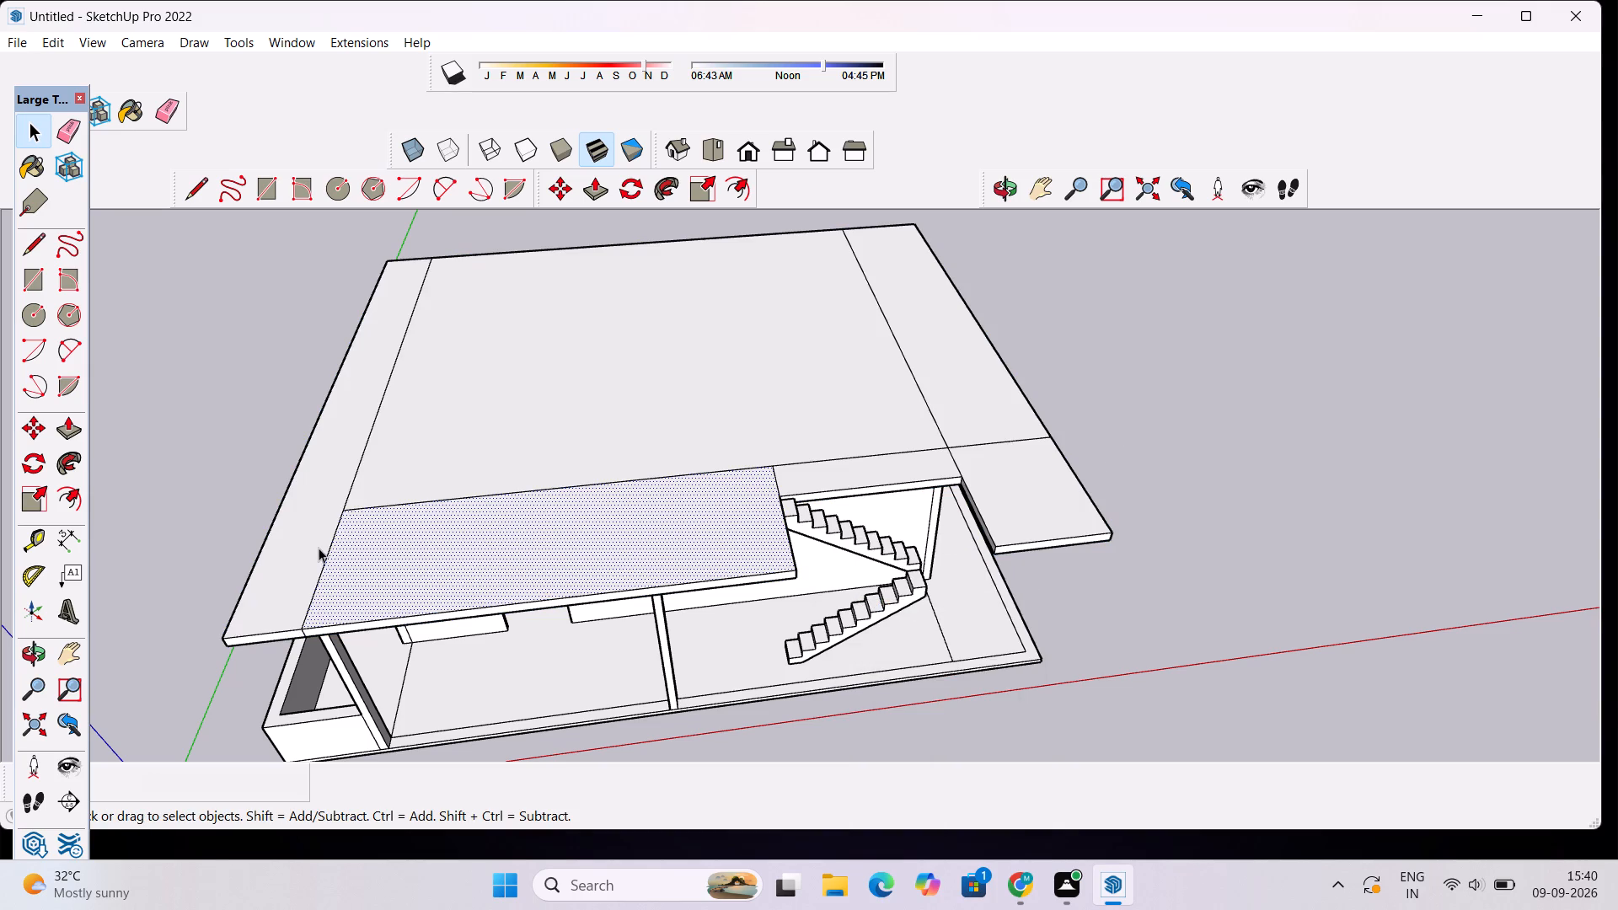
left_click(160, 401)
Erase the short line on the slab's top running from the inner outline's corner to the front edge, at the end away from the stairs.
scroll(266, 589, "up", 3)
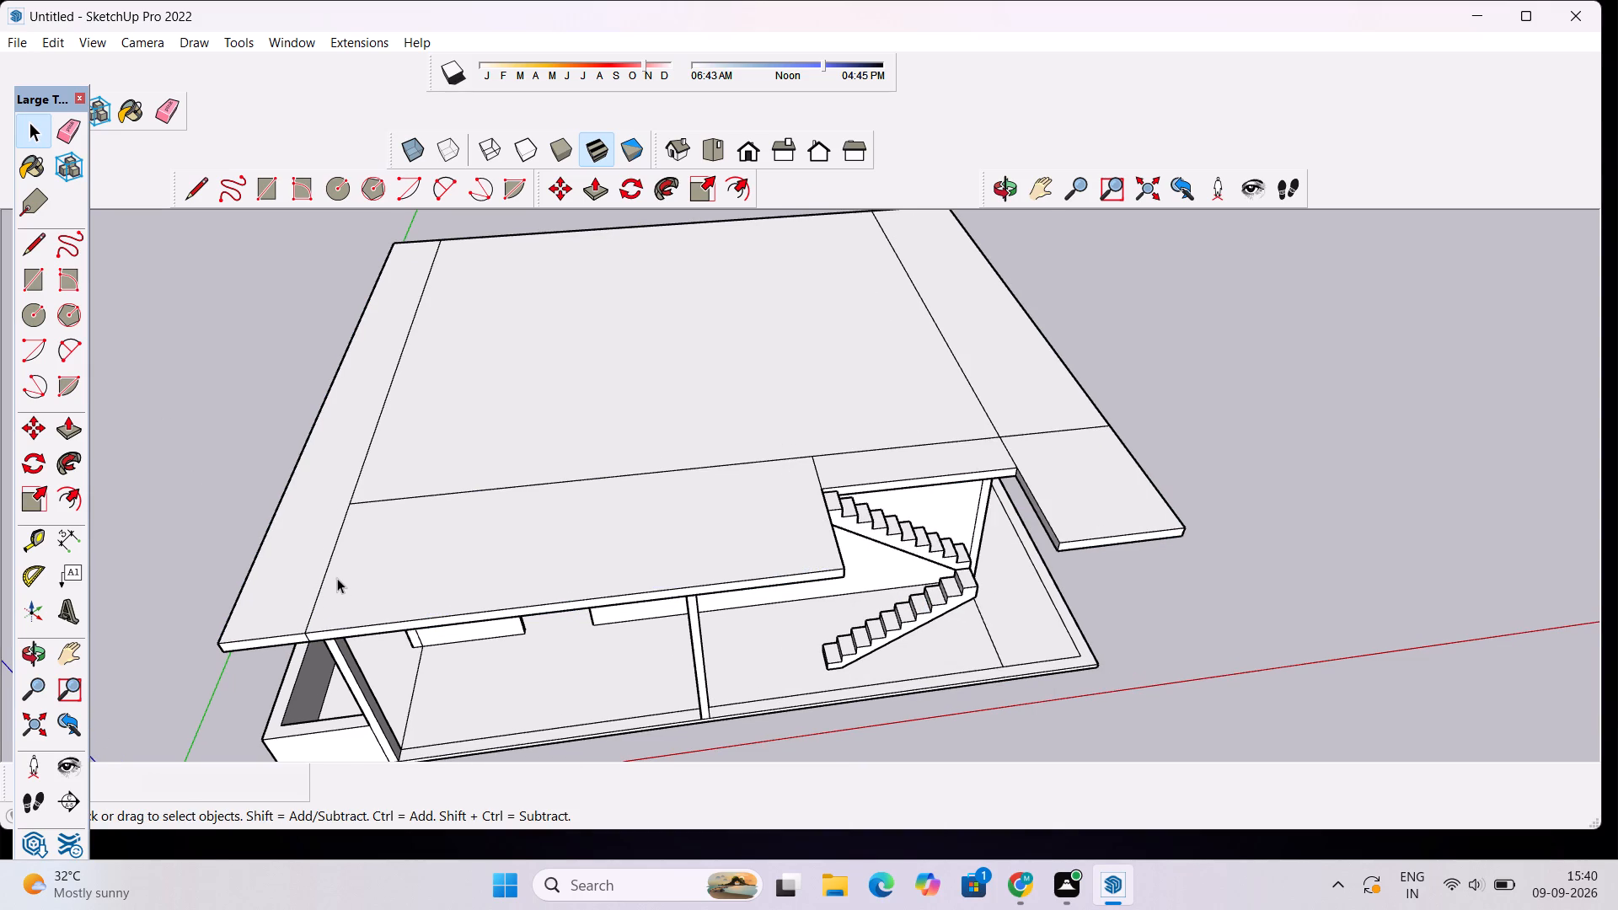
left_click(332, 570)
left_click(263, 463)
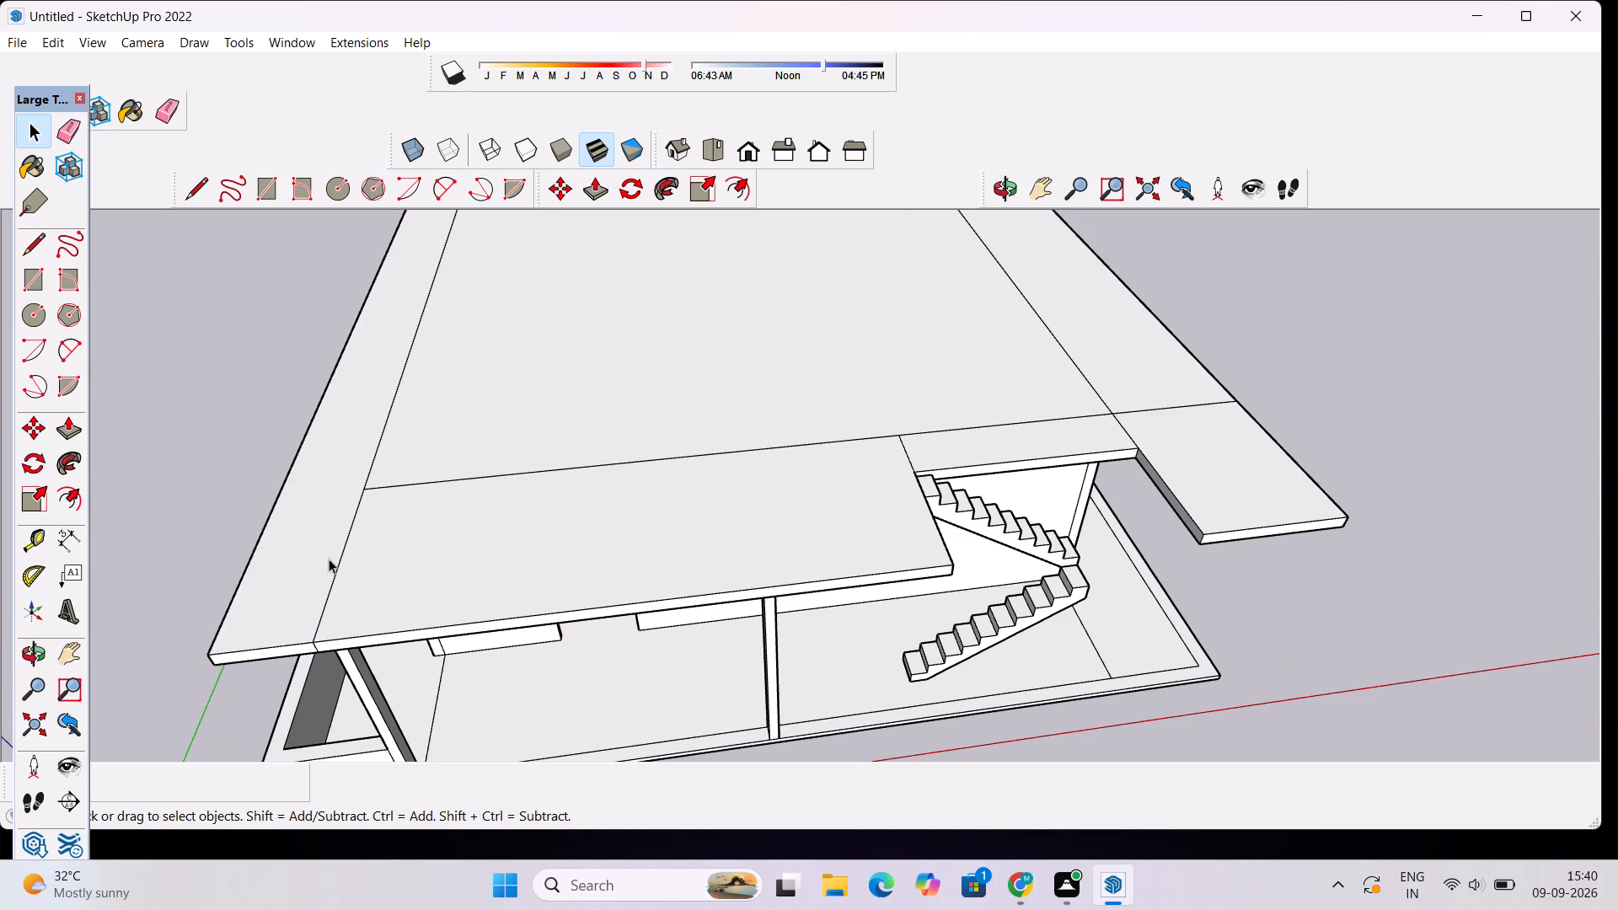
left_click(340, 554)
key("Delete")
key("Delete")
Place guide lines on the slab's top 3' in from the side edge farthest from the stairs and 3' in from the front edge.
scroll(341, 549, "down", 5)
scroll(297, 581, "up", 5)
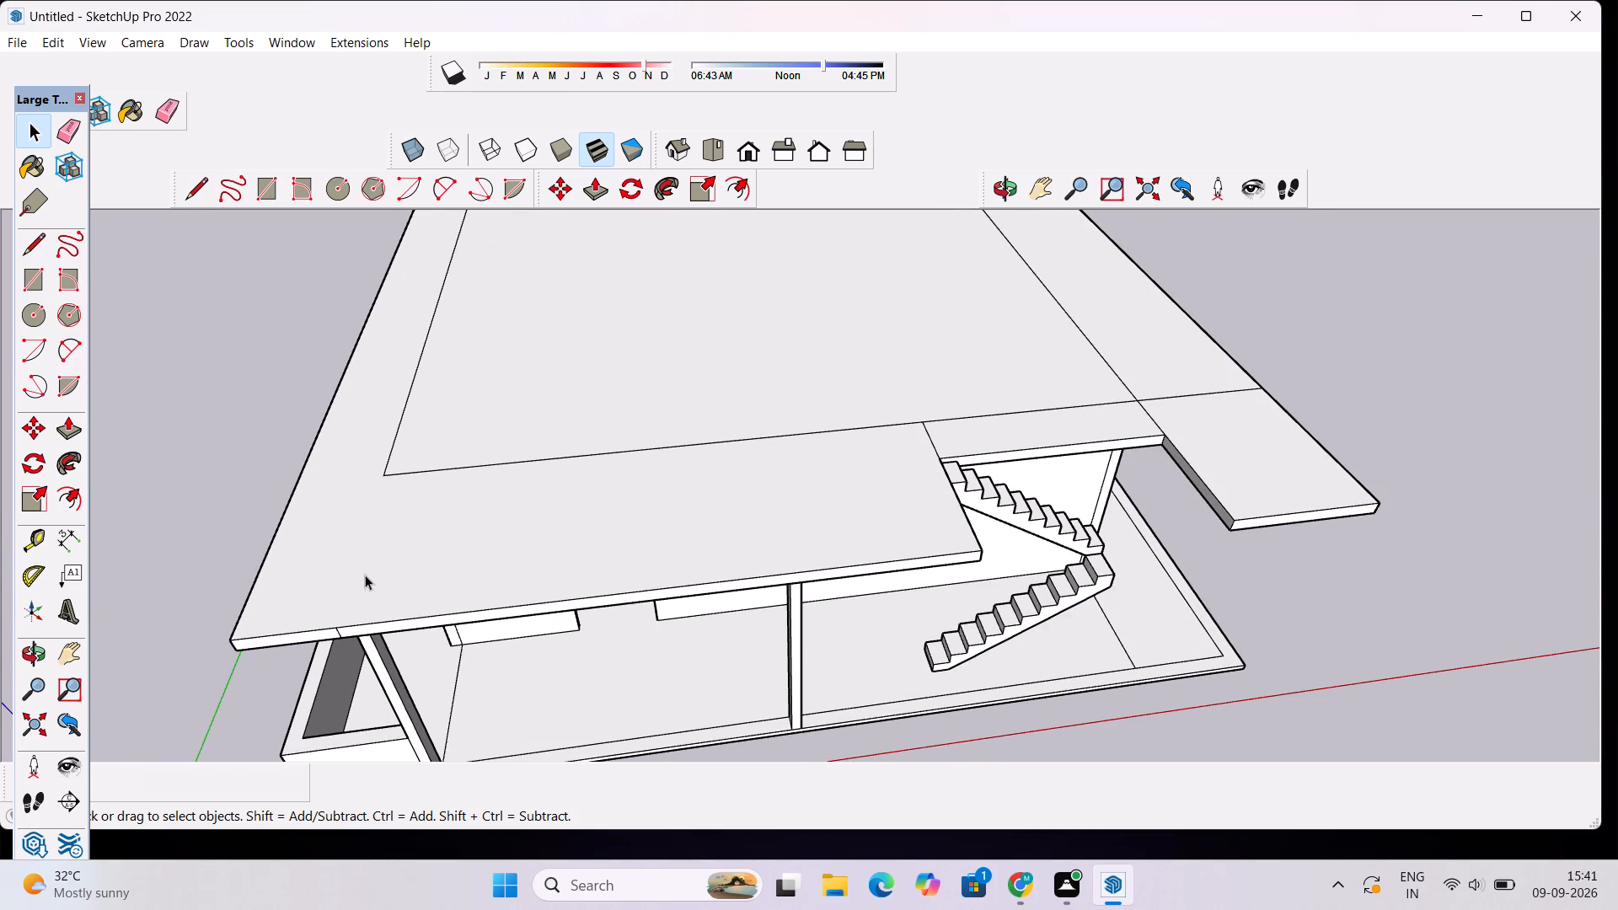
scroll(373, 586, "down", 2)
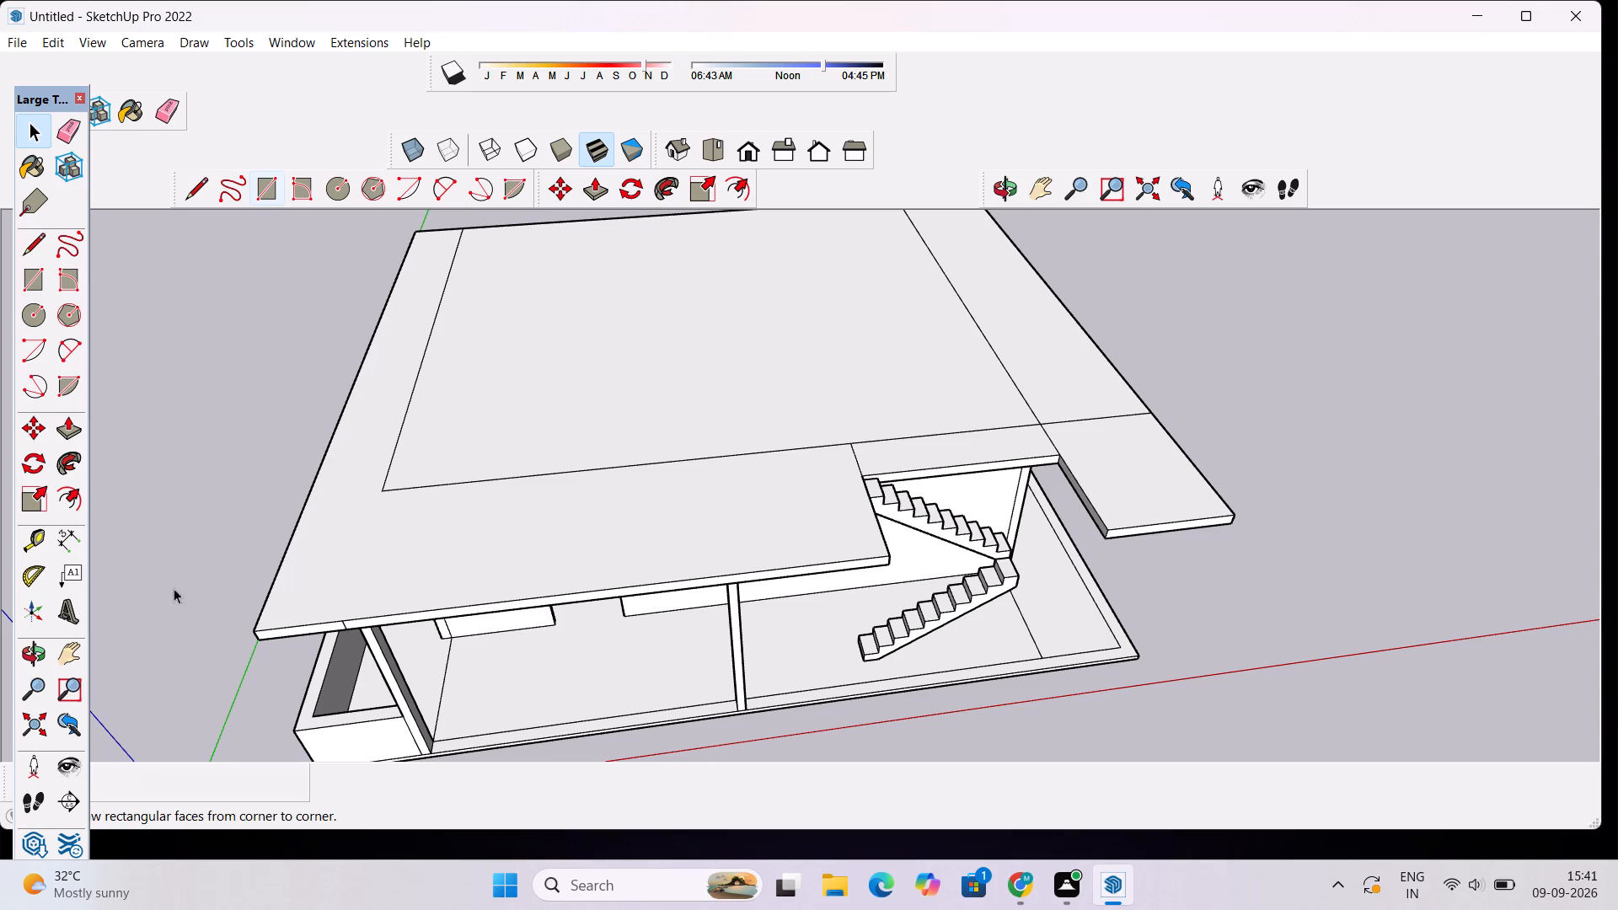
left_click(35, 538)
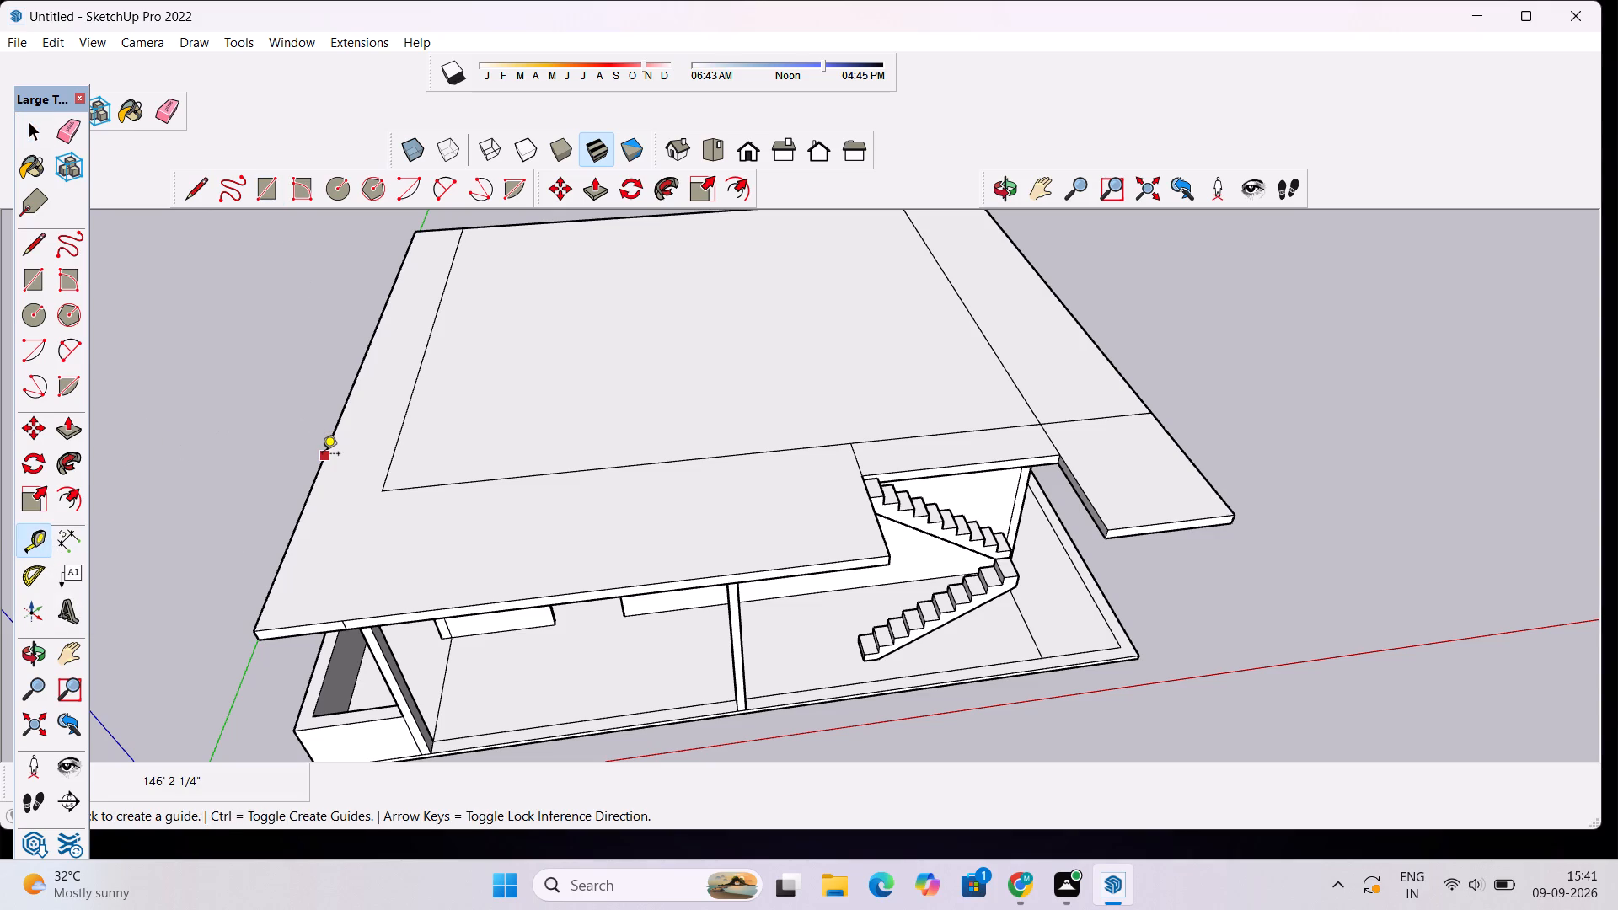
left_click(322, 455)
left_click(351, 457)
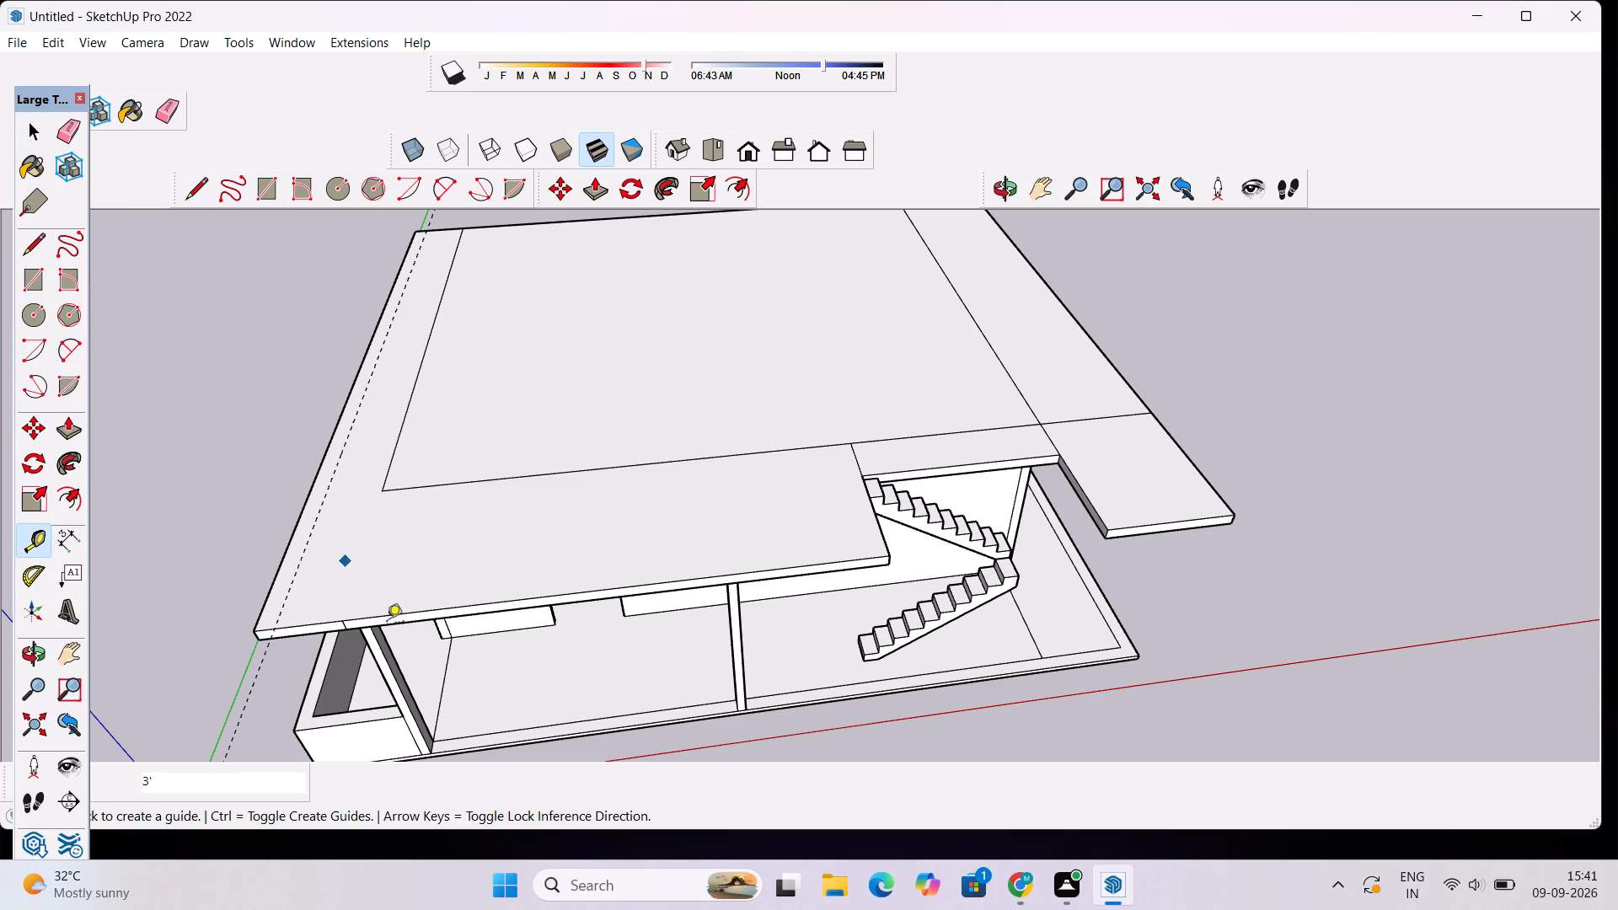
left_click(437, 612)
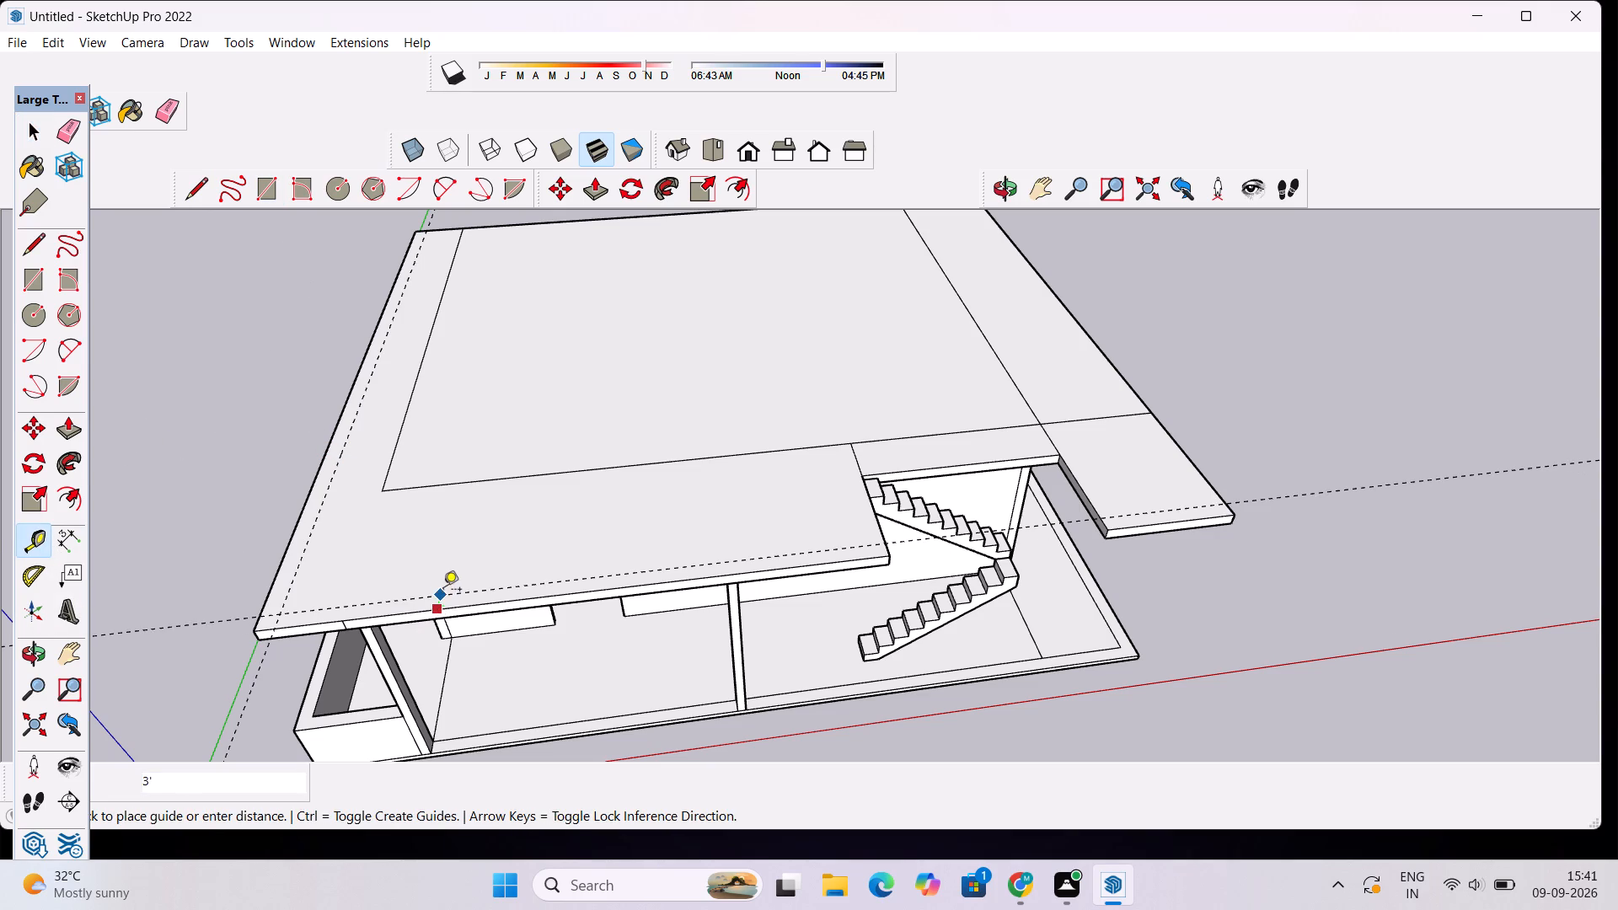
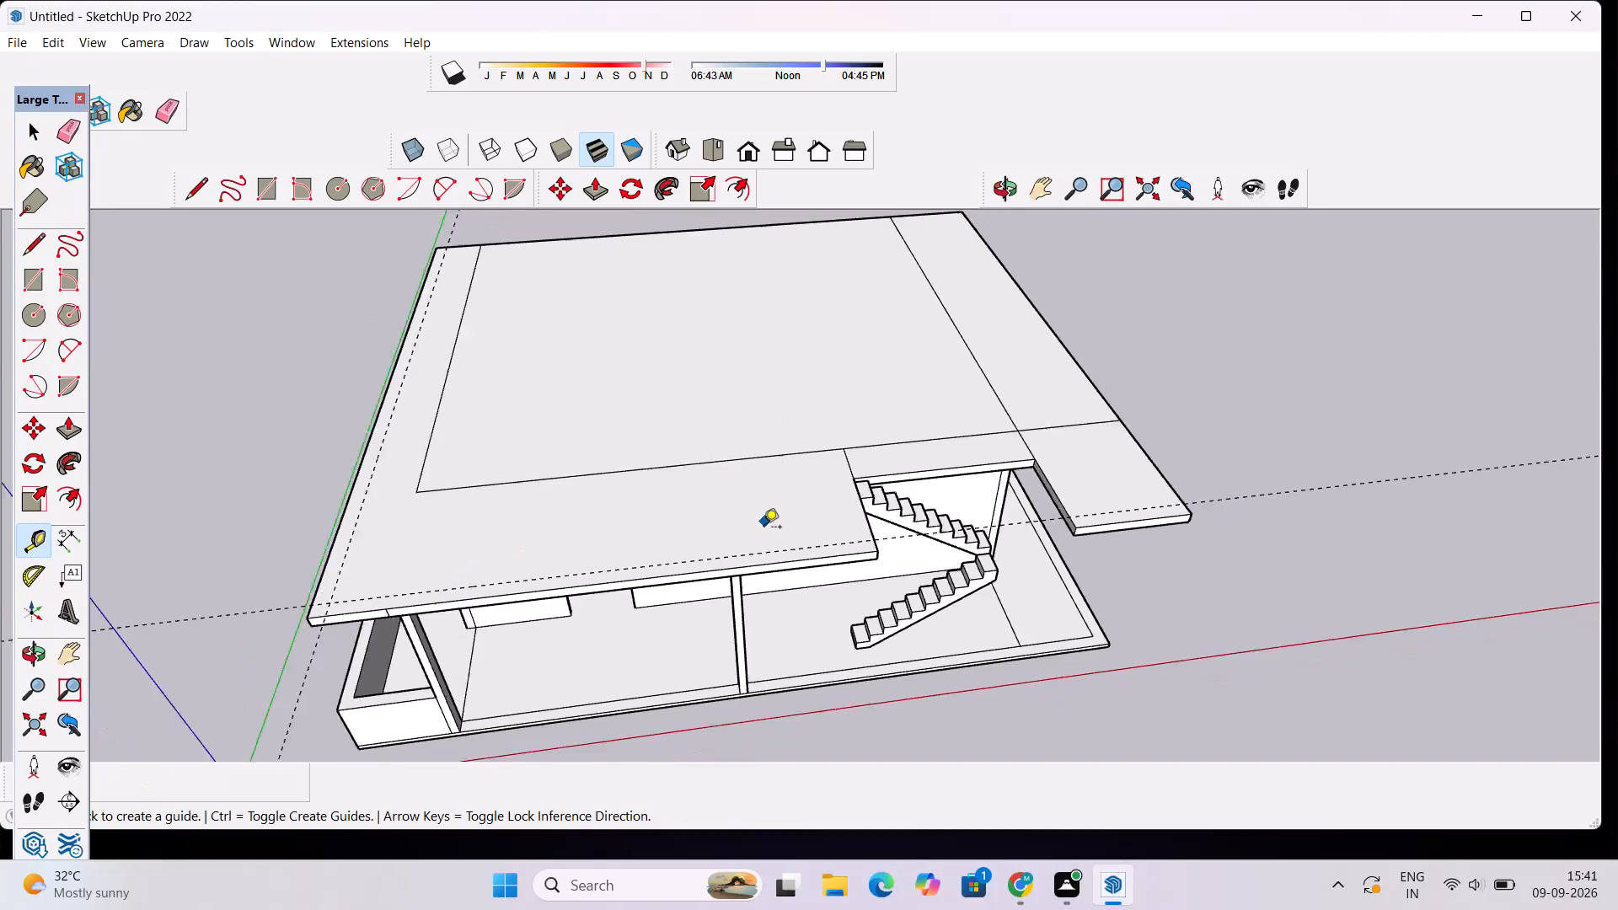
Place guide lines on the slab's top 3' in from the side edge nearest the stairs and 3' in from the back edge.
scroll(688, 253, "up", 3)
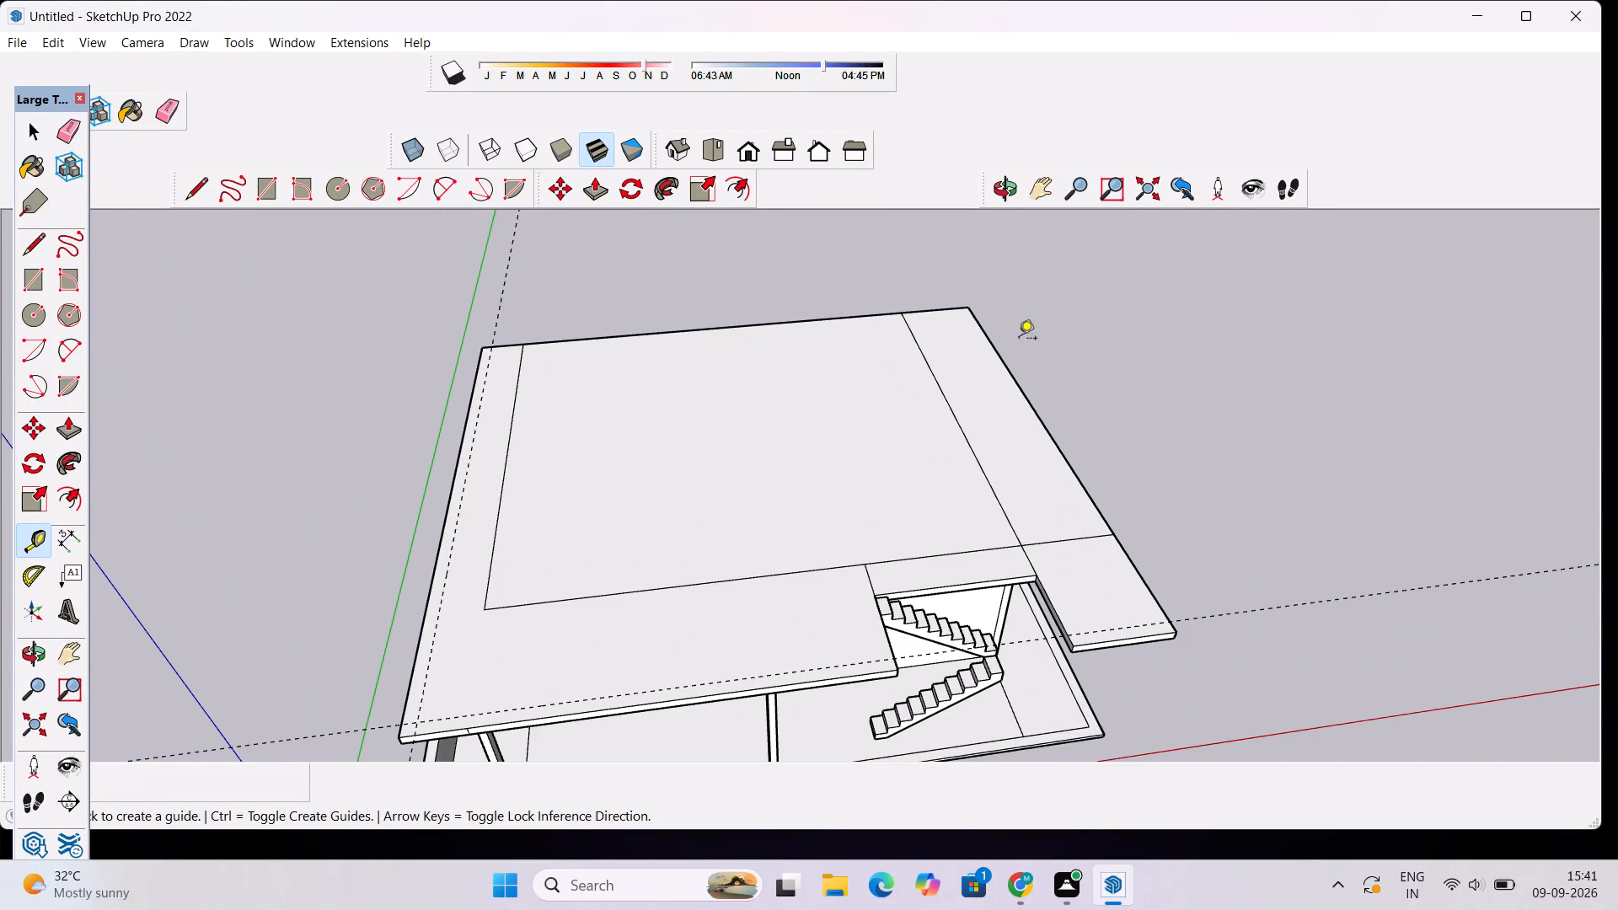
left_click(1066, 462)
left_click(1046, 473)
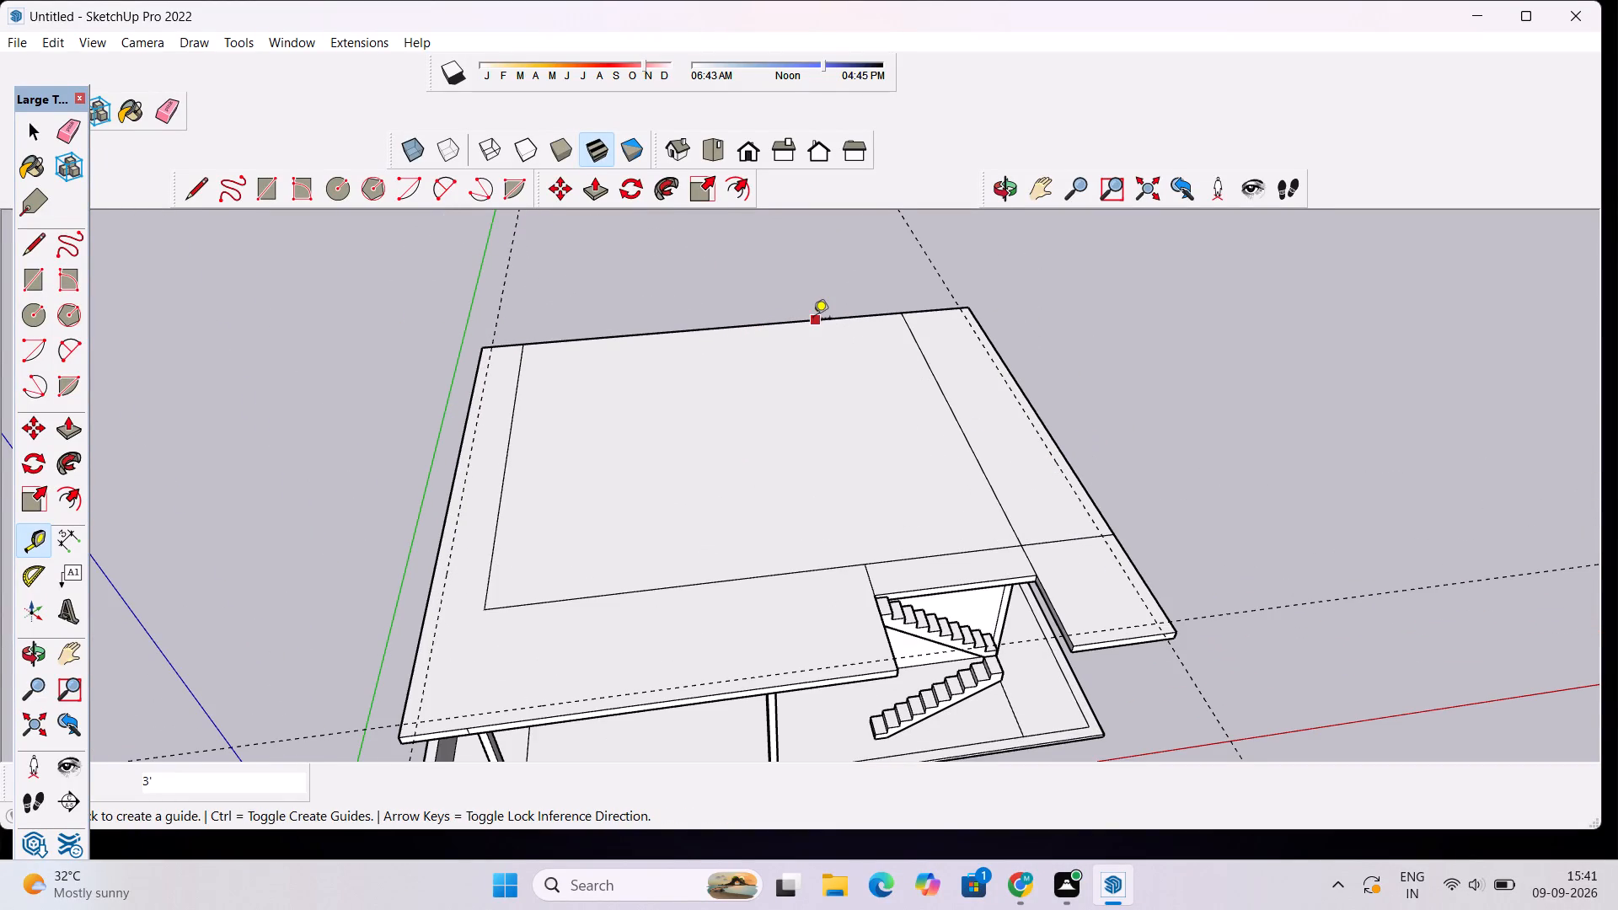
left_click(806, 319)
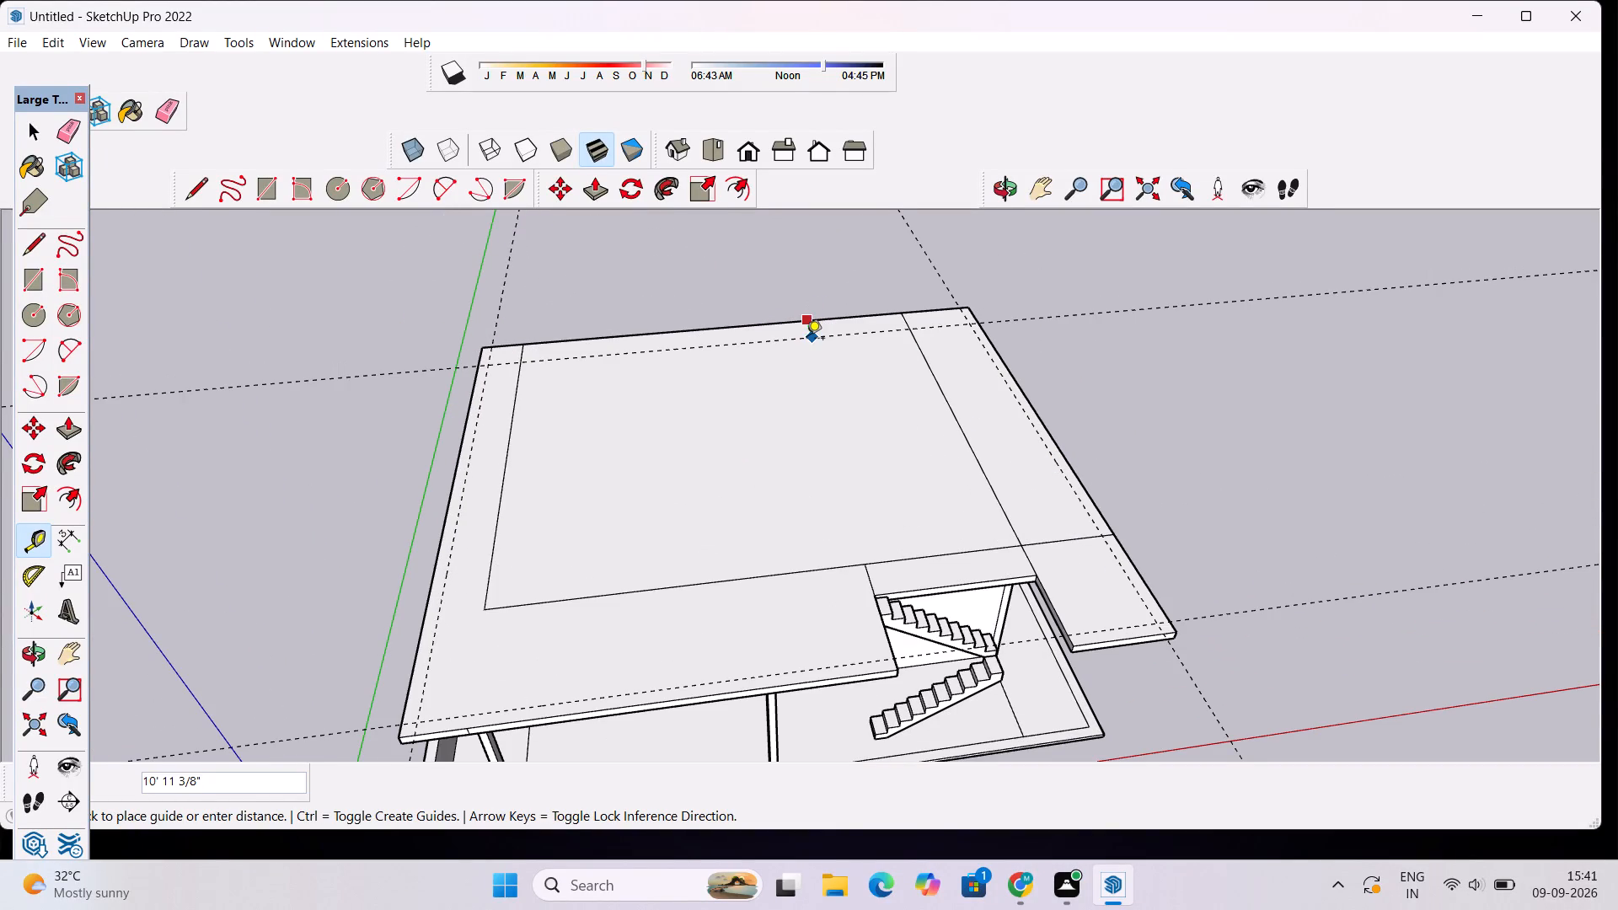
scroll(809, 337, "up", 5)
left_click(809, 337)
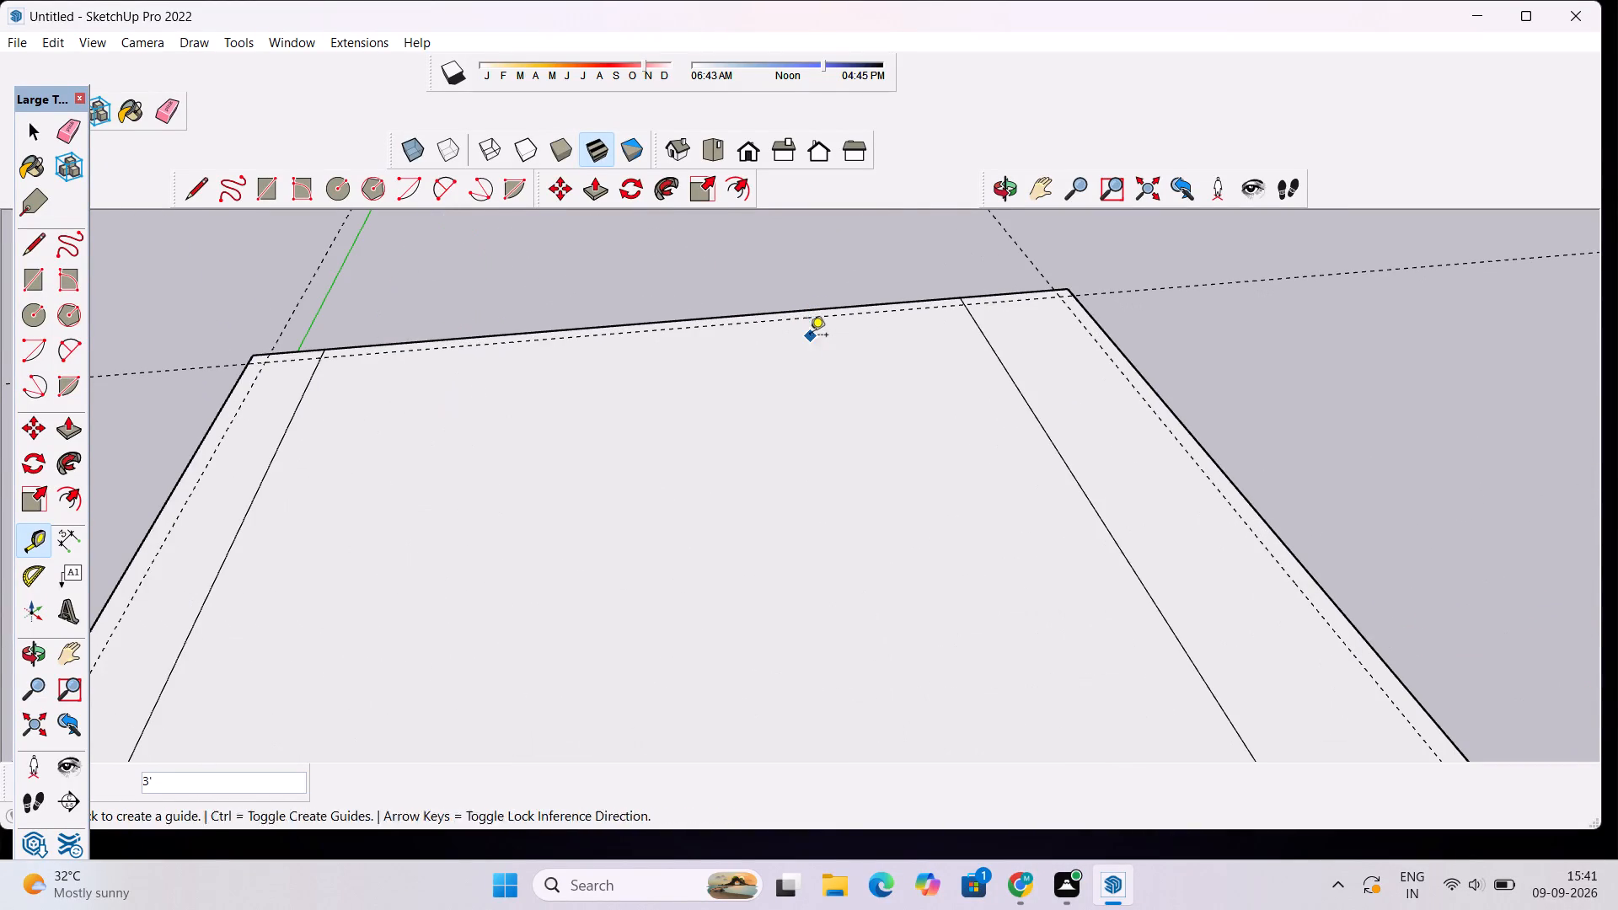
key("space")
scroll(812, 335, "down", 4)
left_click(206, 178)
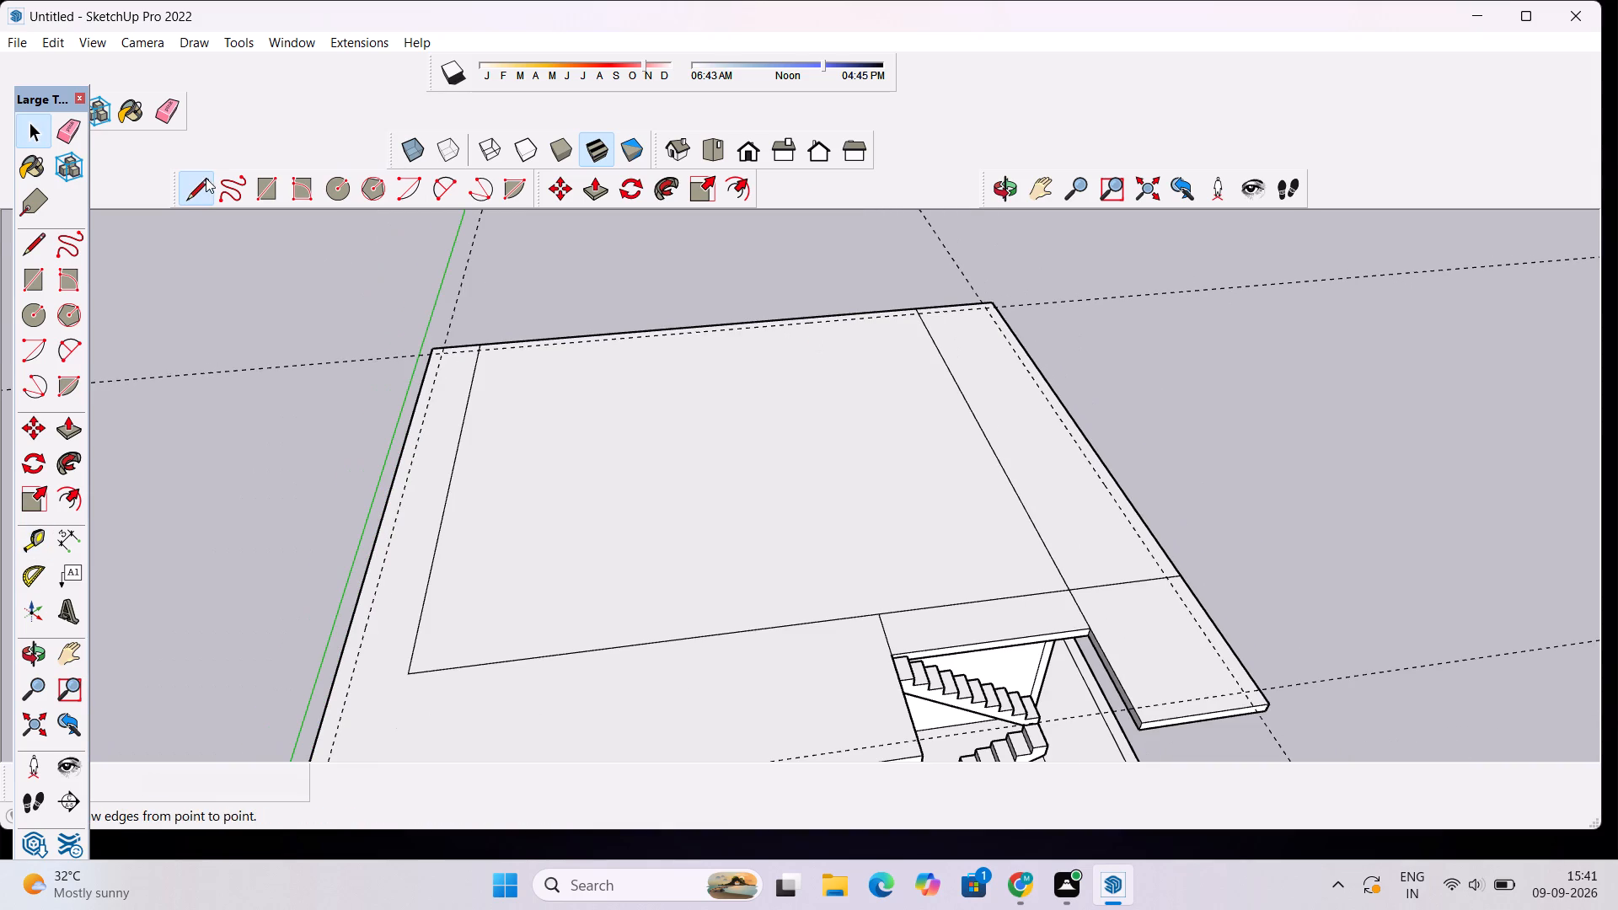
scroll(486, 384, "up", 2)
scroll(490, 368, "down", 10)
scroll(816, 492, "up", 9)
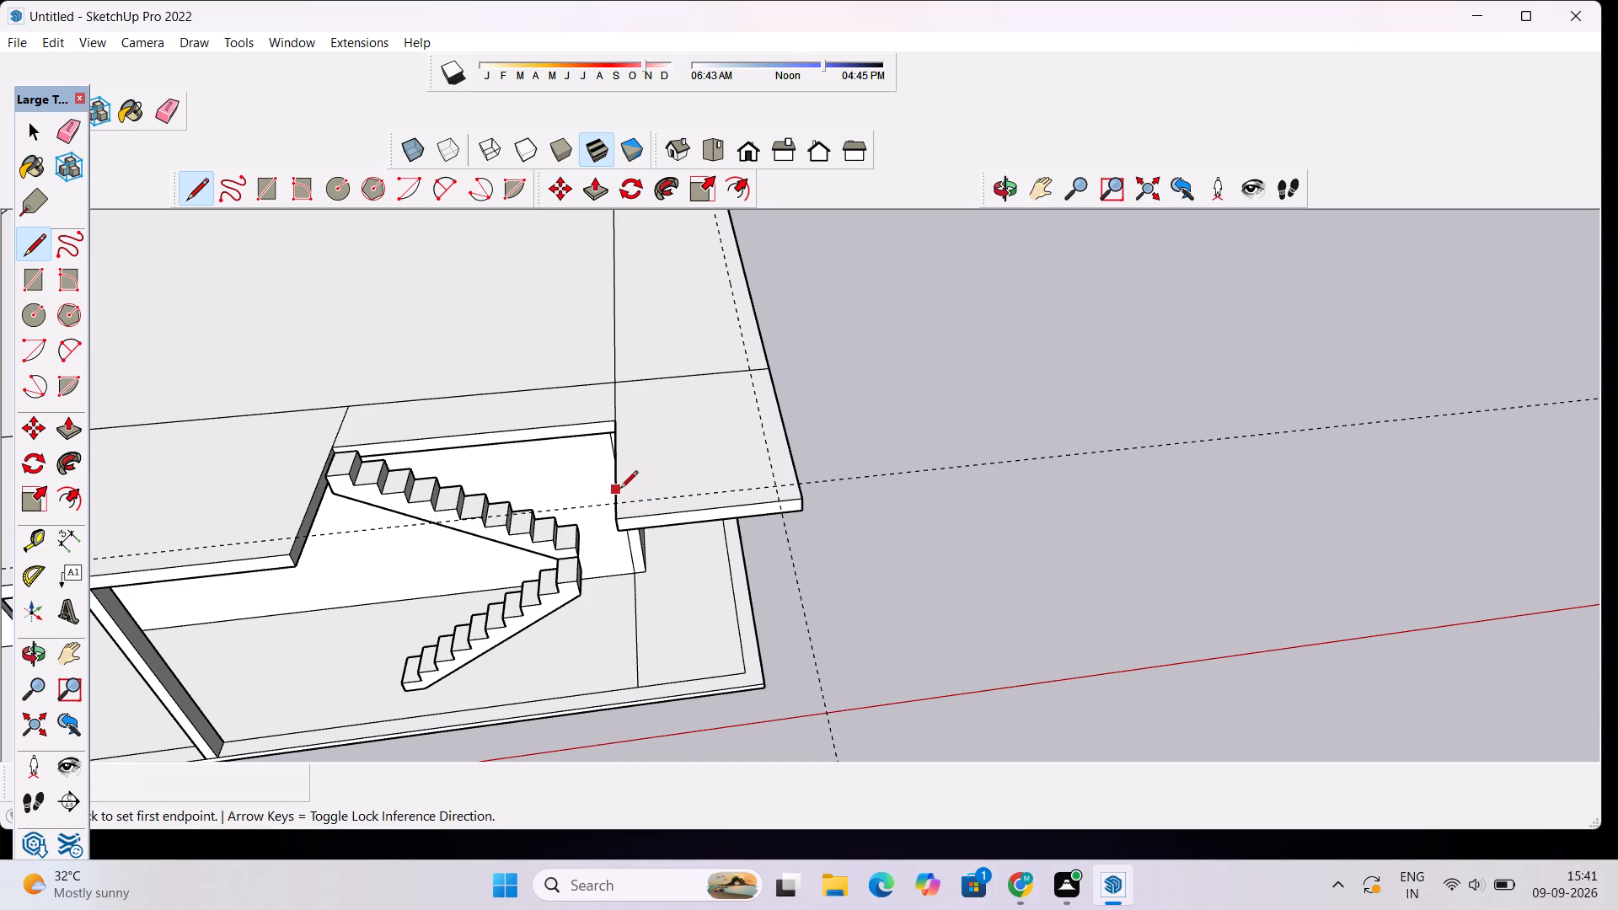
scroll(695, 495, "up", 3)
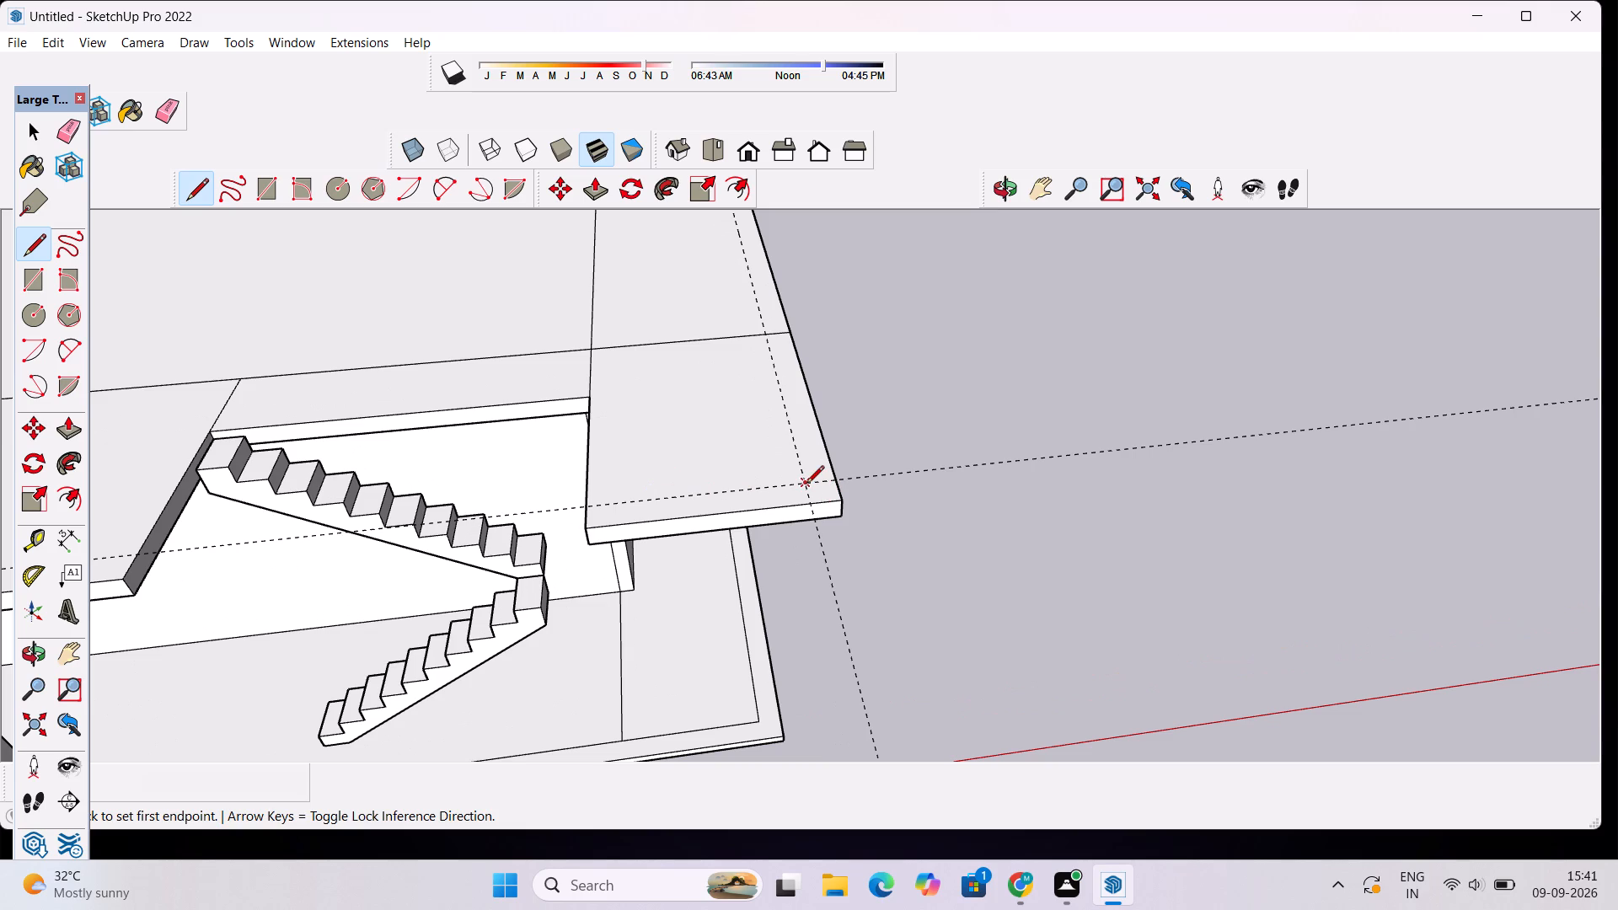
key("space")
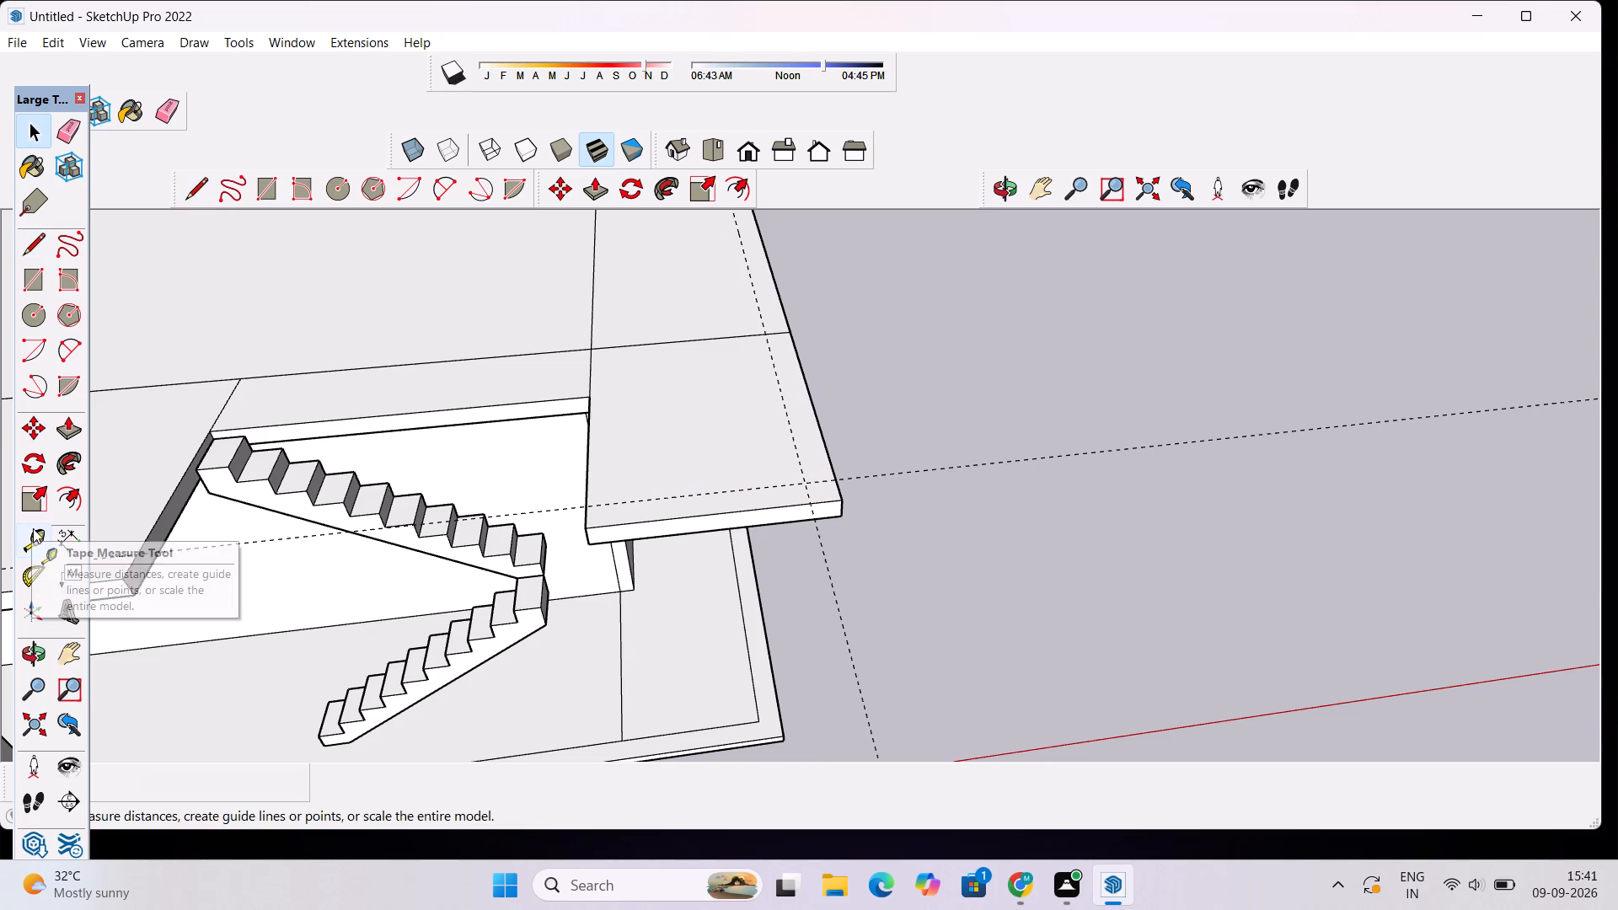
Place guide lines 3' out from the stair opening's side edge by the projecting strip and 3' out from its back edge.
left_click(39, 535)
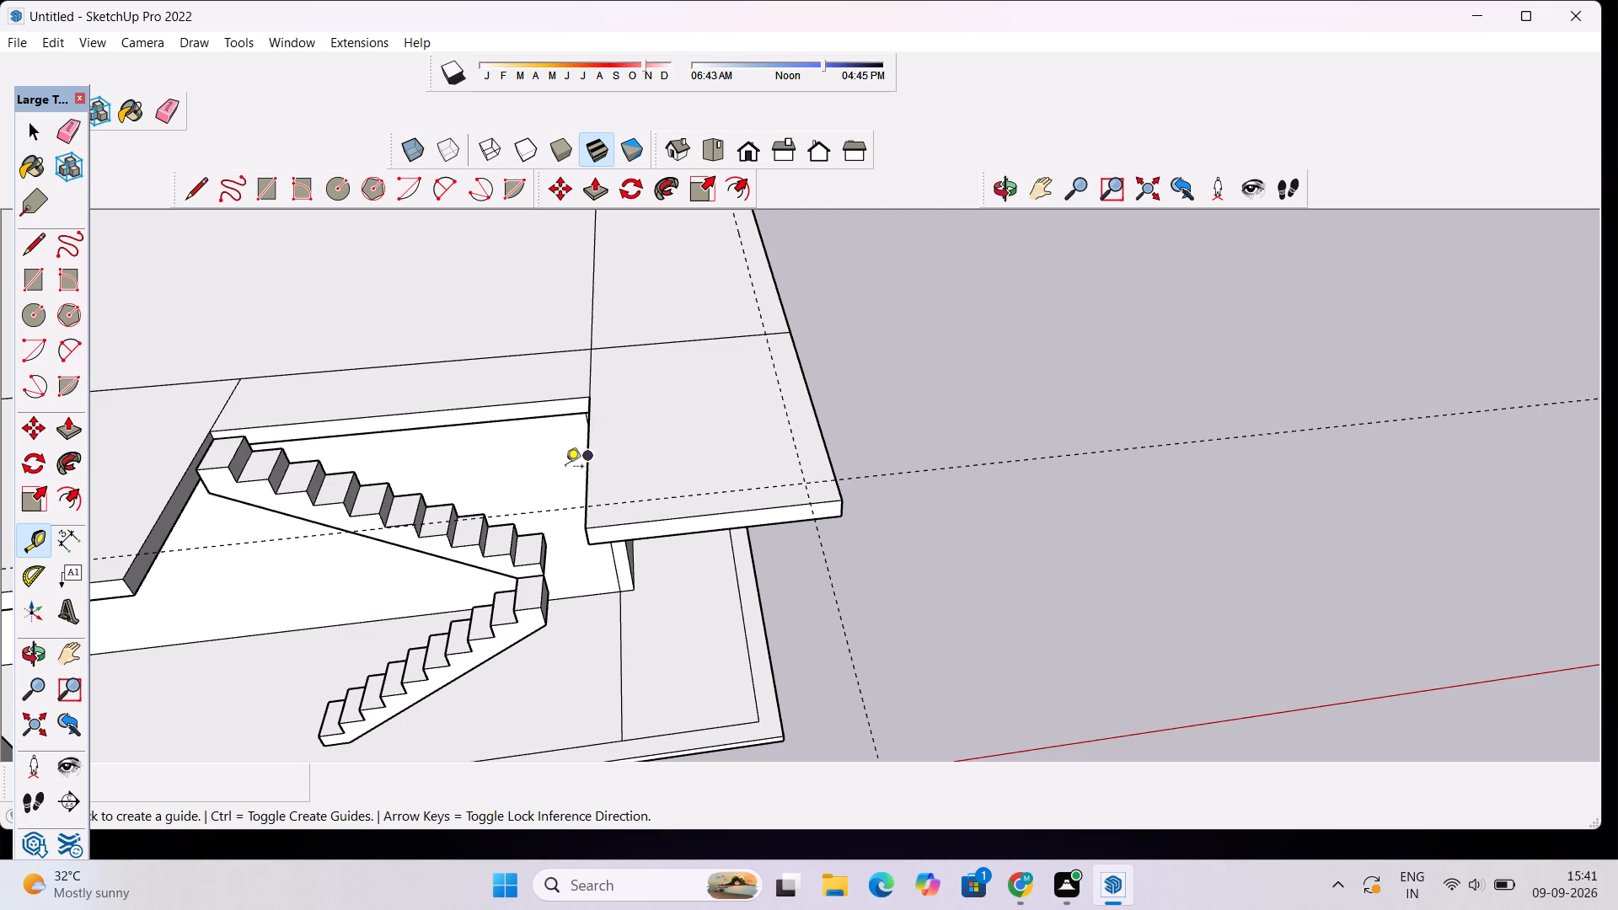
left_click(591, 458)
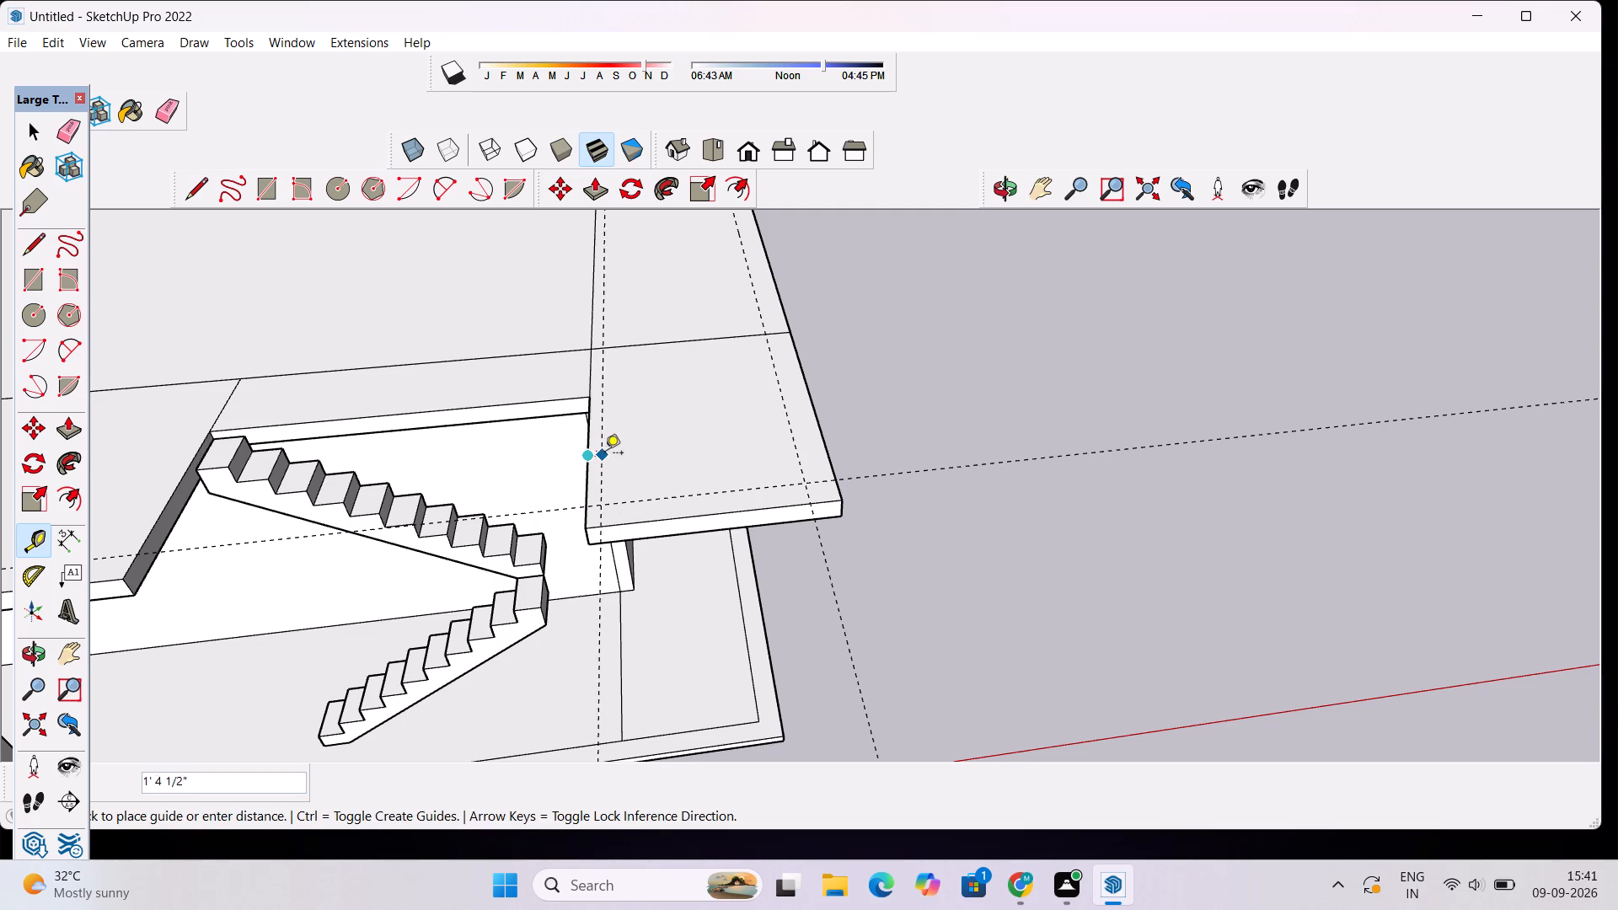
left_click(619, 454)
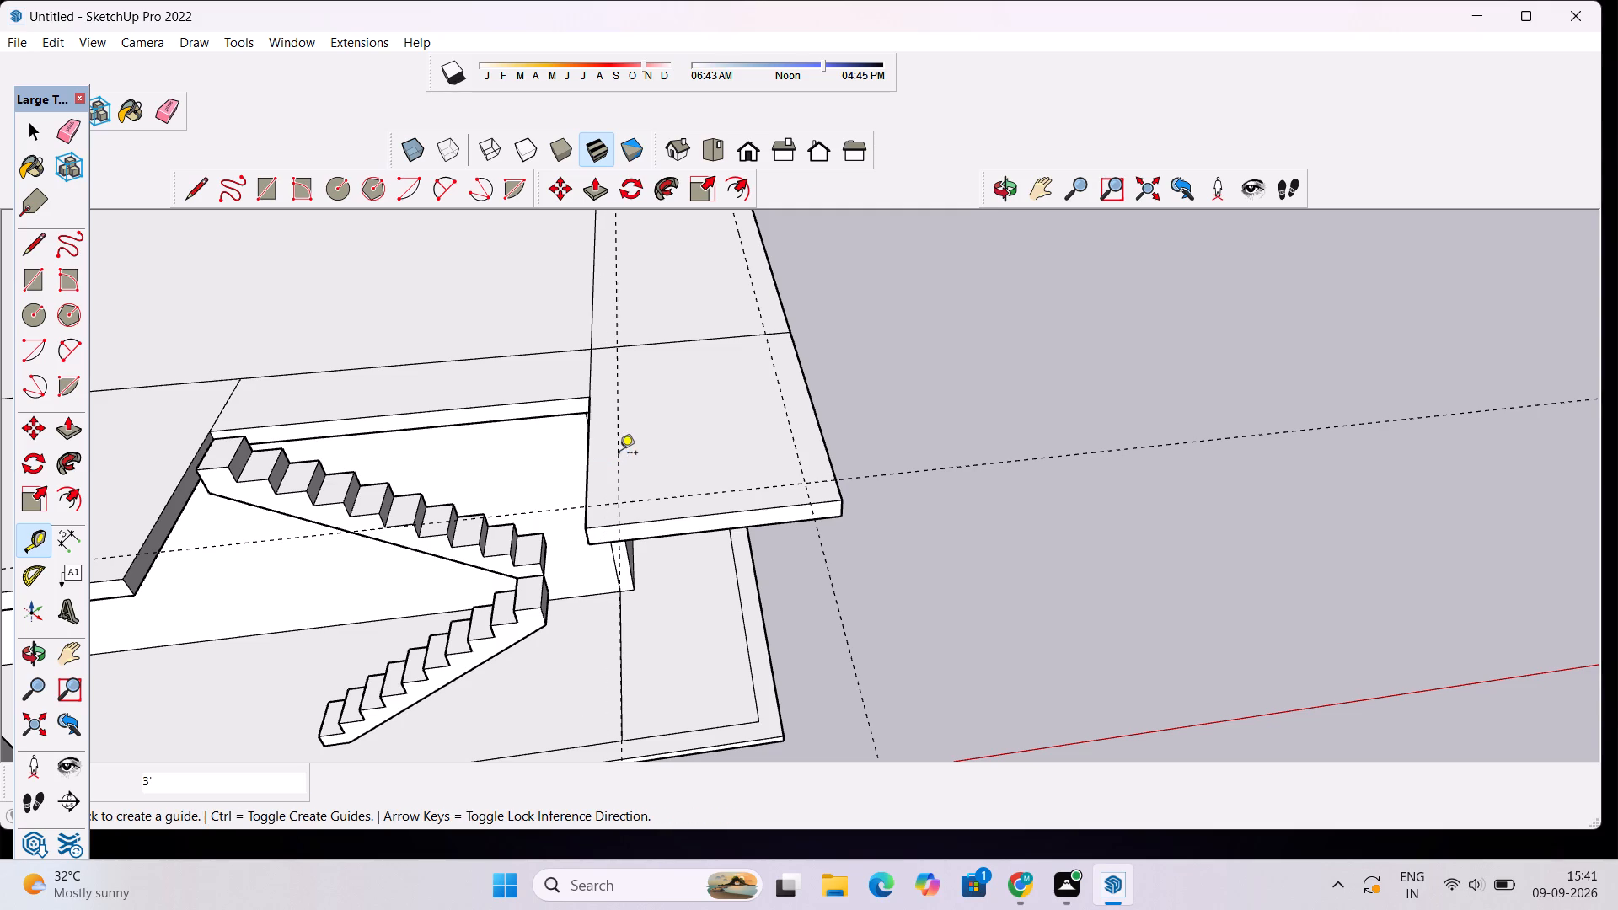
scroll(620, 458, "down", 5)
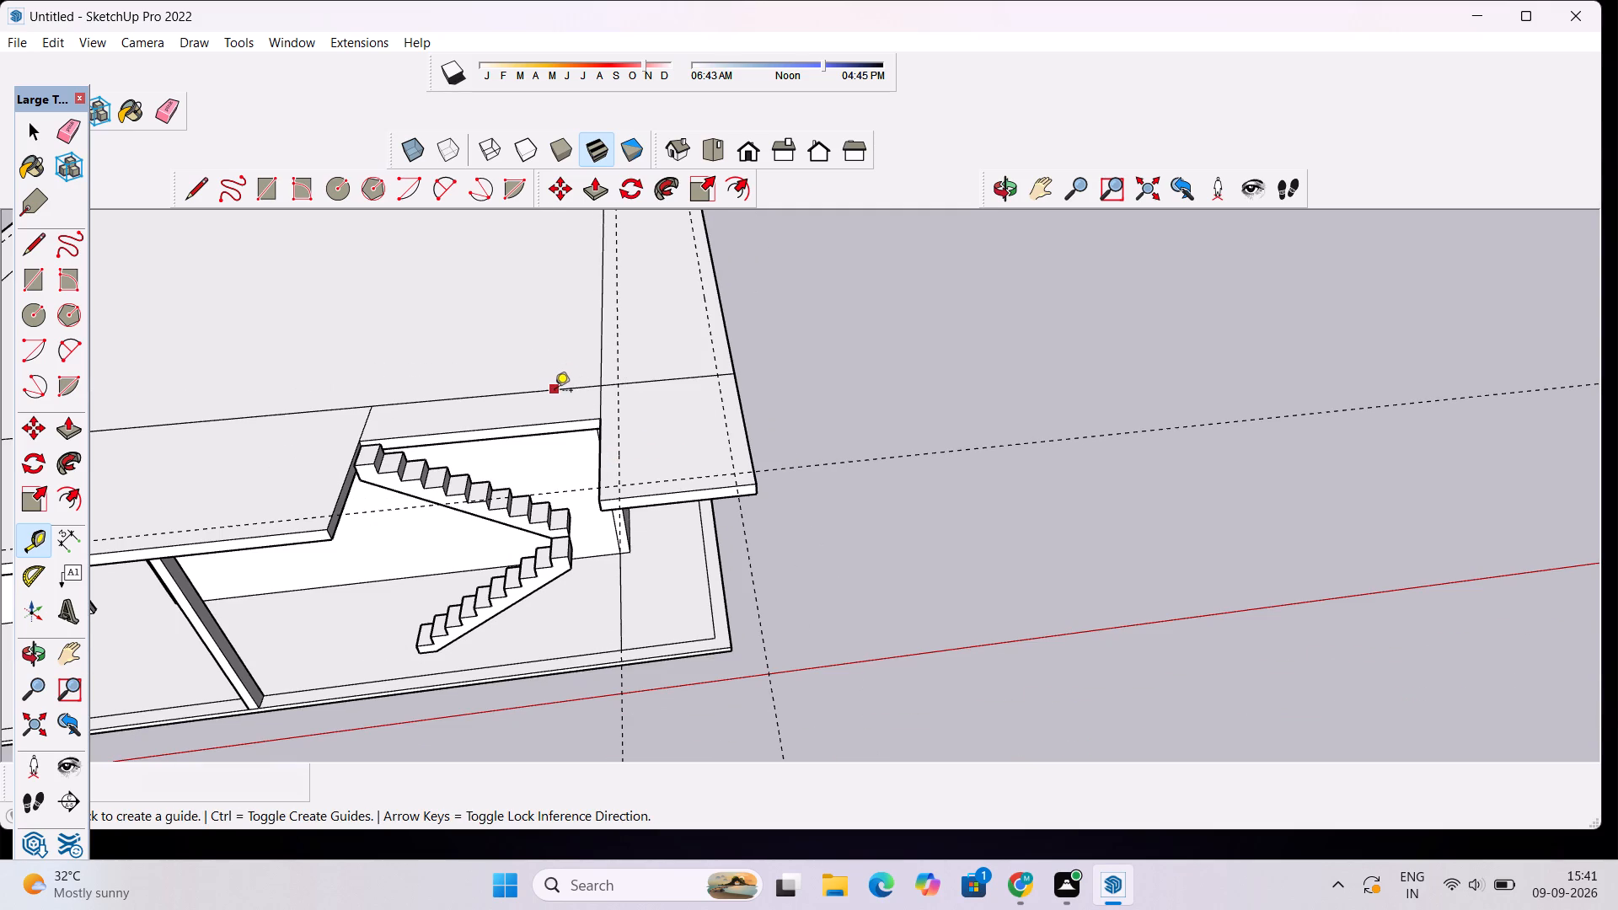
scroll(544, 432, "up", 2)
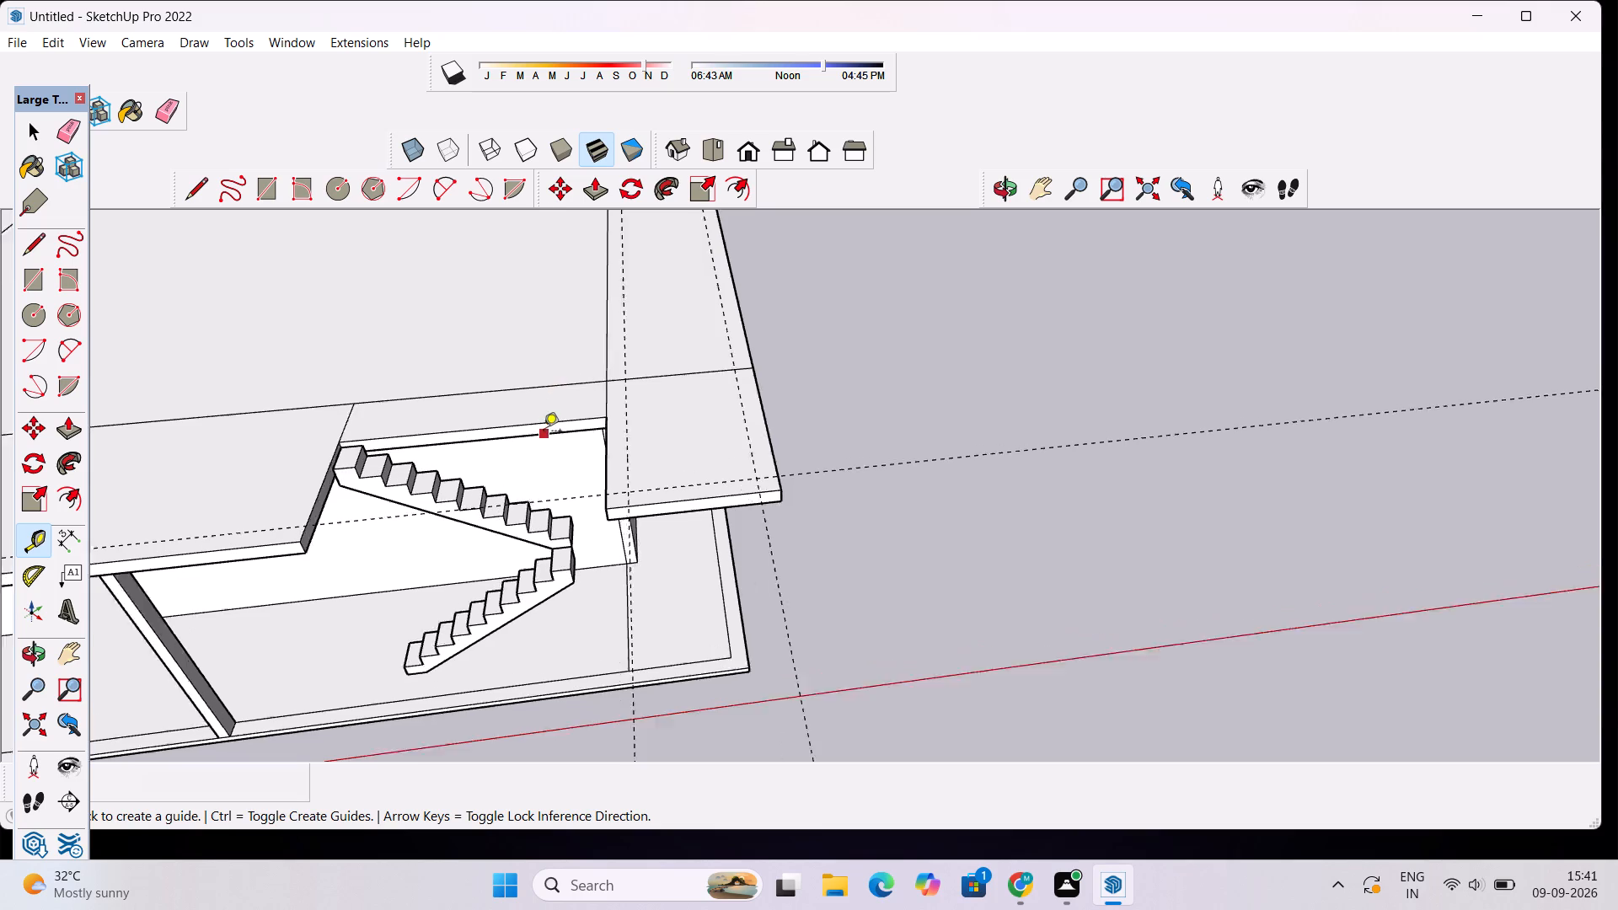
scroll(544, 432, "up", 1)
left_click(546, 420)
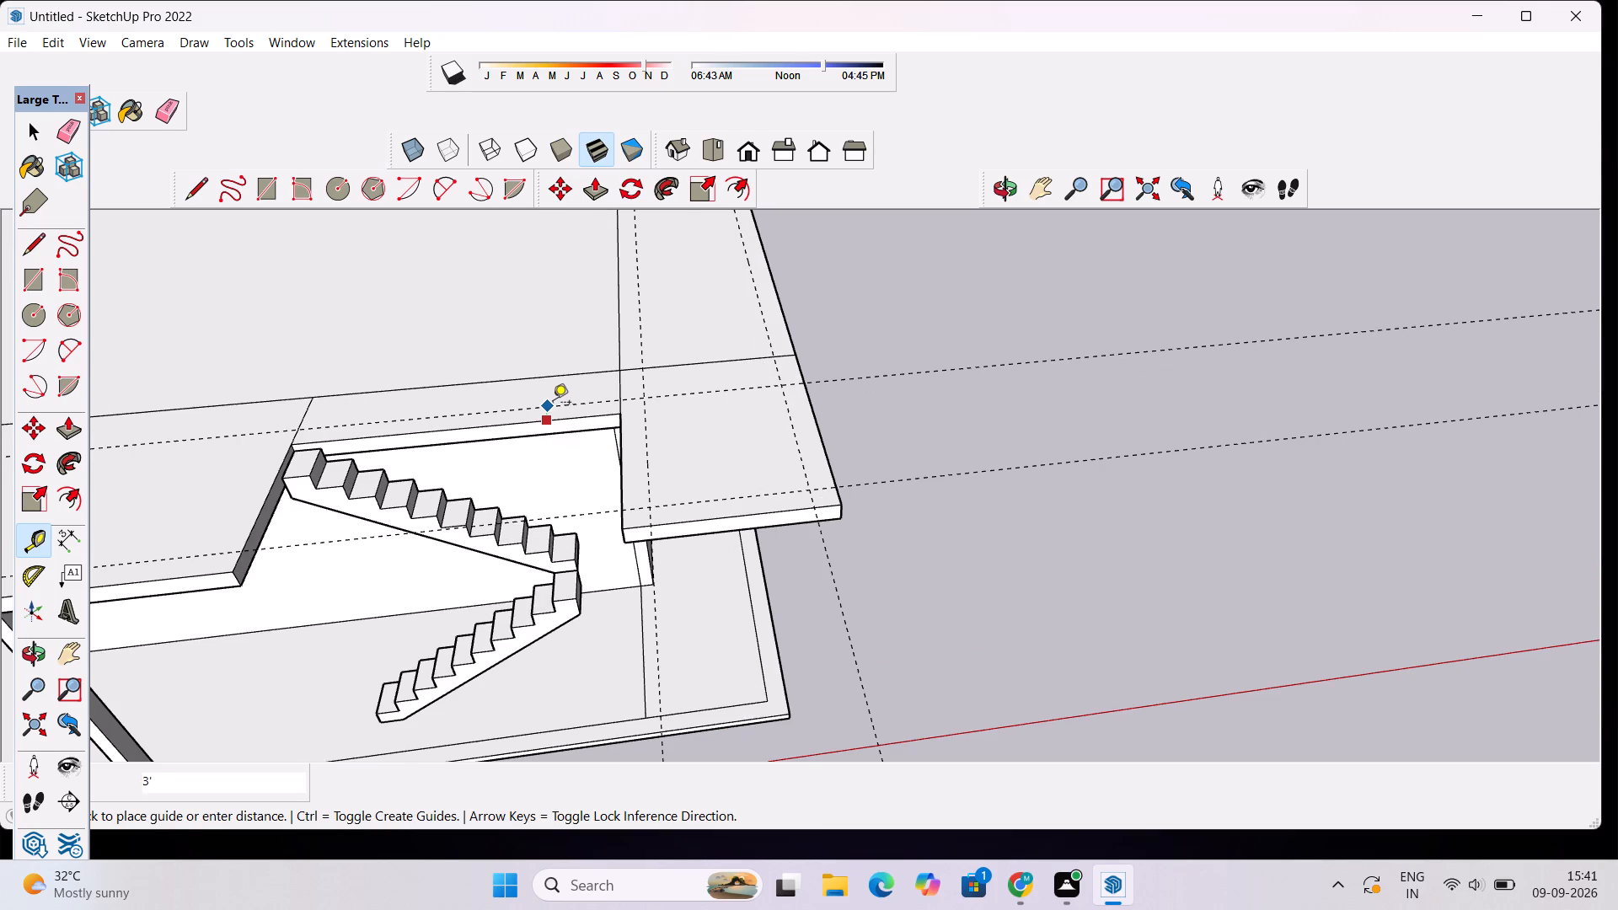
left_click(553, 404)
key("space")
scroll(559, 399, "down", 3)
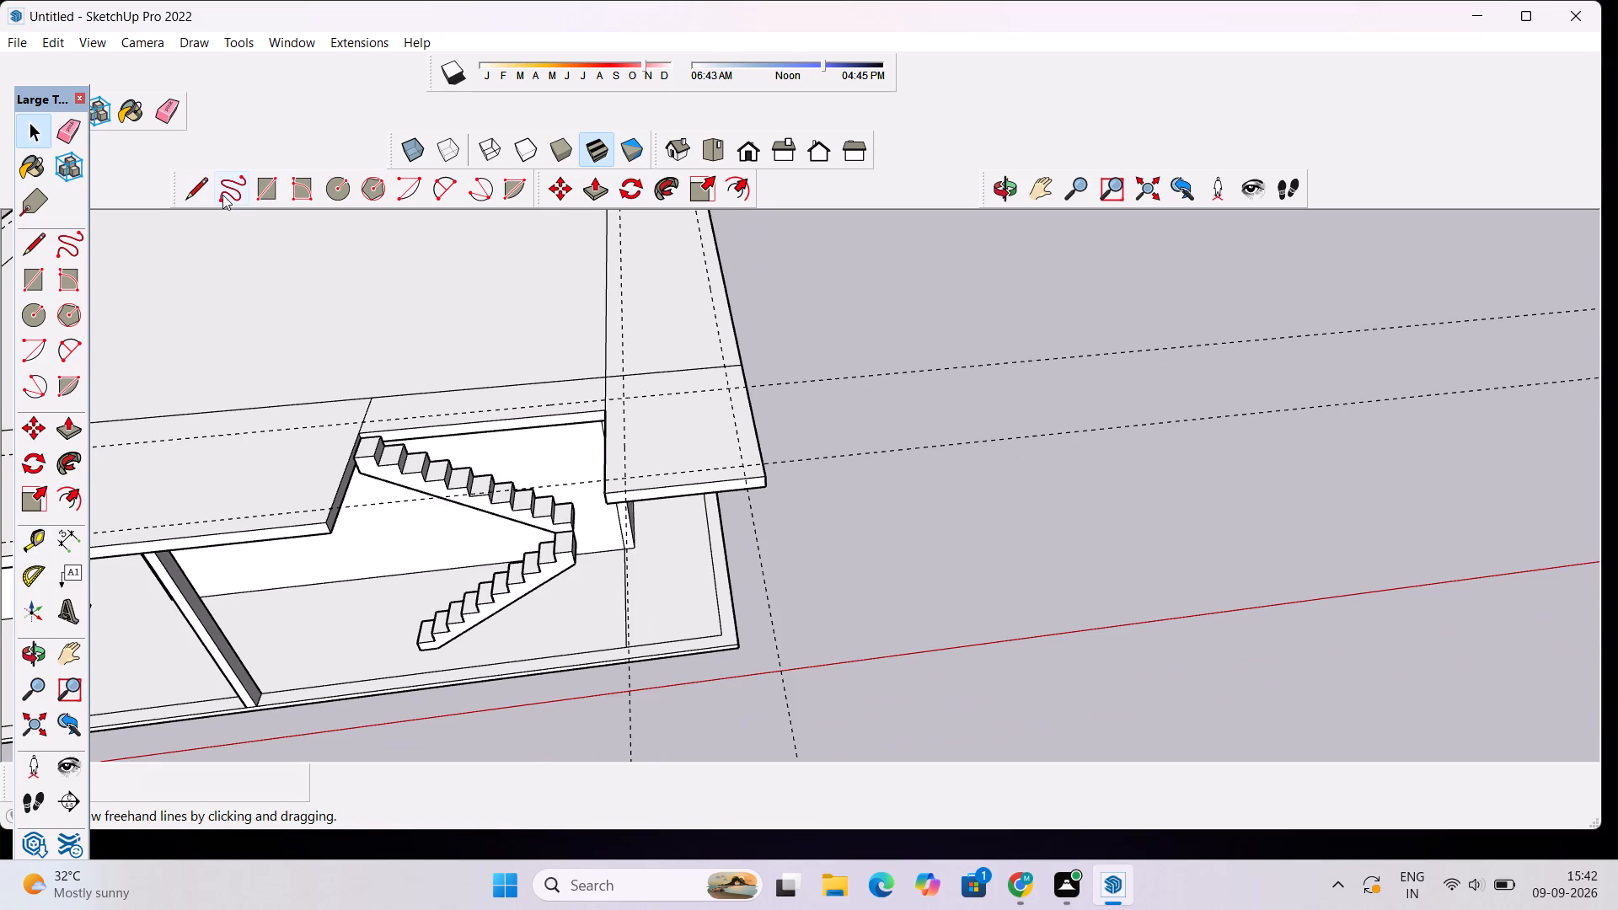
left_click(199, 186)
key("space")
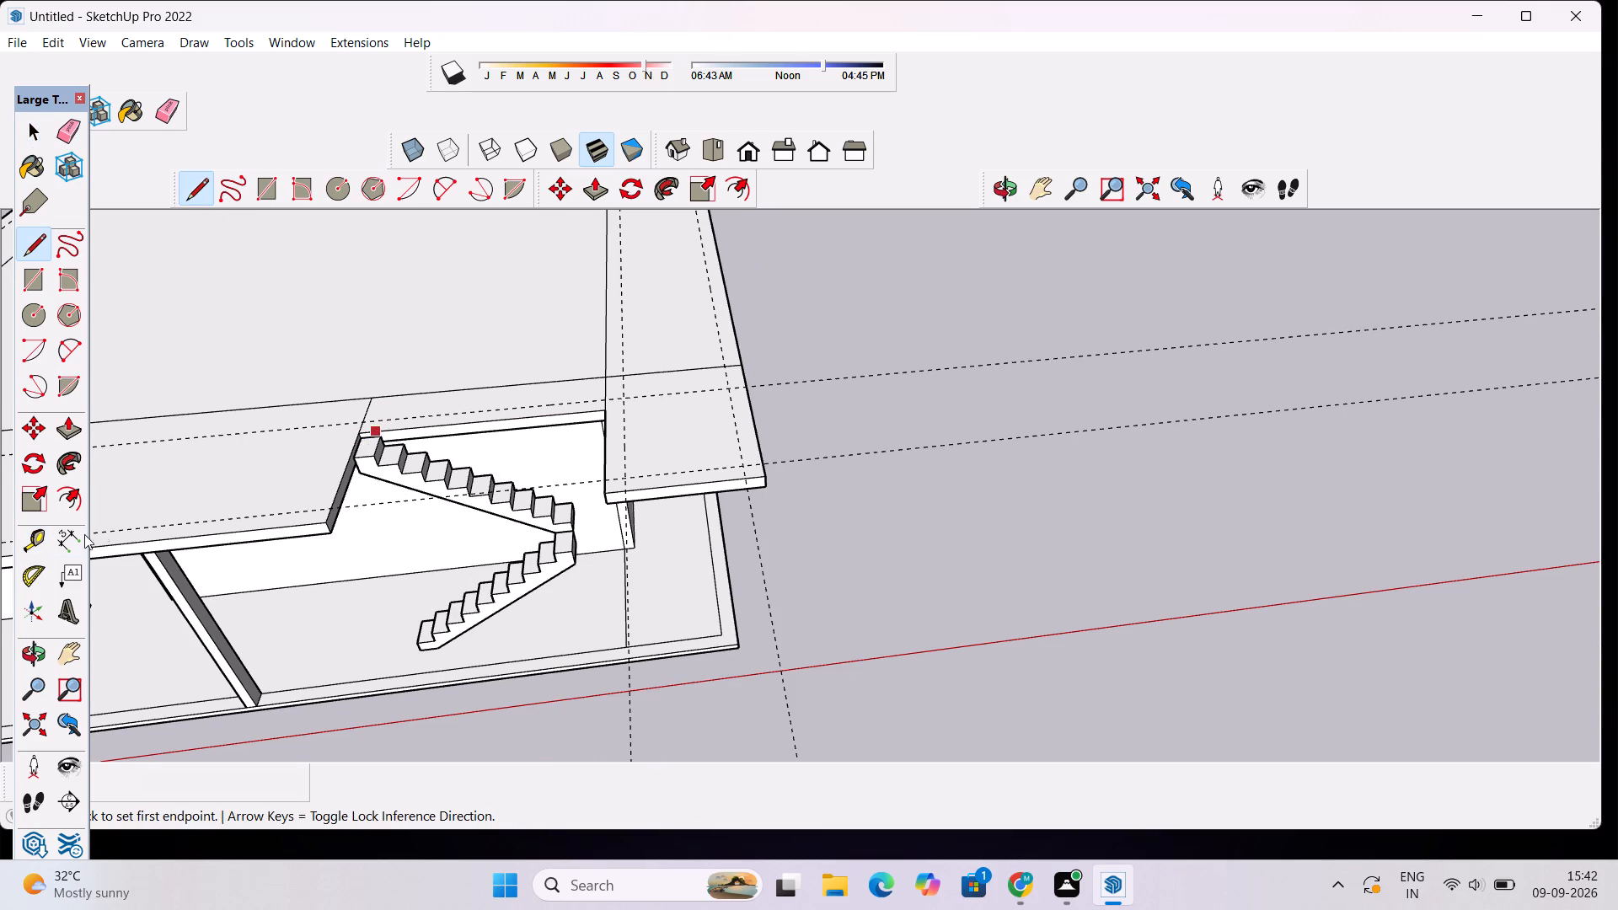
Place a guide line 3' out from the stair opening's other side edge, beside the top of the staircase.
left_click(37, 532)
left_click(346, 463)
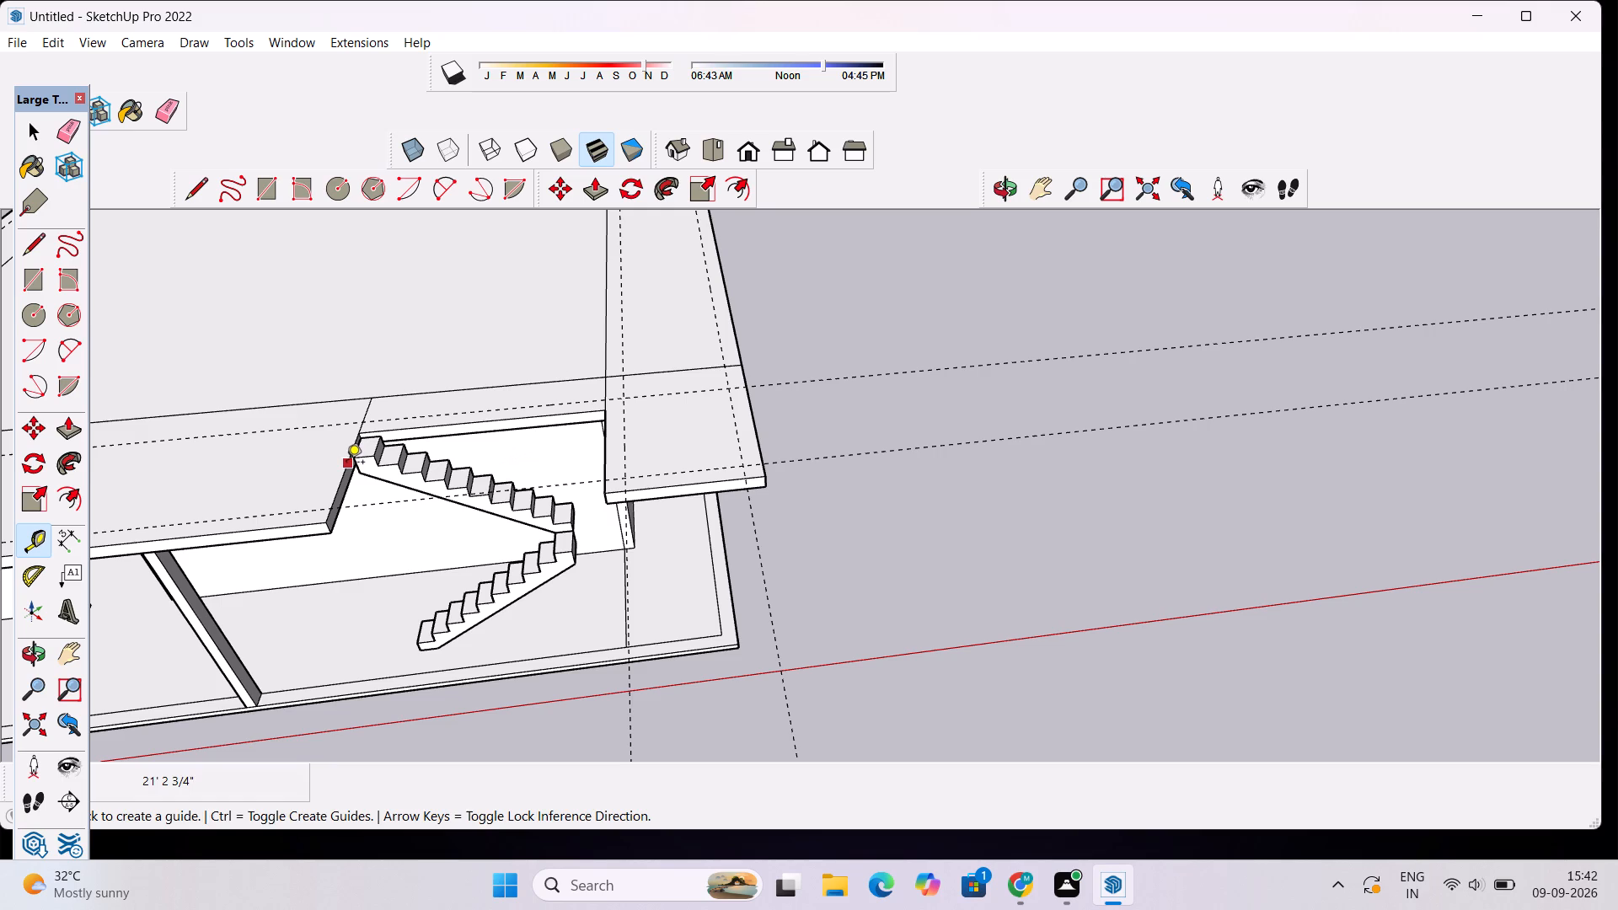
scroll(331, 473, "up", 4)
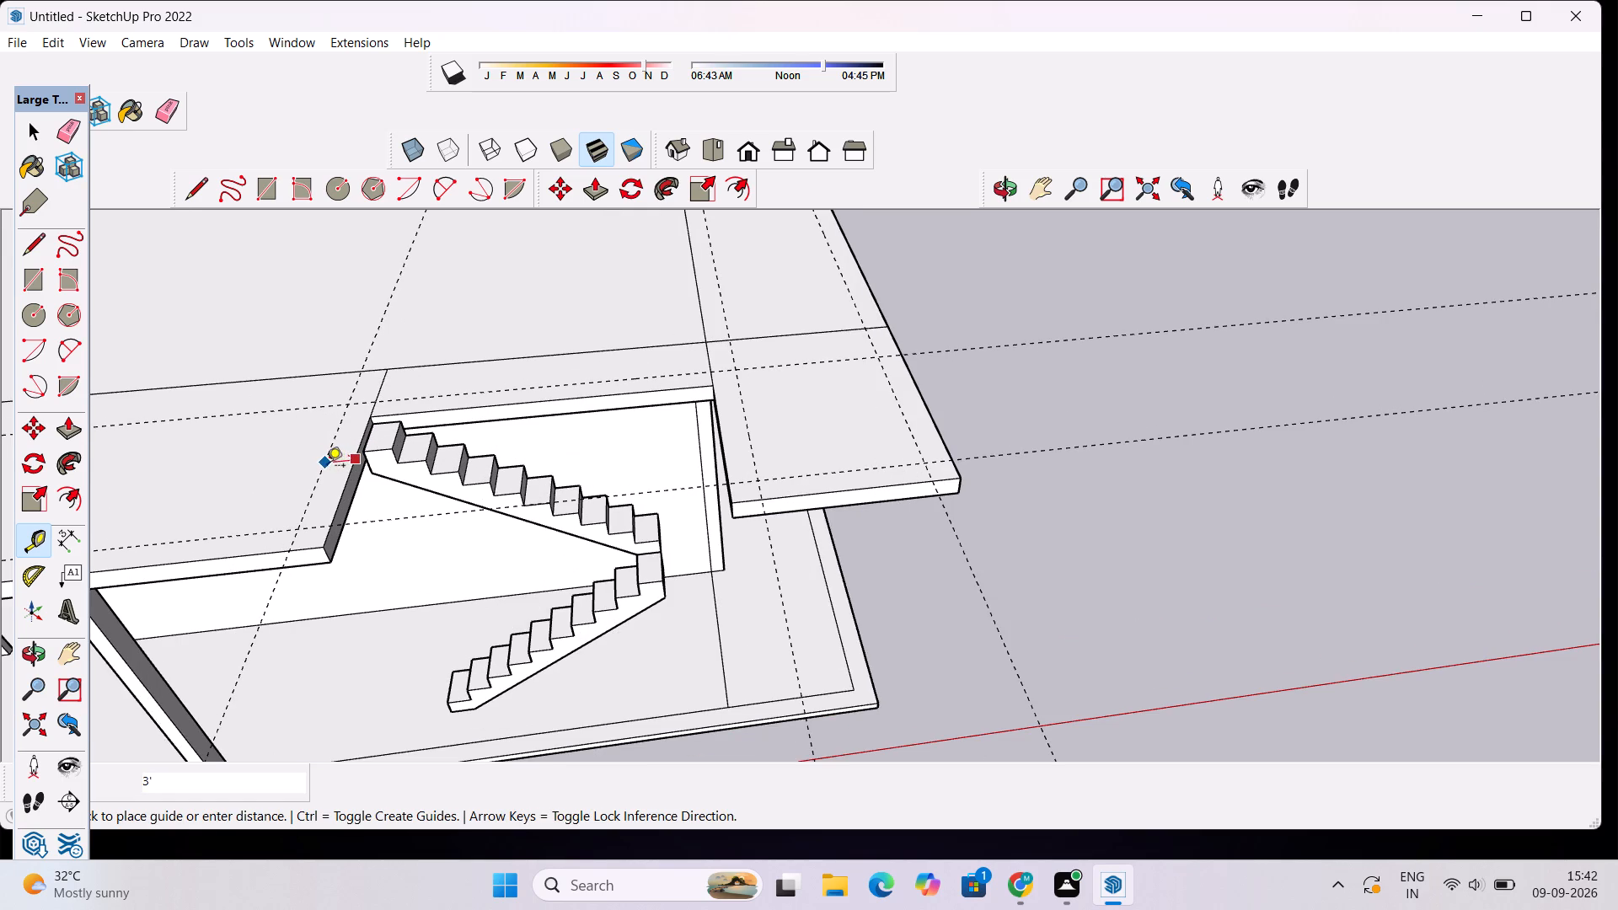
left_click(327, 467)
Place a guide line parallel to the guide behind the stair opening, about 8' 2" from it toward the front edge.
scroll(360, 405, "up", 3)
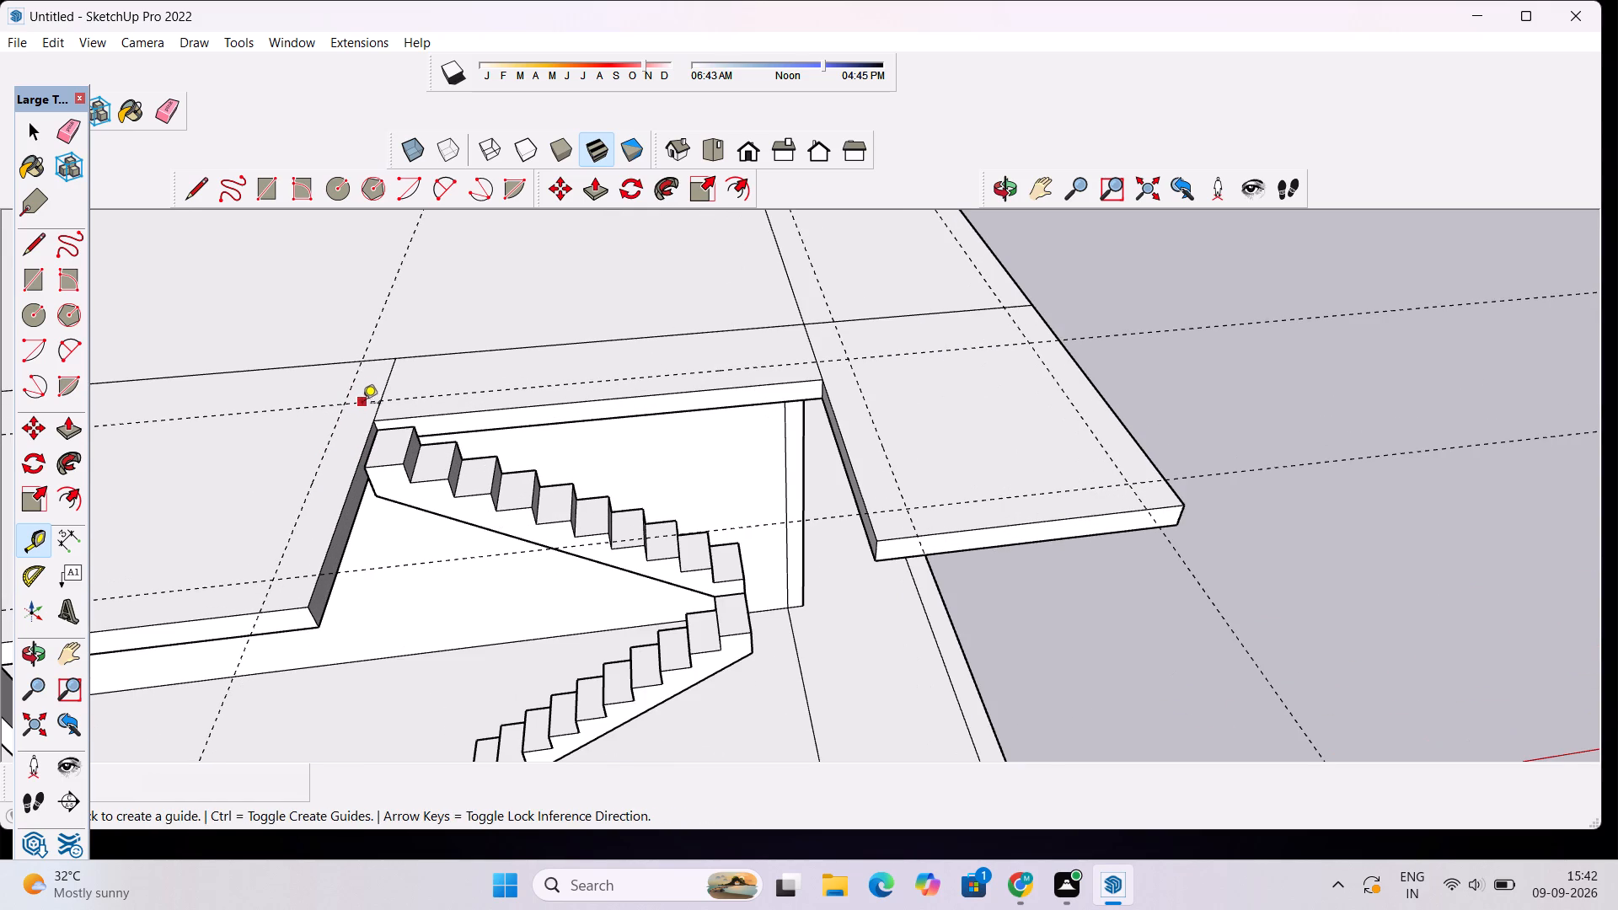
left_click(365, 406)
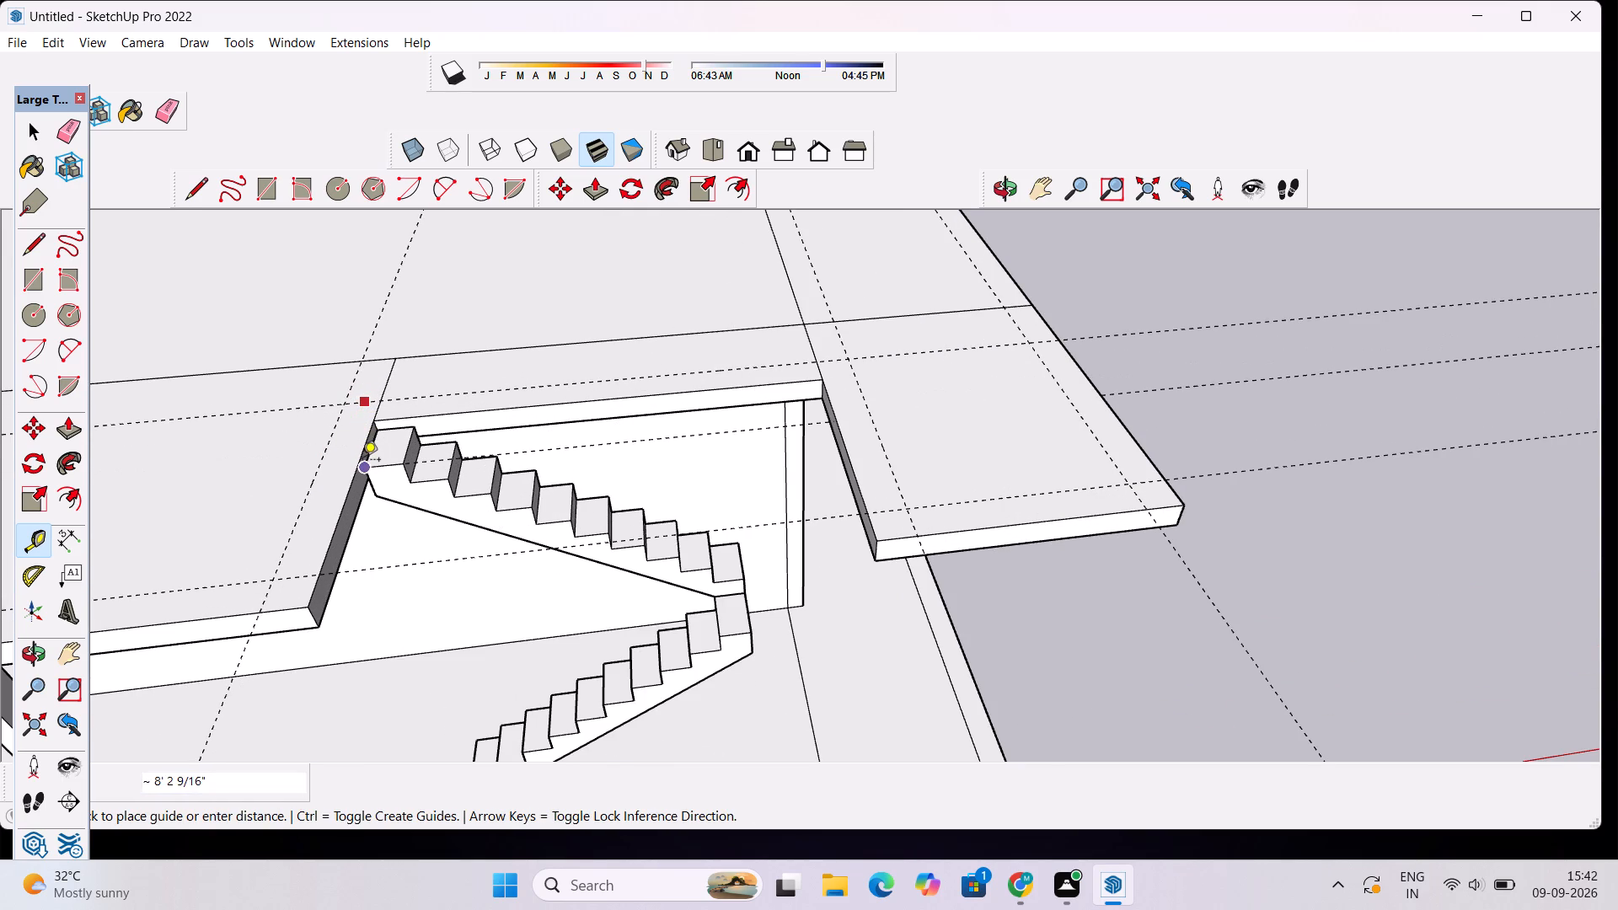
scroll(364, 467, "up", 7)
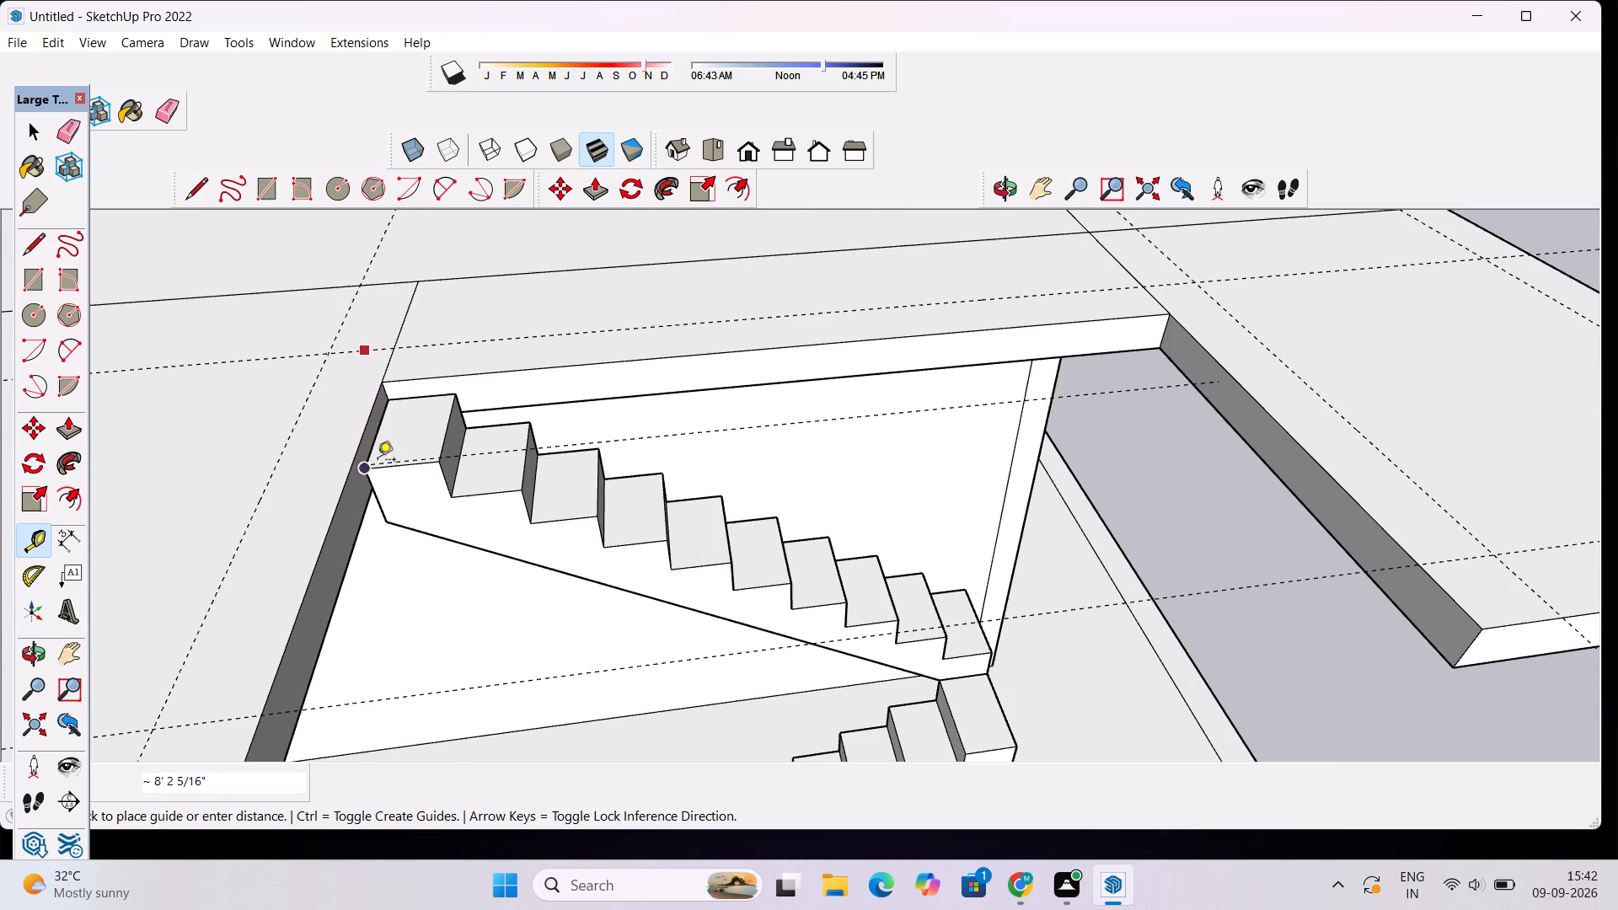
left_click(351, 469)
key("space")
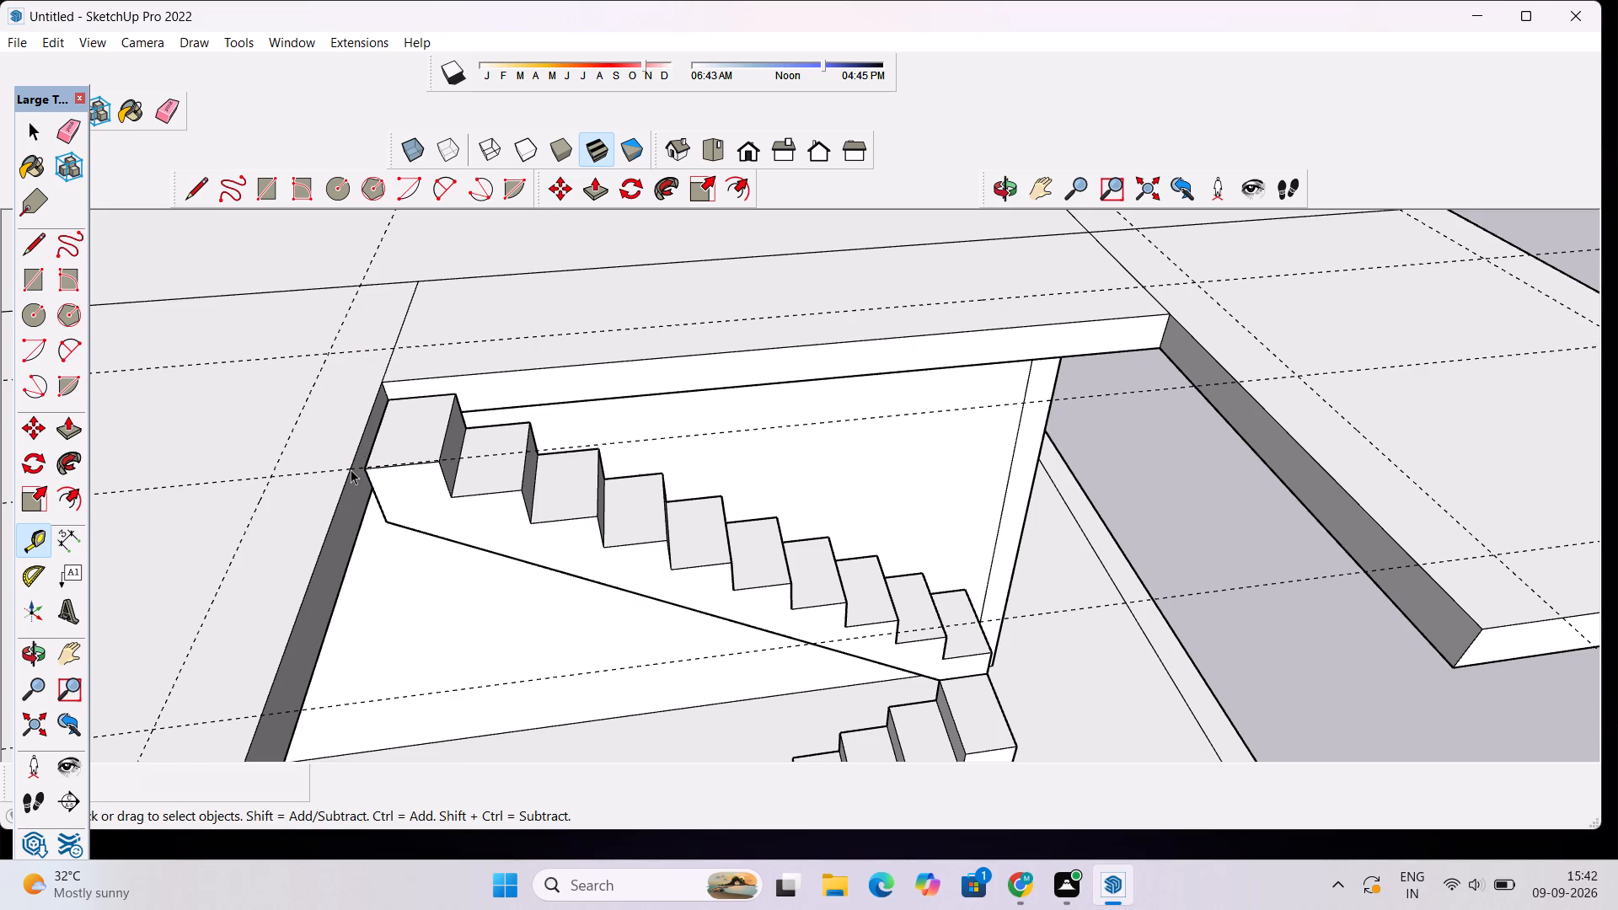
Draw connected lines along the guides: about 41' 6" behind the stair opening, 21' 3" forward beside it, and 17' 7" across the projecting strip.
scroll(351, 469, "down", 8)
left_click(199, 194)
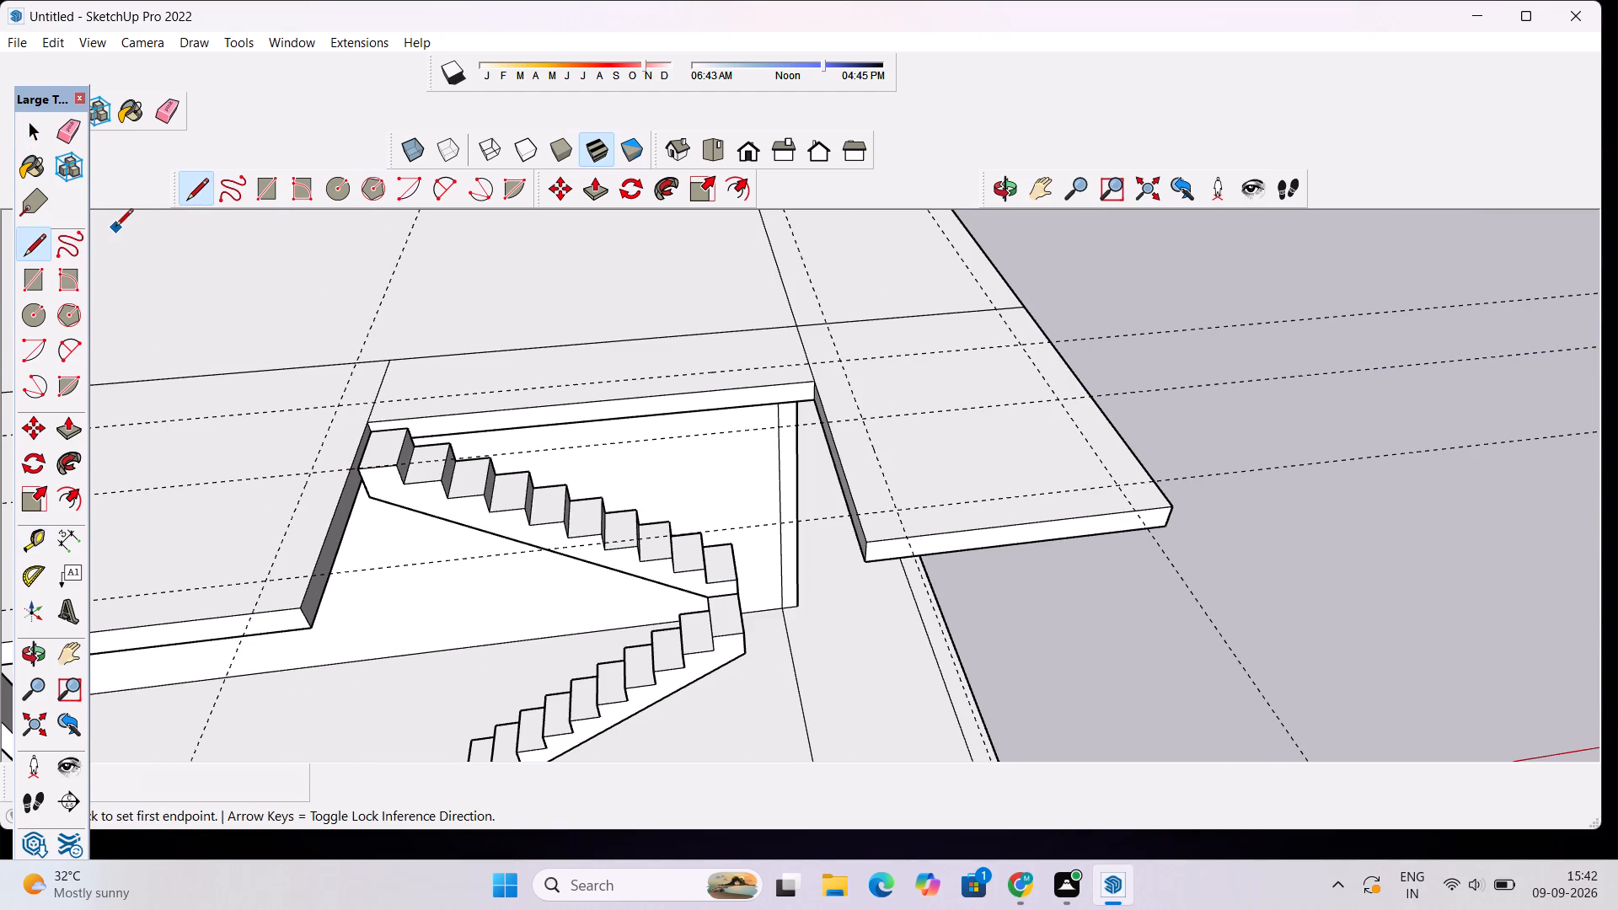
scroll(265, 428, "down", 6)
scroll(396, 470, "down", 3)
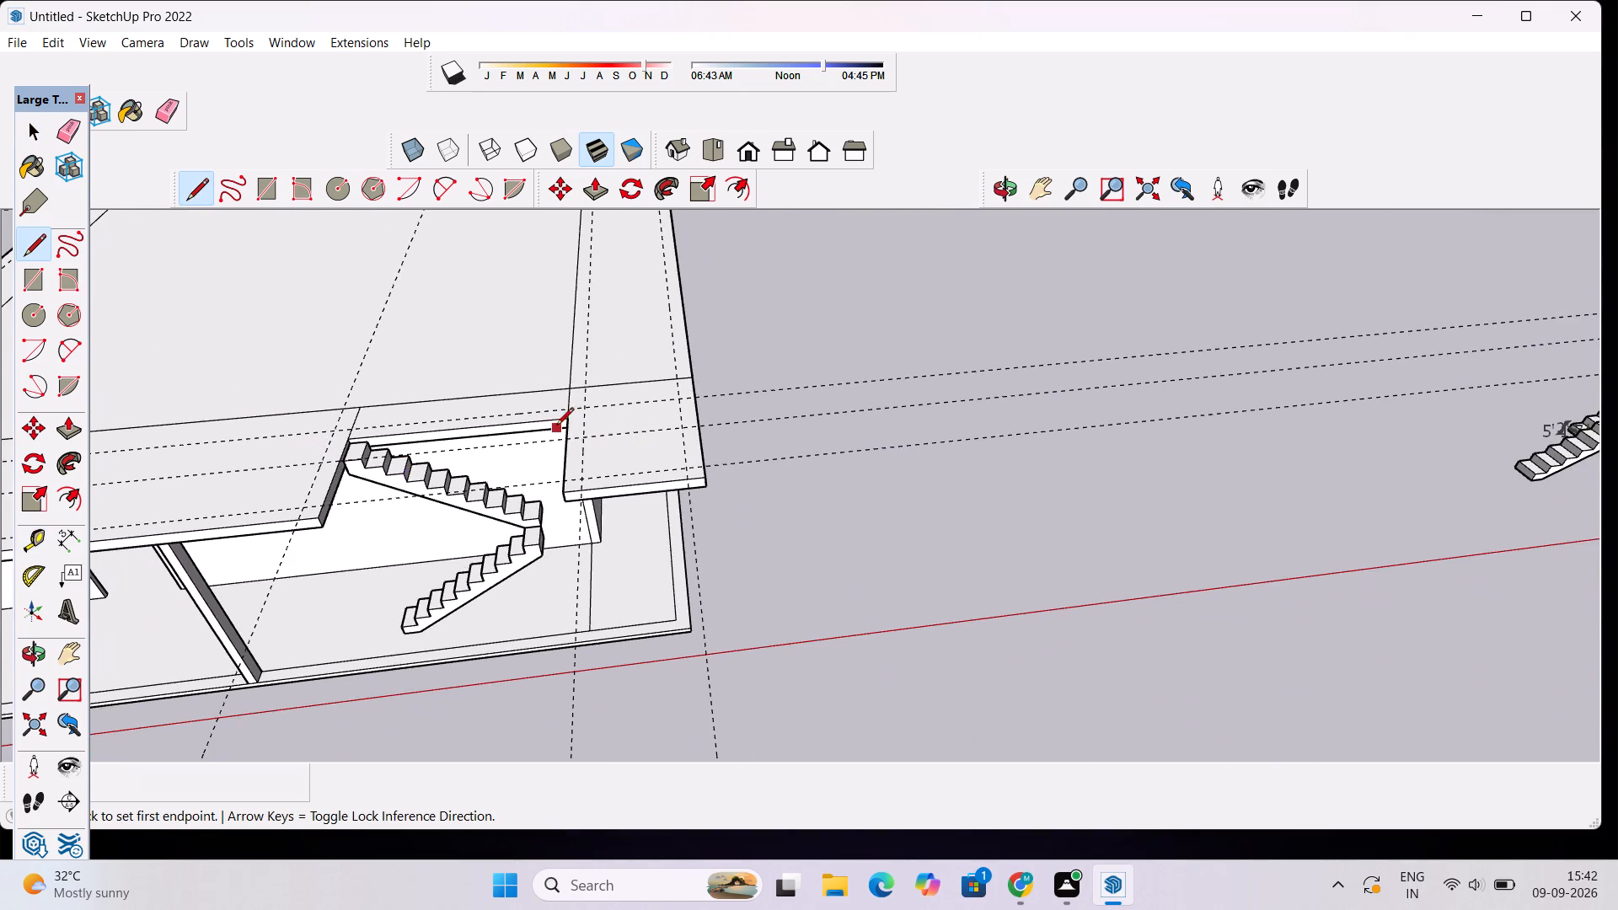
scroll(556, 426, "up", 5)
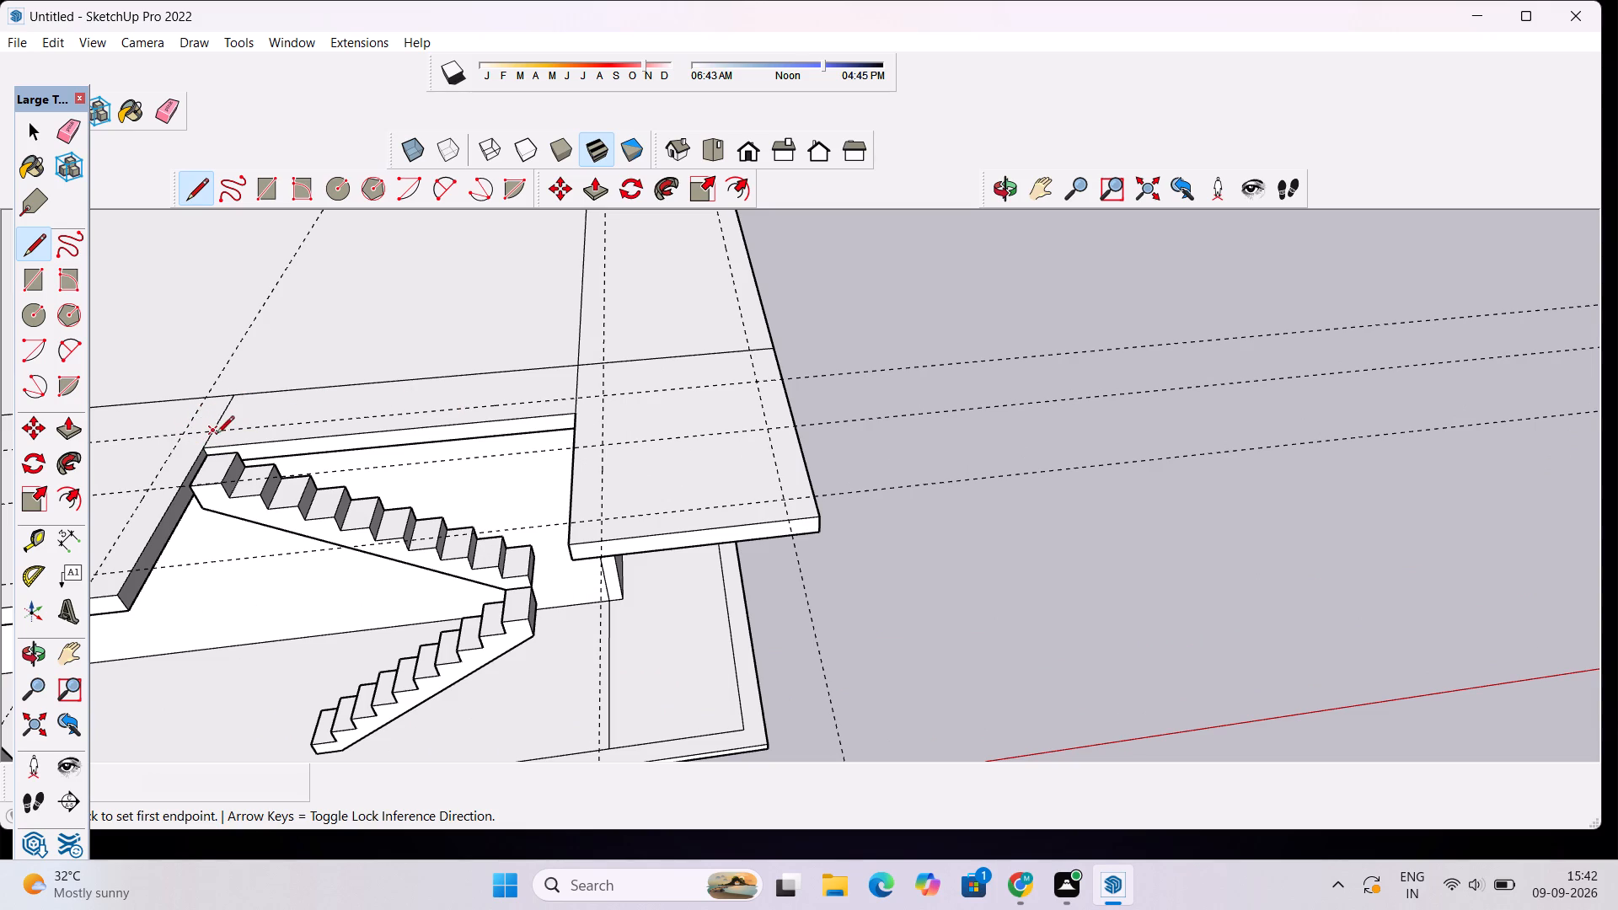
left_click(213, 431)
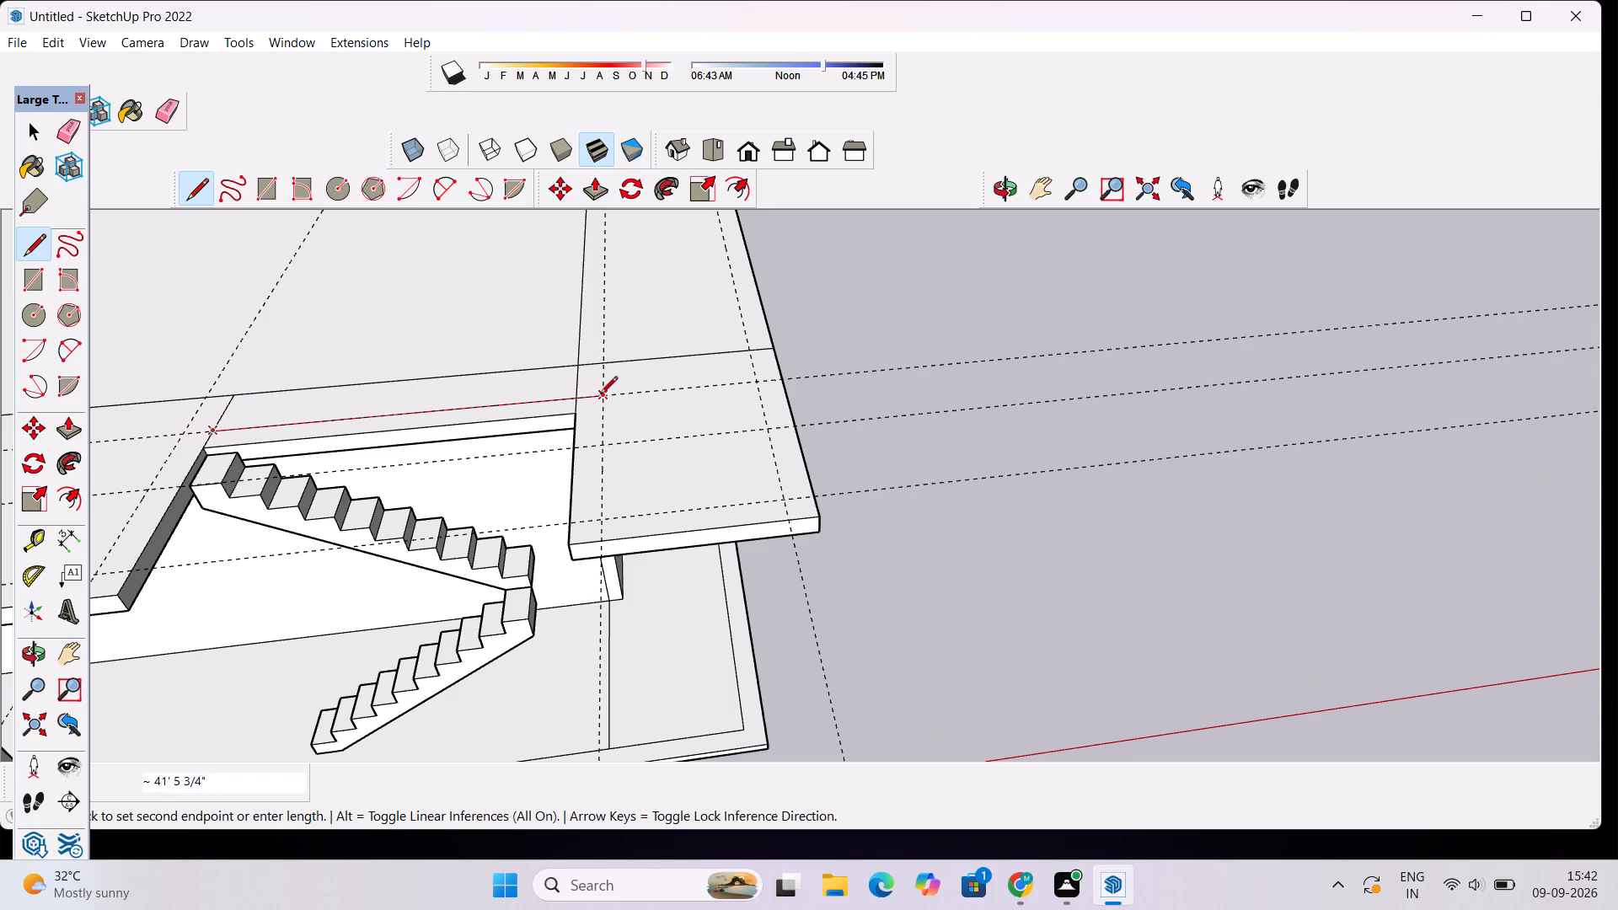
left_click(600, 395)
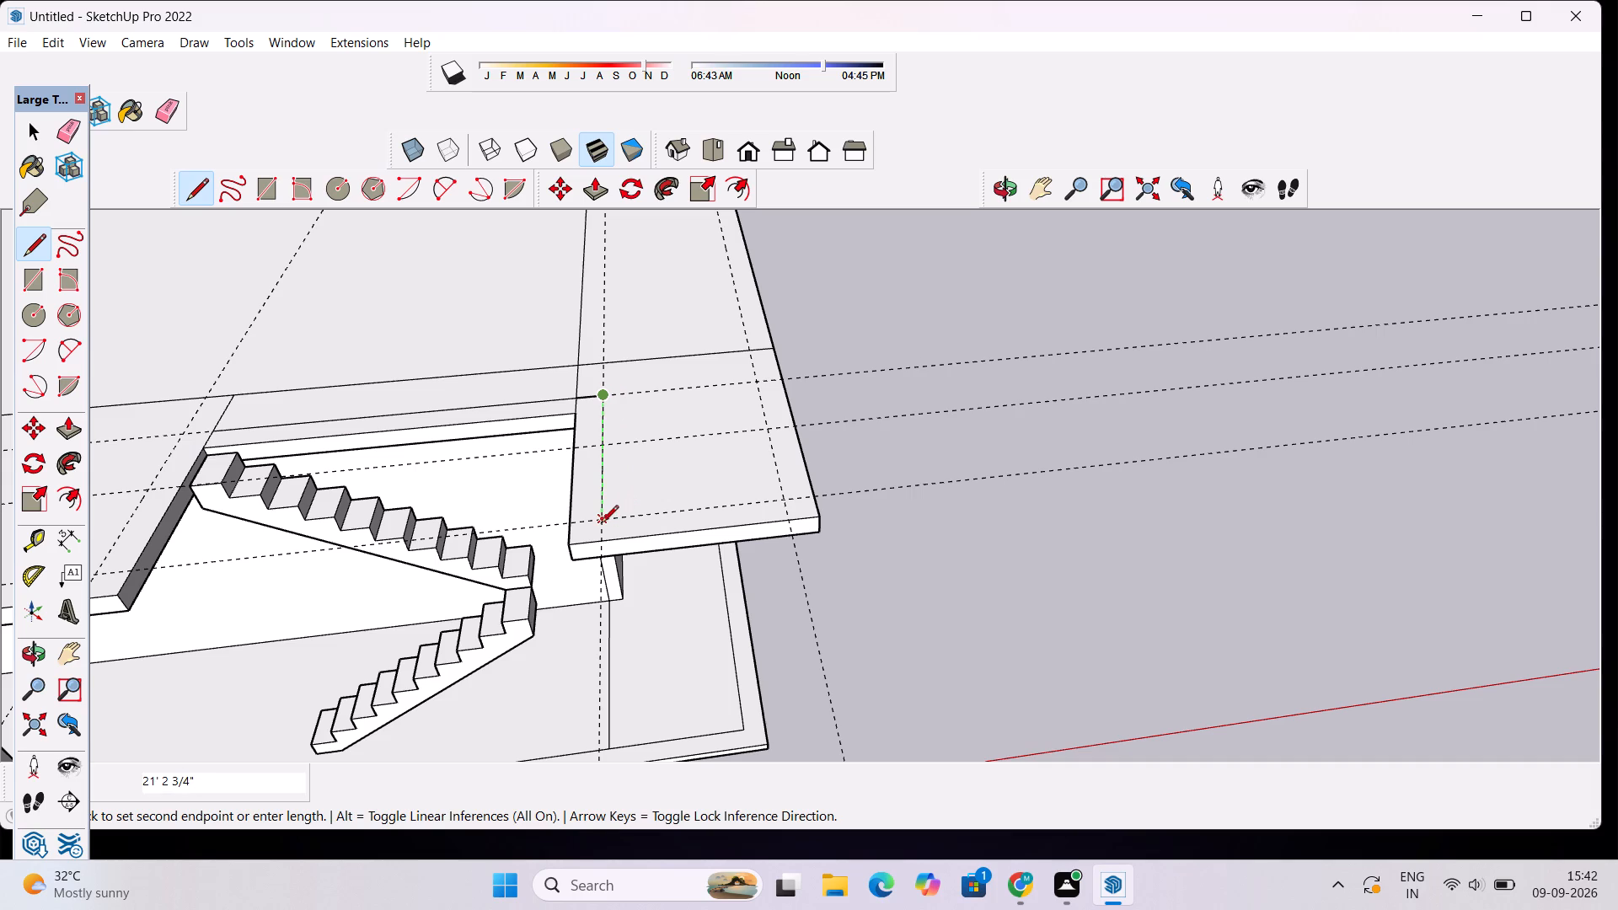
left_click(601, 524)
left_click(785, 501)
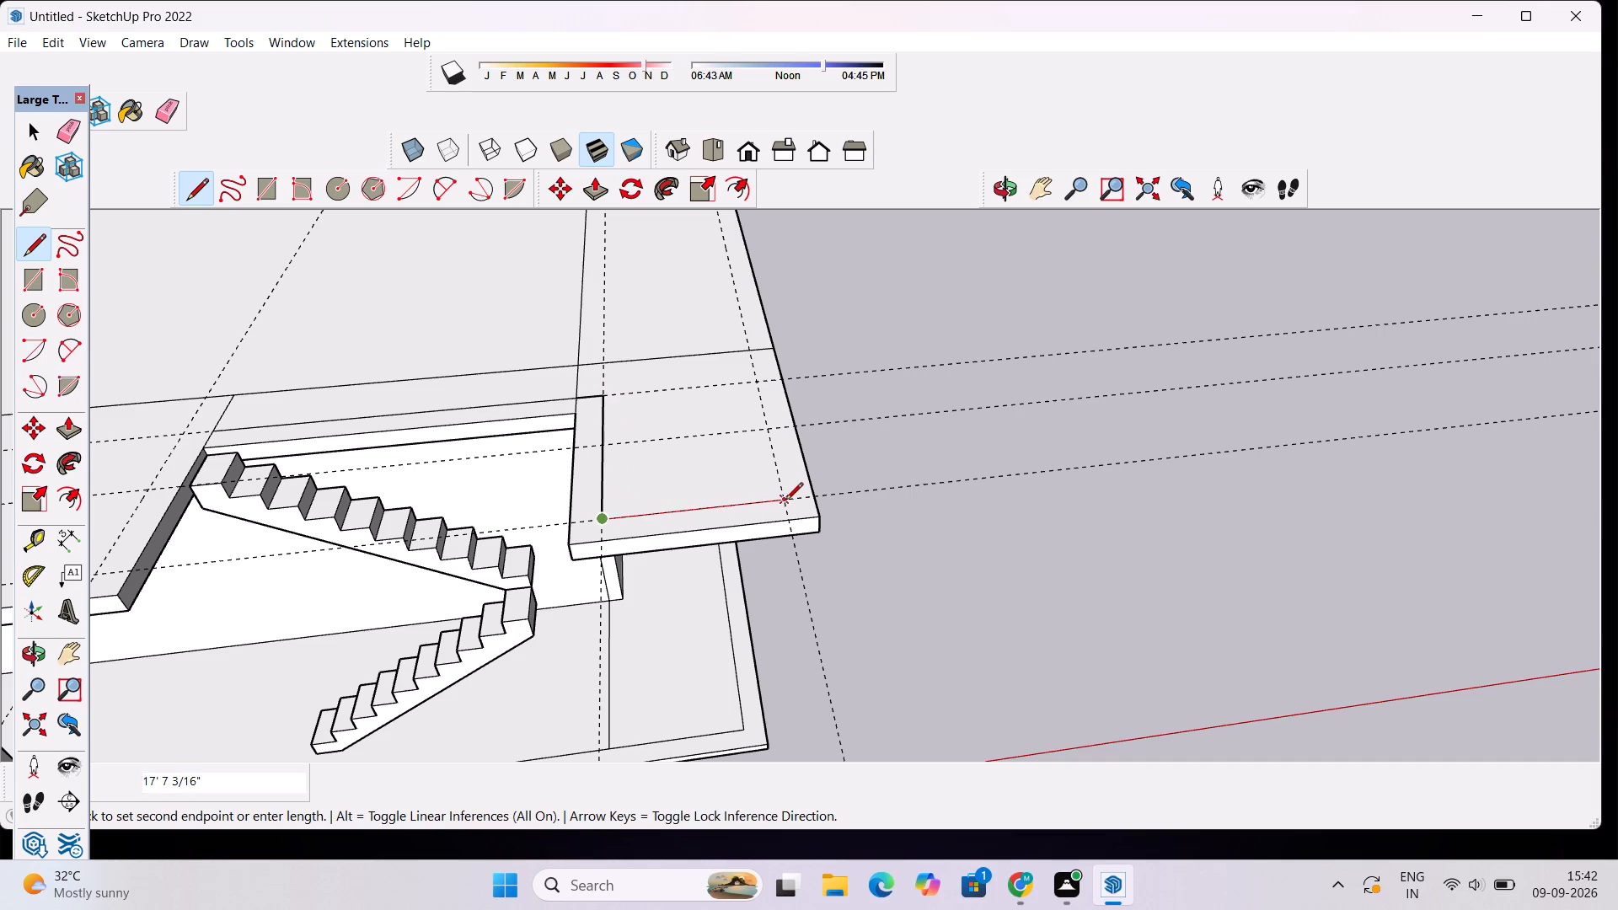
Continue the outline along the side guide about 140' 2" to the back guide, and along the back guide about 155' 5".
scroll(751, 495, "down", 9)
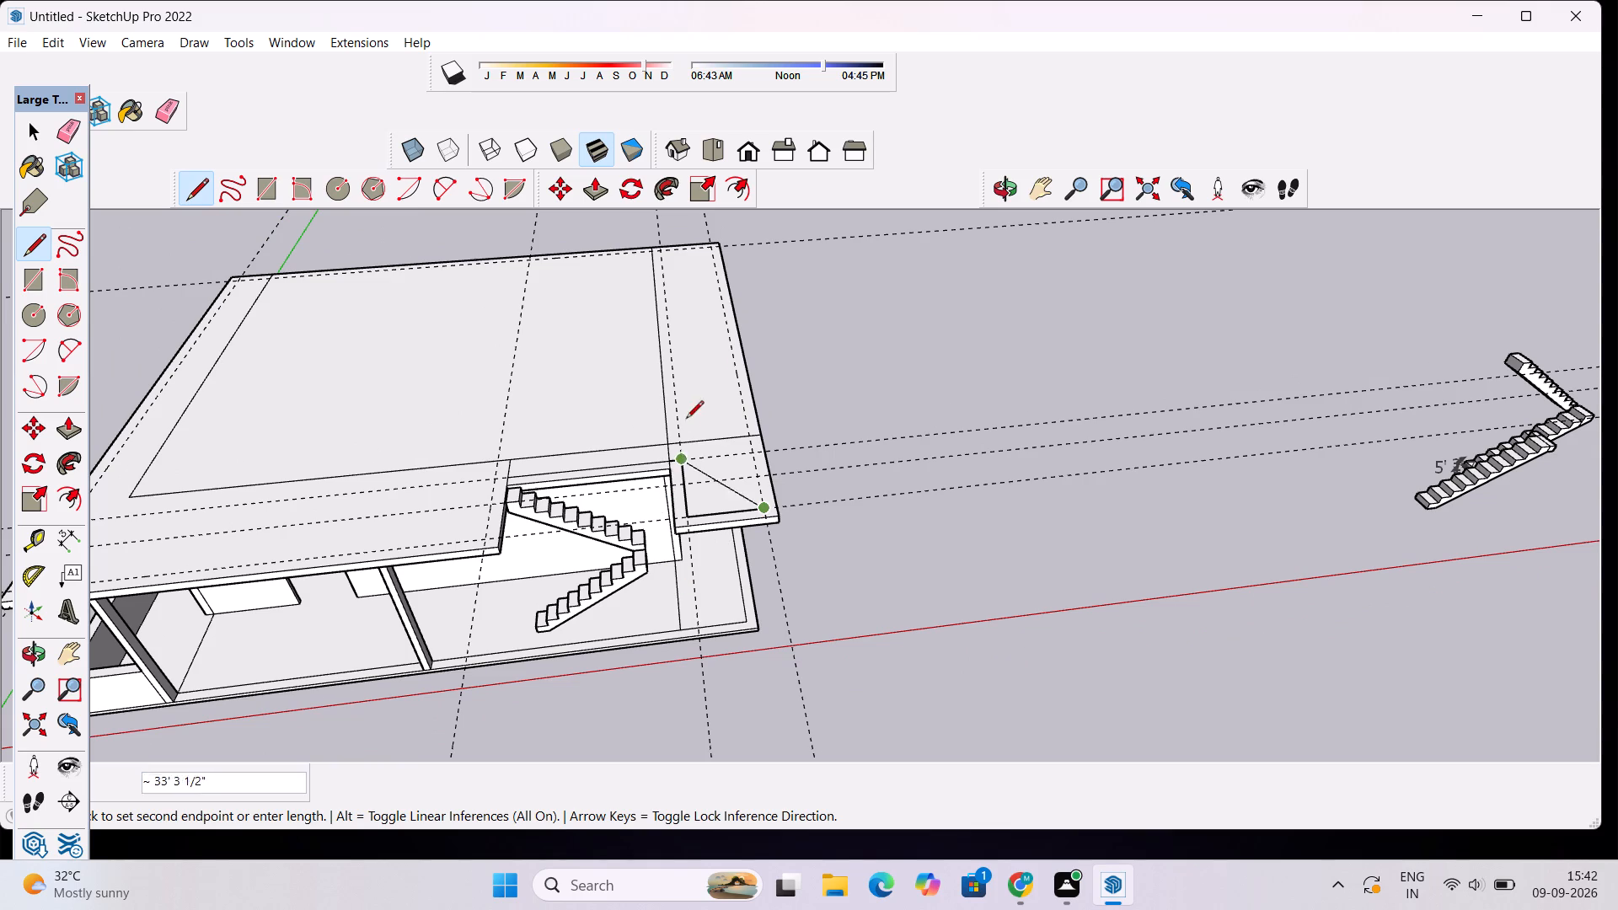
scroll(721, 251, "up", 14)
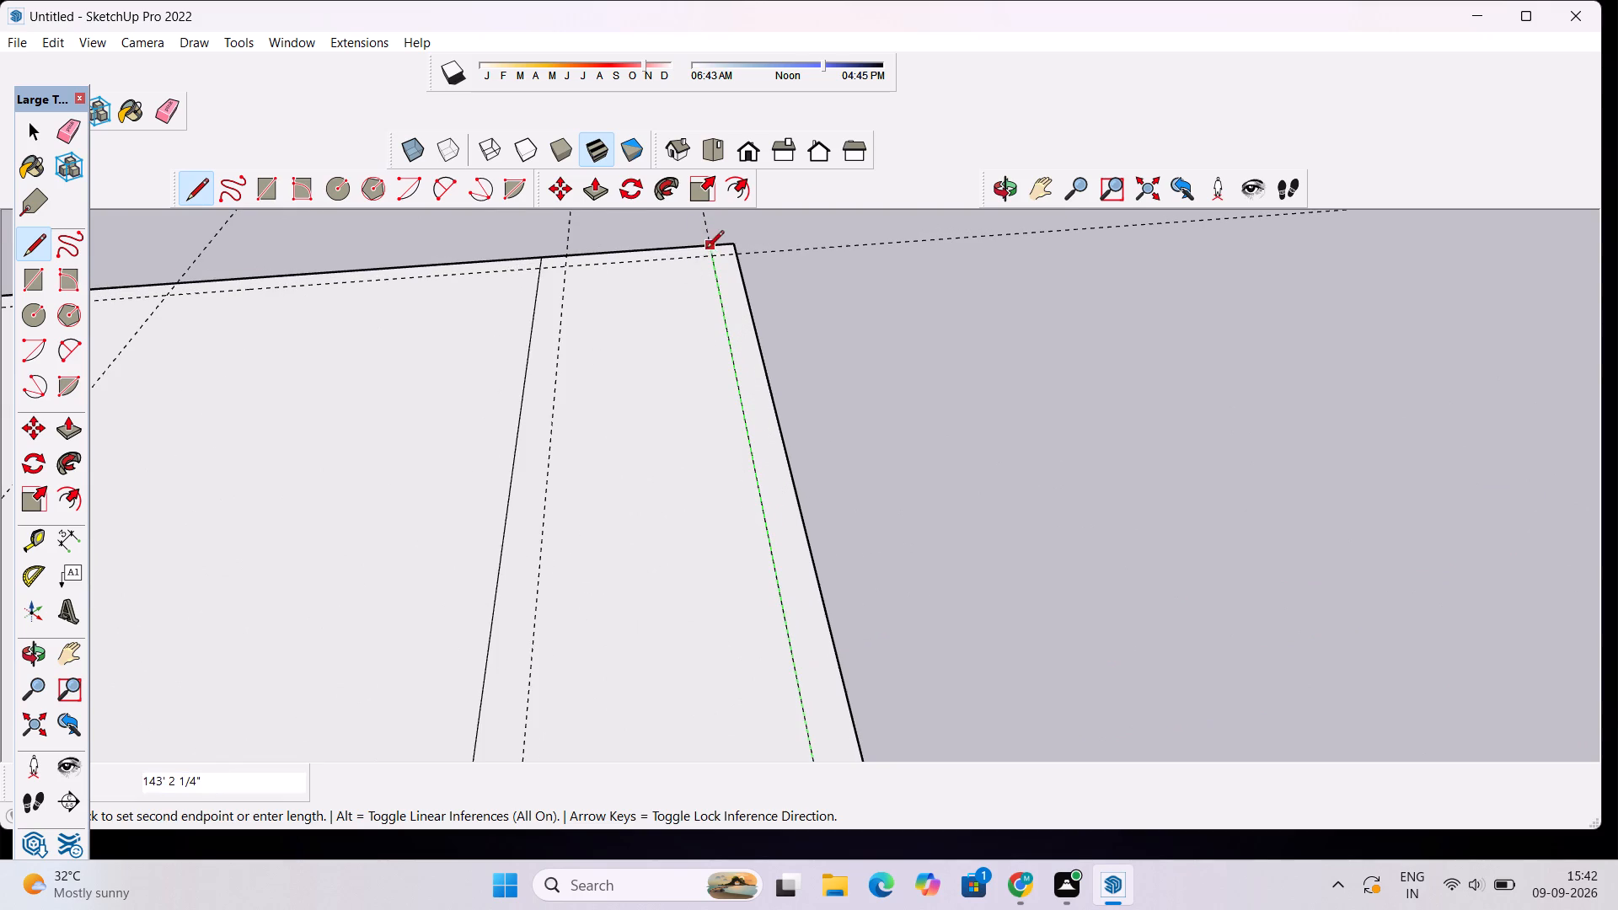
left_click(712, 258)
scroll(703, 266, "down", 19)
scroll(464, 263, "up", 11)
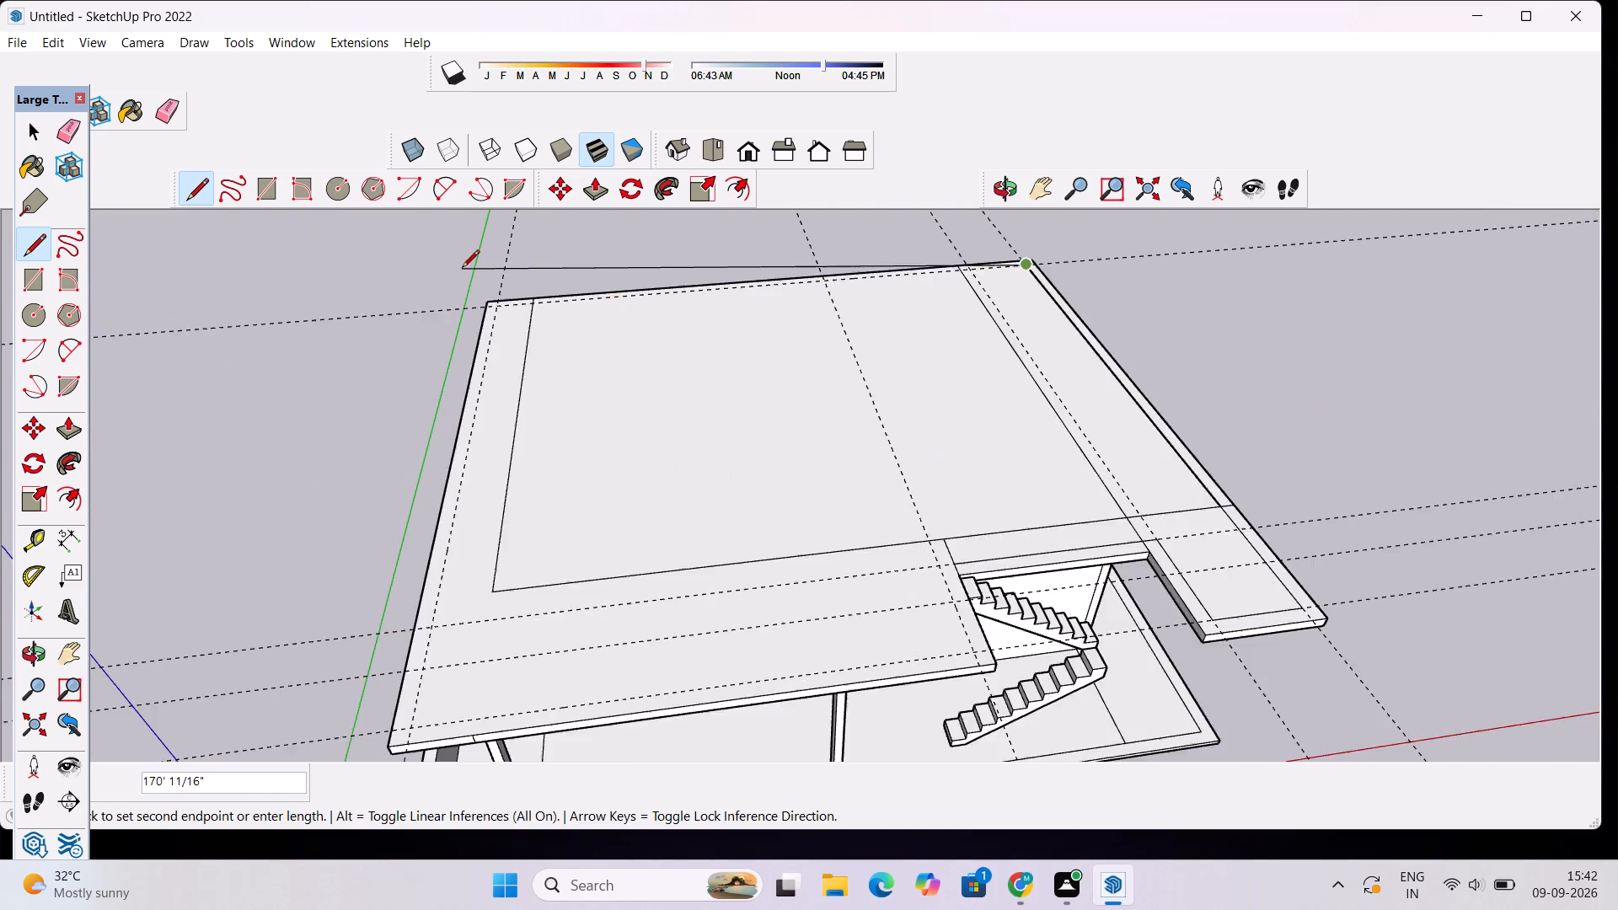
scroll(462, 269, "up", 16)
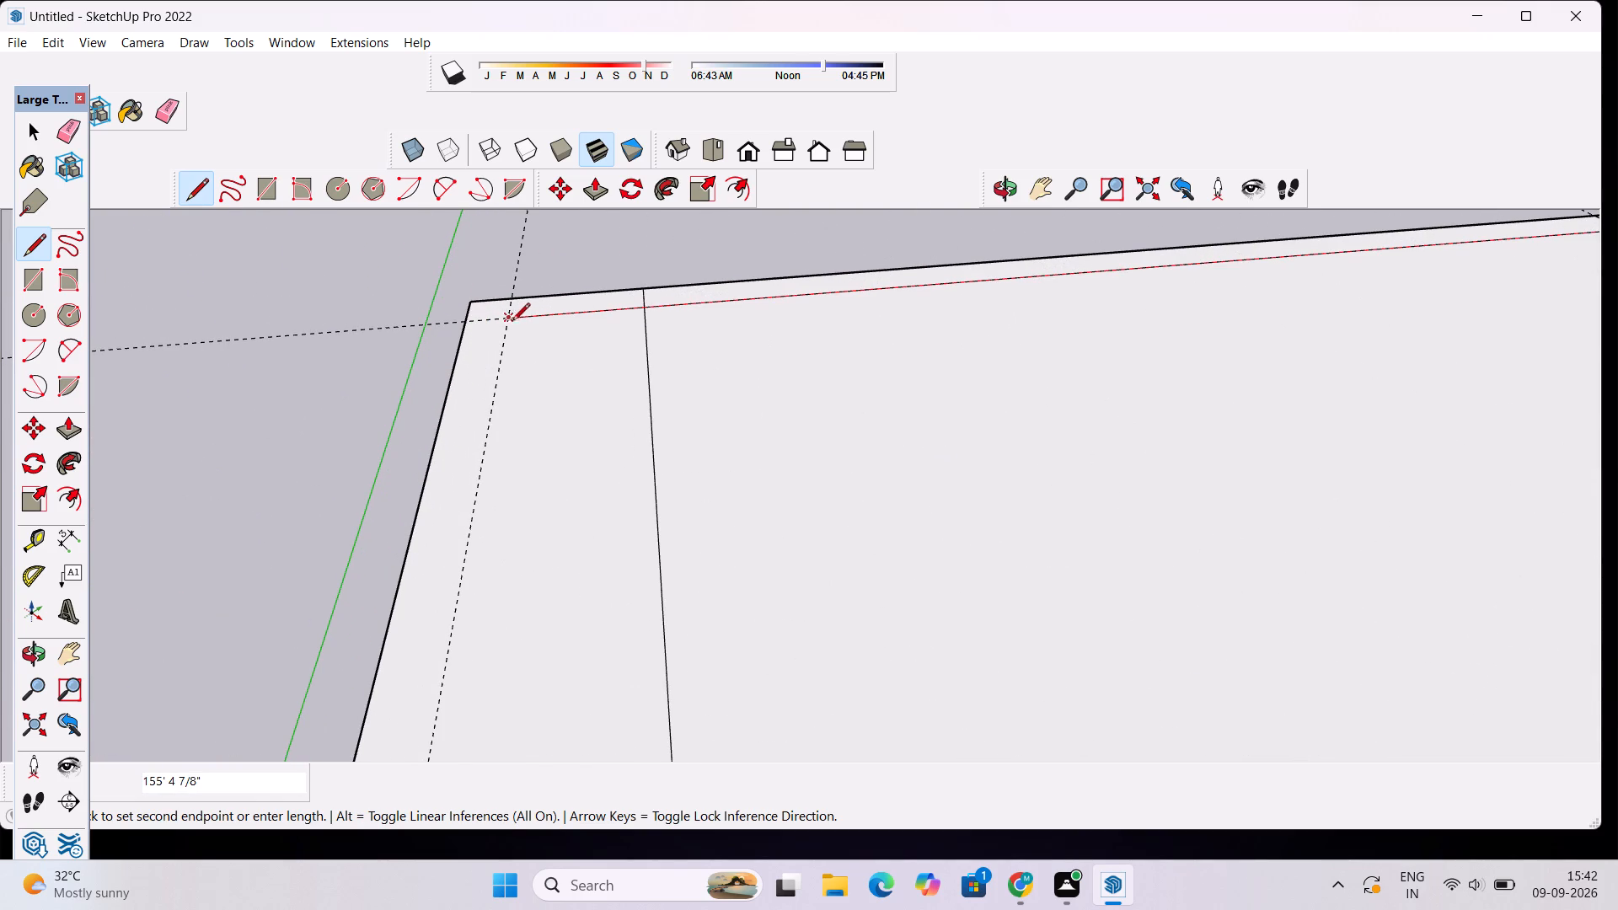
left_click(506, 318)
Complete the border outline: about 140' 2" along the remaining side guide, 93' 4" along the front, 10' 10" beside the stairs and 3' to the opening's edge.
scroll(506, 318, "down", 19)
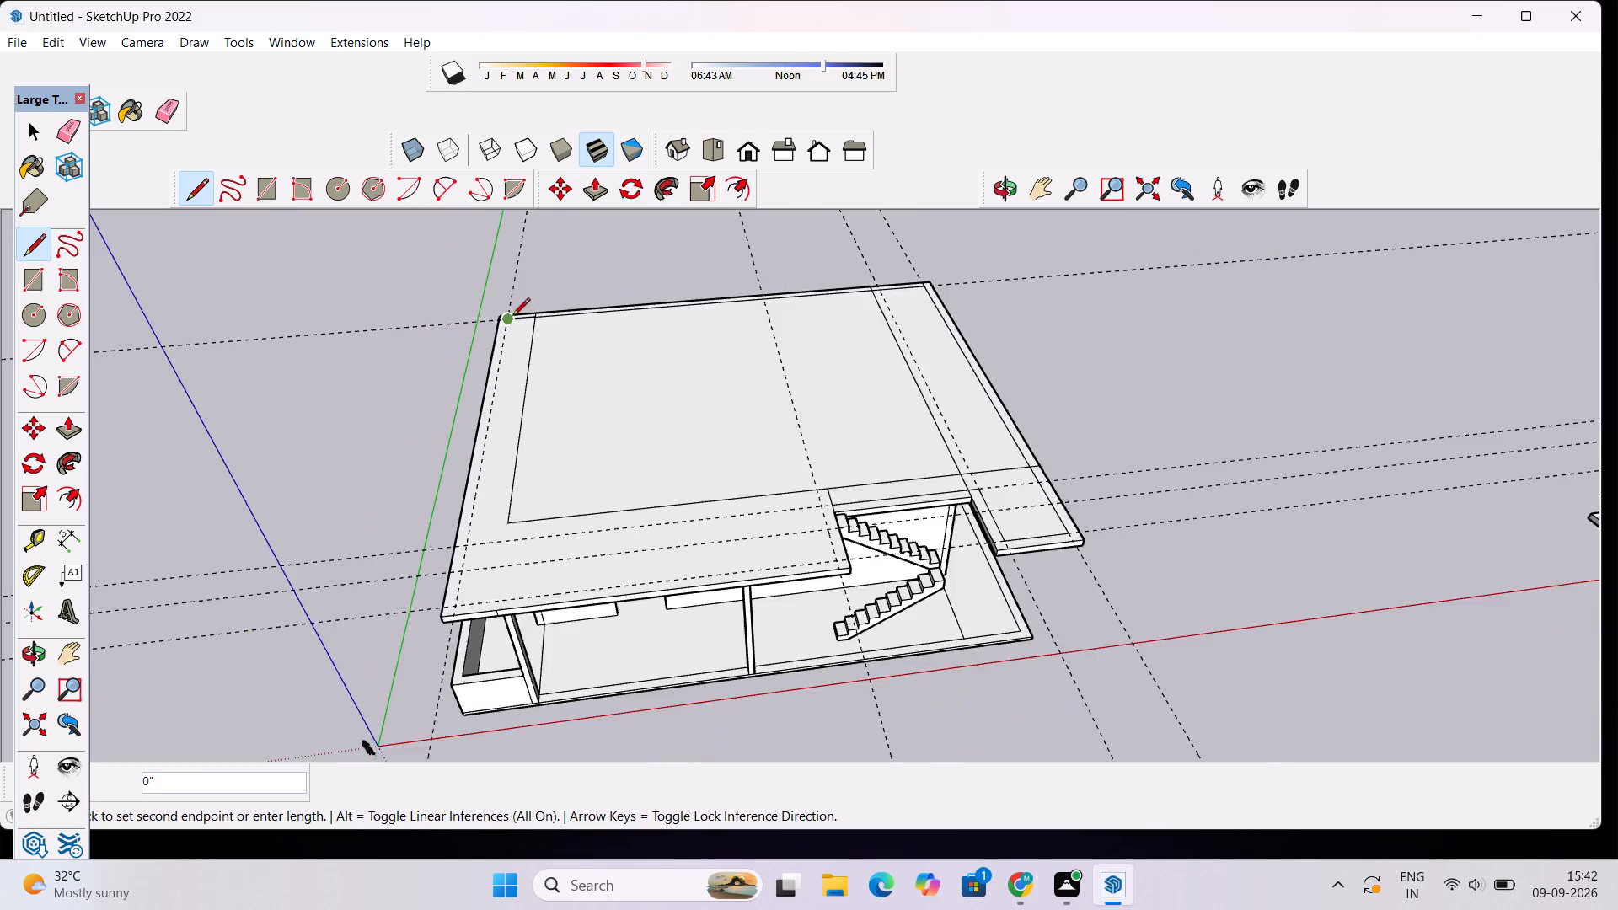
scroll(512, 317, "down", 3)
scroll(472, 510, "up", 11)
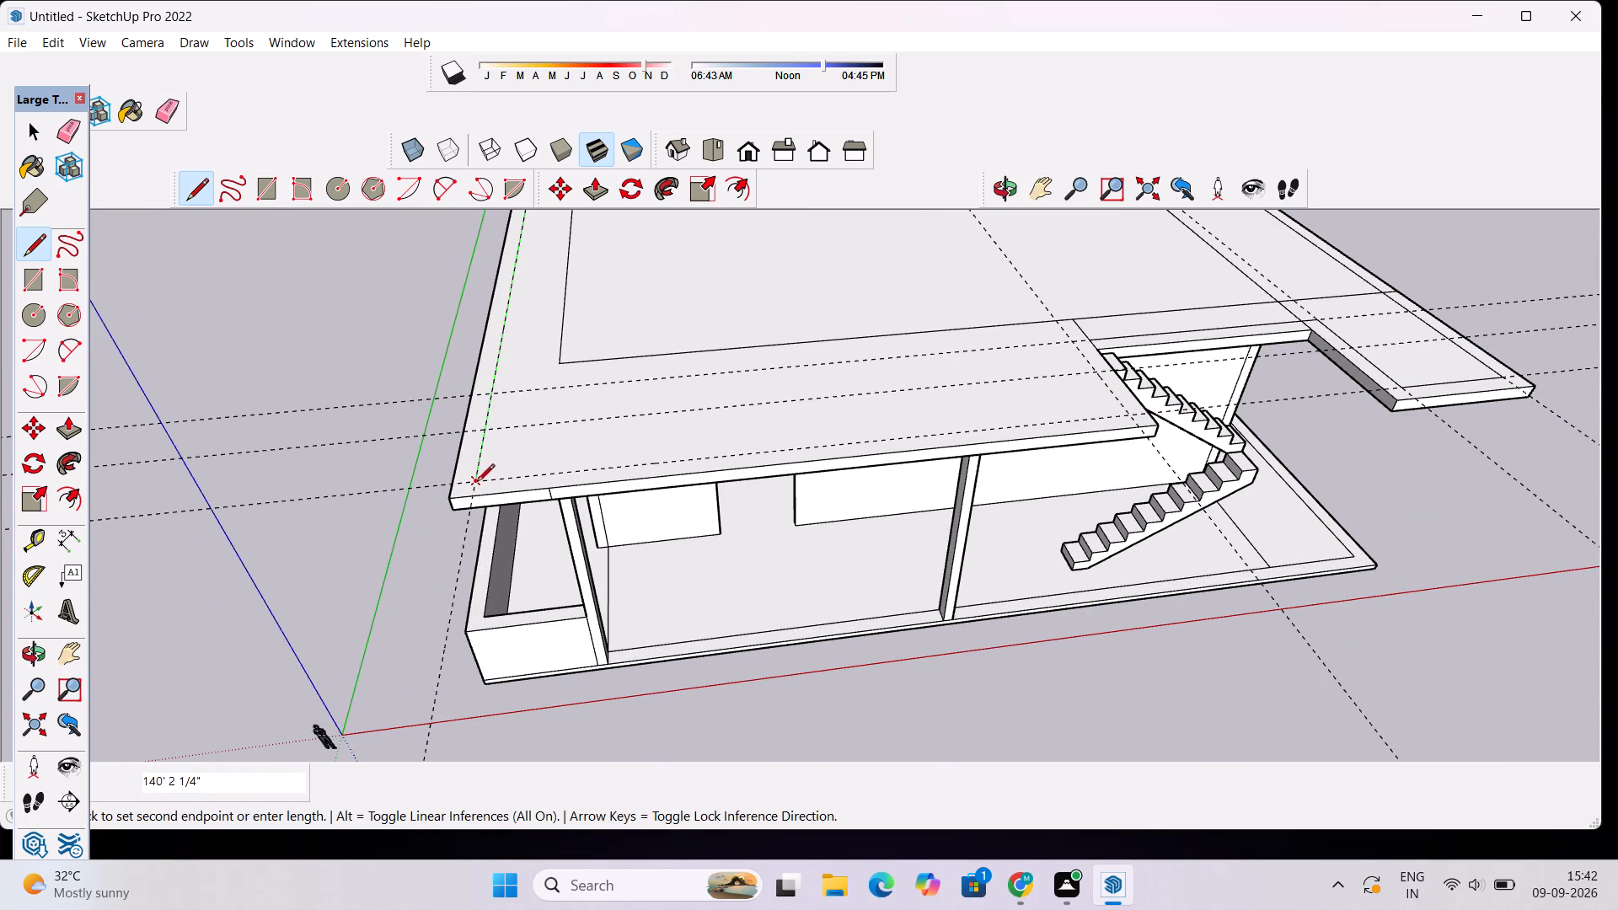
left_click(475, 482)
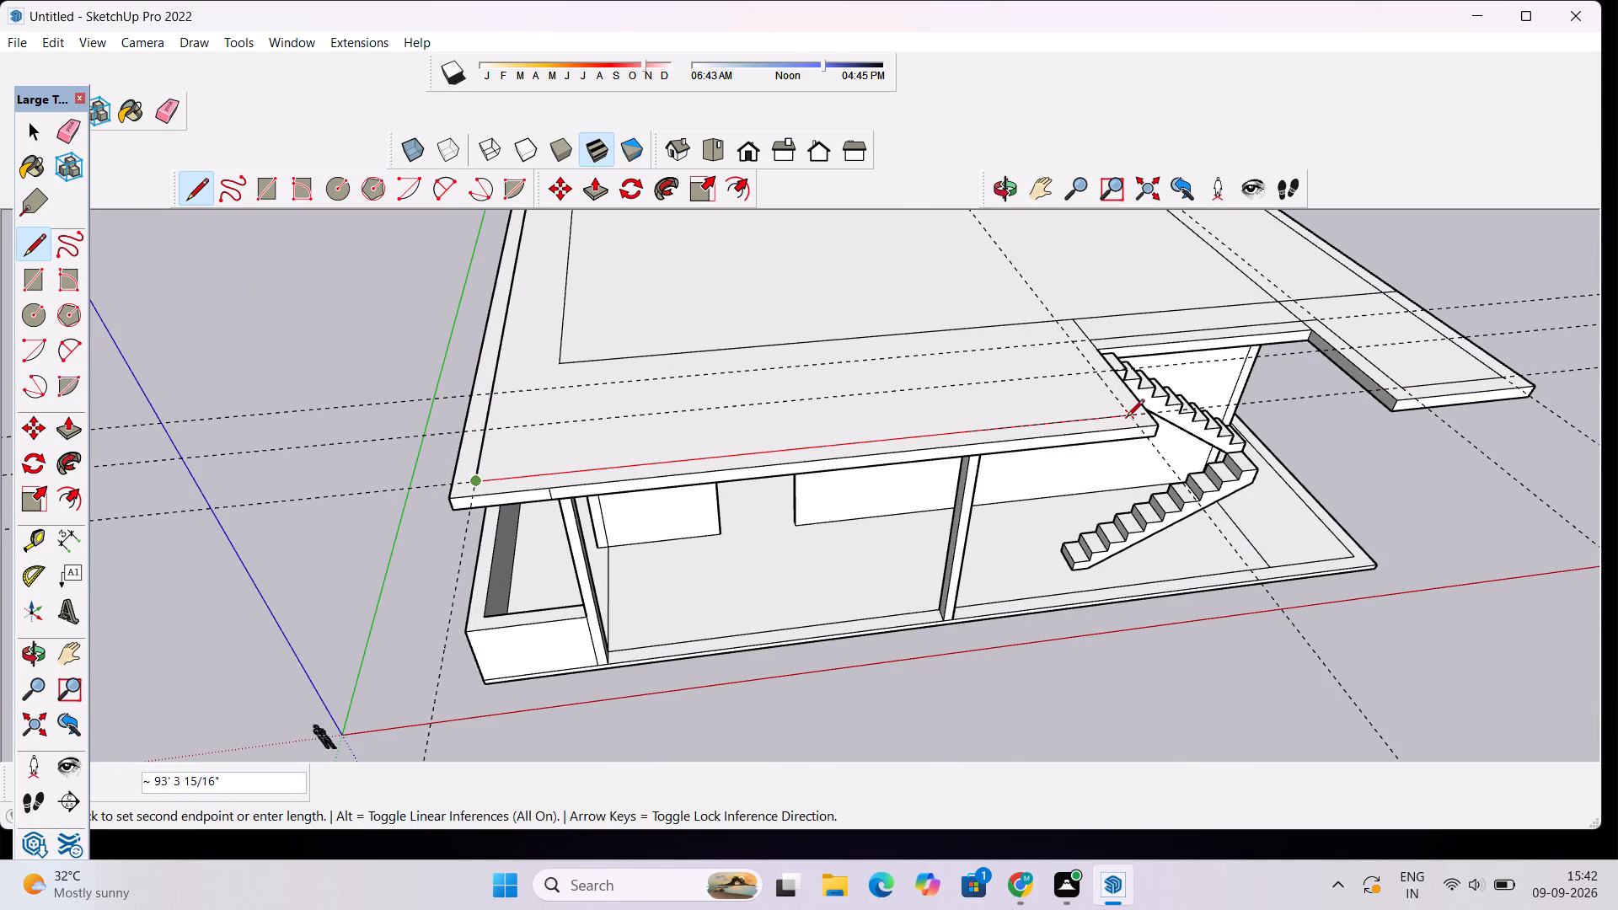
scroll(1128, 415, "up", 4)
left_click(1131, 415)
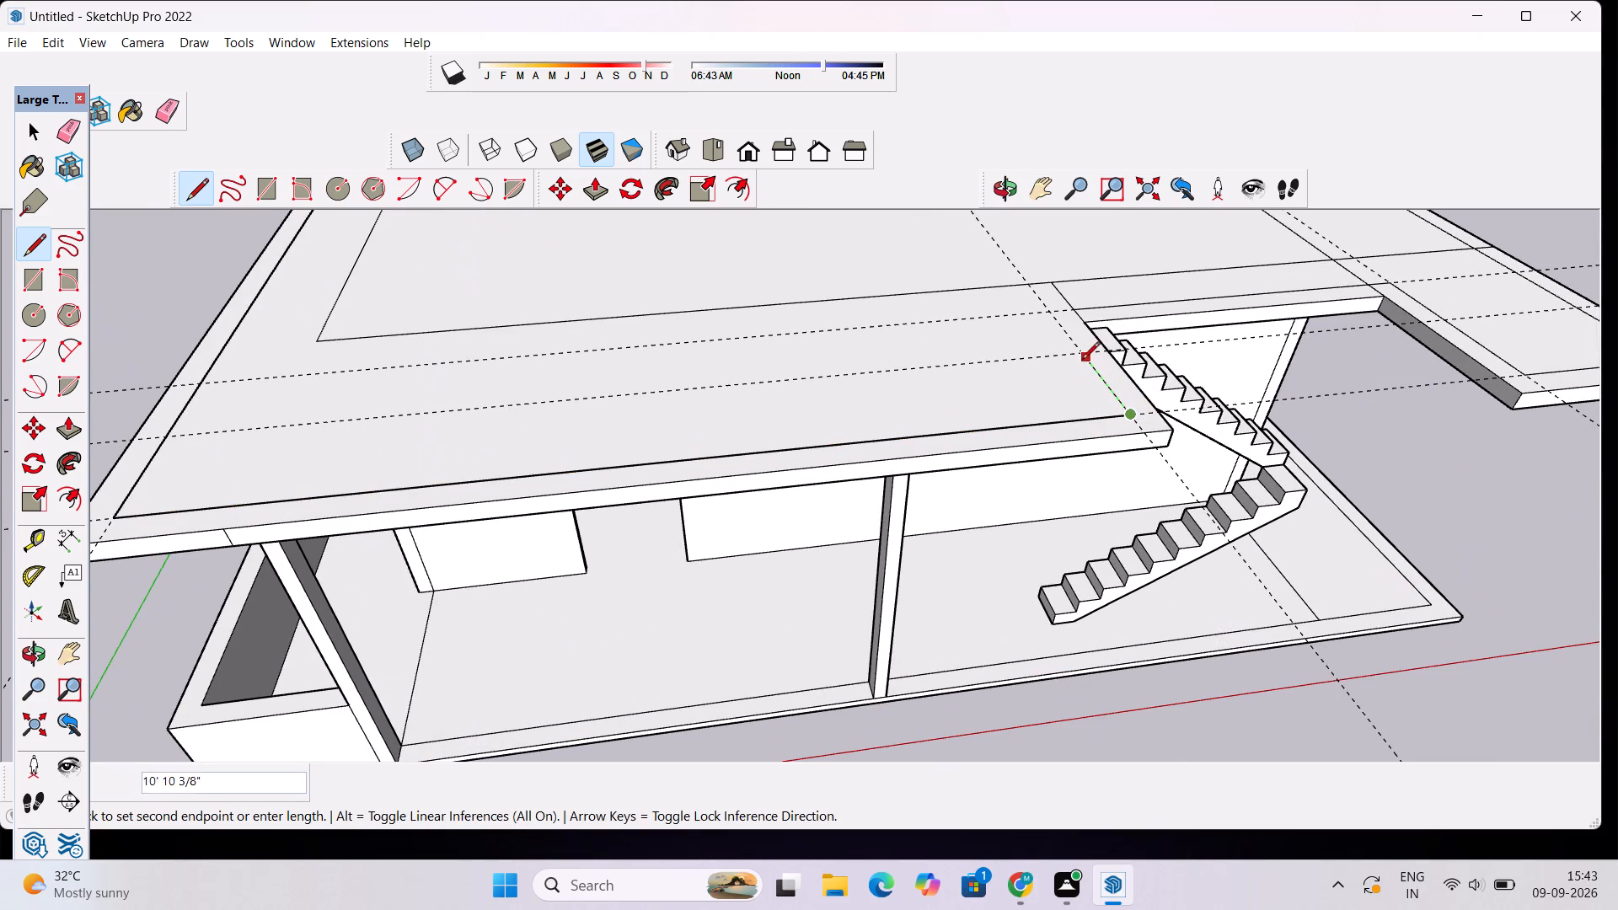
left_click(1081, 356)
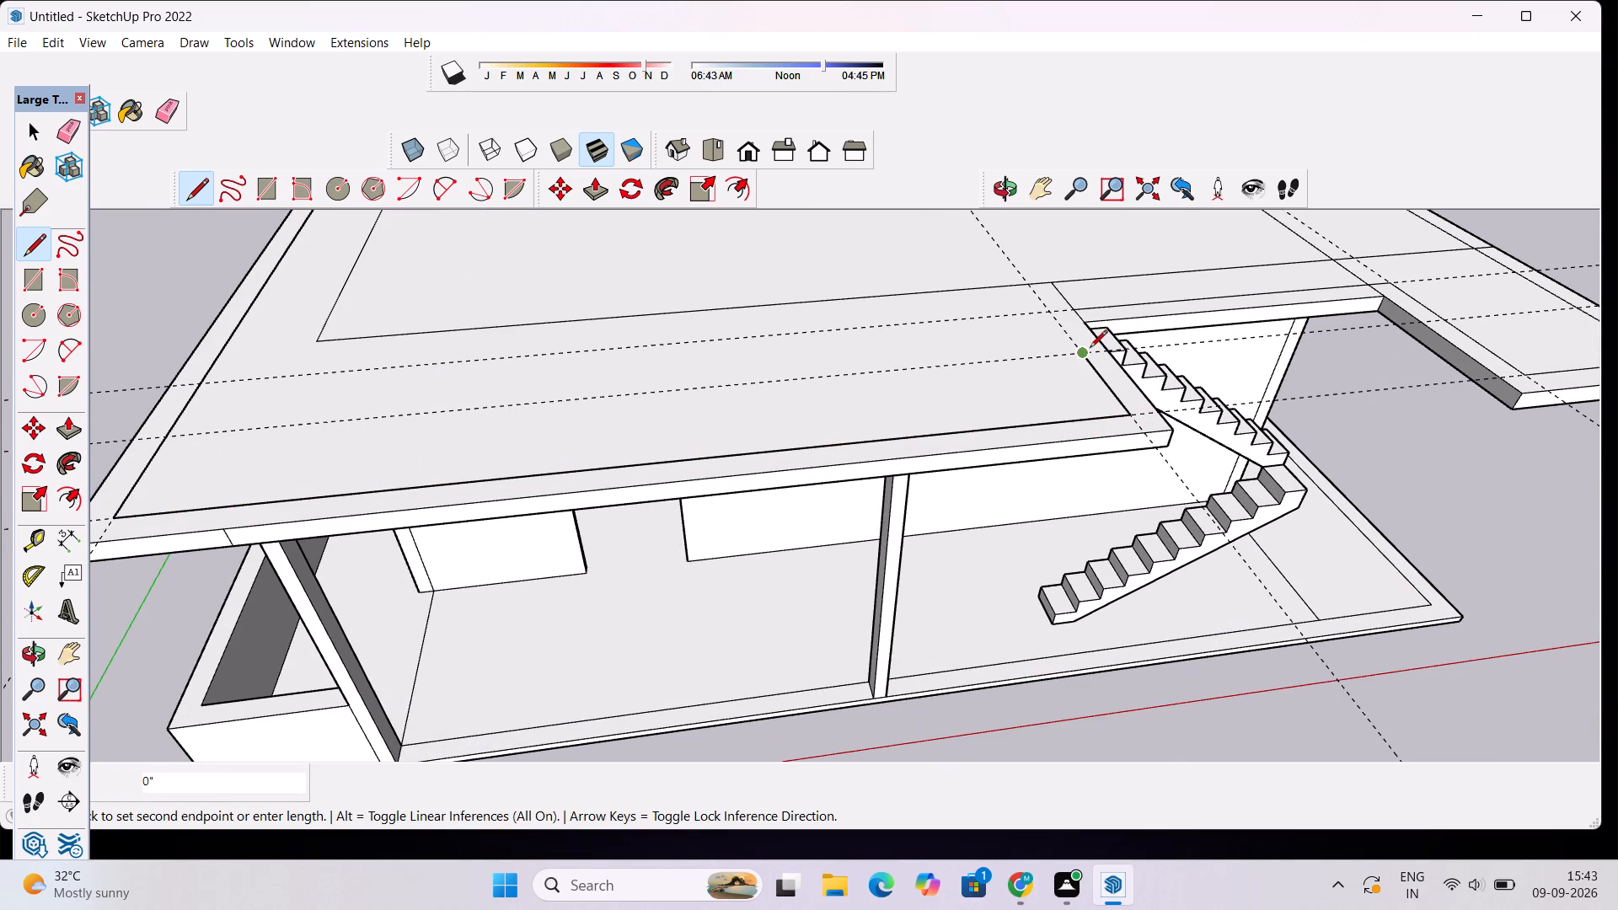
left_click(1103, 353)
key("space")
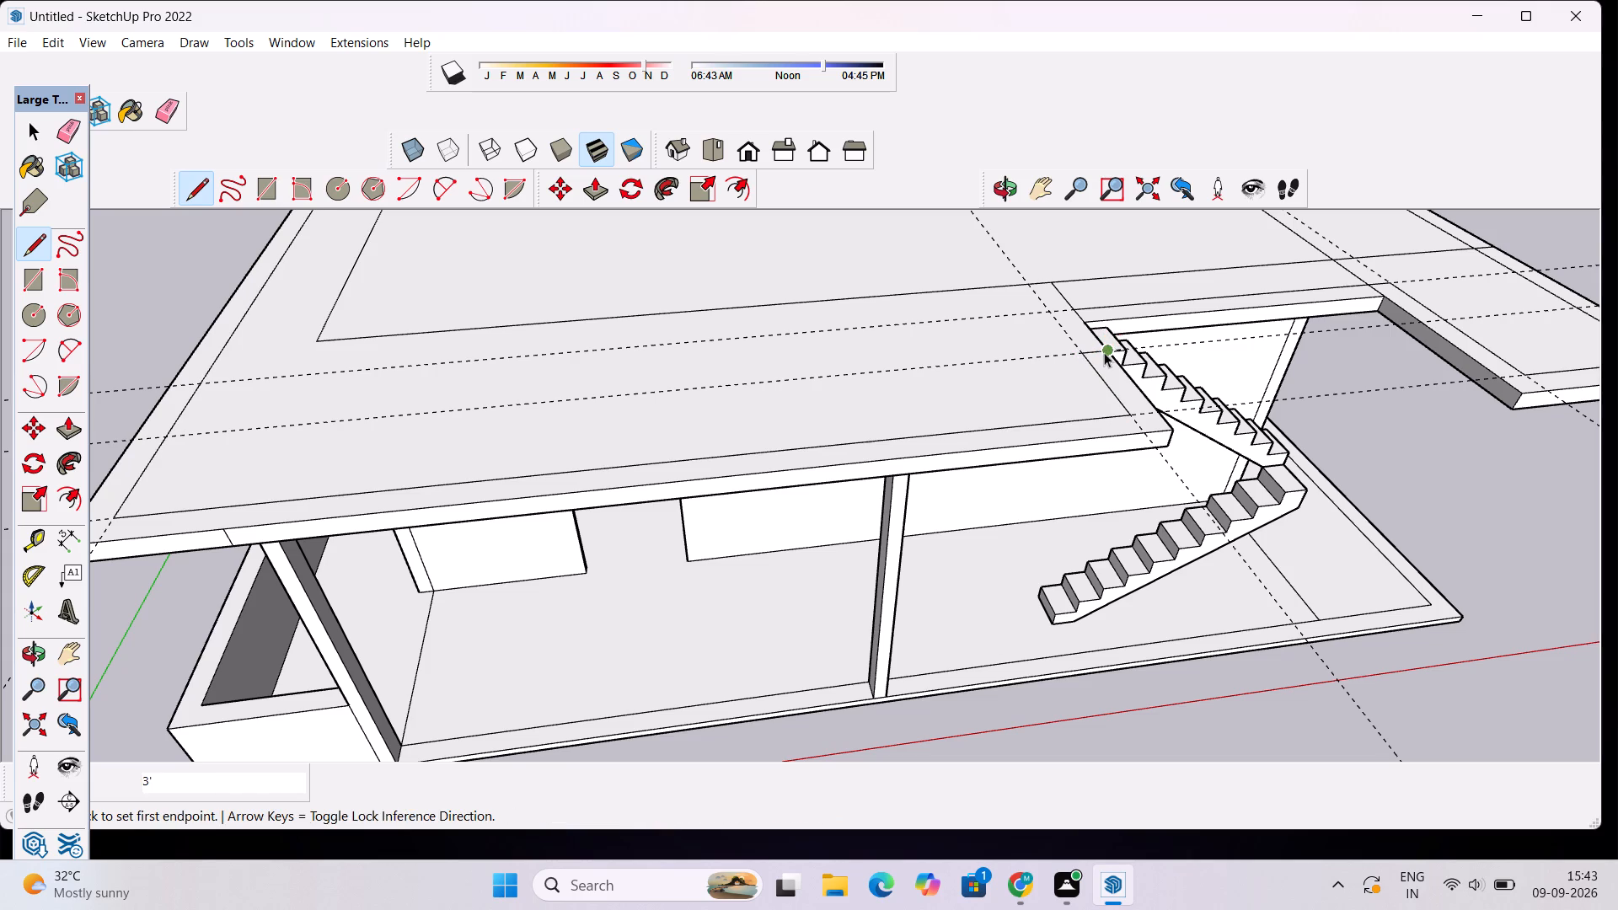
Erase all the remaining construction guide lines around the roof slab.
scroll(1074, 385, "down", 5)
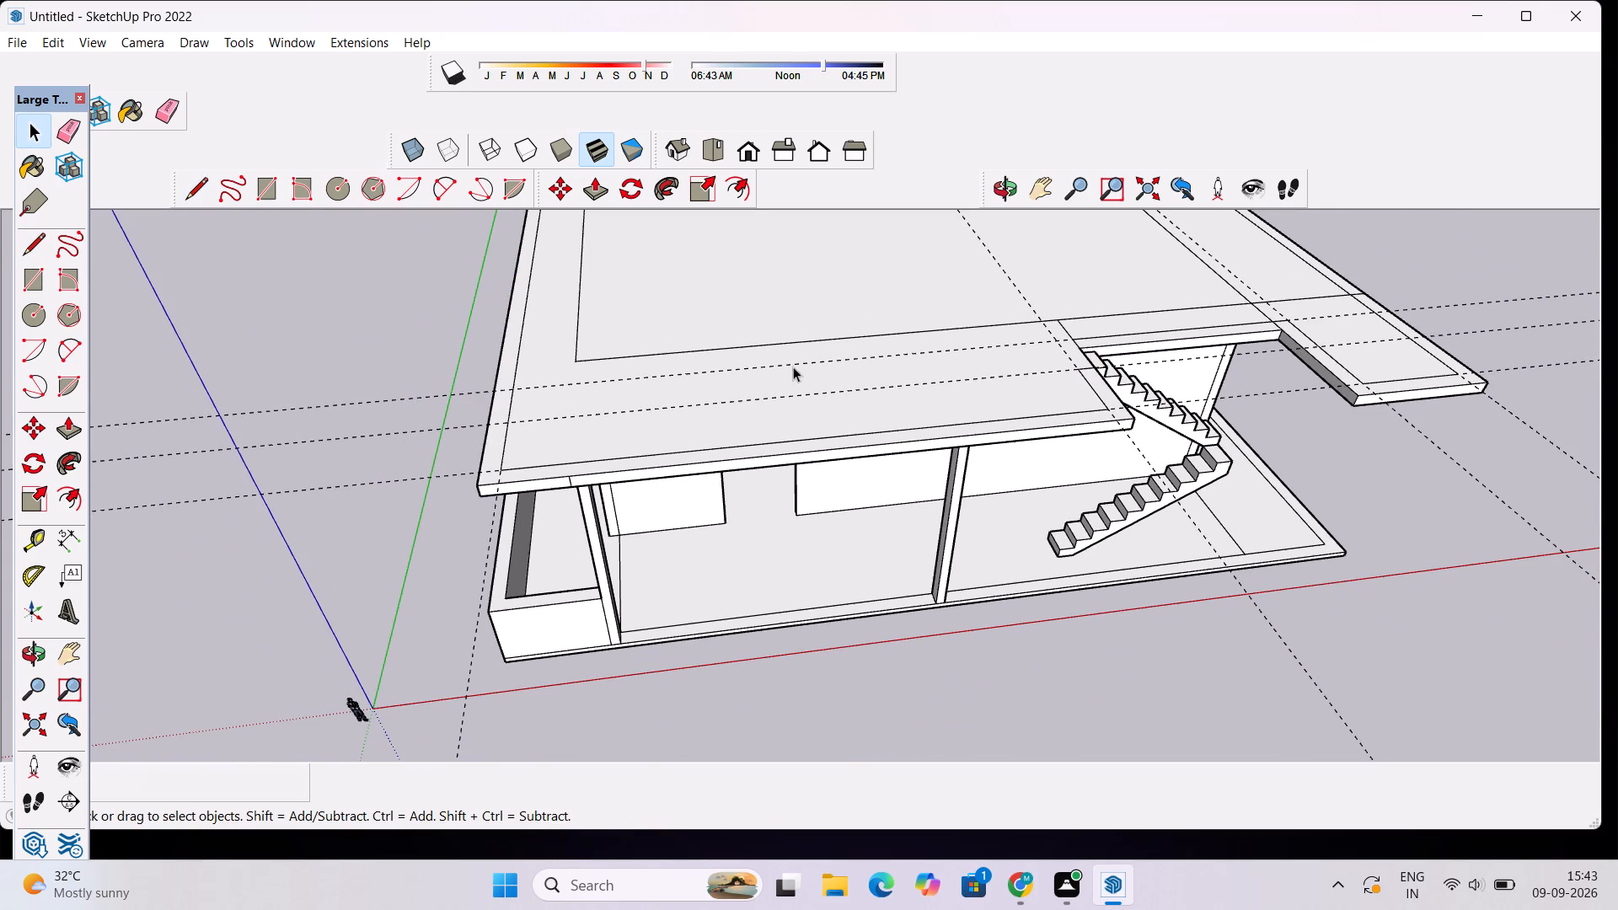
left_click(167, 106)
left_click_drag(313, 316, 305, 471)
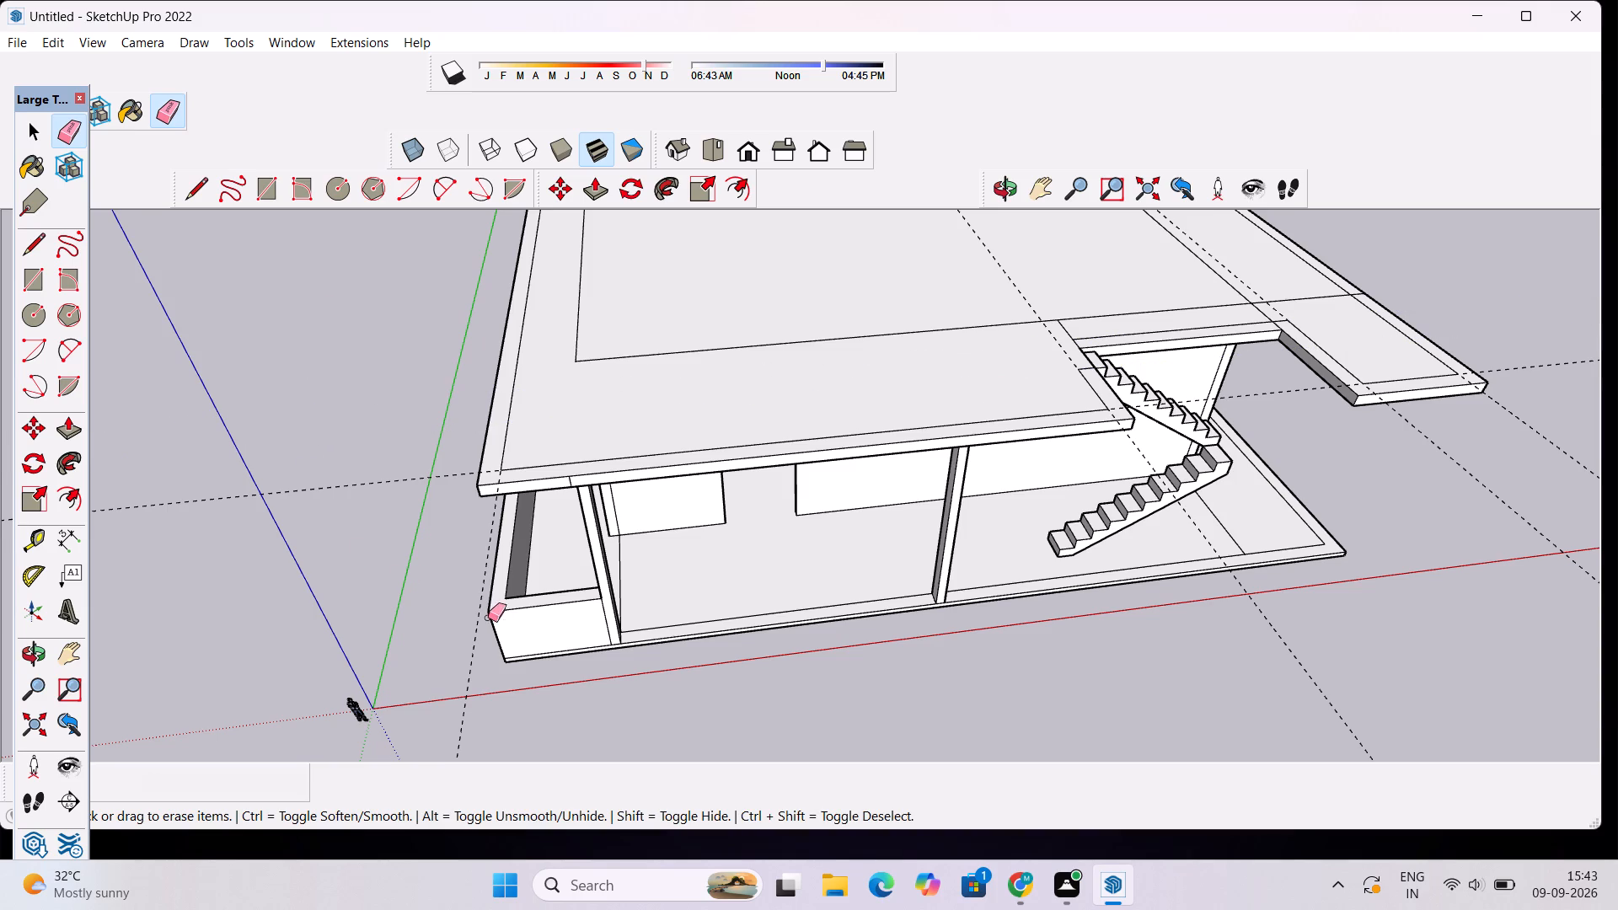
left_click_drag(492, 633, 463, 640)
left_click_drag(421, 468, 418, 490)
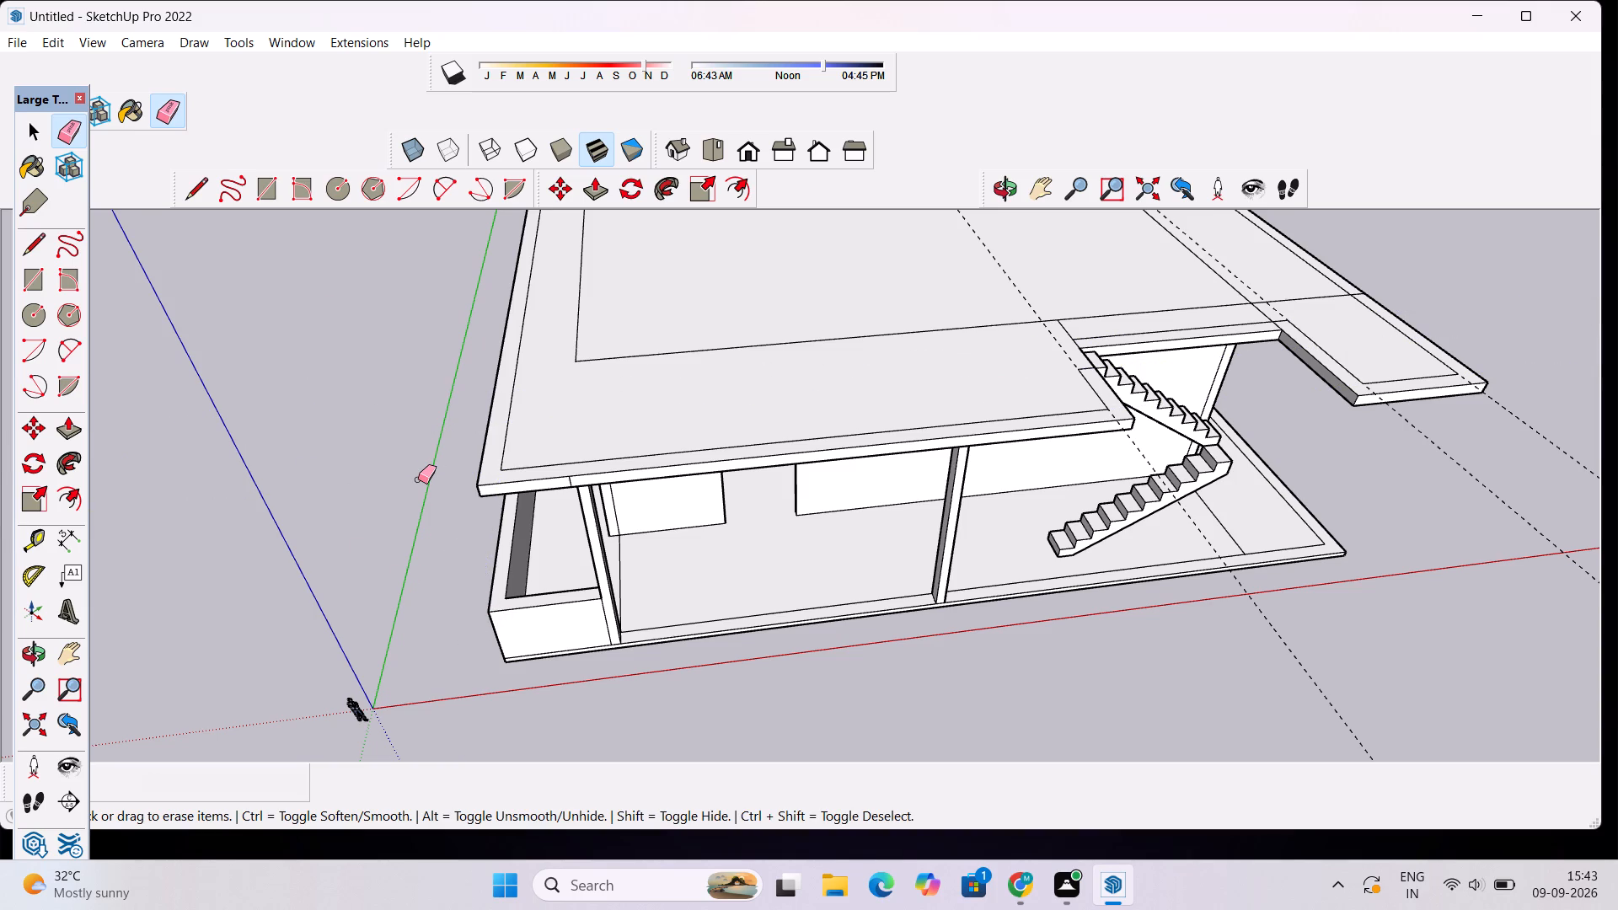
scroll(636, 495, "down", 2)
scroll(1052, 624, "down", 3)
left_click_drag(1458, 598, 1256, 651)
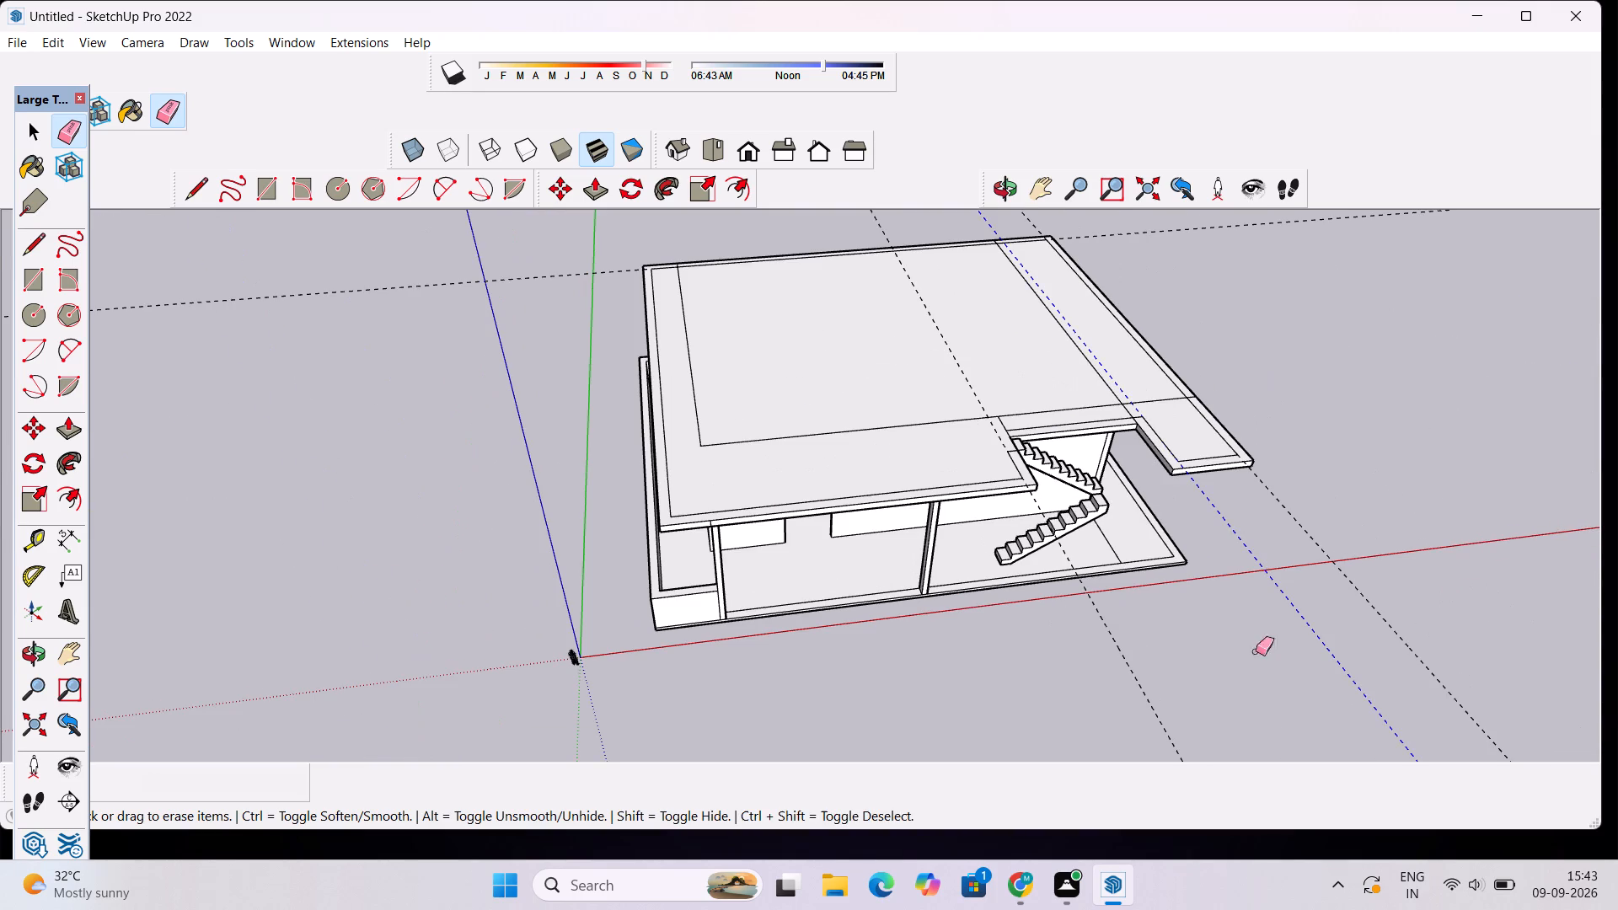
left_click_drag(1256, 651, 1087, 688)
scroll(1189, 577, "down", 4)
left_click_drag(1235, 295, 1235, 321)
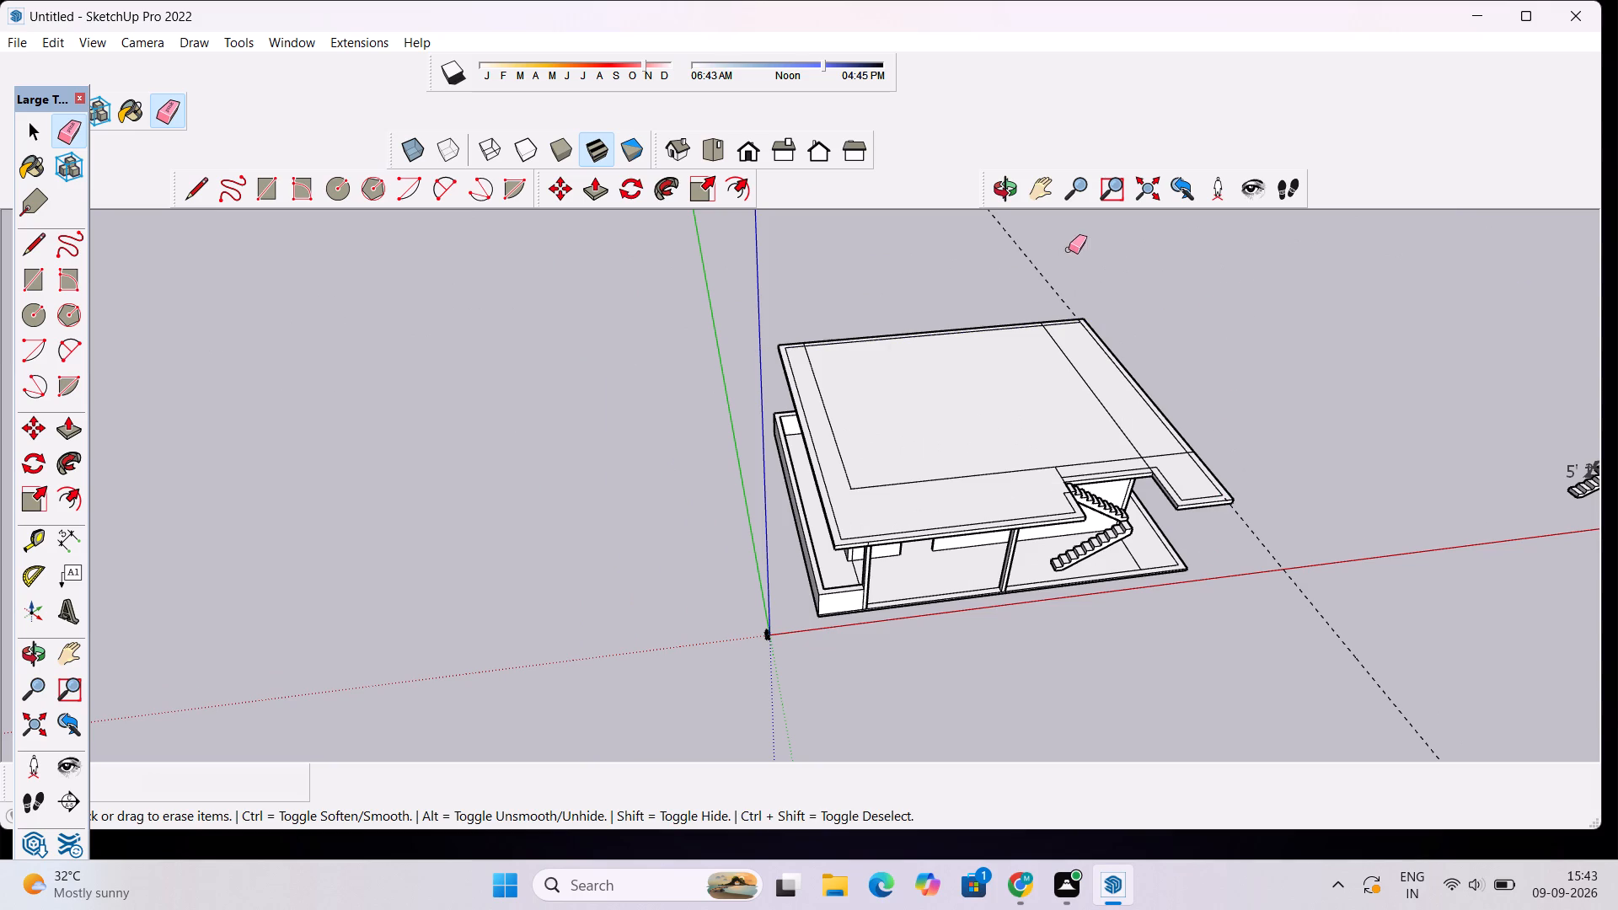
left_click_drag(1069, 249, 1037, 270)
key("space")
Delete the two short line segments that cross the border strip along the slab's back edge.
scroll(1102, 282, "up", 7)
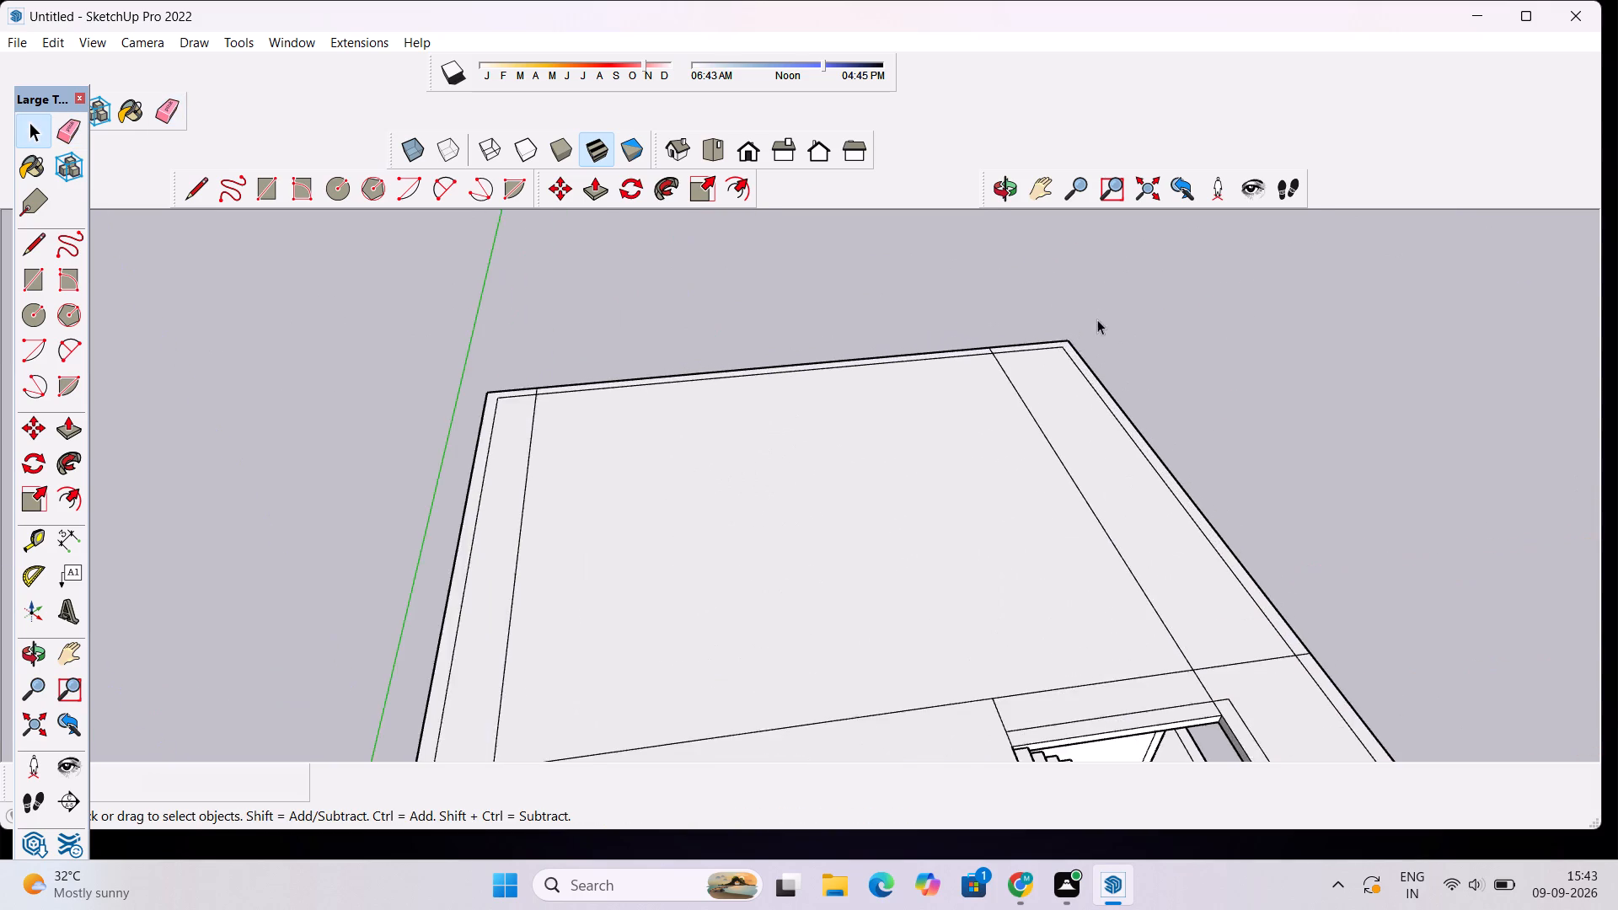
scroll(937, 397, "up", 4)
scroll(1020, 324, "up", 3)
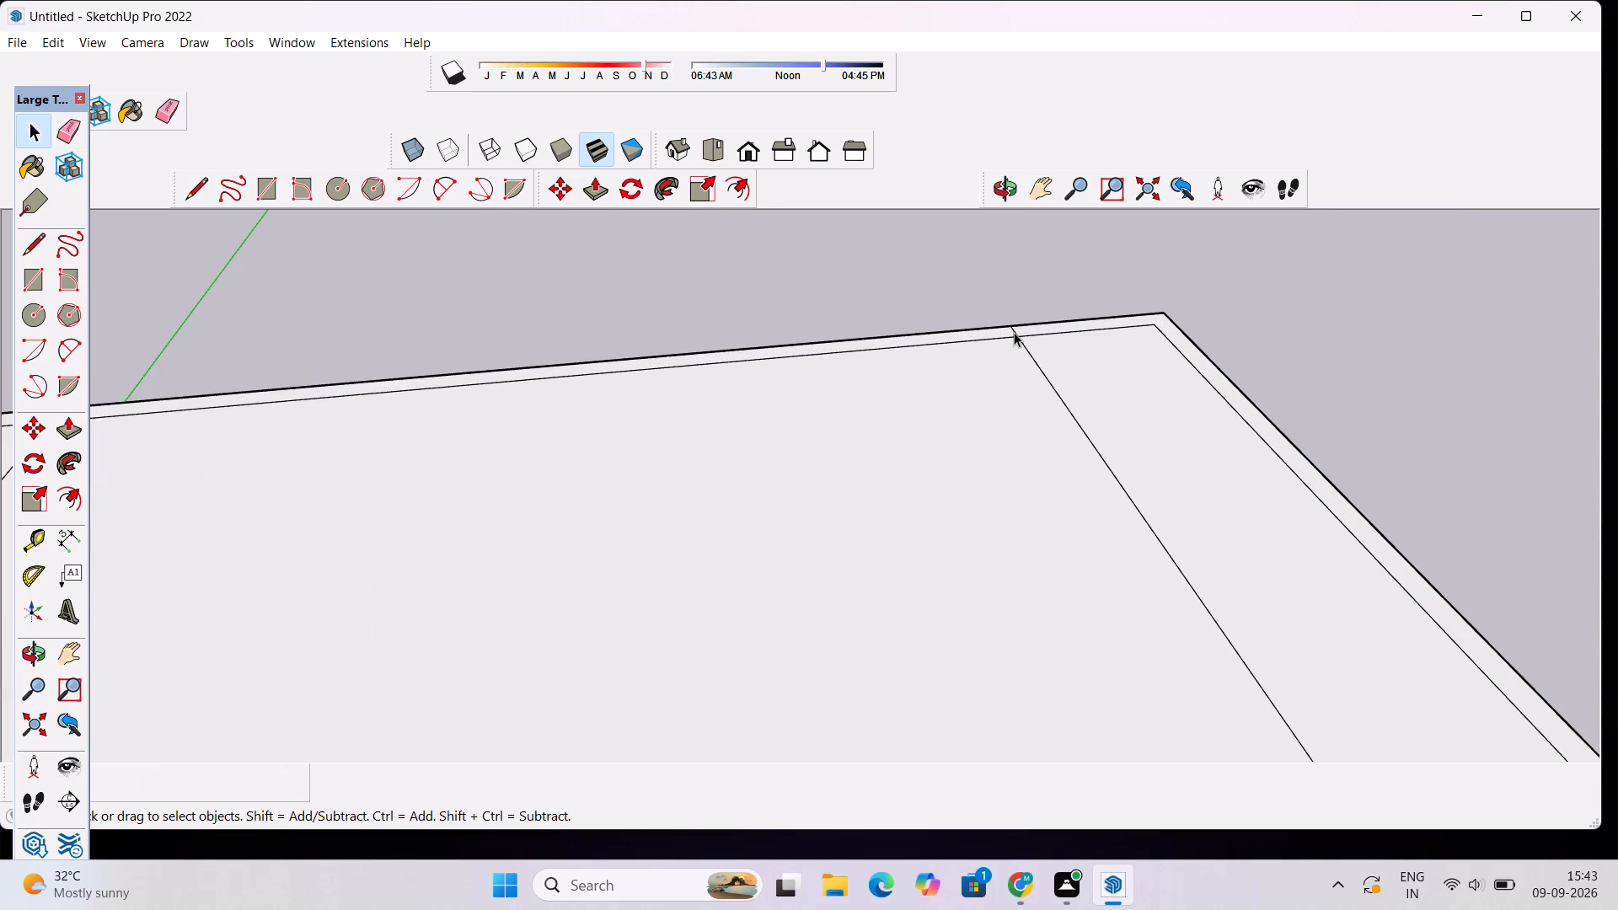
left_click(1014, 332)
key("Delete")
scroll(981, 341, "down", 9)
scroll(523, 364, "up", 3)
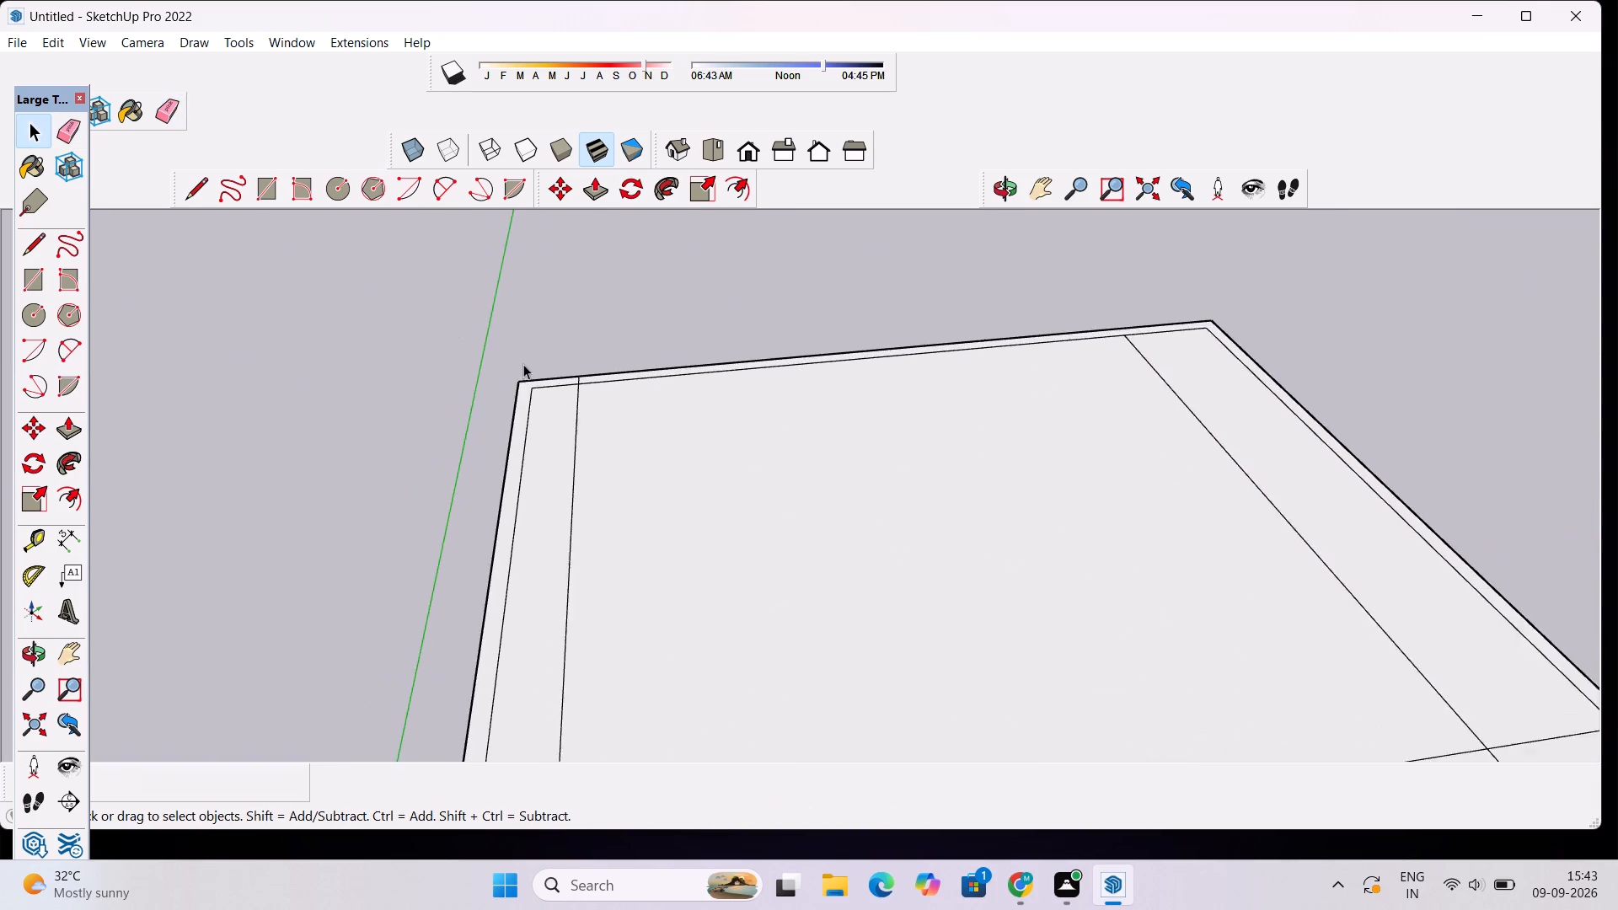
scroll(523, 364, "up", 11)
left_click(619, 387)
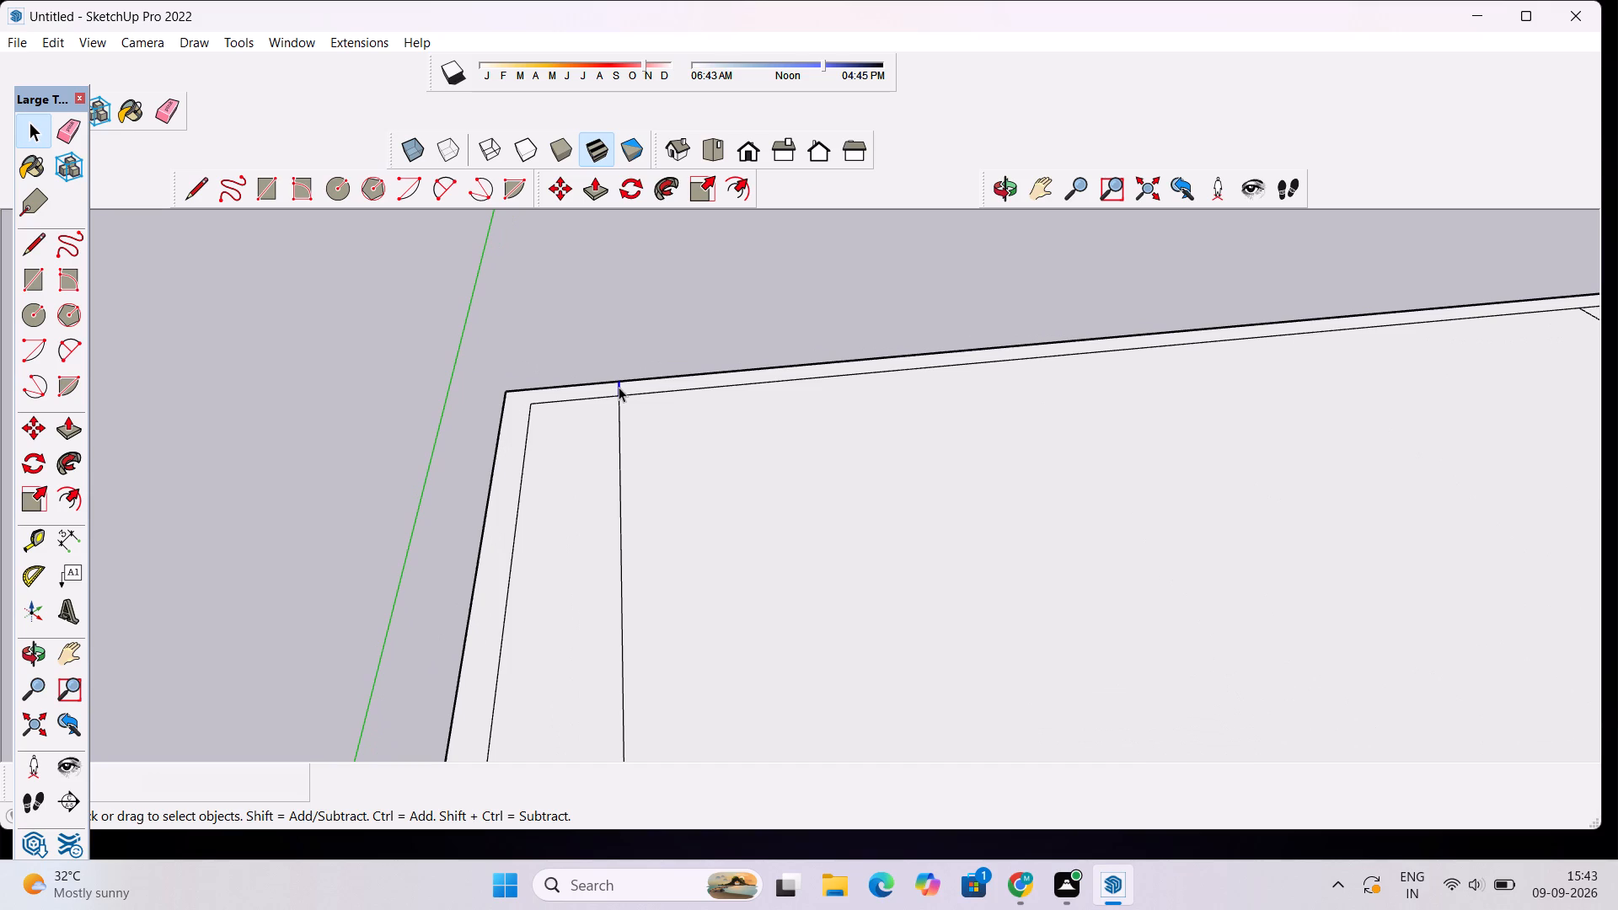
key("Delete")
Delete the short segments crossing the border strip at the slab's side edge and at the stair opening's inner corner.
scroll(674, 324, "down", 18)
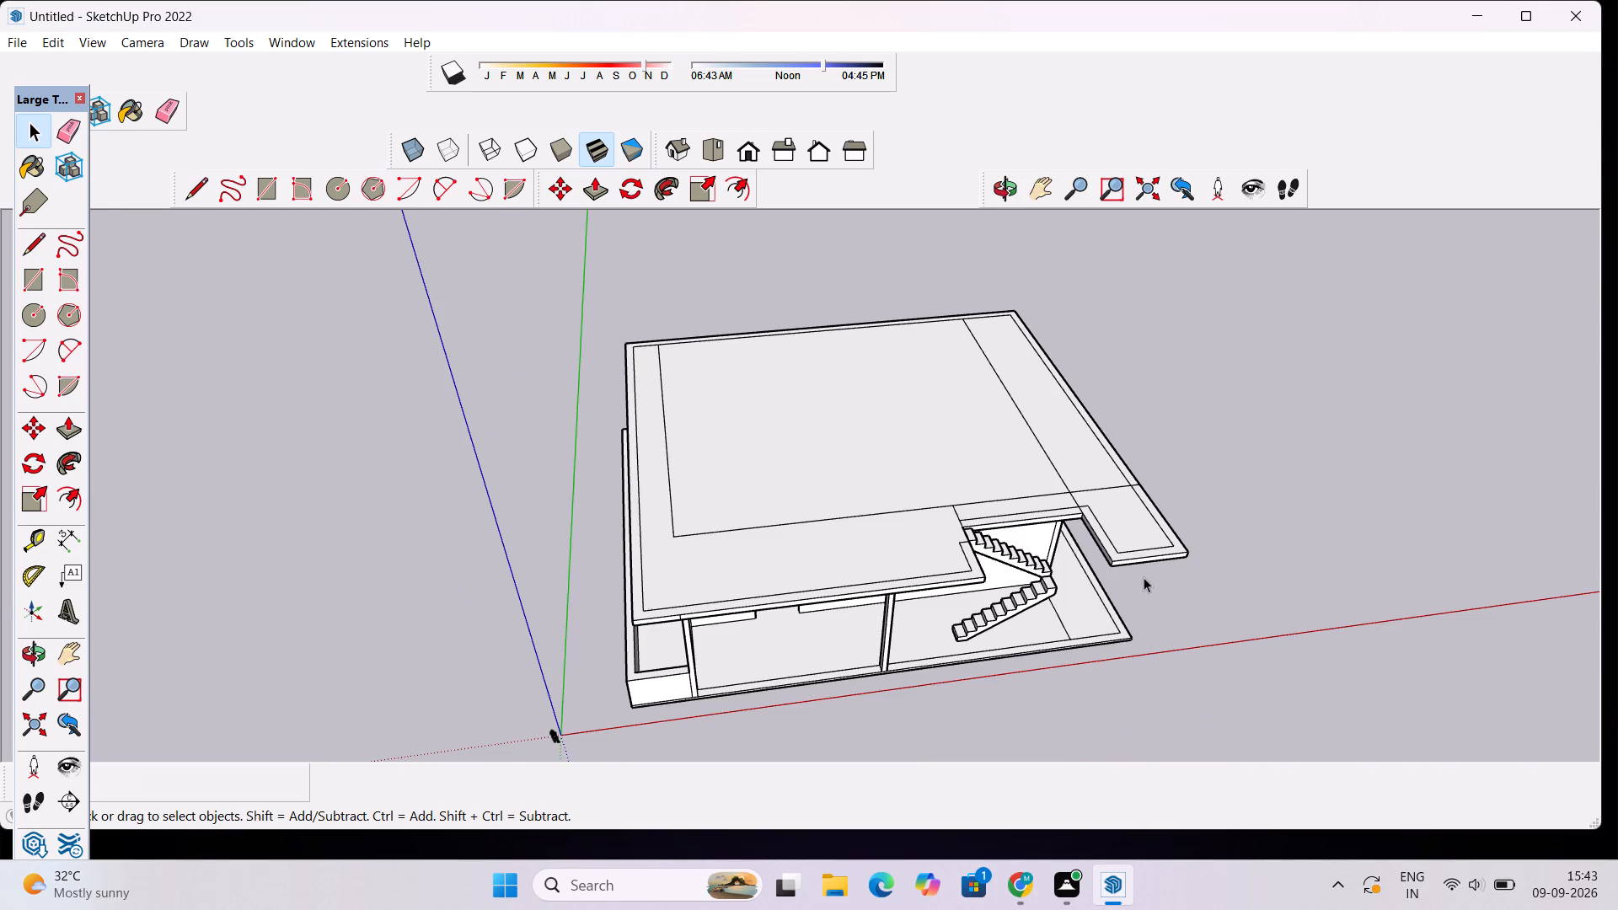
scroll(1144, 577, "up", 2)
scroll(1138, 478, "up", 7)
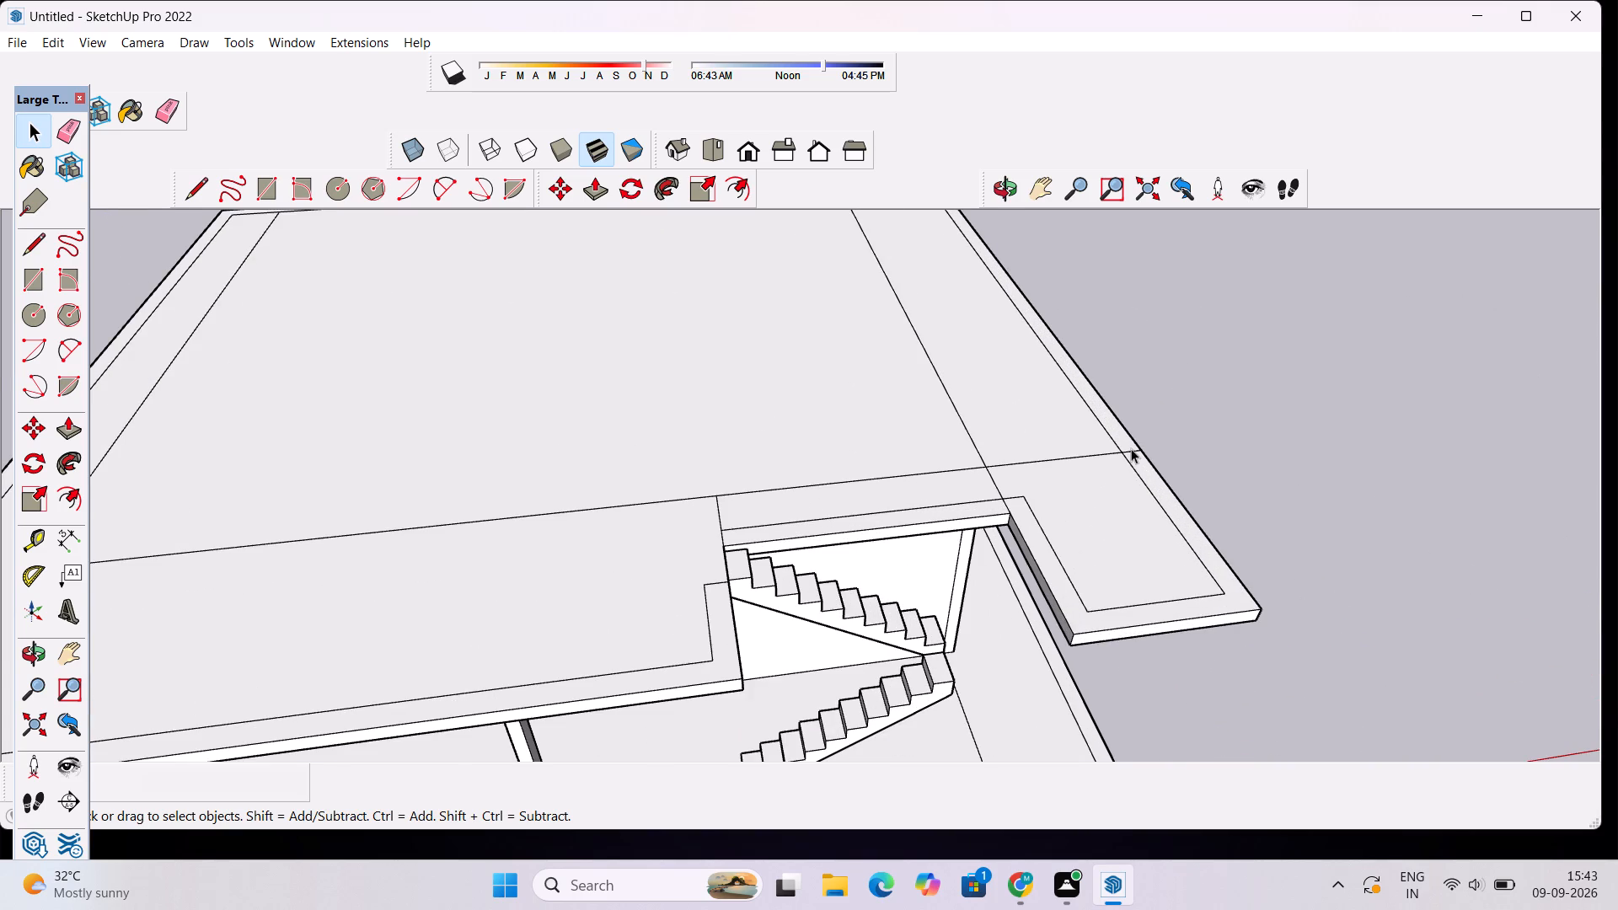
left_click(1131, 448)
key("Delete")
scroll(1120, 452, "down", 7)
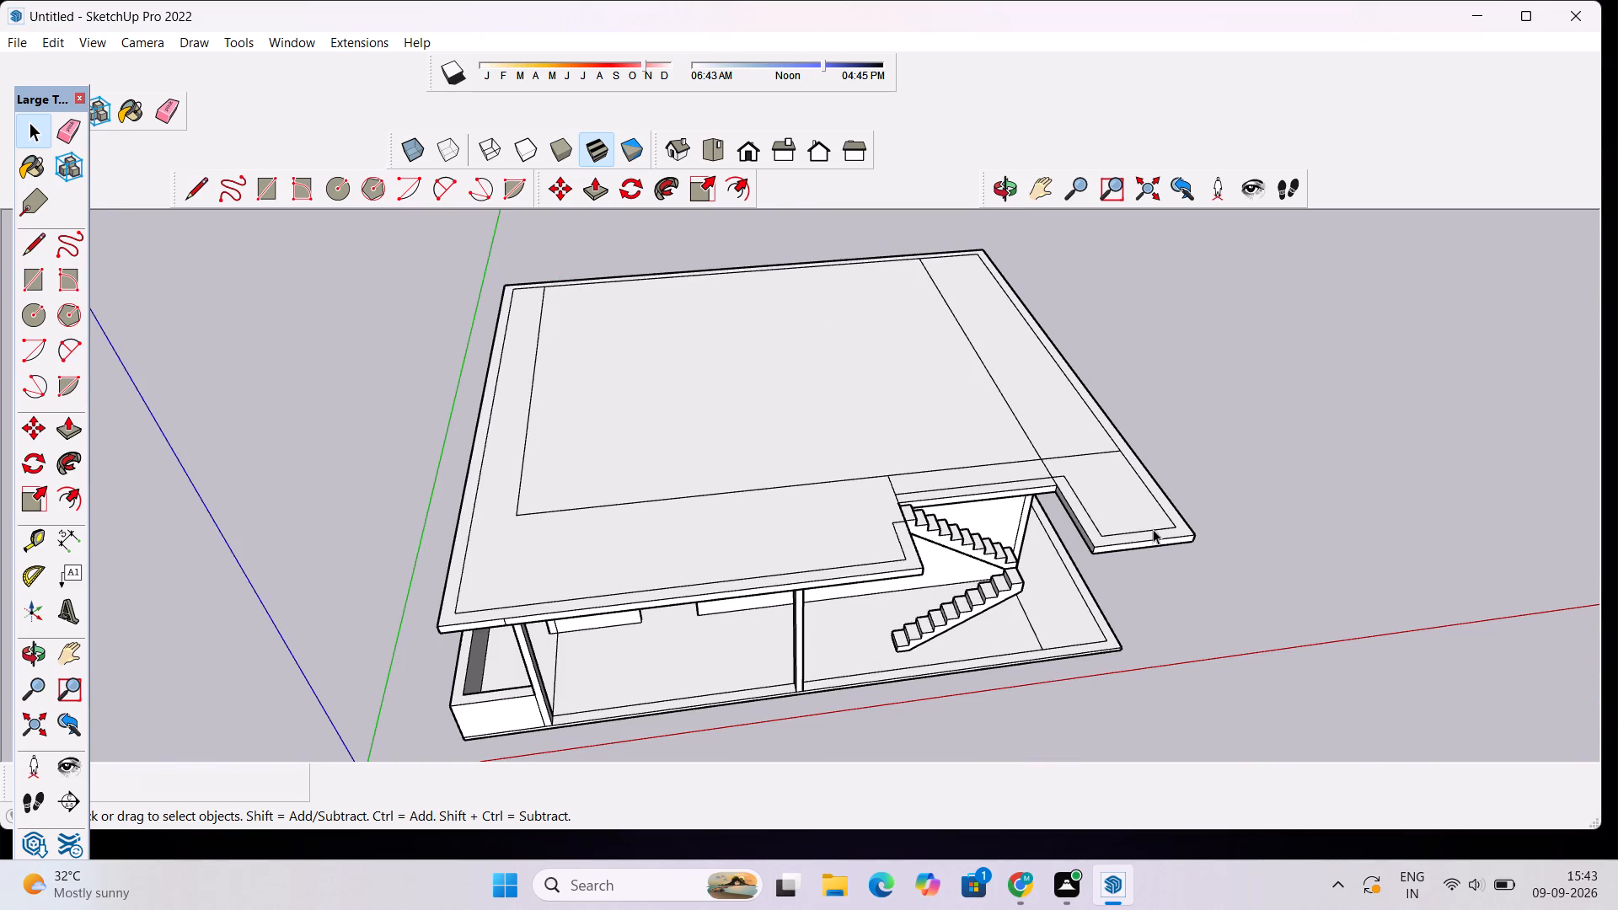
left_click(1153, 533)
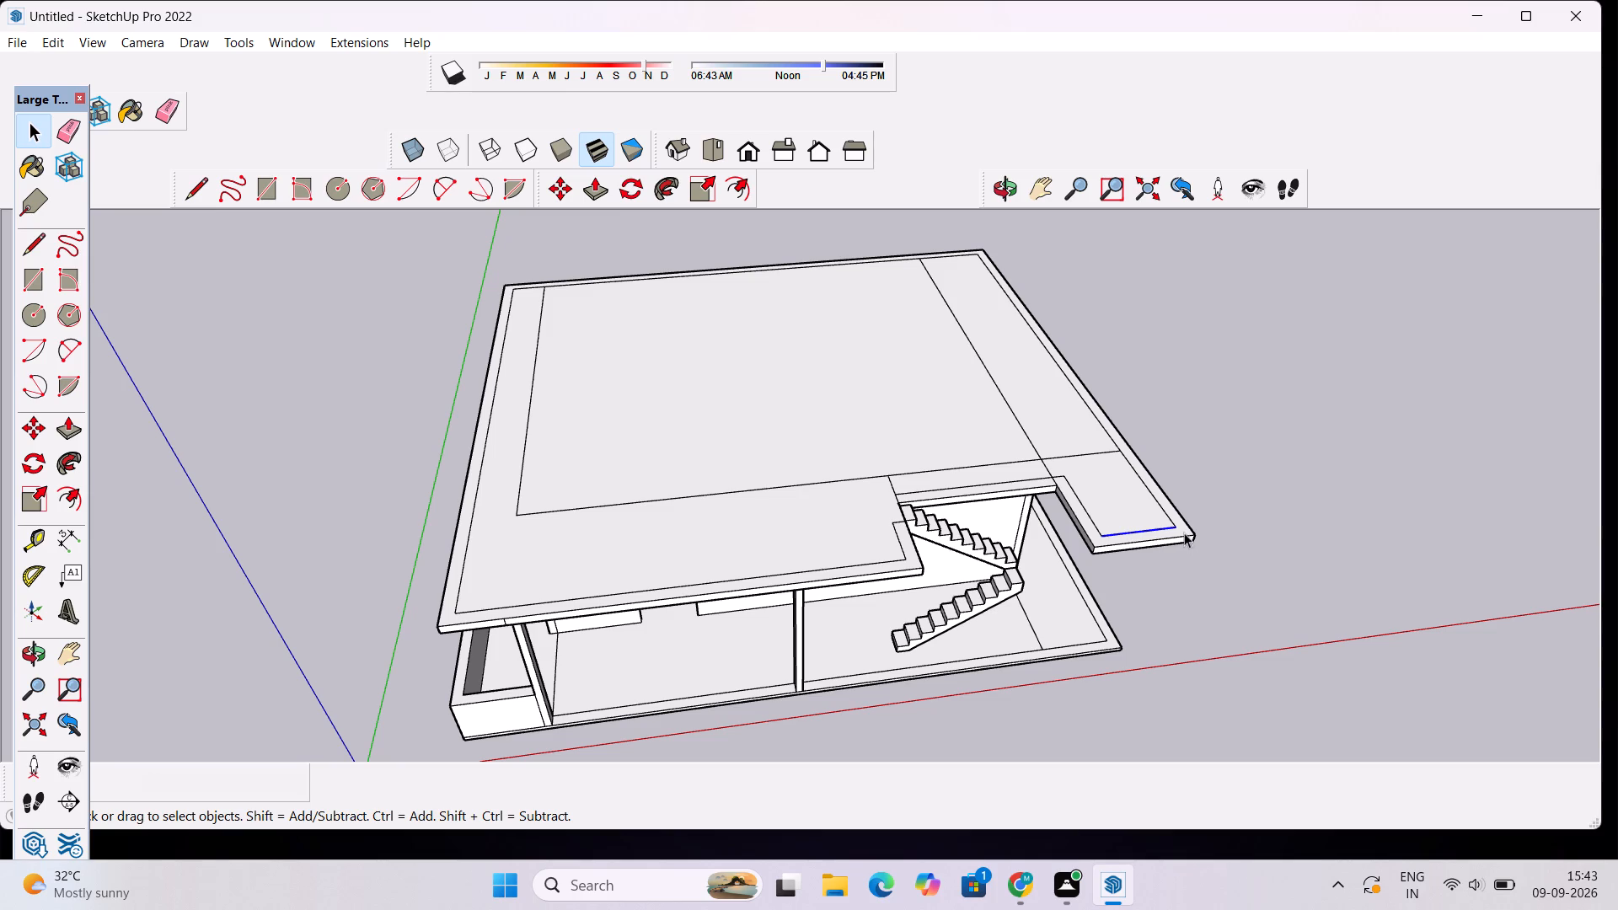
left_click(1184, 529)
scroll(1063, 477, "up", 8)
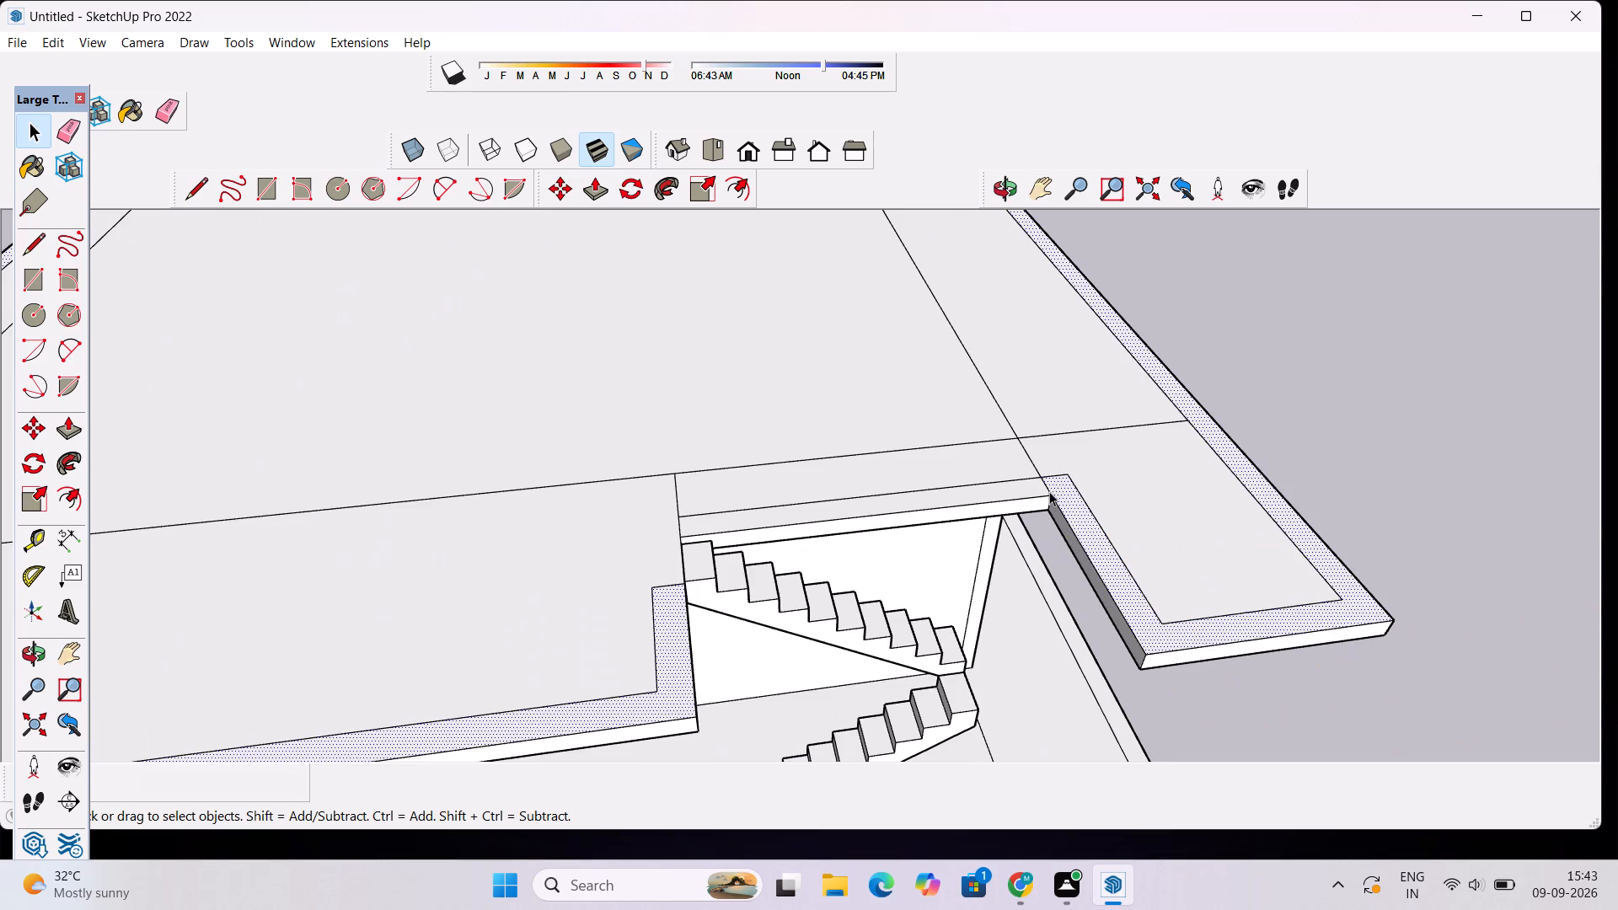
left_click(1049, 490)
key("Delete")
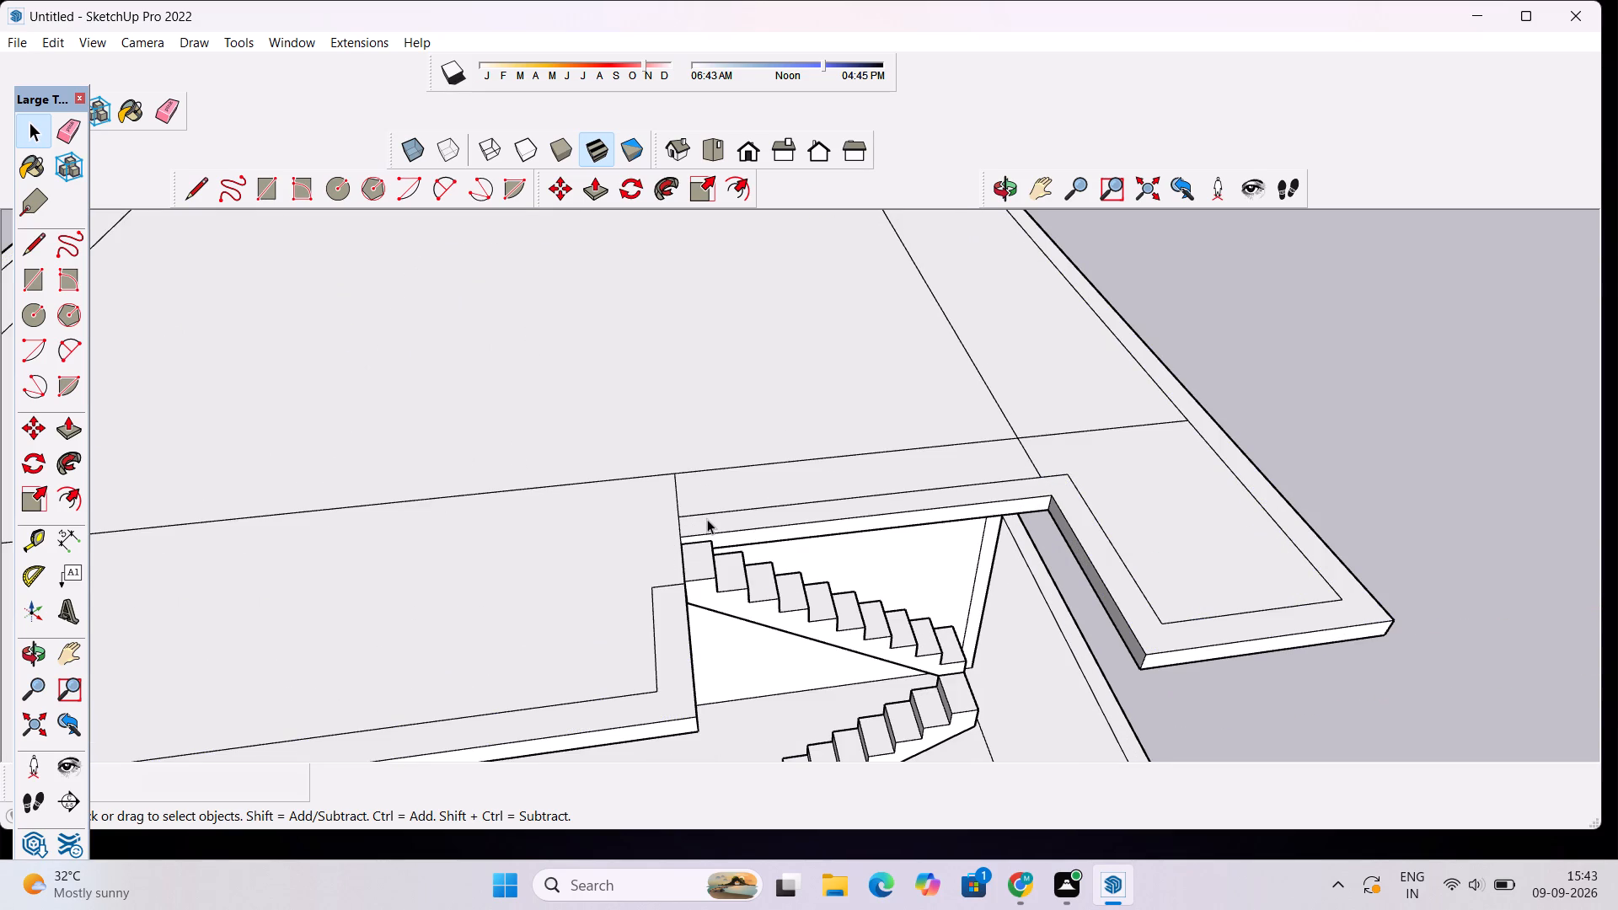
Push/Pull the continuous 3' border face upward a little over 25' to form the upper-storey walls.
left_click(707, 519)
scroll(707, 519, "down", 7)
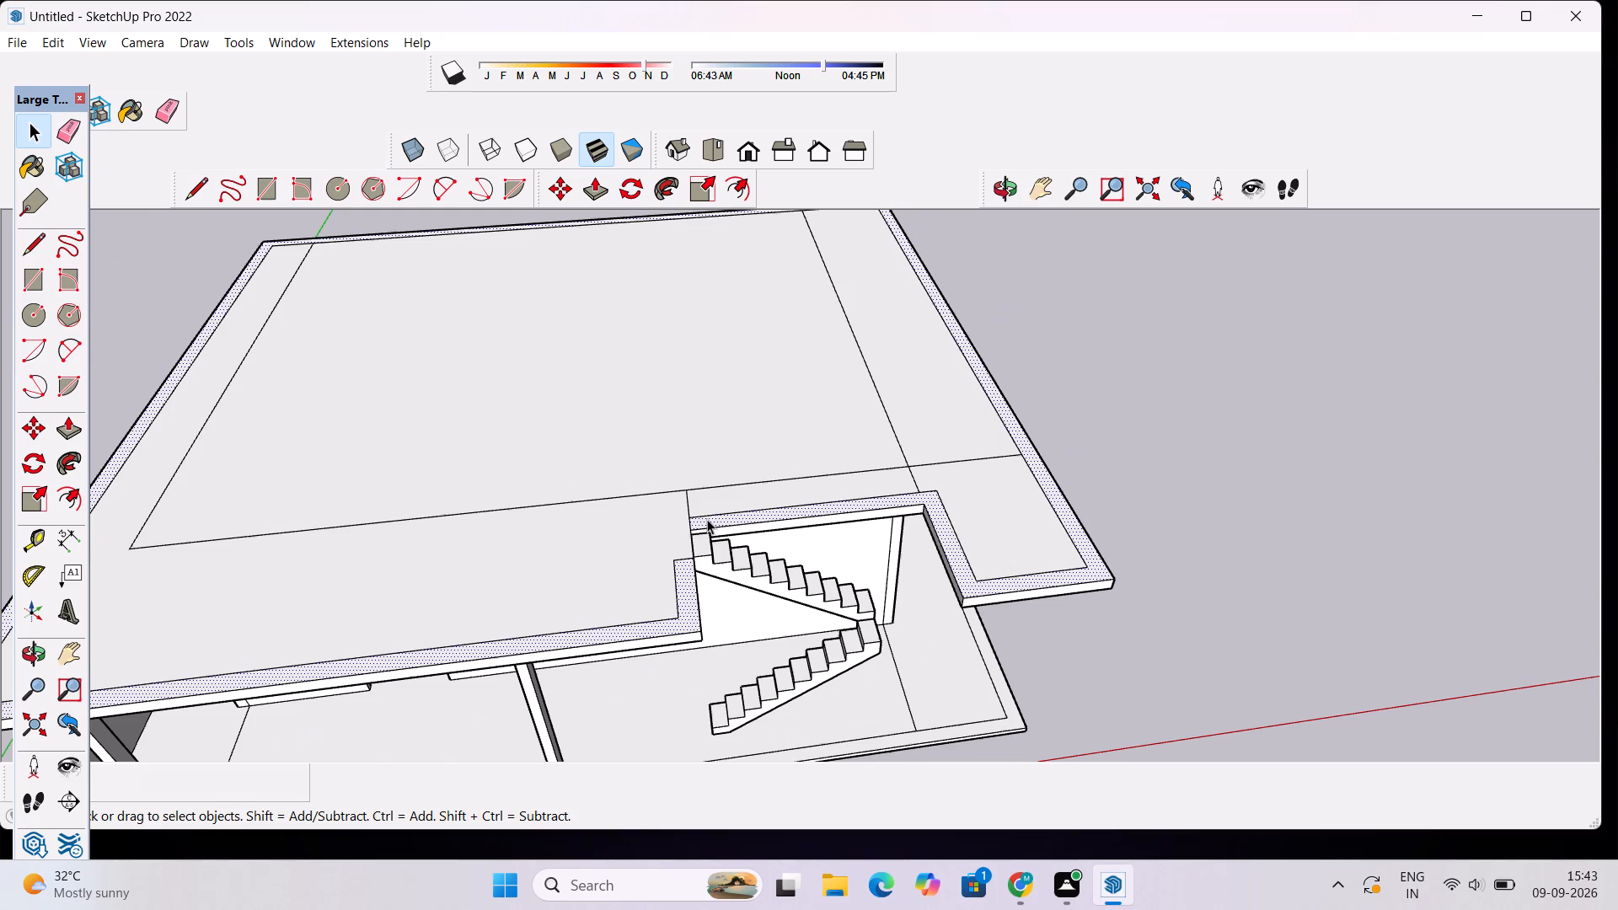
key("p")
left_click(707, 519)
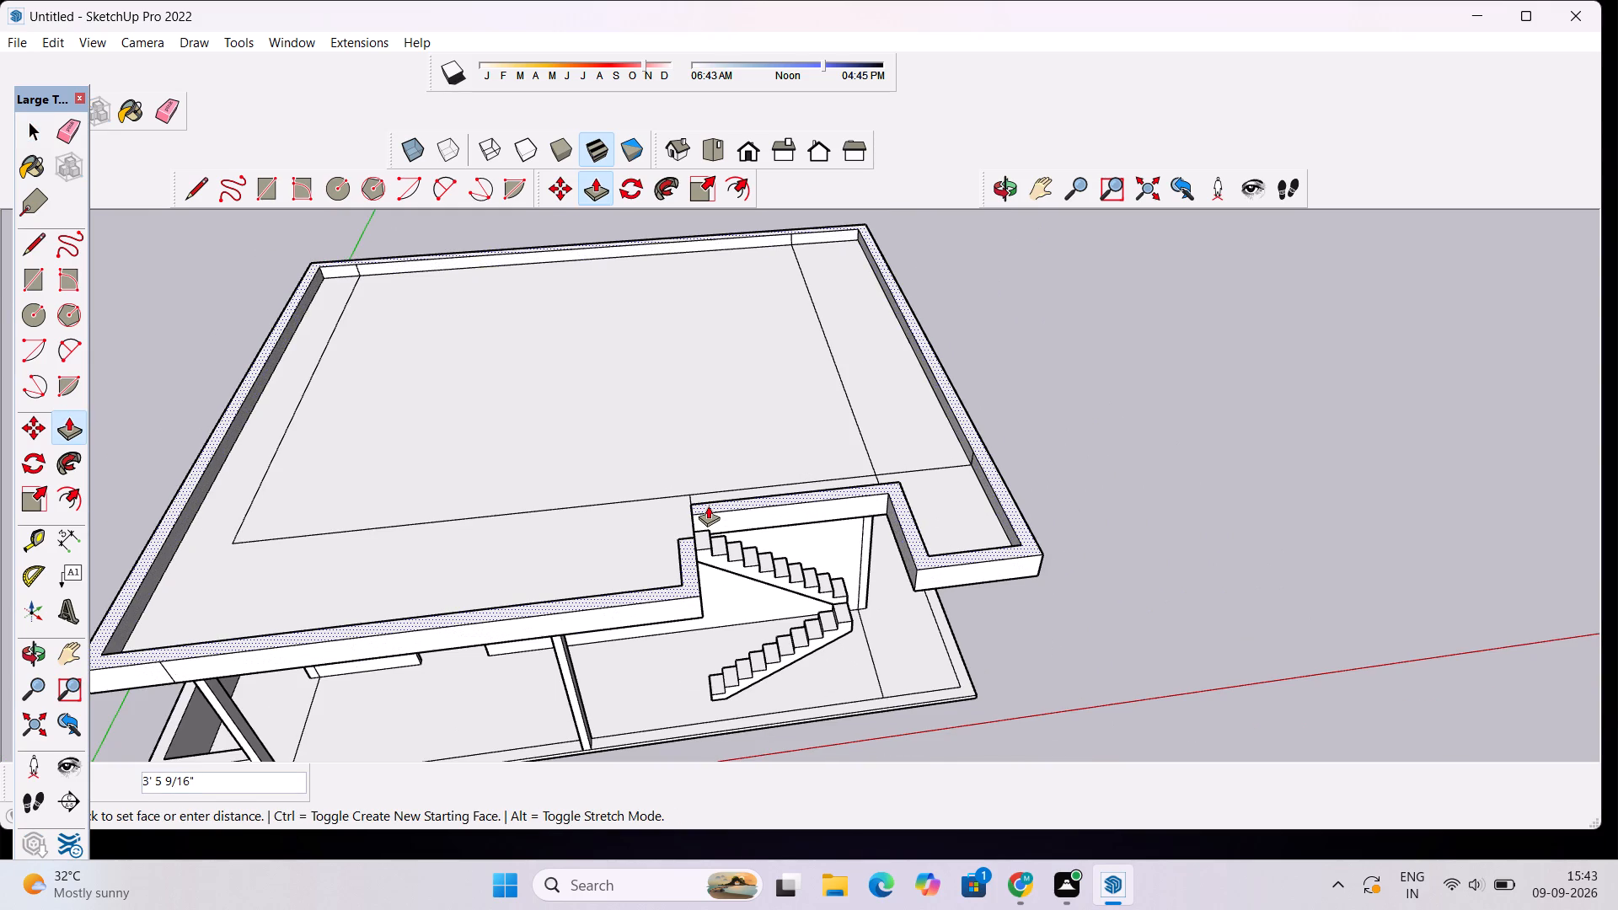
scroll(708, 492, "down", 4)
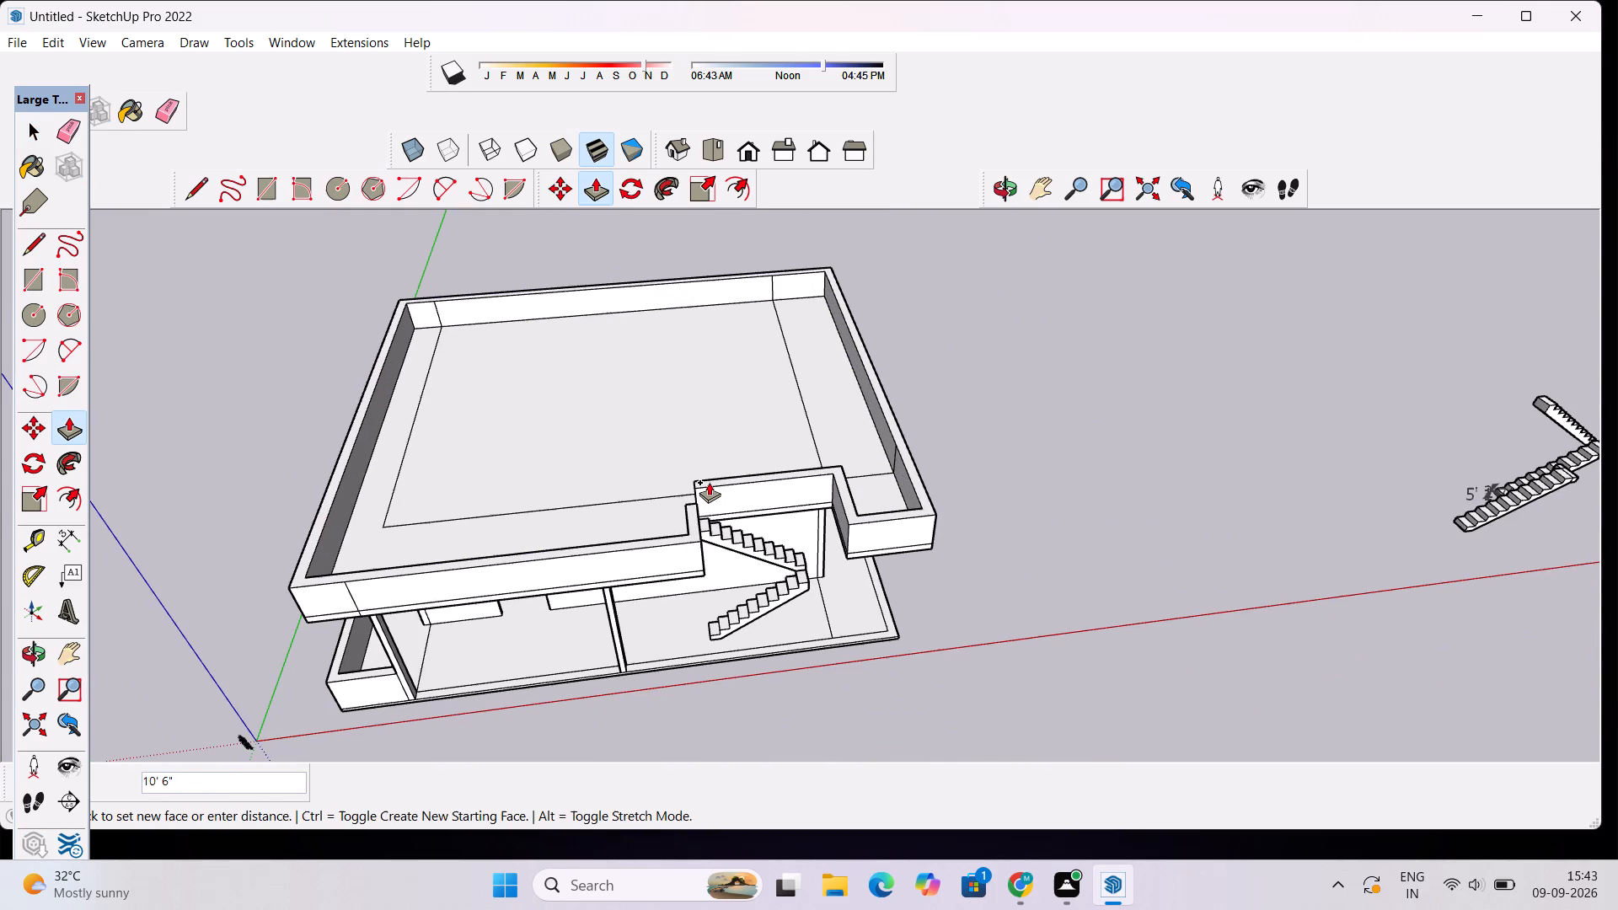
scroll(709, 482, "up", 2)
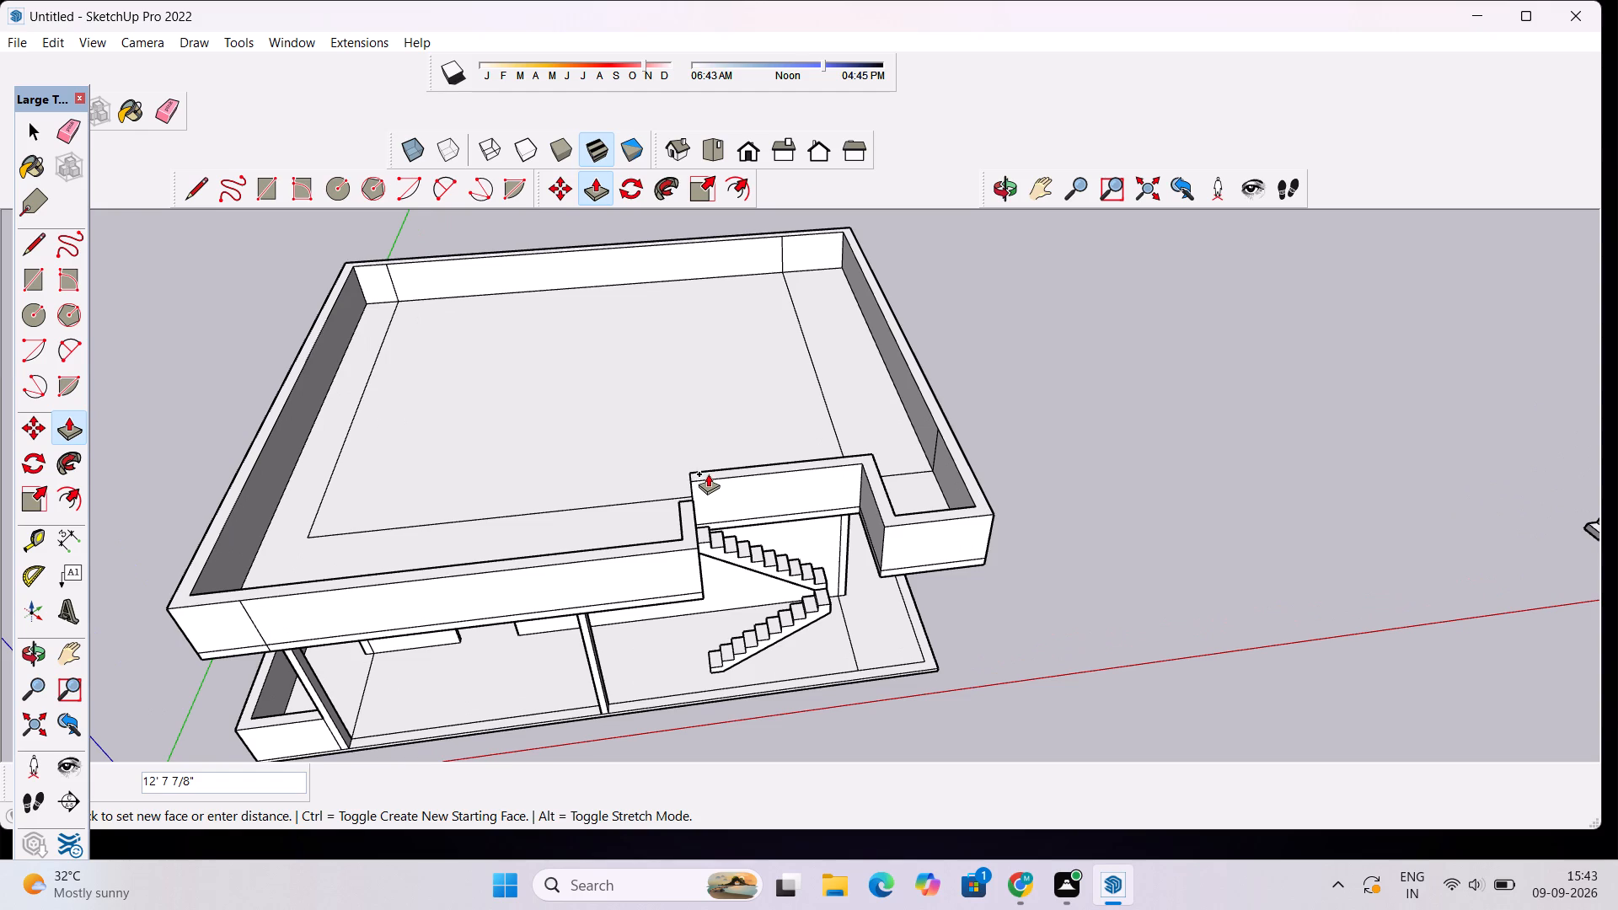
scroll(695, 479, "down", 6)
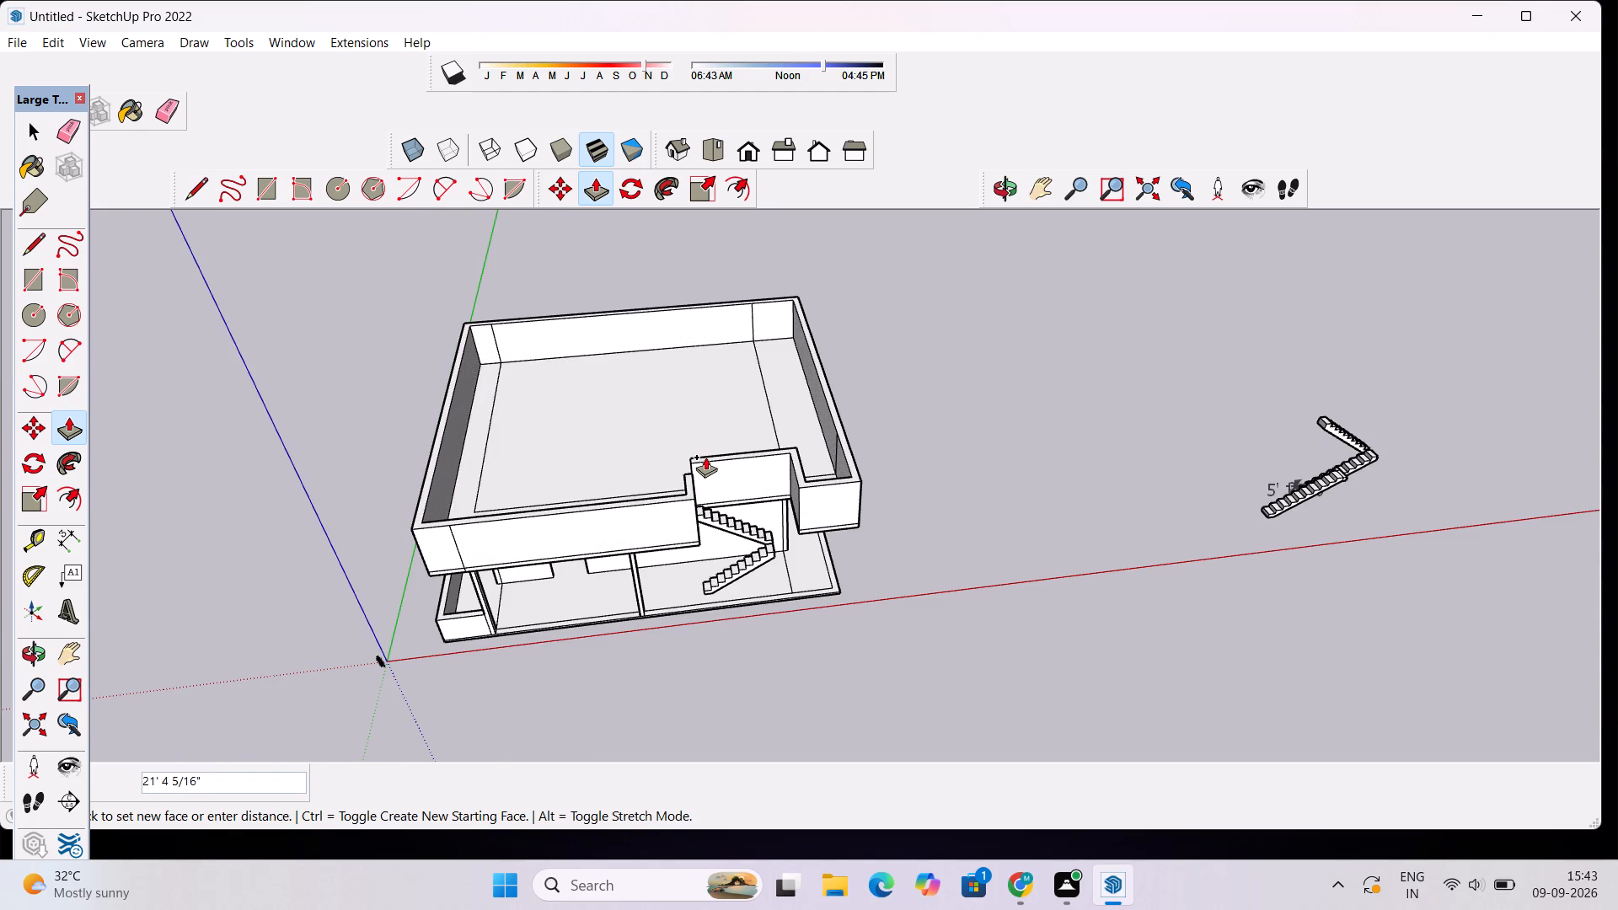
scroll(705, 457, "down", 1)
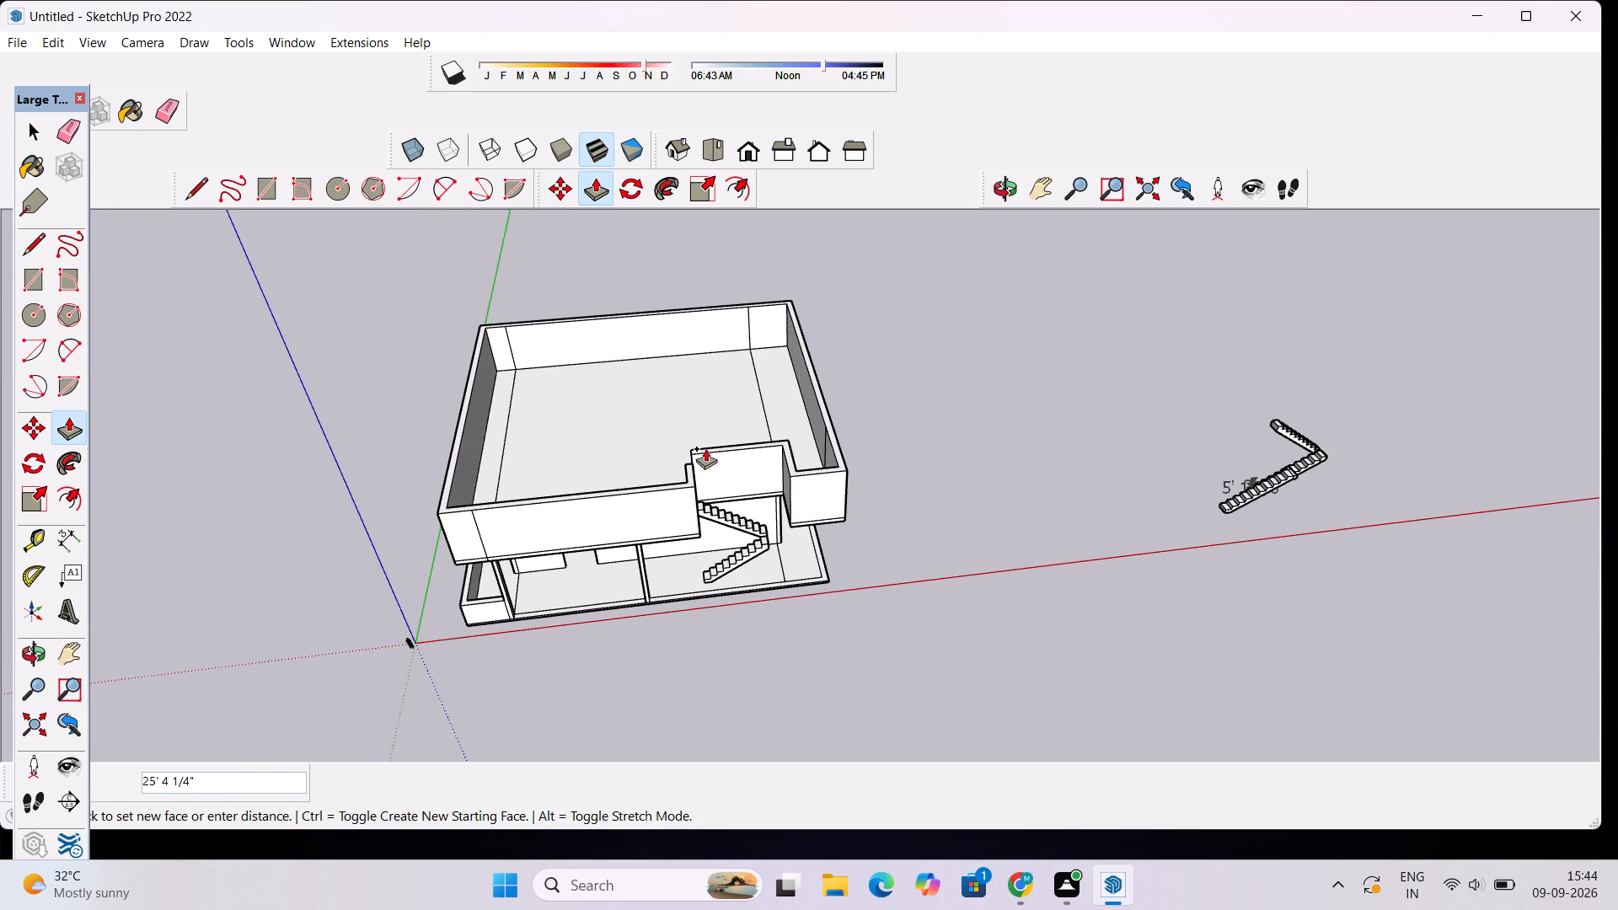
left_click(705, 448)
Examine the raised upper-storey walls and the top of the staircase from the front, the side and above.
left_click(1010, 191)
left_click_drag(821, 576, 819, 539)
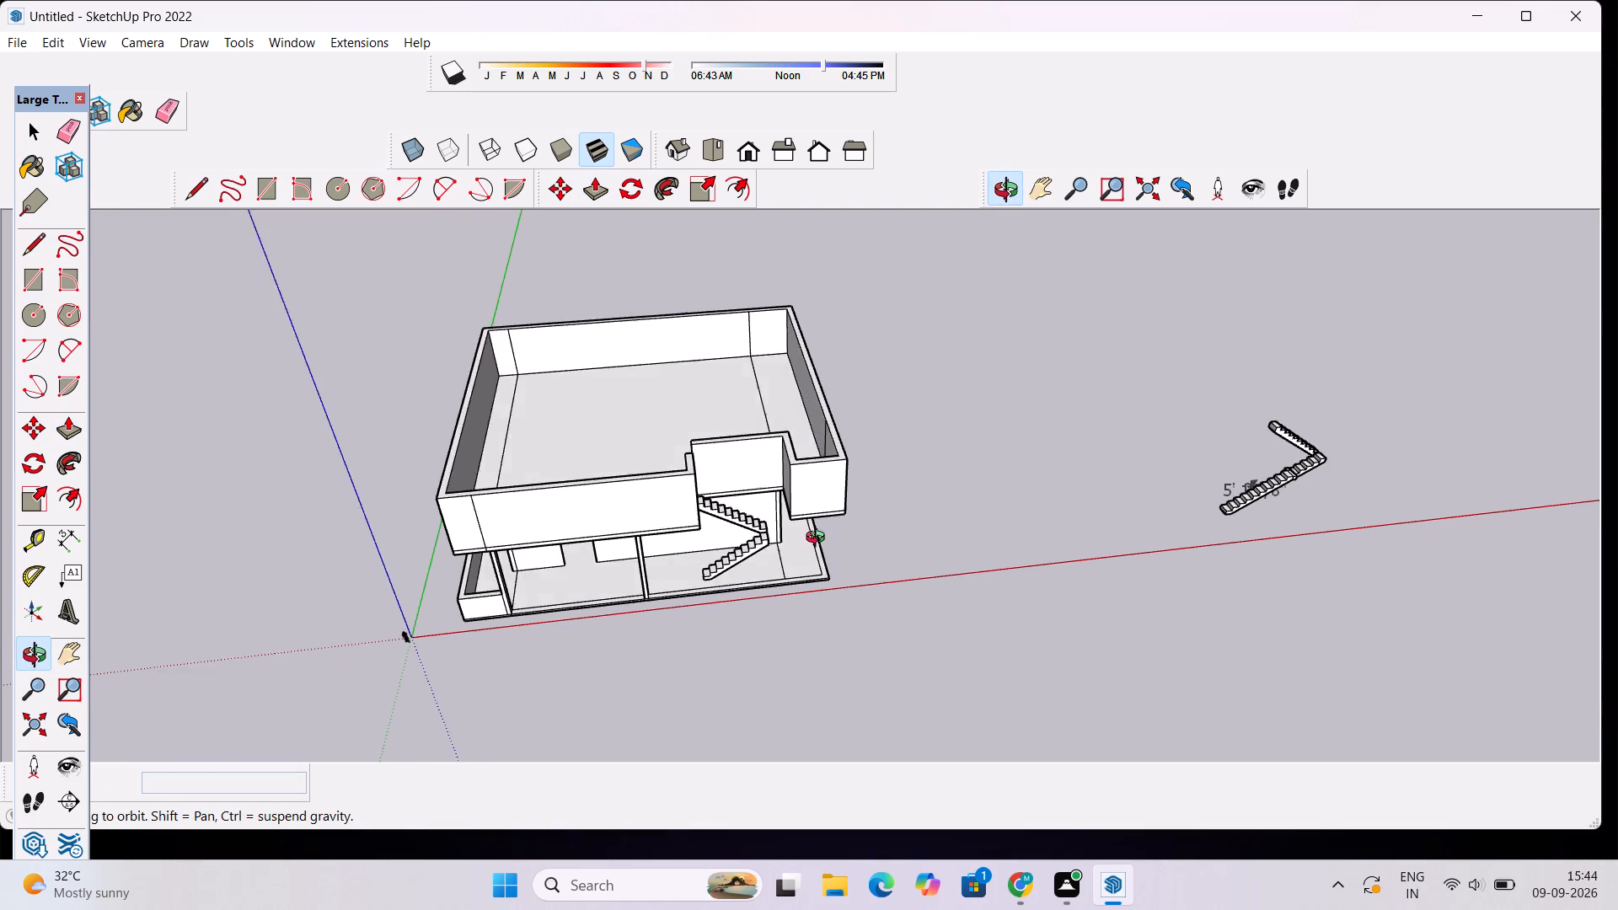
left_click_drag(819, 539, 798, 406)
left_click_drag(806, 542, 804, 457)
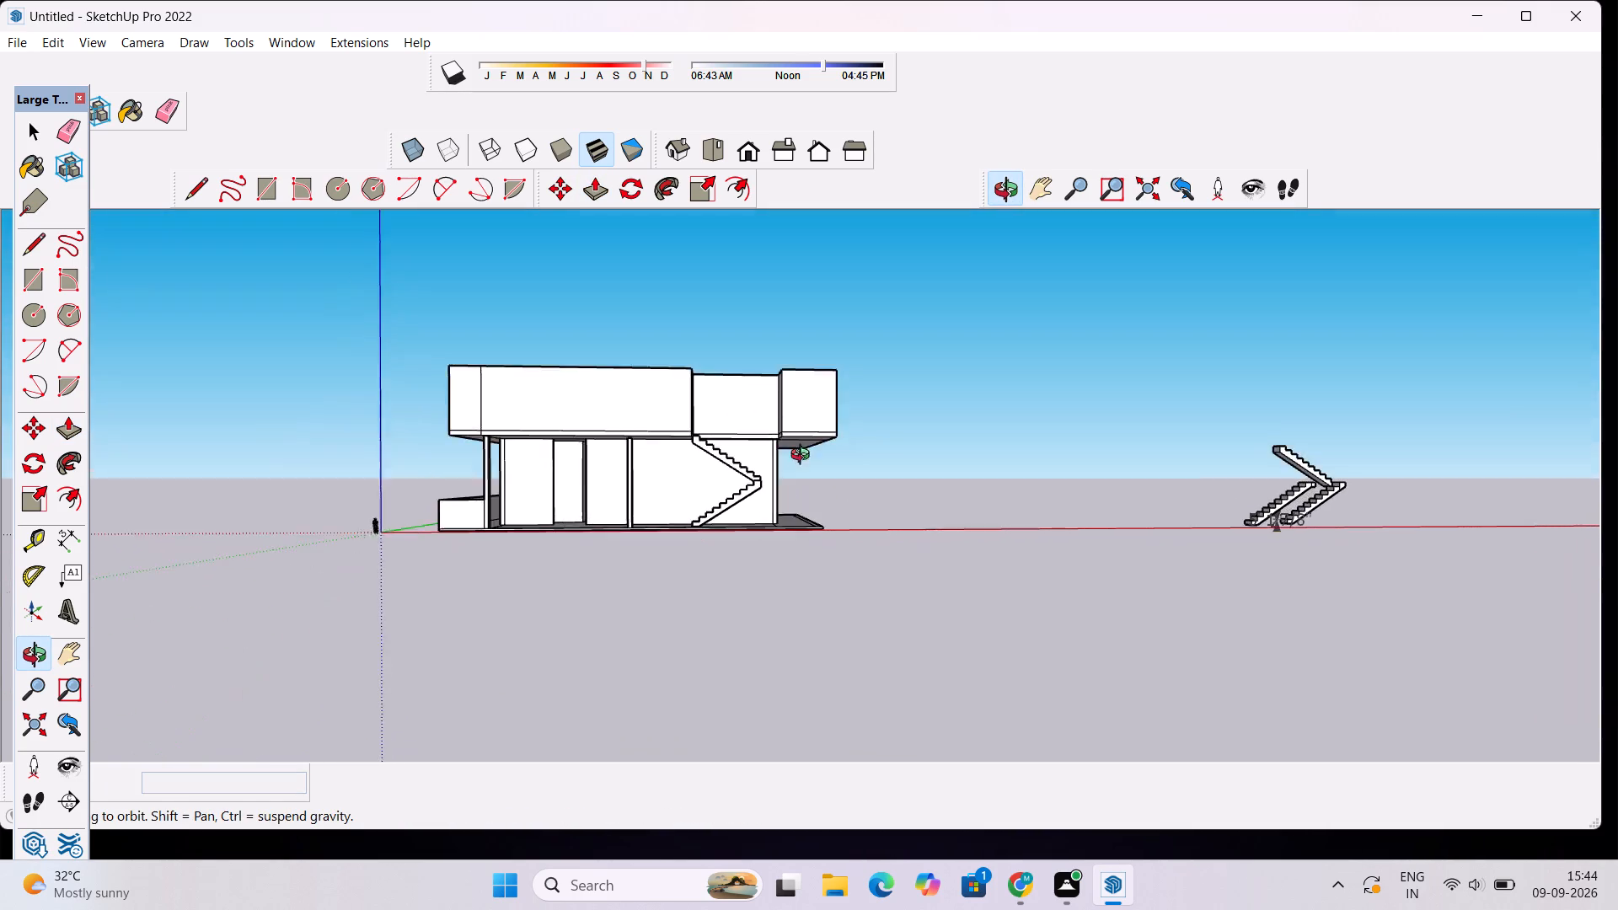
left_click_drag(804, 457, 801, 425)
left_click_drag(697, 421, 632, 576)
scroll(618, 459, "up", 2)
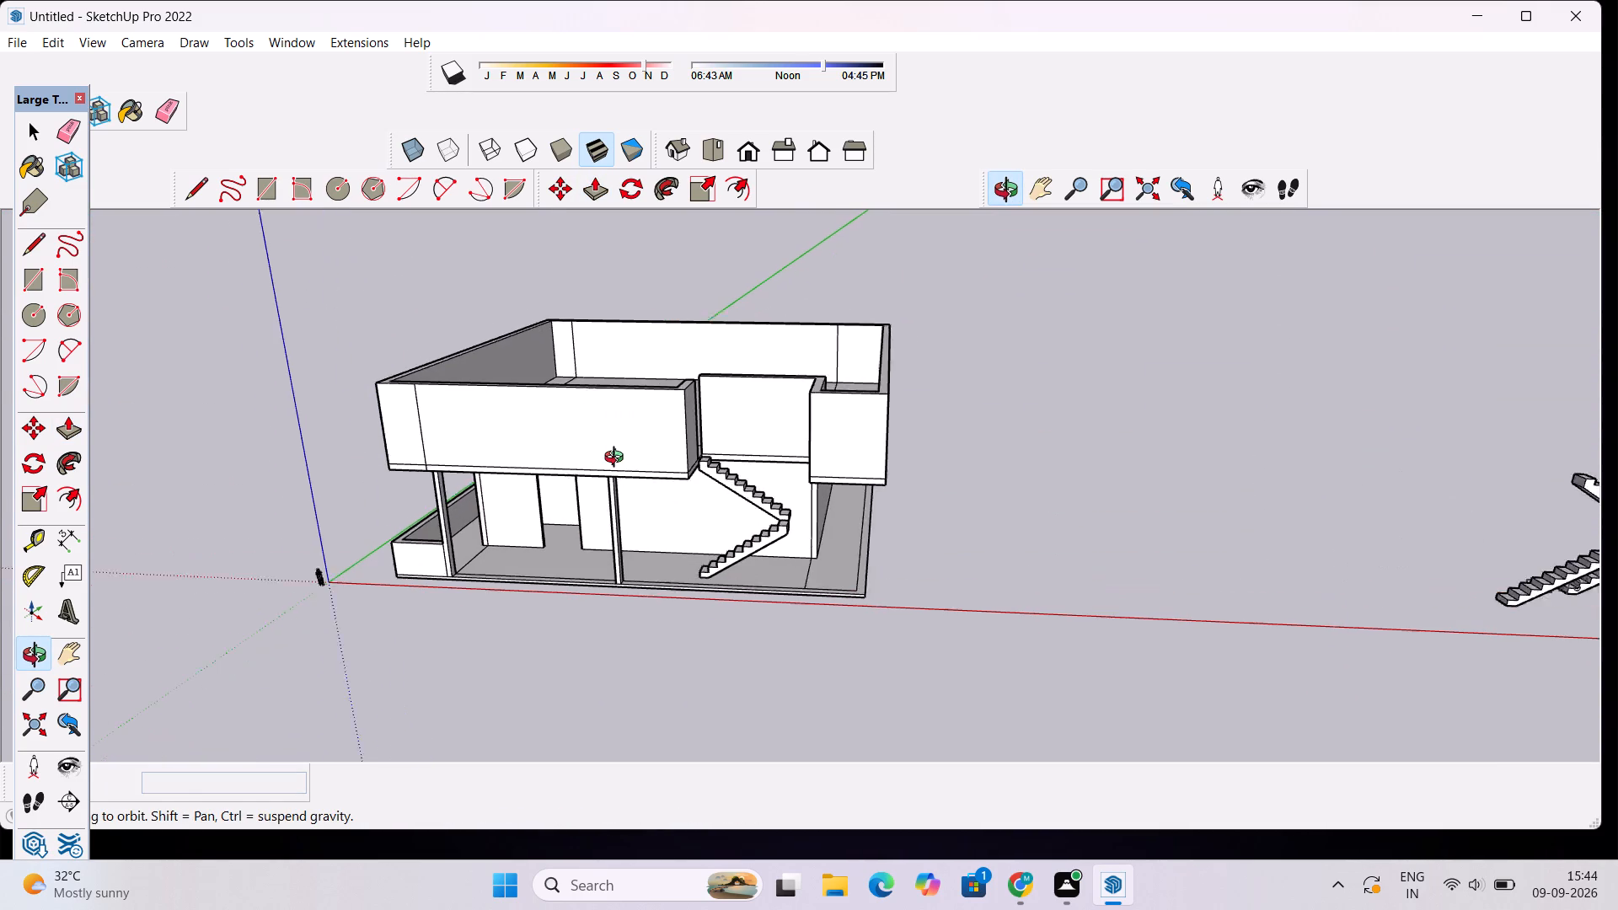
scroll(618, 459, "up", 2)
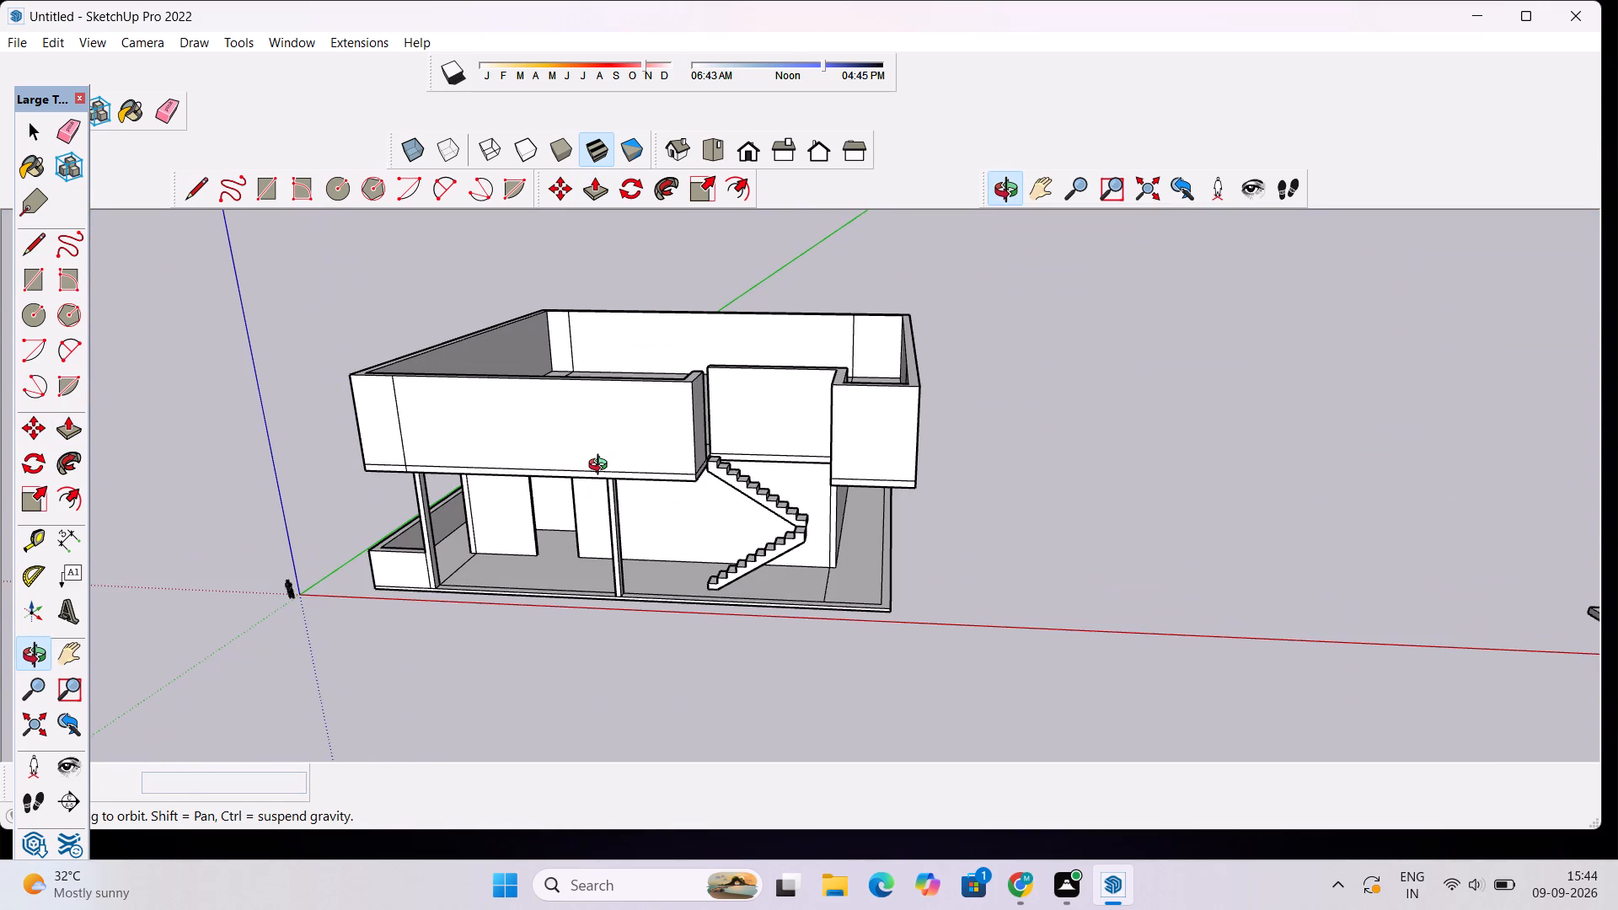
scroll(581, 479, "up", 2)
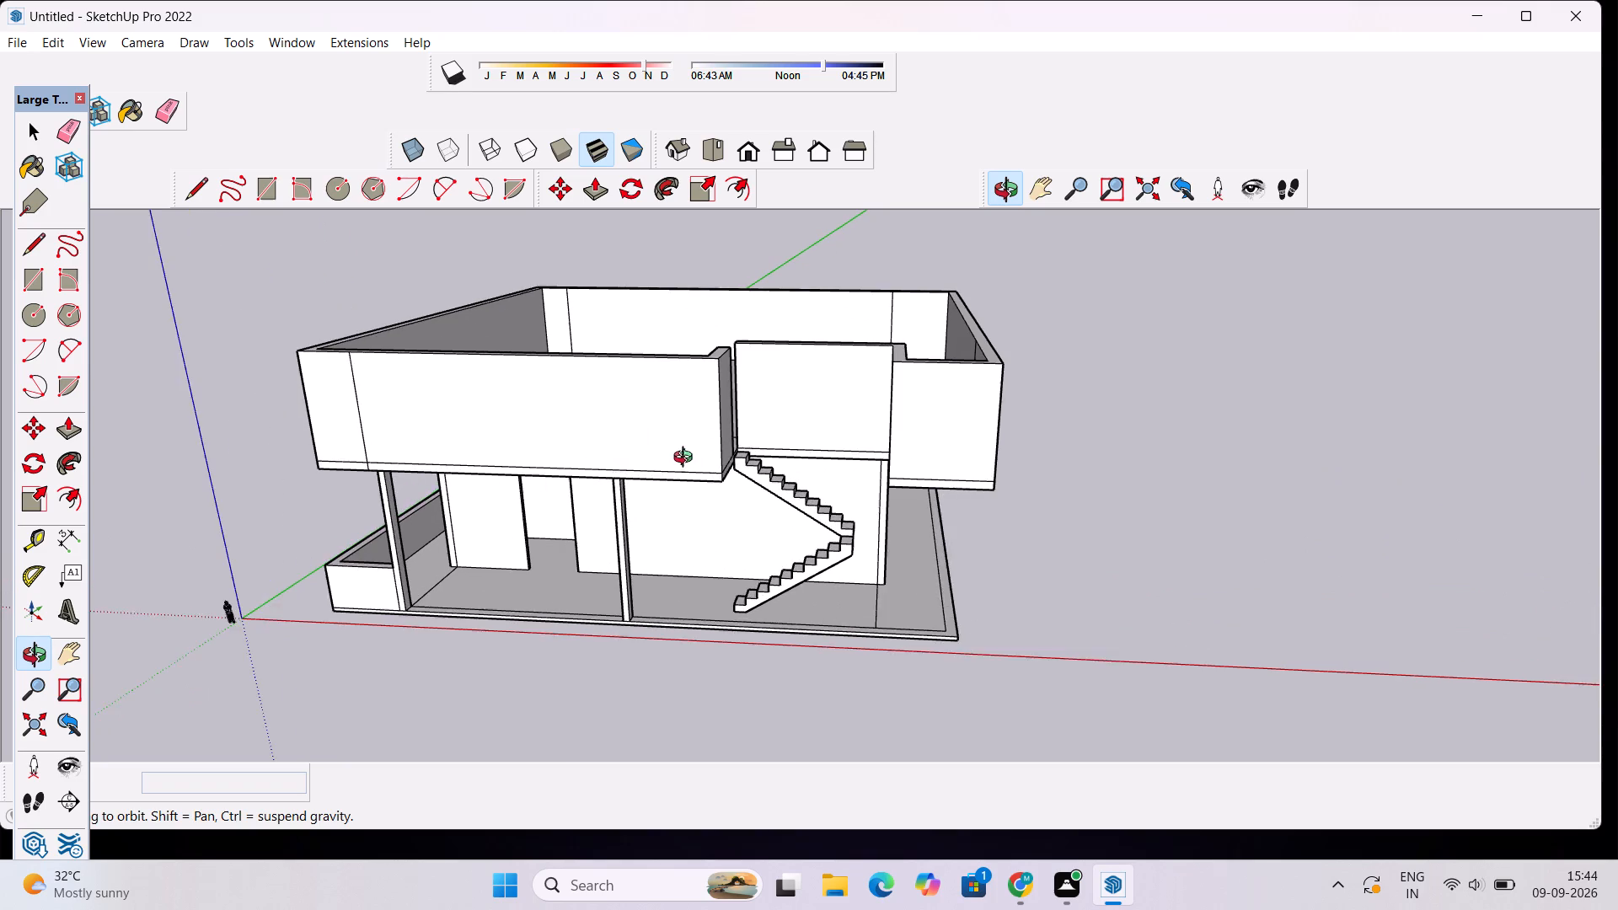
scroll(691, 464, "down", 2)
left_click_drag(637, 518, 704, 480)
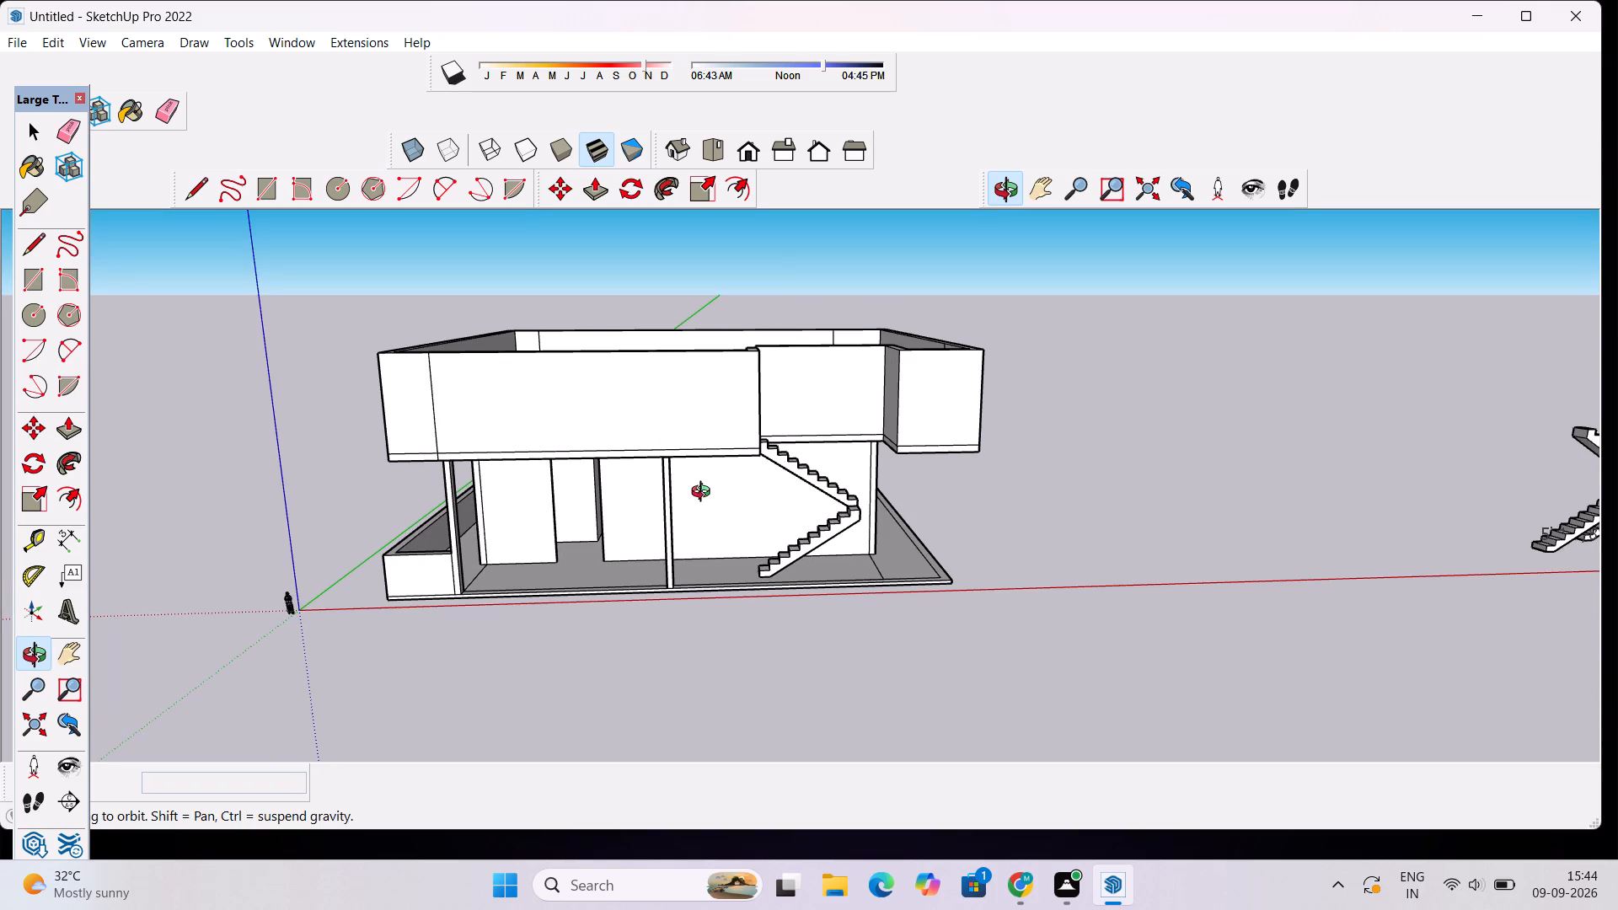
scroll(742, 455, "up", 2)
left_click_drag(879, 437, 587, 480)
scroll(673, 367, "up", 5)
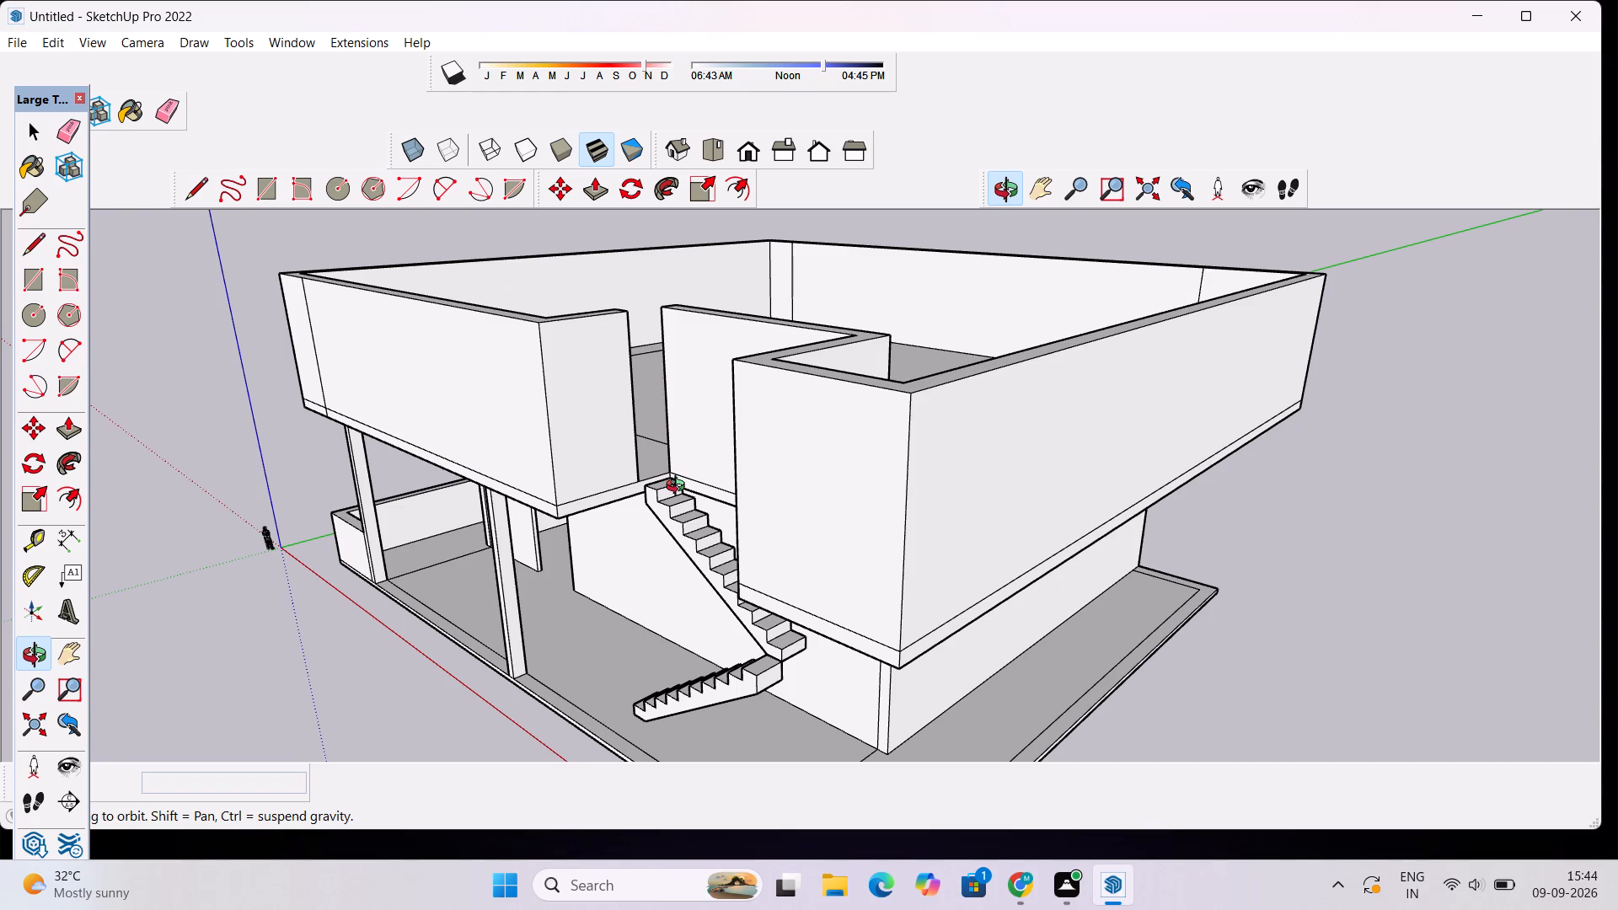
scroll(911, 471, "down", 2)
scroll(870, 388, "down", 4)
left_click_drag(995, 334, 973, 413)
left_click_drag(969, 418, 942, 438)
scroll(693, 433, "up", 5)
left_click_drag(885, 410, 843, 420)
left_click_drag(838, 420, 808, 426)
scroll(710, 486, "up", 5)
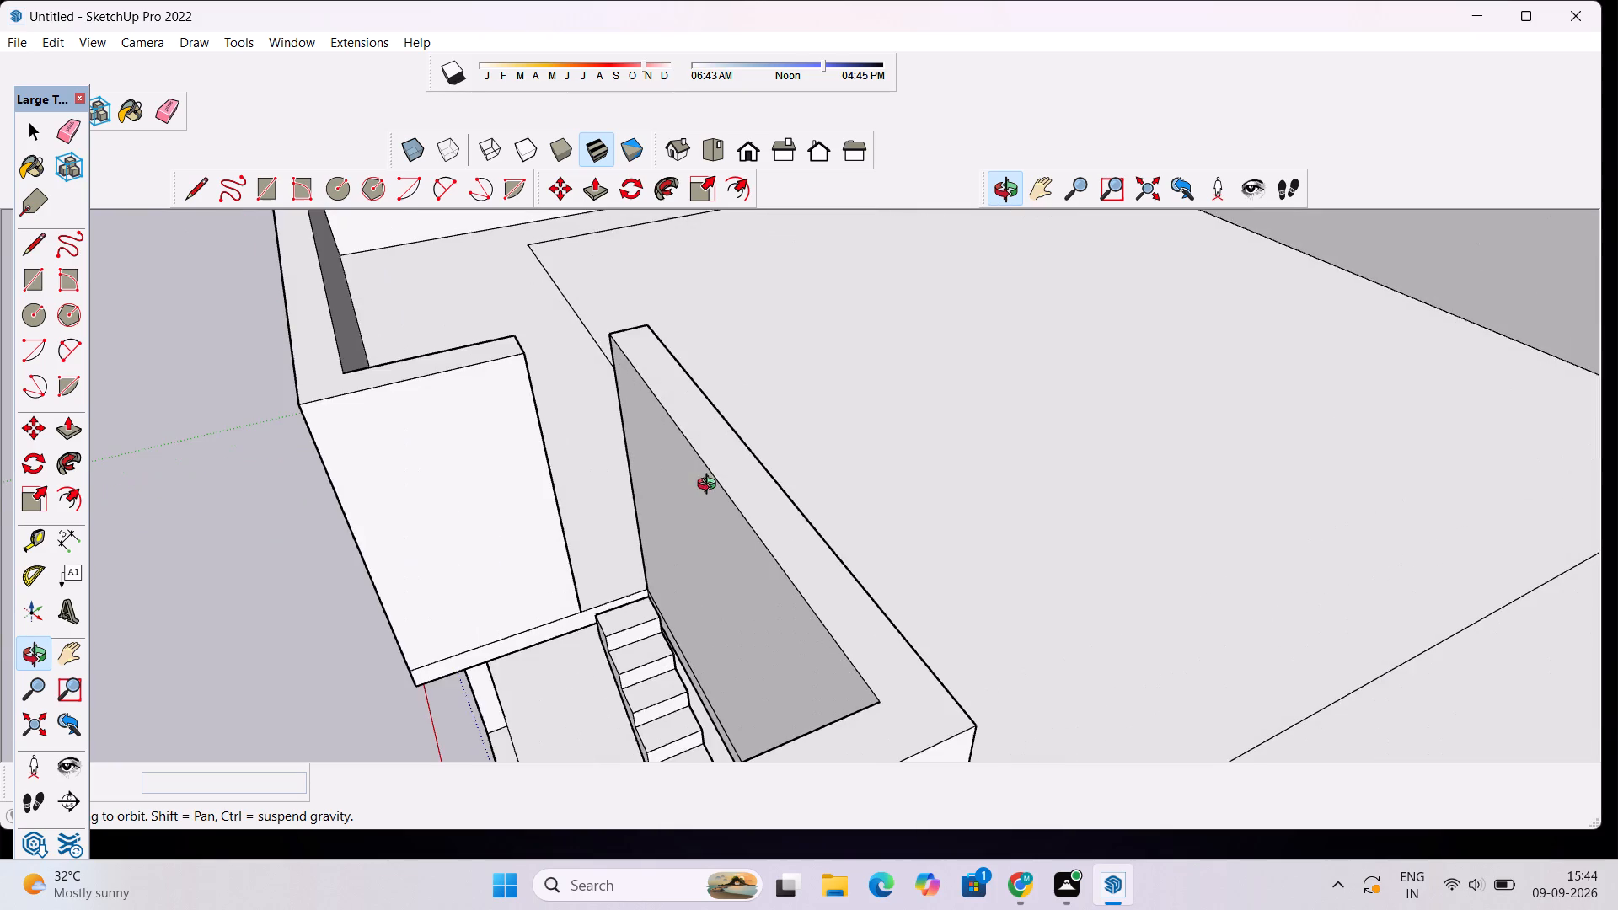
Examine the upper-storey walls and the gap at the top of the staircase from above and from the front.
left_click_drag(898, 475, 810, 500)
left_click_drag(687, 511, 598, 533)
right_click(687, 511)
left_click_drag(276, 495, 531, 468)
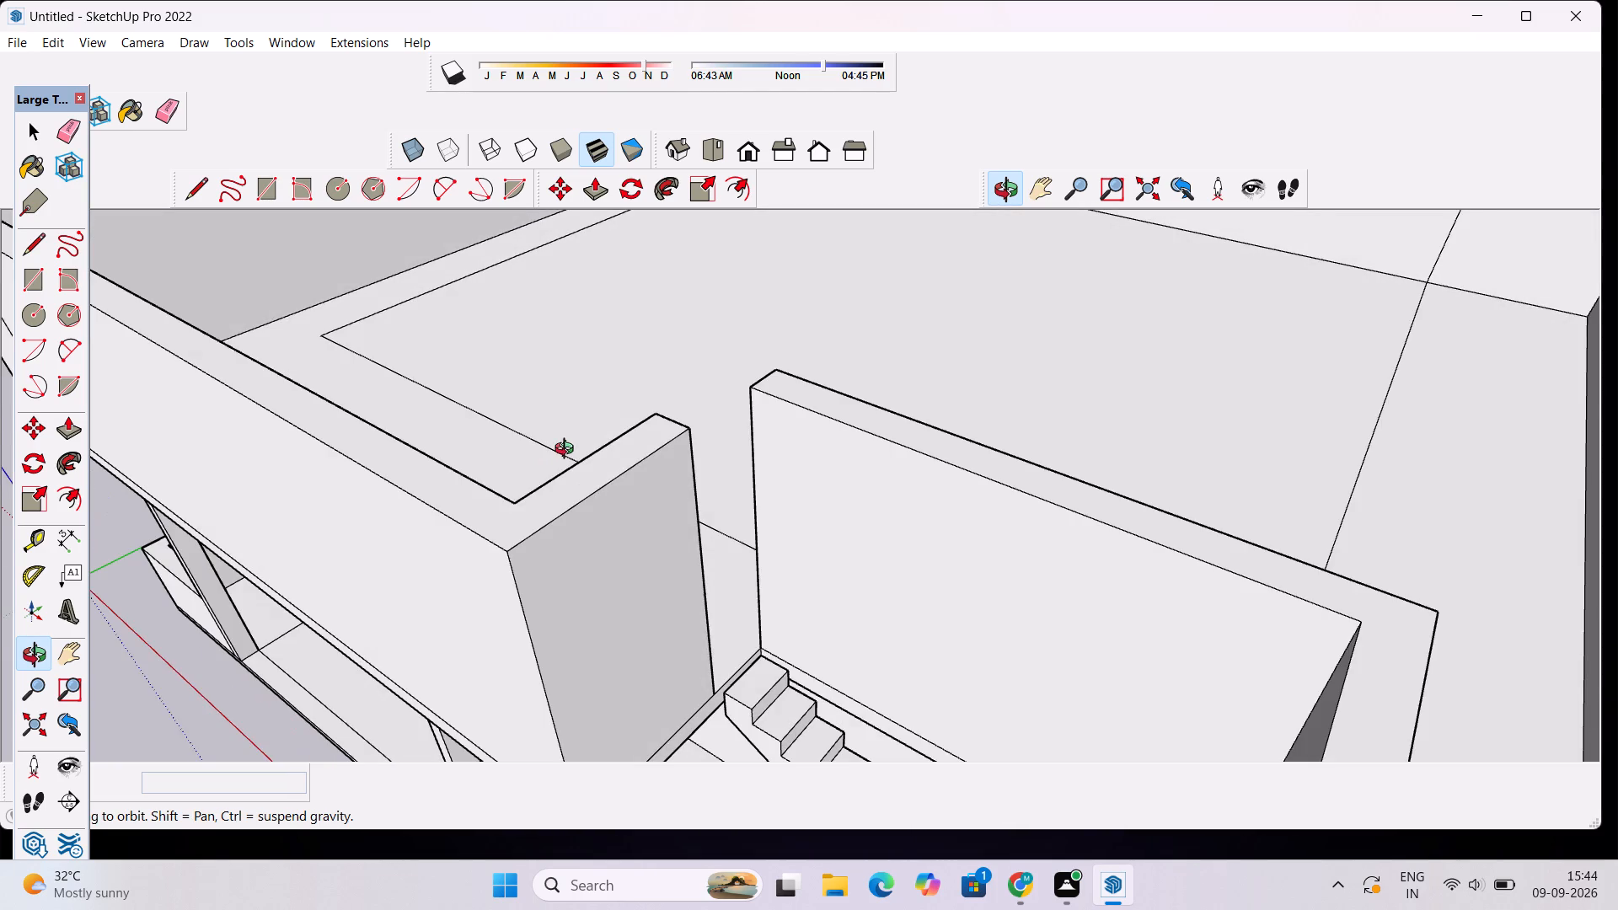
scroll(570, 451, "down", 11)
left_click_drag(460, 511, 663, 437)
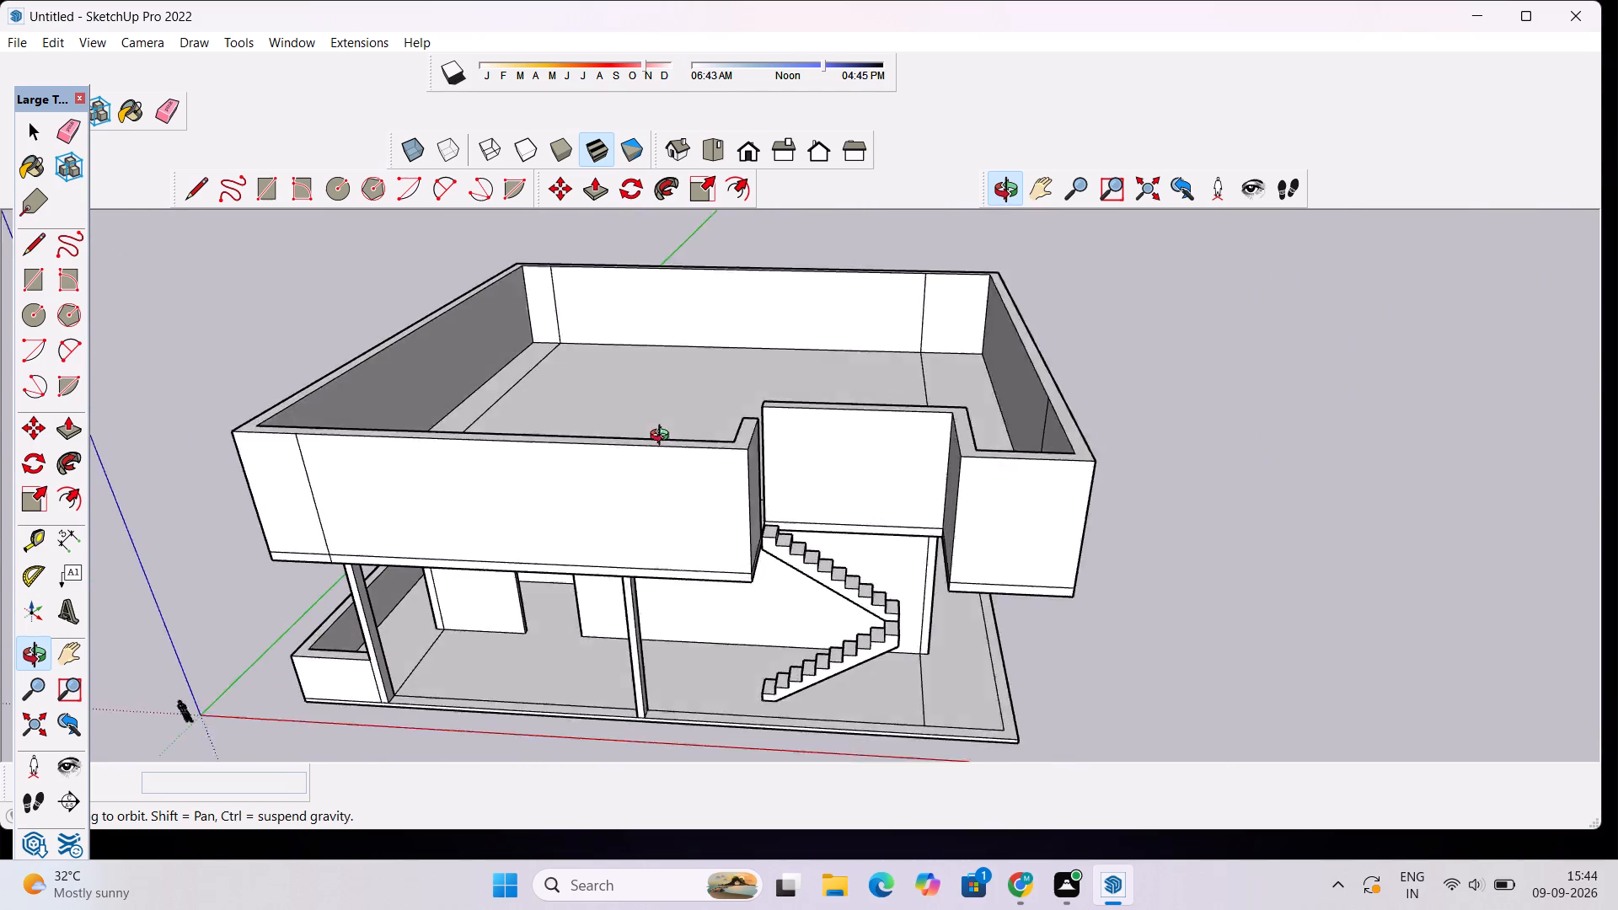
left_click_drag(663, 437, 710, 398)
scroll(682, 423, "down", 5)
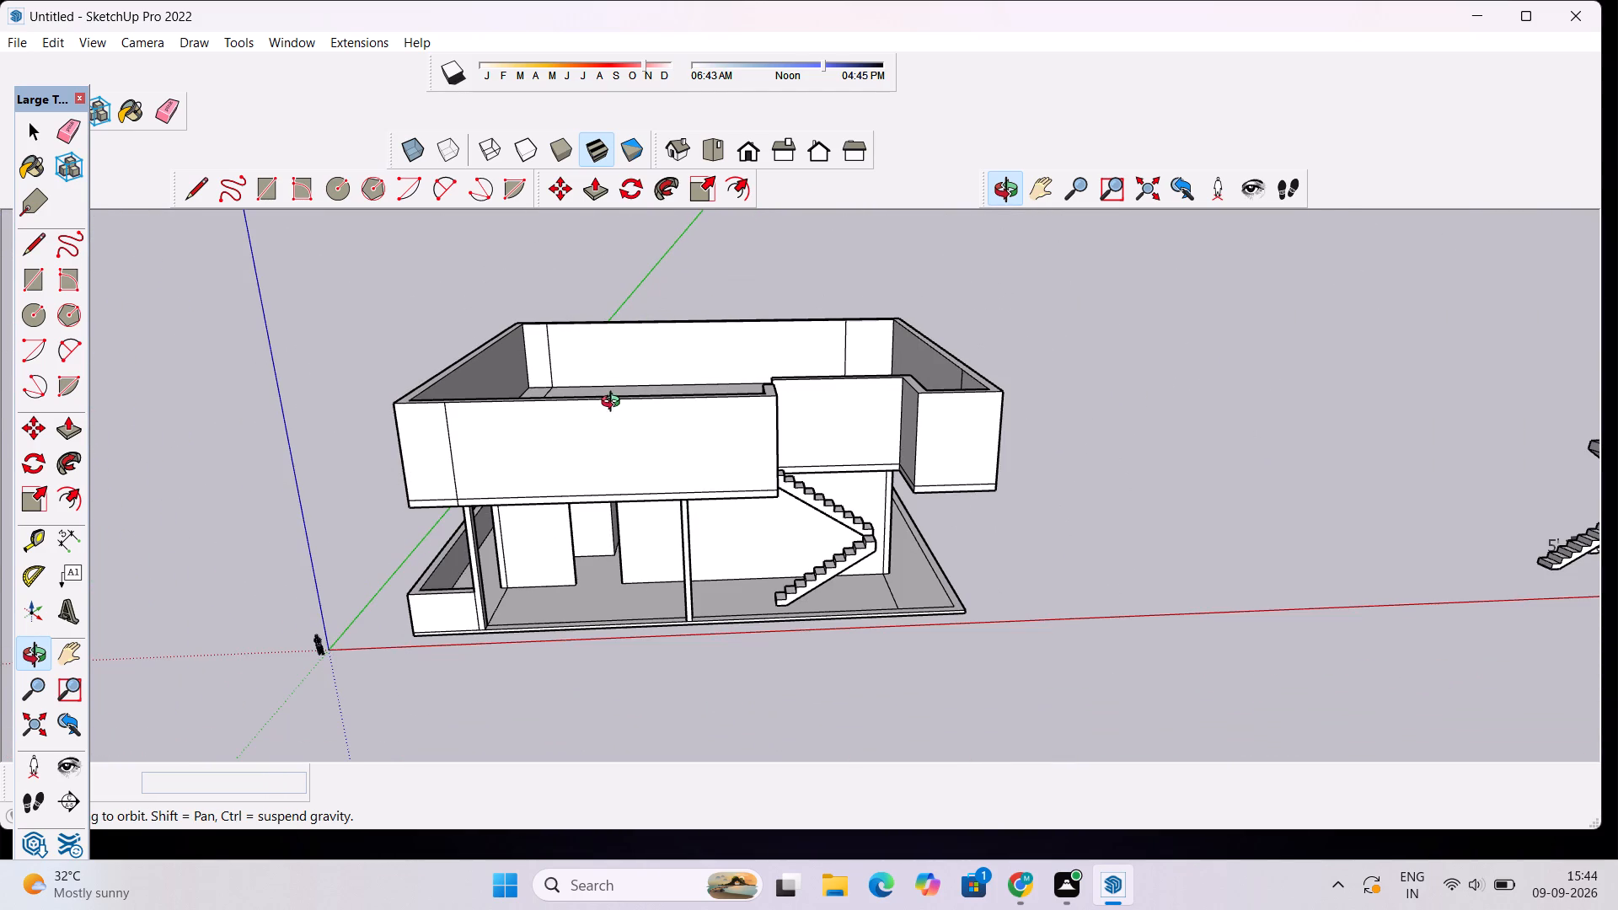
Draw a rectangle about 34' by 21' on the upper front wall, starting where the vertical line meets the top edge.
scroll(614, 404, "up", 4)
left_click_drag(606, 461, 639, 391)
key("space")
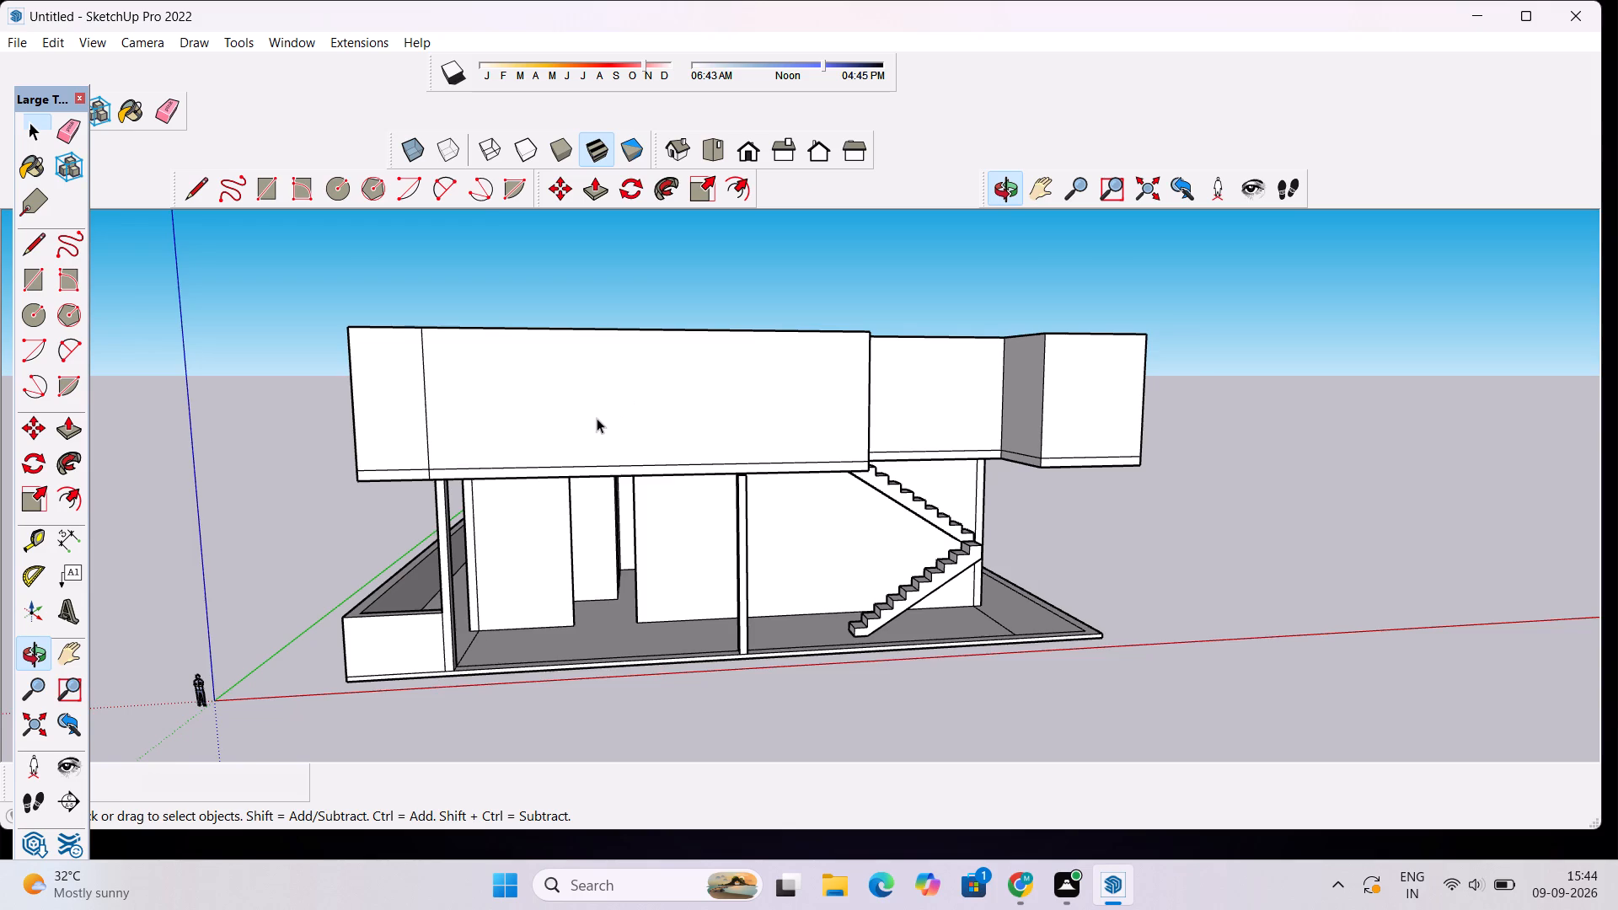
scroll(597, 418, "up", 1)
left_click(267, 185)
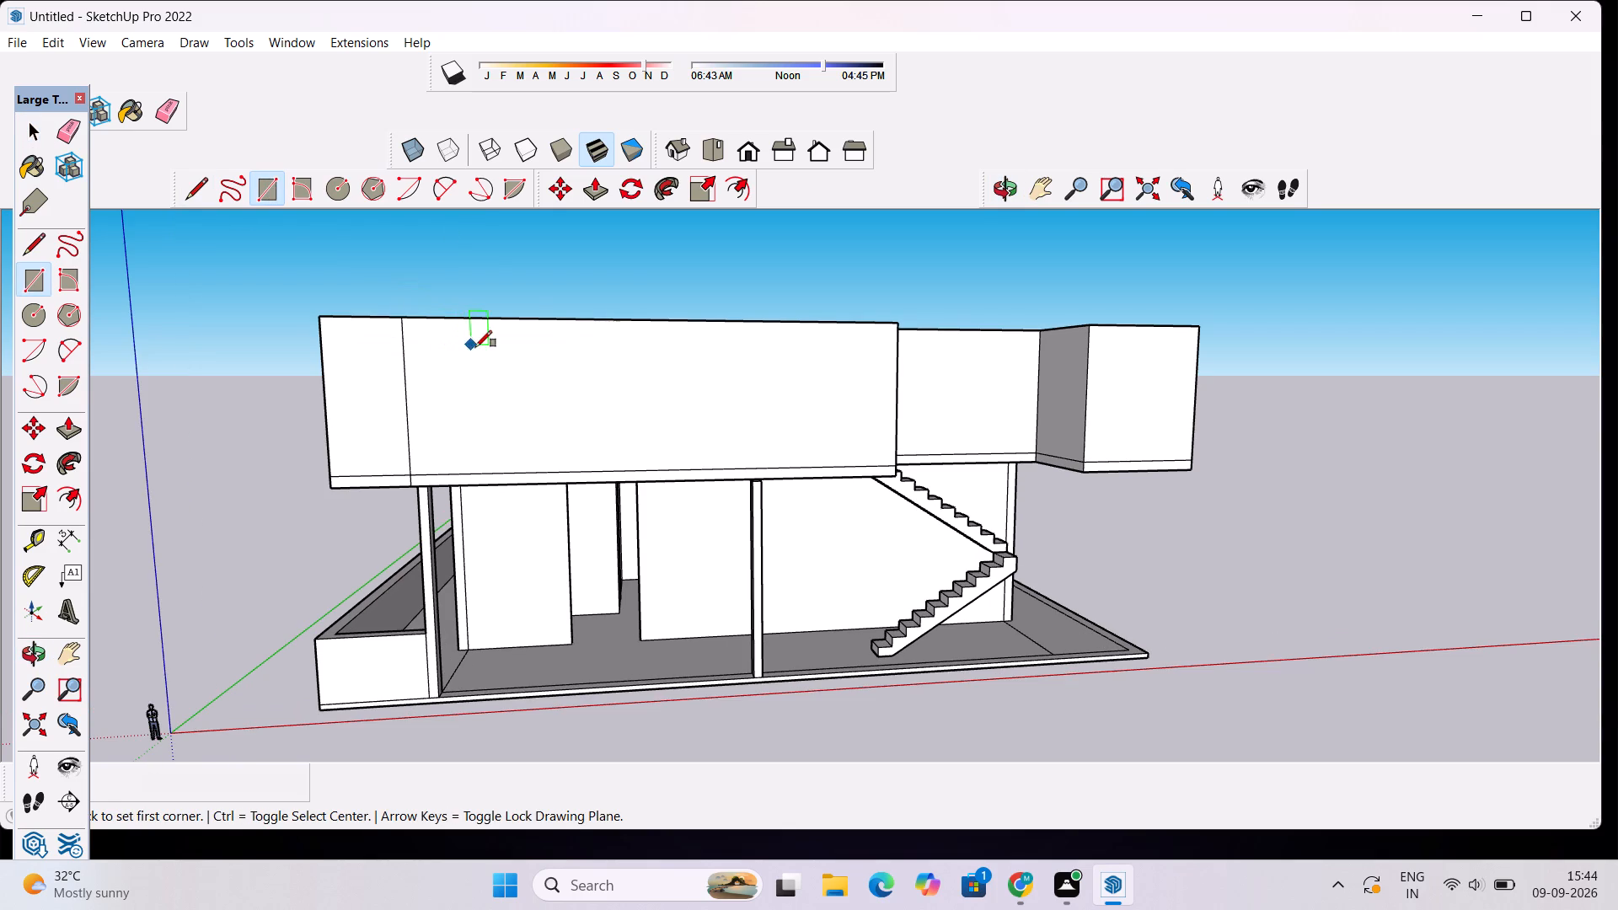
scroll(478, 349, "down", 2)
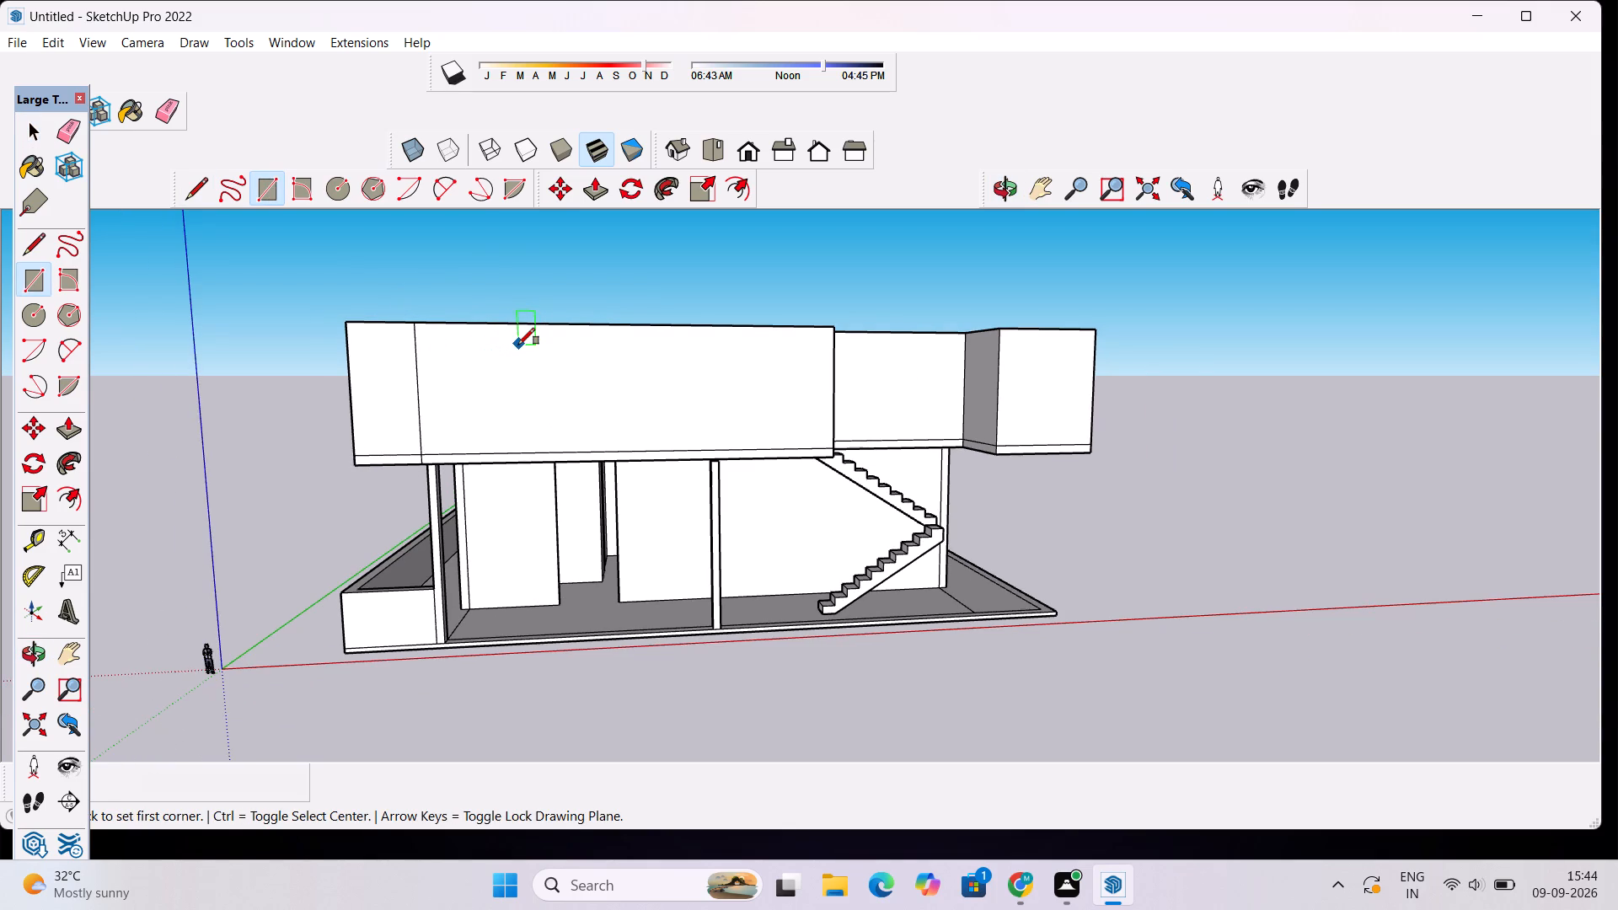
left_click(413, 324)
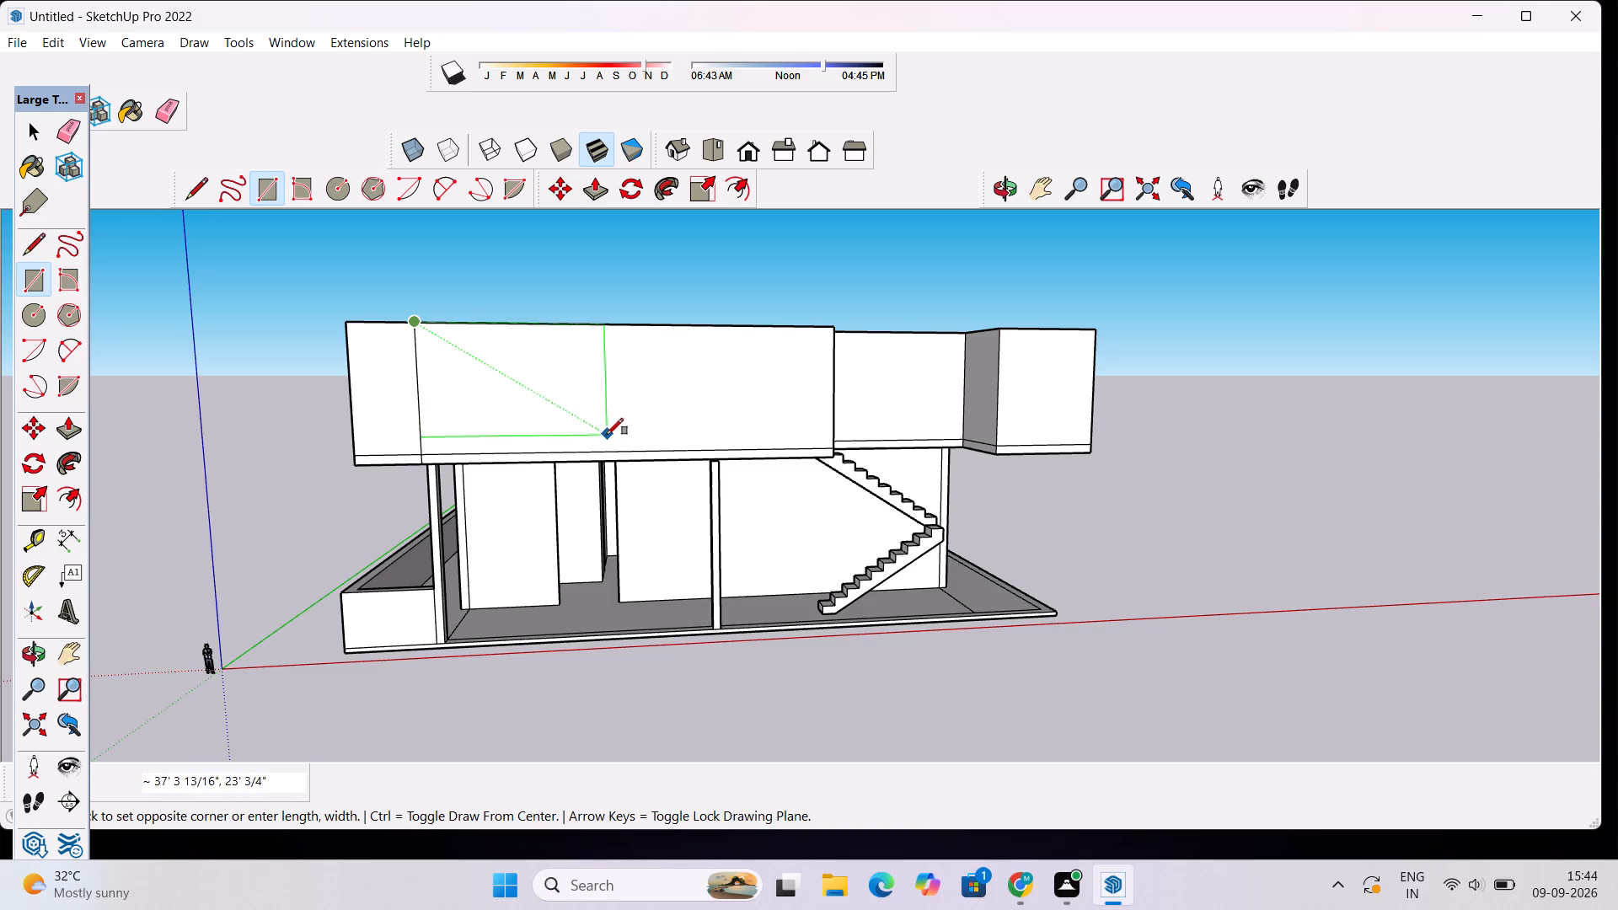
left_click(596, 426)
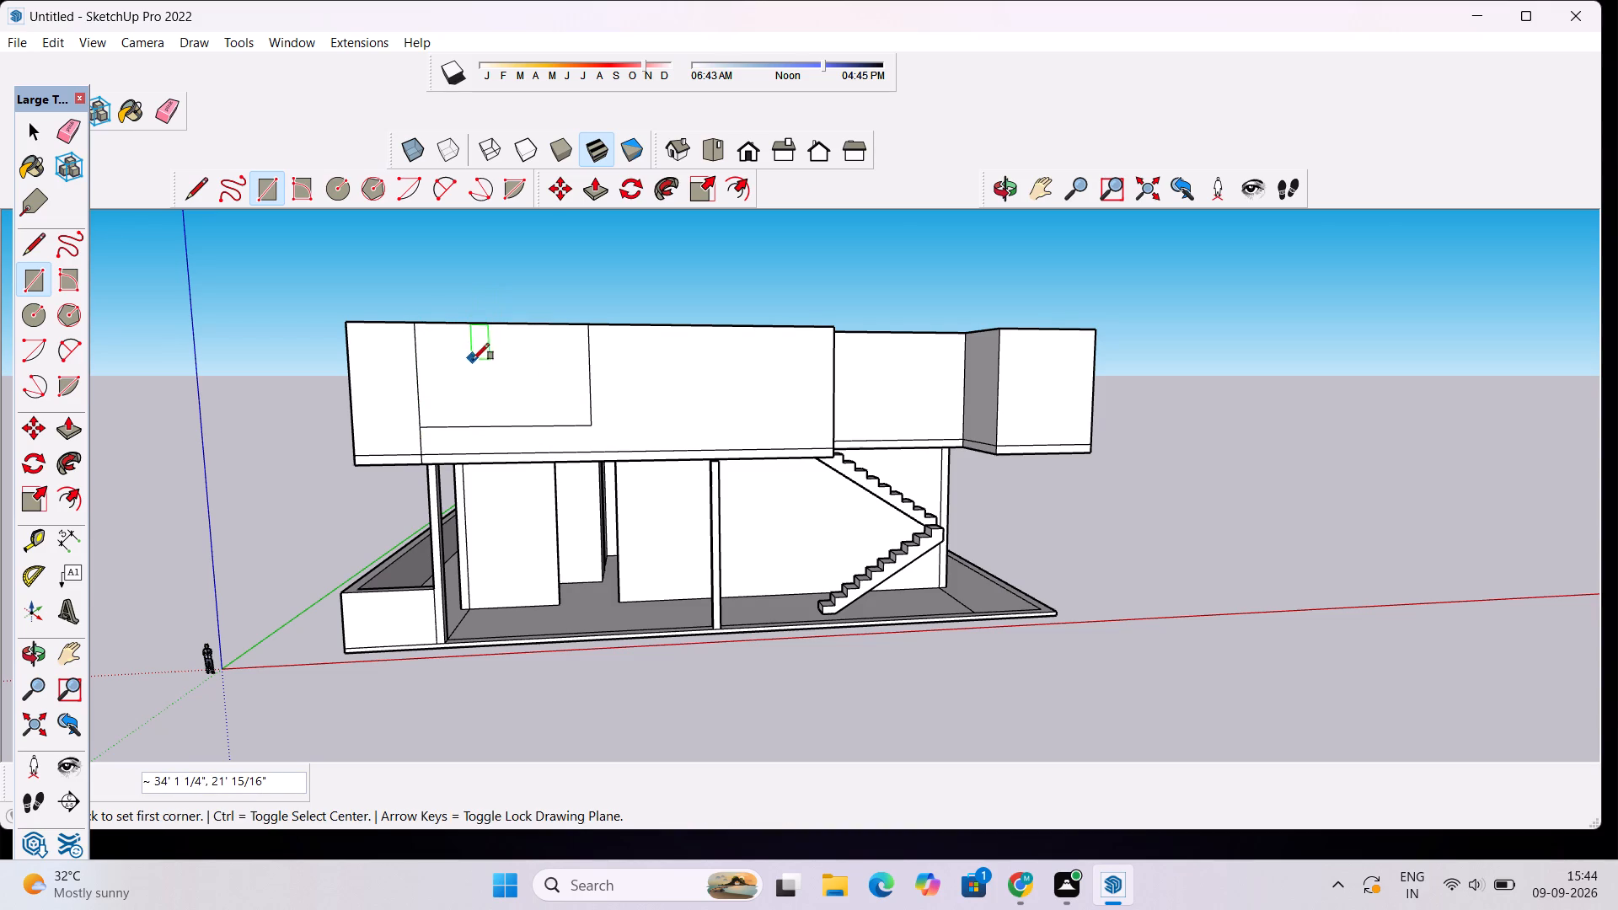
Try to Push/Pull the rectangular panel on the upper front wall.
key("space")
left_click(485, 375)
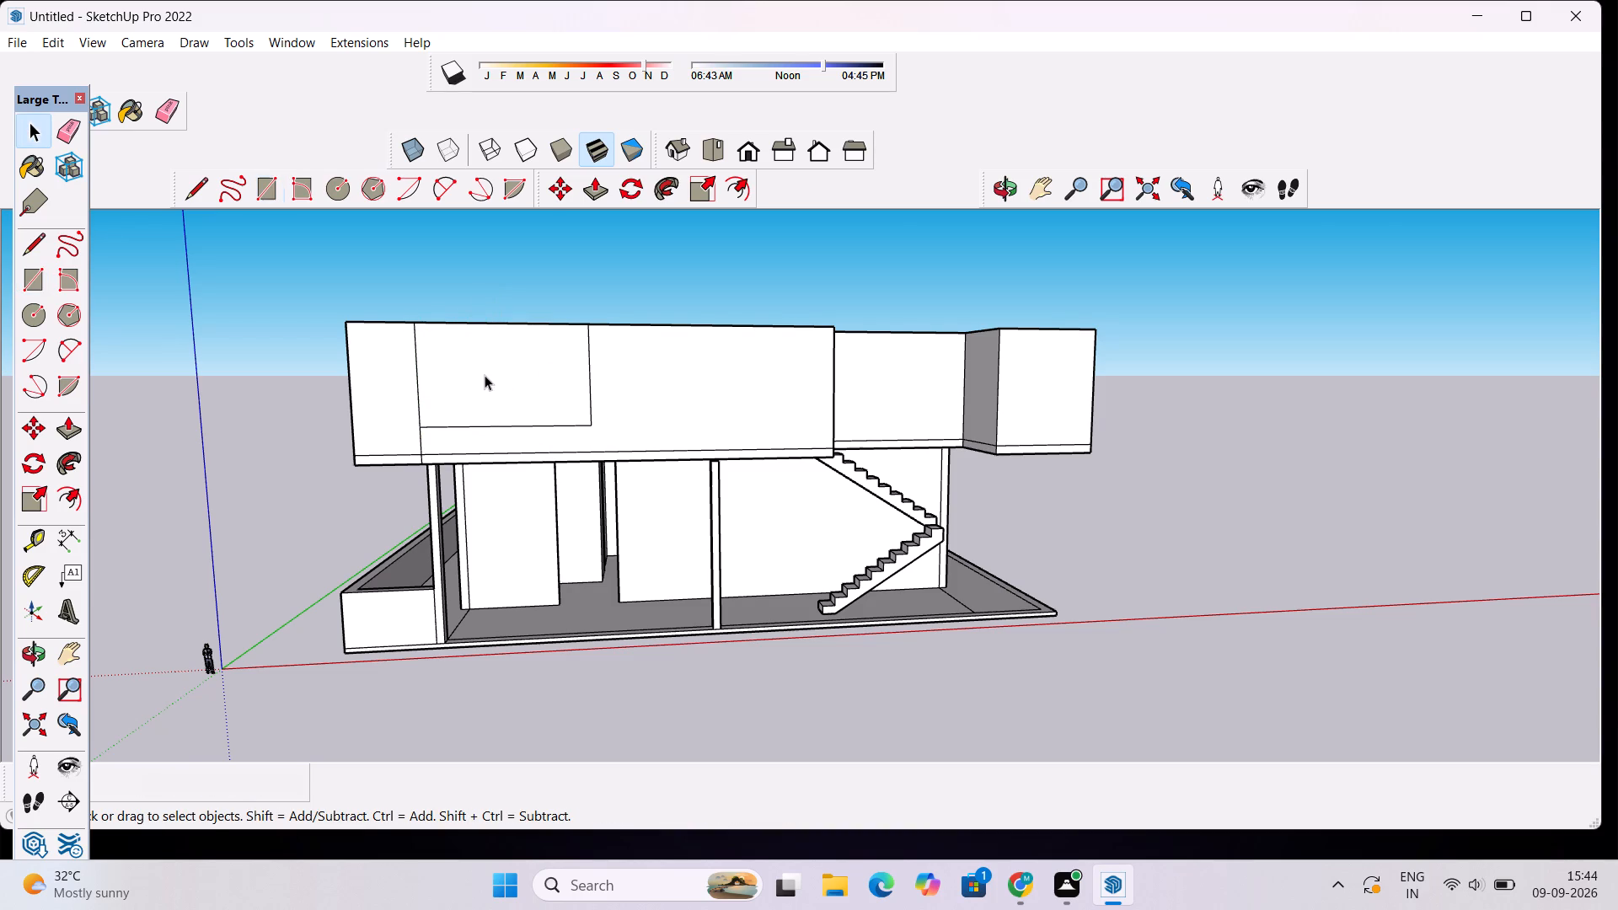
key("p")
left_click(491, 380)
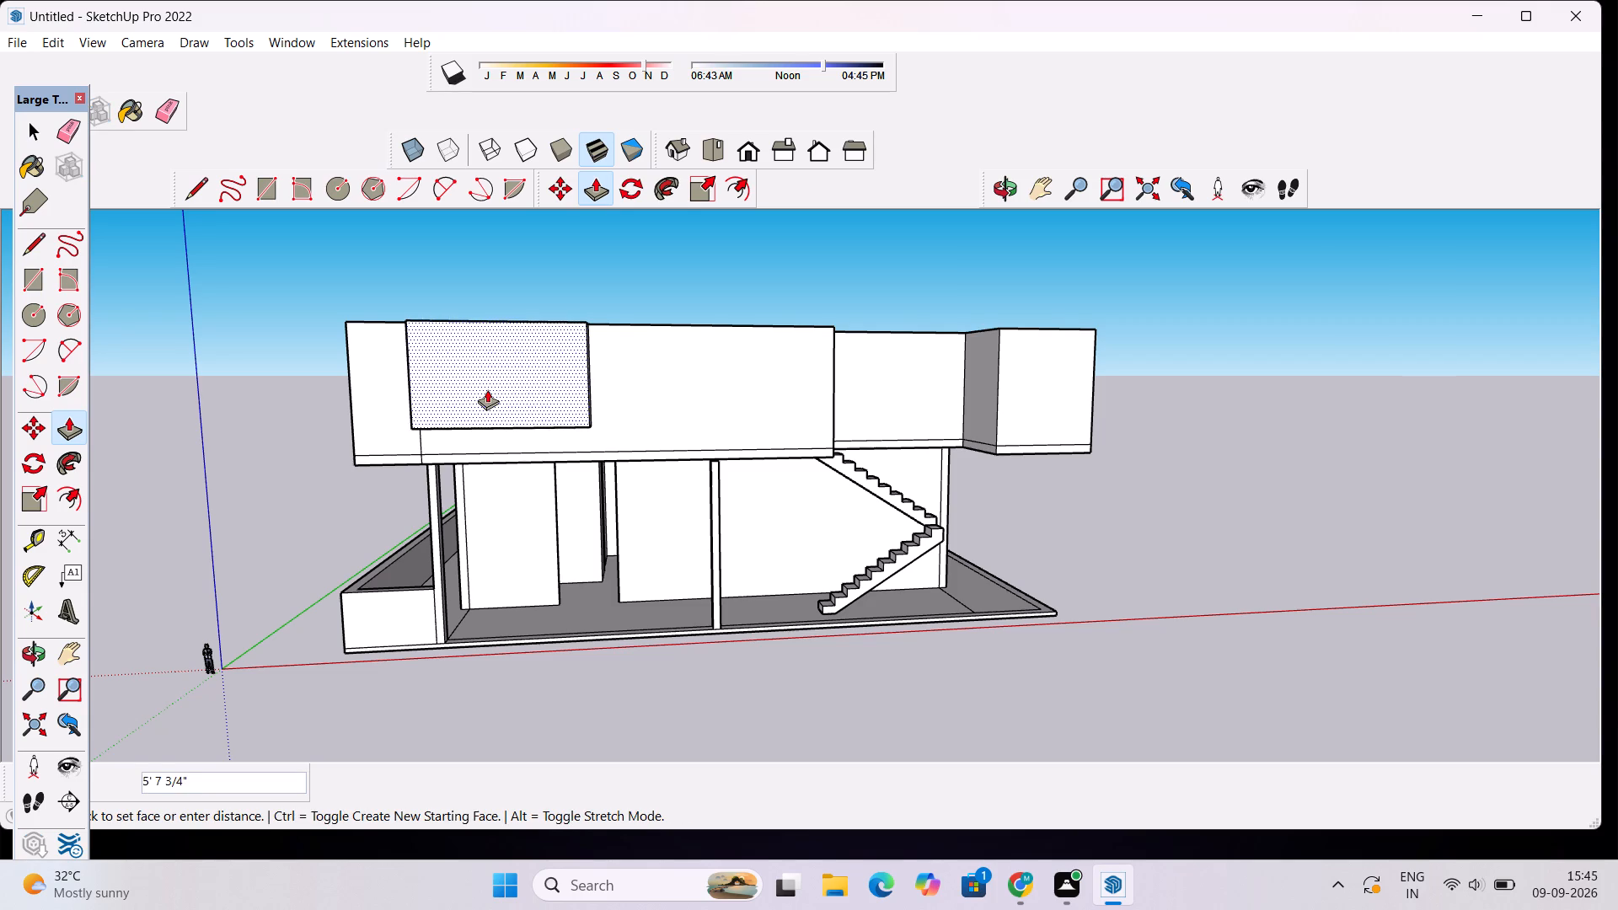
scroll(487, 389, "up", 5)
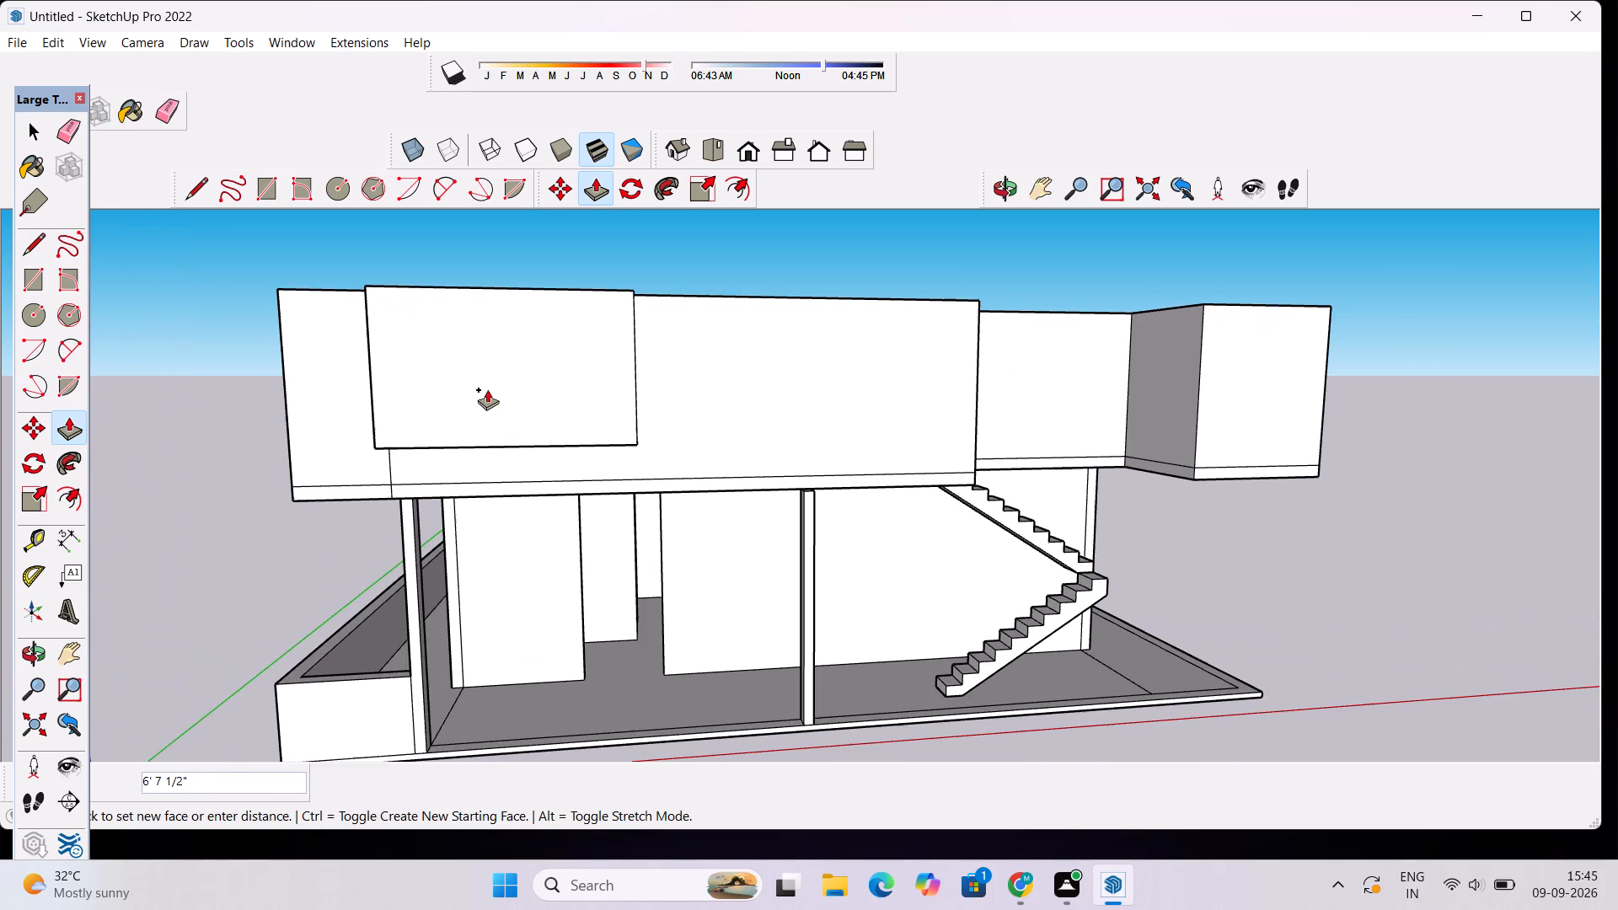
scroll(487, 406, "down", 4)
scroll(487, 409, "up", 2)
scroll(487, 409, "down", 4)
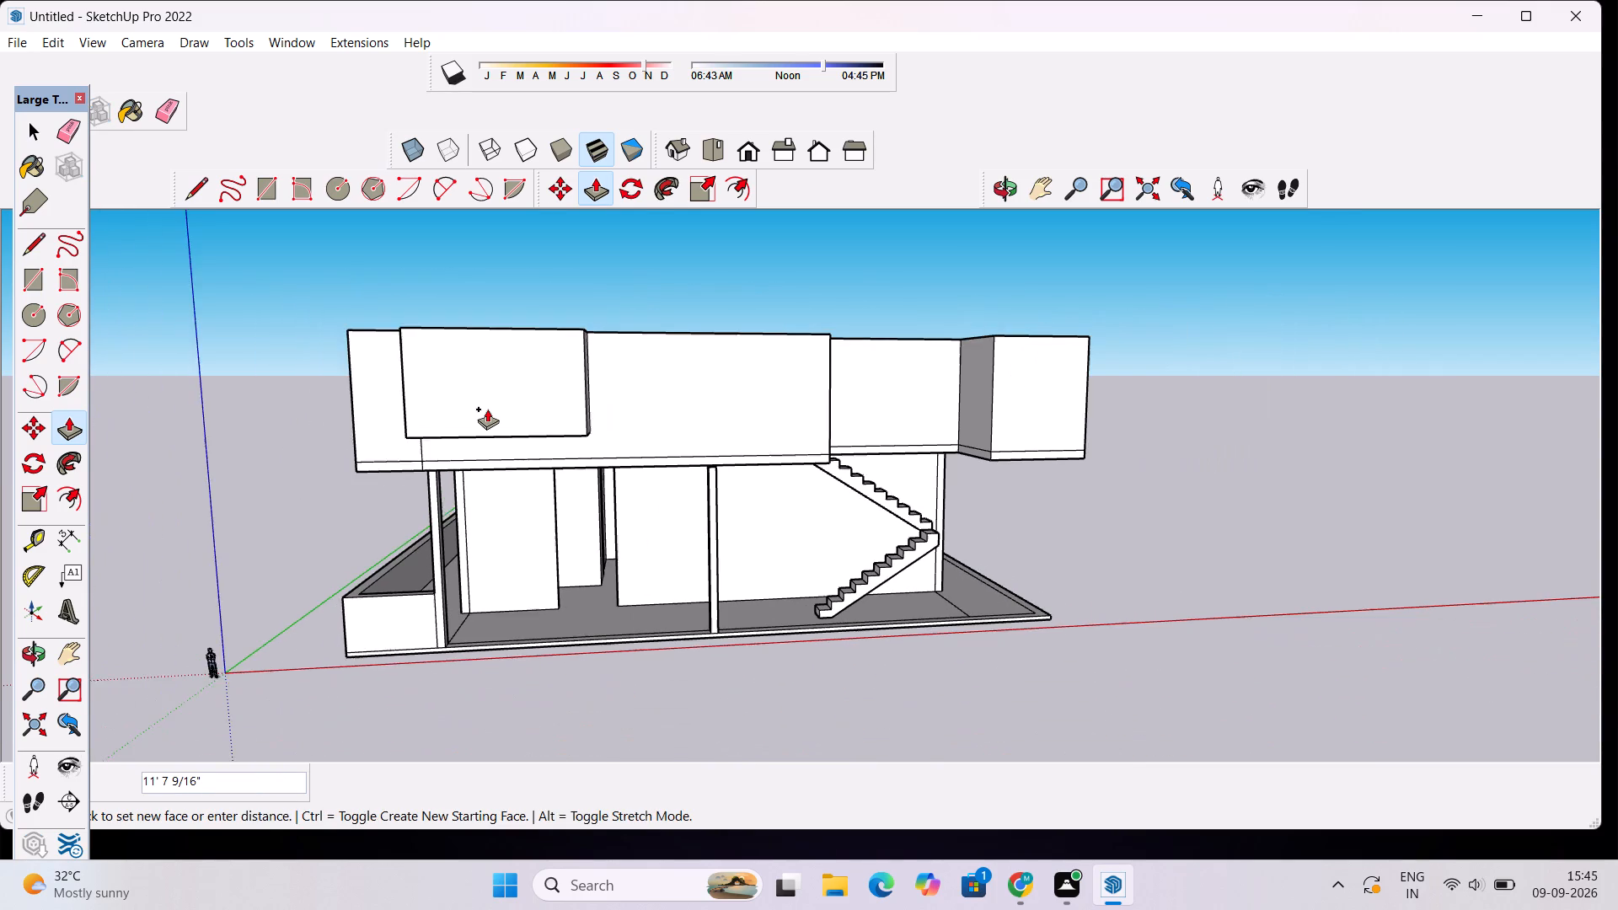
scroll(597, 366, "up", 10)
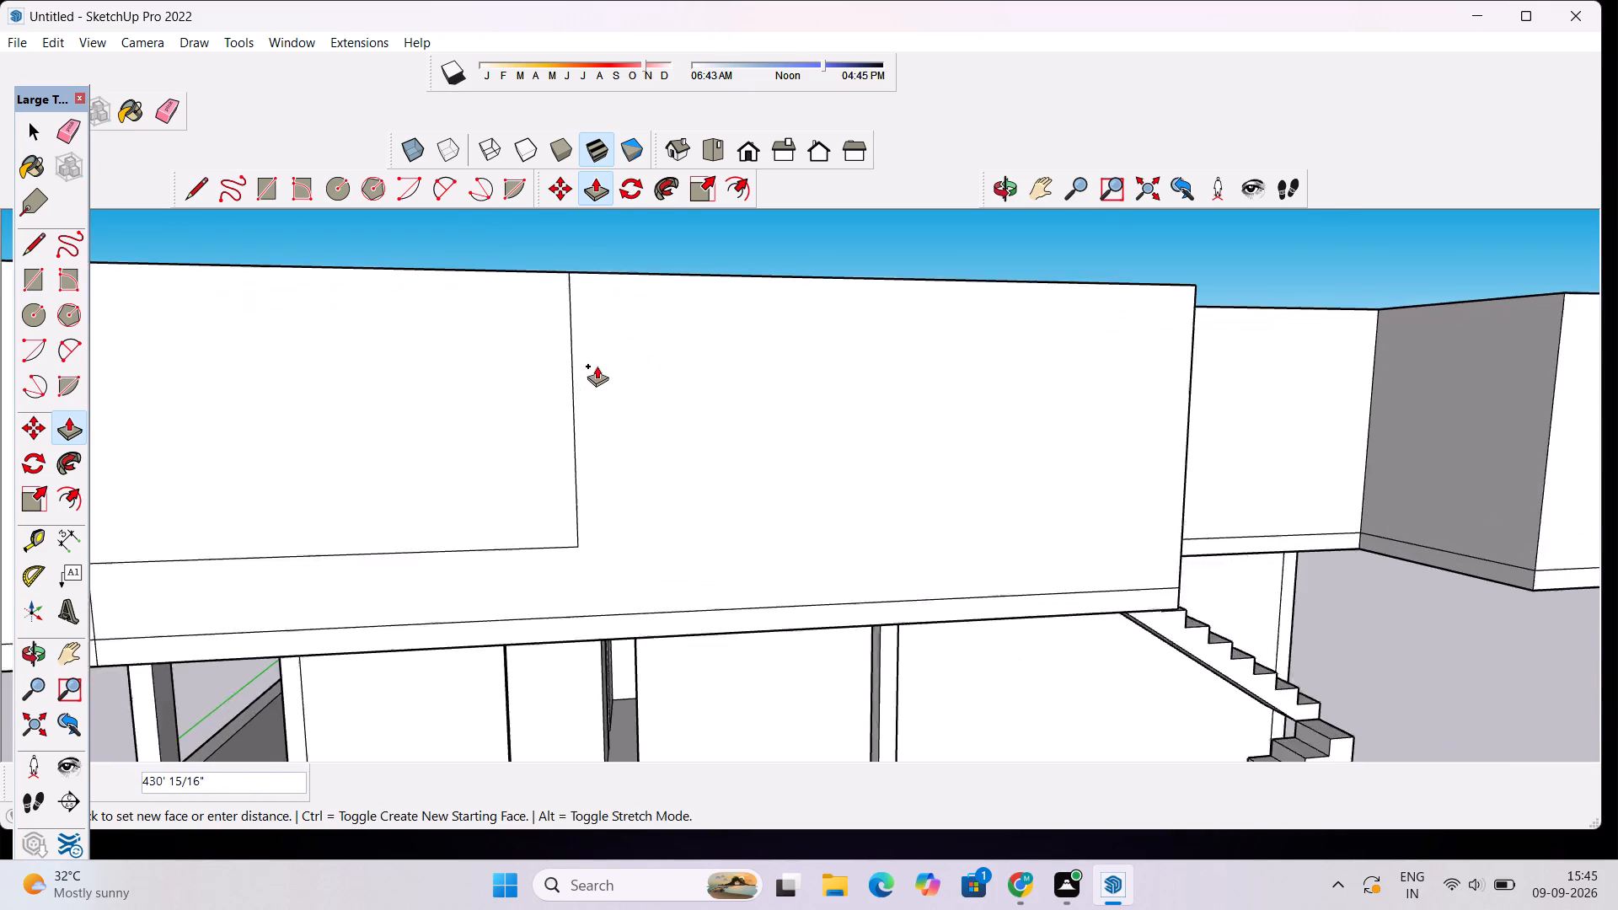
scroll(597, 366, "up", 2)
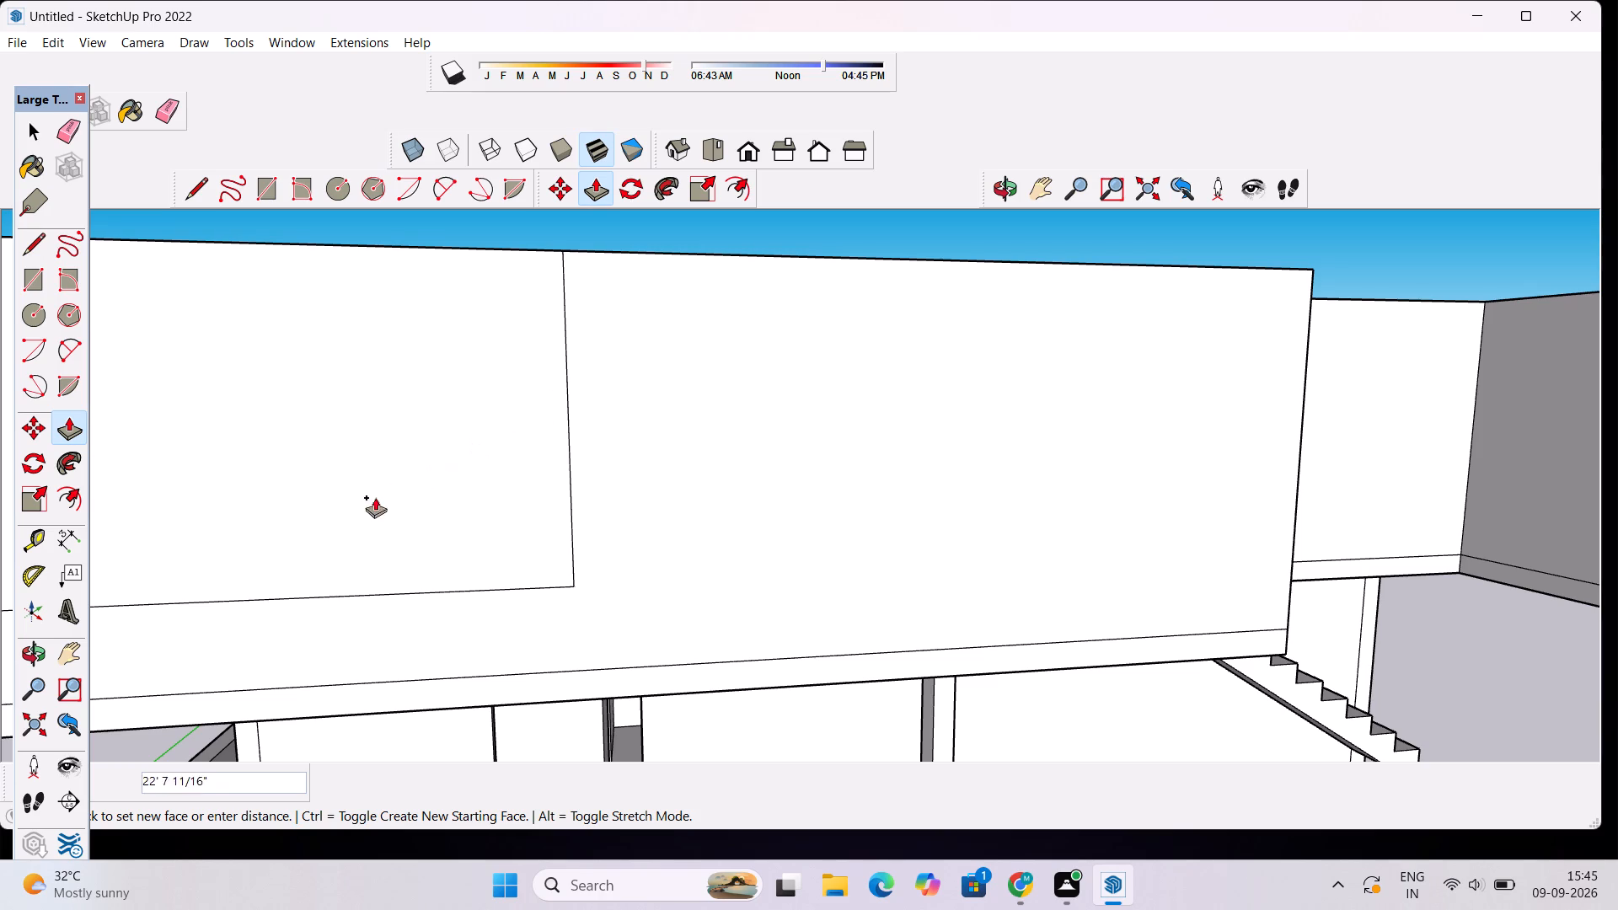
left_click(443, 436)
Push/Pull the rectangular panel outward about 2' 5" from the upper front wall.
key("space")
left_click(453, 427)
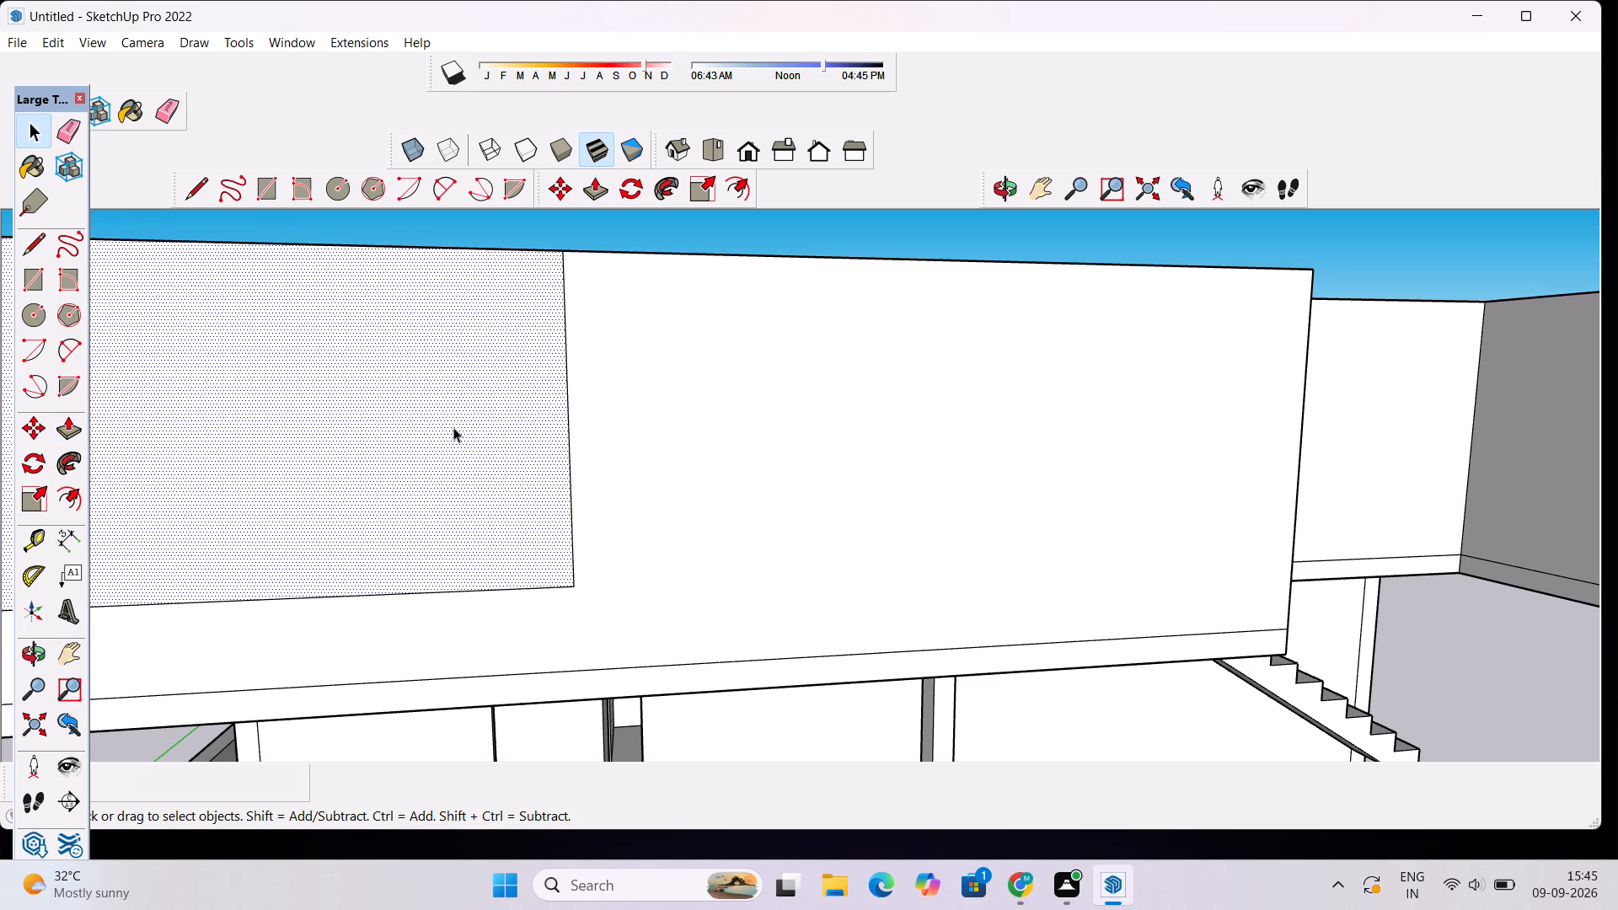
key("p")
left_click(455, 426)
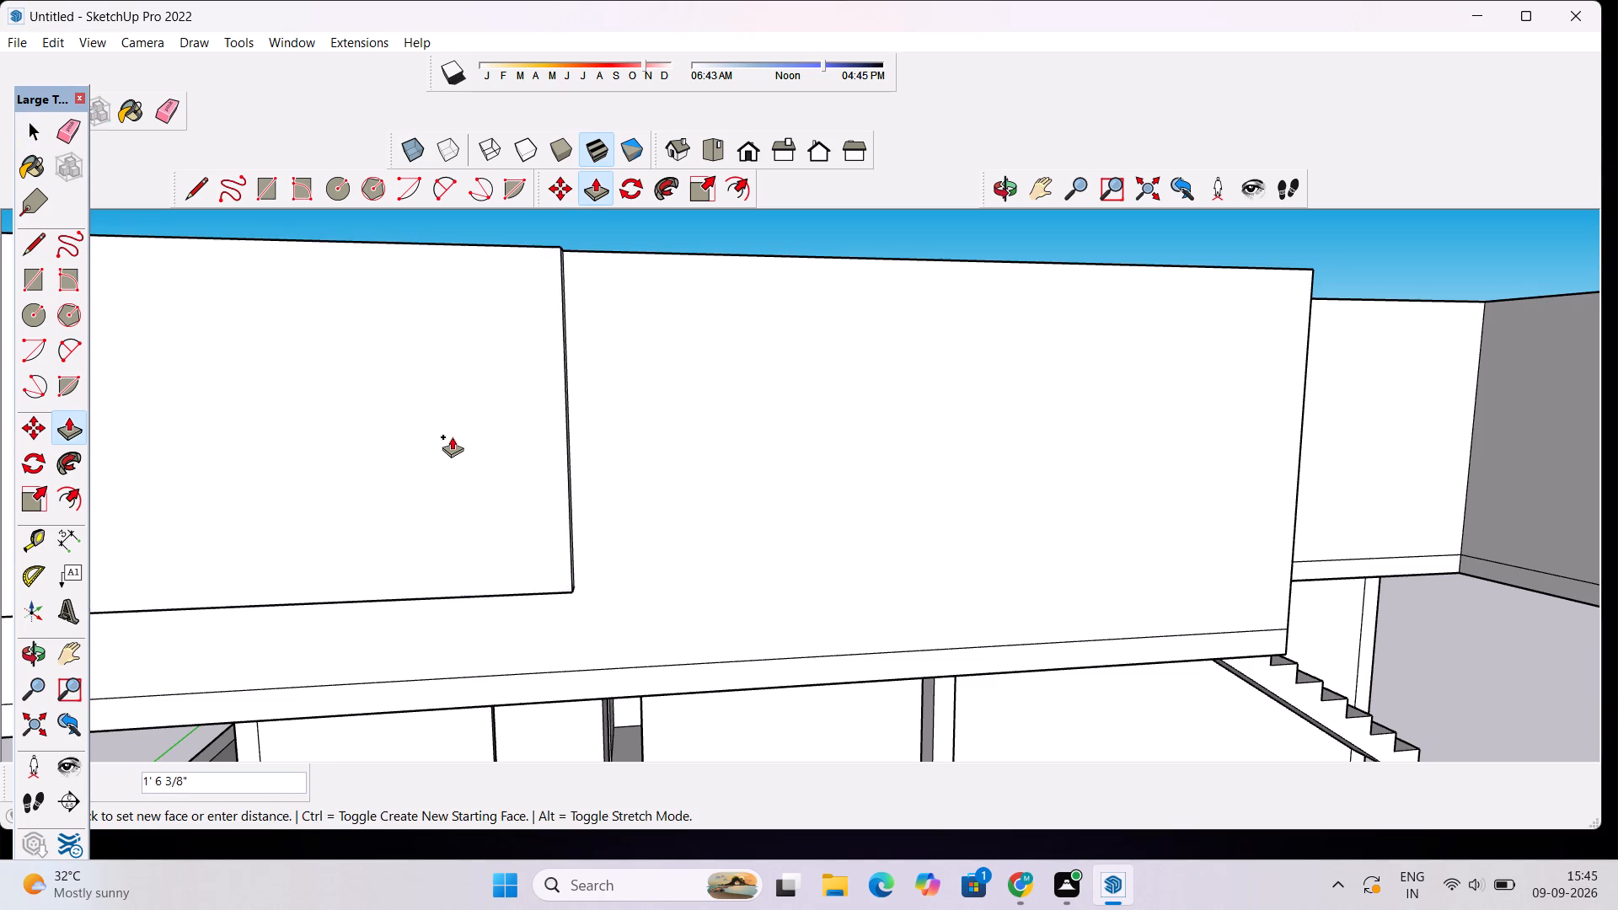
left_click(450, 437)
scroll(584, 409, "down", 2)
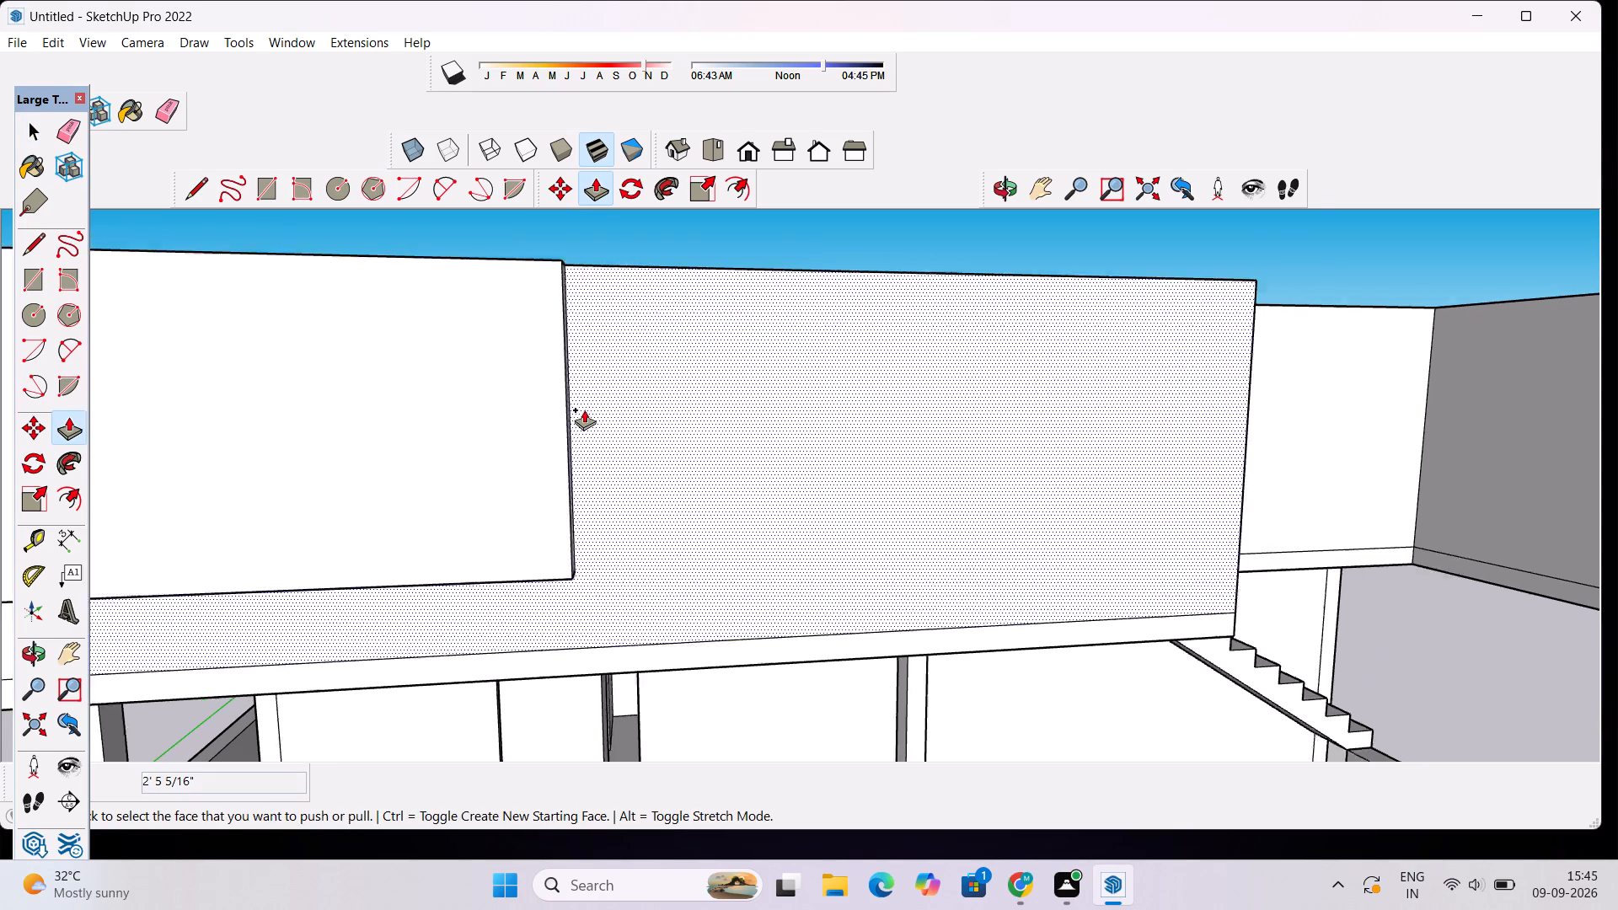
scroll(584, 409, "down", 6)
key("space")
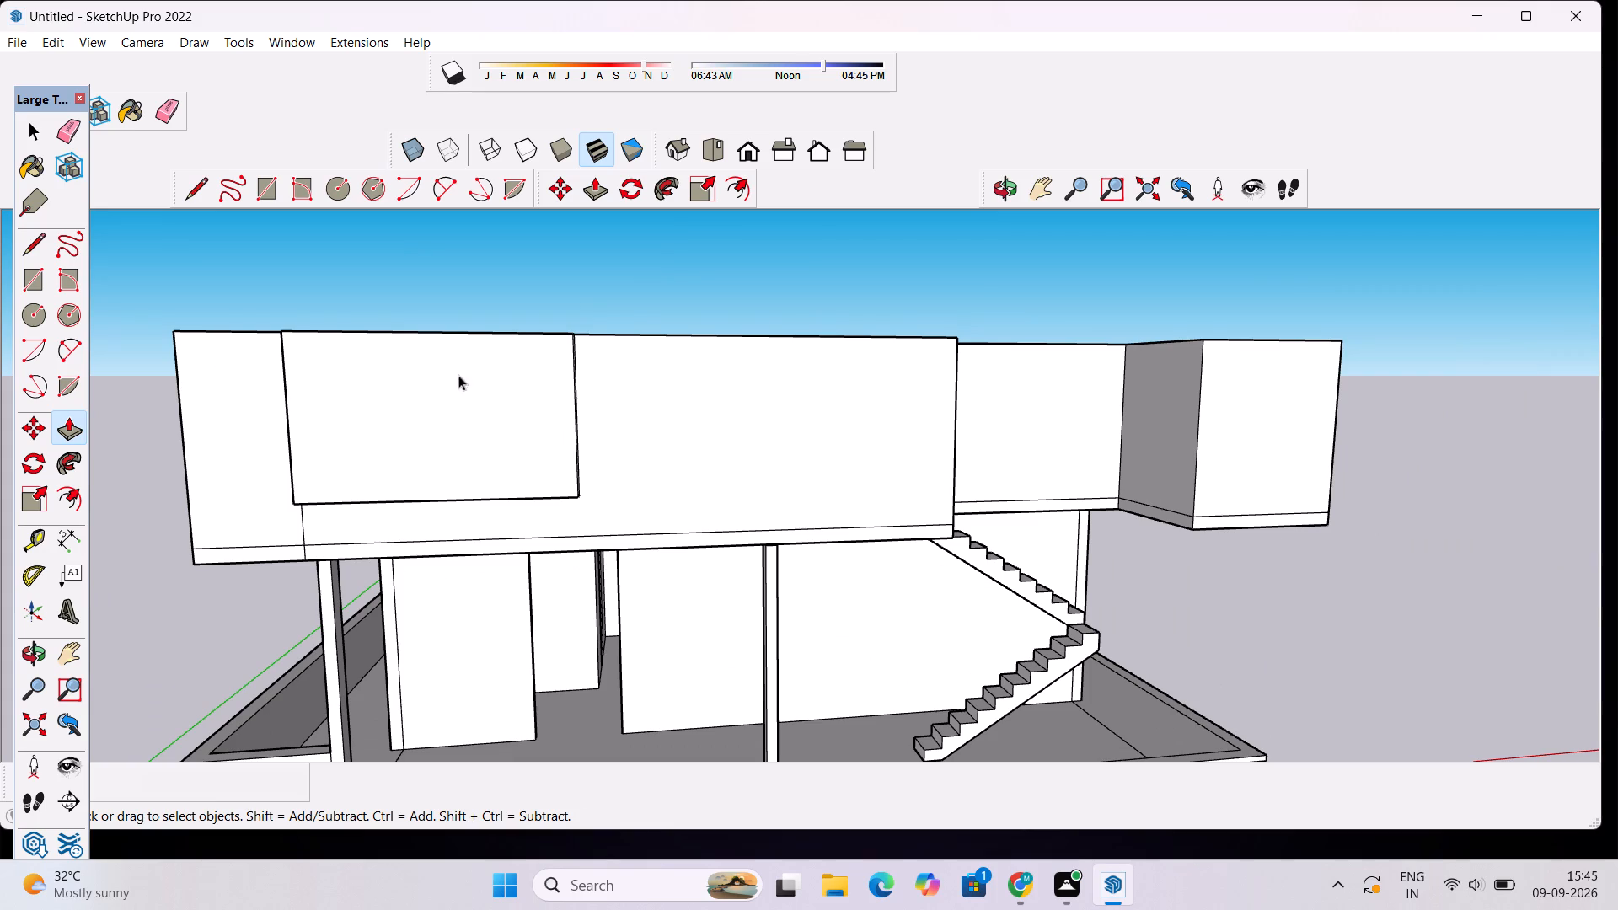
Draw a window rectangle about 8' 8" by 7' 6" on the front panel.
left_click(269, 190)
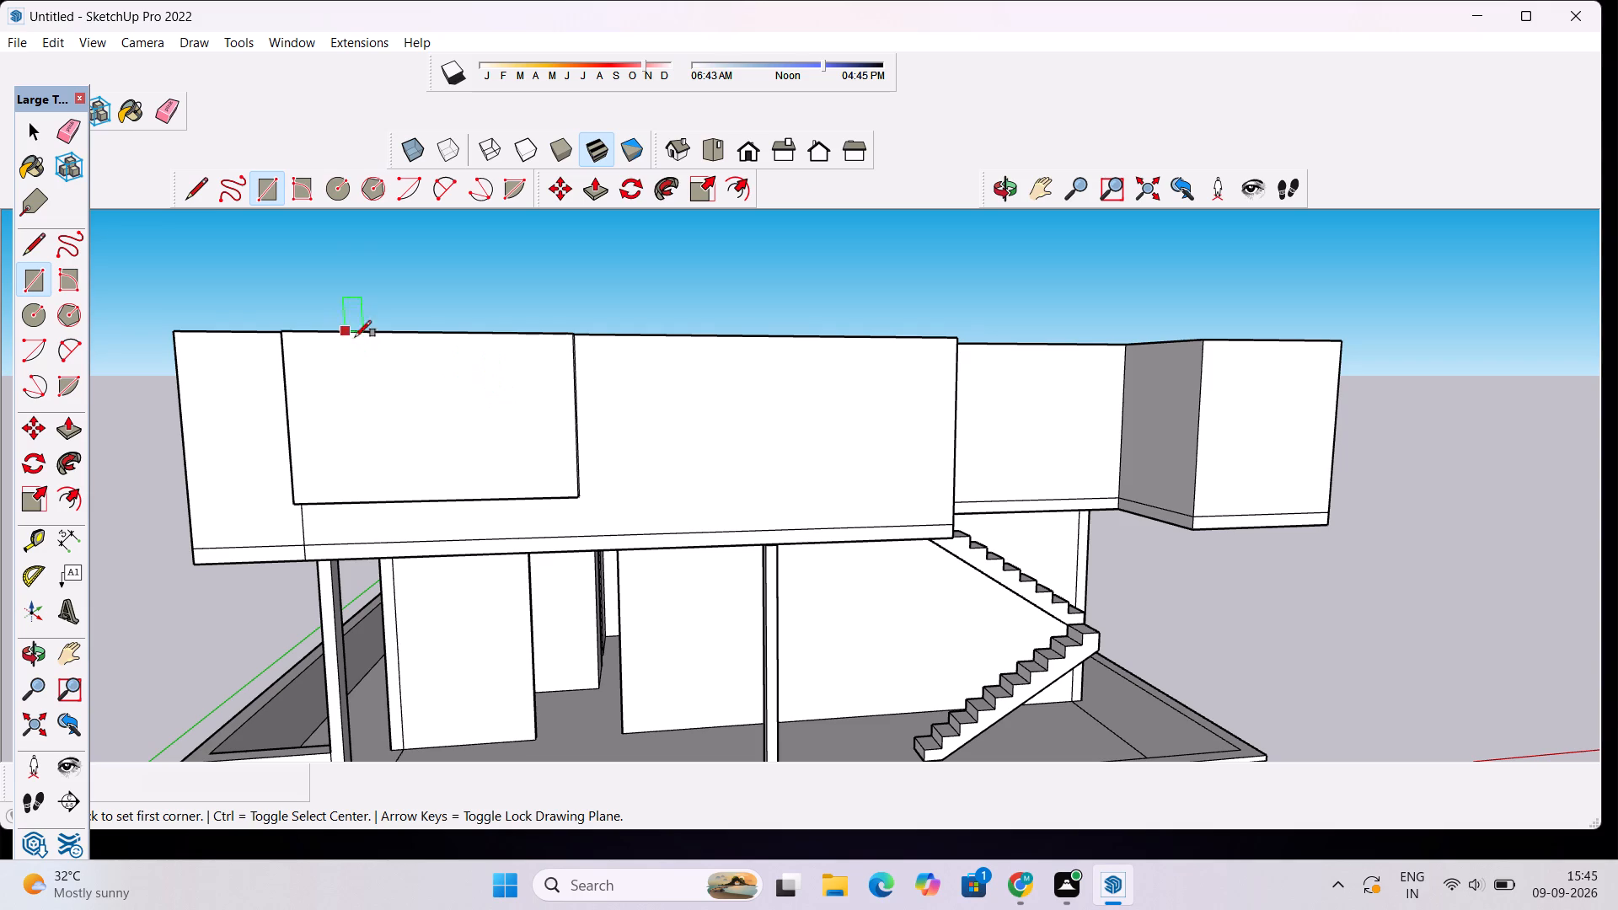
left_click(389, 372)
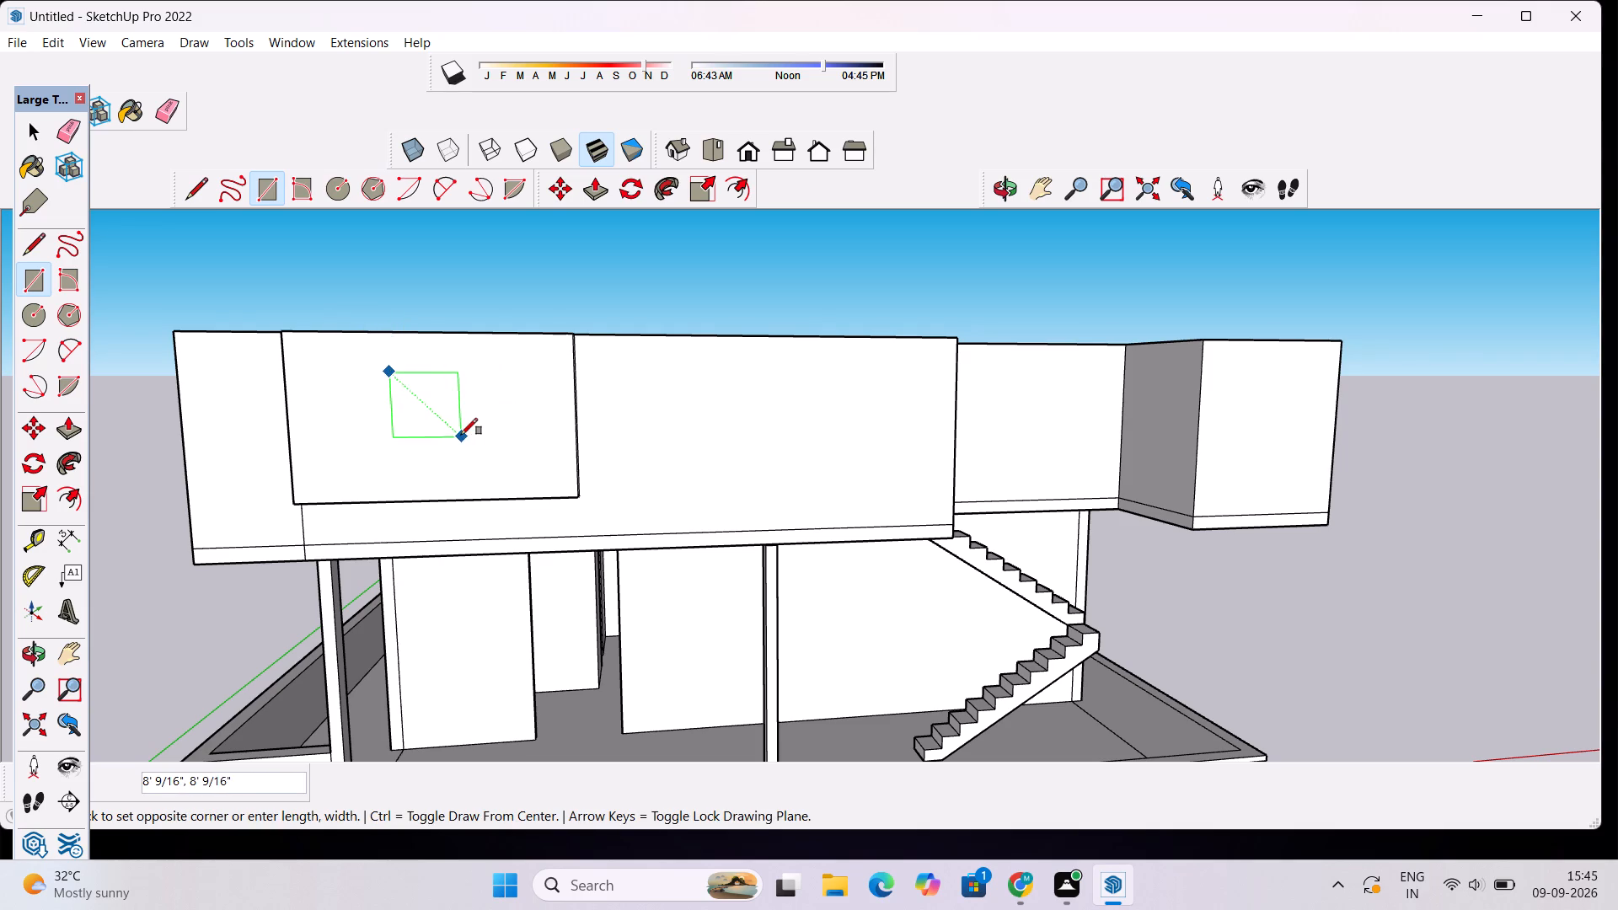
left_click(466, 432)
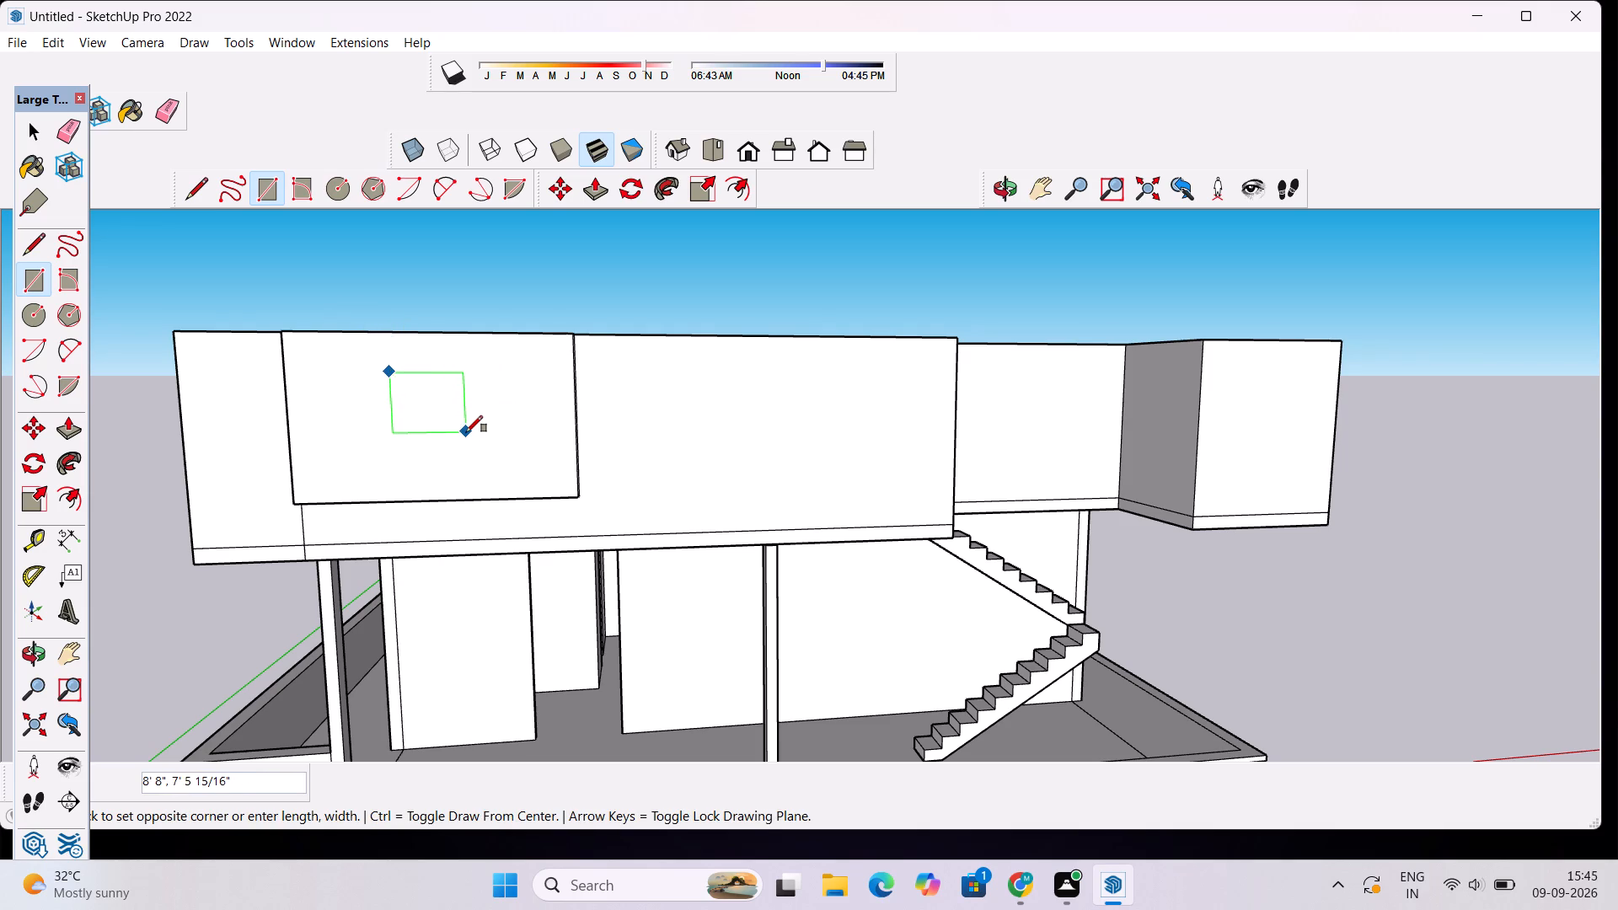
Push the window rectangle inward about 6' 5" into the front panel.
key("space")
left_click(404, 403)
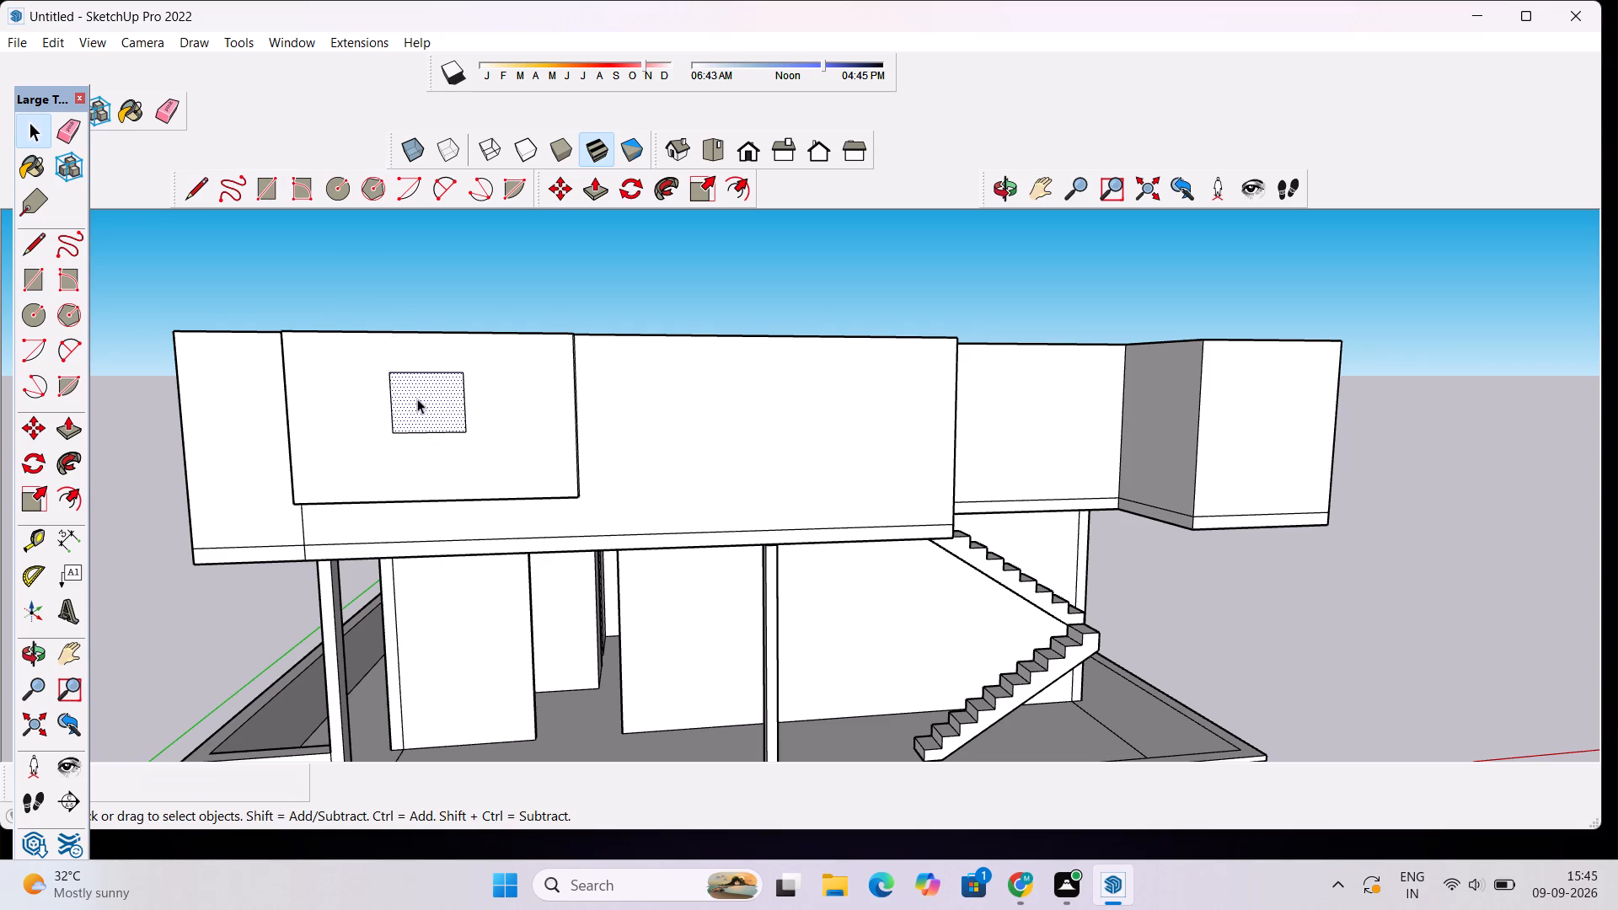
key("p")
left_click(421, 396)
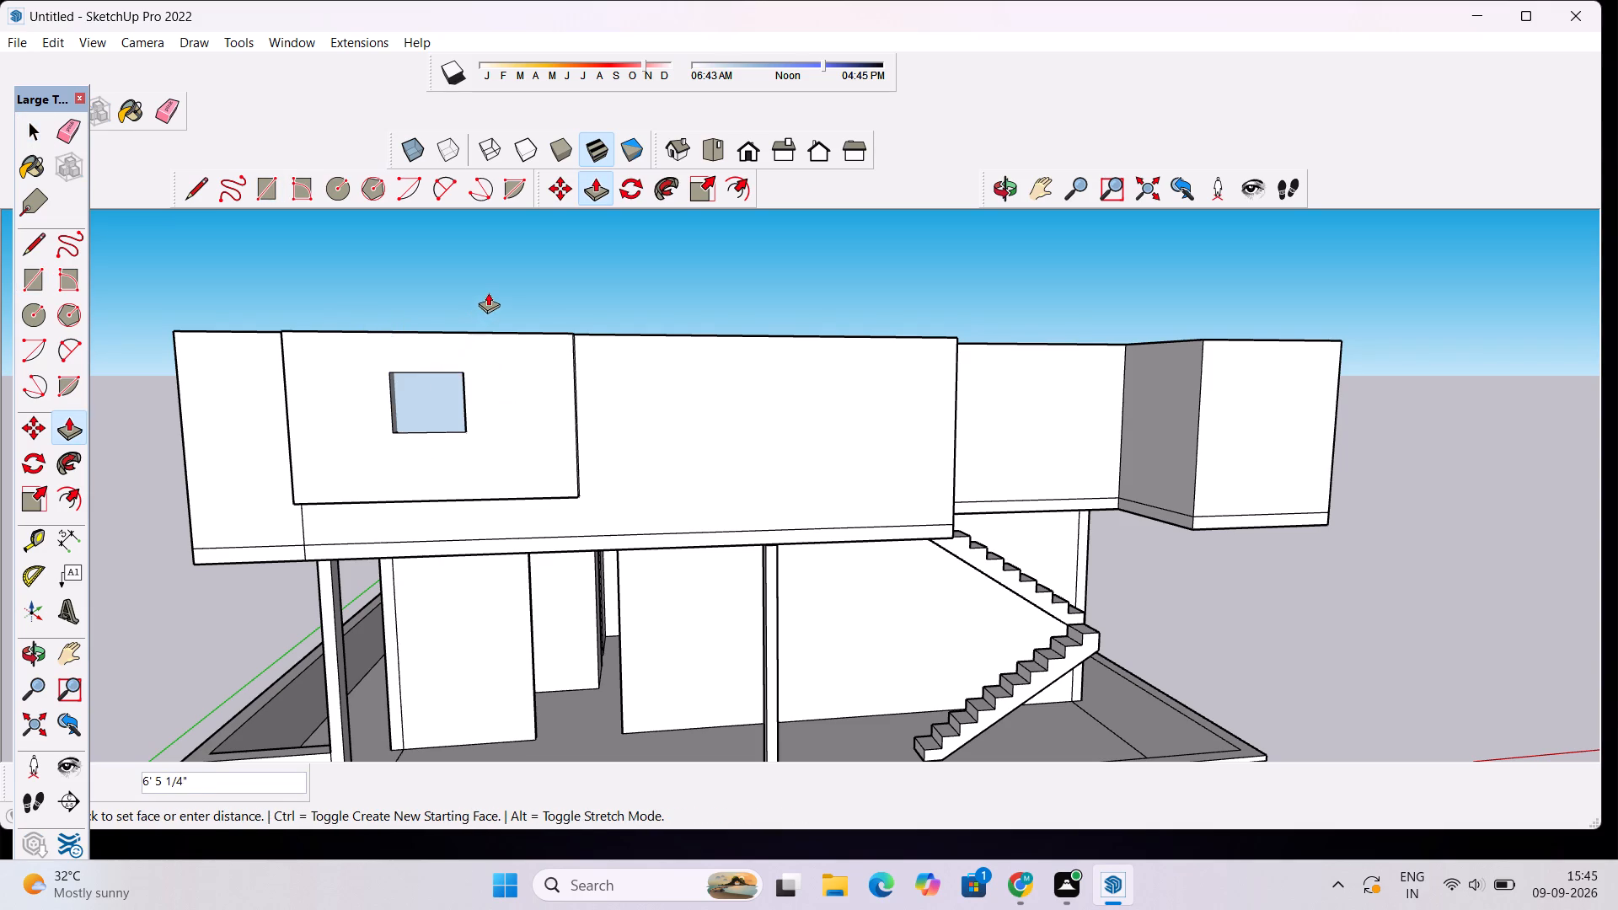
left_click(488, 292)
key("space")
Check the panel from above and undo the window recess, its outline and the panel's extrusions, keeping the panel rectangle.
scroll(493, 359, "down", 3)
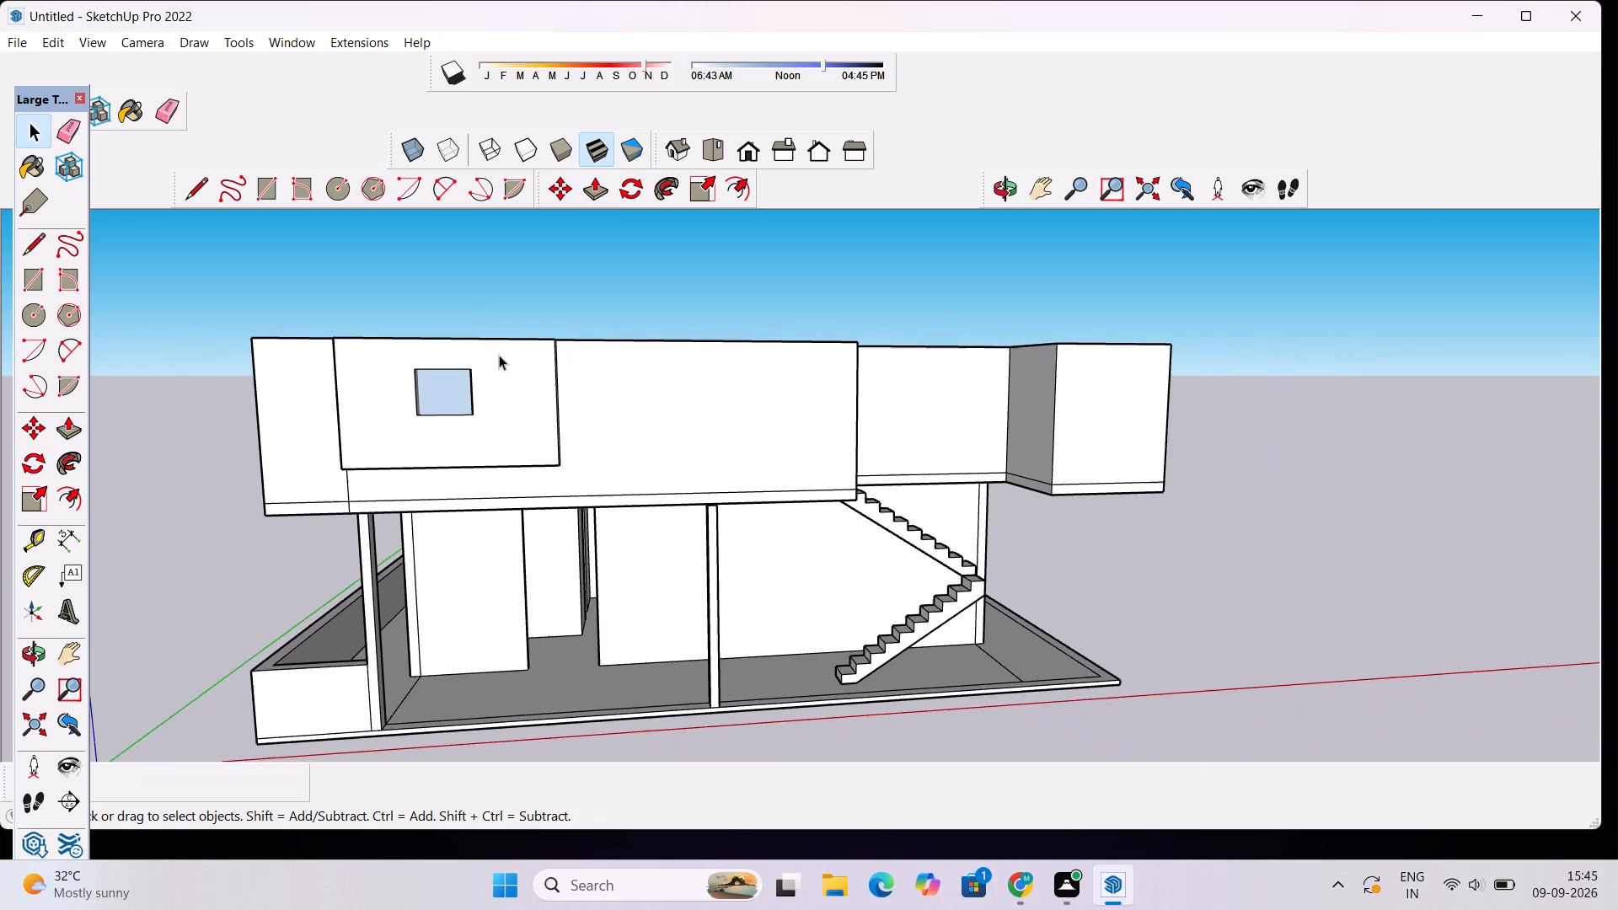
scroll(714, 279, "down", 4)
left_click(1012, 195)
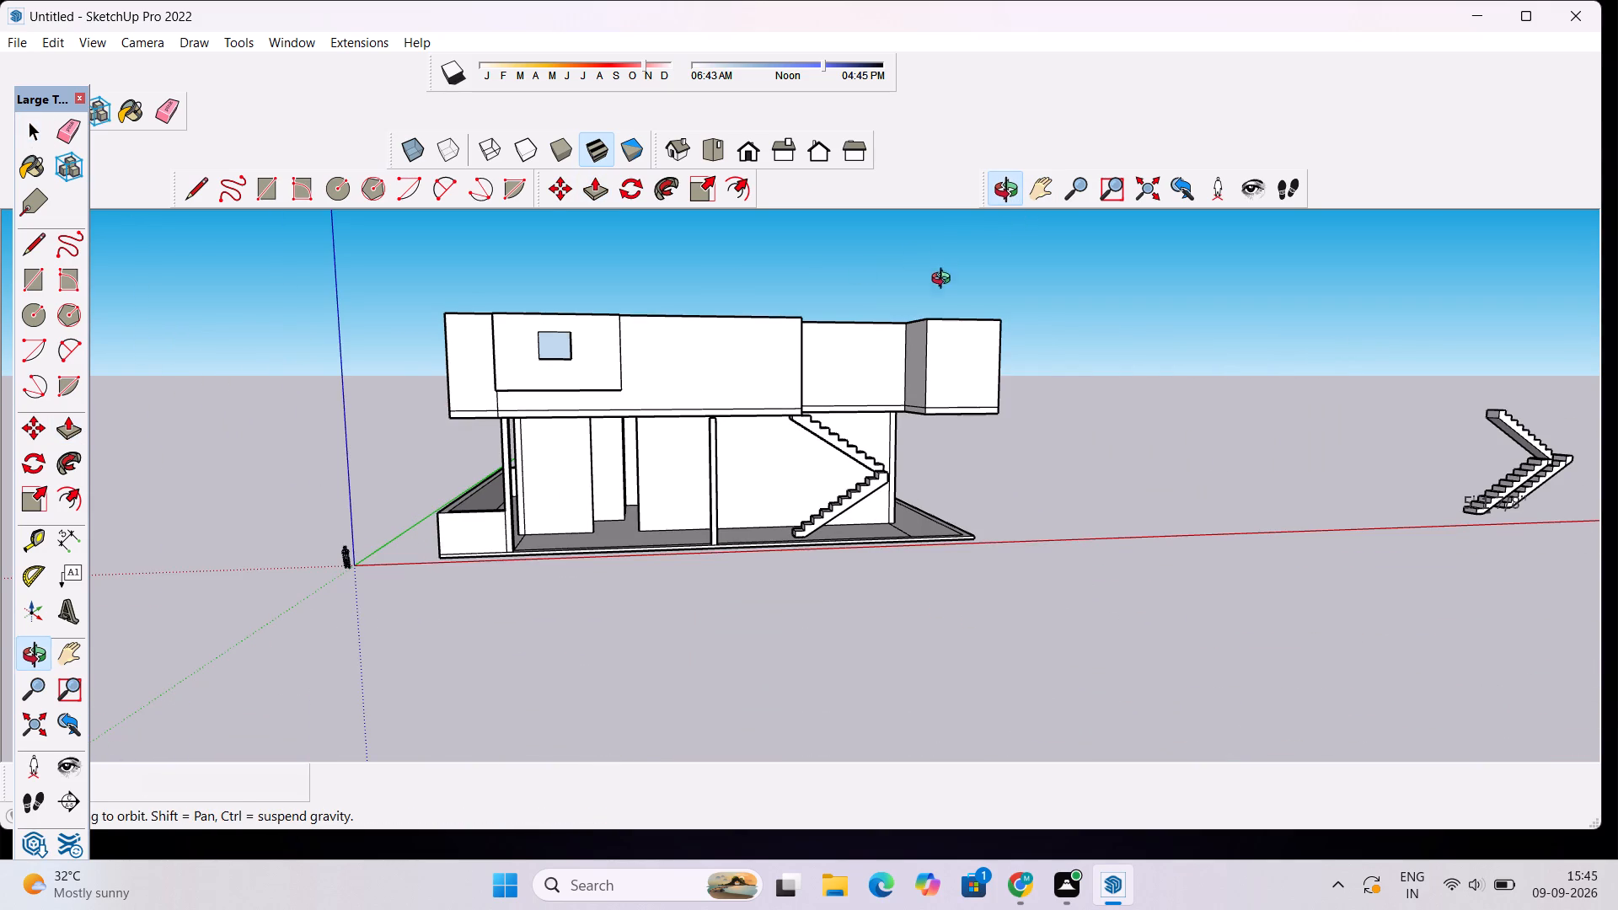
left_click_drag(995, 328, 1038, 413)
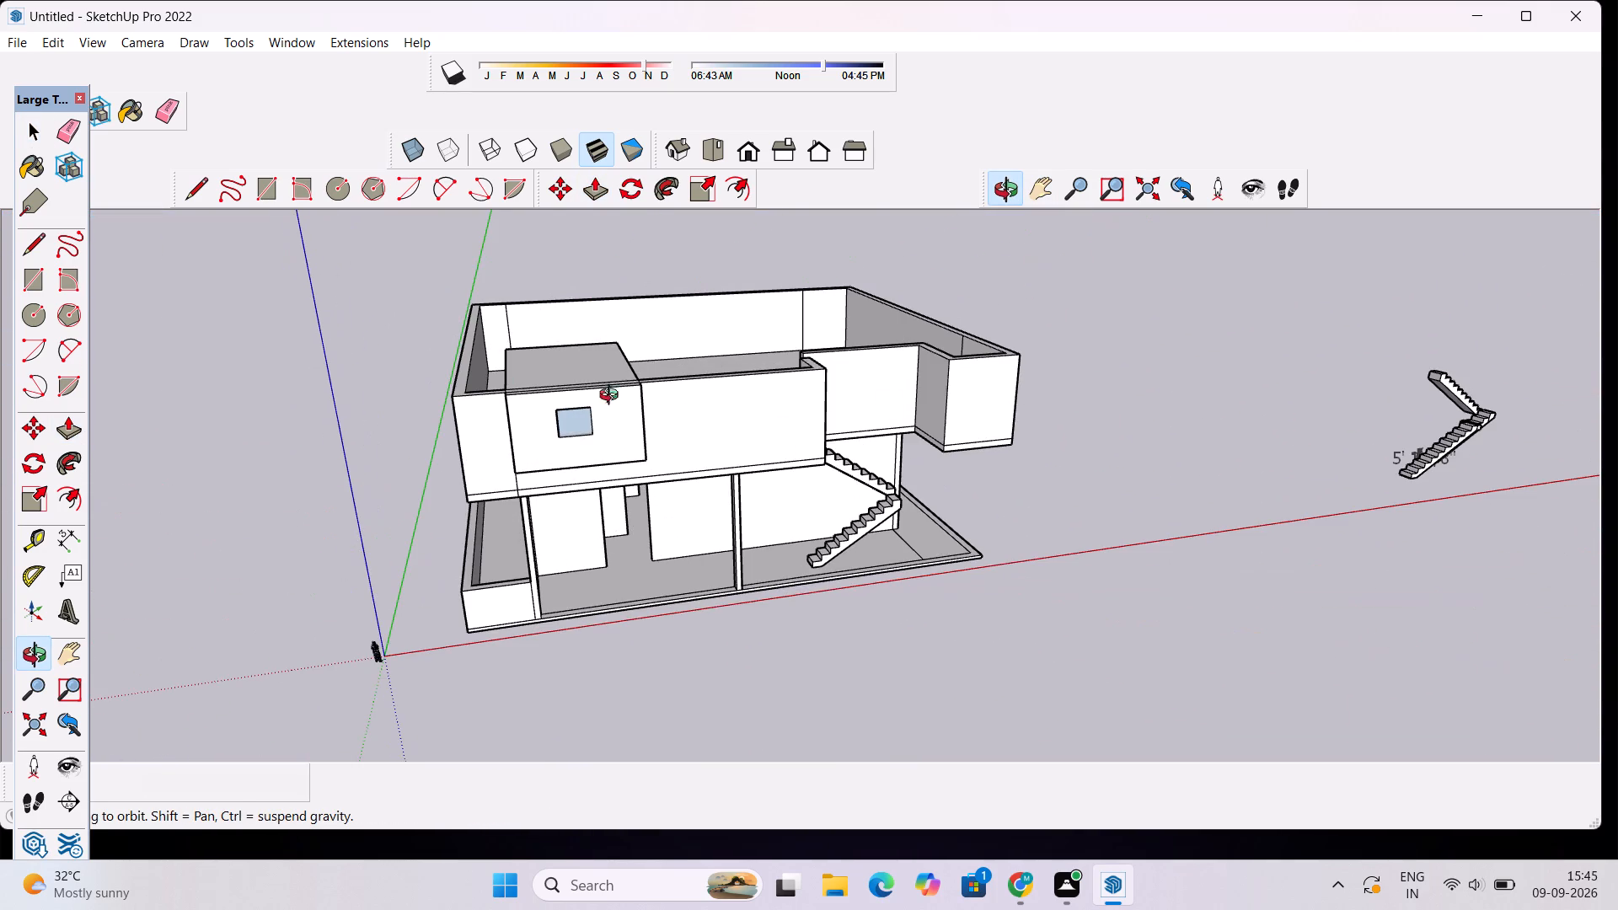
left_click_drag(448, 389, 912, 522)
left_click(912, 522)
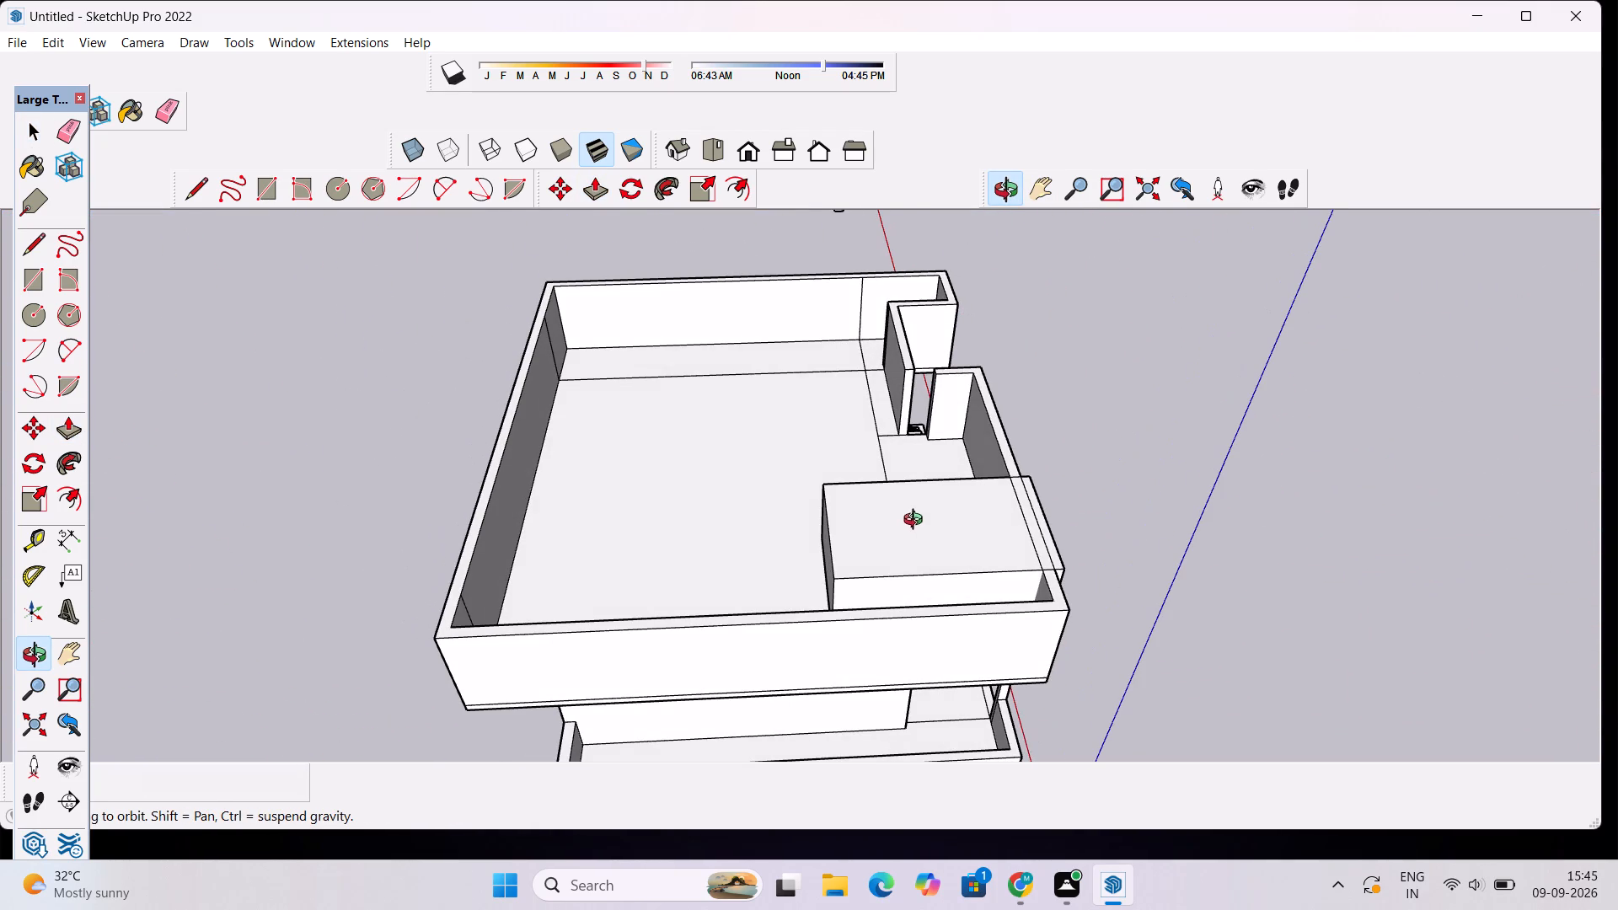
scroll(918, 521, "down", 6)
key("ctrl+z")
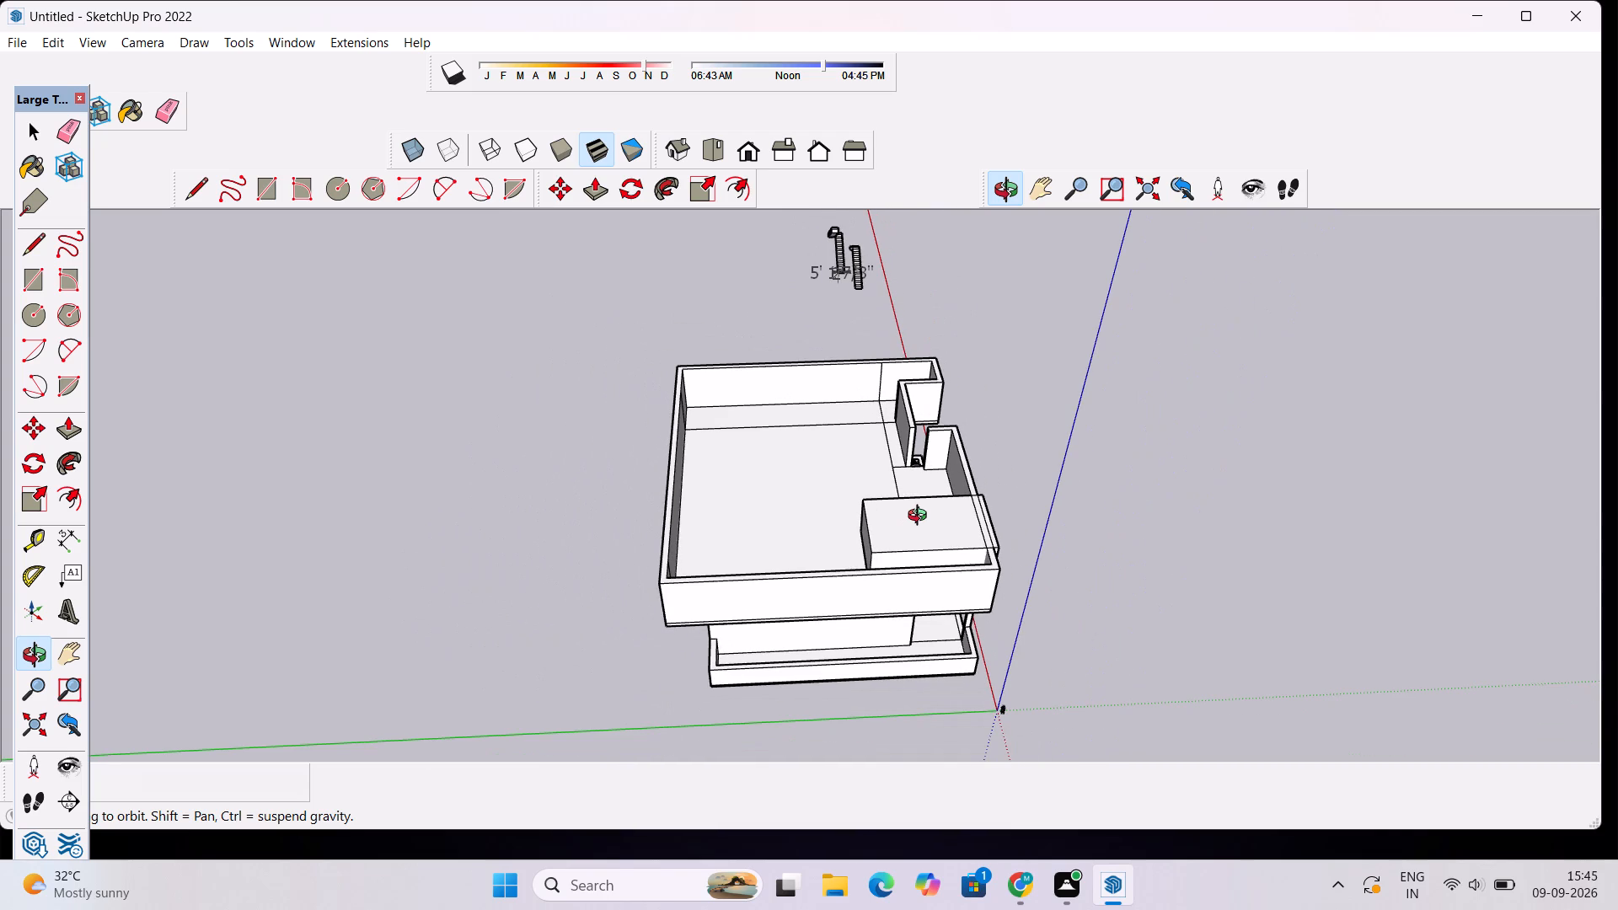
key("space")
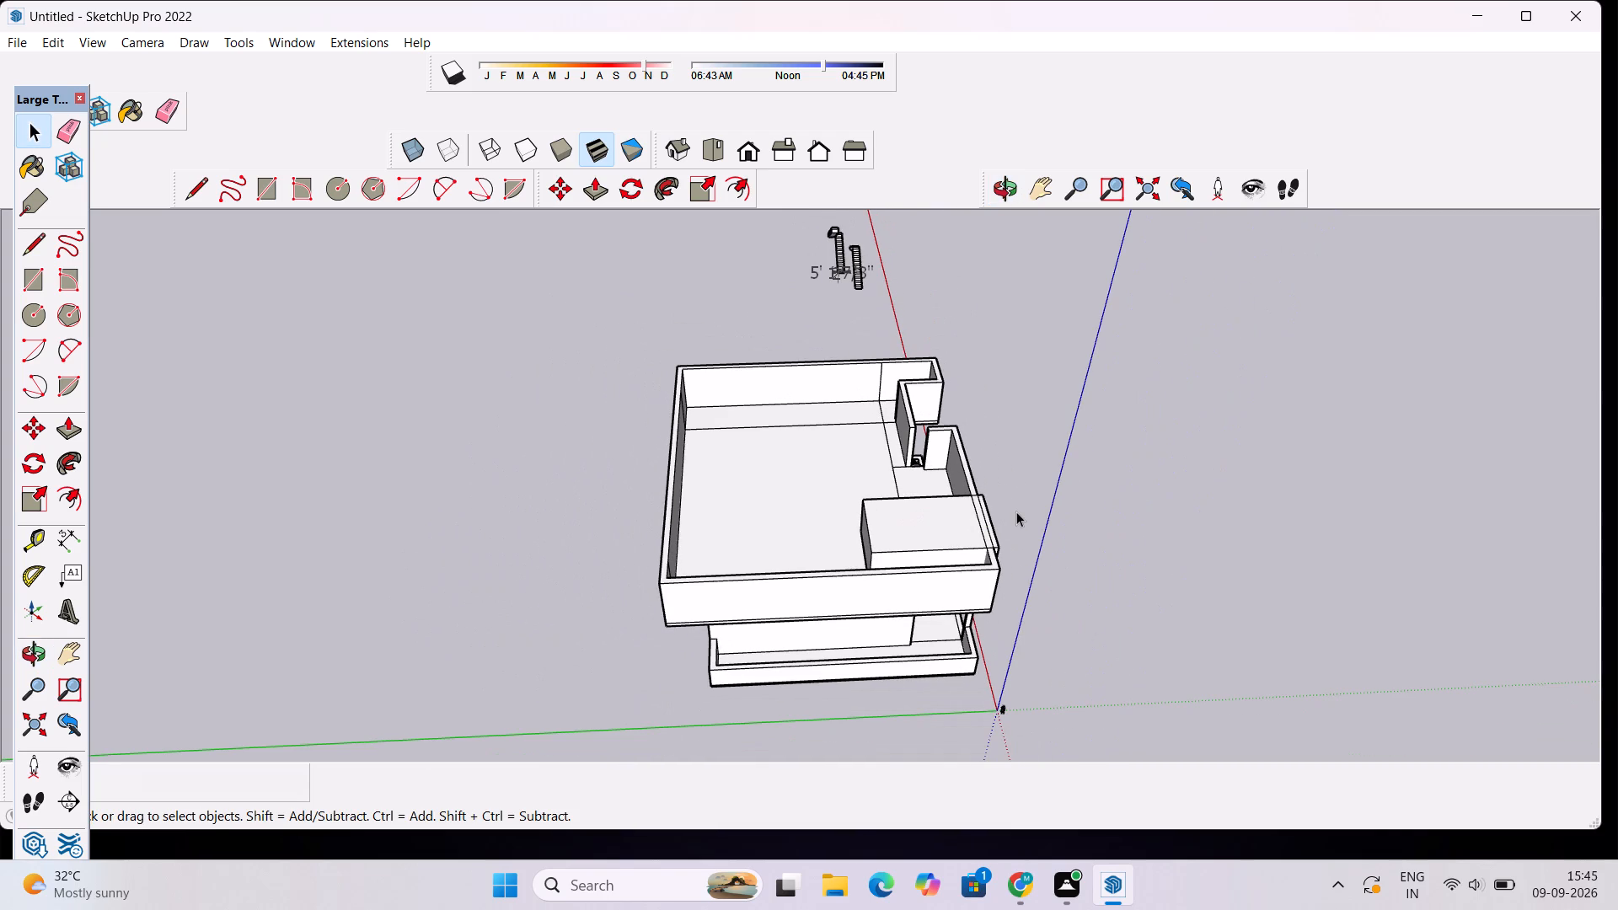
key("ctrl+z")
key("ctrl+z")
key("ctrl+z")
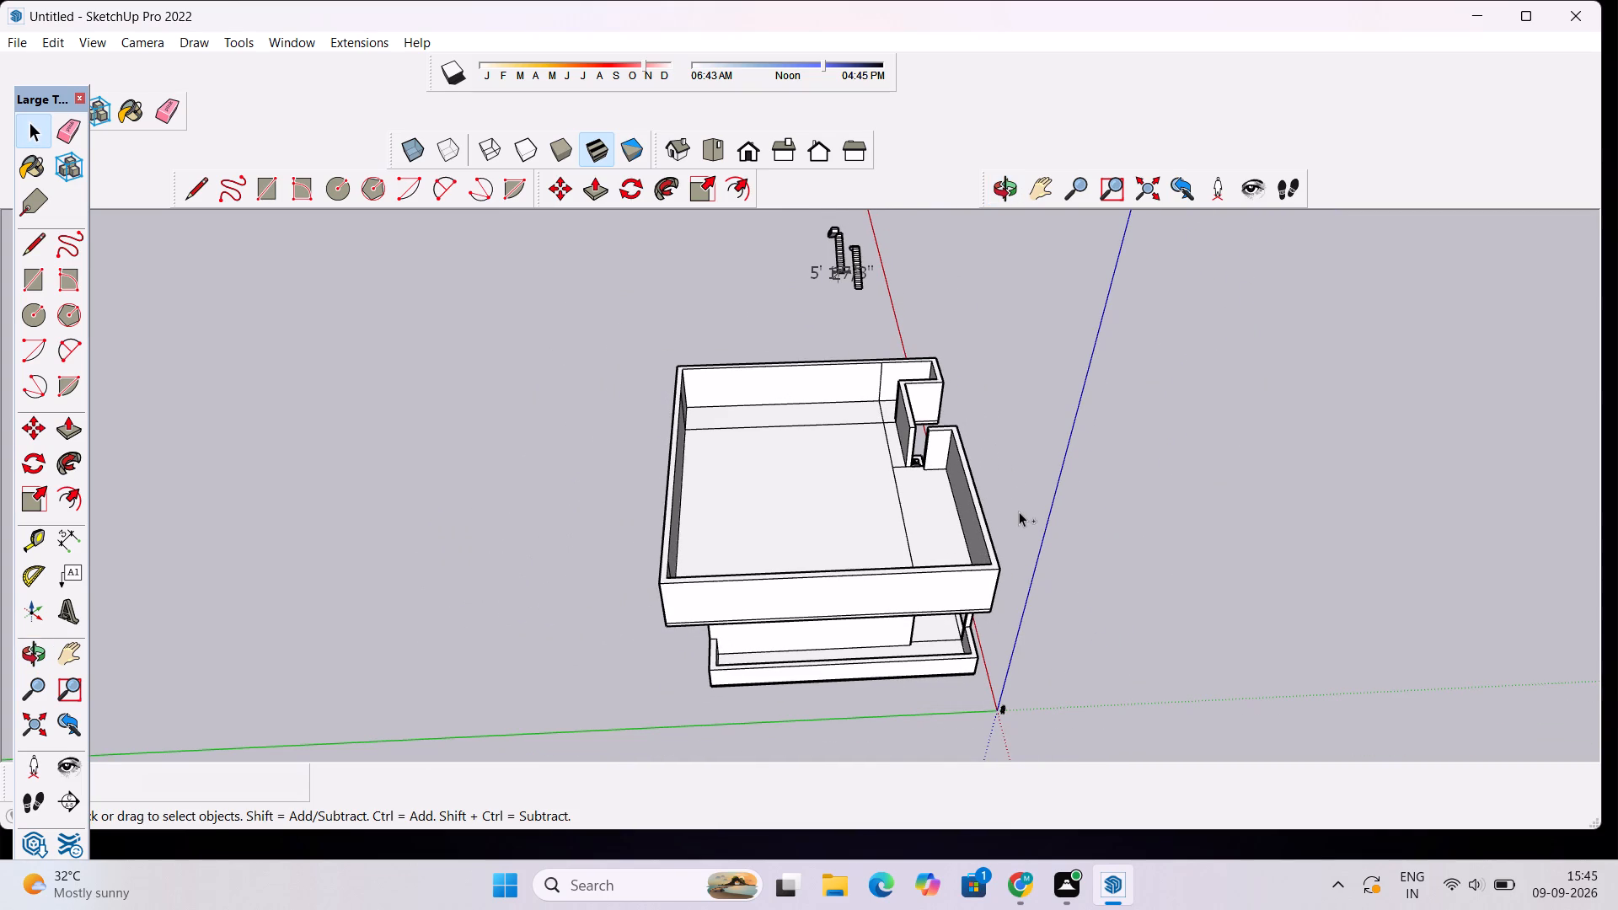
Push/Pull the rectangular panel outward about 1' 9" from the upper front wall.
scroll(1019, 511, "down", 3)
left_click(1004, 179)
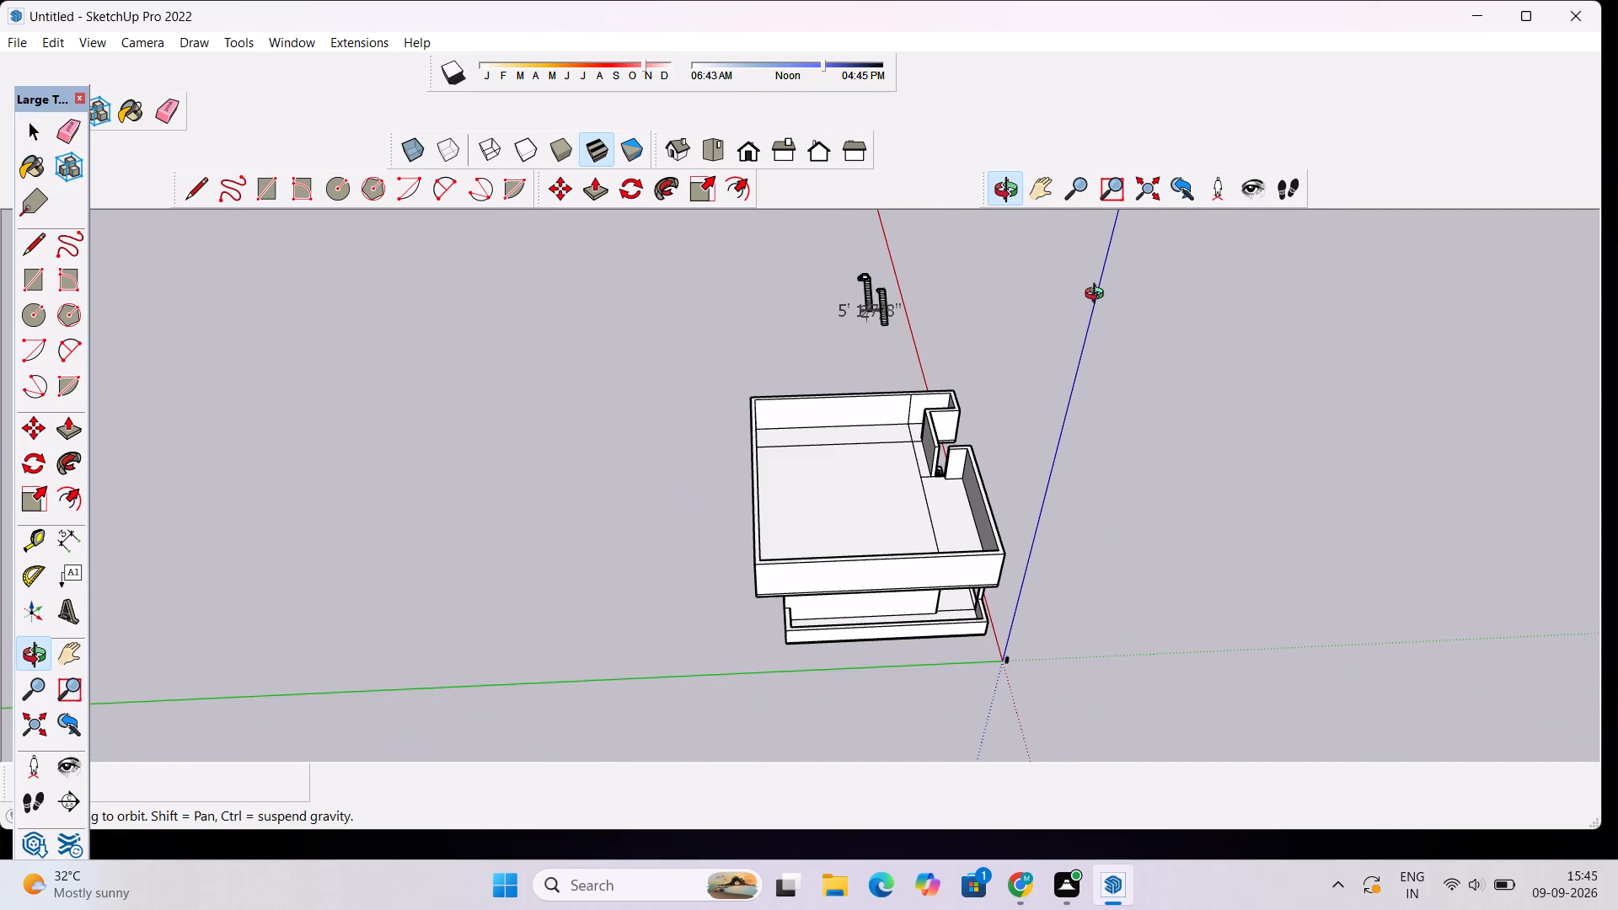
left_click_drag(1098, 296, 687, 221)
scroll(742, 579, "up", 3)
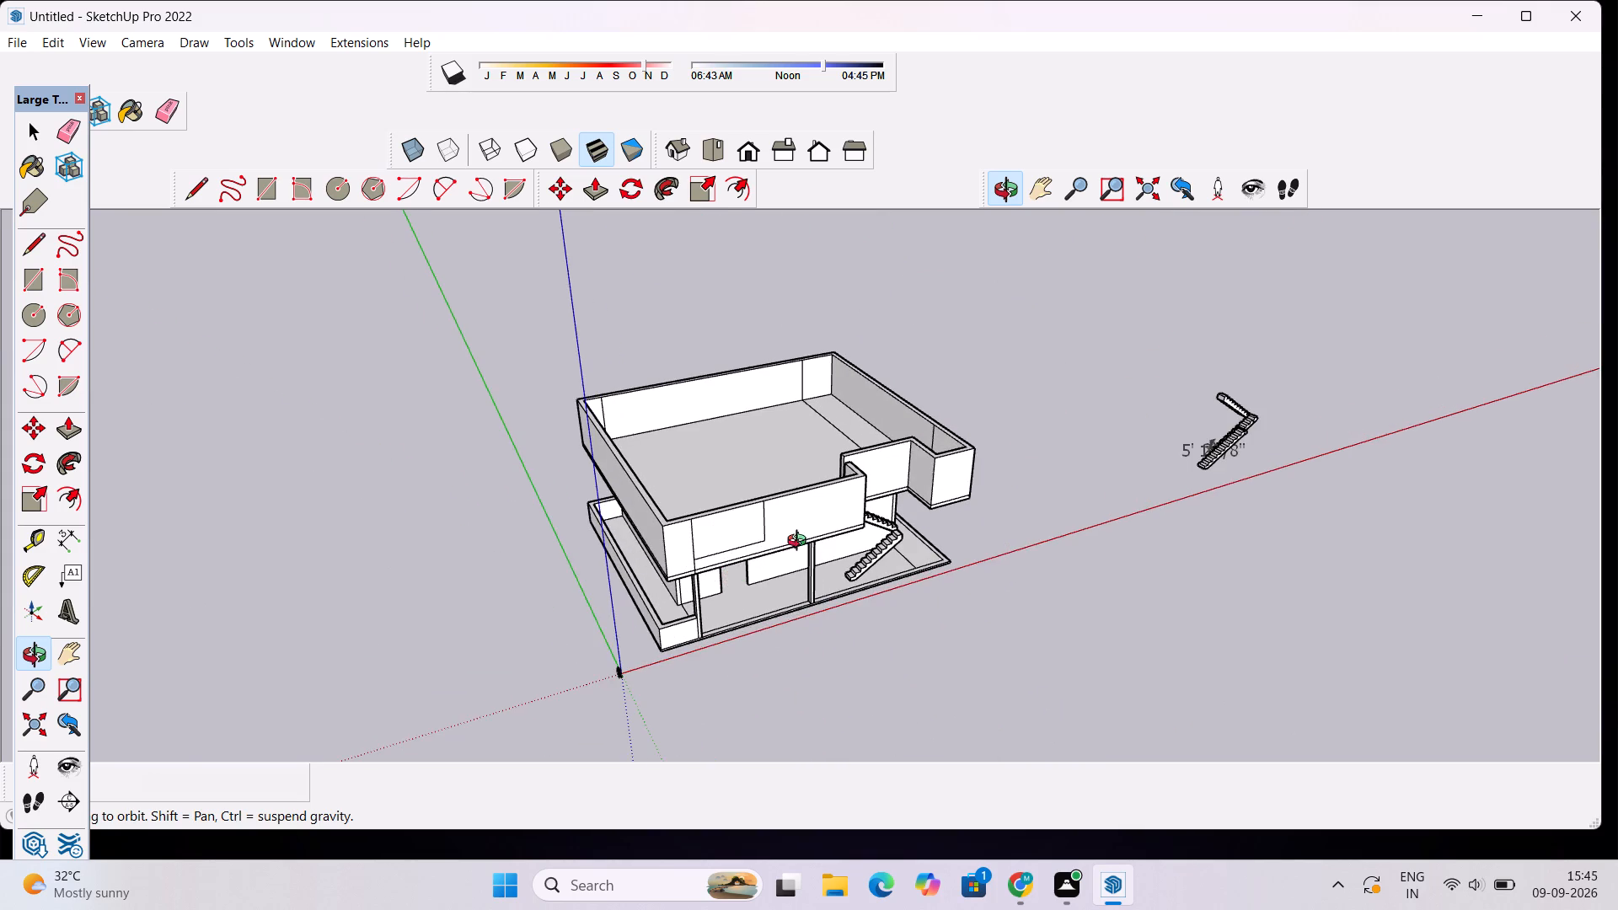
left_click_drag(801, 543, 740, 578)
left_click(738, 579)
scroll(689, 573, "up", 4)
left_click_drag(695, 542, 710, 578)
scroll(710, 576, "up", 3)
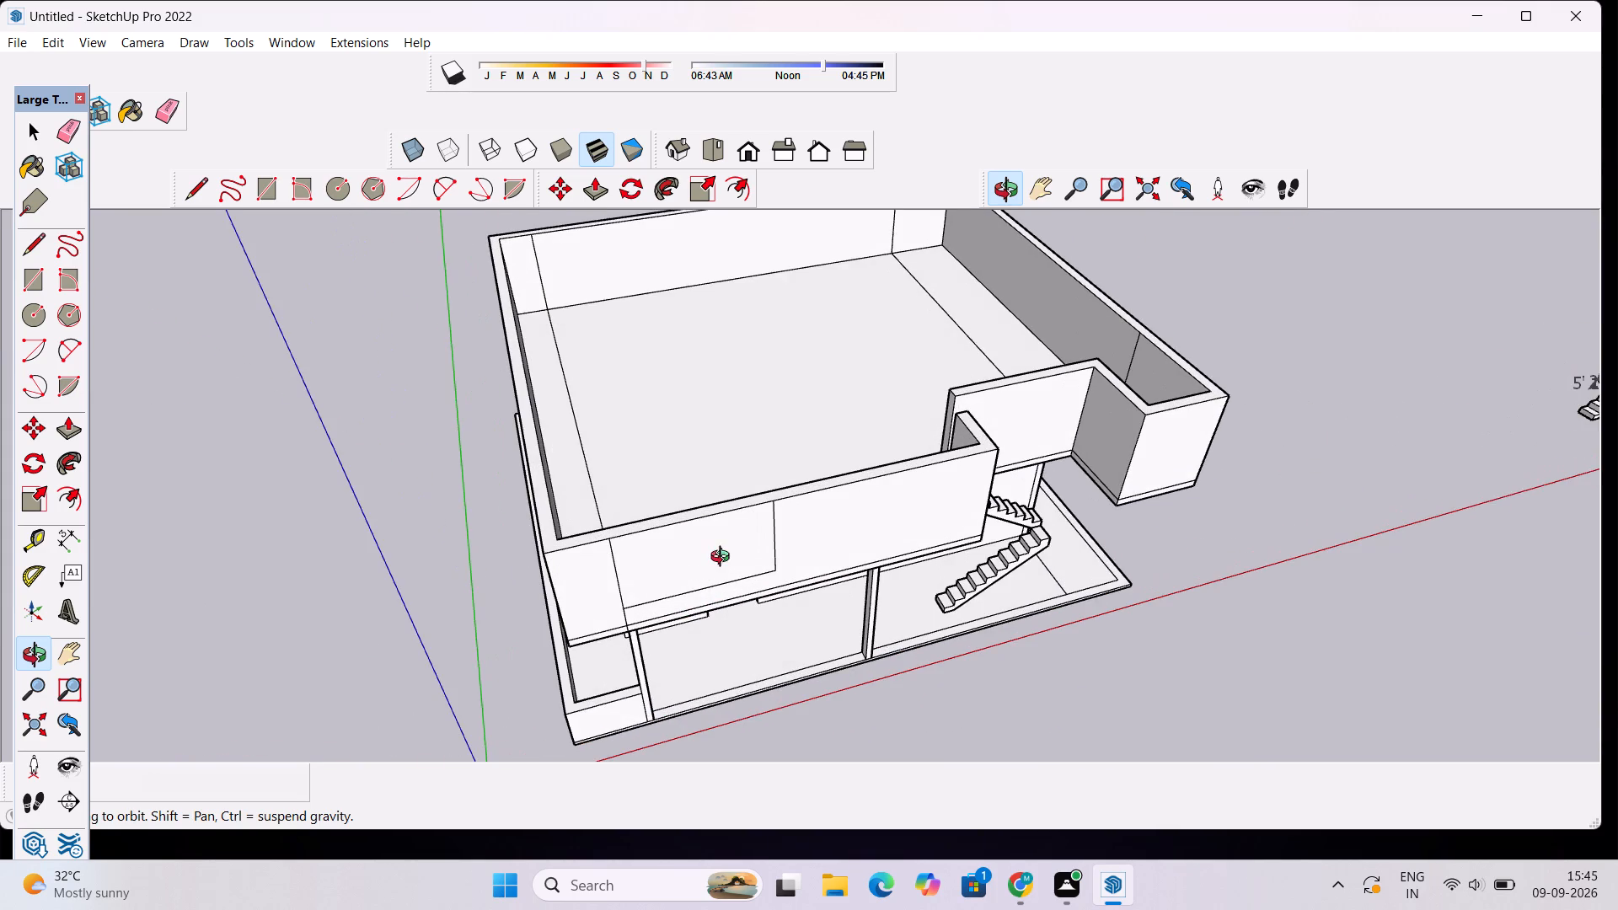
key("space")
left_click(718, 550)
key("p")
left_click(717, 549)
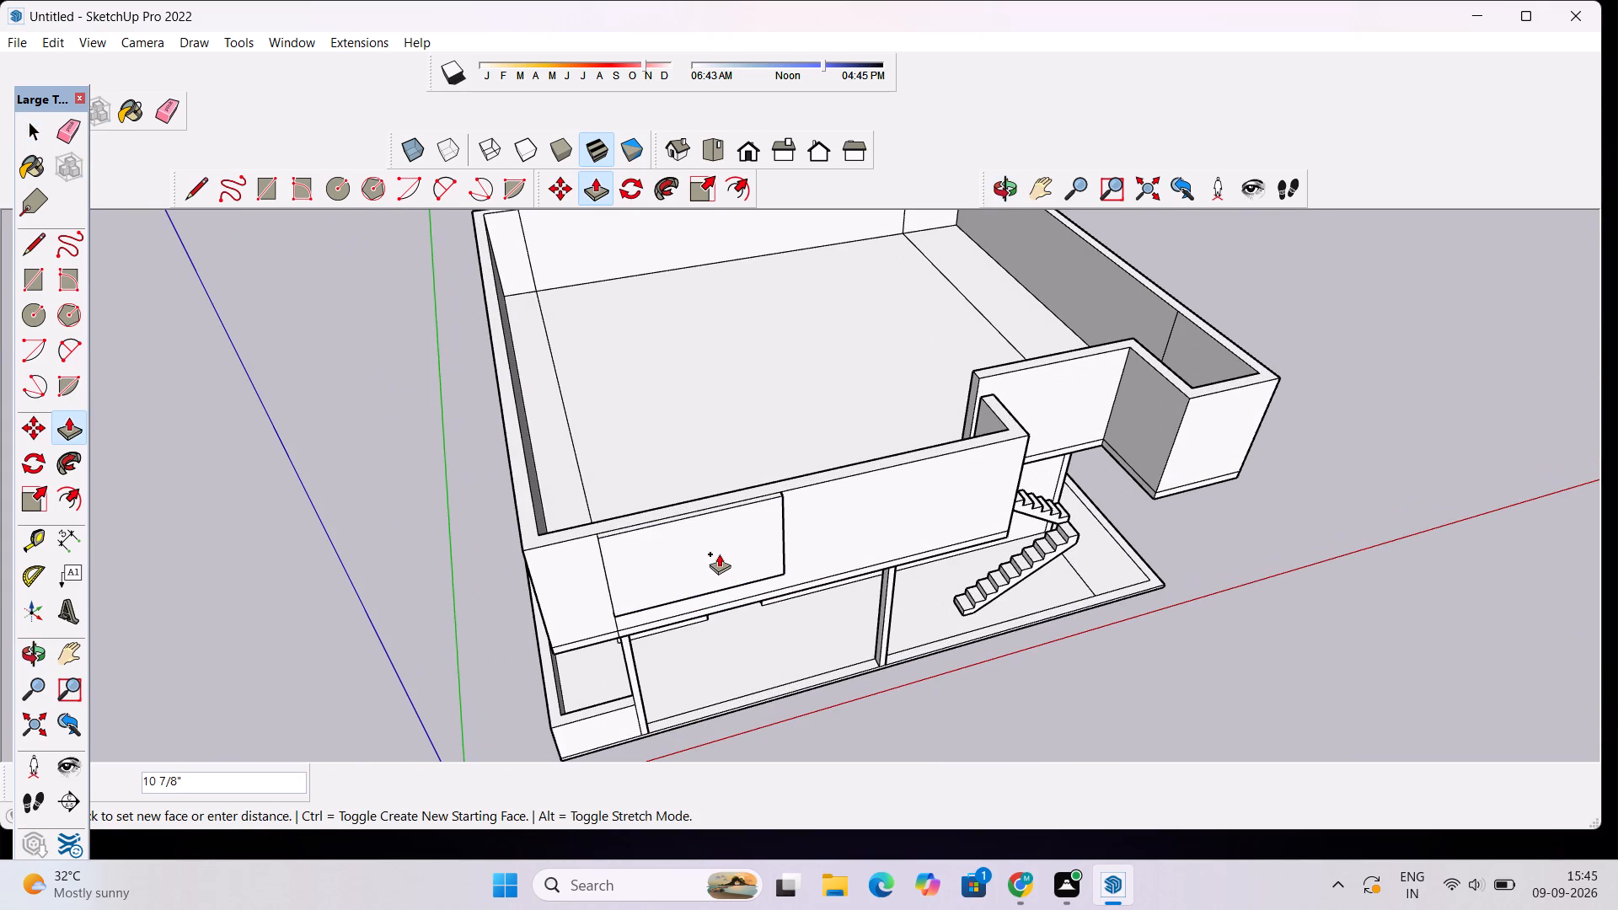
left_click(722, 554)
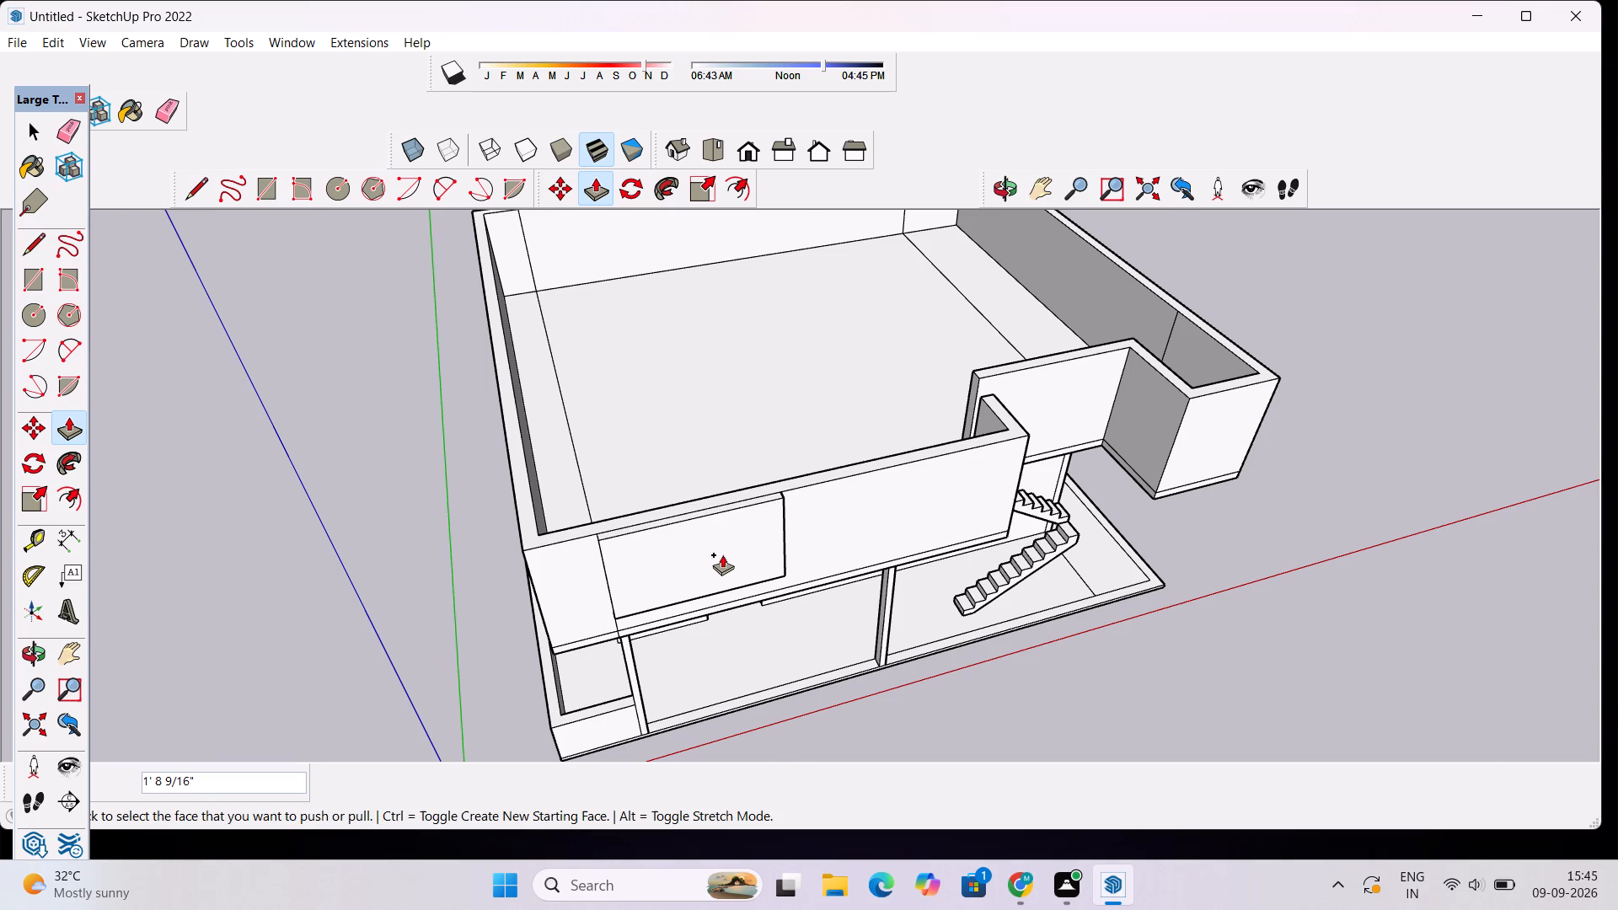
Draw a window rectangle about 7' 9" by 7' 9" on the face of the projecting front panel.
key("space")
scroll(722, 554, "up", 3)
left_click(268, 189)
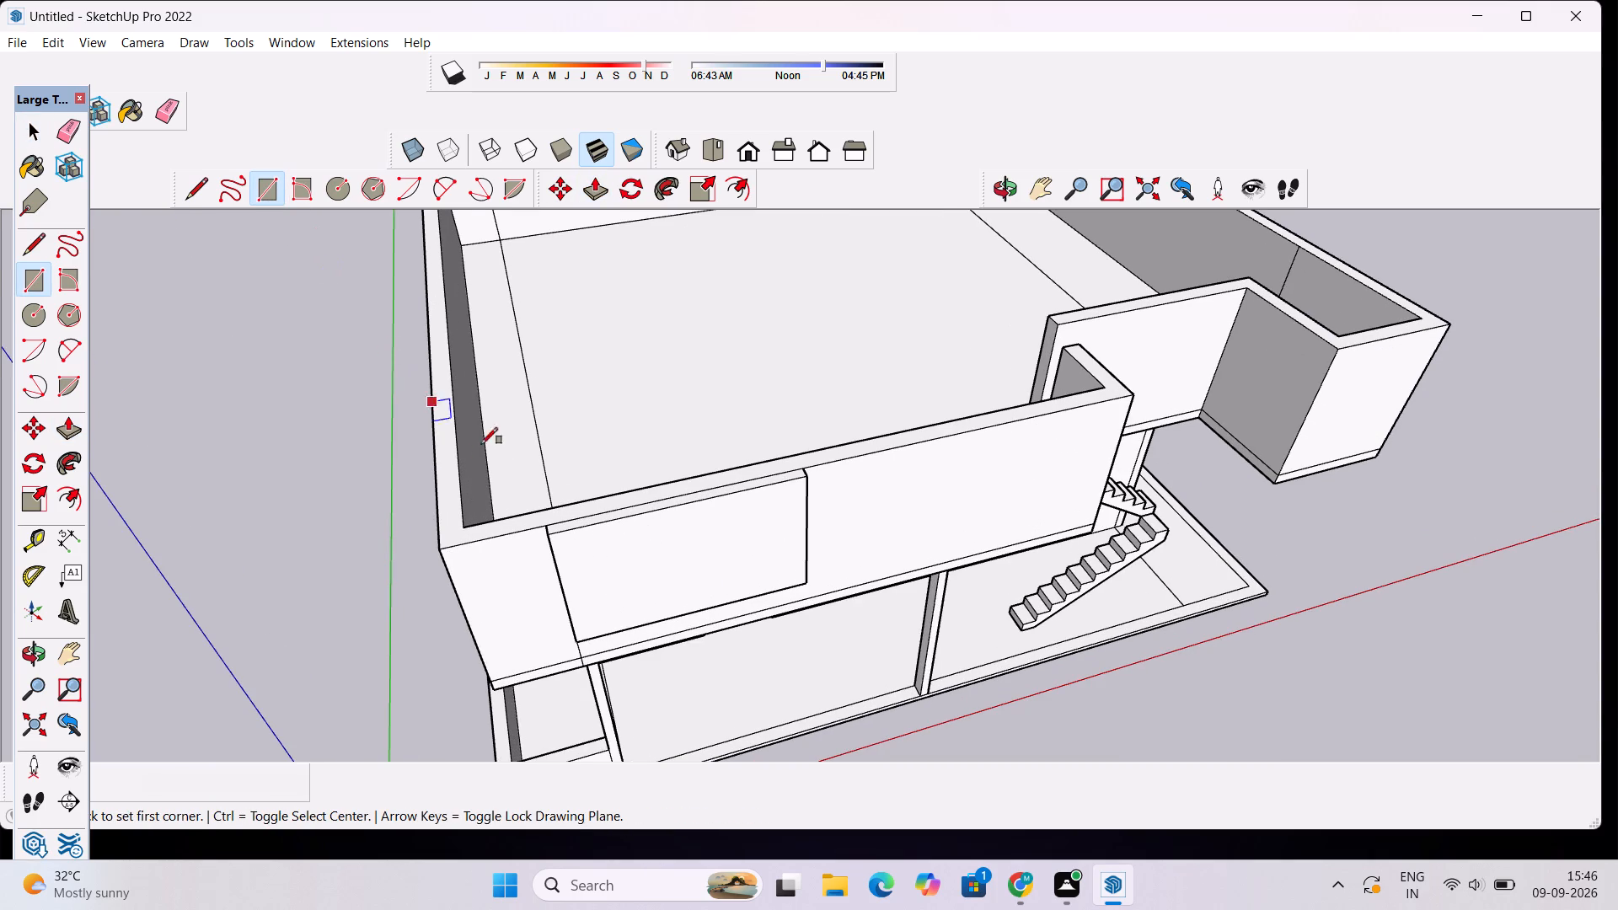
left_click(645, 543)
left_click(706, 569)
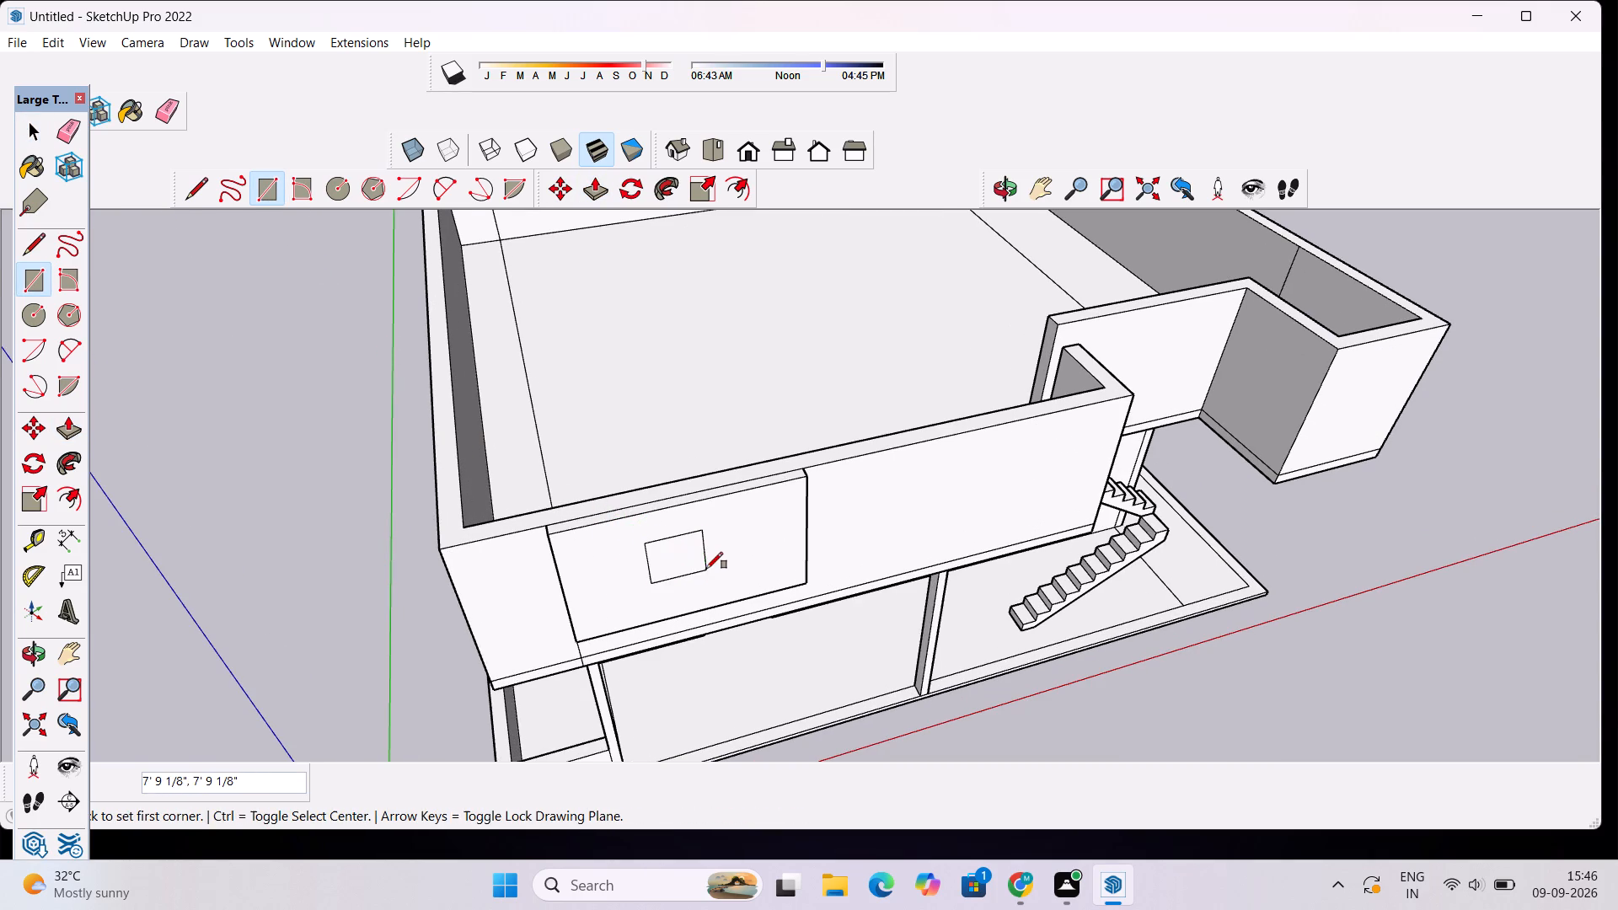
Push/Pull the window rectangle inward through the front wall so it extends as a box into the upper room.
key("space")
left_click(683, 563)
key("p")
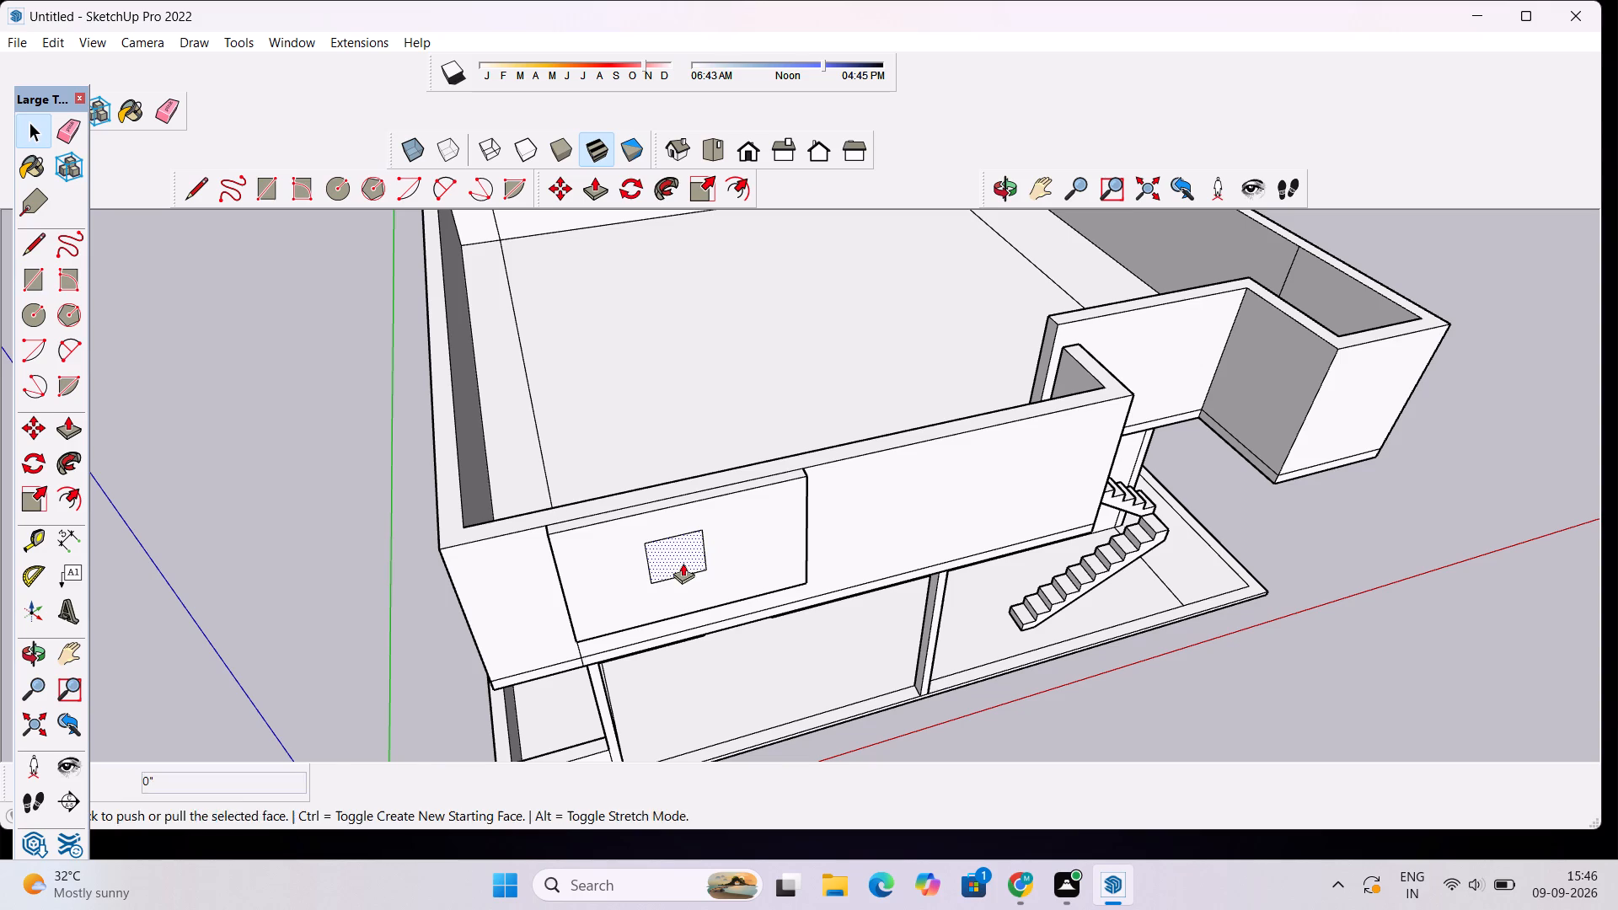
left_click(683, 563)
left_click(672, 431)
left_click(672, 431)
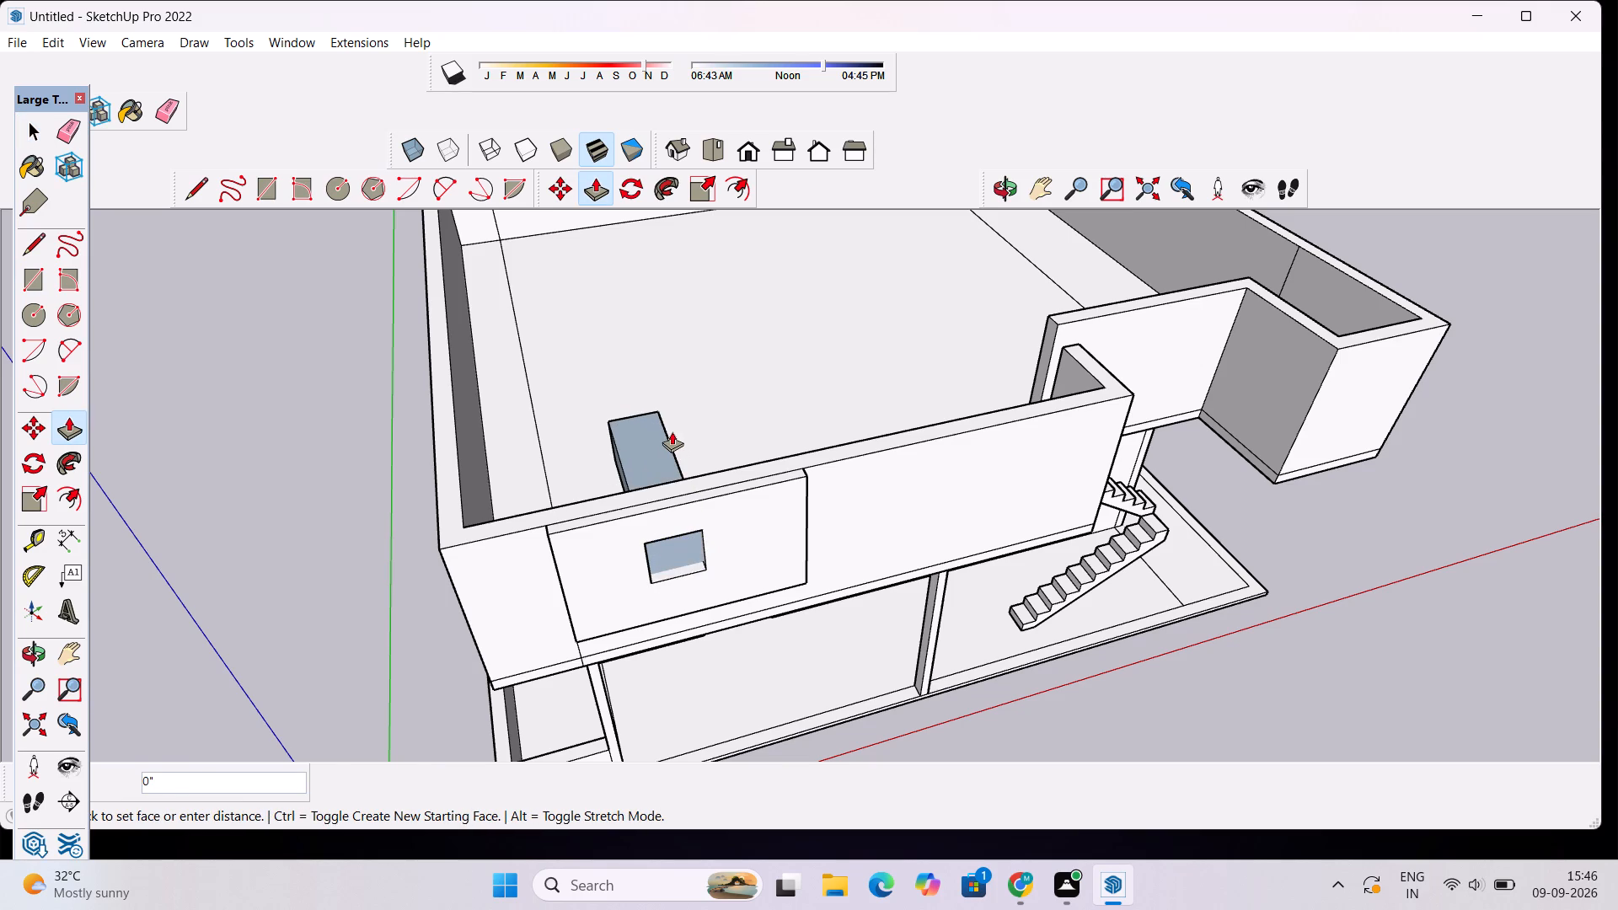
left_click(672, 431)
left_click(672, 431)
key("space")
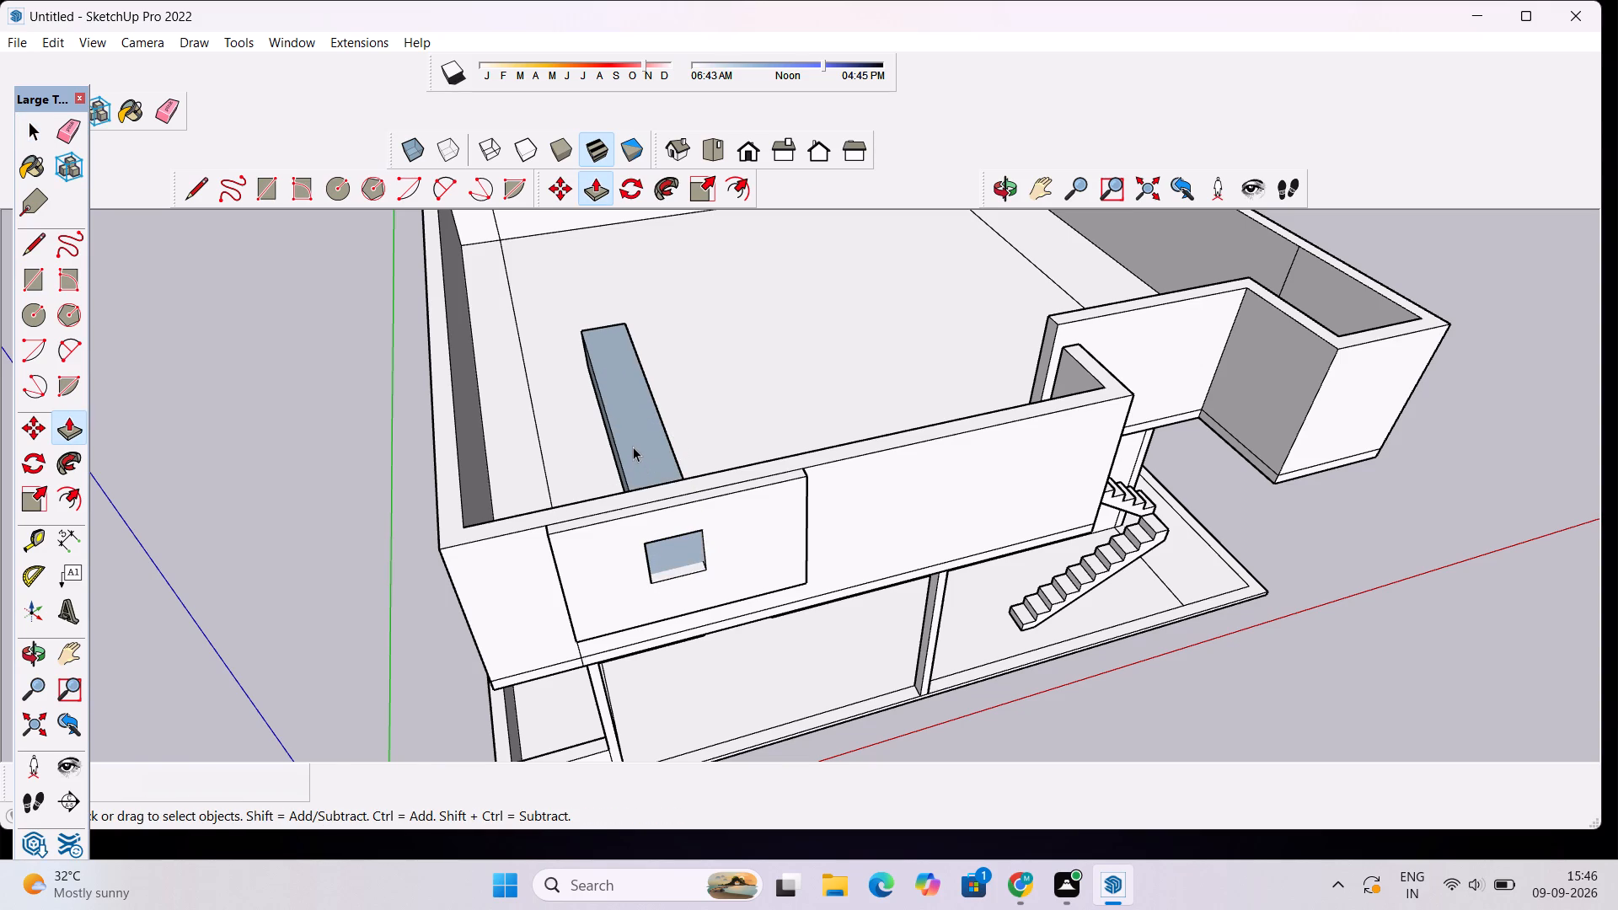
Delete the faces and erase the edges of the box protruding from the window into the upper room.
left_click(633, 447)
key("Delete")
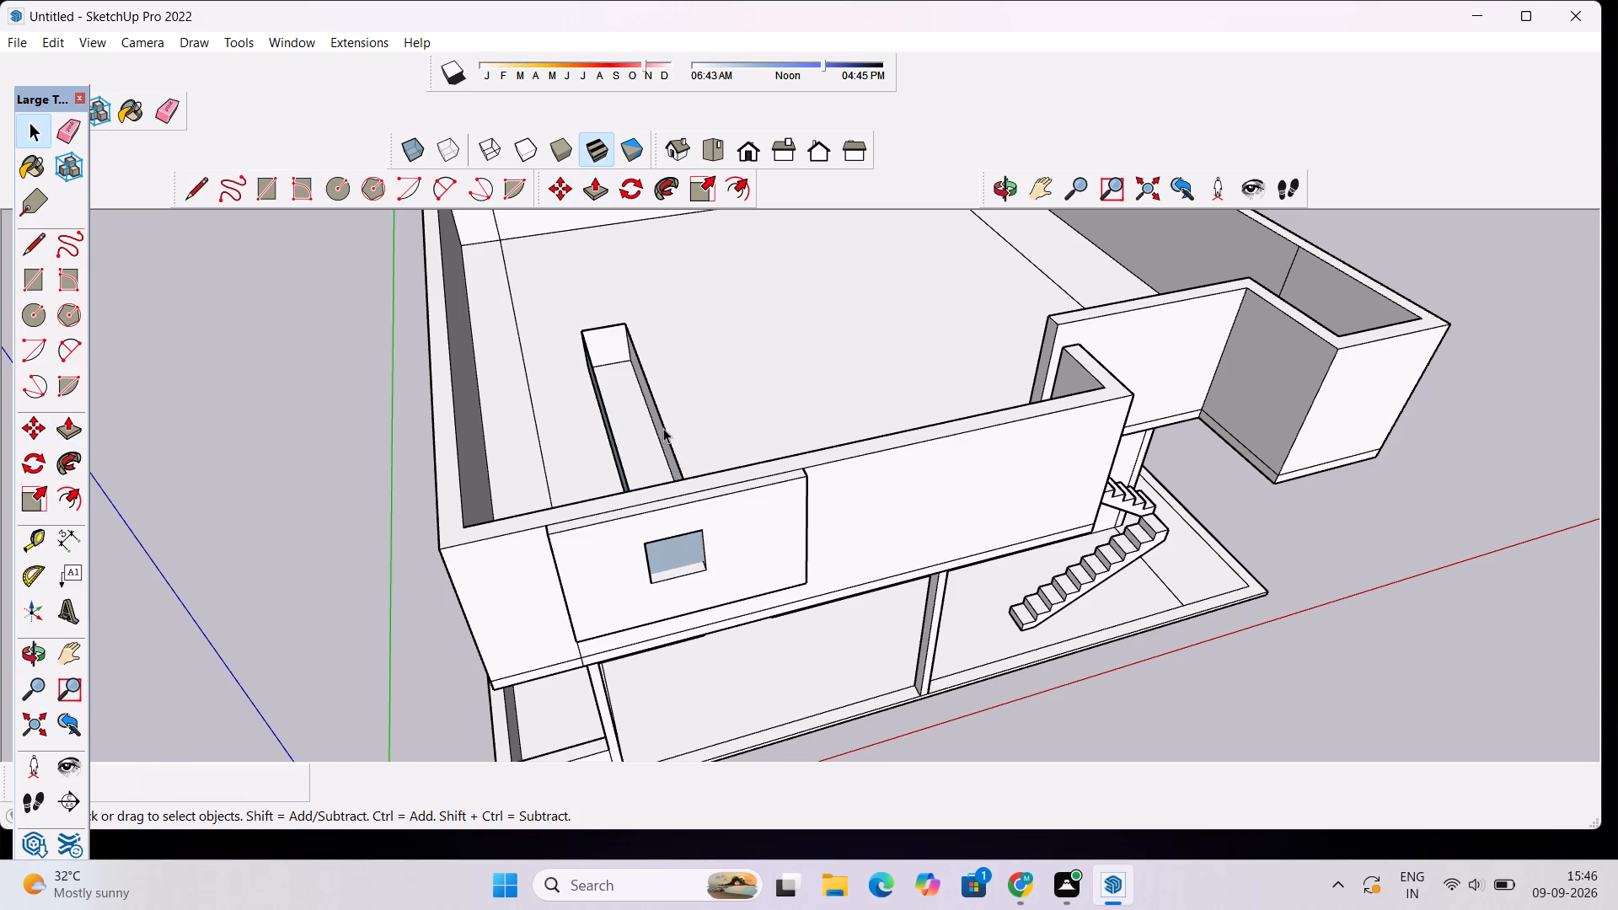
left_click(663, 420)
key("BackSpace")
key("Delete")
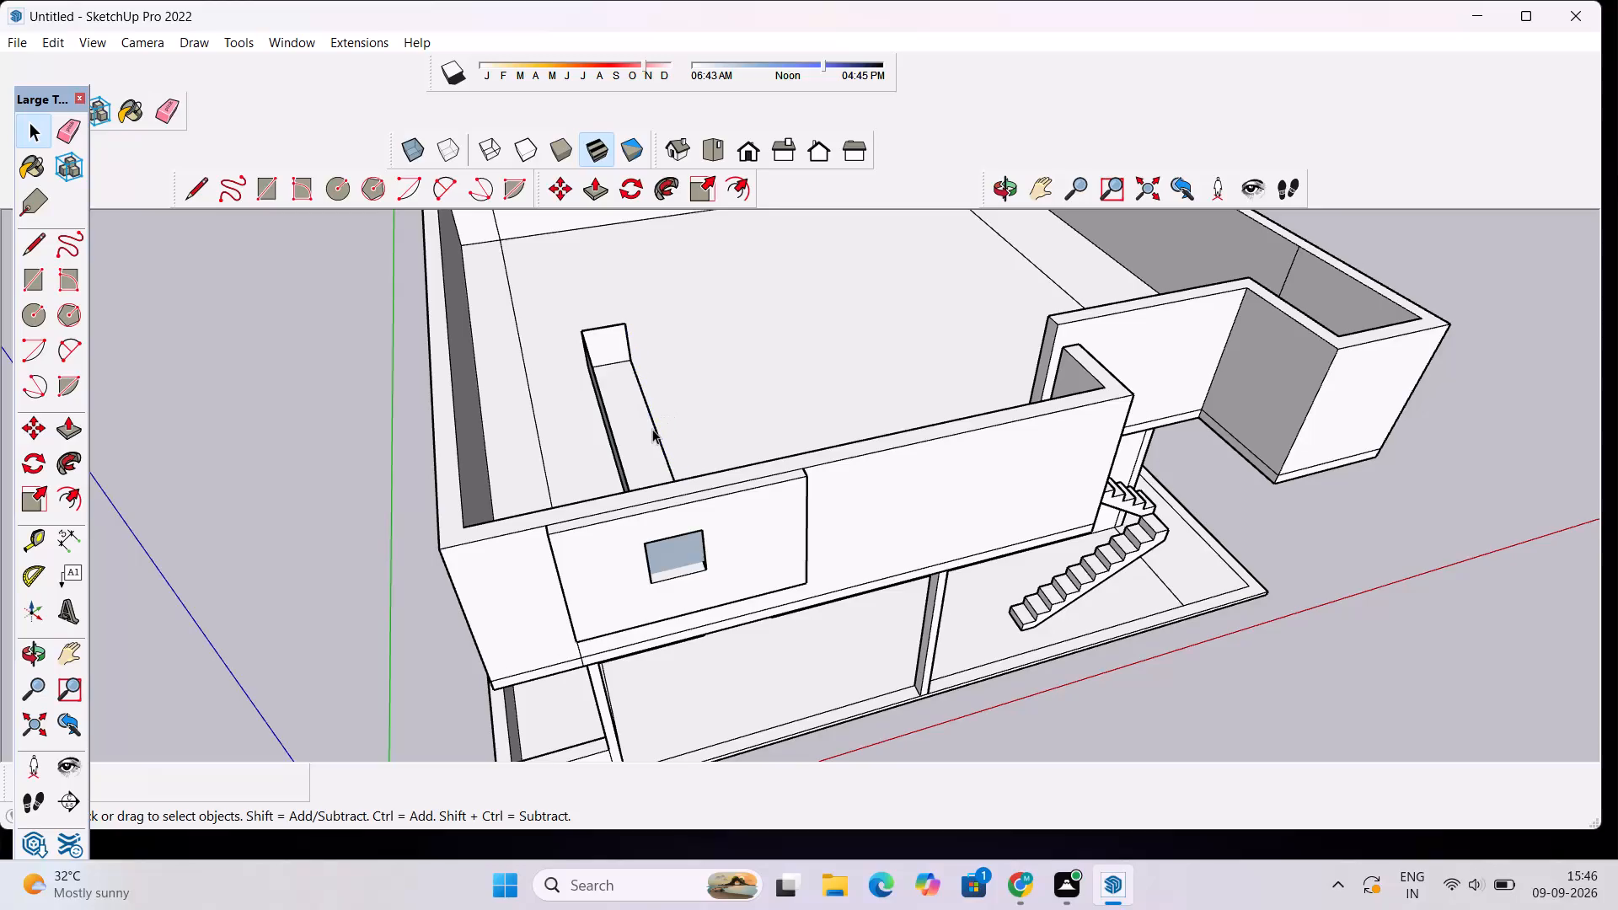
key("e")
left_click_drag(652, 394, 631, 409)
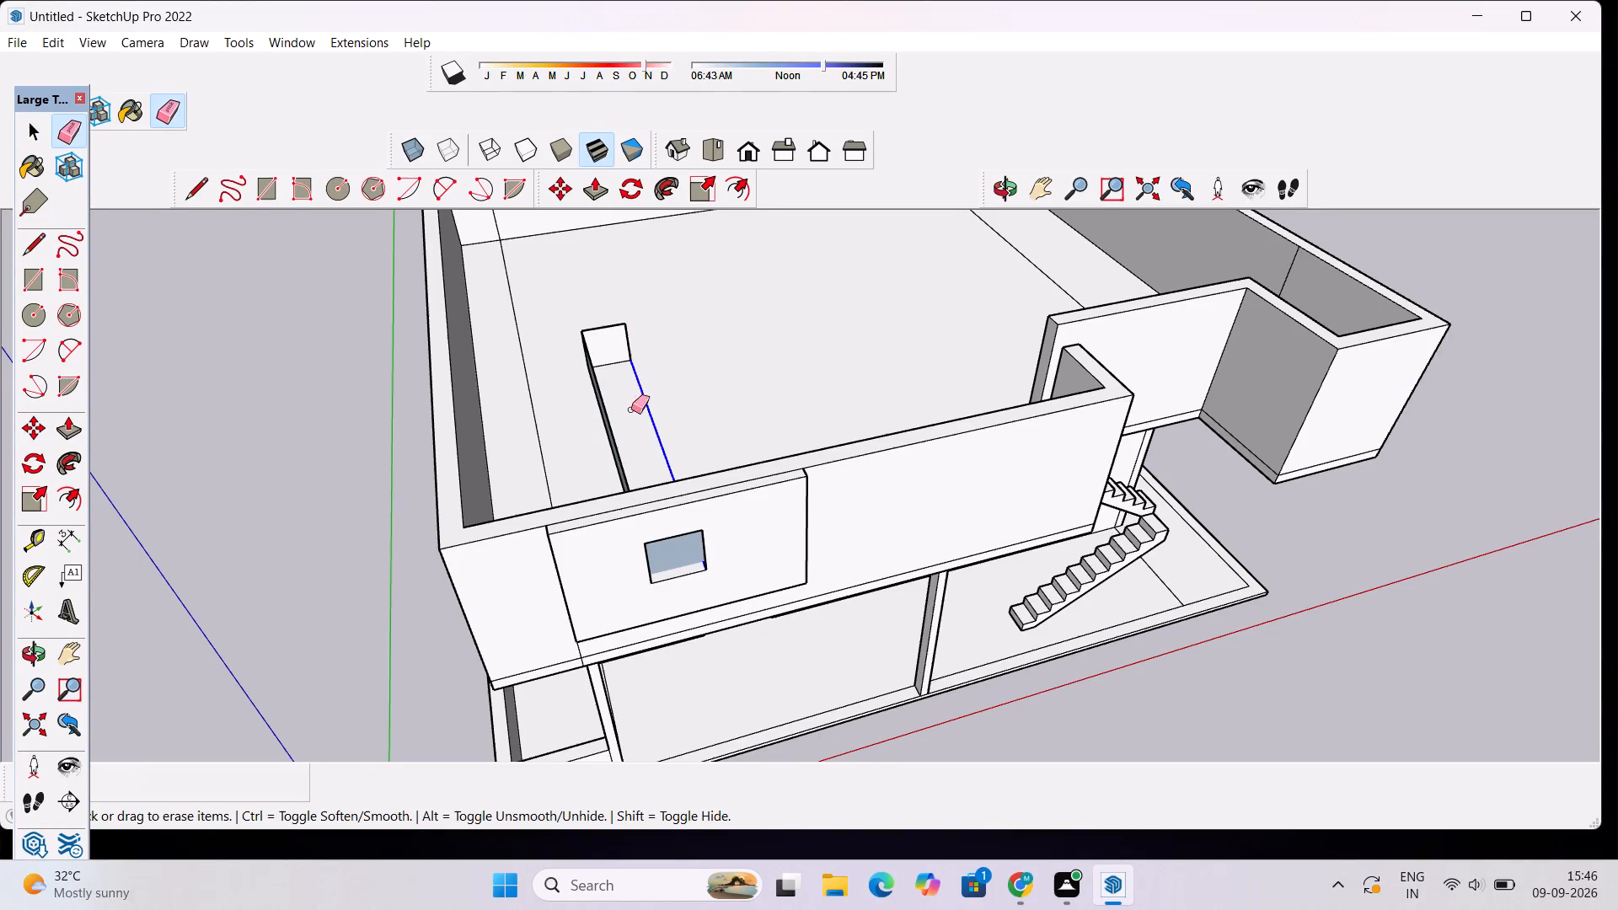
left_click_drag(631, 409, 608, 429)
left_click_drag(629, 317, 578, 345)
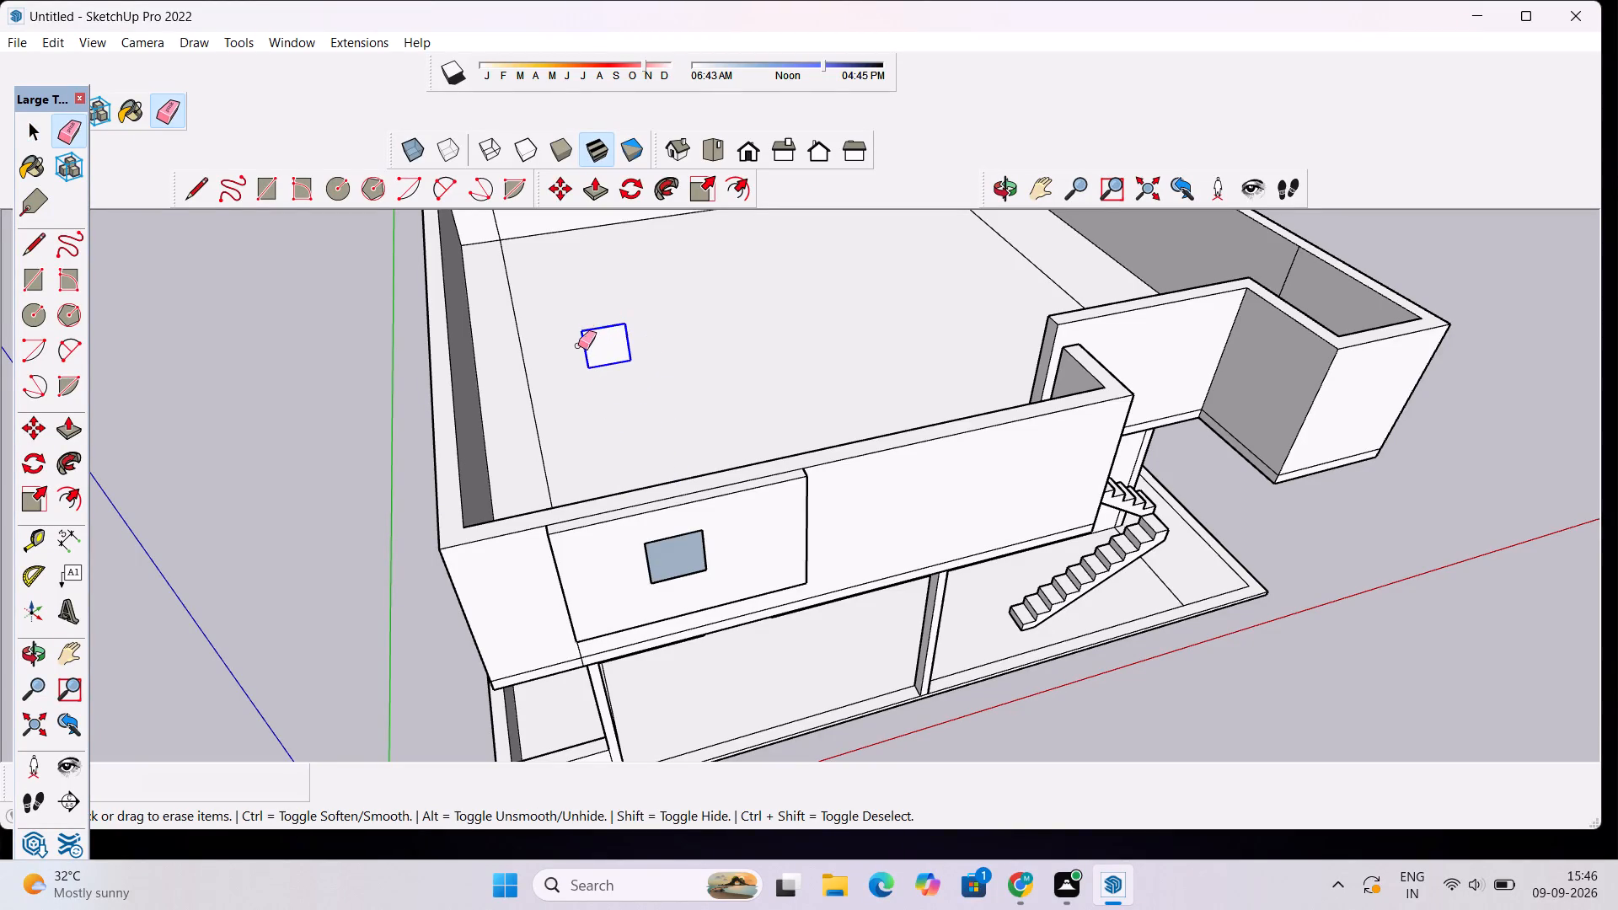
left_click_drag(578, 345, 578, 349)
left_click(675, 555)
scroll(656, 481, "down", 6)
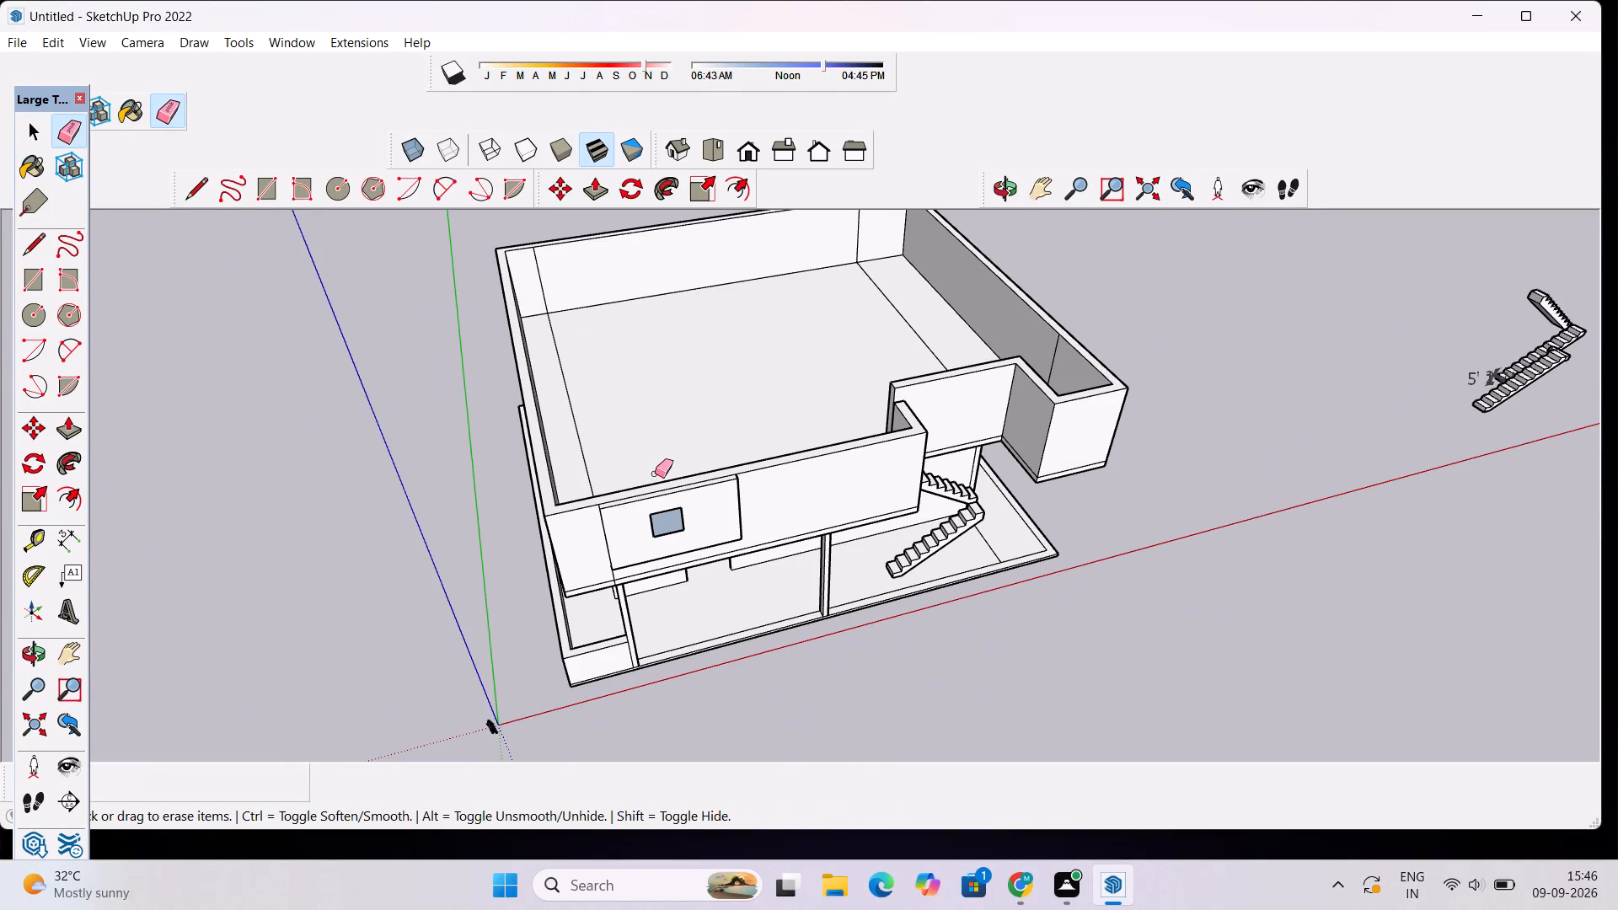
Delete the face still closing the window on the front panel to leave an open hole.
key("space")
left_click(998, 185)
left_click_drag(322, 479, 738, 628)
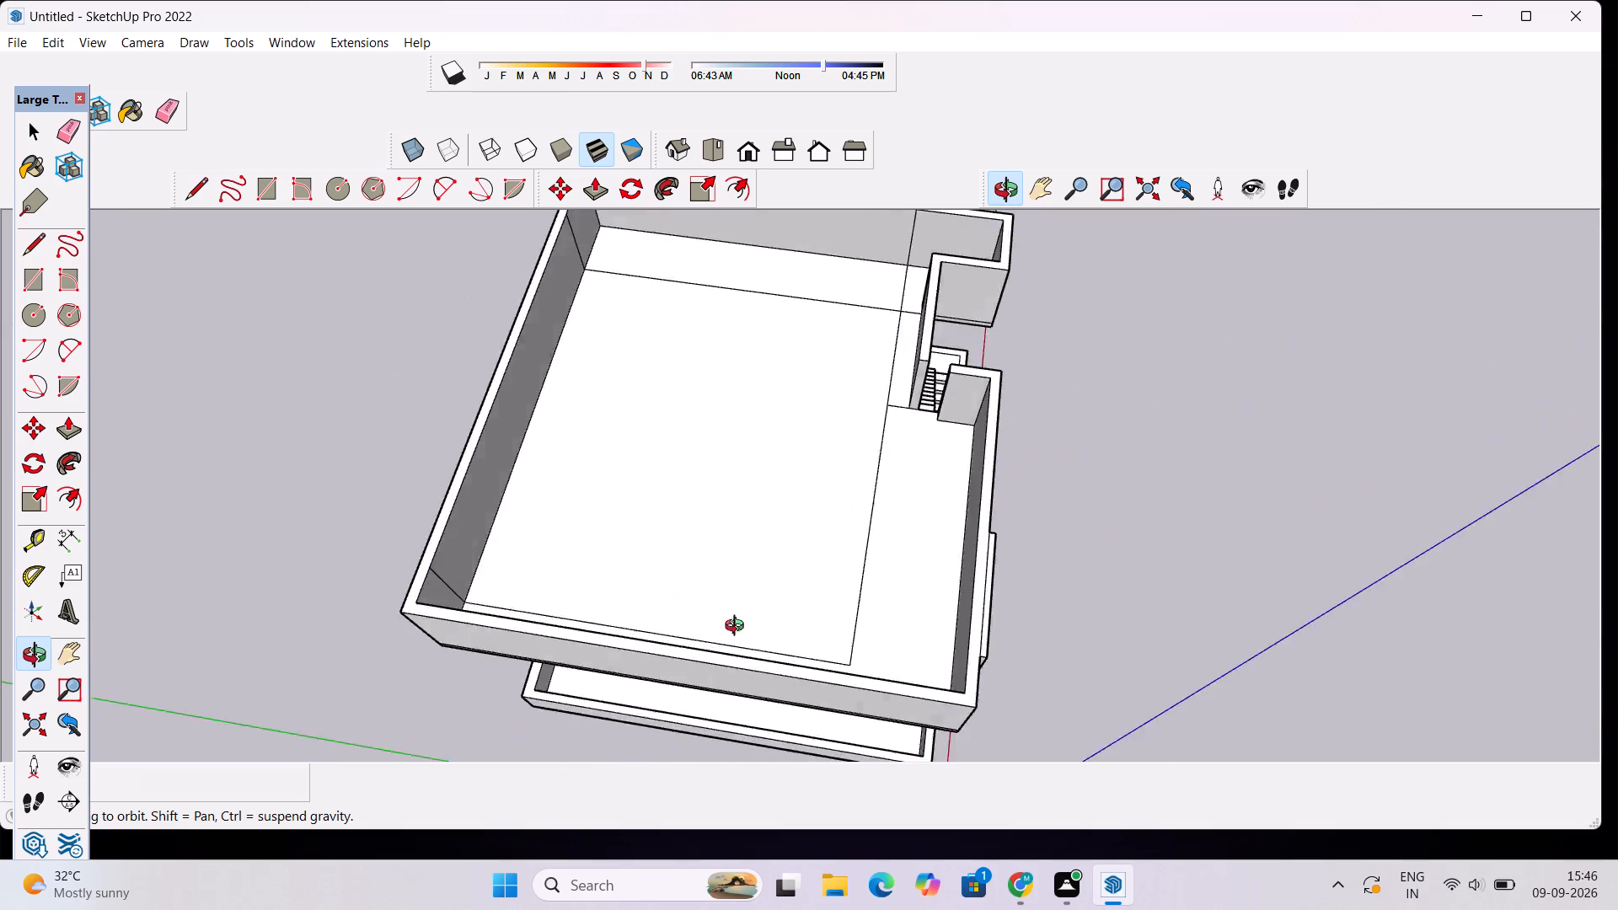
left_click_drag(738, 628, 377, 555)
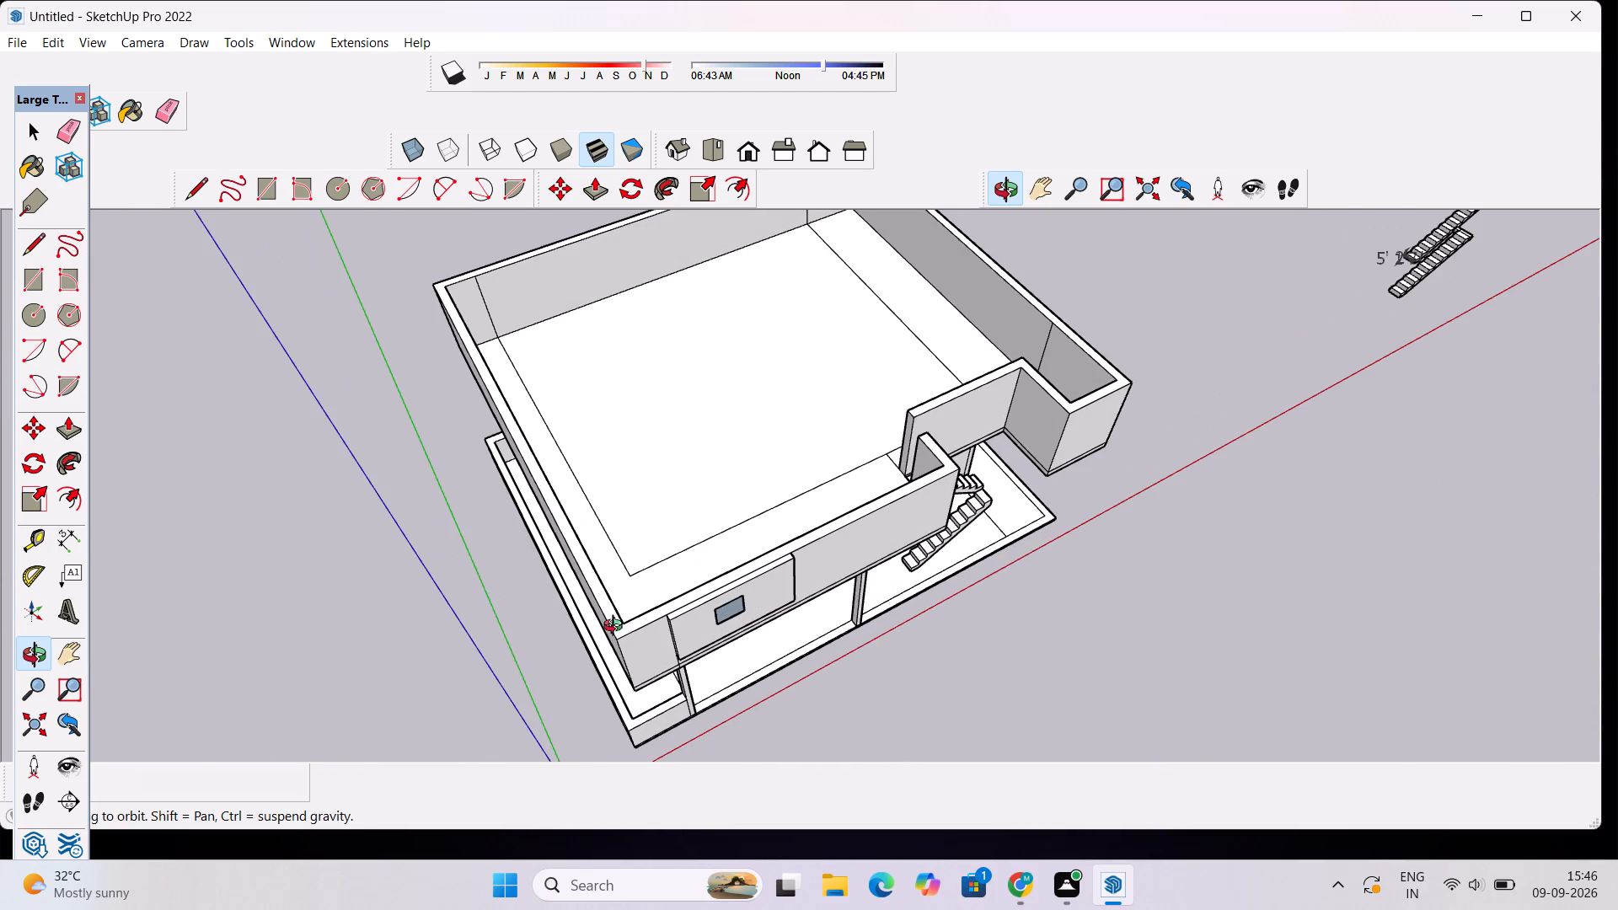
scroll(719, 650, "up", 5)
left_click_drag(756, 635, 687, 617)
key("space")
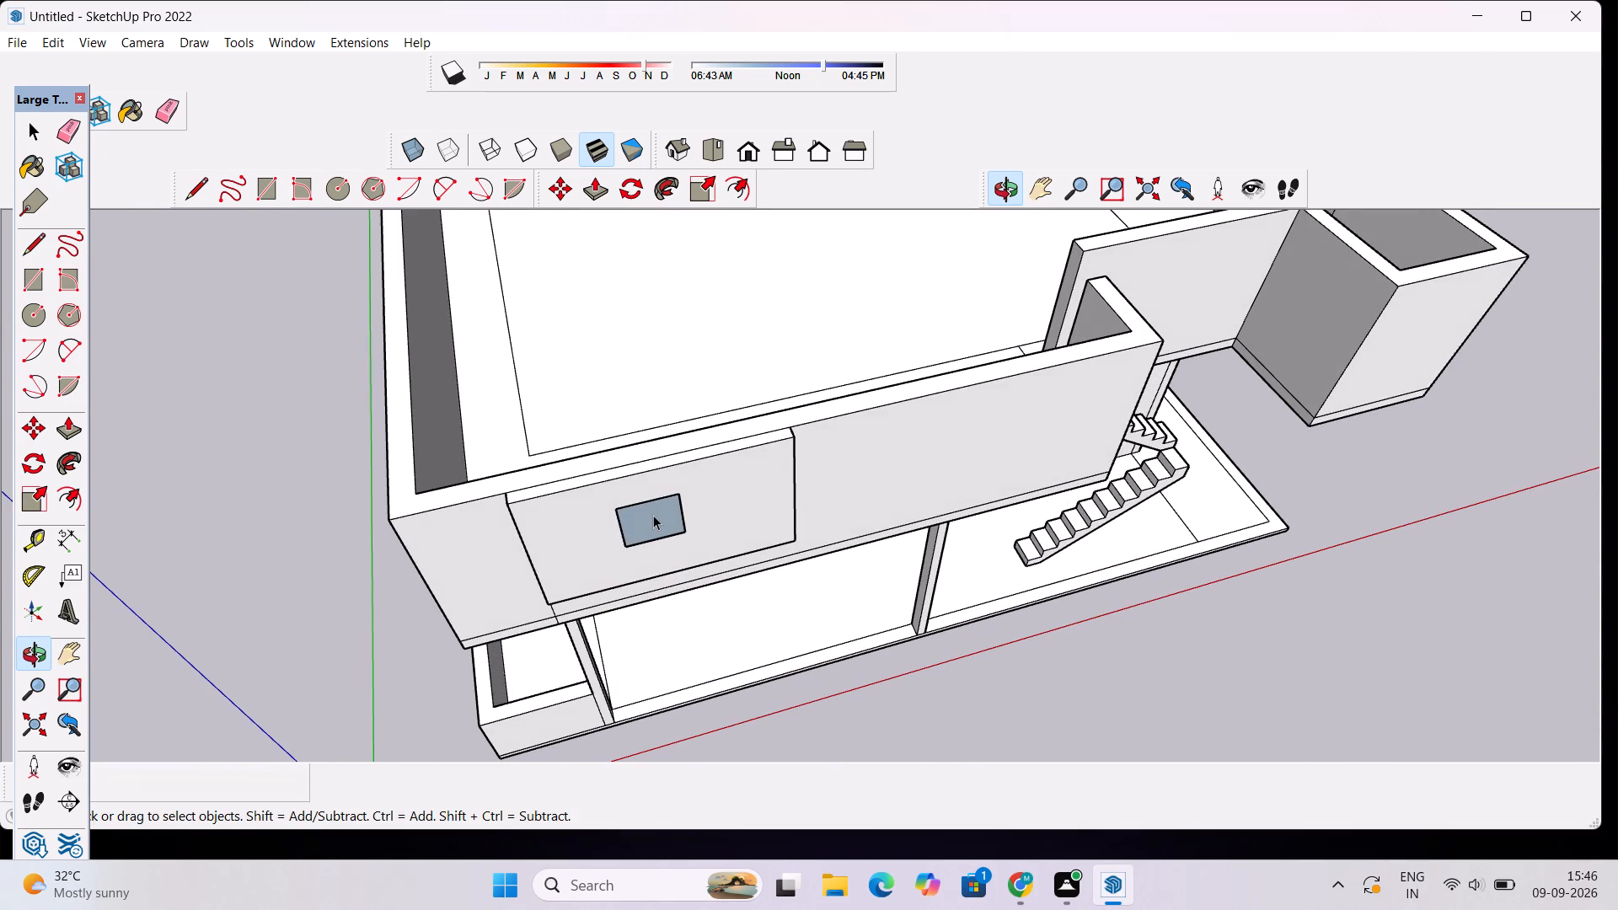
left_click(653, 515)
key("Delete")
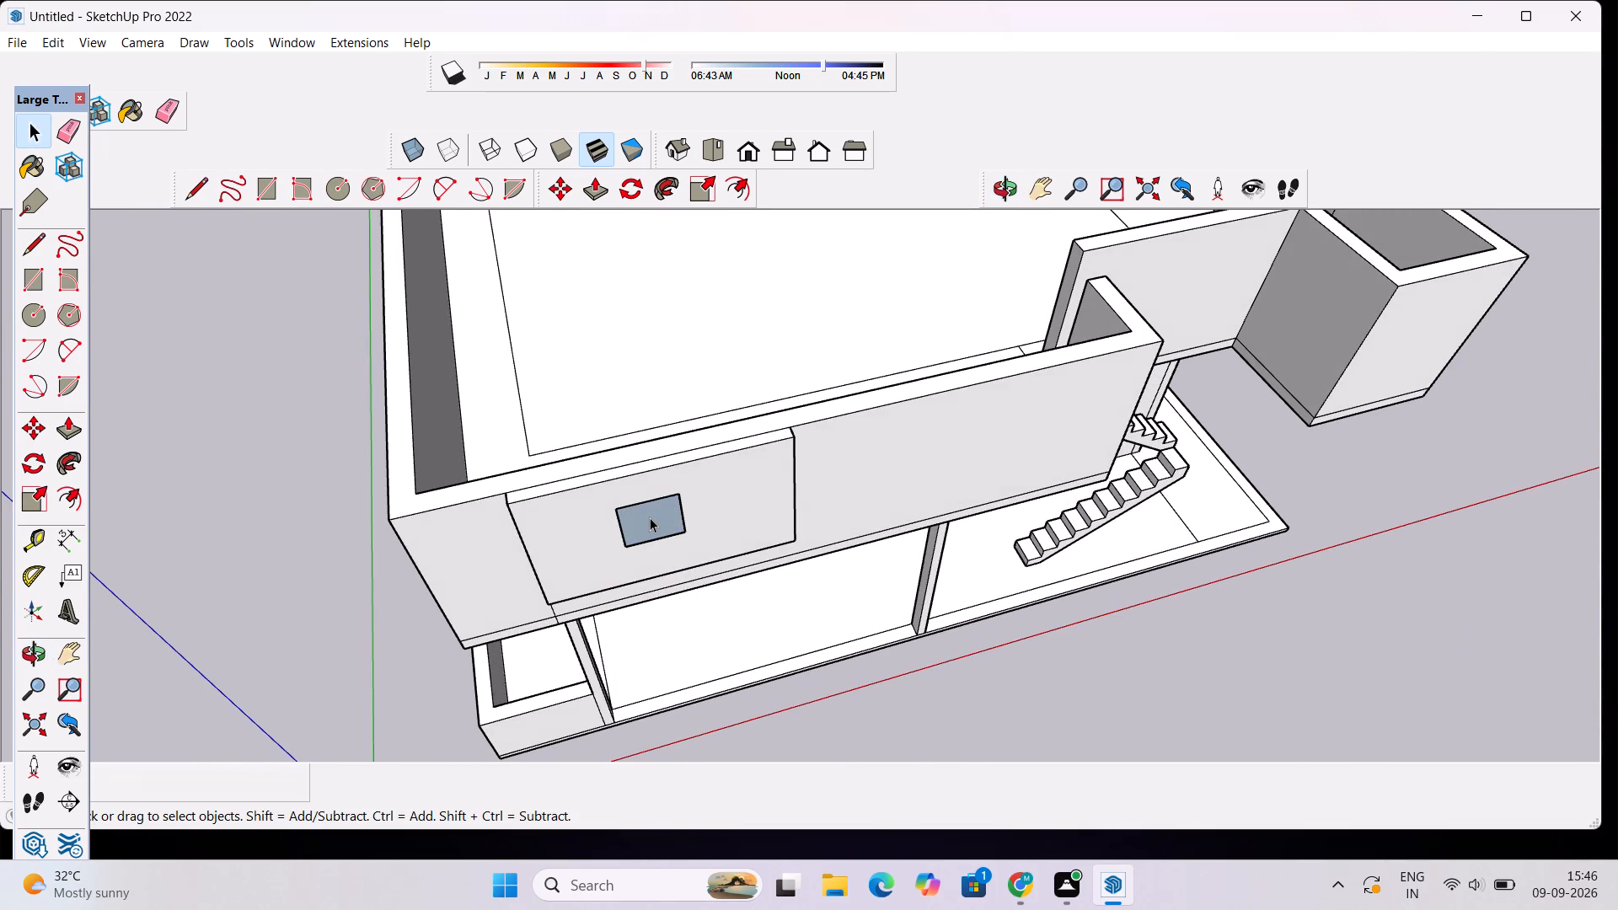
scroll(650, 517, "up", 3)
left_click(650, 517)
key("Delete")
left_click(651, 508)
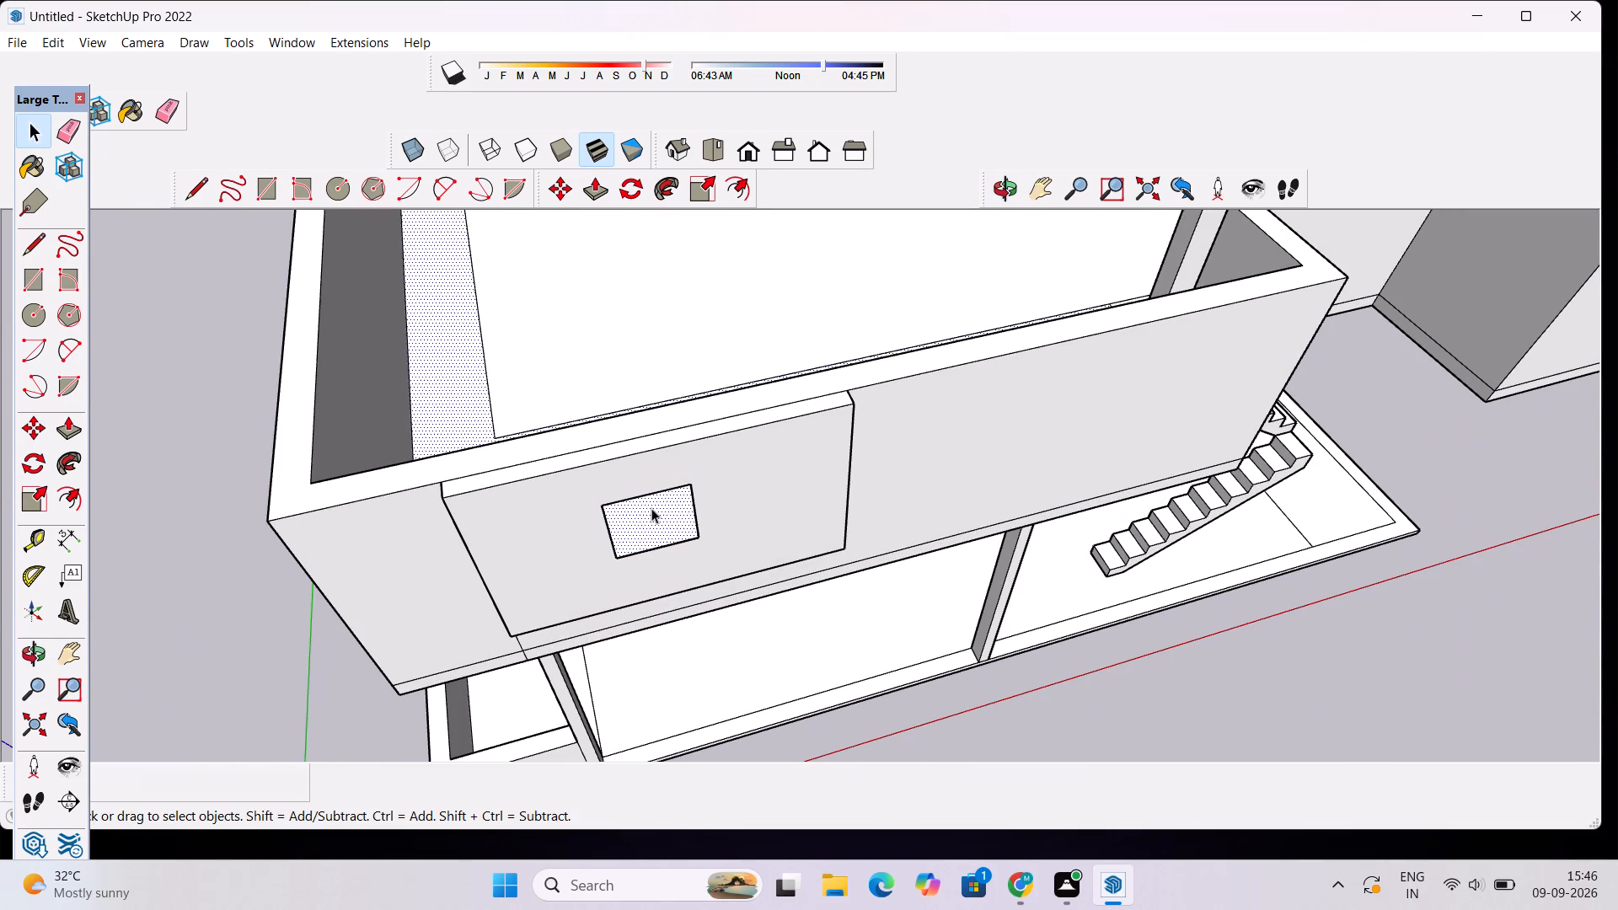
left_click(1272, 700)
Push/Pull the ground slab's border strip around the stair side up 12' to match the existing low boundary wall.
scroll(1036, 576, "down", 8)
left_click(1012, 198)
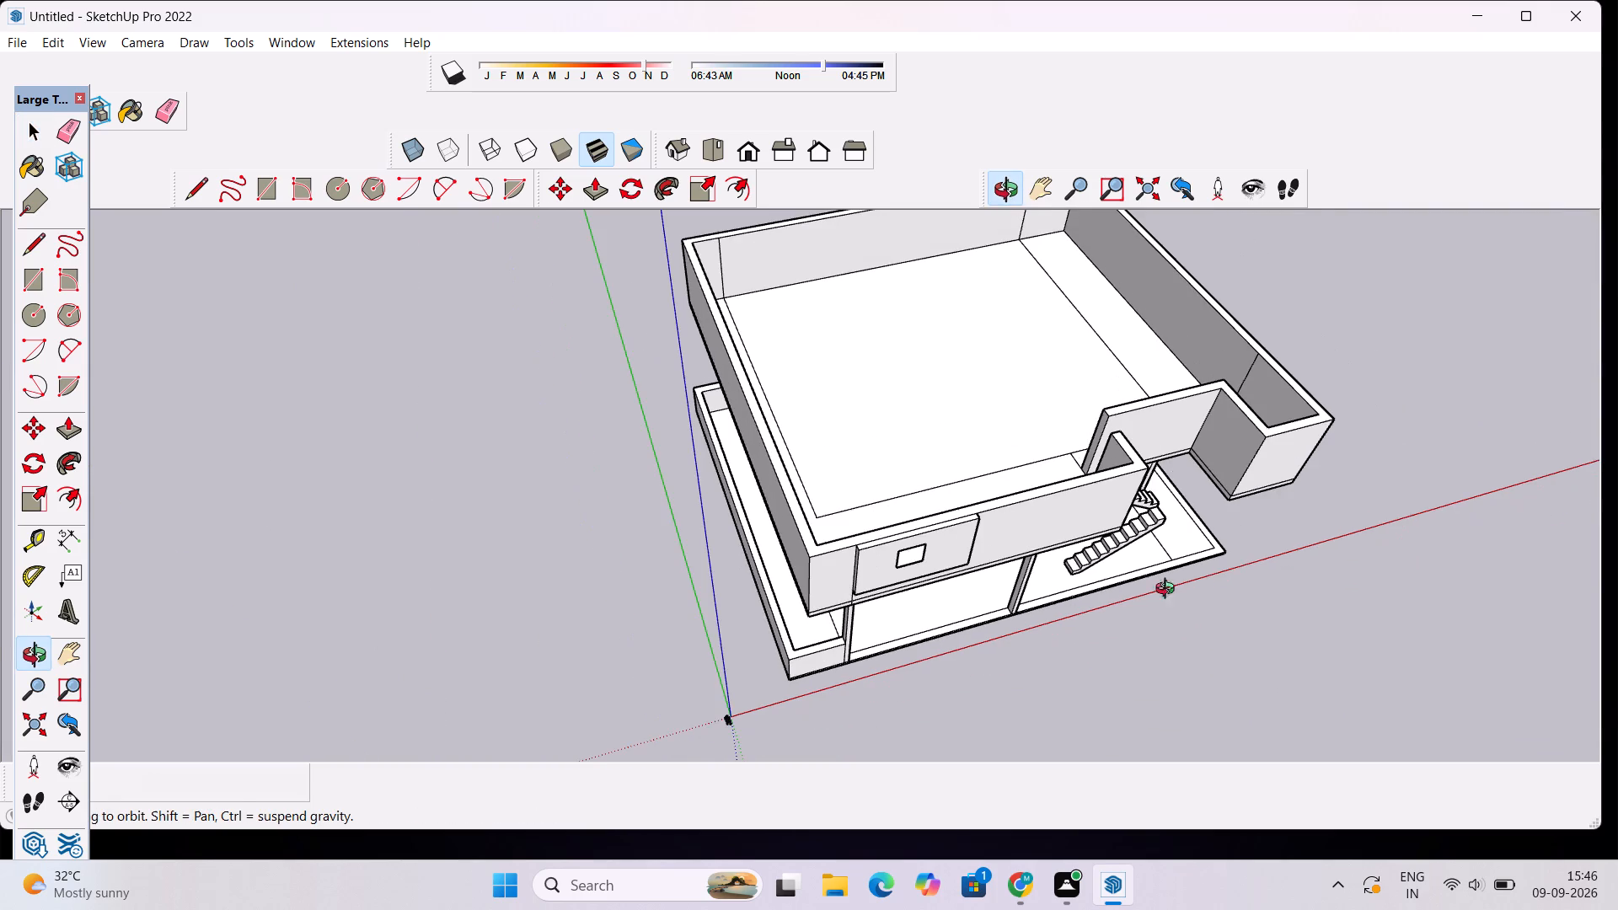
left_click_drag(1179, 609, 1102, 550)
scroll(920, 430, "down", 2)
left_click_drag(1177, 751, 1082, 618)
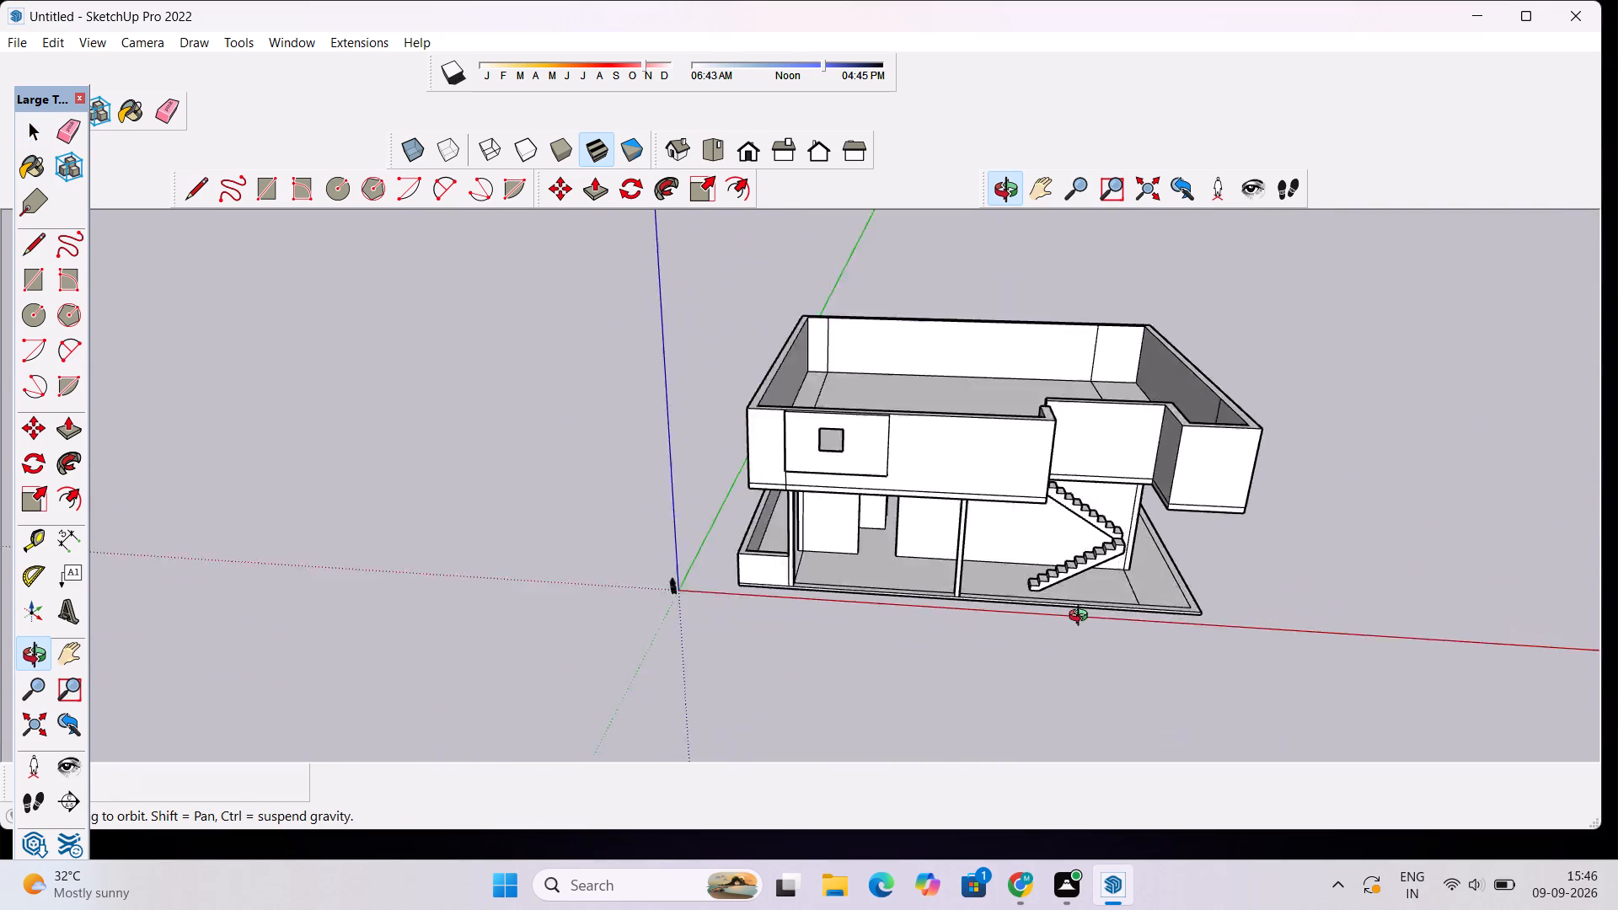
left_click_drag(1082, 618, 1047, 496)
left_click_drag(805, 559, 882, 655)
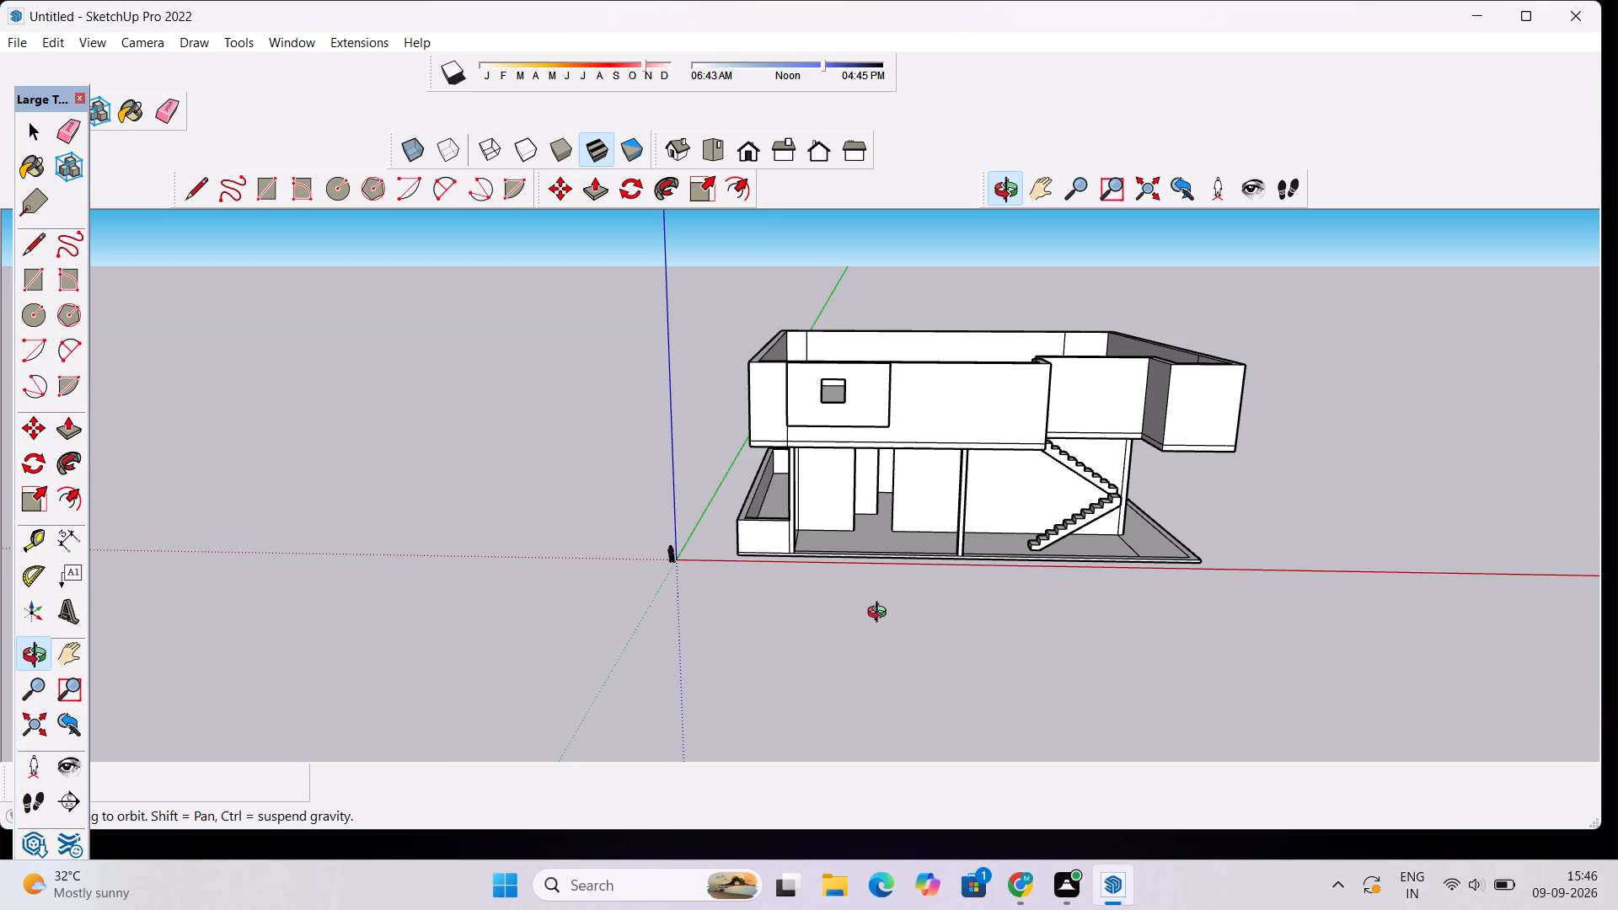
scroll(934, 388, "down", 5)
left_click_drag(1176, 479, 982, 577)
scroll(1021, 543, "up", 5)
left_click_drag(1257, 677, 1111, 670)
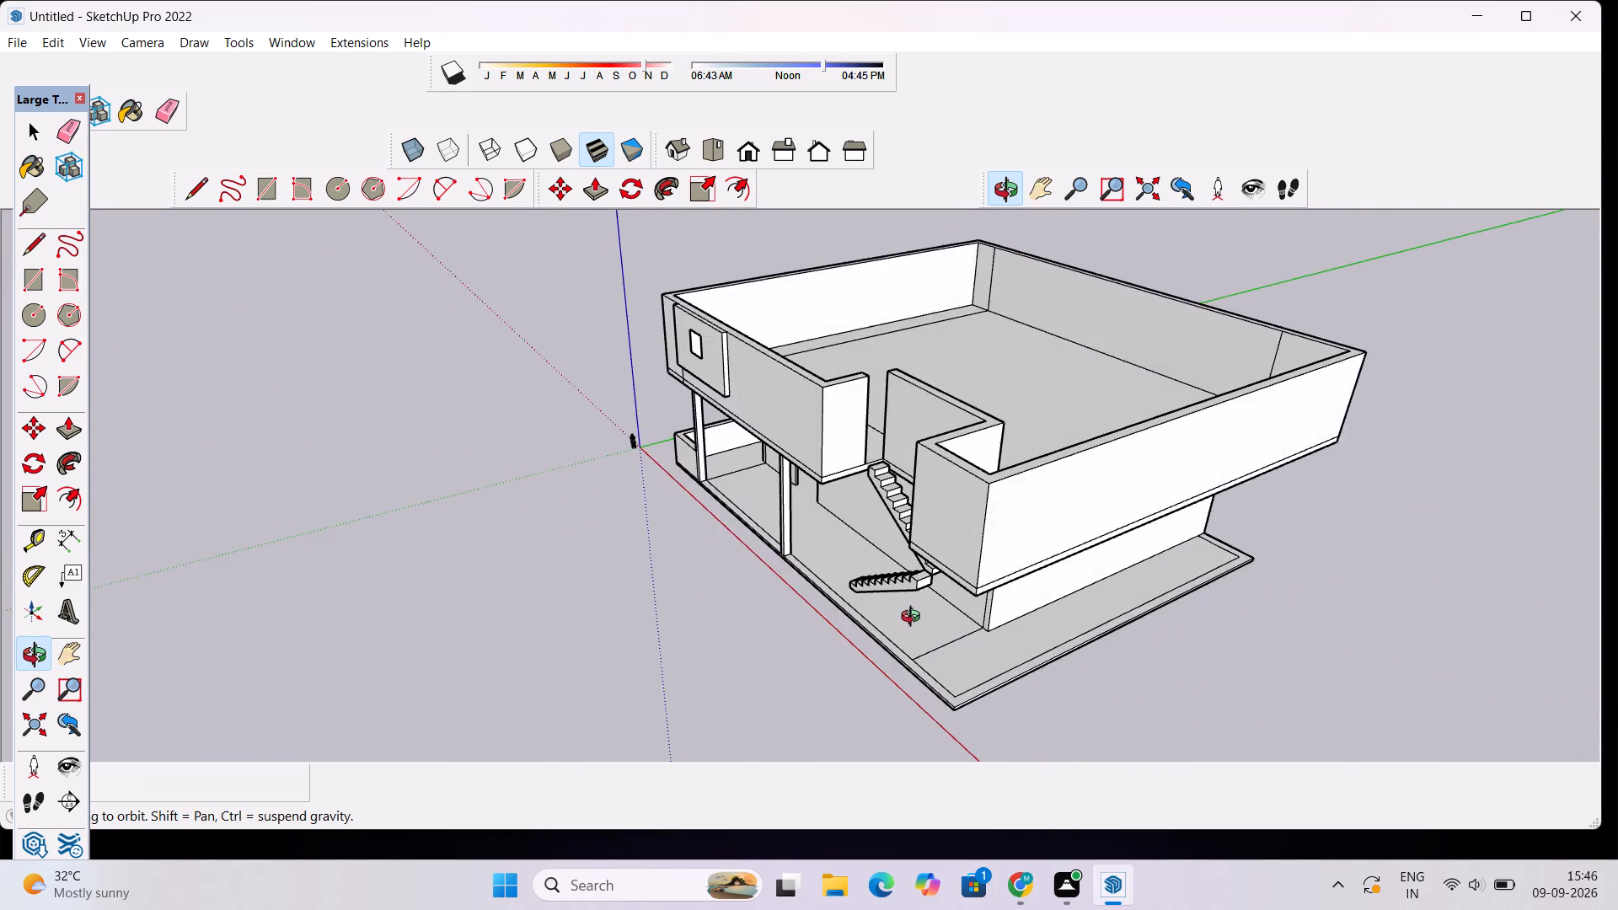
scroll(906, 613, "up", 4)
key("space")
key("p")
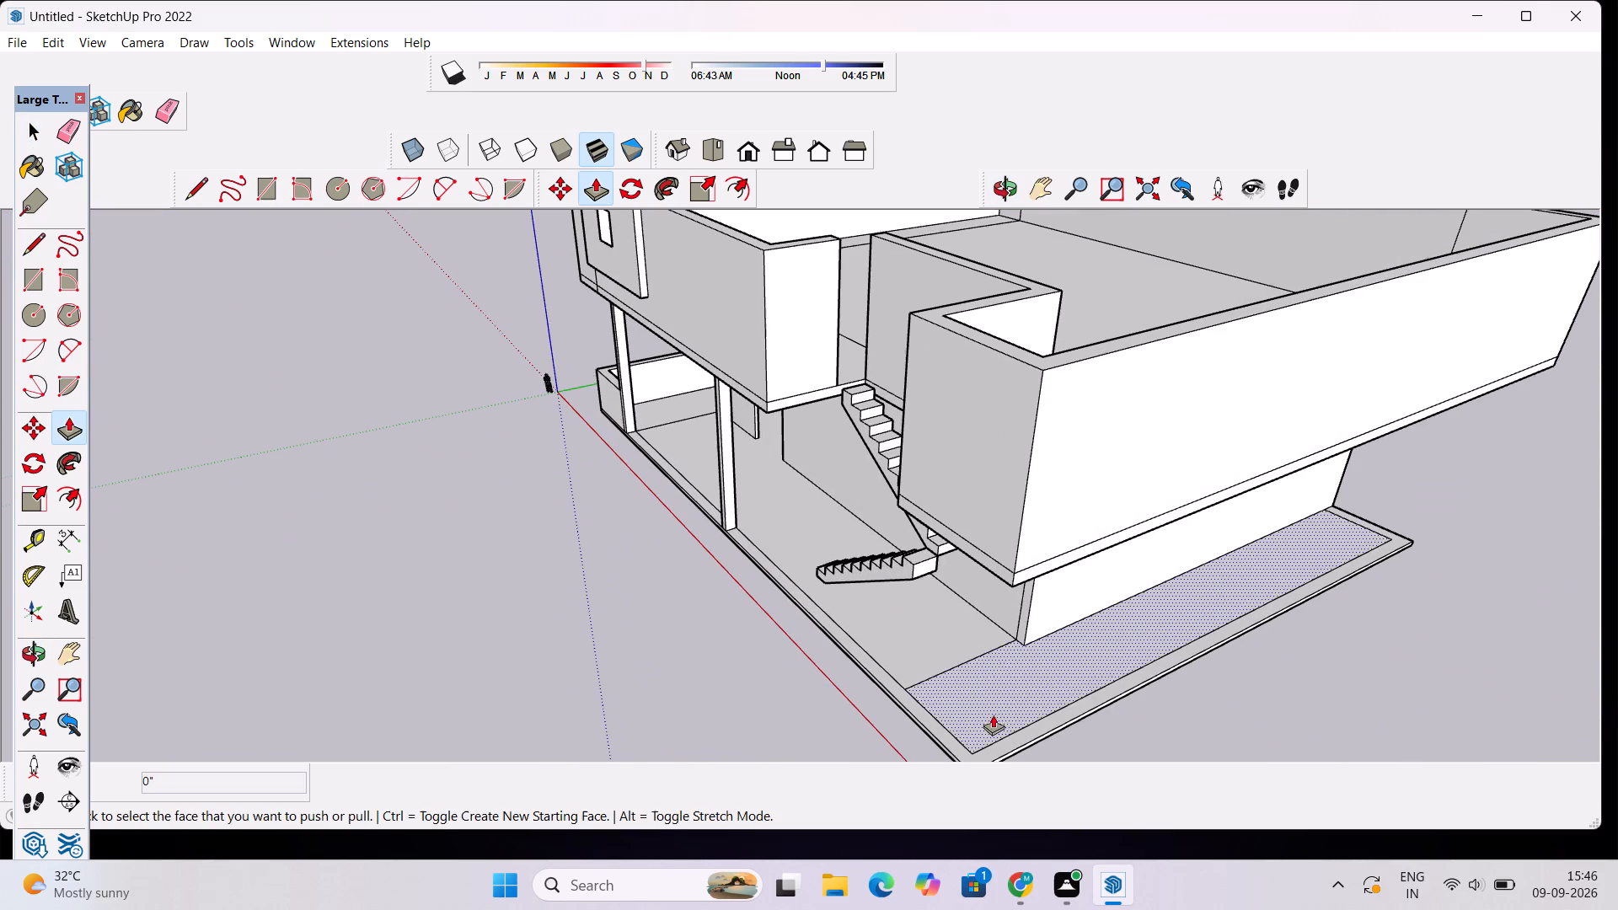
scroll(993, 715, "up", 1)
scroll(1014, 667, "down", 5)
scroll(1039, 718, "up", 3)
left_click(1035, 697)
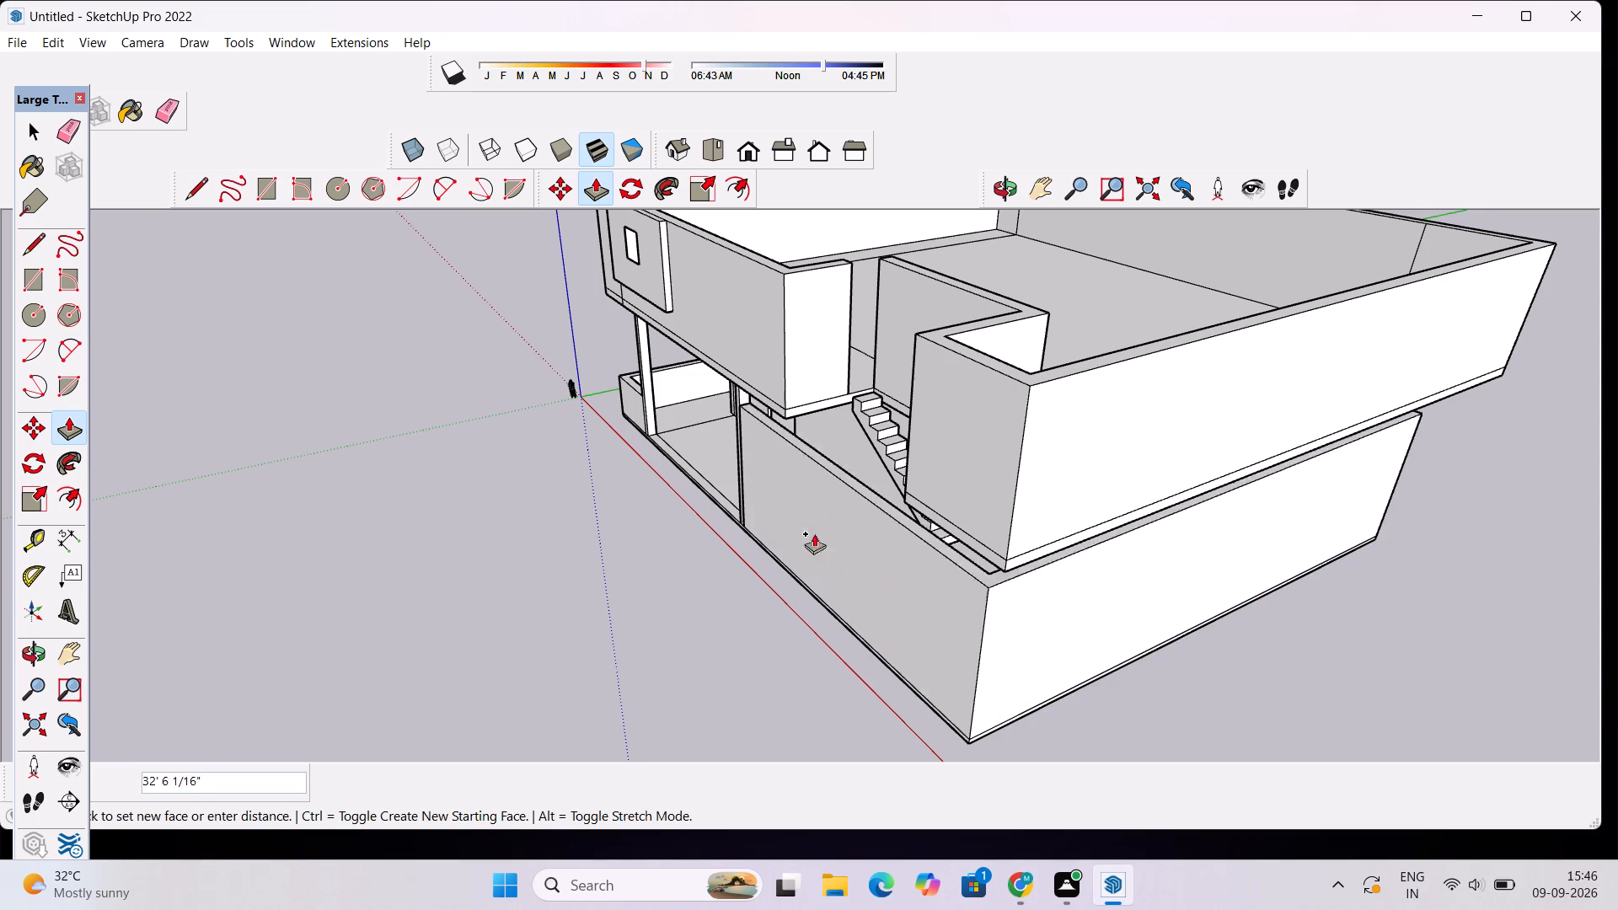
scroll(621, 398, "up", 10)
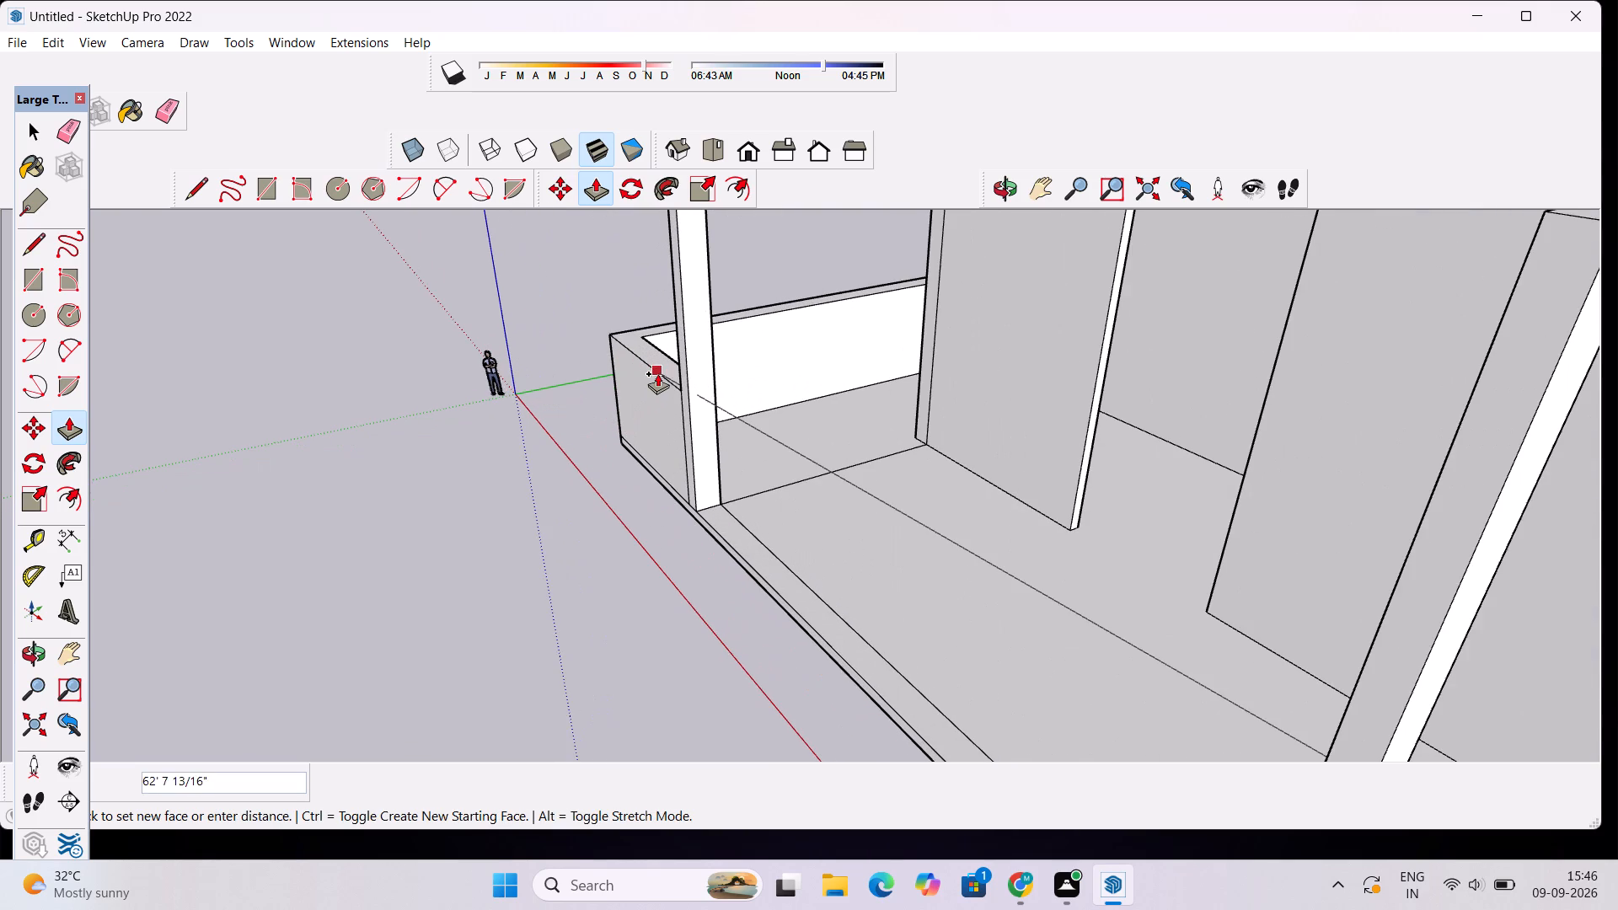
left_click(659, 373)
scroll(659, 373, "down", 6)
scroll(702, 450, "down", 7)
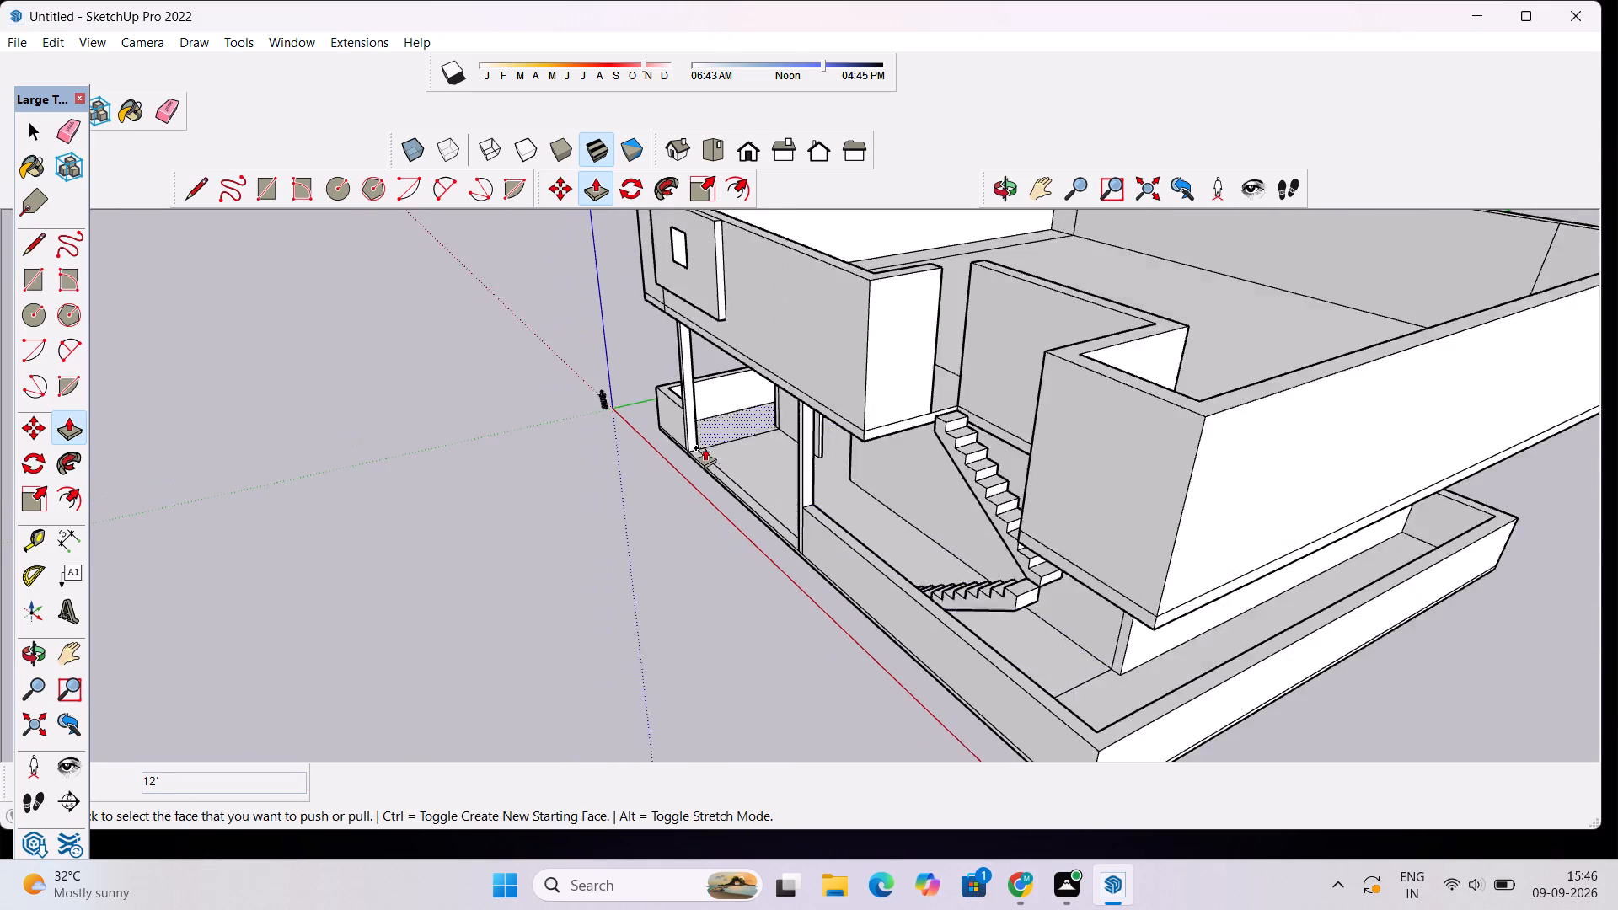
scroll(705, 447, "down", 2)
key("space")
Examine the boundary wall, the staircase and the overhanging upper storey from the front and the stair side.
left_click(1008, 196)
left_click_drag(716, 274, 892, 292)
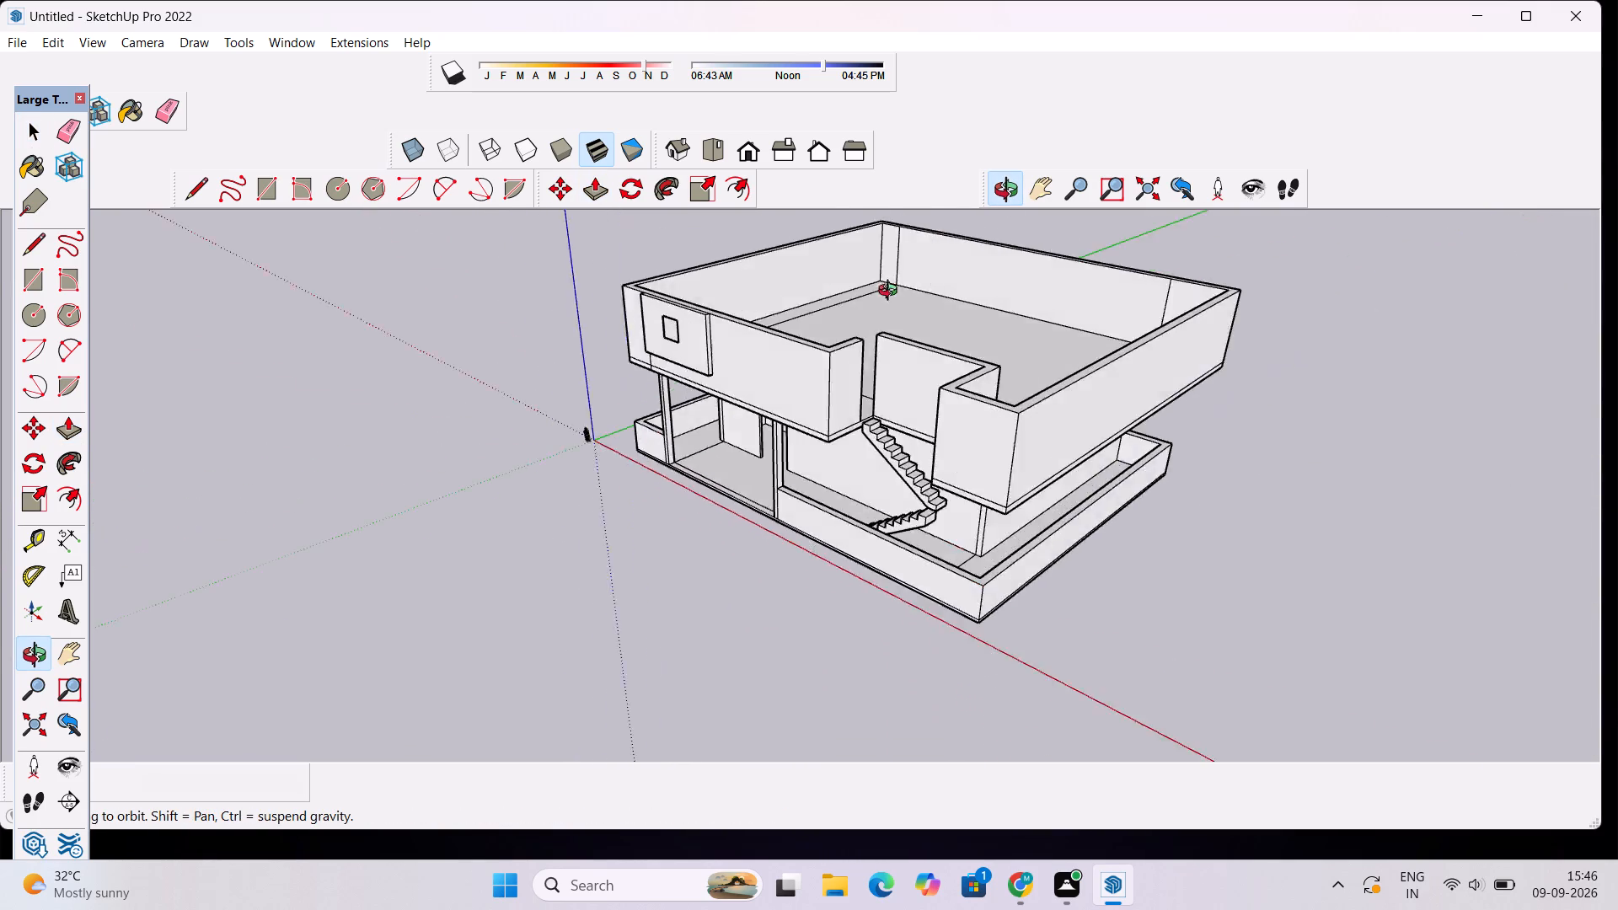
left_click_drag(892, 292, 1105, 281)
scroll(990, 468, "up", 3)
scroll(970, 478, "down", 4)
left_click_drag(1070, 499, 1036, 407)
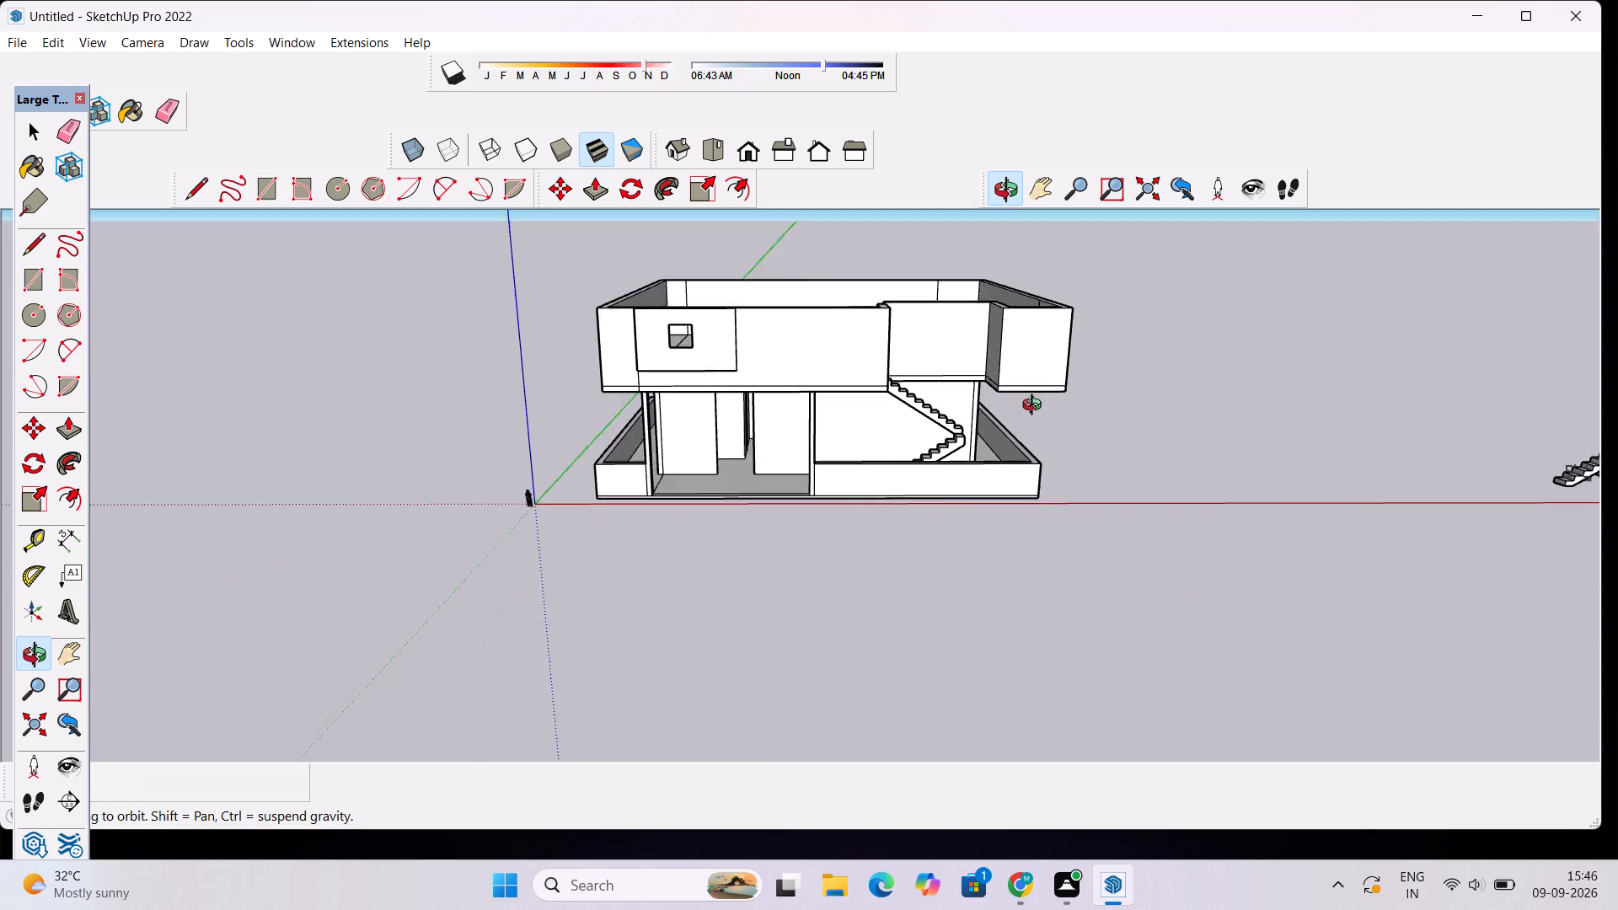
left_click_drag(1036, 407, 1035, 404)
scroll(942, 345, "up", 9)
scroll(978, 511, "down", 1)
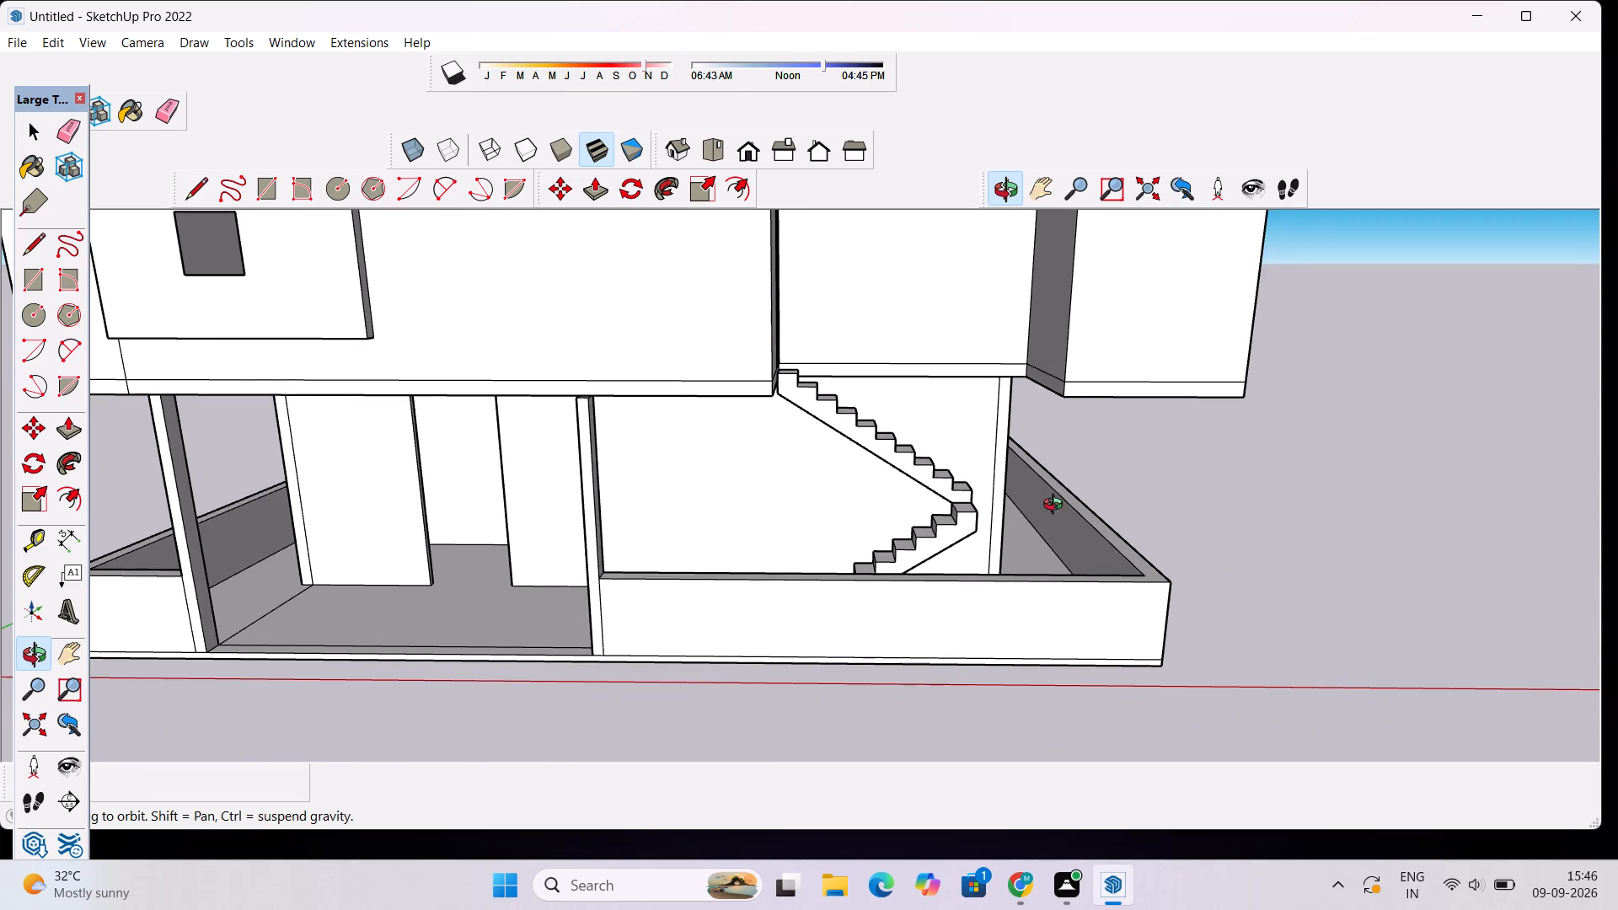
left_click_drag(1058, 506, 810, 512)
scroll(613, 452, "up", 4)
left_click_drag(656, 466, 589, 486)
scroll(562, 500, "up", 2)
scroll(586, 439, "down", 4)
left_click_drag(670, 509, 671, 509)
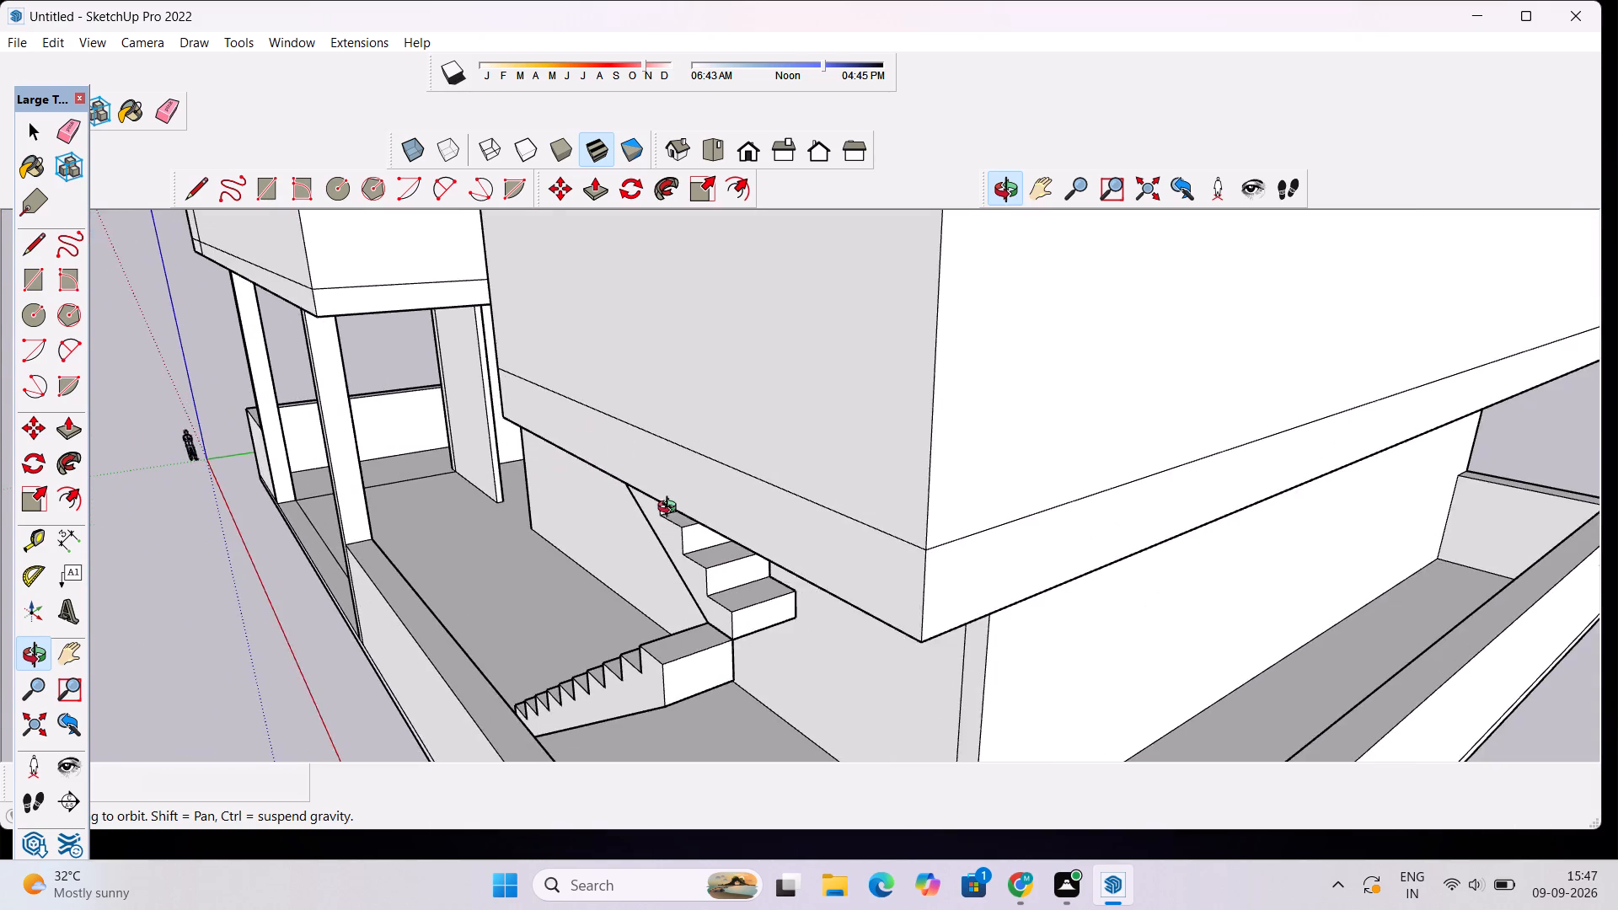
left_click_drag(671, 509, 688, 436)
scroll(680, 415, "down", 5)
scroll(811, 523, "down", 6)
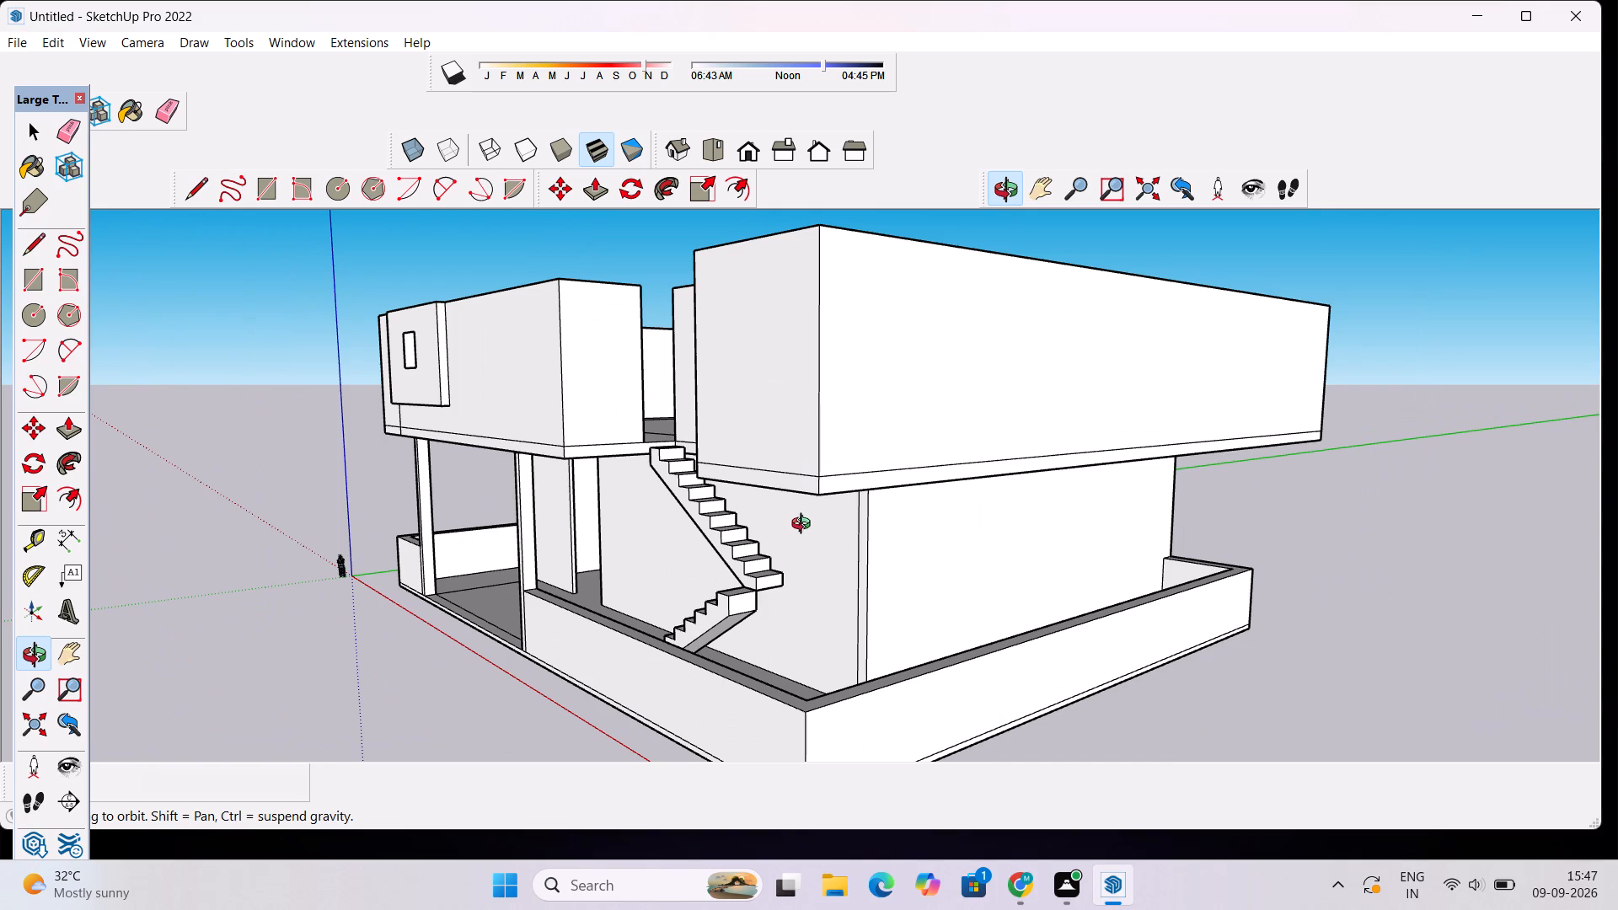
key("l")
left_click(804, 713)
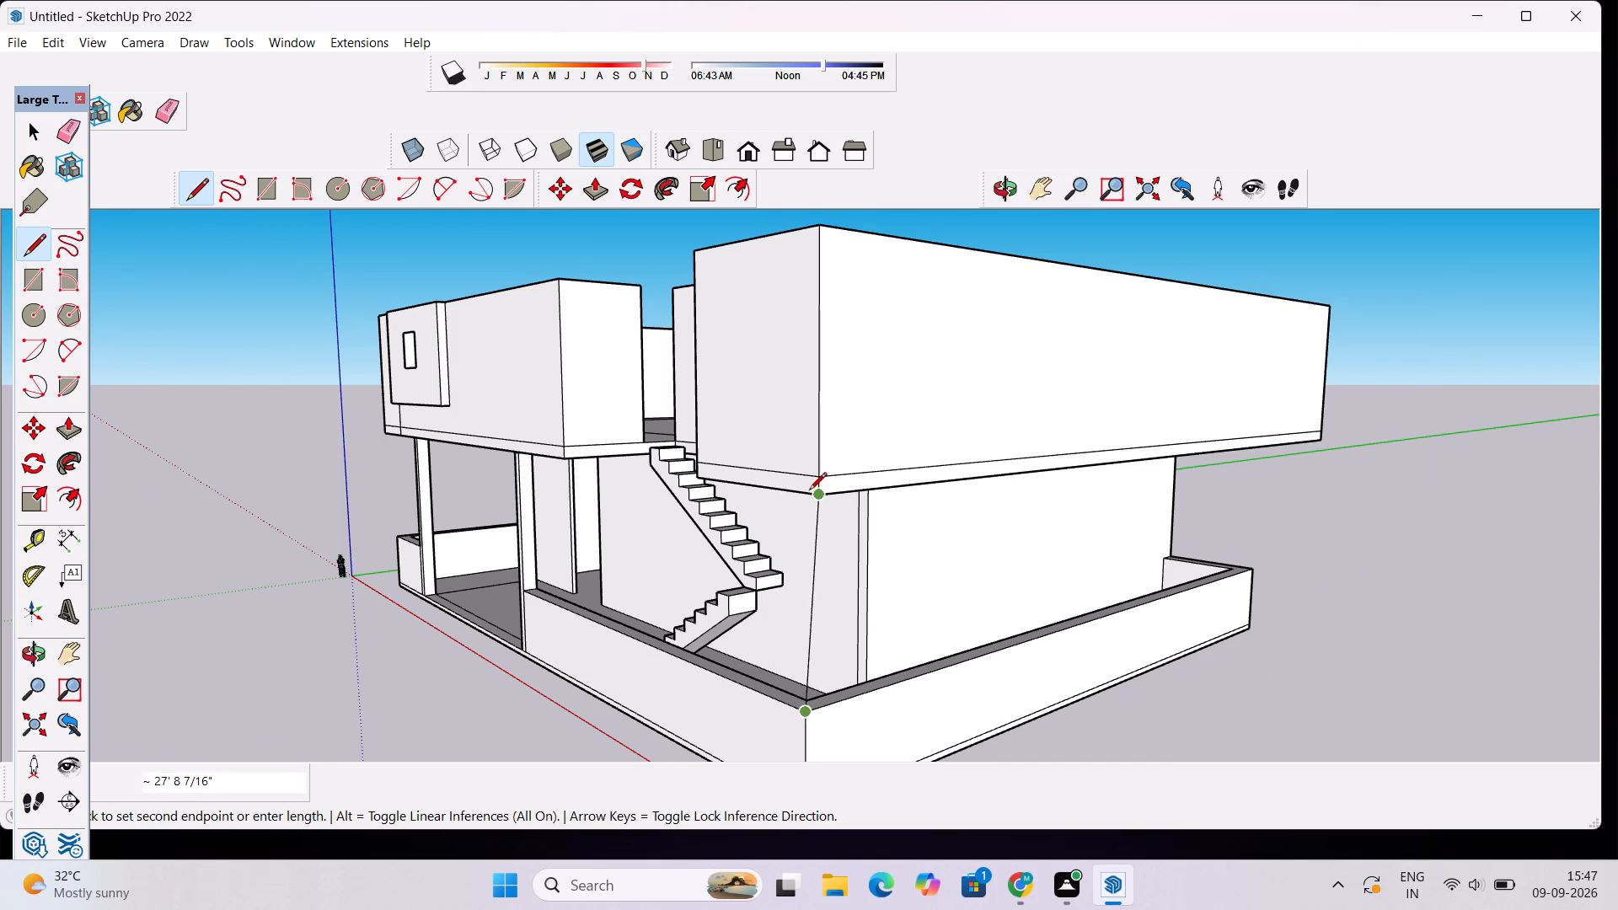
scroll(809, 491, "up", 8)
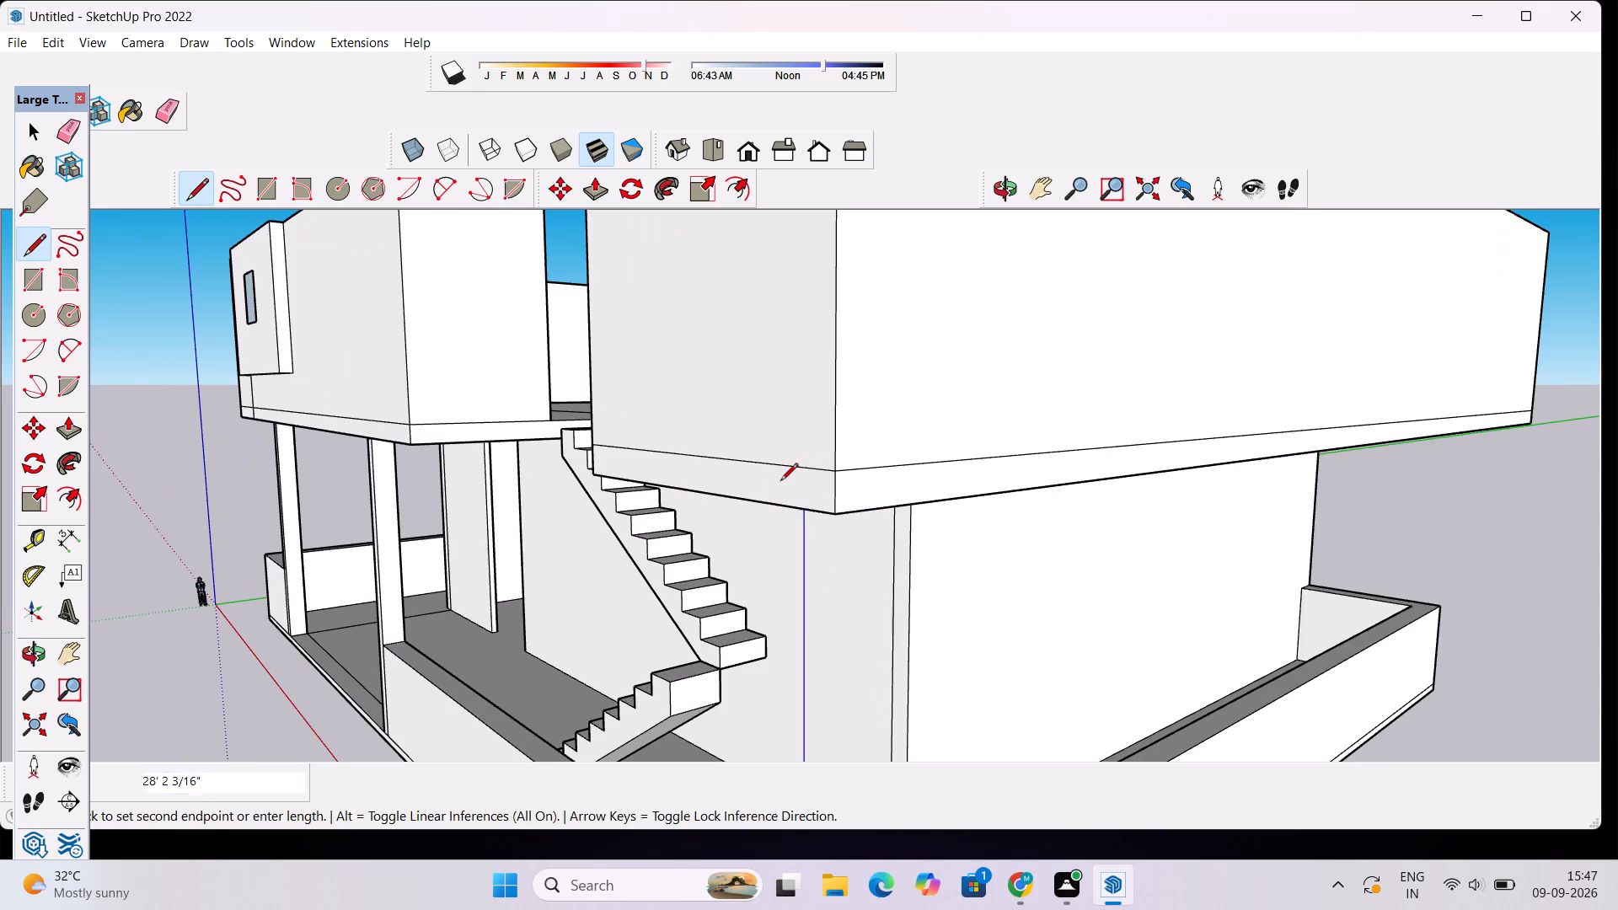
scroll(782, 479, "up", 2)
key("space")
Delete the horizontal seam line near the bottom of the overhanging block's end face beside the stairs.
left_click(783, 475)
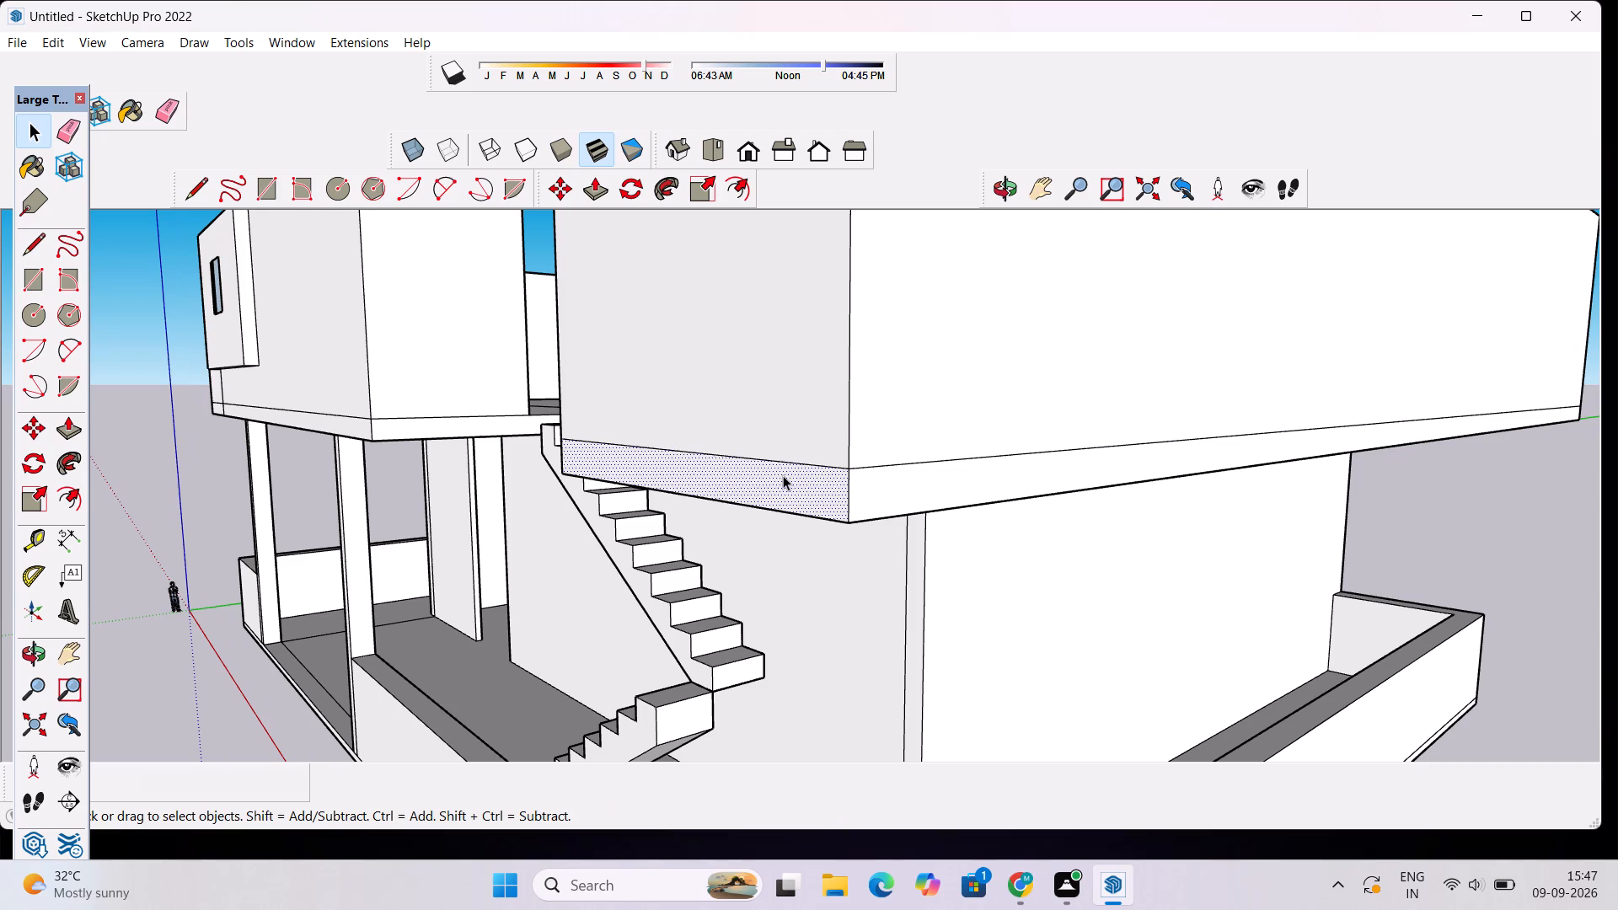
left_click(806, 463)
key("Delete")
left_click(869, 462)
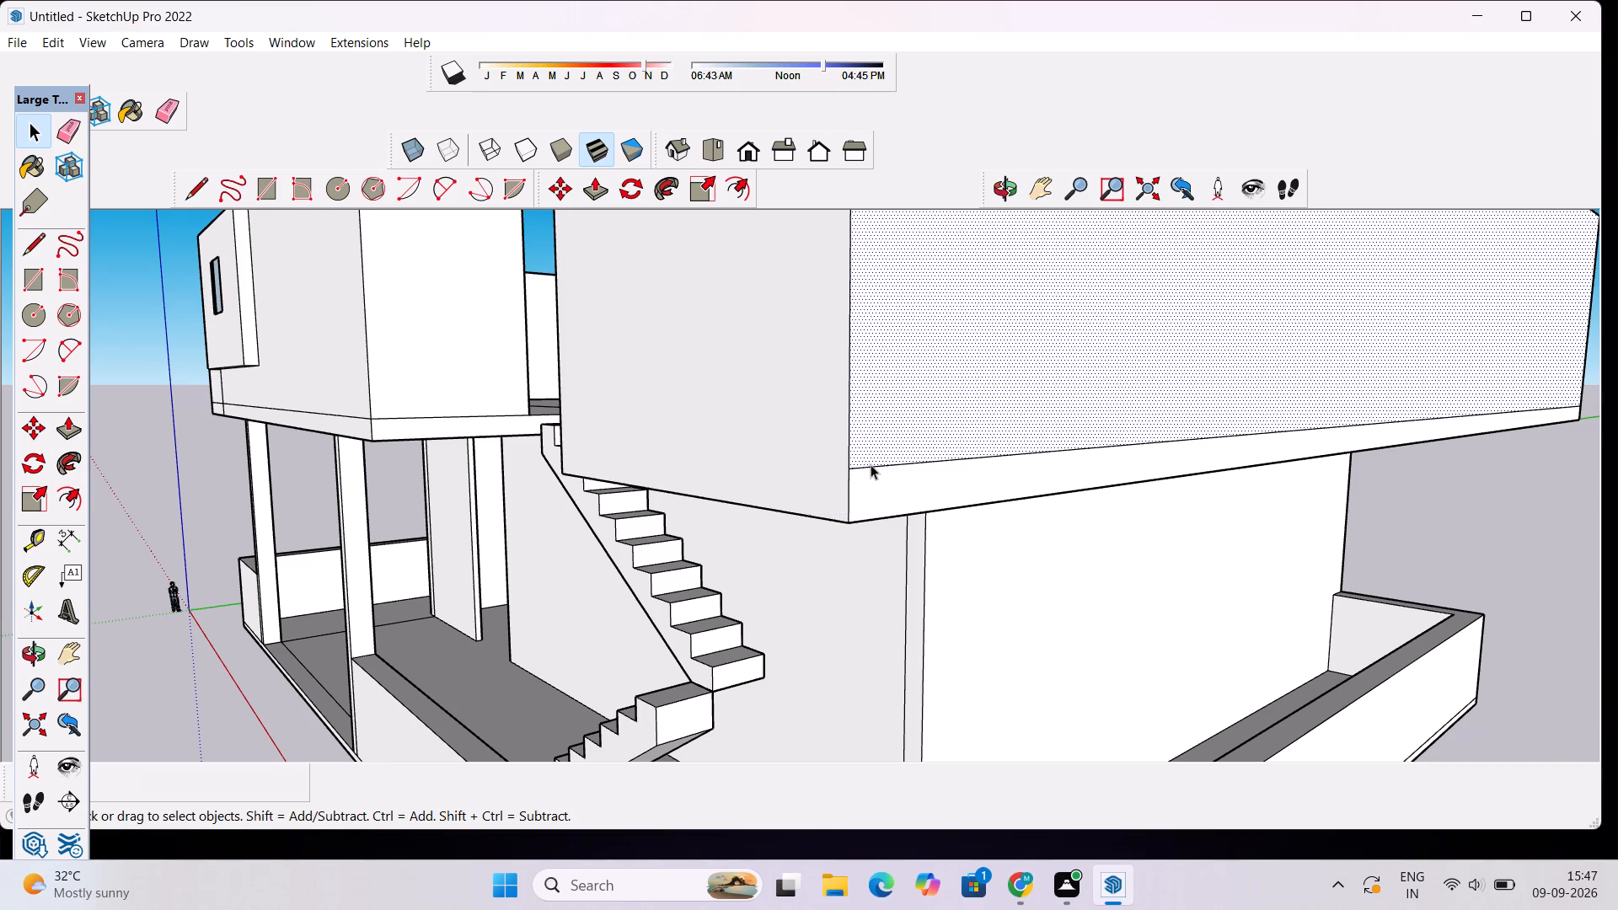
left_click(1582, 604)
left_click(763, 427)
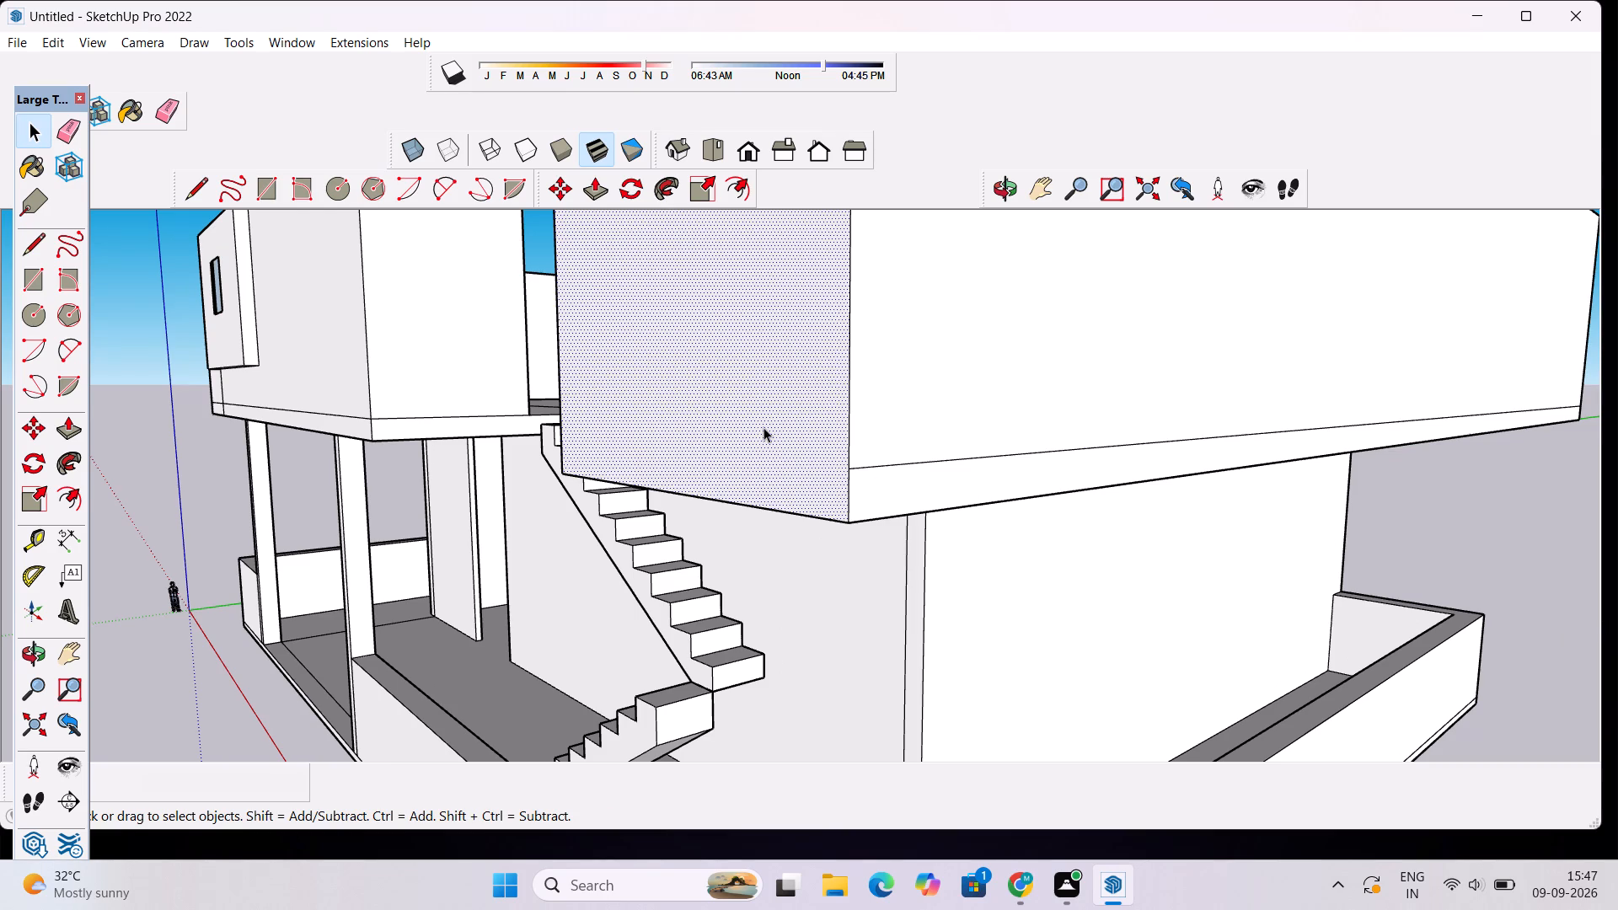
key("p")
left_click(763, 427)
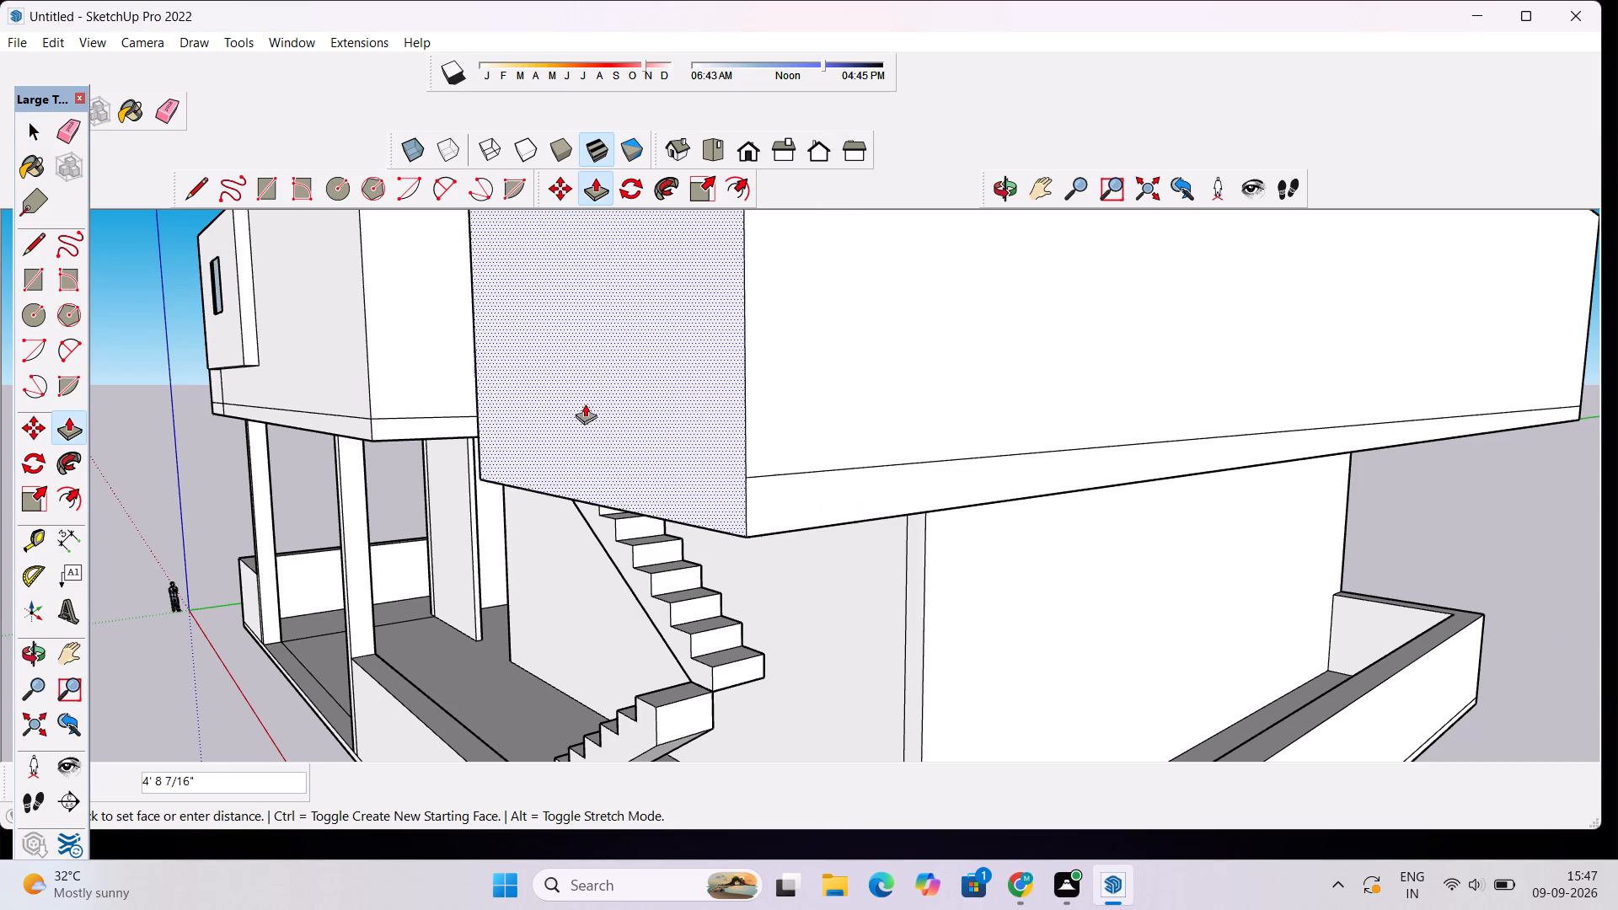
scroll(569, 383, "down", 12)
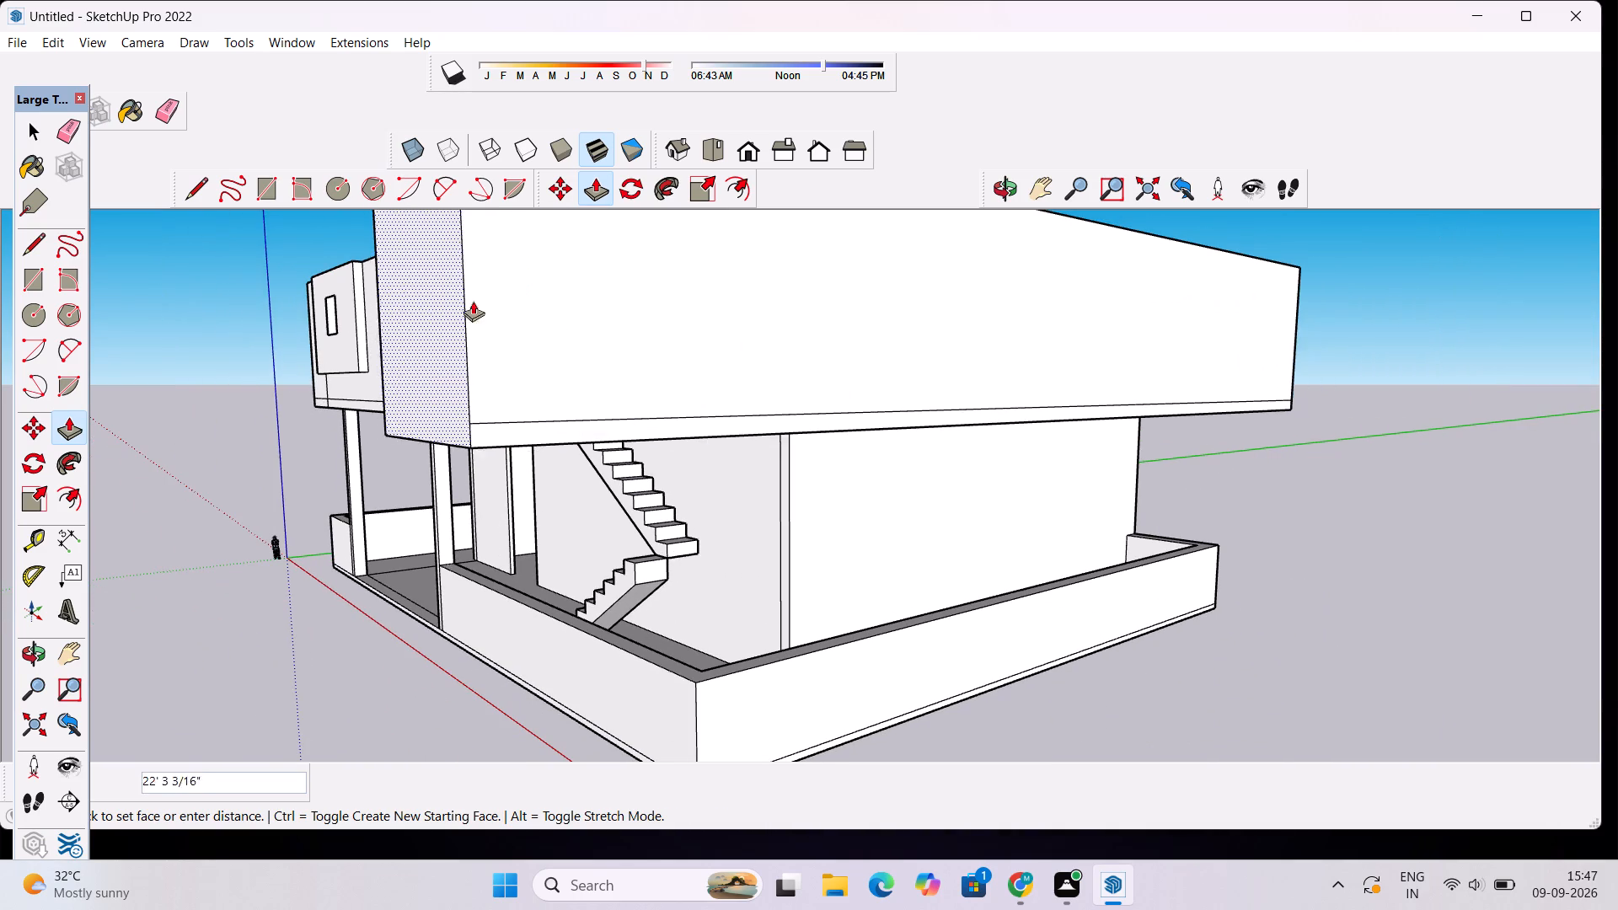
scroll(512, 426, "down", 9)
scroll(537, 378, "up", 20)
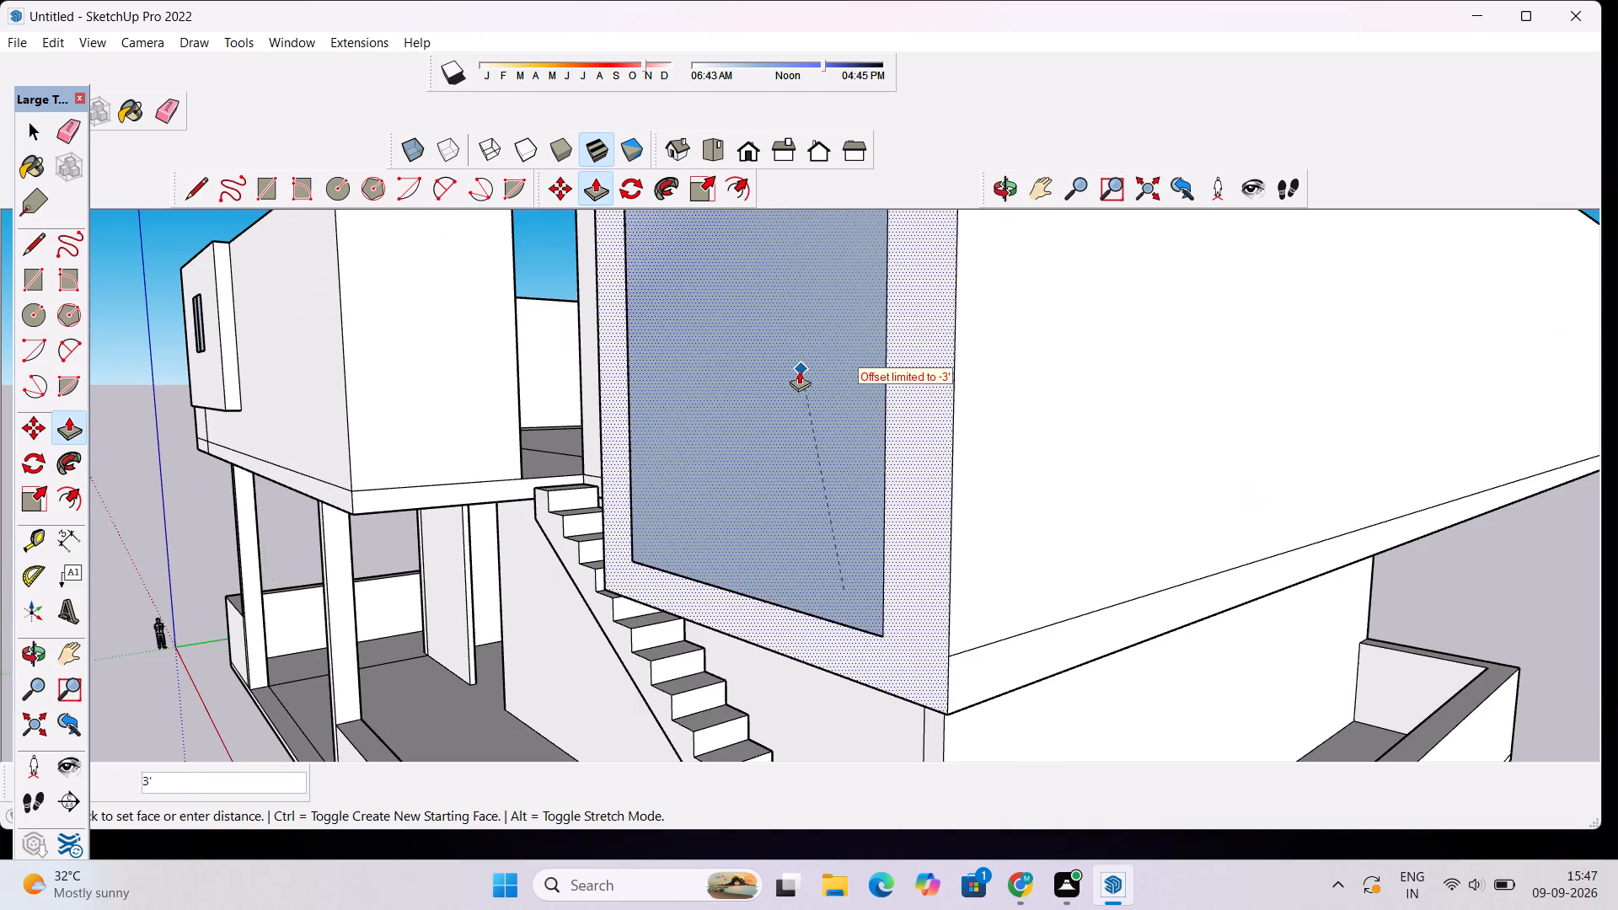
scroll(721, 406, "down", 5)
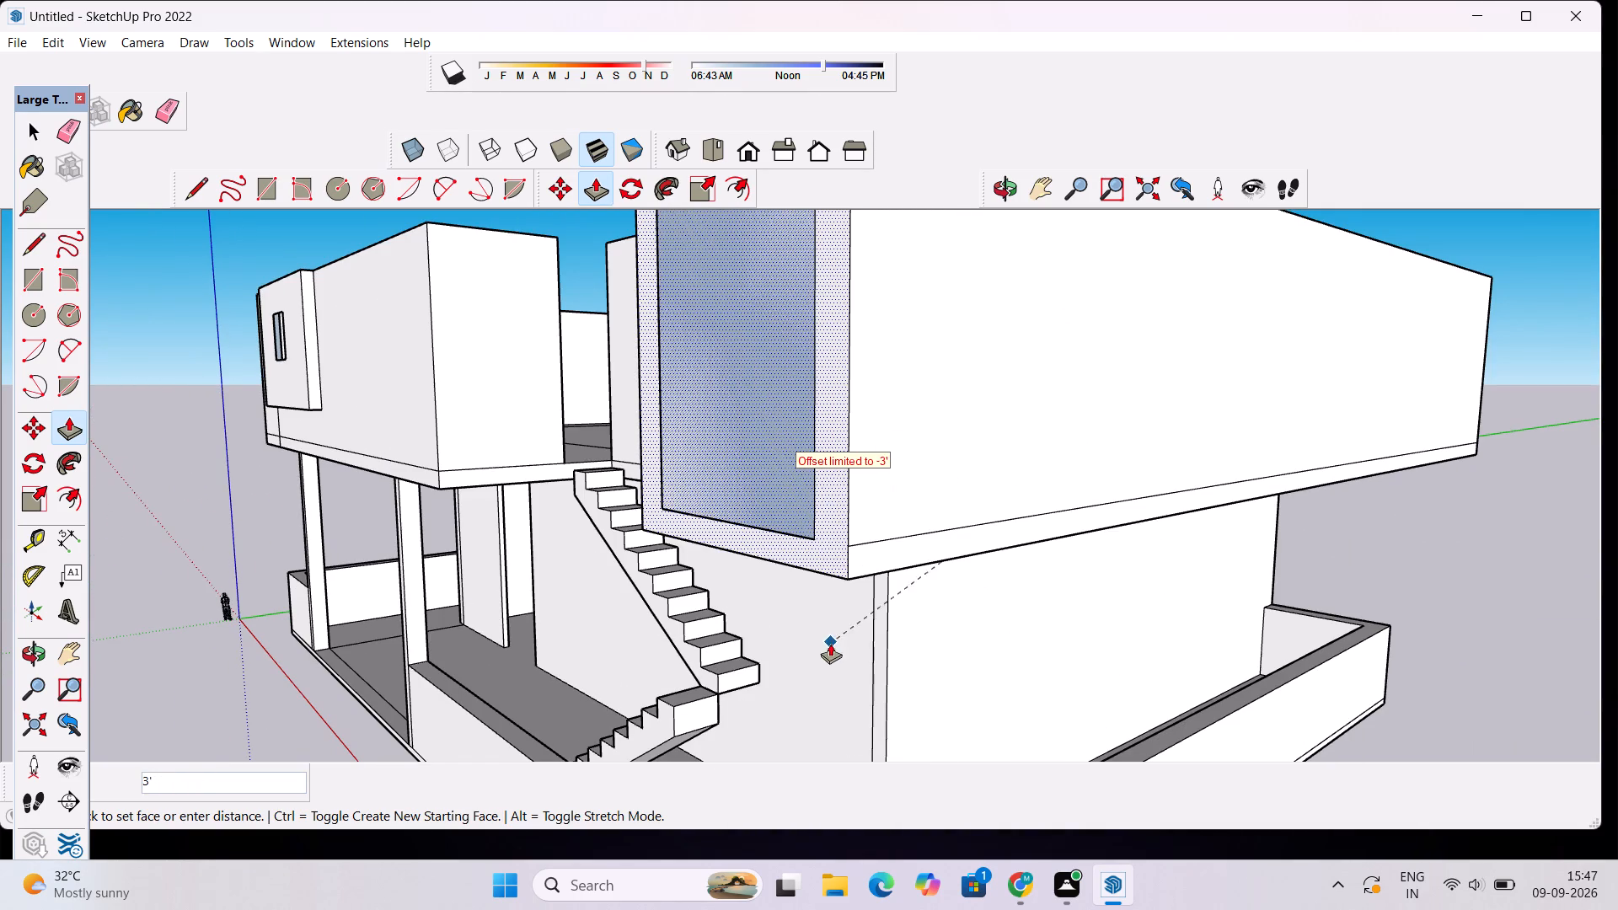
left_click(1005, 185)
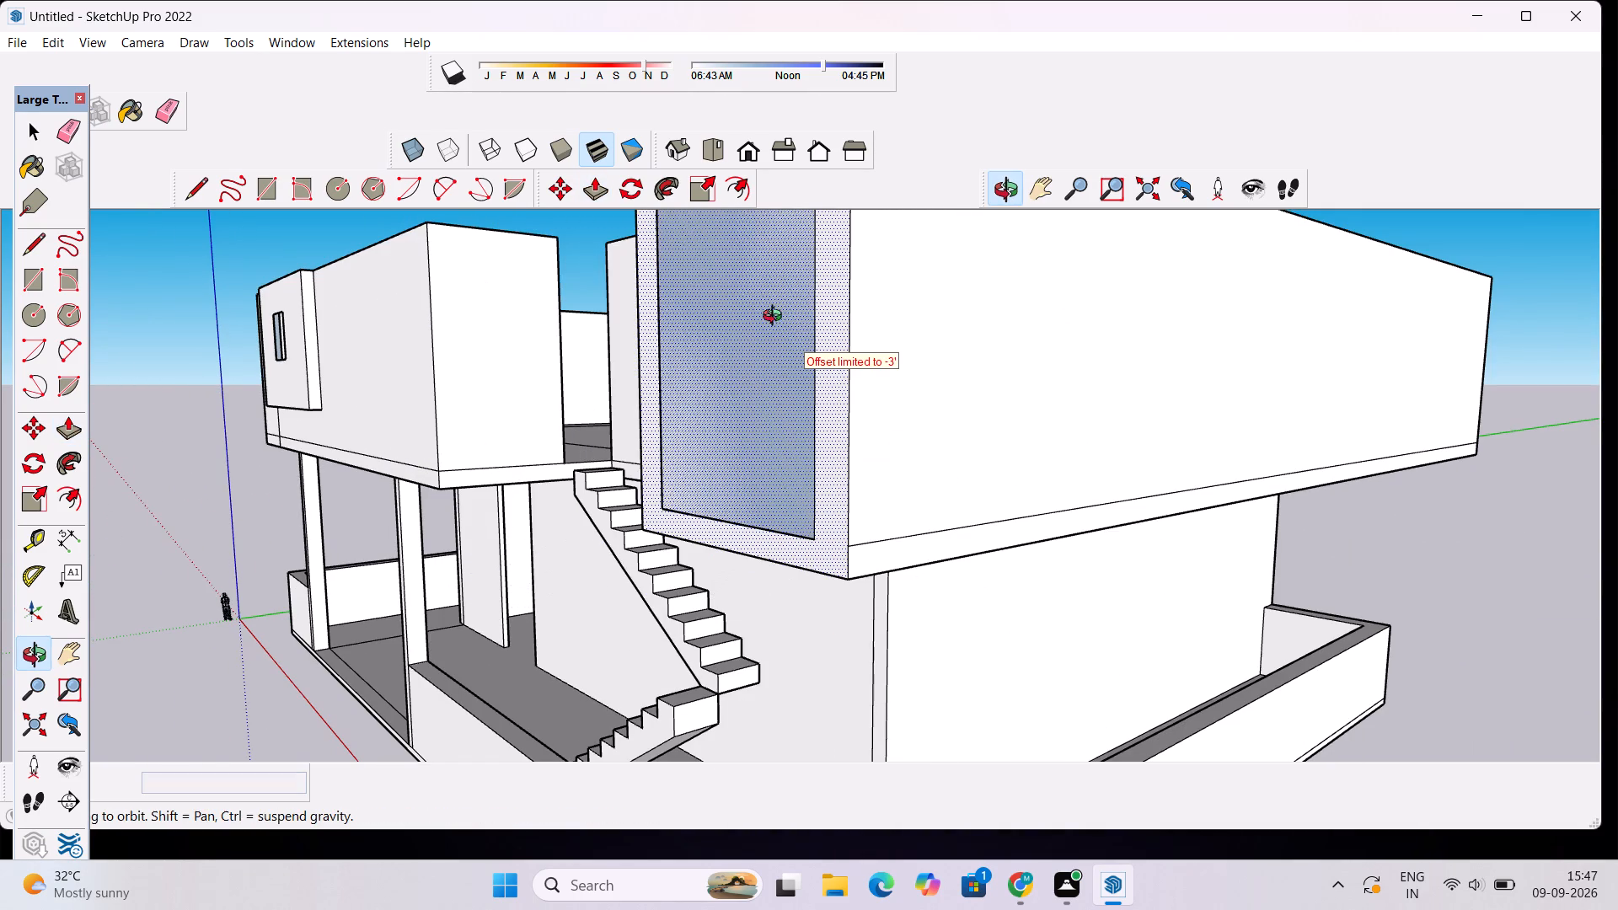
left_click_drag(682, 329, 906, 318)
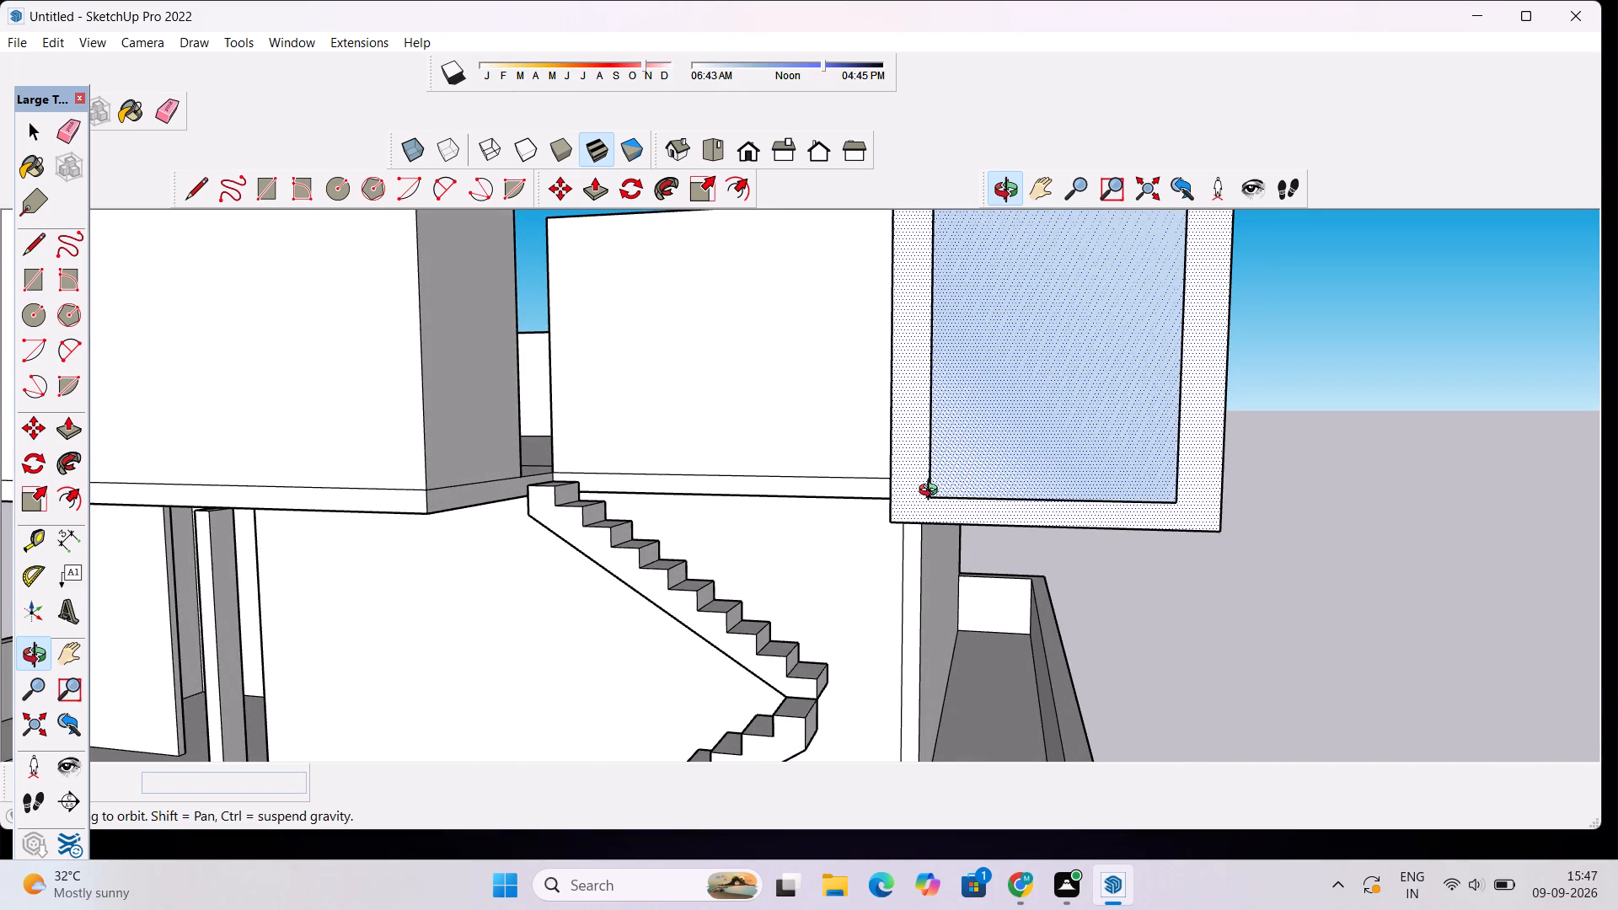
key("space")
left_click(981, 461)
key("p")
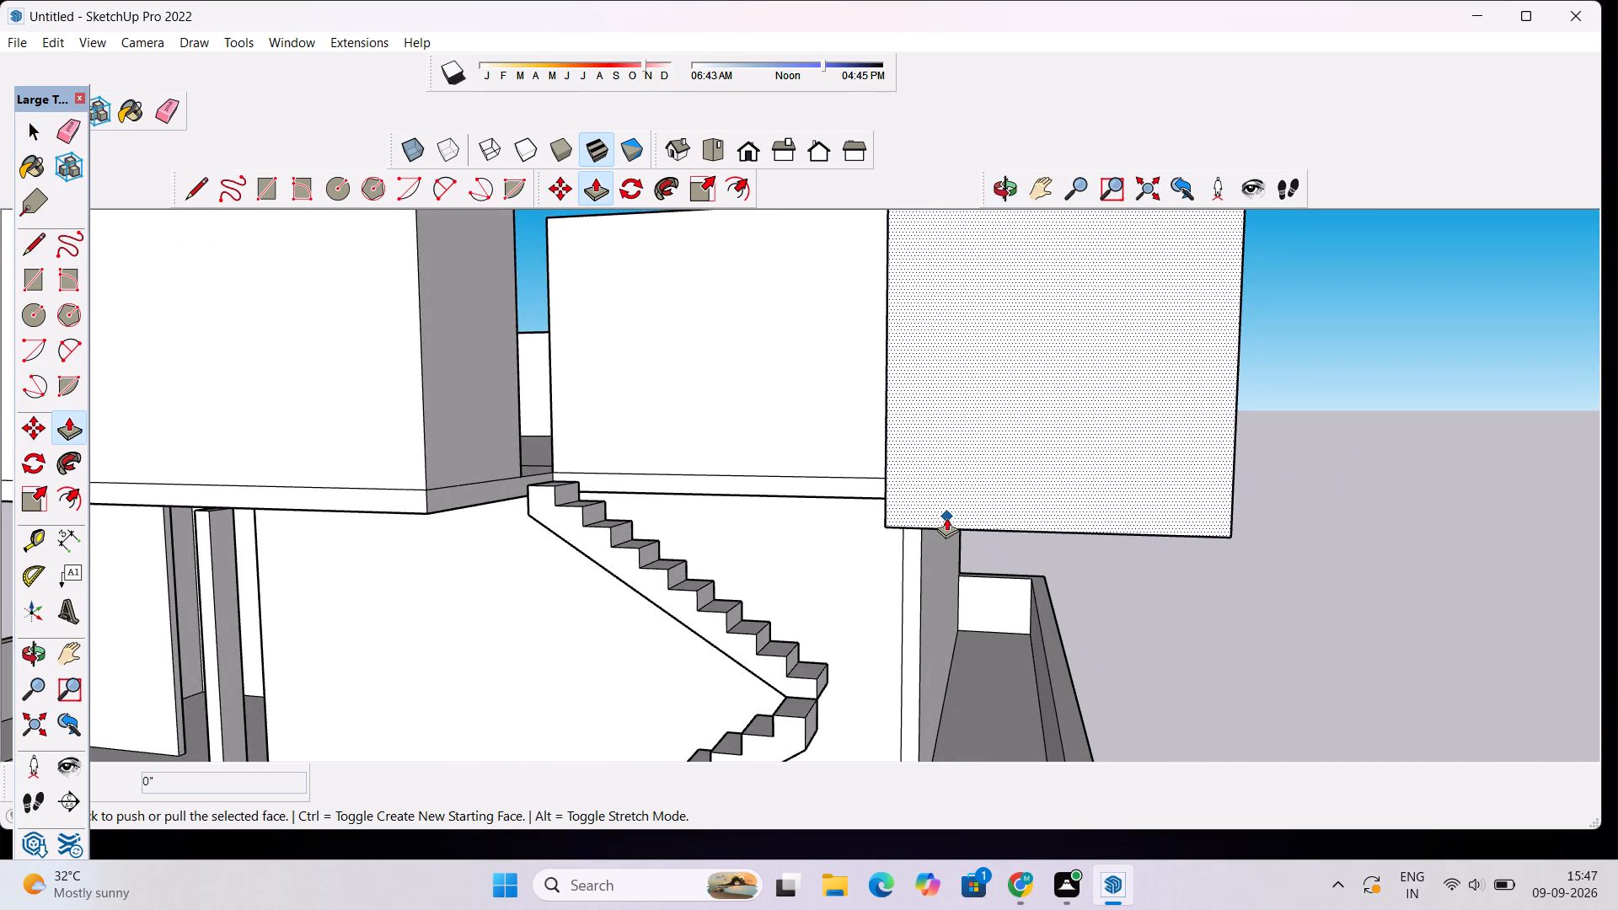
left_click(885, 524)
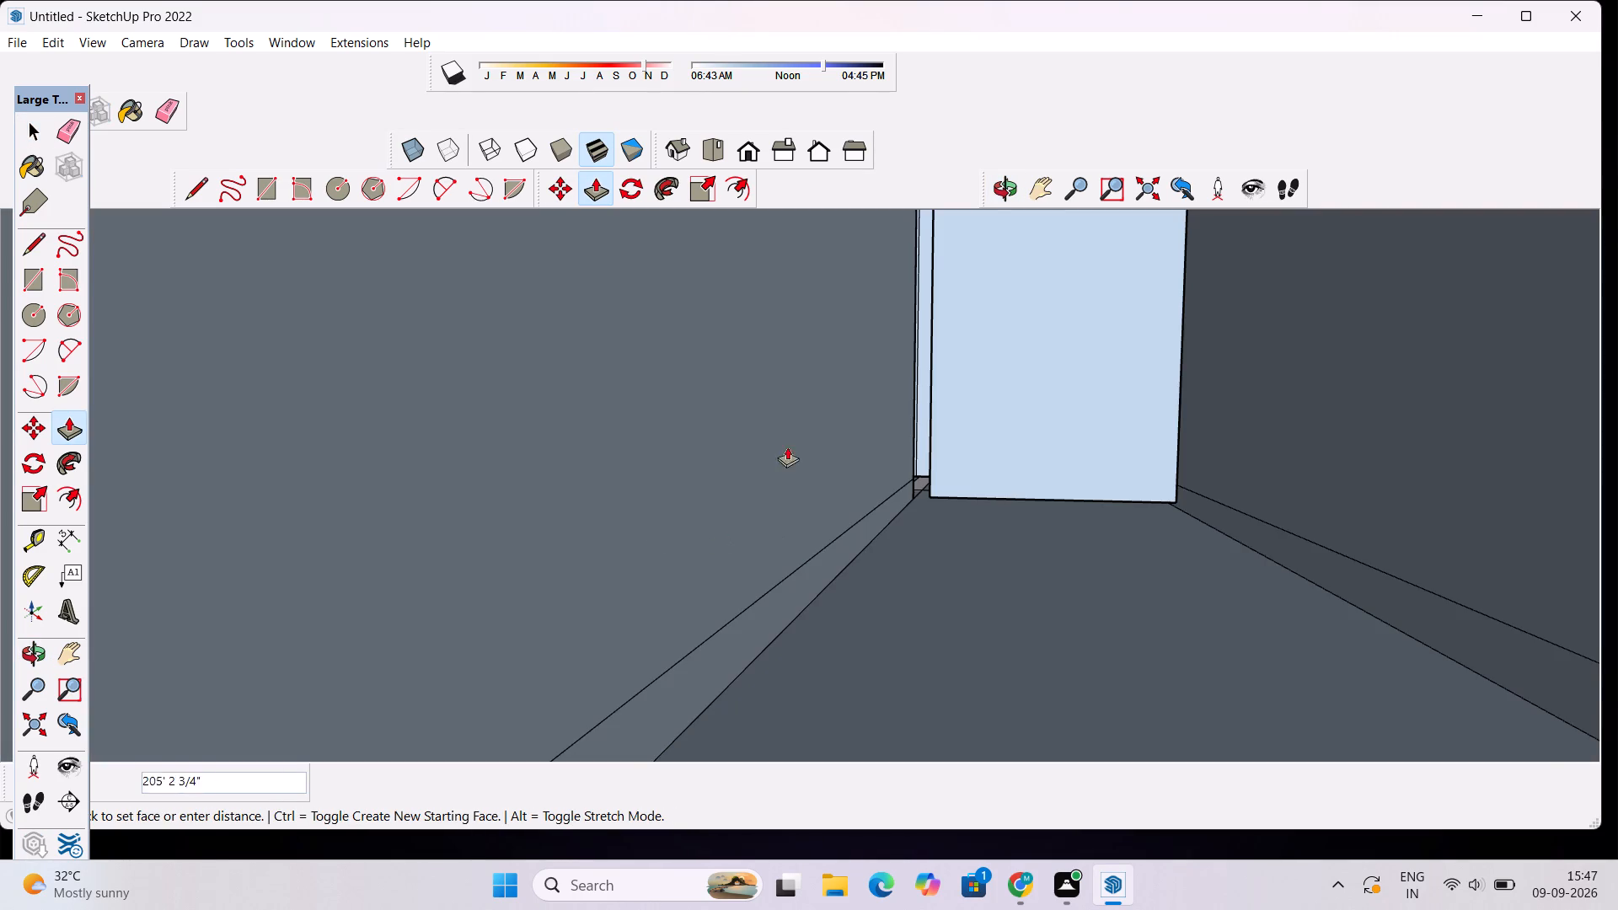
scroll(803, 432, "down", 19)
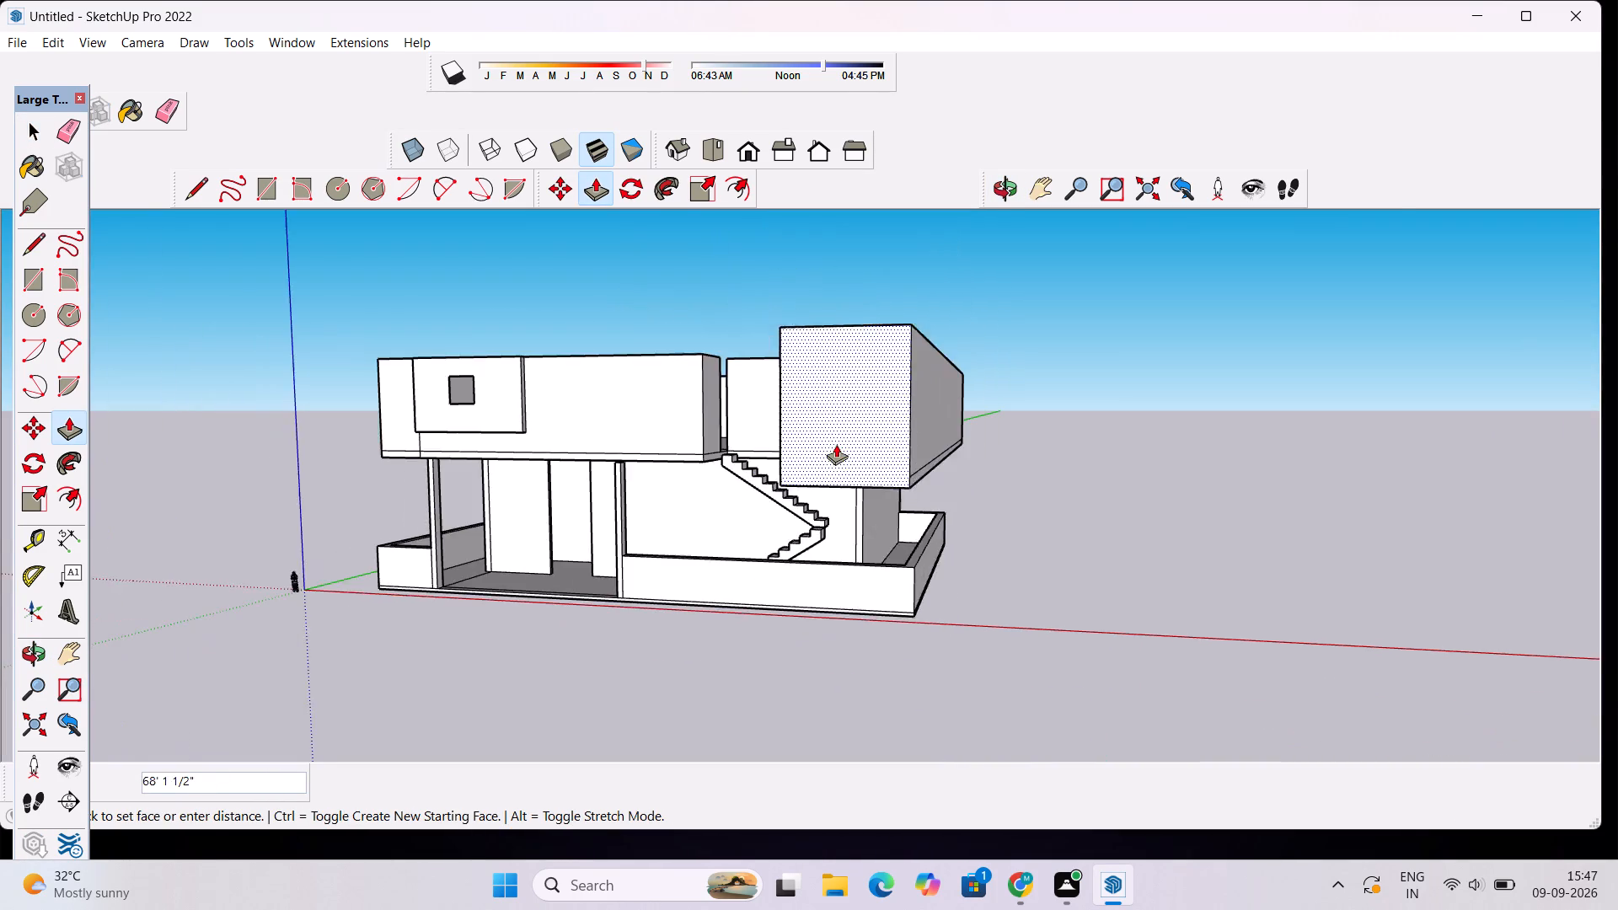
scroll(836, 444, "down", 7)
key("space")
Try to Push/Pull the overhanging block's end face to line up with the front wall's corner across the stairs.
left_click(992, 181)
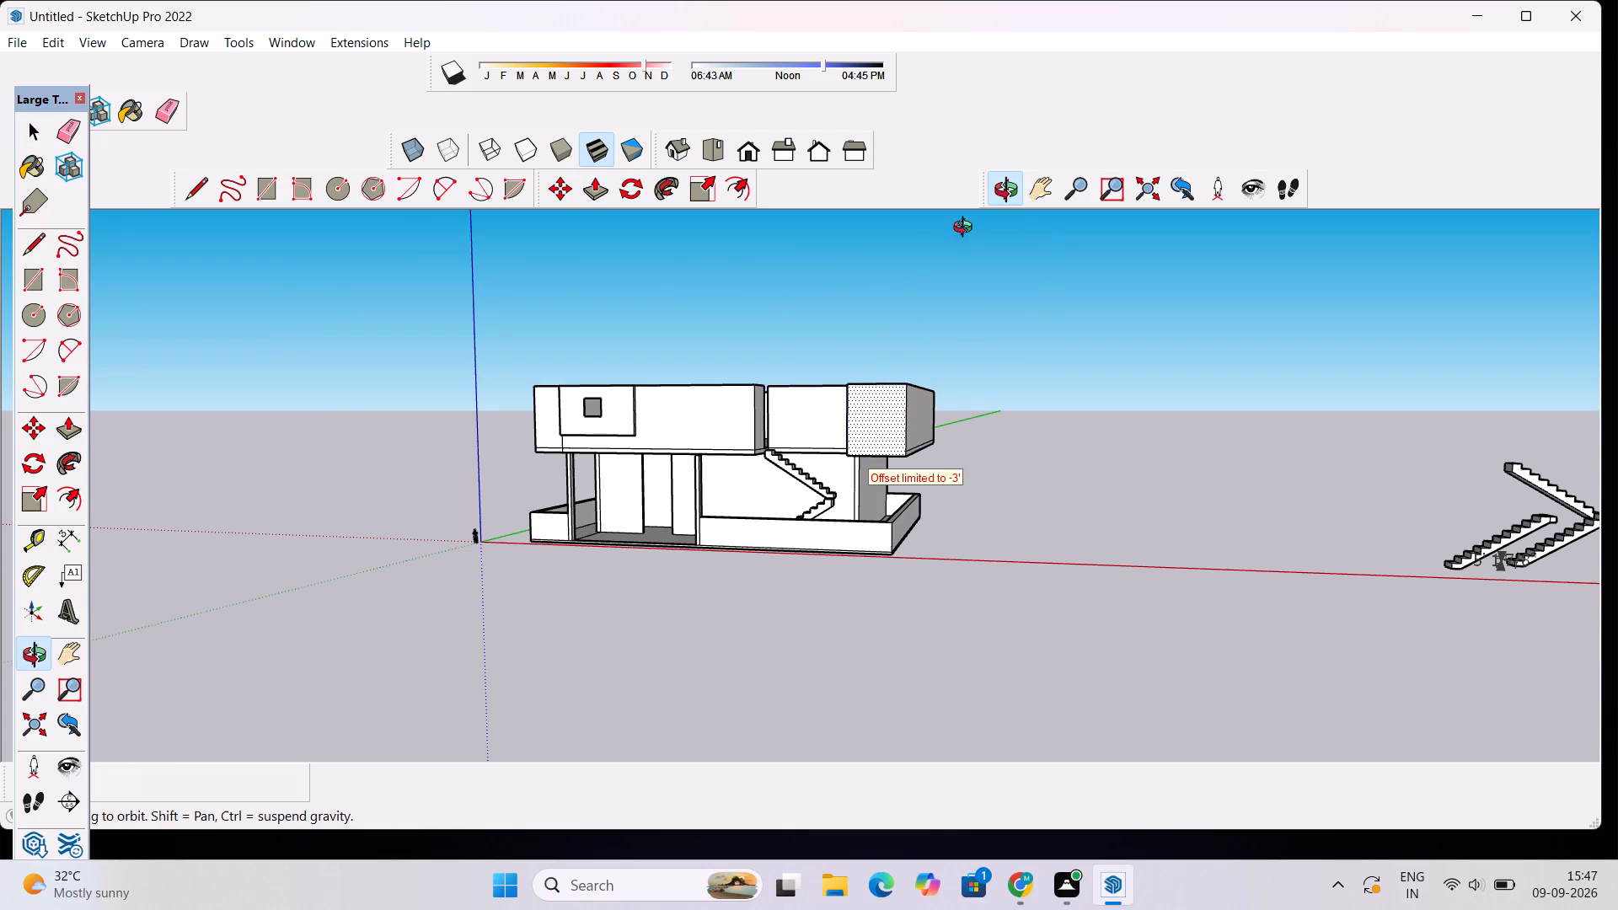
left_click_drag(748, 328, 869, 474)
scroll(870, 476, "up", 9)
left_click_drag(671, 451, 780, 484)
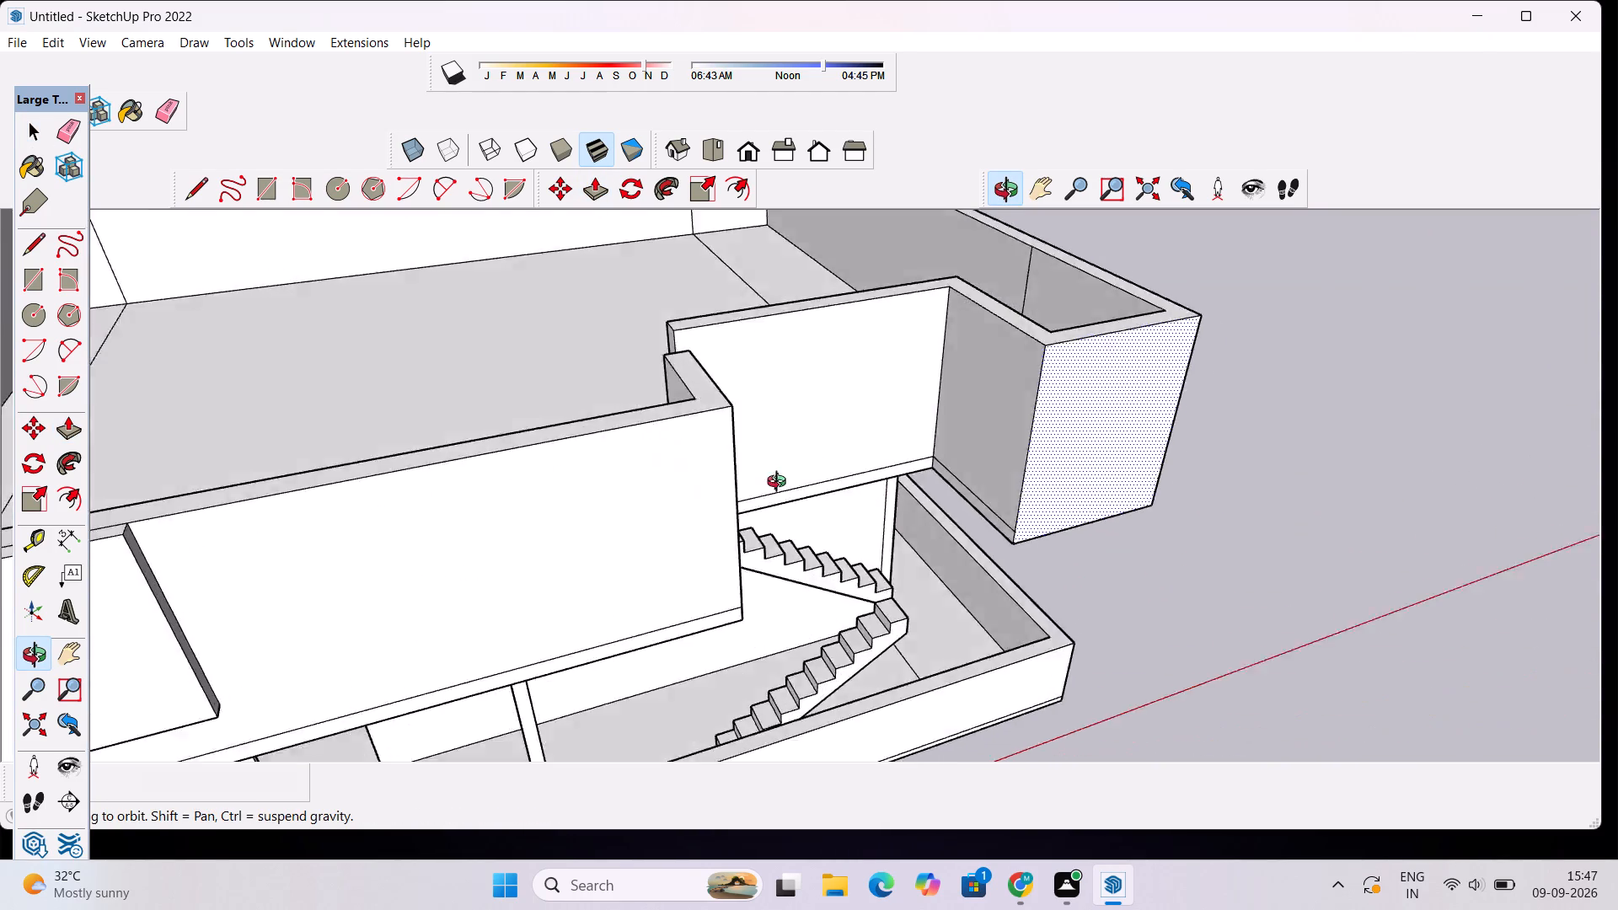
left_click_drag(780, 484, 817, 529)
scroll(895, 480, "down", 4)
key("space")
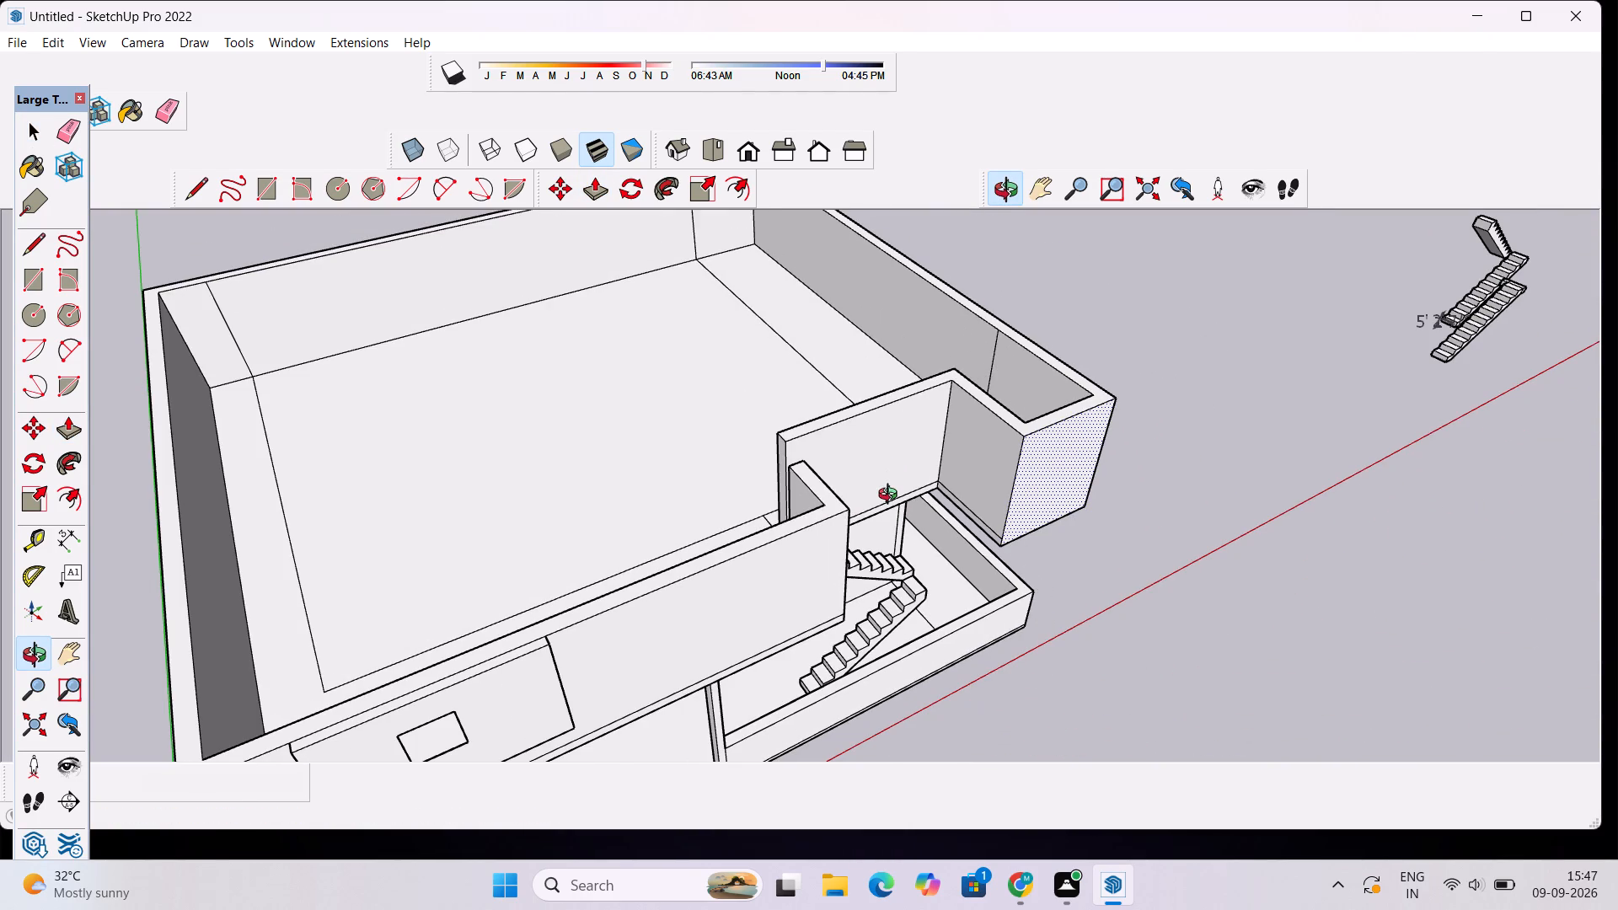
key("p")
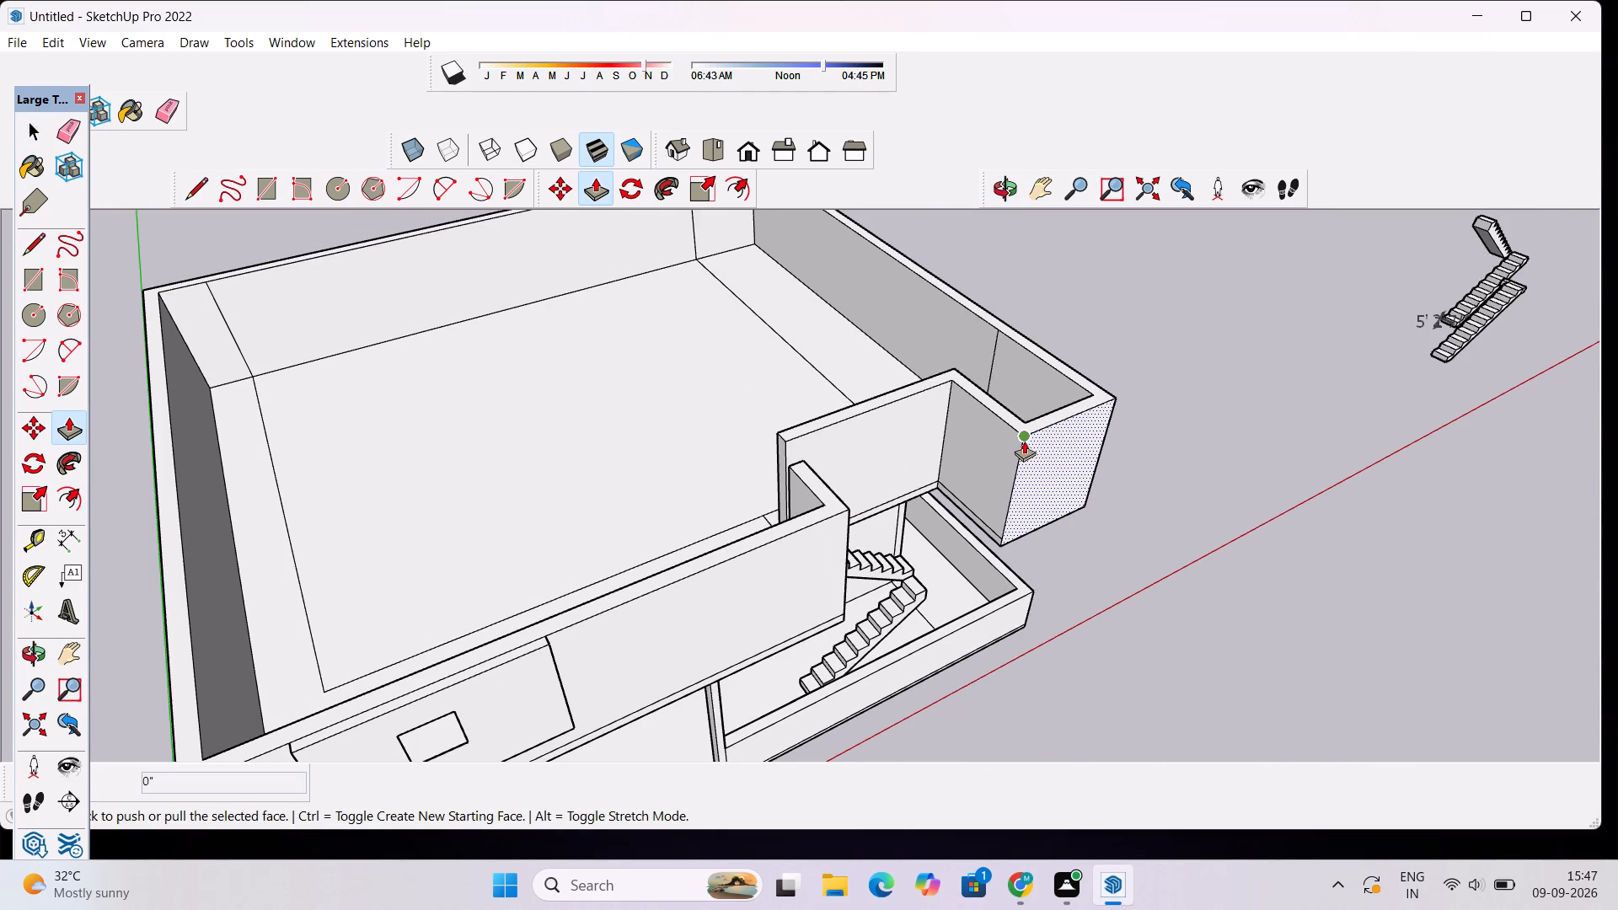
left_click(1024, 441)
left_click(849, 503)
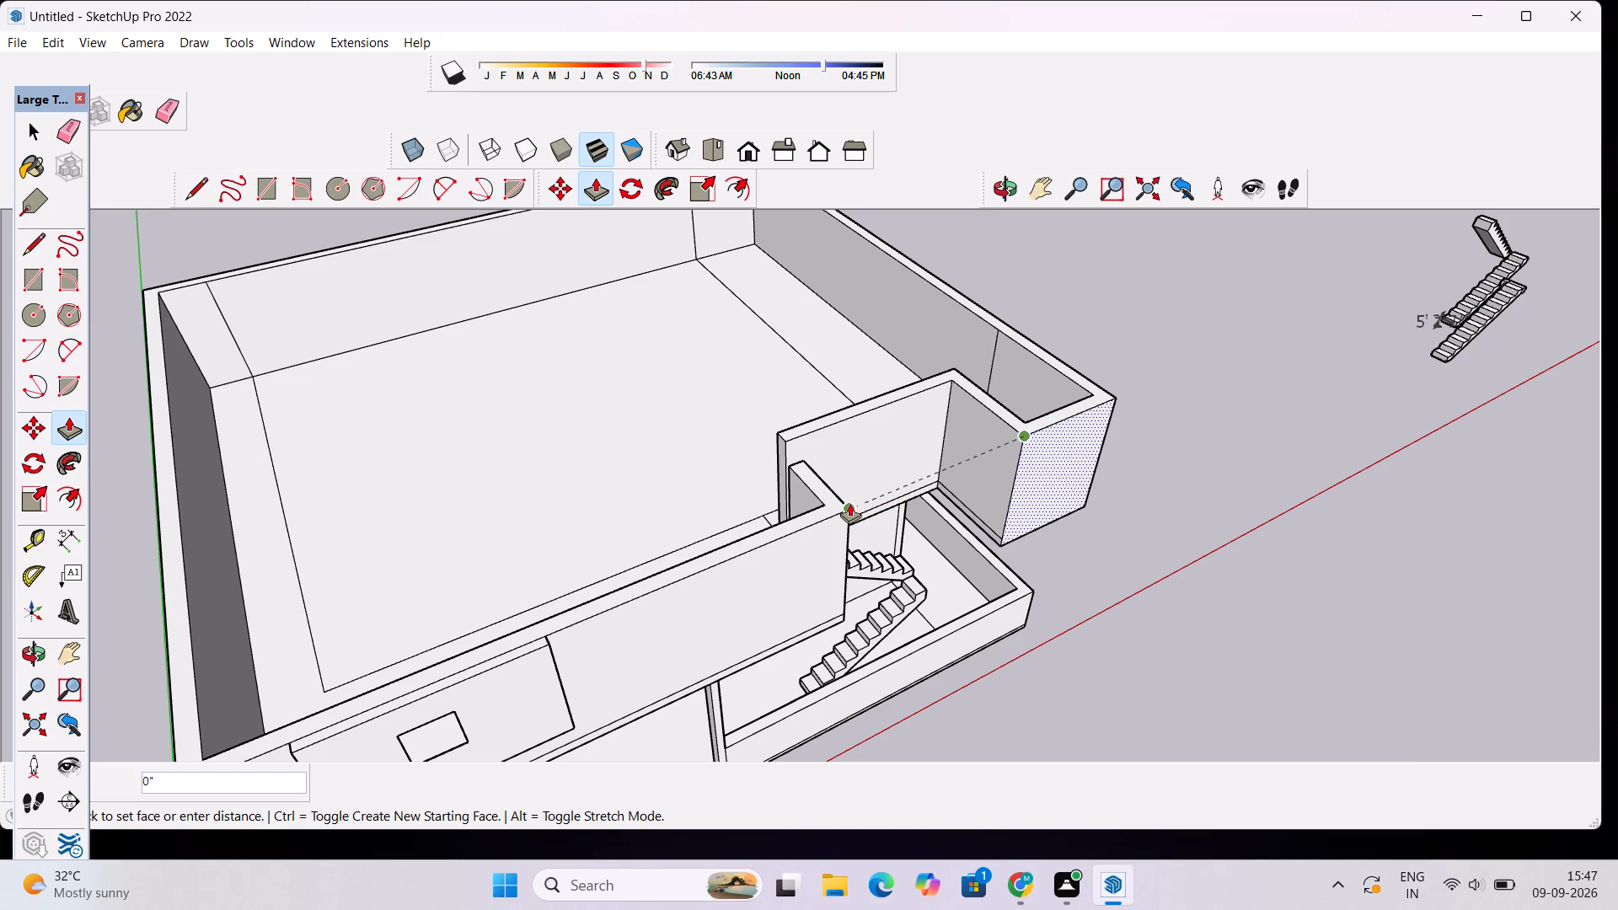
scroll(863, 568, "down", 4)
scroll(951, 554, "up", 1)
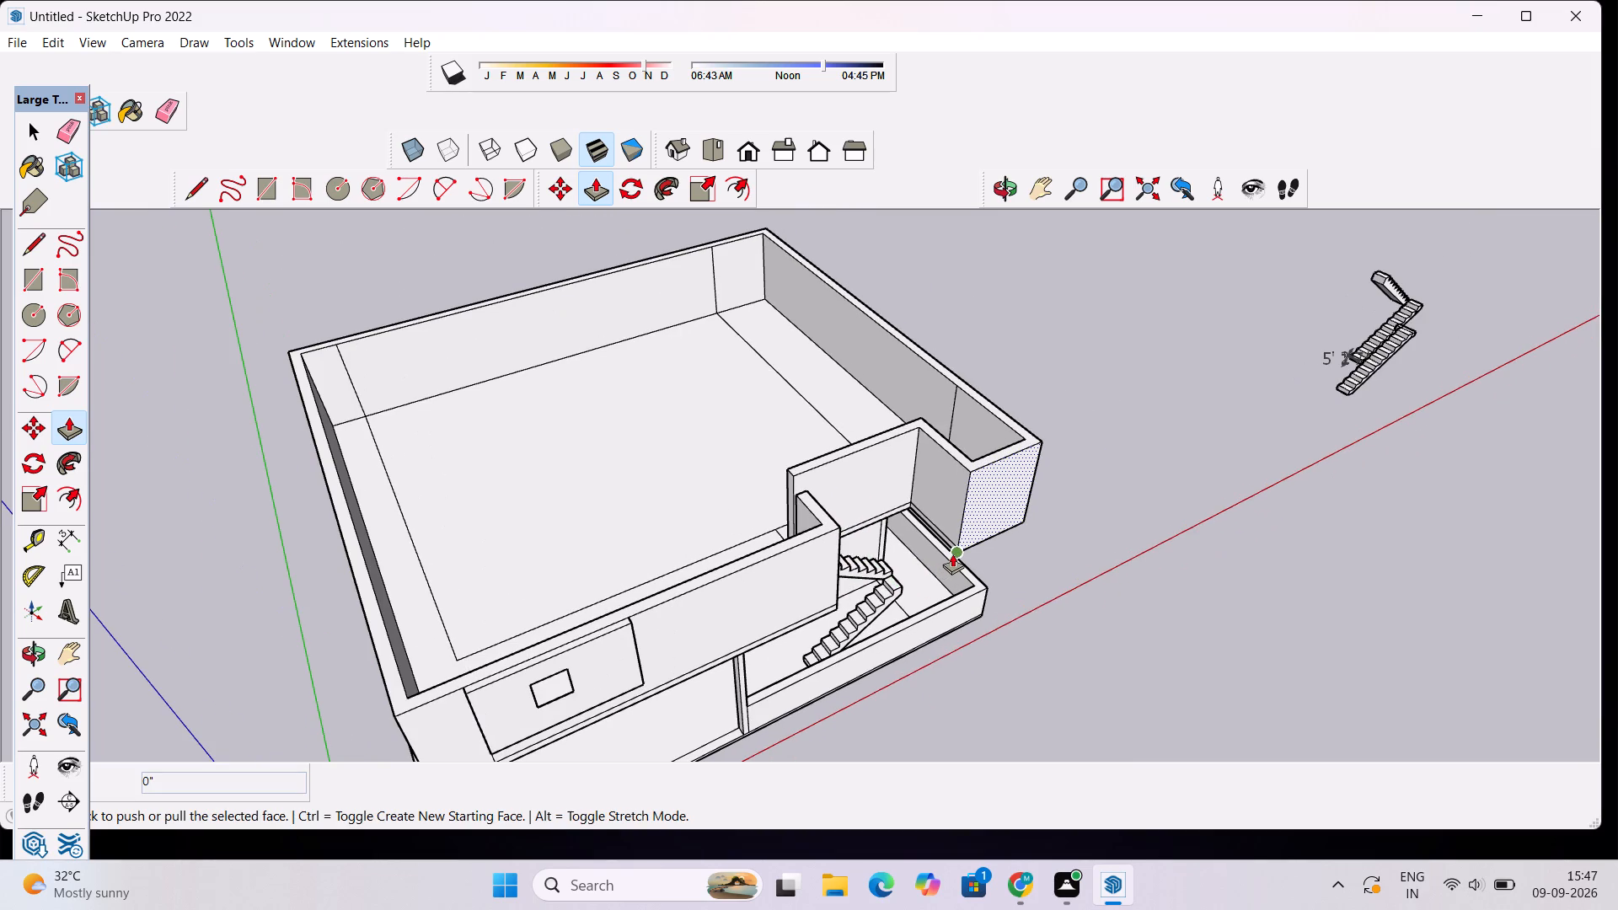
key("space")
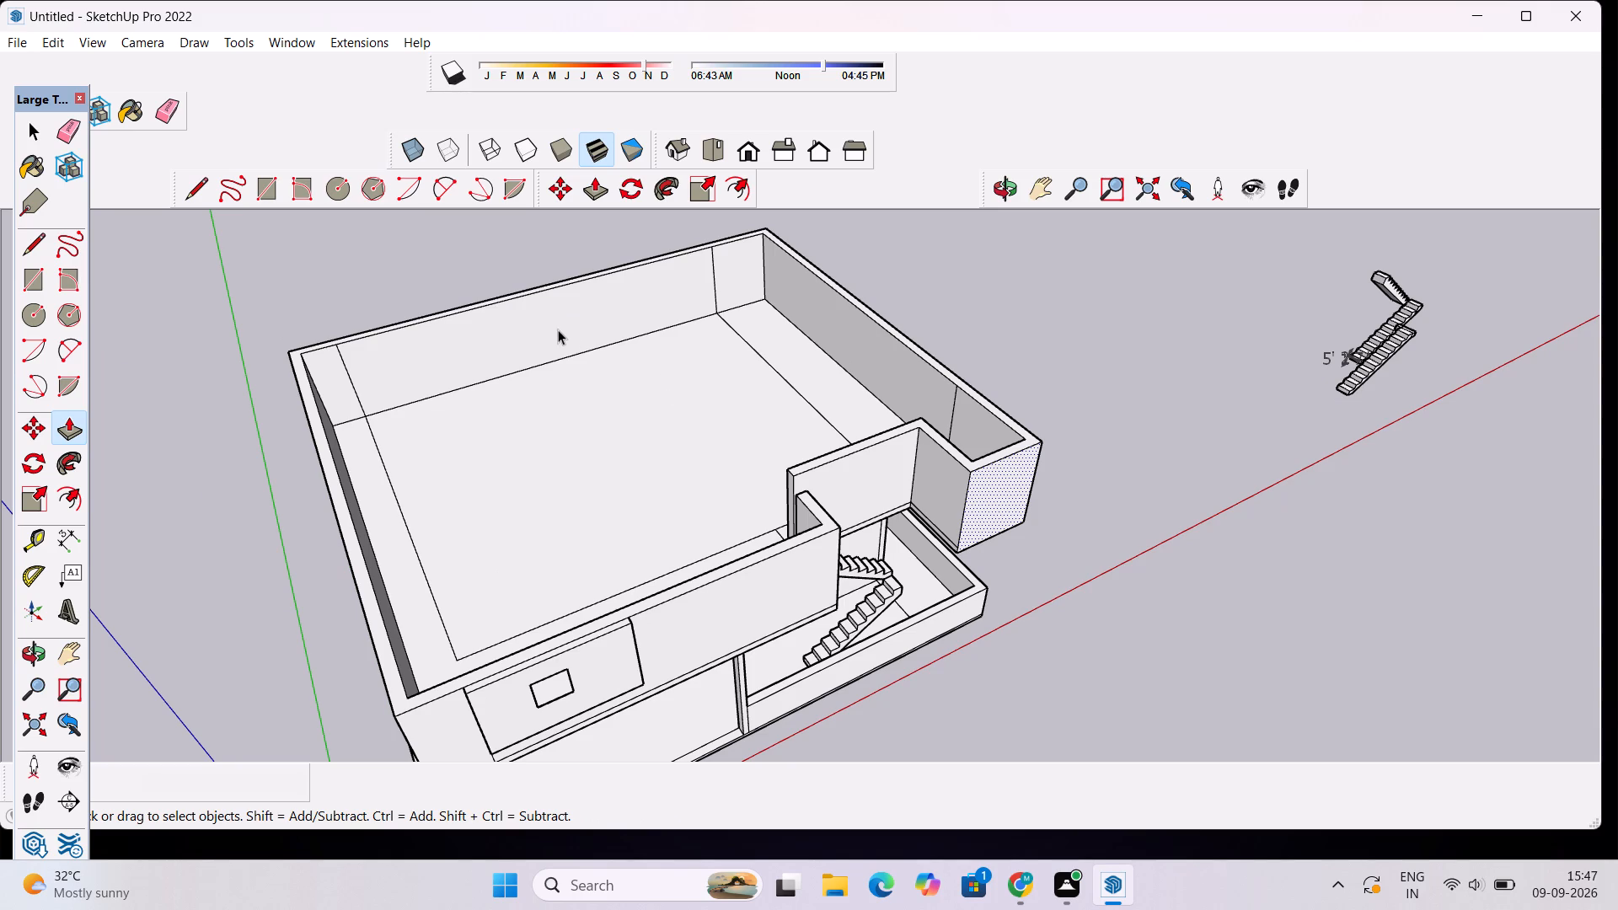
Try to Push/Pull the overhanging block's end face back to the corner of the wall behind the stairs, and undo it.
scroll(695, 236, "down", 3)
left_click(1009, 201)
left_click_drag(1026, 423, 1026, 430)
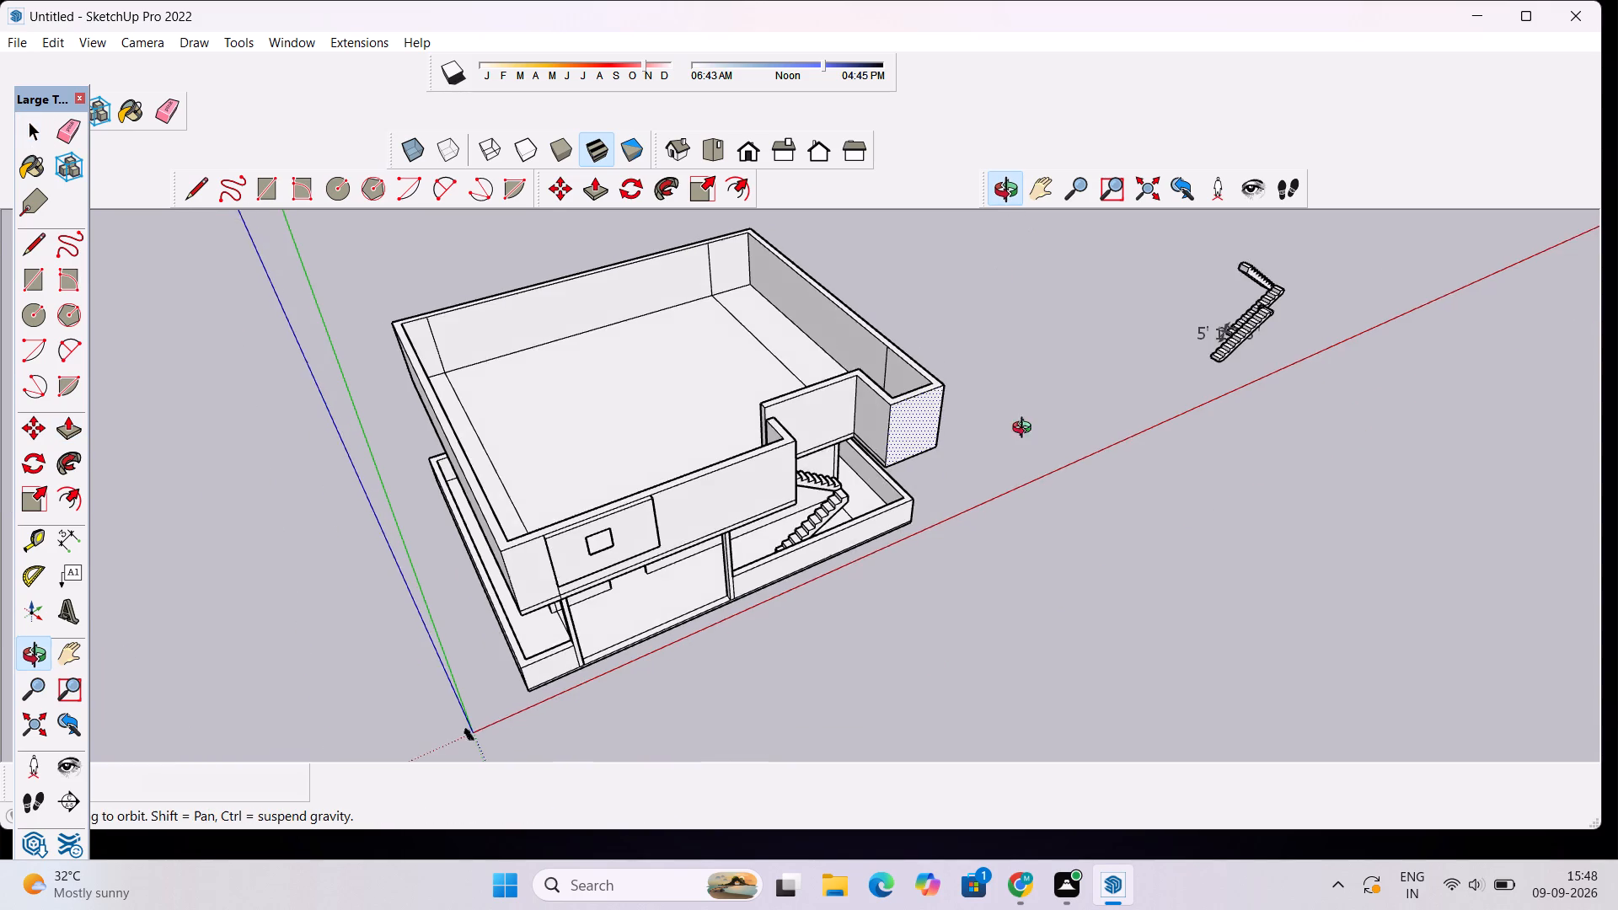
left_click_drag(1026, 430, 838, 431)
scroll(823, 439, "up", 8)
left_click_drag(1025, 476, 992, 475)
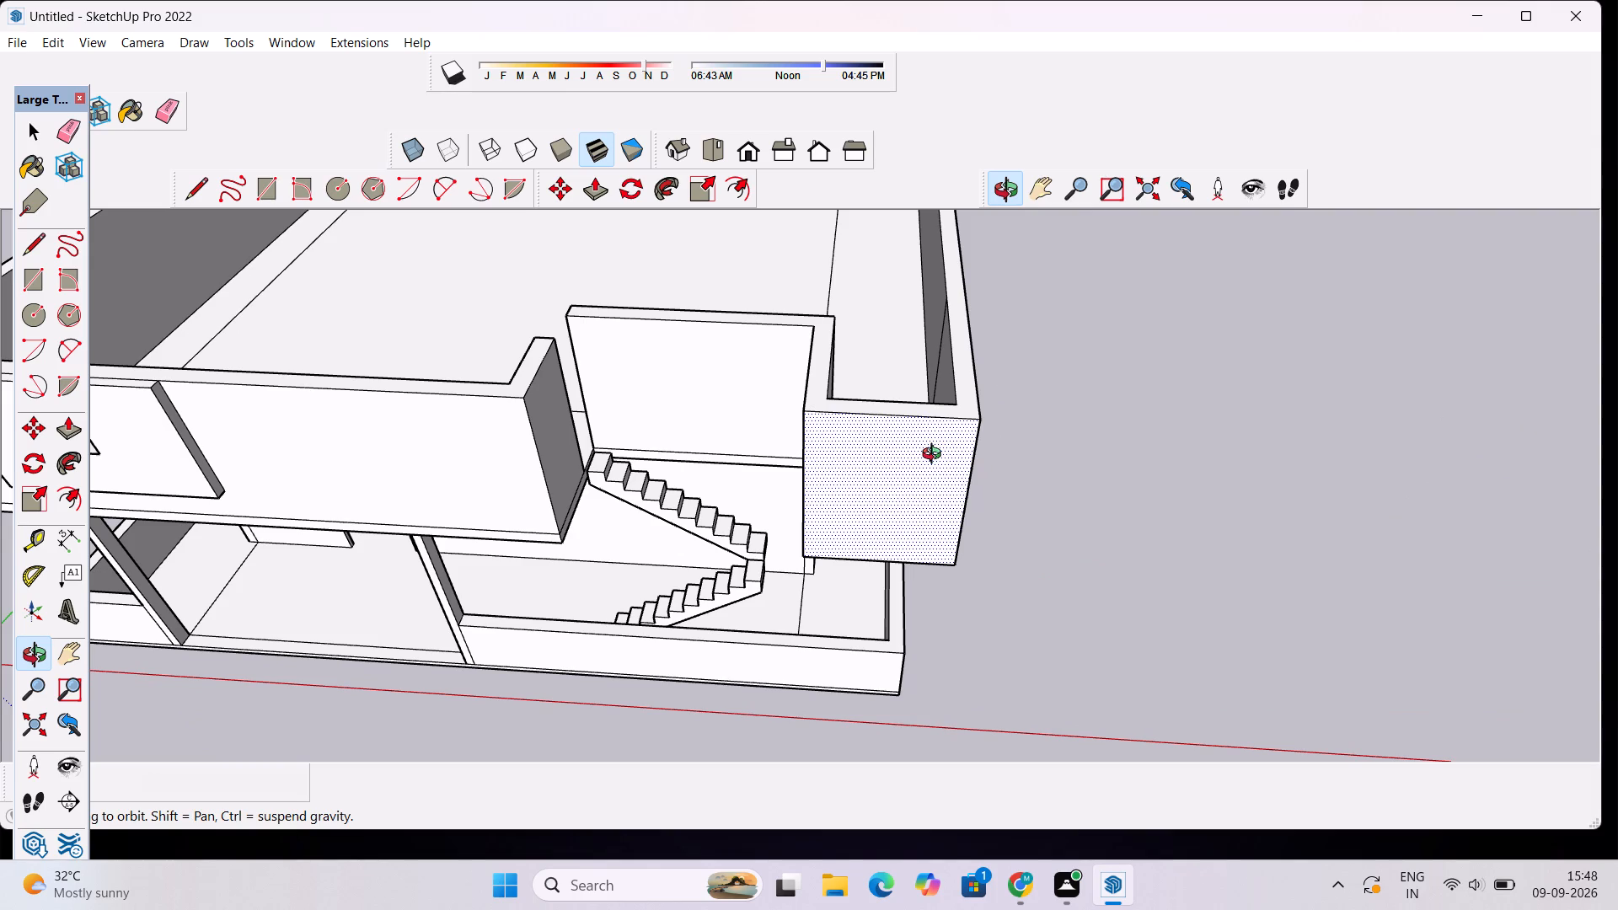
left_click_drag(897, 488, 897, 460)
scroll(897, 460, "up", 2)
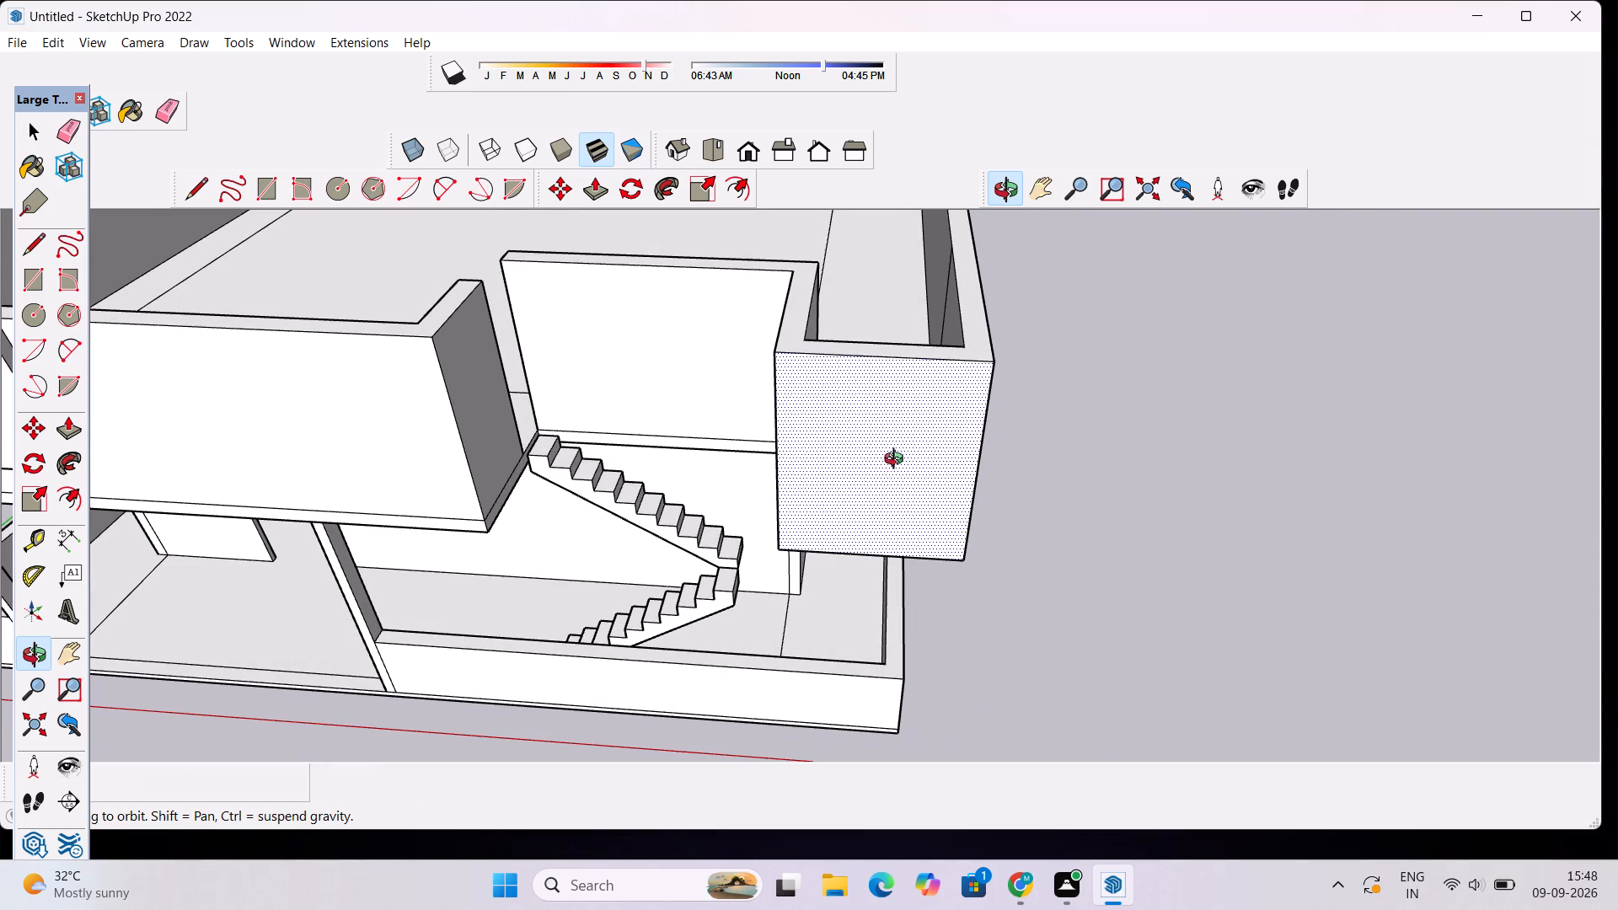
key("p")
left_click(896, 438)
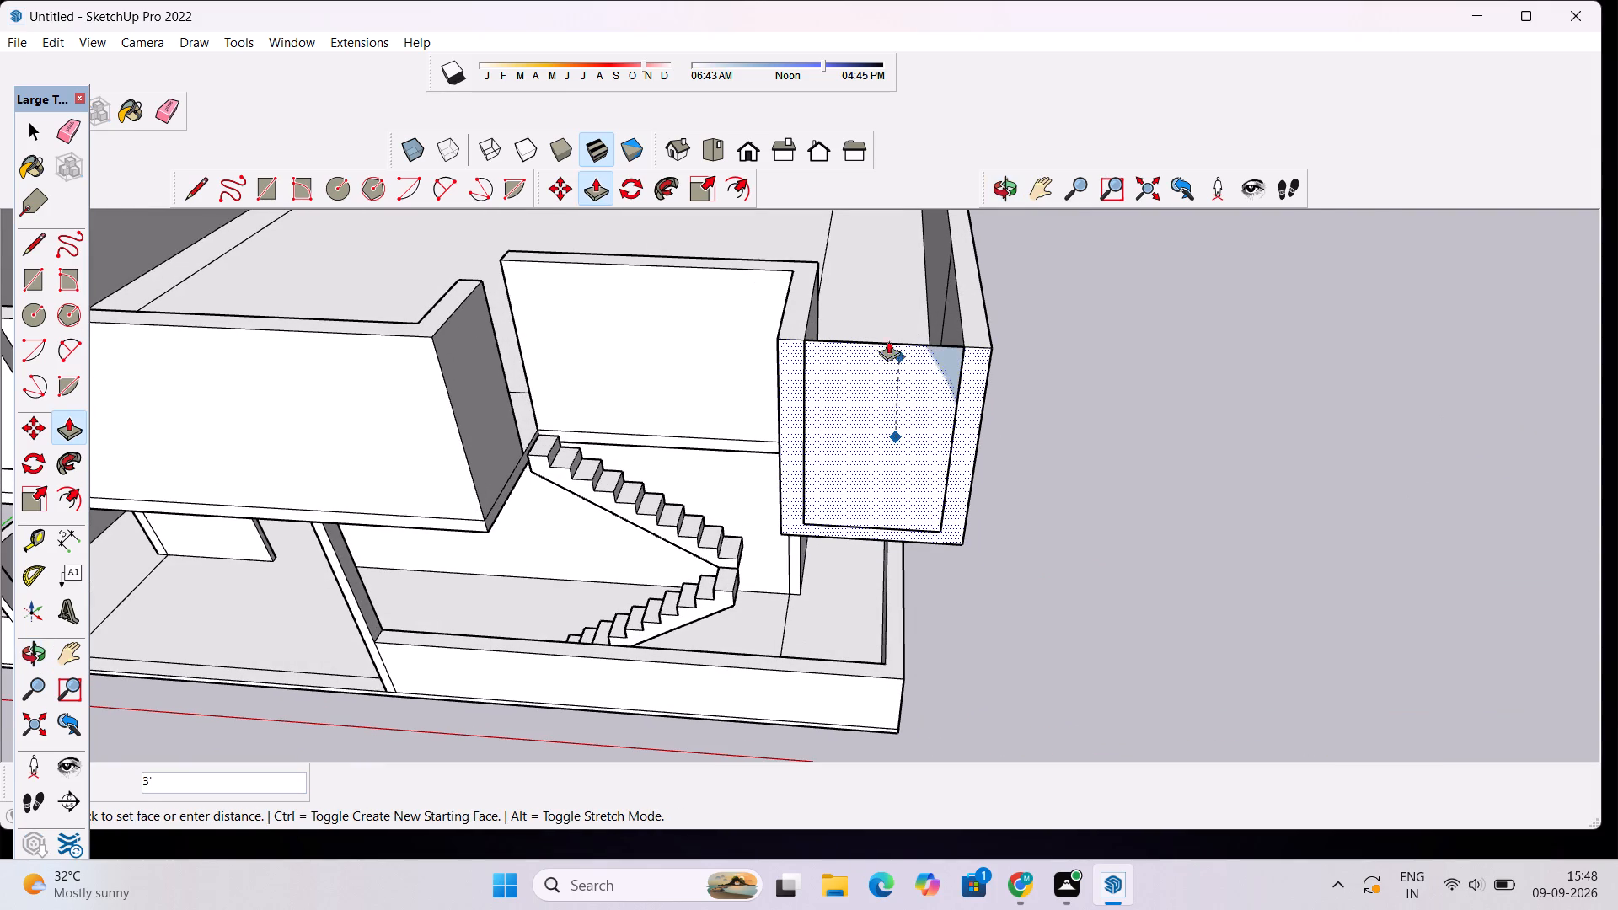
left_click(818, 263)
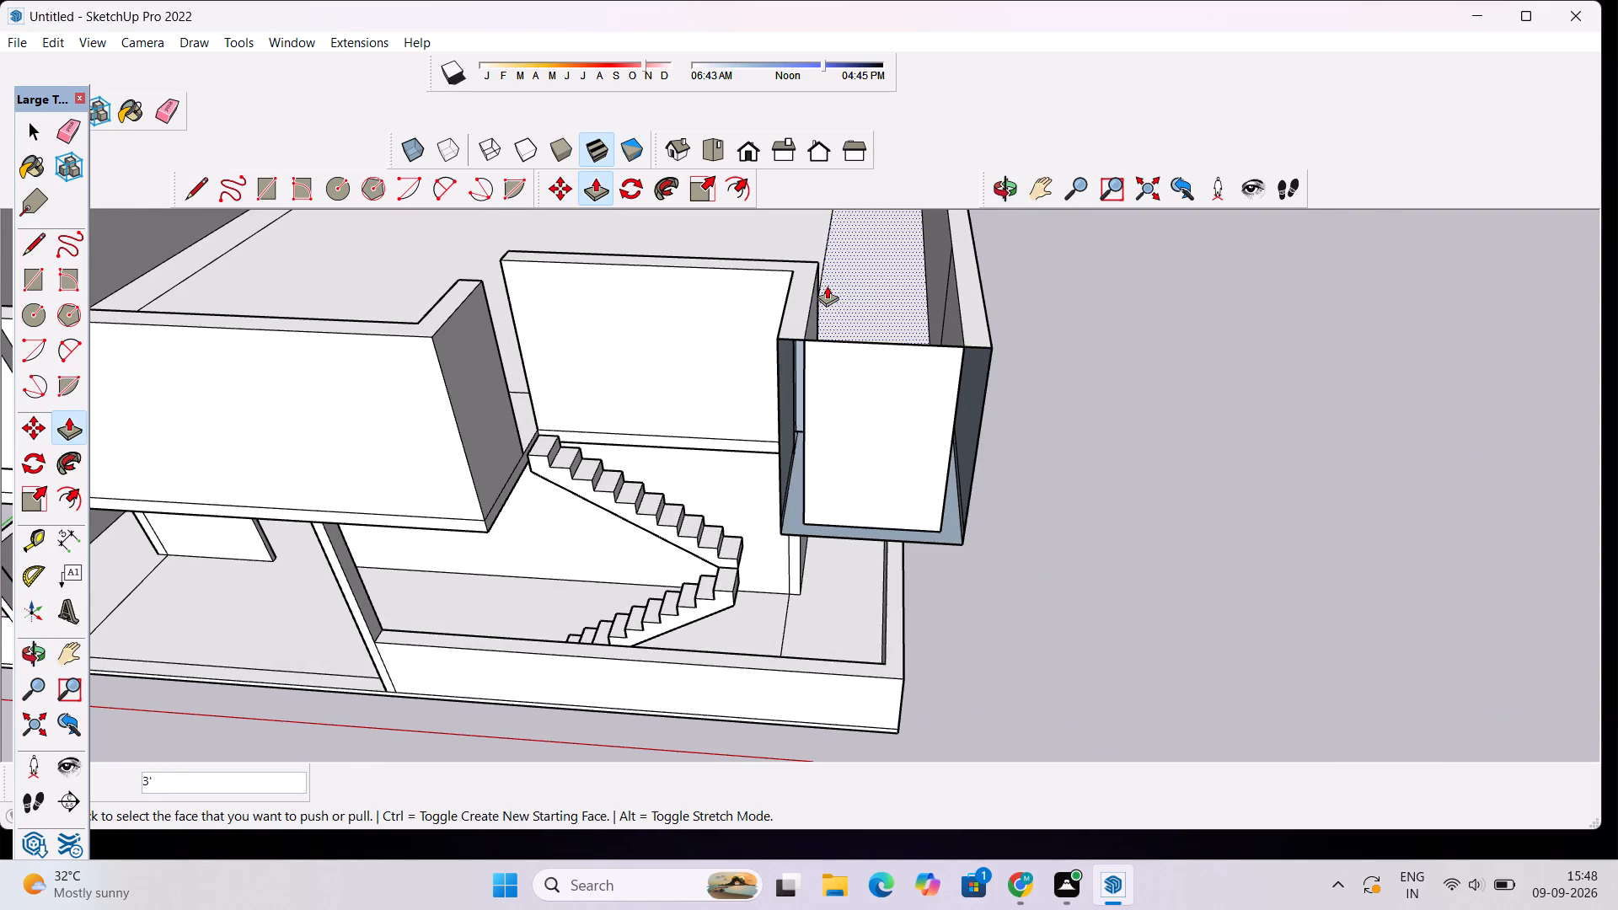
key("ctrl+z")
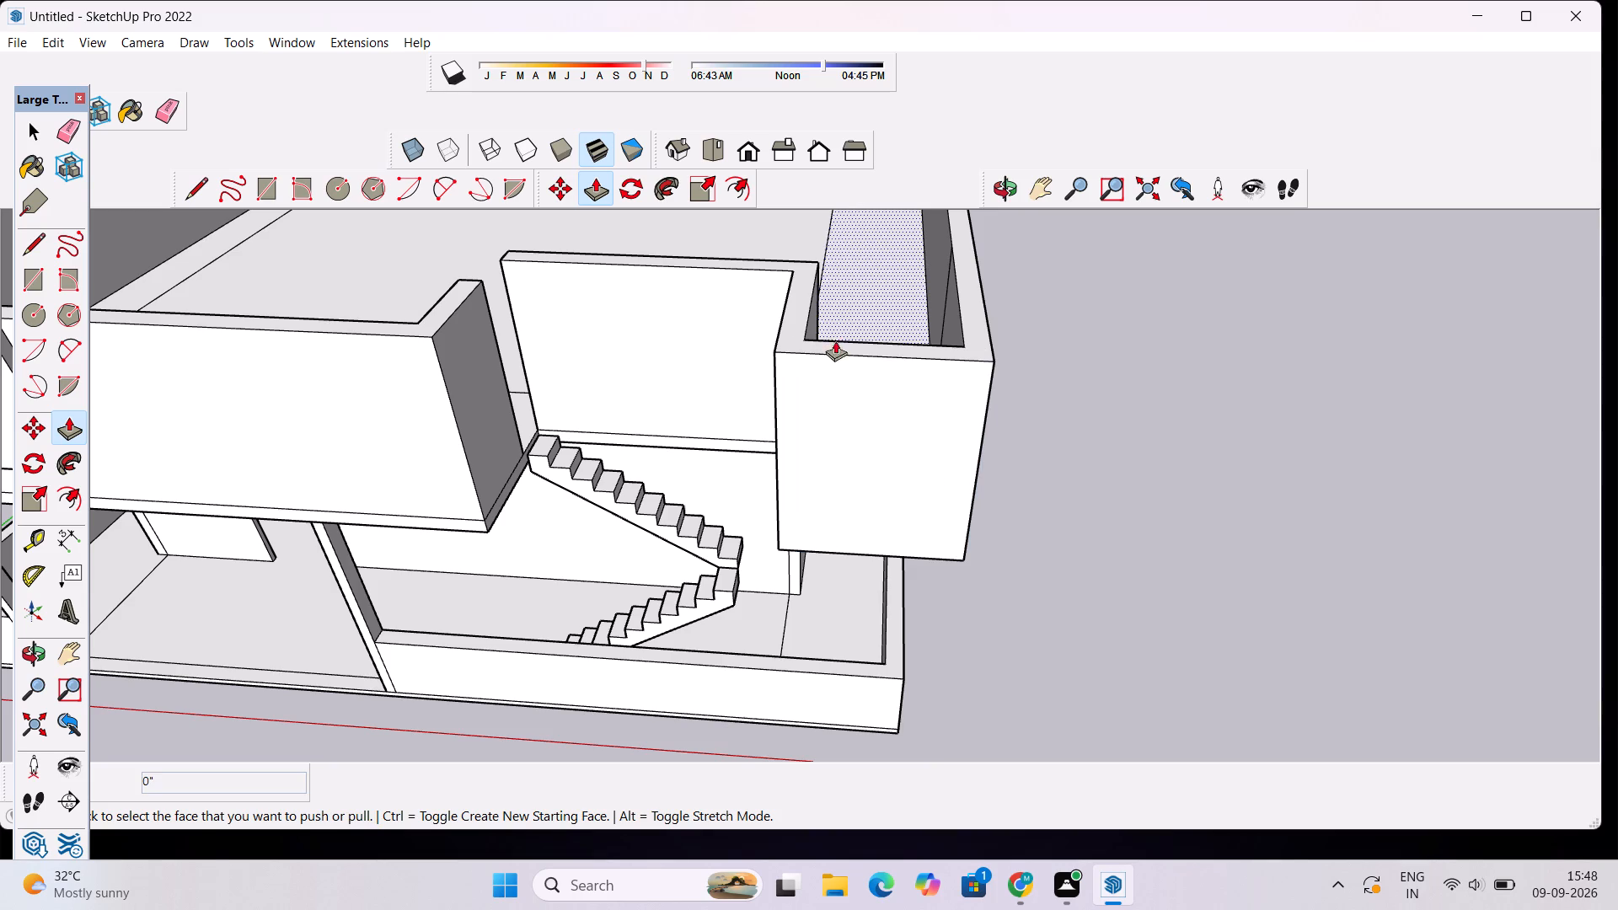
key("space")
Draw a line about 17' 7" long across the upper floor from the stair wall's inner base corner to the outer side wall.
scroll(824, 261, "up", 2)
scroll(902, 332, "down", 4)
left_click(1004, 190)
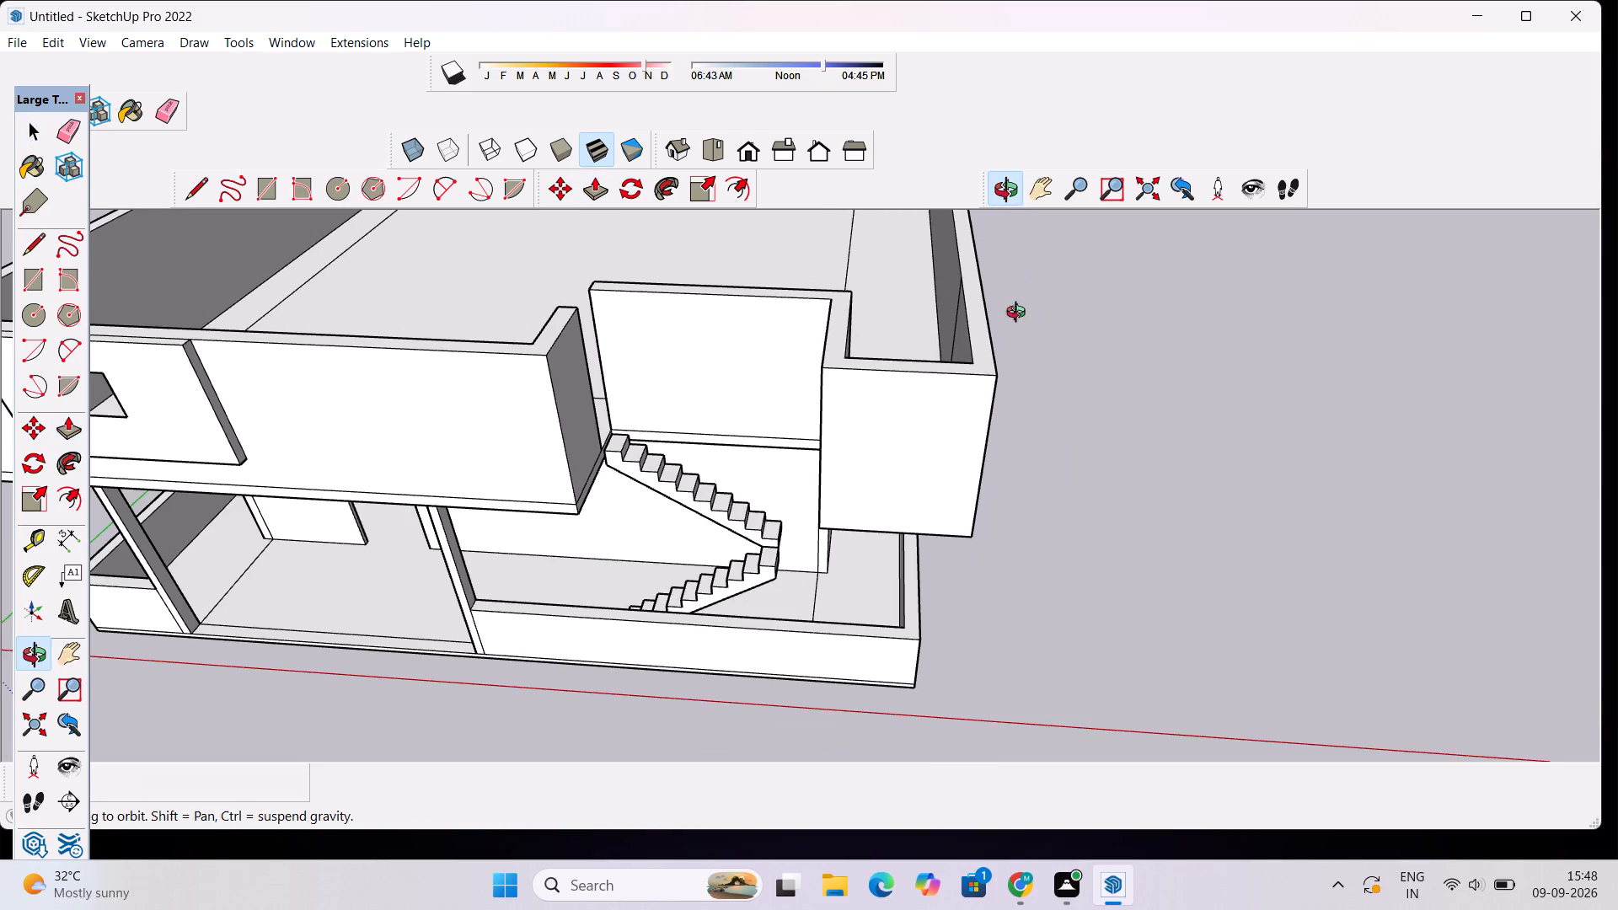
left_click_drag(1027, 347, 719, 548)
scroll(691, 564, "up", 2)
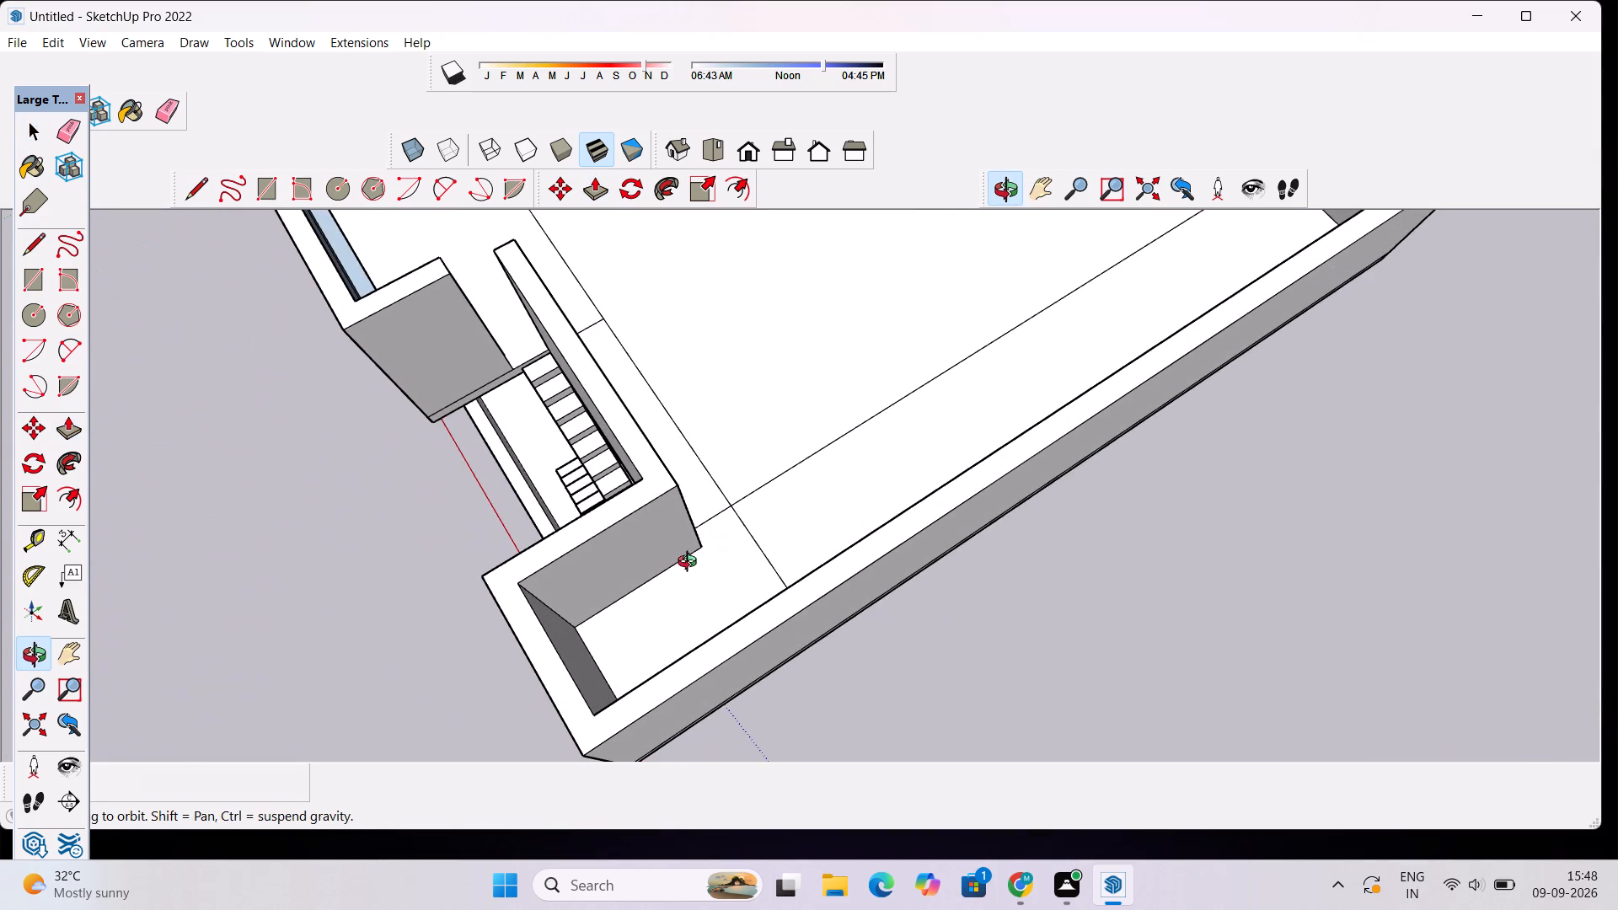
key("l")
scroll(691, 555, "up", 4)
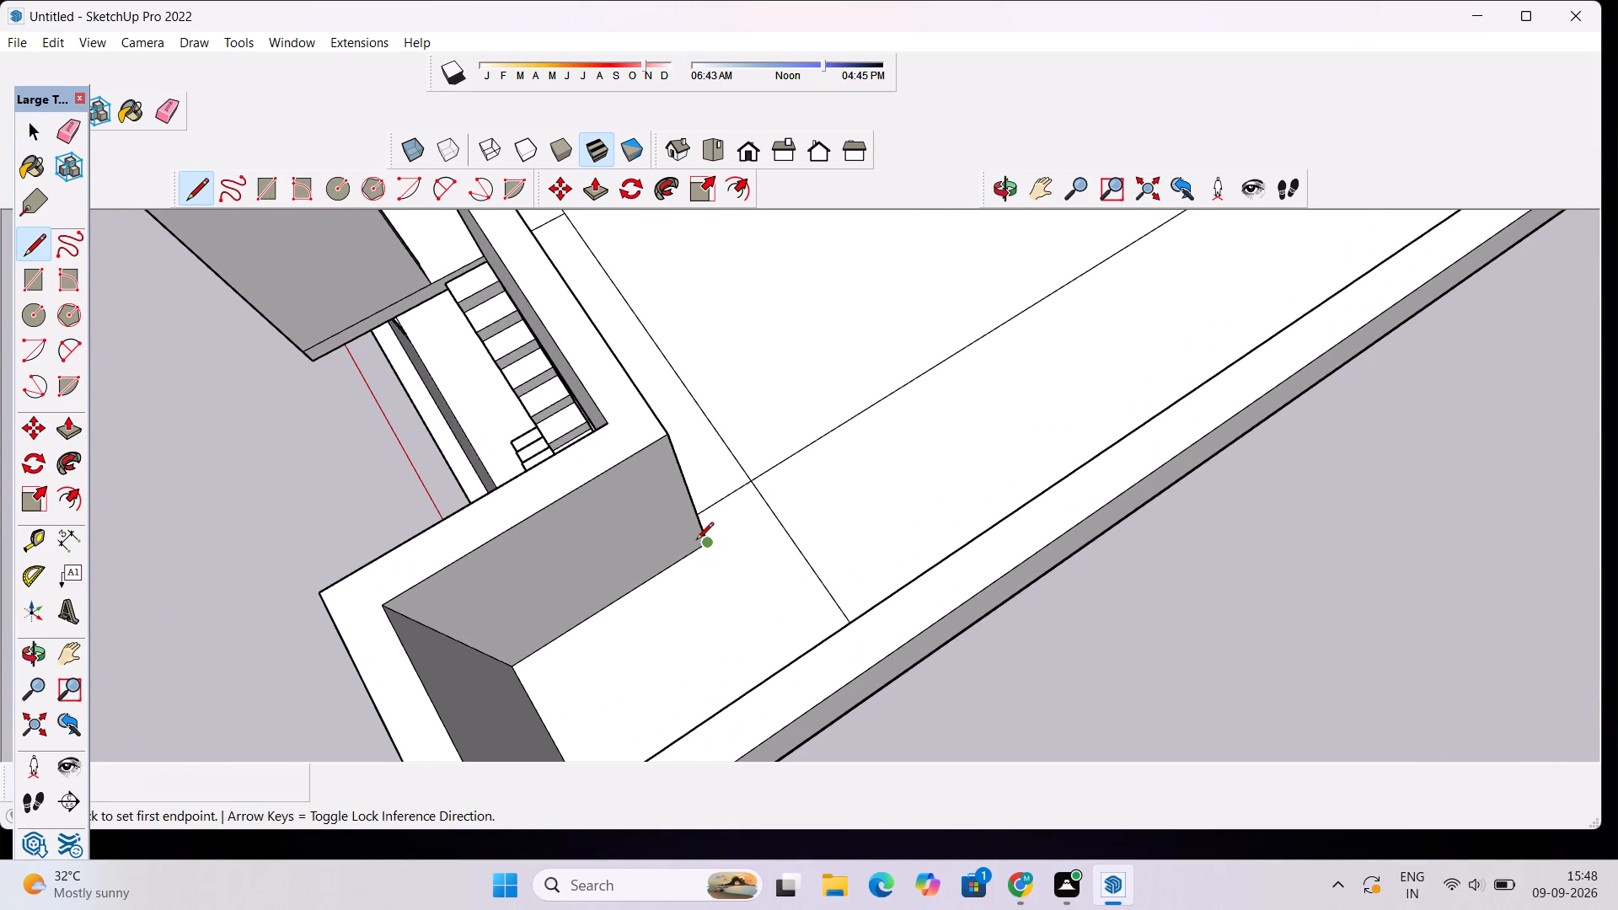
left_click(995, 197)
left_click_drag(825, 434, 842, 436)
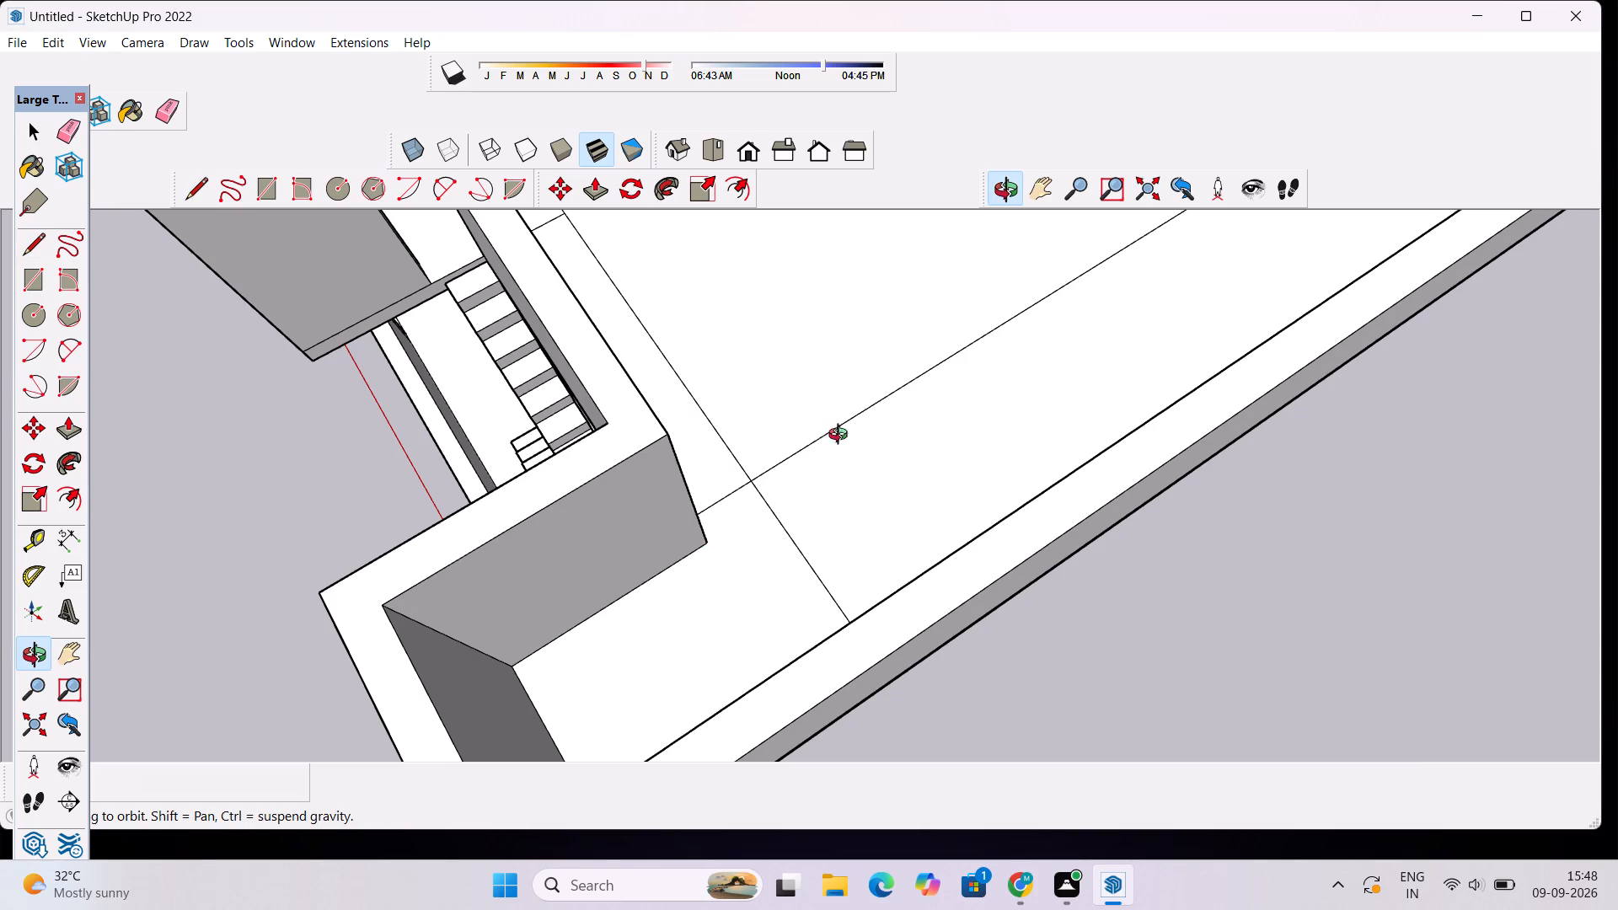
left_click_drag(842, 436, 1009, 448)
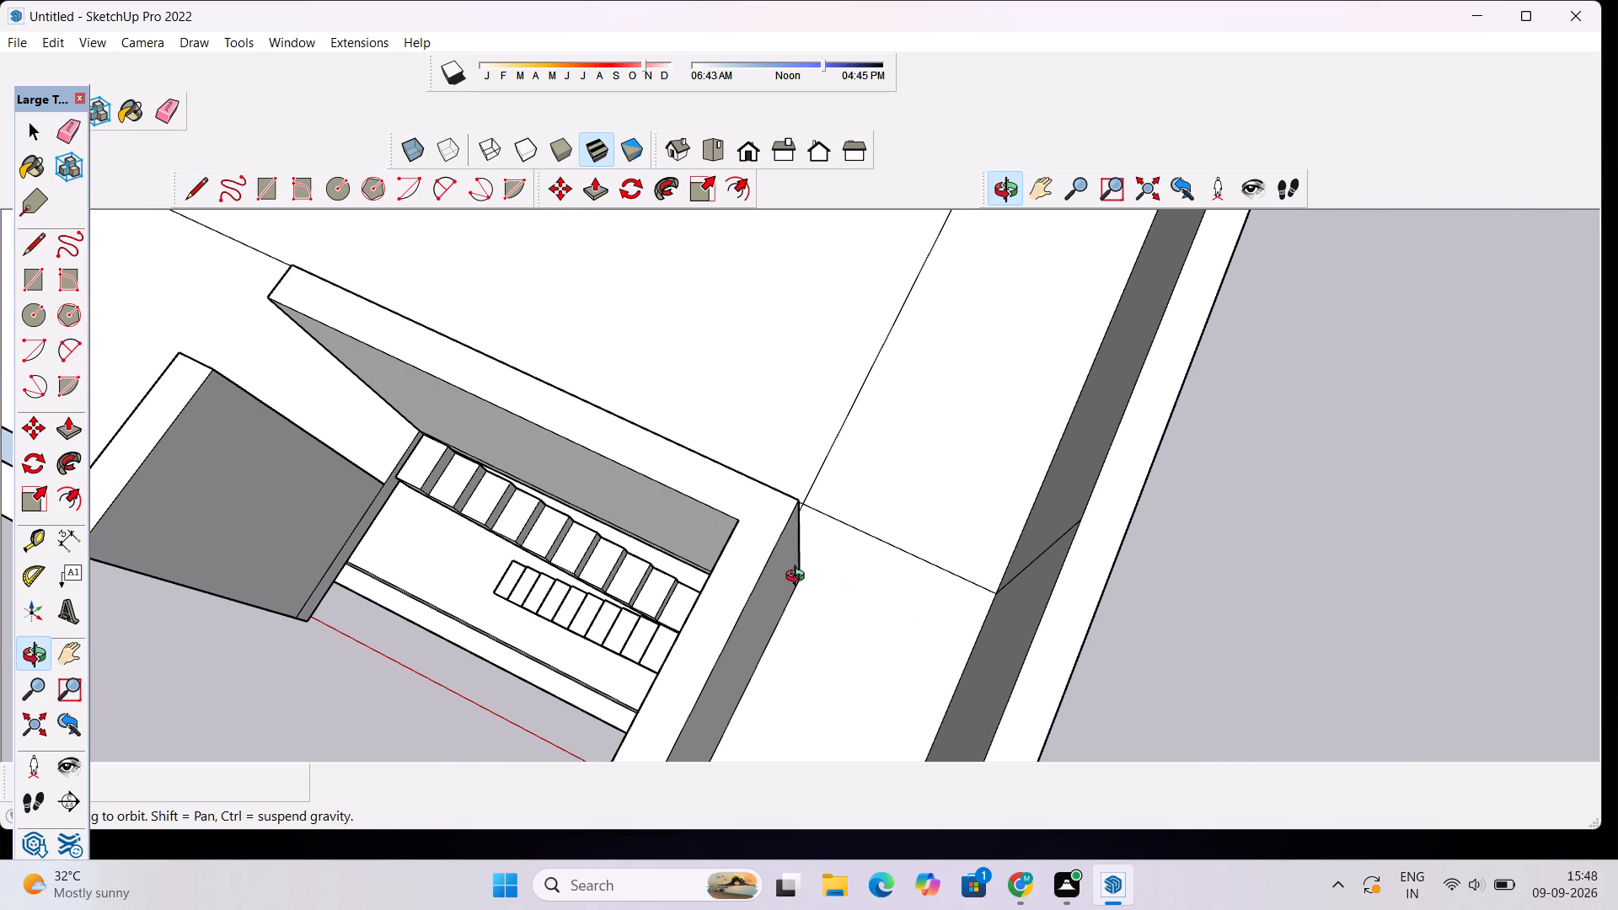
key("space")
type("l")
left_click(799, 576)
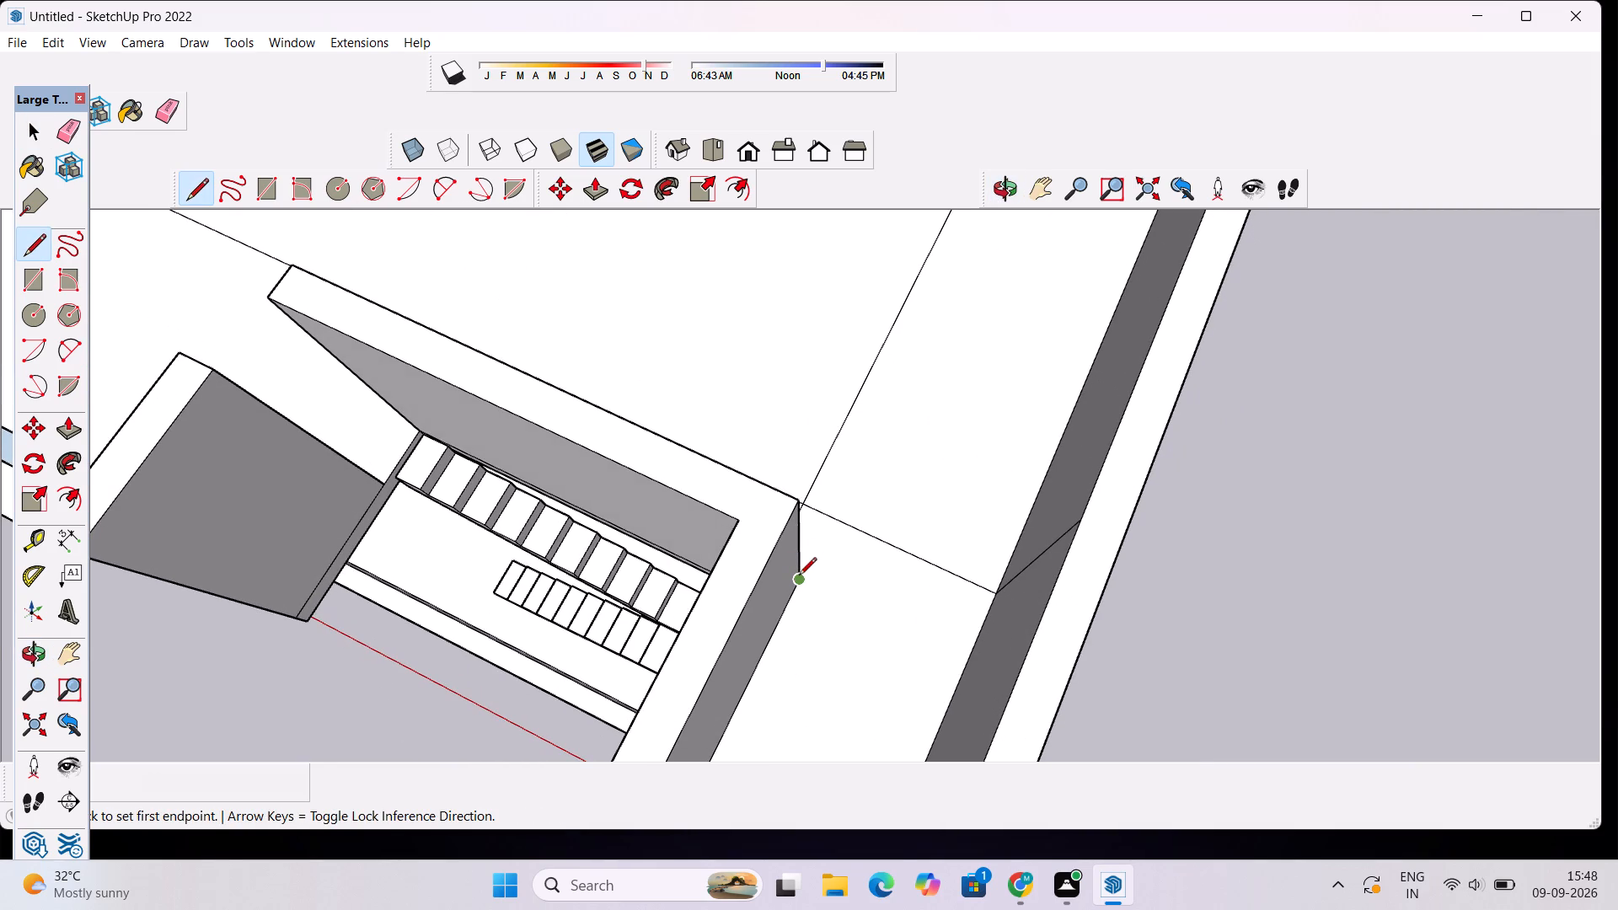
left_click(963, 661)
key("space")
scroll(932, 644, "down", 6)
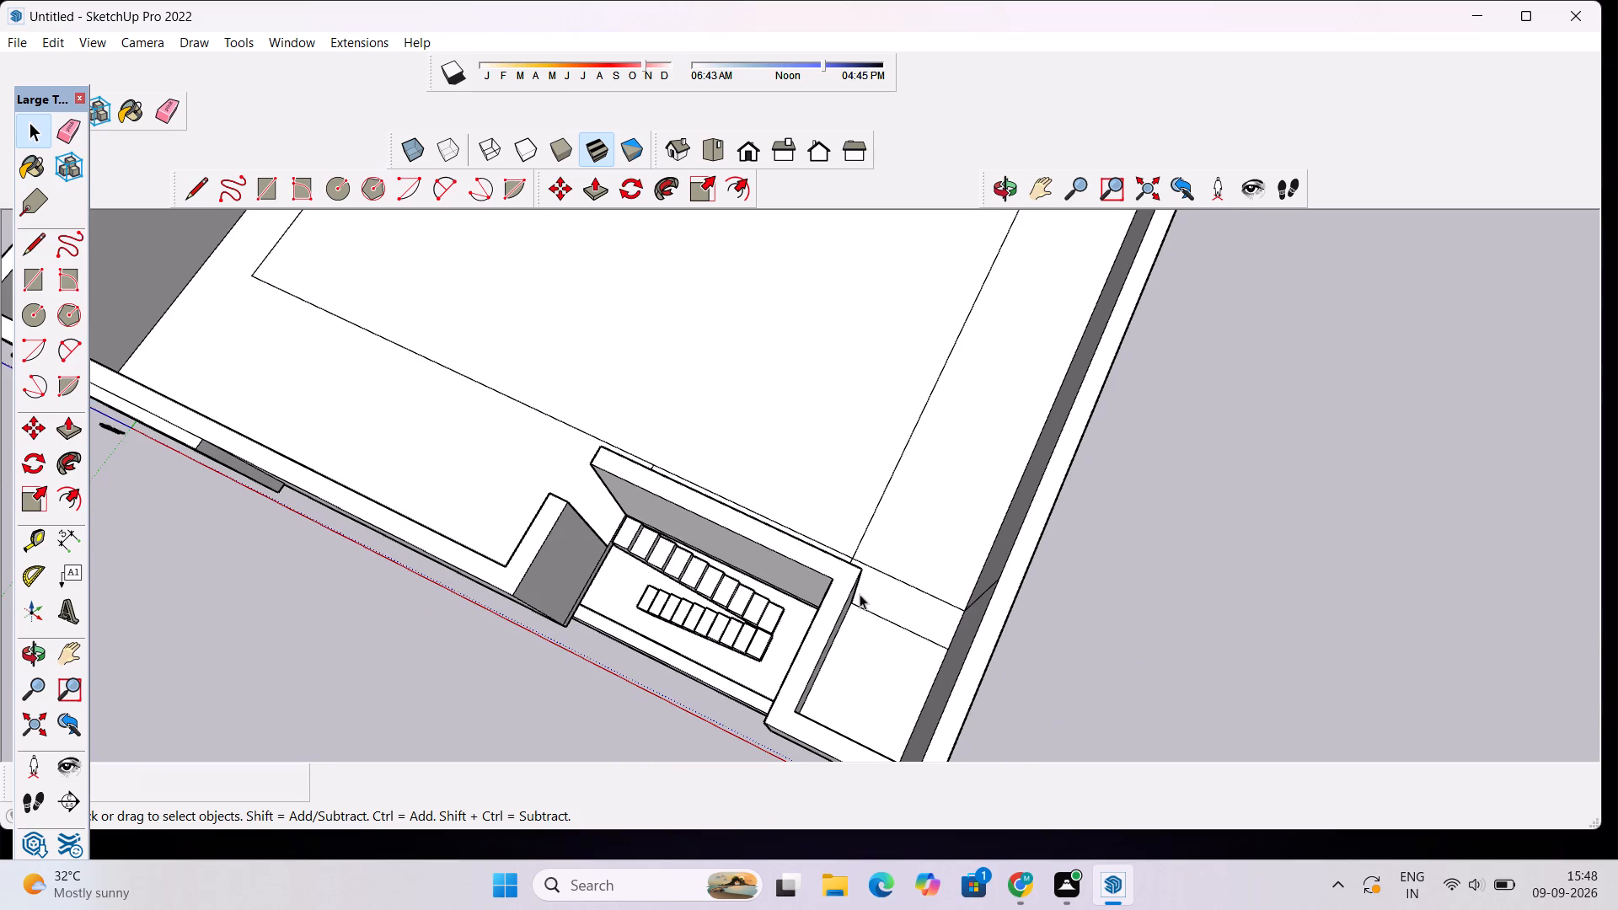
scroll(860, 602, "up", 7)
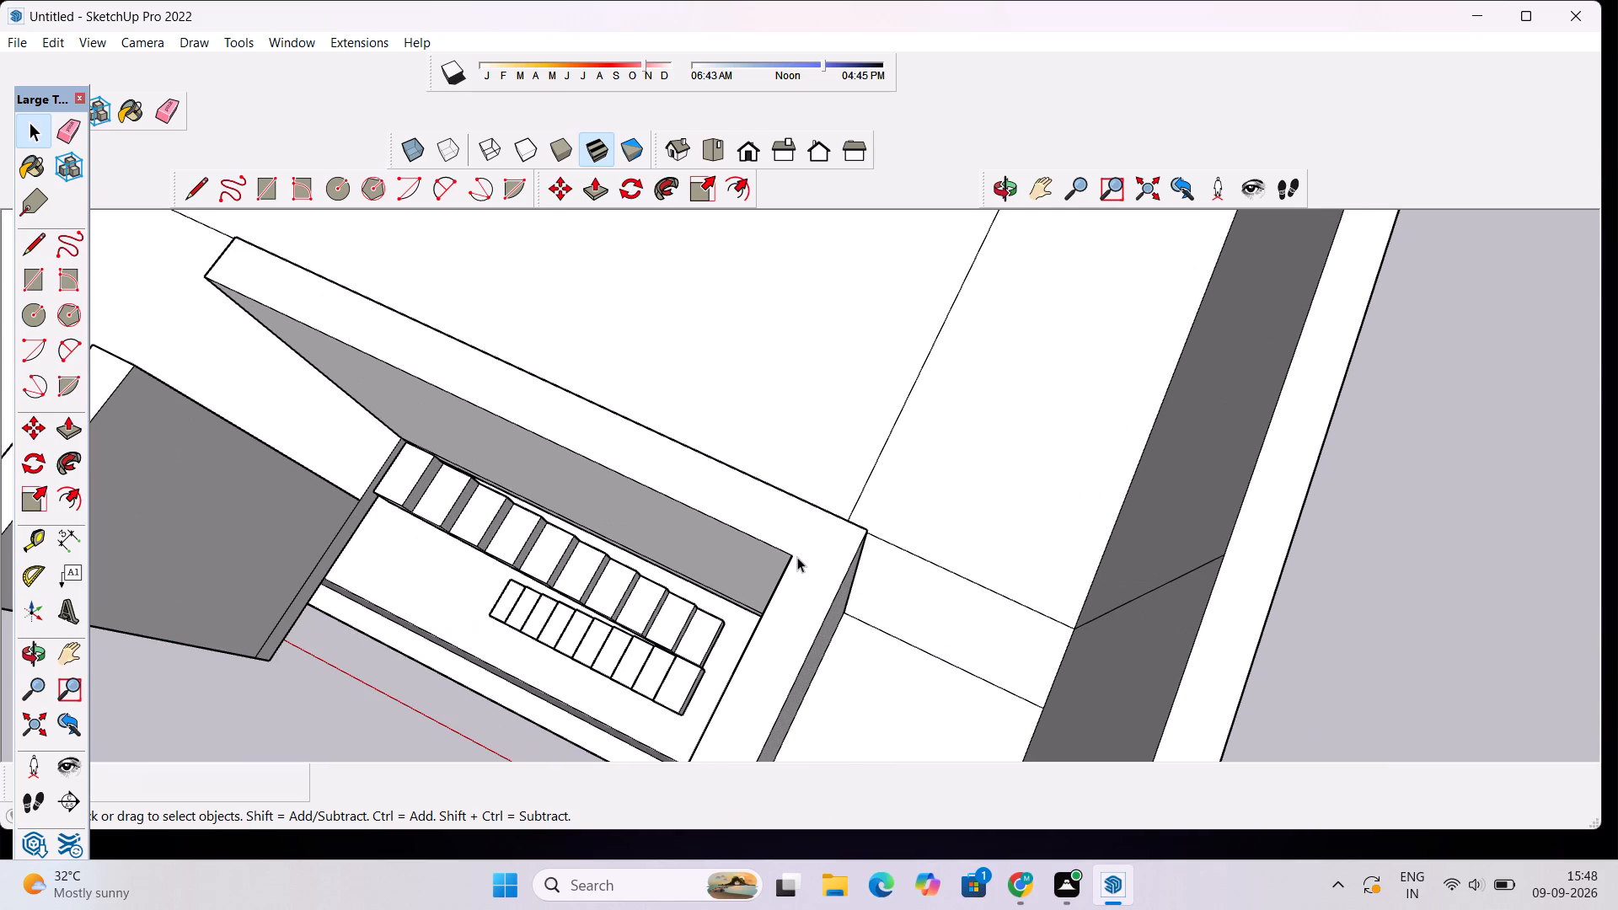
Draw a 3' line across the stair wall's top from its inner corner, and a 26' 8 1/4" vertical line on its outer face.
left_click(192, 196)
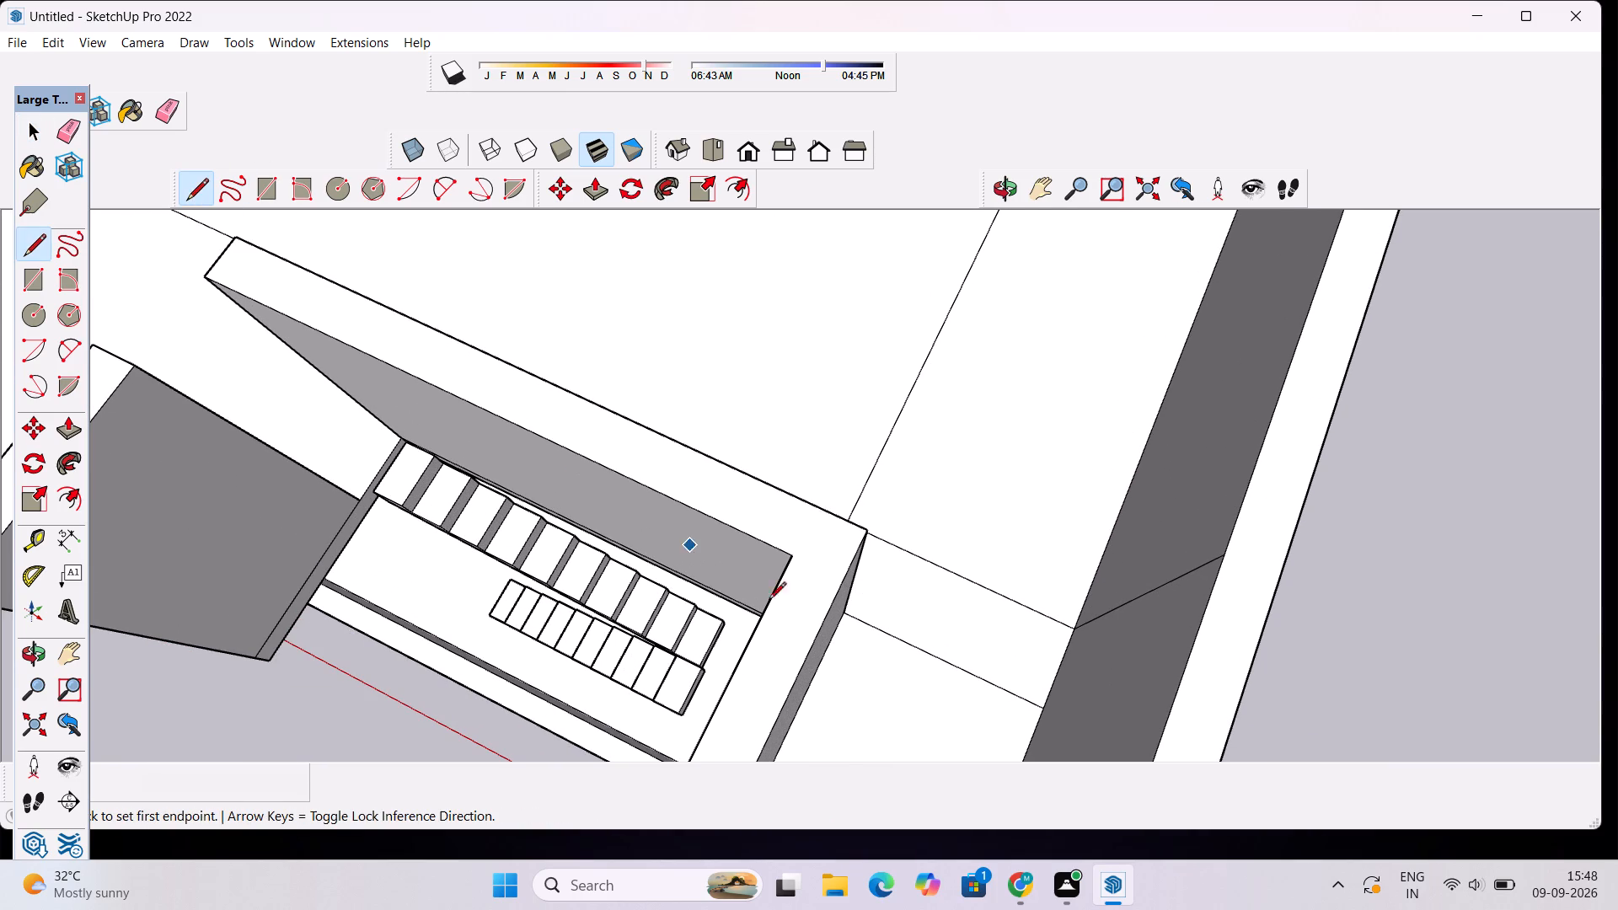
left_click(792, 558)
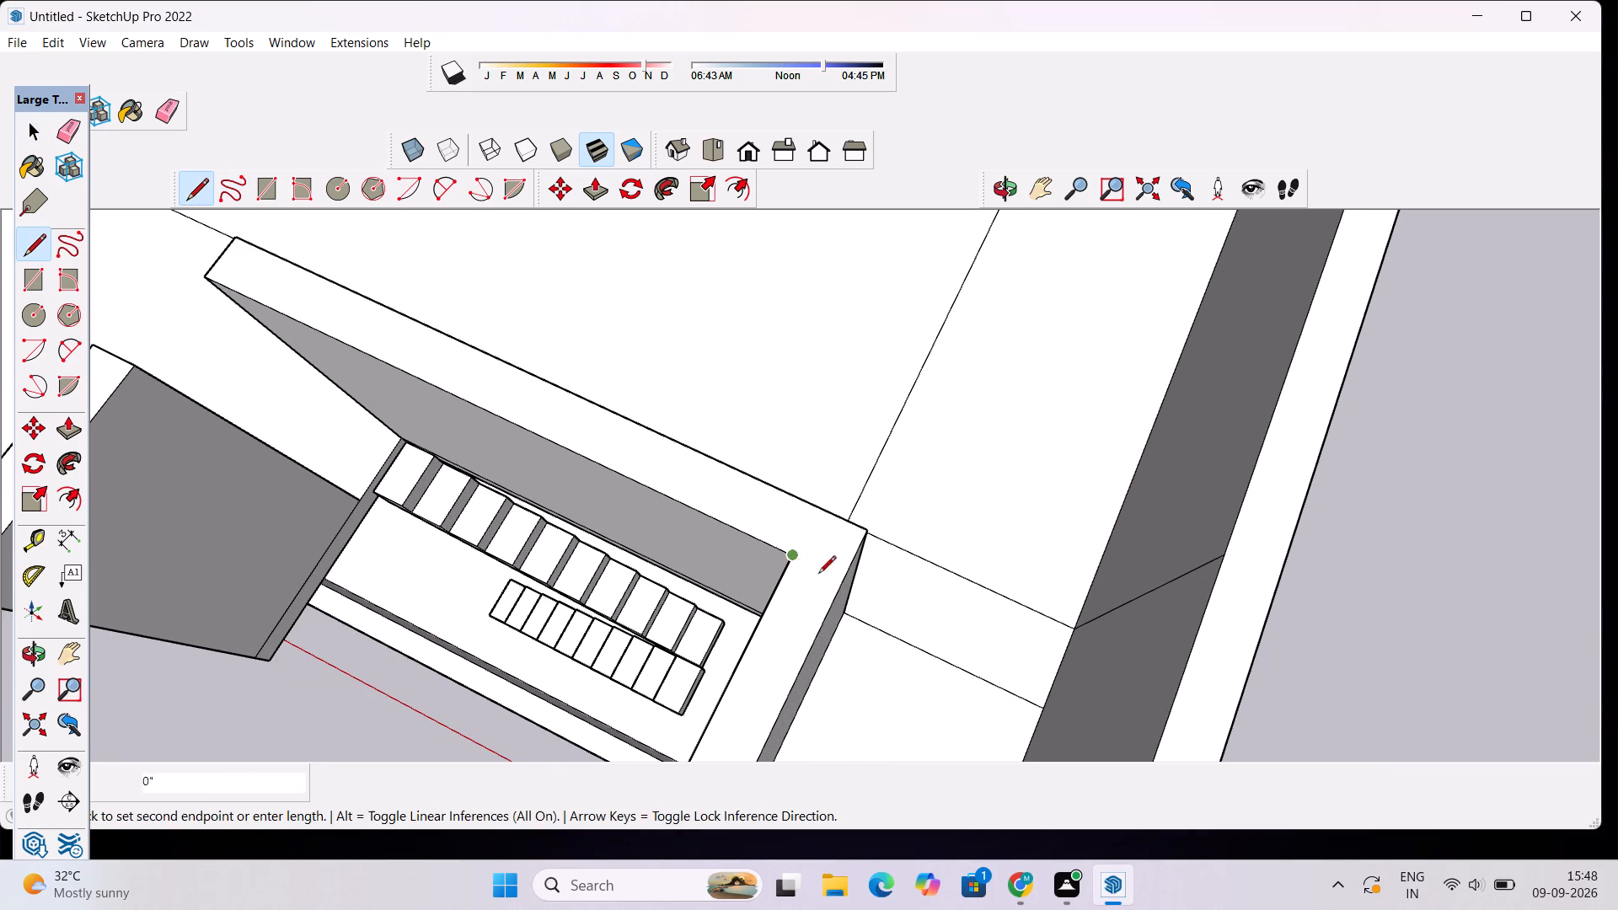
left_click(846, 584)
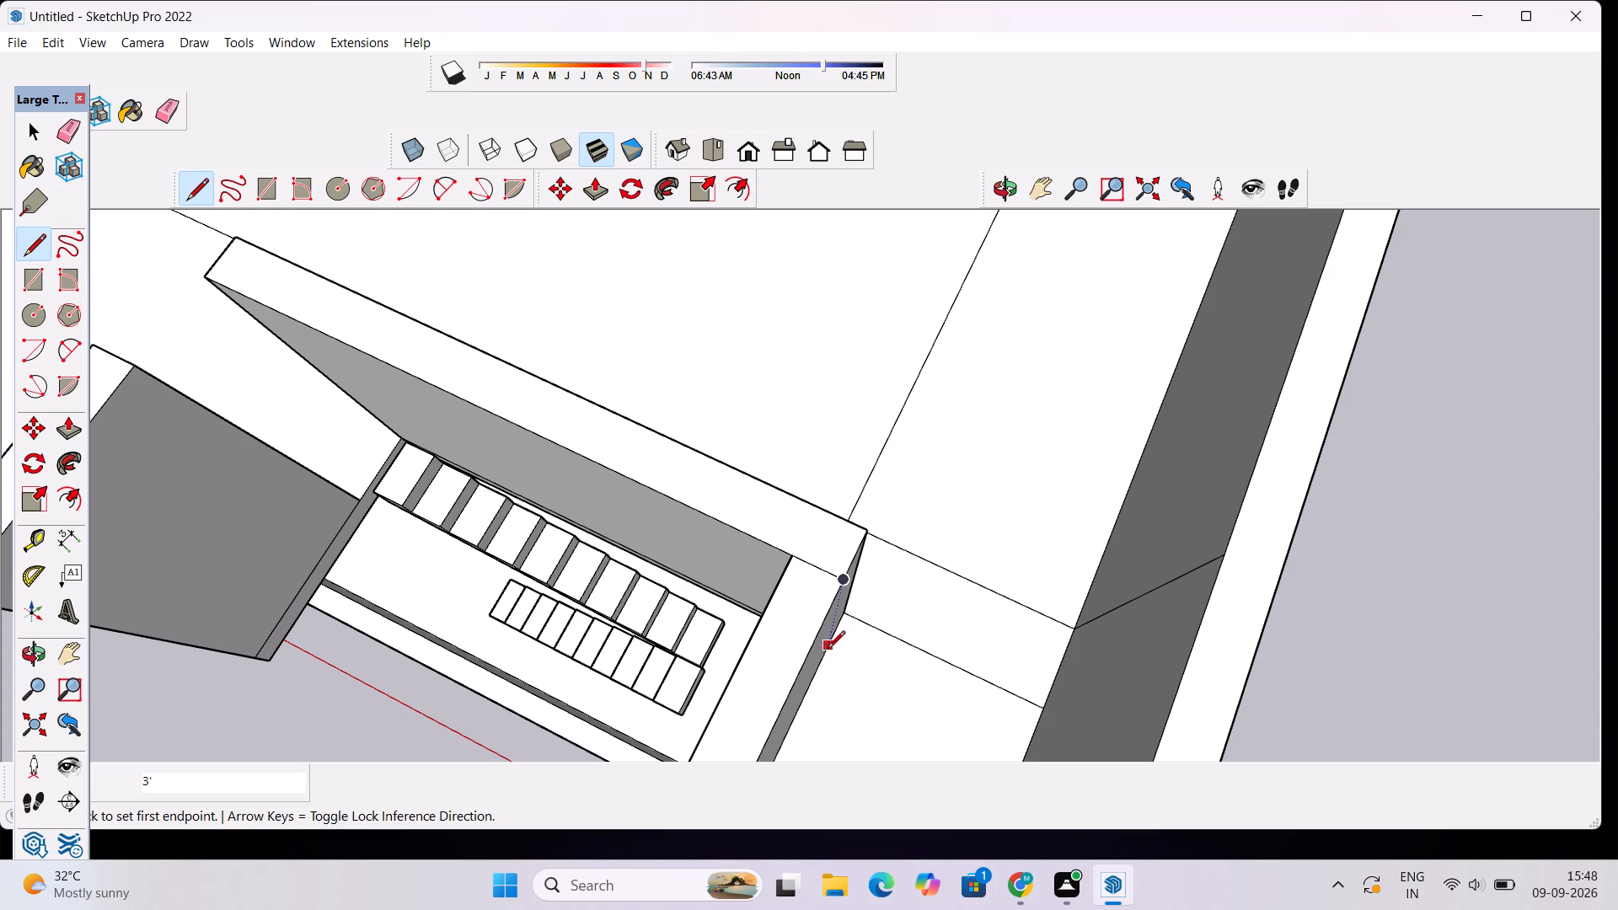
left_click(828, 647)
left_click(840, 582)
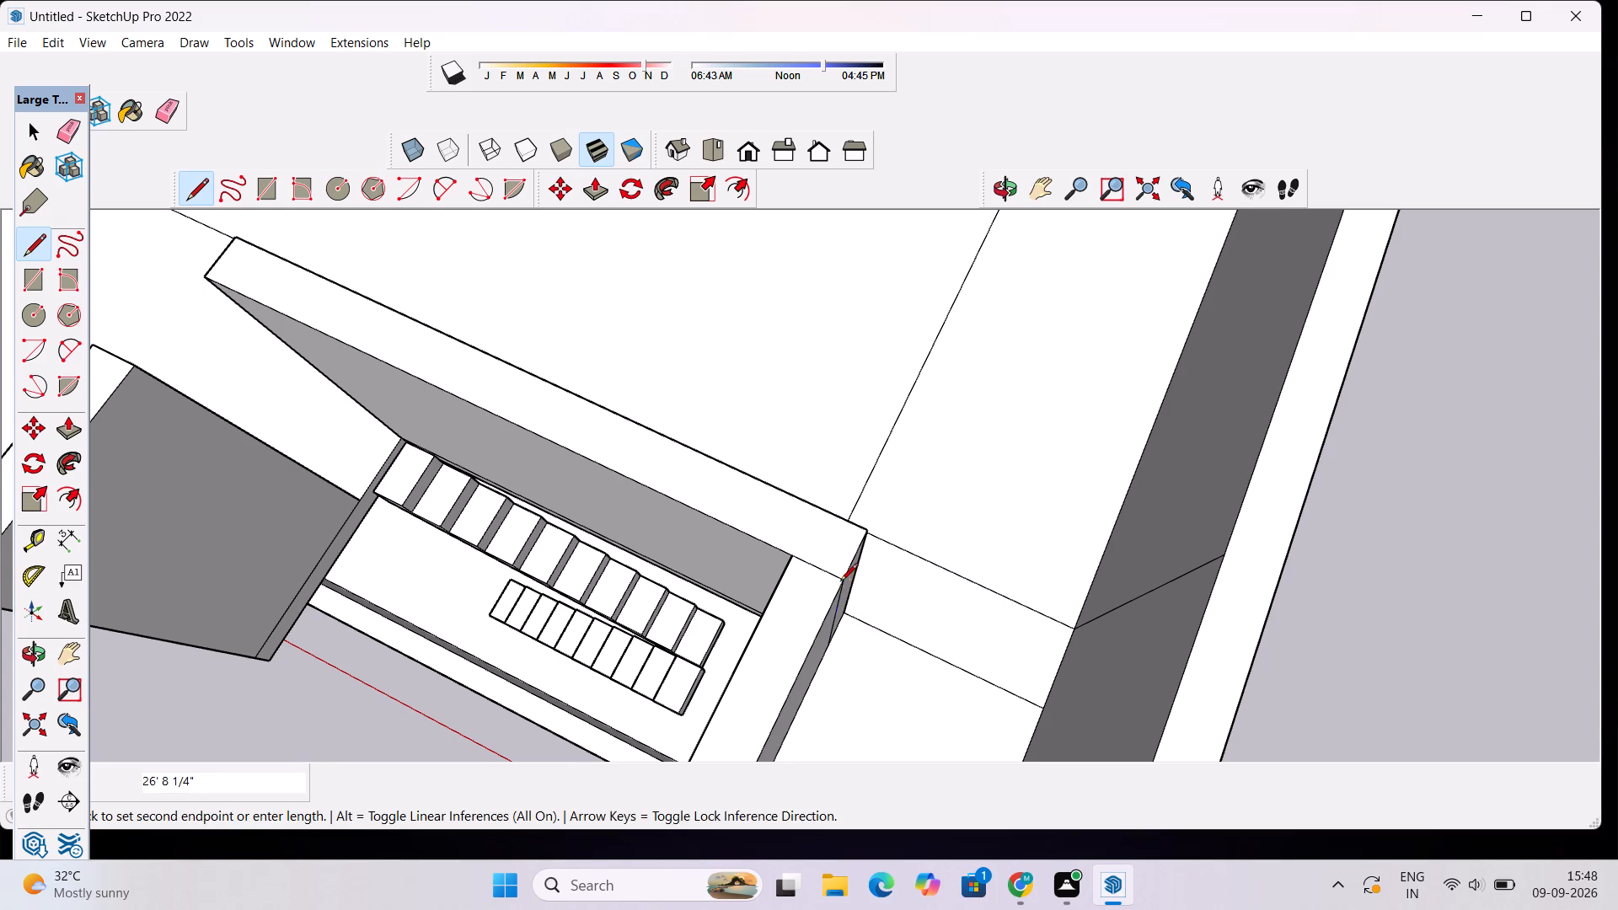
Draw a second line across the upper floor from the new vertical line's base to the outer side wall.
scroll(840, 582, "down", 3)
left_click(833, 631)
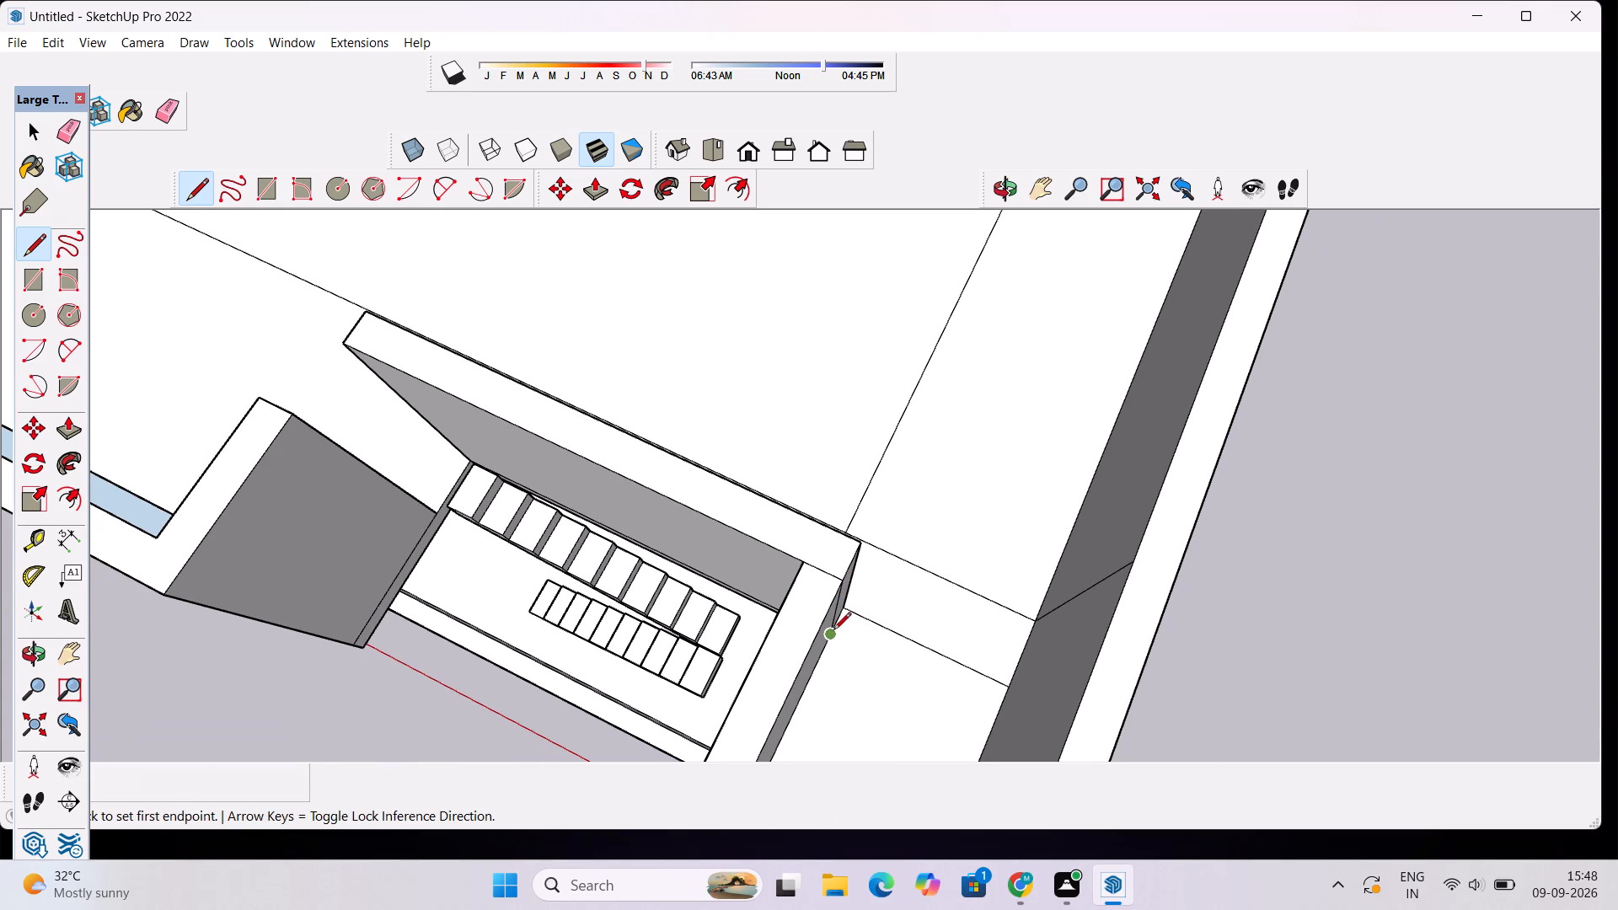
left_click(999, 716)
key("space")
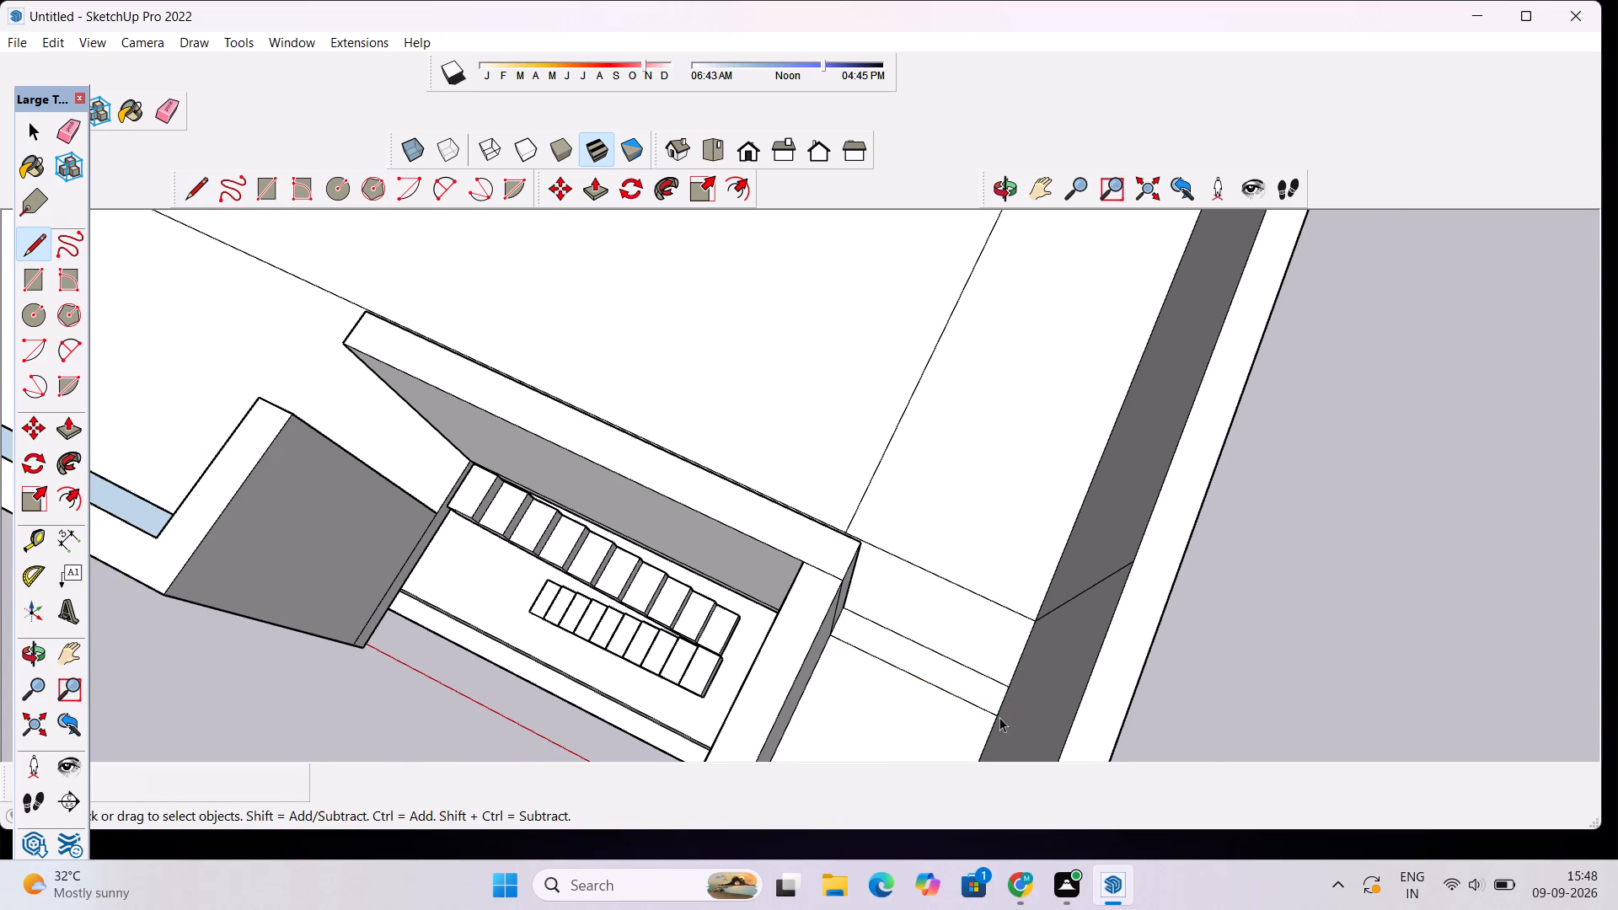
Push/Pull the overhanging block's front face beside the stairs inward by 3', through the wall's thickness.
scroll(960, 676, "down", 7)
scroll(1075, 627, "down", 2)
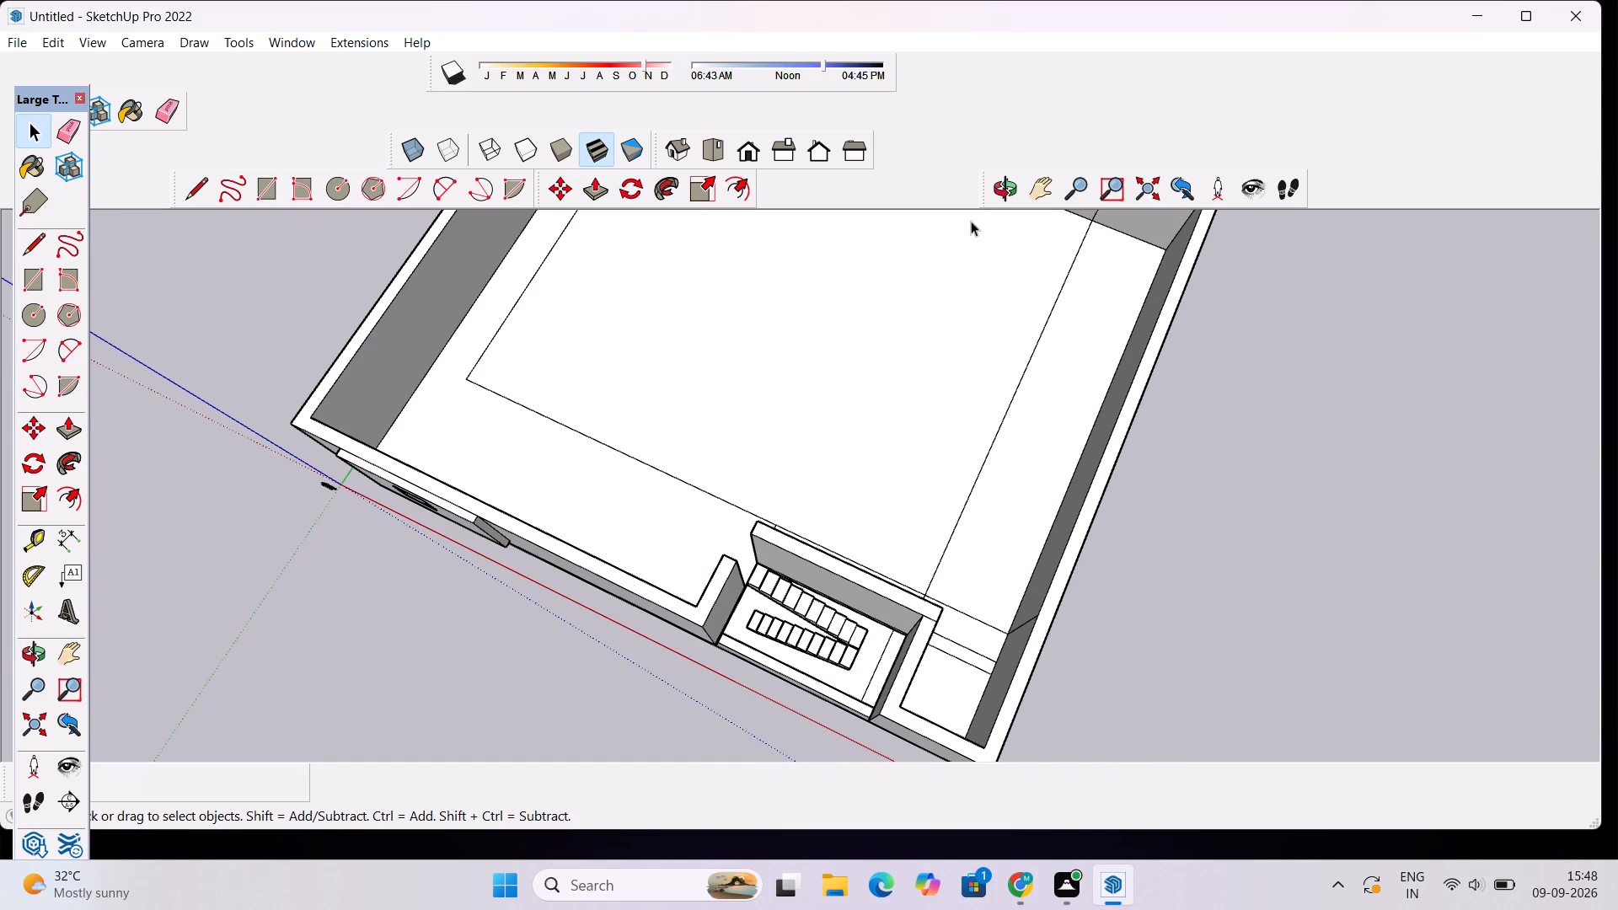
left_click(998, 190)
left_click_drag(1219, 562, 1031, 545)
scroll(538, 506, "down", 1)
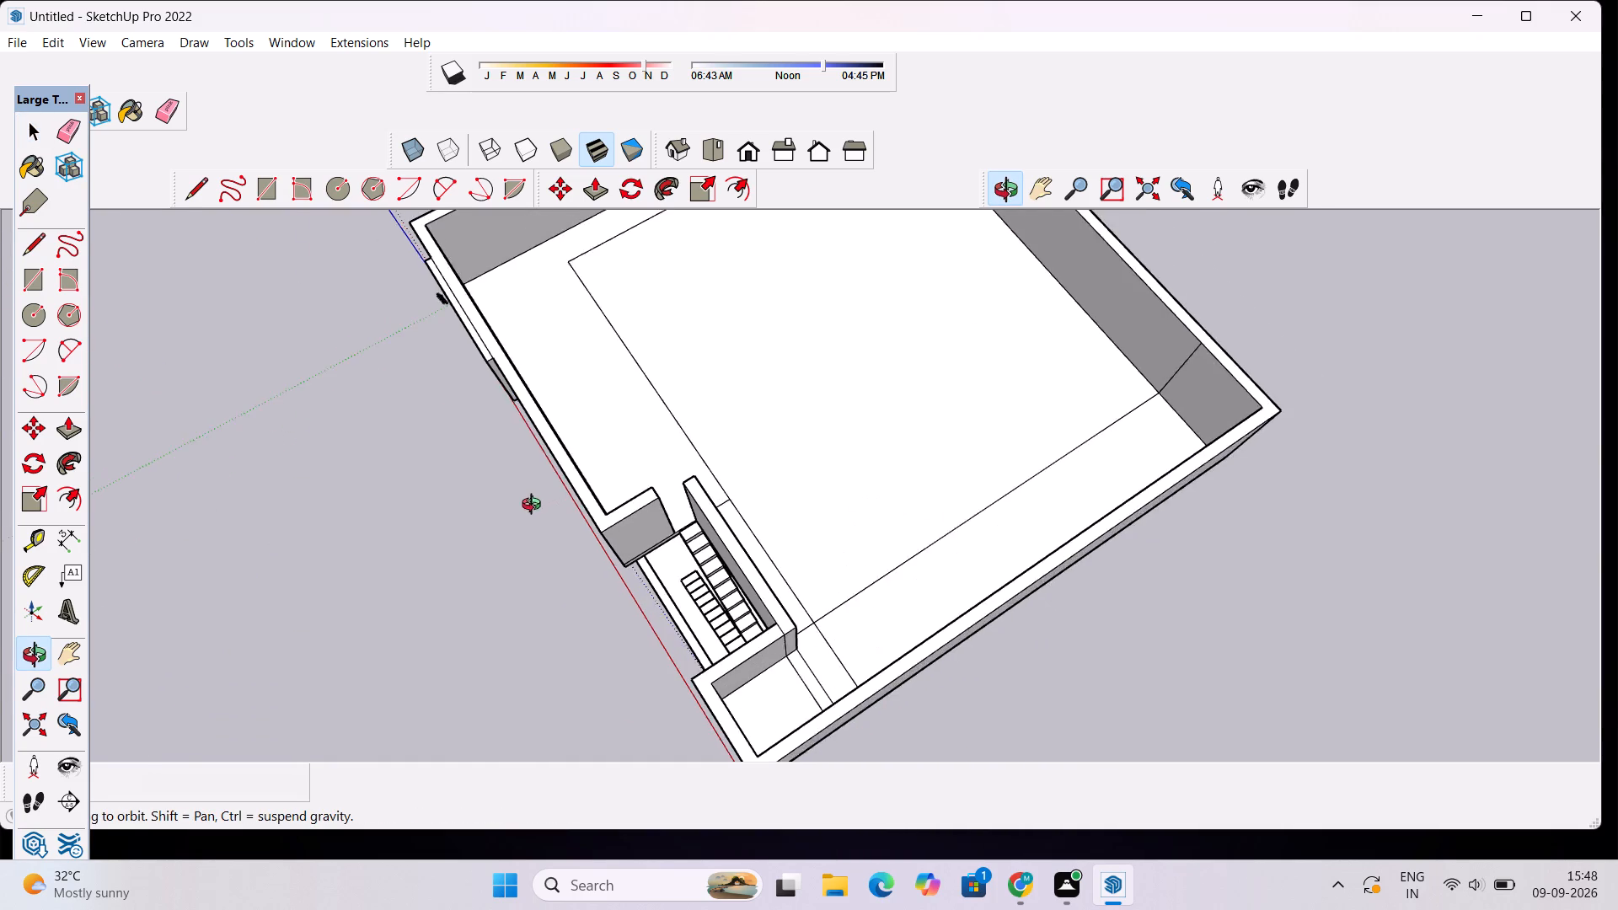
left_click_drag(535, 506, 823, 500)
scroll(956, 575, "down", 5)
left_click_drag(1216, 678, 675, 650)
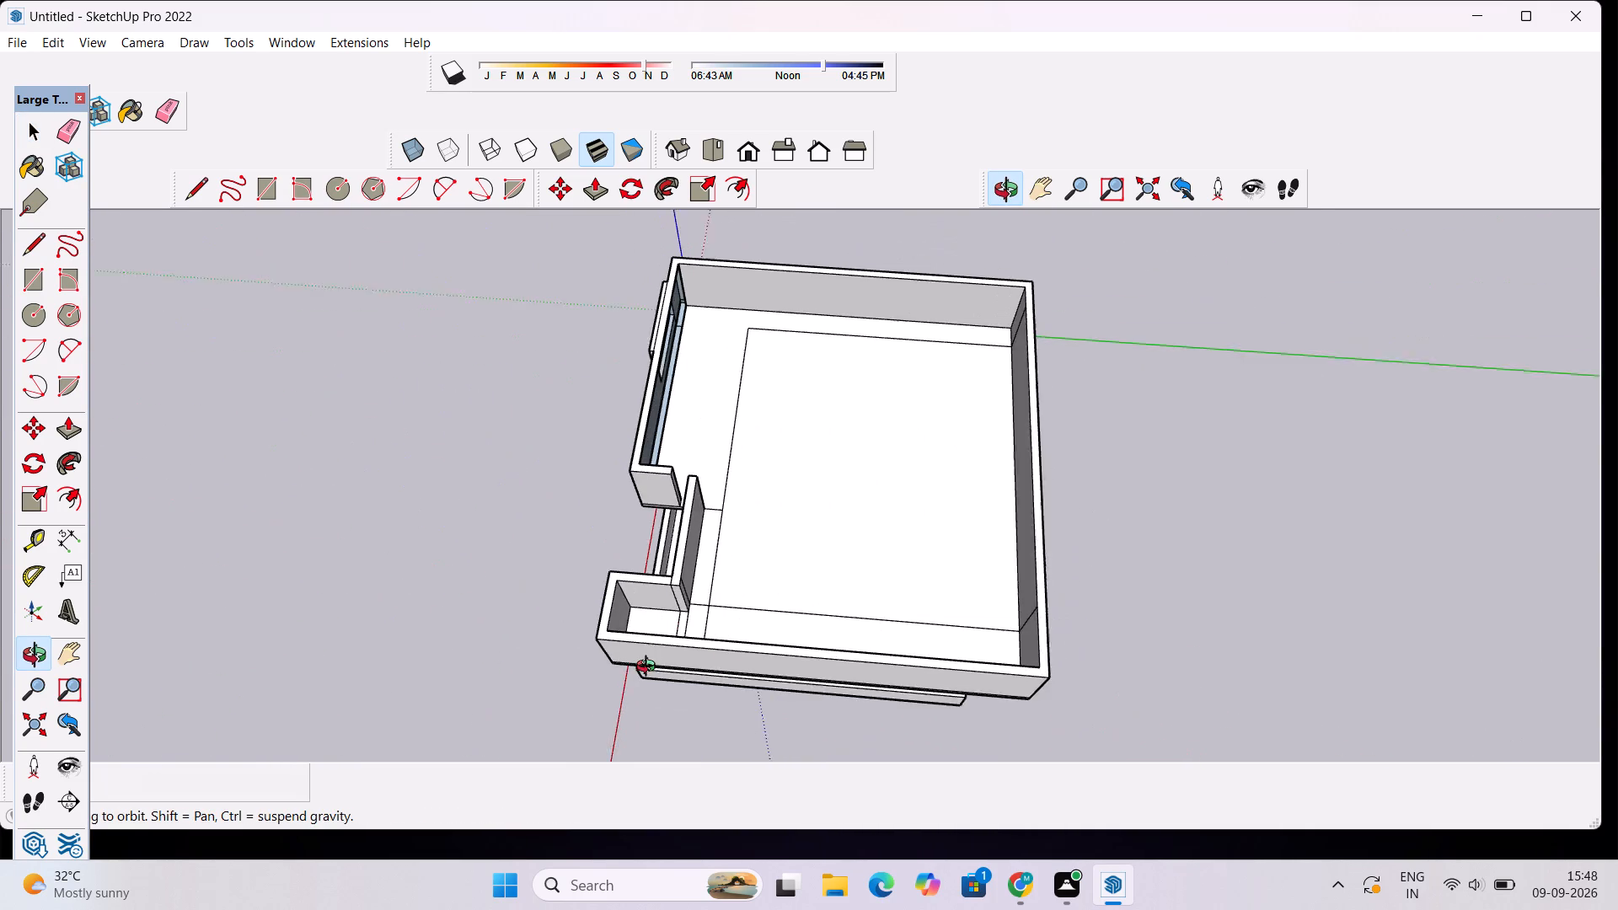
left_click(651, 666)
left_click_drag(633, 624, 1087, 731)
scroll(988, 689, "up", 9)
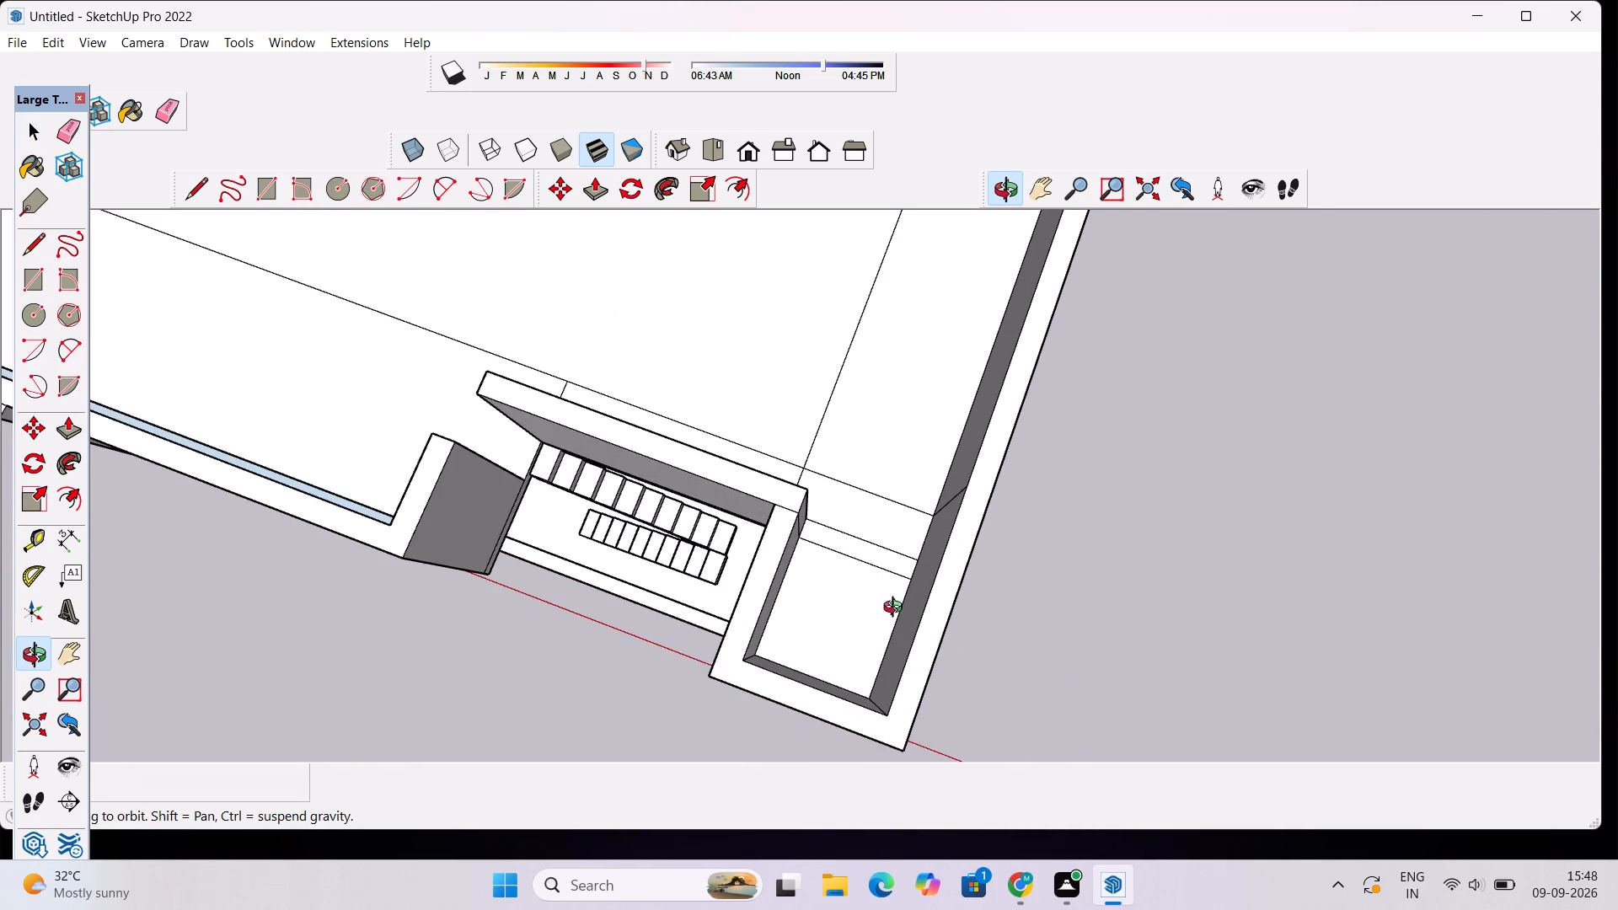
scroll(840, 593, "up", 3)
key("space")
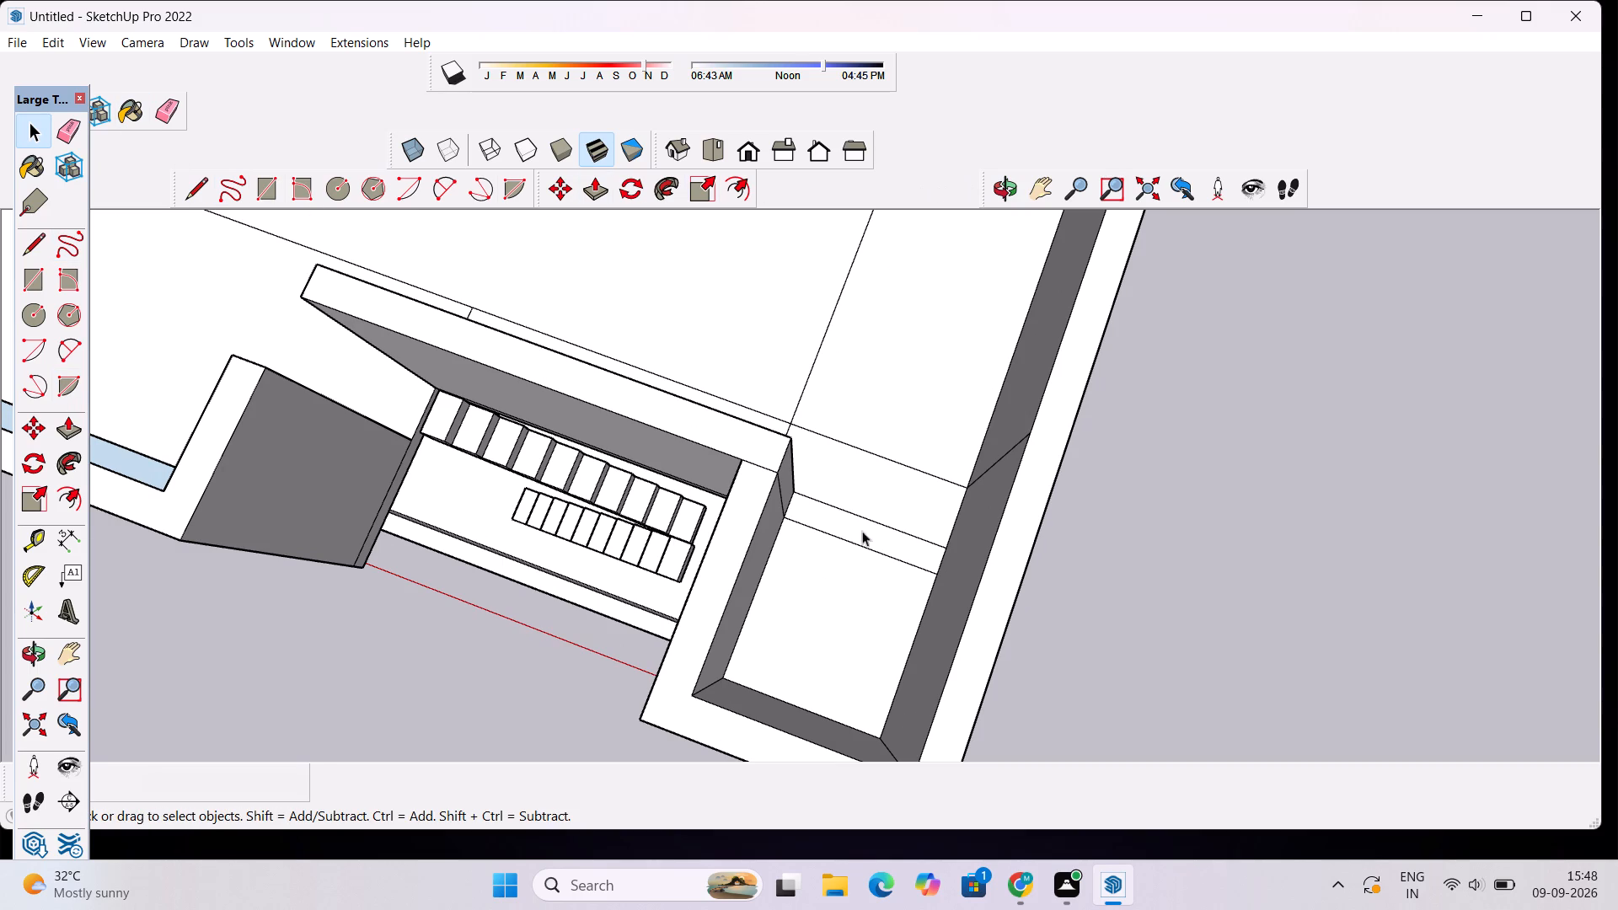
scroll(788, 385, "down", 8)
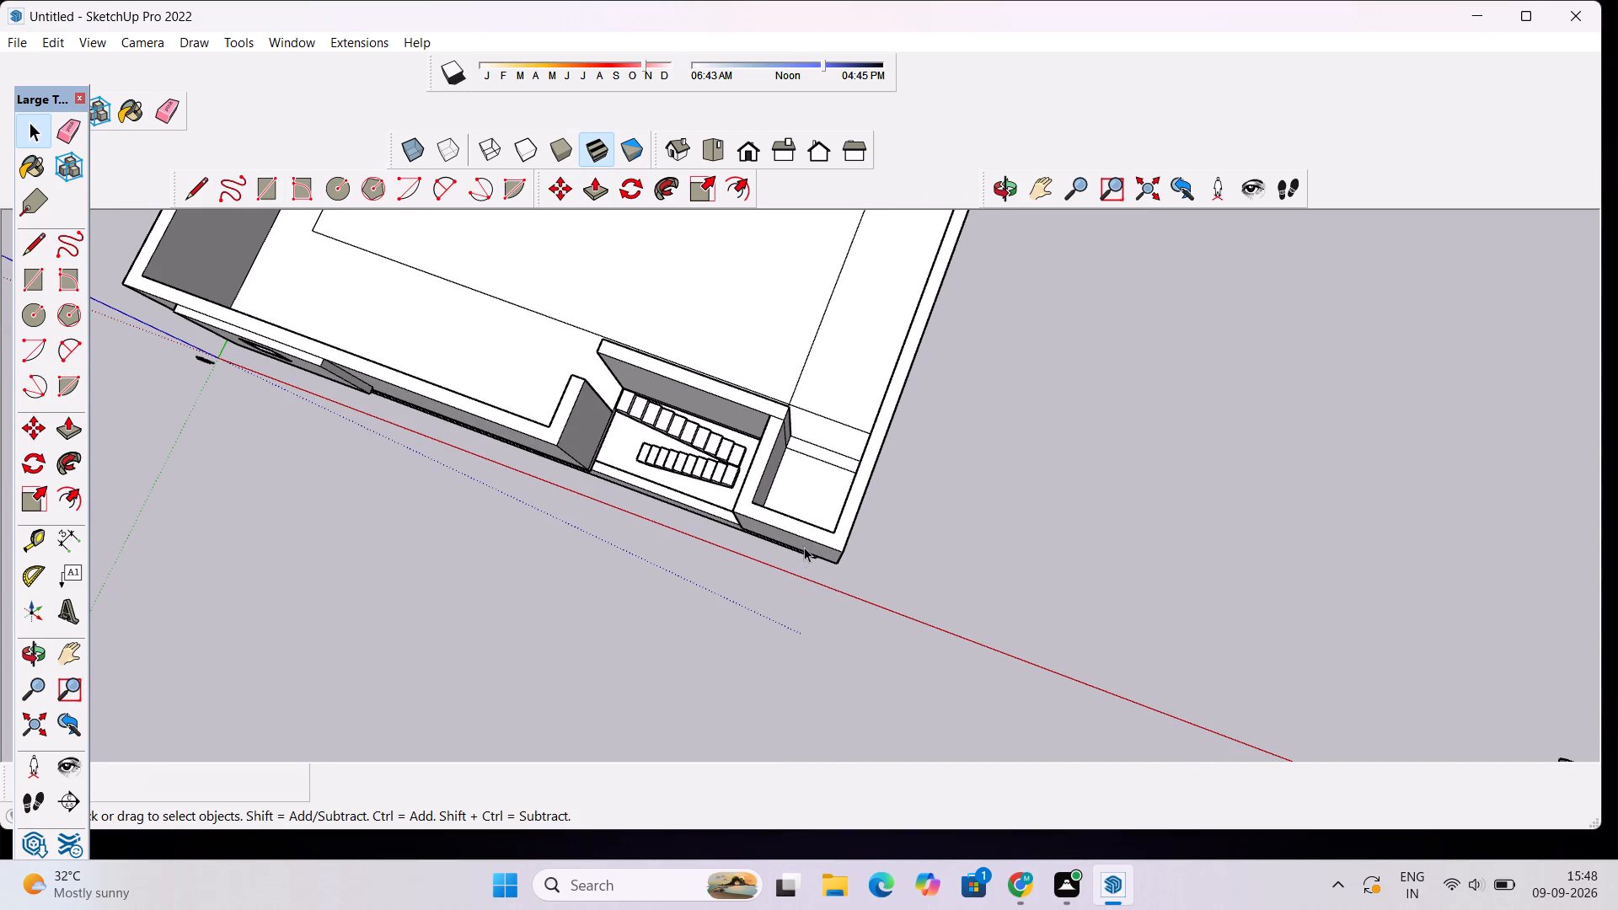
left_click(805, 546)
key("p")
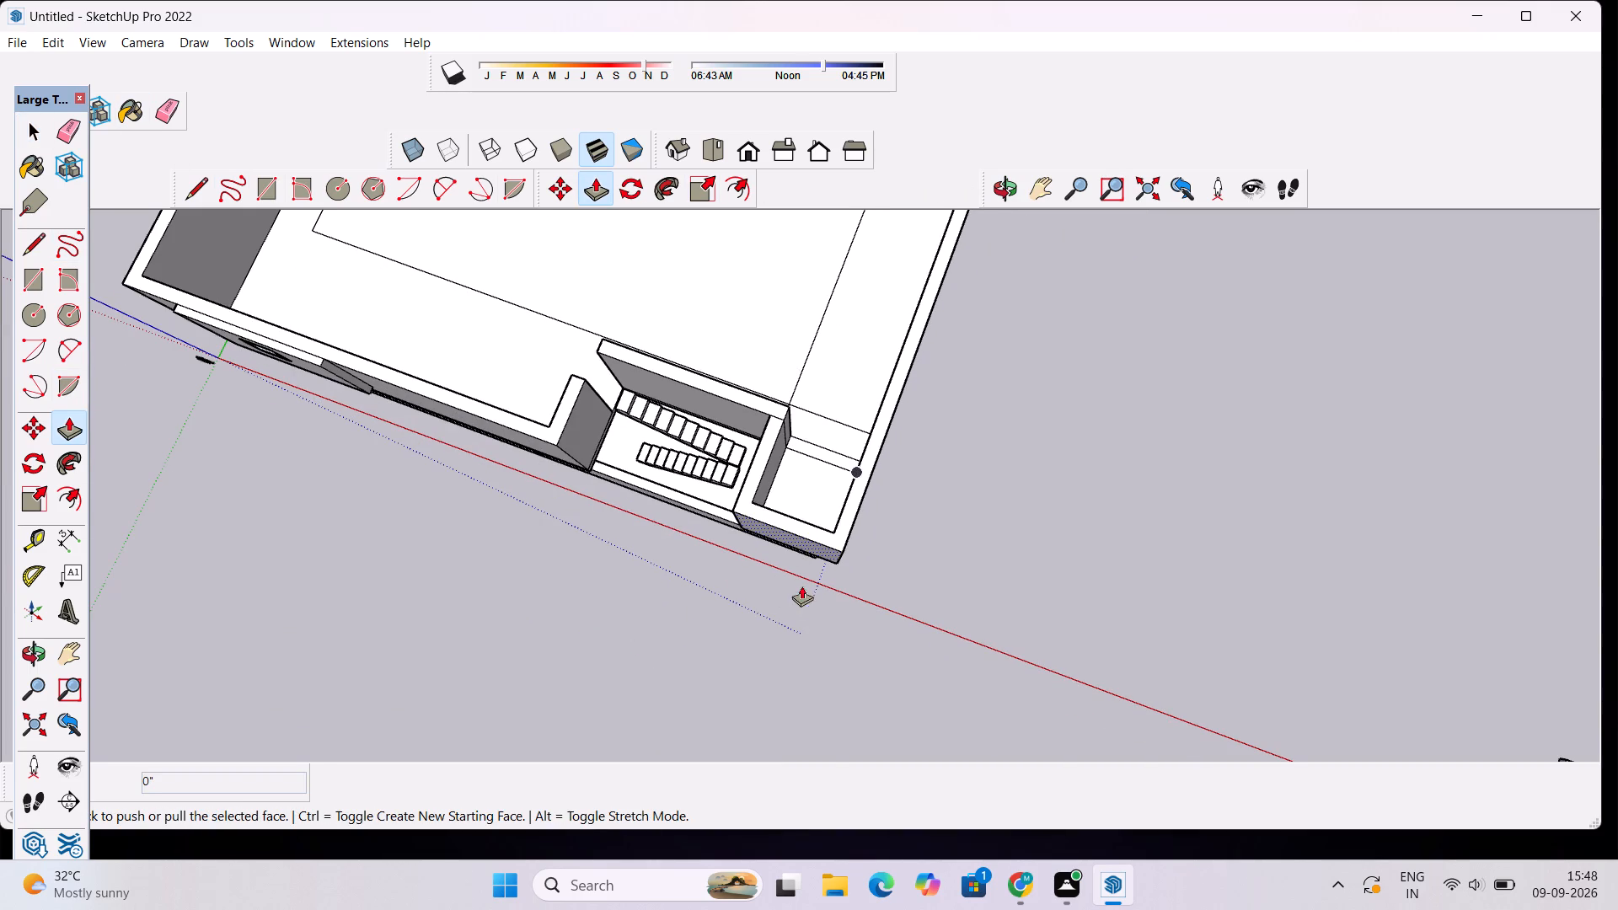
left_click(804, 558)
scroll(811, 469, "up", 3)
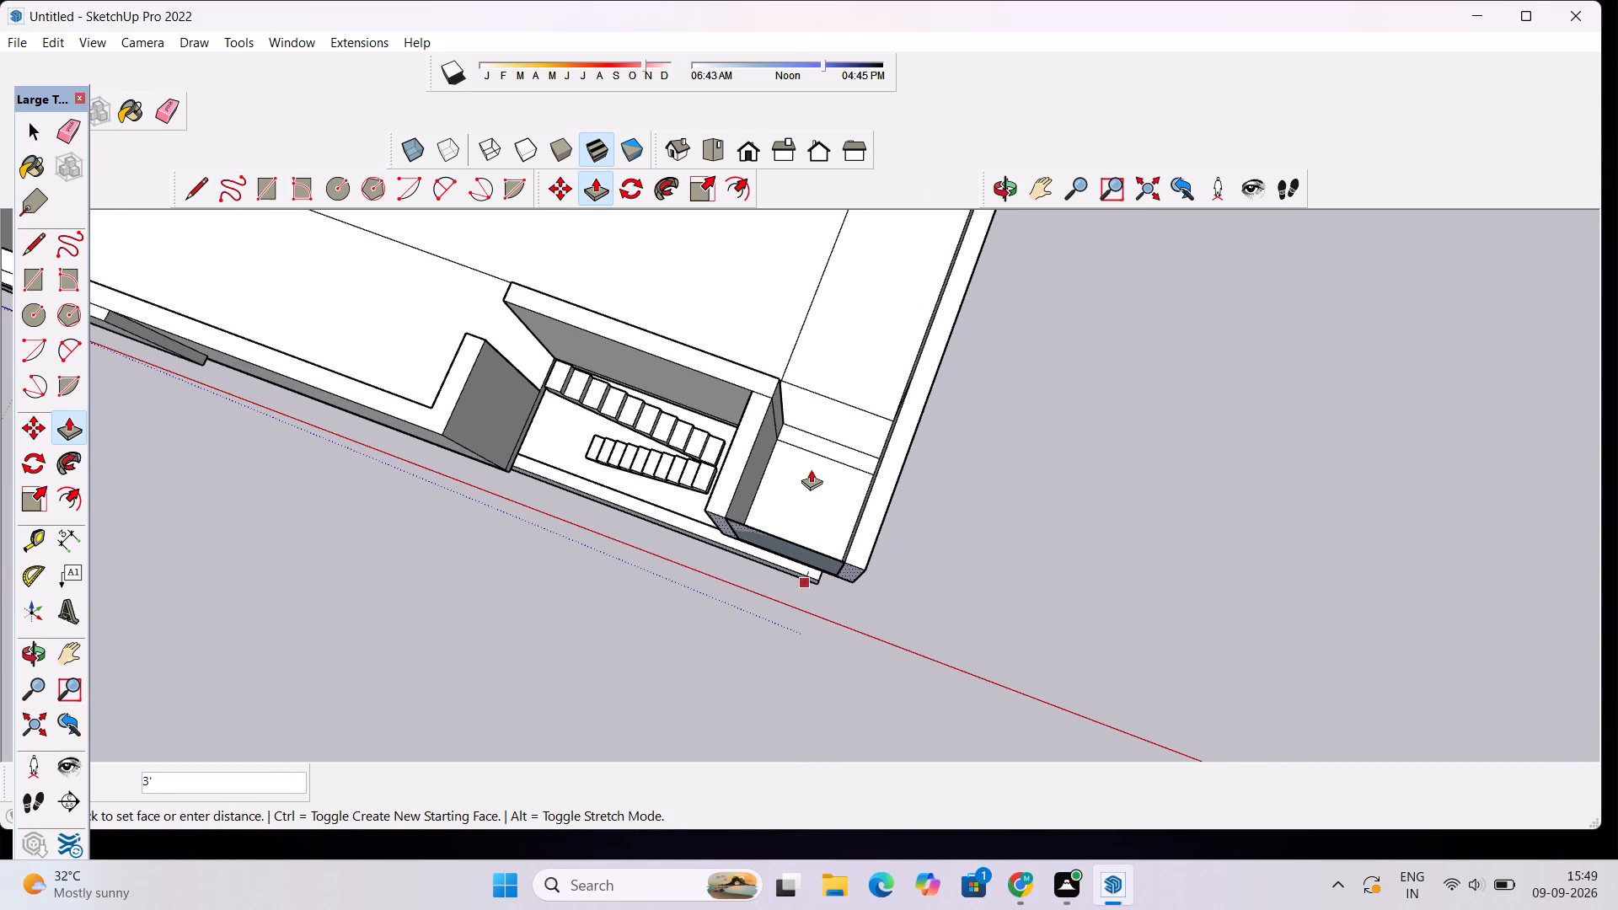
left_click(811, 469)
key("space")
Draw two 26' 8 1/4" vertical lines up the side wall's inner face from the ends of the two closely spaced floor lines.
scroll(728, 494, "down", 3)
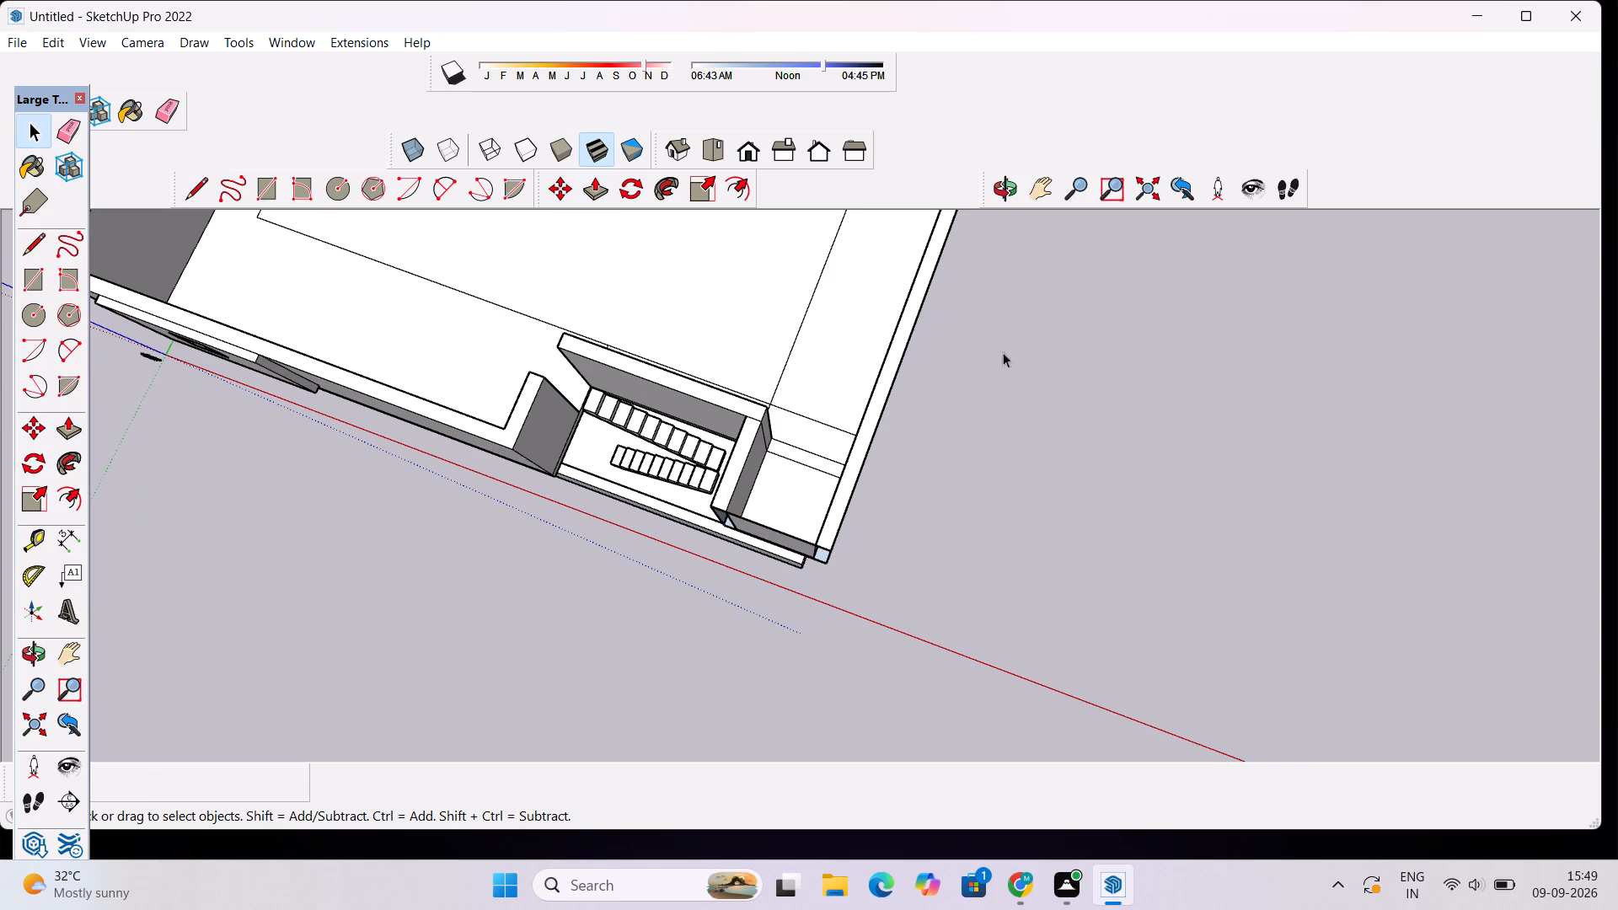
left_click(1007, 190)
left_click_drag(690, 570, 846, 447)
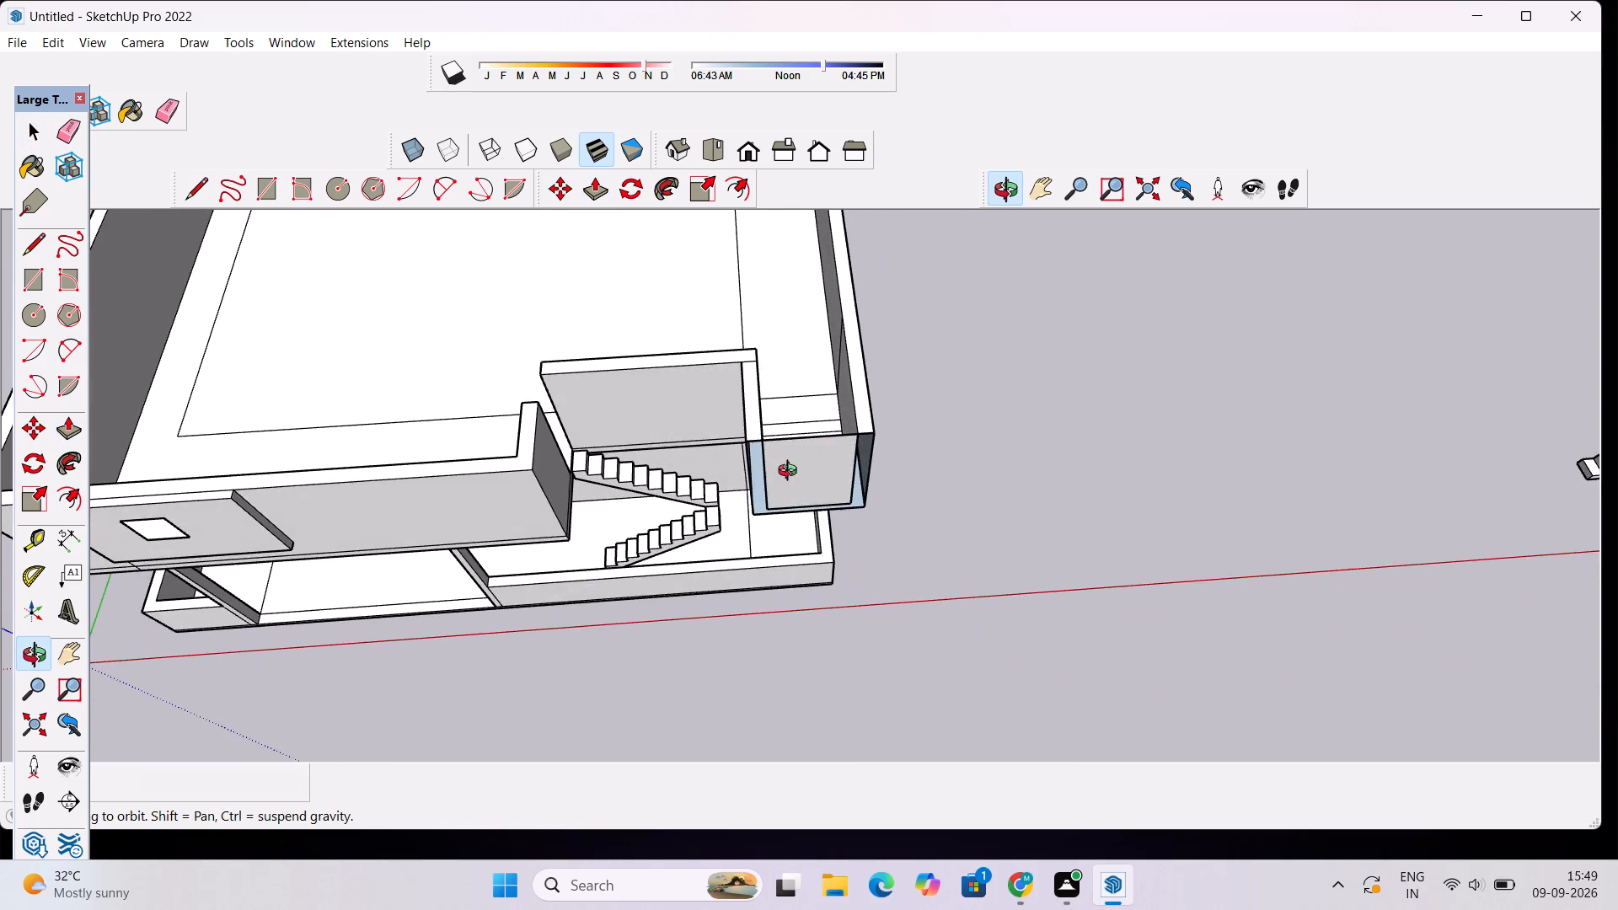
scroll(788, 473, "up", 6)
left_click_drag(726, 482, 951, 580)
scroll(940, 533, "down", 3)
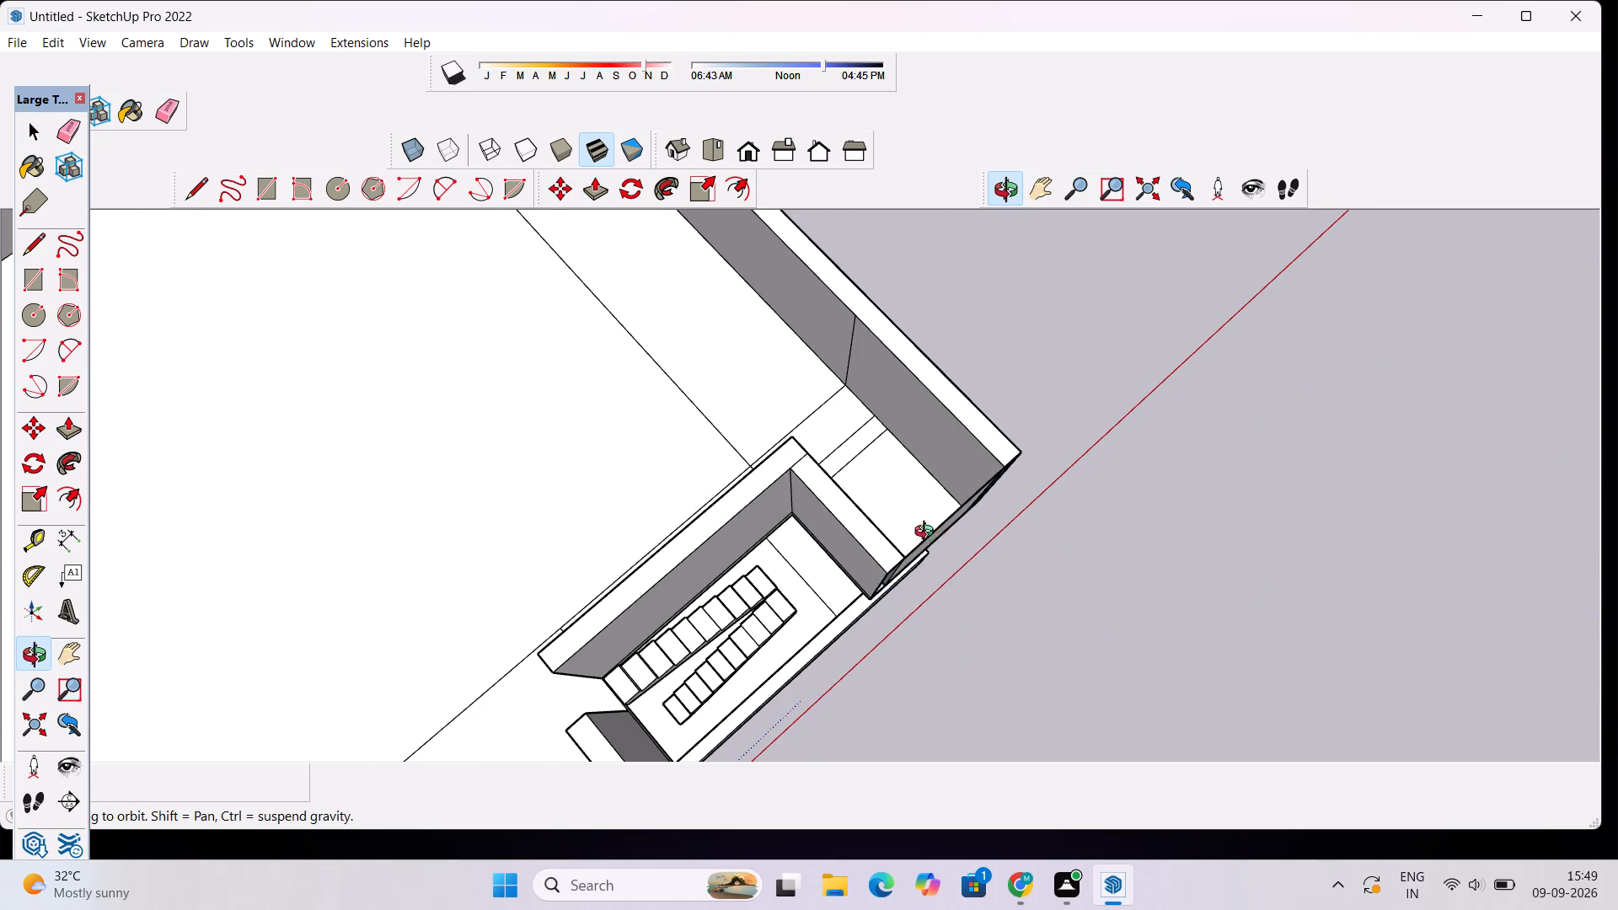
scroll(940, 439, "up", 7)
key("space")
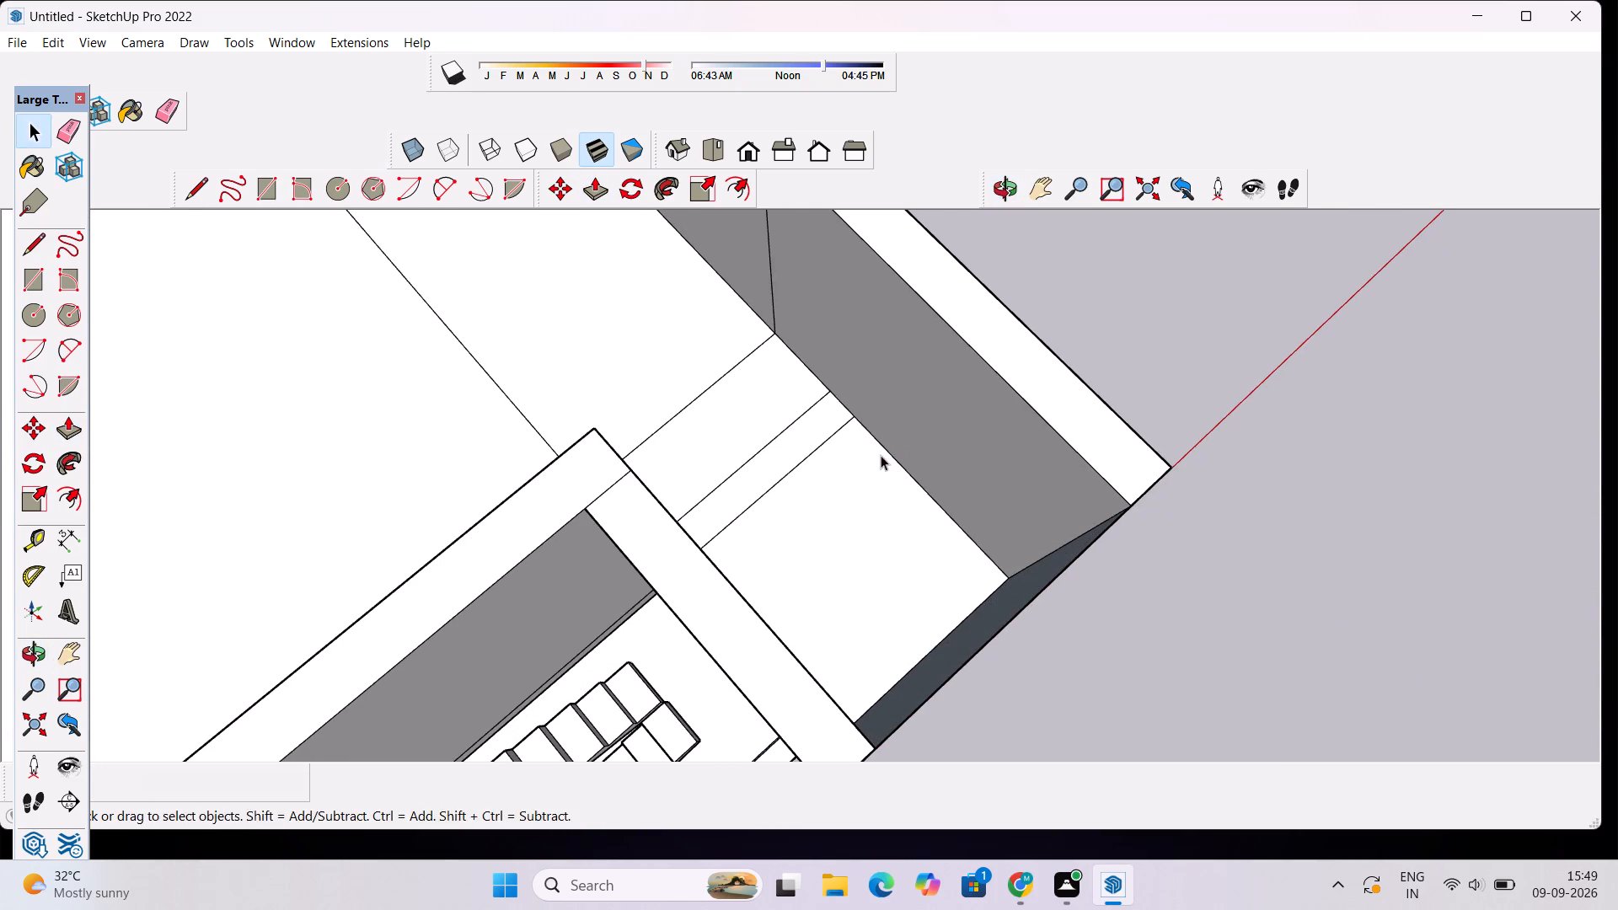
key("l")
left_click(857, 420)
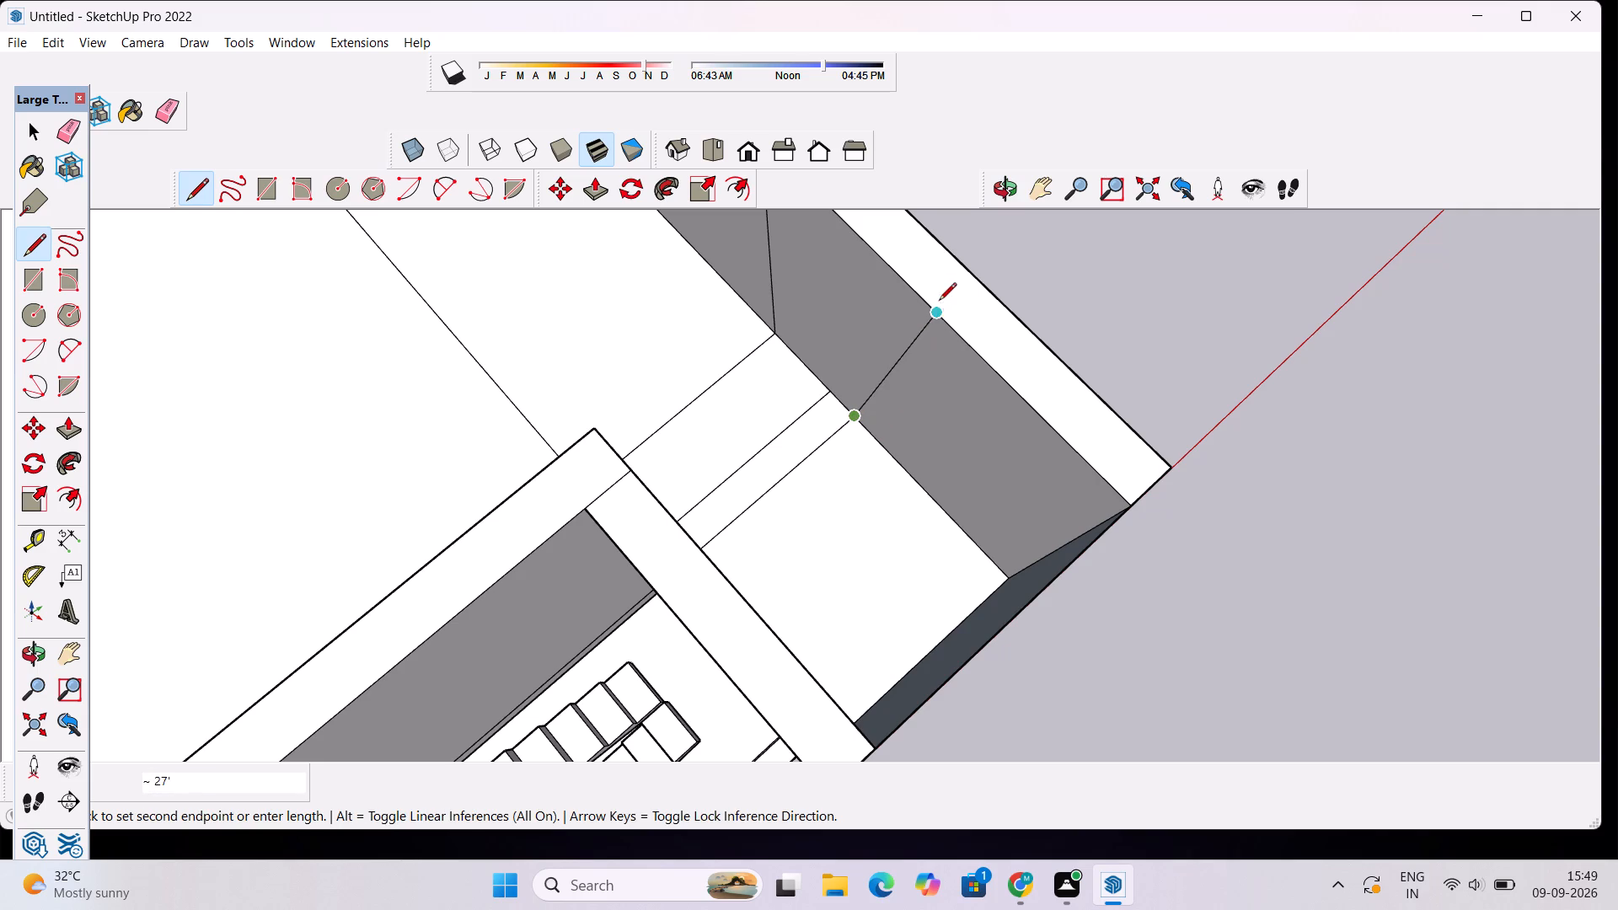
left_click(882, 262)
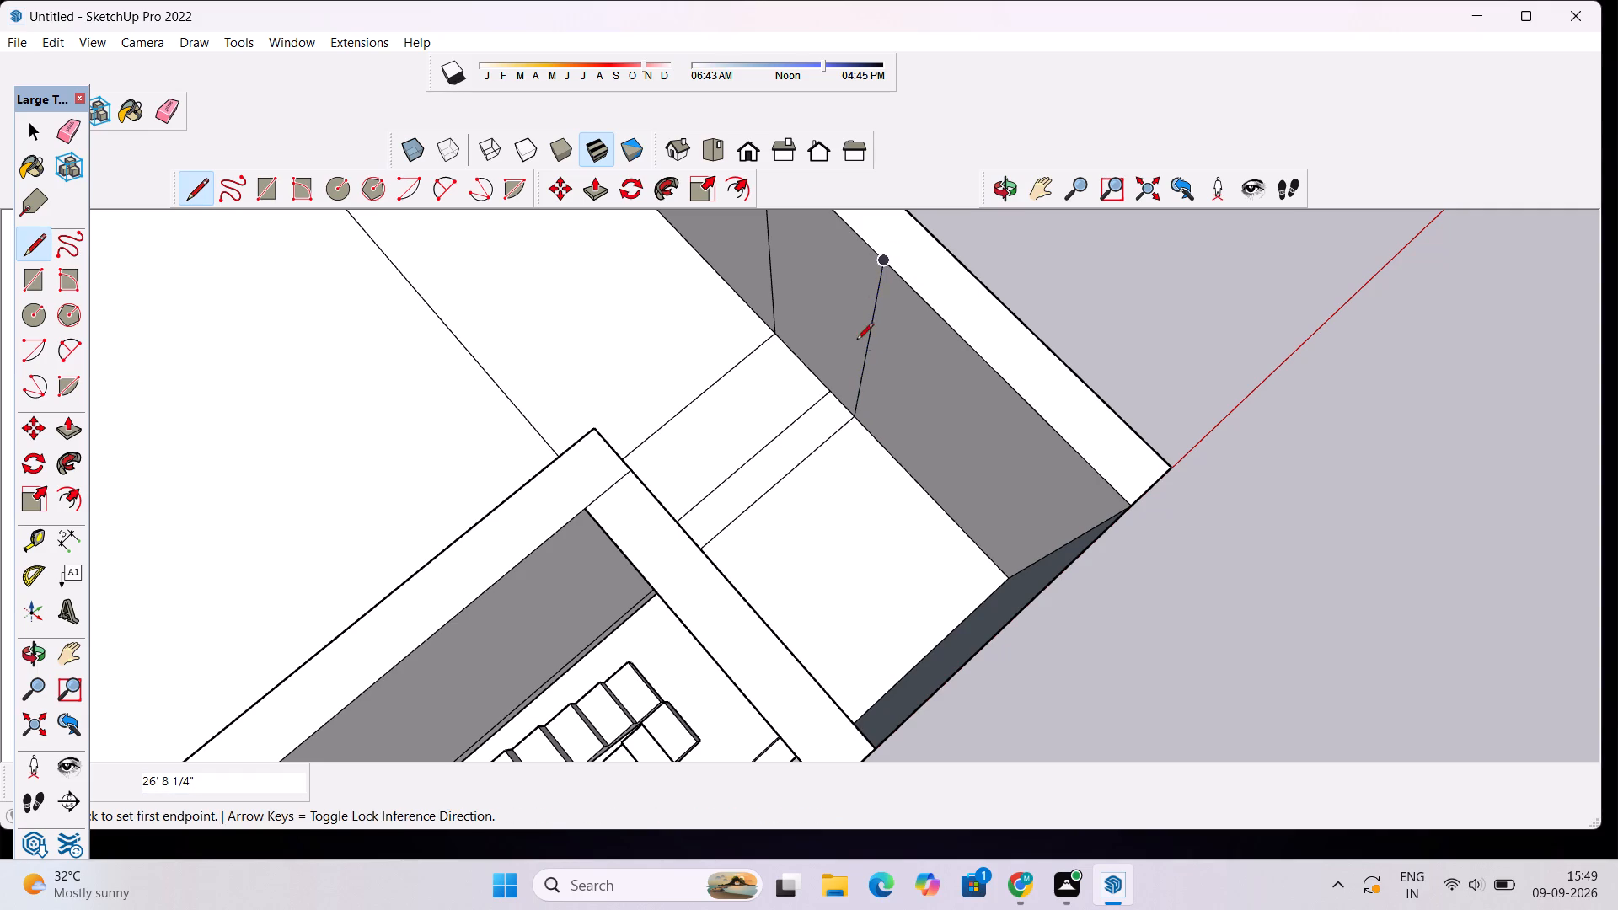
left_click(833, 383)
left_click(833, 389)
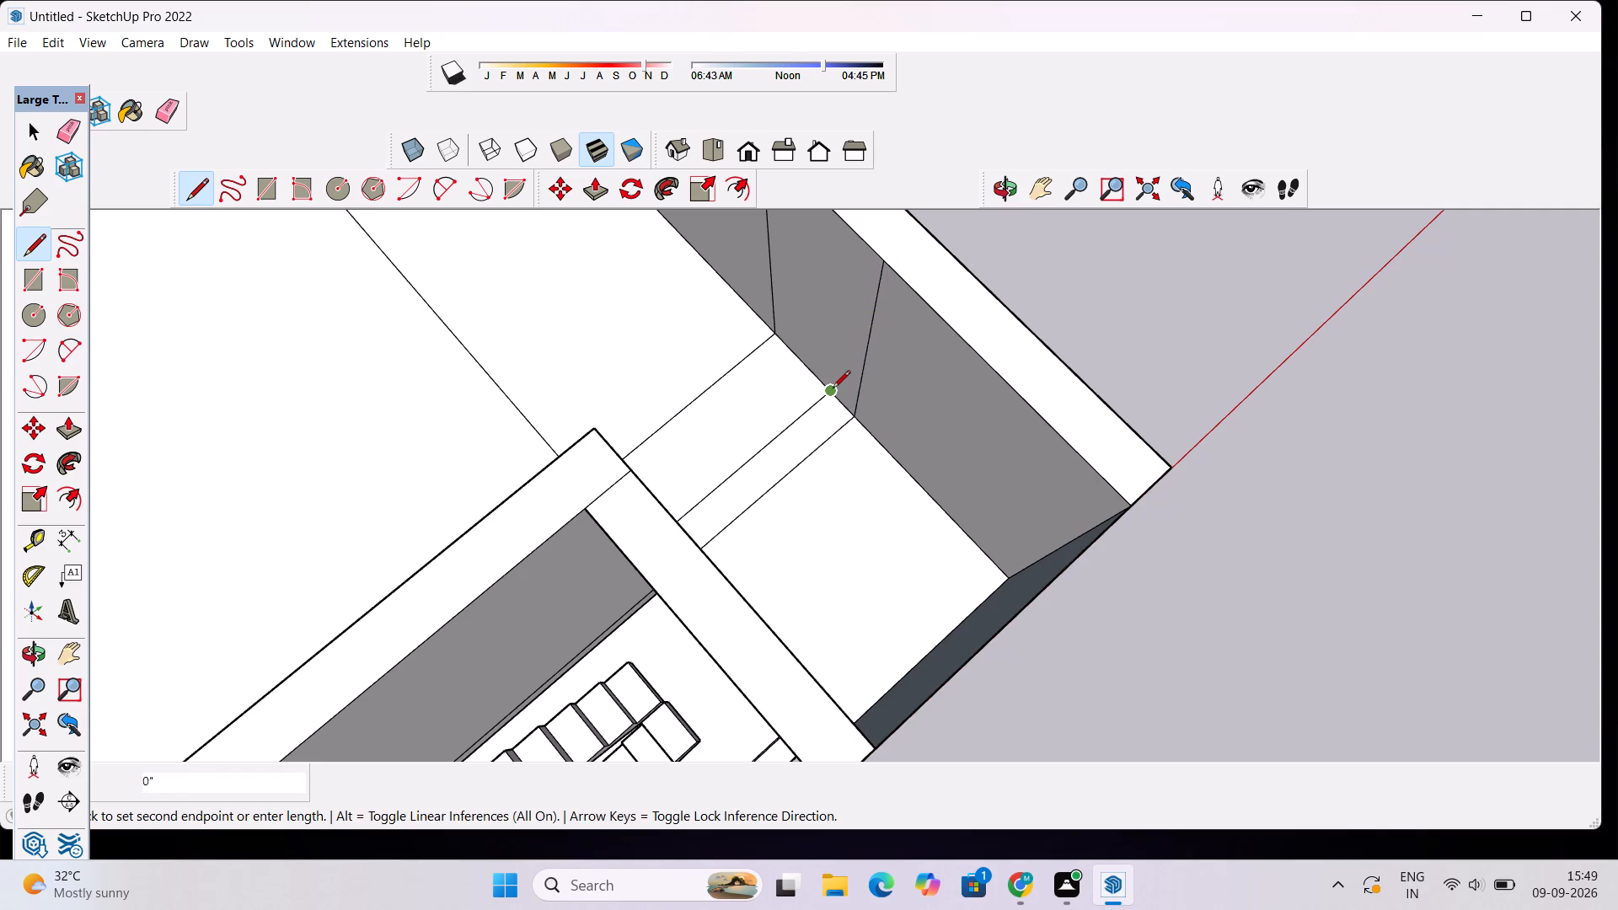
left_click(846, 223)
Continue both vertical lines across the side wall's top with two 3' lines to its outer edge.
scroll(856, 265, "down", 4)
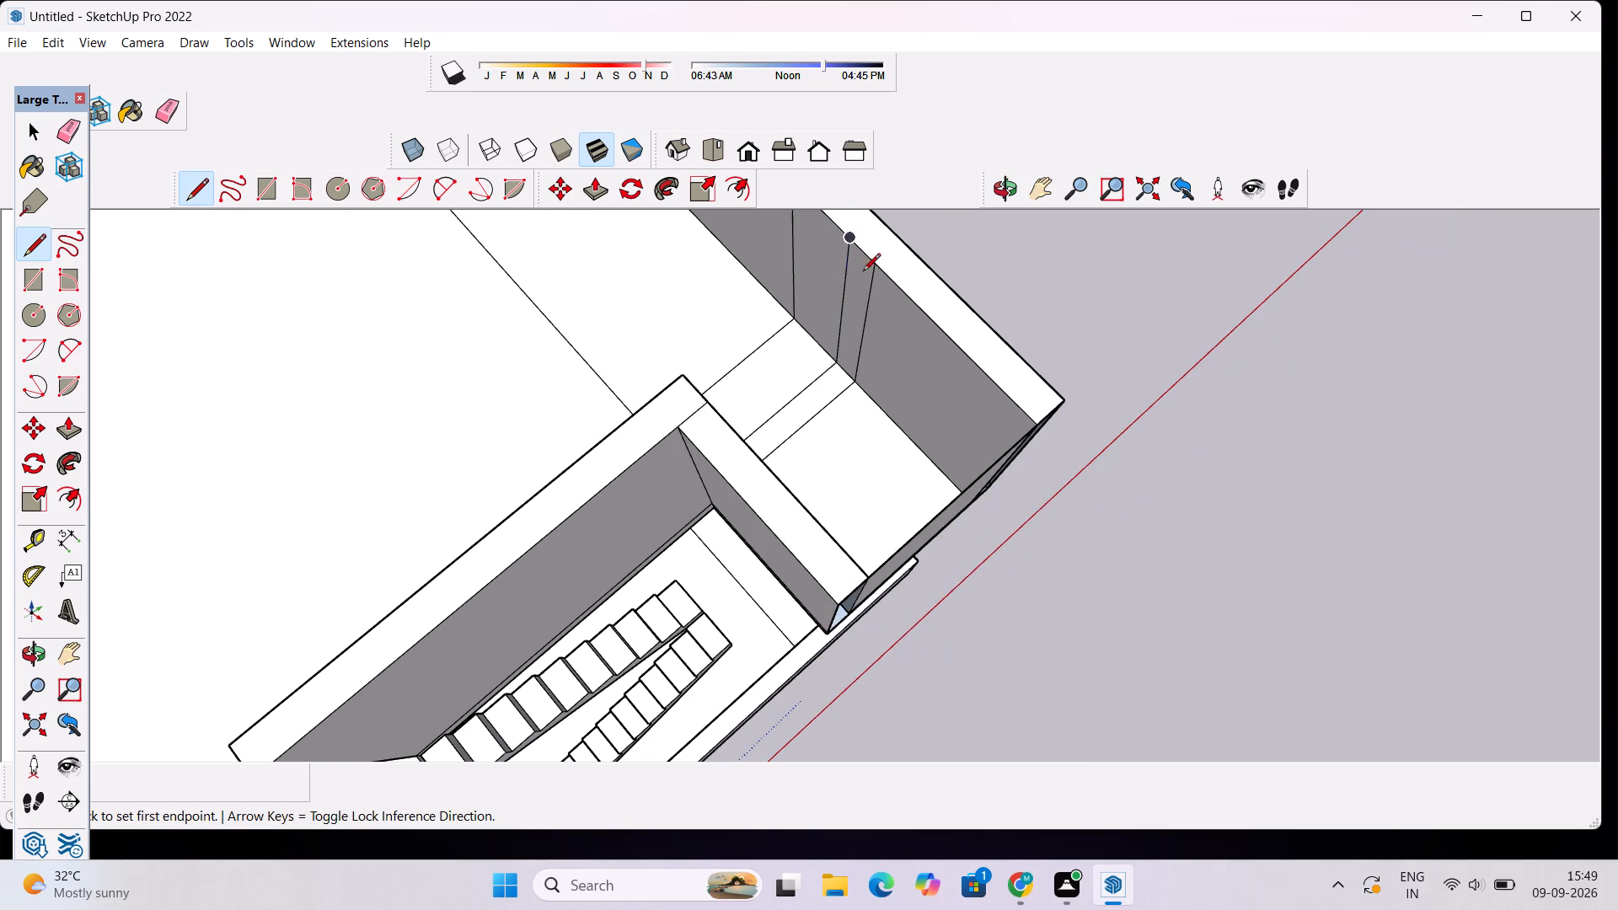
left_click(871, 265)
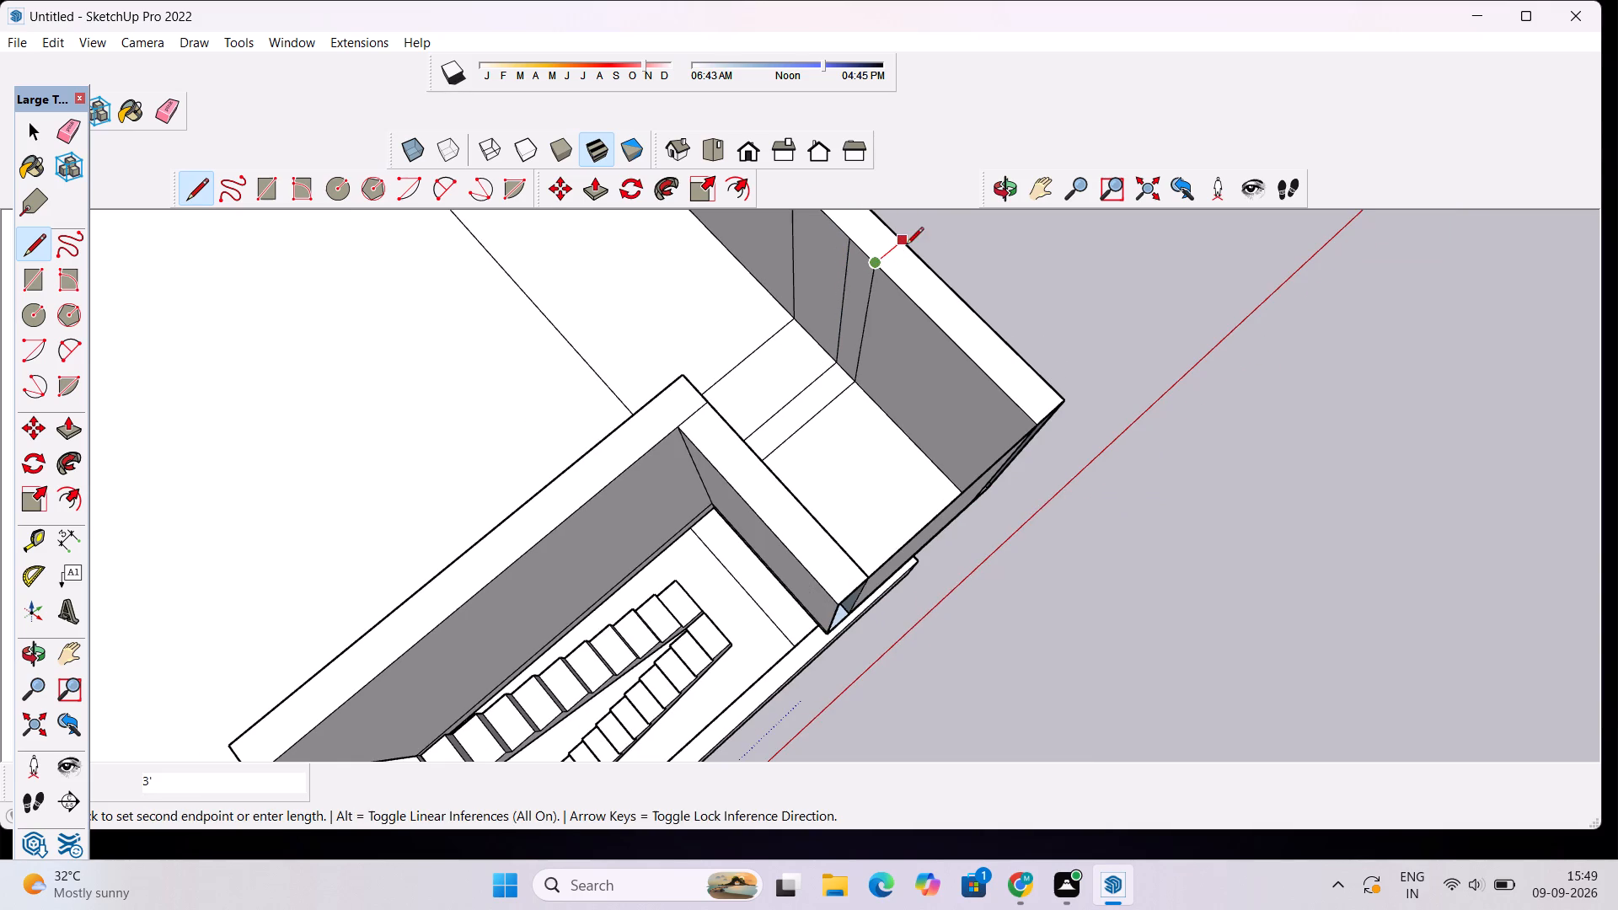
left_click(901, 241)
scroll(895, 251, "down", 5)
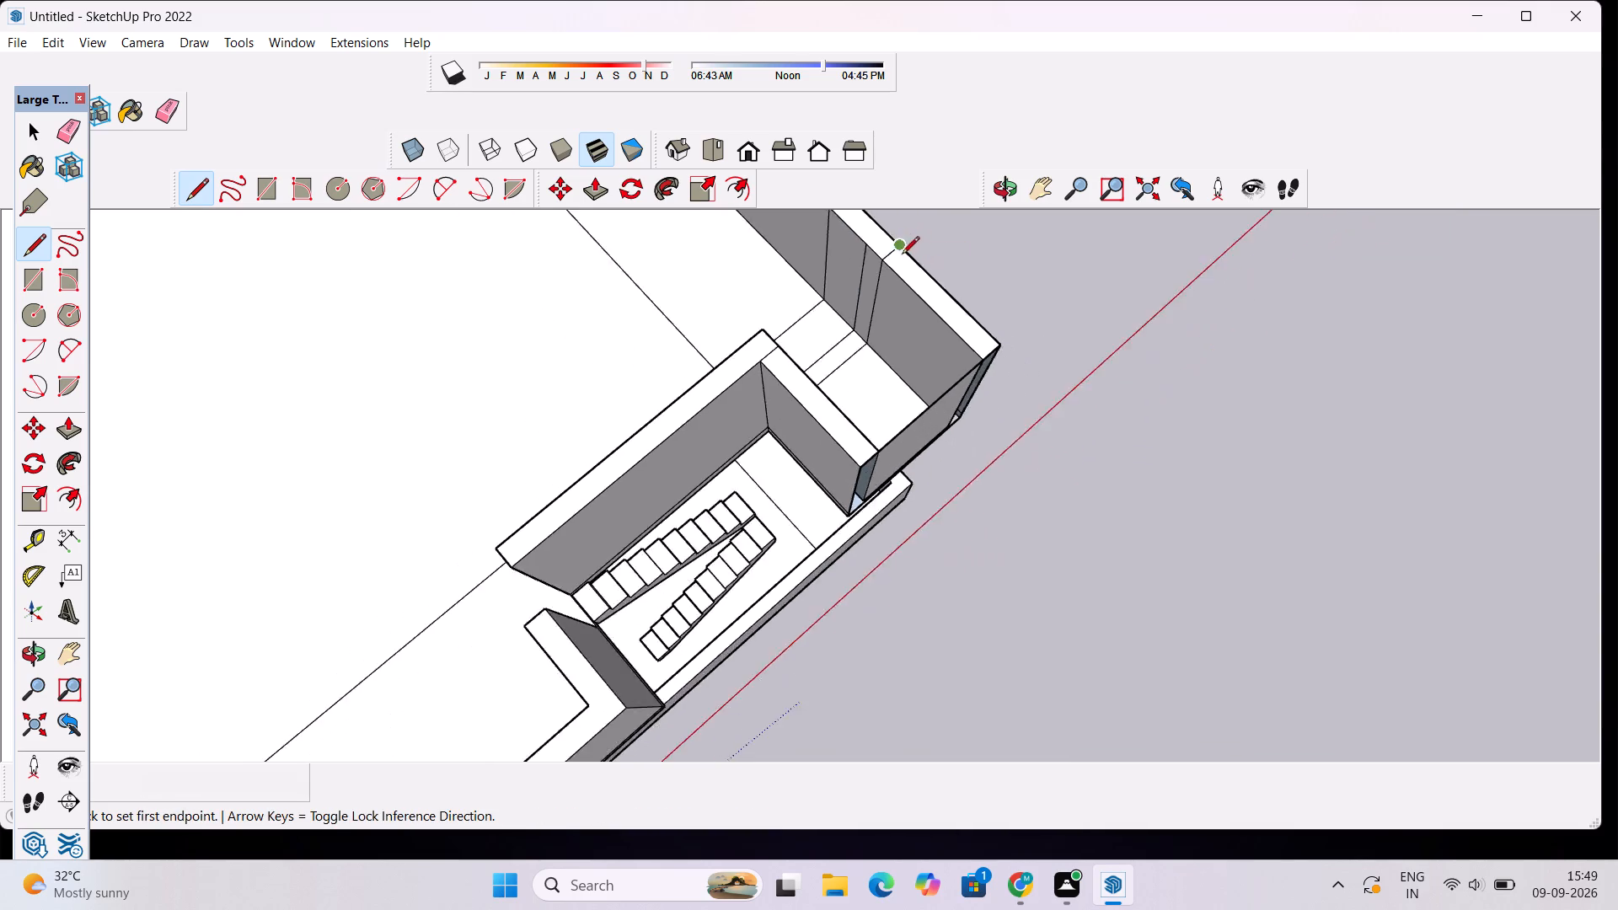
scroll(902, 255, "down", 16)
scroll(894, 227, "up", 10)
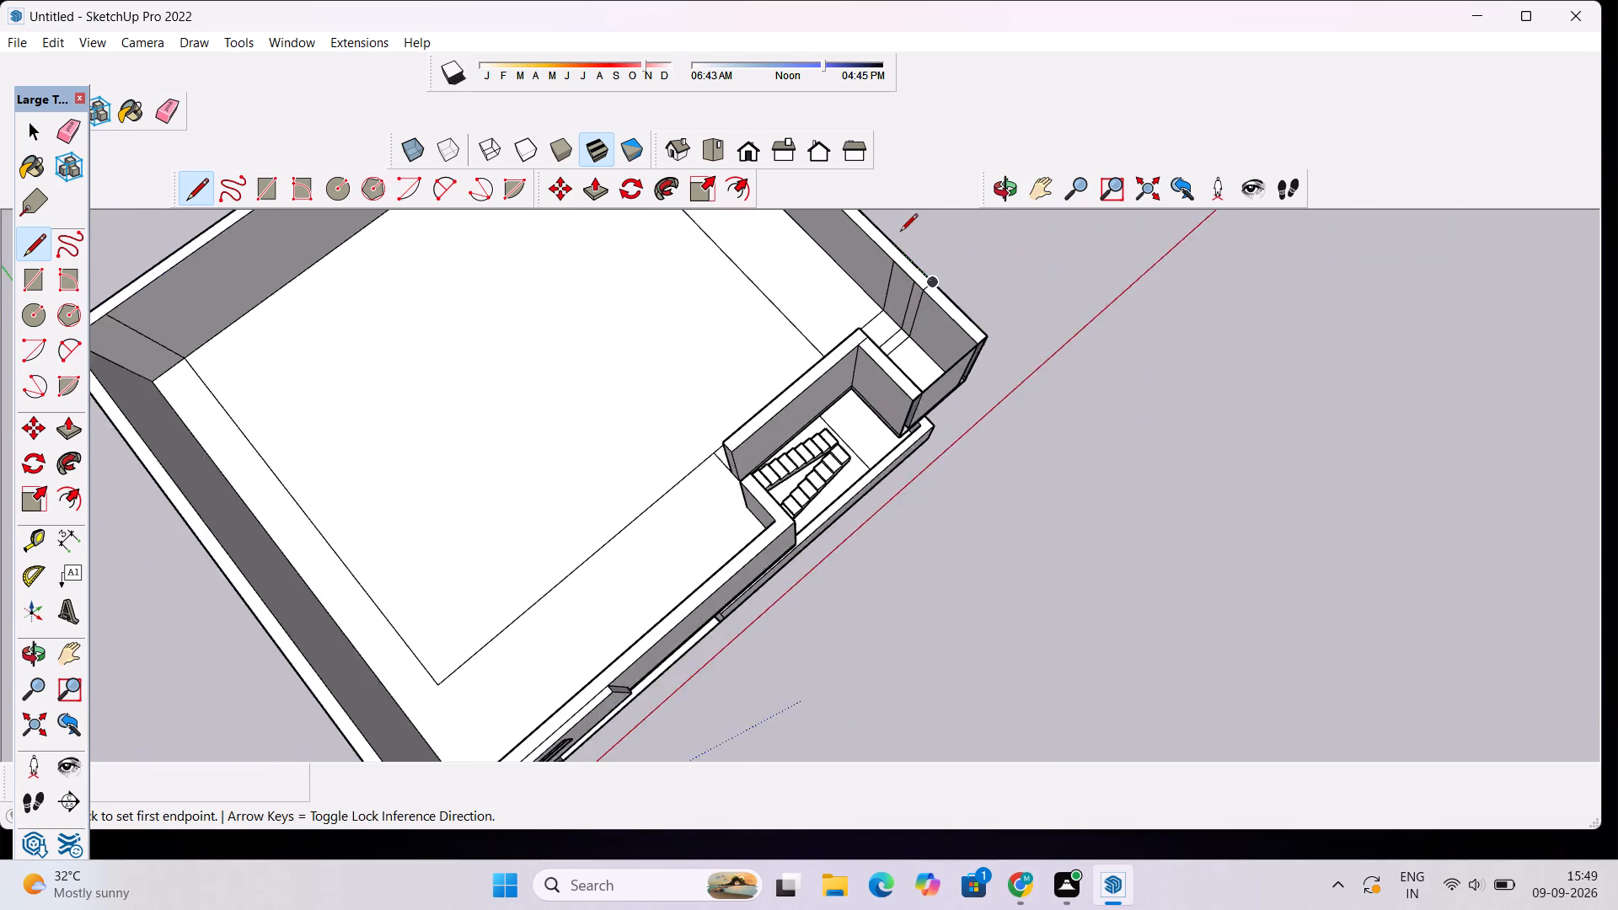
scroll(900, 233, "up", 6)
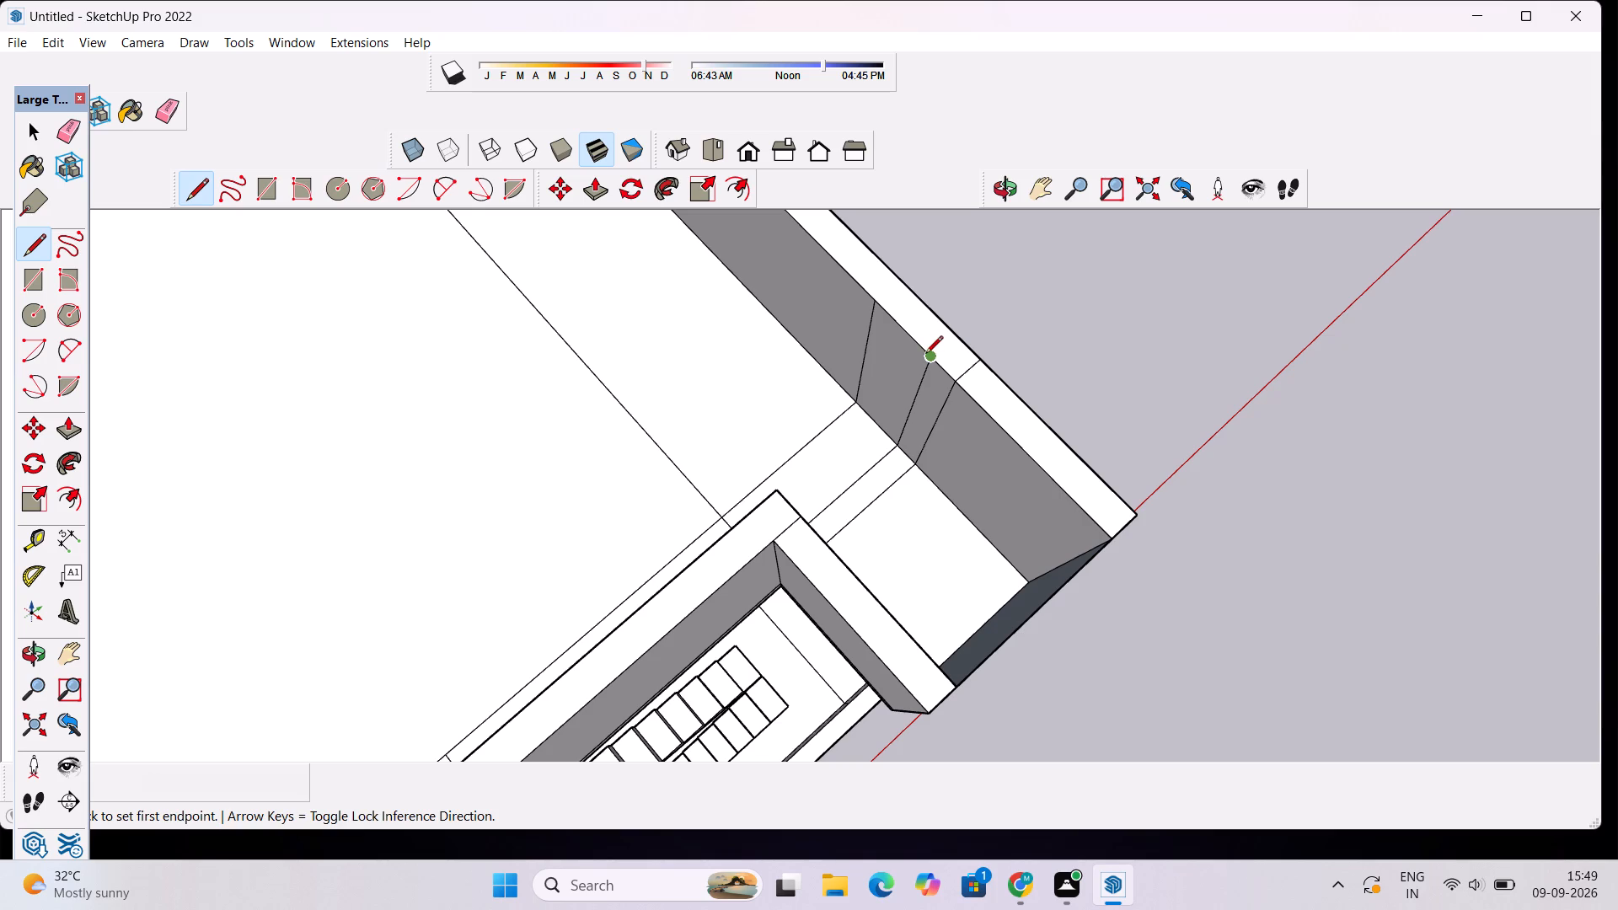
left_click(928, 356)
left_click(960, 334)
Continue both lines down the side wall's outer face with two 28' 8 1/4" vertical lines to its bottom edge.
scroll(963, 333, "down", 2)
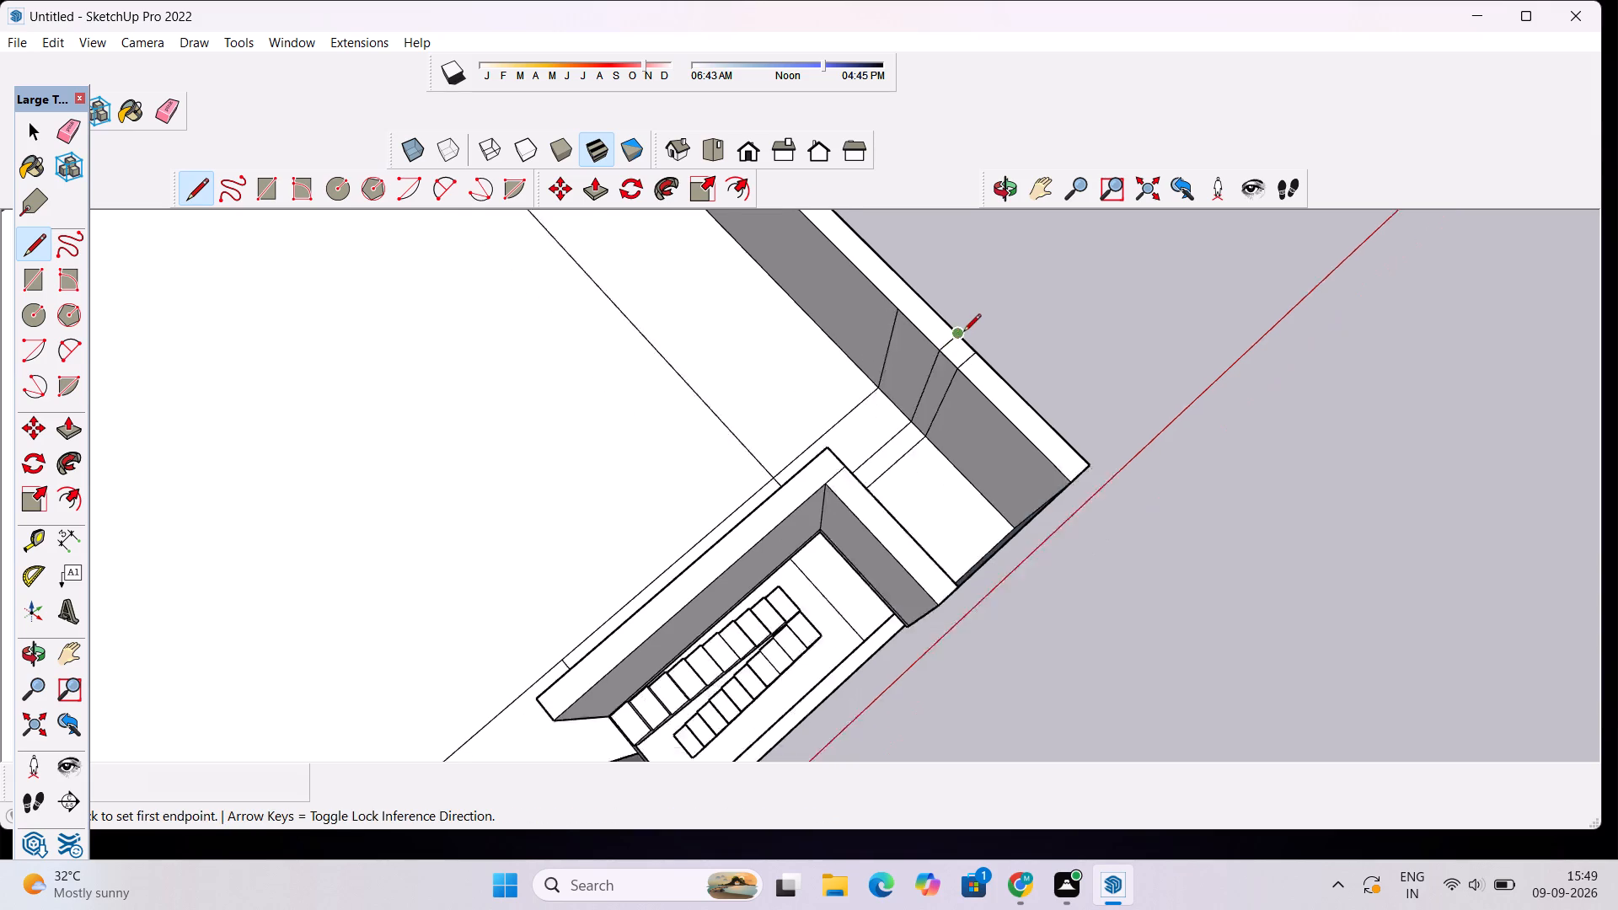
scroll(963, 333, "down", 4)
key("space")
left_click(1000, 184)
left_click_drag(1159, 361, 838, 356)
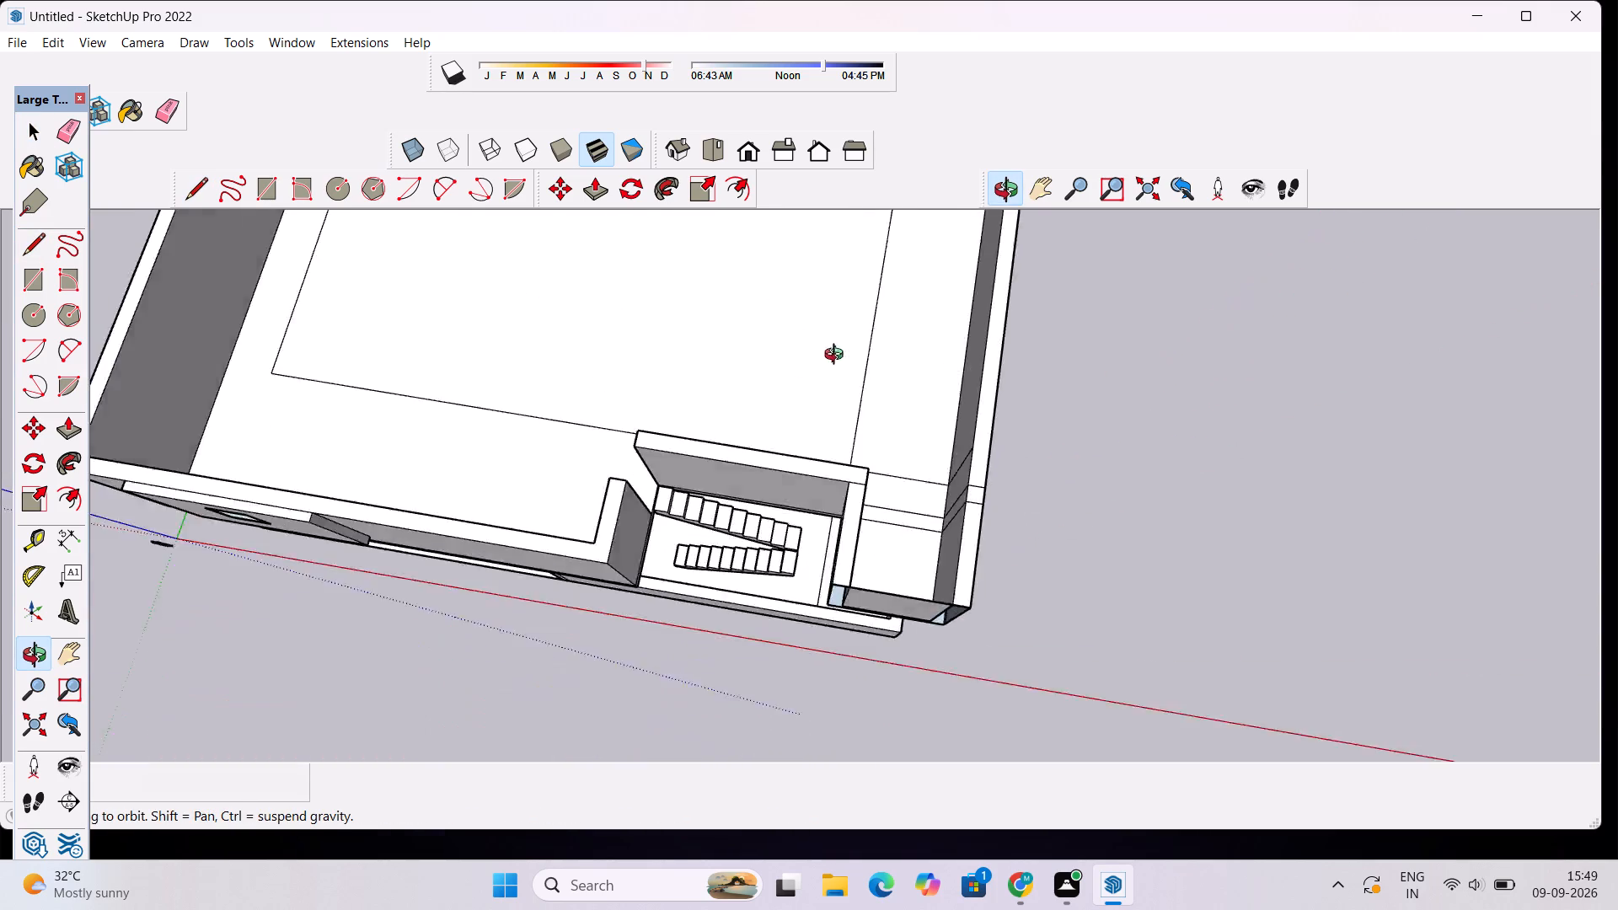
left_click_drag(838, 356, 668, 302)
scroll(999, 602, "down", 3)
left_click_drag(1011, 592, 701, 442)
scroll(783, 536, "up", 3)
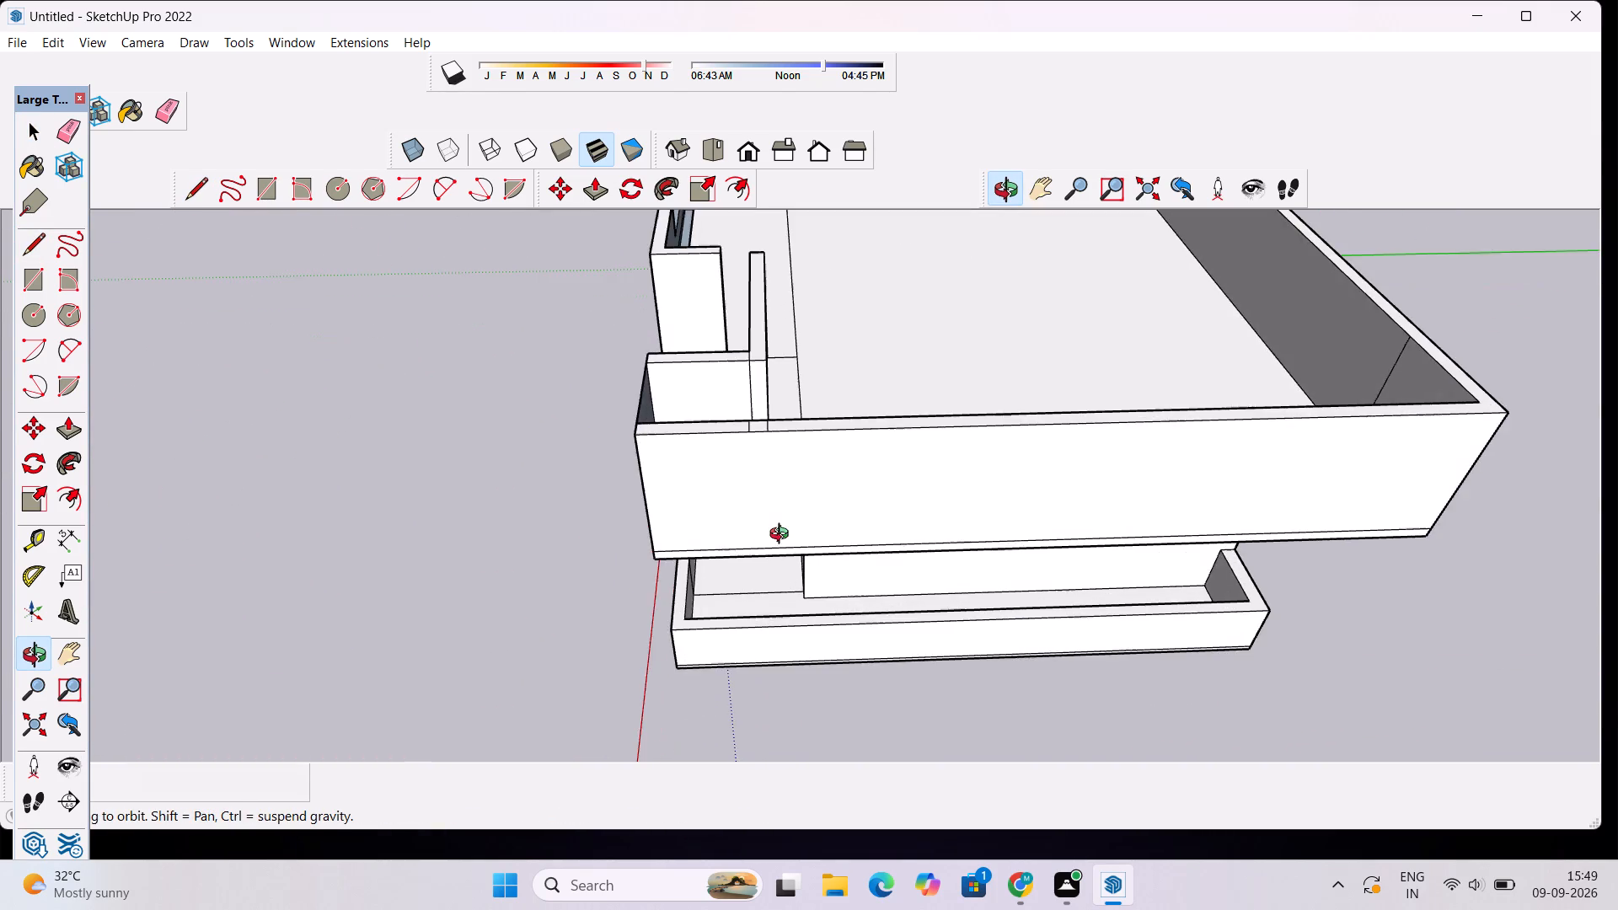
left_click_drag(769, 536, 817, 594)
scroll(818, 556, "up", 4)
key("space")
key("l")
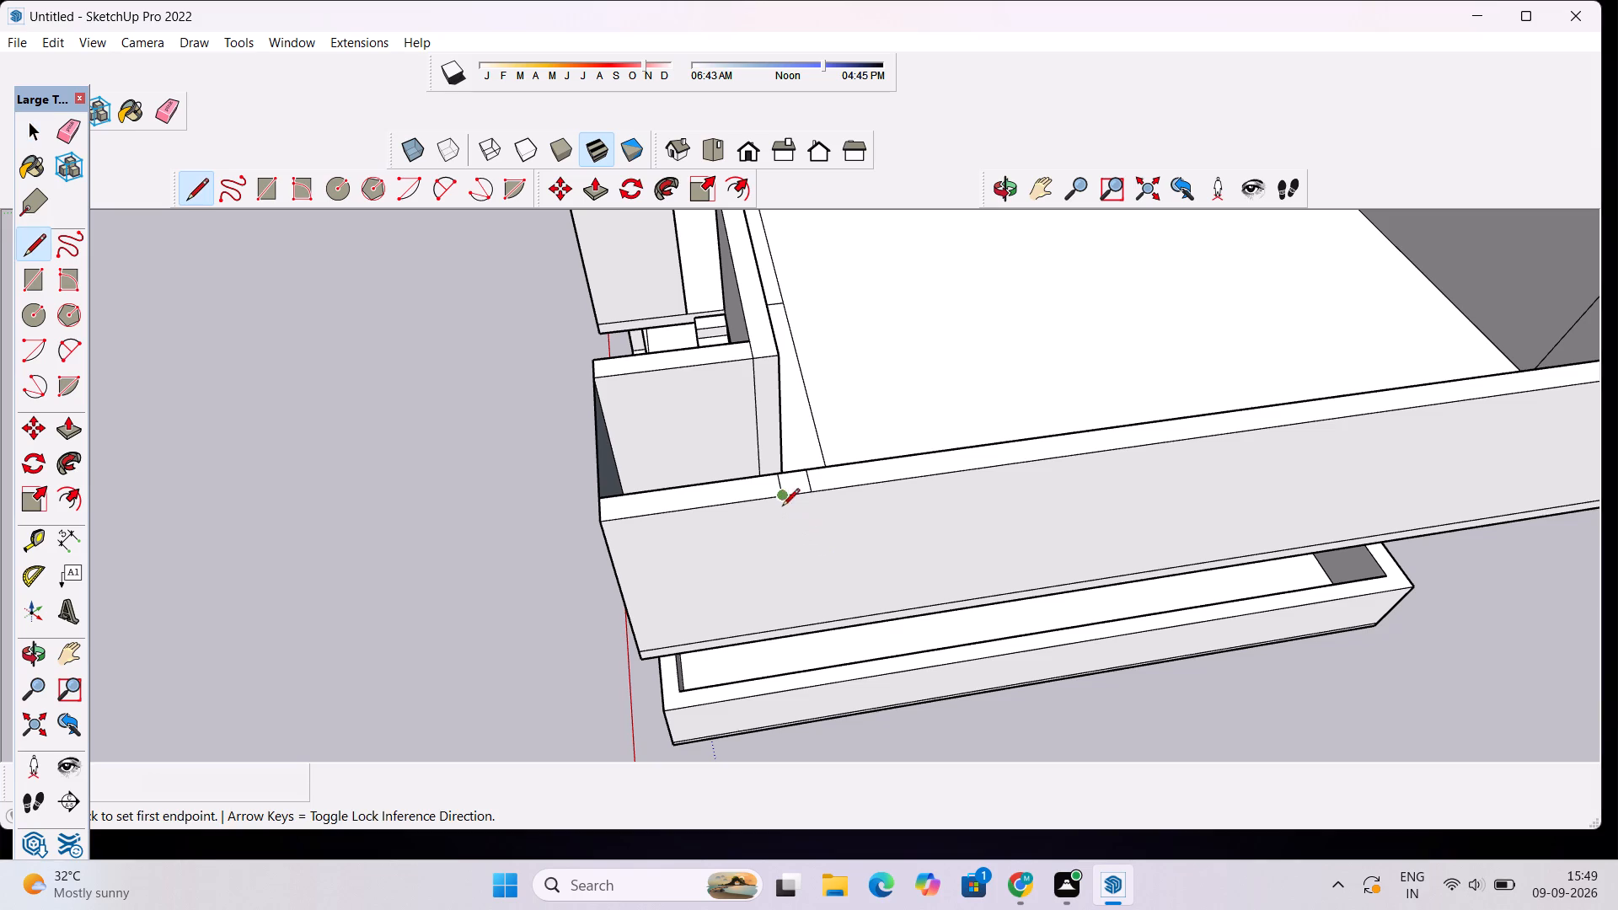
left_click(781, 497)
scroll(786, 635, "up", 5)
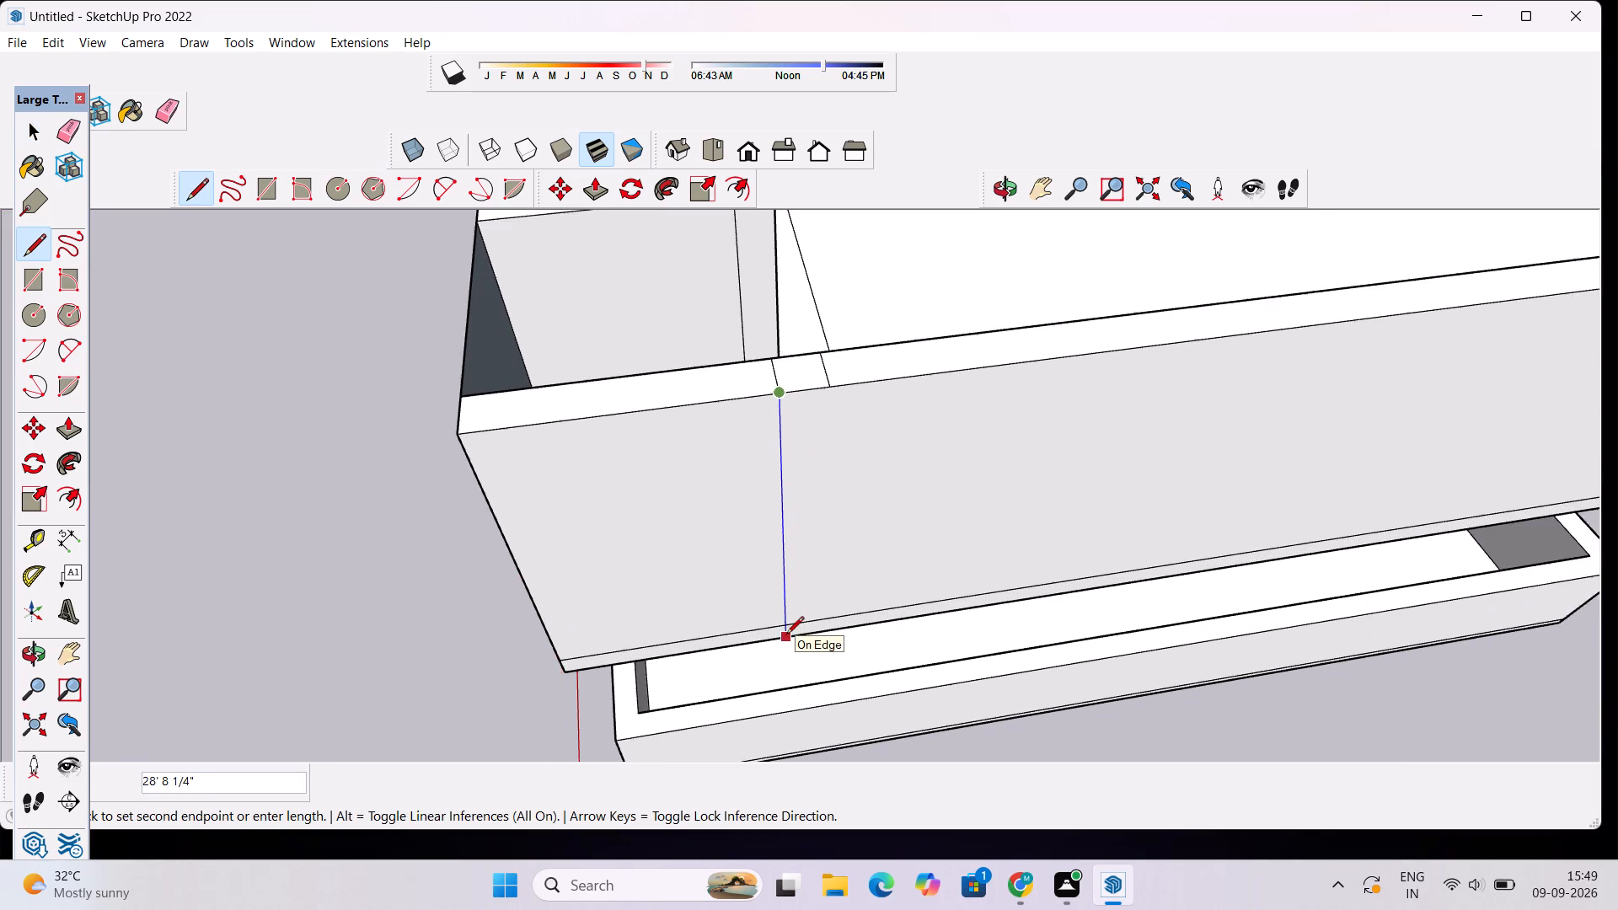
left_click(785, 640)
left_click(838, 348)
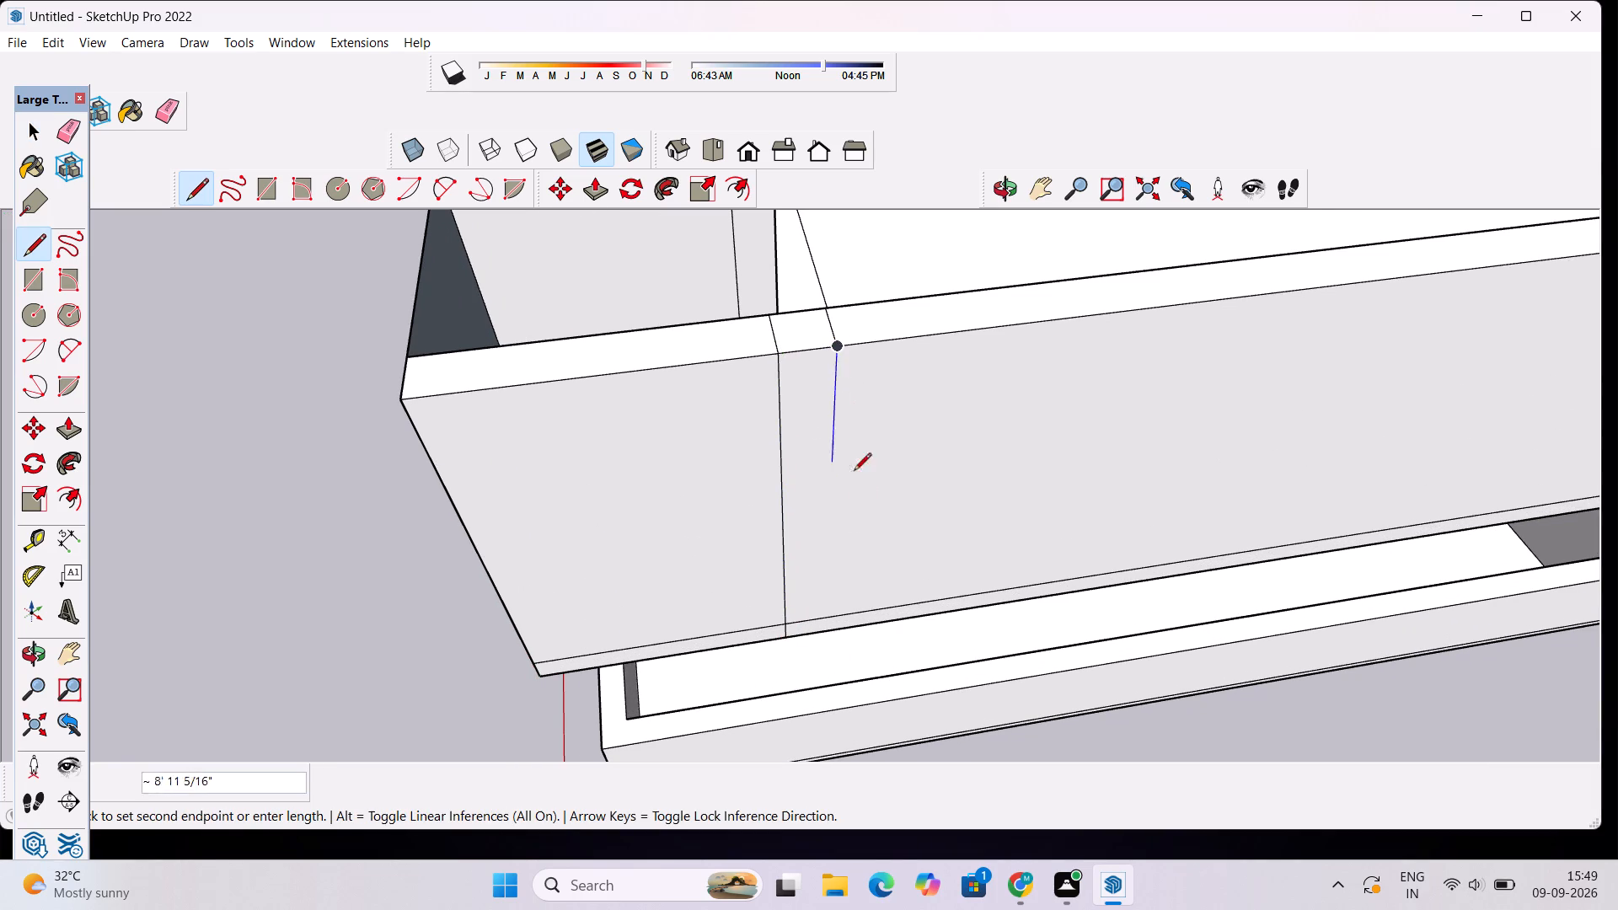
left_click(824, 634)
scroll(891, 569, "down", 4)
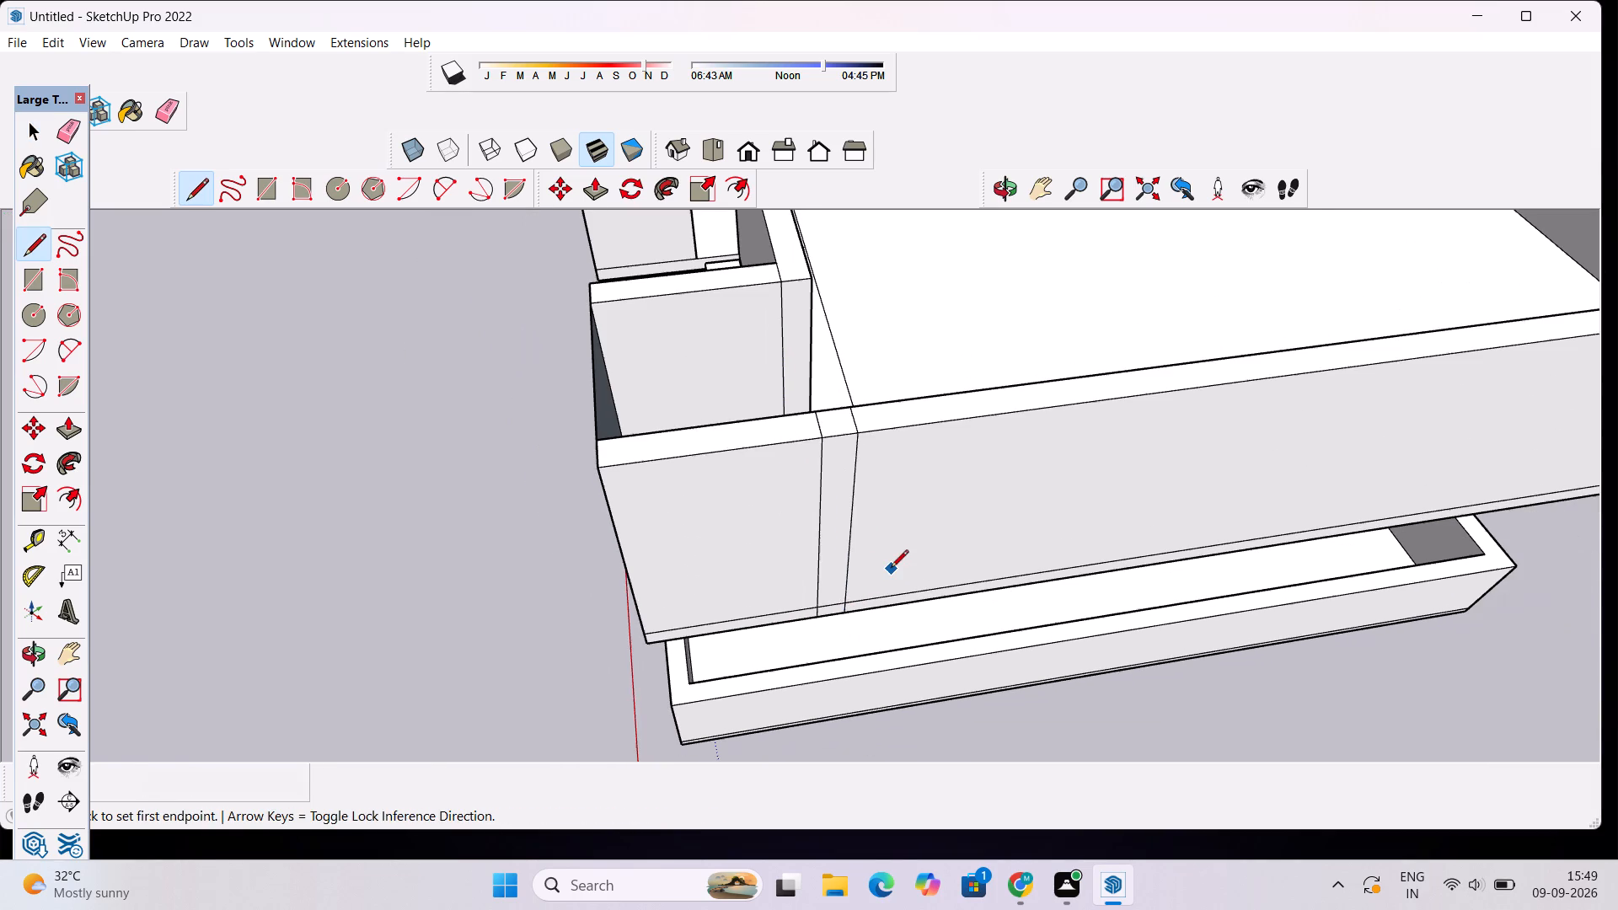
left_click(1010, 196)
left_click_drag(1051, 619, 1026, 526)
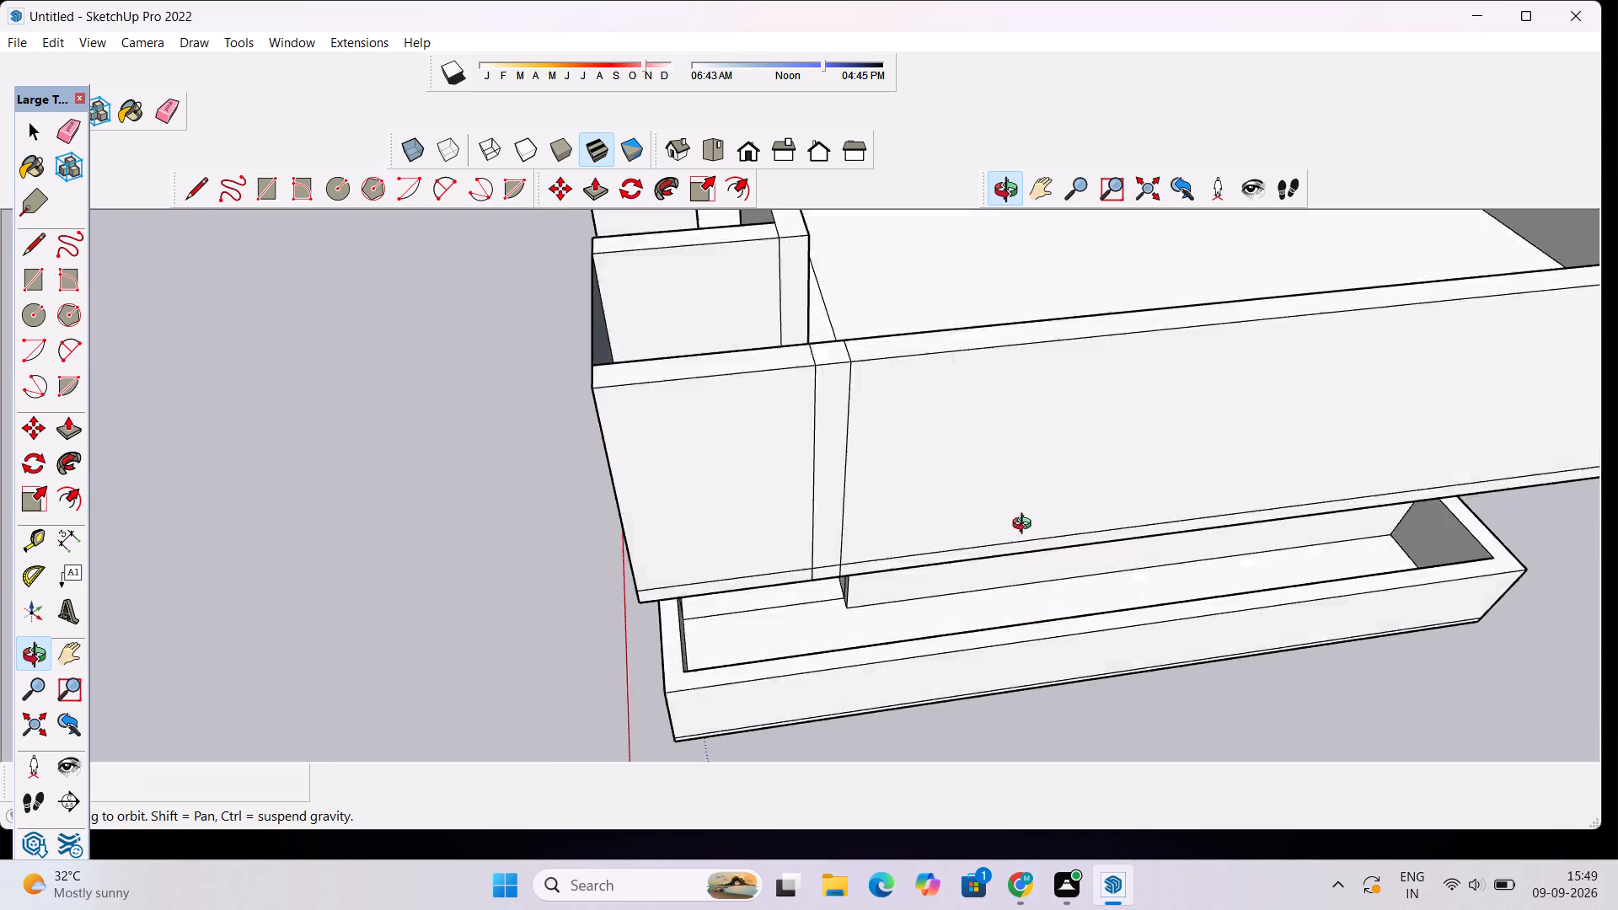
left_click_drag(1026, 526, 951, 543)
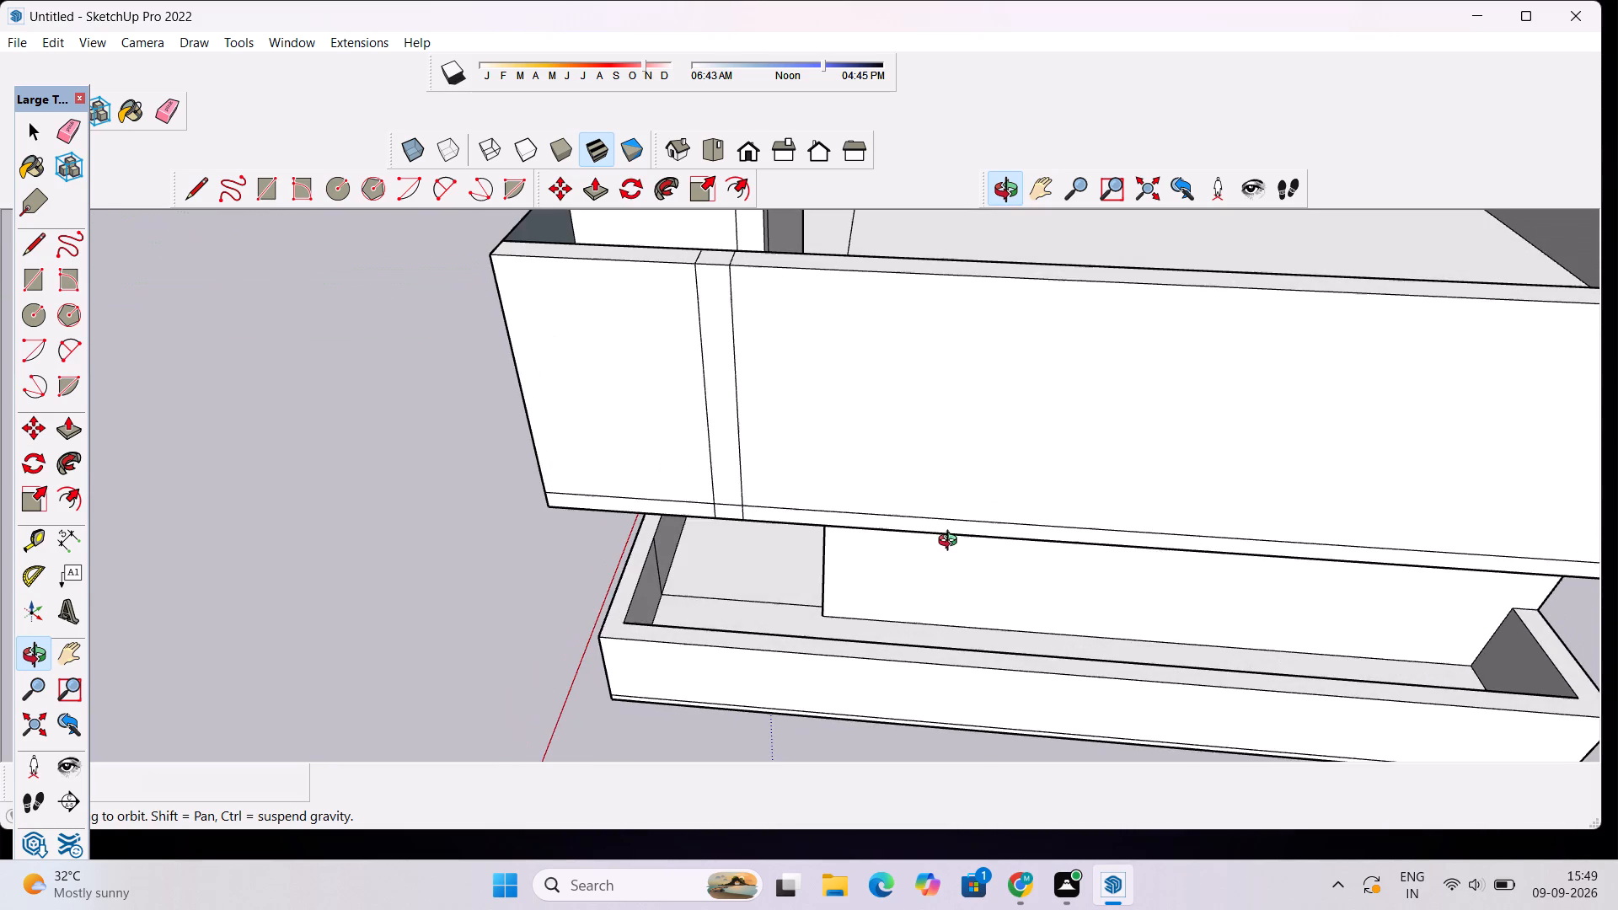
Delete the overhanging block's front wall face beside the stairs and the top edge of its stair-side wall.
left_click_drag(951, 543, 1147, 622)
scroll(1070, 578, "down", 4)
left_click_drag(903, 568, 1075, 622)
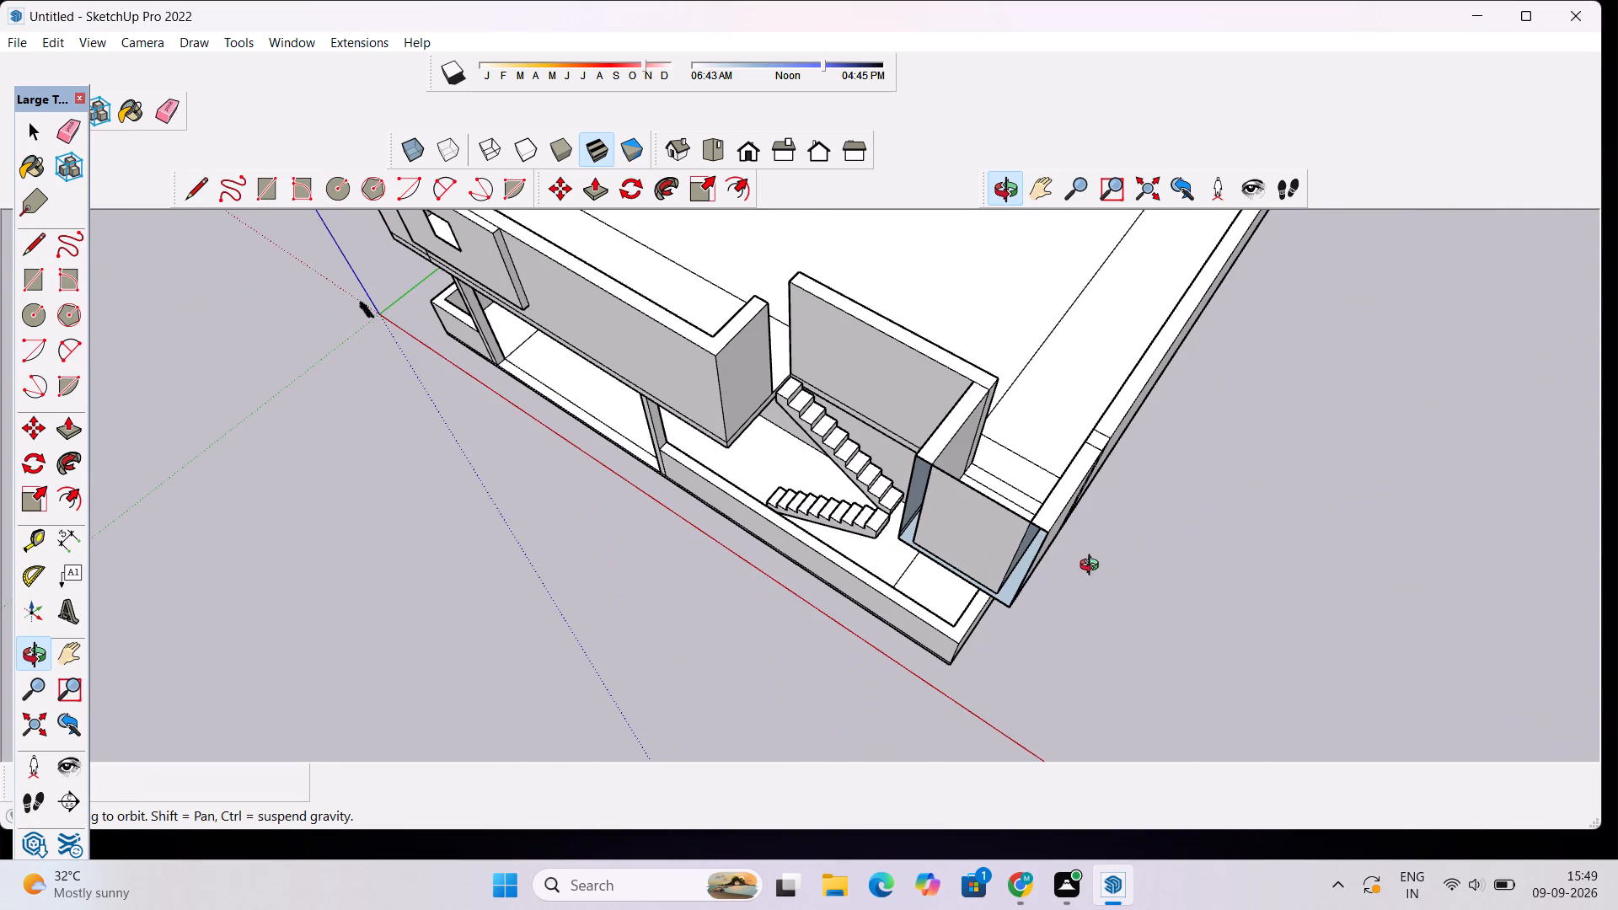
key("space")
left_click_drag(938, 442, 950, 489)
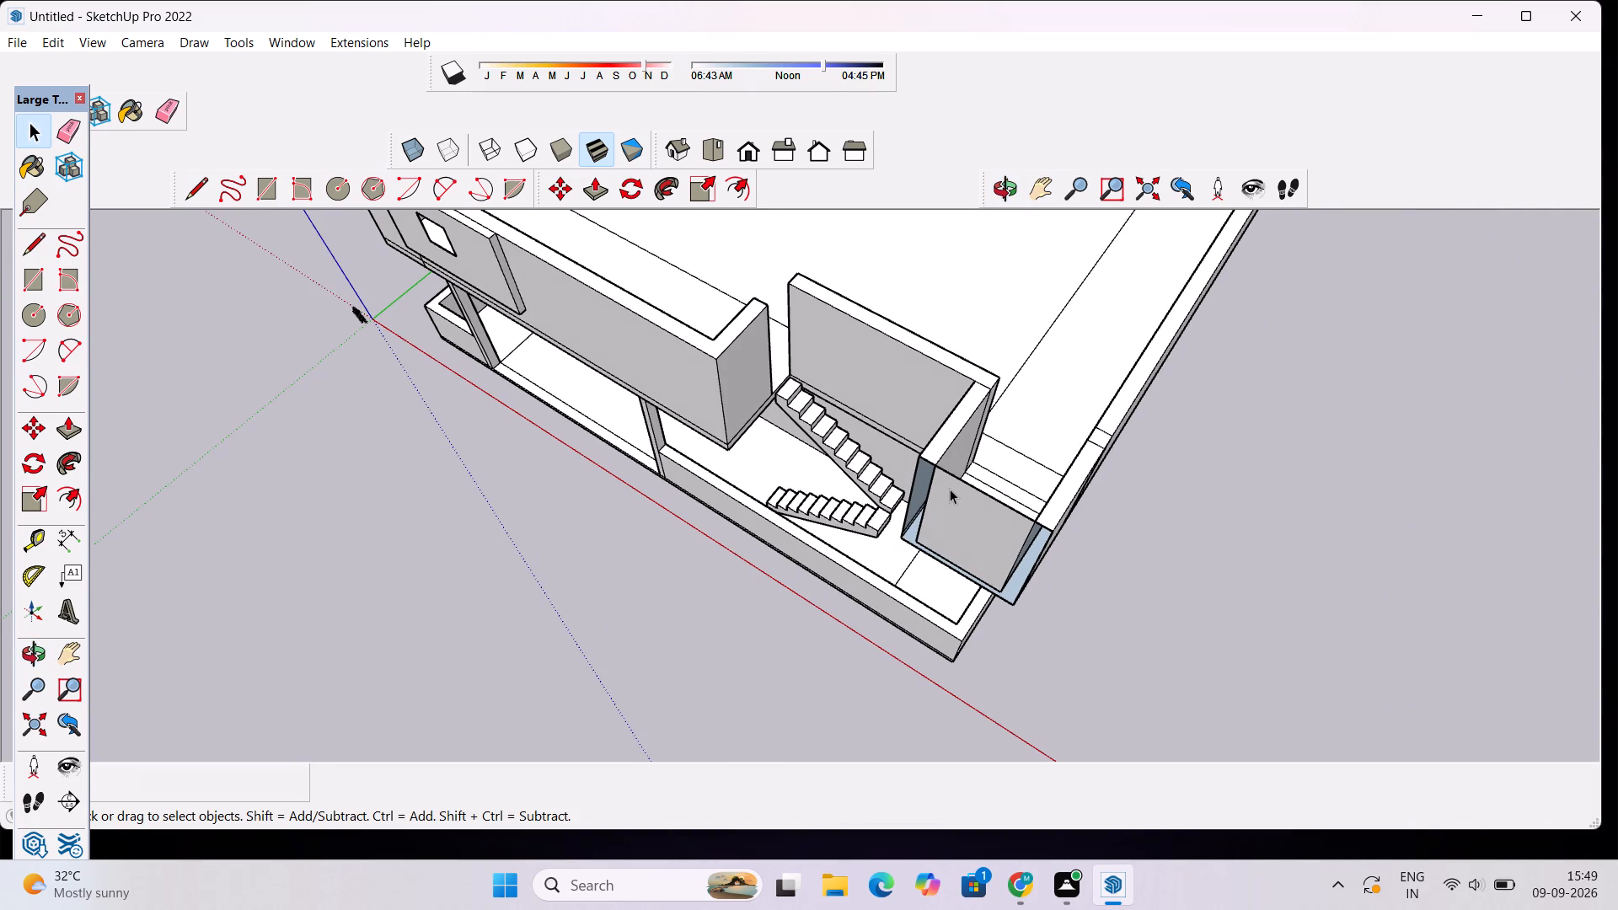
left_click(940, 527)
key("Delete")
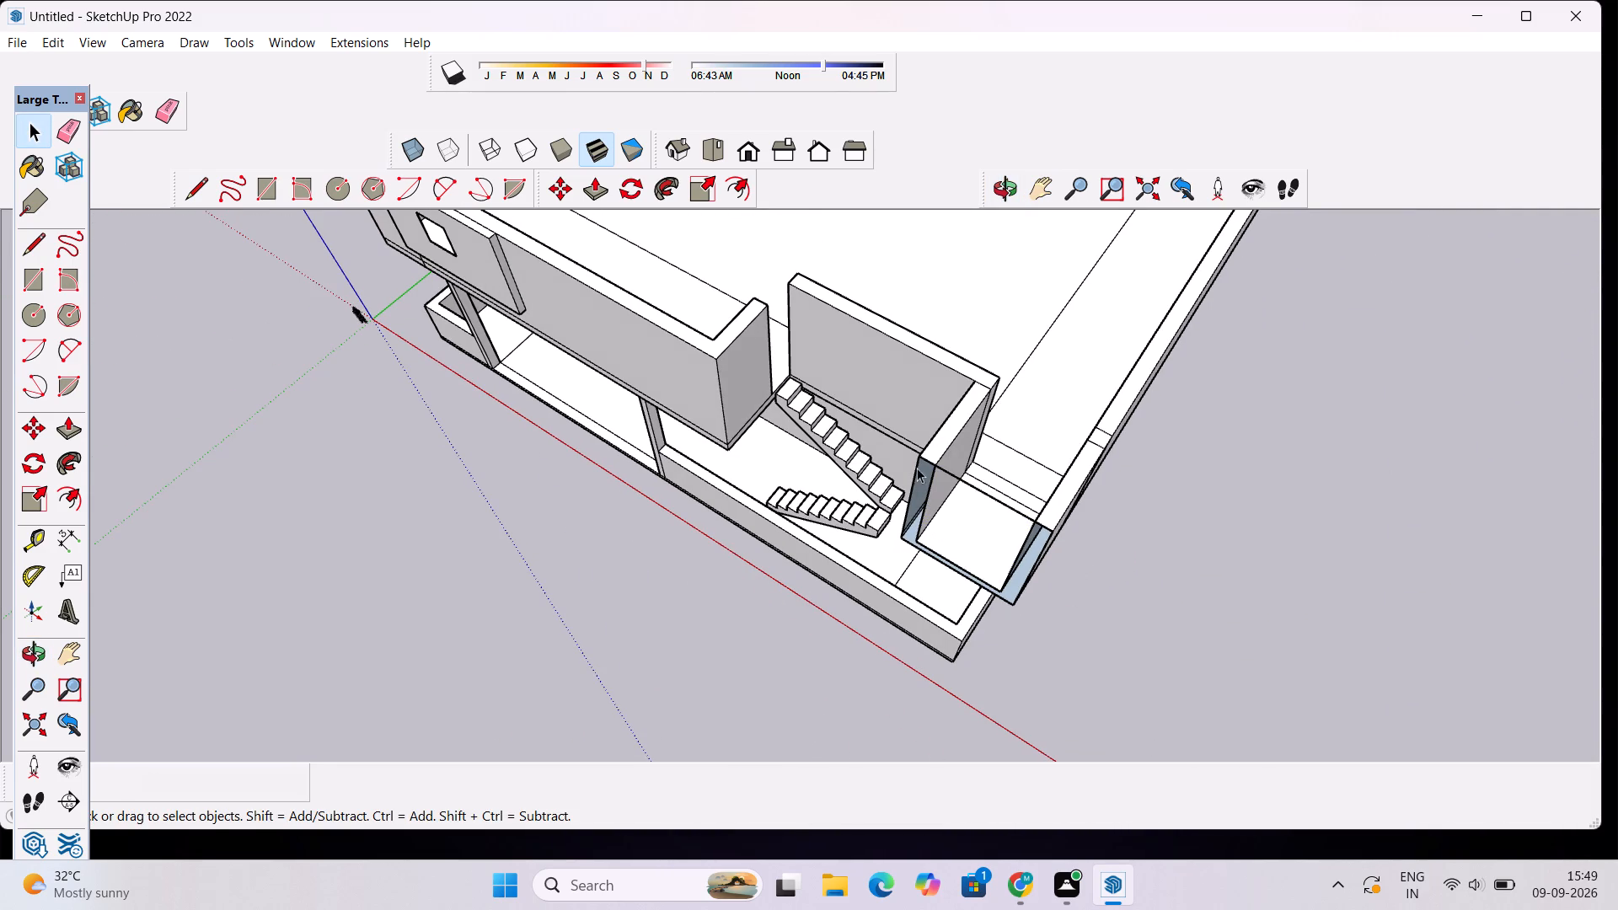
left_click(930, 451)
key("Delete")
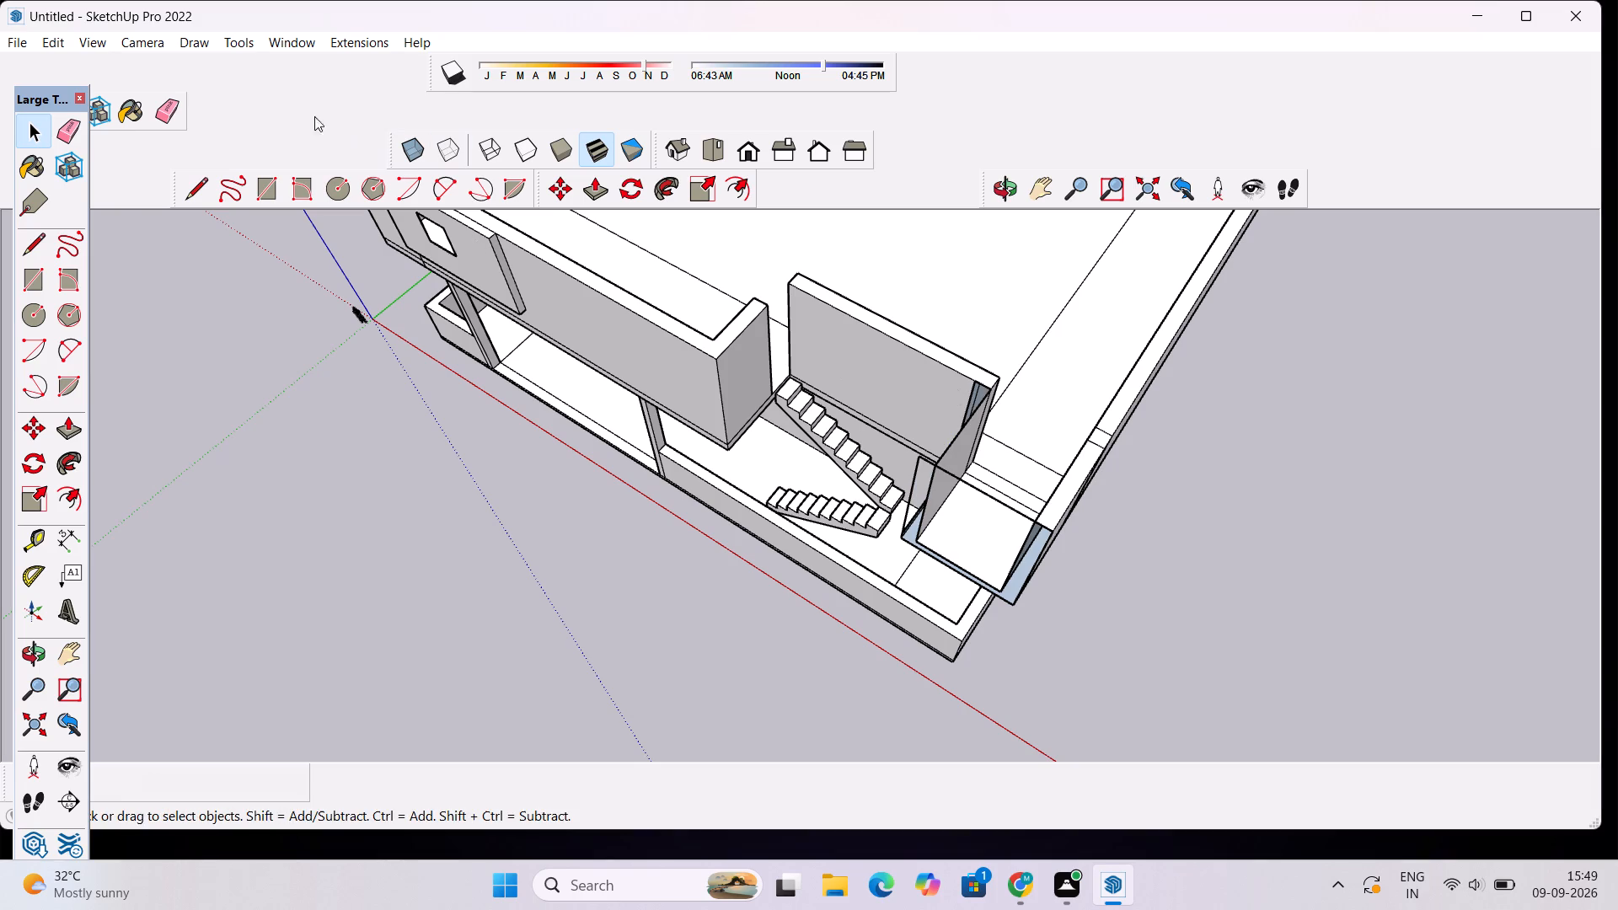
Erase the leftover upright and horizontal edges of the overhanging block's stair-side wall.
left_click(160, 105)
scroll(890, 535, "down", 3)
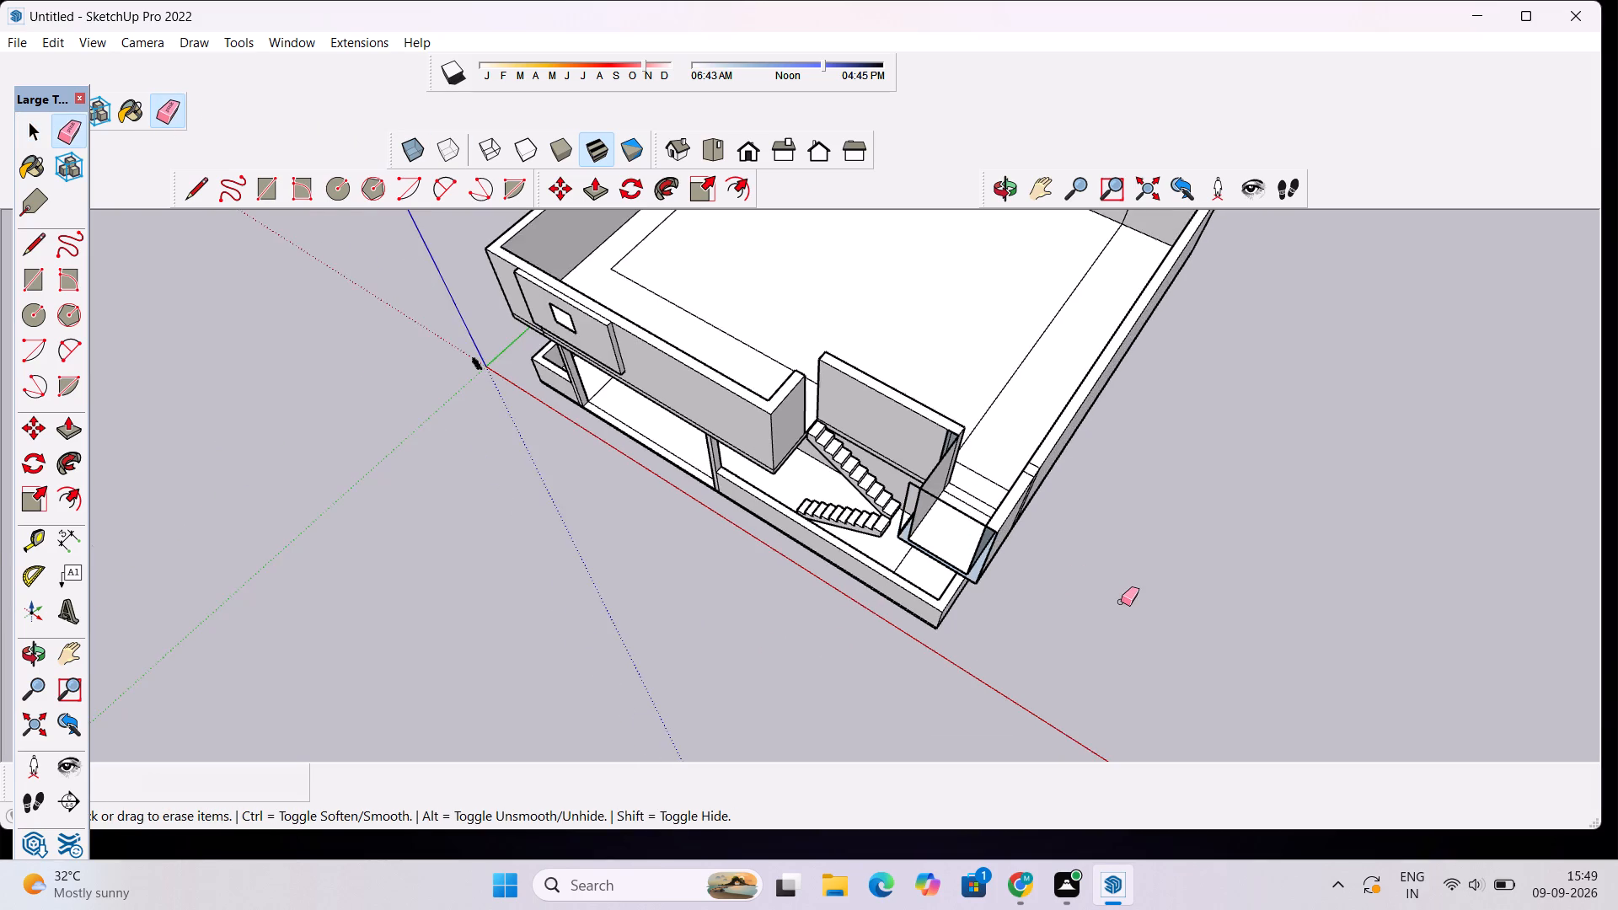
scroll(1121, 602, "up", 3)
left_click_drag(839, 405, 848, 430)
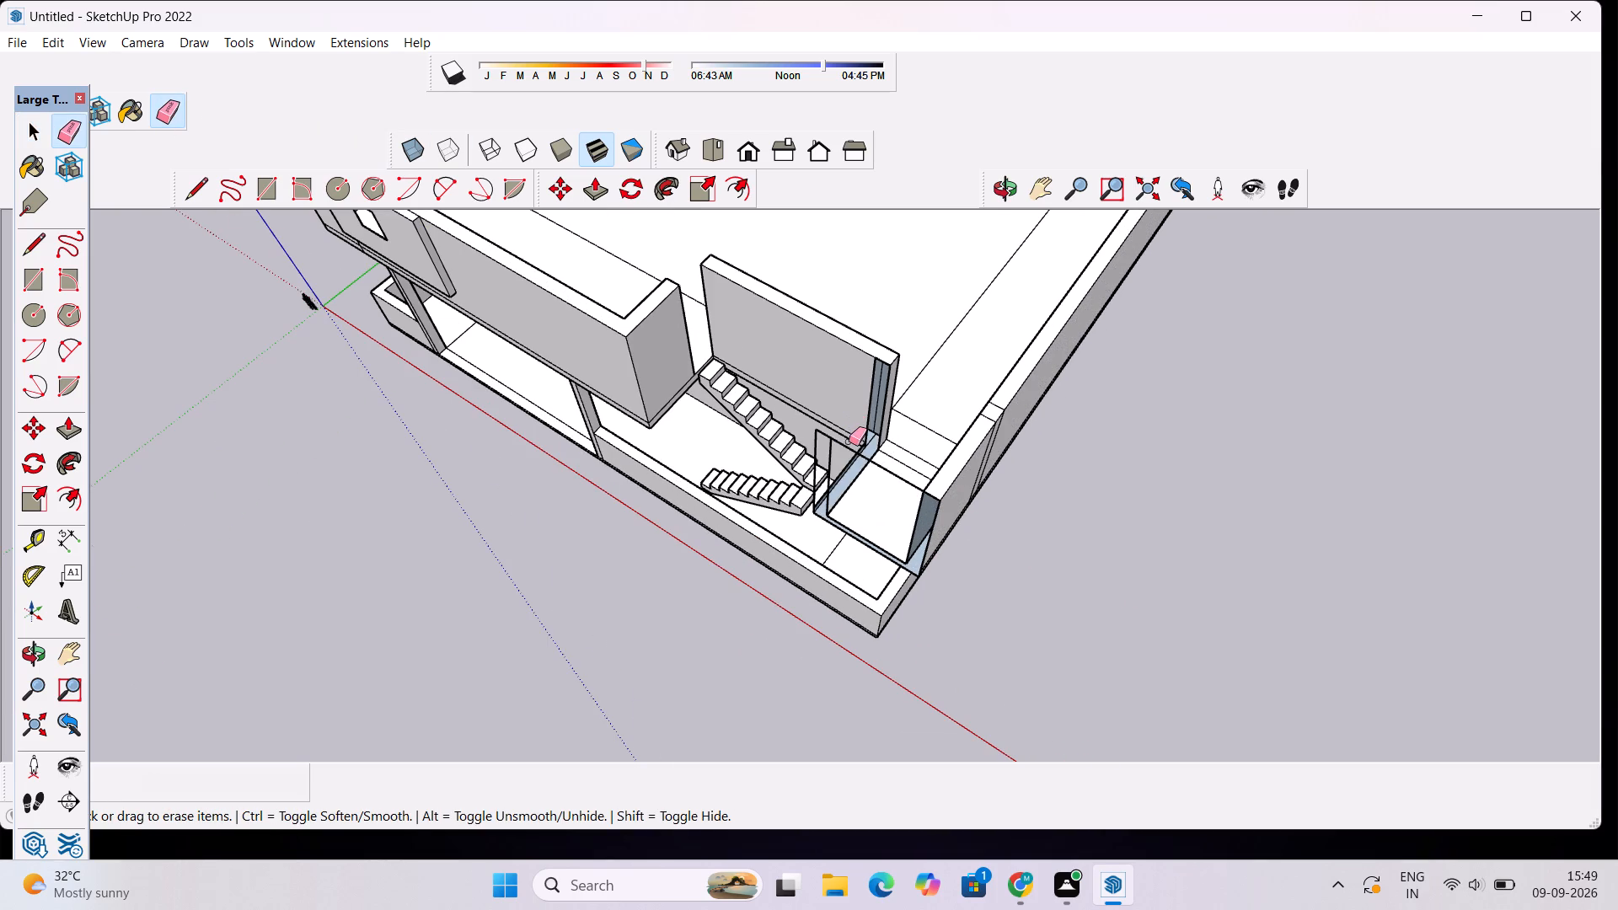
left_click_drag(803, 435, 834, 456)
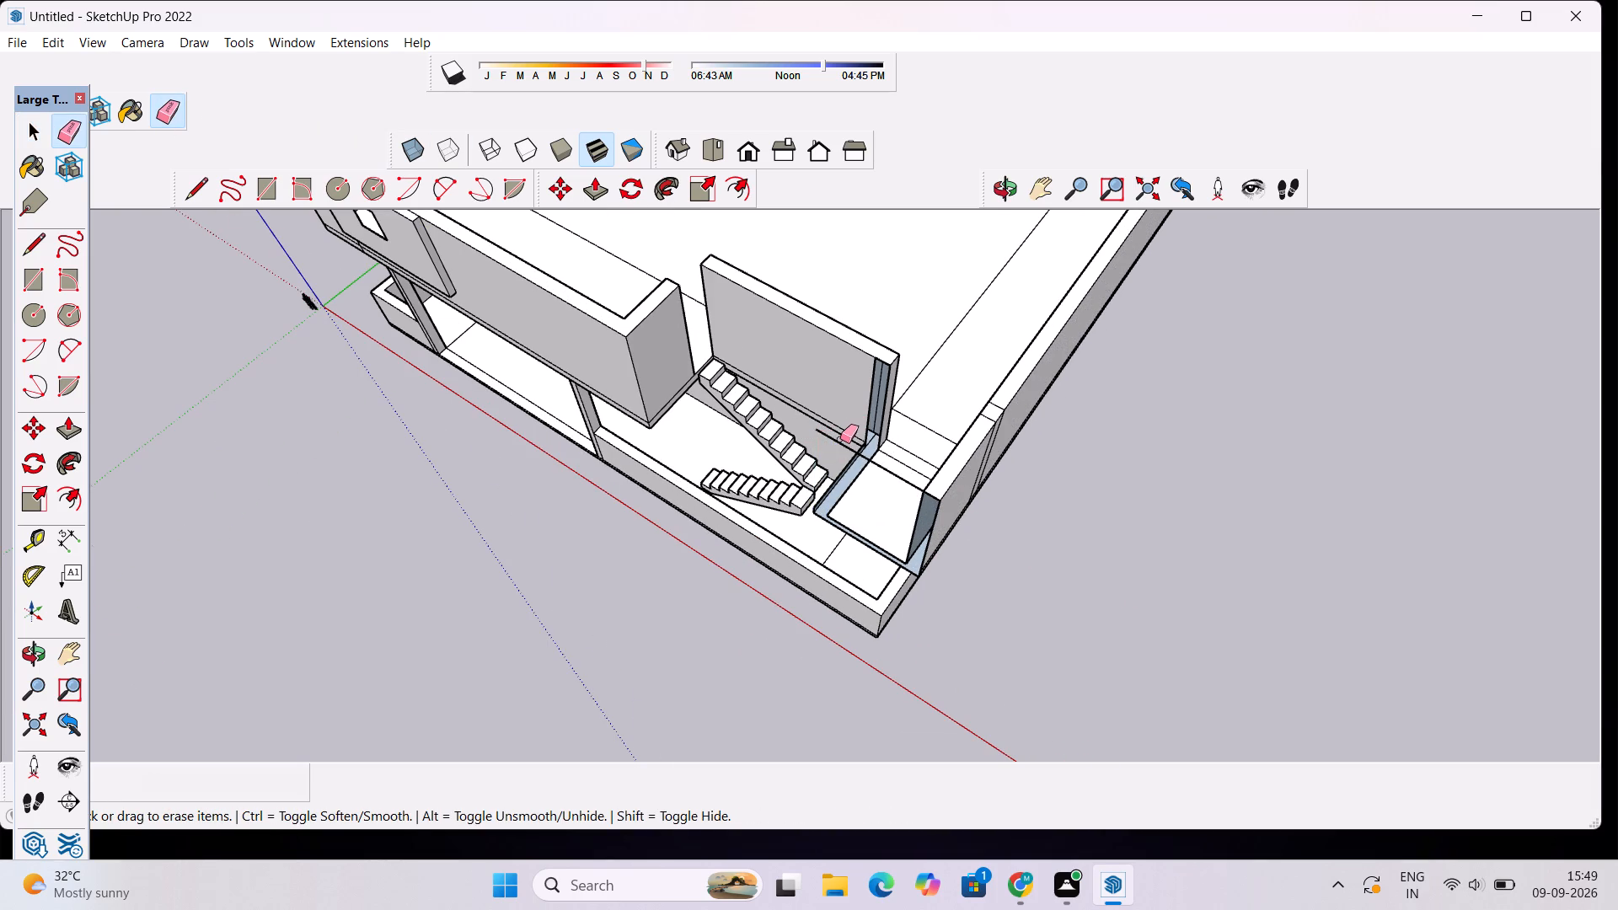
left_click(840, 442)
scroll(863, 491, "up", 4)
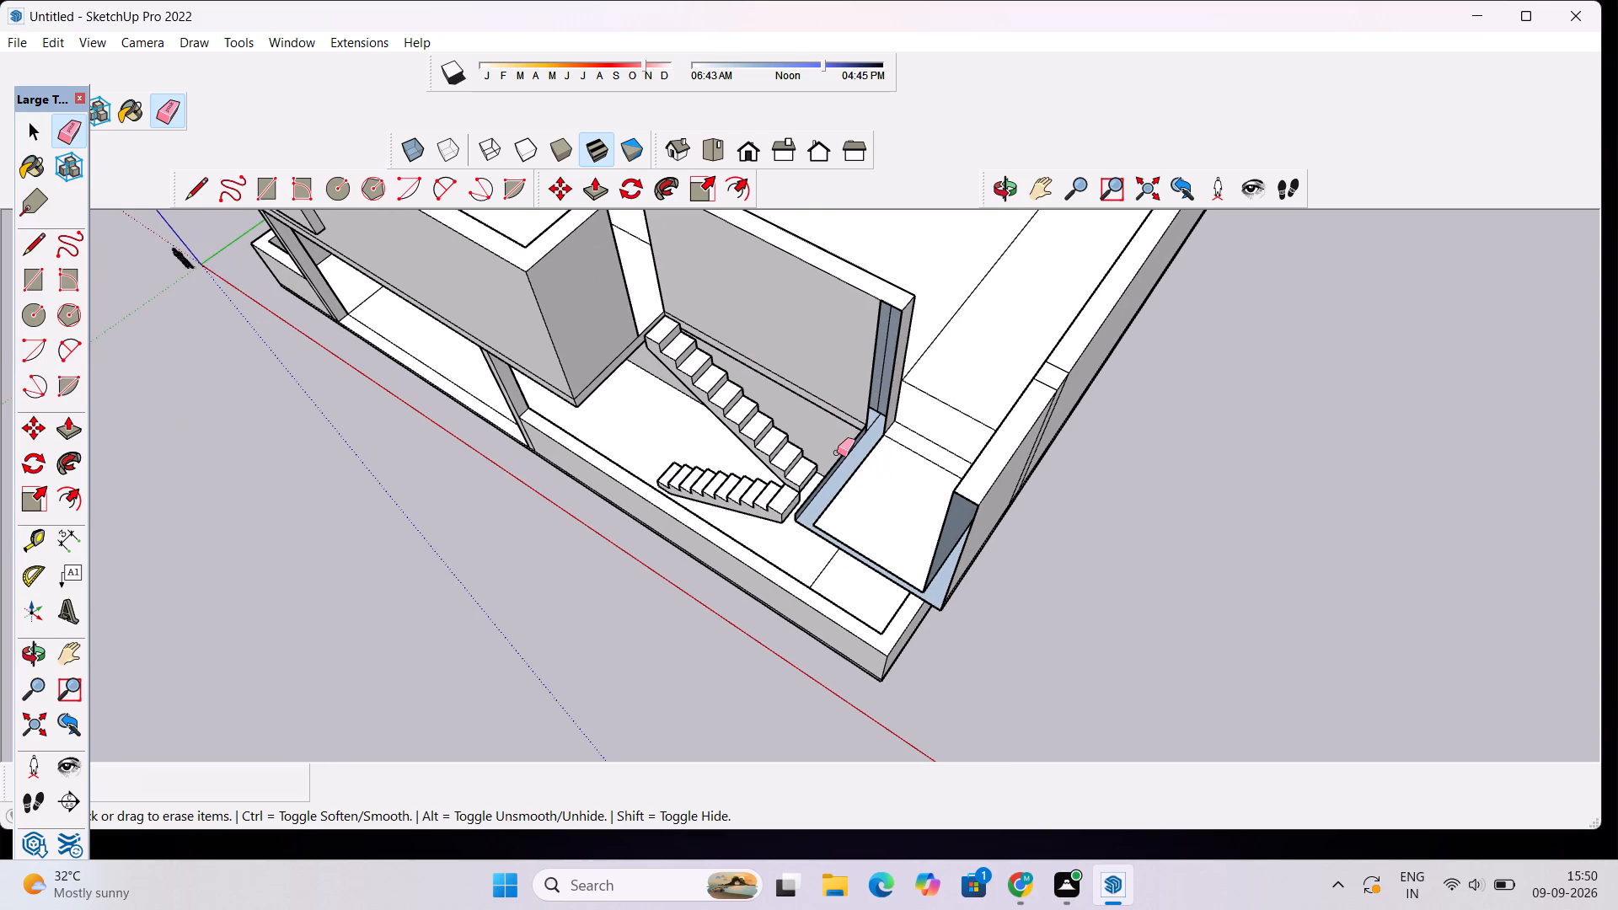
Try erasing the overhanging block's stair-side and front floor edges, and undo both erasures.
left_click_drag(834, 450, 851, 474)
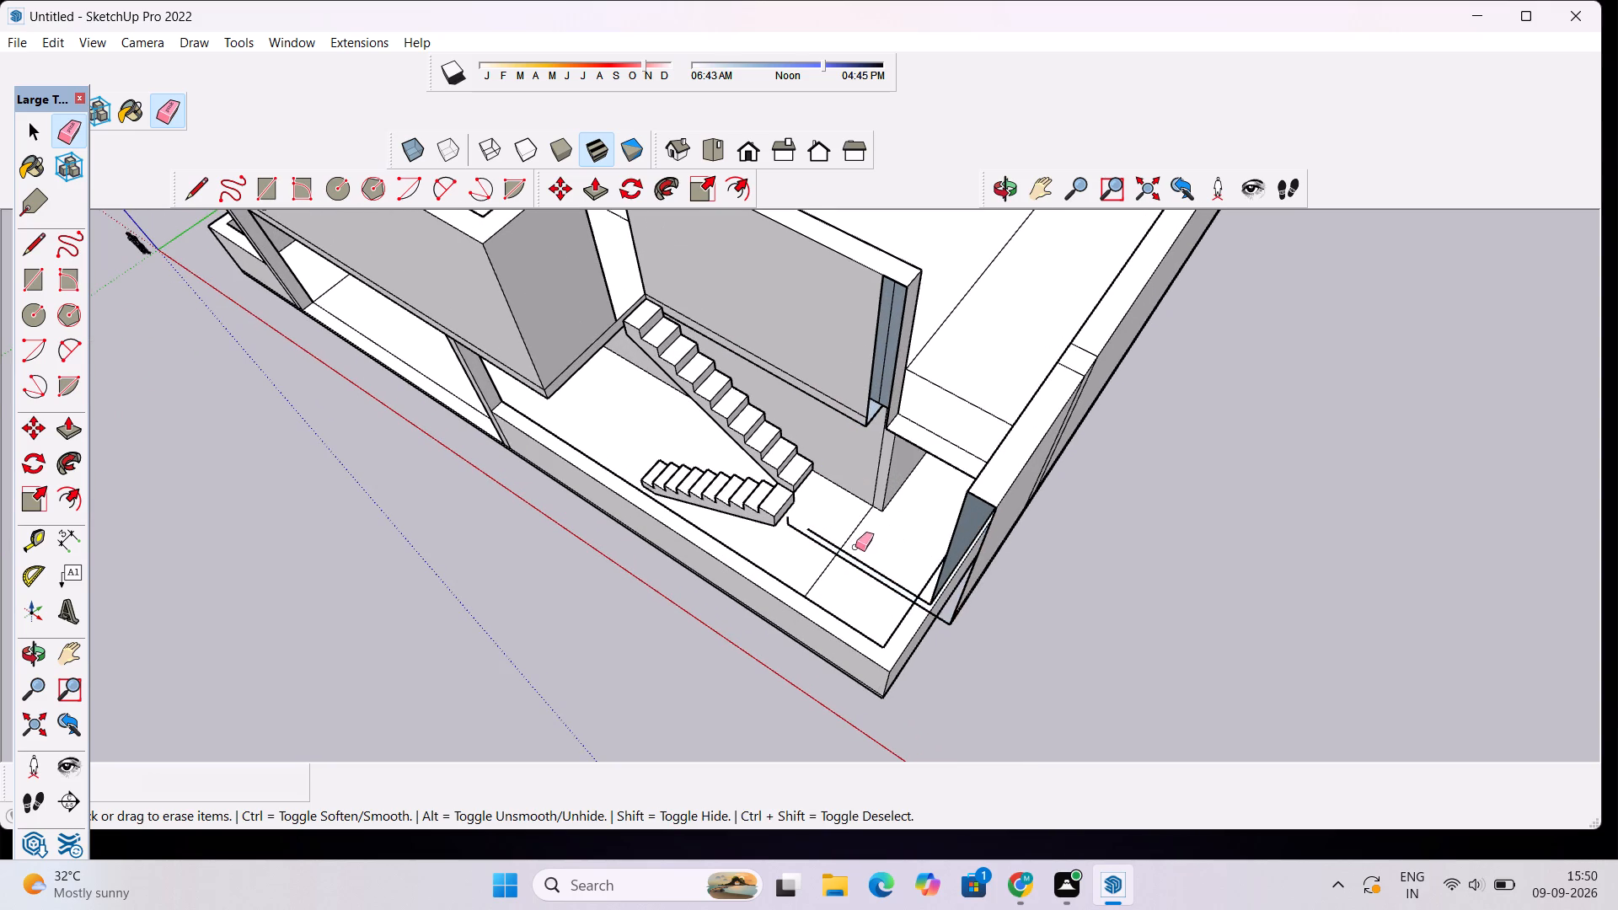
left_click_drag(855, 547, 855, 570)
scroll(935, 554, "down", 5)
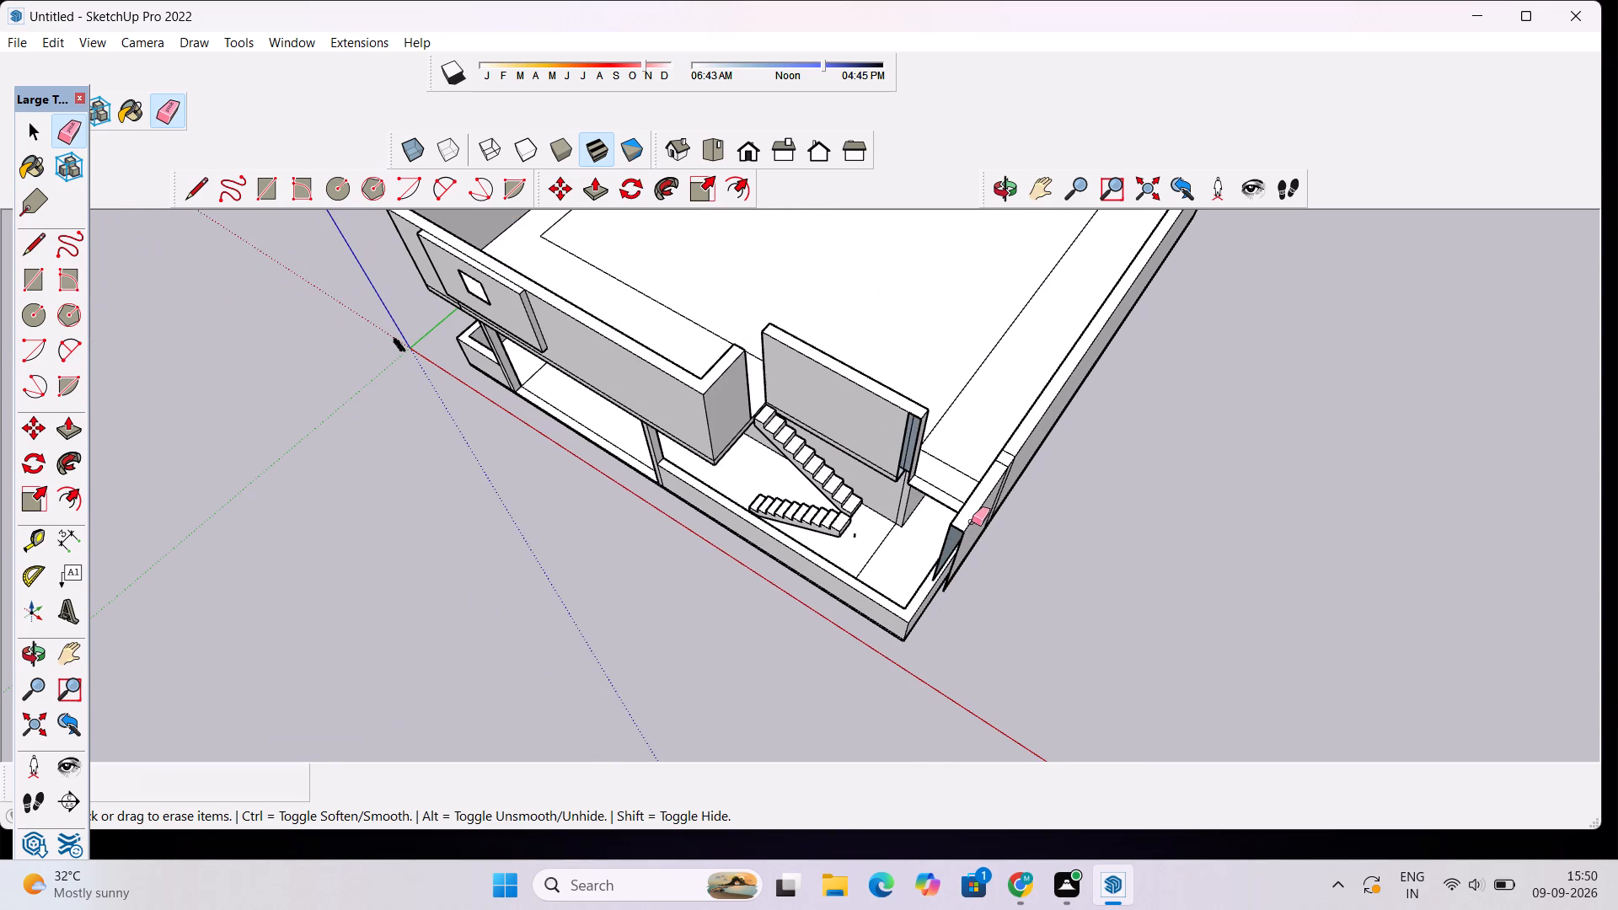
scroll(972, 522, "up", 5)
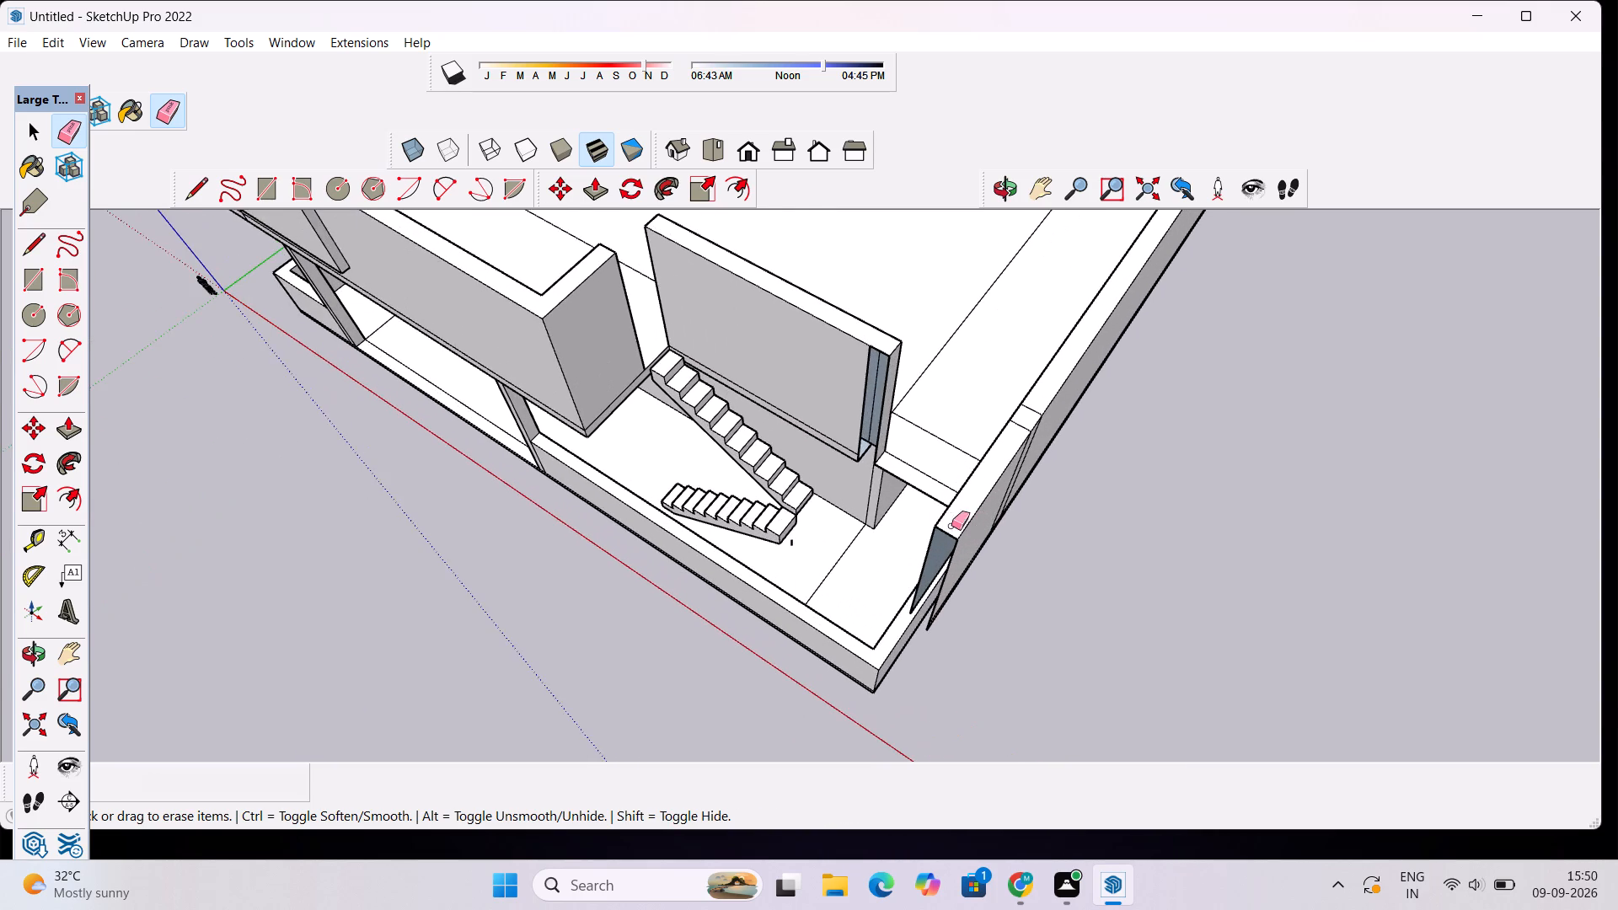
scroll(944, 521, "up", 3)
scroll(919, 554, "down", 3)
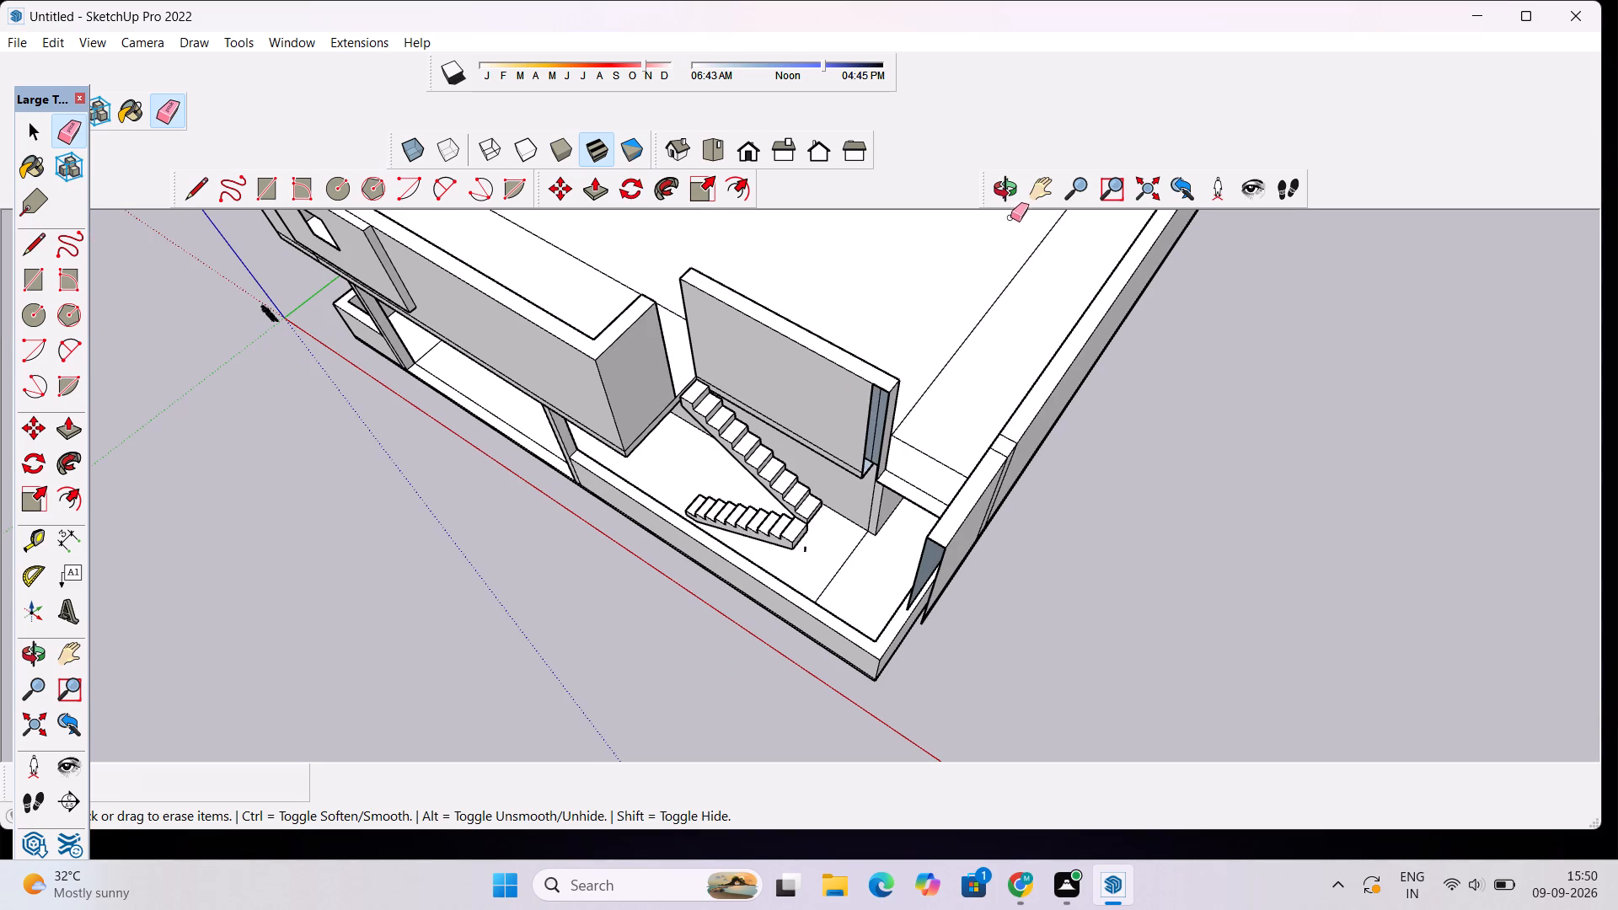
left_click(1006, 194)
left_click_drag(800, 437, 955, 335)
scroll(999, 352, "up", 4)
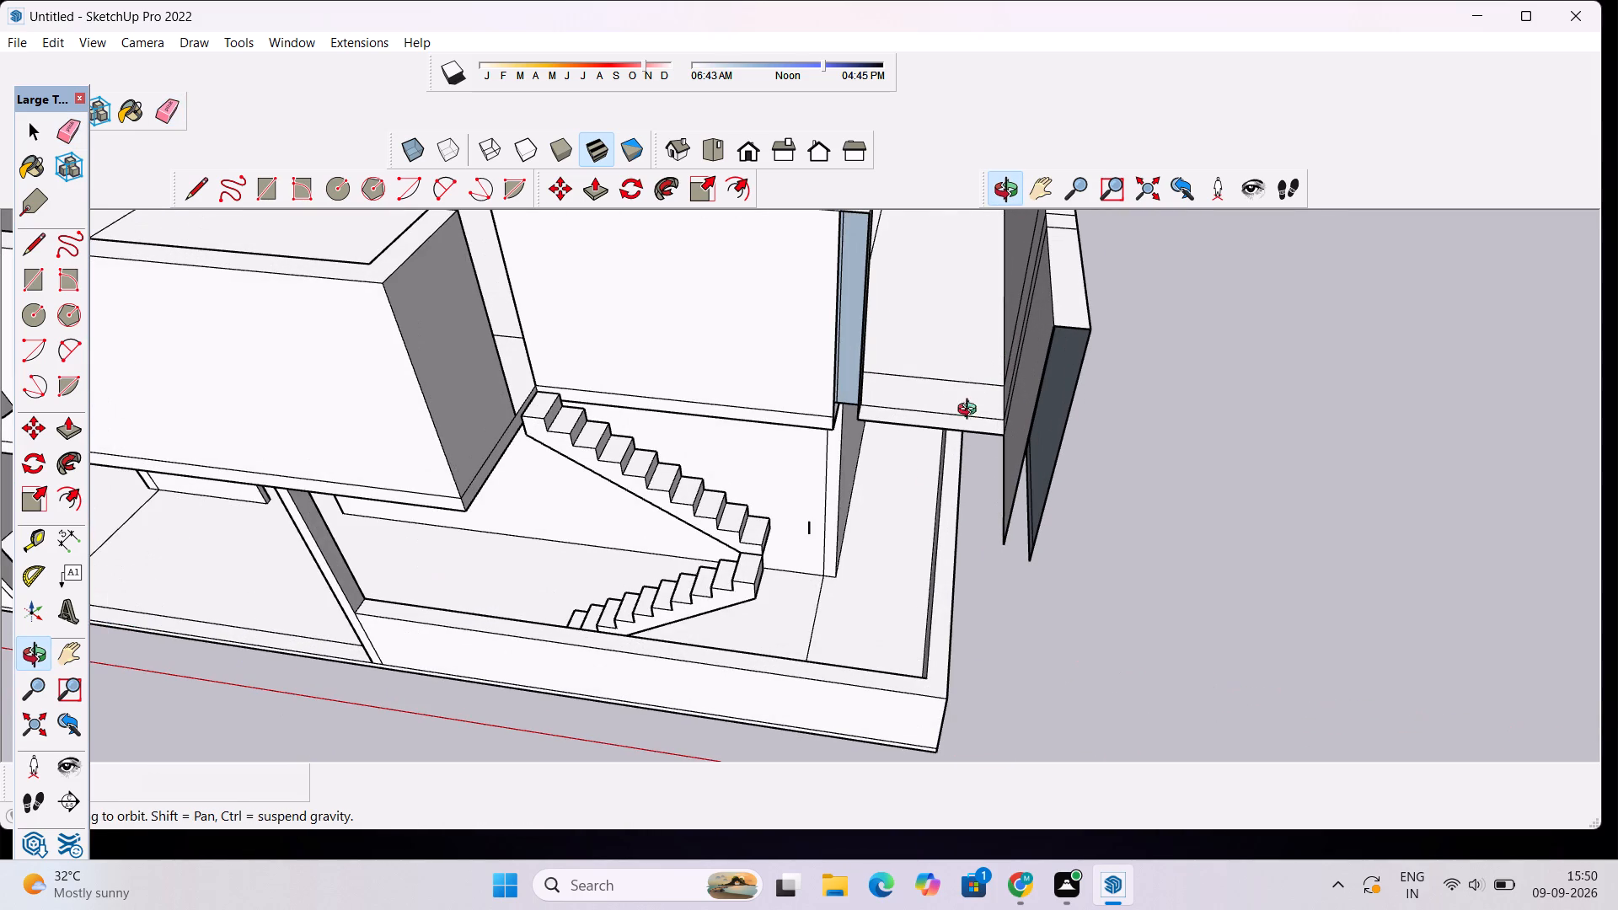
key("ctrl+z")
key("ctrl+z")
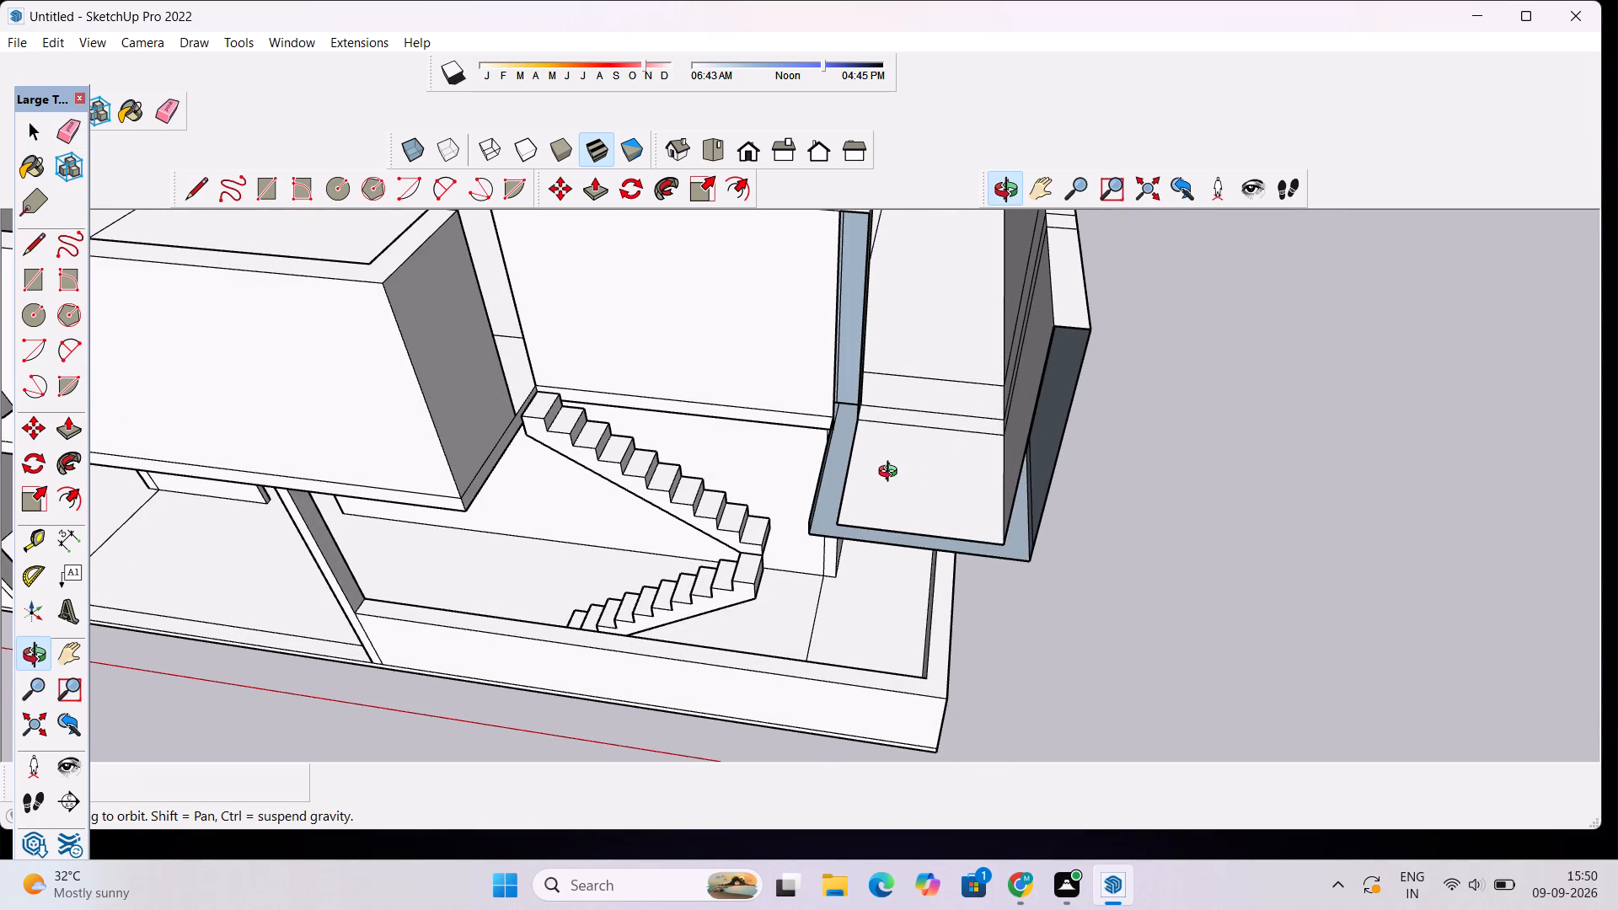
Draw a 3' line across the stair-side wall's base, continuing the nearest floor line to the wall's outer edge.
scroll(872, 463, "up", 8)
scroll(849, 442, "down", 3)
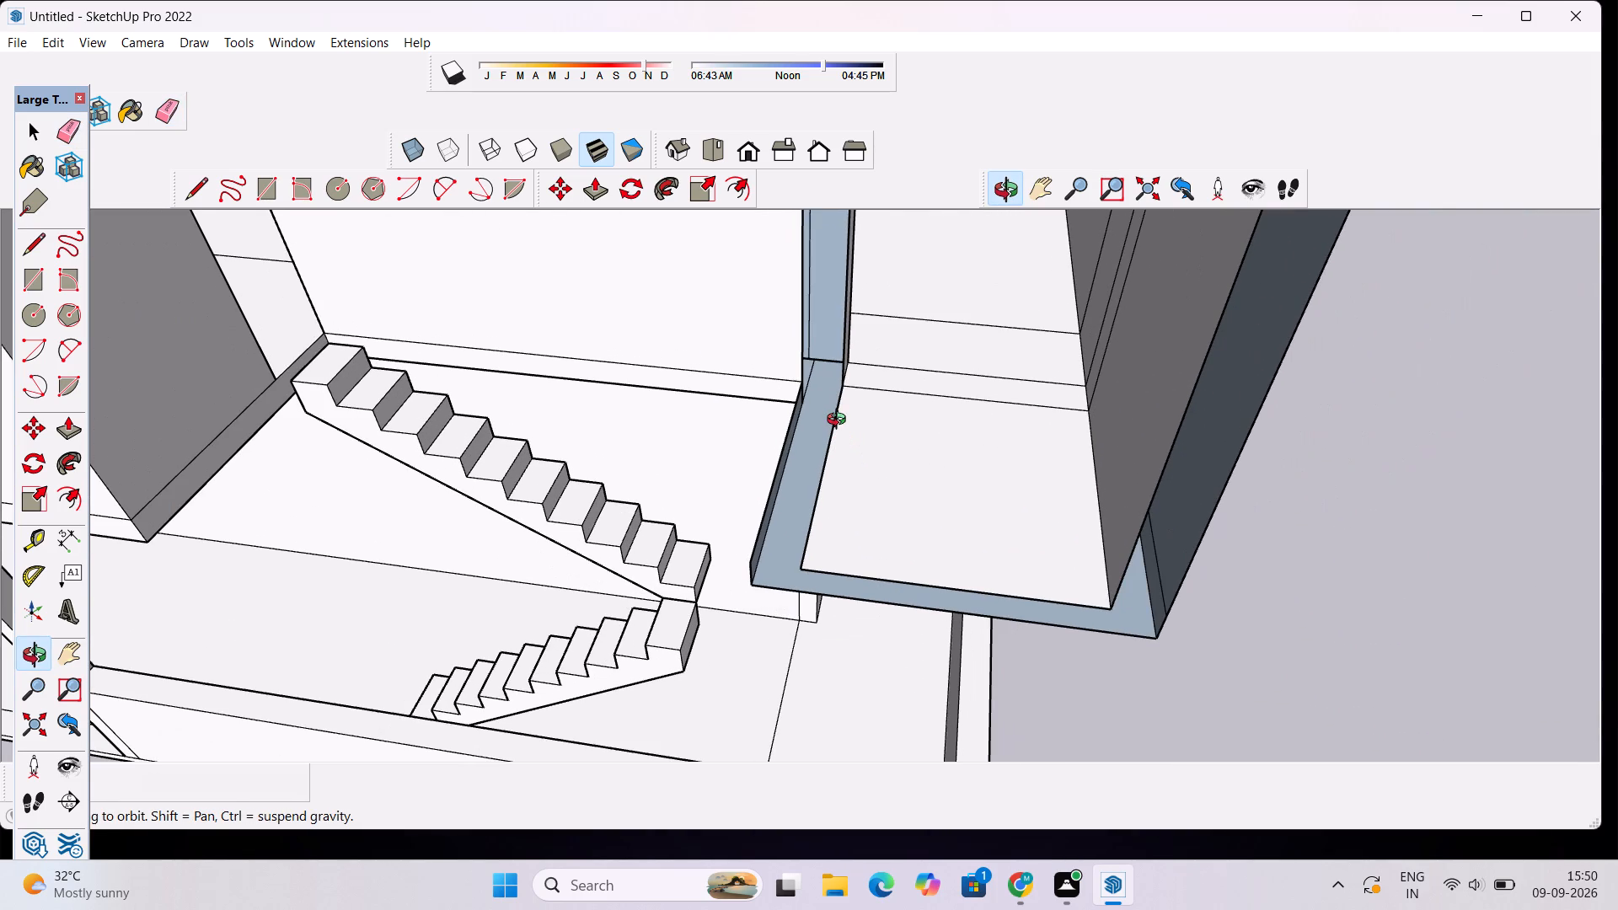
key("space")
type("l")
scroll(841, 390, "up", 7)
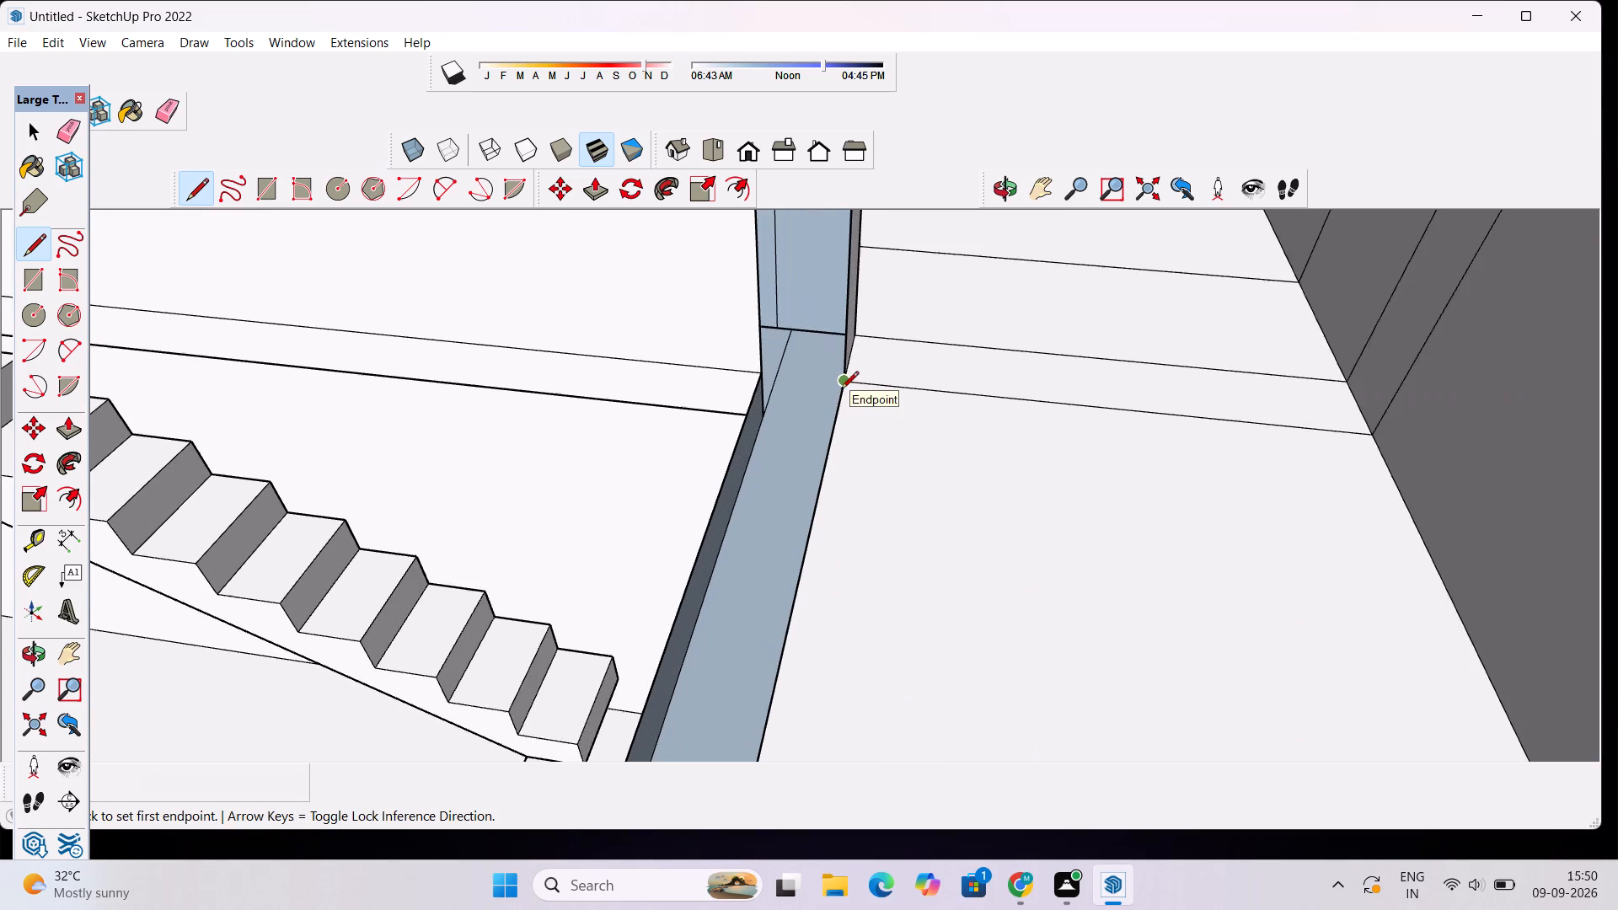
scroll(841, 390, "up", 1)
left_click(841, 383)
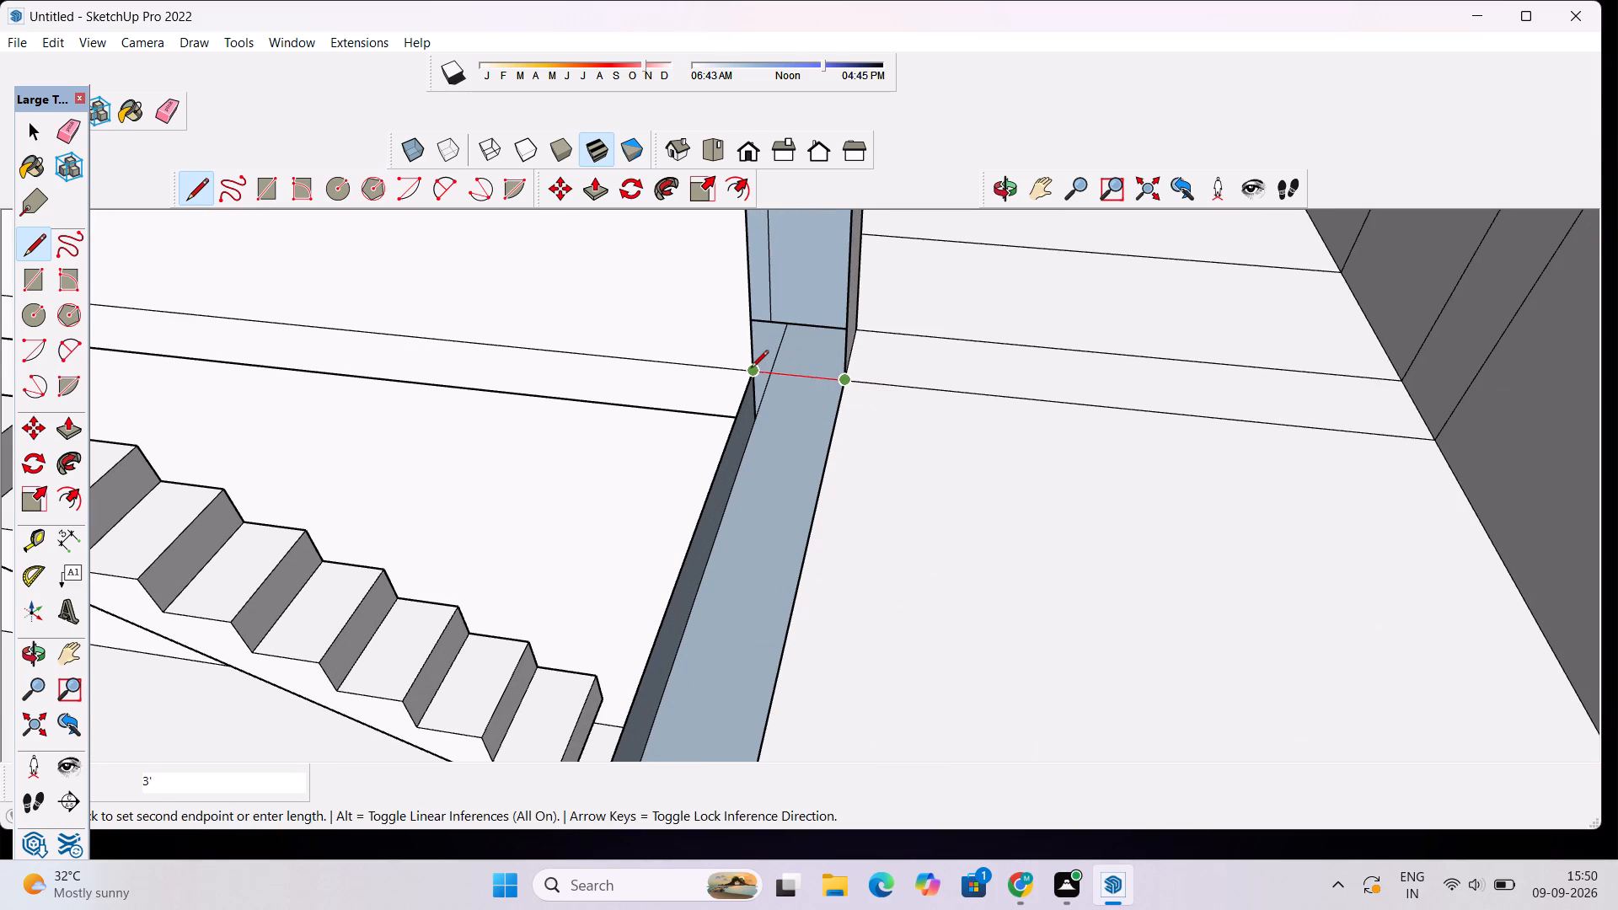
left_click(751, 369)
scroll(753, 376, "down", 2)
scroll(758, 395, "up", 2)
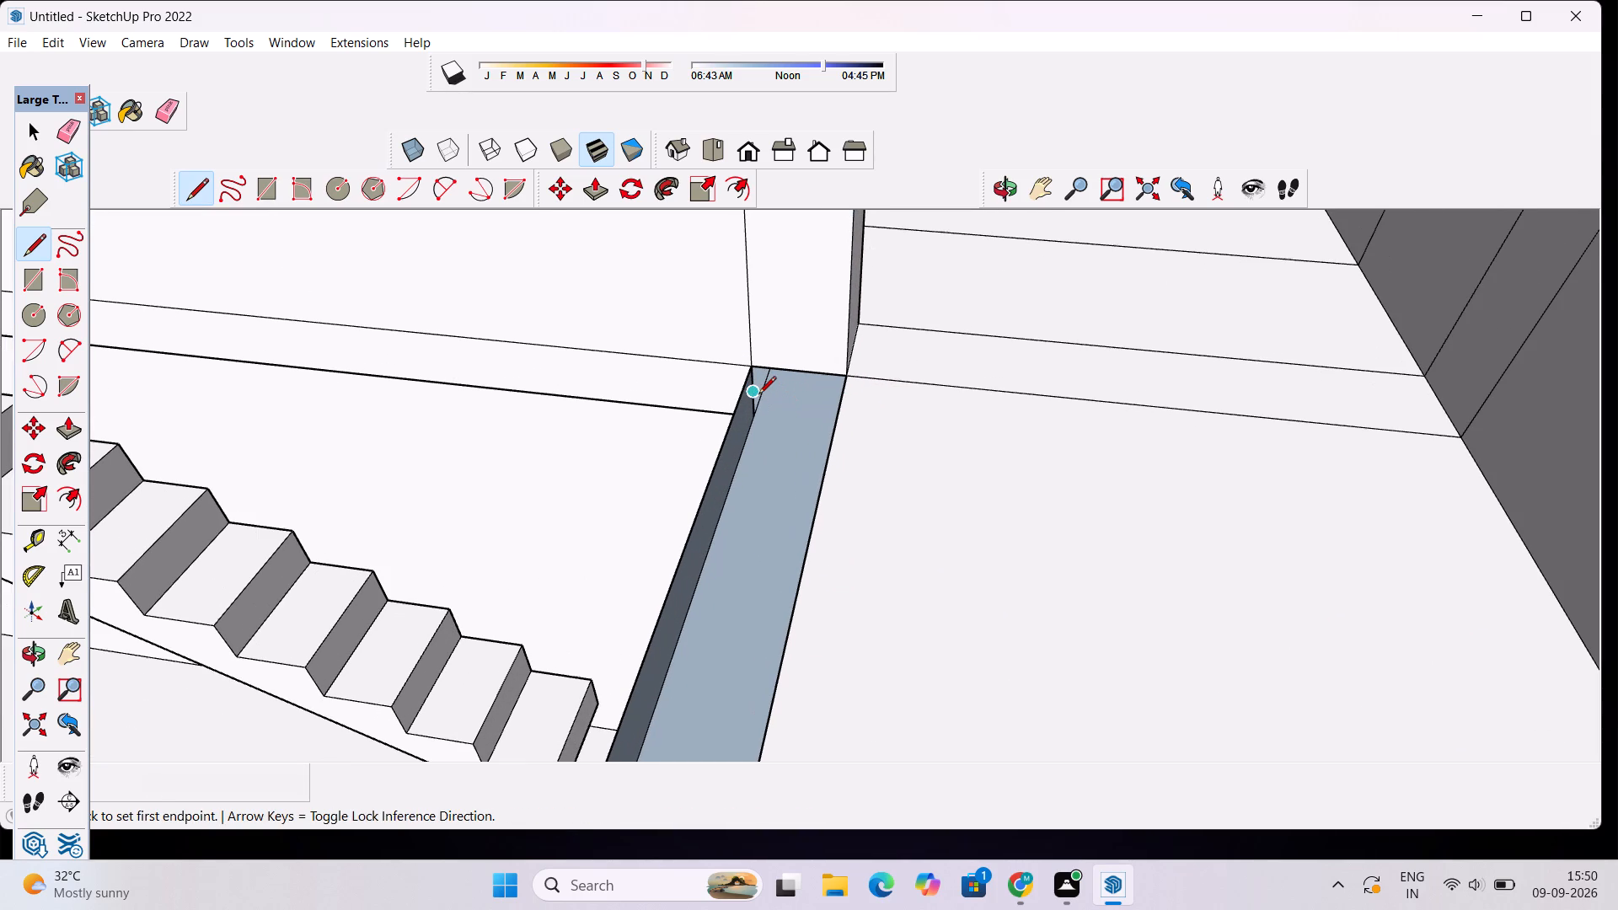
key("space")
Delete the overhanging block's projecting floor strip beyond the floor line, together with its front, side and stray leftover edges.
scroll(777, 399, "down", 10)
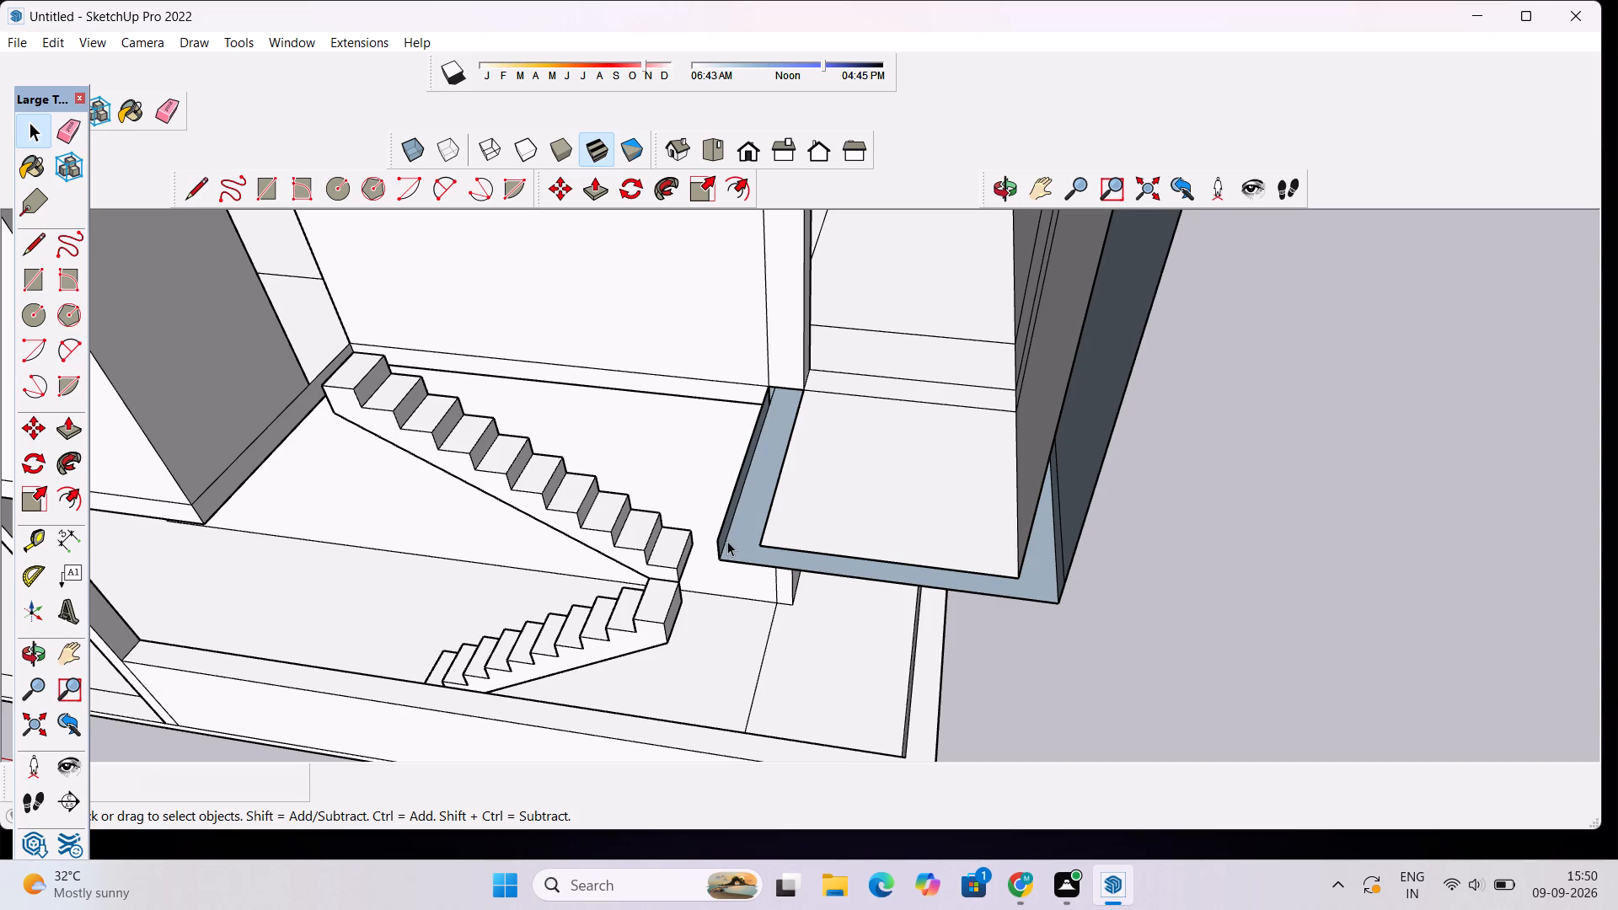
left_click(723, 537)
key("Delete")
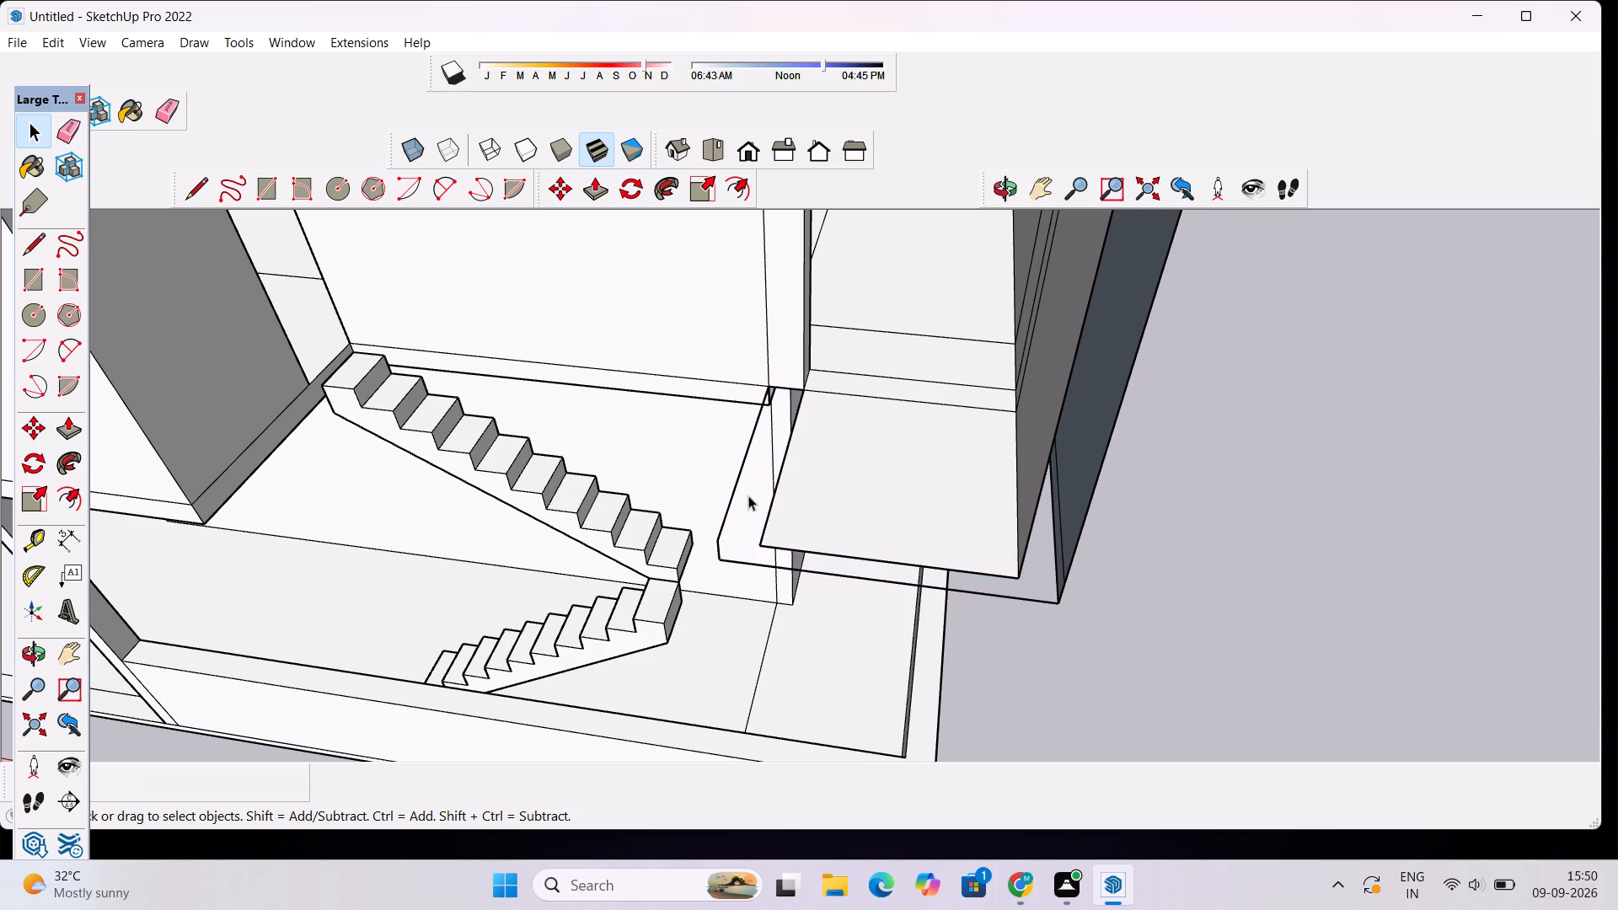
left_click(747, 444)
key("Delete")
left_click(783, 460)
key("Delete")
left_click(754, 562)
key("Delete")
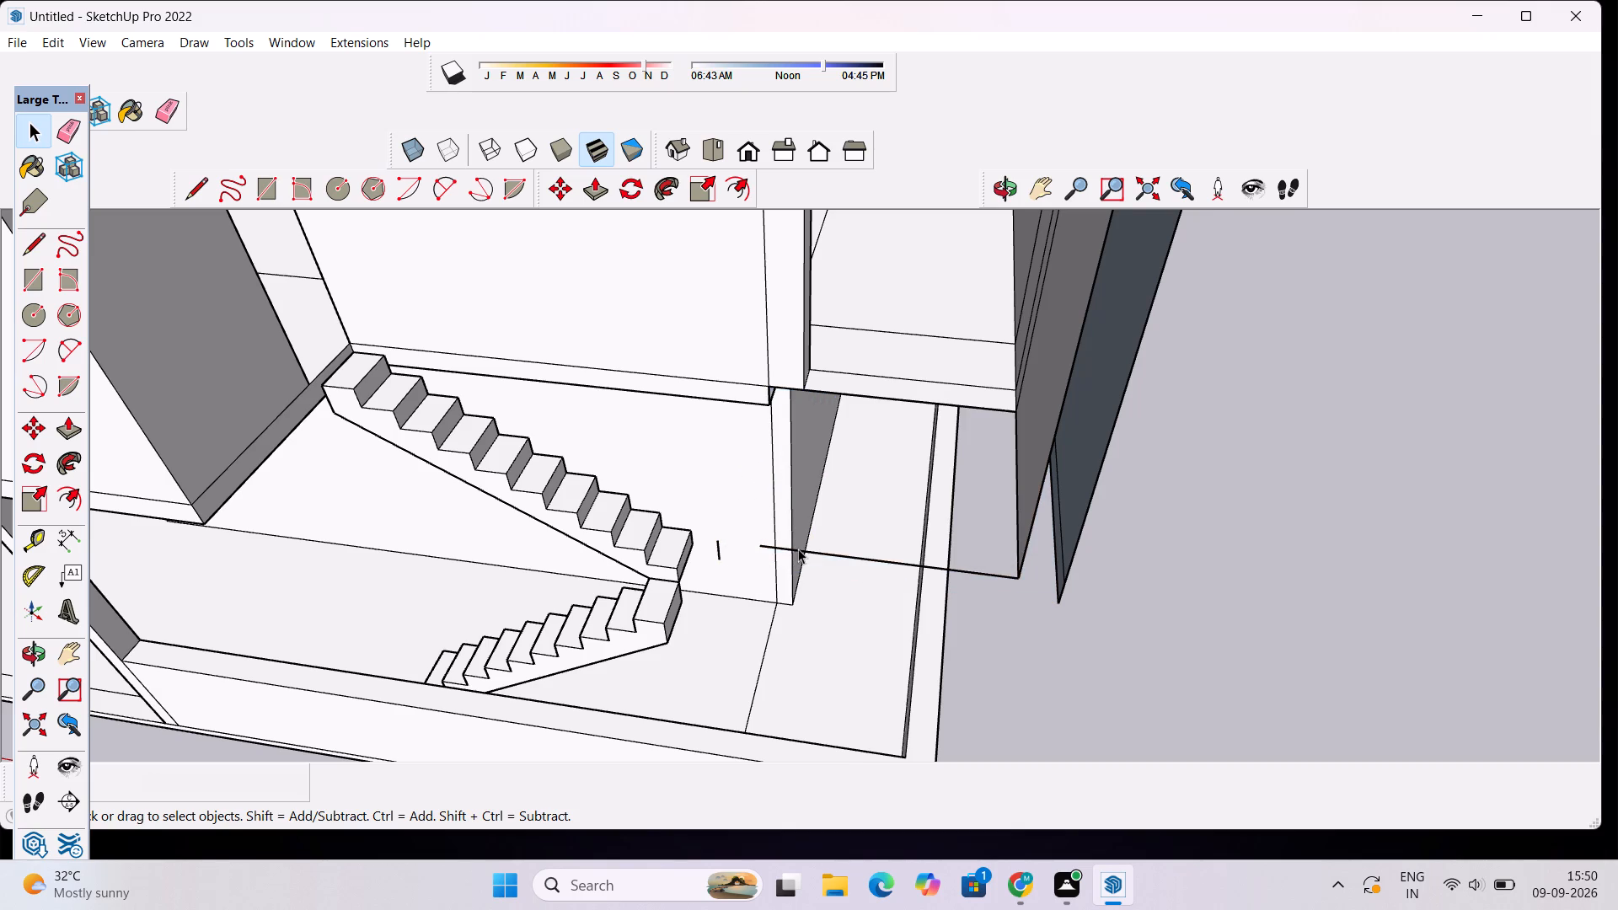
left_click(798, 549)
key("Delete")
left_click(720, 544)
key("Delete")
Delete the top face of the side wall's projecting section beyond the division lines.
scroll(1083, 479, "down", 7)
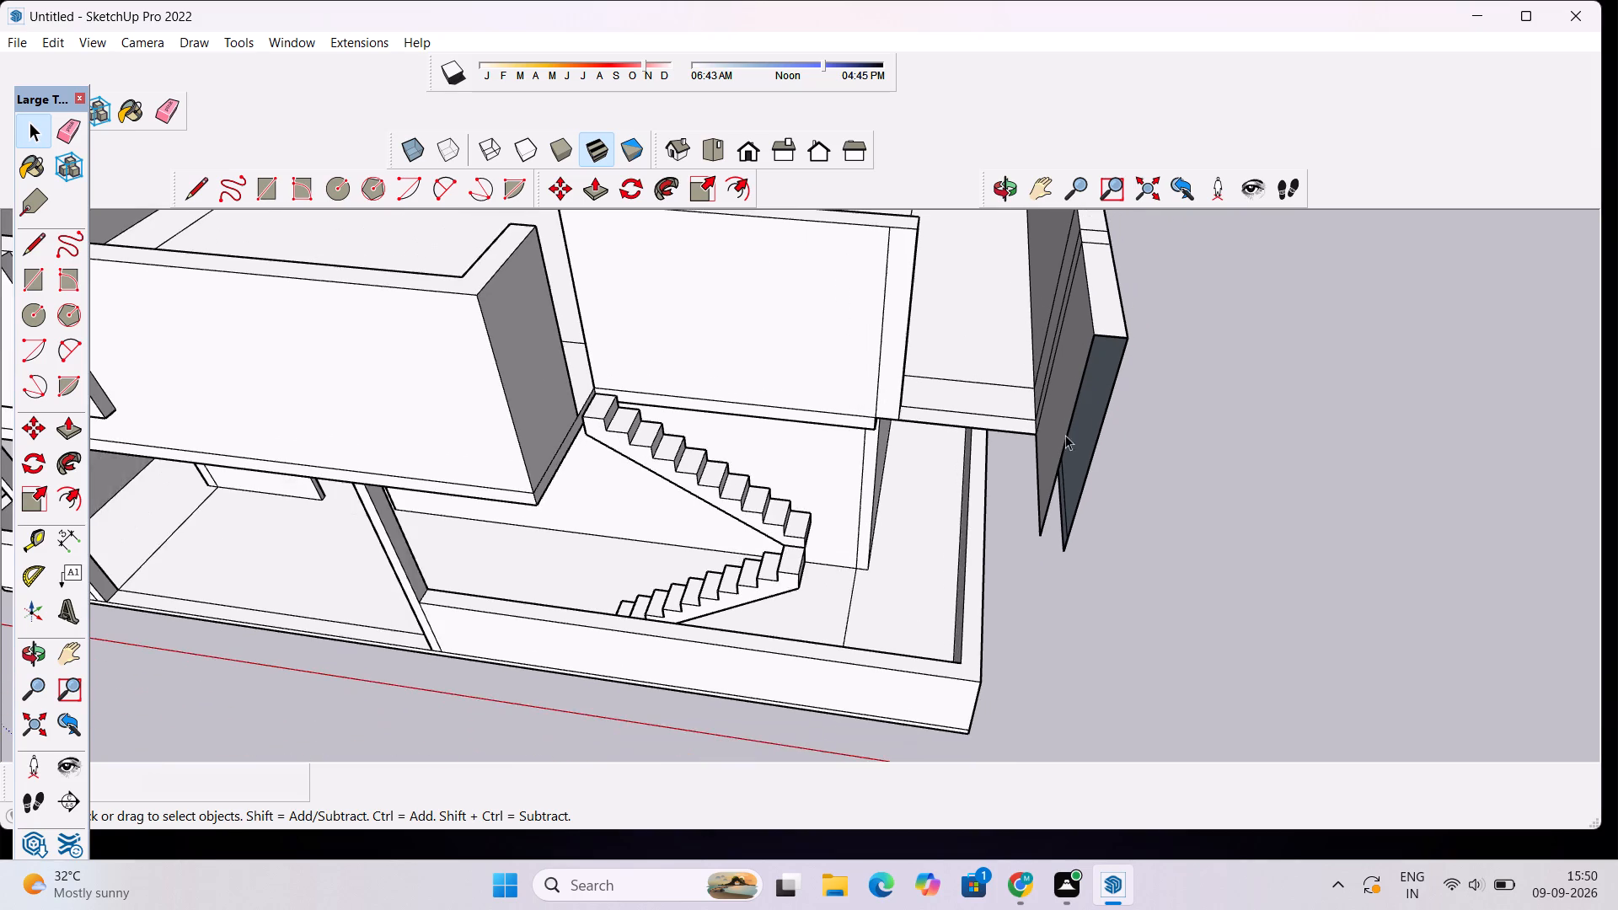
scroll(1090, 267, "up", 4)
left_click(1102, 378)
key("Delete")
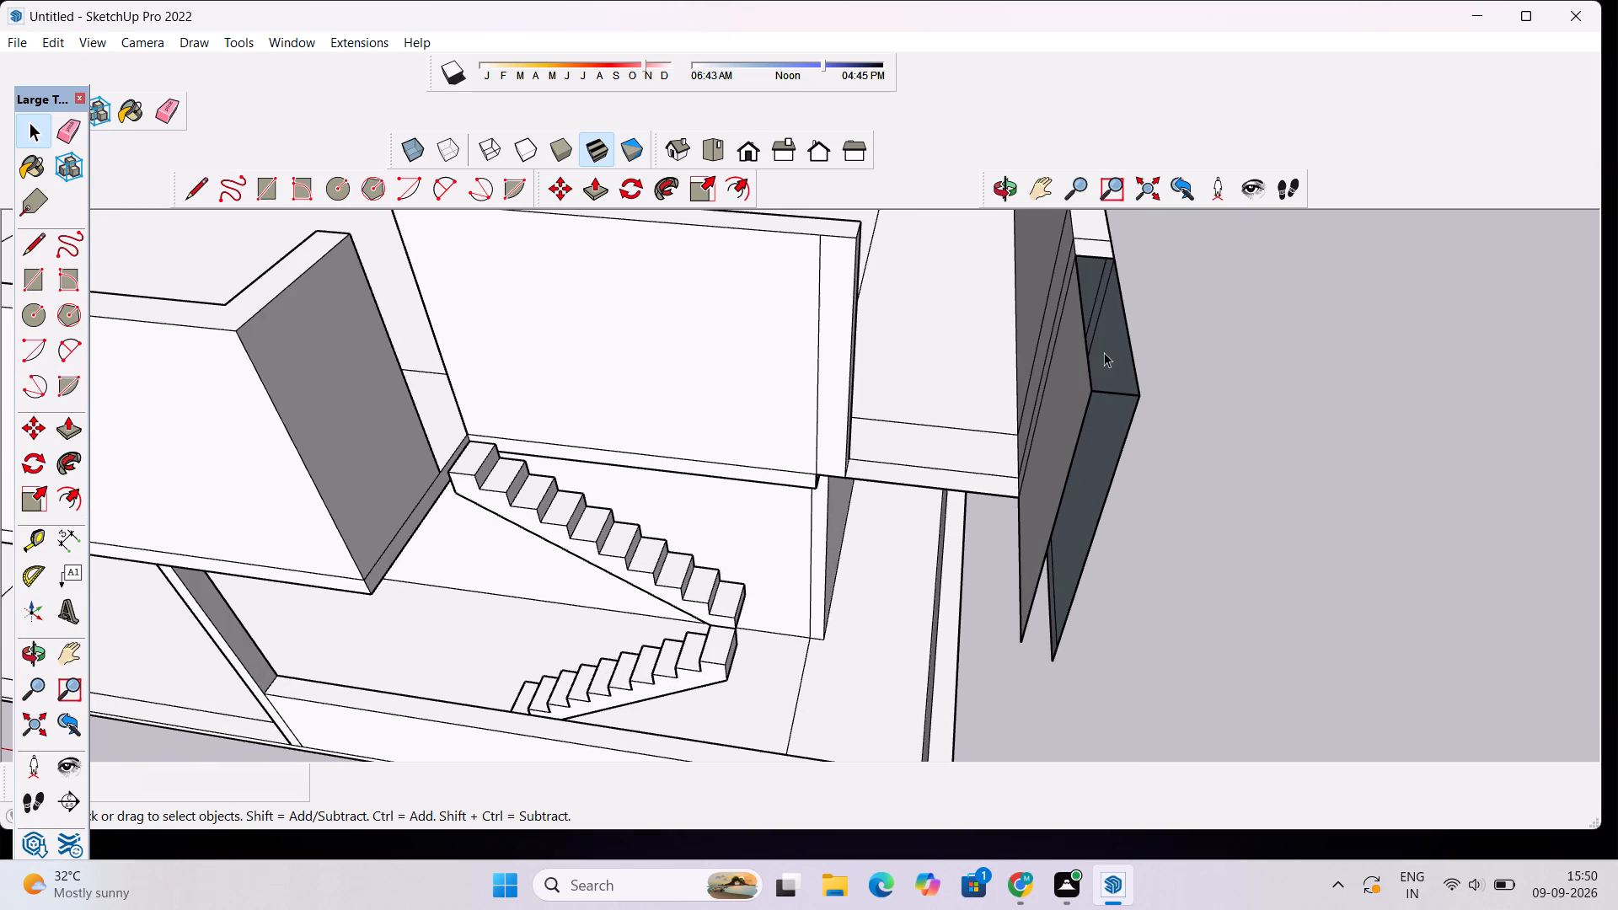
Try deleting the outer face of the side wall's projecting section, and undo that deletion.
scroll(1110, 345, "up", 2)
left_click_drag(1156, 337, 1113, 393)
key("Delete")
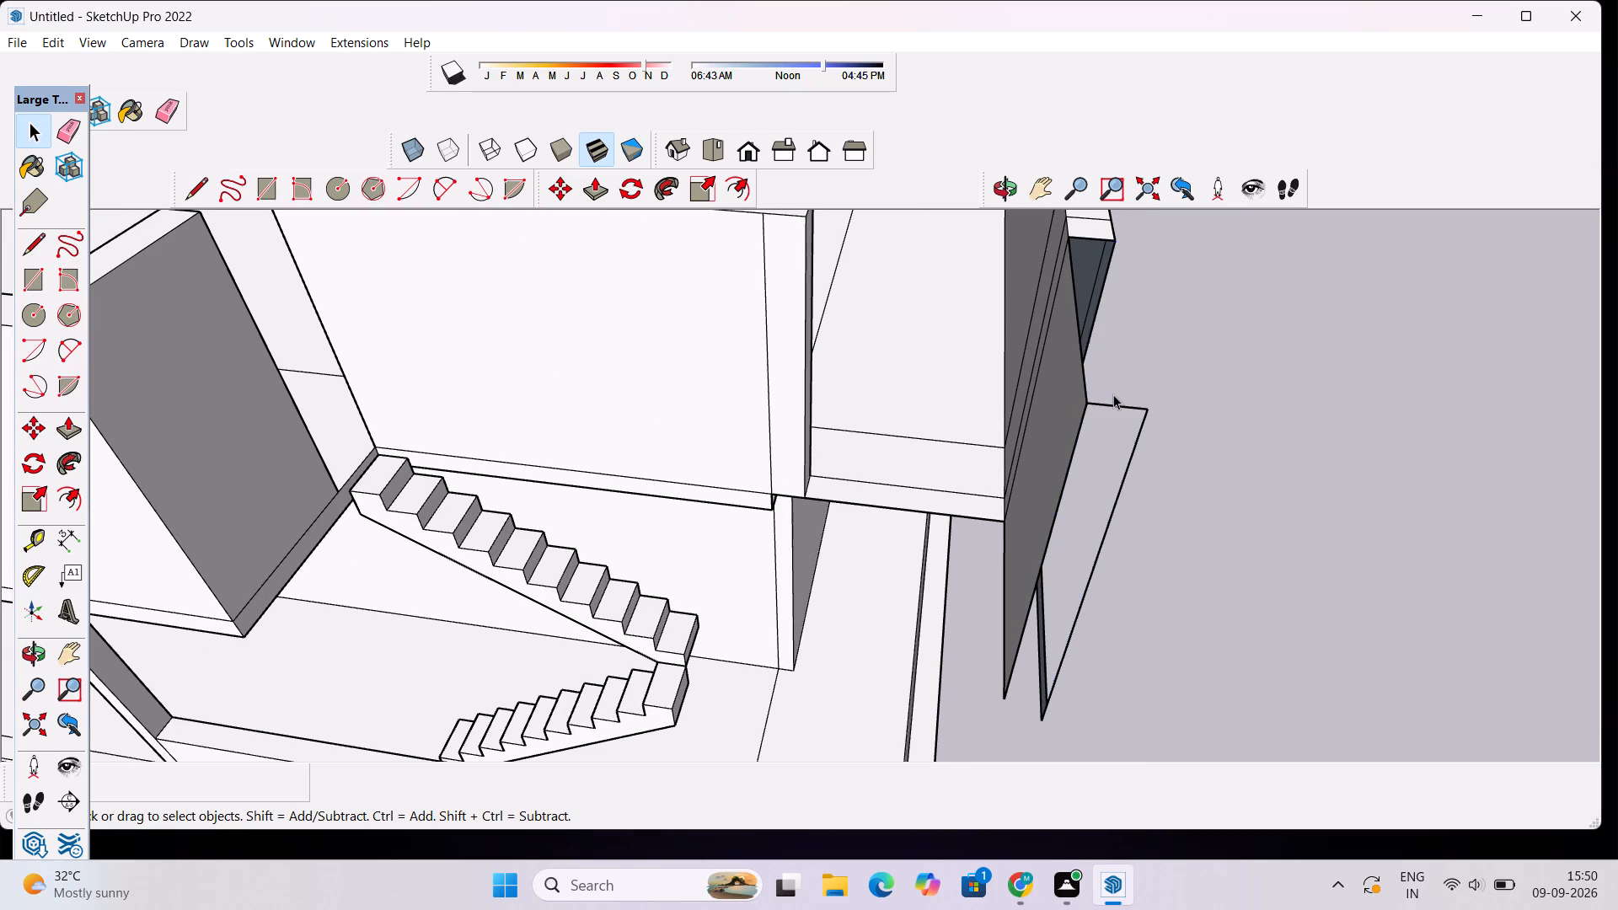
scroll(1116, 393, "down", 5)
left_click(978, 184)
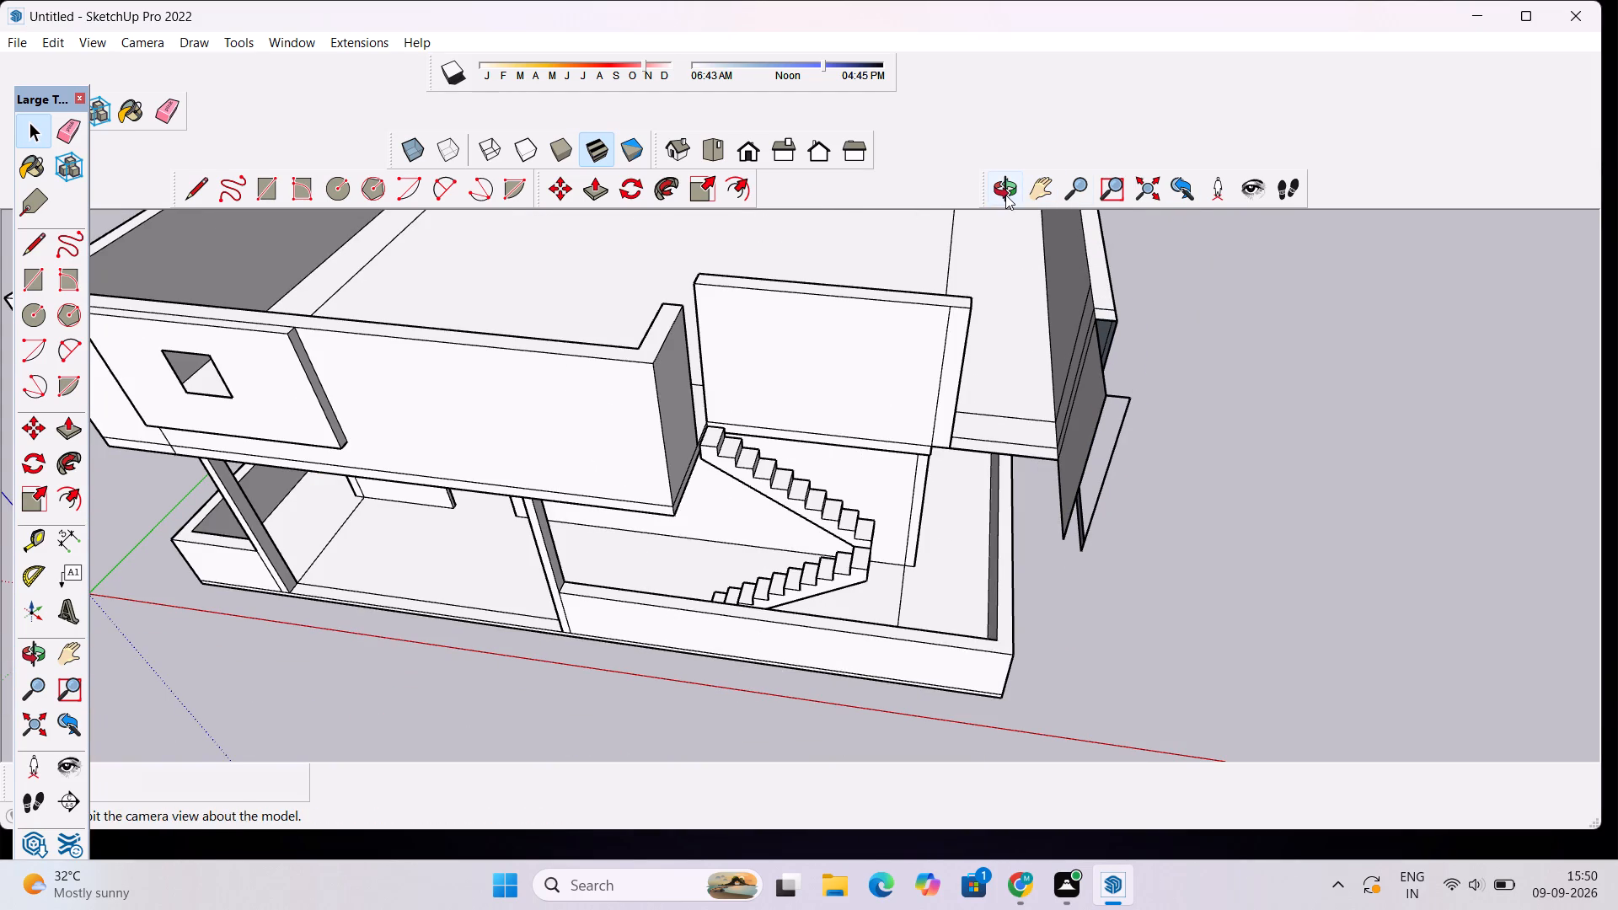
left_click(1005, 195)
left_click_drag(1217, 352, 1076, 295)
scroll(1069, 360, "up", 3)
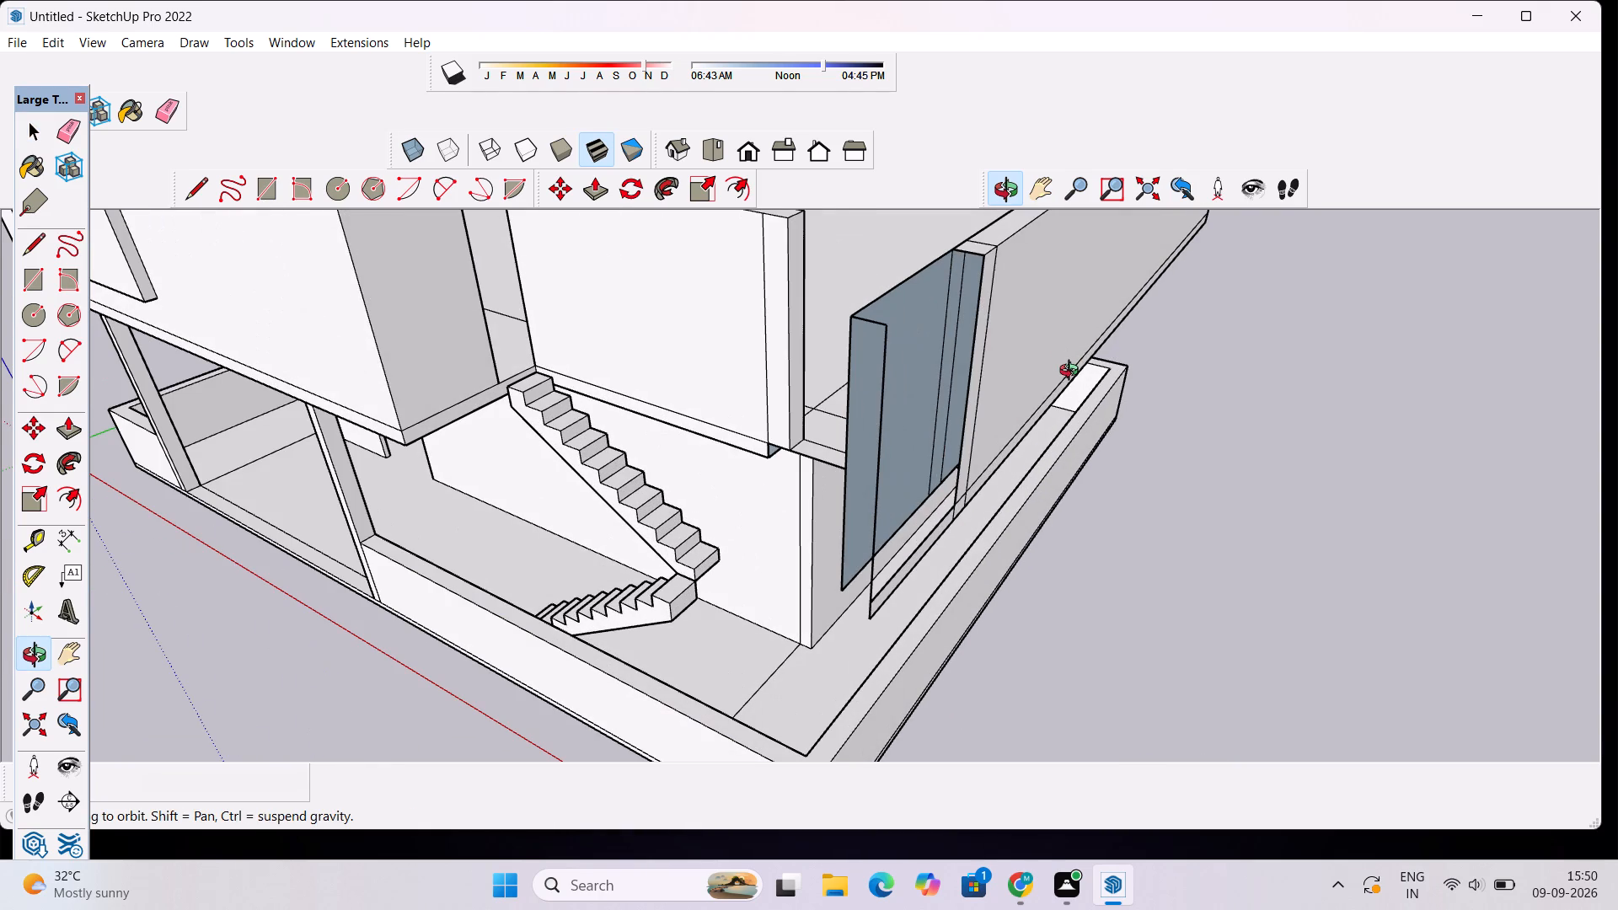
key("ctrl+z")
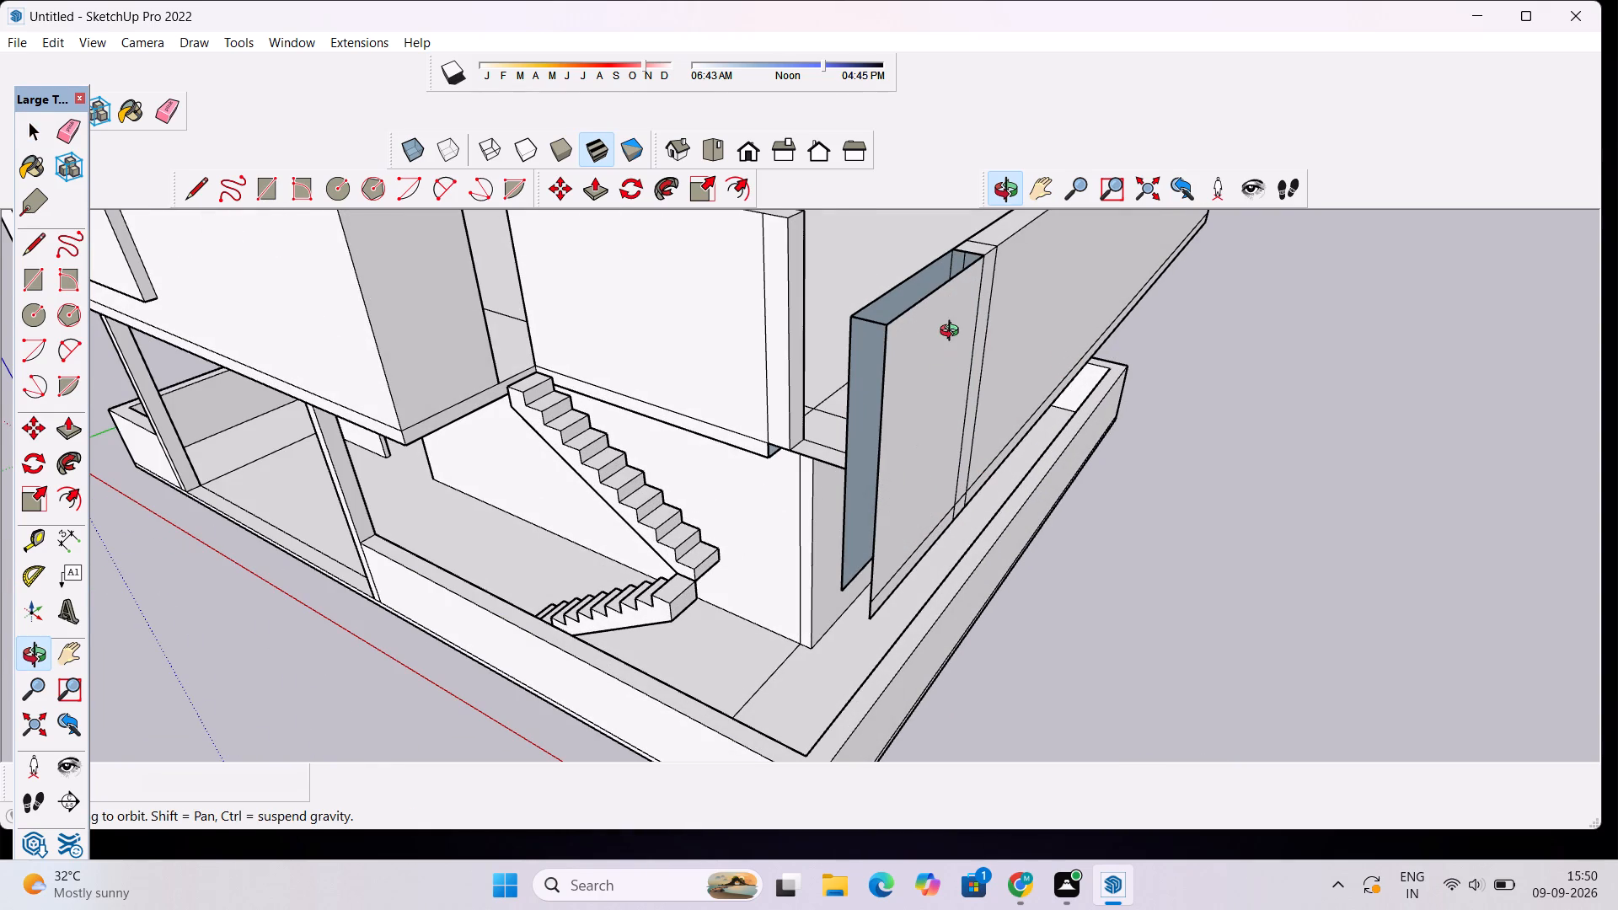
Examine the side wall's opened projecting section from the front, from above and from underneath.
key("space")
left_click(999, 190)
left_click_drag(885, 399, 939, 402)
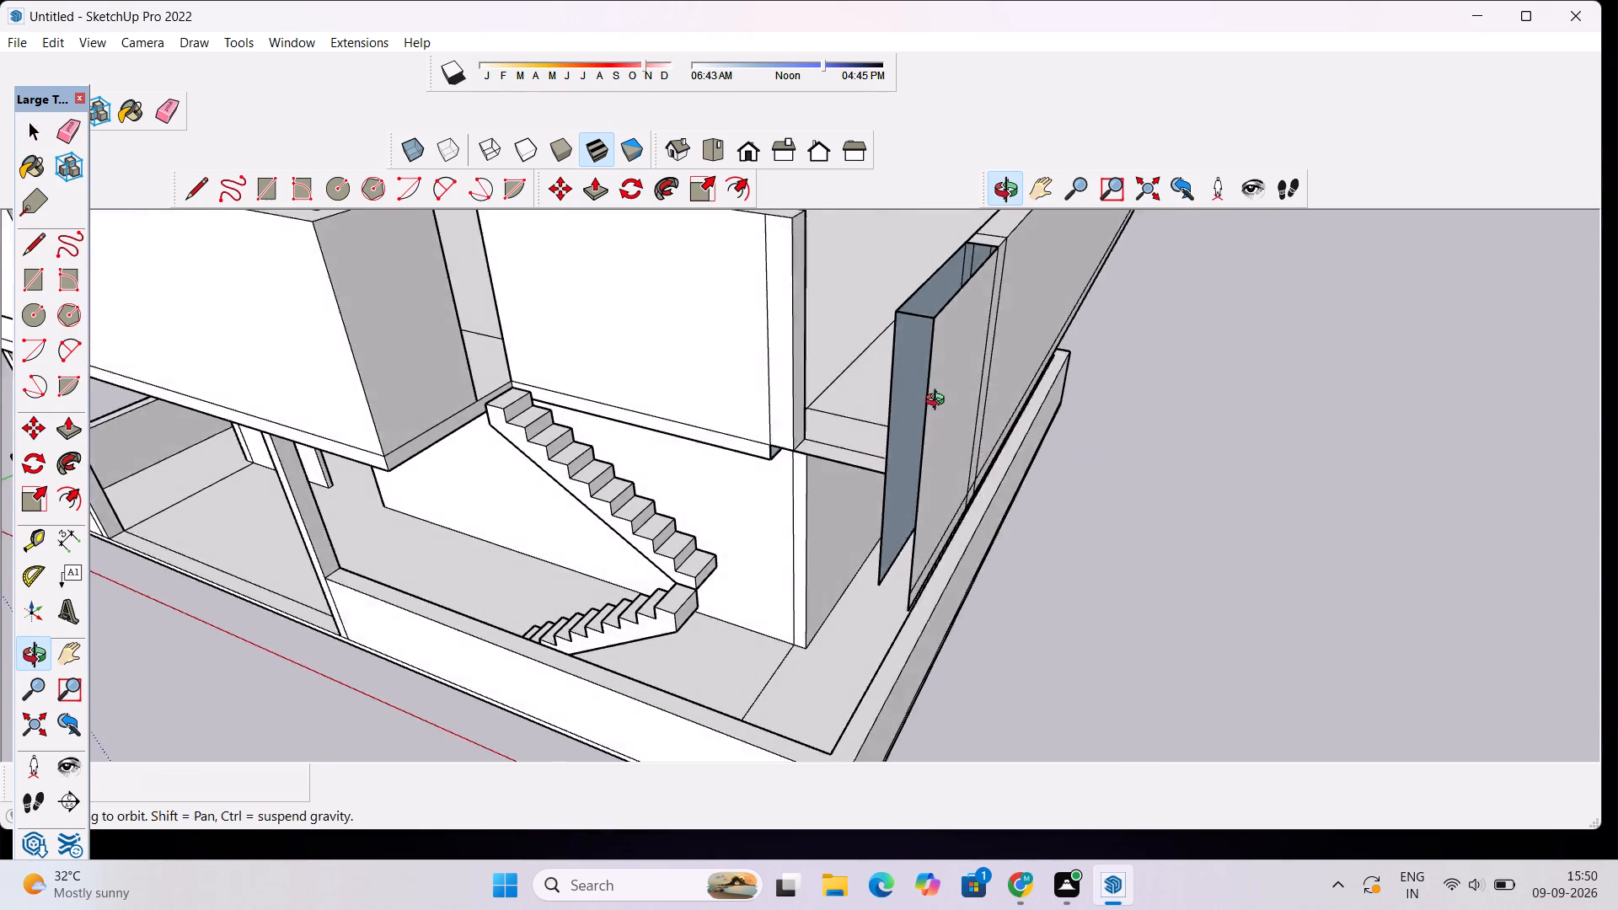
left_click_drag(939, 402, 980, 499)
scroll(1021, 358, "up", 3)
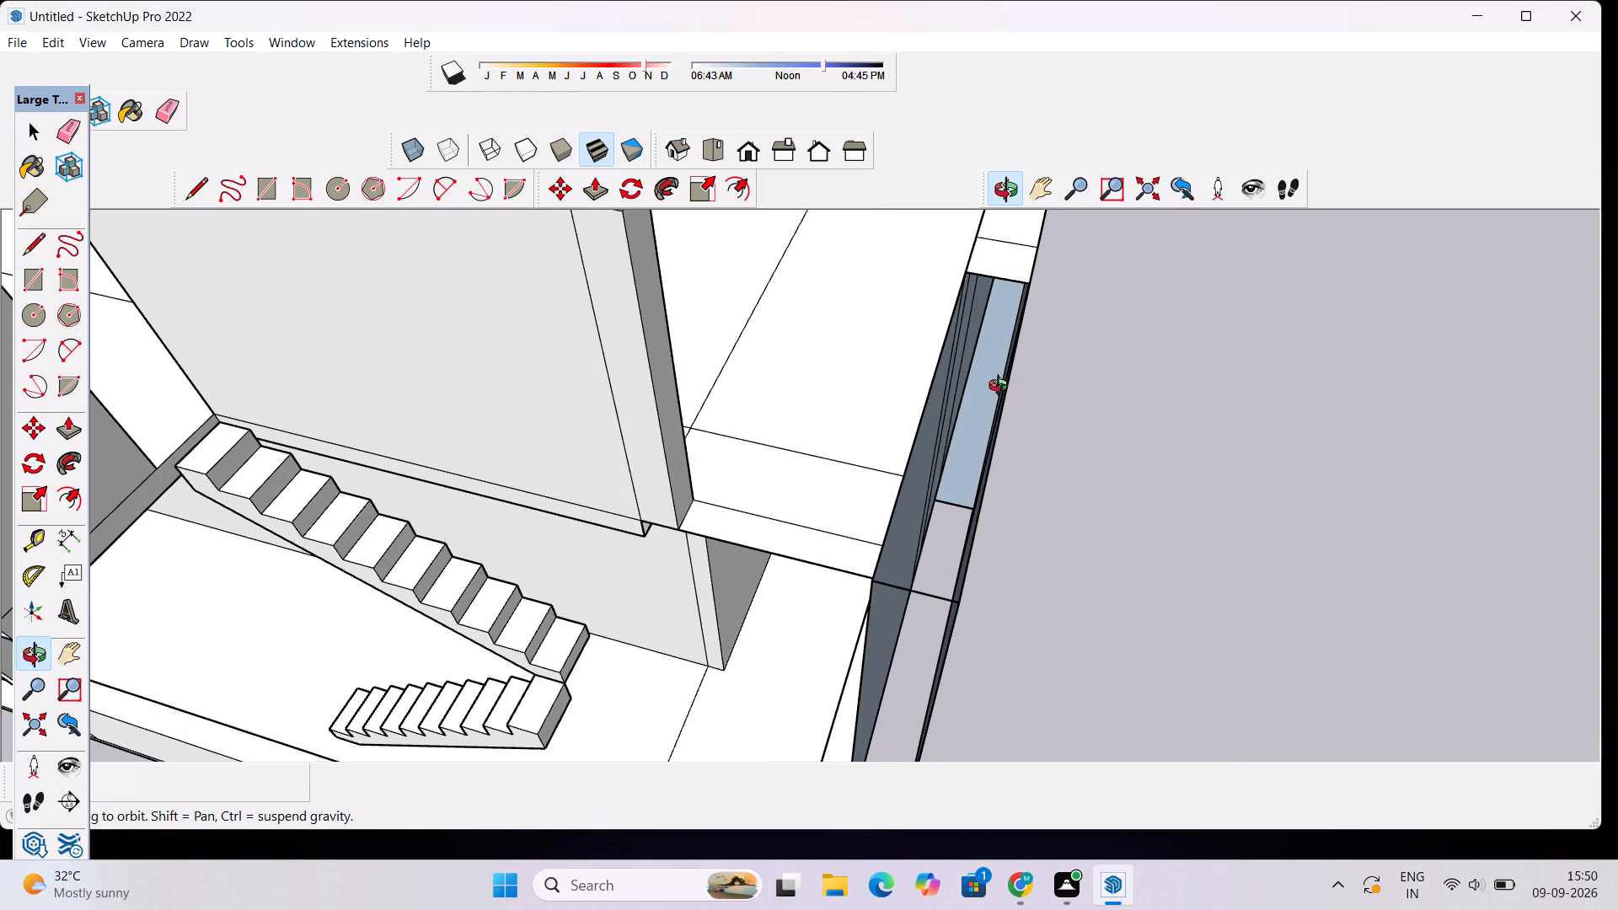
scroll(956, 466, "down", 1)
left_click_drag(952, 453, 988, 466)
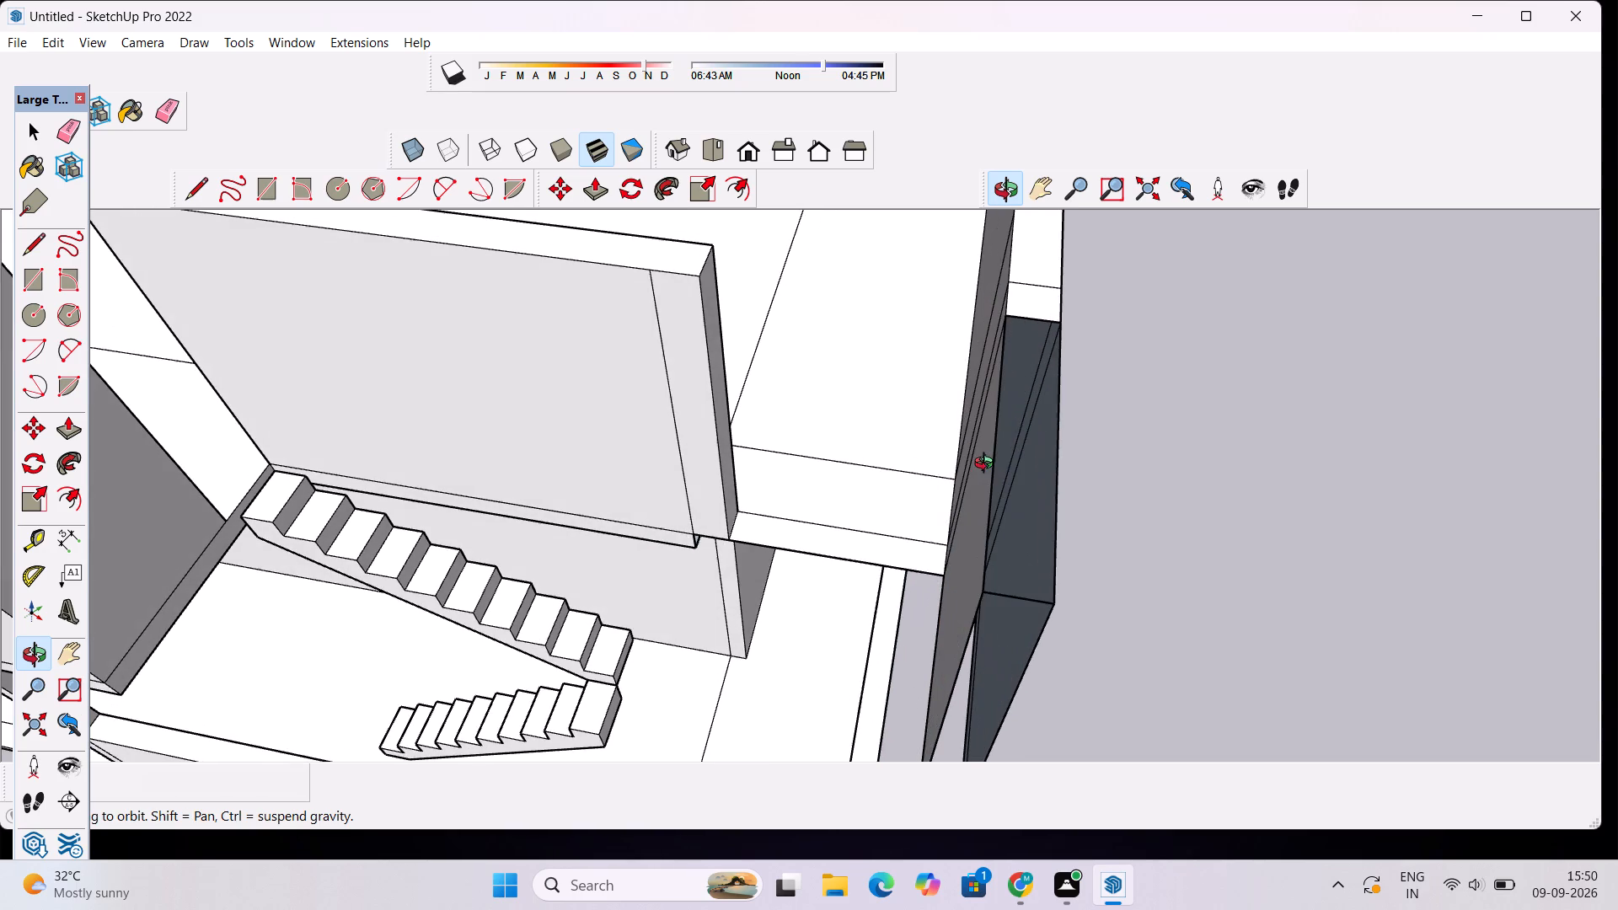
scroll(1026, 436, "up", 4)
scroll(1083, 390, "down", 2)
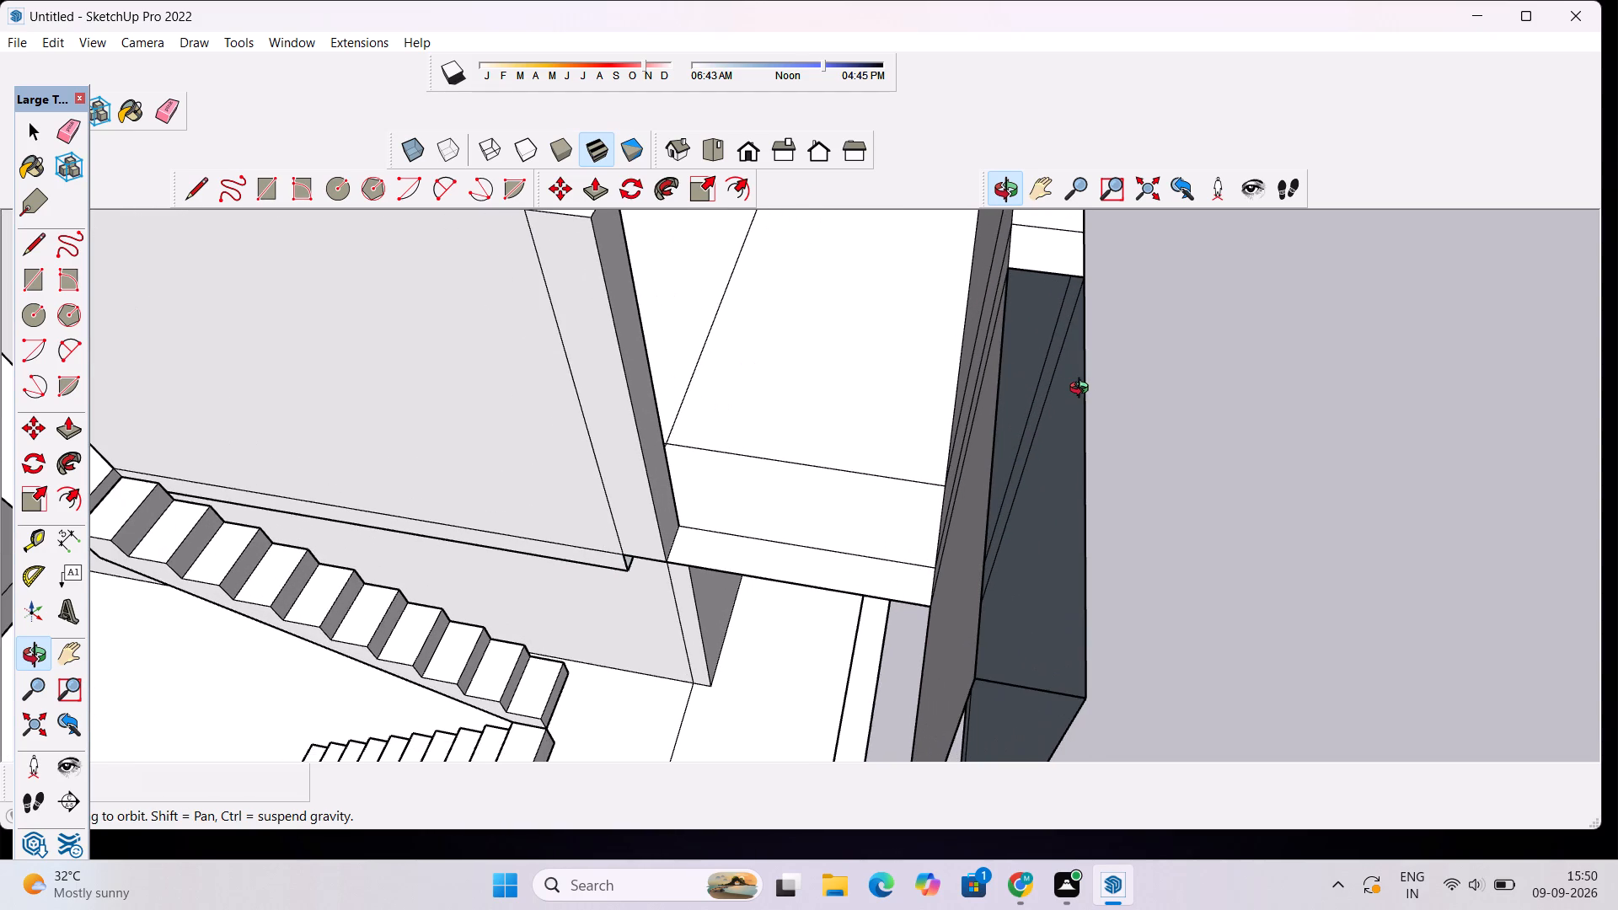
left_click_drag(1122, 416, 1051, 445)
left_click(1051, 445)
left_click_drag(1170, 412, 1185, 376)
left_click_drag(1013, 527, 791, 120)
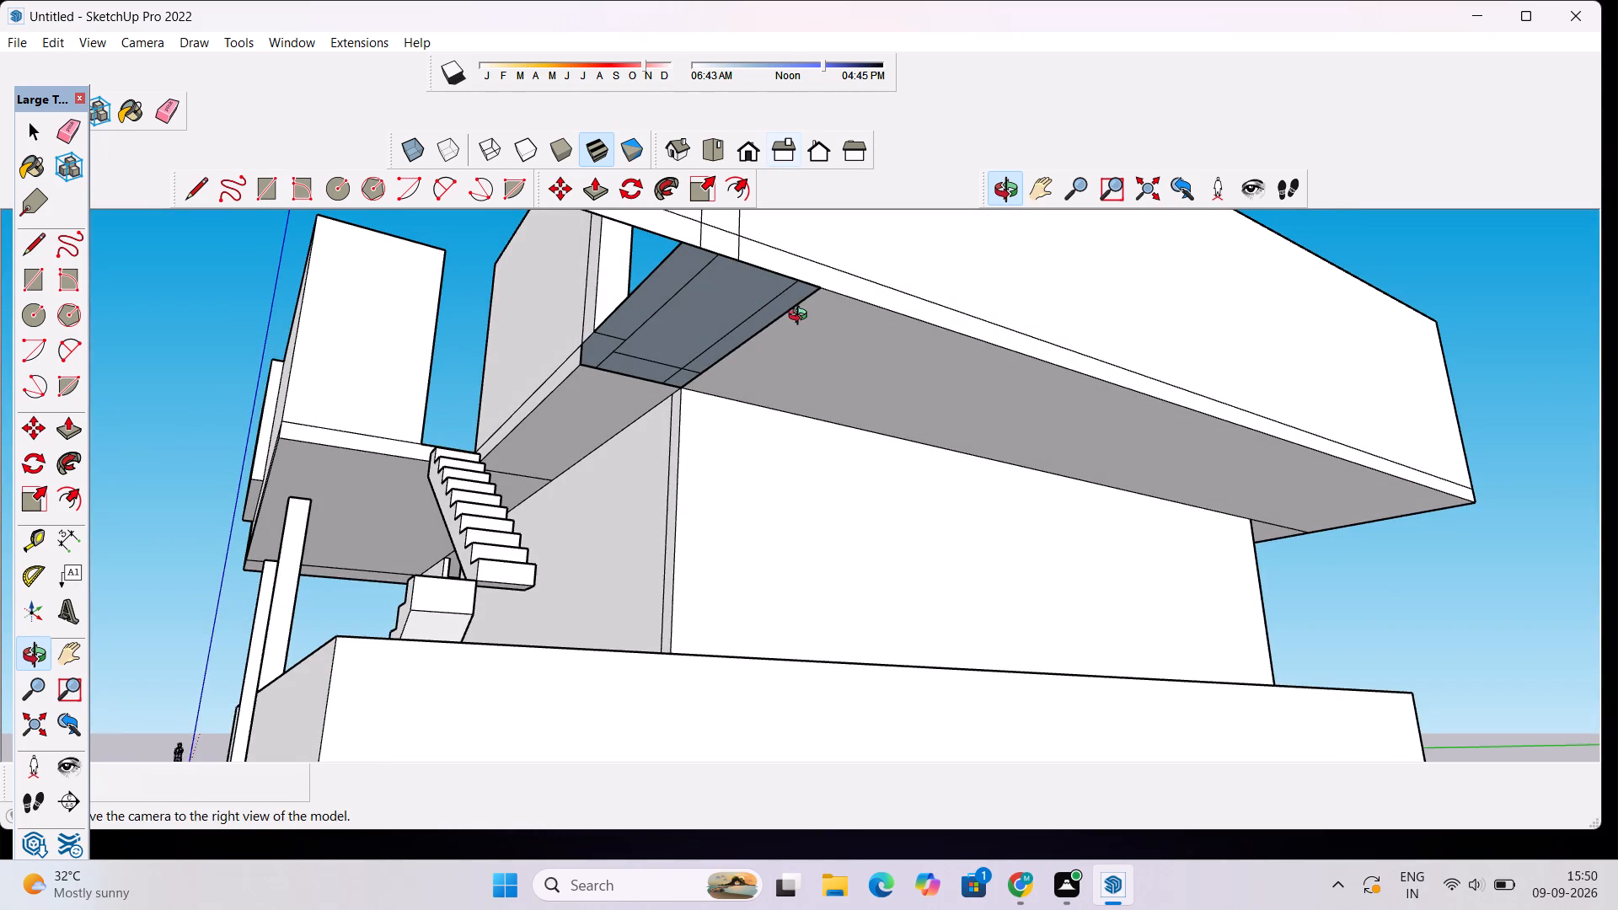
Close the open strip in the overhanging block's underside with two parallel lines about 23' 7" long, starting from the wall's division lines.
scroll(804, 317, "down", 1)
scroll(695, 329, "down", 1)
scroll(710, 289, "up", 1)
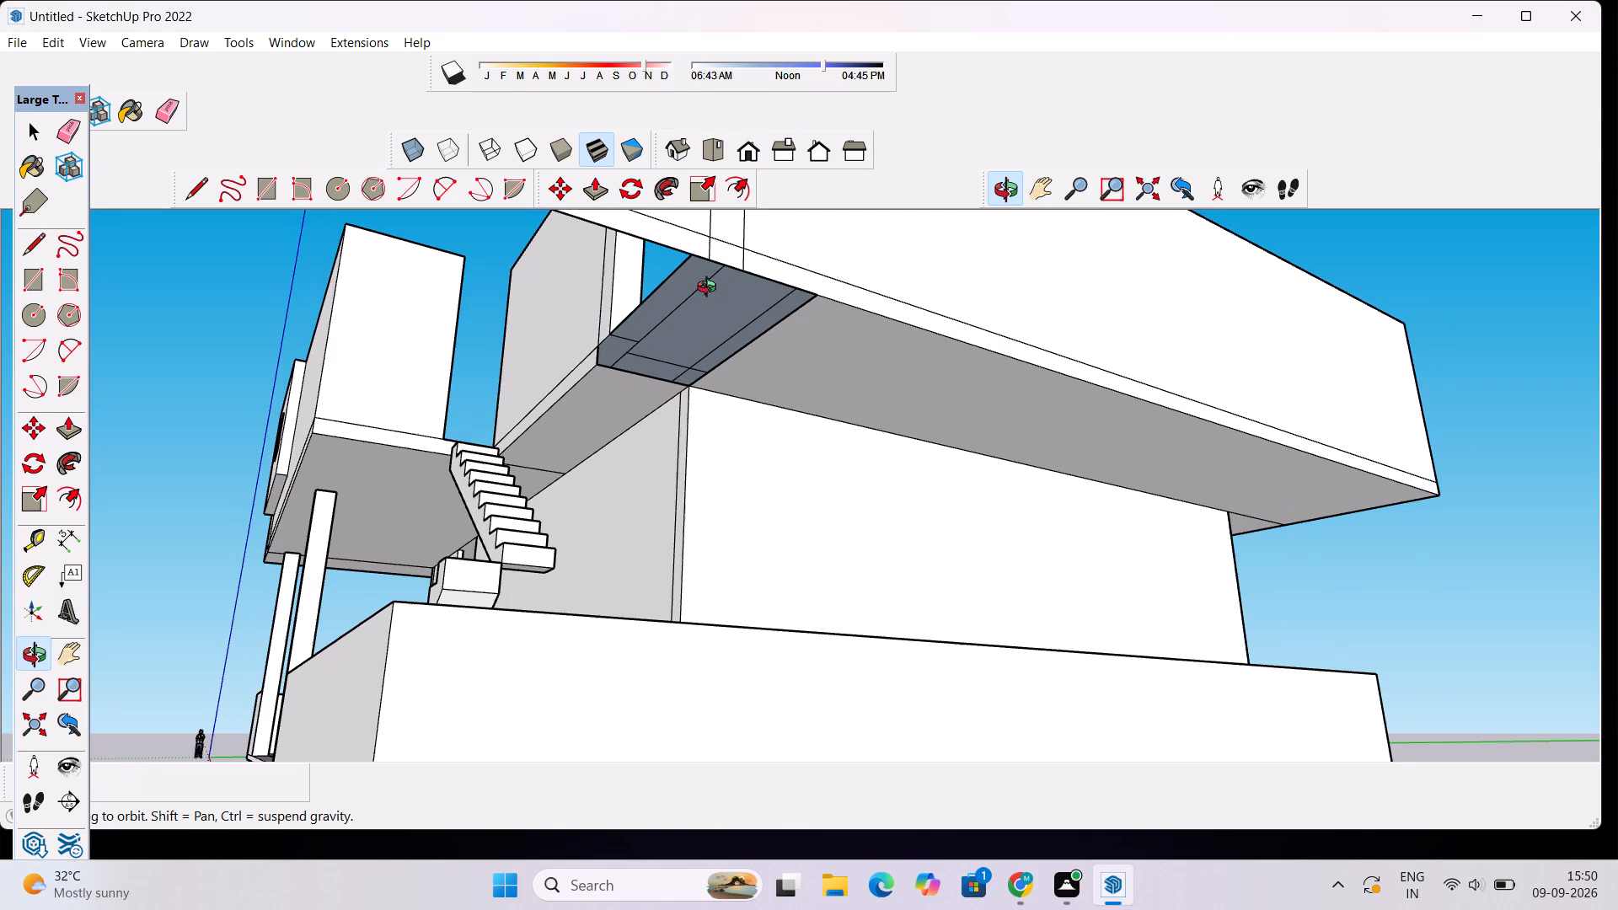
key("l")
left_click(742, 274)
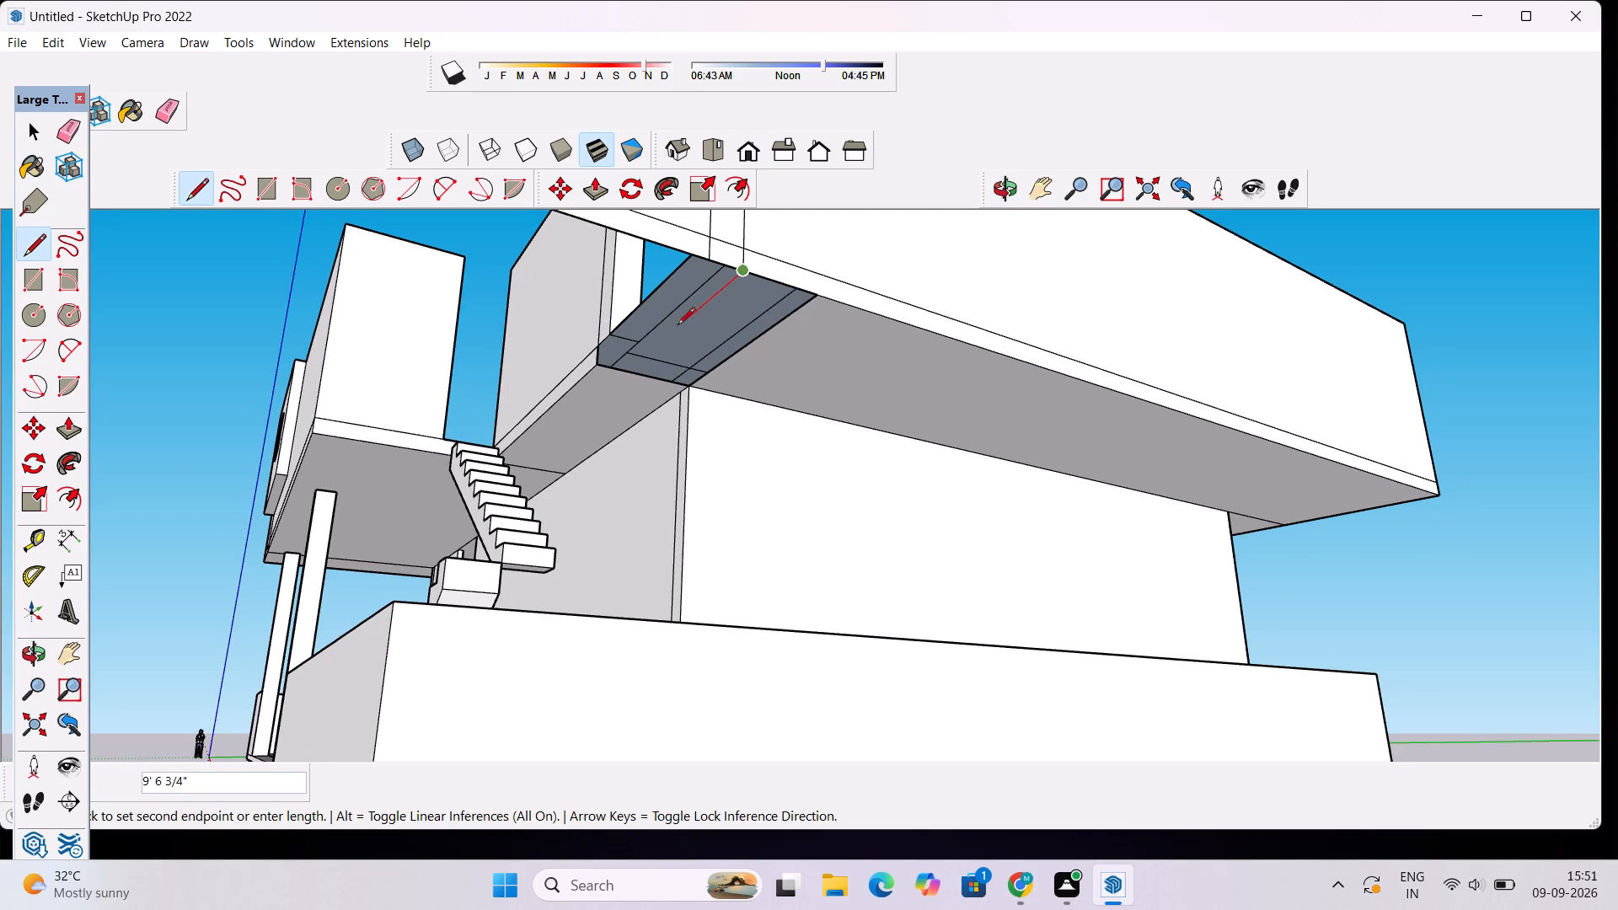
left_click(621, 376)
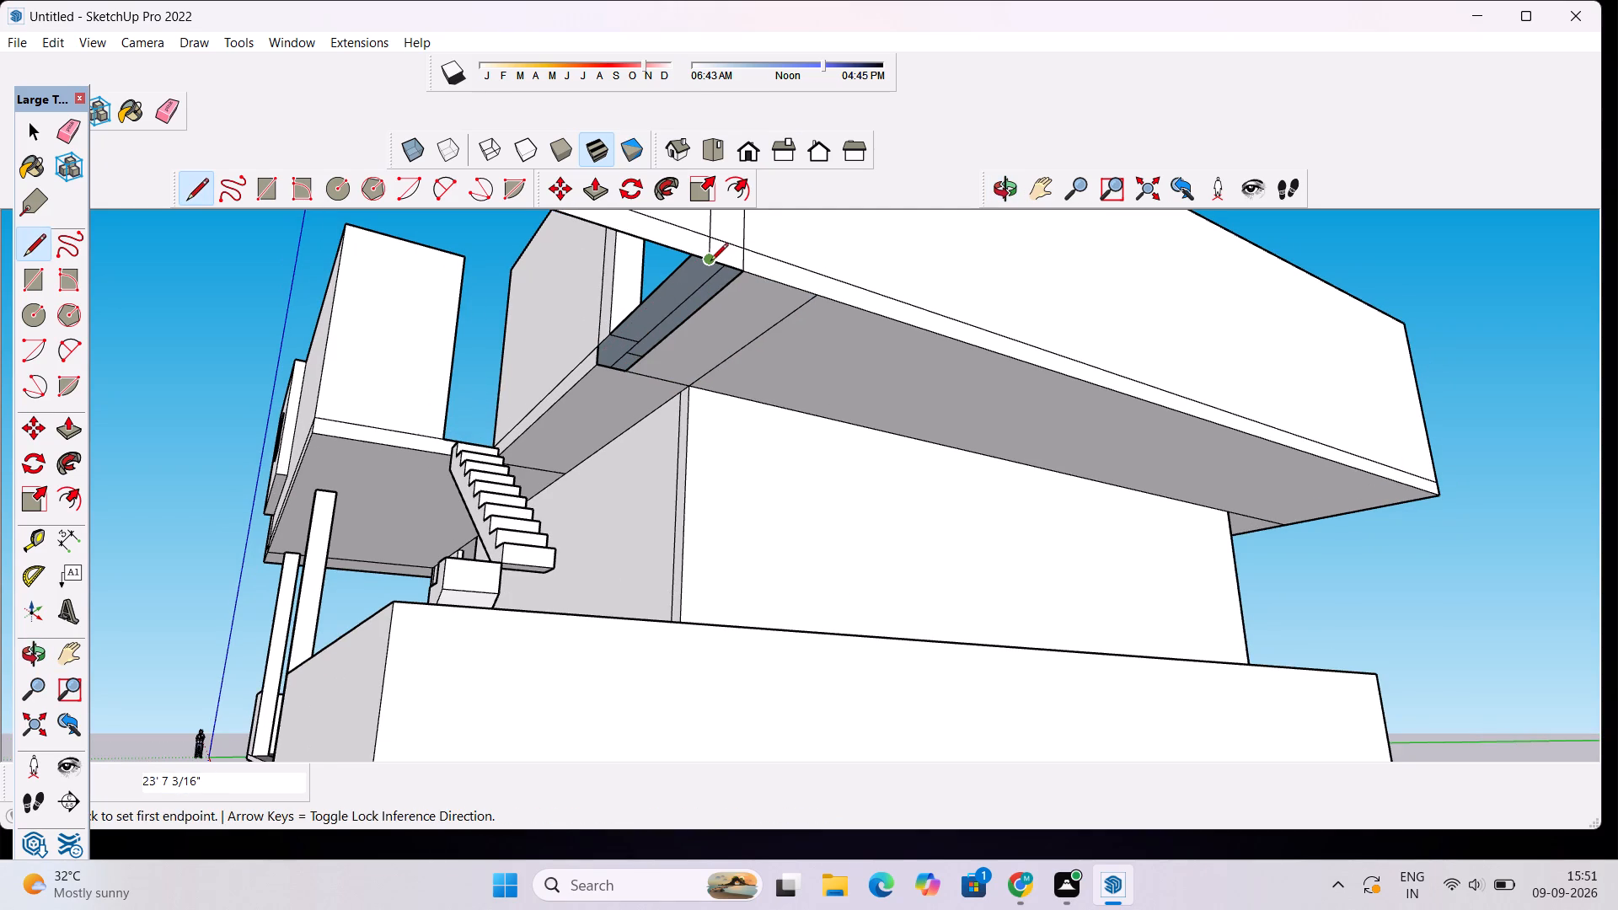
left_click(710, 262)
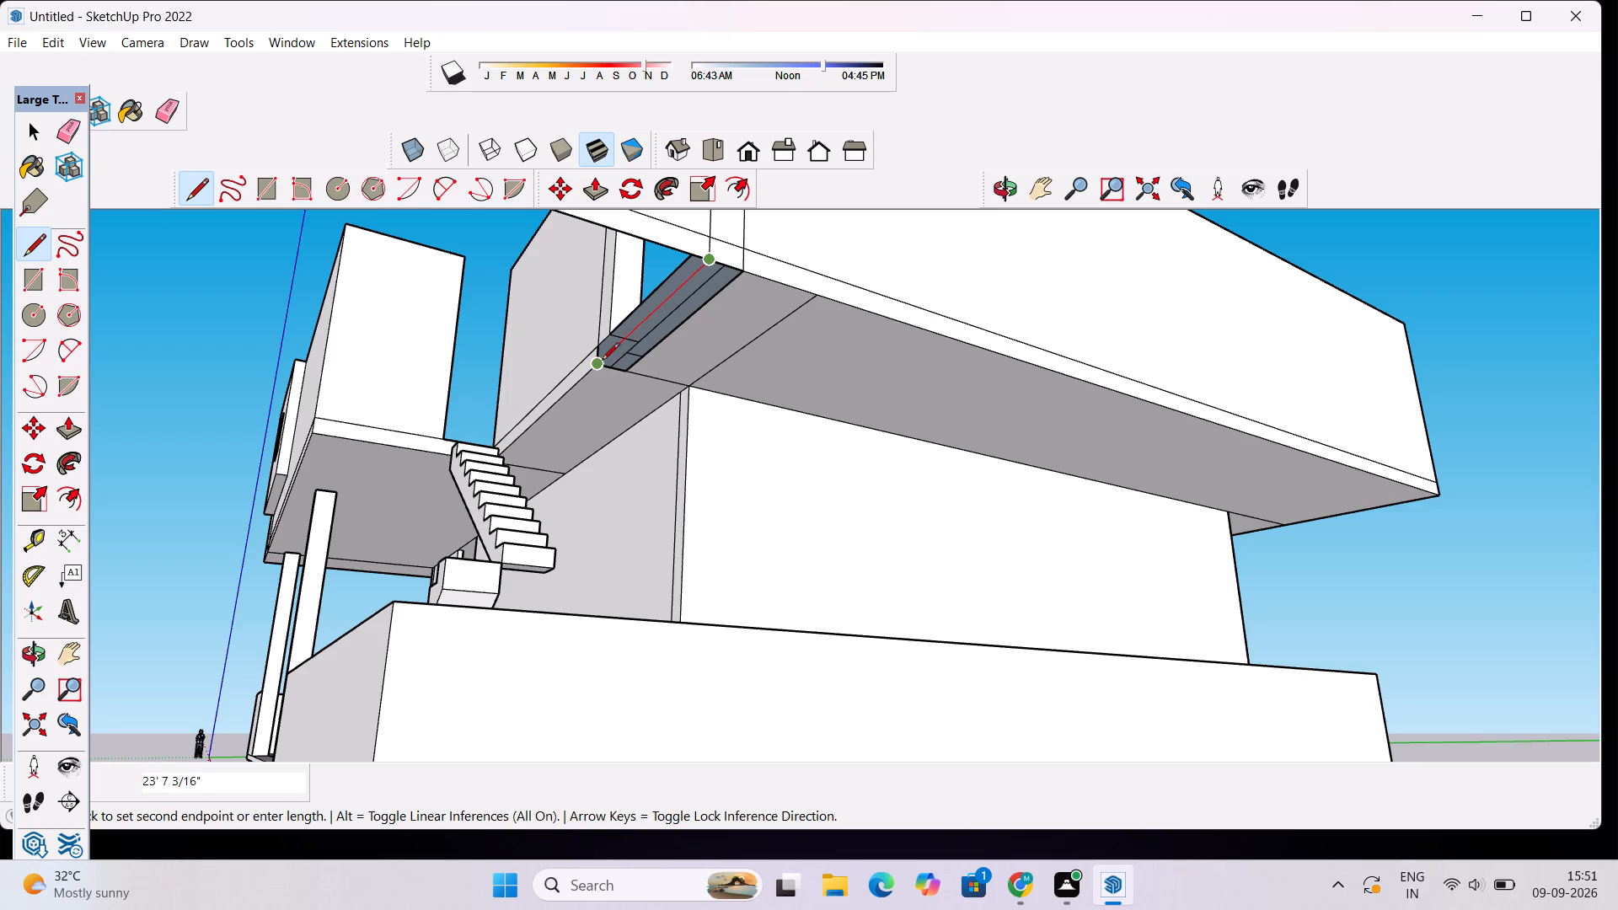
left_click(598, 364)
scroll(605, 304, "down", 3)
key("space")
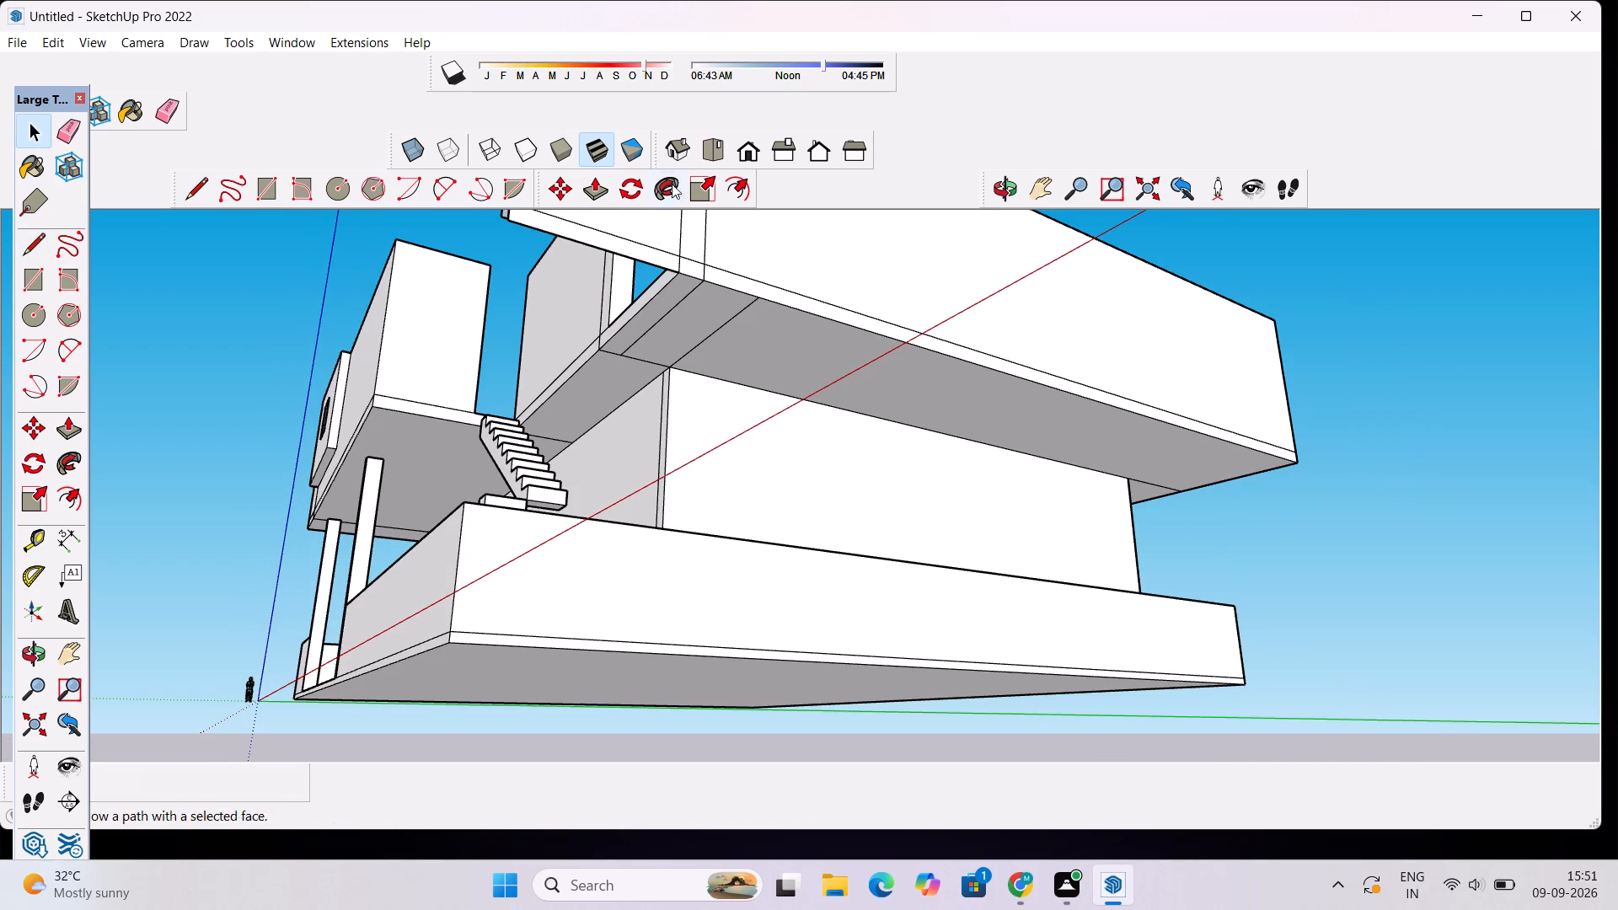
Select the outer face of the side wall's projecting section beyond the division lines.
left_click(1005, 189)
left_click_drag(714, 313, 1077, 533)
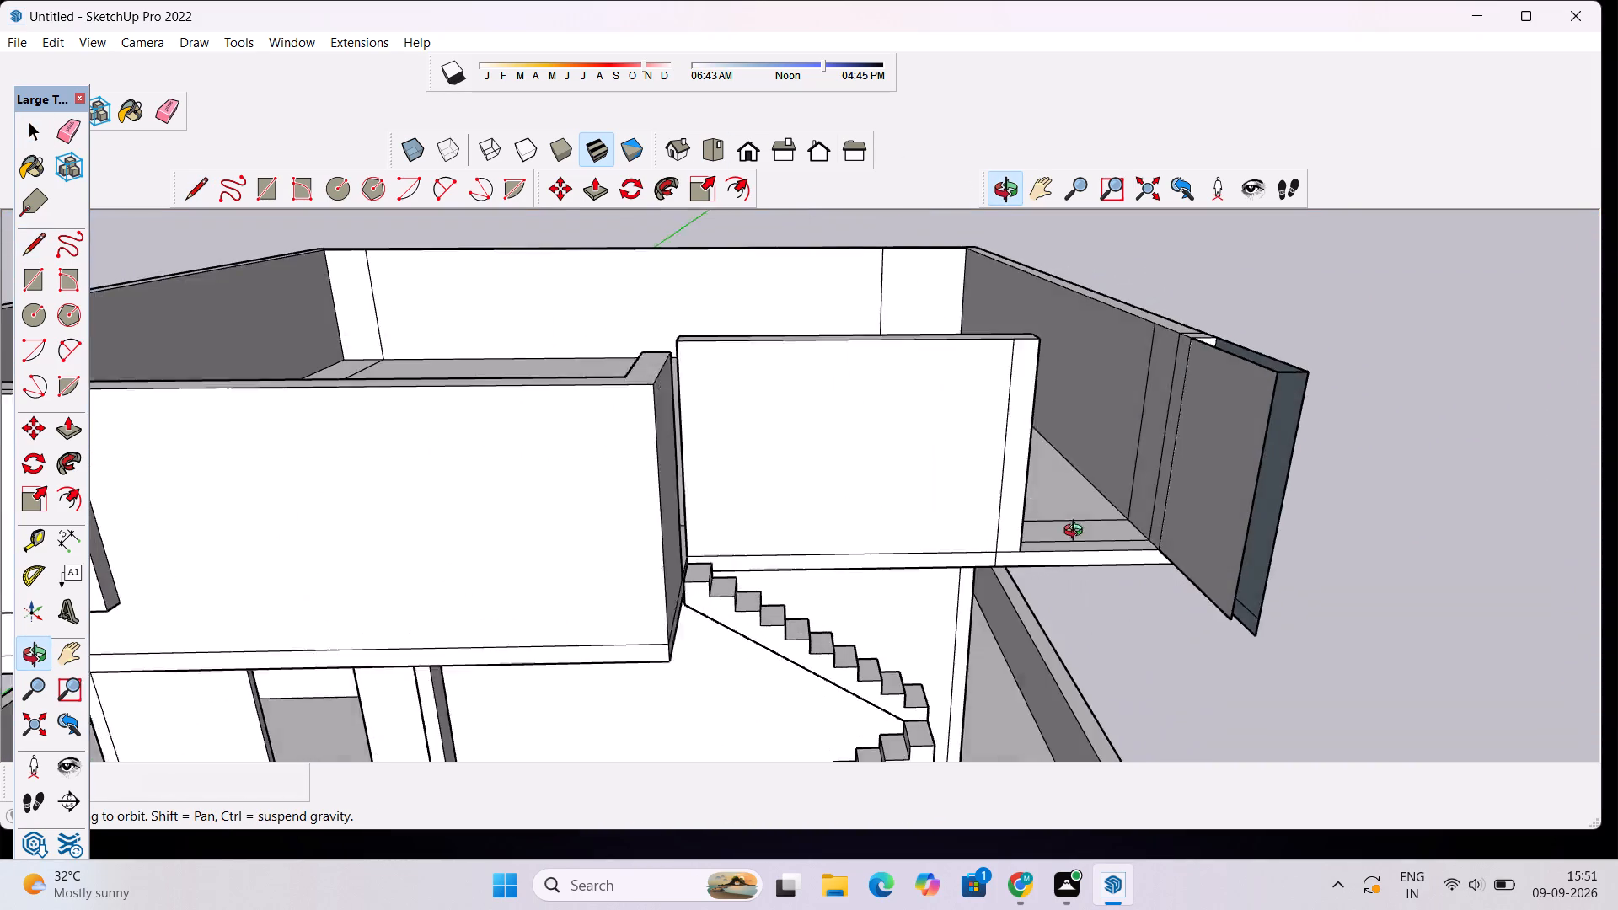
left_click_drag(1077, 533, 976, 540)
key("space")
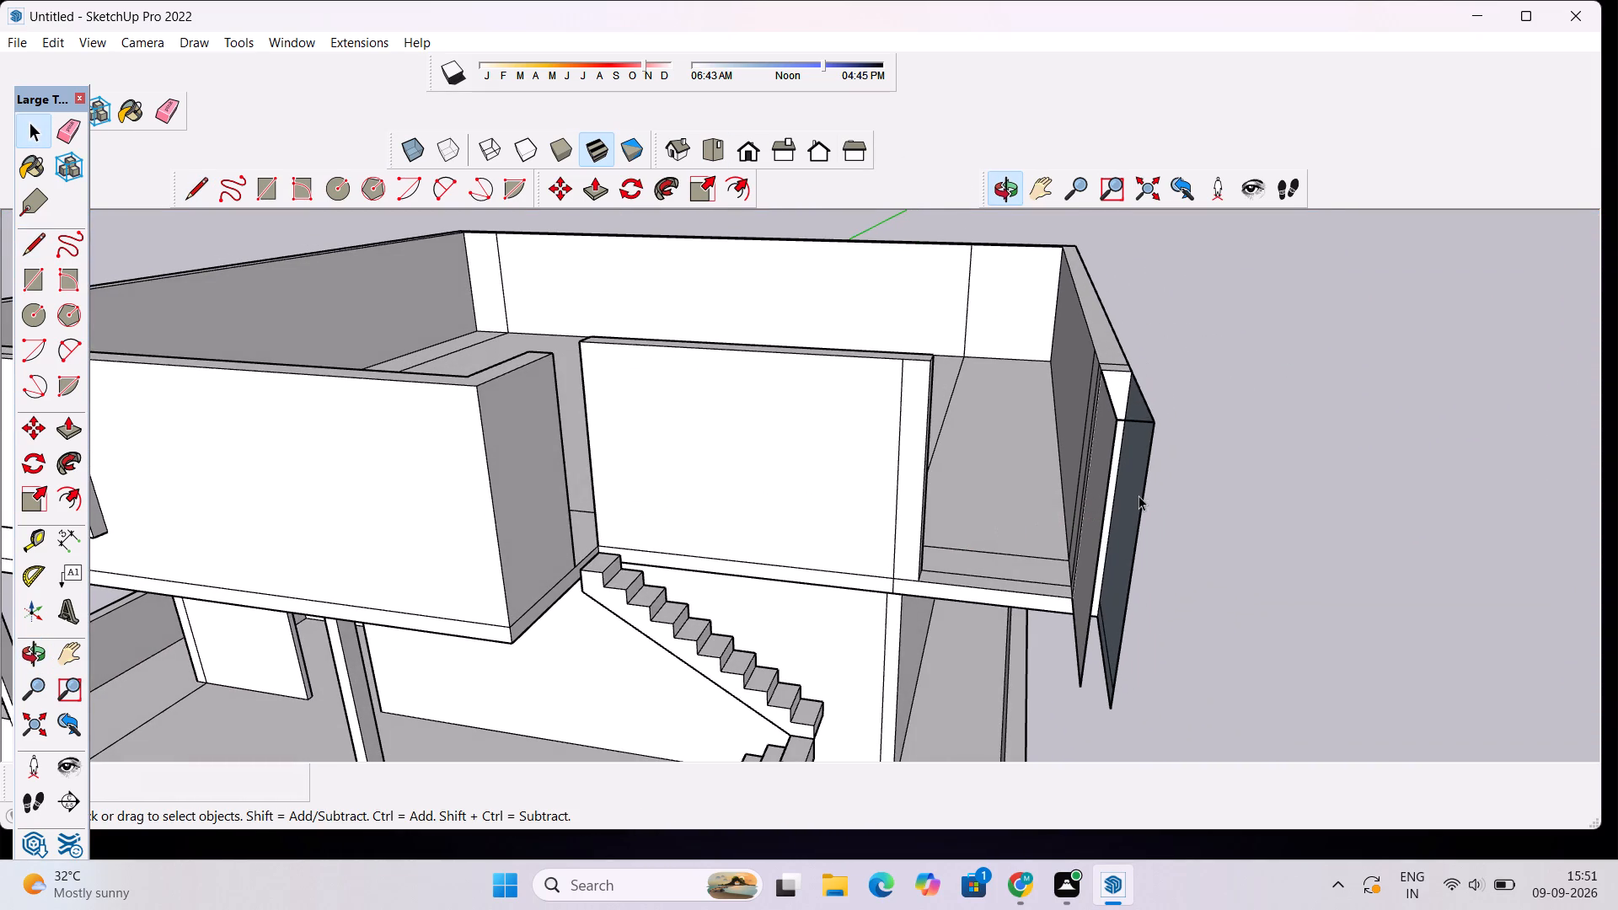
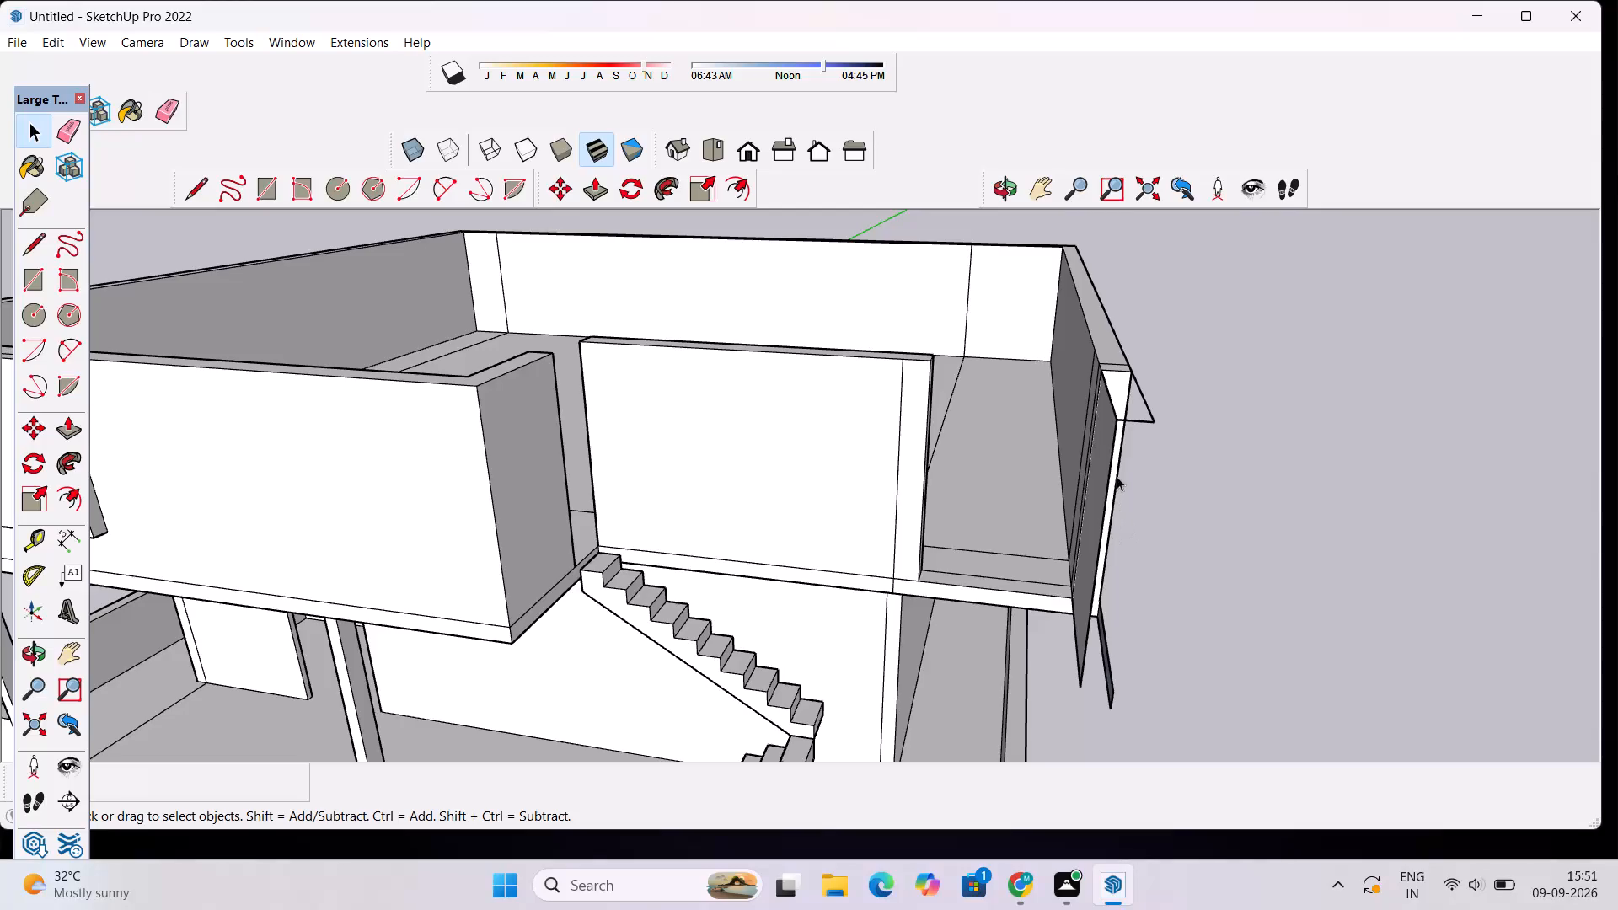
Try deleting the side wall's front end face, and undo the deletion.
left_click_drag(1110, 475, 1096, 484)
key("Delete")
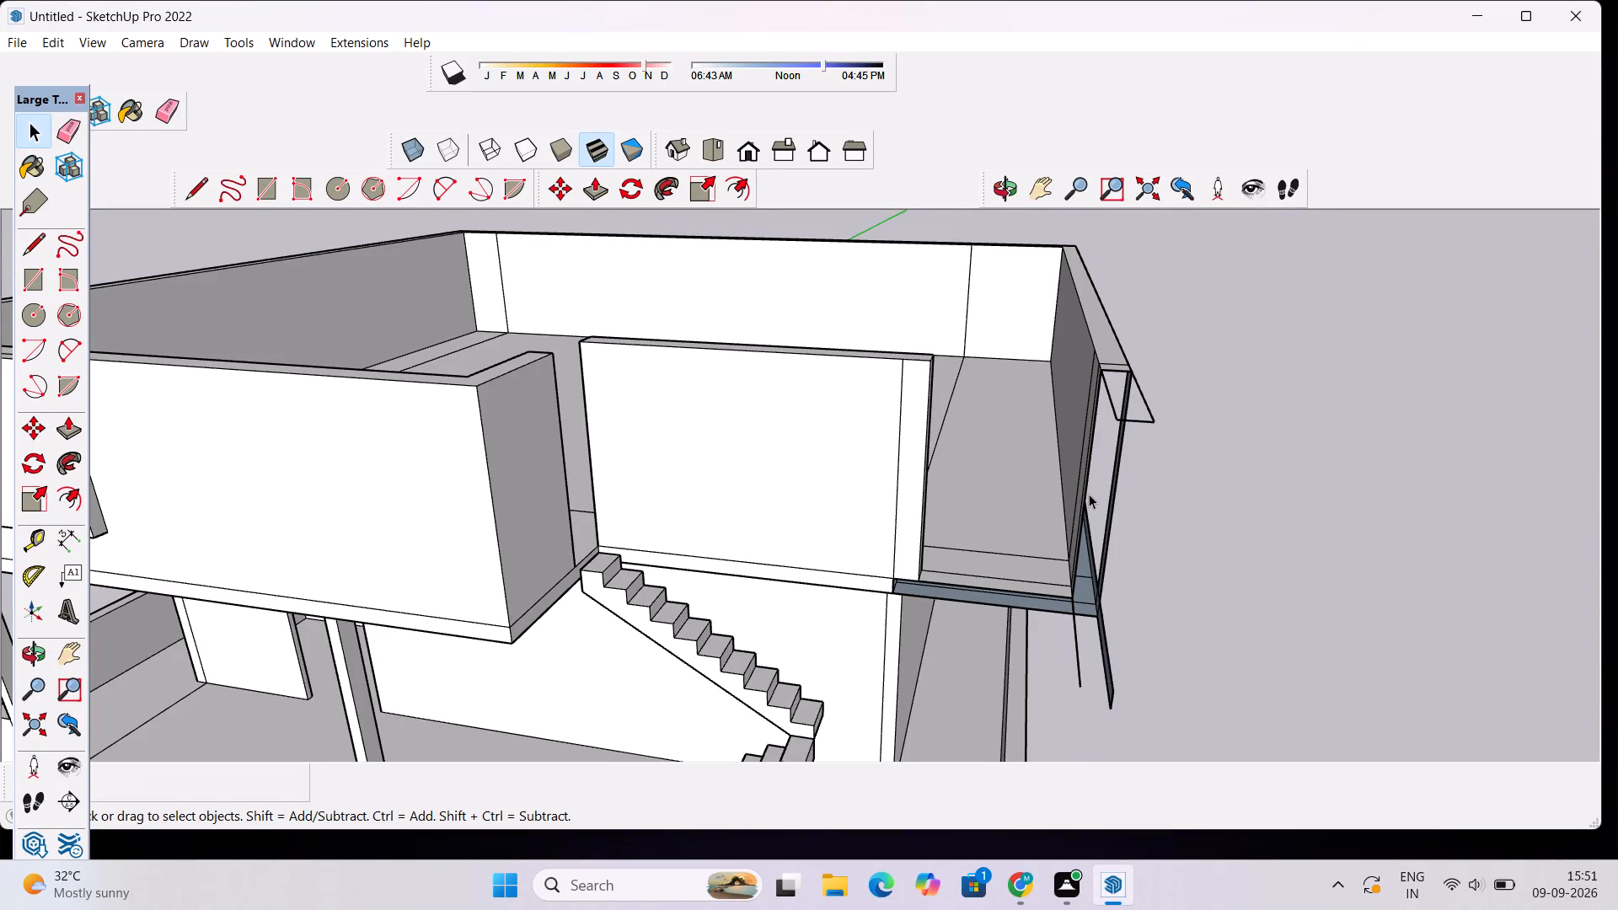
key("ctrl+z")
Erase the loose edges left hanging below the front end of the upper storey's side wall.
scroll(1121, 452, "down", 3)
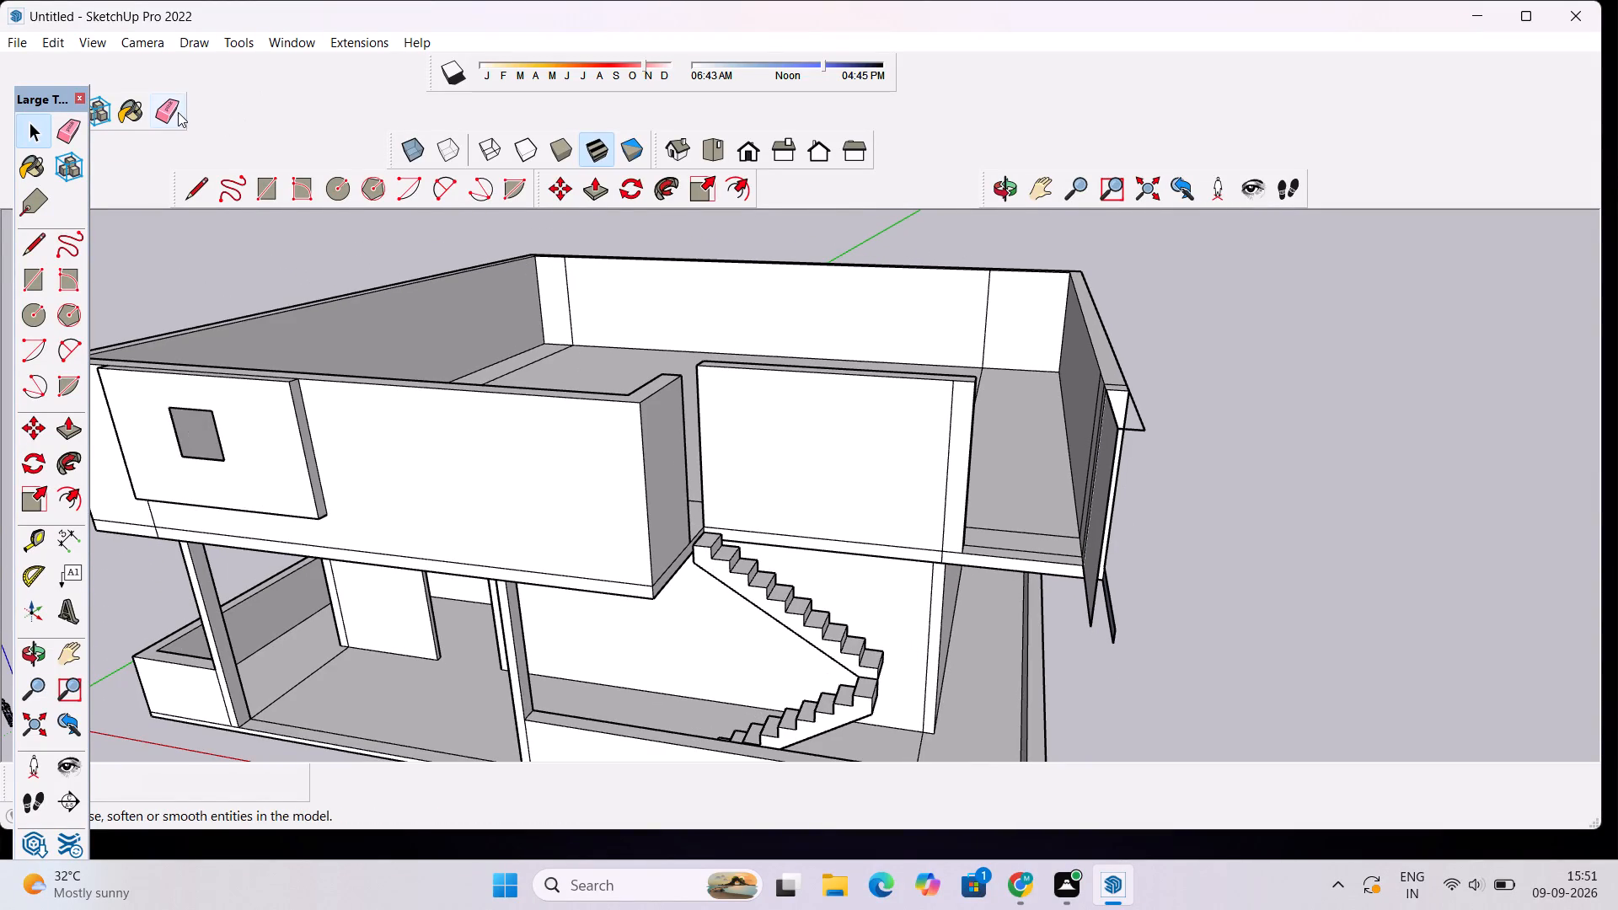
left_click(176, 112)
scroll(1201, 528, "up", 4)
left_click_drag(1078, 638, 1026, 669)
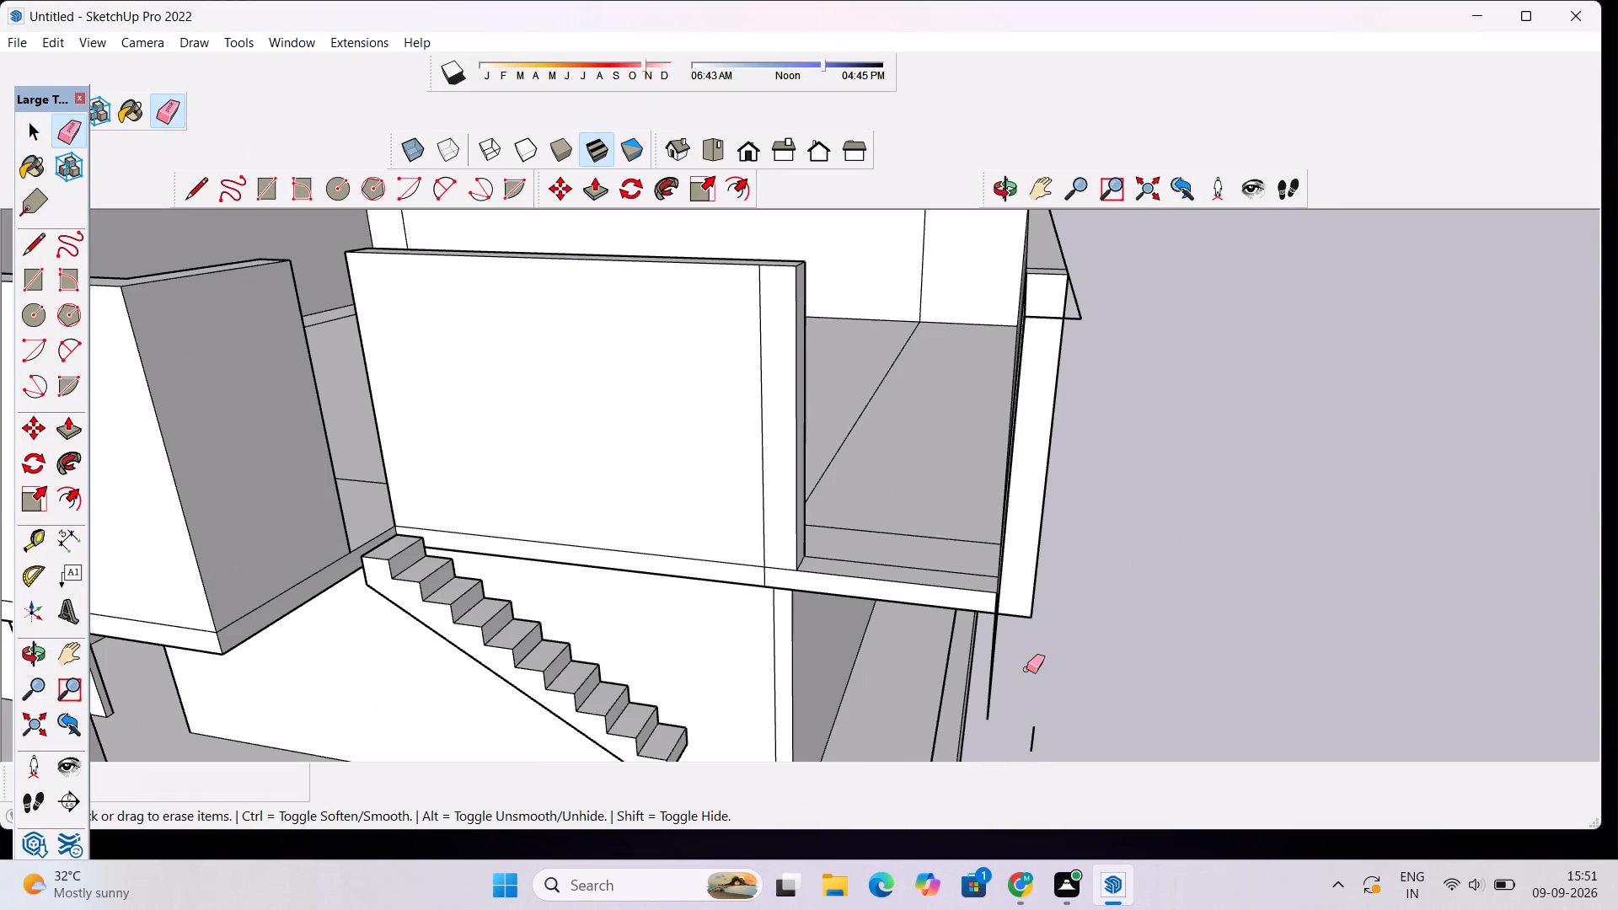
left_click_drag(1025, 660, 990, 648)
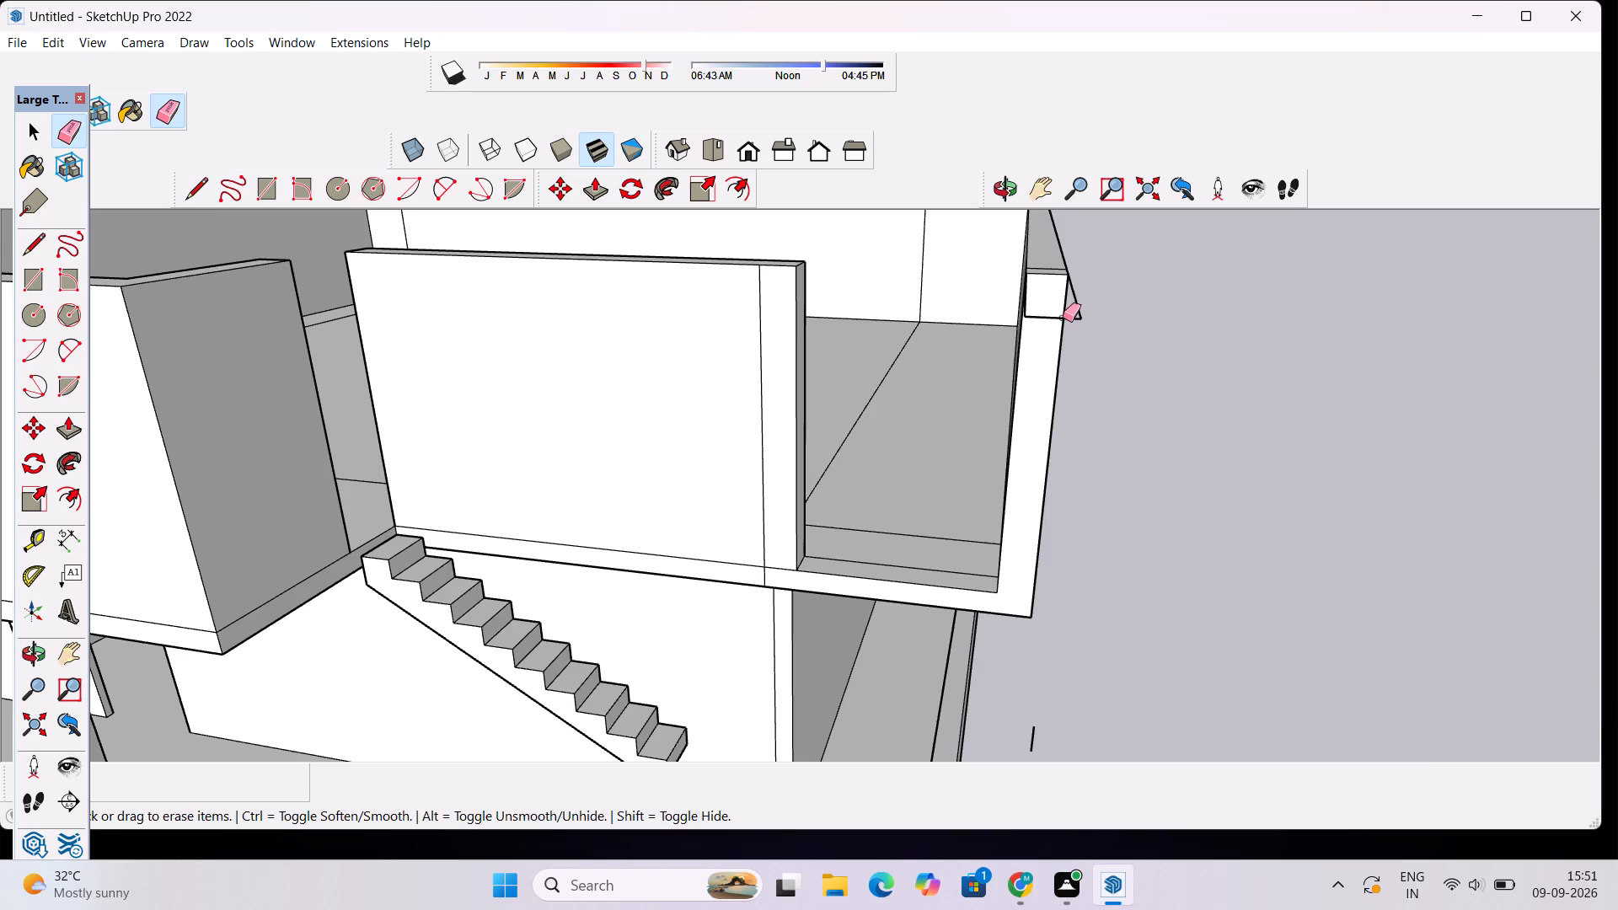
Erase the leftover projecting edges around the top of the side wall's front end.
left_click(1063, 318)
key("ctrl+z")
left_click(1077, 294)
scroll(1076, 294, "up", 5)
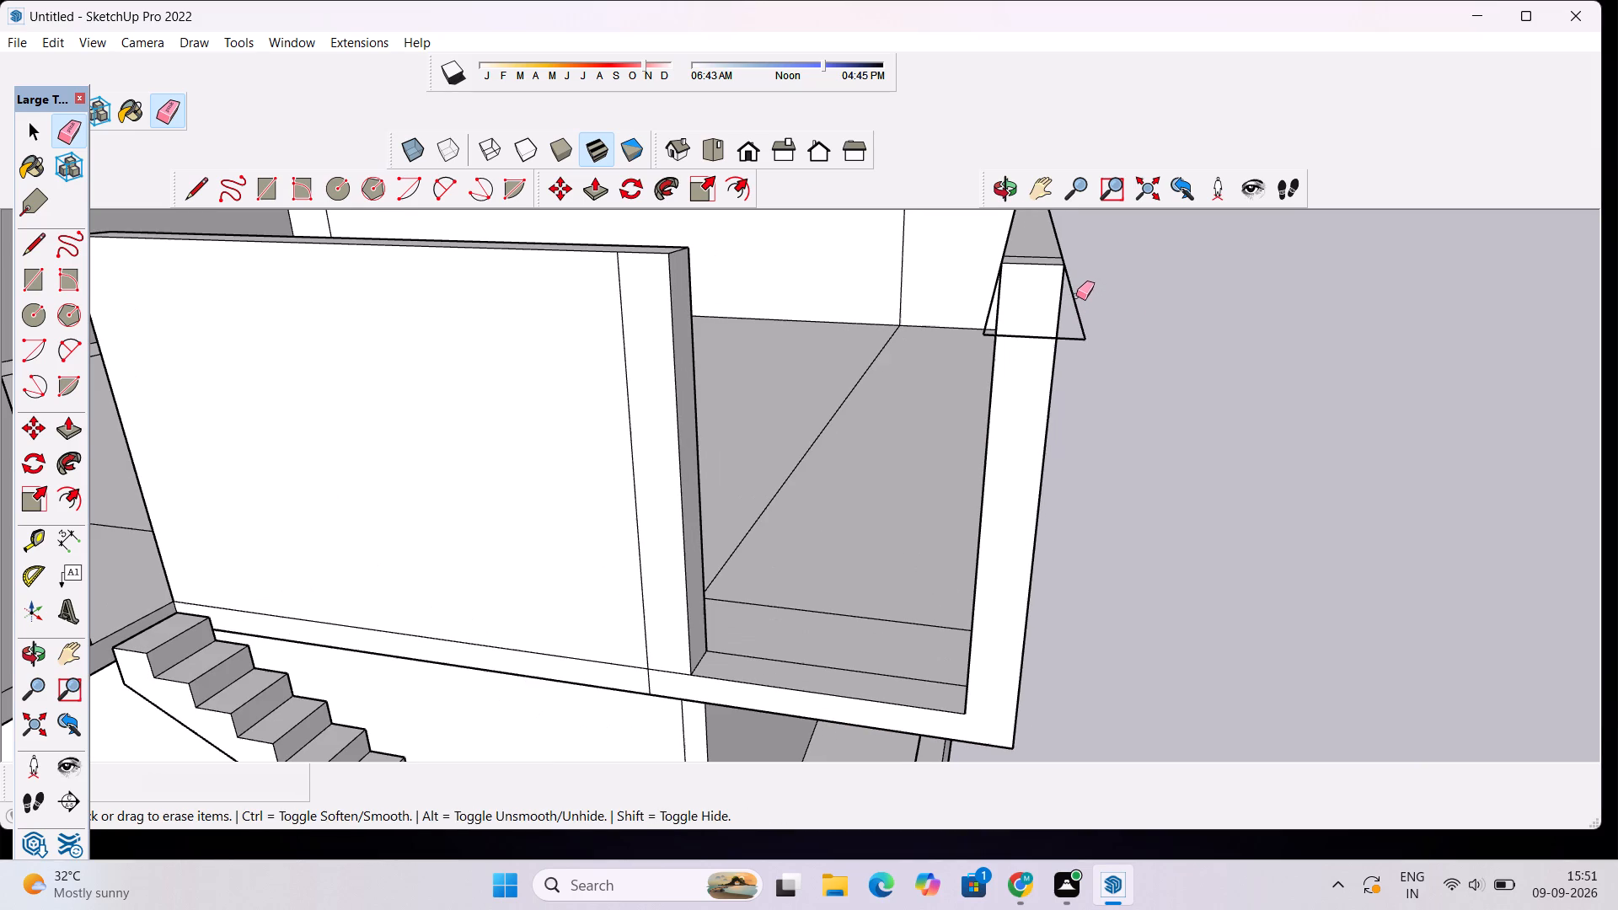
left_click(1075, 309)
left_click_drag(1078, 332, 1088, 309)
left_click_drag(1086, 318, 1077, 344)
scroll(1004, 328, "up", 7)
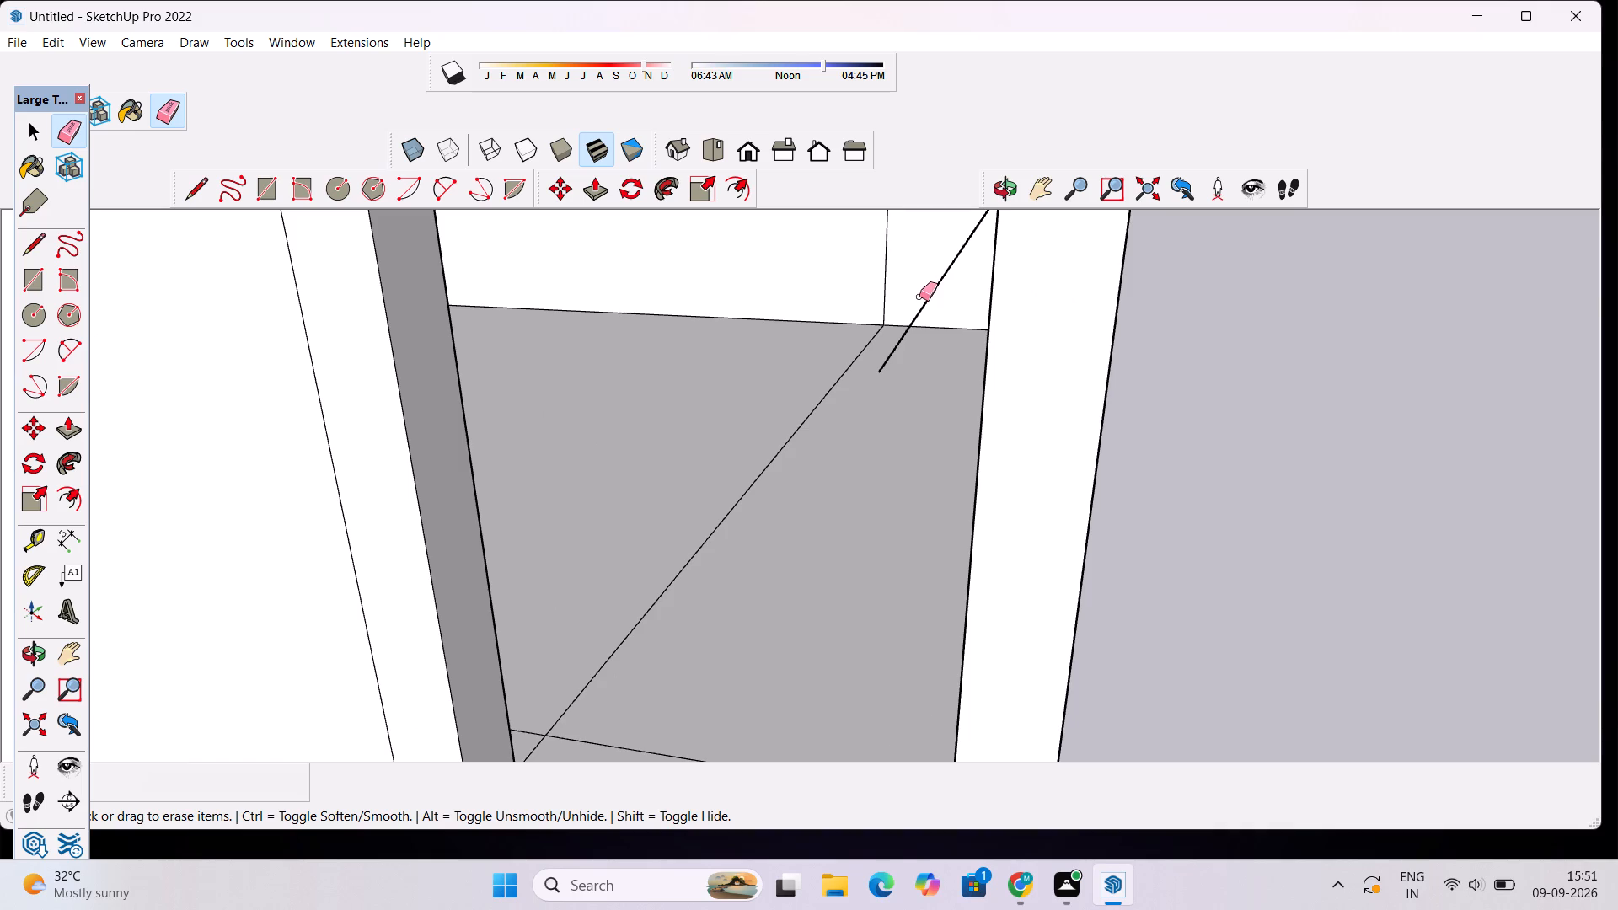
left_click(924, 308)
Erase the last short stray edge floating beneath the upper storey, above the ground-floor side parapet.
scroll(938, 291, "down", 9)
scroll(992, 487, "up", 3)
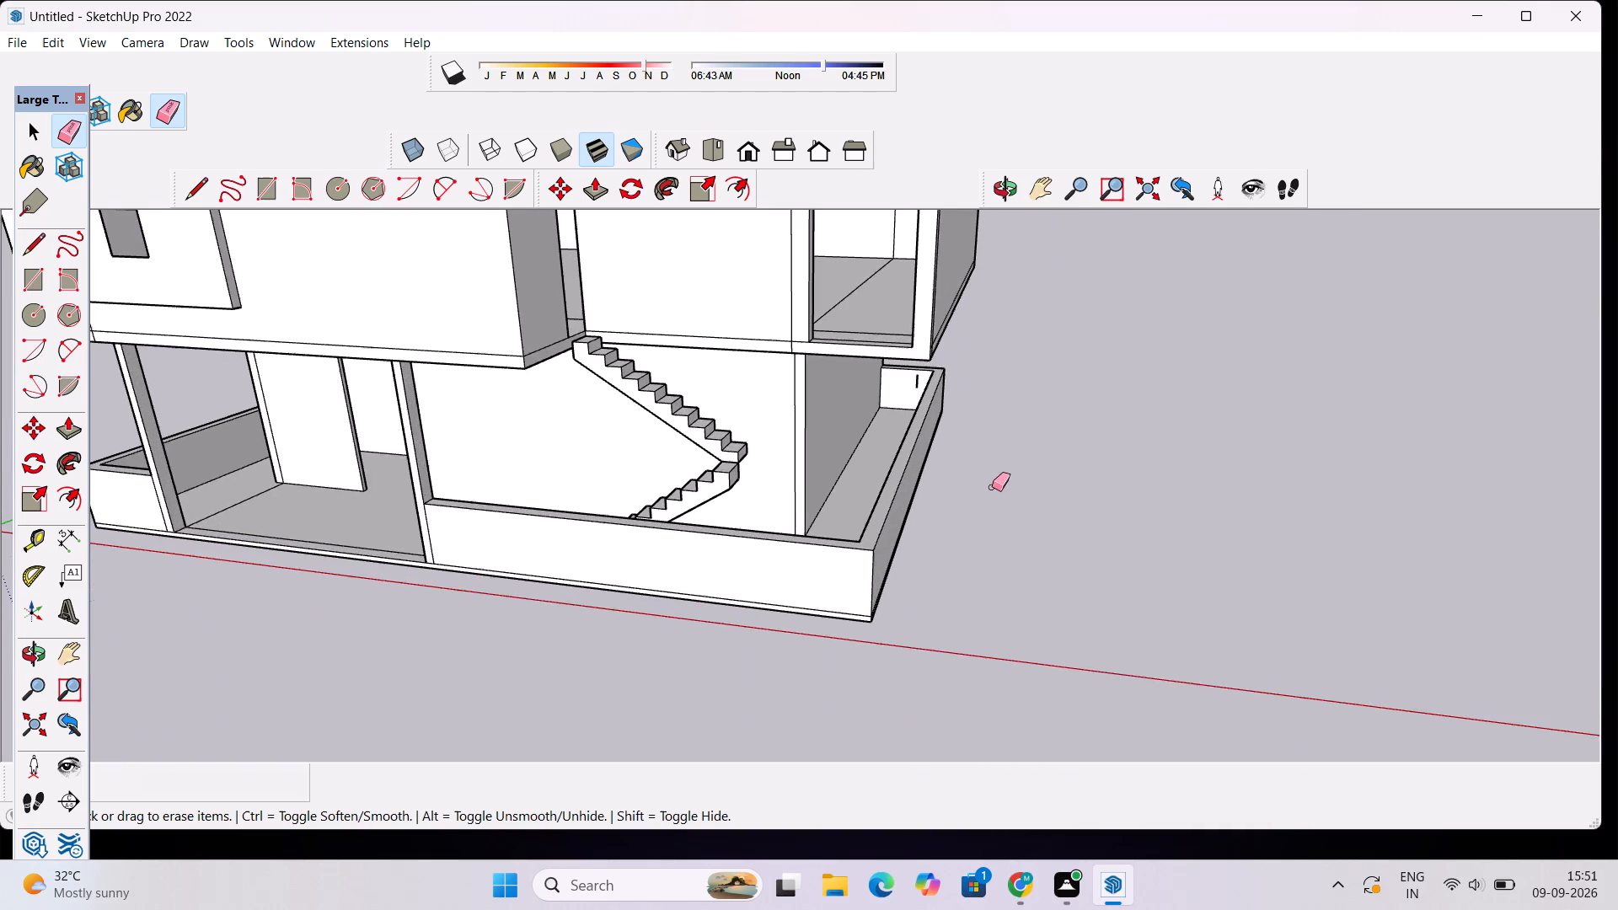
scroll(949, 423, "up", 5)
left_click(869, 319)
Push/Pull the end face of the upper front wall beside the stairs about 17' 7" across the opening to the side wall.
scroll(869, 319, "down", 7)
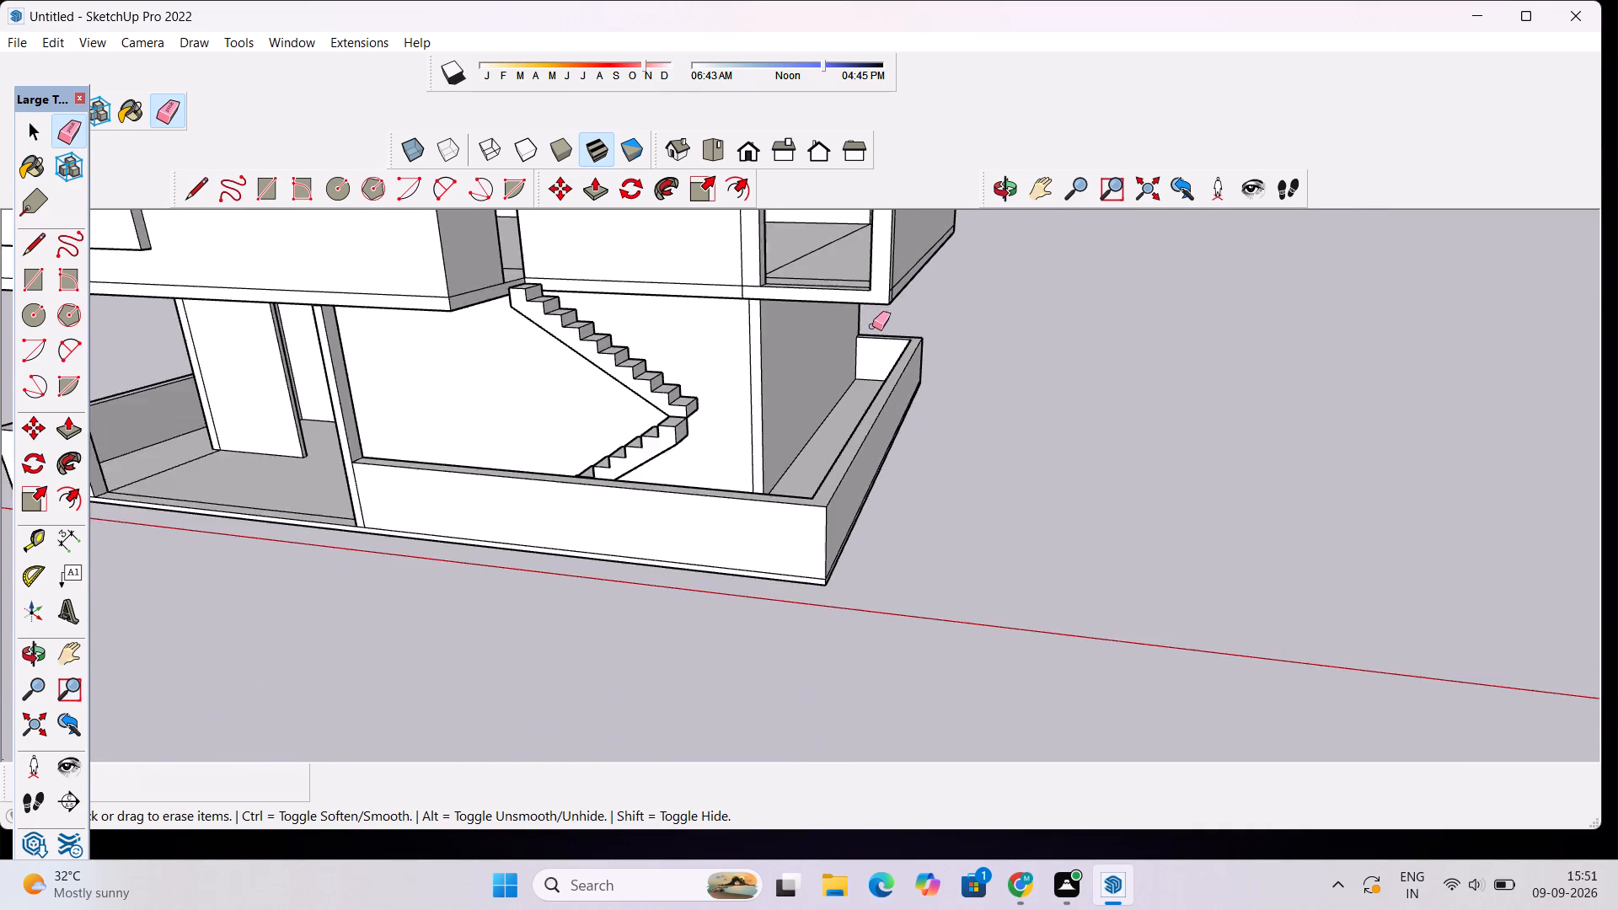
scroll(872, 326, "down", 2)
key("space")
left_click(999, 179)
left_click_drag(817, 339, 987, 442)
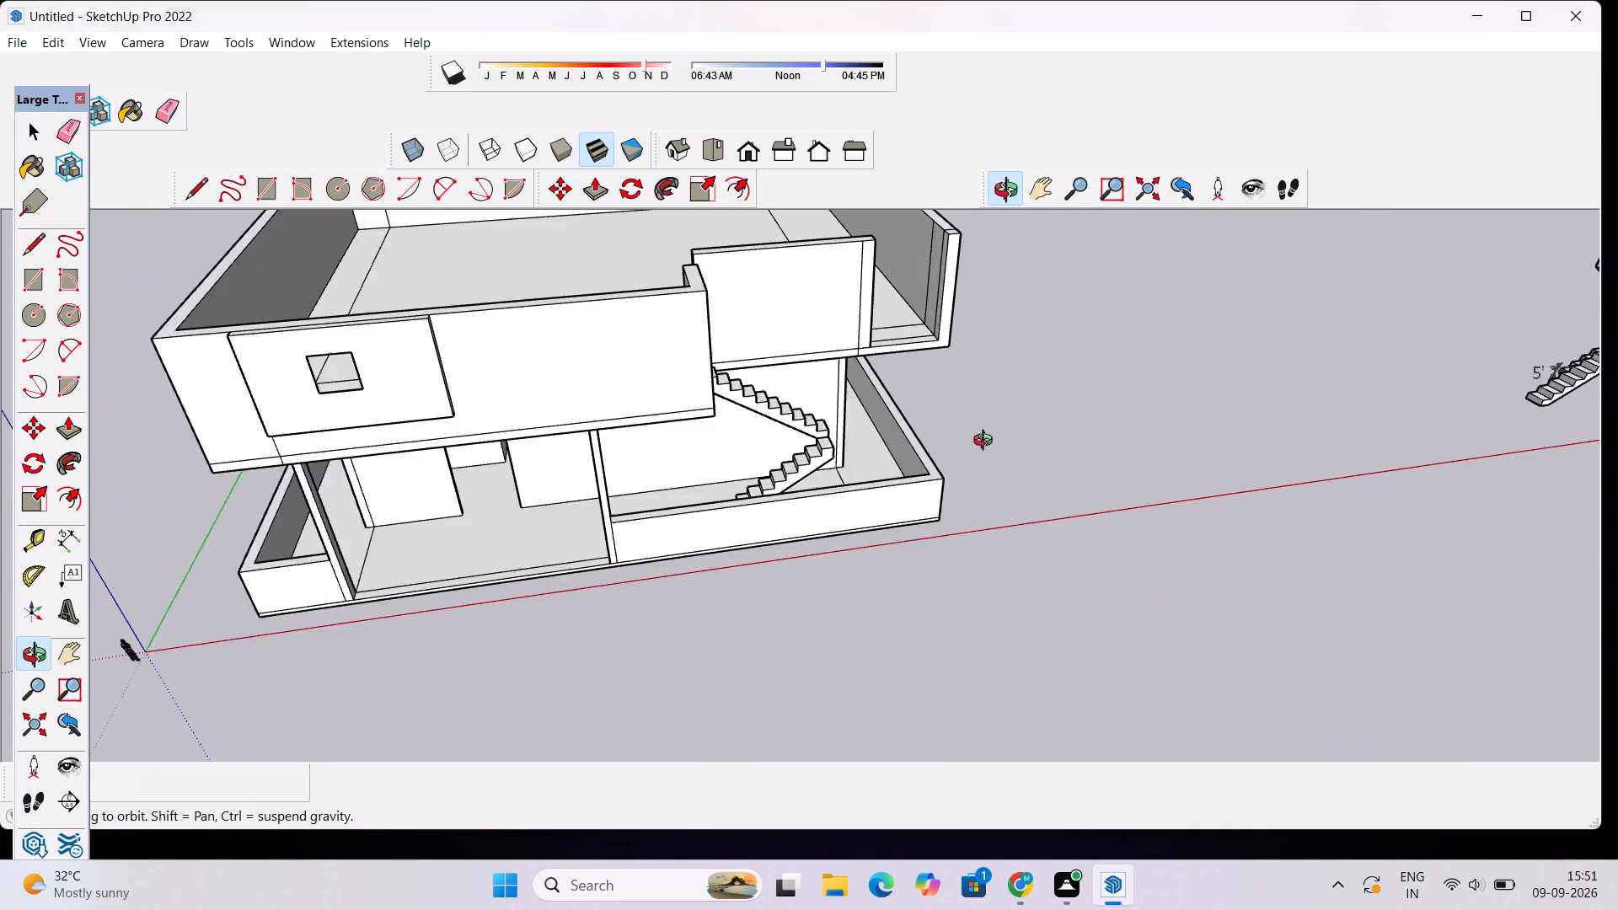
left_click_drag(987, 442, 868, 541)
scroll(885, 441, "up", 4)
left_click_drag(1015, 431, 918, 461)
scroll(831, 479, "up", 4)
left_click_drag(1088, 538, 978, 529)
left_click(978, 529)
left_click_drag(790, 503, 841, 532)
key("space")
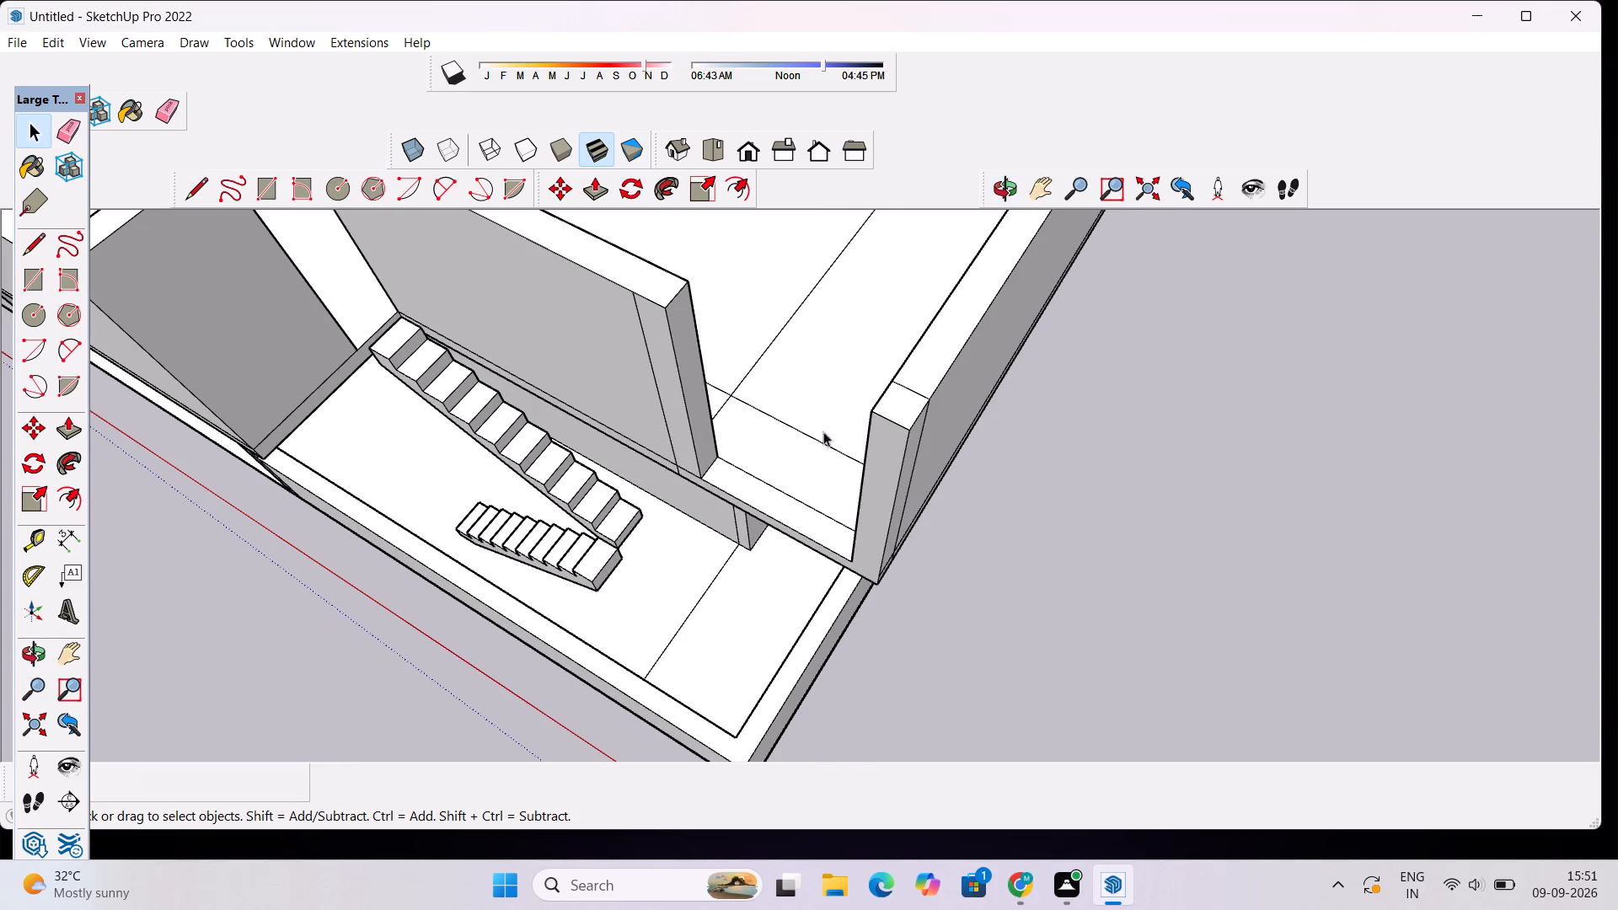
left_click(695, 369)
key("p")
left_click(695, 369)
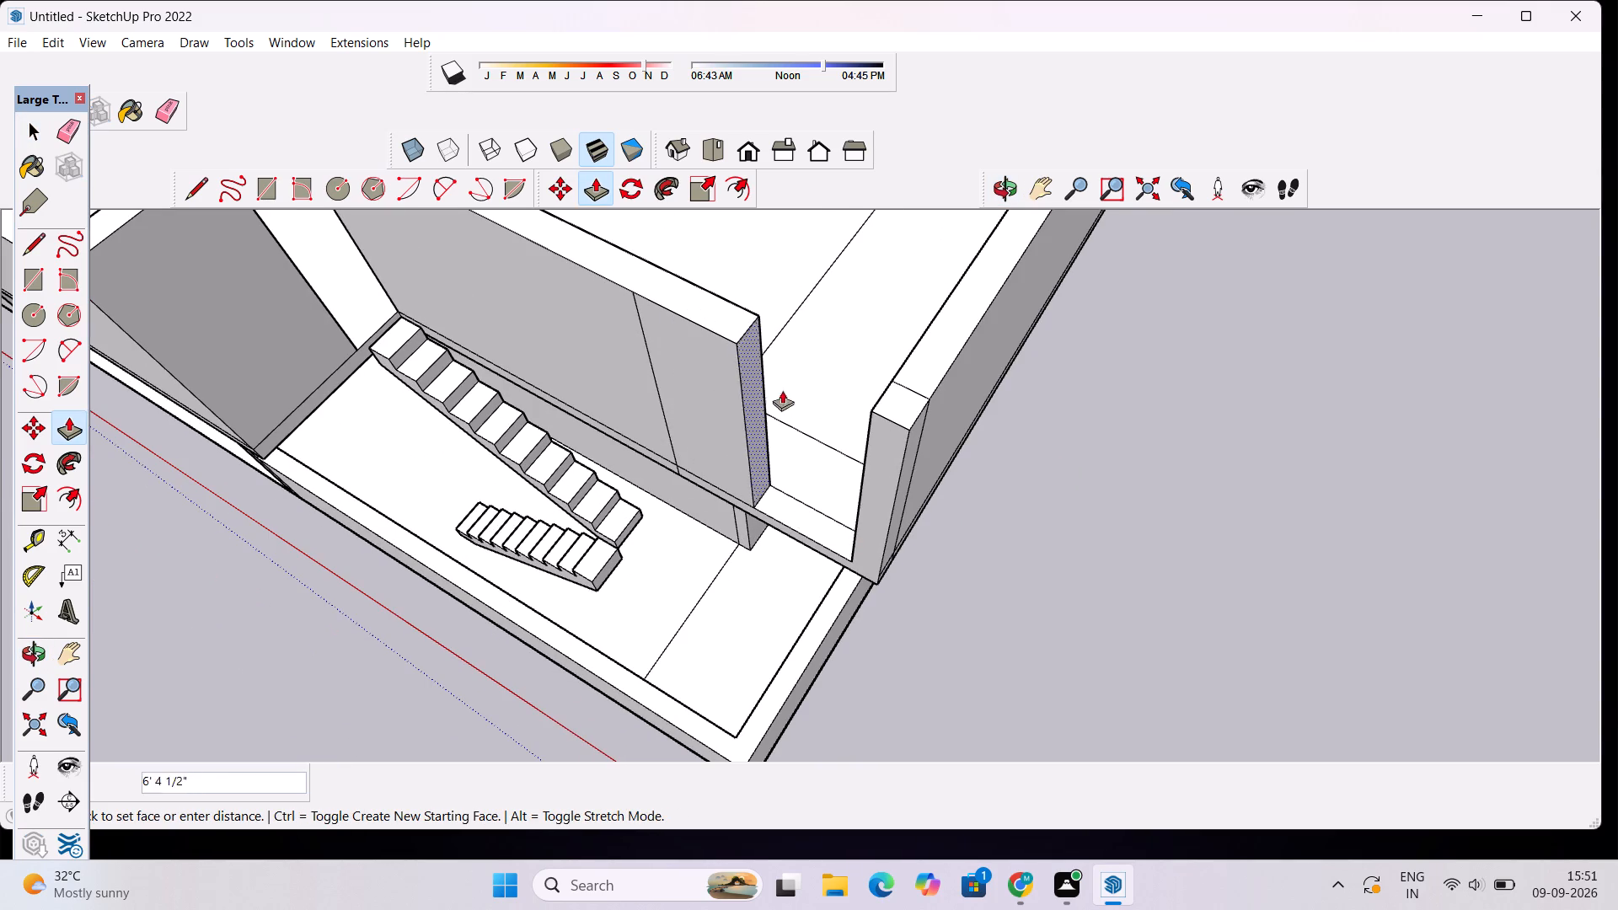
left_click(876, 404)
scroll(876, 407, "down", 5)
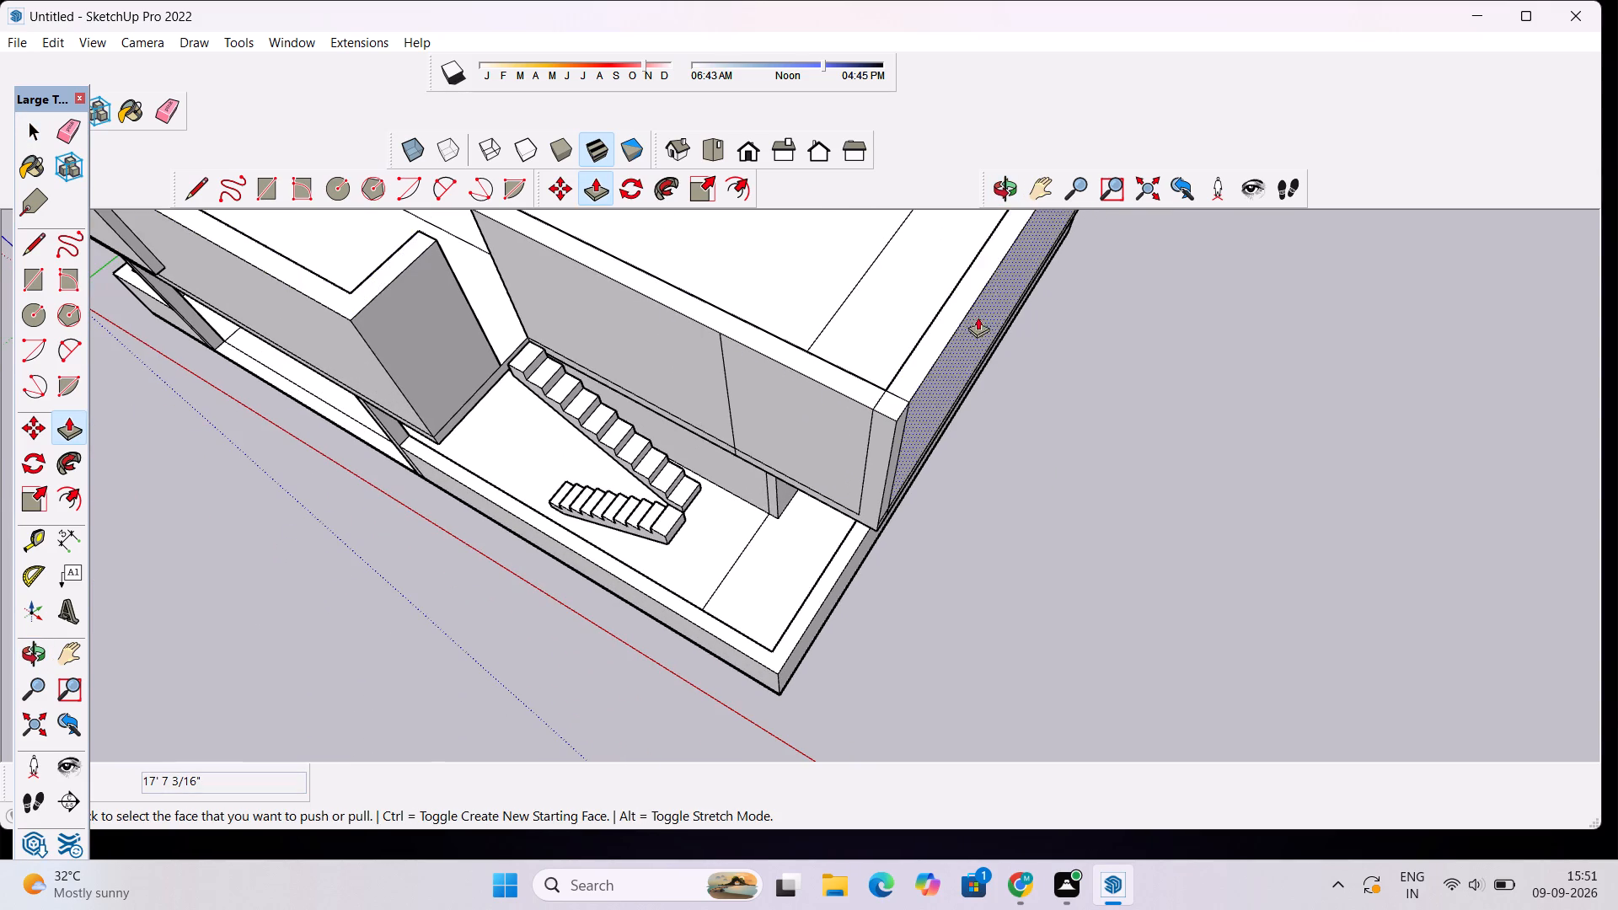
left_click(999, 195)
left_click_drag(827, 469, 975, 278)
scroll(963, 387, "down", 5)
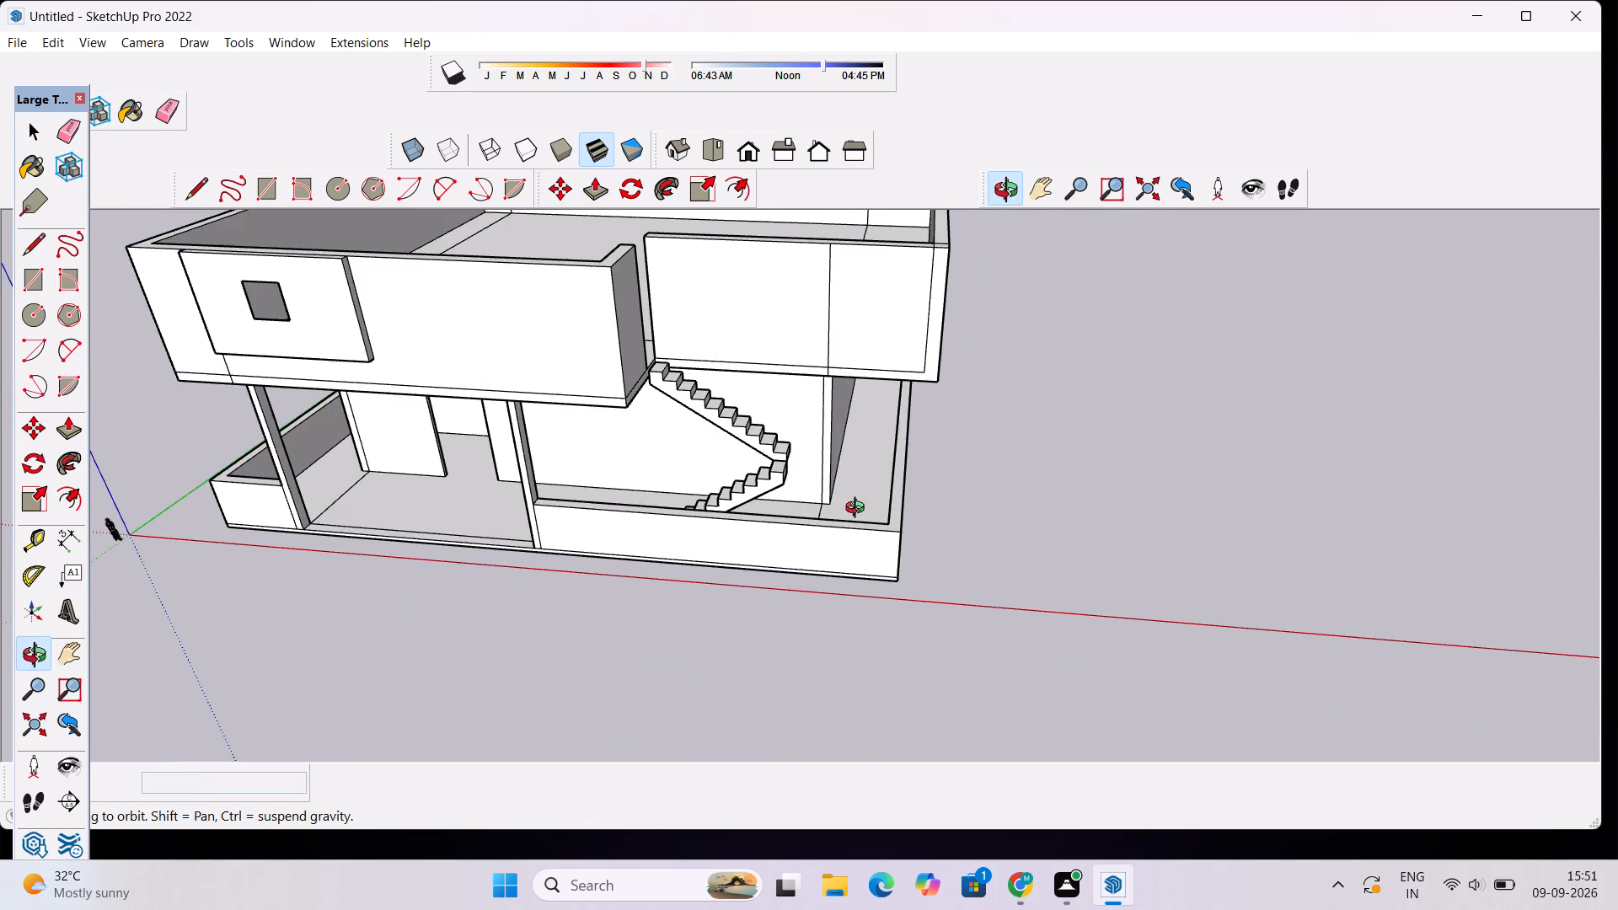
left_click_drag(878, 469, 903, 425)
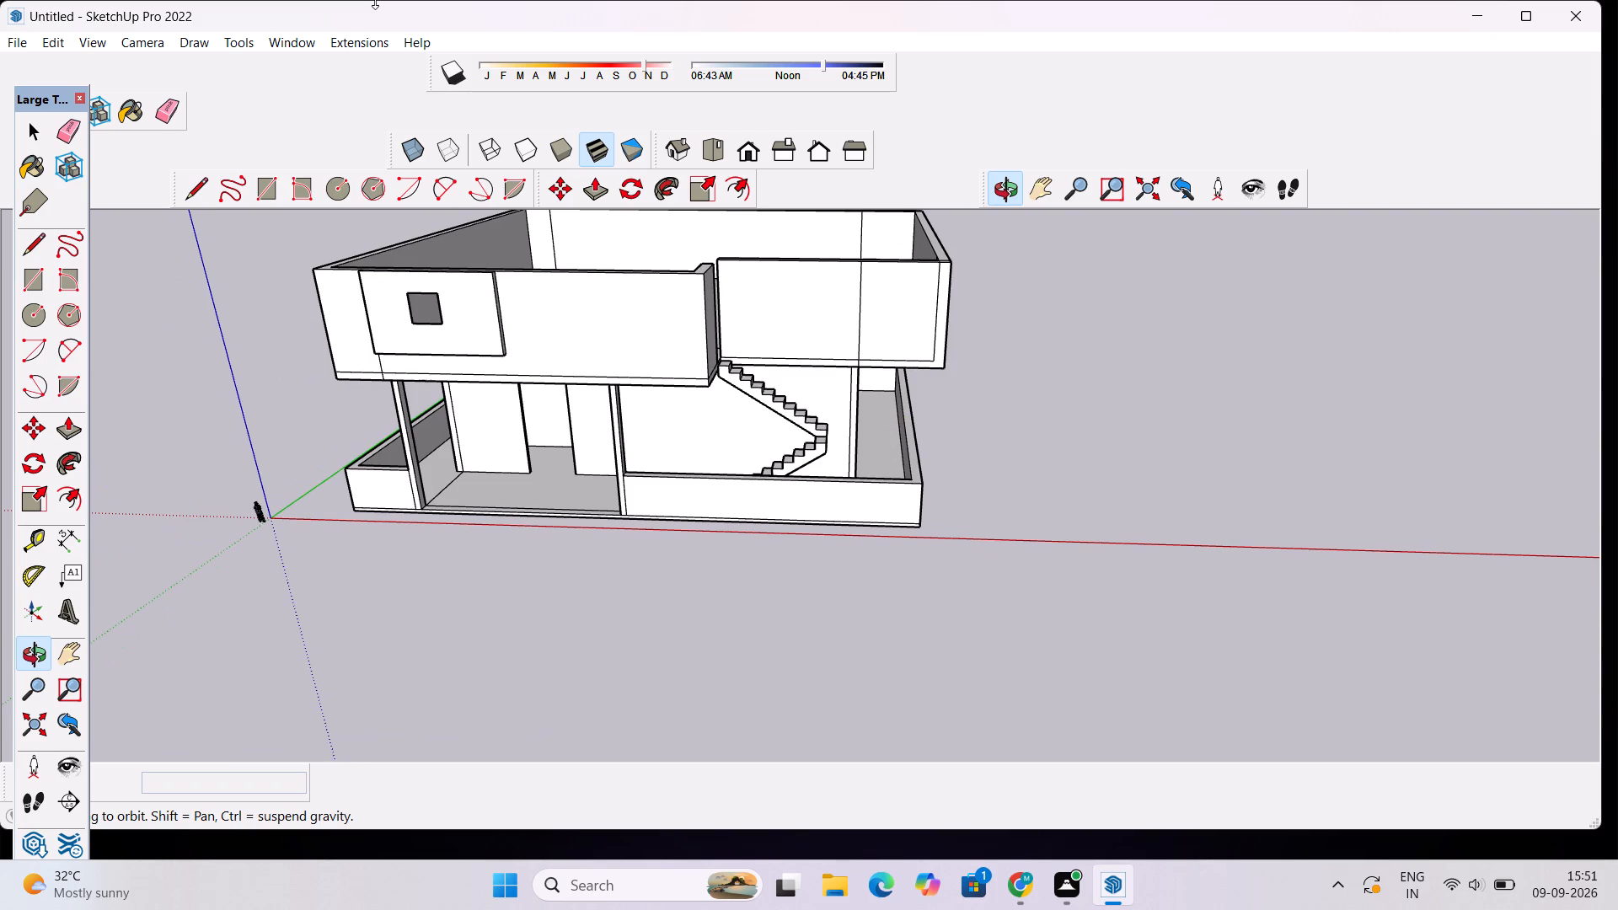
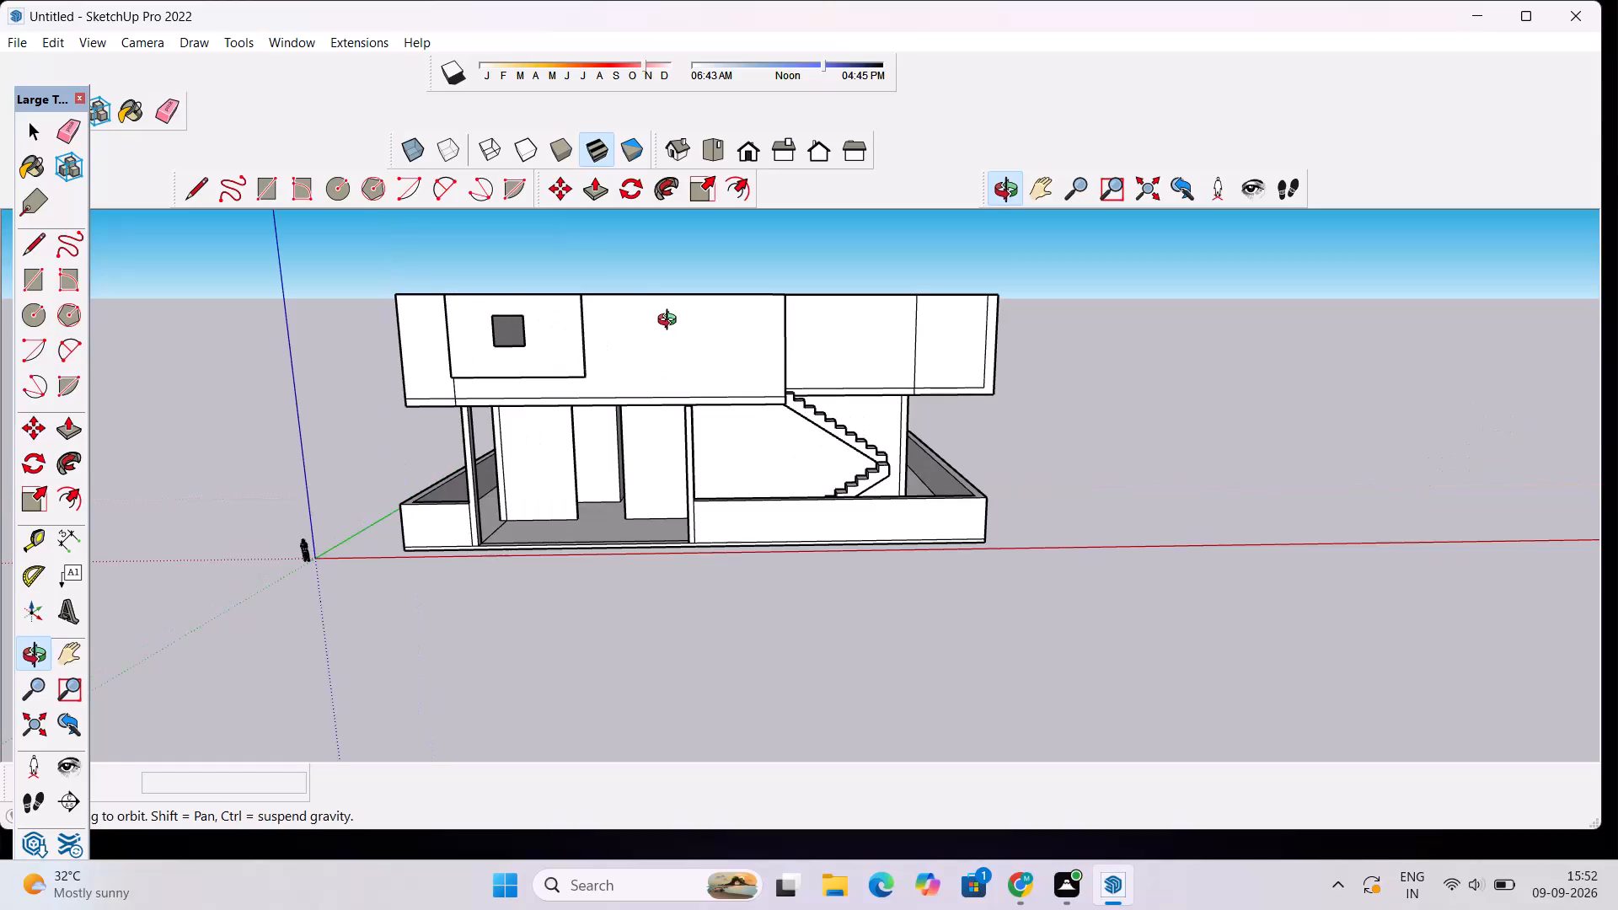
Examine the upper storey, the extended front wall and the staircase landing from the front and the stair side.
scroll(627, 388, "up", 3)
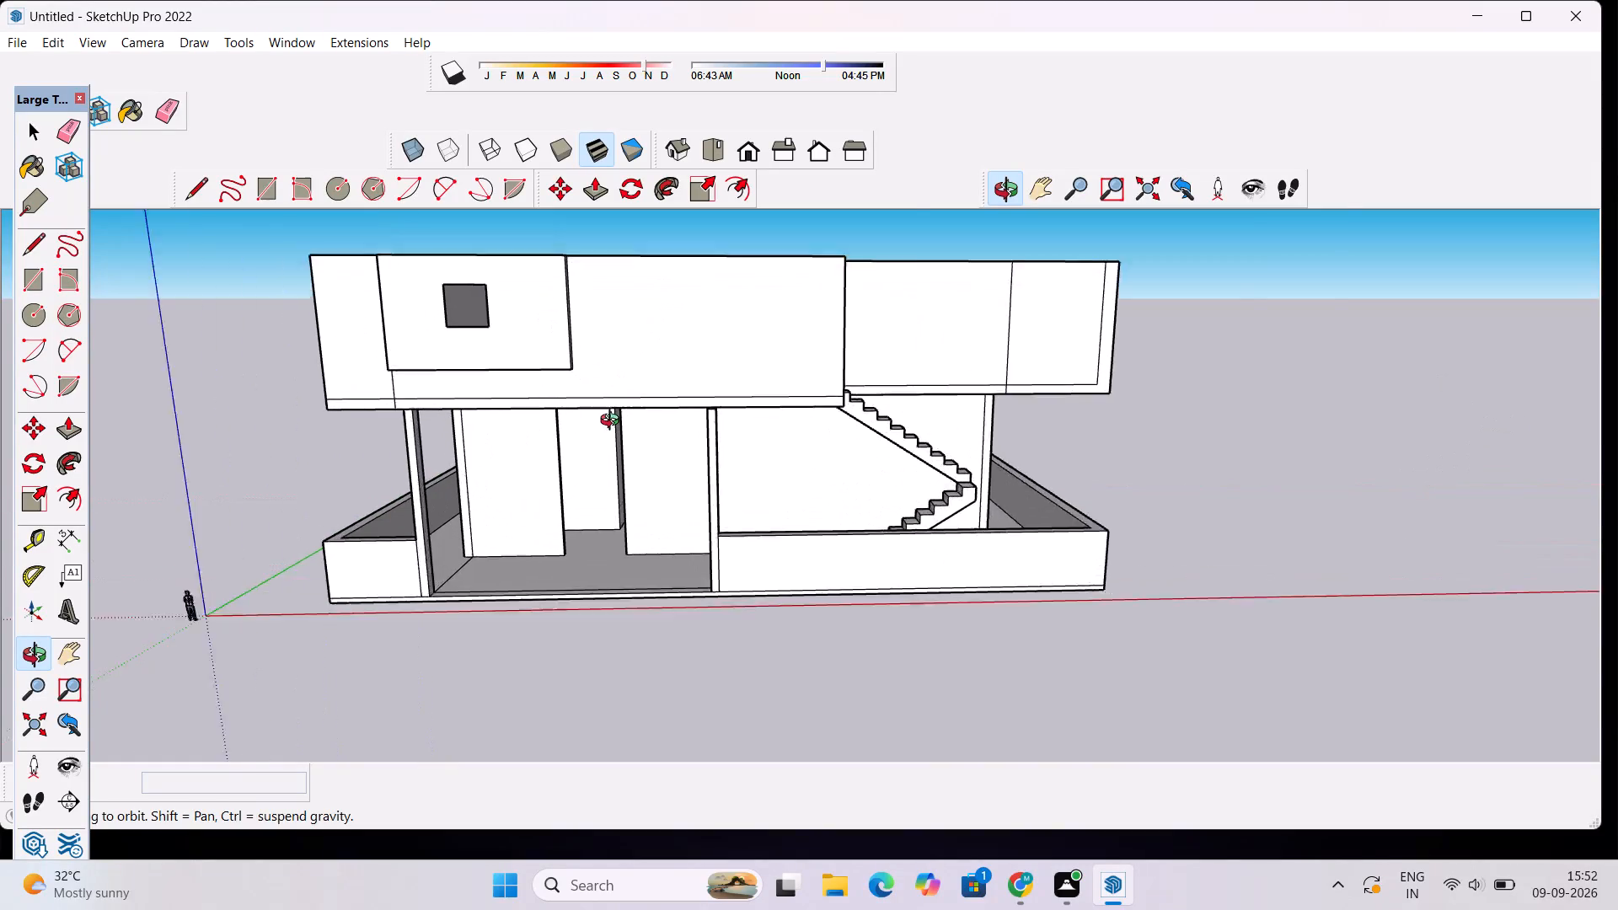
scroll(613, 422, "up", 3)
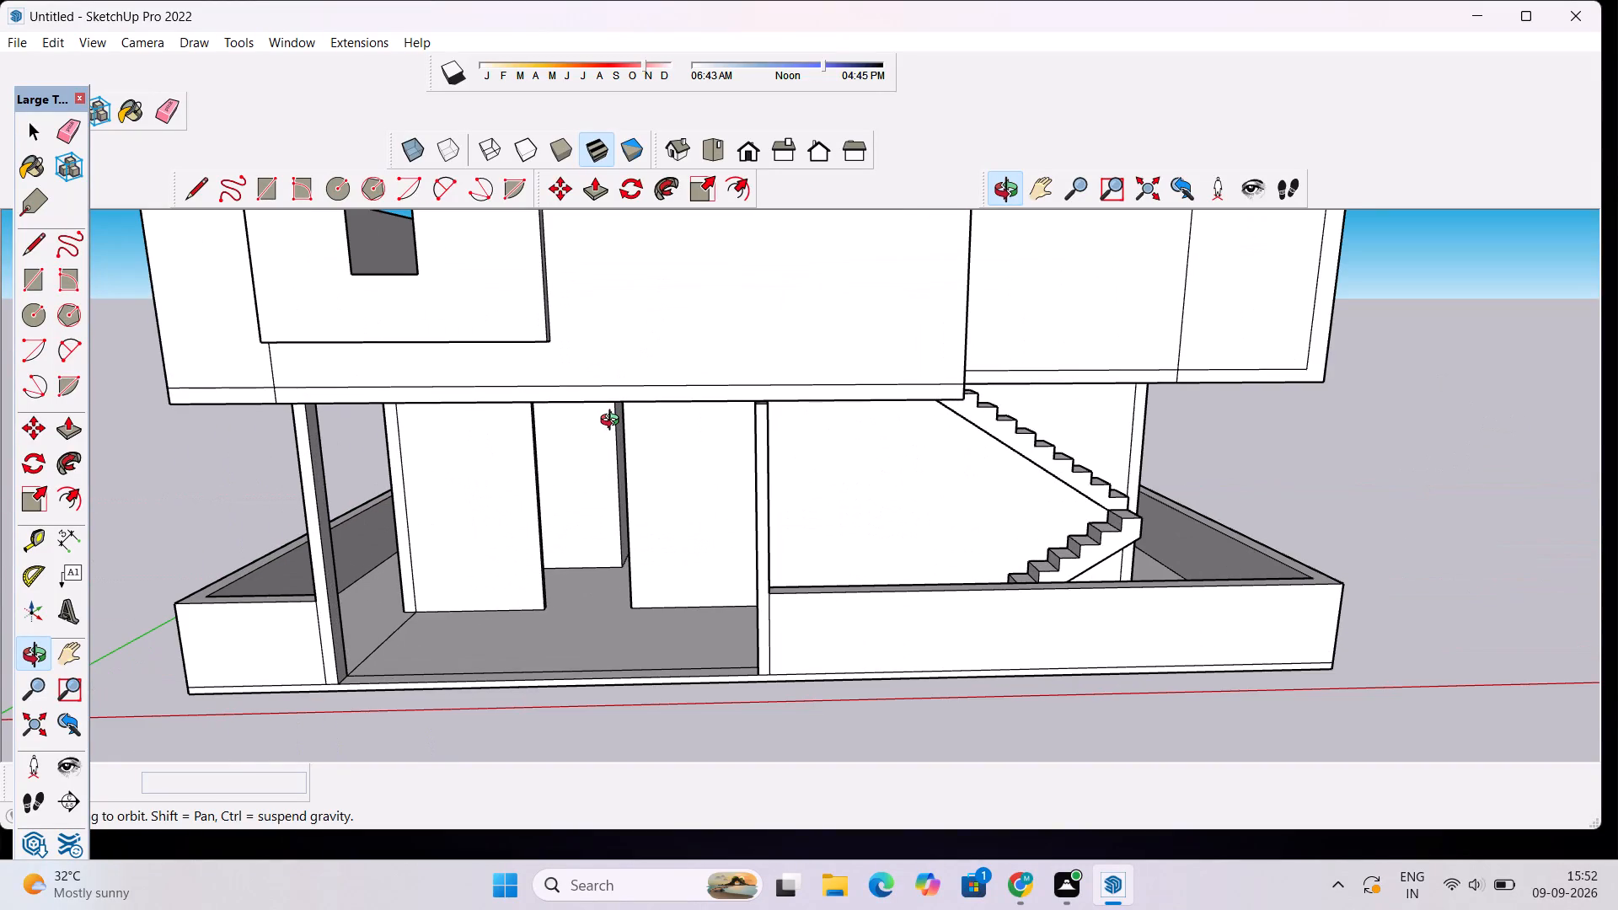
scroll(1025, 619, "down", 5)
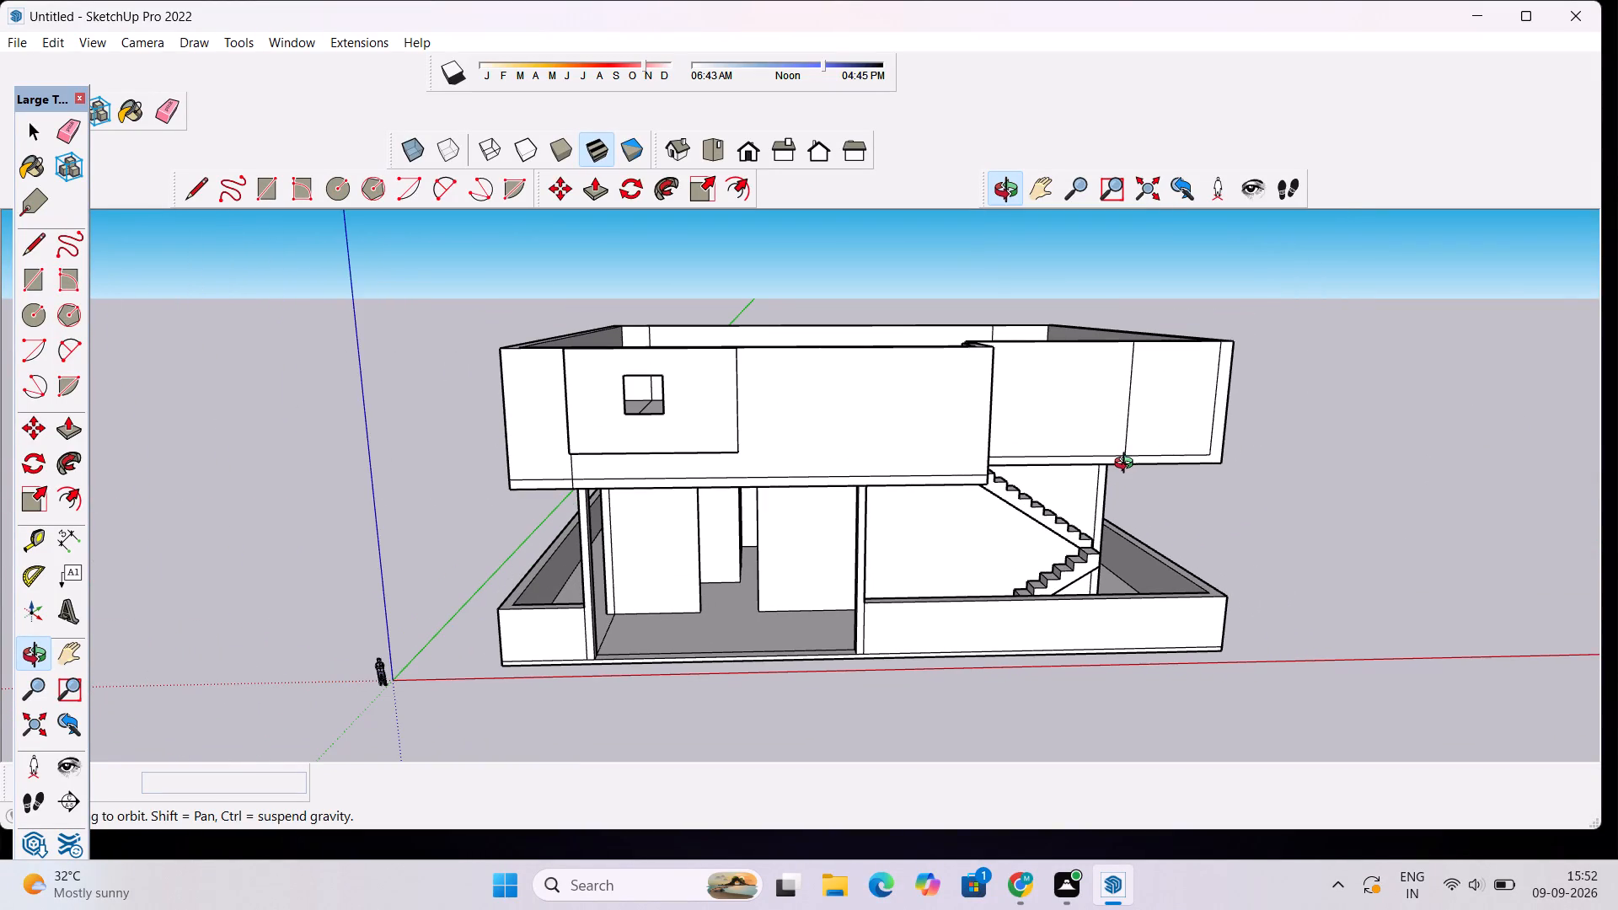
scroll(1124, 465, "up", 5)
left_click_drag(1245, 488, 1087, 454)
left_click_drag(1065, 451, 919, 464)
left_click_drag(908, 464, 929, 473)
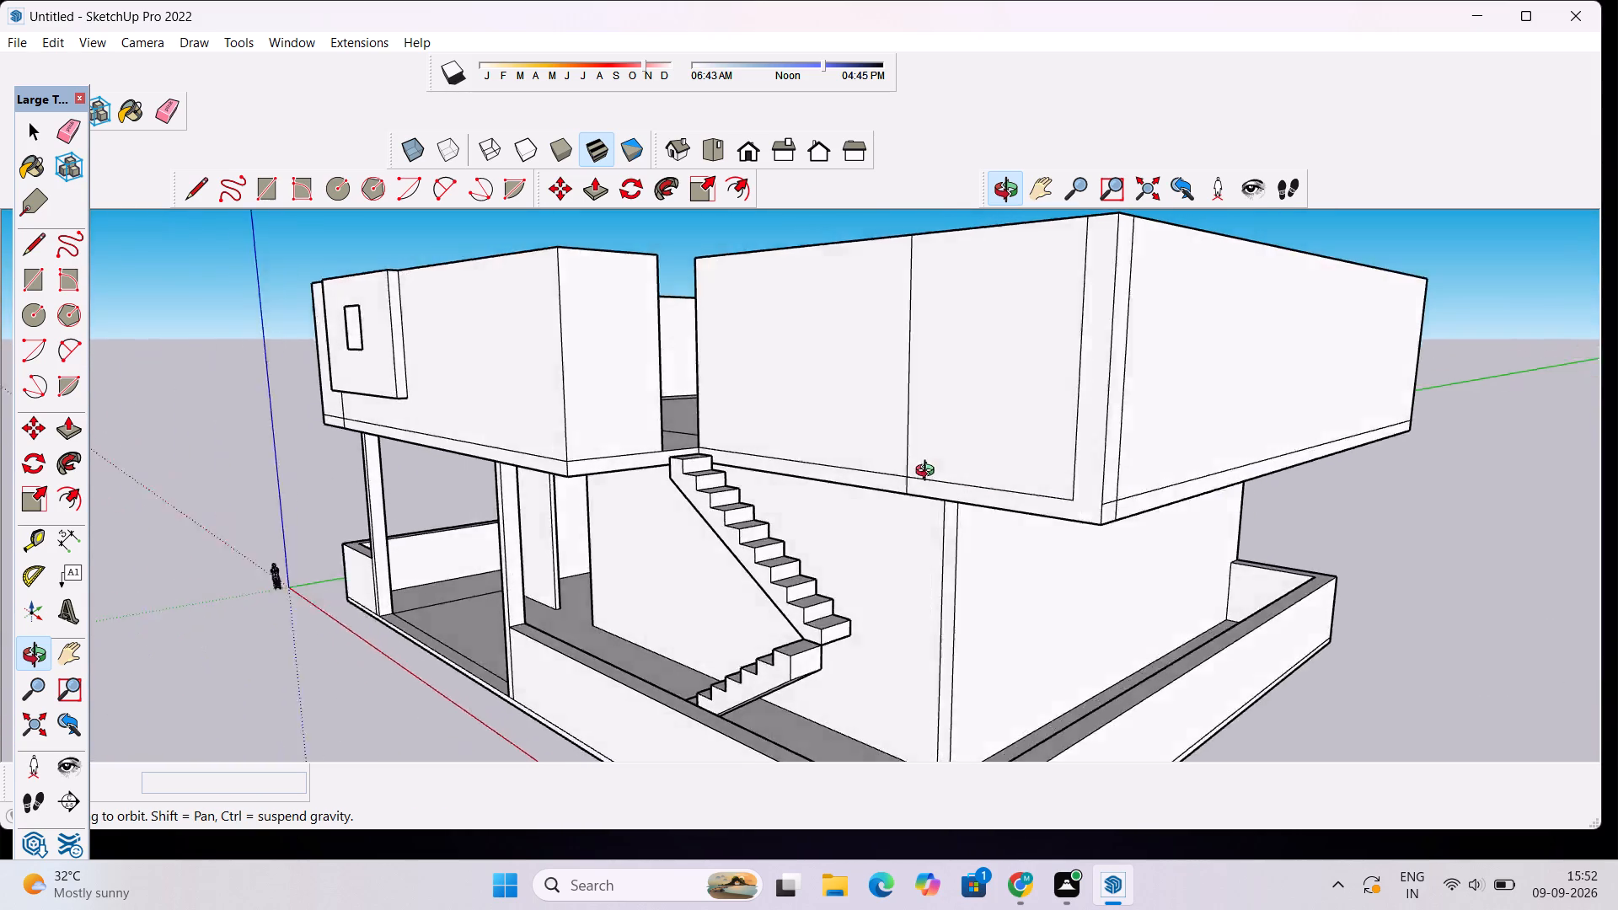
left_click_drag(929, 473, 1259, 452)
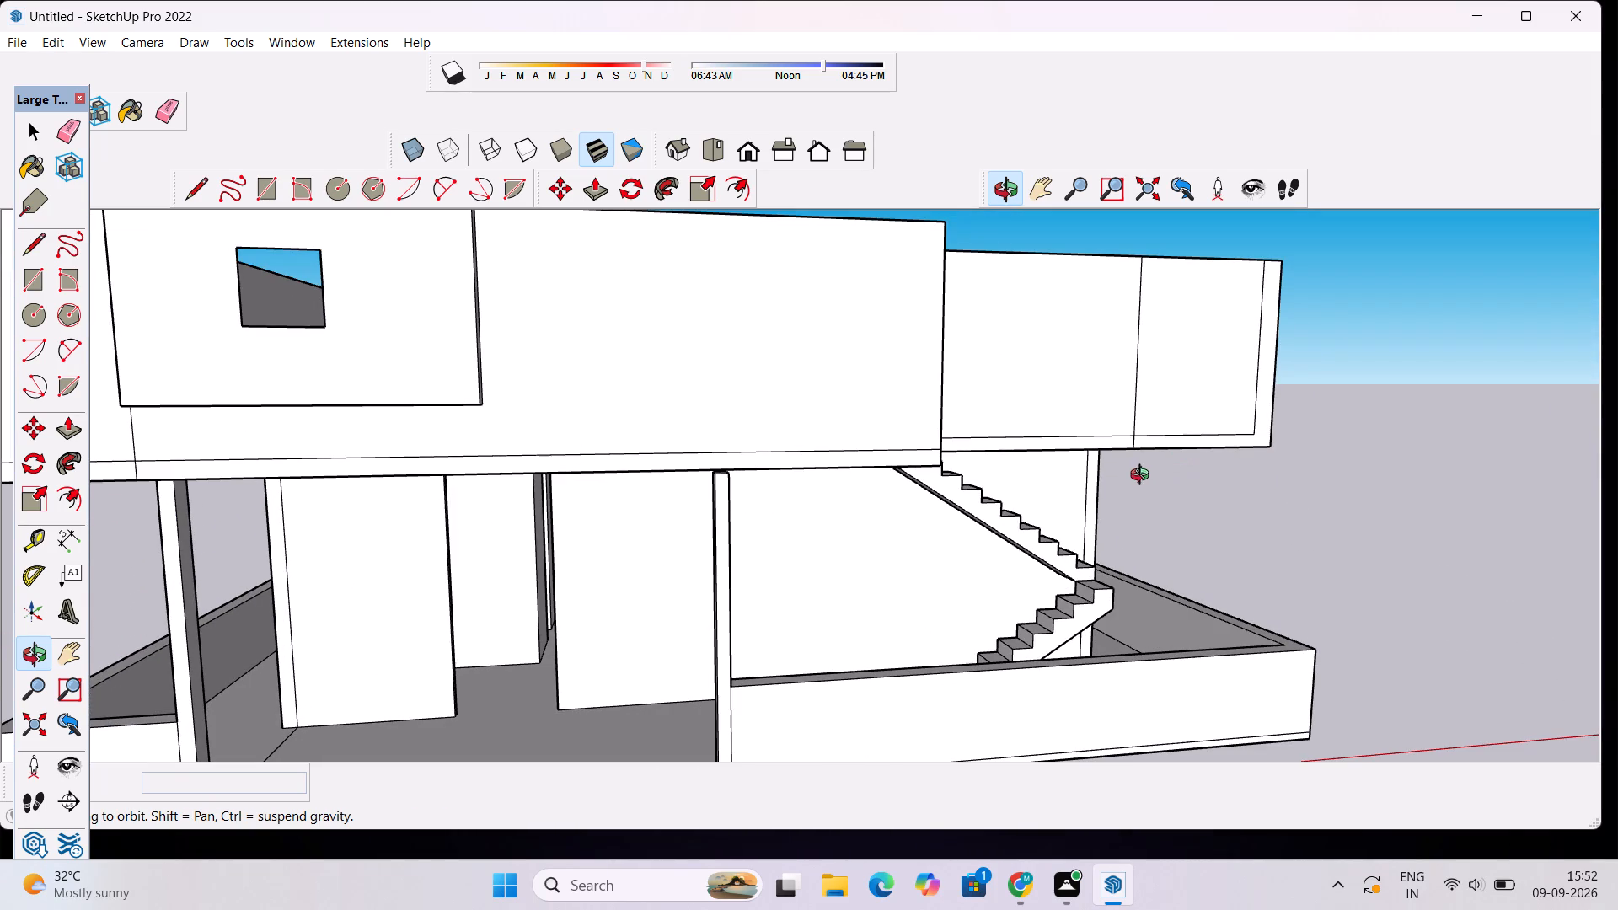
scroll(1192, 431, "down", 3)
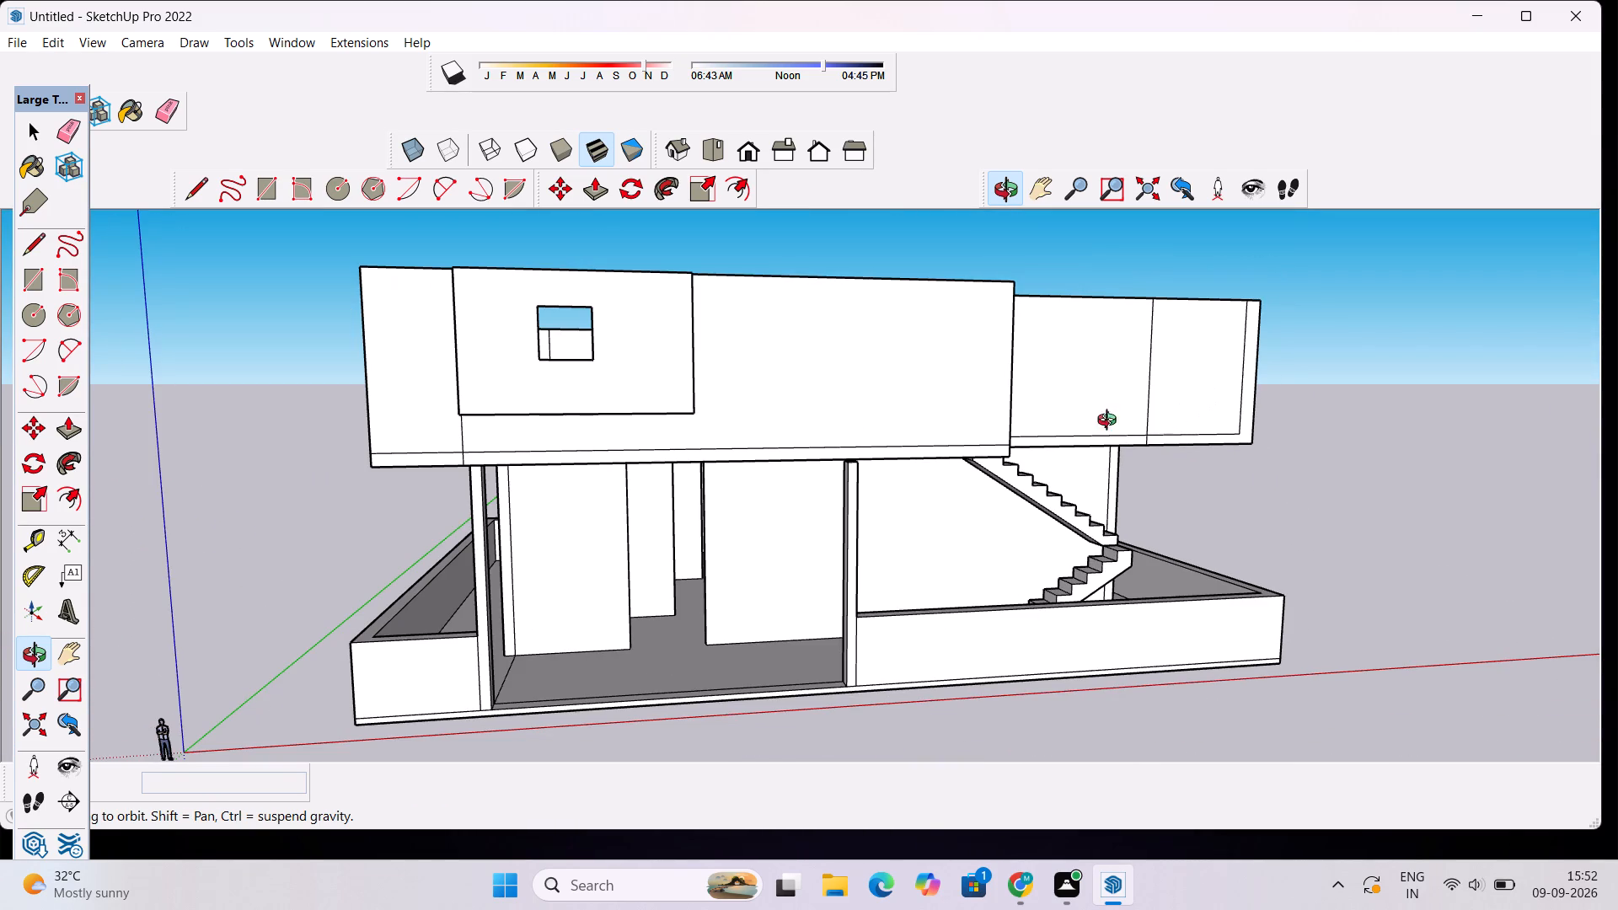
scroll(1220, 437, "up", 4)
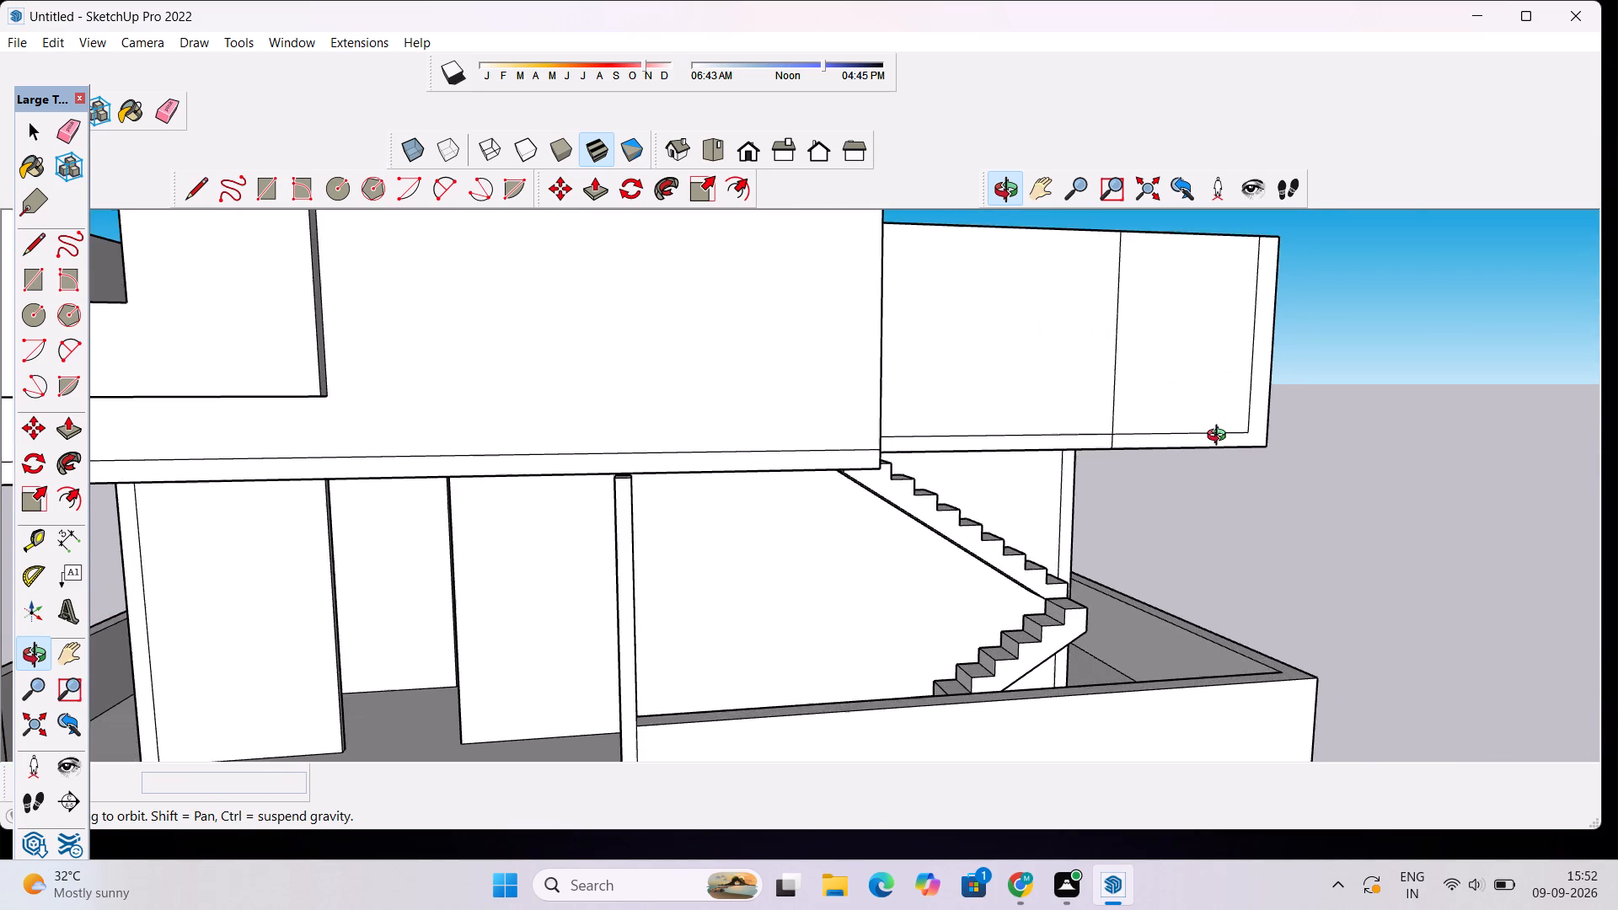
scroll(1220, 437, "down", 5)
left_click_drag(1285, 466, 1221, 478)
left_click_drag(1174, 475, 1145, 473)
left_click_drag(1118, 473, 891, 487)
left_click(888, 489)
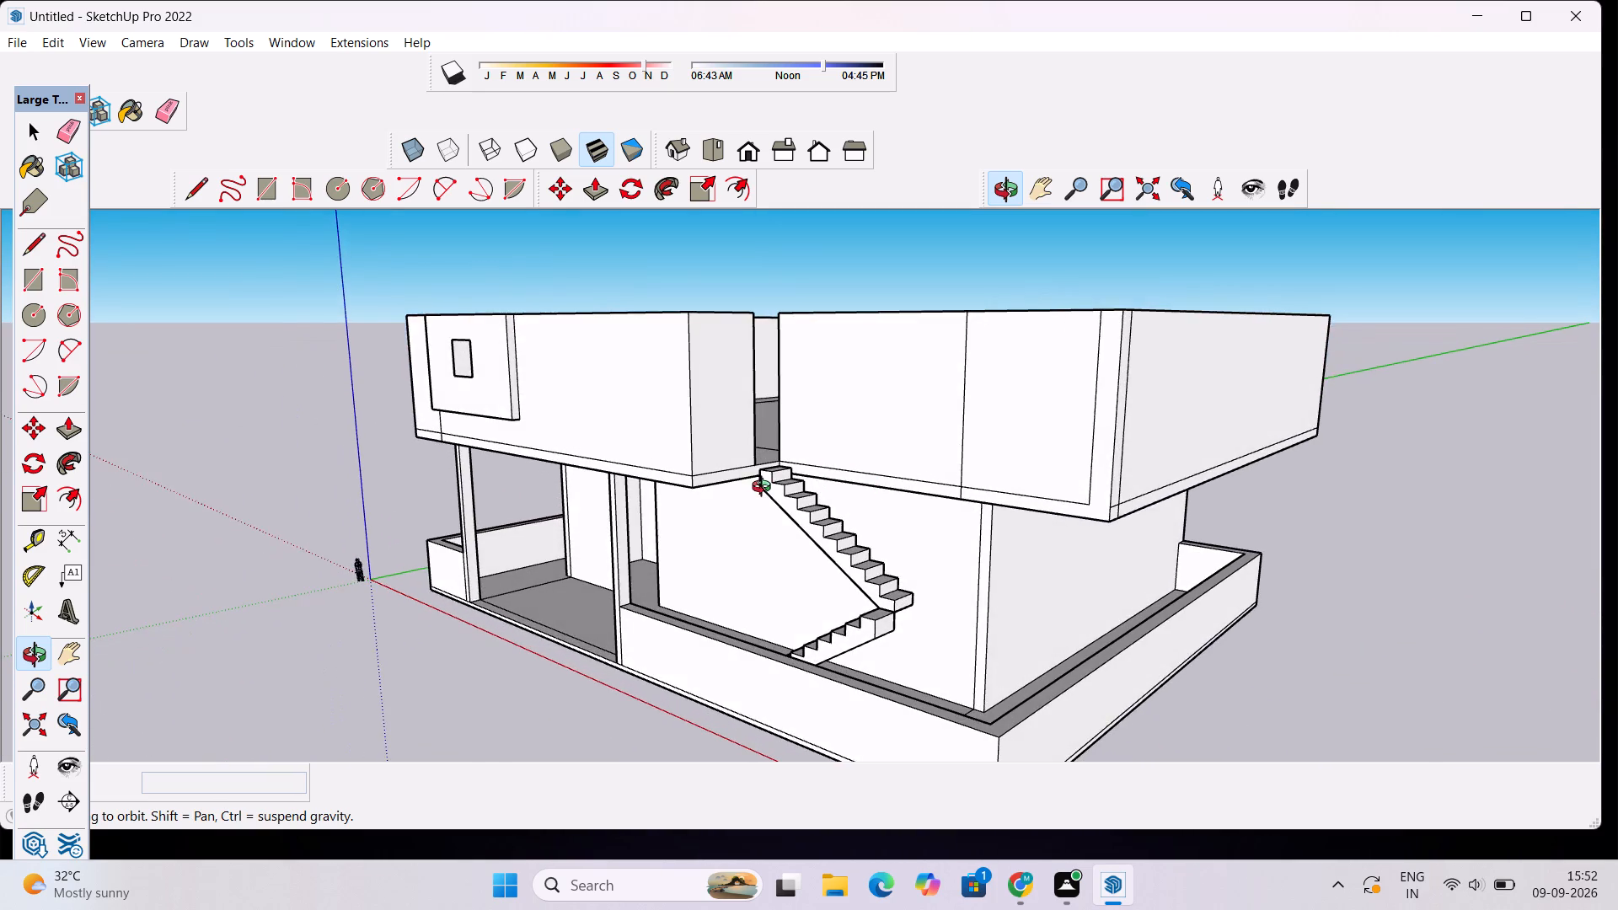
scroll(765, 489, "up", 7)
key("space")
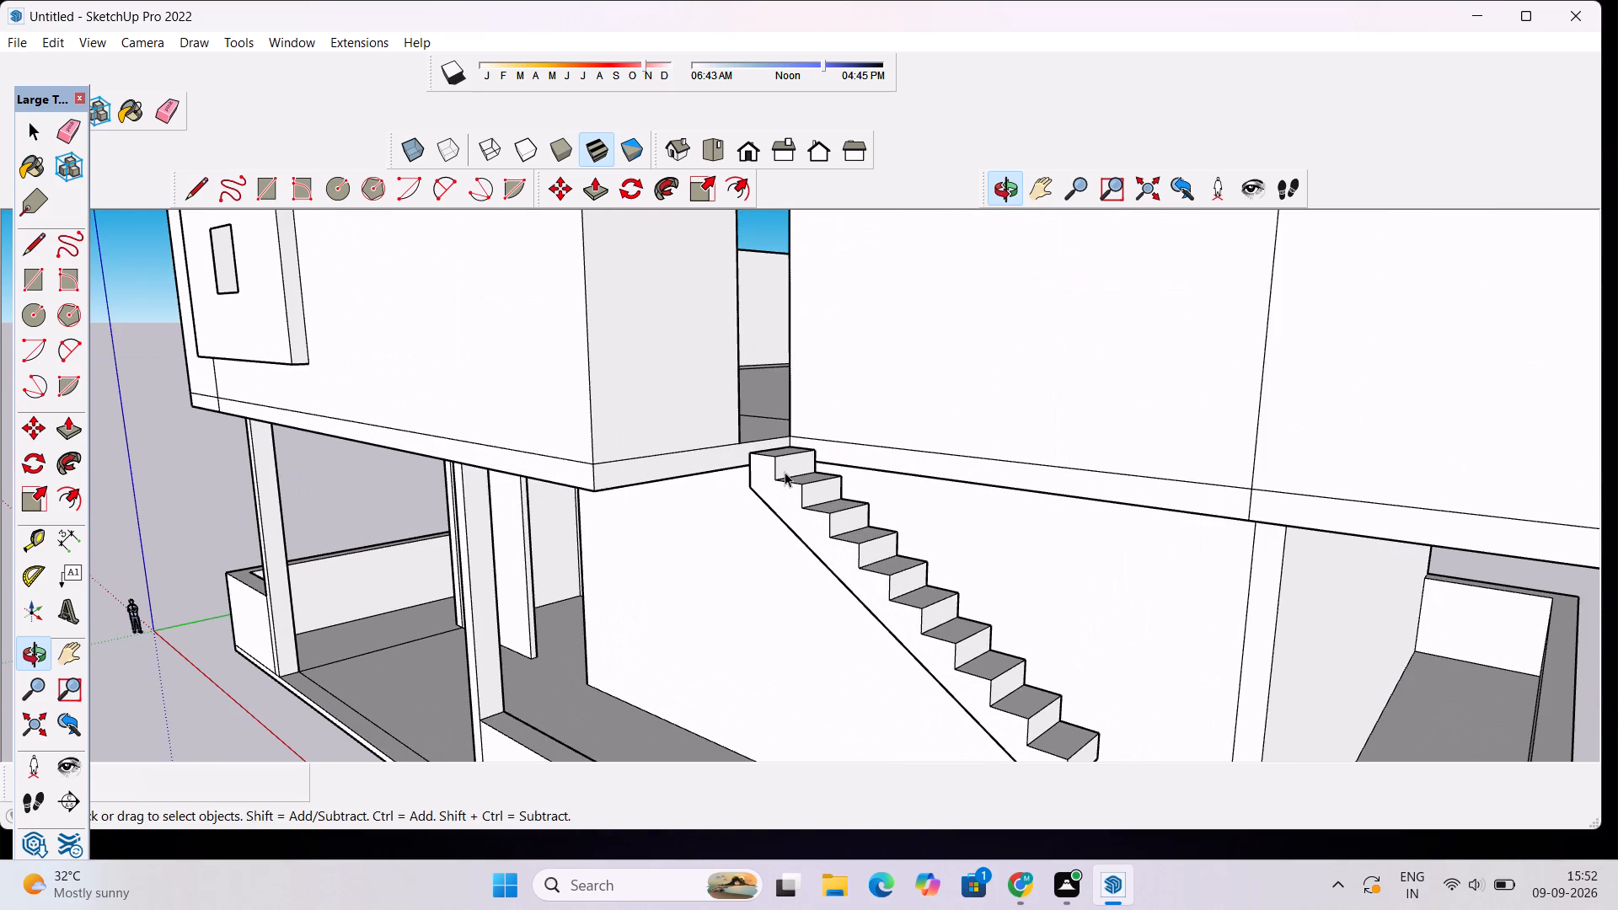
scroll(801, 464, "down", 8)
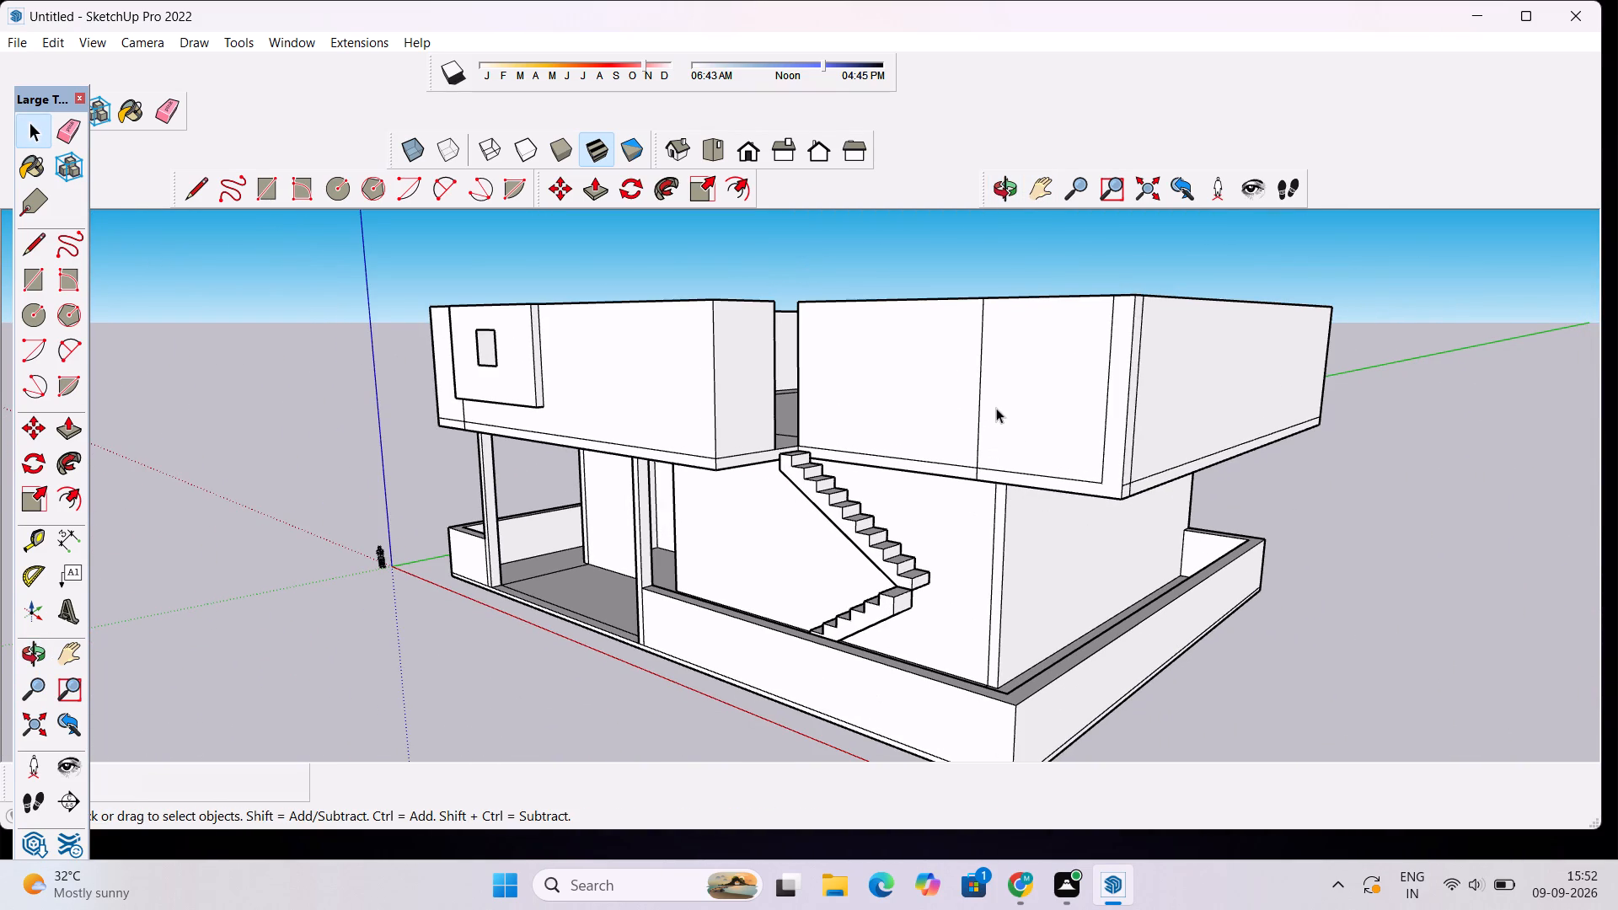
scroll(990, 413, "down", 4)
left_click_drag(830, 615, 981, 631)
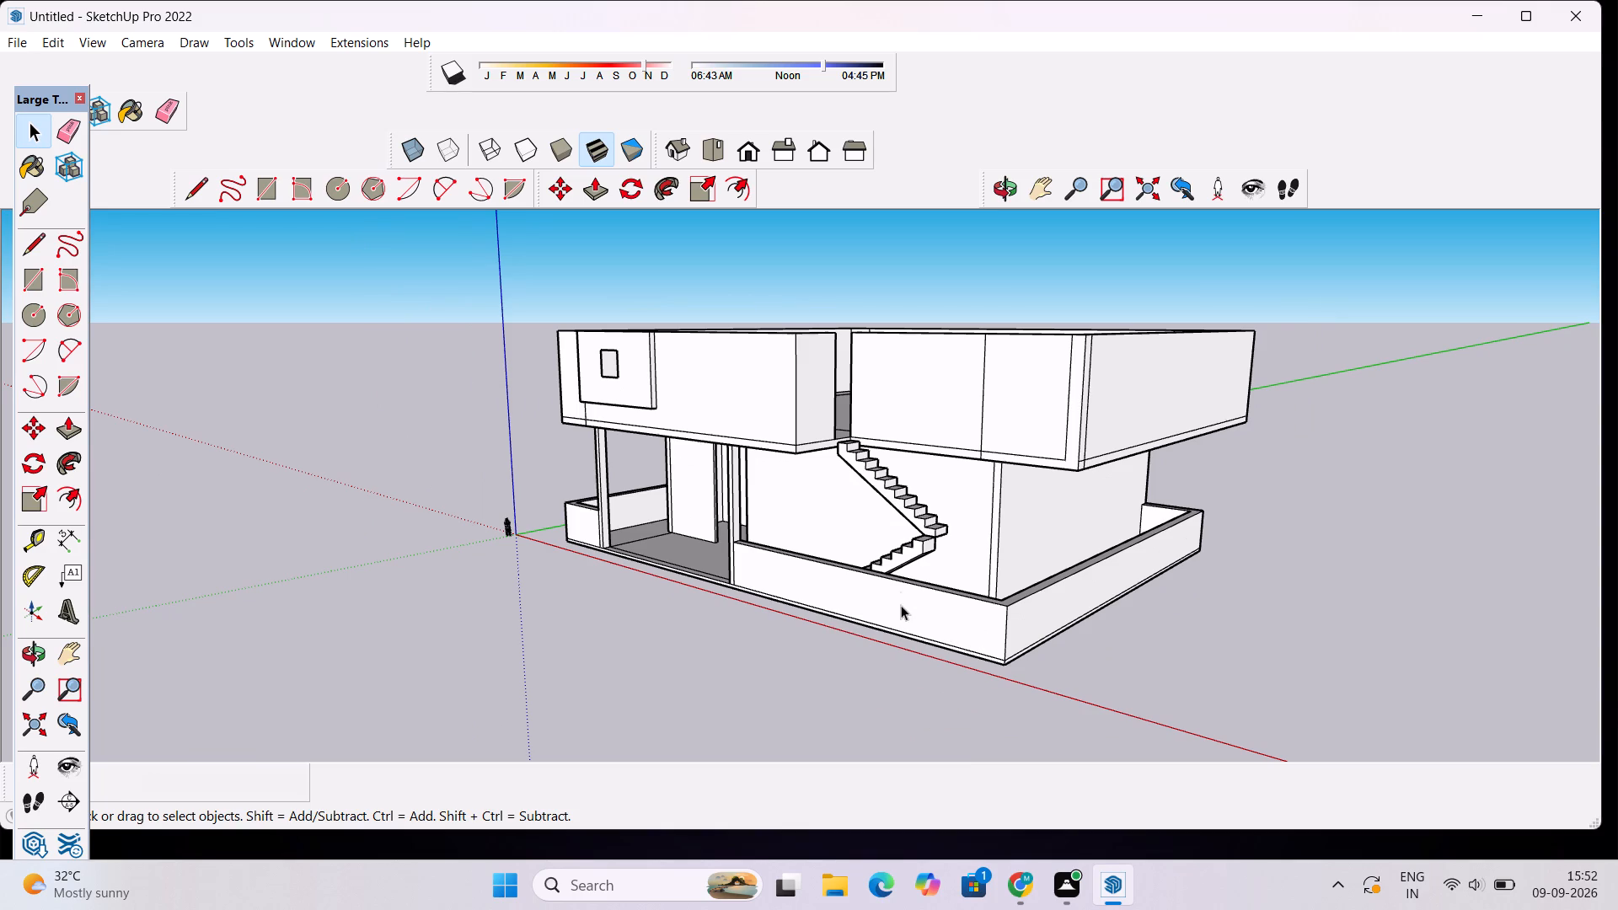
scroll(901, 586, "up", 4)
left_click(1009, 188)
left_click_drag(891, 340, 1133, 376)
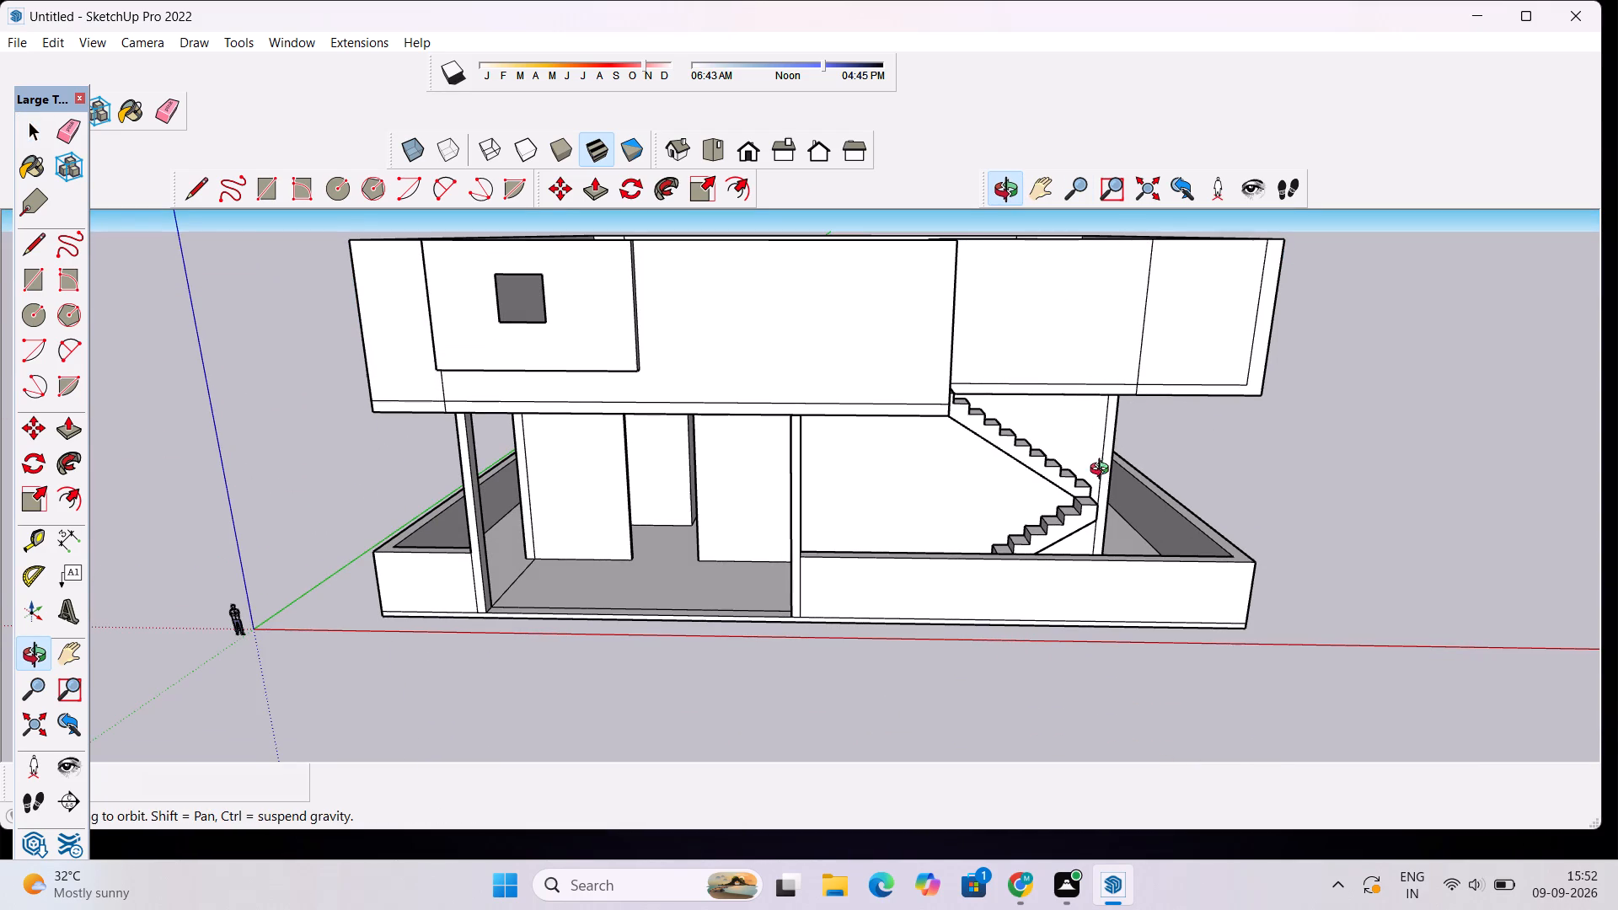
Draw a line about 14' 11" long across the ceiling between the jambs of the ground-floor doorway behind the porch.
scroll(576, 529, "down", 2)
left_click_drag(619, 523, 640, 441)
left_click(643, 431)
scroll(648, 405, "up", 5)
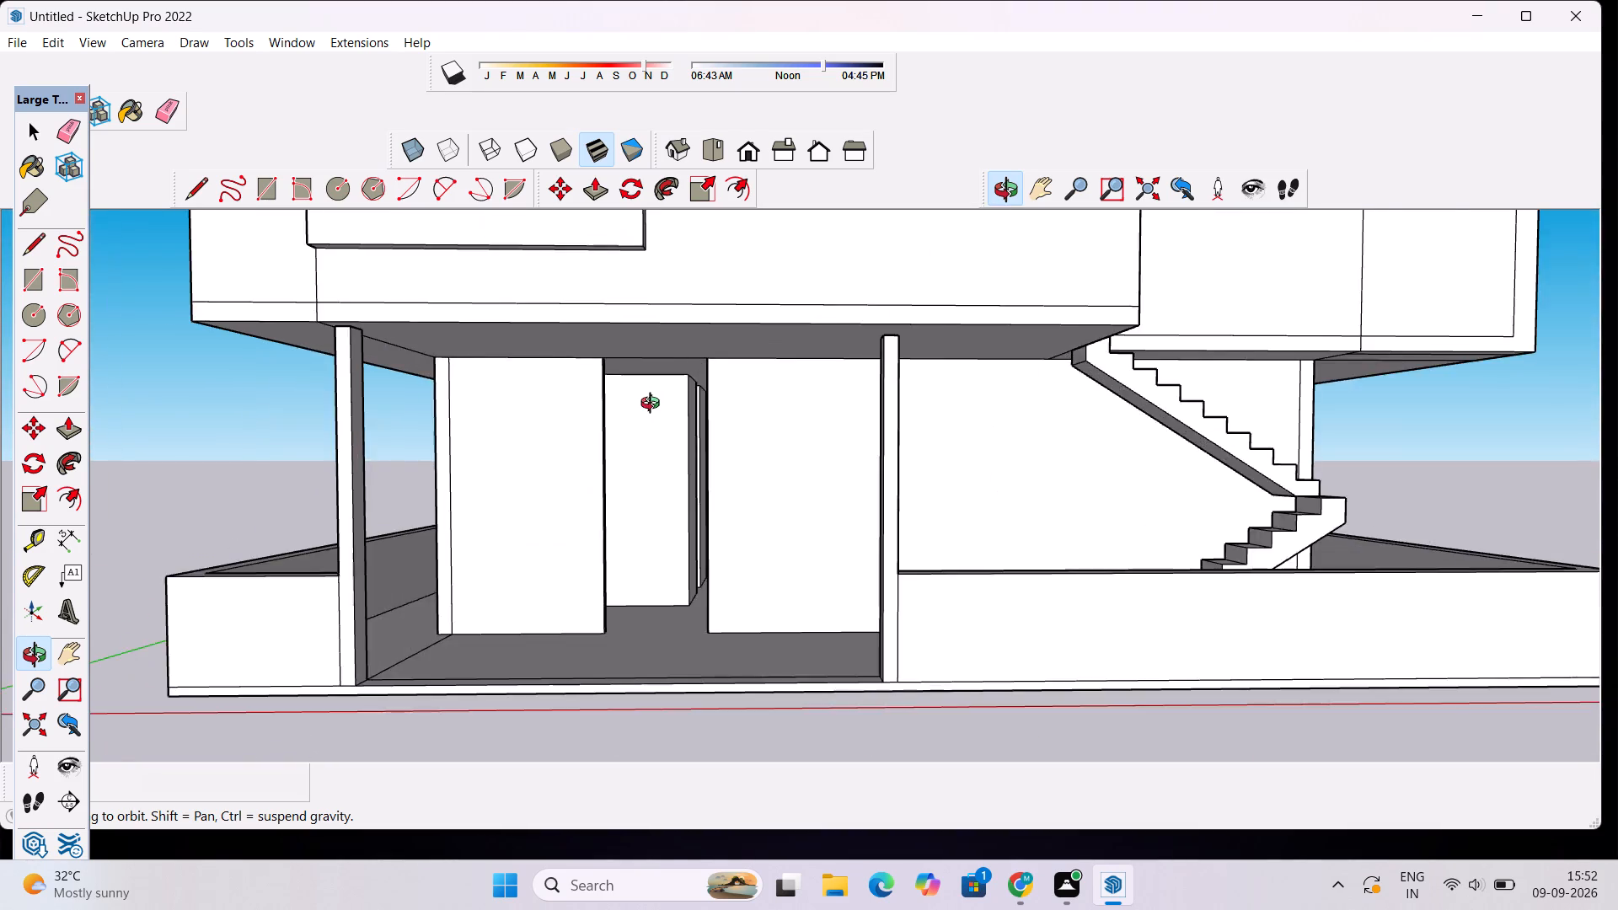
scroll(654, 405, "up", 3)
left_click_drag(822, 464, 730, 440)
scroll(625, 387, "up", 5)
scroll(508, 328, "up", 1)
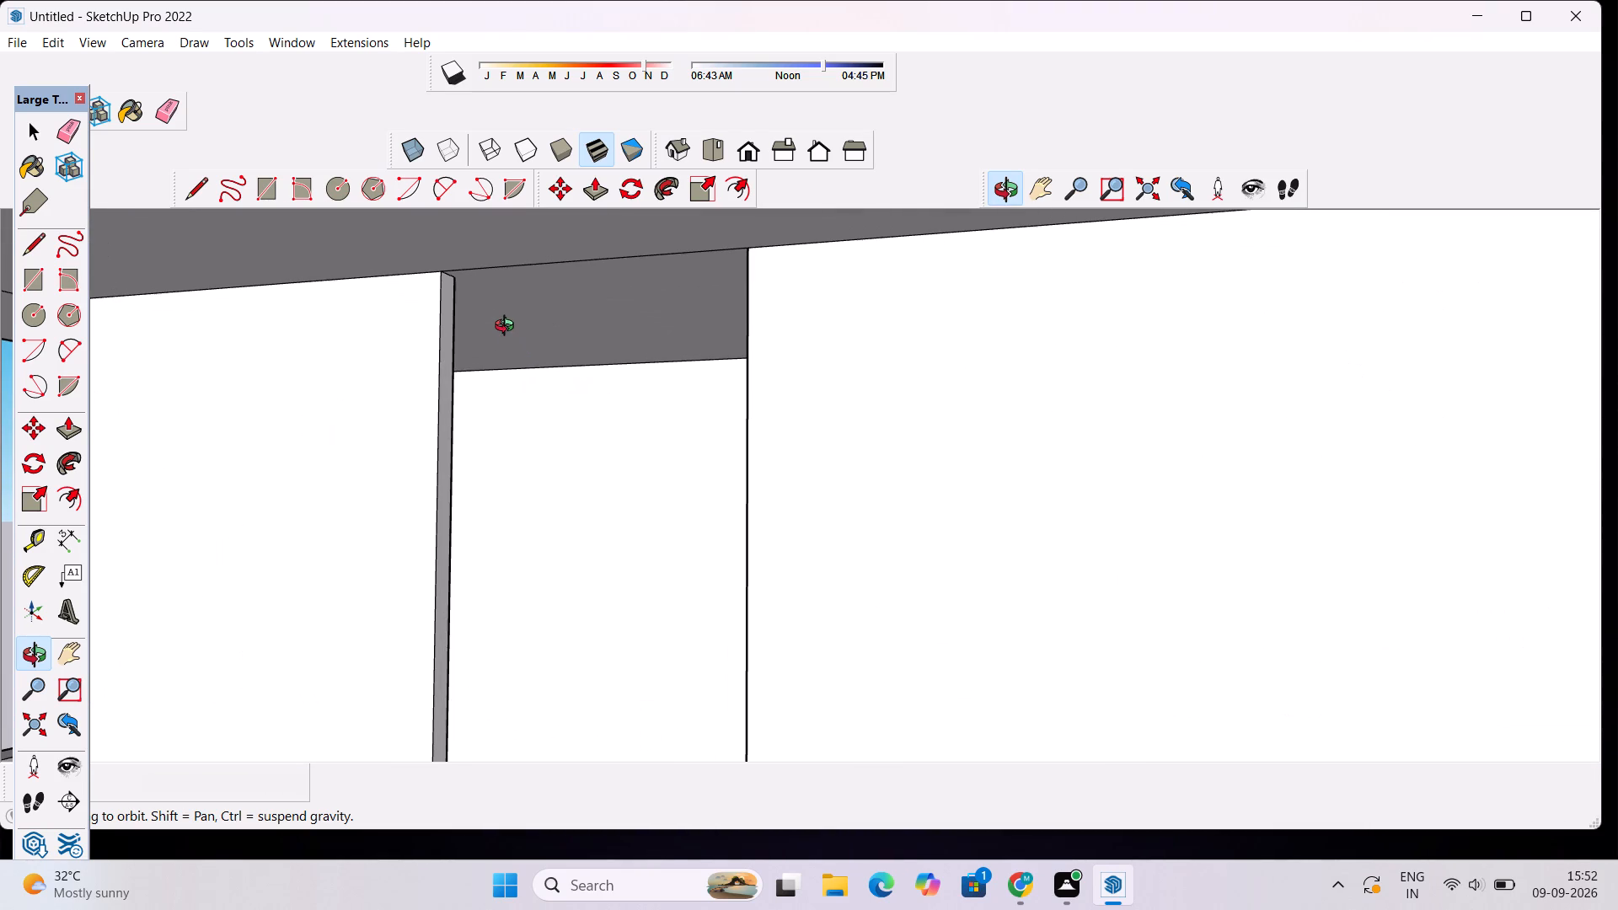
key("space")
key("l")
scroll(490, 259, "up", 4)
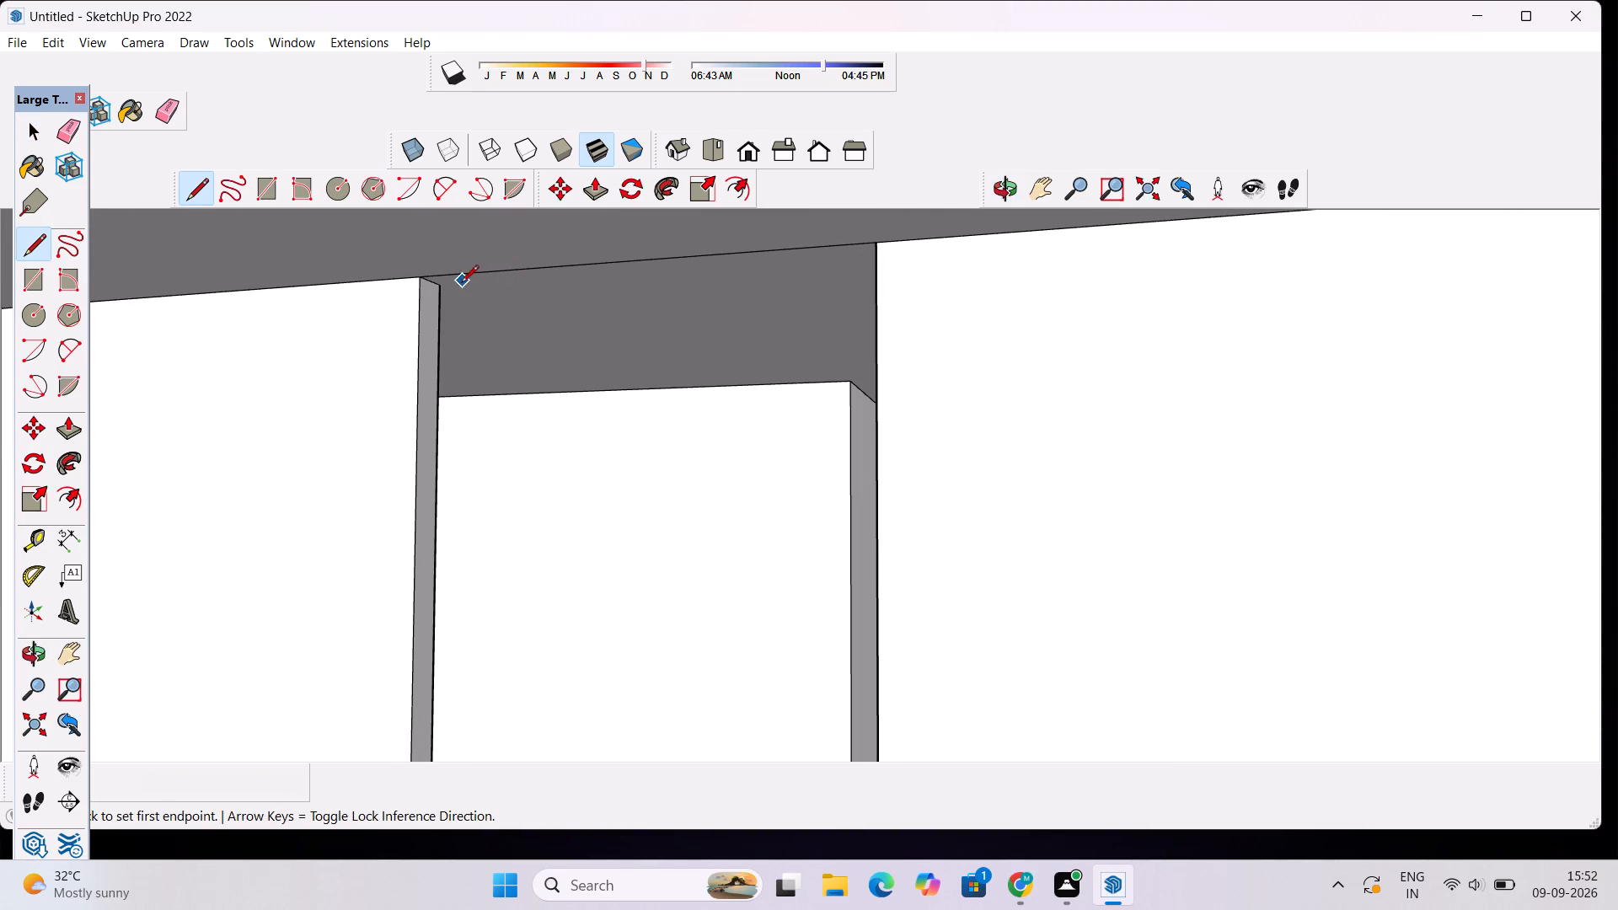
left_click(442, 287)
scroll(733, 296, "up", 5)
scroll(798, 310, "down", 3)
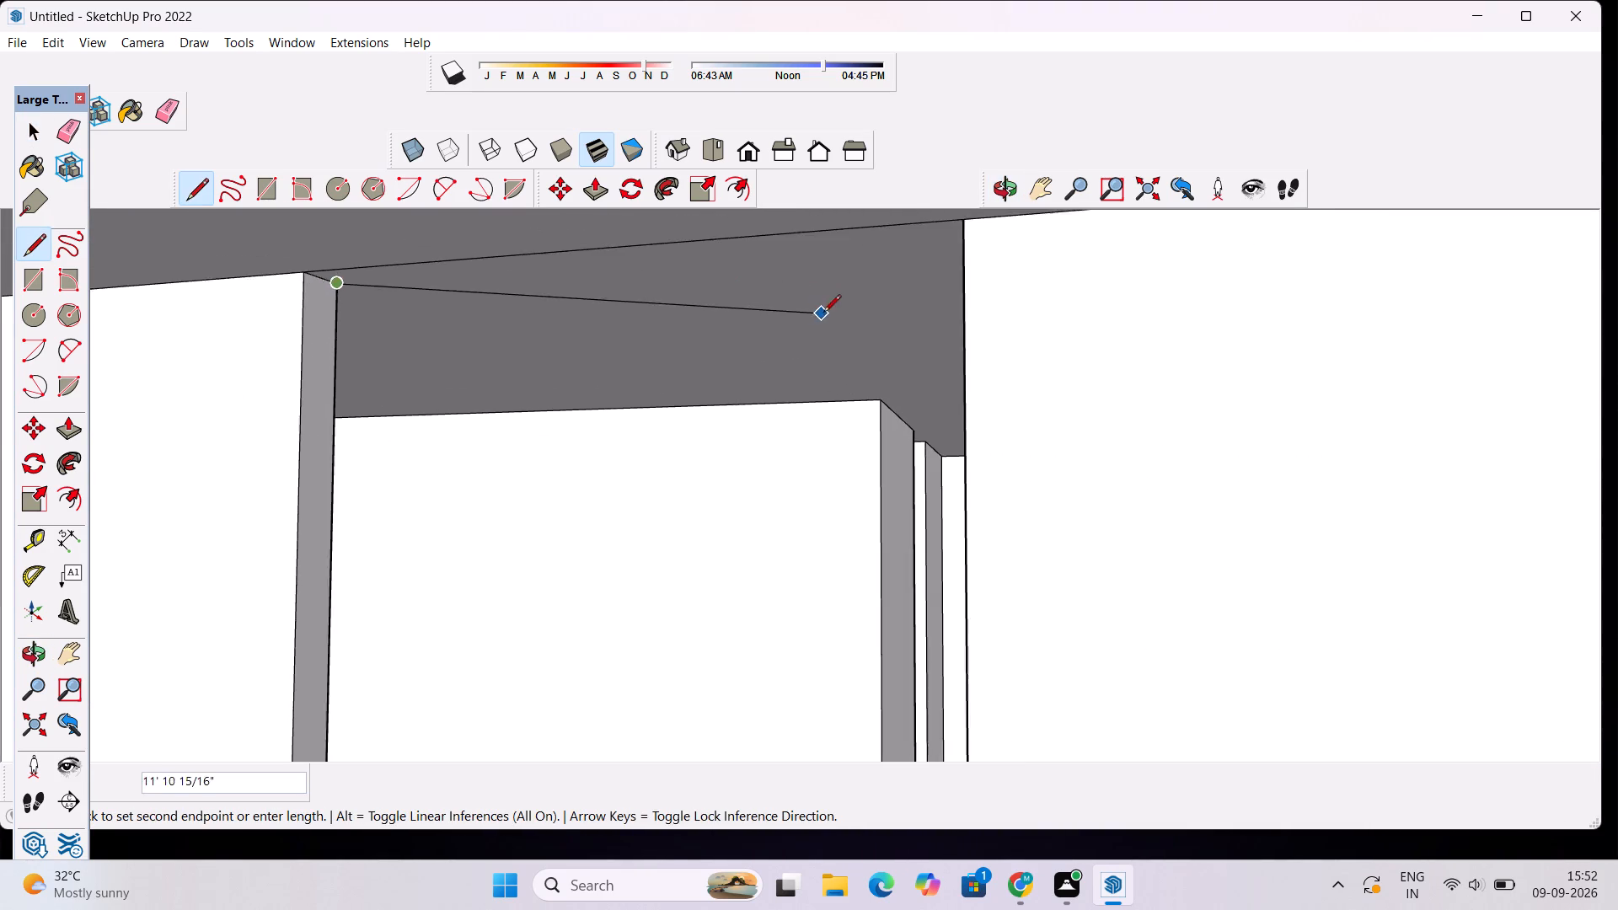
scroll(823, 313, "down", 4)
left_click(912, 267)
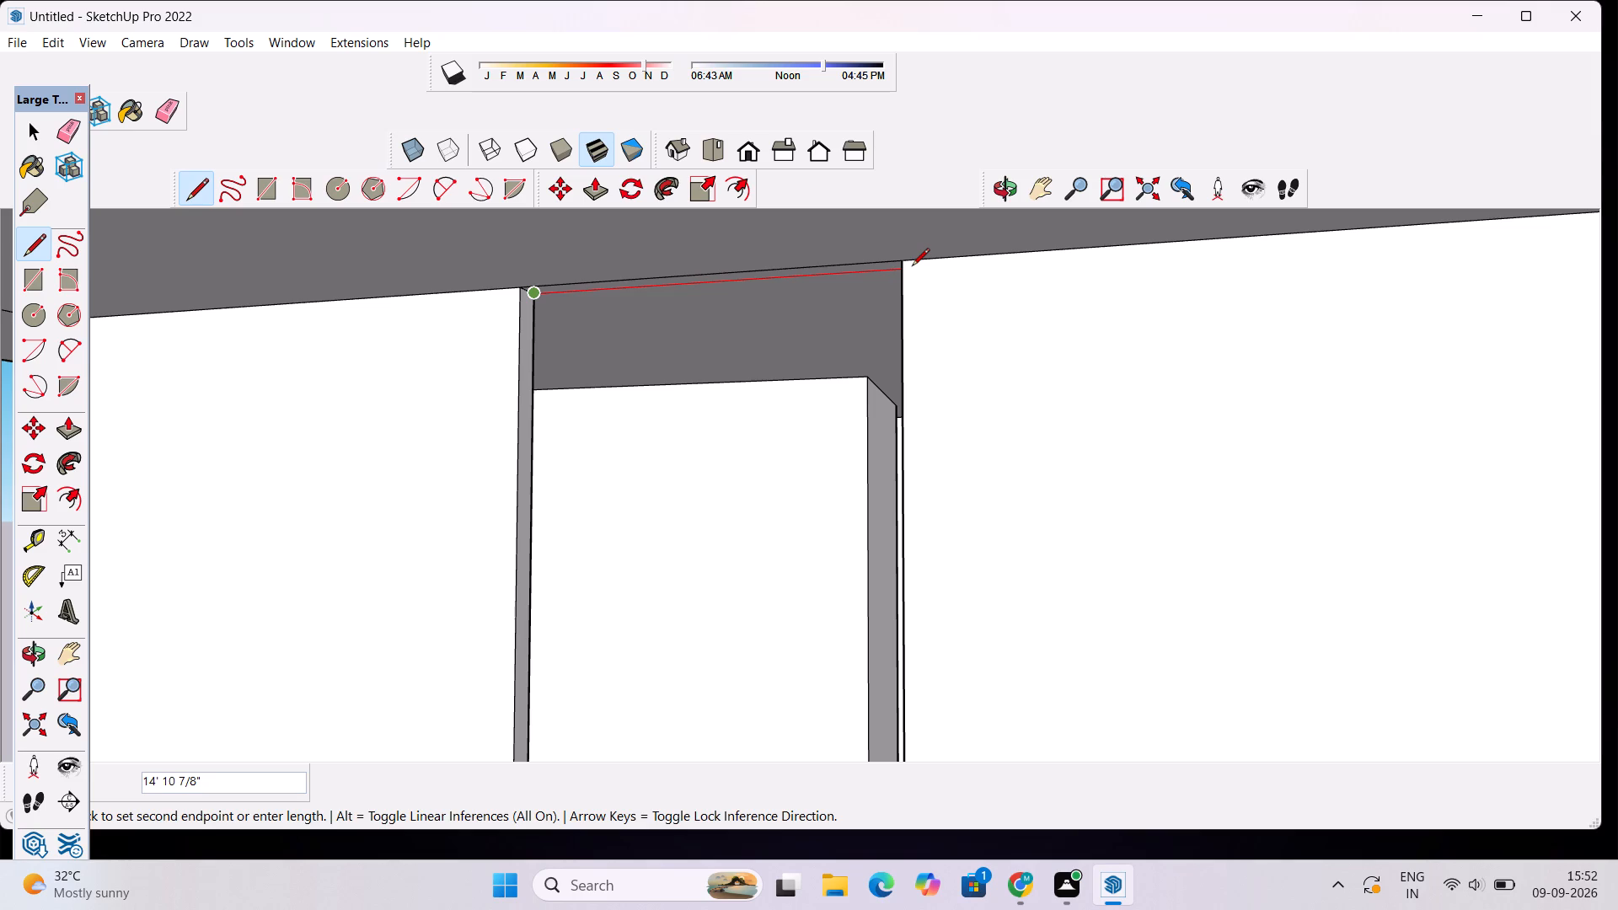
key("space")
Push/Pull the narrow ceiling strip over the doorway down about 9' 9" to form the wall above the door opening.
left_click(1000, 201)
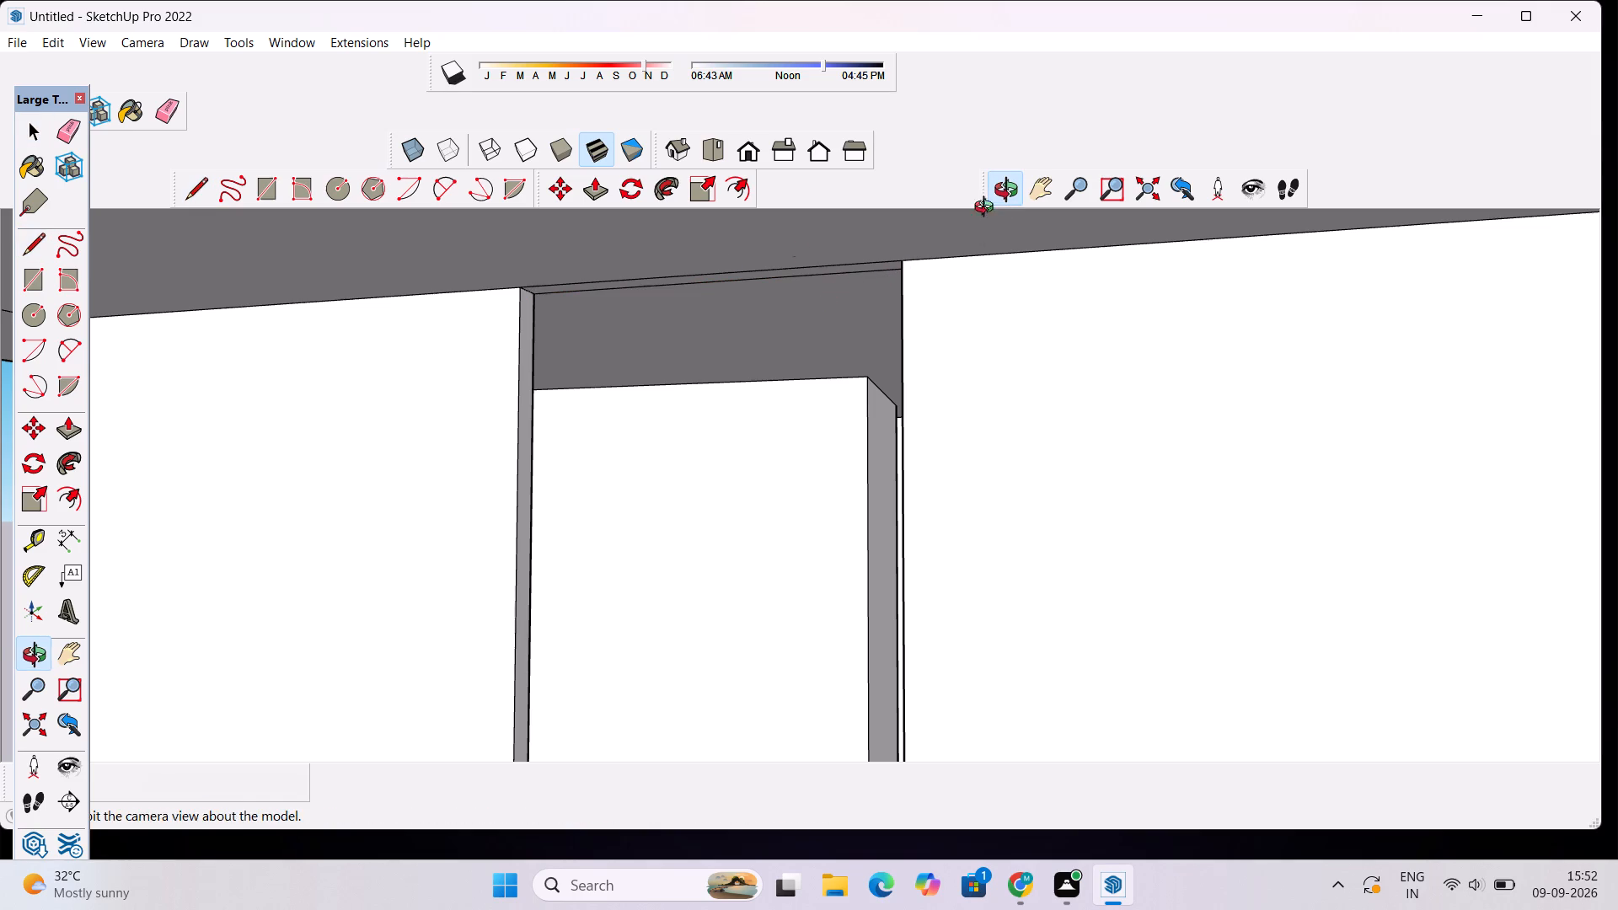
left_click_drag(719, 270, 892, 256)
left_click_drag(962, 322, 901, 323)
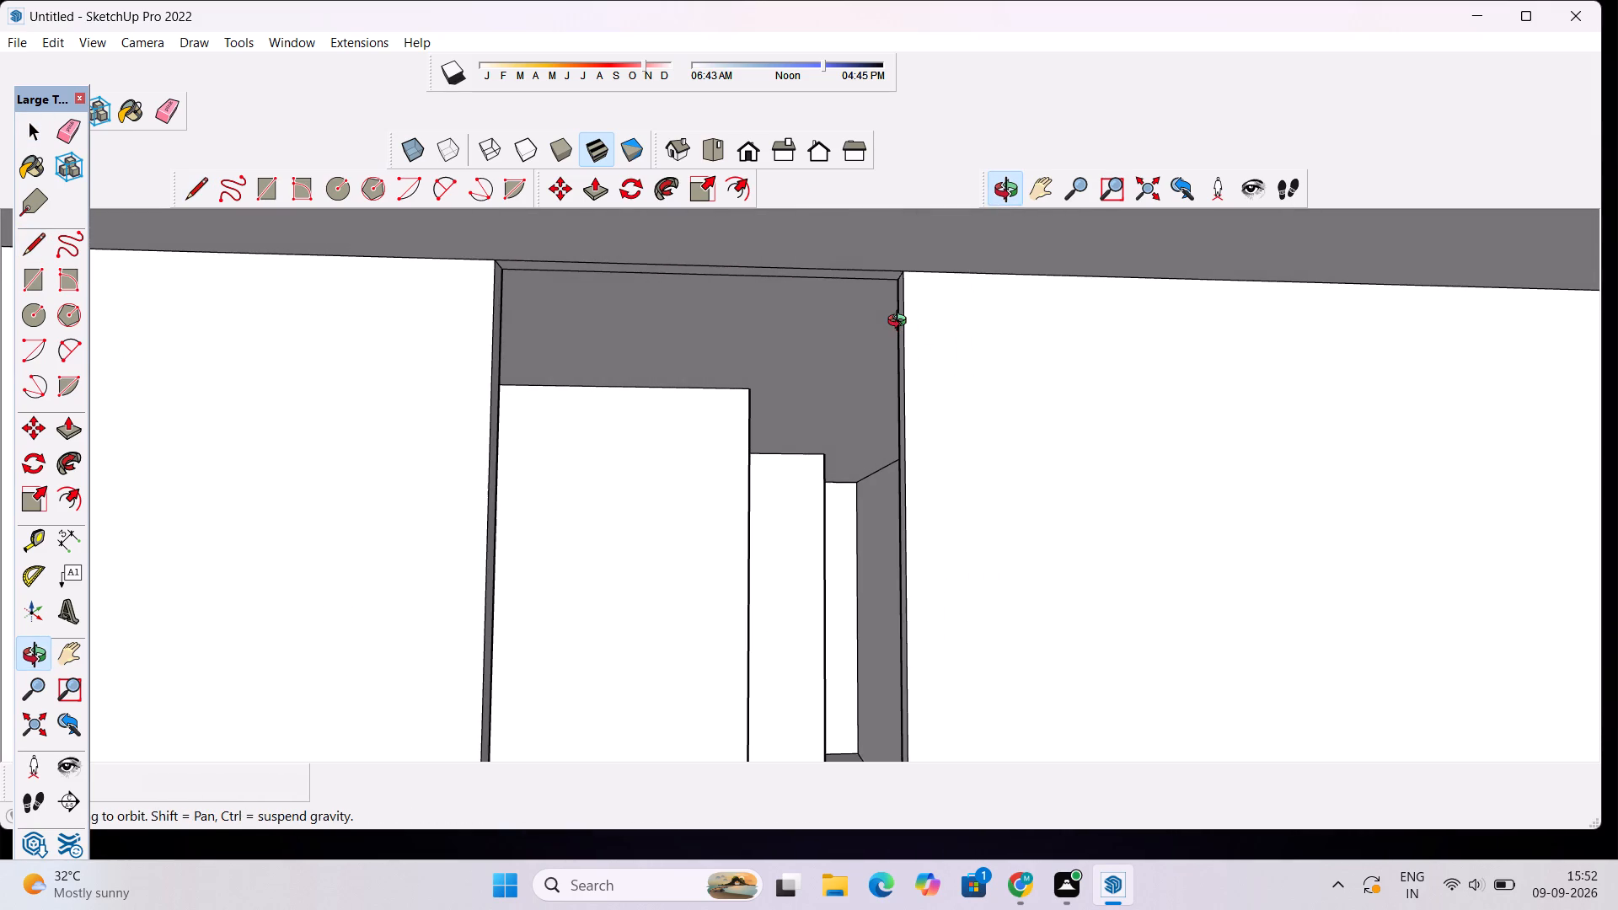
key("space")
left_click(888, 276)
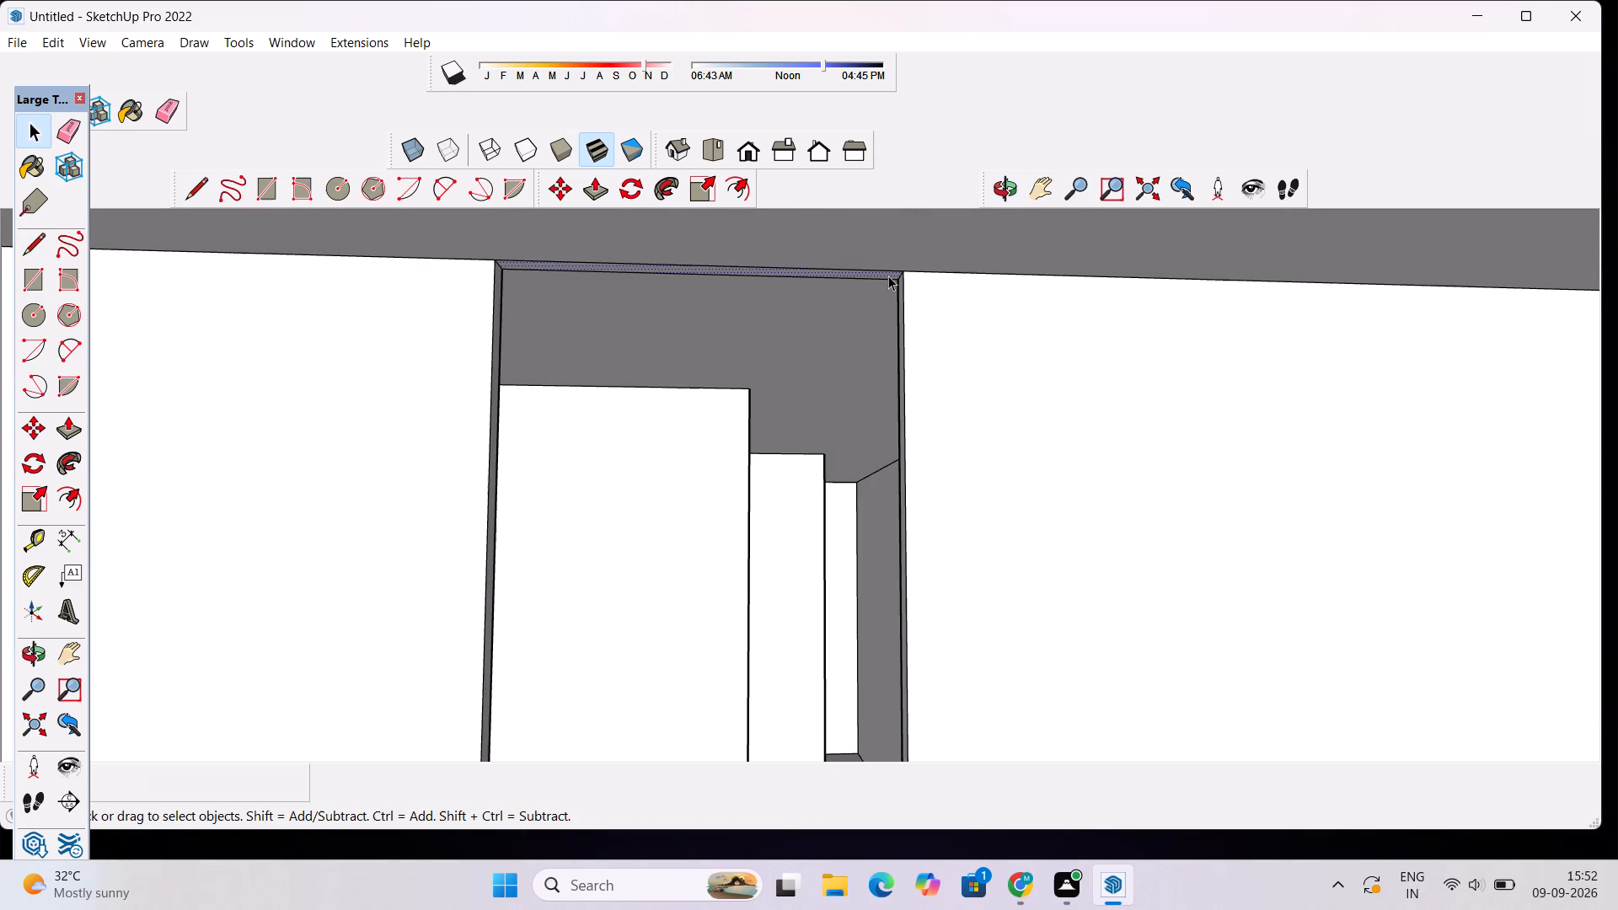
key("p")
left_click(888, 276)
scroll(888, 284, "down", 3)
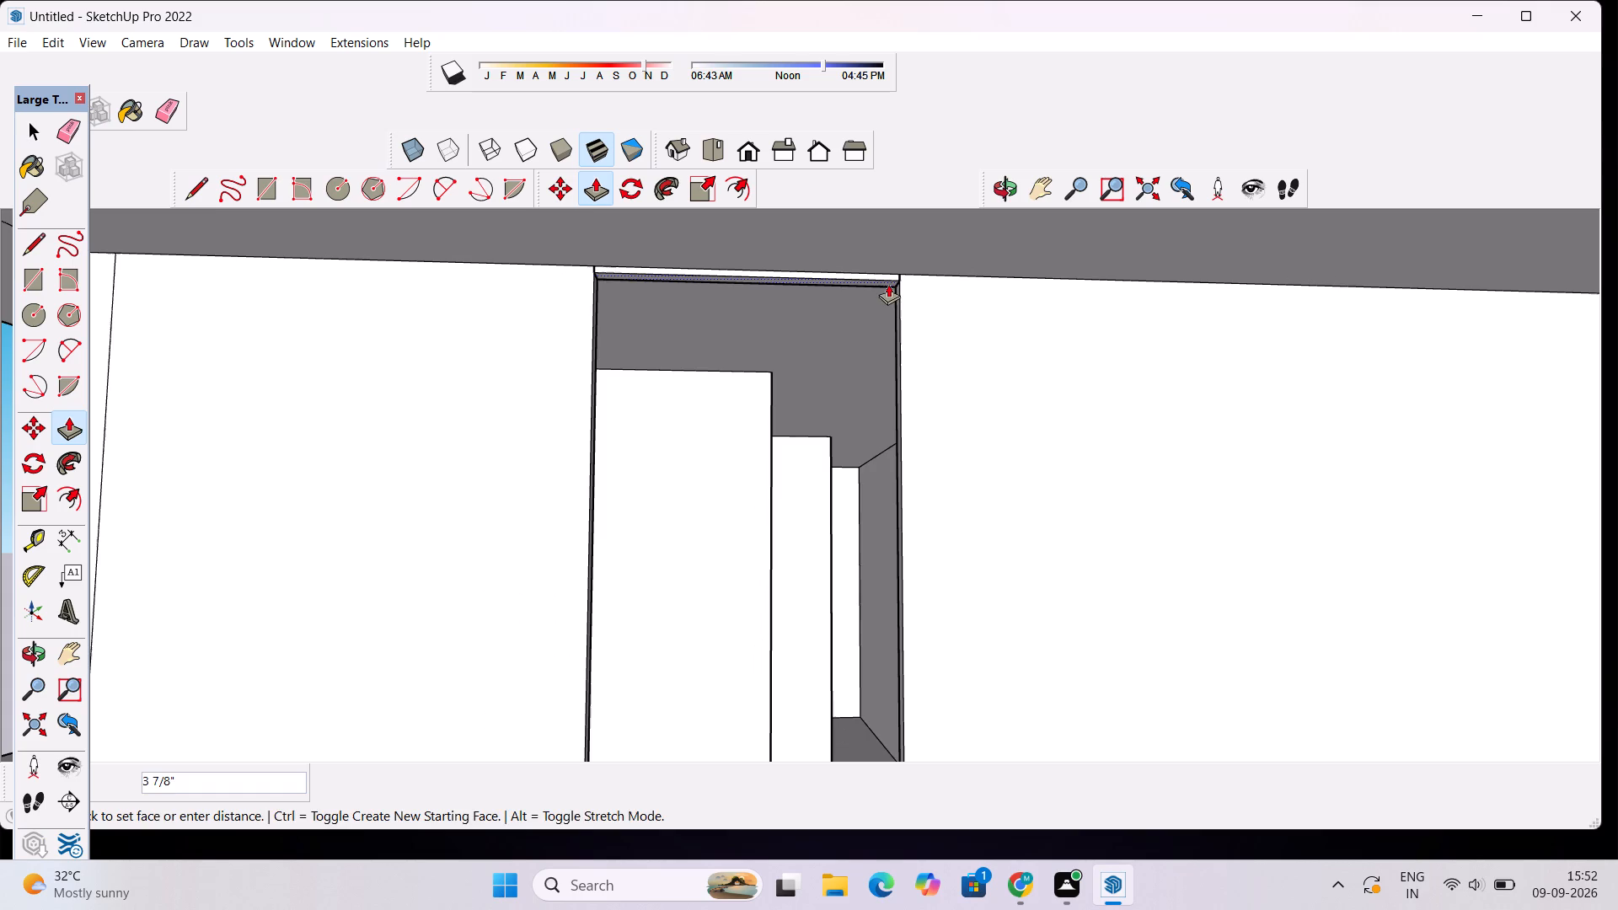
scroll(886, 324, "down", 9)
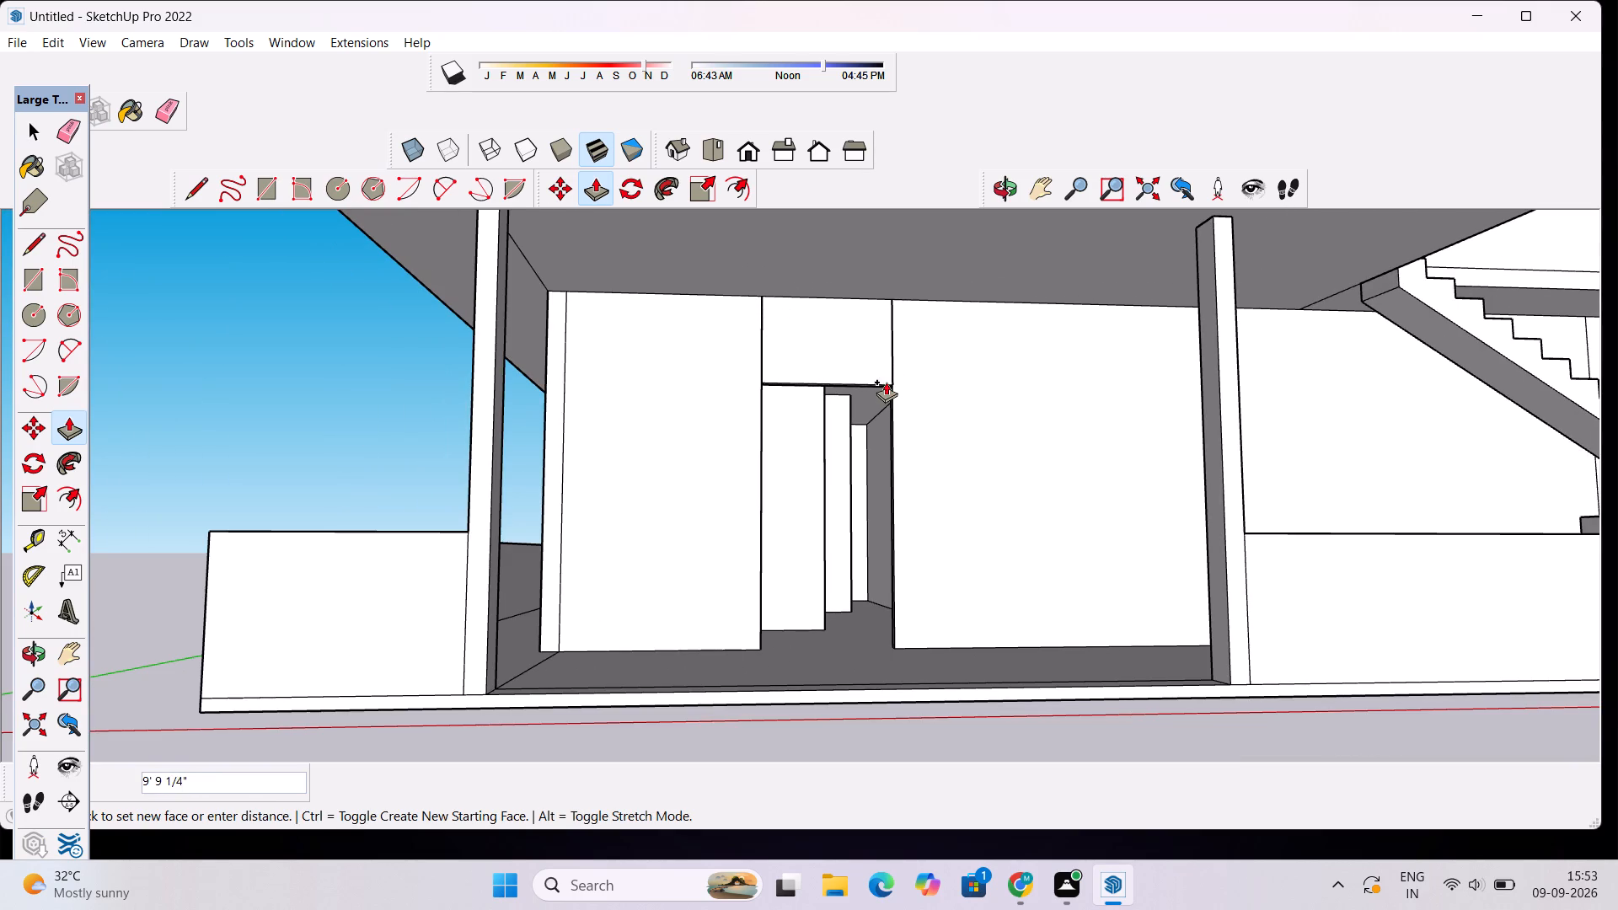
left_click(886, 386)
scroll(911, 346, "down", 4)
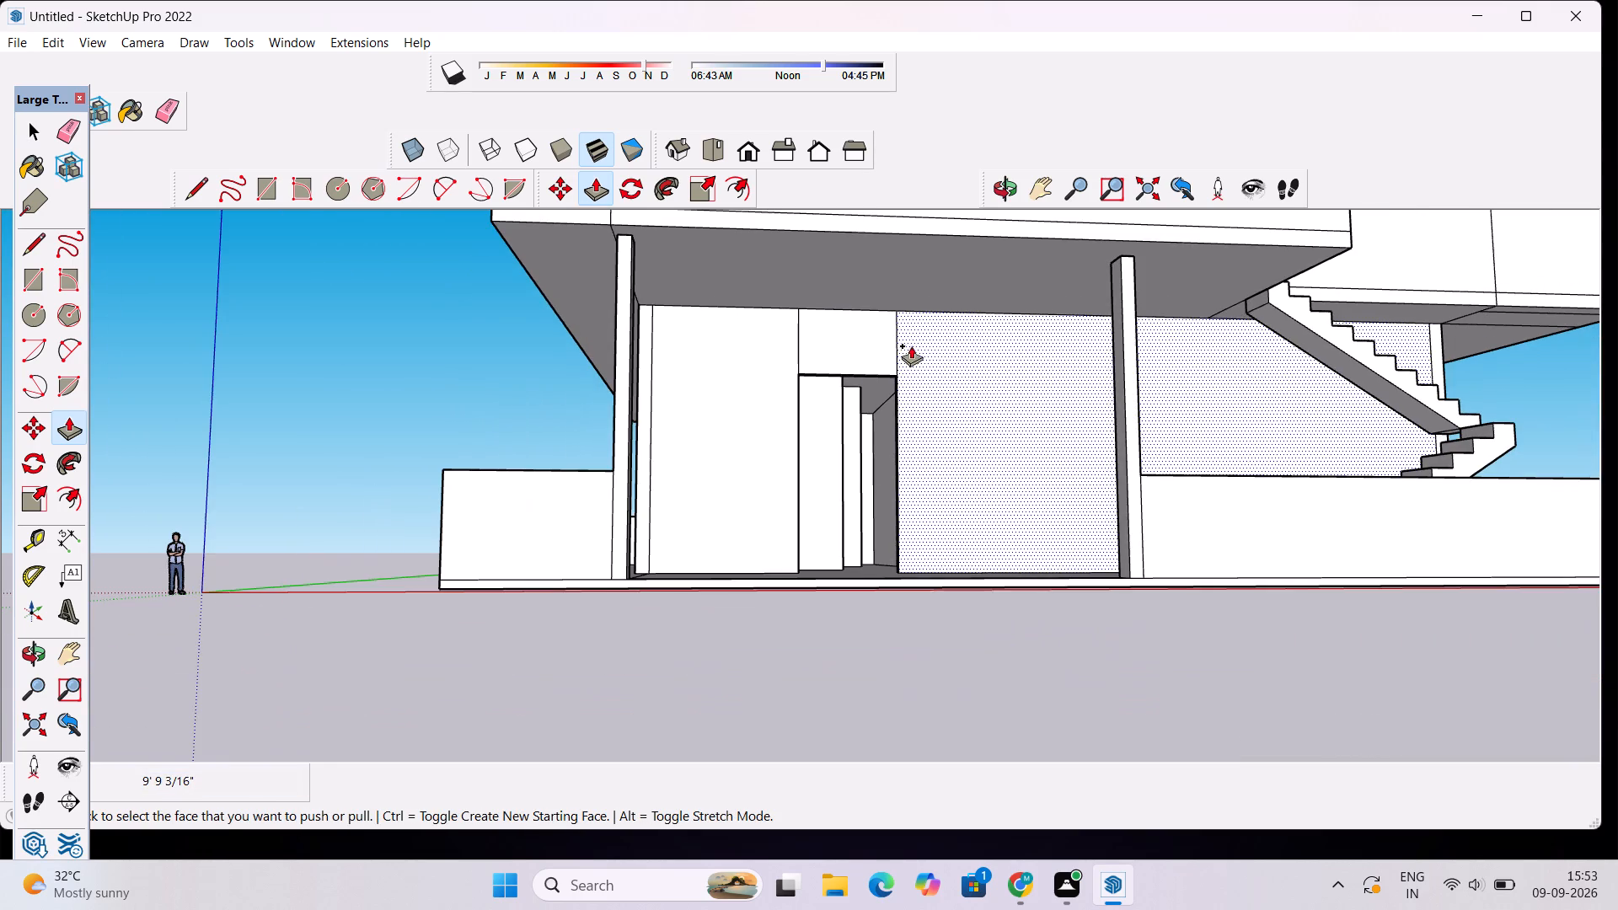
key("space")
Examine the ground-floor porch, the doorway with its new header wall, and the porch floor from several angles.
scroll(903, 360, "down", 4)
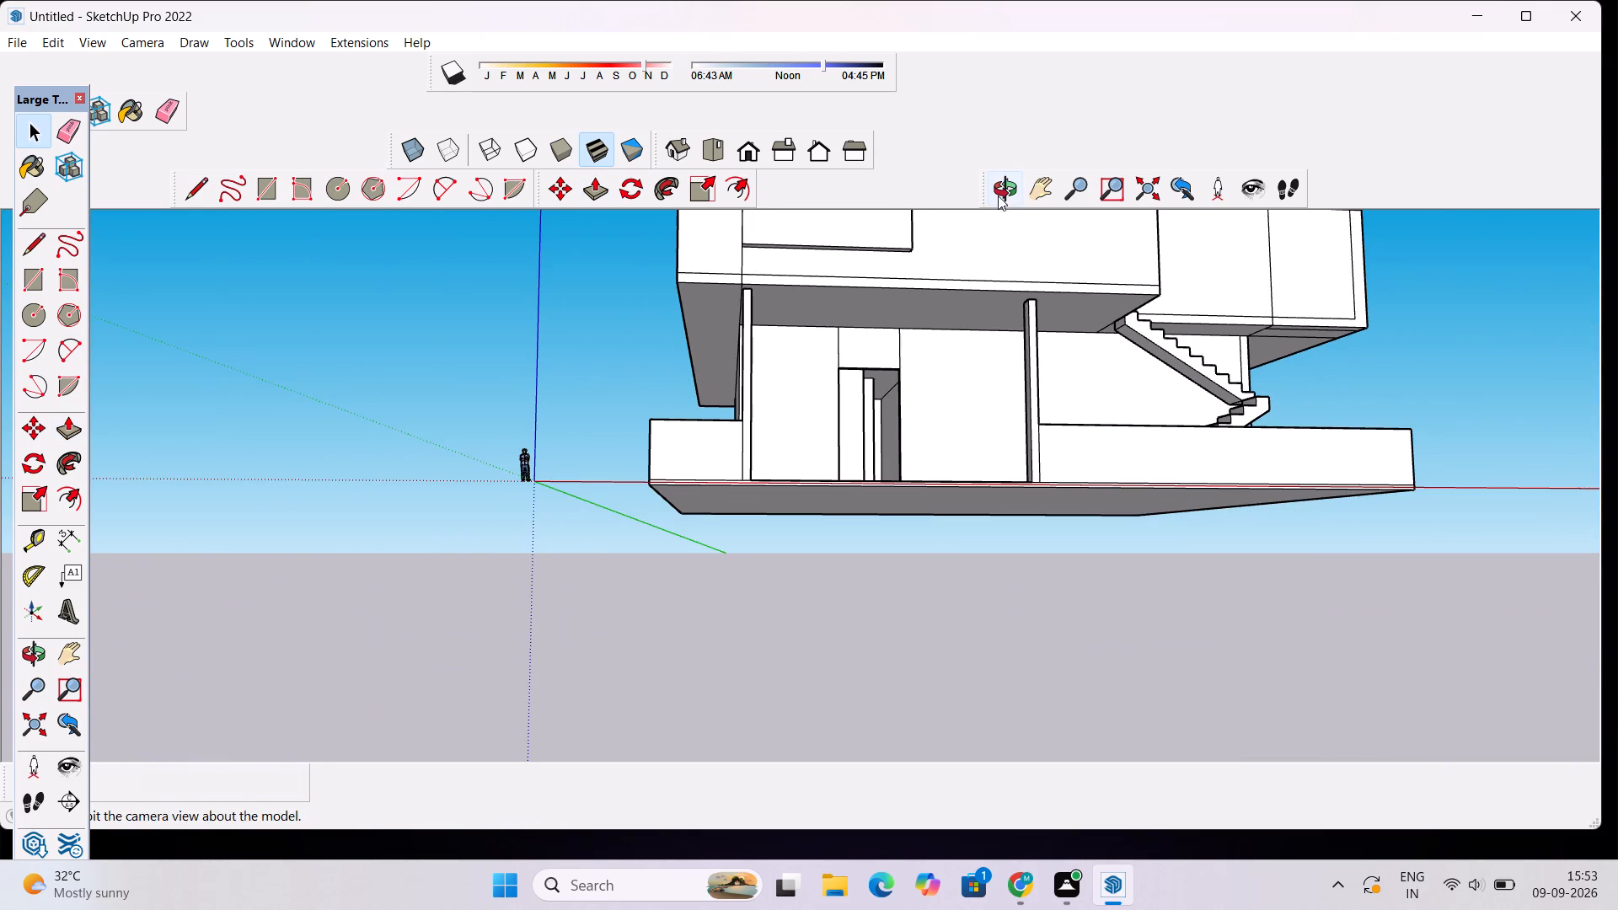
left_click(1008, 186)
left_click_drag(986, 351, 923, 557)
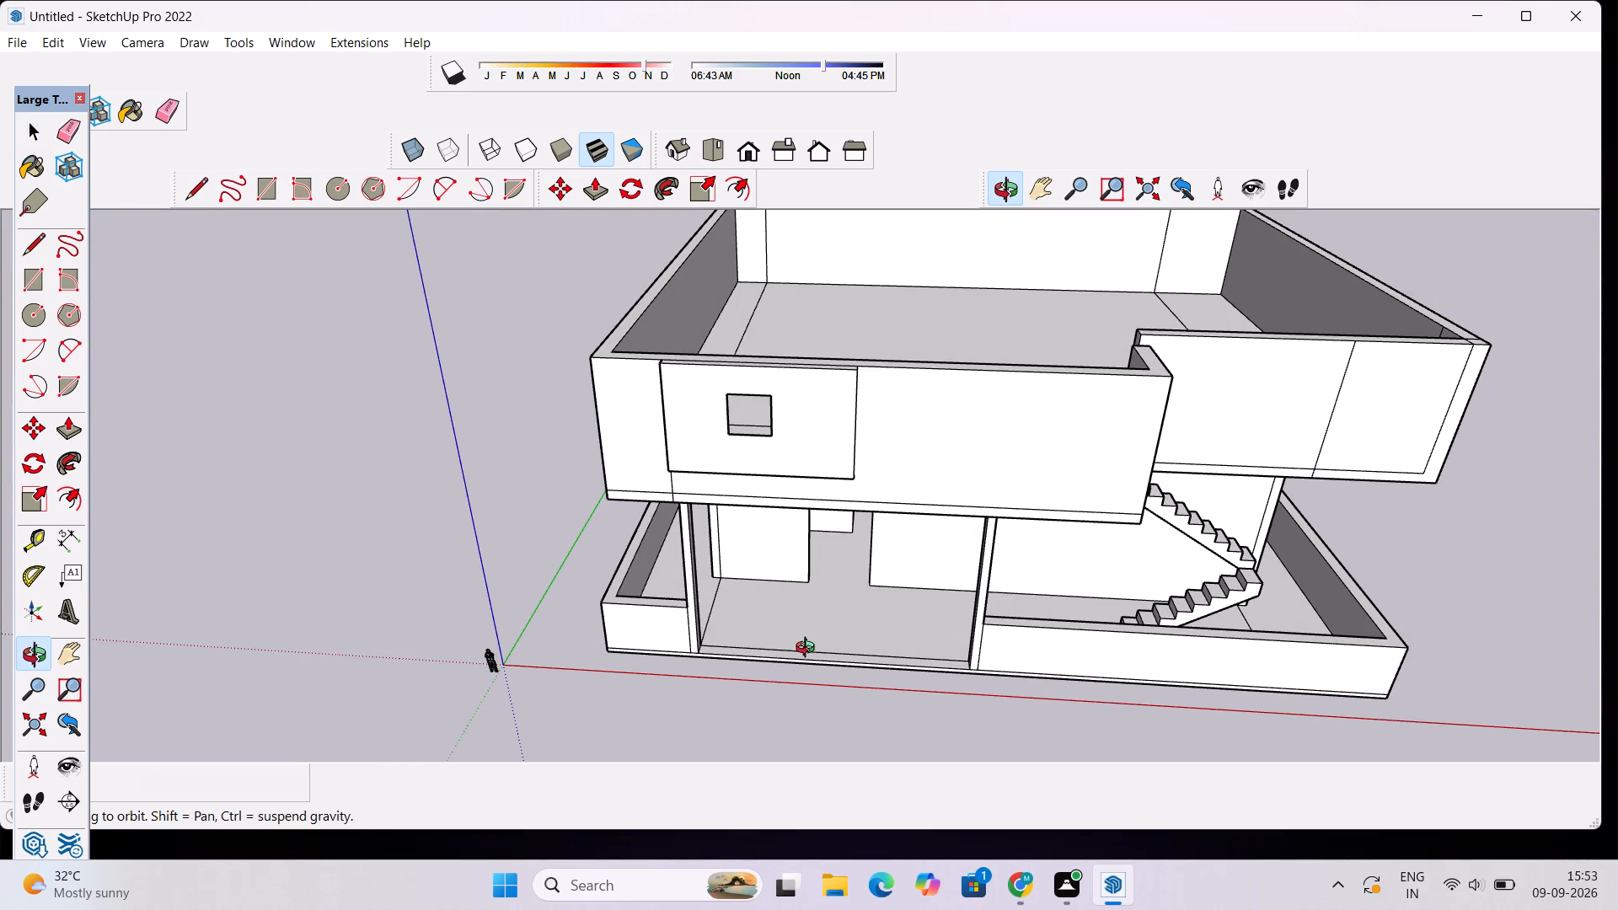
scroll(811, 631, "down", 2)
scroll(688, 677, "up", 4)
left_click_drag(753, 658, 794, 517)
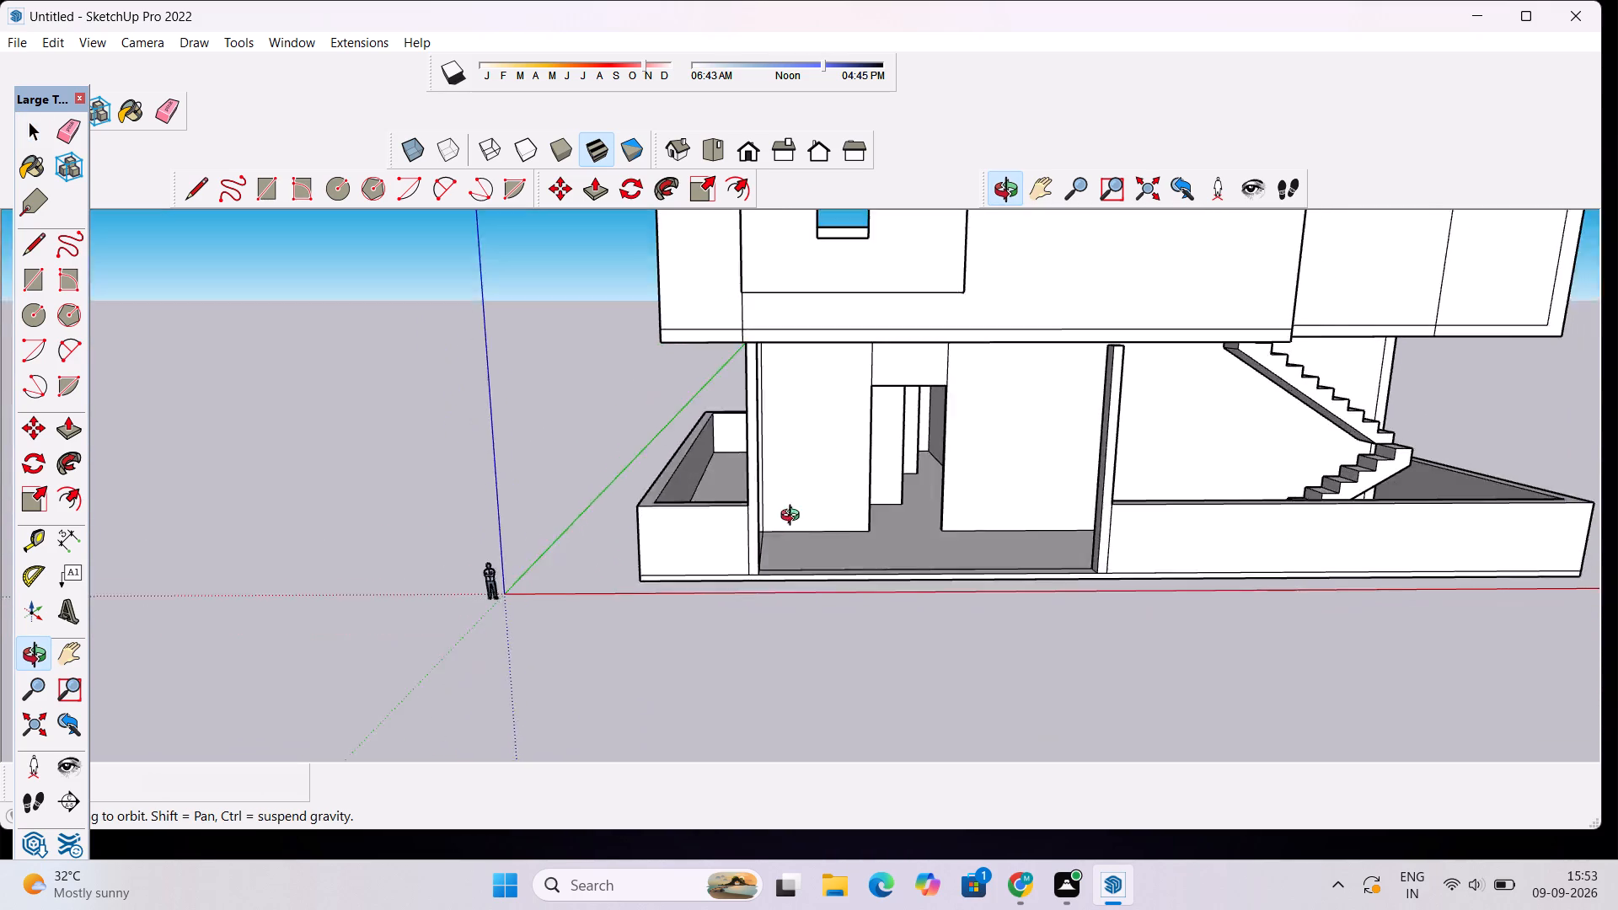
left_click_drag(794, 517, 794, 512)
scroll(791, 517, "up", 4)
scroll(859, 518, "down", 3)
left_click_drag(1137, 686, 1078, 632)
scroll(1031, 547, "down", 4)
left_click_drag(1016, 551, 1049, 582)
scroll(1152, 543, "up", 4)
left_click_drag(1080, 527, 1181, 556)
scroll(1131, 494, "up", 4)
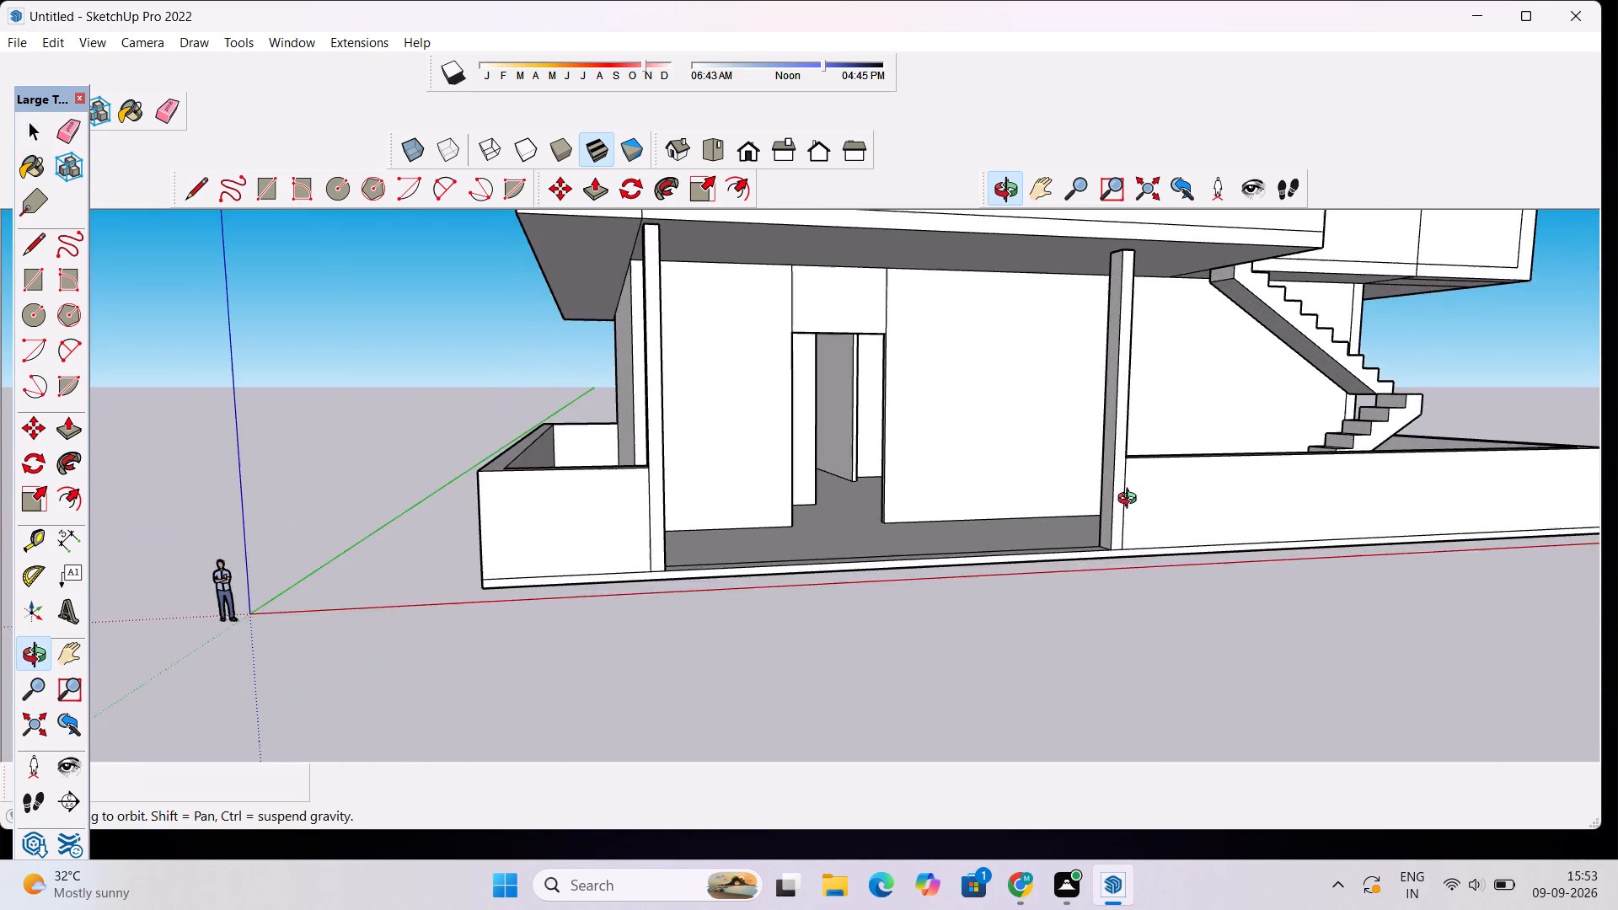
left_click_drag(1098, 527, 1107, 550)
scroll(1105, 546, "up", 2)
scroll(1105, 545, "down", 4)
left_click_drag(1127, 558, 1061, 558)
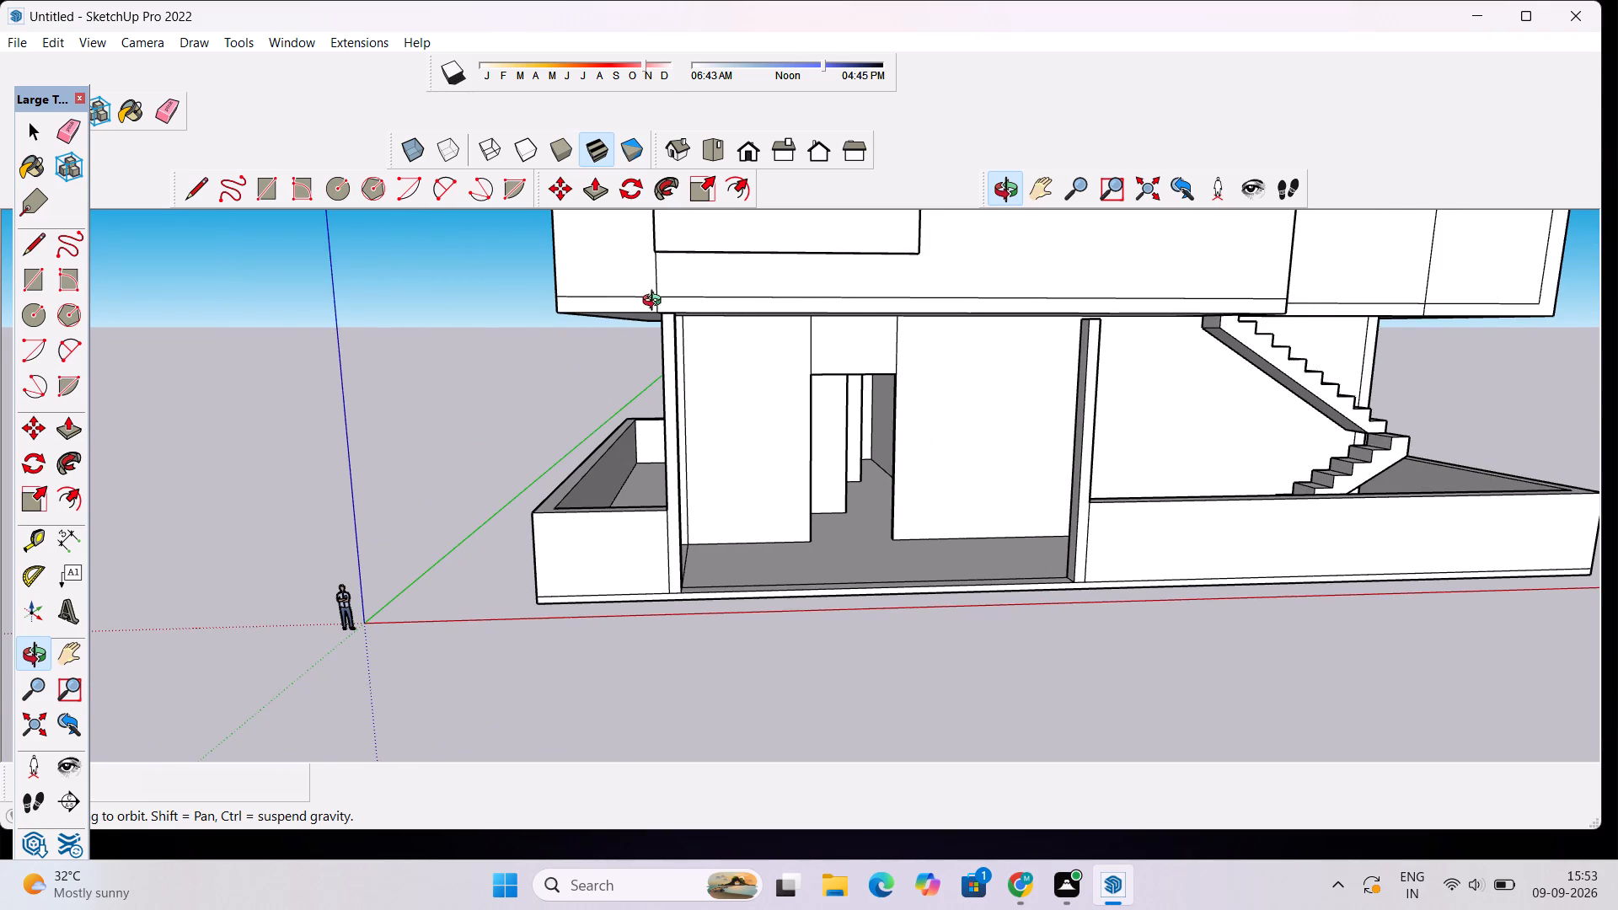
key("space")
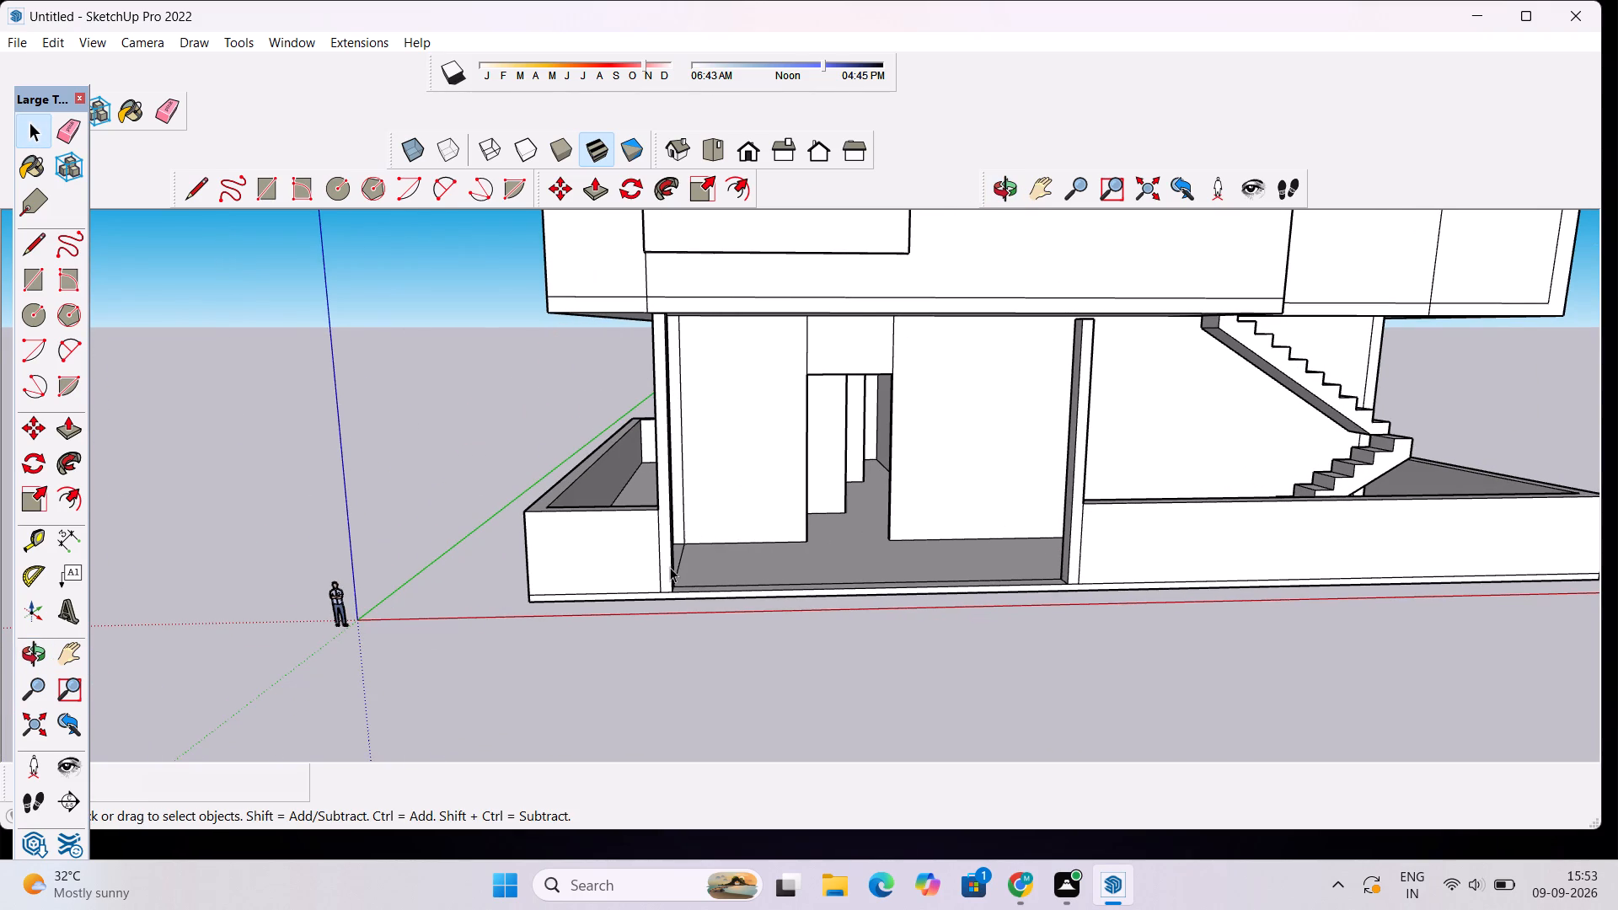
scroll(663, 545, "down", 2)
scroll(672, 537, "up", 4)
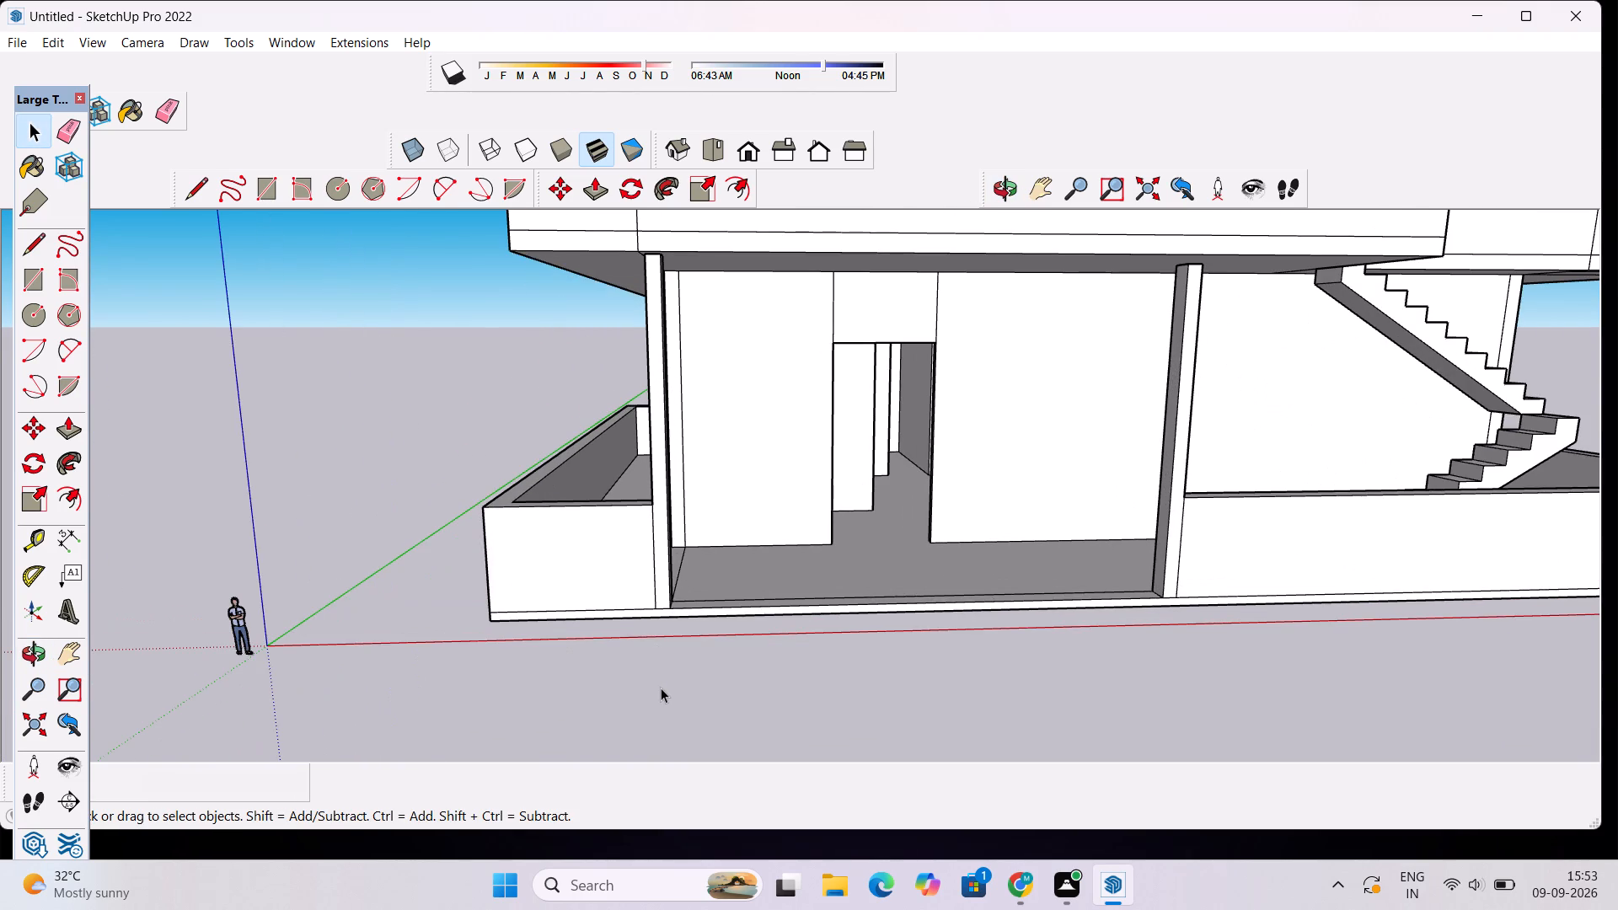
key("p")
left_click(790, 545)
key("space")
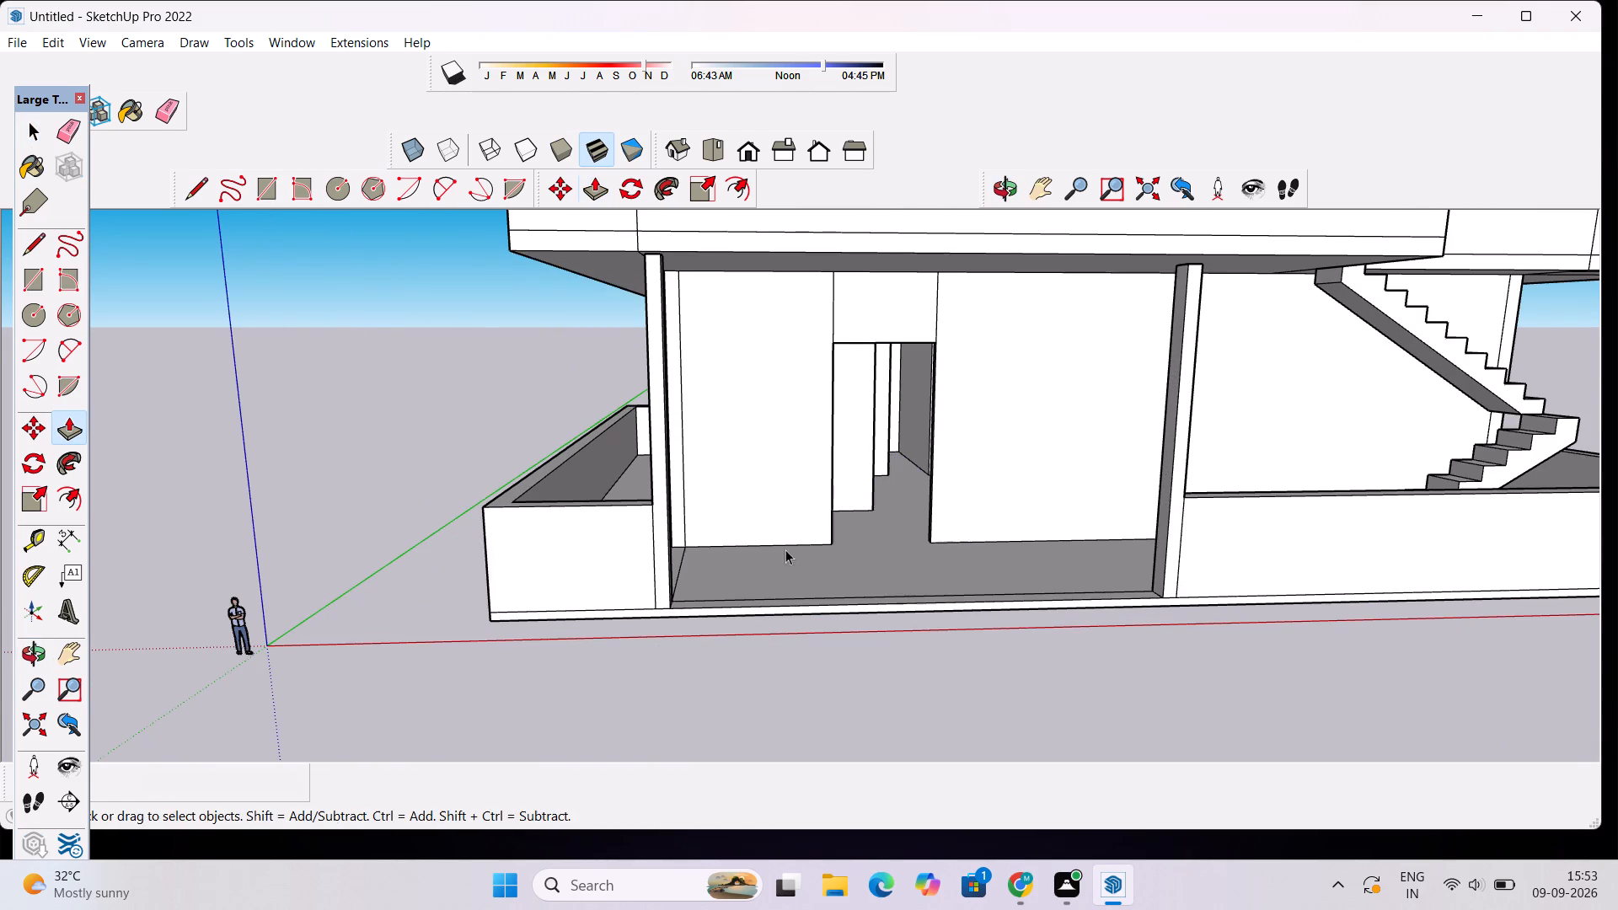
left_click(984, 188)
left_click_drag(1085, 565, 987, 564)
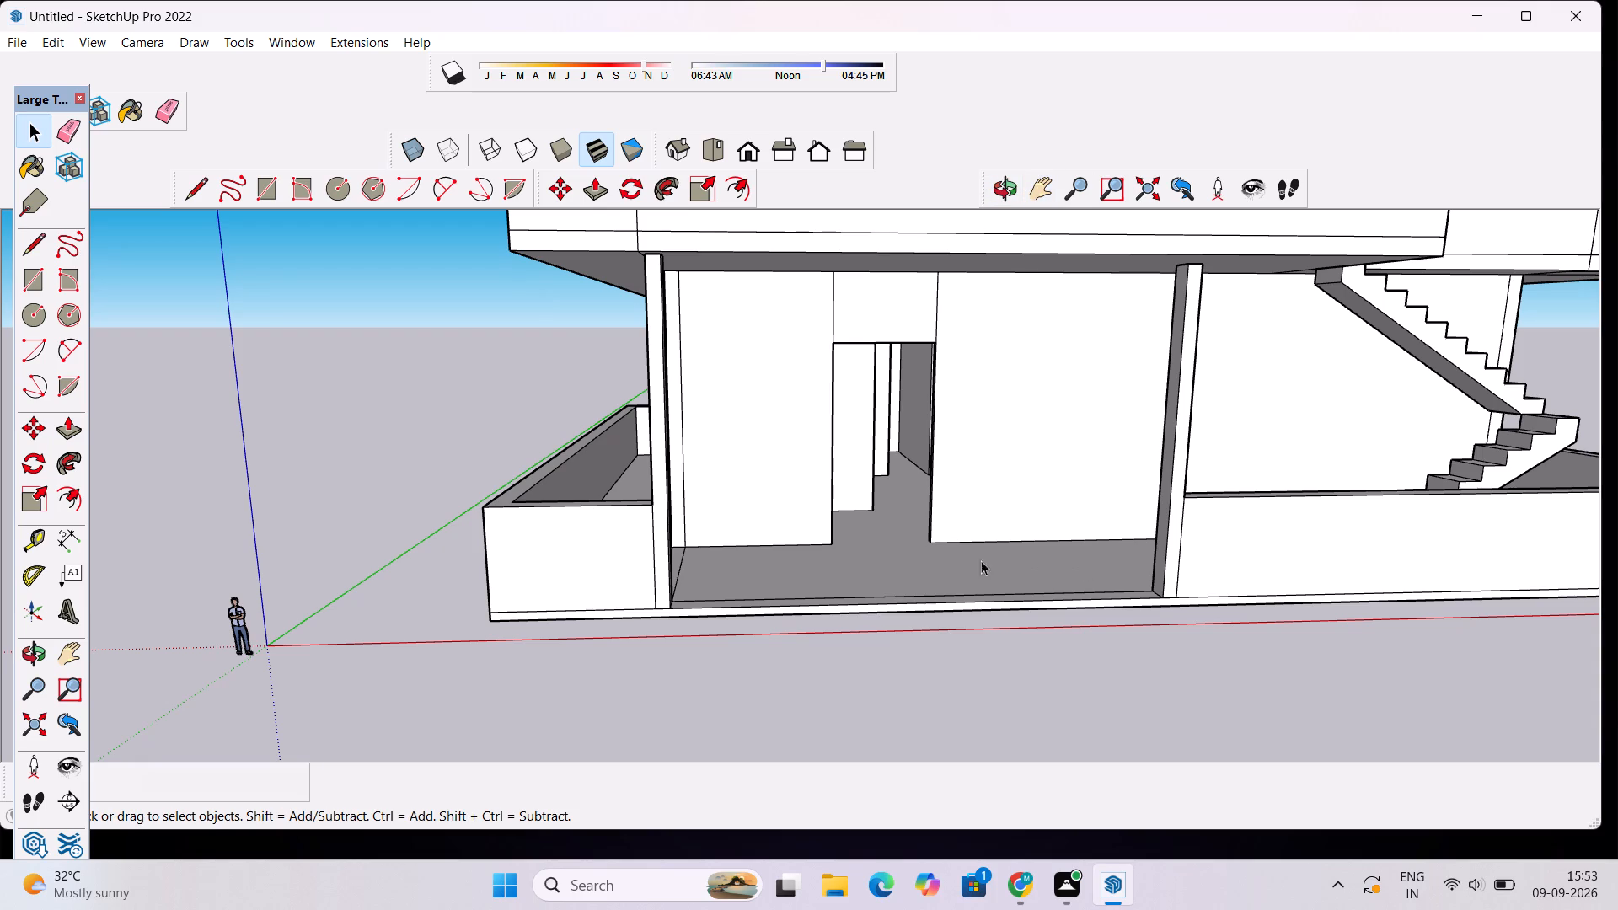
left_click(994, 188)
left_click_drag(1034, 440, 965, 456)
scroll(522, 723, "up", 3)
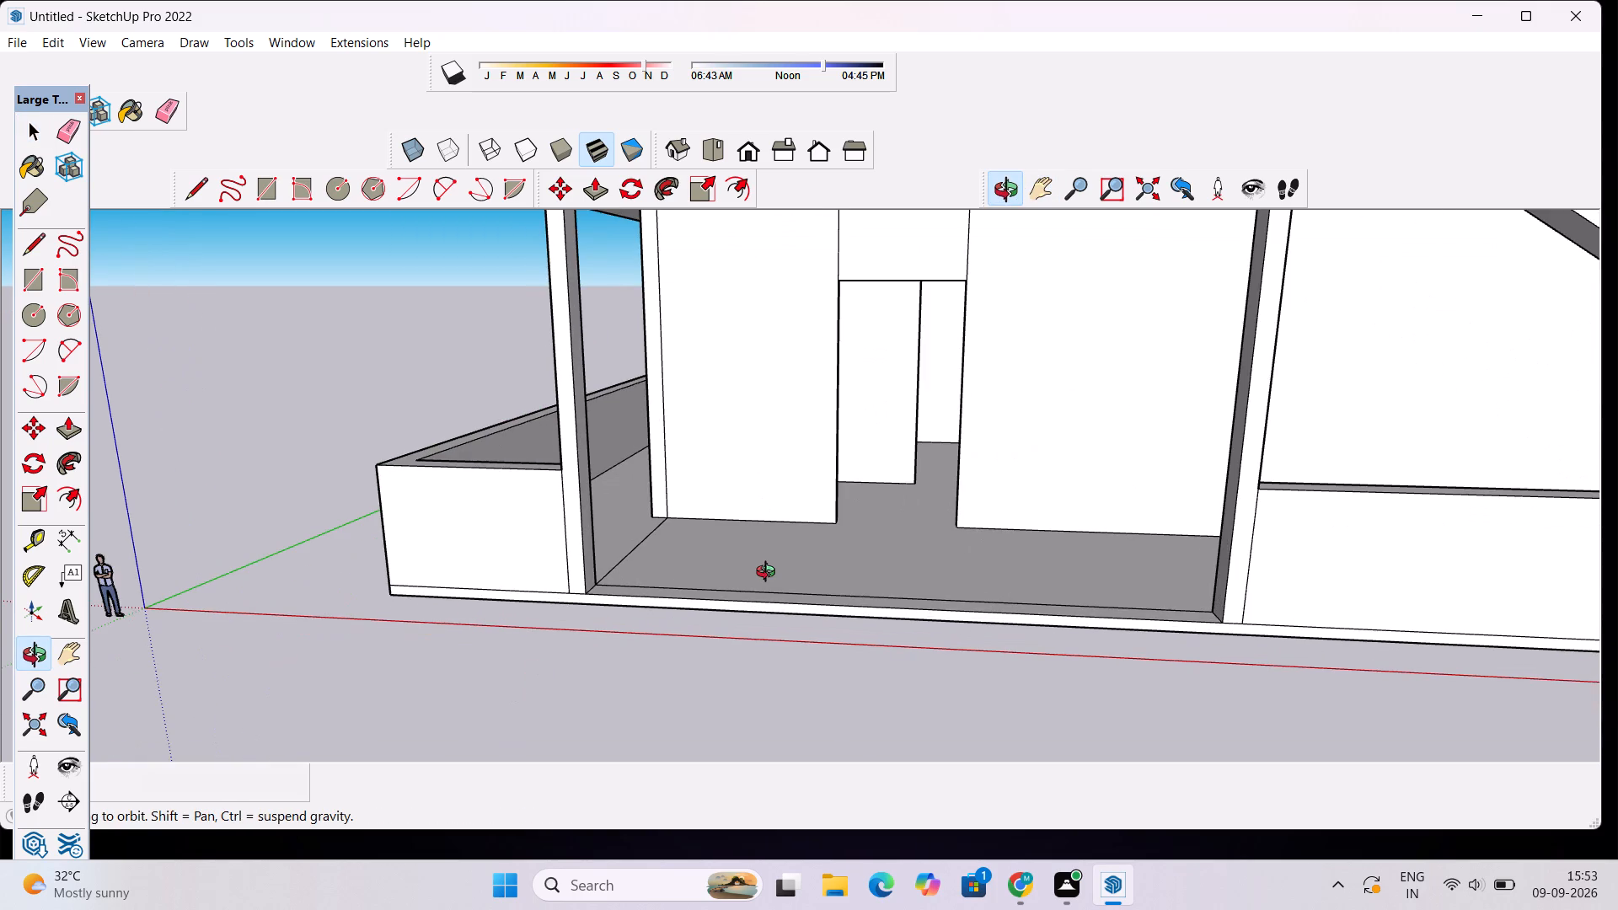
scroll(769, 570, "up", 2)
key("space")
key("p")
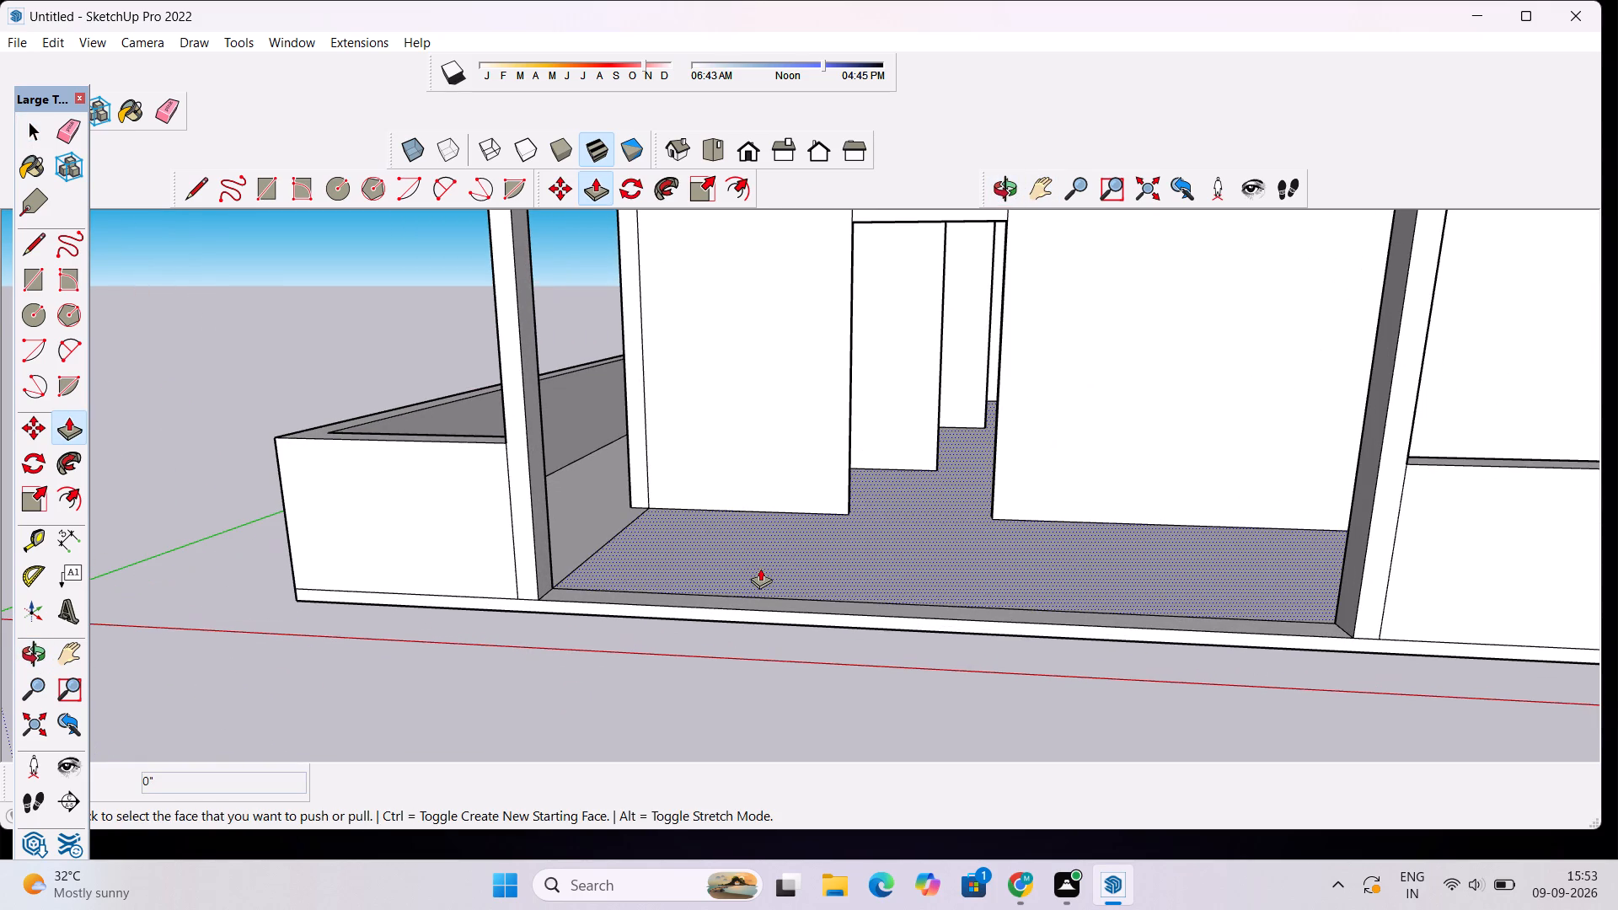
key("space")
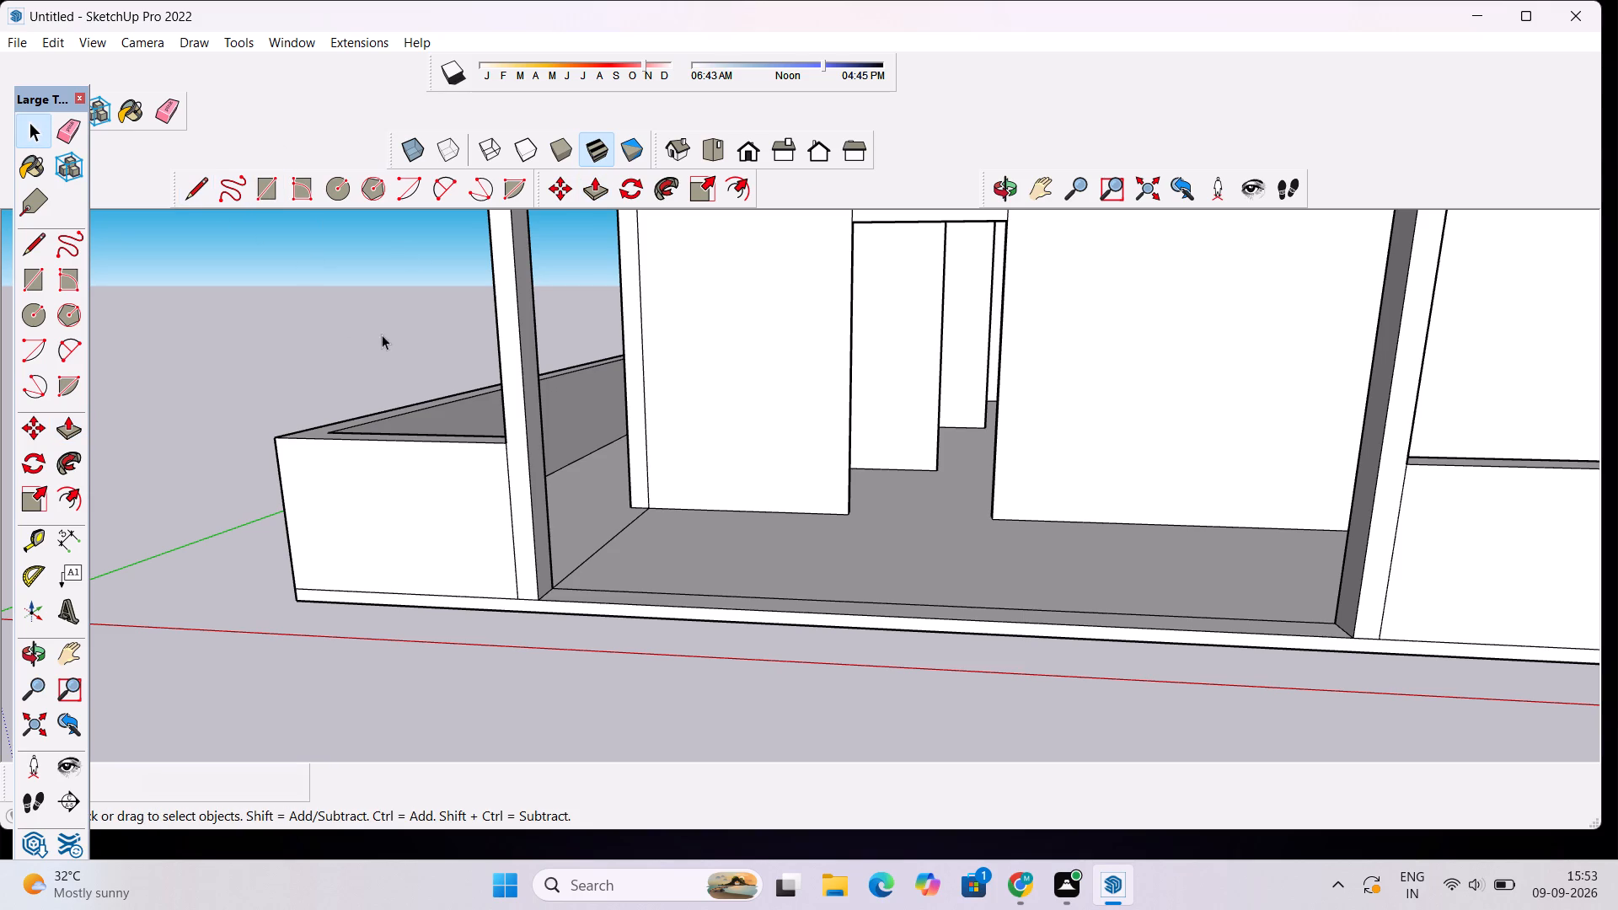
Draw a horizontal line about 2' 8" long across the inner face of the porch column nearest the origin.
left_click(185, 197)
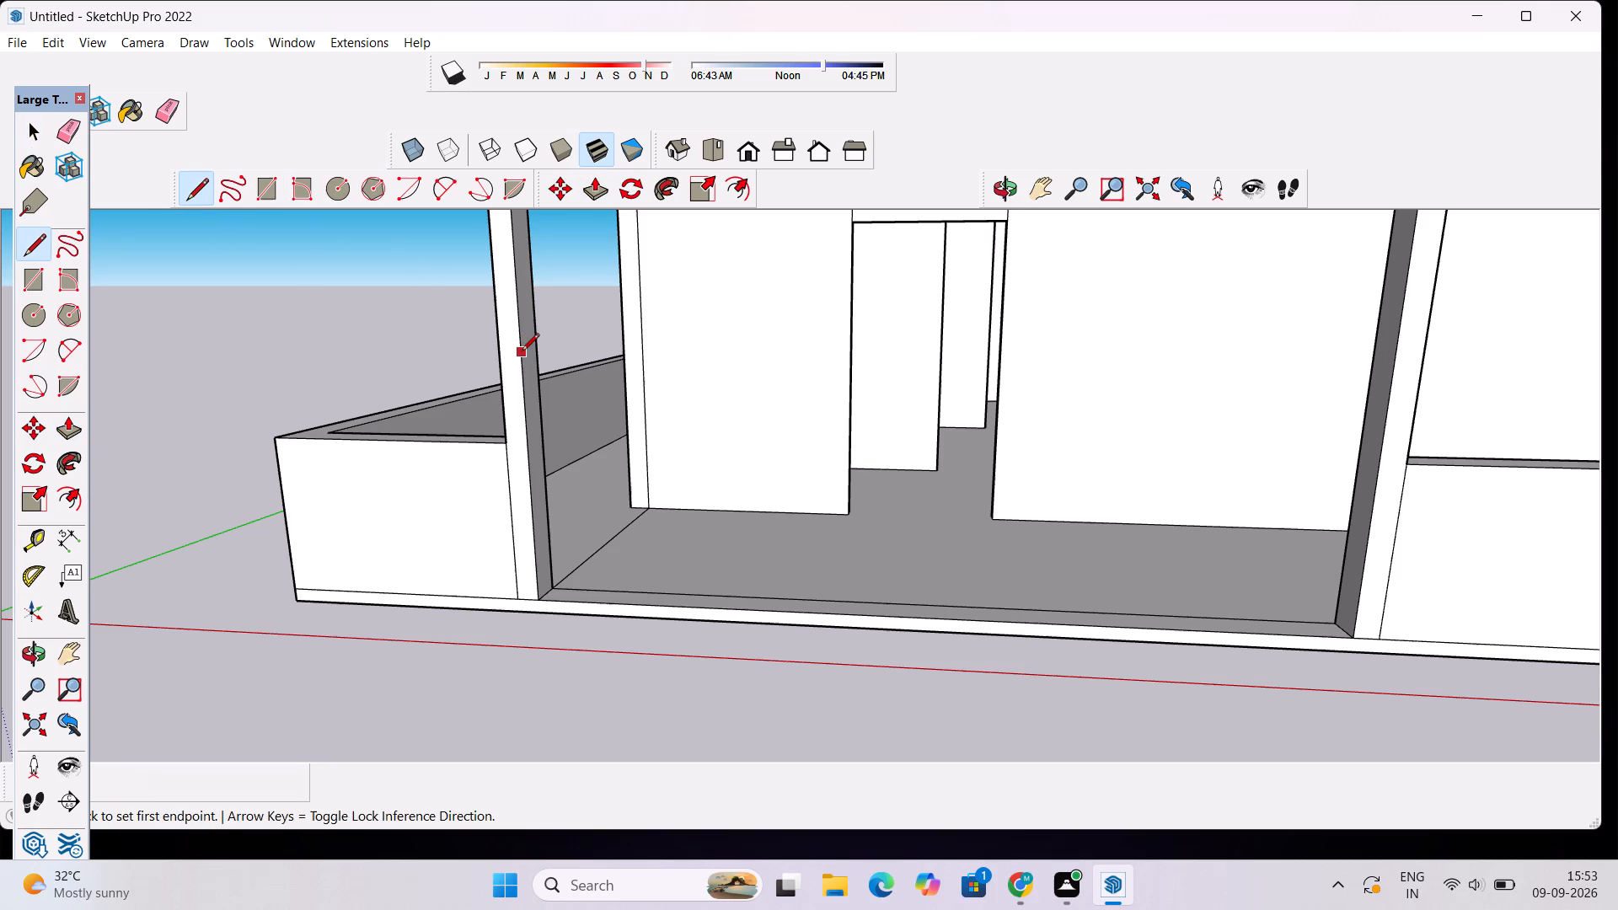
left_click(521, 351)
scroll(538, 346, "up", 5)
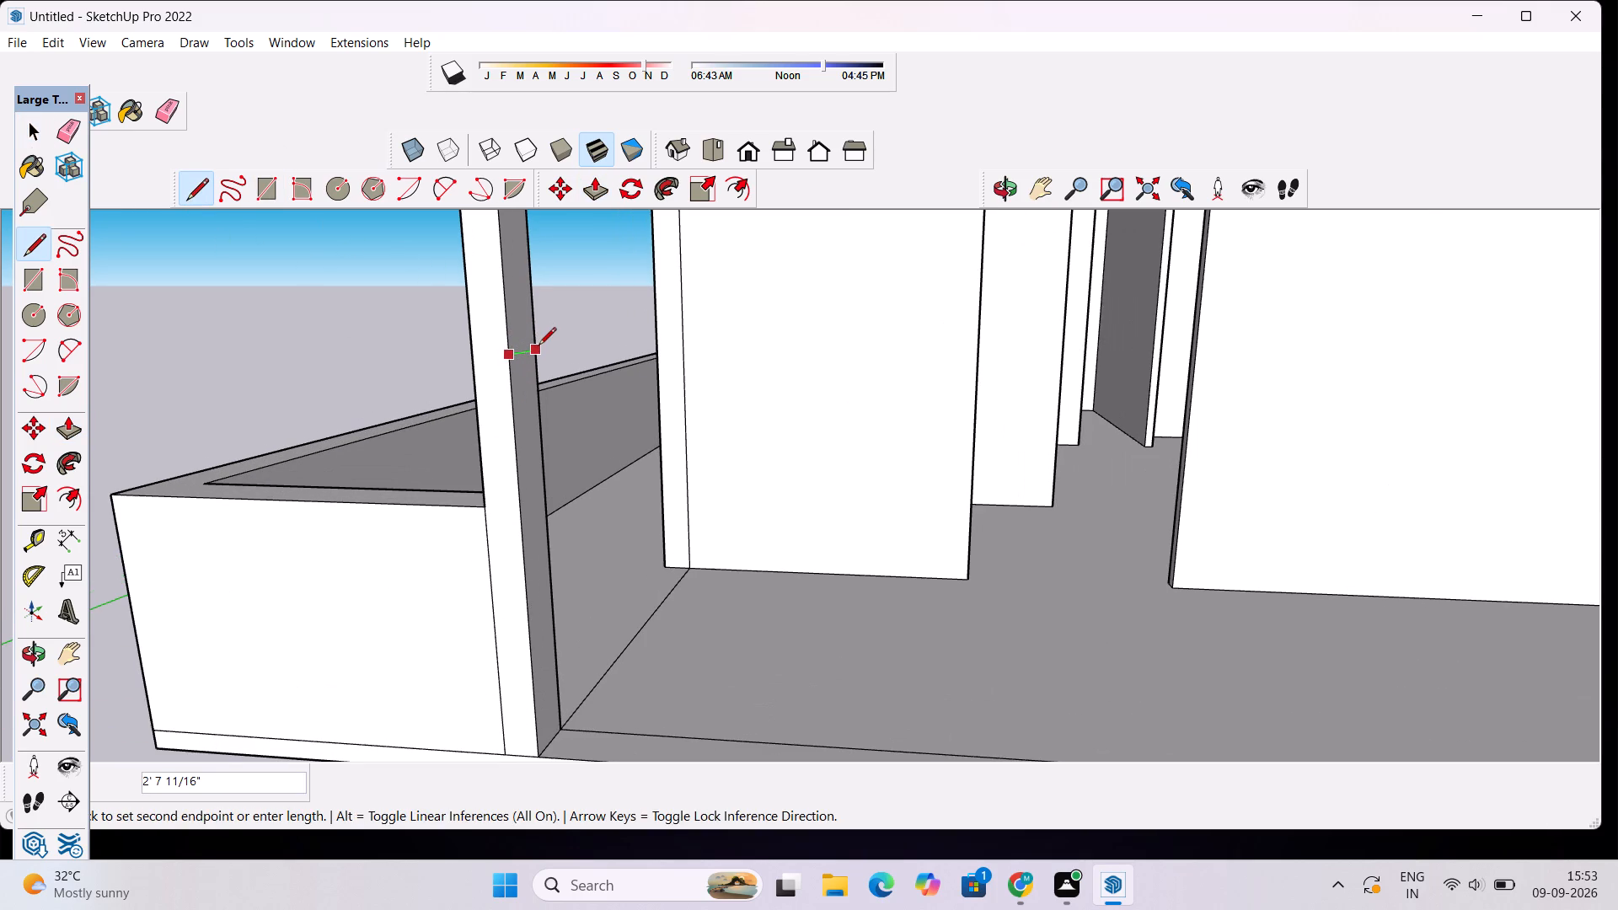
left_click(539, 351)
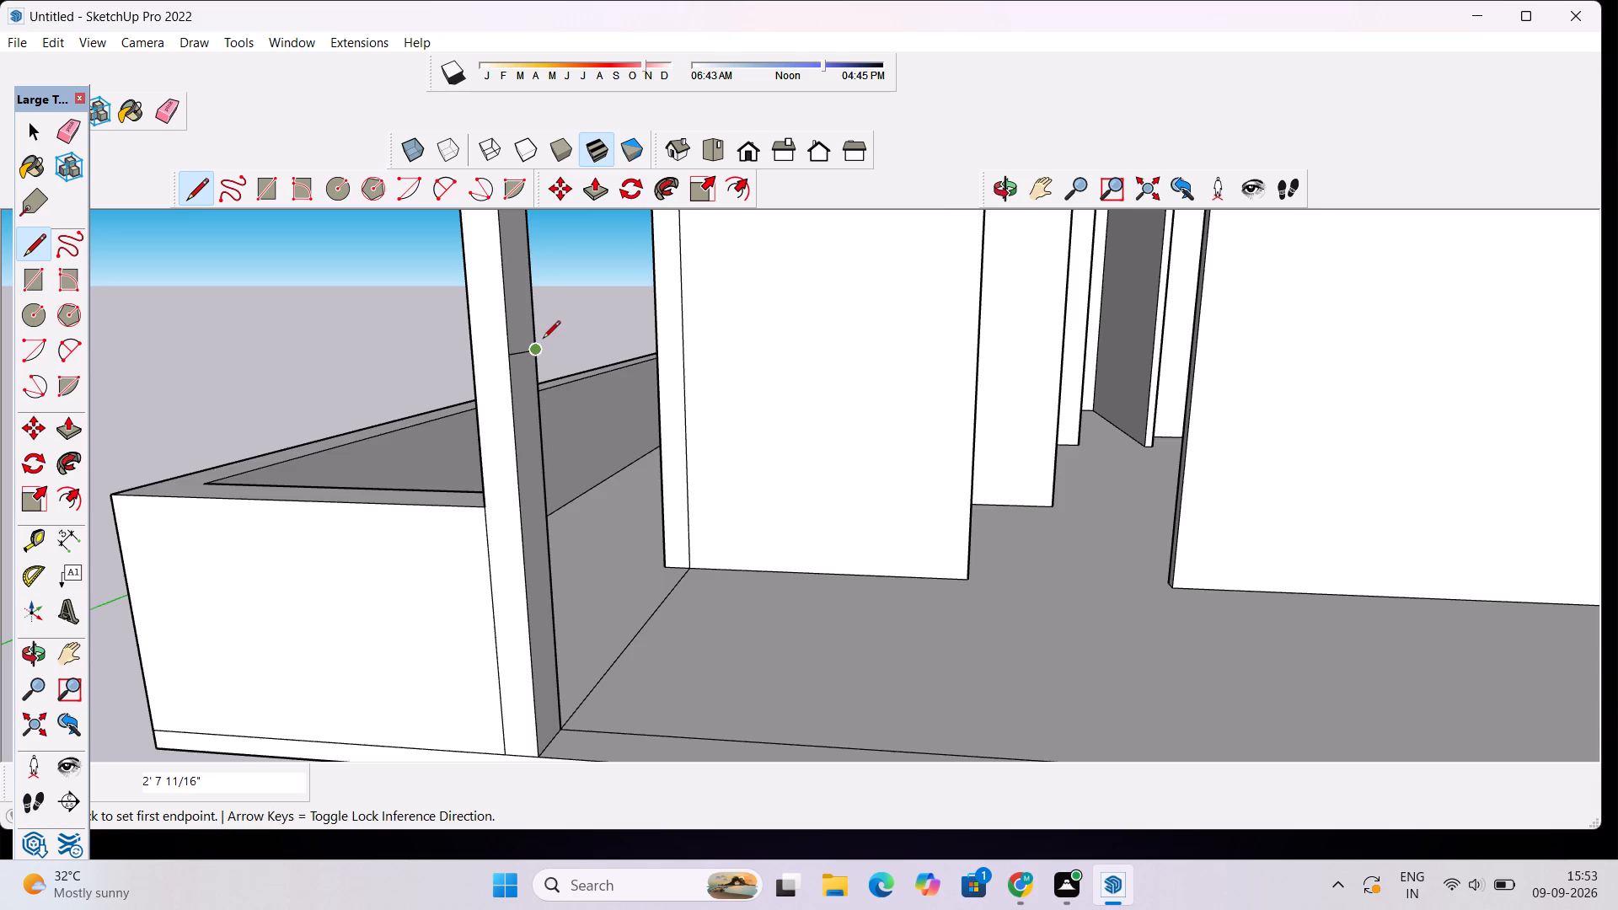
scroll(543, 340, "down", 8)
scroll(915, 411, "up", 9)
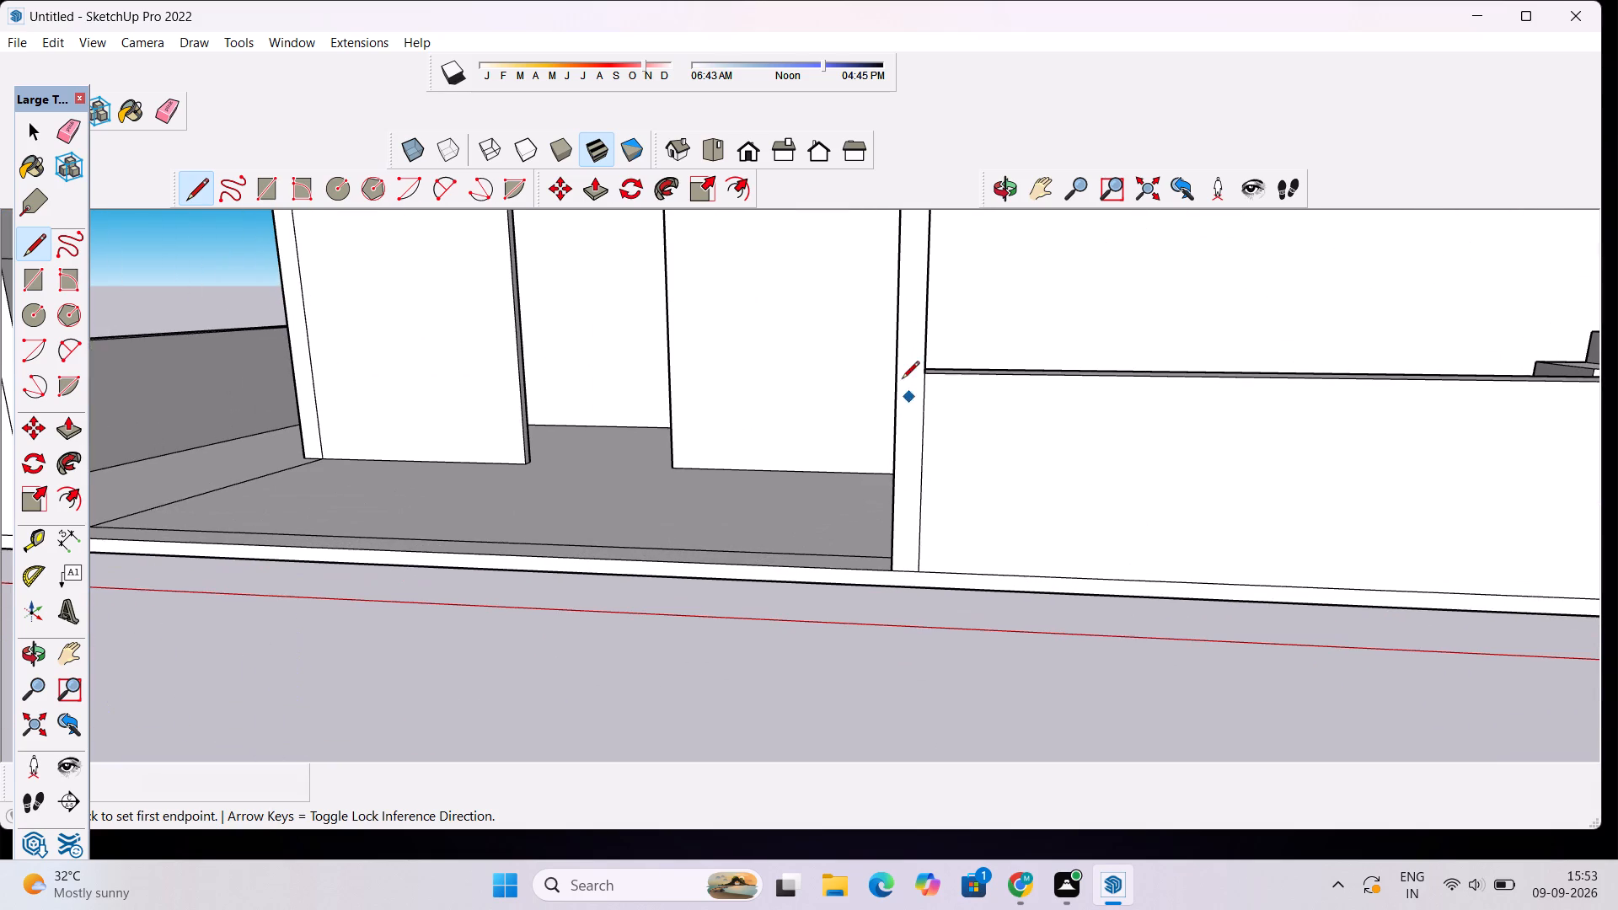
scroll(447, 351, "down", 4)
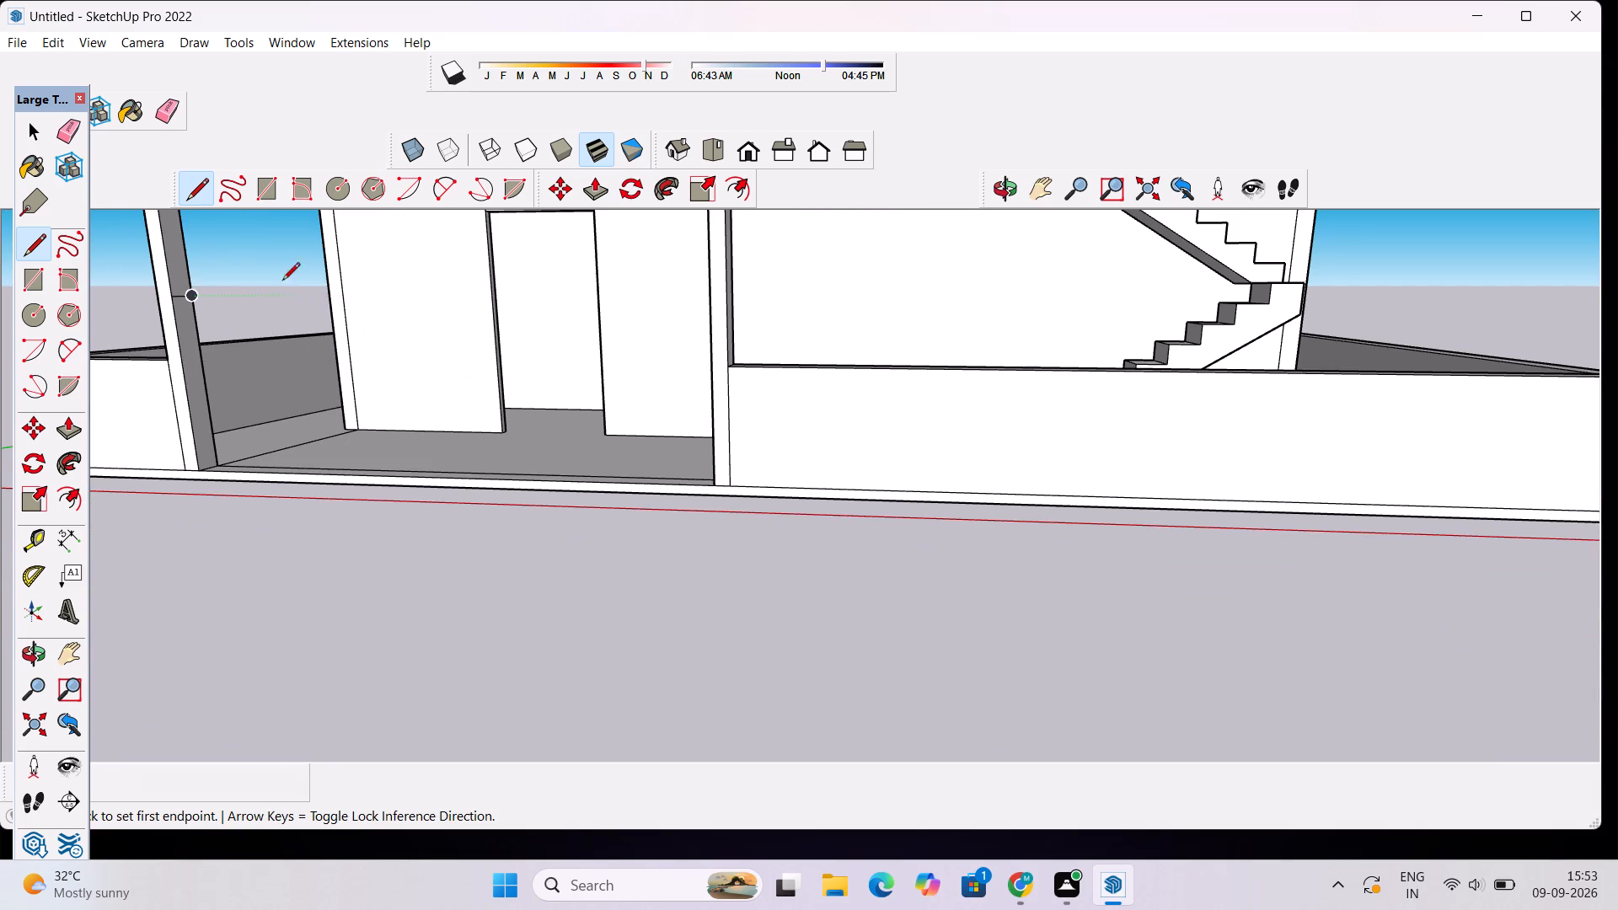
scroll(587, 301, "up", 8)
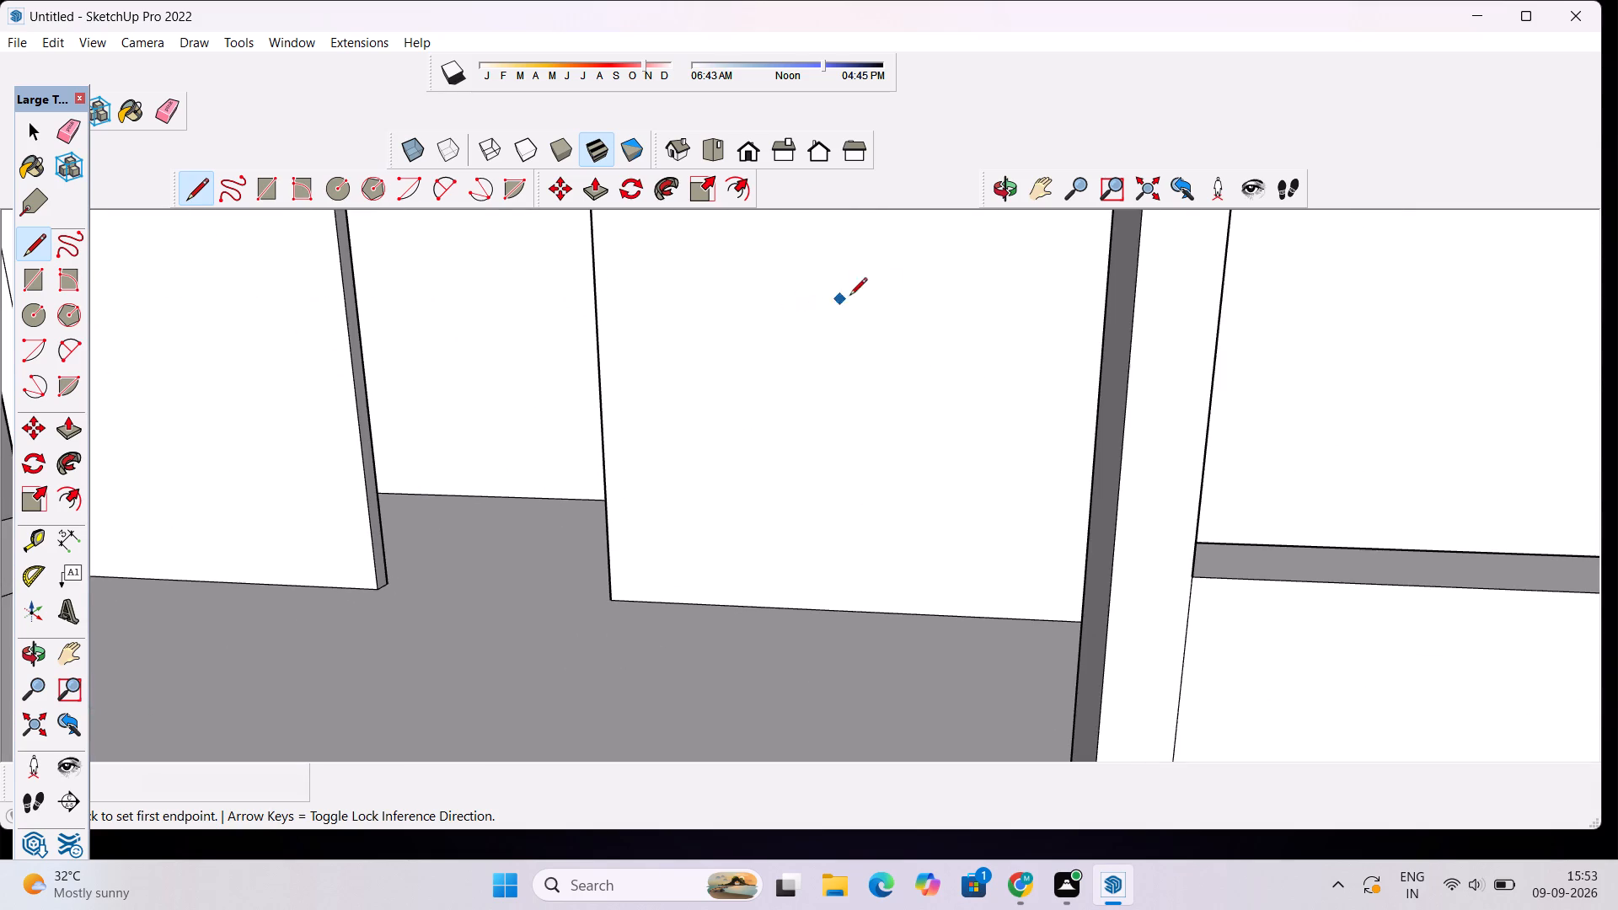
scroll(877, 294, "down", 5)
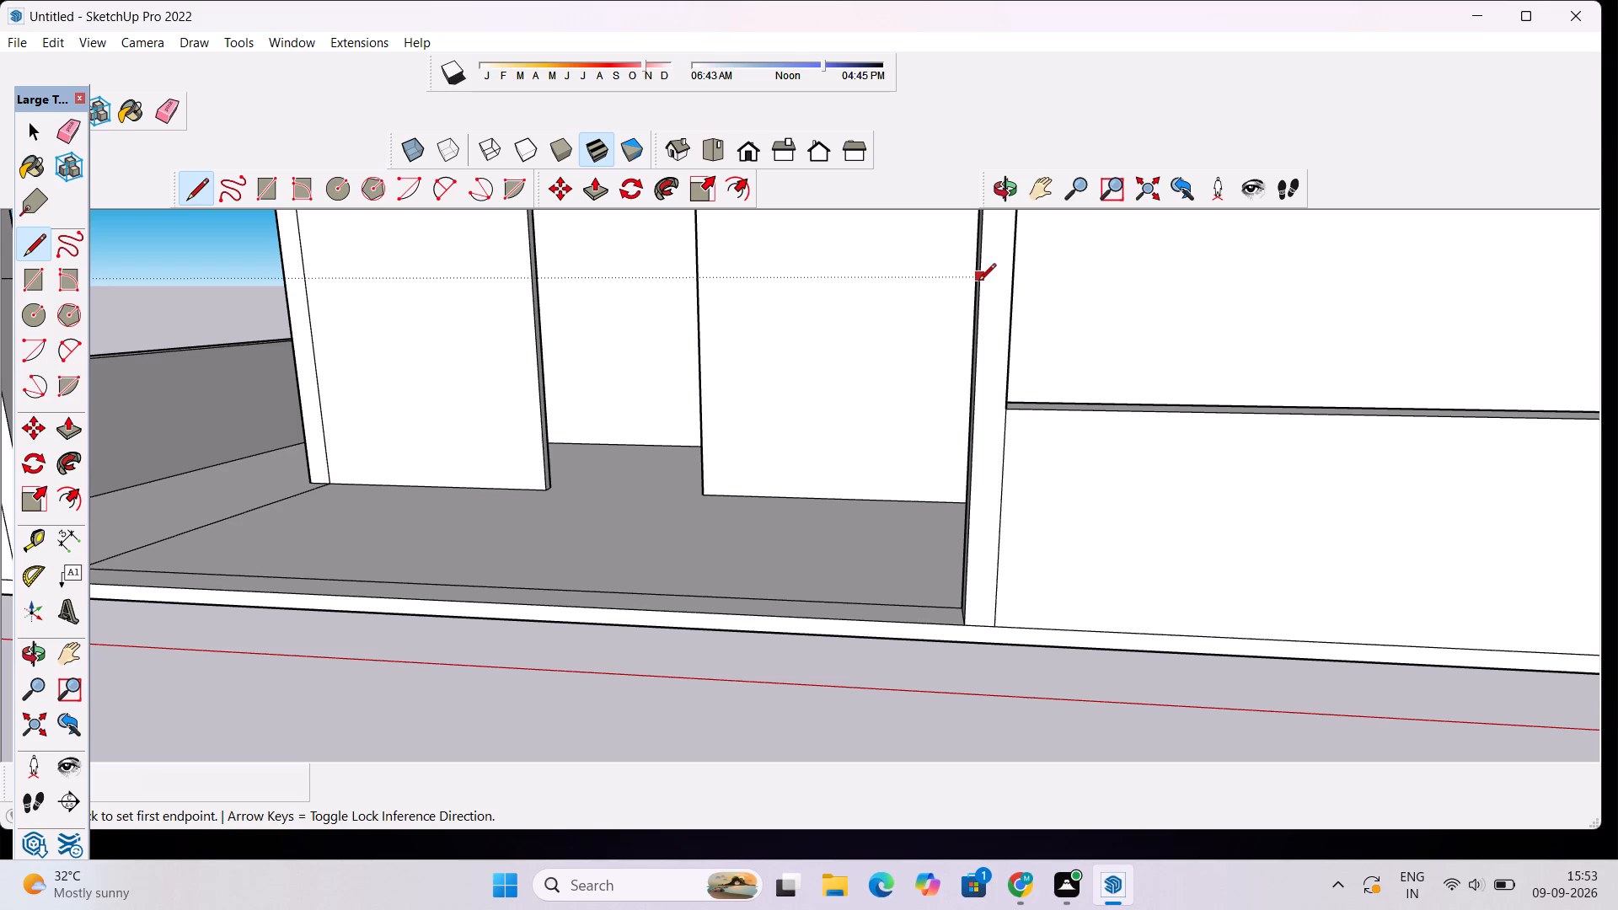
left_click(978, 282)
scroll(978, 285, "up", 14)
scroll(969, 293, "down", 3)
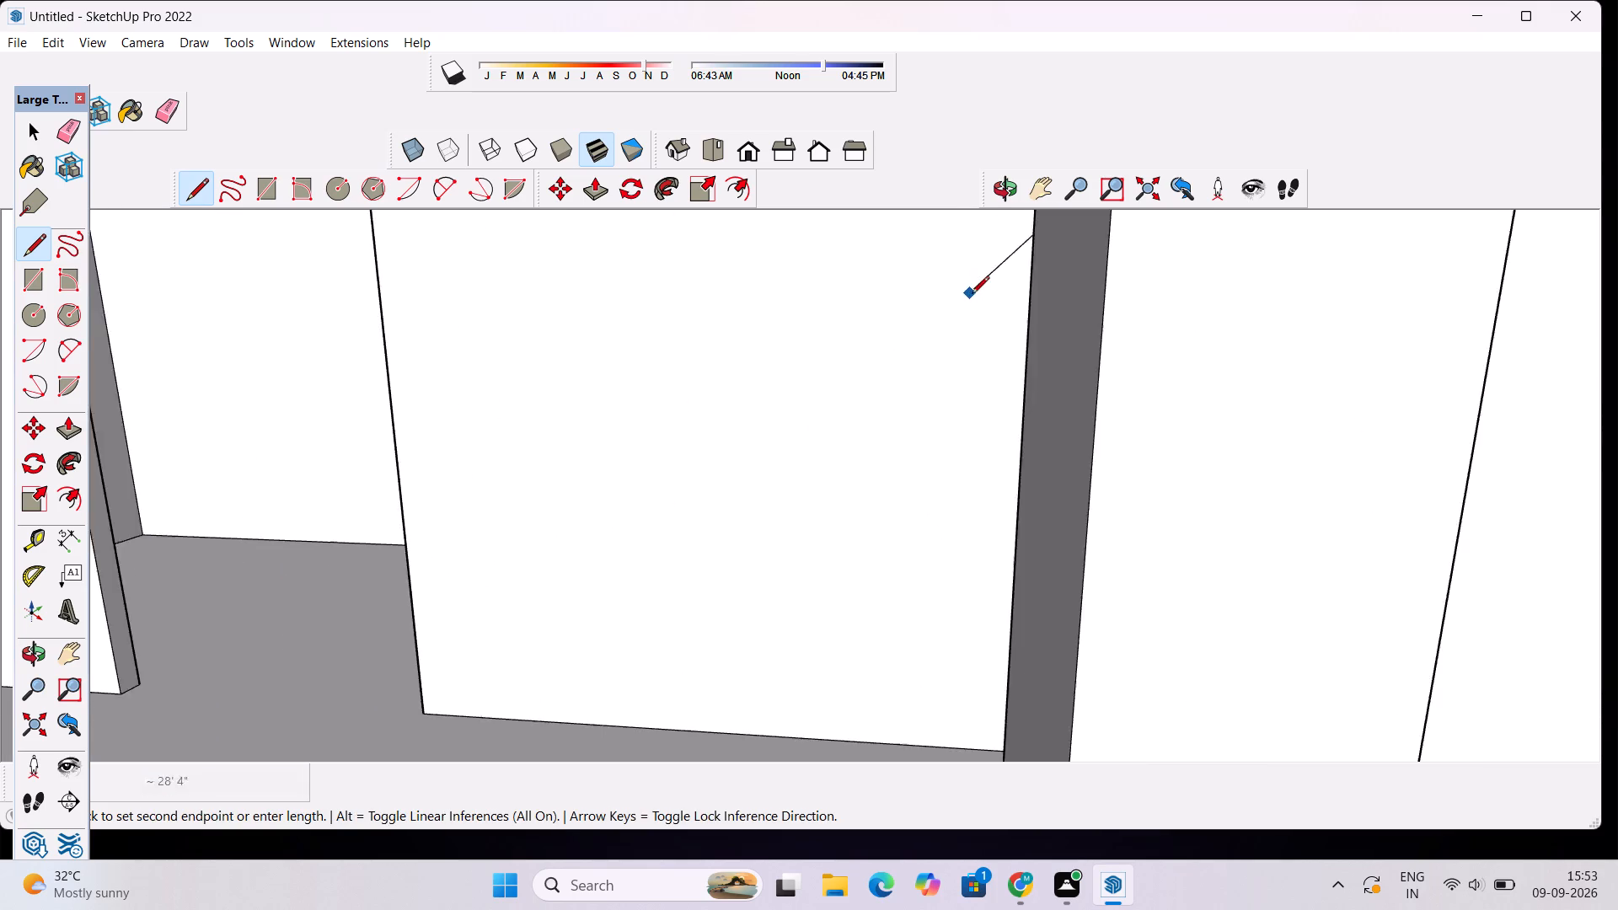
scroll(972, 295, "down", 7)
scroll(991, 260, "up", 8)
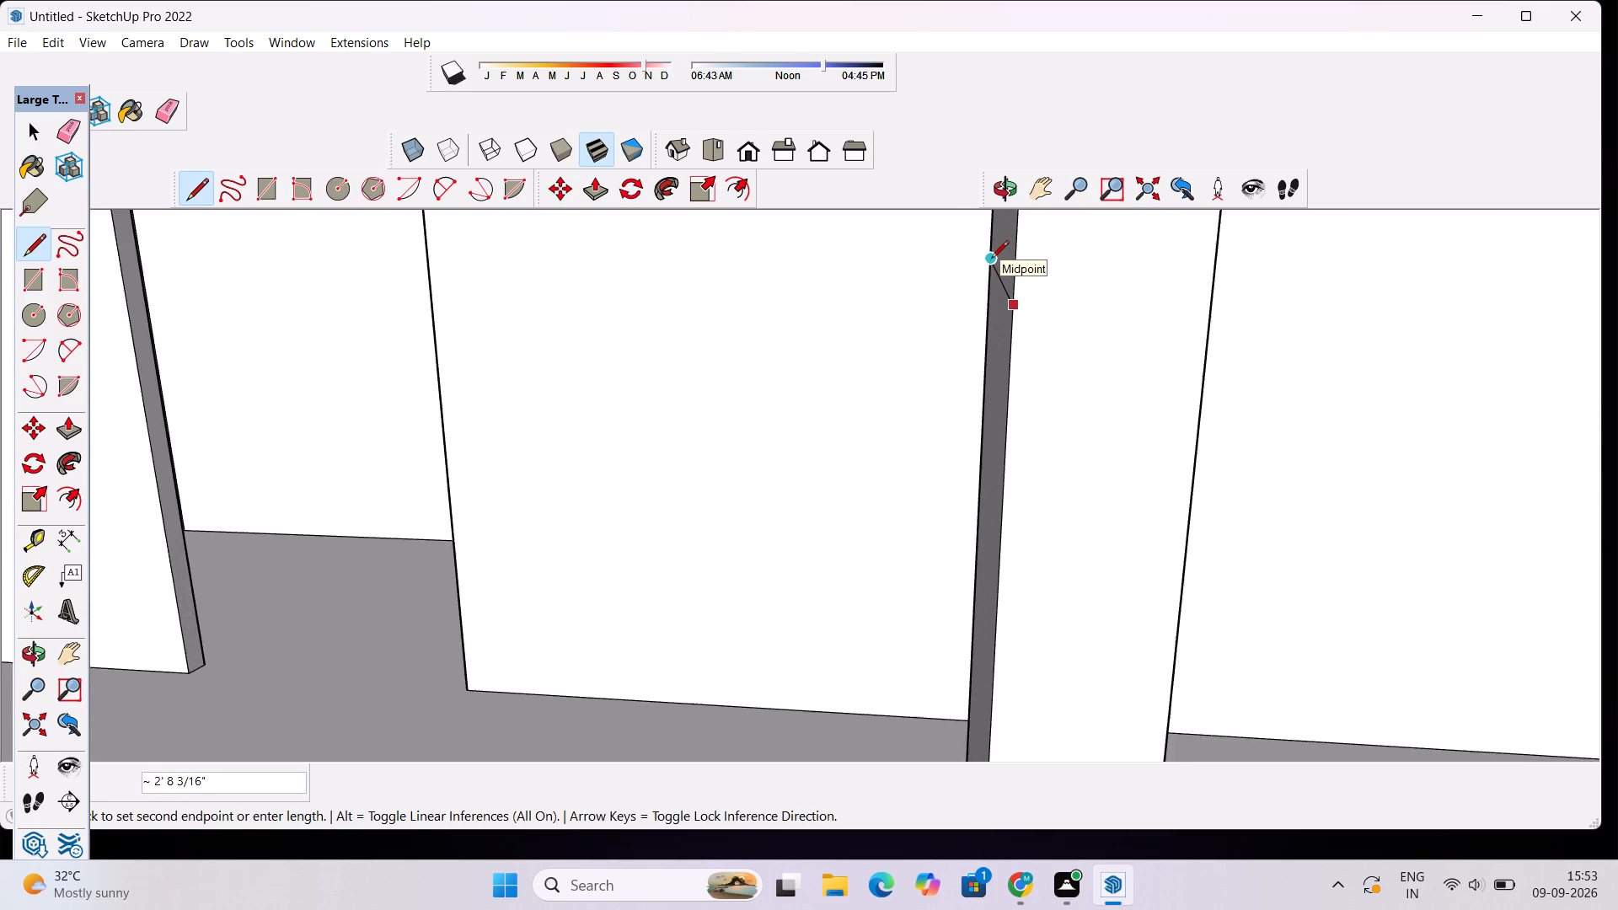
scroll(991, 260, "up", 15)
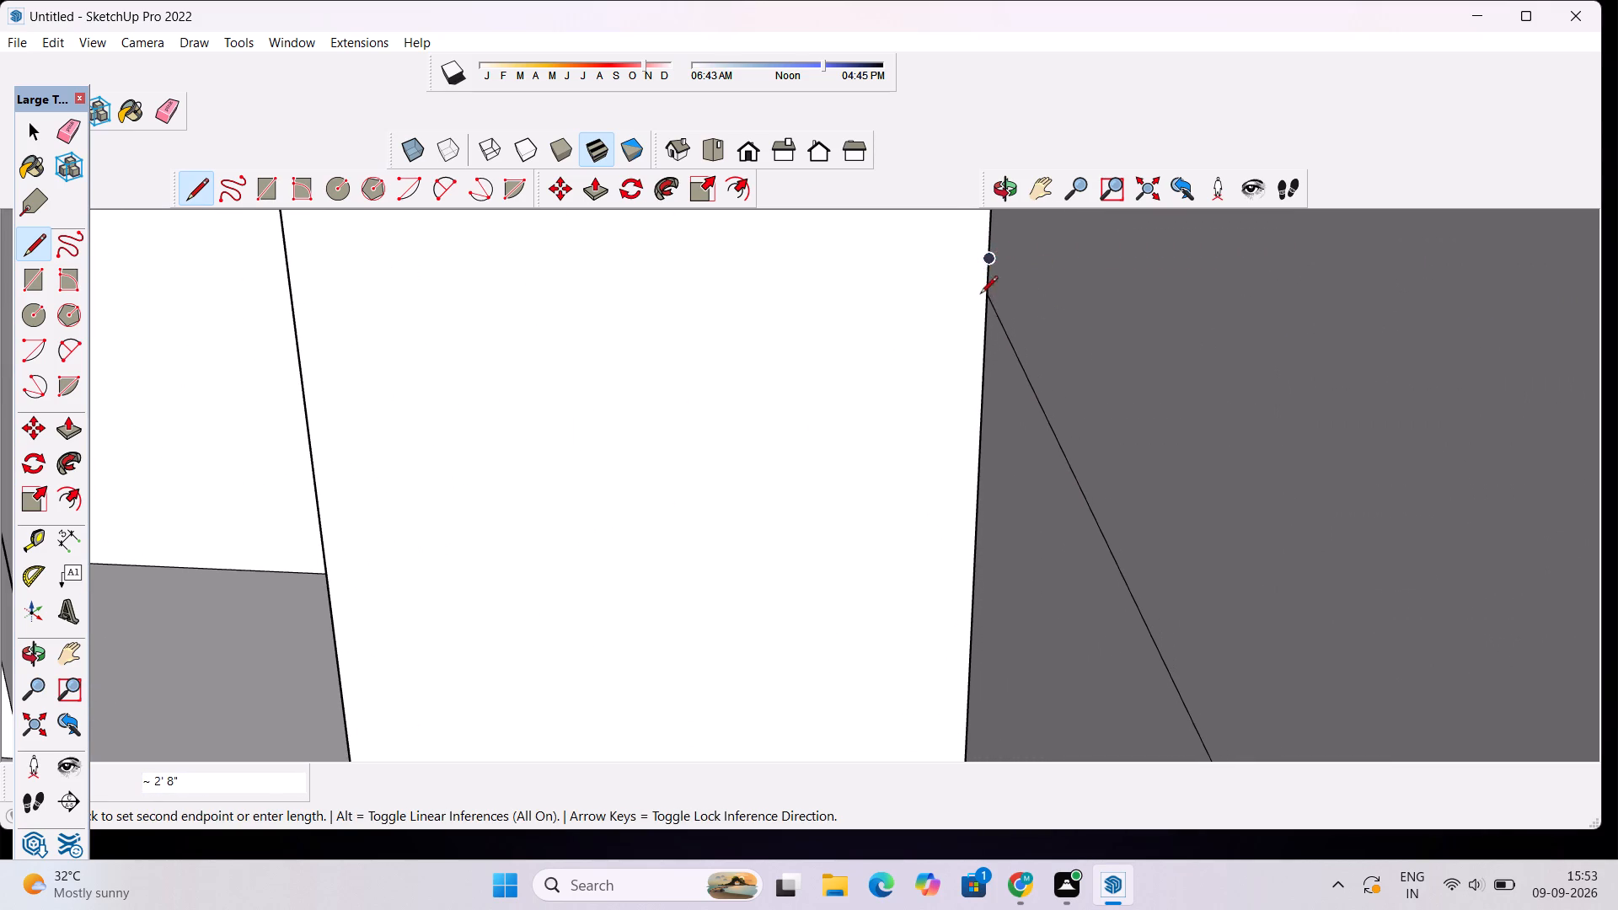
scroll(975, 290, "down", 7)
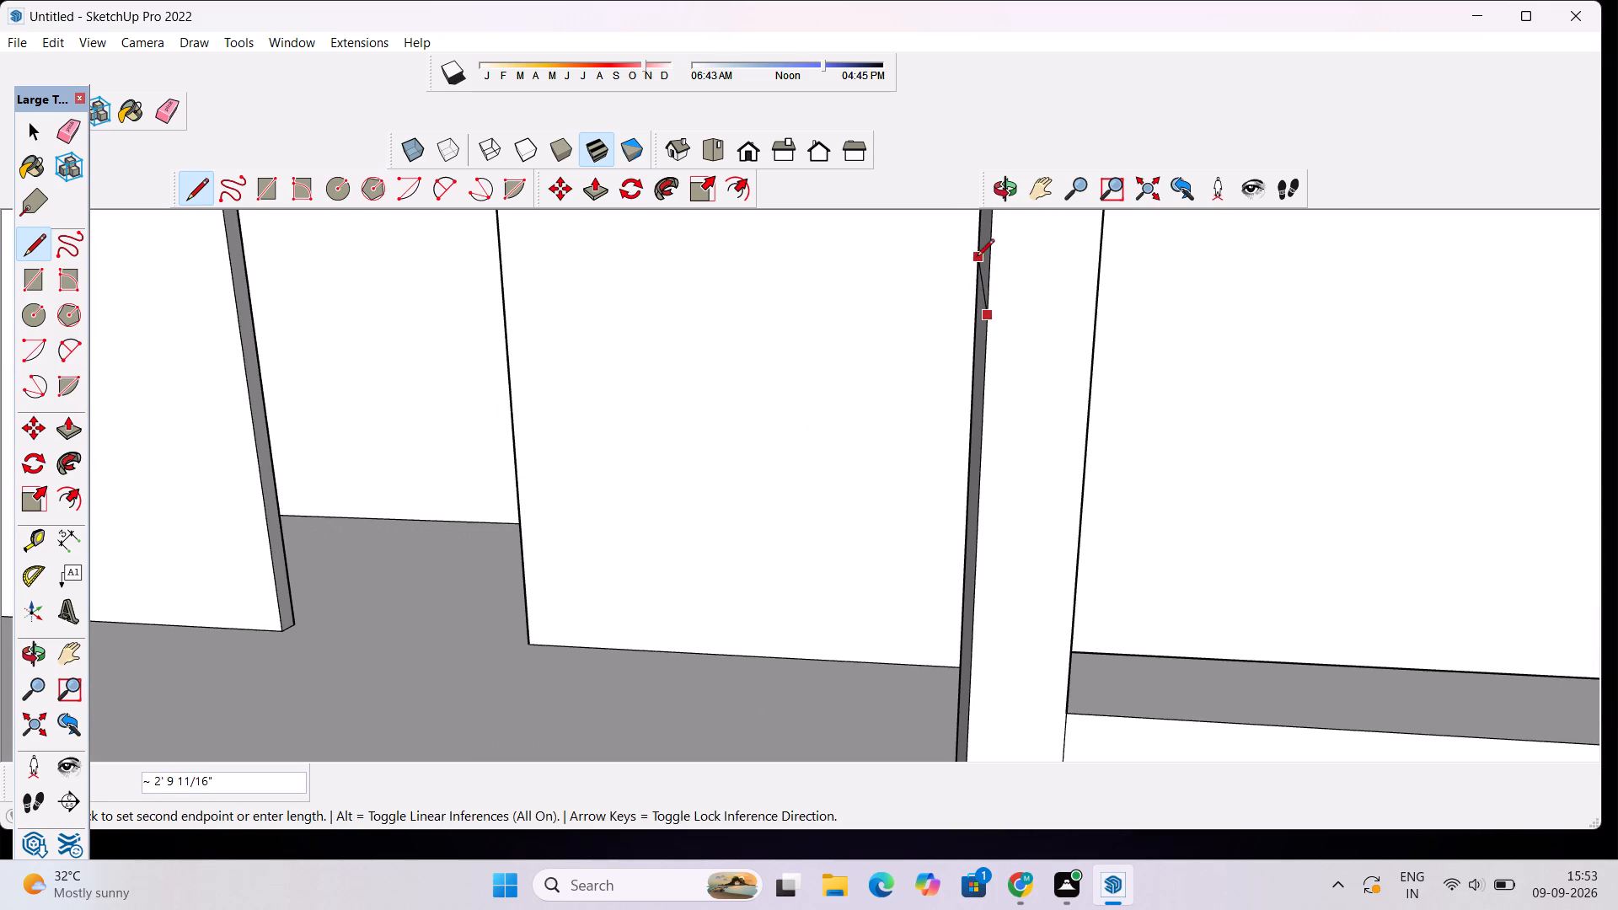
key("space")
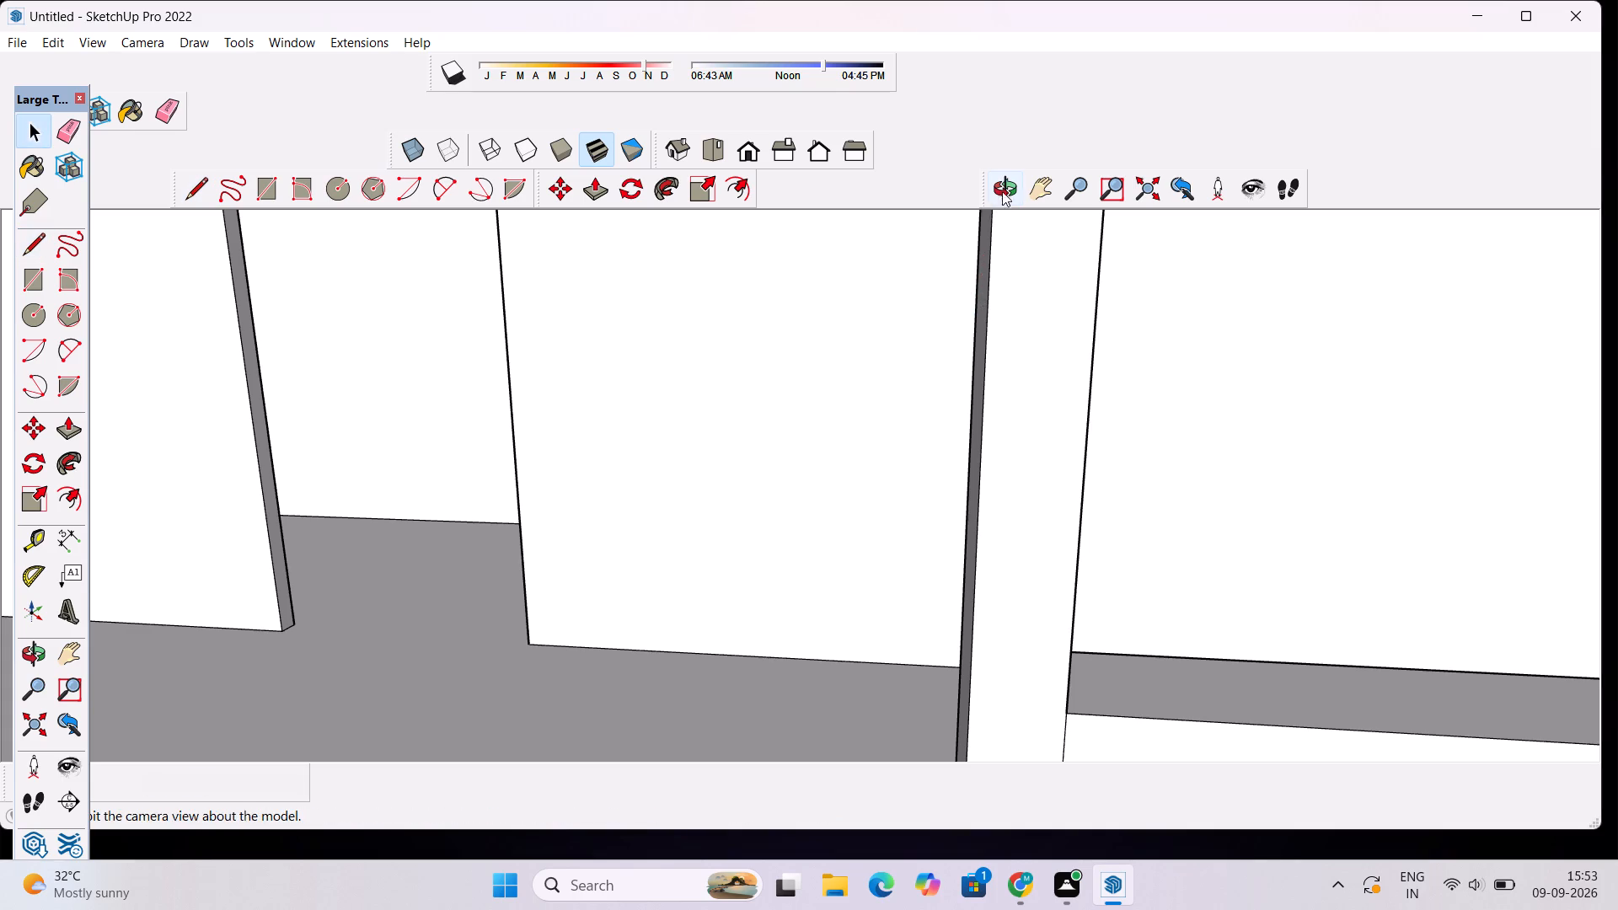
Draw a matching line about 2' 8" long across the inner face of the opposite porch column, at the first line's height.
left_click(1005, 187)
left_click_drag(938, 292, 1079, 274)
scroll(1076, 279, "down", 7)
scroll(1191, 286, "down", 5)
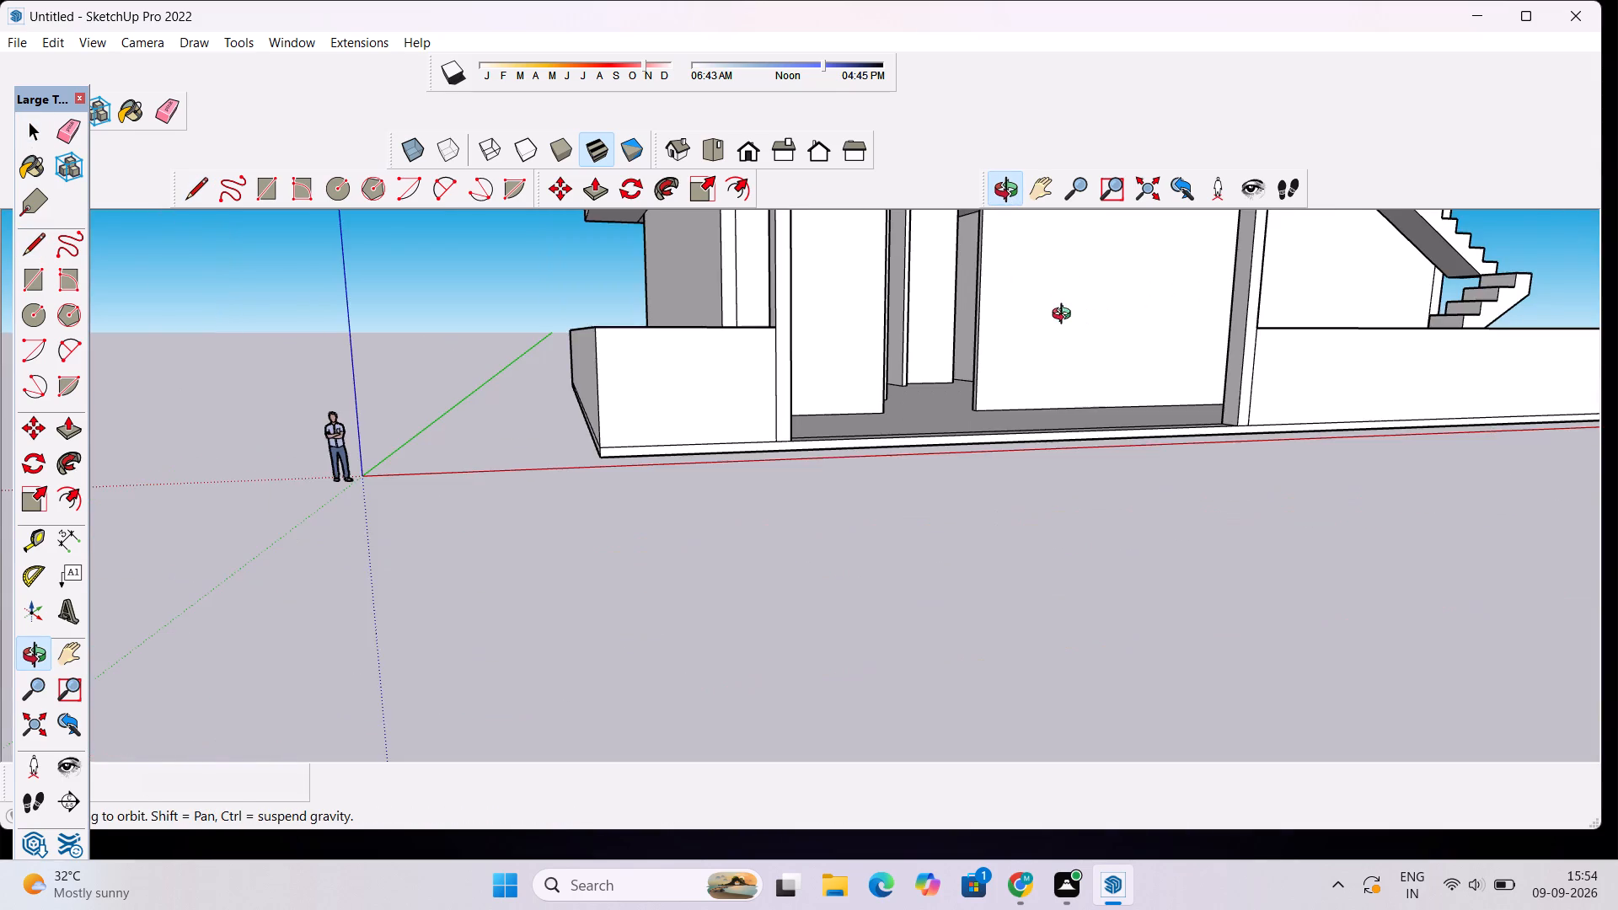
scroll(997, 308, "up", 4)
scroll(997, 308, "down", 5)
left_click_drag(1118, 351, 1090, 375)
left_click_drag(1090, 375, 956, 381)
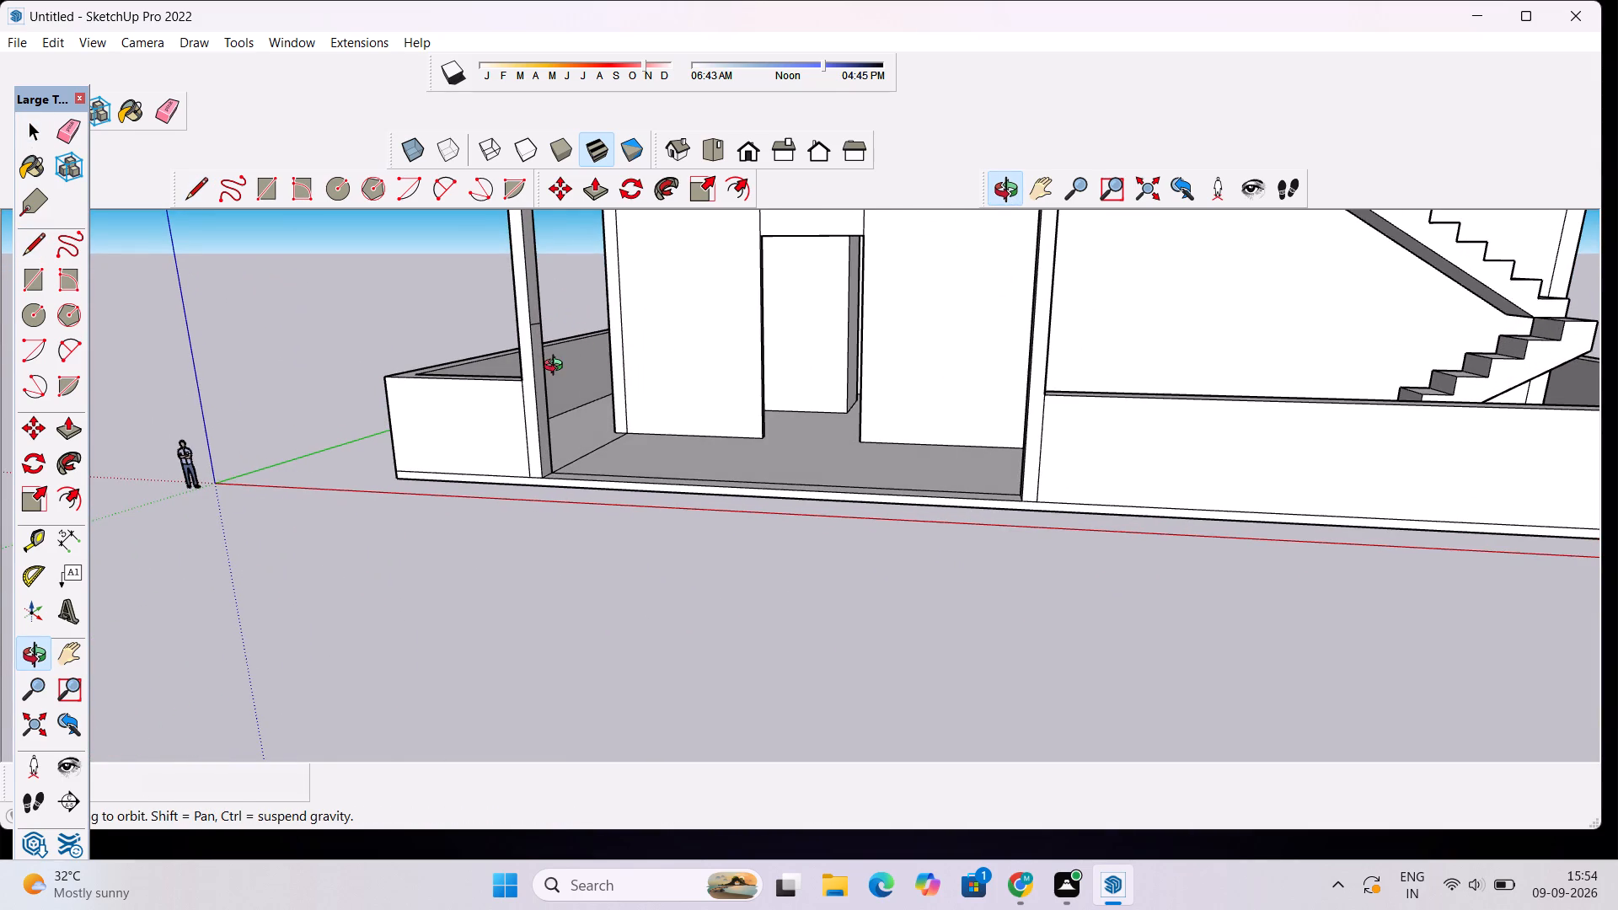
key("space")
scroll(525, 328, "up", 4)
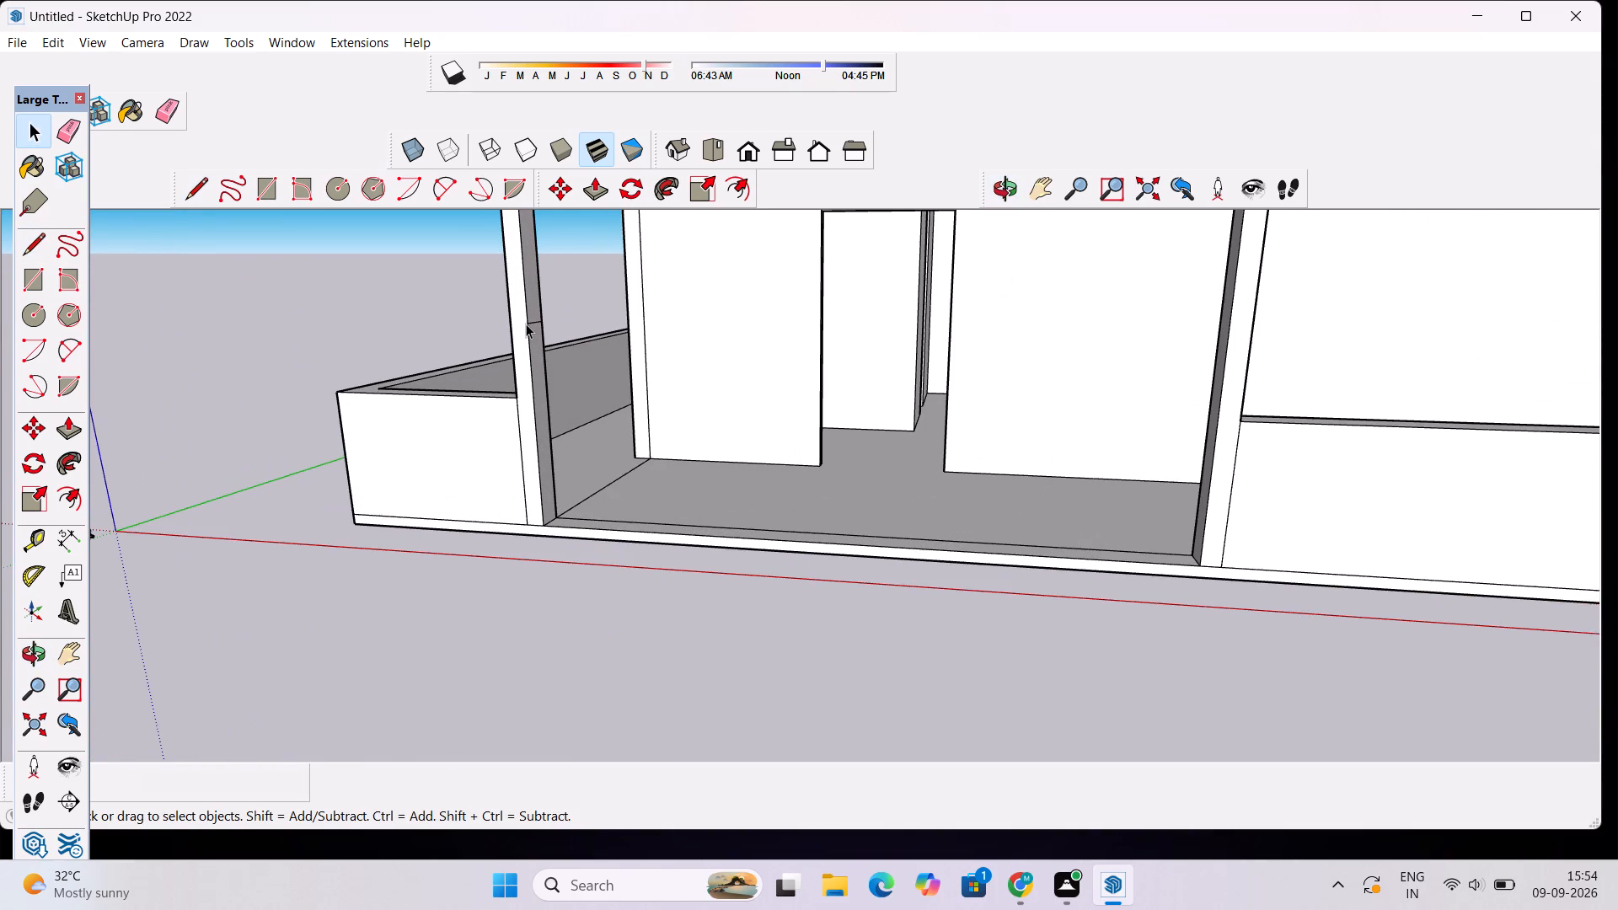
key("l")
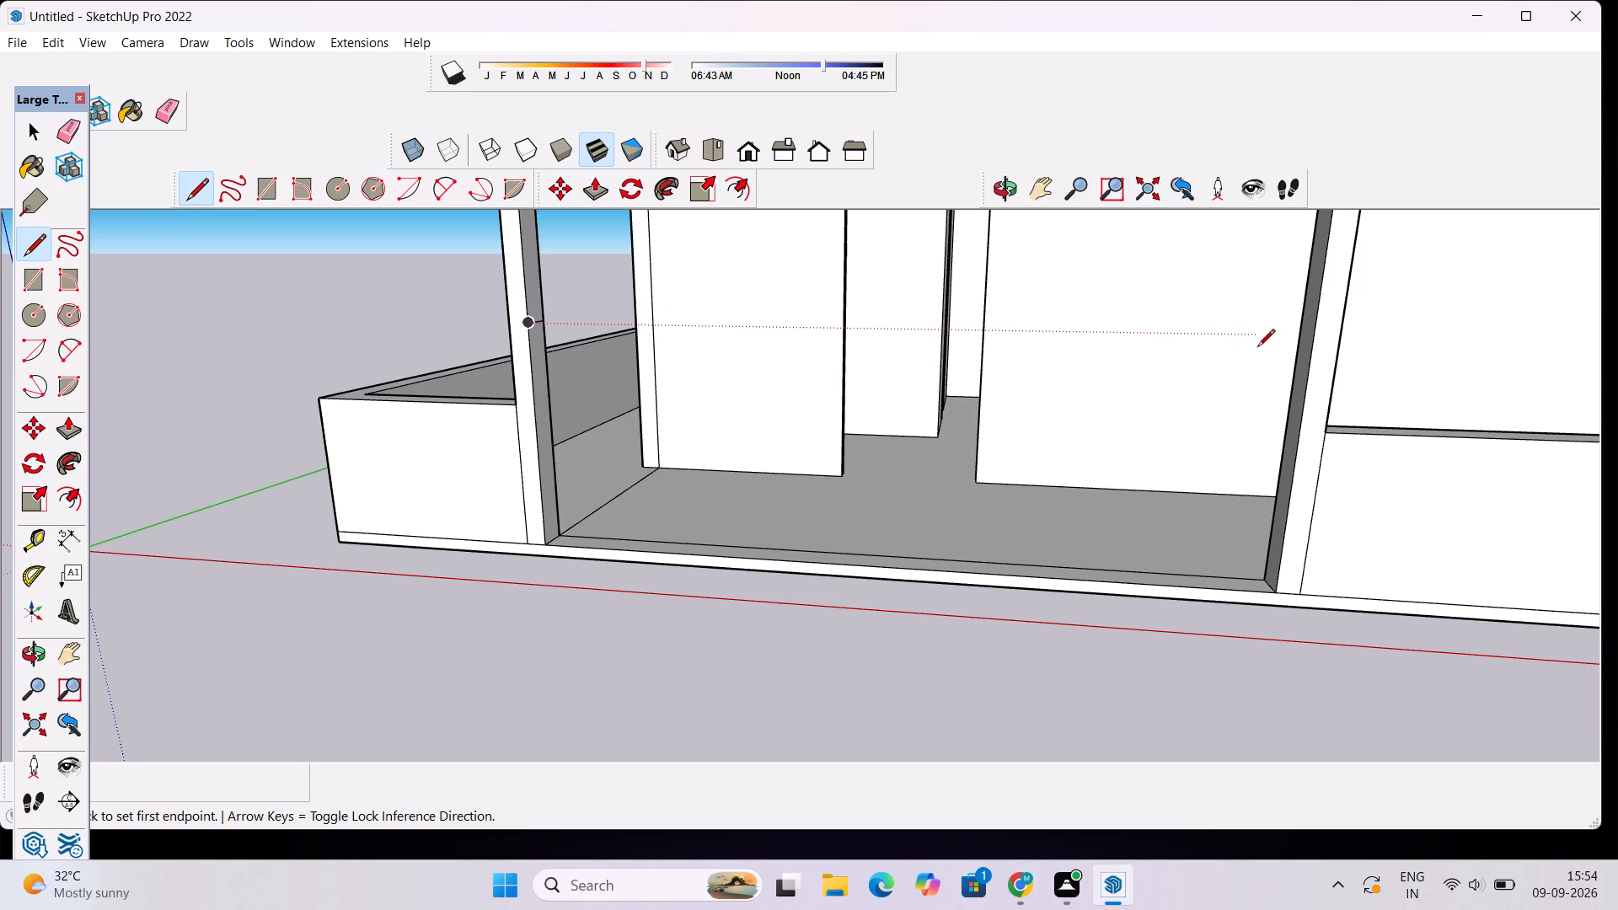
left_click(1315, 344)
scroll(1293, 335, "up", 11)
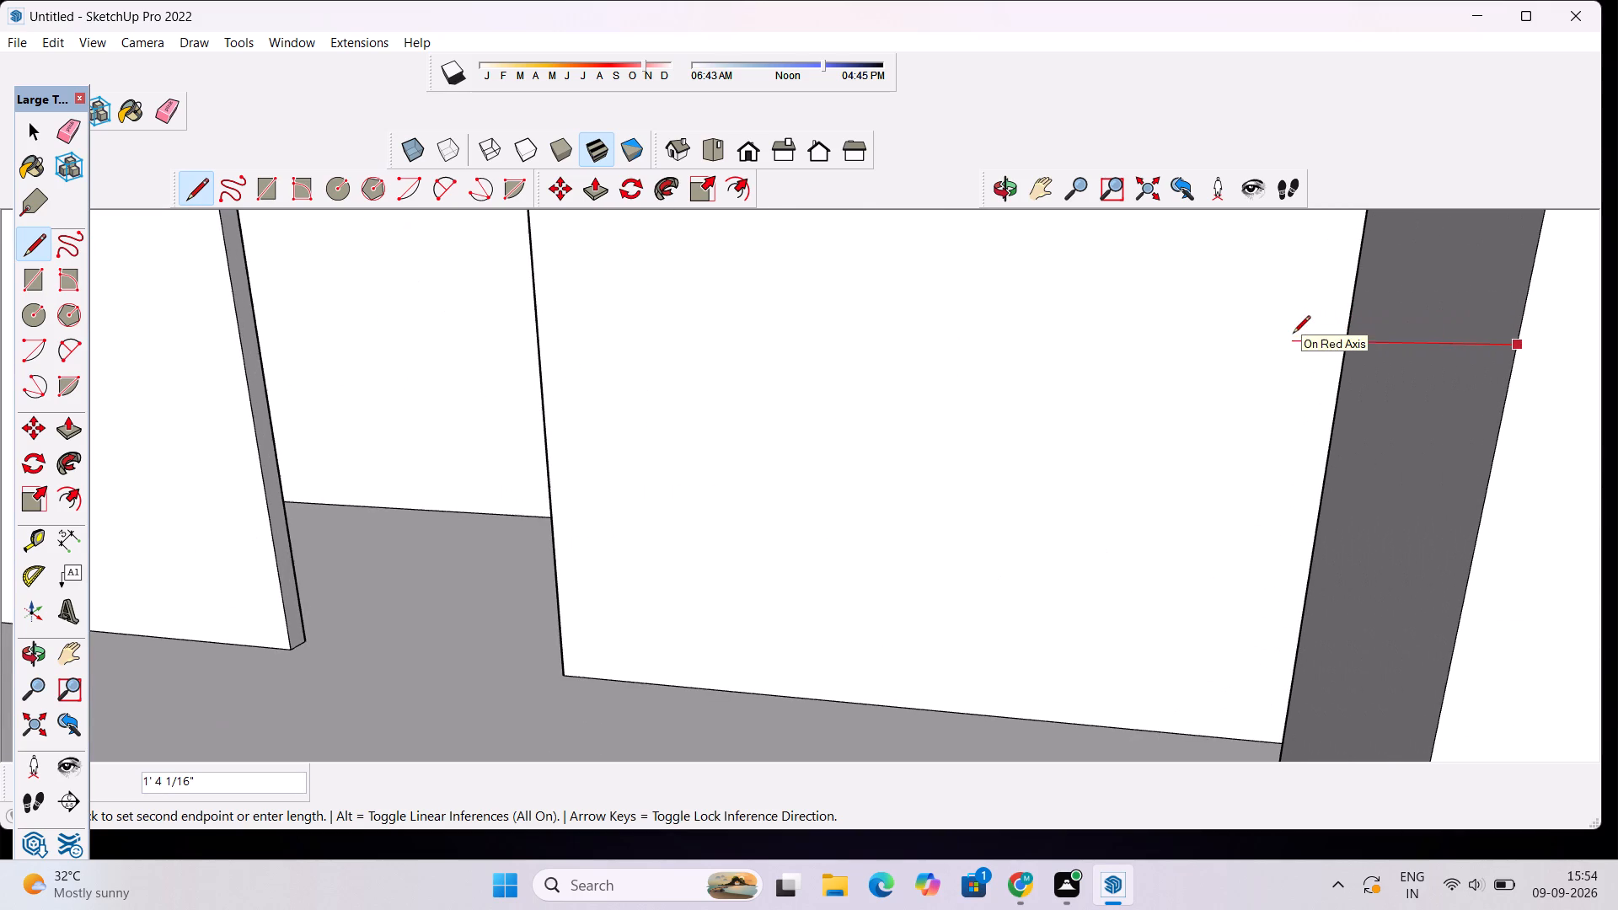
left_click(1351, 320)
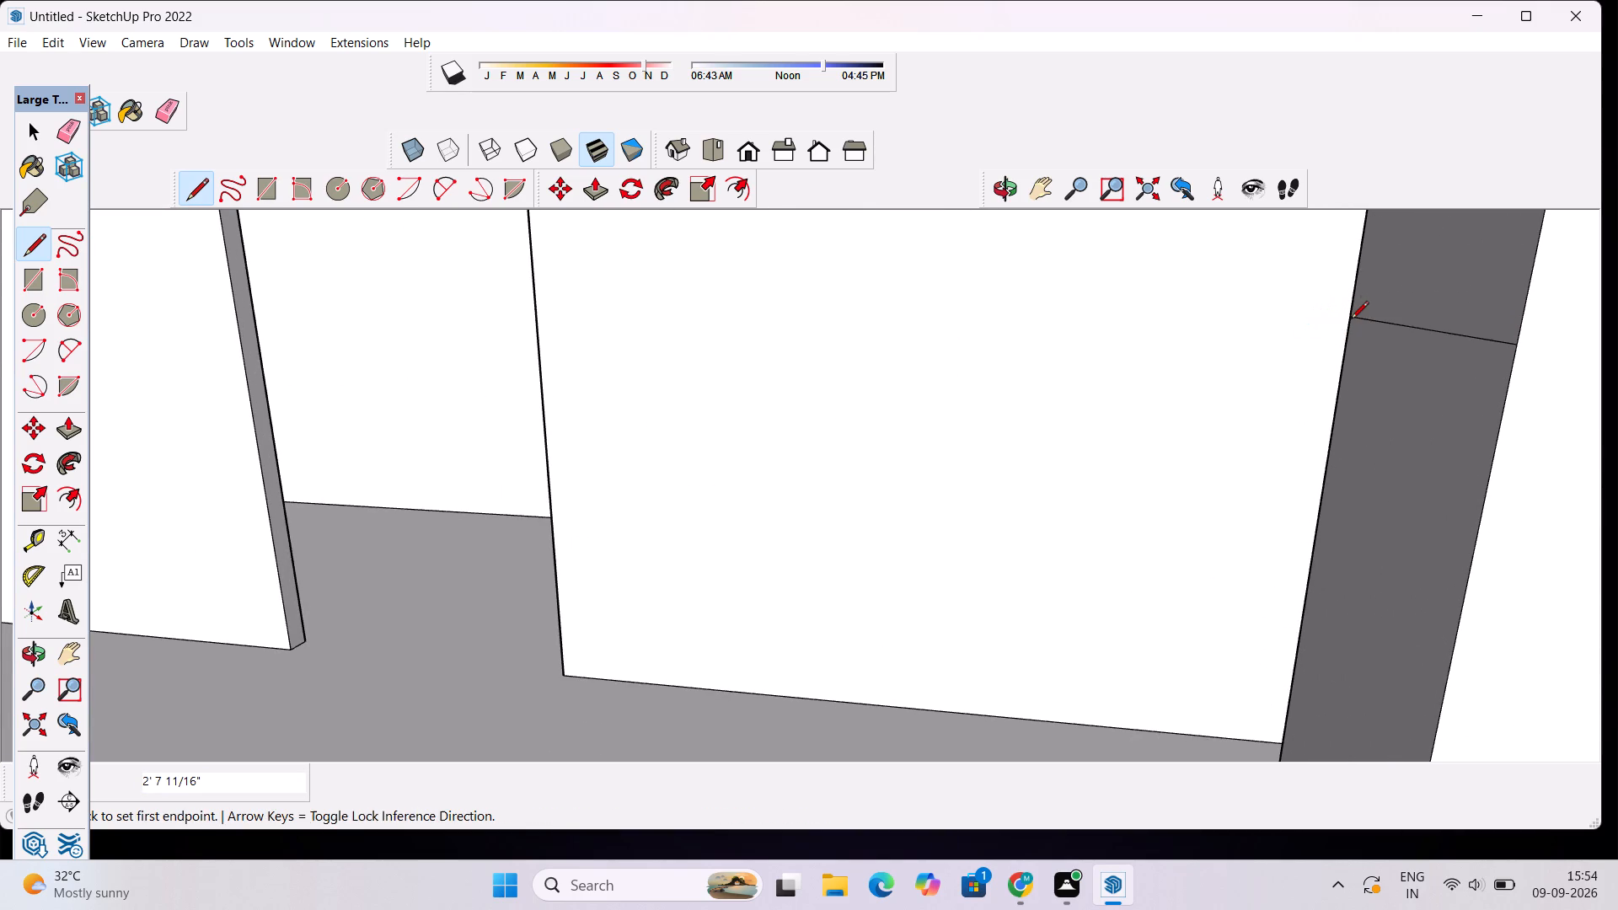
scroll(1351, 320, "down", 6)
key("space")
Push/Pull the lower part of the first column's inner face about 57' 7" to the opposite column, forming a low porch wall.
scroll(1353, 334, "down", 14)
scroll(1505, 400, "down", 3)
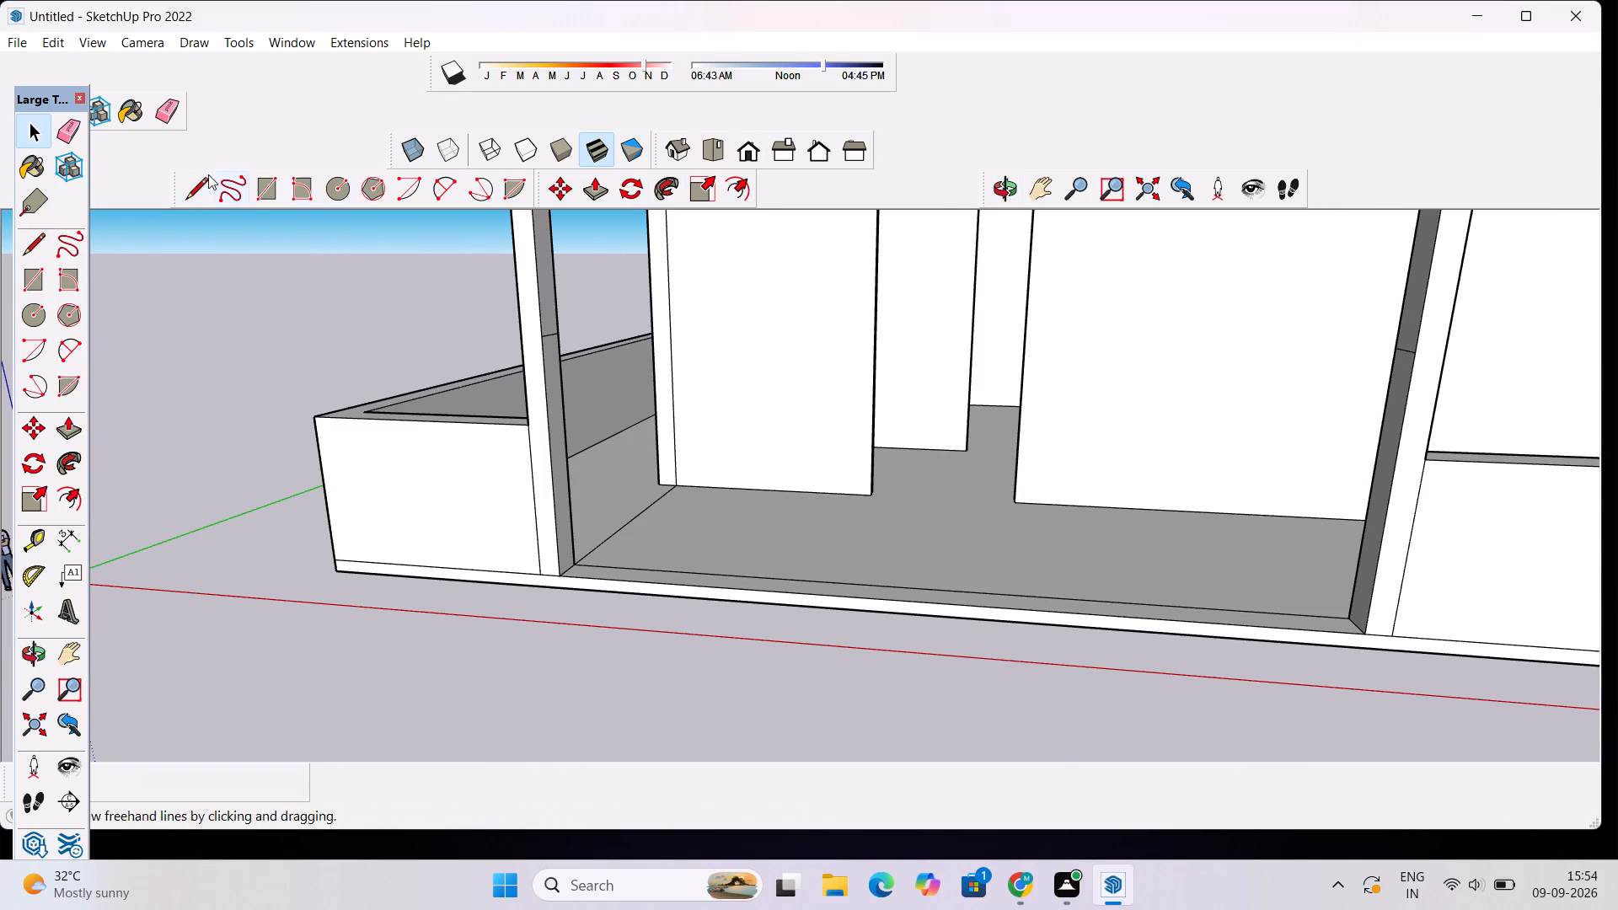
key("p")
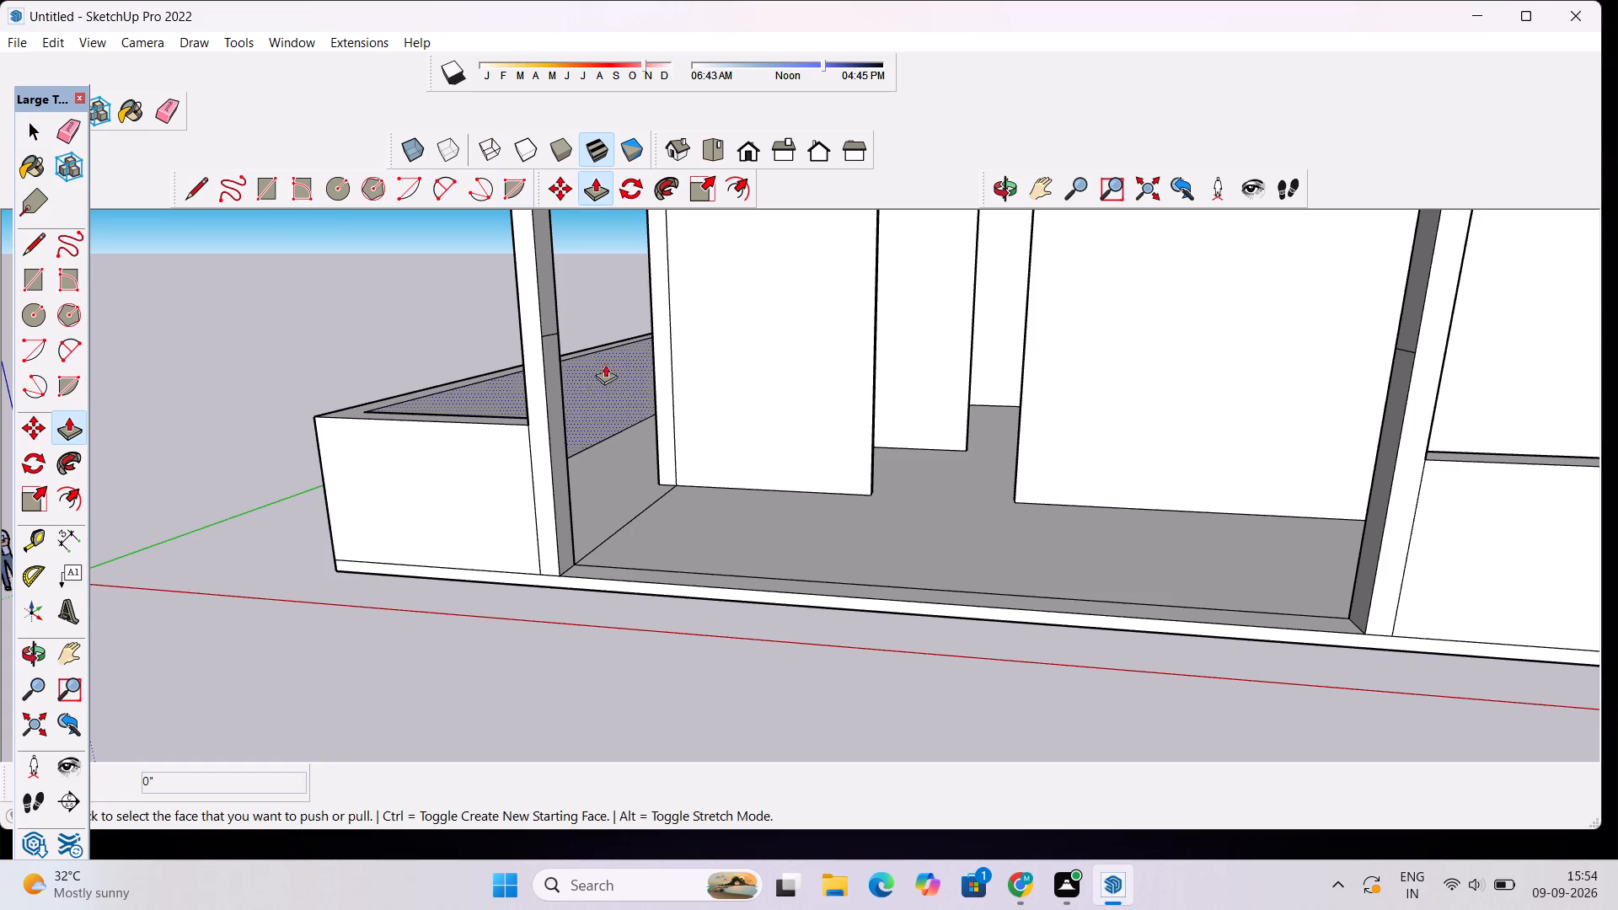
scroll(563, 470, "up", 3)
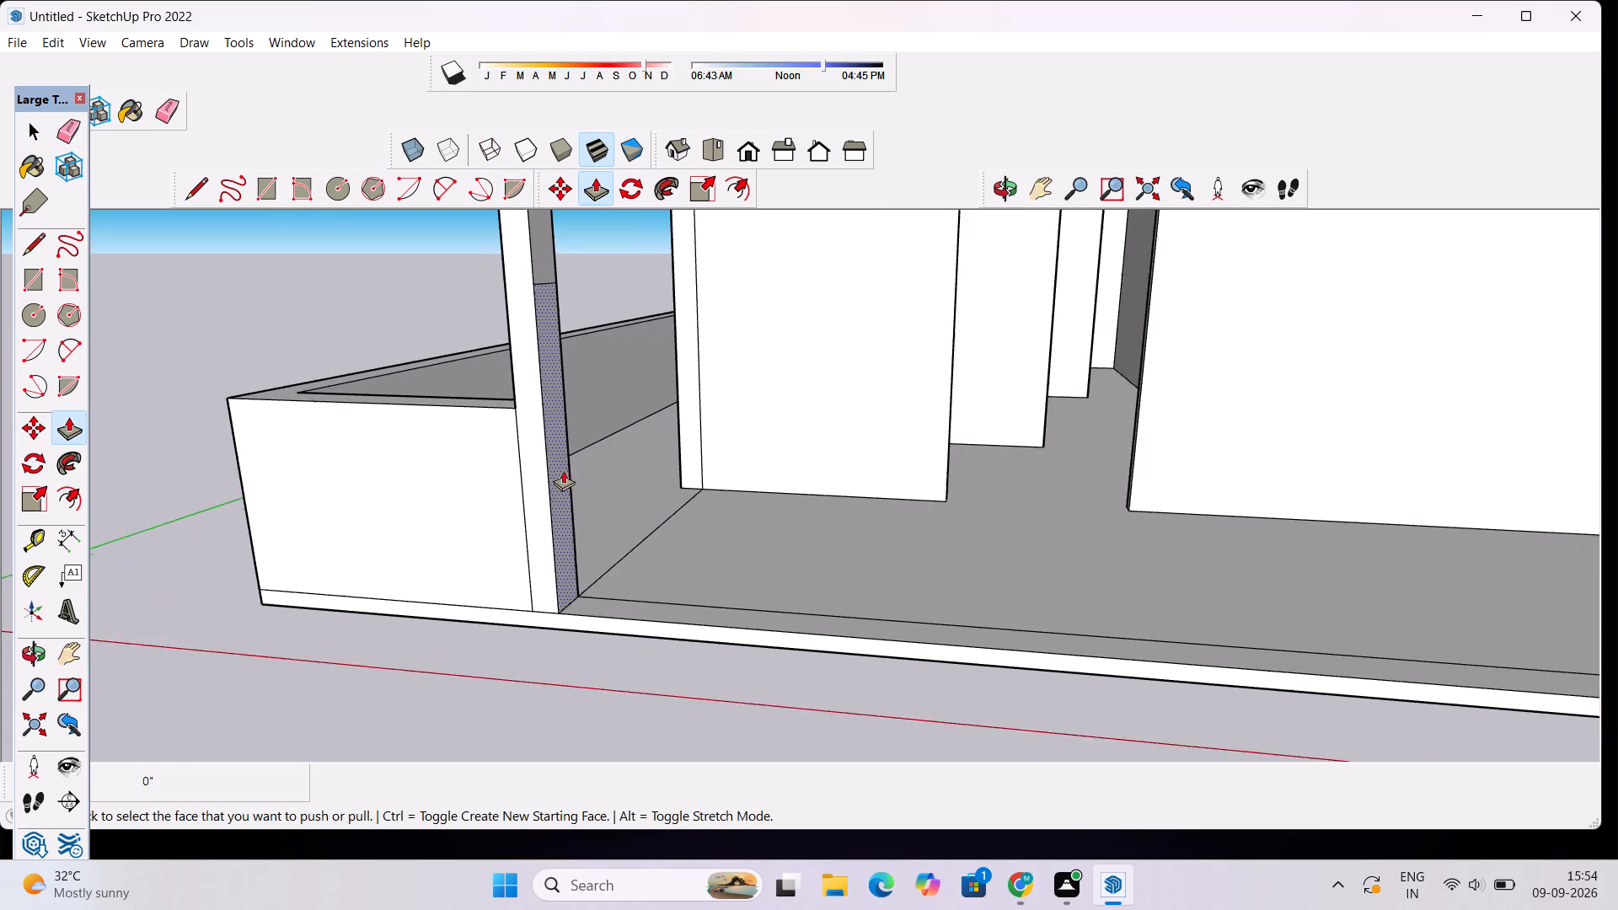
scroll(563, 470, "up", 1)
left_click(562, 470)
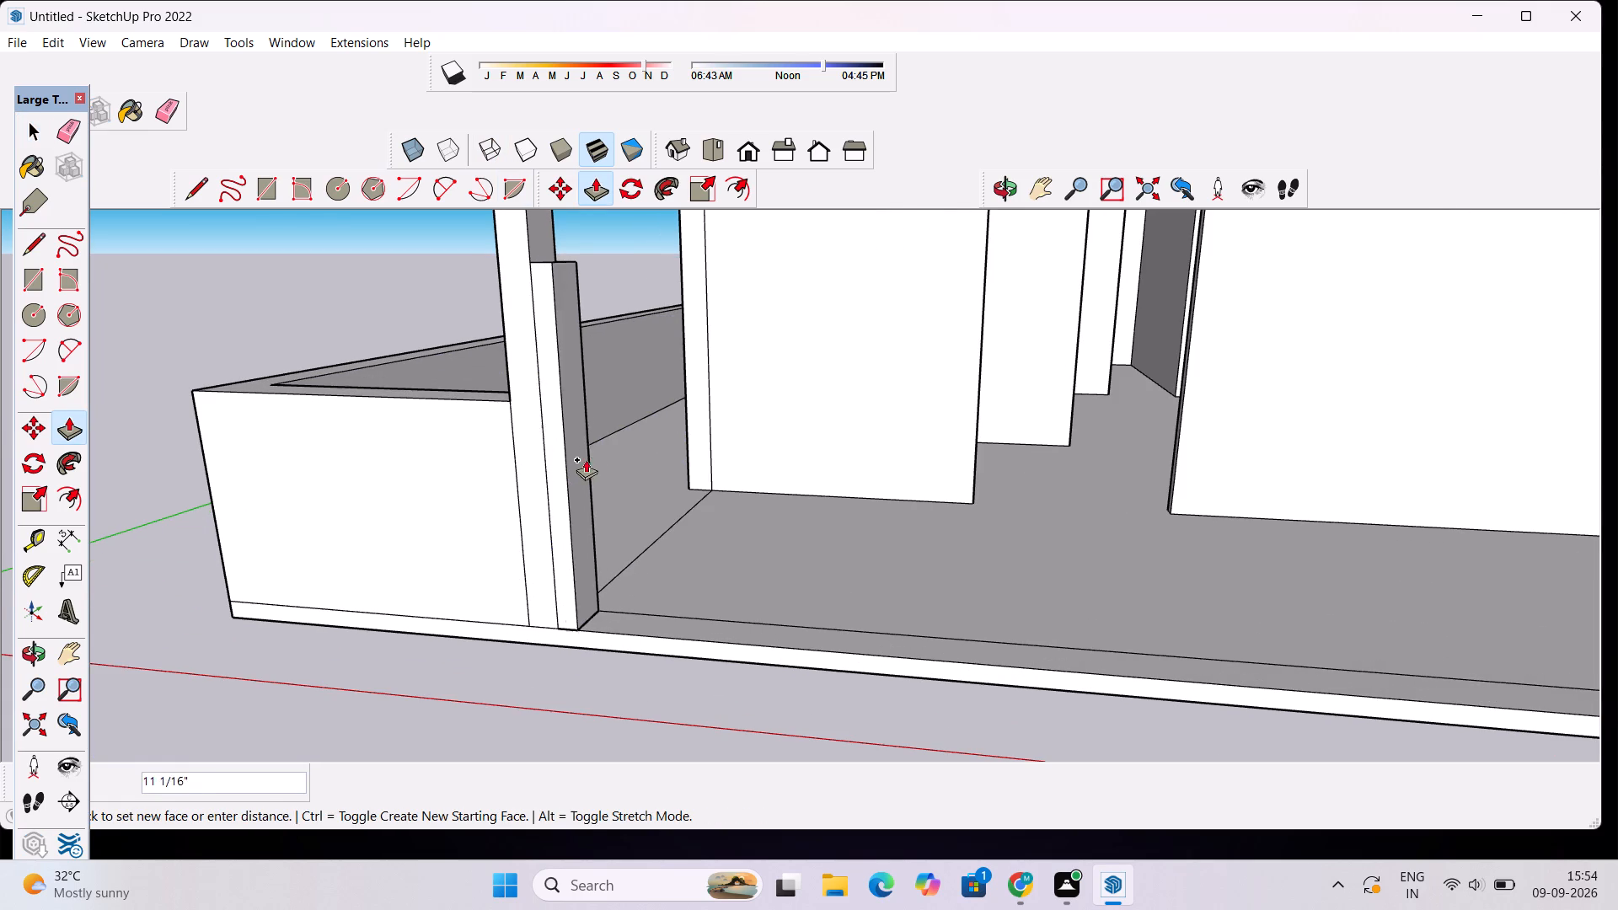
scroll(598, 447, "down", 8)
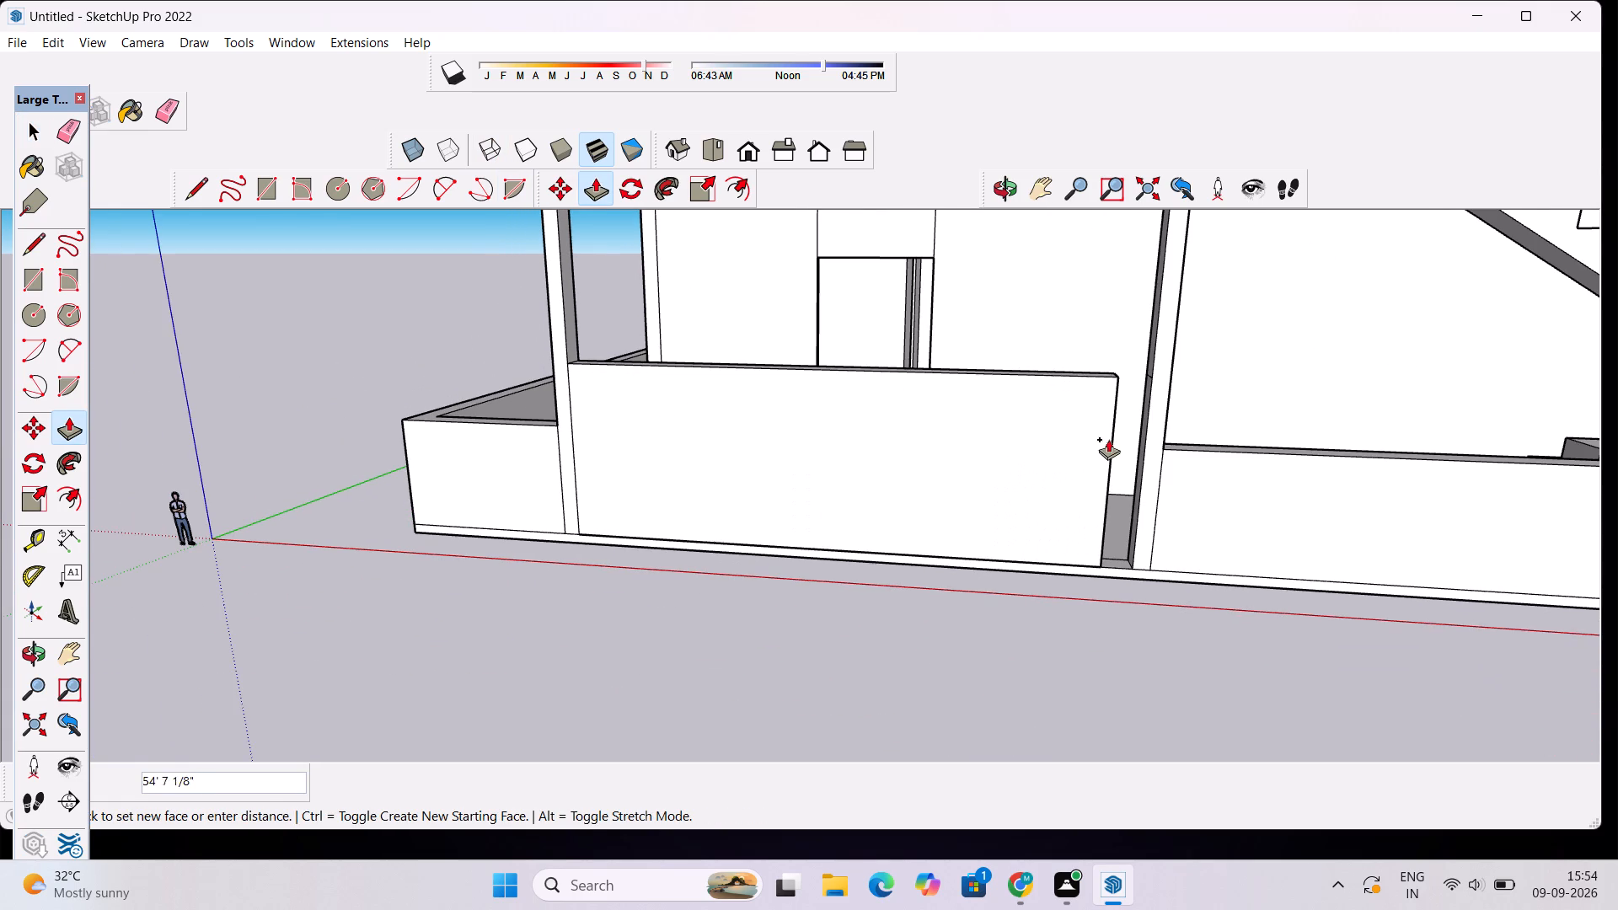
scroll(1109, 439, "up", 3)
left_click(1167, 362)
scroll(976, 405, "down", 4)
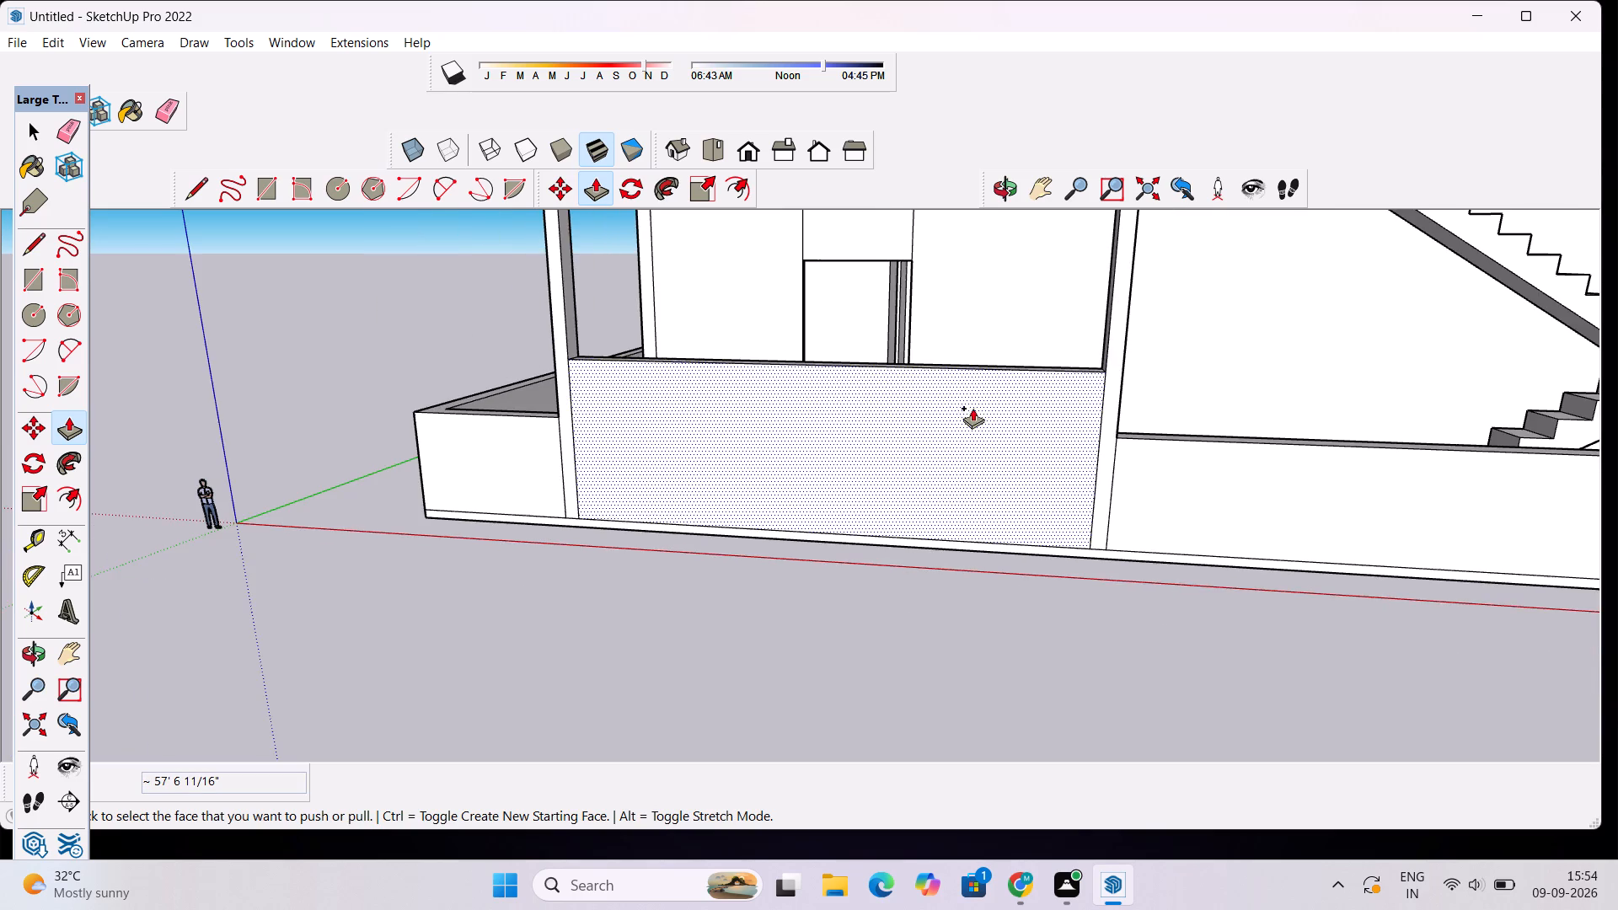
key("space")
Examine the low front wall between the porch columns and the doorway behind it.
scroll(944, 419, "down", 4)
left_click(1005, 187)
left_click_drag(805, 415, 805, 421)
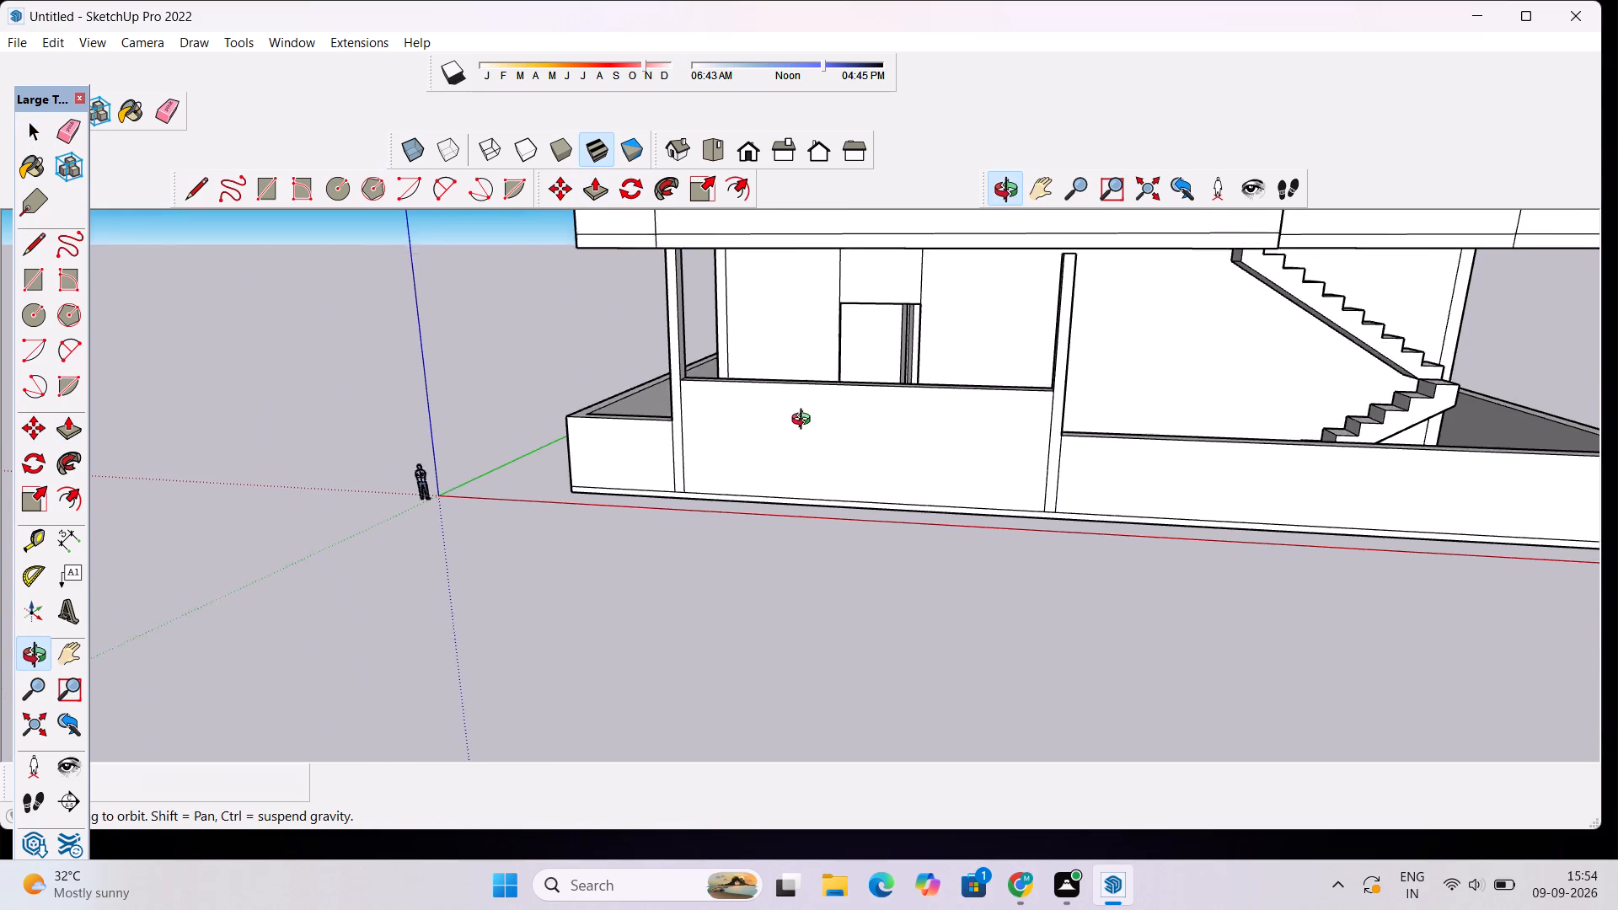
left_click_drag(805, 421, 924, 506)
scroll(920, 501, "up", 3)
scroll(990, 506, "down", 3)
left_click_drag(1033, 568, 989, 490)
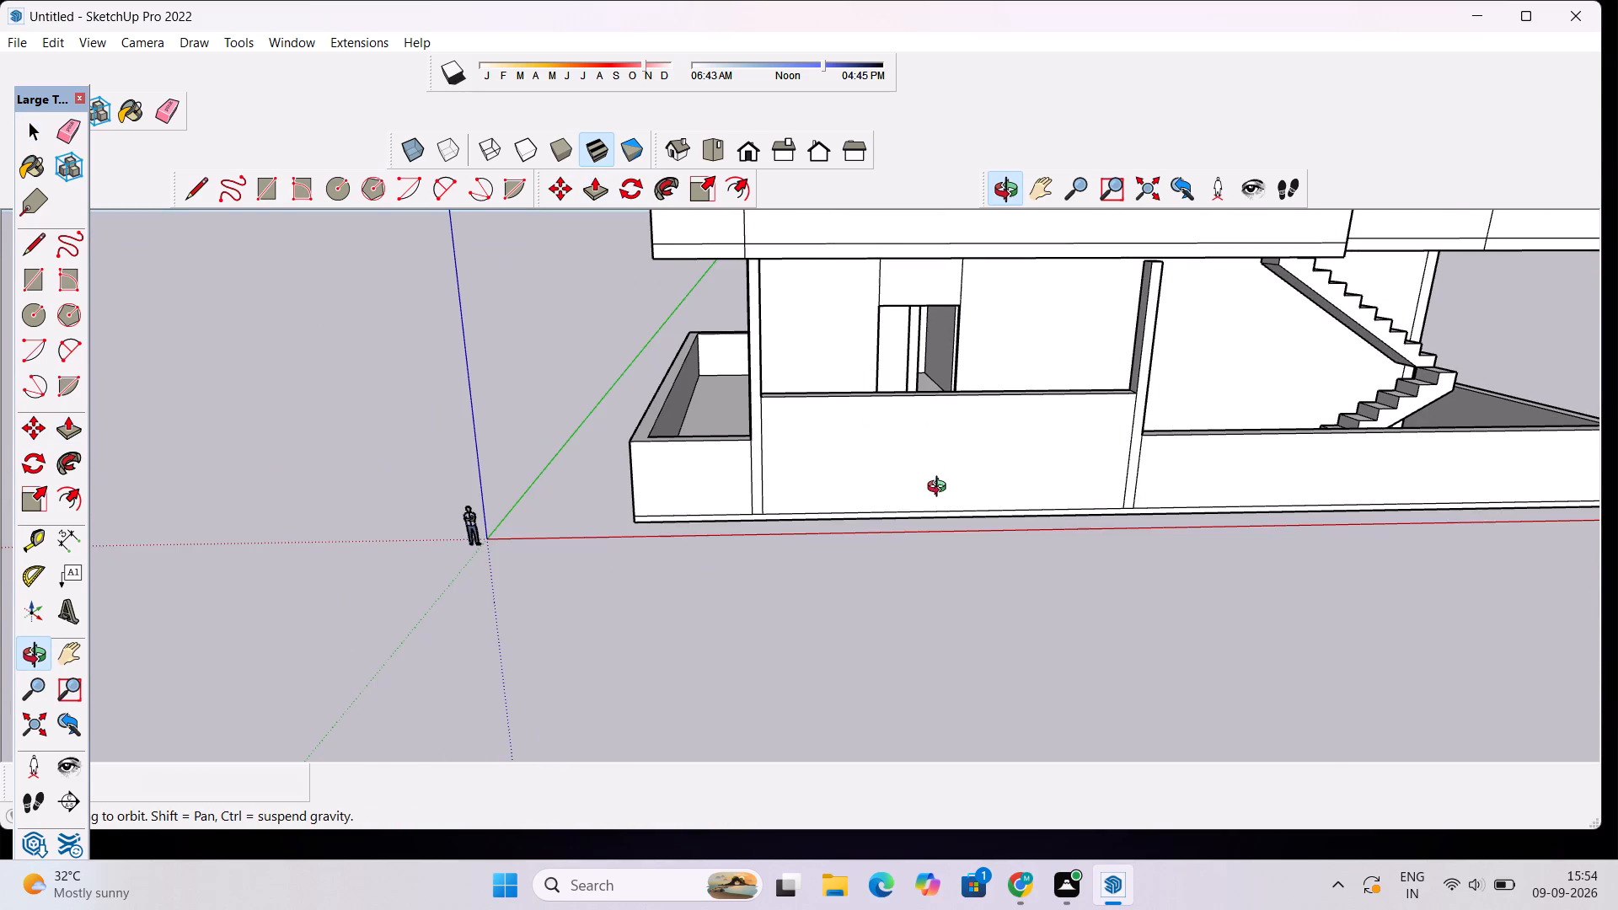
key("space")
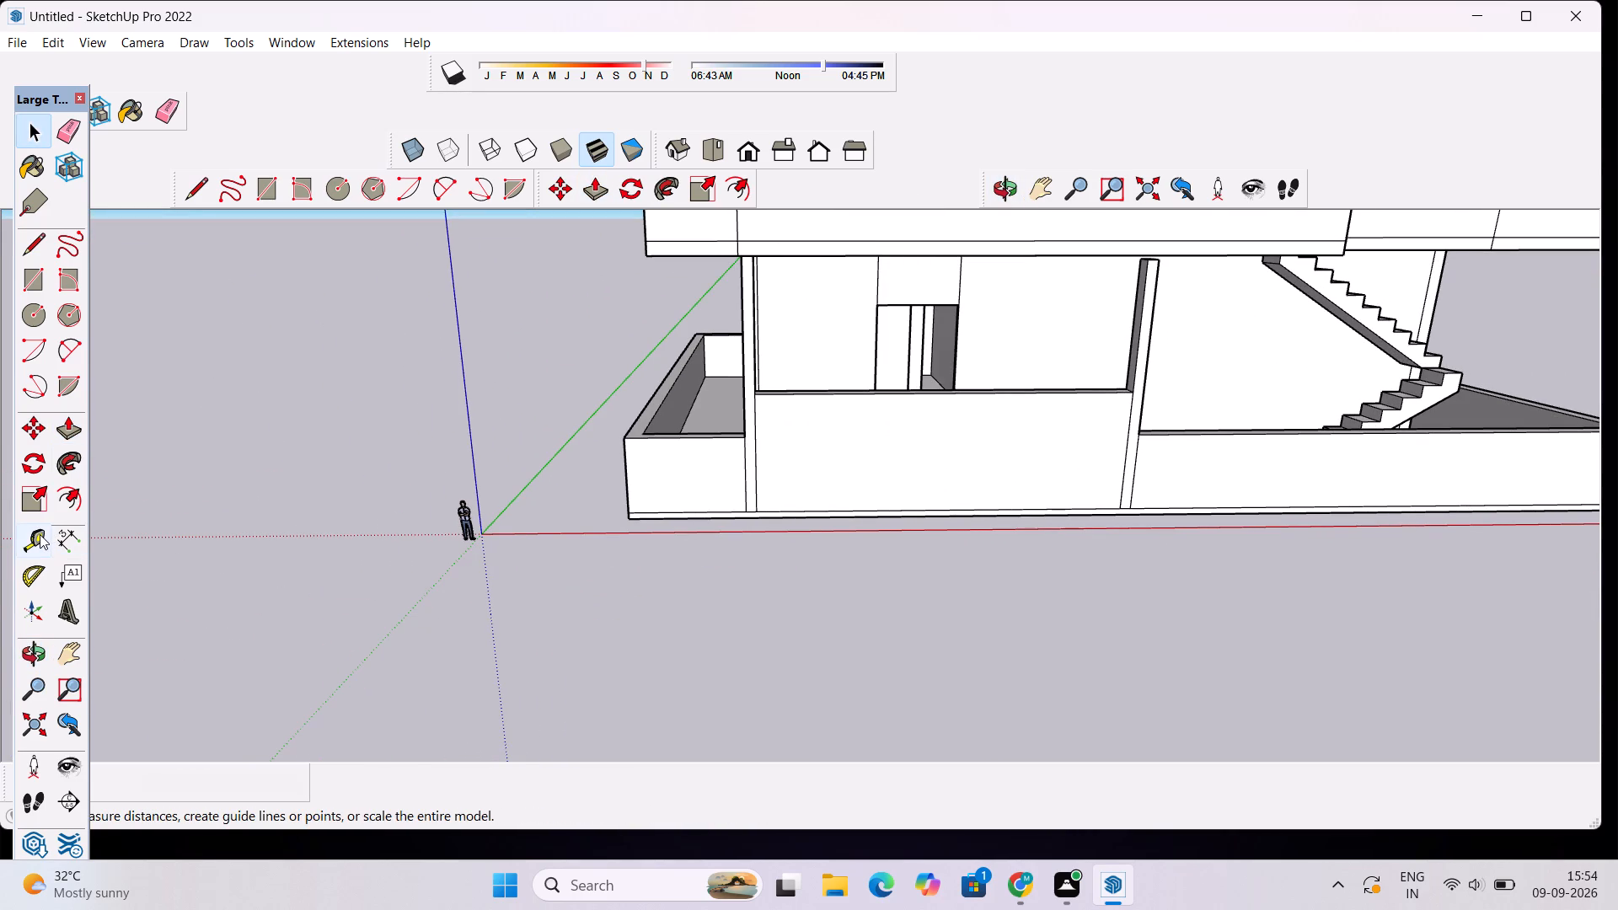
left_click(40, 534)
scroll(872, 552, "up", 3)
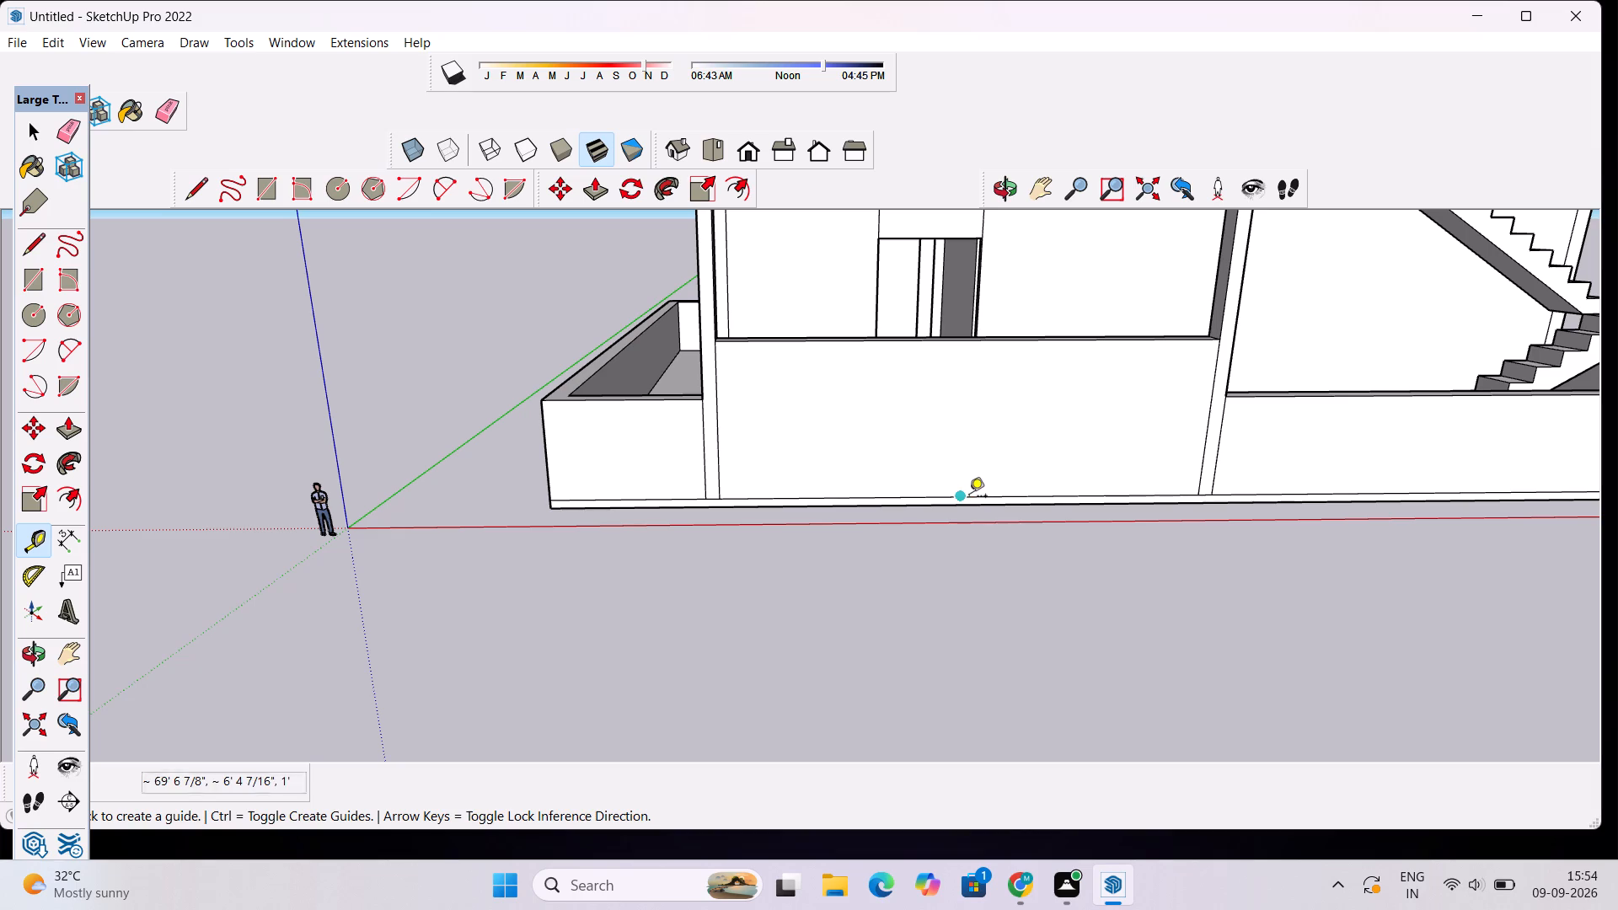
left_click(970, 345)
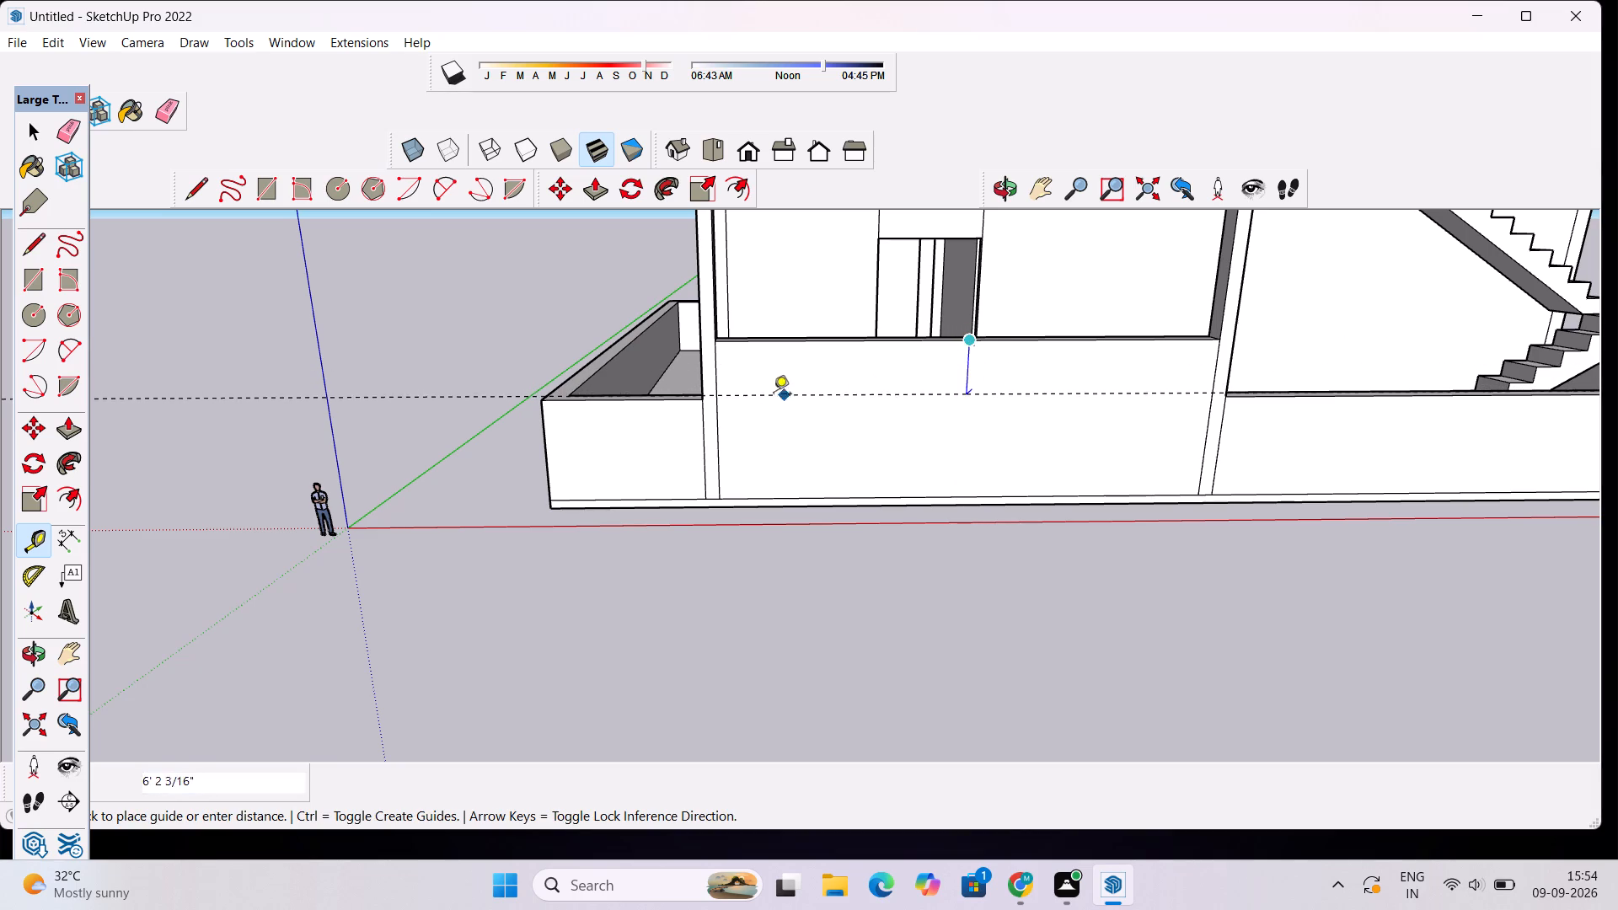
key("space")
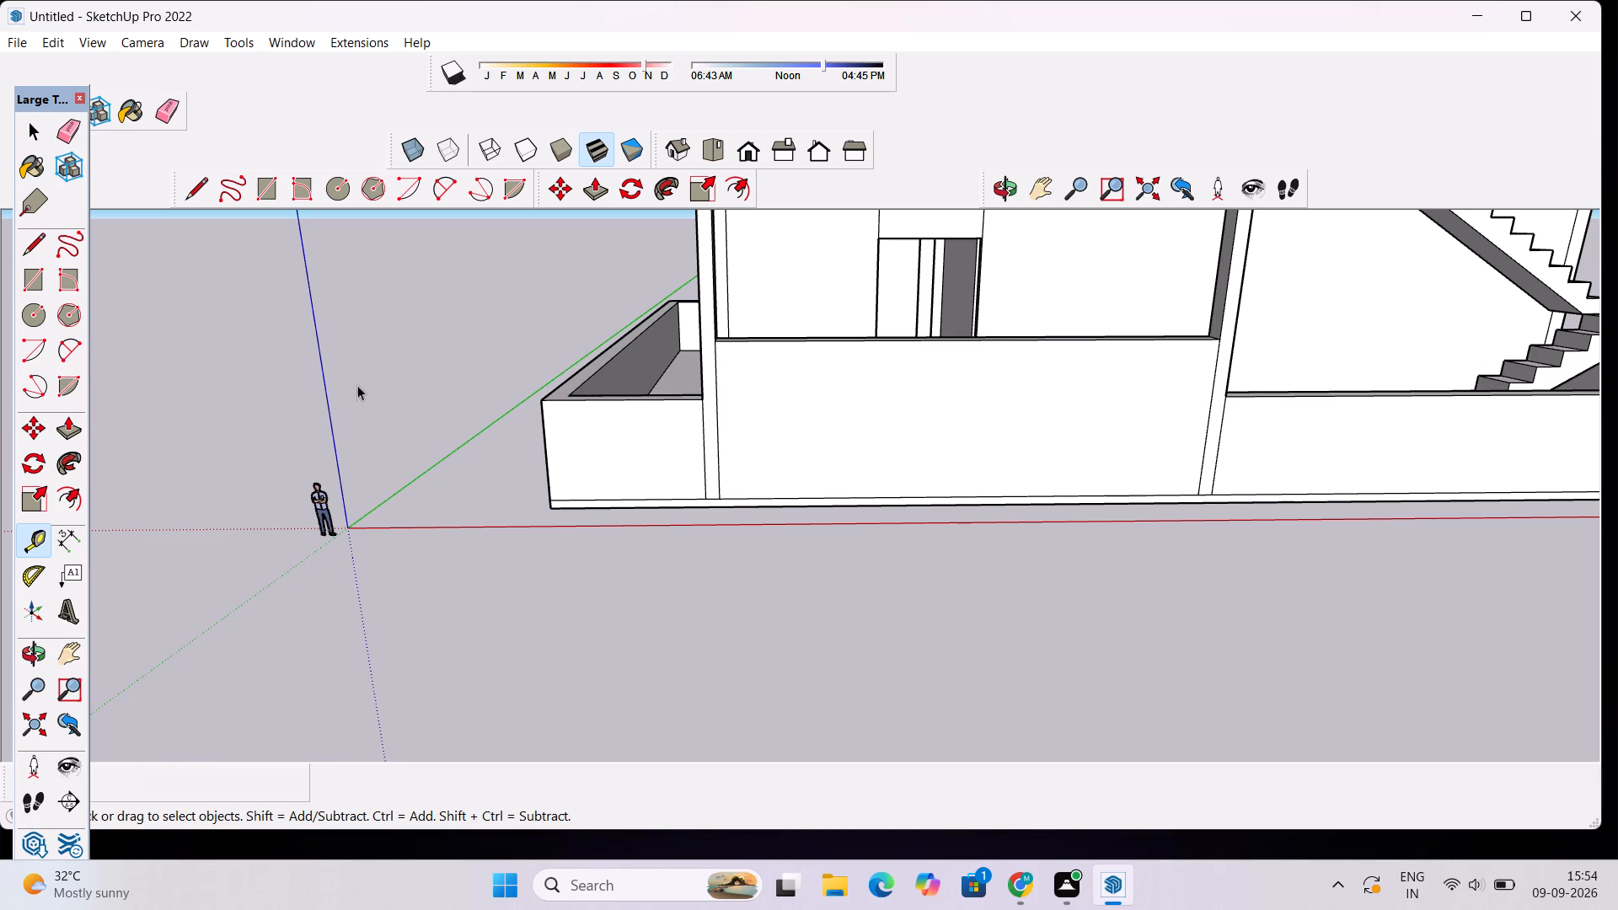
Place two vertical guides on the low porch wall, one about 25' 6" from the first column's edge, the other about 3' 4" beyond.
left_click(44, 535)
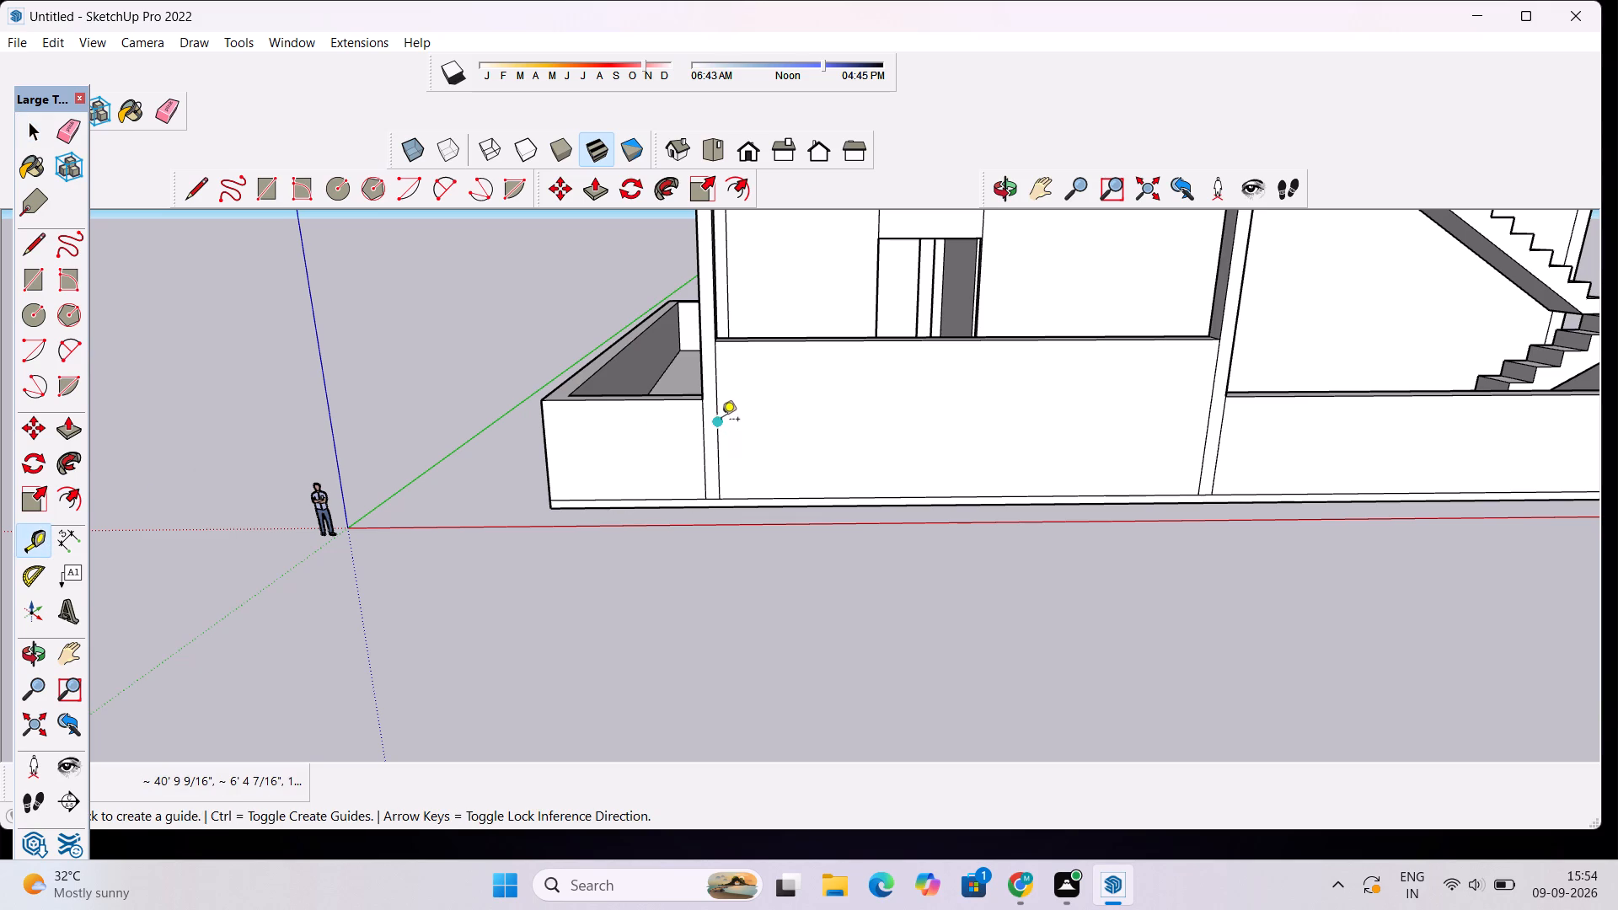
left_click(721, 425)
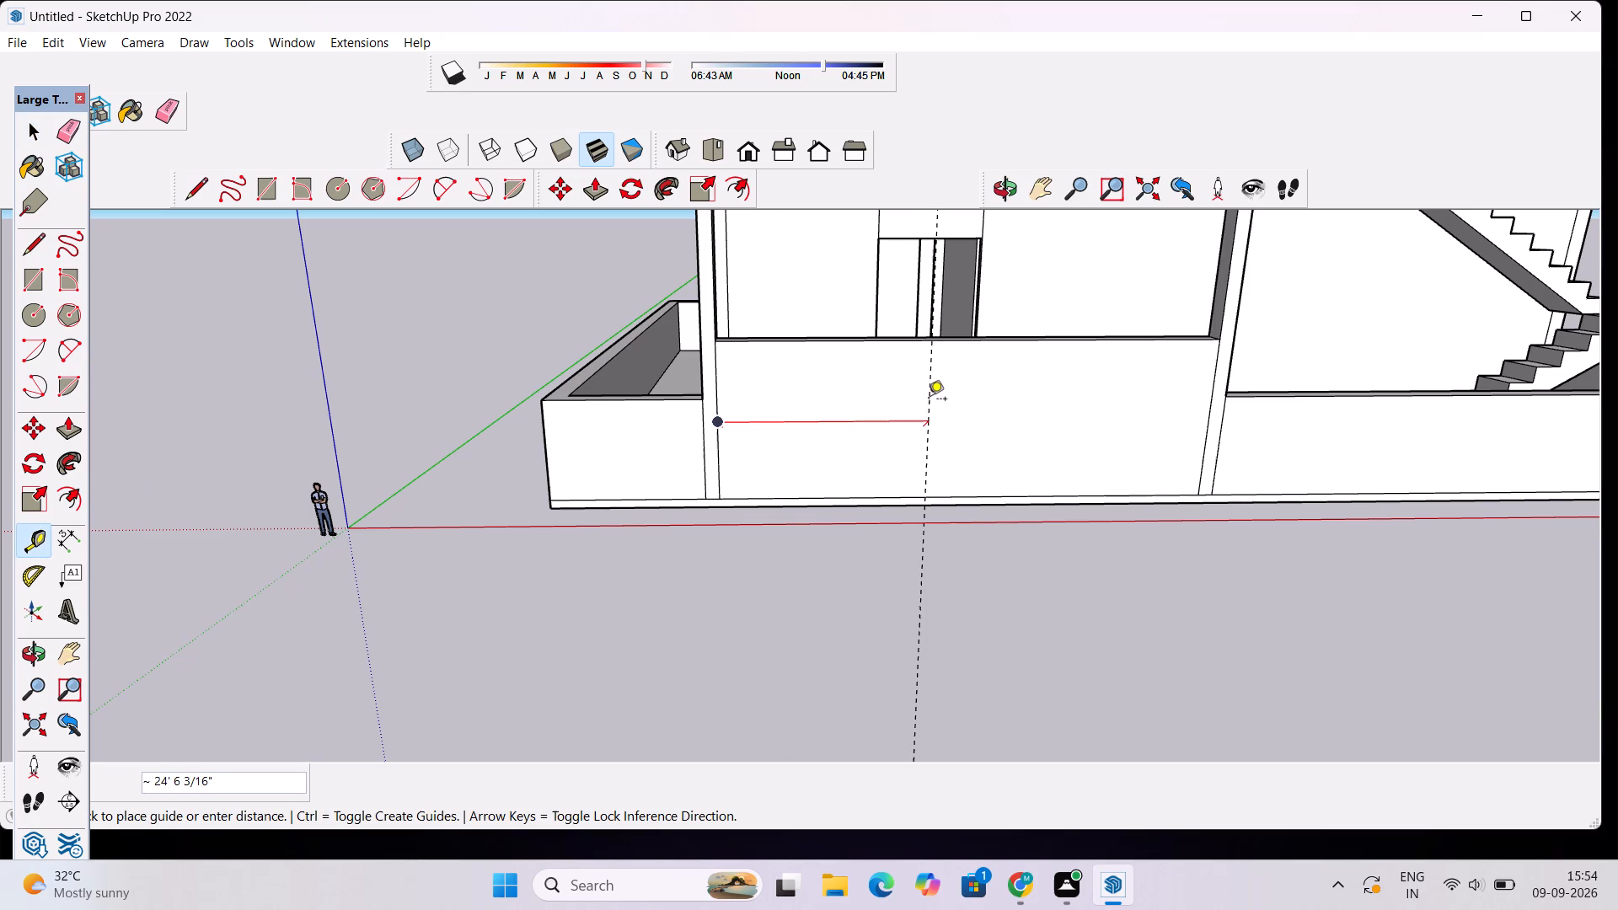
left_click(938, 394)
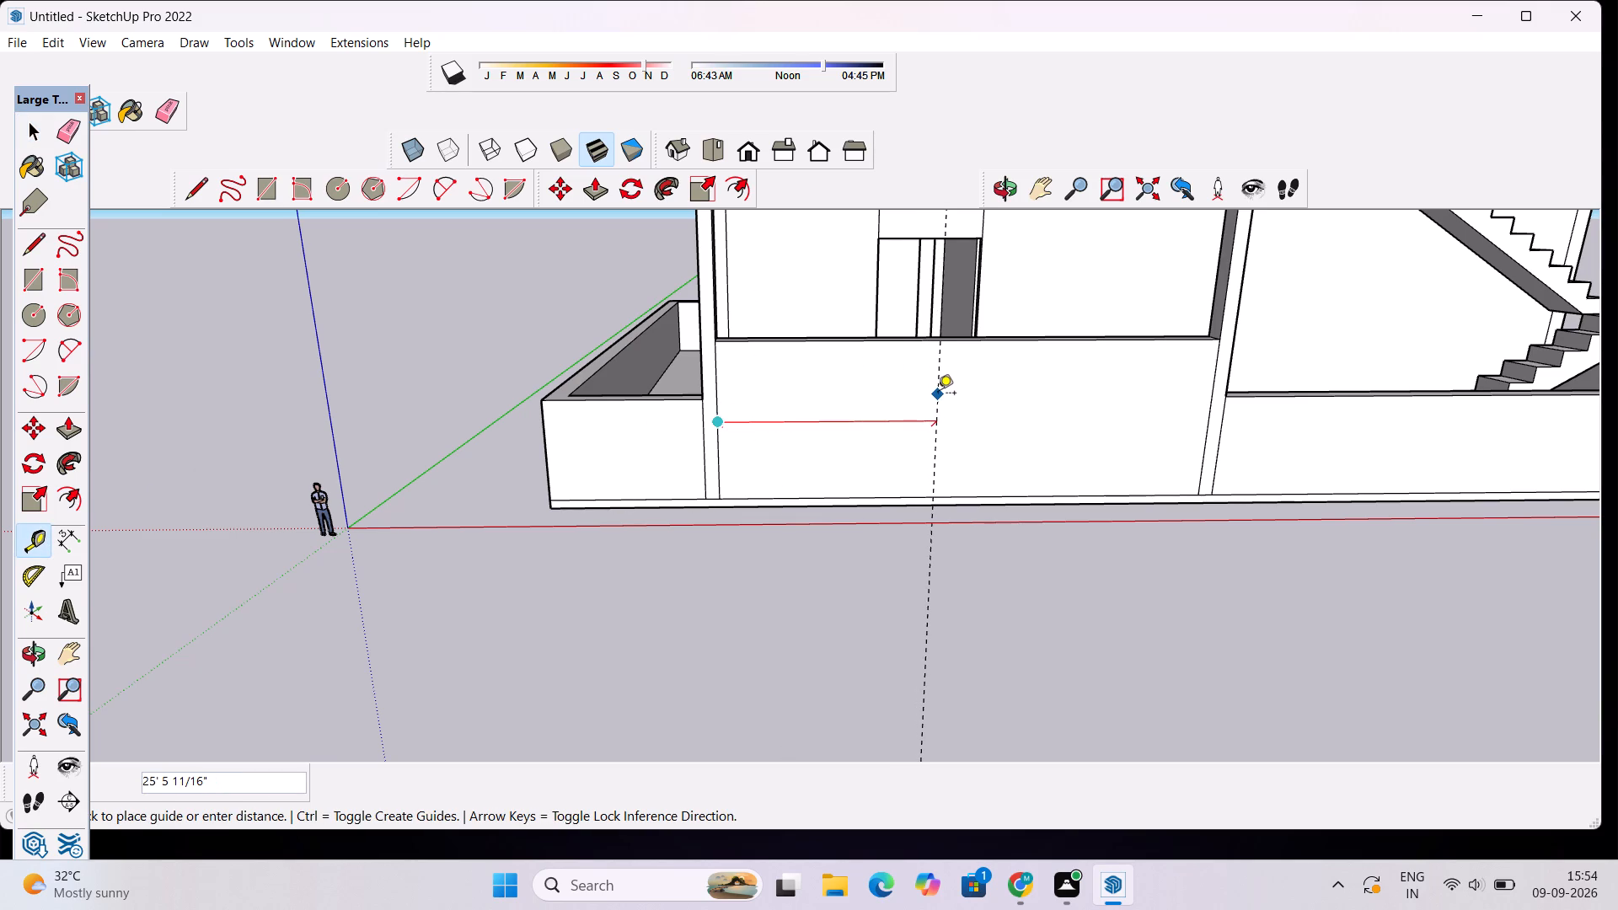
left_click(940, 406)
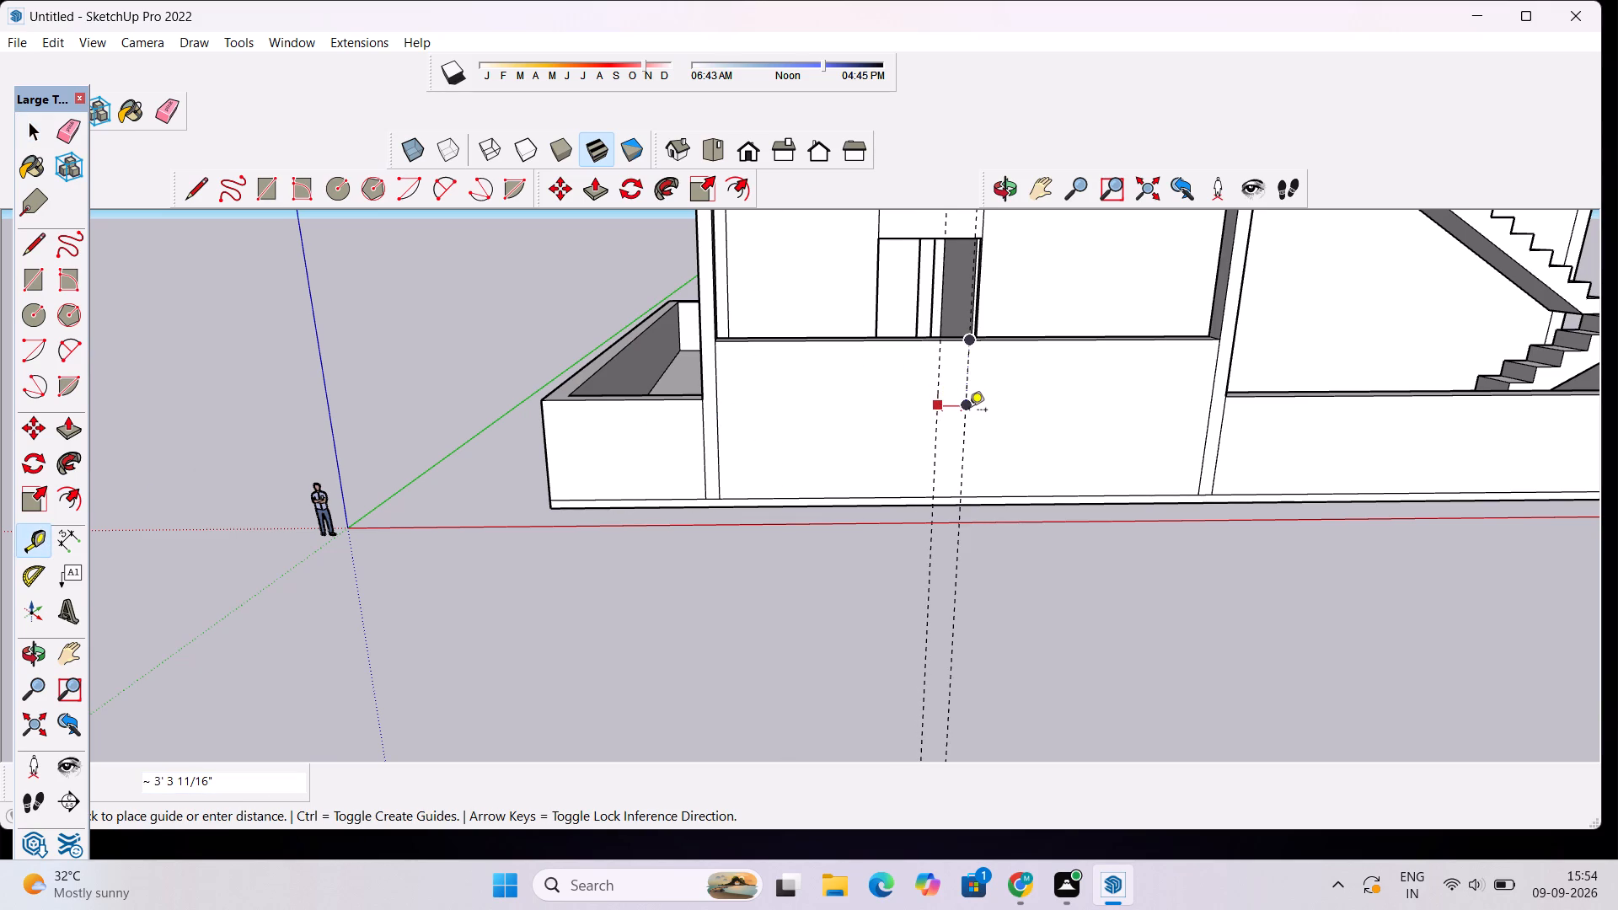
left_click(969, 411)
key("space")
scroll(963, 395, "down", 2)
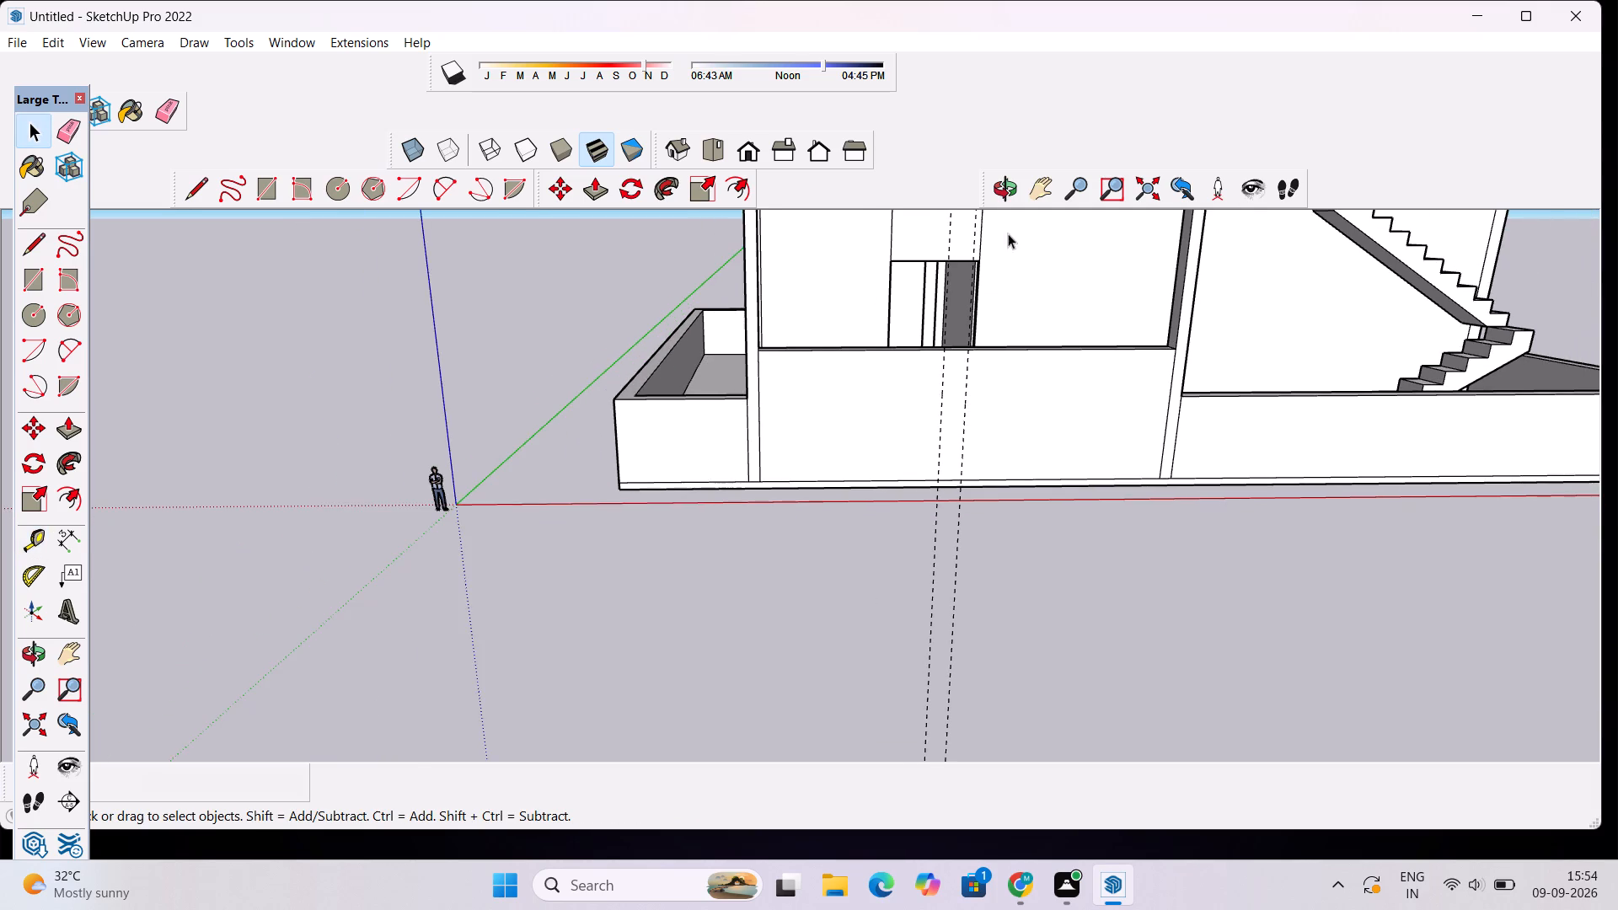
Draw two vertical lines about 19' 8" long along the guides, from the top edge of the low porch wall to its base.
scroll(1008, 233, "up", 1)
left_click(198, 190)
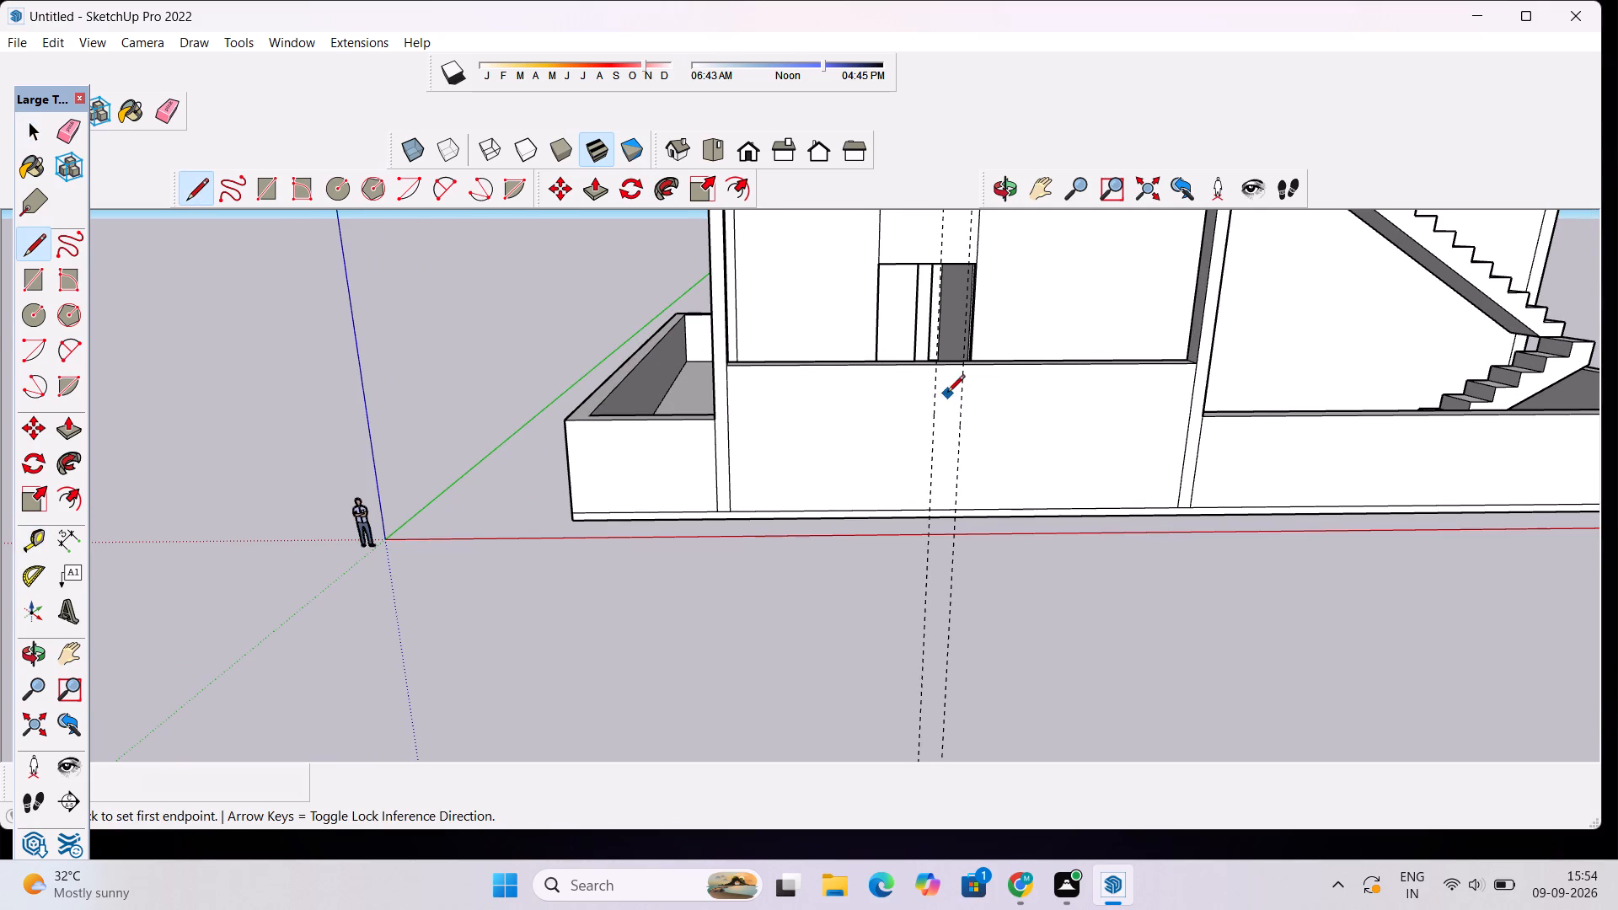
scroll(947, 393, "up", 4)
left_click(931, 354)
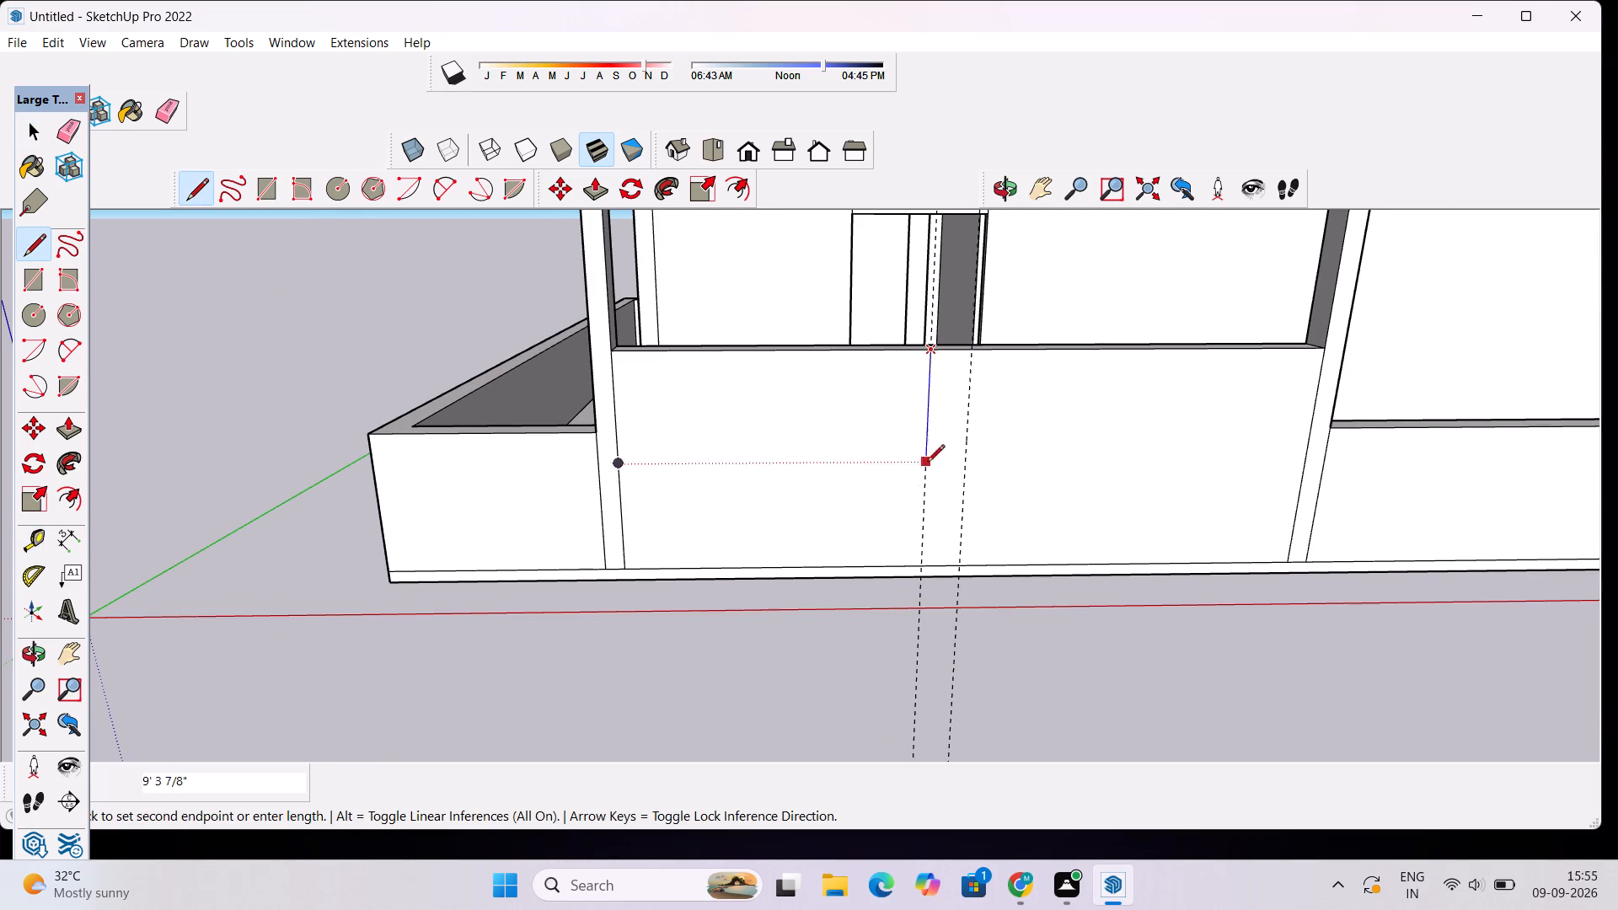
left_click(919, 577)
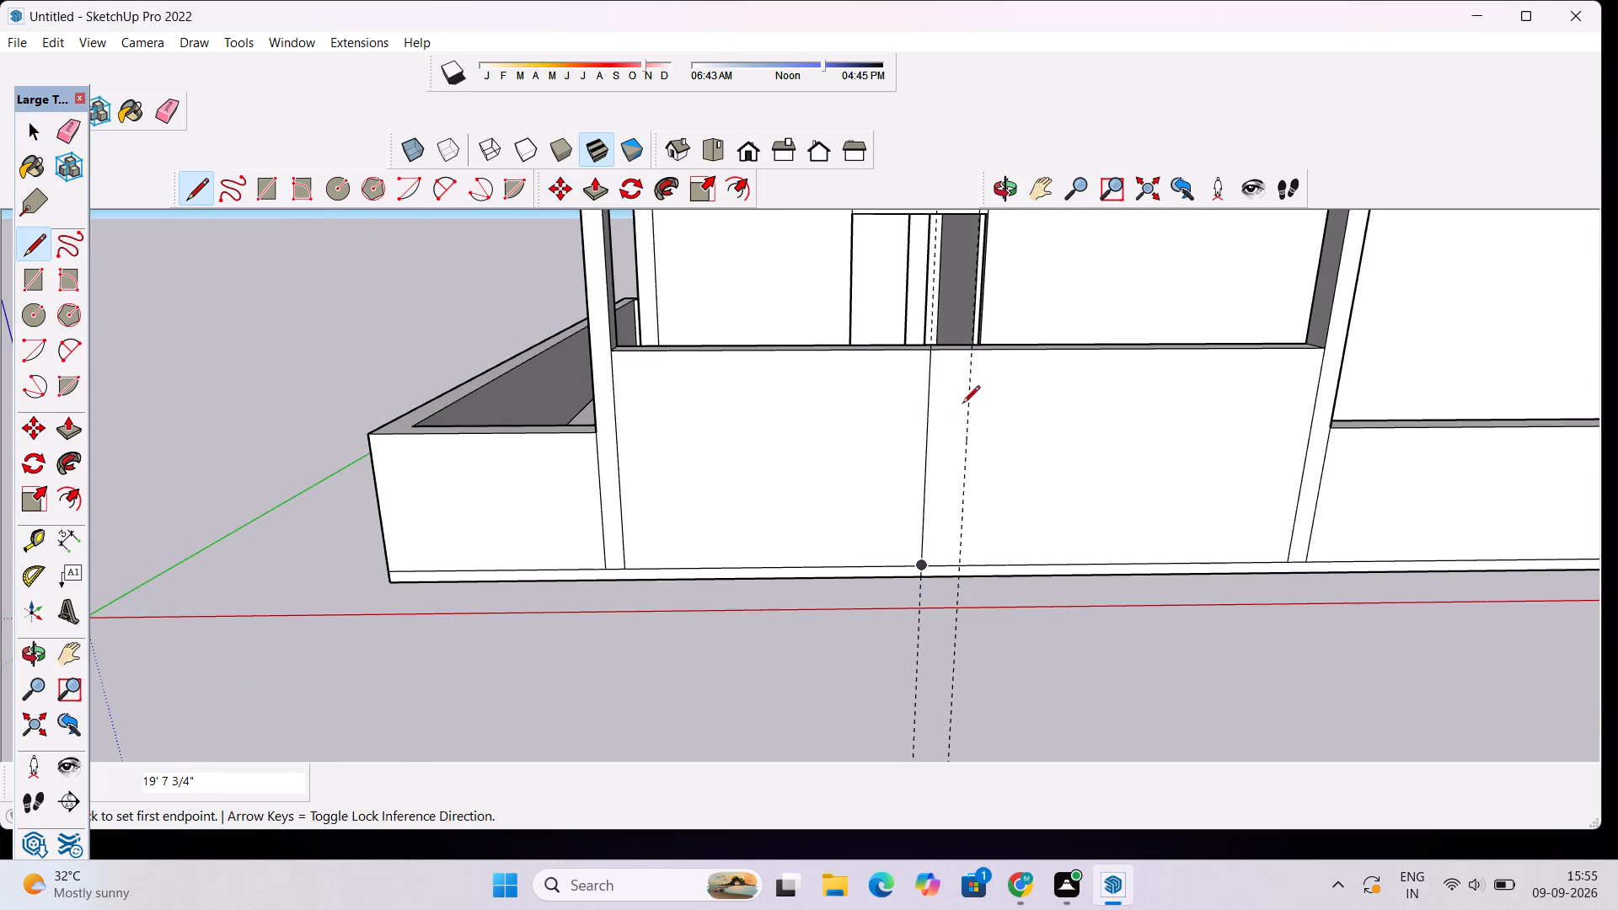
left_click(974, 354)
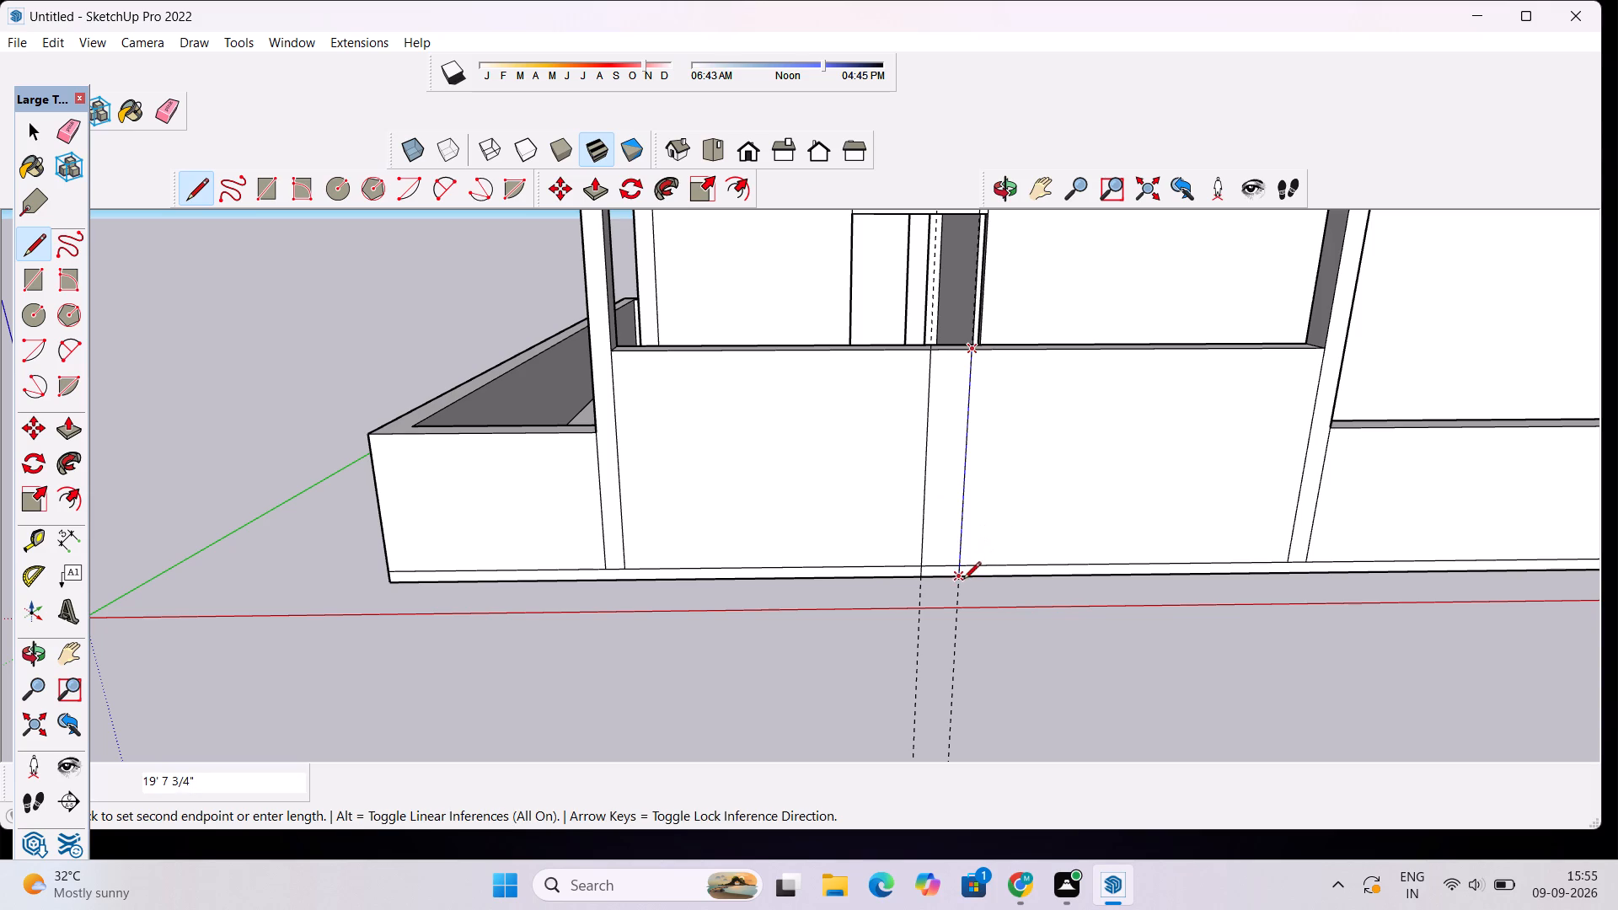
left_click(962, 581)
Draw two lines about 2' 8" long across the top of the low porch wall, starting from the upper ends of the vertical lines.
scroll(1171, 349, "up", 1)
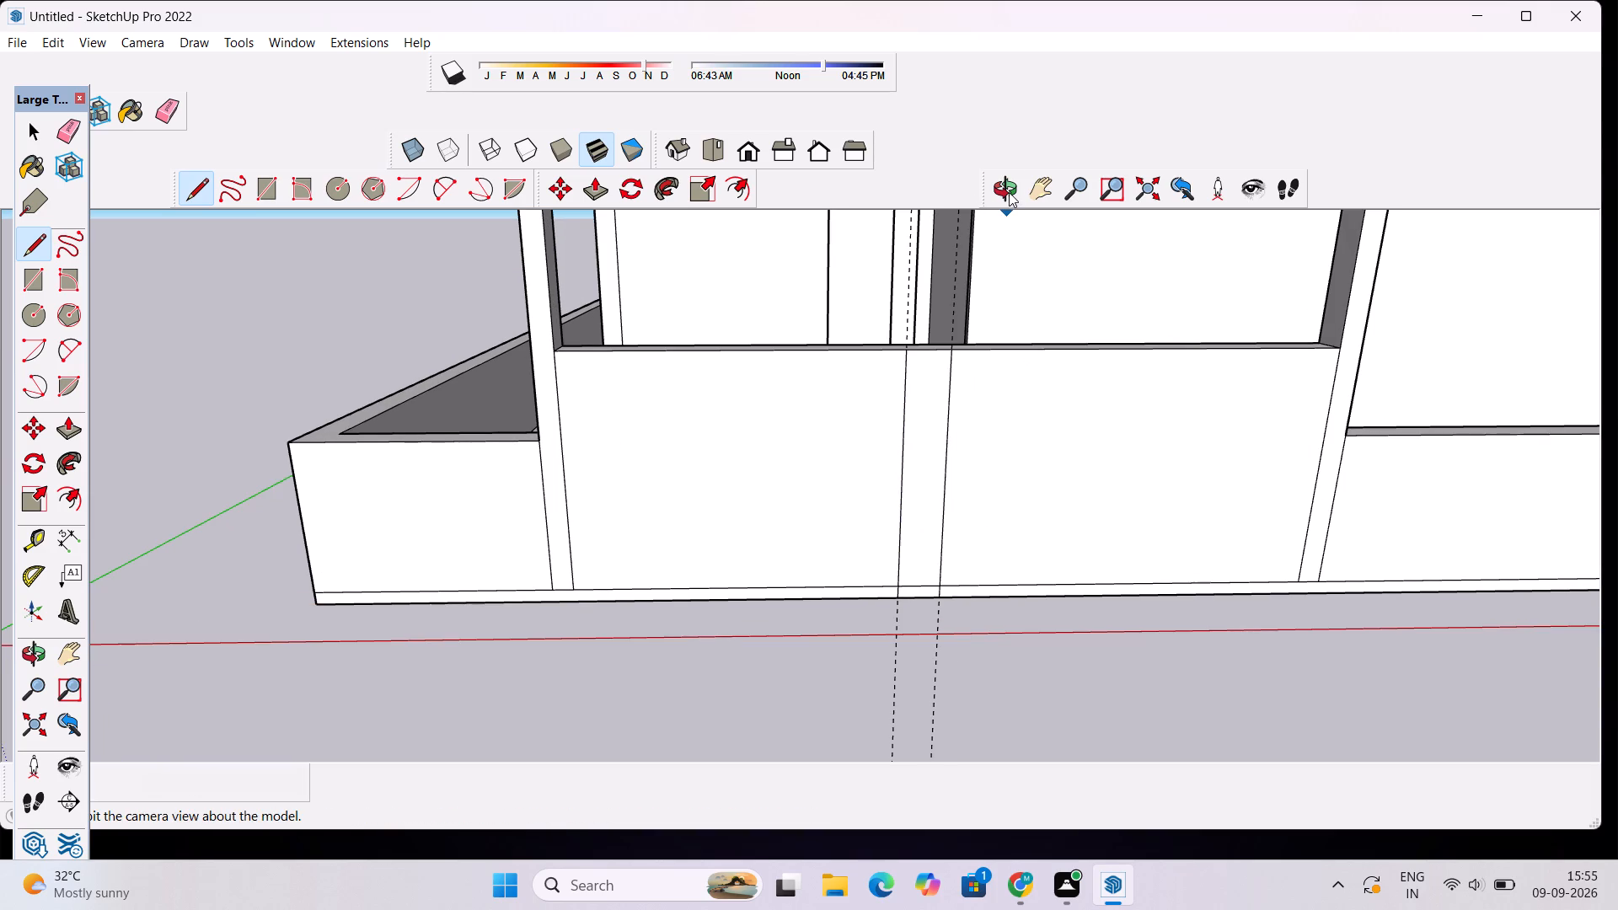
left_click(1009, 192)
left_click_drag(1269, 411, 1054, 690)
scroll(780, 677, "up", 9)
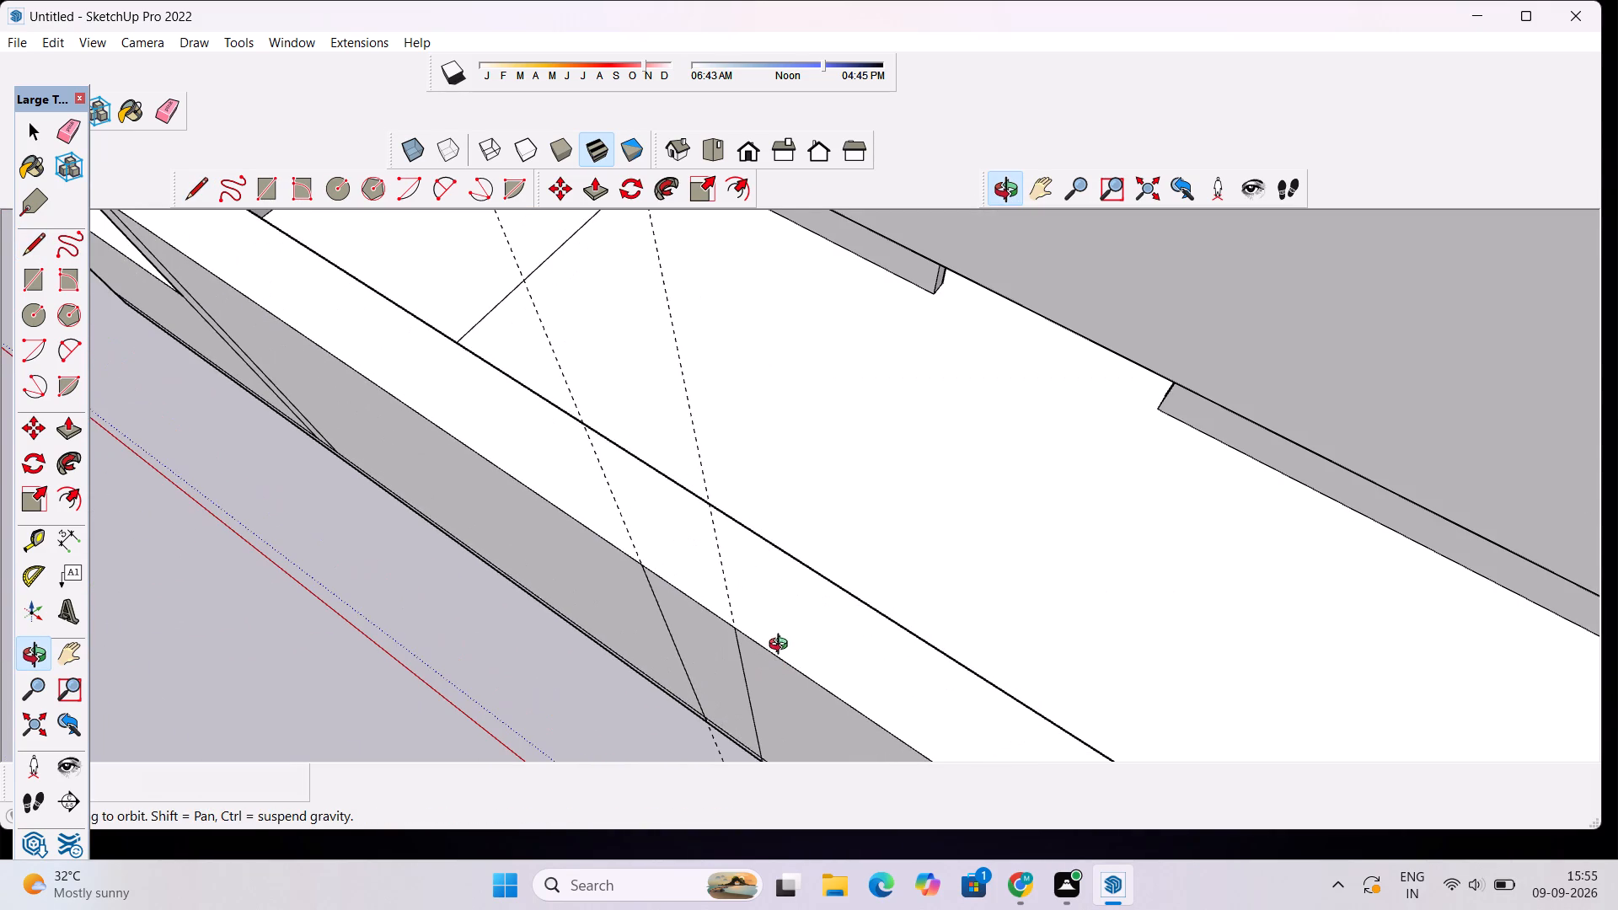
left_click_drag(783, 645, 801, 620)
key("l")
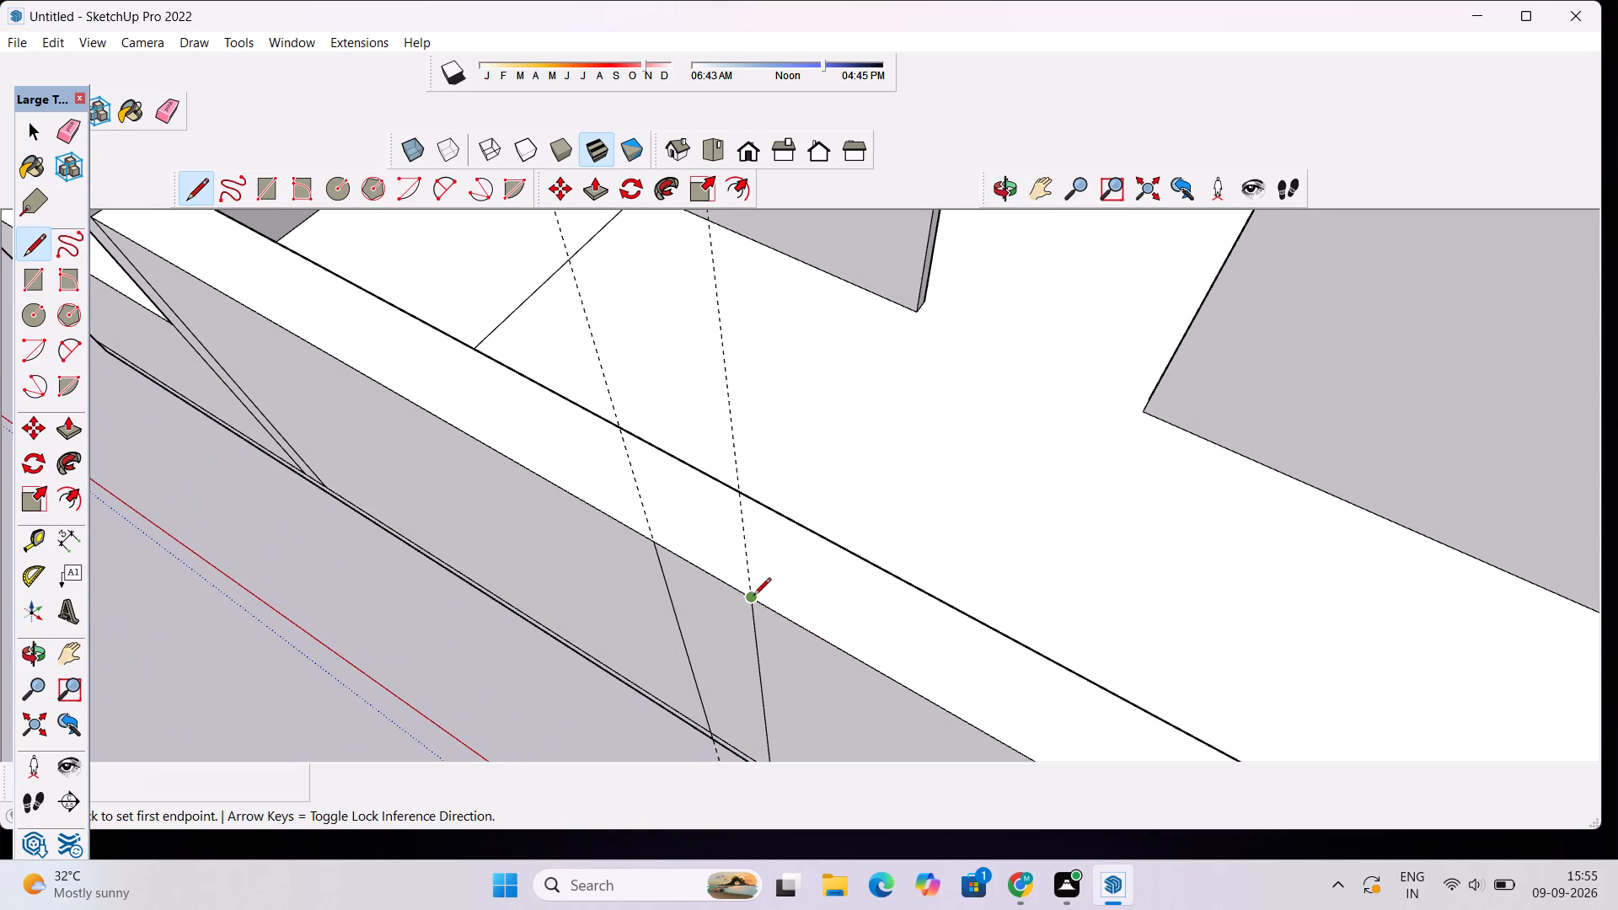
left_click(751, 597)
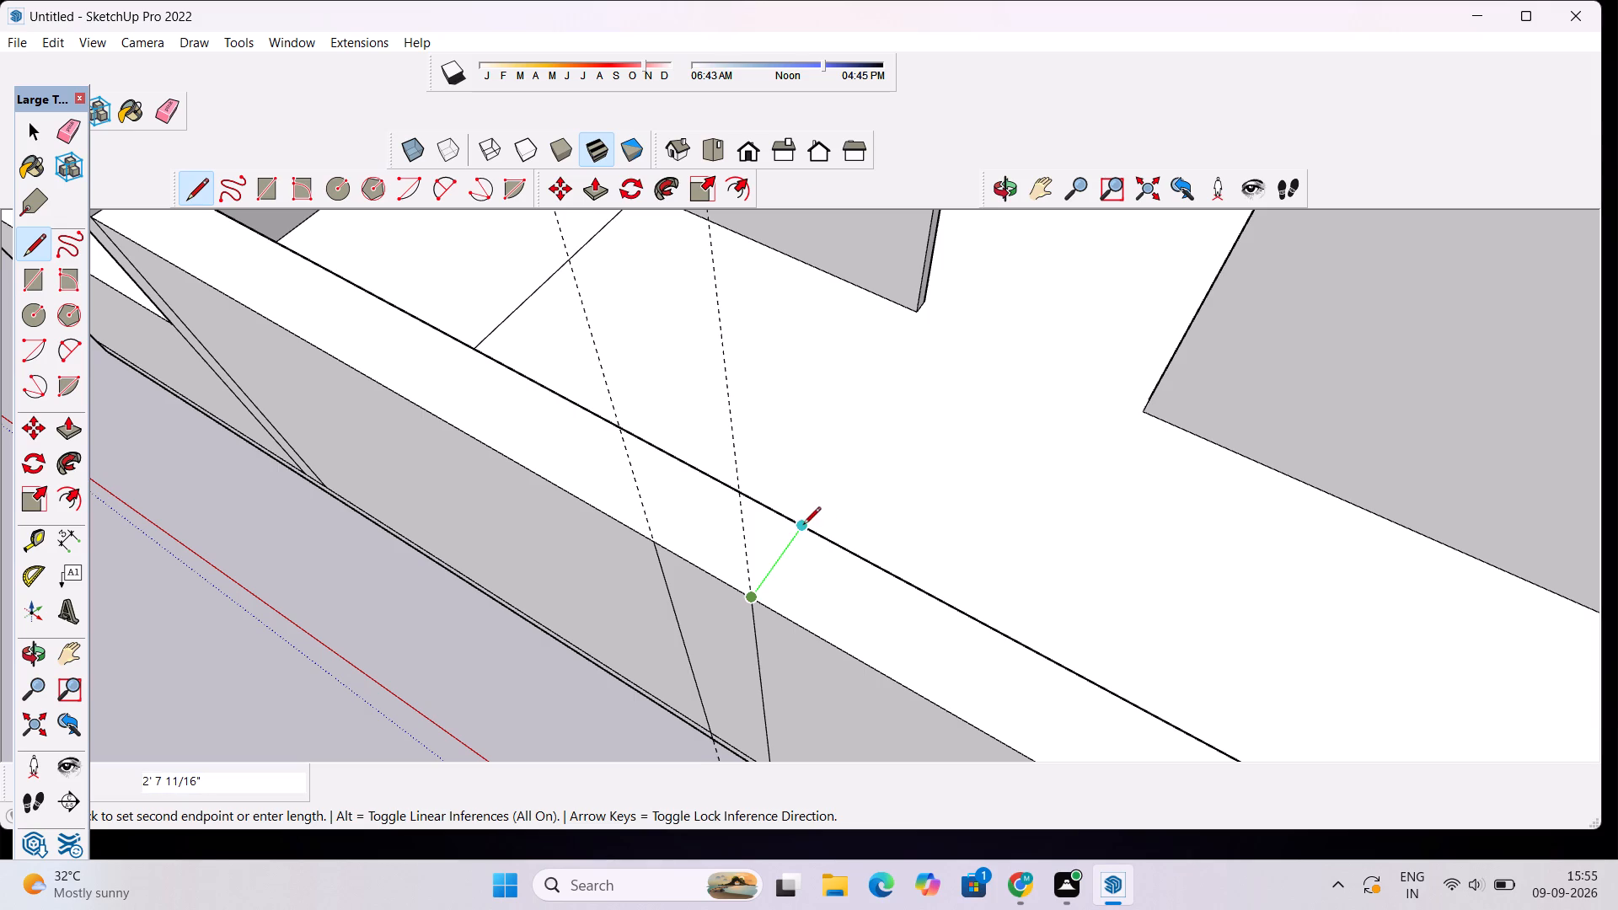
left_click(803, 526)
left_click(648, 545)
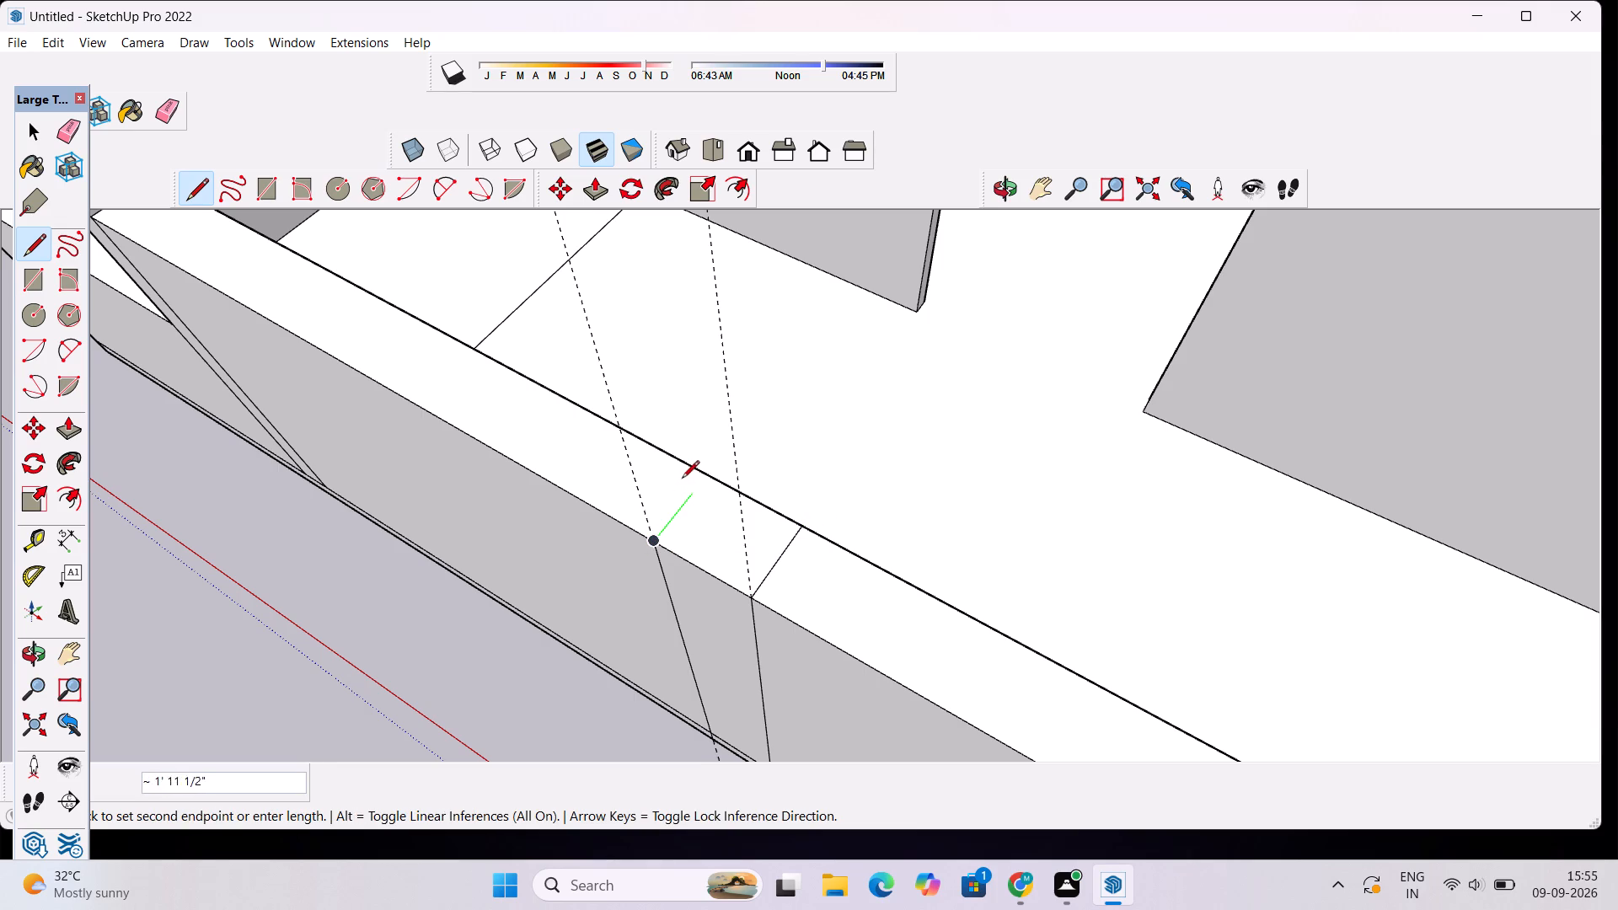
left_click(711, 477)
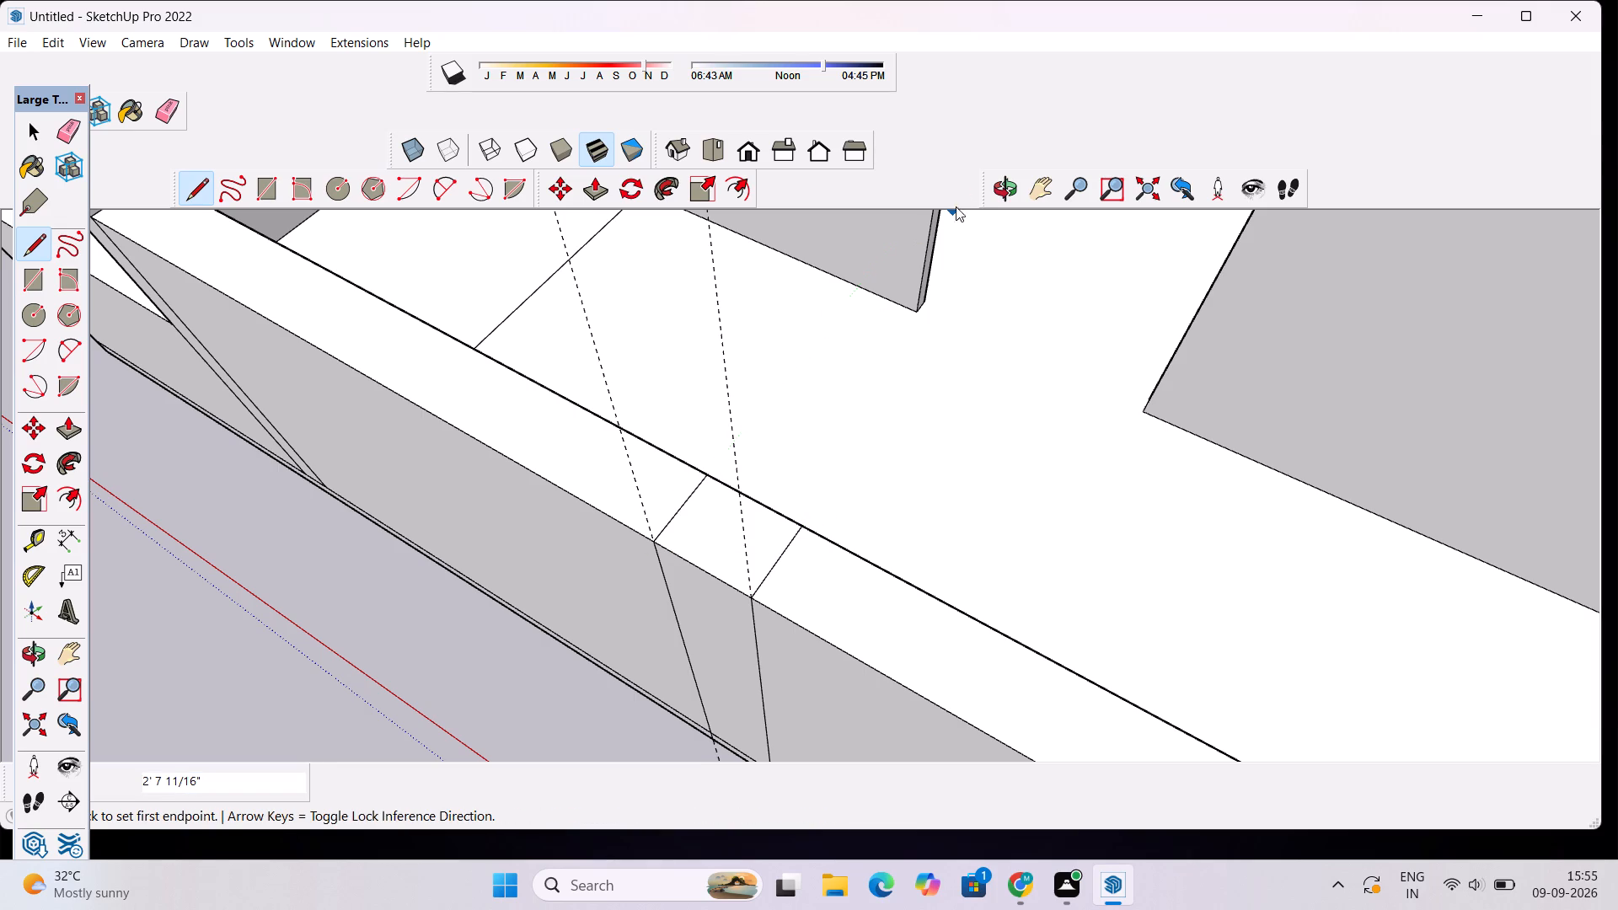
Erase the two vertical guides at the low porch wall.
left_click(999, 192)
left_click_drag(1126, 412, 972, 399)
left_click_drag(962, 329, 948, 278)
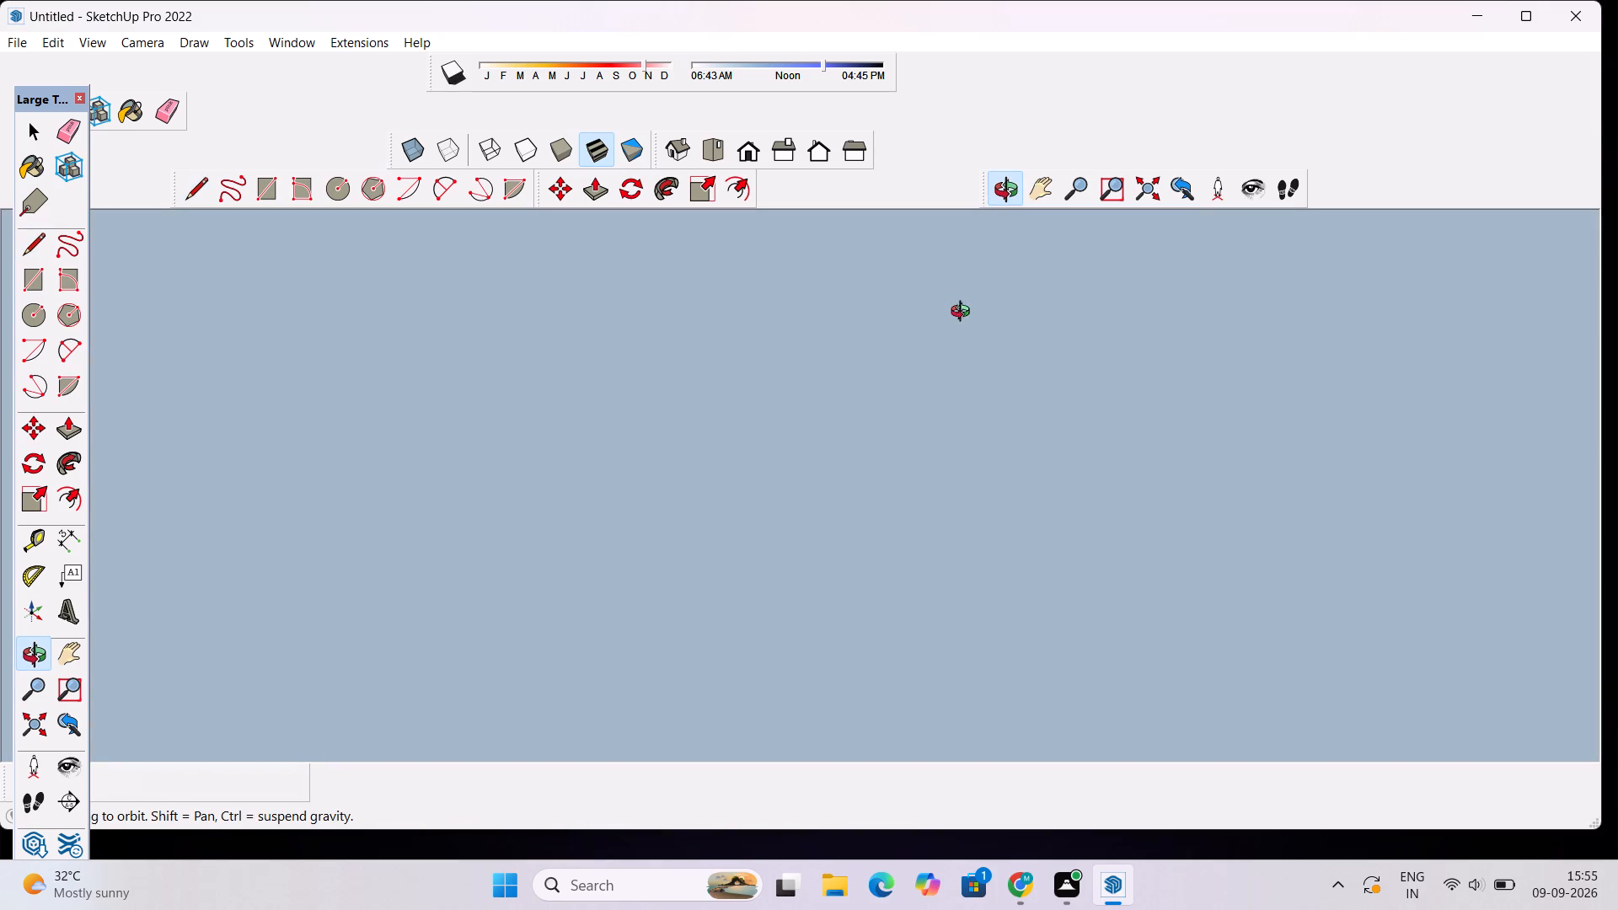
scroll(967, 322, "down", 20)
scroll(967, 322, "down", 18)
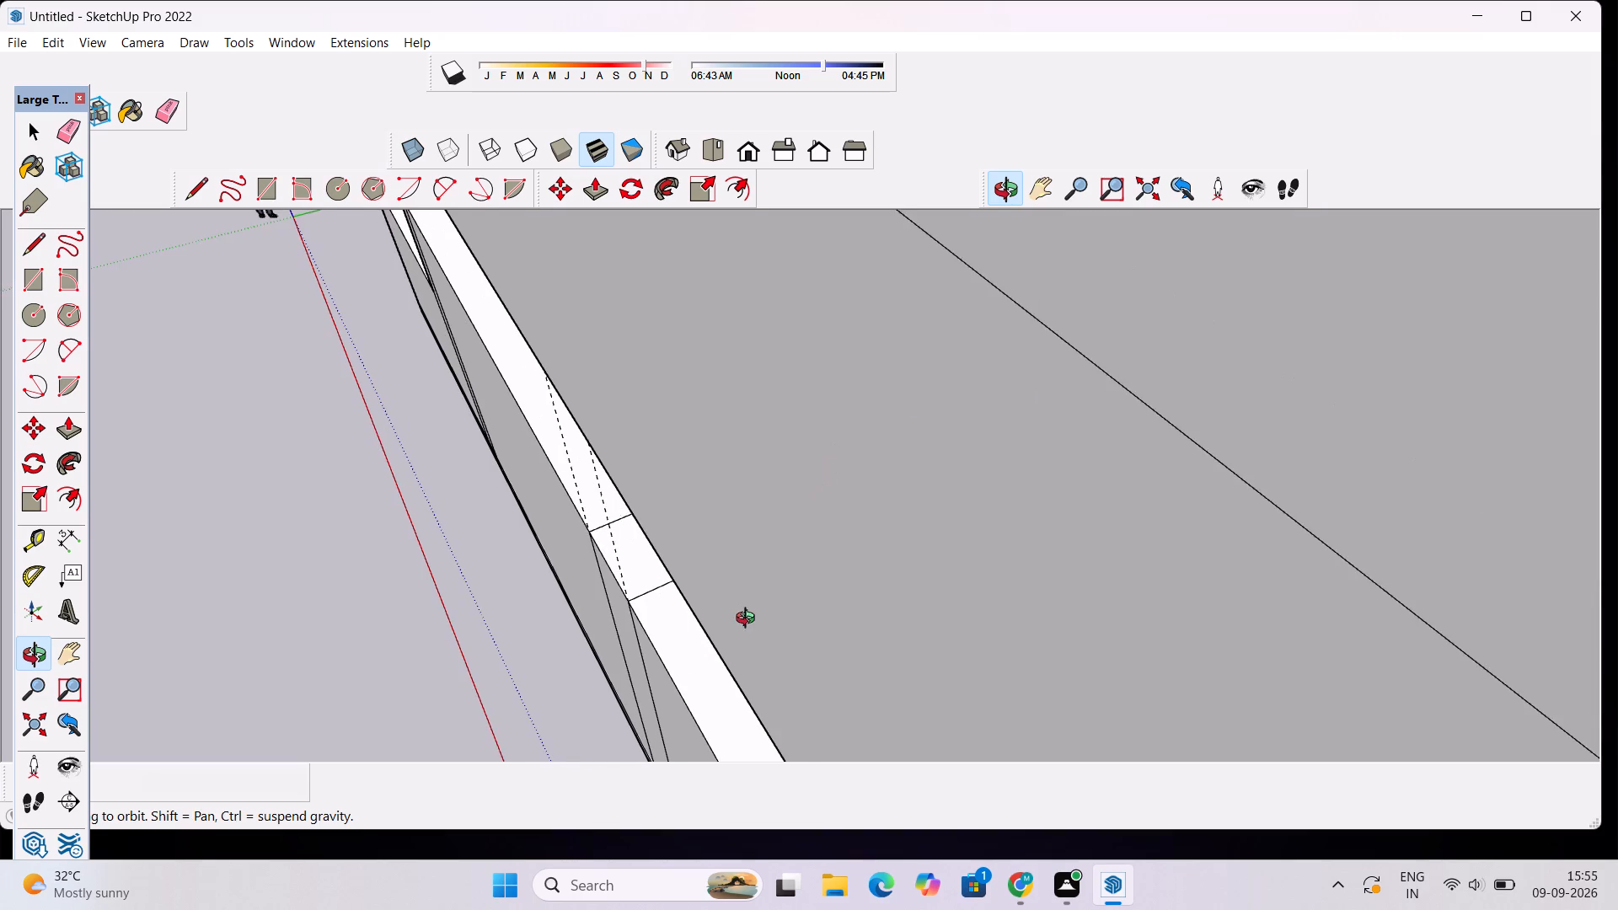
scroll(749, 620, "down", 9)
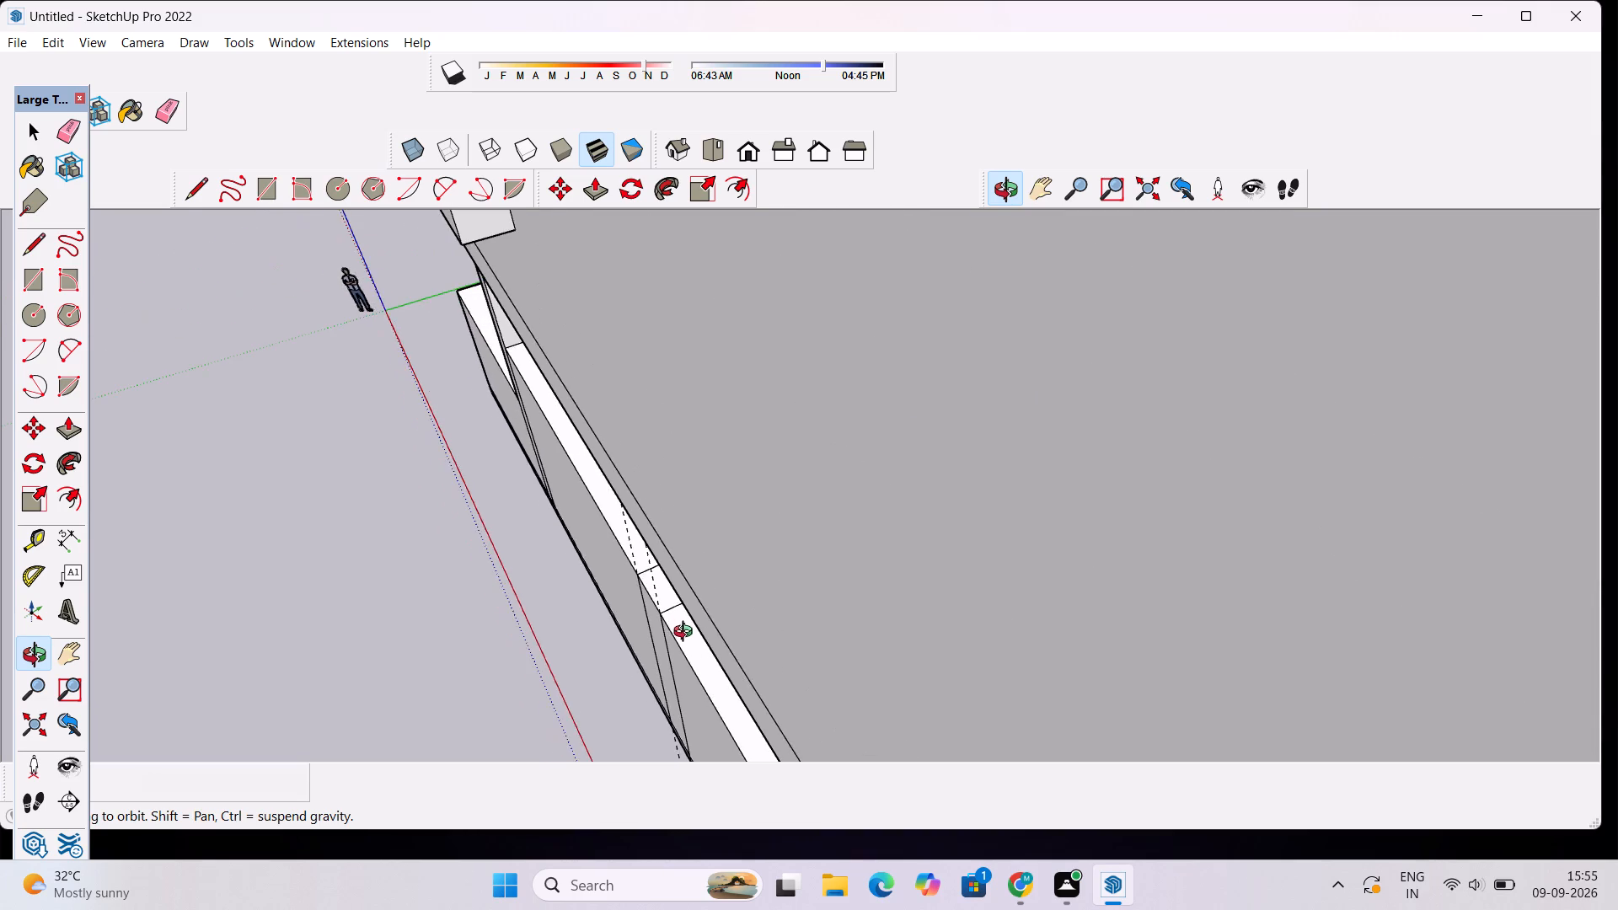
left_click_drag(551, 637, 786, 493)
scroll(775, 506, "down", 9)
scroll(675, 681, "down", 3)
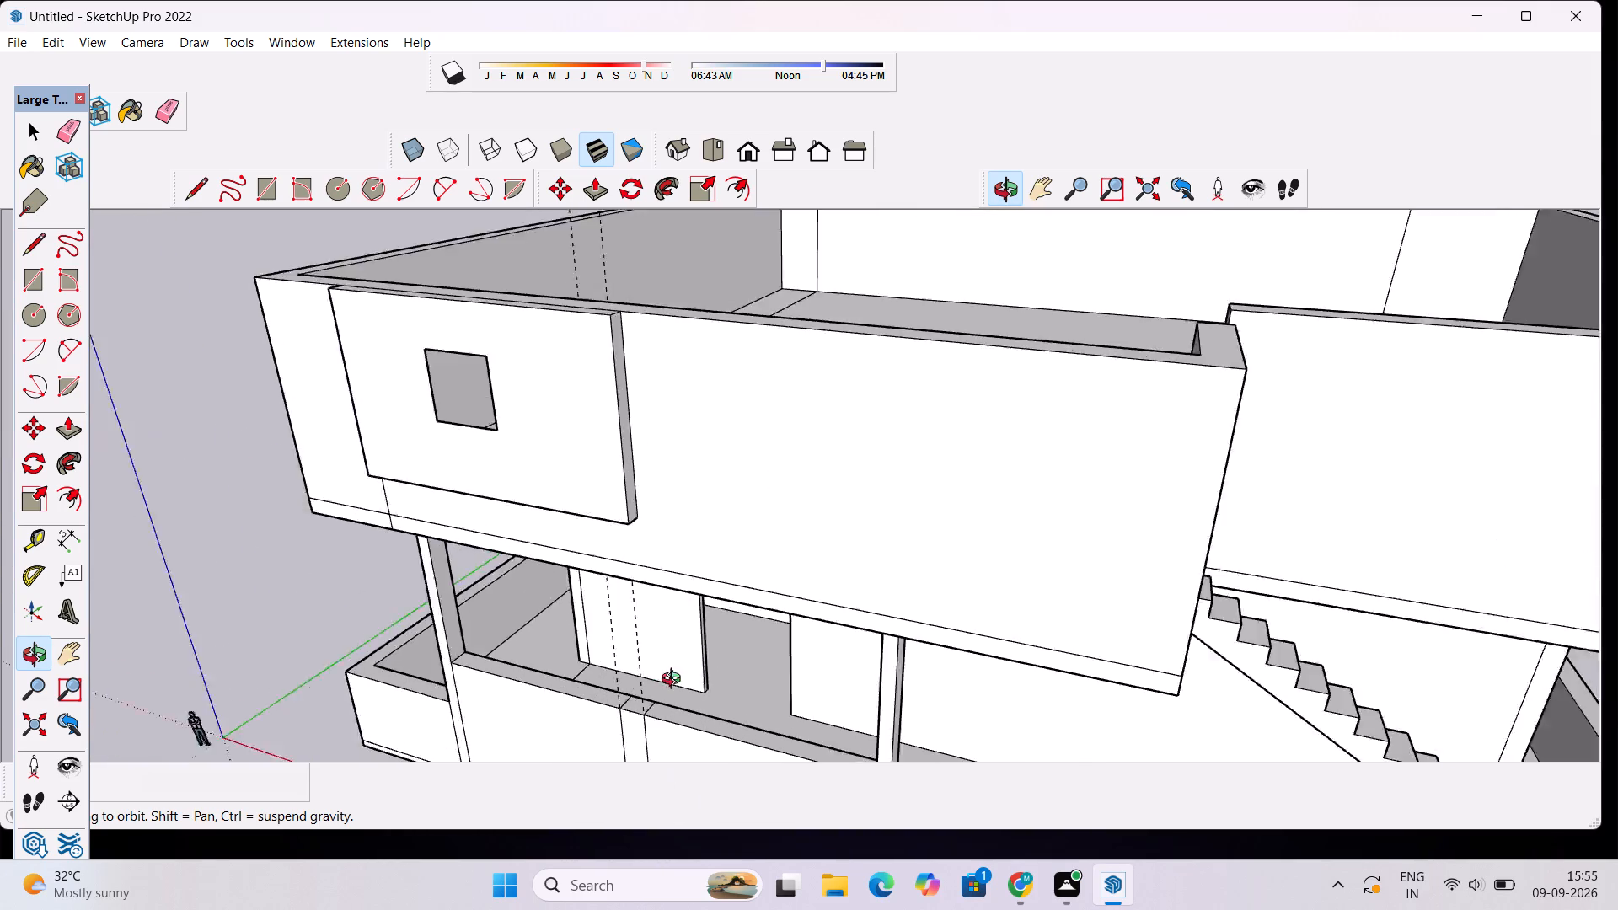
scroll(675, 681, "down", 6)
key("space")
type("e")
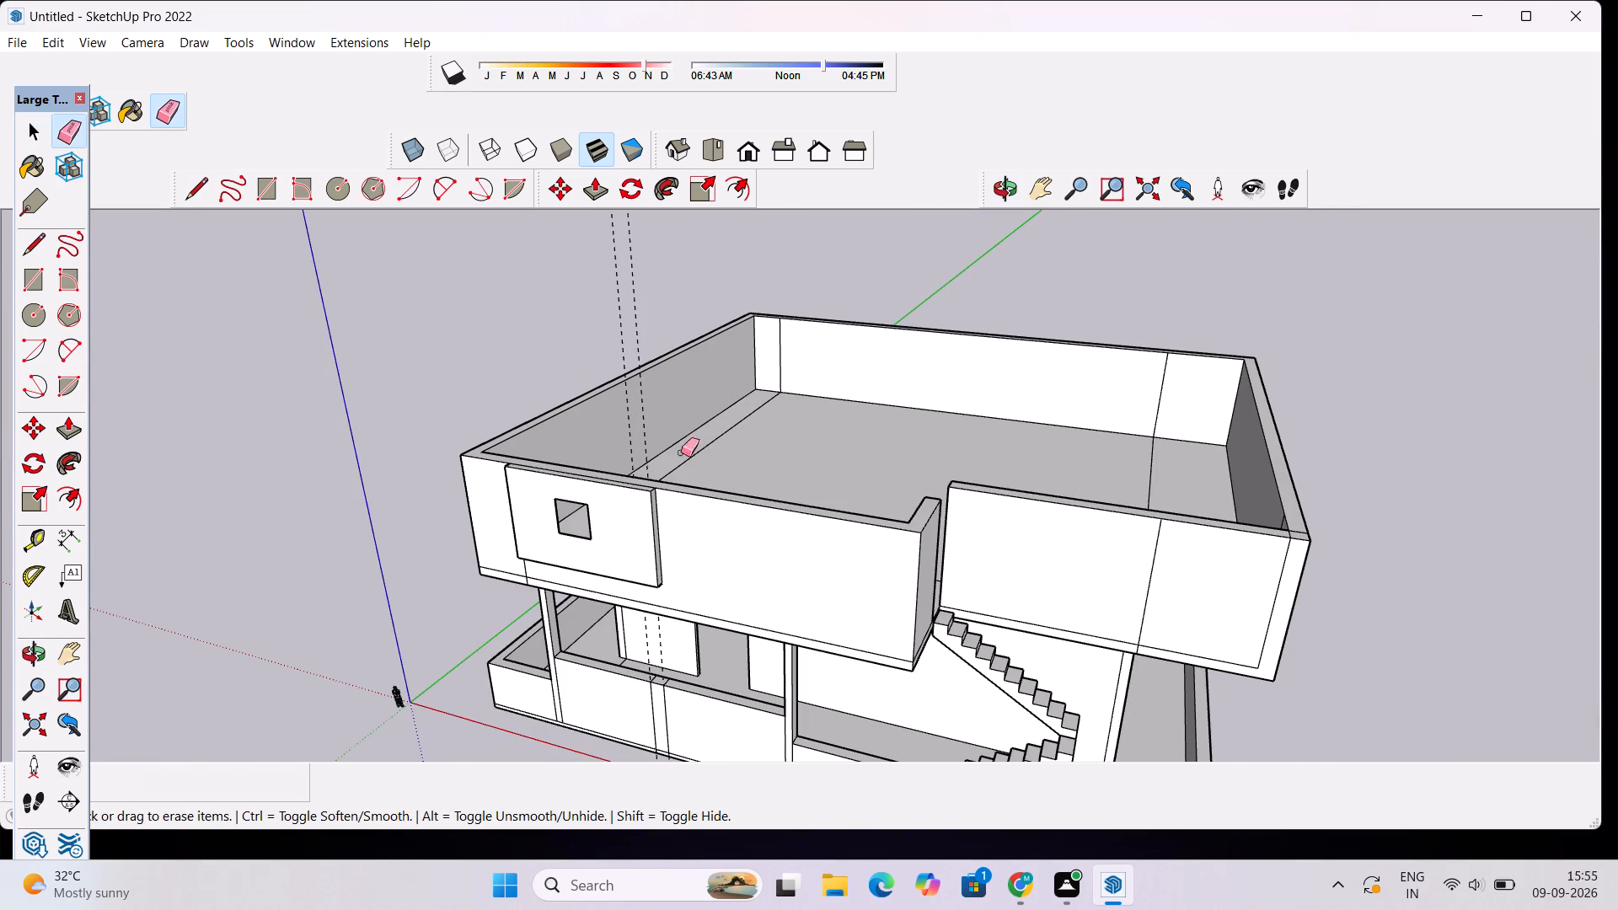
left_click_drag(657, 296, 616, 313)
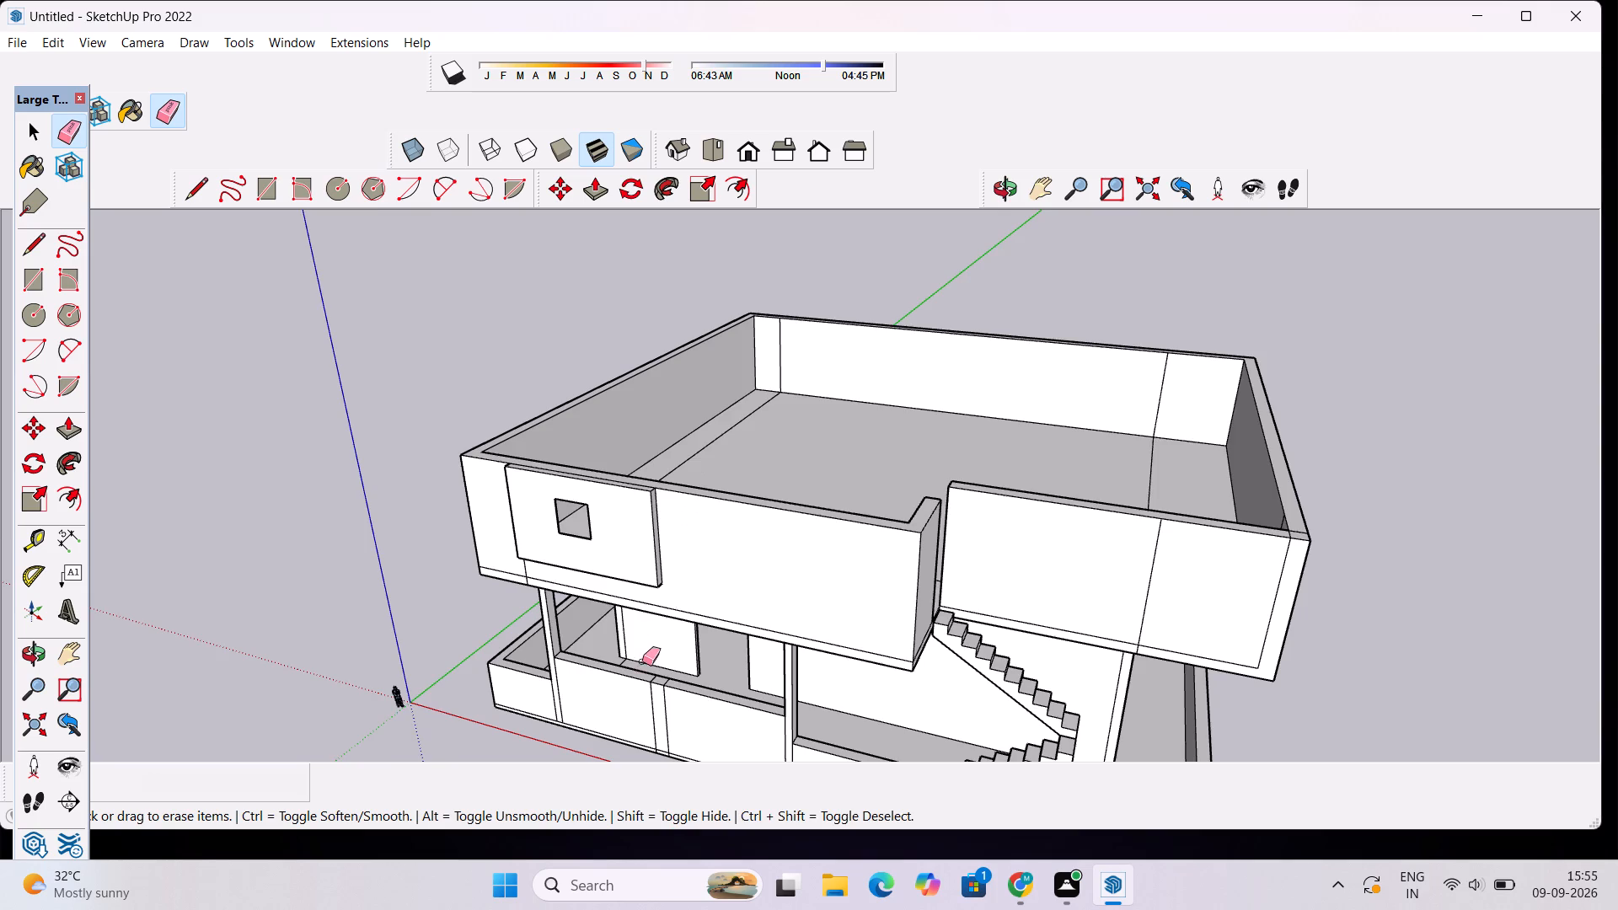
Delete the marked strip's front and top faces, the wall's inner face behind it and the leftover edges, opening a gap in the porch wall.
scroll(642, 684, "down", 8)
scroll(635, 725, "up", 14)
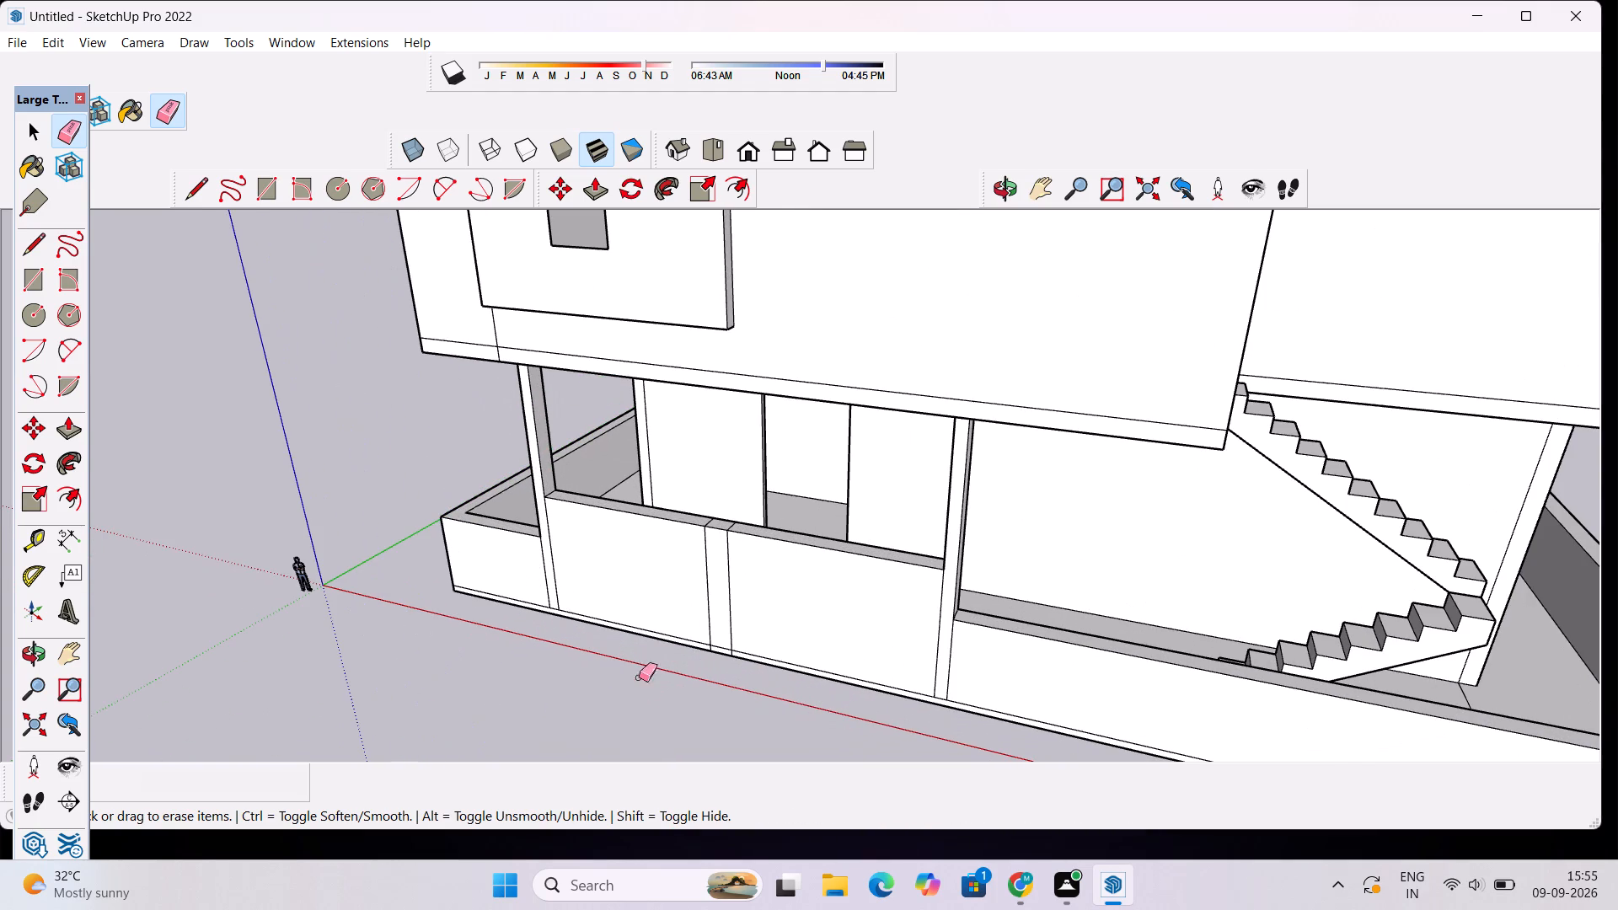
left_click(1001, 185)
left_click_drag(623, 445, 688, 430)
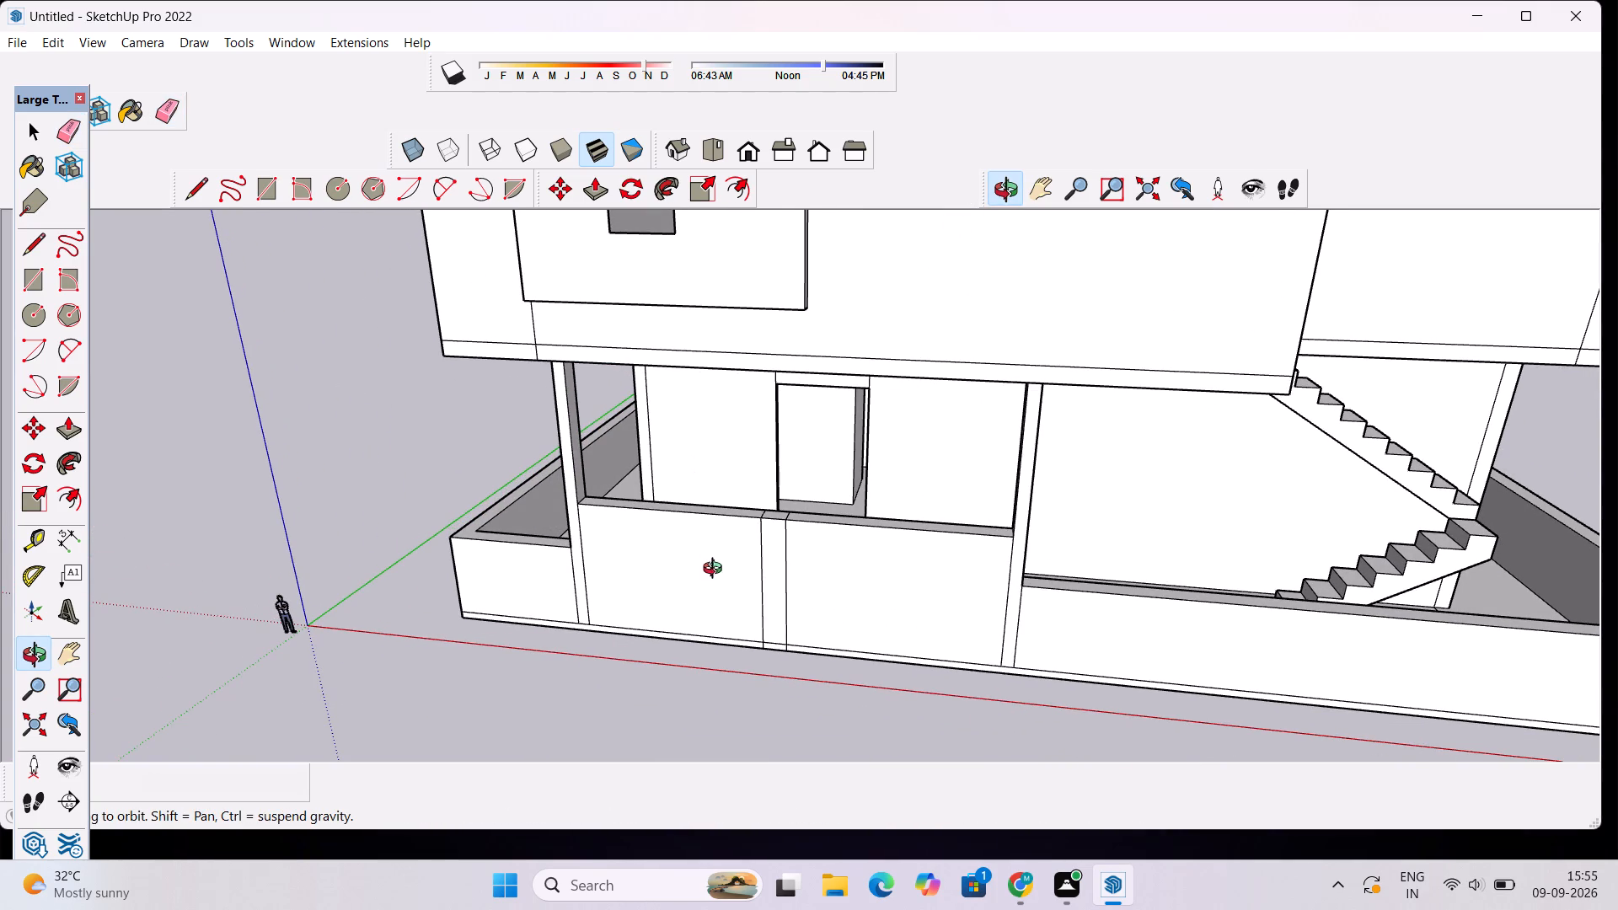
key("space")
left_click(767, 554)
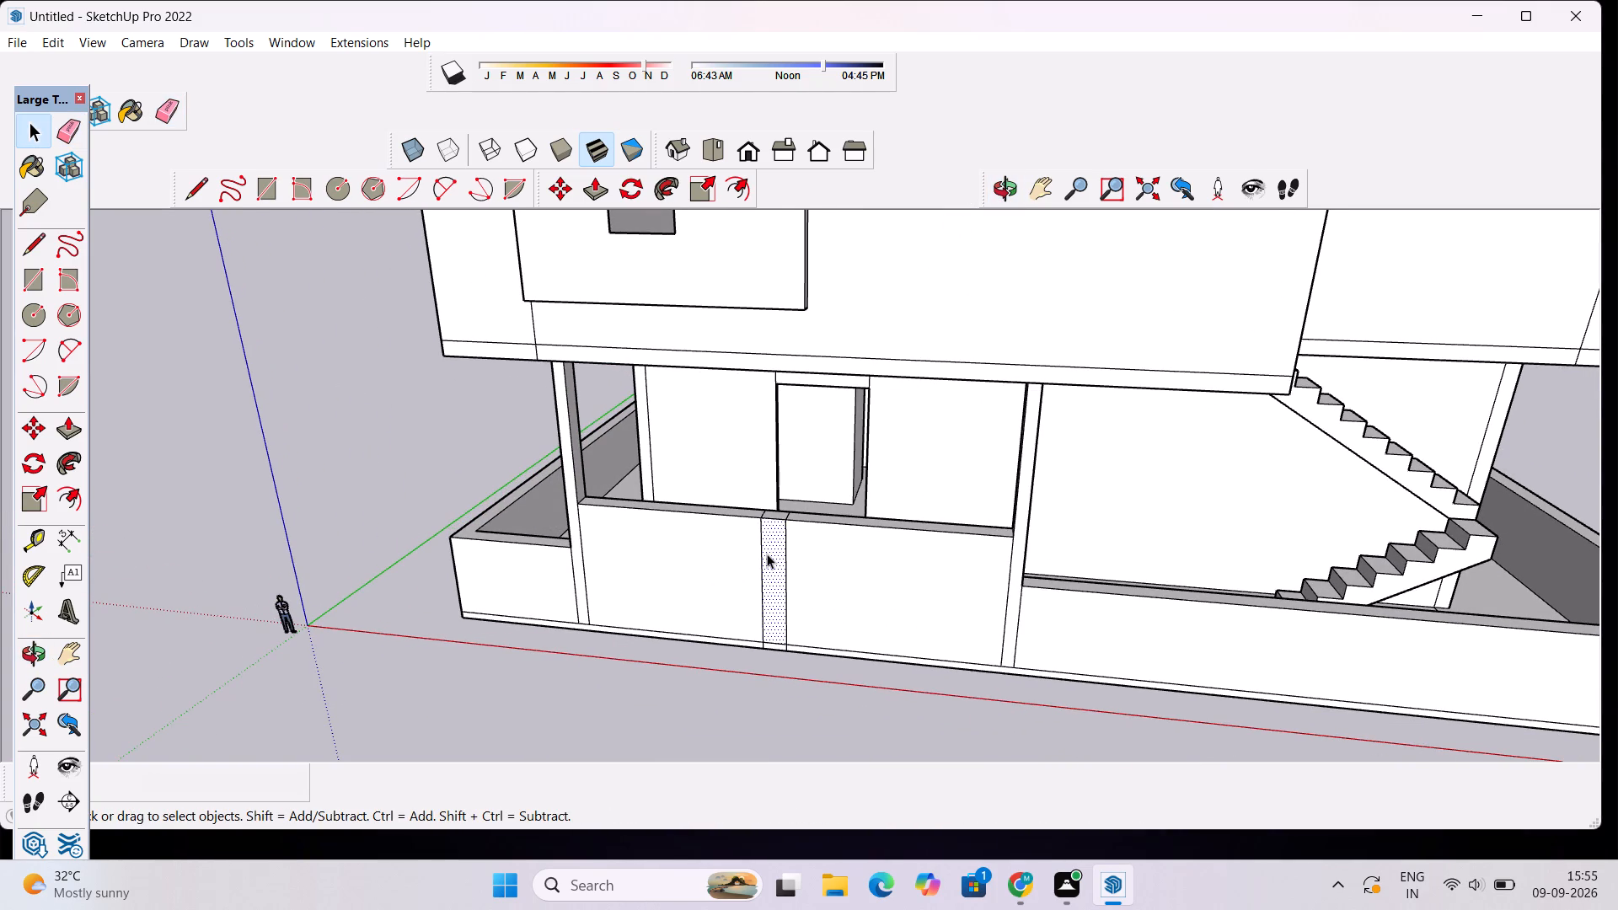
key("Delete")
left_click(778, 544)
key("Delete")
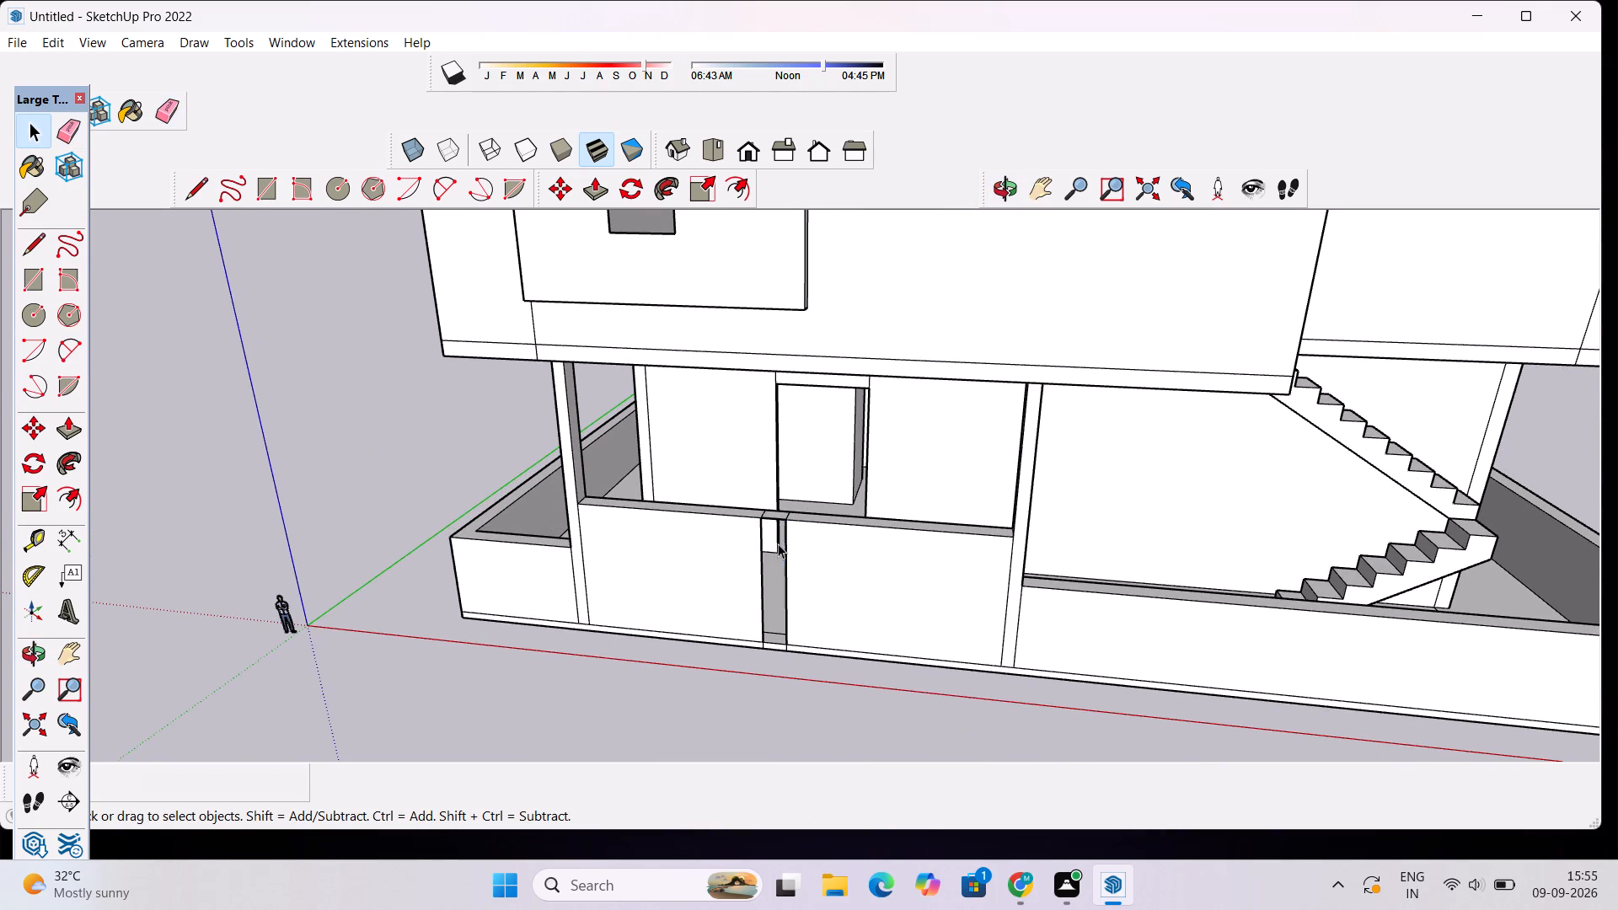
scroll(772, 520, "up", 4)
left_click(777, 513)
key("Delete")
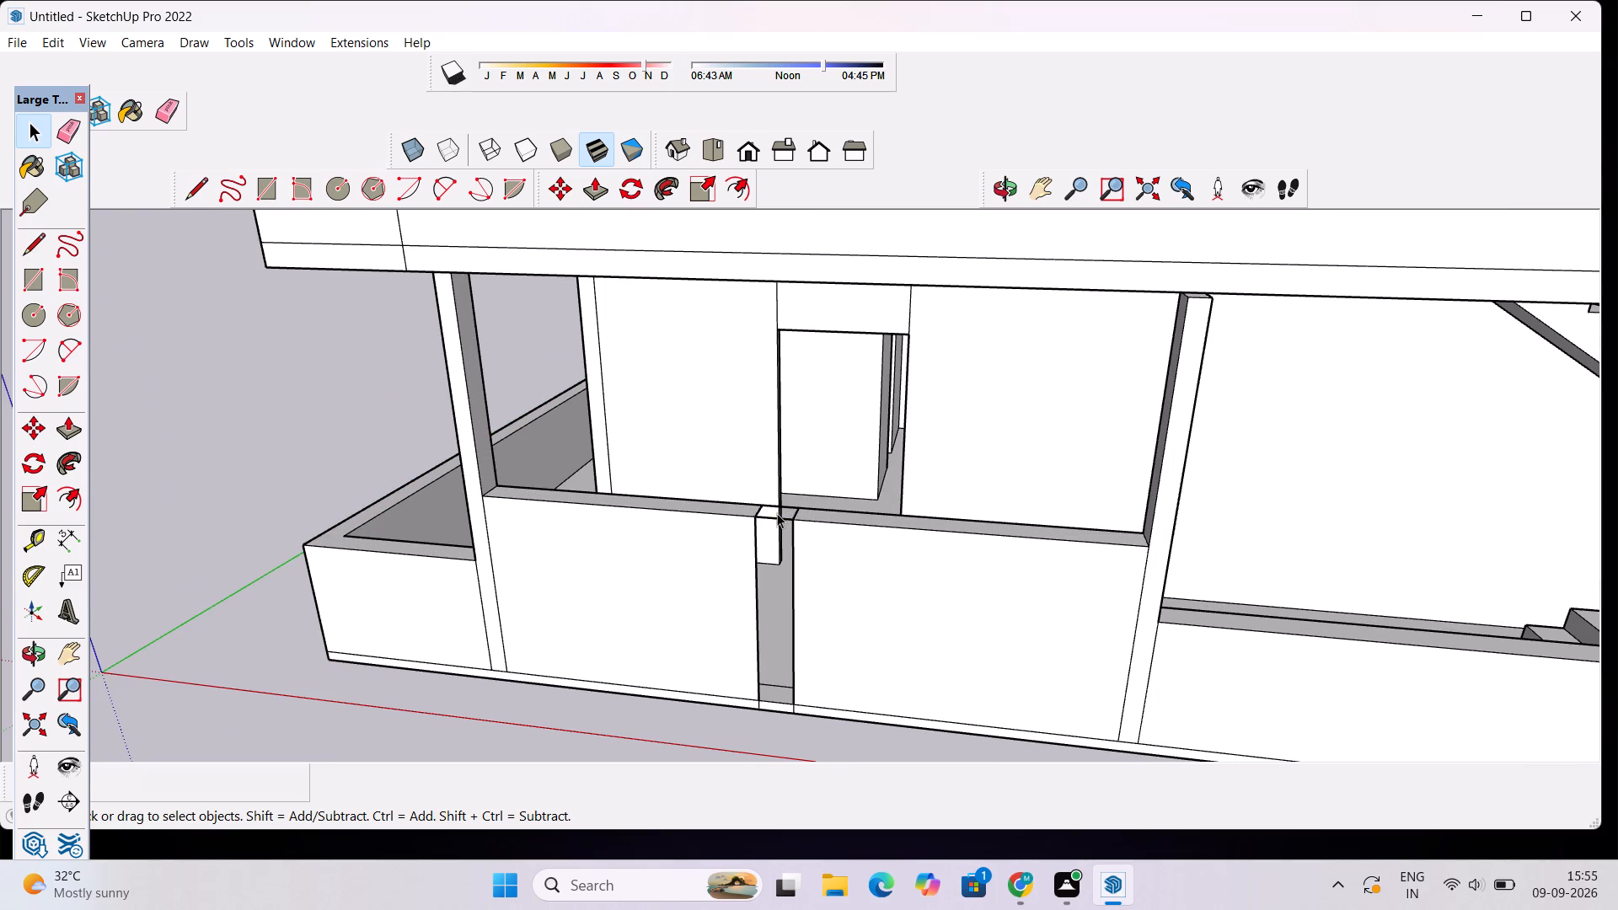
scroll(778, 513, "up", 4)
left_click(782, 522)
key("Delete")
left_click(796, 500)
key("Delete")
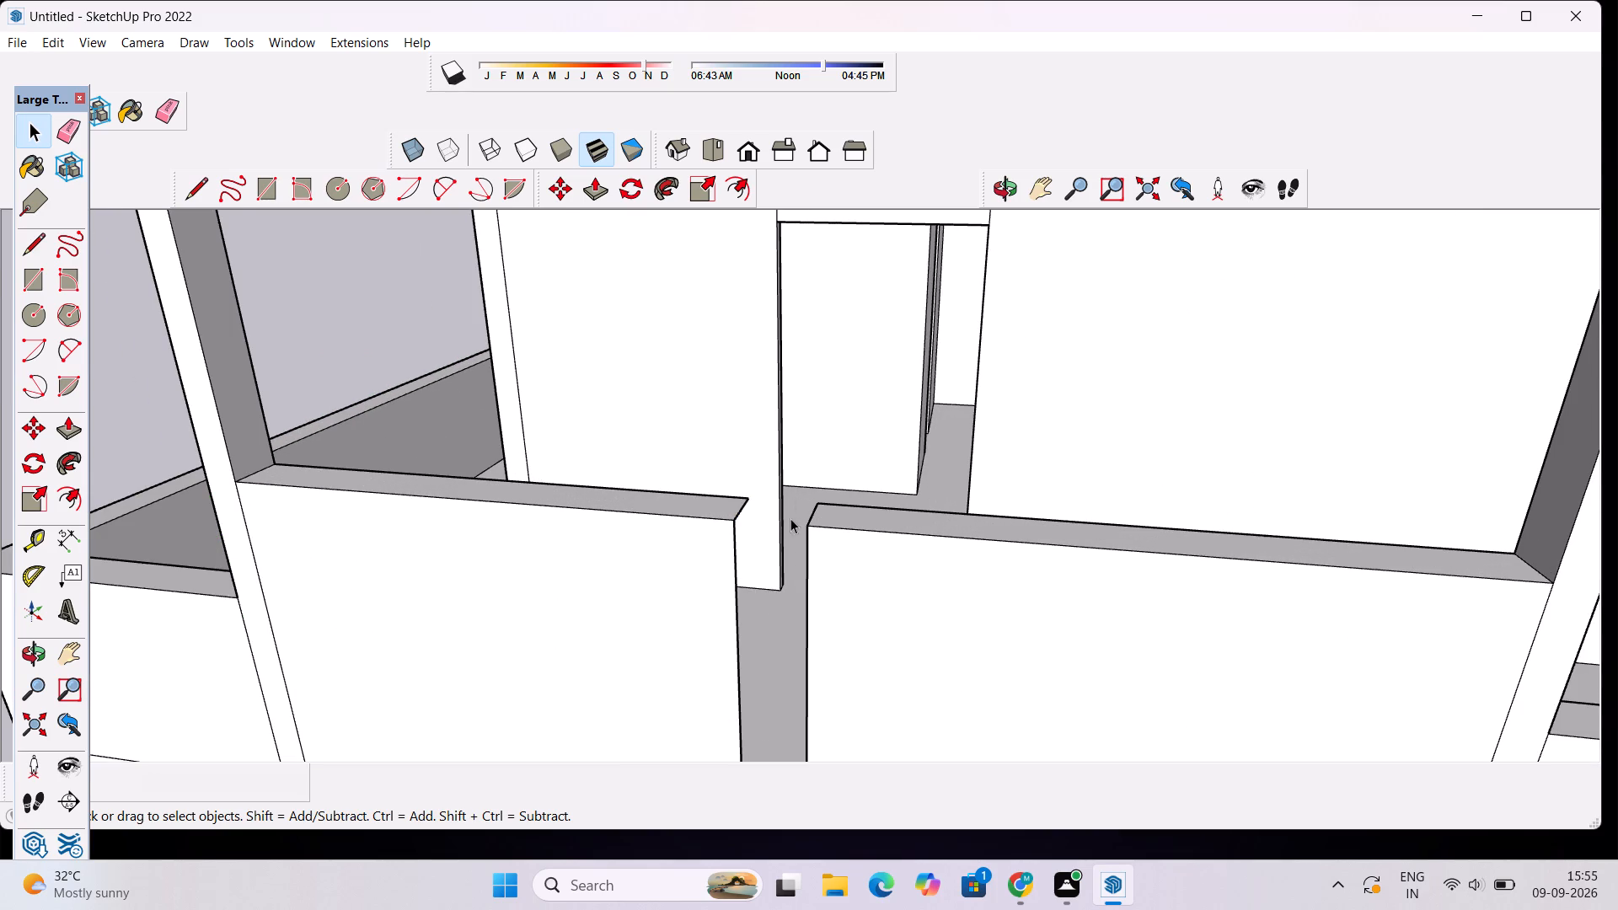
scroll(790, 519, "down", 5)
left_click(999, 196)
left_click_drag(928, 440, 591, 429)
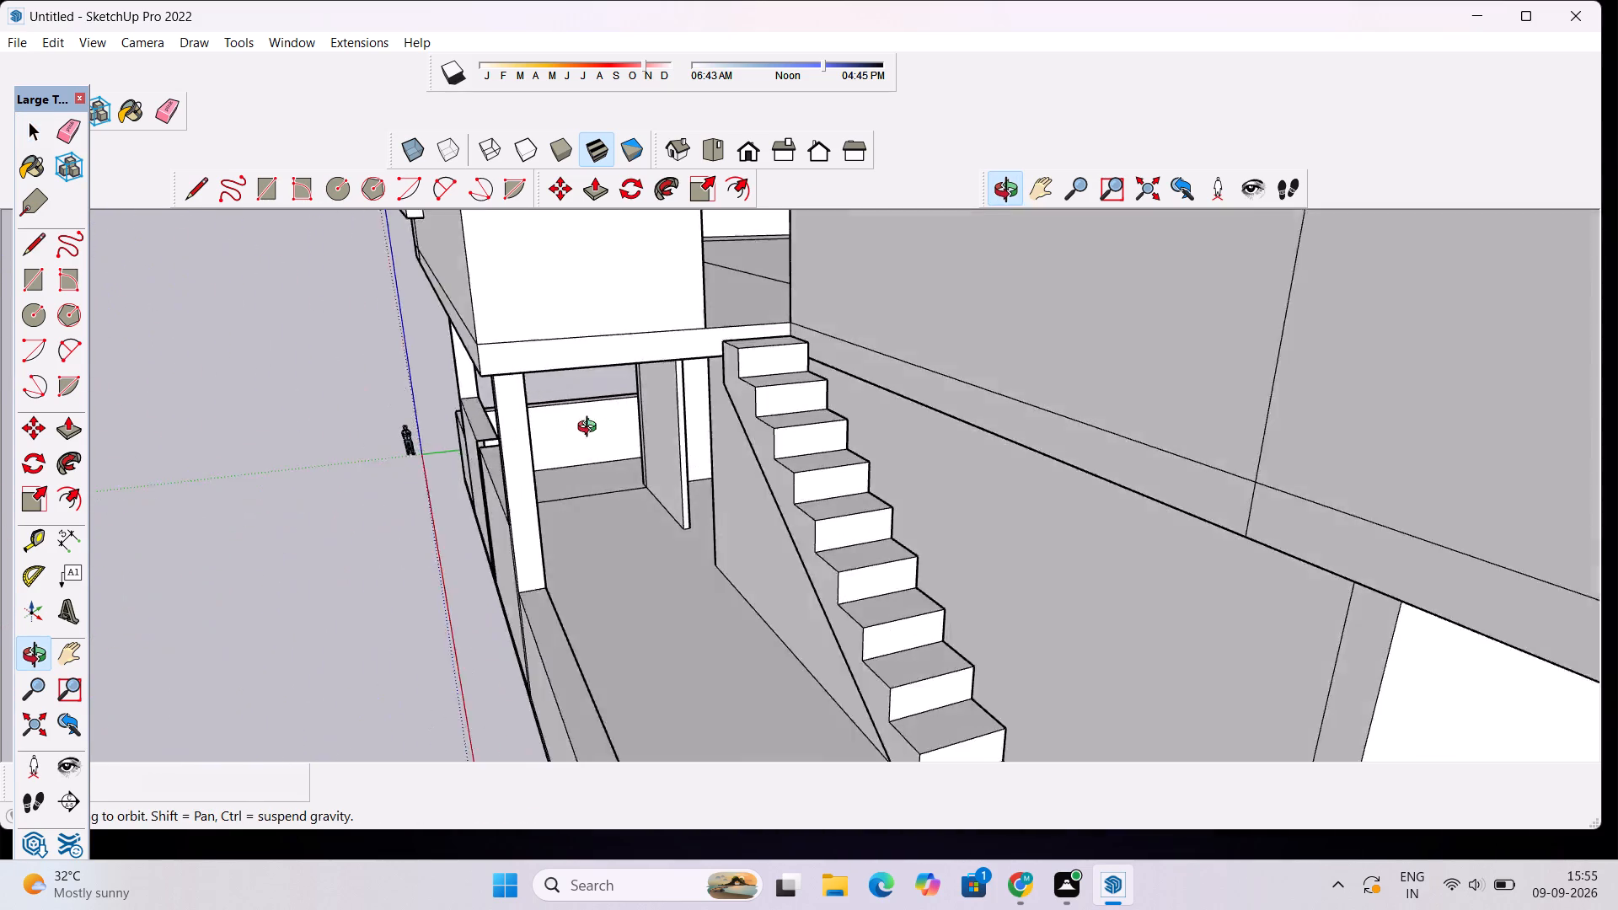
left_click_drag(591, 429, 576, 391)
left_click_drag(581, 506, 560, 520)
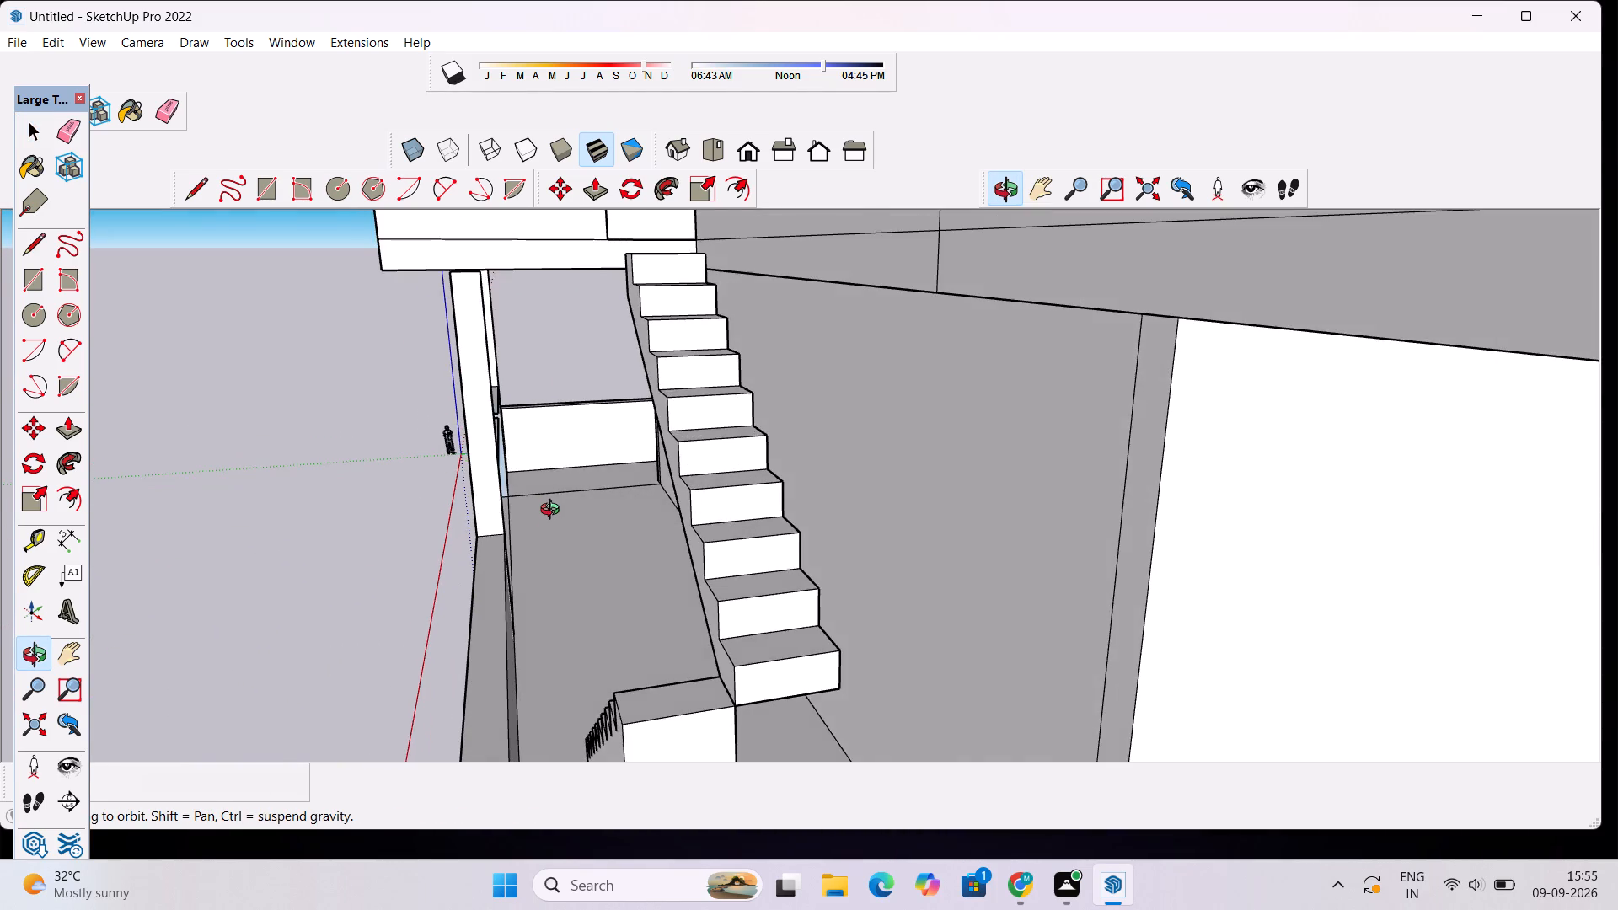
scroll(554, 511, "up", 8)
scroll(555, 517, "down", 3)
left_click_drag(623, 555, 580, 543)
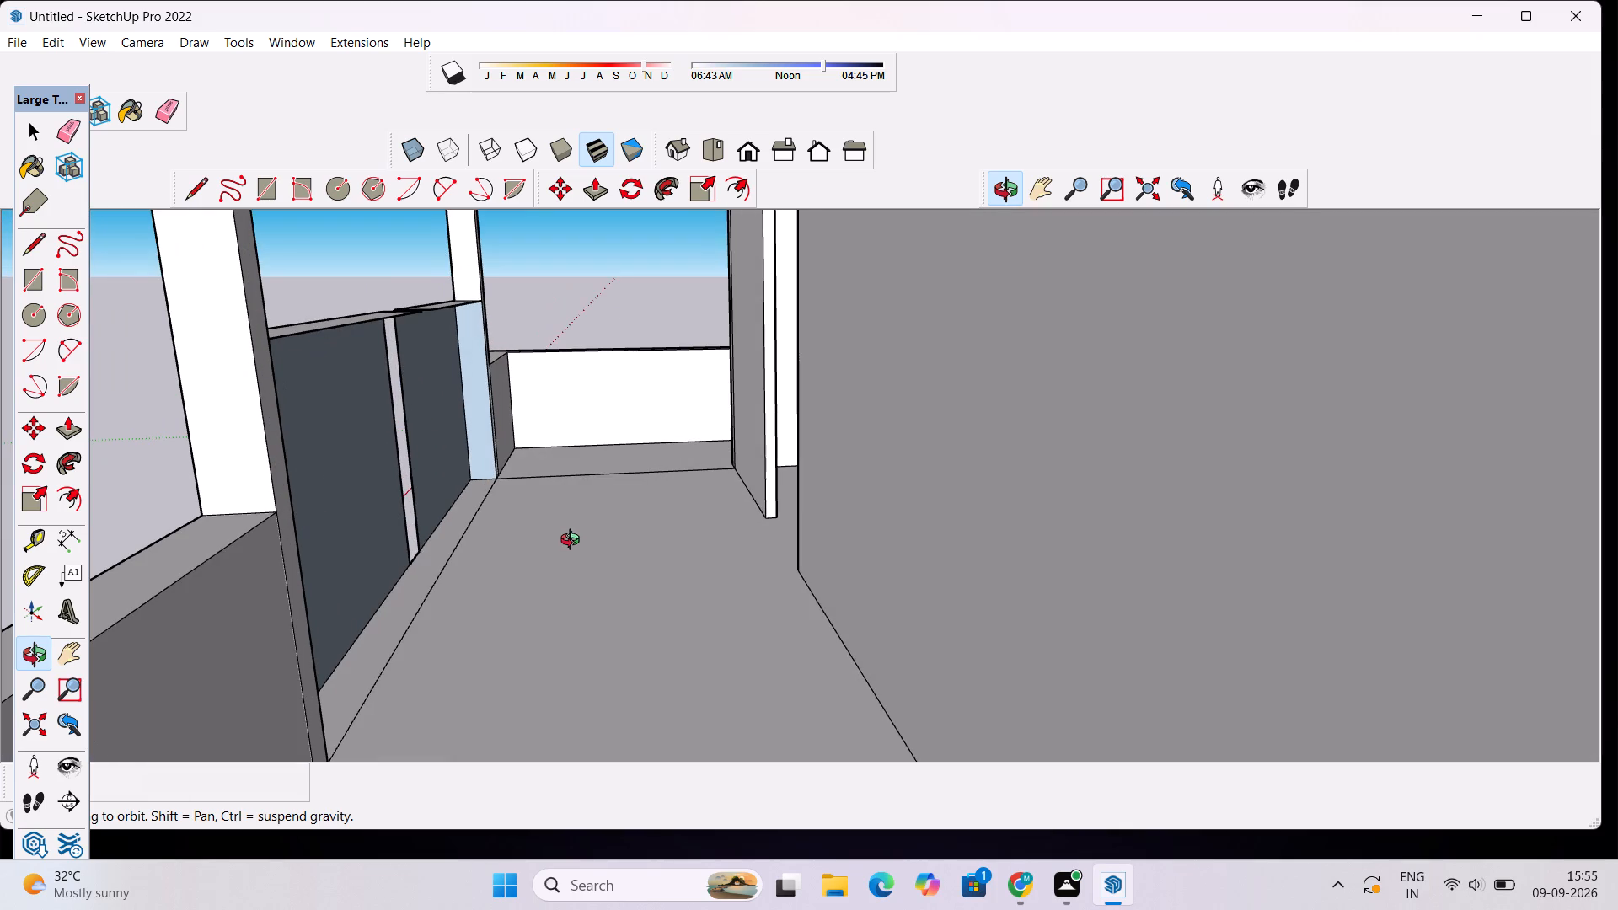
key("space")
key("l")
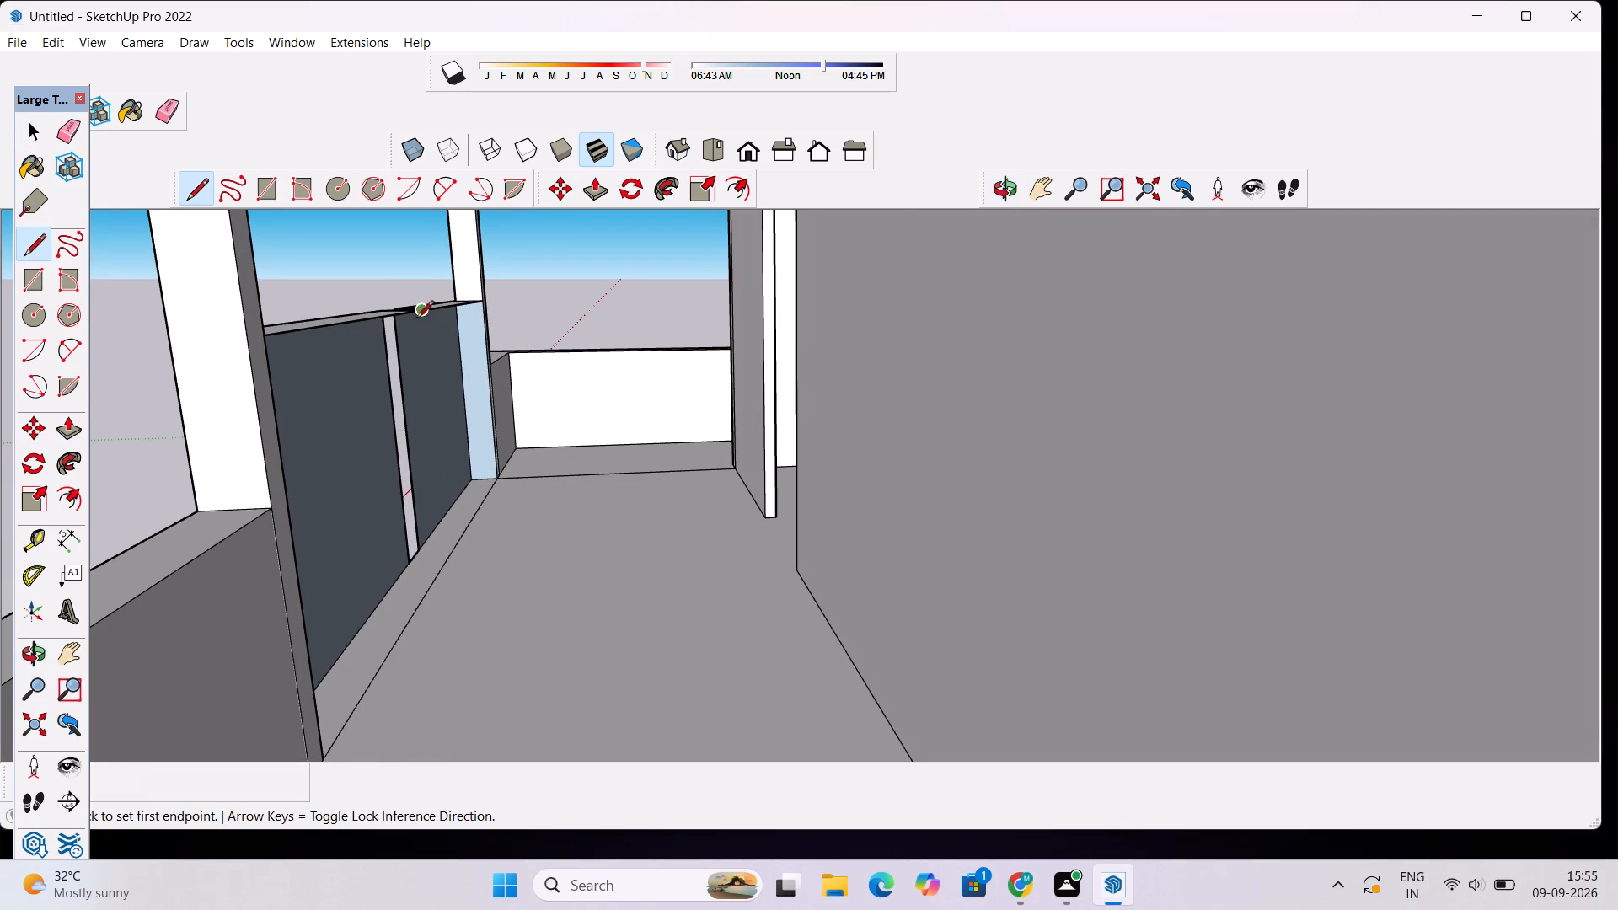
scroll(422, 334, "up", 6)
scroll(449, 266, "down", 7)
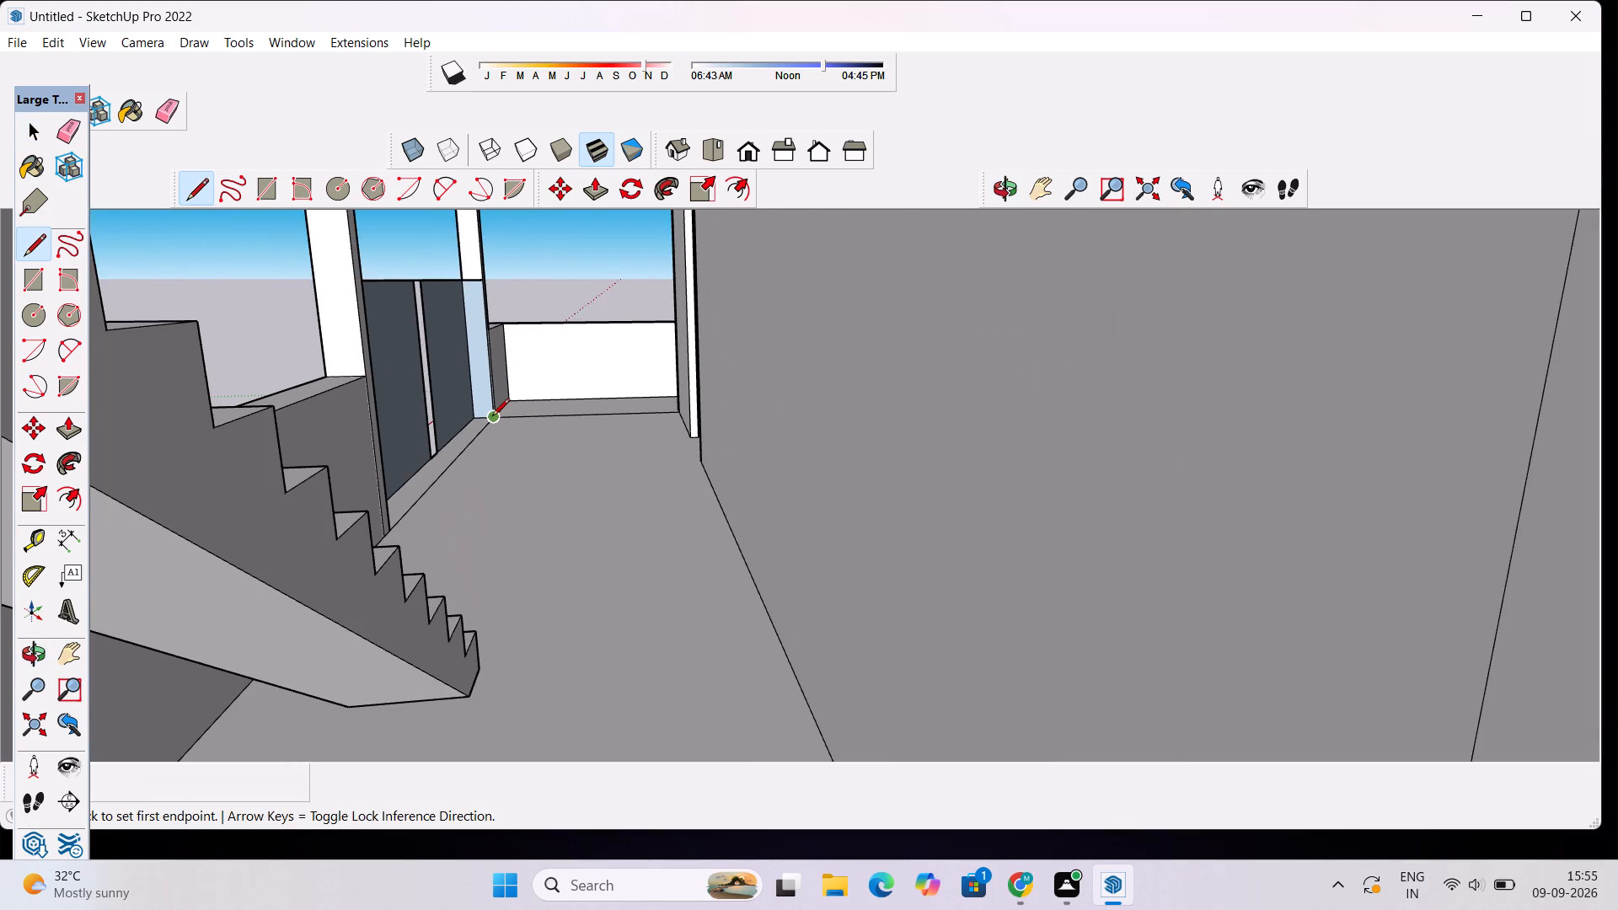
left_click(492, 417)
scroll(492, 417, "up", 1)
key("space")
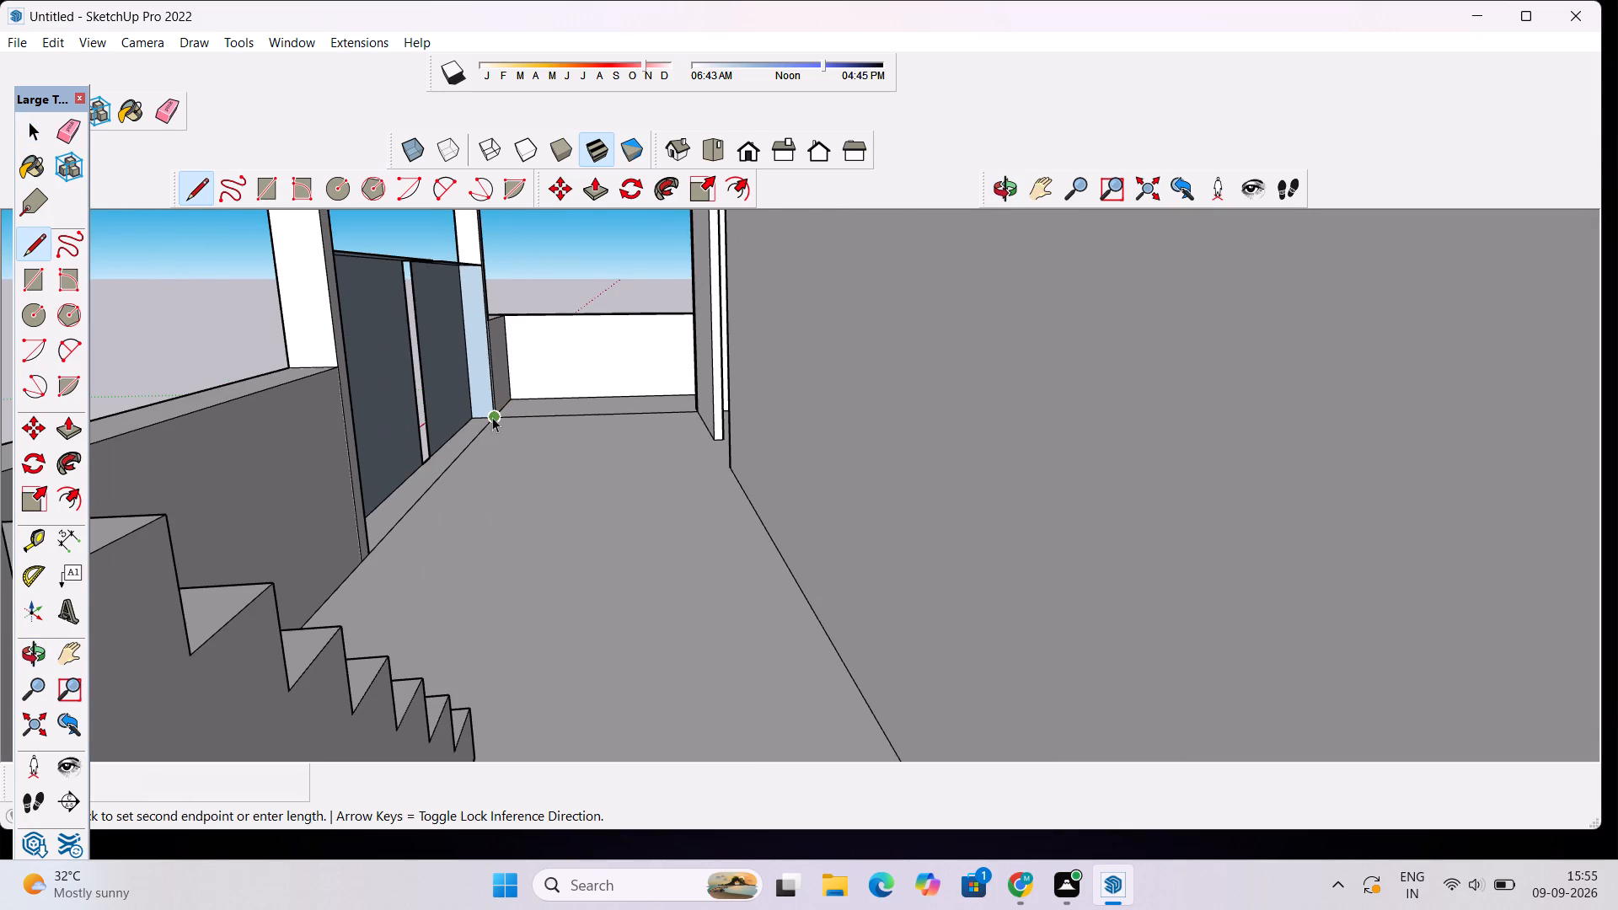
Draw a vertical line on the porch side at one edge of the gap, from the wall's top inner corner to the floor.
left_click(994, 191)
left_click_drag(500, 258, 463, 333)
key("space")
key("l")
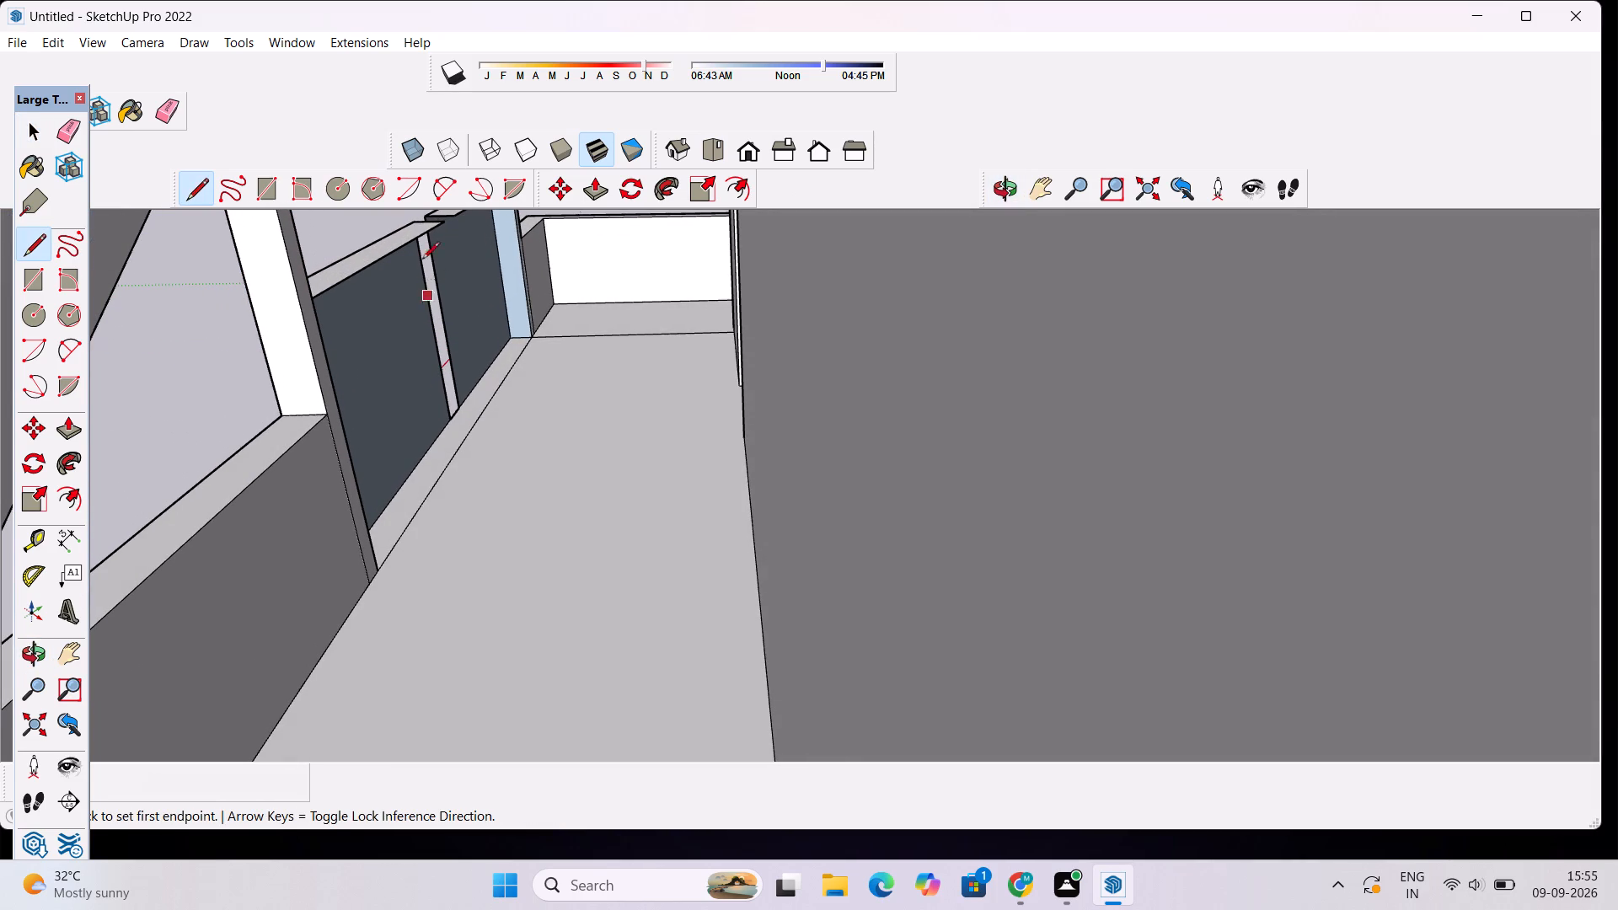
left_click(439, 223)
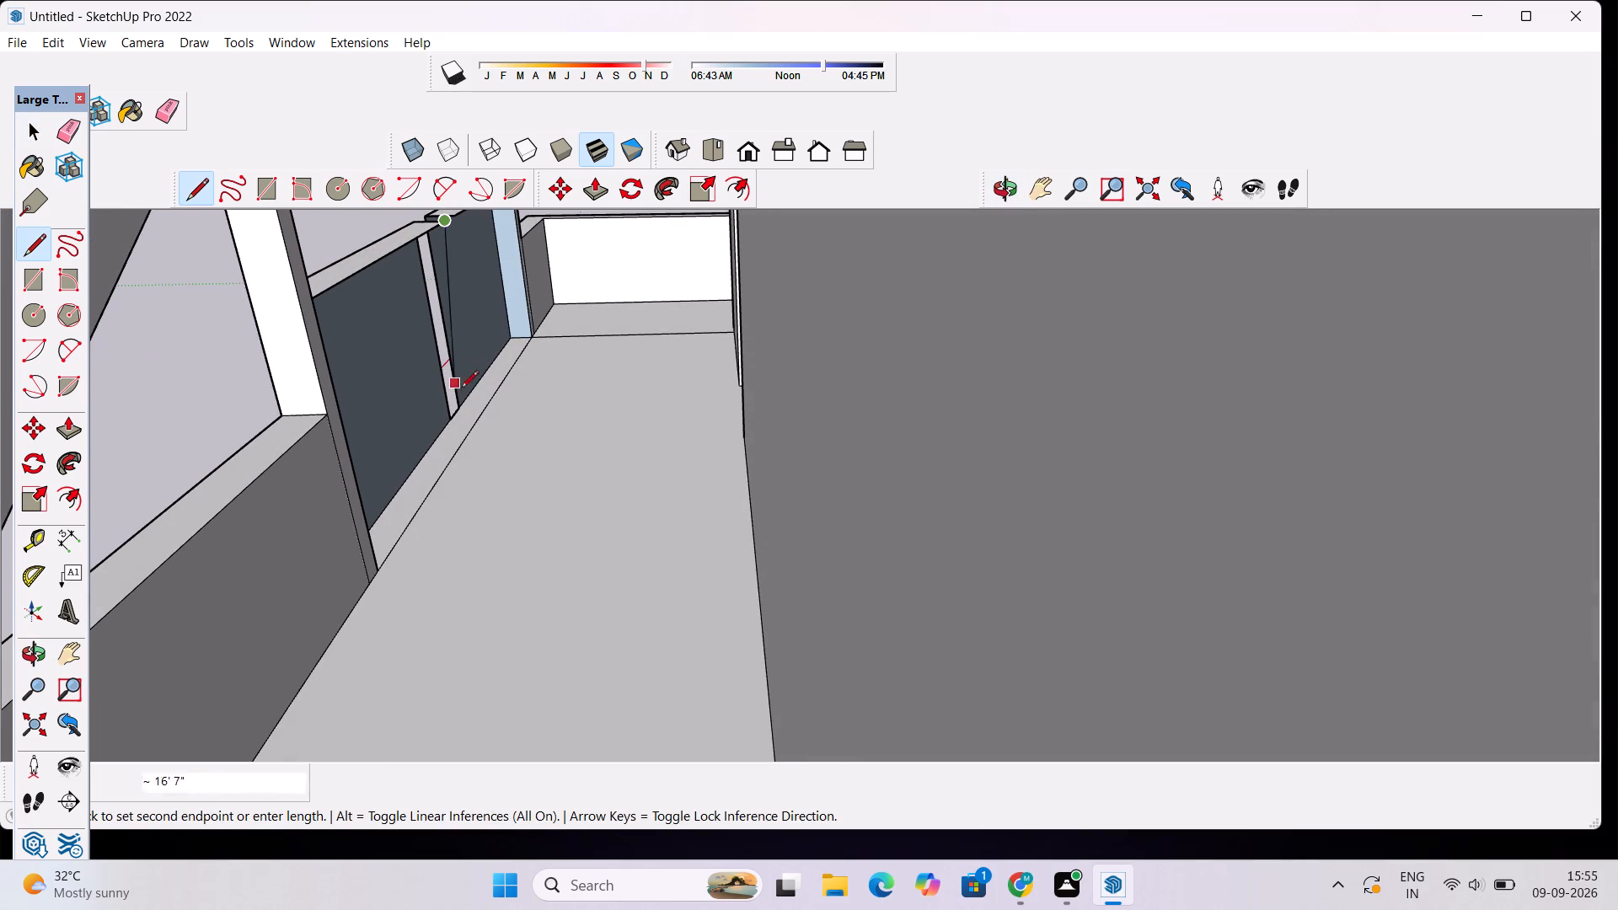
left_click(480, 417)
Draw a vertical line about 18' 8" long at the other edge of the porch wall gap, from the top inner corner to the floor.
scroll(472, 302, "down", 3)
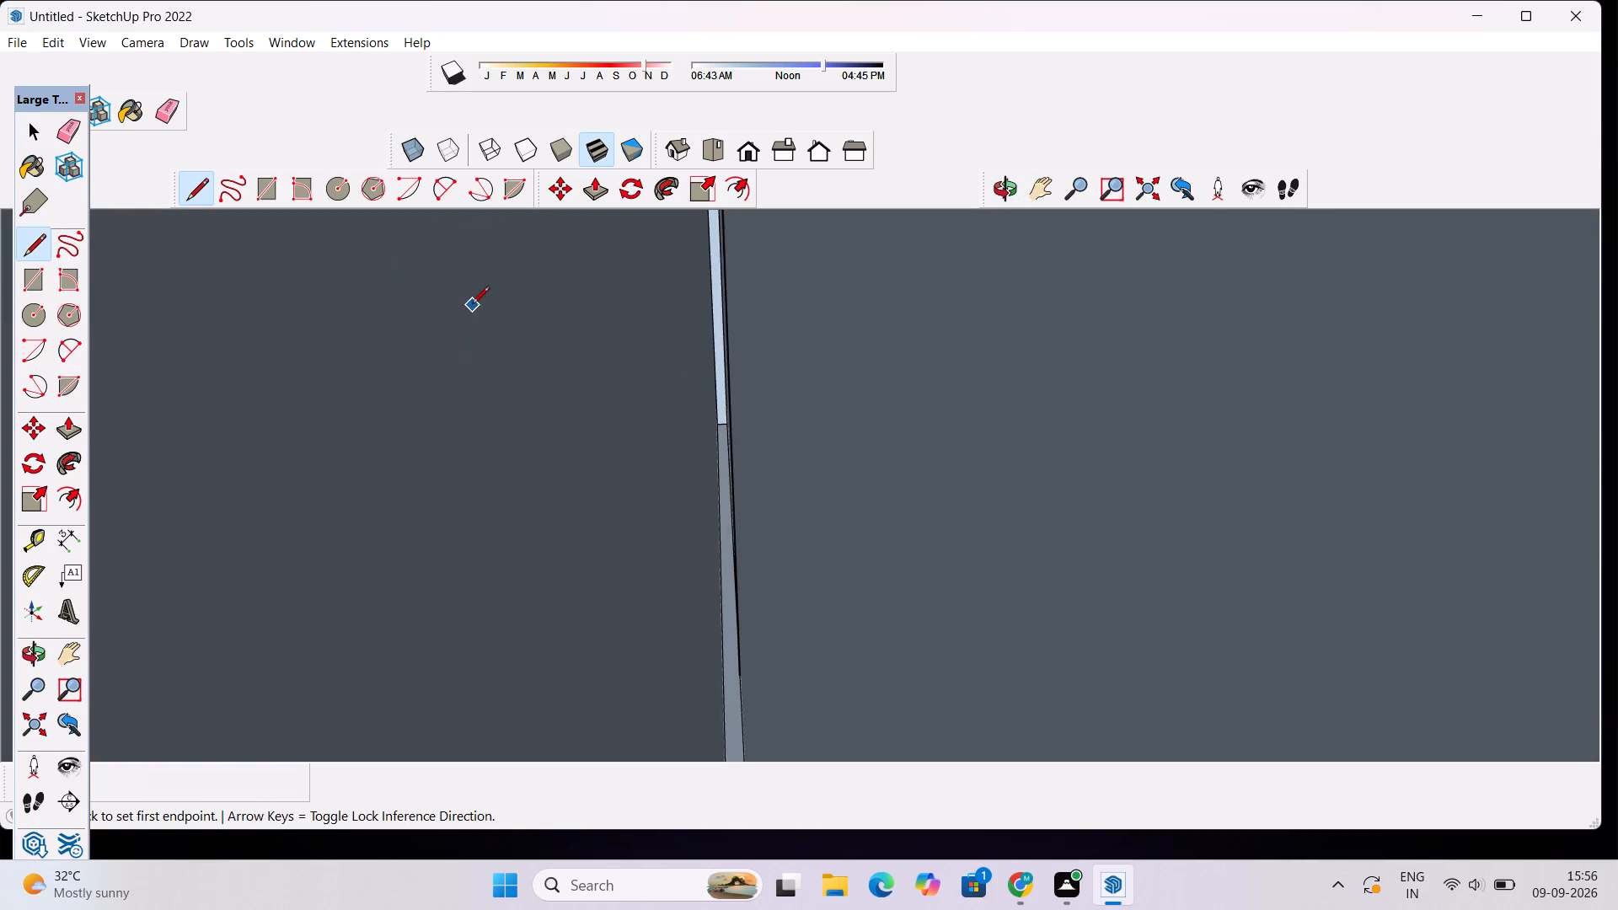
scroll(466, 264, "down", 3)
scroll(470, 277, "up", 20)
scroll(470, 277, "up", 8)
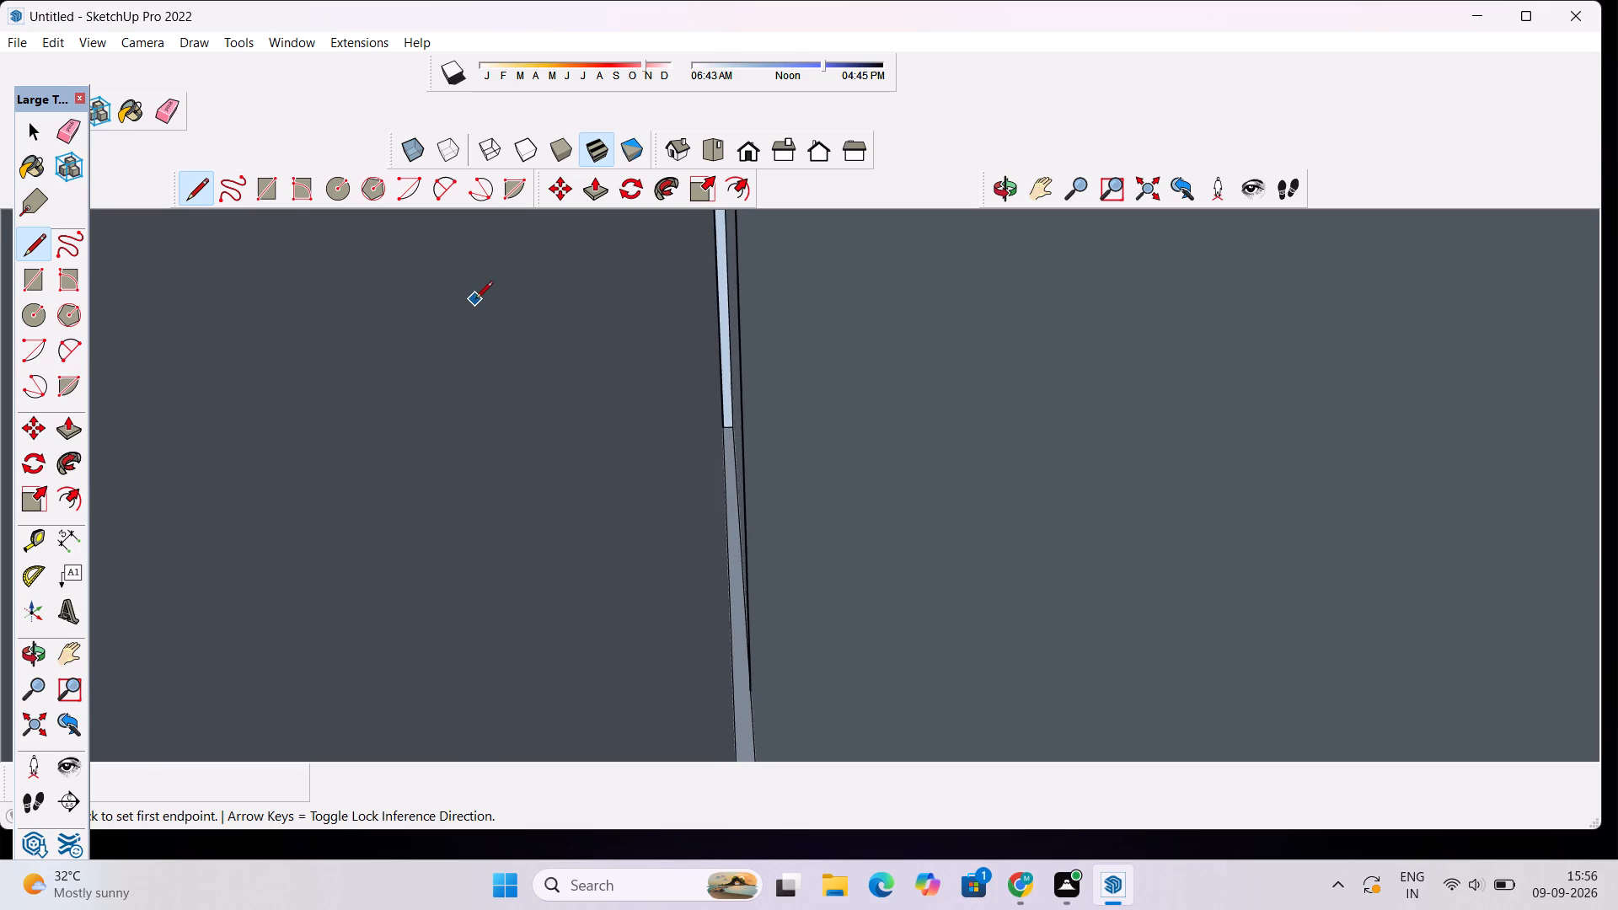
scroll(475, 300, "up", 15)
scroll(471, 314, "down", 1)
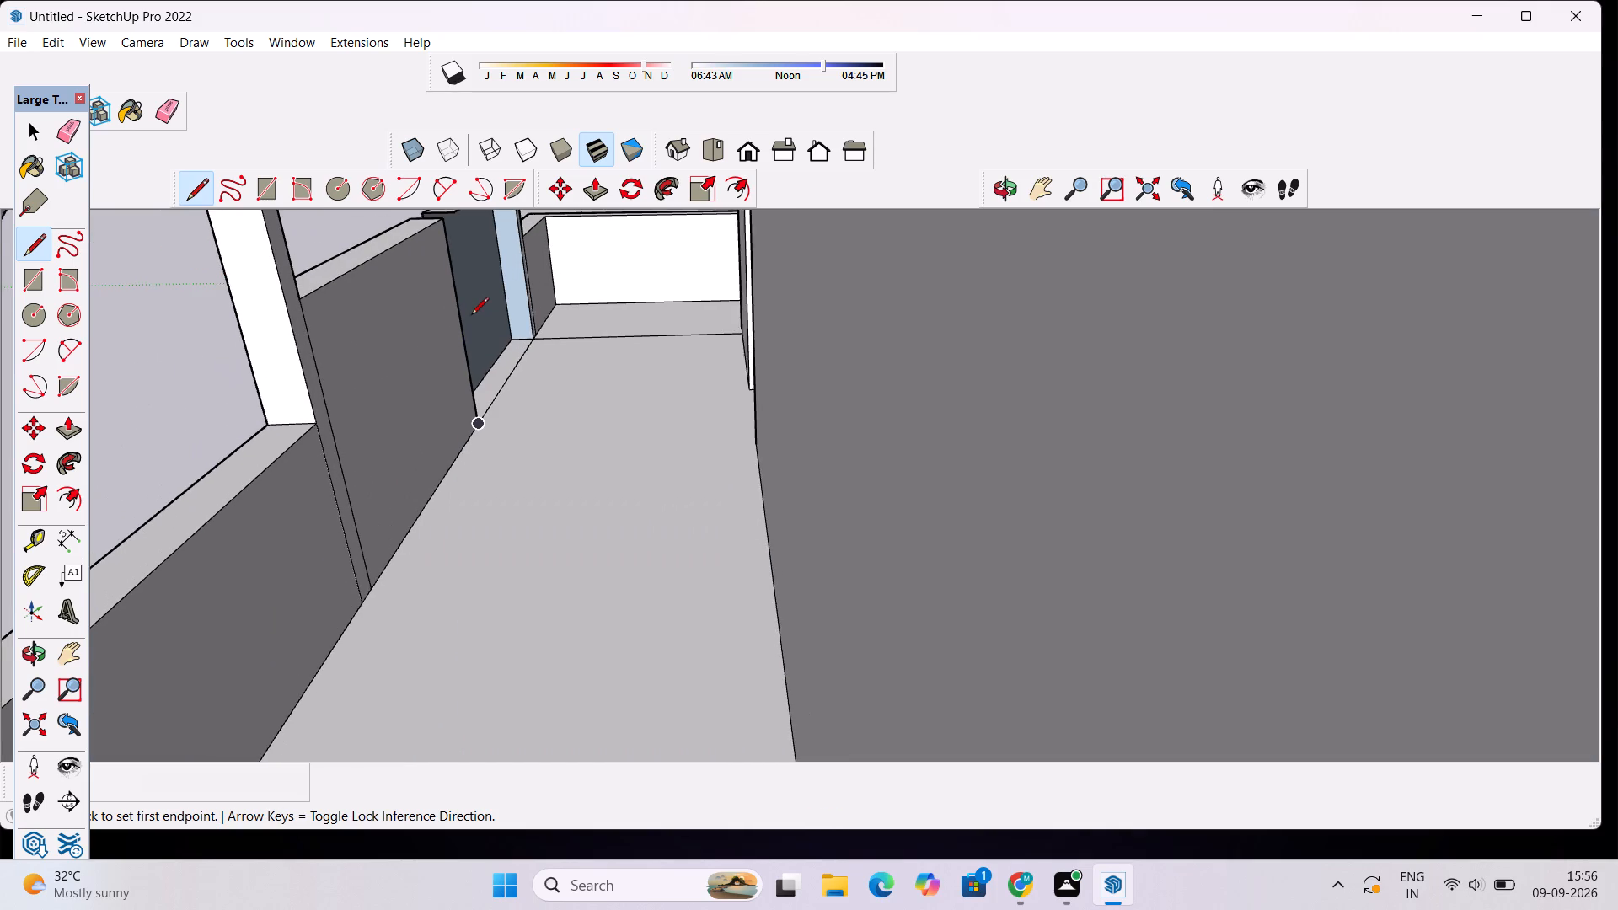
scroll(471, 316, "down", 1)
scroll(443, 217, "up", 7)
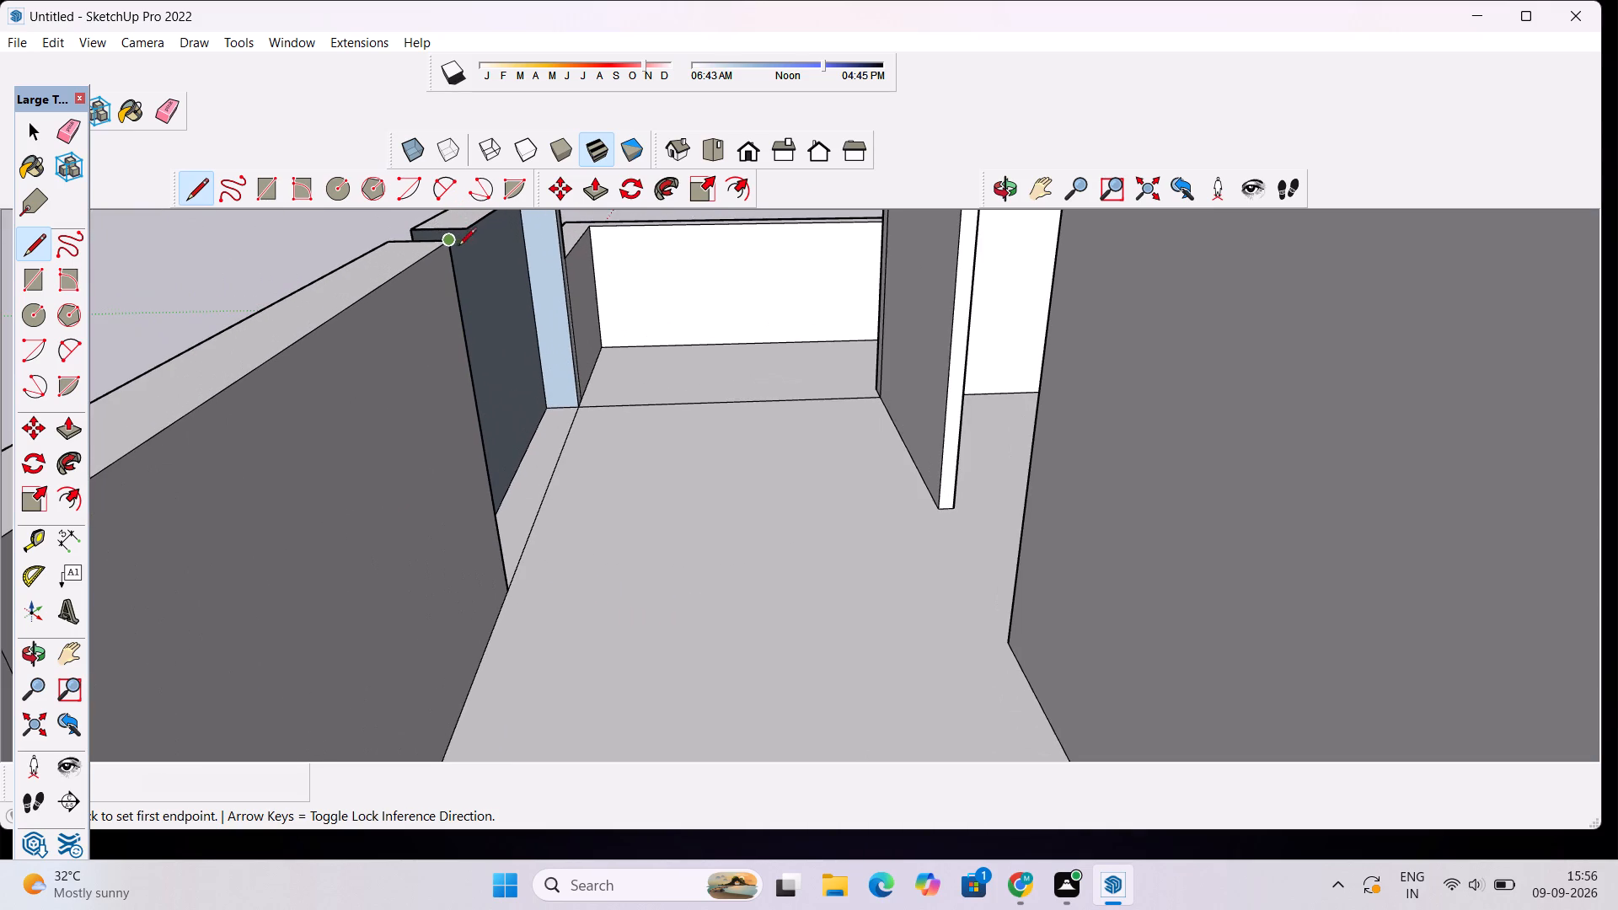
left_click(465, 233)
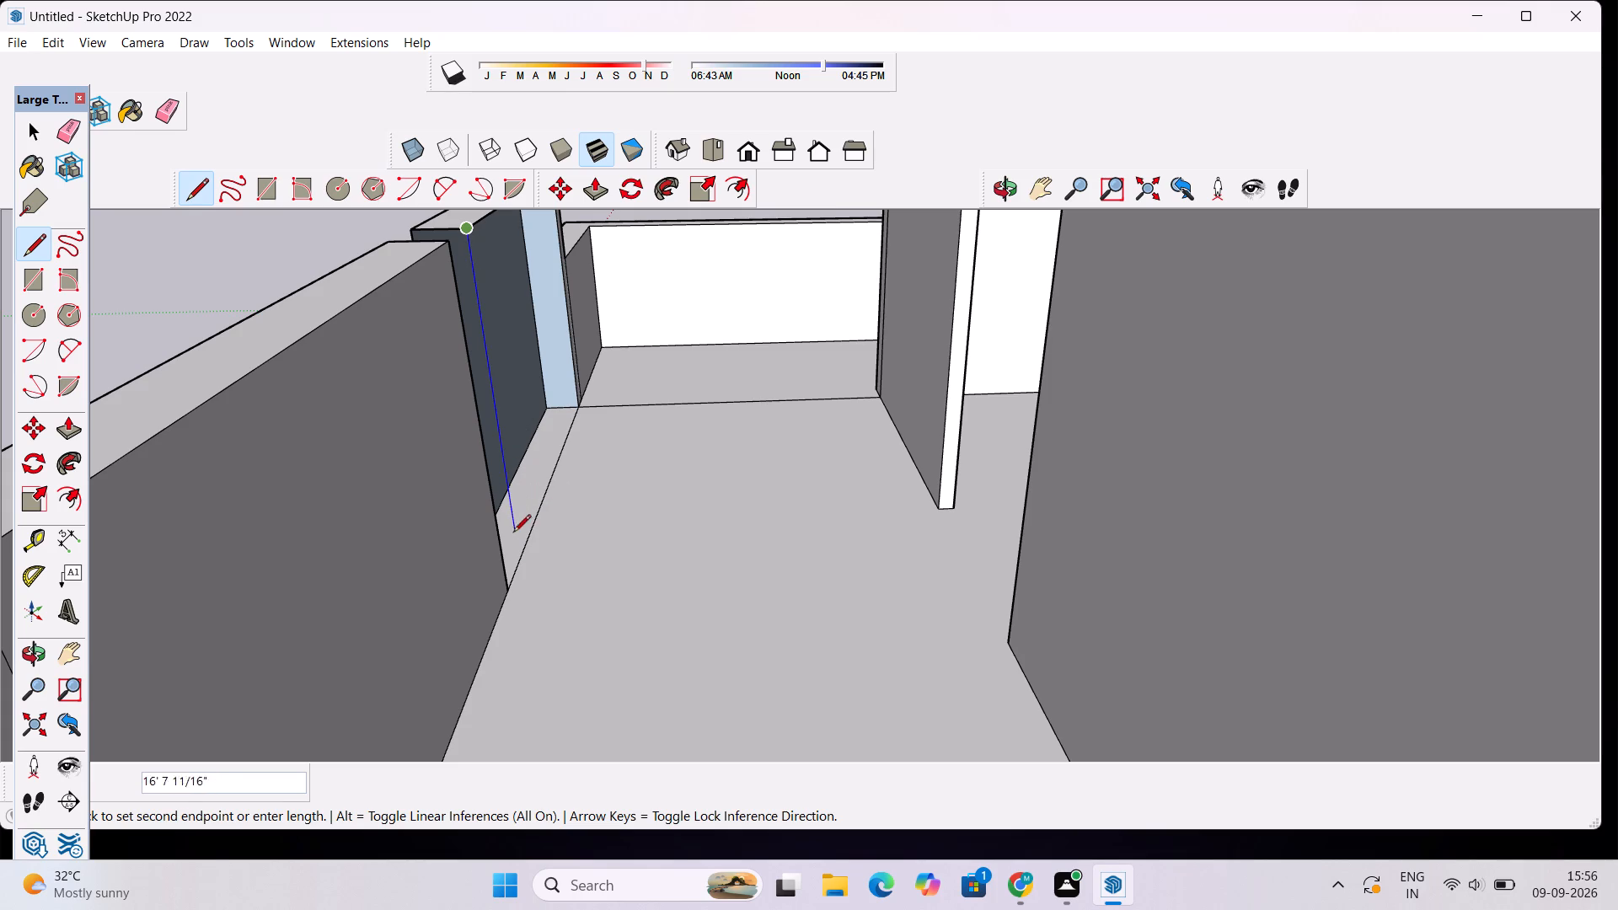
left_click(518, 561)
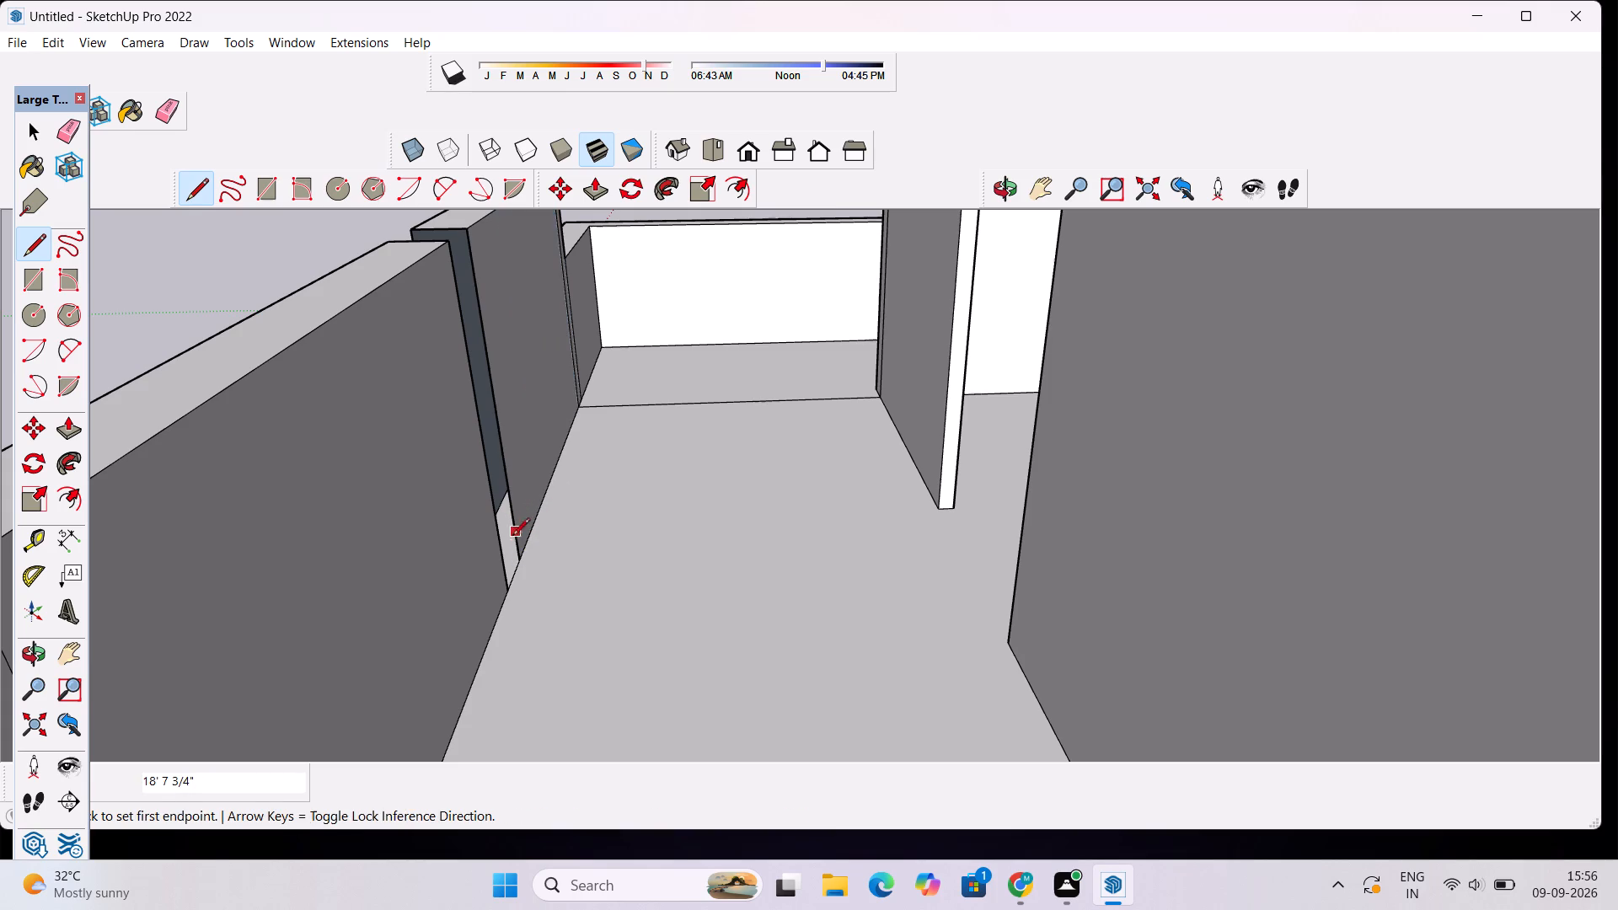
Draw a line about 2' 8" long at floor level across the porch wall's thickness at one side of the gap, completing its end face.
scroll(515, 463, "down", 1)
key("space")
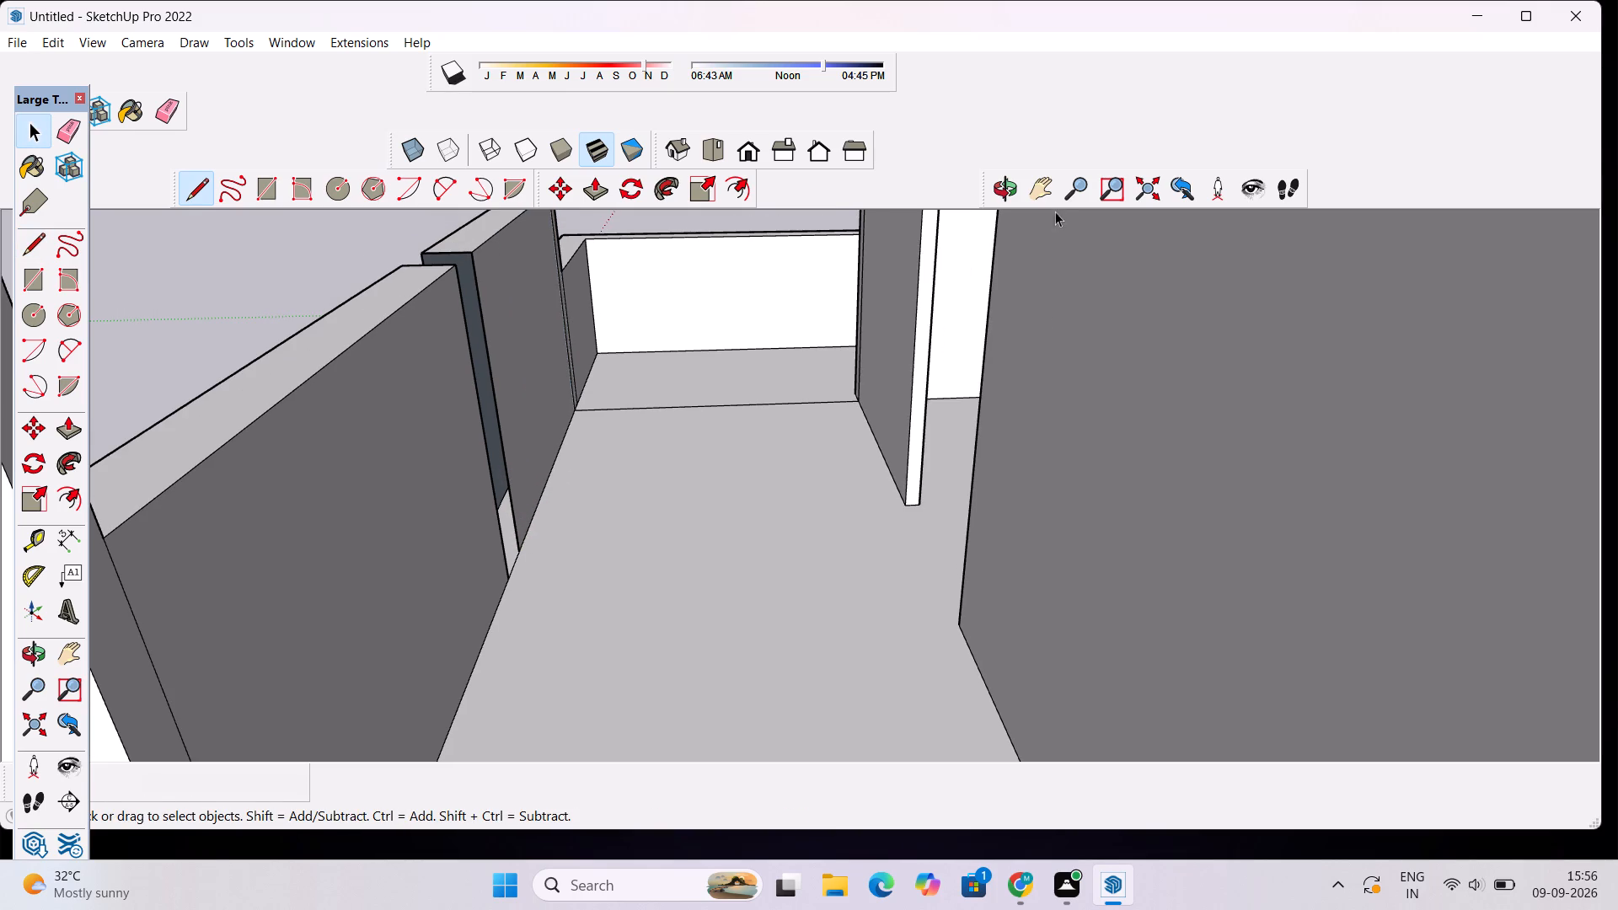
left_click(1011, 194)
left_click_drag(777, 271, 884, 310)
left_click_drag(897, 310, 960, 342)
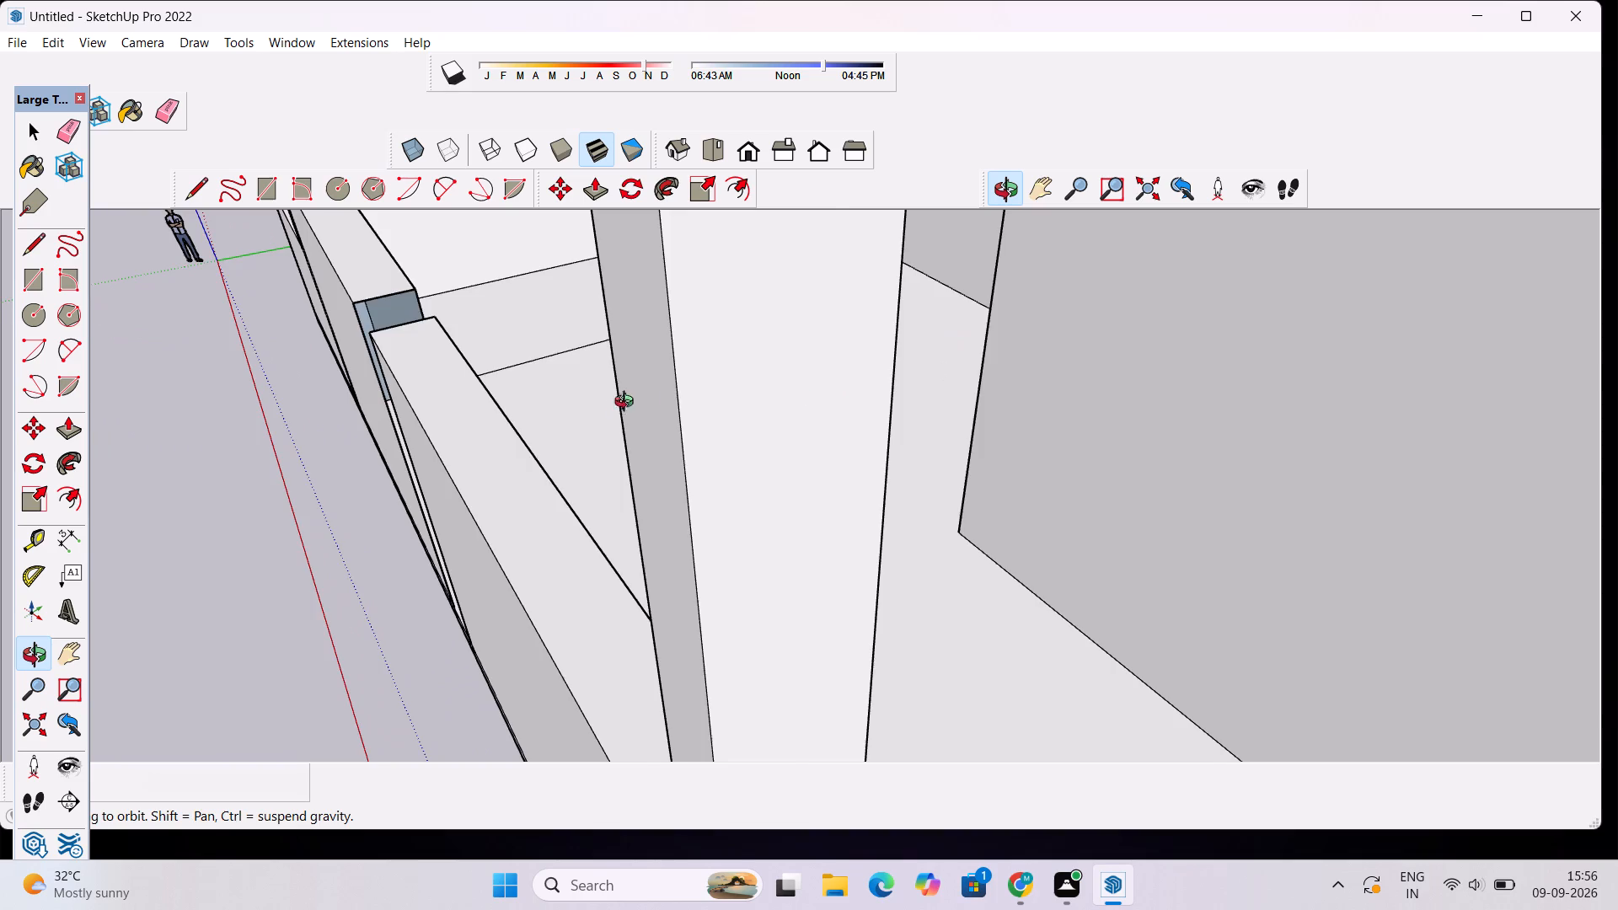
scroll(623, 405, "down", 5)
scroll(359, 411, "up", 8)
scroll(404, 426, "down", 4)
left_click_drag(436, 435, 538, 458)
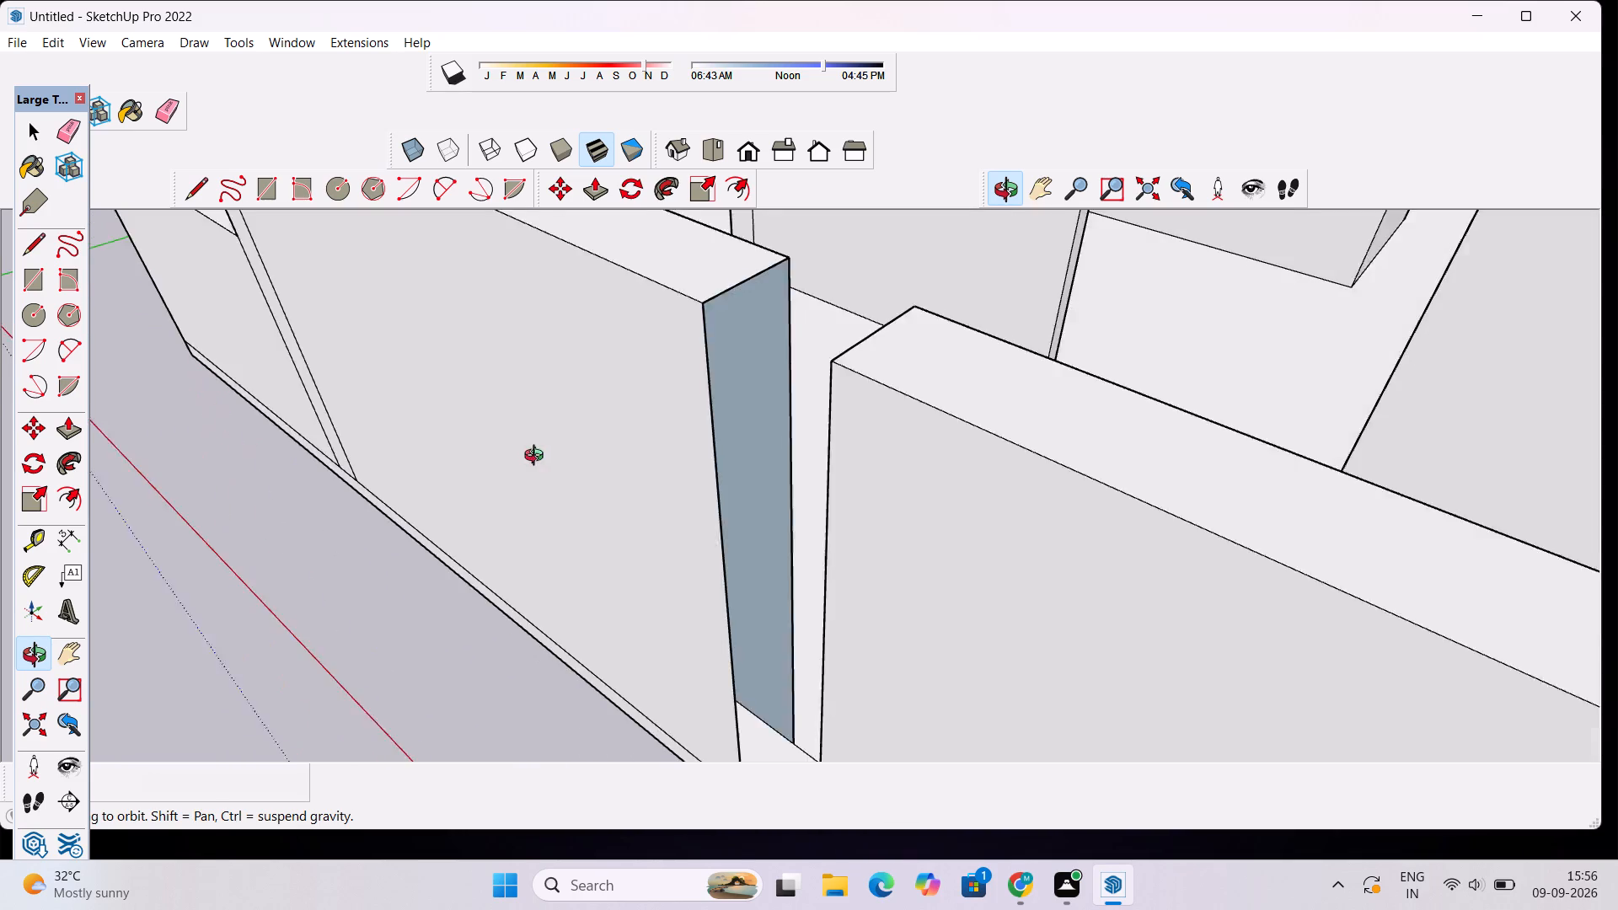
left_click_drag(538, 458, 549, 446)
scroll(573, 364, "down", 4)
key("l")
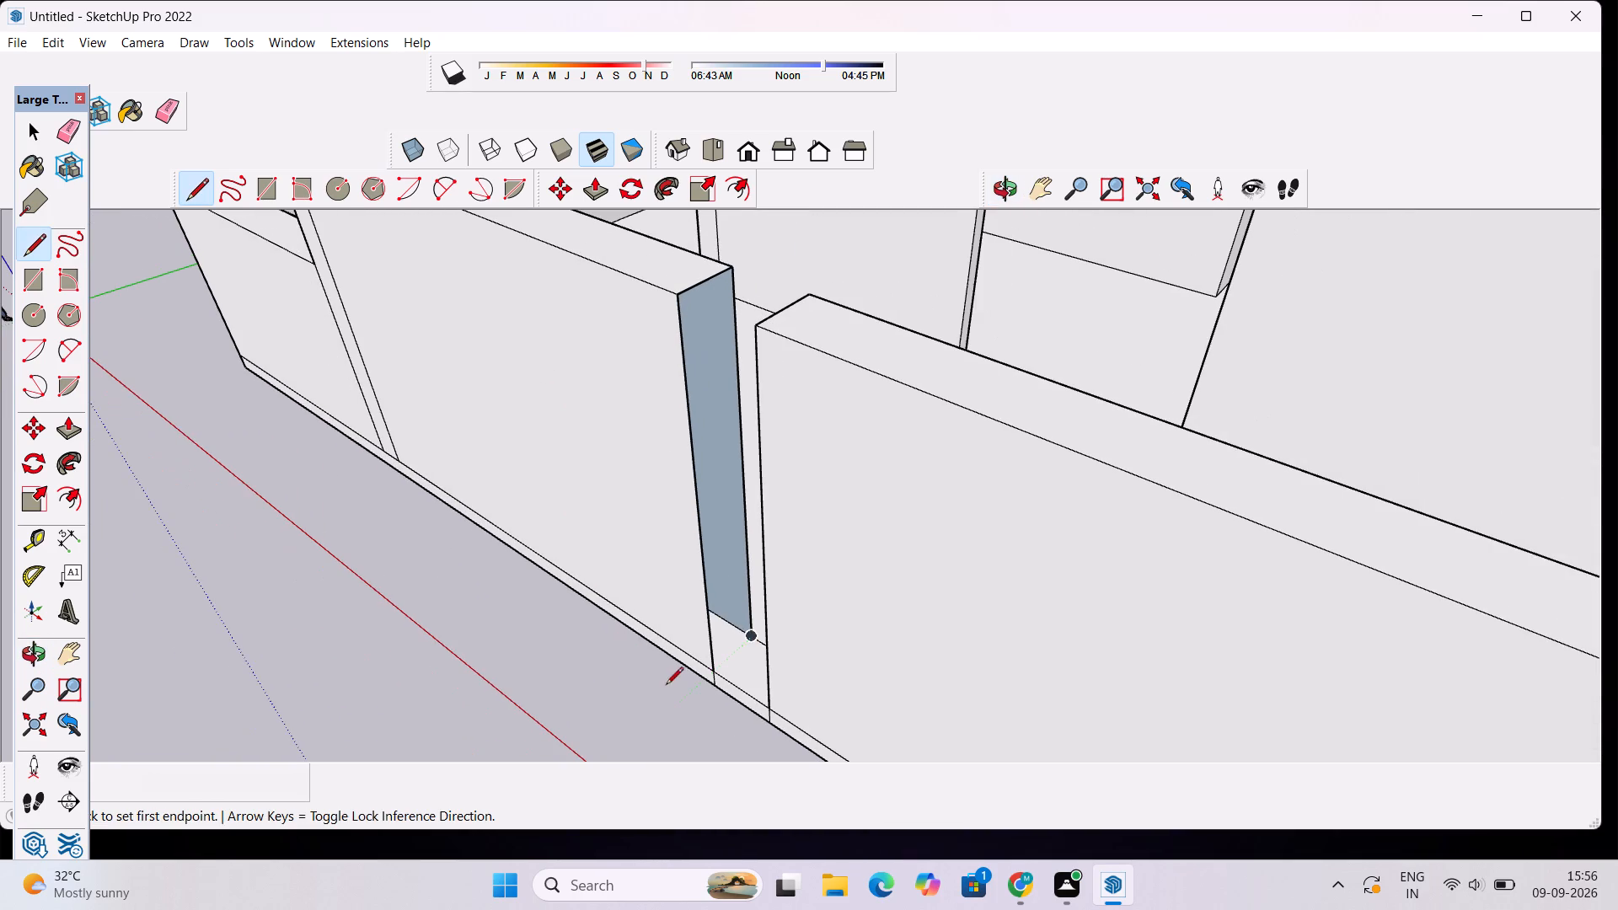
scroll(721, 688, "up", 5)
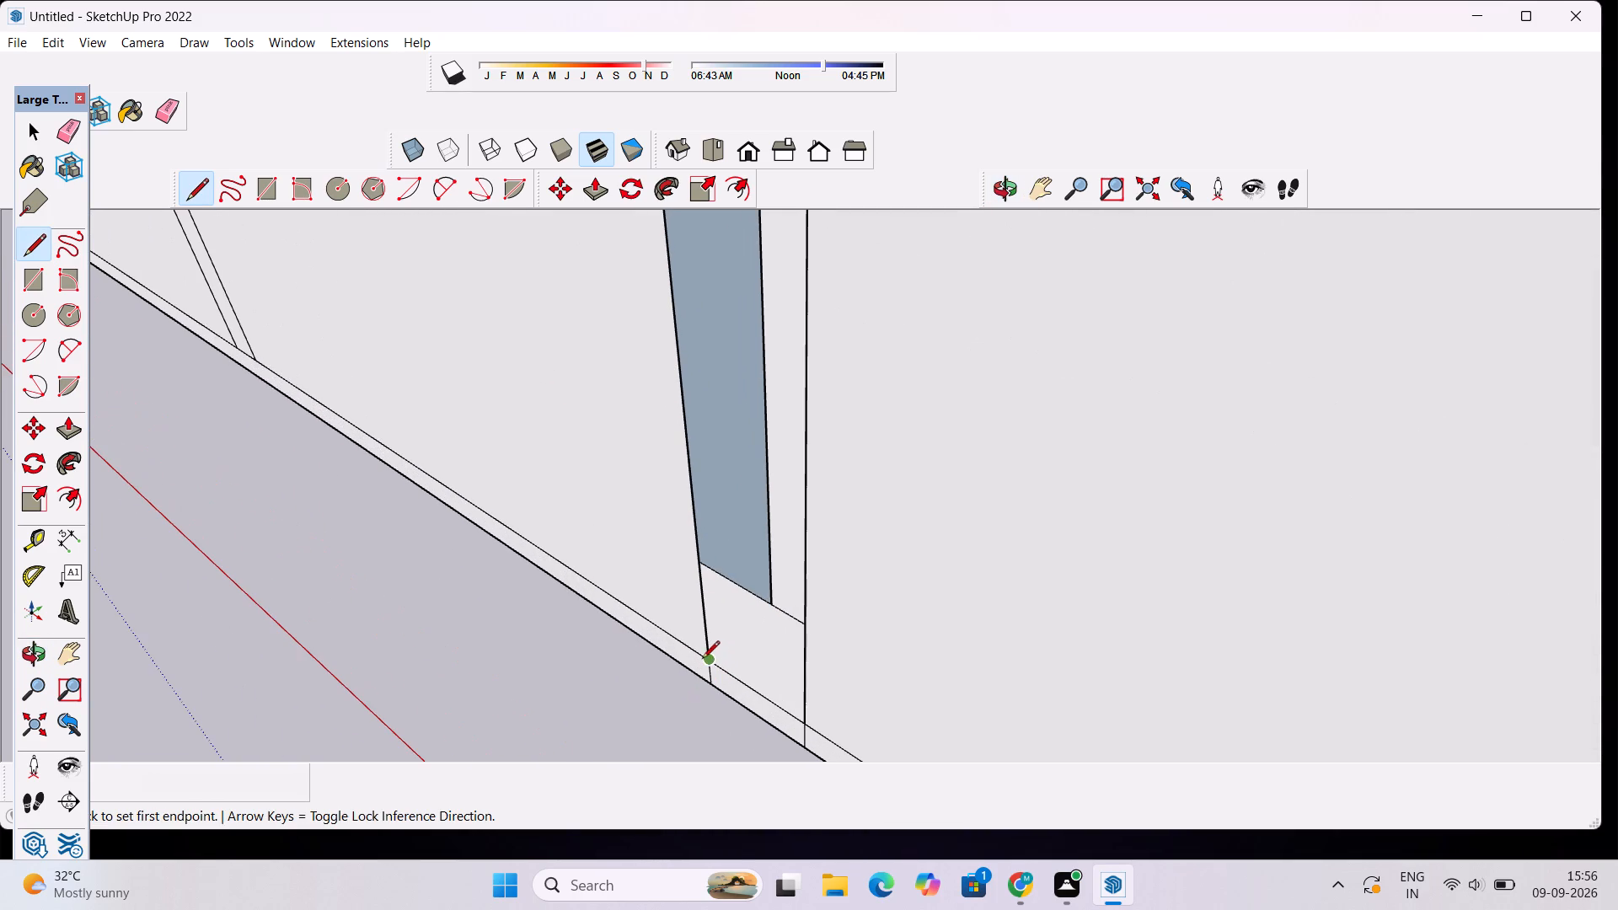
left_click(708, 665)
left_click(773, 604)
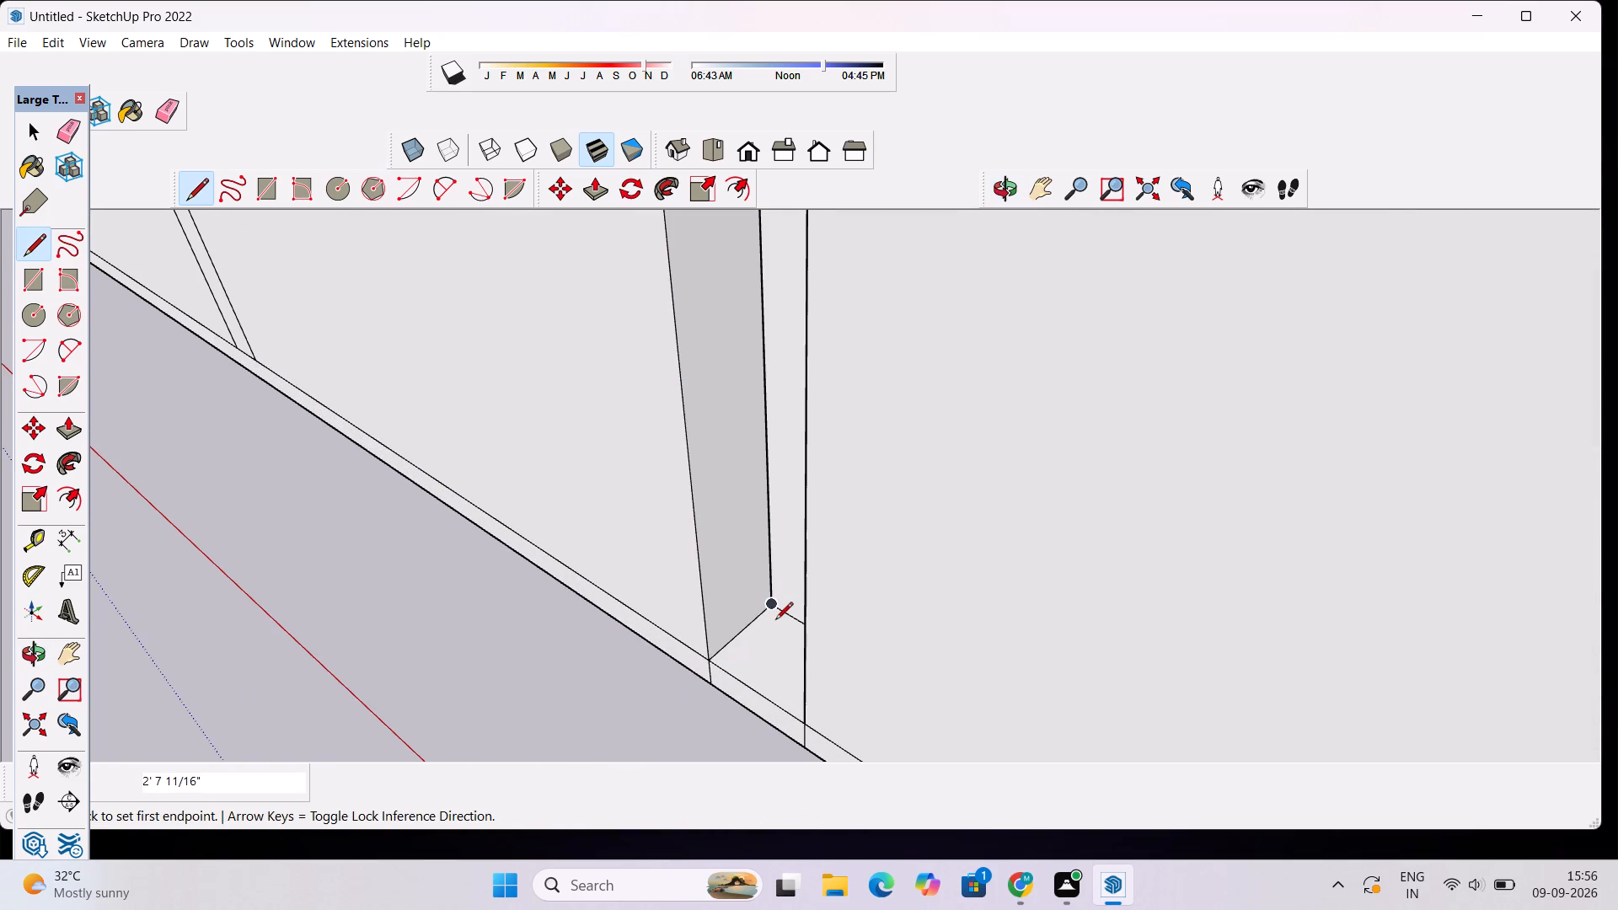
Draw a matching floor-level line about 2' 8" long across the wall's thickness at the opposite side of the gap, completing that end face.
key("o")
left_click_drag(642, 537, 760, 535)
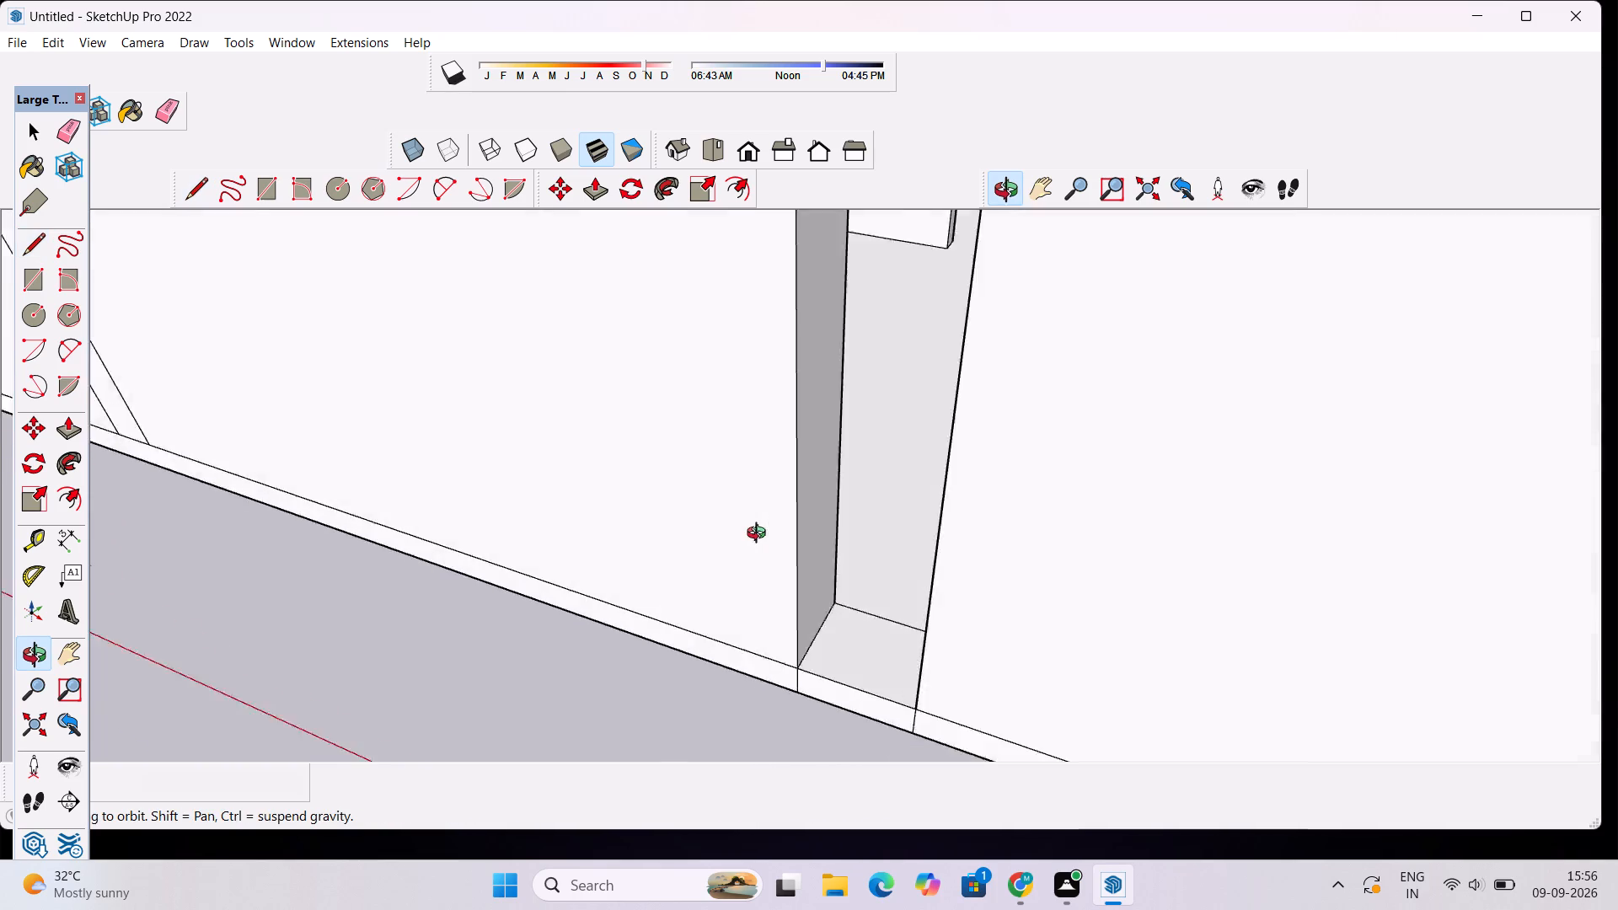
left_click_drag(760, 535, 863, 560)
key("l")
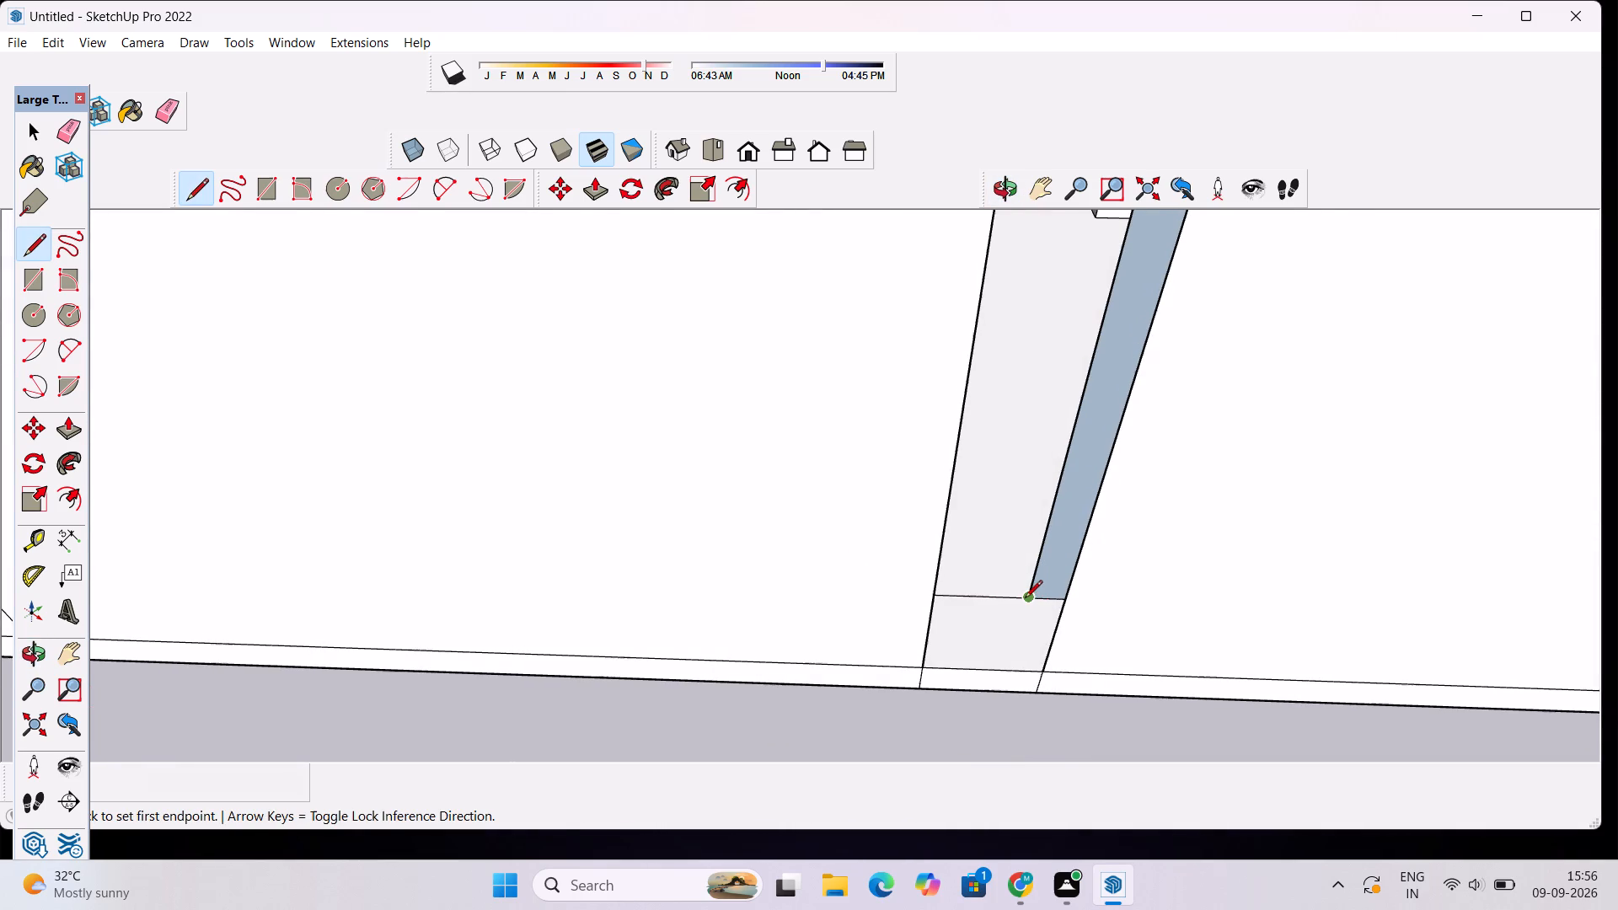
left_click(1025, 599)
left_click(1041, 673)
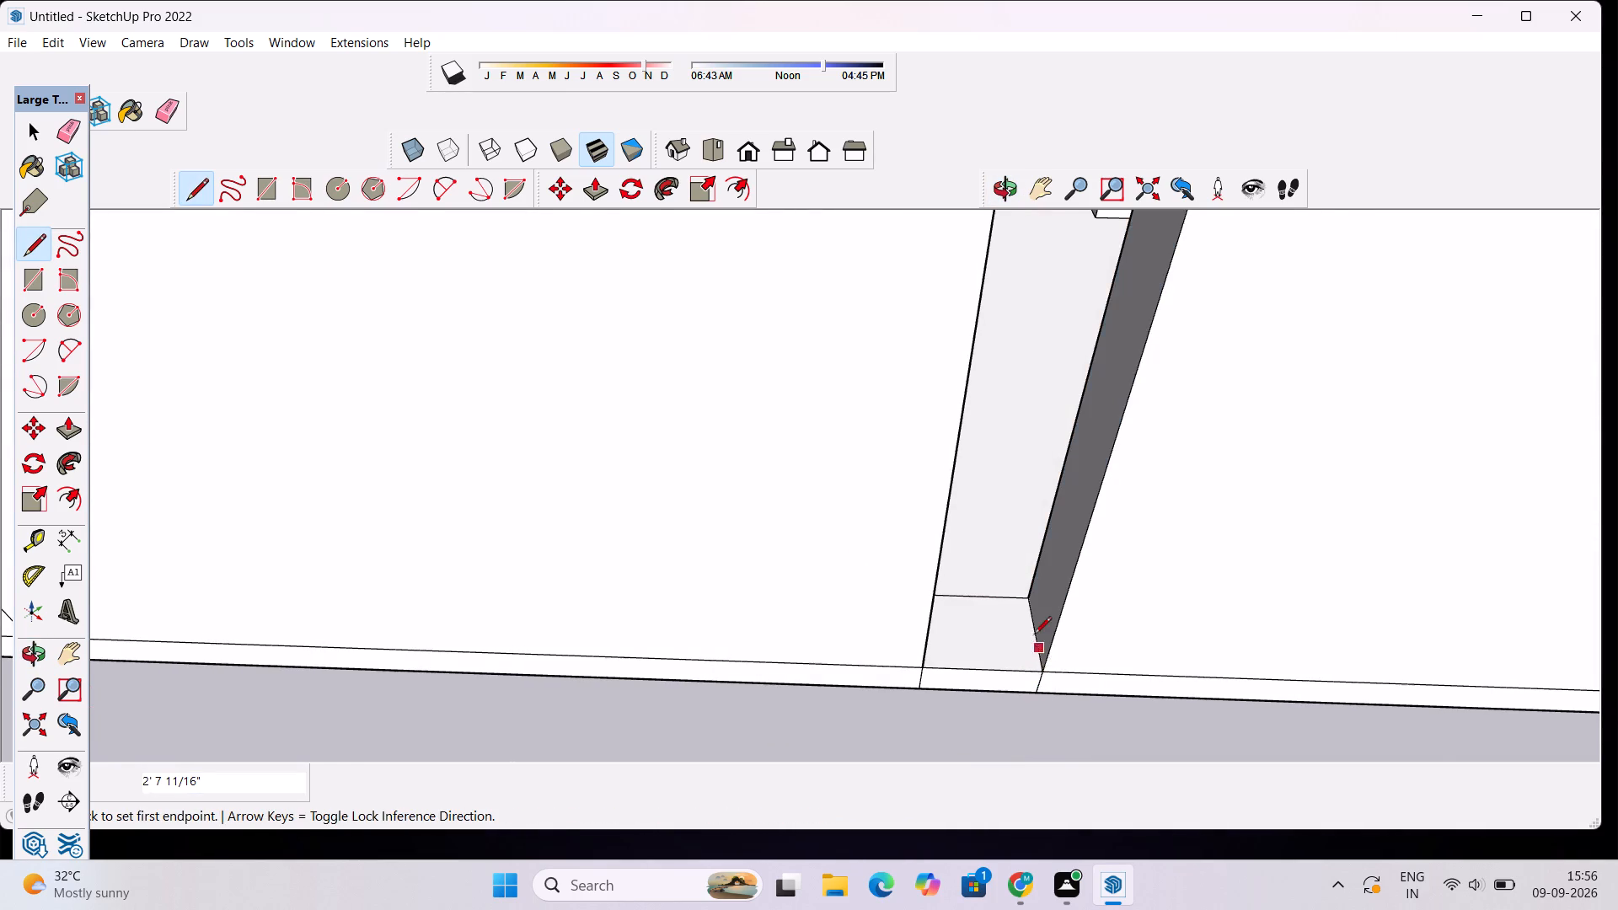
scroll(1034, 635, "down", 9)
key("space")
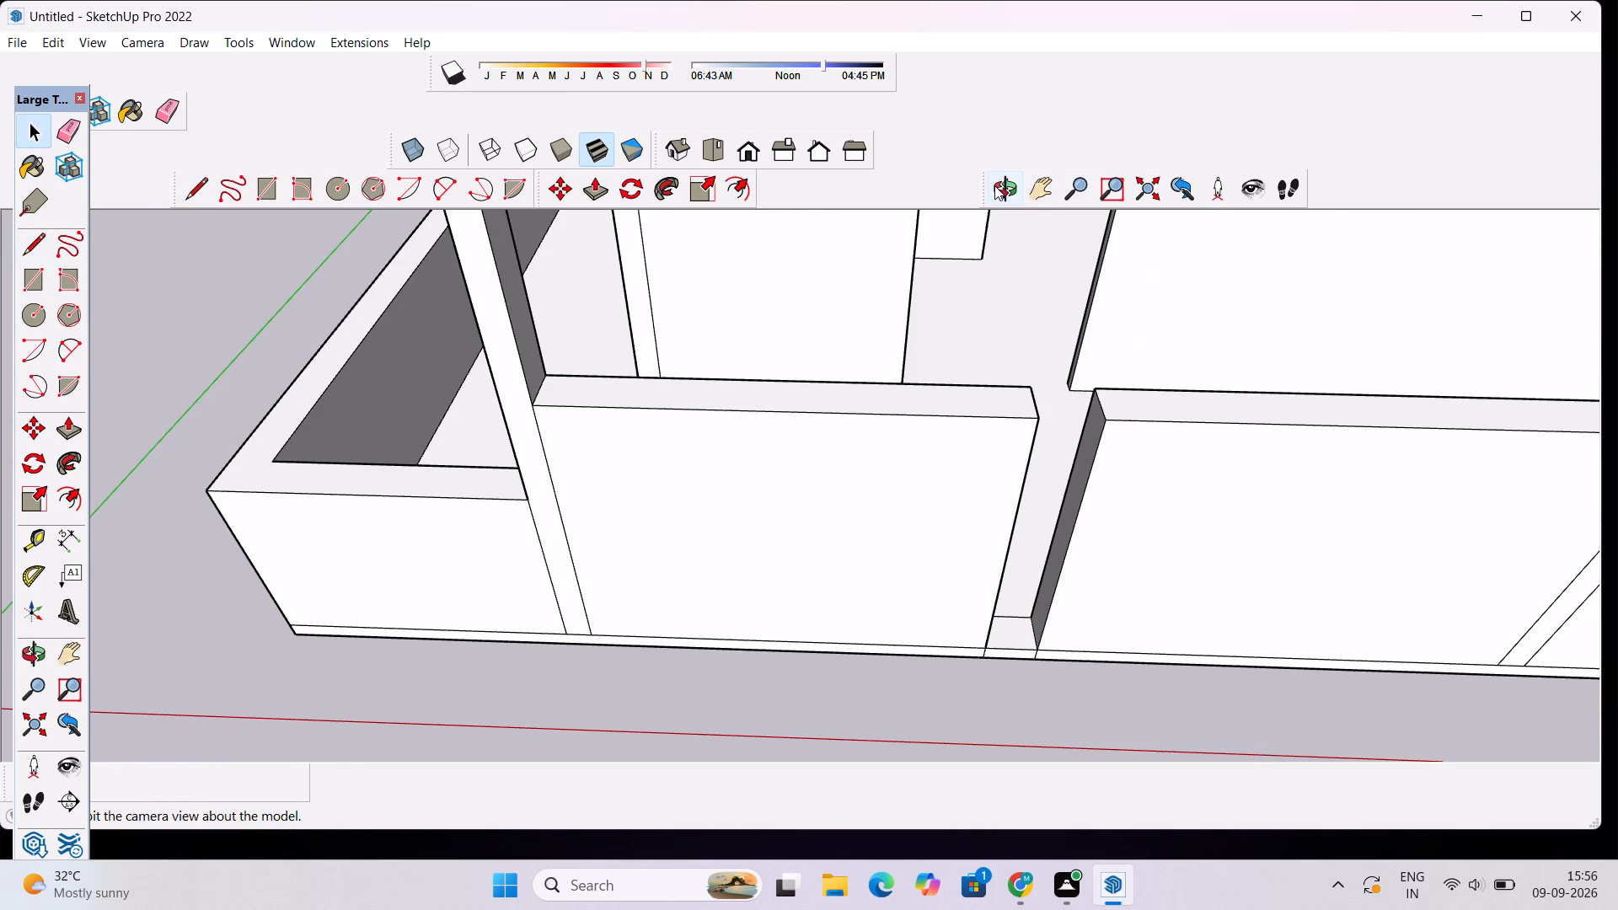
Push the top face of the porch wall section between the corner post and the gap down 3' 10 1/8".
left_click(1001, 190)
left_click_drag(1079, 426, 997, 375)
scroll(996, 374, "down", 7)
left_click_drag(1013, 513, 1014, 426)
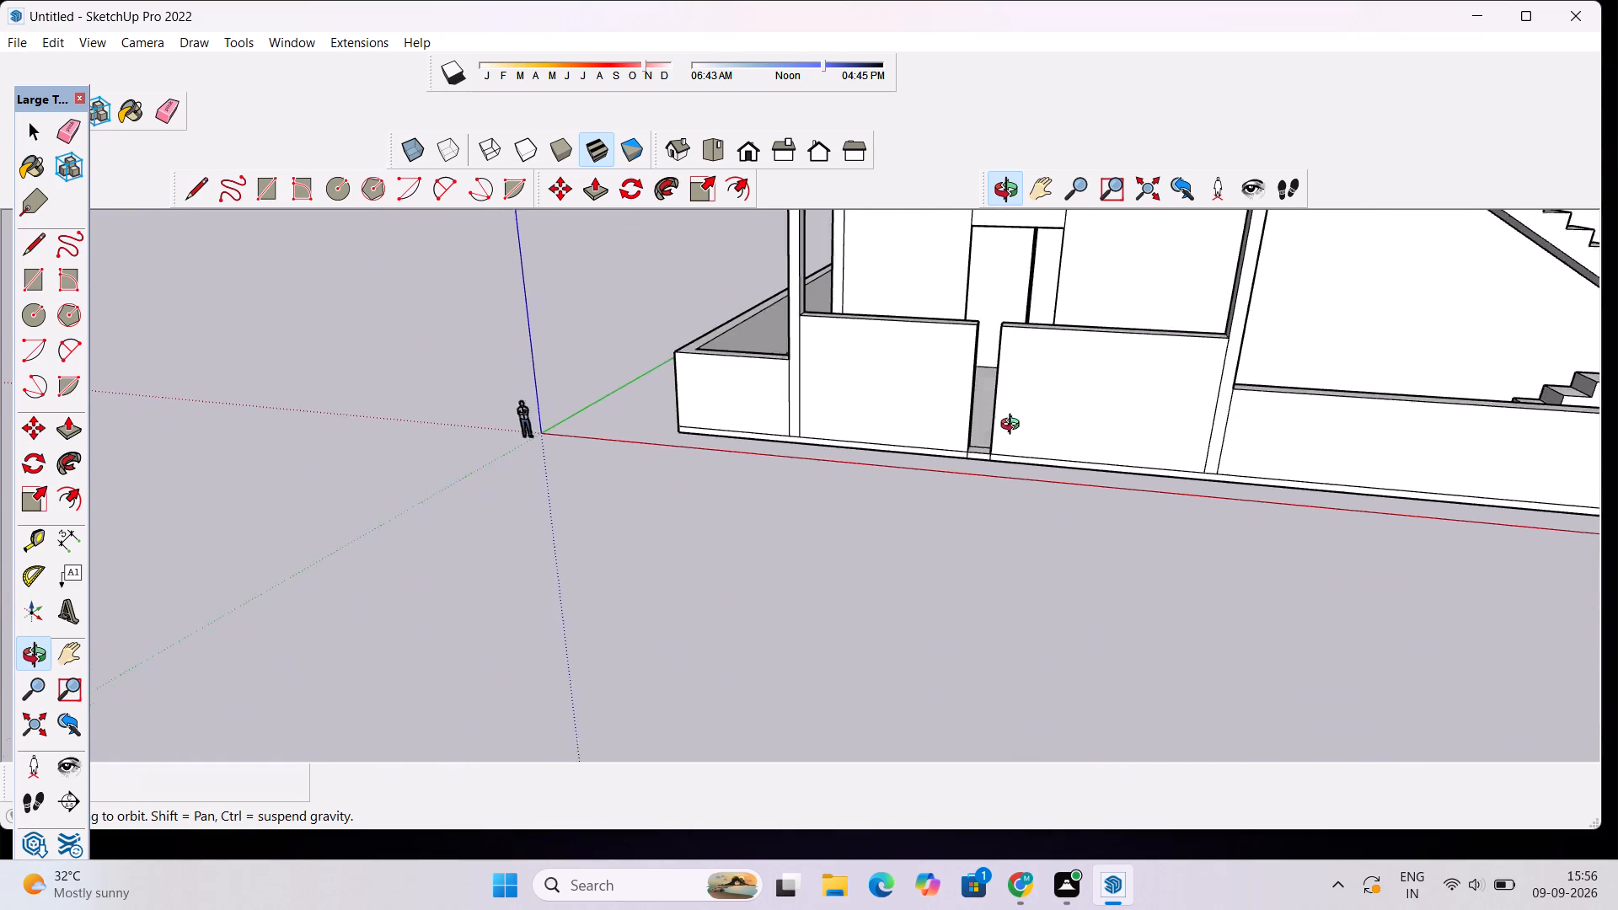
left_click_drag(1014, 426, 1014, 418)
scroll(963, 369, "up", 2)
left_click_drag(887, 364, 872, 481)
scroll(842, 398, "up", 4)
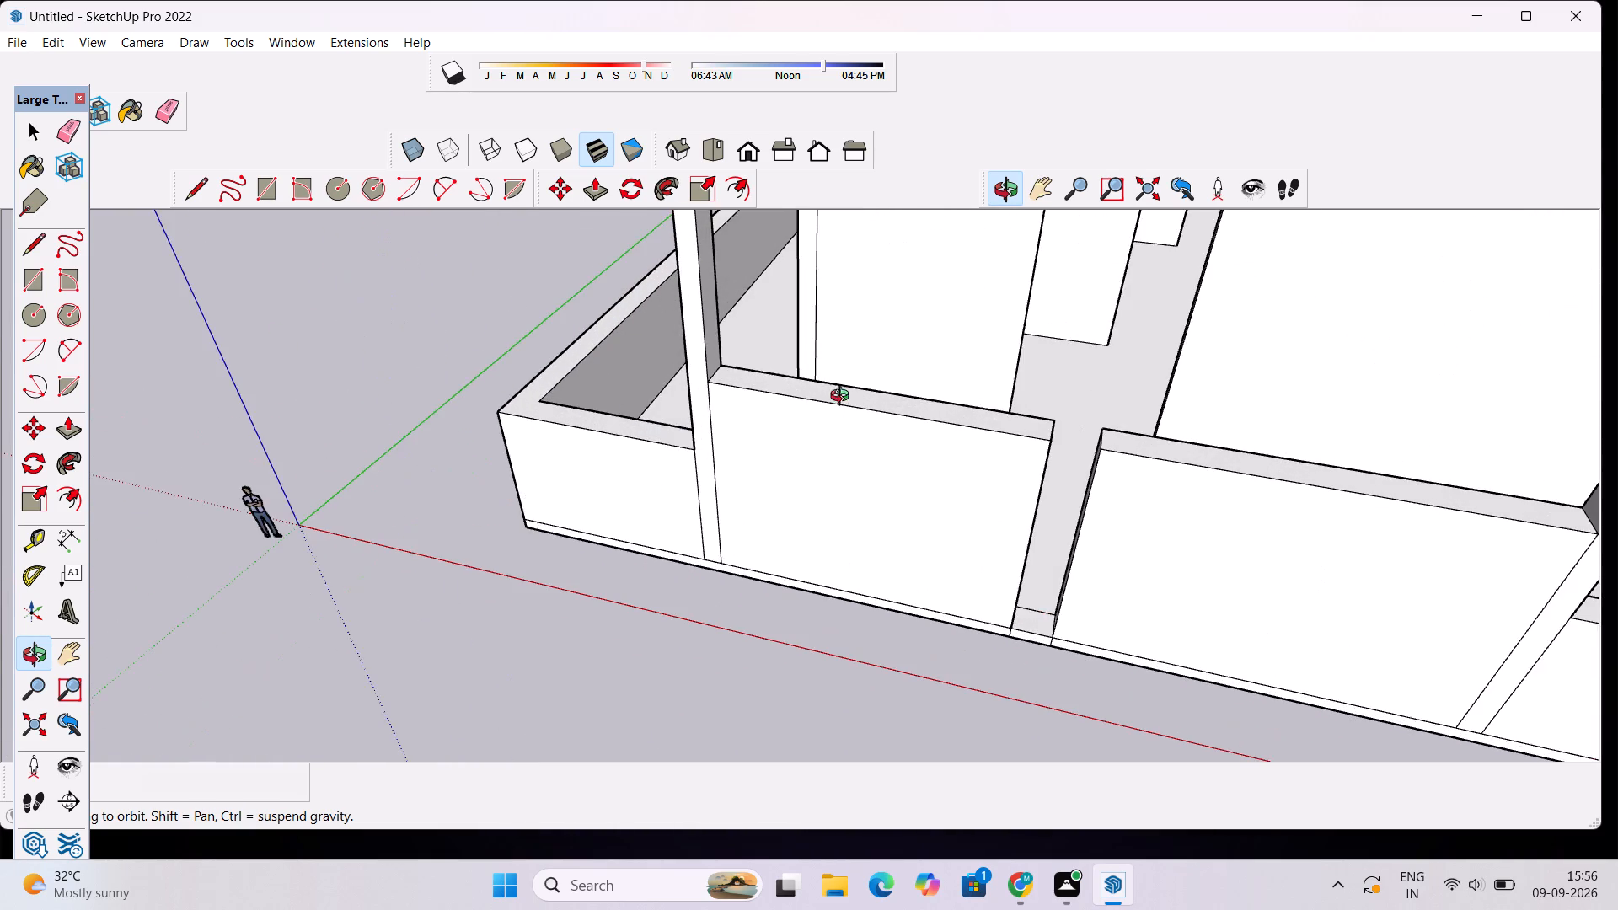
left_click_drag(844, 408, 837, 449)
scroll(833, 452, "up", 4)
key("space")
left_click(851, 415)
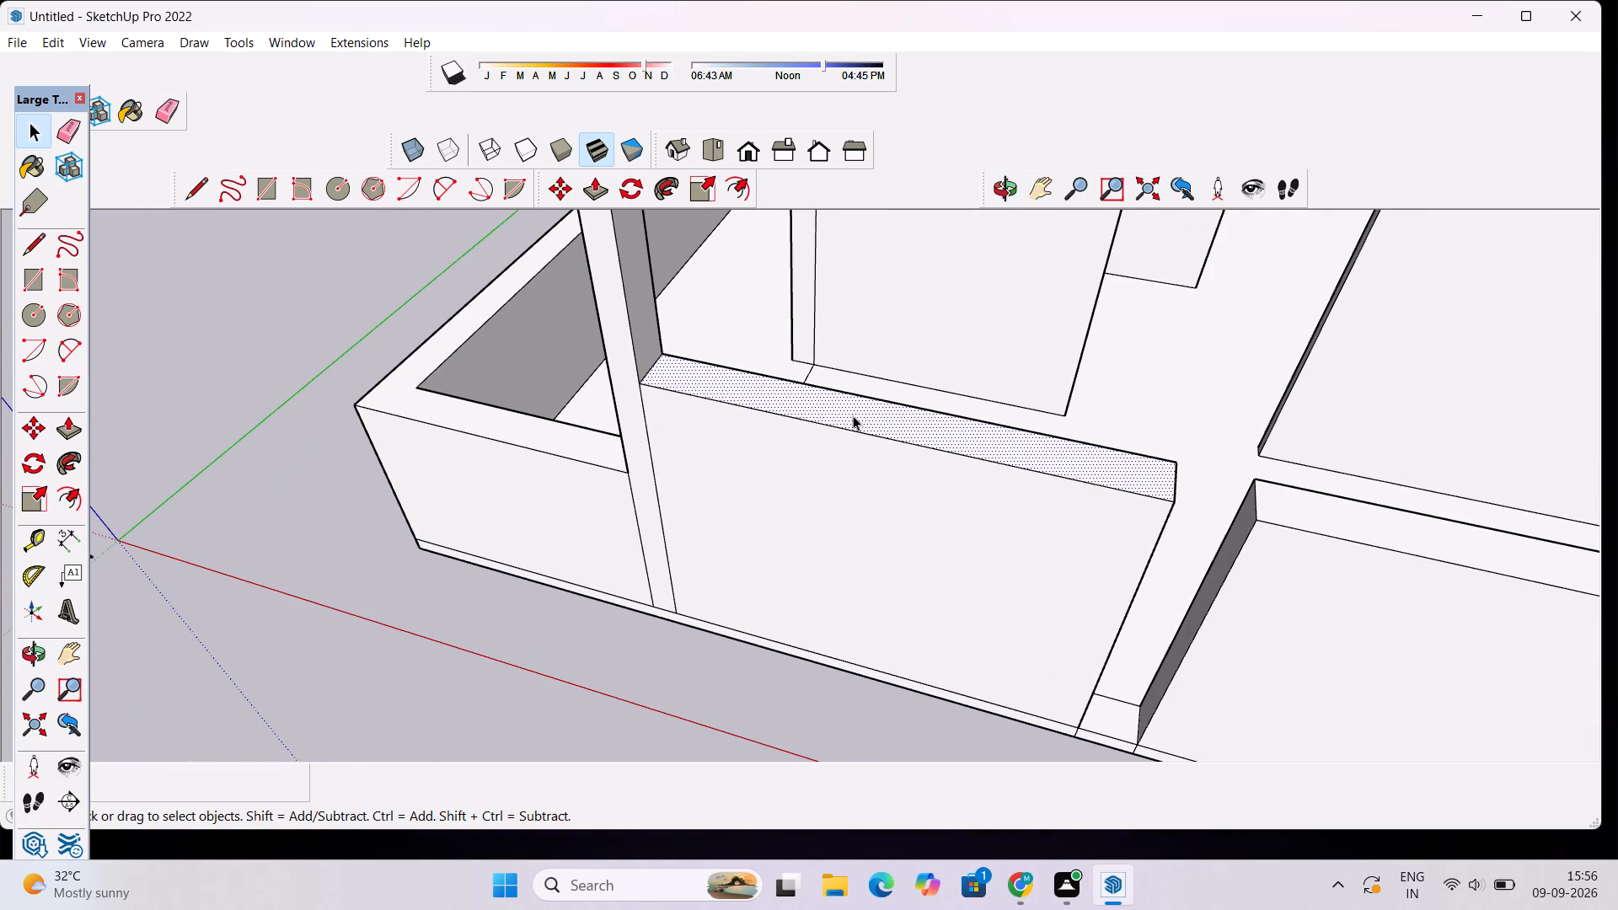
key("p")
left_click(855, 418)
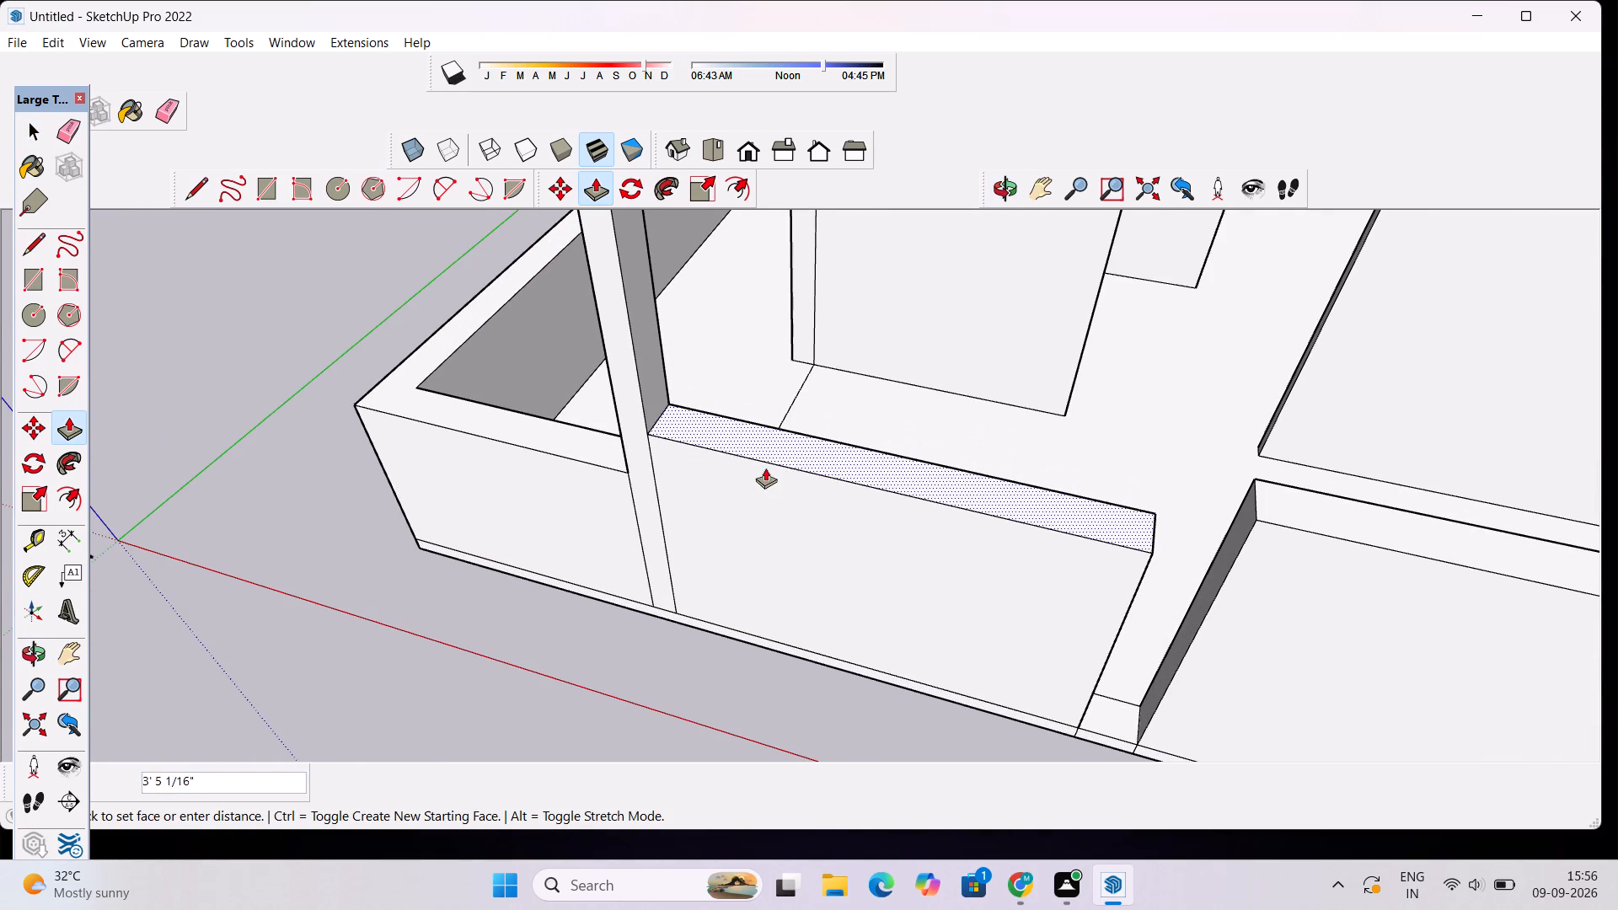
left_click(708, 491)
scroll(779, 447, "down", 4)
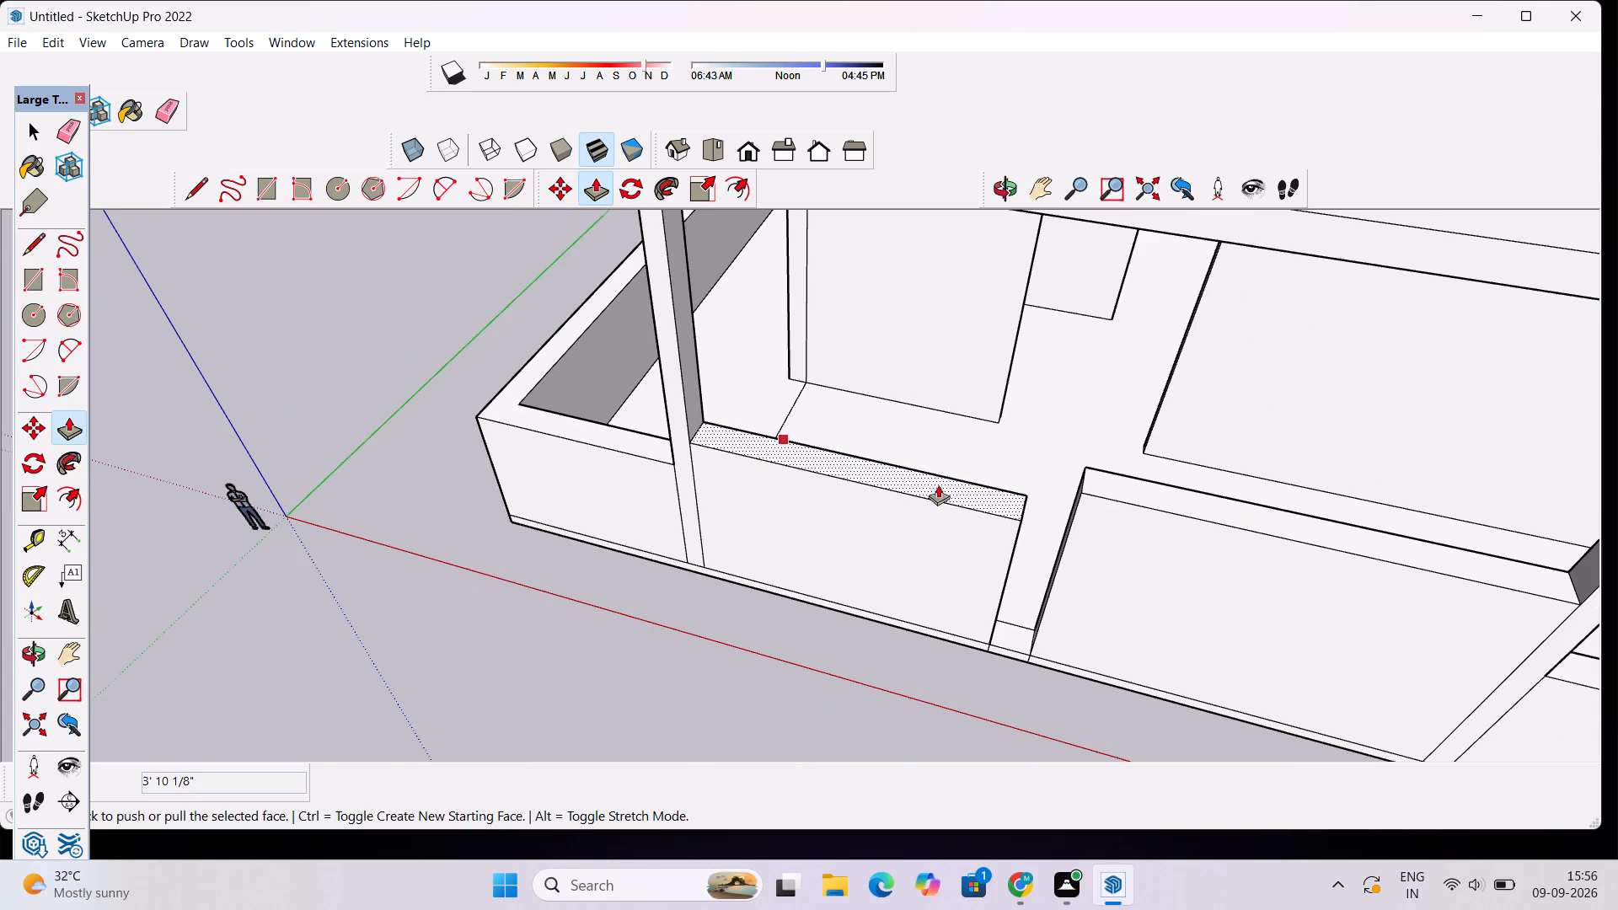
Push the top face of the porch wall section on the staircase side of the gap down 3' 10 1/8", level with the other section.
key("space")
left_click(1221, 507)
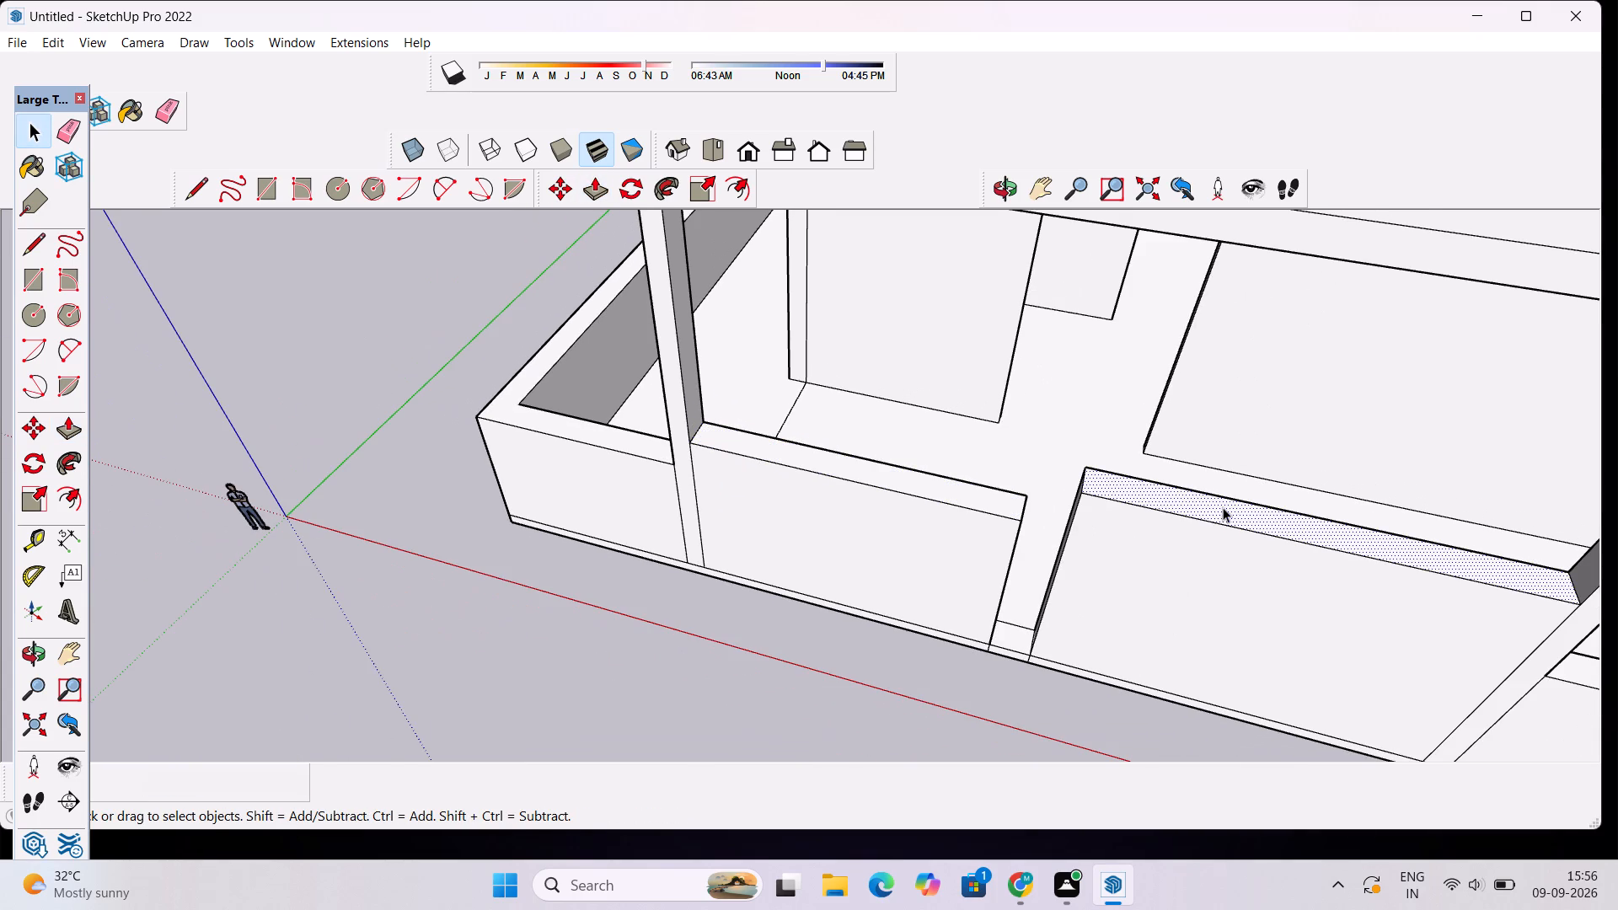
key("p")
left_click(1224, 509)
left_click(1021, 519)
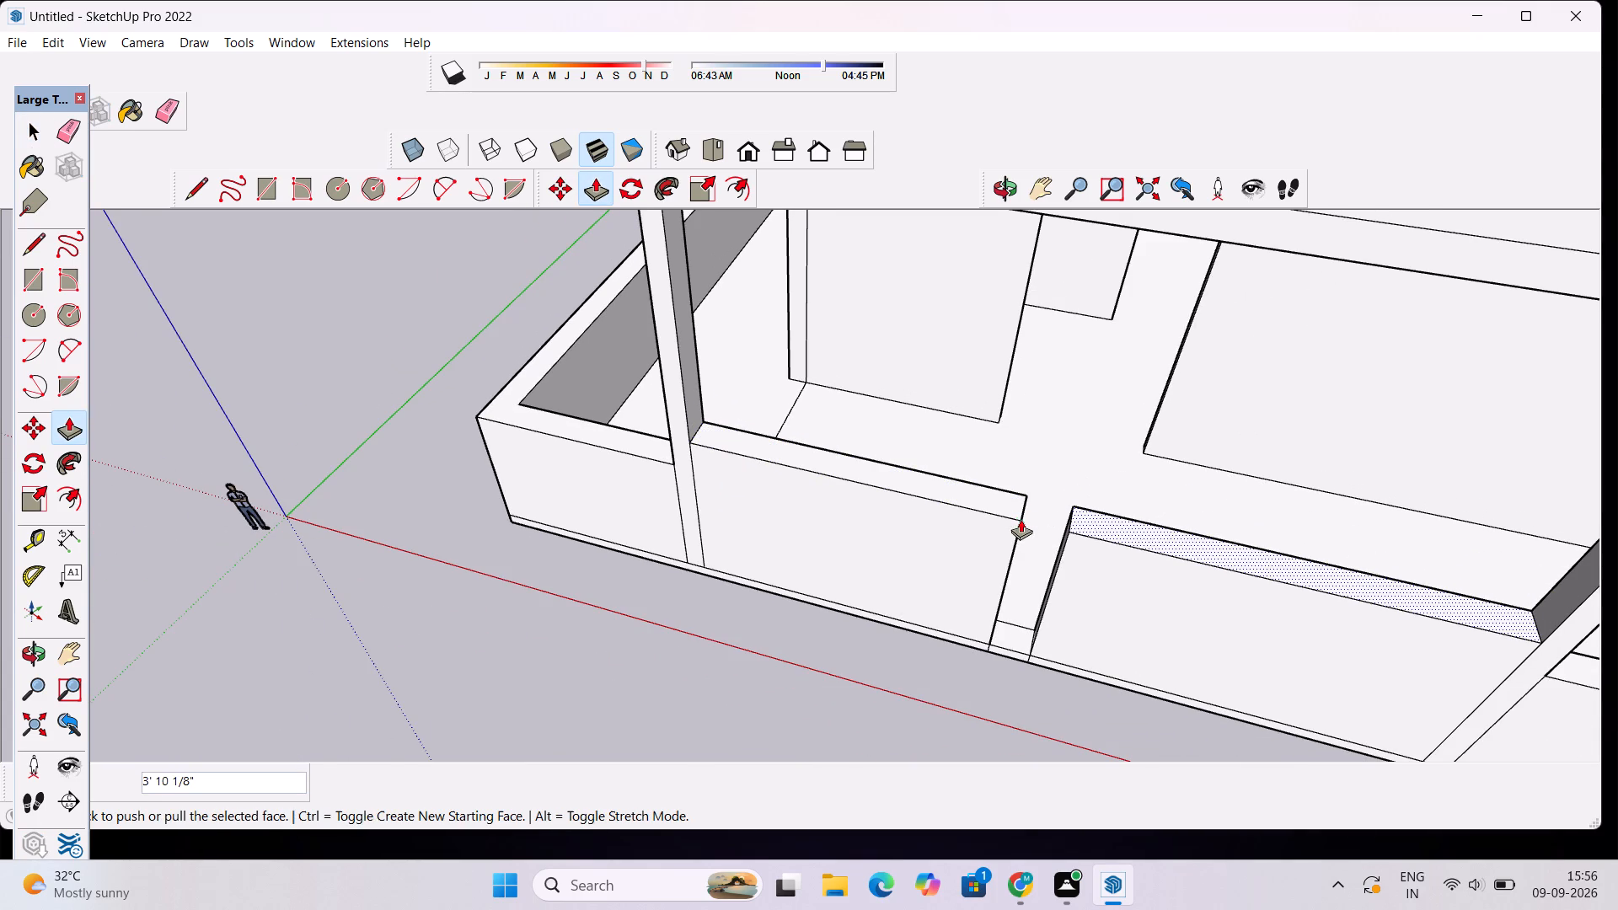
Examine the porch wall and its entrance gap from the front and from above.
scroll(1021, 485, "down", 5)
left_click(1010, 192)
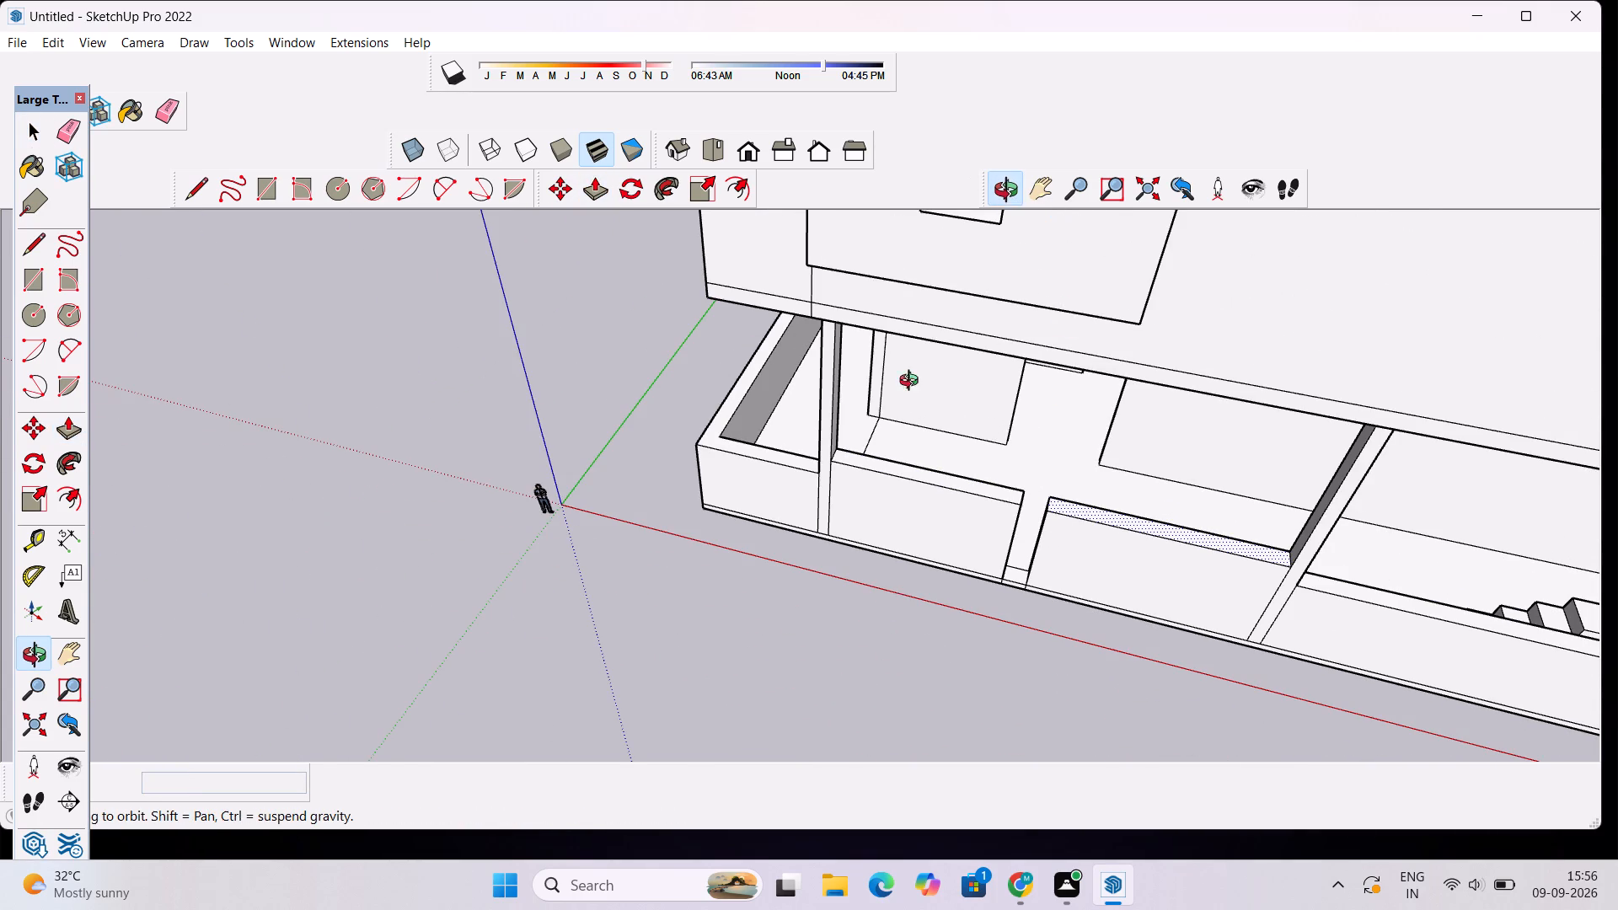
left_click_drag(906, 609, 1019, 476)
scroll(1169, 544, "up", 4)
left_click_drag(1029, 535, 959, 428)
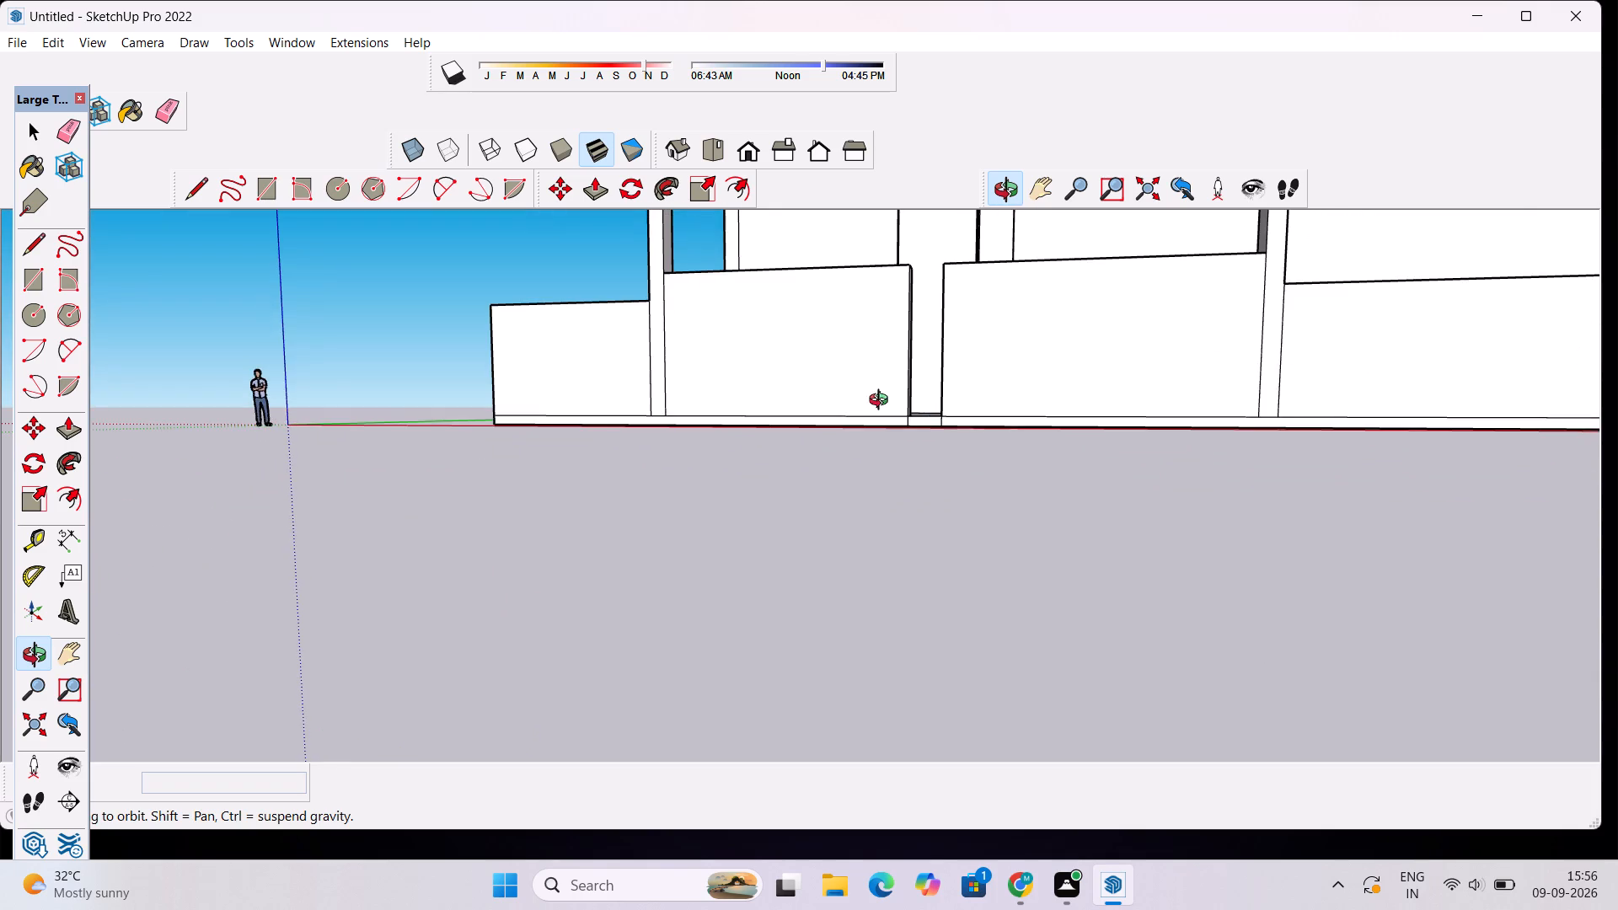
scroll(885, 410, "down", 4)
left_click_drag(823, 461, 902, 505)
scroll(993, 438, "up", 3)
left_click_drag(1035, 426, 1042, 490)
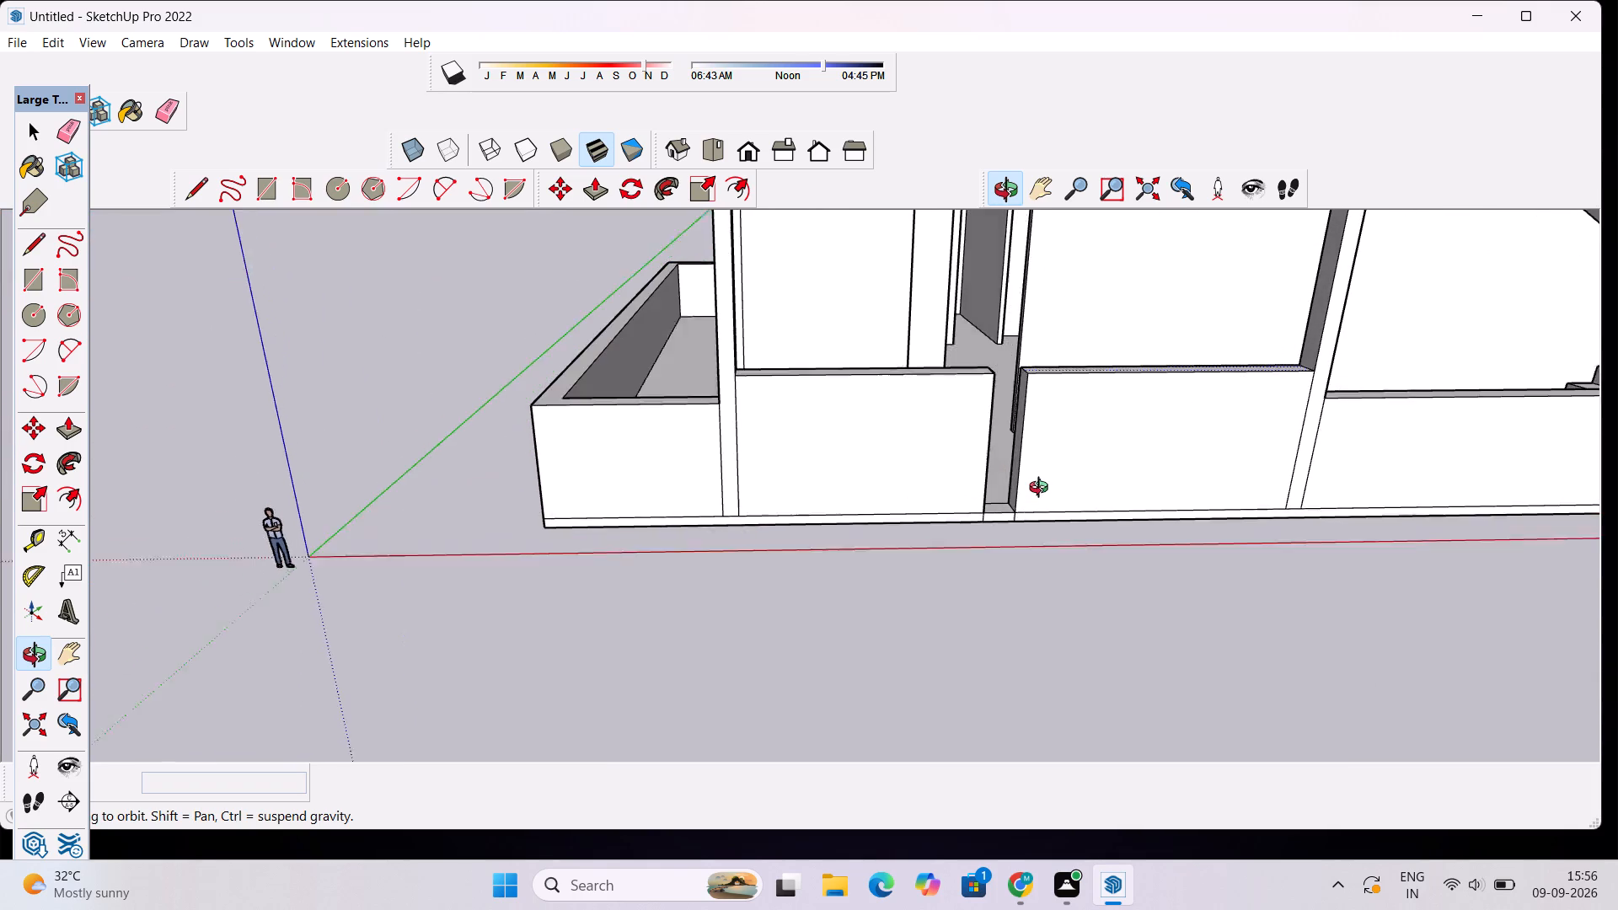
left_click_drag(1042, 490, 1042, 489)
scroll(1042, 474, "down", 3)
scroll(1074, 454, "up", 6)
scroll(1141, 450, "down", 2)
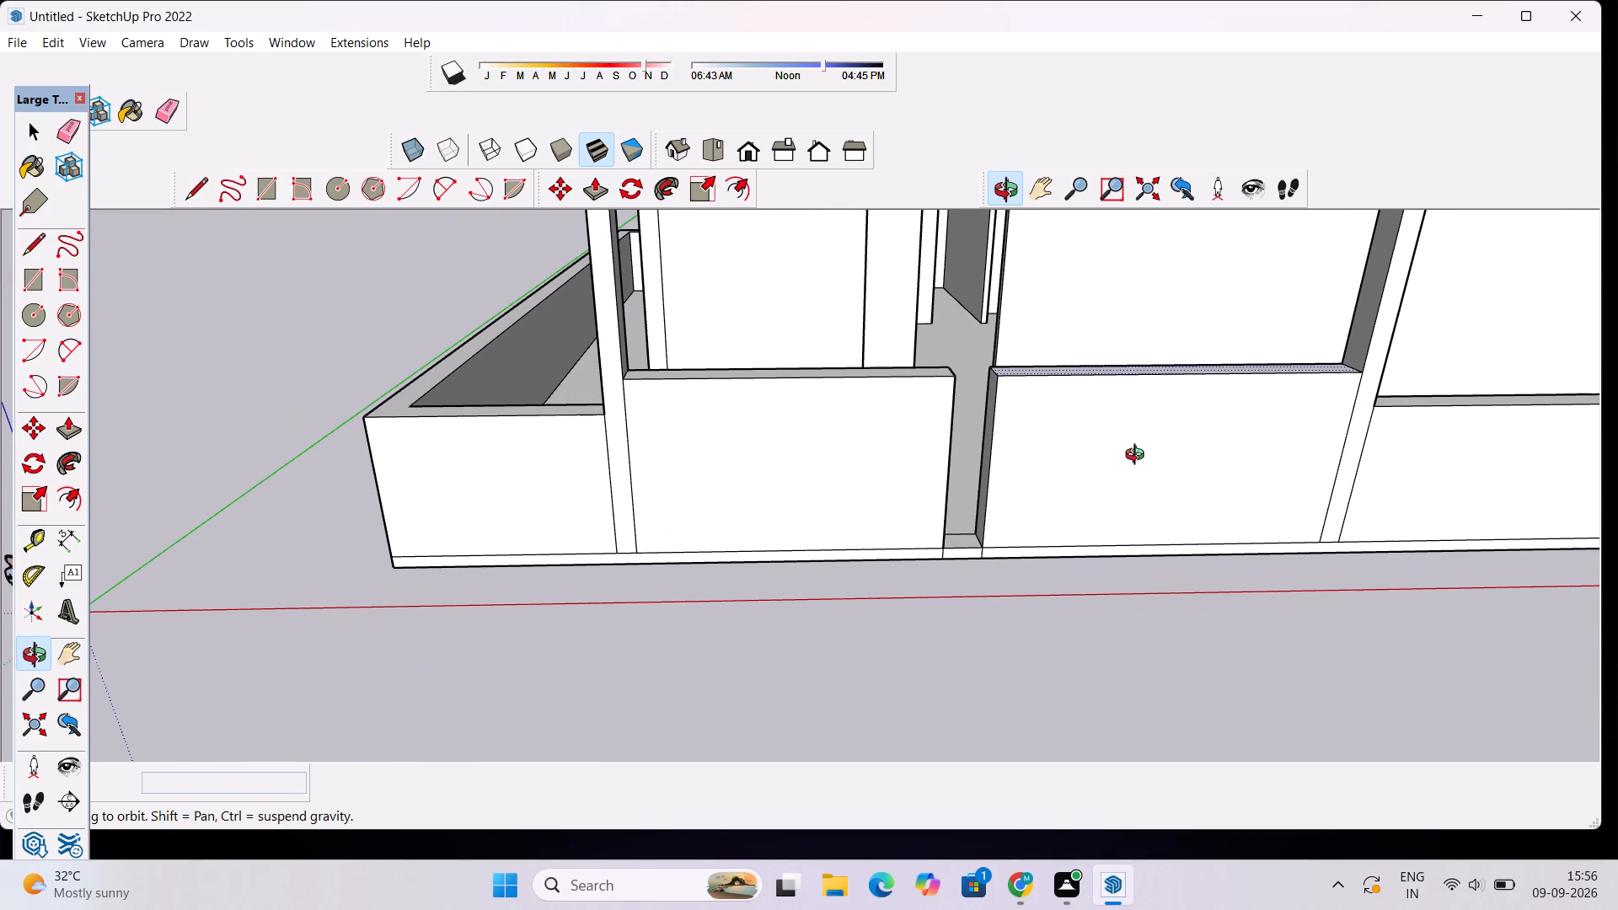
Draw two lines about 3' 4" long across the gap, joining the wall ends' outer and inner top corners, to fill its front and top.
left_click_drag(1113, 463, 1003, 431)
scroll(925, 404, "up", 4)
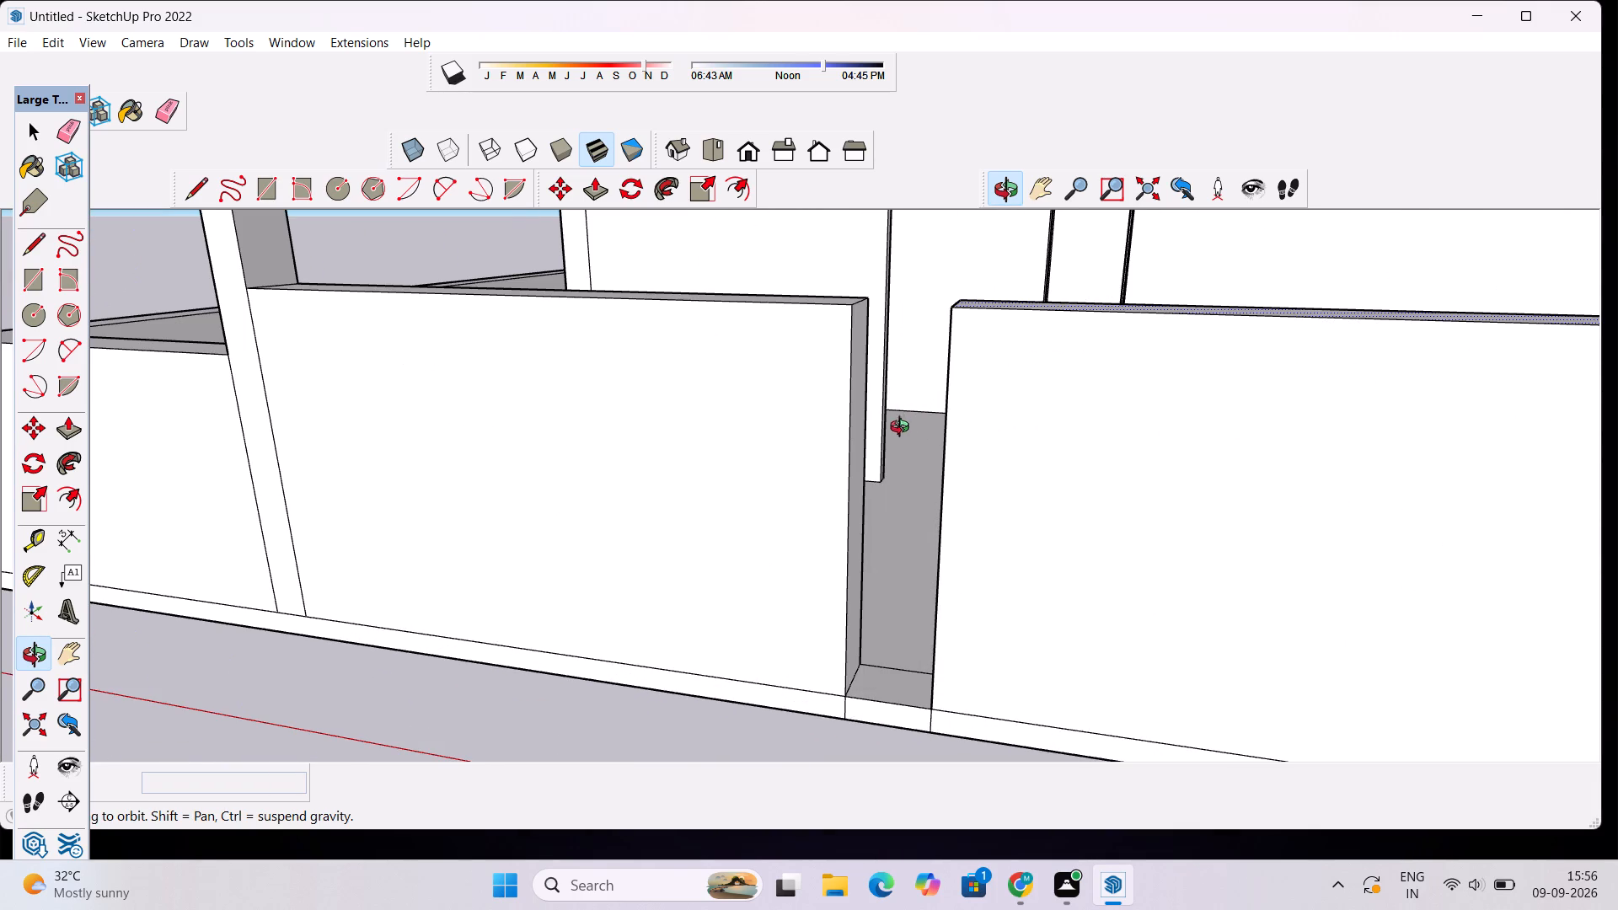
key("l")
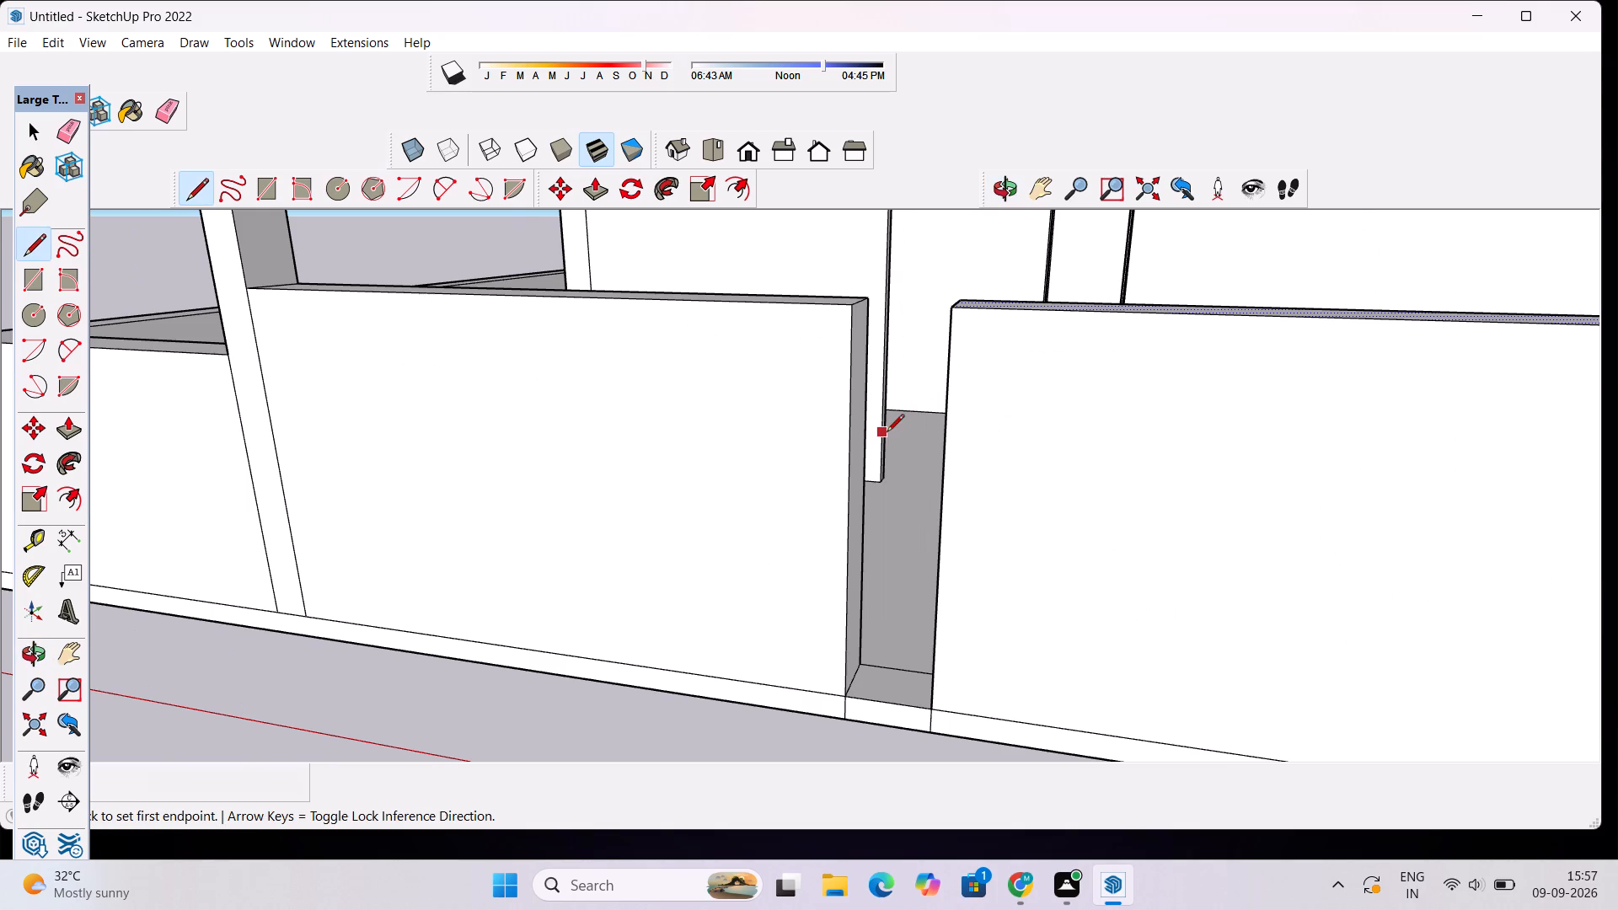
key("Return")
left_click(852, 310)
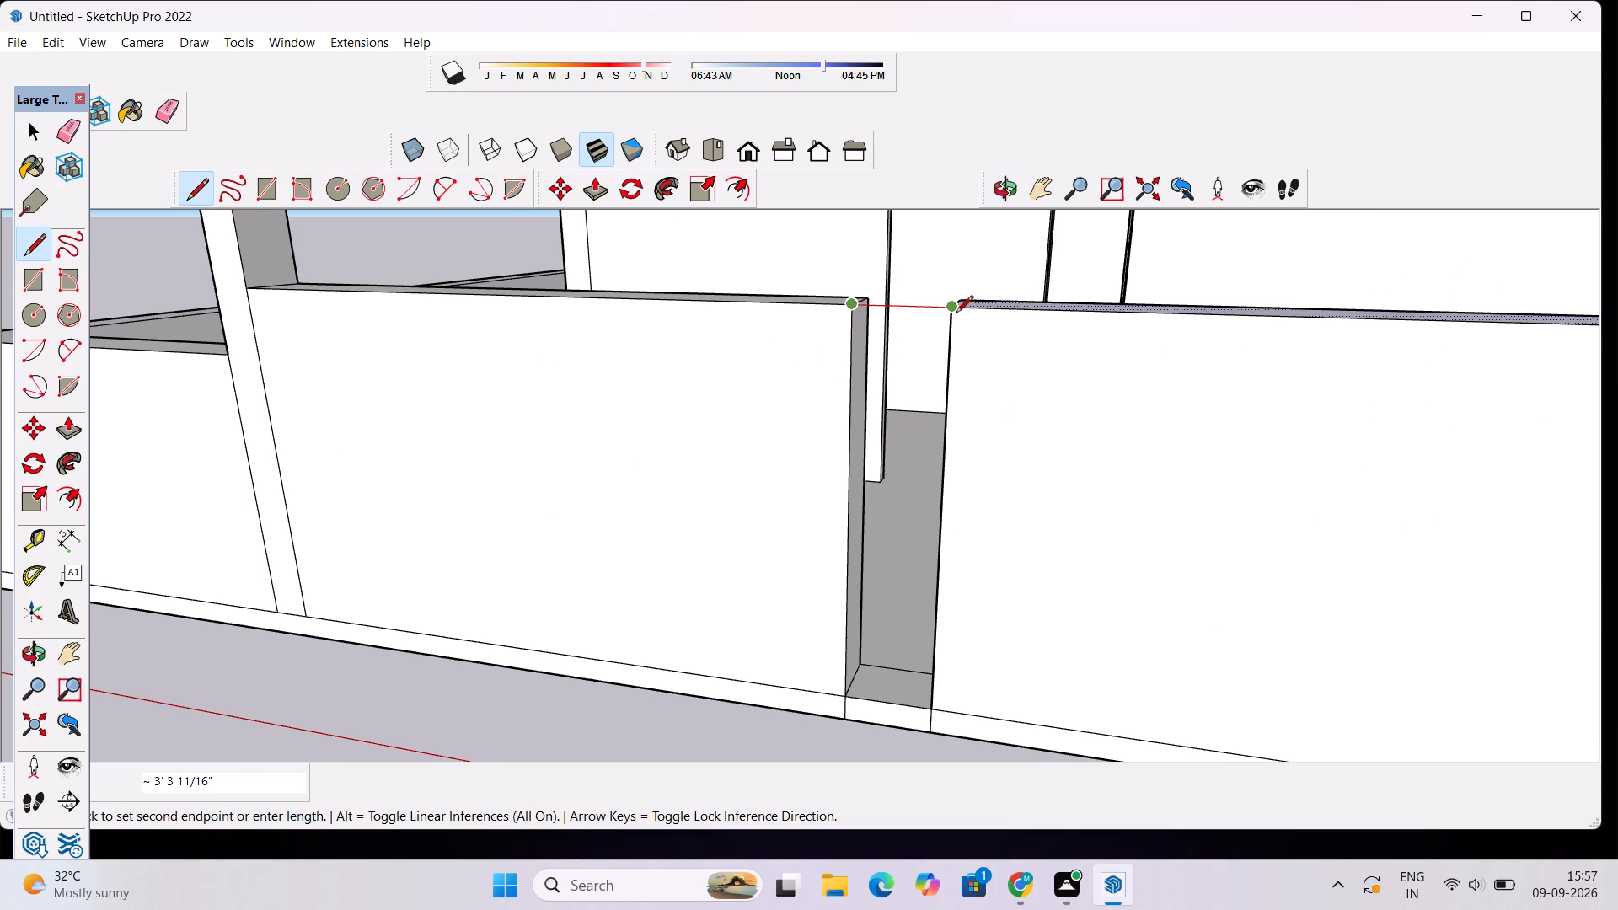
left_click(951, 308)
scroll(951, 305, "up", 6)
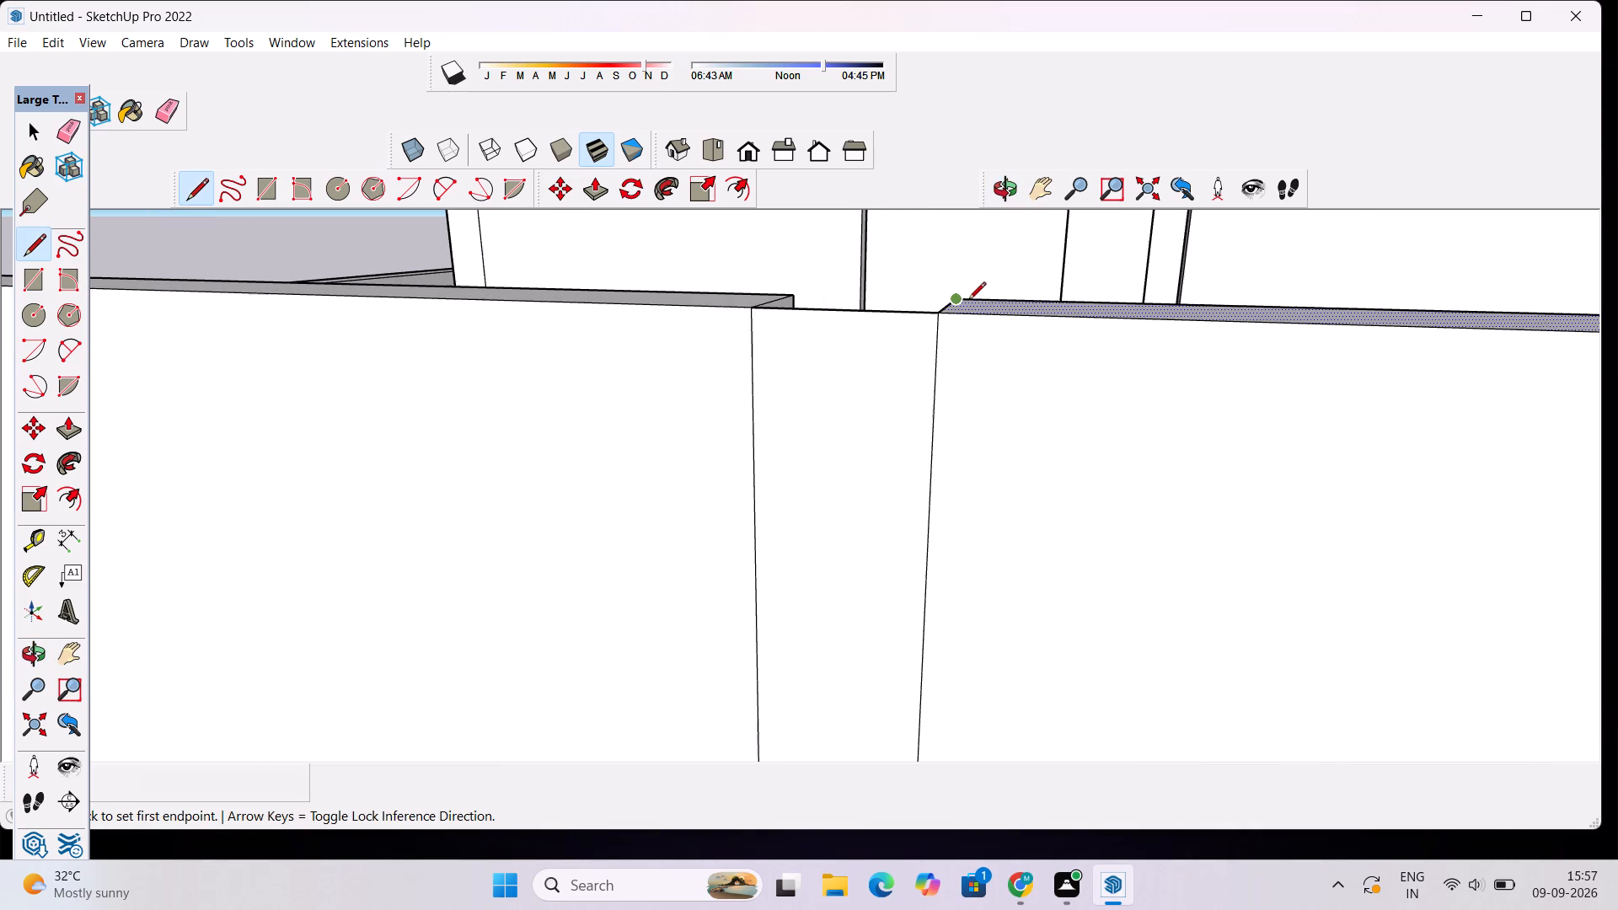
left_click(956, 299)
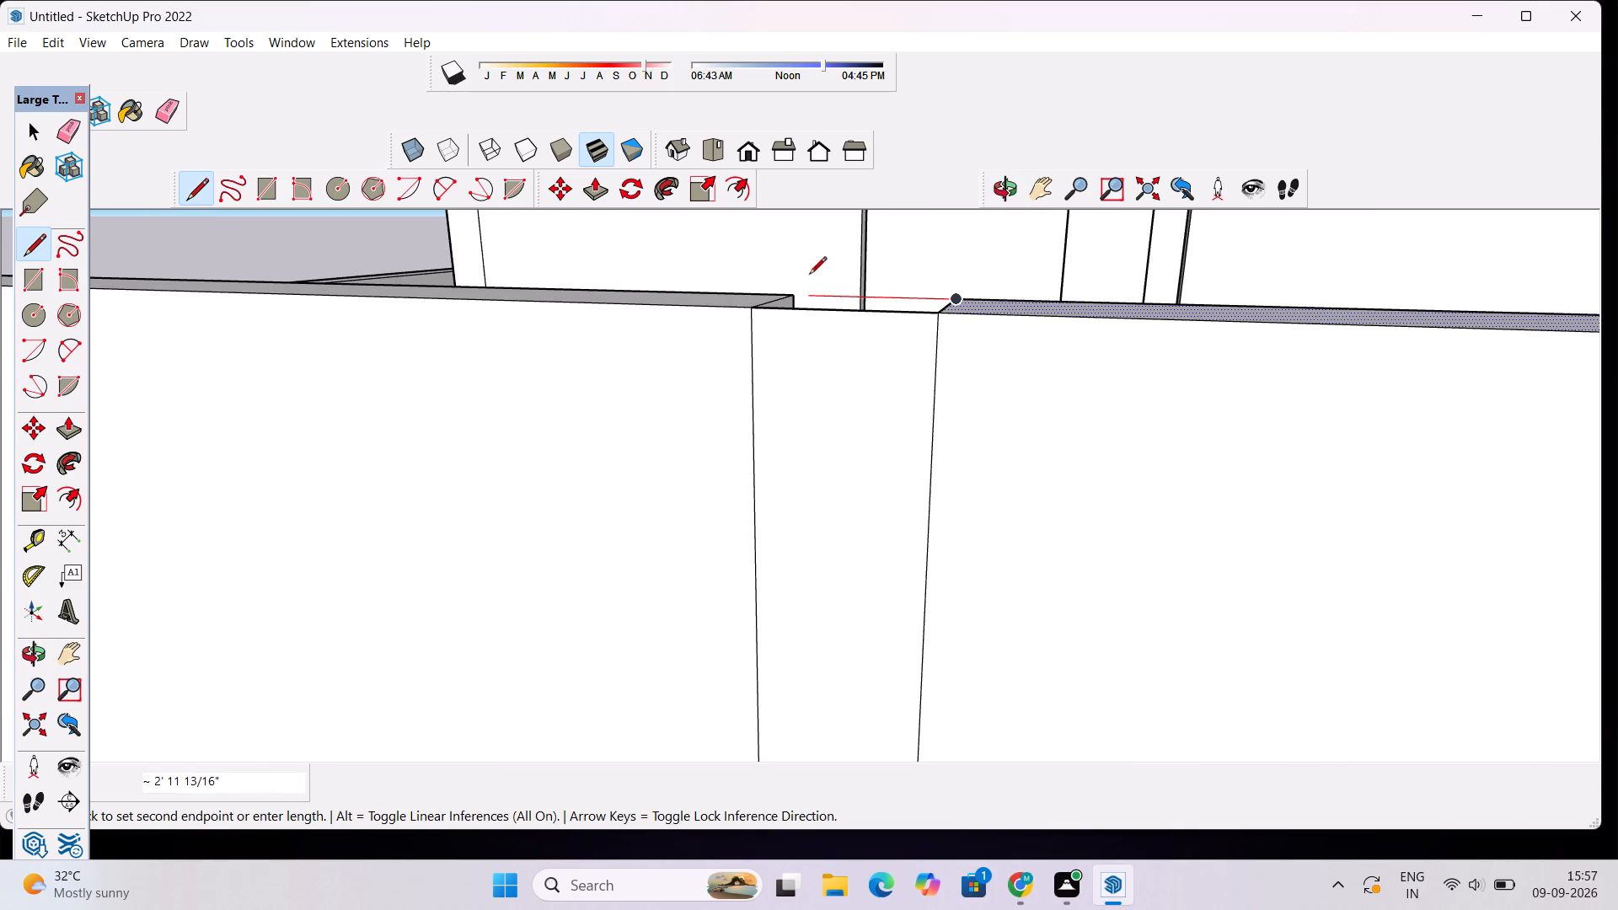
left_click(789, 294)
scroll(787, 302, "down", 4)
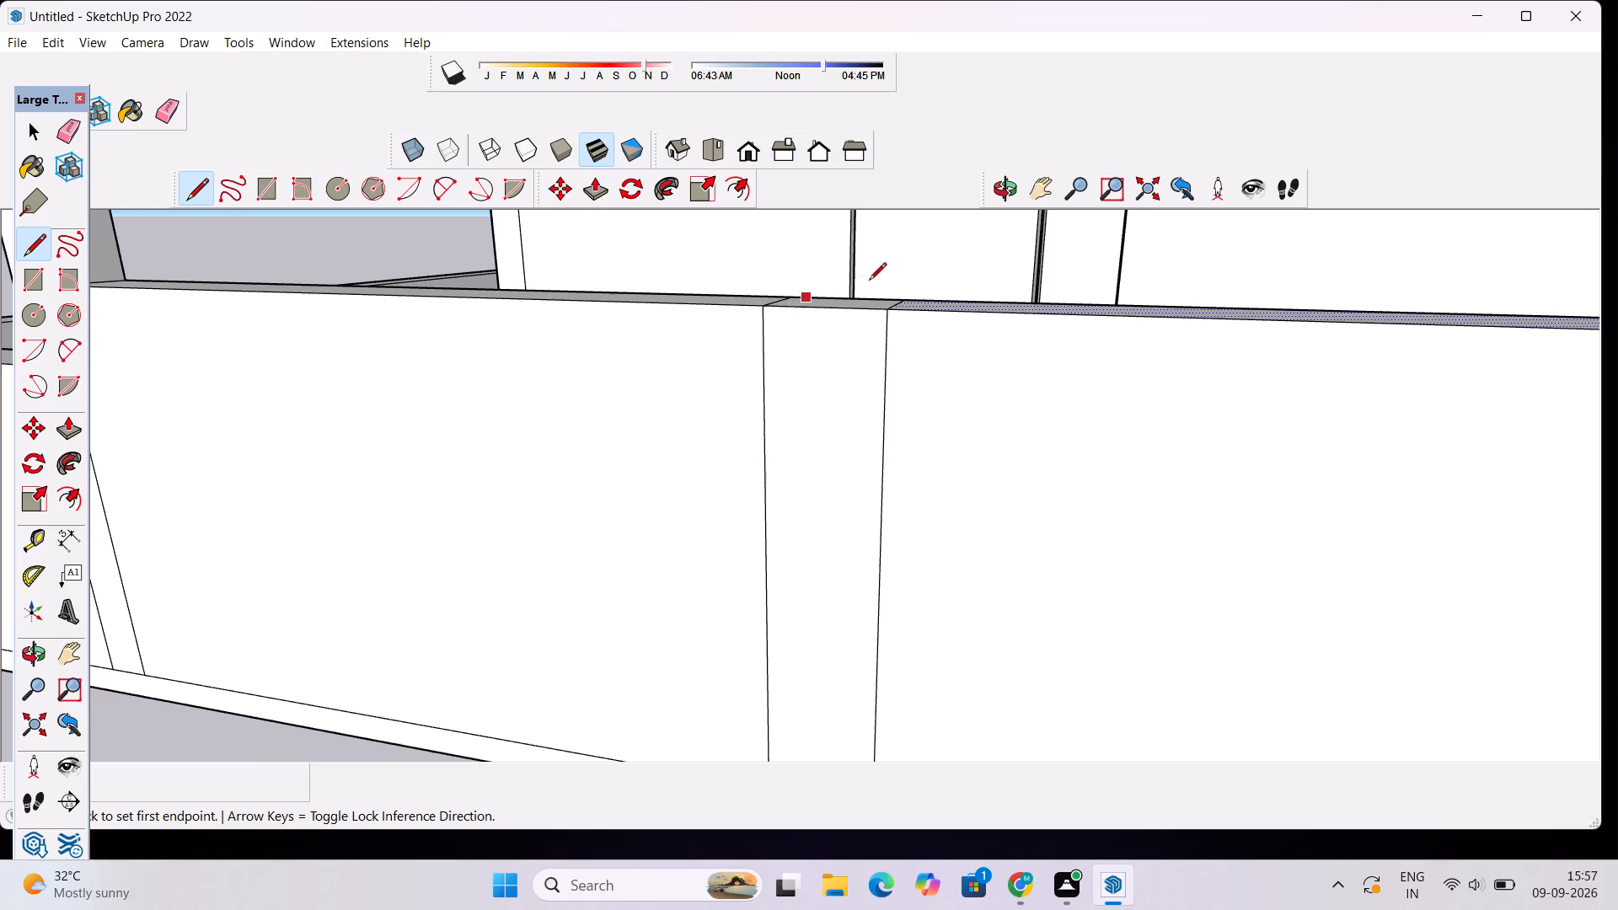
key("space")
Examine the whole house from the front.
left_click(1009, 191)
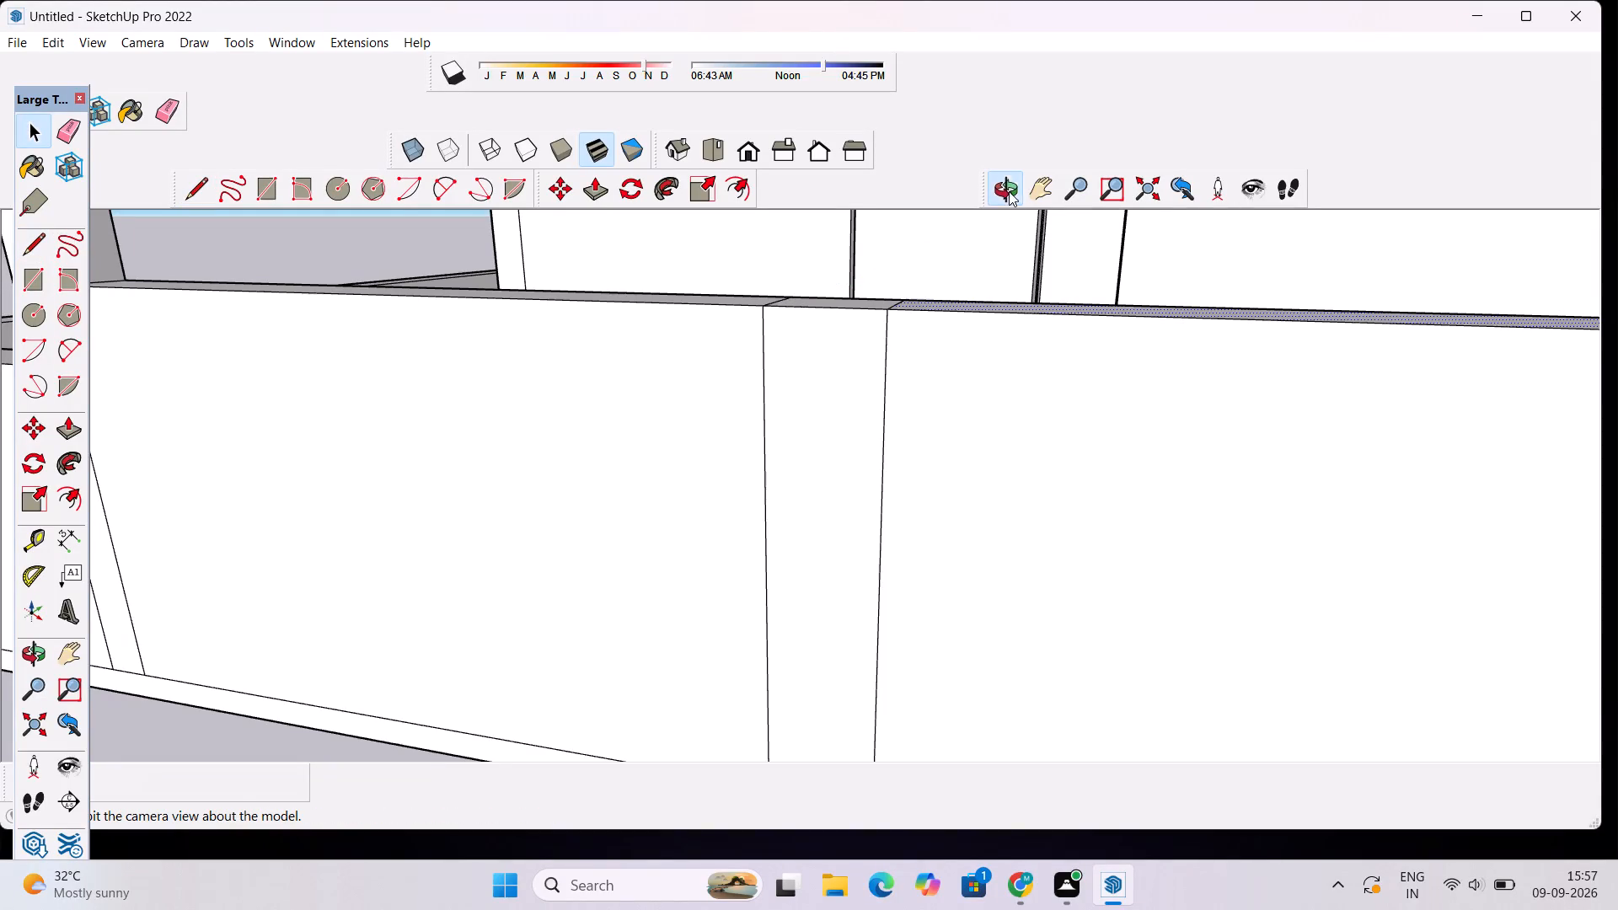
left_click_drag(555, 320, 706, 407)
scroll(718, 396, "down", 10)
left_click_drag(914, 635, 852, 513)
scroll(856, 500, "down", 11)
scroll(853, 580, "down", 7)
scroll(1112, 367, "up", 3)
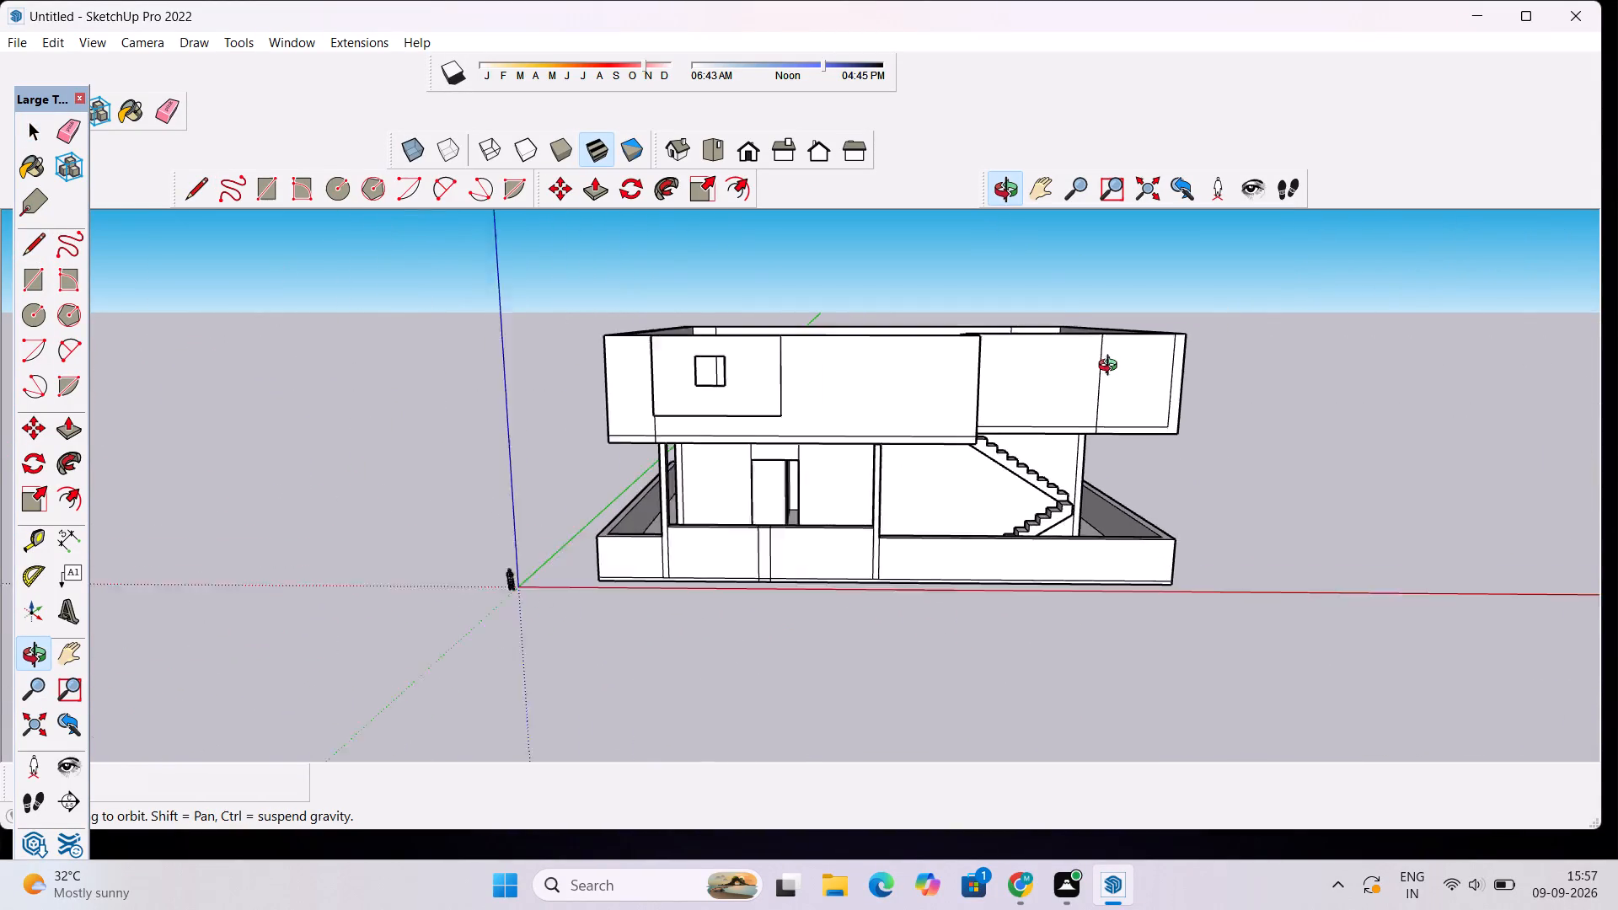
Draw an upright rectangle about 10' 2" by 3' 2" on the upper-storey front wall, between the projecting window panel and the staircase.
scroll(1112, 367, "up", 1)
left_click_drag(1175, 500, 1145, 470)
left_click_drag(733, 552, 844, 584)
scroll(777, 412, "up", 4)
scroll(789, 405, "down", 4)
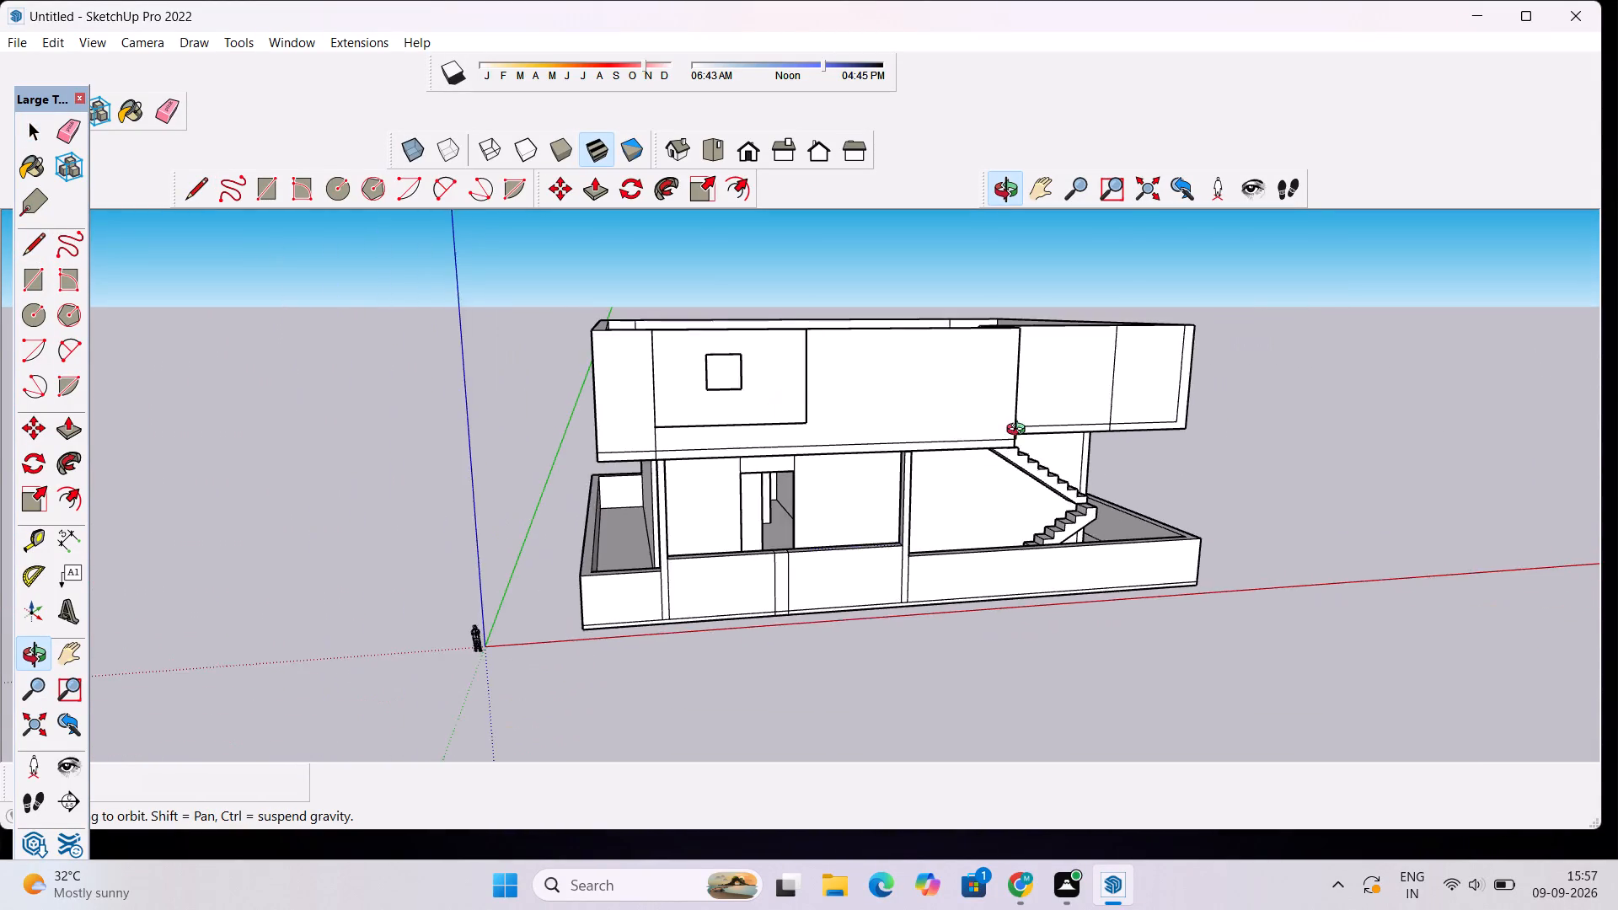
left_click_drag(1021, 432, 904, 438)
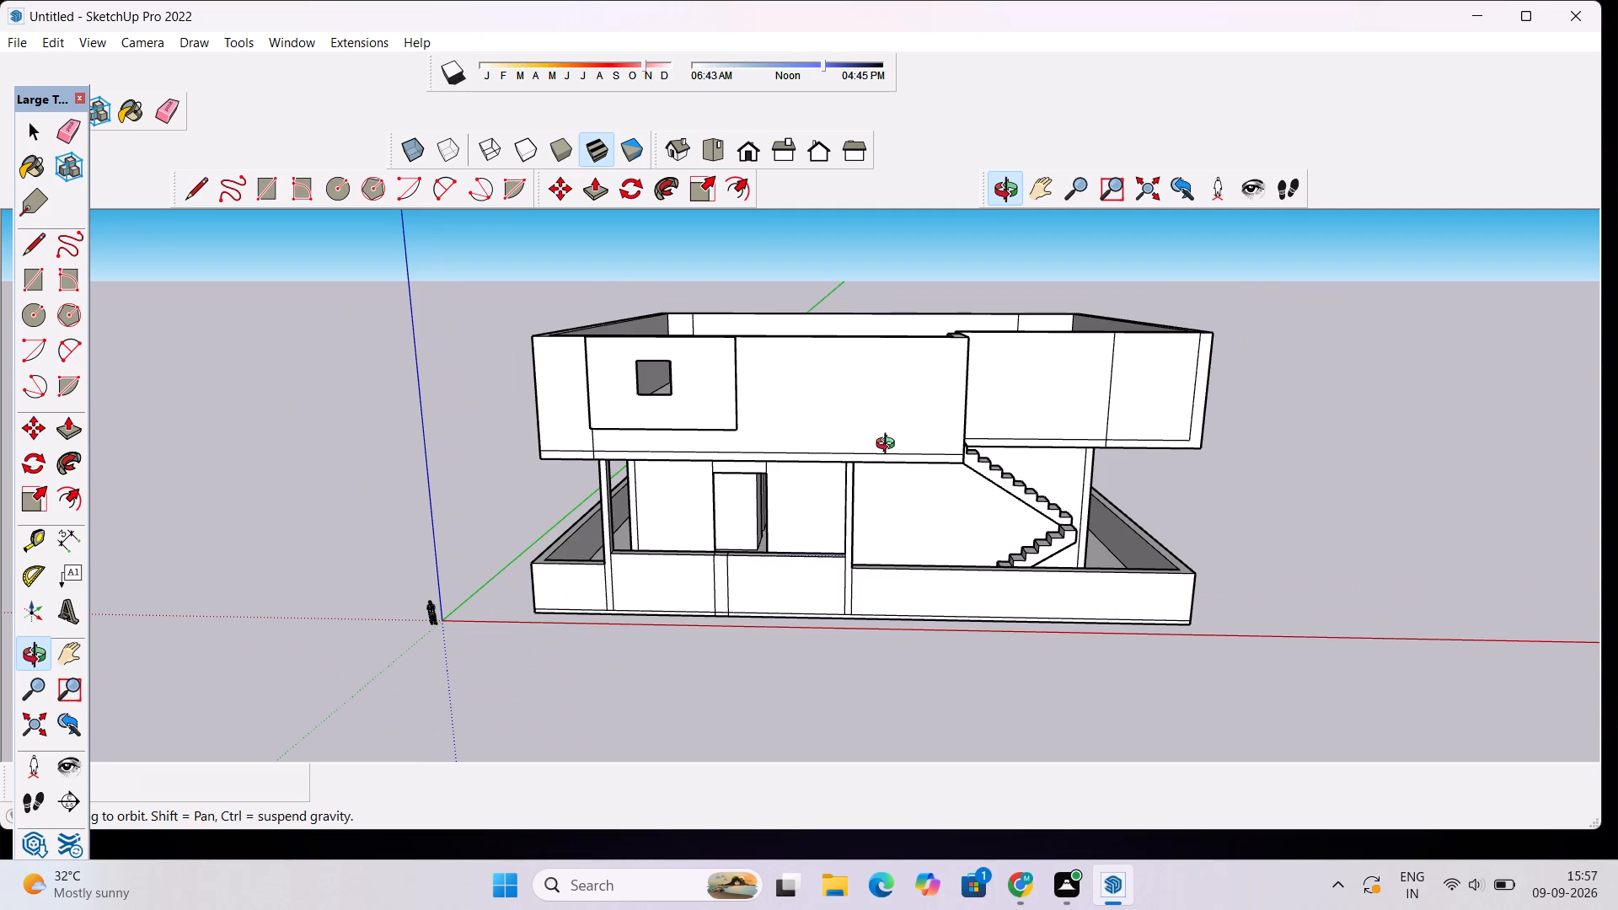
key("space")
scroll(782, 378, "down", 3)
scroll(697, 417, "up", 9)
left_click(269, 185)
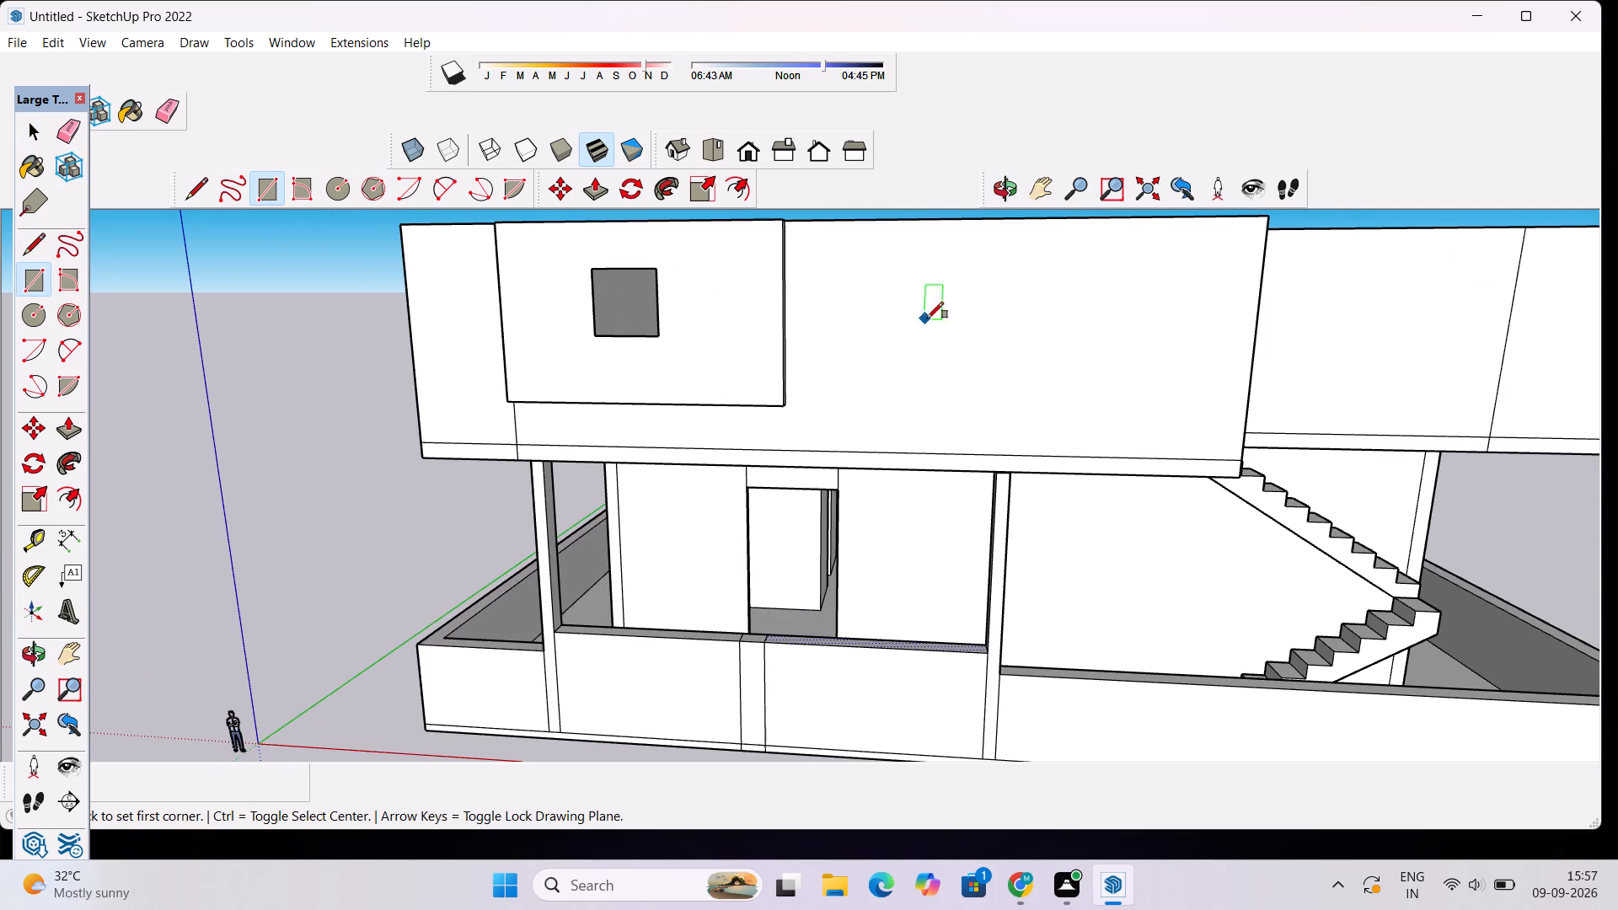
left_click(871, 258)
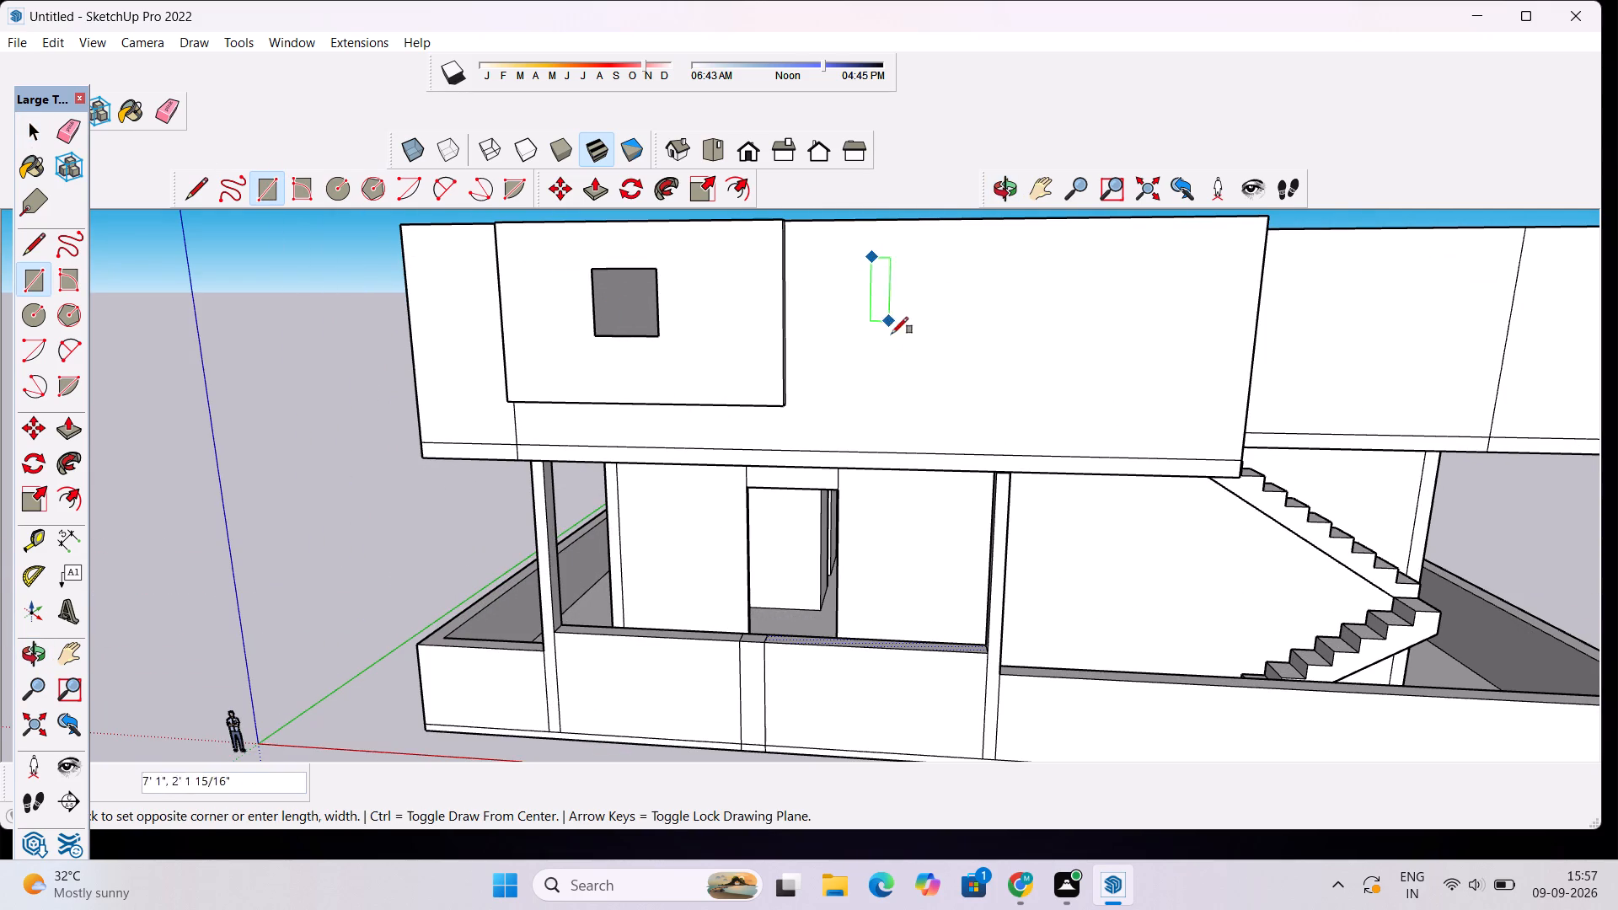
left_click(897, 348)
key("space")
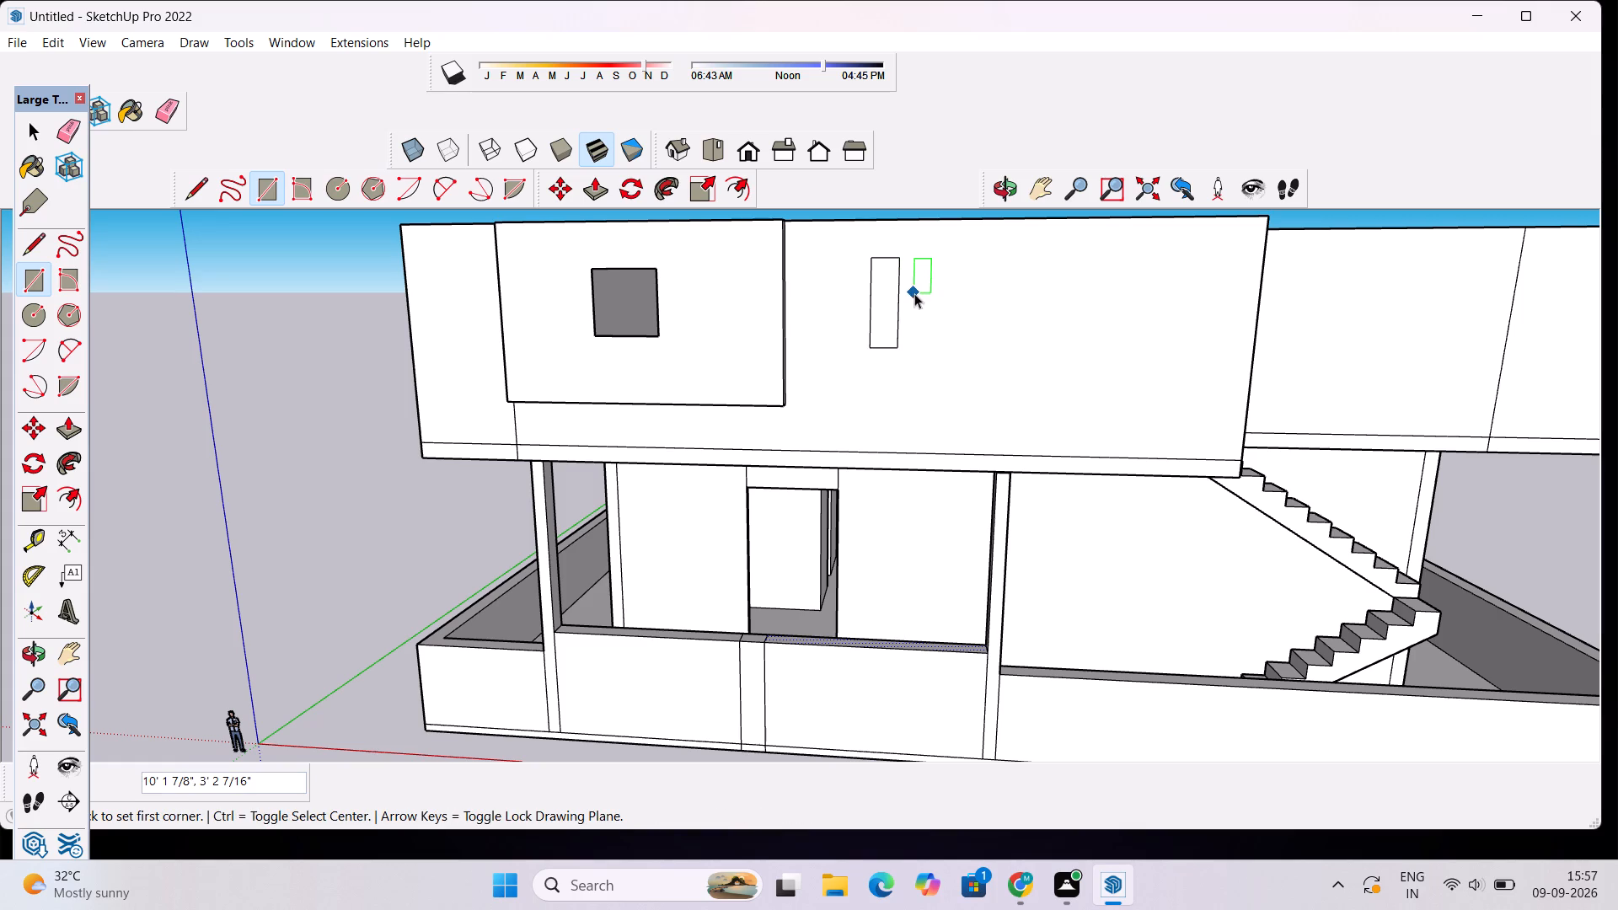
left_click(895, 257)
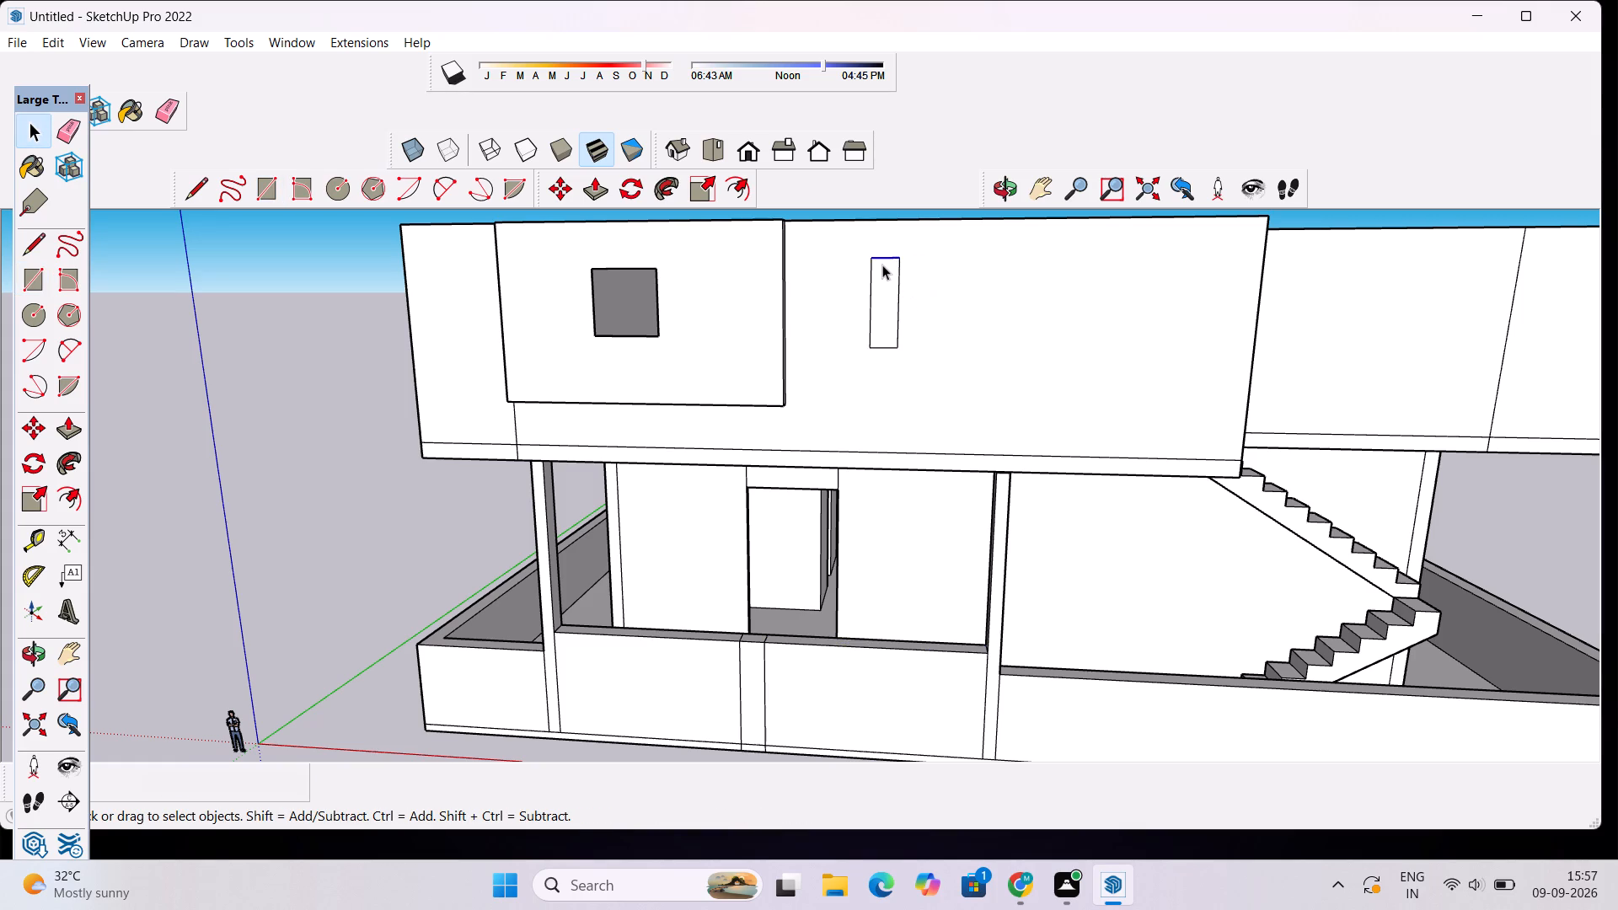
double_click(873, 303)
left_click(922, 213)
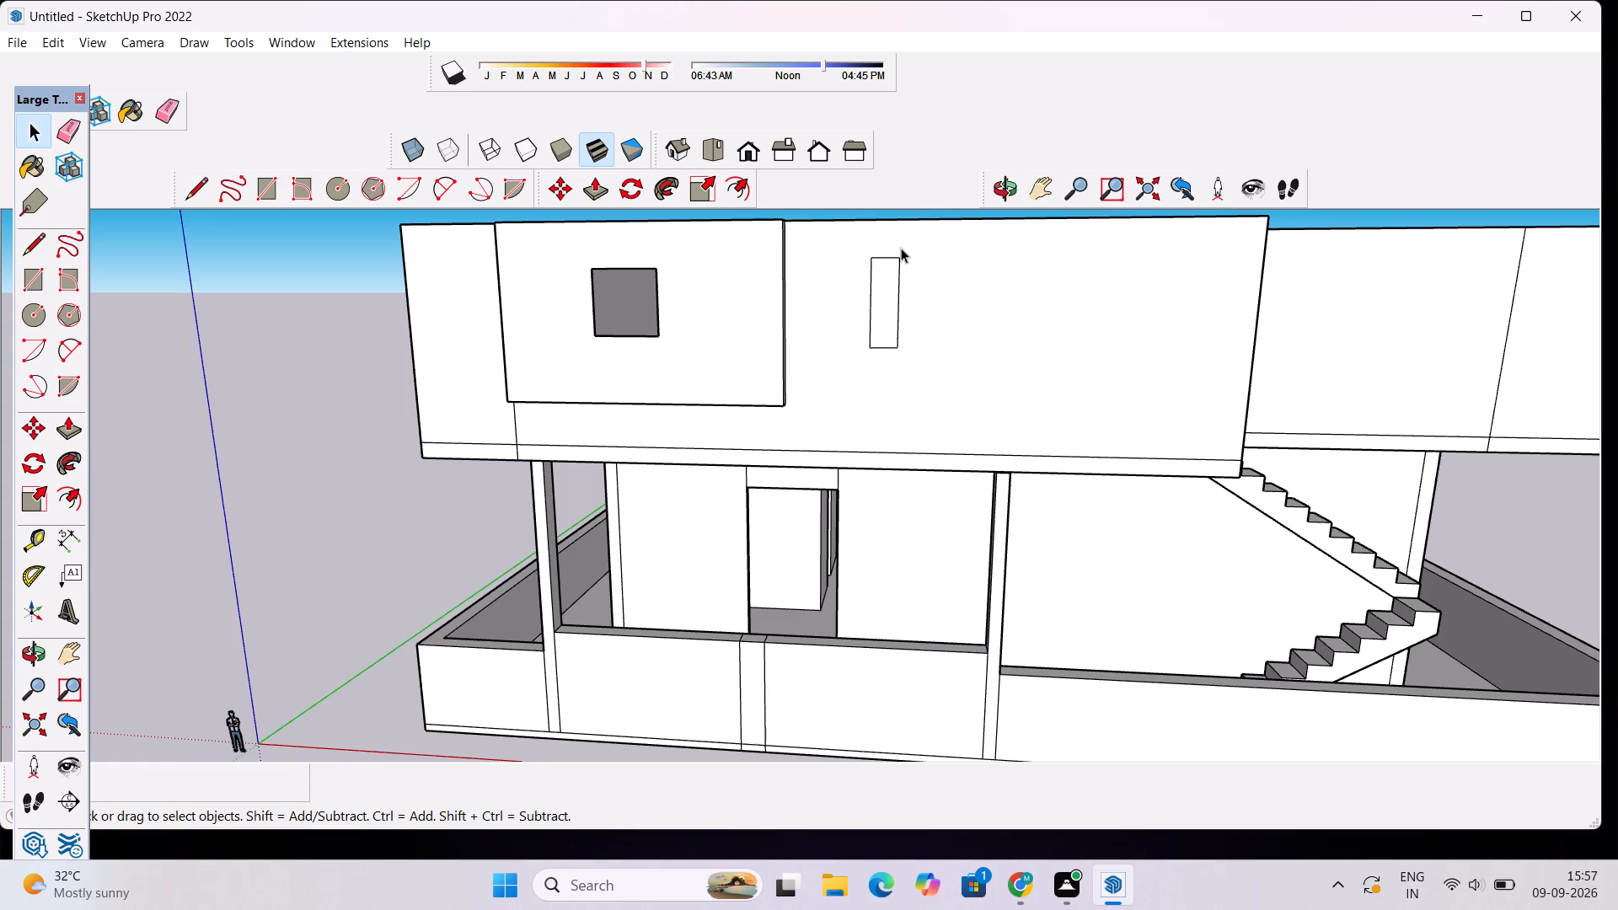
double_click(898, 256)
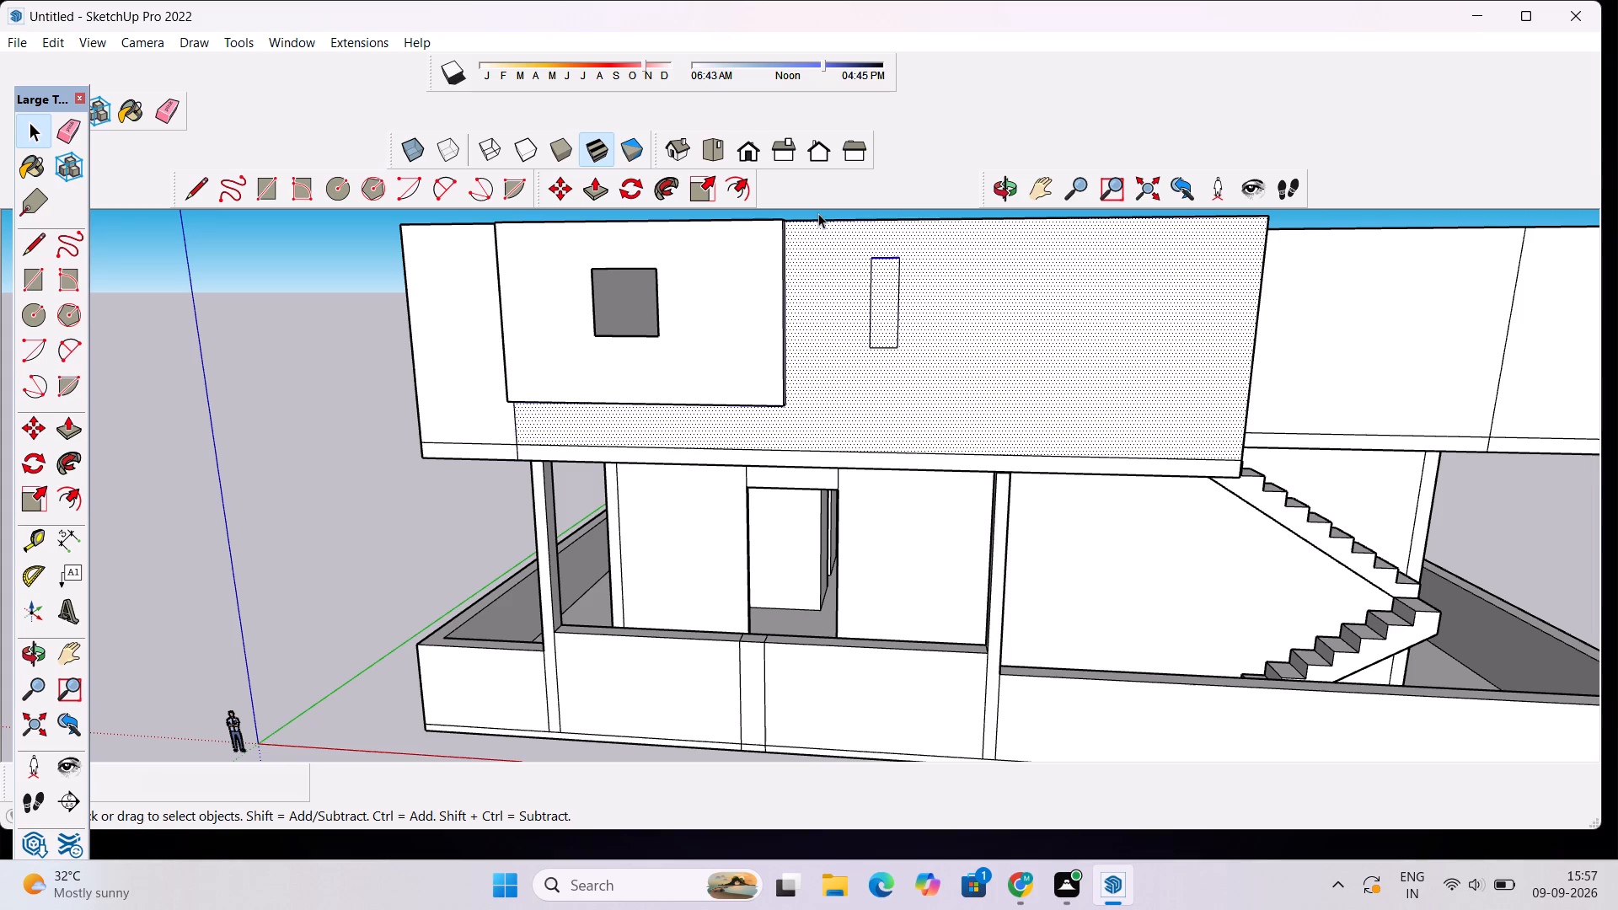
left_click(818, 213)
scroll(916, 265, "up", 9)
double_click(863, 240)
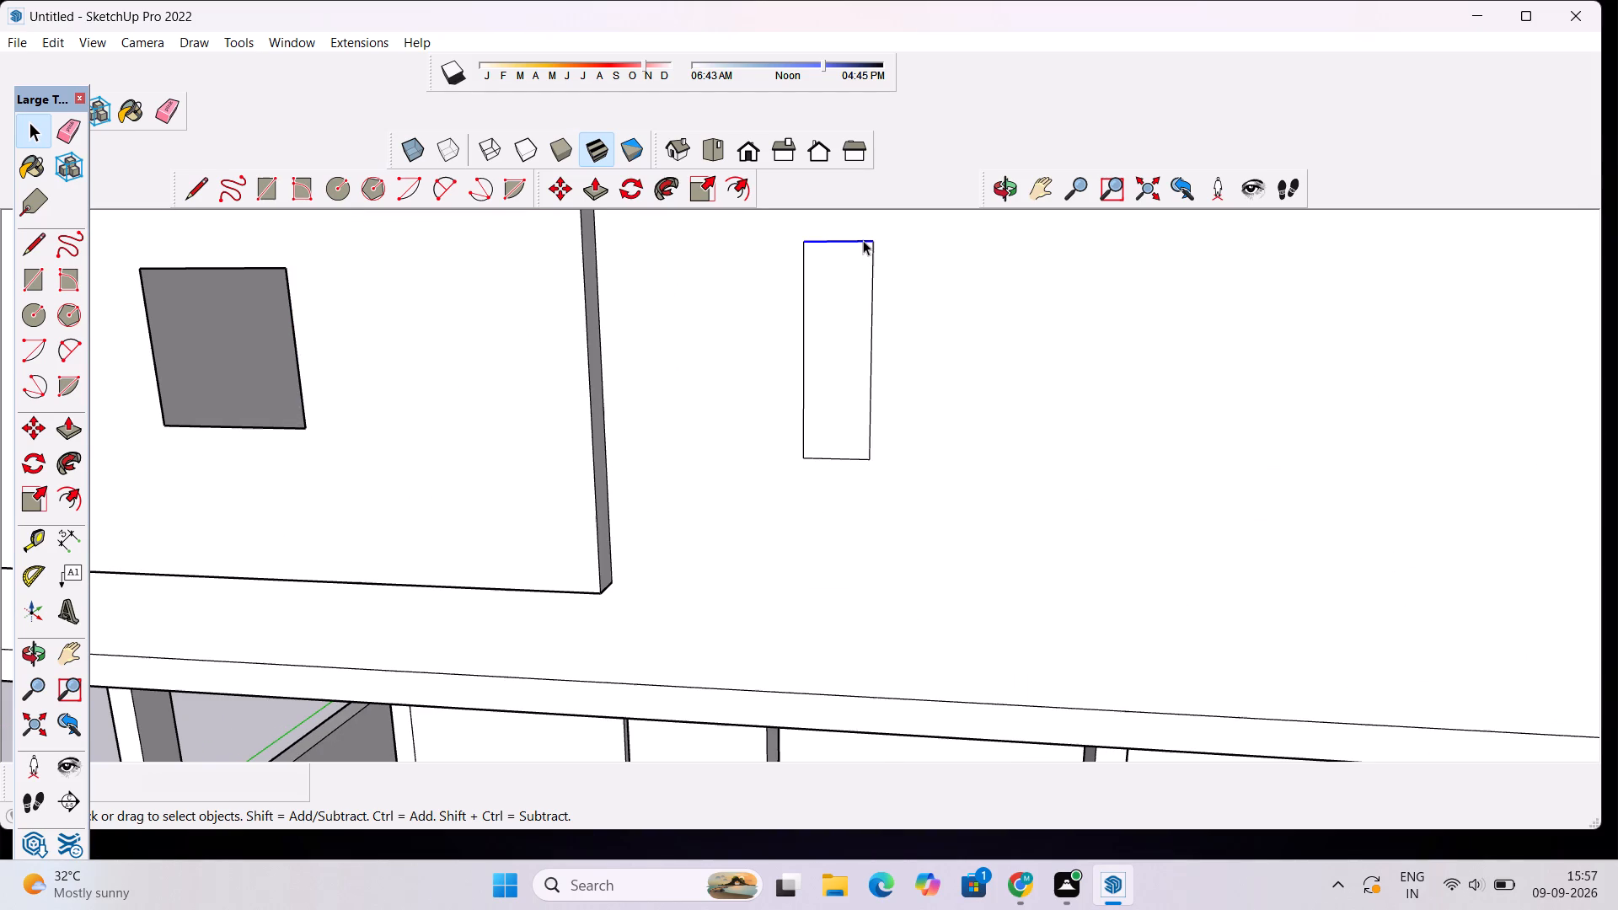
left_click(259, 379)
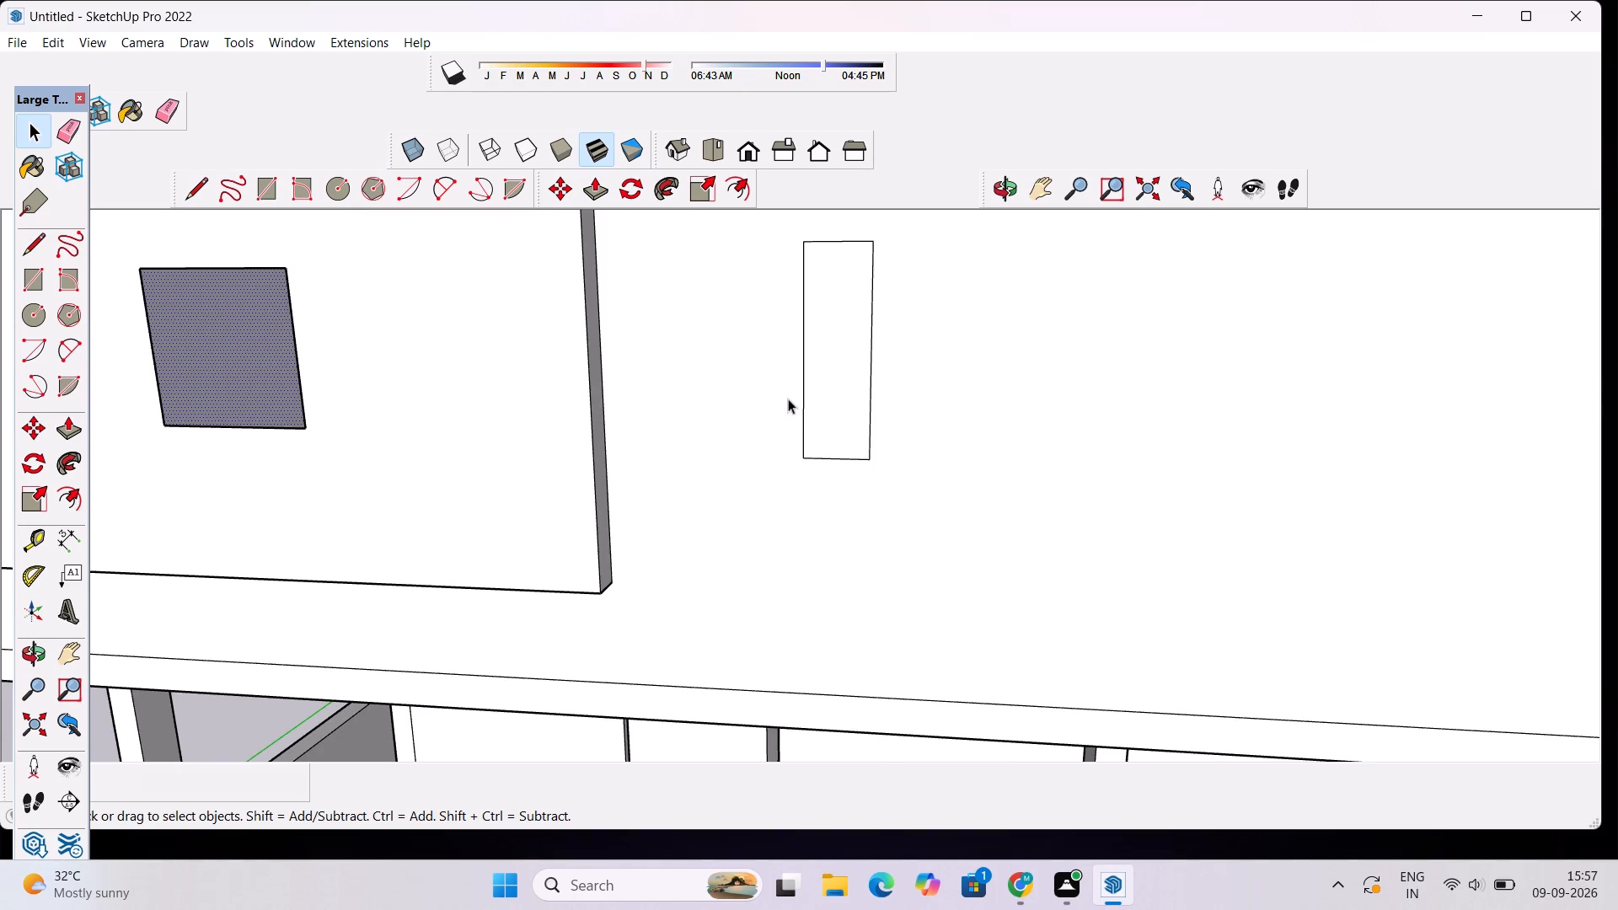
Select the upright rectangle's four edges and copy them twice along the wall towards the staircase, the first copy about 6' 11" away.
left_click(801, 384)
left_click(823, 456, "ctrl")
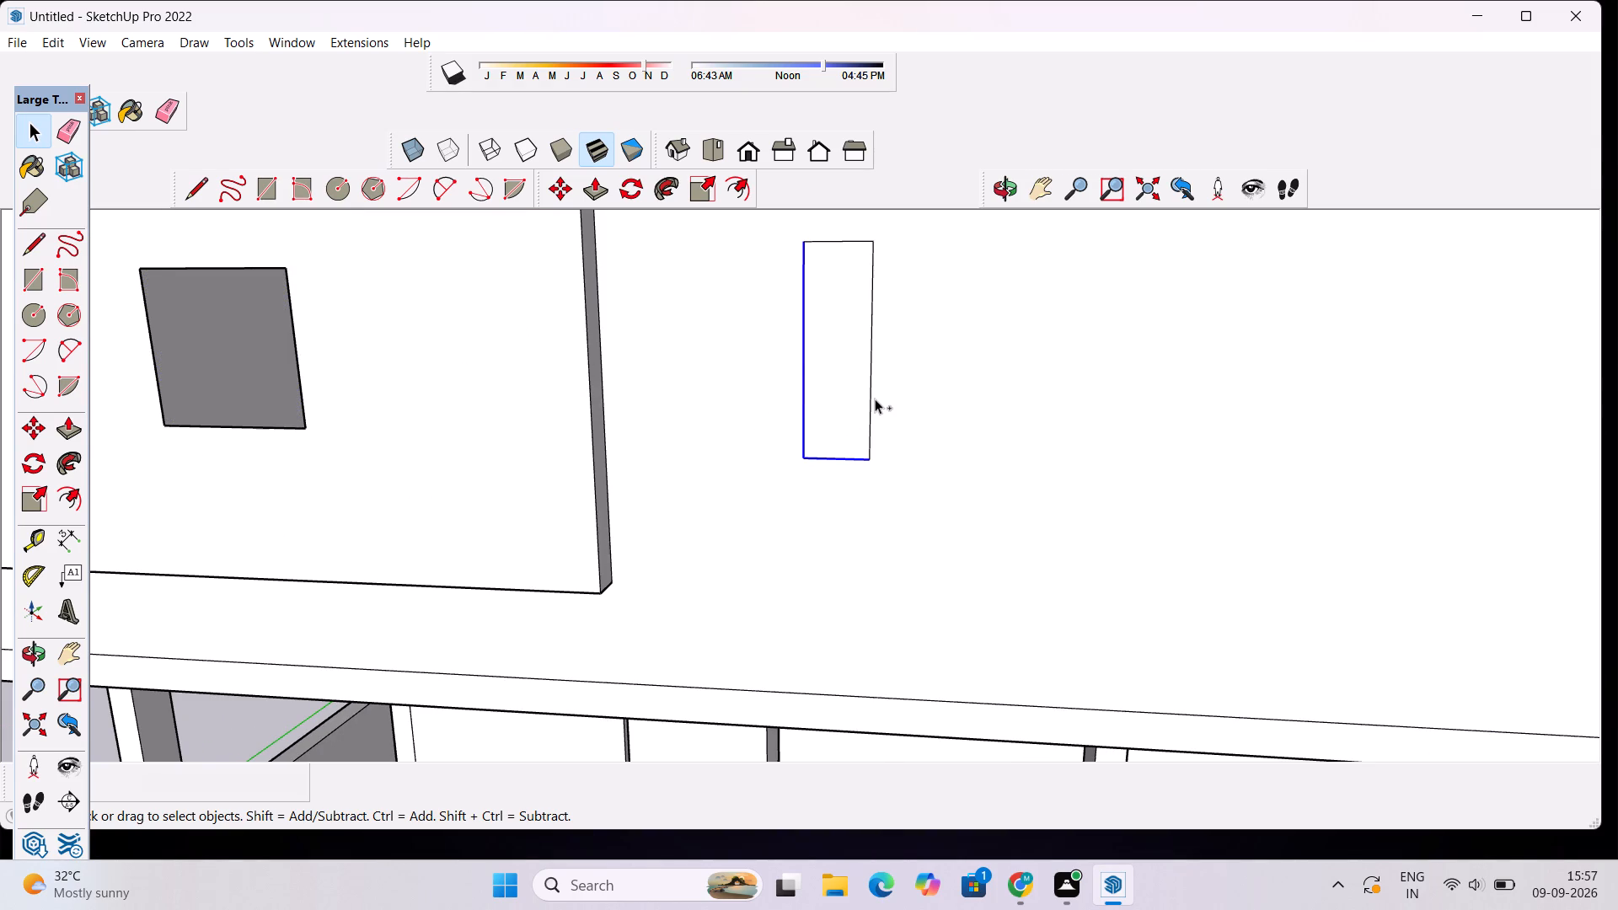
left_click(871, 400, "ctrl")
left_click(869, 240, "ctrl")
key("m")
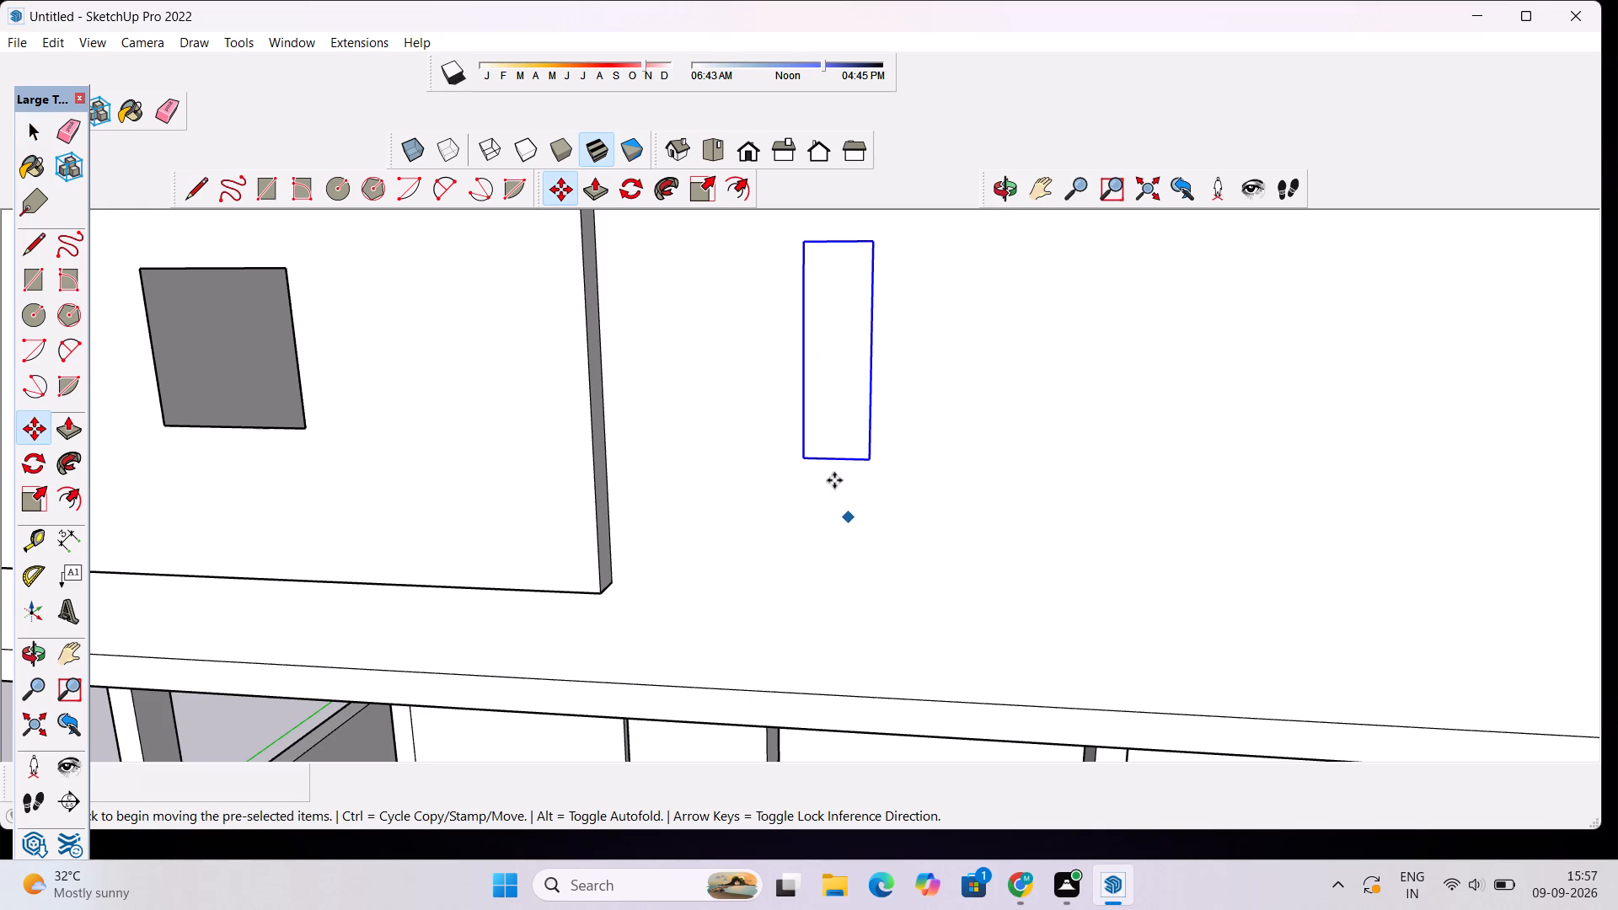
left_click(807, 455)
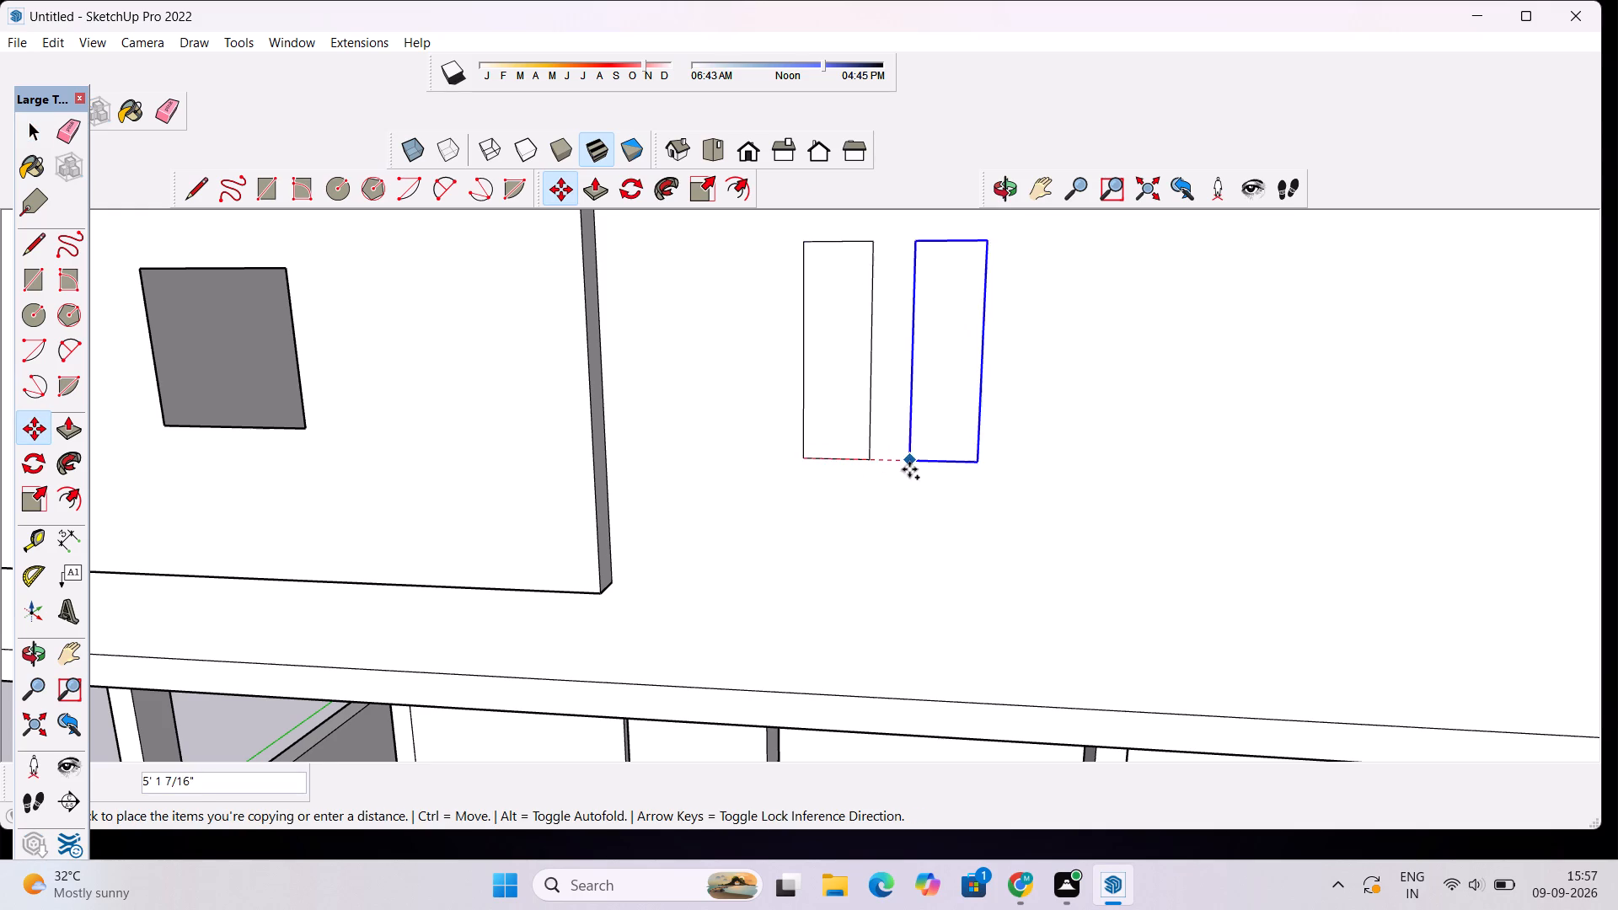
scroll(912, 470, "down", 3)
left_click(938, 474)
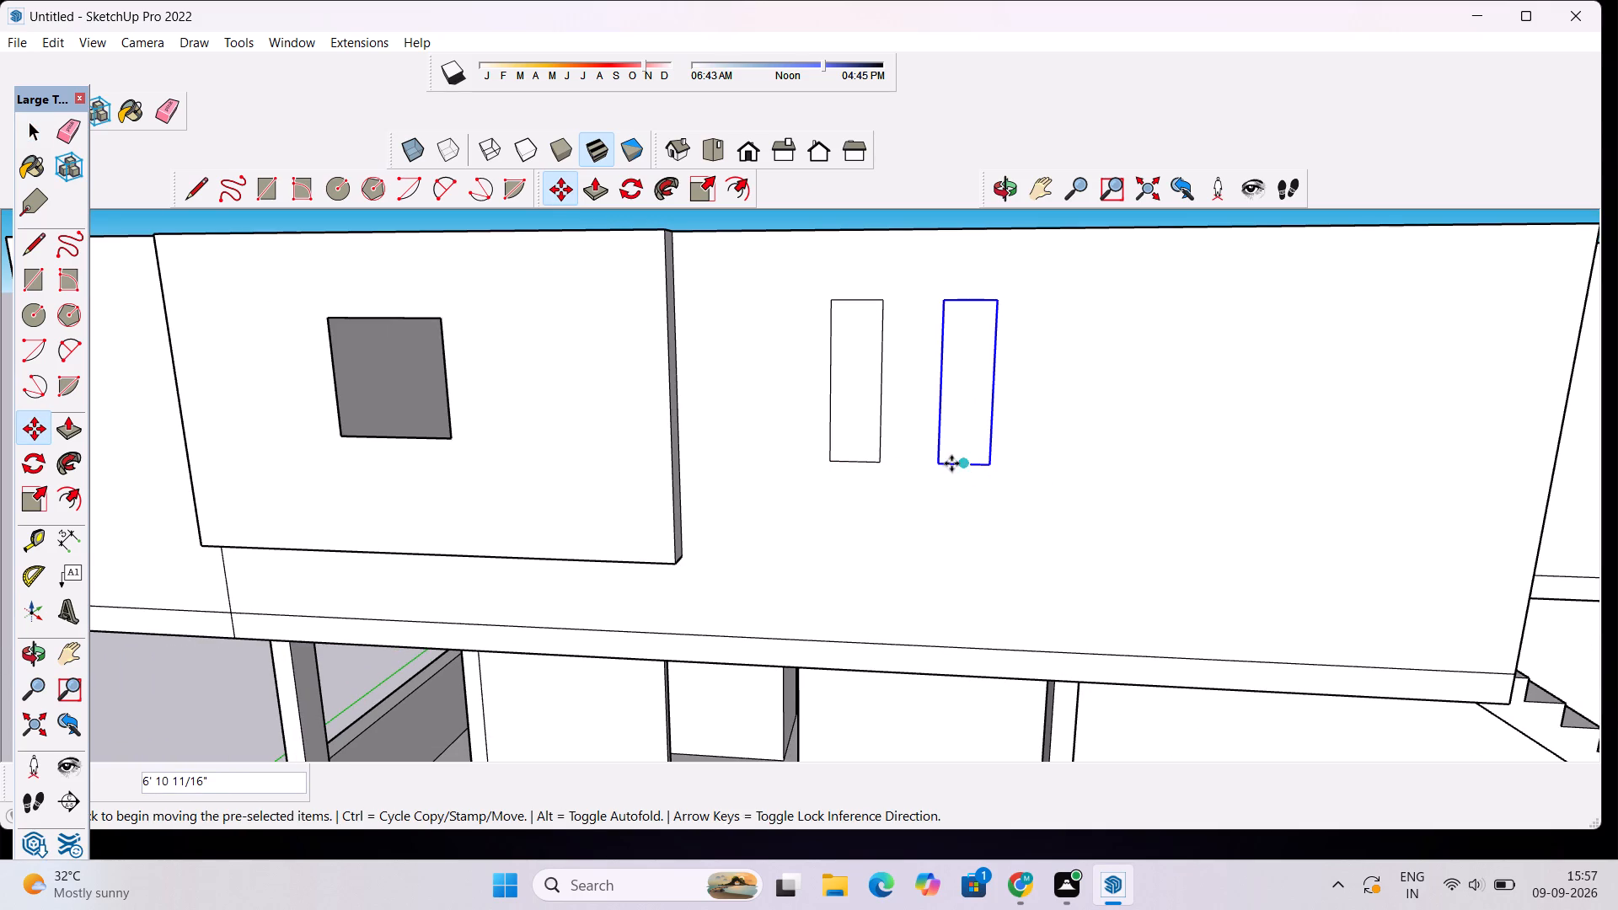
left_click(944, 465)
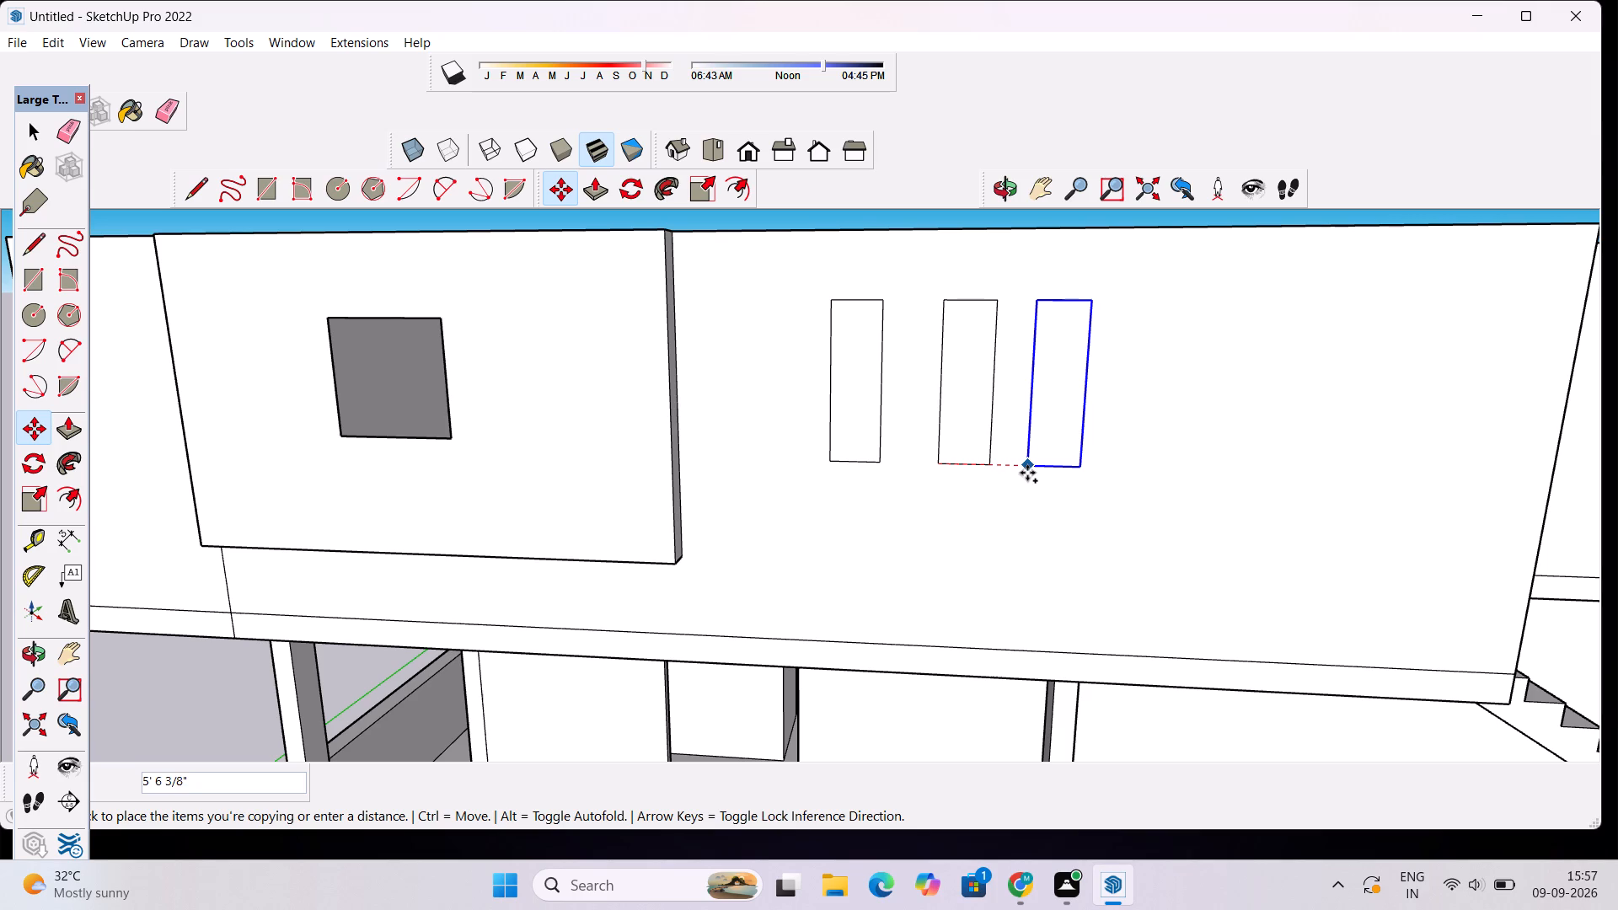
left_click(1037, 475)
scroll(1037, 481, "down", 11)
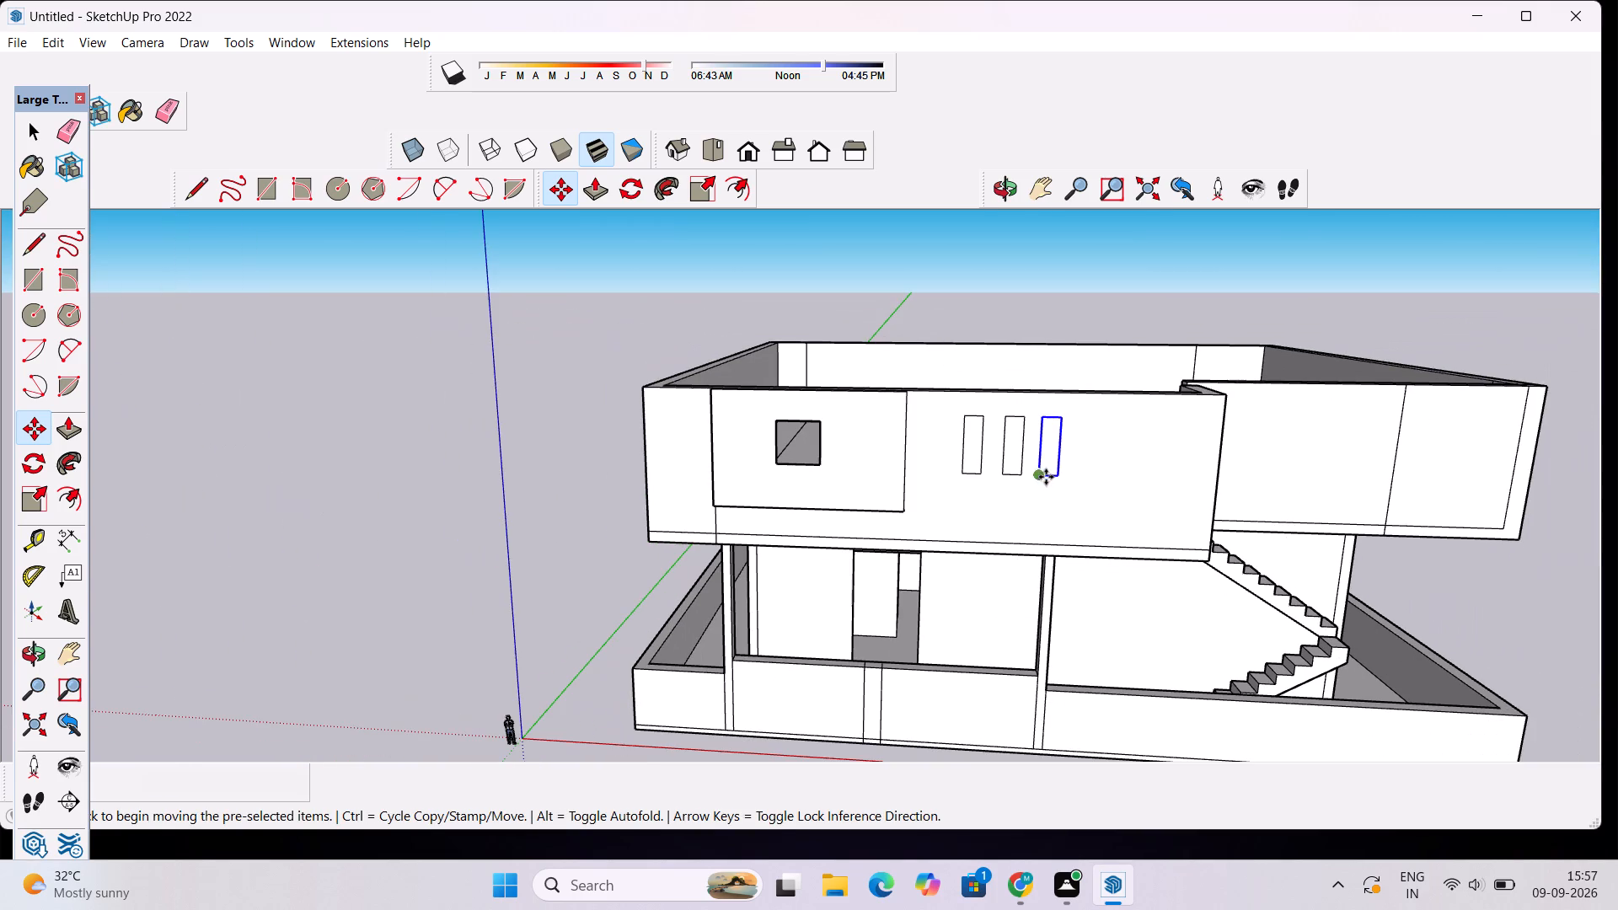
key("space")
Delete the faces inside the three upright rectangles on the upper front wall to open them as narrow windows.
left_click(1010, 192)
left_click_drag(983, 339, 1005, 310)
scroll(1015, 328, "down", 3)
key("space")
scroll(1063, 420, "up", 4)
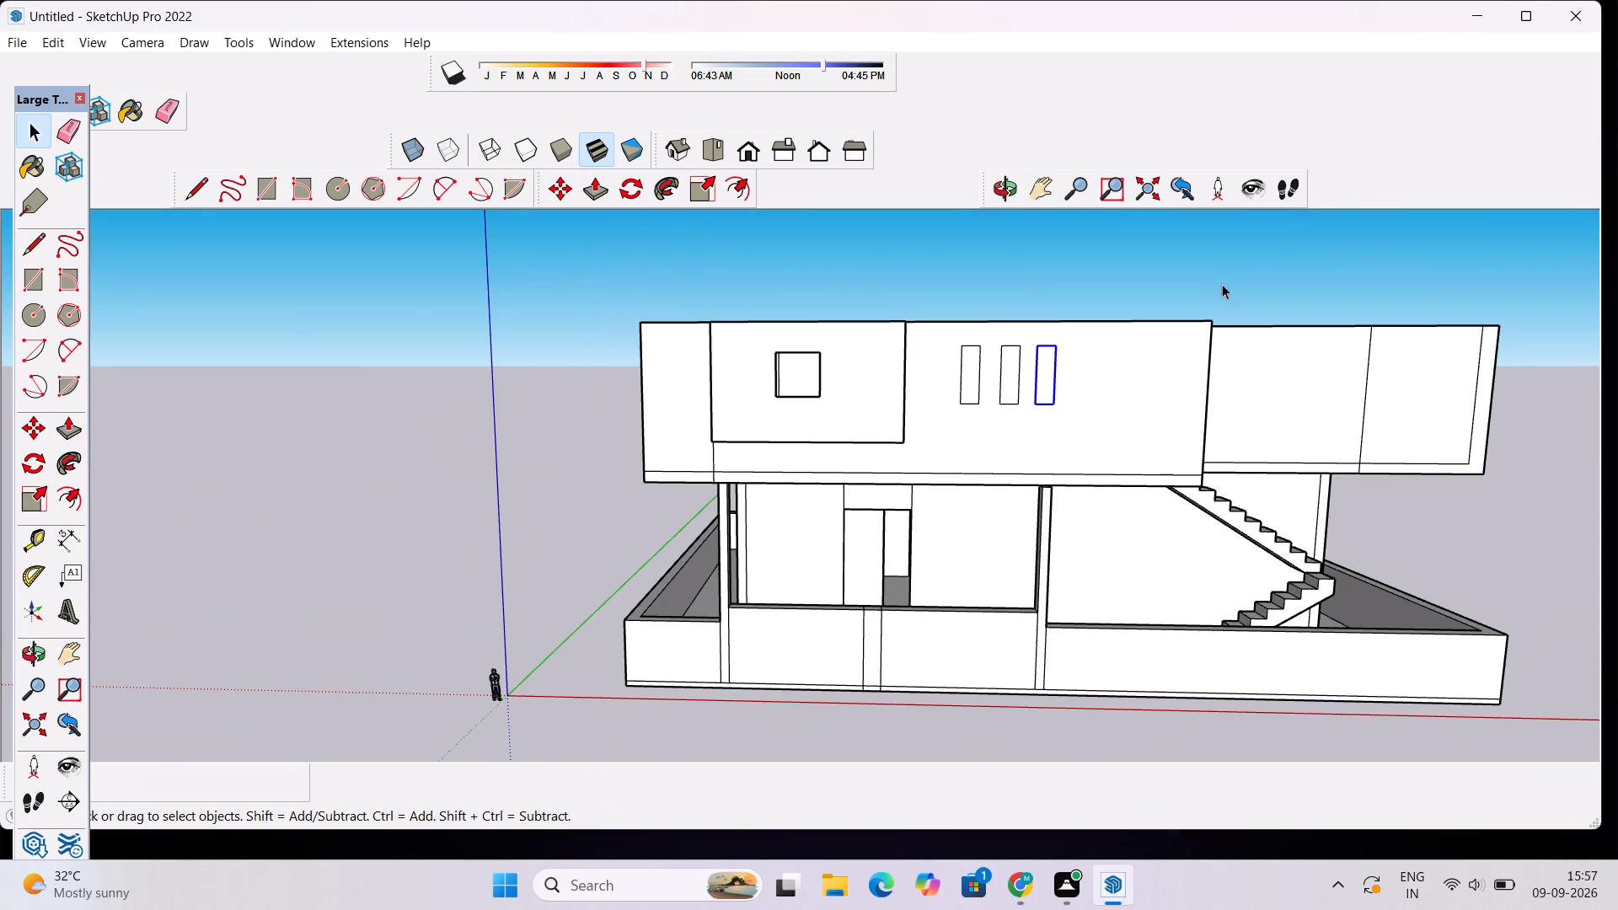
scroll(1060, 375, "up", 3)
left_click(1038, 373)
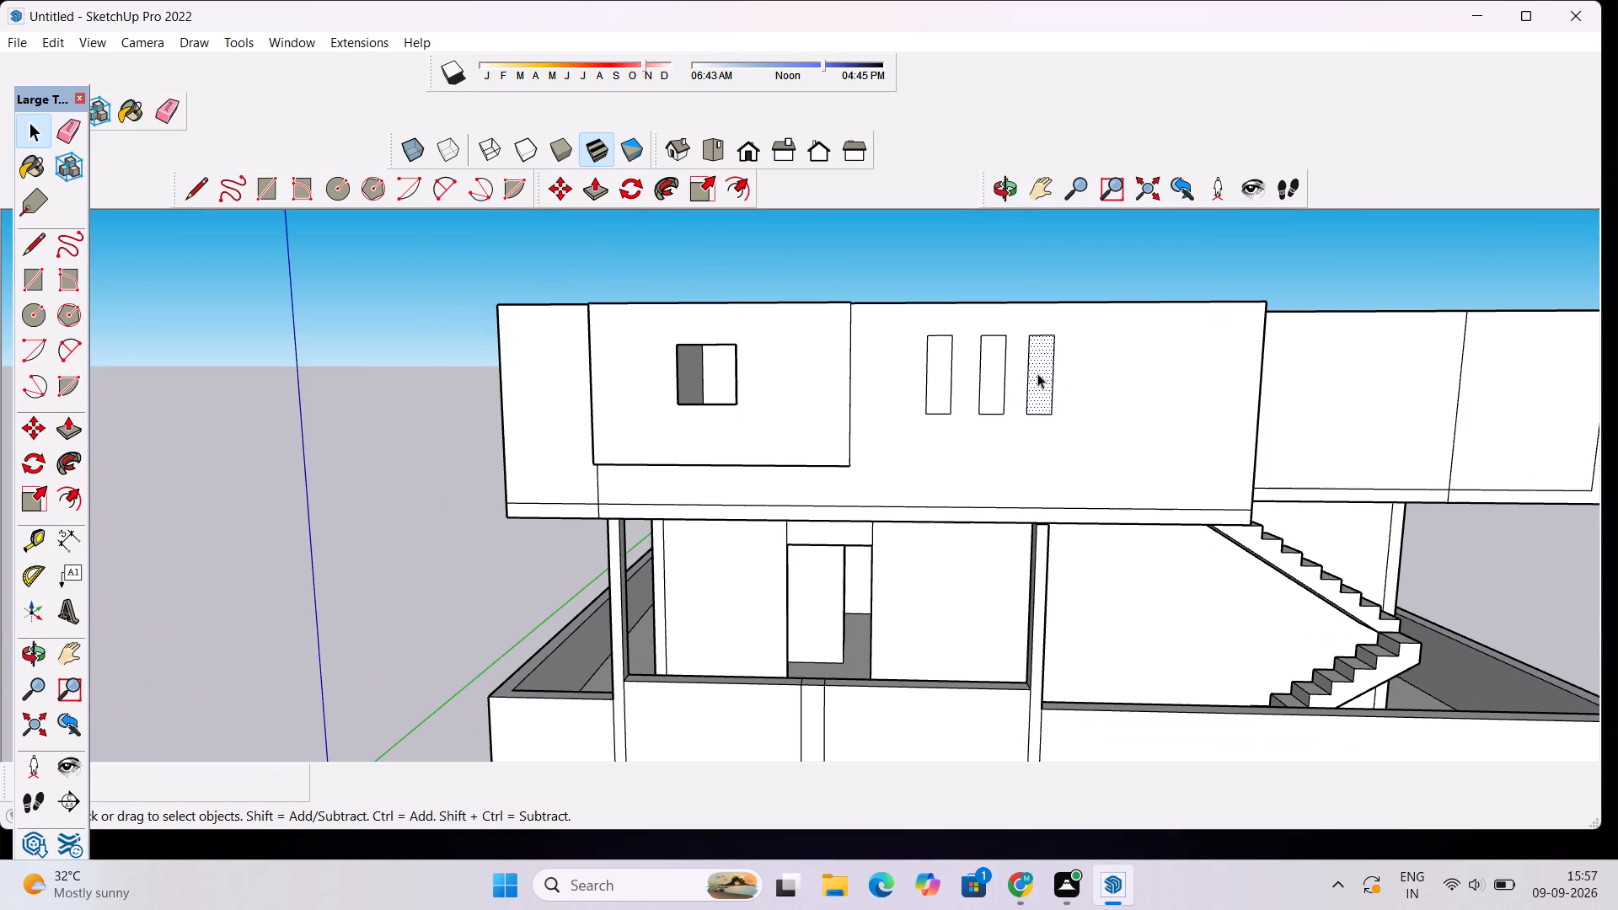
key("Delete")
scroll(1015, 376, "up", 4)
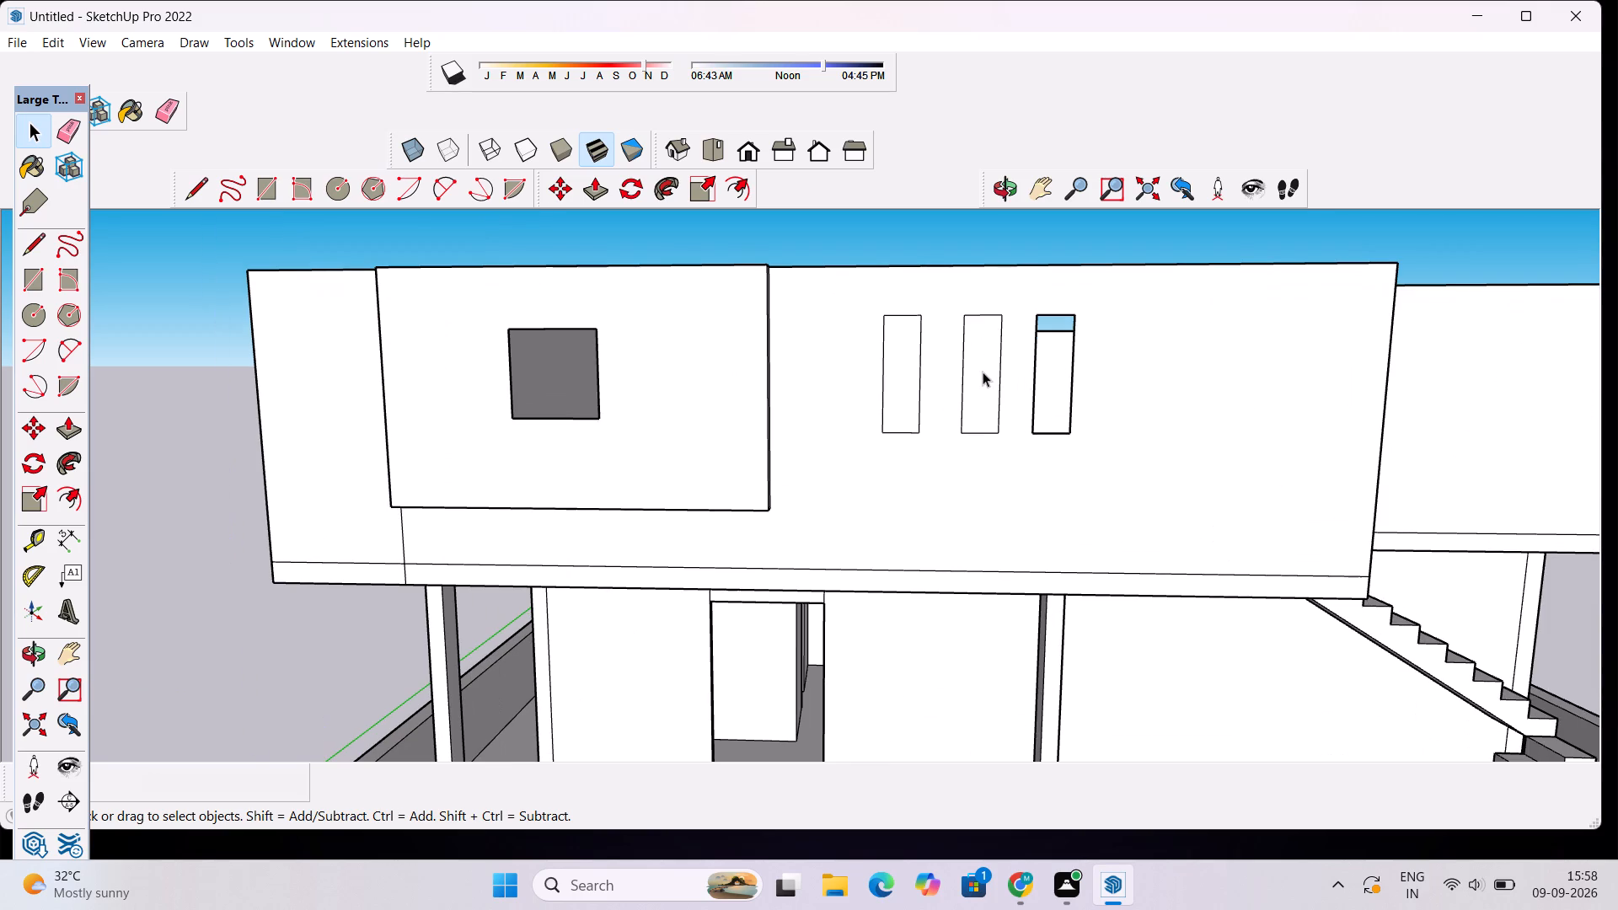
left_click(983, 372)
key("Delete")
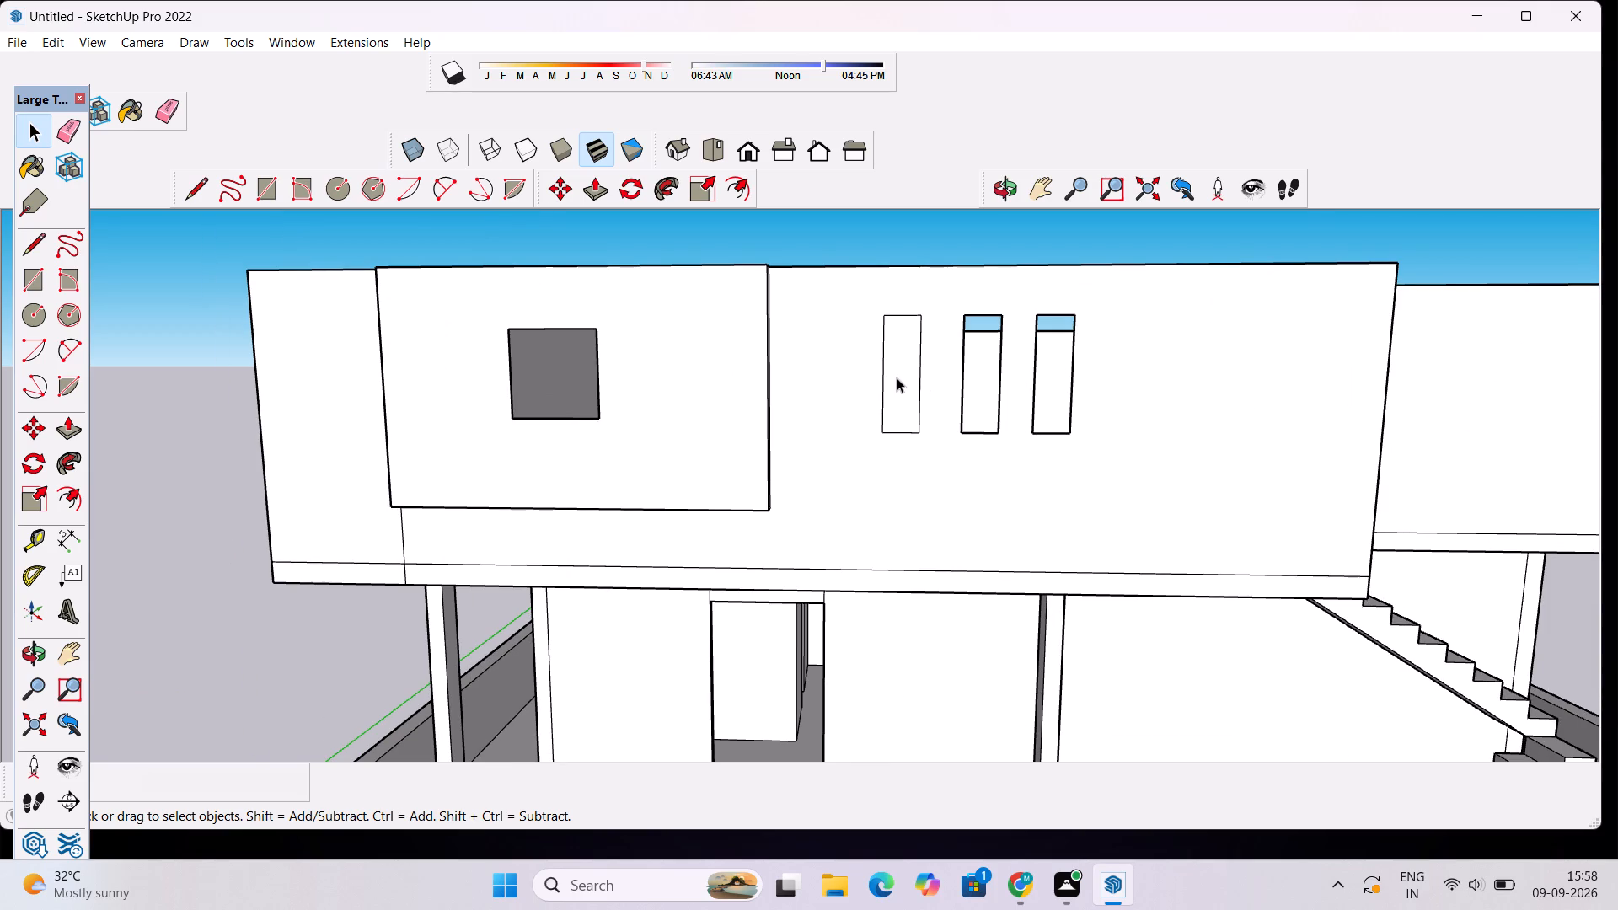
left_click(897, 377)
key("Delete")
Examine the narrow window openings and the front wall's thickness from inside the upper storey.
scroll(924, 321, "down", 4)
left_click(1005, 189)
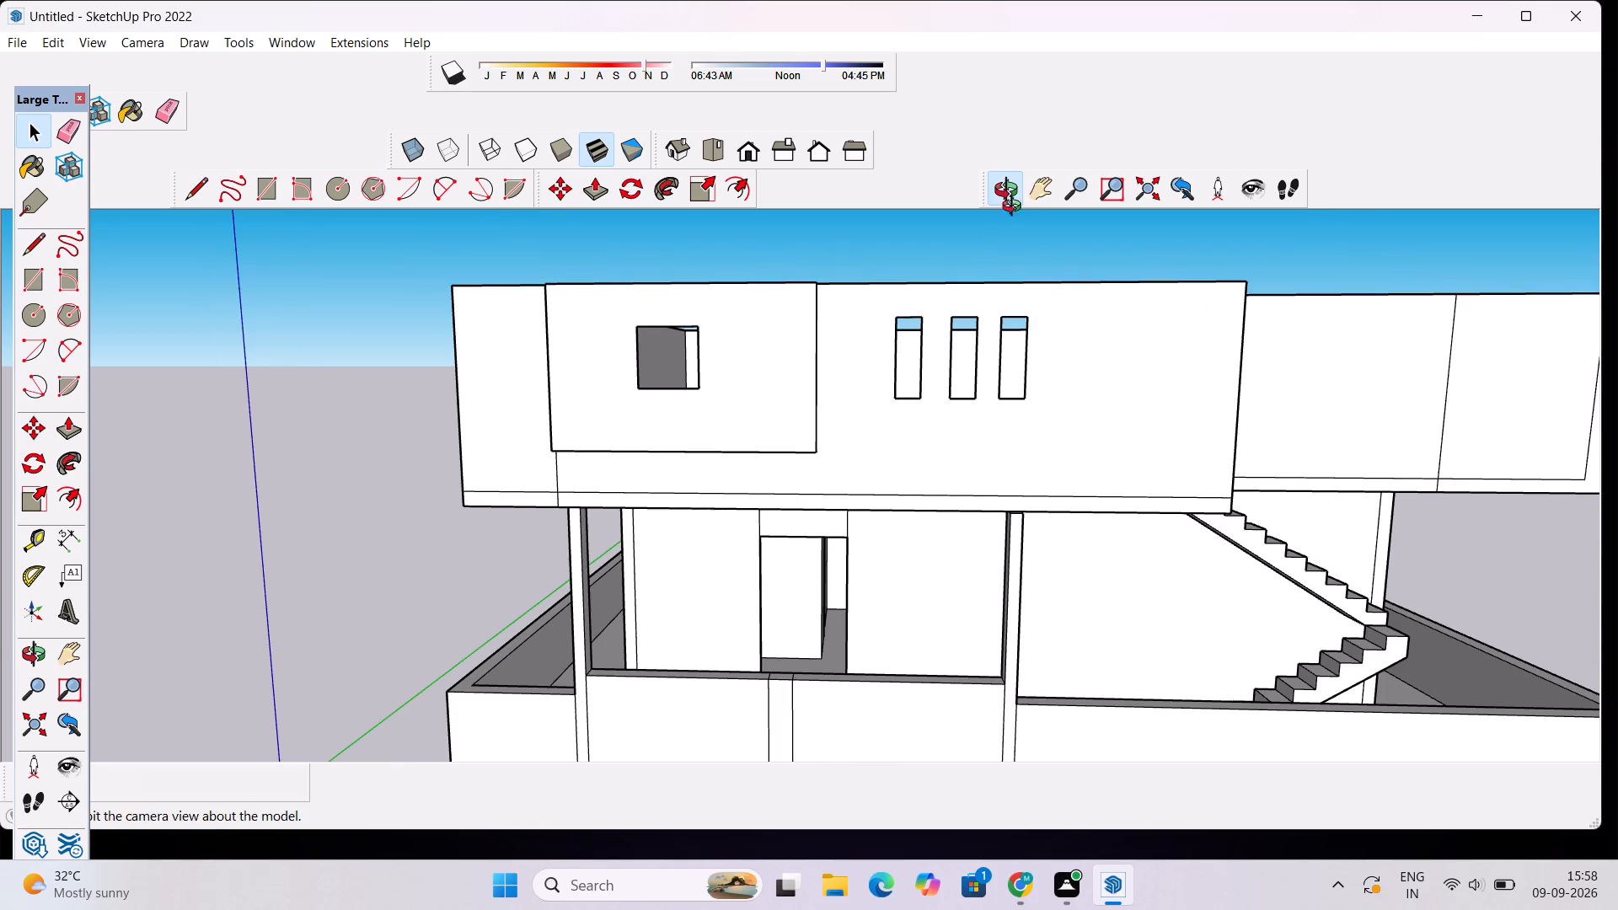
left_click_drag(1129, 351, 446, 484)
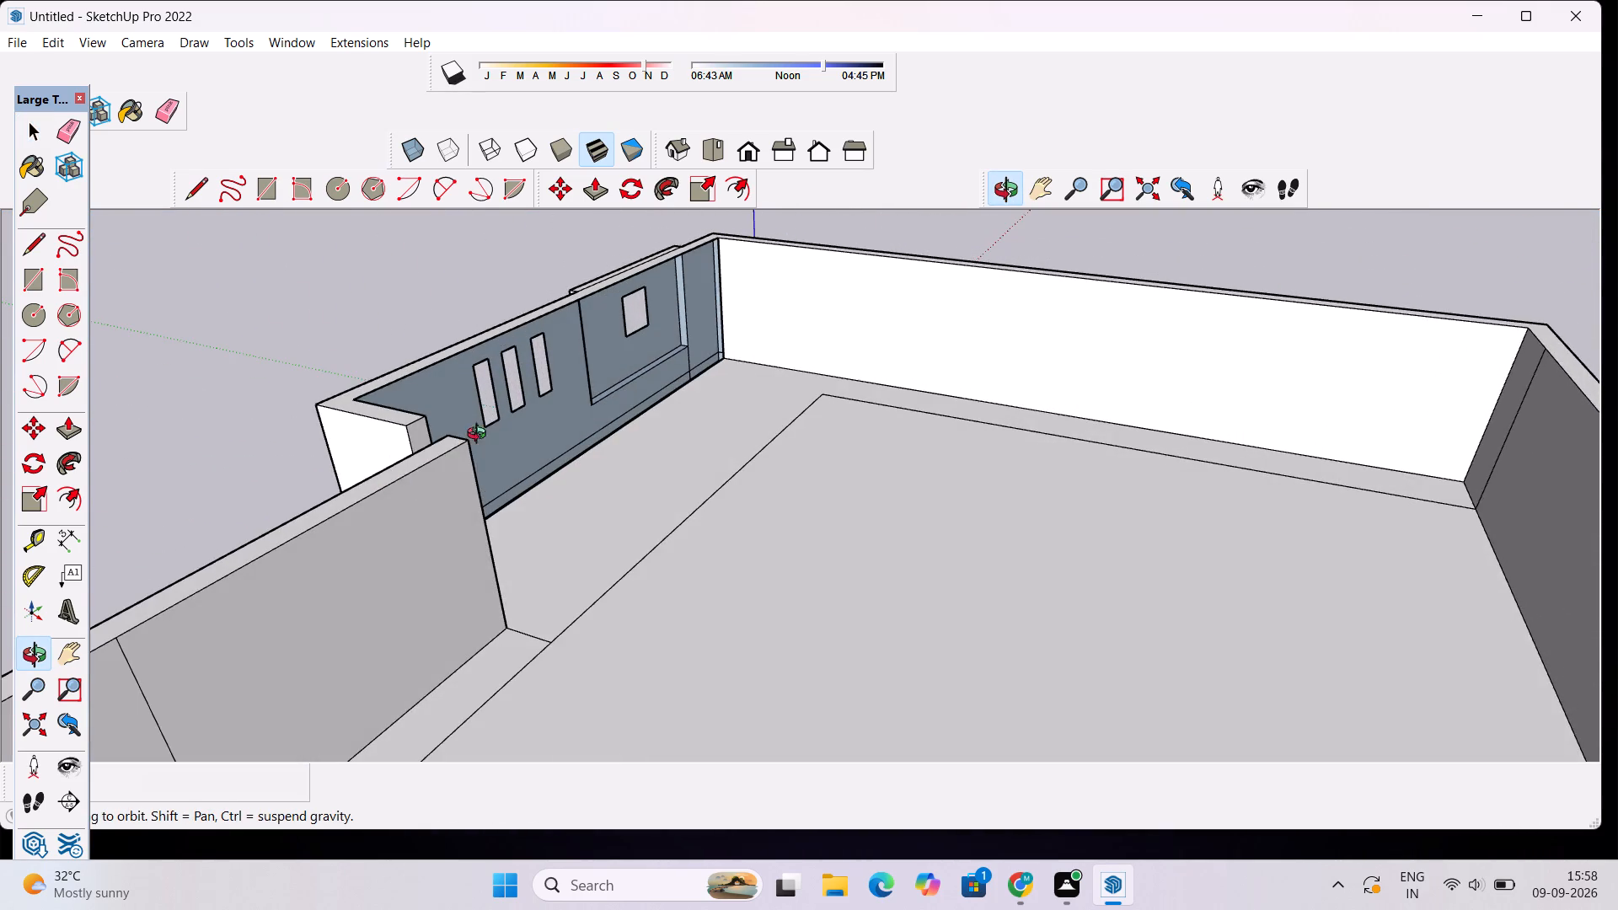
scroll(741, 374, "up", 3)
left_click_drag(800, 396, 719, 423)
scroll(657, 400, "down", 5)
scroll(737, 372, "up", 3)
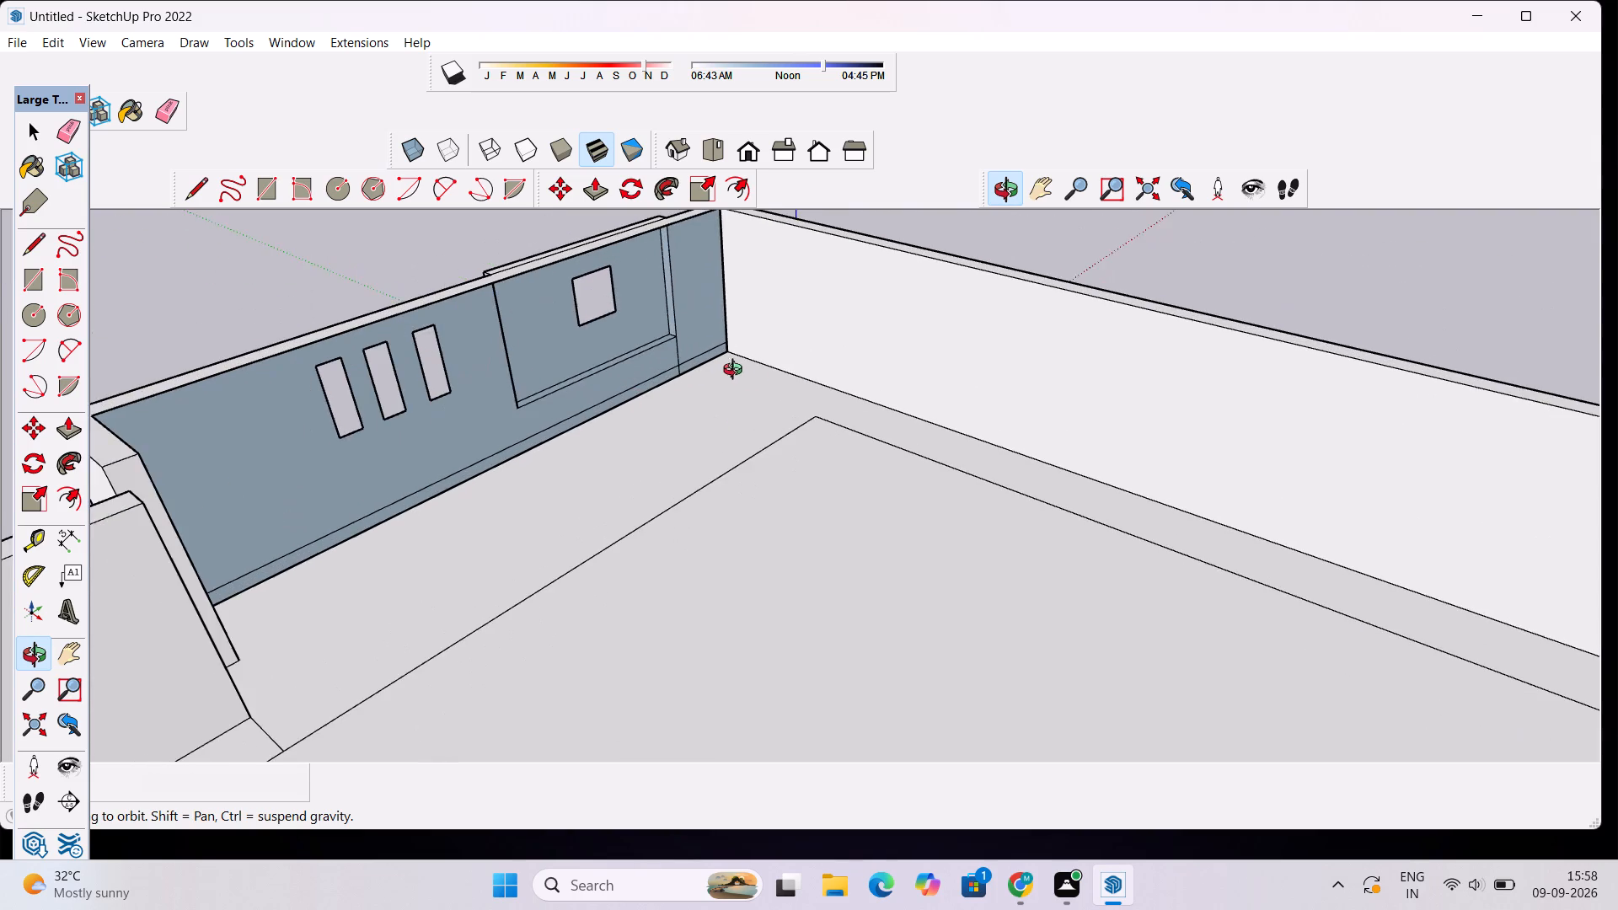
left_click_drag(760, 381, 735, 392)
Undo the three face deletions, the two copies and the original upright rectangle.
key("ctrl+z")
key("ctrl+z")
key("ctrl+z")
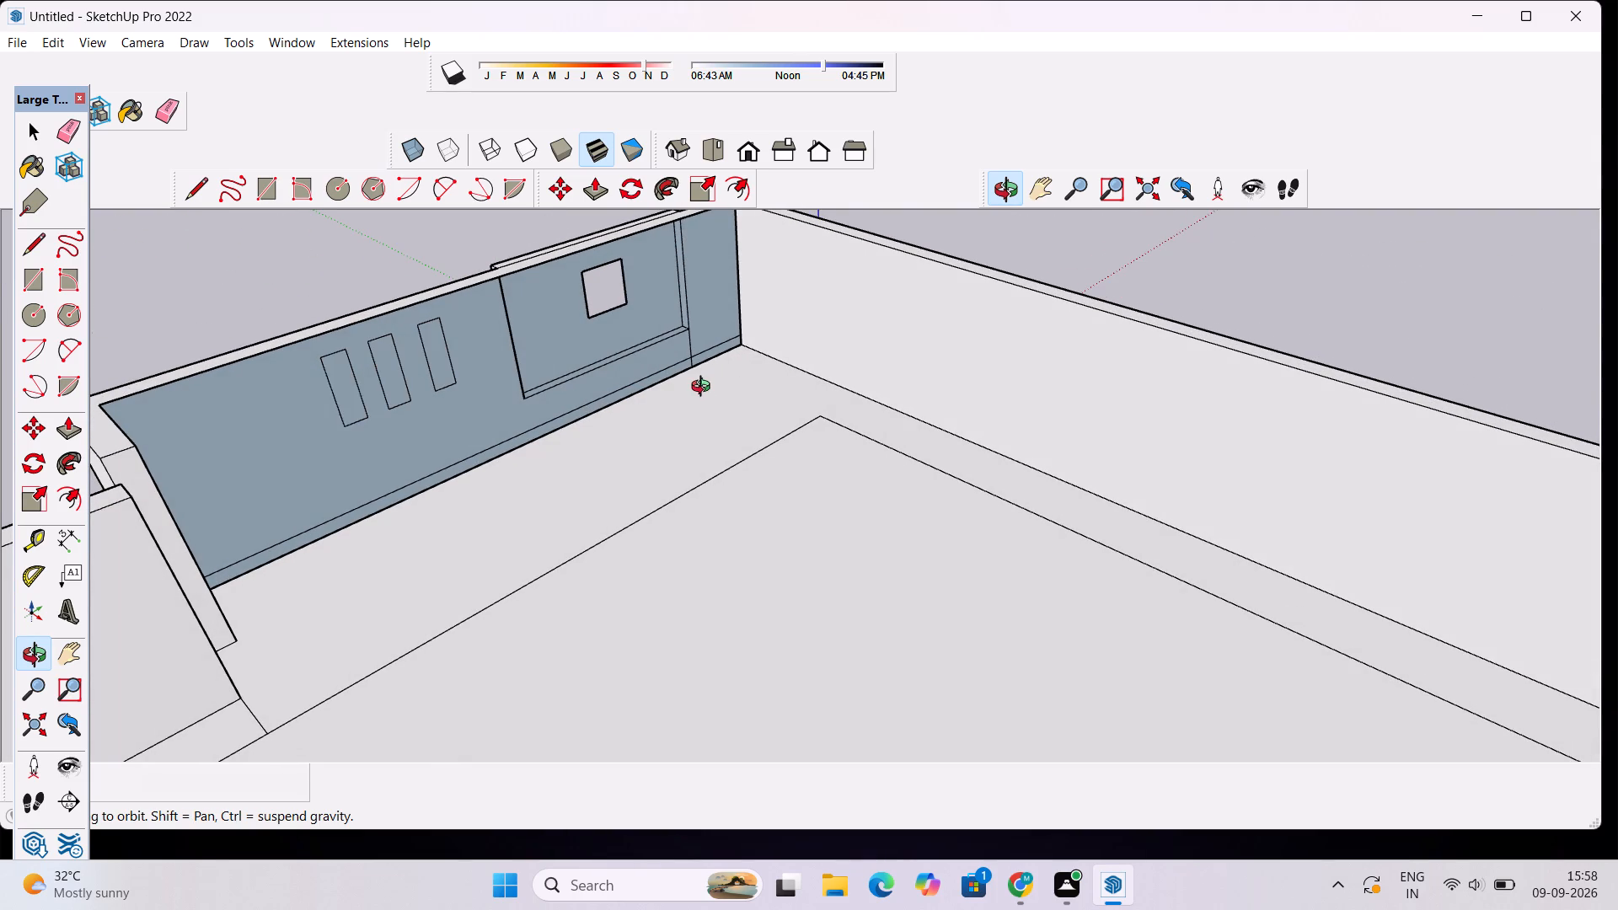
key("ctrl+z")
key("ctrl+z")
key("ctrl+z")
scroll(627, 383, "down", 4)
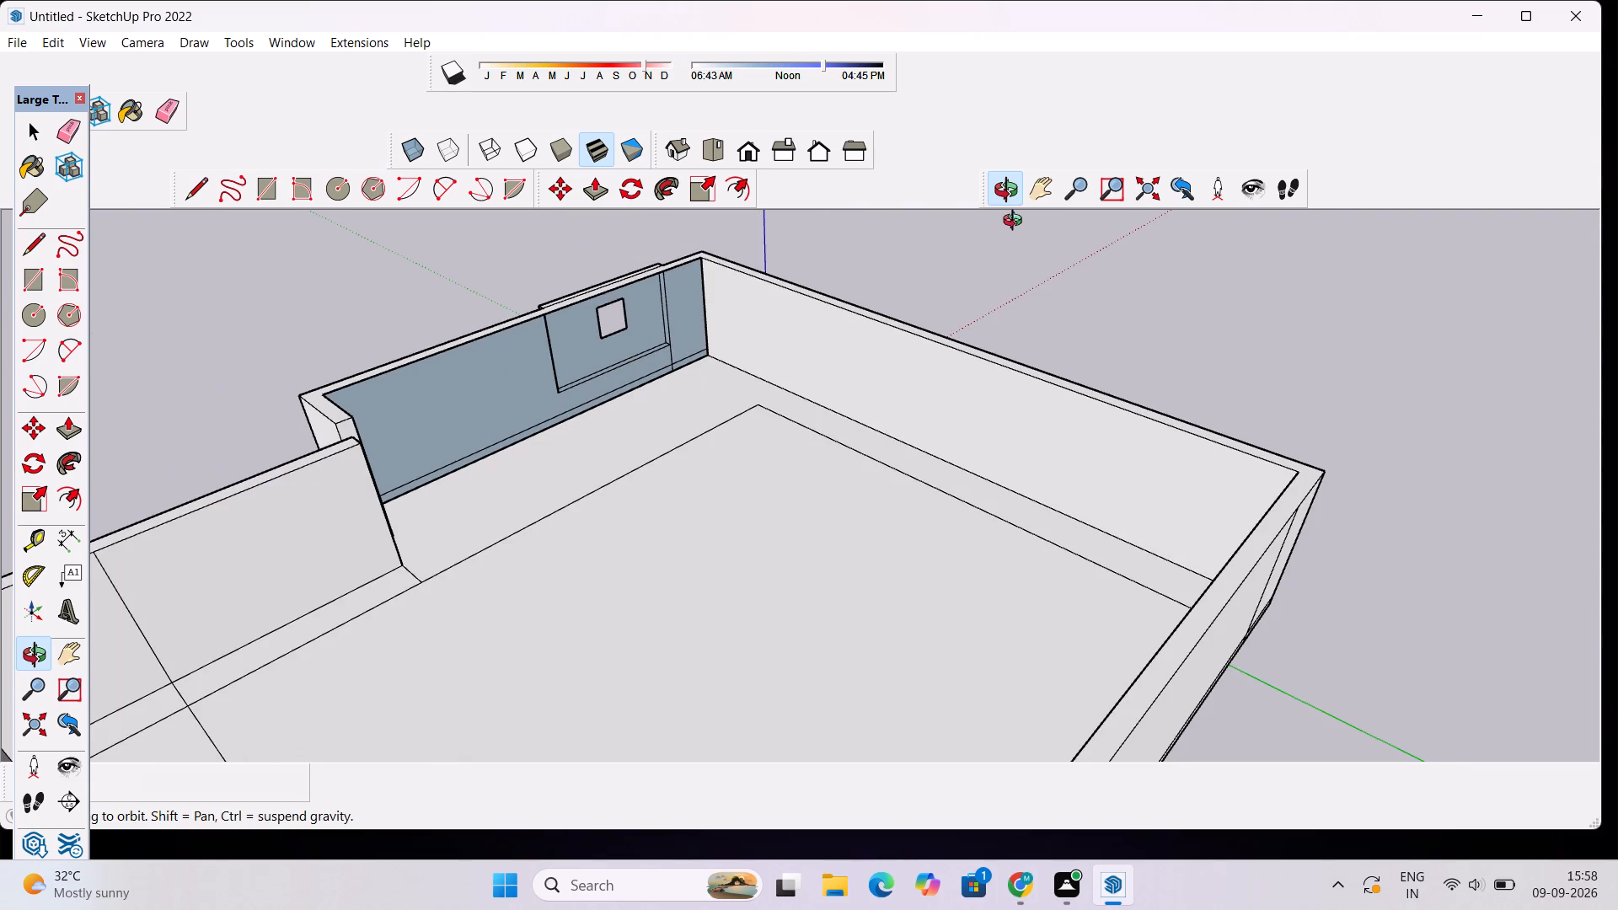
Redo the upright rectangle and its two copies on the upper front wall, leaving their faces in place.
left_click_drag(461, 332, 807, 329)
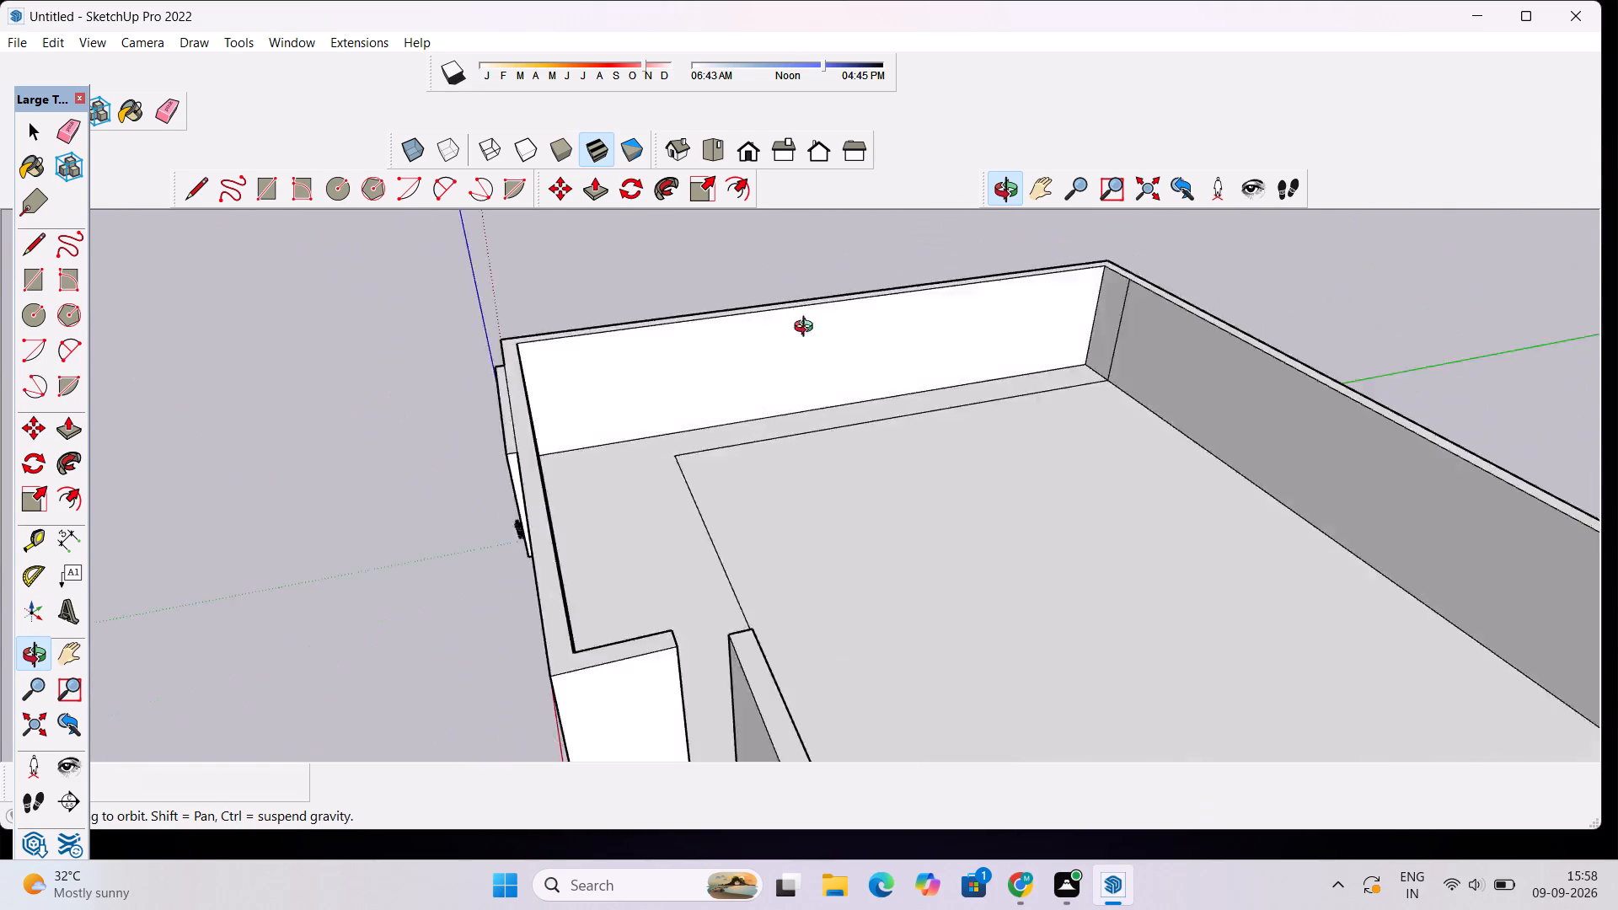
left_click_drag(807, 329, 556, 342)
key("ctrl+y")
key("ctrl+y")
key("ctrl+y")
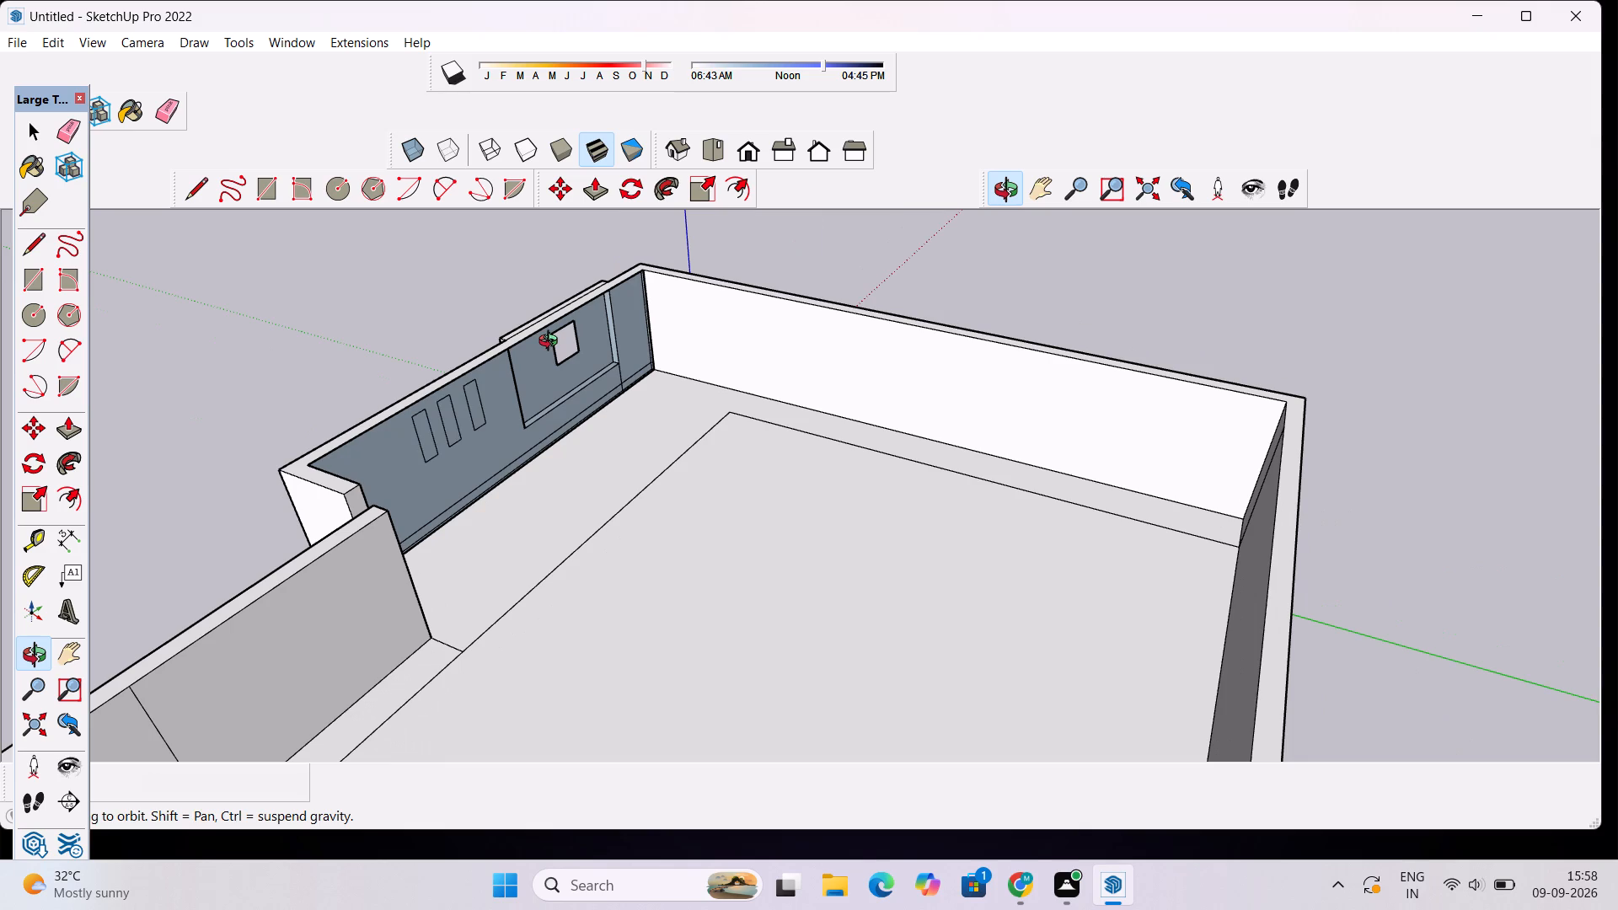
Trace the vertical inner edge, about 26' 8" tall, at the stair-side end of the upper front wall to close its inner face.
key("space")
scroll(583, 343, "down", 2)
scroll(616, 344, "up", 2)
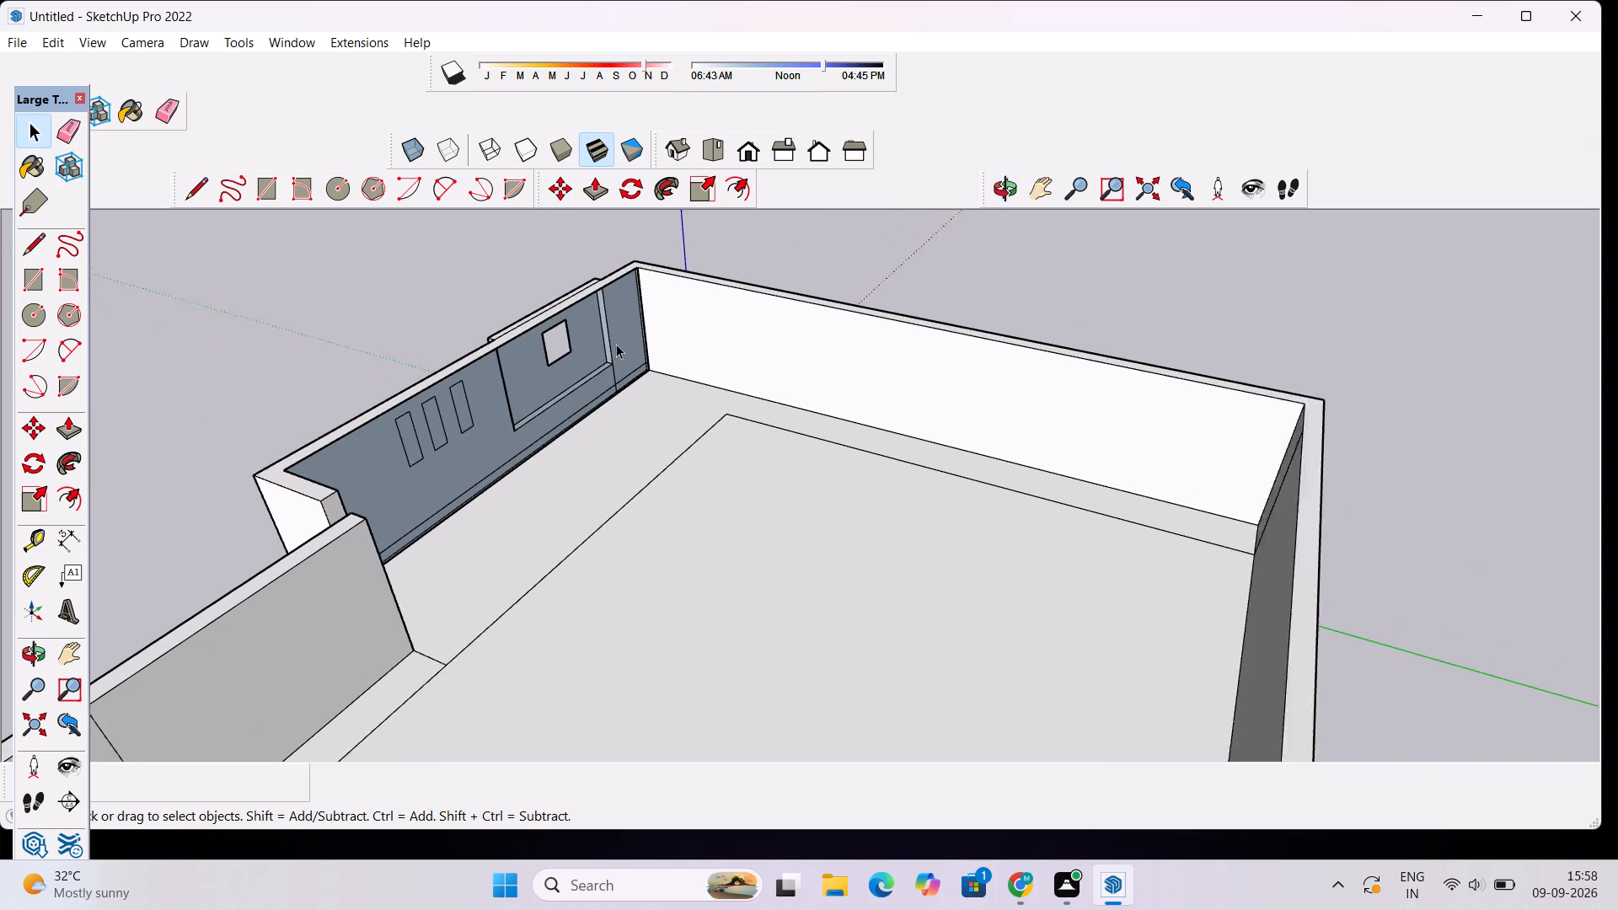
scroll(616, 344, "up", 2)
left_click(998, 190)
left_click_drag(897, 329, 816, 324)
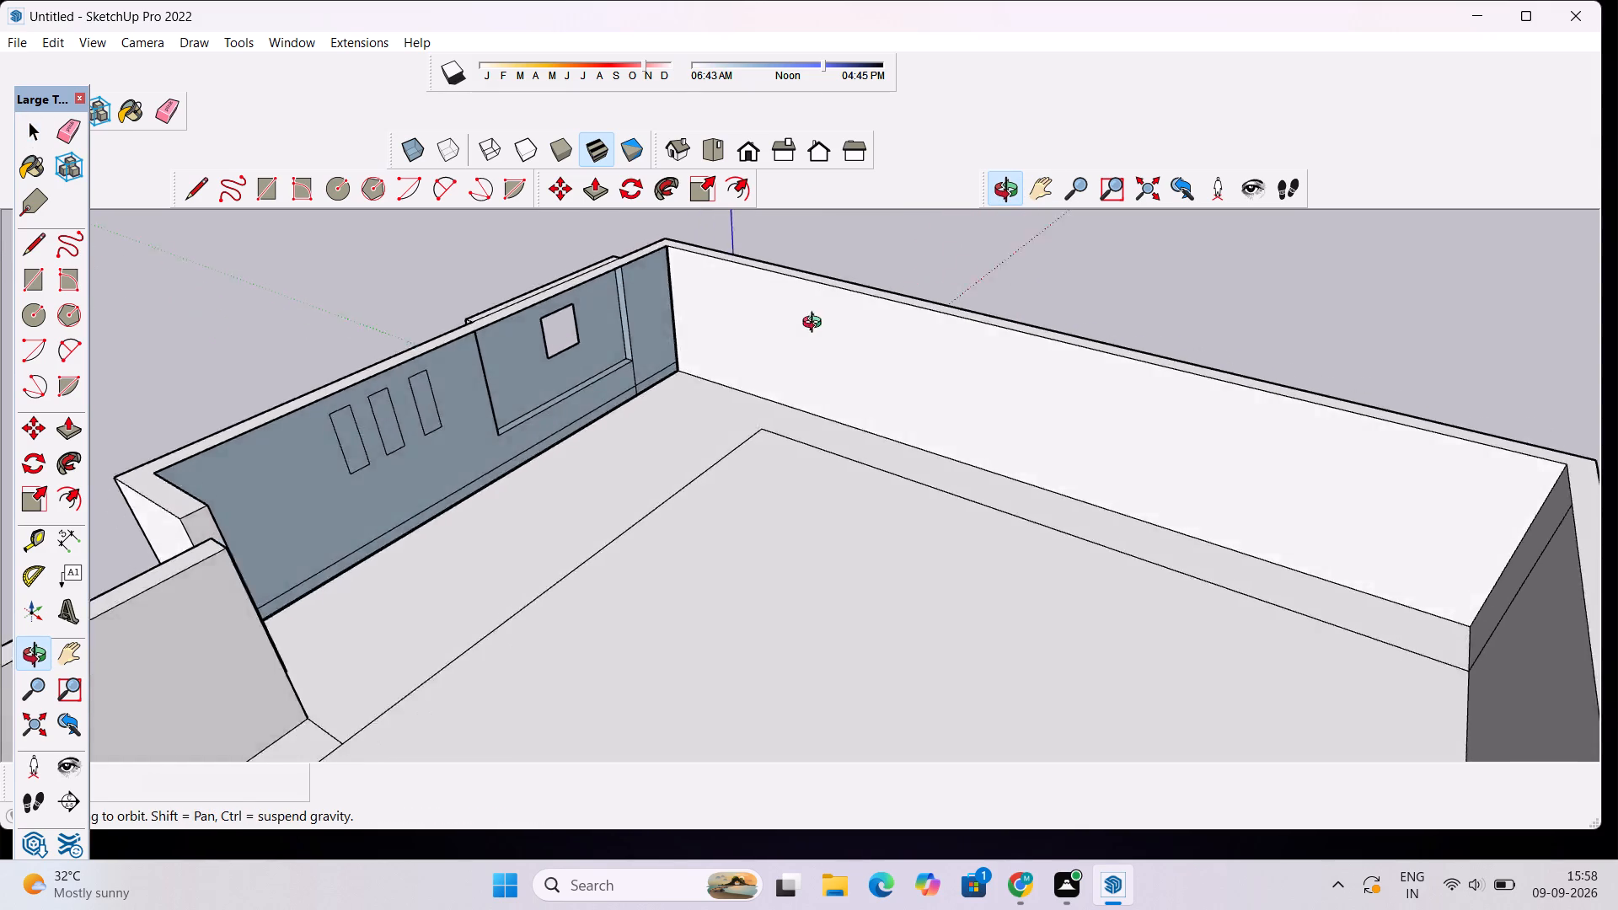
left_click_drag(816, 324, 512, 331)
scroll(511, 331, "up", 4)
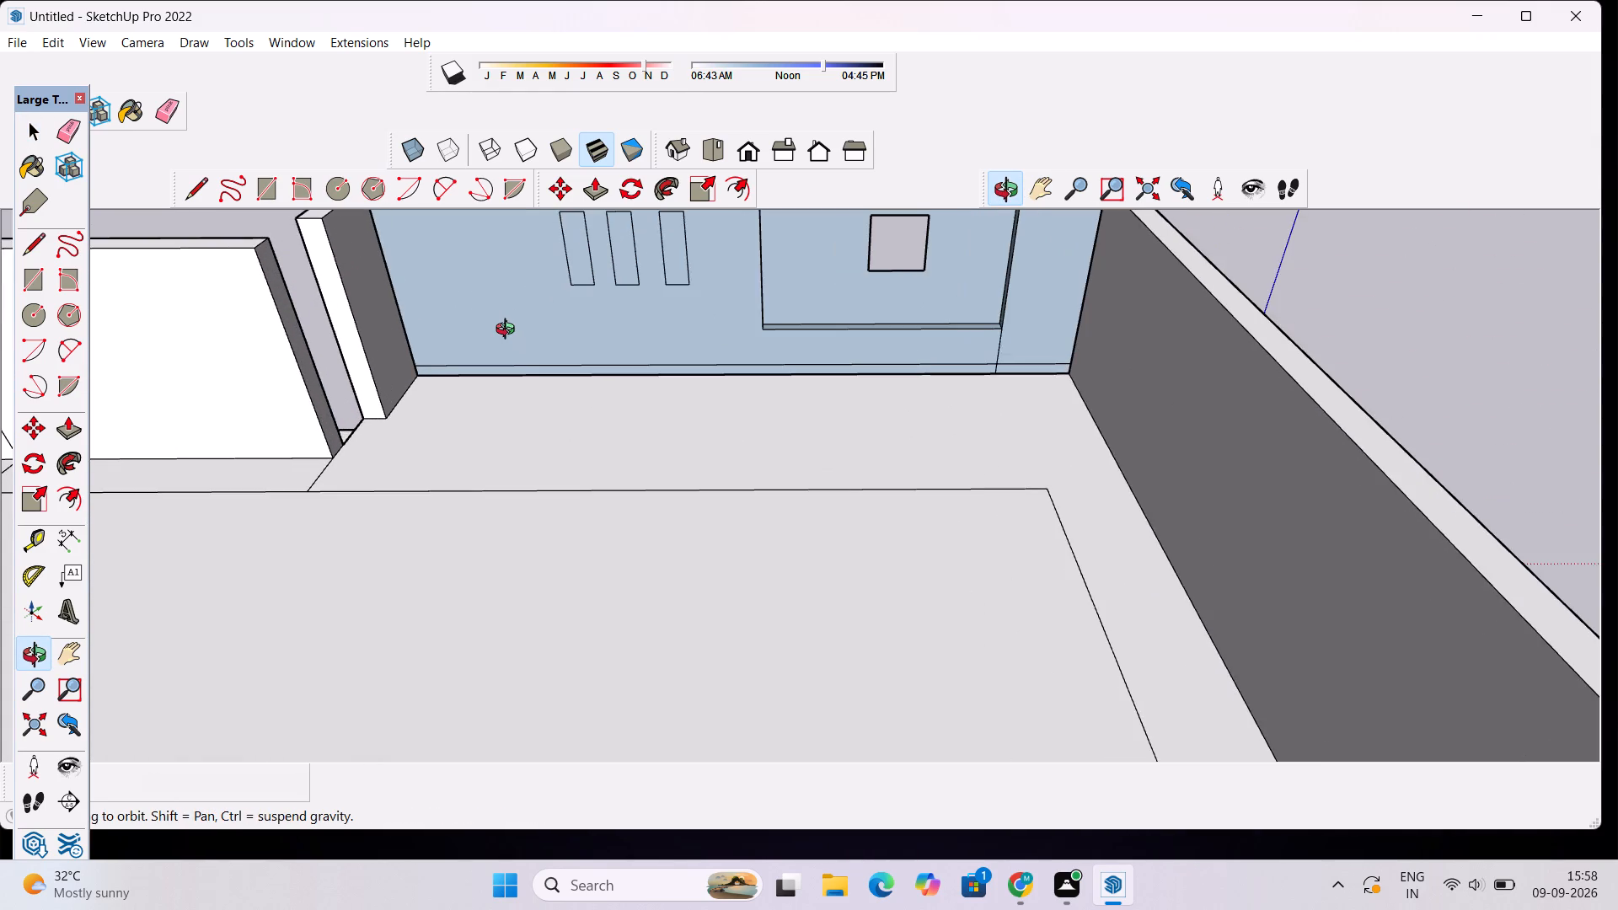
scroll(506, 343, "down", 5)
left_click(506, 340)
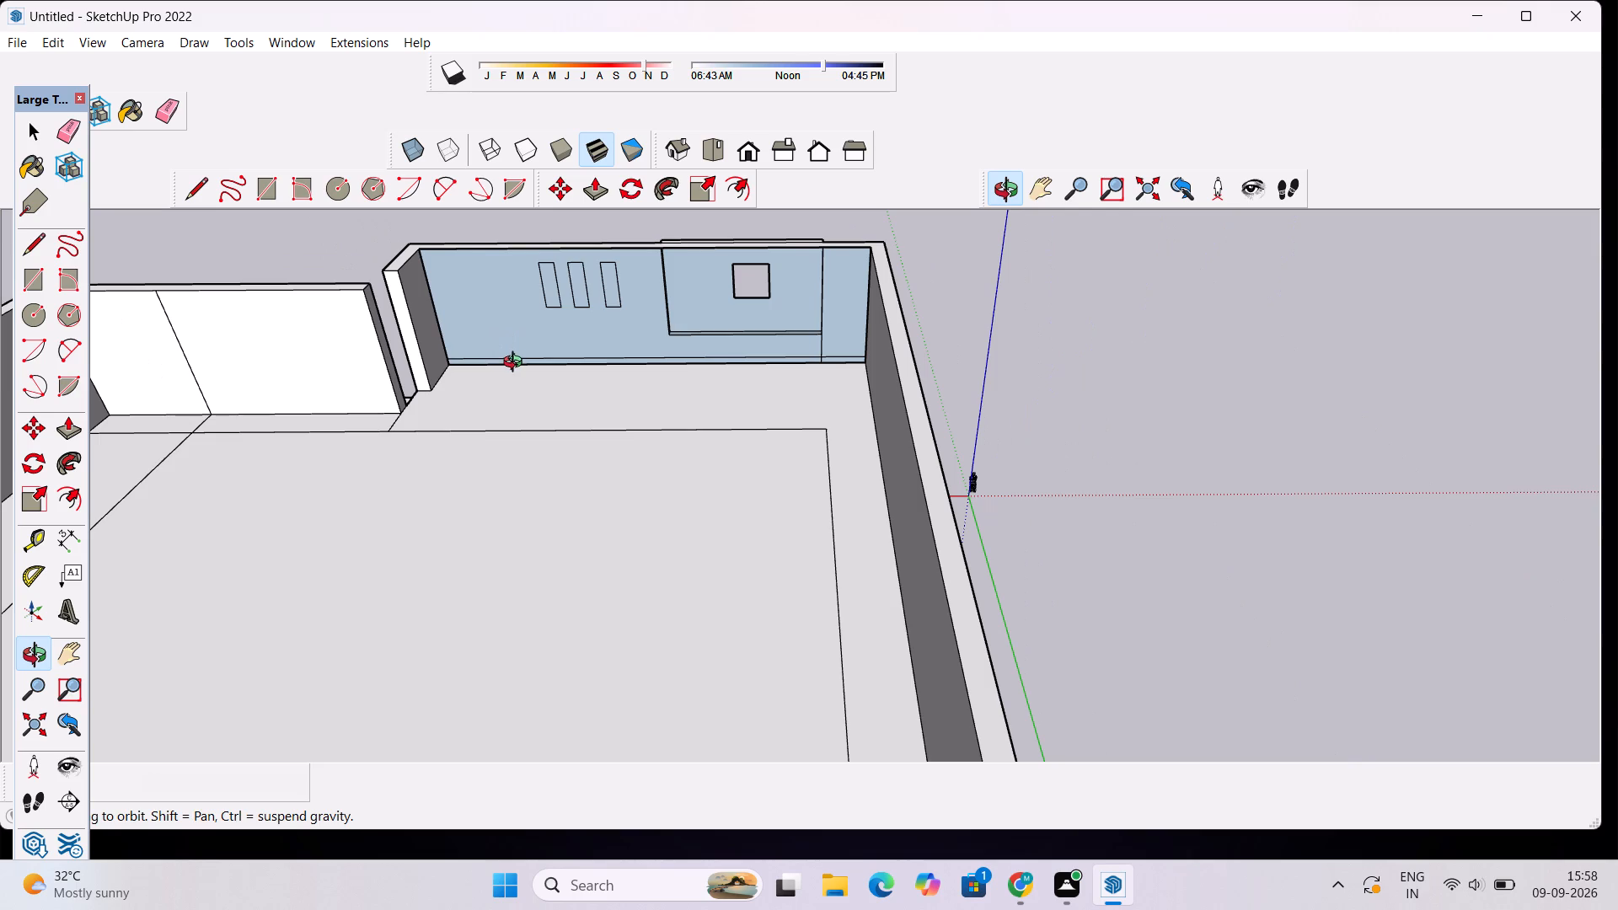
key("l")
scroll(426, 286, "up", 4)
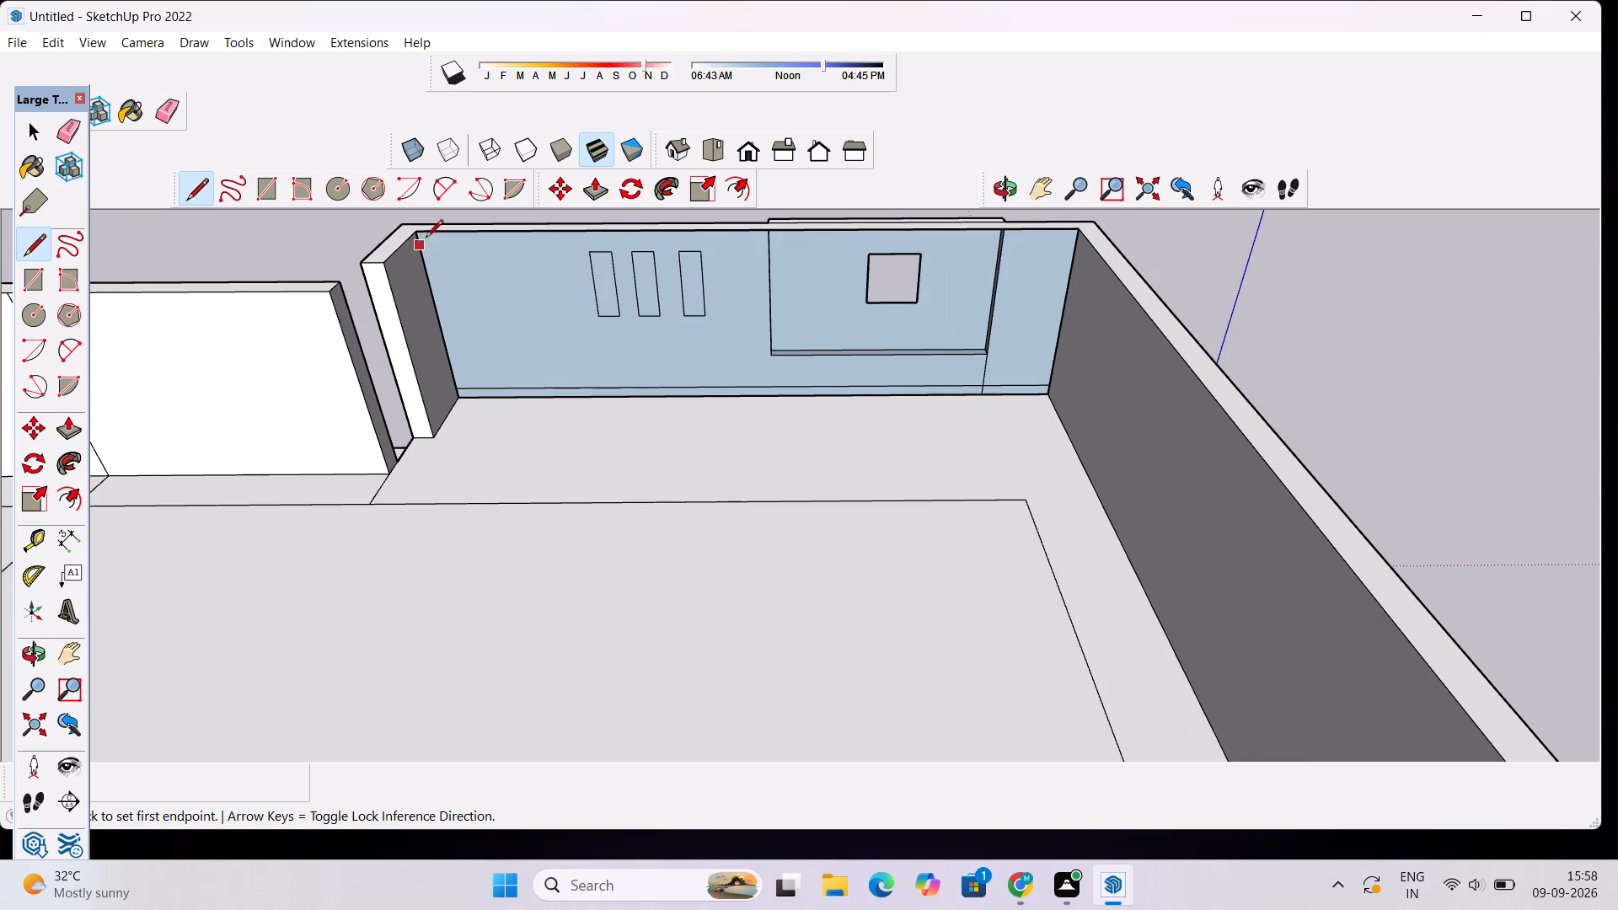
left_click(411, 233)
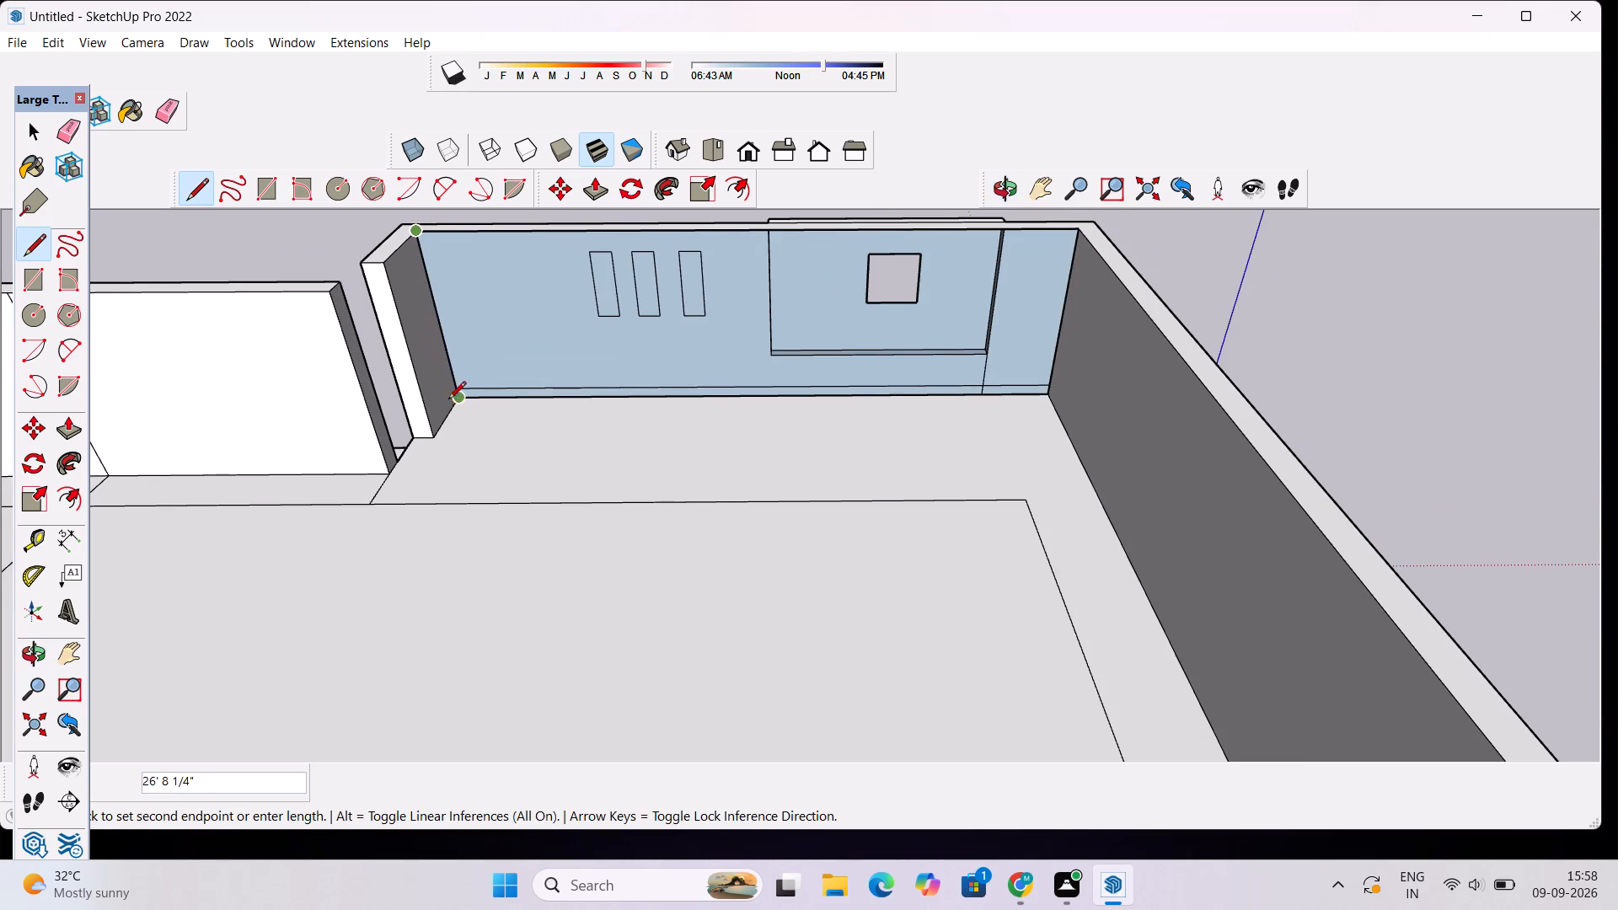
left_click(454, 402)
scroll(484, 379, "down", 5)
key("space")
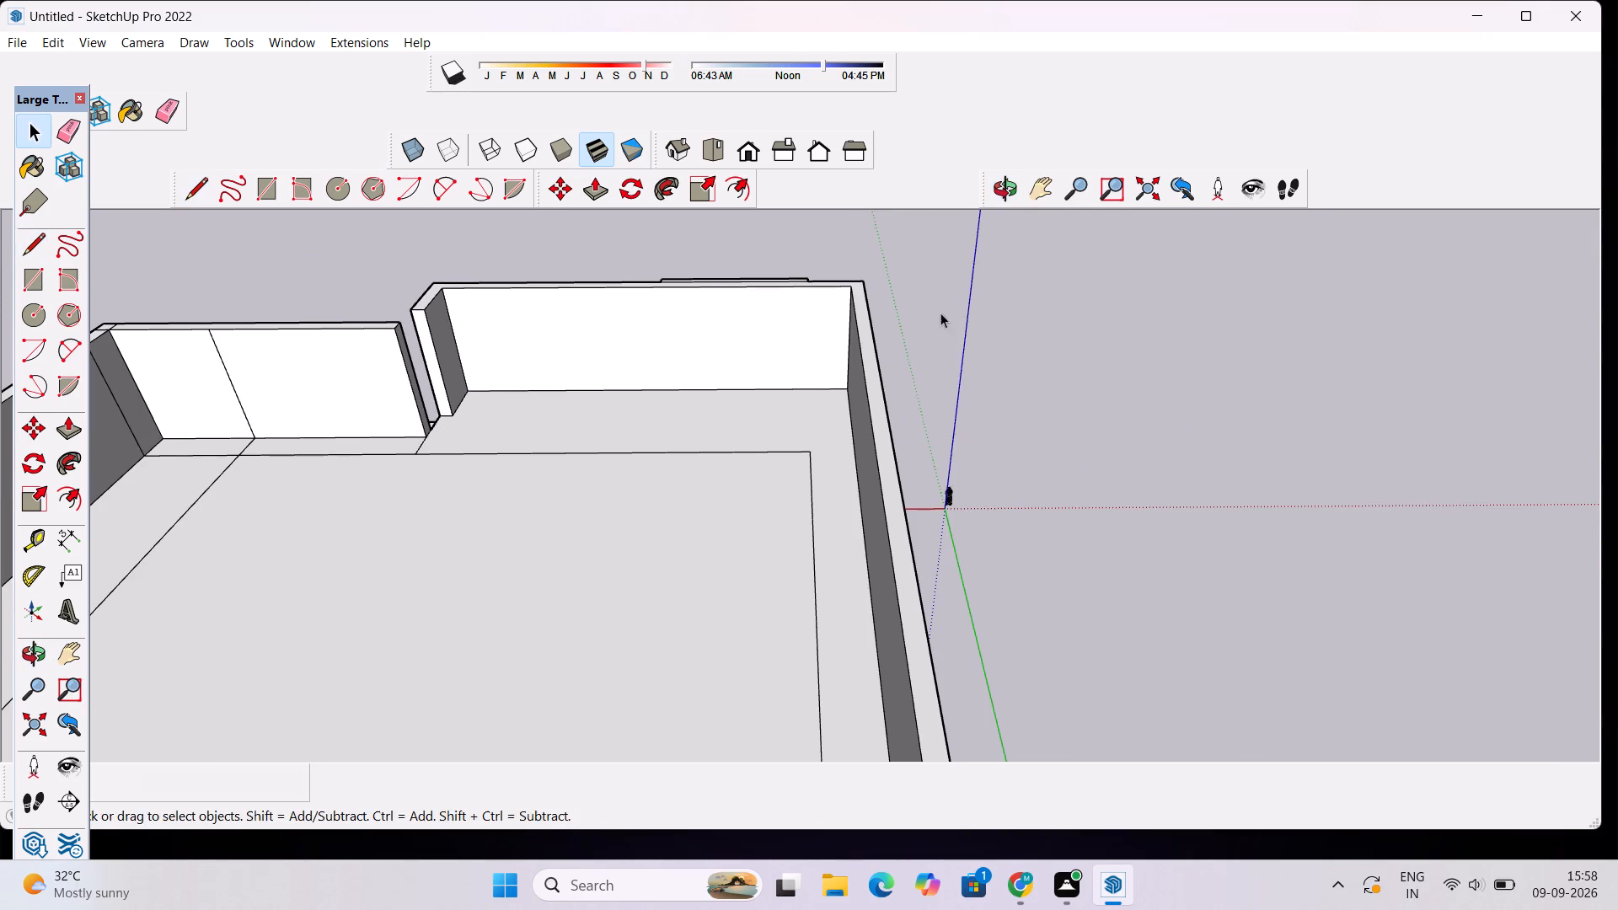
Push the narrow rectangle nearest the stairs through the front wall into the upper room as a long bar, finally extending it about 36' 7".
left_click(1009, 184)
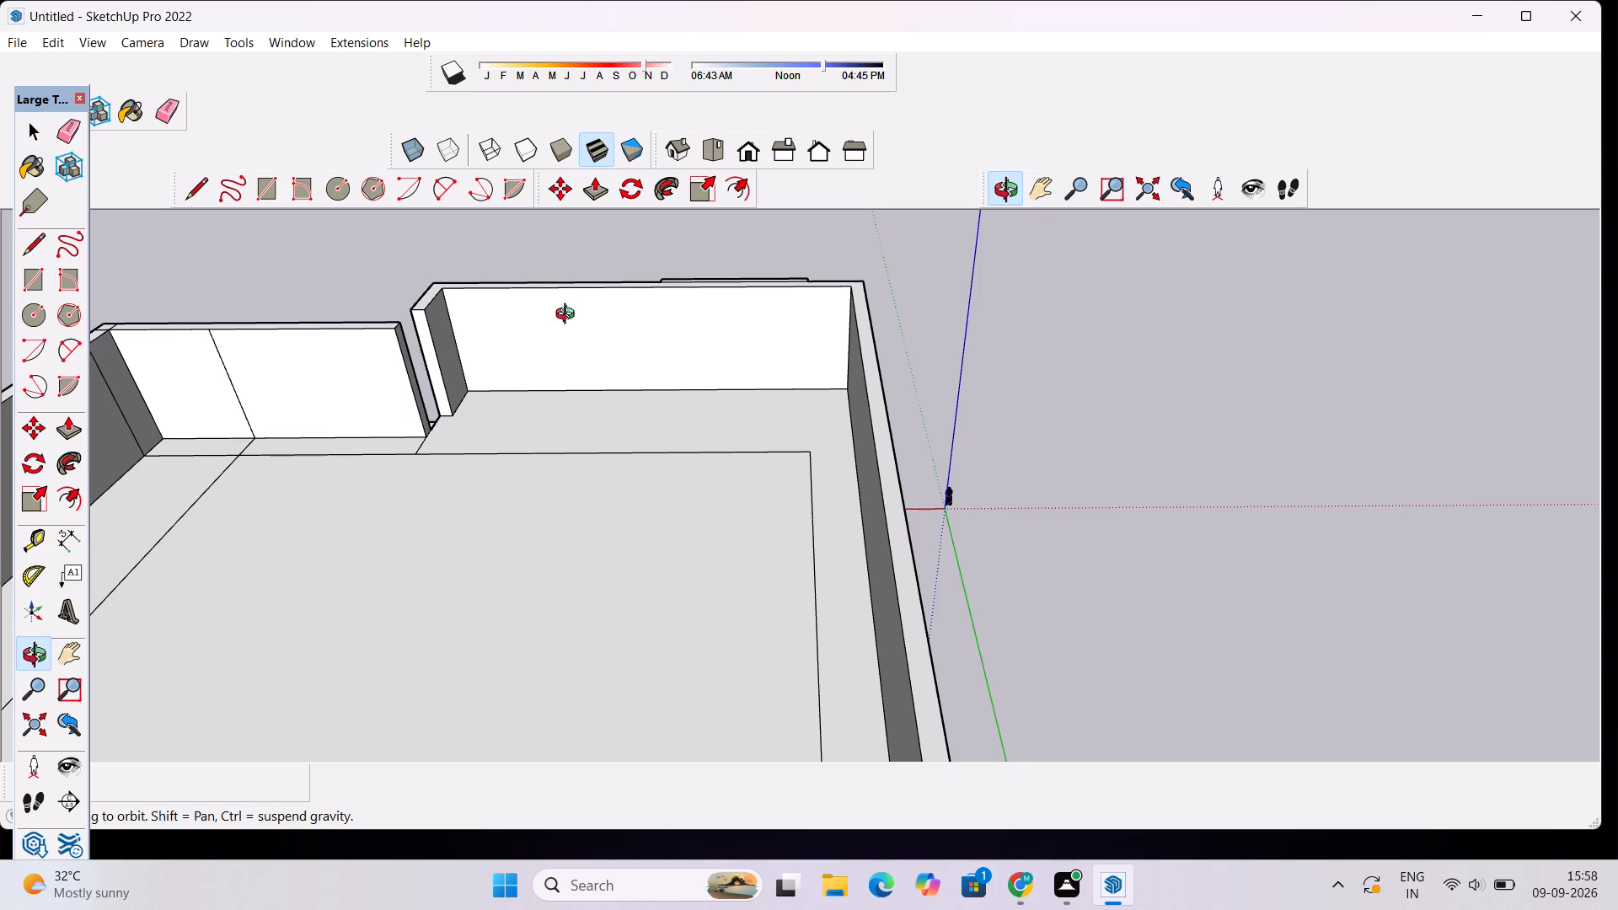
left_click_drag(577, 318, 1464, 304)
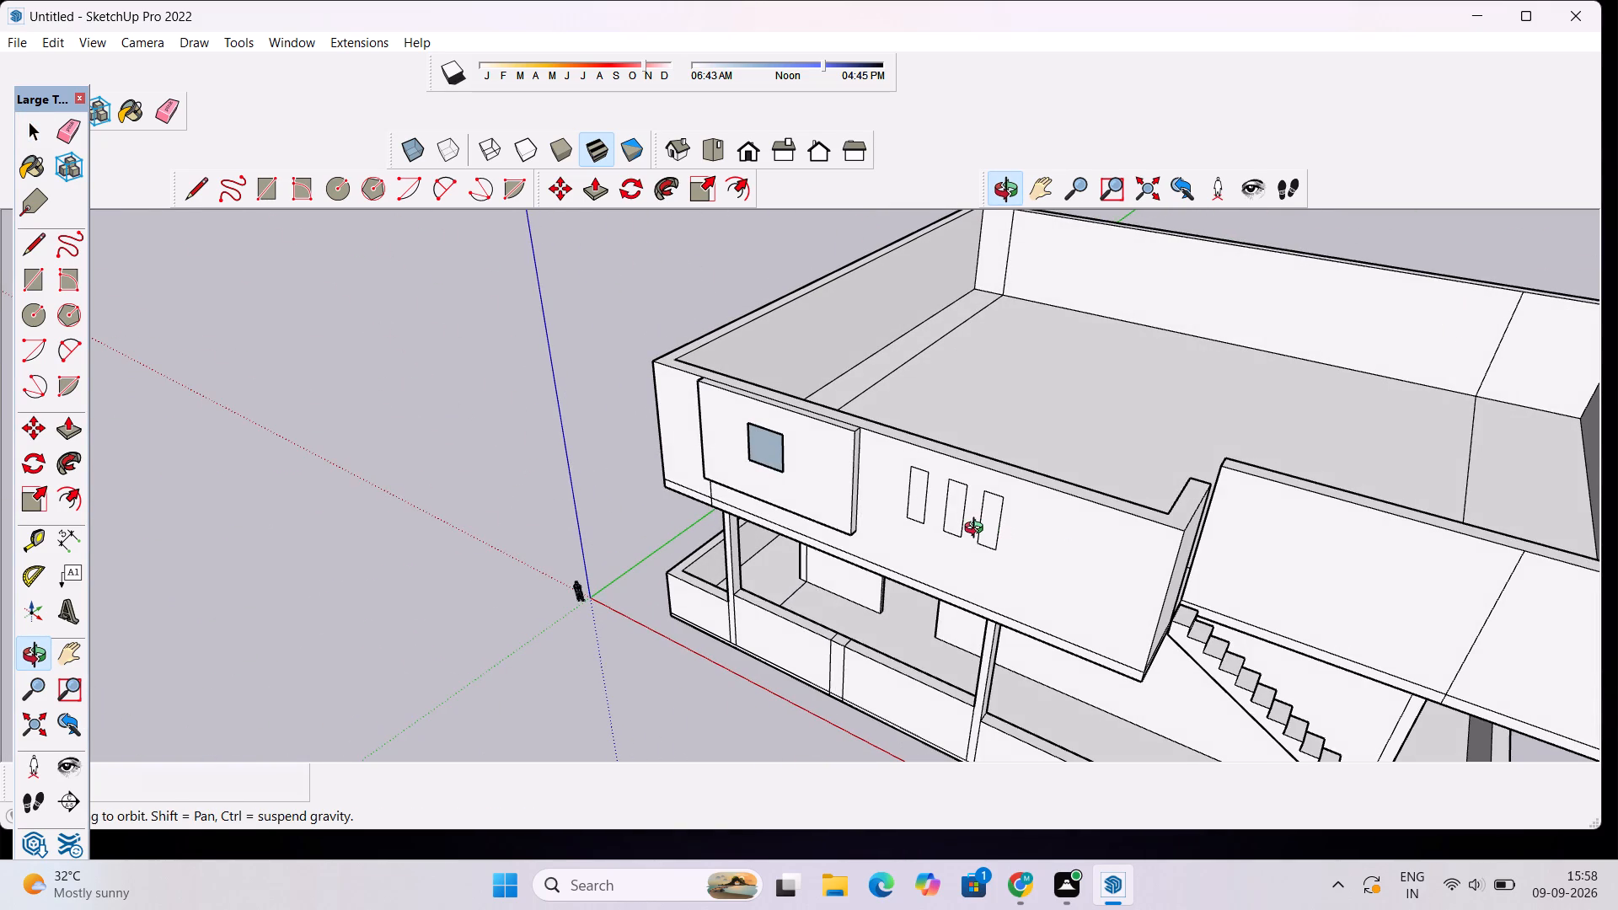
key("space")
left_click(994, 507)
key("p")
left_click(994, 507)
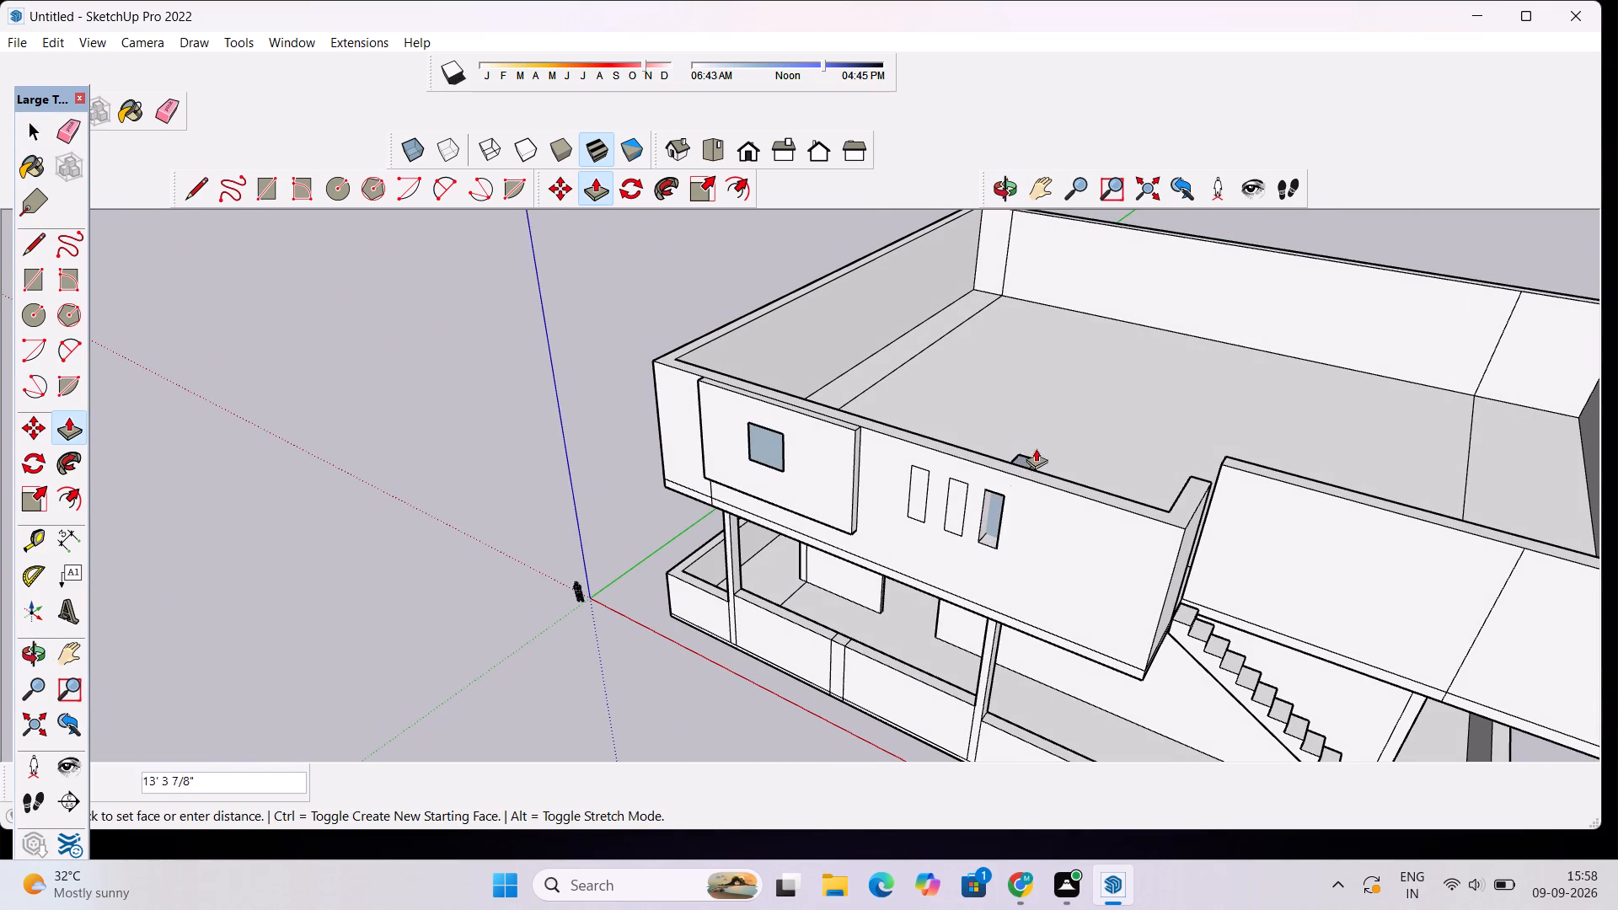
scroll(1037, 446, "down", 4)
middle_click_drag(1162, 443, 1128, 457)
middle_click_drag(1062, 479, 1044, 484)
middle_click_drag(999, 488, 834, 499)
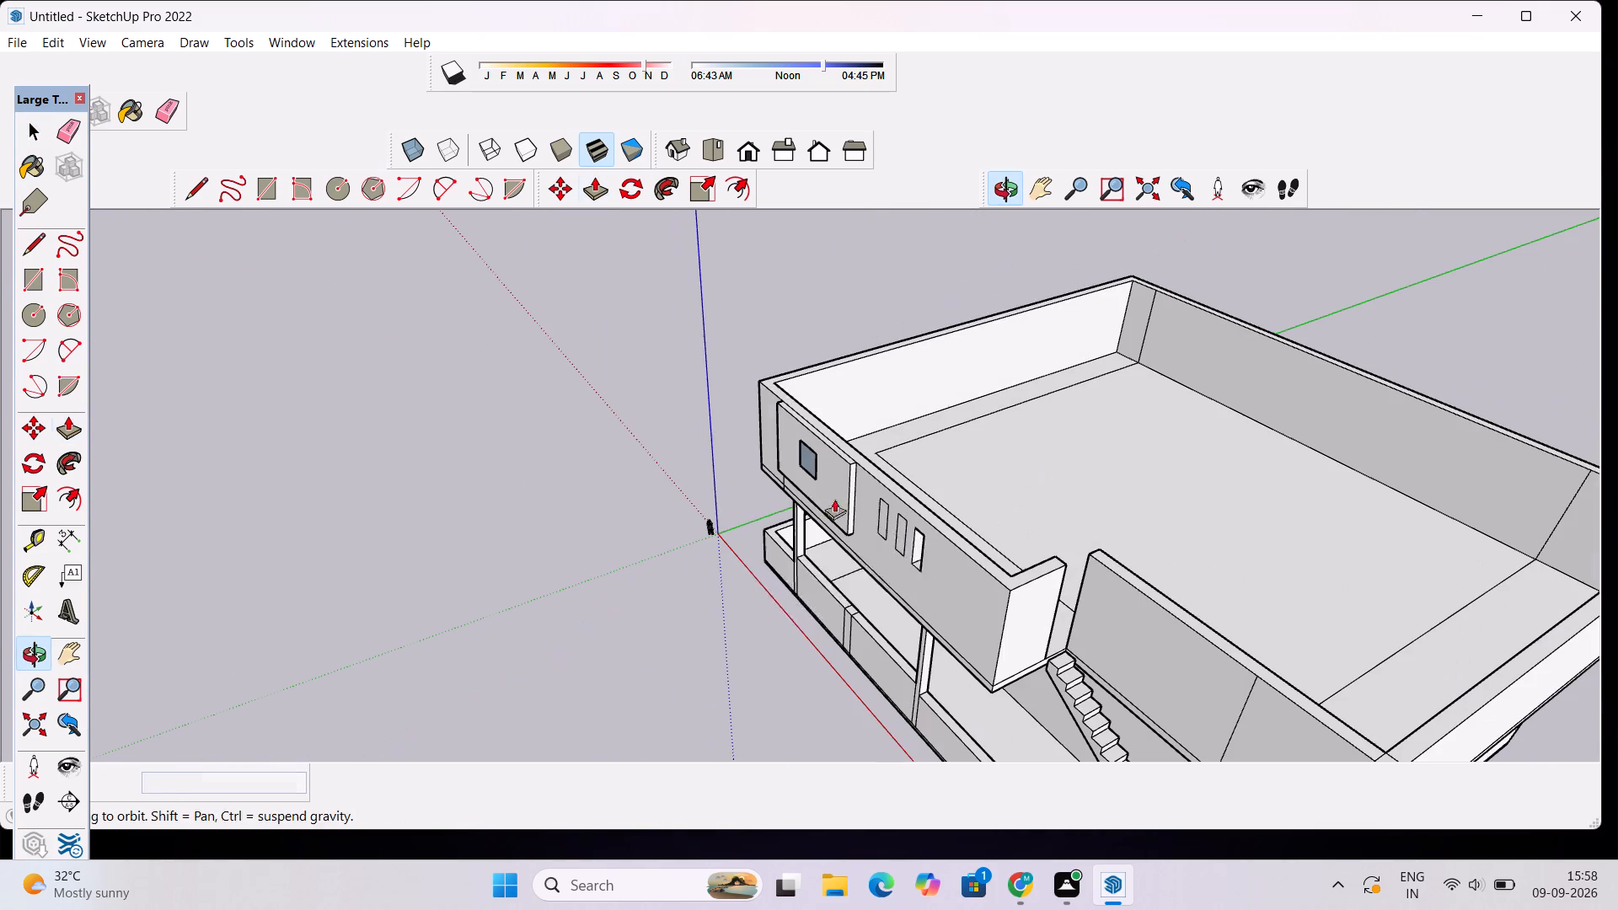
middle_click_drag(834, 499, 903, 489)
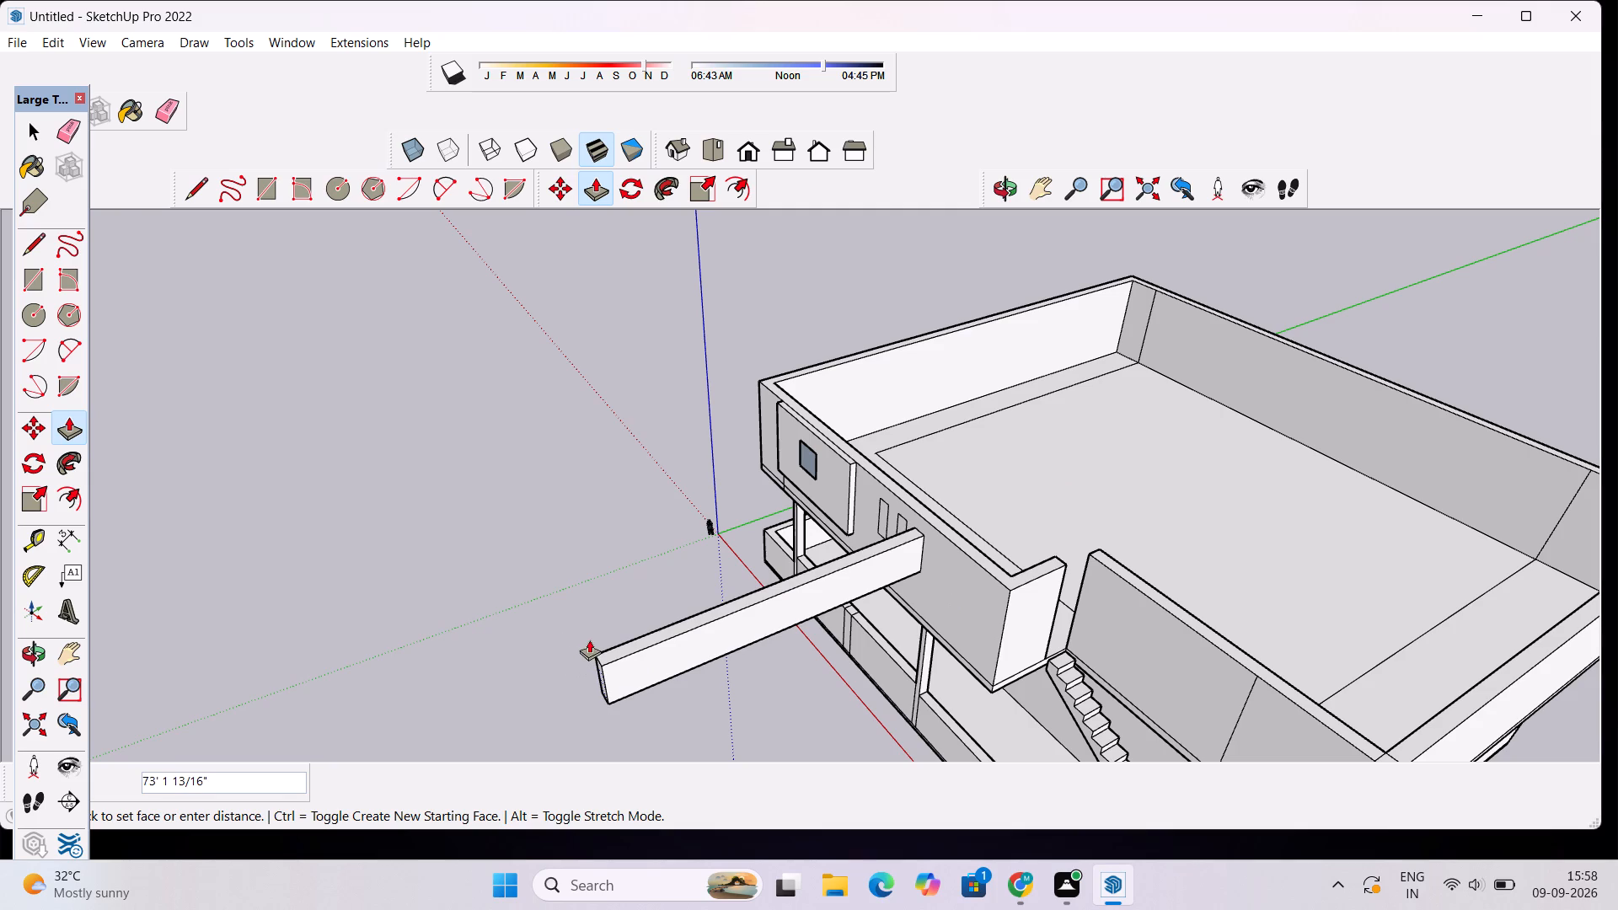
scroll(1129, 452, "down", 3)
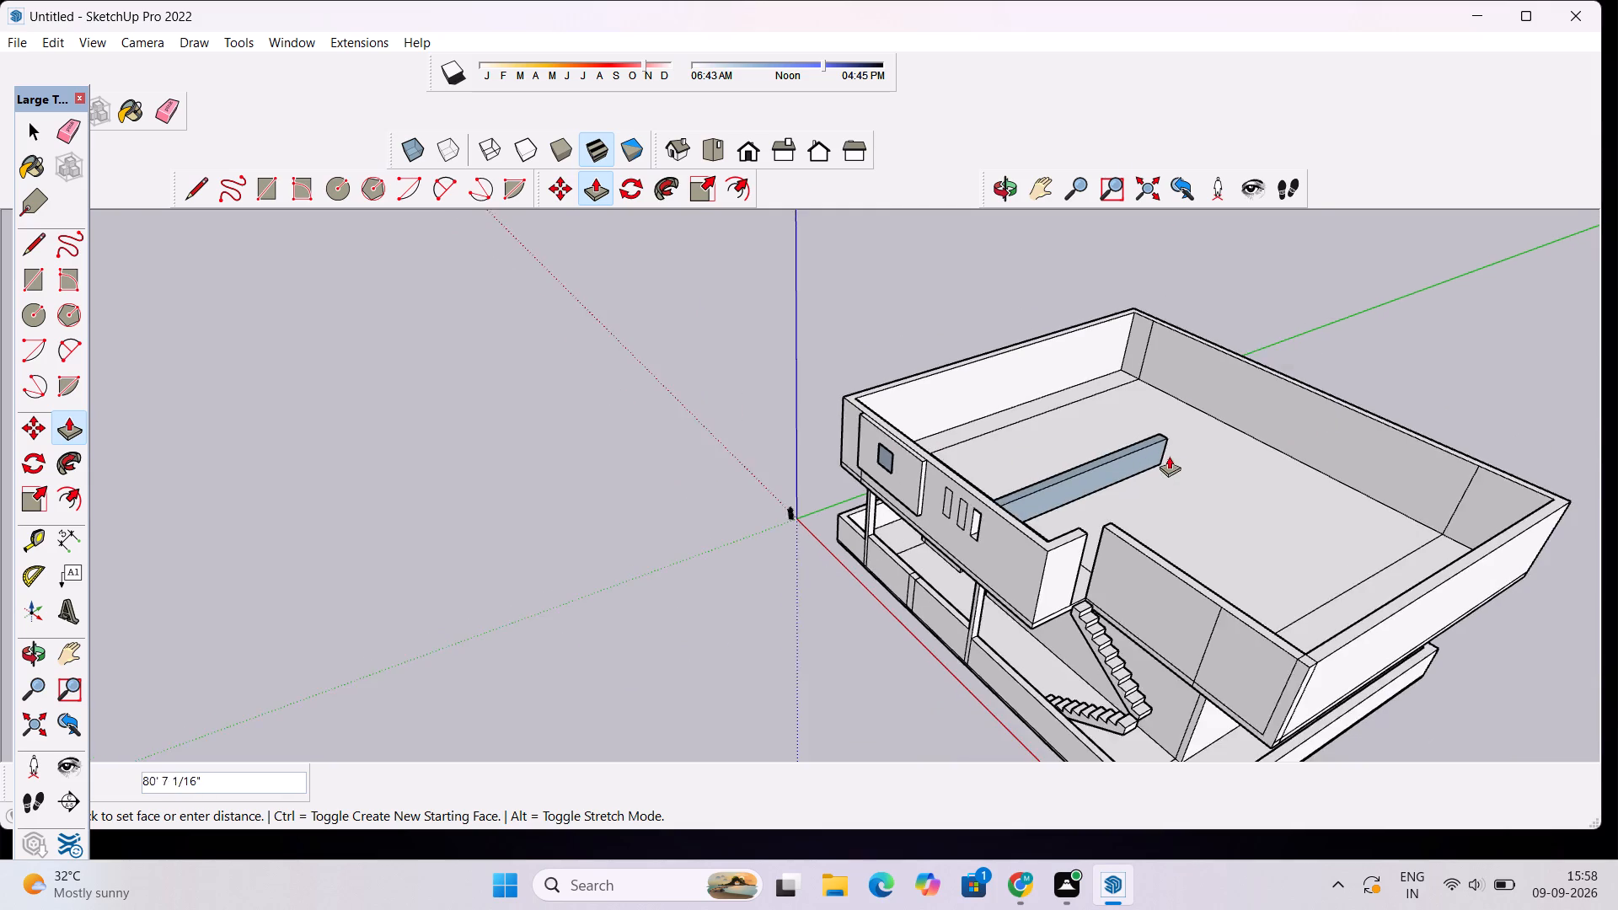
scroll(1173, 454, "up", 5)
left_click(1134, 453)
left_click(1146, 442)
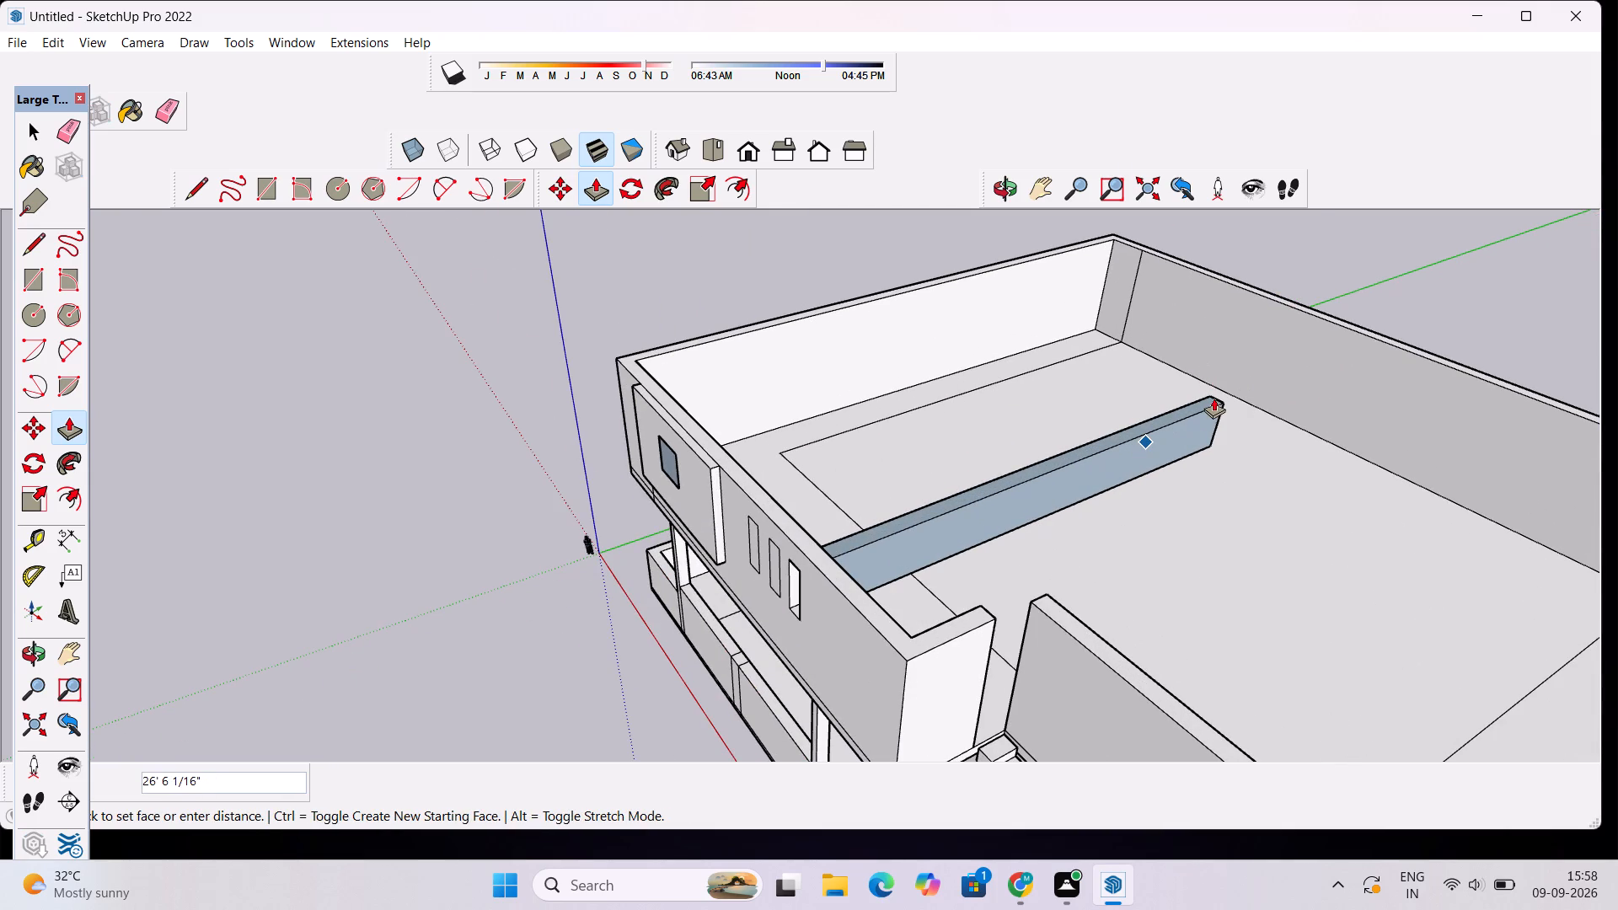
left_click(1344, 385)
scroll(894, 519, "down", 3)
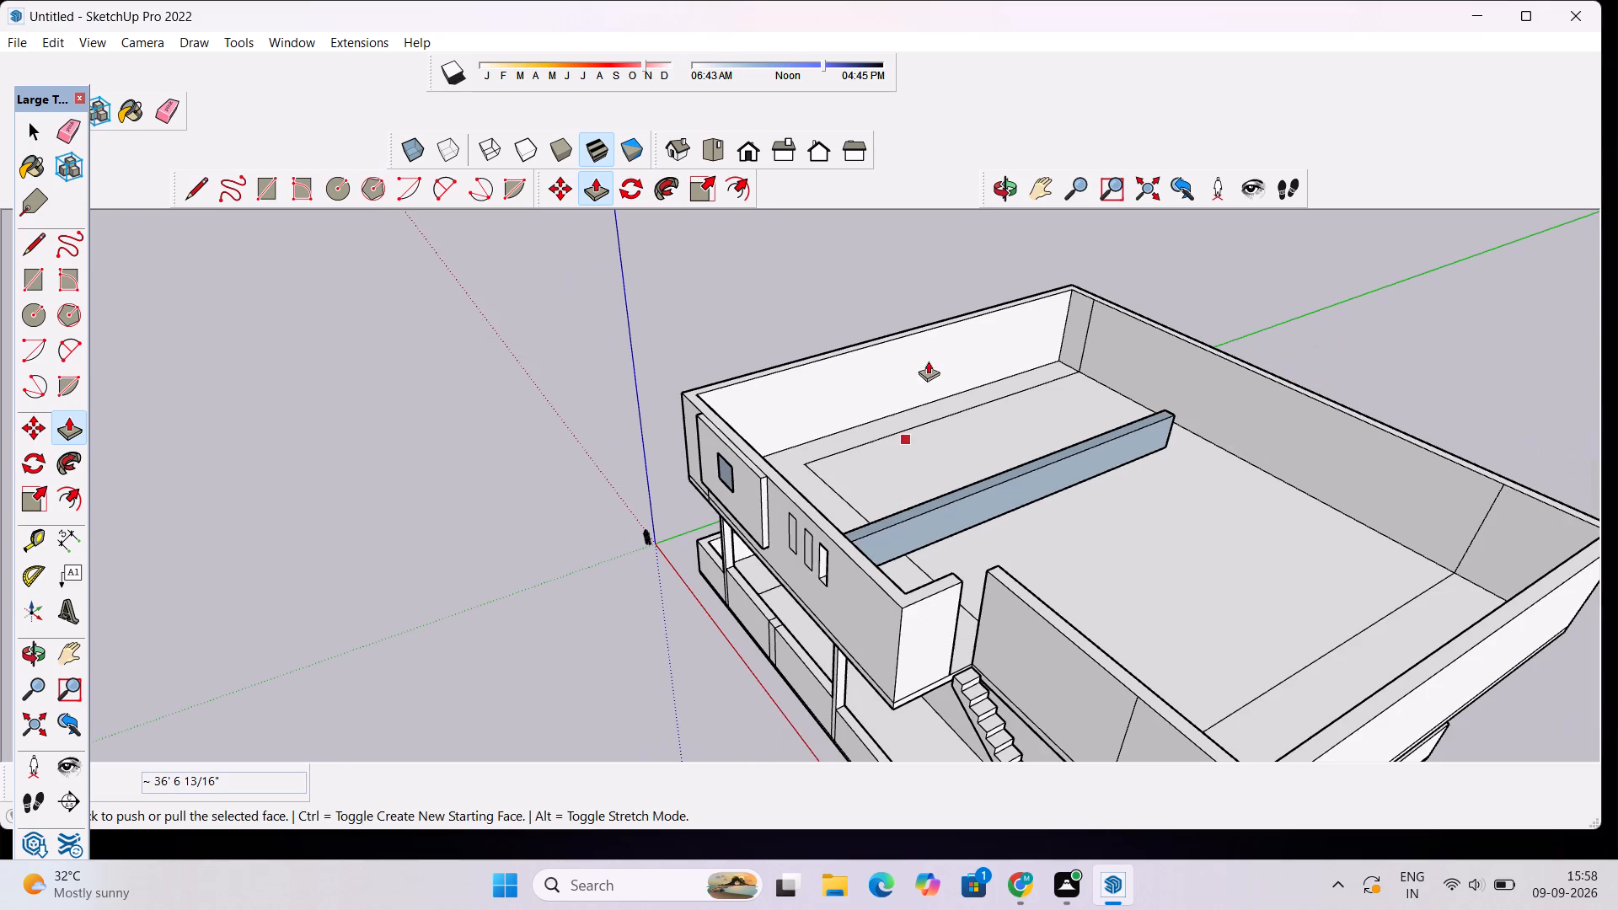
Draw lines along the bar's top edge, about 3' 2", and down its stair-side edge where it meets the front wall's inner face.
left_click(1009, 190)
left_click_drag(1427, 492, 941, 548)
left_click_drag(927, 548, 898, 548)
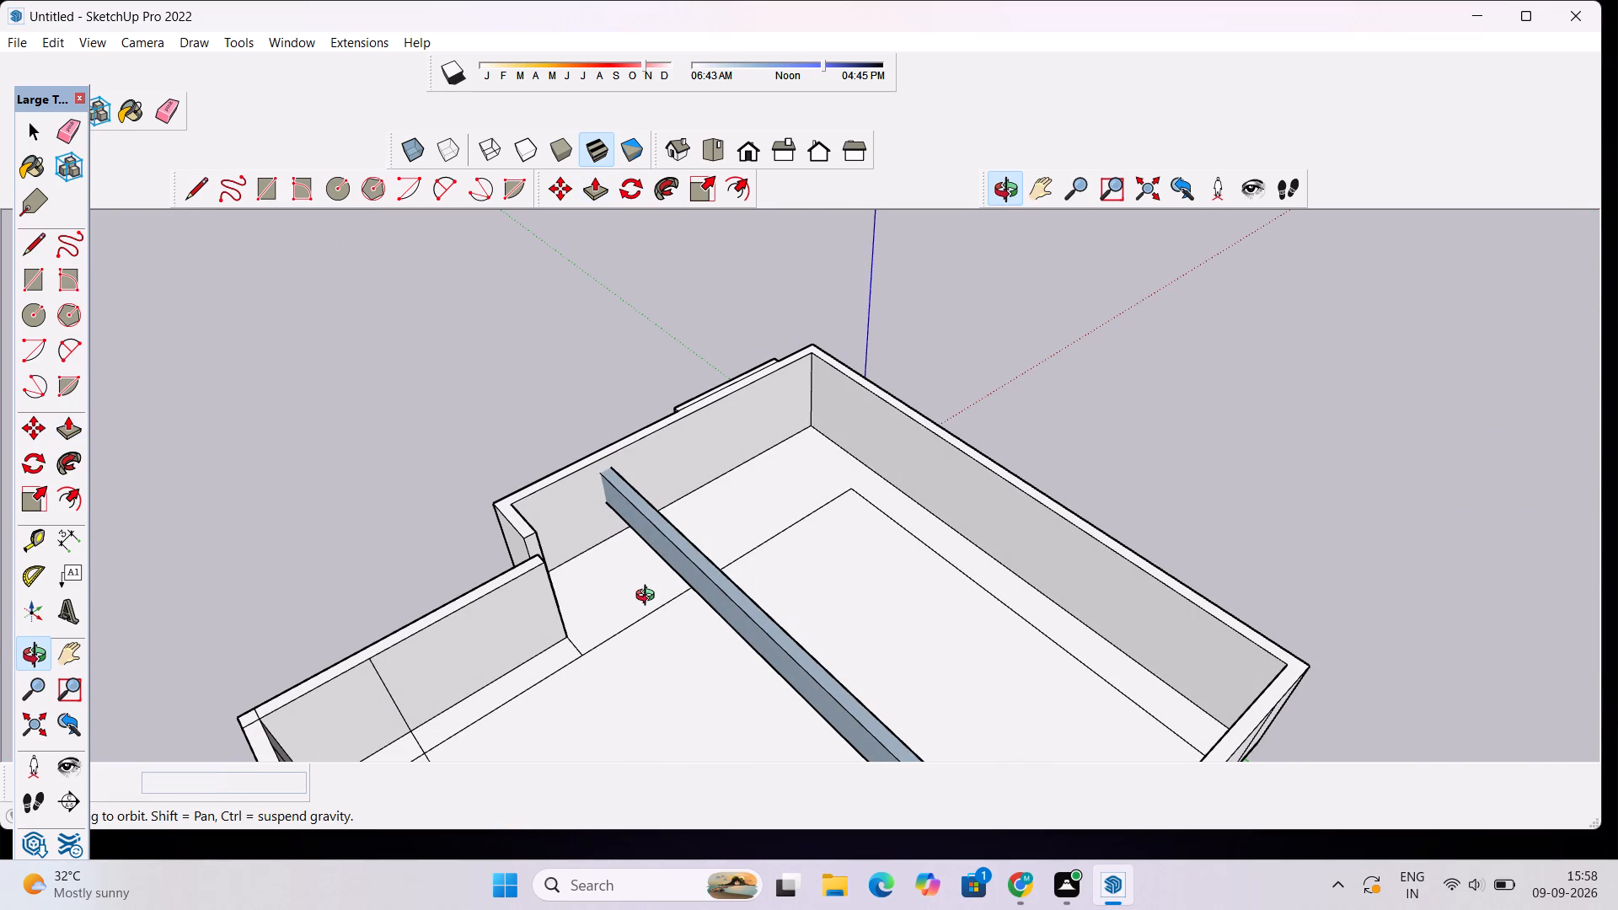
scroll(668, 582, "up", 3)
scroll(575, 433, "up", 4)
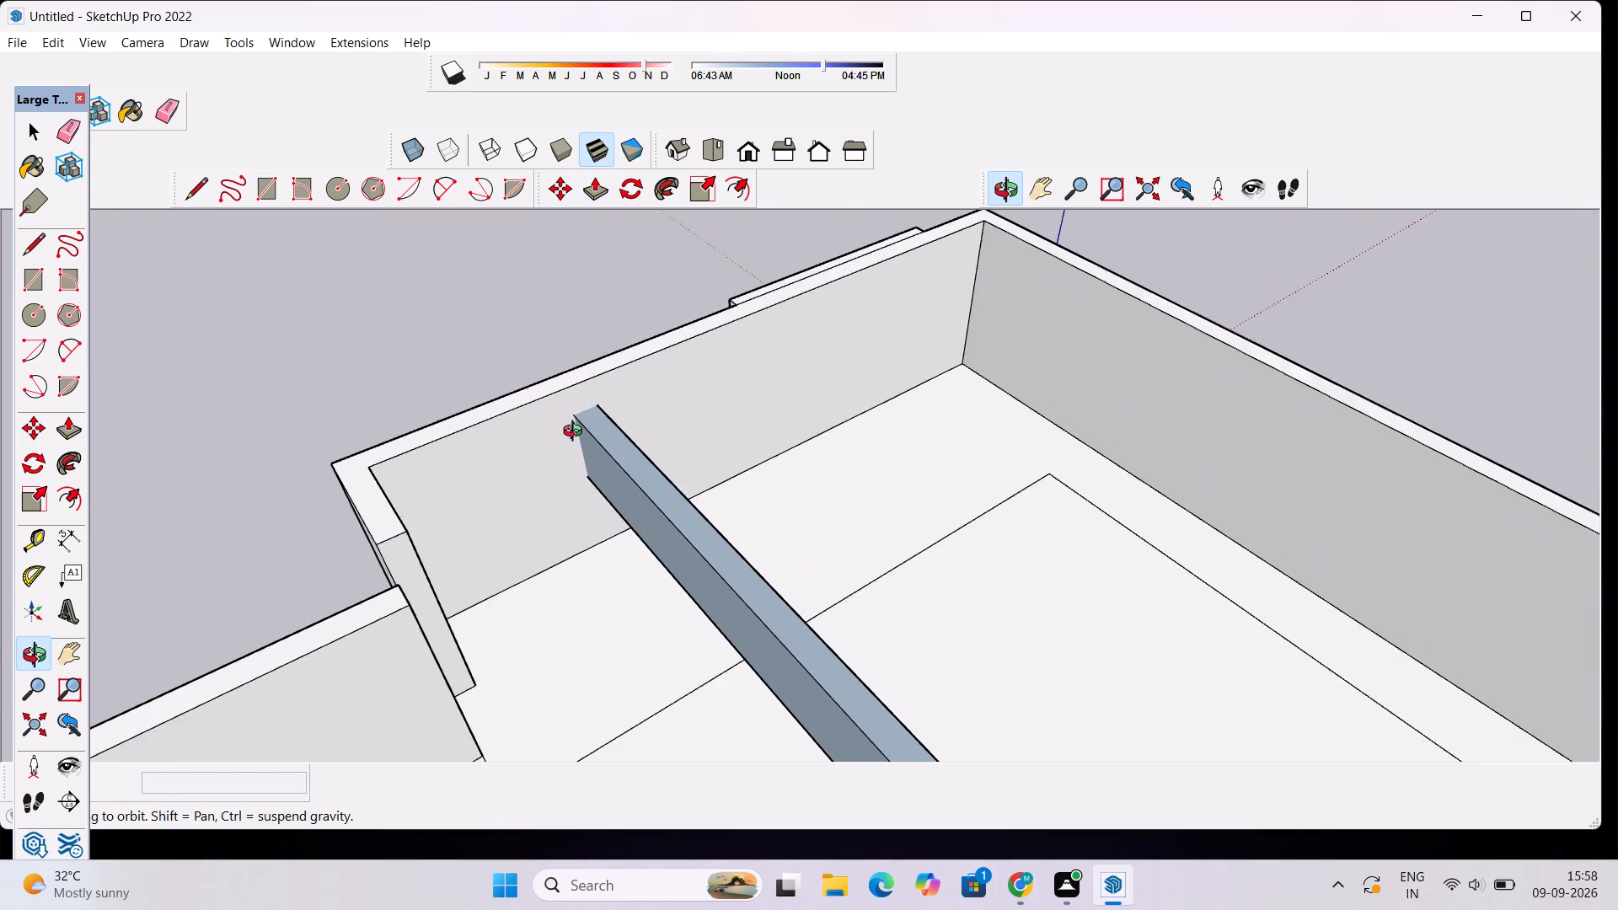
scroll(576, 433, "up", 3)
key("space")
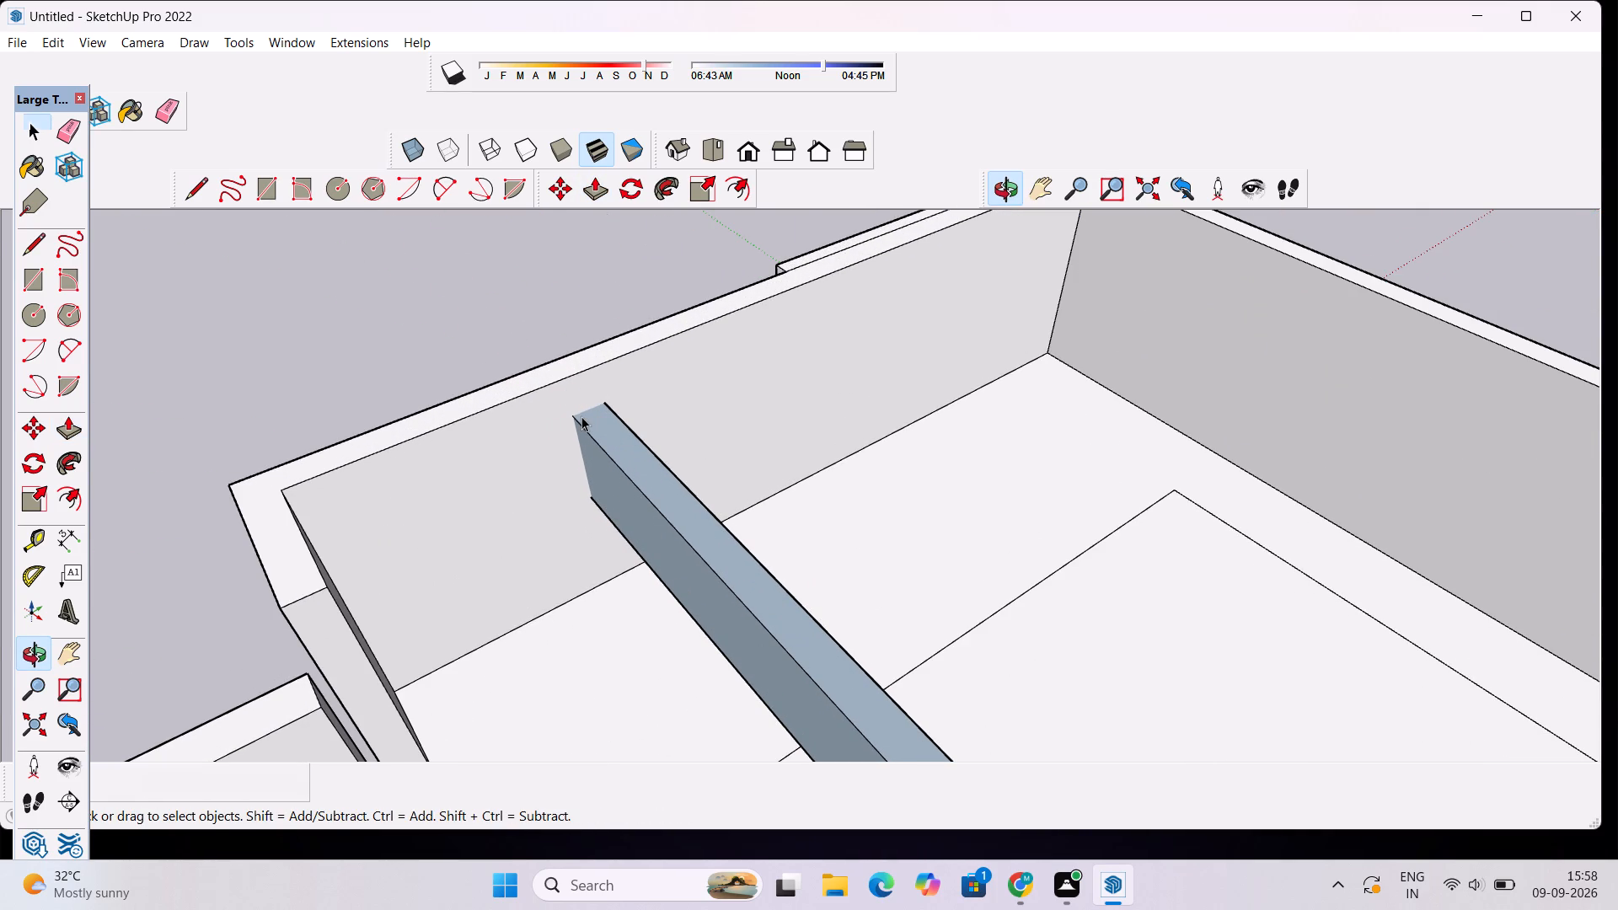
key("l")
left_click(573, 416)
left_click(610, 399)
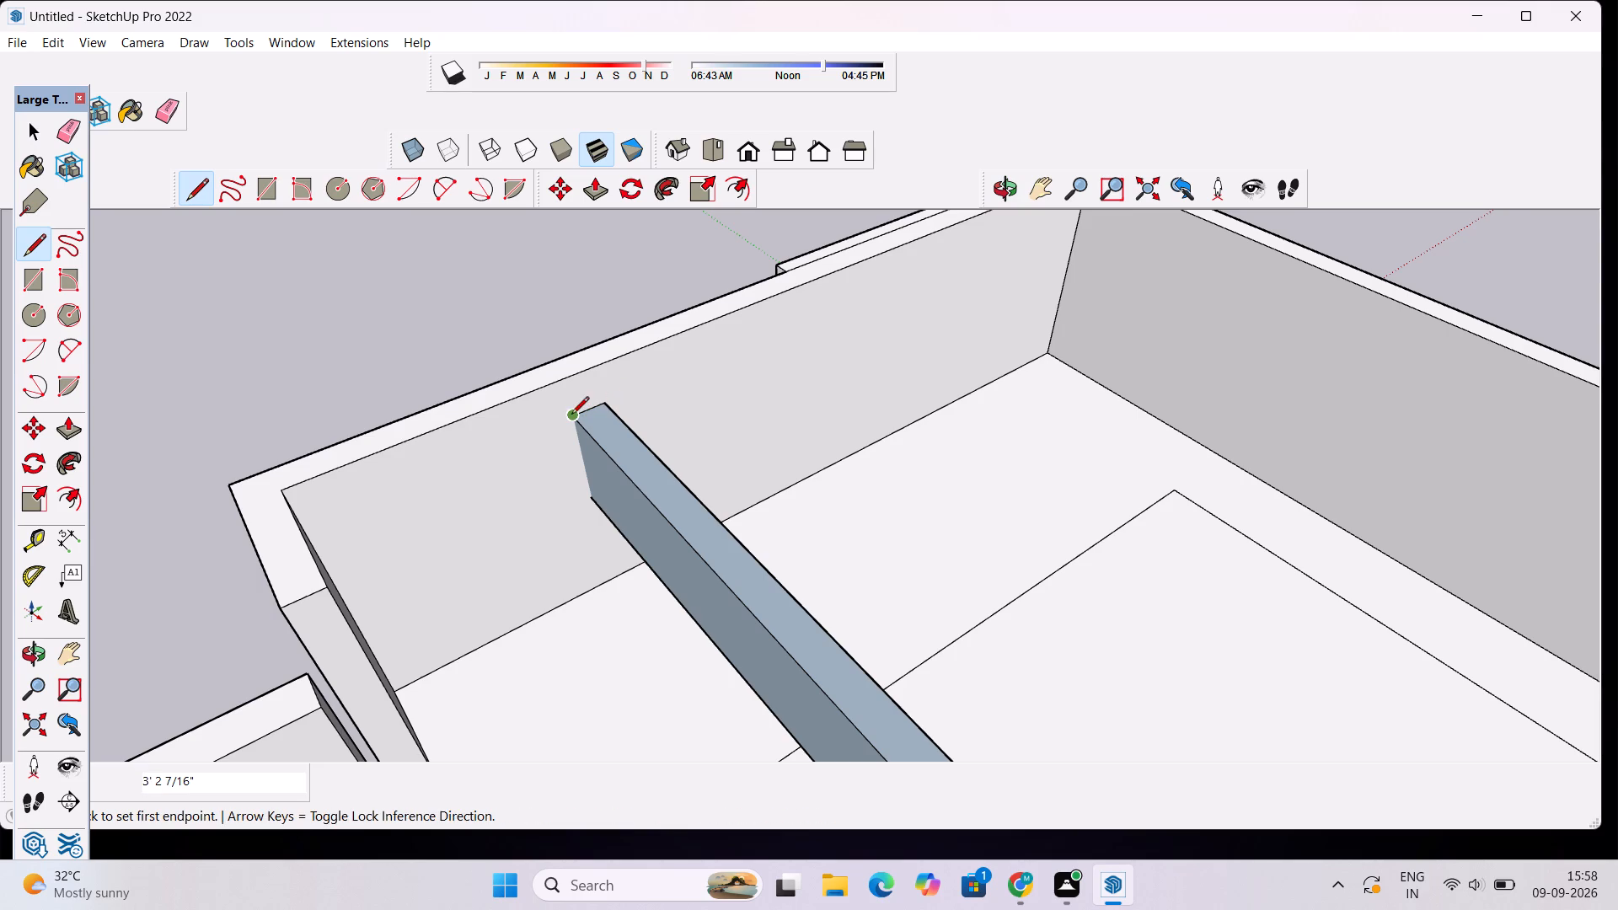
left_click(571, 415)
left_click(588, 500)
scroll(624, 406, "down", 4)
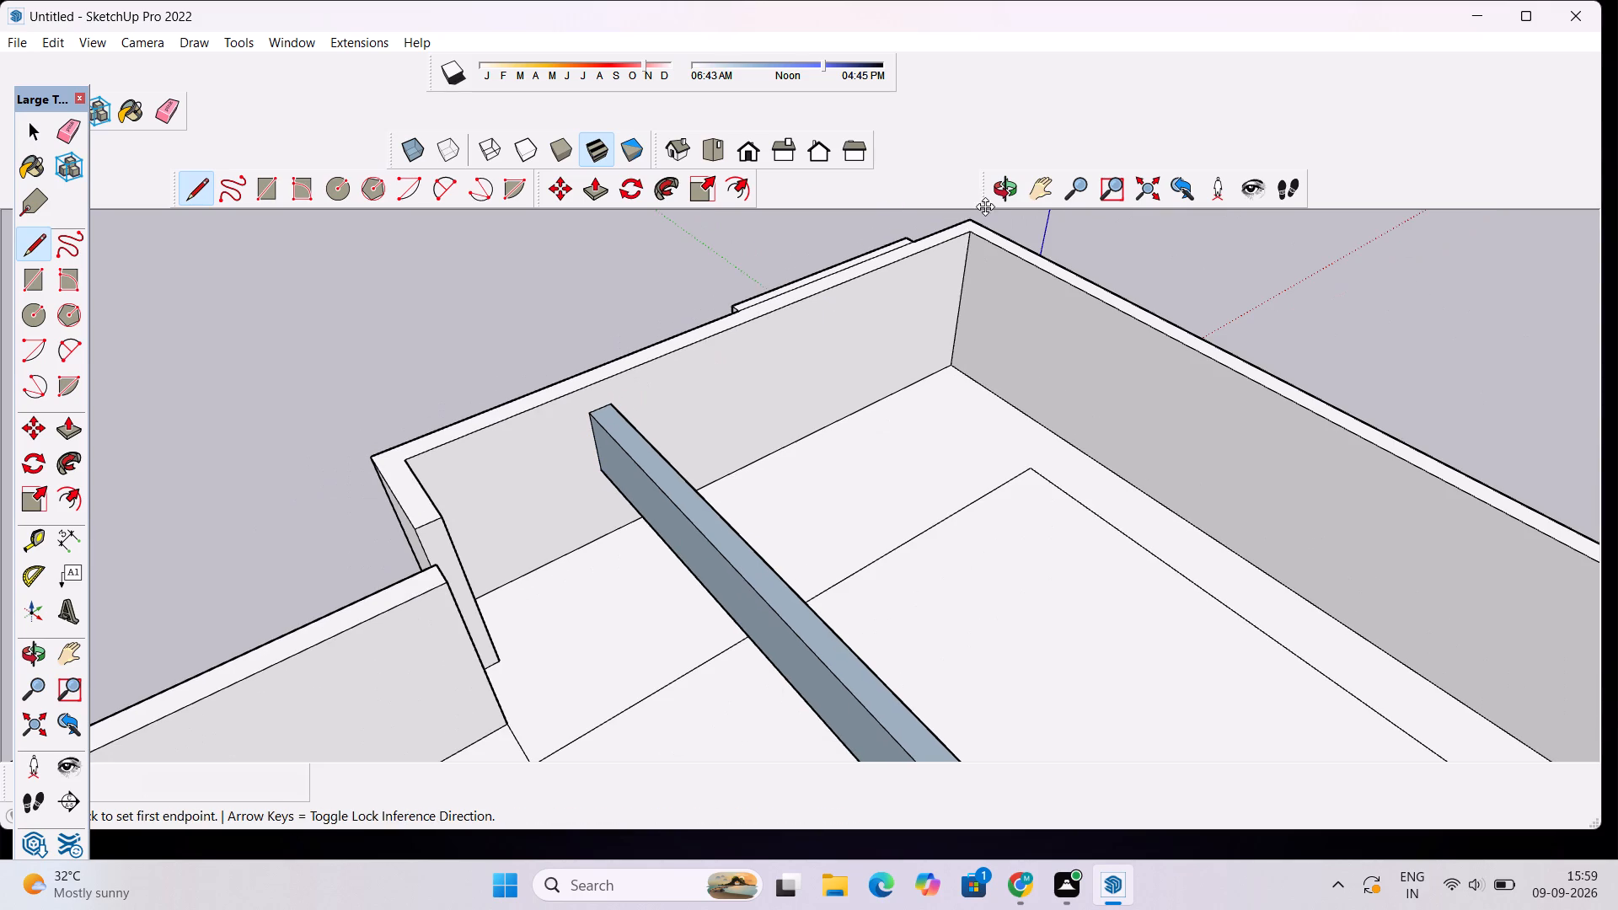
Draw a line about 10' 2" down the bar's other vertical edge where it meets the front wall's inner face.
left_click(993, 193)
left_click_drag(1050, 326, 766, 333)
scroll(699, 322, "up", 4)
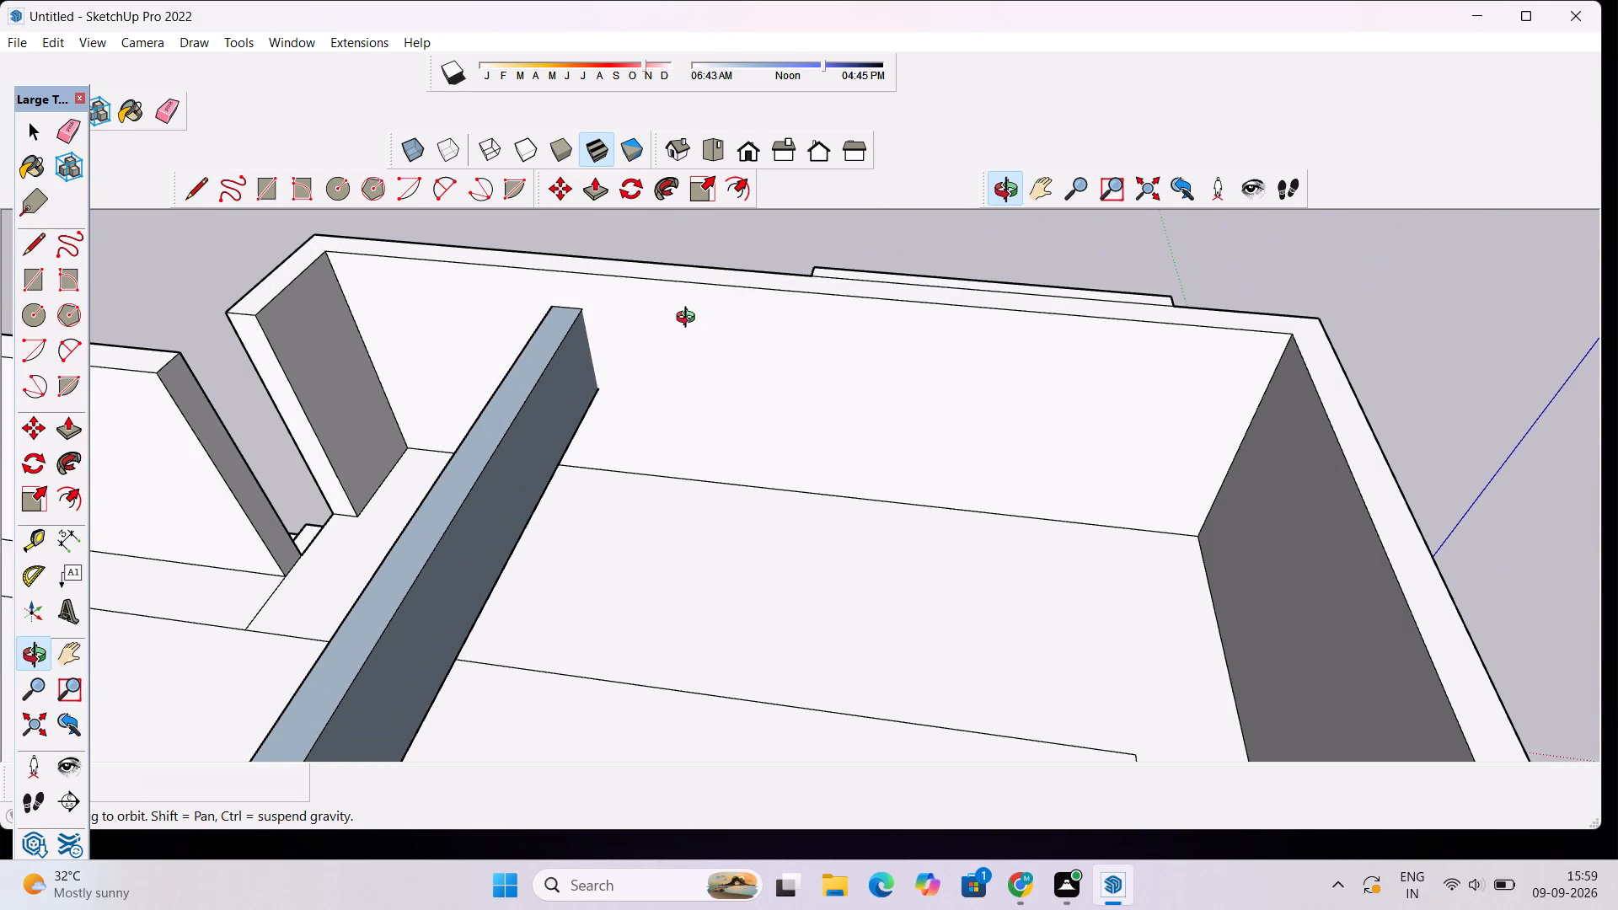
key("l")
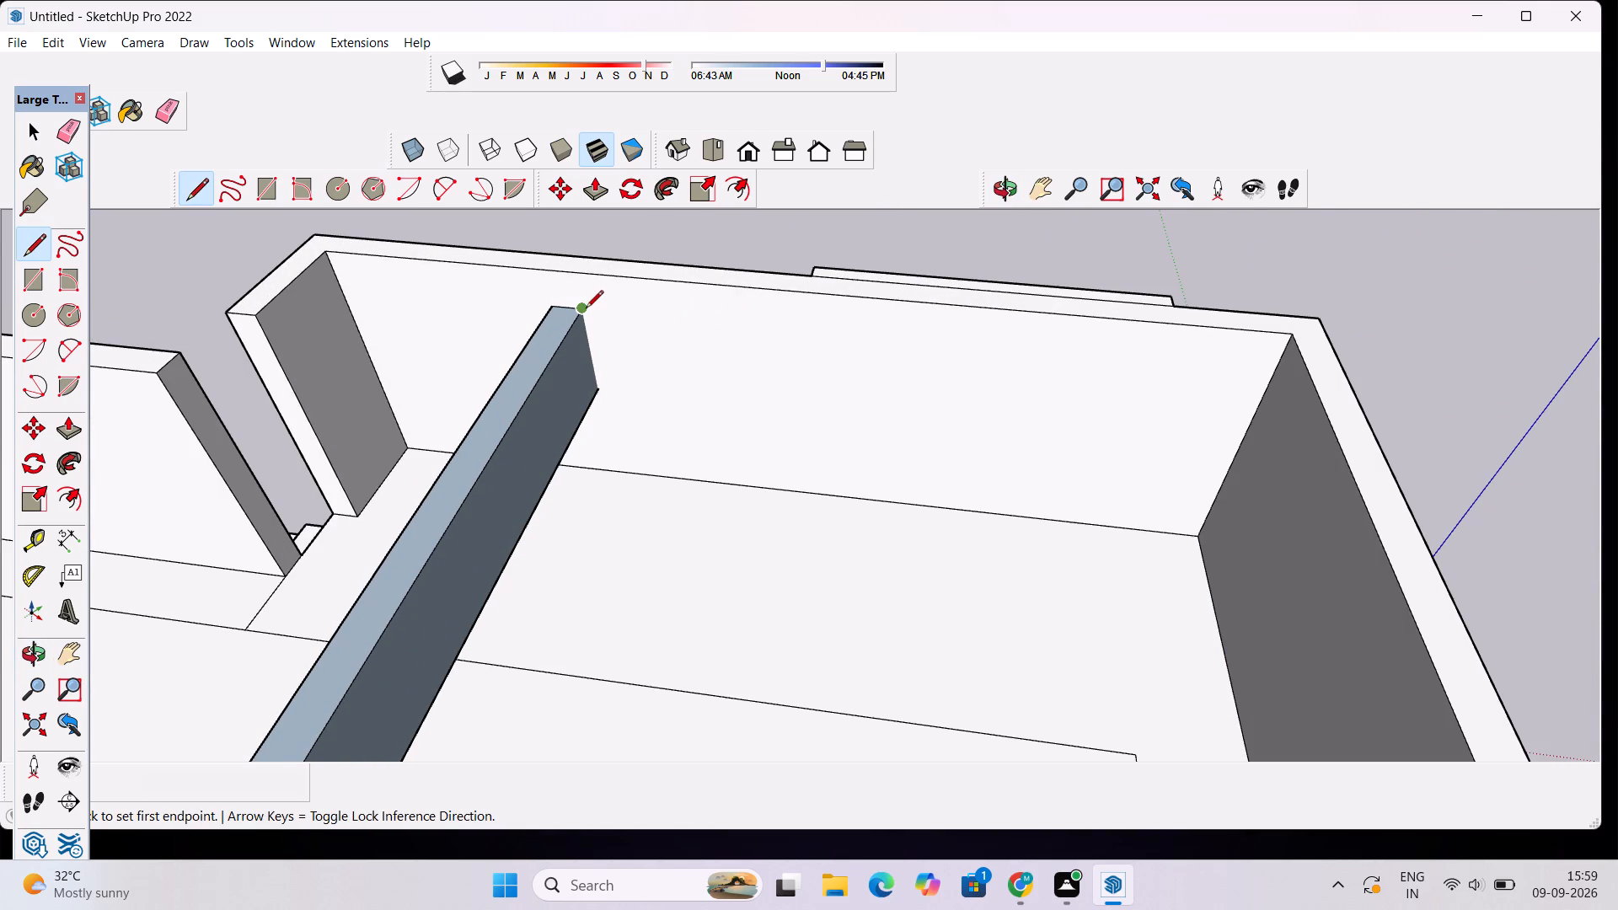
left_click(586, 309)
left_click(609, 394)
scroll(838, 81, "down", 4)
scroll(904, 142, "up", 2)
Draw a line about 3' 2" along the bar's bottom edge where it meets the front wall, completing the outline.
left_click(1006, 206)
left_click(999, 190)
left_click_drag(890, 373, 879, 337)
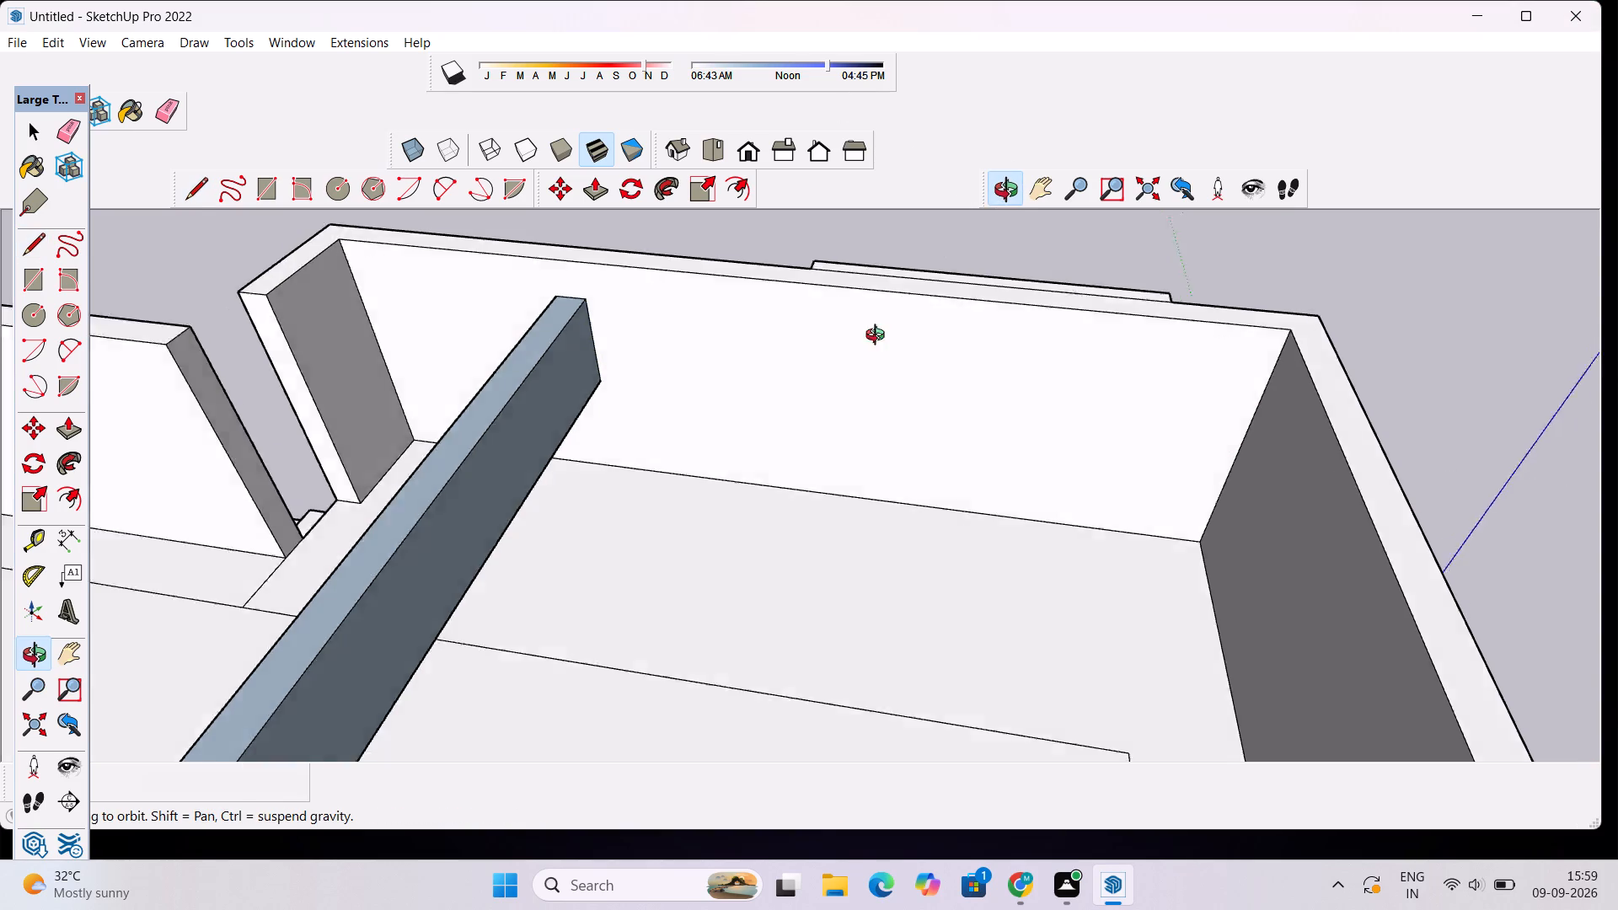
left_click_drag(879, 337, 927, 56)
left_click_drag(940, 178, 910, 404)
scroll(873, 208, "down", 8)
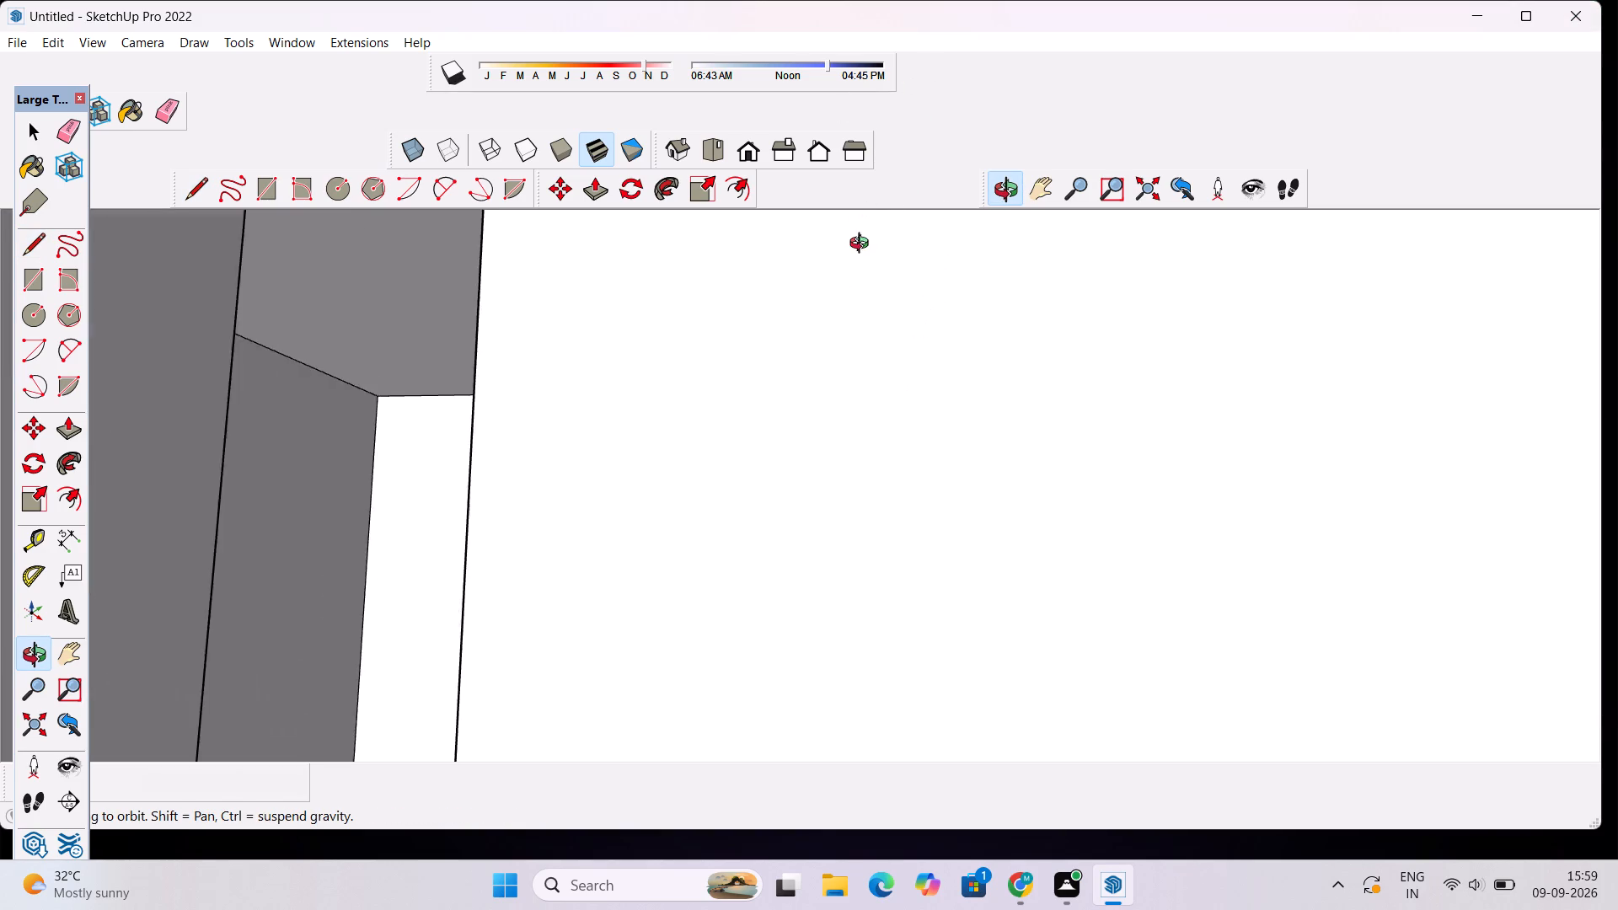
scroll(863, 245, "down", 20)
scroll(863, 245, "down", 17)
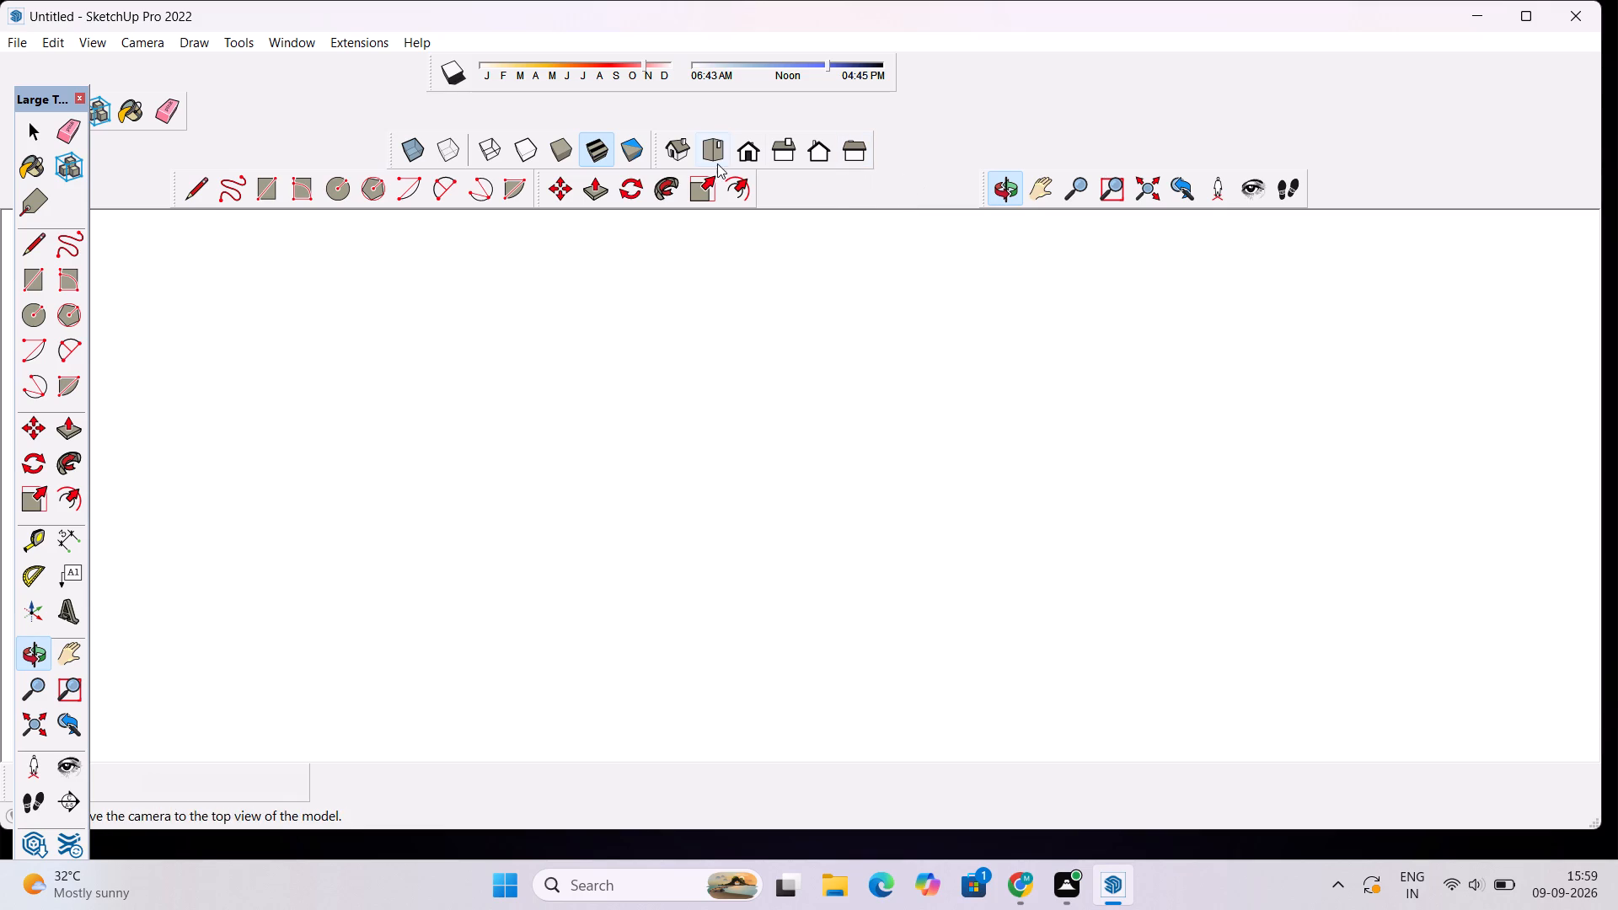
left_click(717, 163)
scroll(776, 240, "down", 15)
left_click_drag(891, 552, 606, 372)
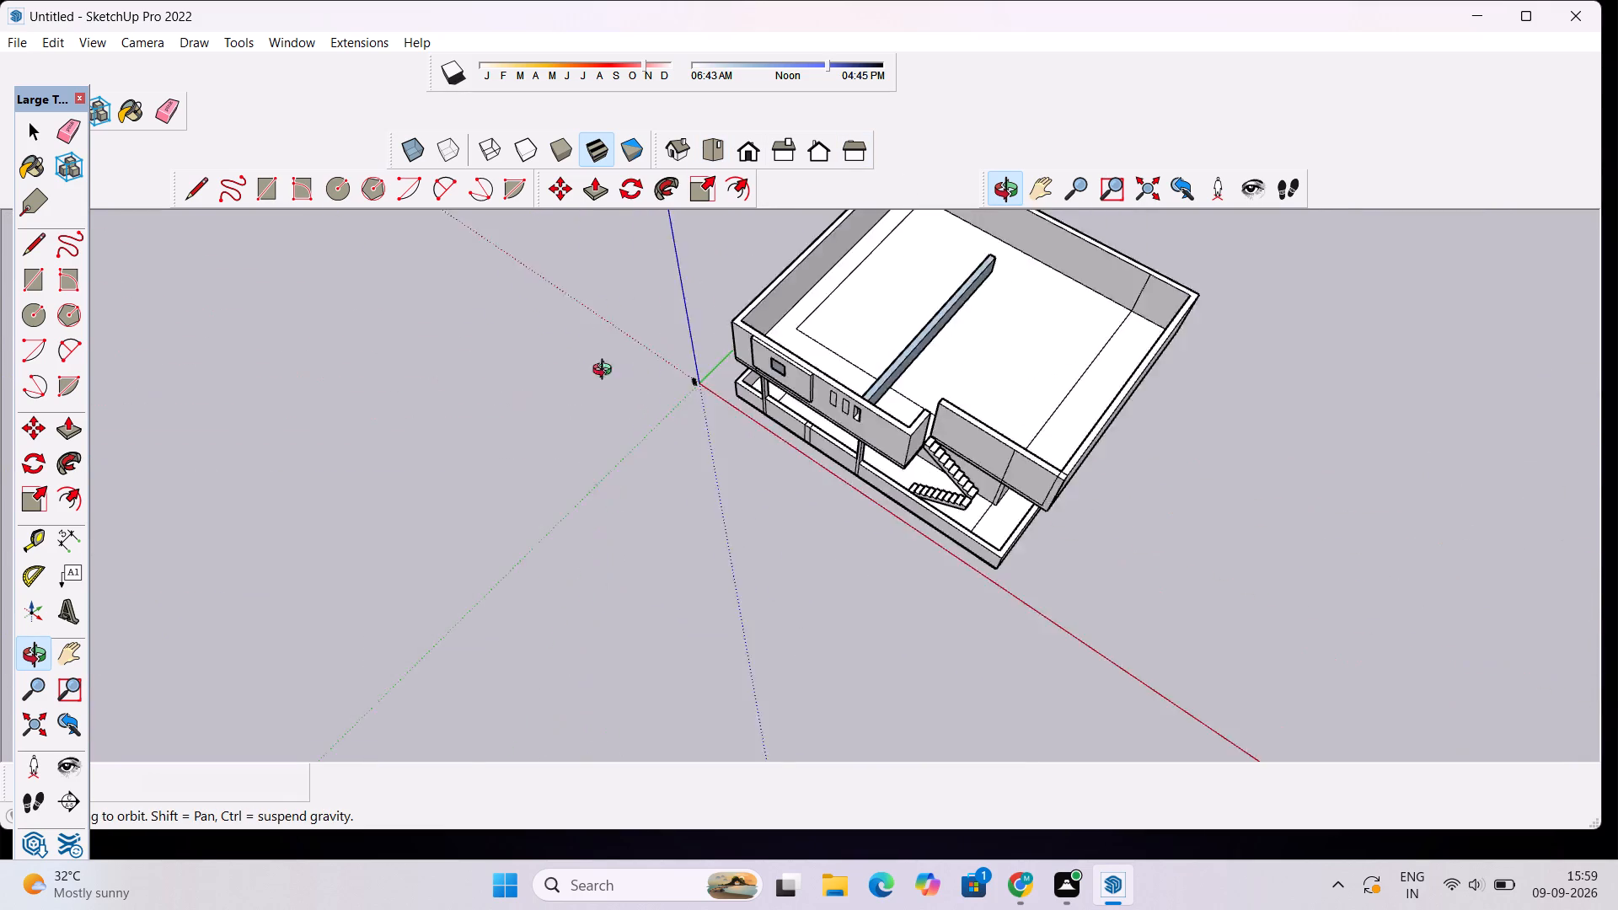
left_click_drag(606, 372, 514, 360)
left_click_drag(953, 386, 646, 287)
scroll(992, 457, "up", 5)
left_click_drag(1101, 591, 977, 593)
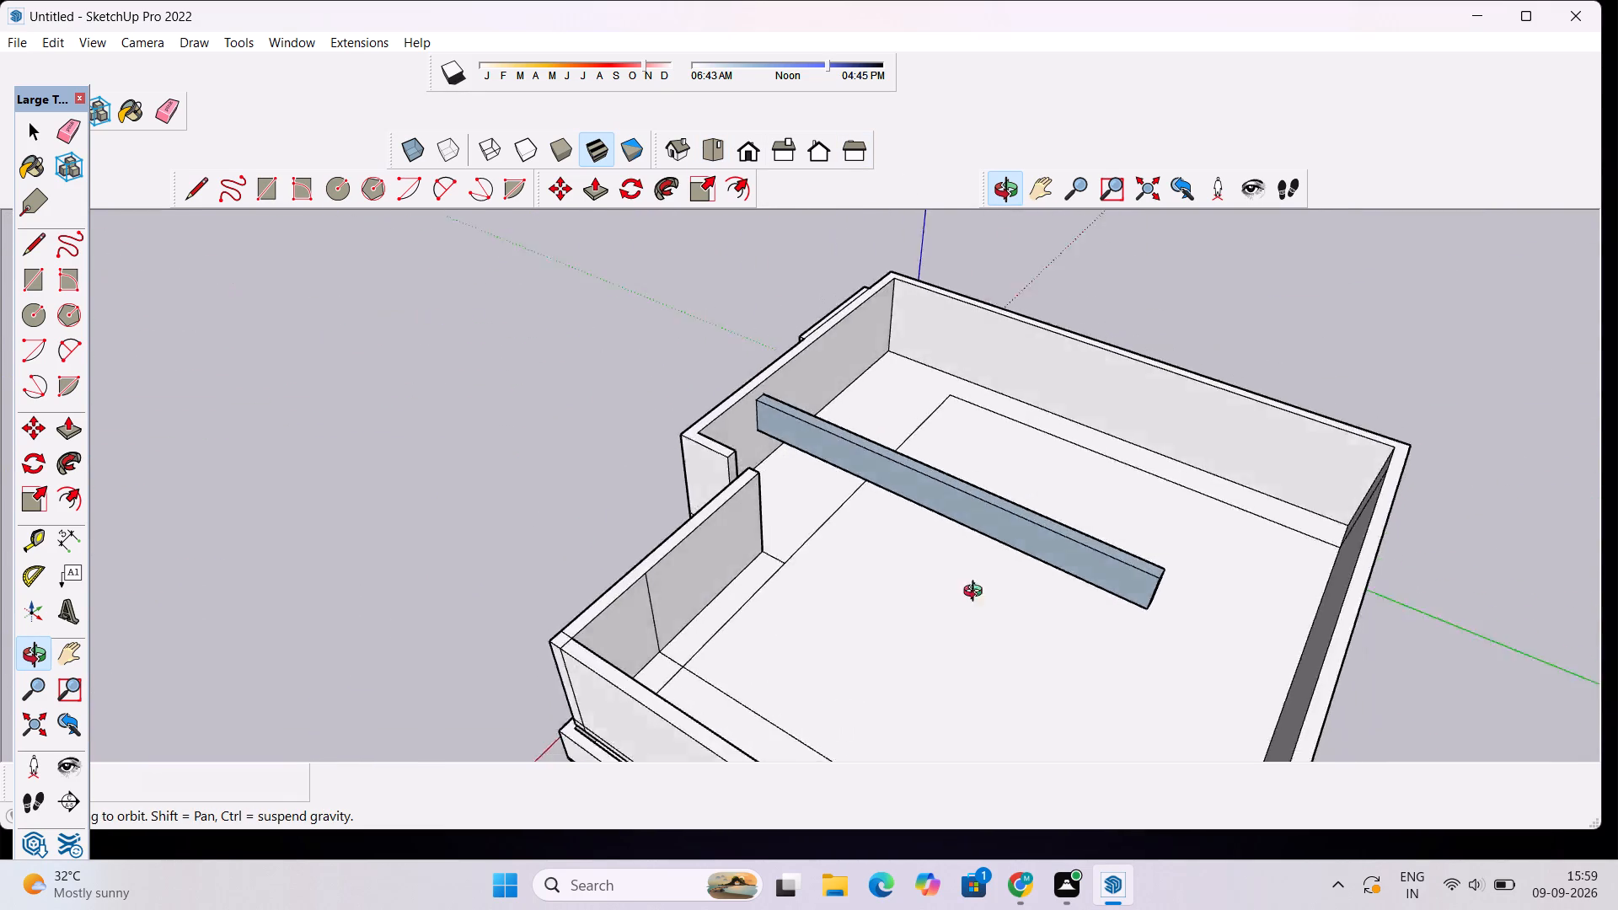
left_click_drag(977, 593, 881, 440)
scroll(823, 446, "up", 9)
left_click_drag(772, 442, 774, 396)
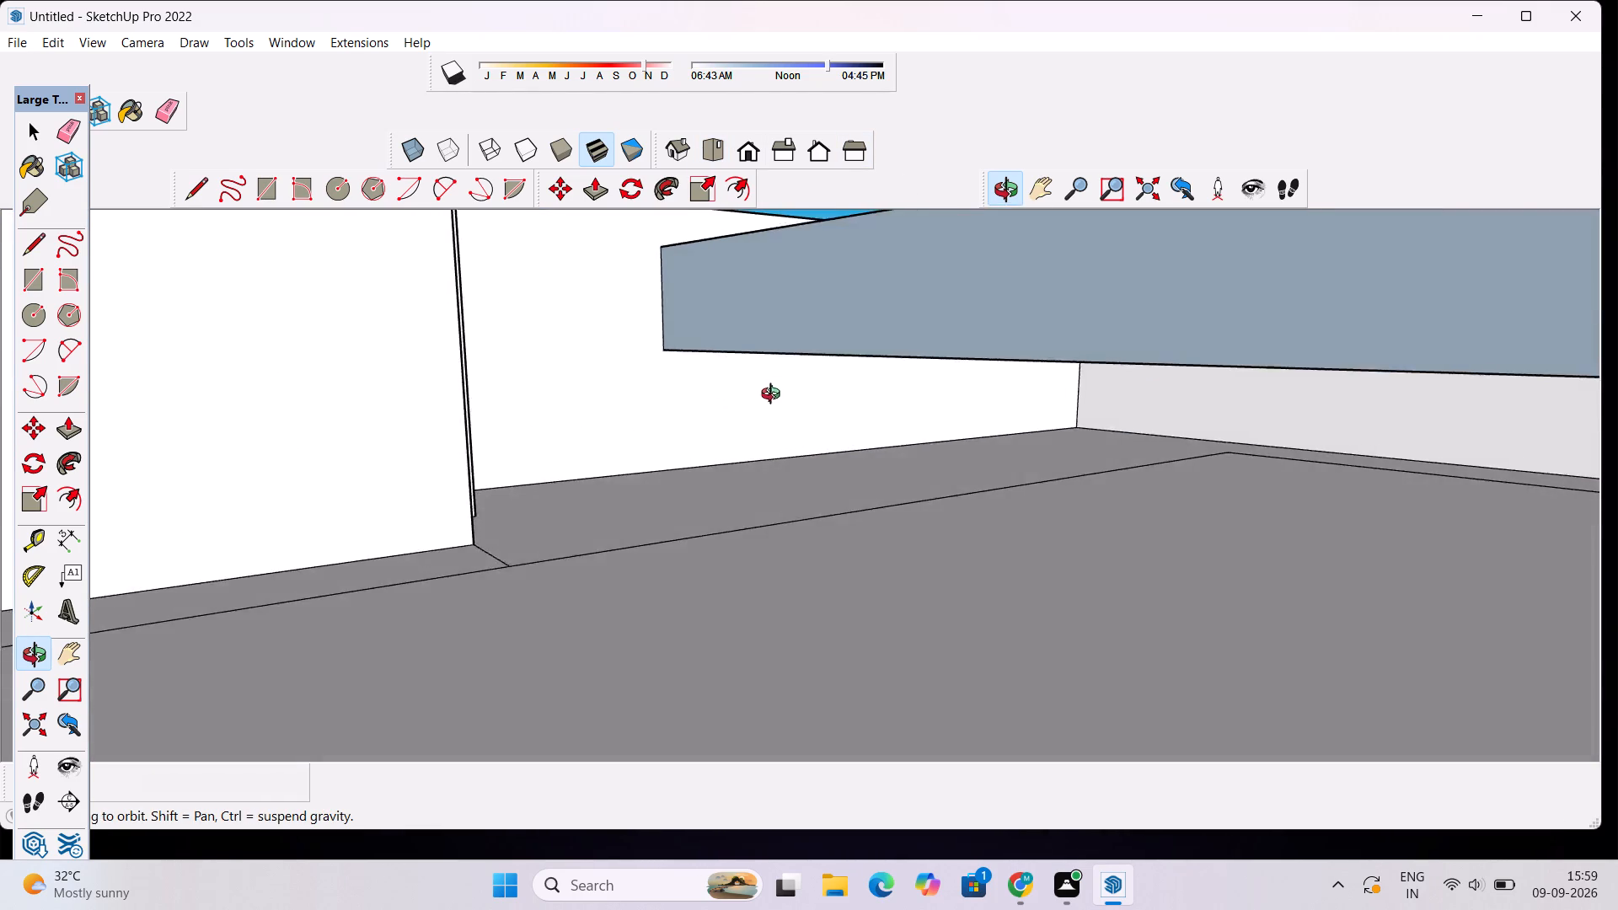
left_click_drag(774, 396, 780, 364)
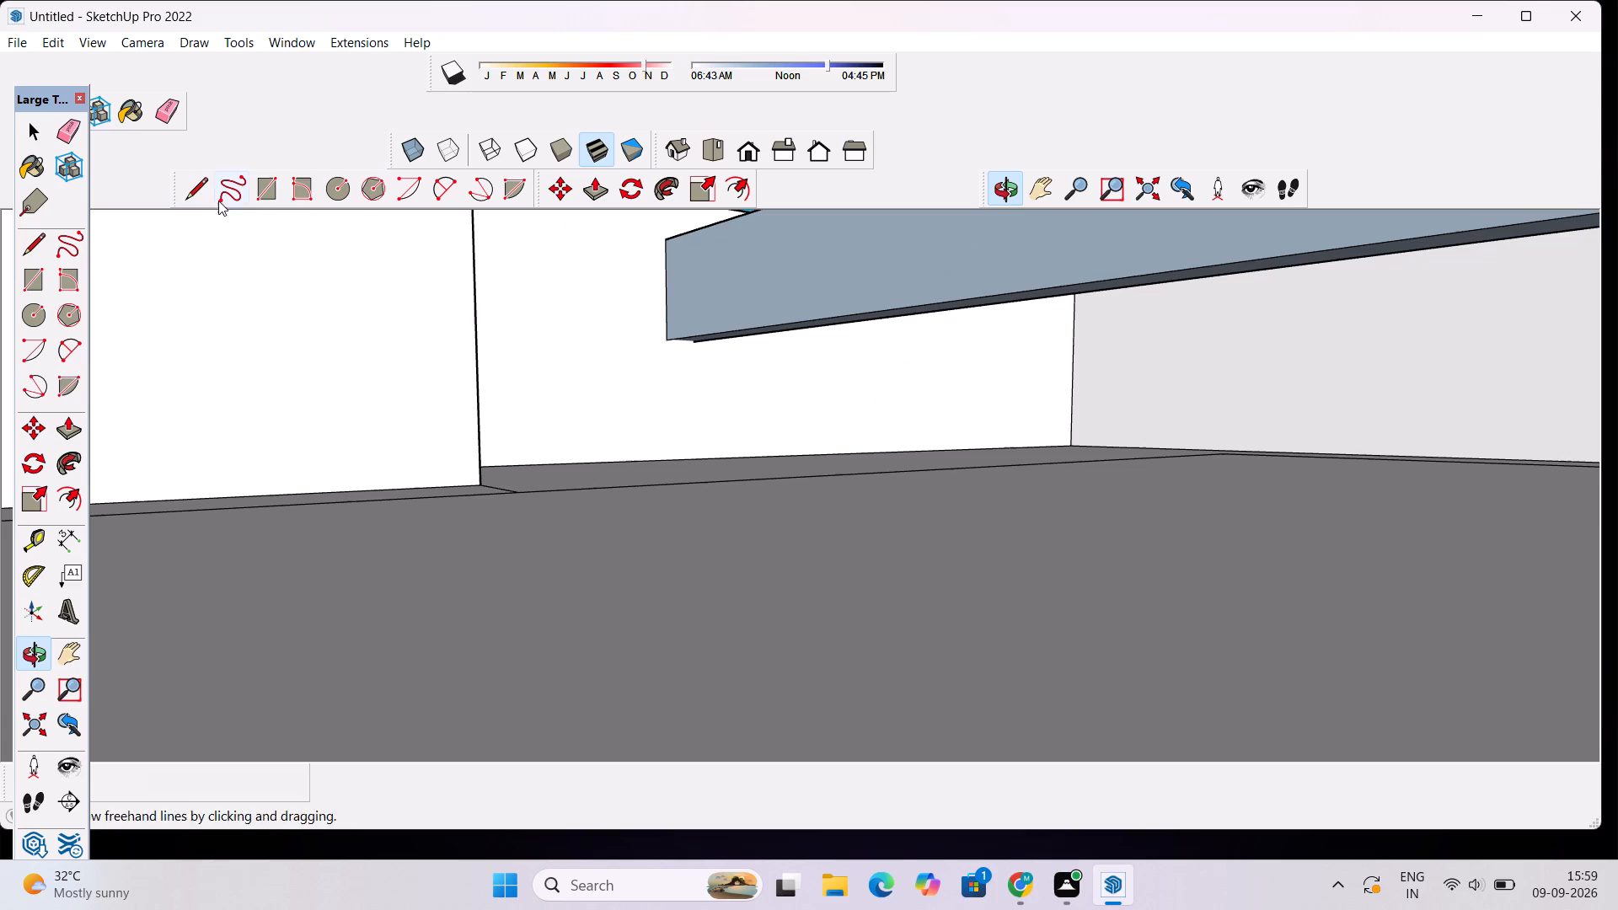
left_click(199, 184)
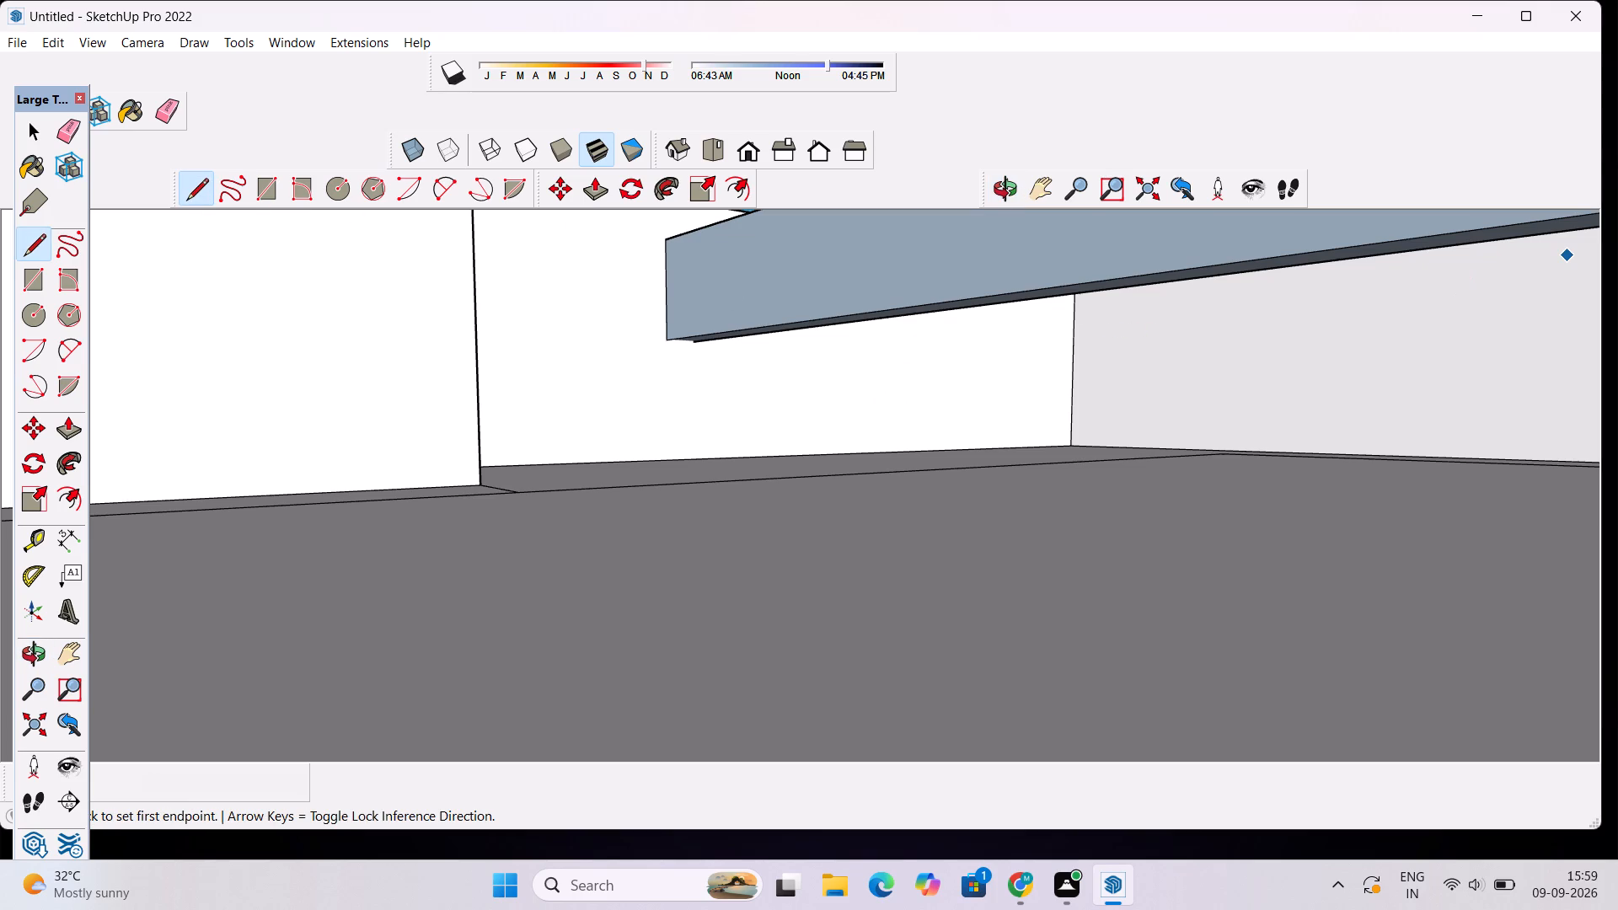
scroll(694, 346, "up", 9)
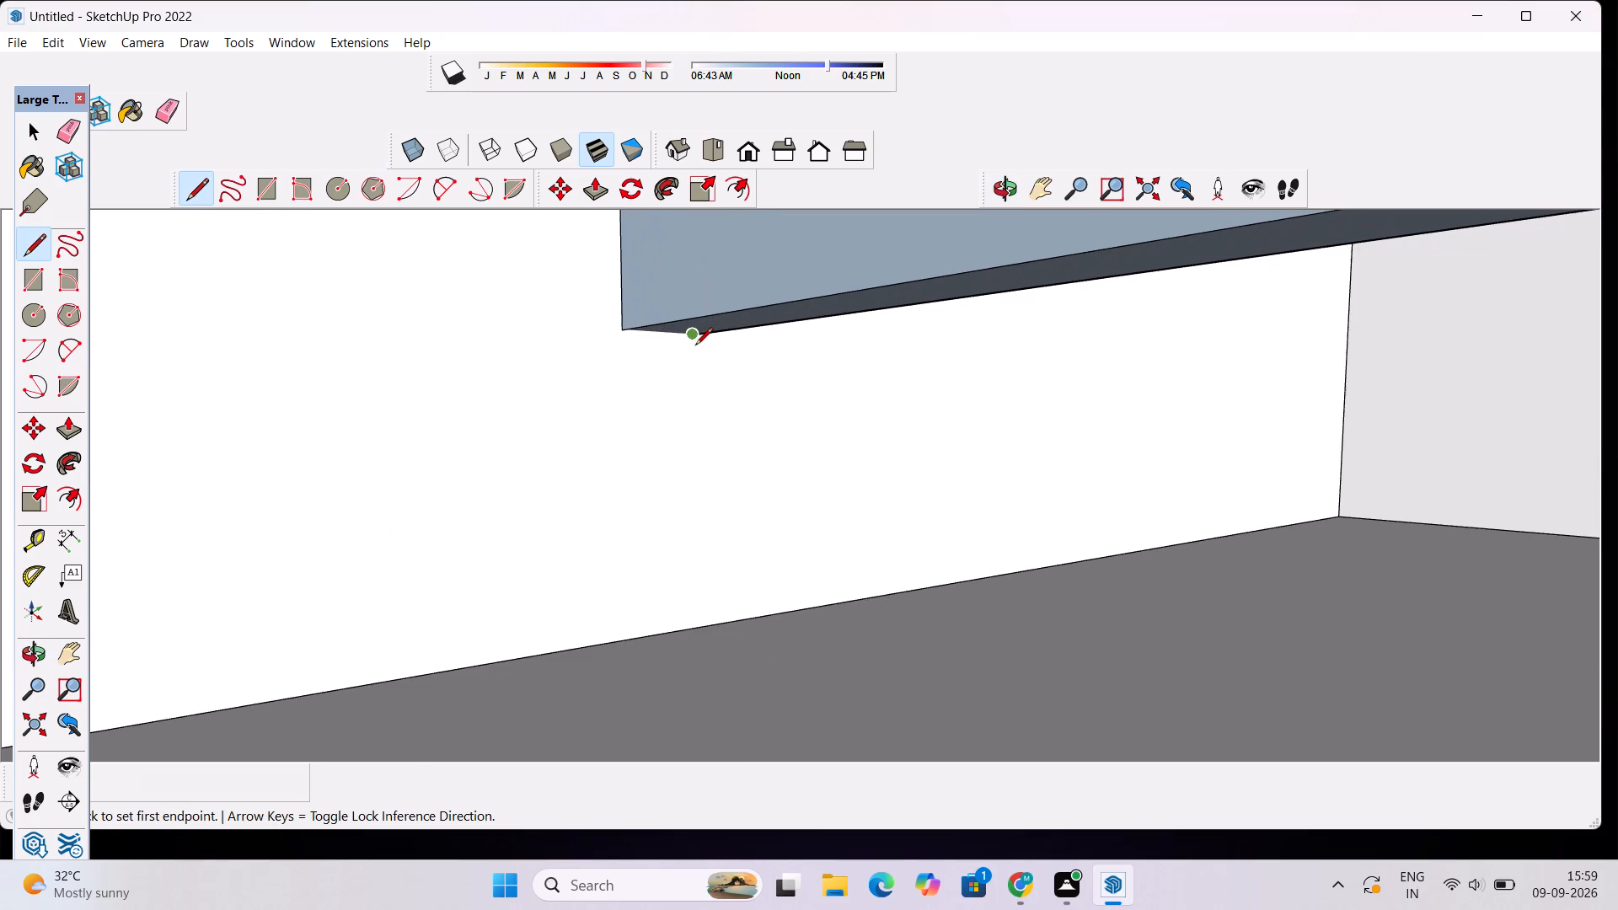
left_click(694, 335)
left_click(627, 333)
Delete a long side face and the top face of the bar running through the upper room.
key("space")
scroll(710, 276, "down", 7)
left_click(772, 268)
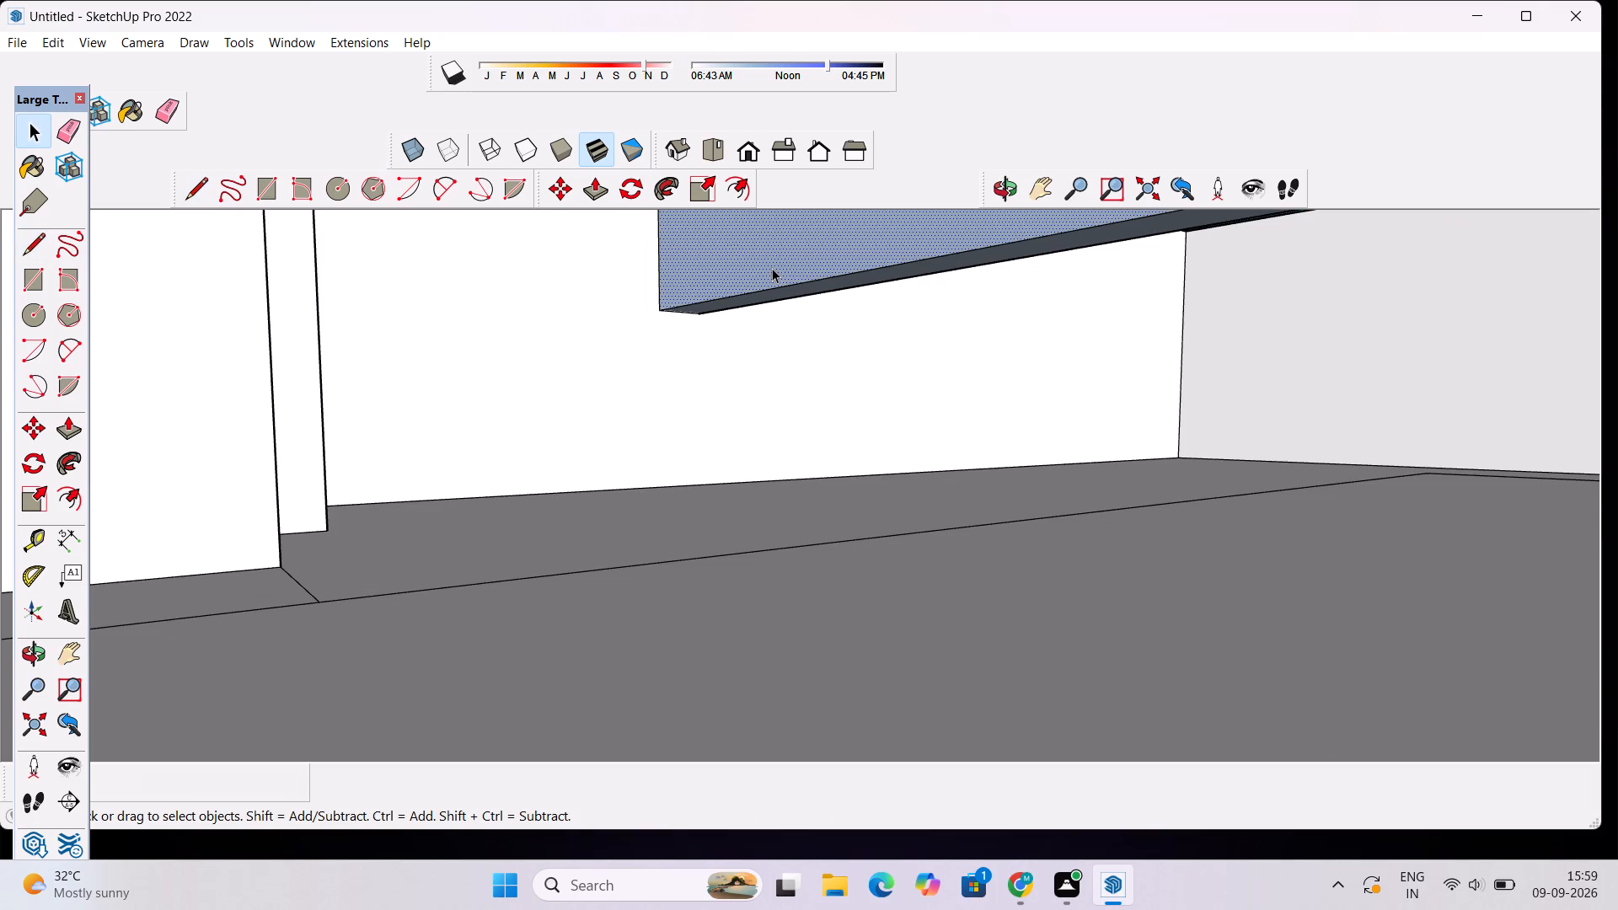
key("Delete")
scroll(772, 268, "down", 10)
scroll(774, 268, "down", 11)
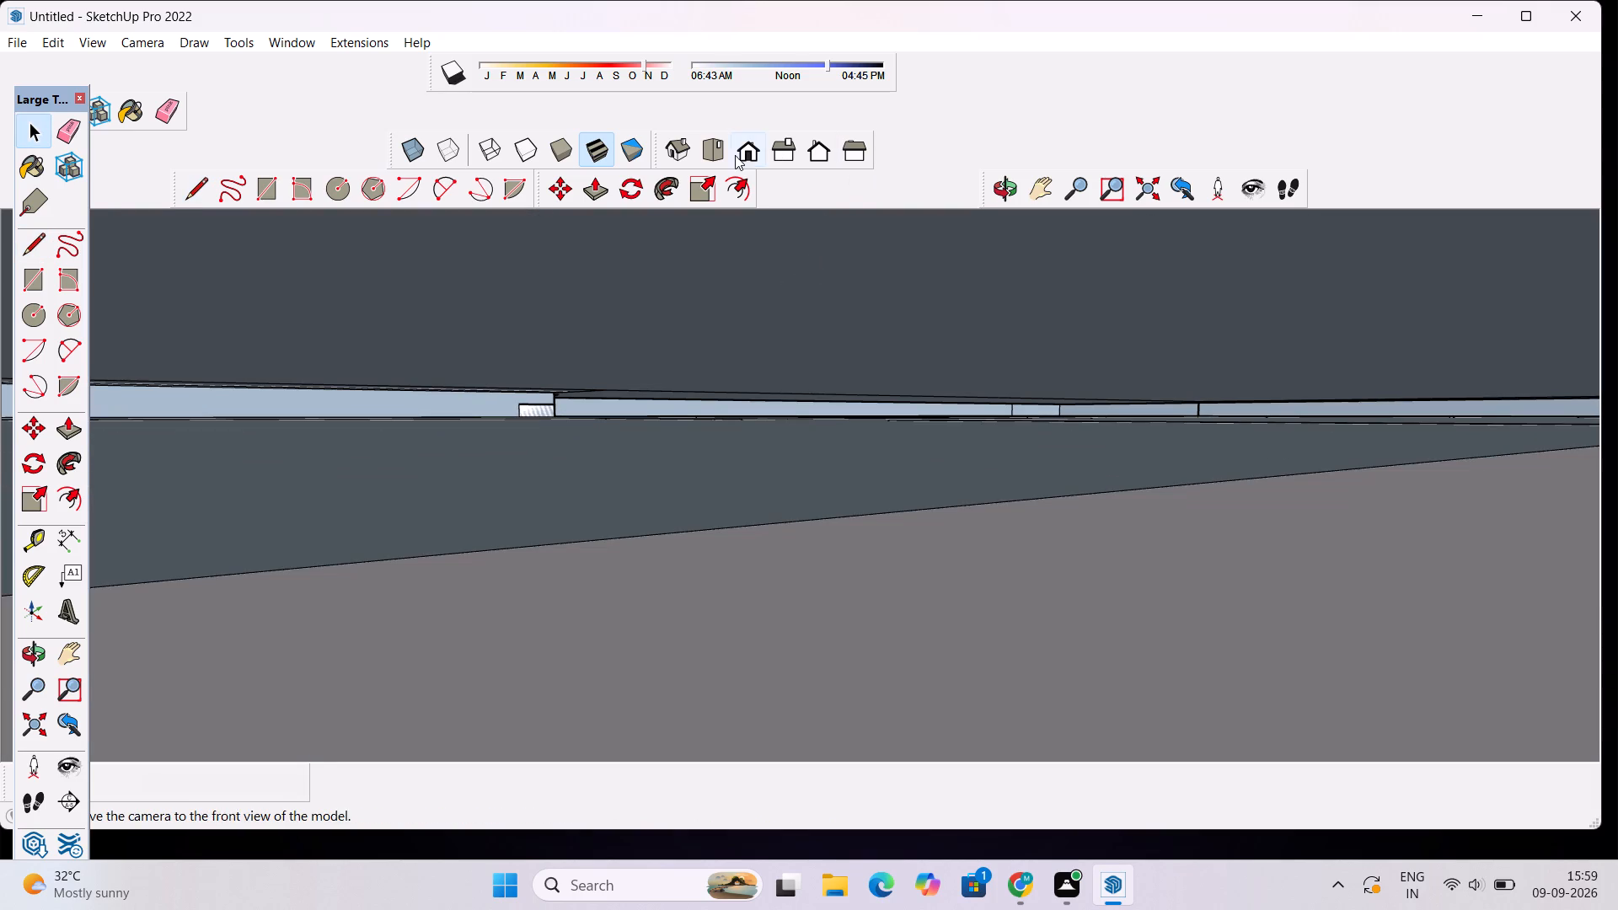
left_click(718, 153)
scroll(836, 271, "down", 15)
left_click(907, 300)
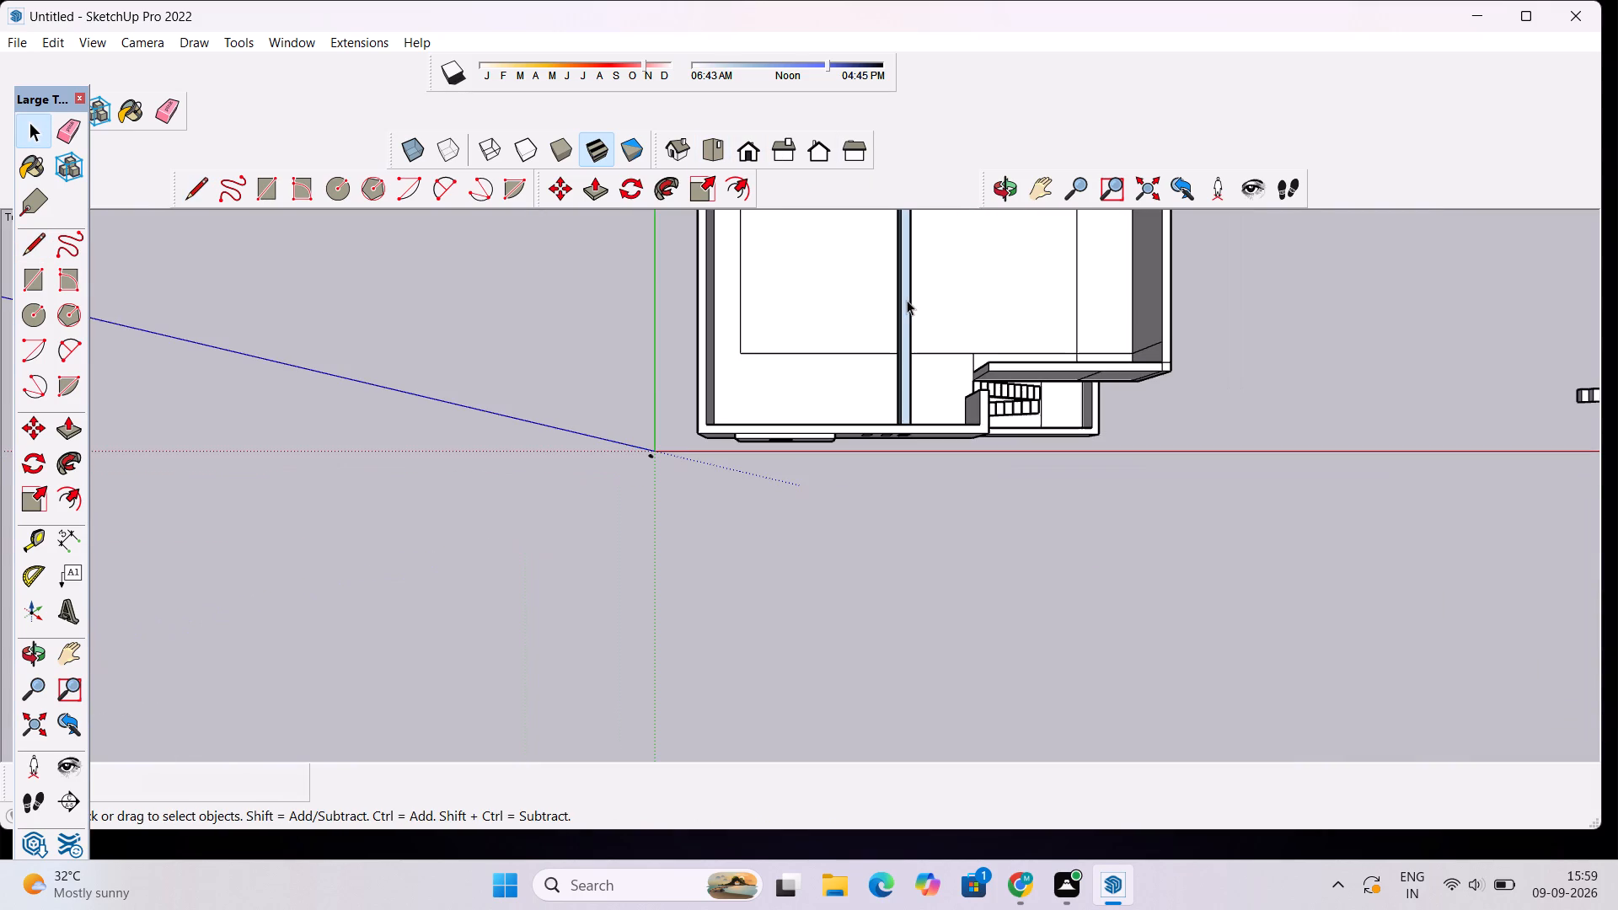
key("Delete")
Erase the bar's remaining long edges across the upper room, leaving the rectangle outlined on the front wall's inner face.
scroll(930, 229, "up", 8)
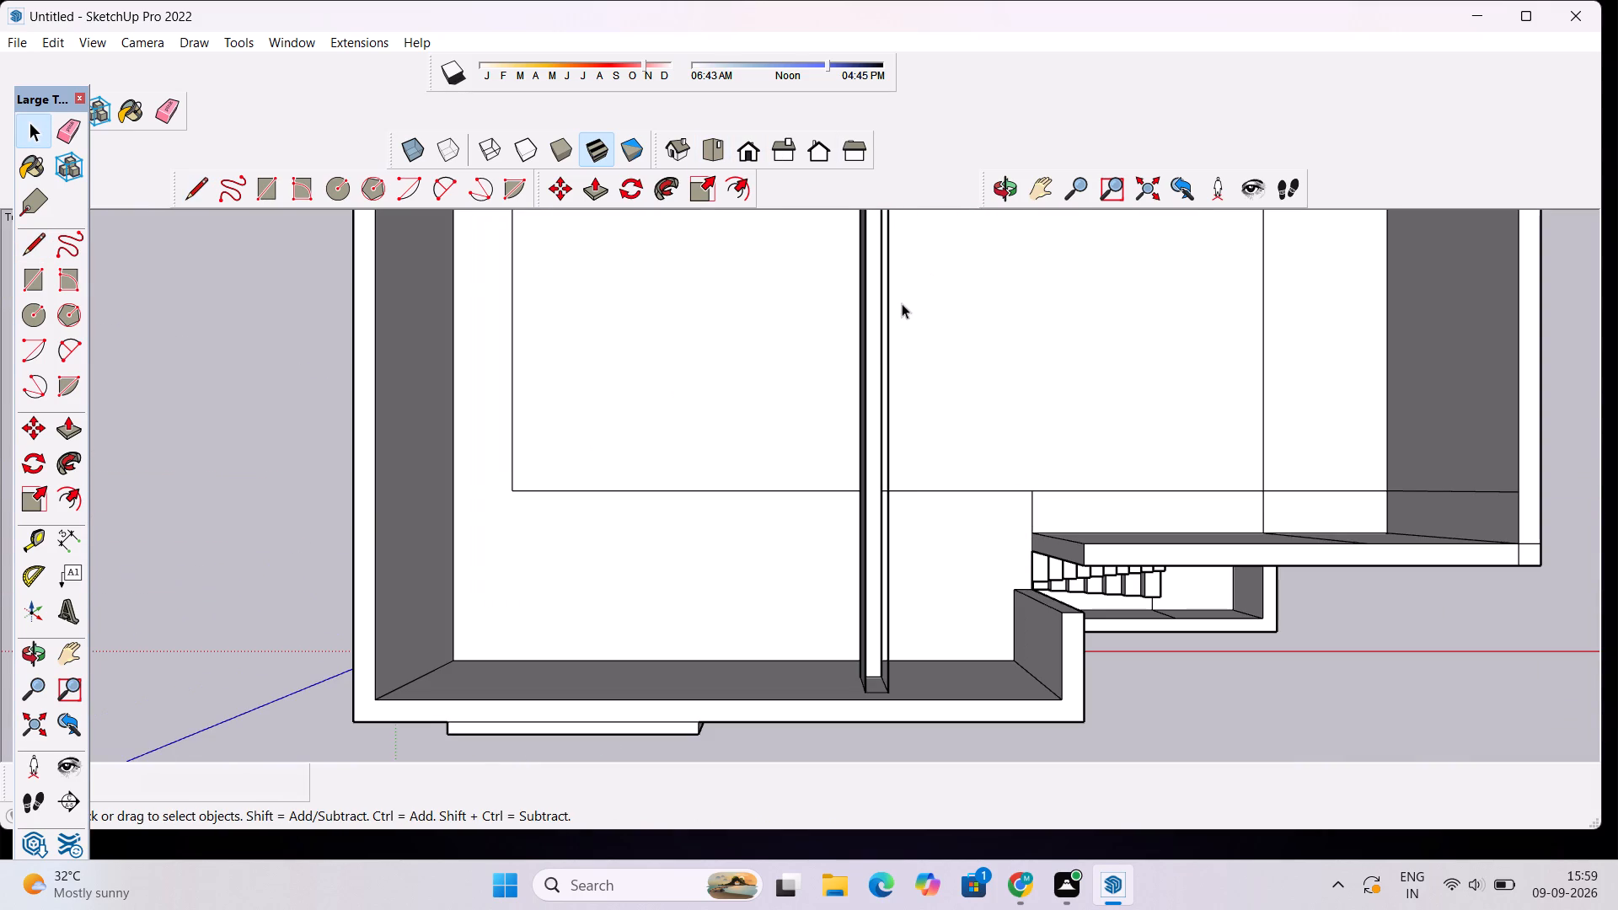
scroll(883, 349, "down", 4)
left_click(999, 187)
left_click_drag(1046, 308, 879, 345)
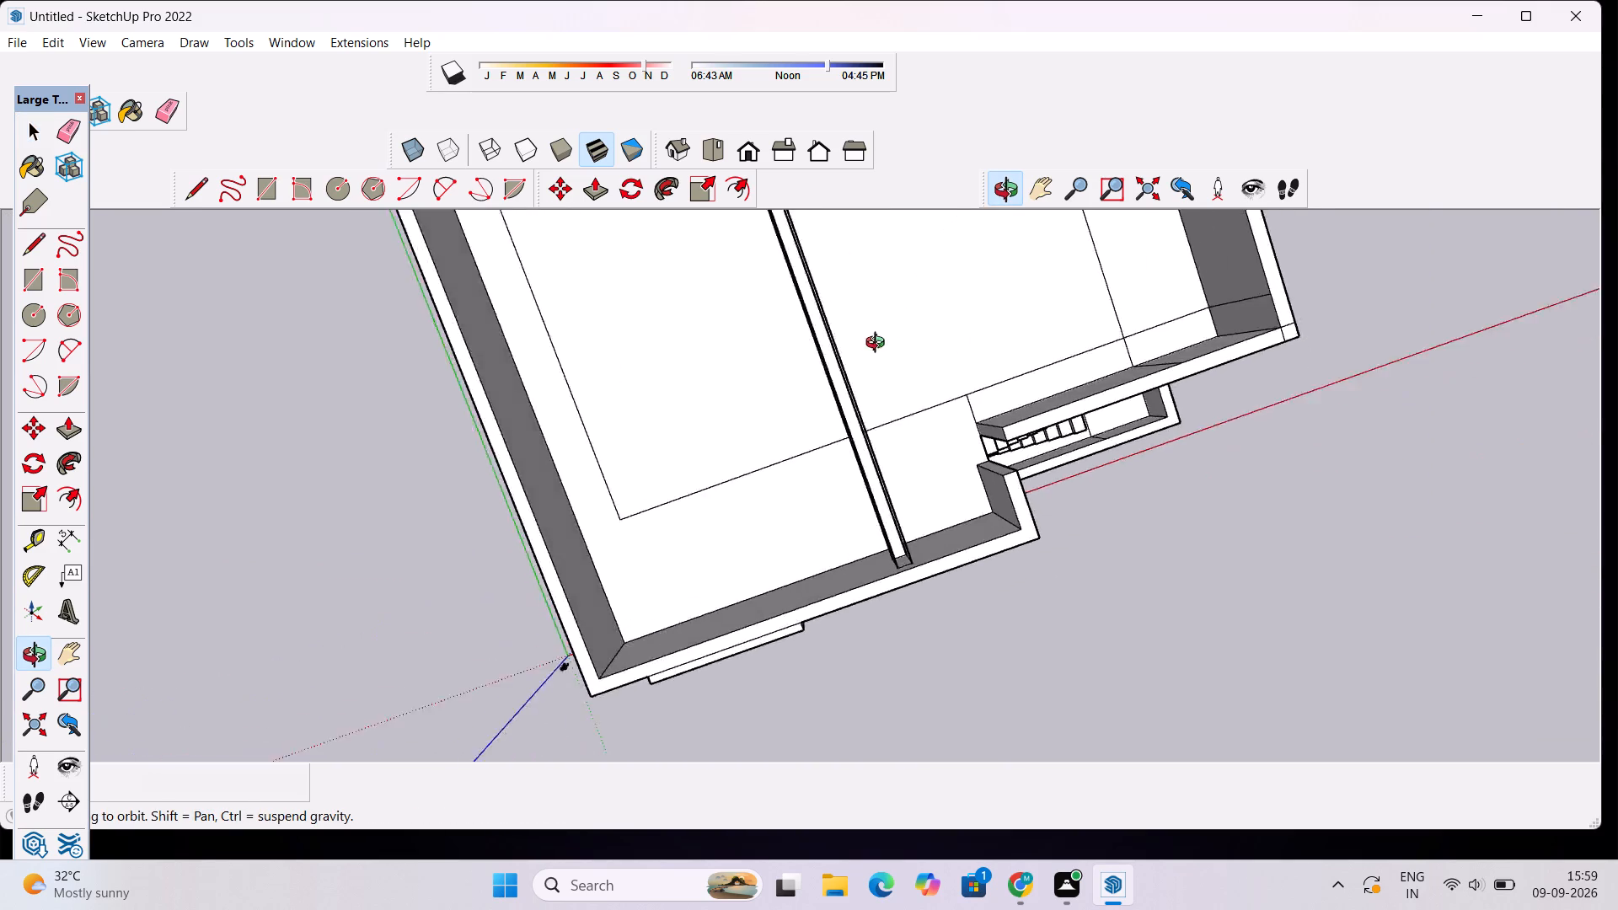
left_click_drag(879, 345, 806, 561)
scroll(852, 523, "up", 3)
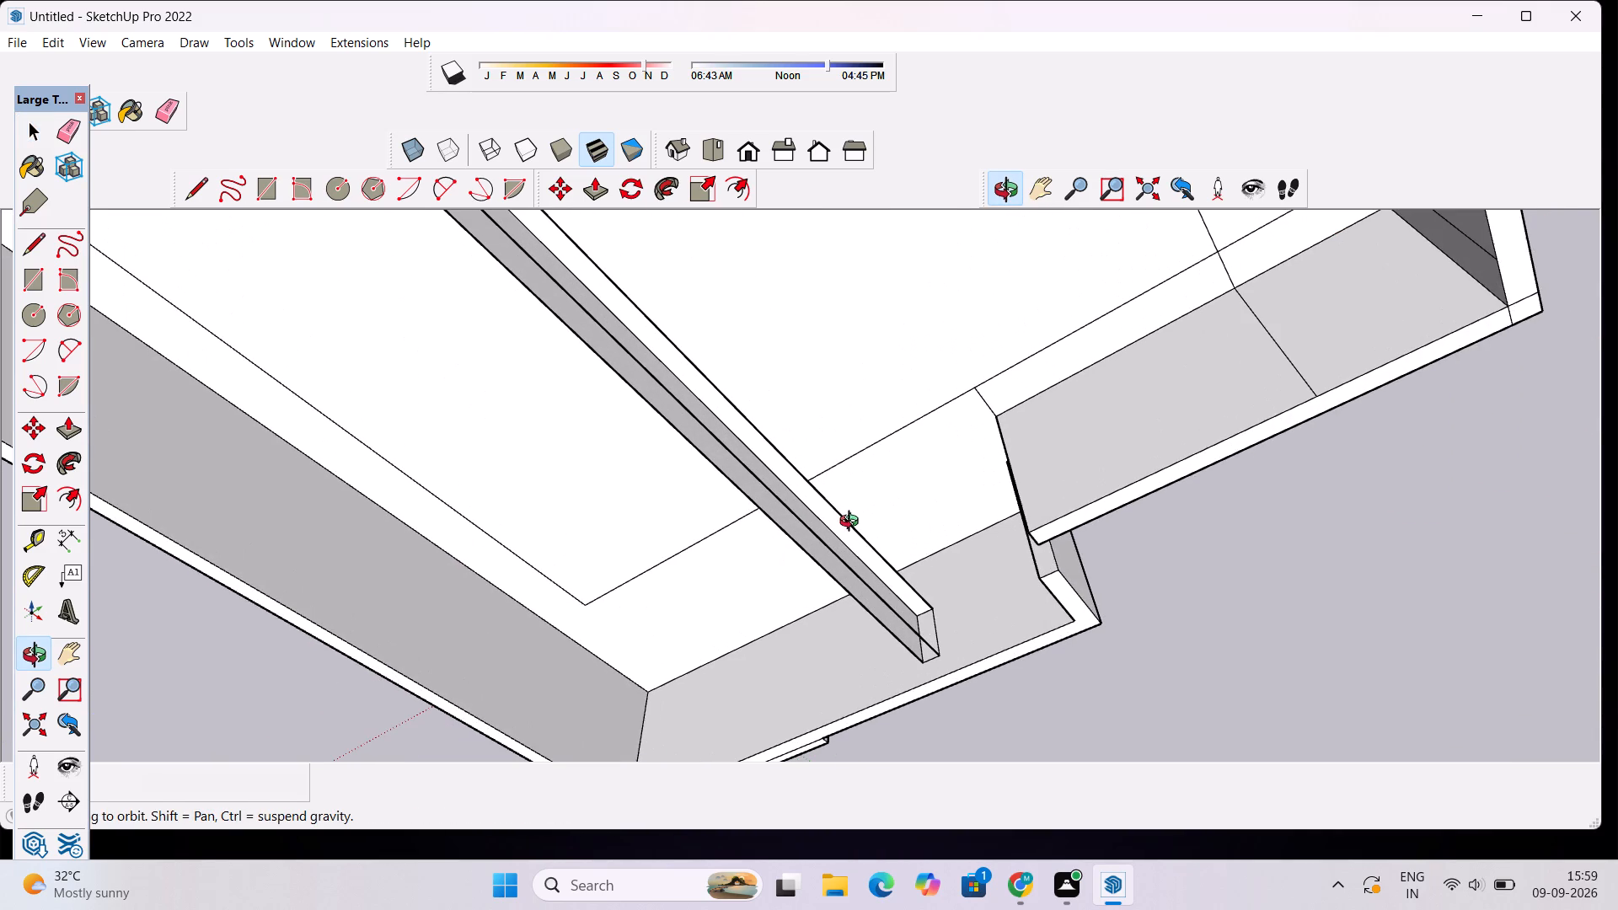
key("Delete")
scroll(942, 260, "down", 5)
key("space")
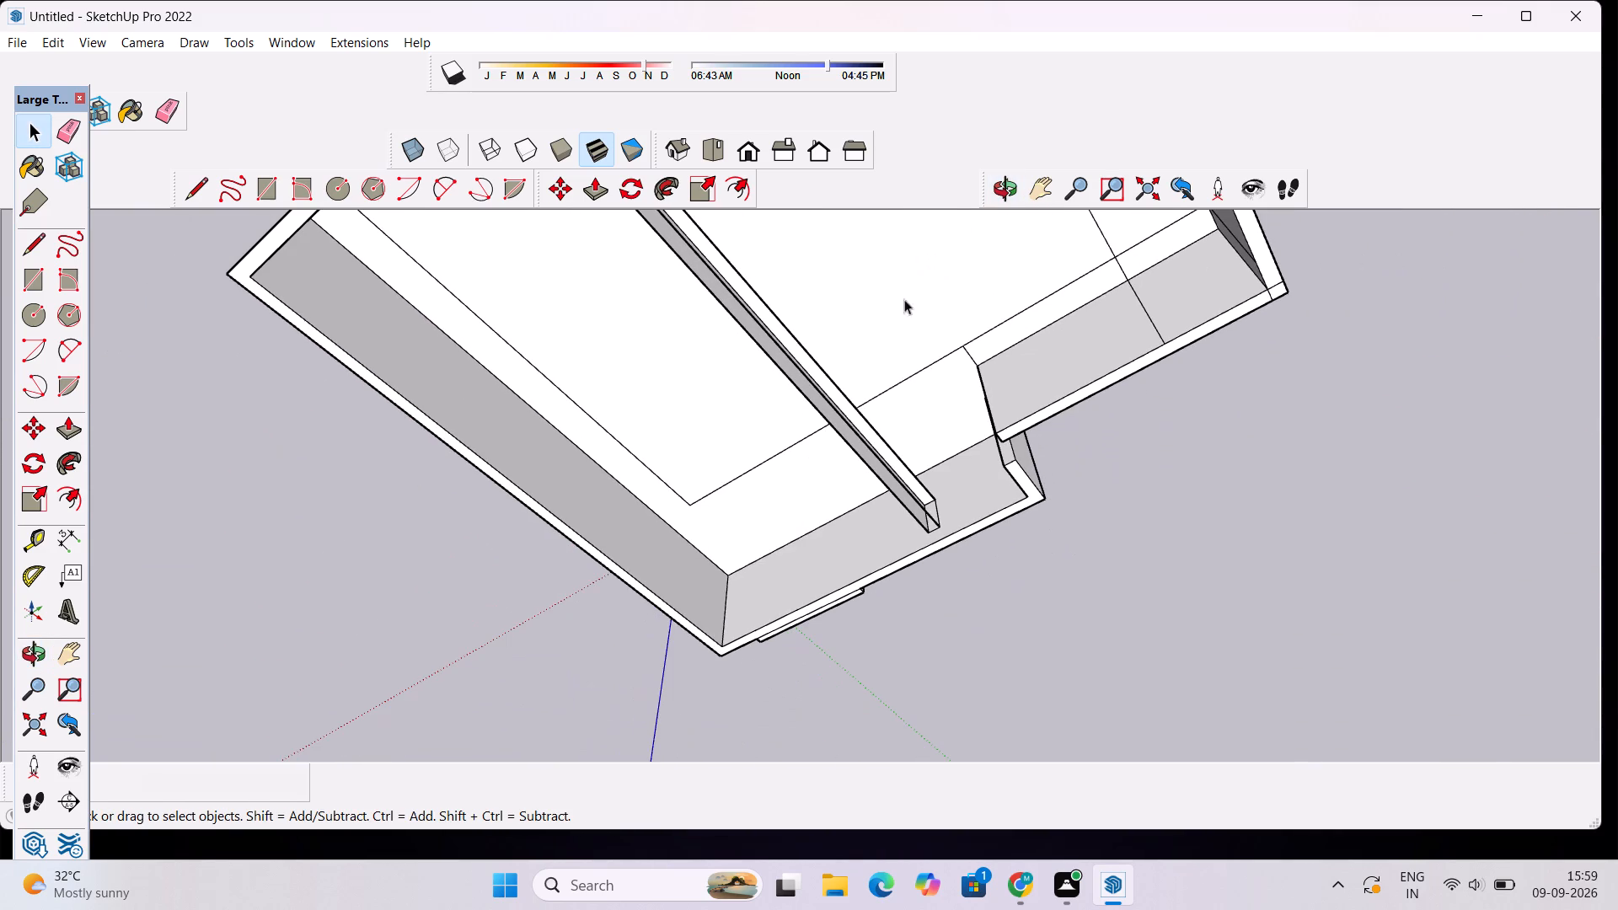
left_click(170, 110)
left_click_drag(772, 285, 744, 341)
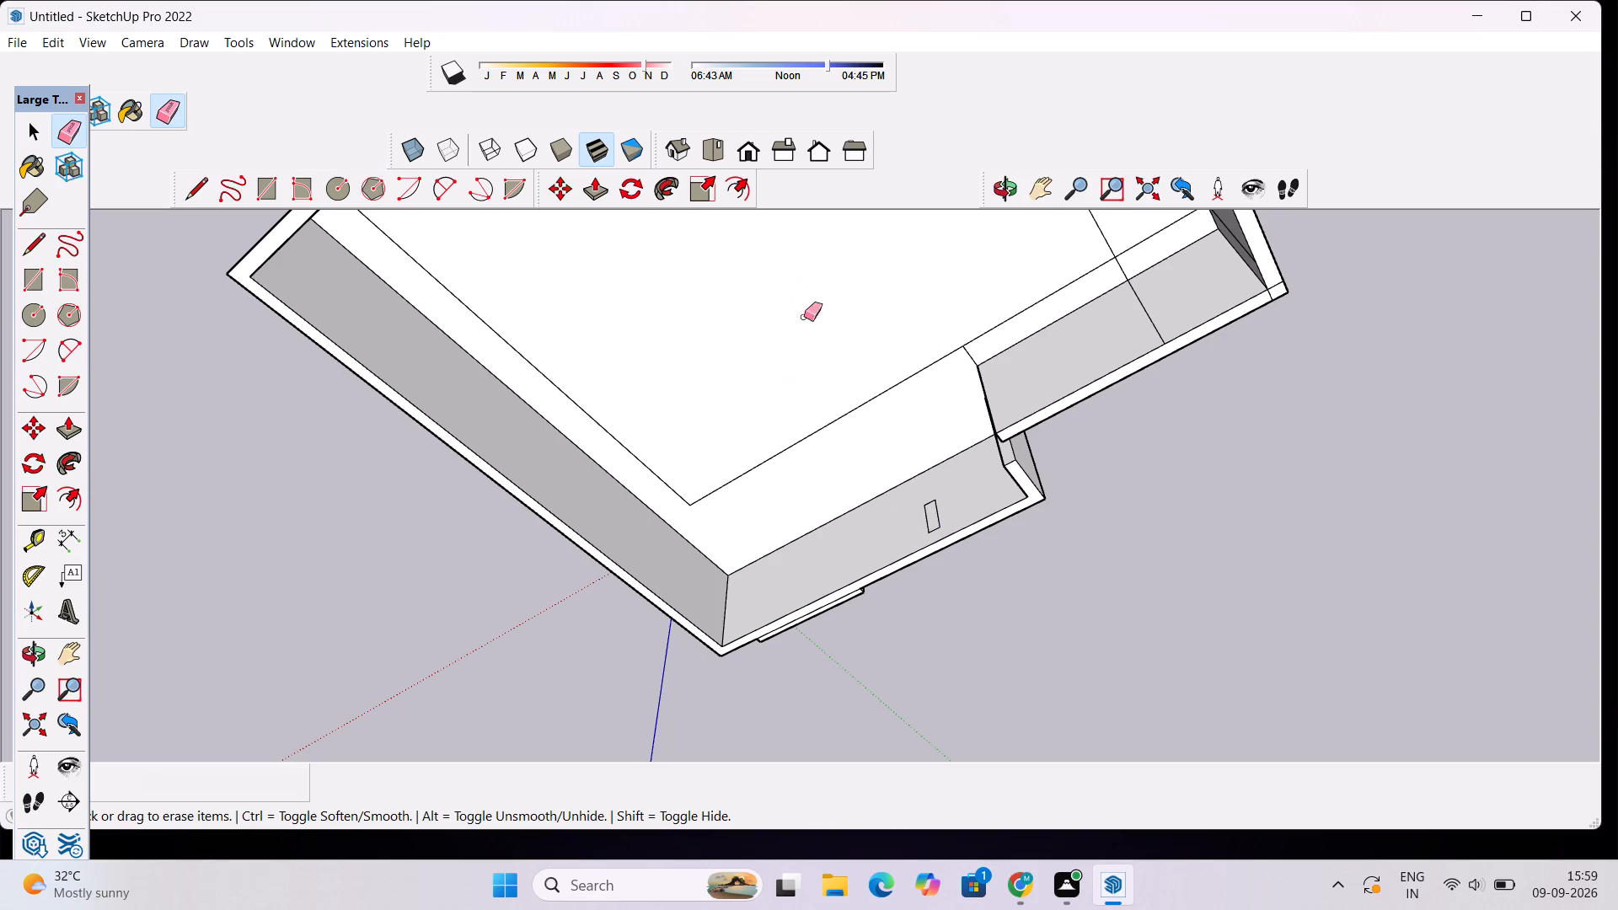
Examine the three narrow windows on the upper front wall from outside the house.
scroll(817, 408, "down", 4)
key("space")
scroll(828, 397, "down", 5)
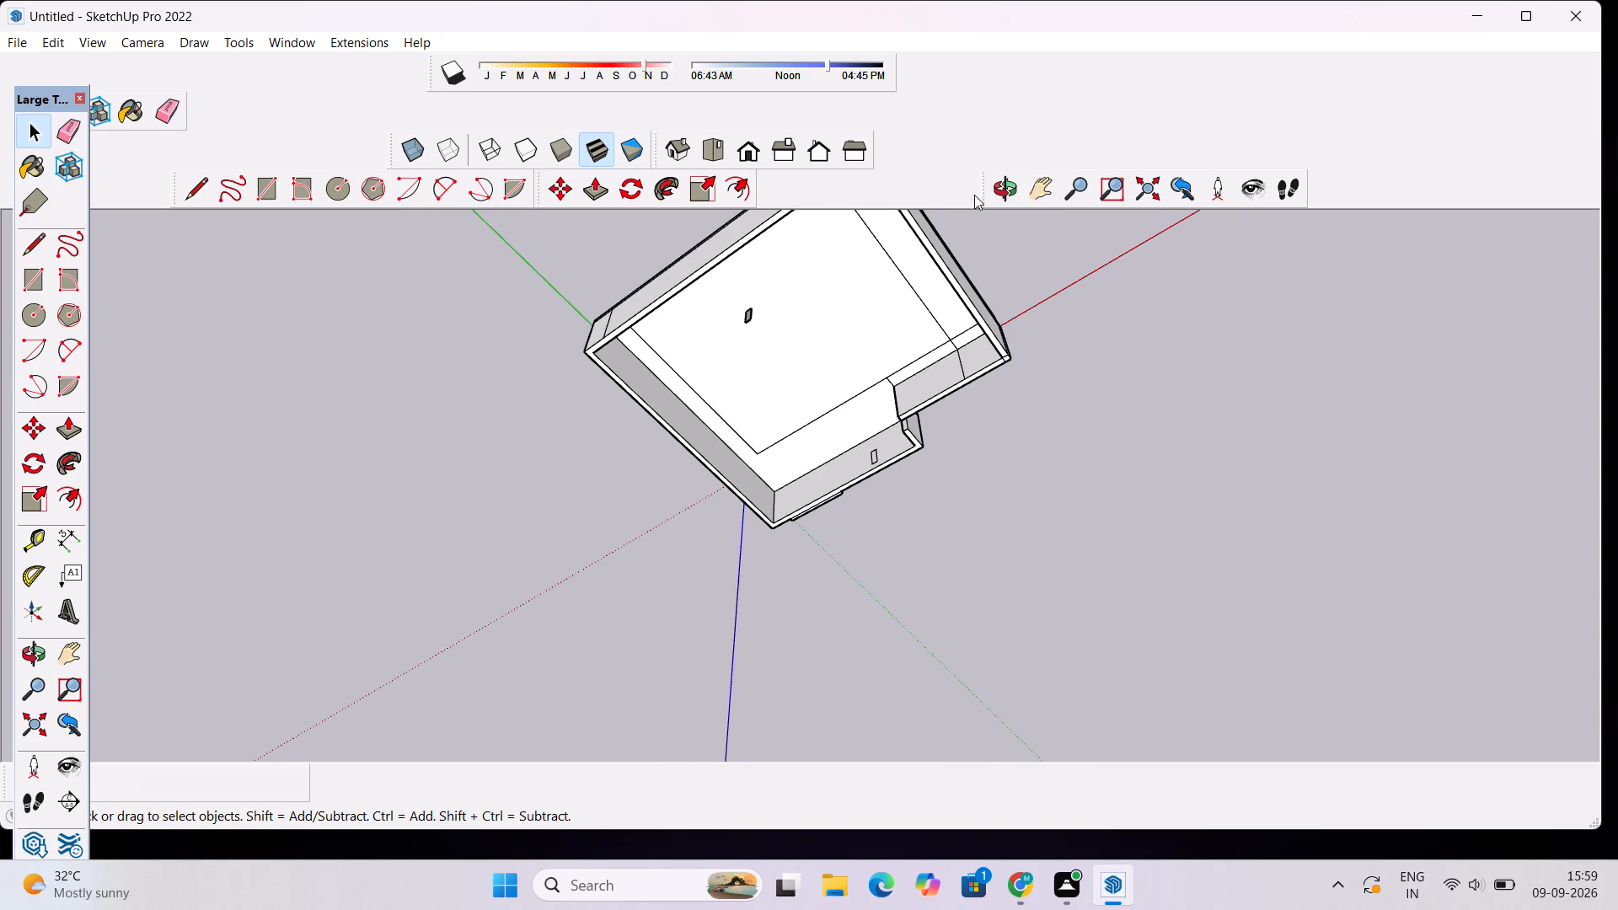
left_click(994, 190)
left_click_drag(976, 422, 780, 66)
scroll(893, 350, "down", 5)
left_click_drag(906, 396, 545, 195)
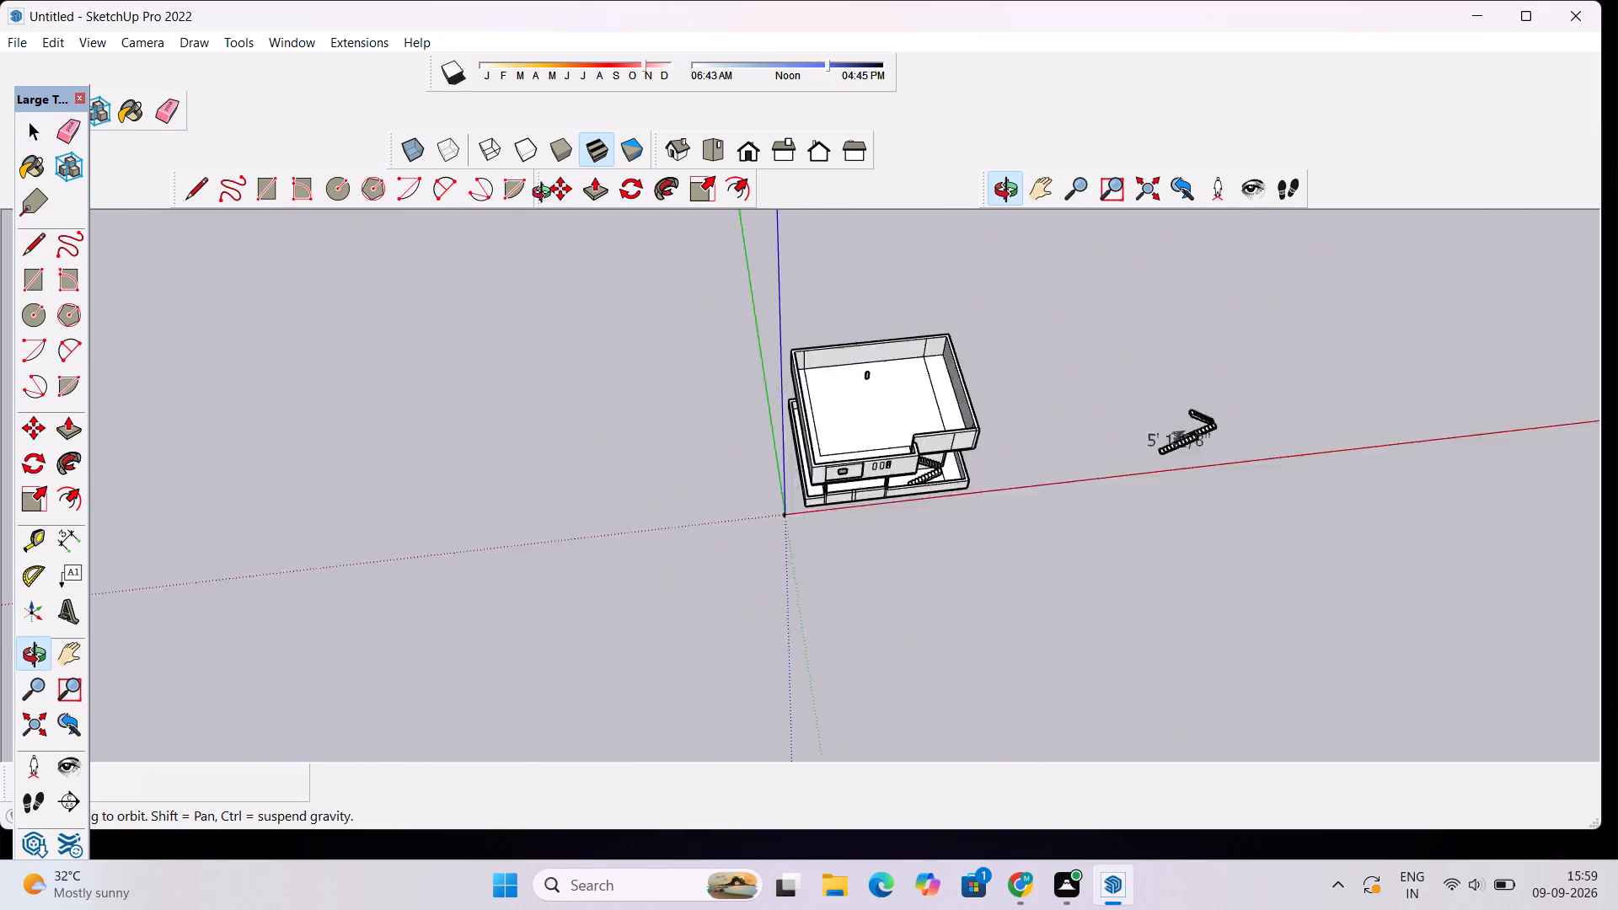
left_click_drag(545, 195, 534, 138)
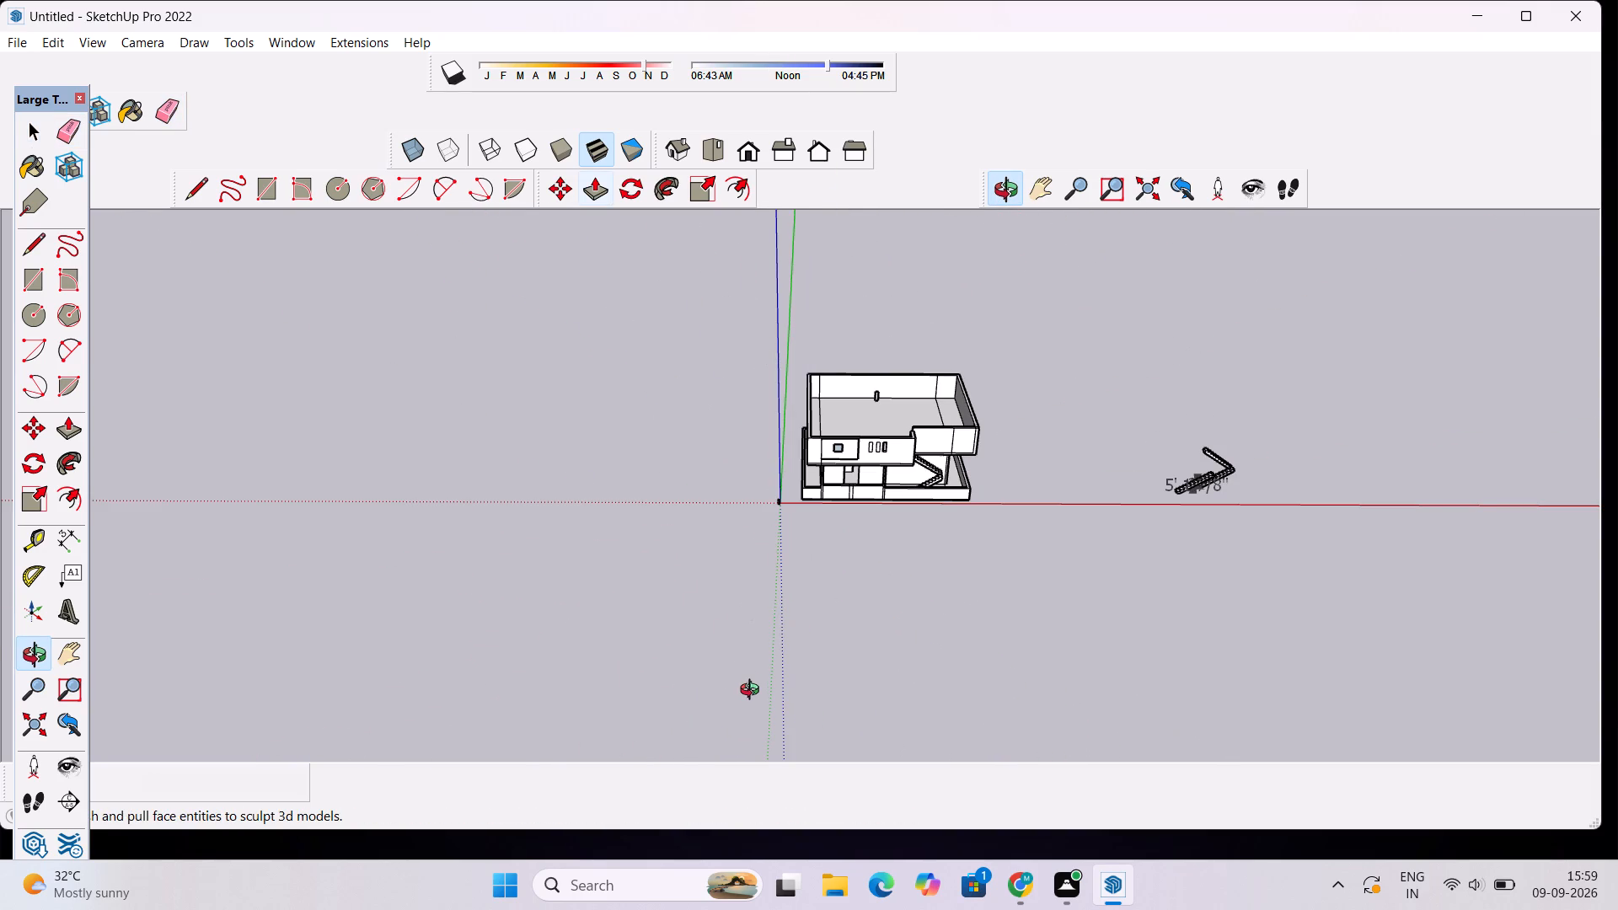
scroll(894, 463, "up", 16)
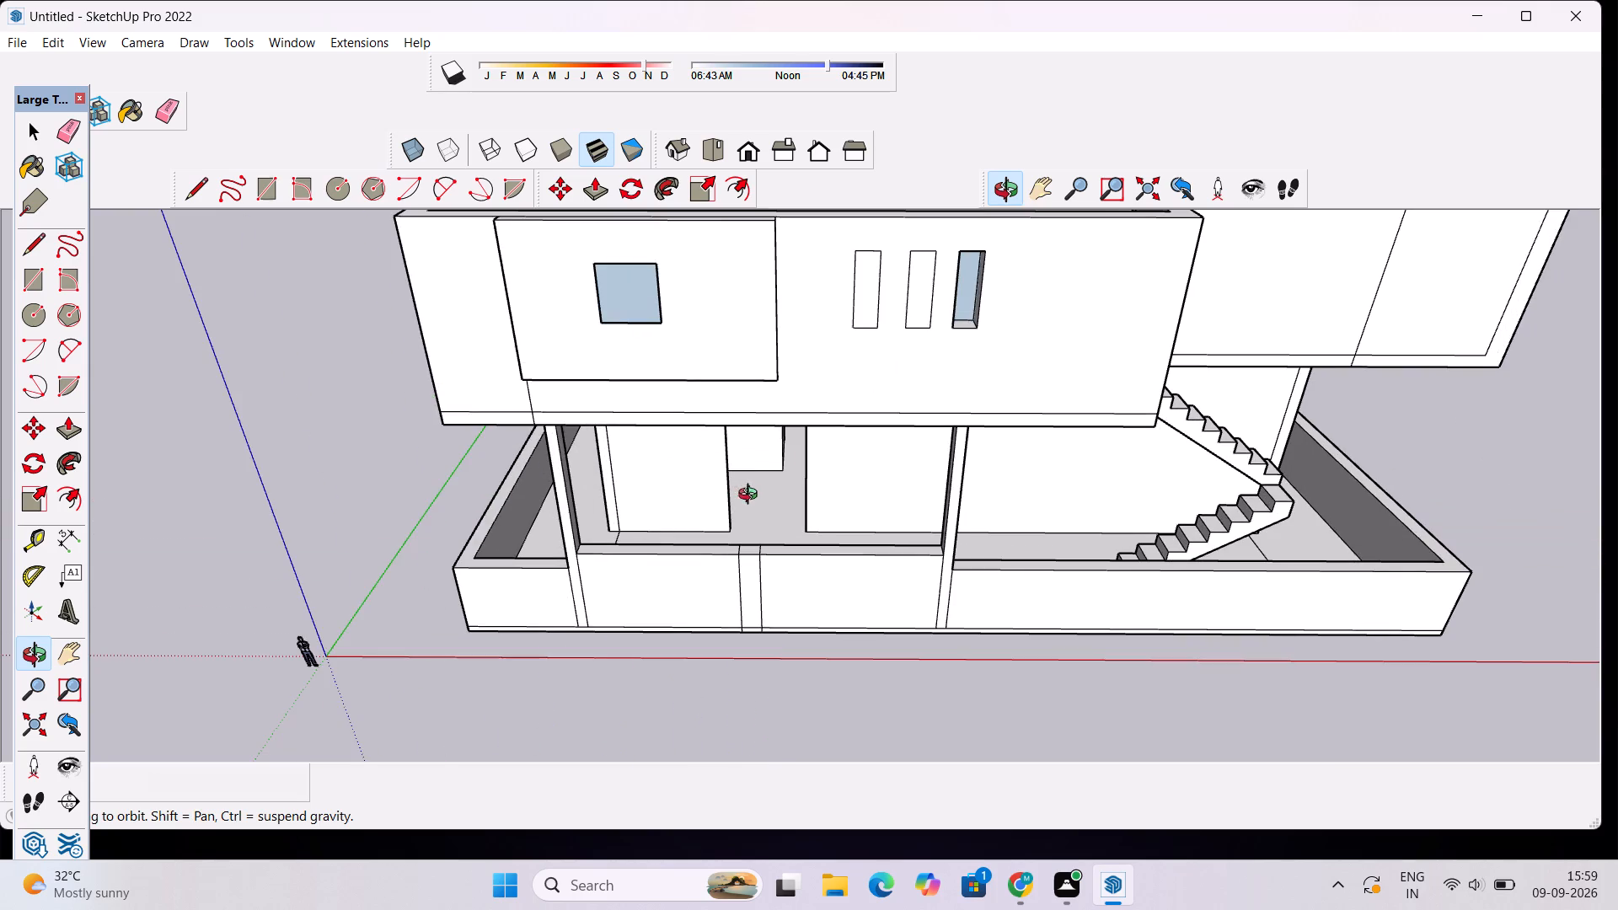
scroll(833, 447, "down", 2)
Delete the outlined rectangular face on the front wall's inner side to open the narrow window nearest the stairs.
left_click_drag(1017, 409, 366, 761)
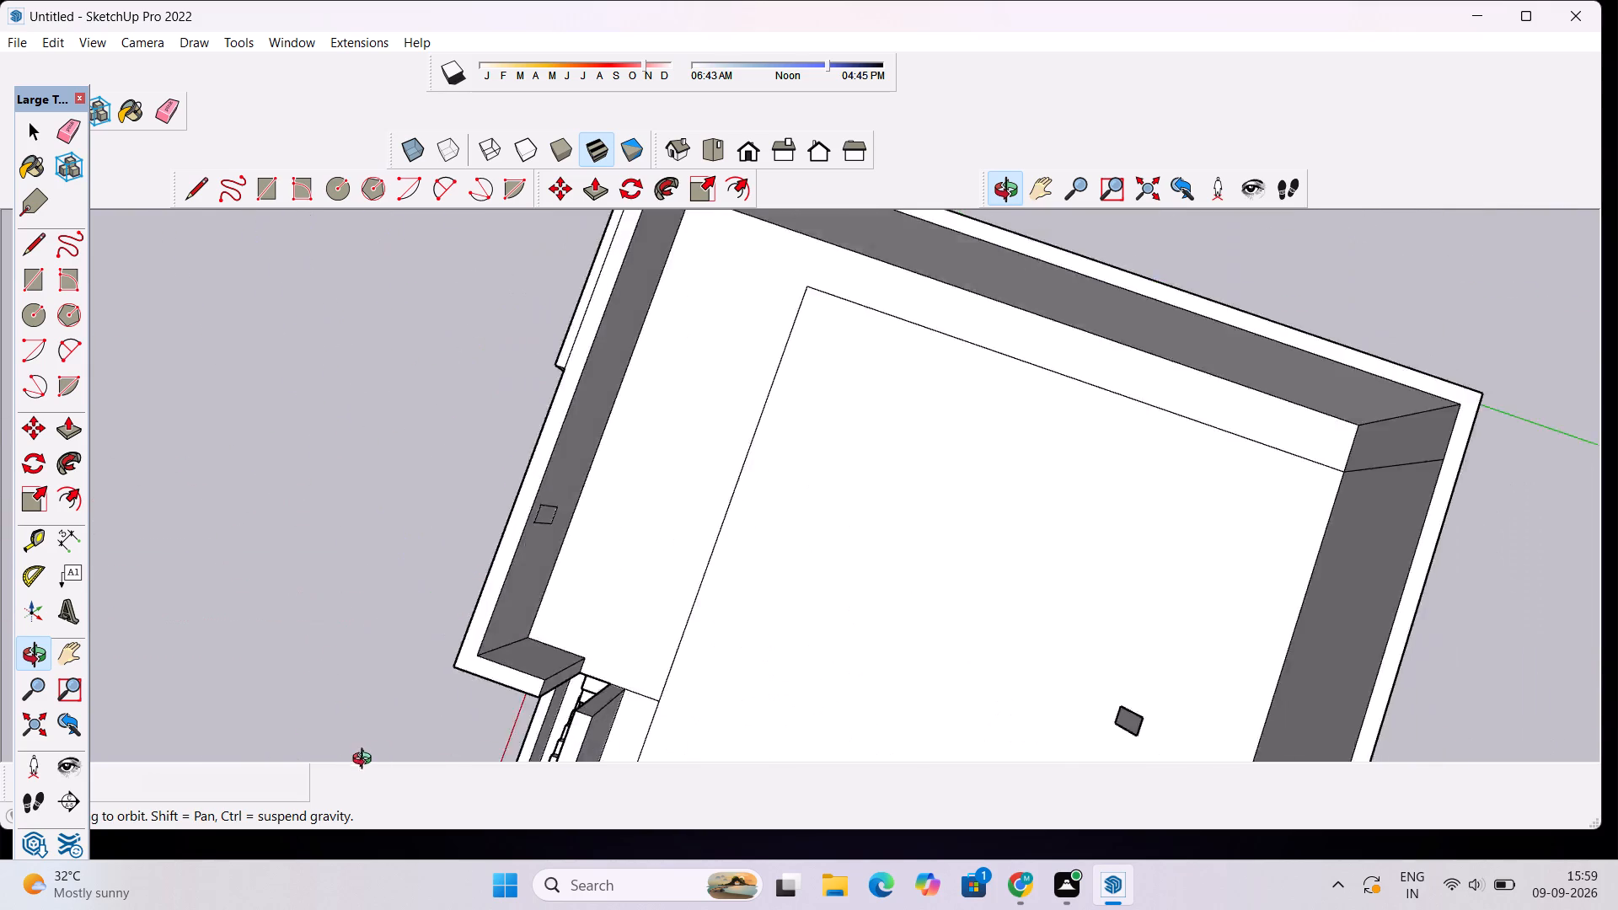
left_click_drag(366, 761, 572, 611)
scroll(594, 490, "up", 5)
key("space")
scroll(649, 457, "up", 2)
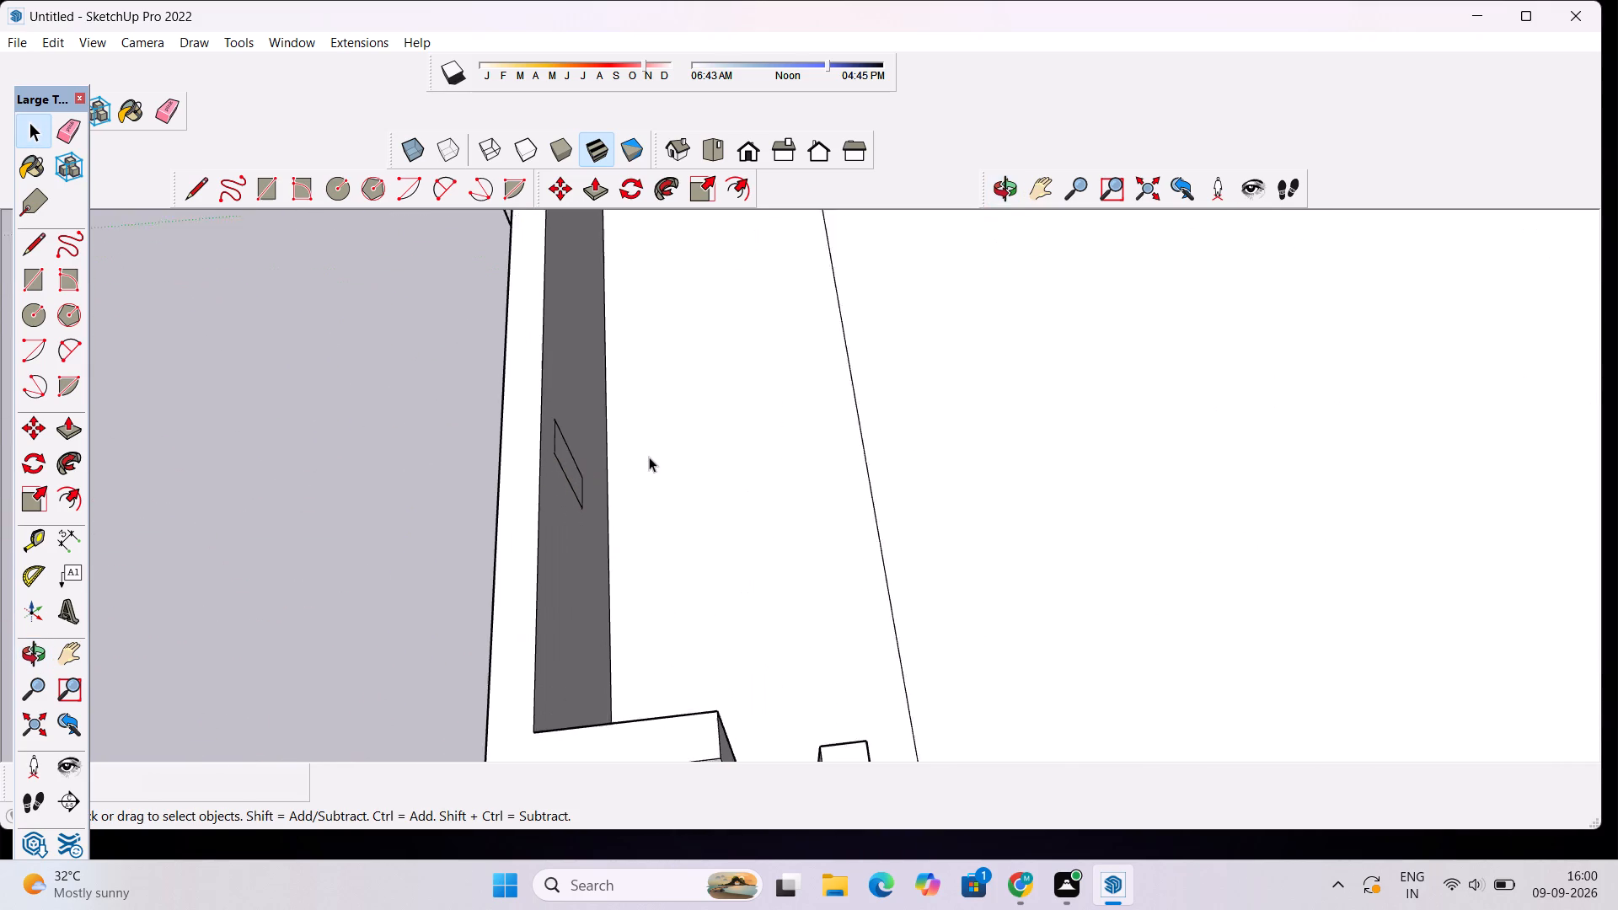
scroll(649, 457, "up", 1)
left_click_drag(775, 522, 606, 586)
left_click(111, 515)
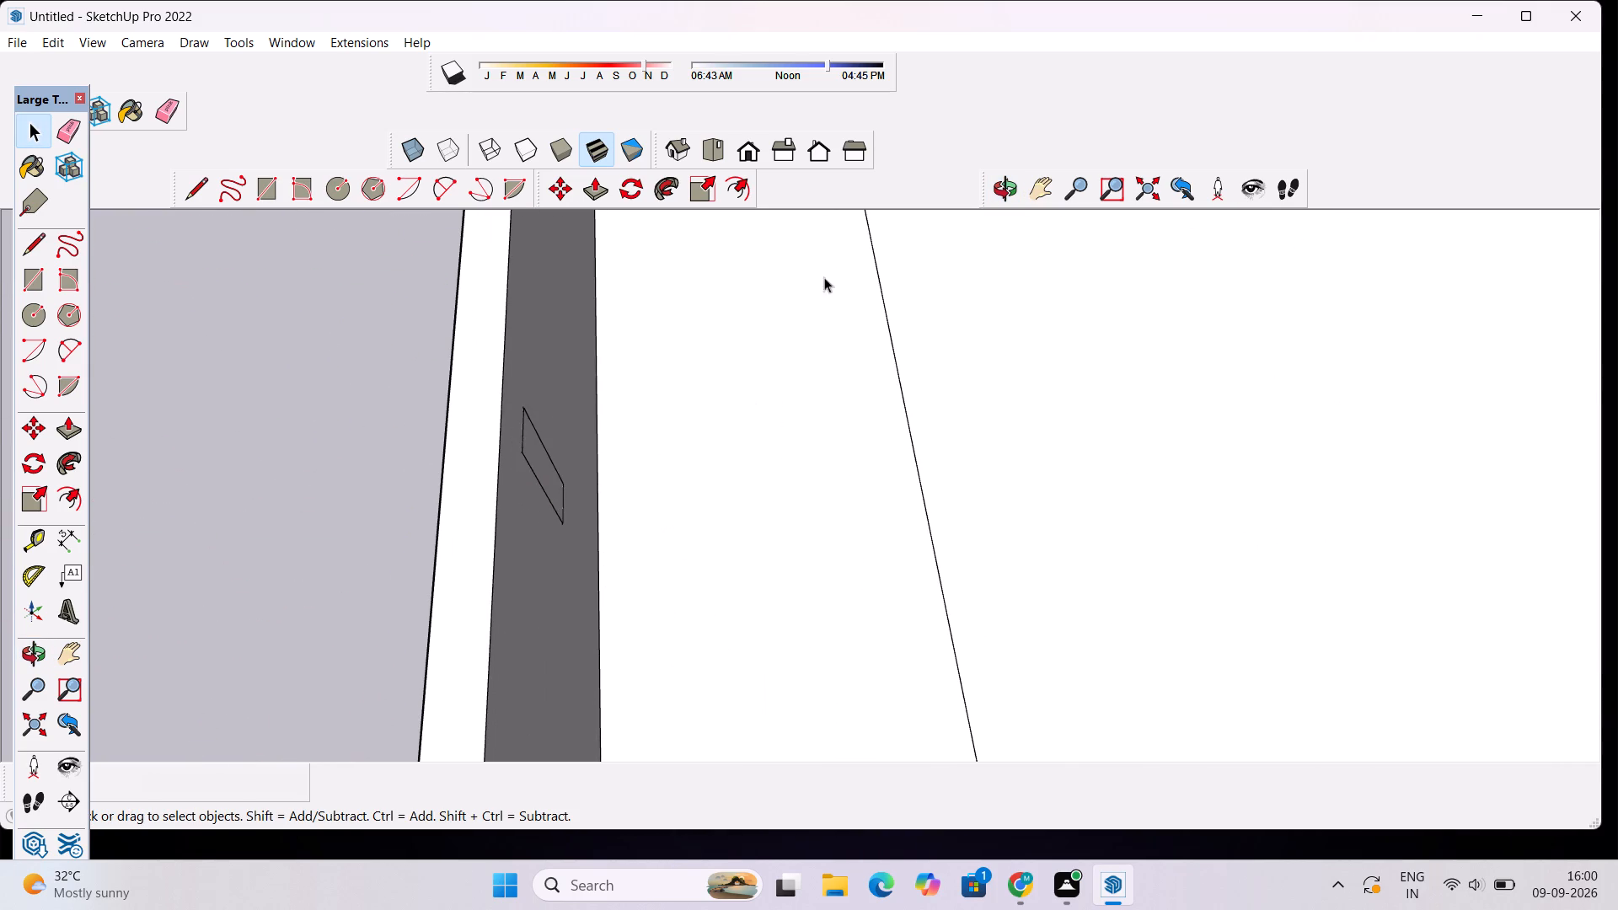
left_click(1000, 190)
left_click_drag(1182, 640, 640, 738)
scroll(630, 657, "down", 4)
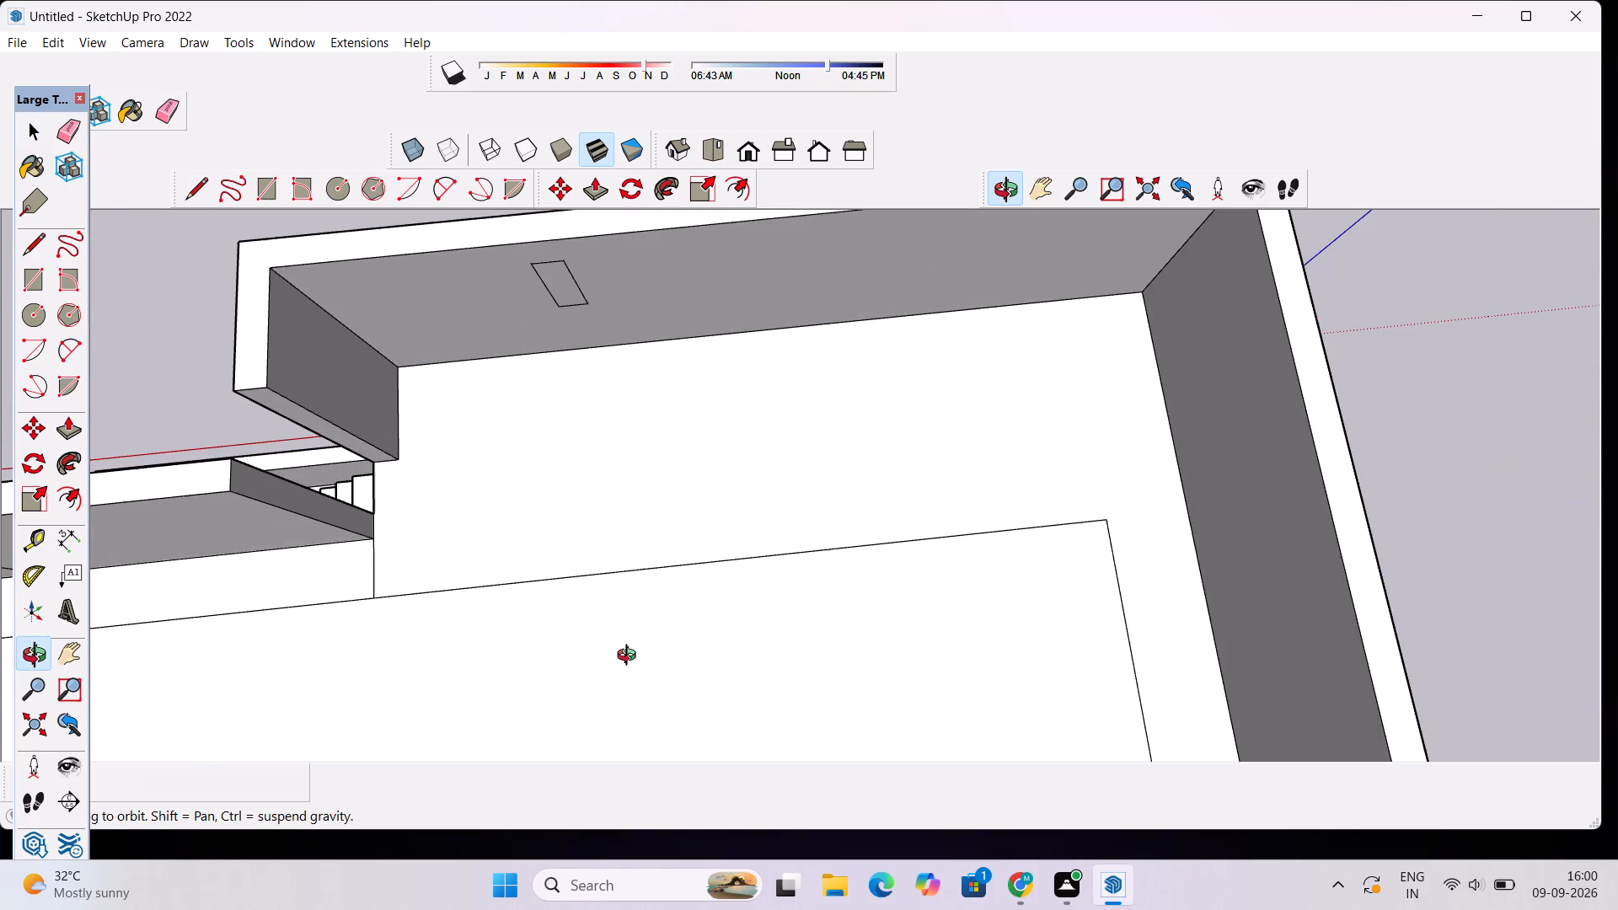
left_click_drag(627, 619, 658, 513)
scroll(584, 346, "up", 7)
scroll(577, 332, "down", 10)
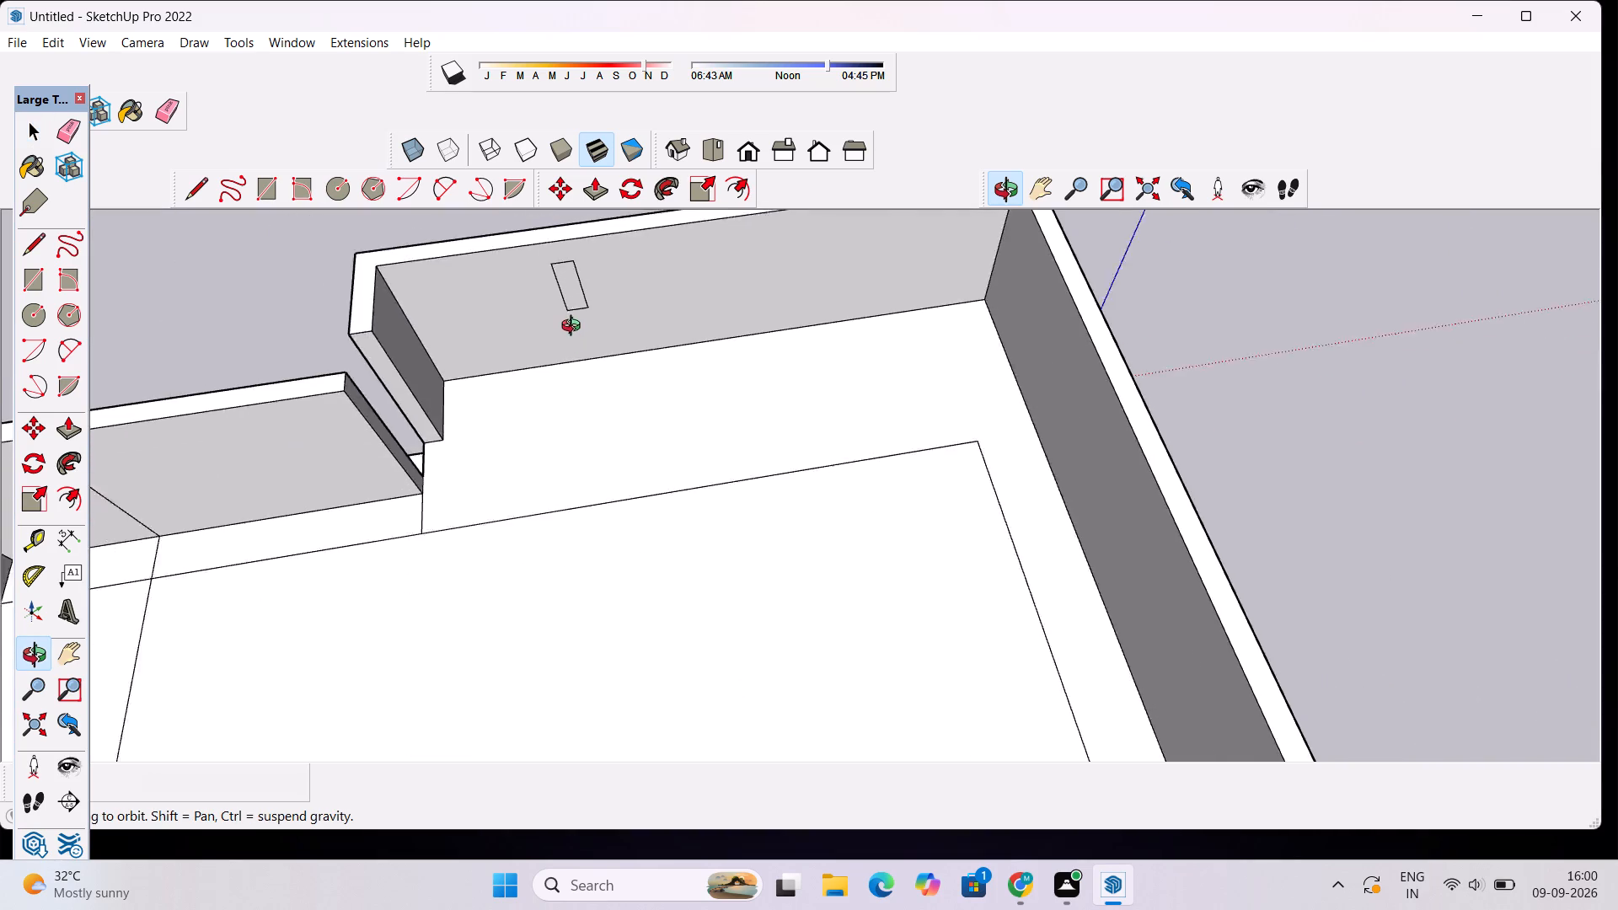
scroll(575, 328, "down", 4)
scroll(564, 233, "up", 9)
key("space")
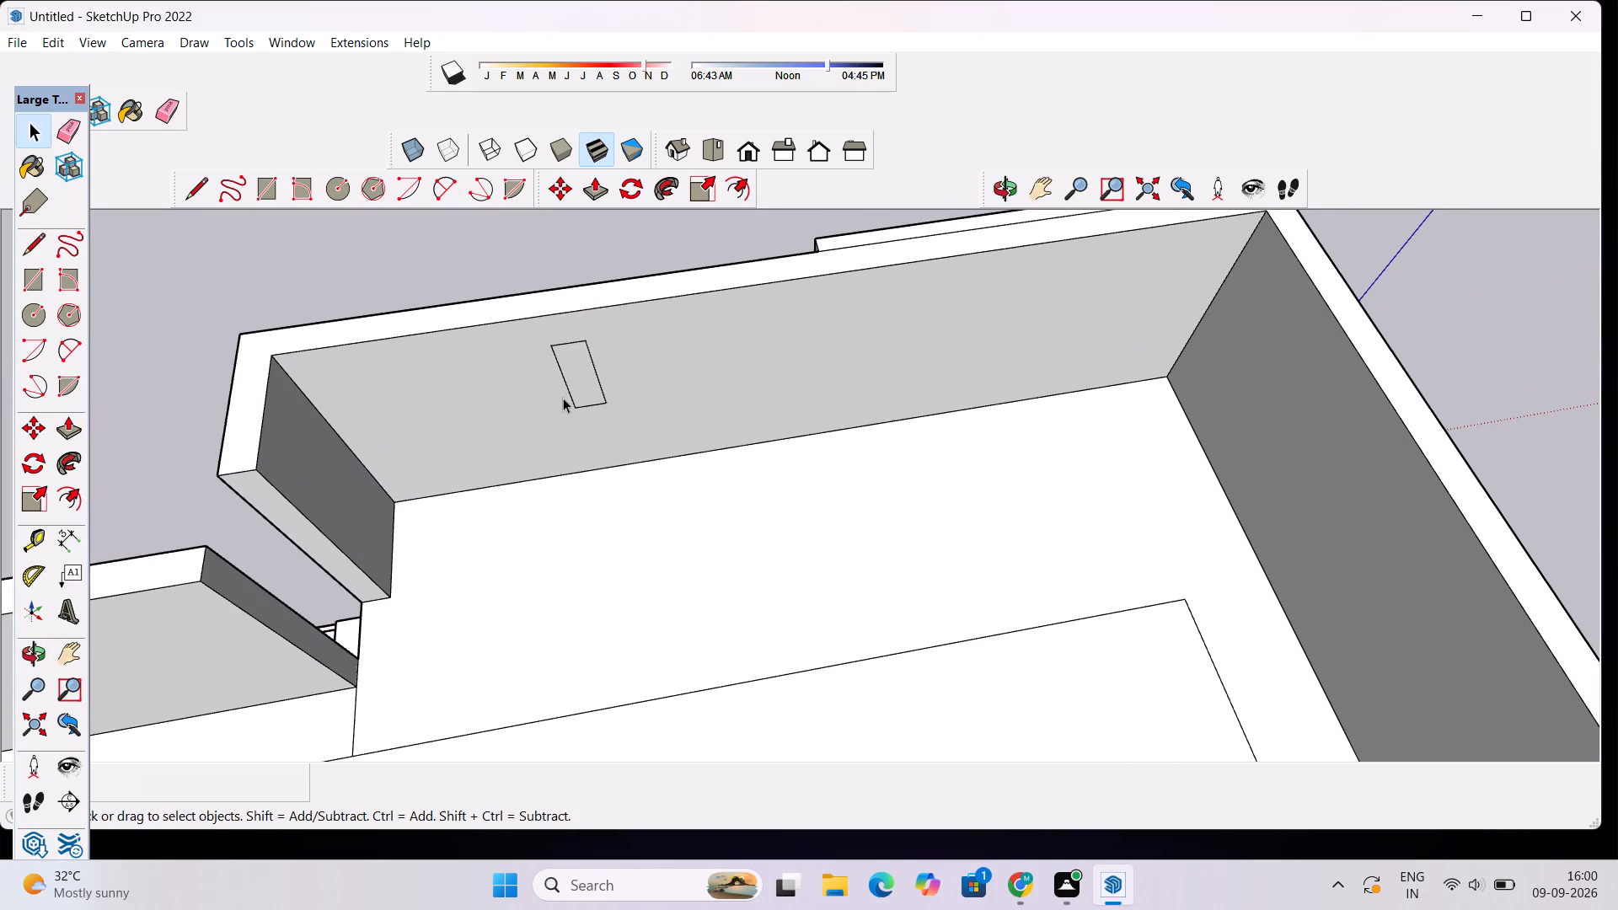
left_click(576, 388)
key("Delete")
Select the four edges of the middle narrow rectangle on the upper front wall's outer face.
scroll(582, 356, "down", 4)
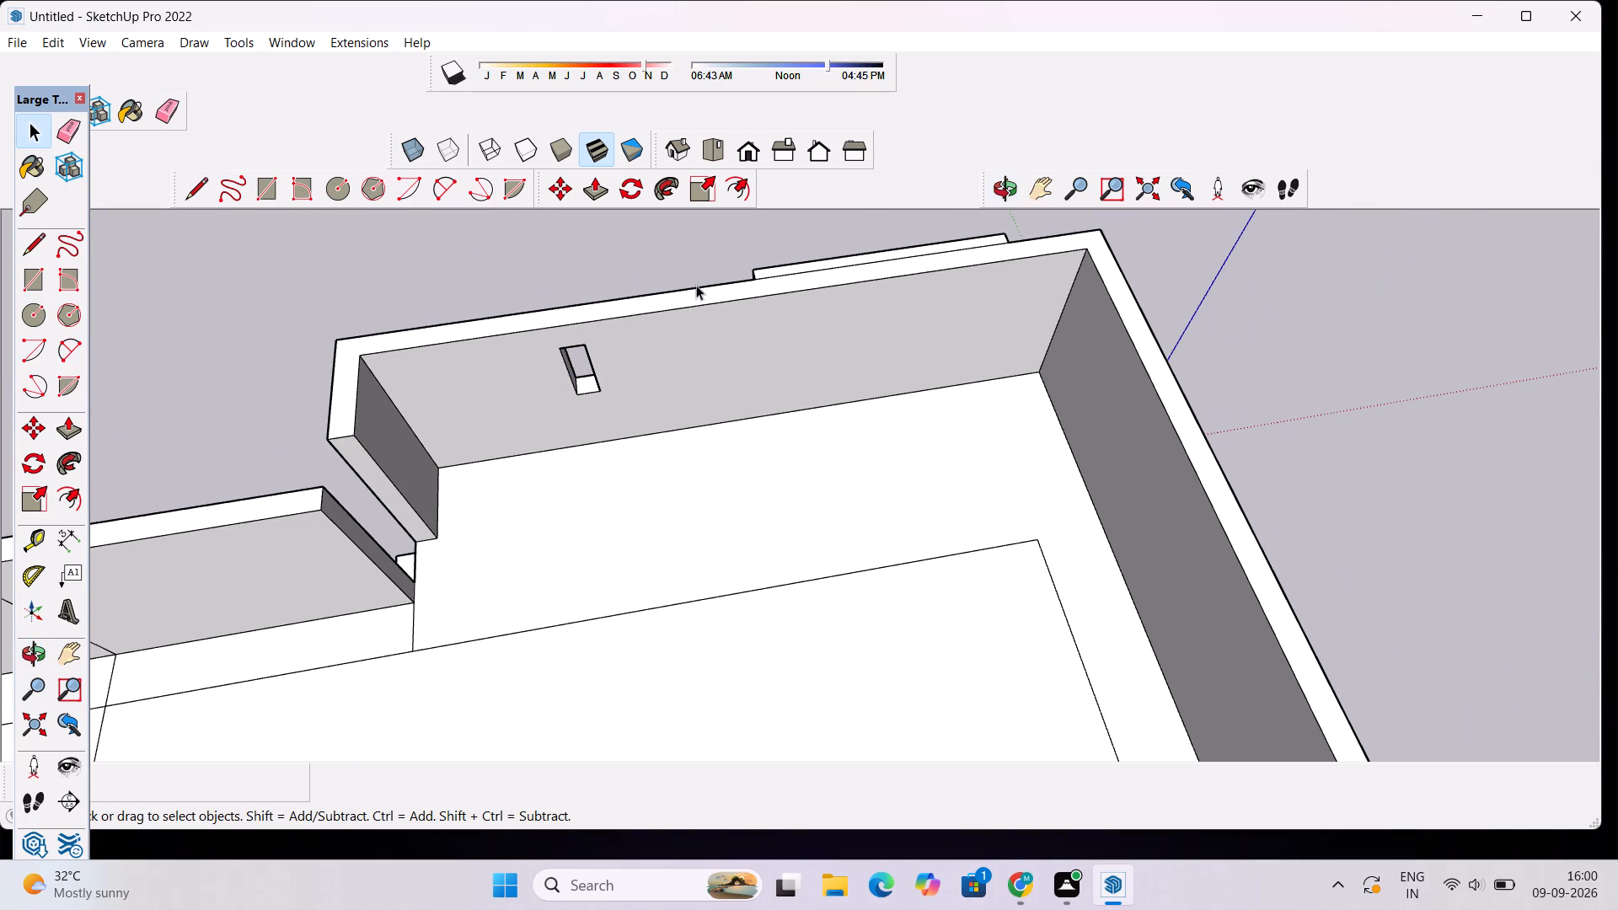
left_click(1008, 179)
left_click_drag(587, 393, 921, 298)
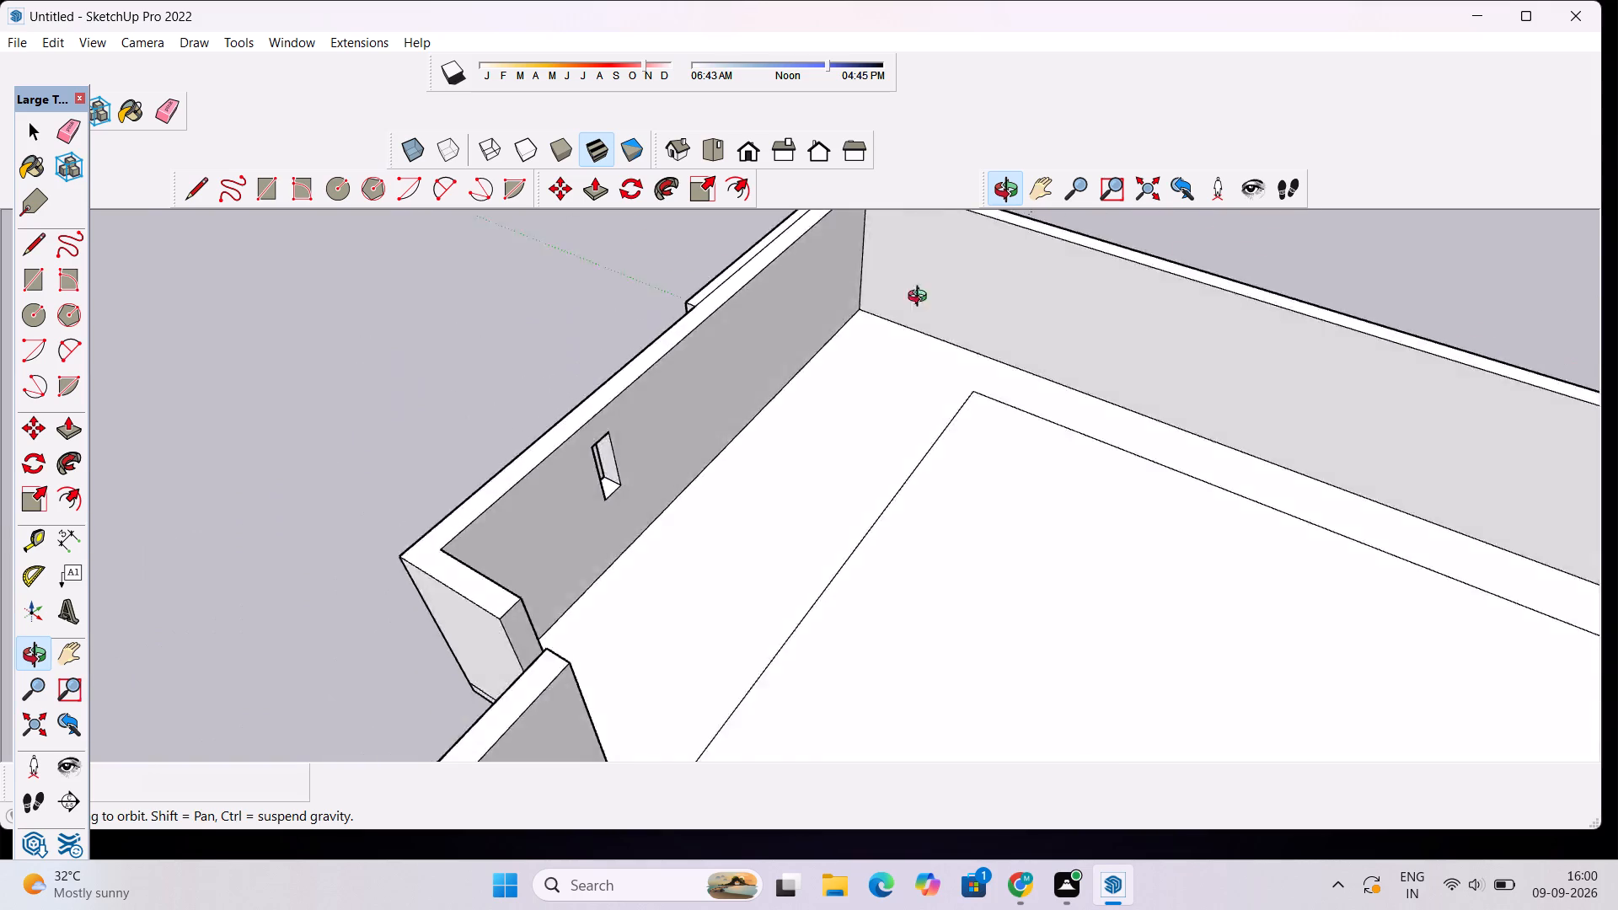
left_click_drag(921, 298, 1575, 177)
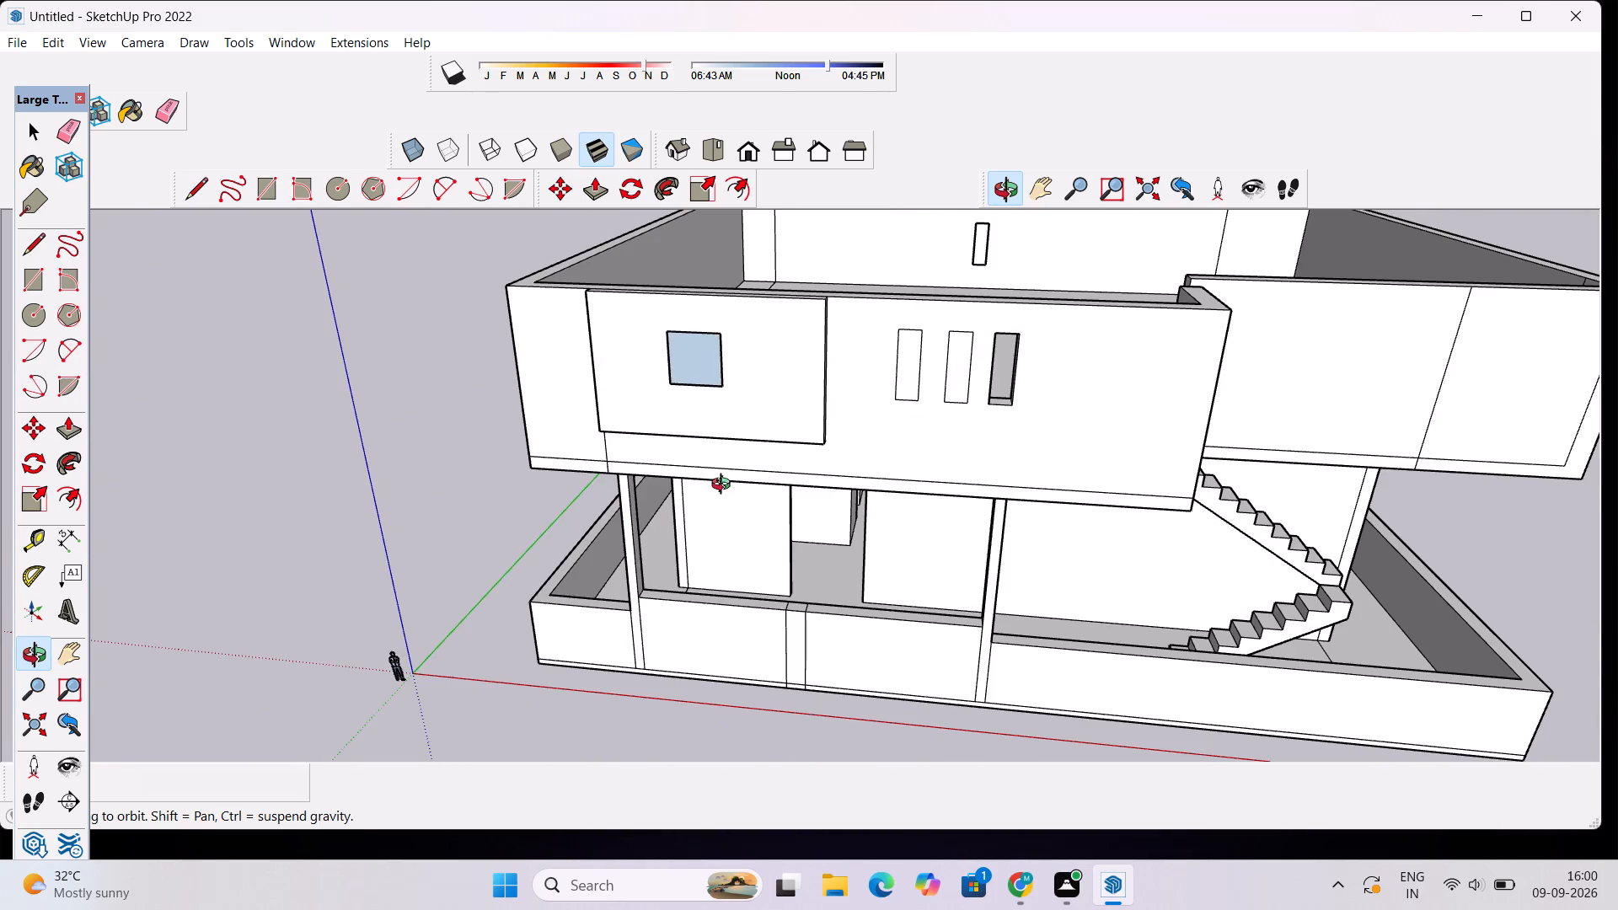
scroll(726, 473, "up", 3)
key("space")
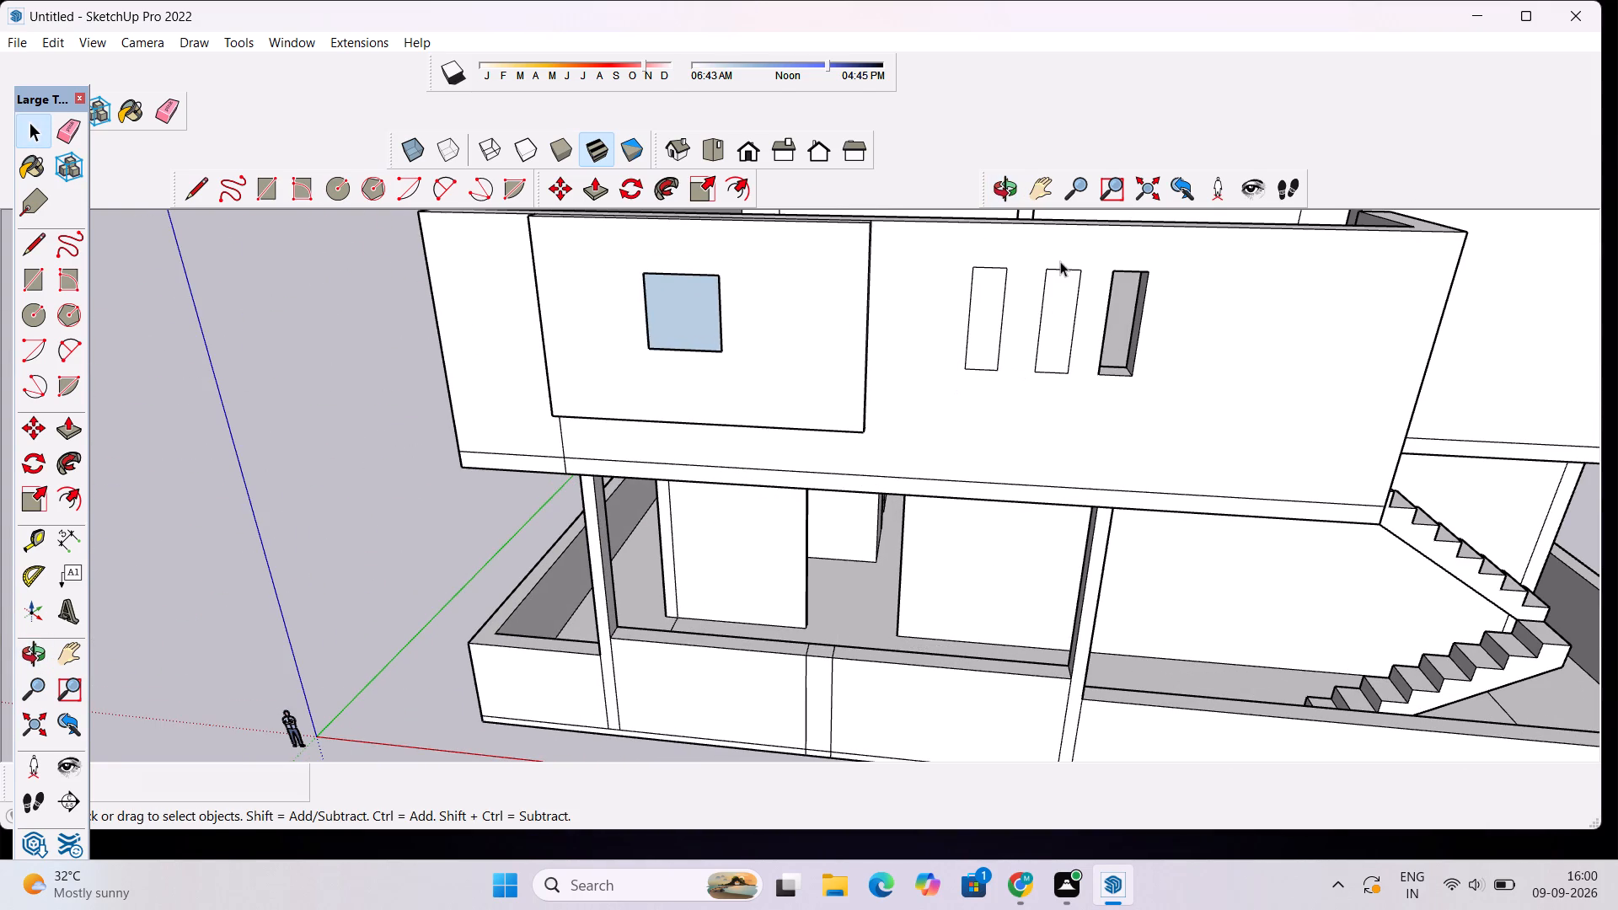
left_click(1061, 267, "ctrl")
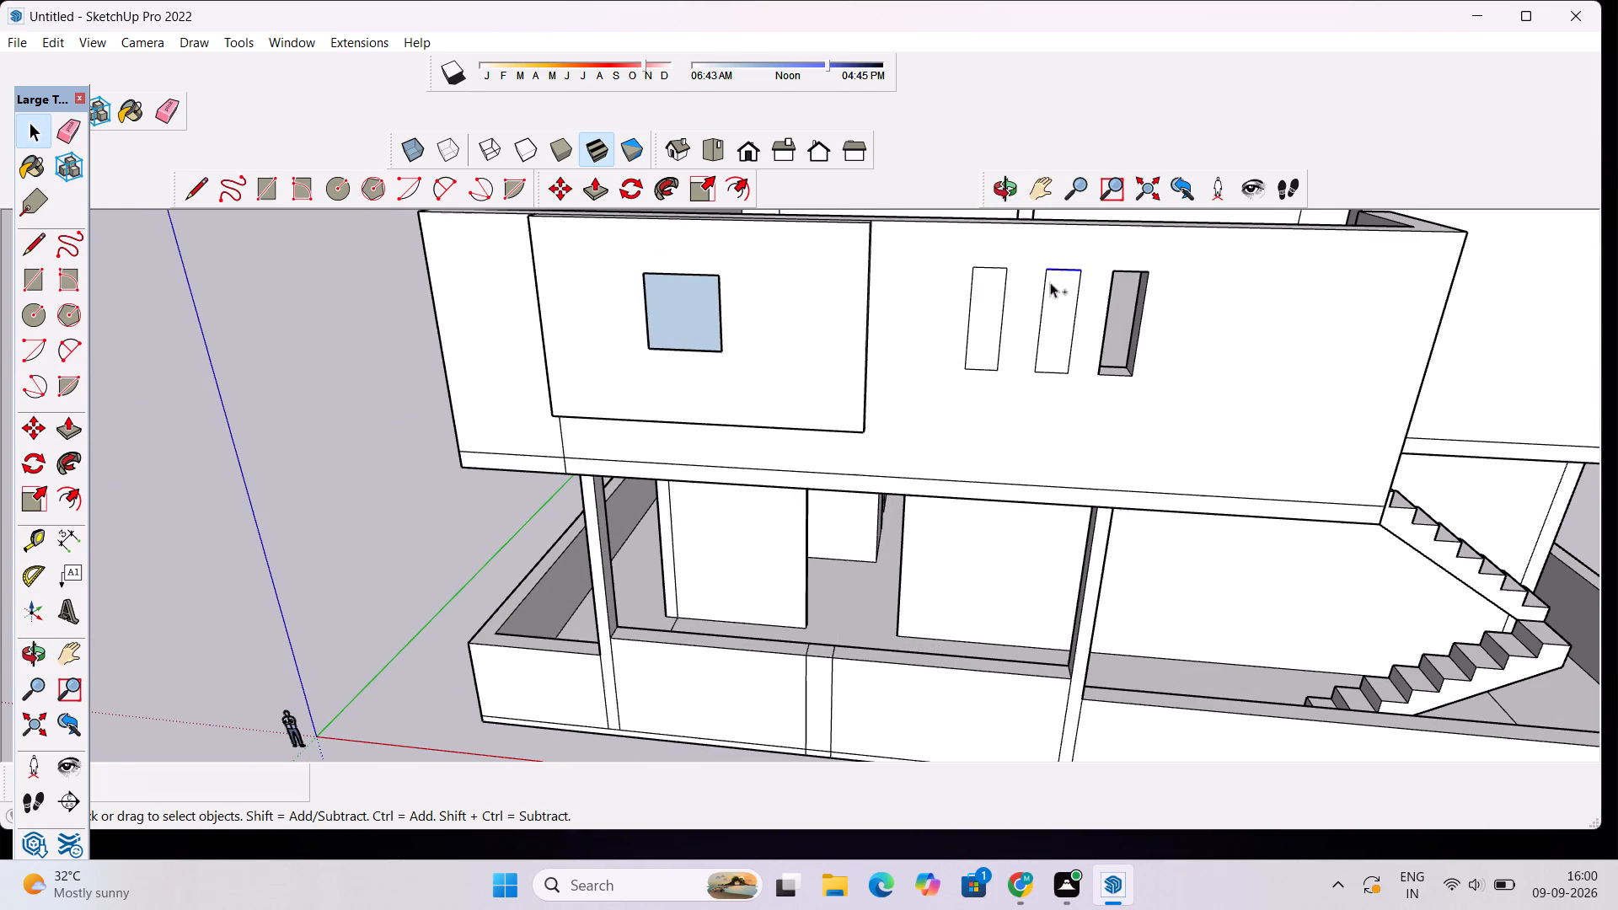
left_click(1045, 287, "ctrl")
left_click(1078, 280, "ctrl")
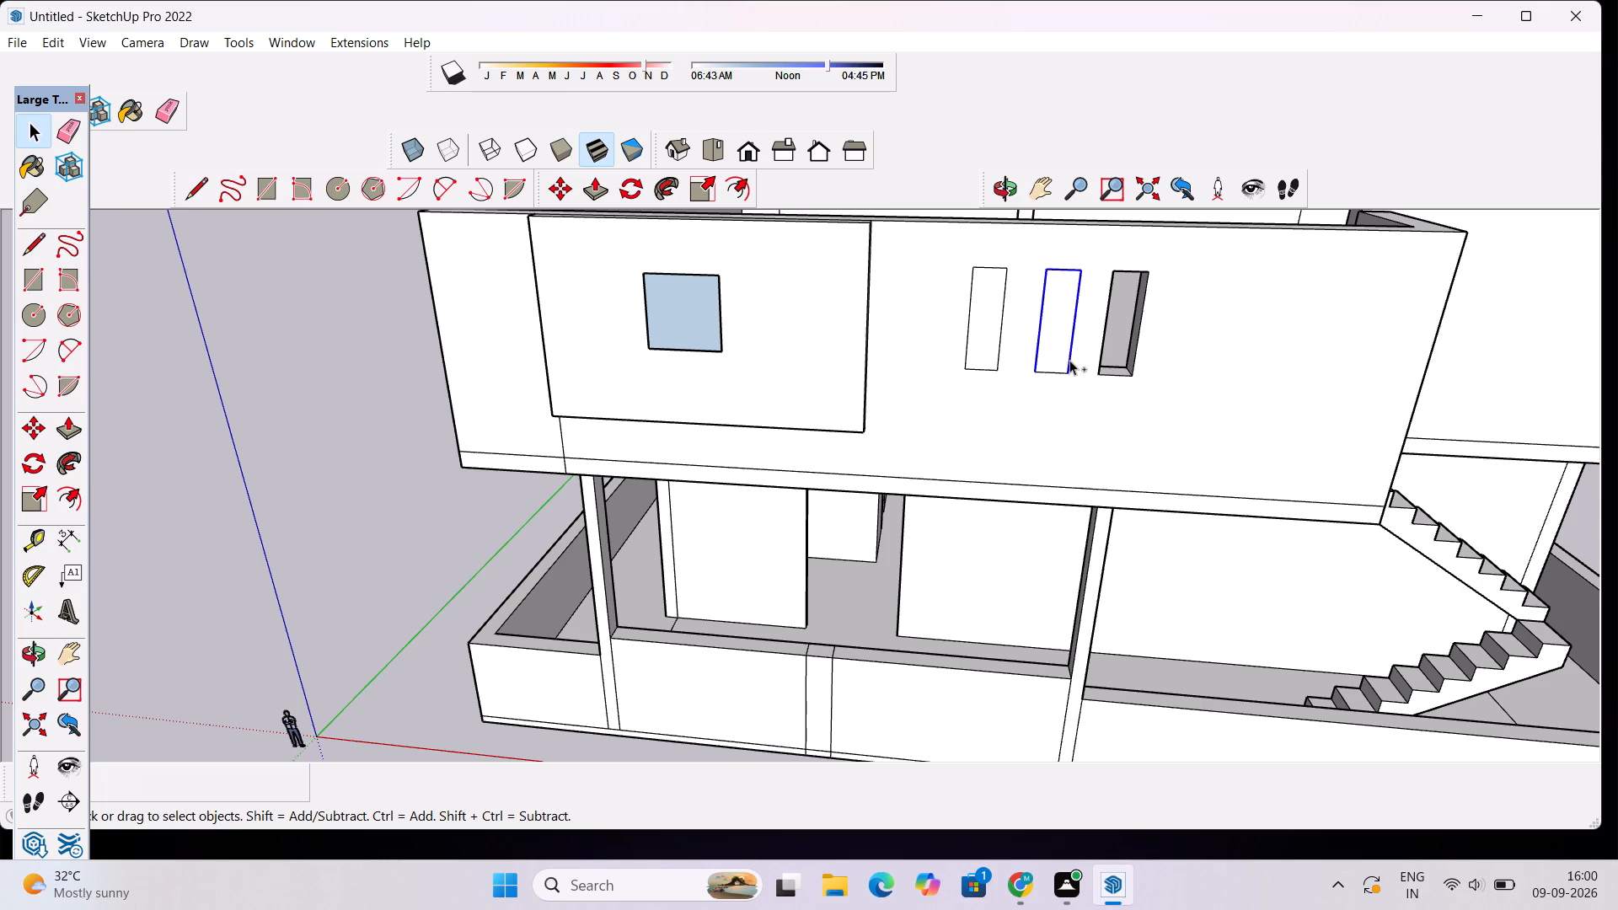
left_click(1060, 371, "ctrl")
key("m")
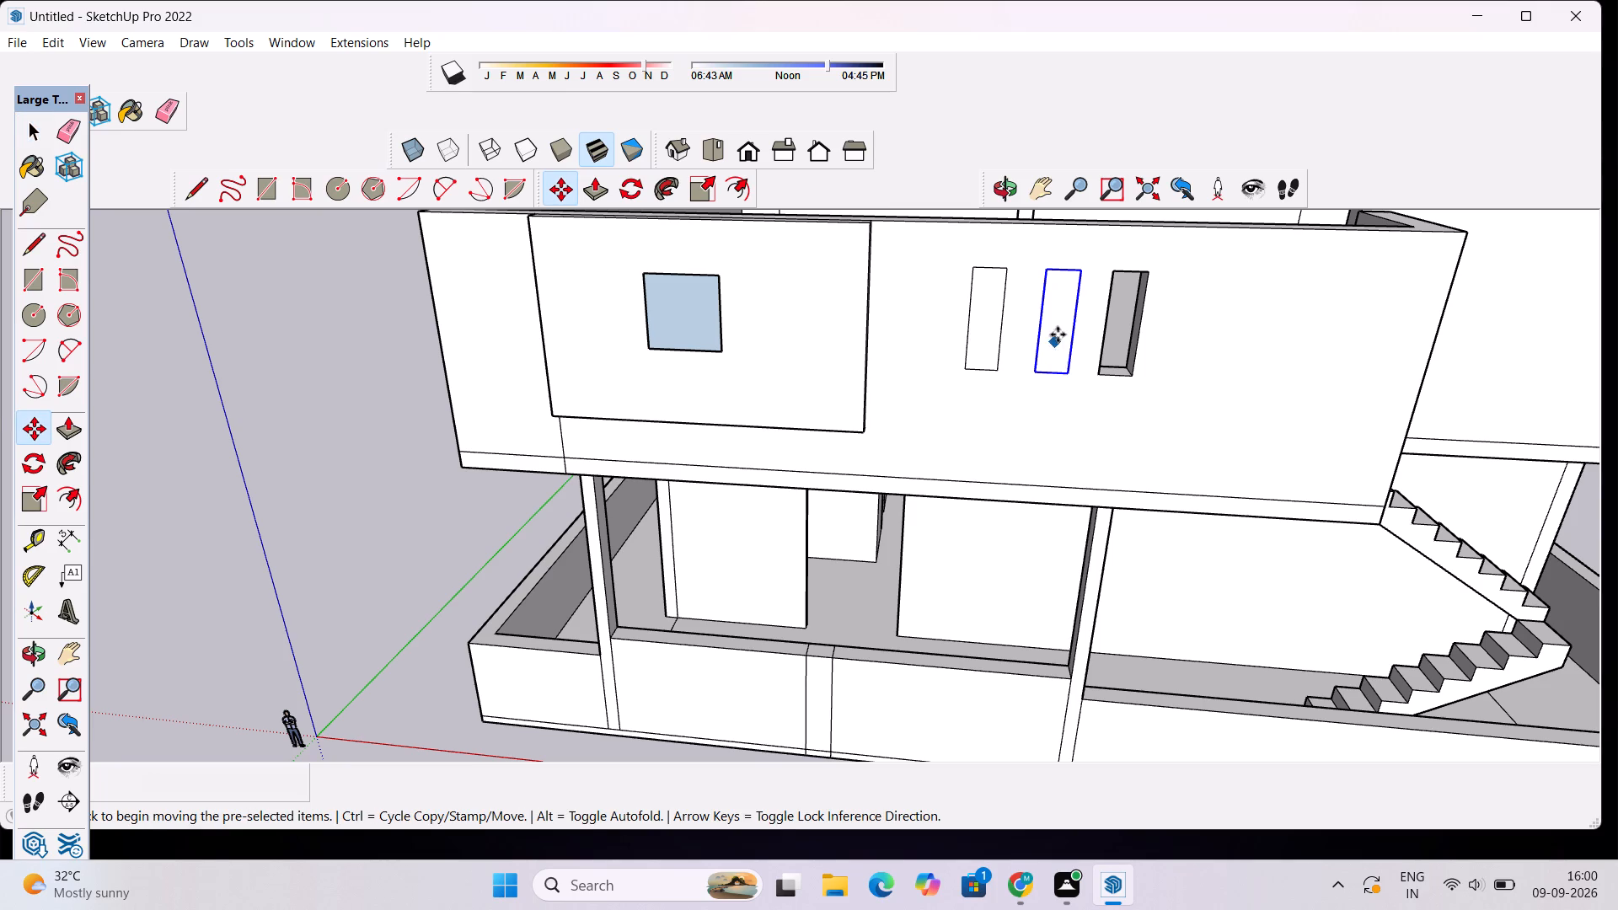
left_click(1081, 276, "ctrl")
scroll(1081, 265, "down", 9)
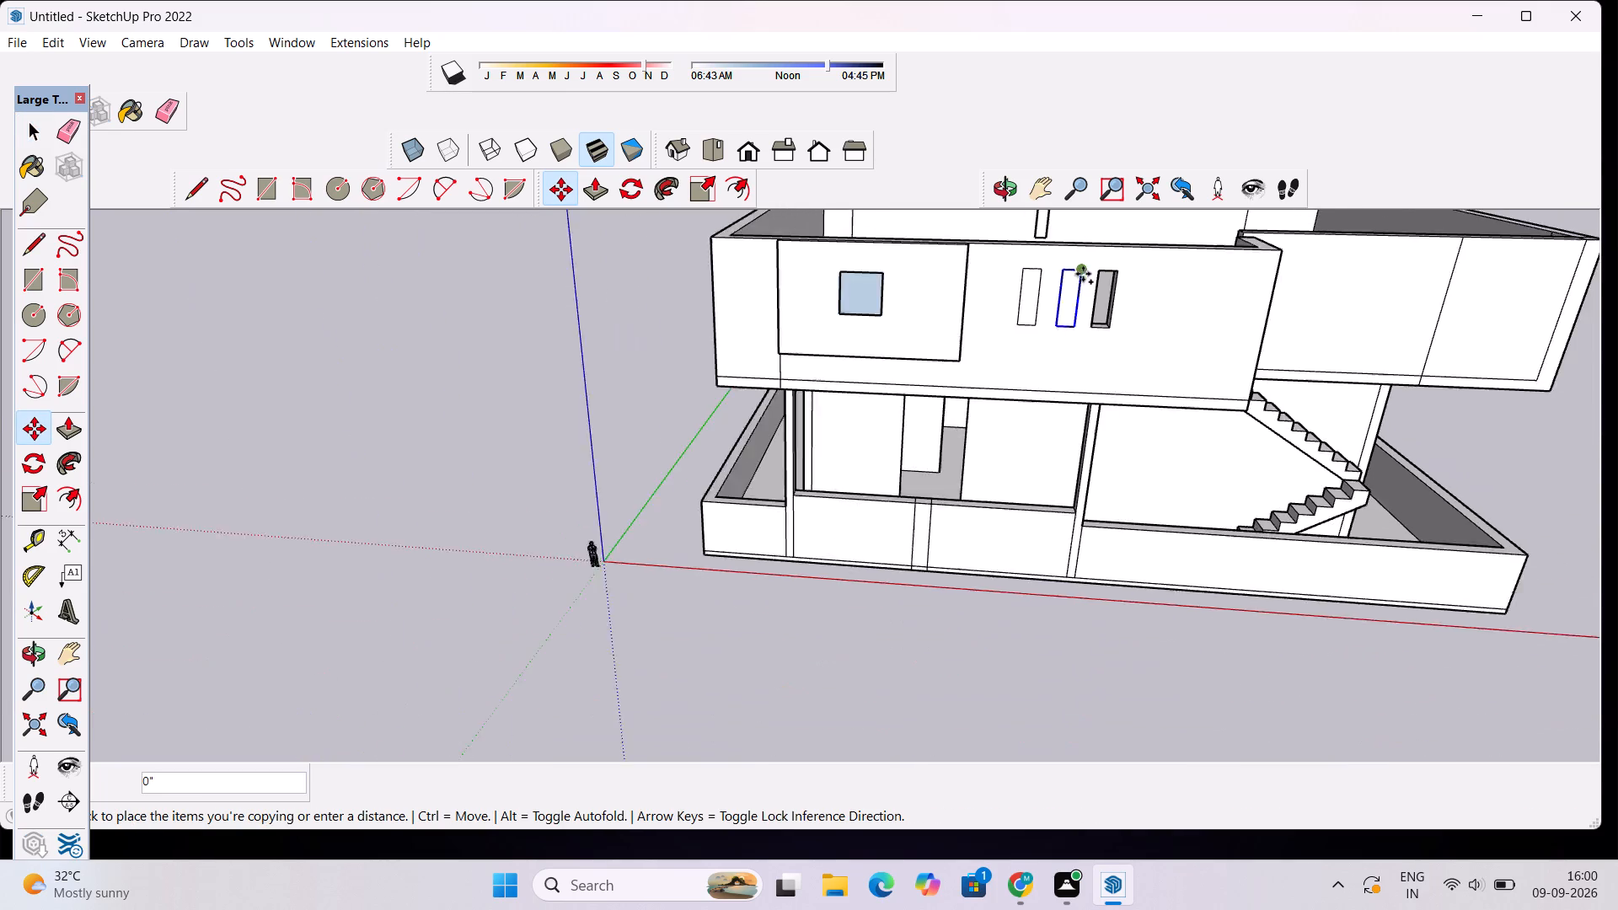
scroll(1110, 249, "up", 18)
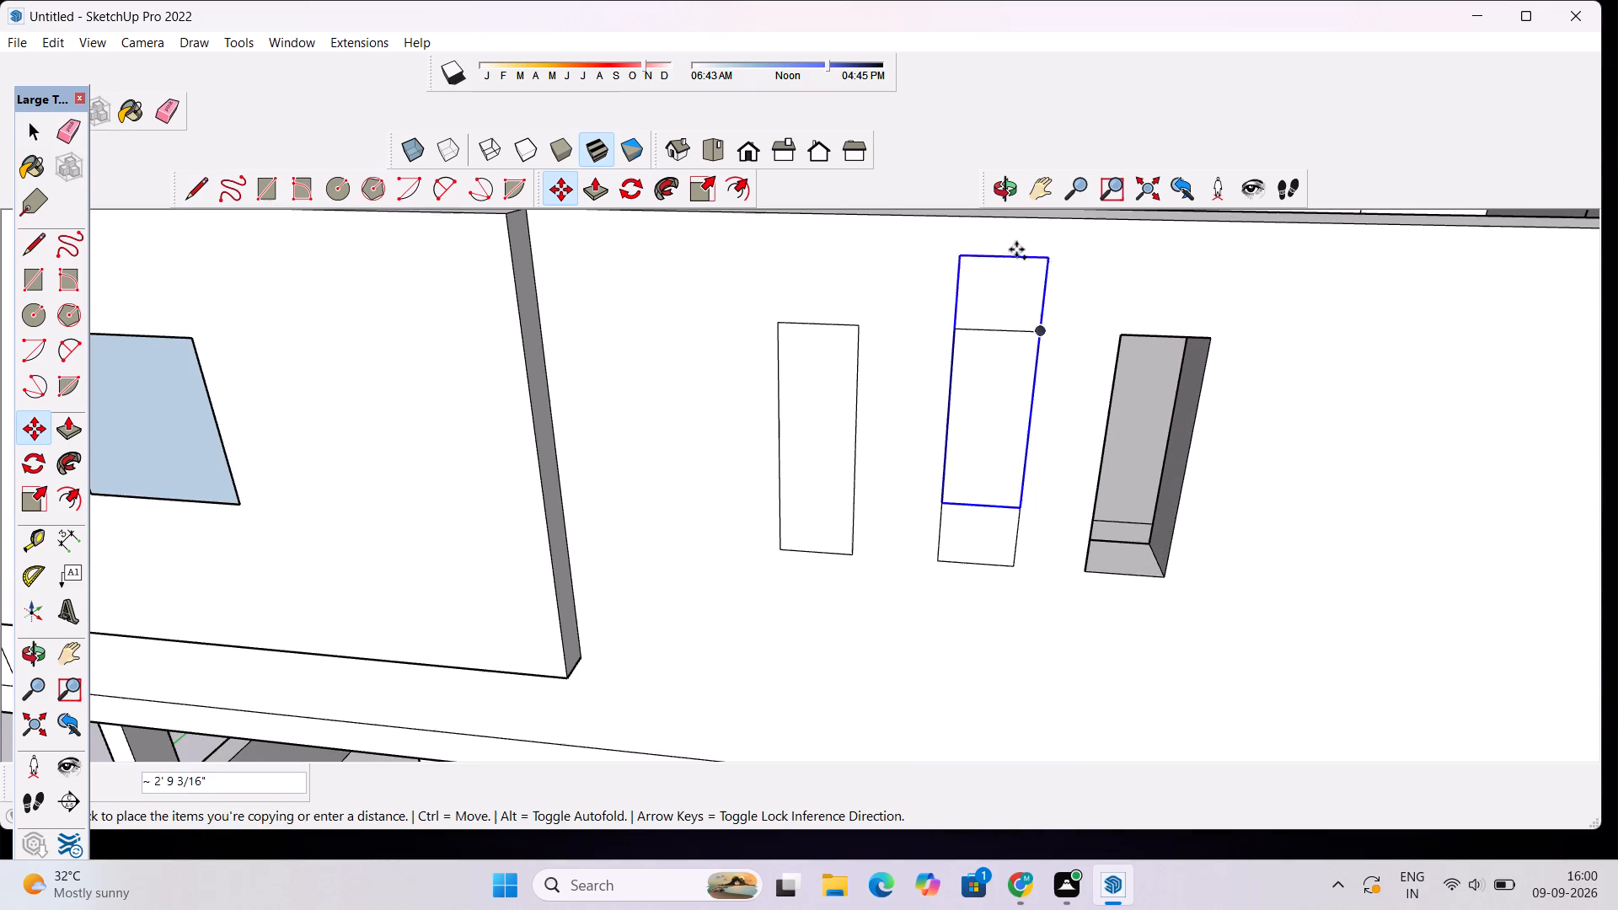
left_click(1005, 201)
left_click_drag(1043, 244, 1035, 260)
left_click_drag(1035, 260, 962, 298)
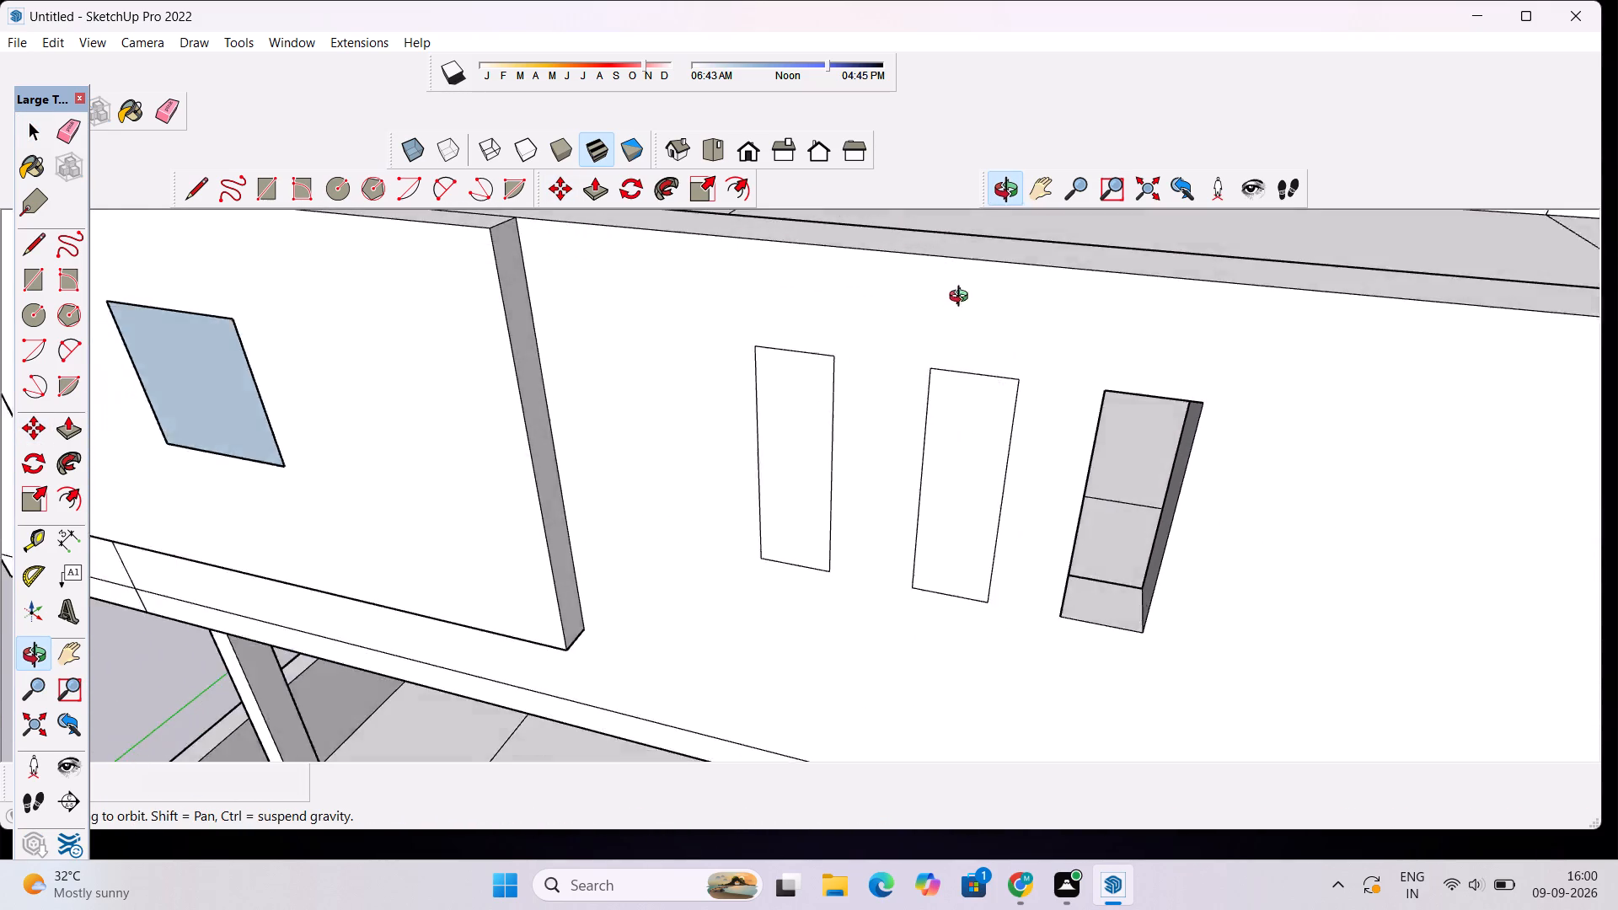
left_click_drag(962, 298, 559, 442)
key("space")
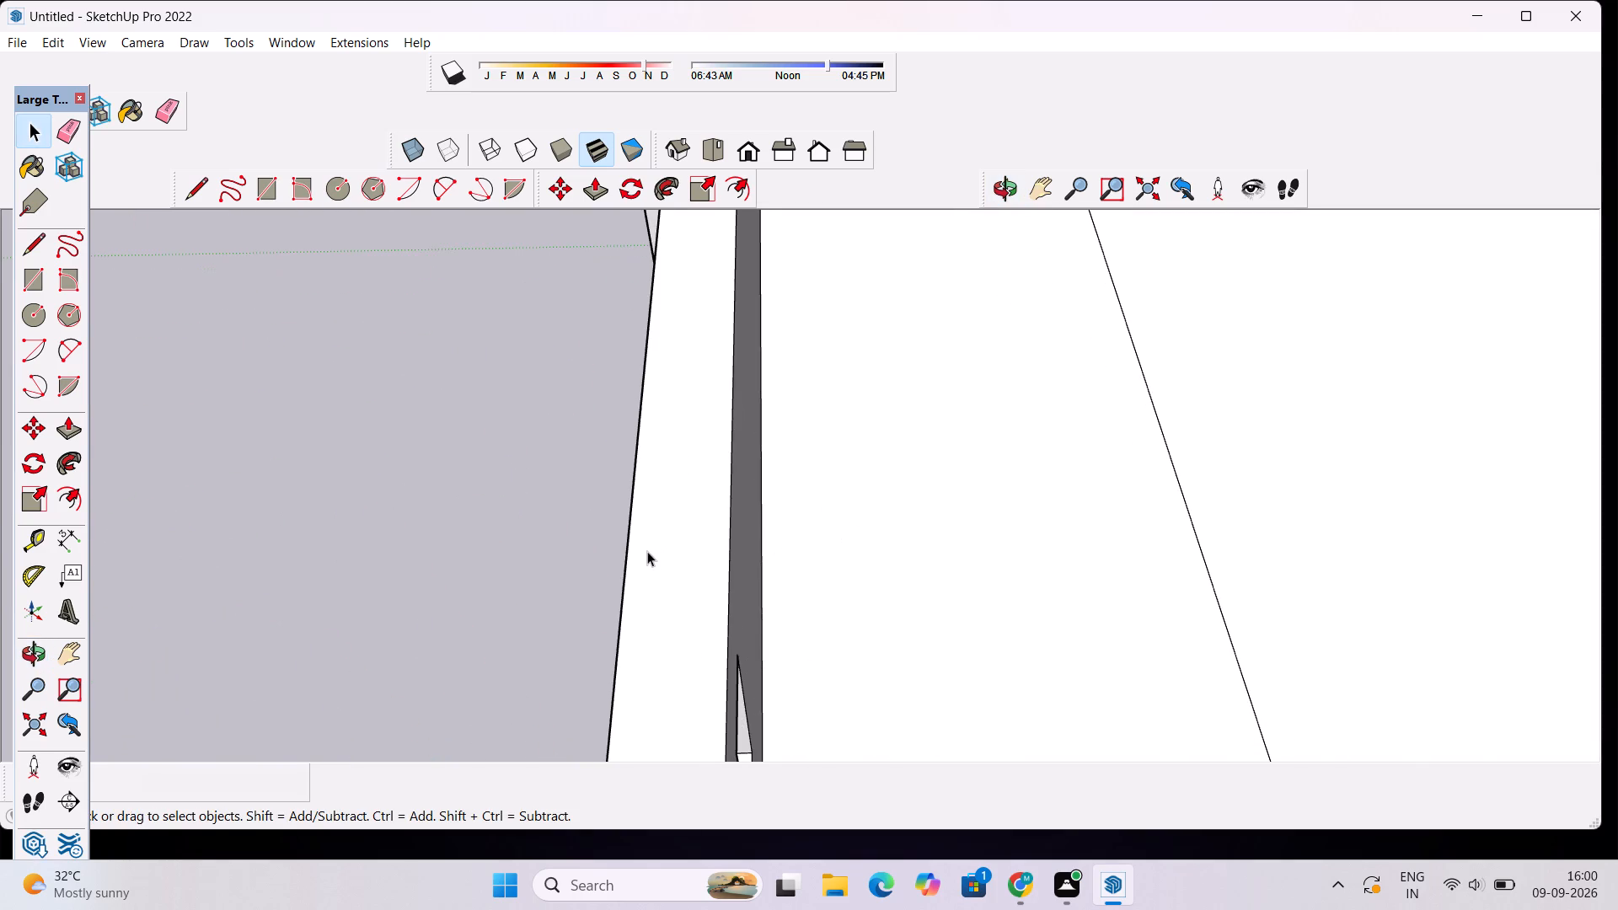
Copy the selected middle rectangle outline about 6' 5" through the front wall toward its inner face.
scroll(646, 533, "down", 5)
left_click(1006, 193)
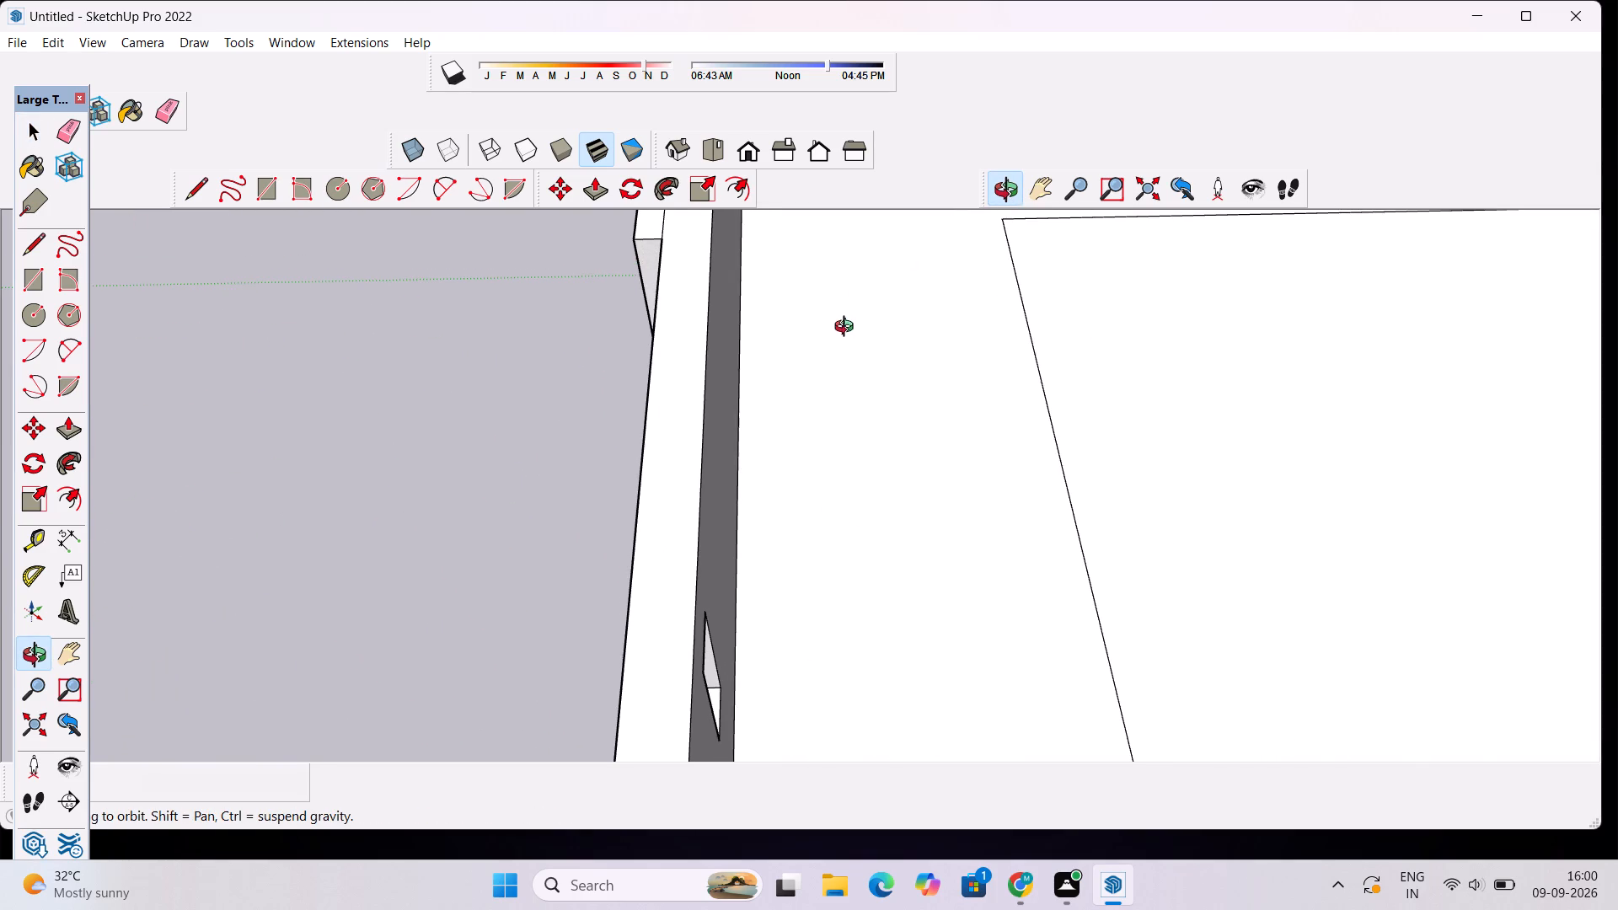
scroll(848, 329, "down", 7)
left_click_drag(798, 450, 849, 440)
scroll(797, 446, "up", 4)
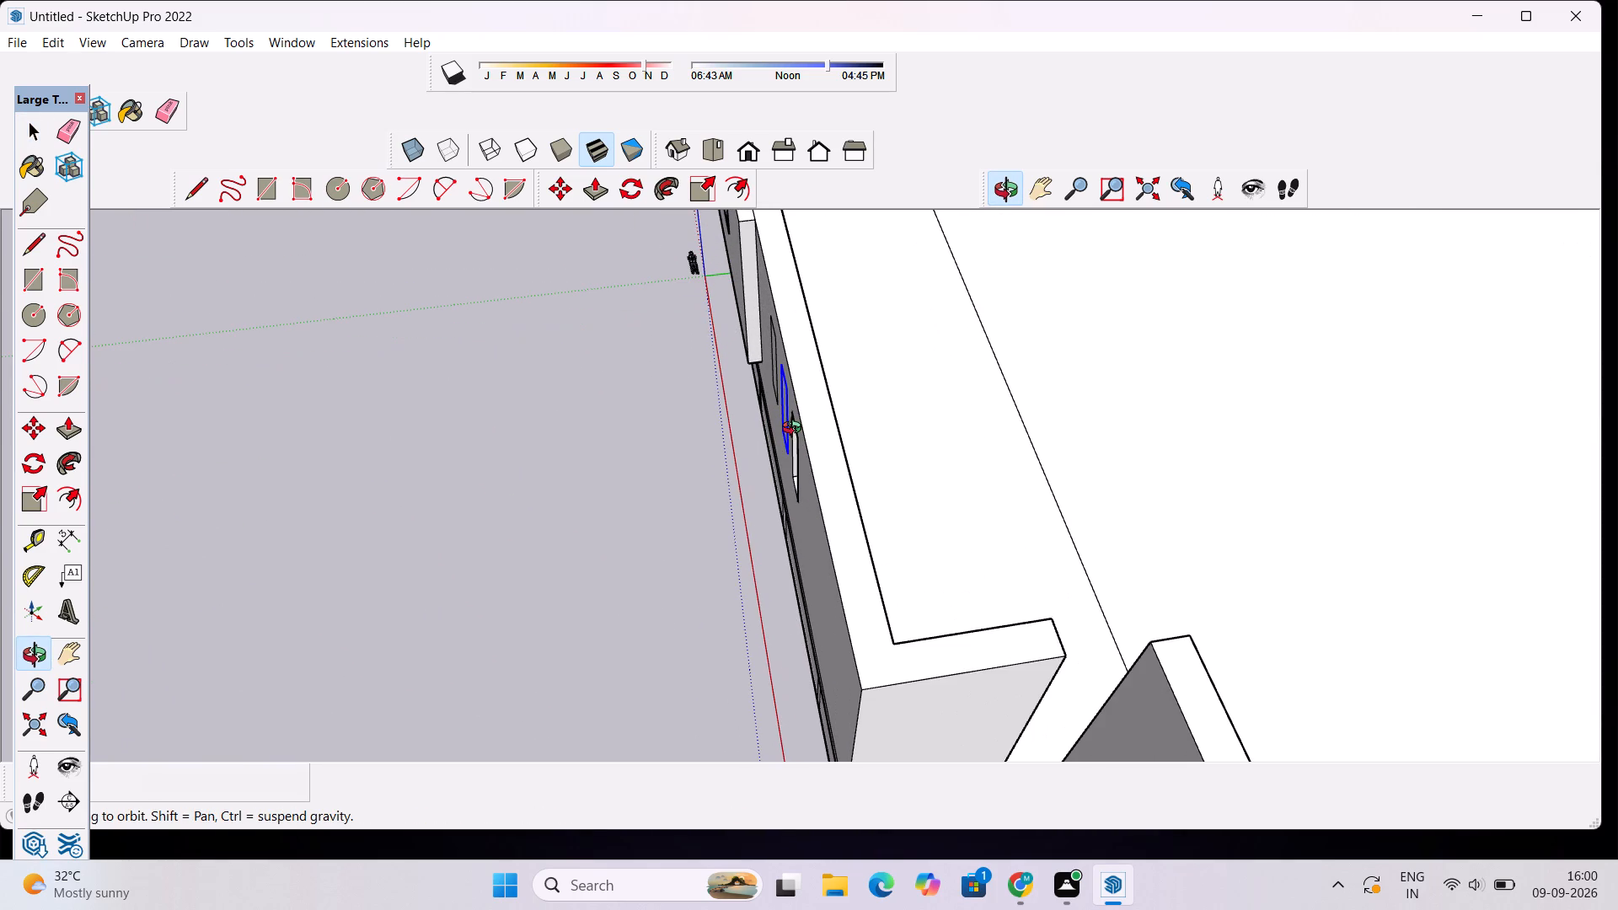
key("space")
key("m")
left_click(793, 388)
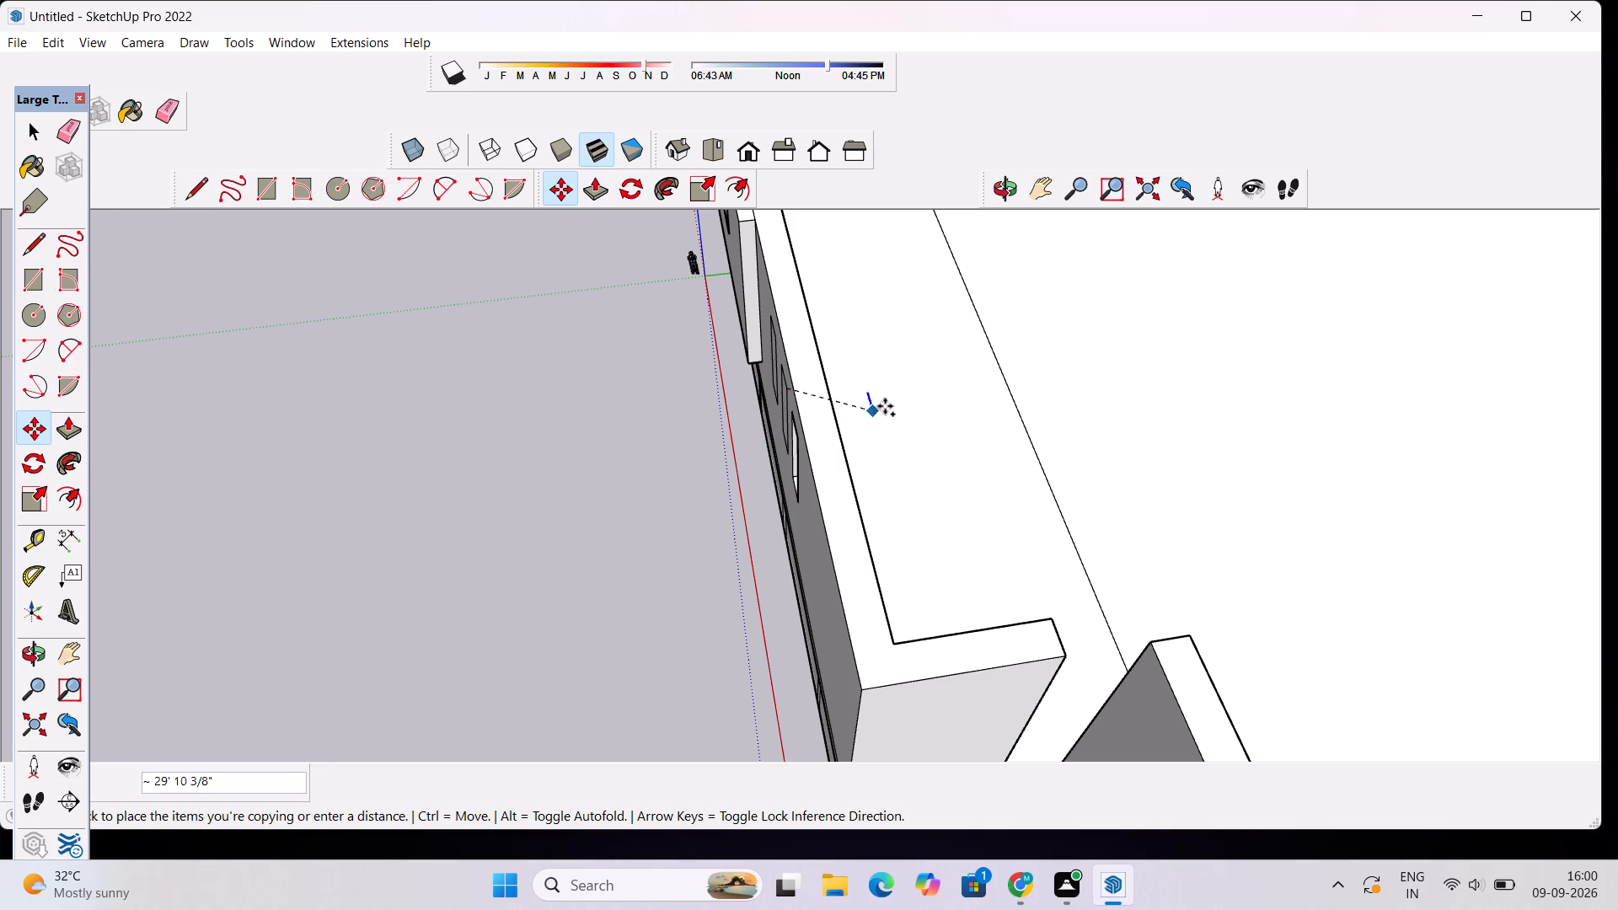
scroll(860, 422, "up", 6)
scroll(726, 413, "down", 5)
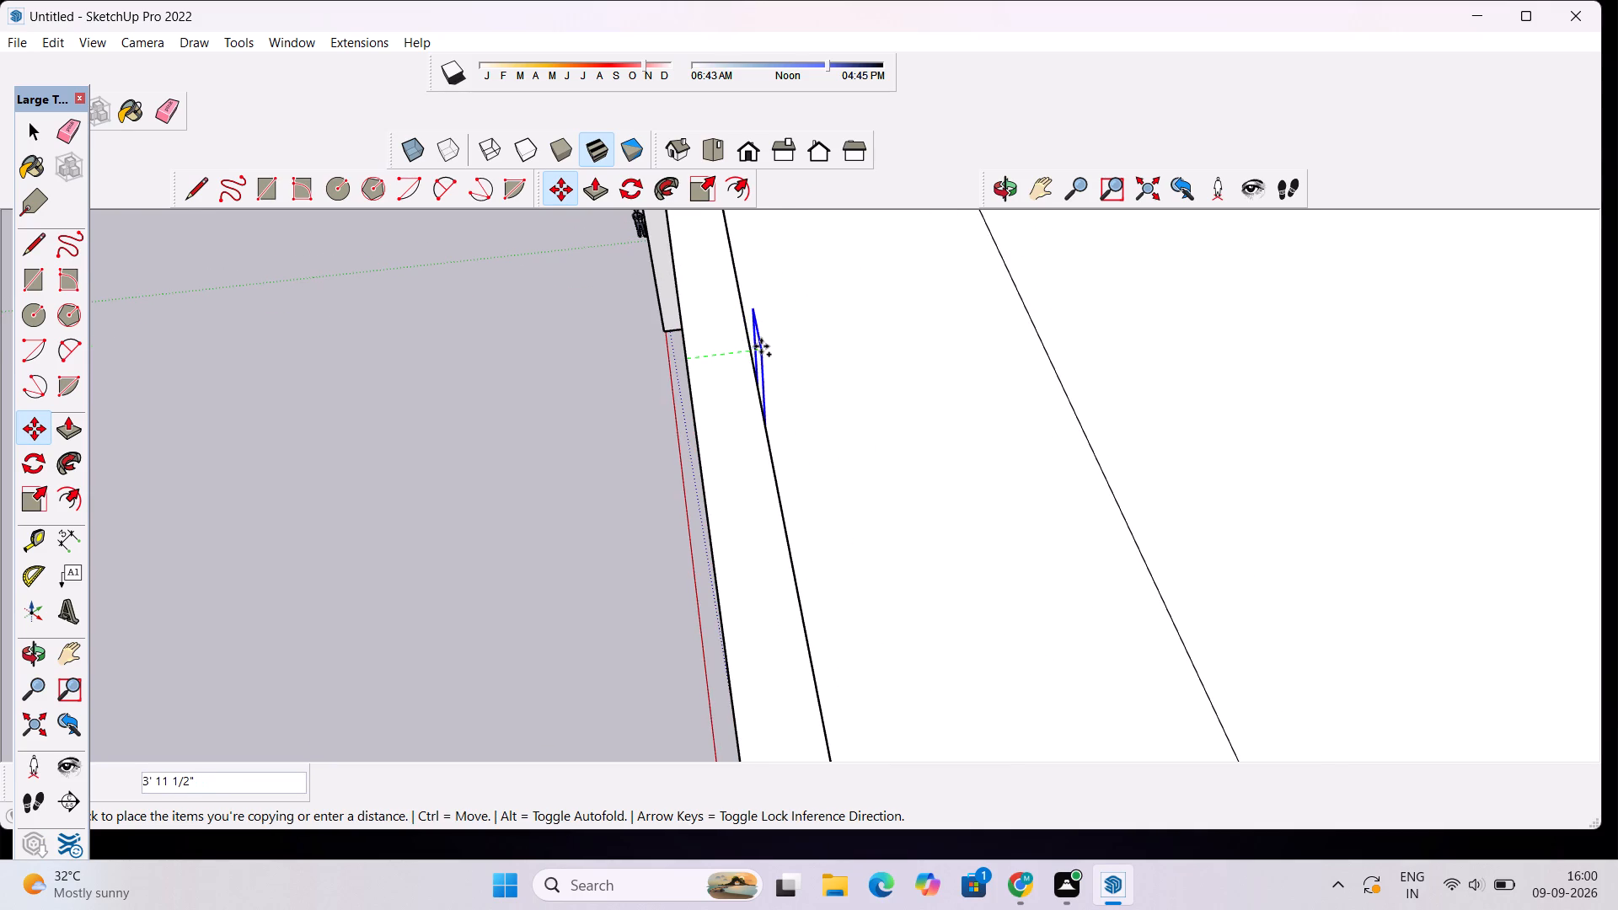
scroll(755, 346, "up", 8)
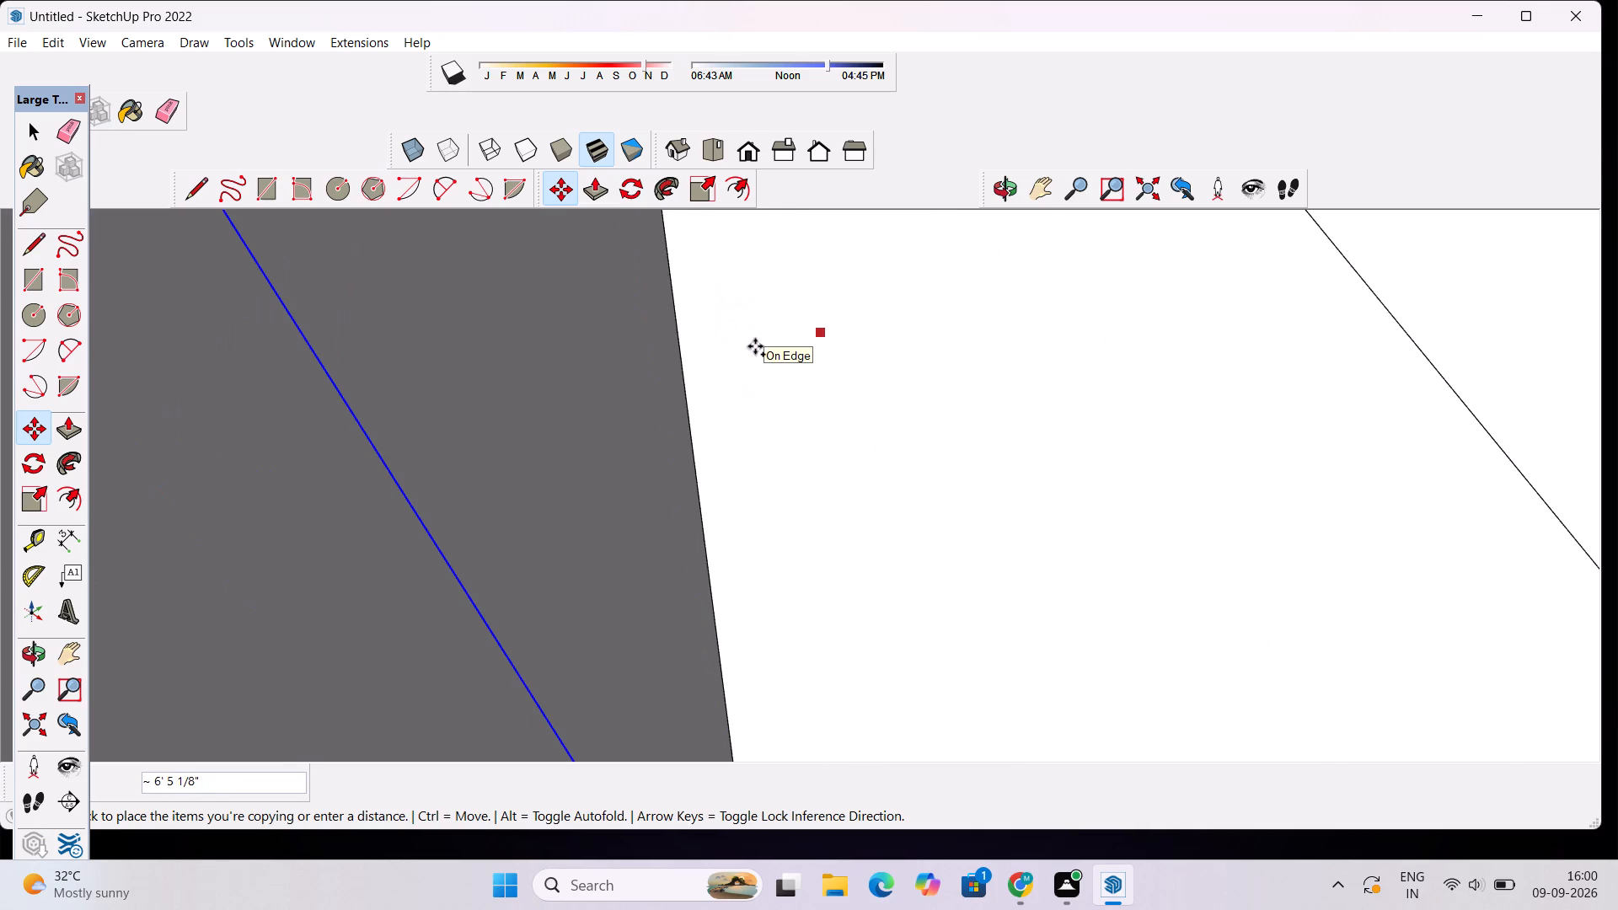
left_click(755, 346)
scroll(755, 346, "down", 4)
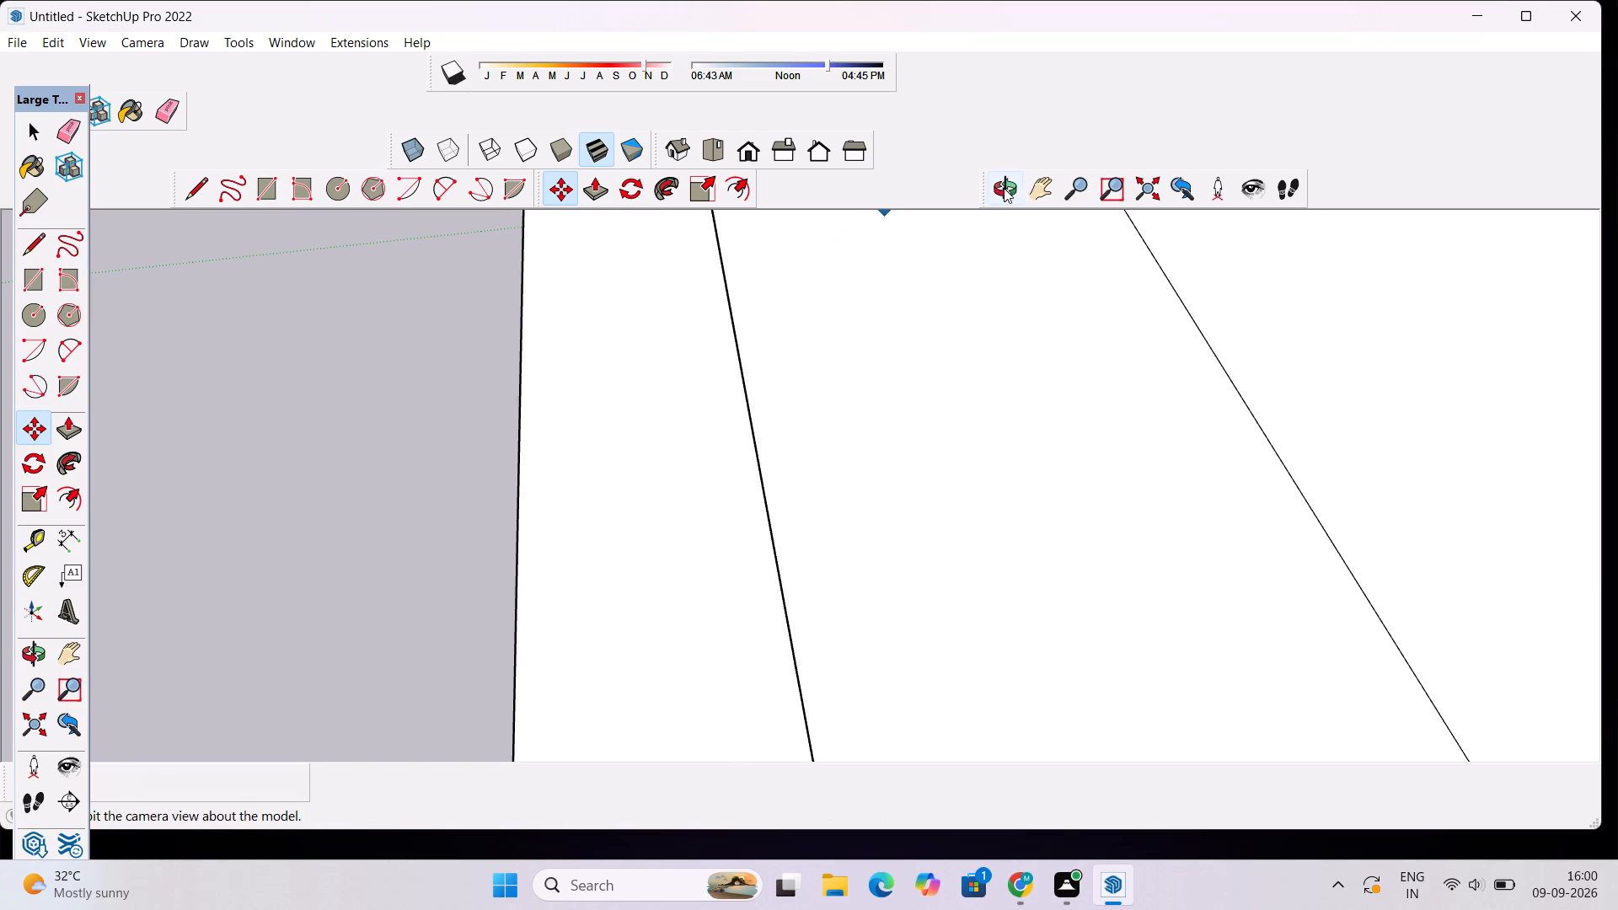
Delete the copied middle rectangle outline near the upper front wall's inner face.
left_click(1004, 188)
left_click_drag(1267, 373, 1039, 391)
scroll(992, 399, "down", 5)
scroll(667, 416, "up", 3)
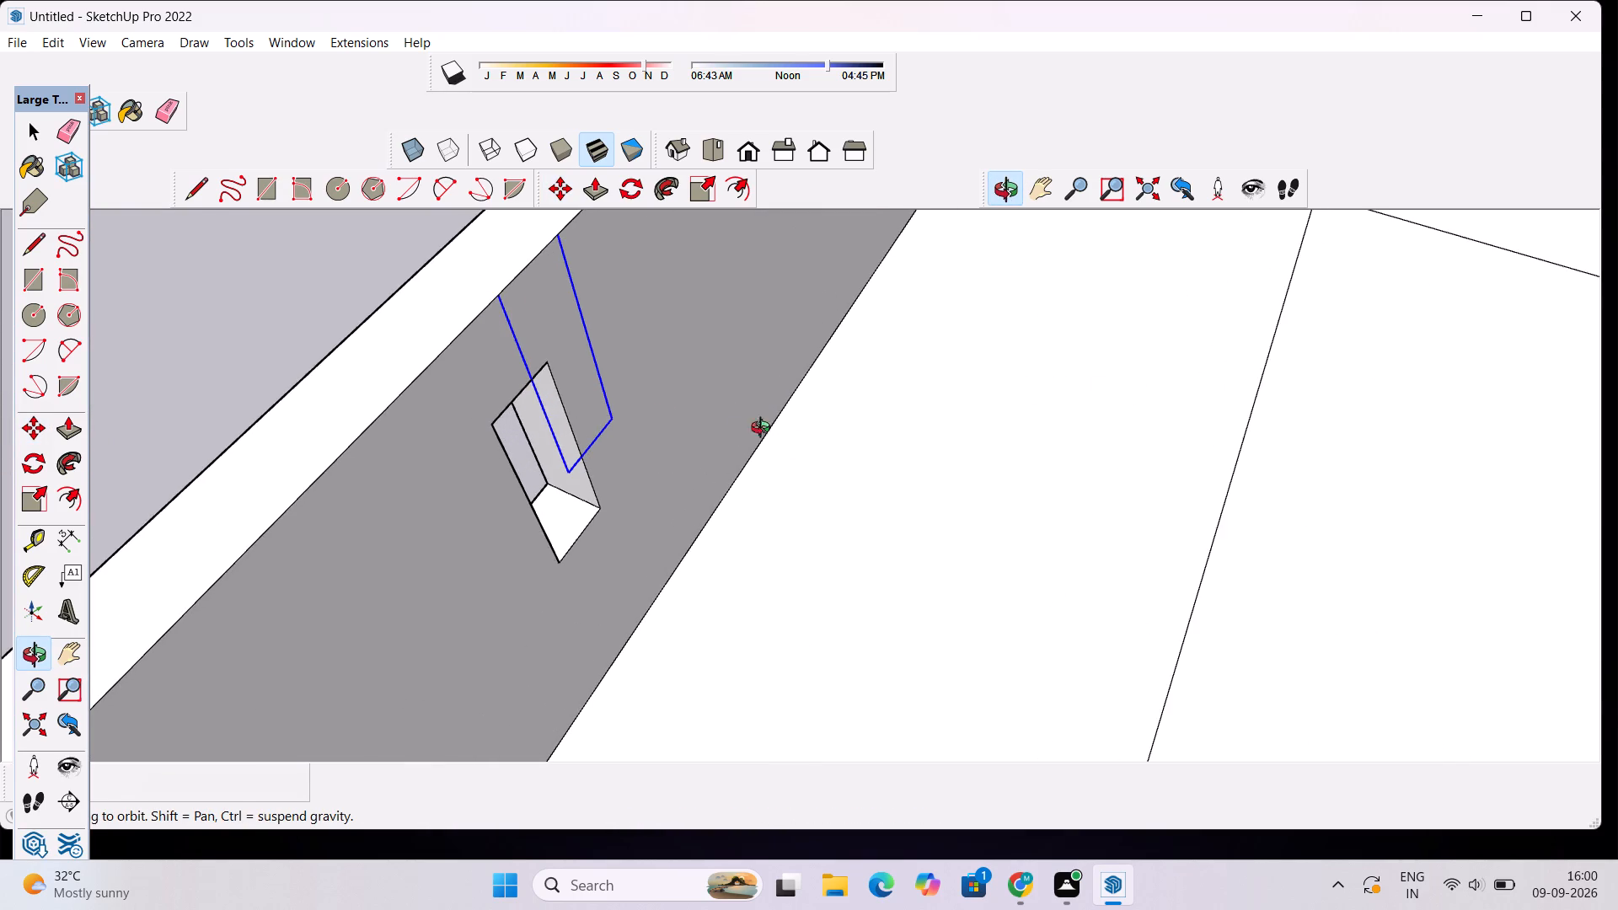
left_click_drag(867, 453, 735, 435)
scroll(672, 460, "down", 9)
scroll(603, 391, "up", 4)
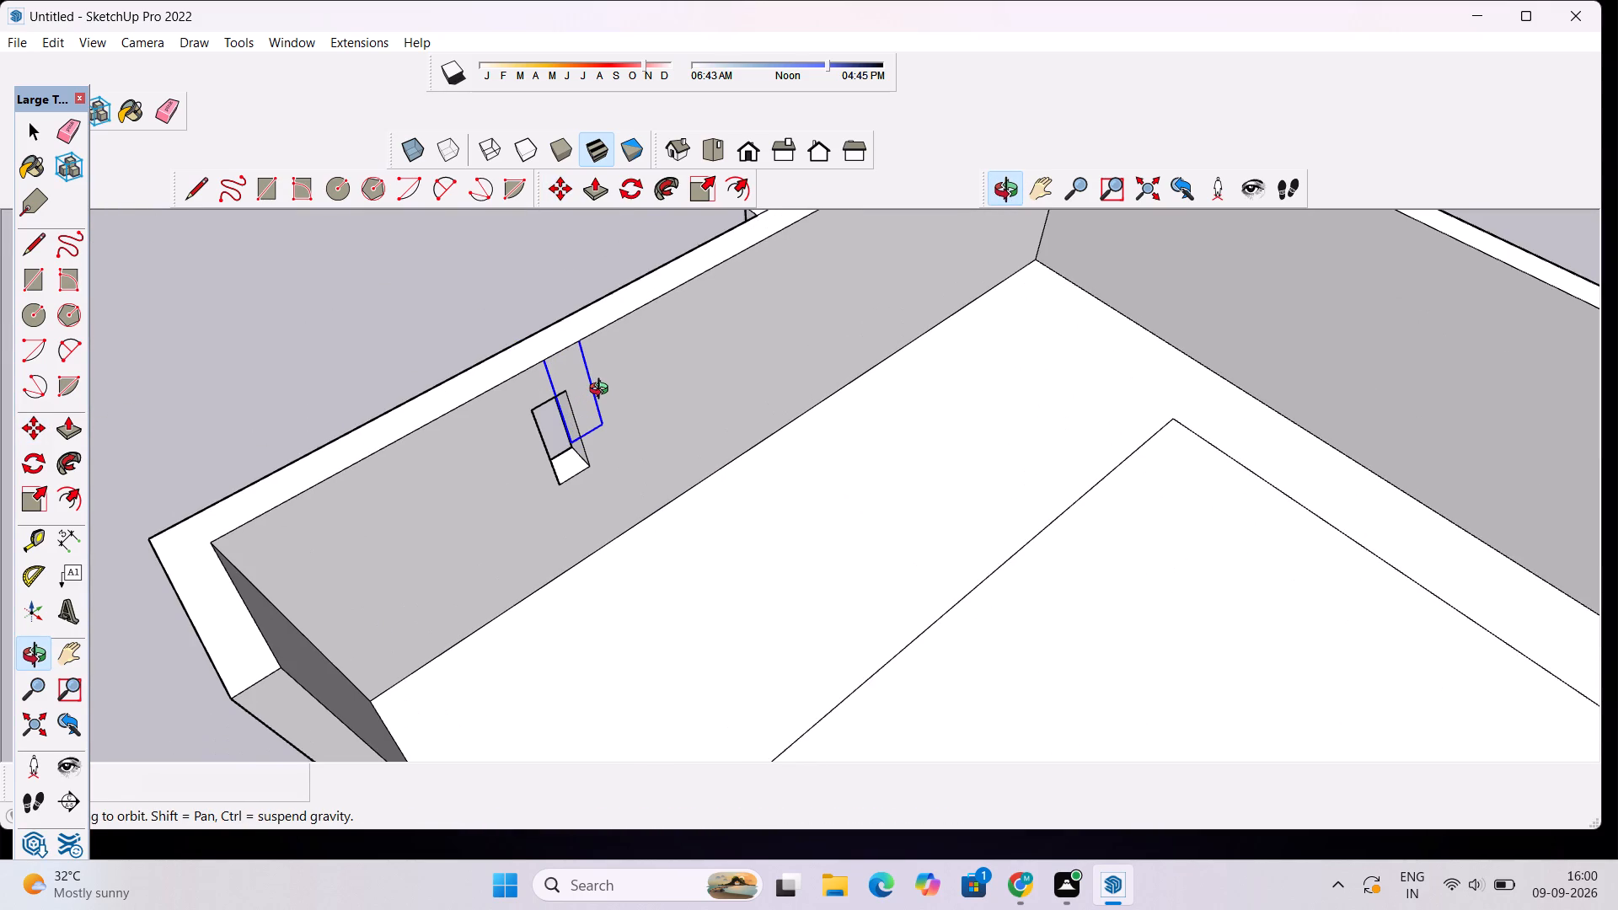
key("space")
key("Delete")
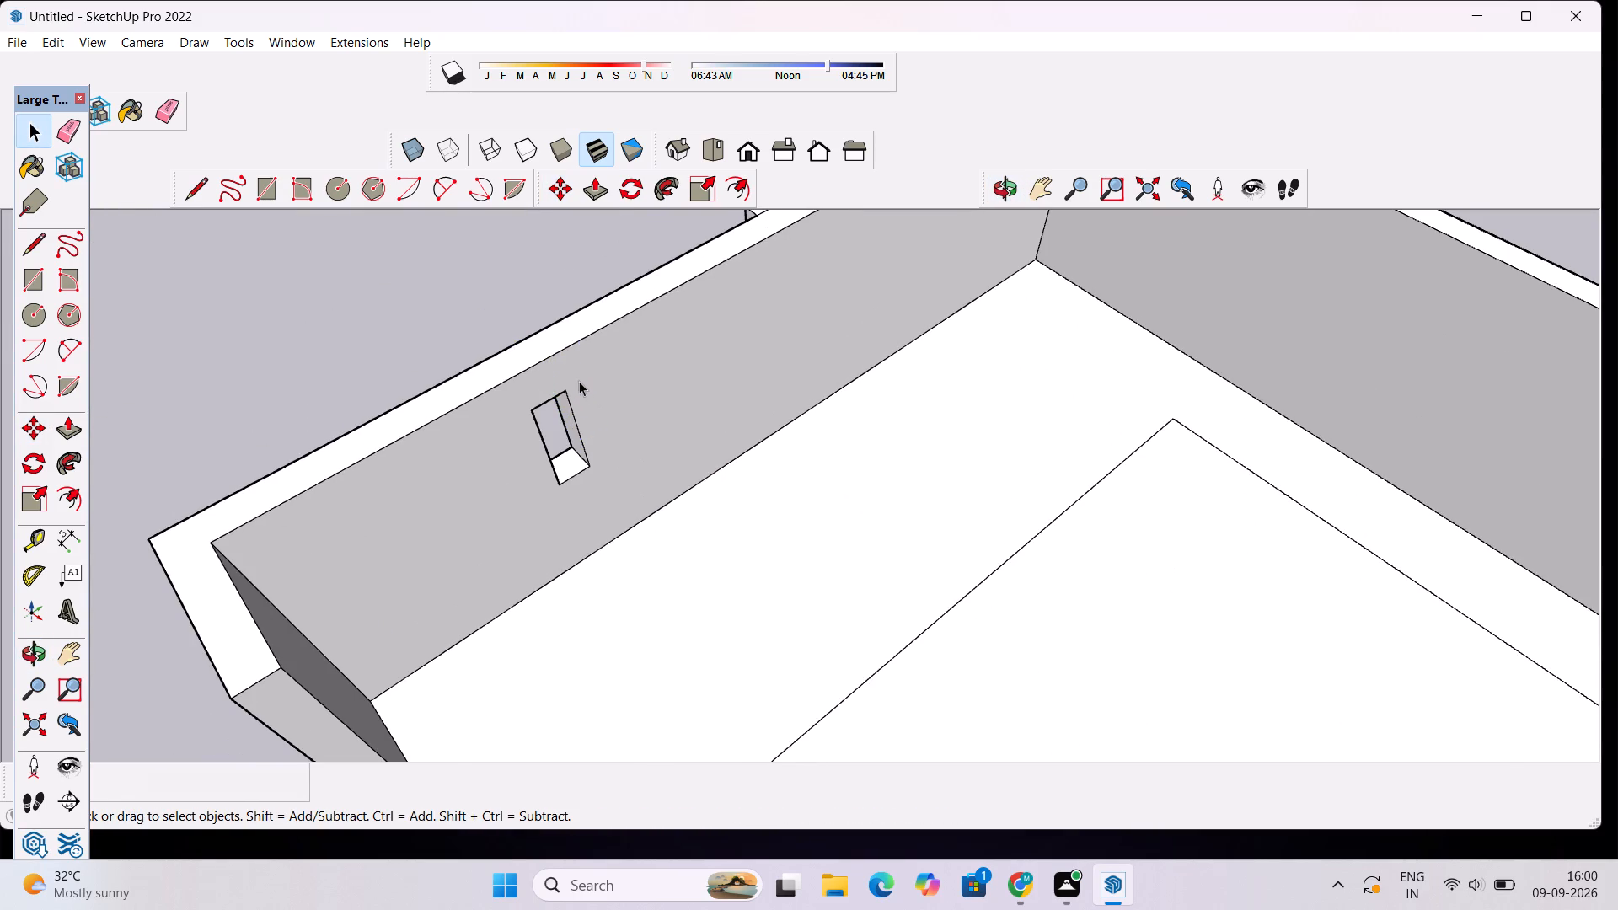
Push the middle narrow rectangle on the upper front wall's outer face inward about 49' 2", through the wall.
scroll(579, 381, "down", 5)
left_click(995, 184)
left_click_drag(705, 288, 1232, 216)
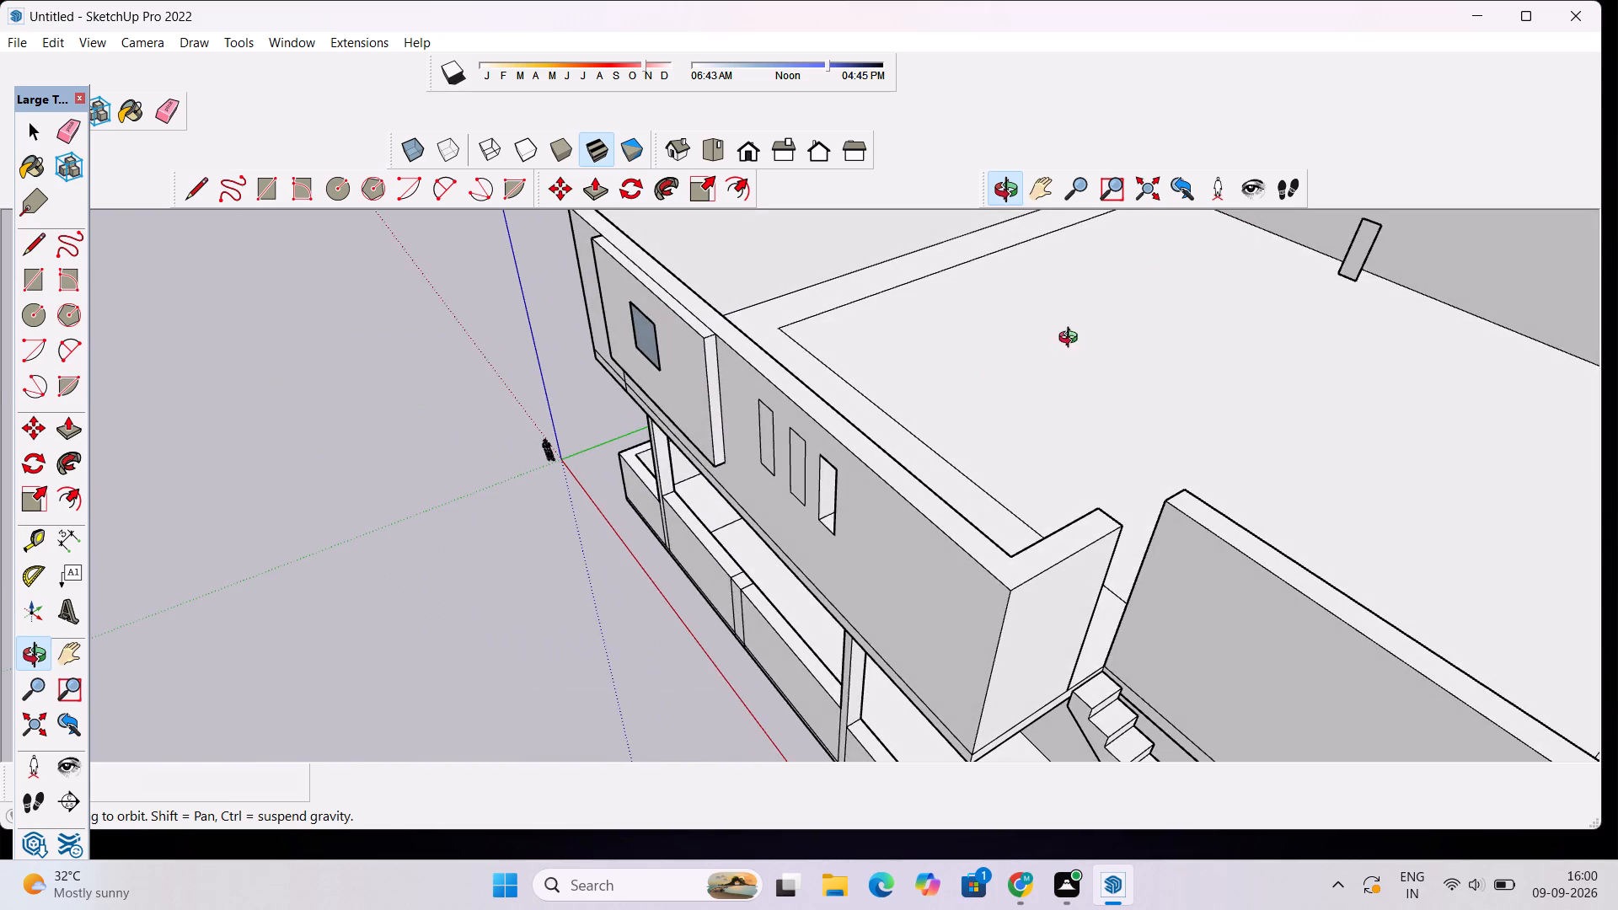
scroll(824, 454, "down", 4)
left_click_drag(655, 586, 813, 536)
scroll(844, 393, "up", 5)
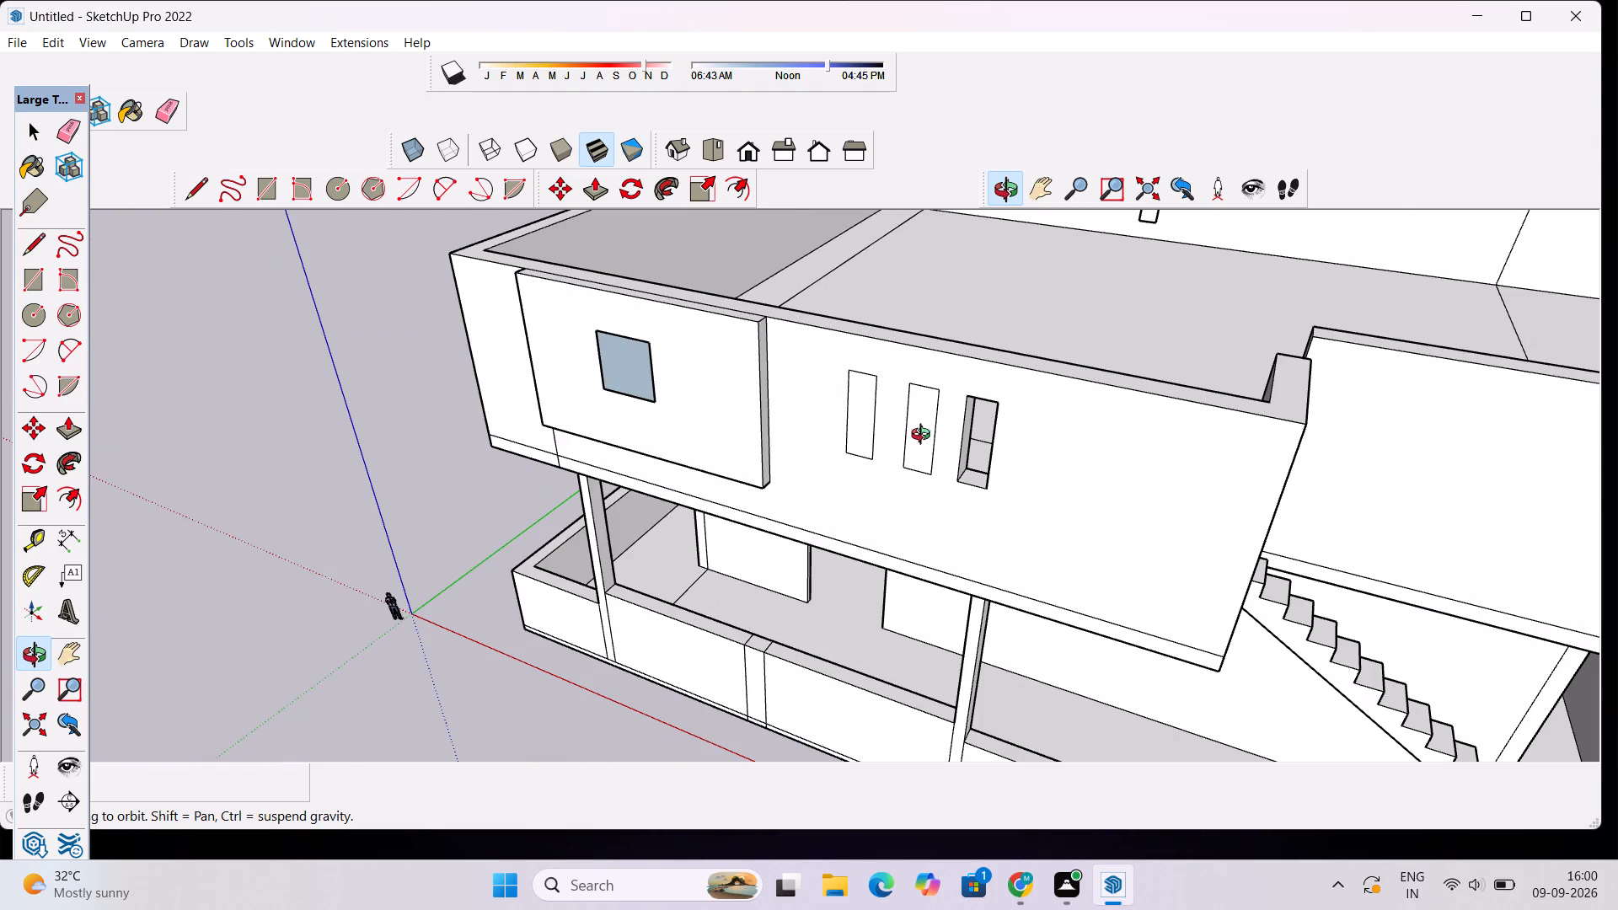
key("space")
double_click(924, 436)
key("p")
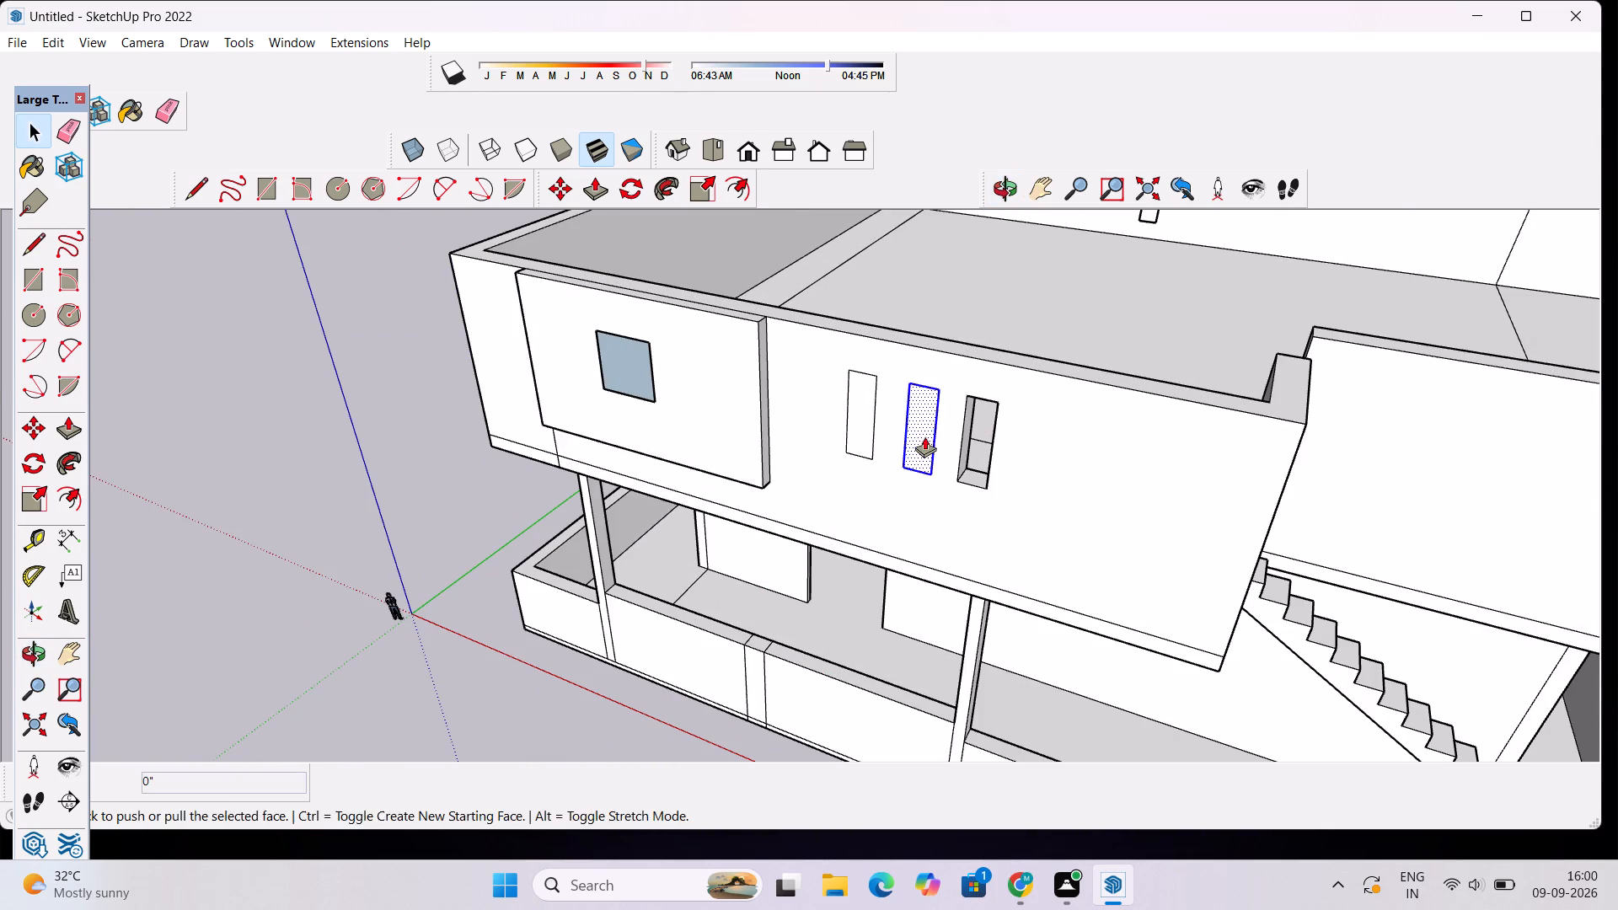
left_click(924, 436)
left_click(1042, 290)
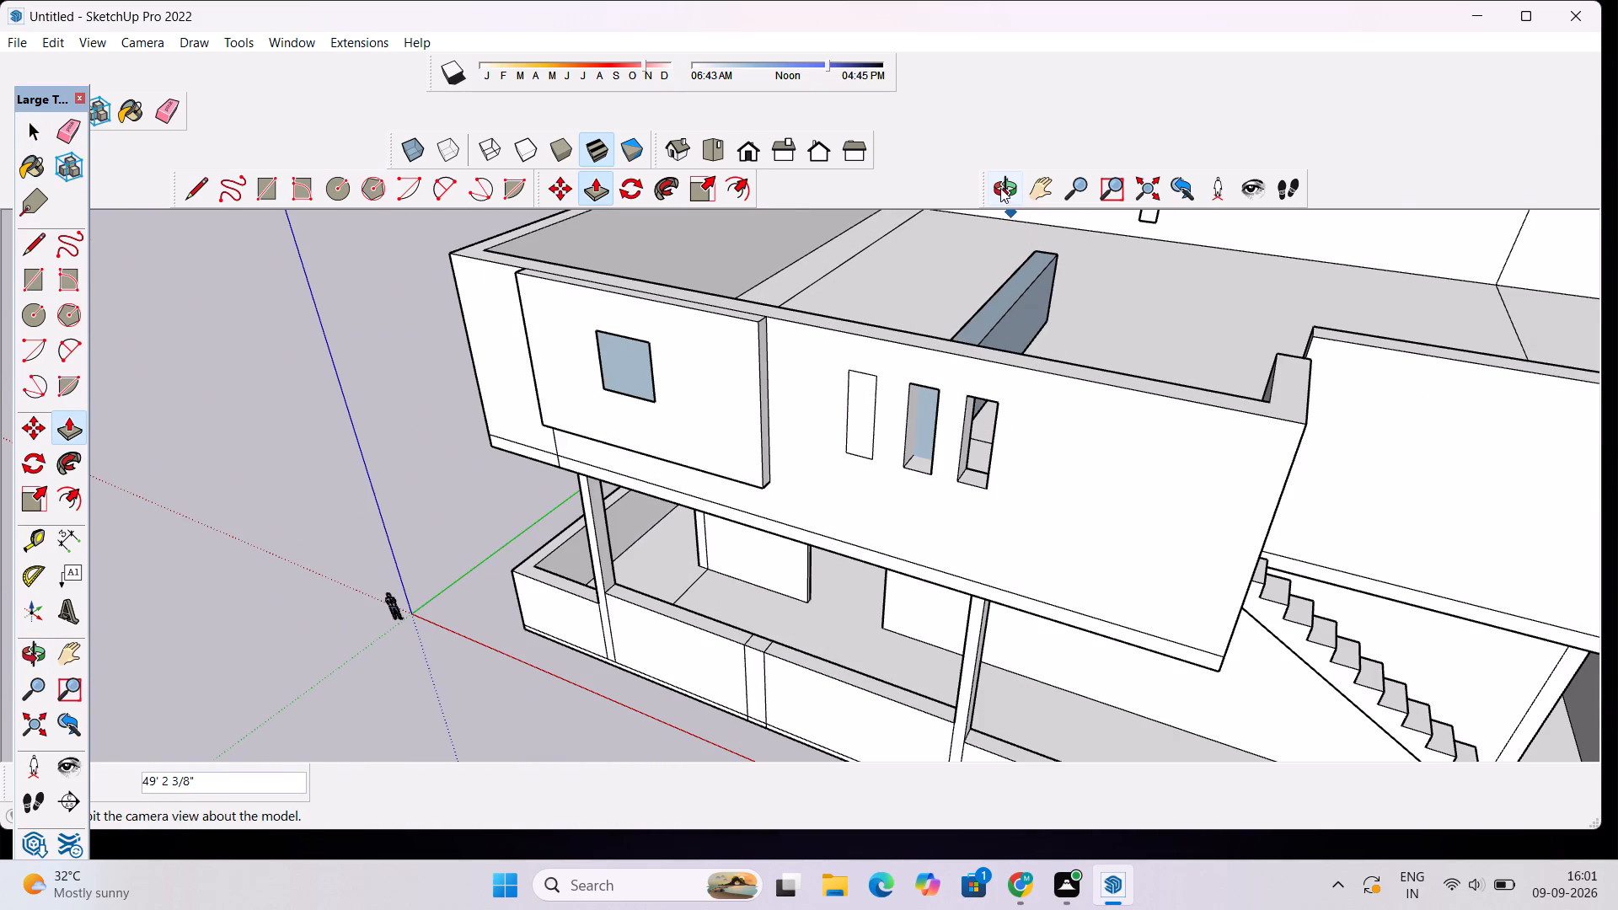
Examine from inside the house where the pushed middle window block meets the front wall's inner face.
left_click(1000, 188)
scroll(1116, 321, "down", 3)
left_click_drag(1219, 294, 733, 456)
left_click_drag(711, 447, 685, 430)
scroll(635, 564, "up", 3)
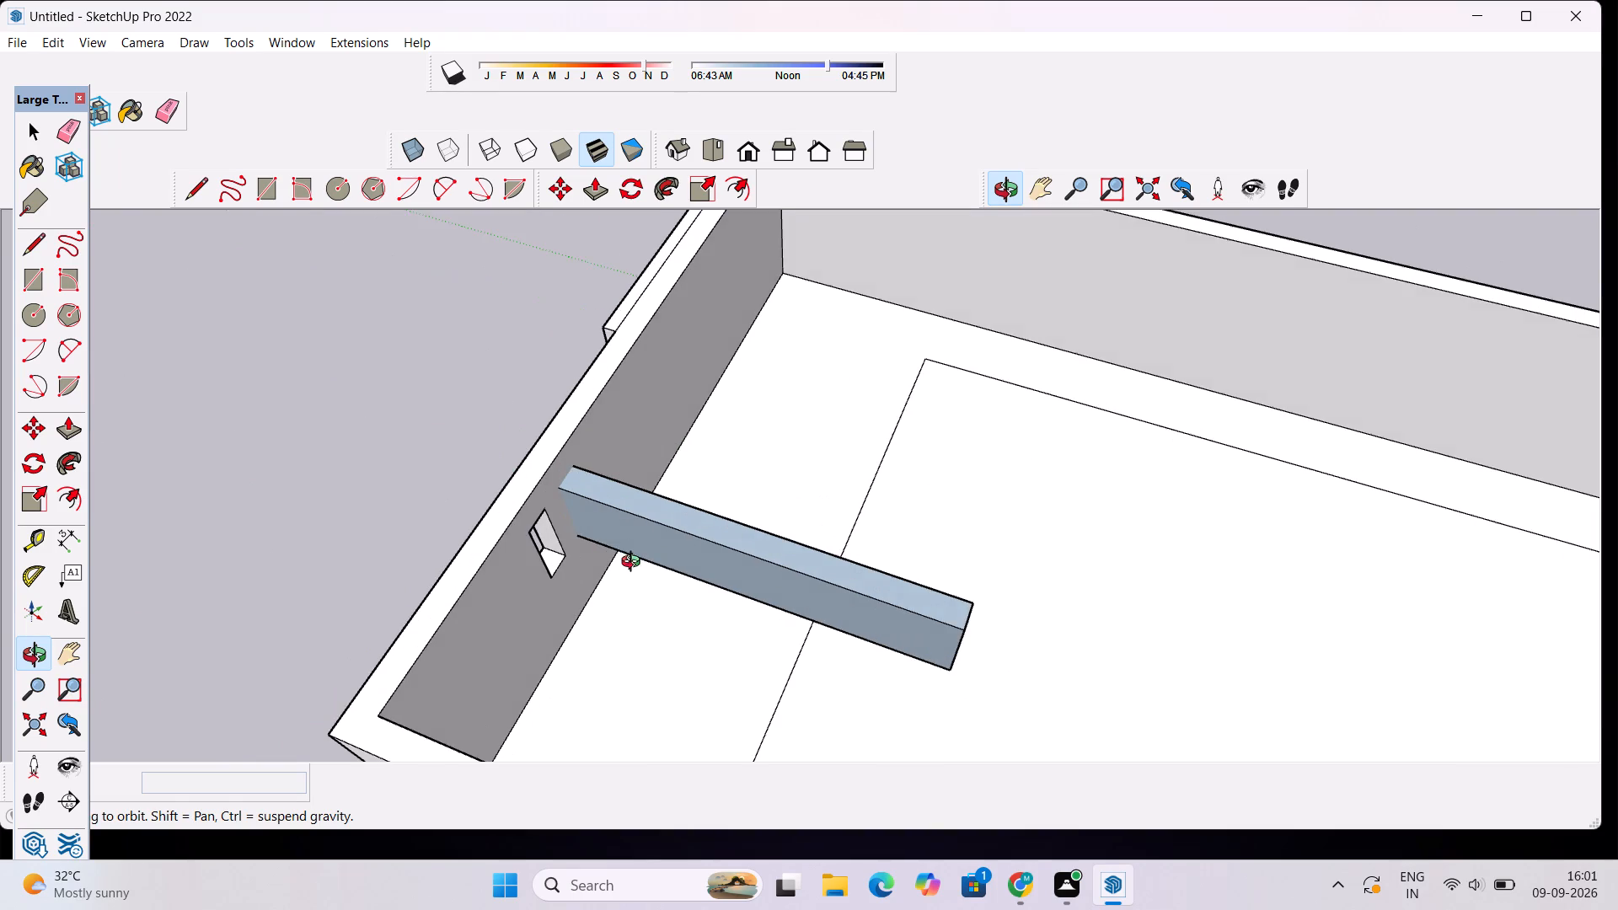
left_click_drag(646, 653, 637, 589)
left_click_drag(635, 579, 631, 569)
scroll(600, 469, "up", 4)
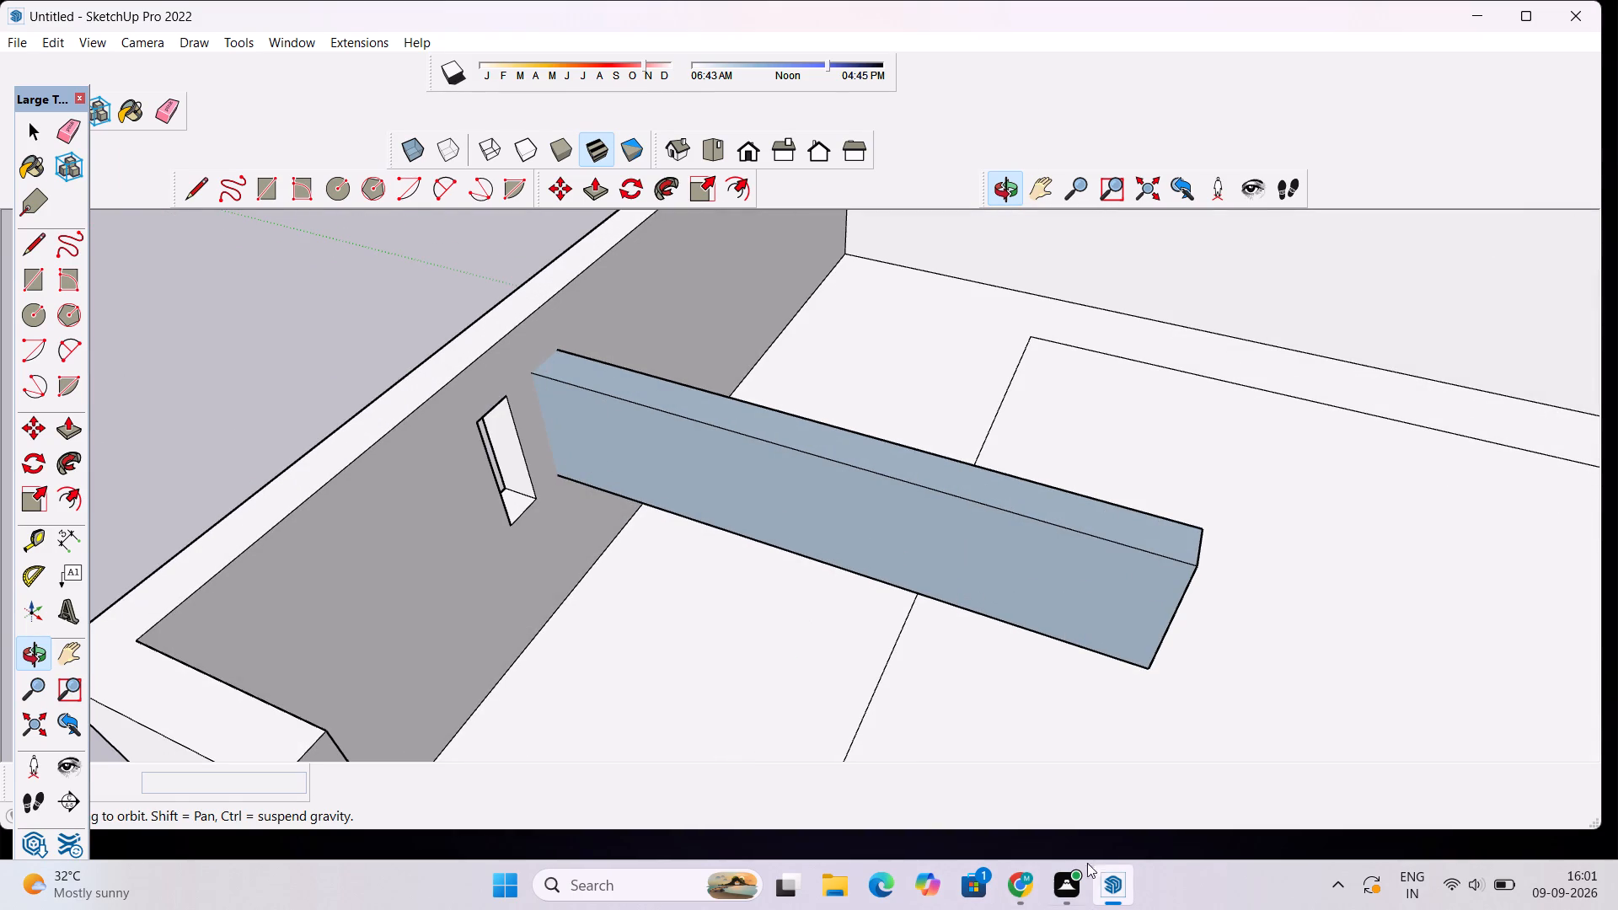
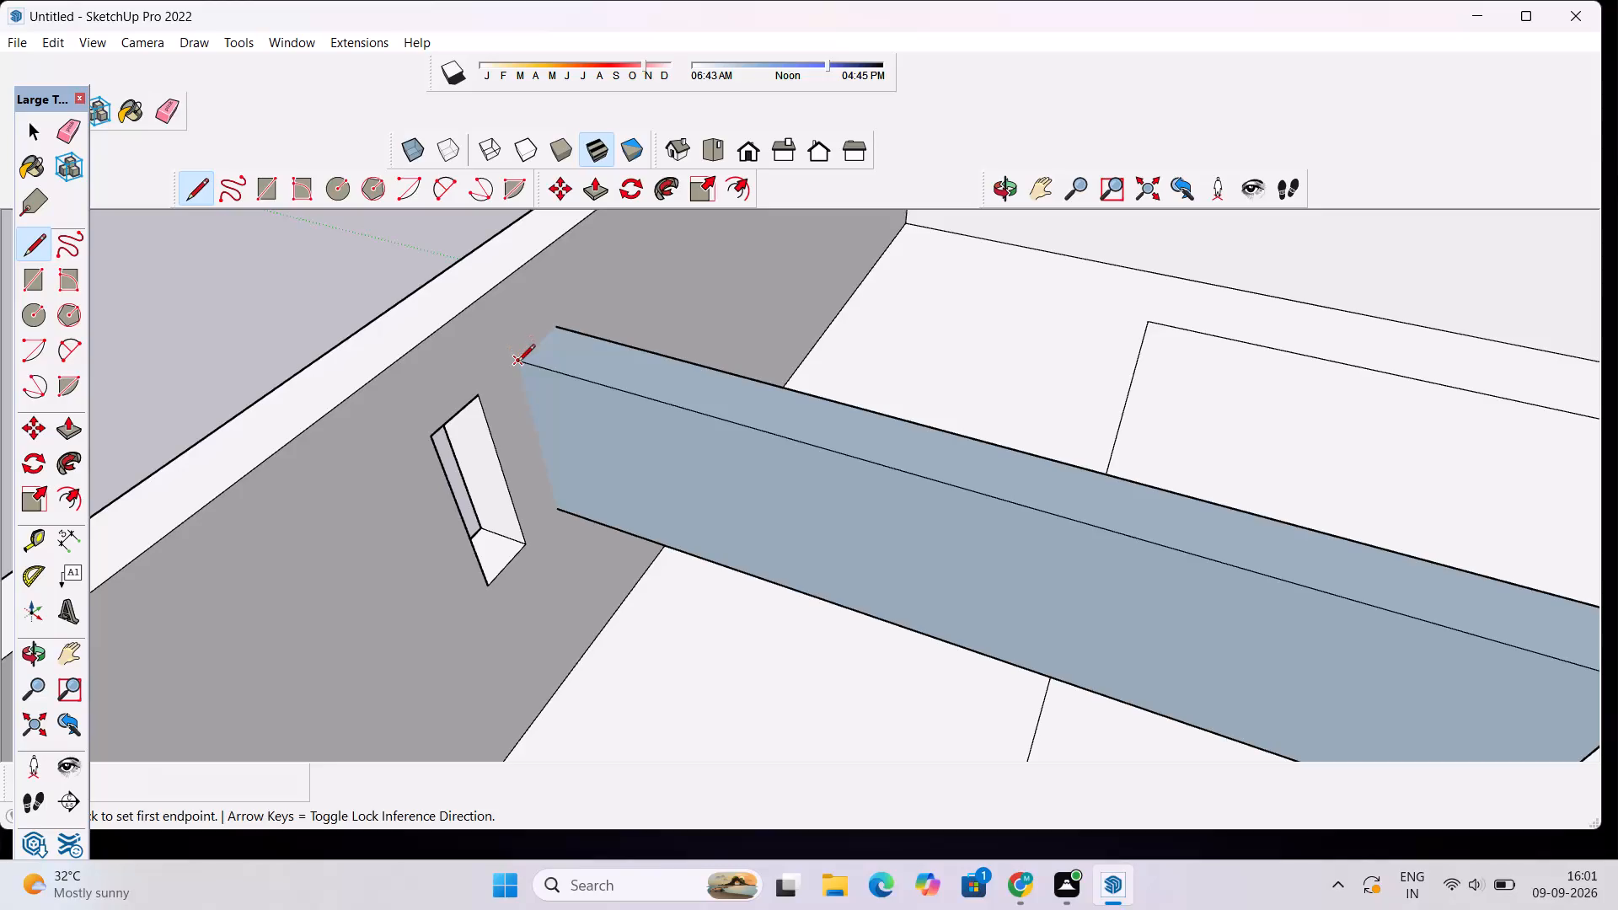
Draw the 3' 2 7/16" top edge and one 10' 1 7/8" vertical edge where the projecting block meets the inner wall.
left_click(517, 363)
left_click(557, 330)
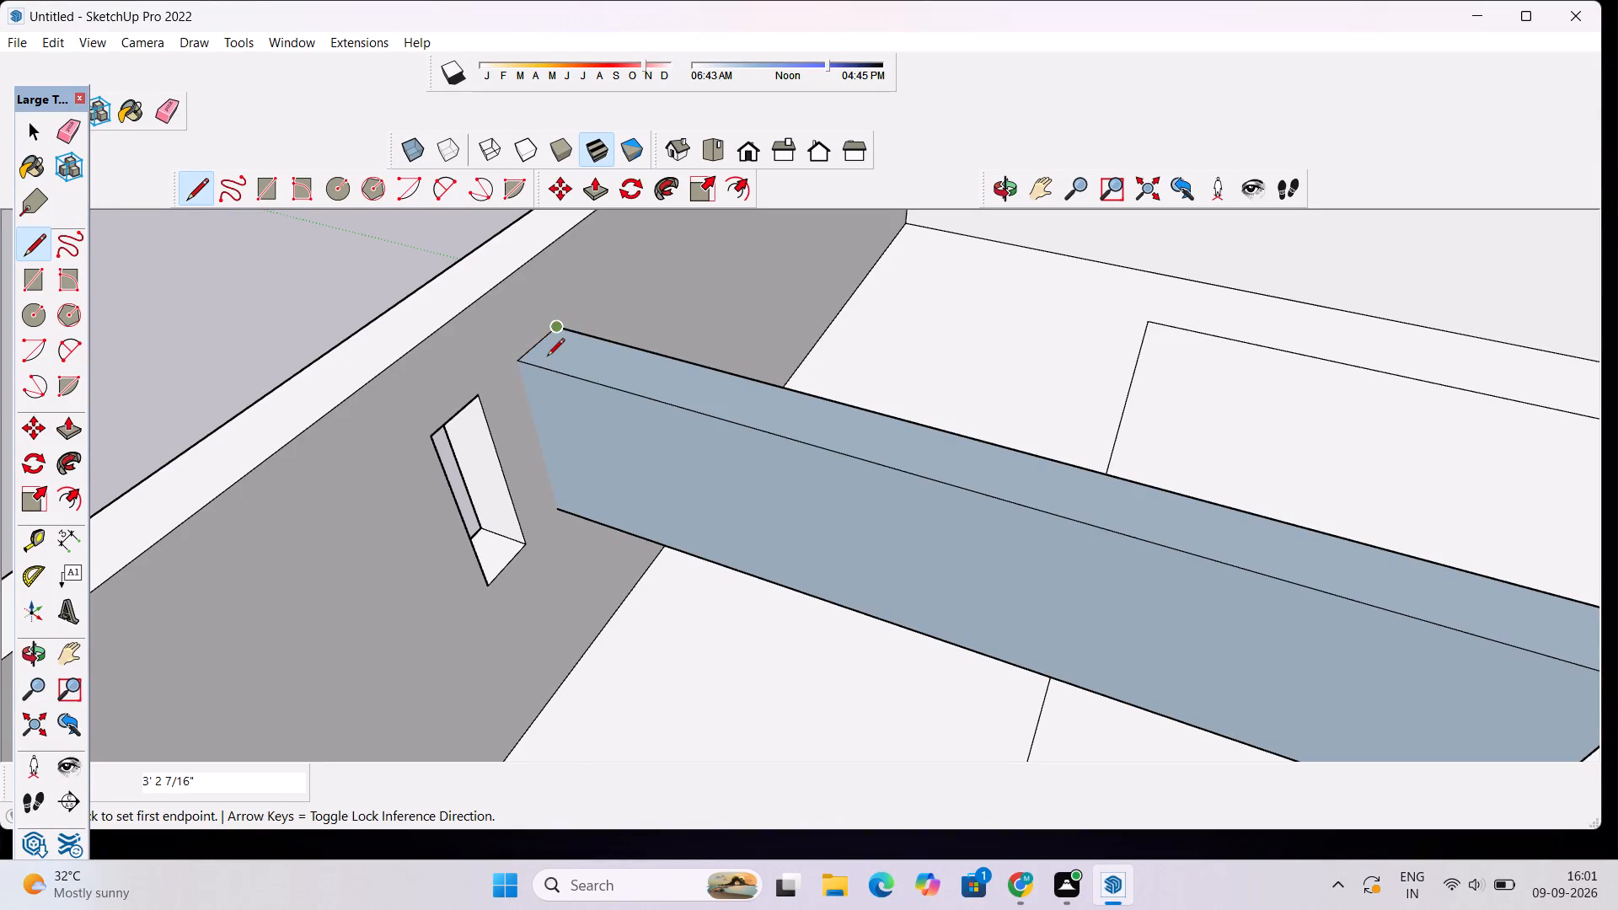
left_click(517, 362)
left_click(552, 515)
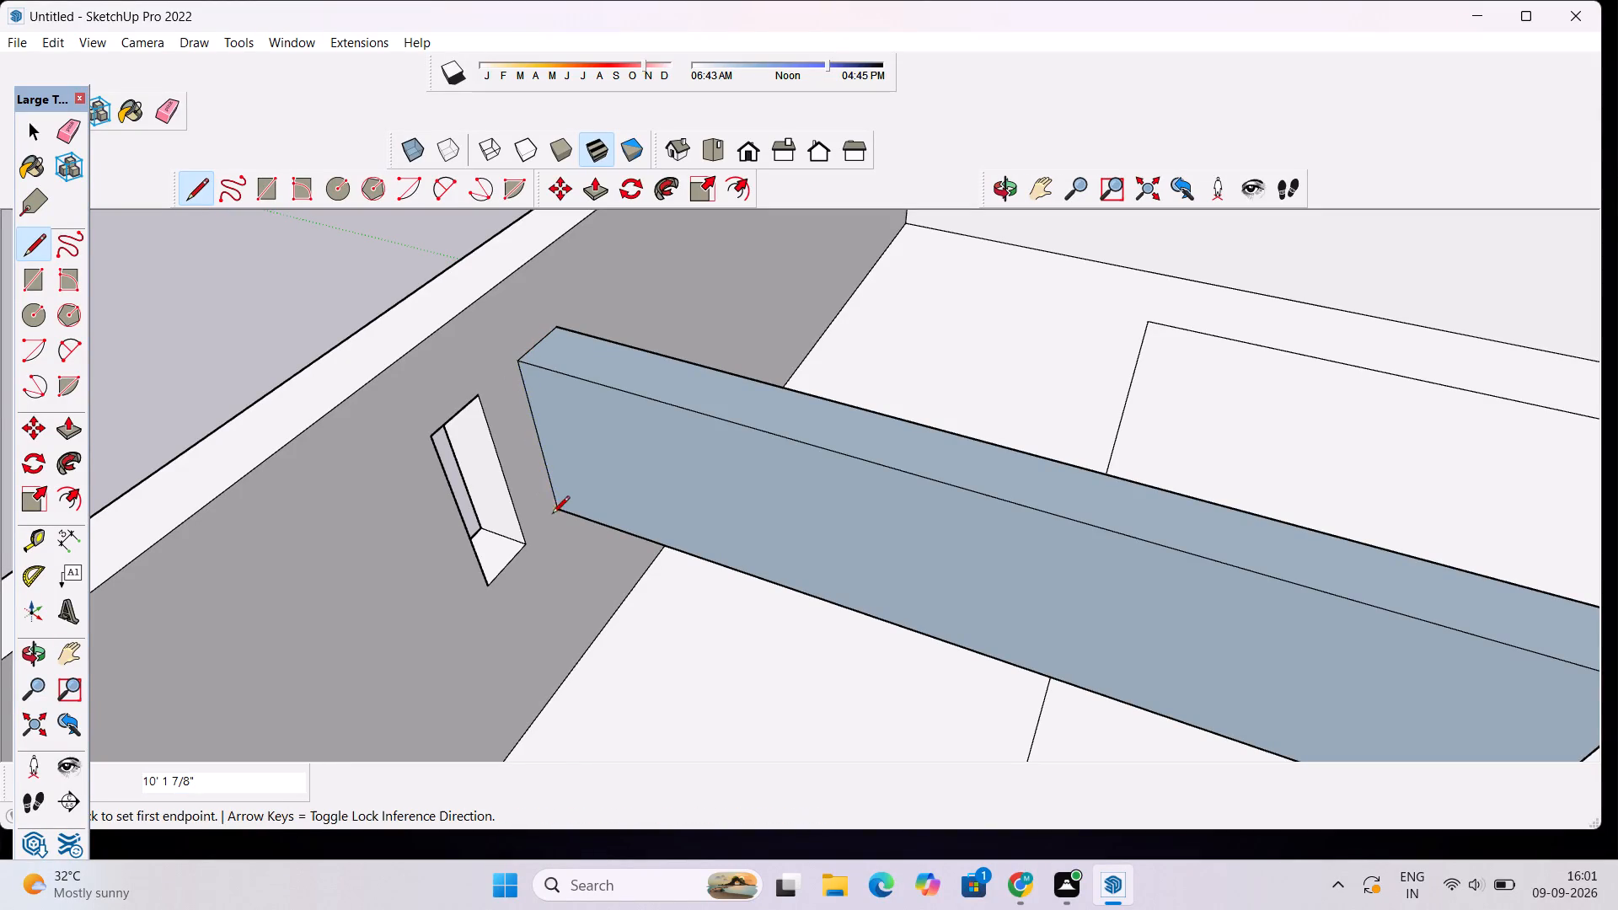
Draw the 10' 1 7/8" vertical edge on the opposite side of the projecting block's wall end.
scroll(650, 440, "down", 4)
left_click(999, 194)
left_click_drag(1080, 376, 907, 472)
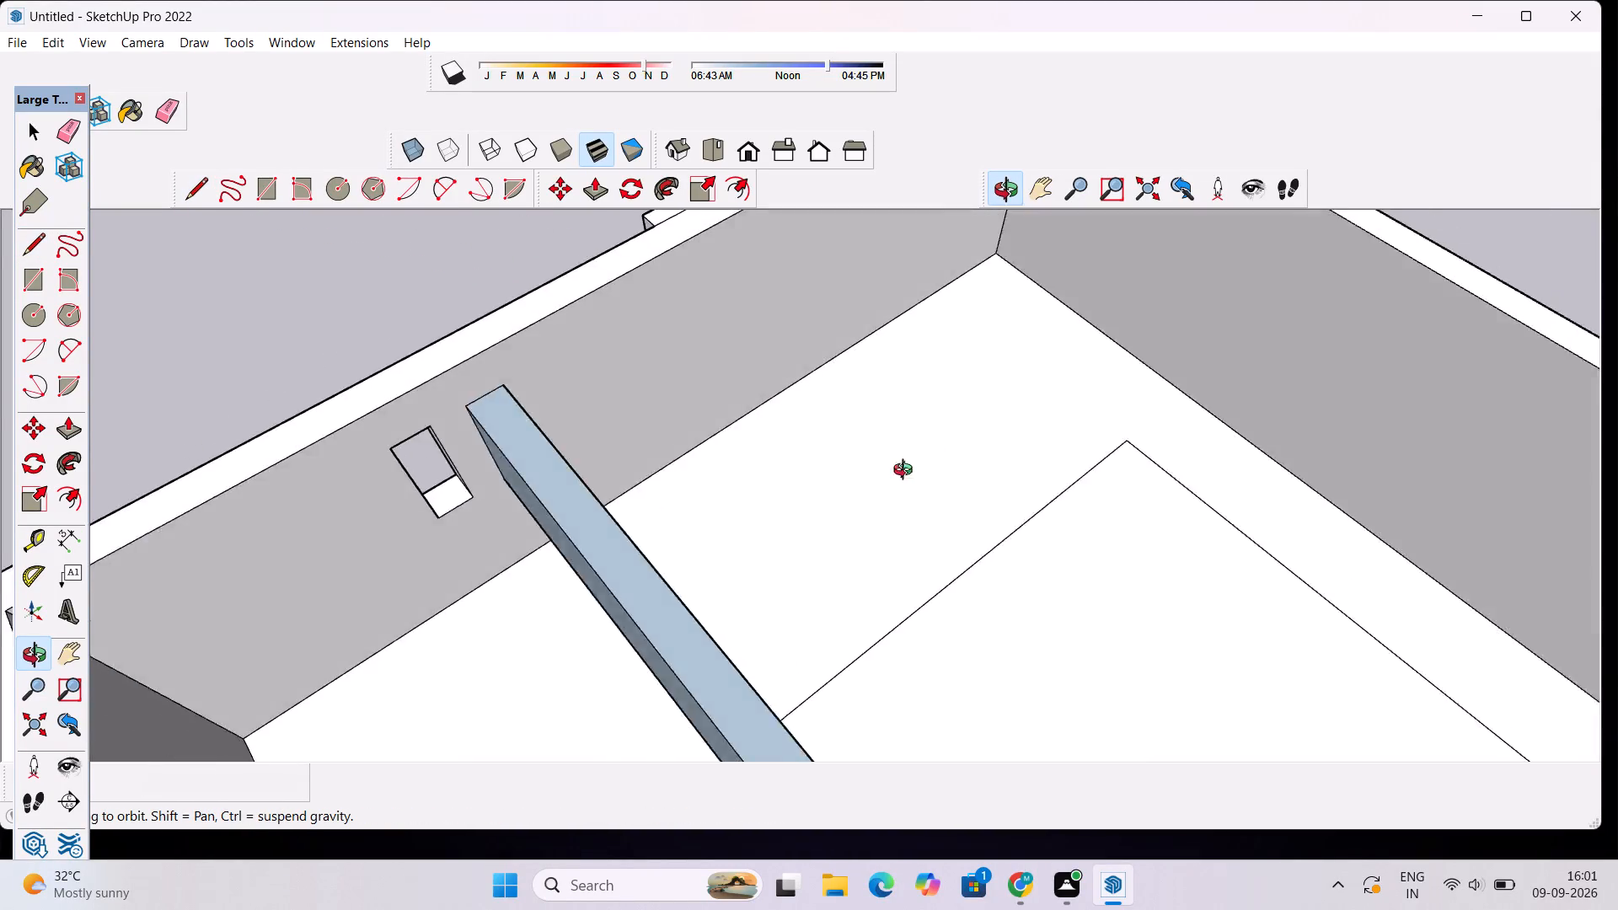
left_click_drag(907, 472, 780, 479)
scroll(448, 377, "down", 2)
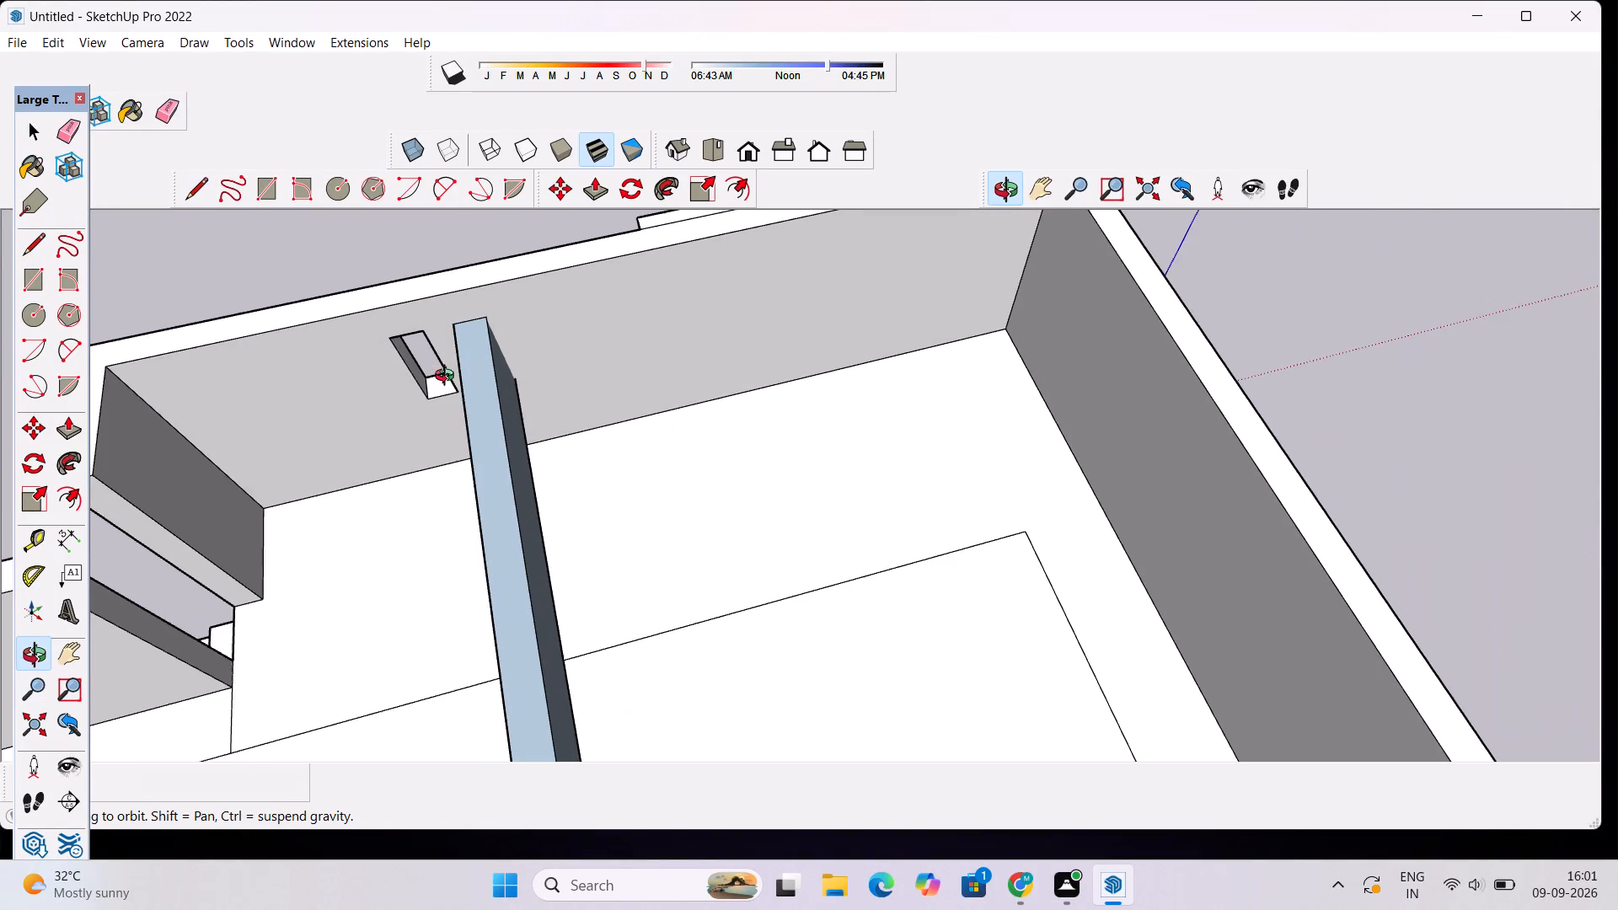
scroll(479, 280, "up", 3)
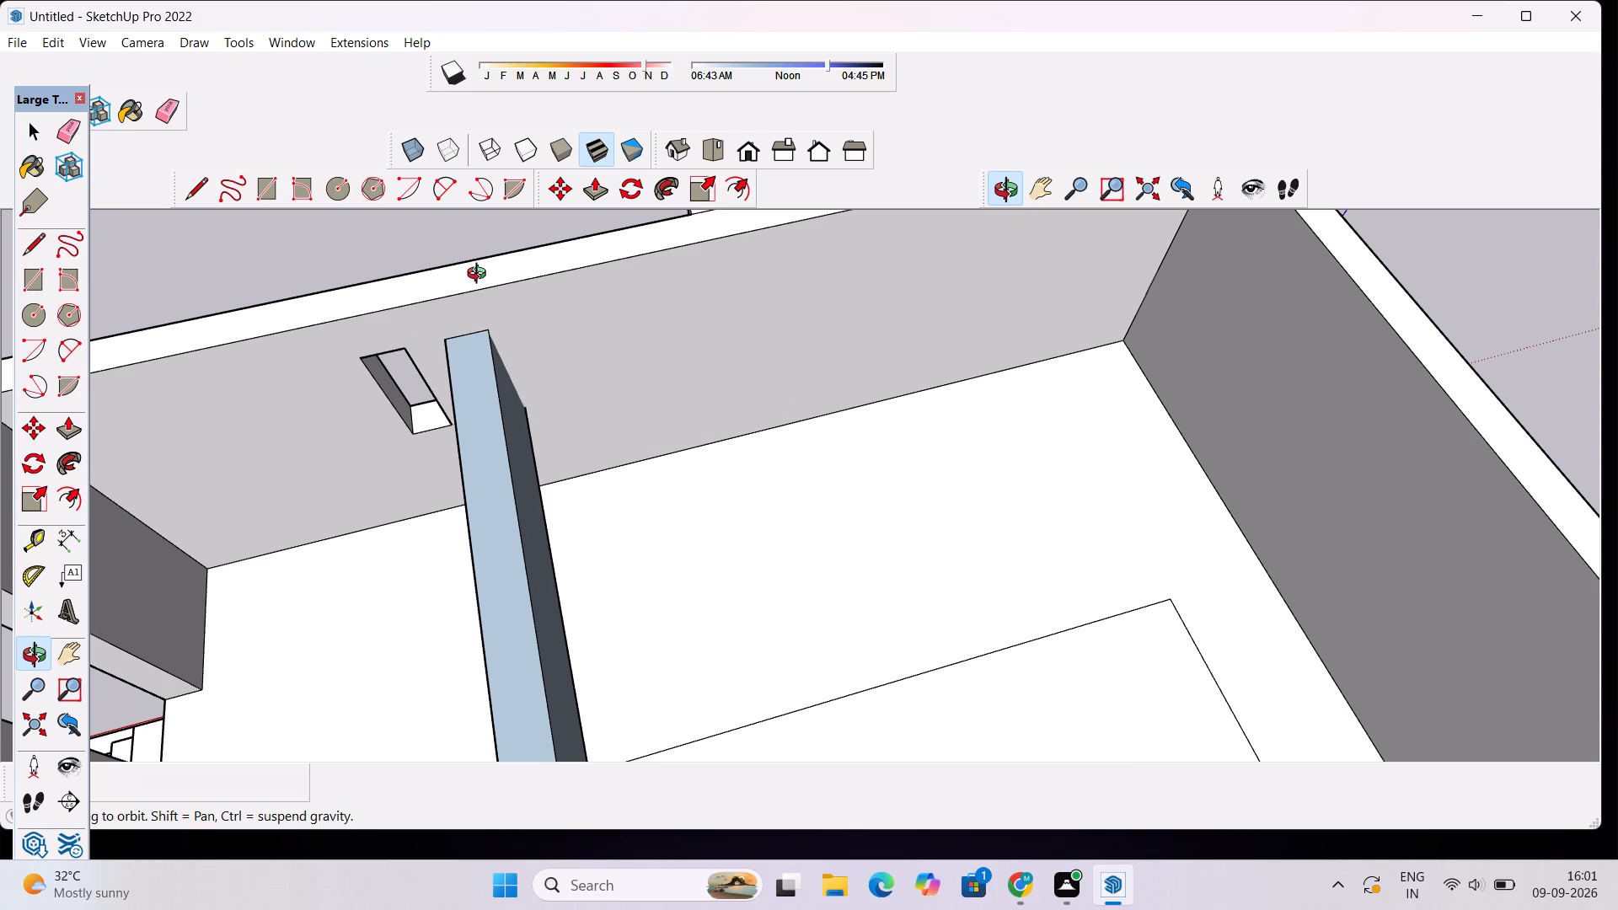
scroll(547, 137, "down", 2)
scroll(76, 506, "down", 8)
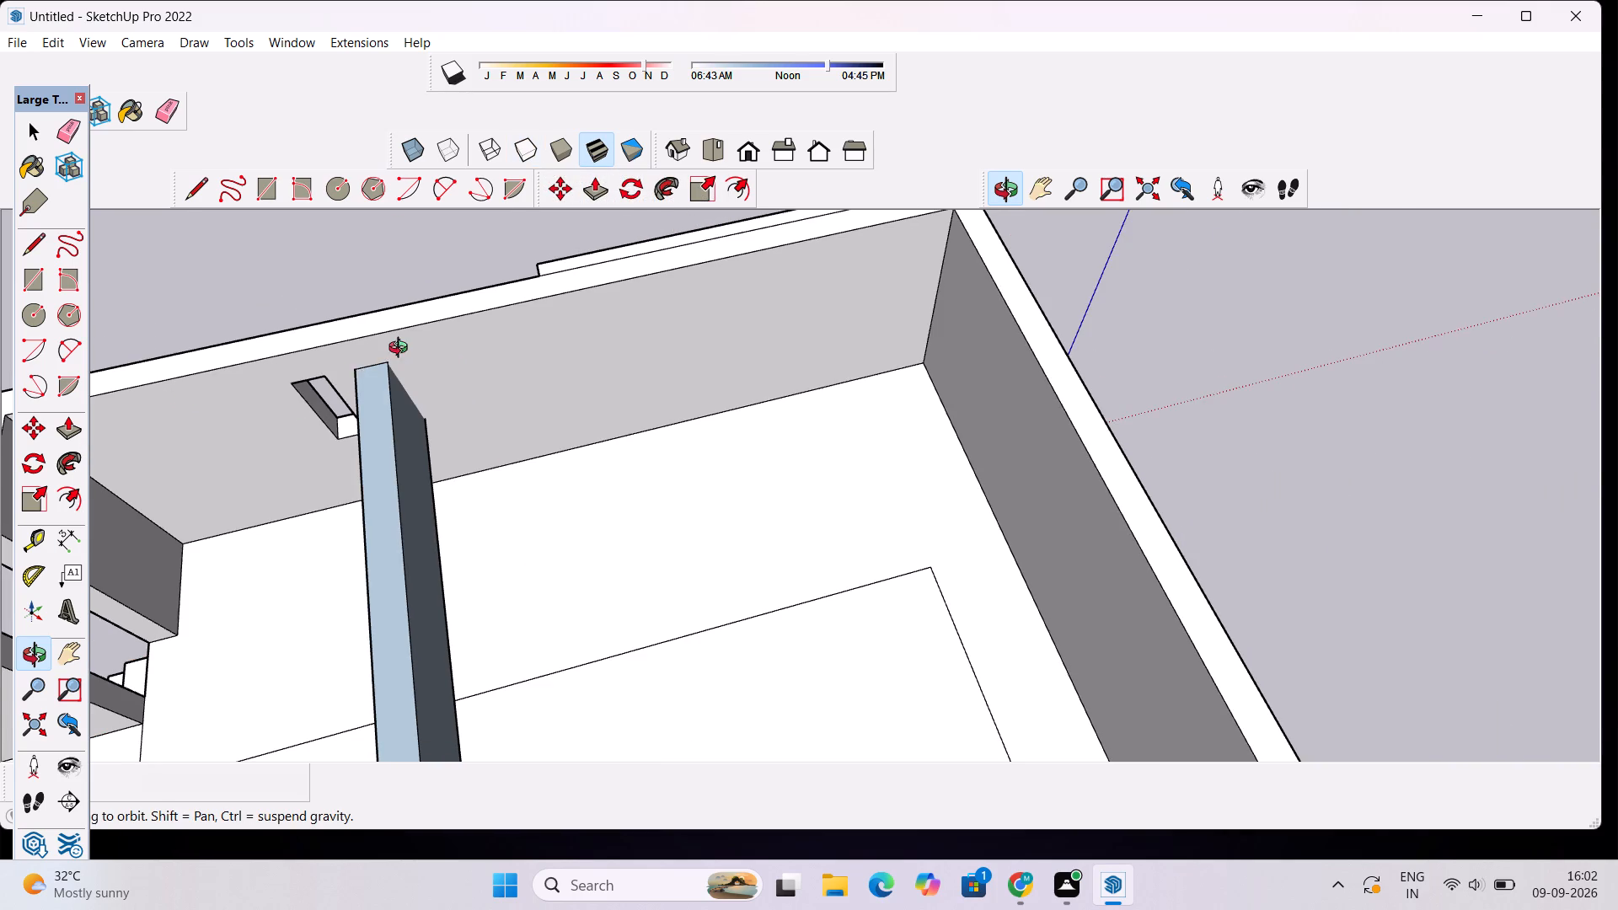
scroll(402, 350, "up", 8)
left_click(212, 181)
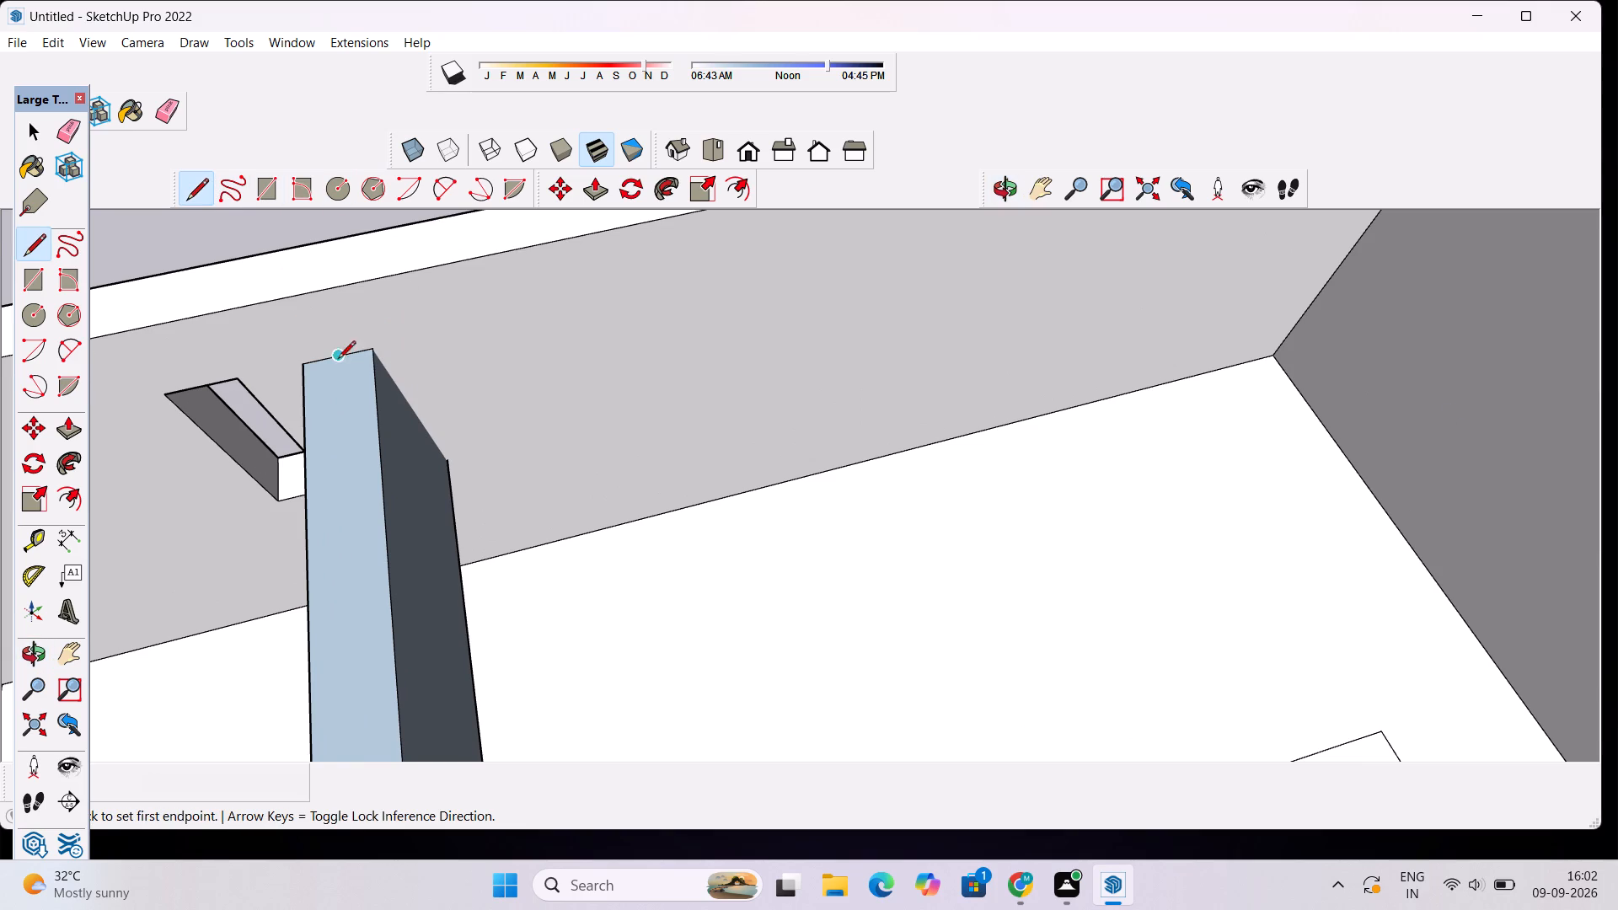
scroll(362, 378, "up", 4)
left_click(377, 341)
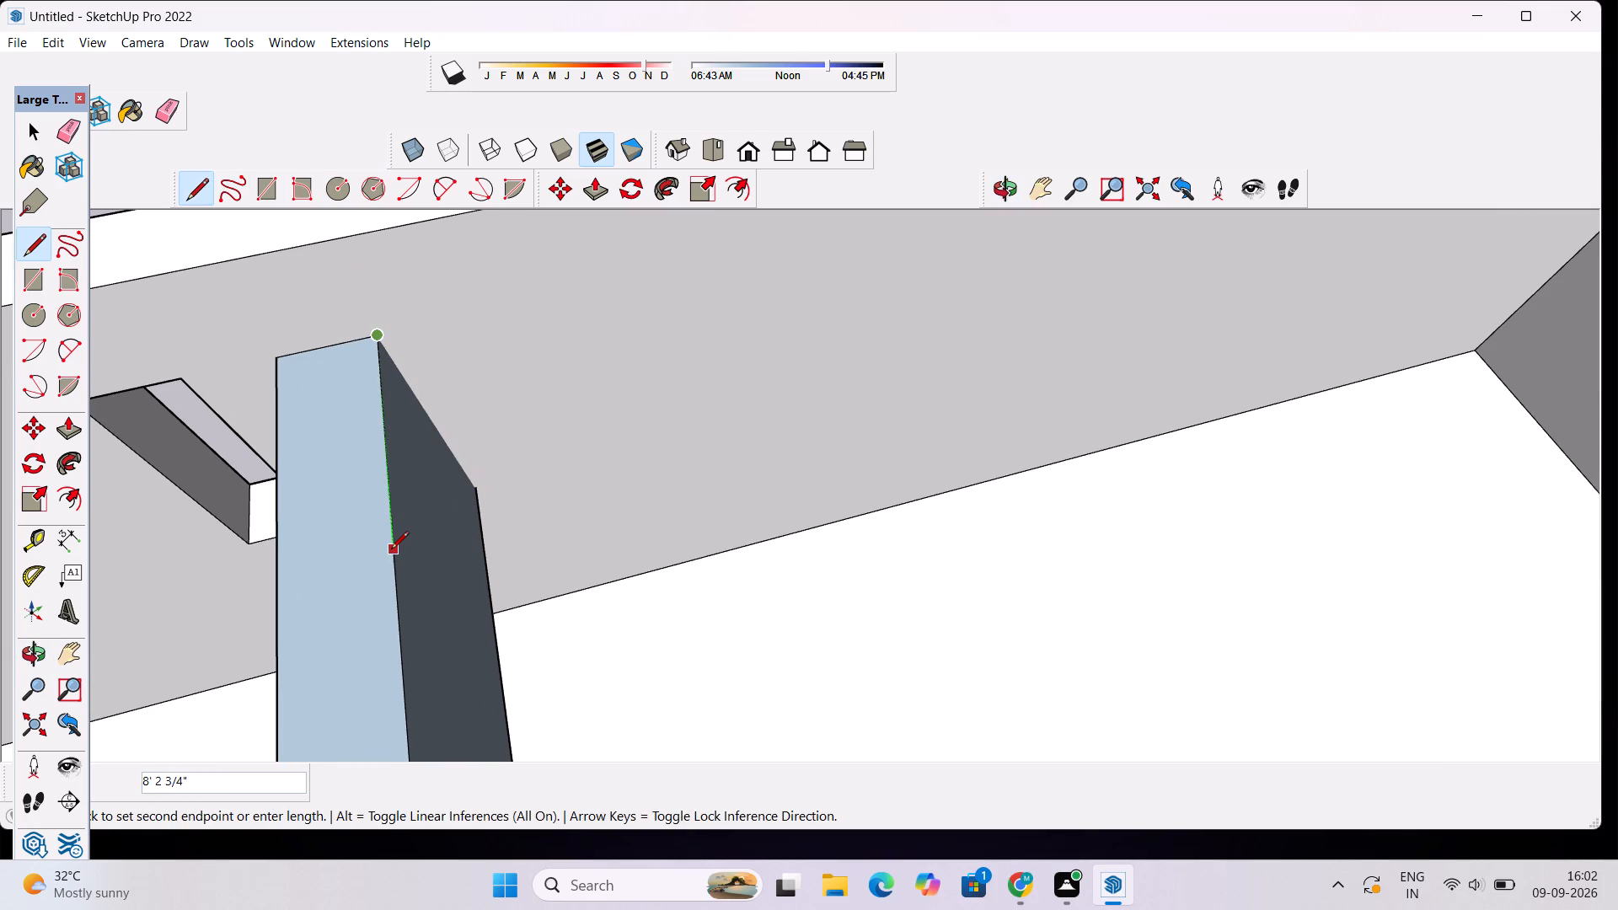
scroll(485, 489, "up", 3)
left_click(478, 490)
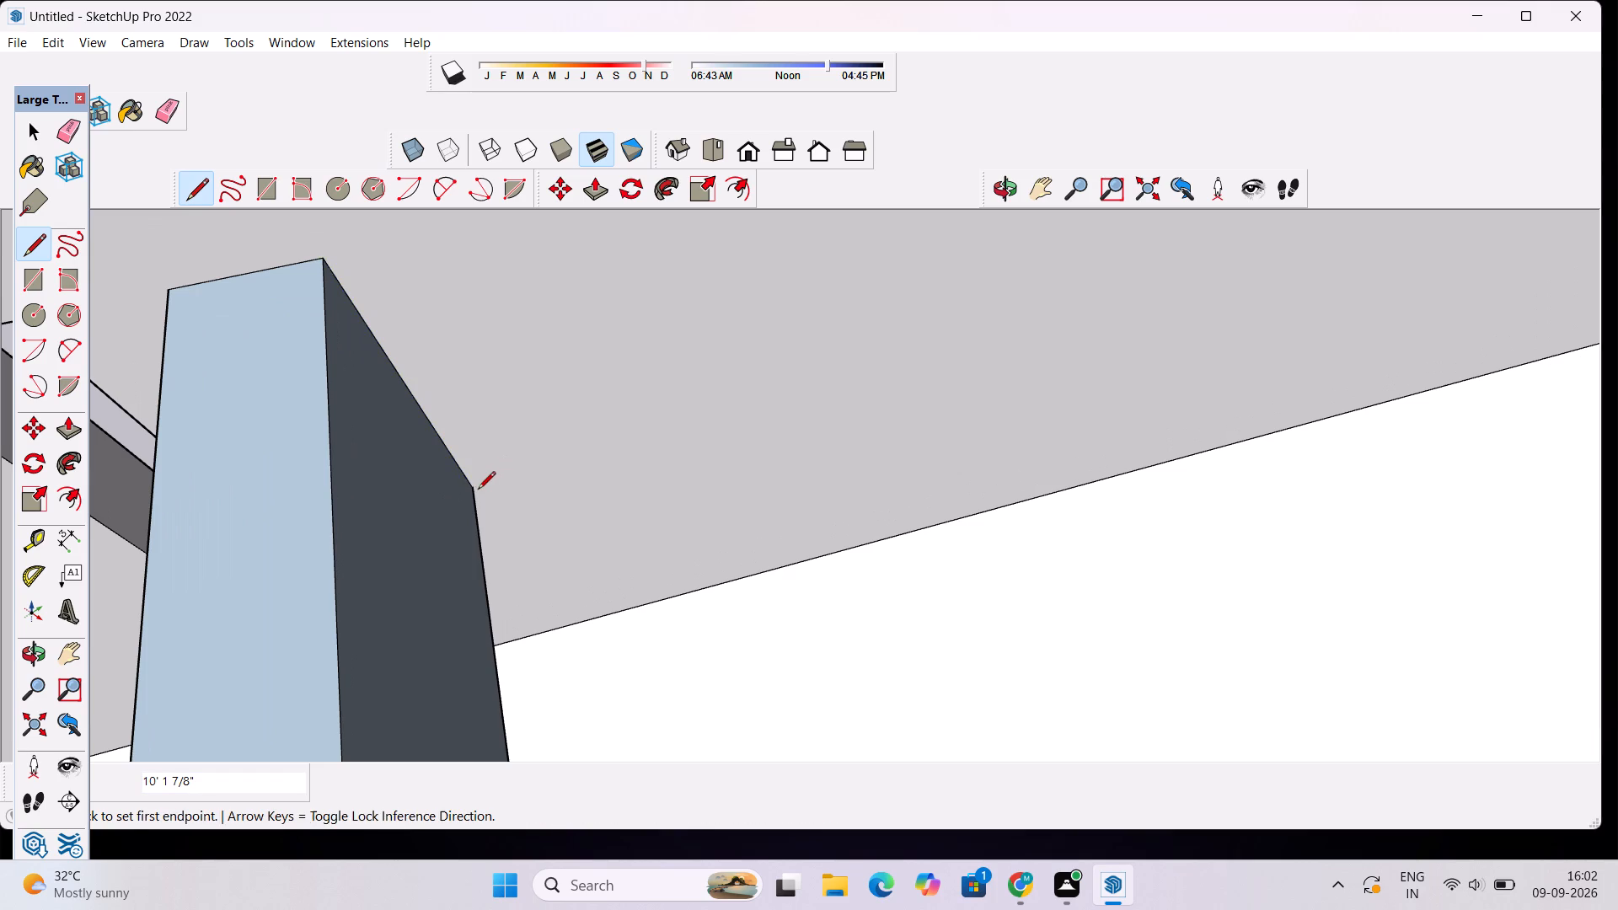
Close the outline at the block's wall end with a 3' 2 7/16" bottom edge on its underside.
left_click(999, 197)
left_click_drag(940, 779, 801, 500)
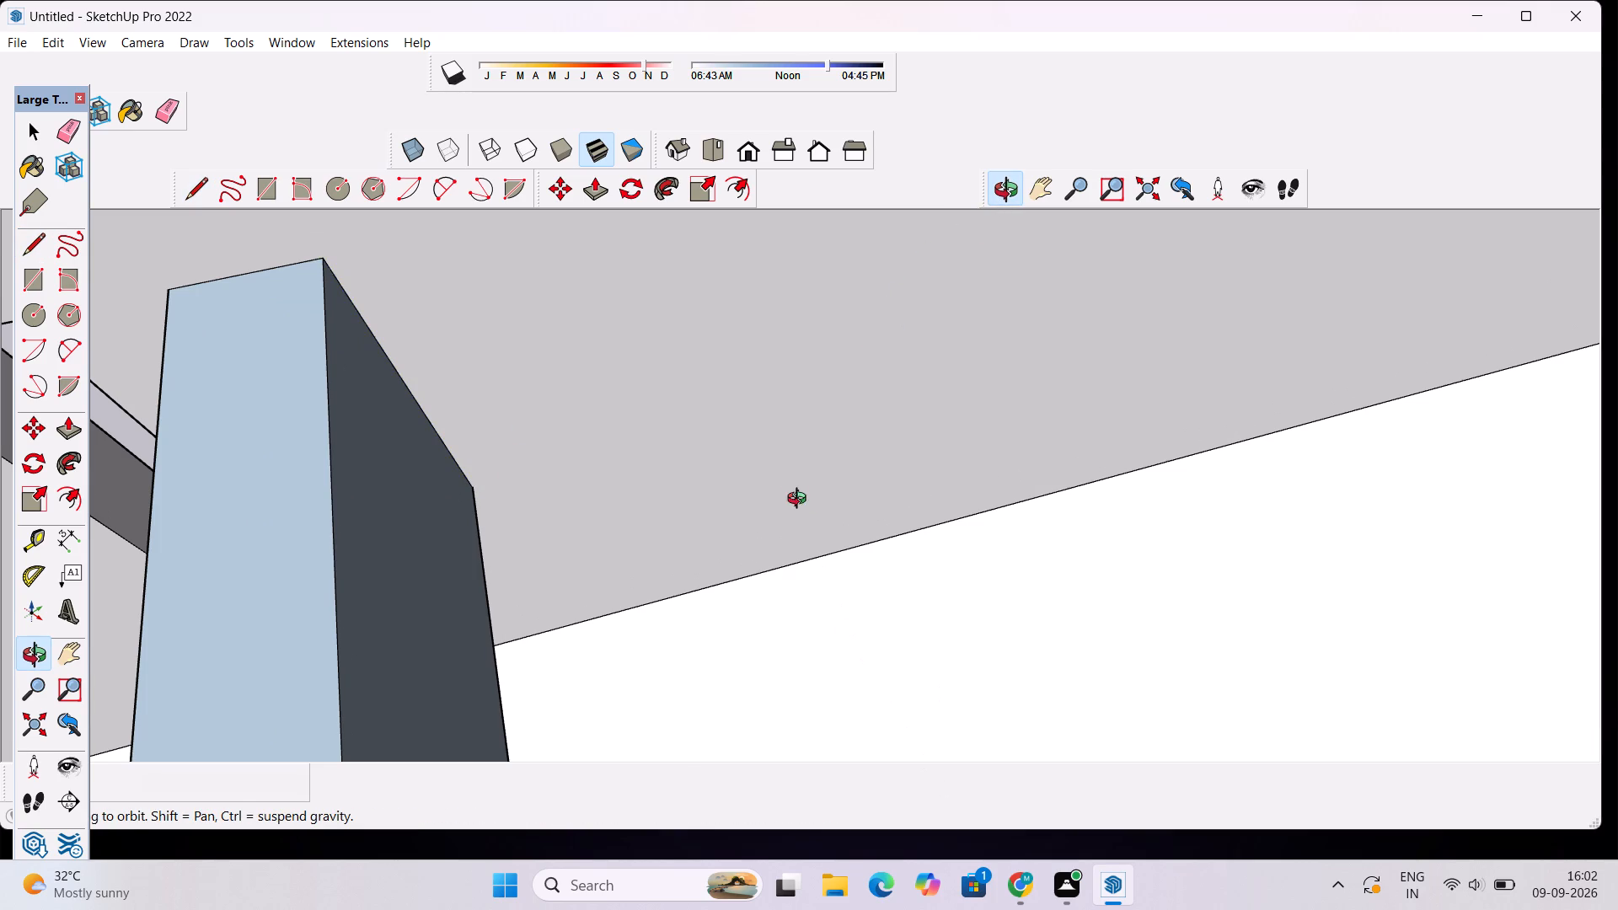
left_click_drag(801, 500, 797, 494)
scroll(785, 495, "down", 8)
left_click_drag(812, 604, 650, 329)
scroll(646, 322, "down", 16)
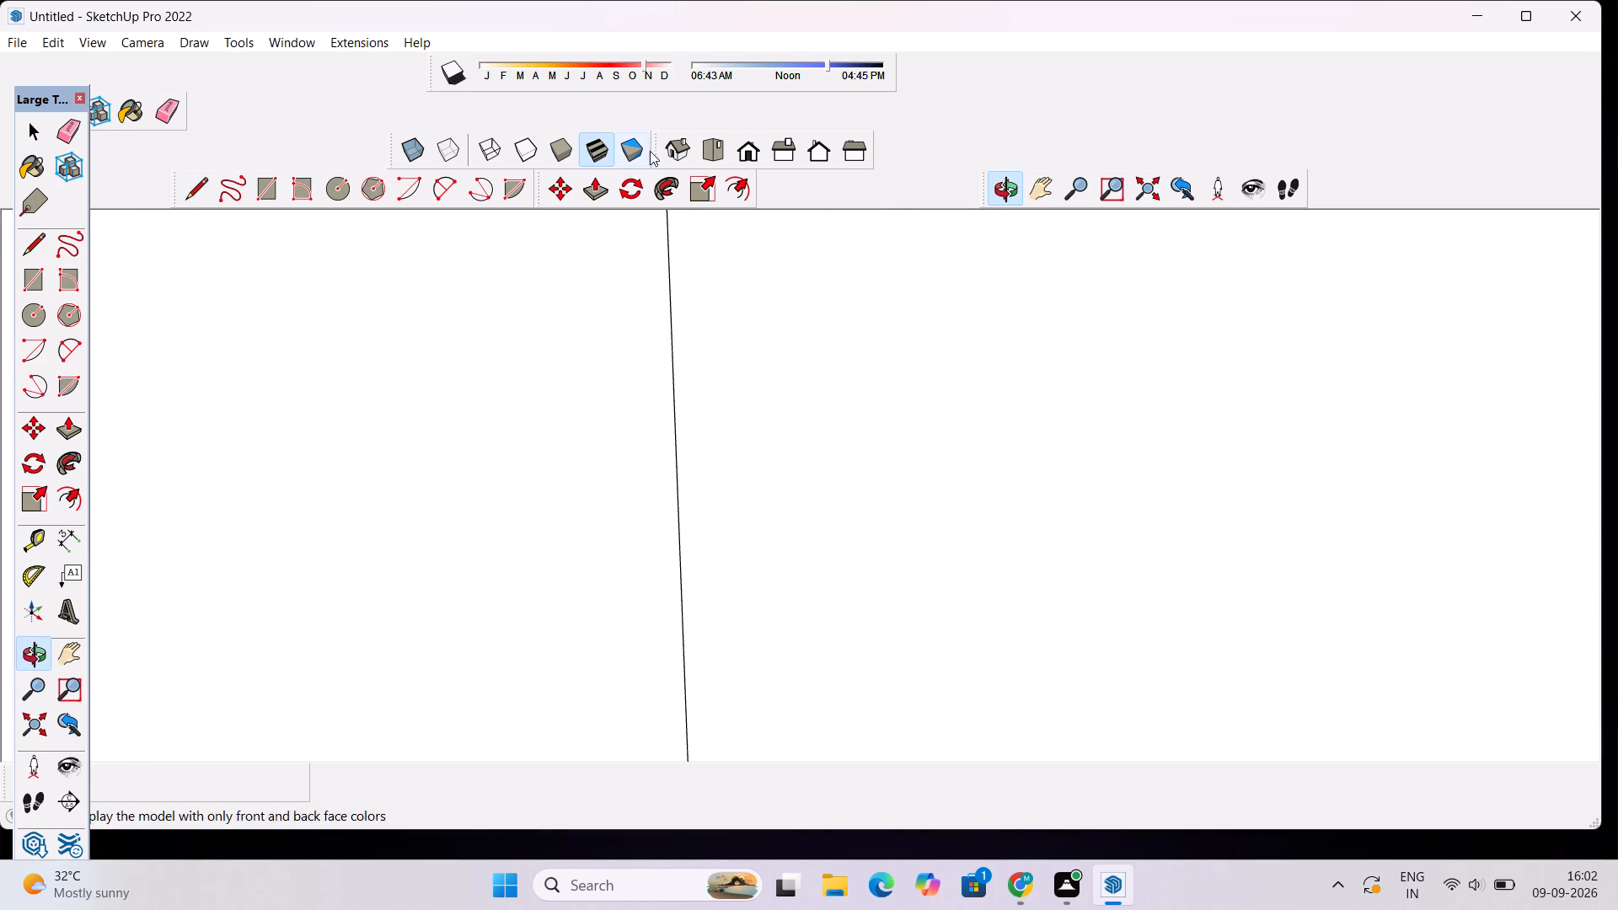
left_click(726, 158)
scroll(726, 374, "down", 15)
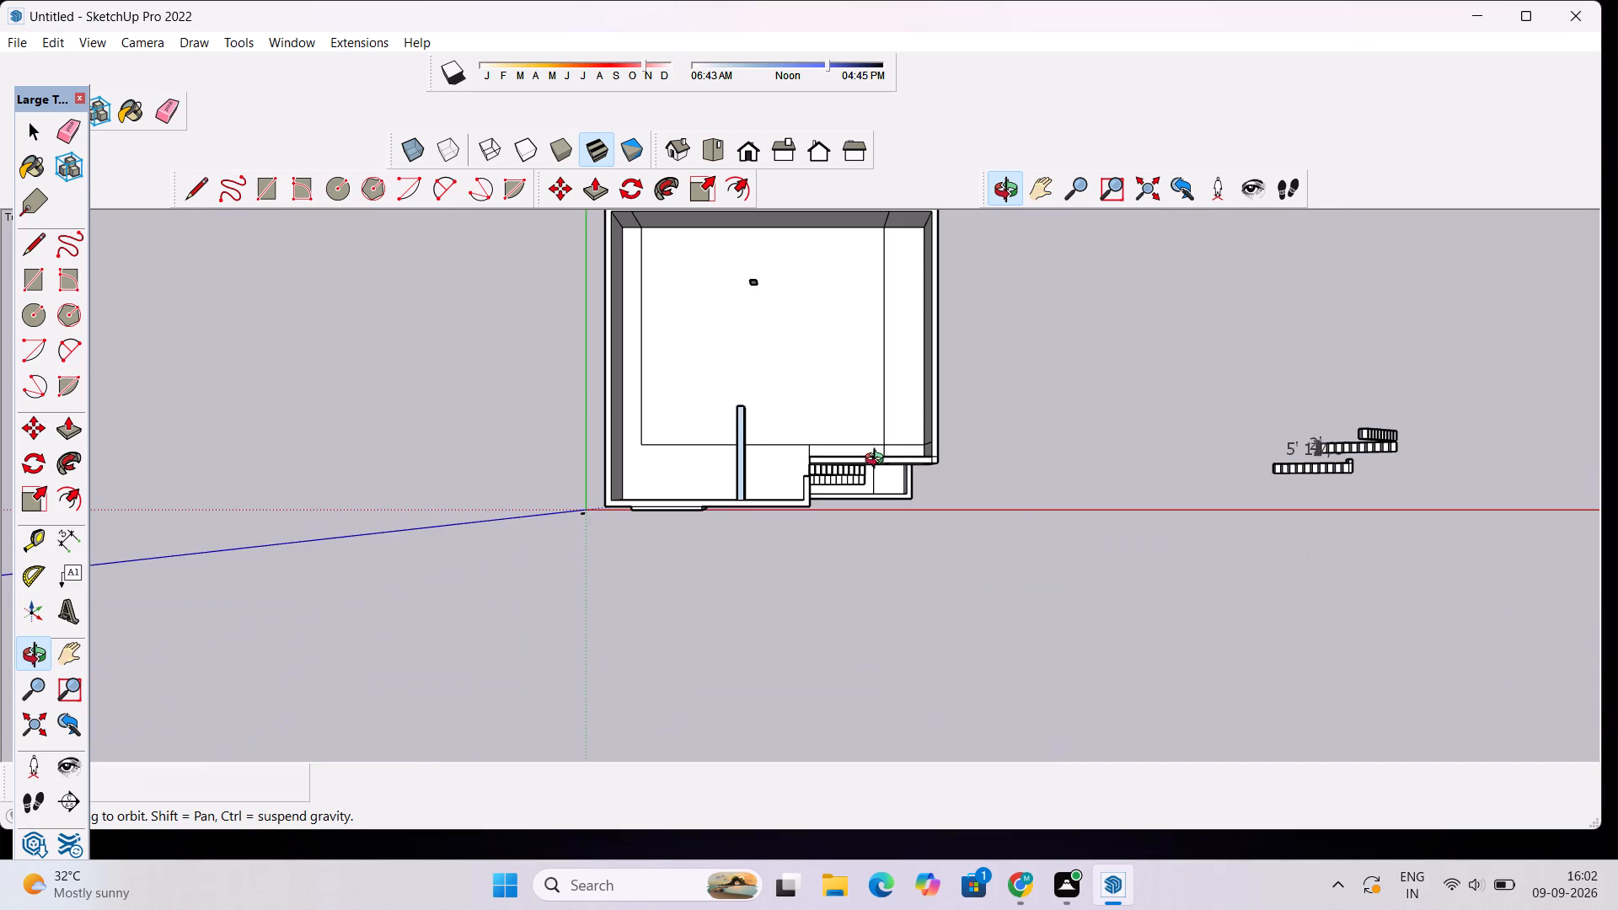
left_click_drag(917, 468, 749, 253)
scroll(683, 484, "up", 4)
left_click_drag(671, 542, 854, 403)
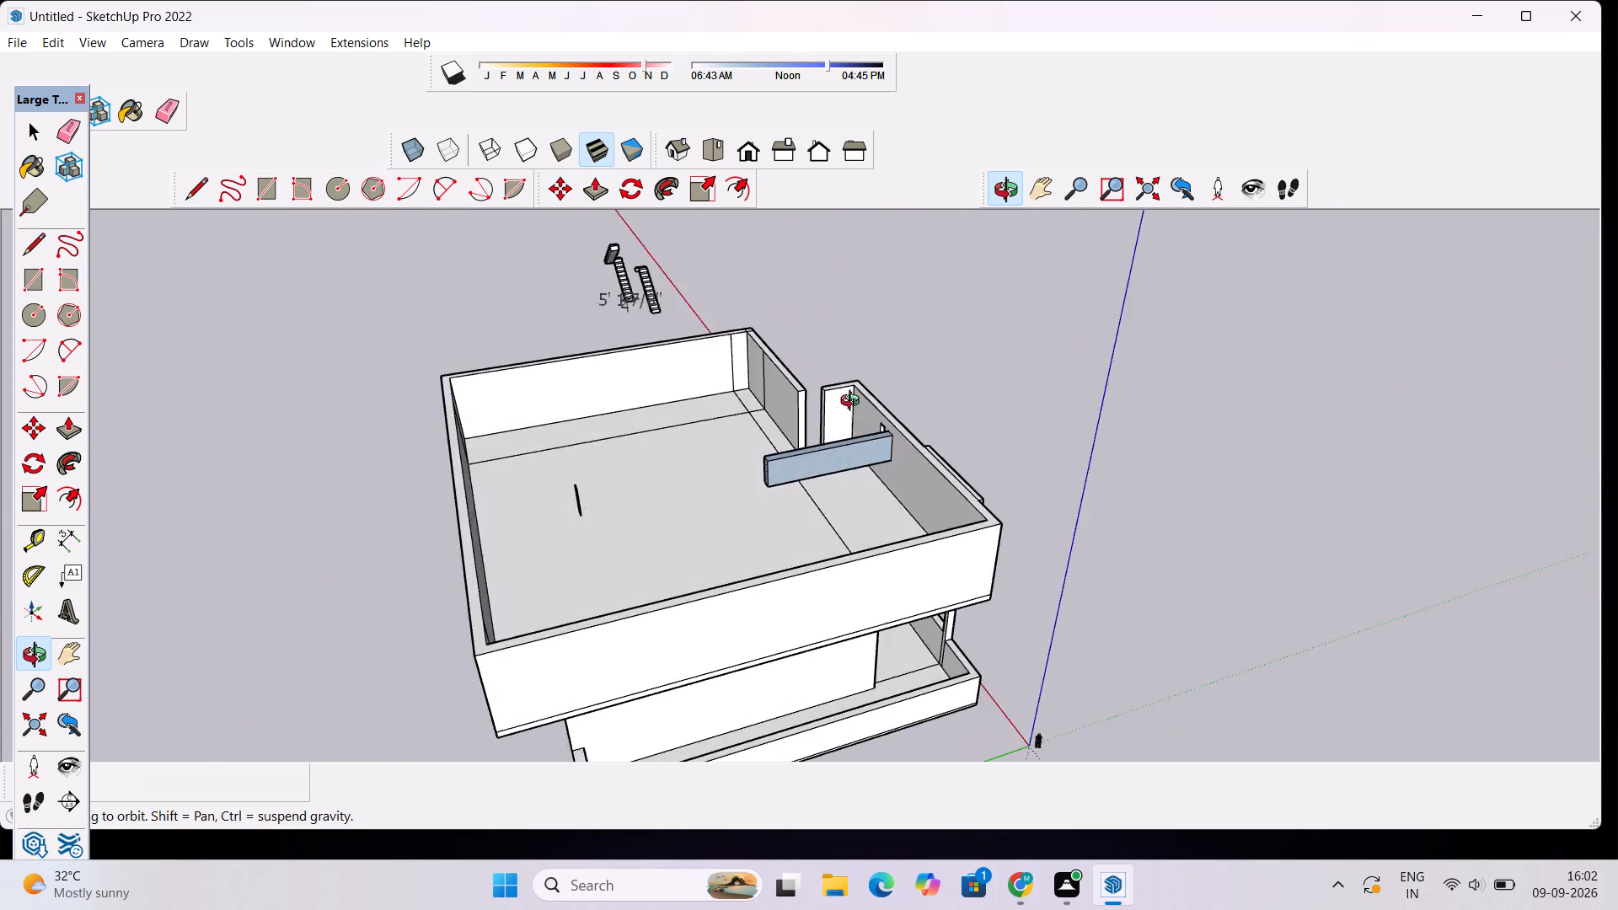
left_click_drag(854, 403, 879, 391)
scroll(853, 458, "up", 5)
left_click_drag(852, 507, 1074, 428)
scroll(887, 466, "up", 4)
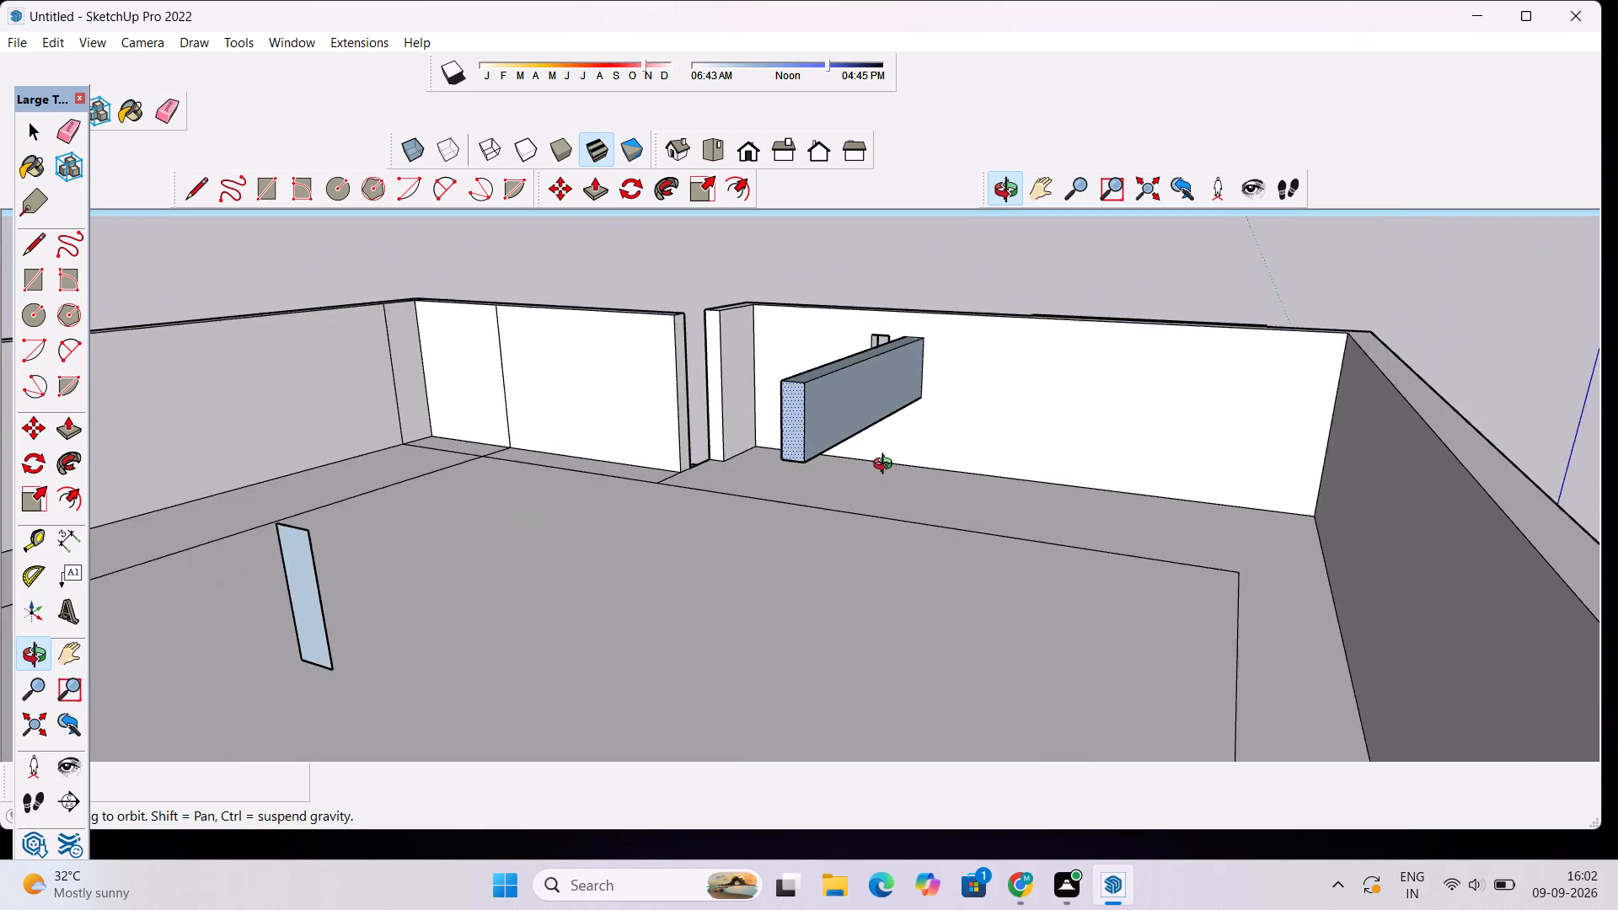
scroll(887, 466, "up", 4)
left_click_drag(897, 413, 920, 331)
scroll(916, 358, "up", 8)
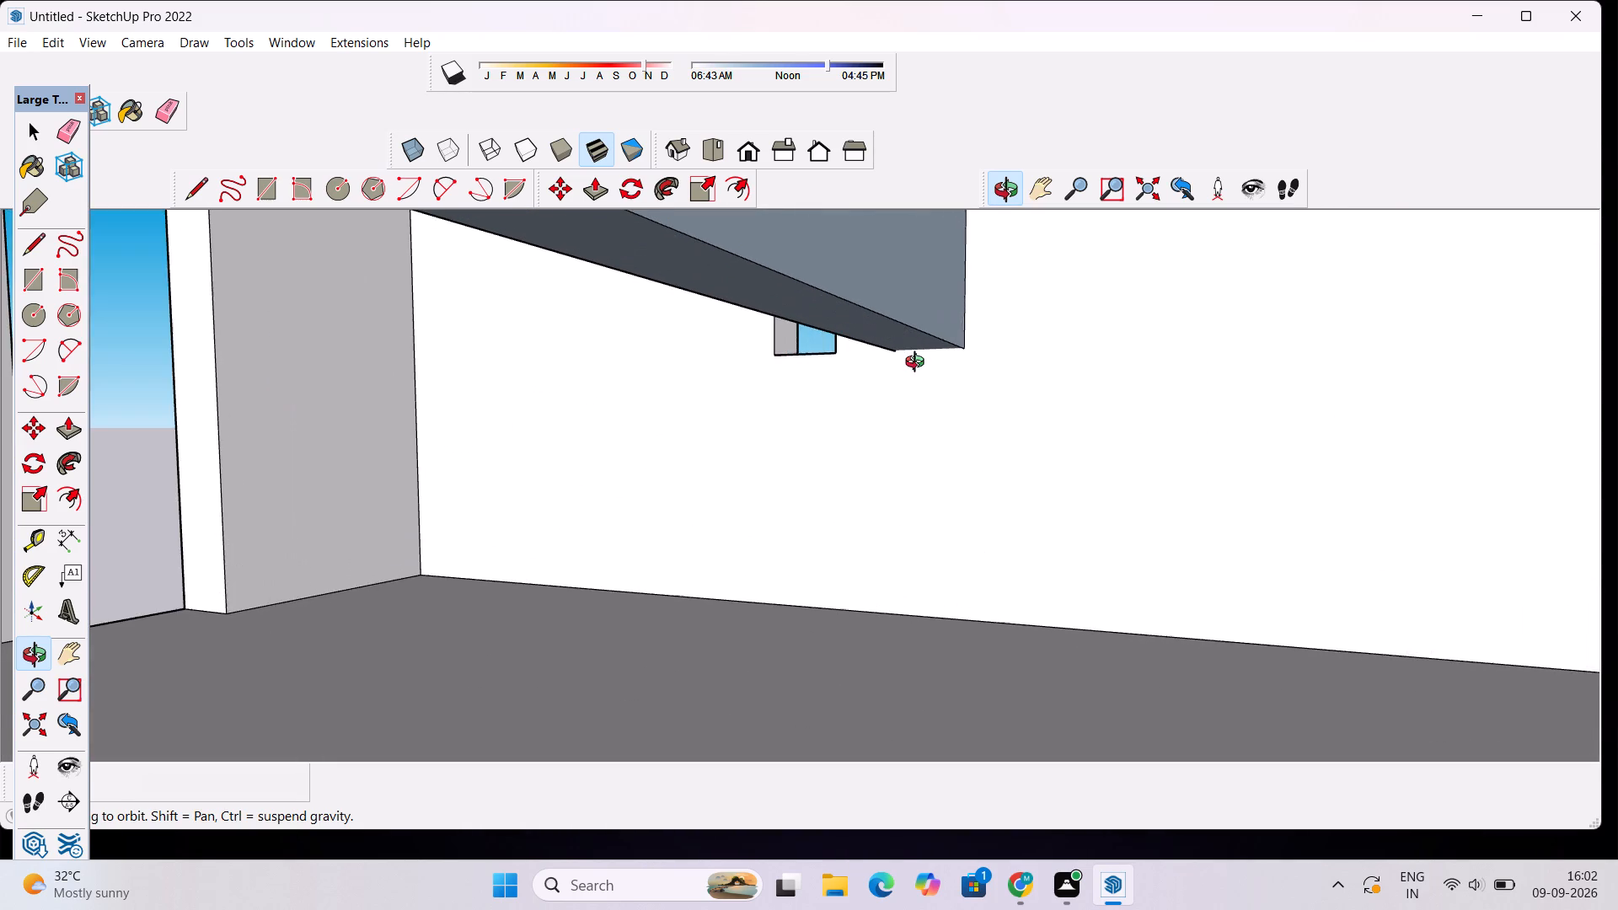
scroll(919, 364, "up", 5)
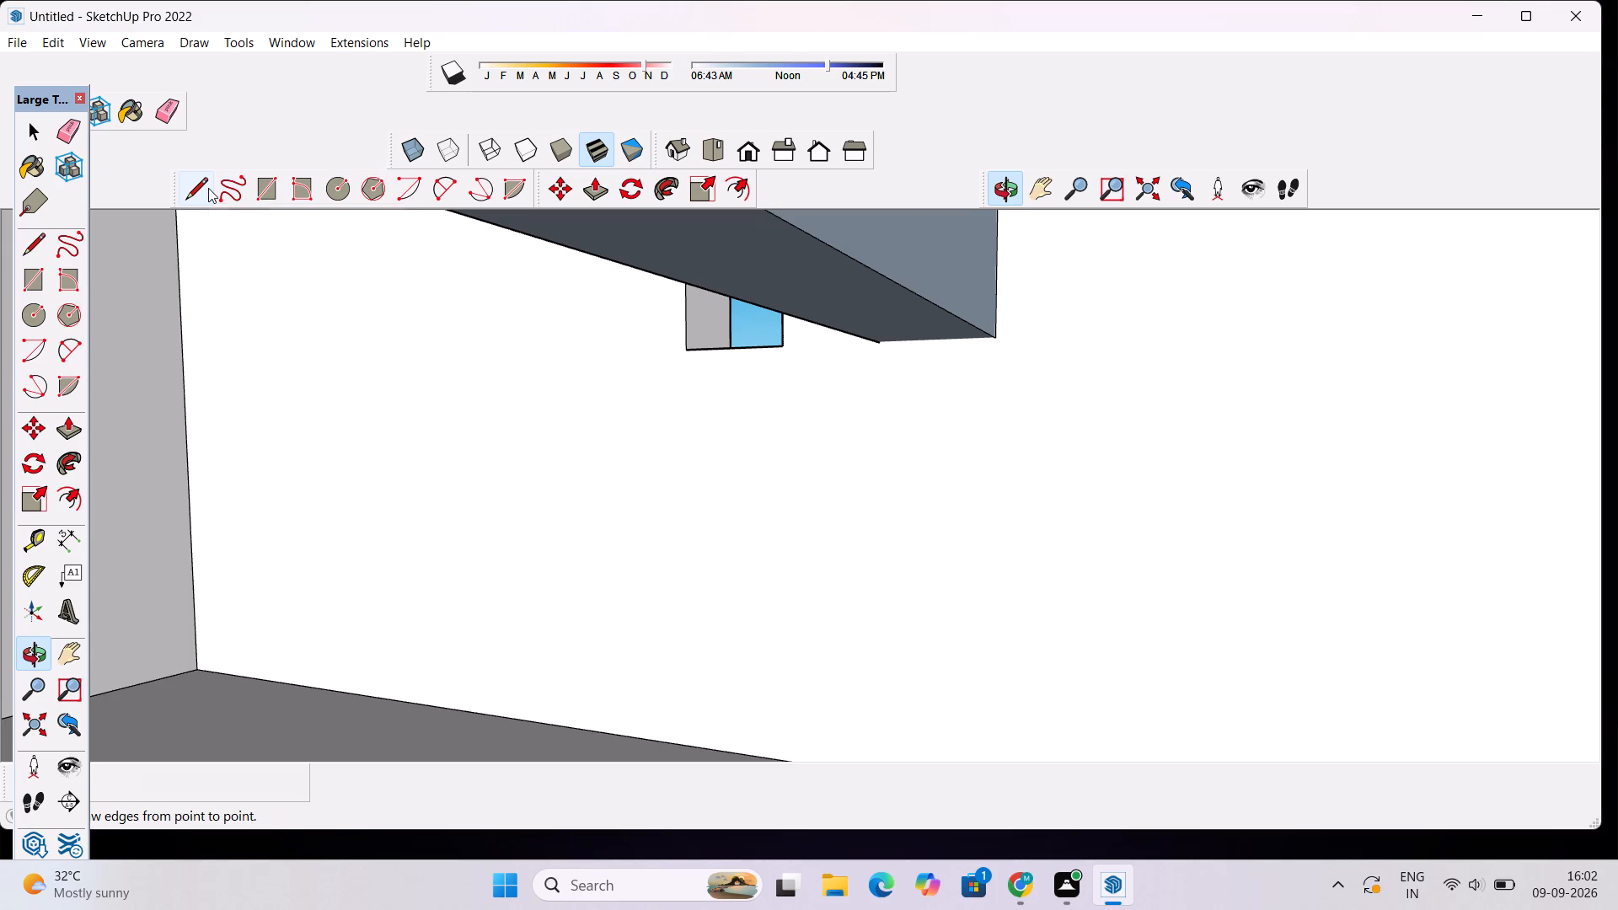
left_click(208, 188)
left_click(876, 345)
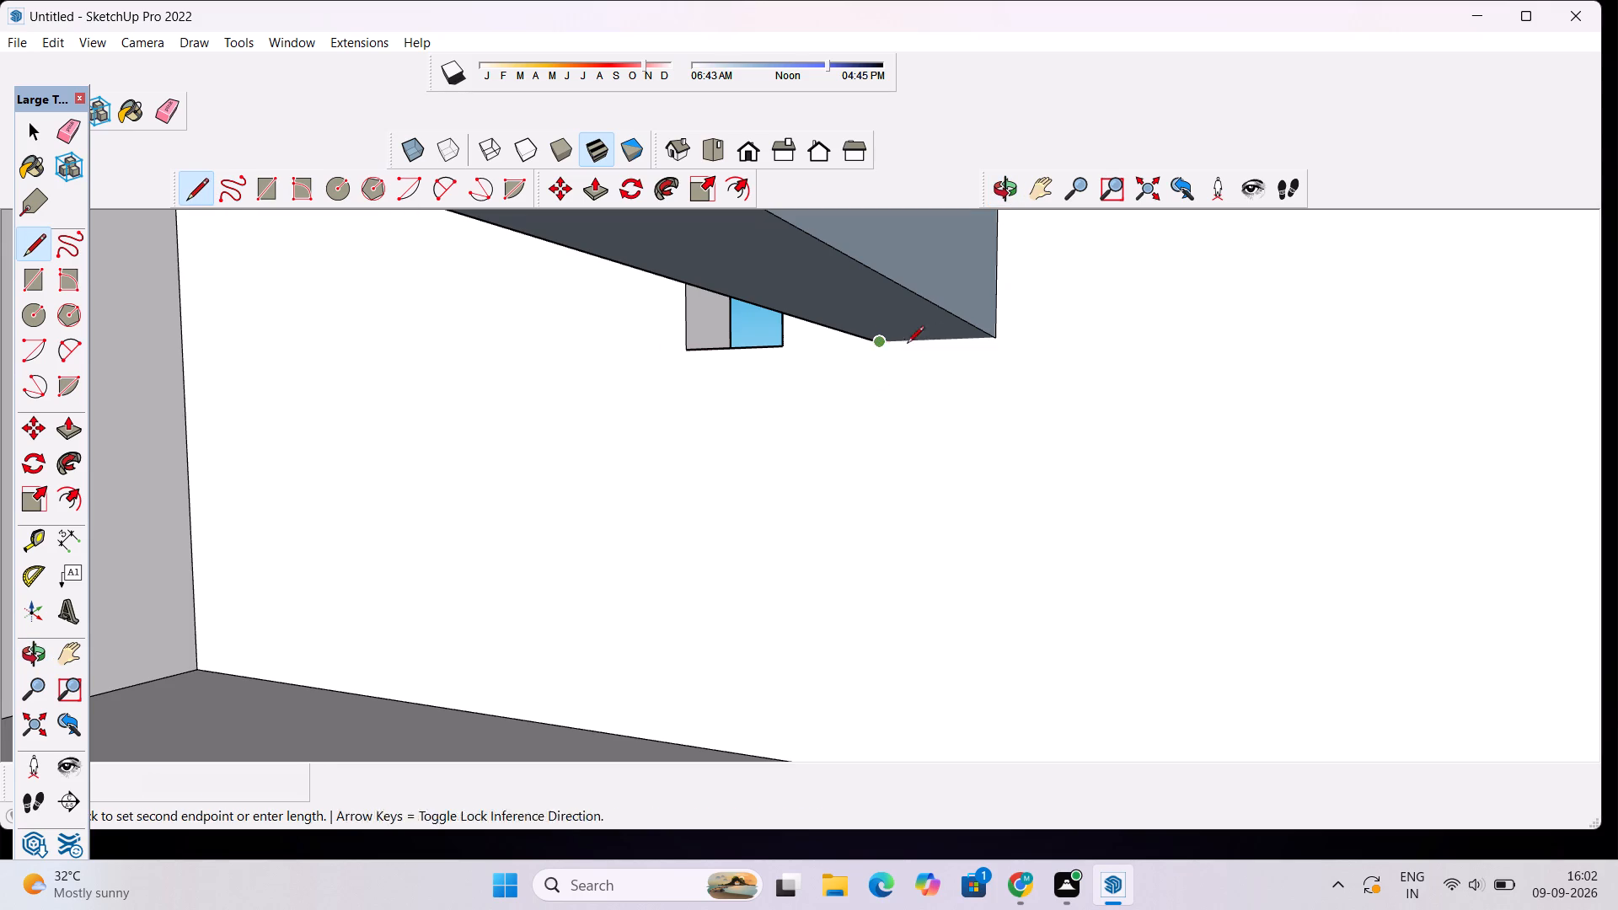
left_click(995, 341)
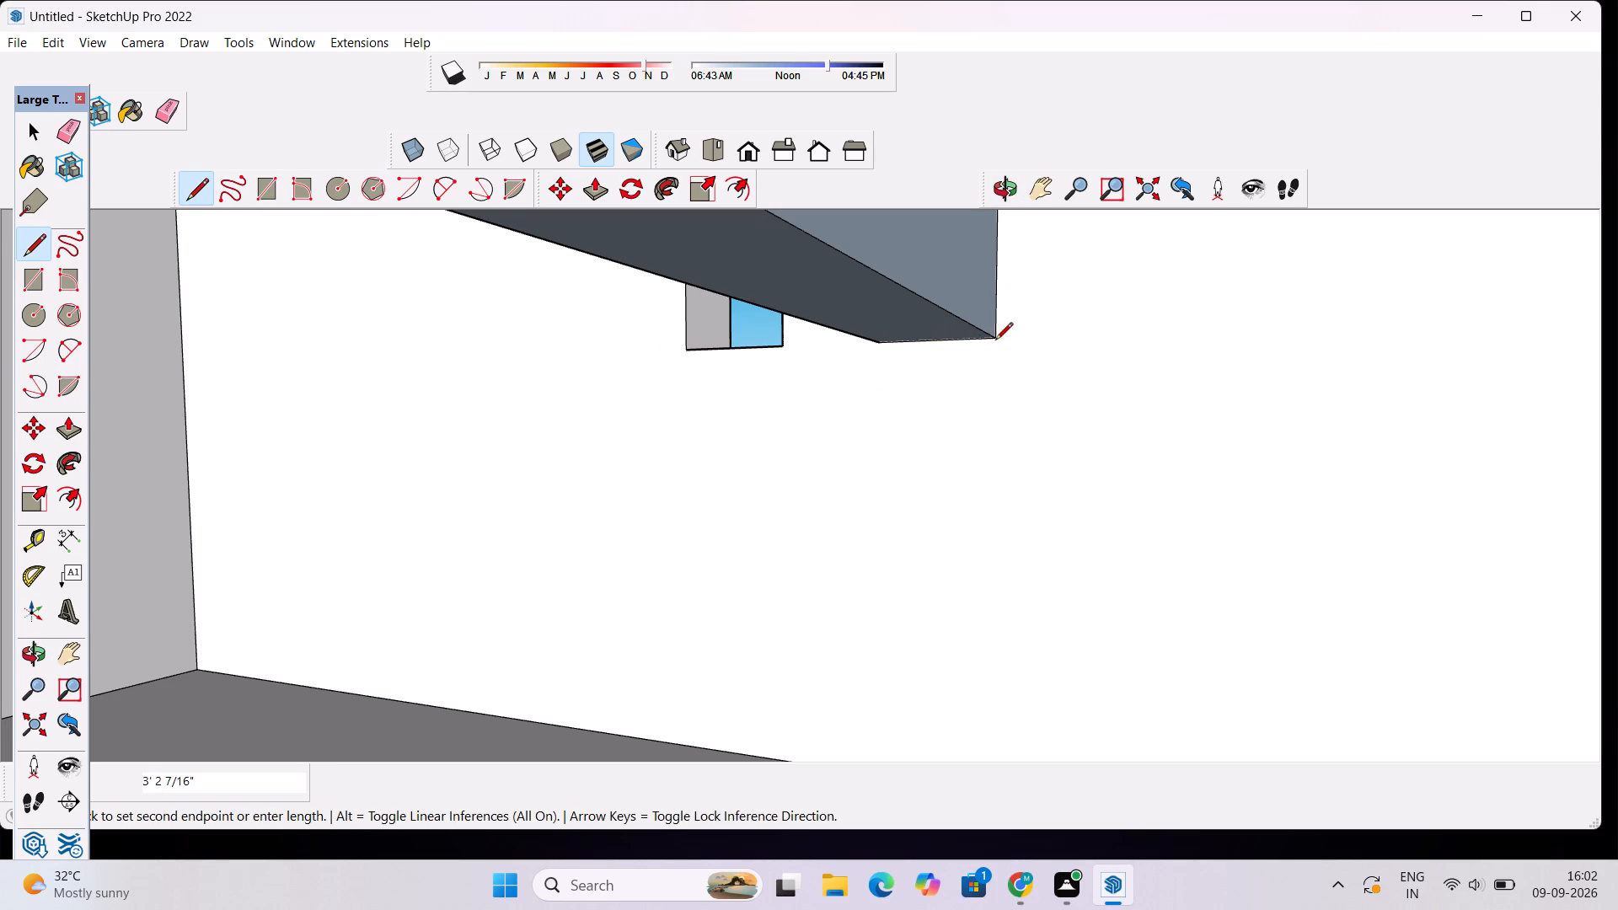
Erase the long edges of the block projecting into the room, keeping its outline on the inner wall.
key("space")
left_click(160, 117)
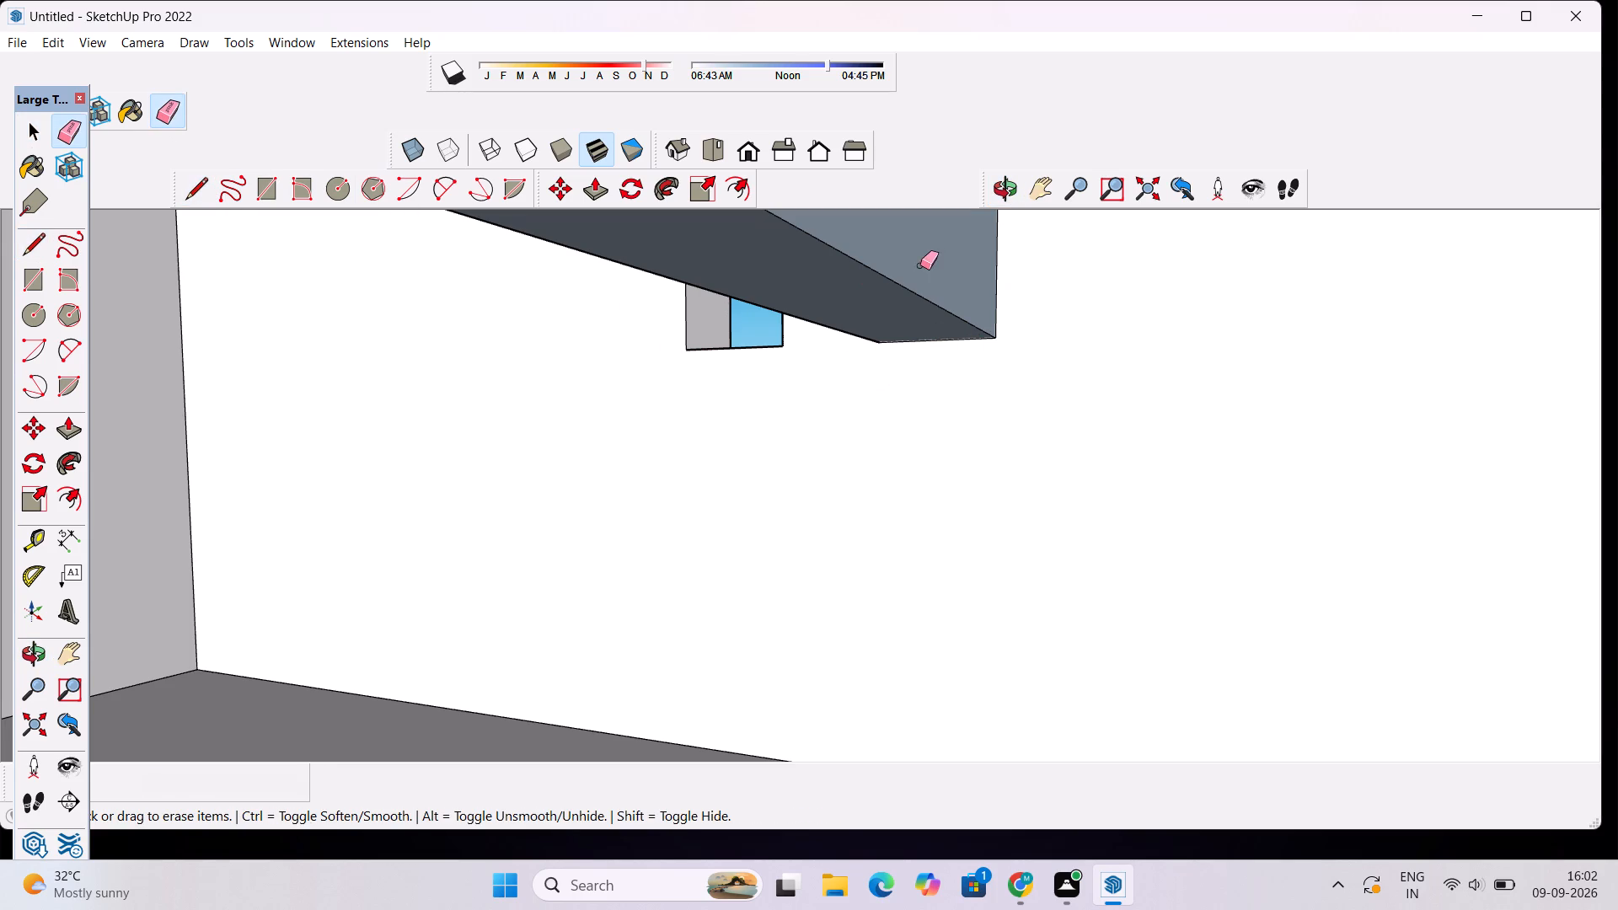
left_click_drag(920, 265, 833, 314)
left_click_drag(876, 290, 831, 327)
scroll(838, 348, "down", 5)
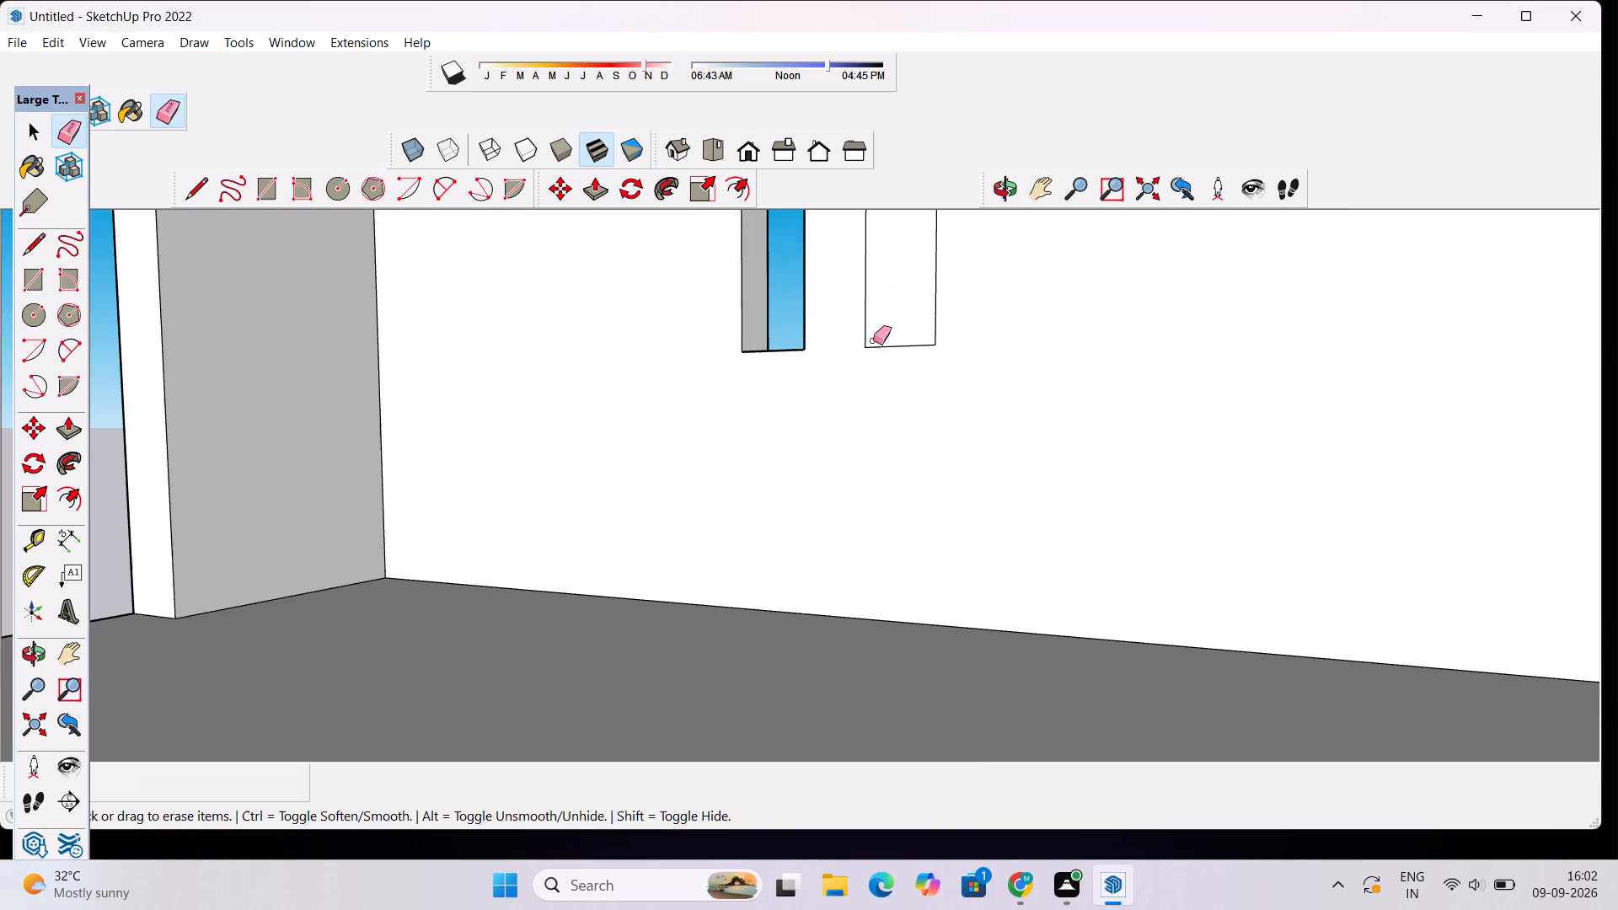
scroll(873, 340, "down", 11)
left_click_drag(887, 251, 856, 270)
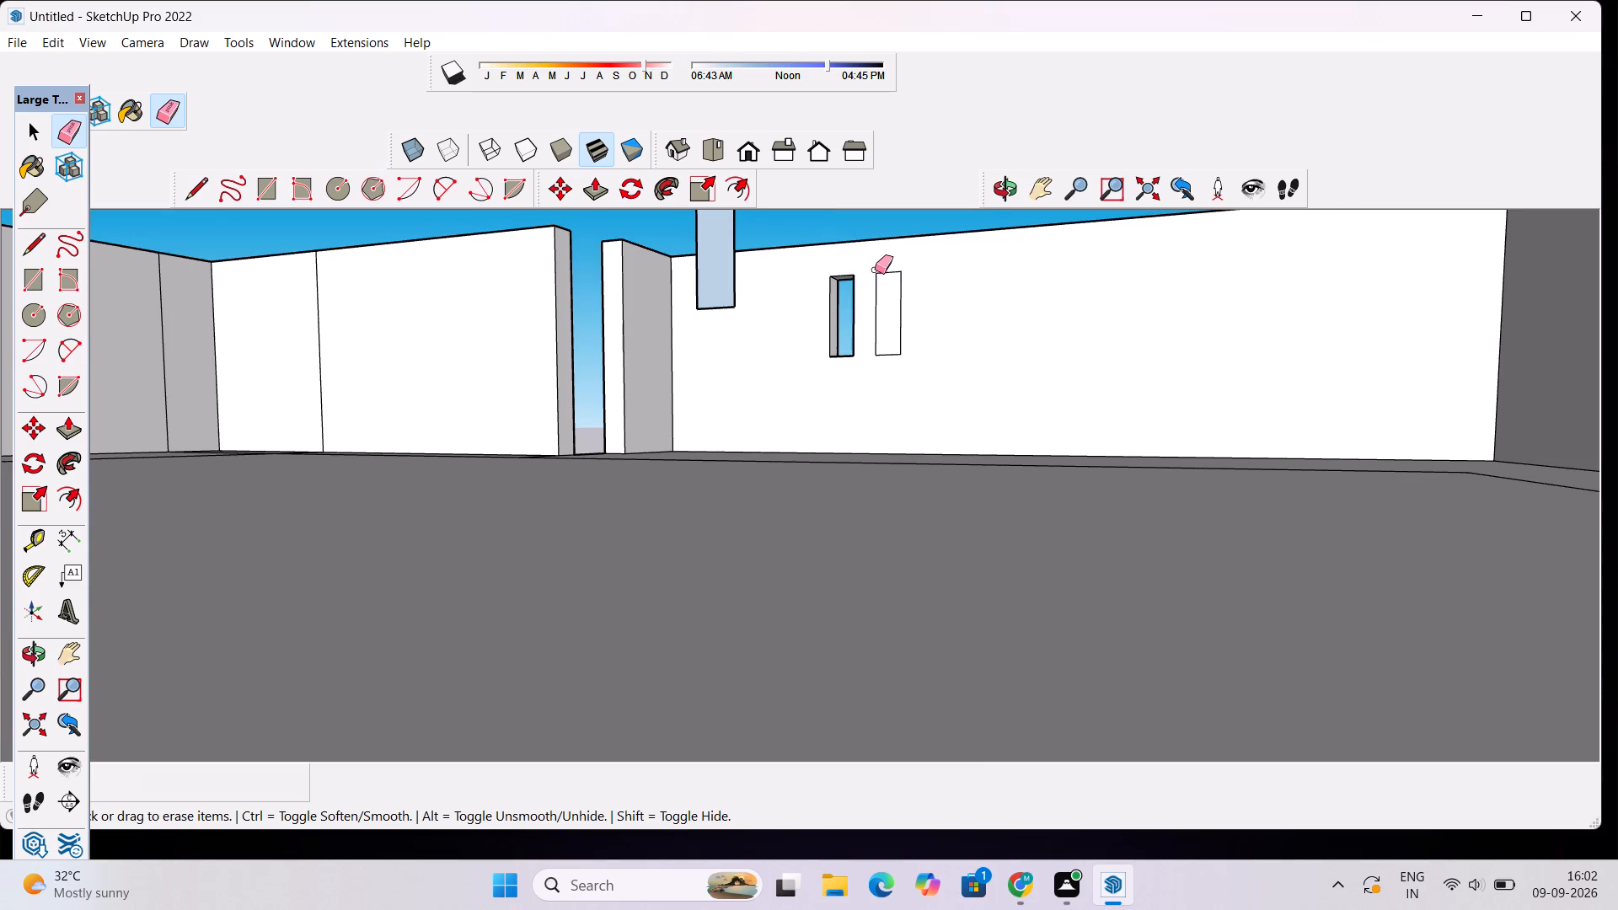
Push/Pull the narrow rectangle beside the two window openings on the outer wall through the wall into the room.
left_click(999, 179)
left_click_drag(1034, 377, 751, 539)
scroll(766, 508, "down", 5)
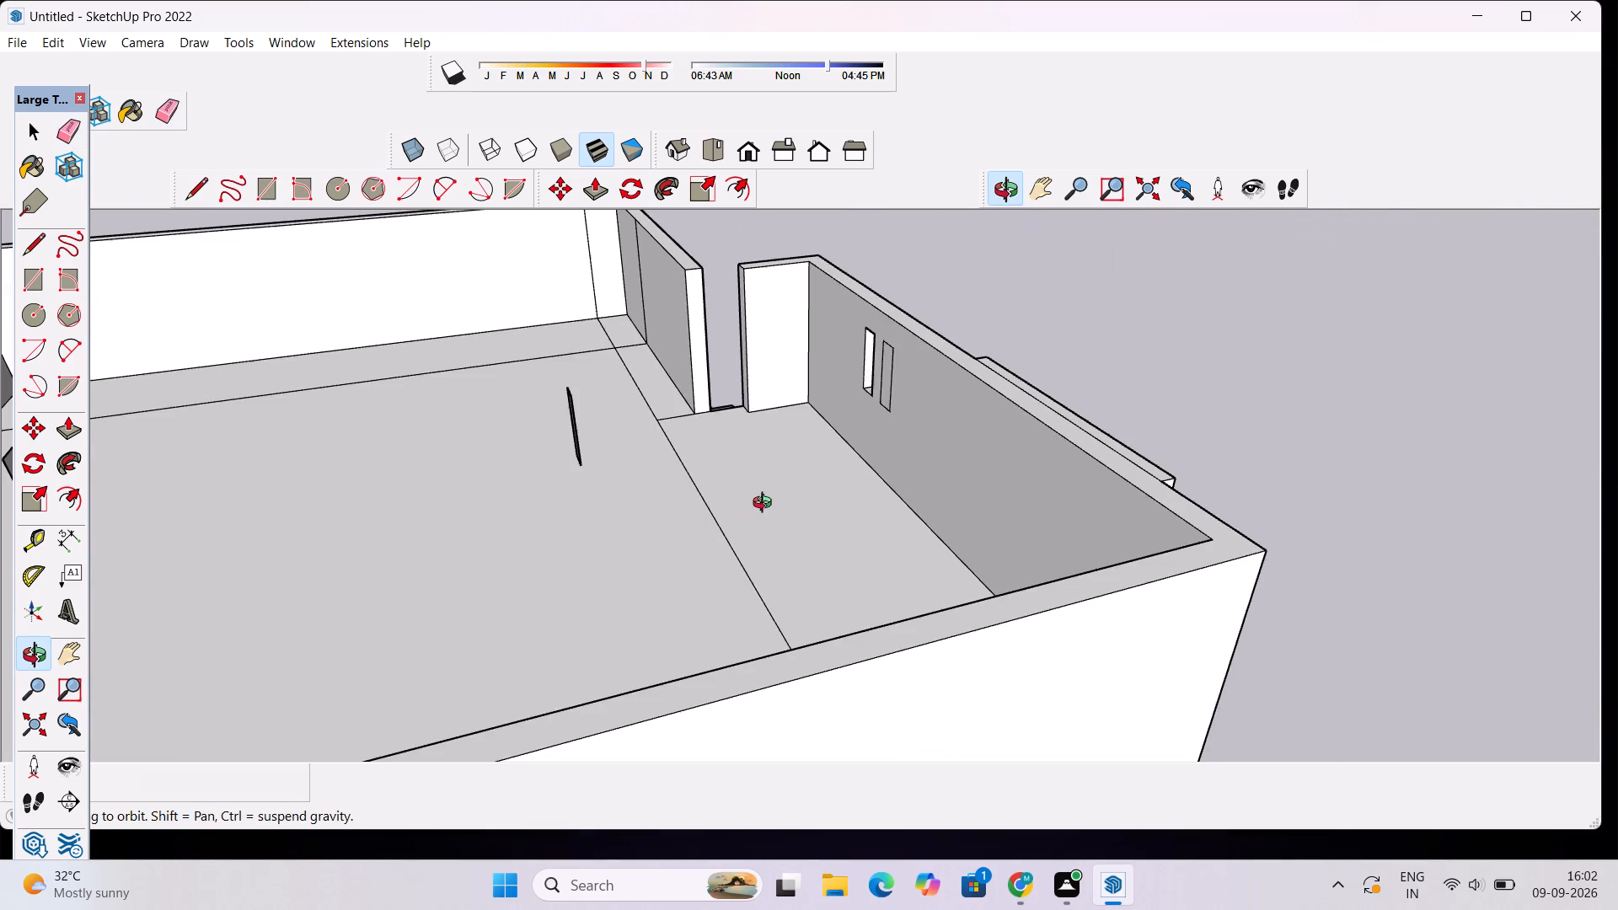
left_click_drag(1019, 417, 567, 457)
scroll(725, 484, "up", 4)
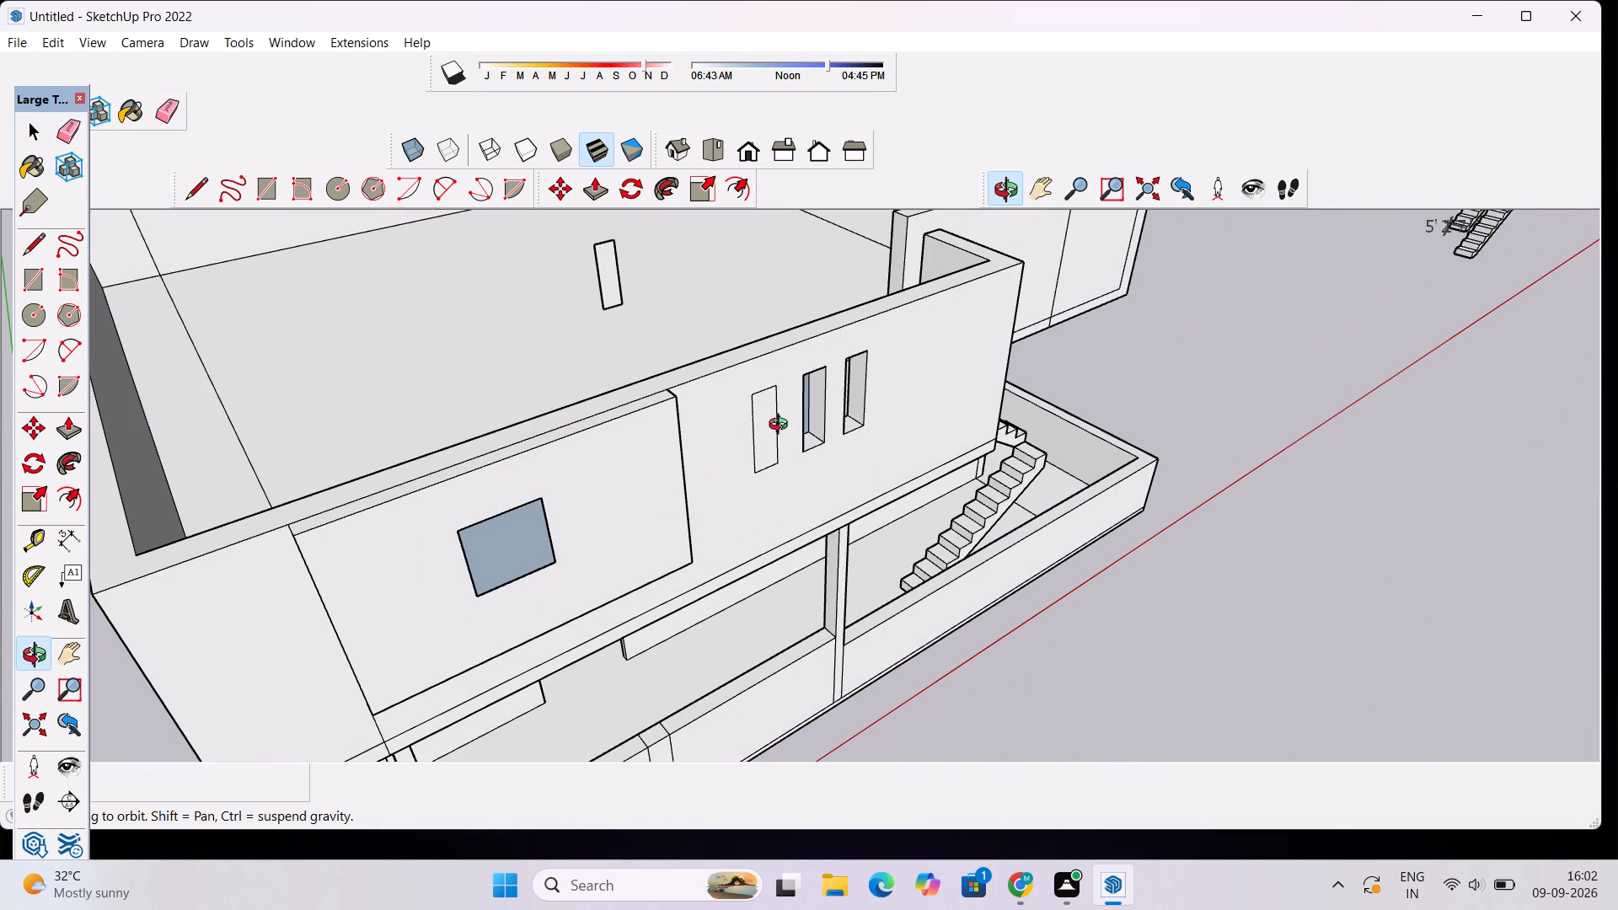
key("space")
left_click(780, 431)
key("p")
left_click(769, 436)
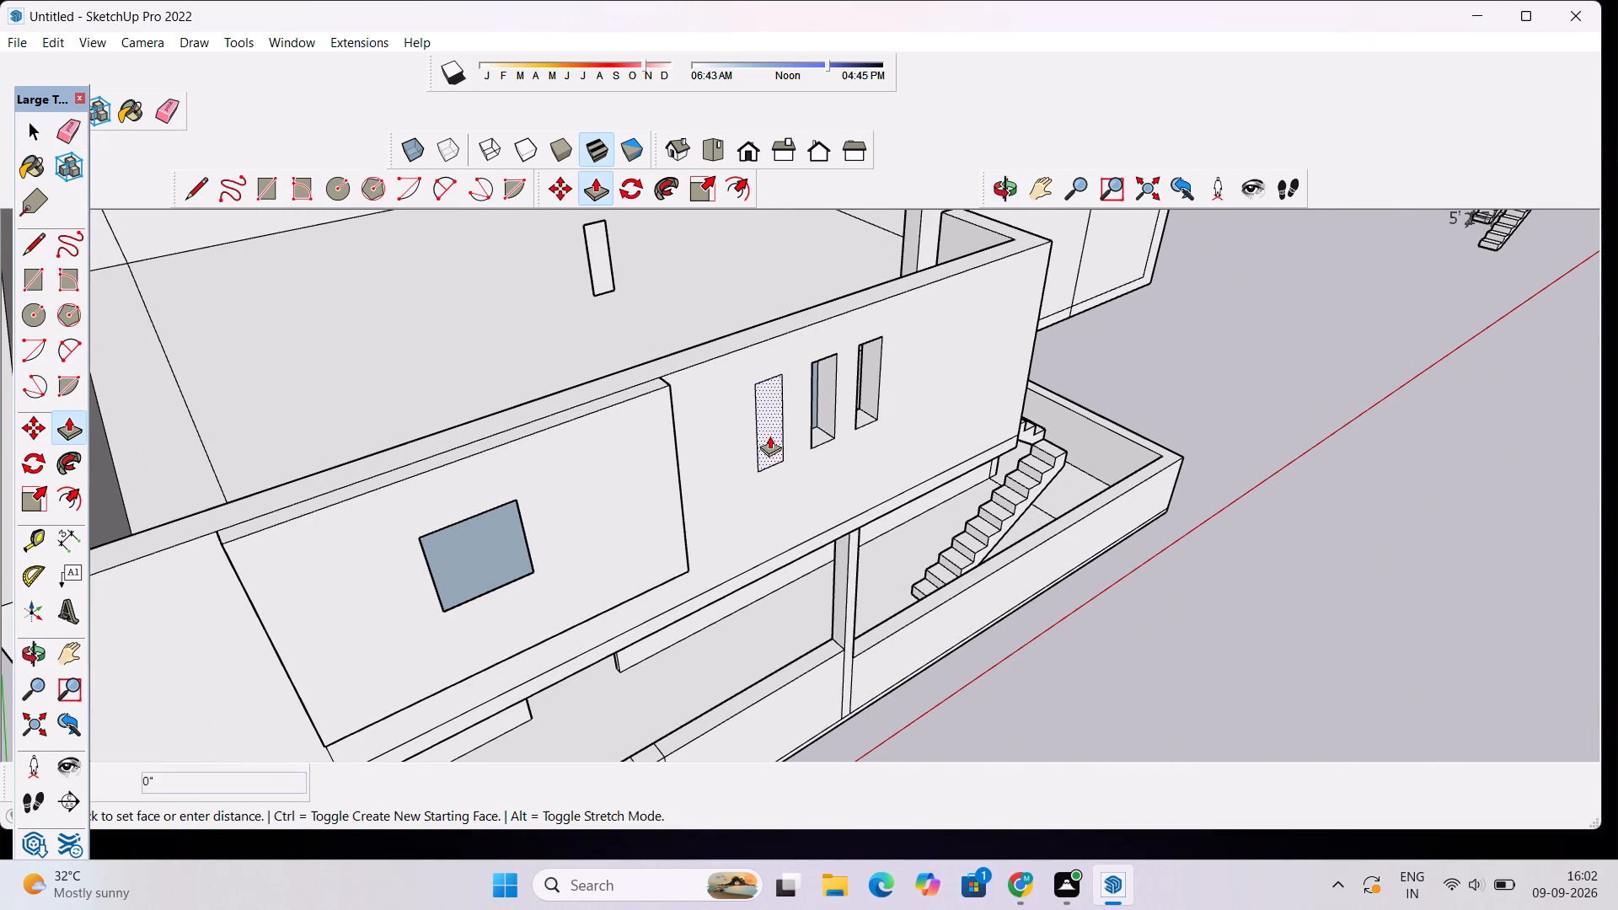
left_click(640, 328)
Draw the 3' 2 7/16" top edge and one adjoining vertical edge where the new block meets the inner wall.
left_click(999, 197)
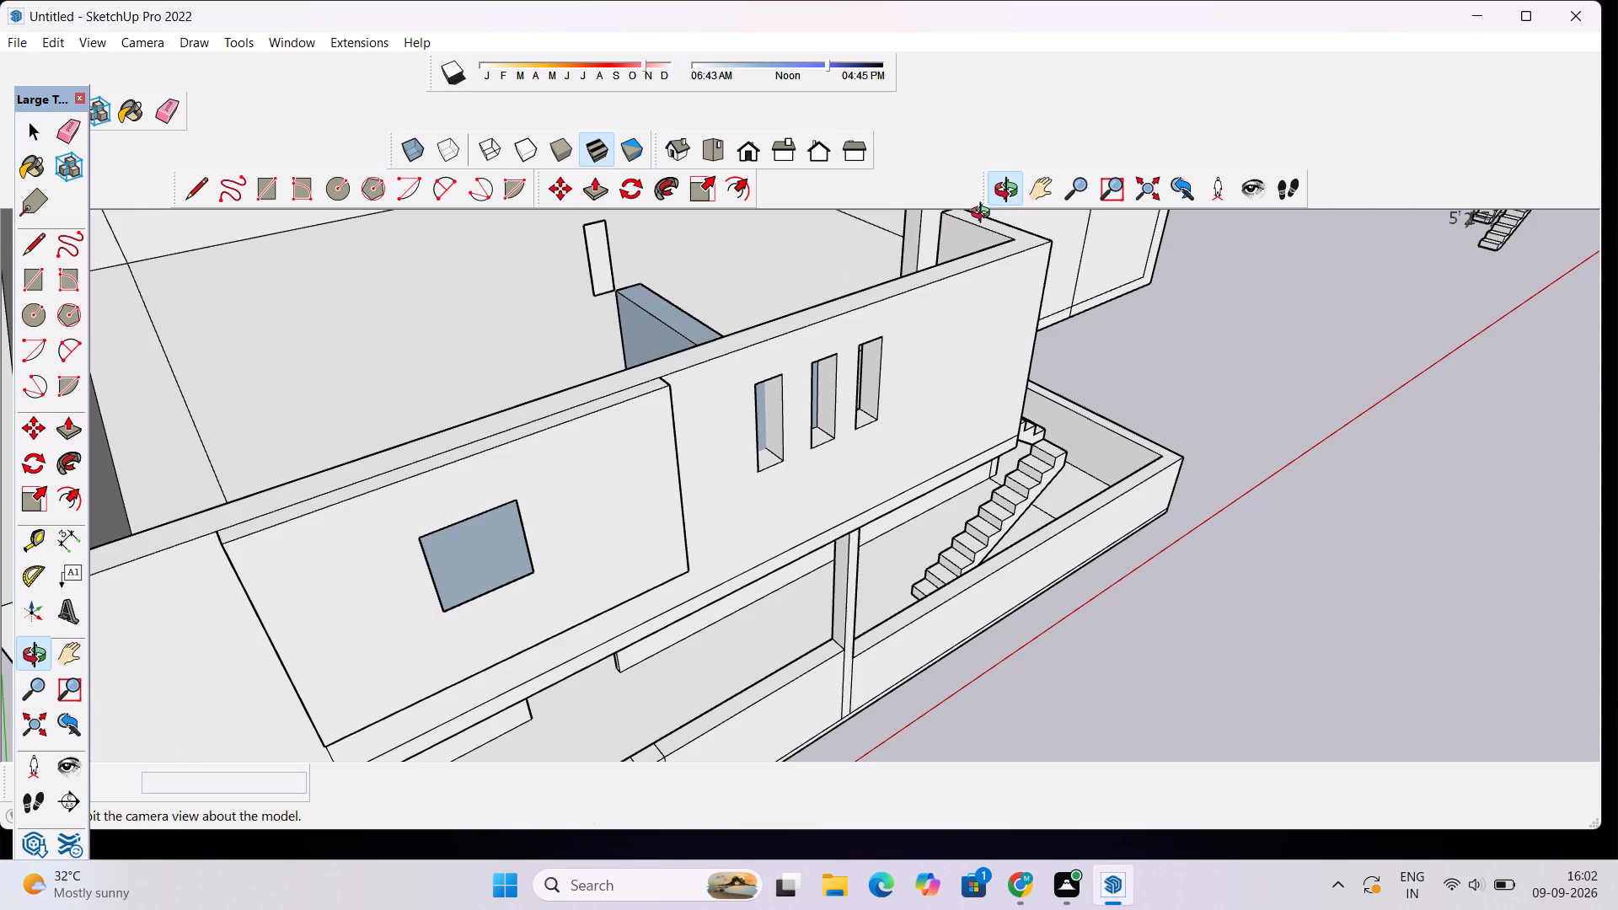
left_click_drag(508, 359, 812, 435)
scroll(1075, 440, "up", 8)
key("l")
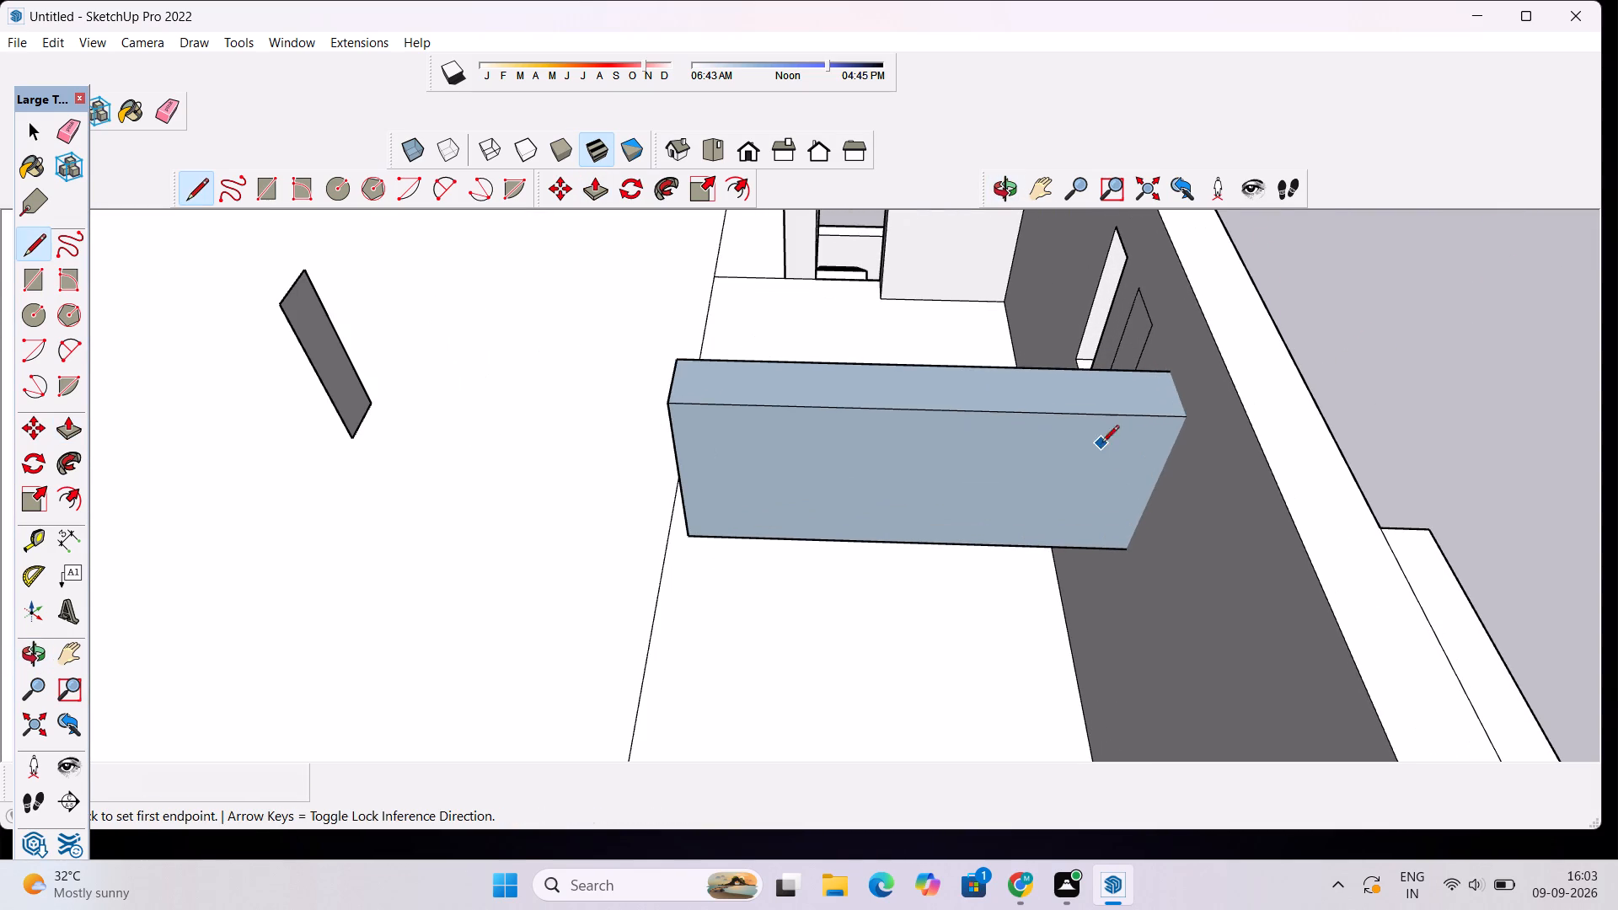
left_click(1170, 373)
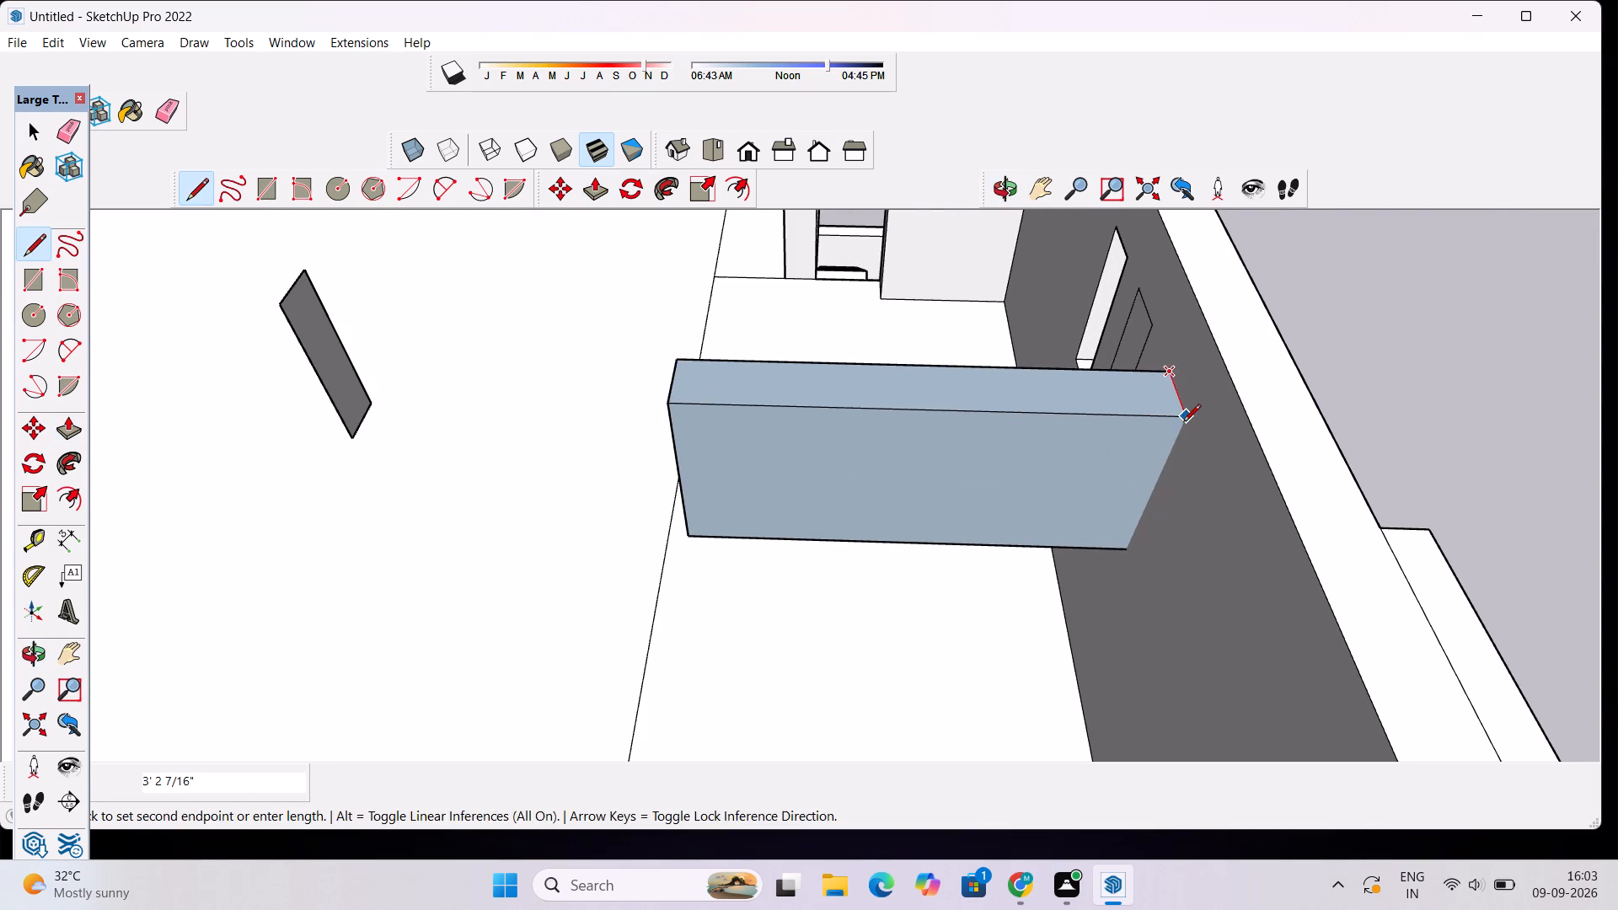
left_click(1184, 424)
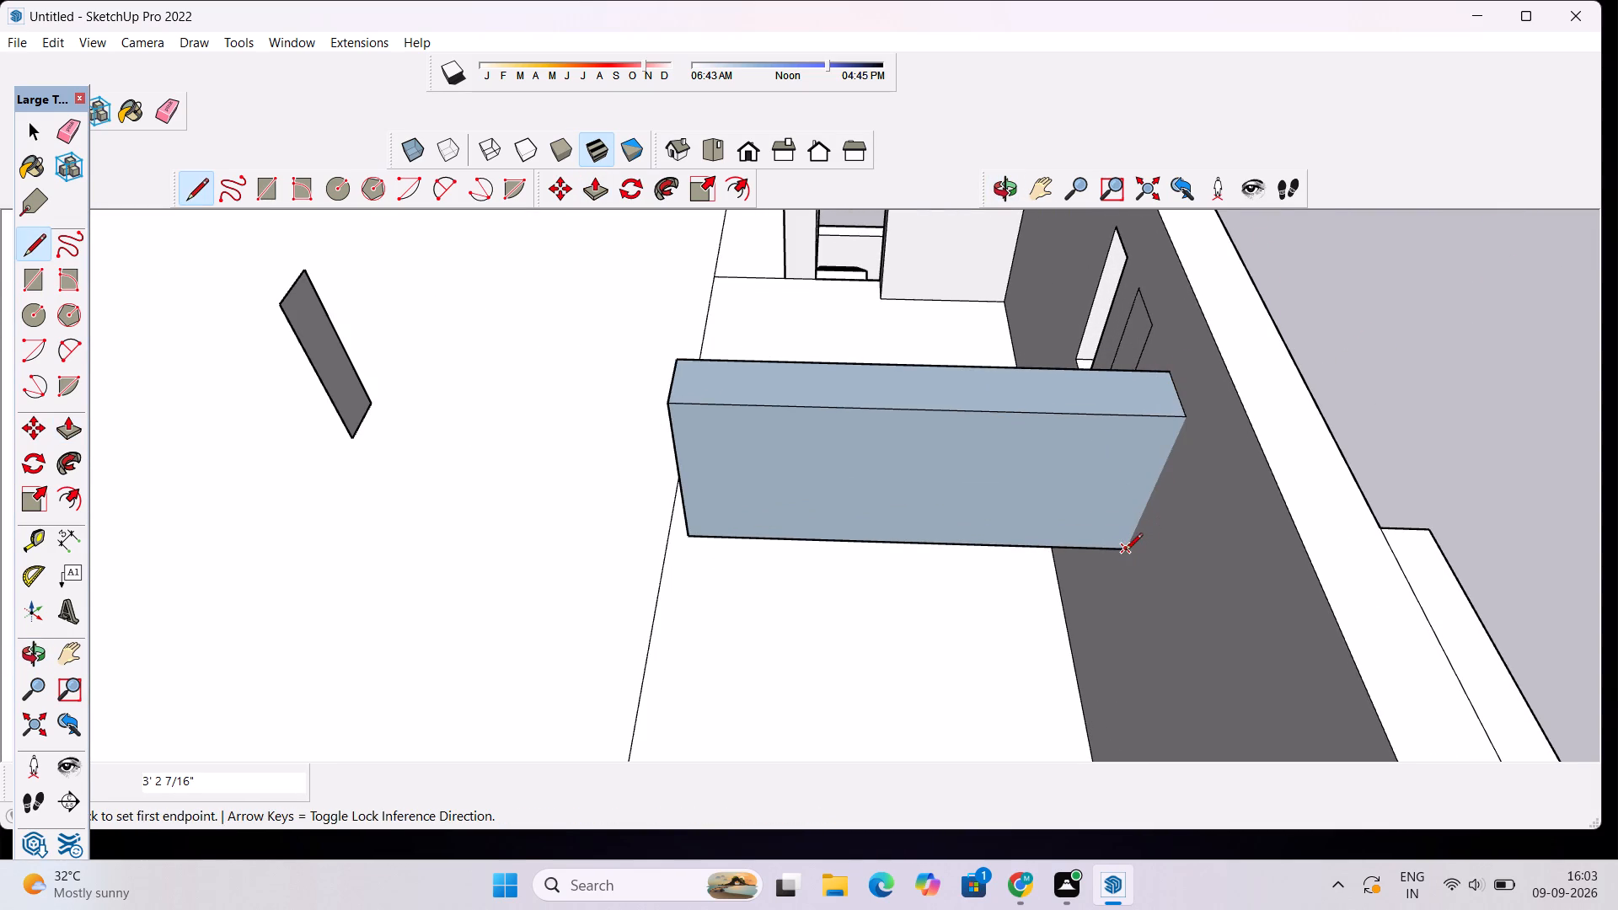
left_click(1125, 552)
left_click(1189, 419)
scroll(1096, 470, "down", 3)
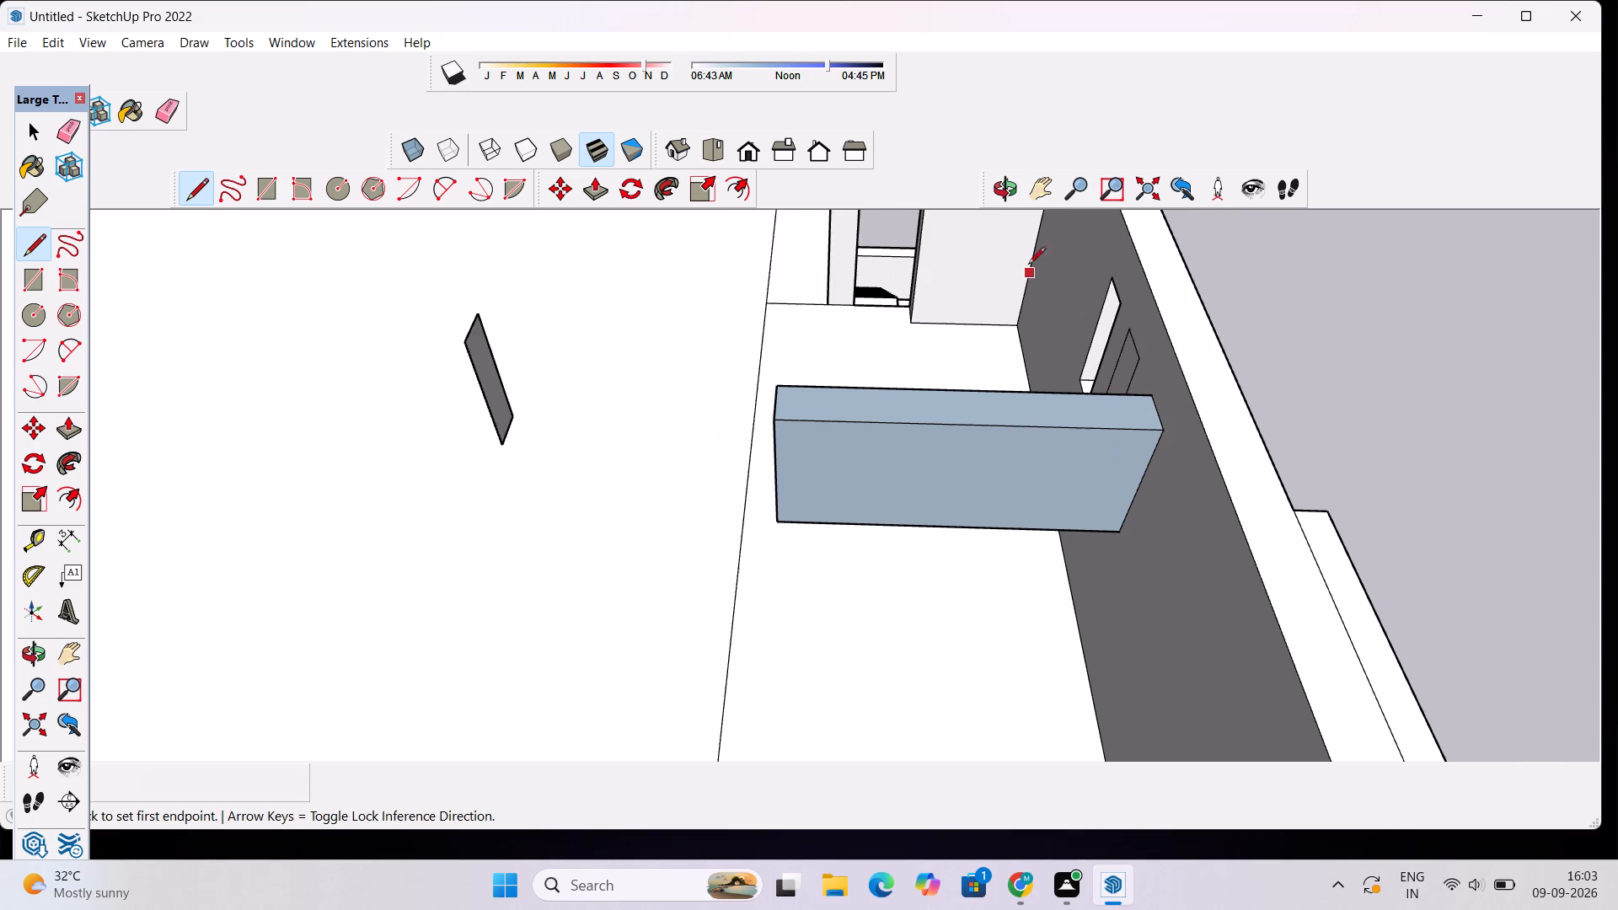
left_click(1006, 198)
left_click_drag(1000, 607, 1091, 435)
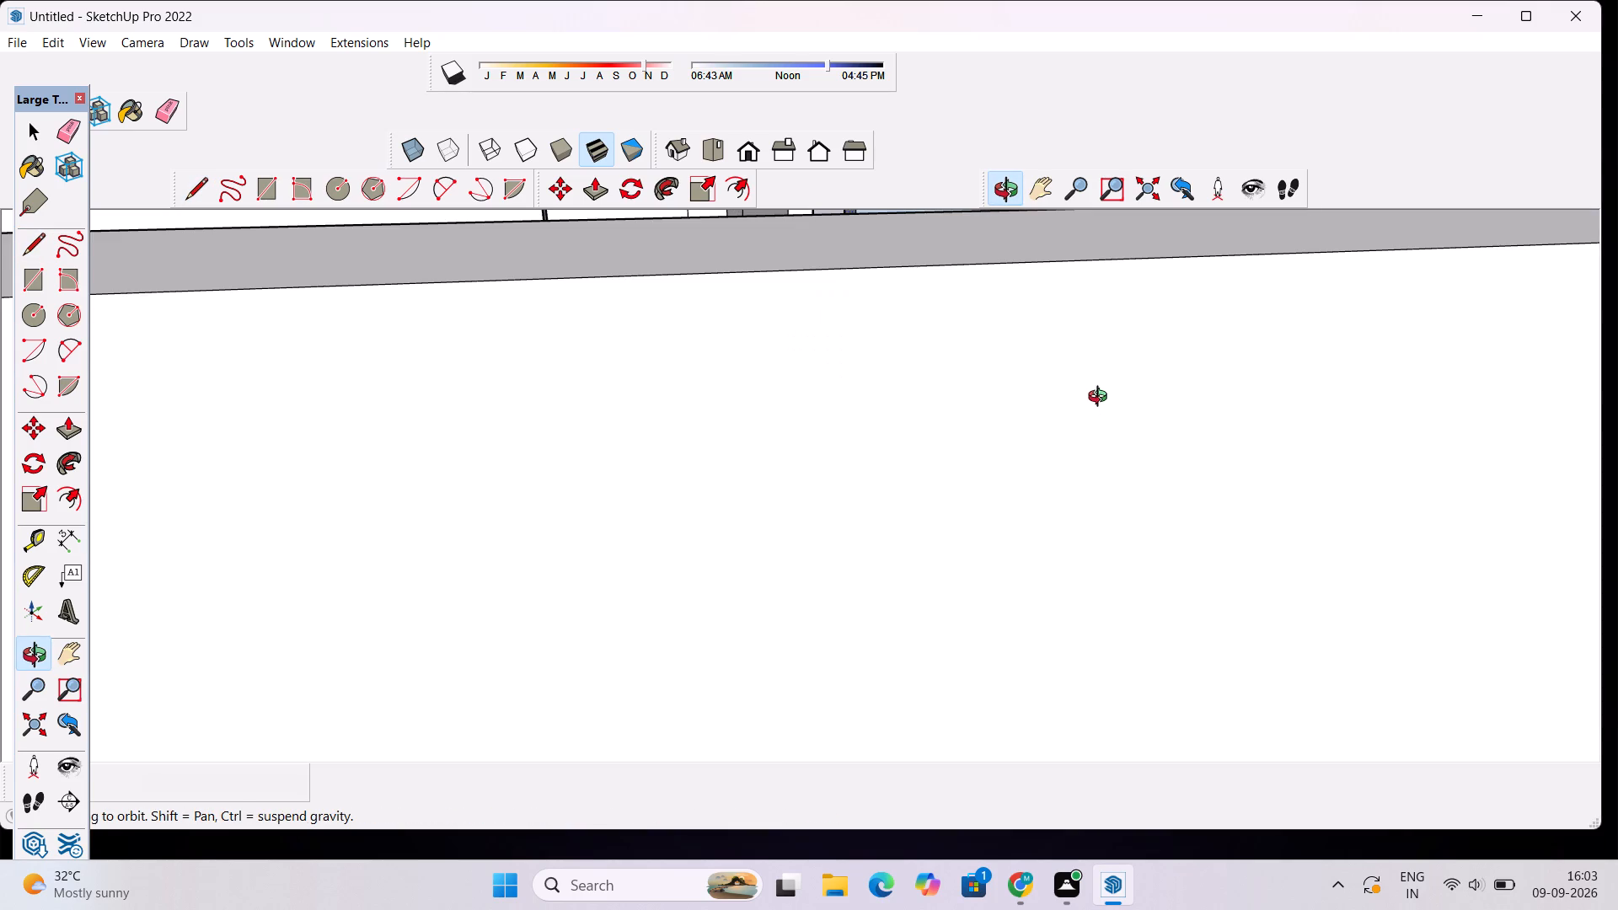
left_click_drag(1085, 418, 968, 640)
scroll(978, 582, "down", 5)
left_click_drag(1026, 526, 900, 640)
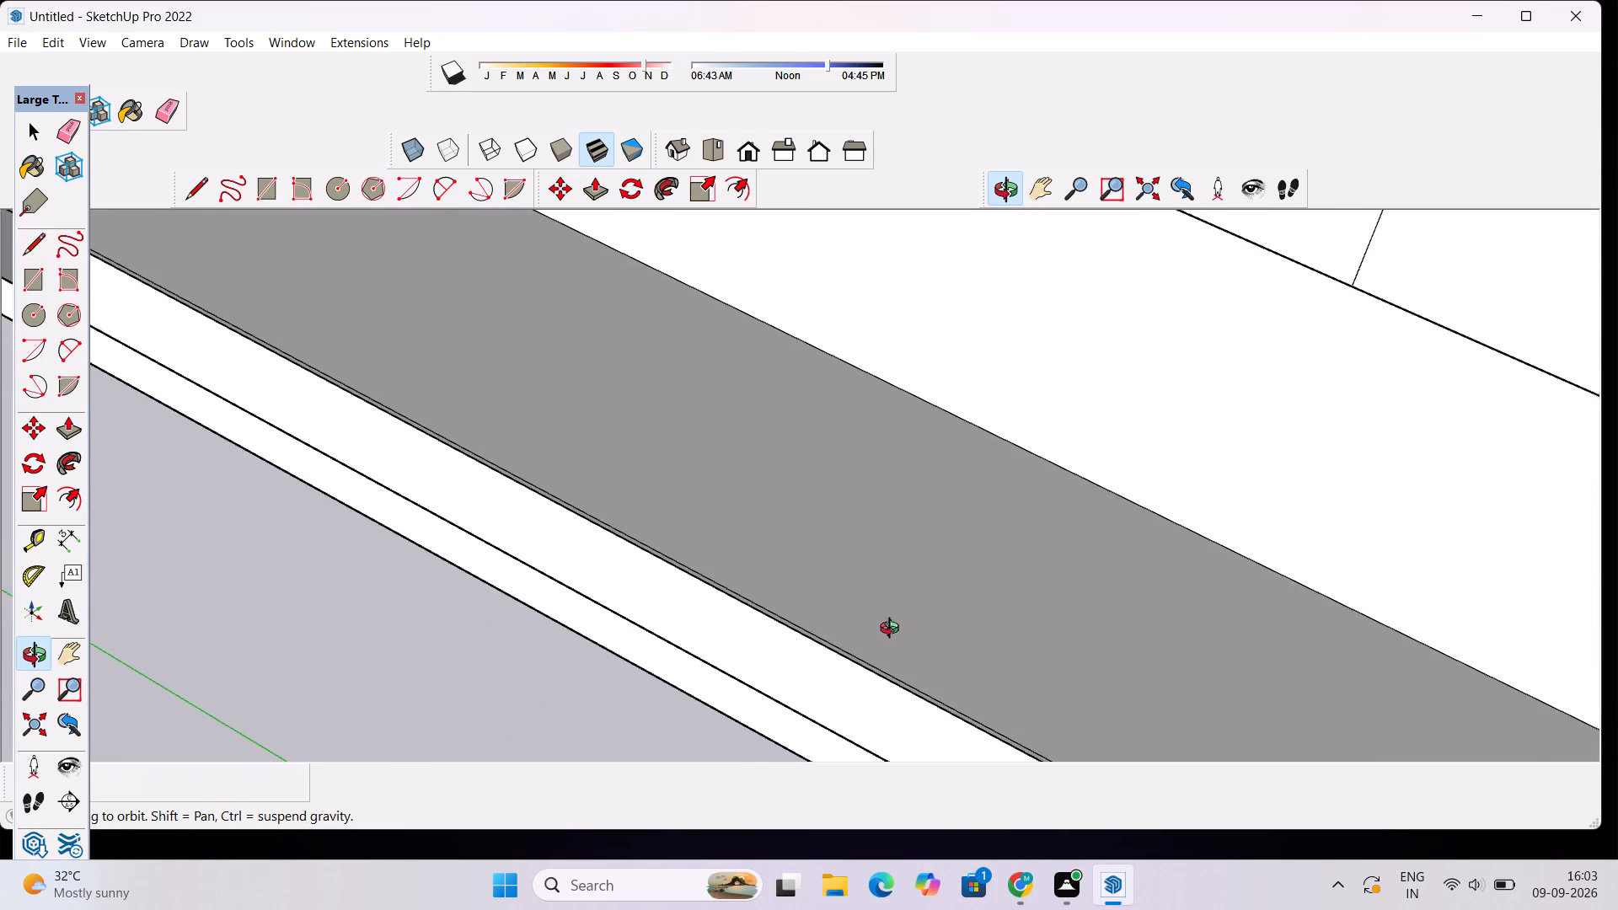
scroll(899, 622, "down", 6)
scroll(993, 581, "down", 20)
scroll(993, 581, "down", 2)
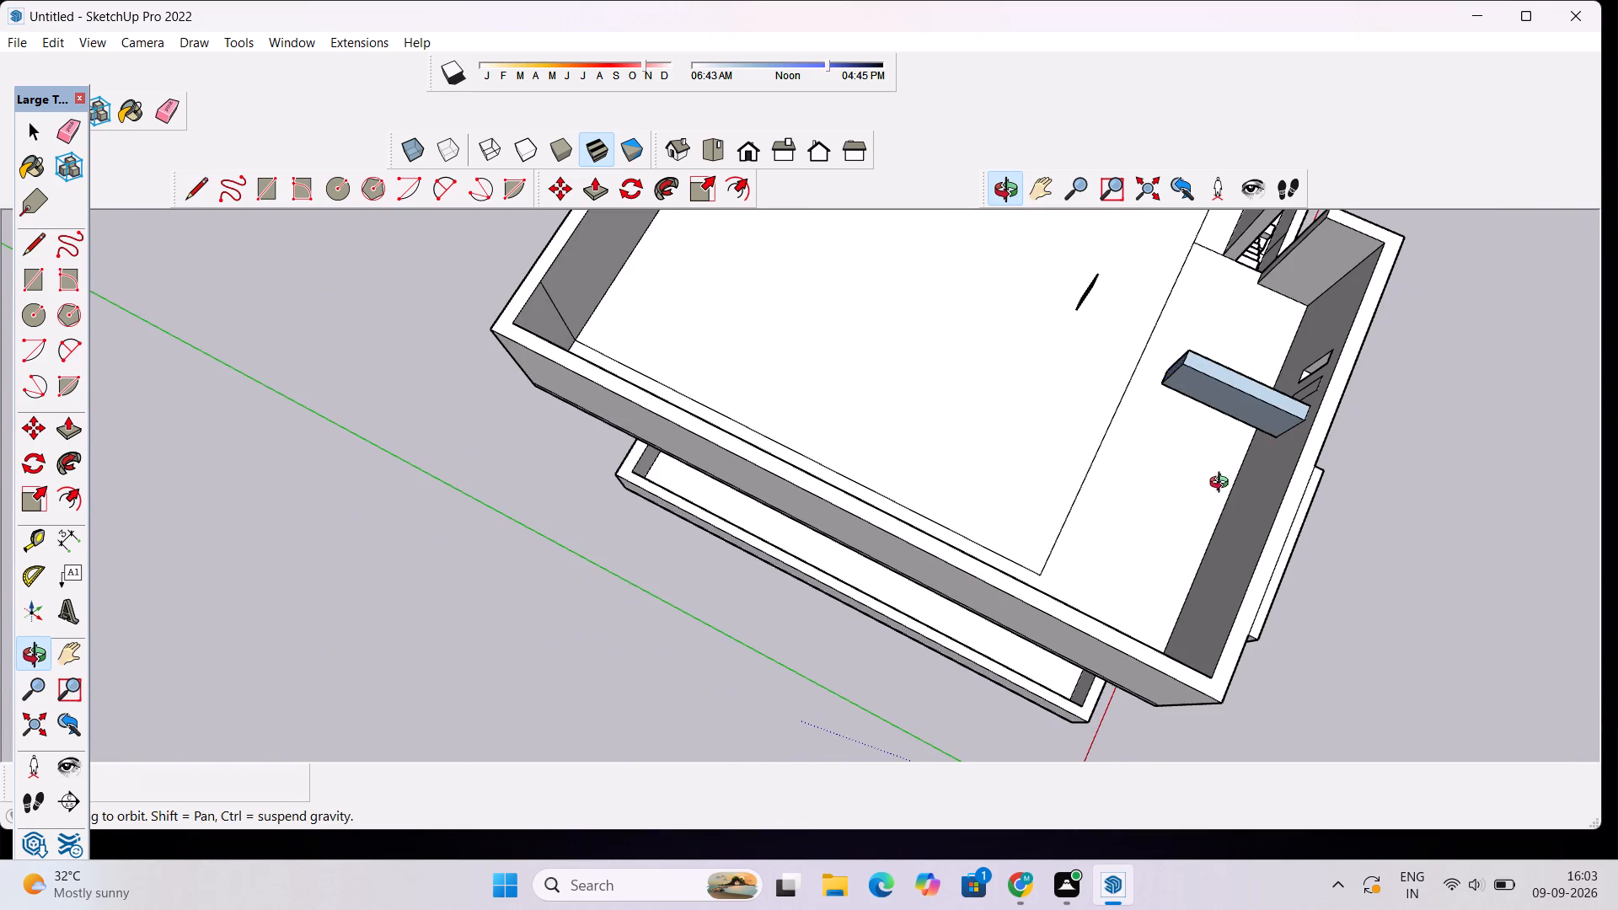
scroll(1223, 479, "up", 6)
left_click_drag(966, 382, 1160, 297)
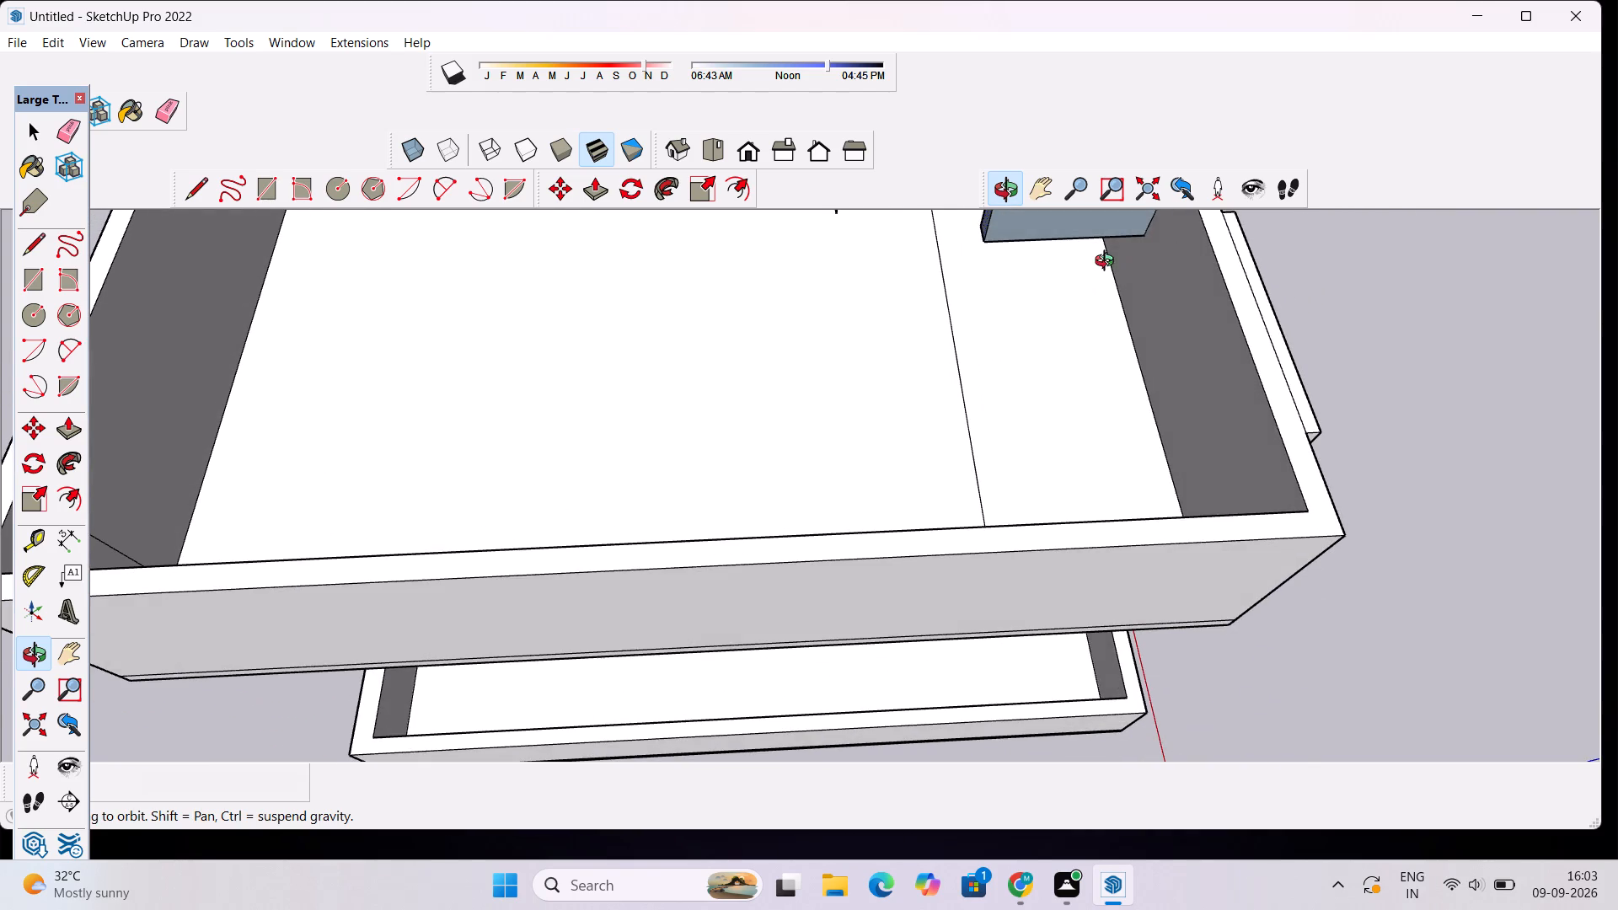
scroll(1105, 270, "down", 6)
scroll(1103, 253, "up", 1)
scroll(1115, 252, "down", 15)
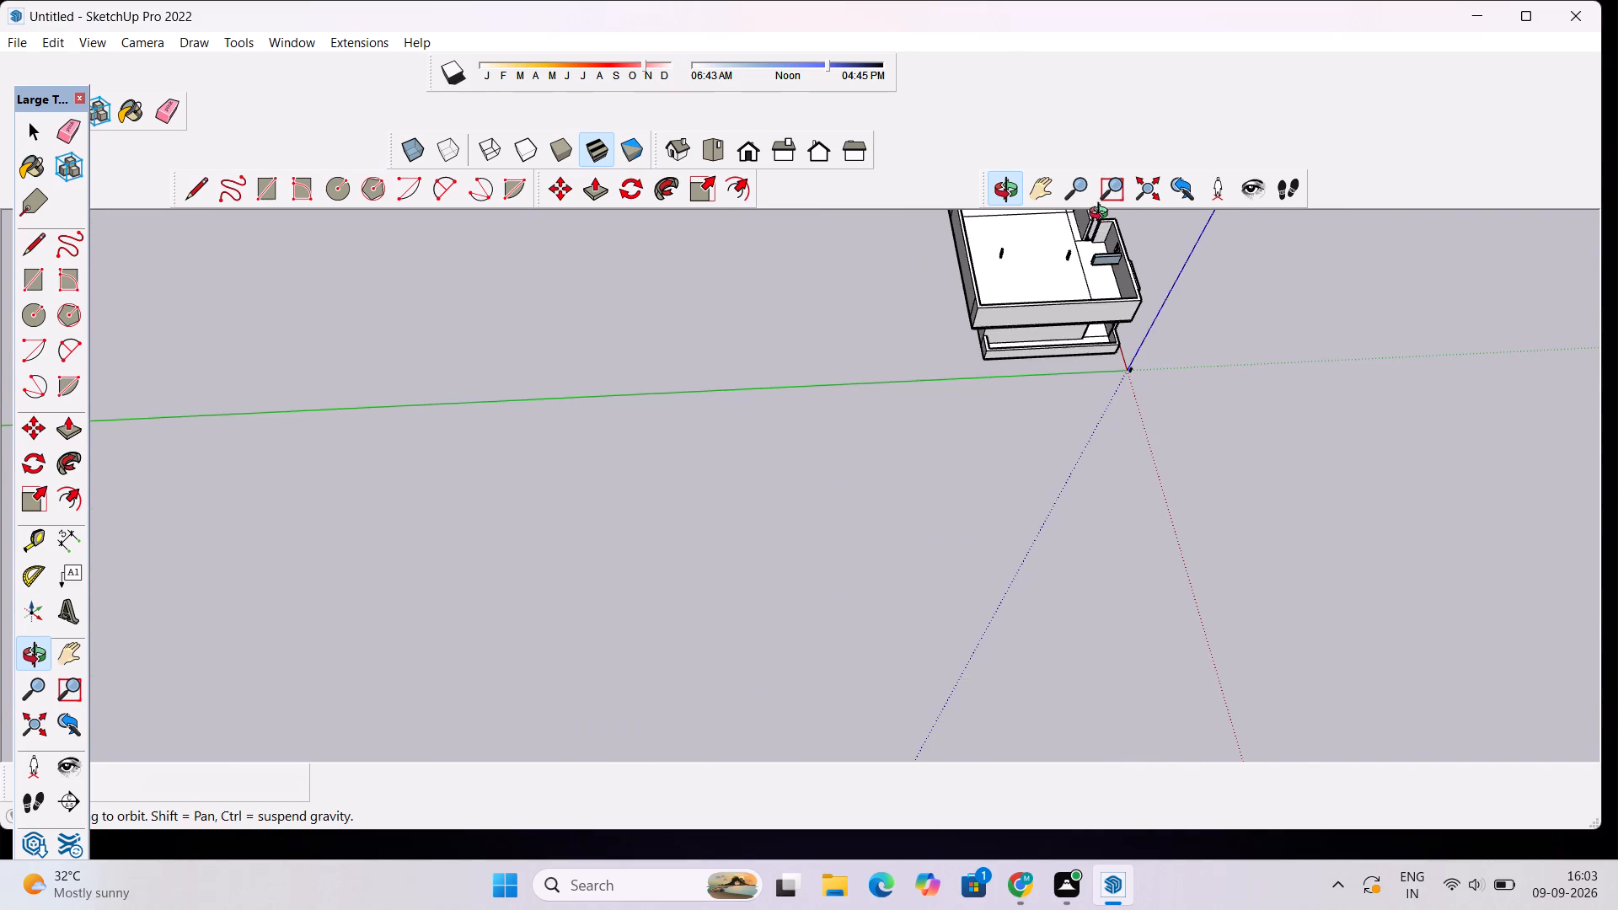
Draw the bottom edge along the underside of the projecting block where it meets the inner wall.
scroll(1102, 217, "up", 1)
scroll(1102, 233, "down", 11)
scroll(1112, 225, "up", 12)
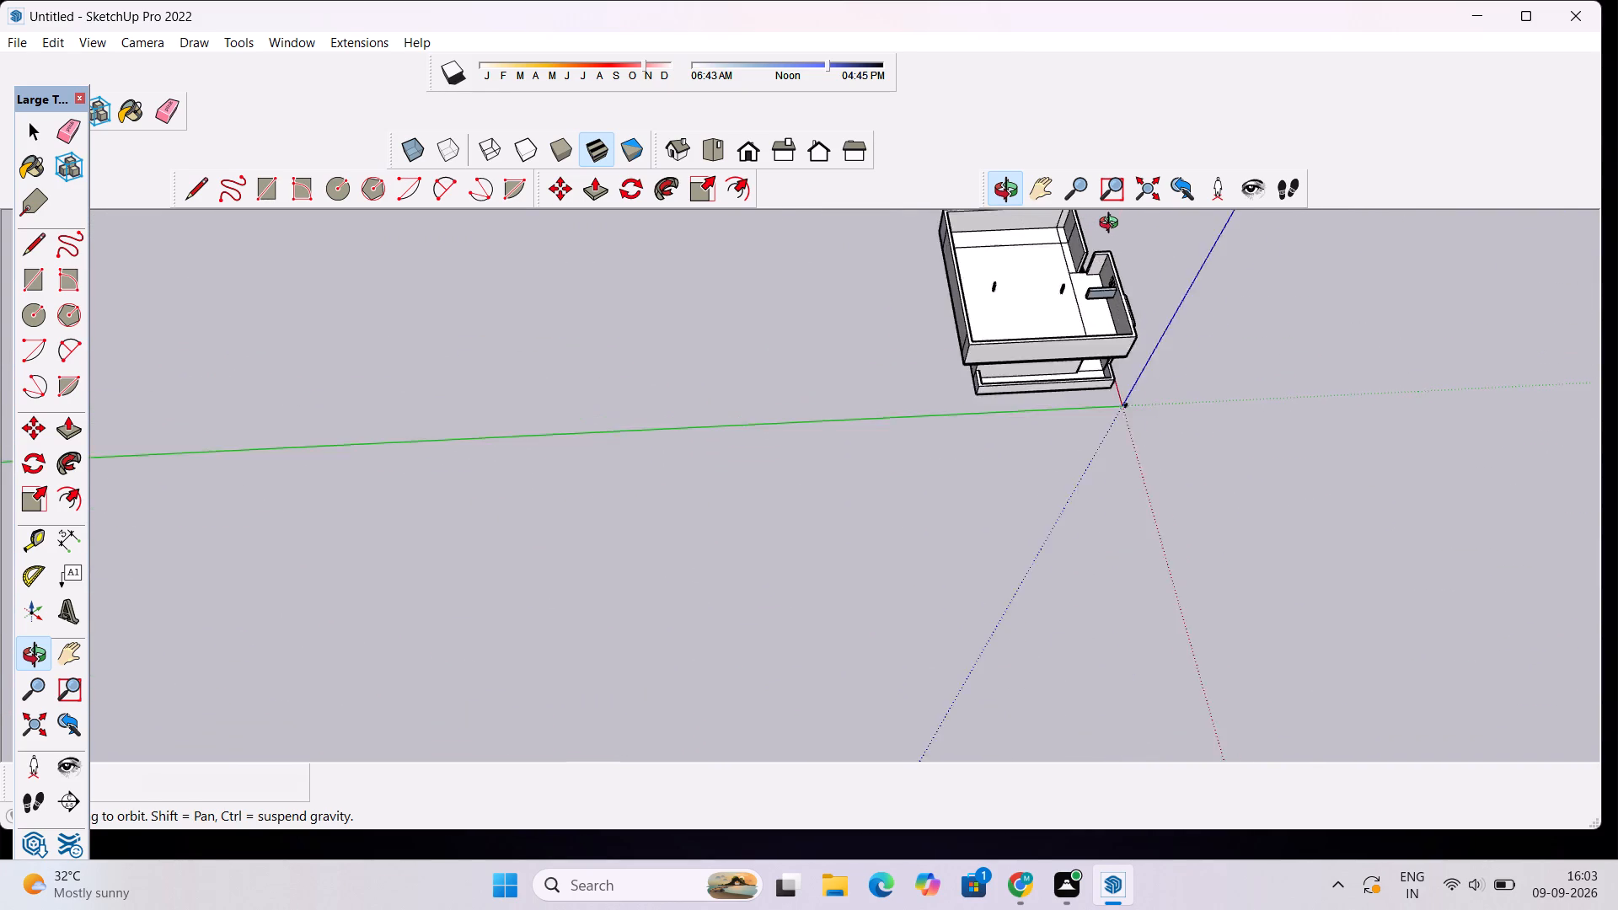
scroll(1112, 225, "up", 15)
left_click_drag(850, 477, 1078, 334)
scroll(1079, 331, "up", 2)
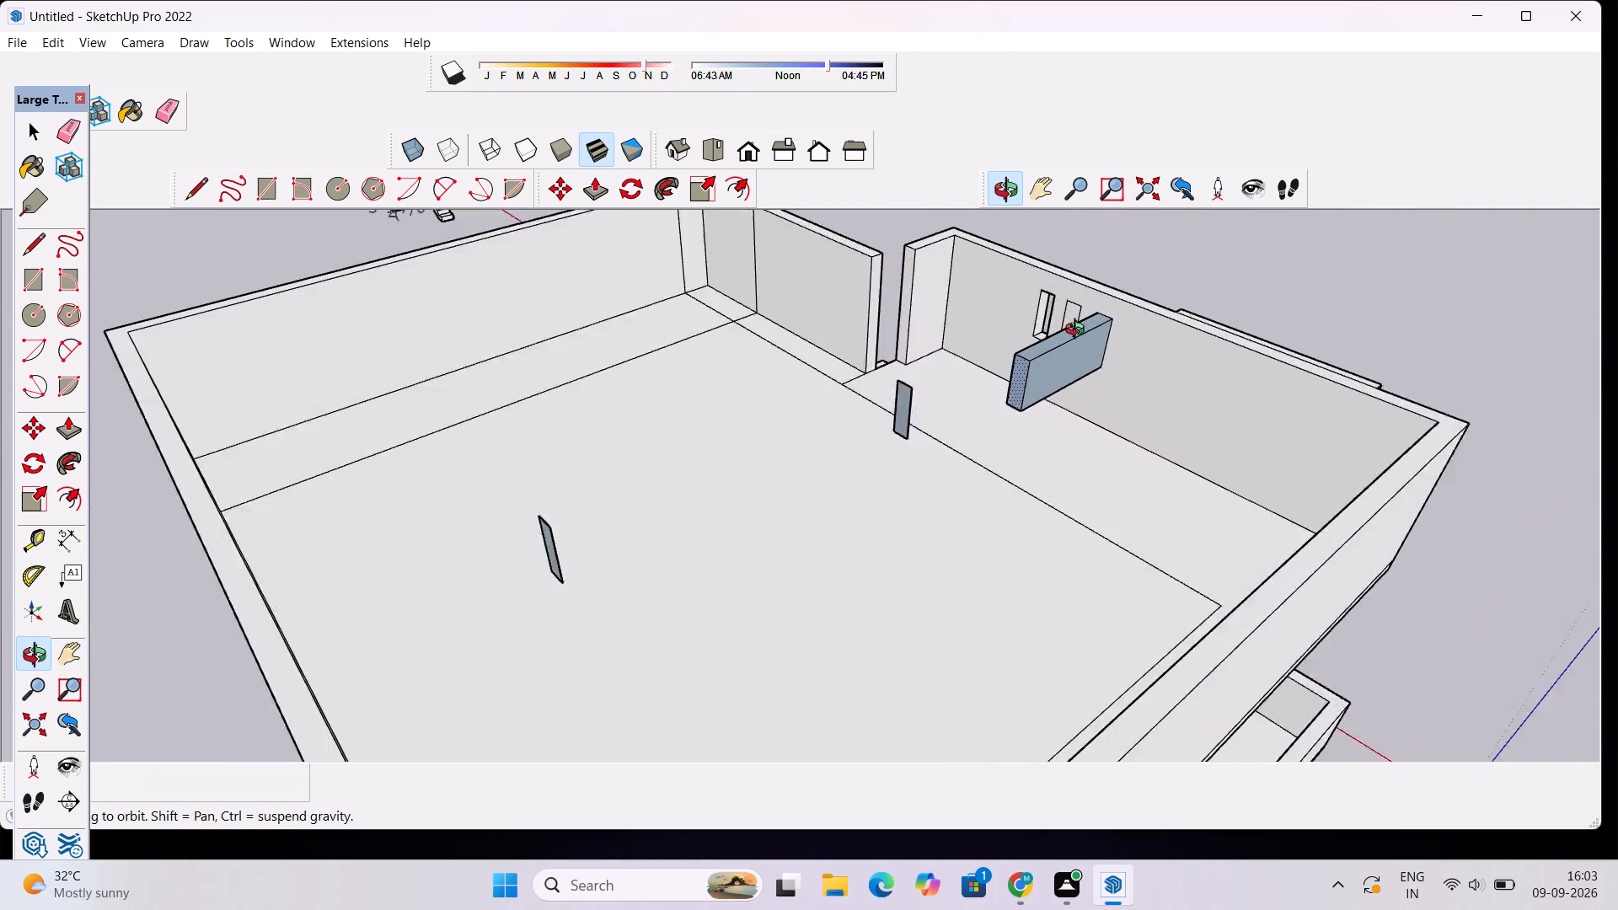
scroll(1079, 331, "up", 13)
left_click_drag(1095, 583, 1087, 519)
left_click_drag(1087, 490, 1086, 456)
left_click(1086, 445)
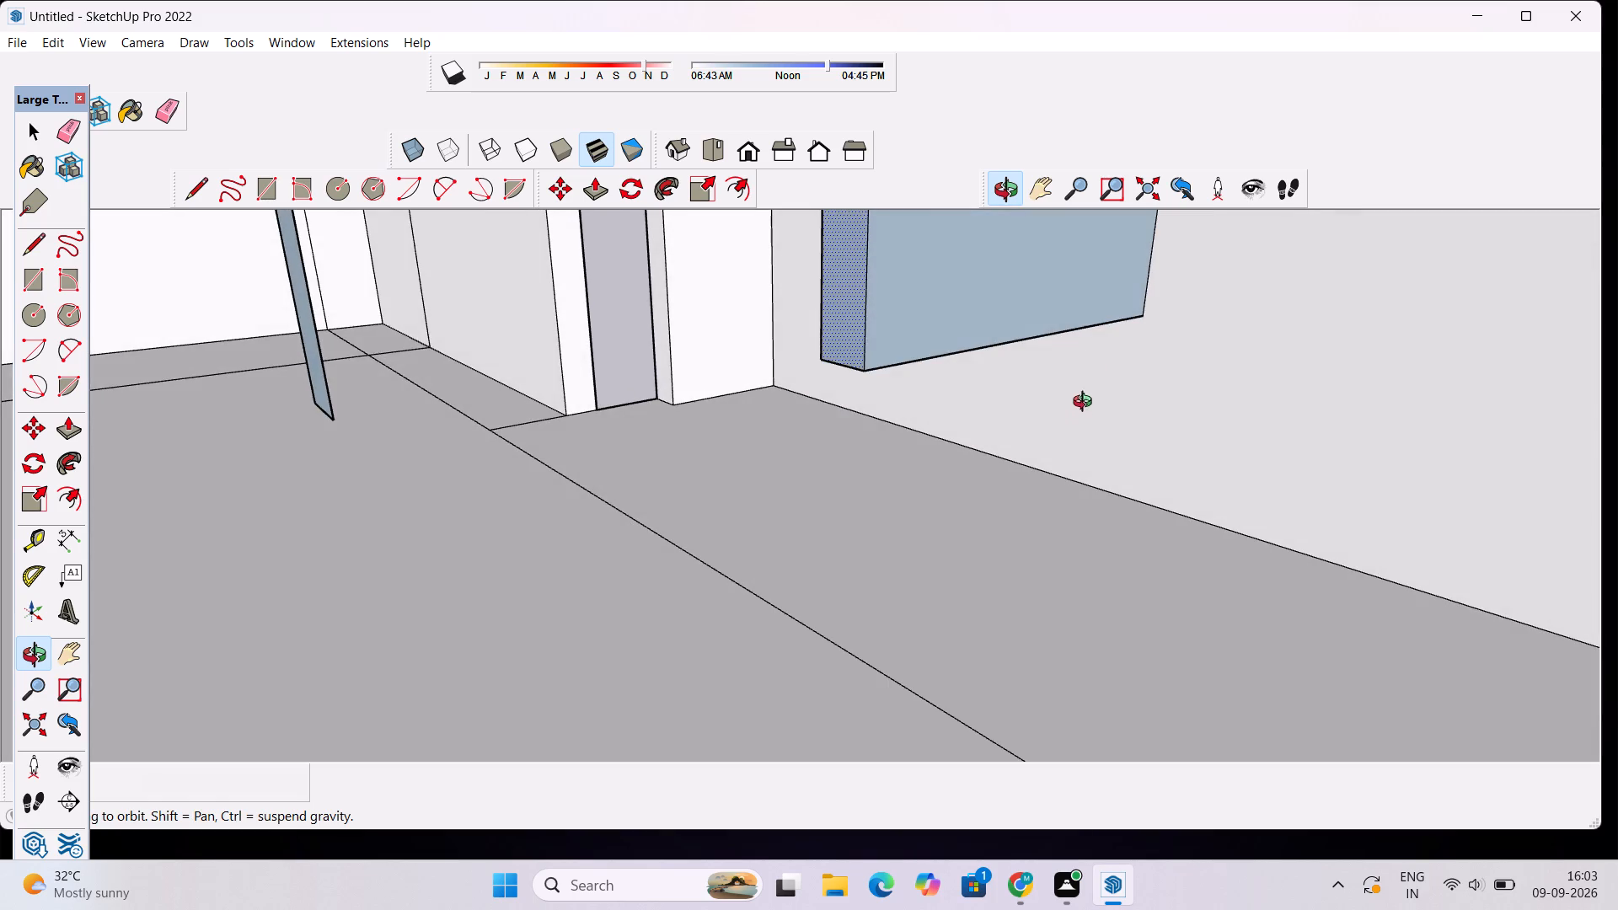
scroll(1092, 368, "down", 8)
scroll(1085, 335, "up", 10)
left_click_drag(1061, 427, 1088, 372)
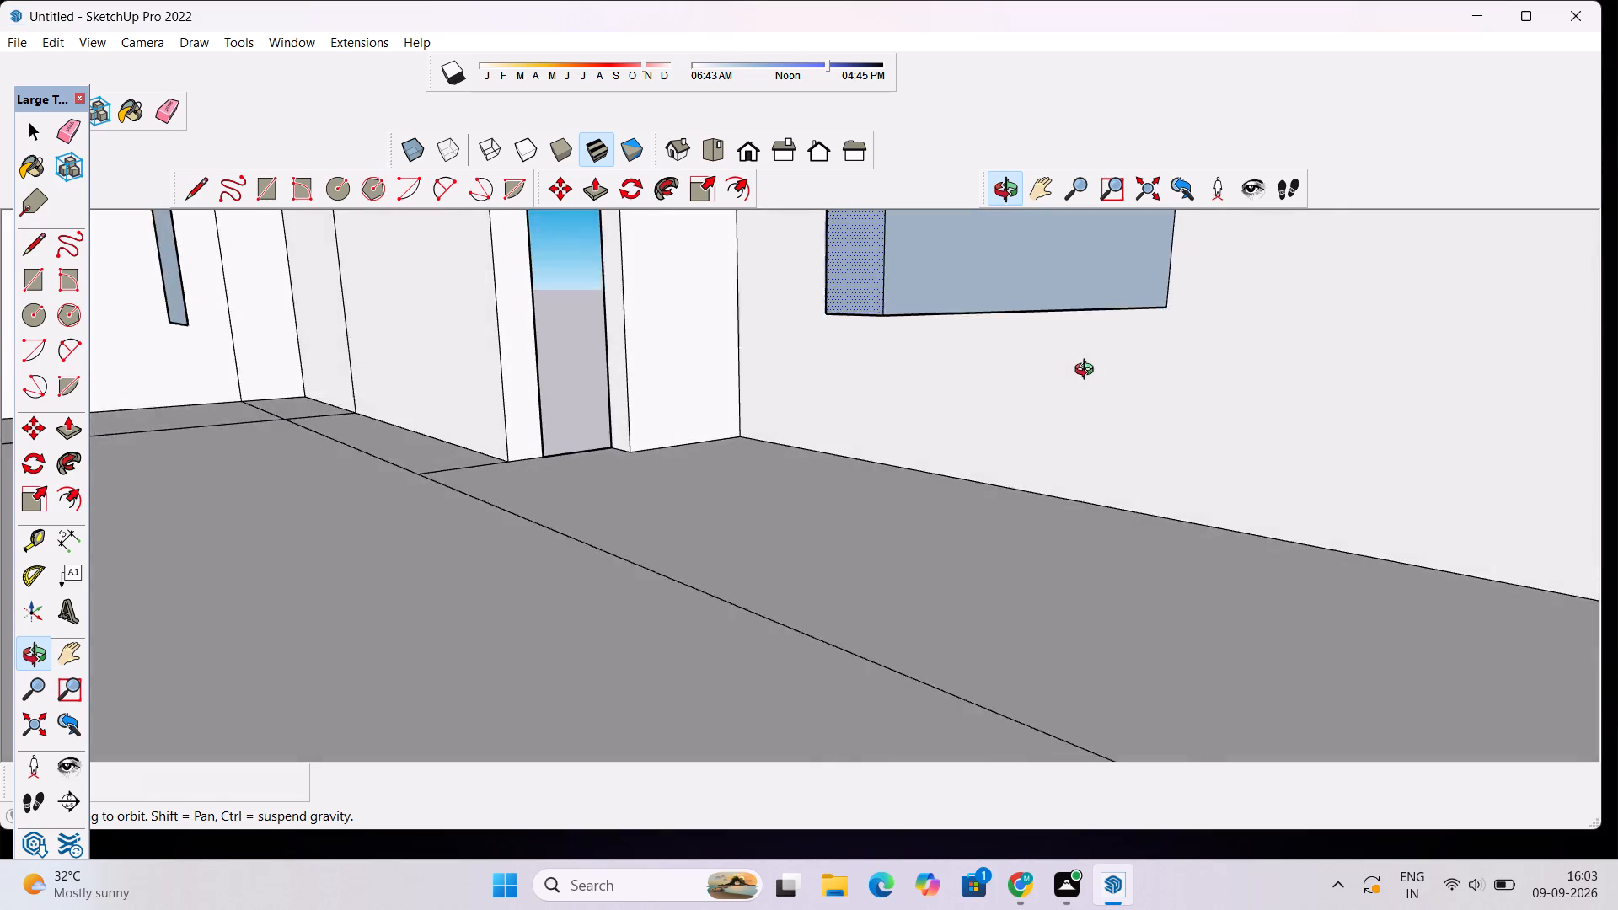
left_click_drag(1088, 372, 1111, 349)
left_click(1112, 348)
left_click(194, 188)
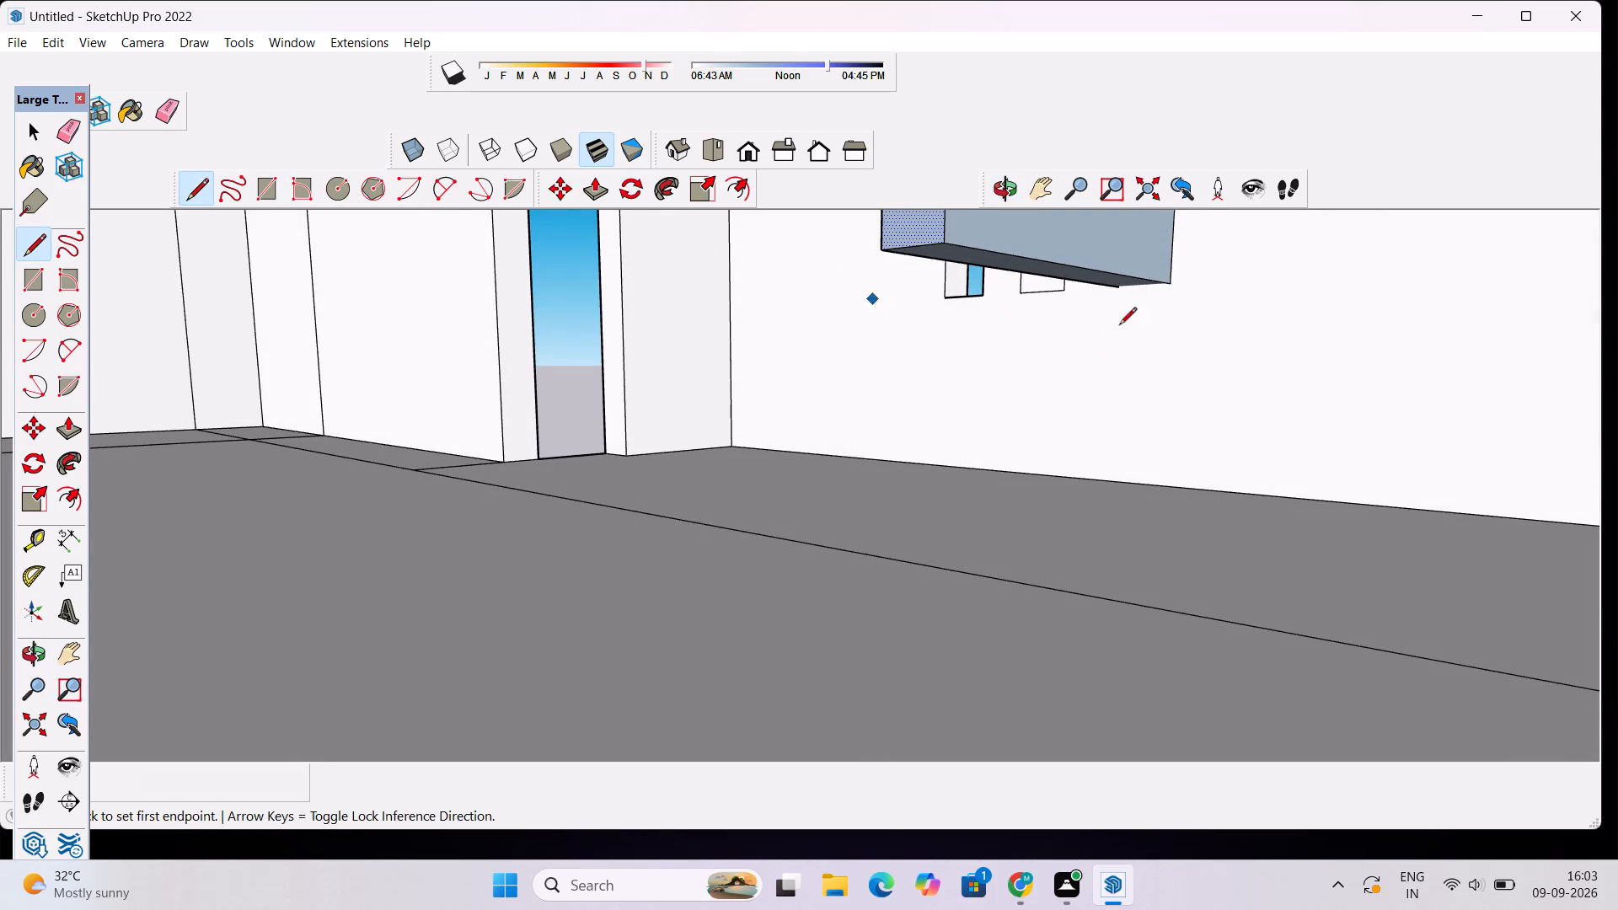
scroll(1187, 298, "up", 4)
left_click(1165, 281)
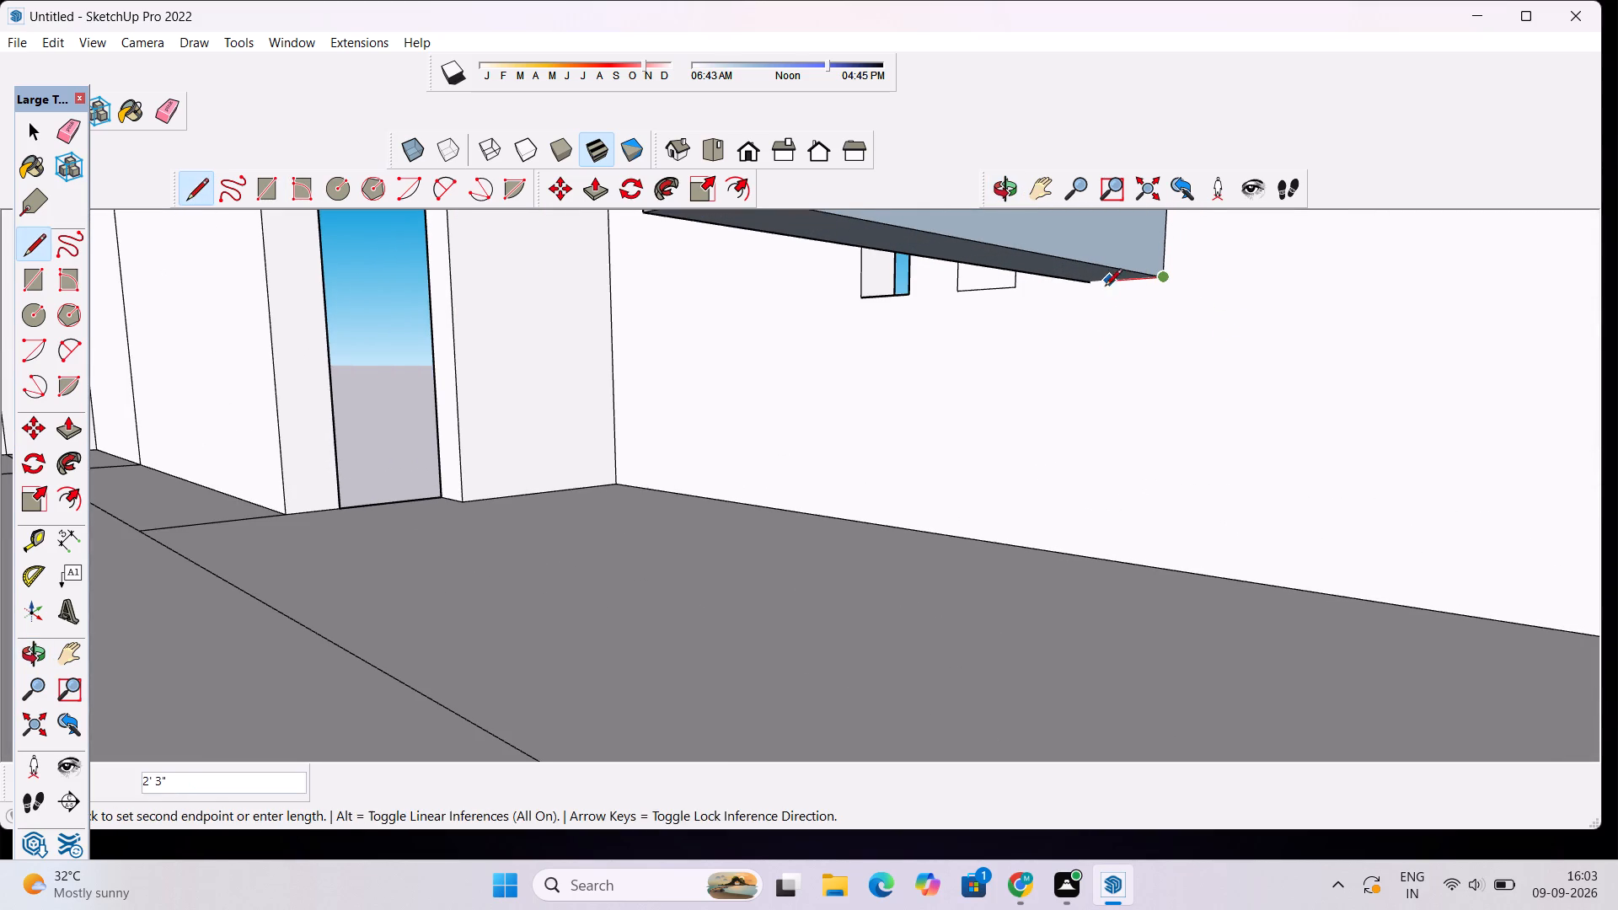
left_click(1092, 286)
Draw the remaining 10' 1 7/8" vertical edge where the block meets the inner wall, closing its outline.
scroll(1107, 335, "down", 12)
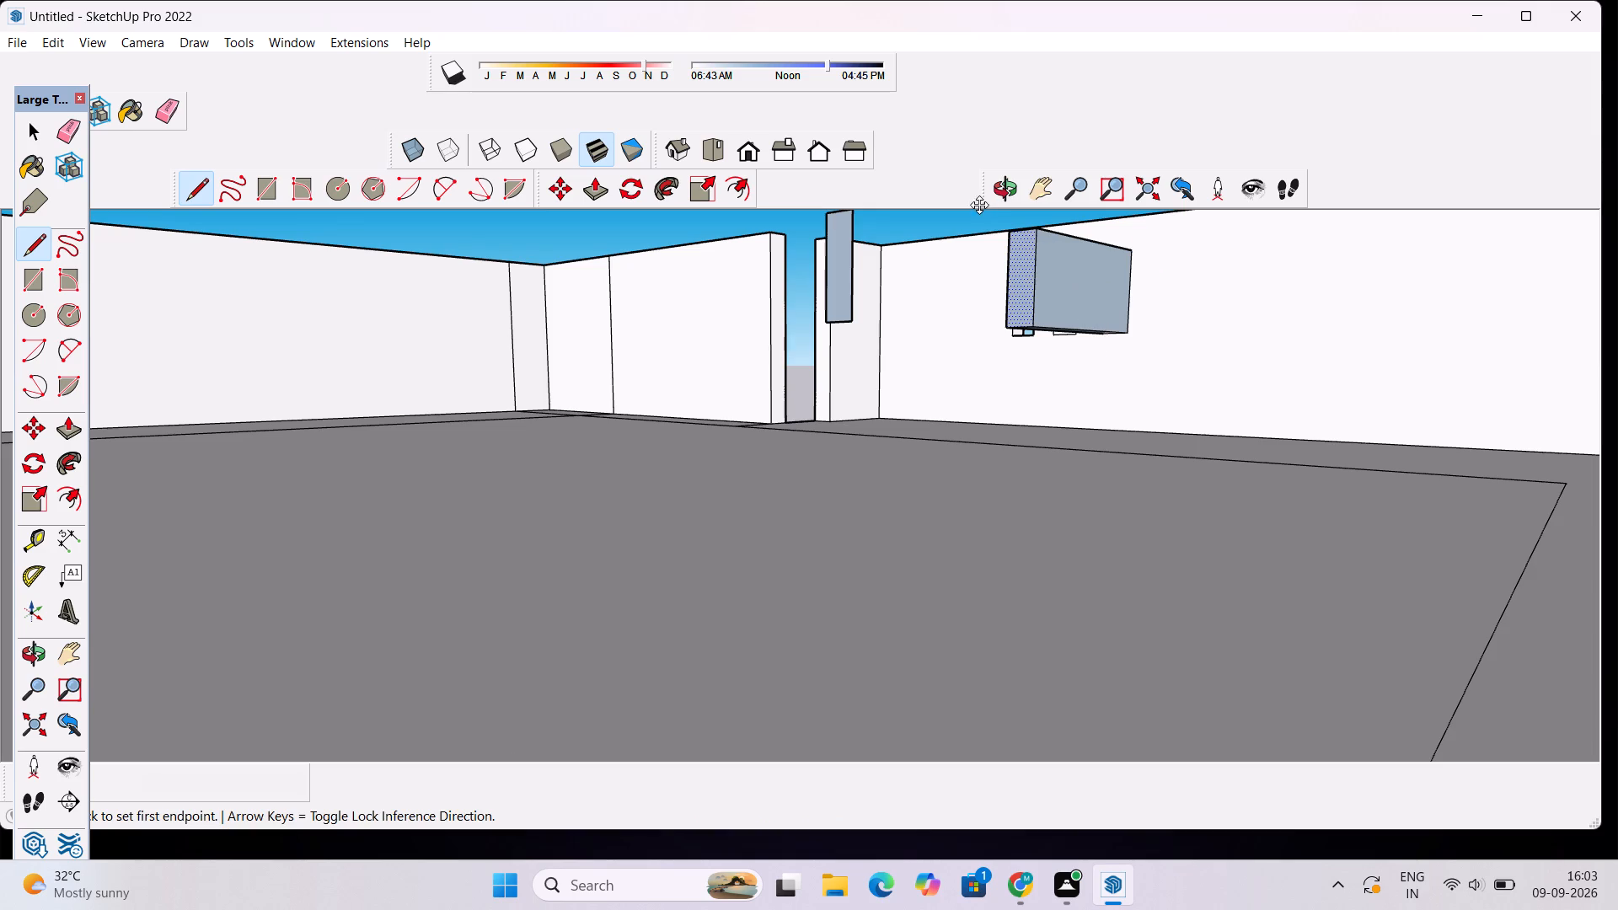
left_click(1001, 190)
left_click_drag(947, 303, 1190, 395)
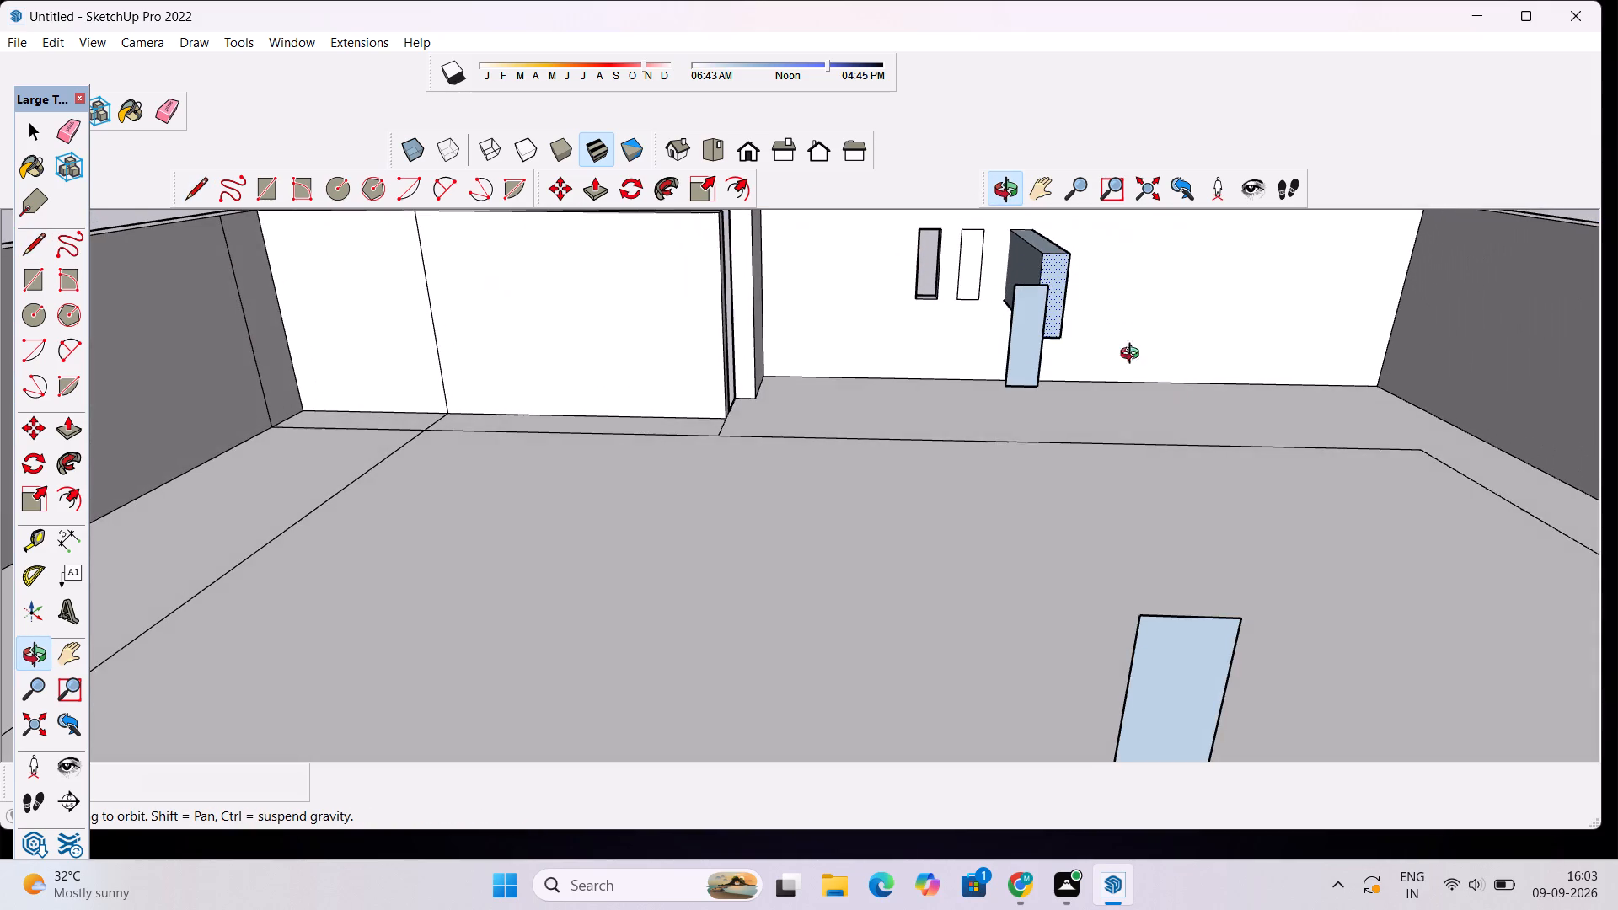
scroll(1042, 244, "up", 12)
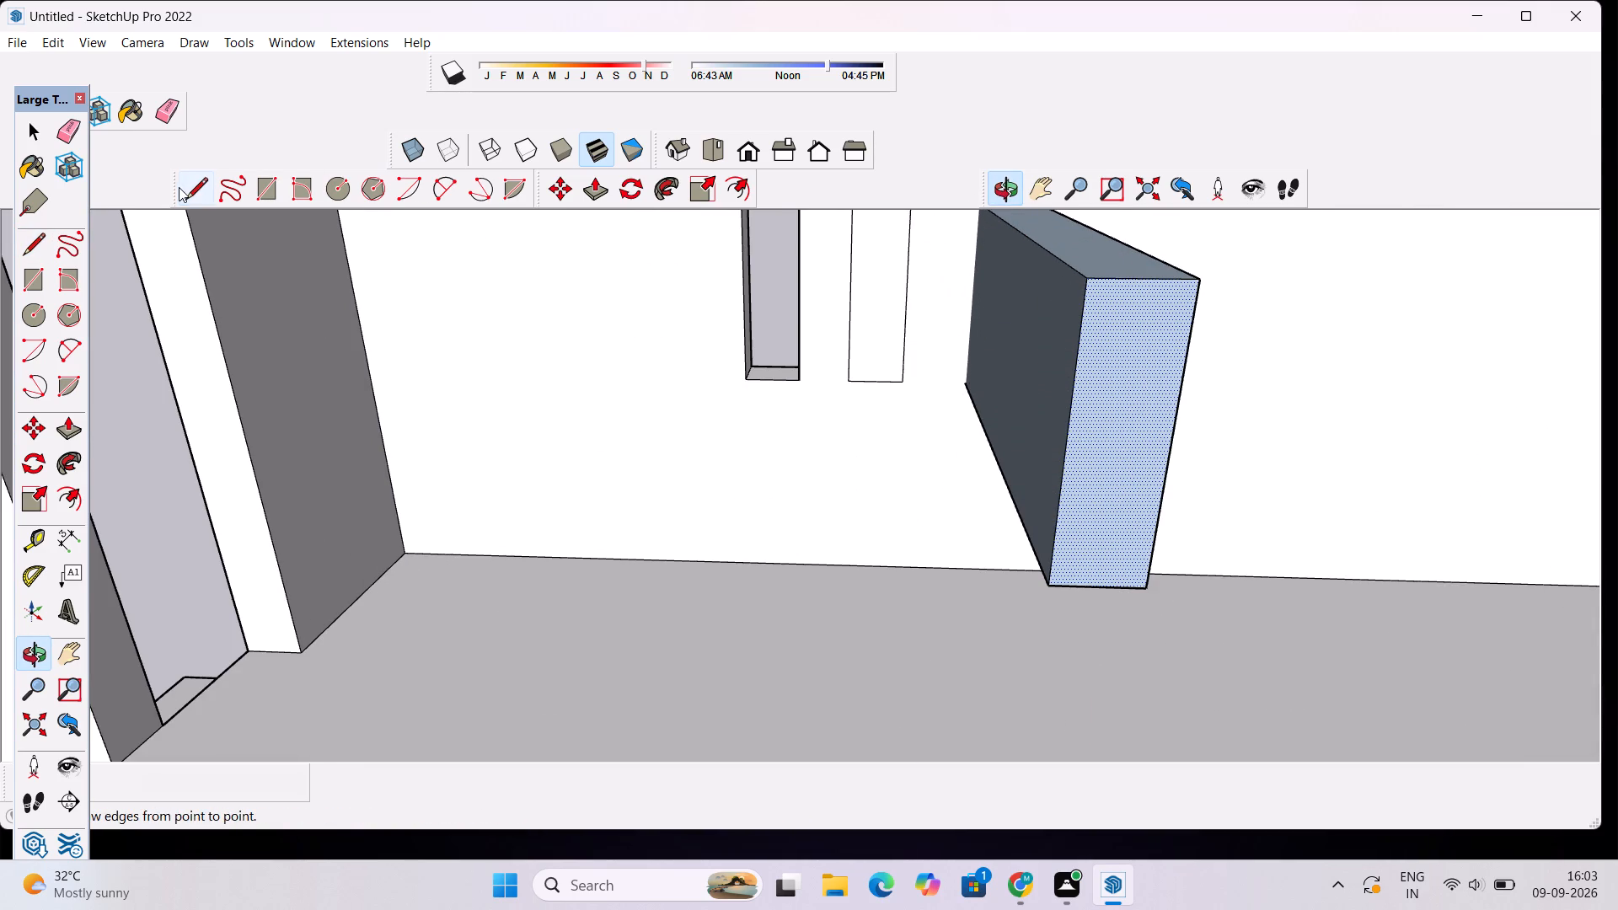
left_click(179, 187)
scroll(913, 318, "down", 3)
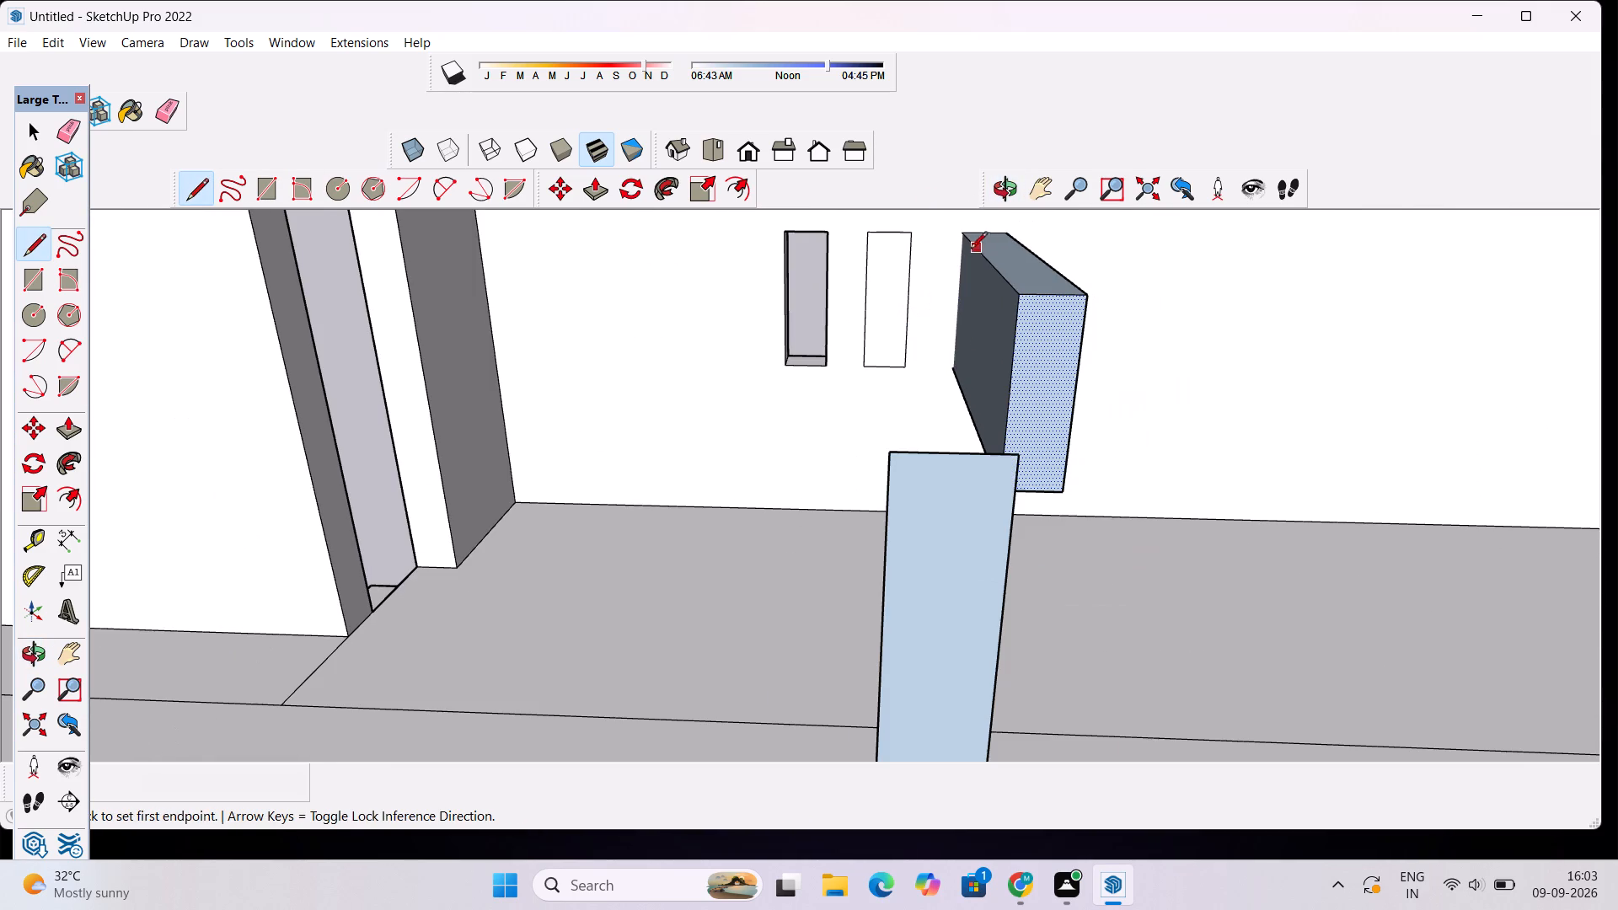
scroll(963, 242, "up", 2)
left_click(961, 233)
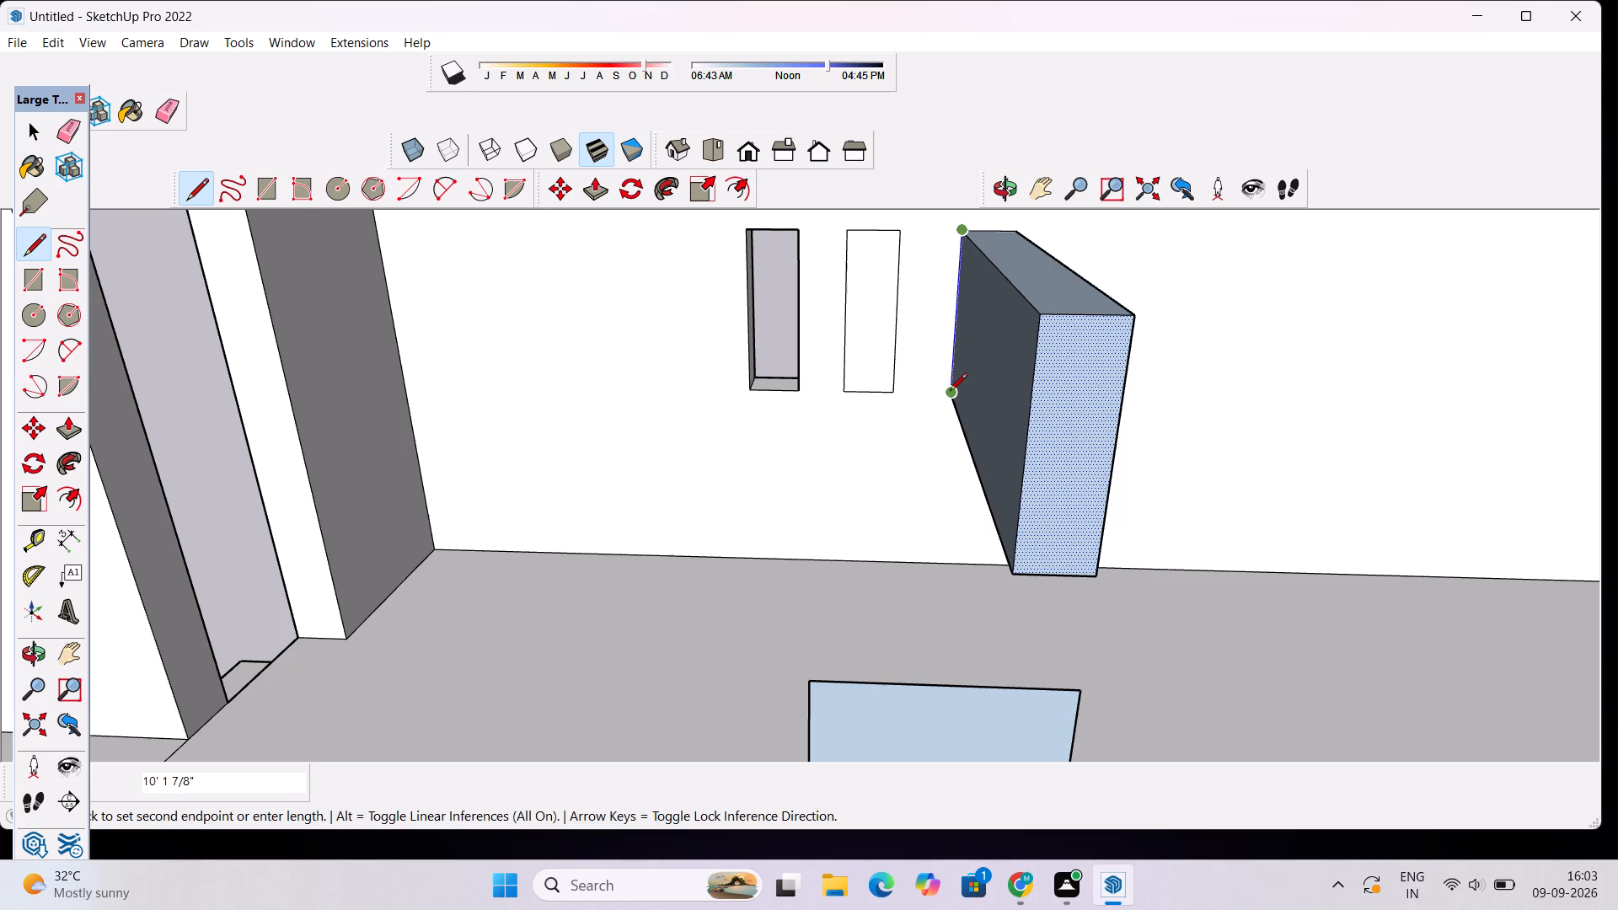
left_click(950, 392)
key("space")
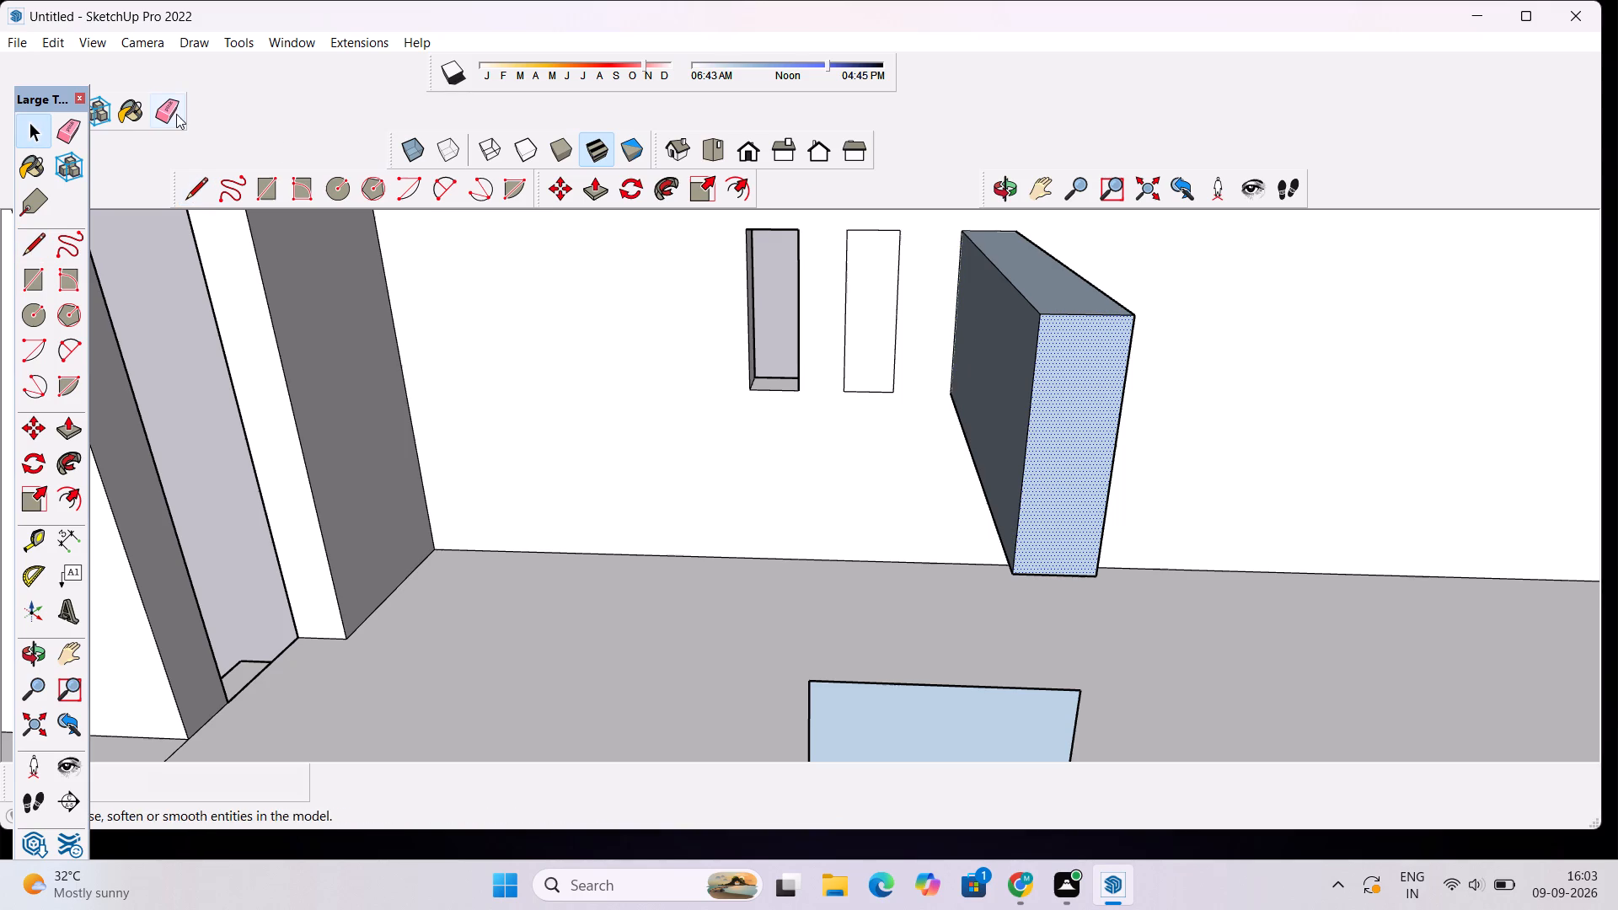
Erase all edges of the block projecting into the room, keeping only its rectangular outline on the inner wall.
left_click(175, 114)
left_click_drag(1123, 404, 1088, 404)
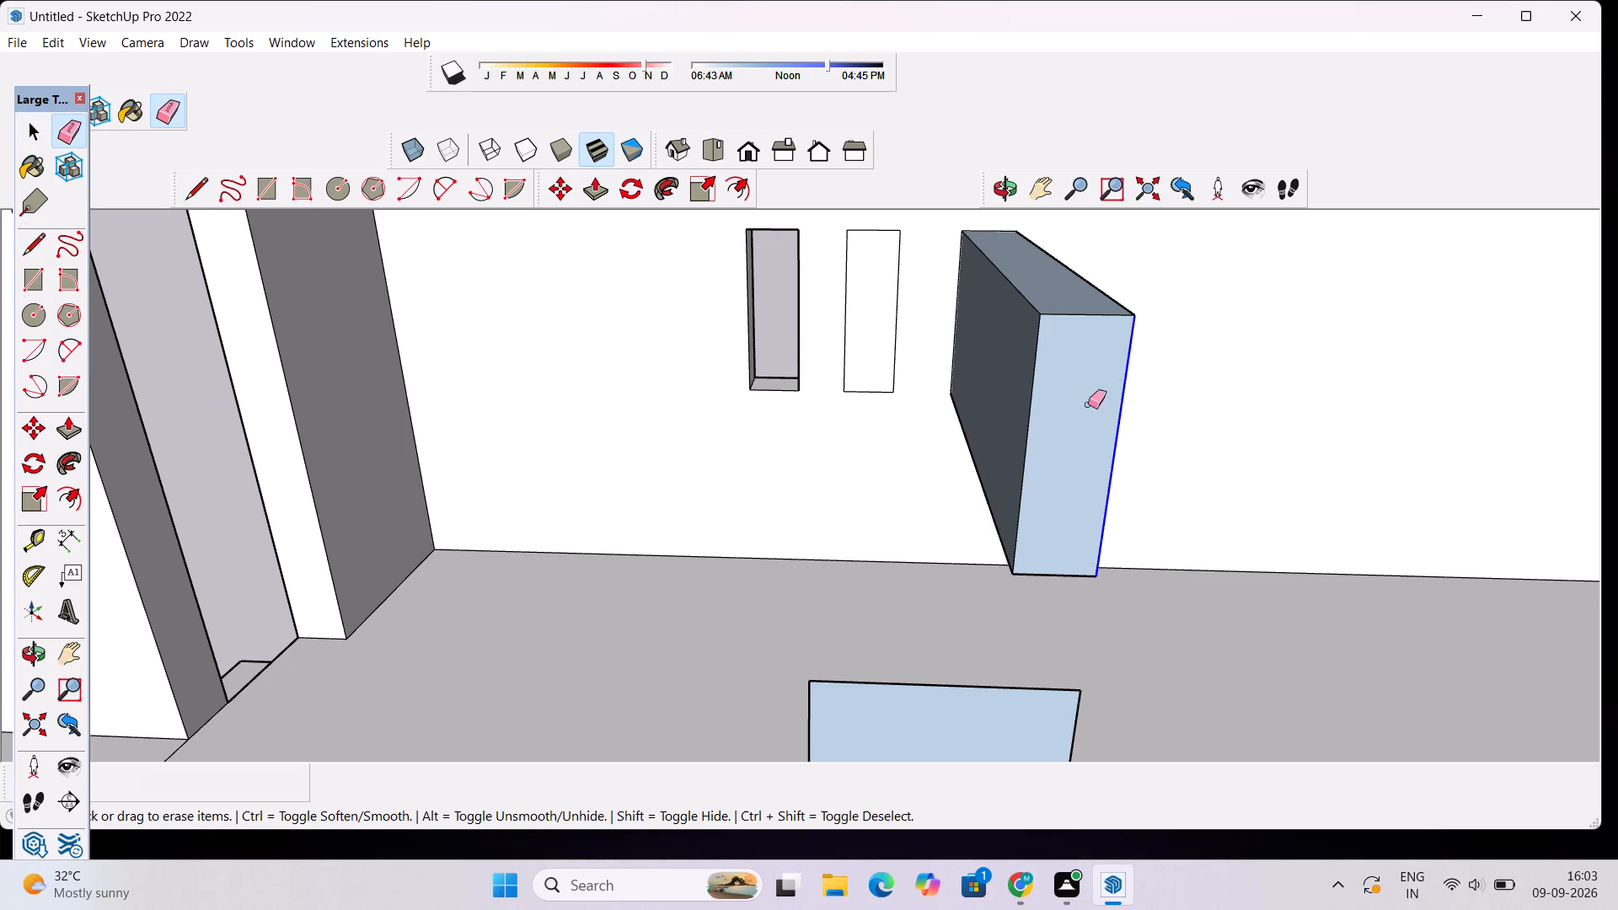
left_click_drag(1088, 404, 1029, 406)
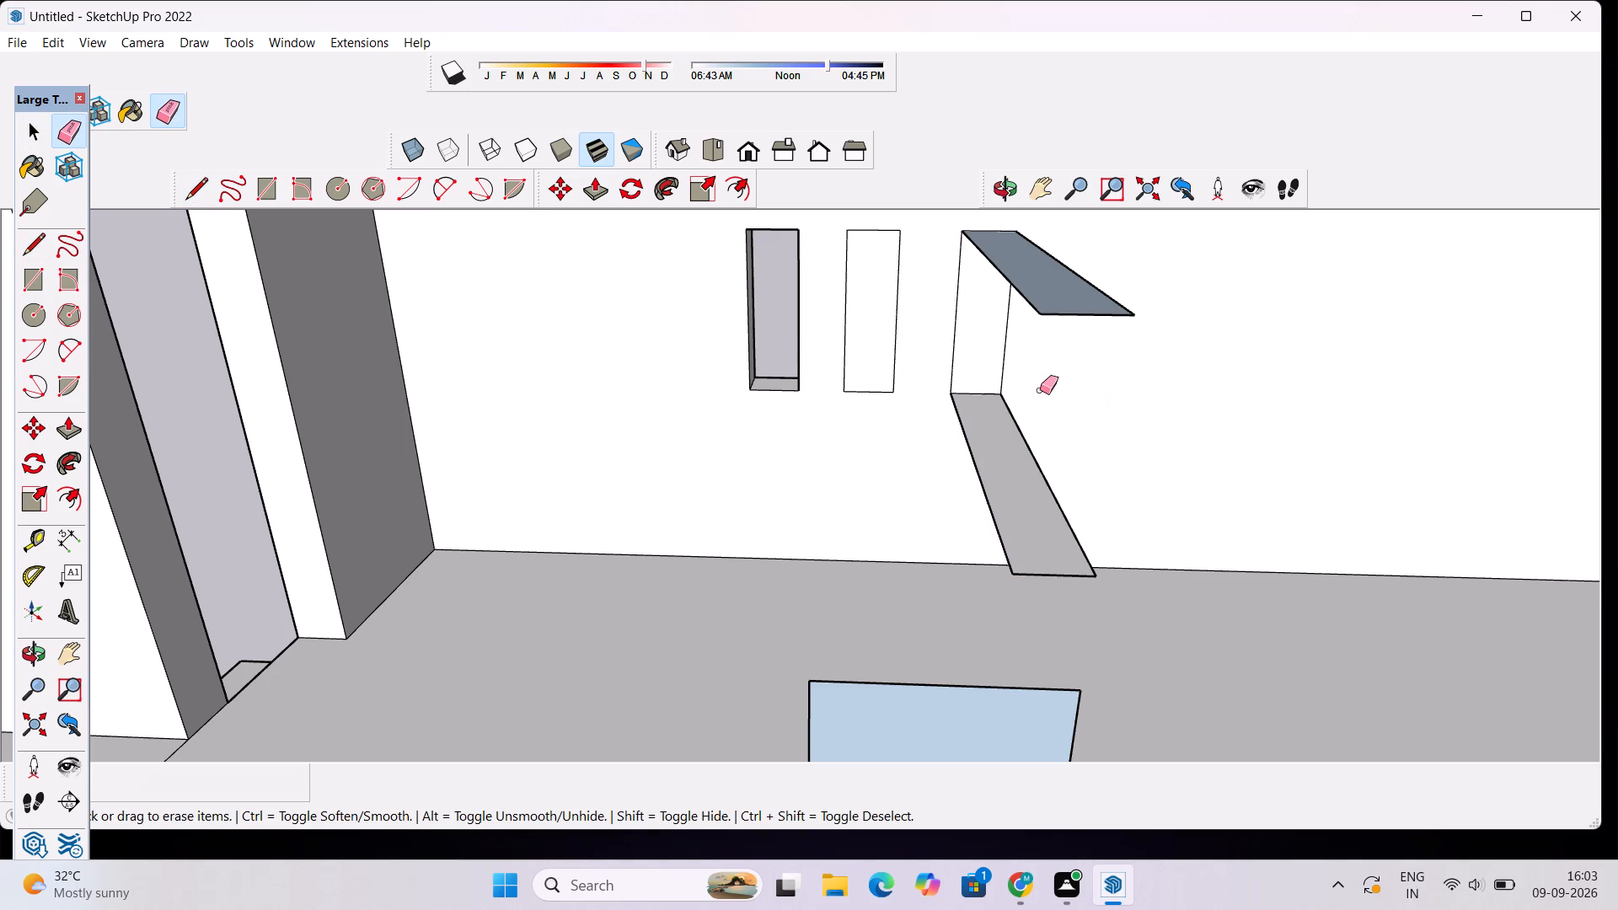
left_click_drag(1107, 281, 1023, 302)
left_click(1023, 302)
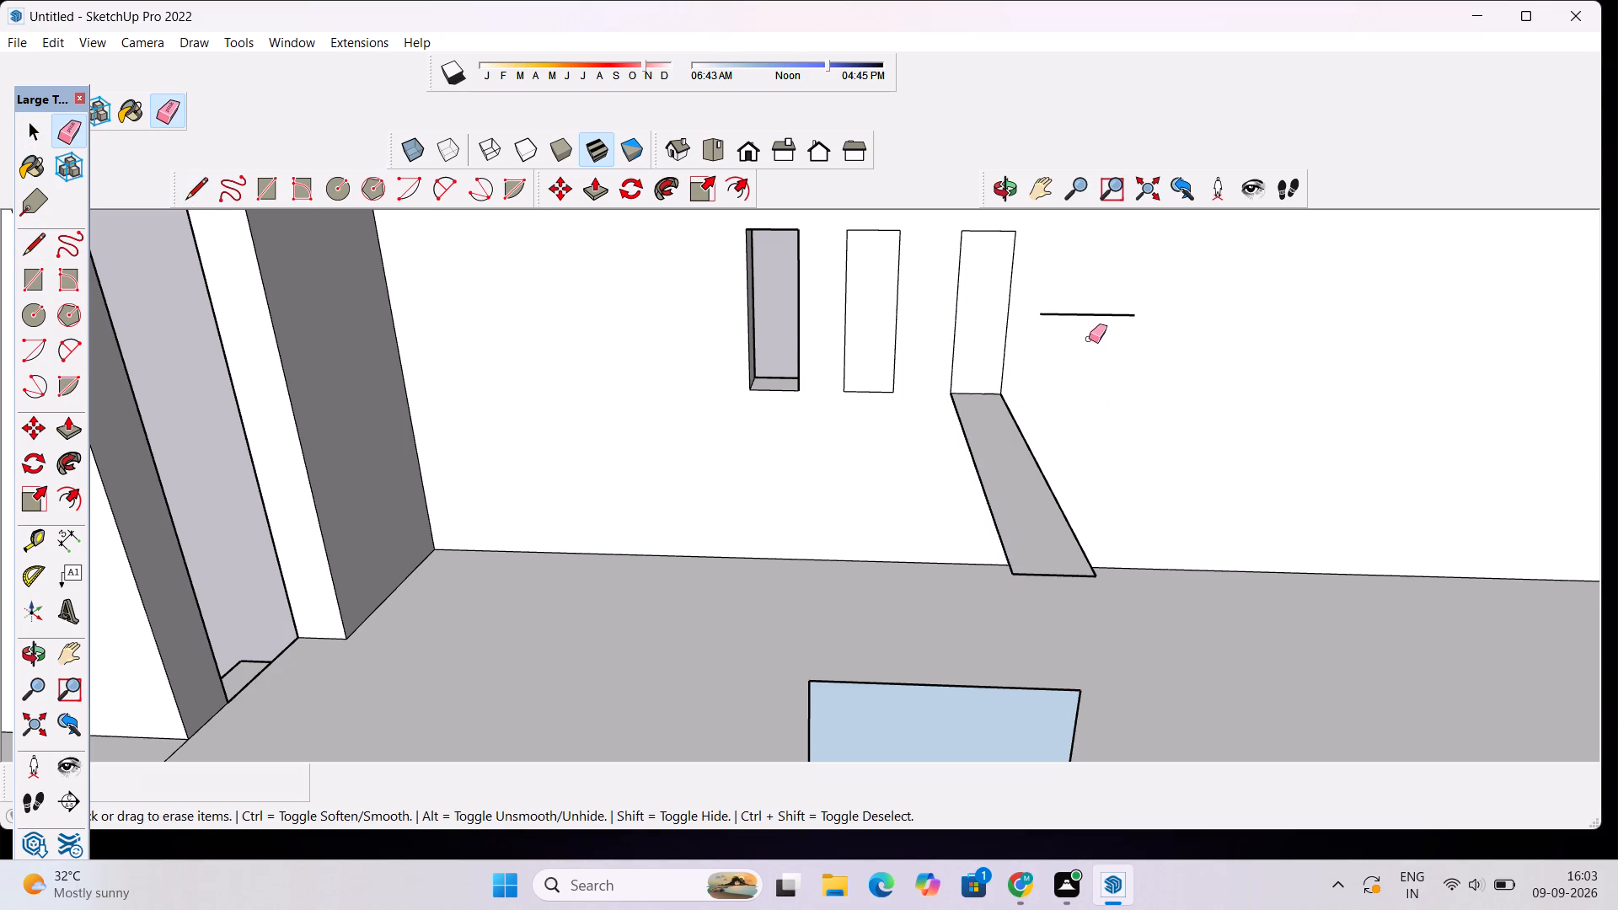
left_click_drag(1091, 303, 1088, 318)
left_click_drag(1074, 410, 961, 468)
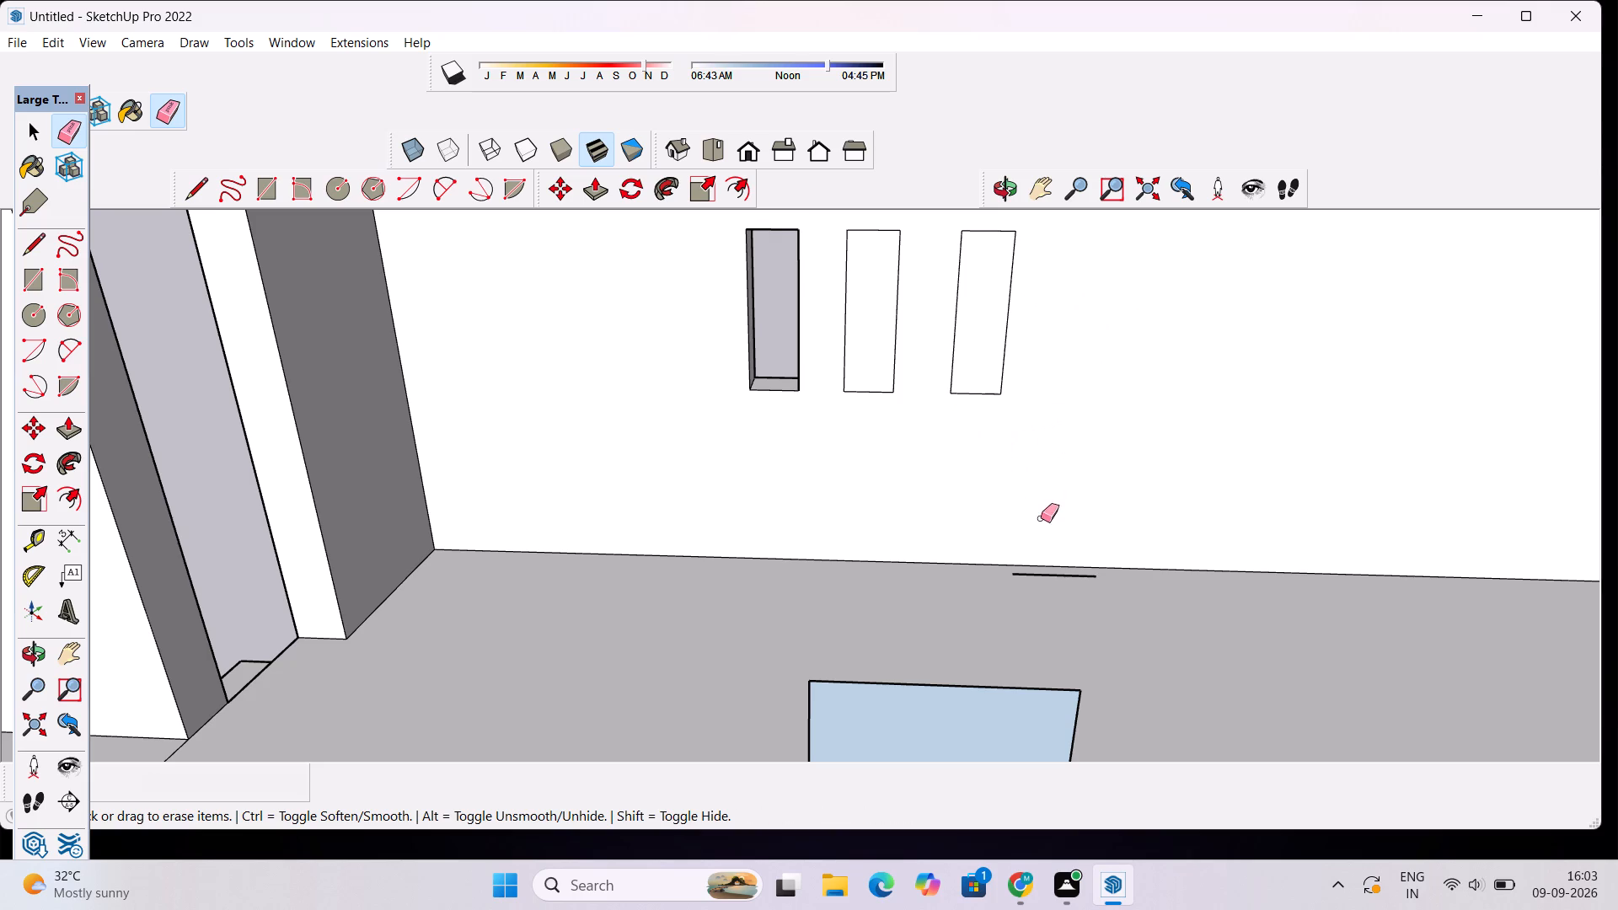
left_click(1041, 573)
Delete the wall faces inside the second and third narrow rectangles to open both windows.
key("space")
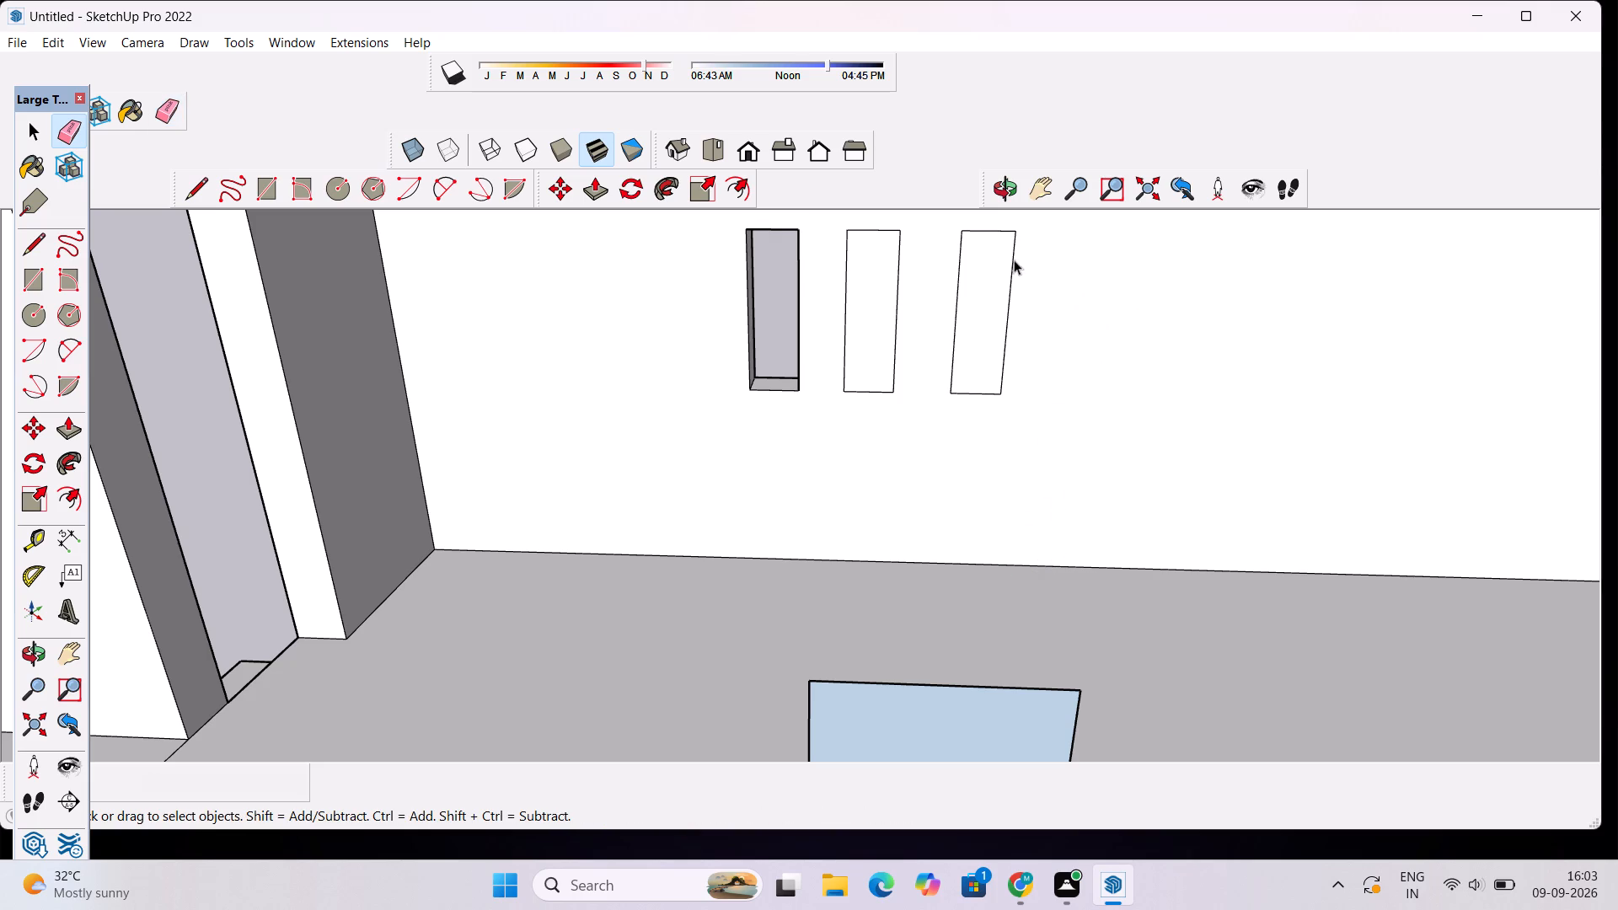
left_click(983, 292)
key("Delete")
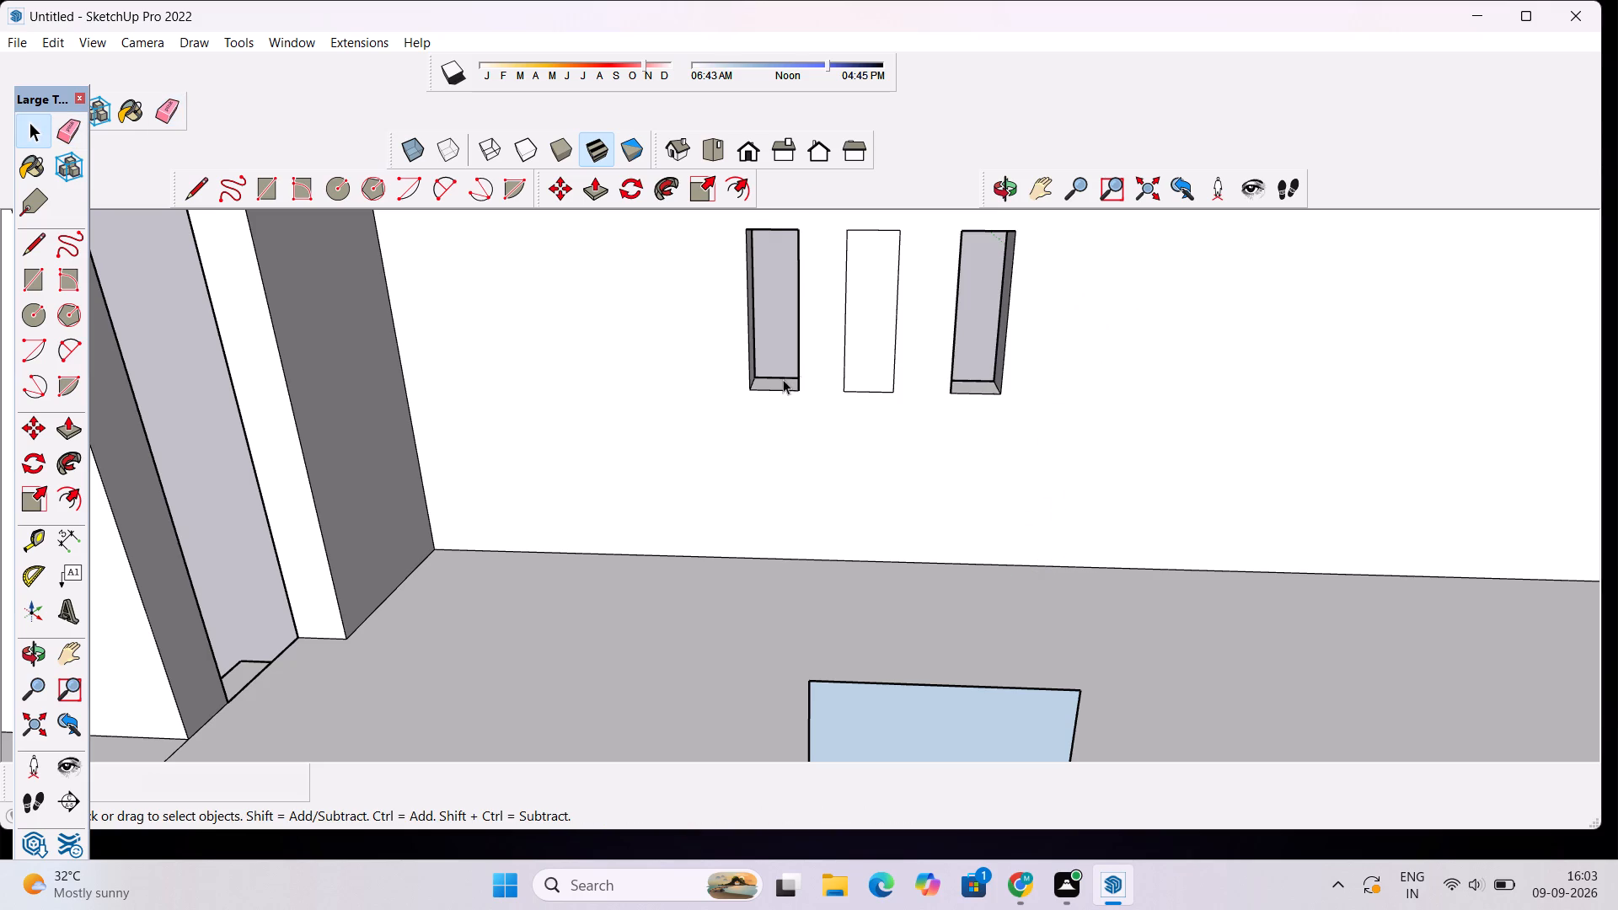
left_click(865, 311)
key("Delete")
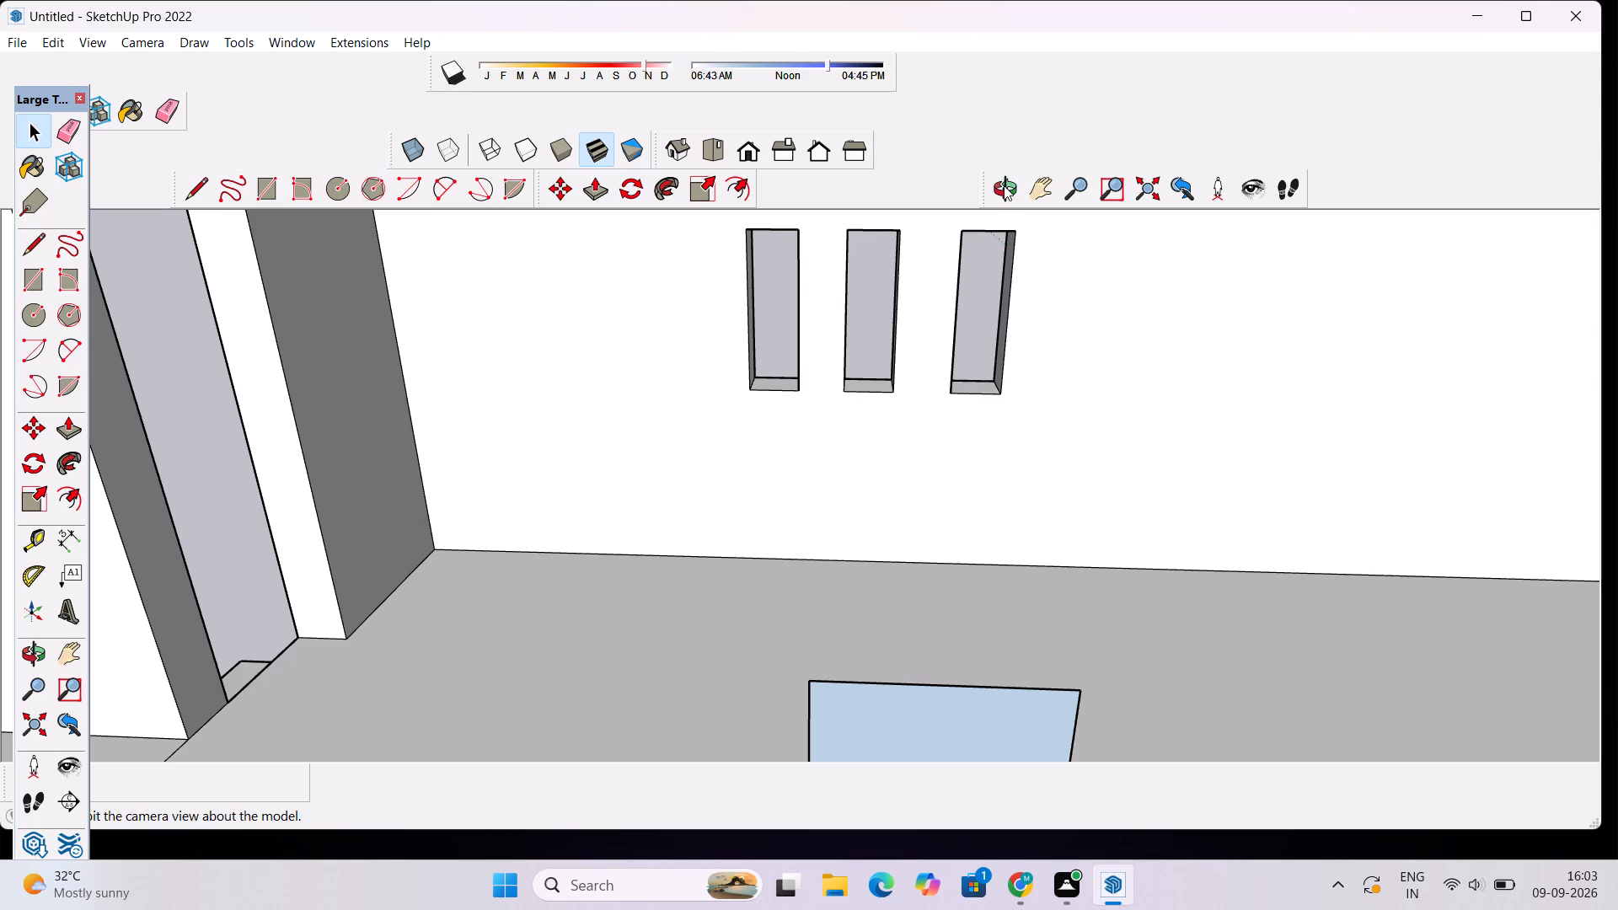
Delete the face of the loose upright rectangle standing in the room in front of the windows.
left_click(1004, 186)
scroll(1031, 273, "down", 9)
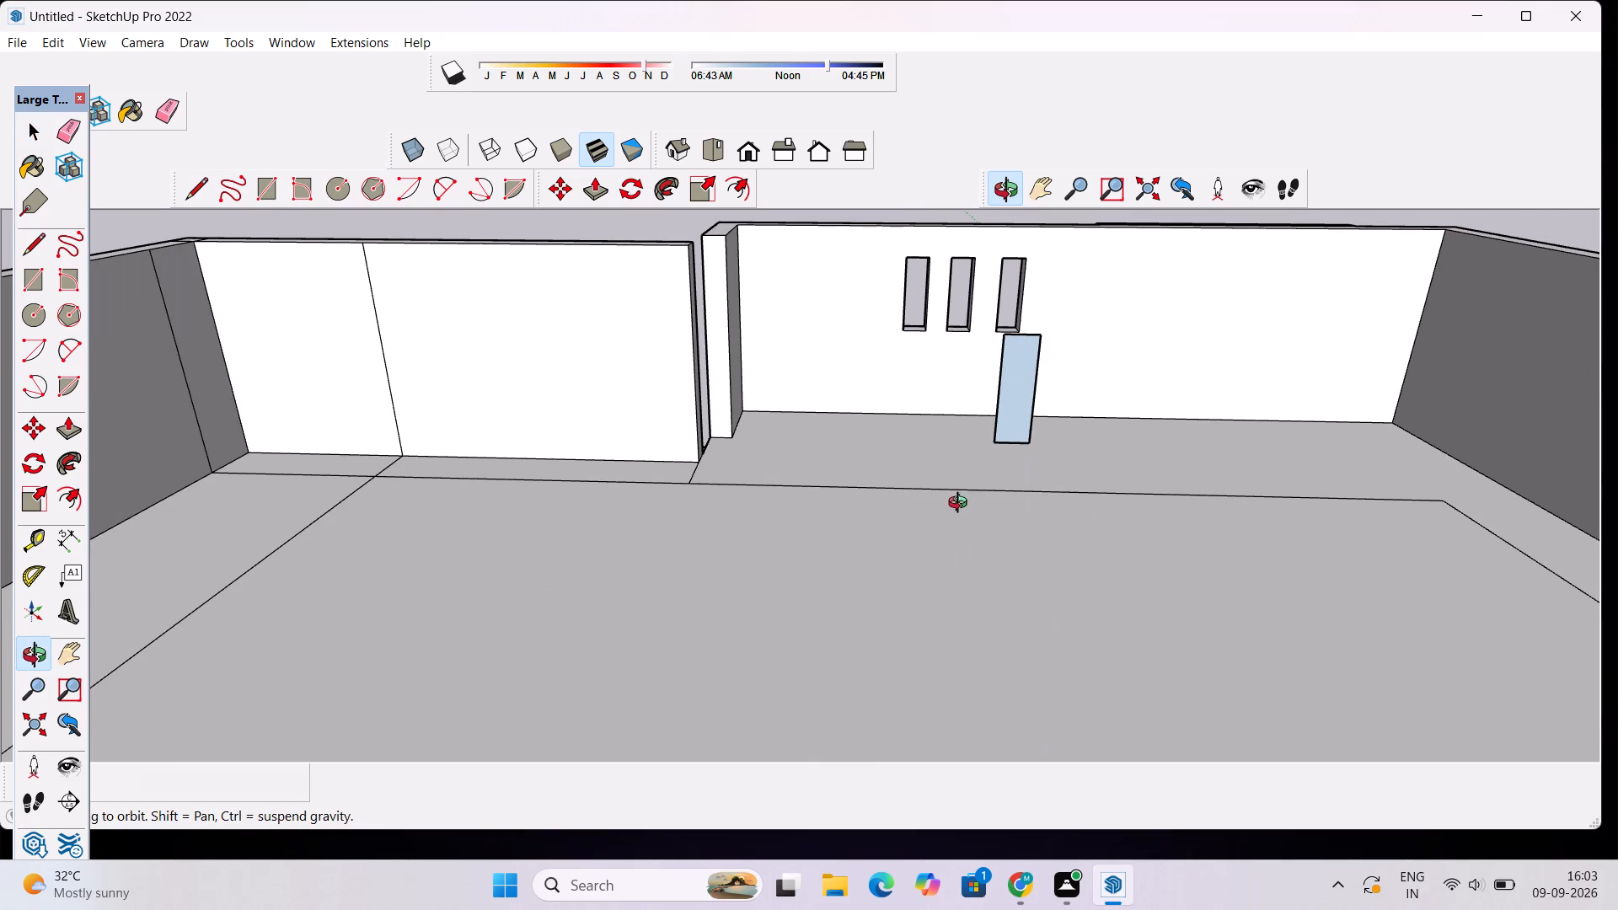
key("space")
left_click(1026, 436)
key("Delete")
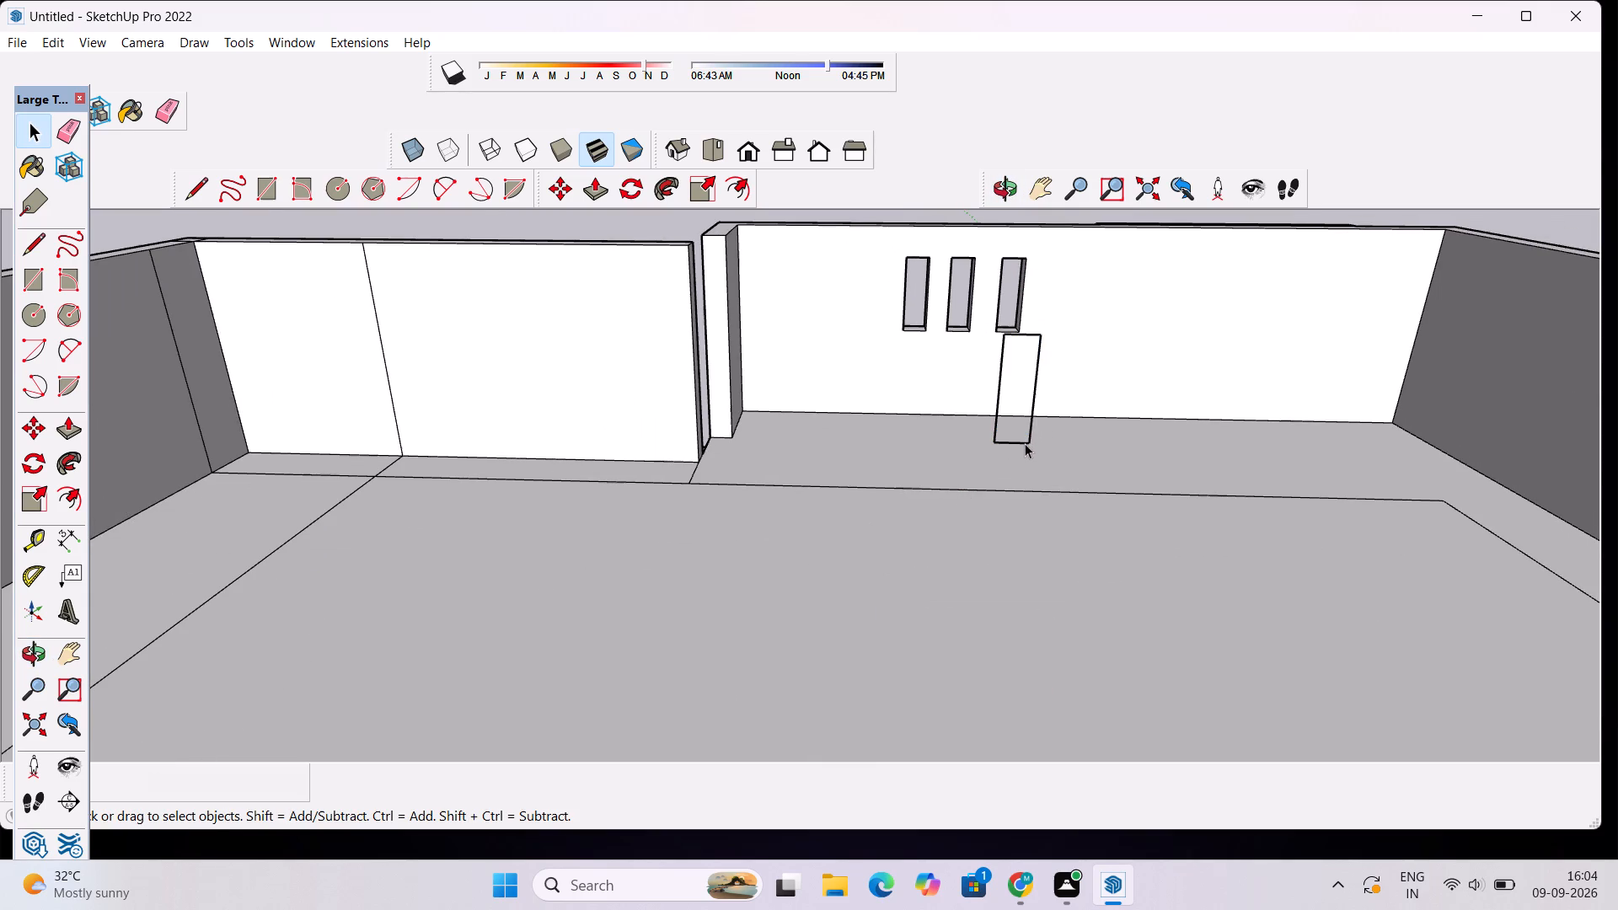
Erase the four leftover edges of the loose rectangle in front of the window openings.
left_click_drag(1047, 426, 984, 449)
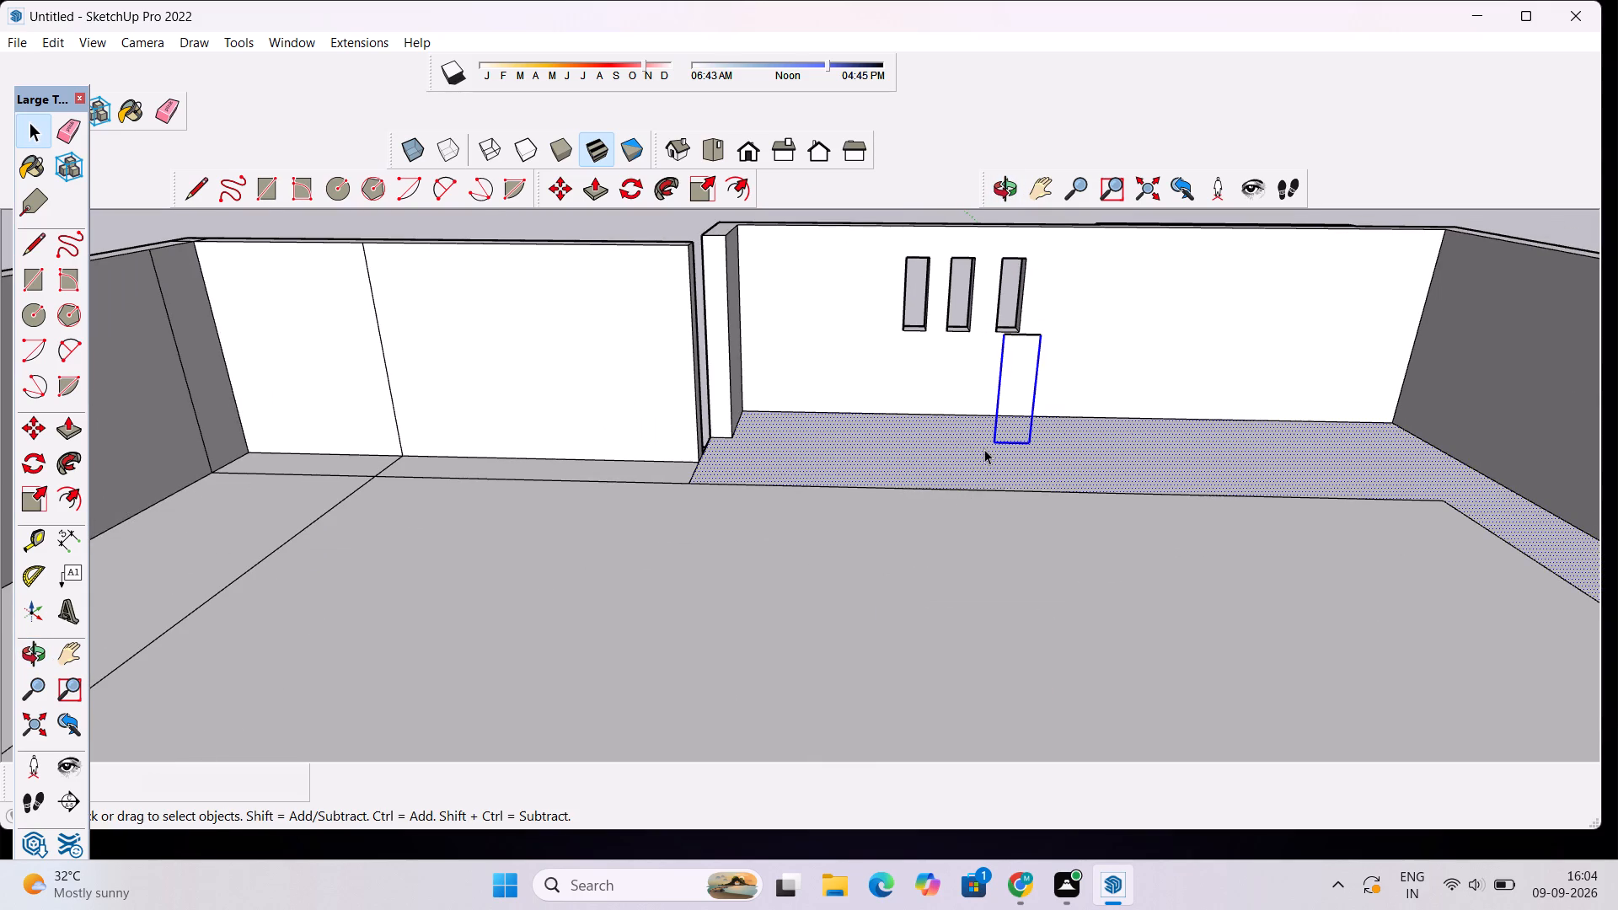
left_click(1126, 214)
scroll(1037, 367, "up", 4)
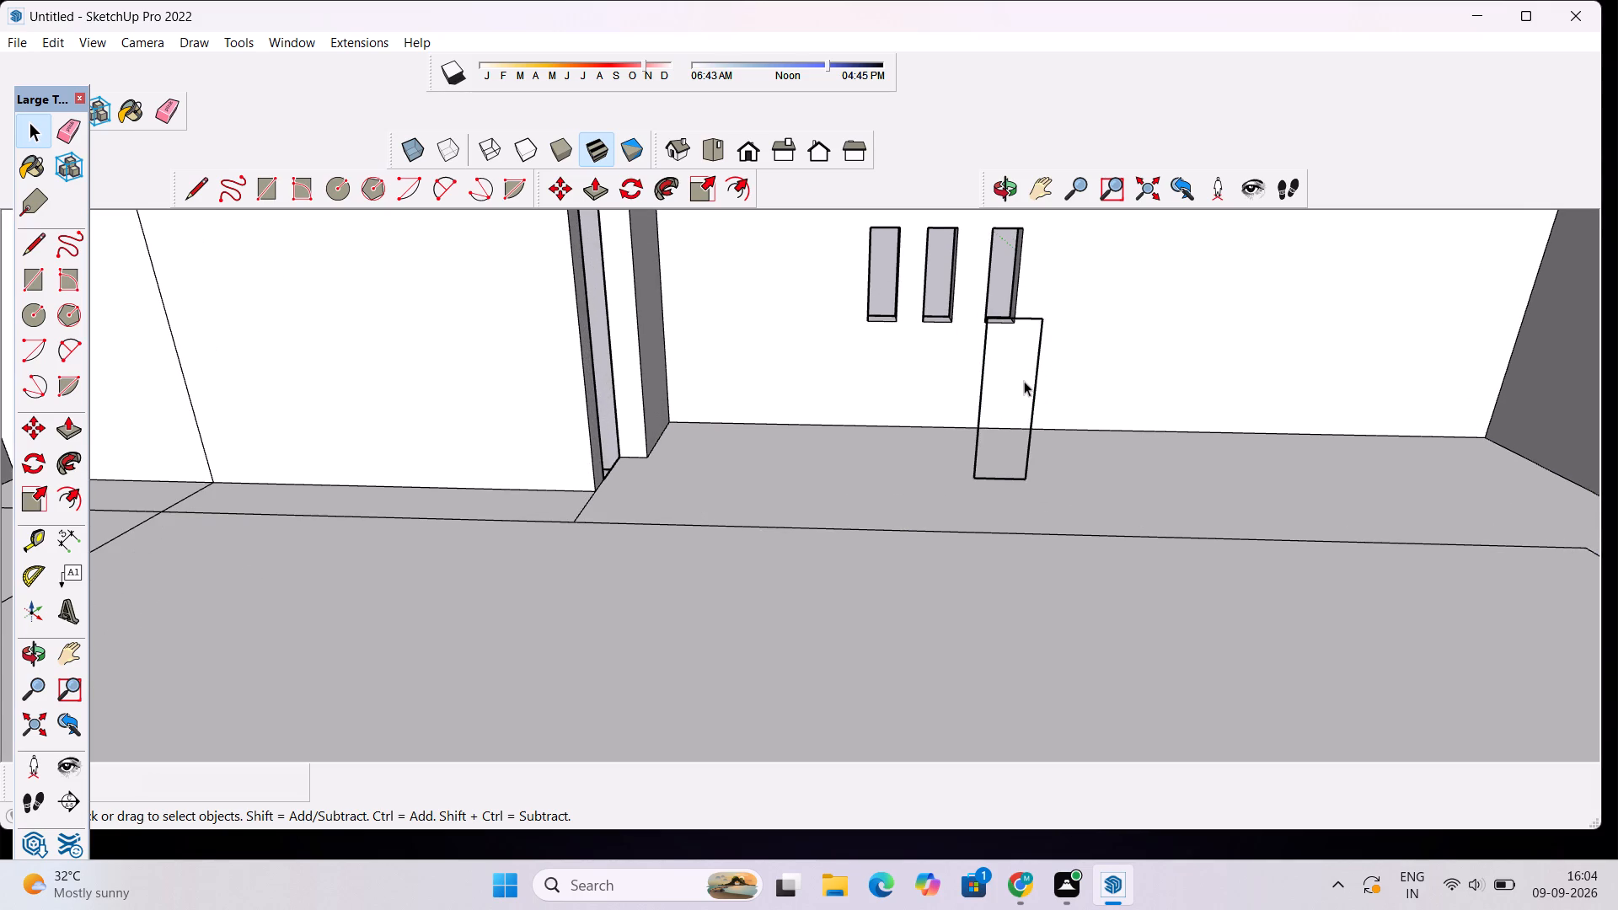
left_click(1036, 371)
key("Delete")
left_click(1020, 313)
left_click(1062, 462)
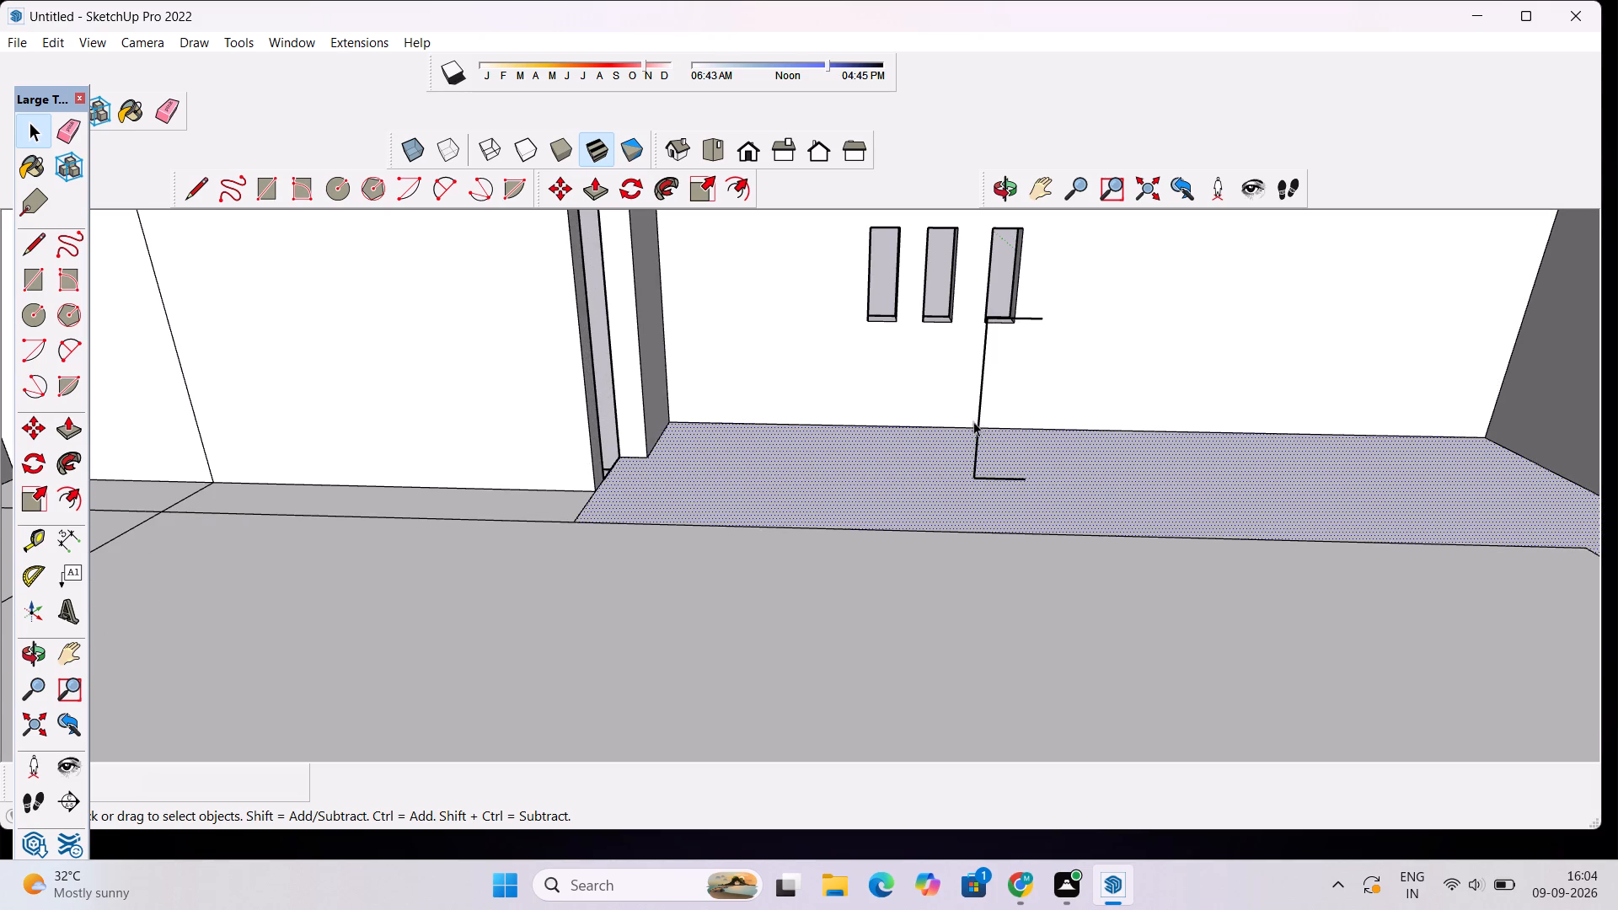
left_click(169, 110)
left_click_drag(1013, 397, 940, 405)
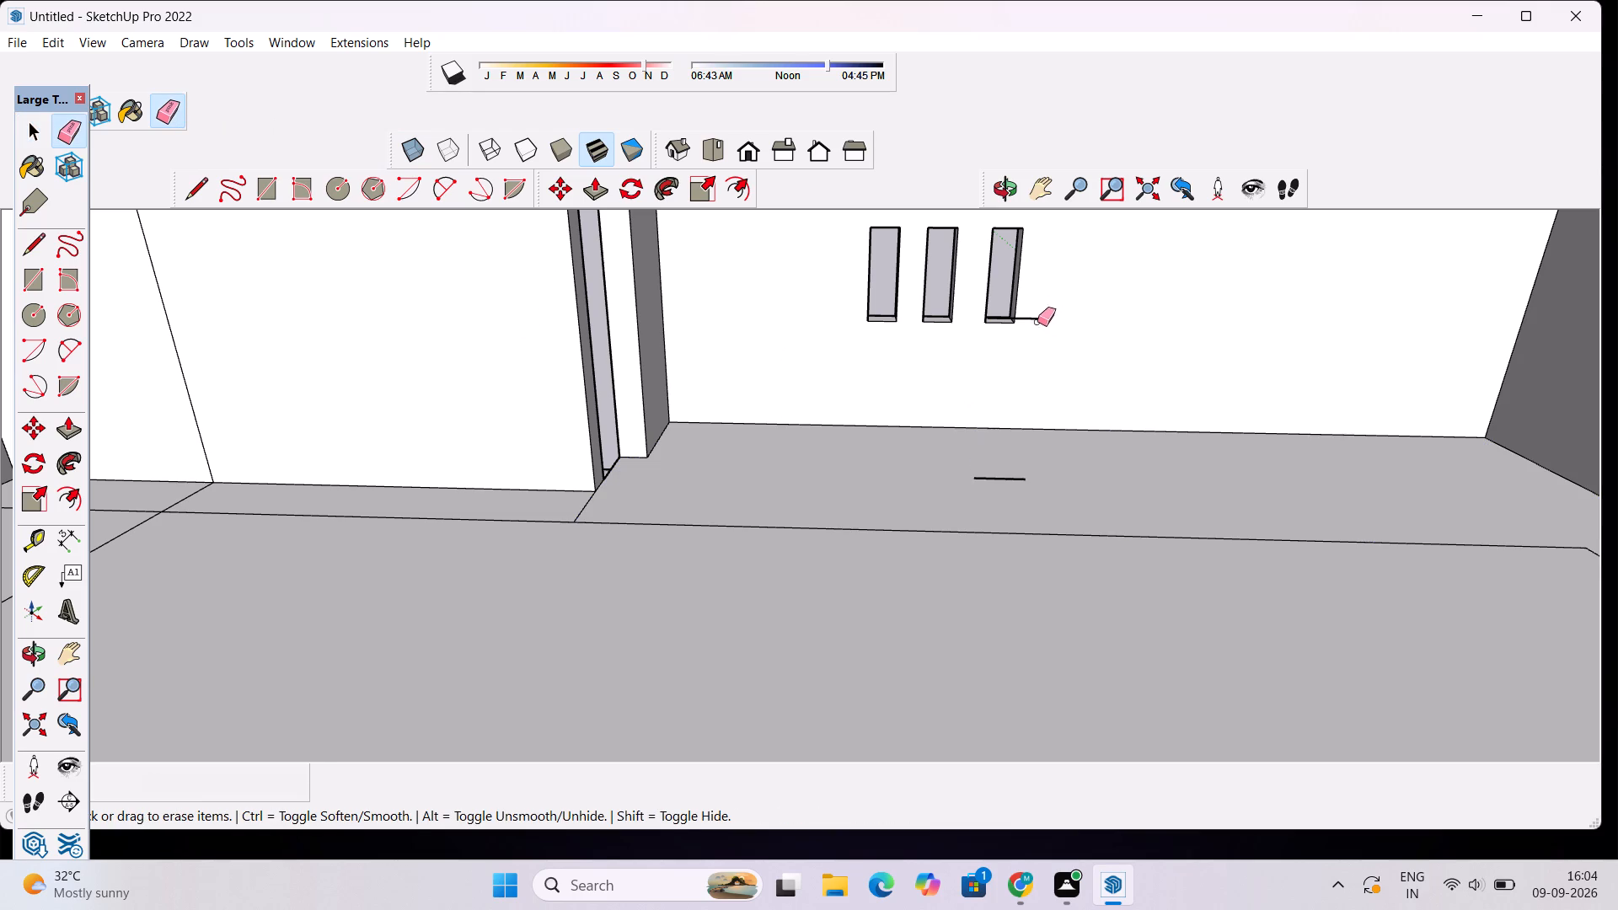
left_click_drag(1036, 305, 1027, 333)
left_click_drag(1007, 473, 1007, 493)
key("Delete")
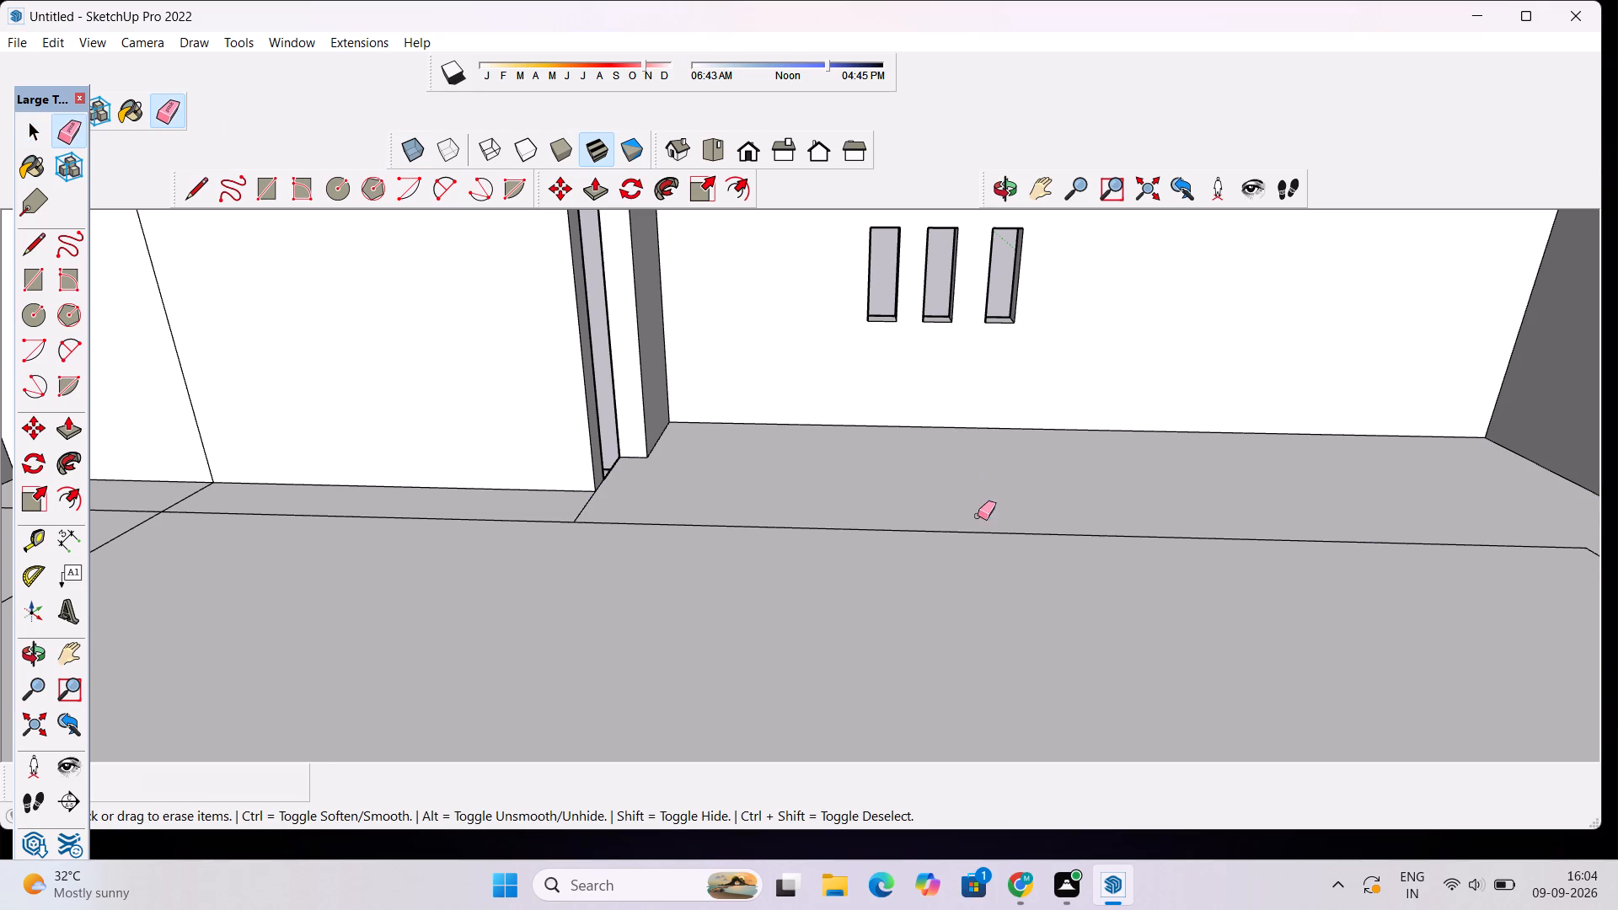
Examine the three window openings from inside, and inspect the house's exterior around the staircase and lower floor.
scroll(978, 514, "down", 3)
left_click(1008, 204)
left_click_drag(1111, 344, 731, 375)
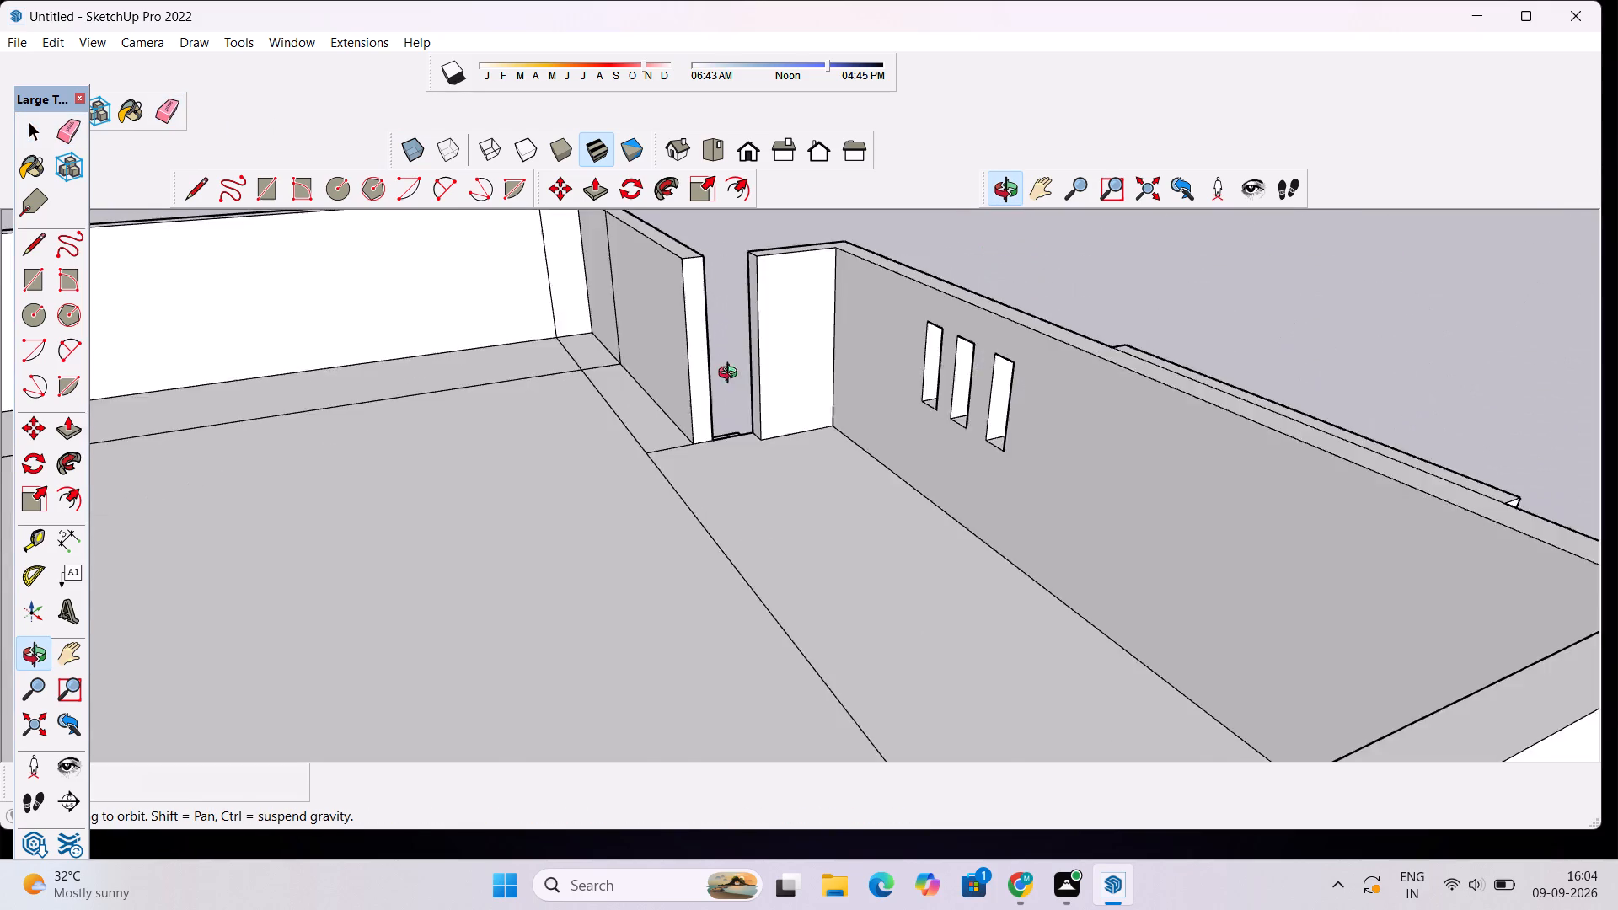
scroll(721, 390, "down", 5)
left_click_drag(1065, 457, 627, 519)
scroll(1155, 481, "up", 3)
left_click_drag(1244, 486, 999, 474)
left_click_drag(954, 468, 904, 460)
scroll(798, 449, "down", 4)
left_click_drag(801, 598, 848, 468)
scroll(838, 376, "up", 7)
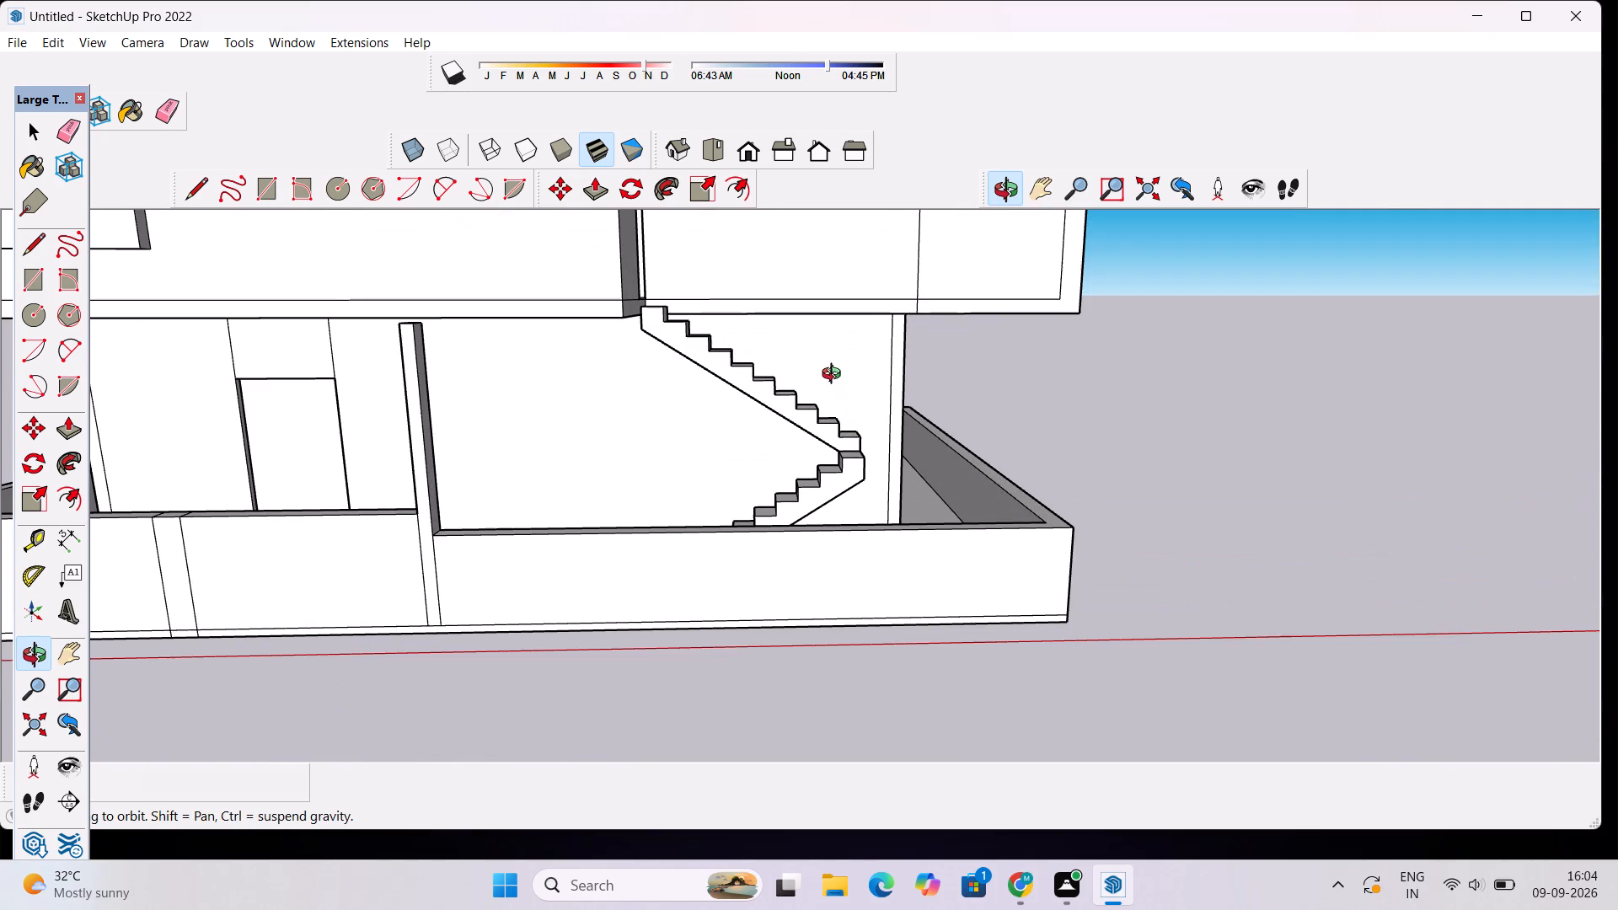
scroll(799, 389, "down", 3)
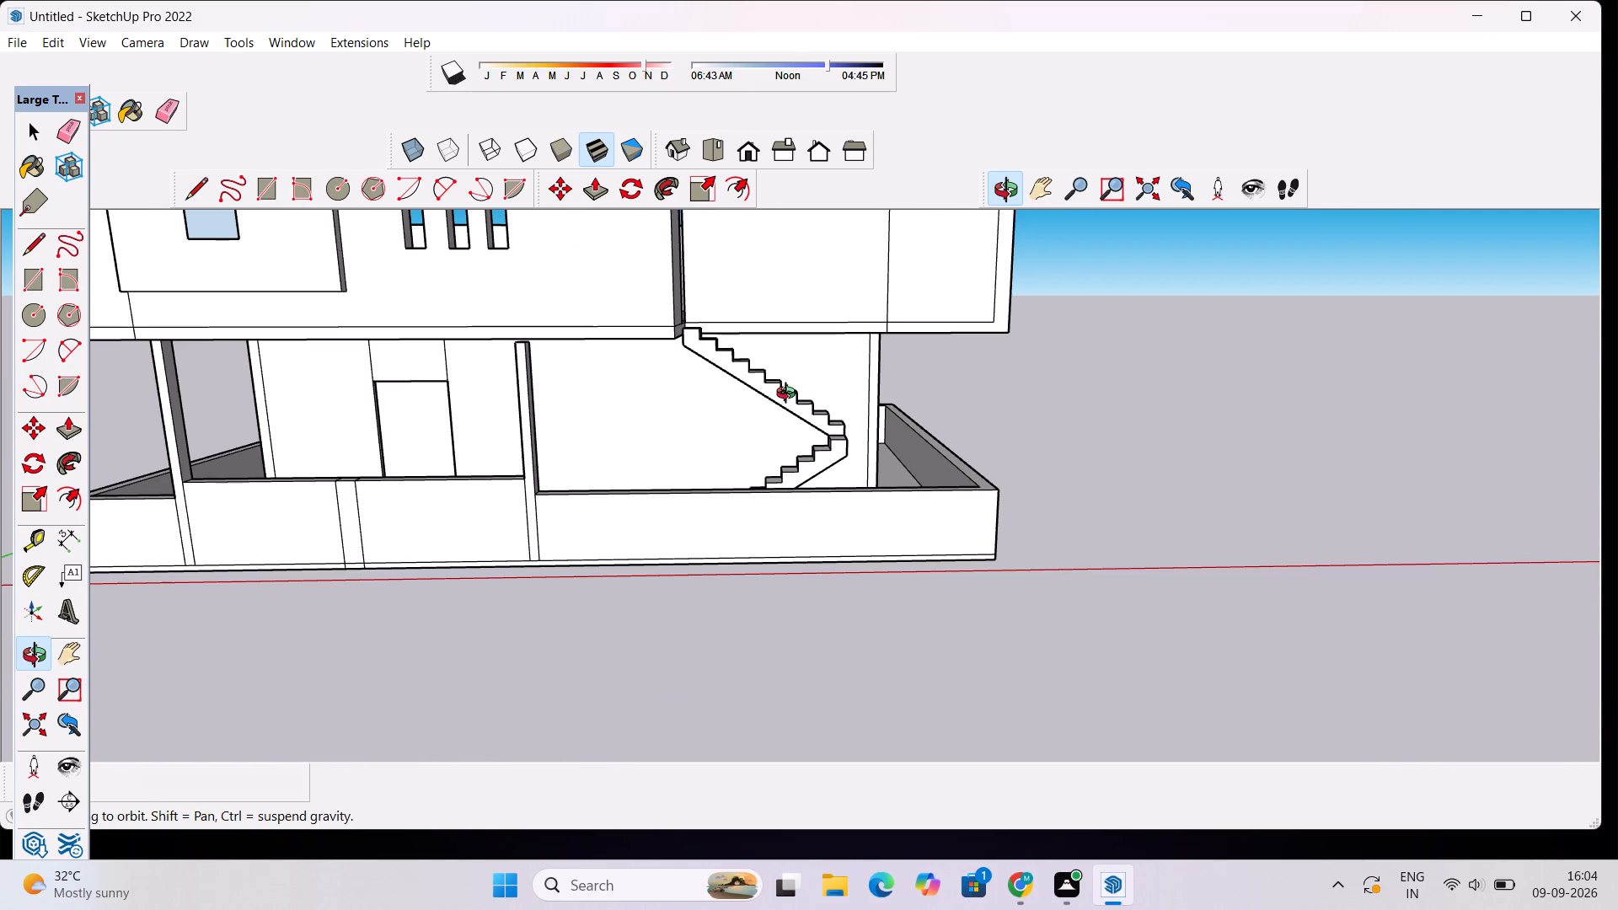
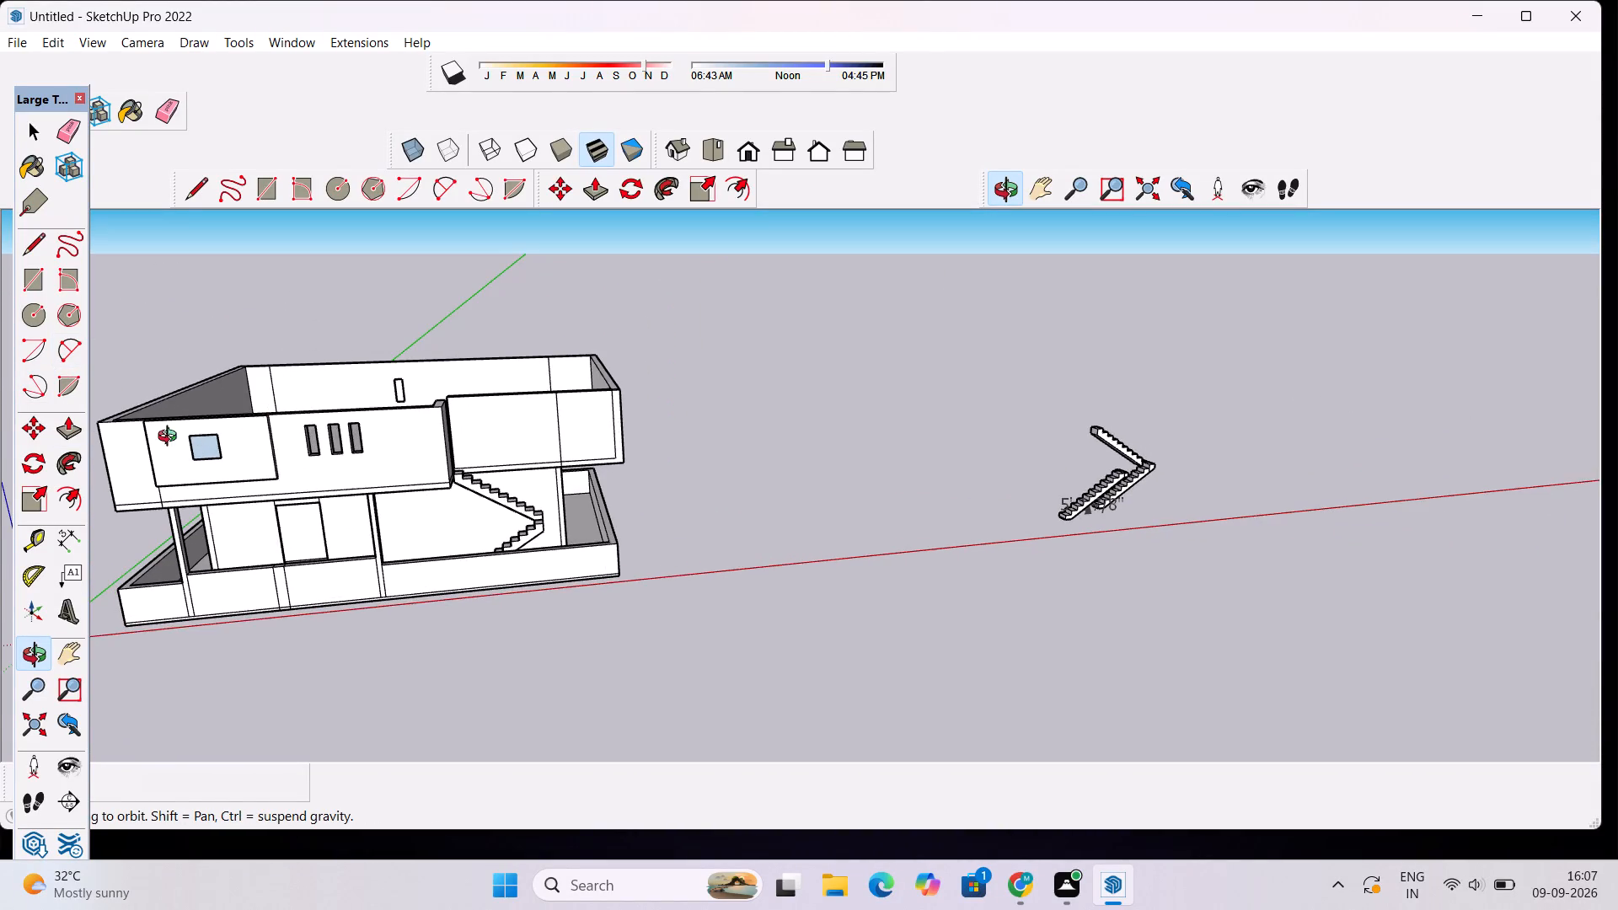
Examine the house's exterior from several sides, including the three narrow windows, the upper-floor walls and the staircase.
scroll(165, 435, "up", 8)
scroll(195, 405, "down", 12)
left_click_drag(943, 533, 444, 594)
scroll(741, 352, "up", 4)
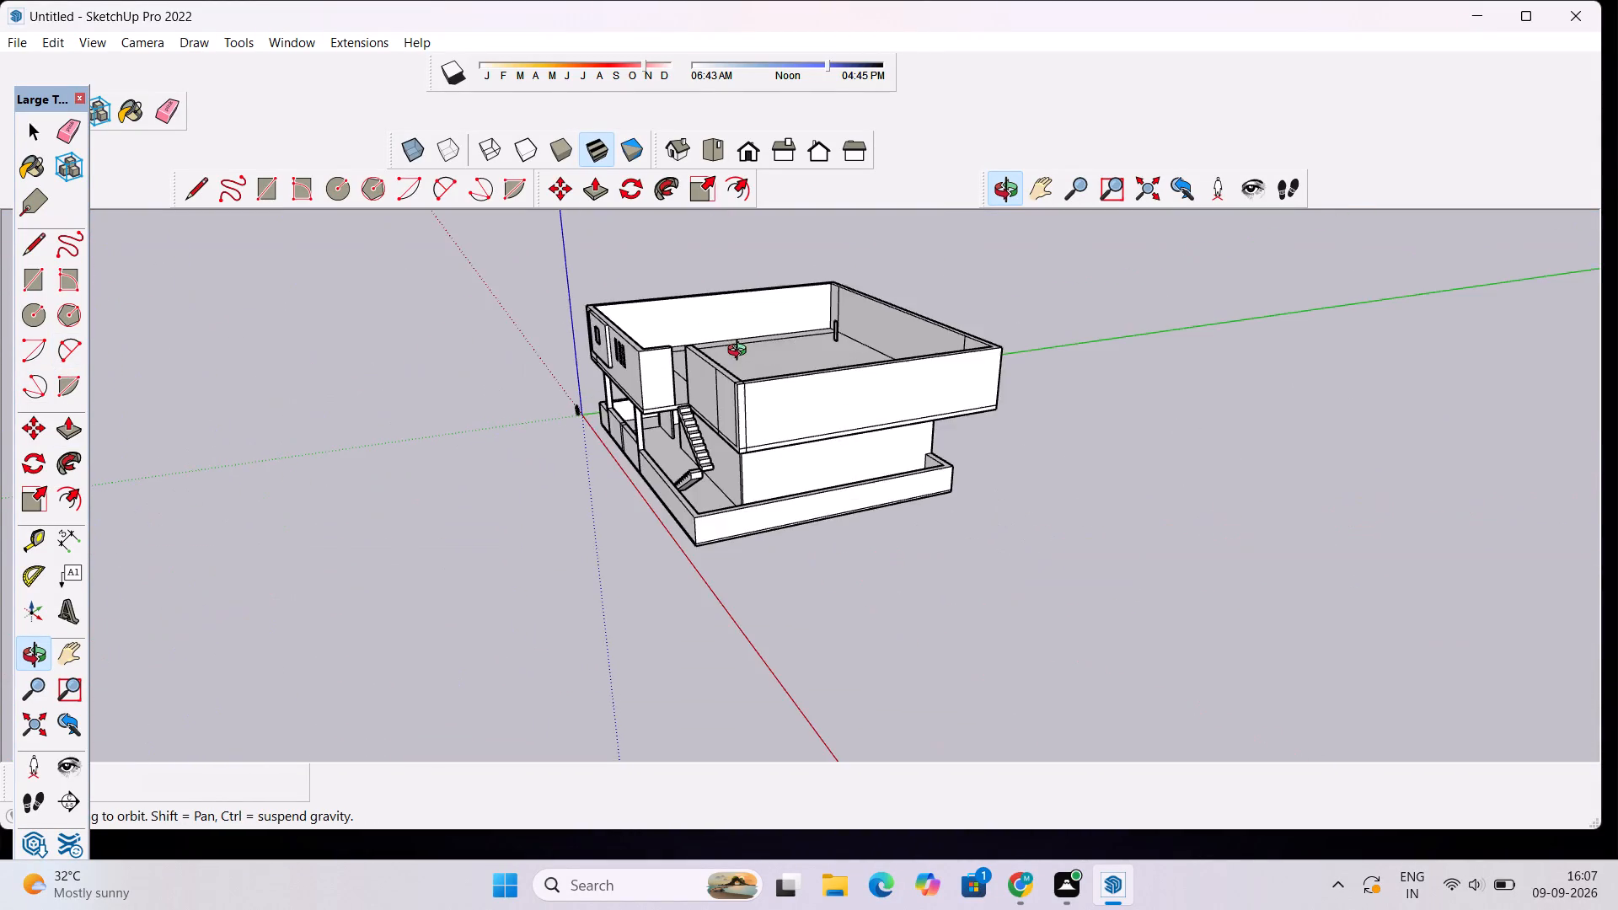
left_click_drag(1148, 353, 1593, 565)
scroll(640, 613, "down", 4)
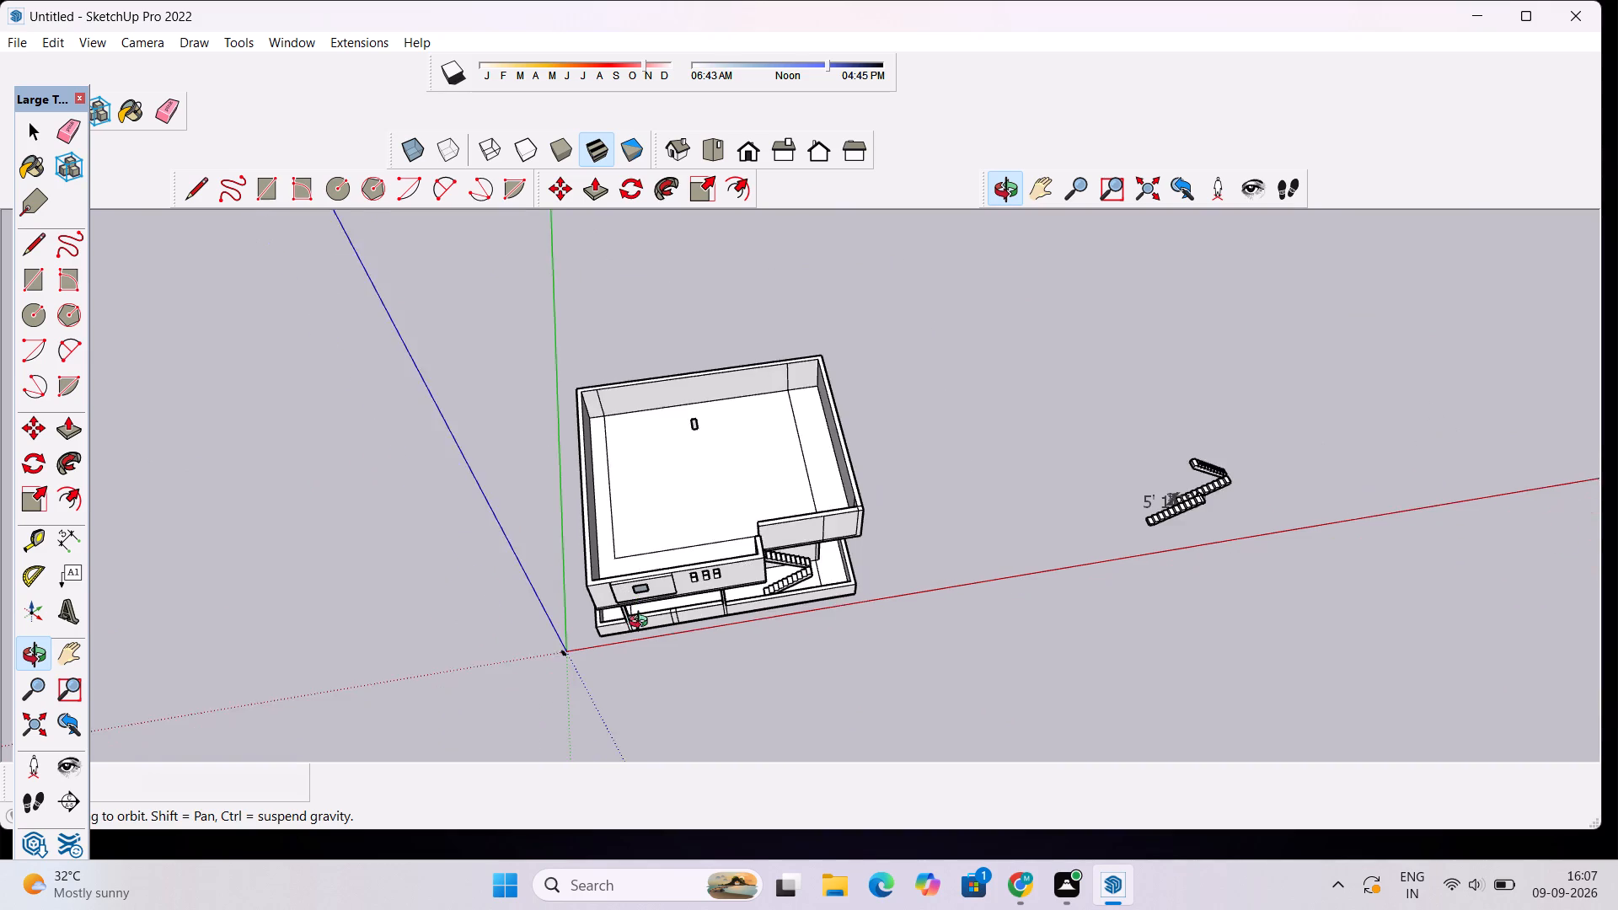
left_click_drag(642, 624, 680, 474)
scroll(678, 533, "up", 10)
scroll(741, 565, "up", 2)
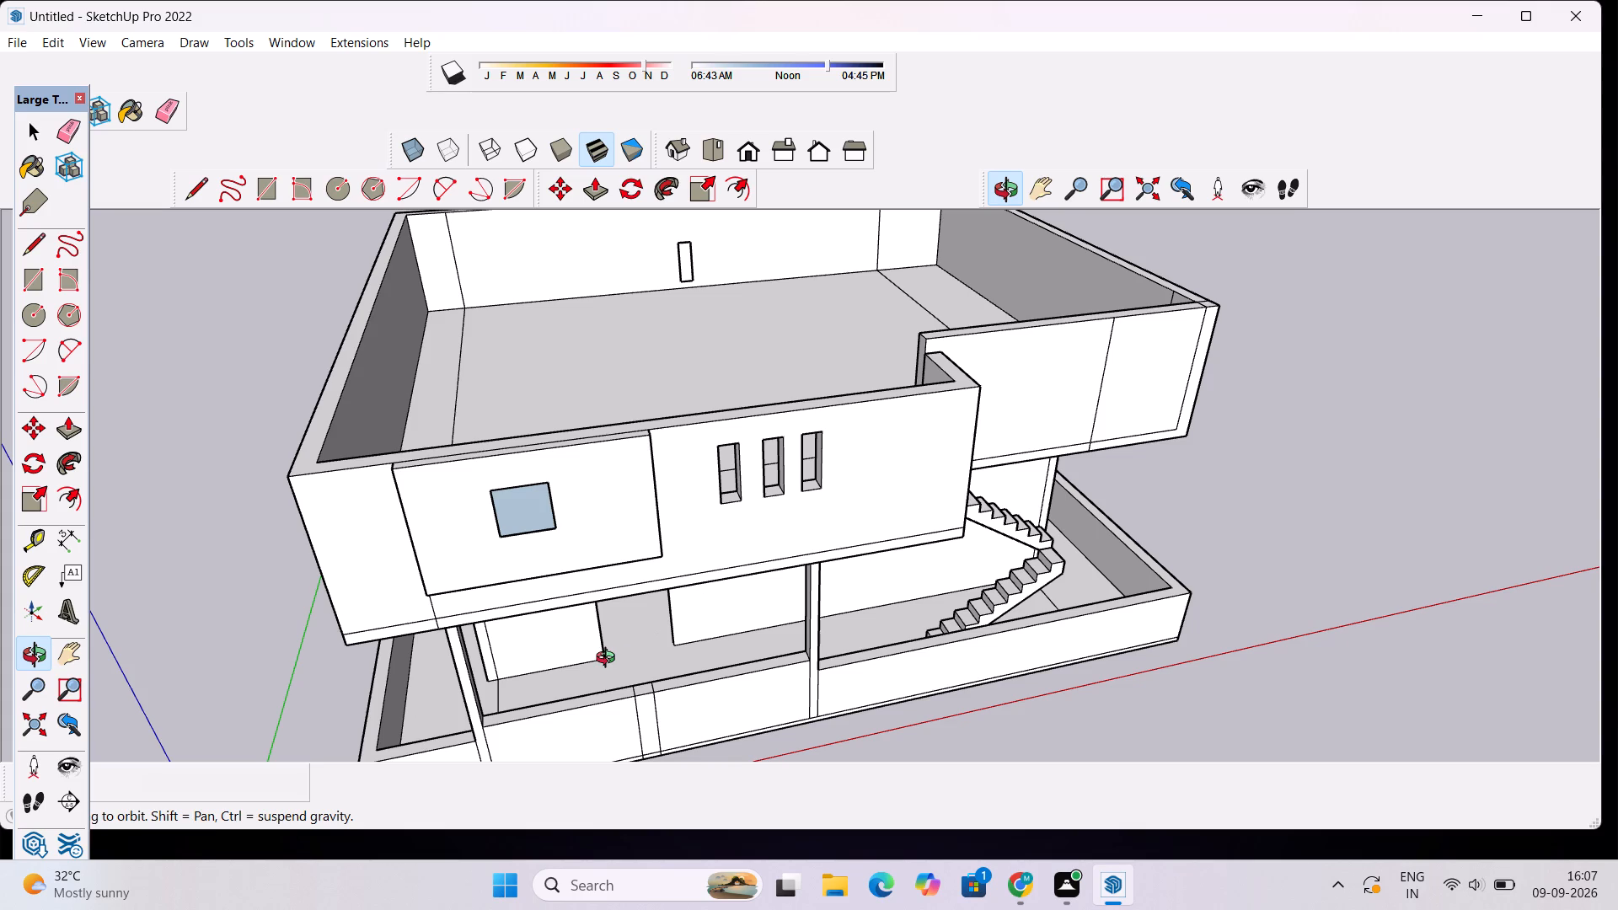
key("space")
scroll(610, 656, "down", 3)
left_click(1008, 206)
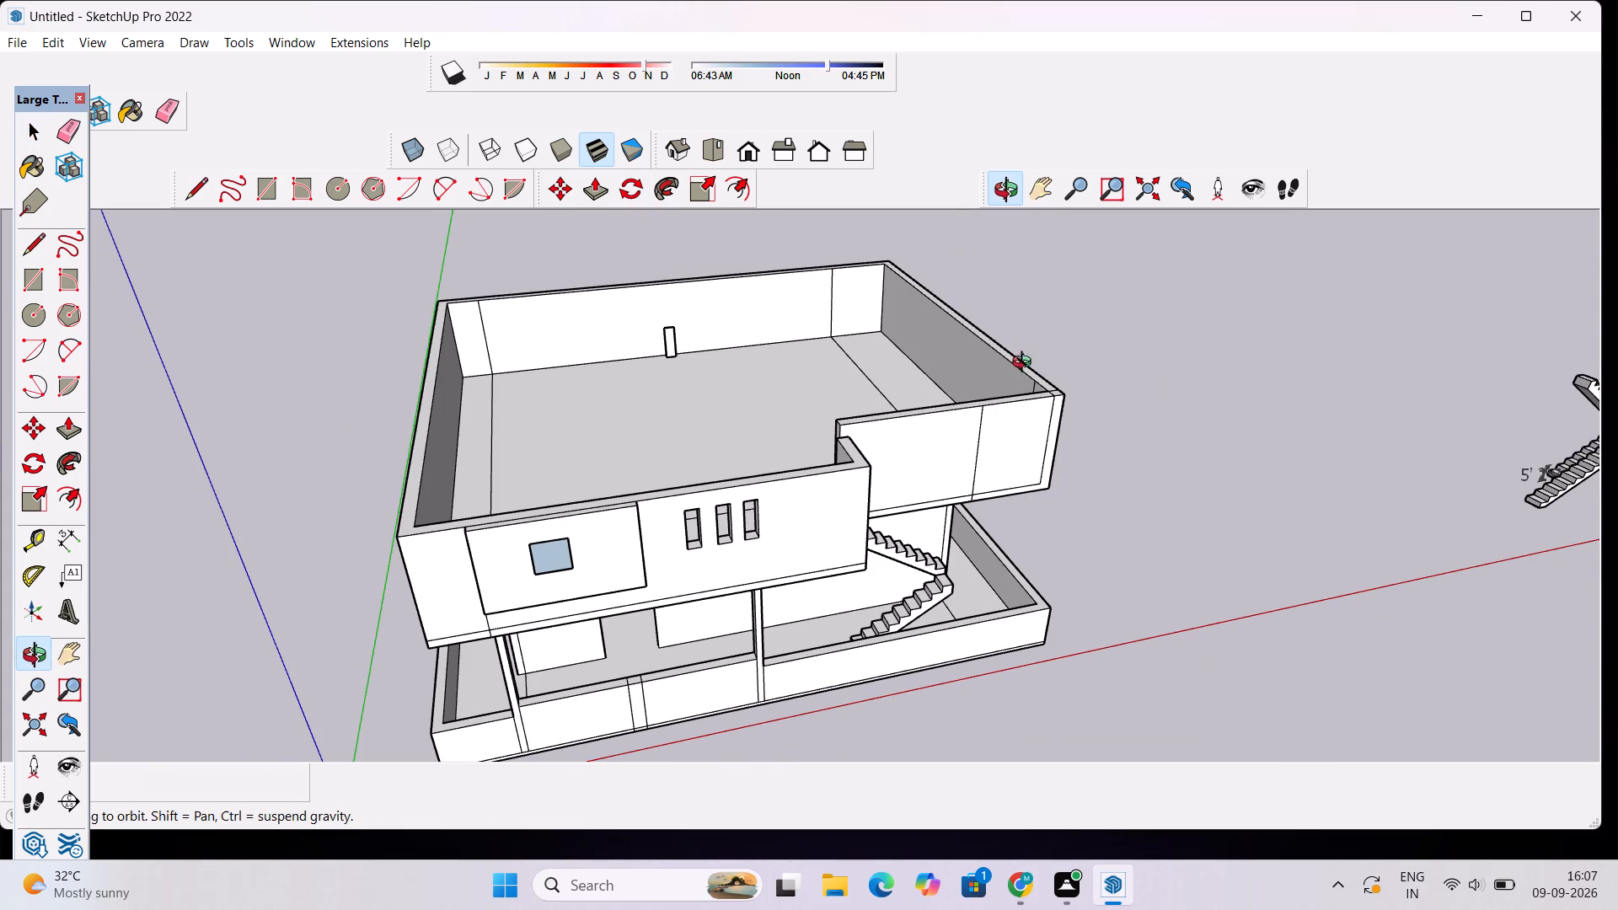
left_click_drag(1010, 574, 868, 468)
scroll(712, 383, "up", 10)
scroll(689, 384, "down", 7)
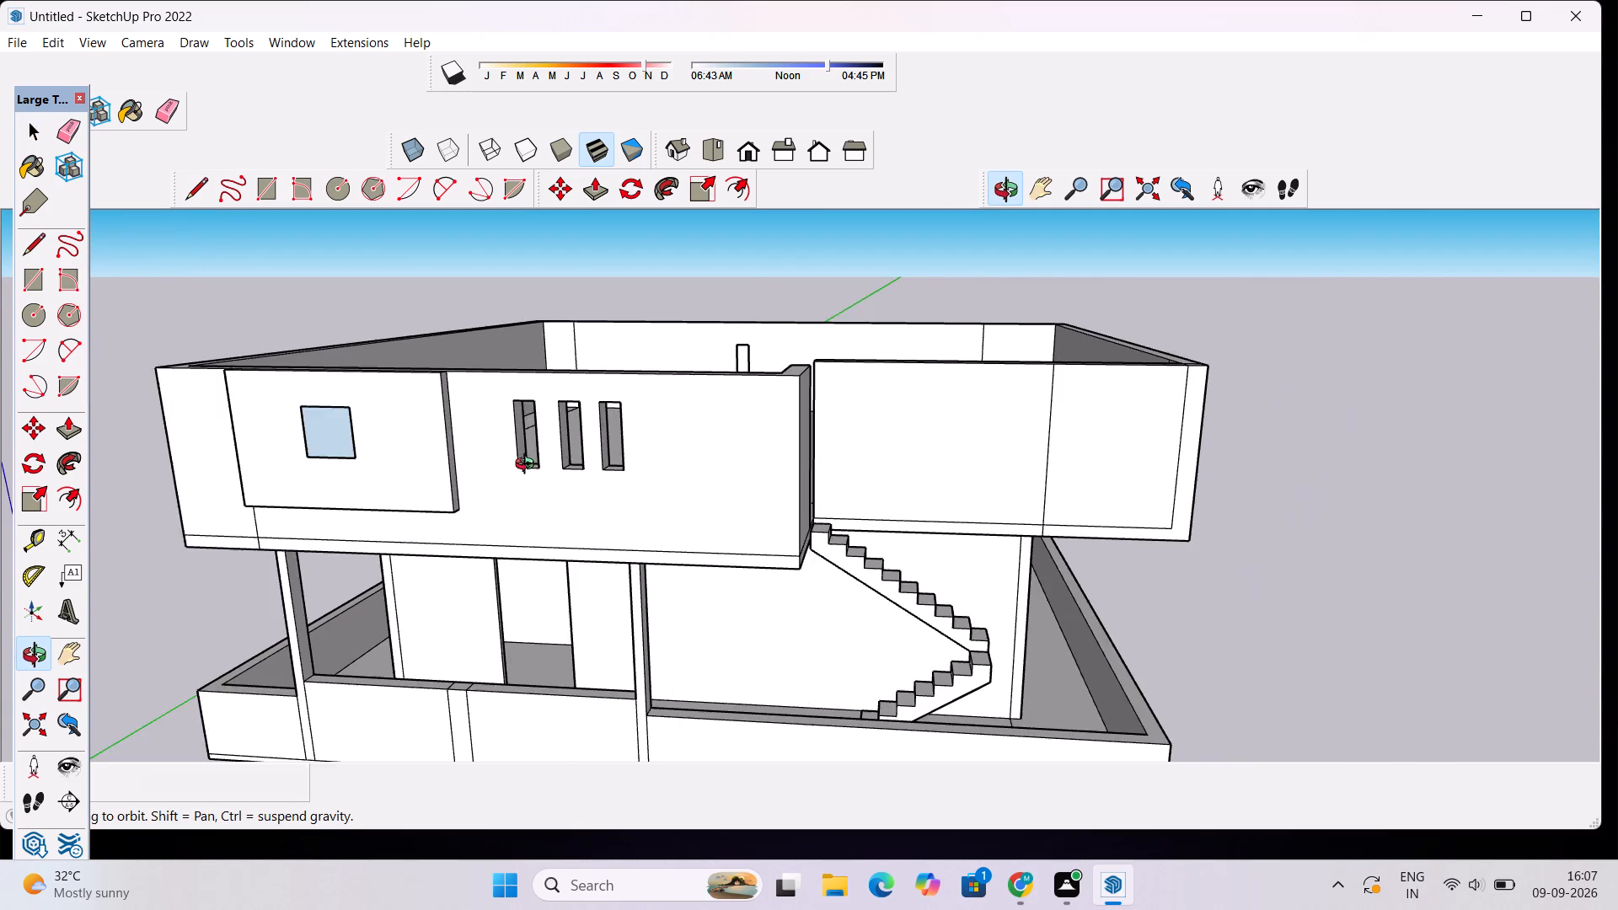
left_click_drag(528, 466, 688, 439)
scroll(743, 437, "up", 4)
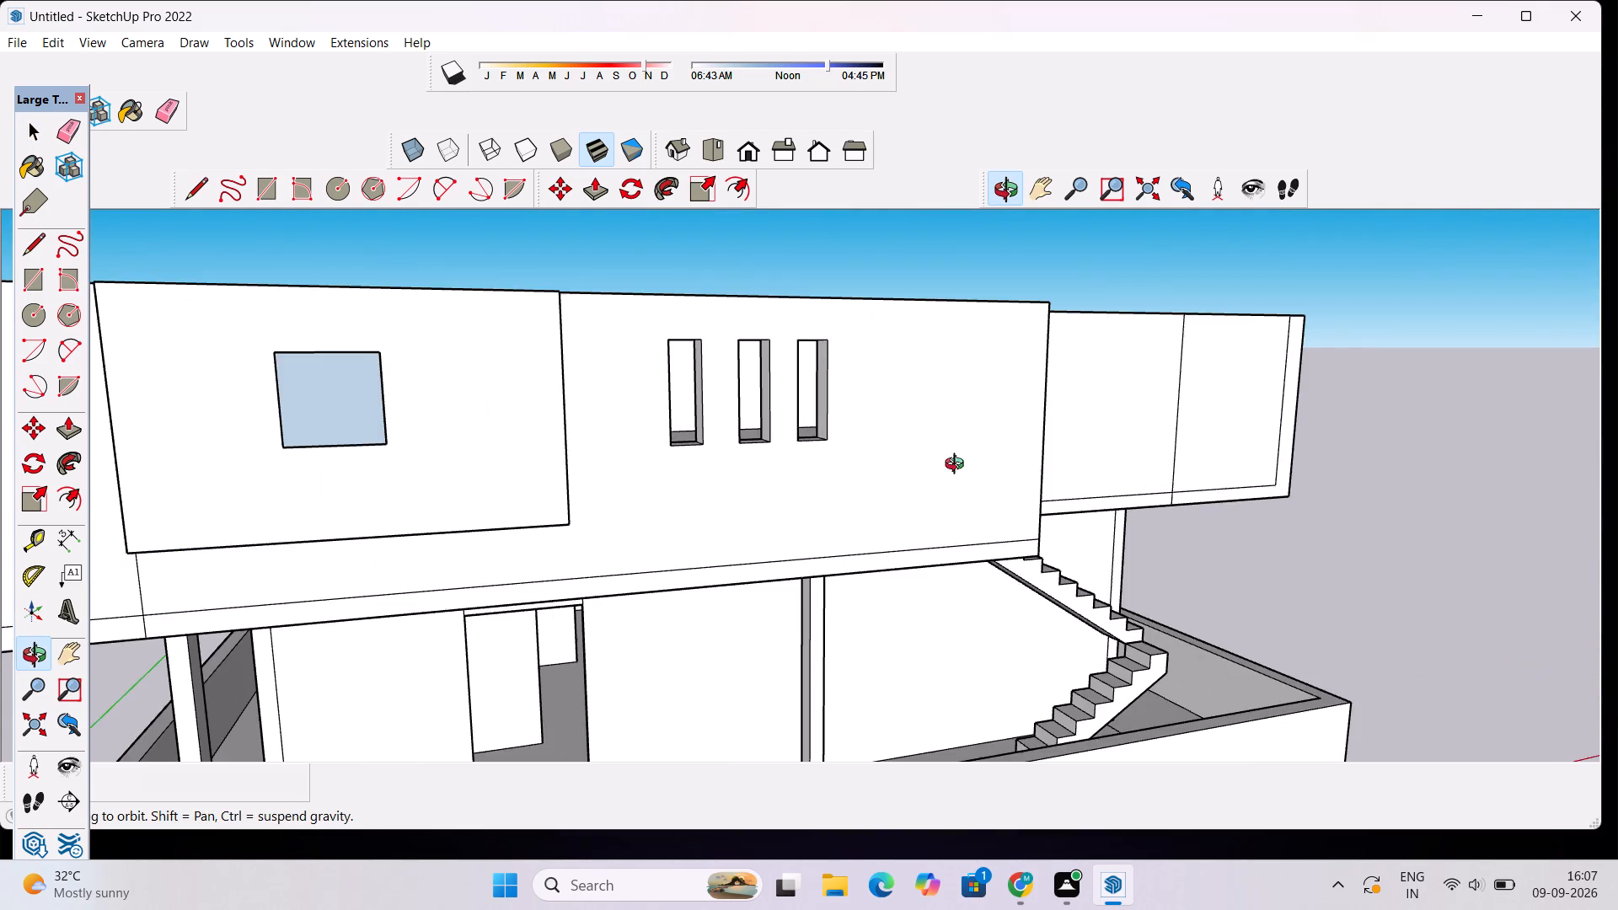
left_click_drag(958, 466, 878, 465)
left_click_drag(826, 464, 791, 461)
scroll(788, 461, "down", 2)
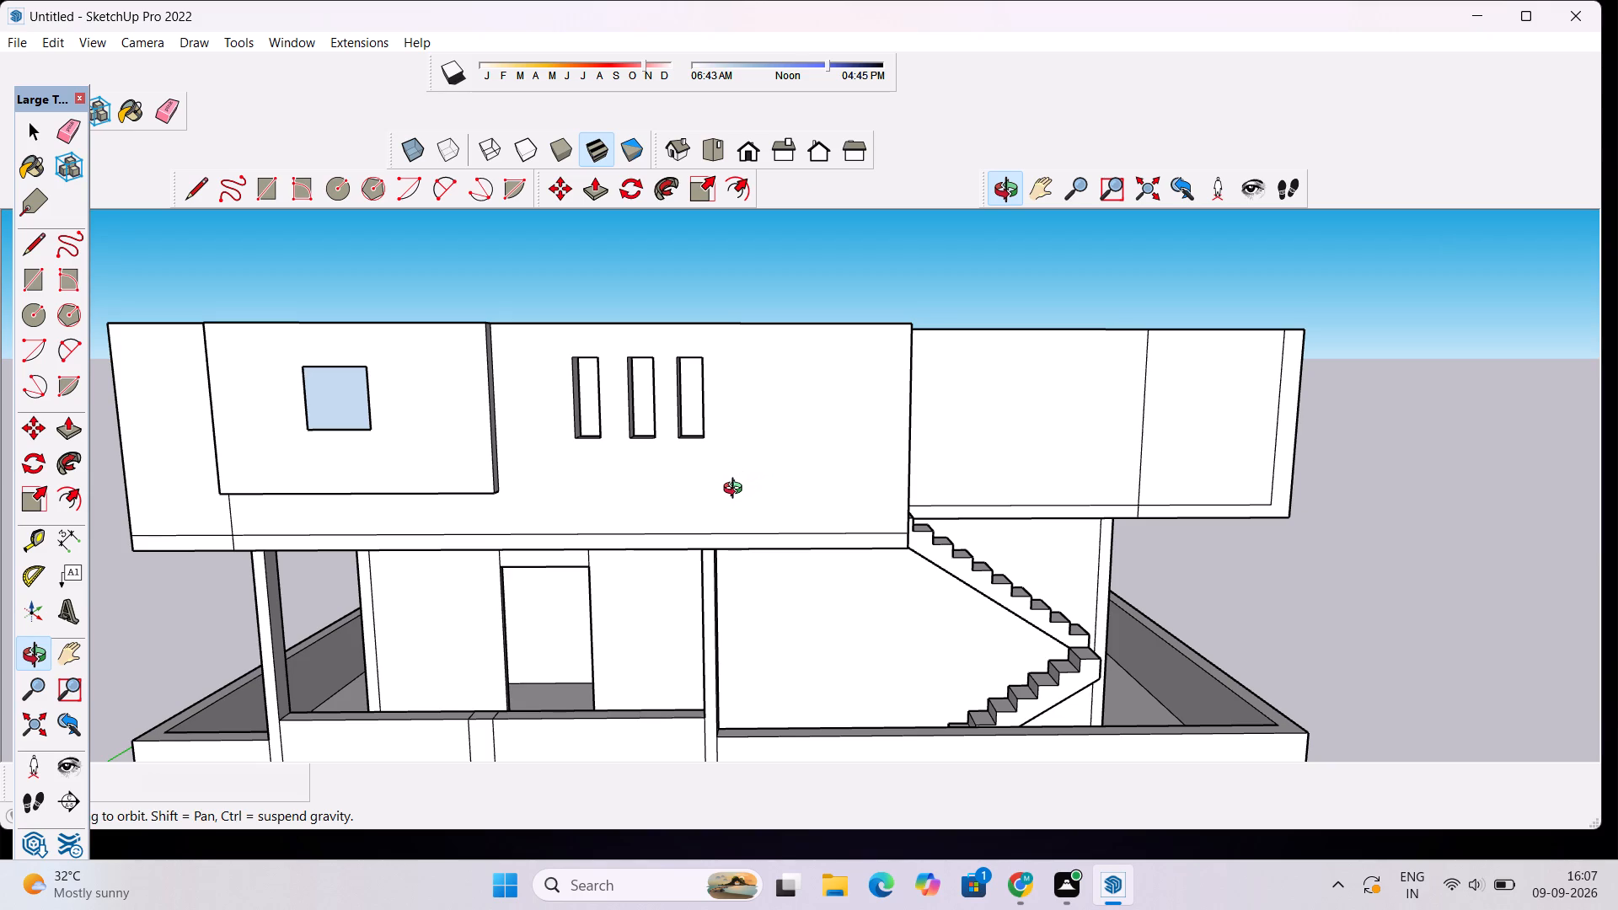
scroll(681, 561, "down", 2)
scroll(708, 490, "up", 3)
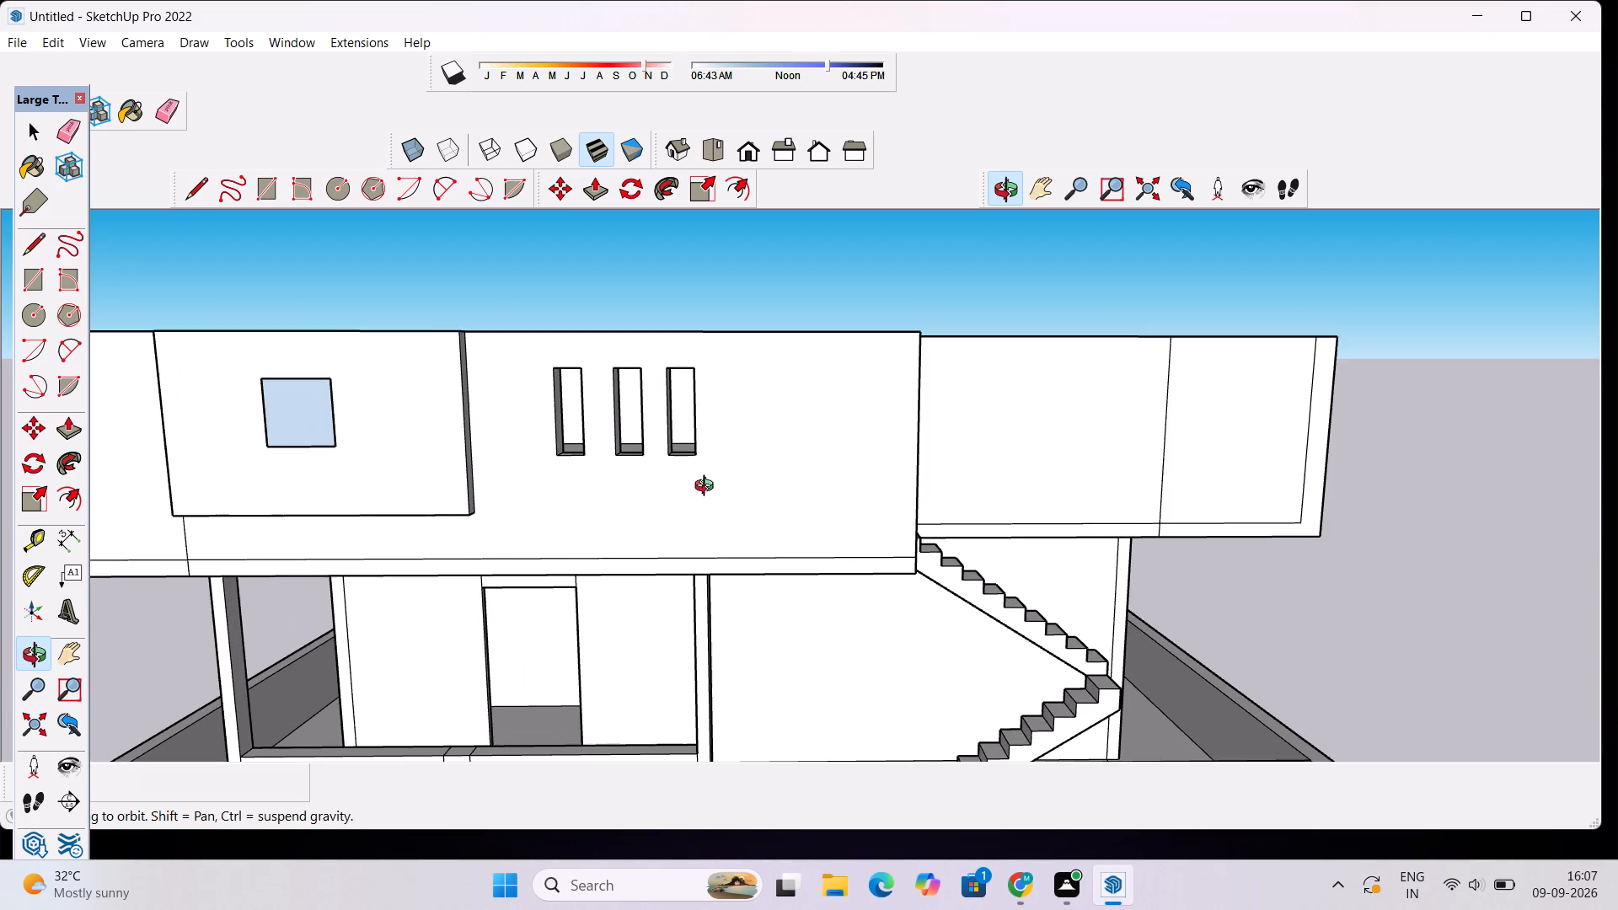
Draw a circle of about 3 3/8" radius on the staircase's top tread, near its outer front corner.
left_click_drag(1081, 527, 794, 579)
key("space")
type("l")
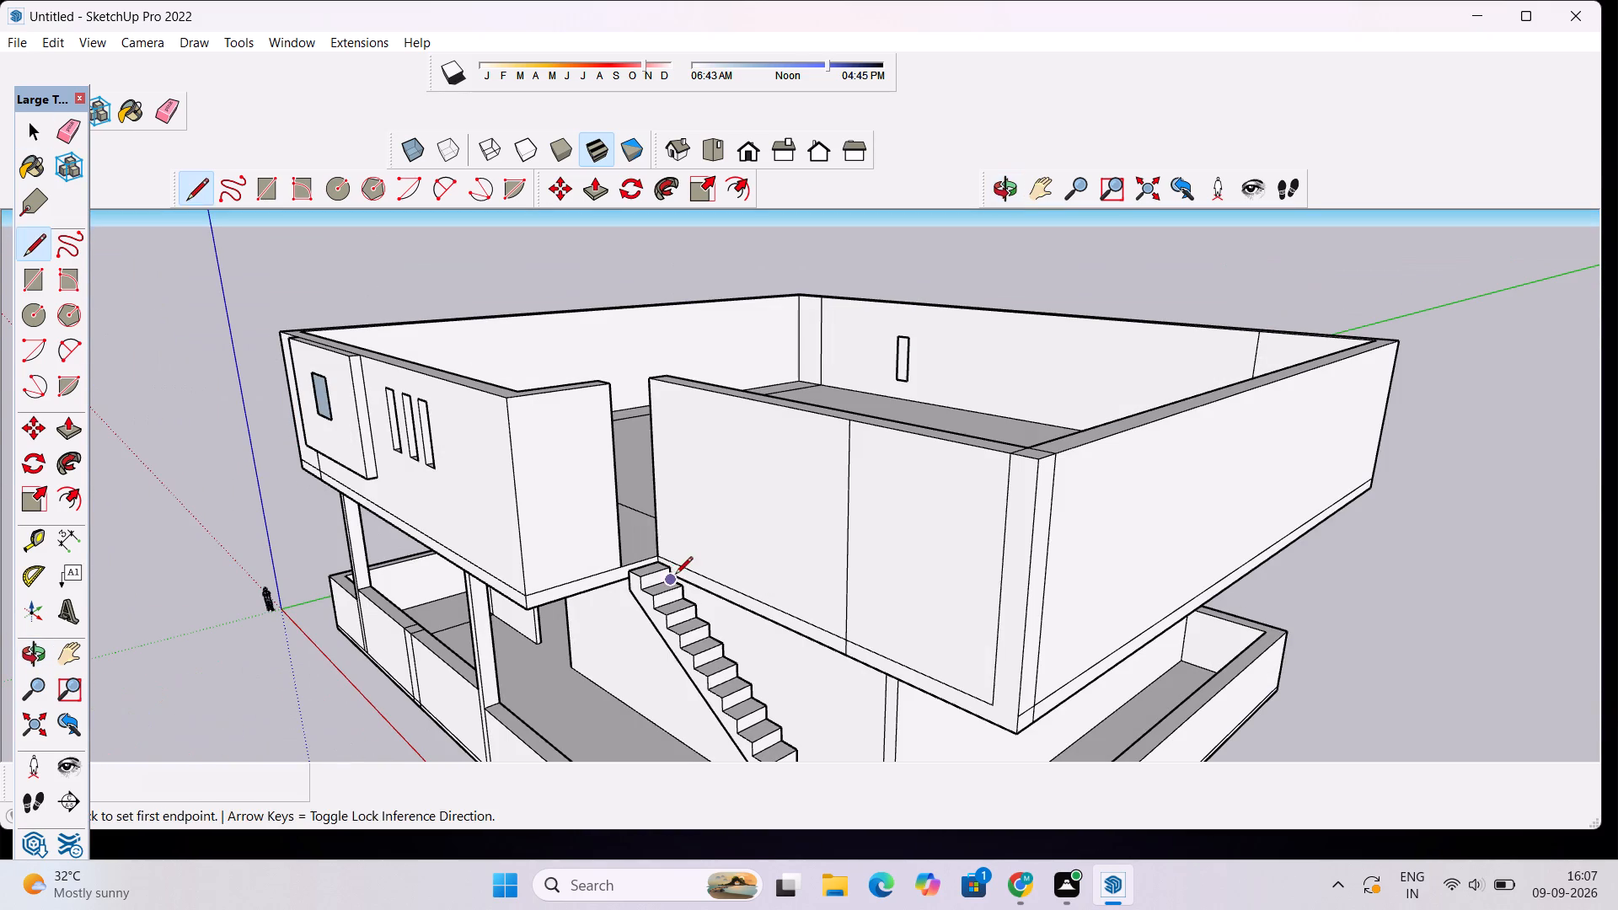
scroll(655, 568, "up", 14)
key("space")
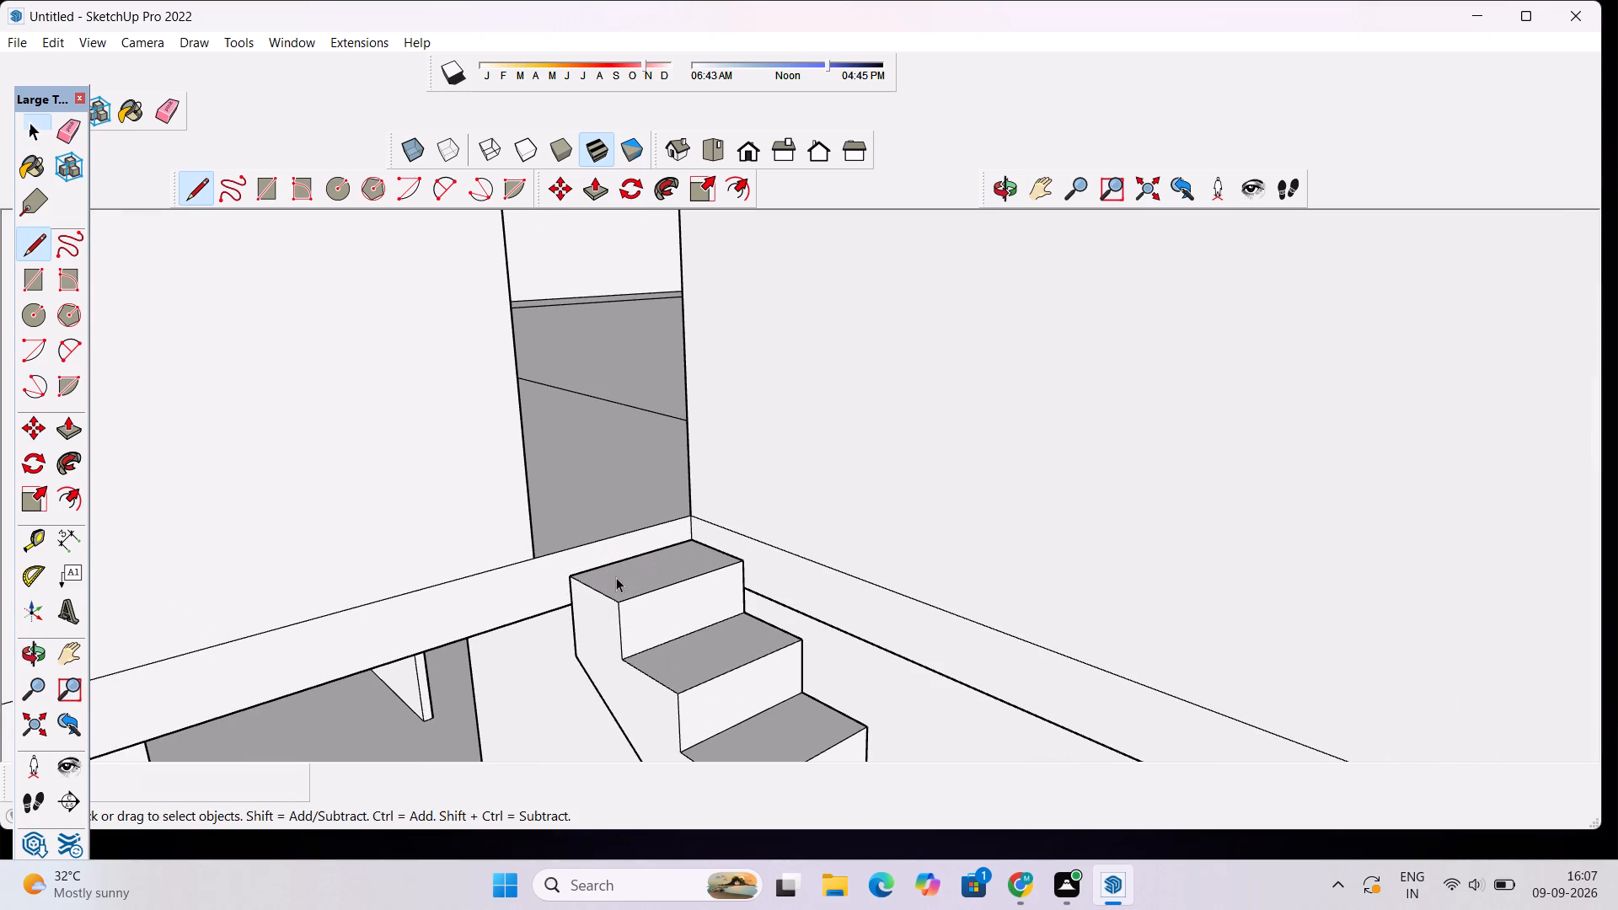
key("c")
scroll(612, 579, "up", 3)
left_click(608, 581)
scroll(608, 581, "up", 4)
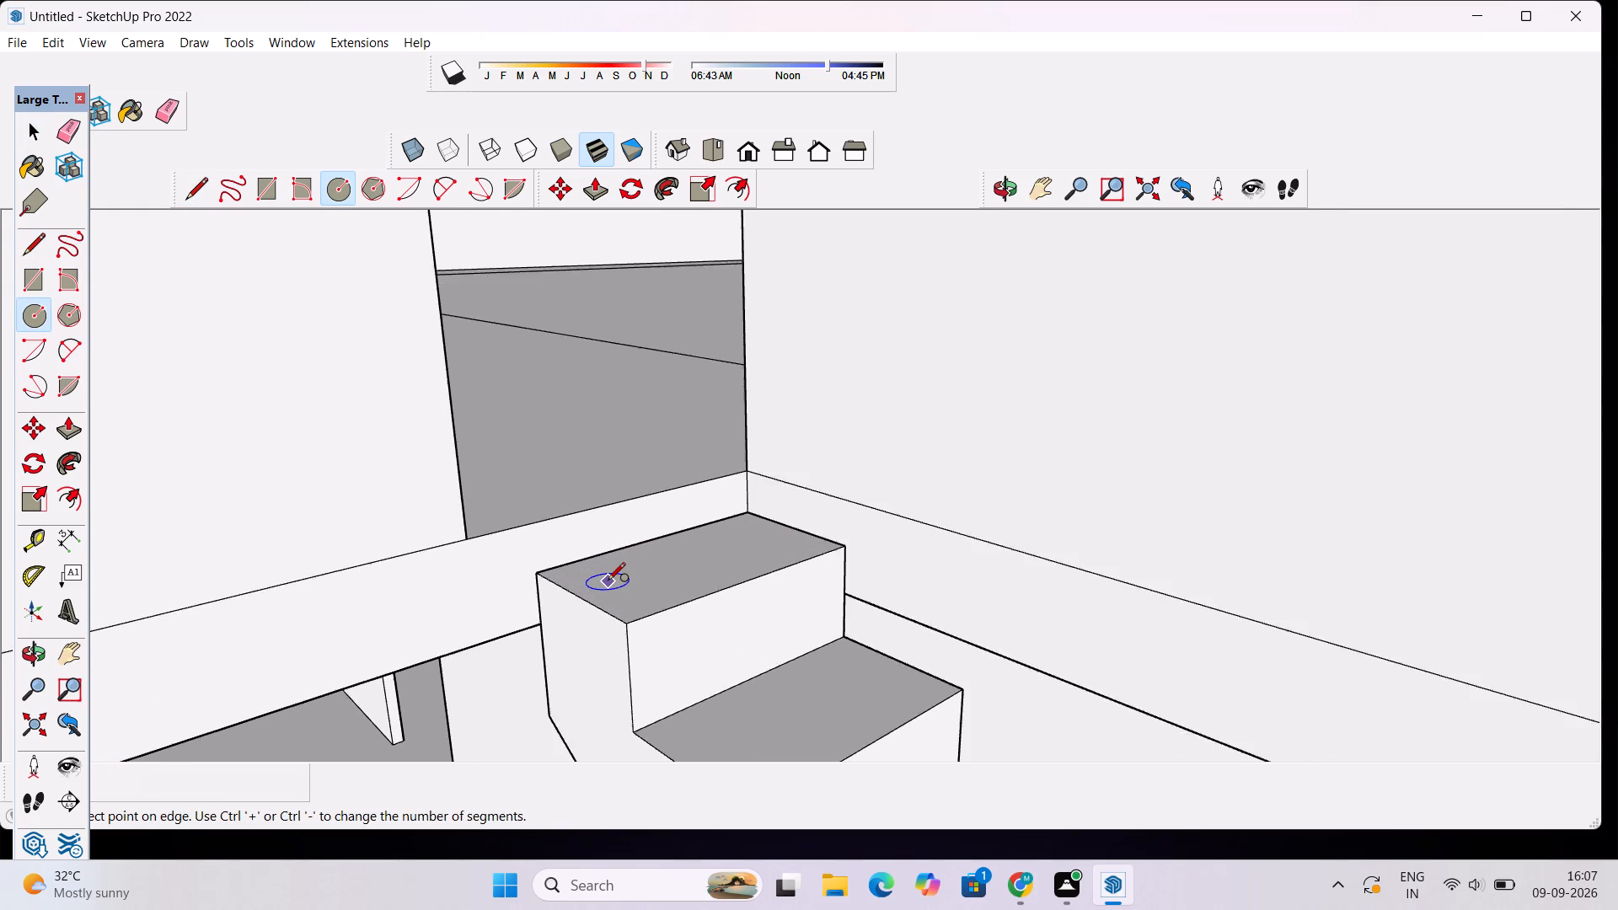
scroll(608, 581, "up", 8)
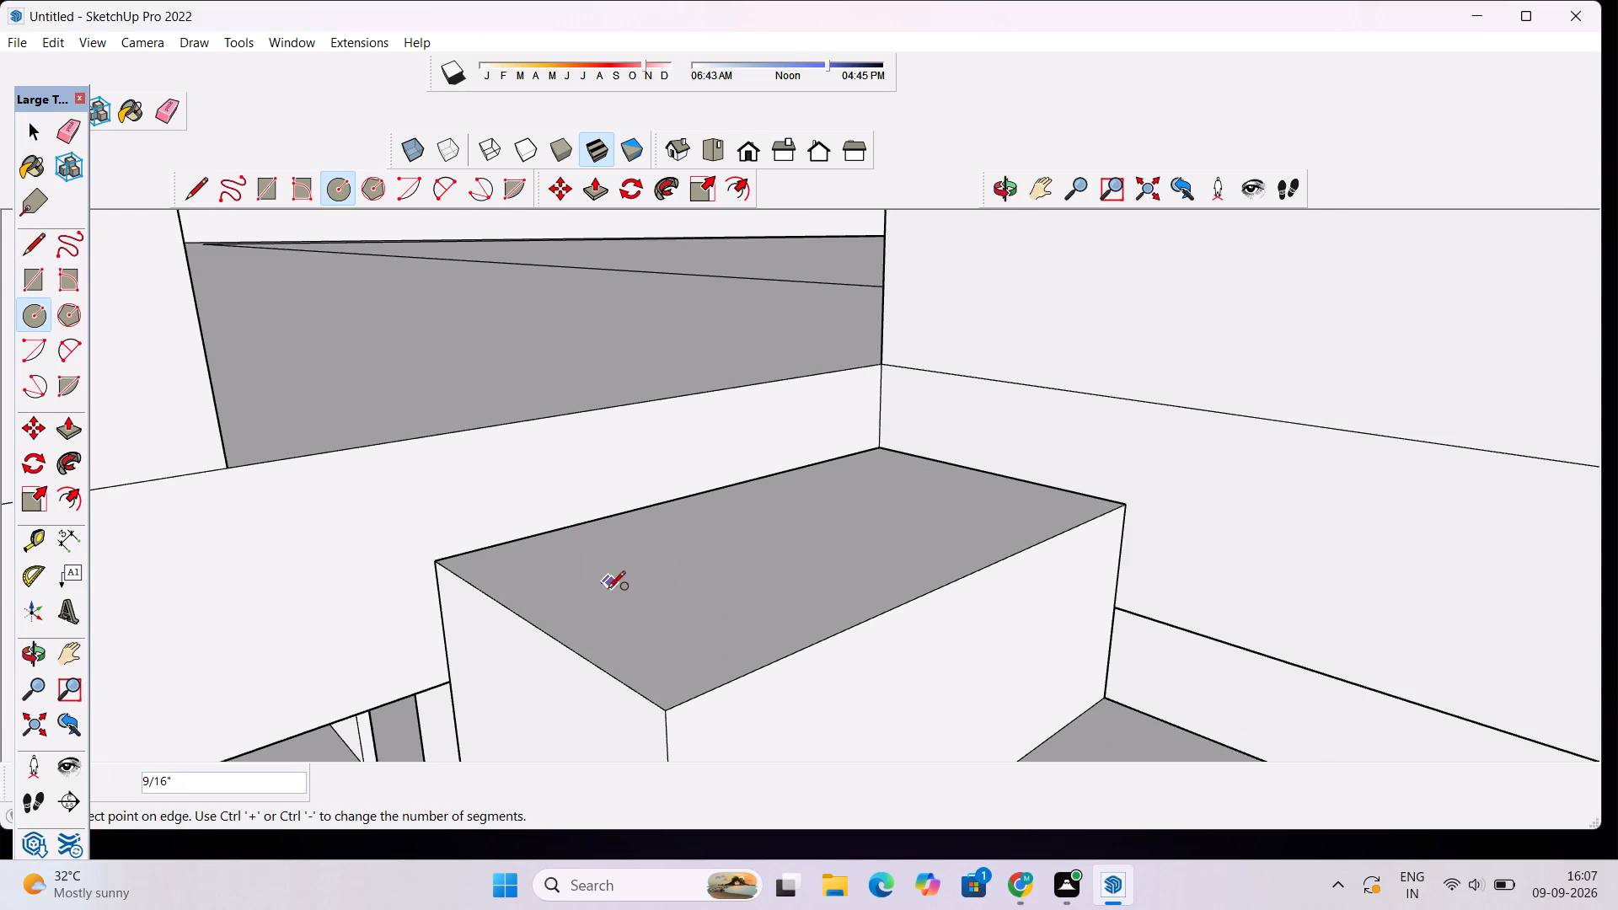
key("space")
key("x")
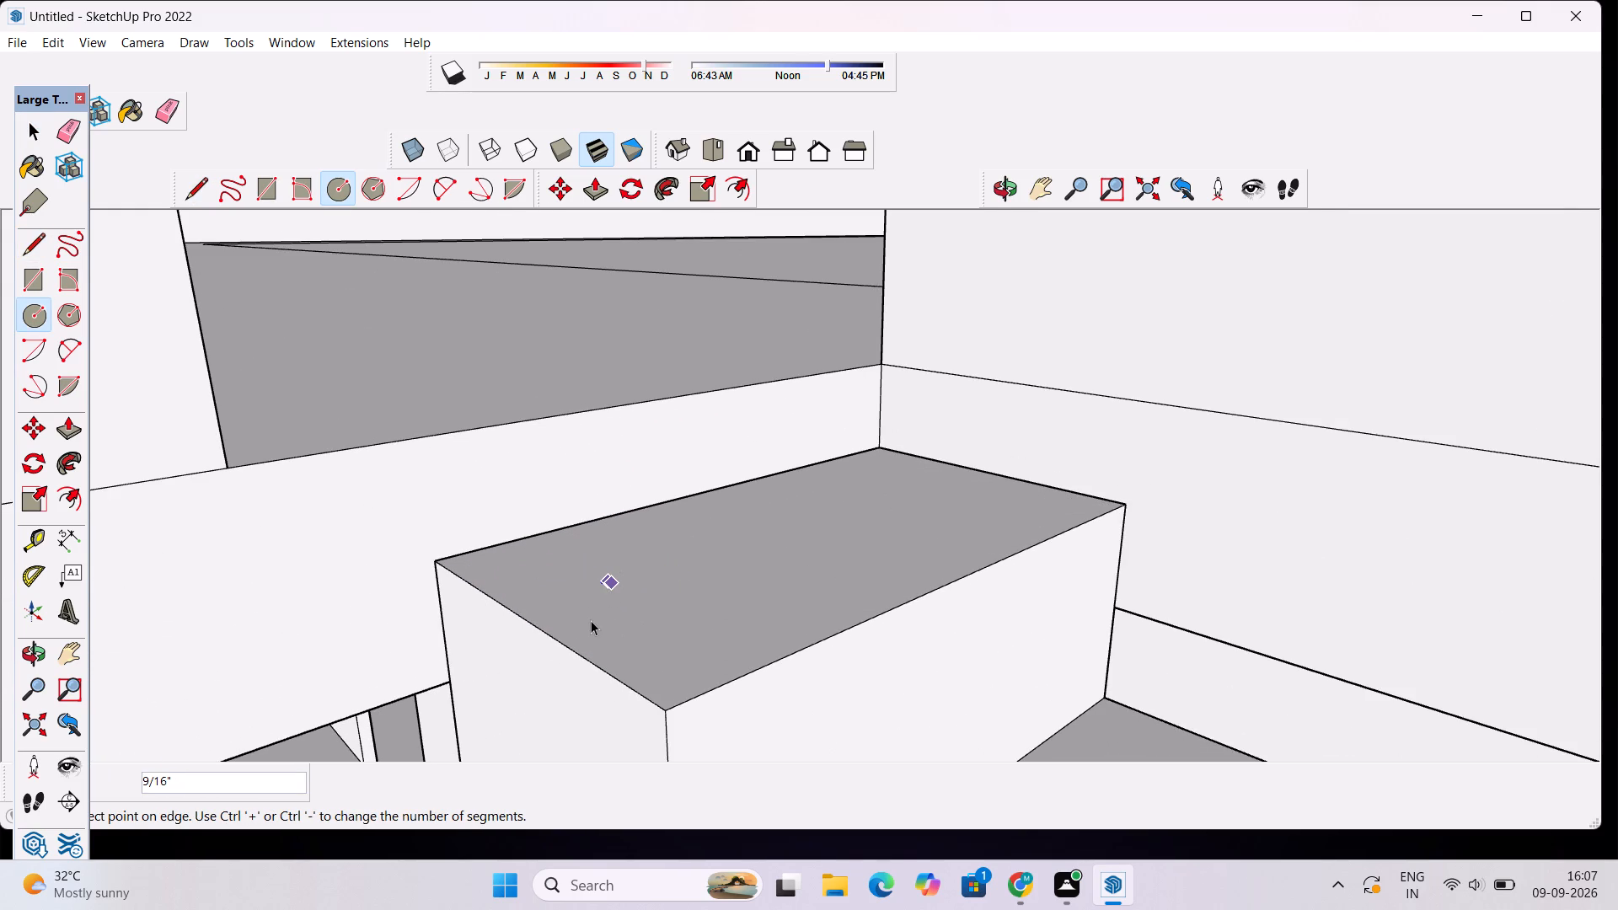
key("c")
left_click(591, 620)
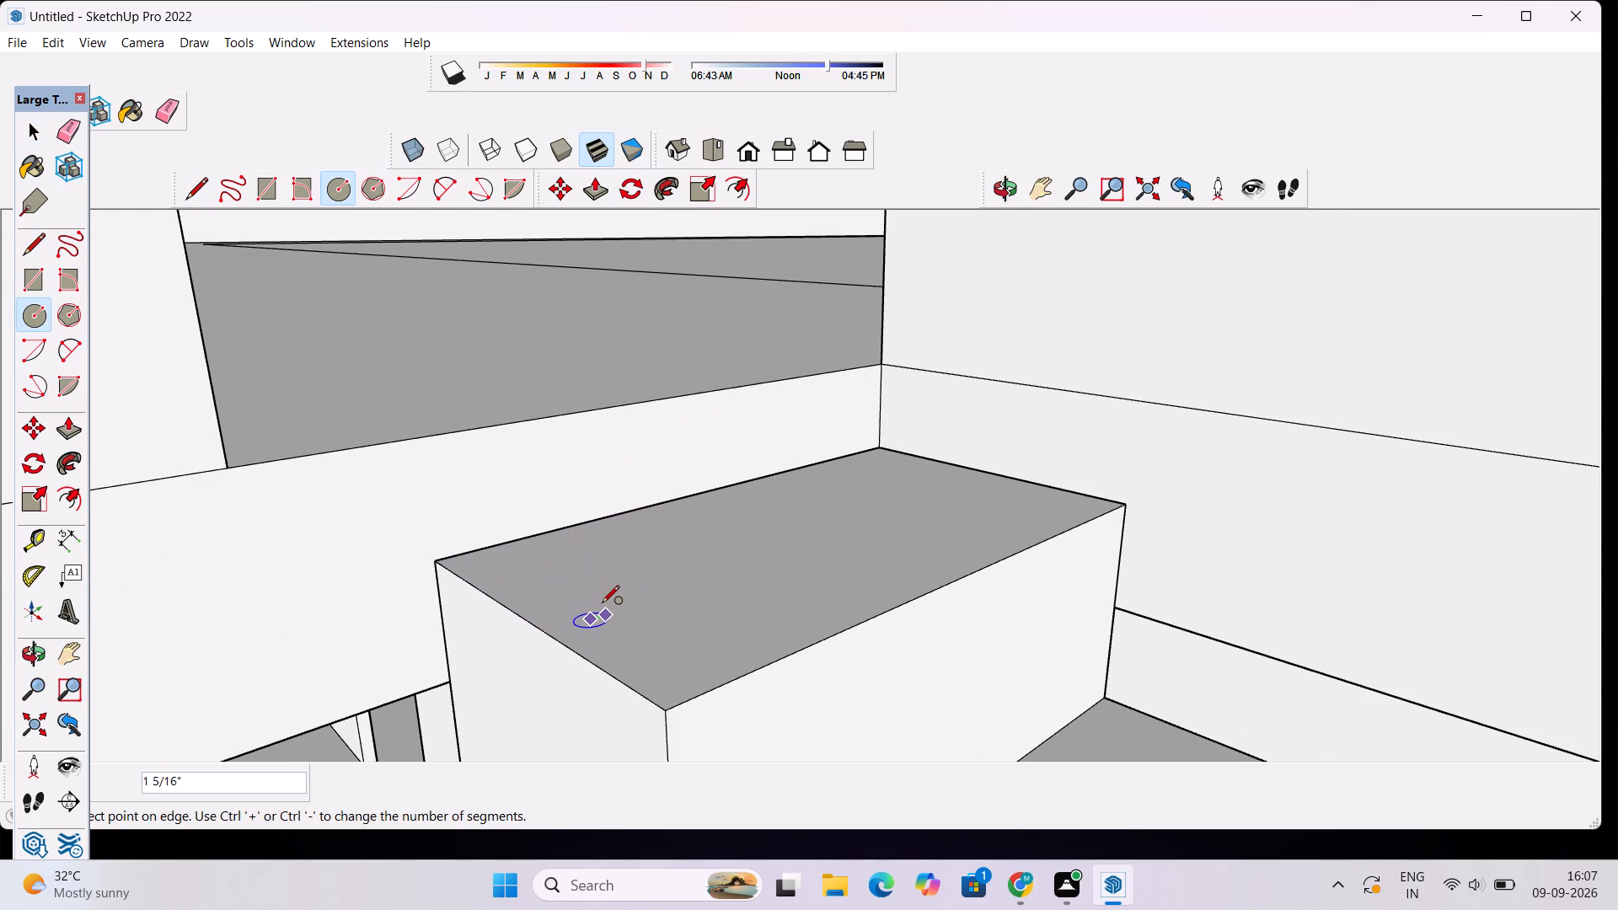
left_click(603, 602)
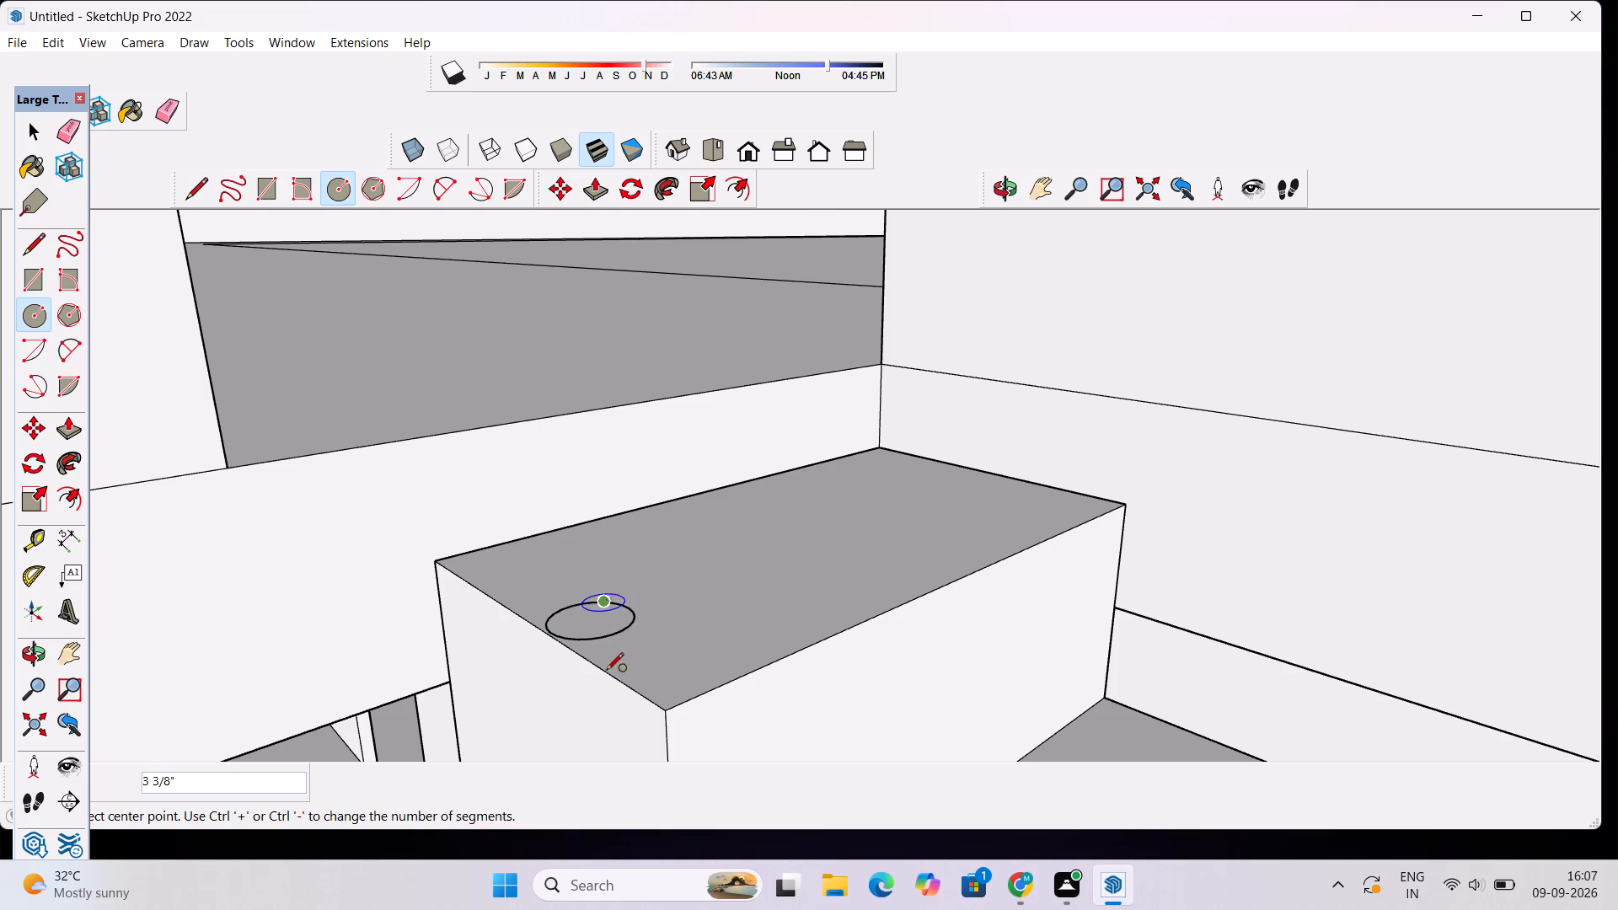
scroll(606, 670, "down", 6)
key("space")
Draw a vertical line about 7' 11" high from the centre of the circle on the top tread.
scroll(615, 624, "up", 3)
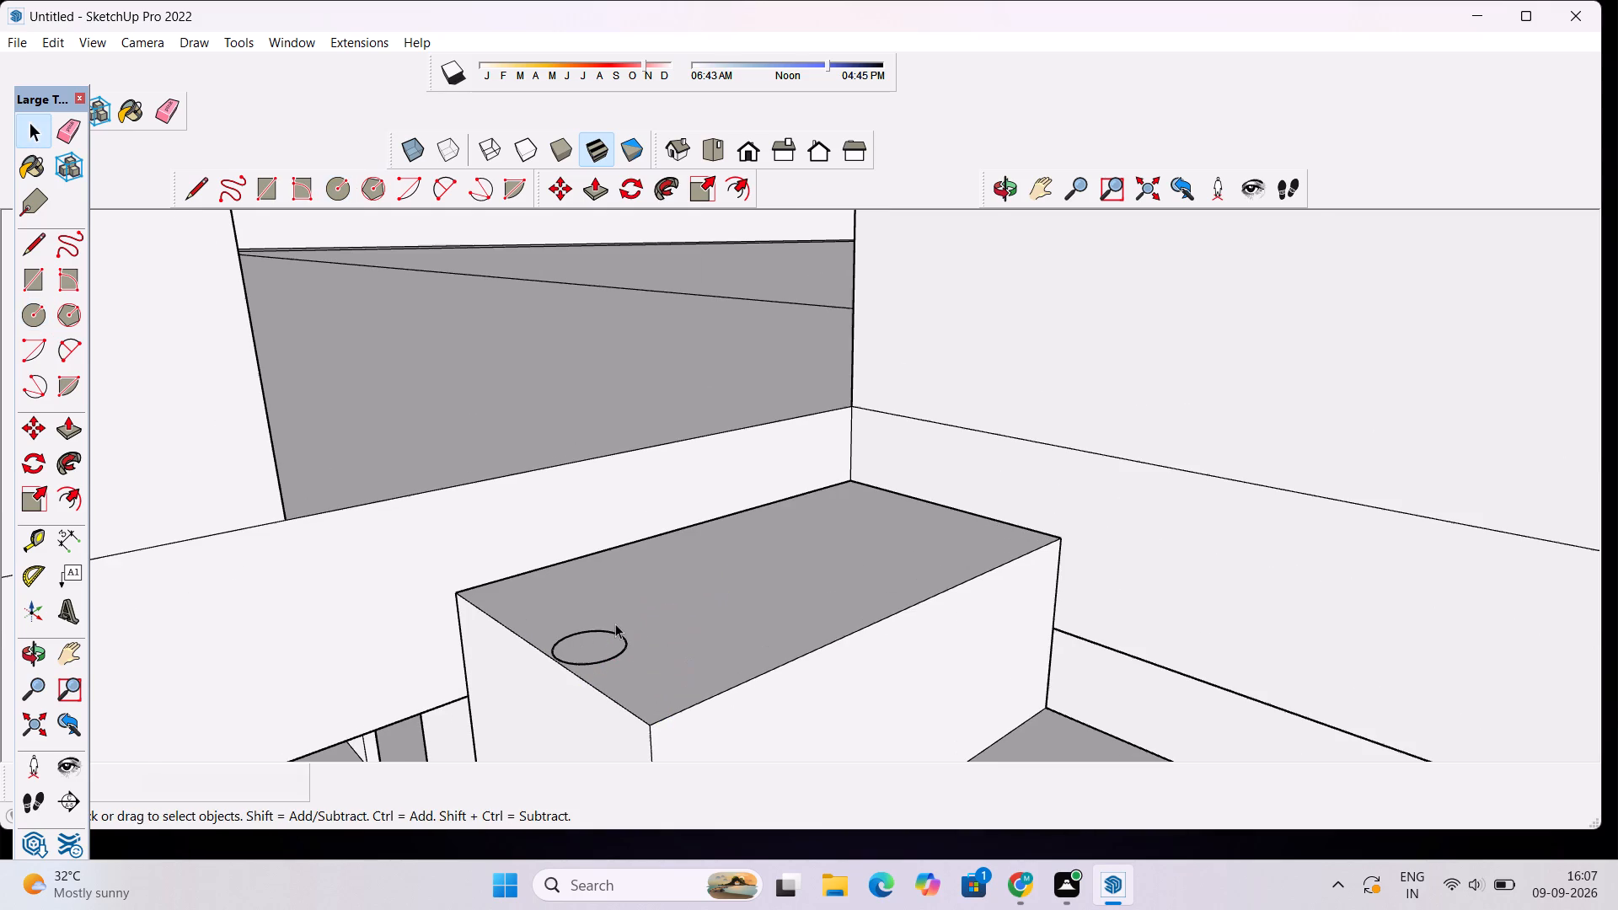
key("l")
scroll(596, 638, "up", 4)
left_click(582, 655)
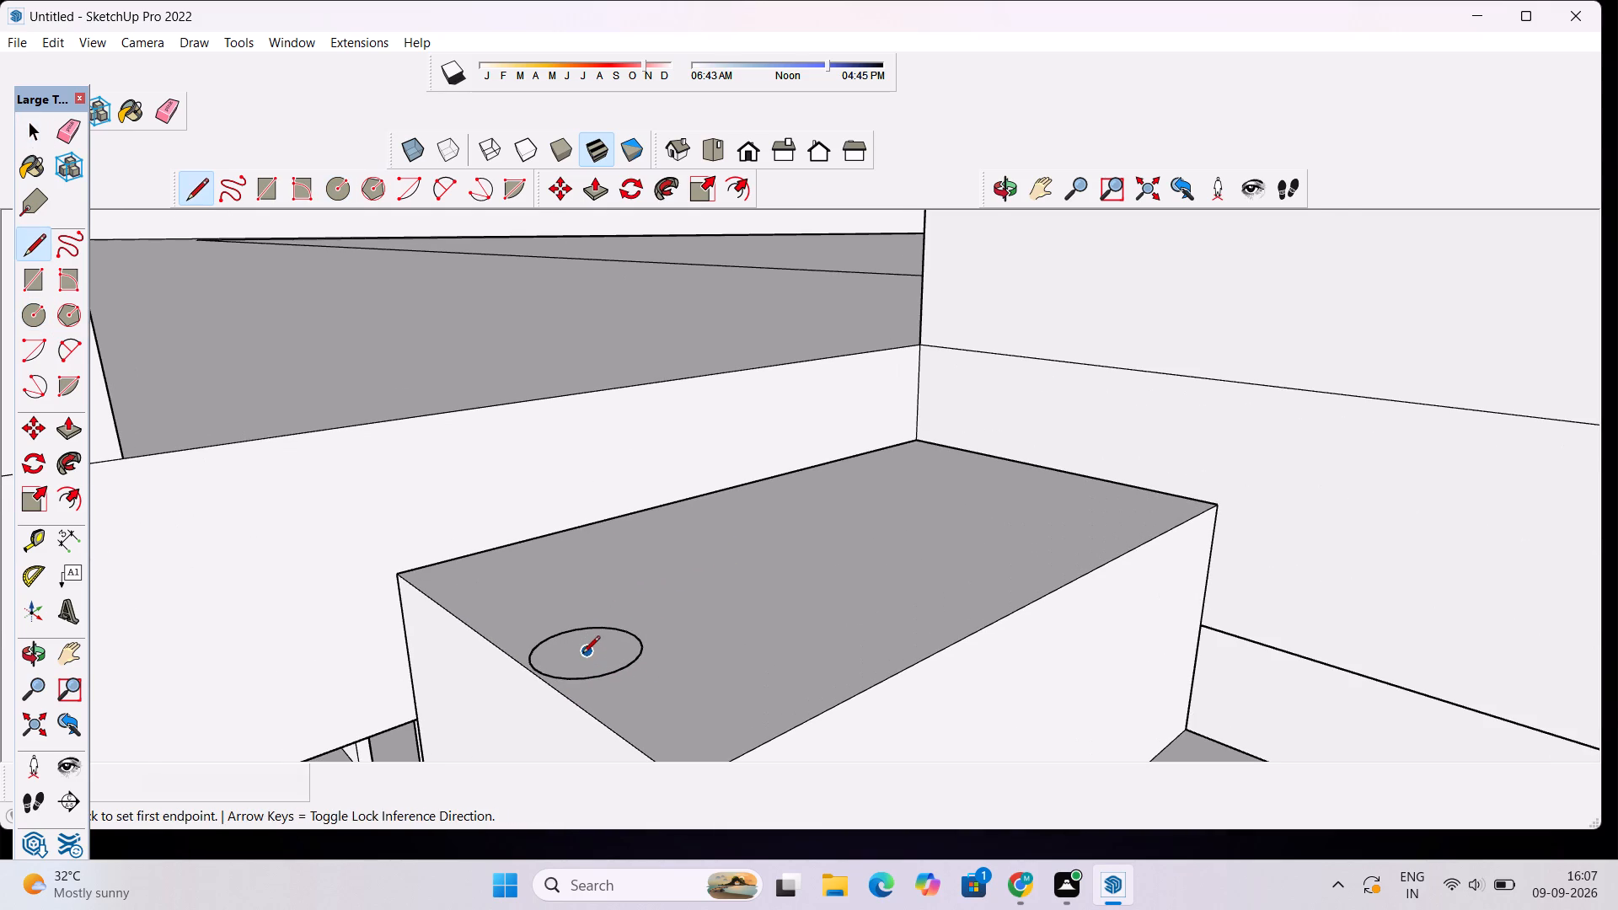
scroll(593, 557, "down", 18)
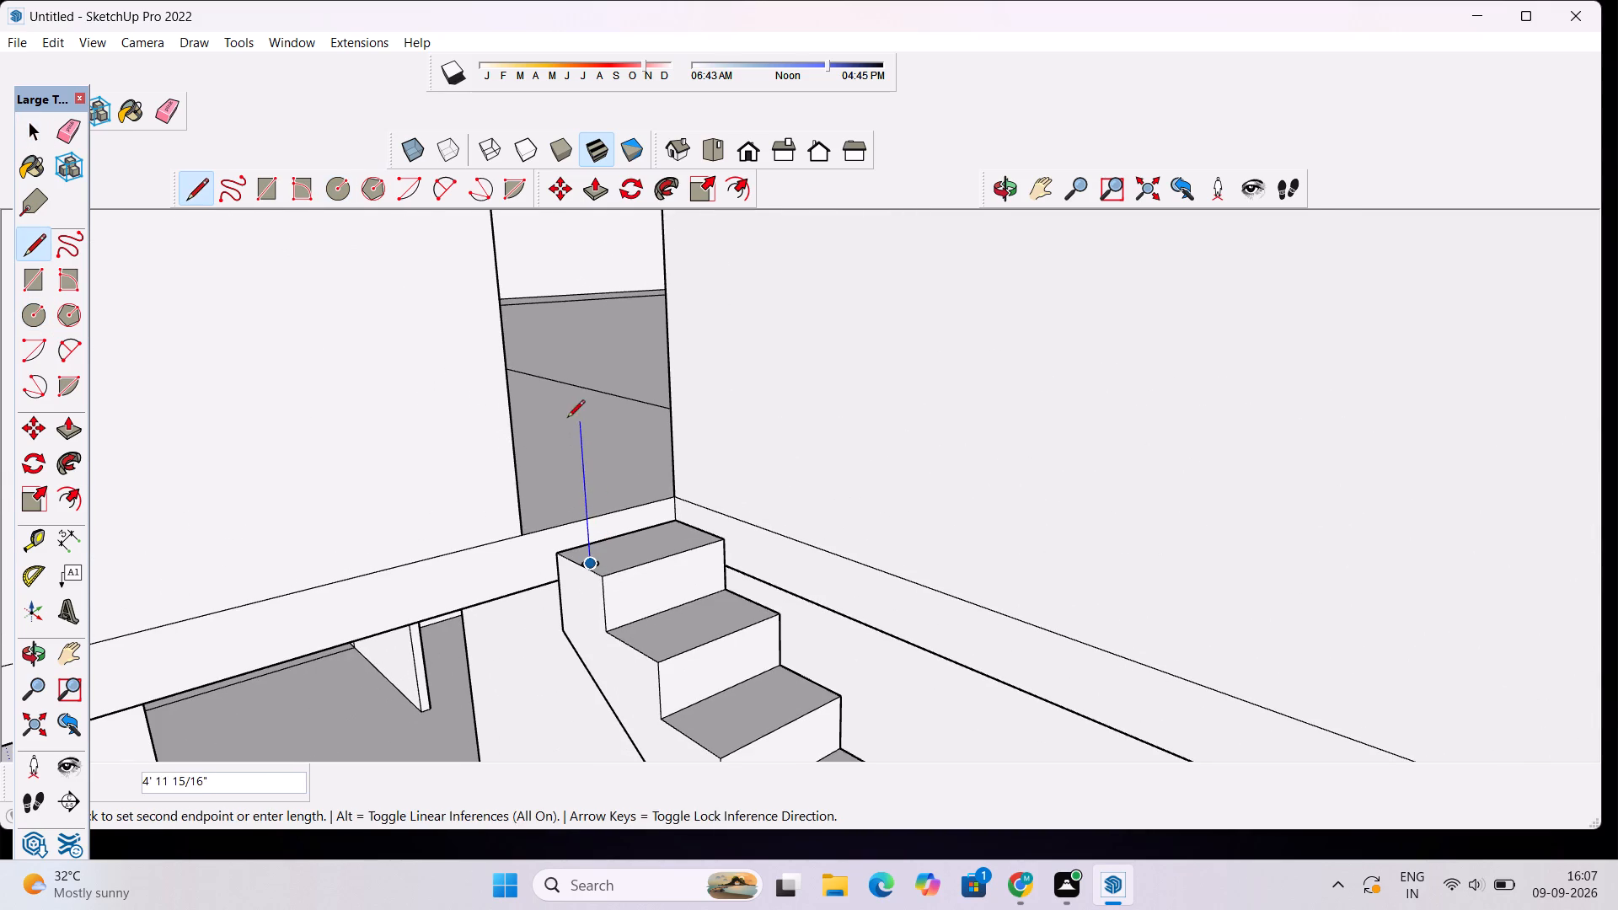
left_click(565, 330)
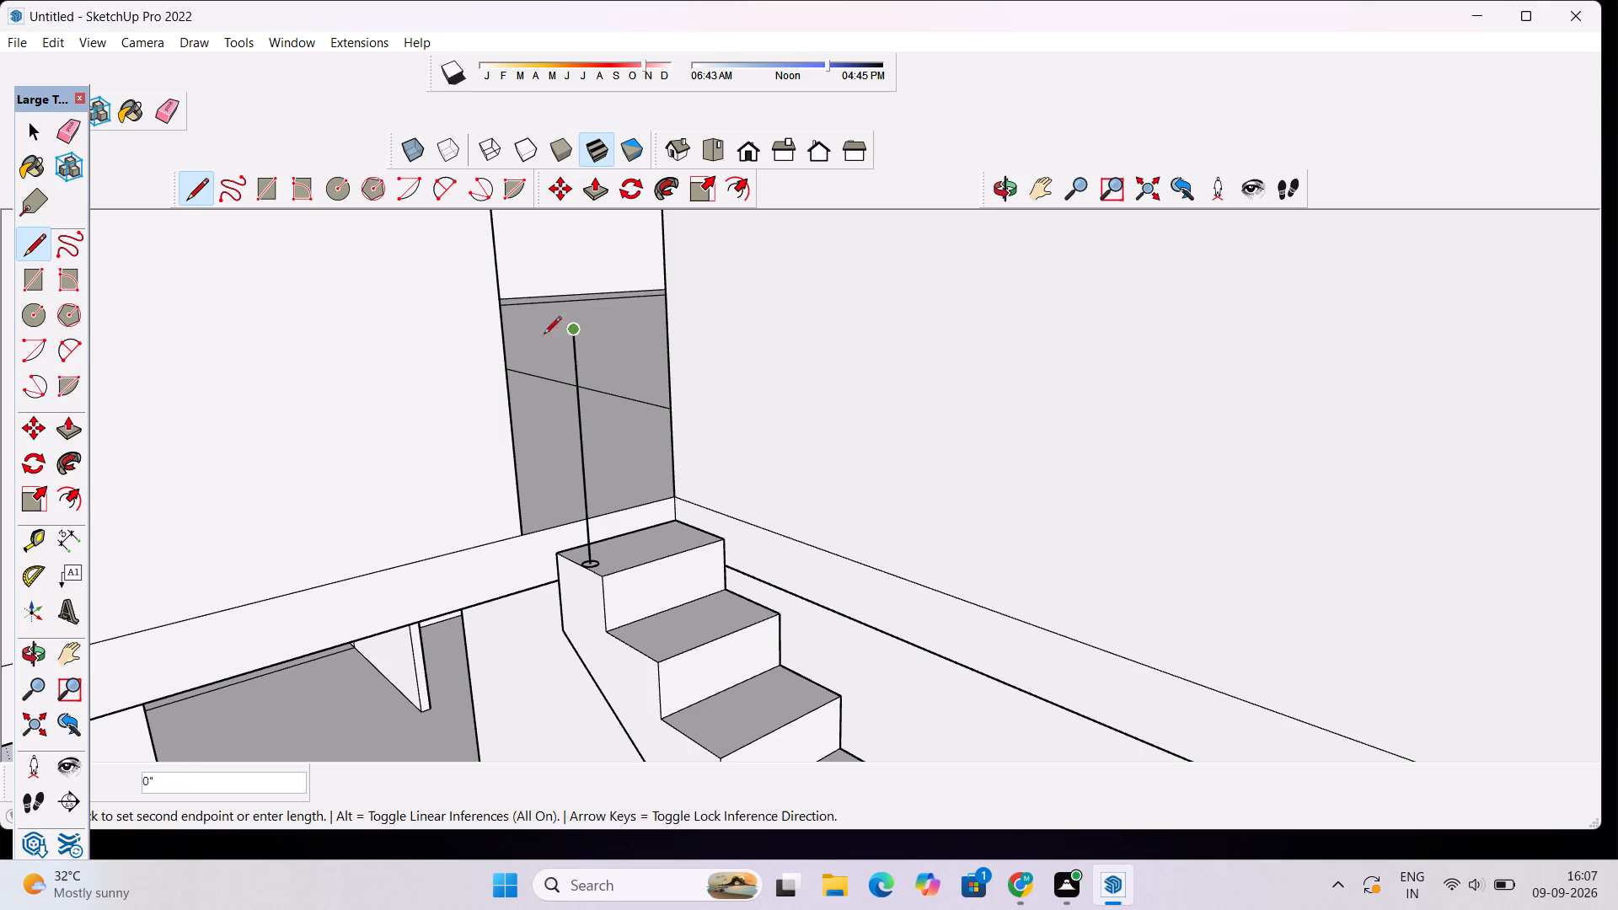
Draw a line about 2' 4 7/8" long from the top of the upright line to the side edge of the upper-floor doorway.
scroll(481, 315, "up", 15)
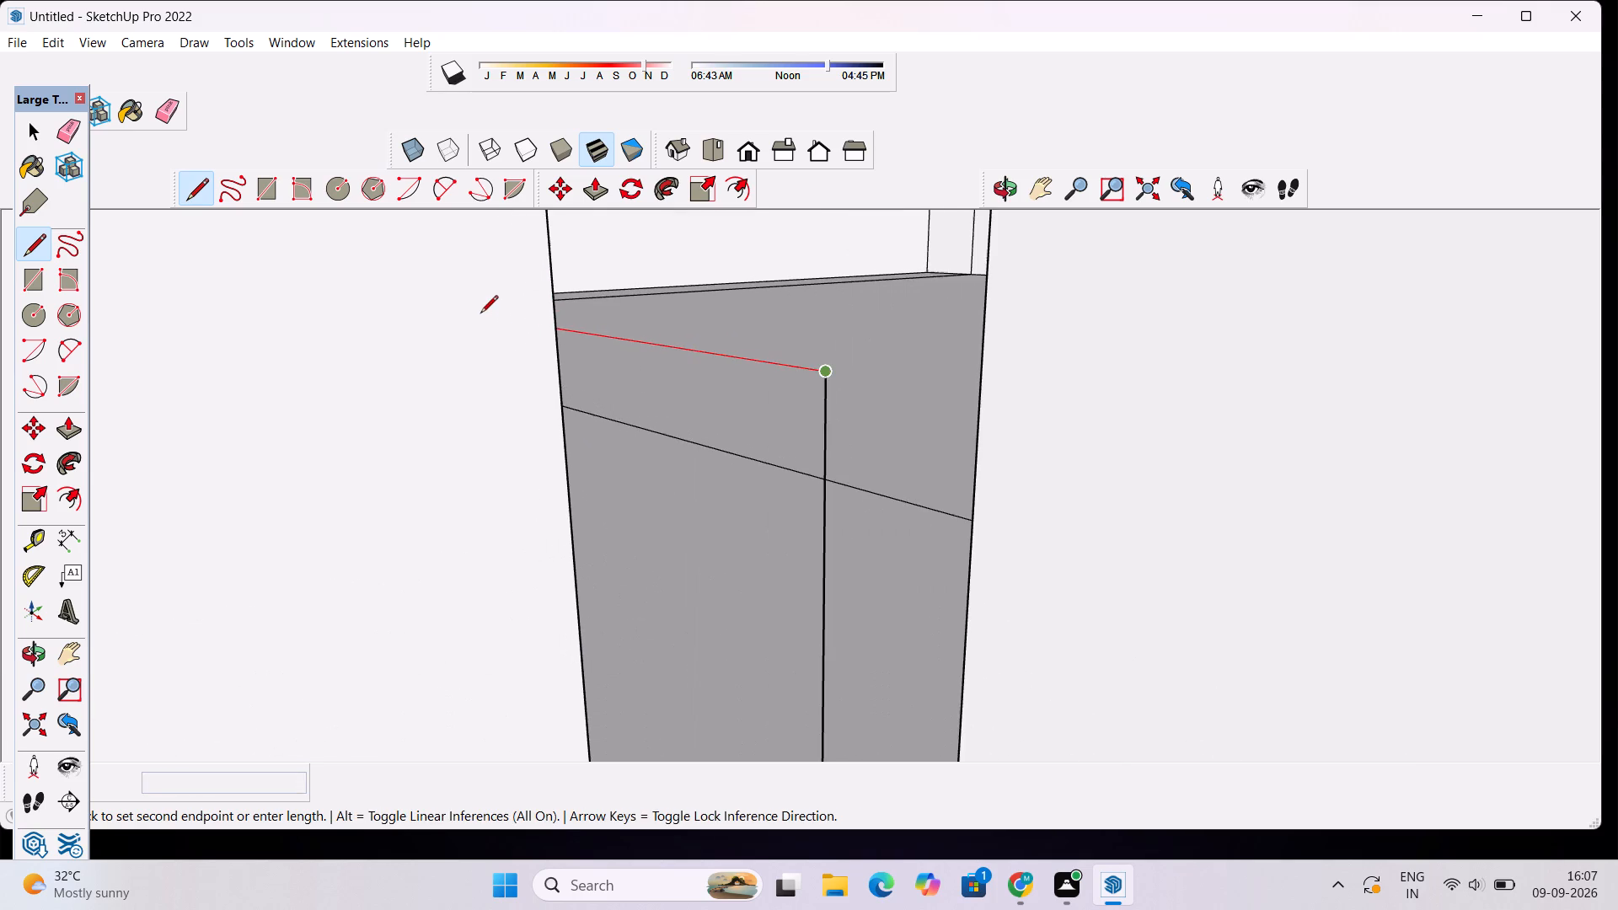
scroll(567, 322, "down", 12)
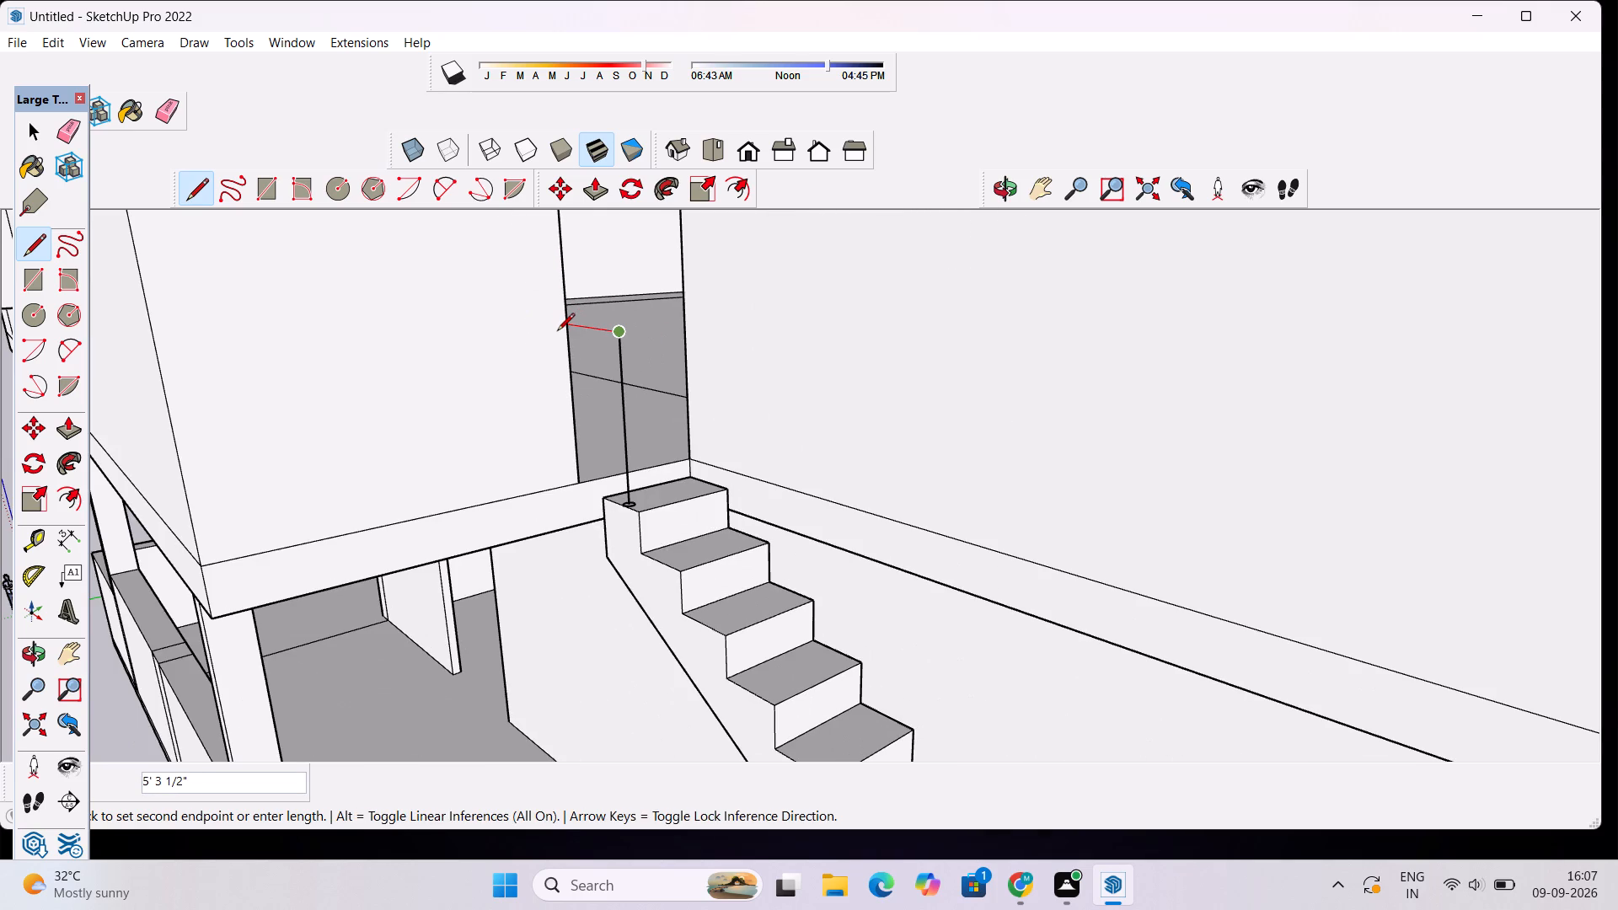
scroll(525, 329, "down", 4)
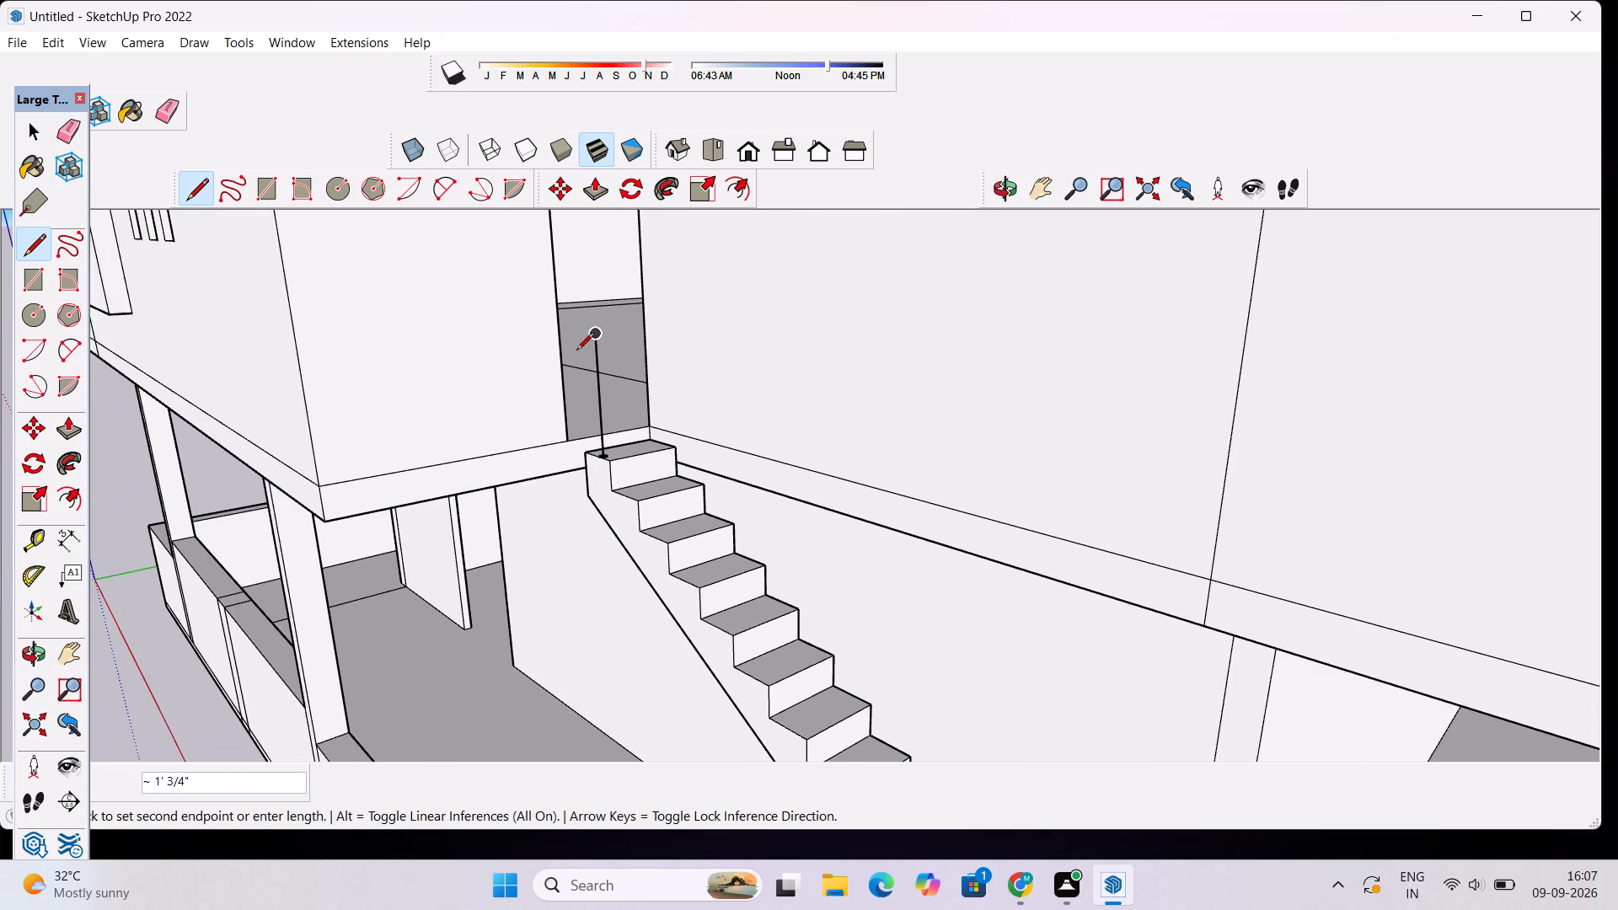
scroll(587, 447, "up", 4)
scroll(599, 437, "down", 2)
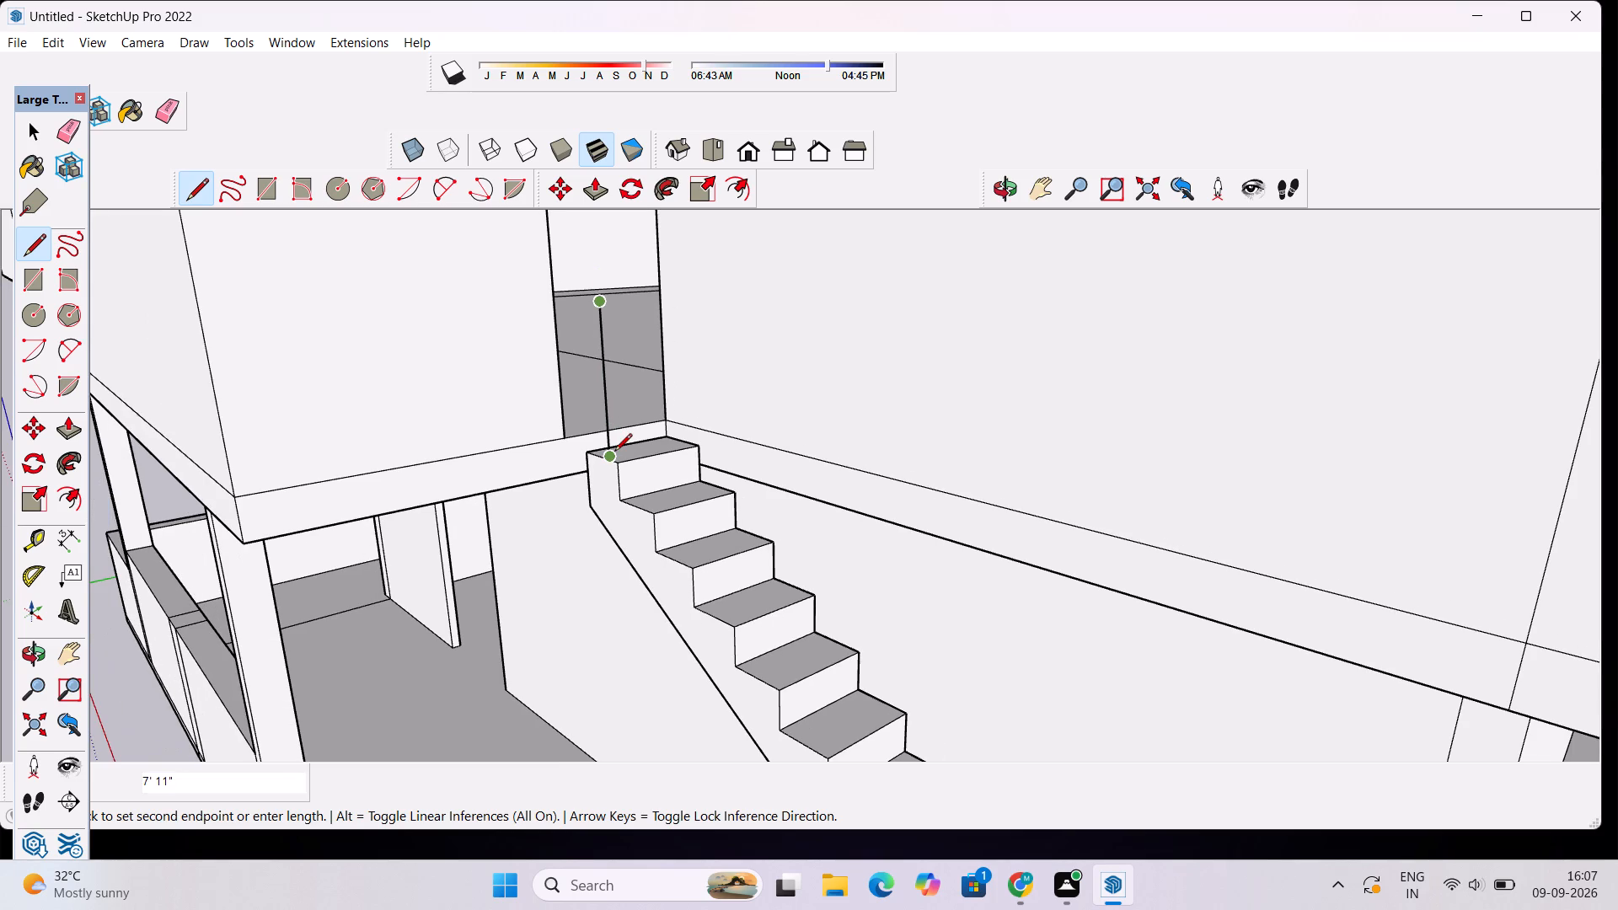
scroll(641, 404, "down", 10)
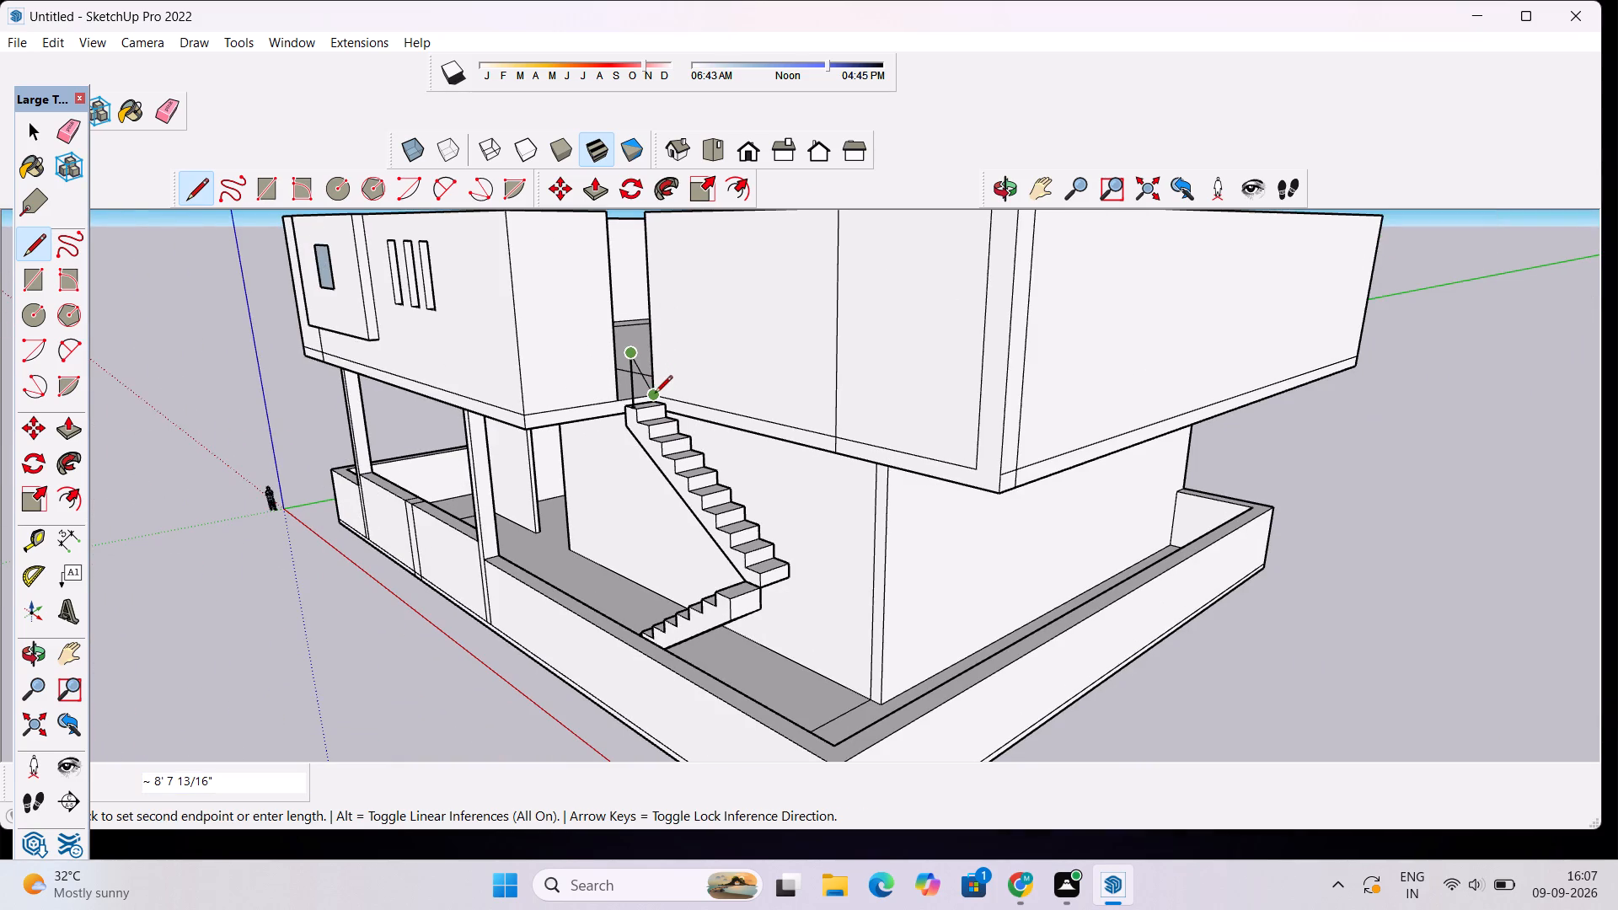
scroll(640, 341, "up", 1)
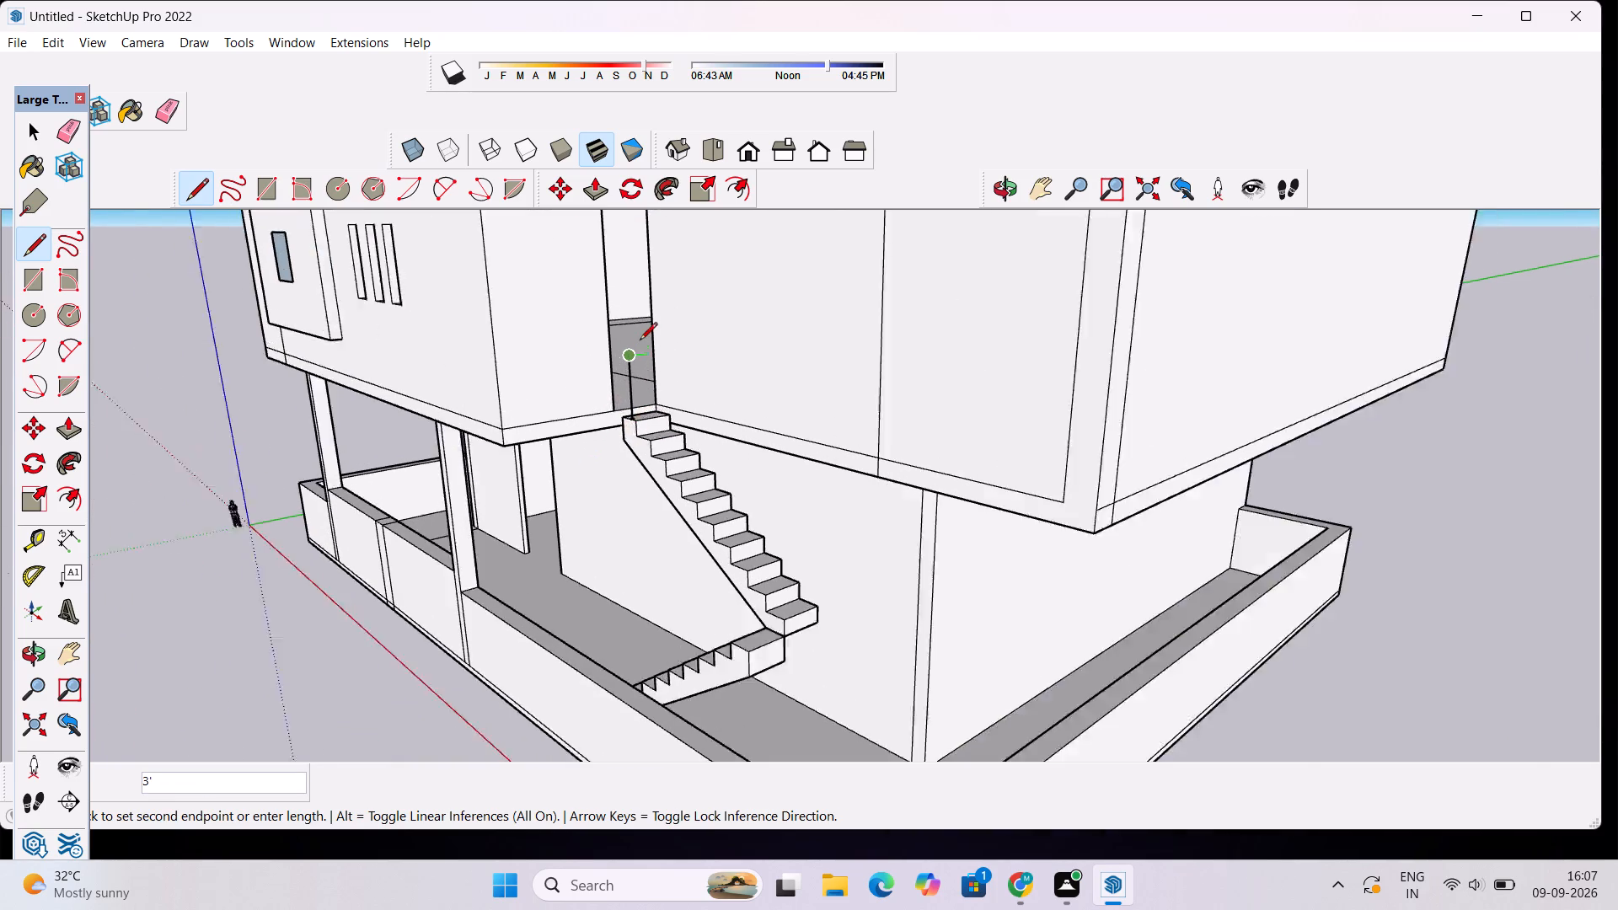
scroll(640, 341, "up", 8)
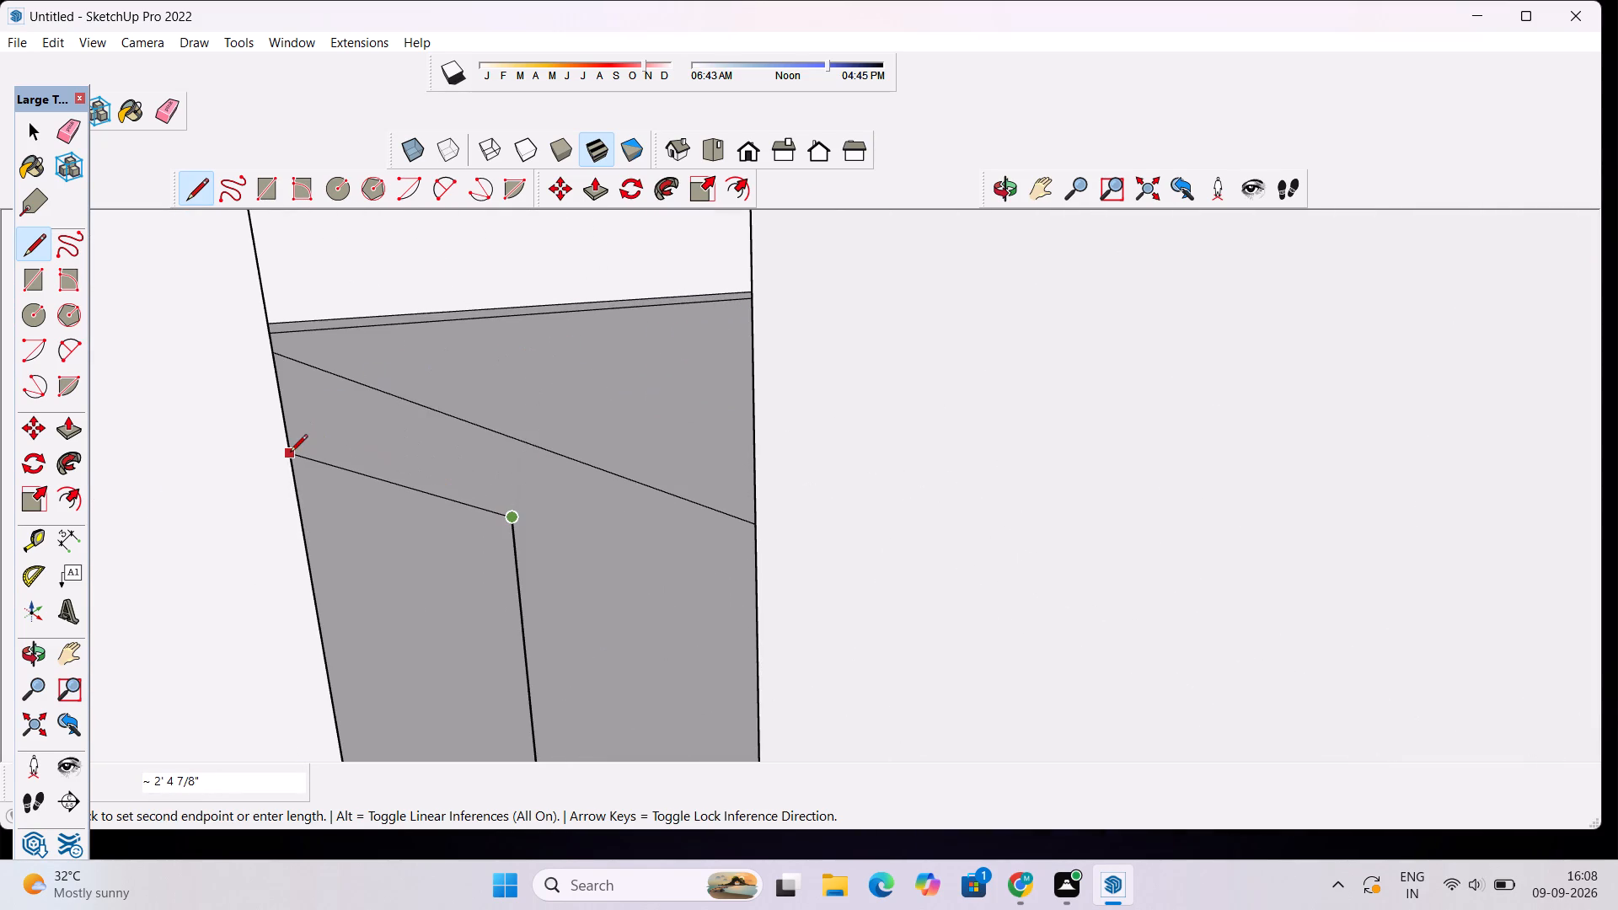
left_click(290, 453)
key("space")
Examine the staircase from the upper flight down to the turn and the lower flight.
scroll(296, 447, "down", 8)
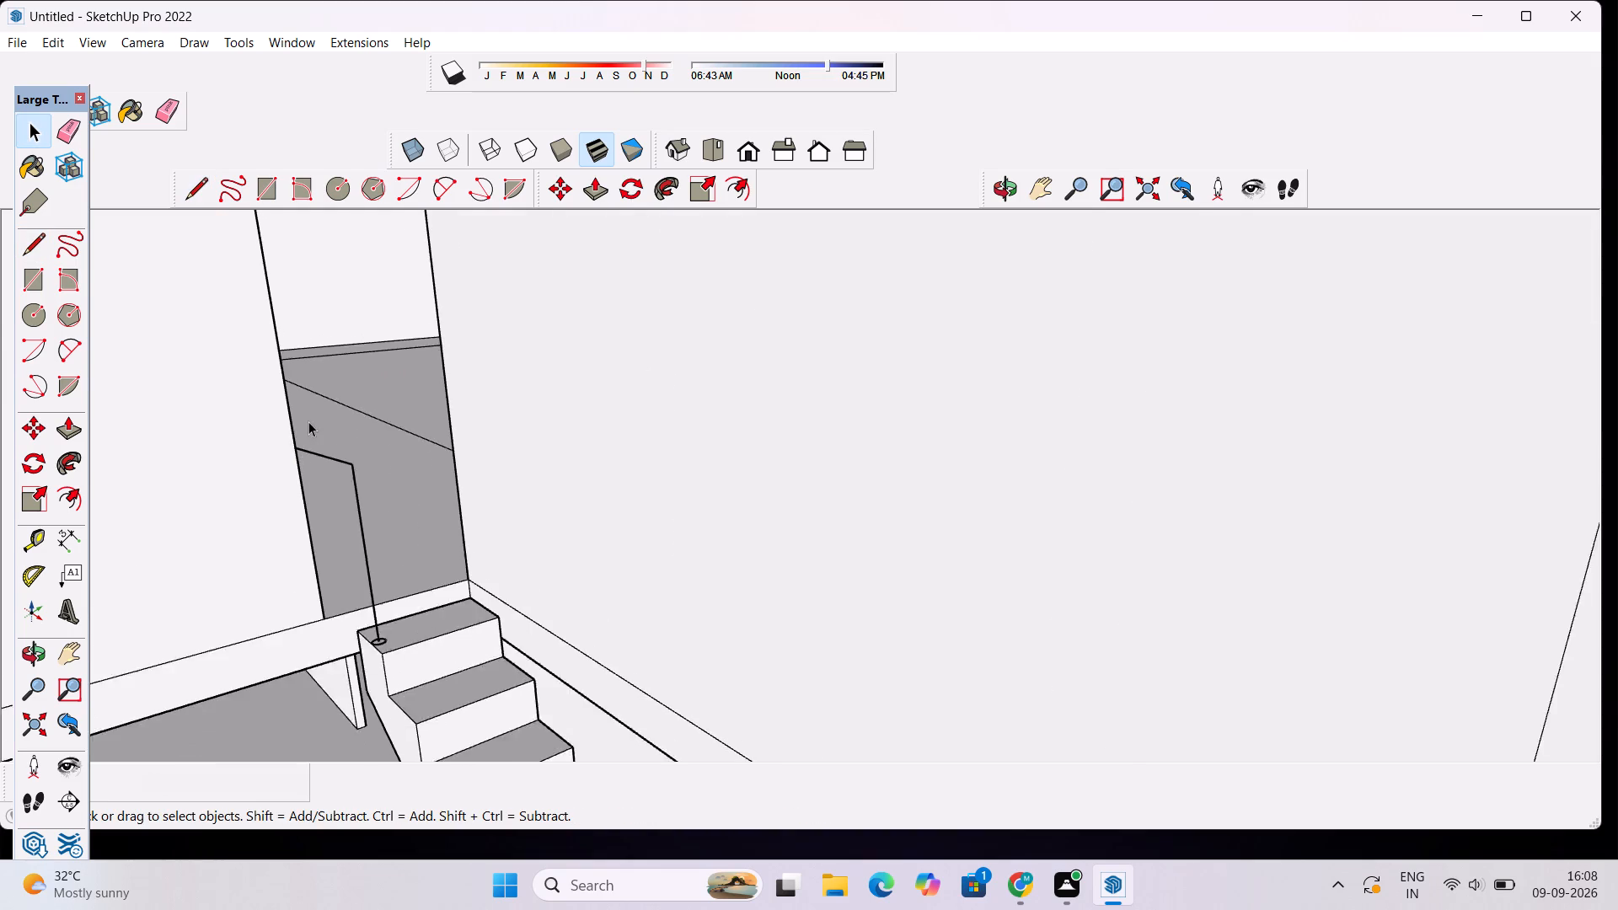
scroll(308, 421, "down", 3)
scroll(420, 500, "down", 9)
scroll(480, 659, "up", 11)
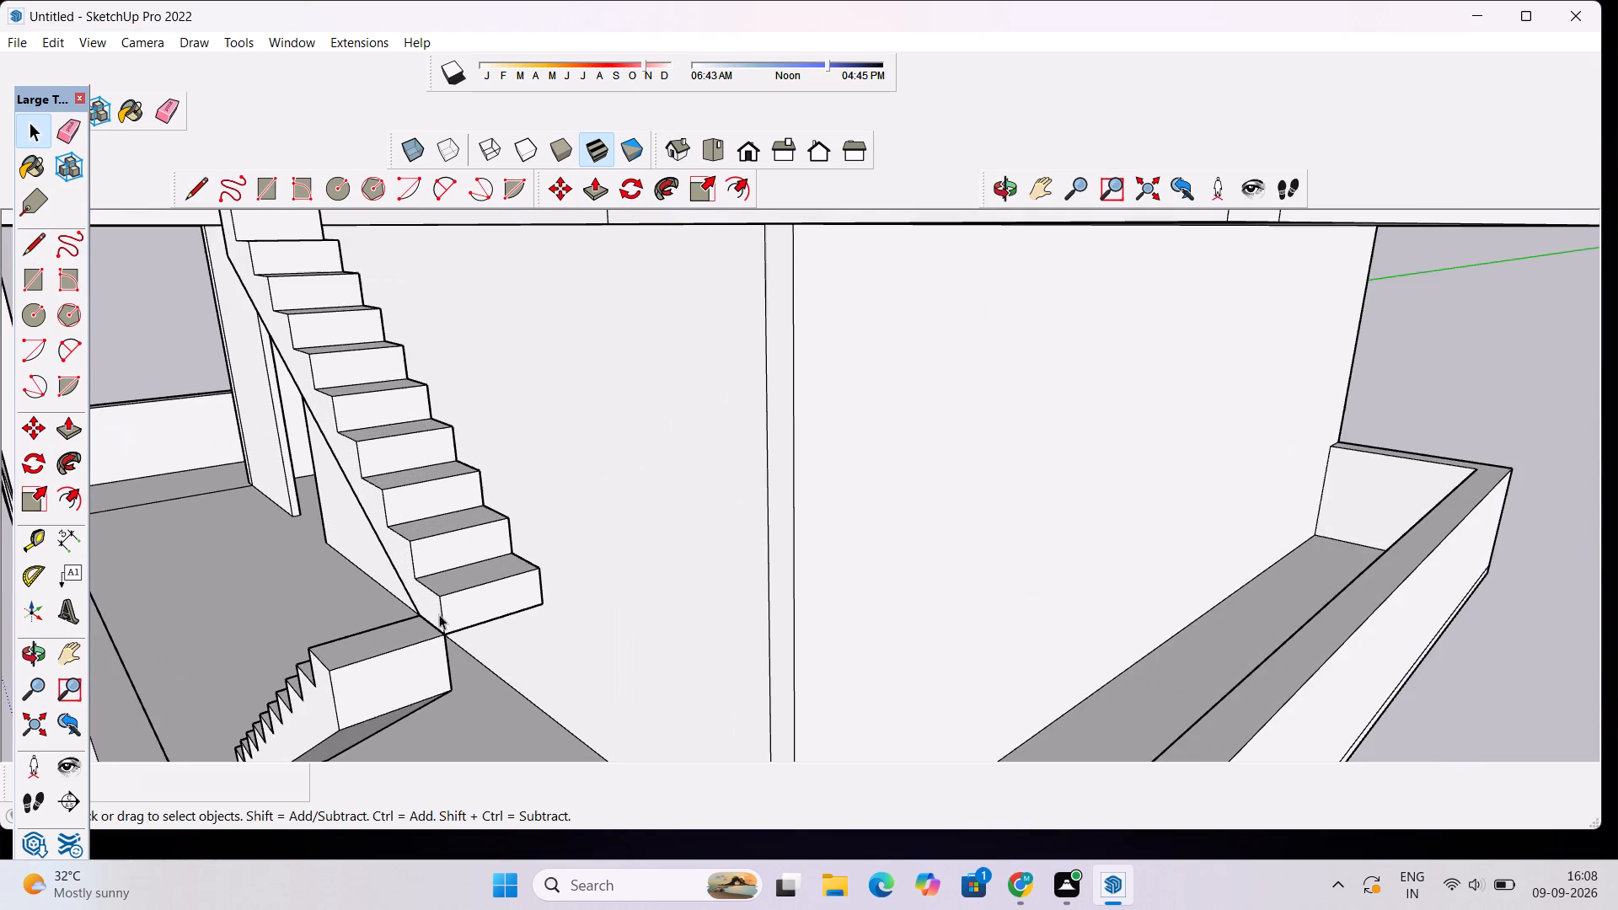
scroll(413, 596, "up", 4)
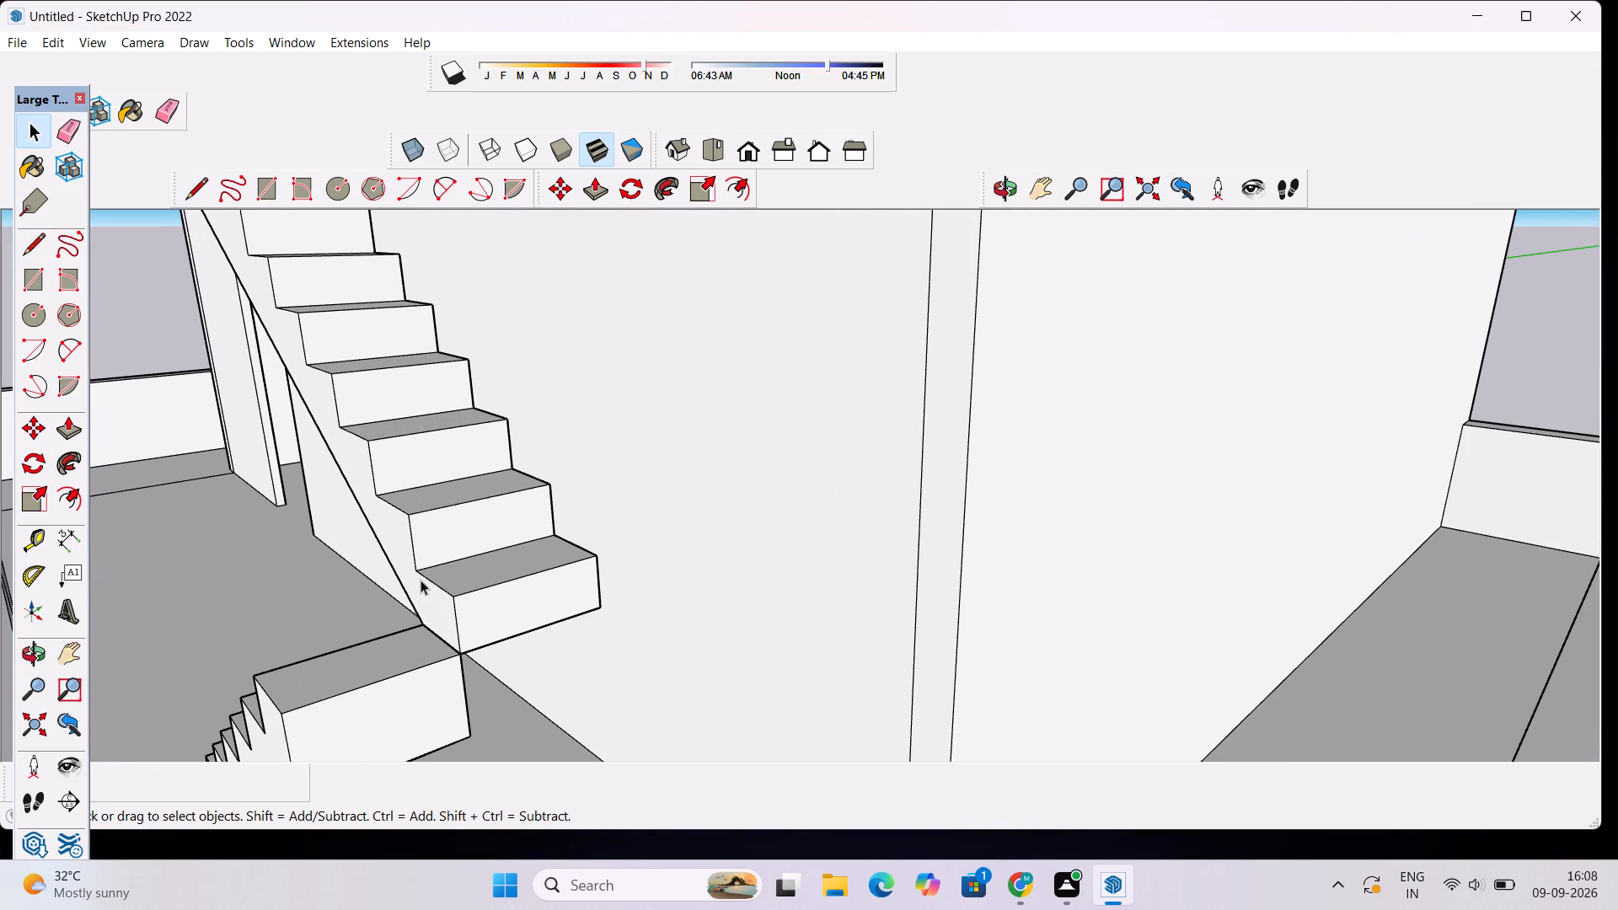
scroll(424, 576, "down", 5)
left_click(1010, 187)
left_click_drag(826, 251, 910, 251)
scroll(720, 388, "down", 4)
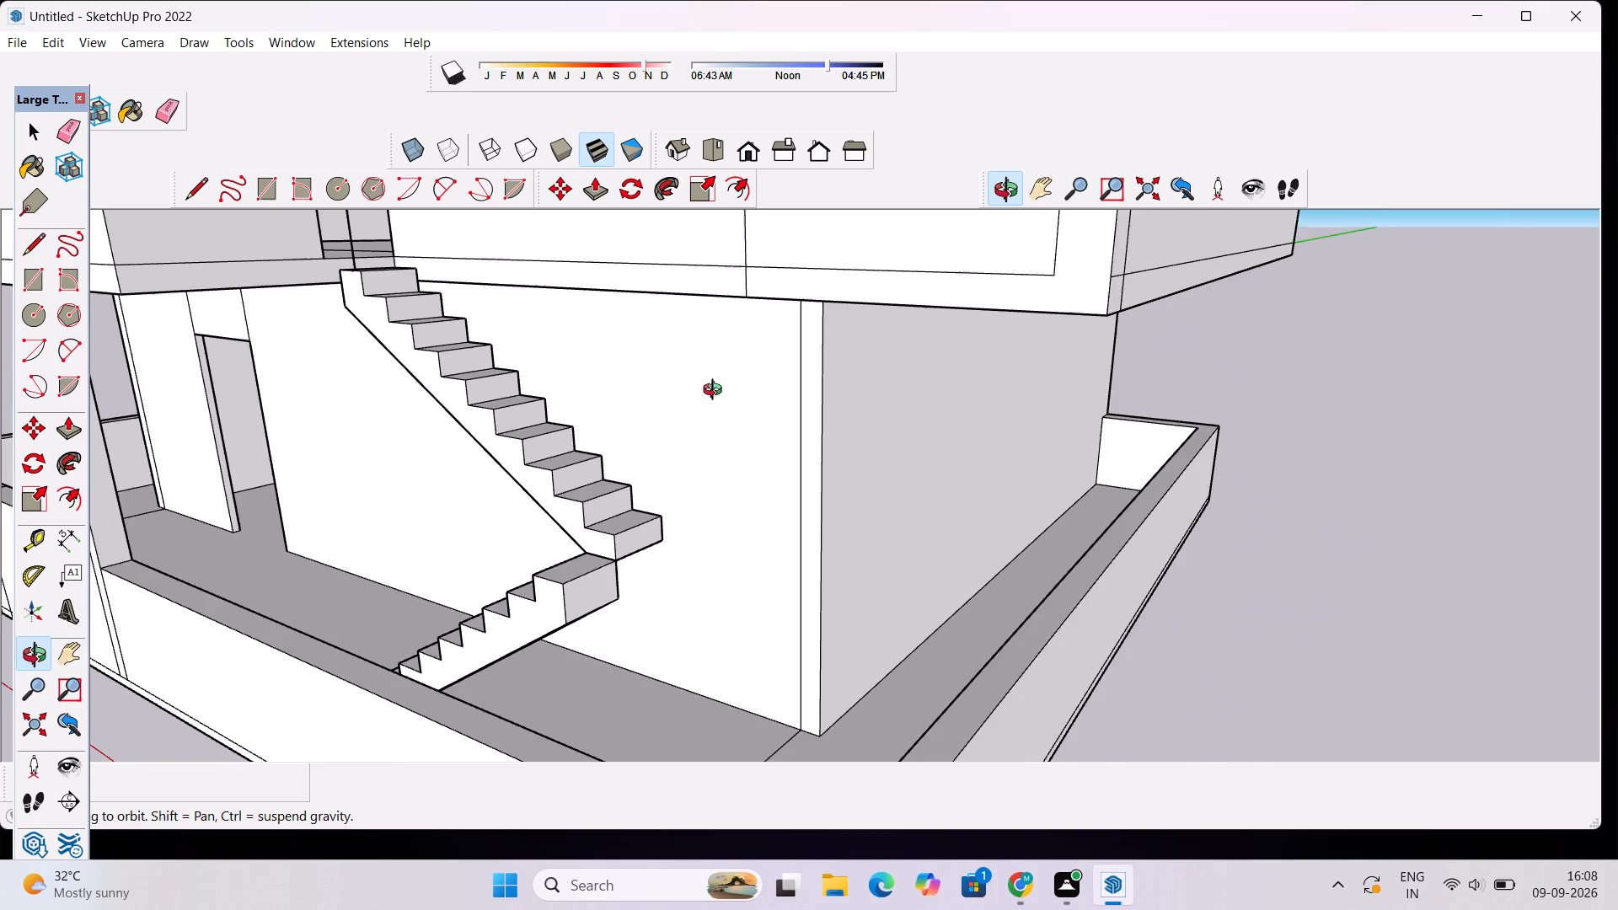
left_click_drag(567, 420, 609, 445)
scroll(613, 446, "down", 5)
scroll(537, 360, "up", 4)
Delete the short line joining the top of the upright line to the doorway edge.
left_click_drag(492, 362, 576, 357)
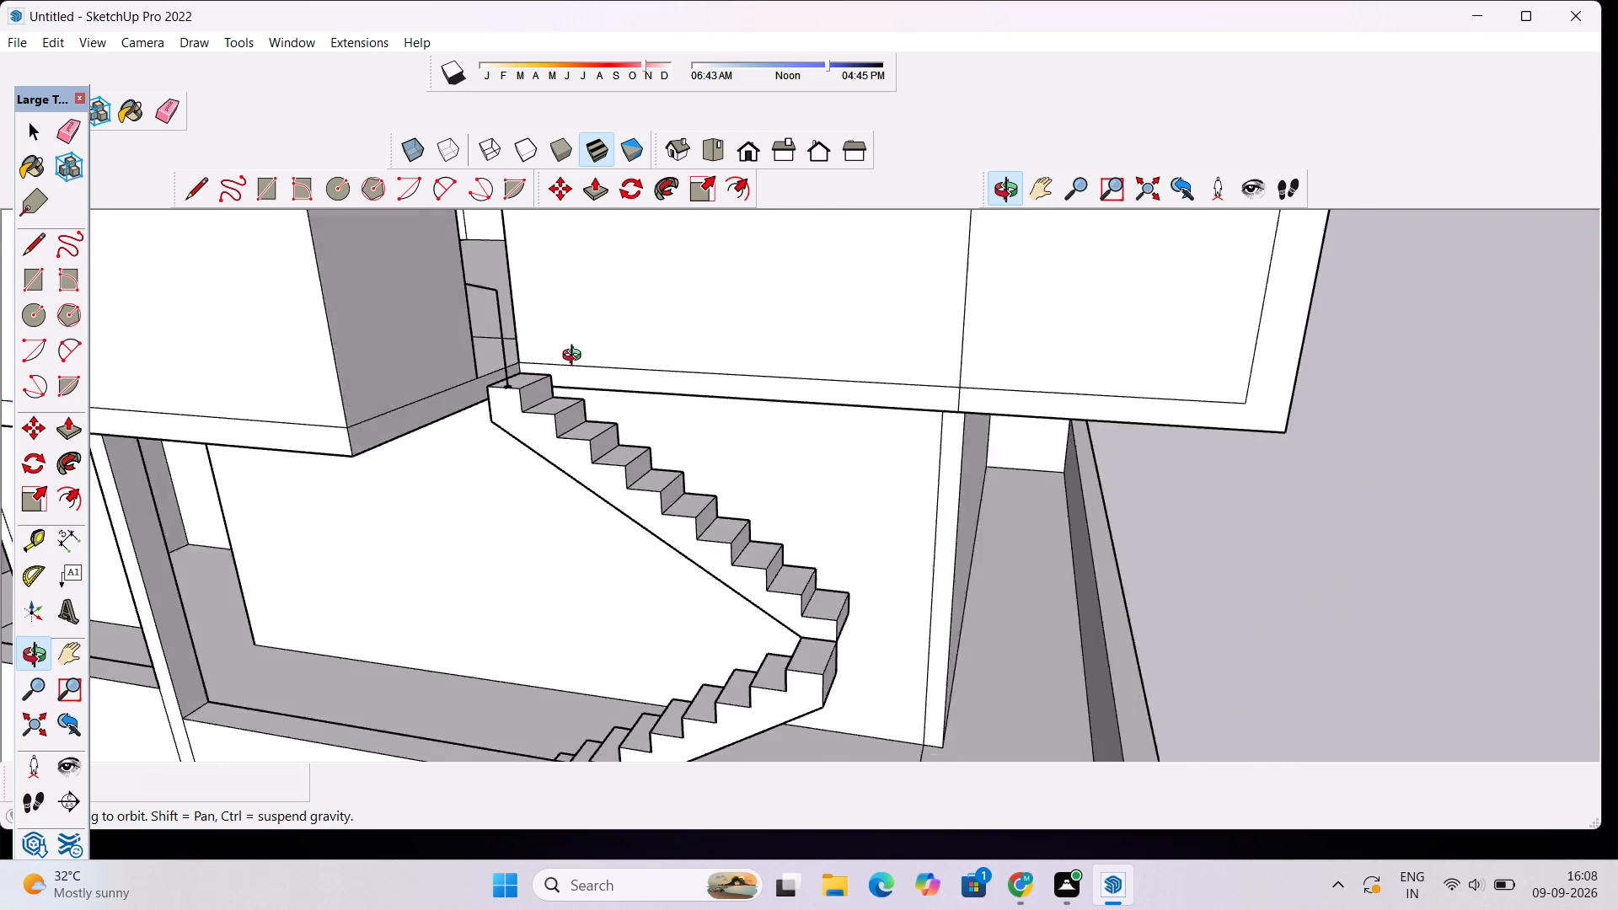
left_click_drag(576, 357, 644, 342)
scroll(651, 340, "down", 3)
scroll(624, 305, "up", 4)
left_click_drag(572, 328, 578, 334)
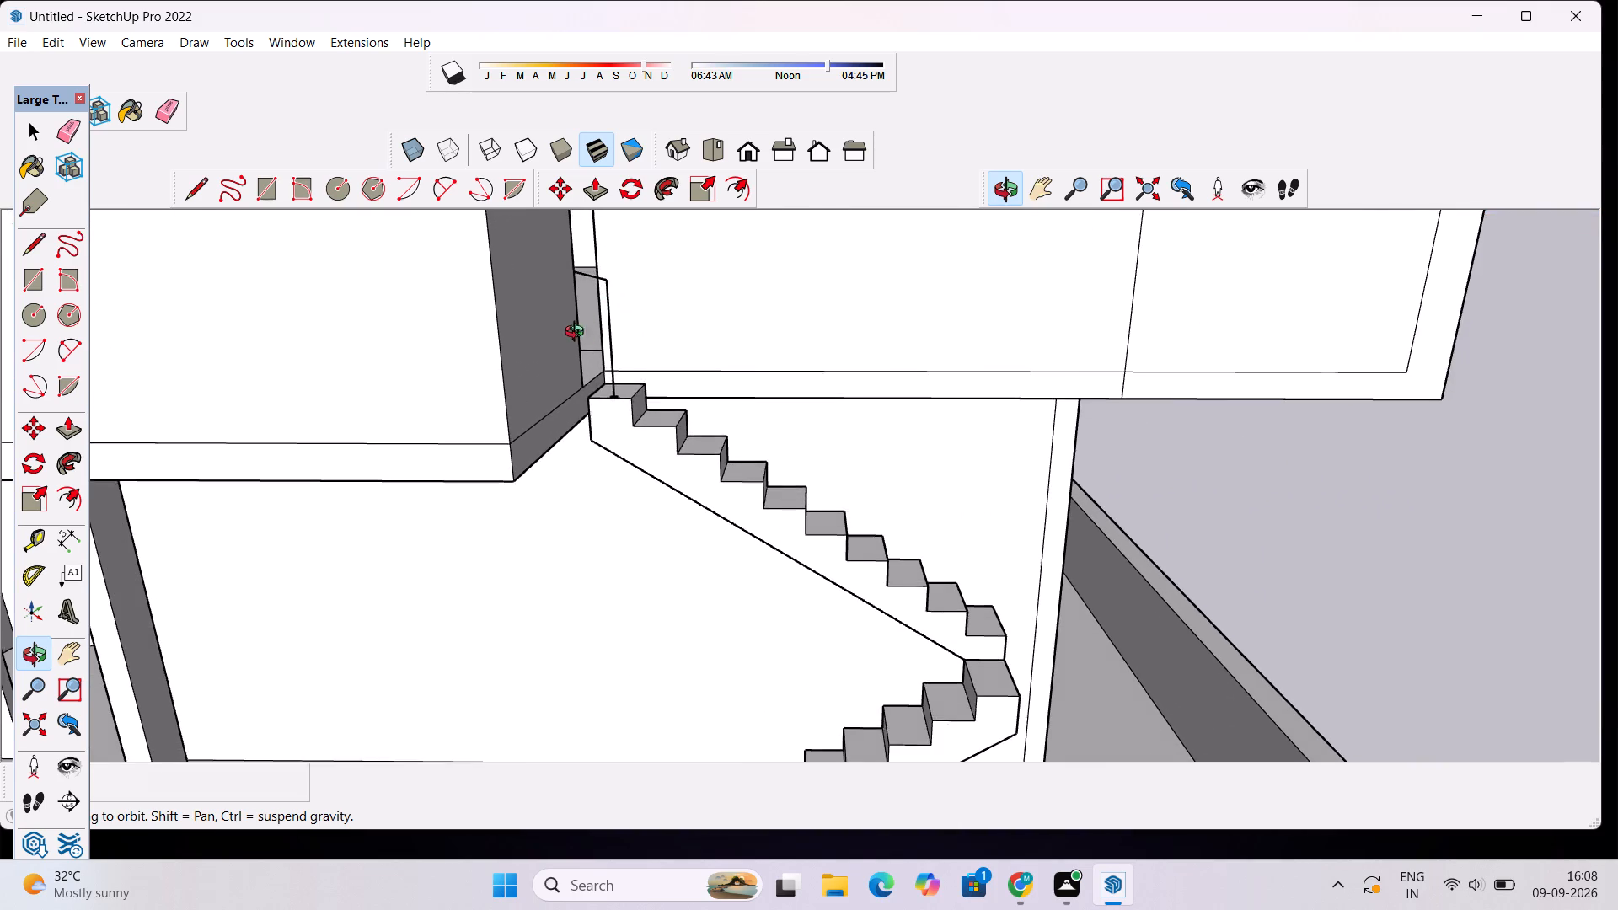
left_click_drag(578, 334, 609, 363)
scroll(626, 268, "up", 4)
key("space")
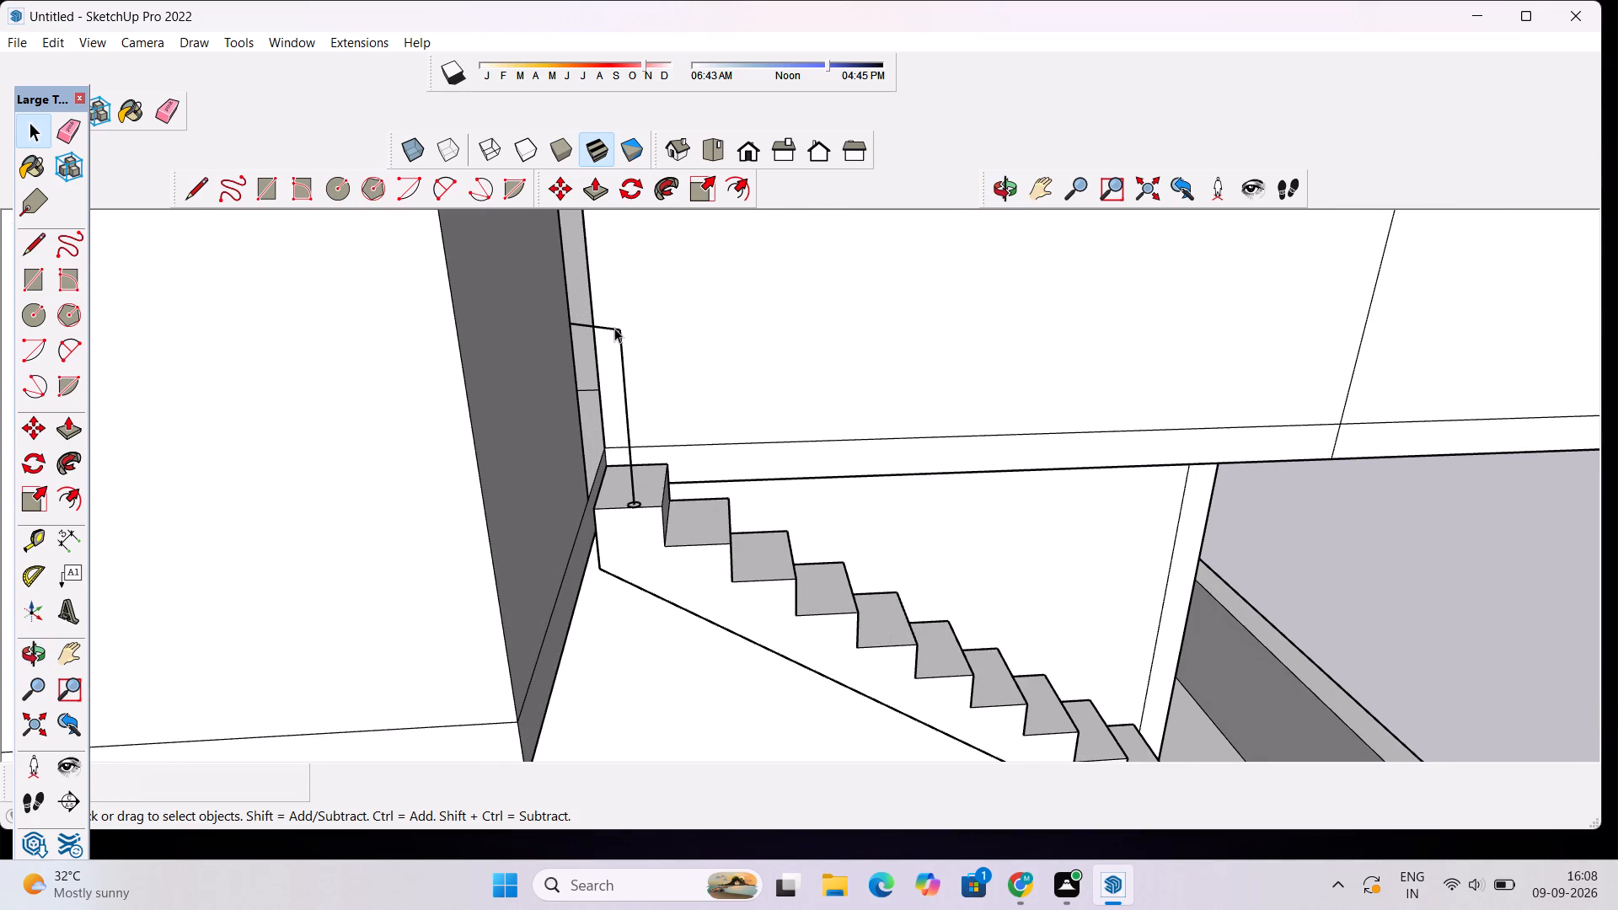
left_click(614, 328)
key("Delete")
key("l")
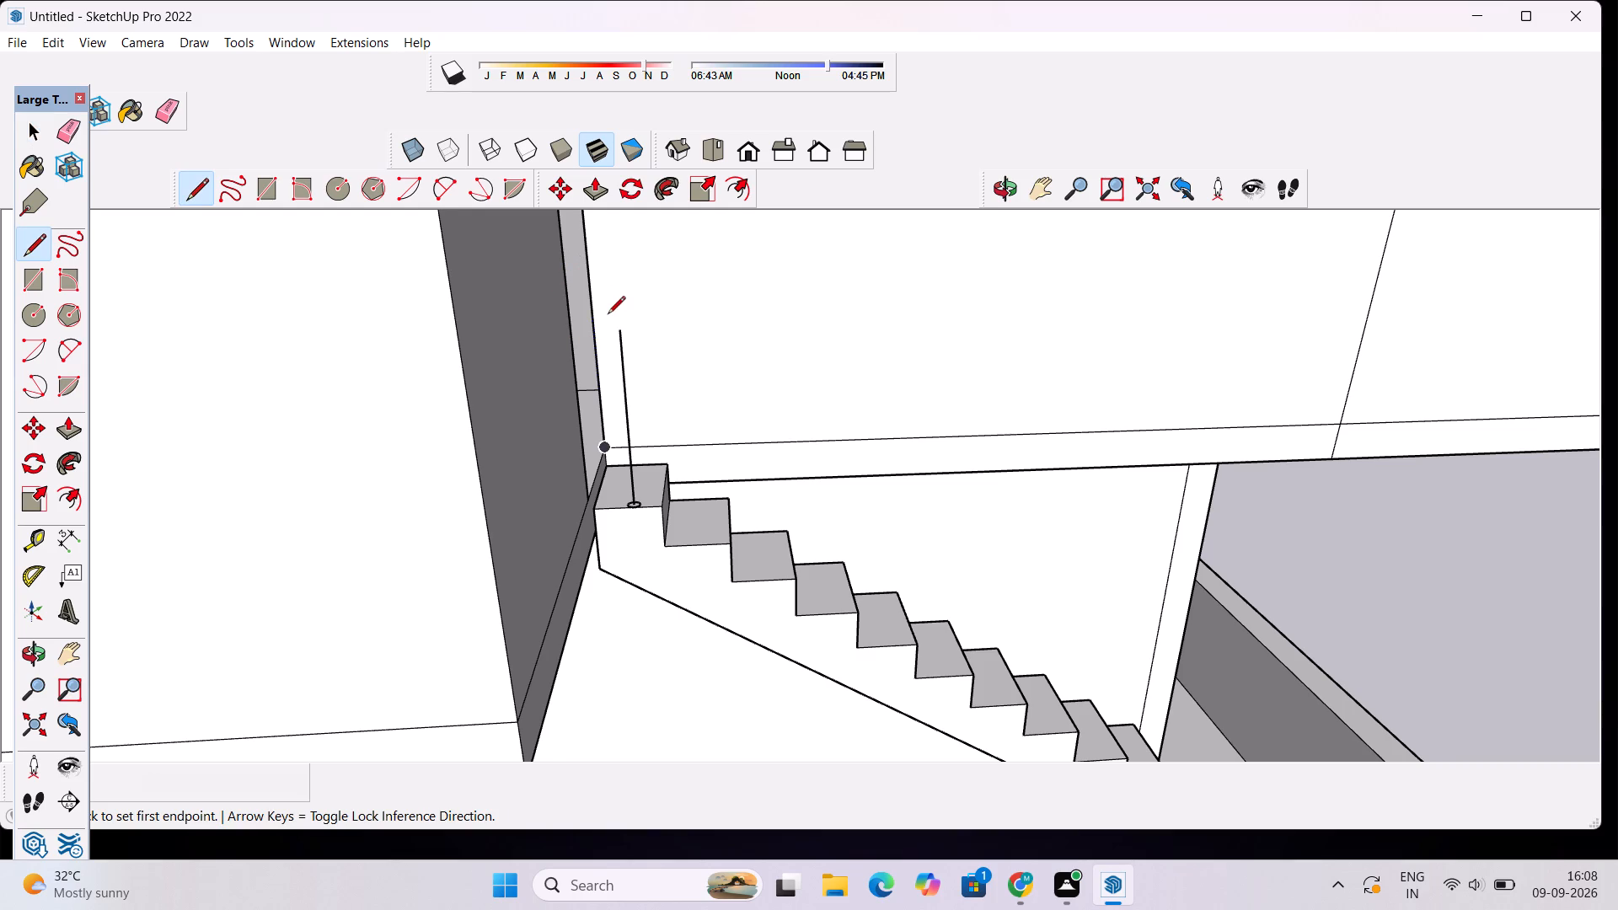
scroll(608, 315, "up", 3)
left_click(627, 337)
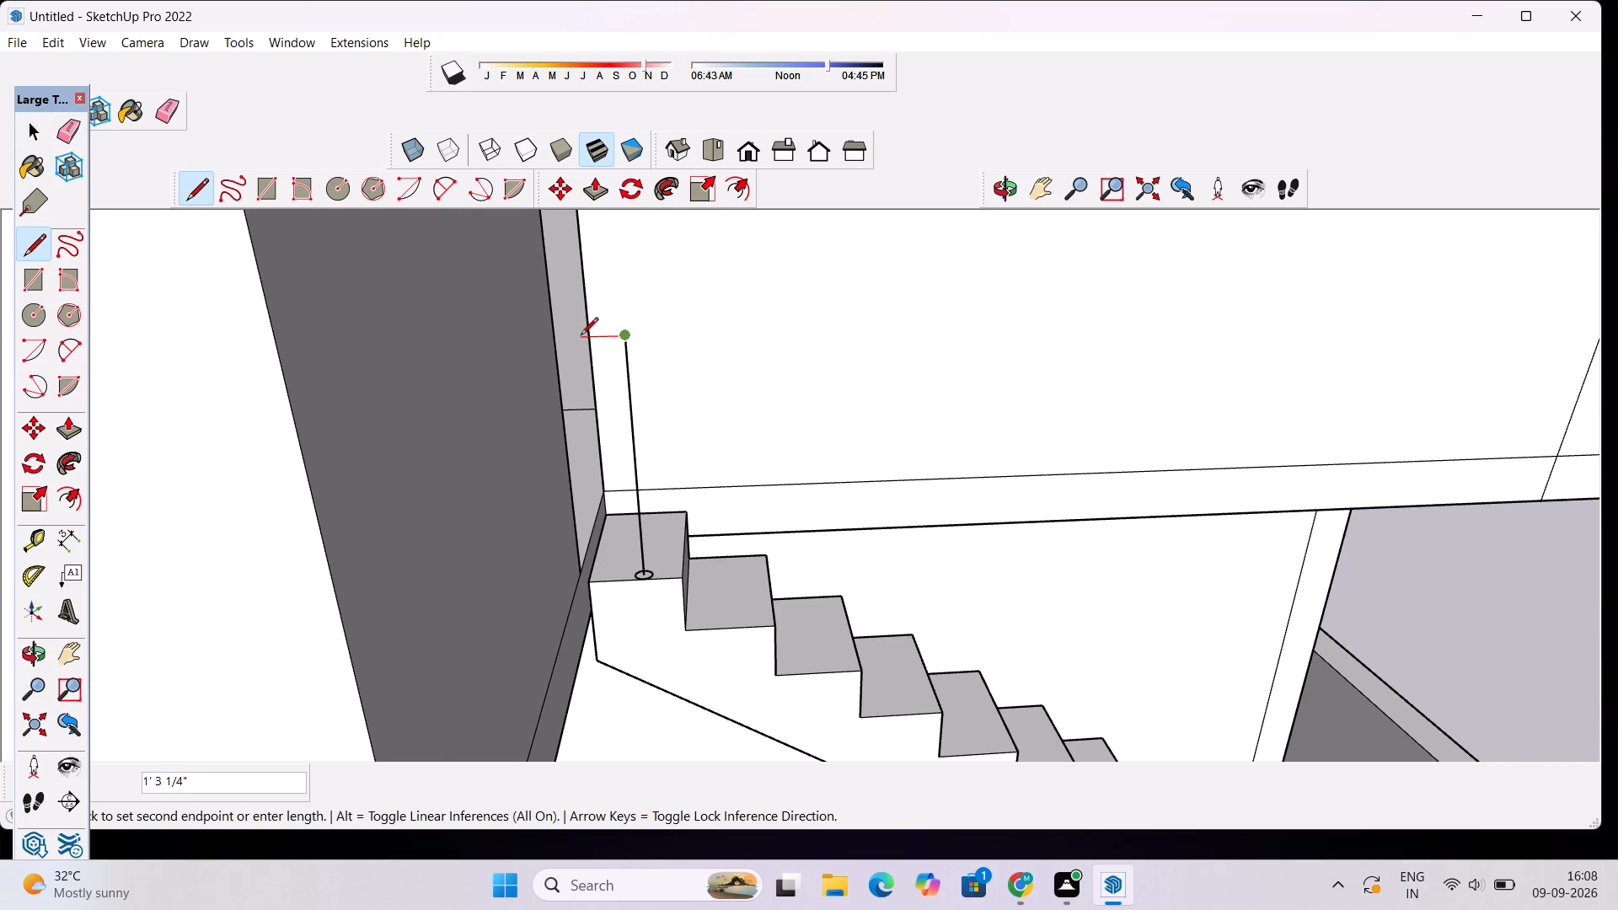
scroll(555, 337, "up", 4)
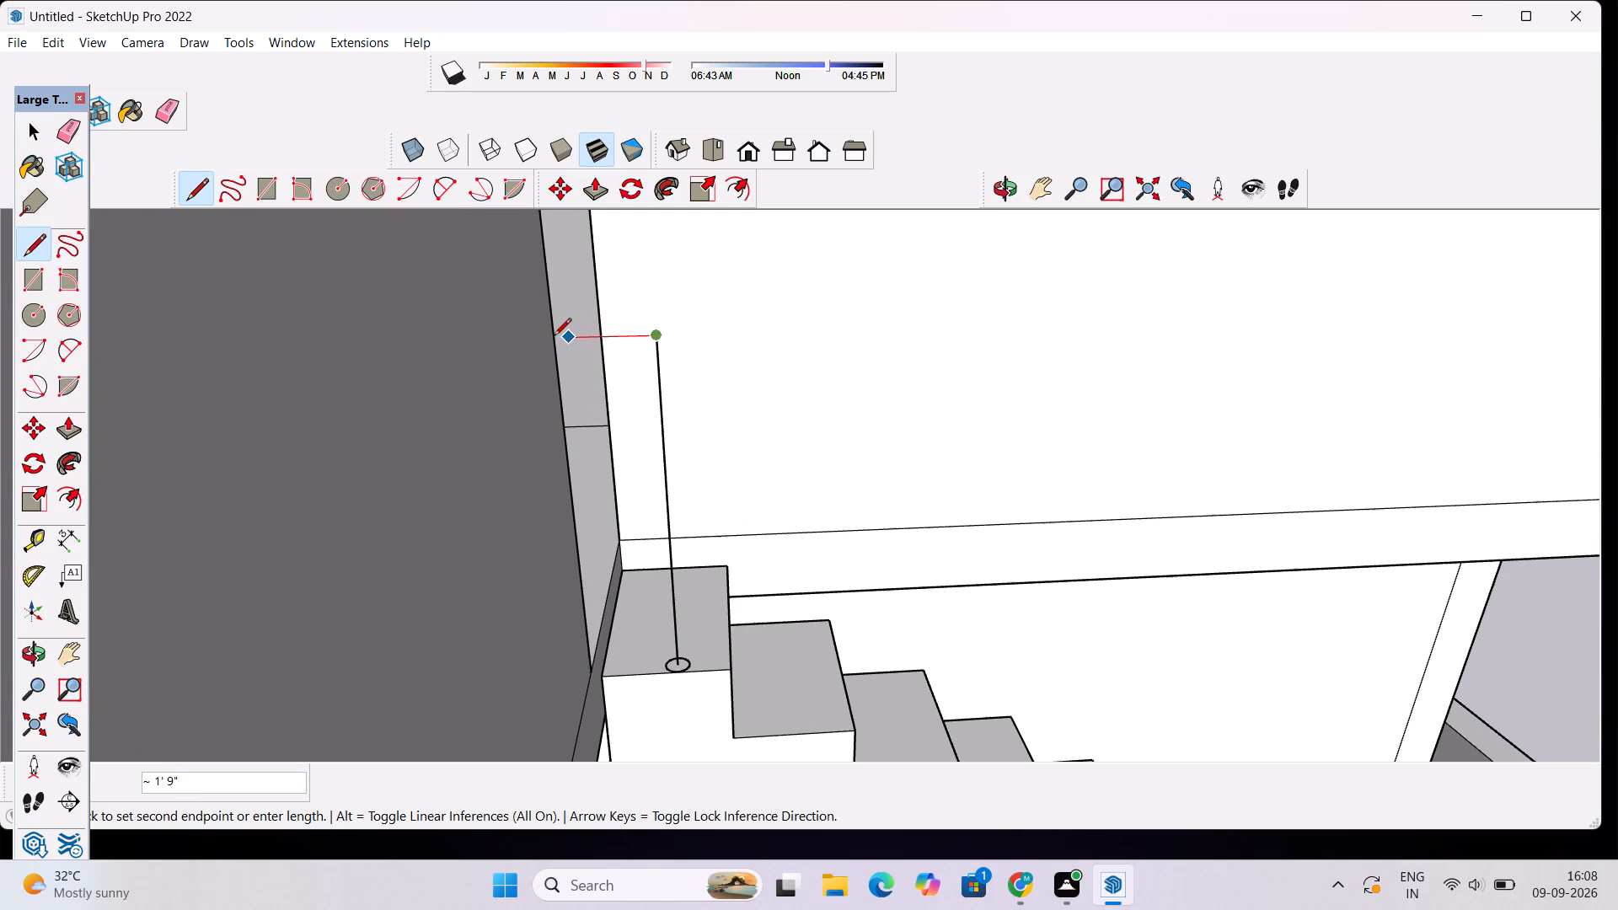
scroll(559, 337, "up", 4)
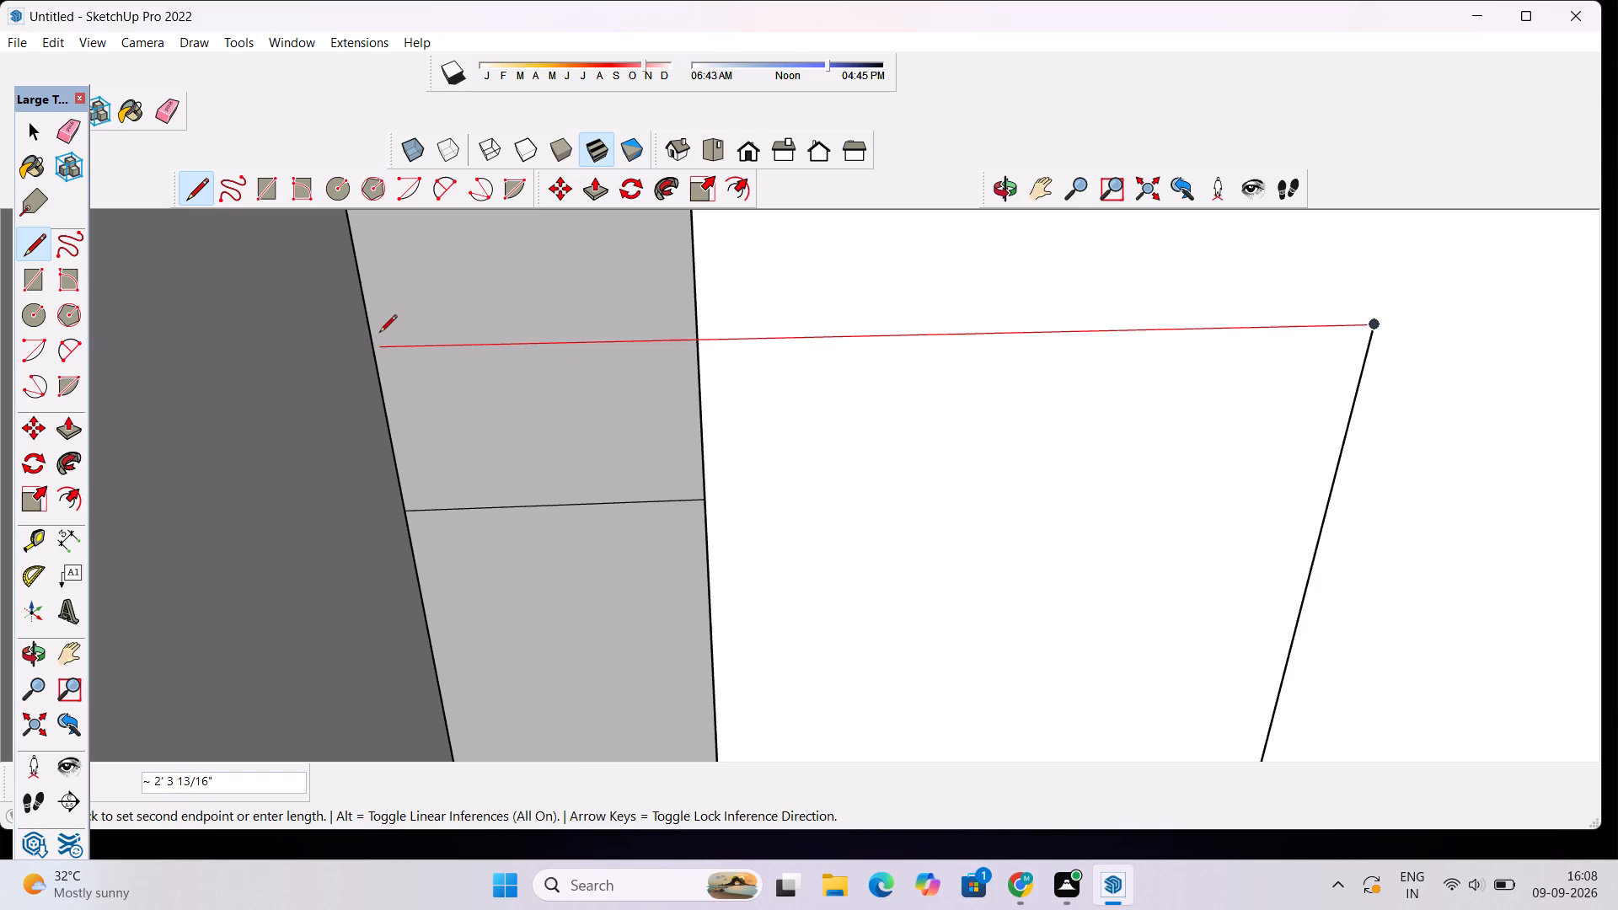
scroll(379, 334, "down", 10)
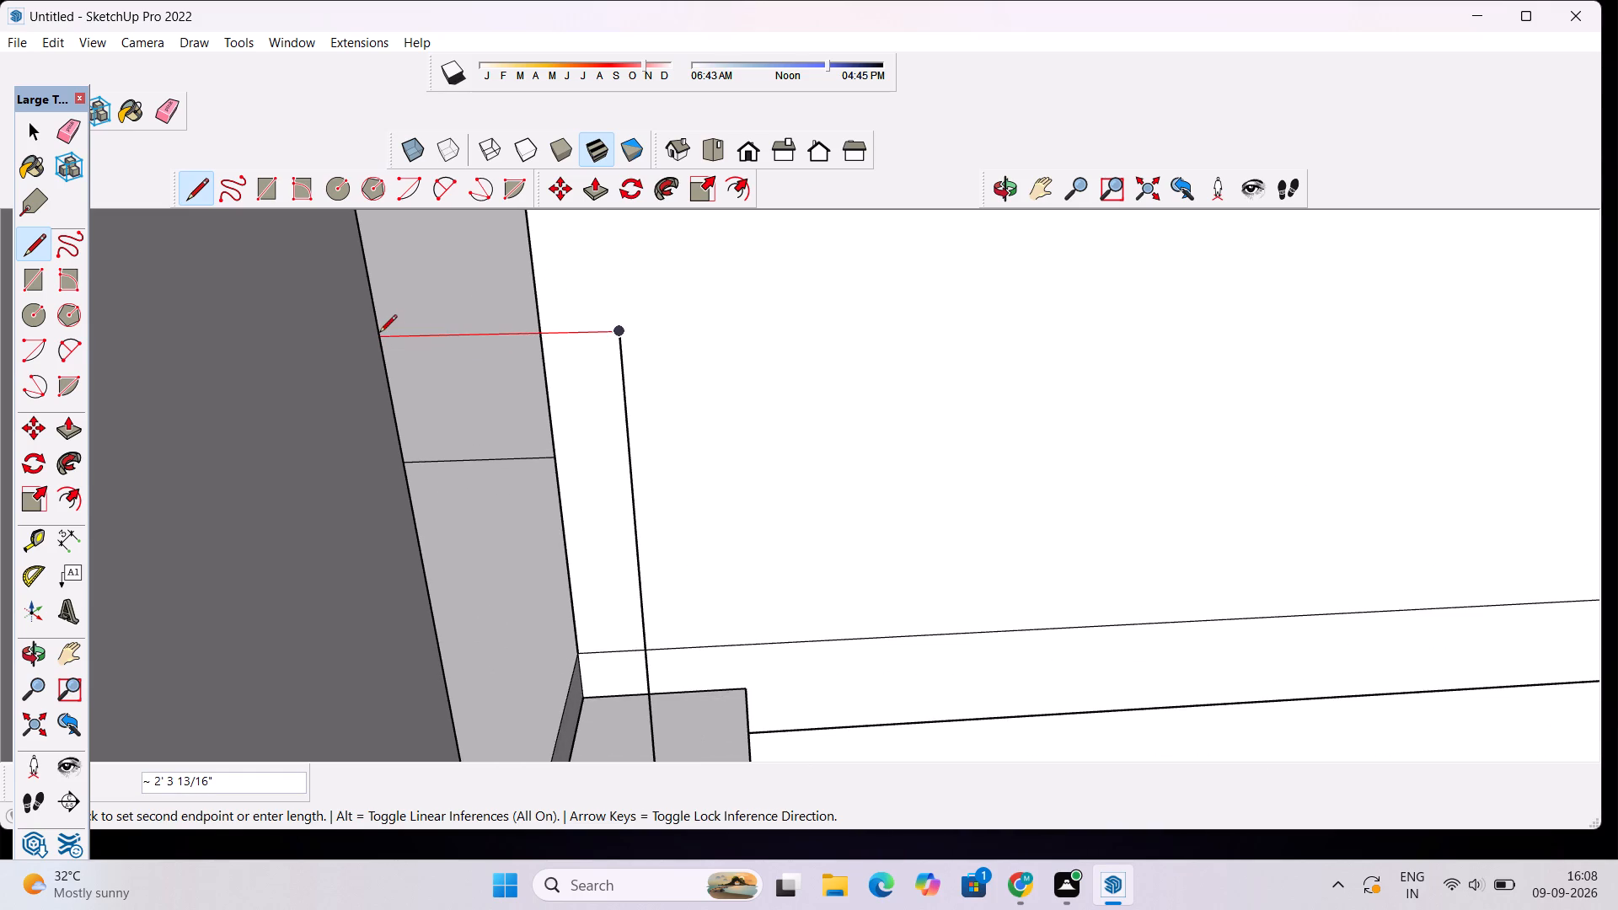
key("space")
Copy the circle from the top tread about 31' 6" down to the outer front corner of the upper flight's lowest tread.
scroll(379, 334, "down", 15)
scroll(483, 318, "down", 5)
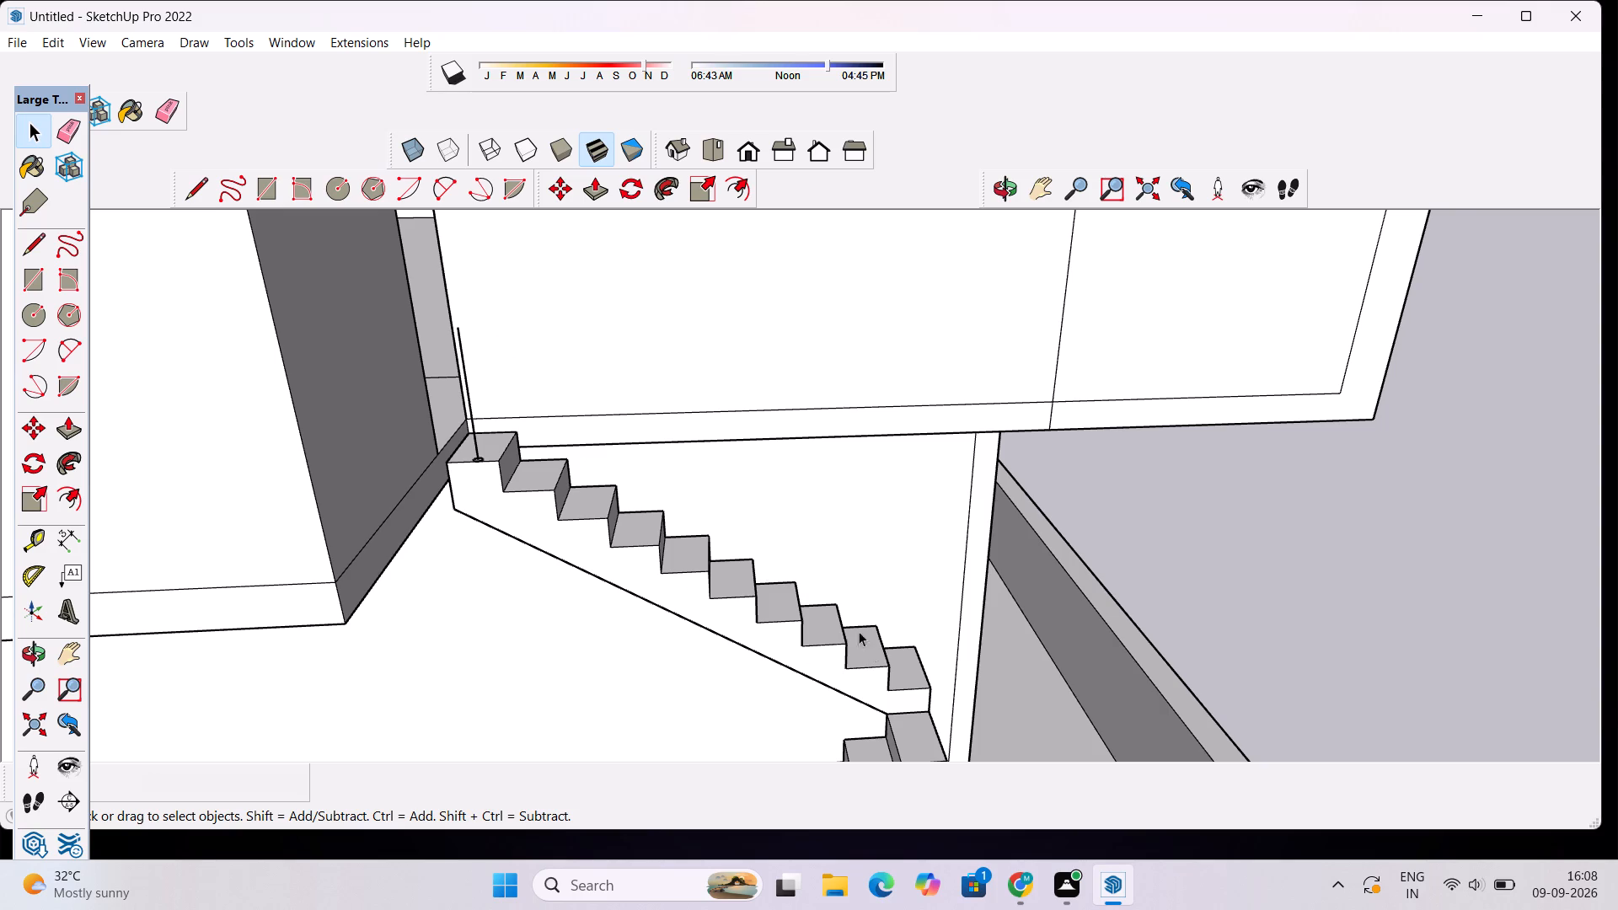
scroll(565, 498, "up", 6)
scroll(419, 442, "up", 6)
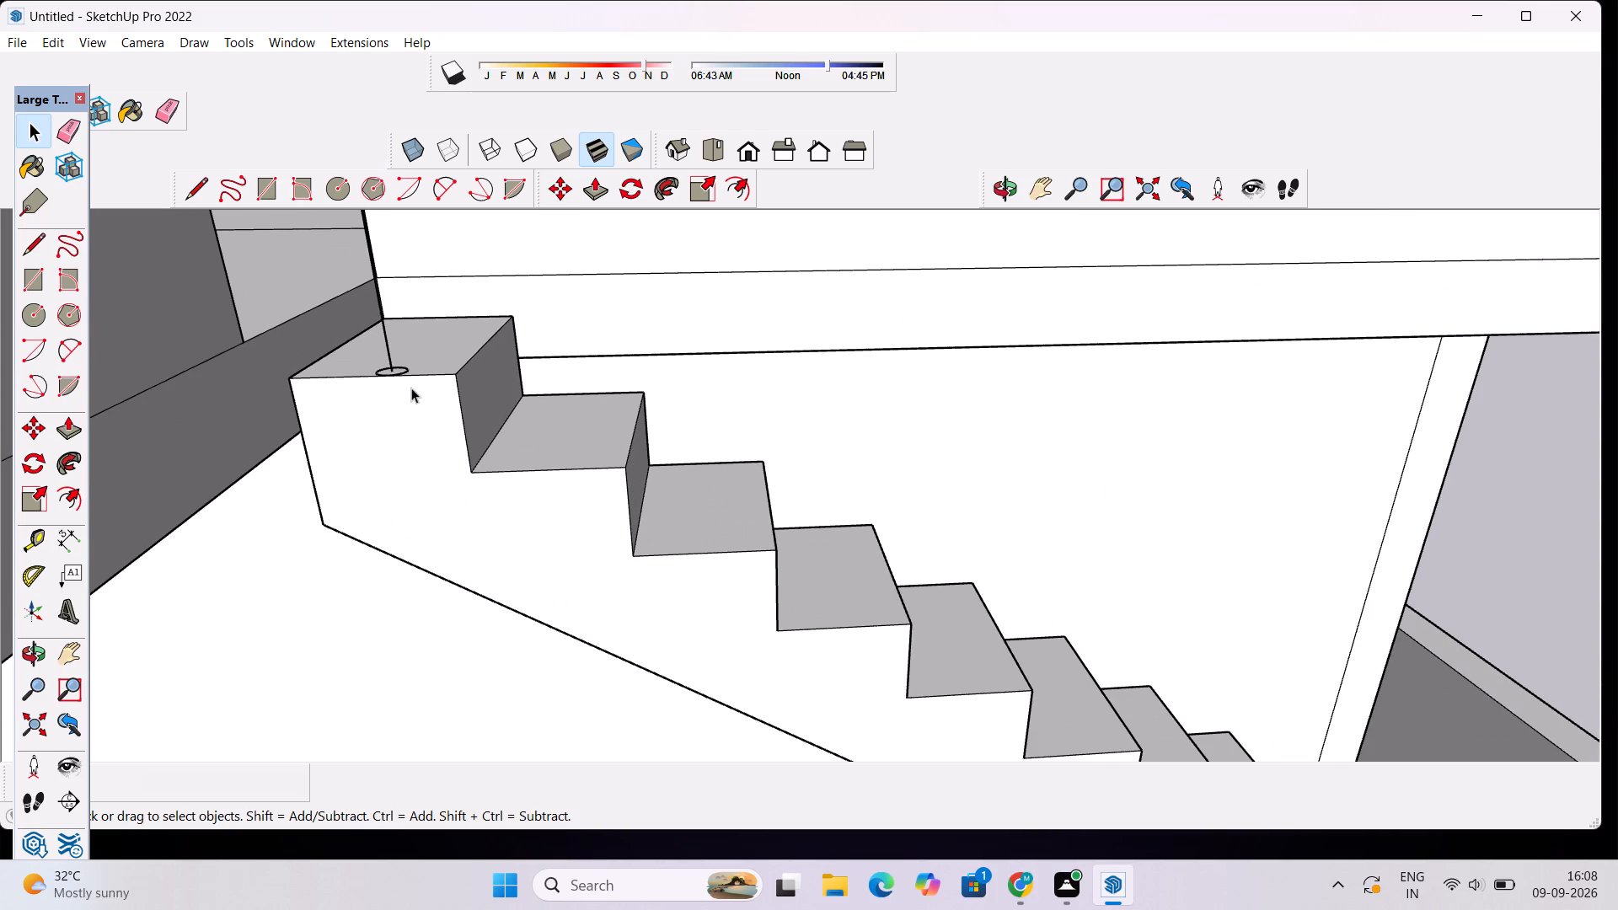
left_click(405, 368)
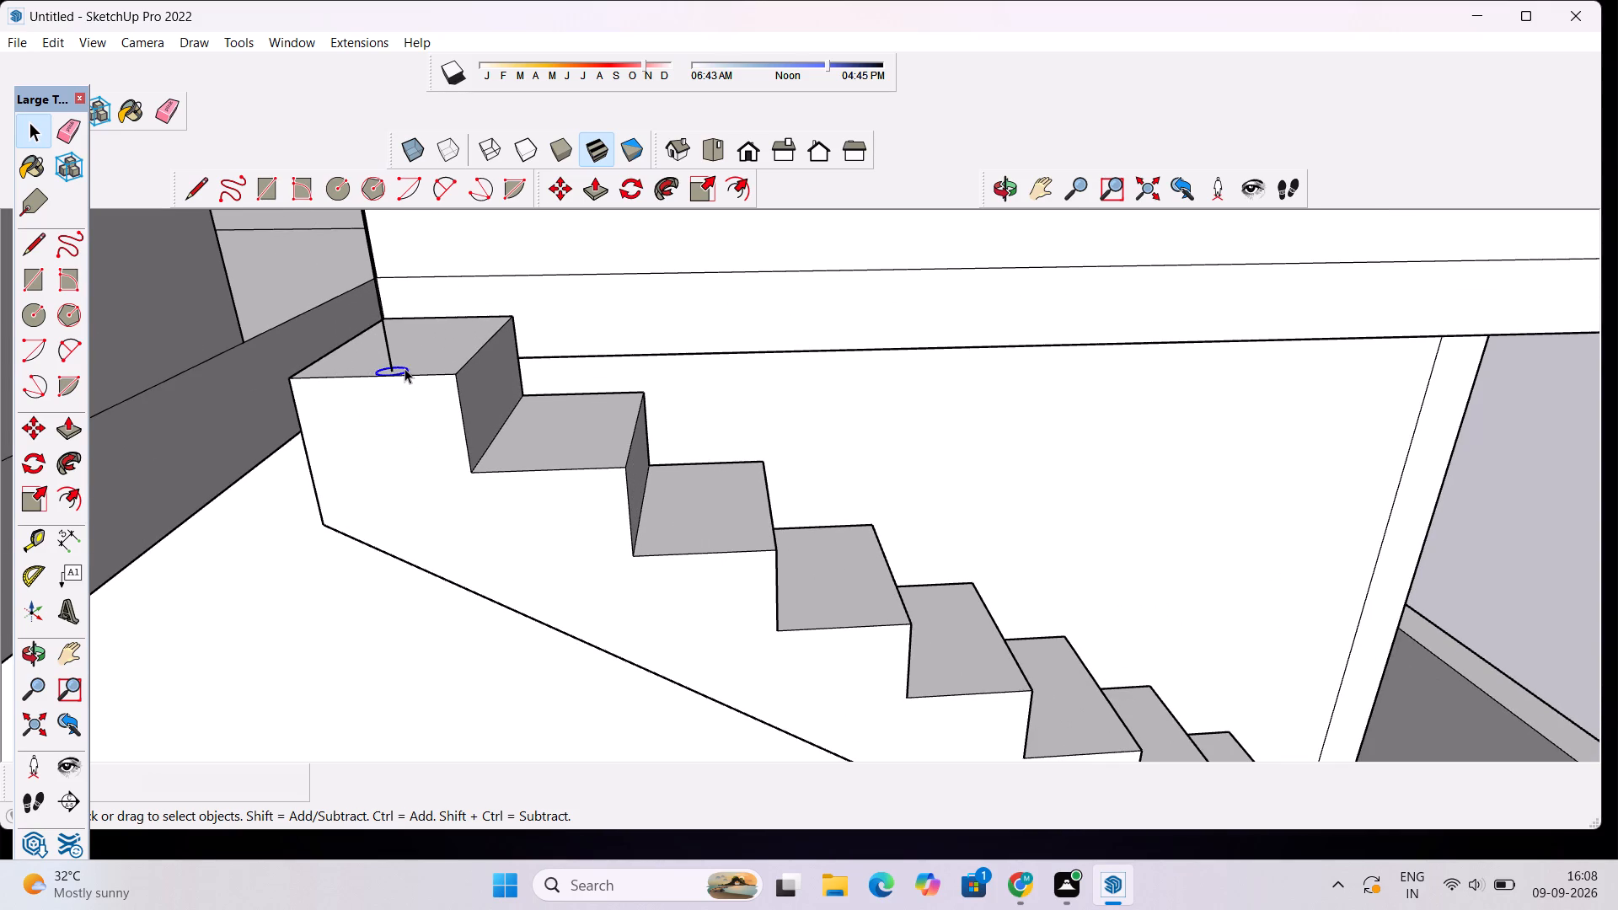
key("m")
left_click(404, 374)
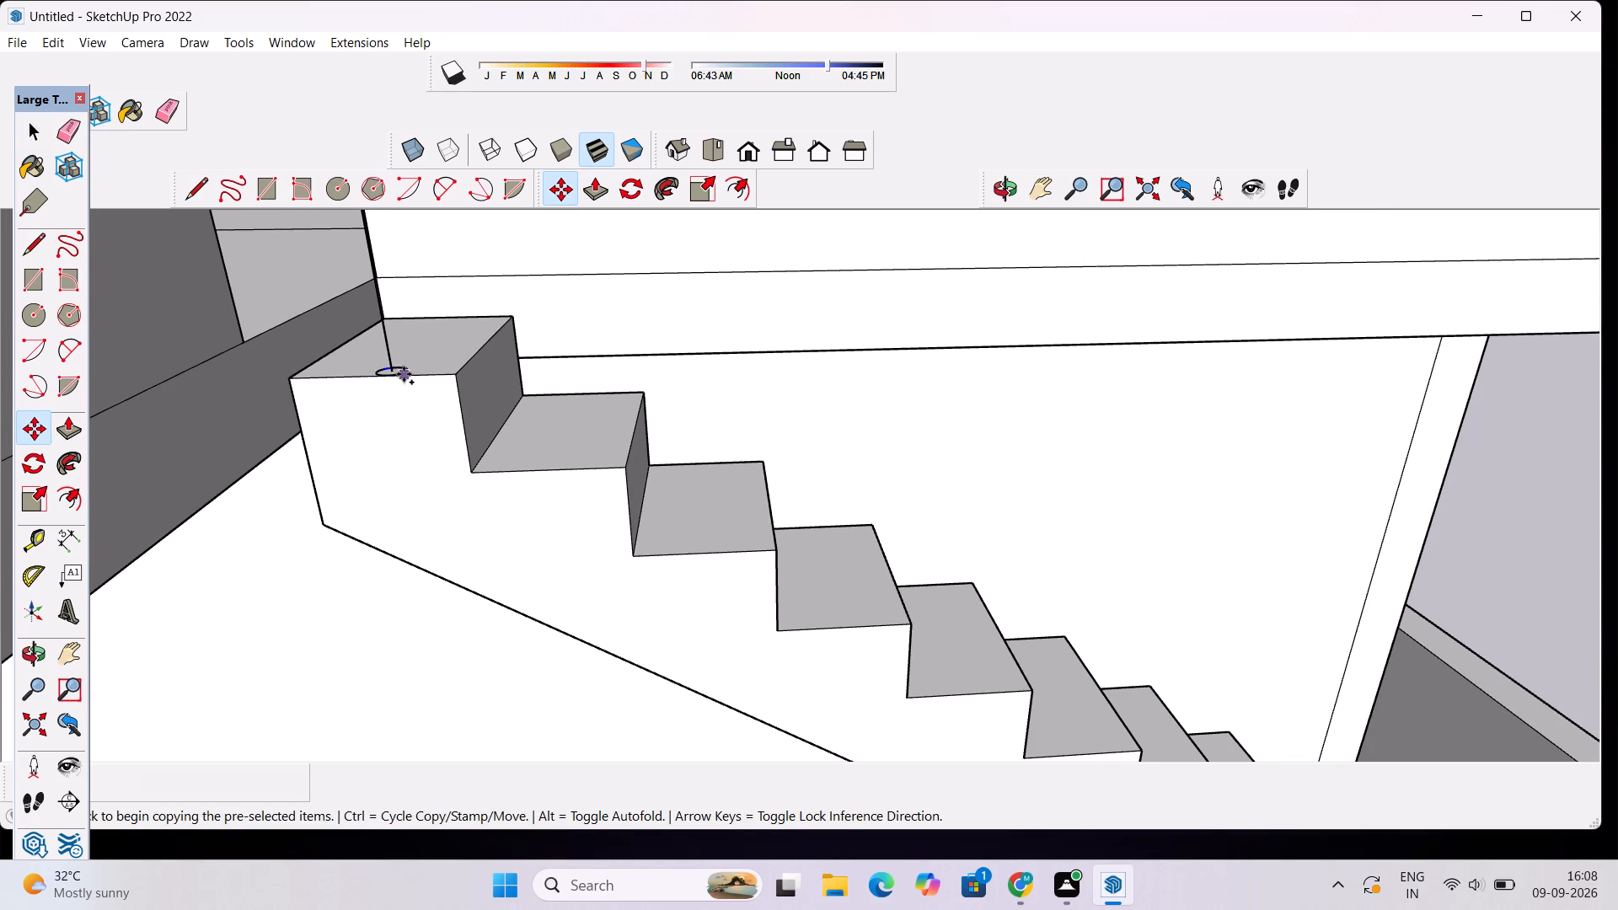
scroll(526, 433, "down", 6)
scroll(897, 543, "down", 4)
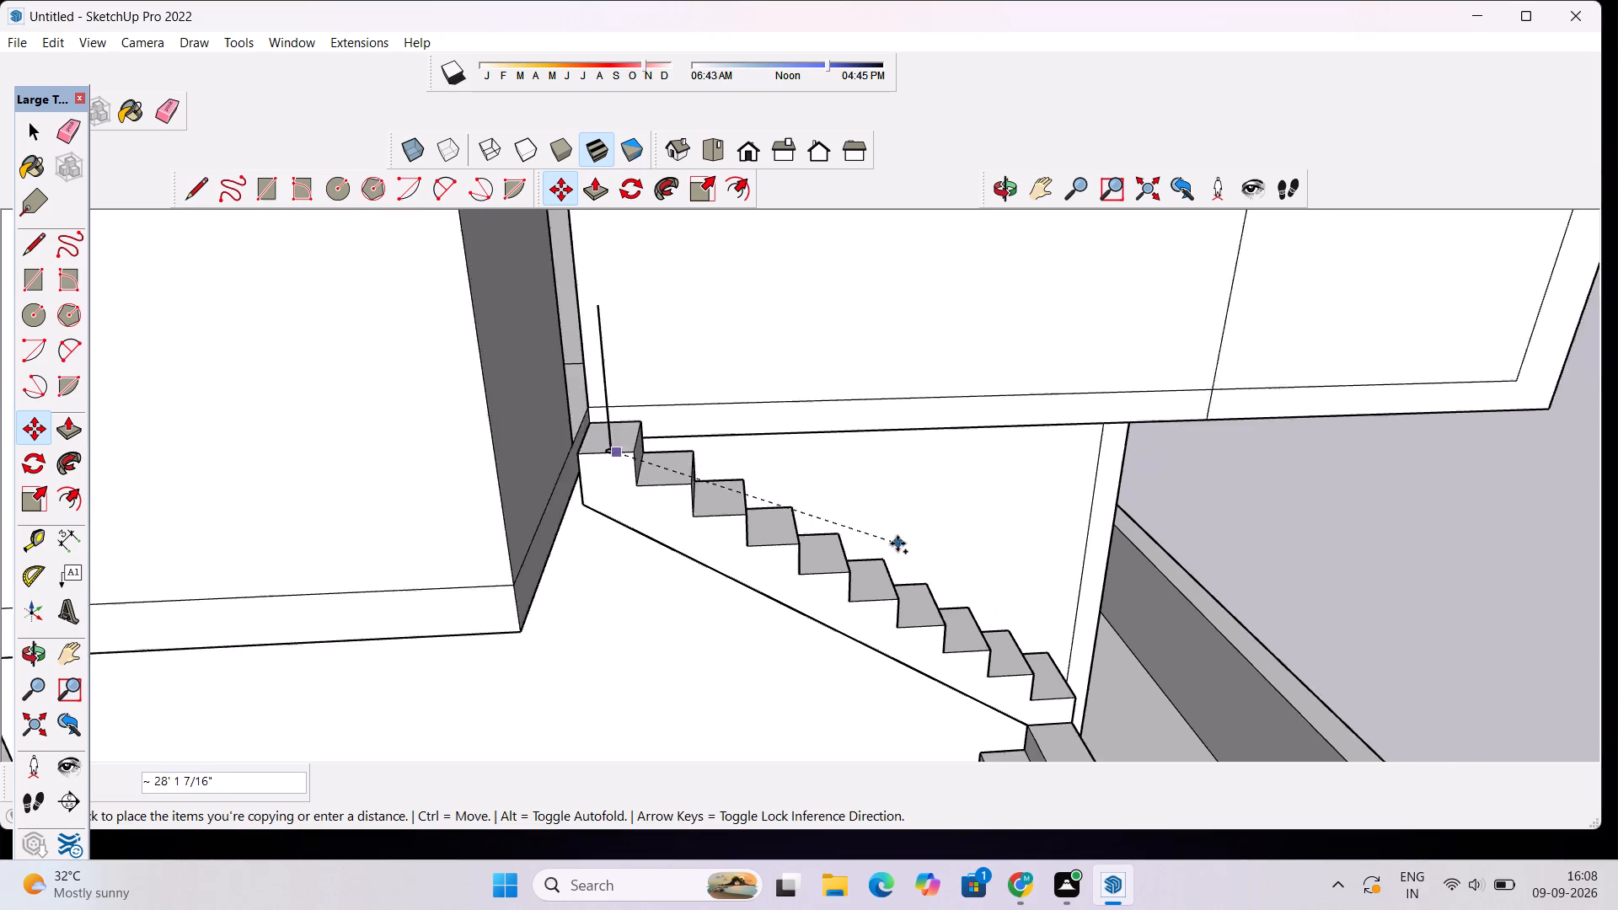
scroll(897, 543, "down", 1)
scroll(1015, 667, "up", 8)
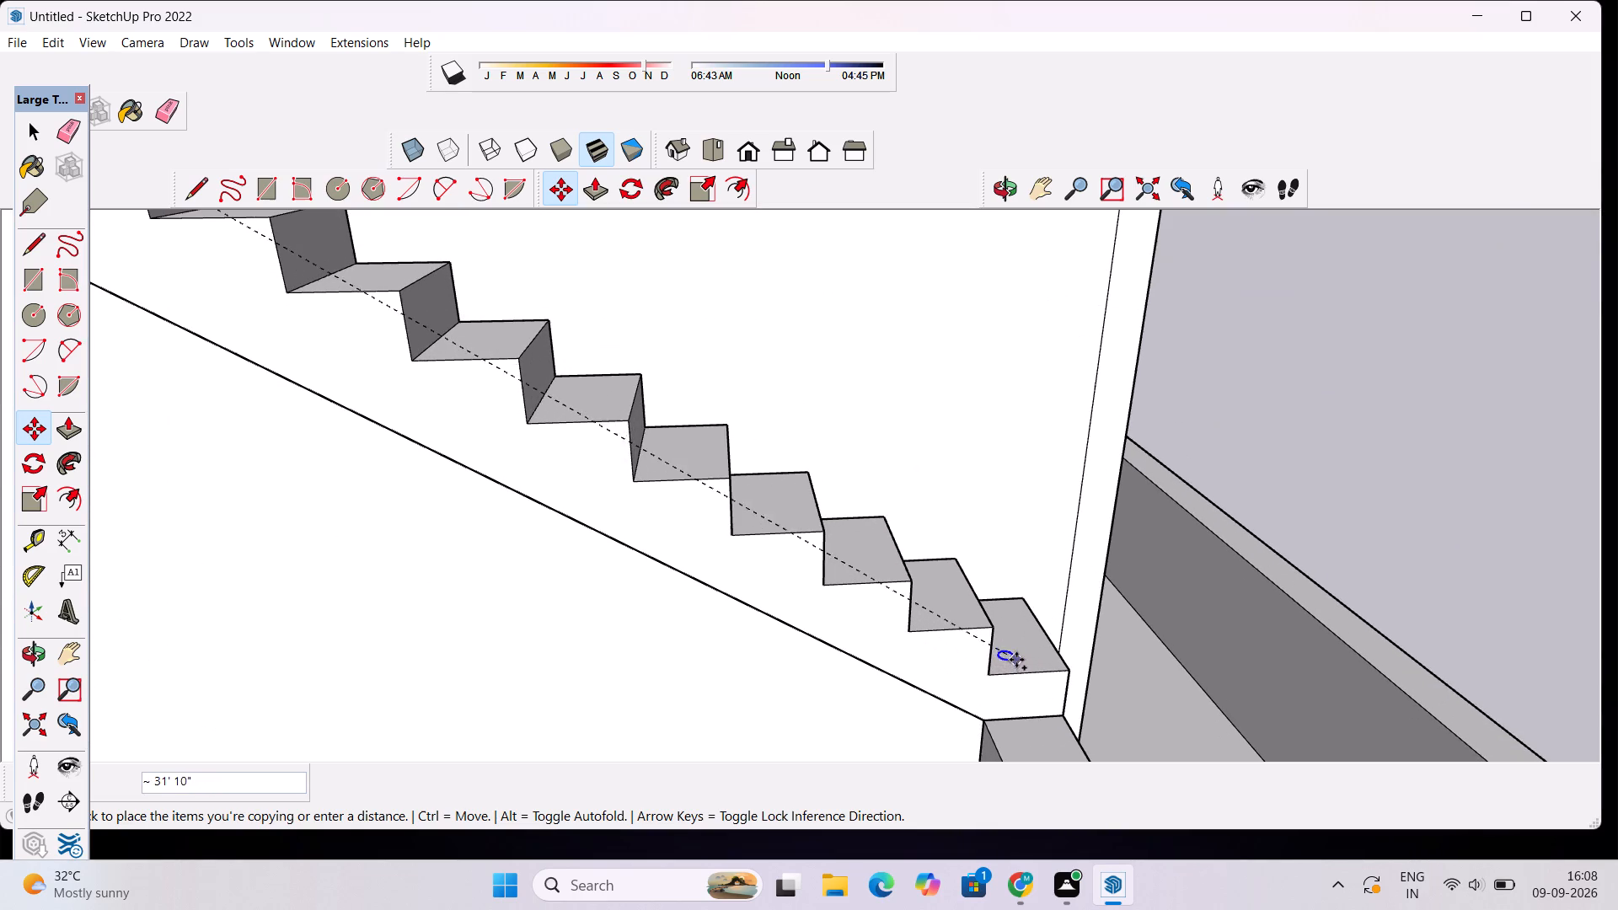
scroll(1005, 669, "up", 11)
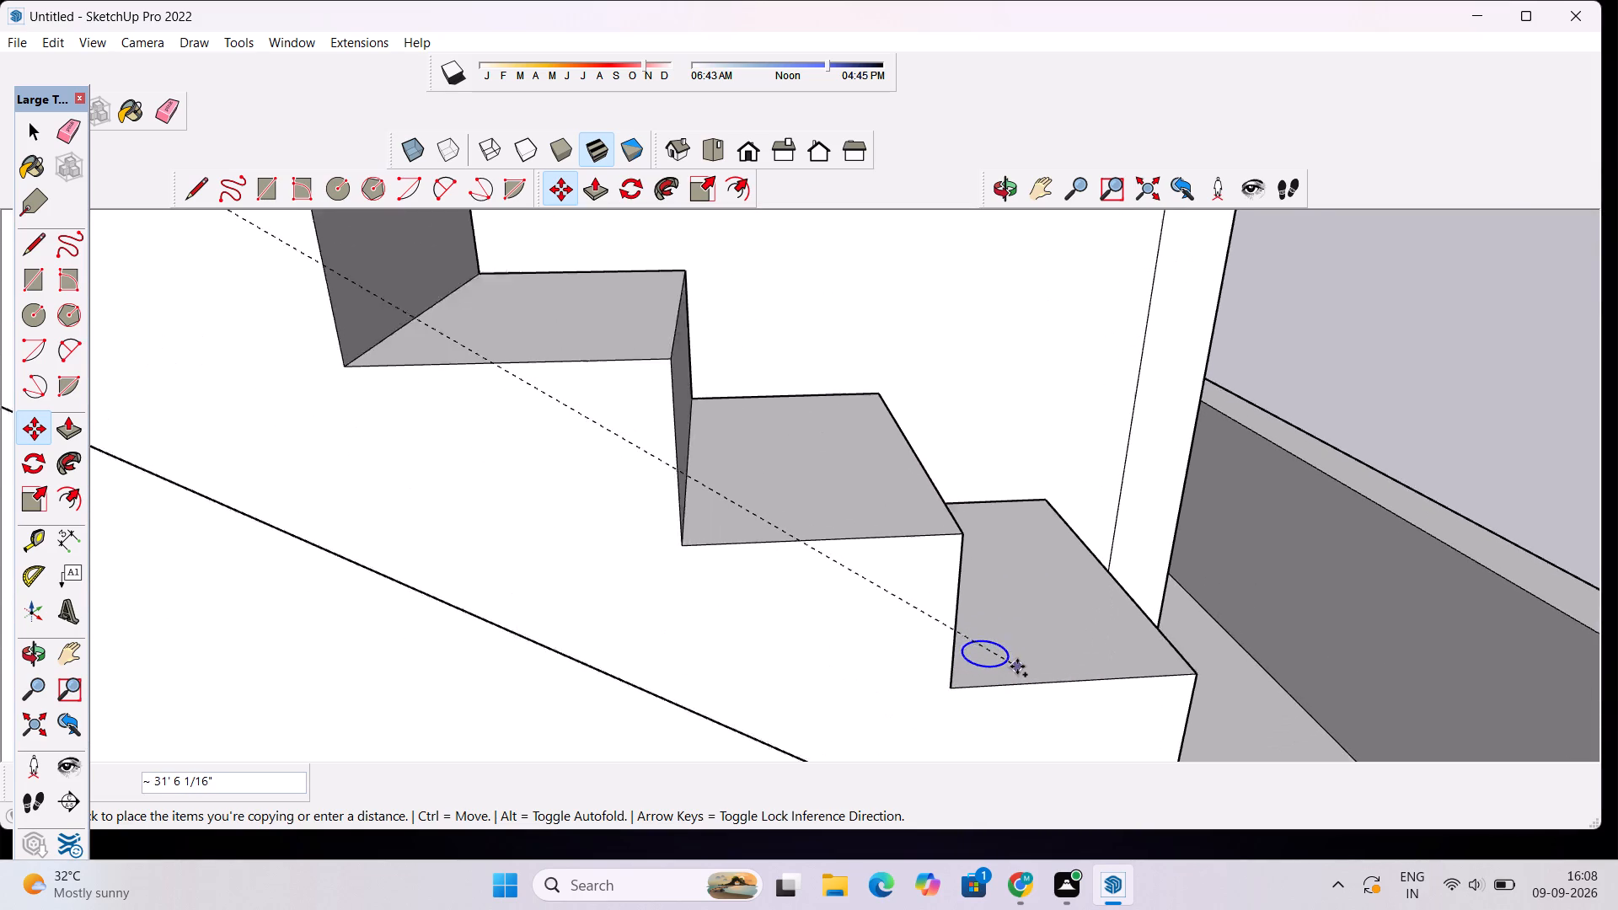
scroll(1017, 666, "up", 6)
left_click(1027, 688)
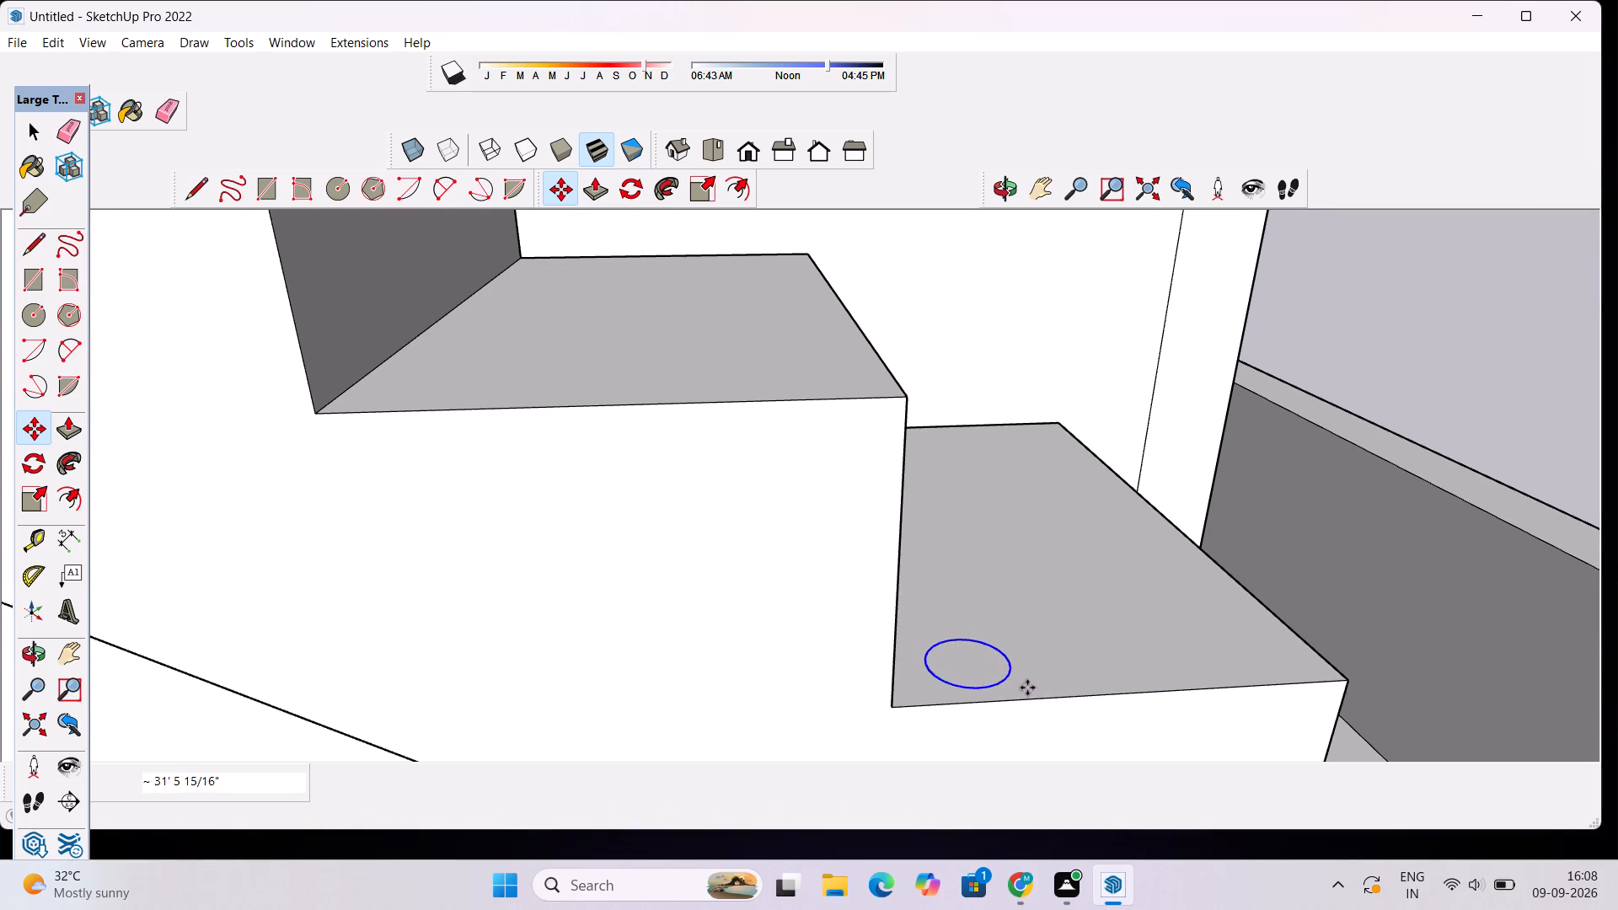
Copy the circle from the upper flight's lowest tread about 5' 6 3/8" to the outer corner of the landing at the turn.
scroll(1029, 624, "down", 18)
scroll(1041, 625, "up", 3)
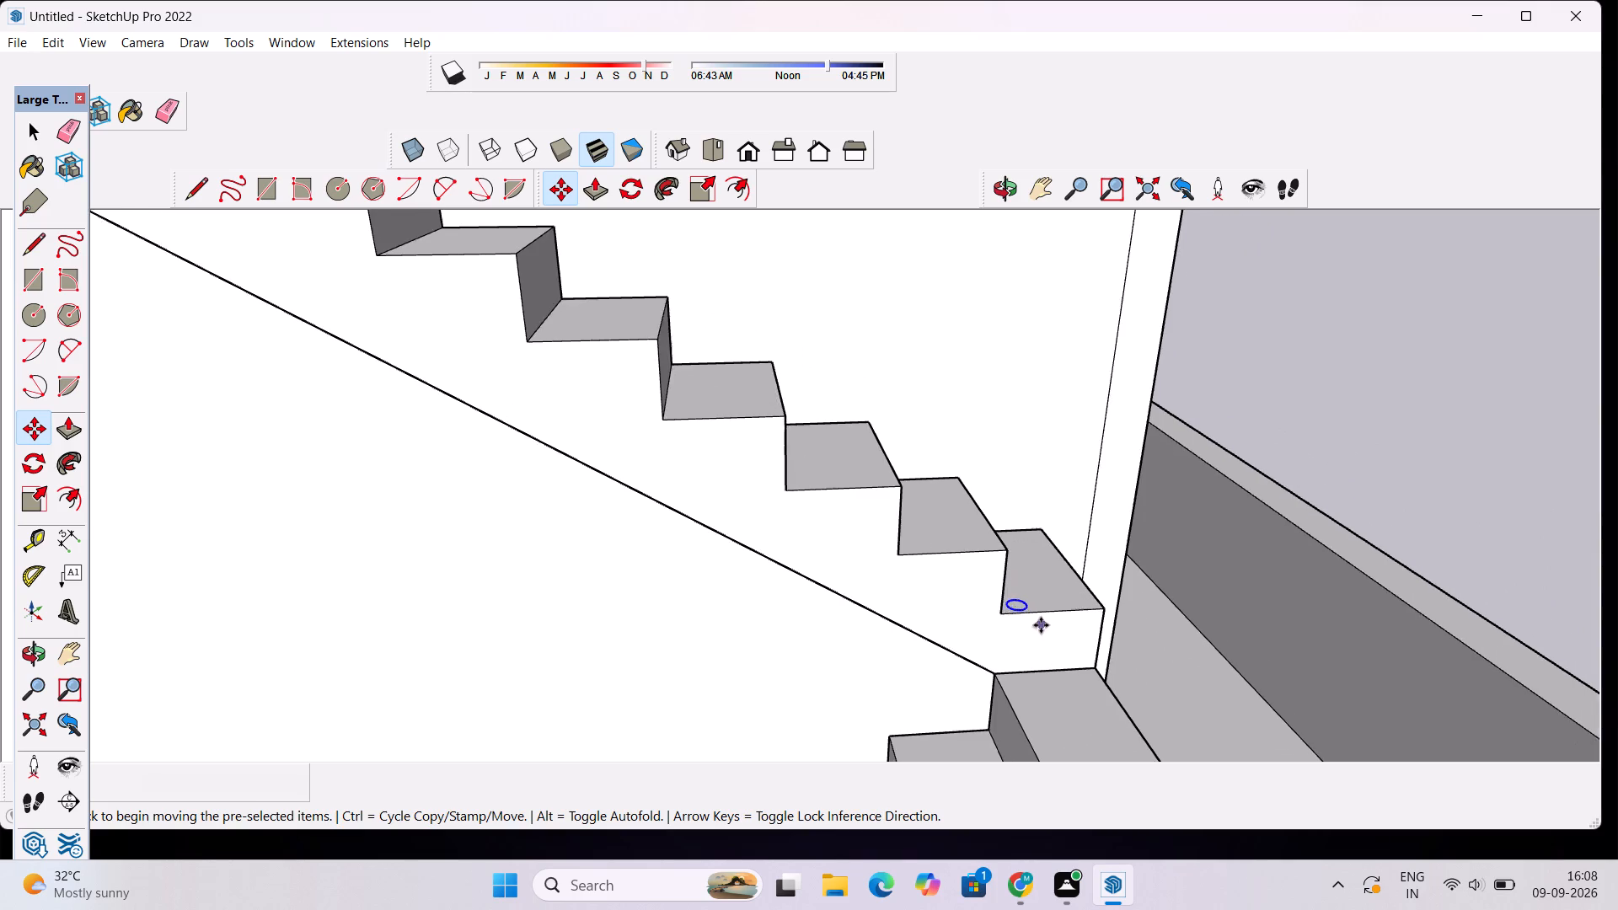
scroll(1041, 625, "up", 7)
left_click(1000, 597)
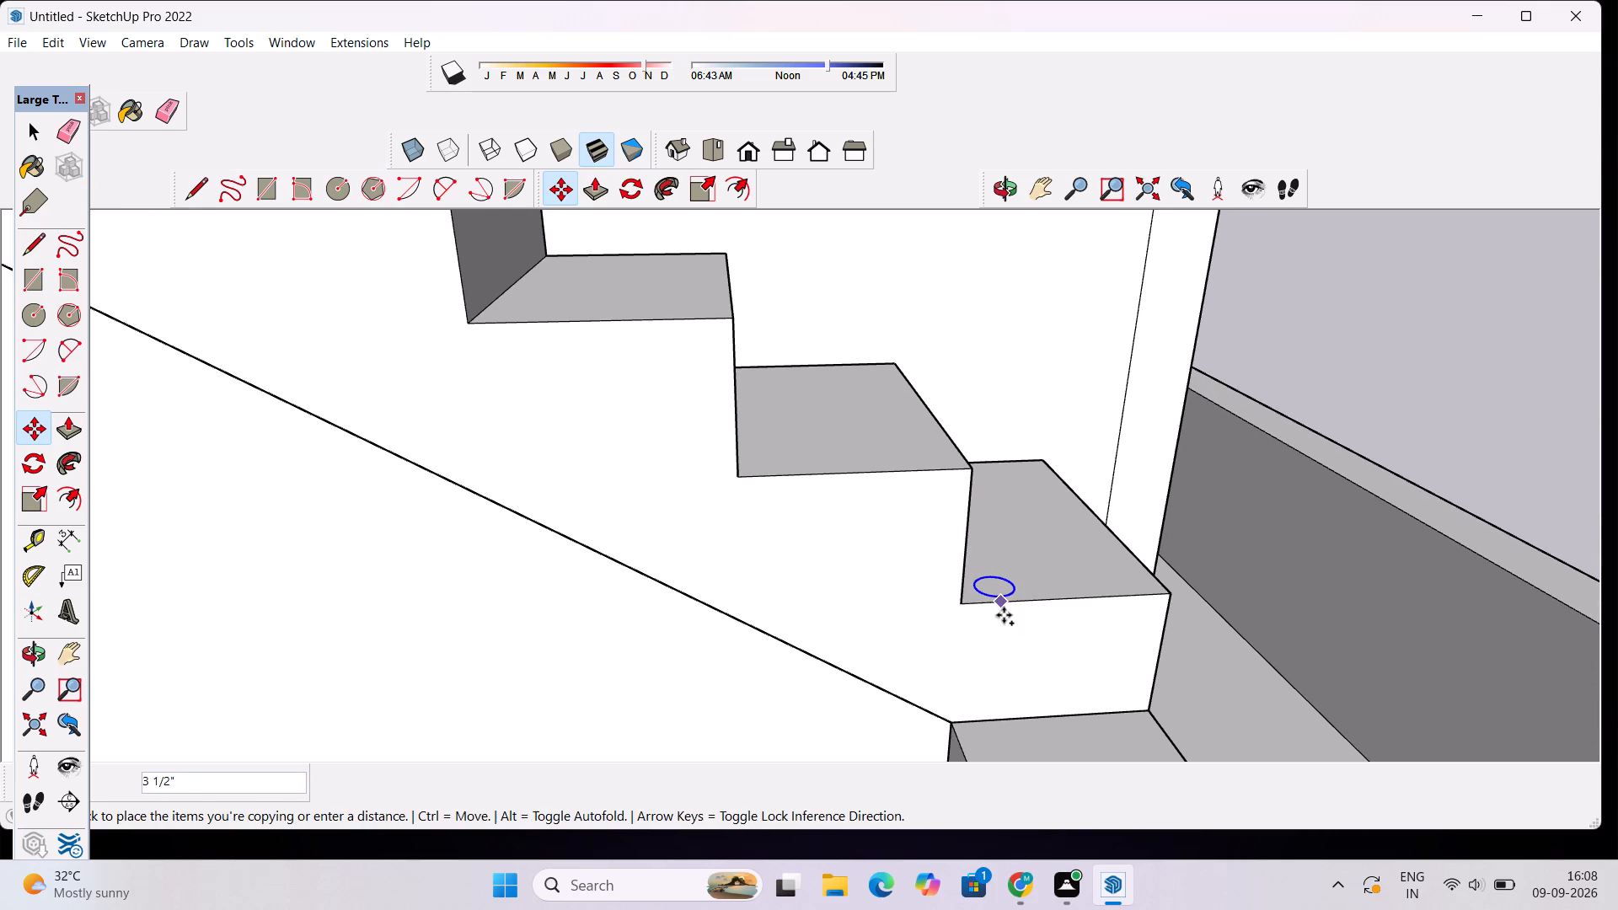
scroll(1009, 652, "down", 9)
scroll(1036, 732, "up", 5)
scroll(1036, 698, "down", 5)
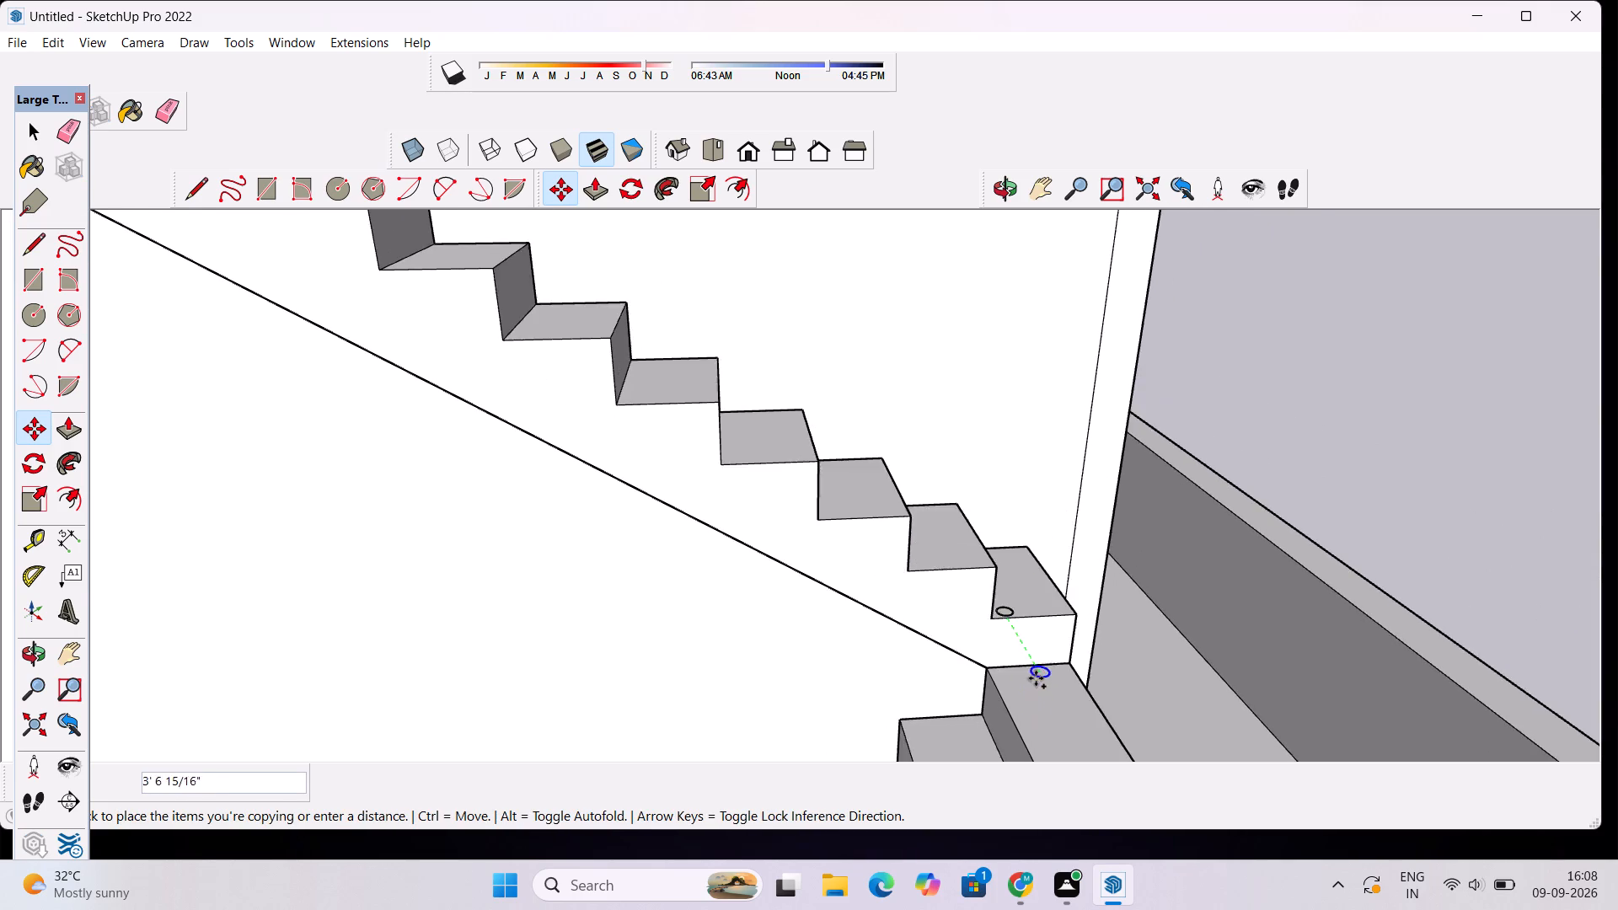
scroll(1036, 678, "down", 12)
scroll(1037, 725, "up", 14)
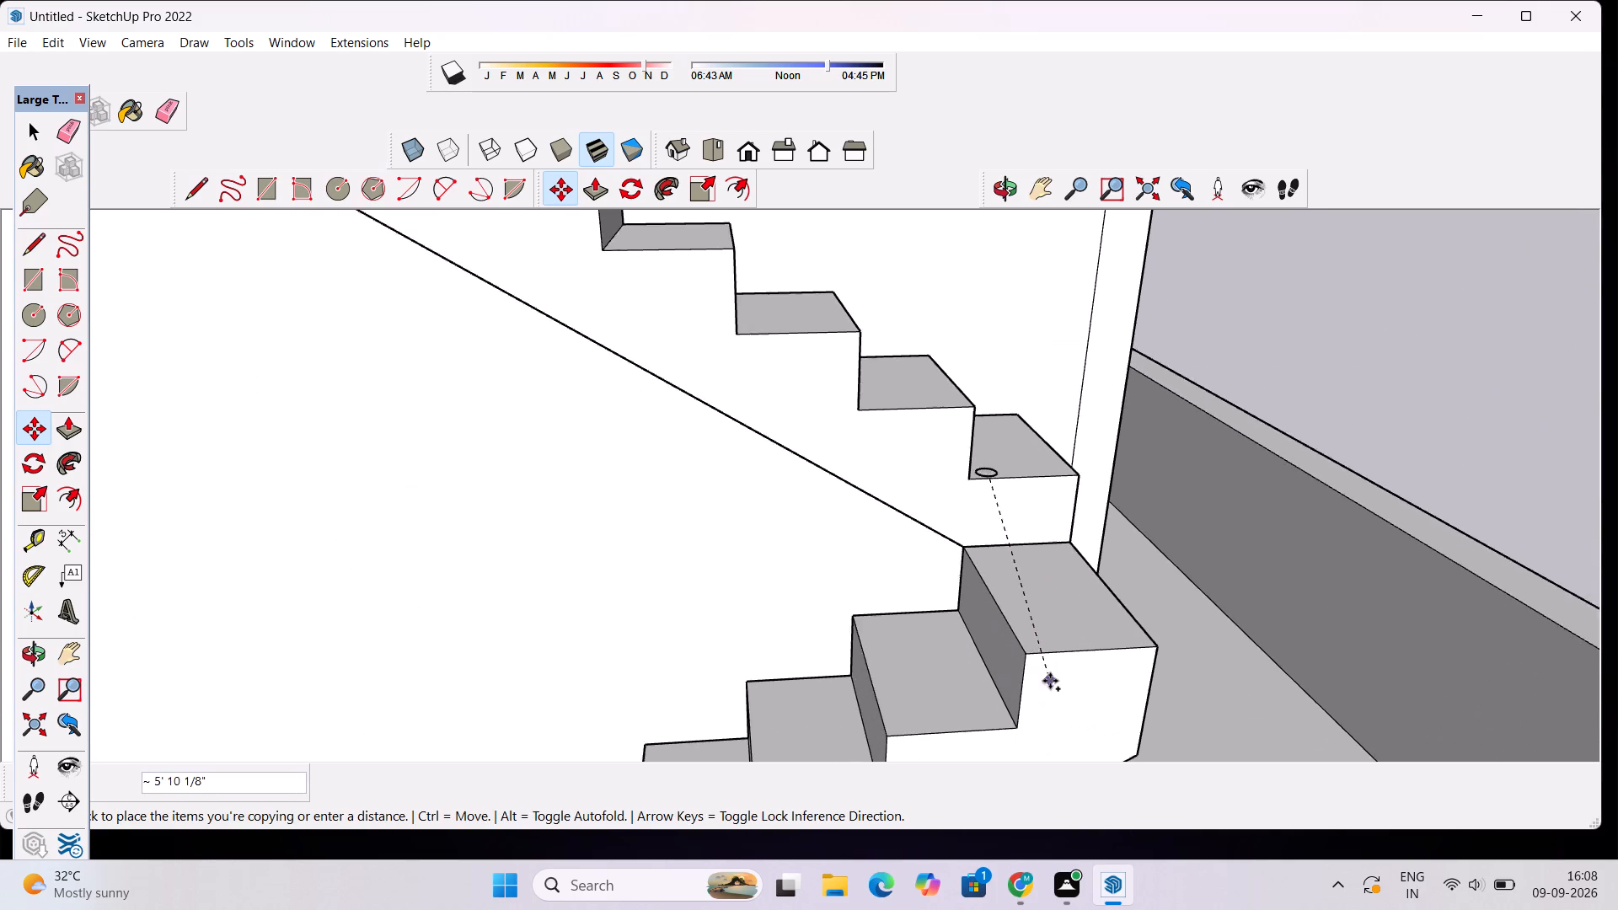
scroll(1050, 681, "up", 6)
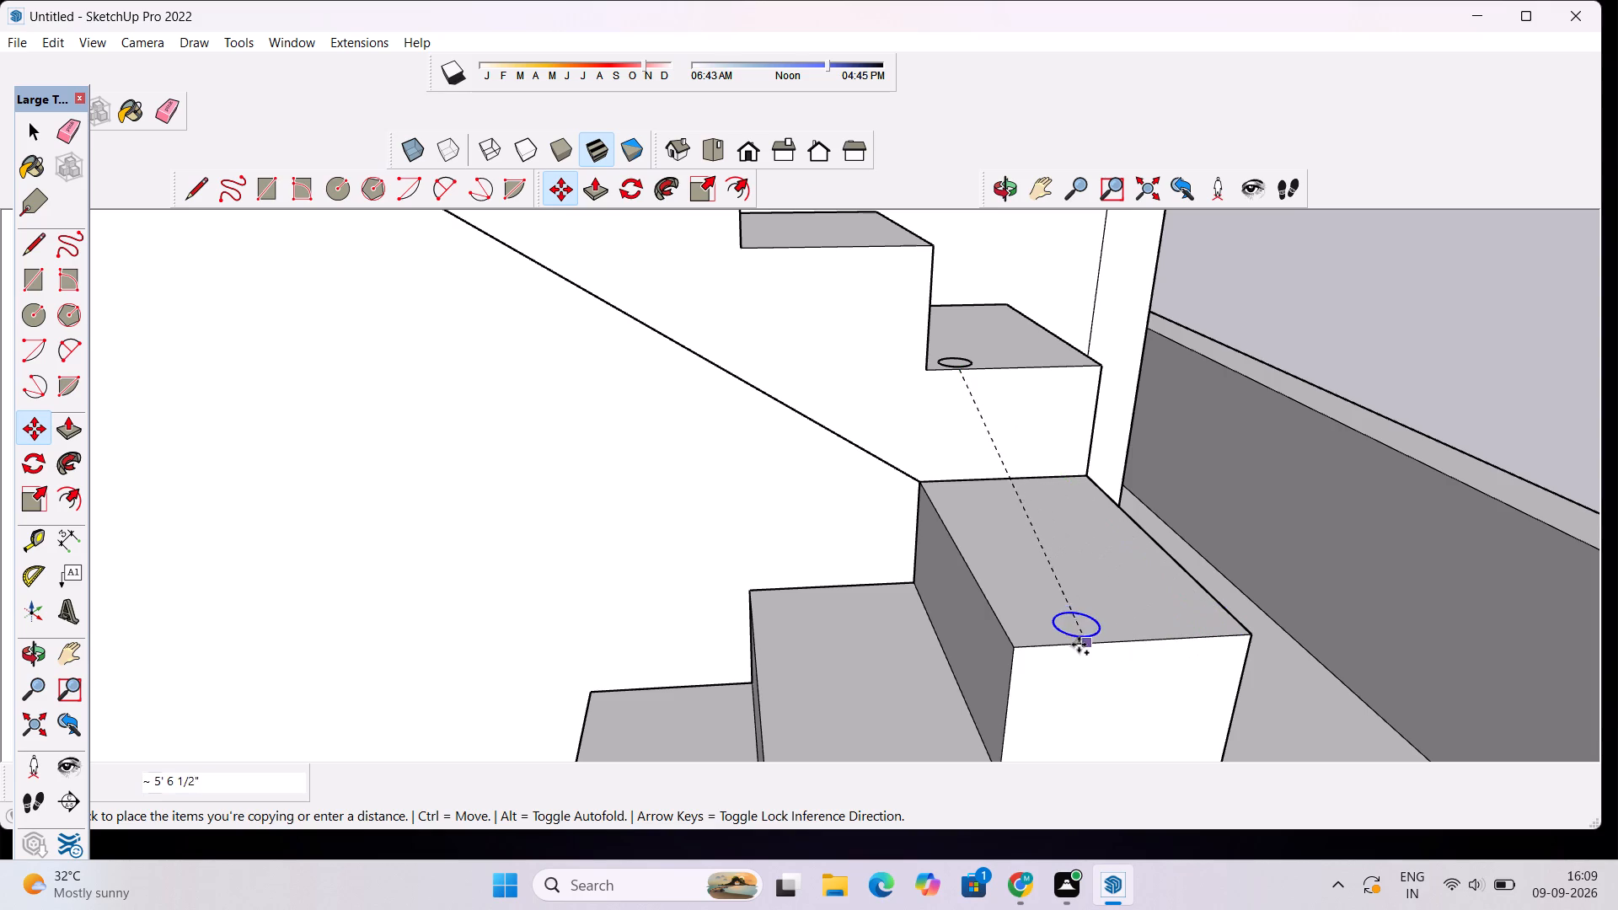
left_click(1049, 645)
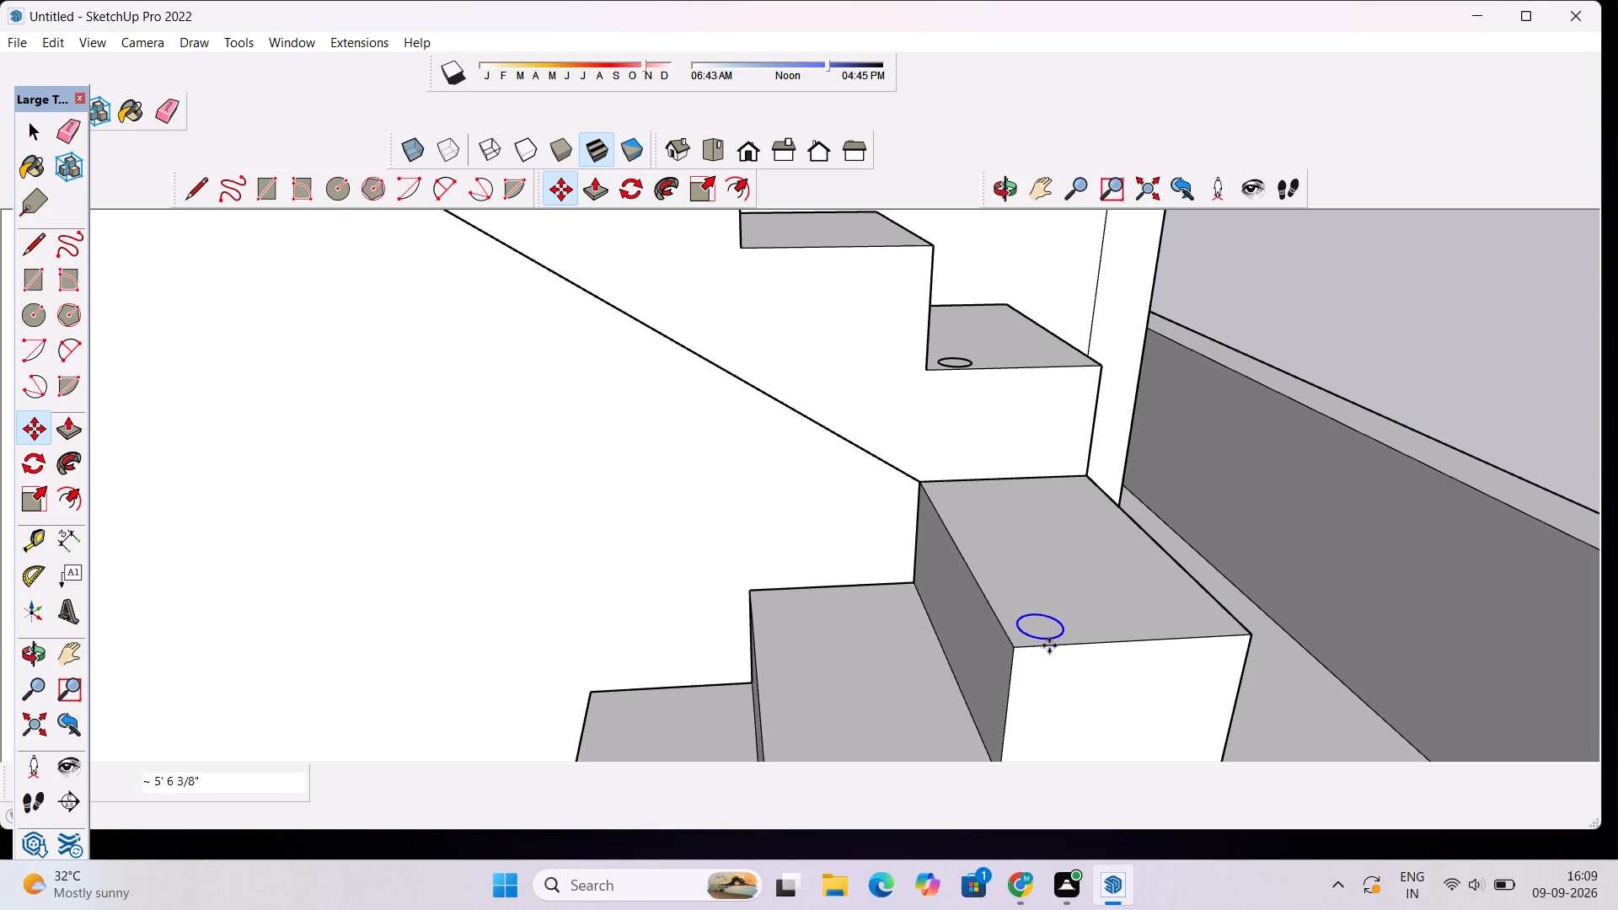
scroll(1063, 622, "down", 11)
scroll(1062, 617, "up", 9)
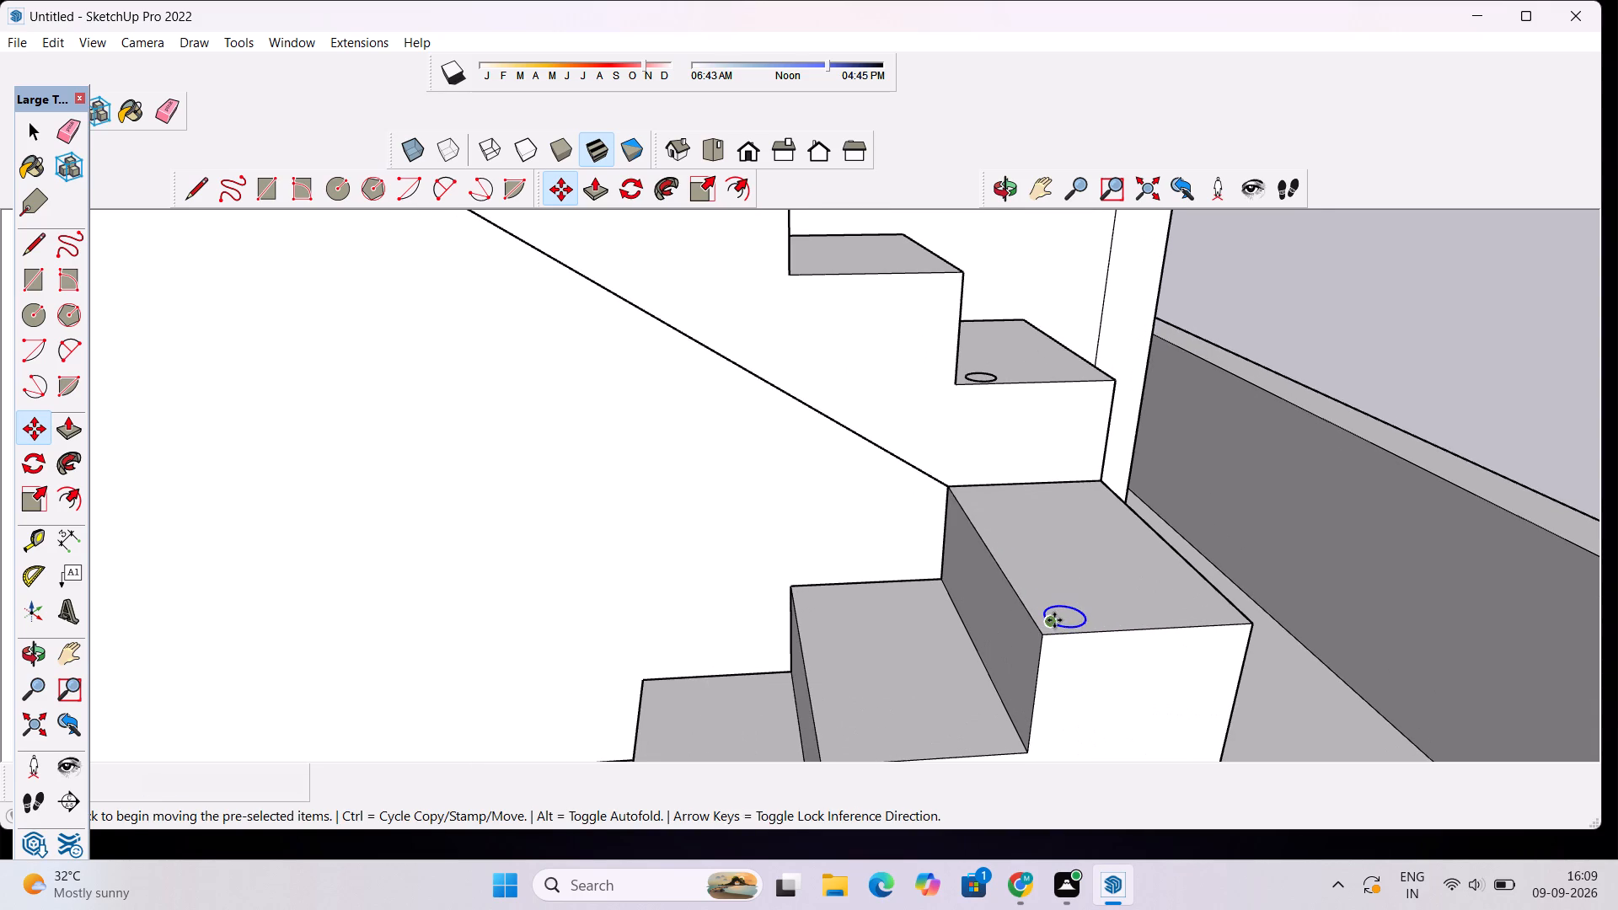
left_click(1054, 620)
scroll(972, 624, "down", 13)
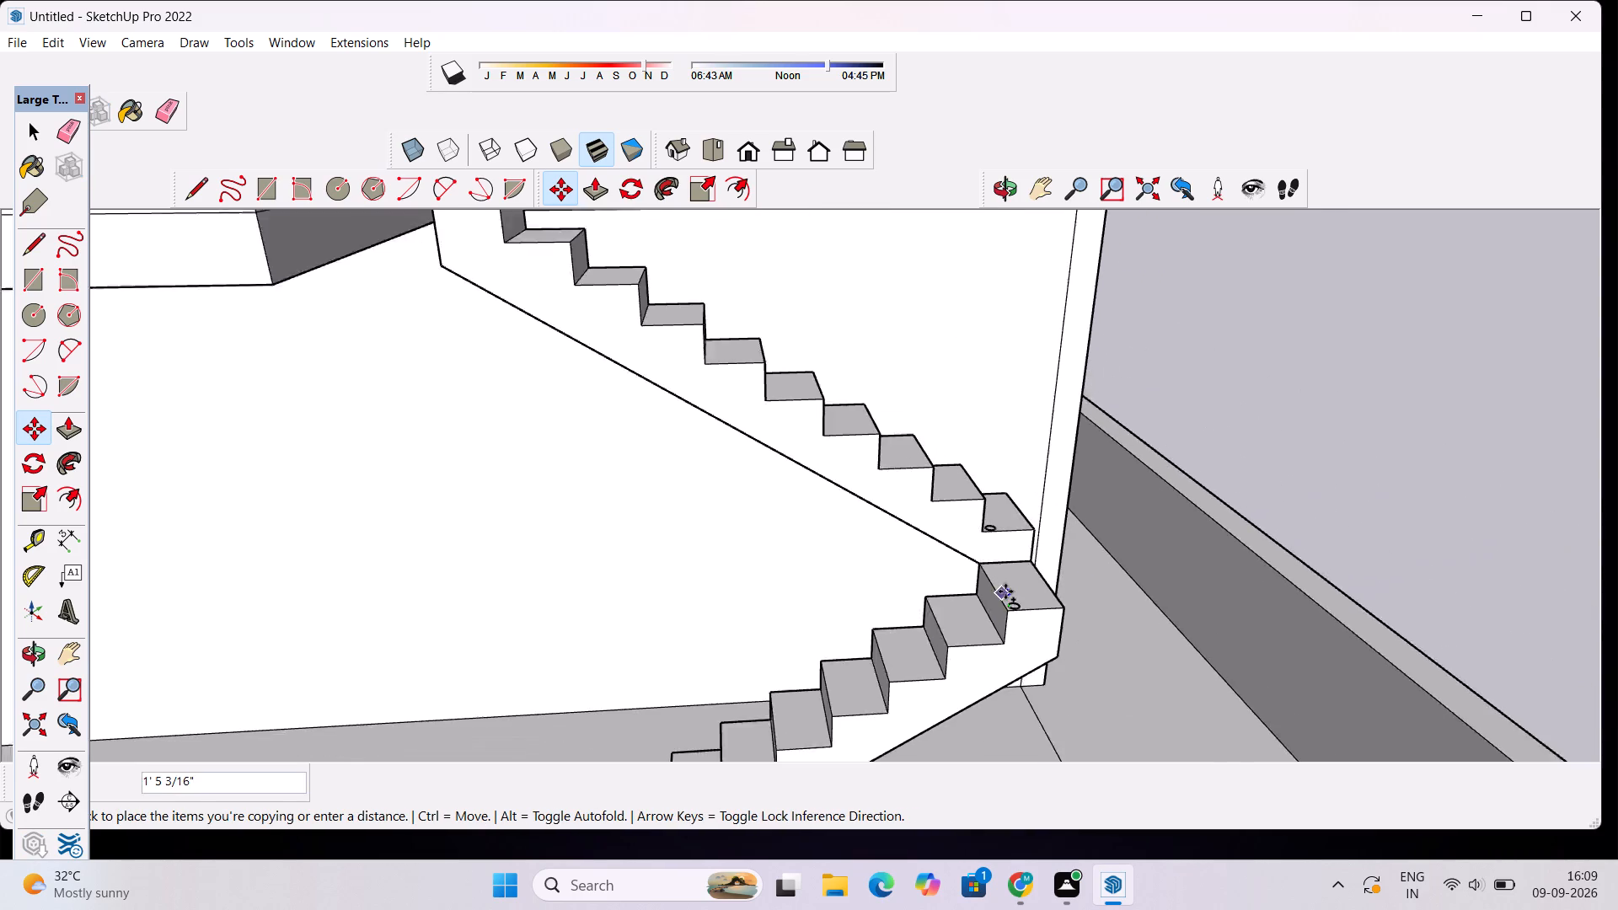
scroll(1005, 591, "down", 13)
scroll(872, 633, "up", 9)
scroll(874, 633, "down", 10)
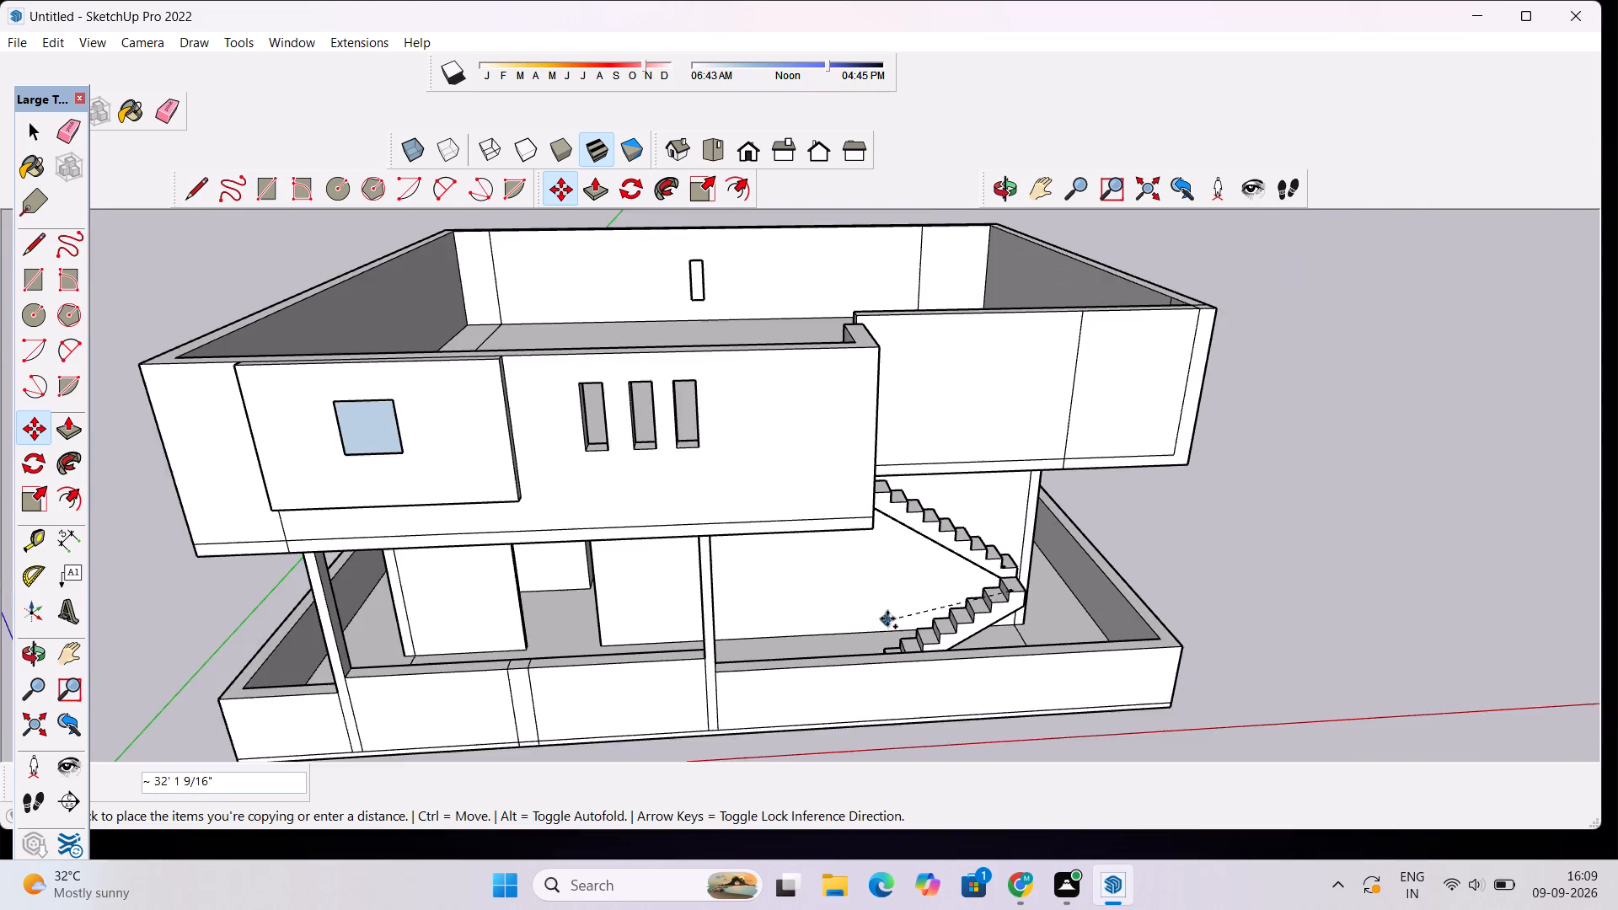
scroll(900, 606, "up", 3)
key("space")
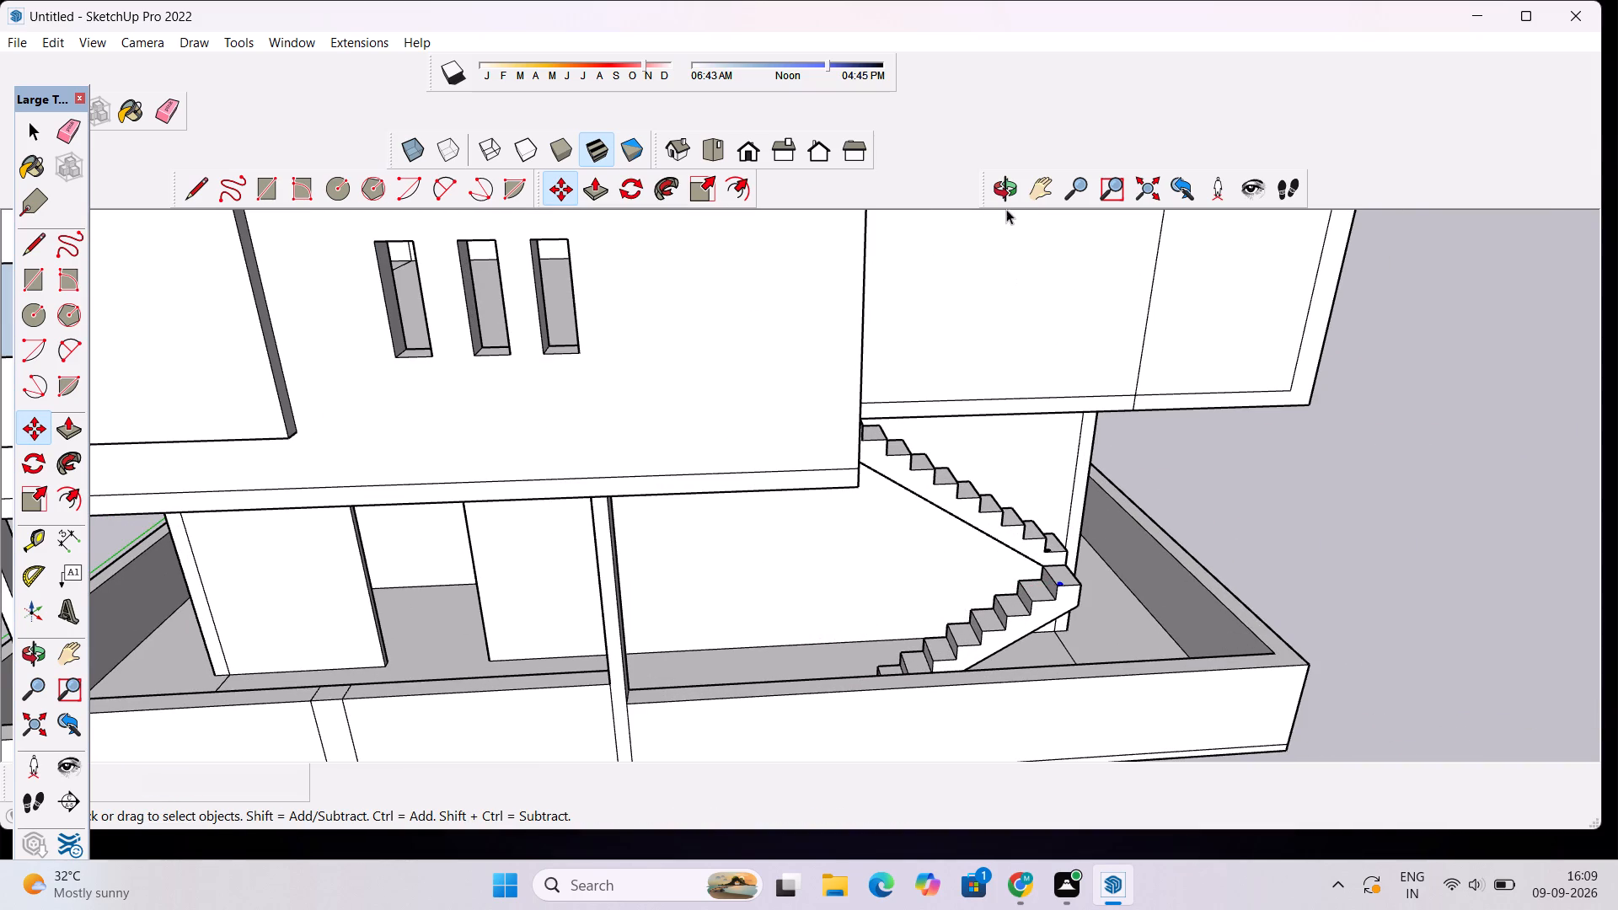
Copy the circle from the landing at the turn about 32' 7" to the outer corner of the lower flight's bottom tread.
left_click(1002, 191)
left_click_drag(1031, 291, 917, 411)
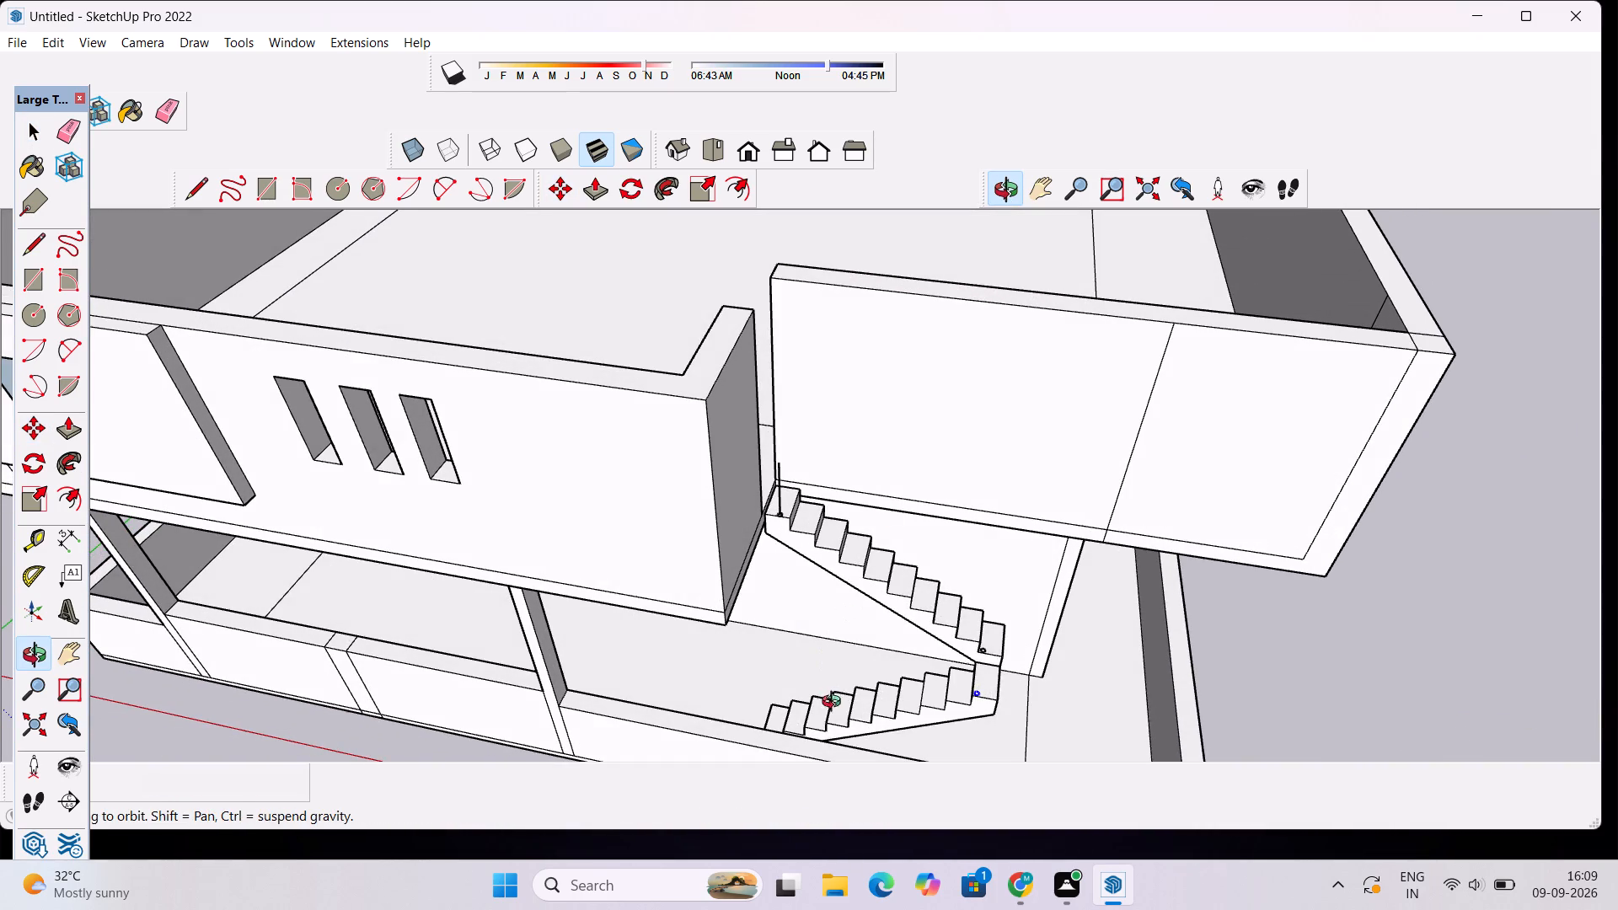
left_click_drag(817, 704, 766, 718)
scroll(756, 726, "up", 5)
key("space")
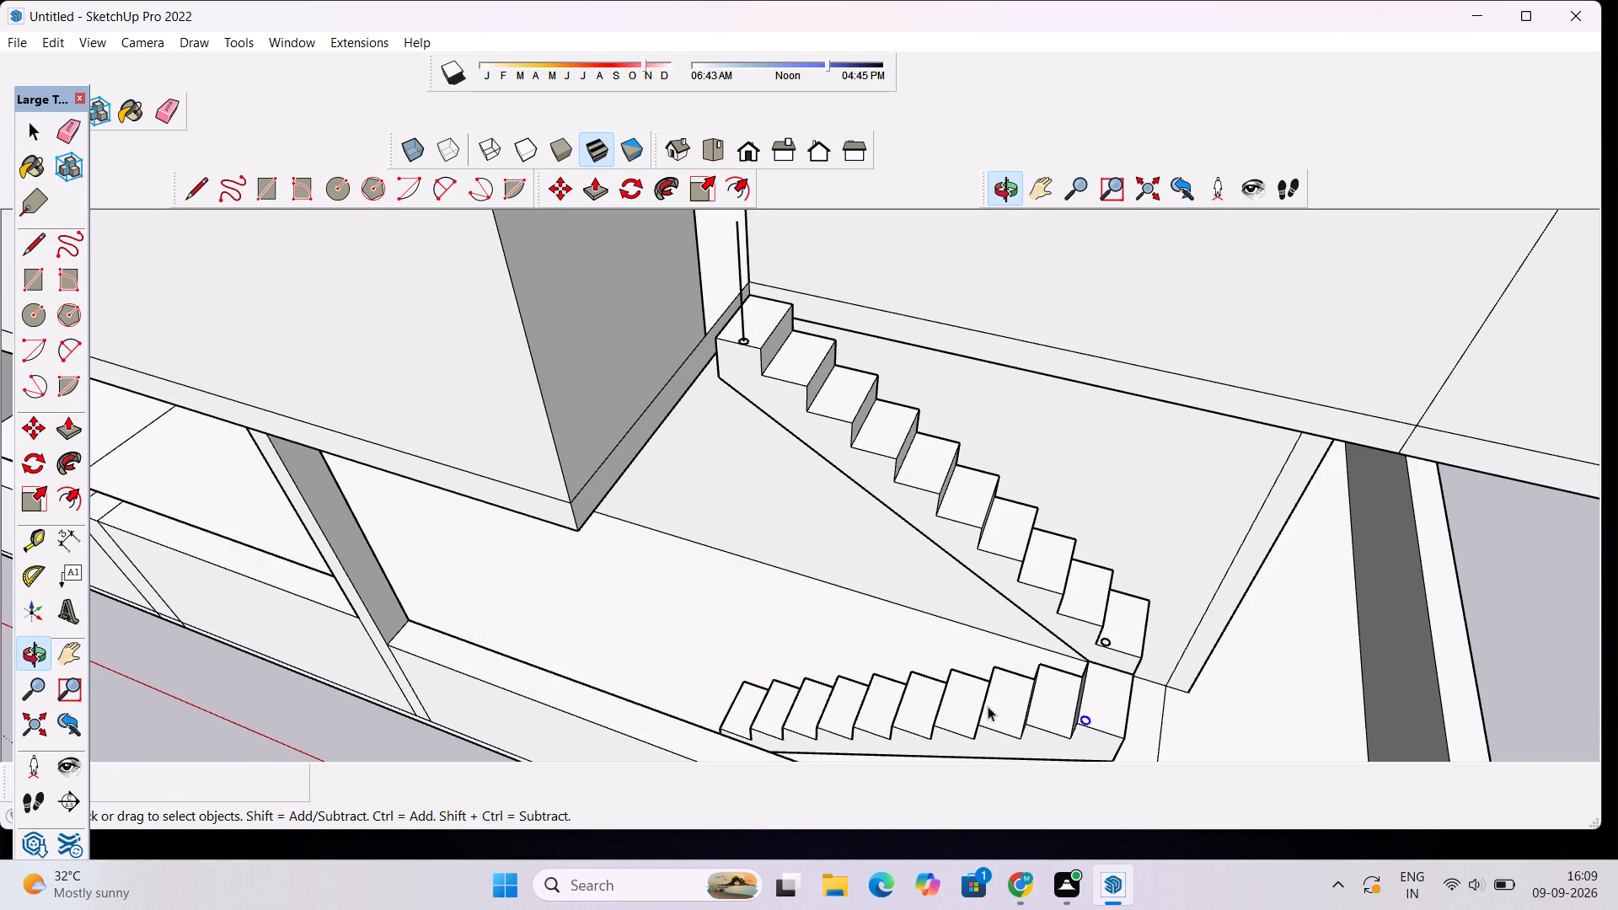
key("m")
scroll(1085, 724, "up", 5)
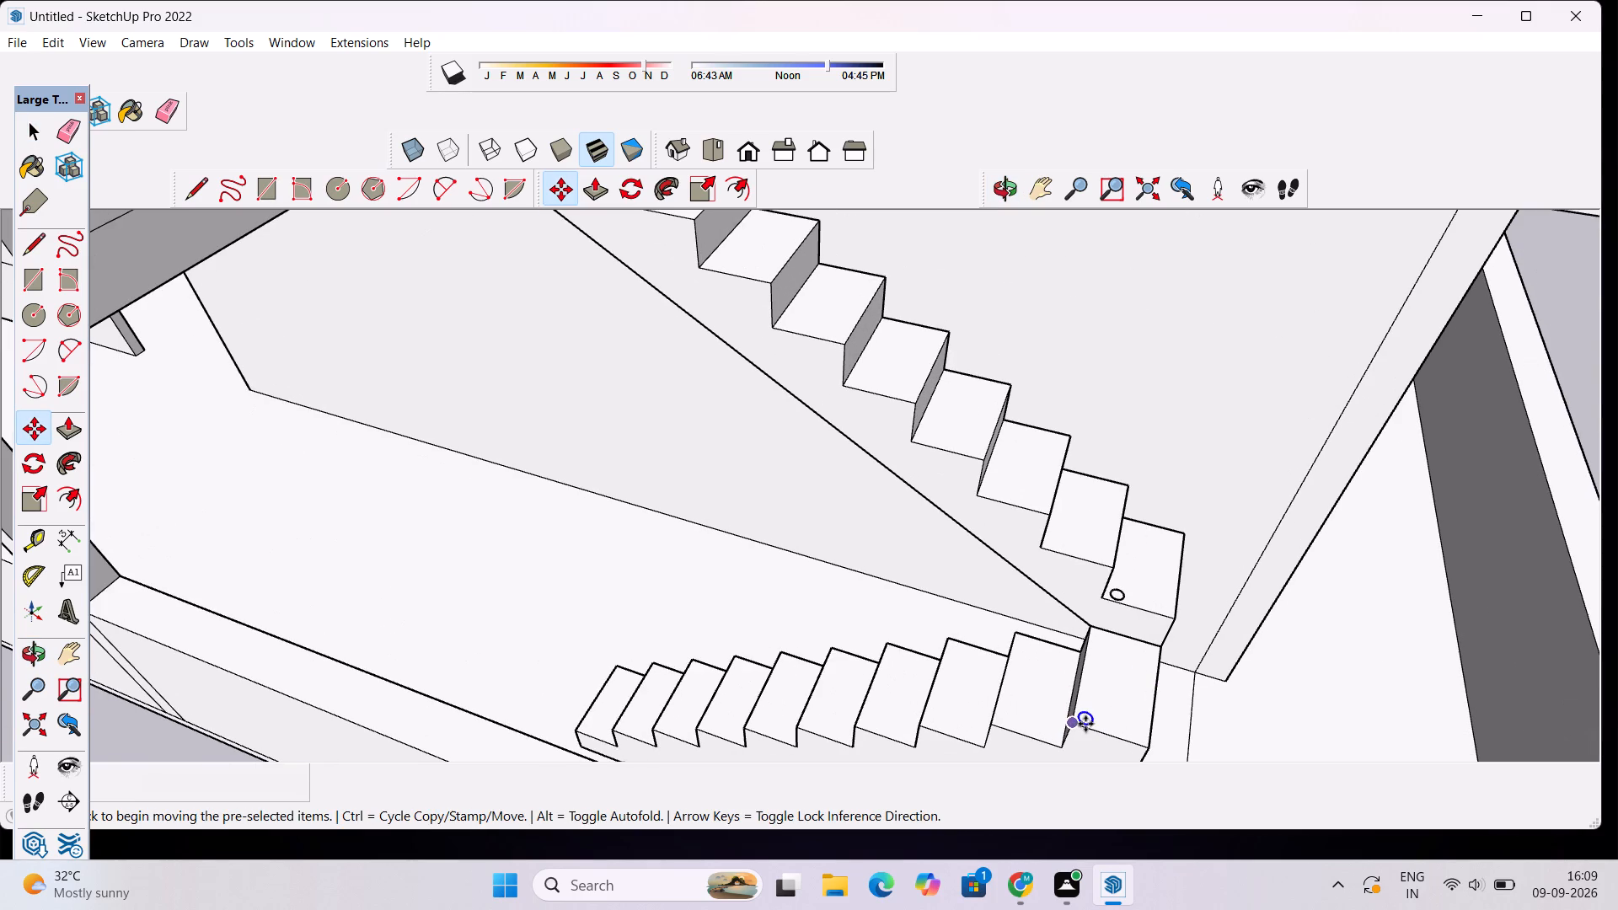
scroll(1081, 721, "up", 8)
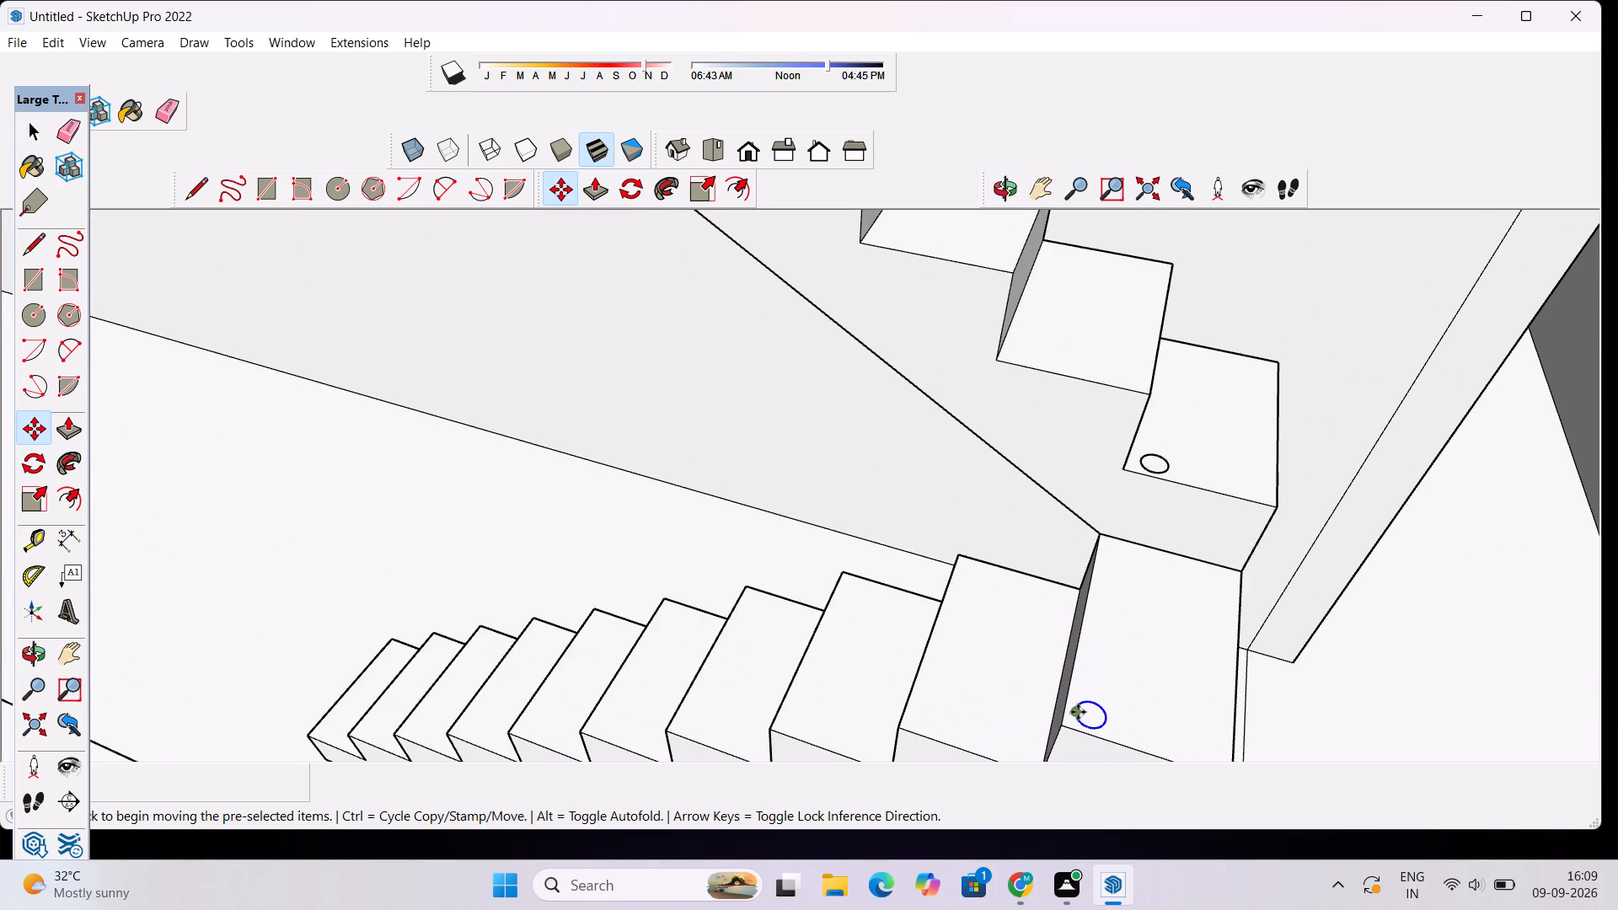
left_click(1078, 712)
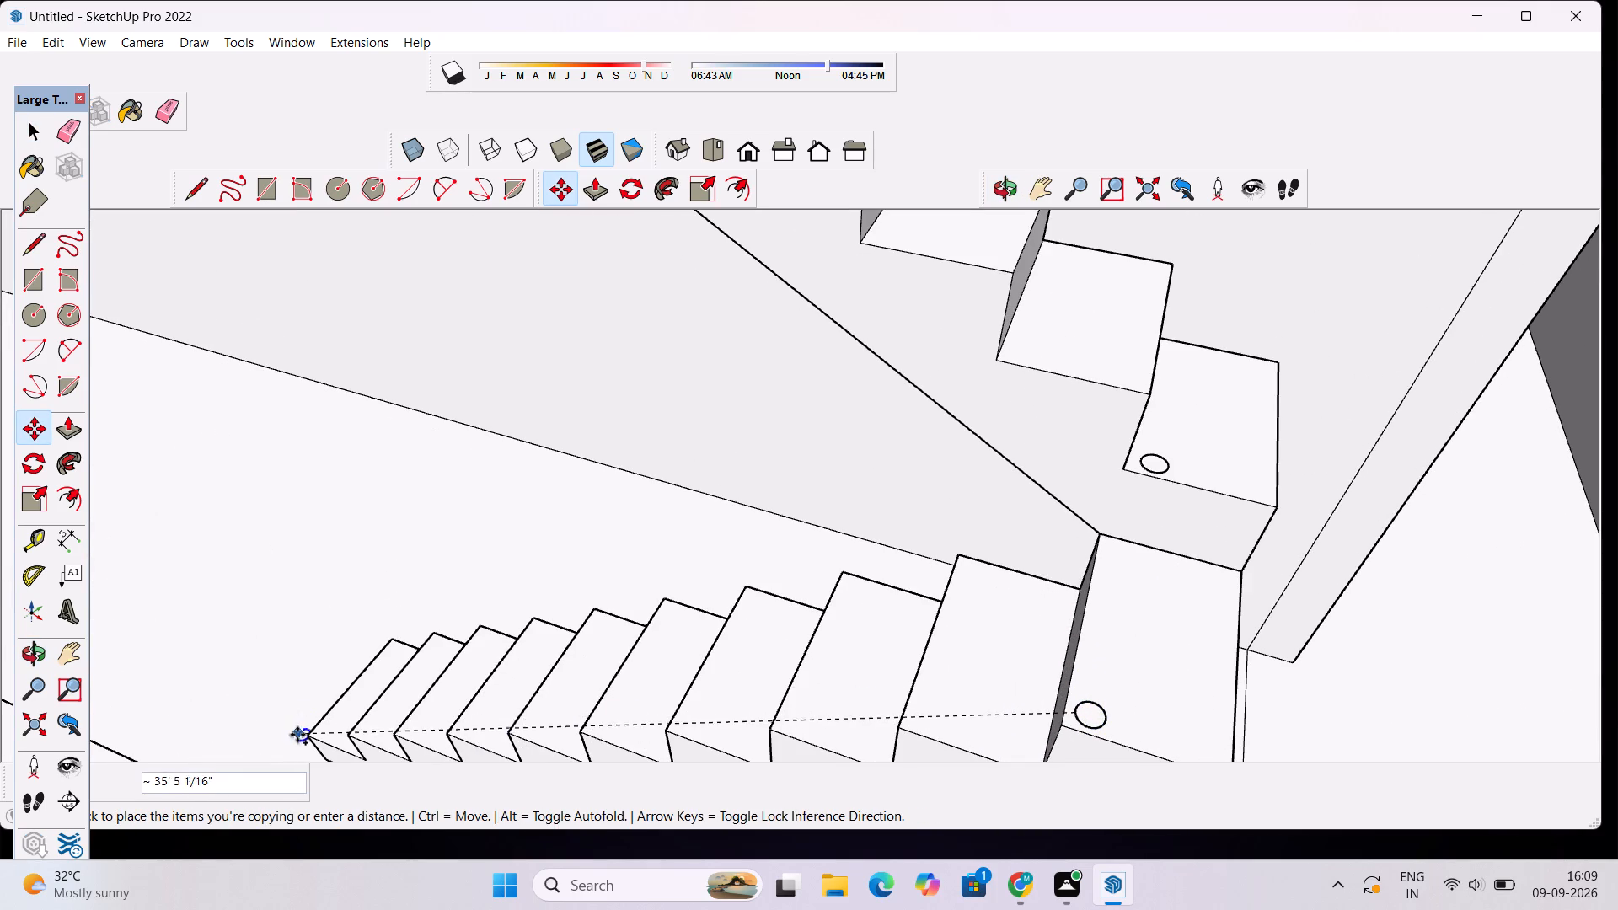
scroll(297, 735, "up", 8)
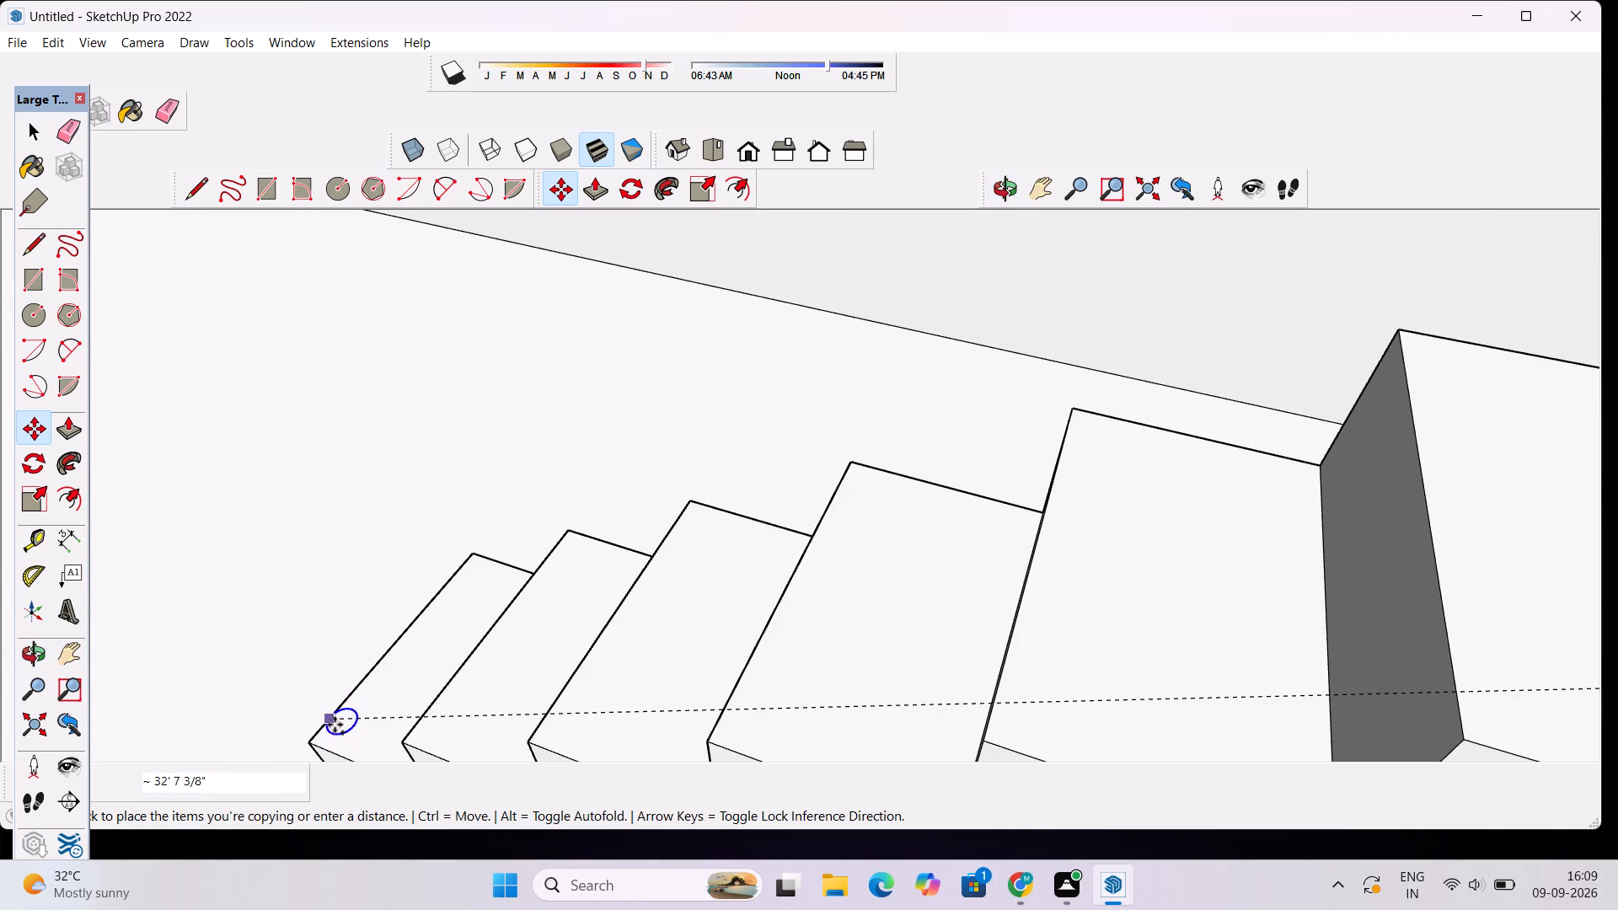
left_click(335, 727)
key("space")
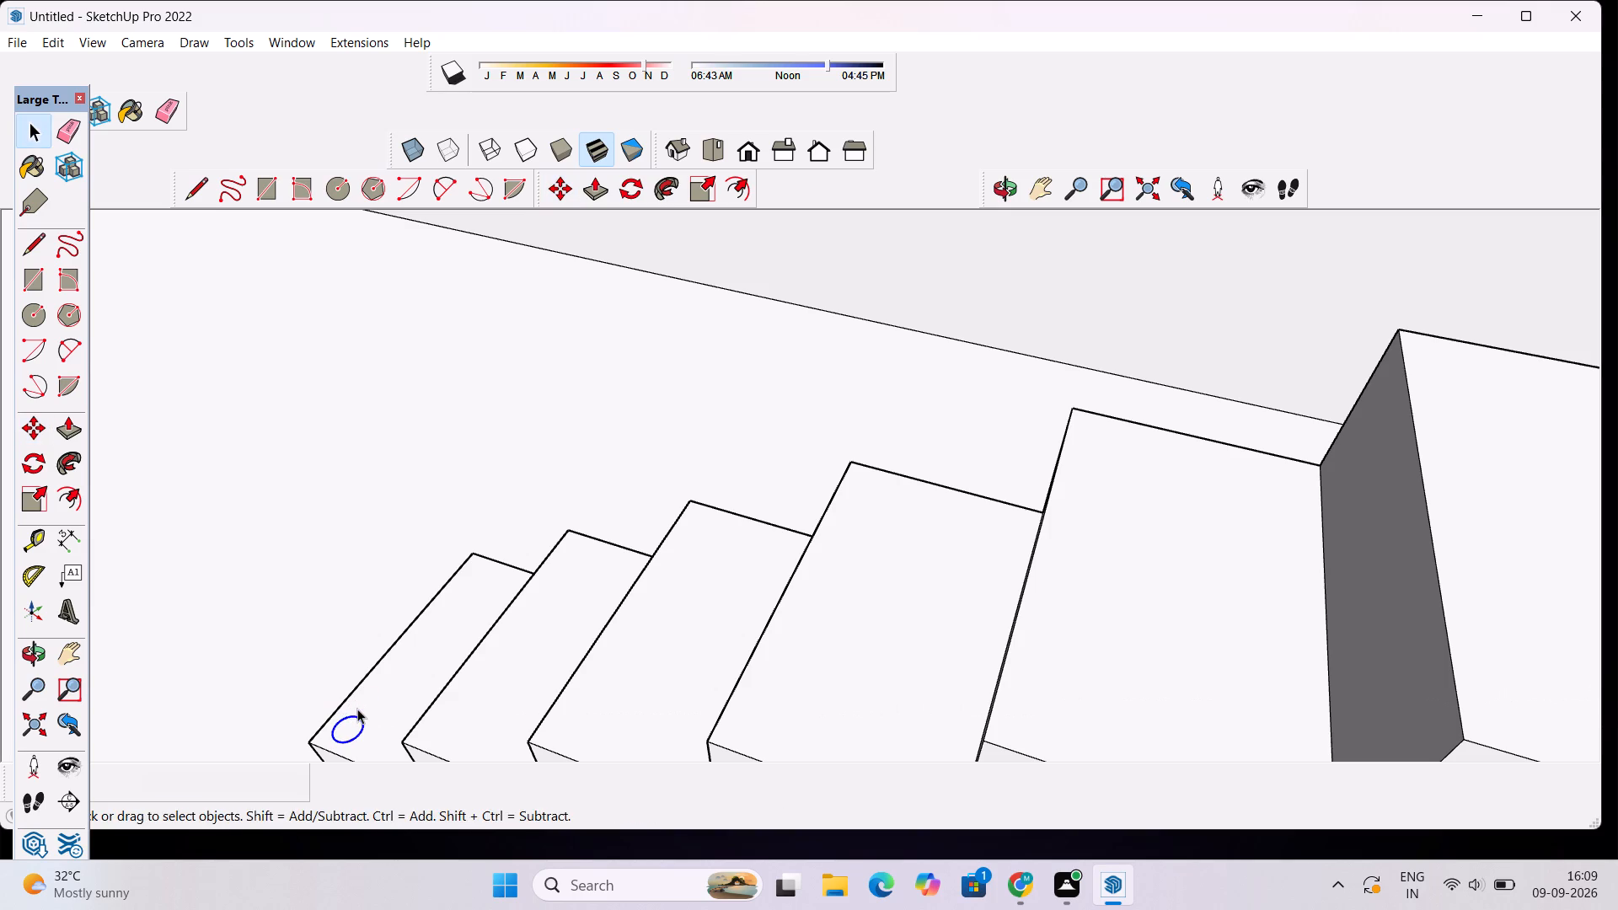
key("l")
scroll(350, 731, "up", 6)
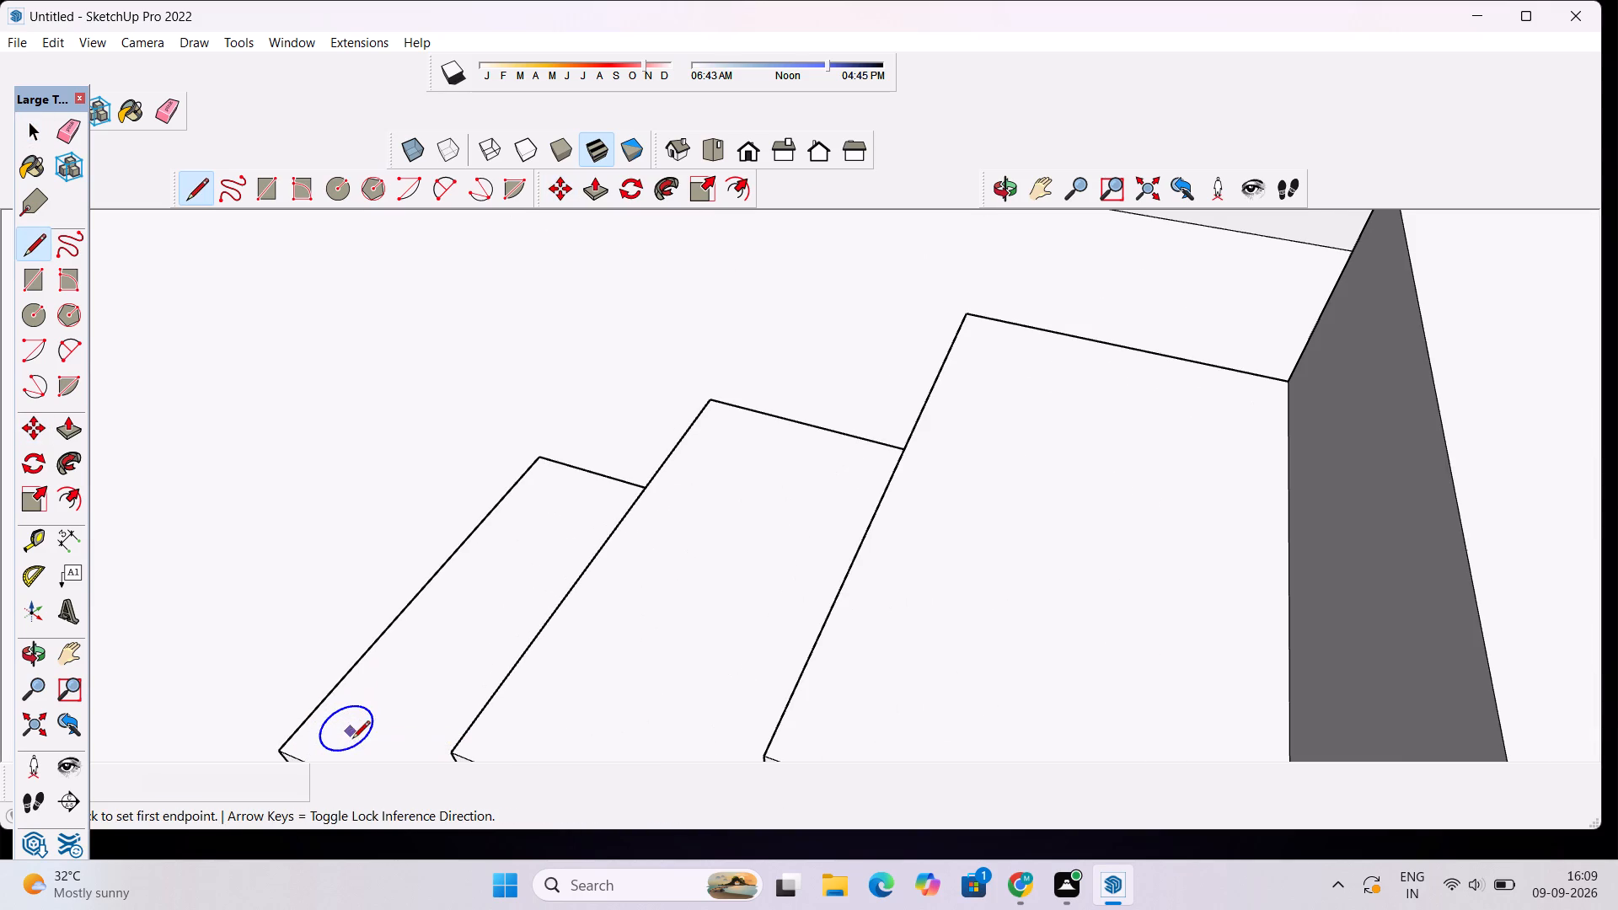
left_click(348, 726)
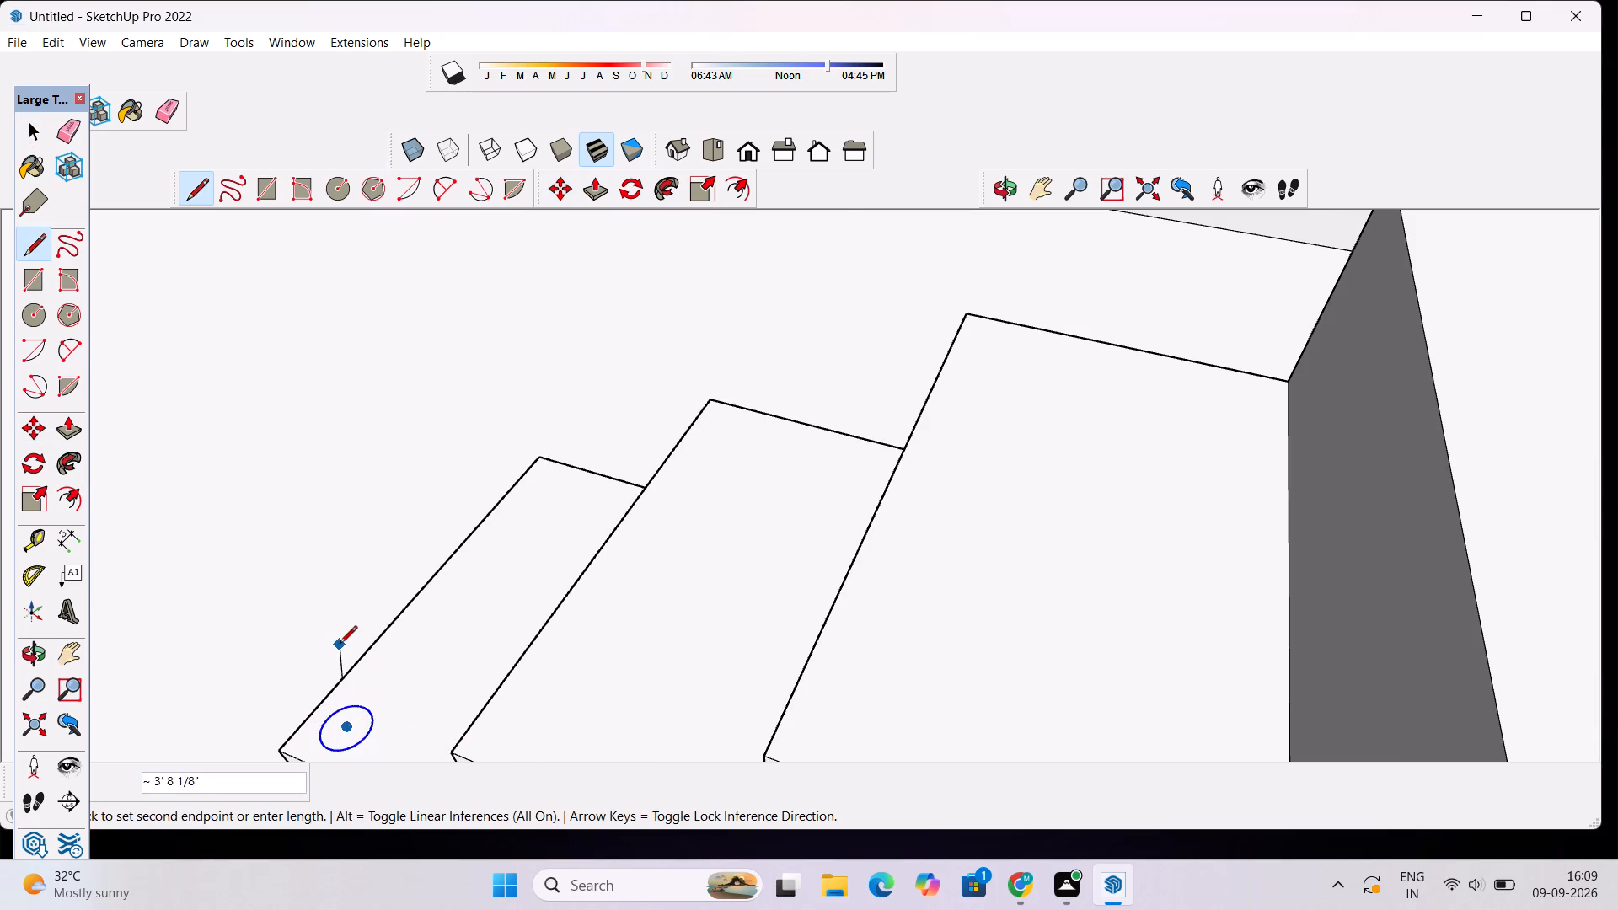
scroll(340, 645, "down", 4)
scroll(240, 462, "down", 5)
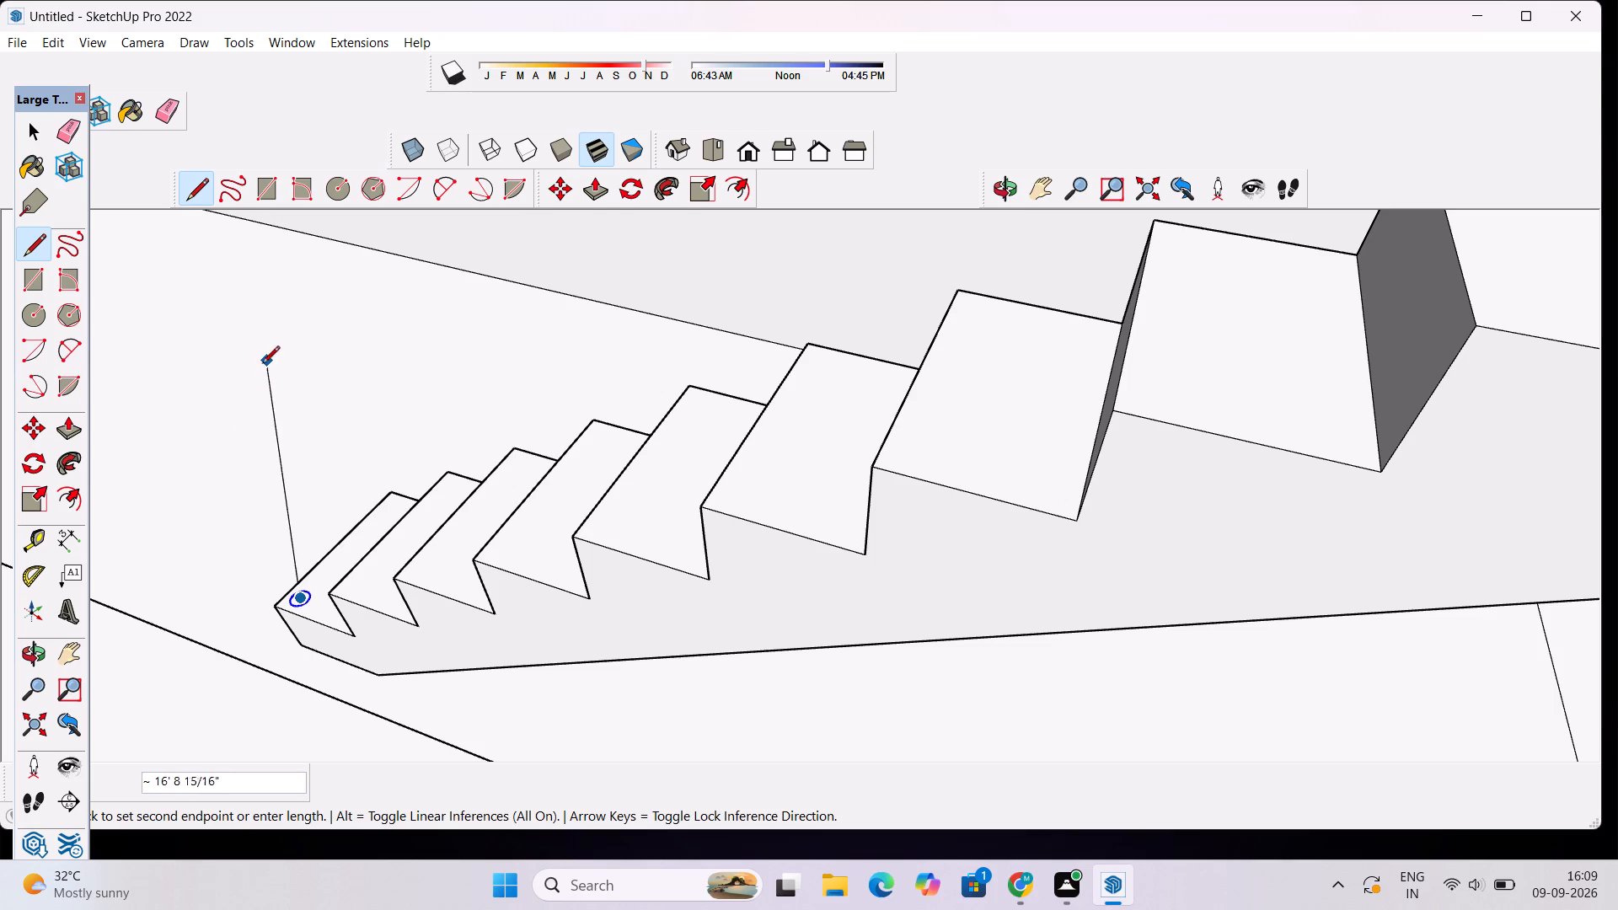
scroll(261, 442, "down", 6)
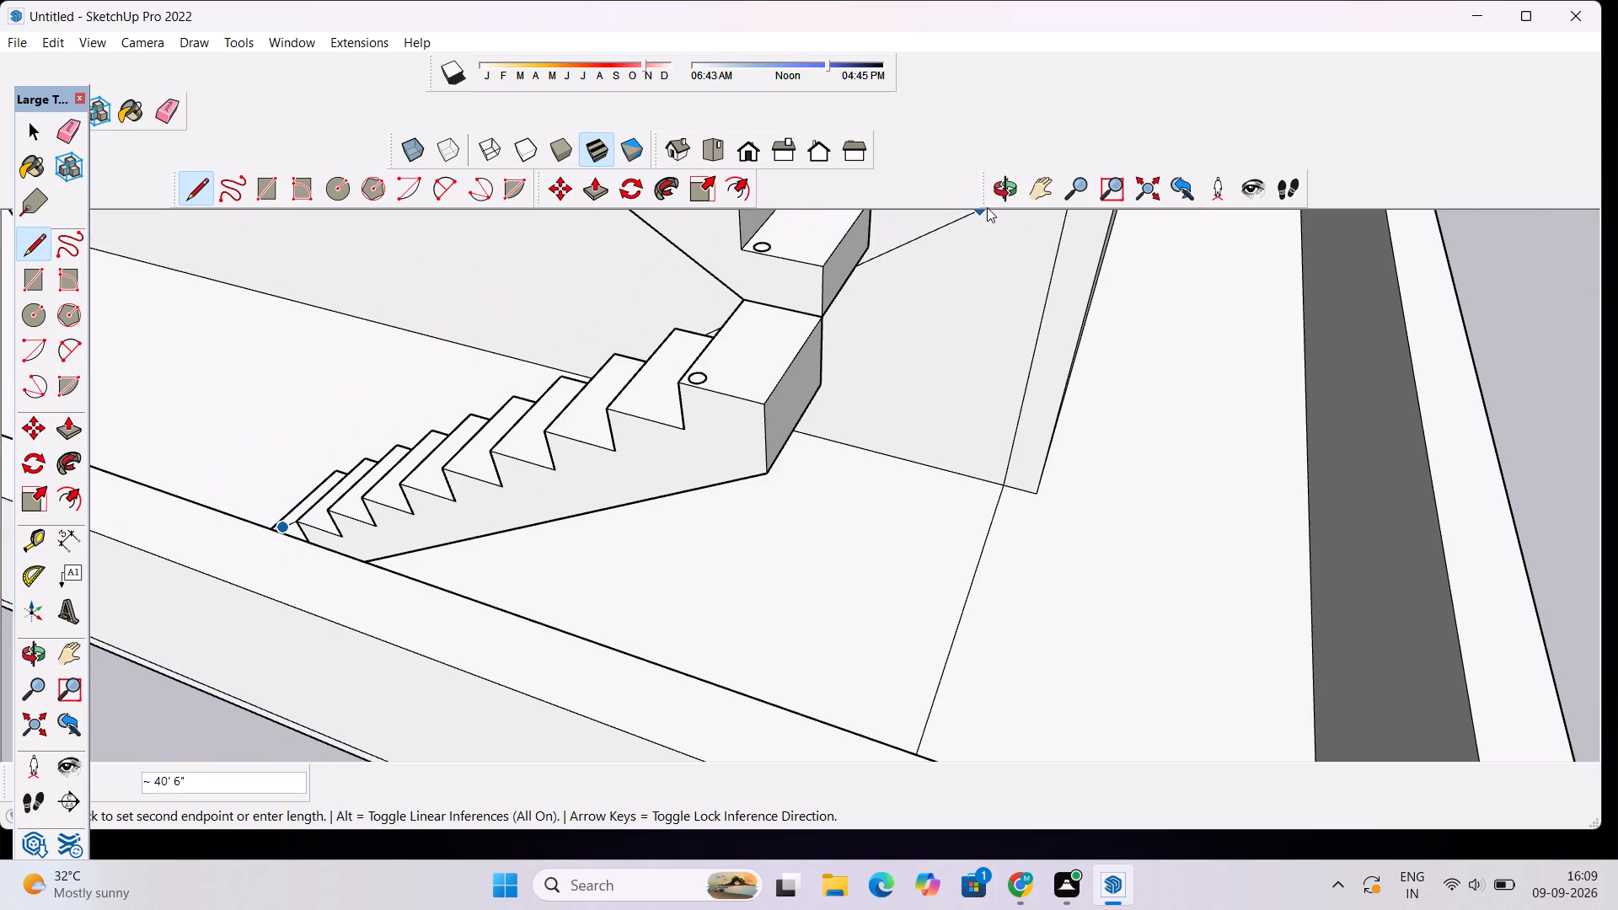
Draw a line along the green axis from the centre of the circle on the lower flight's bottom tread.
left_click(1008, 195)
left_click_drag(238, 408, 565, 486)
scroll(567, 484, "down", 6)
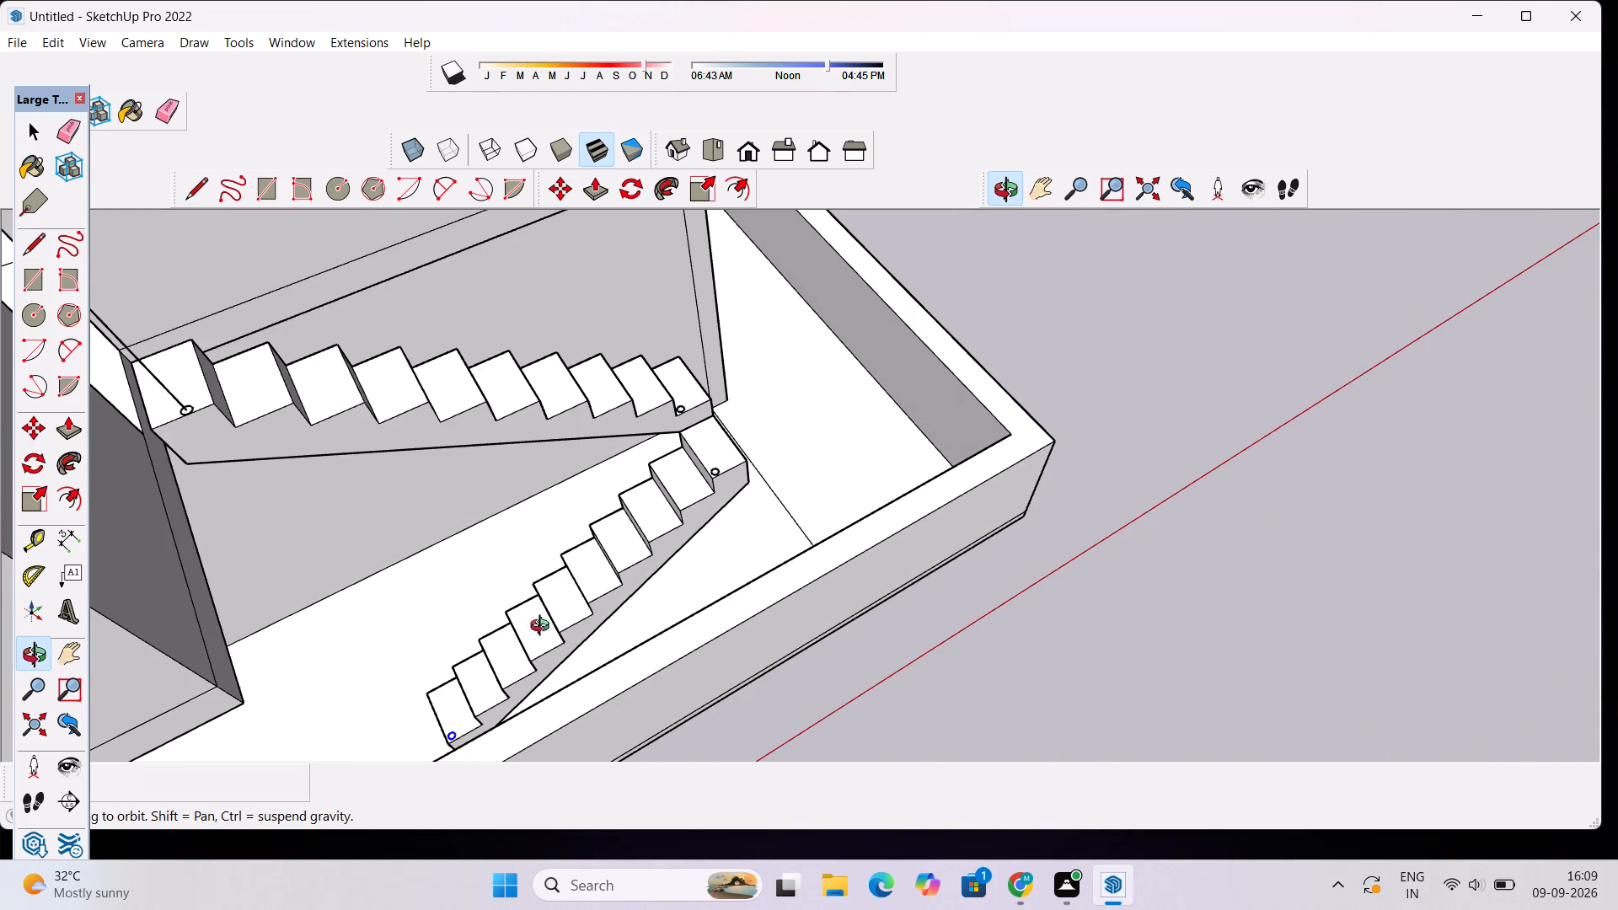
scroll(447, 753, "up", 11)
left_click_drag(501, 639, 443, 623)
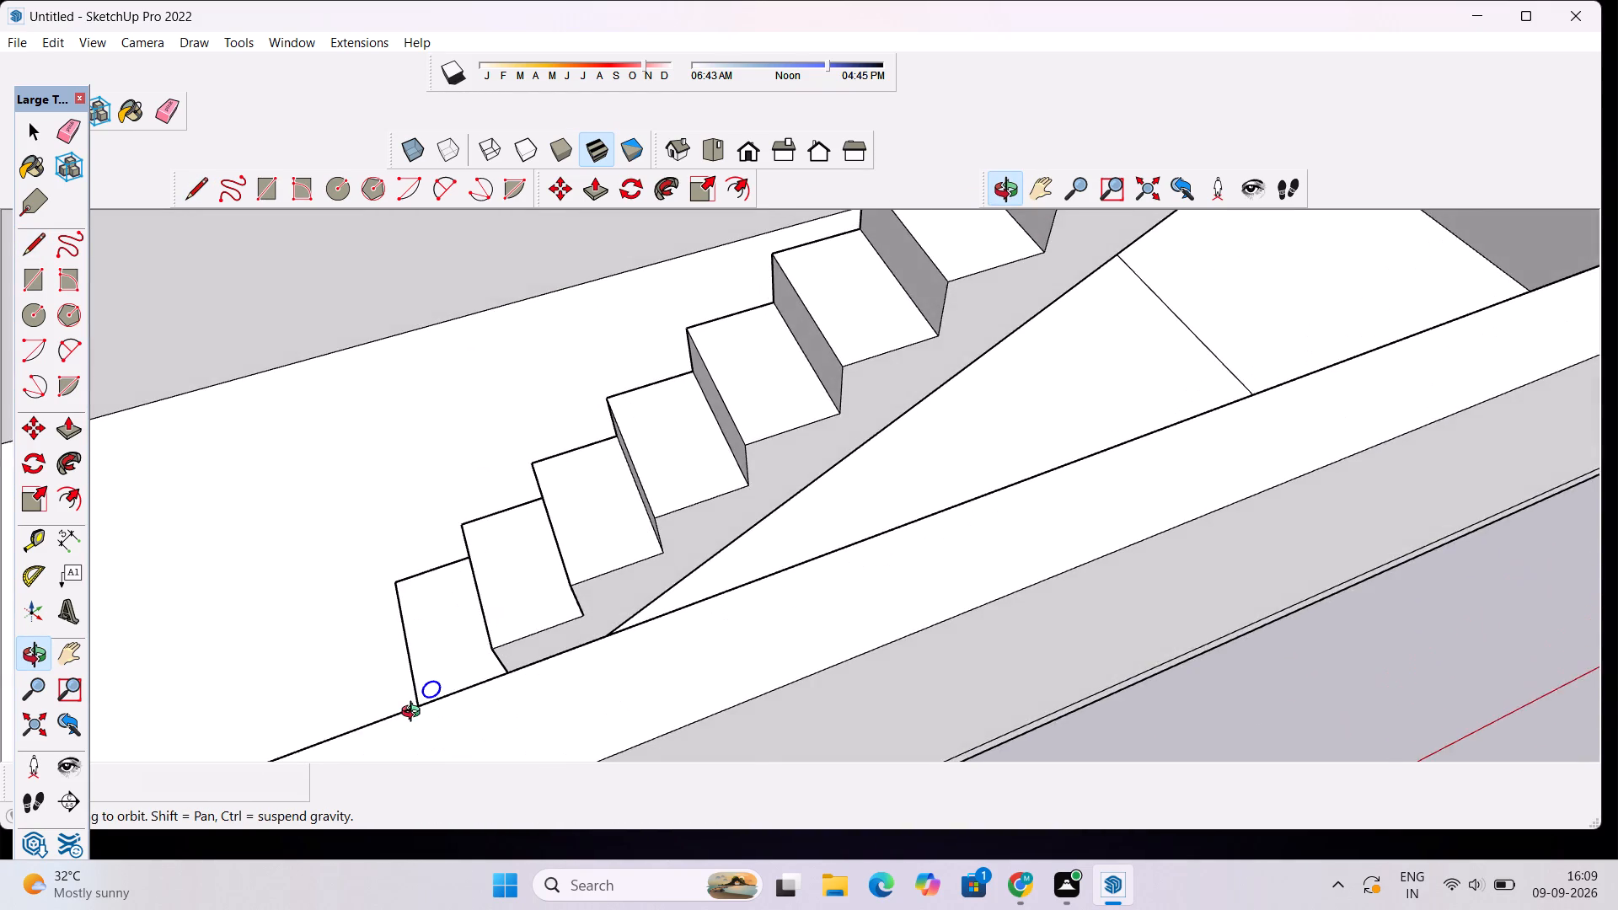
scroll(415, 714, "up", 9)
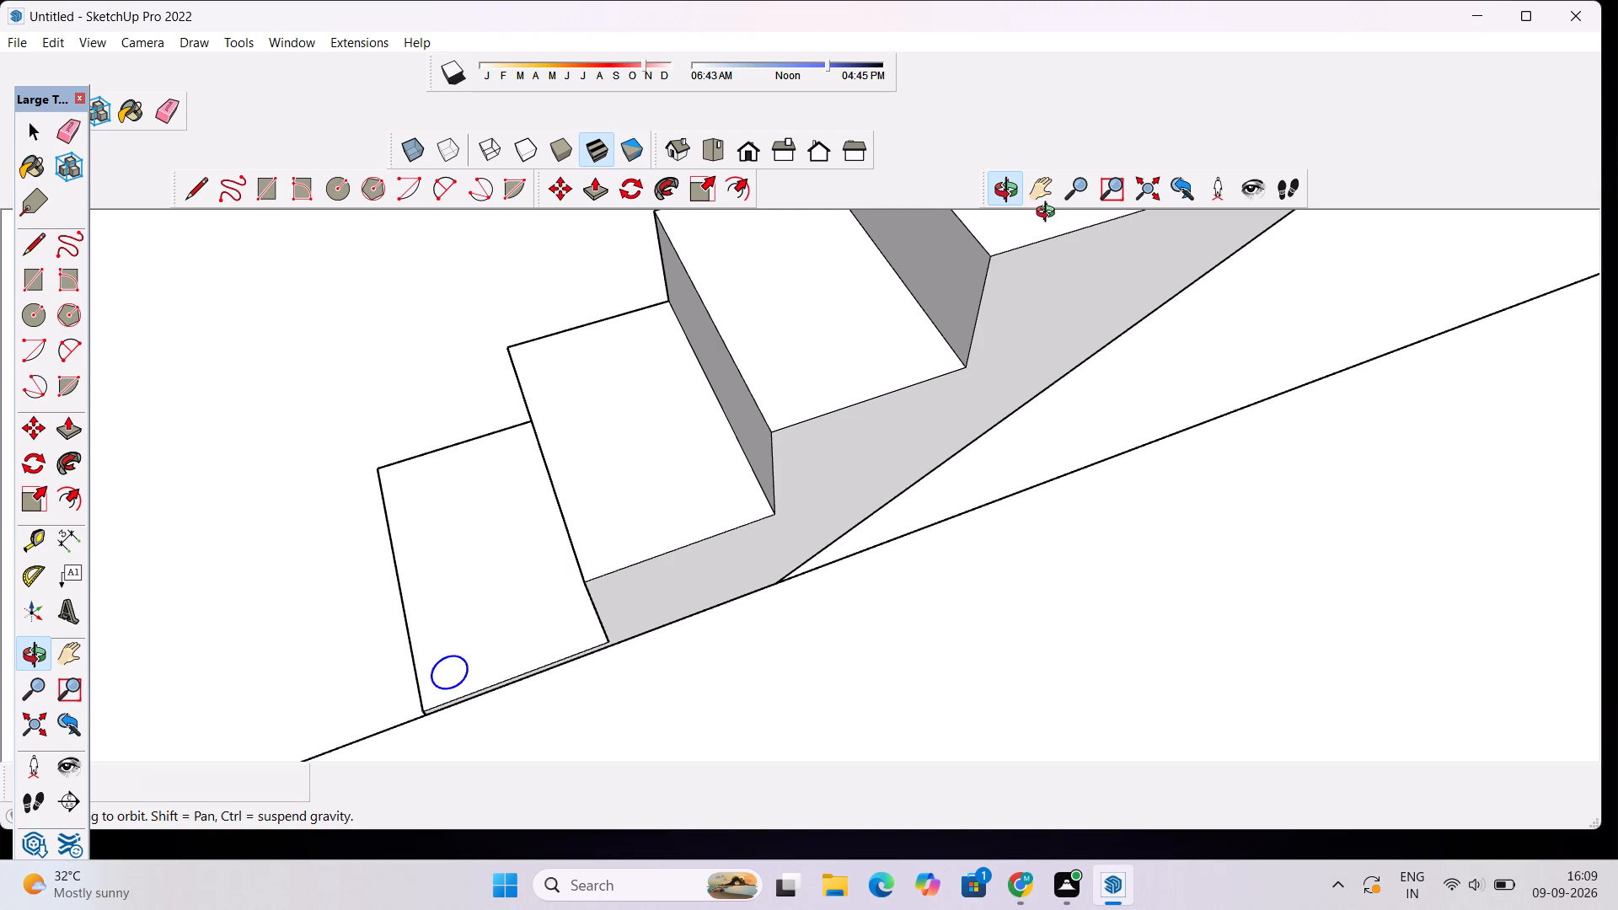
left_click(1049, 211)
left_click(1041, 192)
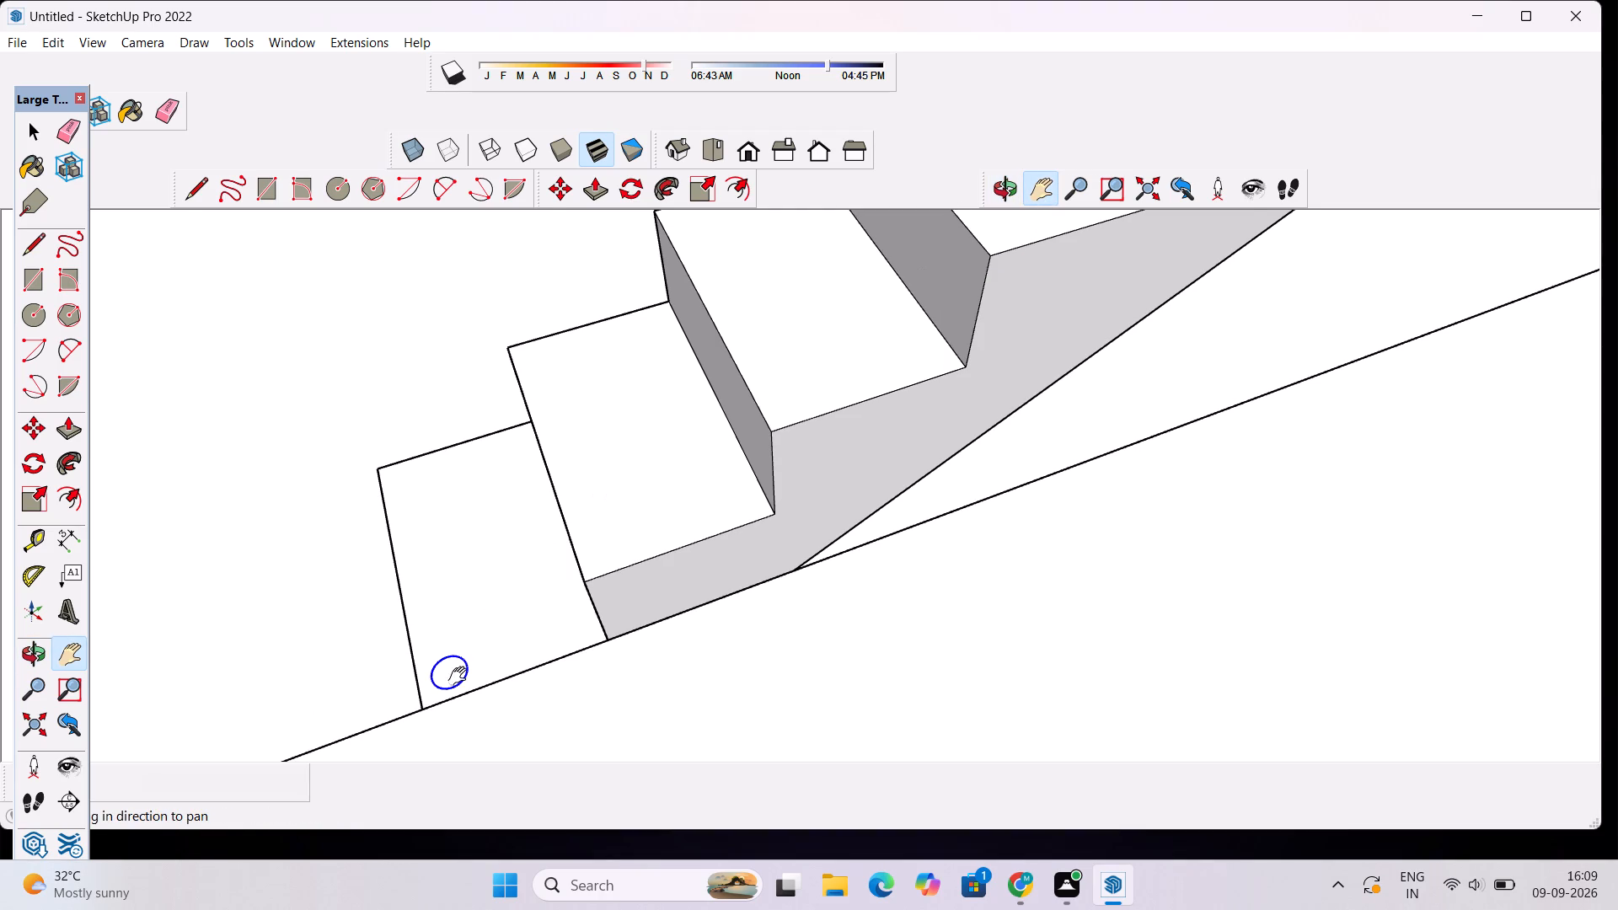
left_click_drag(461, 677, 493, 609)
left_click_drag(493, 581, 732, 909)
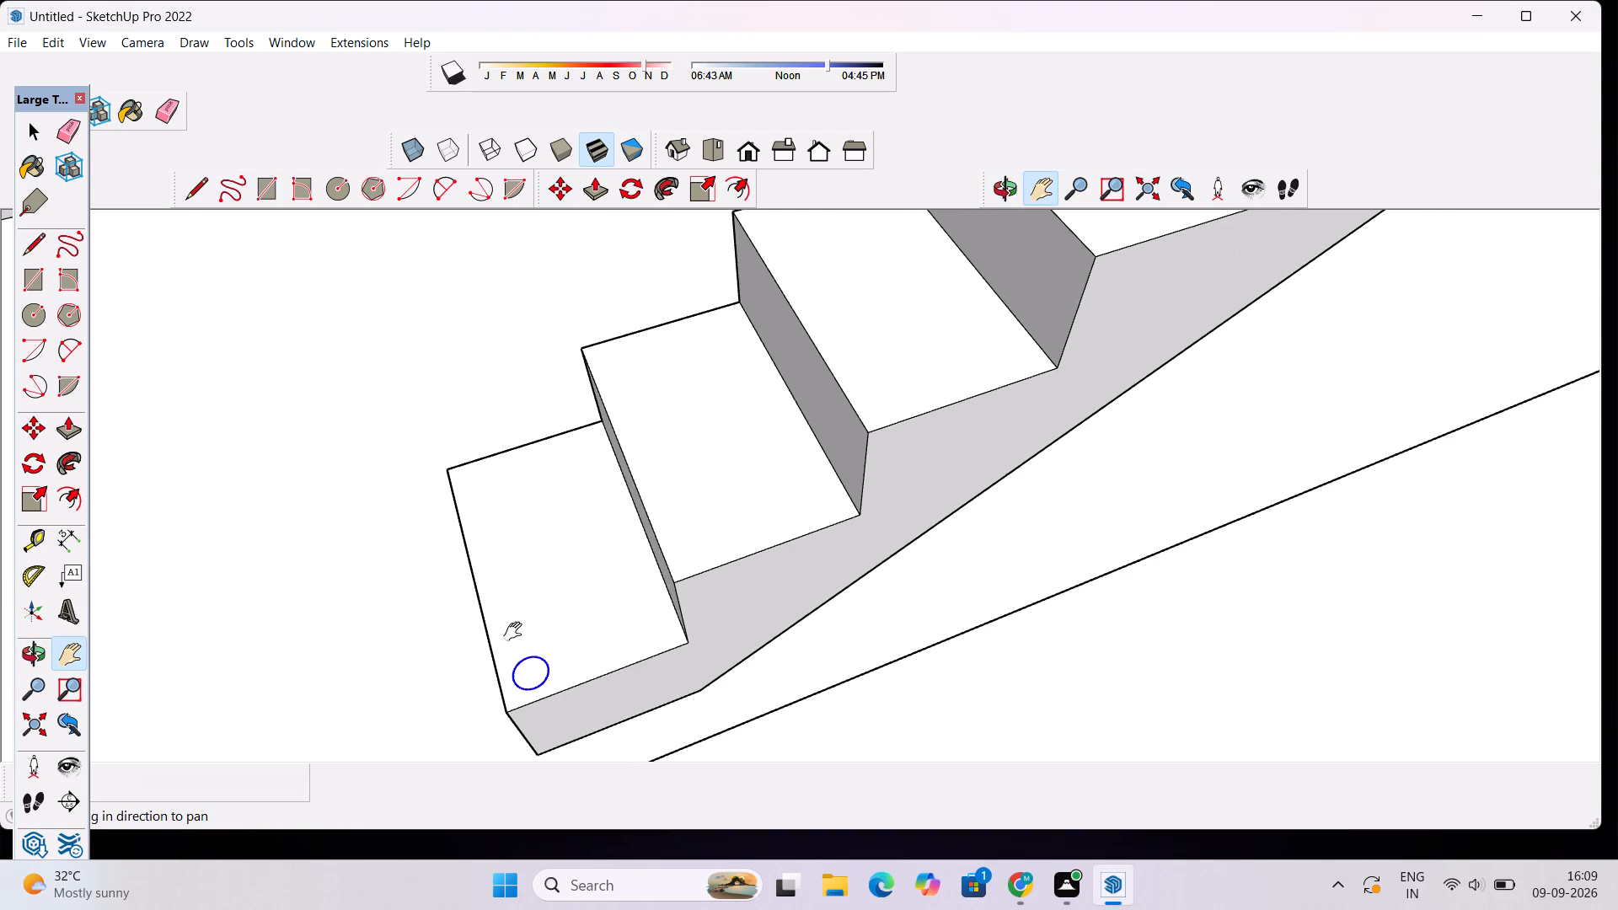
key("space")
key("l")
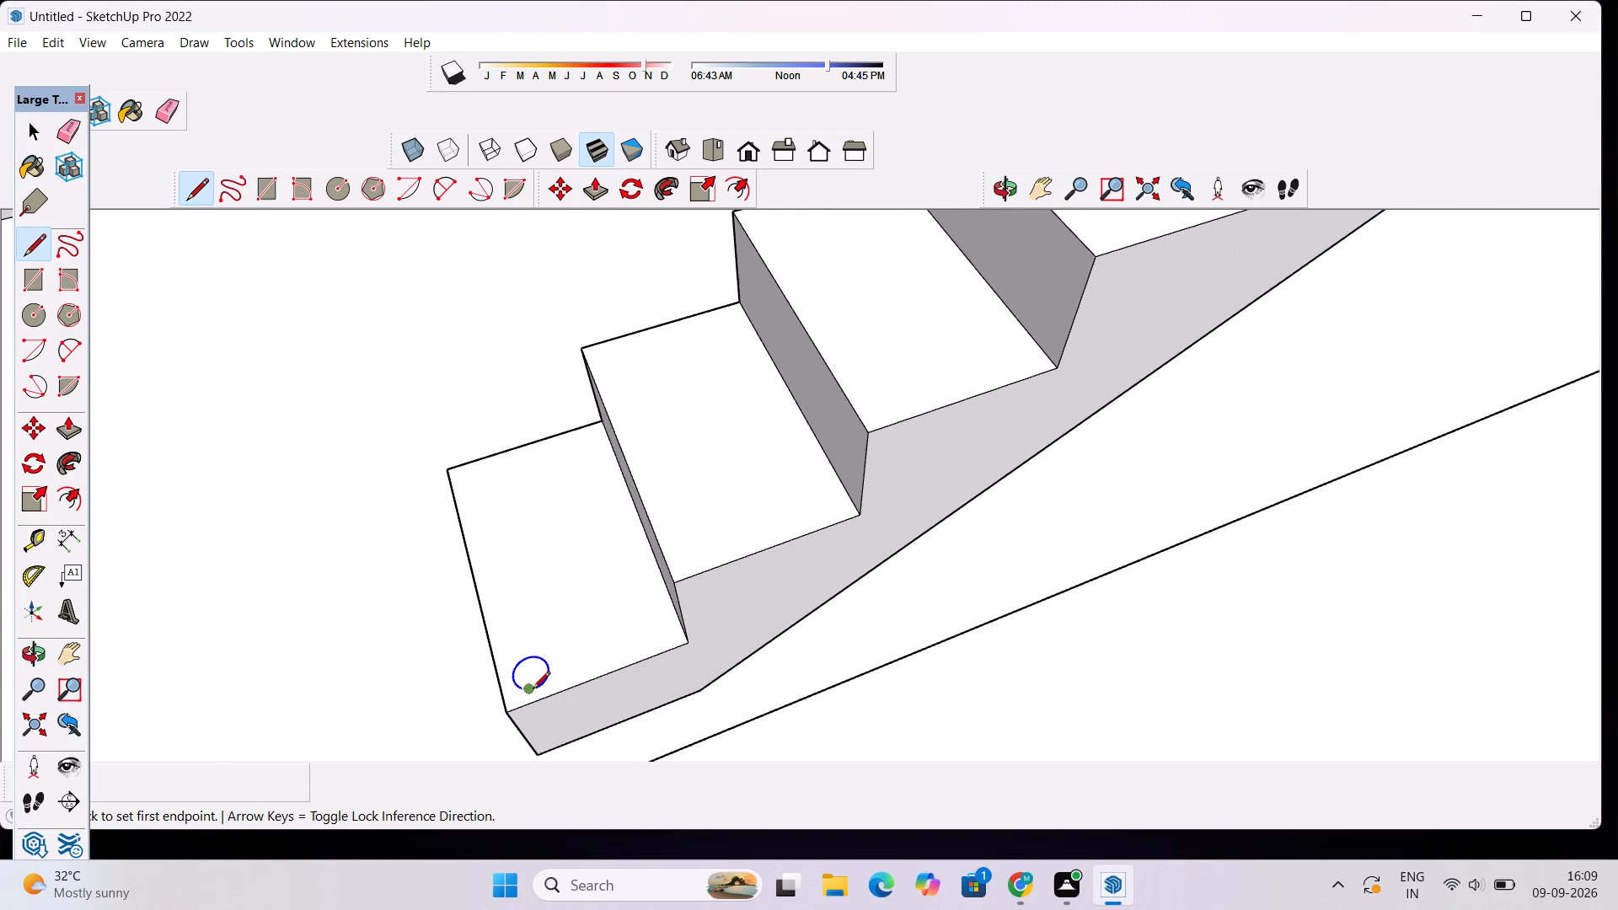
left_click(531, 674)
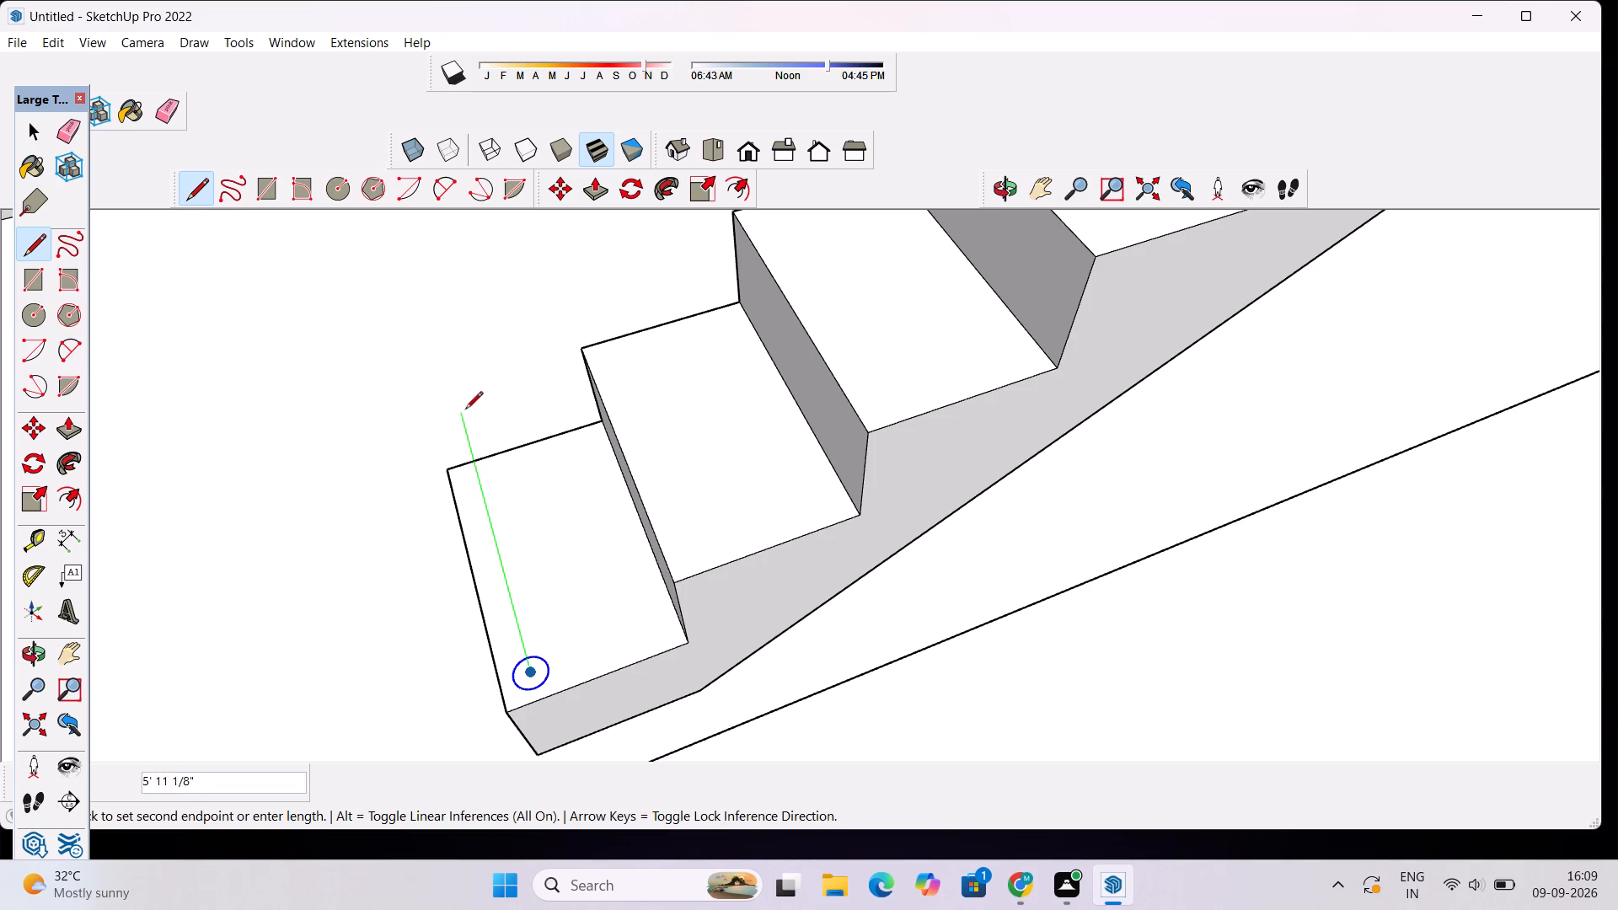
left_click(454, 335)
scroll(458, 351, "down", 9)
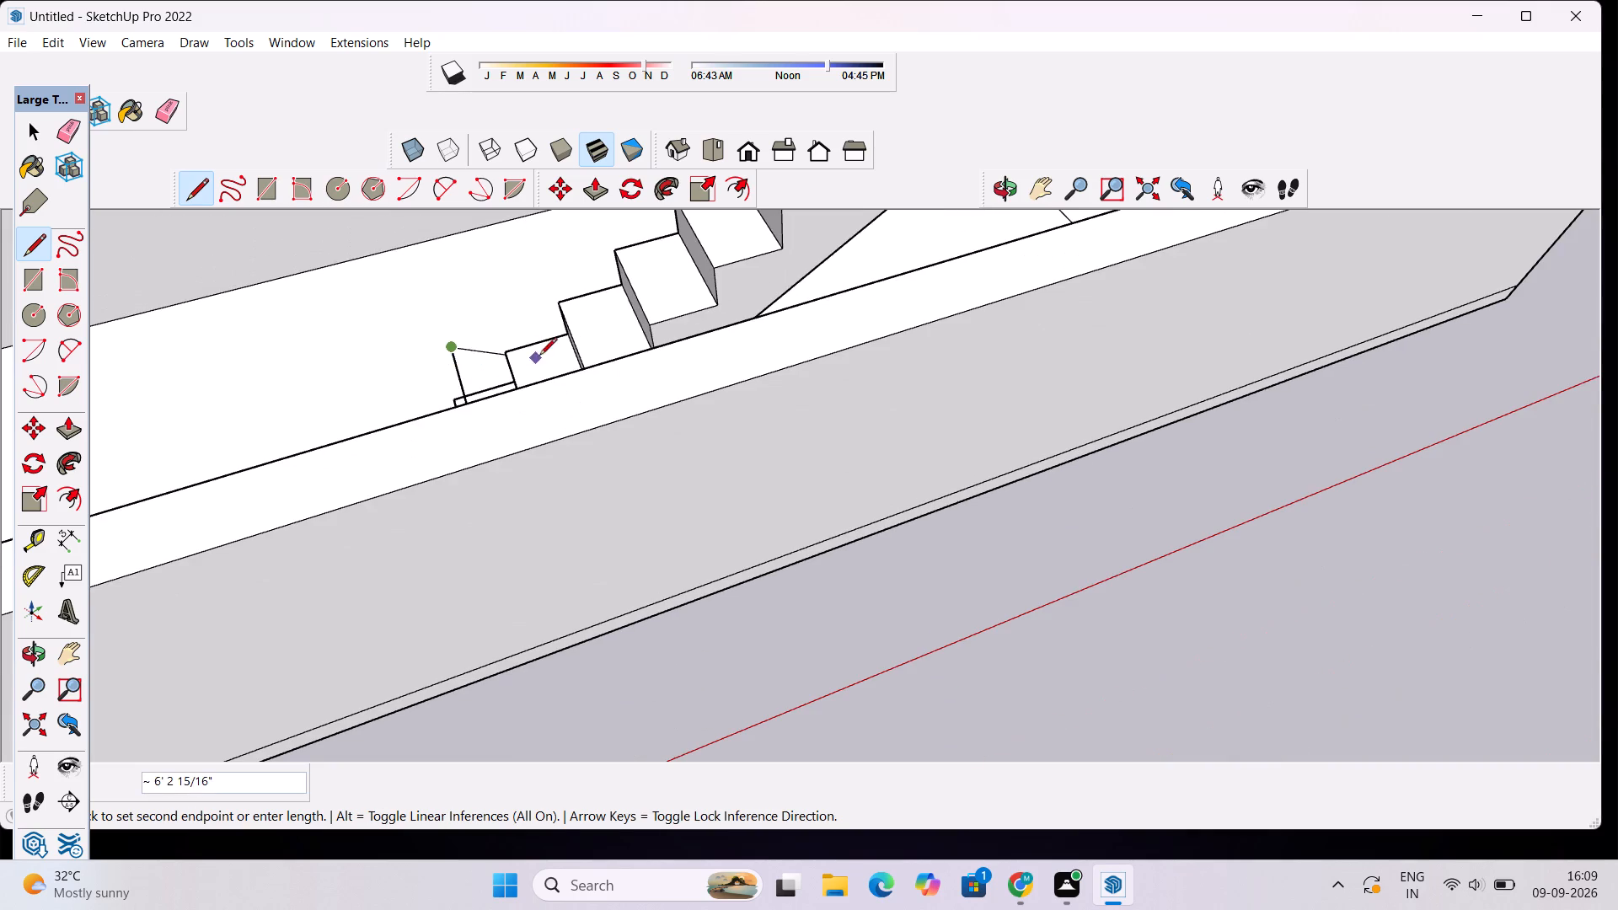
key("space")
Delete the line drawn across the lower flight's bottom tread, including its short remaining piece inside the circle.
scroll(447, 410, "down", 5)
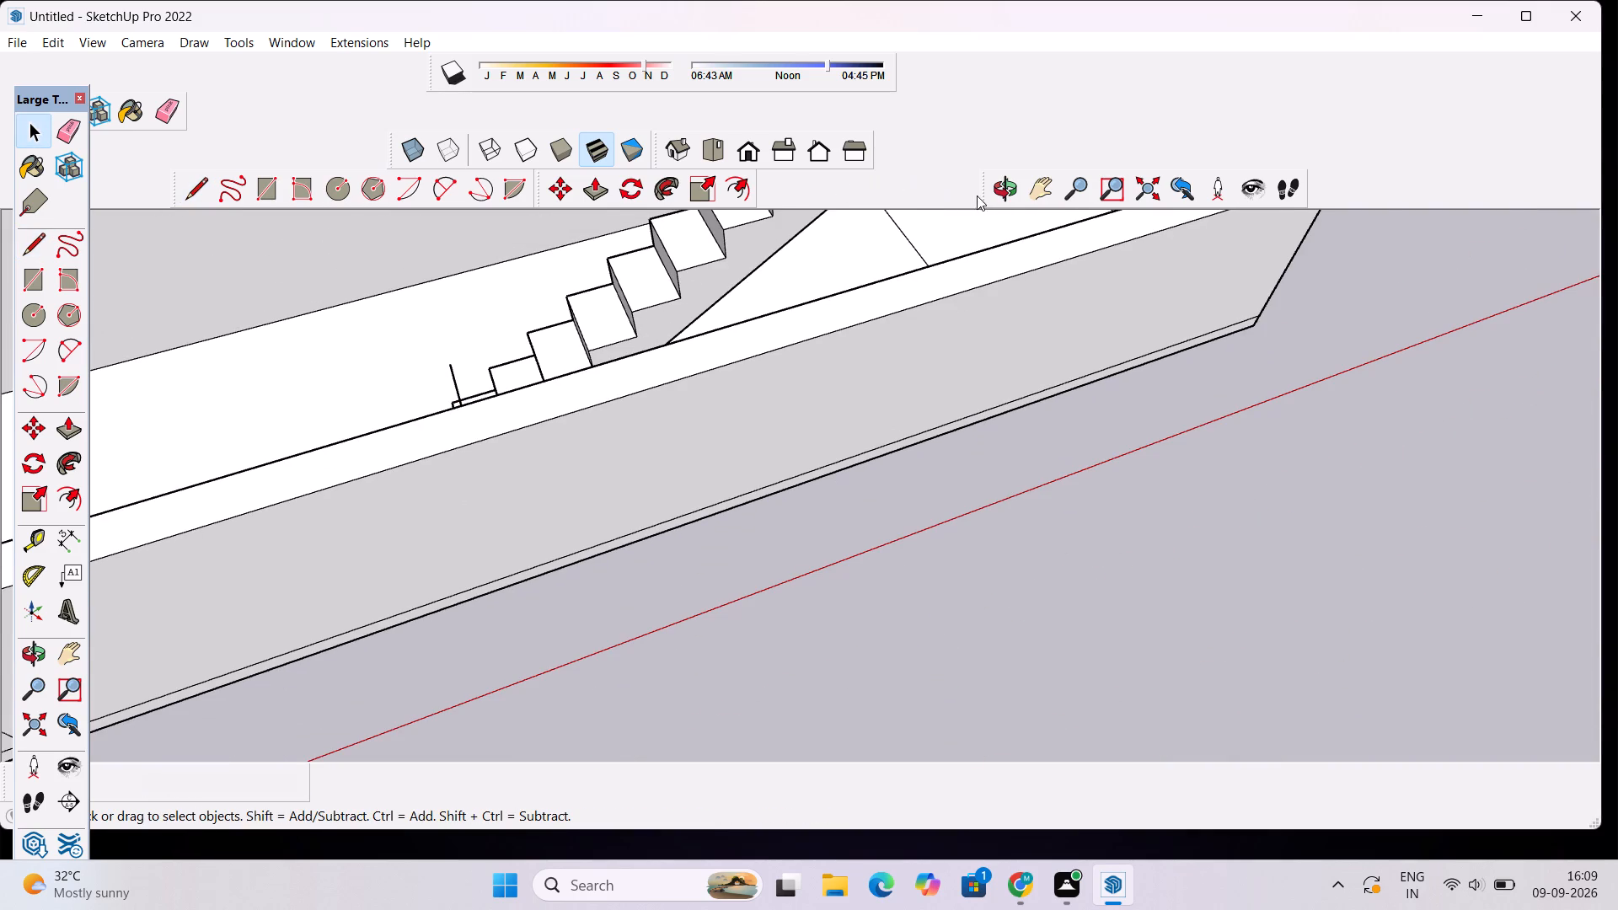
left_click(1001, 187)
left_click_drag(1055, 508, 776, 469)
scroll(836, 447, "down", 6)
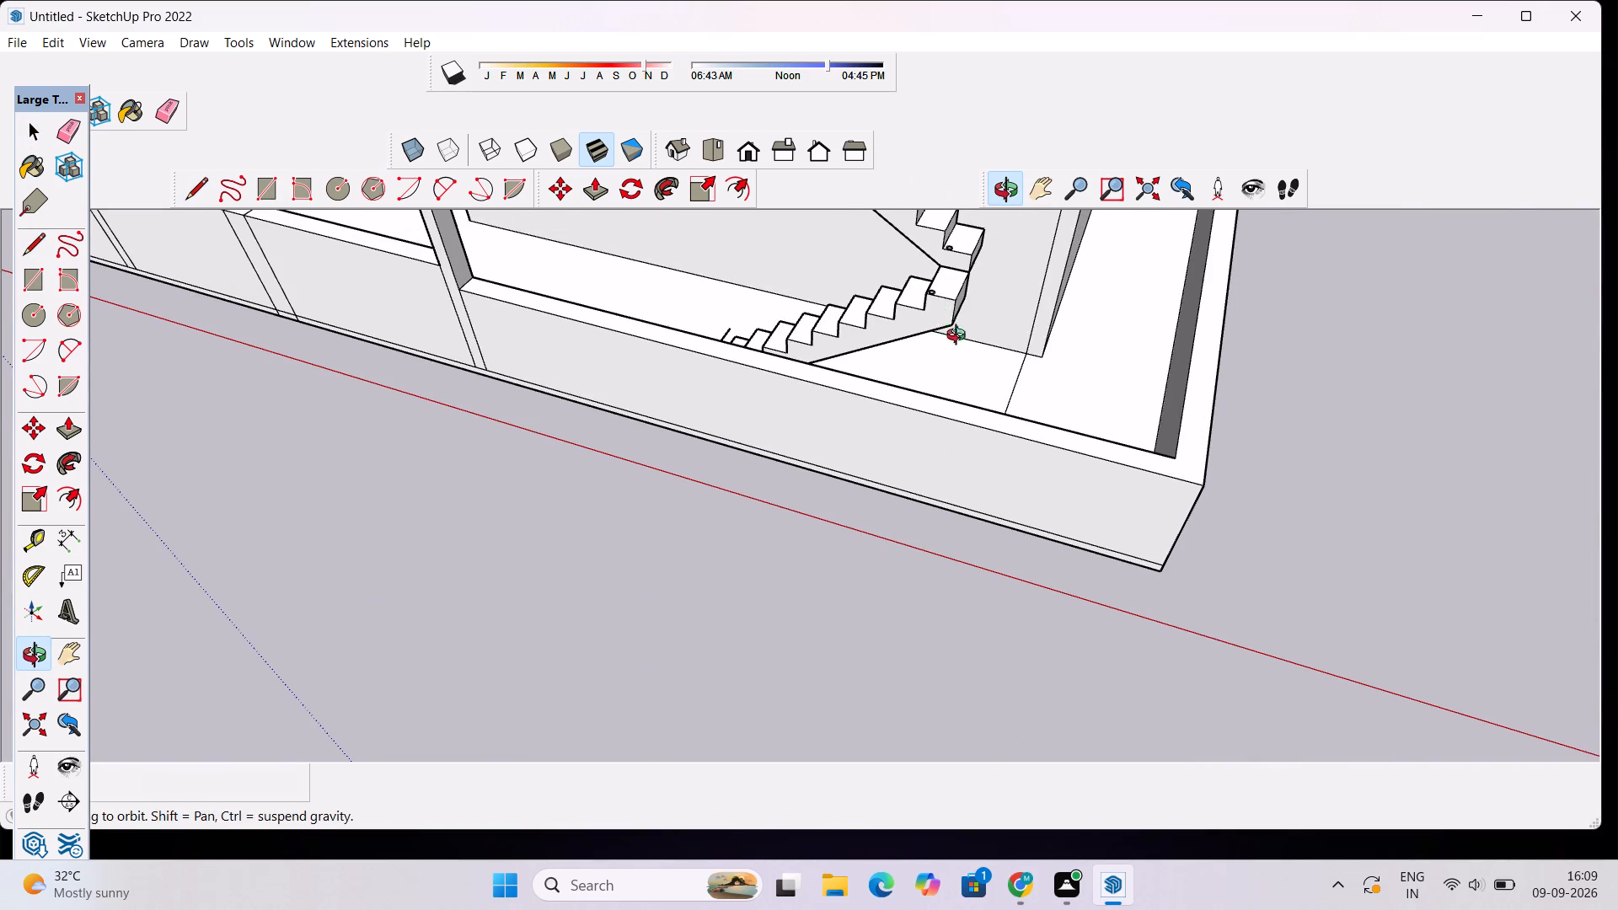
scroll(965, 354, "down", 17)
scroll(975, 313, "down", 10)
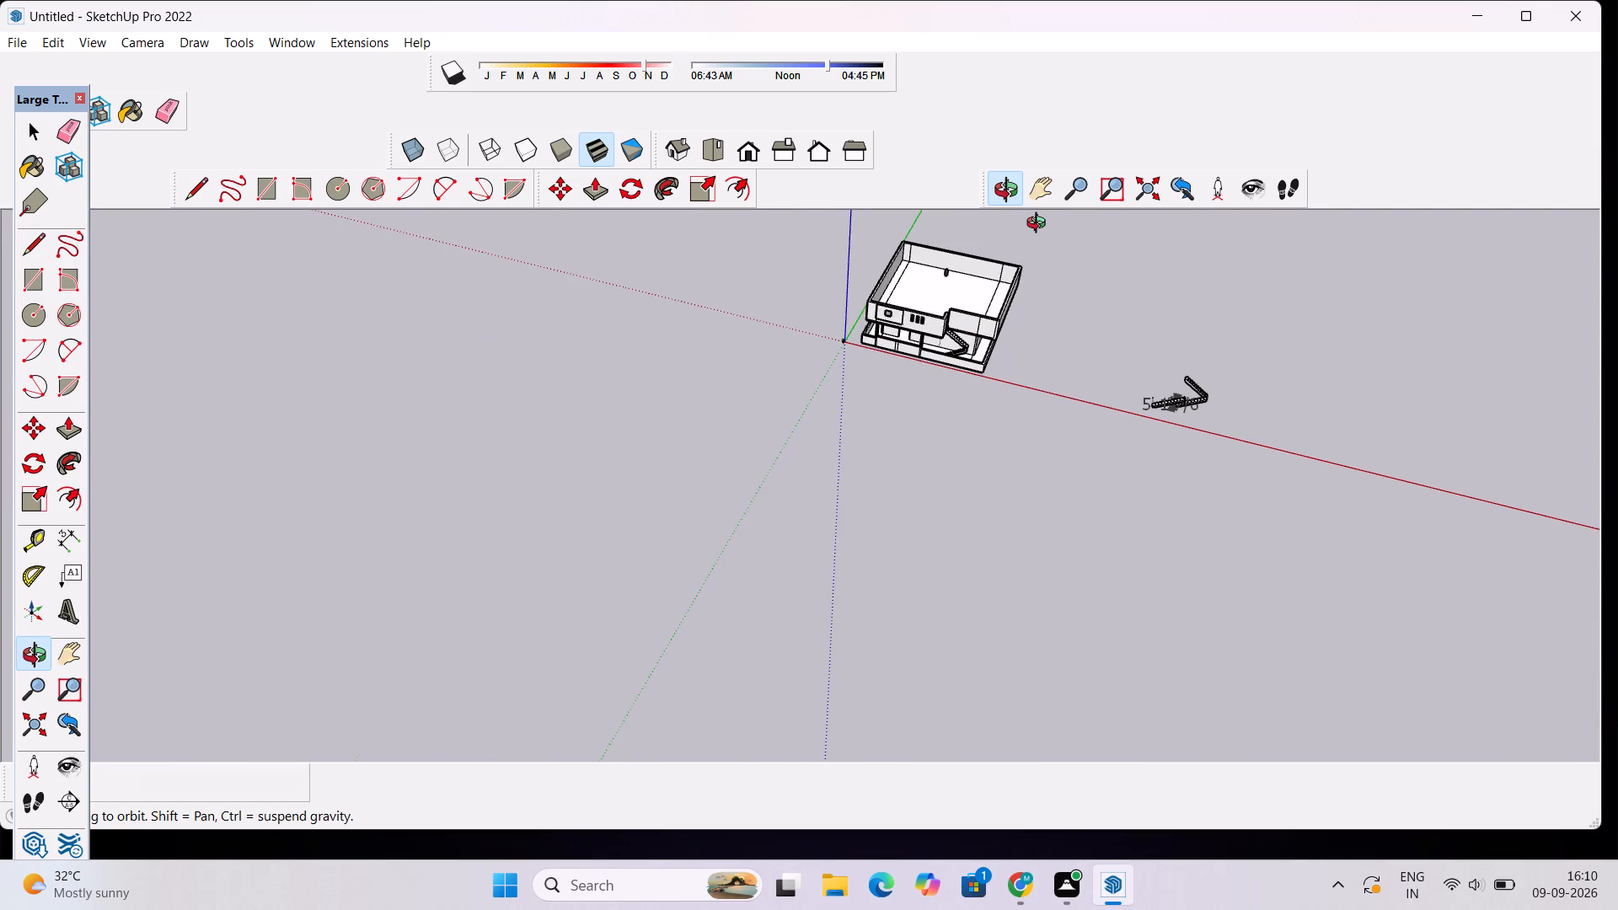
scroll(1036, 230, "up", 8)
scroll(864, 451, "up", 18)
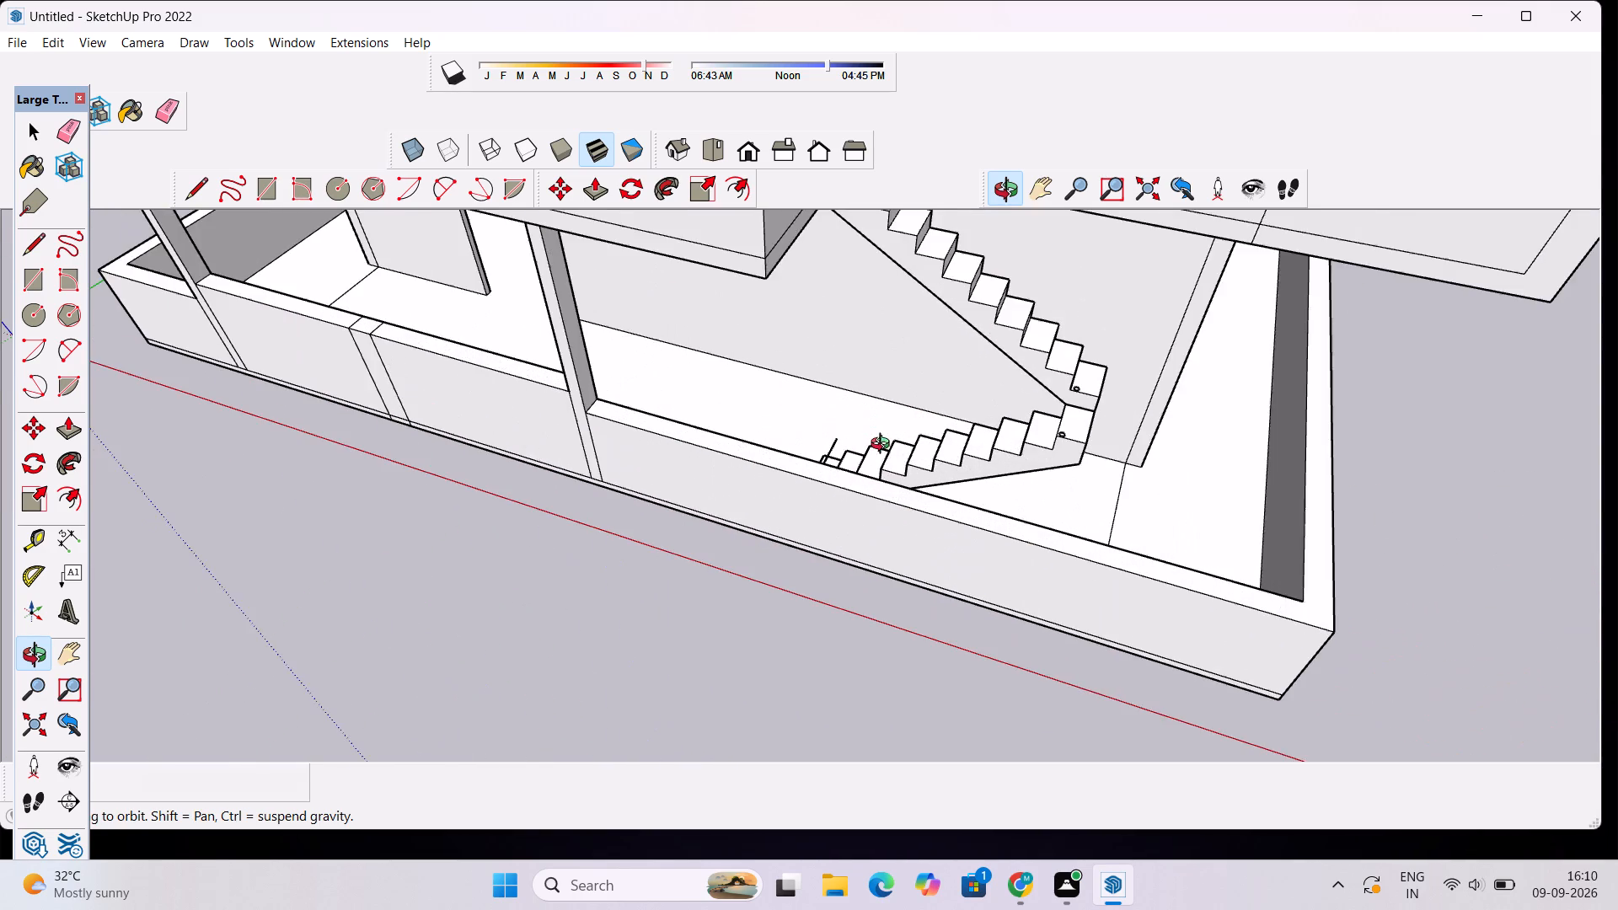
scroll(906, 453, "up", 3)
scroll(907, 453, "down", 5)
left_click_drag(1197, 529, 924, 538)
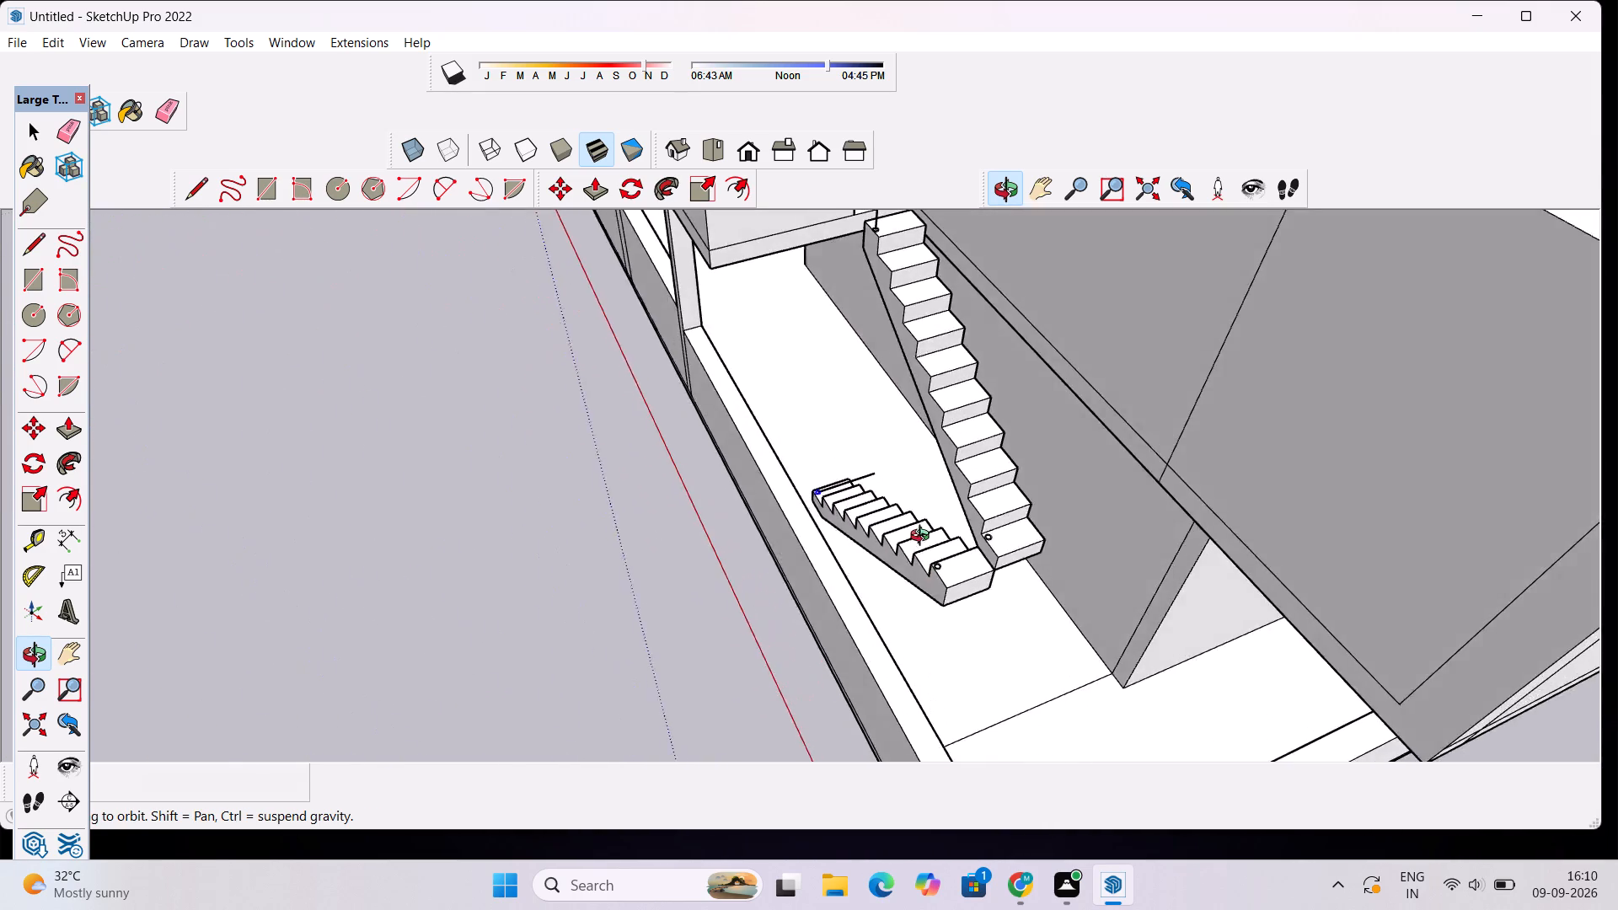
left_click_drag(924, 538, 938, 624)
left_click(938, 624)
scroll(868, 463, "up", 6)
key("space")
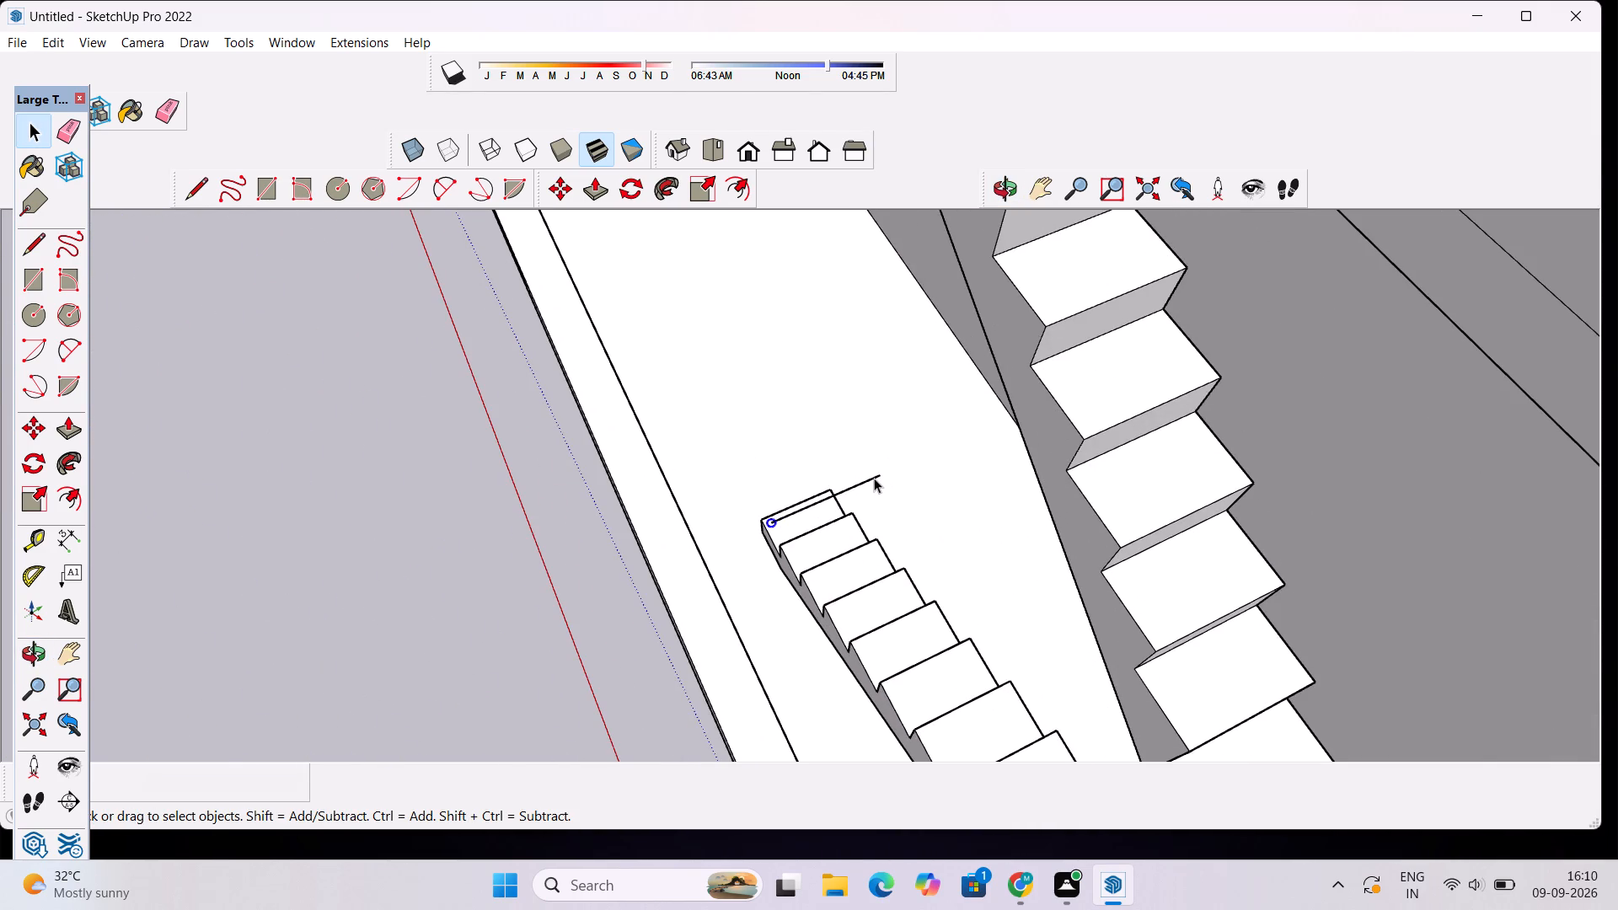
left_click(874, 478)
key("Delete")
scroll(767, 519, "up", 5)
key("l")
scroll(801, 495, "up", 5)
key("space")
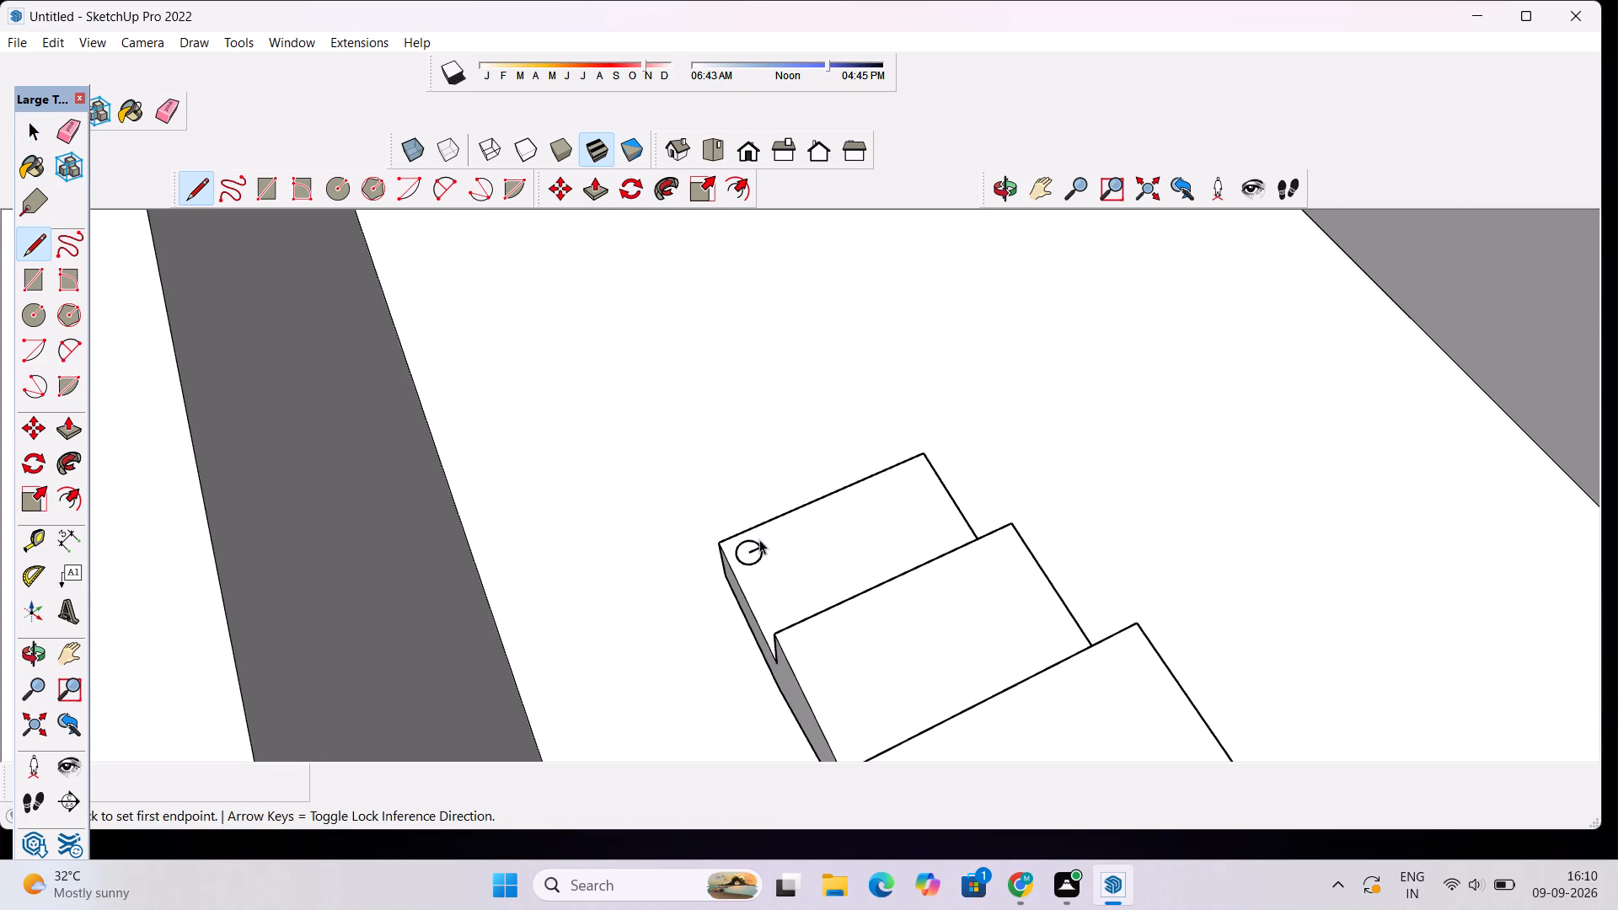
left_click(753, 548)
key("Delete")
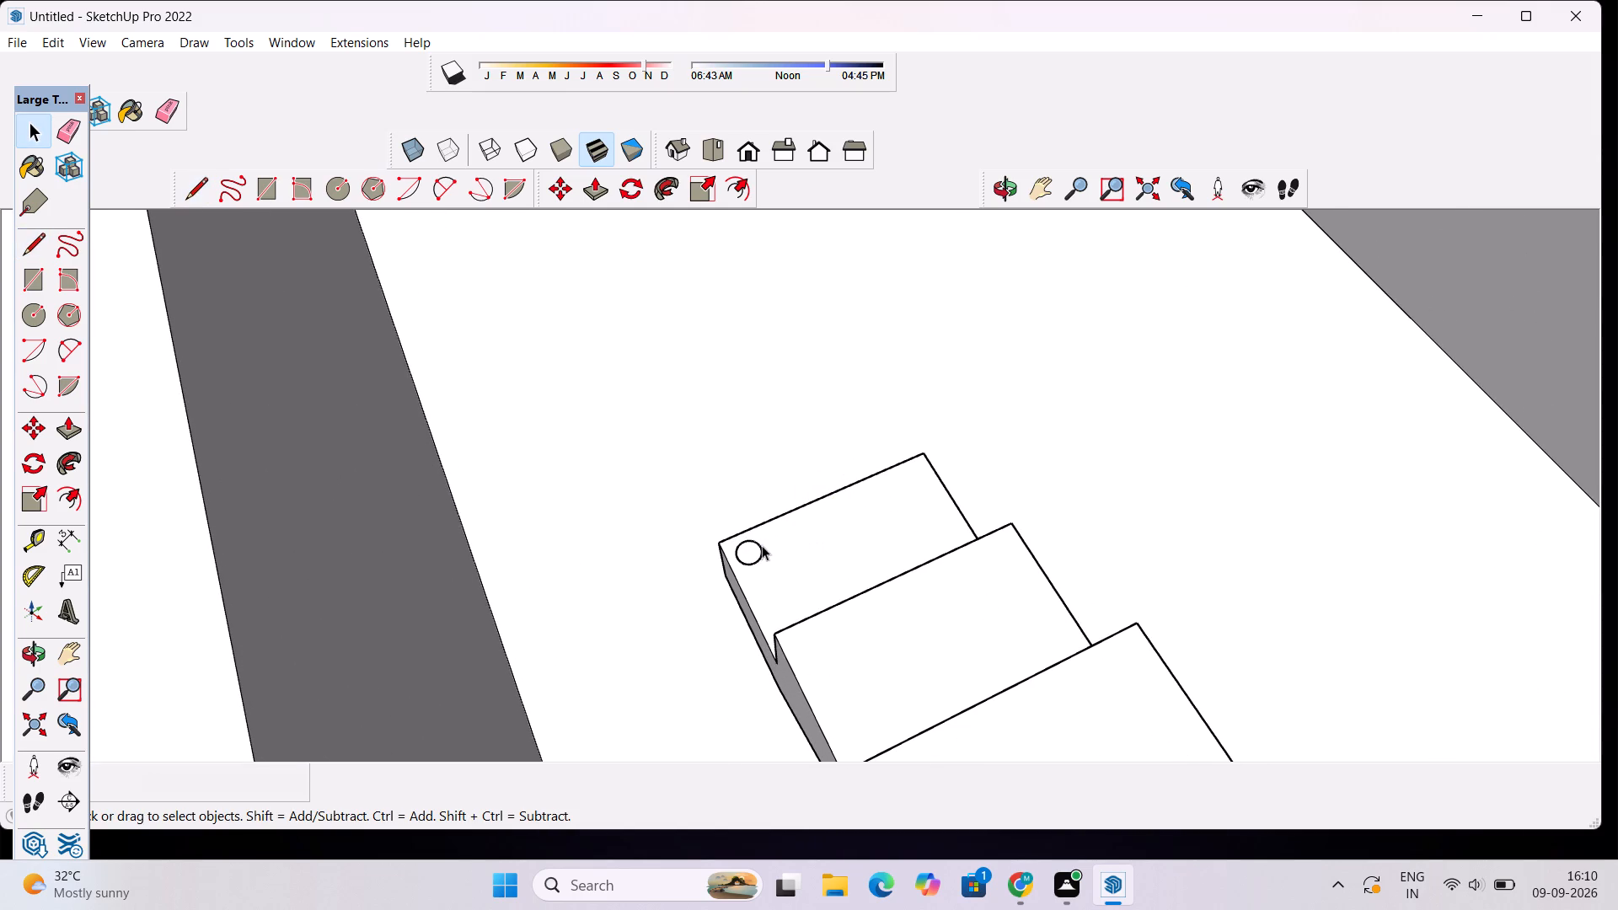
Draw an upright line along the blue axis from the centre of the circle on the lower flight's bottom tread.
key("l")
left_click(749, 555)
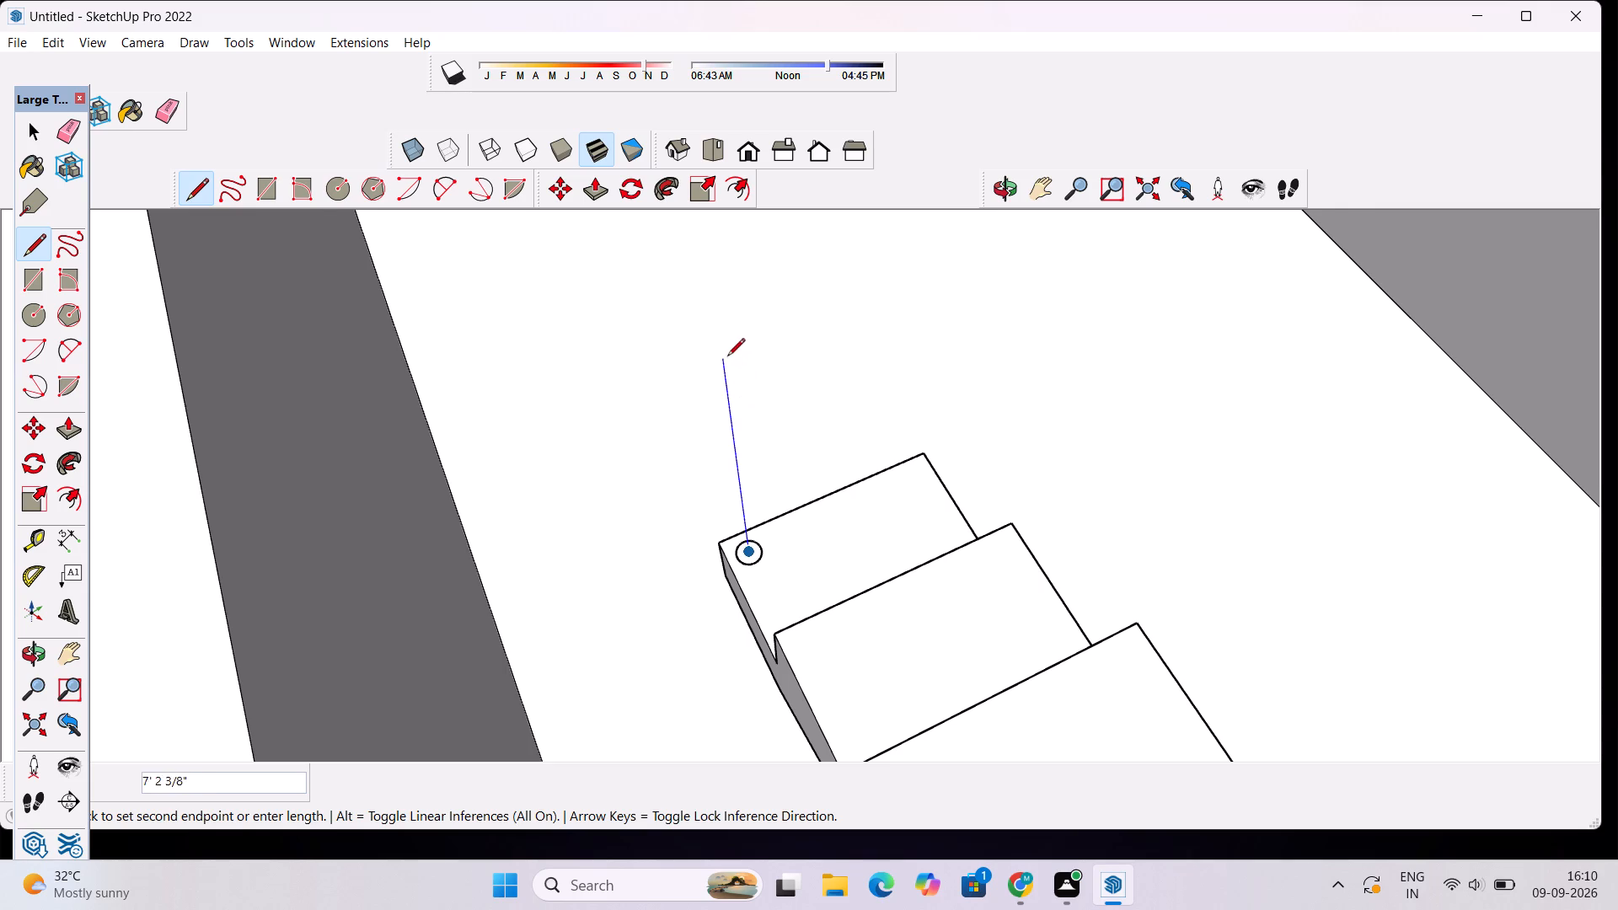
scroll(727, 357, "down", 3)
left_click(710, 292)
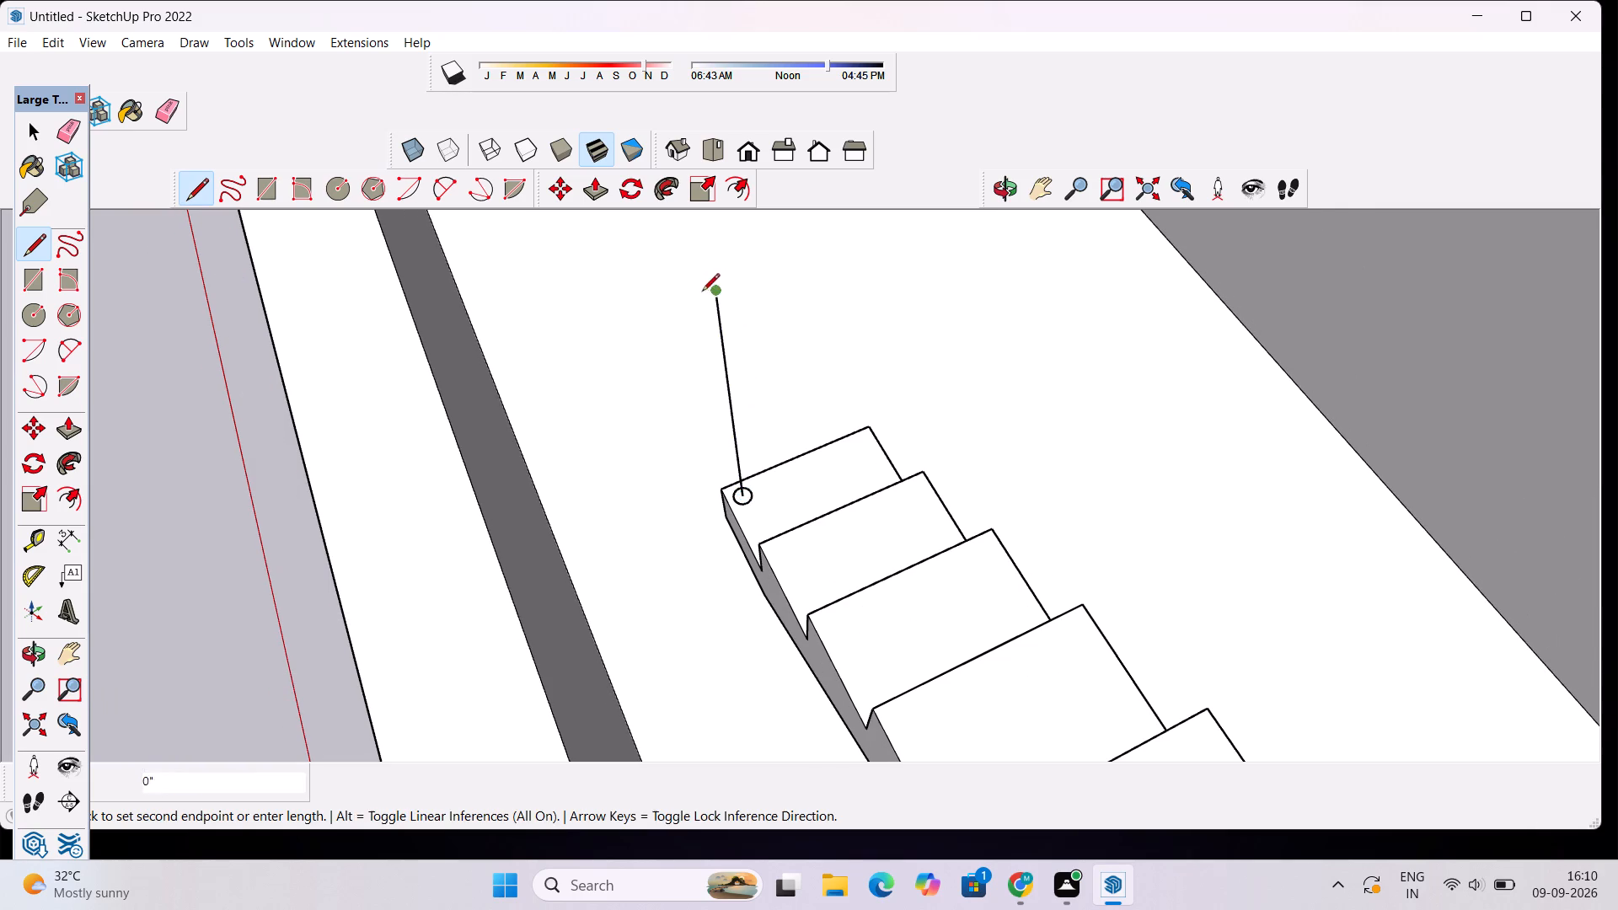
scroll(766, 341, "down", 6)
key("space")
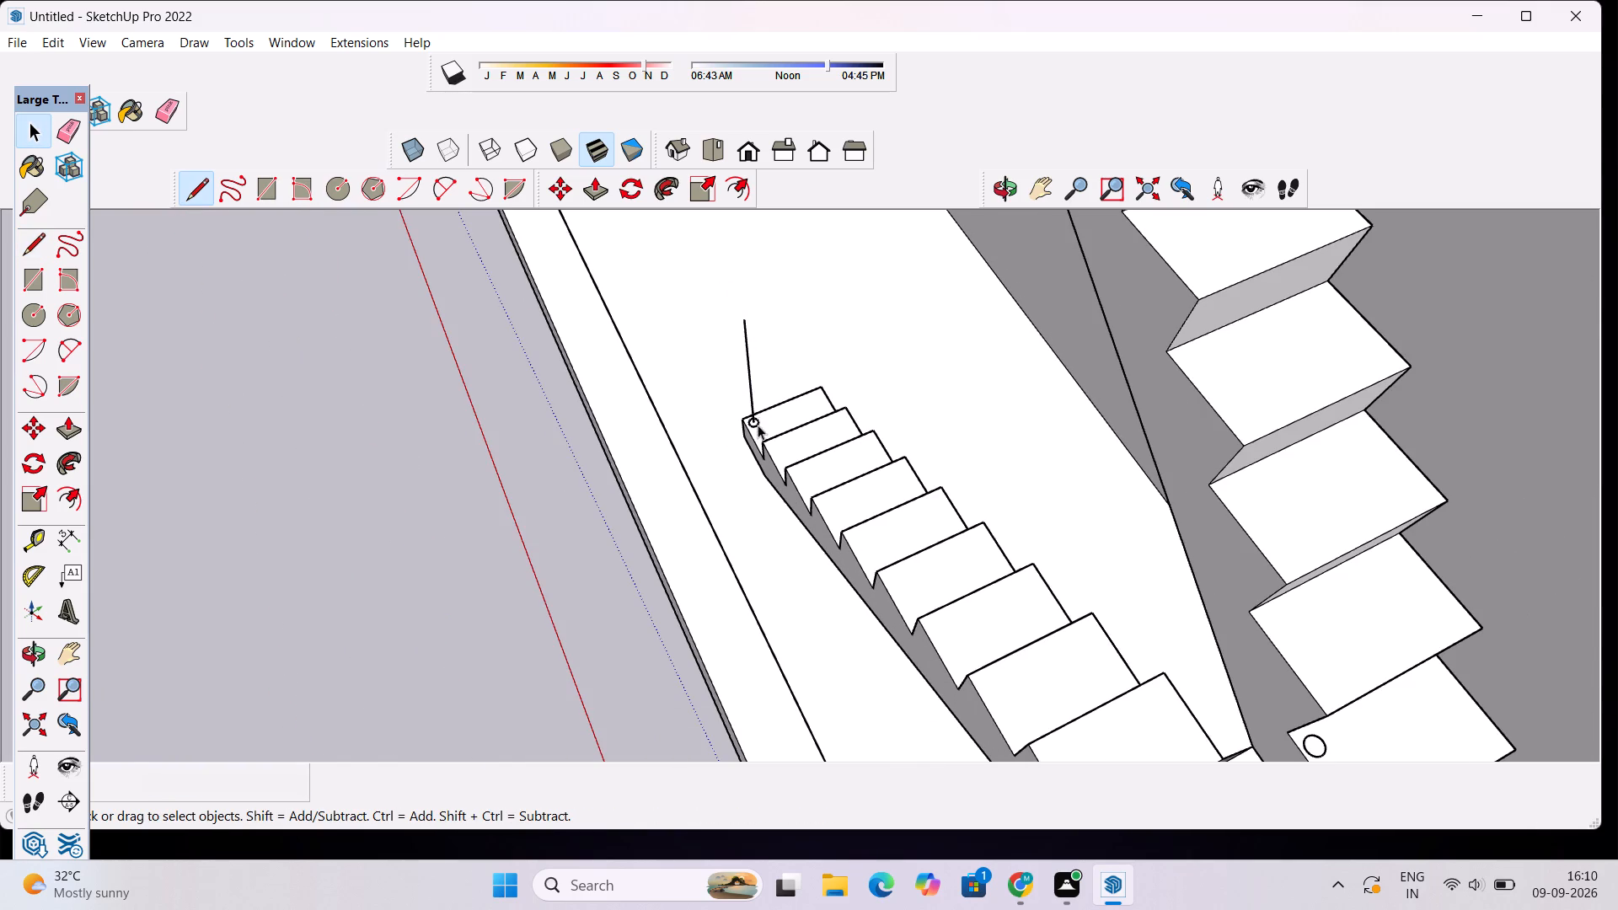
Copy the upright line from the lower flight's bottom tread about 32' 5" to the circle's centre on the landing at the turn.
scroll(758, 425, "up", 12)
left_click(743, 400)
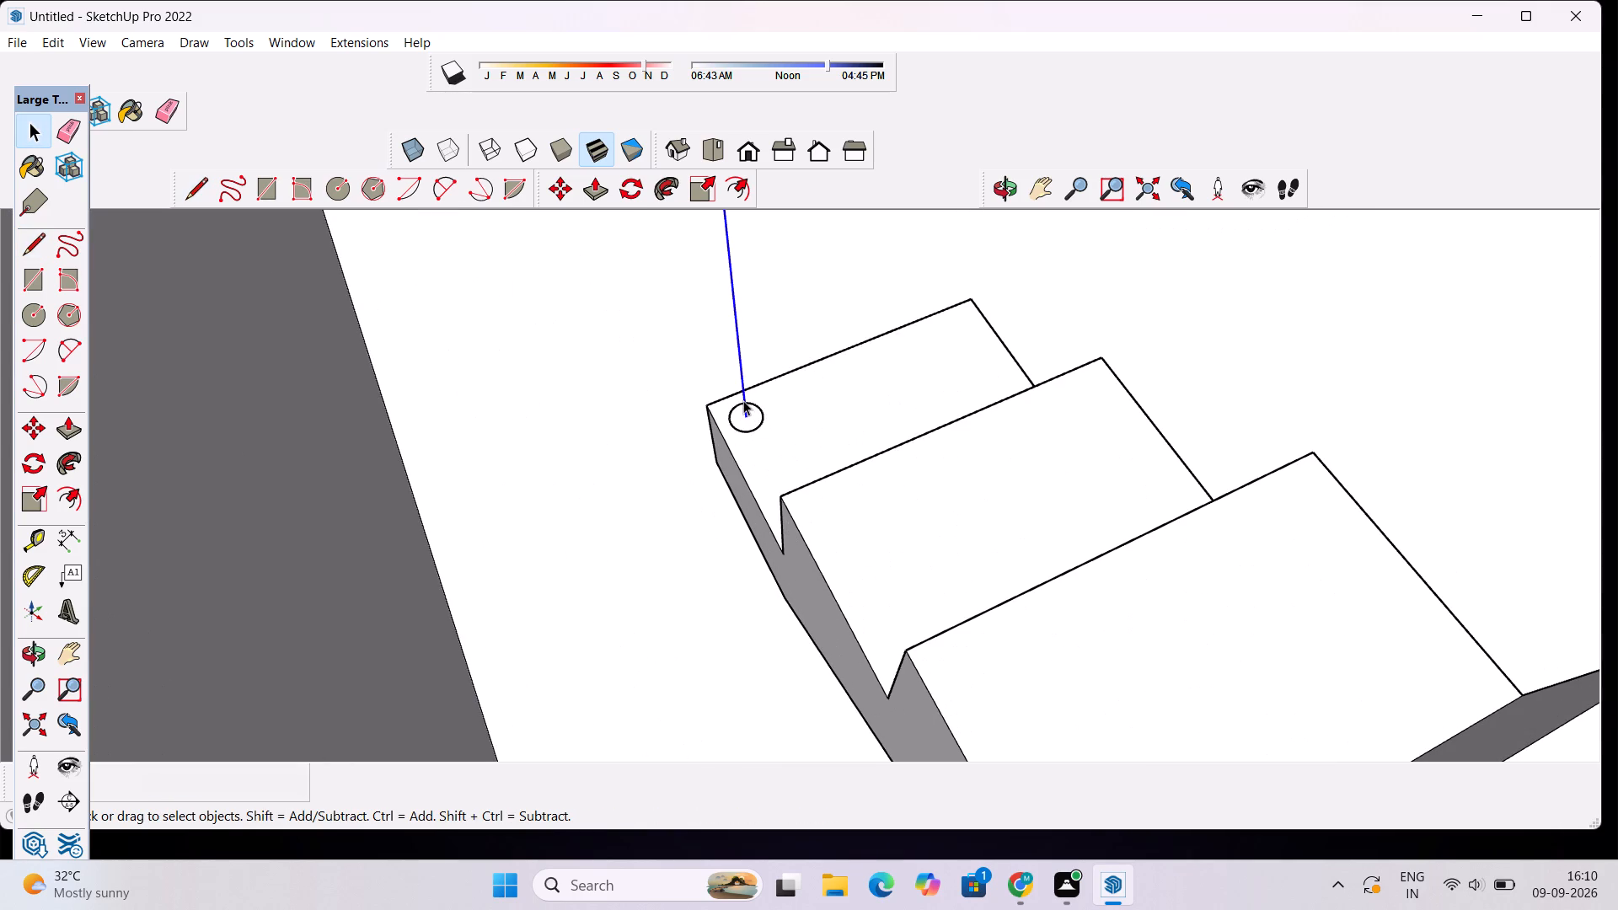
key("m")
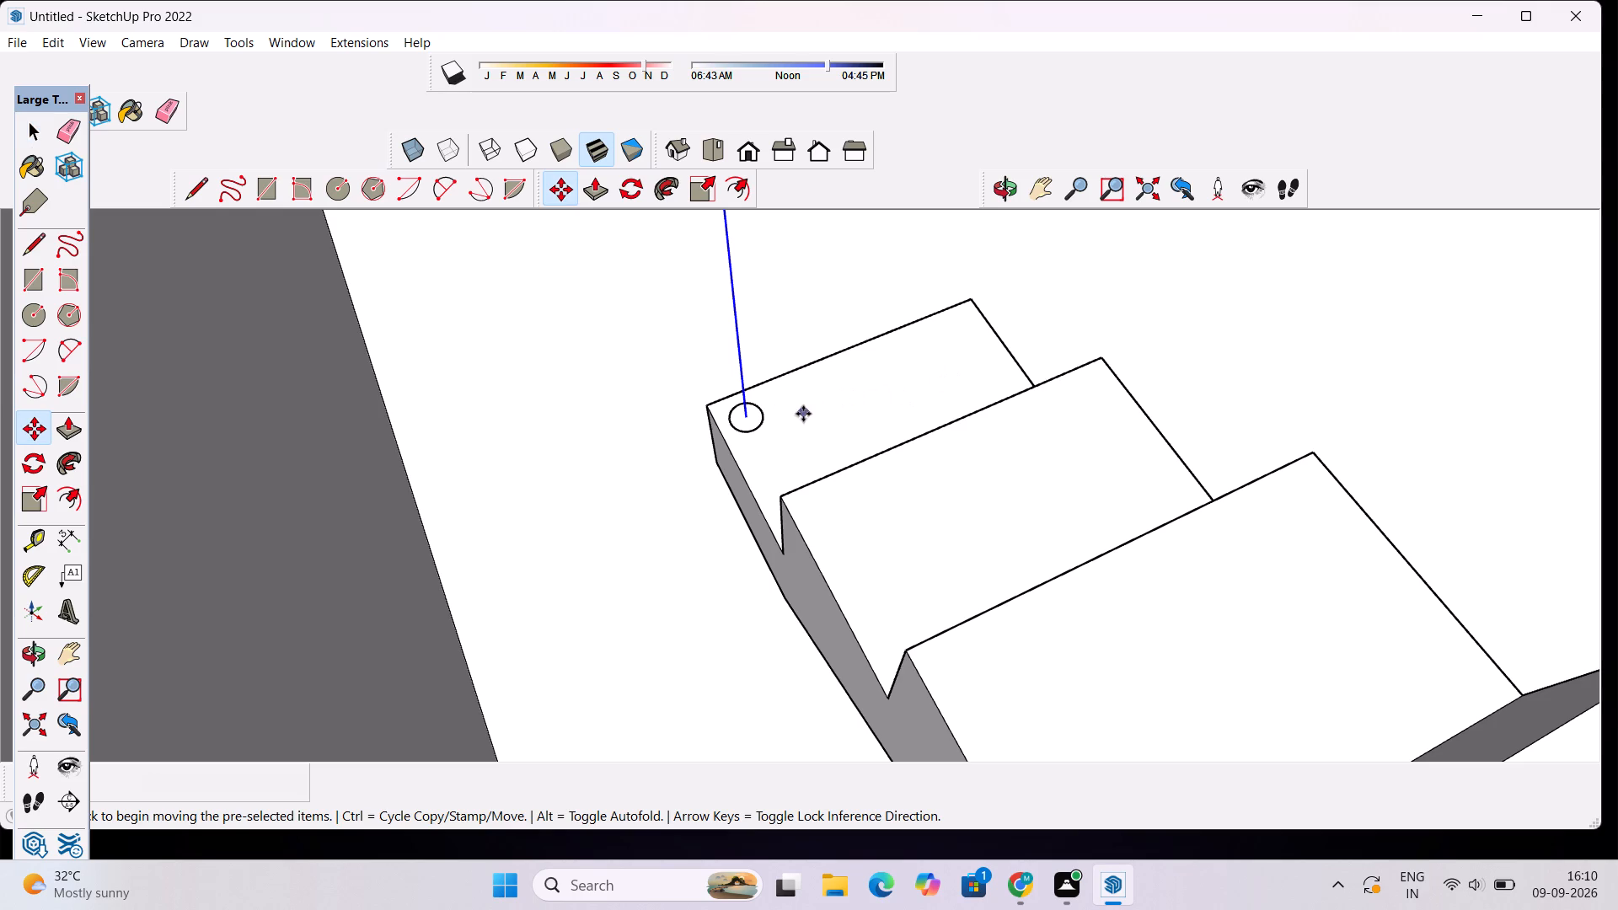
left_click(750, 416)
scroll(769, 426, "down", 7)
scroll(785, 444, "down", 16)
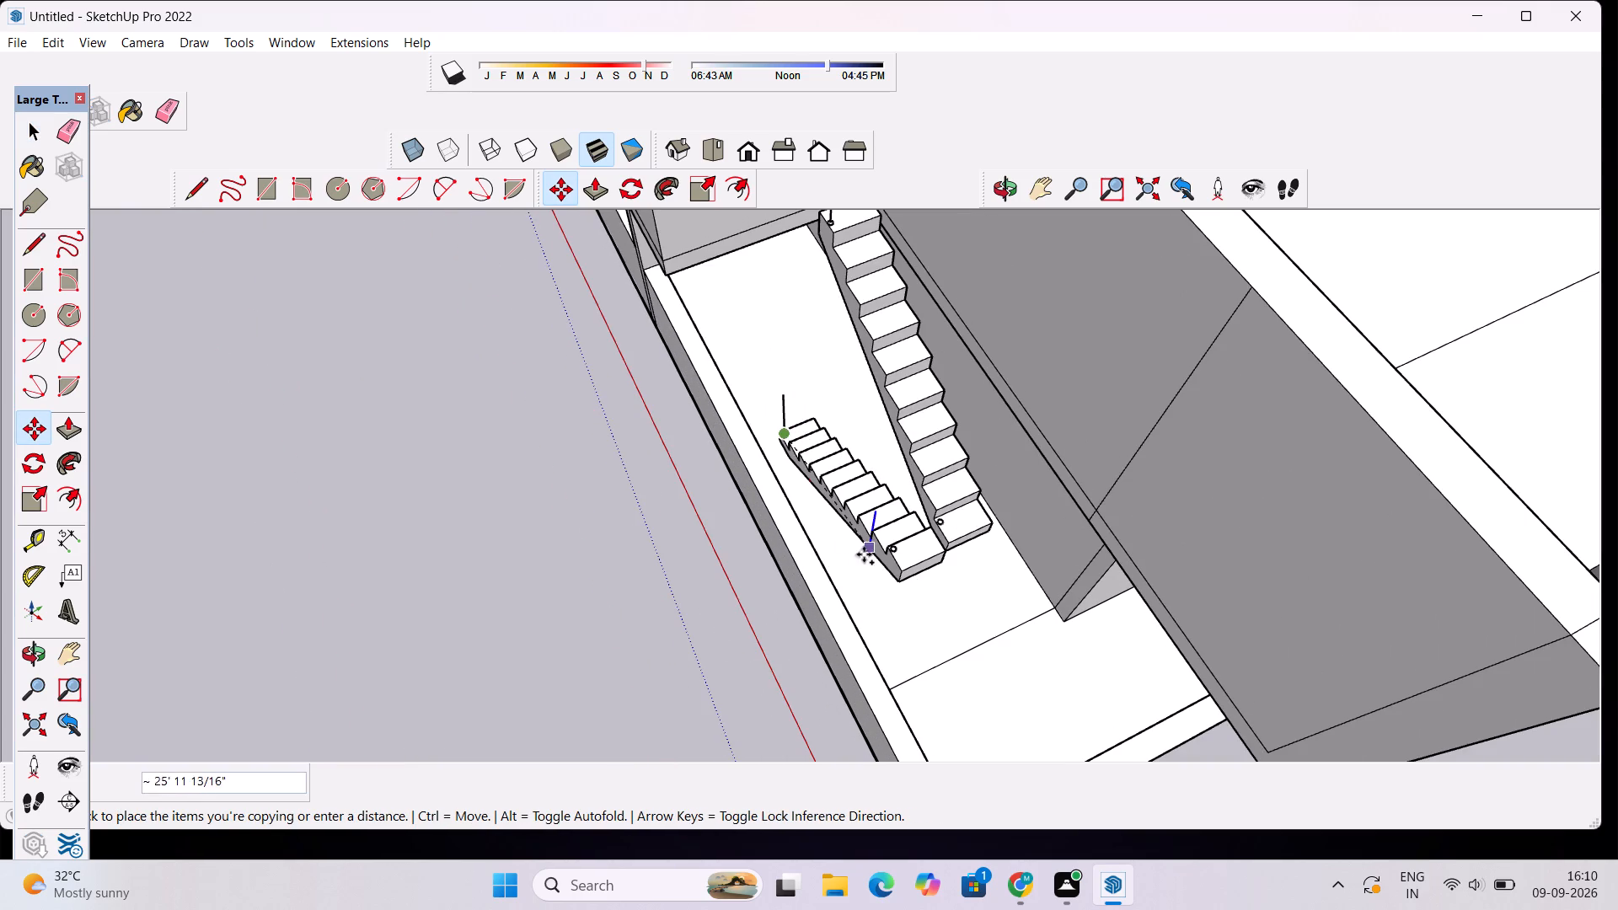
scroll(890, 548, "up", 9)
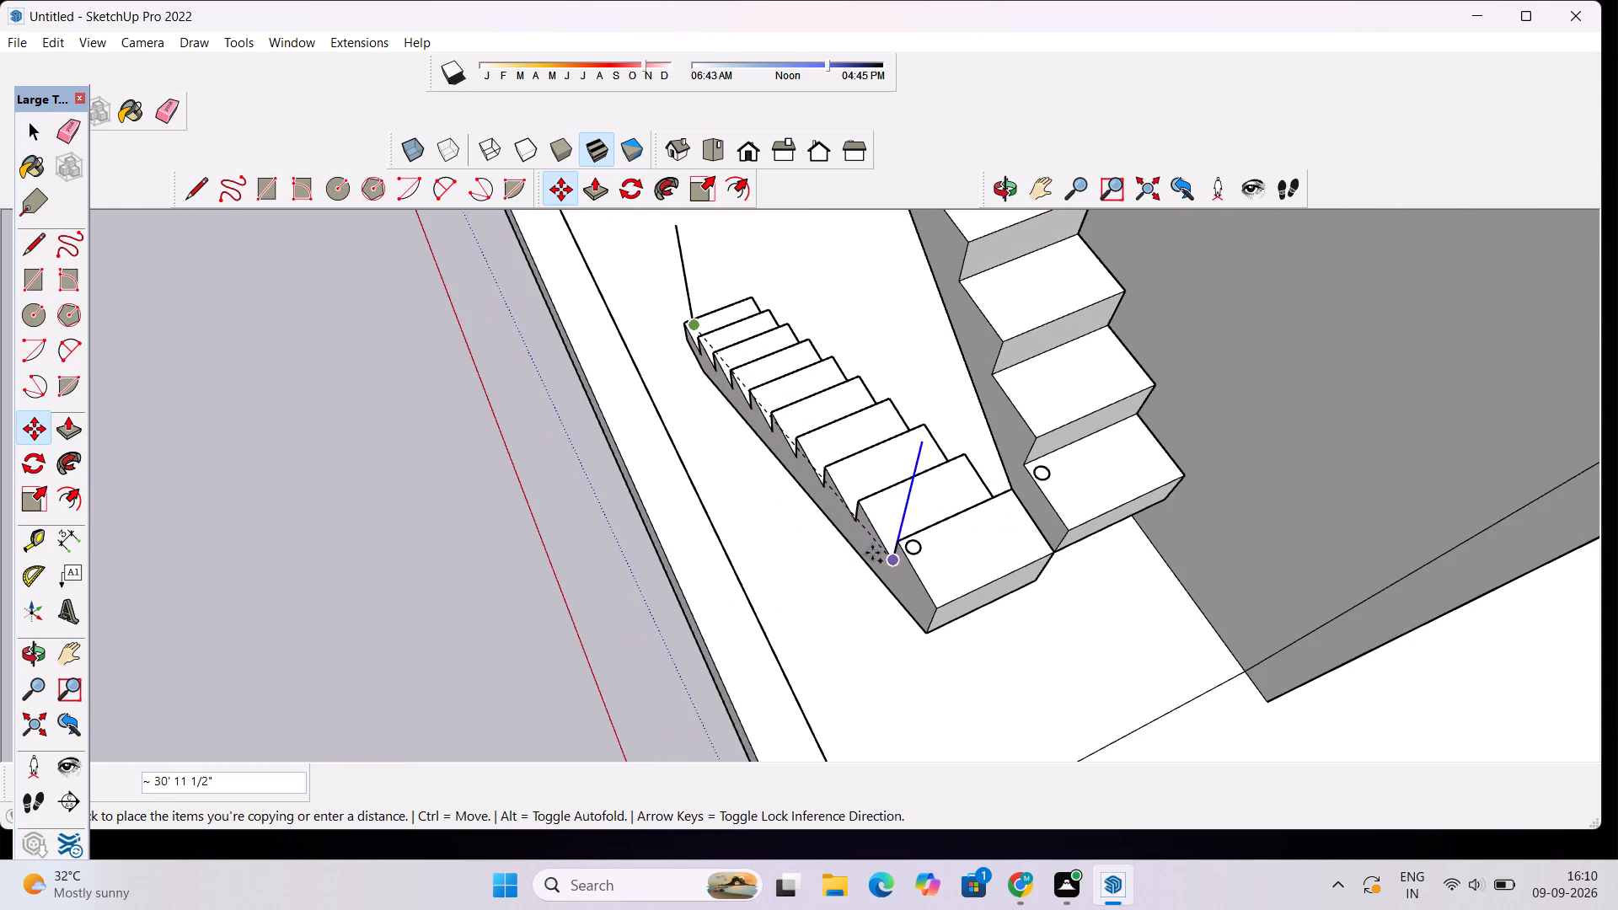
scroll(877, 551, "up", 10)
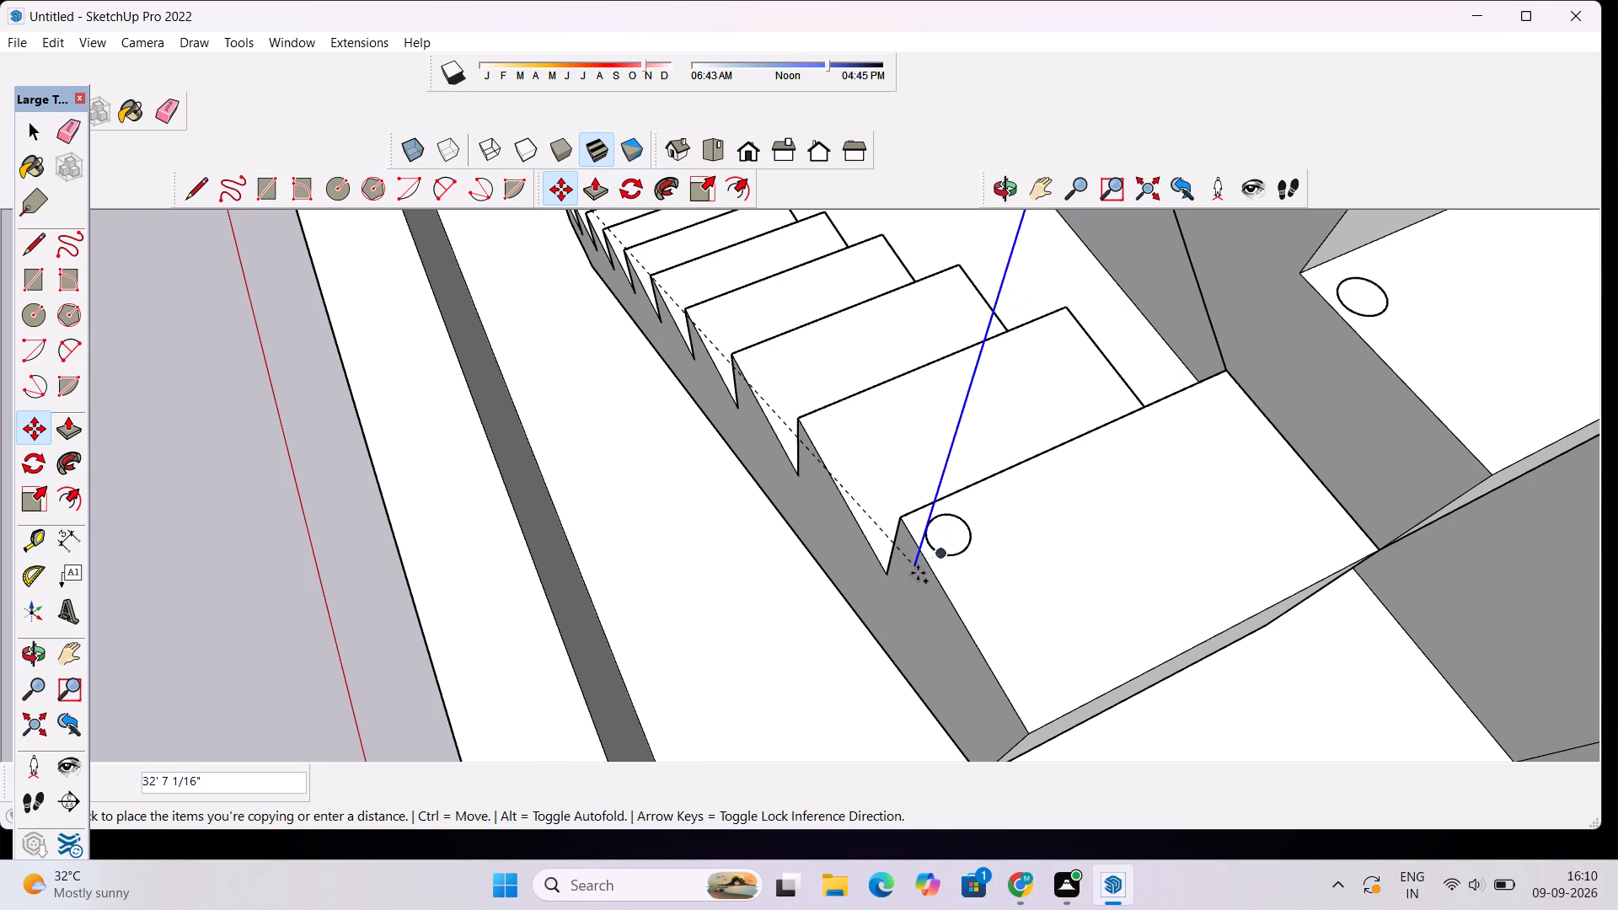
scroll(949, 542, "up", 3)
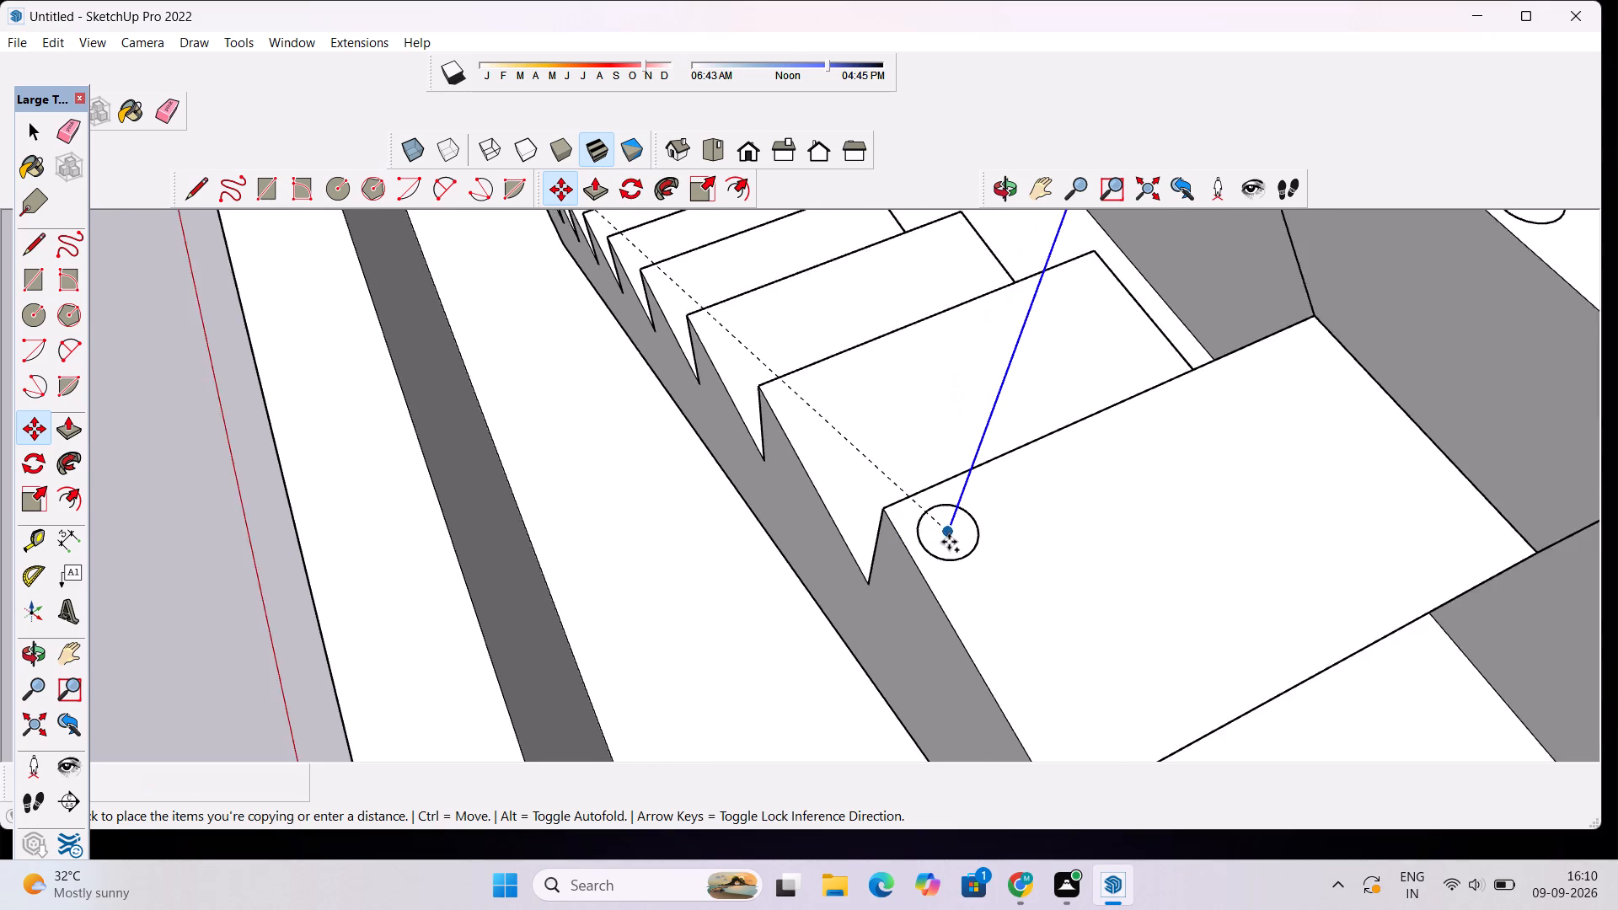
scroll(949, 542, "up", 6)
left_click(948, 527)
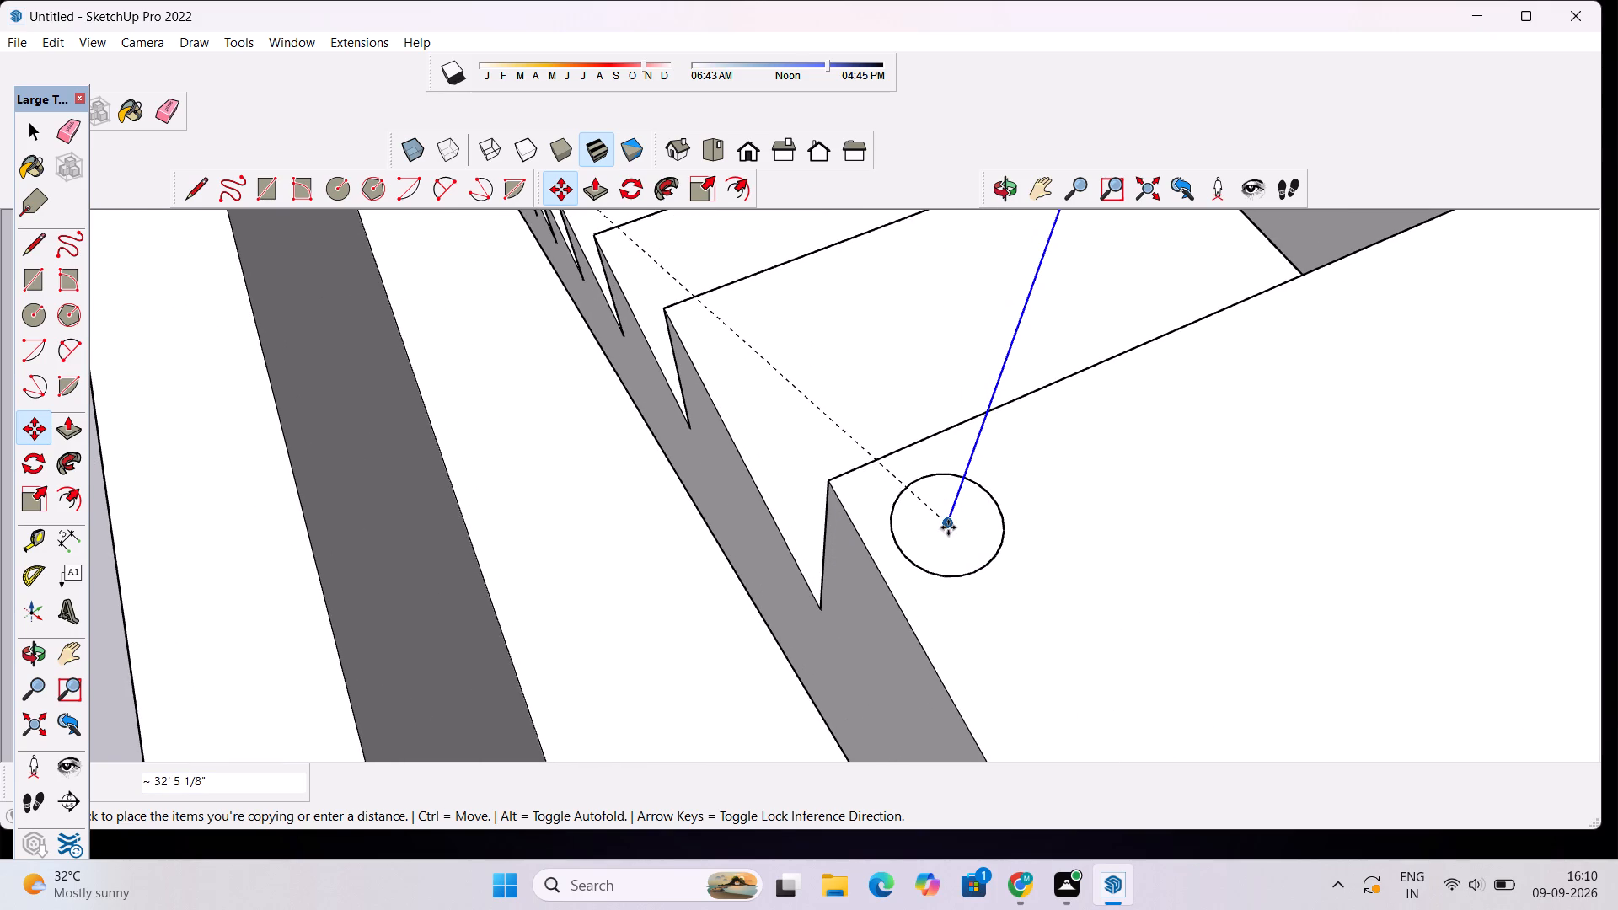
Copy the upright line from the landing at the turn about 5' 6 3/8" to the circle's centre on the upper flight's lowest tread.
left_click(948, 523)
scroll(974, 503, "down", 3)
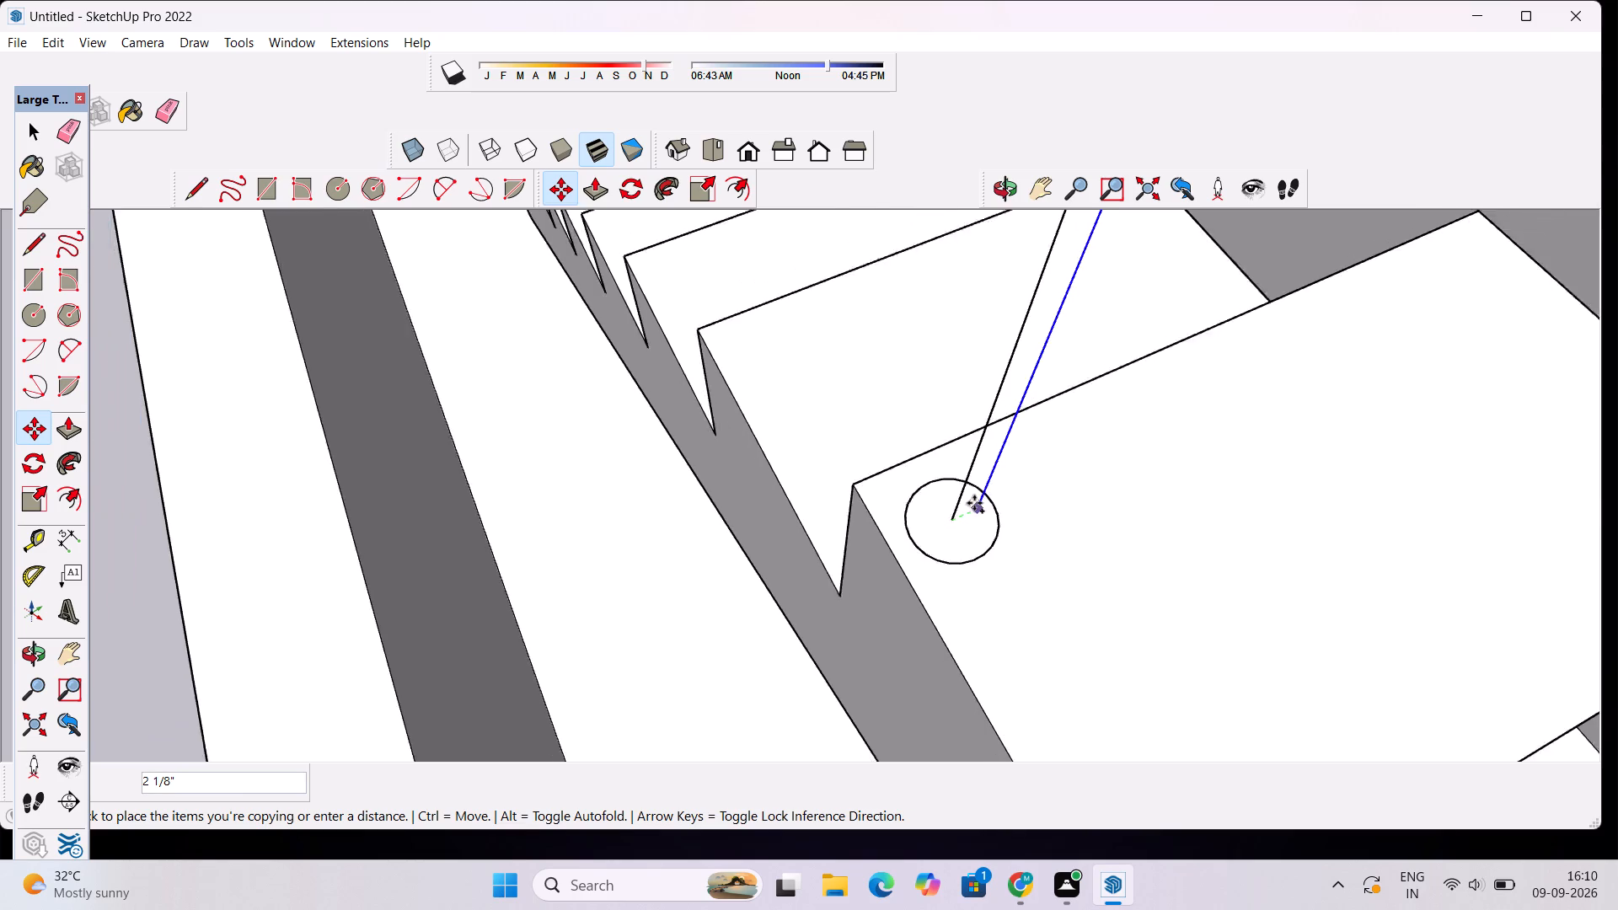
scroll(974, 503, "down", 14)
scroll(1183, 390, "up", 11)
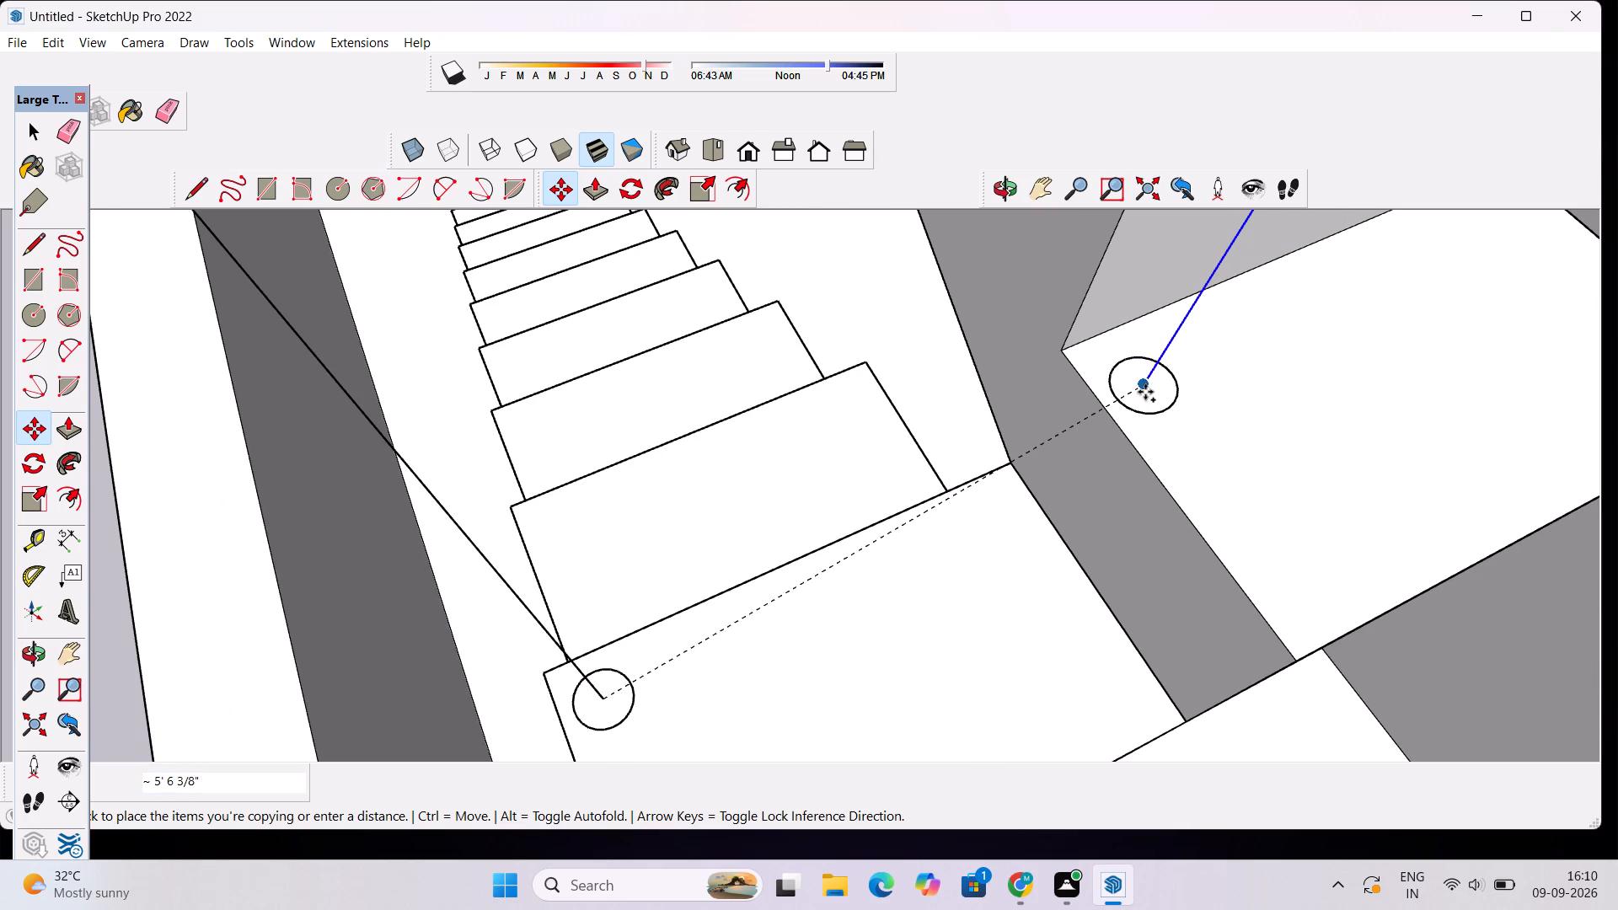
left_click(1146, 385)
scroll(1142, 415, "down", 6)
Copy the upright line from the upper flight's lowest tread about 31' 5 15/16" to the circle's centre on the top tread.
left_click(1144, 399)
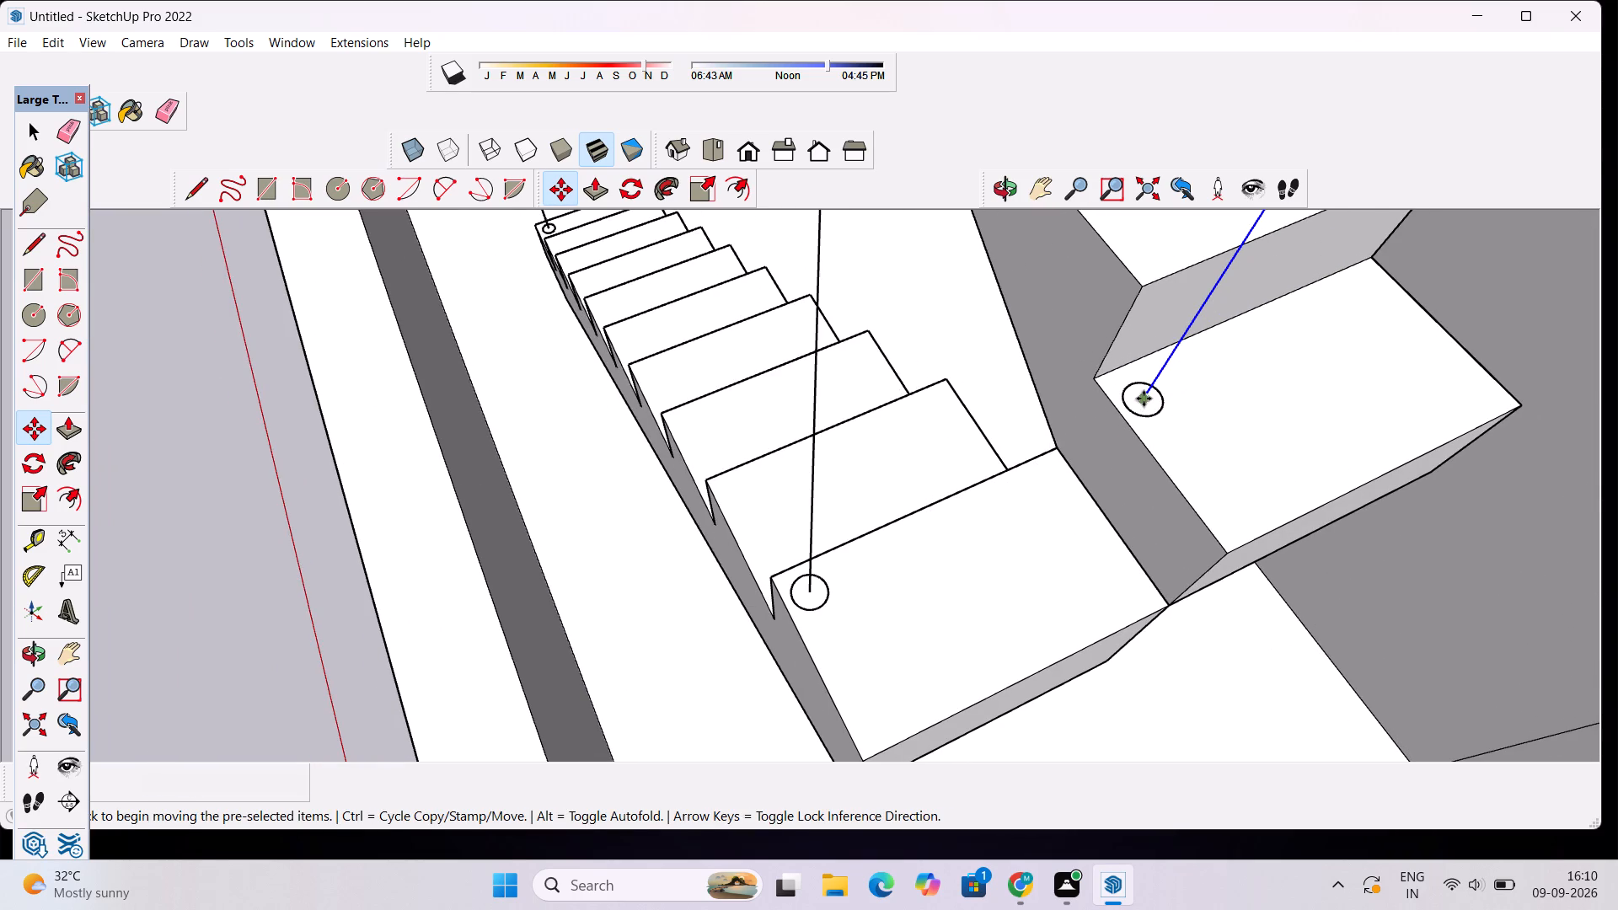
scroll(1127, 390, "down", 18)
scroll(1031, 451, "down", 6)
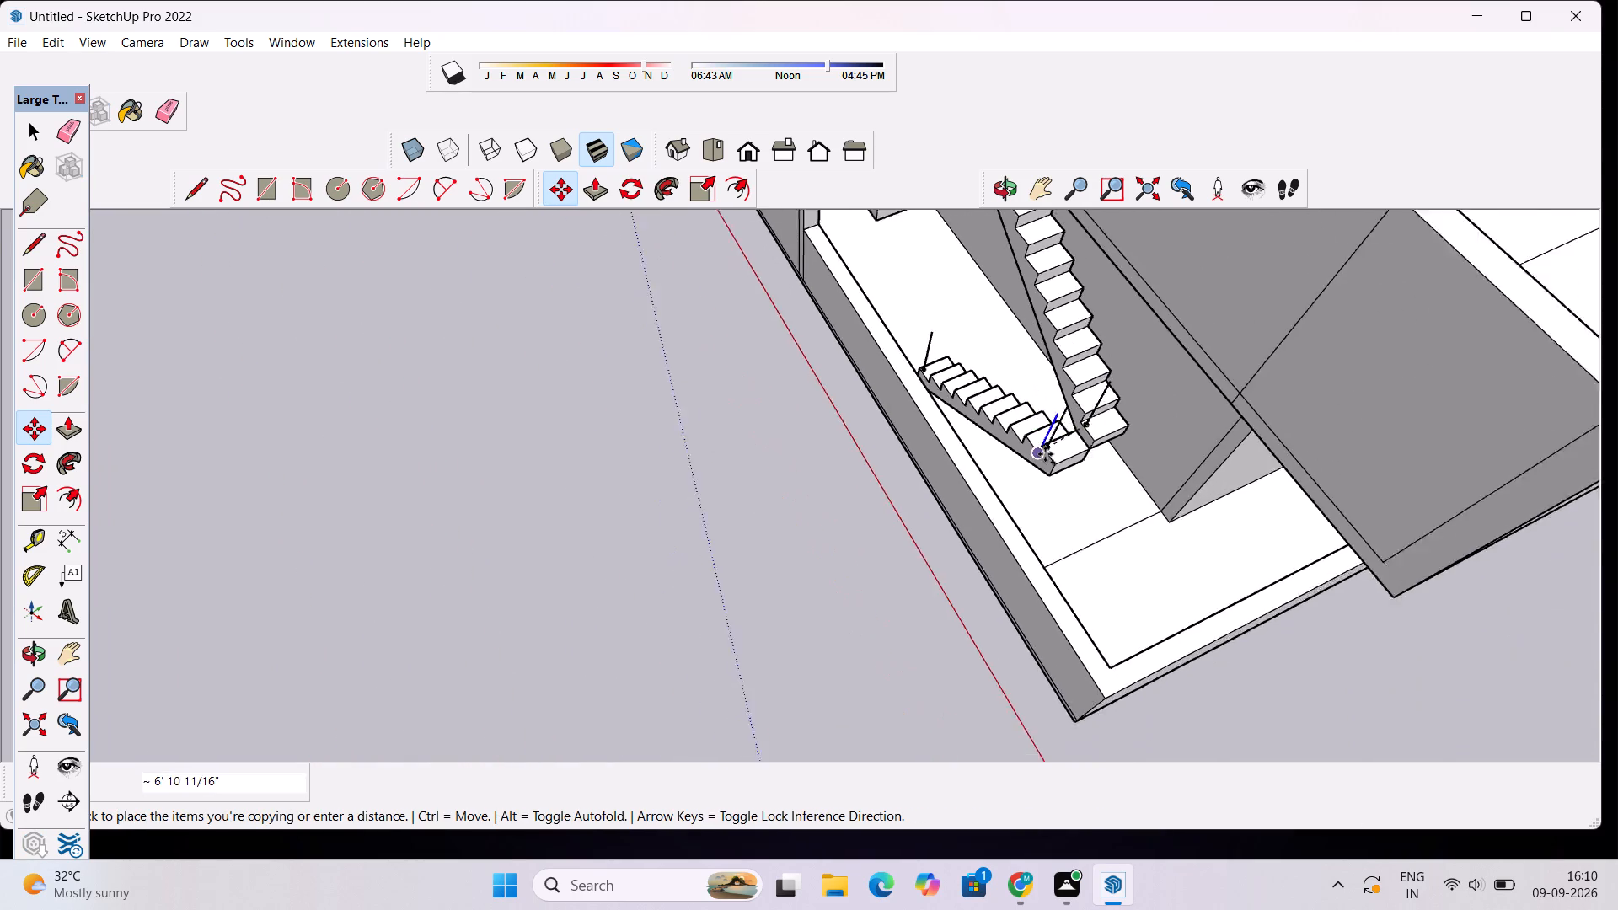
scroll(1045, 454, "down", 11)
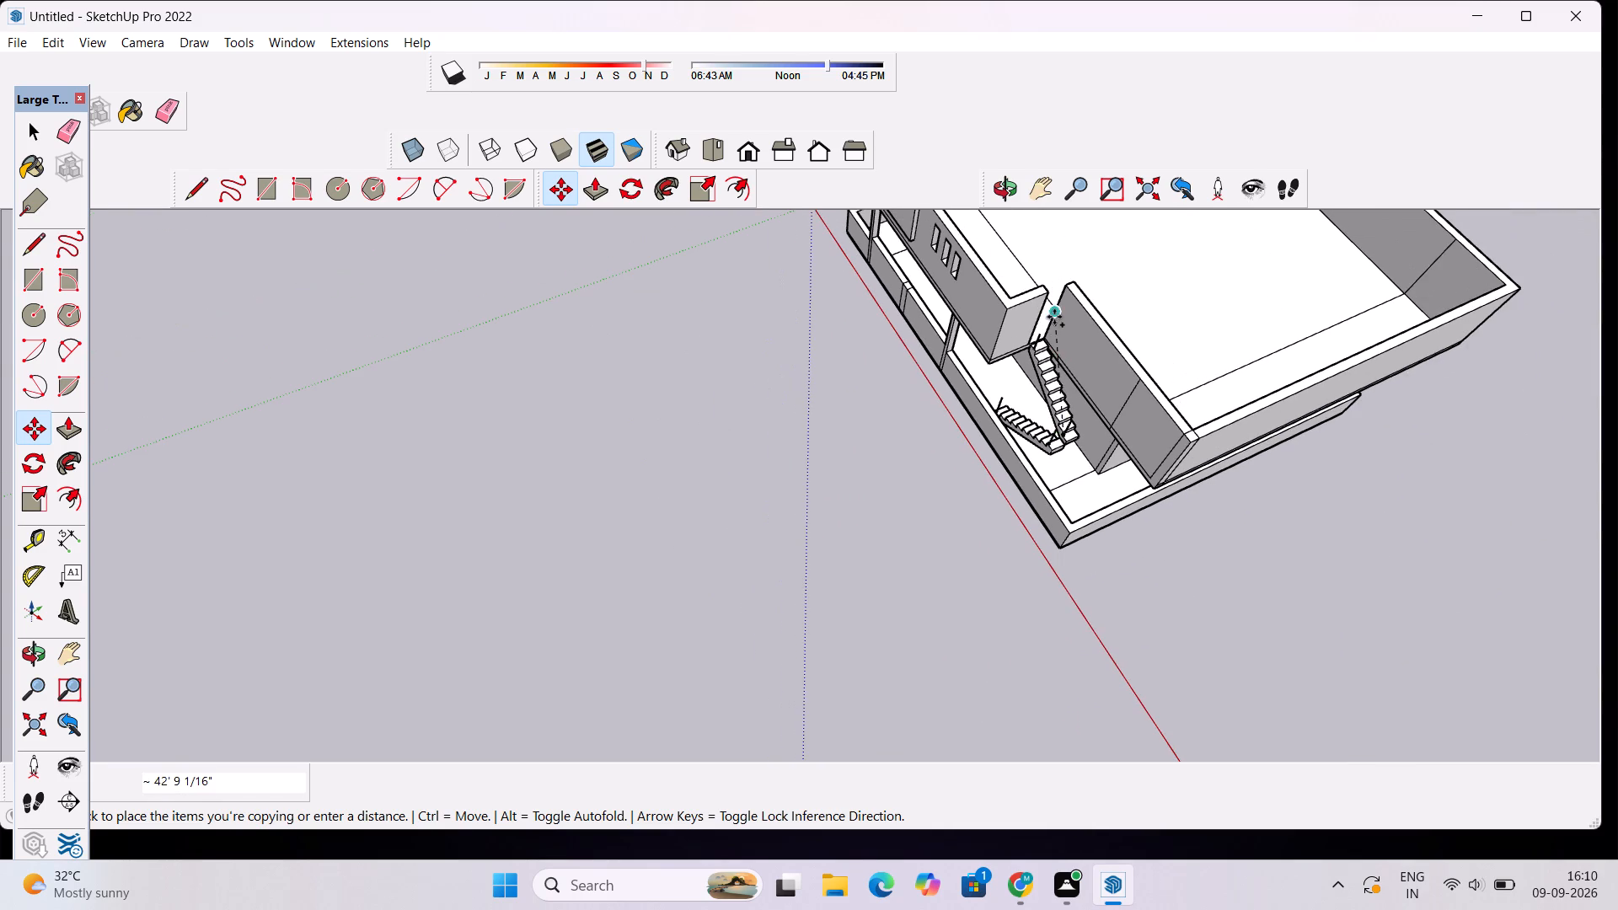
scroll(1052, 379, "up", 7)
scroll(1011, 292, "up", 20)
scroll(1011, 292, "up", 7)
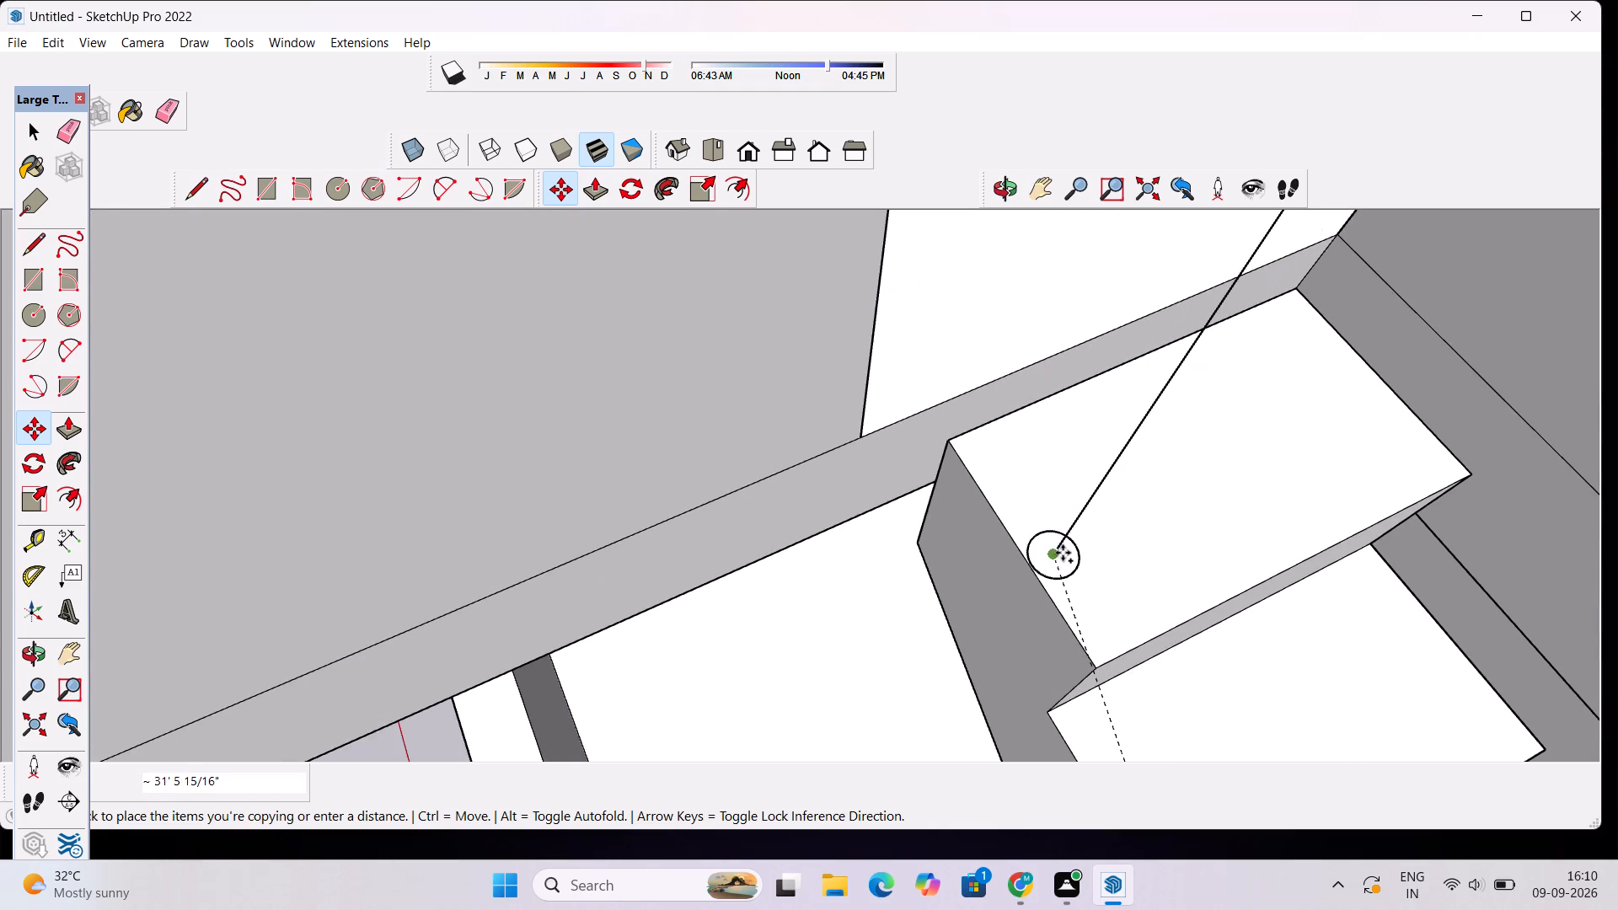
scroll(1063, 553, "up", 5)
left_click(1051, 557)
key("space")
scroll(1069, 535, "down", 7)
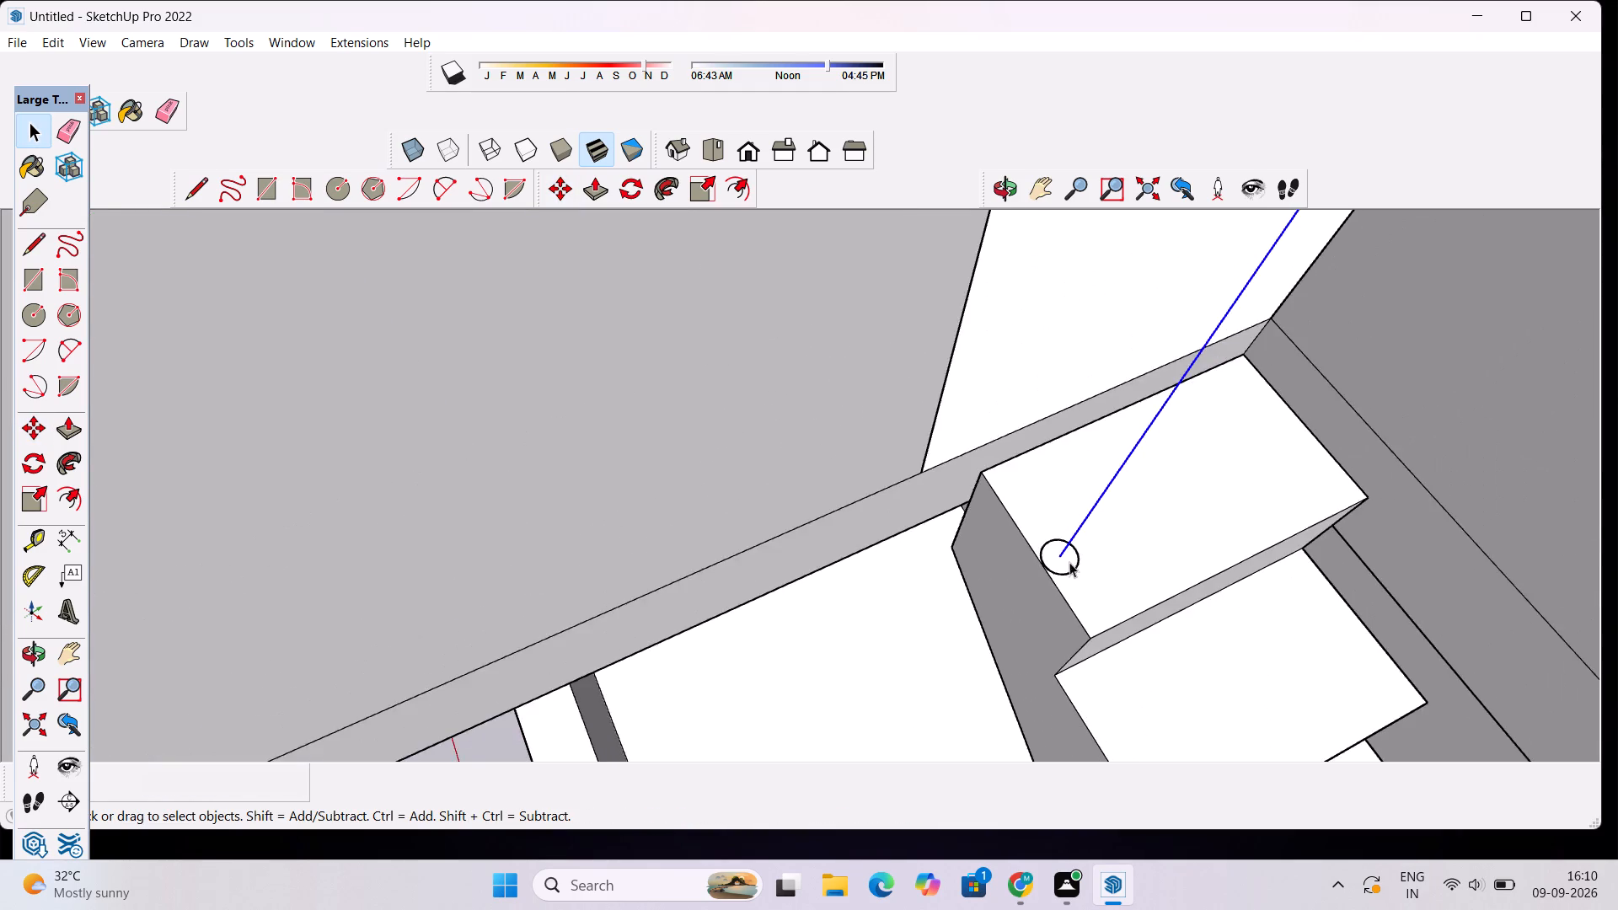
scroll(1069, 562, "down", 15)
left_click(549, 488)
Draw a sloping handrail line joining the tops of the upright lines on the upper flight's lowest and top treads.
scroll(799, 495, "down", 4)
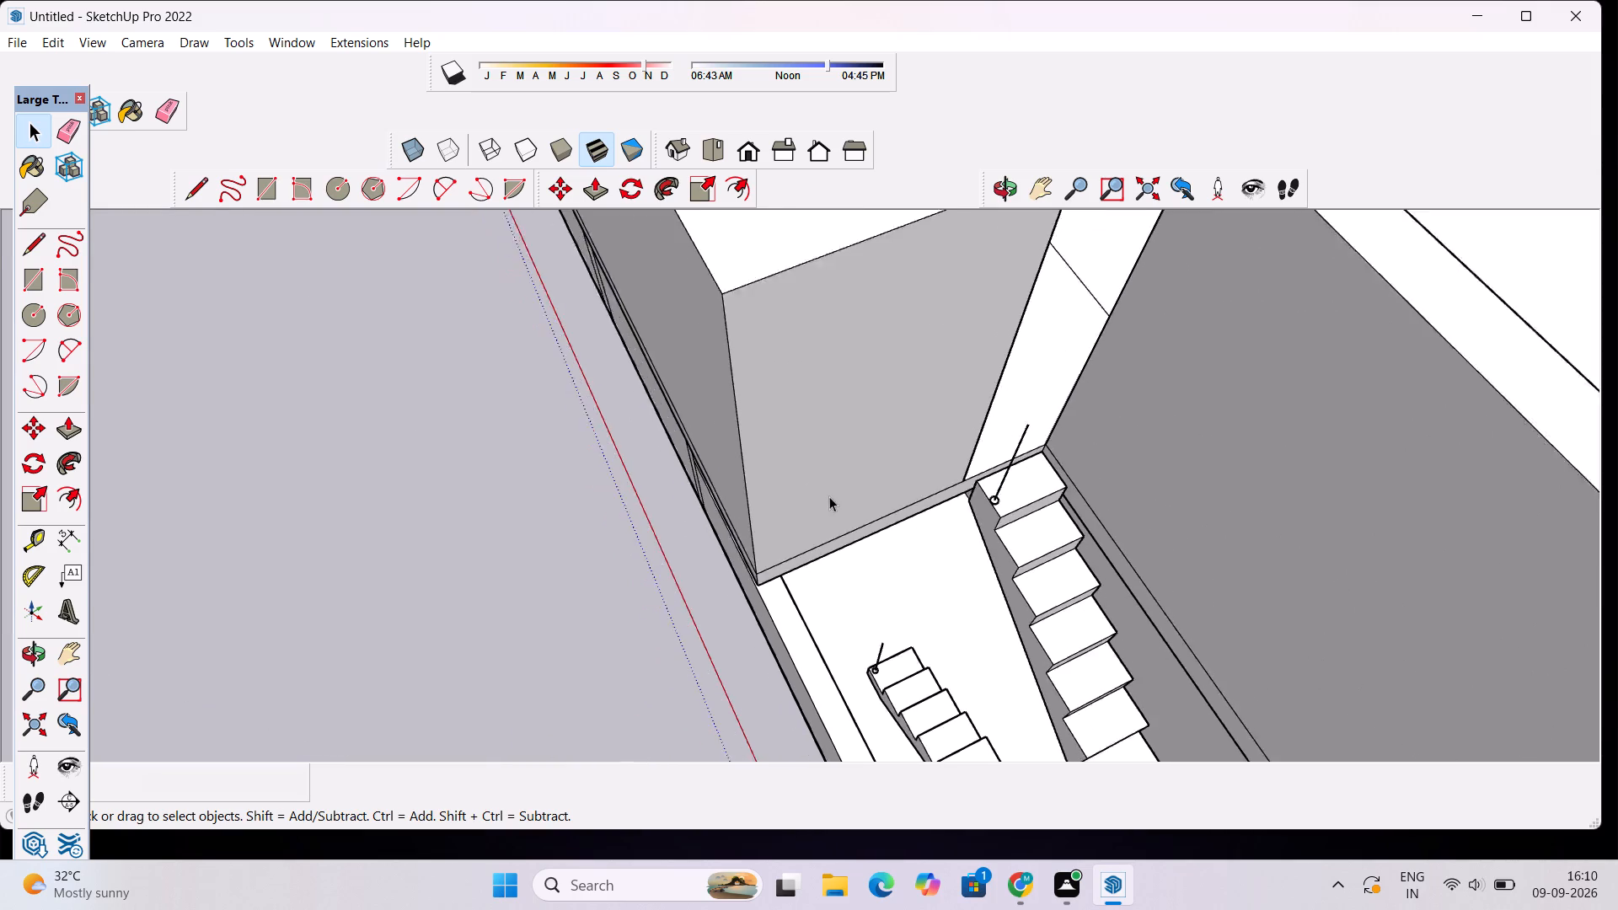
scroll(829, 496, "down", 8)
scroll(1049, 608, "down", 7)
left_click(1015, 197)
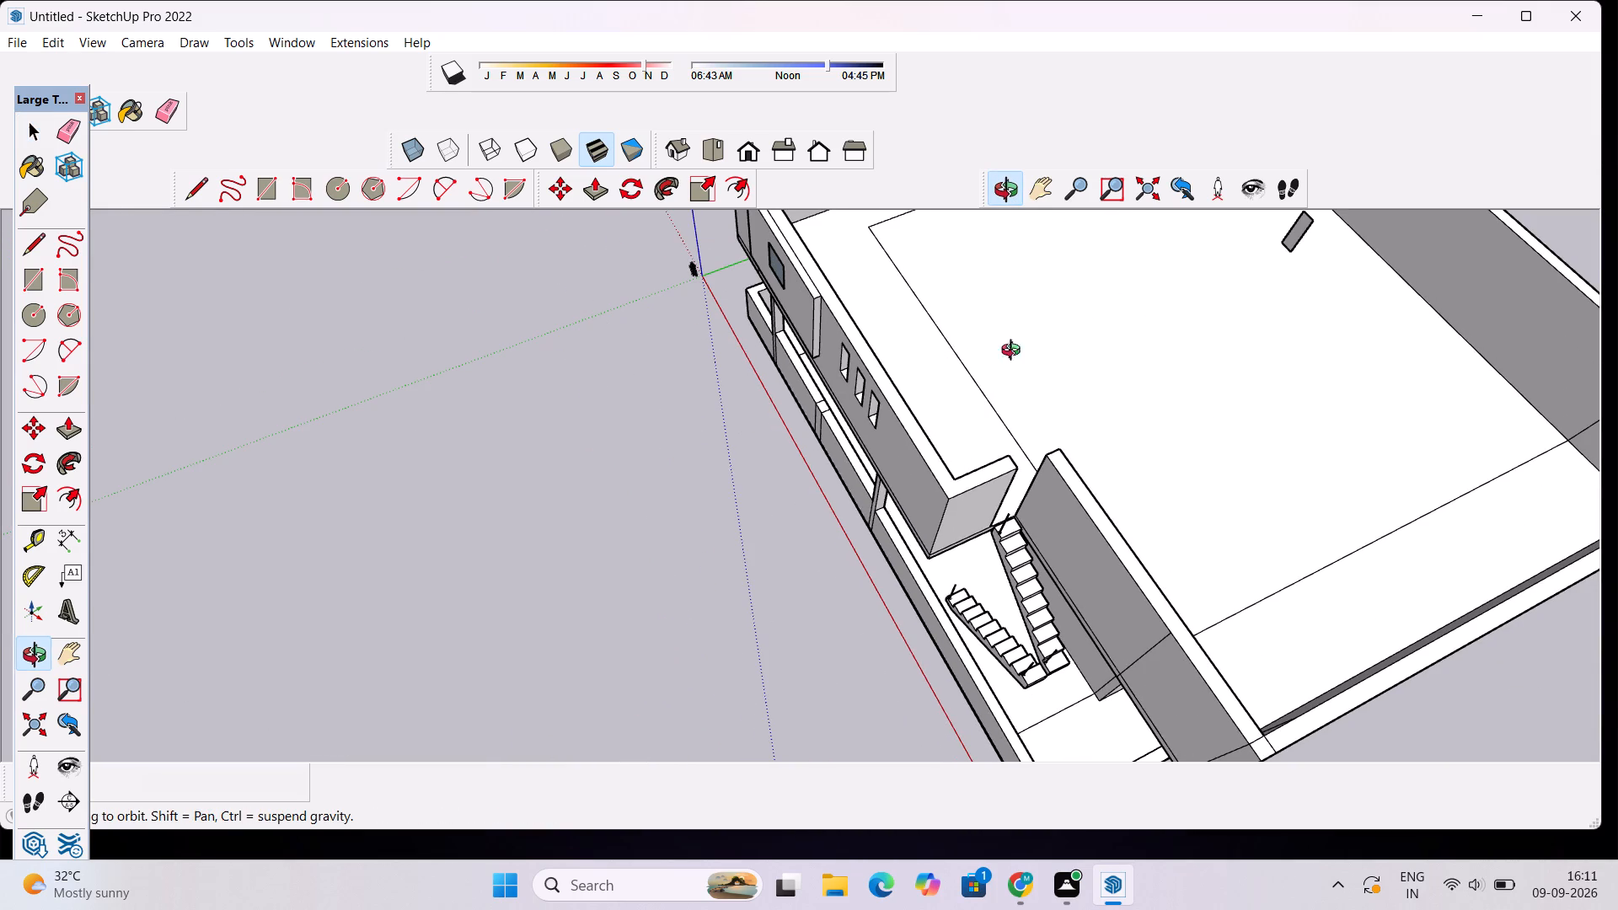
left_click_drag(1106, 608, 1073, 415)
scroll(1024, 511, "up", 4)
scroll(1080, 597, "up", 6)
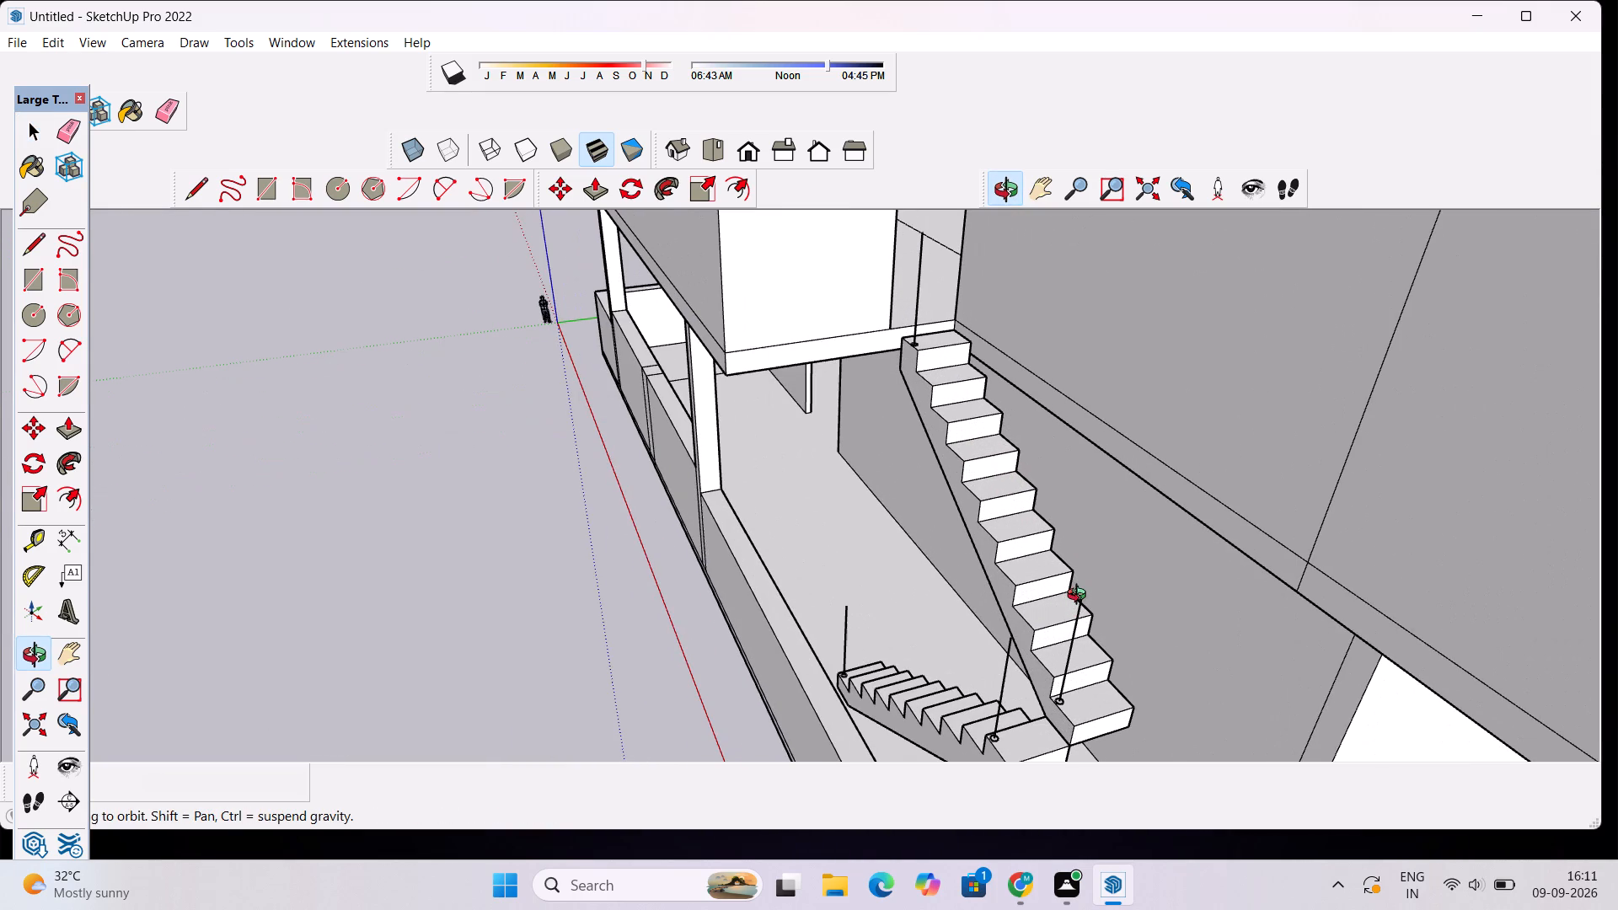
key("space")
key("l")
scroll(1076, 597, "up", 5)
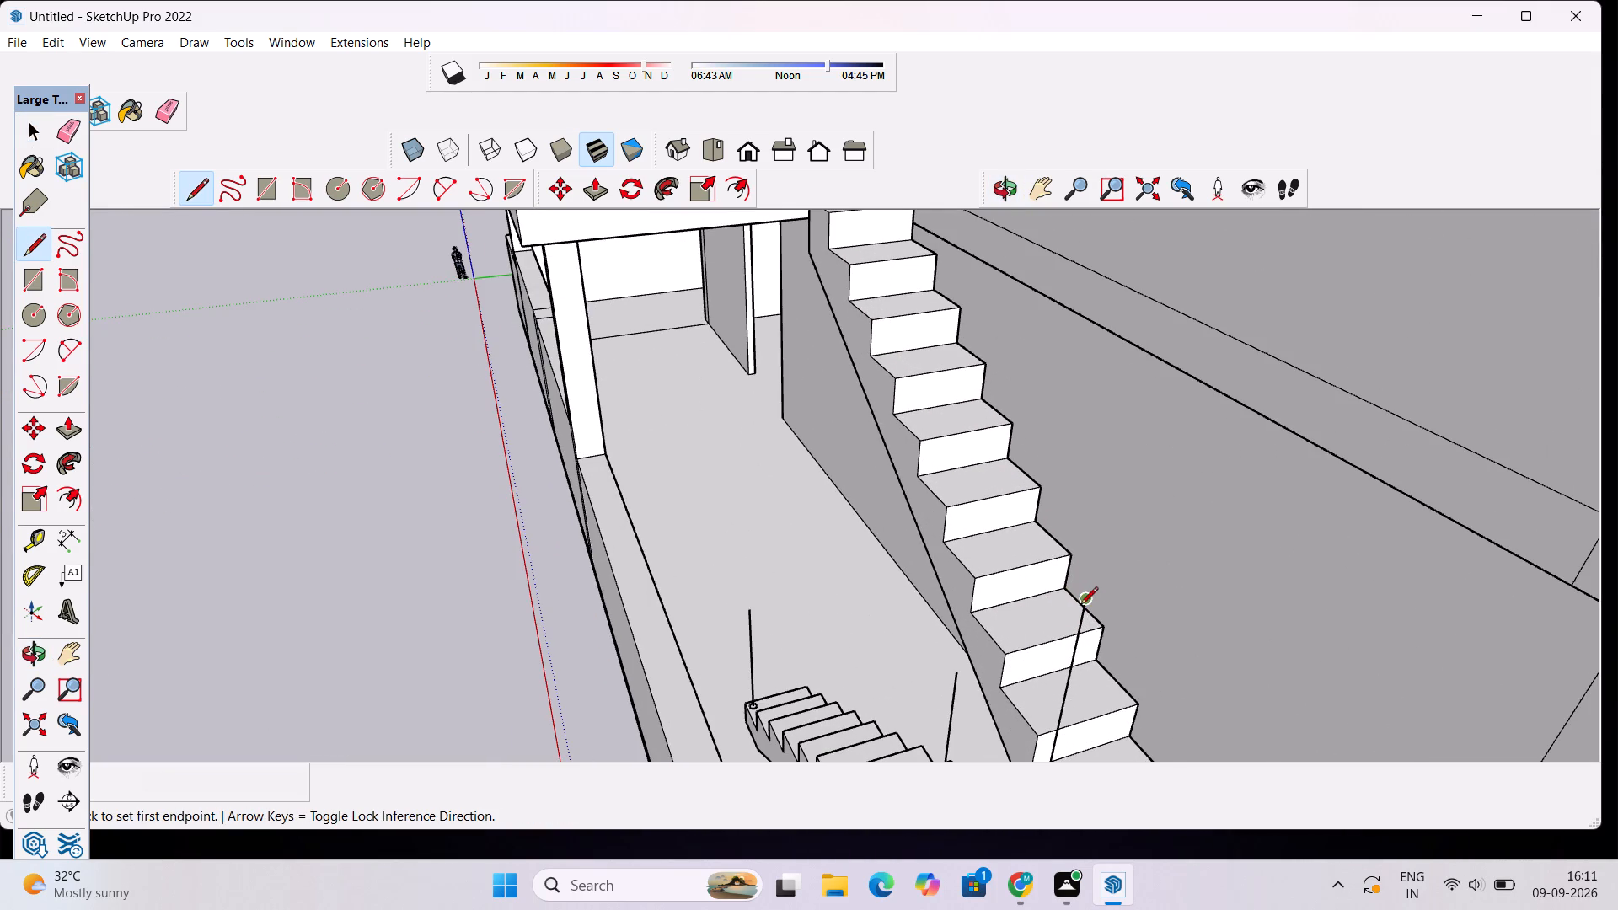
left_click(1083, 605)
scroll(1062, 603, "down", 5)
scroll(931, 291, "down", 6)
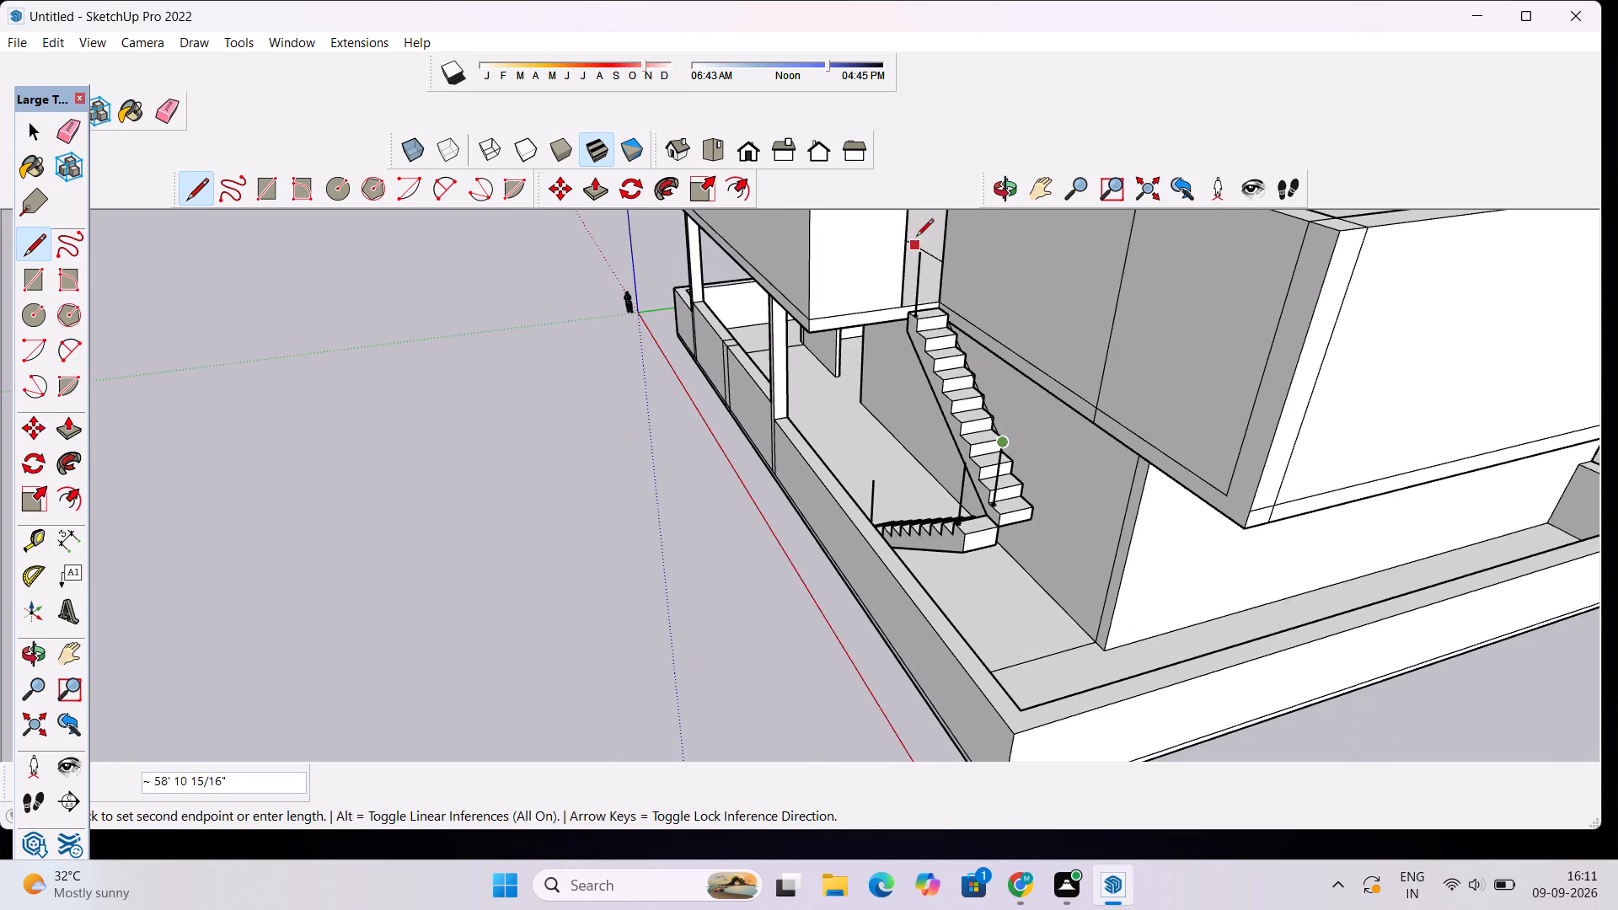
scroll(918, 251, "up", 3)
left_click(919, 258)
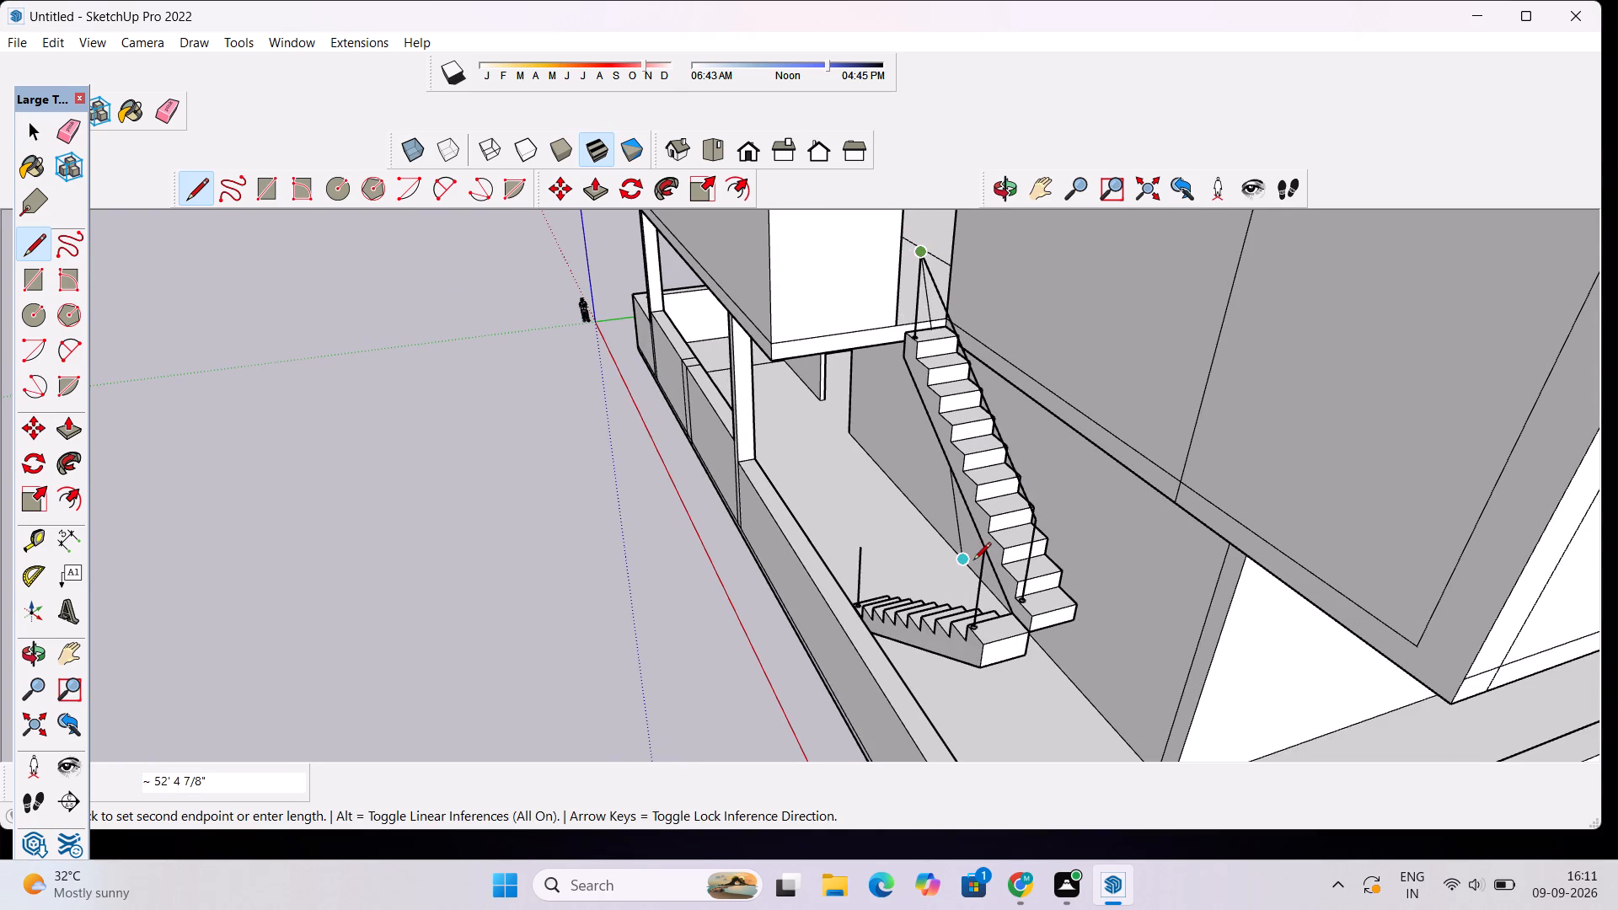
key("space")
Draw a handrail line from the top of the landing's upright line to the top of the lower flight's bottom upright line.
type("l")
scroll(984, 624, "up", 4)
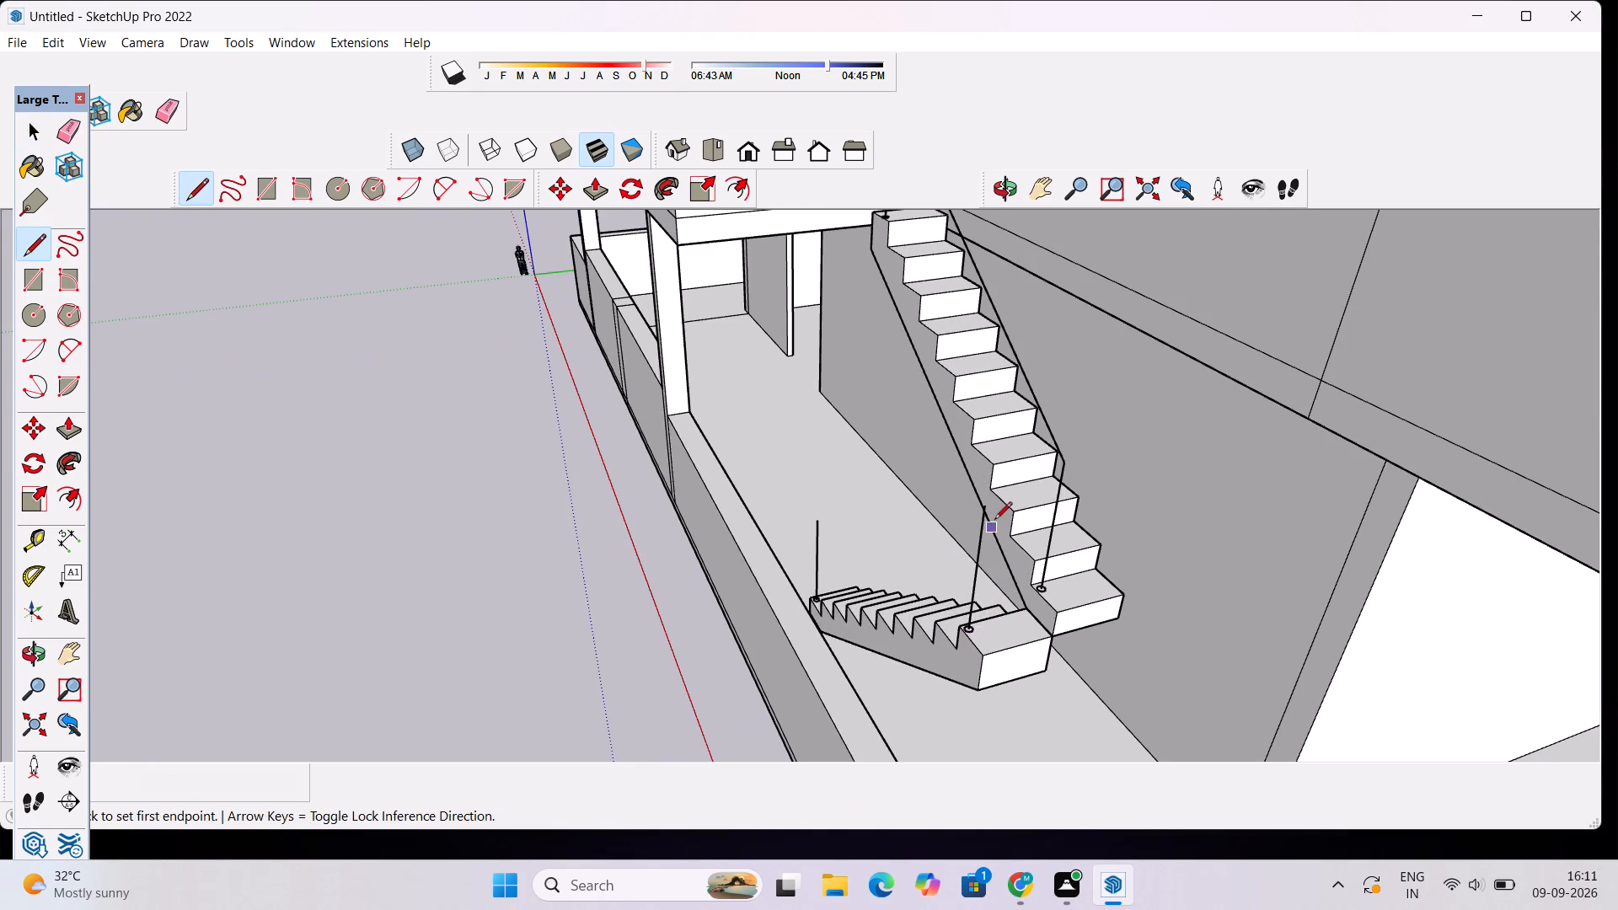
scroll(983, 499, "up", 5)
left_click(984, 517)
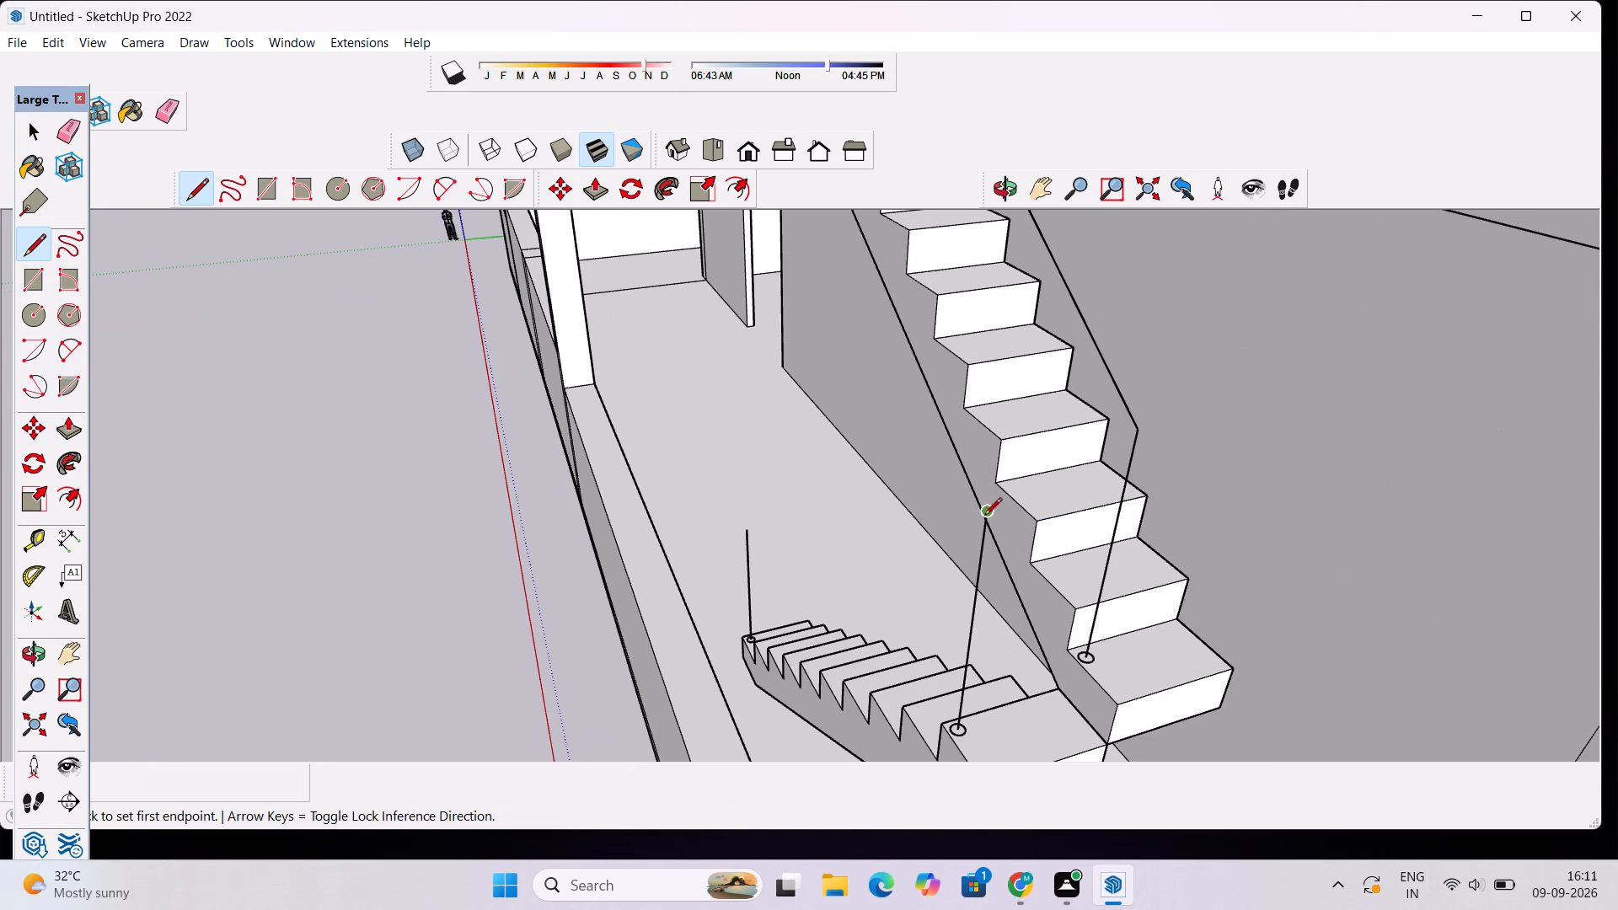
scroll(770, 510, "up", 3)
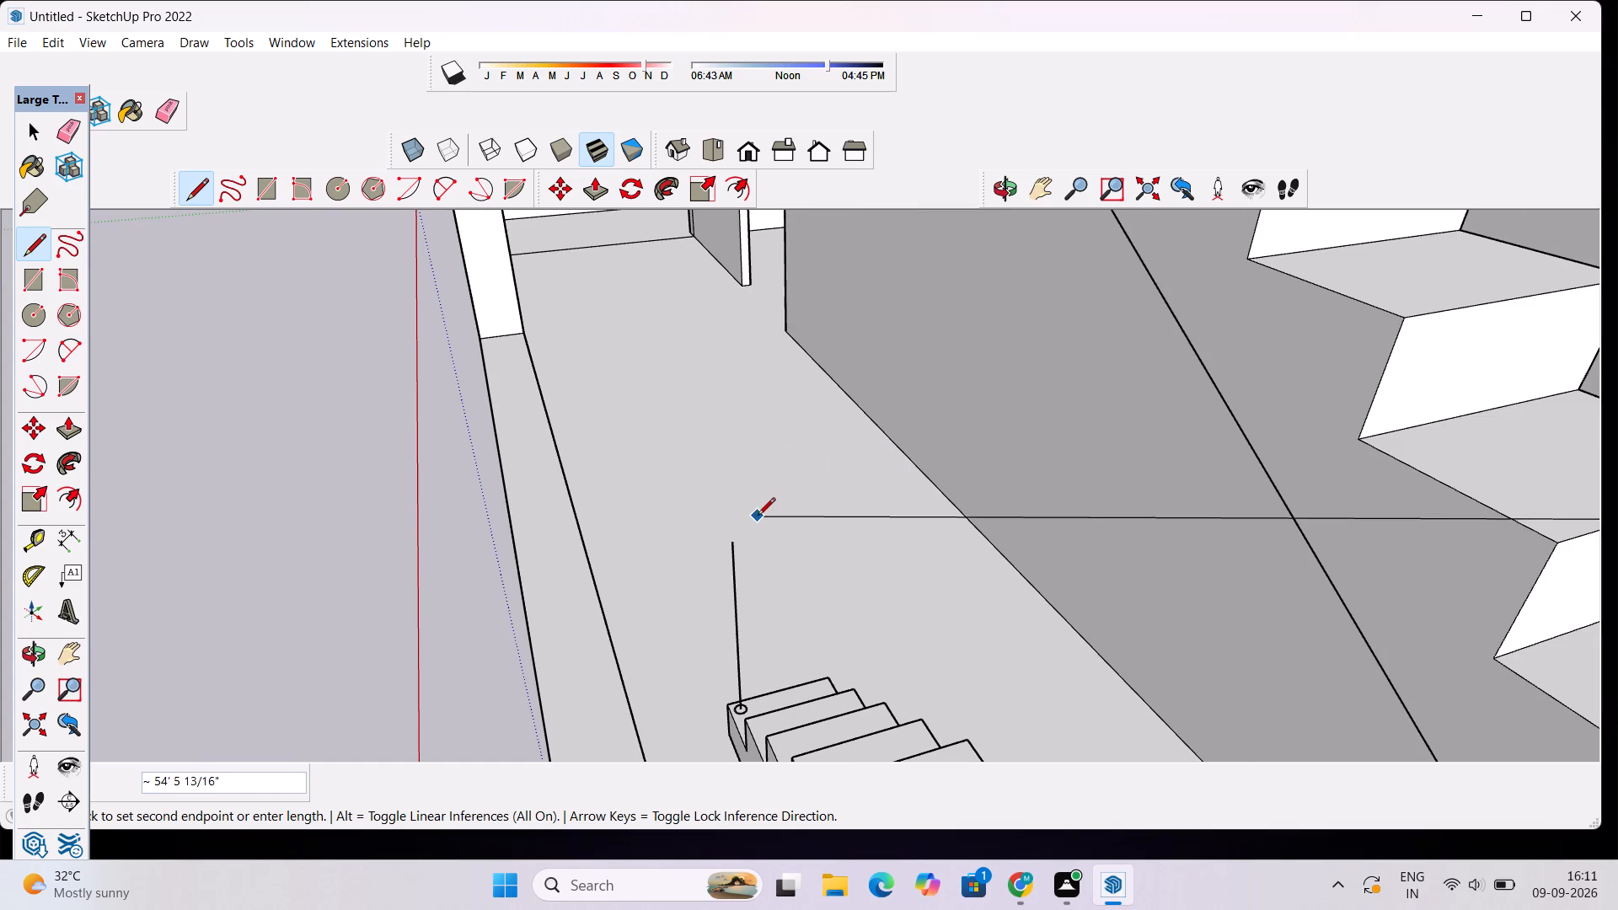
left_click(732, 542)
scroll(732, 542, "down", 6)
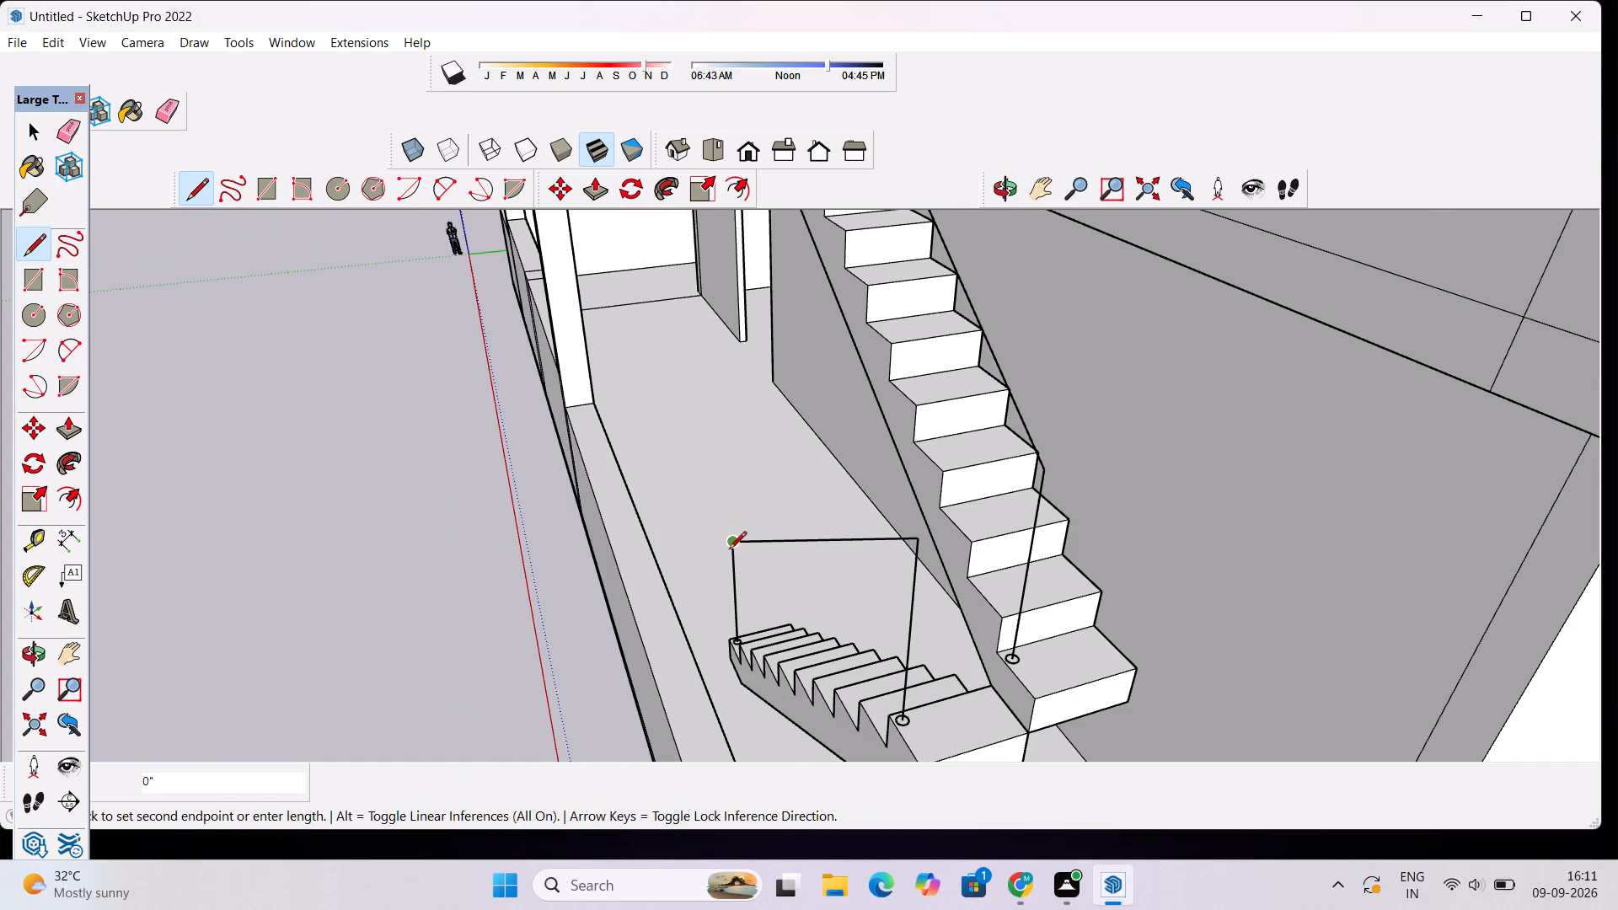
key("space")
Examine the handrail and upright lines around both stair flights and the landing from several angles.
scroll(913, 530, "down", 3)
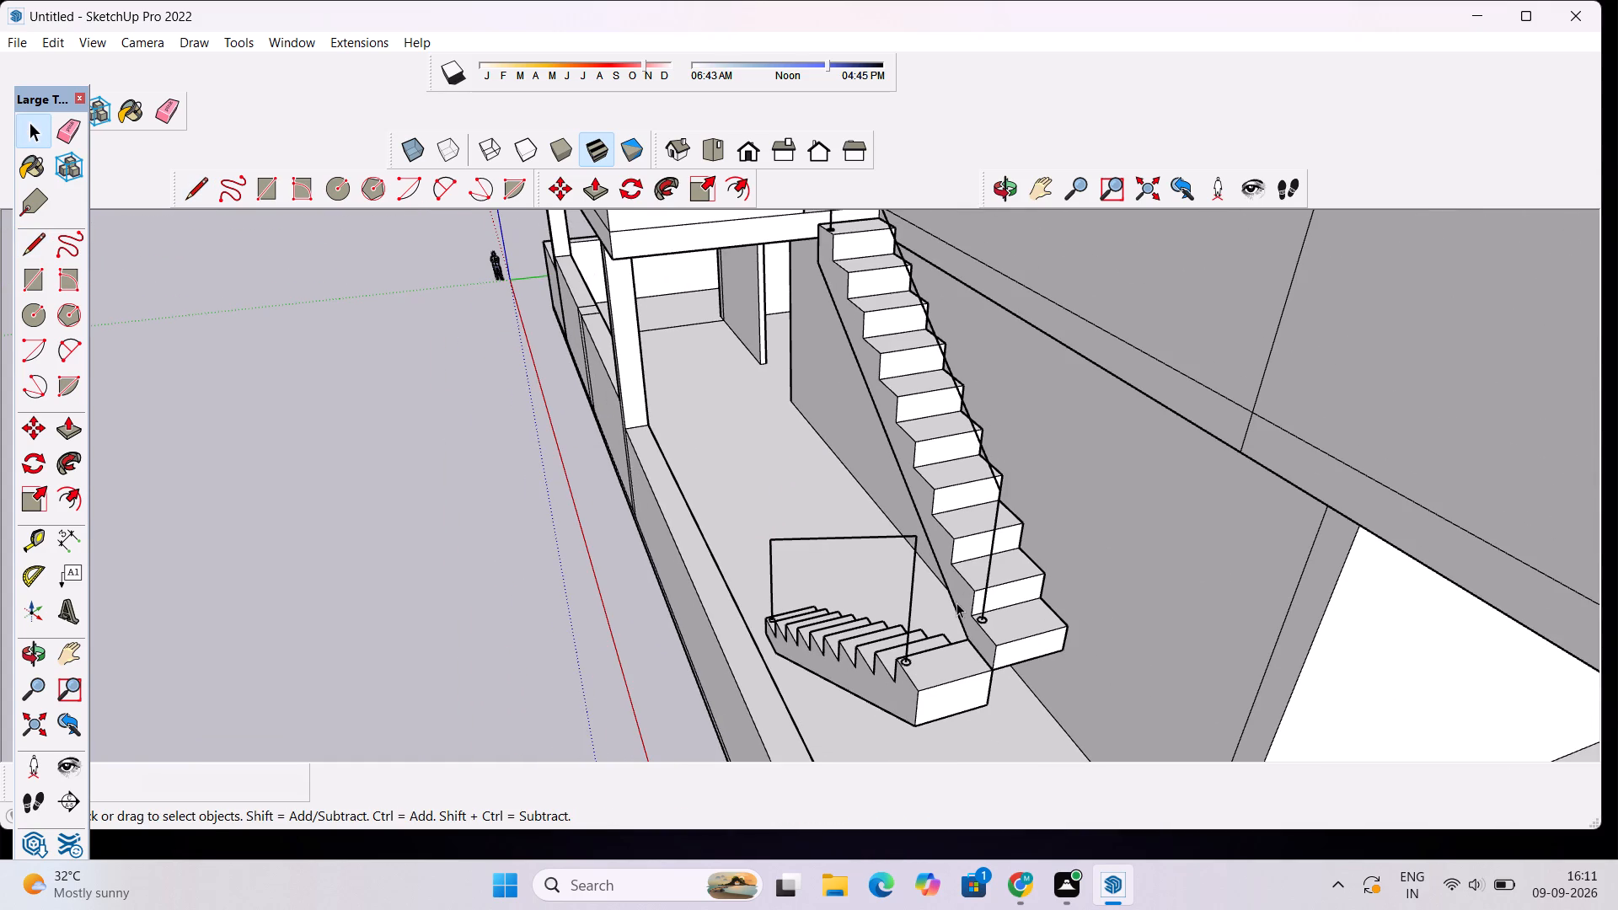
scroll(1026, 614, "up", 3)
scroll(752, 569, "down", 4)
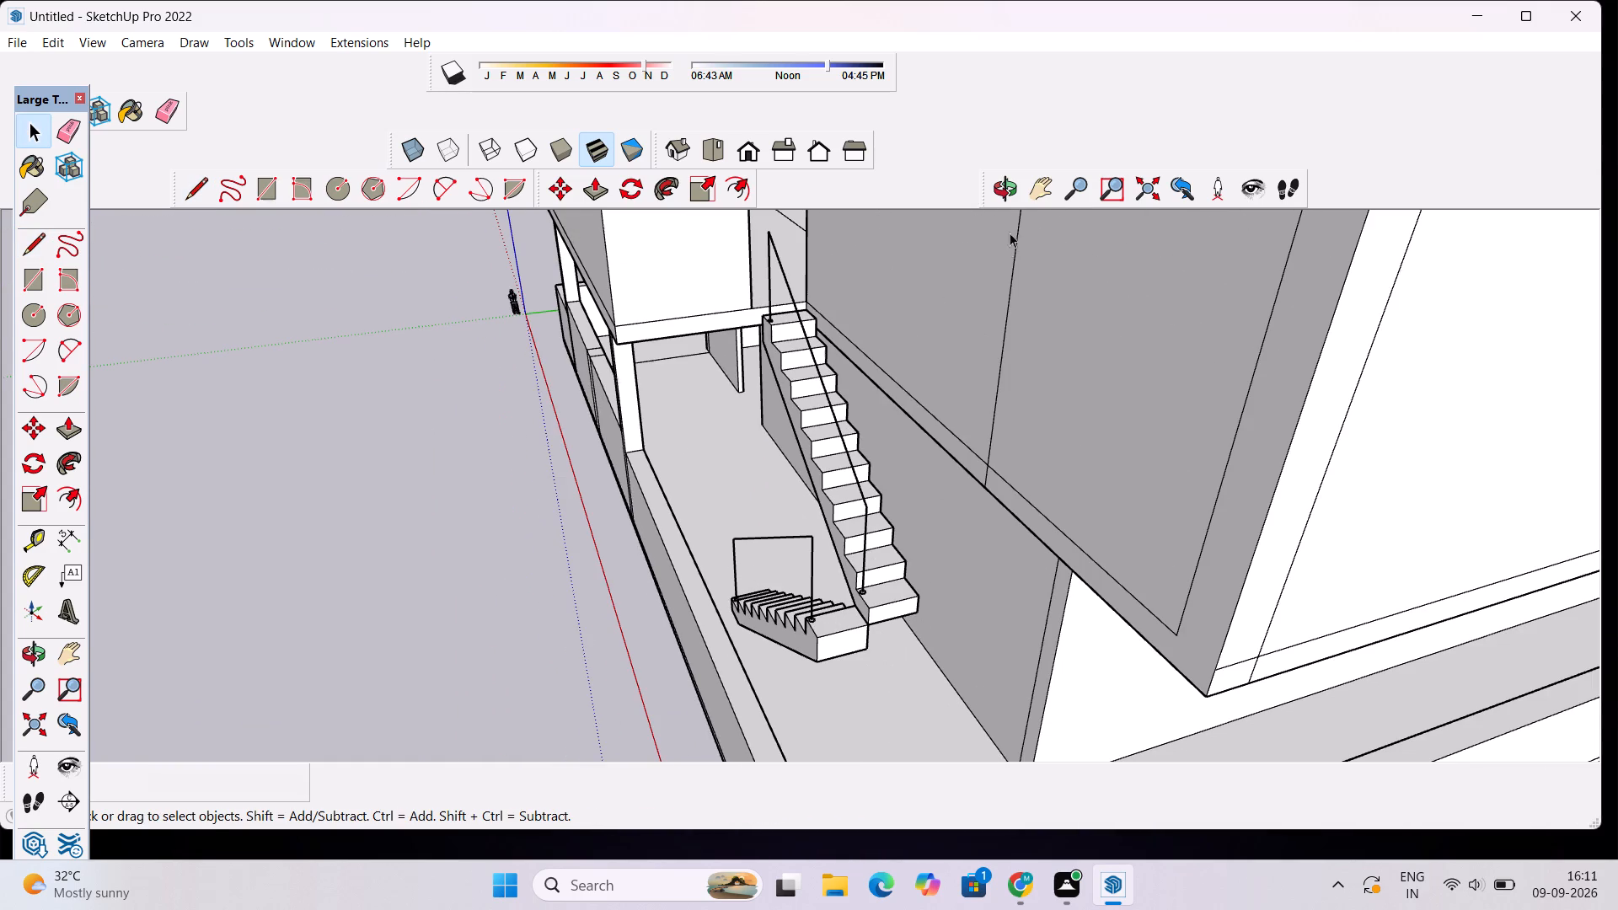
left_click(994, 192)
left_click_drag(812, 395, 1022, 415)
left_click_drag(924, 558, 1014, 501)
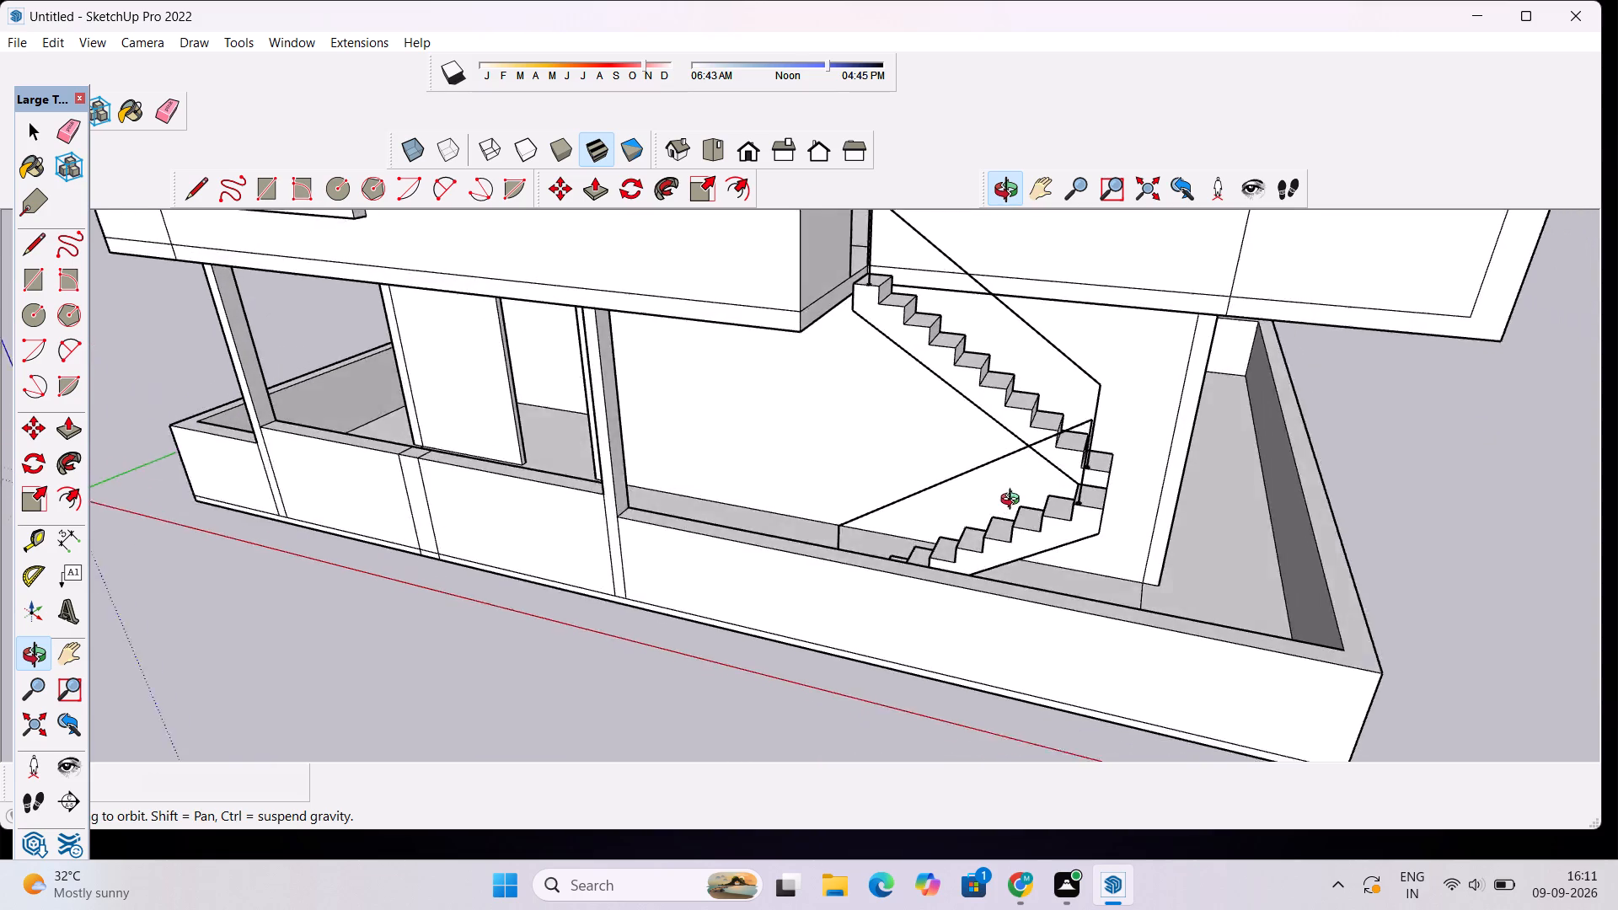
left_click_drag(1014, 501, 1034, 474)
scroll(1137, 421, "up", 4)
left_click_drag(1178, 420, 899, 490)
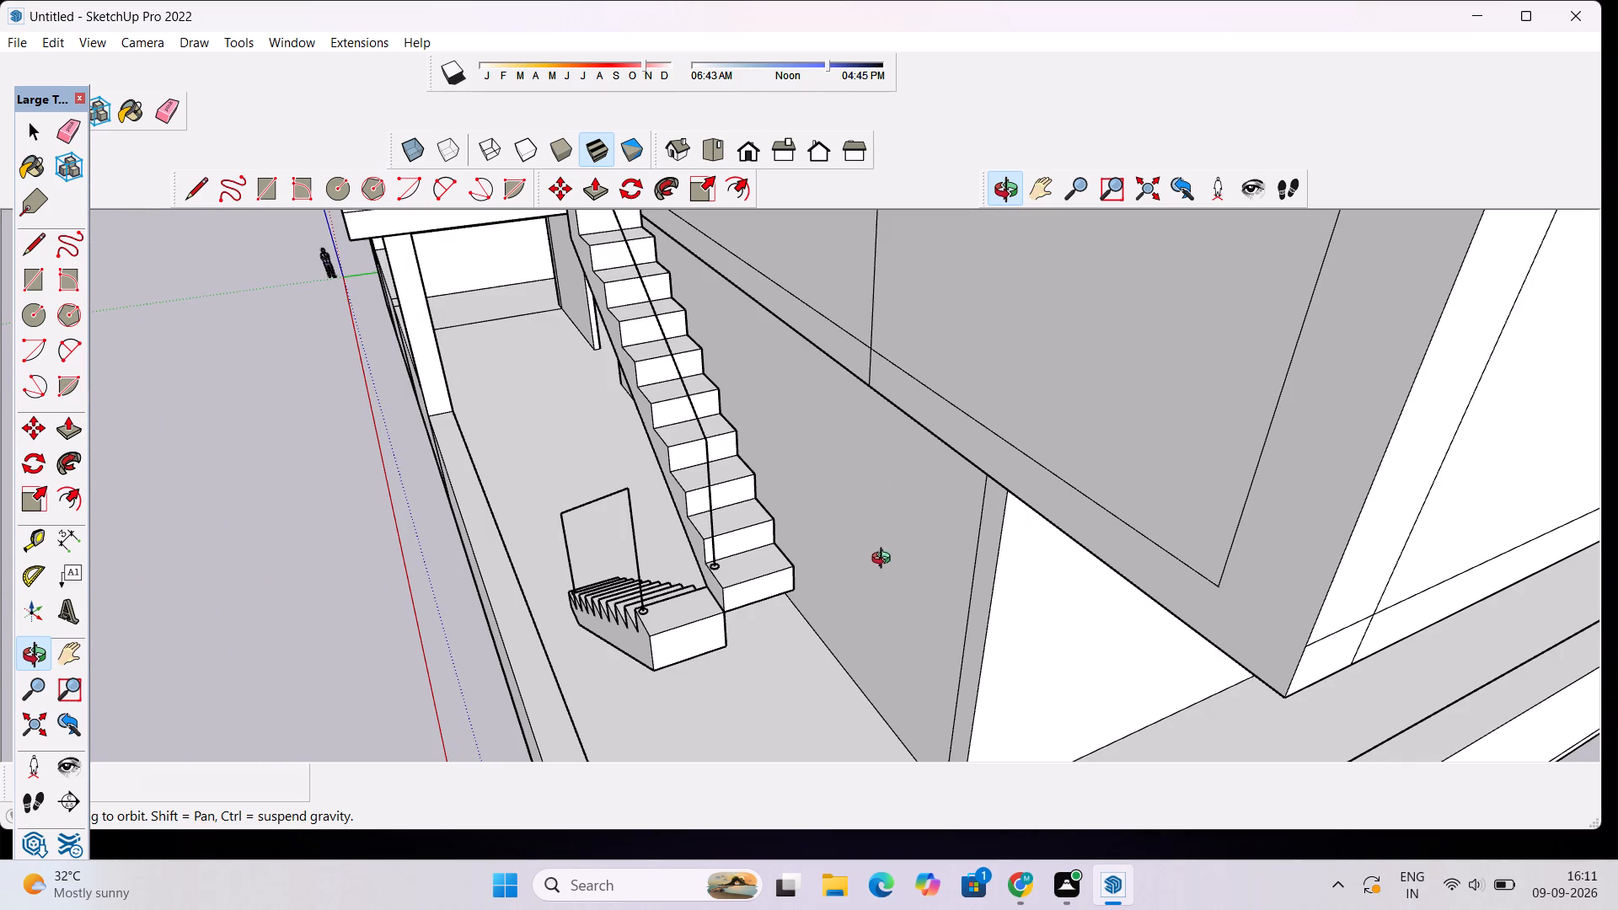
scroll(786, 575, "up", 5)
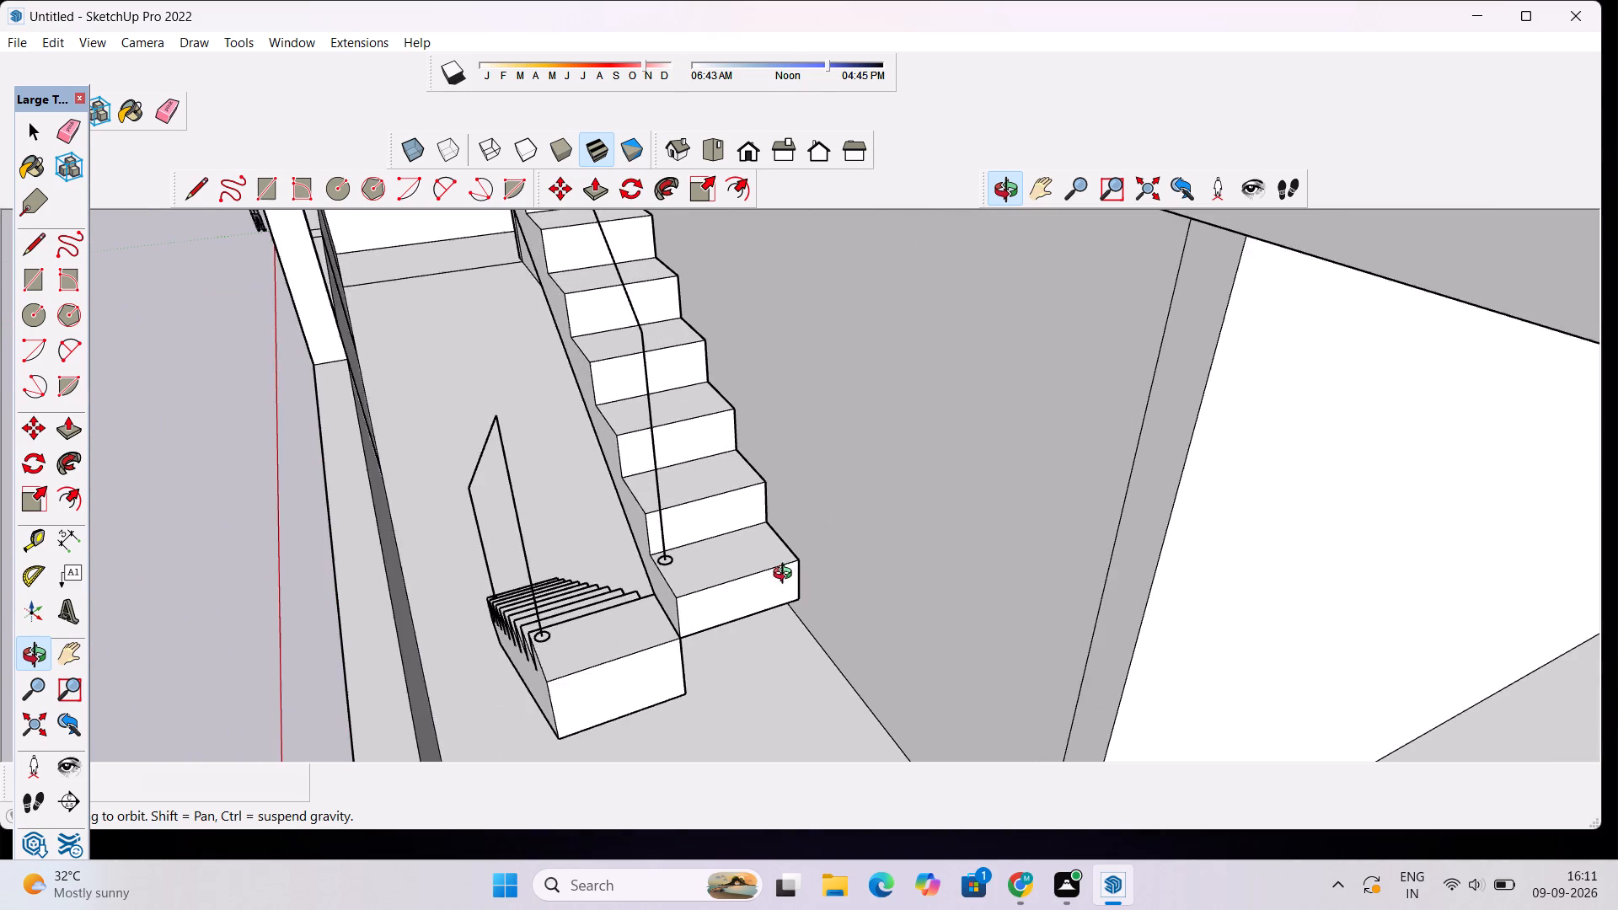
left_click_drag(702, 607, 786, 628)
scroll(808, 609, "up", 3)
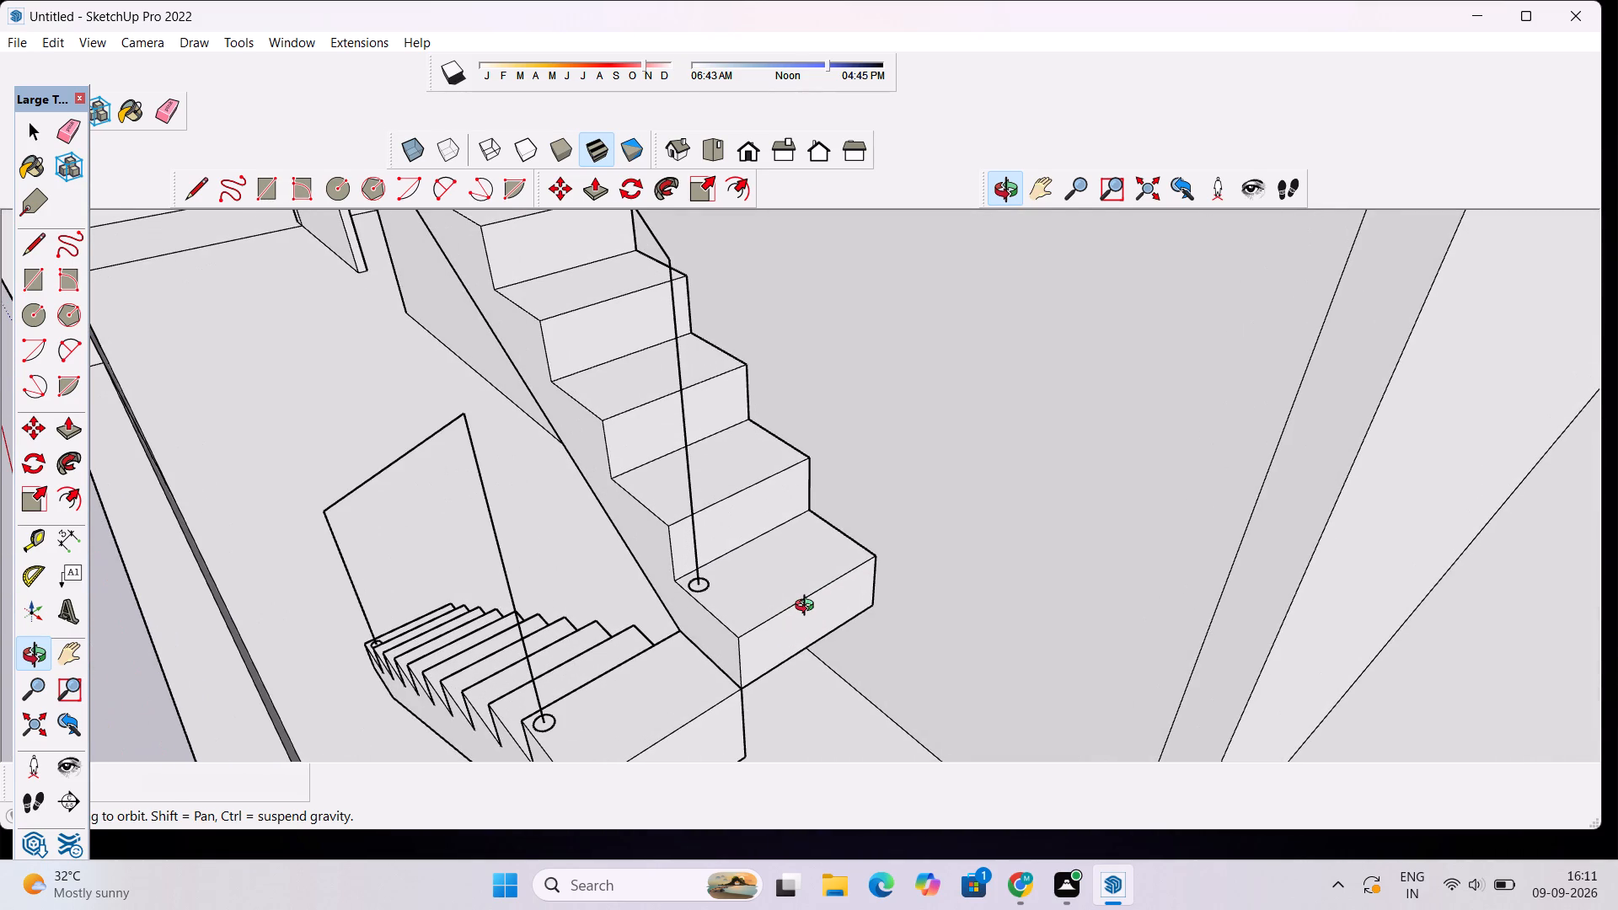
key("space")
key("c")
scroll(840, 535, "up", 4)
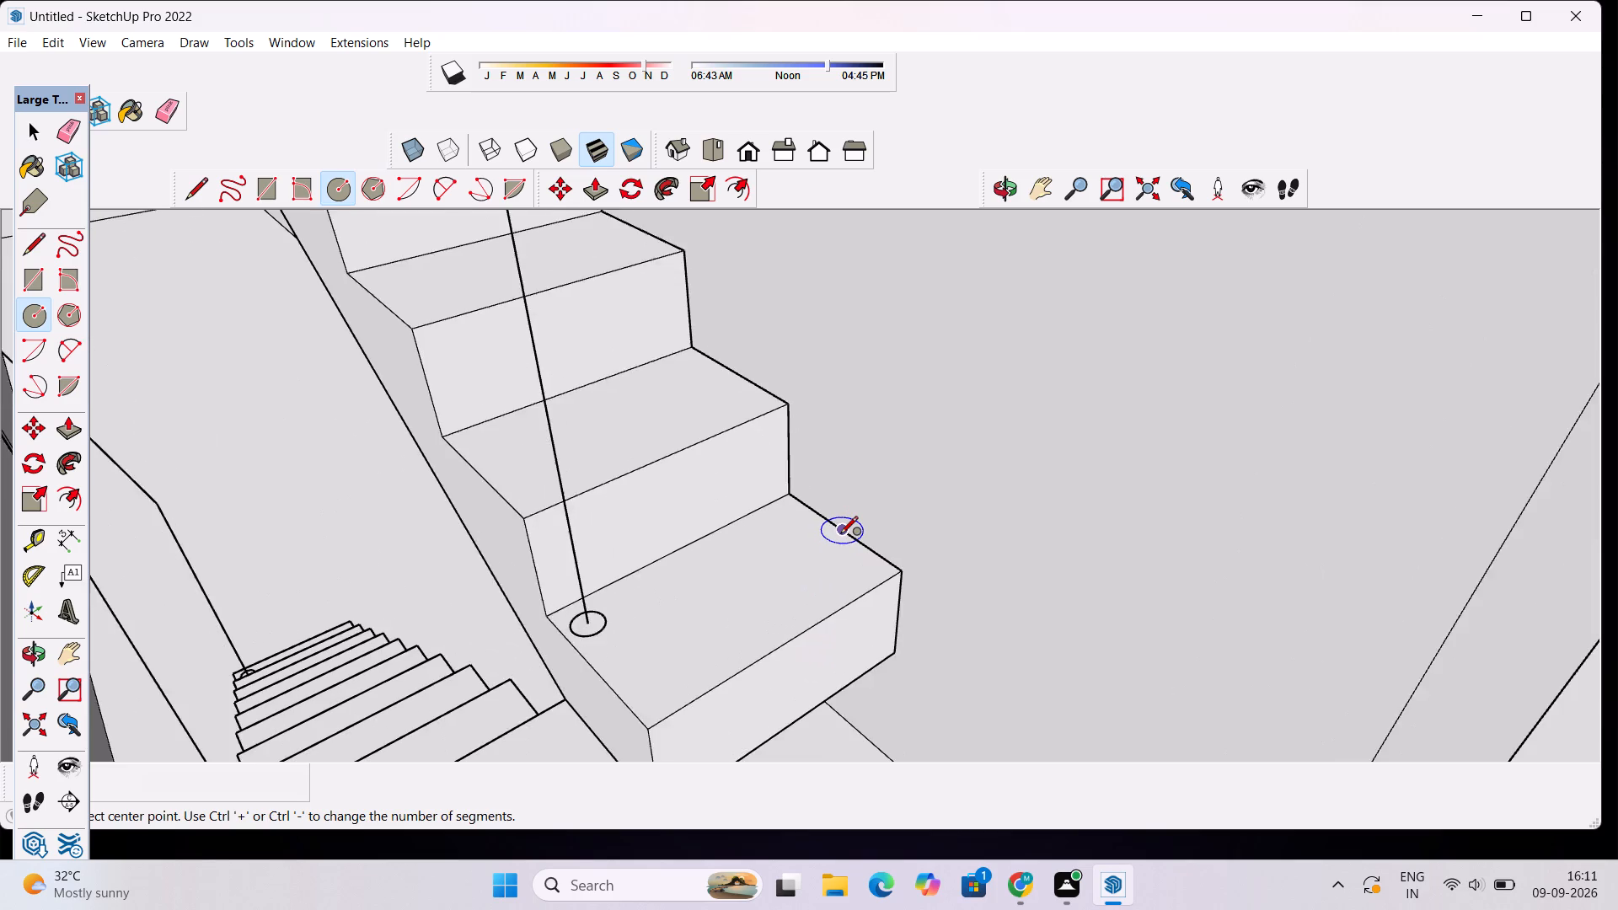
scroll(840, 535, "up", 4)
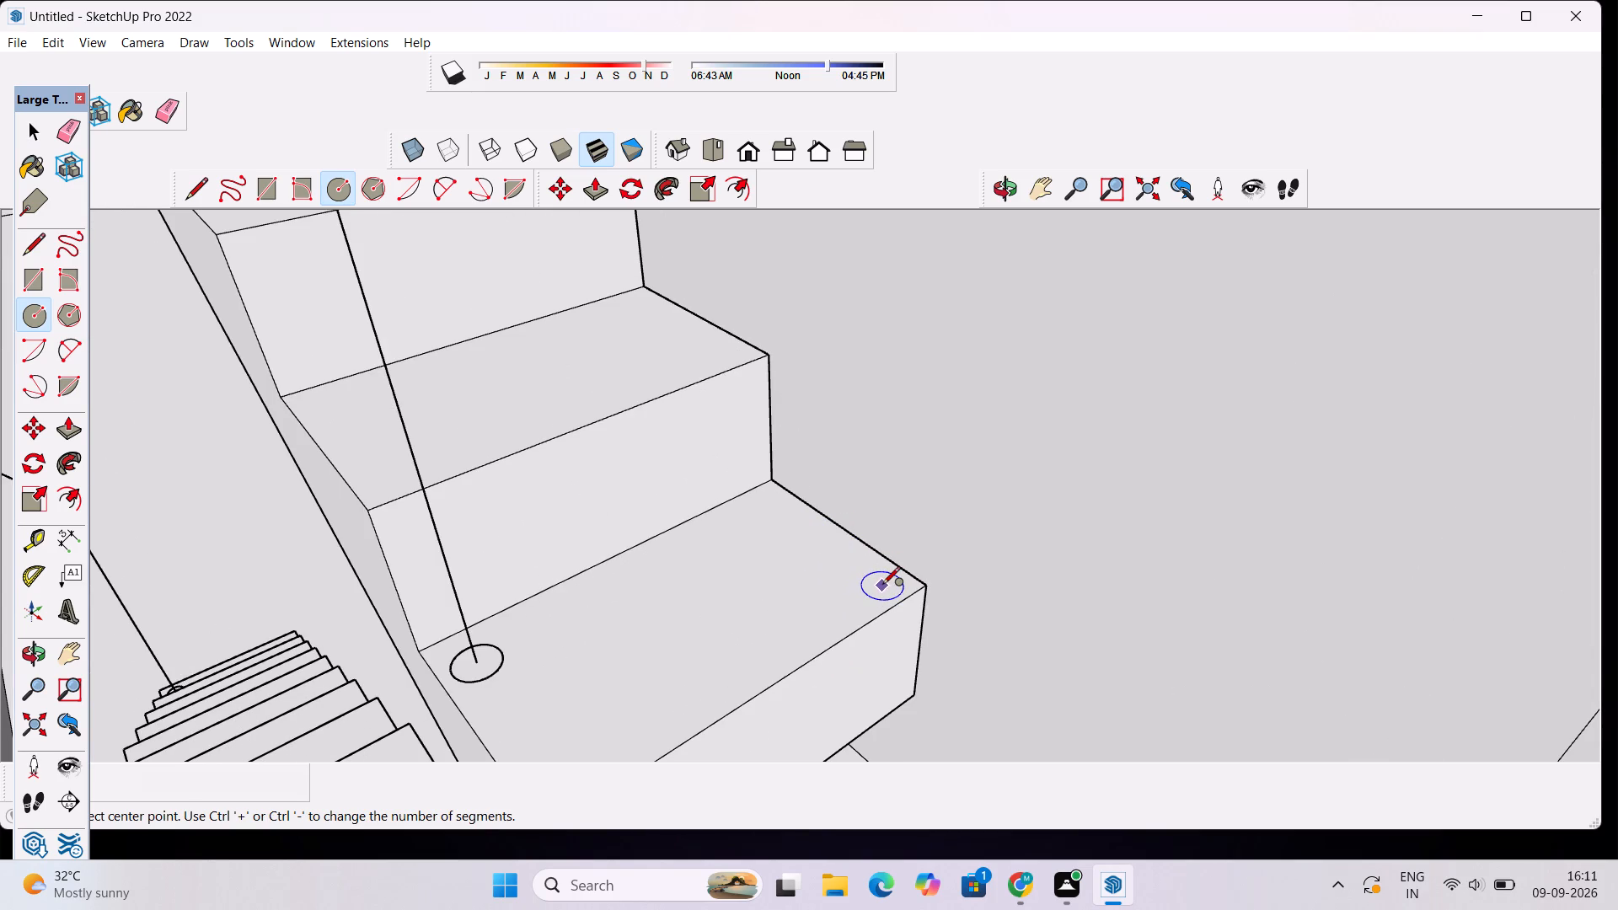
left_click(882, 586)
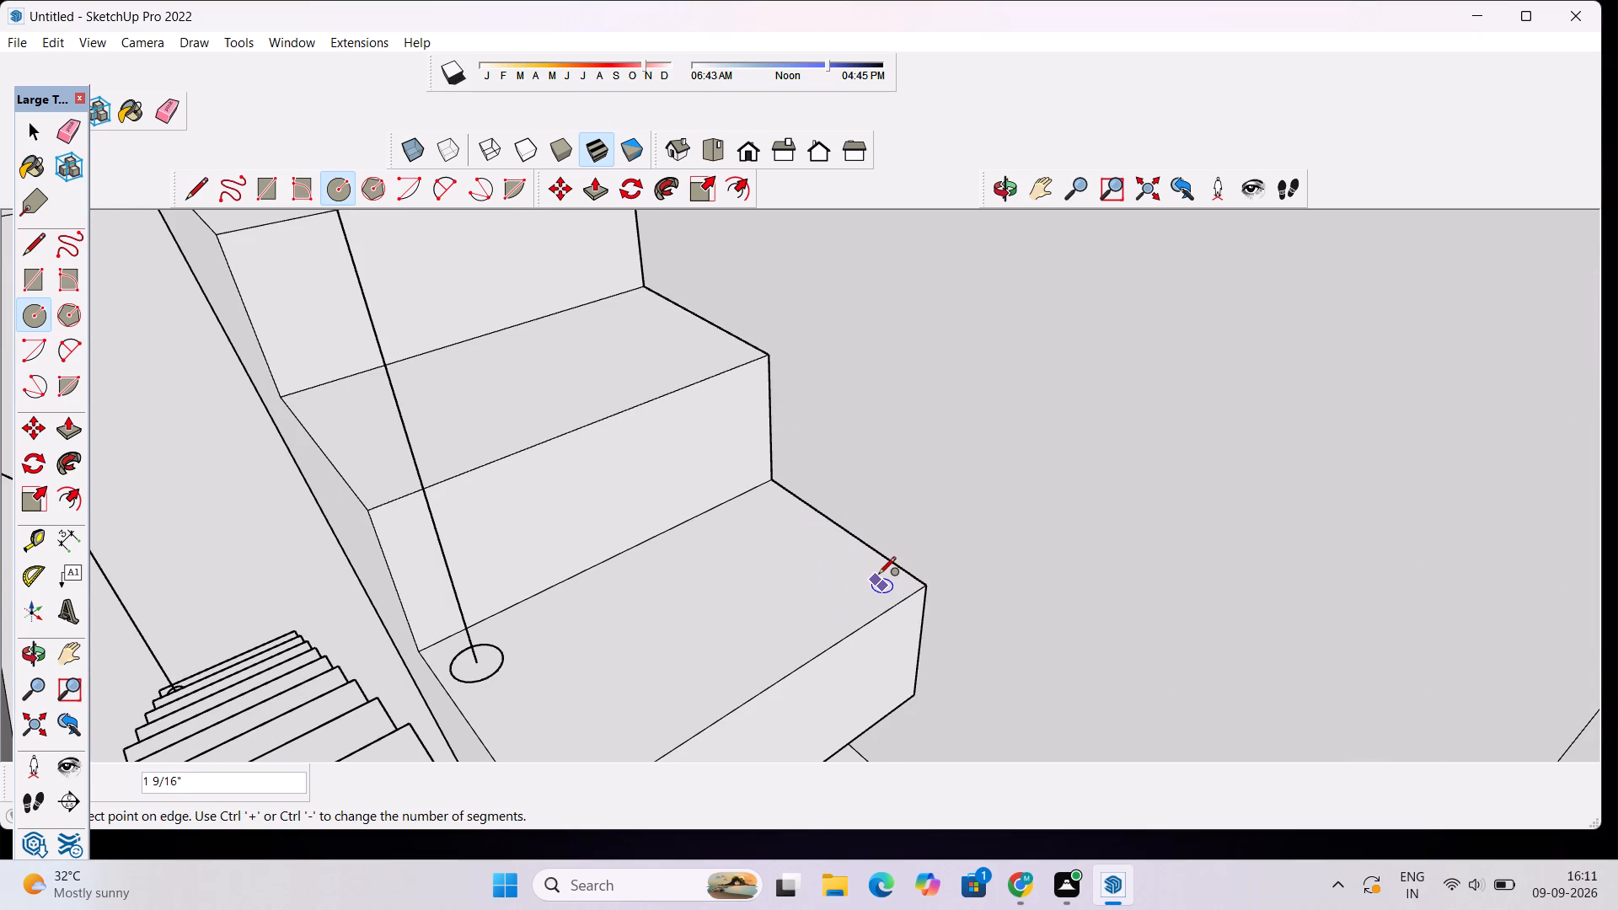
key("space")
Copy the circle on the landing at the turn about 2' 1" along the red axis, near the landing's outer front corner.
scroll(879, 565, "down", 3)
scroll(628, 645, "down", 4)
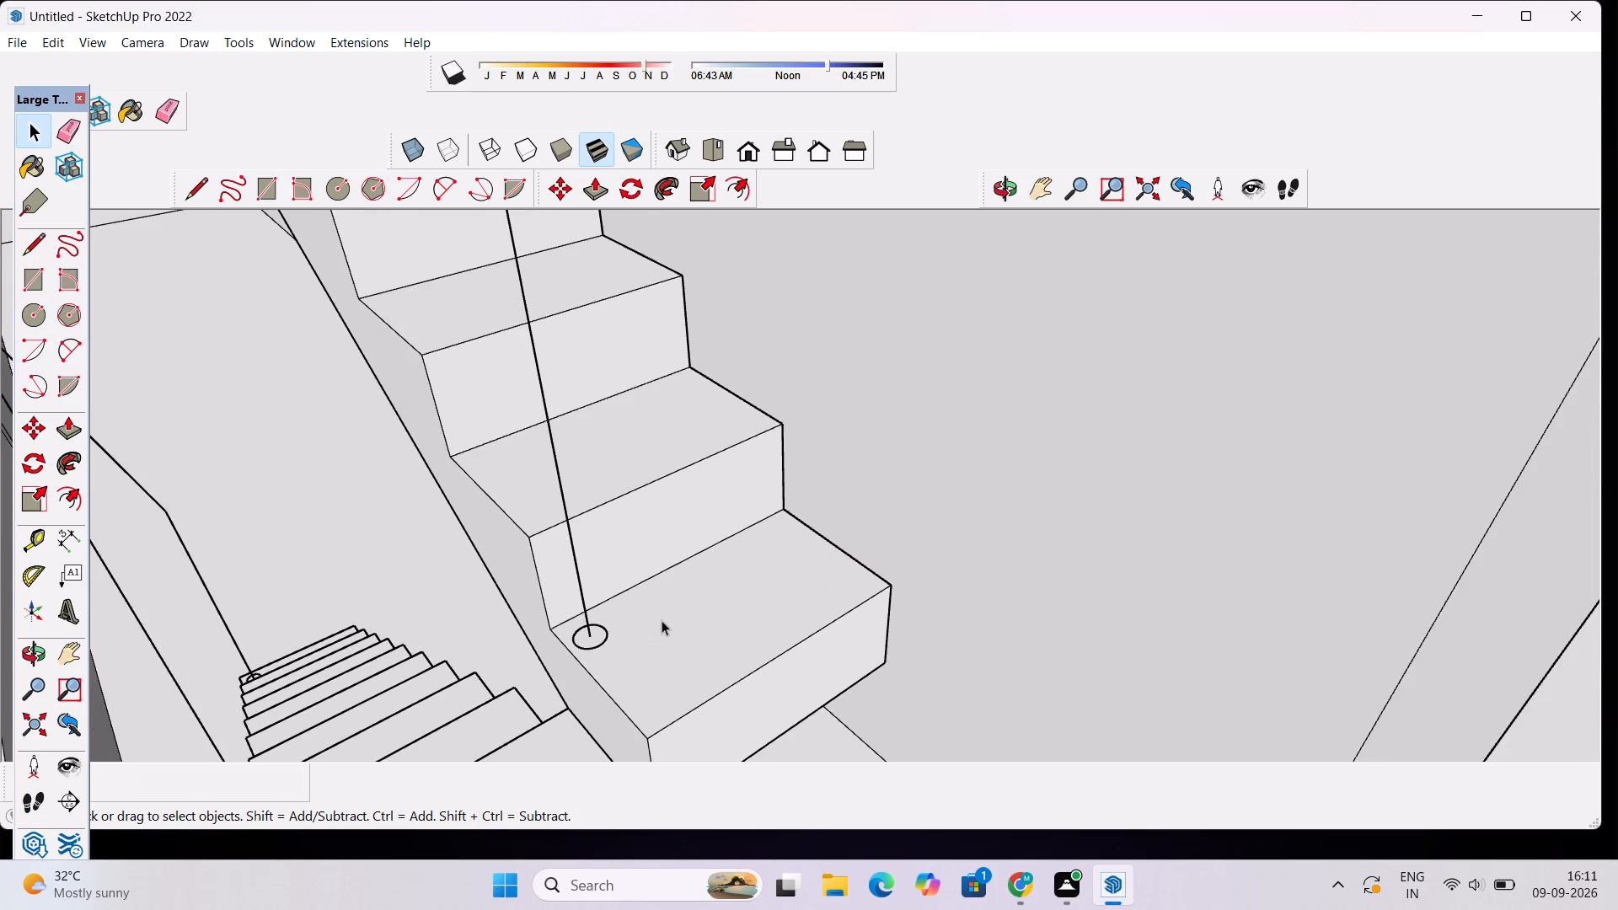
scroll(662, 620, "down", 11)
scroll(579, 695, "up", 5)
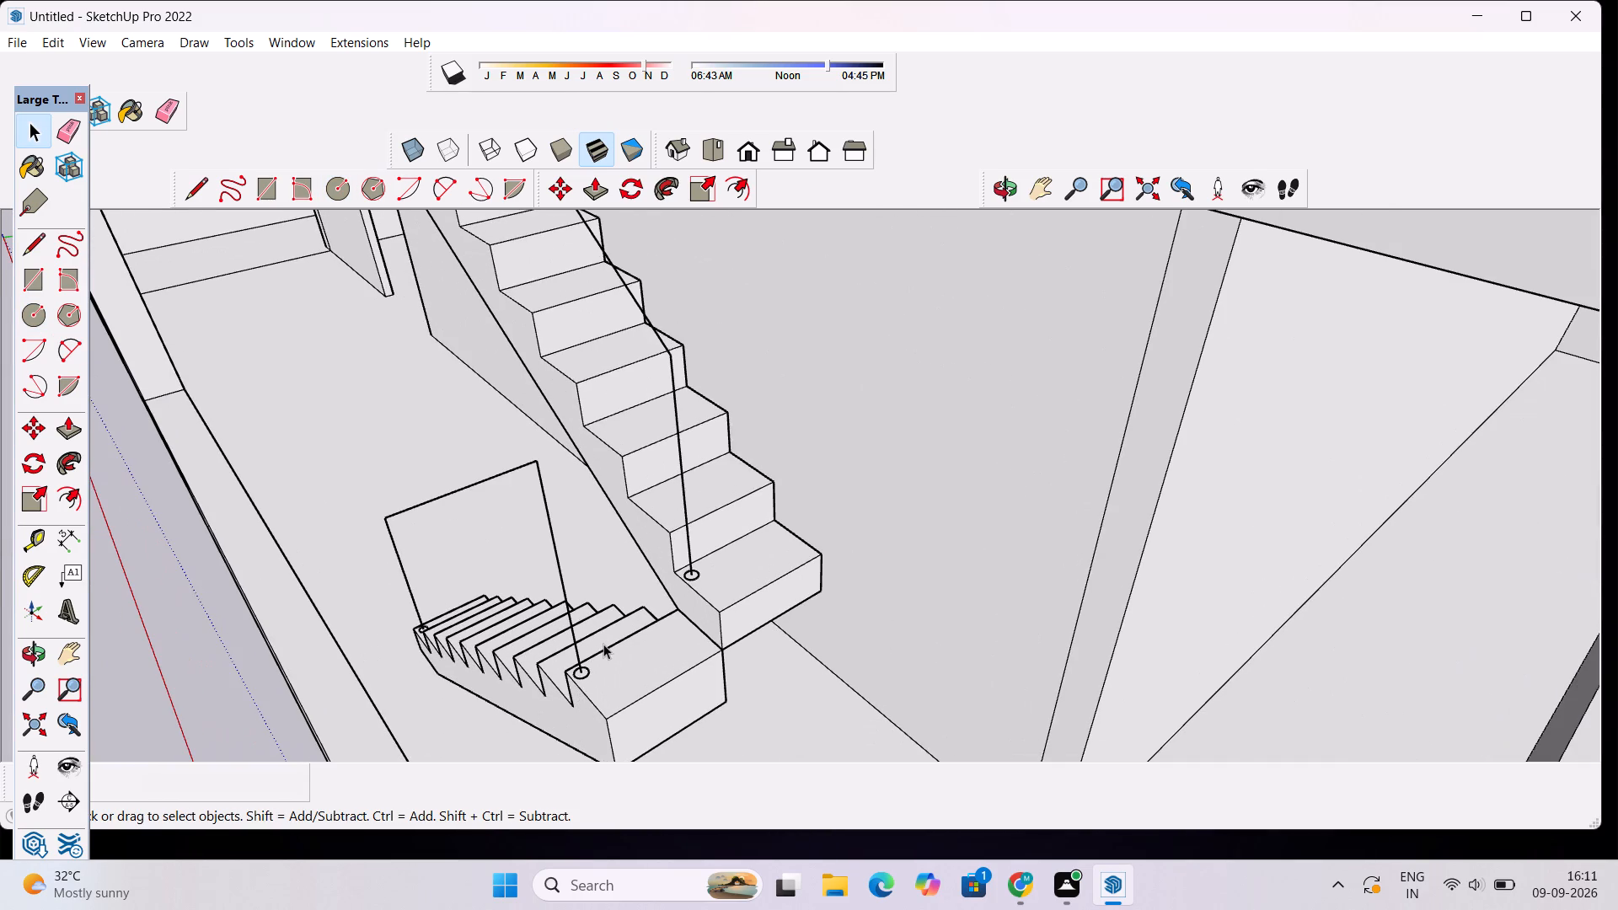
scroll(584, 668, "up", 9)
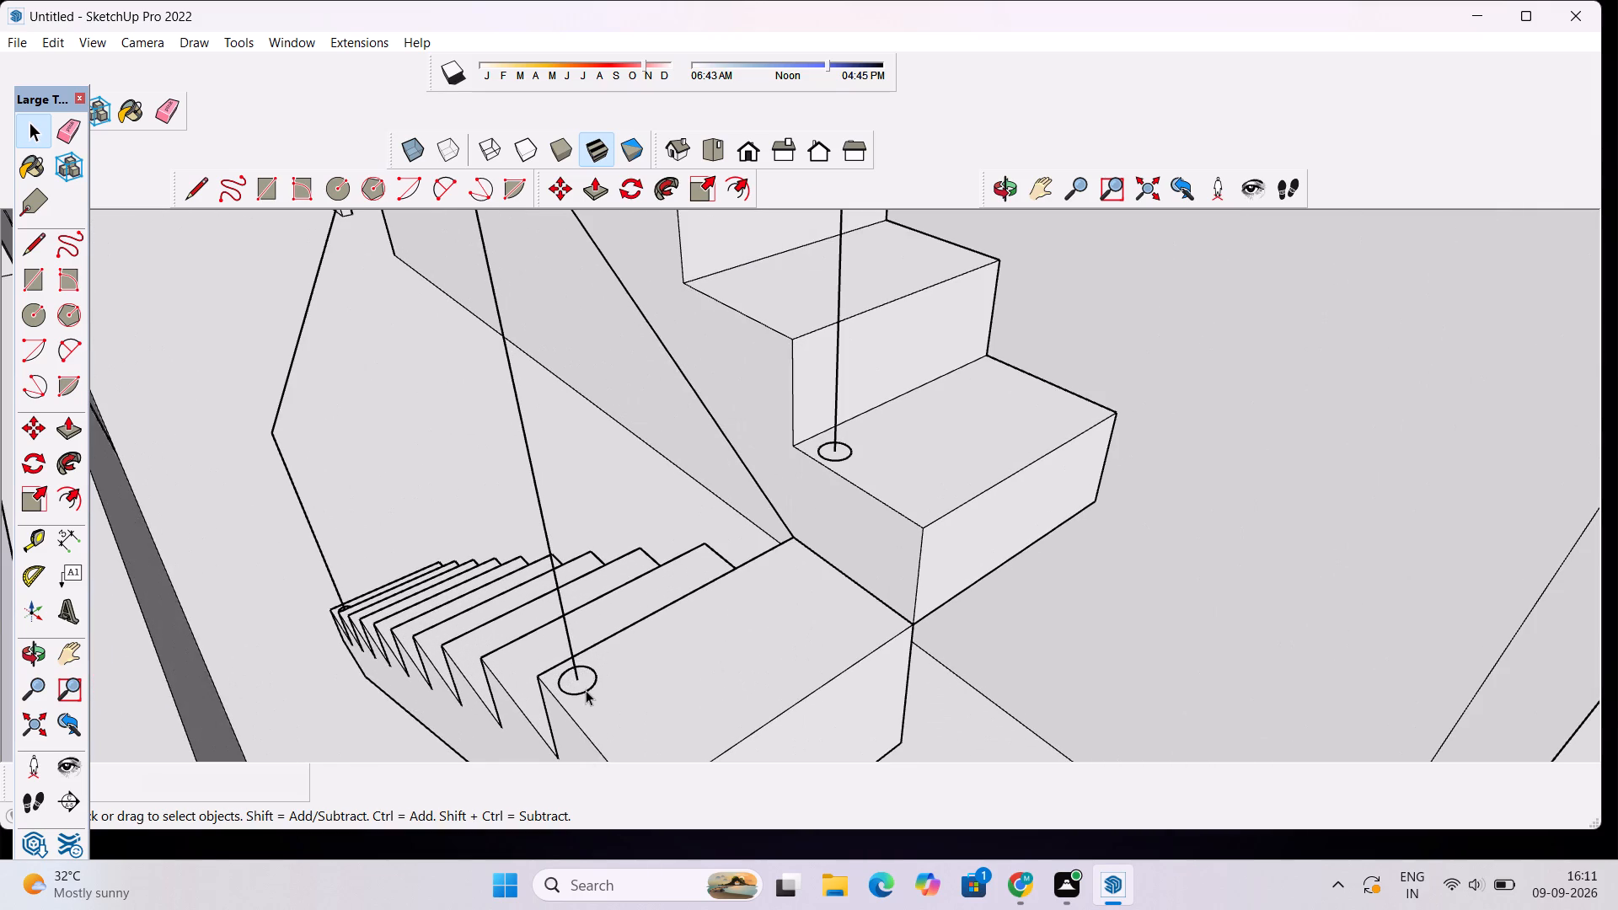
left_click(586, 690)
key("m")
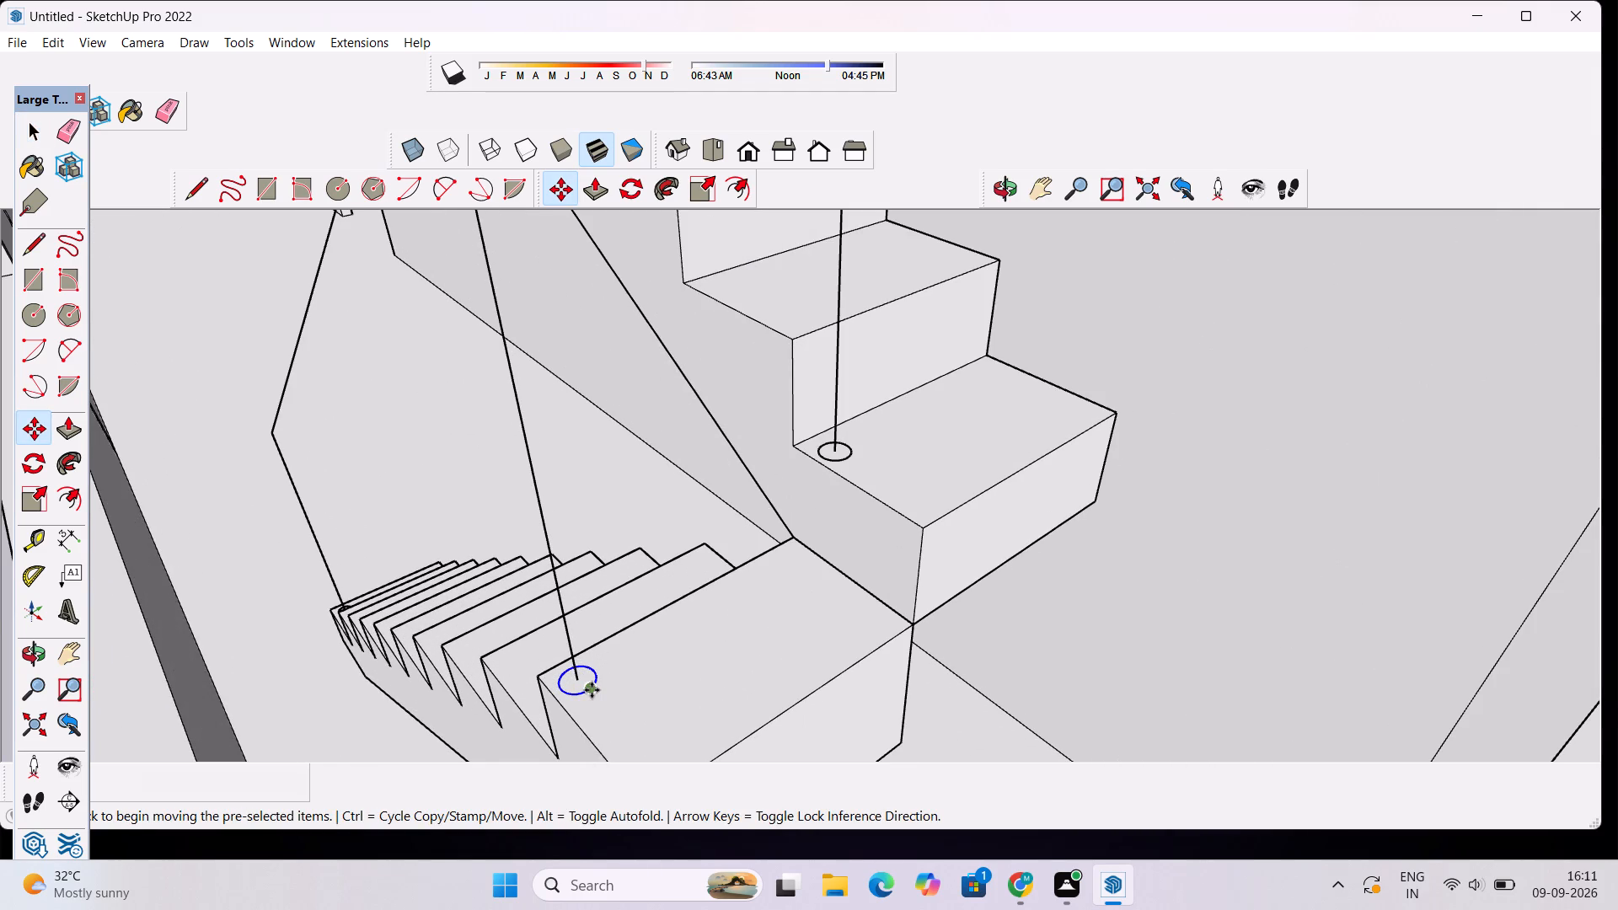
left_click(592, 690)
scroll(618, 693, "down", 5)
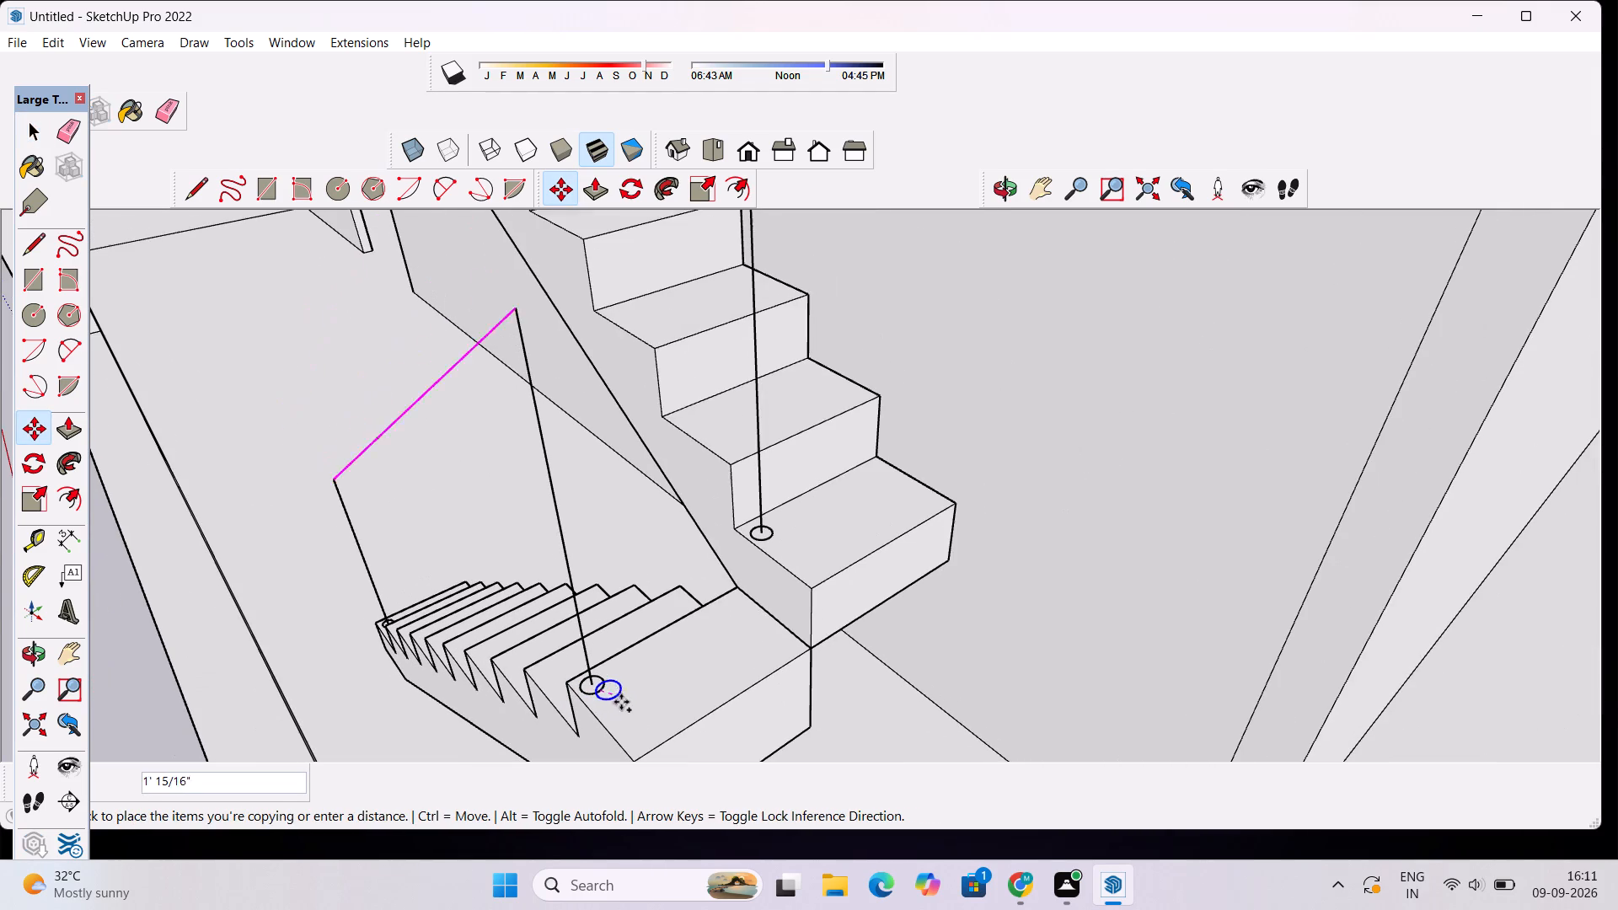
scroll(636, 737, "up", 1)
scroll(662, 673, "down", 7)
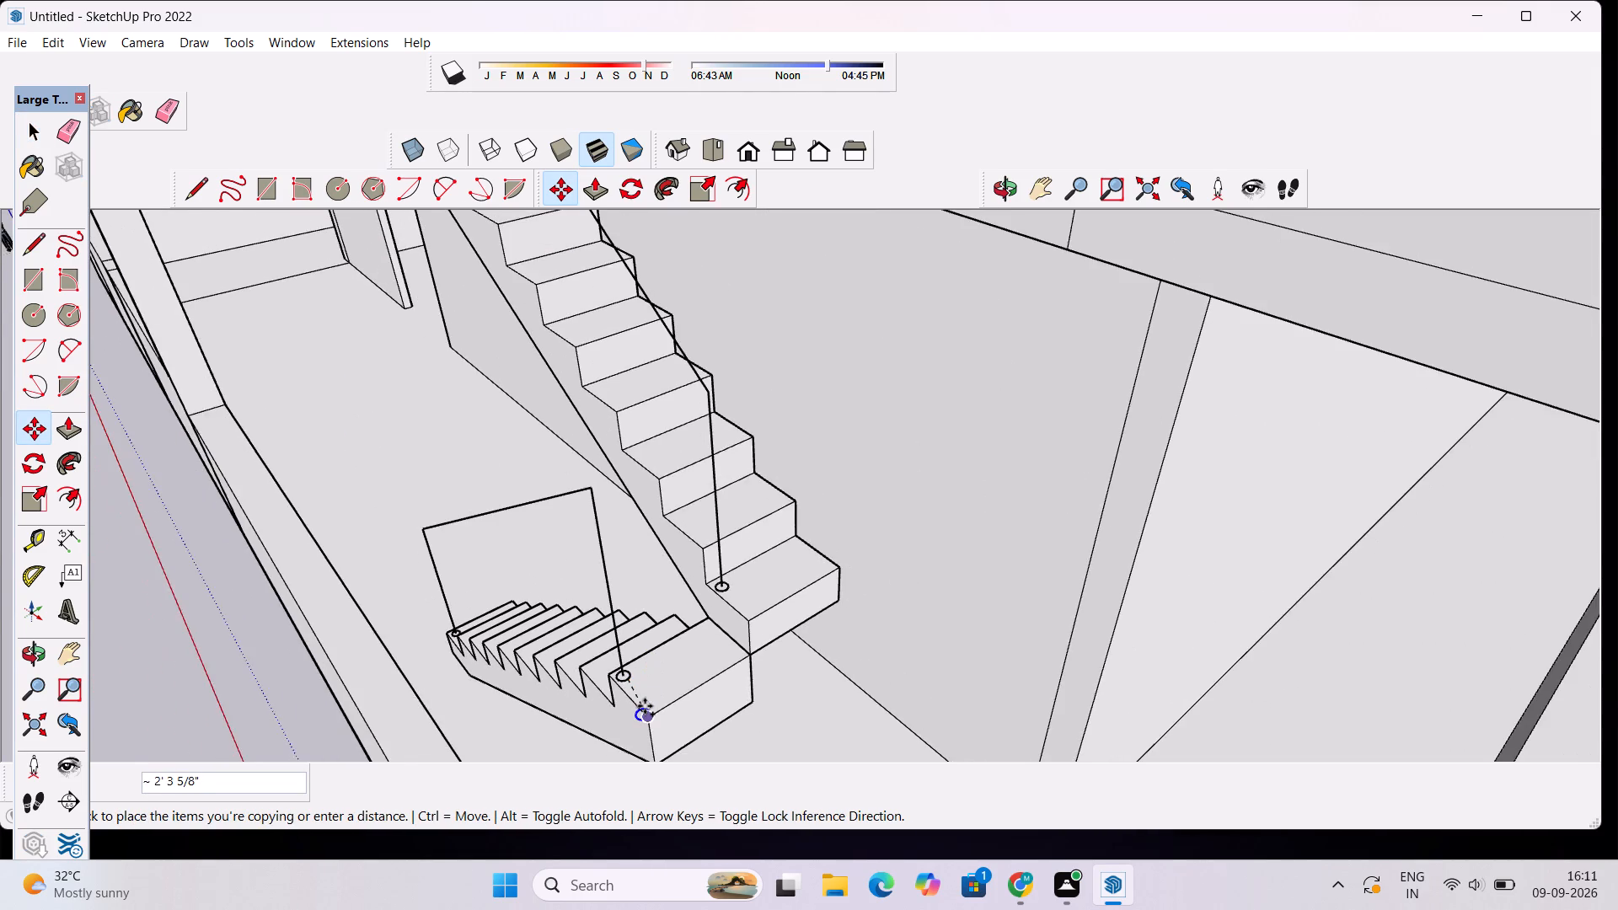
scroll(645, 706, "up", 10)
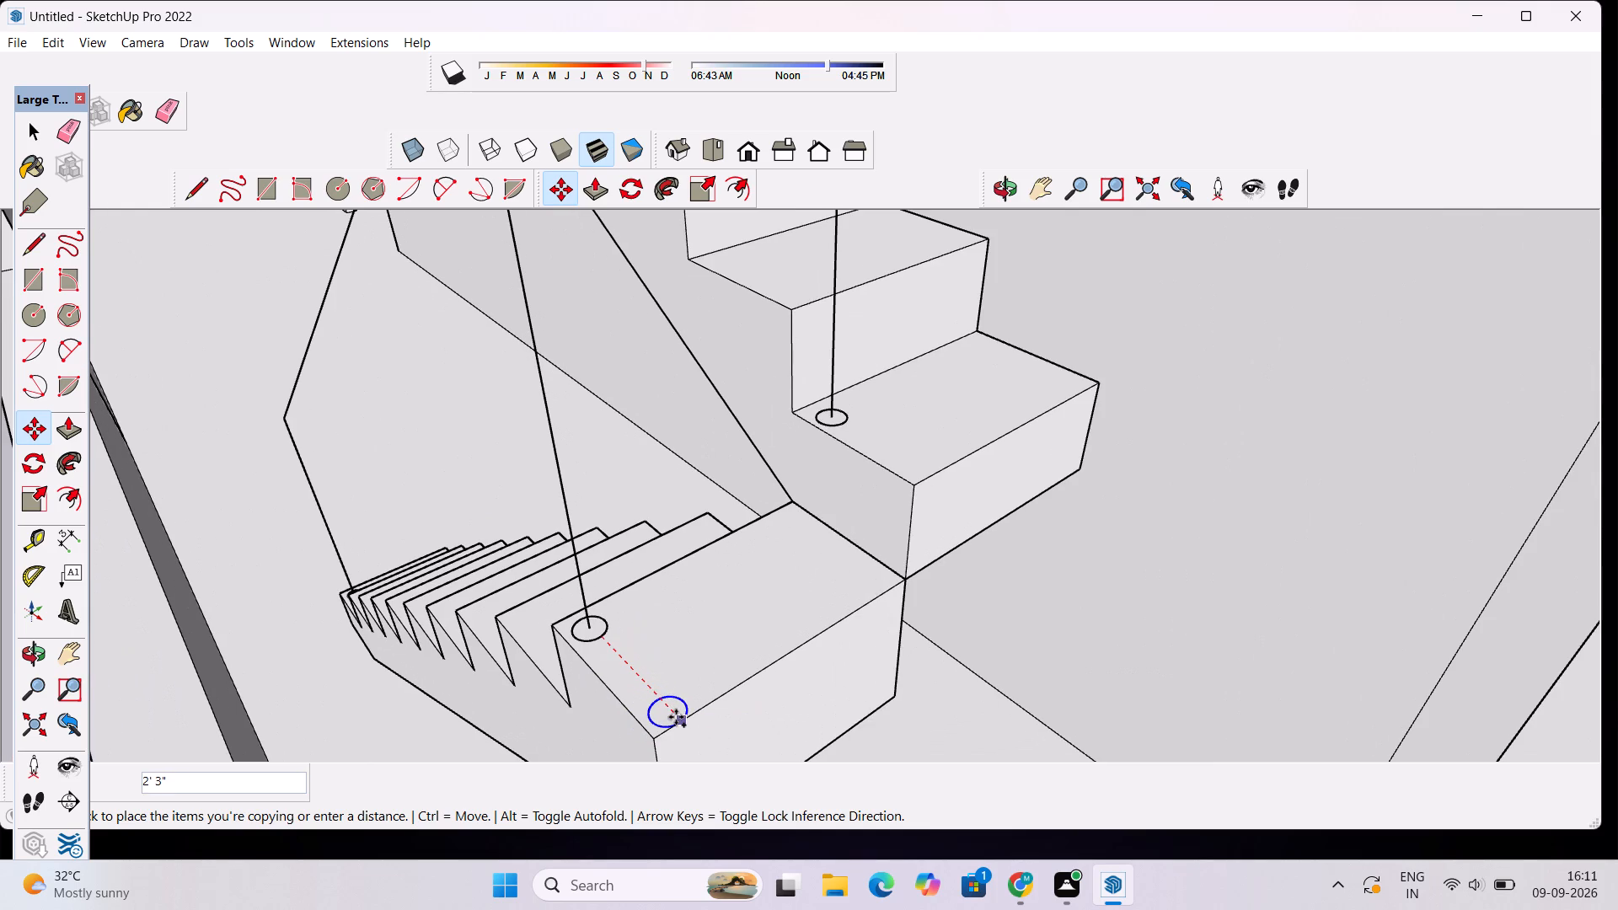
left_click(675, 715)
key("space")
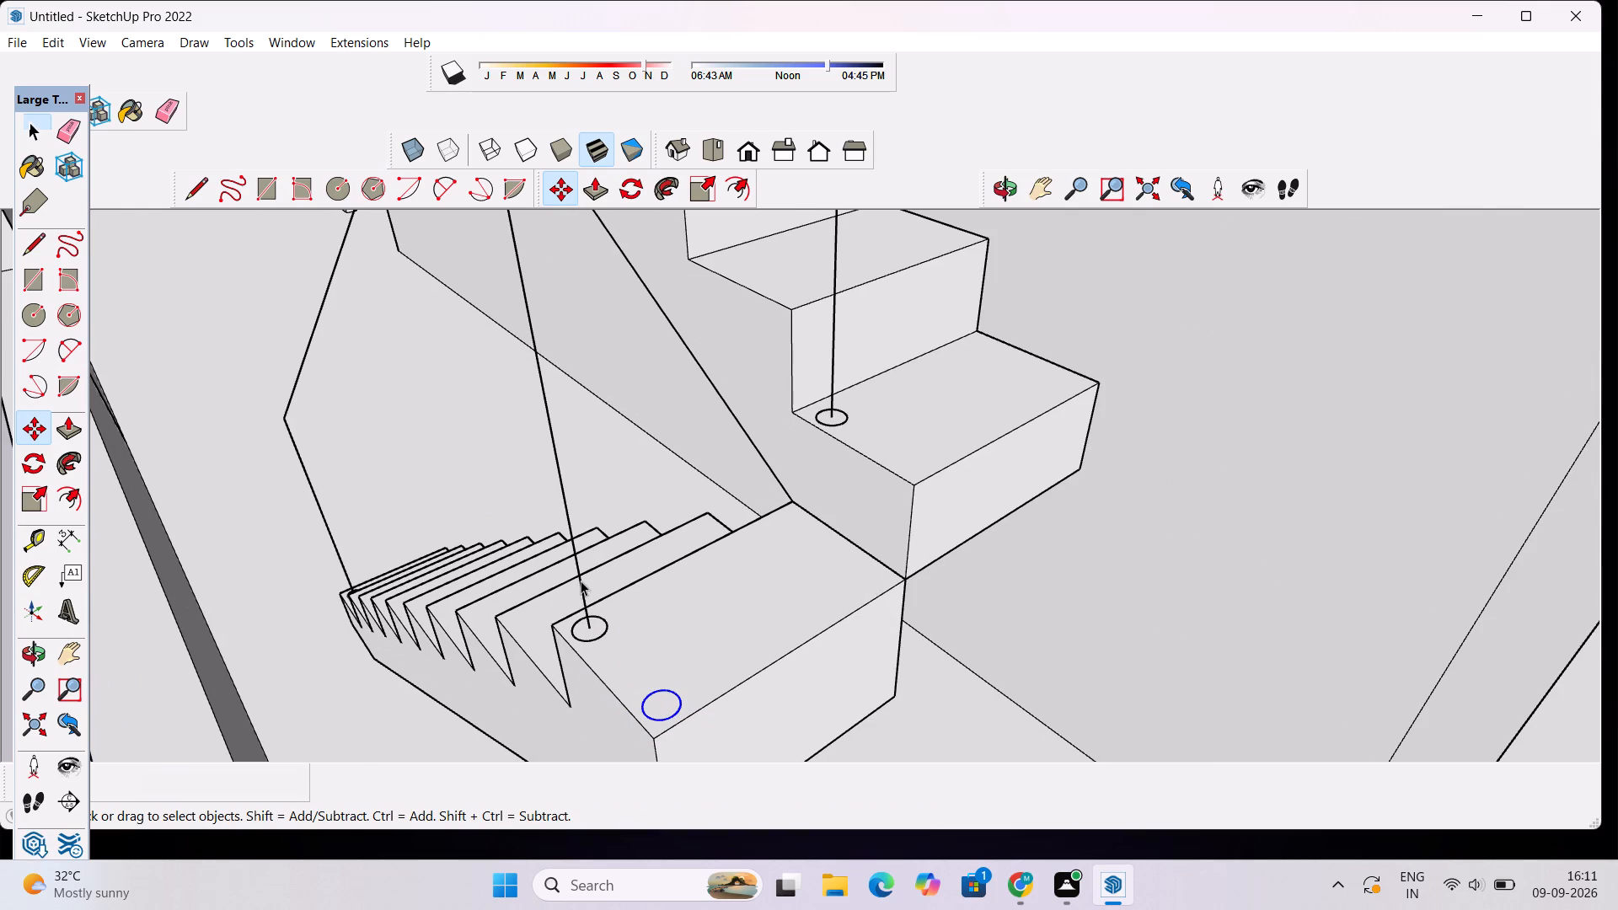
Copy the landing's upright line about 2' 1" onto the centre of the circle near the landing's outer front corner.
left_click(581, 581)
key("m")
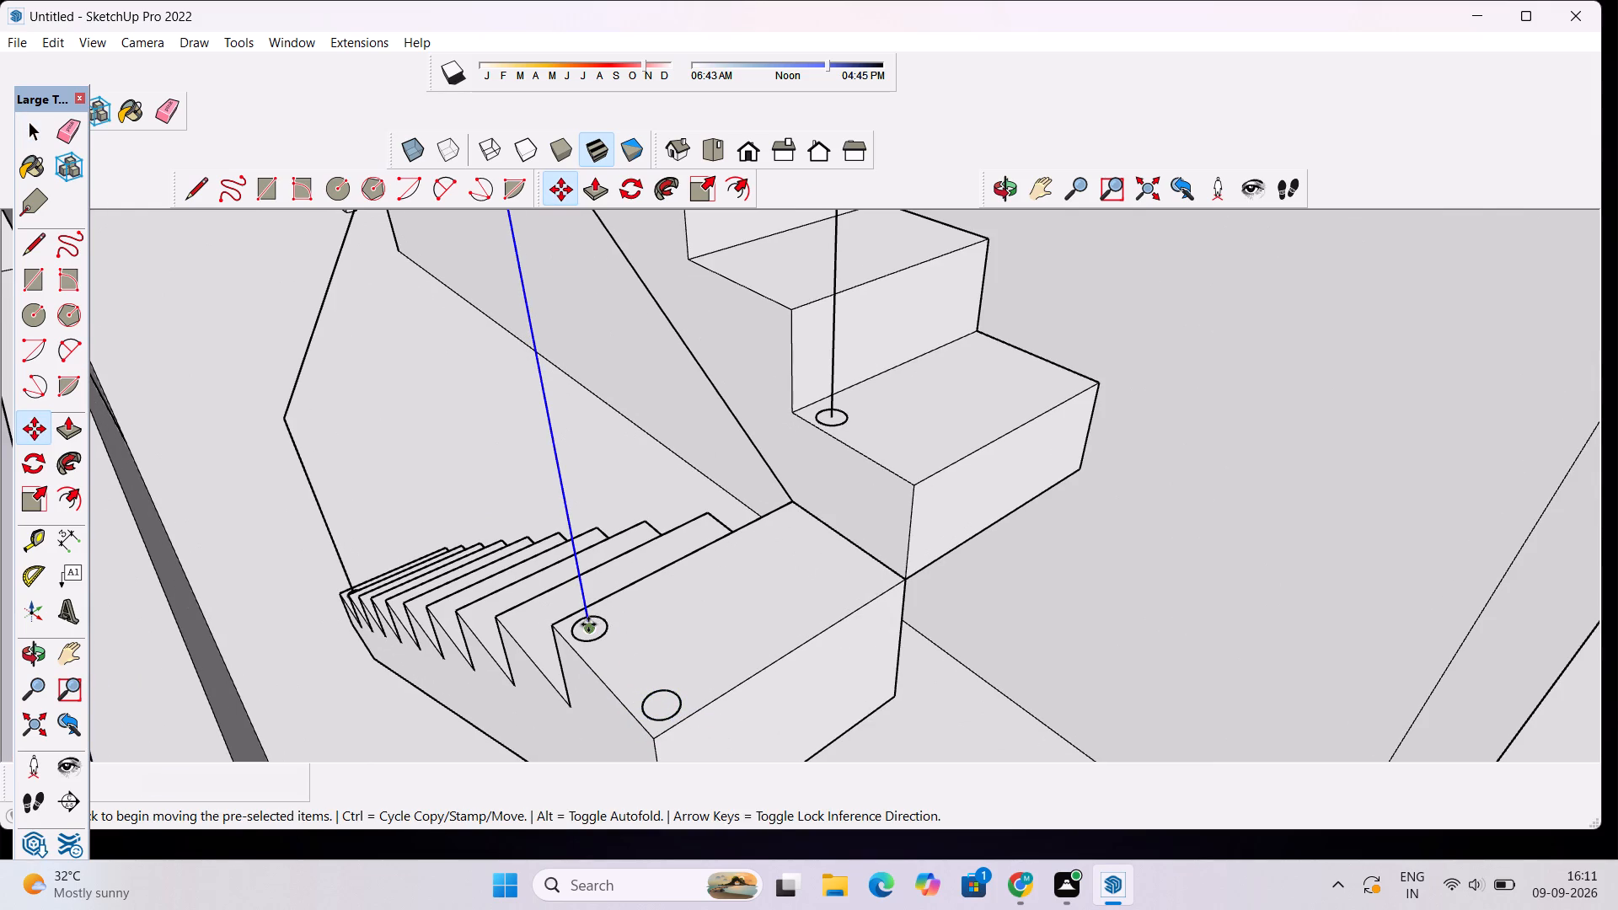
left_click(588, 624)
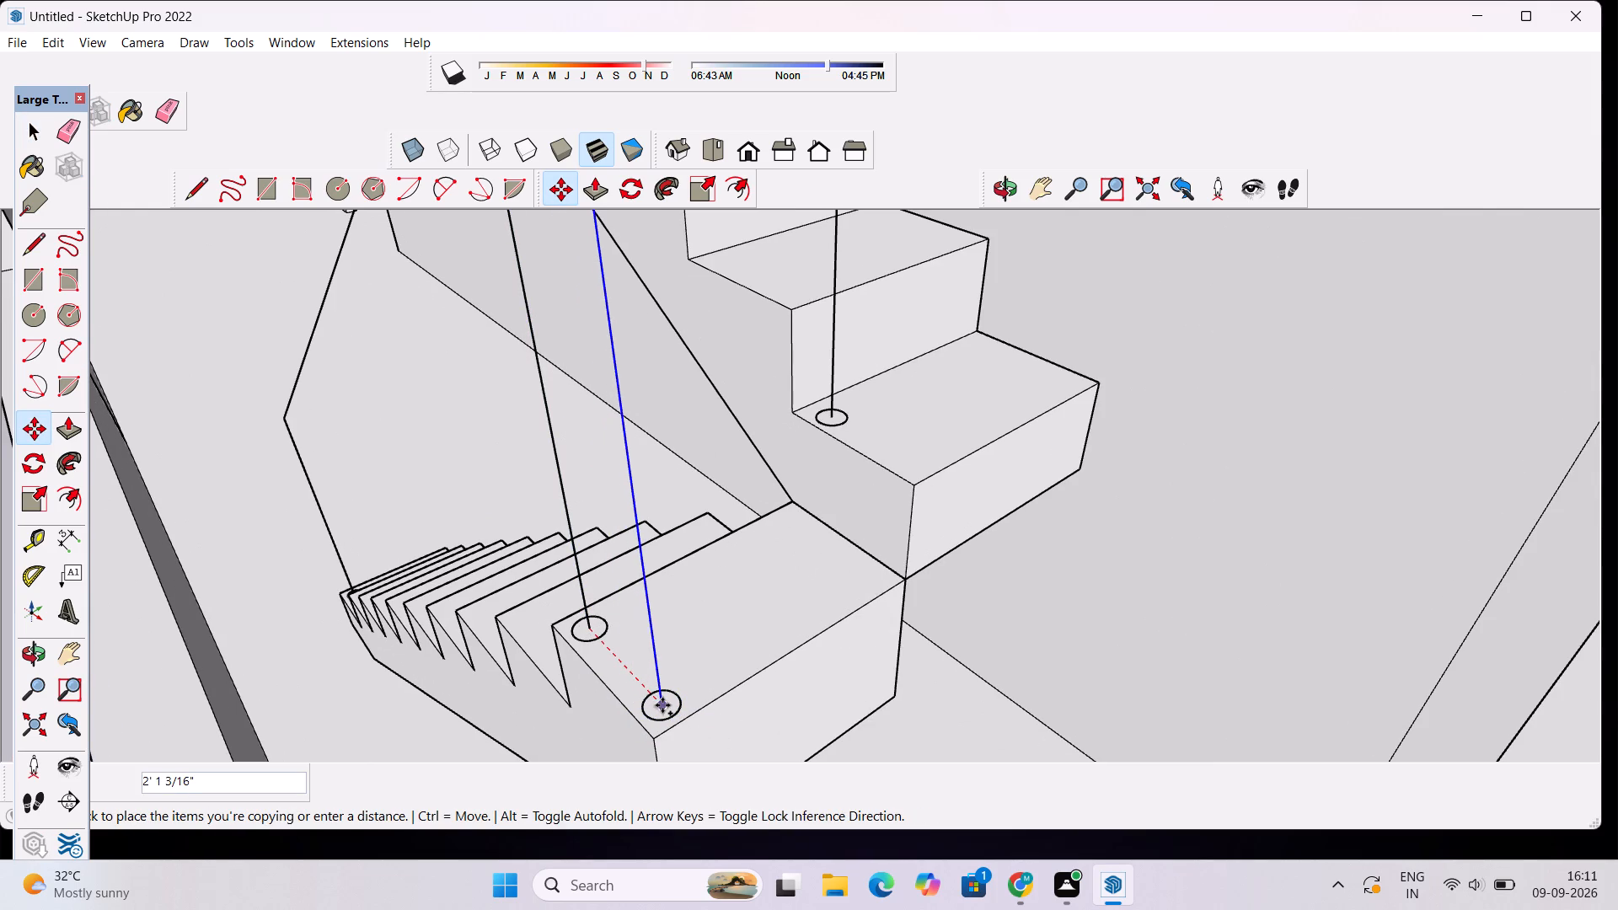
scroll(662, 705, "up", 6)
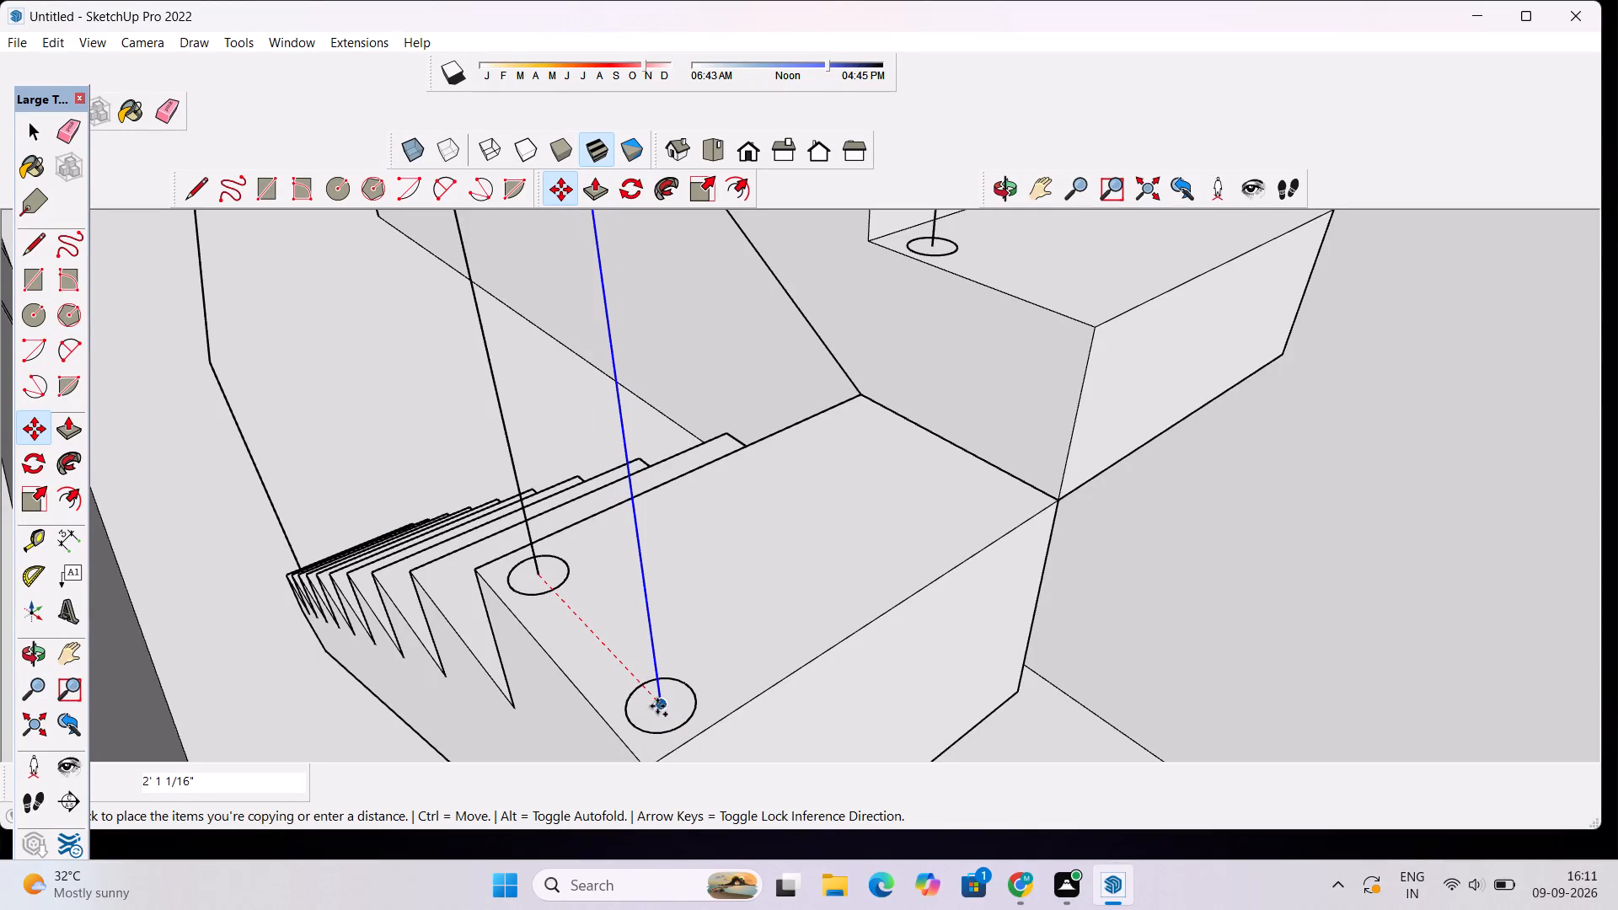
left_click(660, 705)
key("space")
Draw a short handrail line joining the tops of the two upright lines on the landing.
scroll(670, 697, "down", 12)
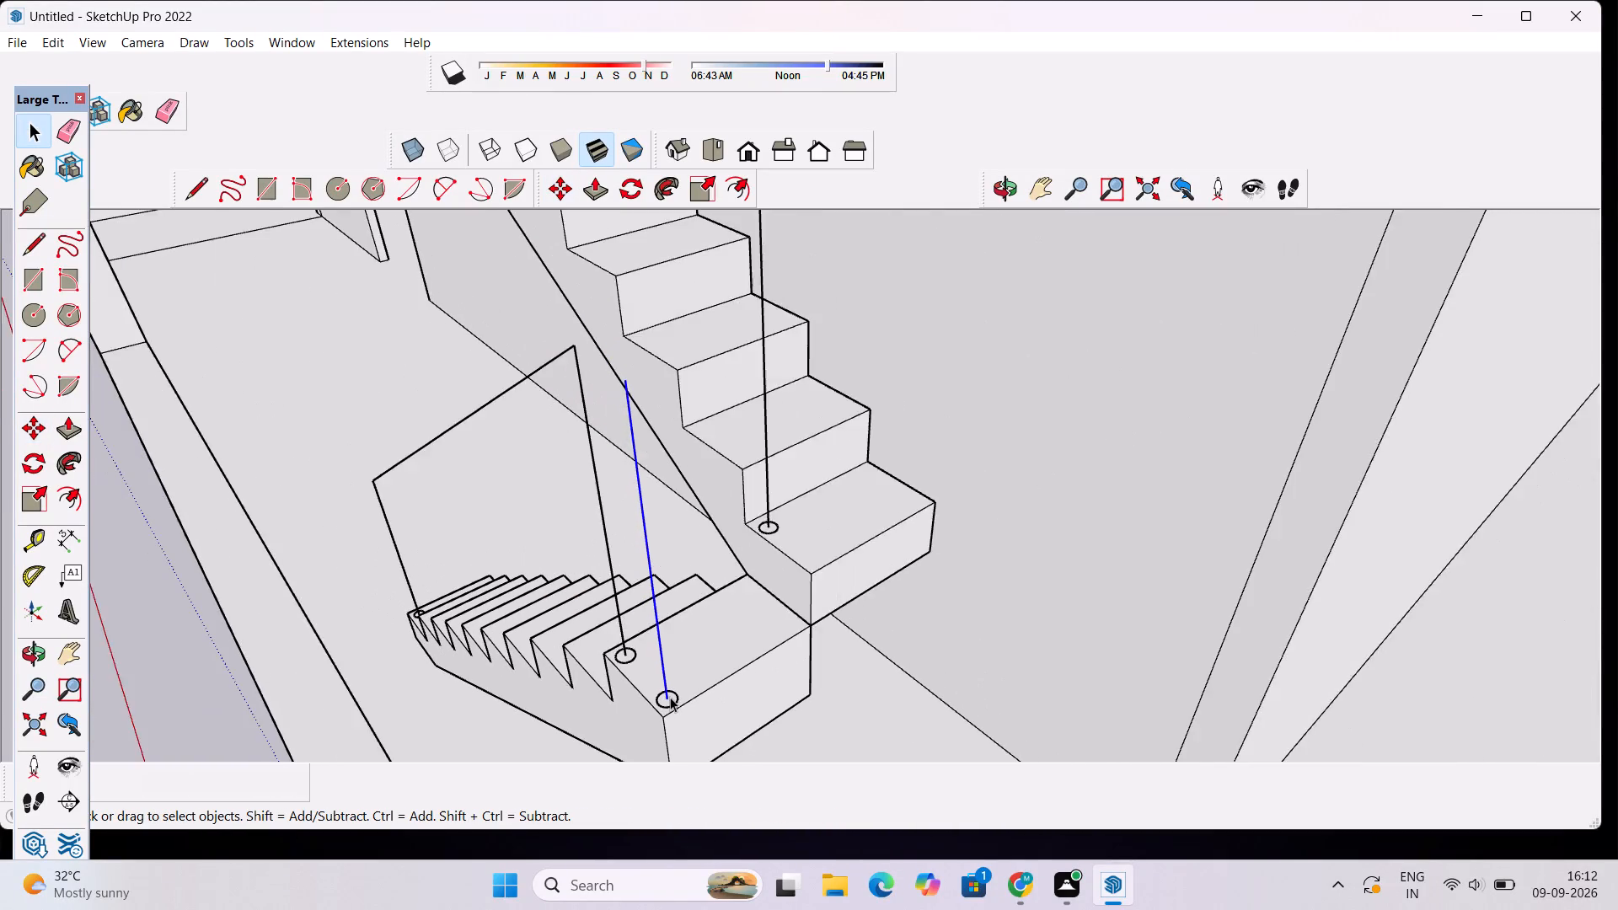
scroll(670, 697, "down", 3)
scroll(612, 420, "up", 3)
key("l")
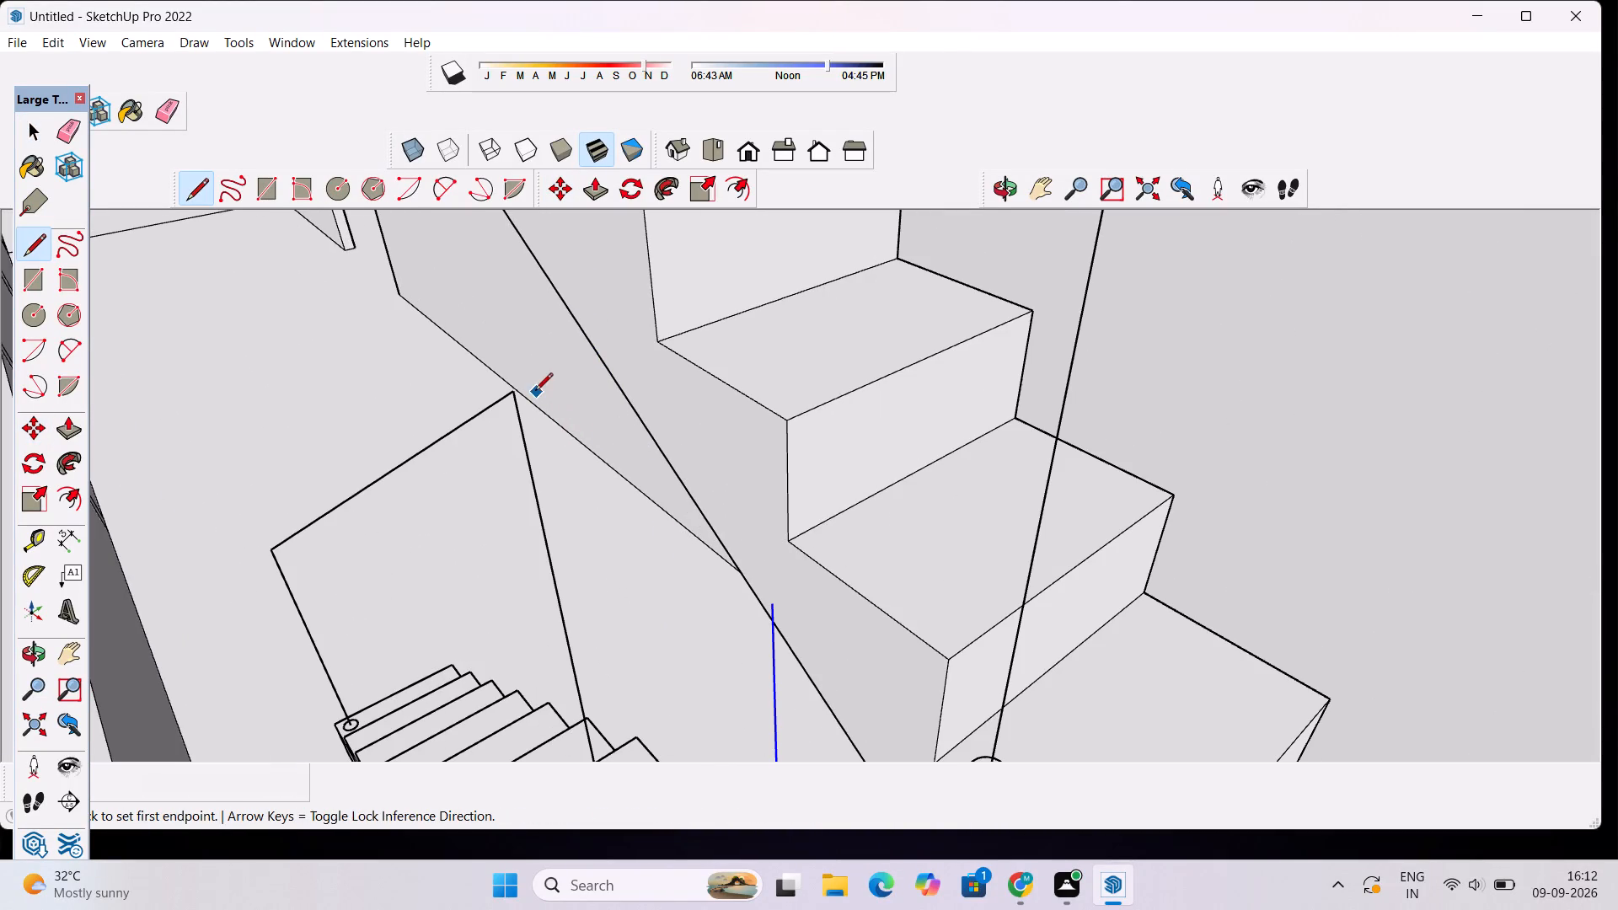
left_click(509, 395)
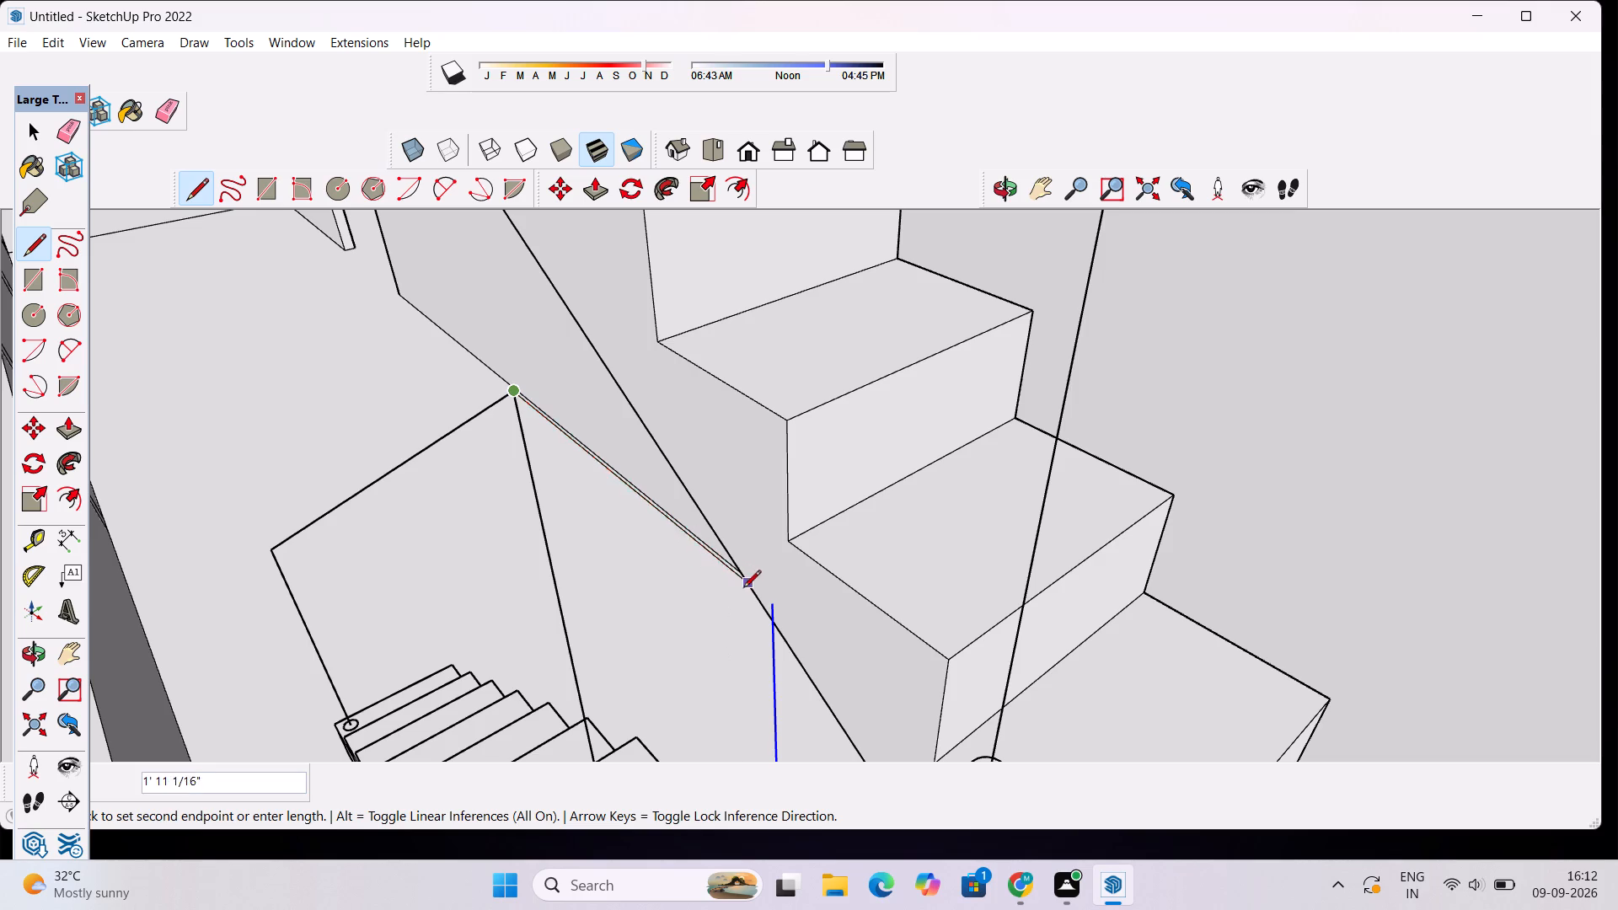
left_click(772, 604)
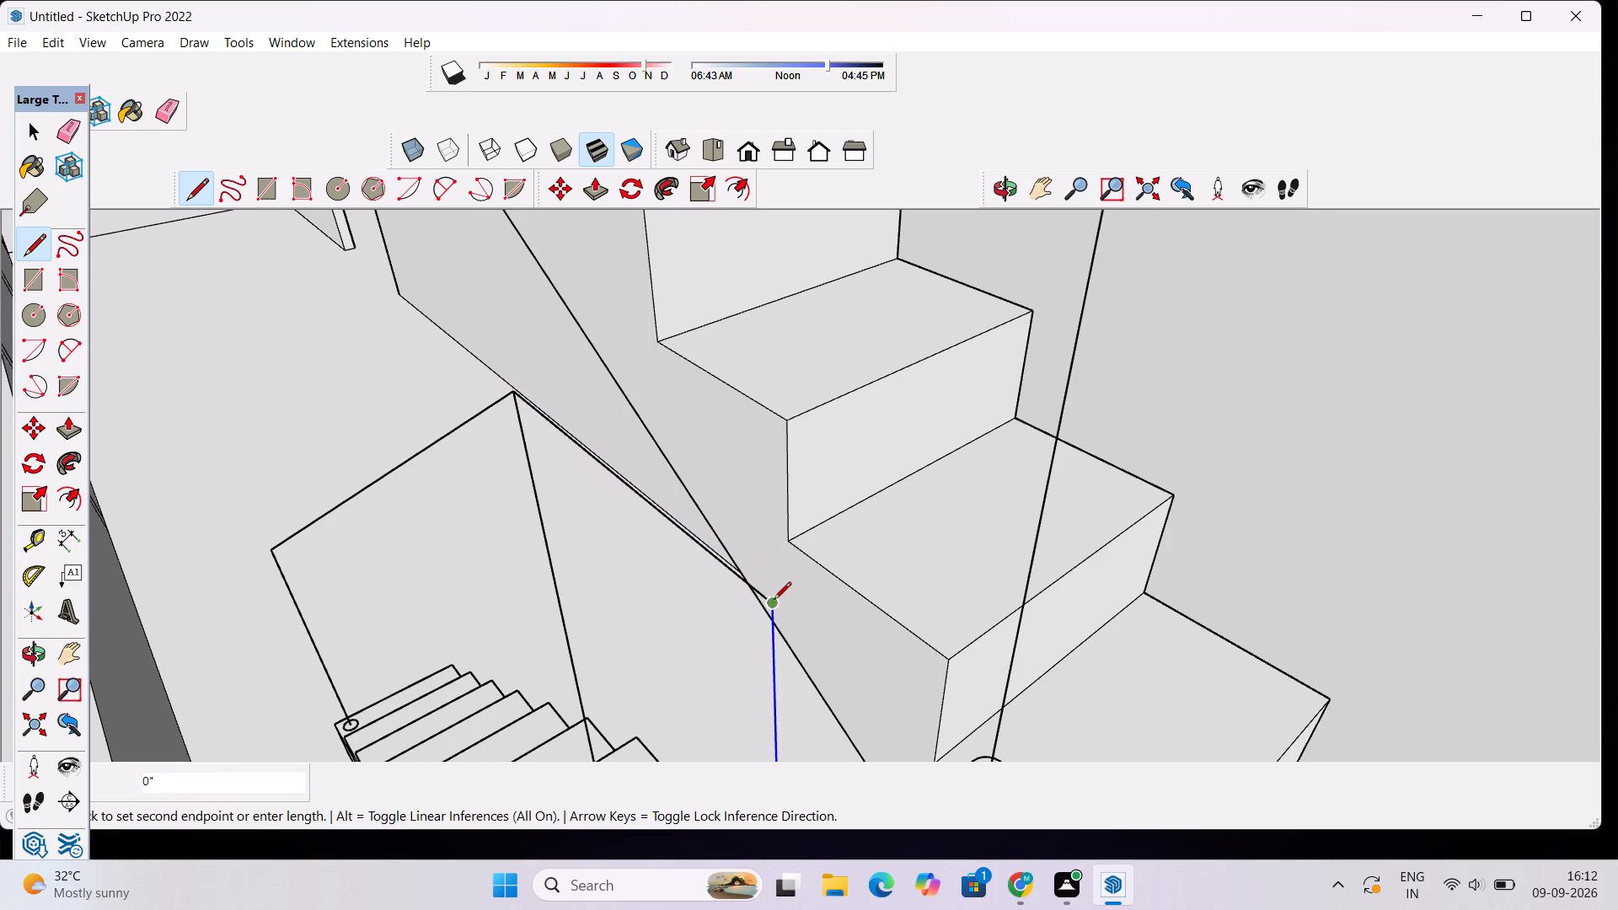
scroll(774, 600, "down", 5)
key("space")
Examine the railing lines around the landing and both stair flights from several angles.
scroll(1005, 682, "down", 6)
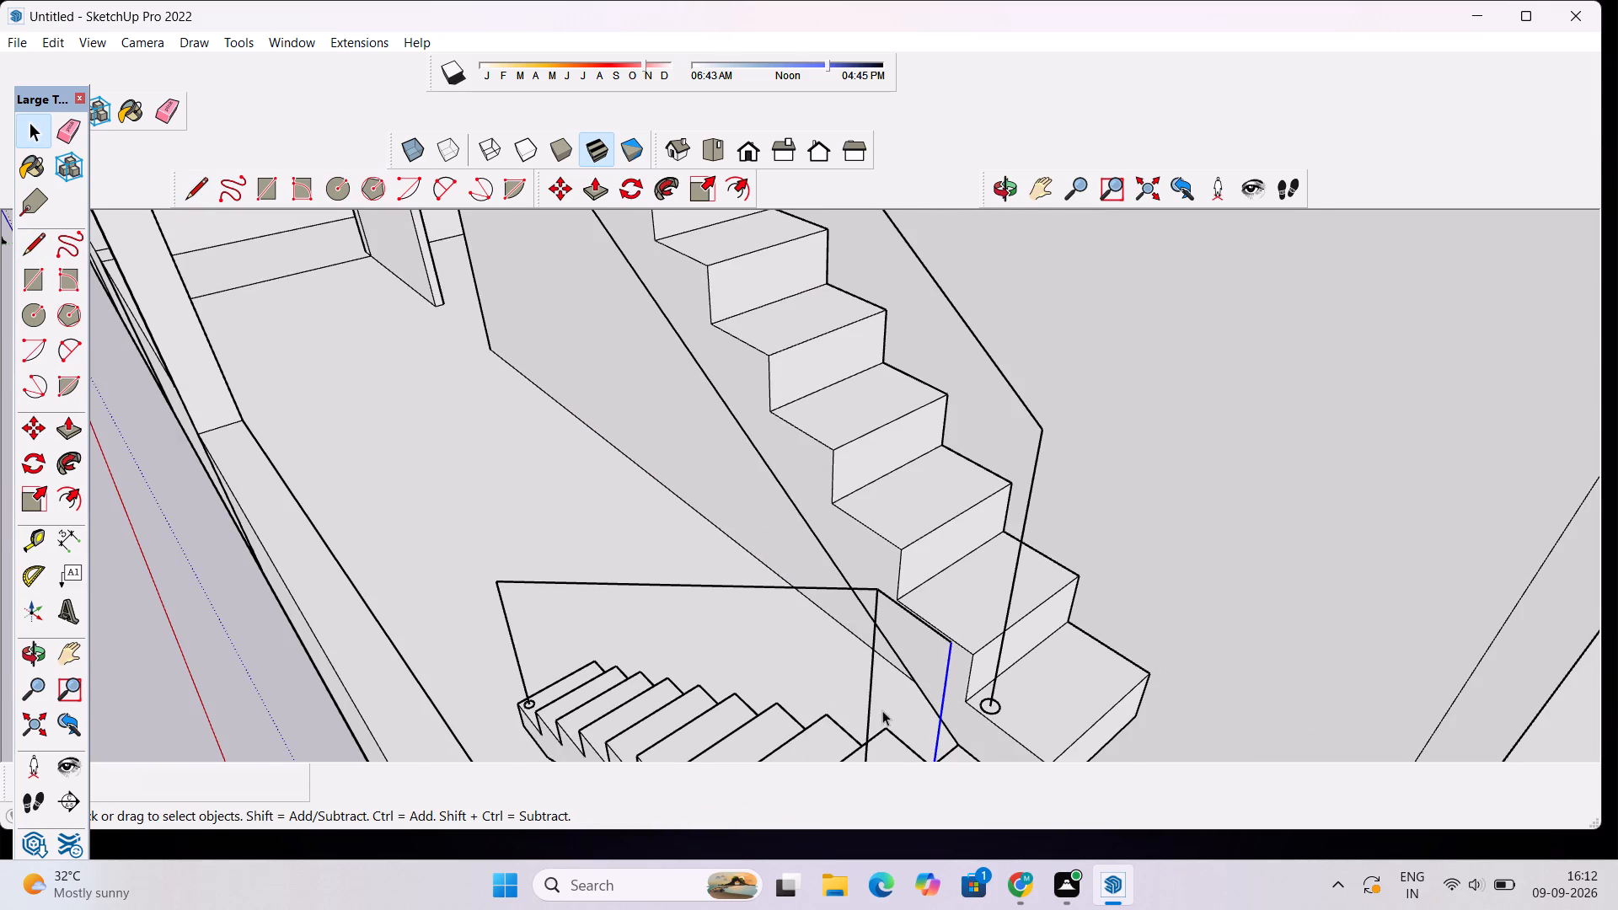
scroll(485, 558, "down", 4)
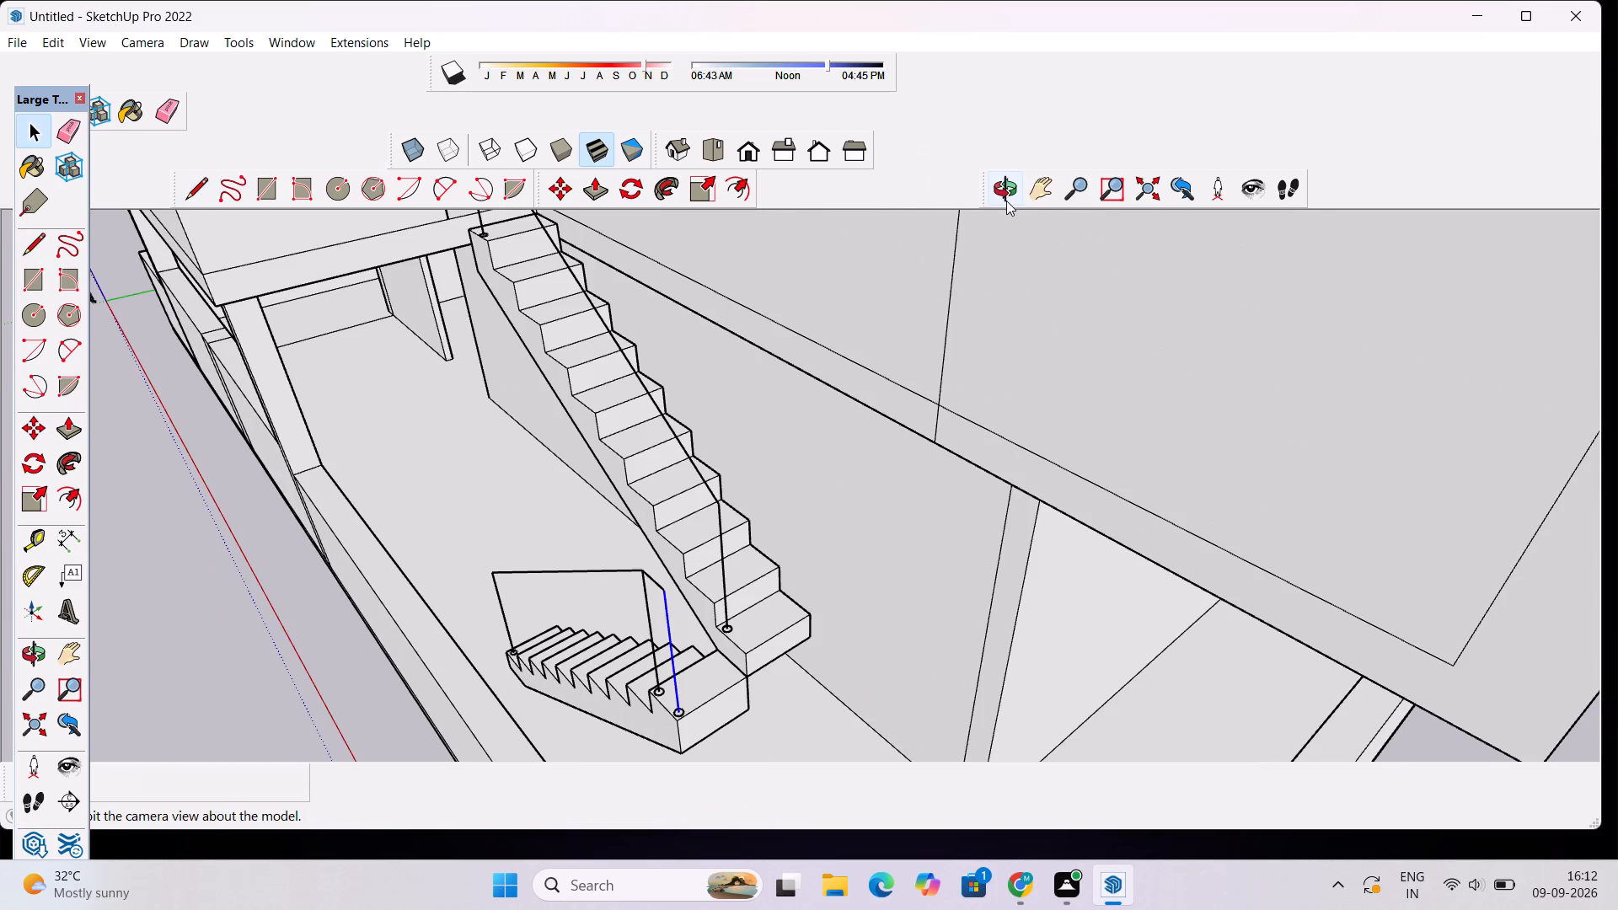
left_click(1006, 201)
left_click_drag(677, 345, 823, 346)
scroll(815, 465, "down", 2)
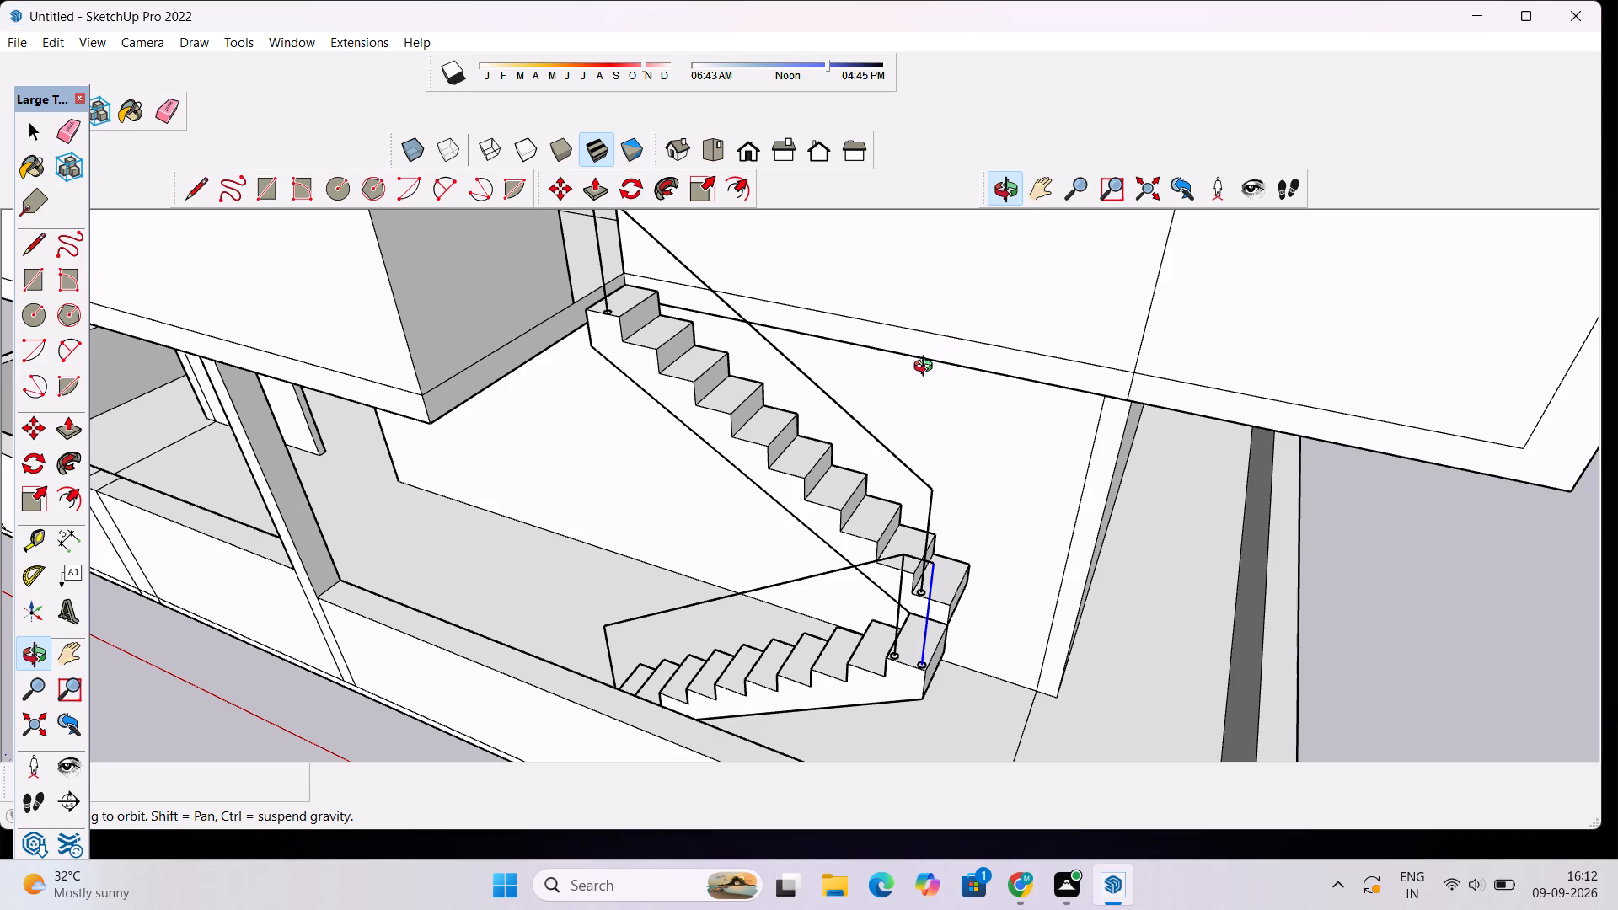
key("space")
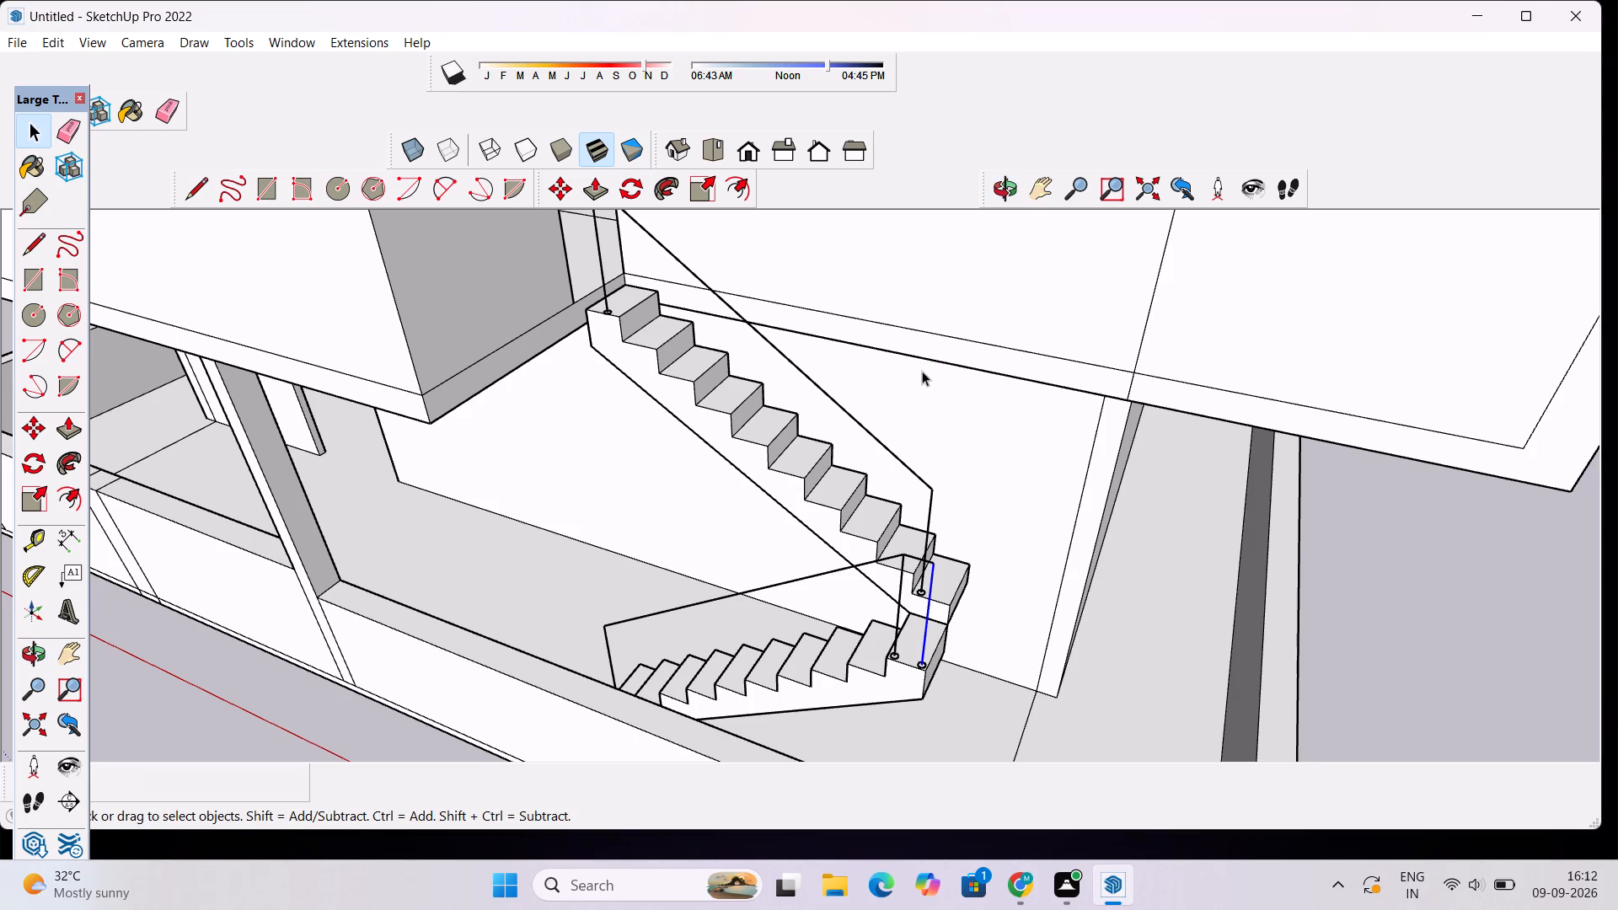
scroll(891, 418, "down", 4)
left_click(994, 192)
left_click_drag(710, 571, 801, 521)
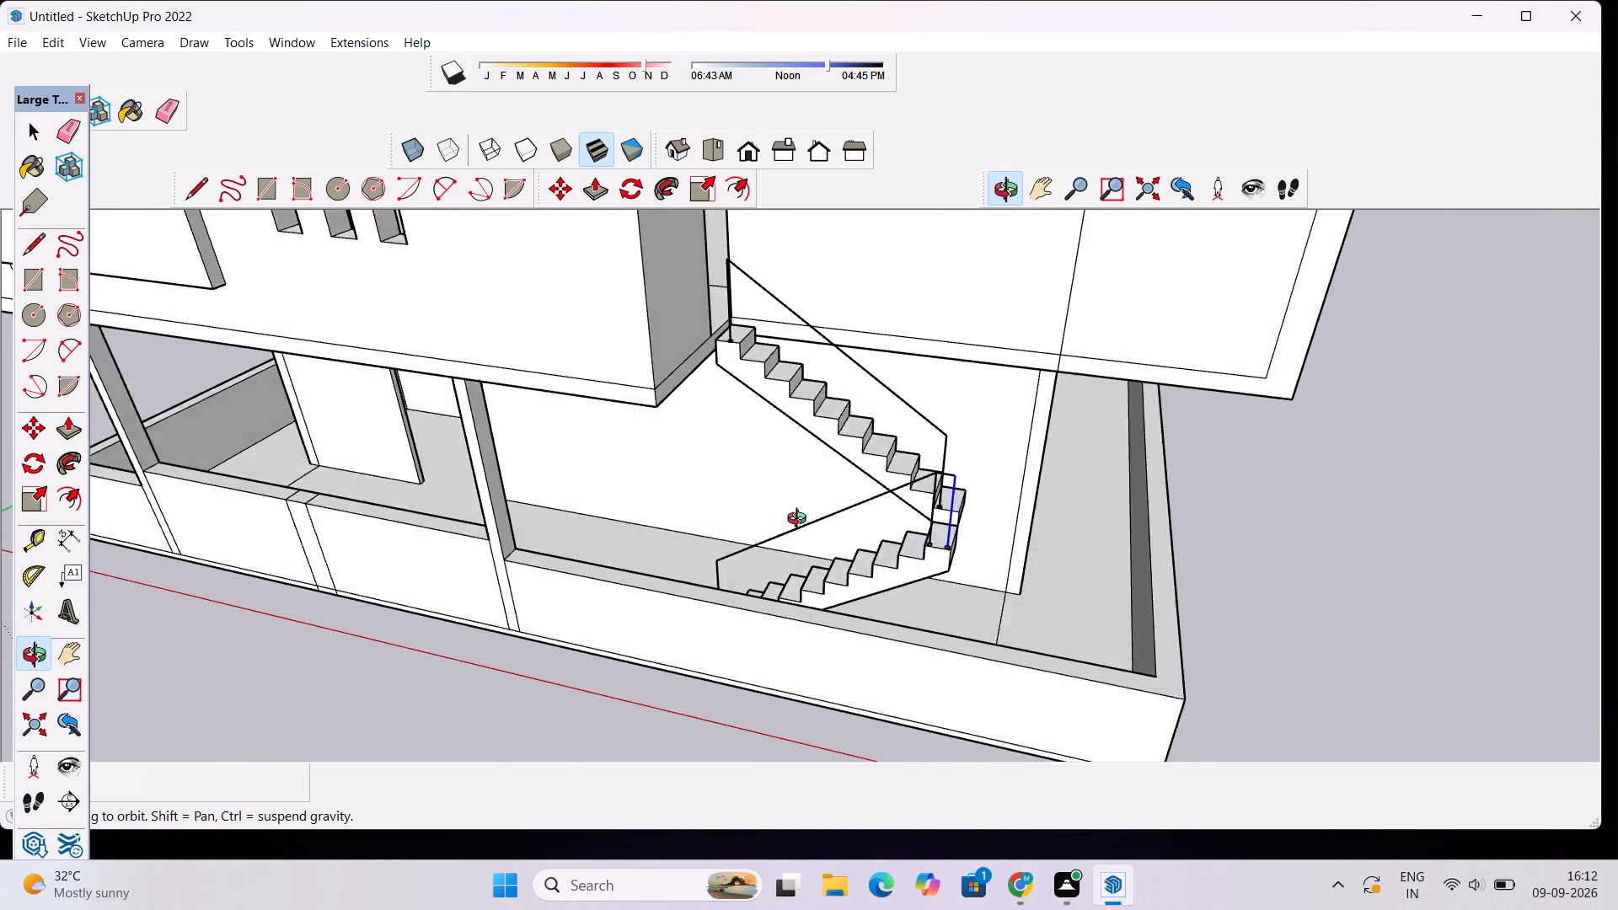
left_click_drag(801, 521, 812, 513)
scroll(868, 458, "up", 5)
scroll(887, 460, "down", 3)
key("space")
left_click(1314, 428)
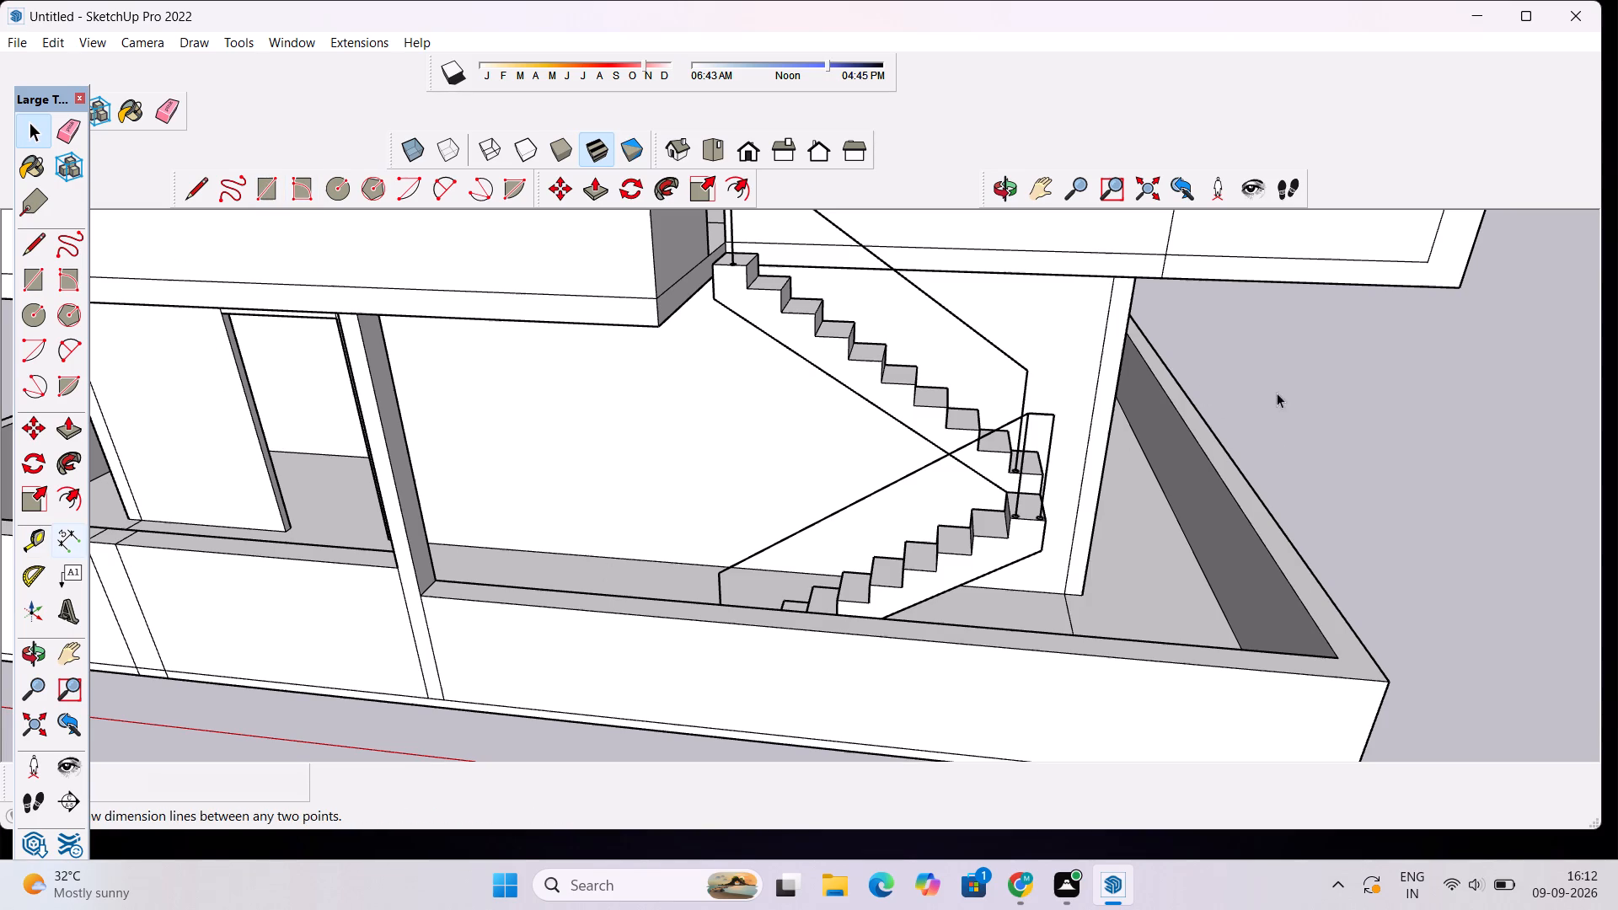
left_click(997, 188)
left_click_drag(1014, 292, 957, 384)
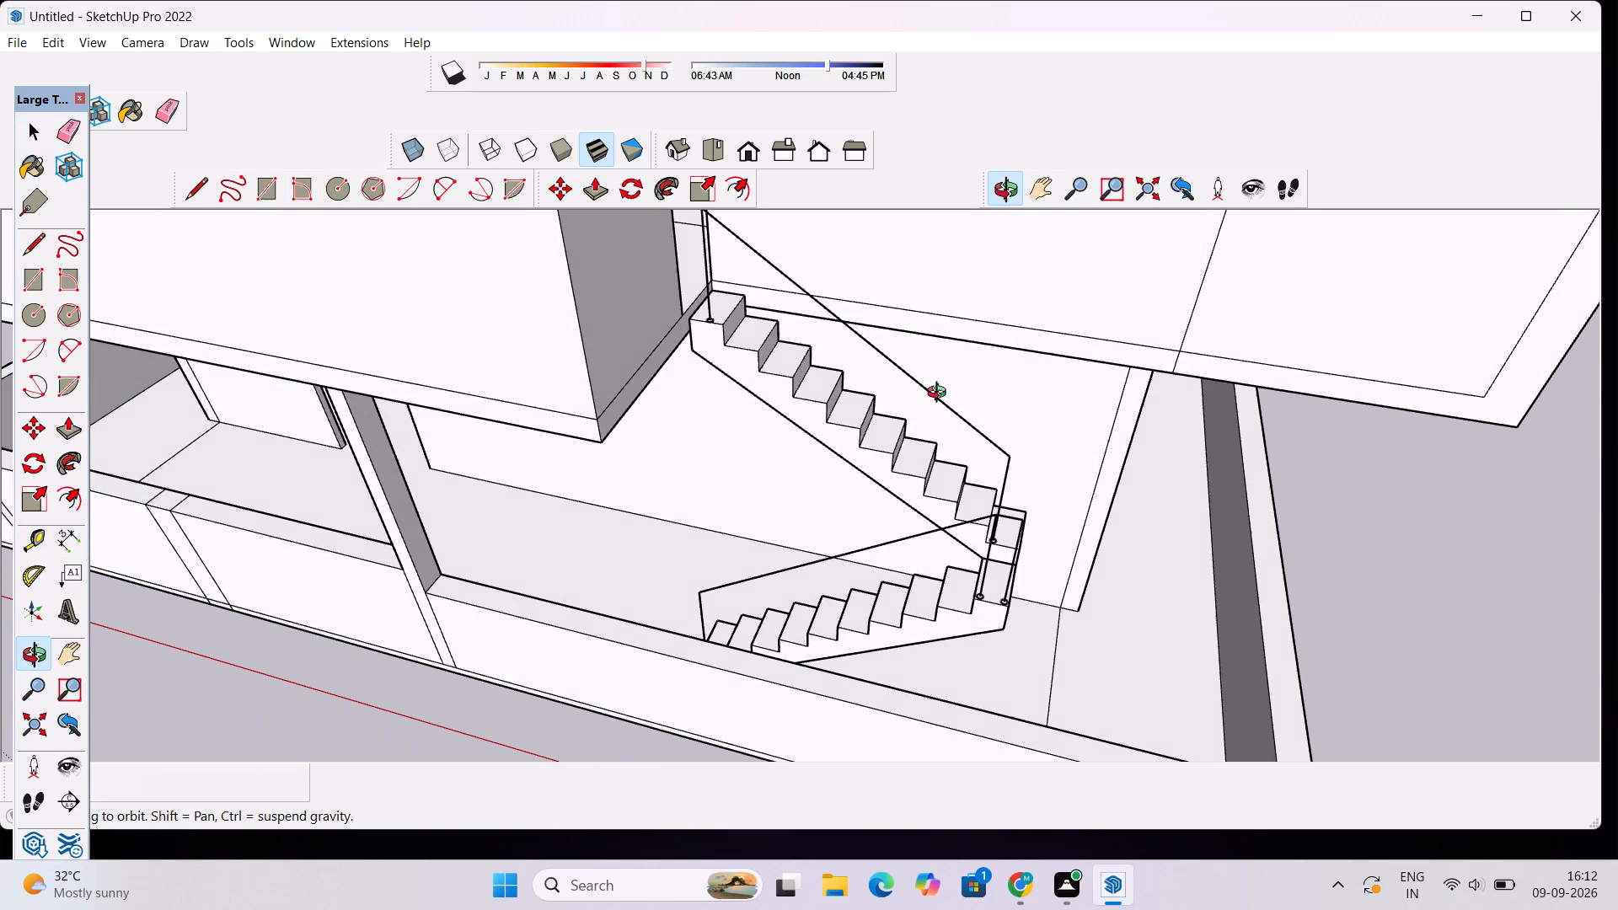
left_click_drag(875, 595, 753, 643)
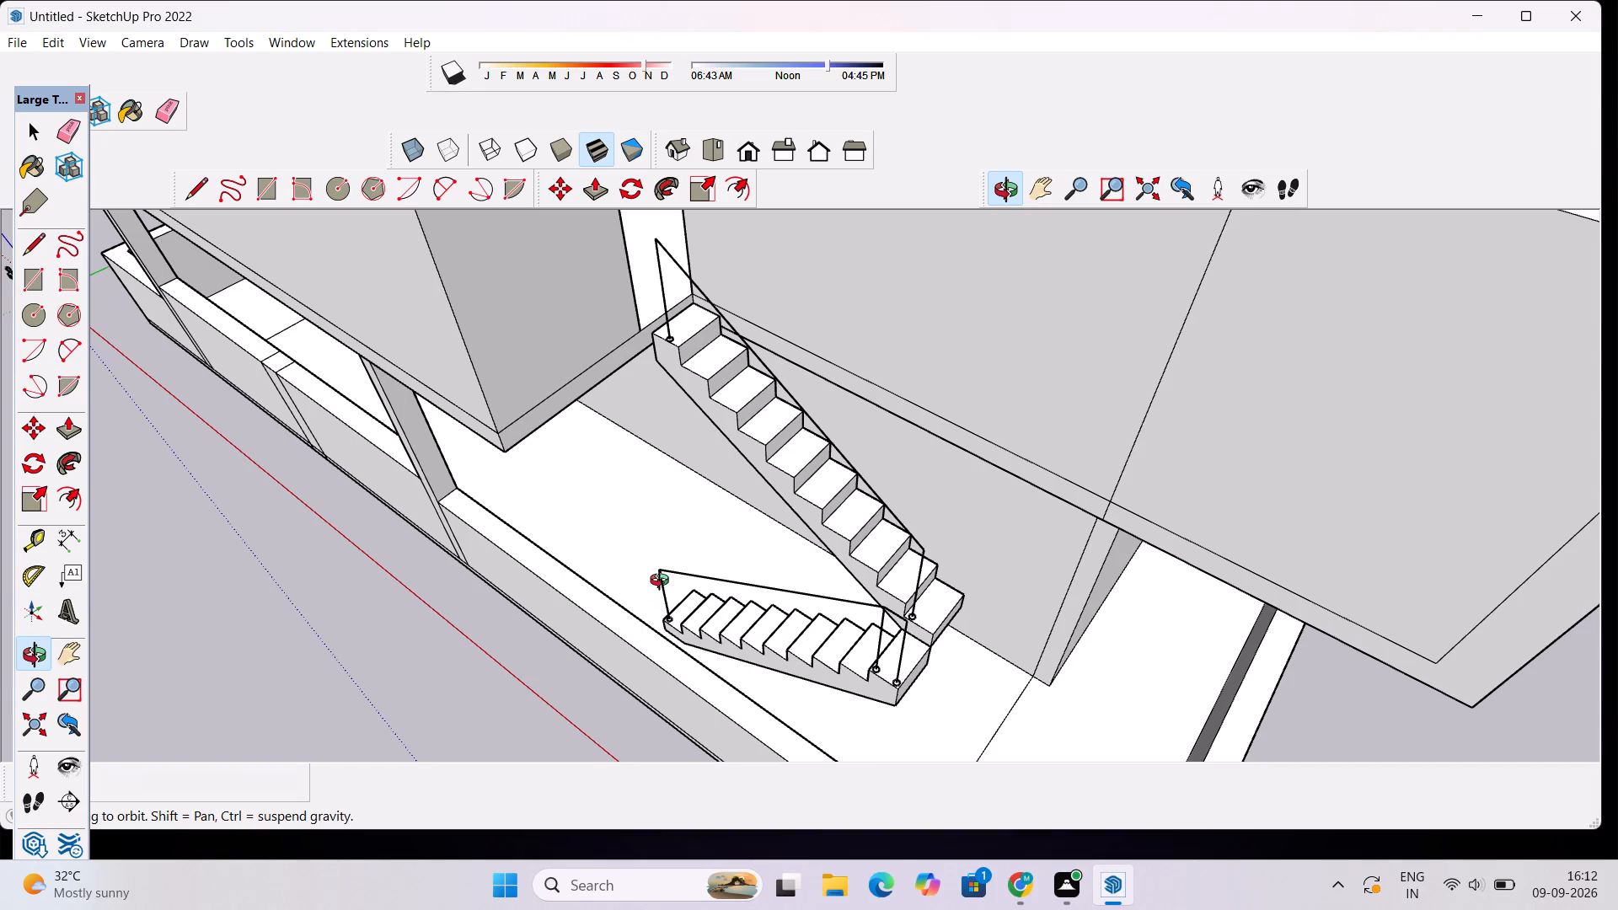
key("space")
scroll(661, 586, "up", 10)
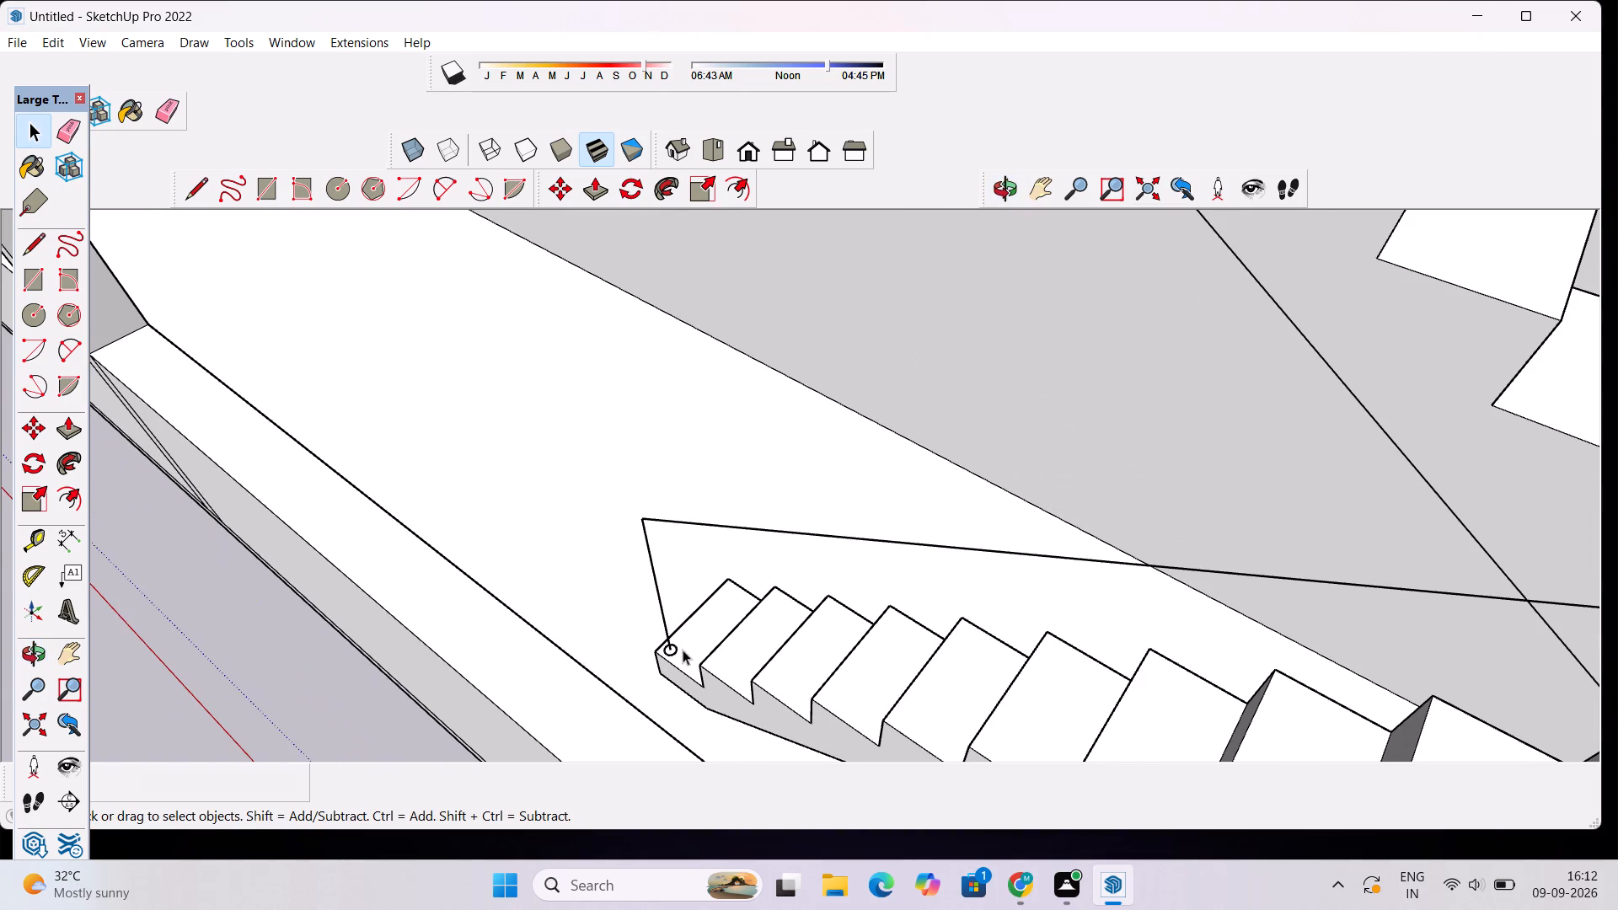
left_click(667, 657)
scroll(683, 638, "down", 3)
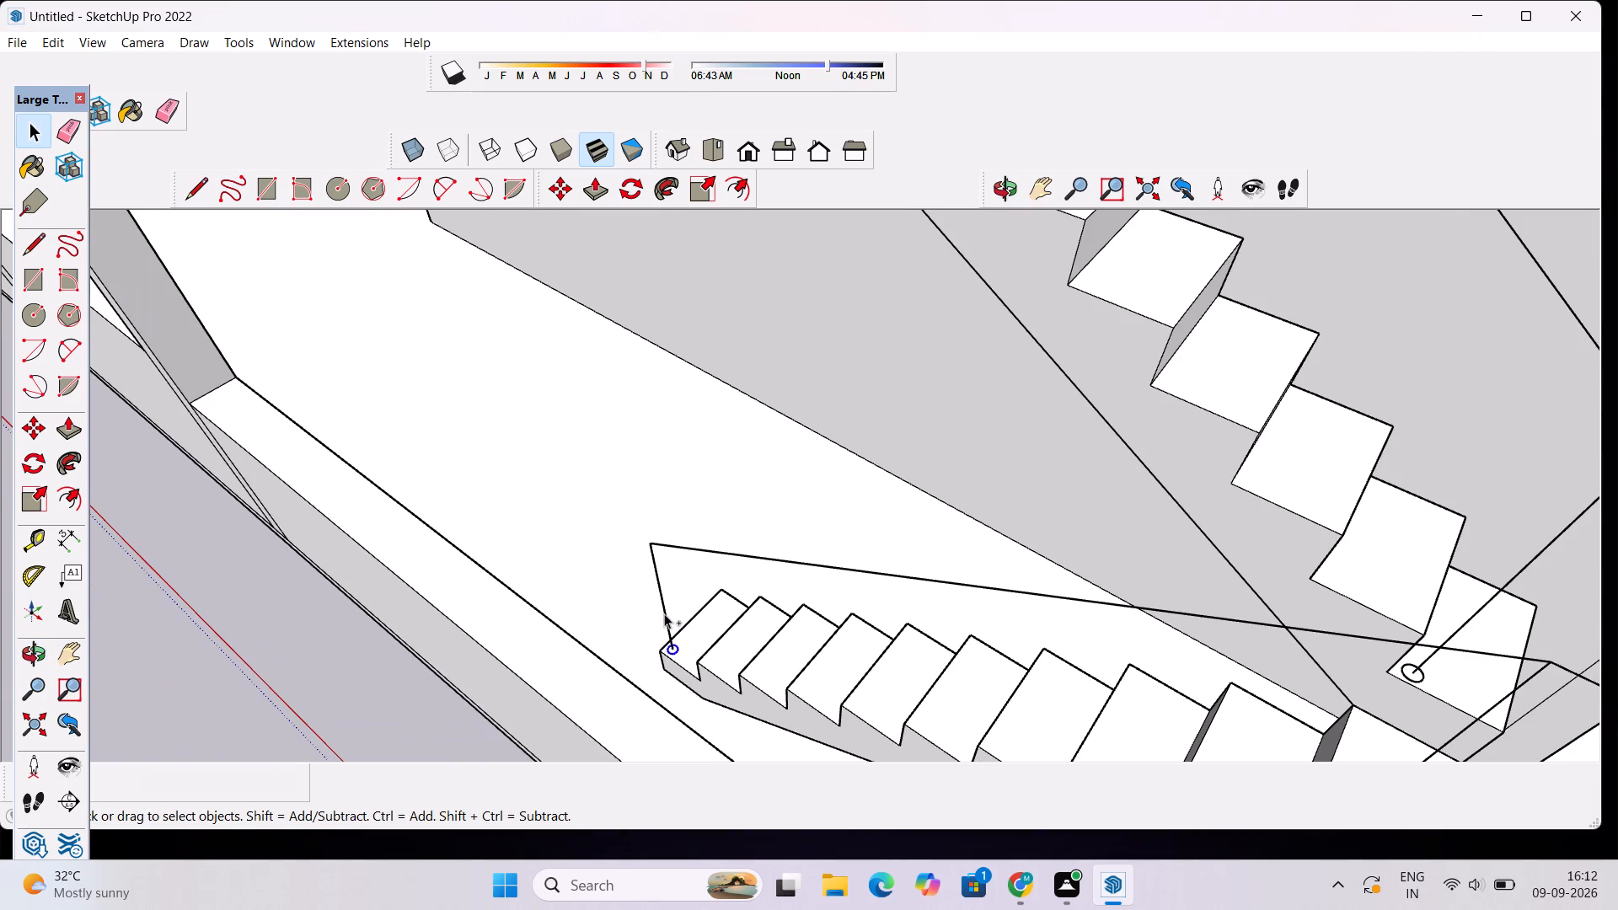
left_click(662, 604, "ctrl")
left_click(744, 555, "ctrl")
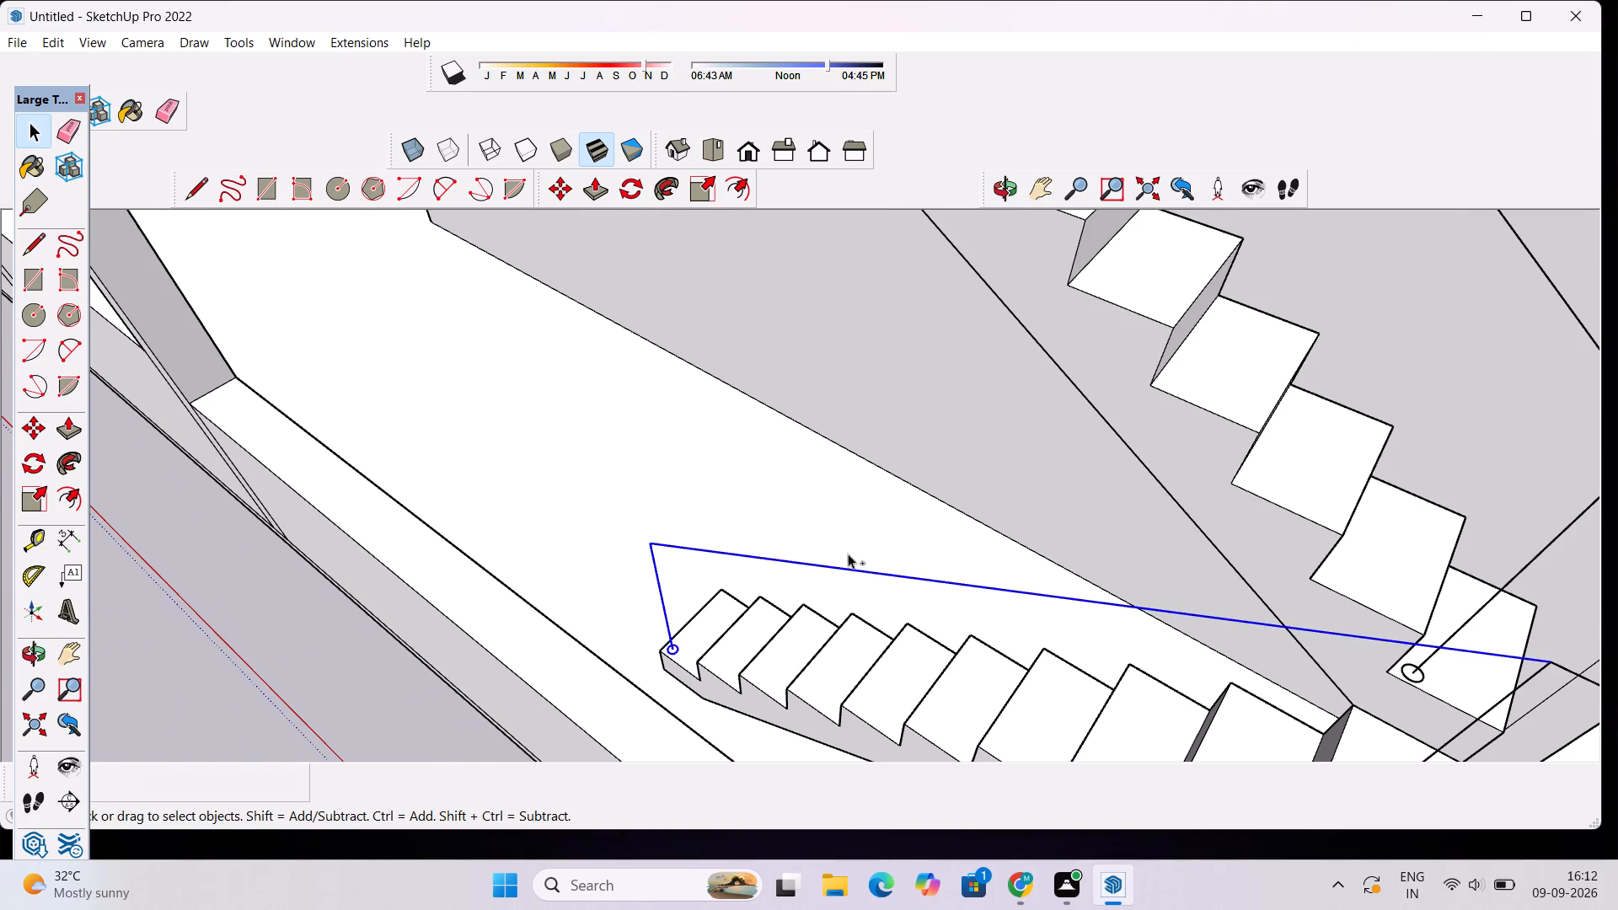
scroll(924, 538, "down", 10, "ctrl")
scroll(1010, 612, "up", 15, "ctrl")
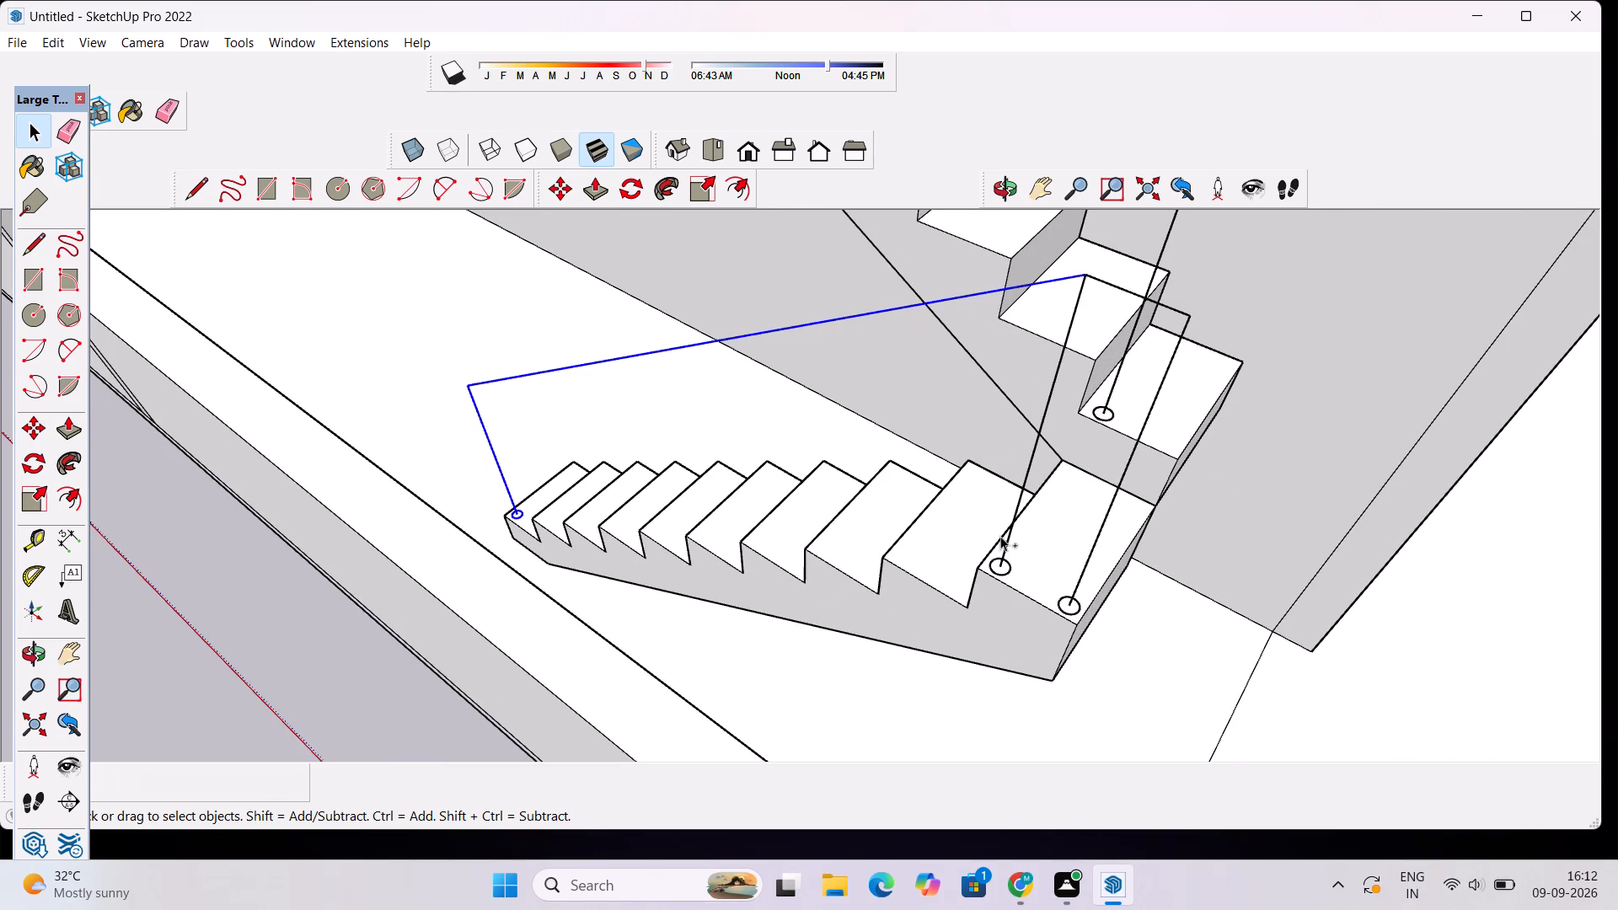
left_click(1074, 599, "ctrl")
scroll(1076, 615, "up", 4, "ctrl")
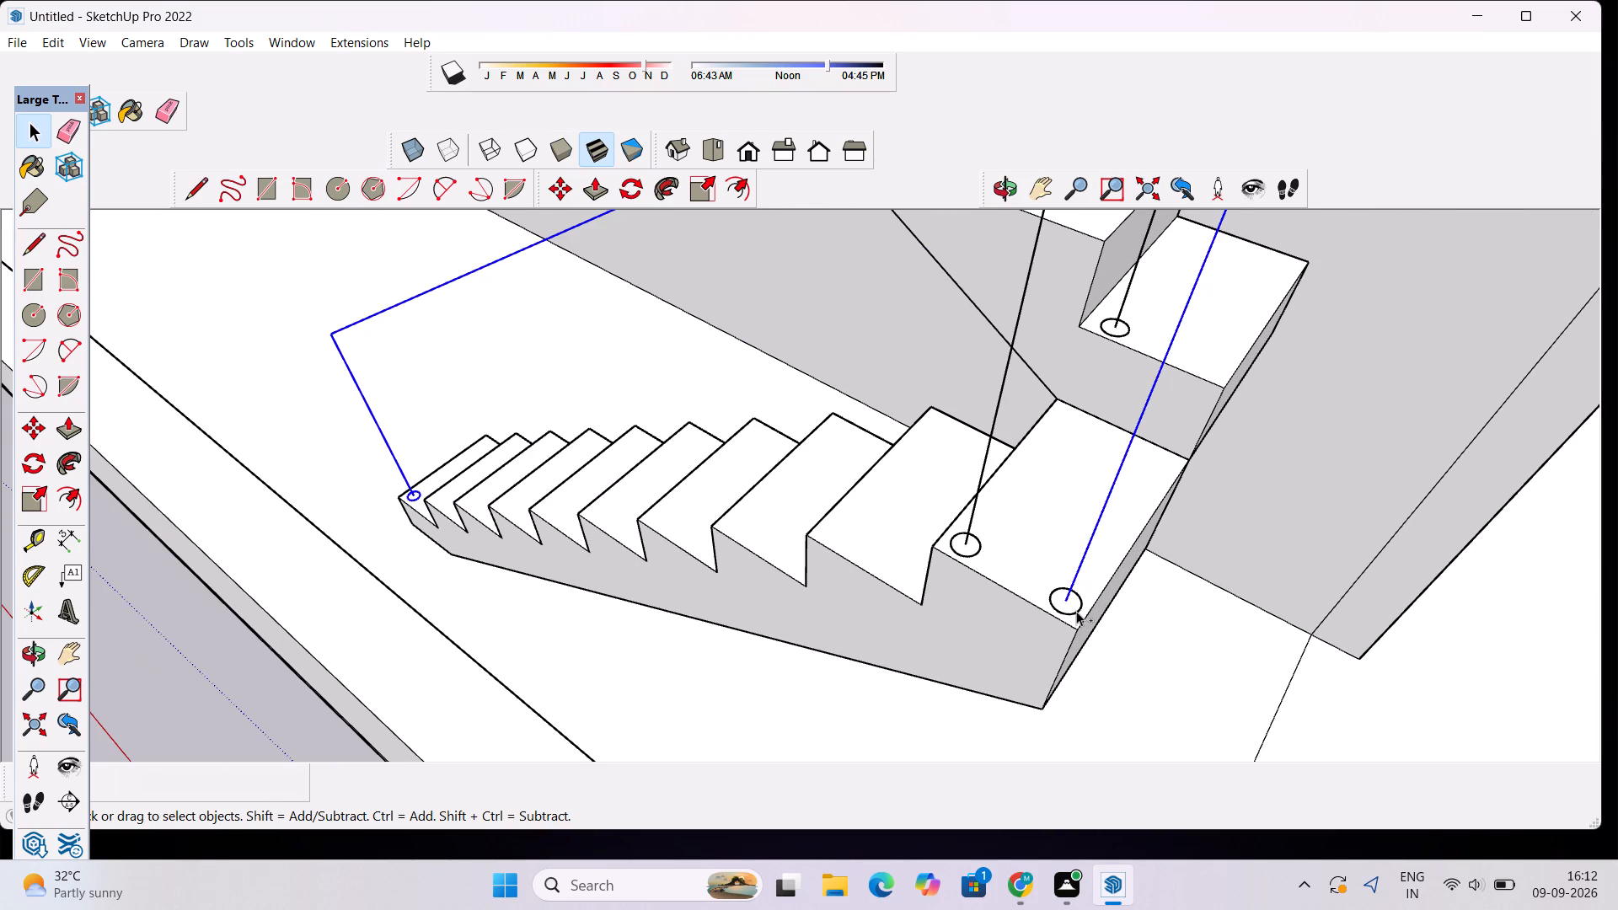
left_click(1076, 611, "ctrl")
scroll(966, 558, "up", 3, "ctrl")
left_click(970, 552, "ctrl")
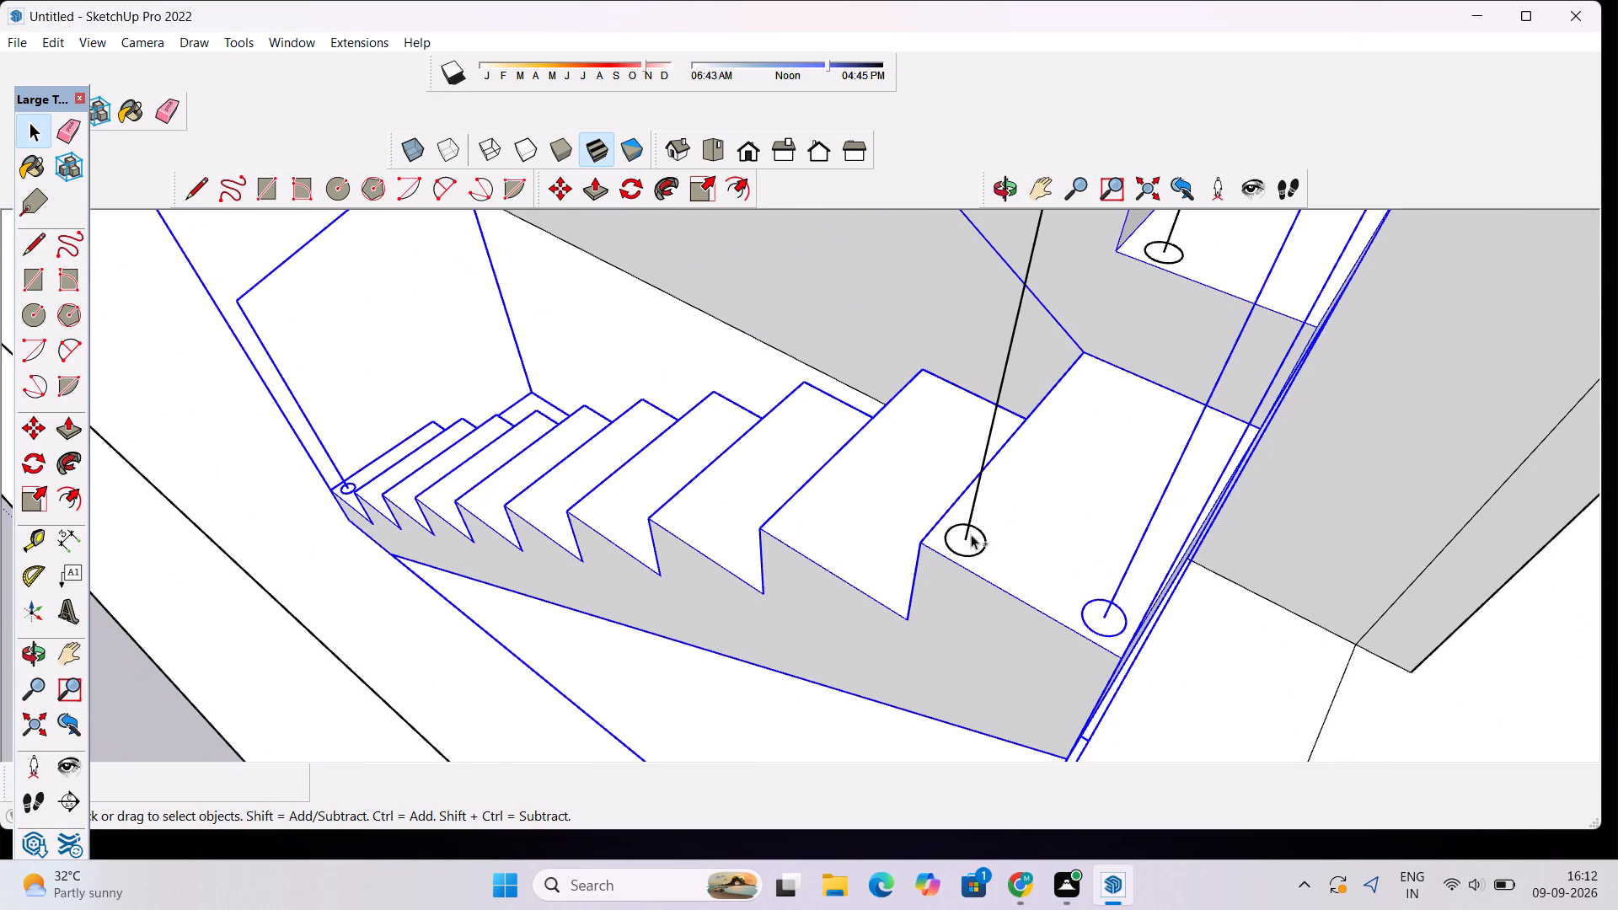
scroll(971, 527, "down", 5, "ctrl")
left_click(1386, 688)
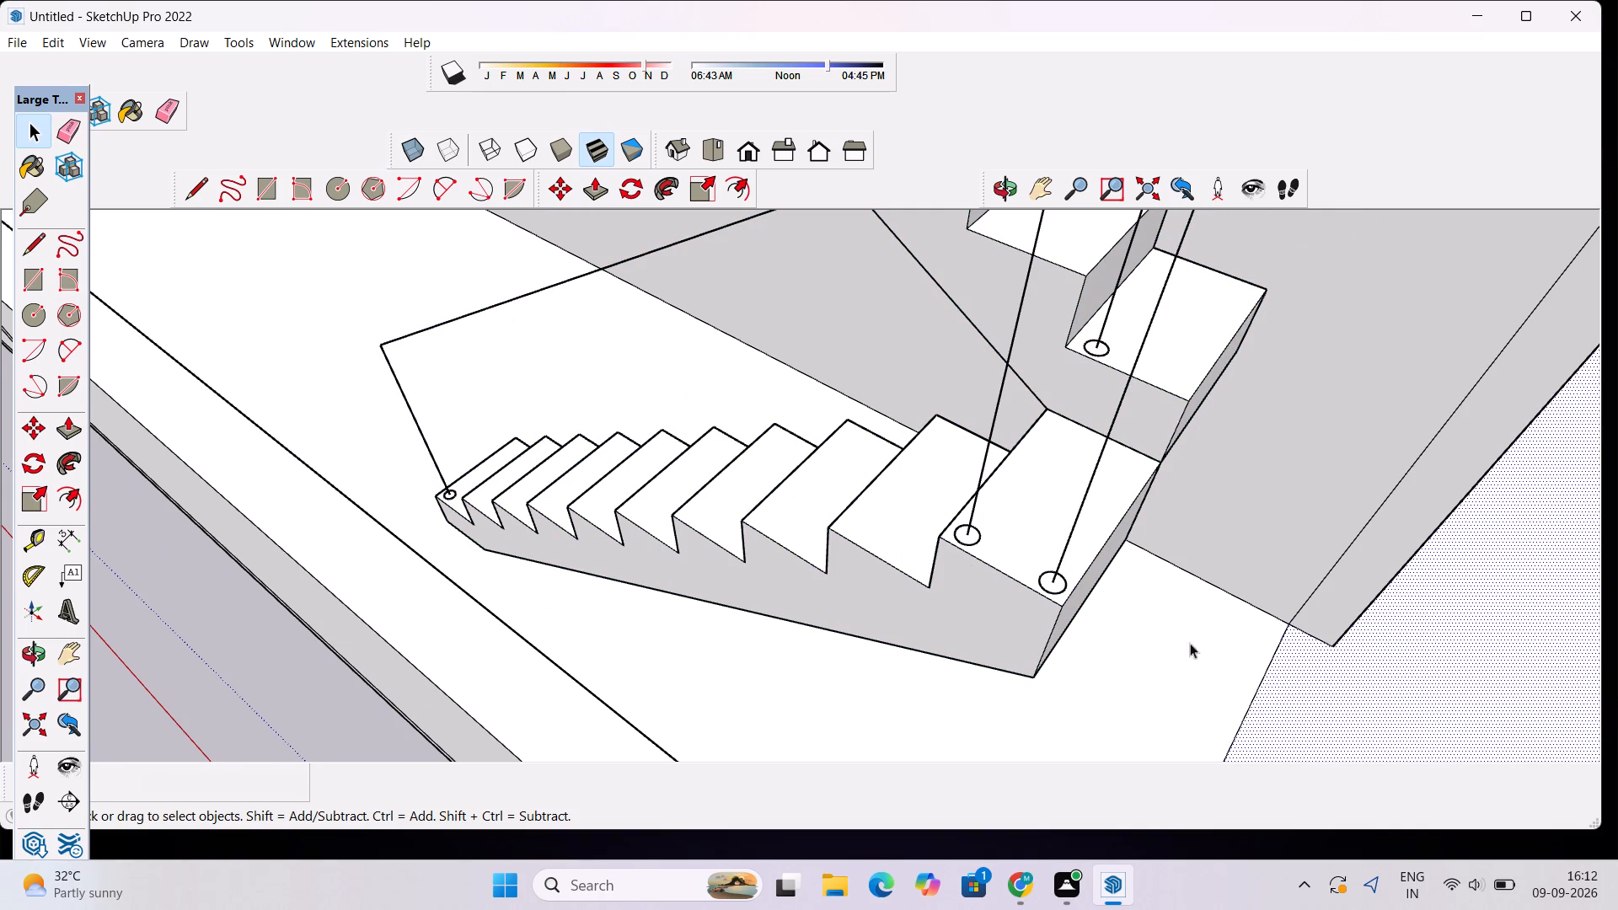
Try to sweep the lower flight's bottom-tread circle with Follow Me along its upright, both connected handrail lines and the landing's outer upright.
scroll(431, 490, "up", 5)
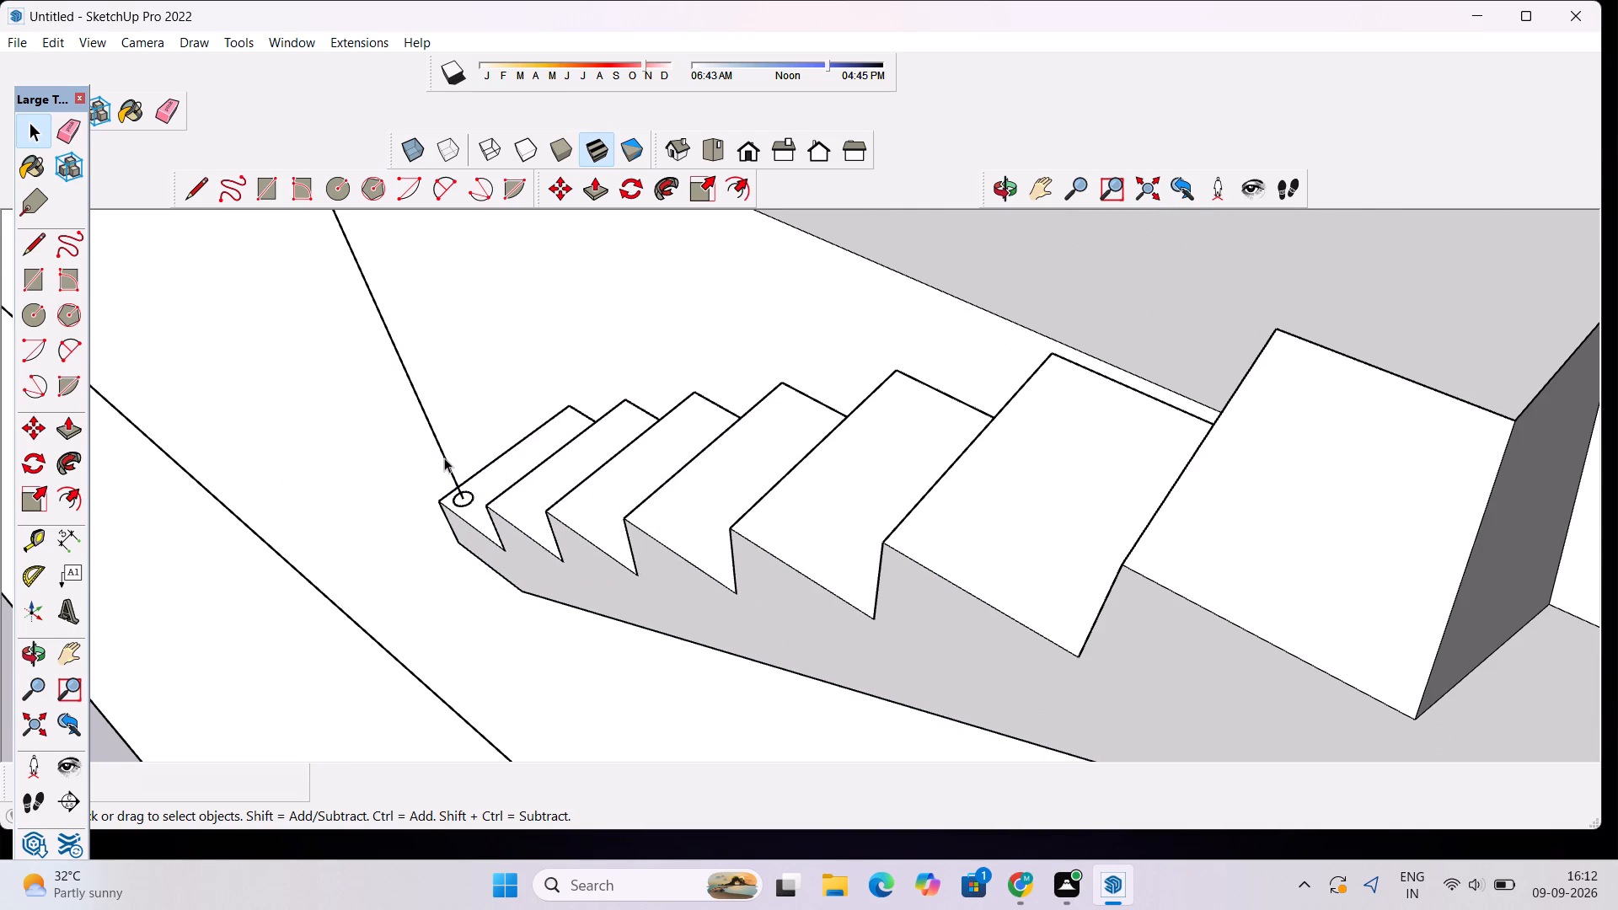
left_click(444, 458)
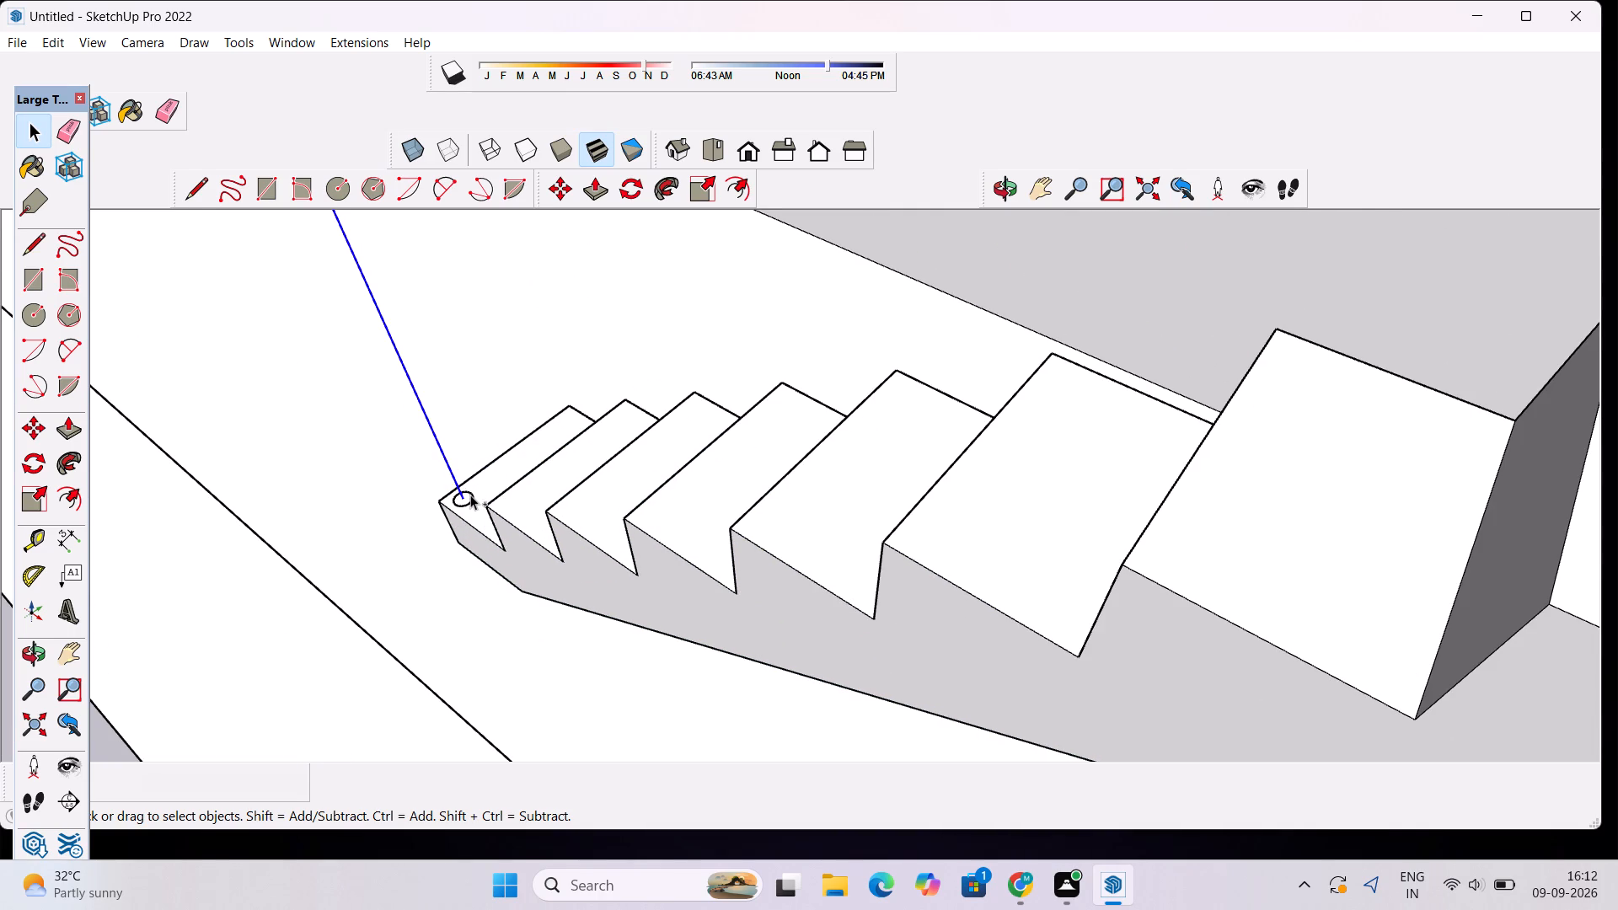
left_click(471, 497, "ctrl")
scroll(471, 497, "down", 10, "ctrl")
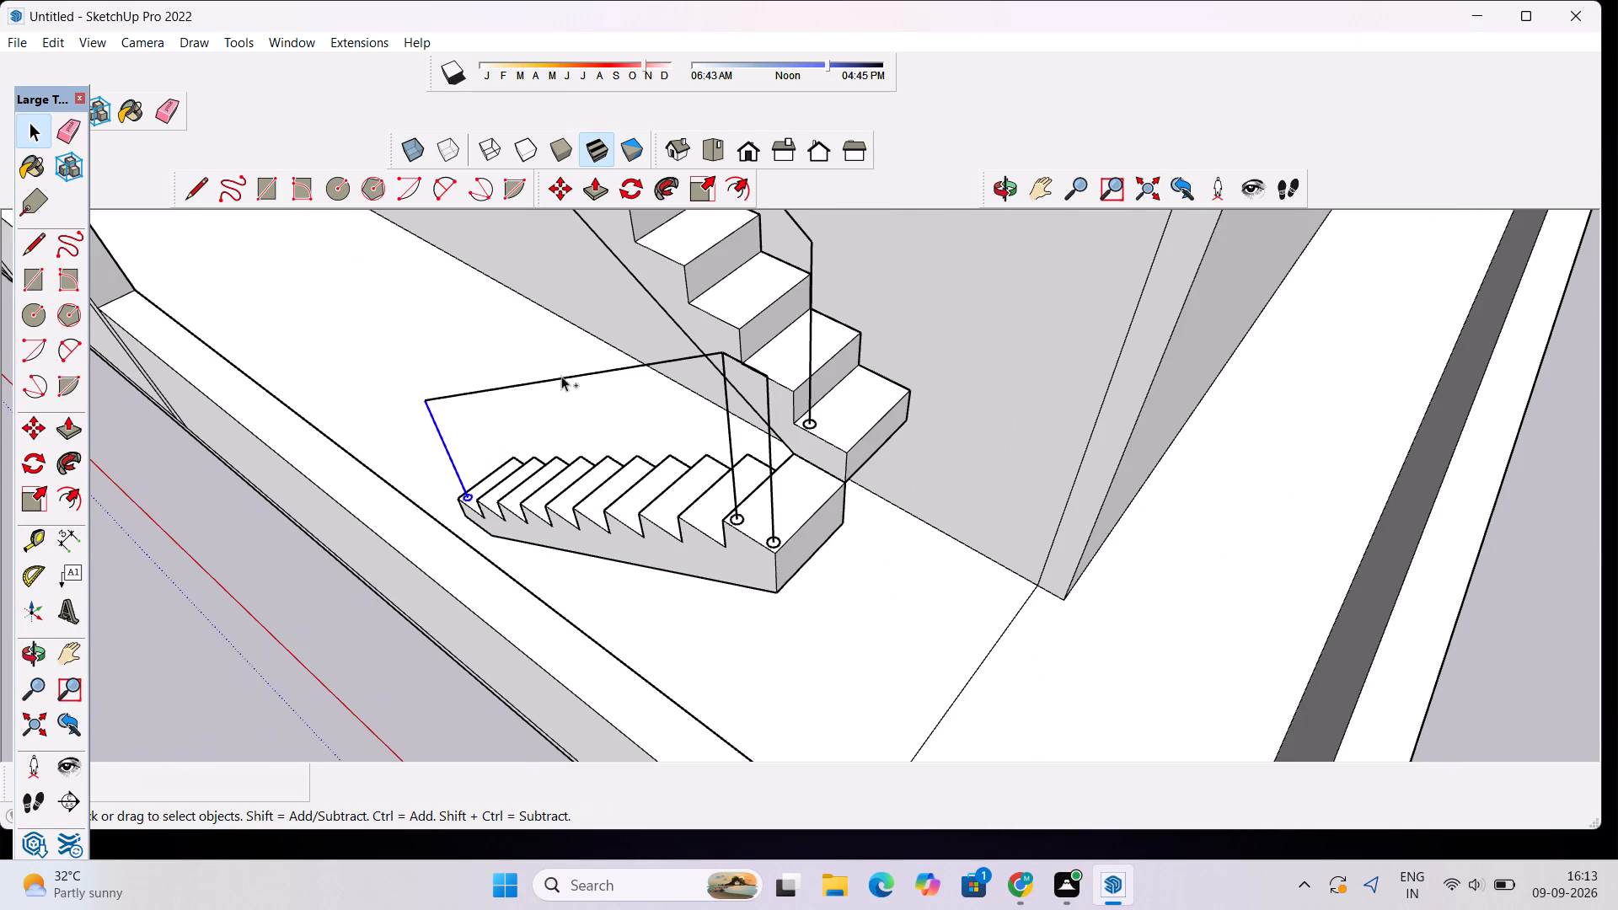
left_click(561, 376, "ctrl")
scroll(754, 380, "up", 3, "ctrl")
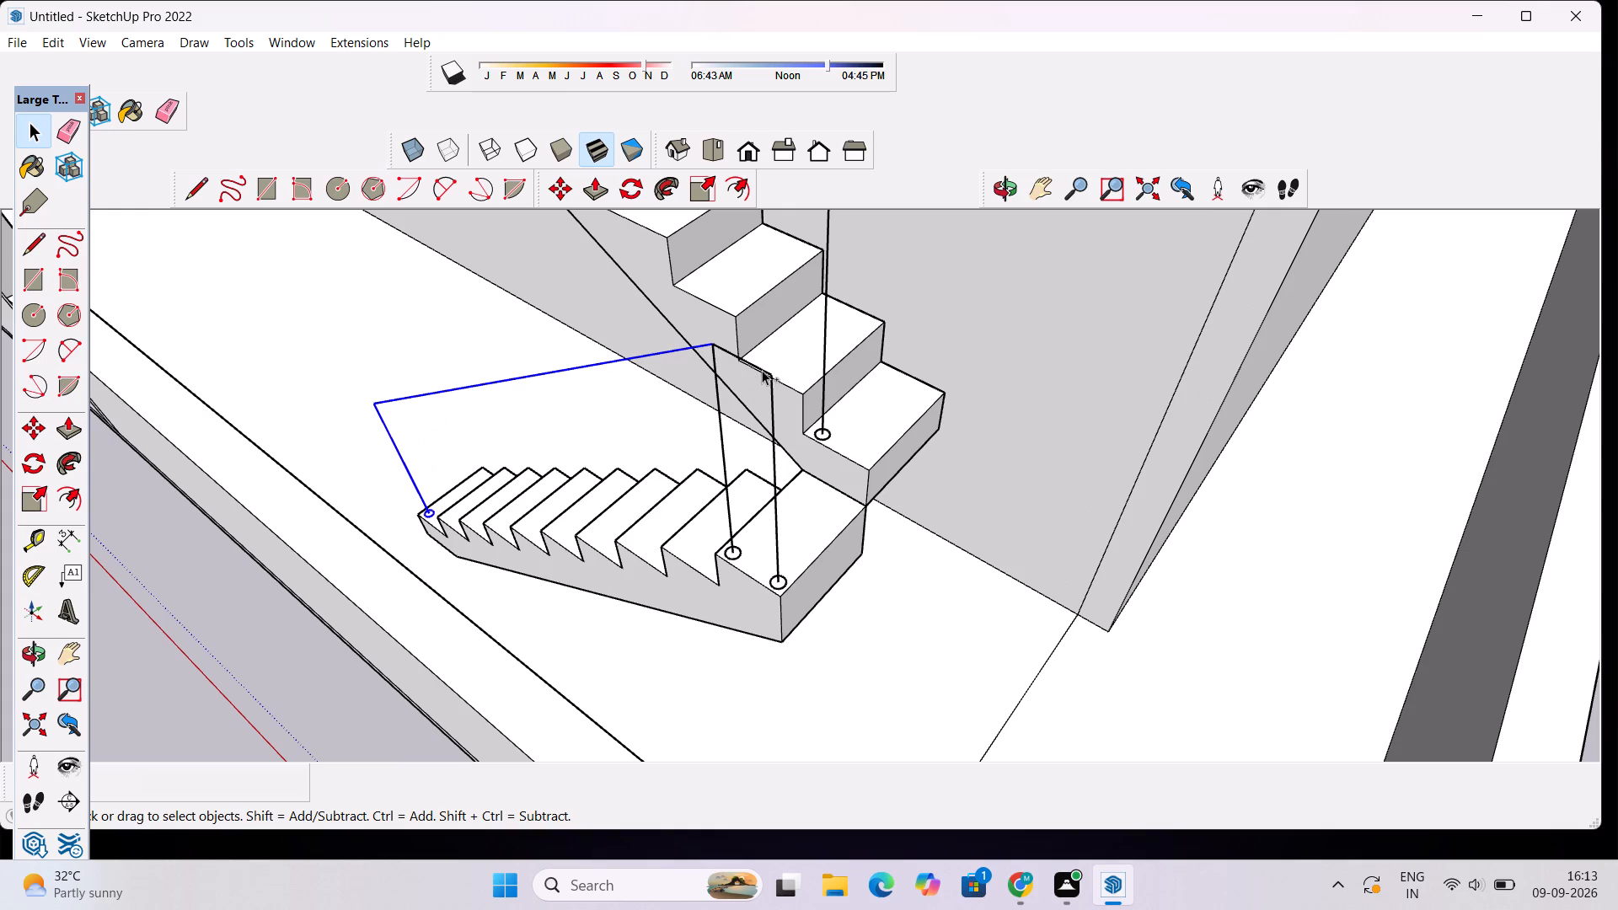
left_click(768, 371, "ctrl")
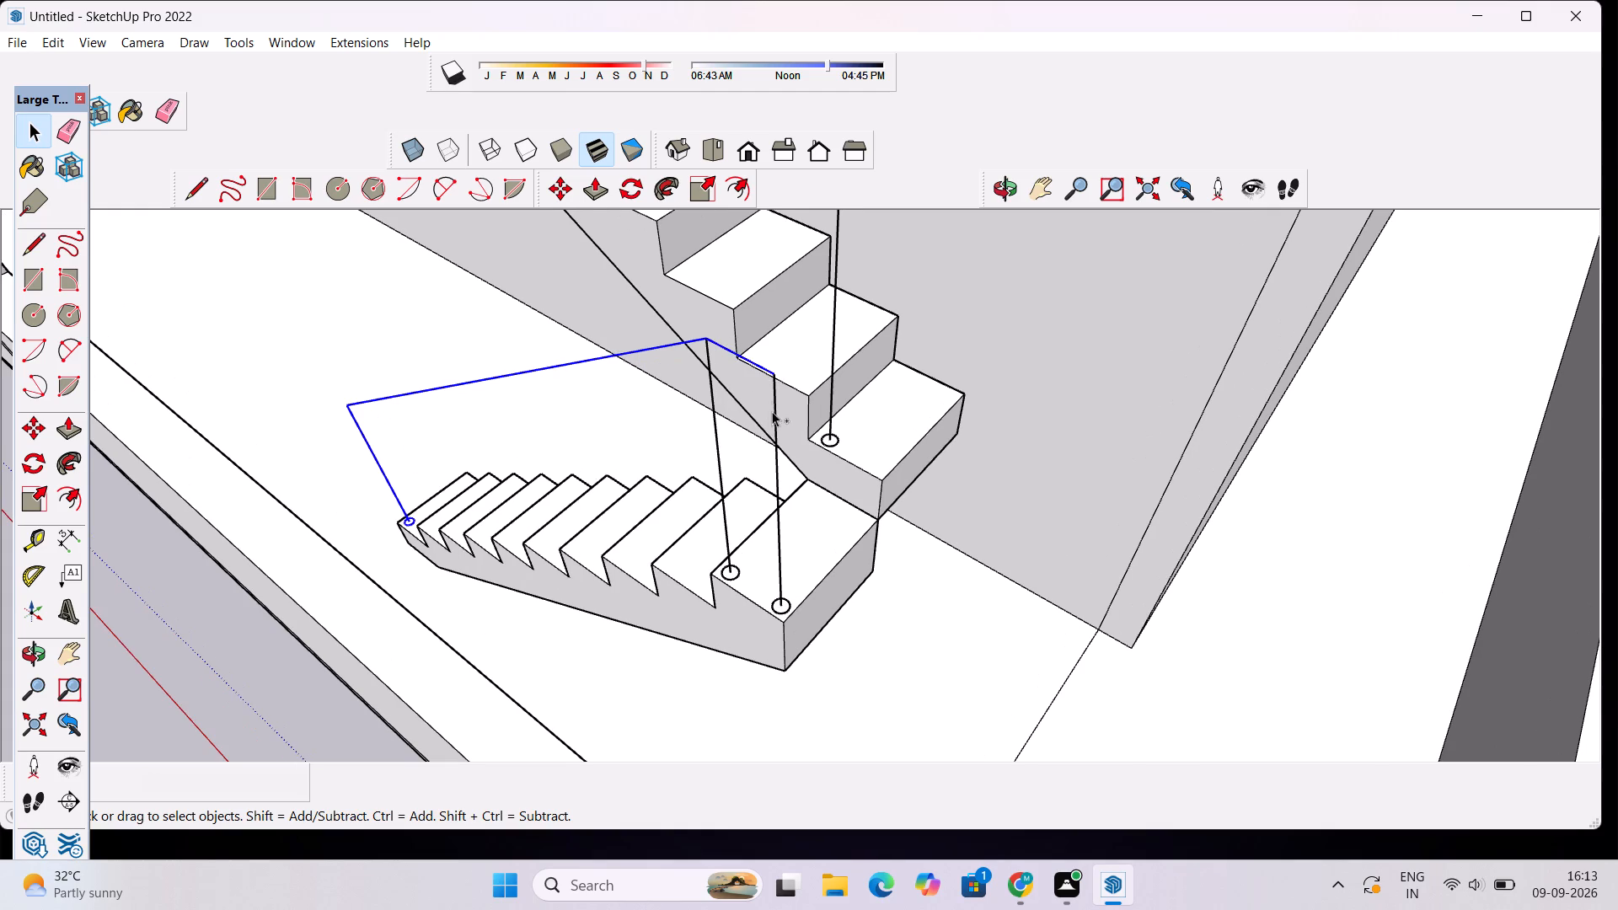
left_click(775, 436, "ctrl")
scroll(801, 627, "up", 10, "ctrl")
left_click(763, 578, "ctrl")
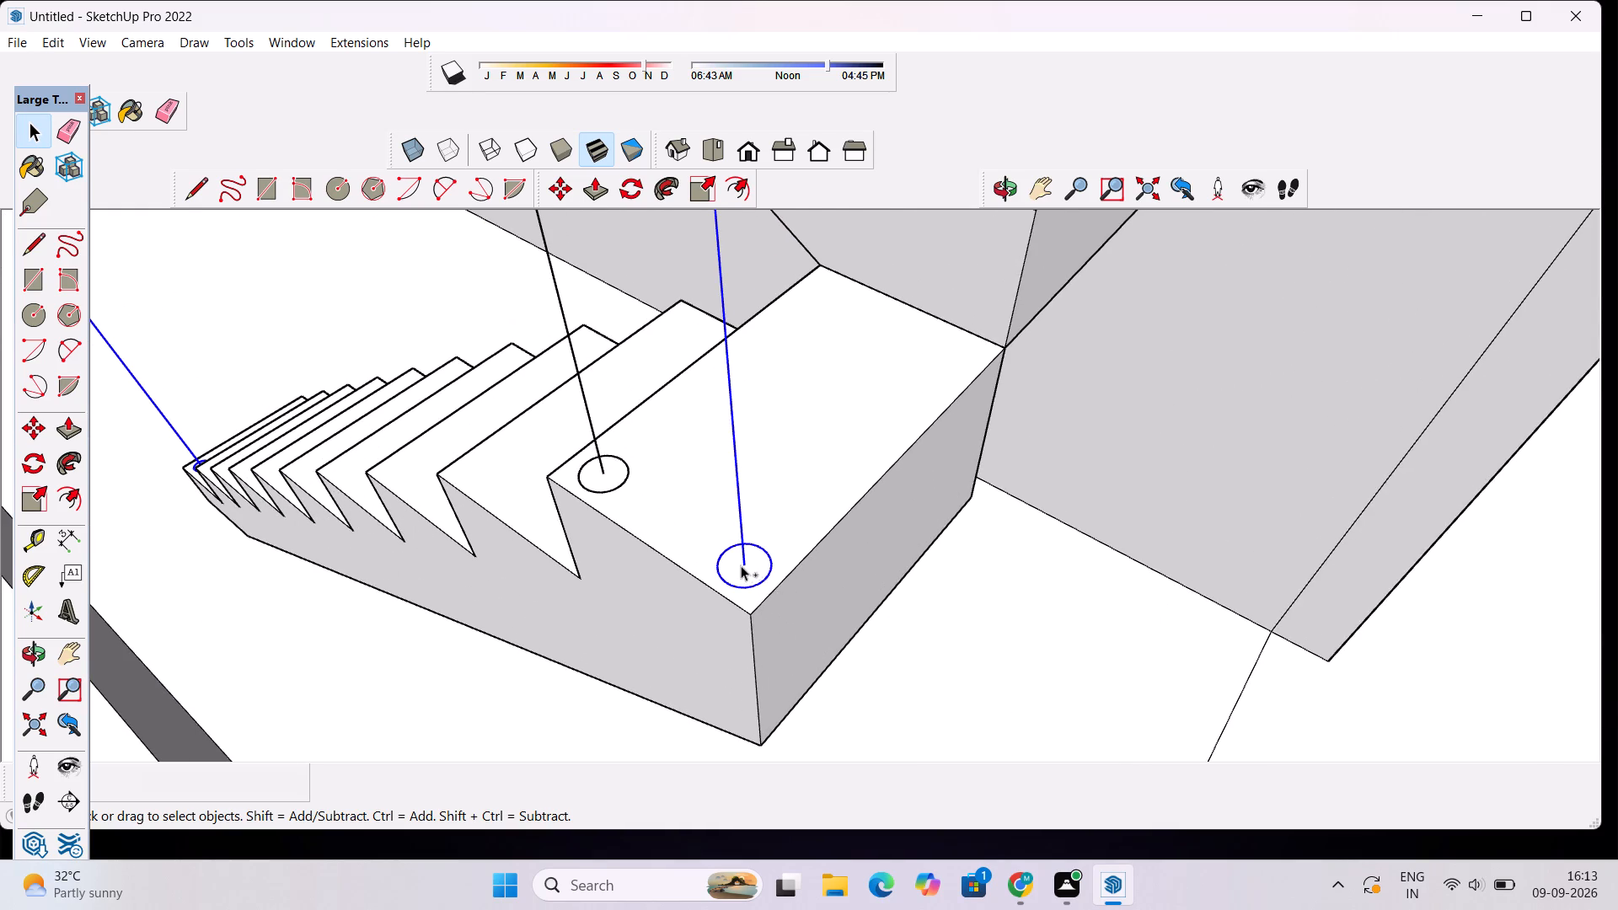
scroll(740, 565, "down", 8, "ctrl")
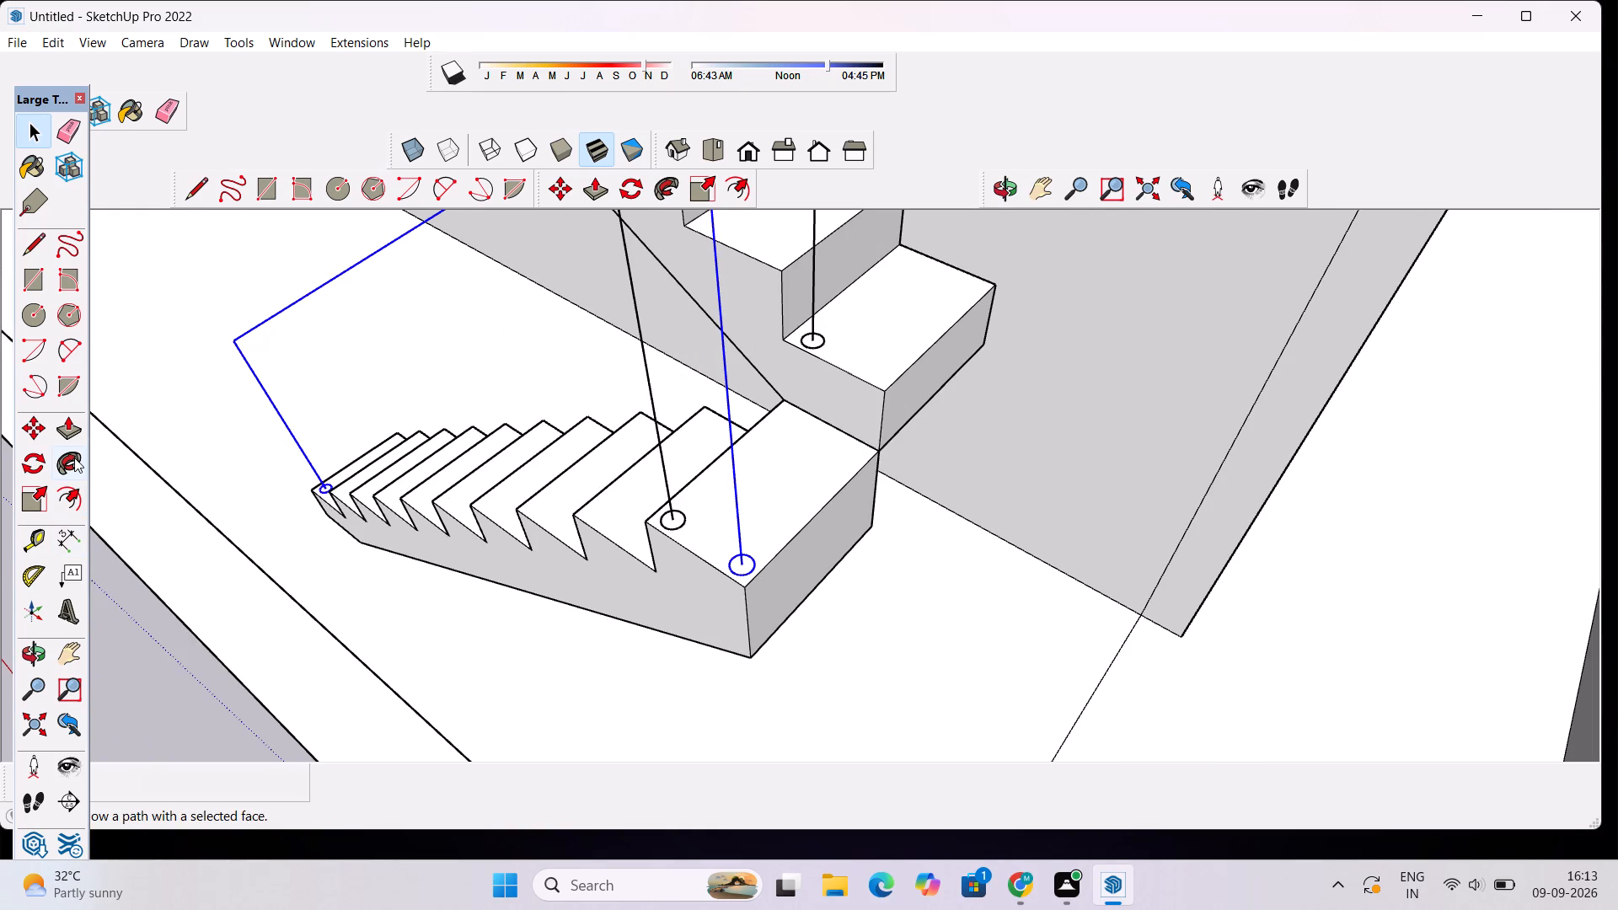
left_click(74, 458)
scroll(316, 468, "up", 12)
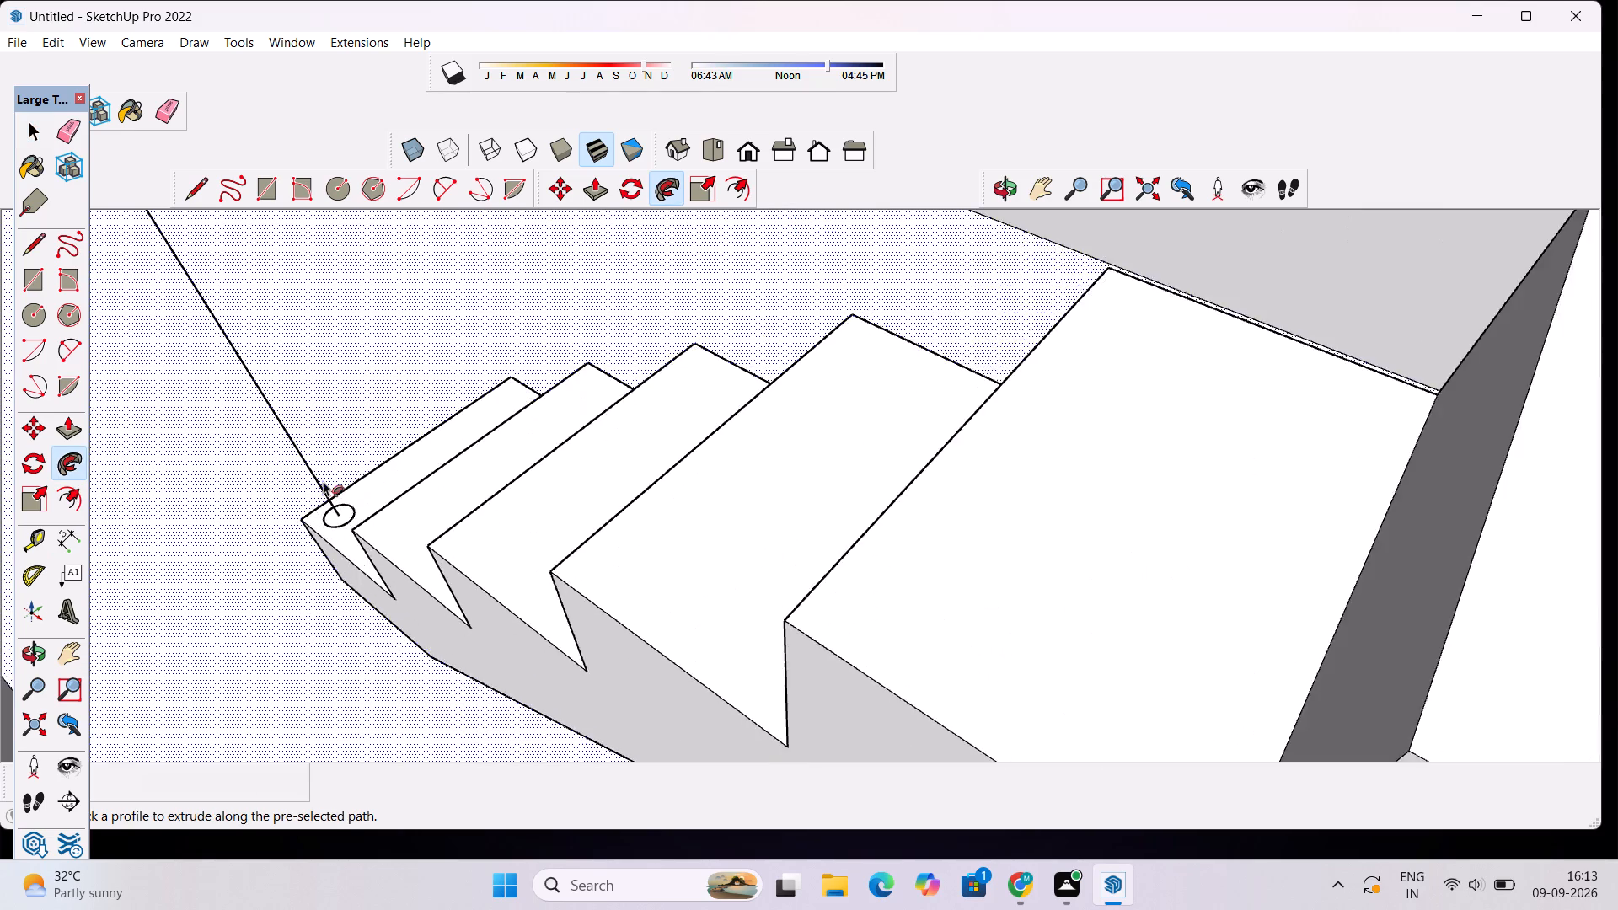
scroll(323, 481, "up", 5)
left_click(350, 554)
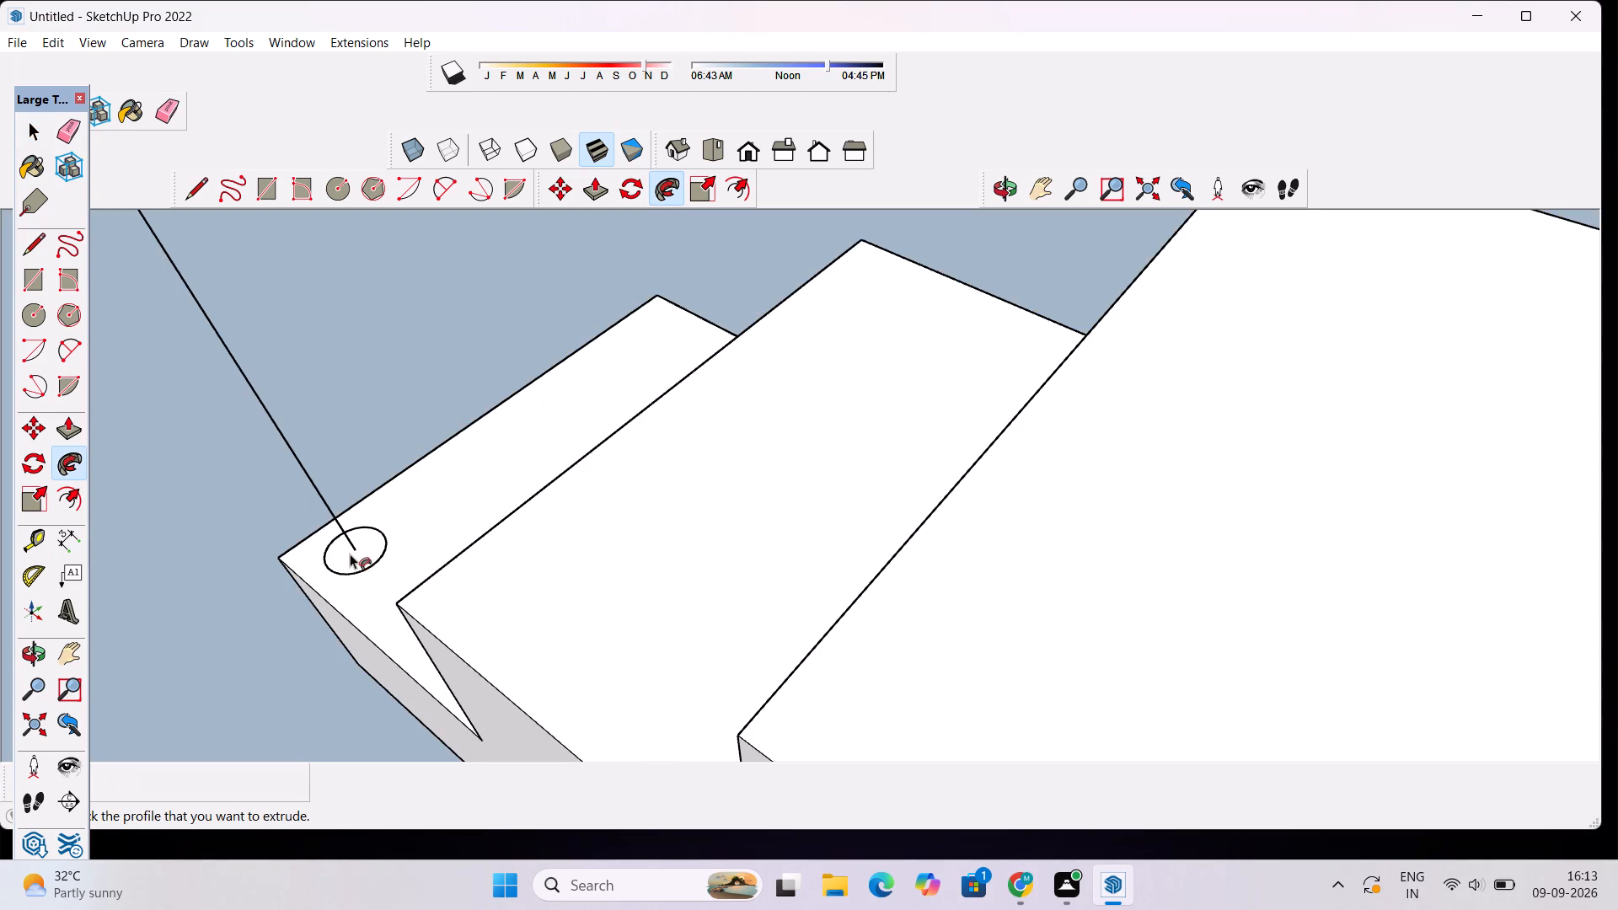
key("space")
key("space")
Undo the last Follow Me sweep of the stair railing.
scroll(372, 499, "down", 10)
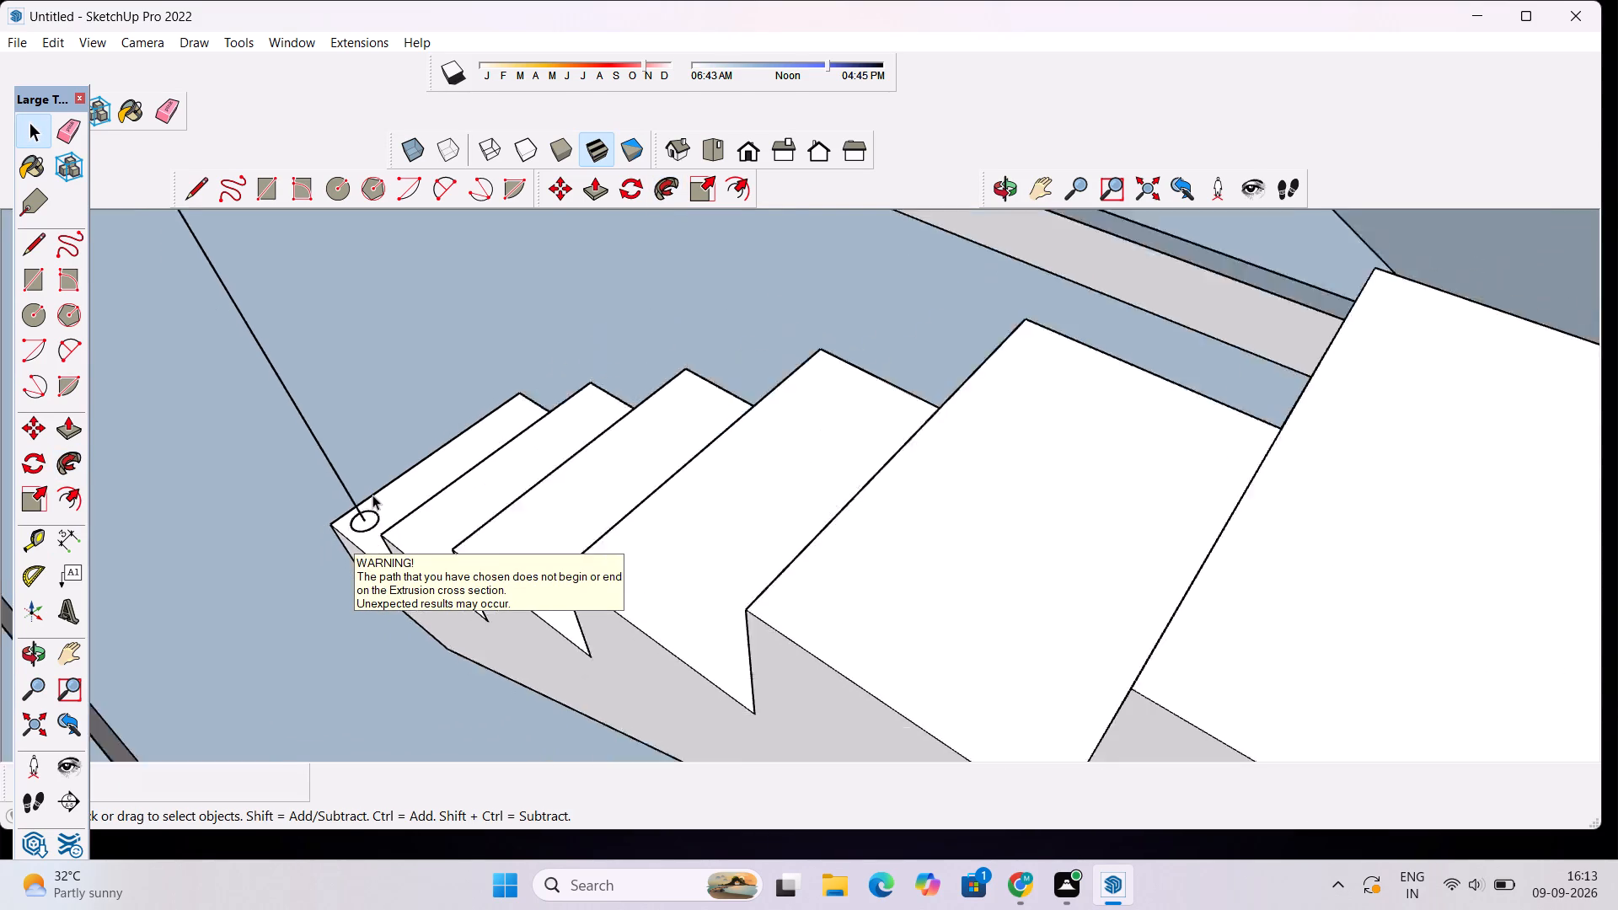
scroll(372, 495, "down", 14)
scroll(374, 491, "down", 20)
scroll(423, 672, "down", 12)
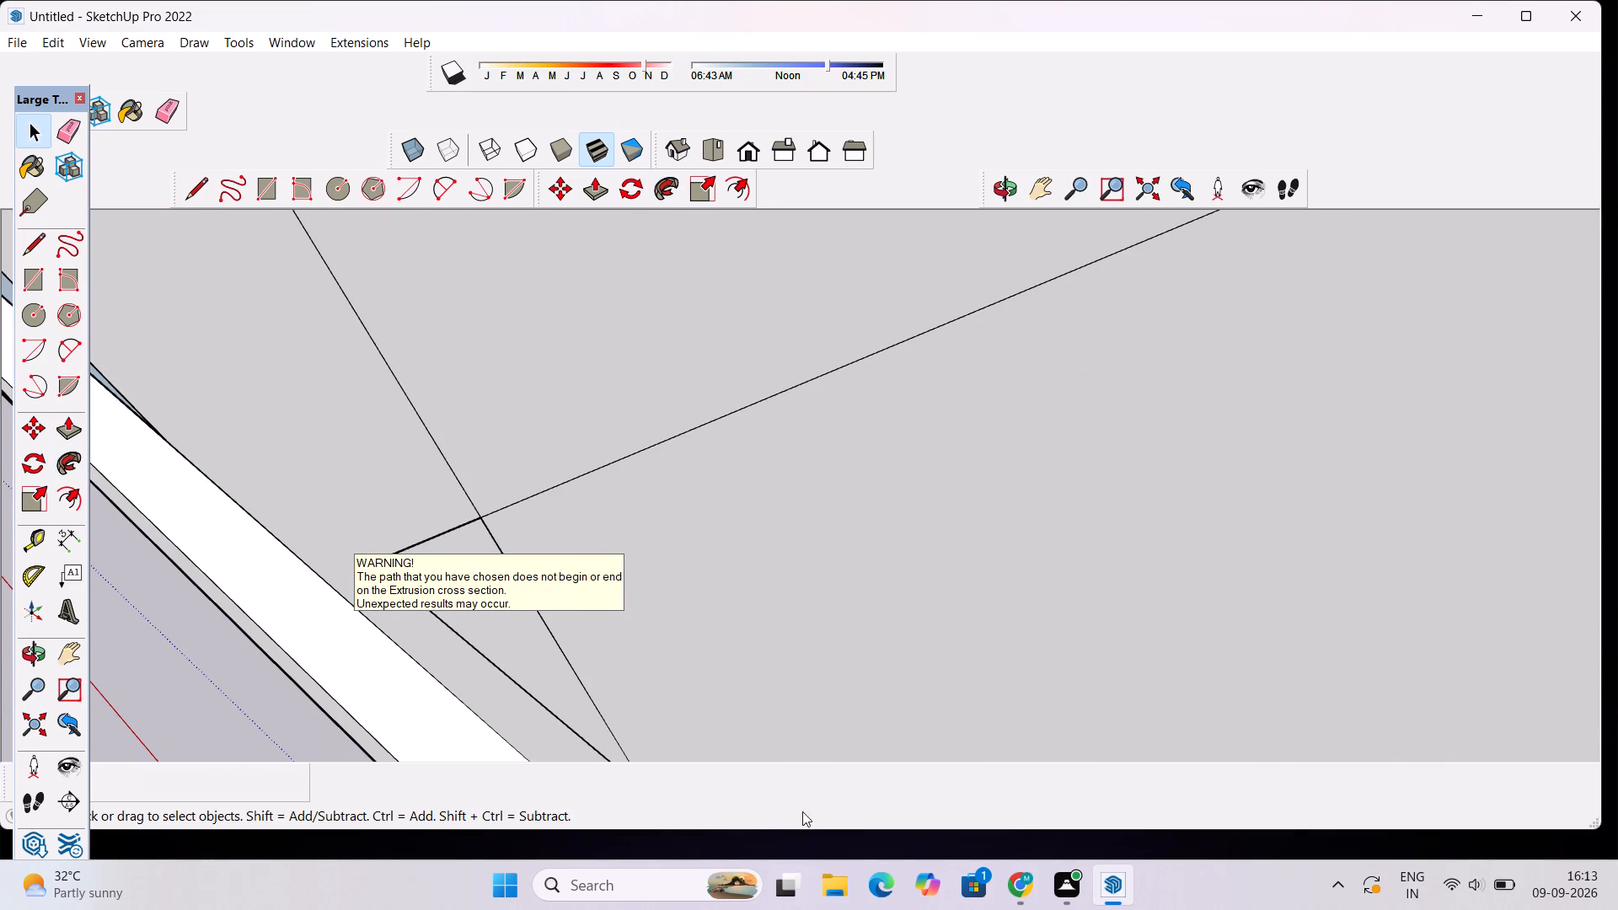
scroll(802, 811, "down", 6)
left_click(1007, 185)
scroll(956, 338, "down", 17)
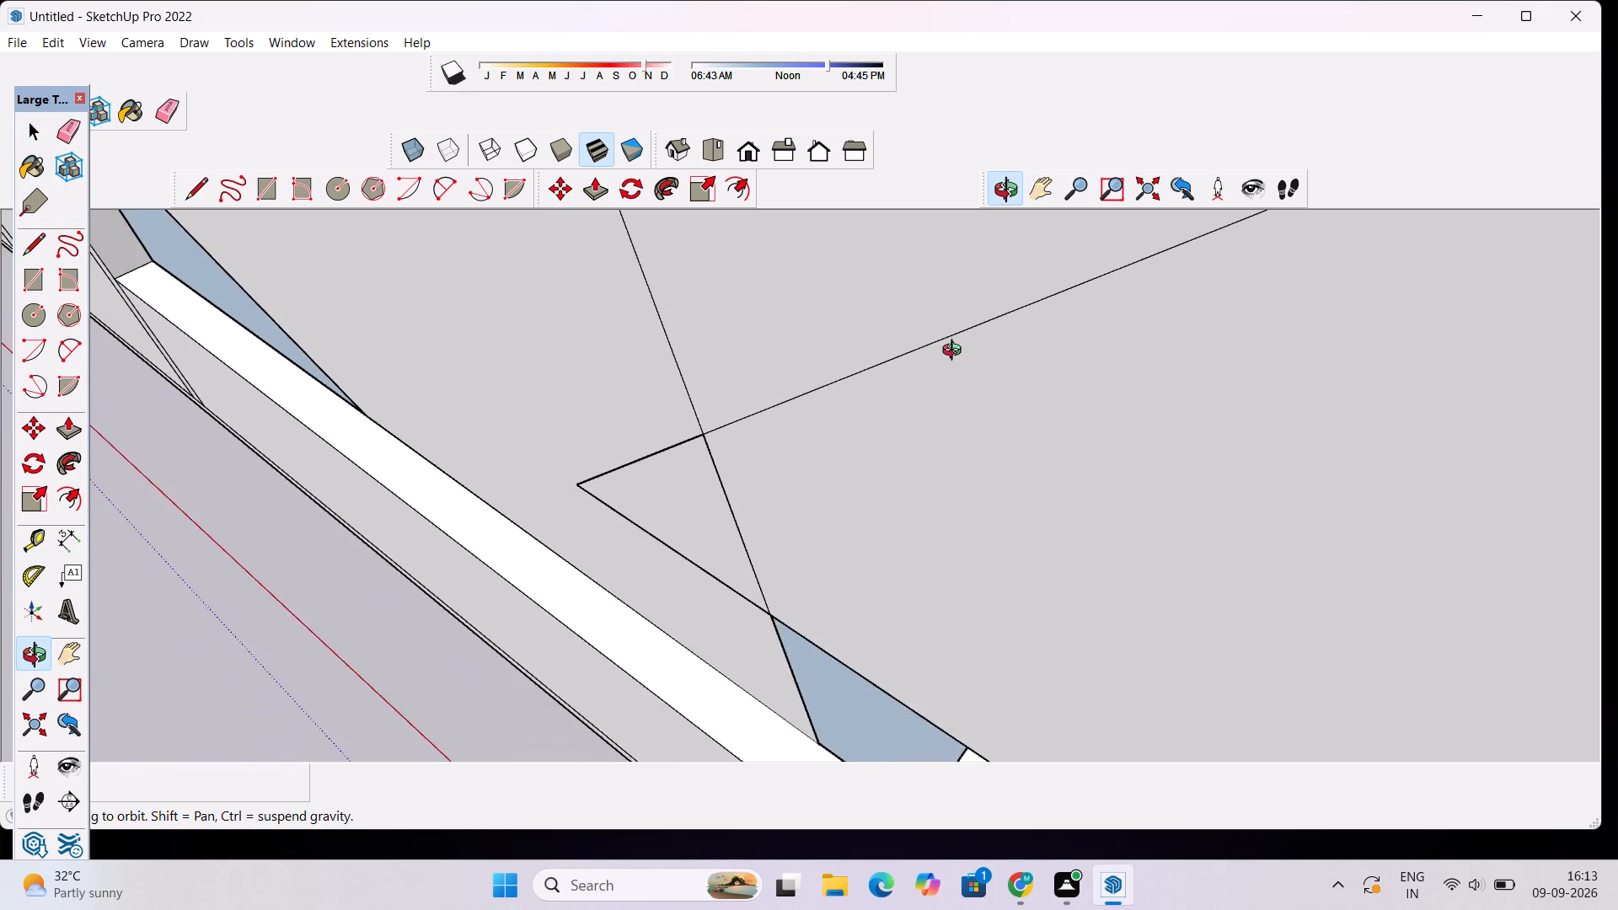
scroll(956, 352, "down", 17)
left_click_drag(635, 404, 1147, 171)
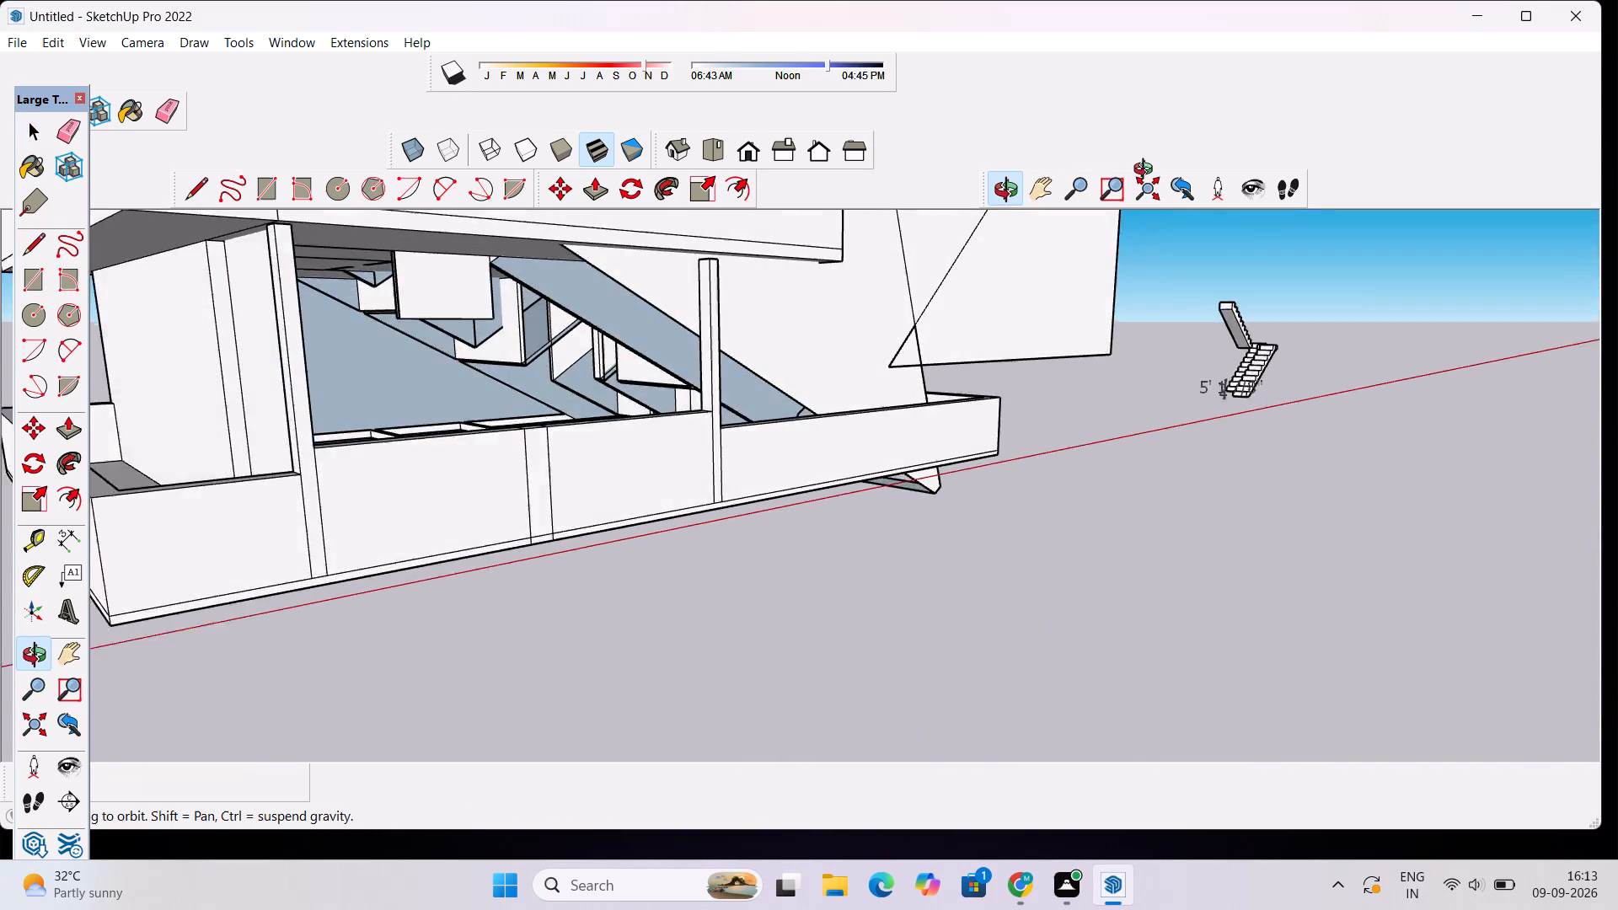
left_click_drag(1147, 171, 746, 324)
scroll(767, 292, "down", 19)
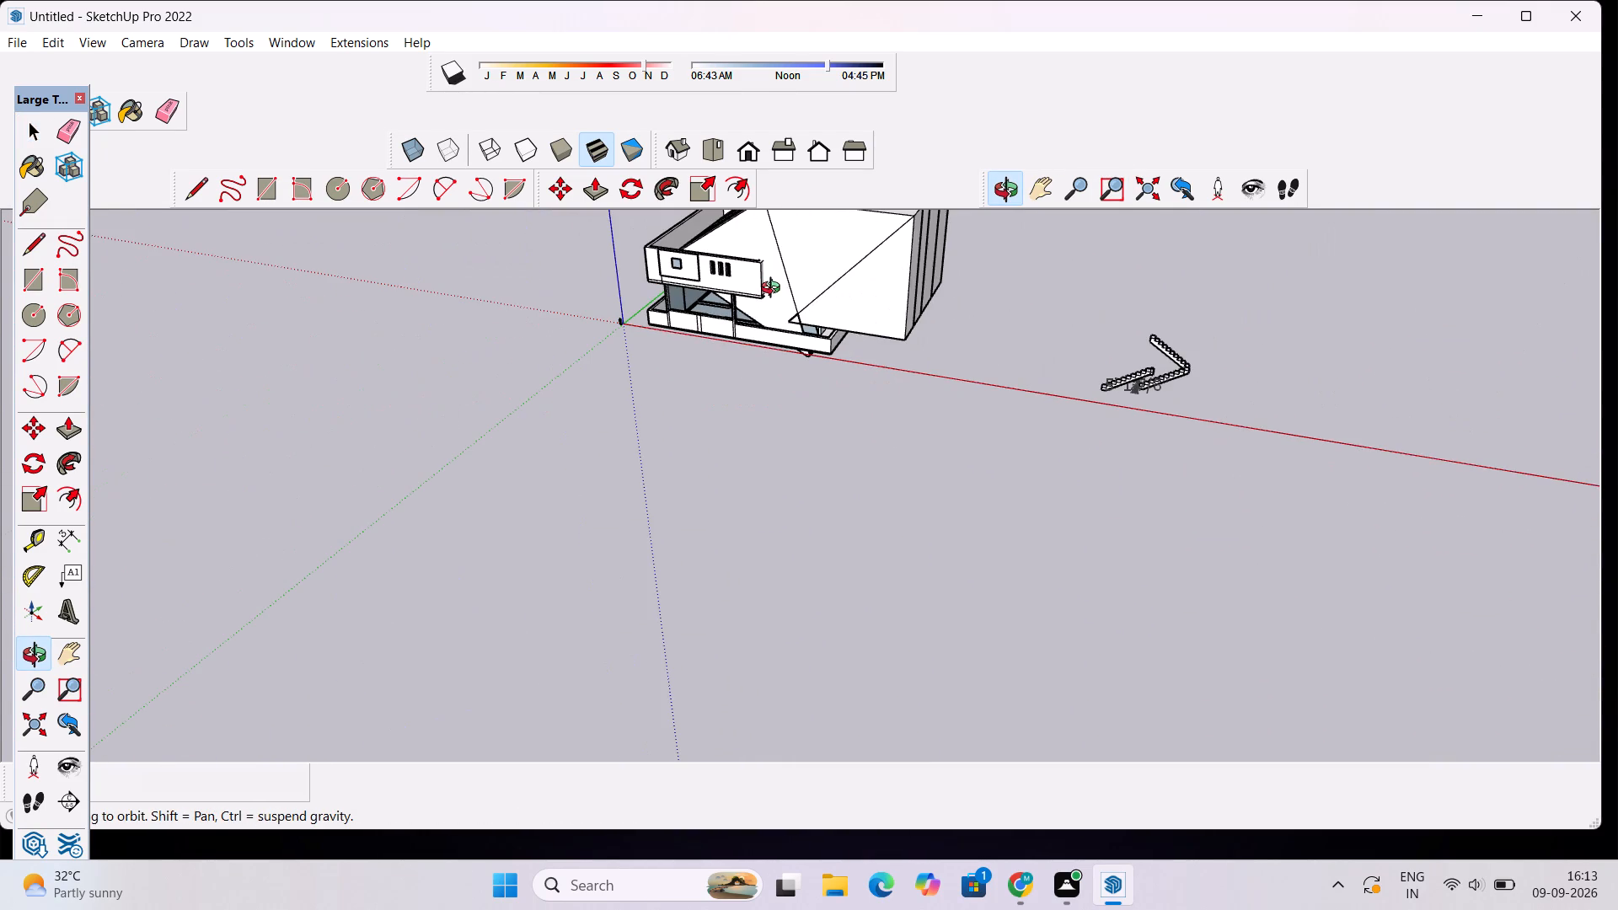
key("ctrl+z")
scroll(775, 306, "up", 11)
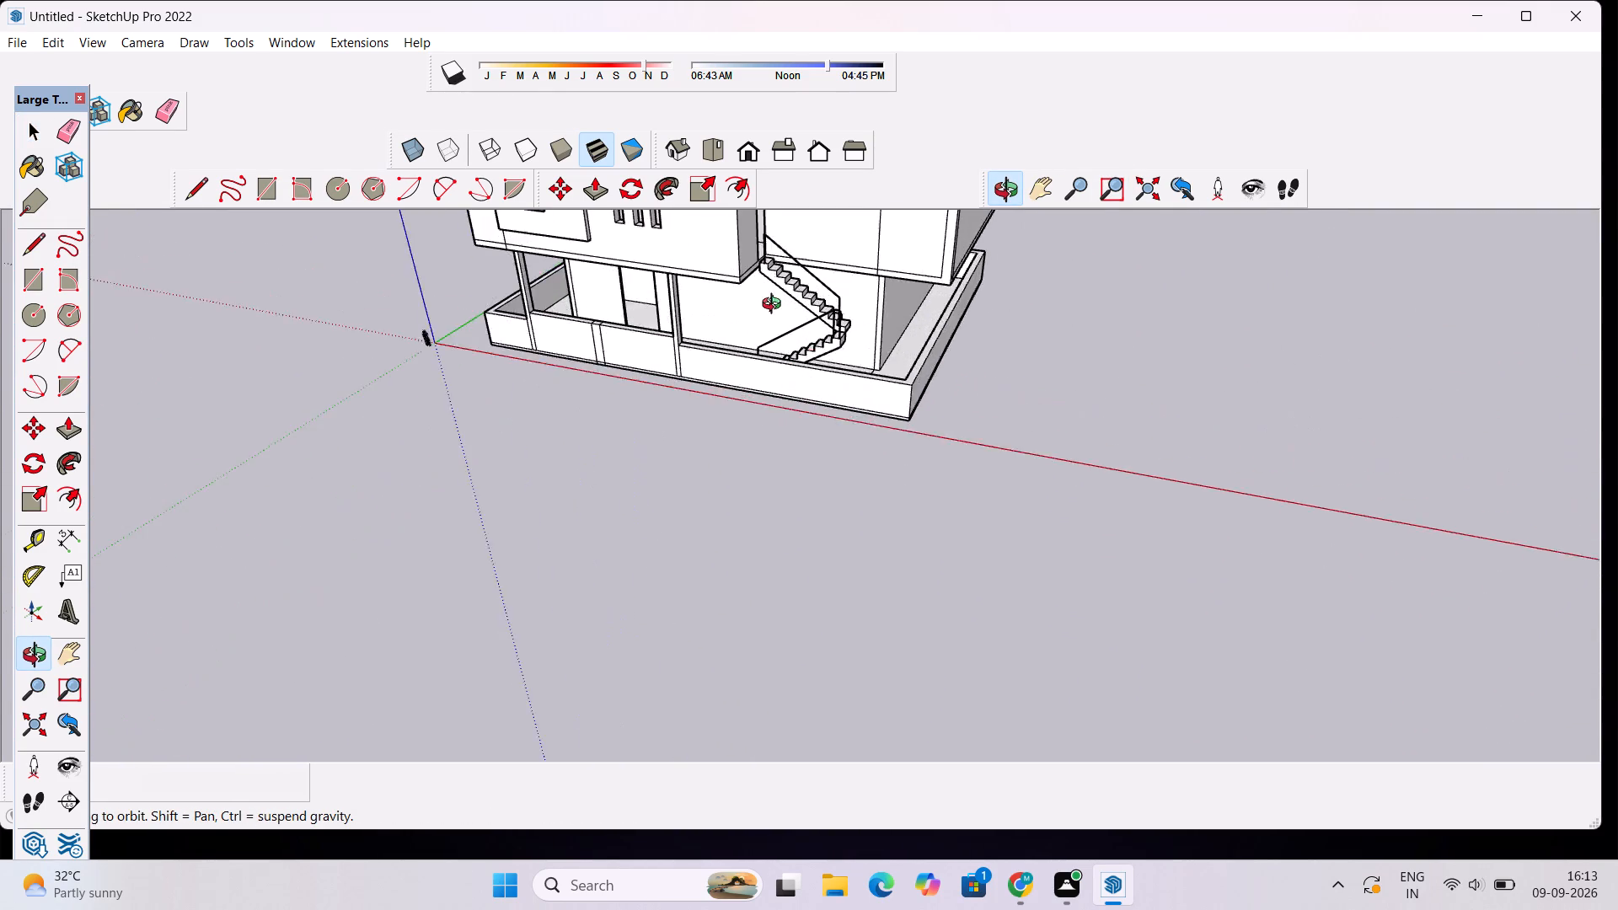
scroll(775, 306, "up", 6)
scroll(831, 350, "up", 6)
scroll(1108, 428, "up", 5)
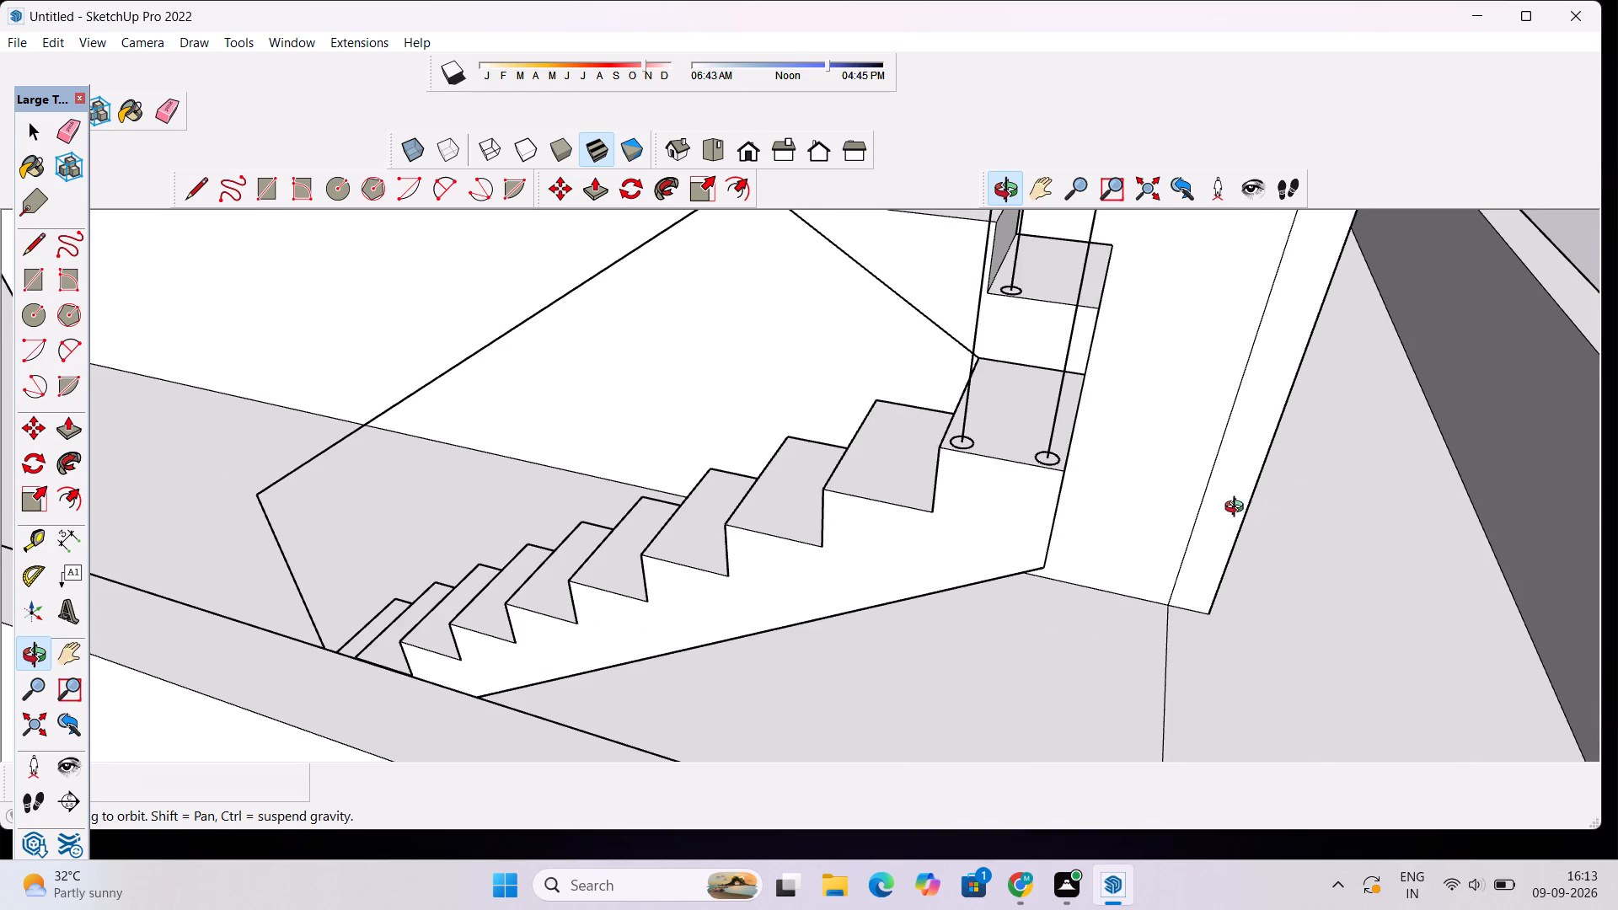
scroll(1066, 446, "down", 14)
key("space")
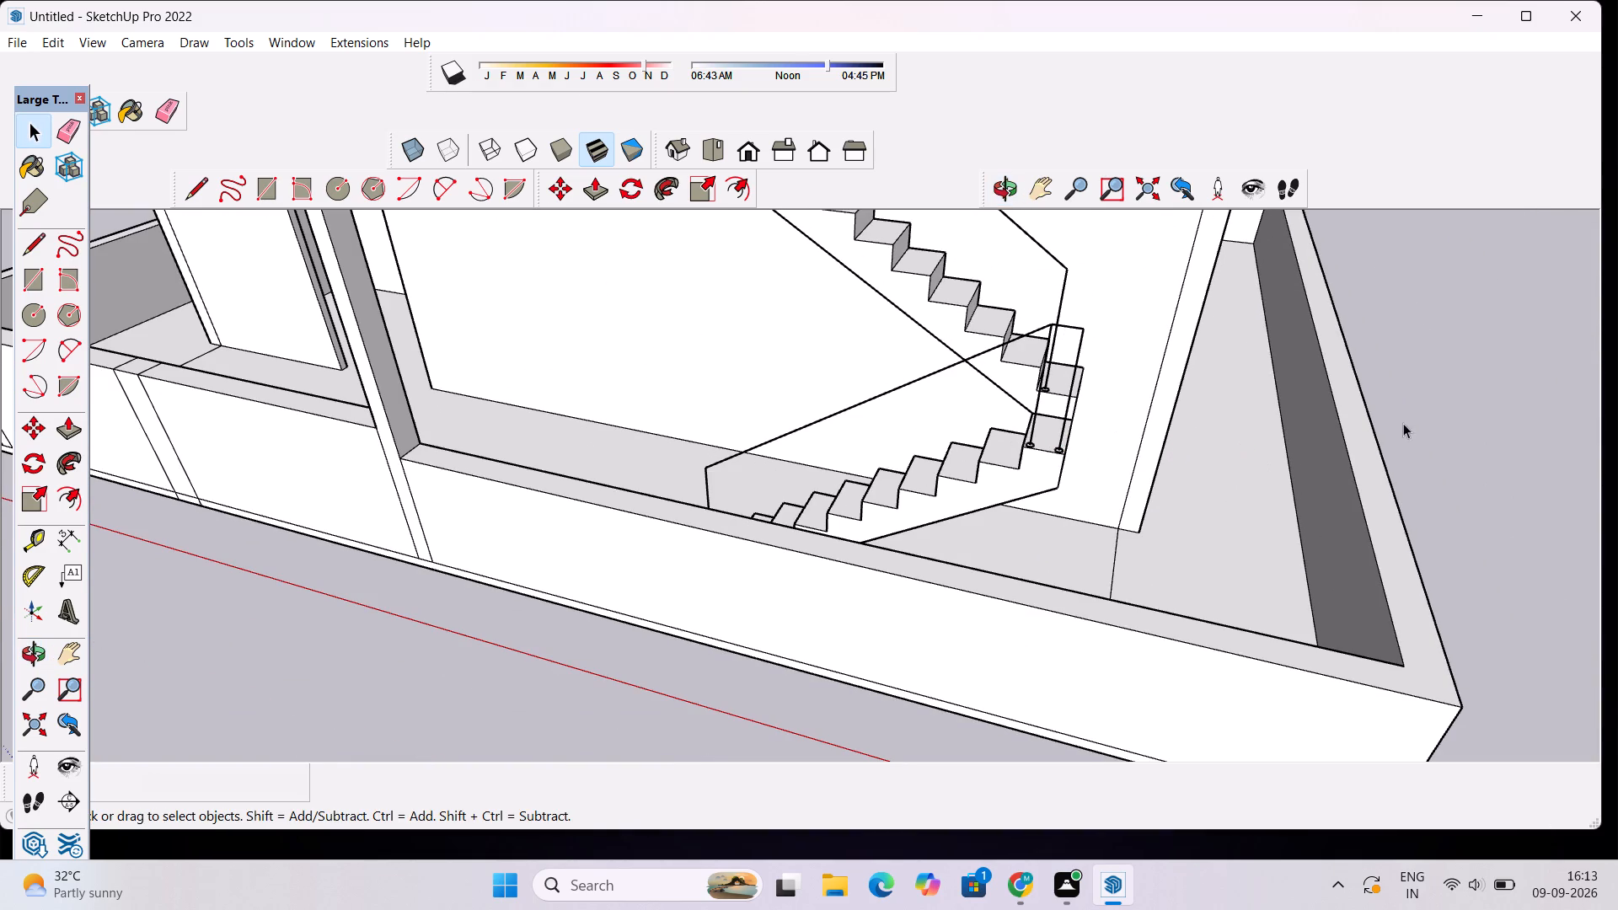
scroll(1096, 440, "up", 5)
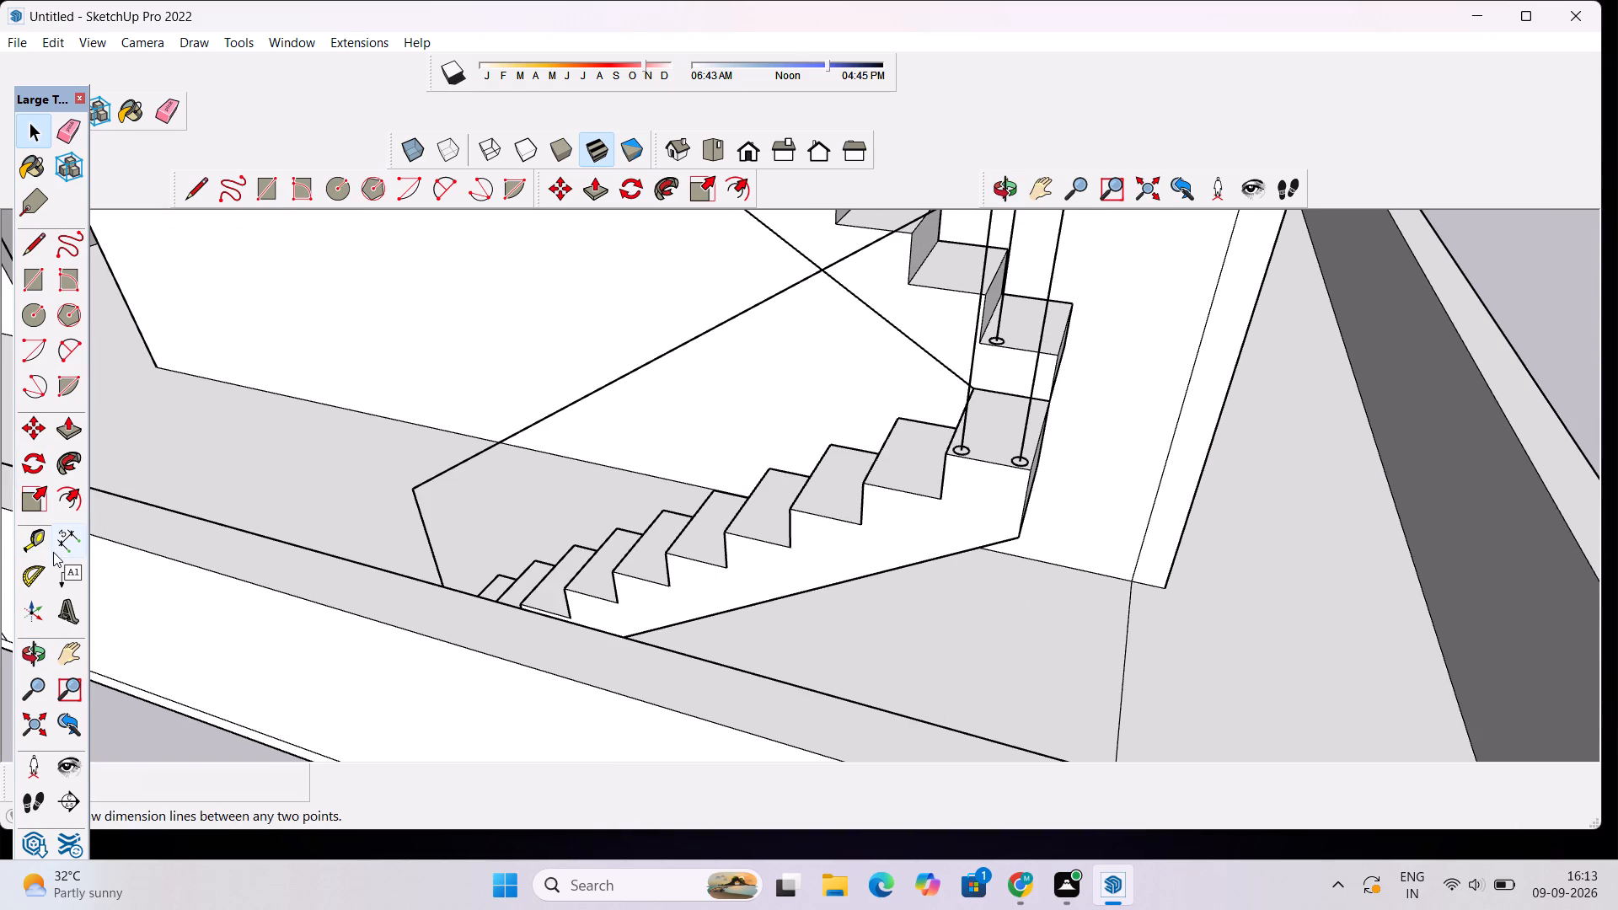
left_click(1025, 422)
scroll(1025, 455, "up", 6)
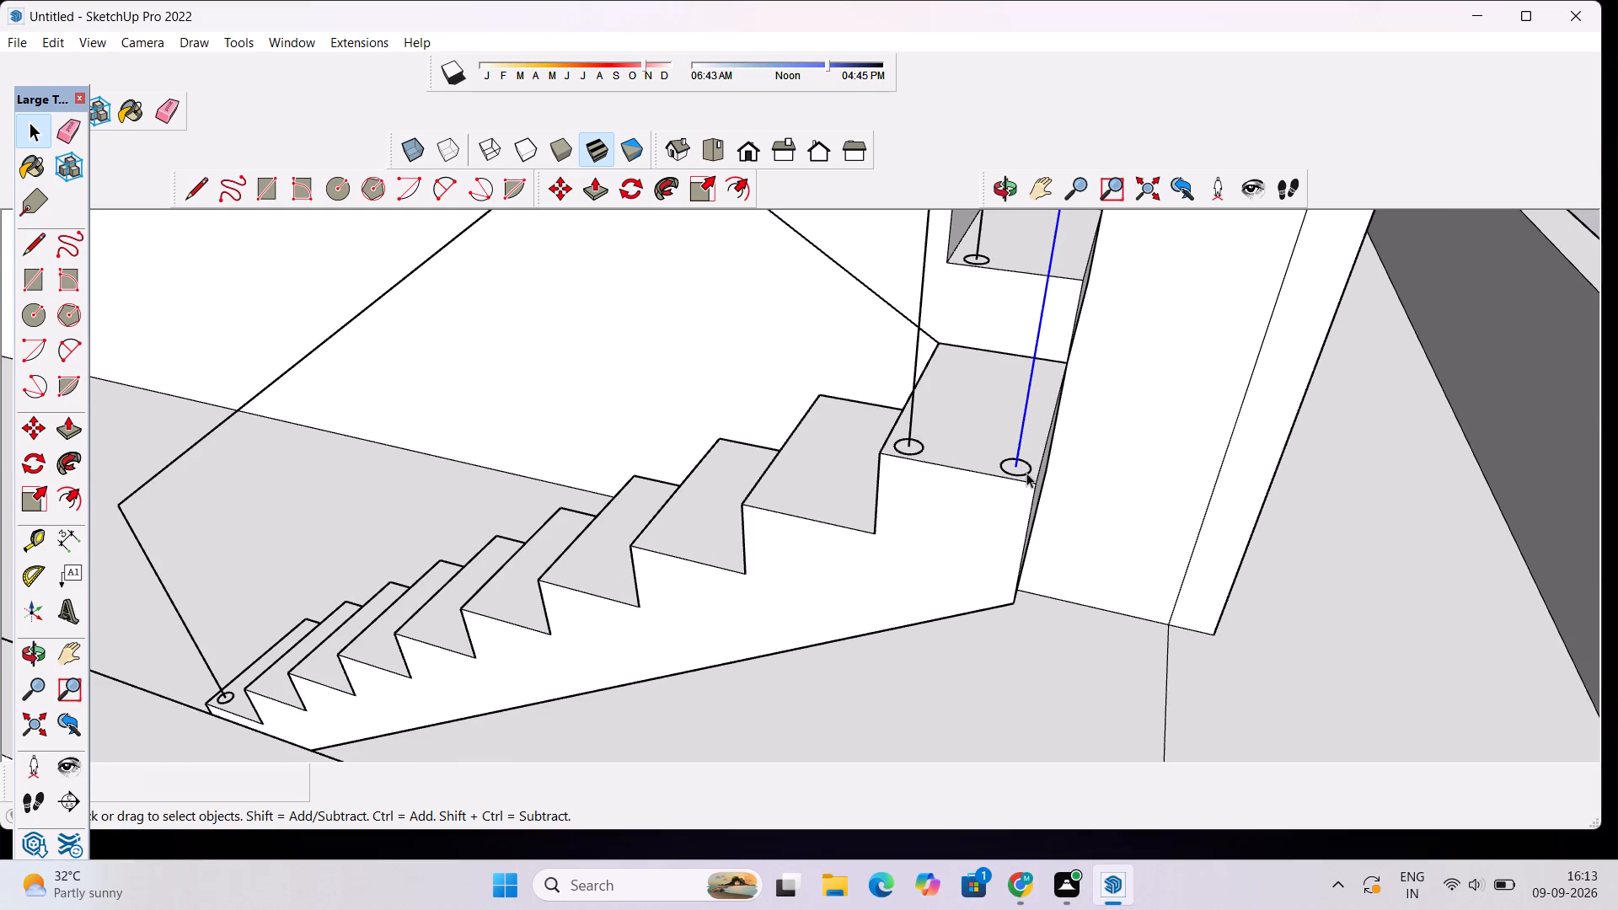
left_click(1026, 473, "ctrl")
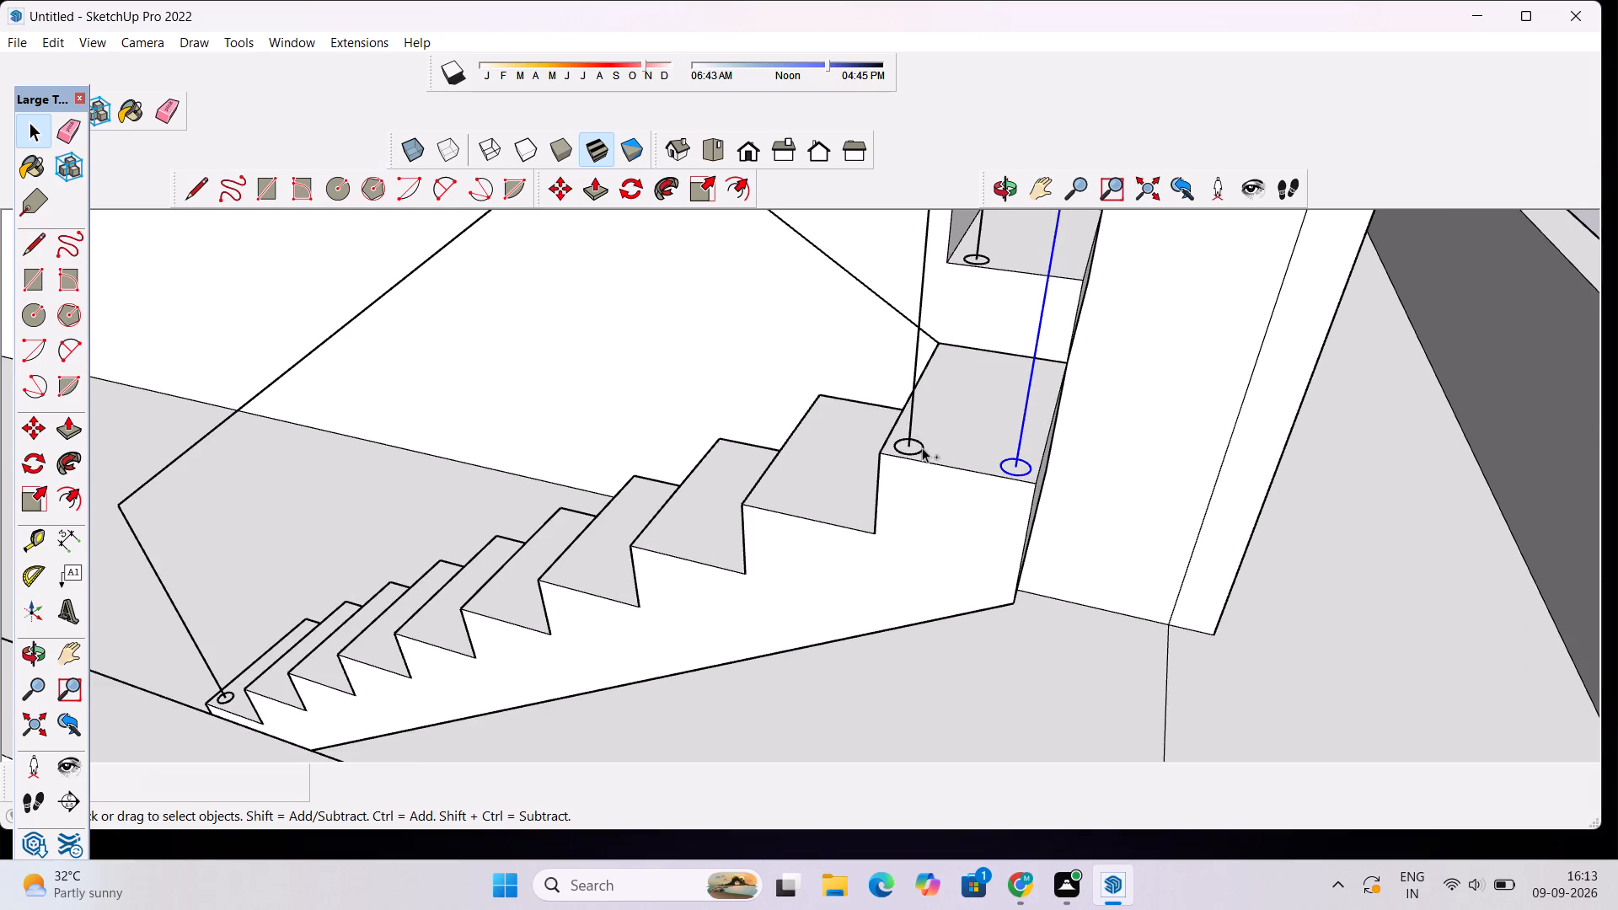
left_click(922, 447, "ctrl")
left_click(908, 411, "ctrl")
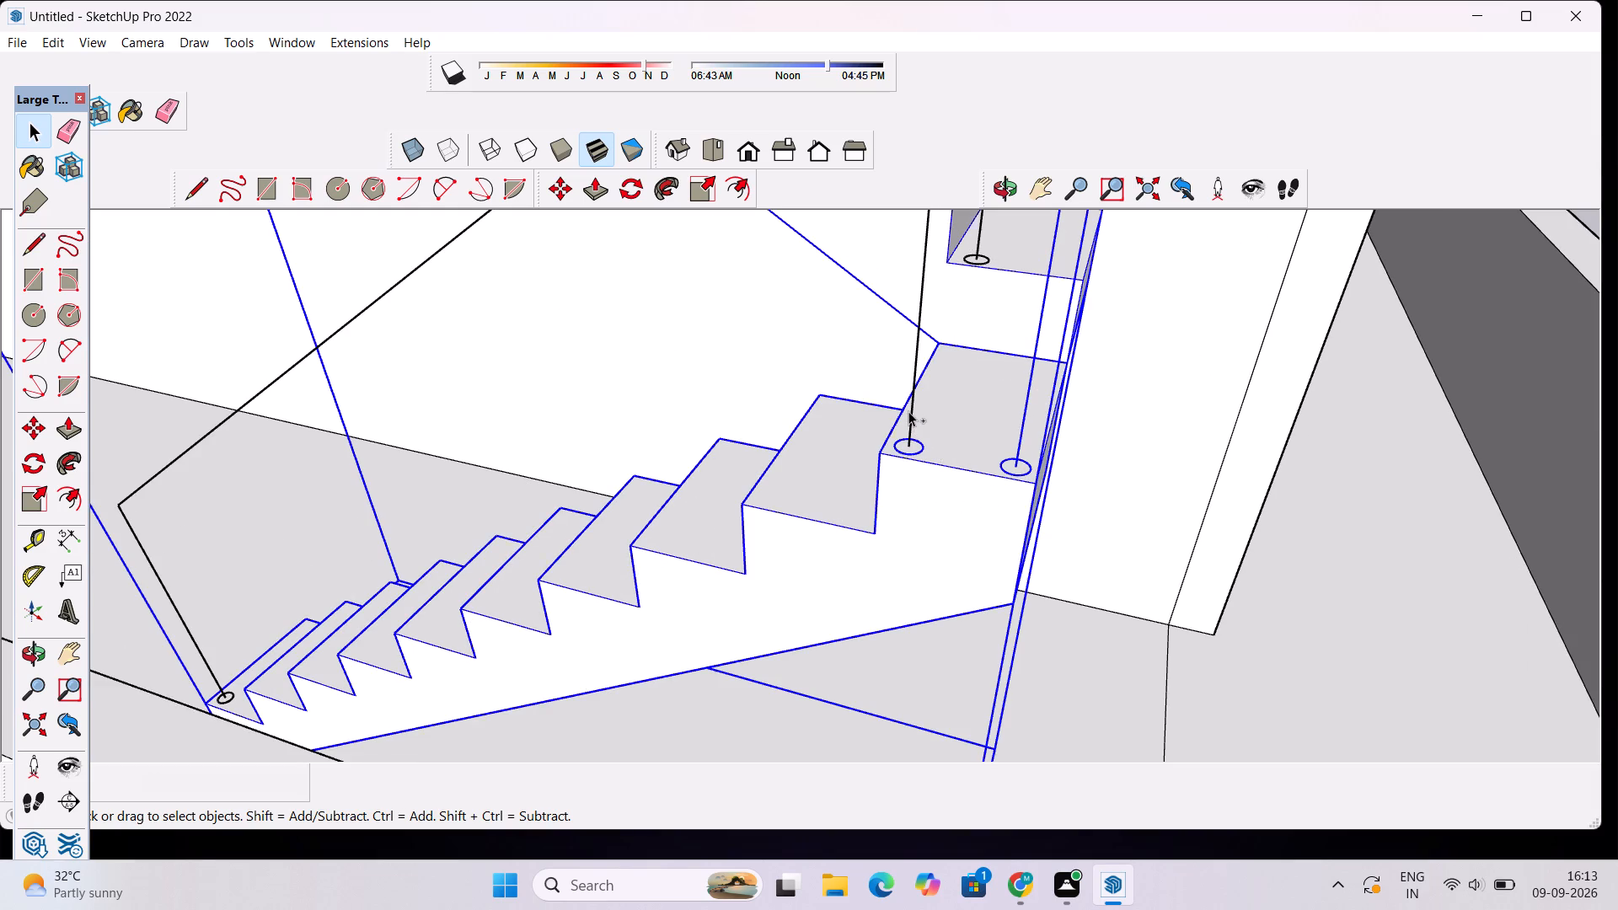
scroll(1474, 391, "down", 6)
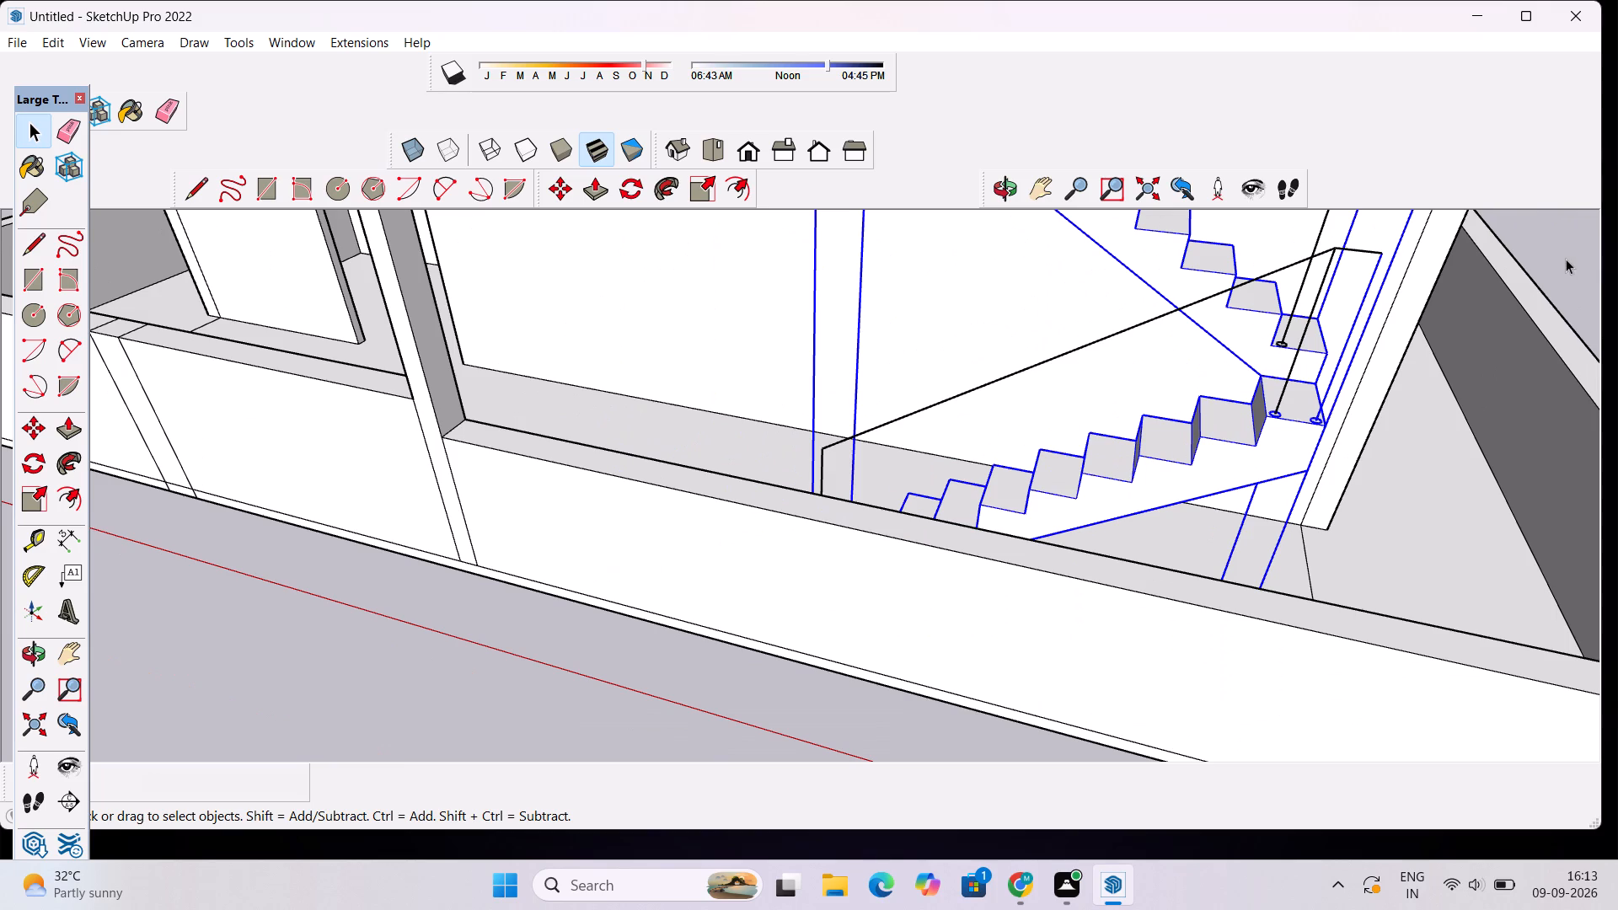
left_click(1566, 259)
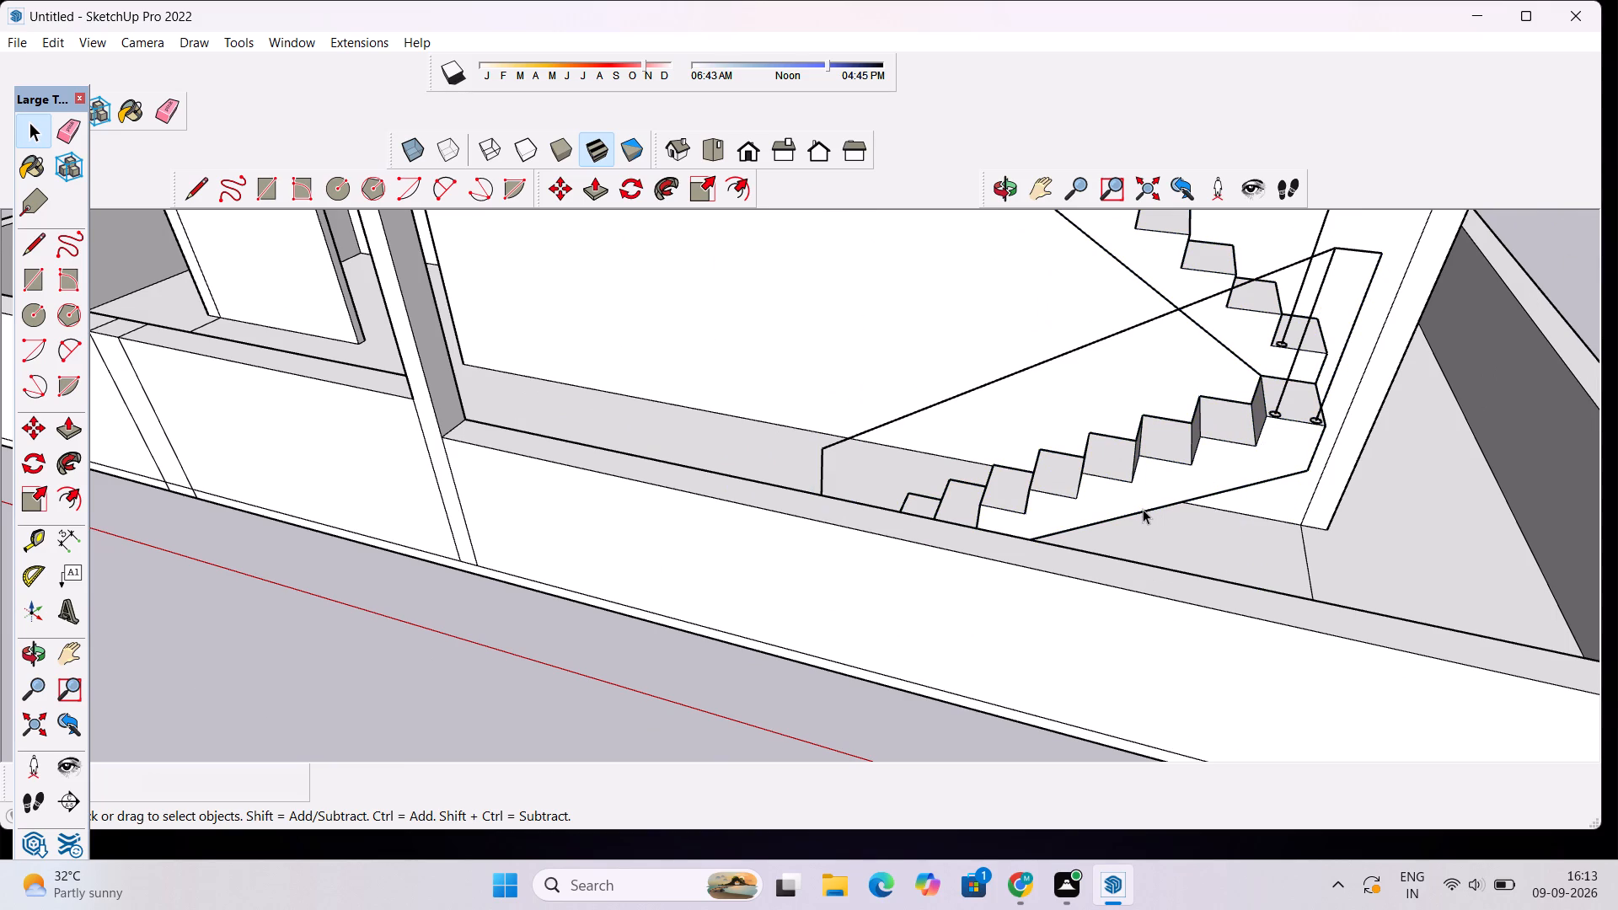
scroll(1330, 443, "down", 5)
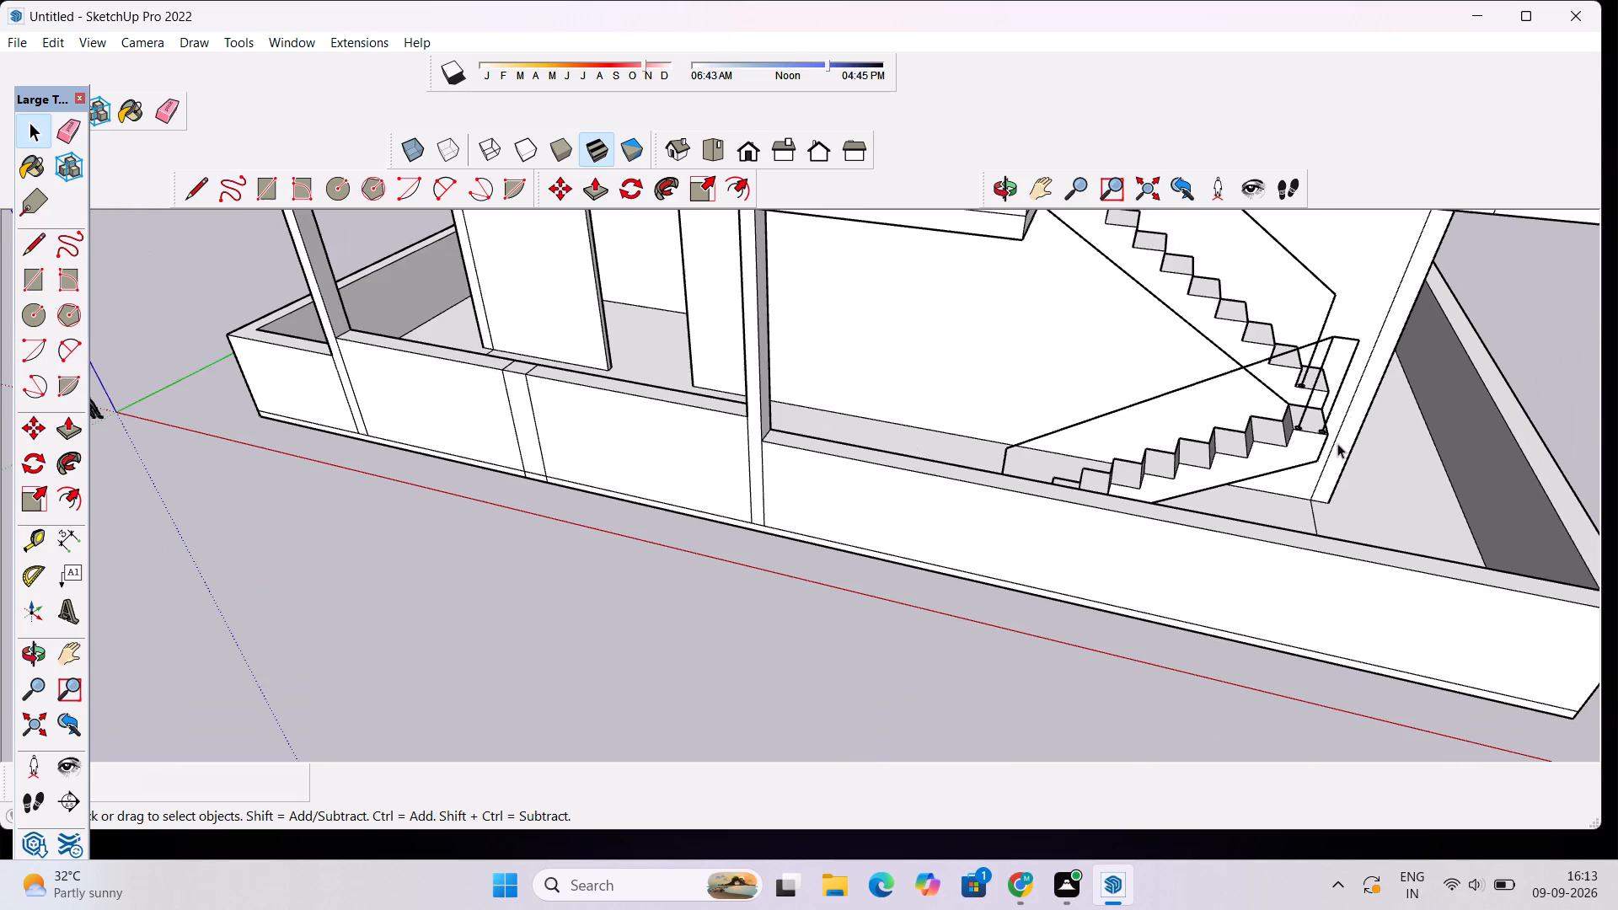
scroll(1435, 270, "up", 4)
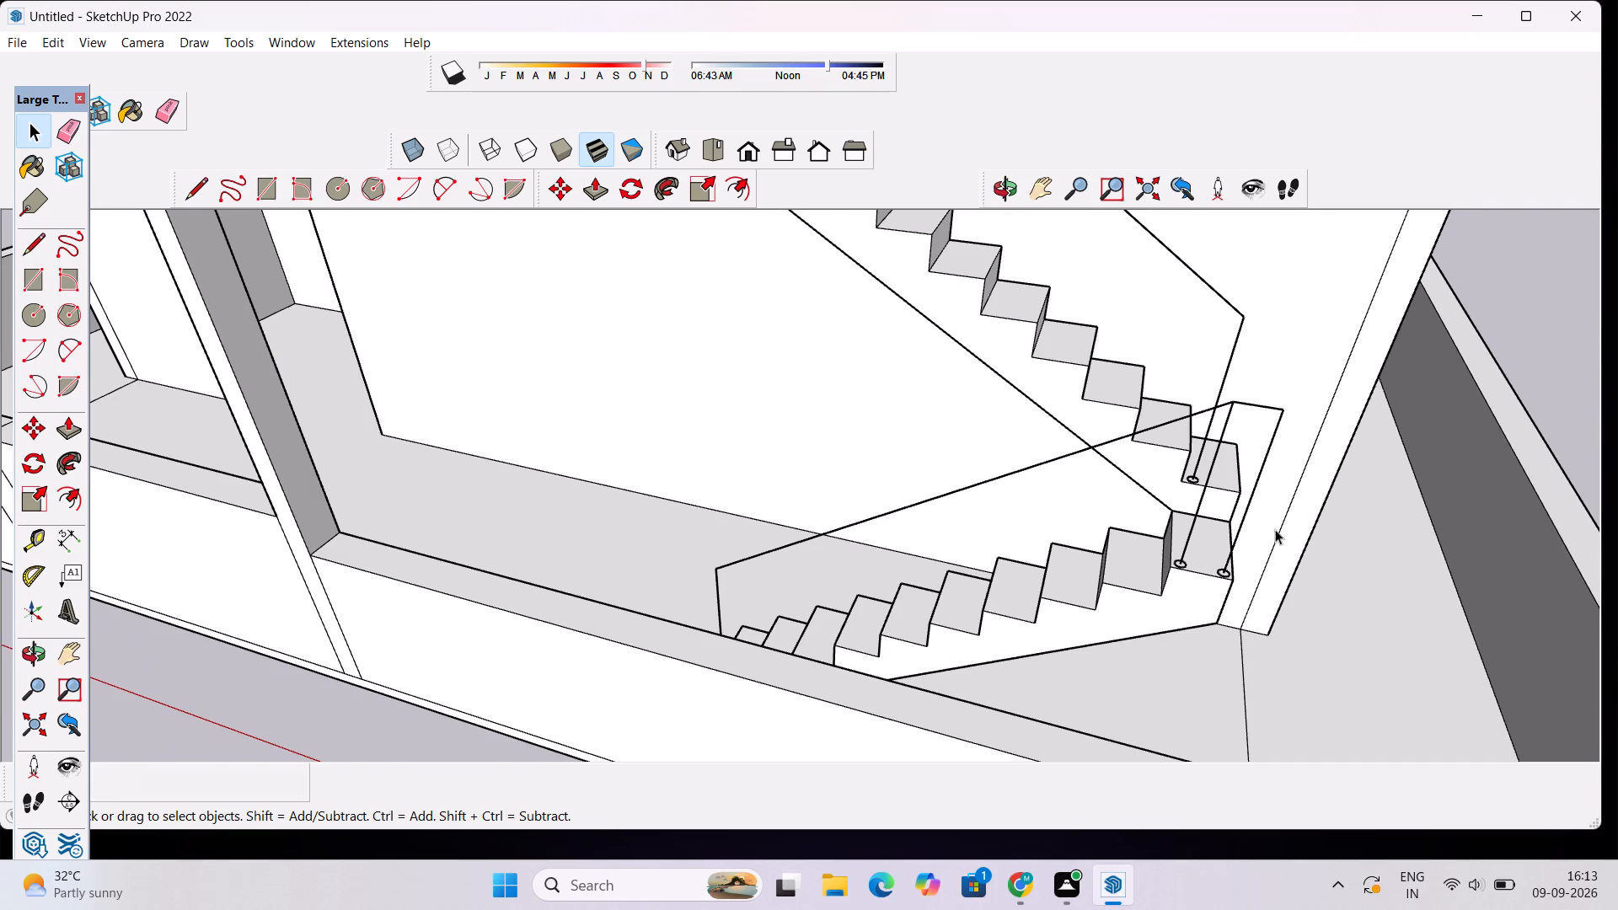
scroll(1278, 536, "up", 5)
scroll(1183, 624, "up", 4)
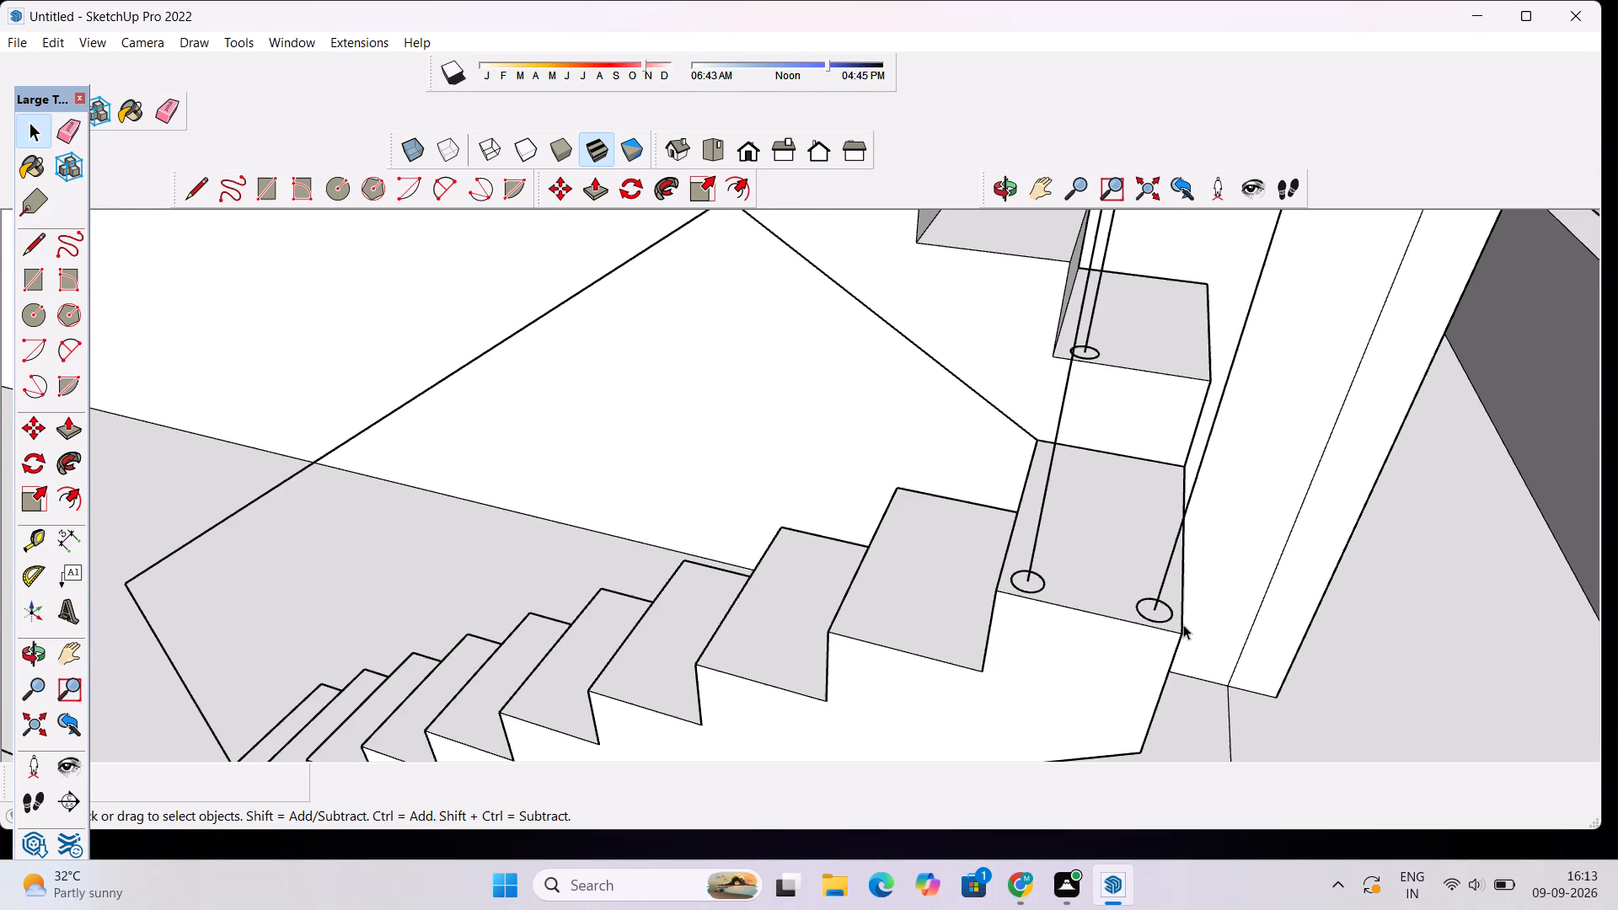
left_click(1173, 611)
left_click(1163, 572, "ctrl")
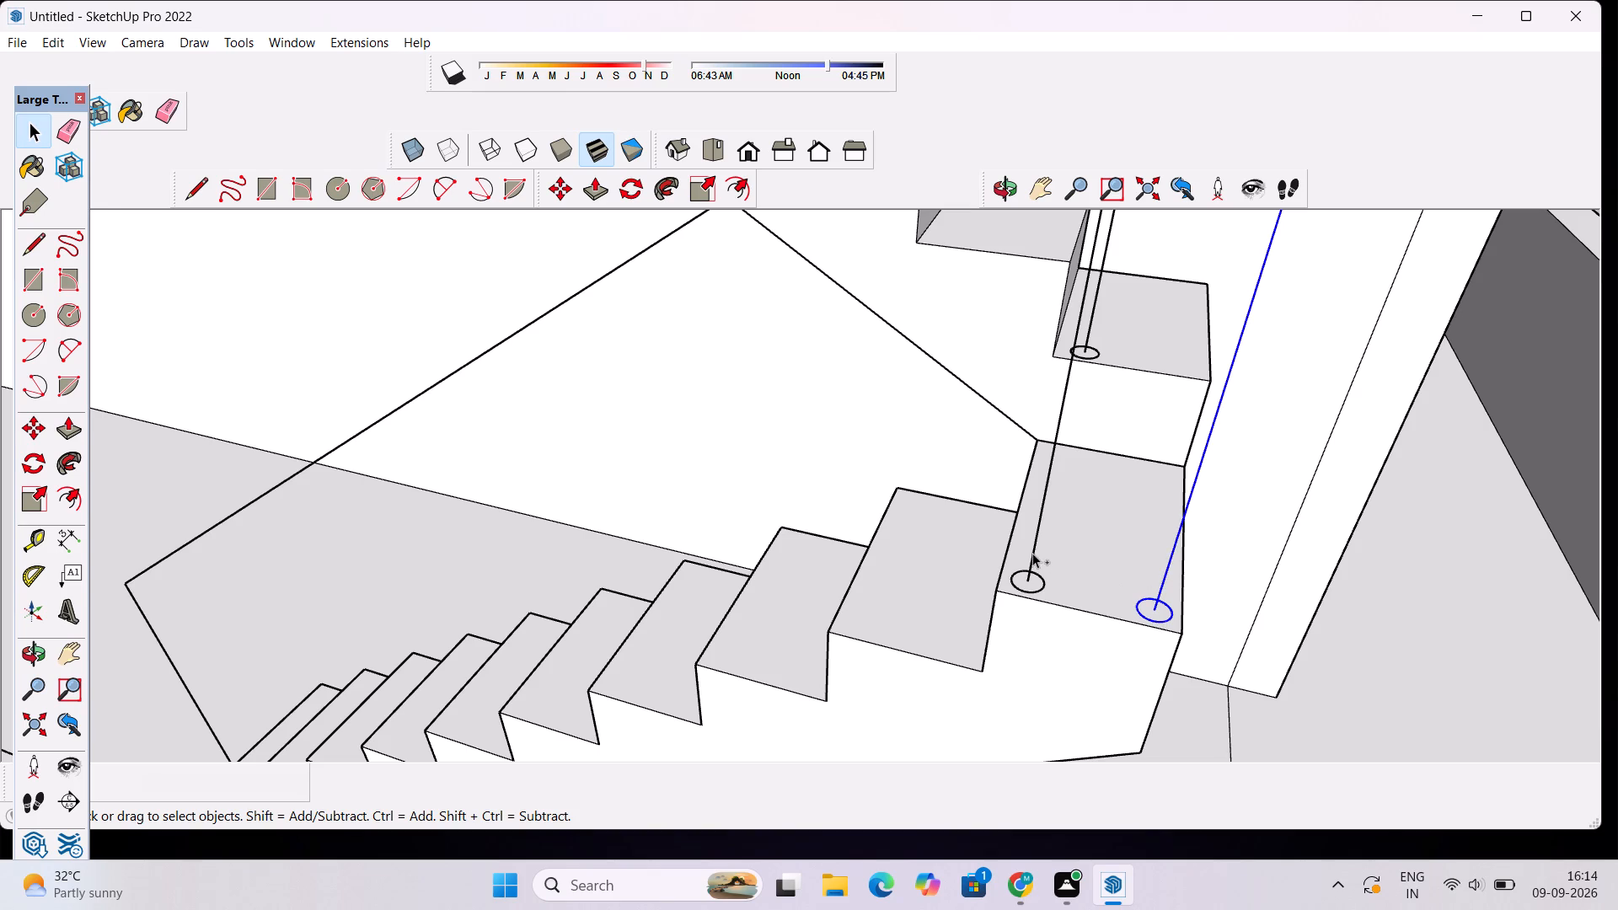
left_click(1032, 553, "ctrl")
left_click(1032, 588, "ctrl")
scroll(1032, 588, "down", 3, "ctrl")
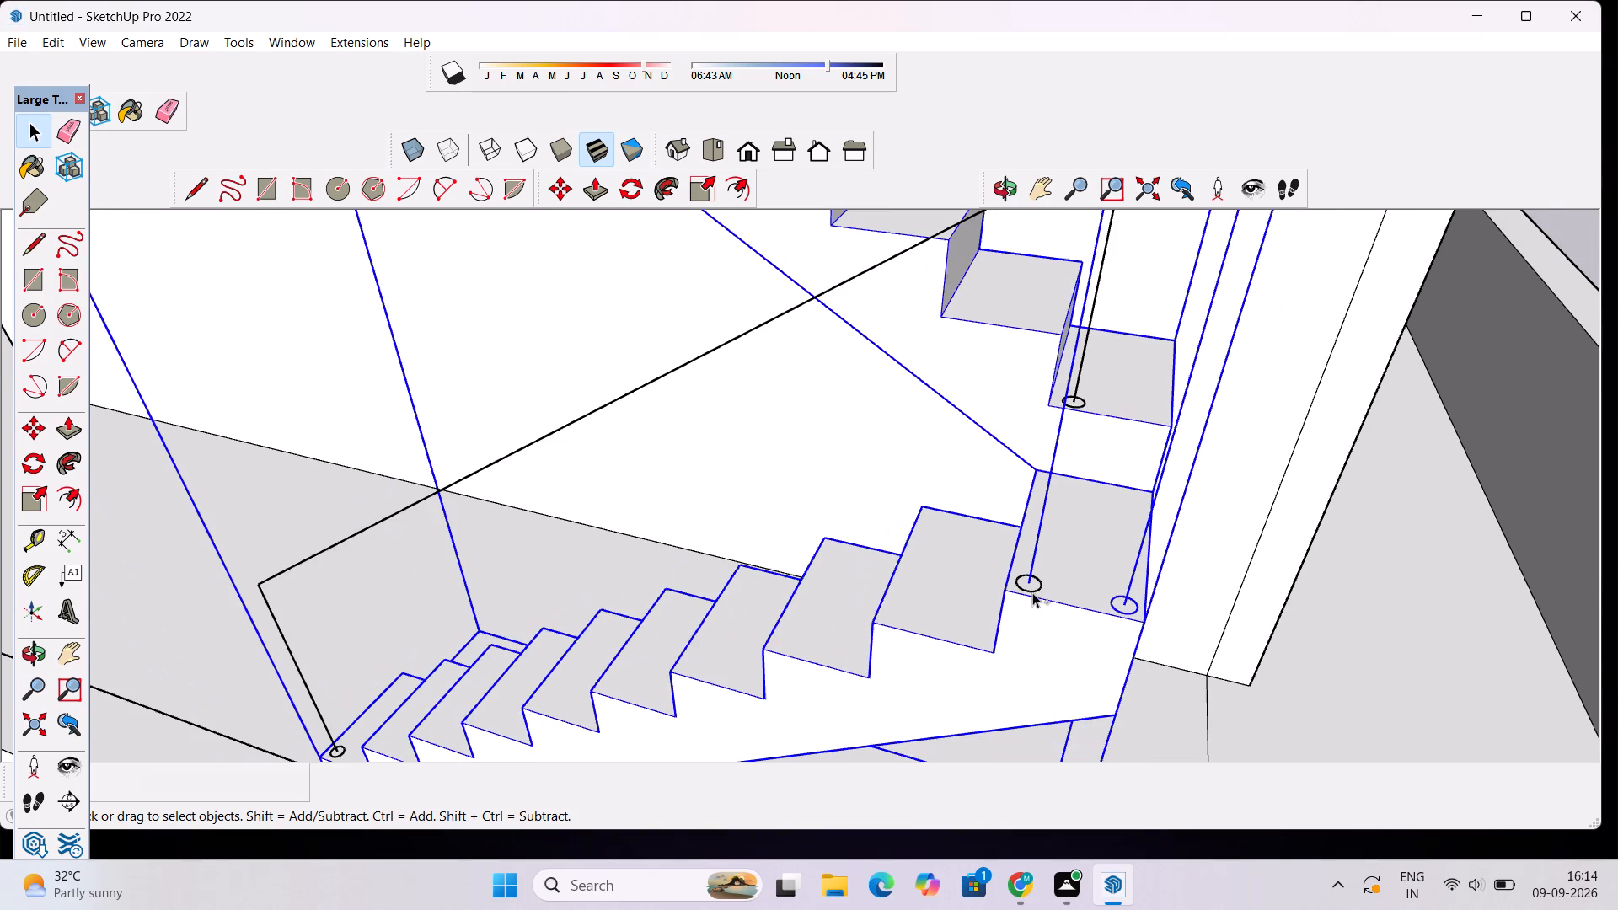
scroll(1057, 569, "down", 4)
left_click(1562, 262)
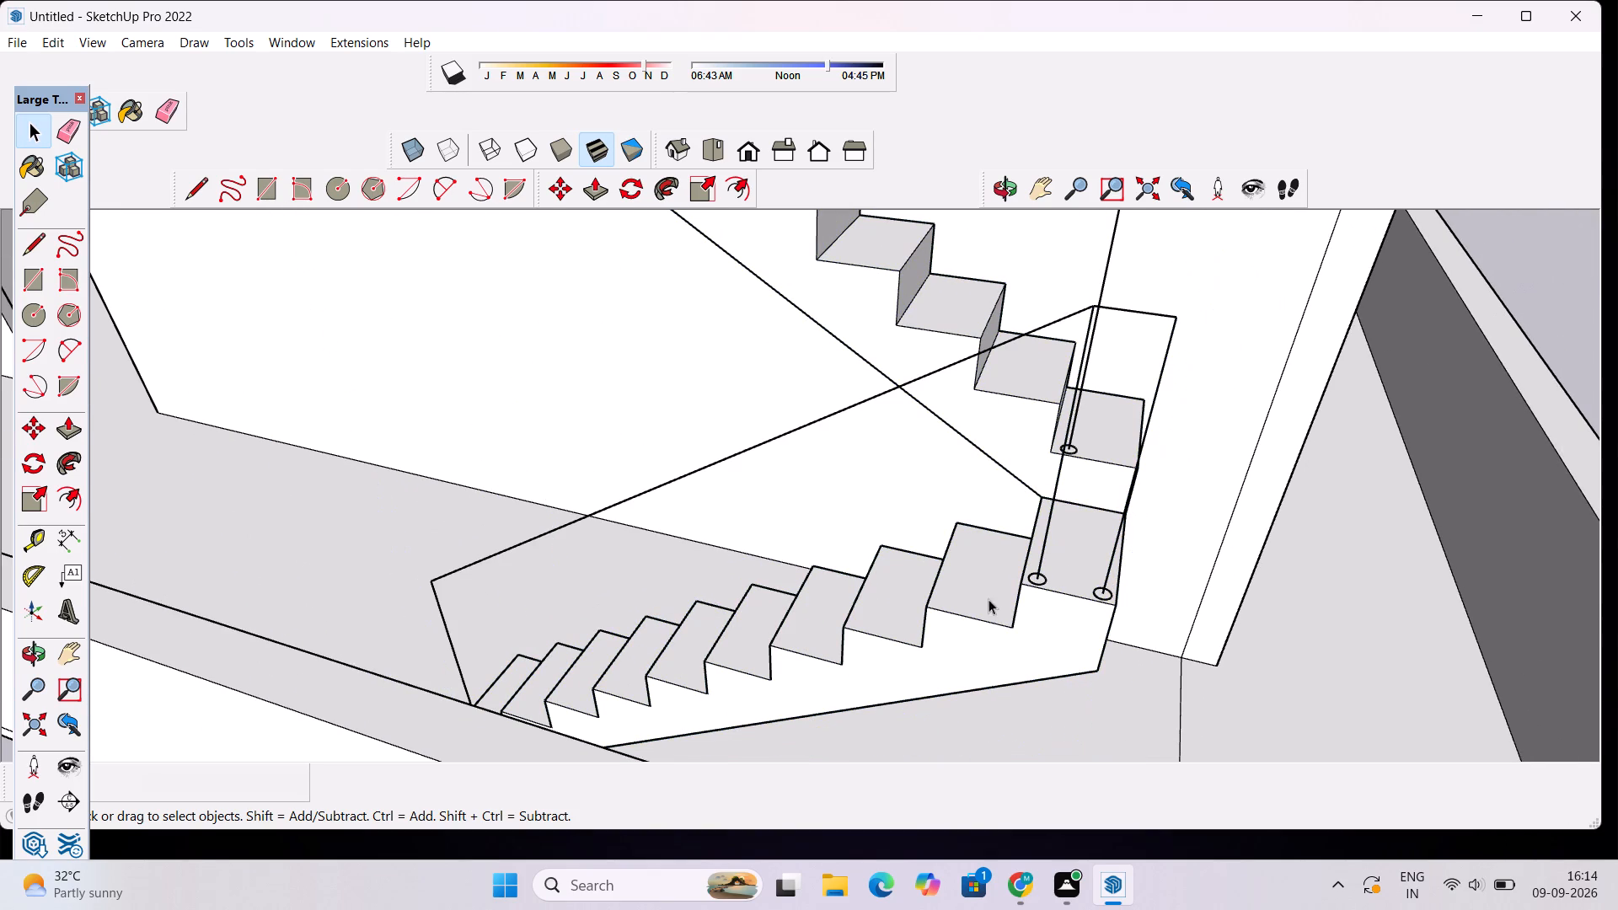
Explode the lower stair flight's group and the upper stair flight's group.
left_click(986, 616)
right_click(986, 616)
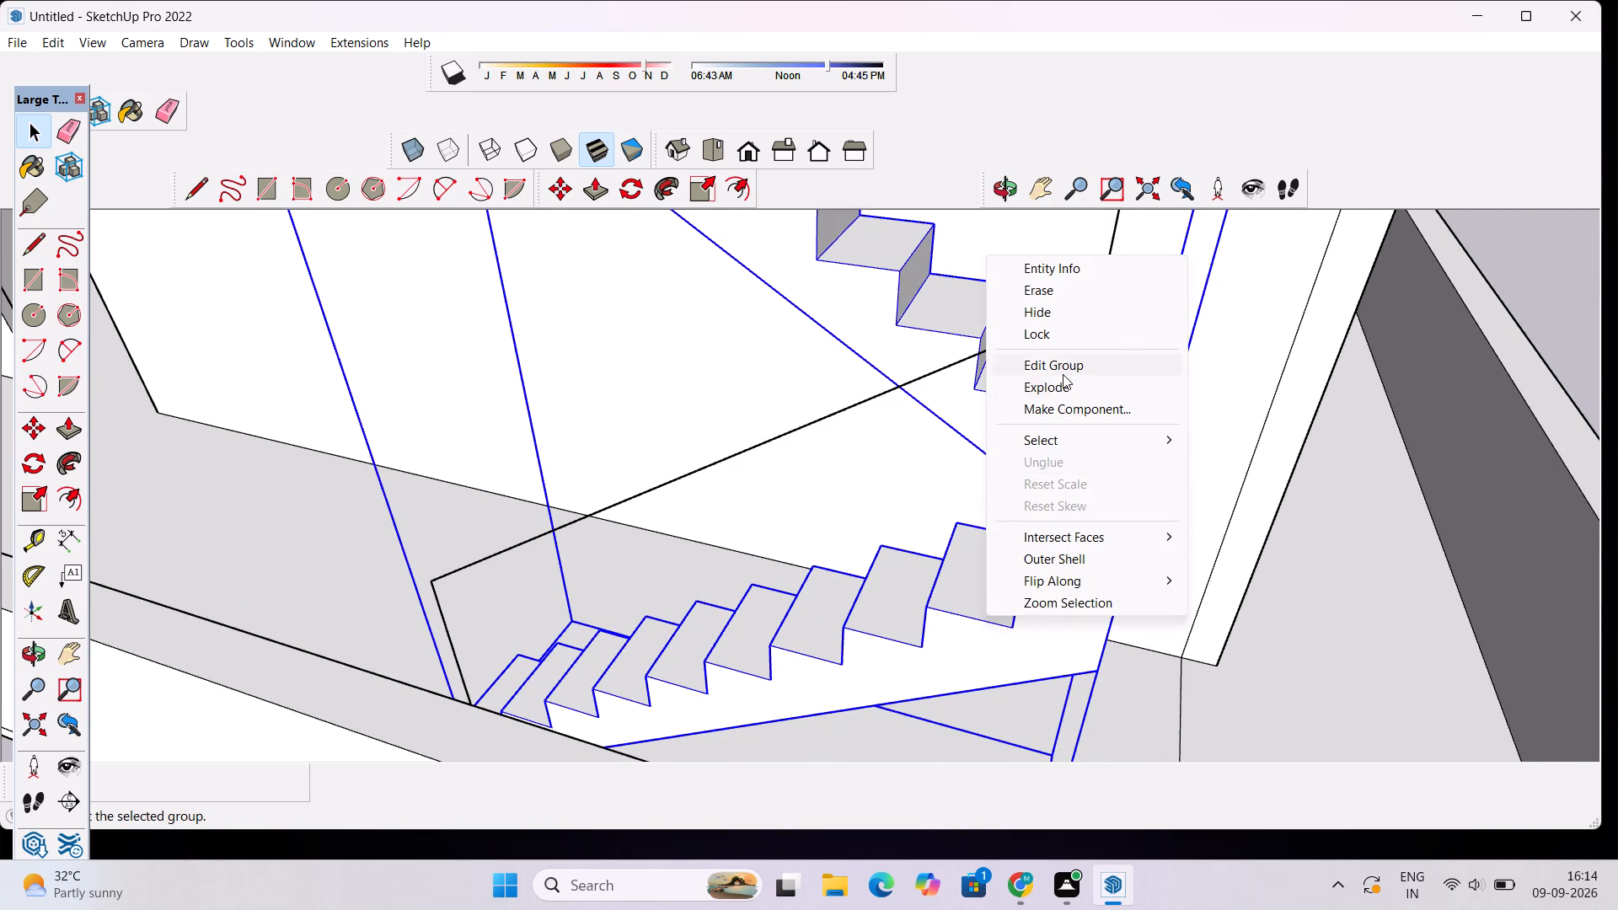
left_click(1057, 390)
left_click(1089, 451)
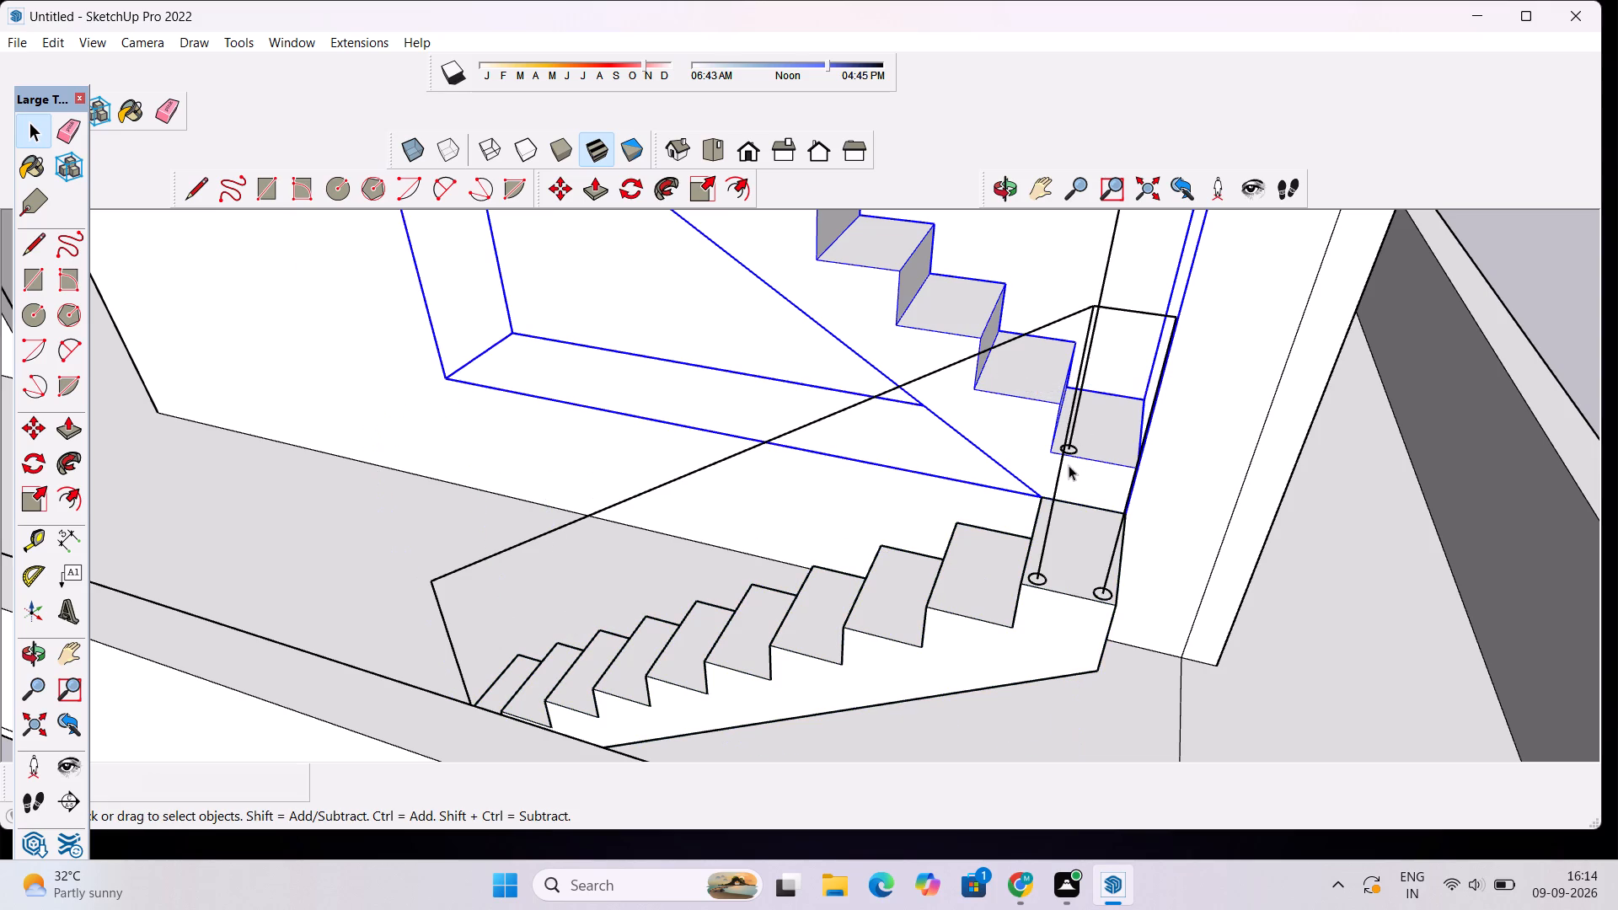
right_click(1083, 457)
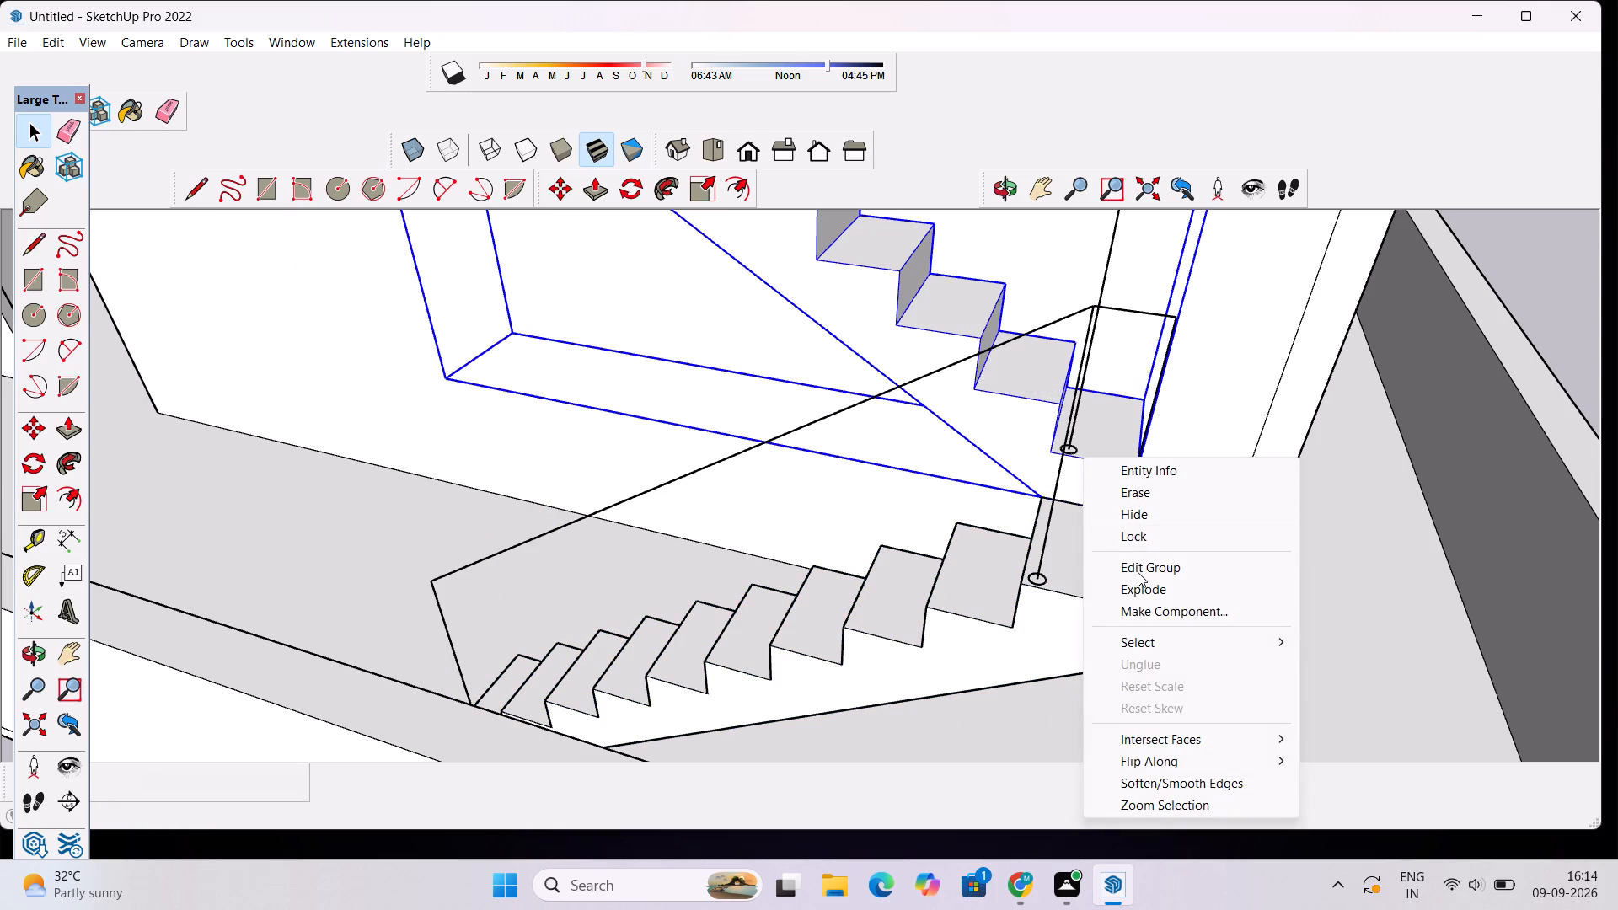
left_click(1138, 585)
left_click(1546, 287)
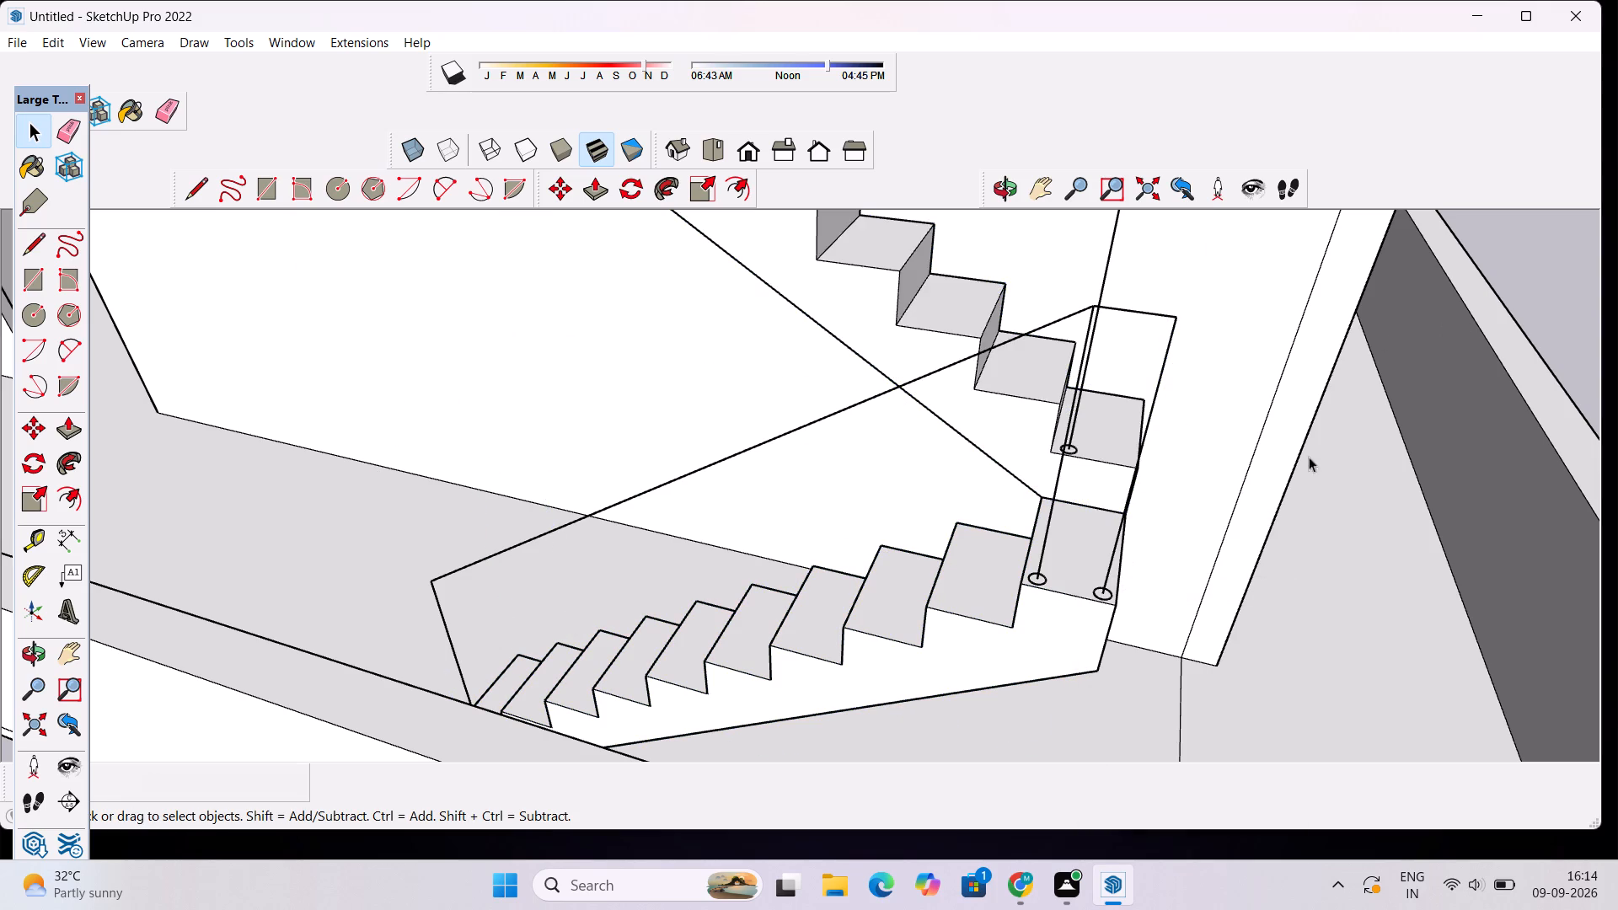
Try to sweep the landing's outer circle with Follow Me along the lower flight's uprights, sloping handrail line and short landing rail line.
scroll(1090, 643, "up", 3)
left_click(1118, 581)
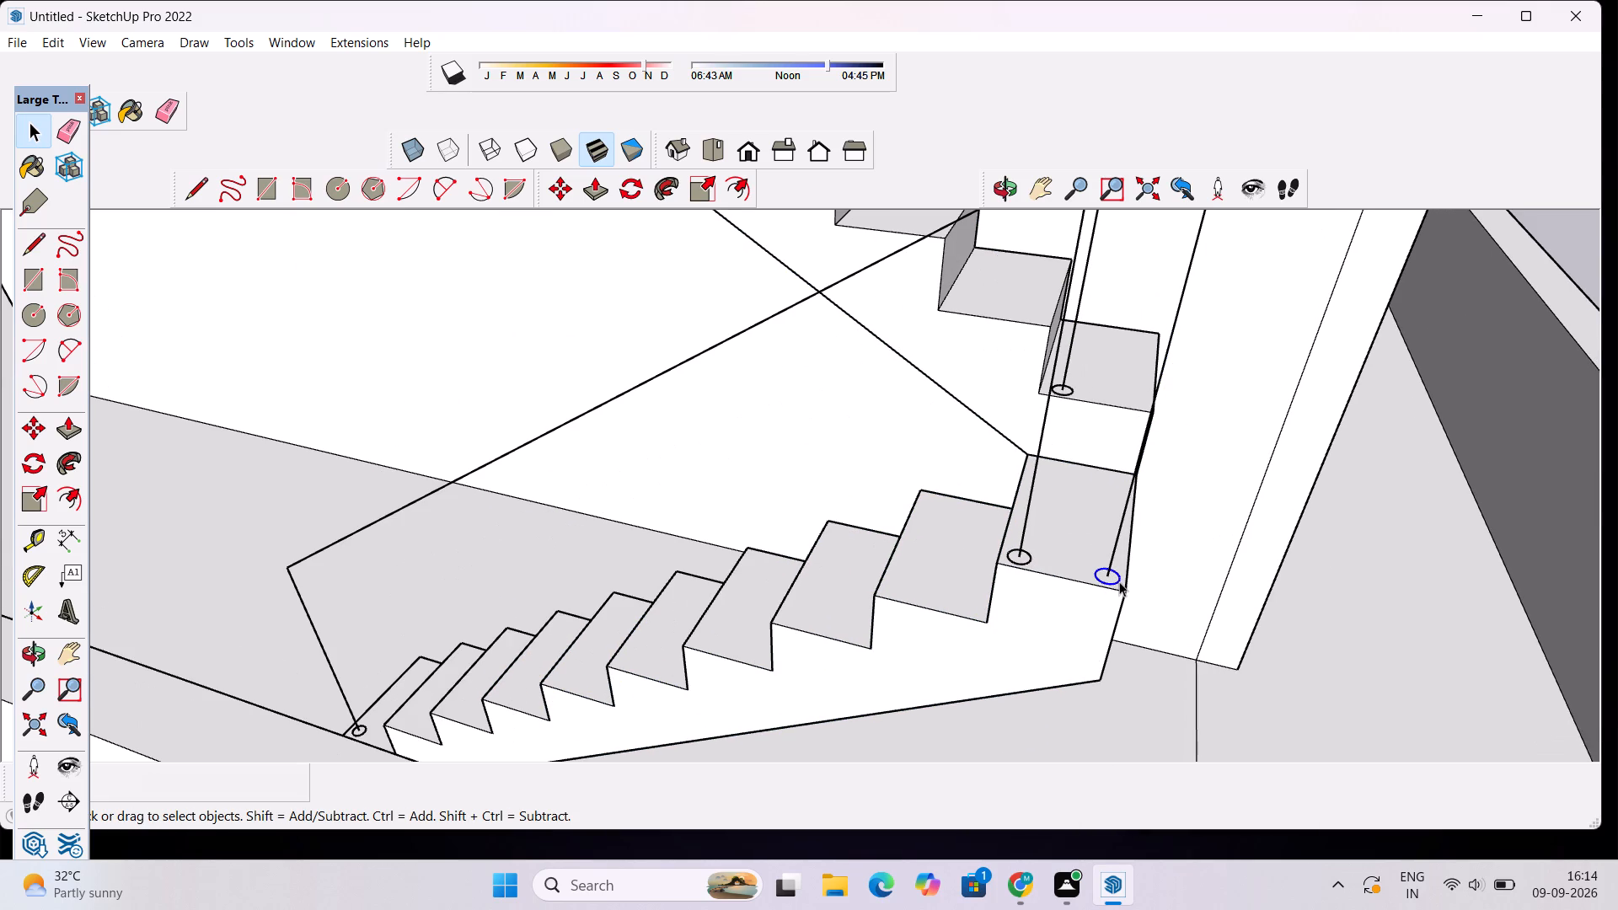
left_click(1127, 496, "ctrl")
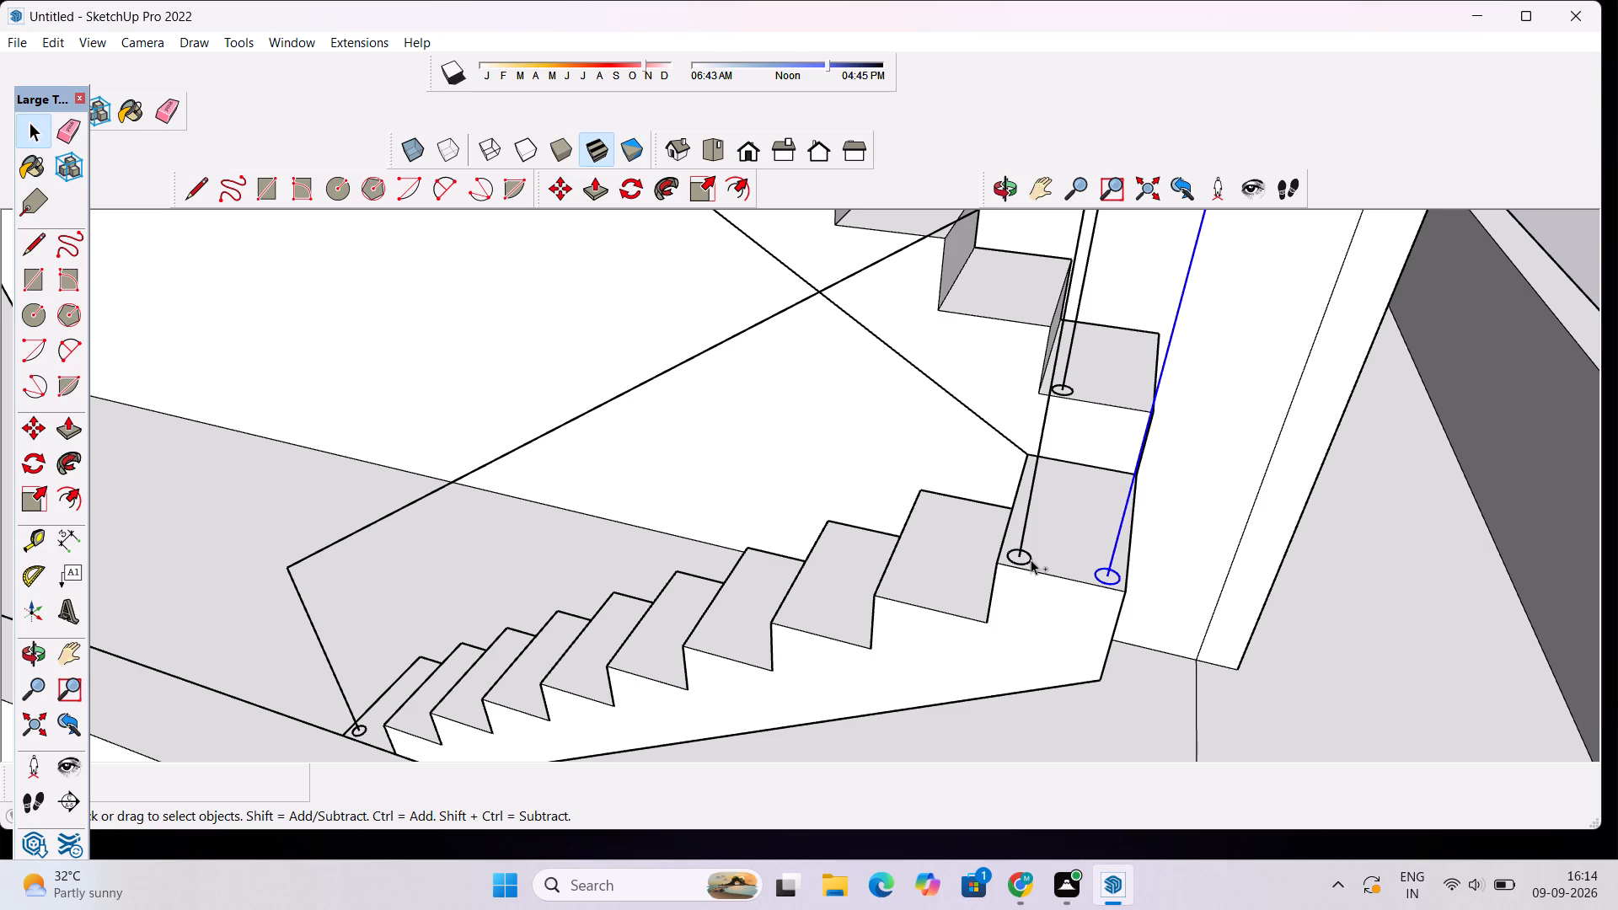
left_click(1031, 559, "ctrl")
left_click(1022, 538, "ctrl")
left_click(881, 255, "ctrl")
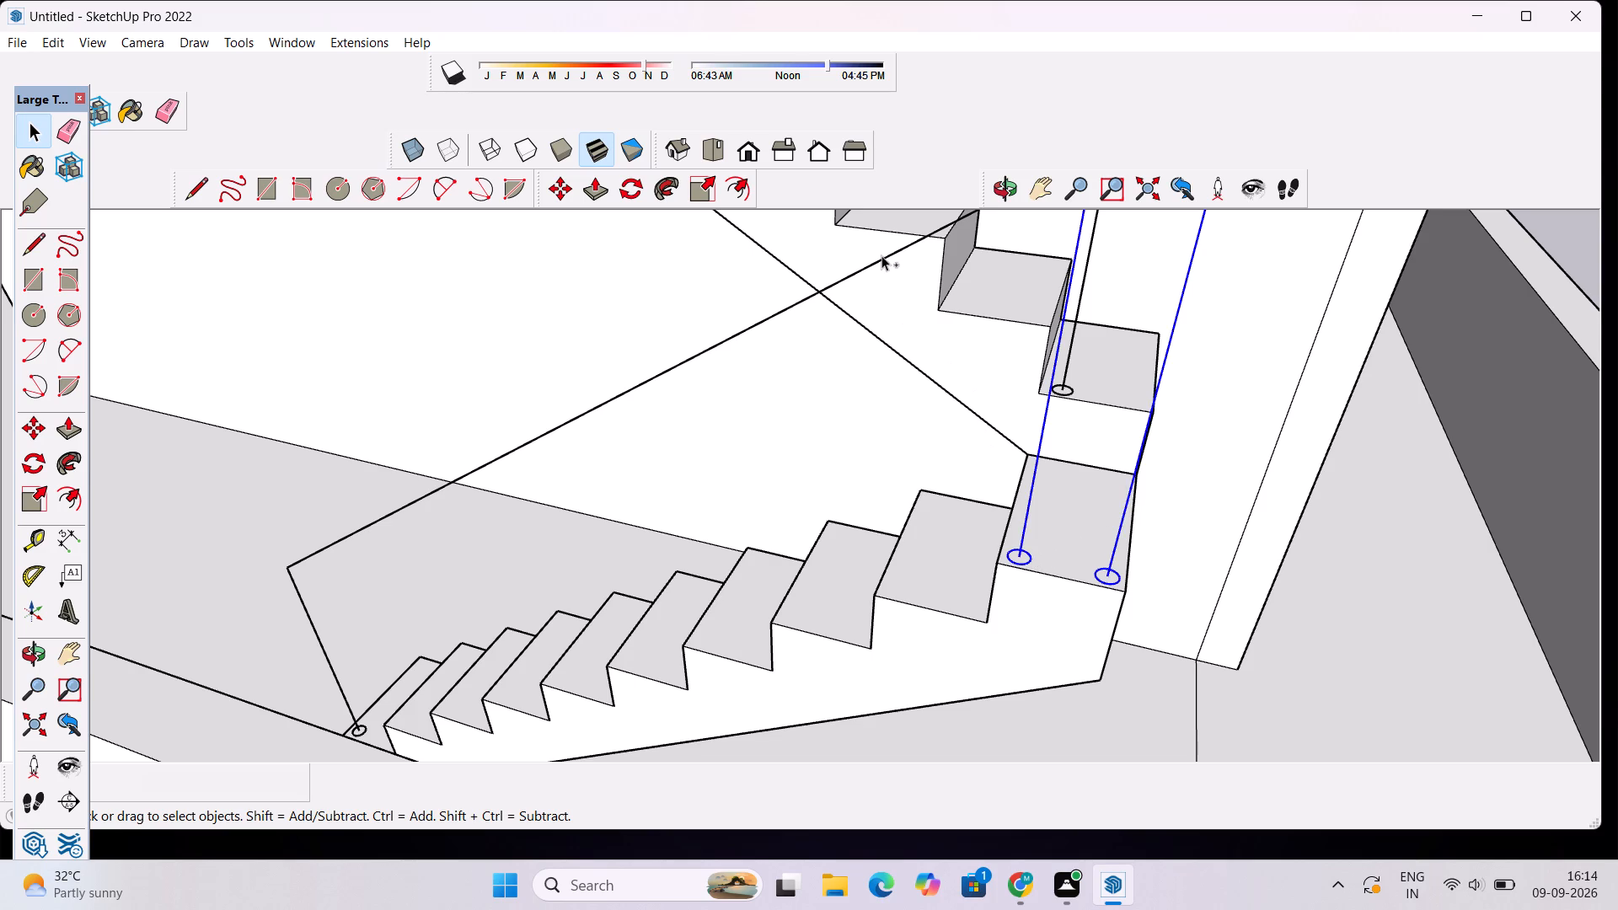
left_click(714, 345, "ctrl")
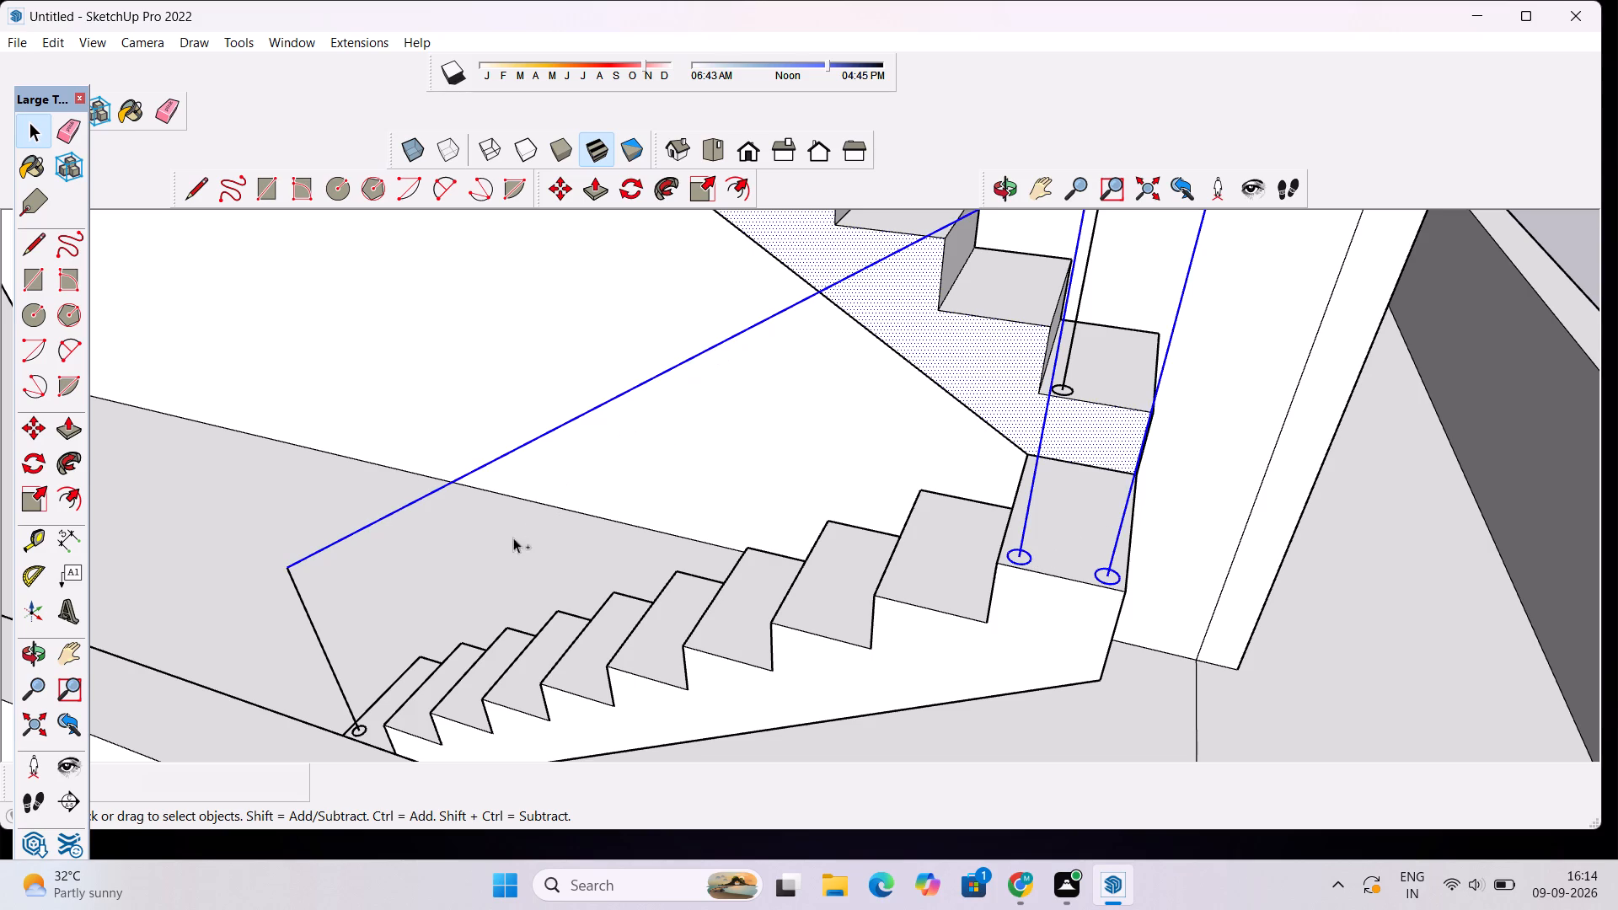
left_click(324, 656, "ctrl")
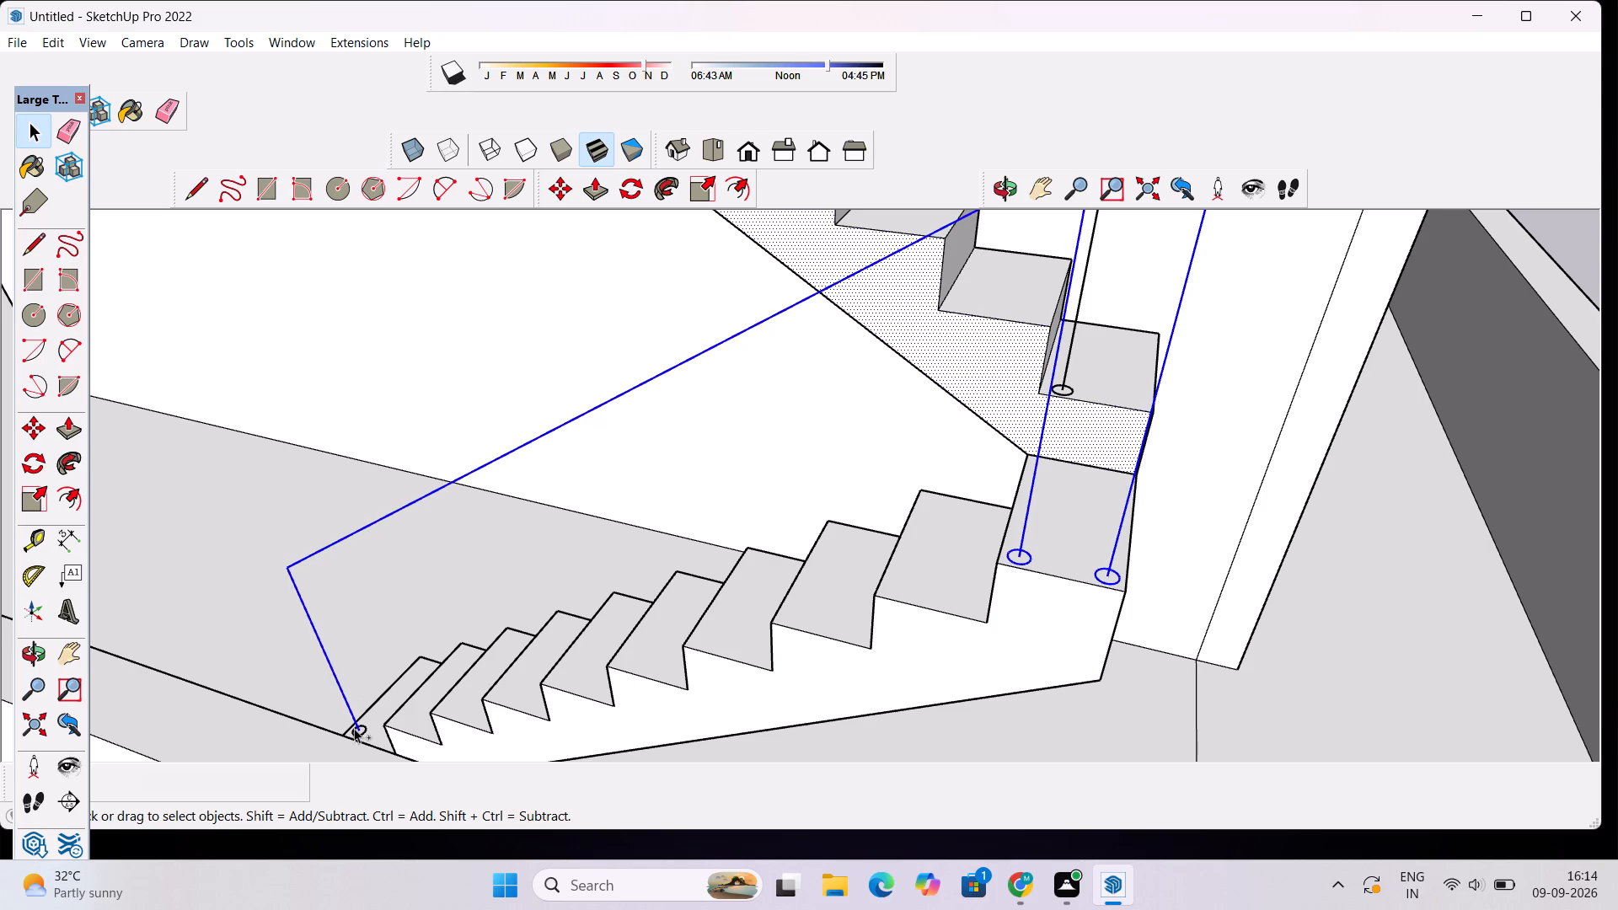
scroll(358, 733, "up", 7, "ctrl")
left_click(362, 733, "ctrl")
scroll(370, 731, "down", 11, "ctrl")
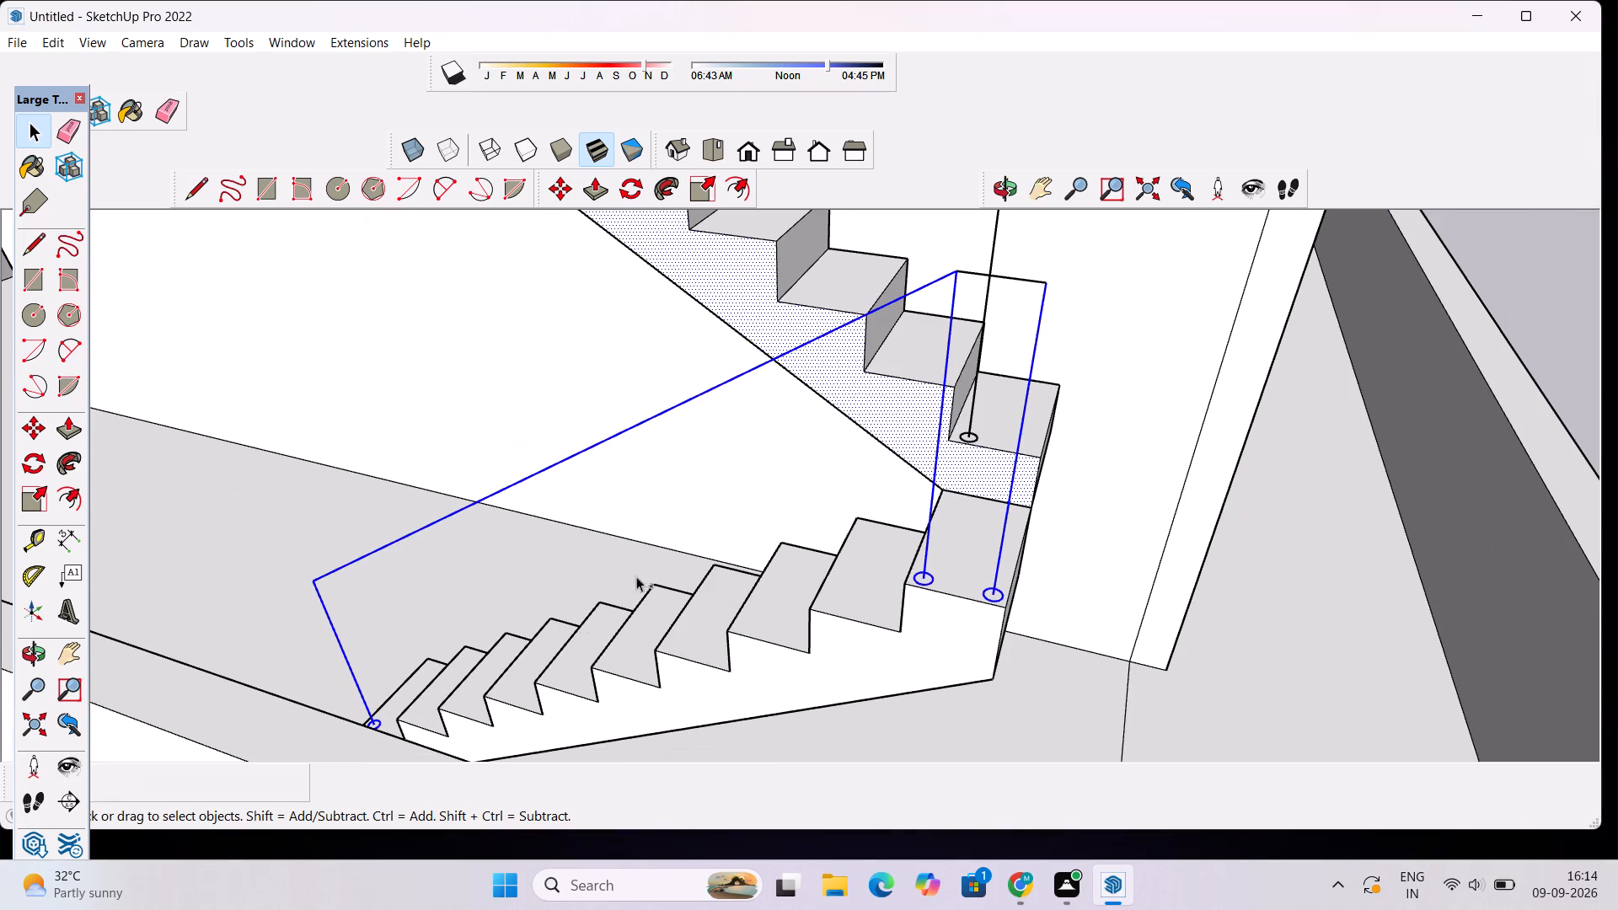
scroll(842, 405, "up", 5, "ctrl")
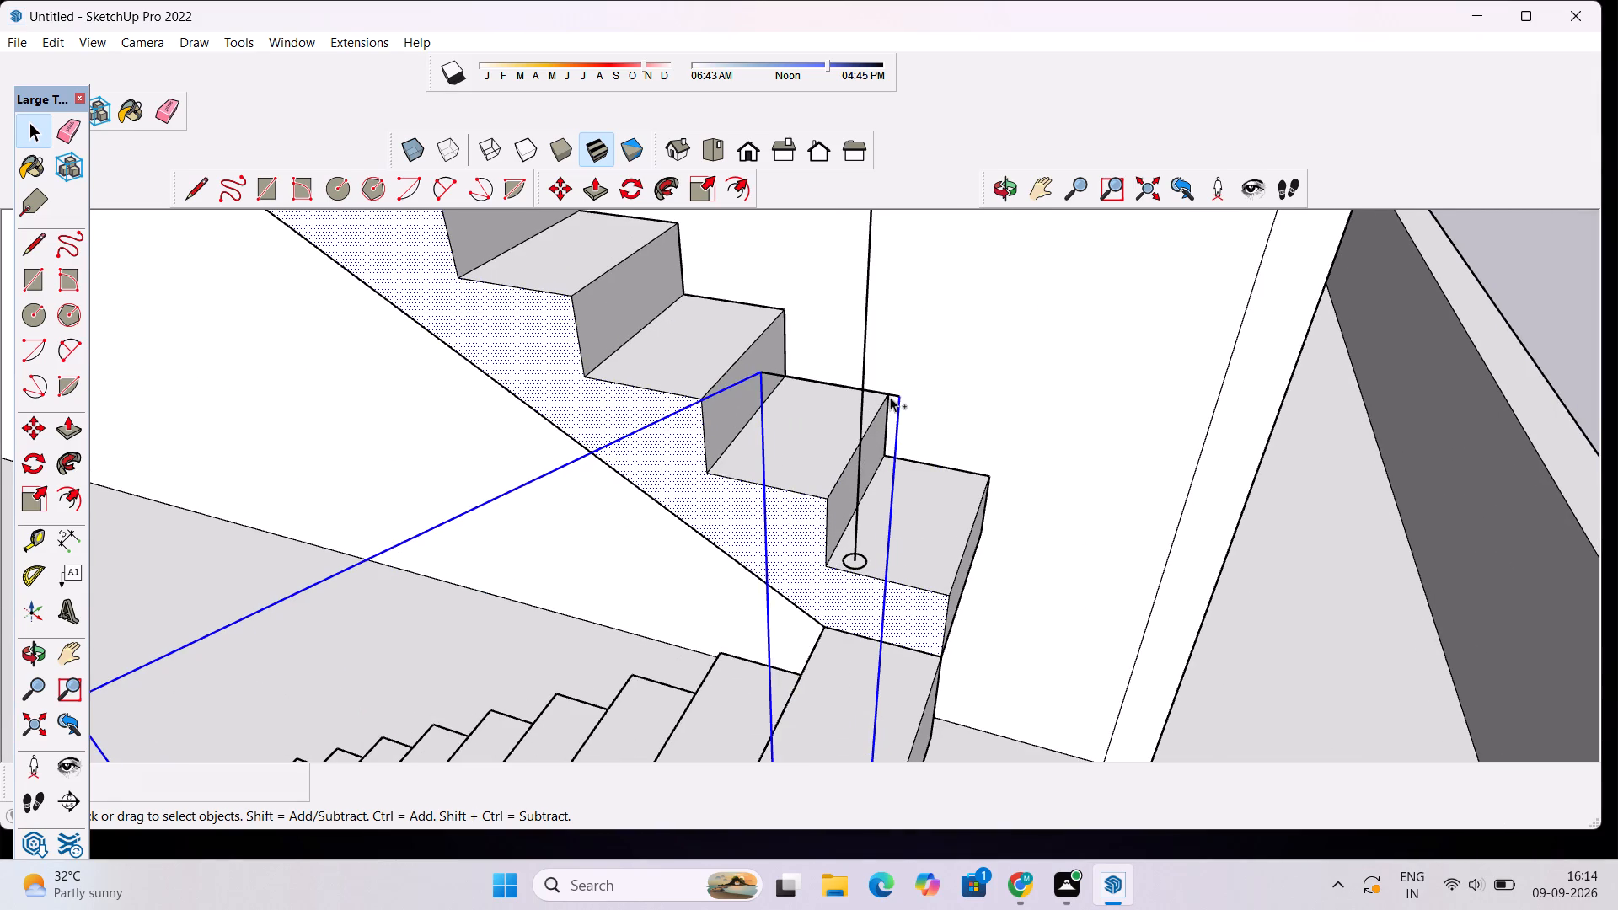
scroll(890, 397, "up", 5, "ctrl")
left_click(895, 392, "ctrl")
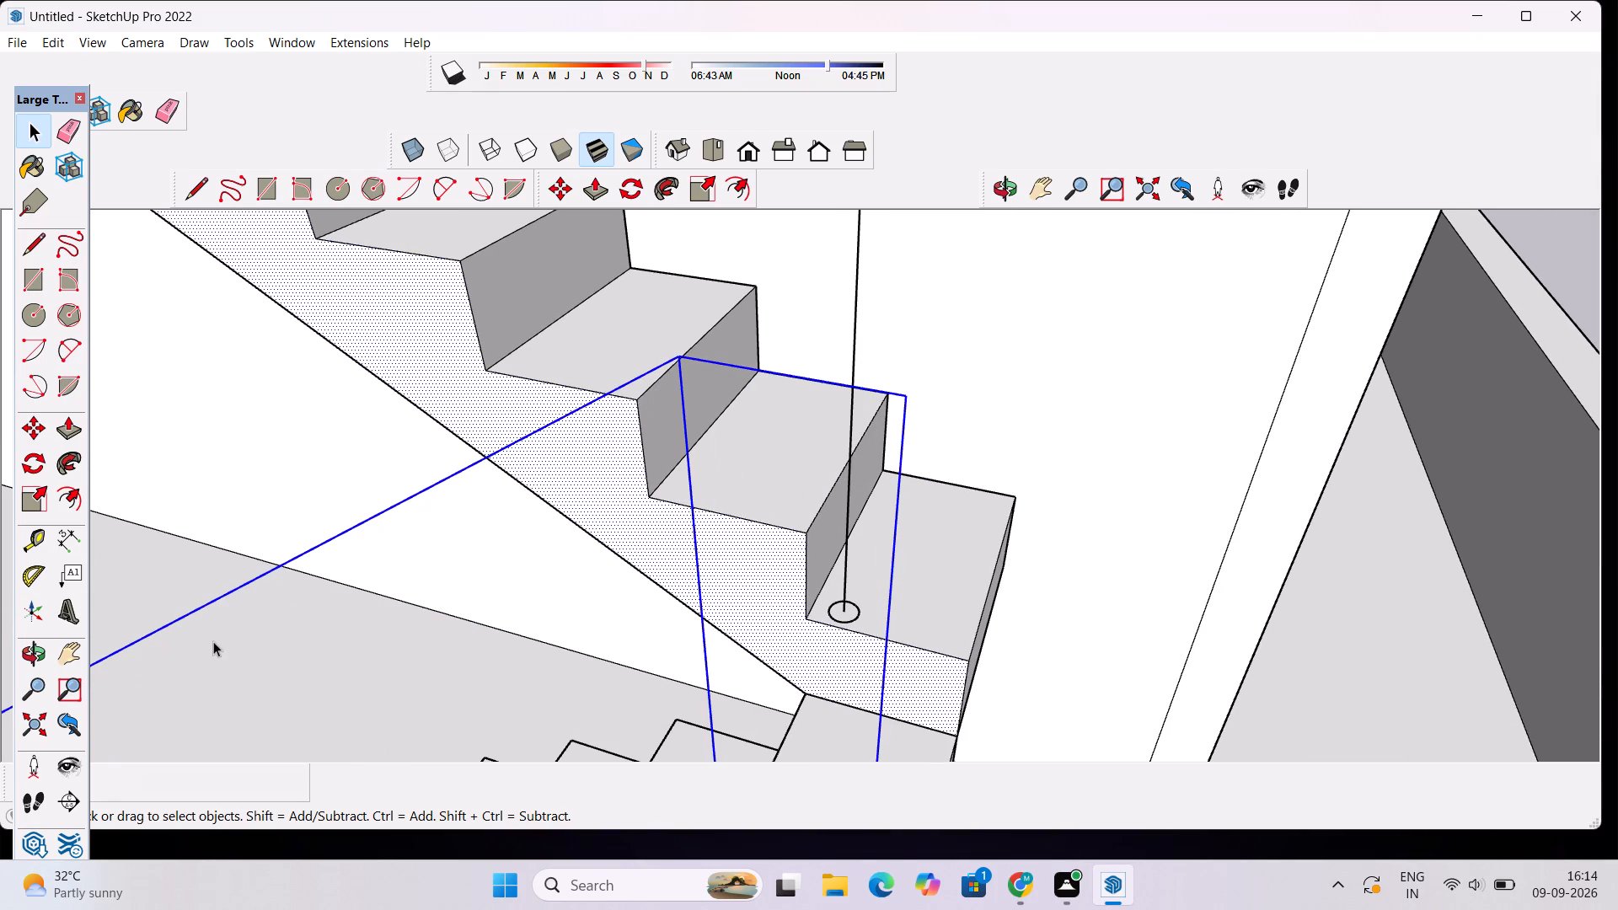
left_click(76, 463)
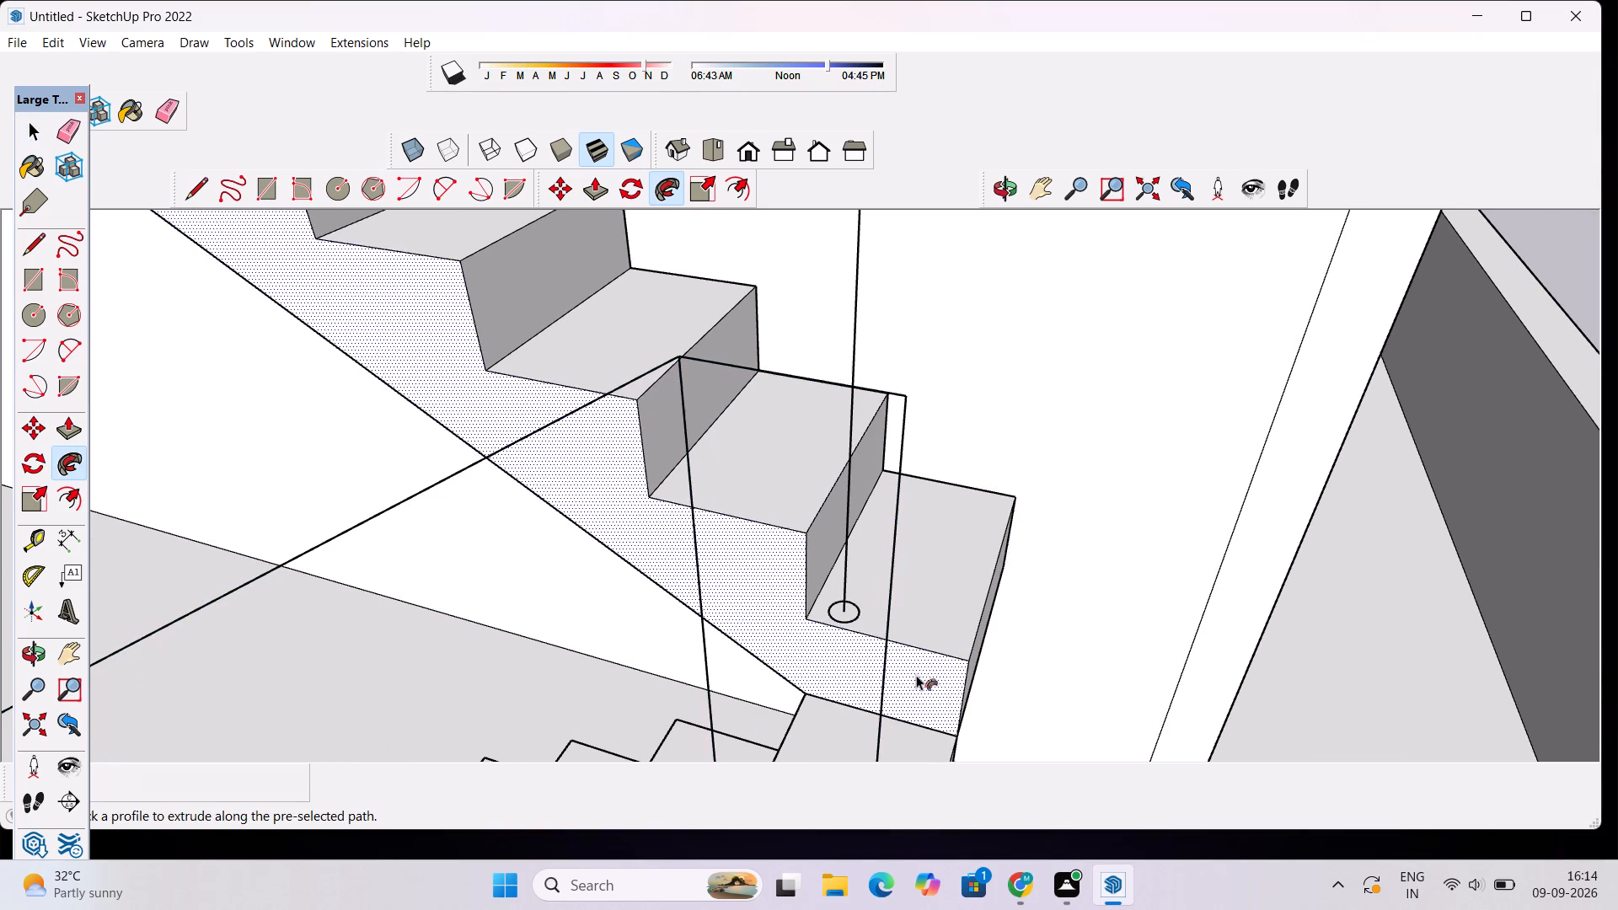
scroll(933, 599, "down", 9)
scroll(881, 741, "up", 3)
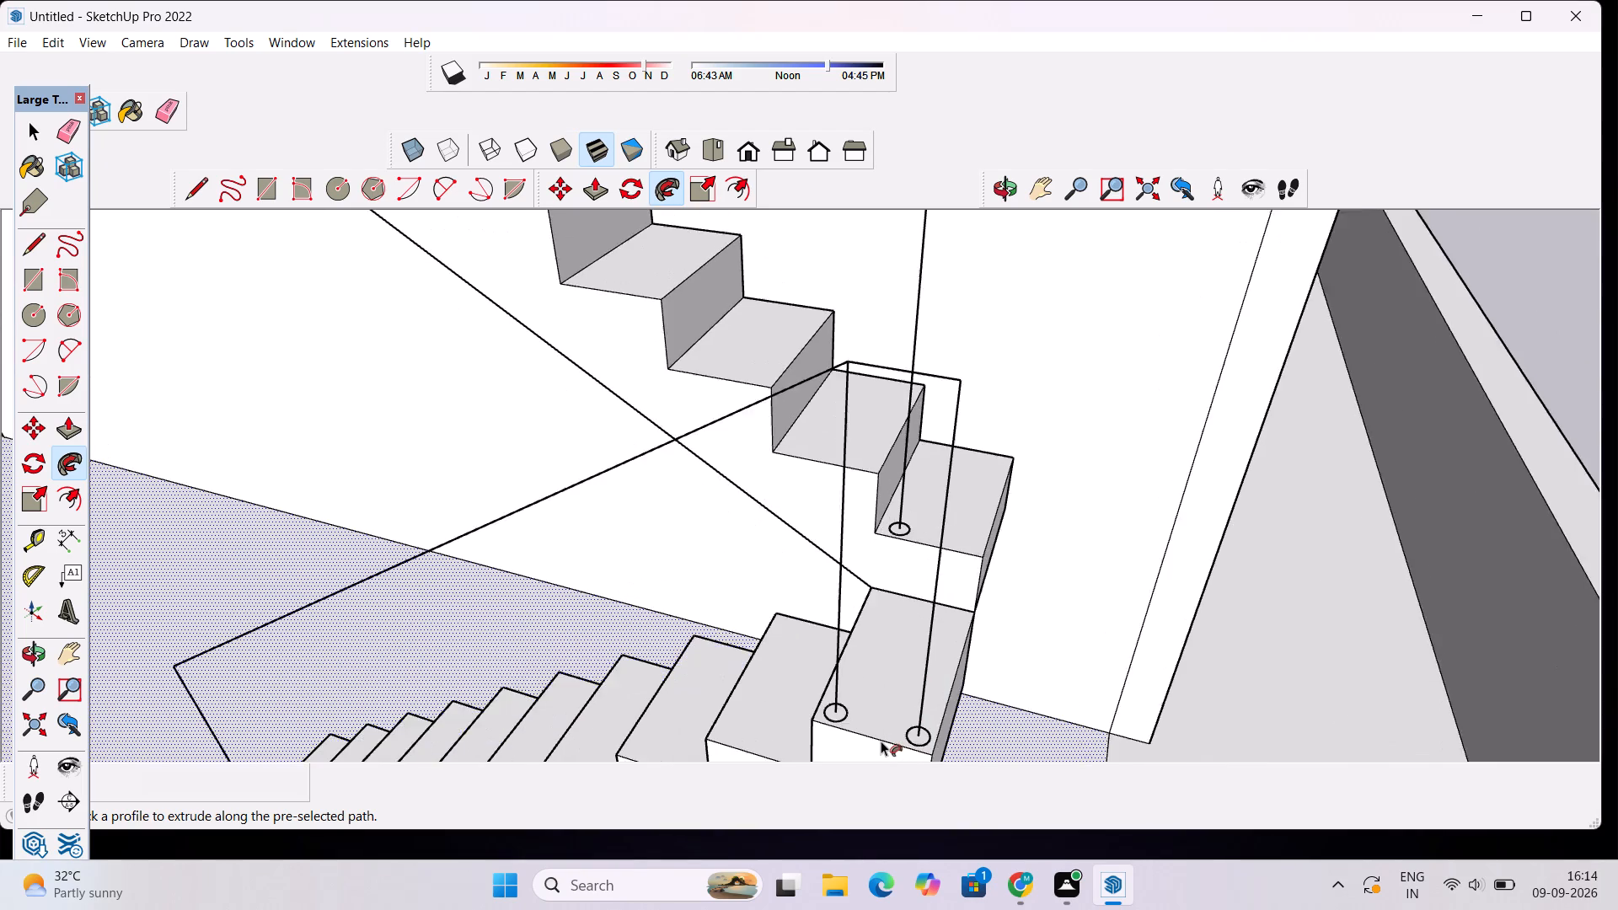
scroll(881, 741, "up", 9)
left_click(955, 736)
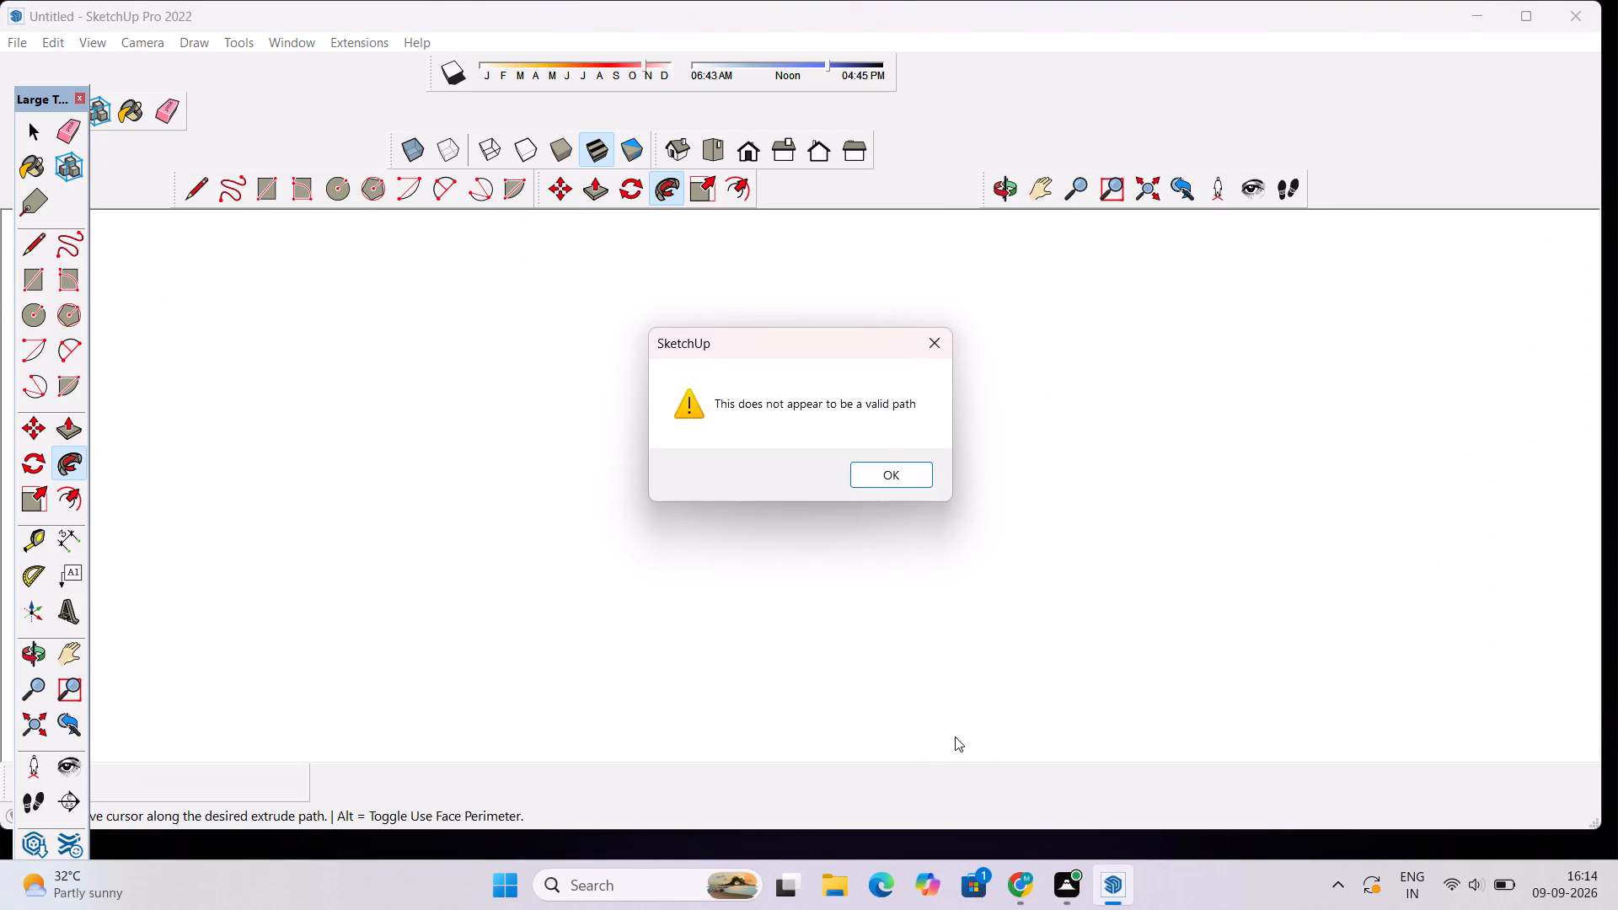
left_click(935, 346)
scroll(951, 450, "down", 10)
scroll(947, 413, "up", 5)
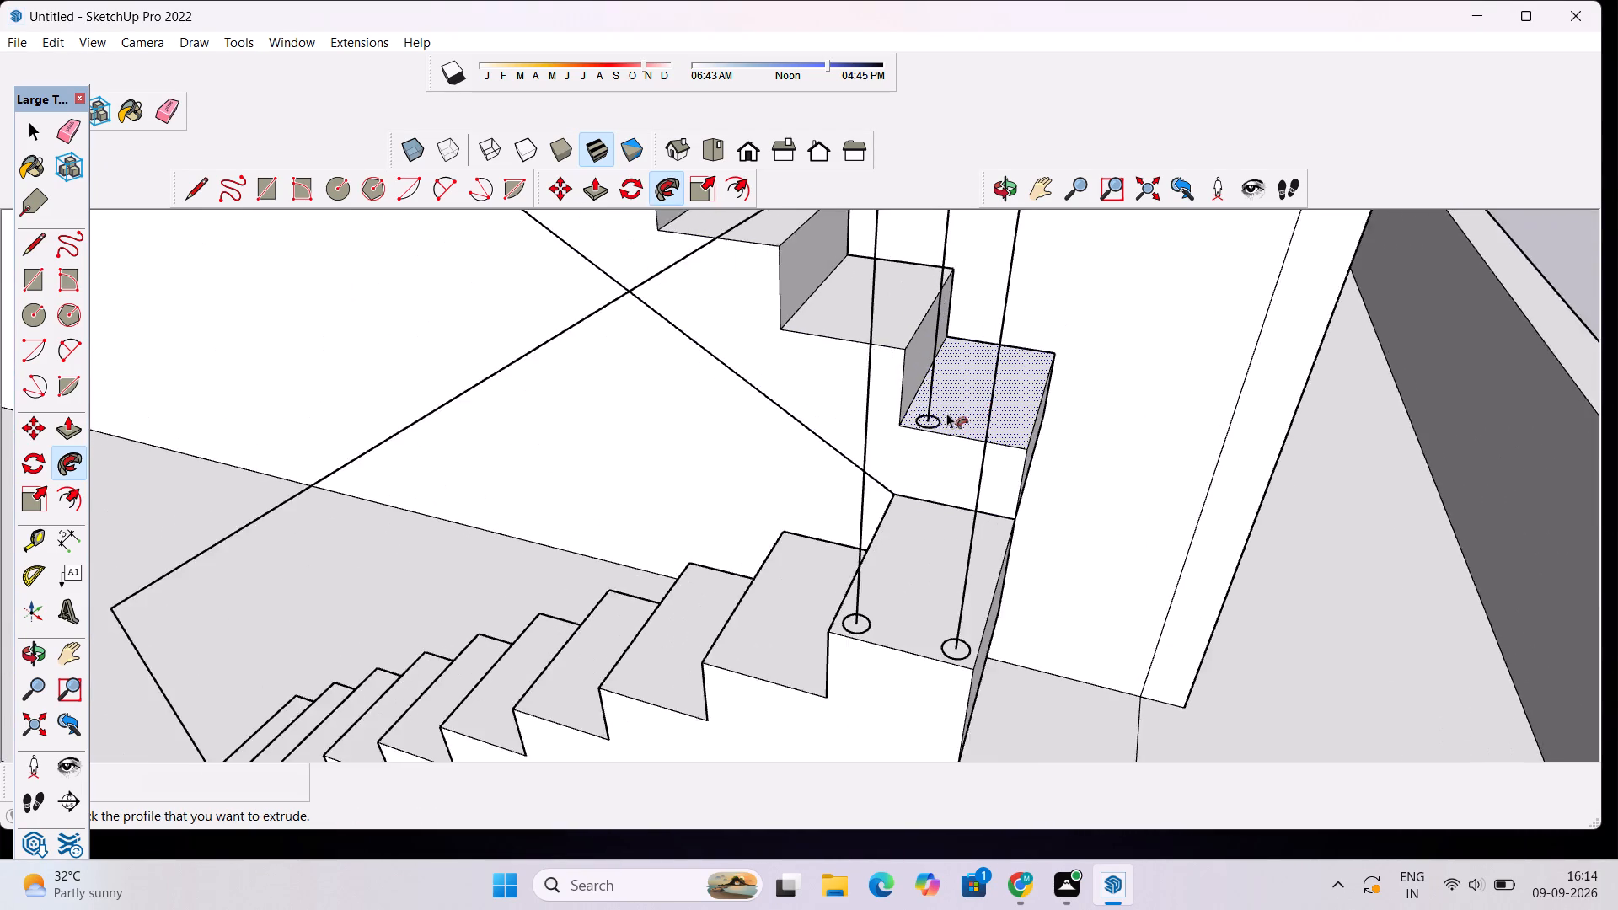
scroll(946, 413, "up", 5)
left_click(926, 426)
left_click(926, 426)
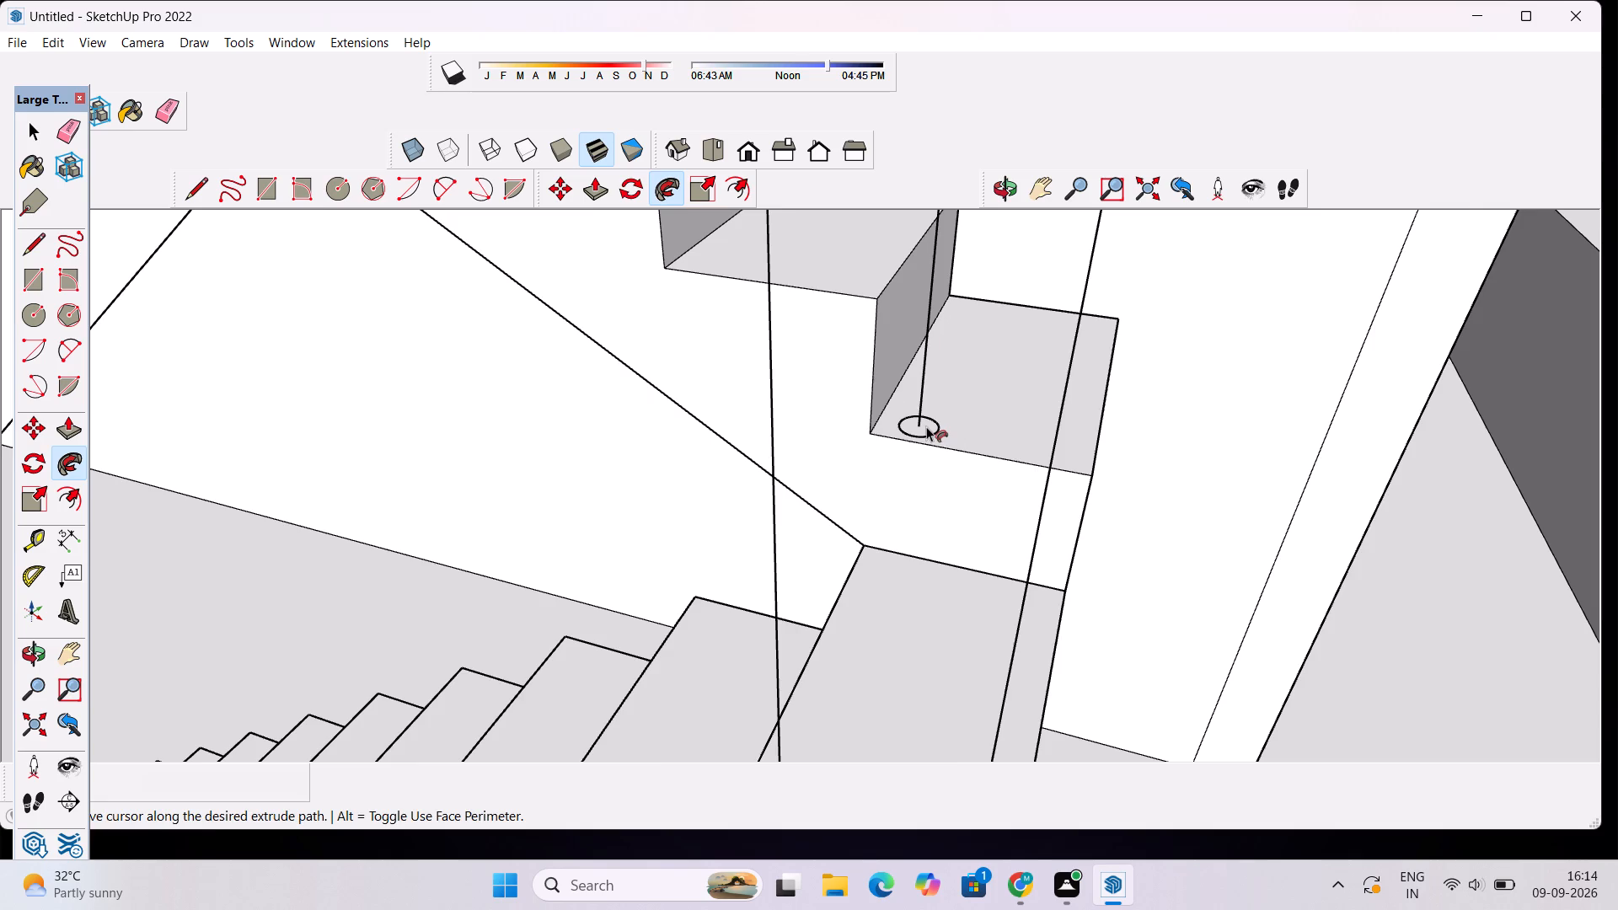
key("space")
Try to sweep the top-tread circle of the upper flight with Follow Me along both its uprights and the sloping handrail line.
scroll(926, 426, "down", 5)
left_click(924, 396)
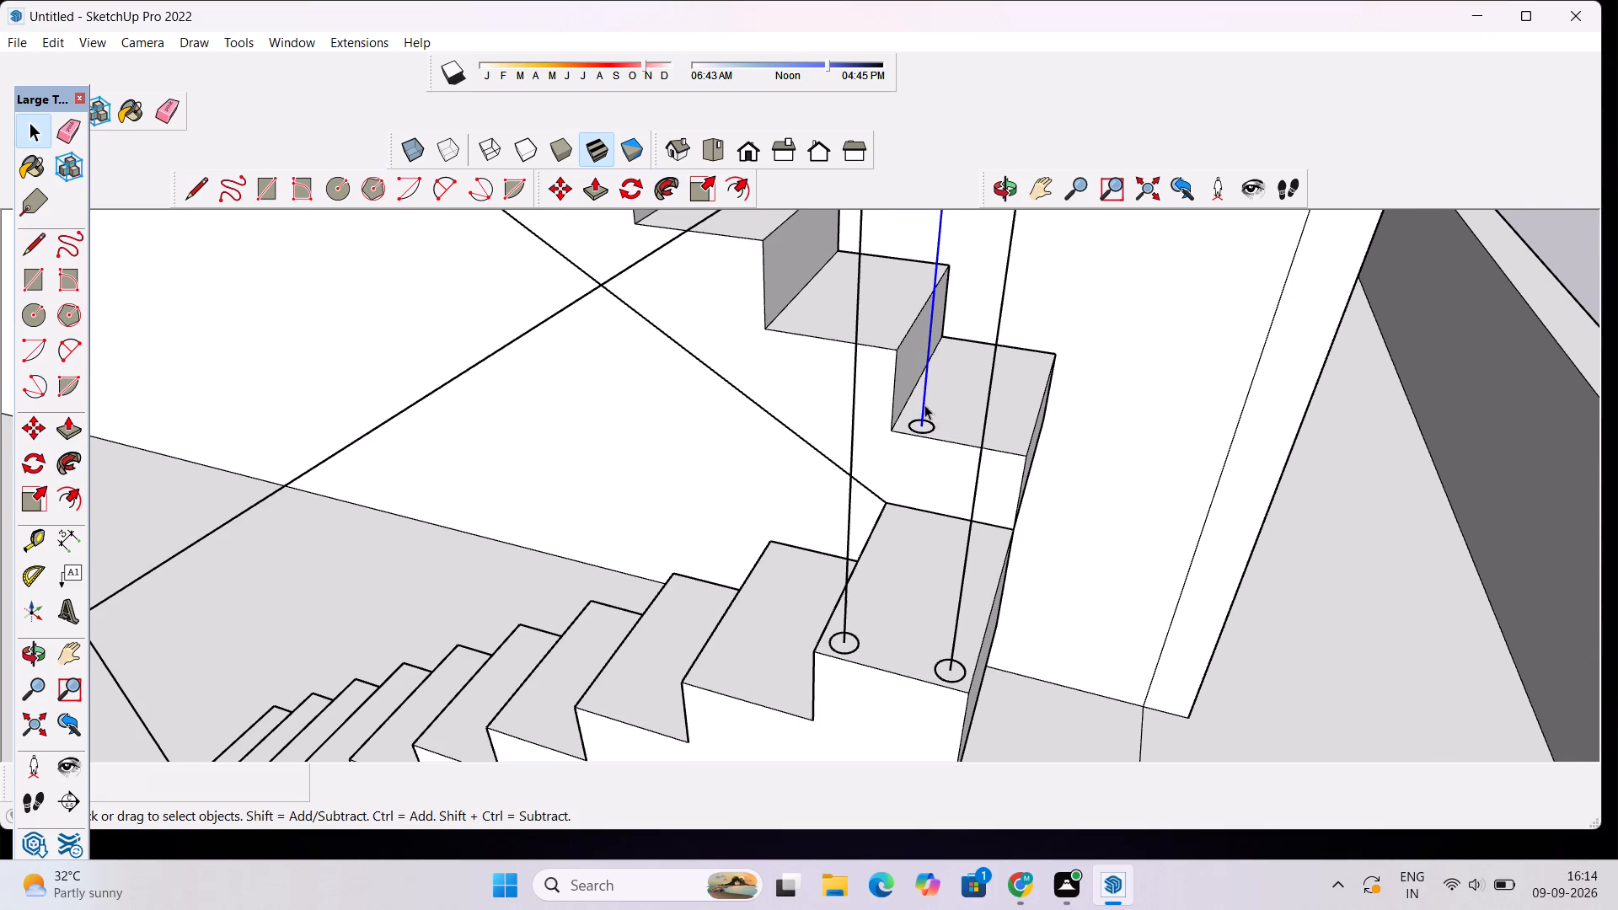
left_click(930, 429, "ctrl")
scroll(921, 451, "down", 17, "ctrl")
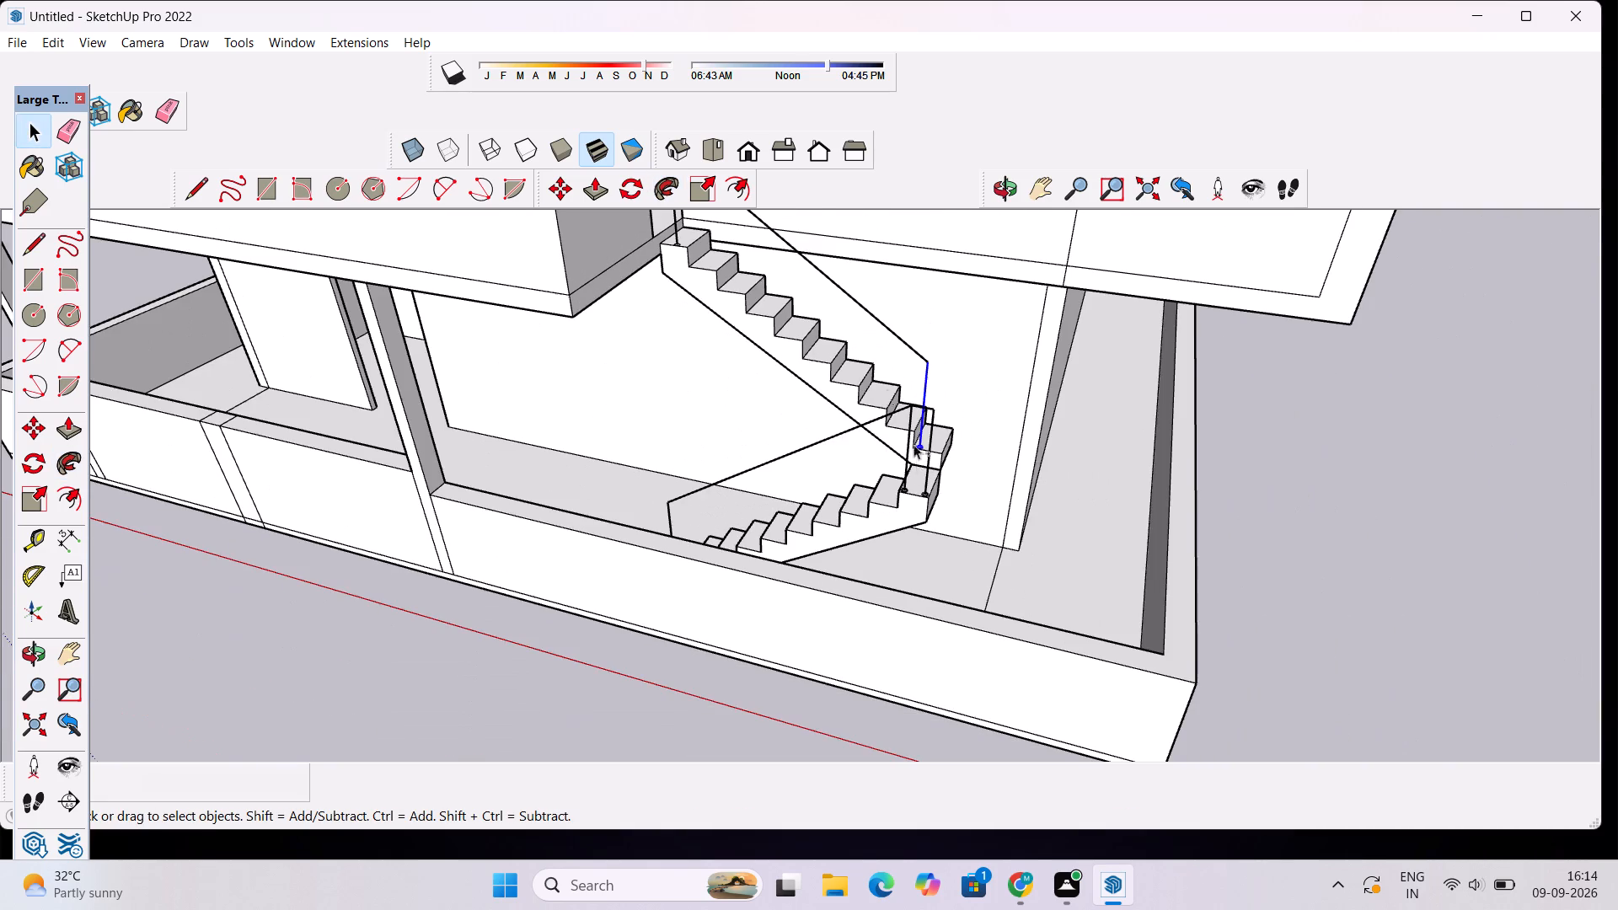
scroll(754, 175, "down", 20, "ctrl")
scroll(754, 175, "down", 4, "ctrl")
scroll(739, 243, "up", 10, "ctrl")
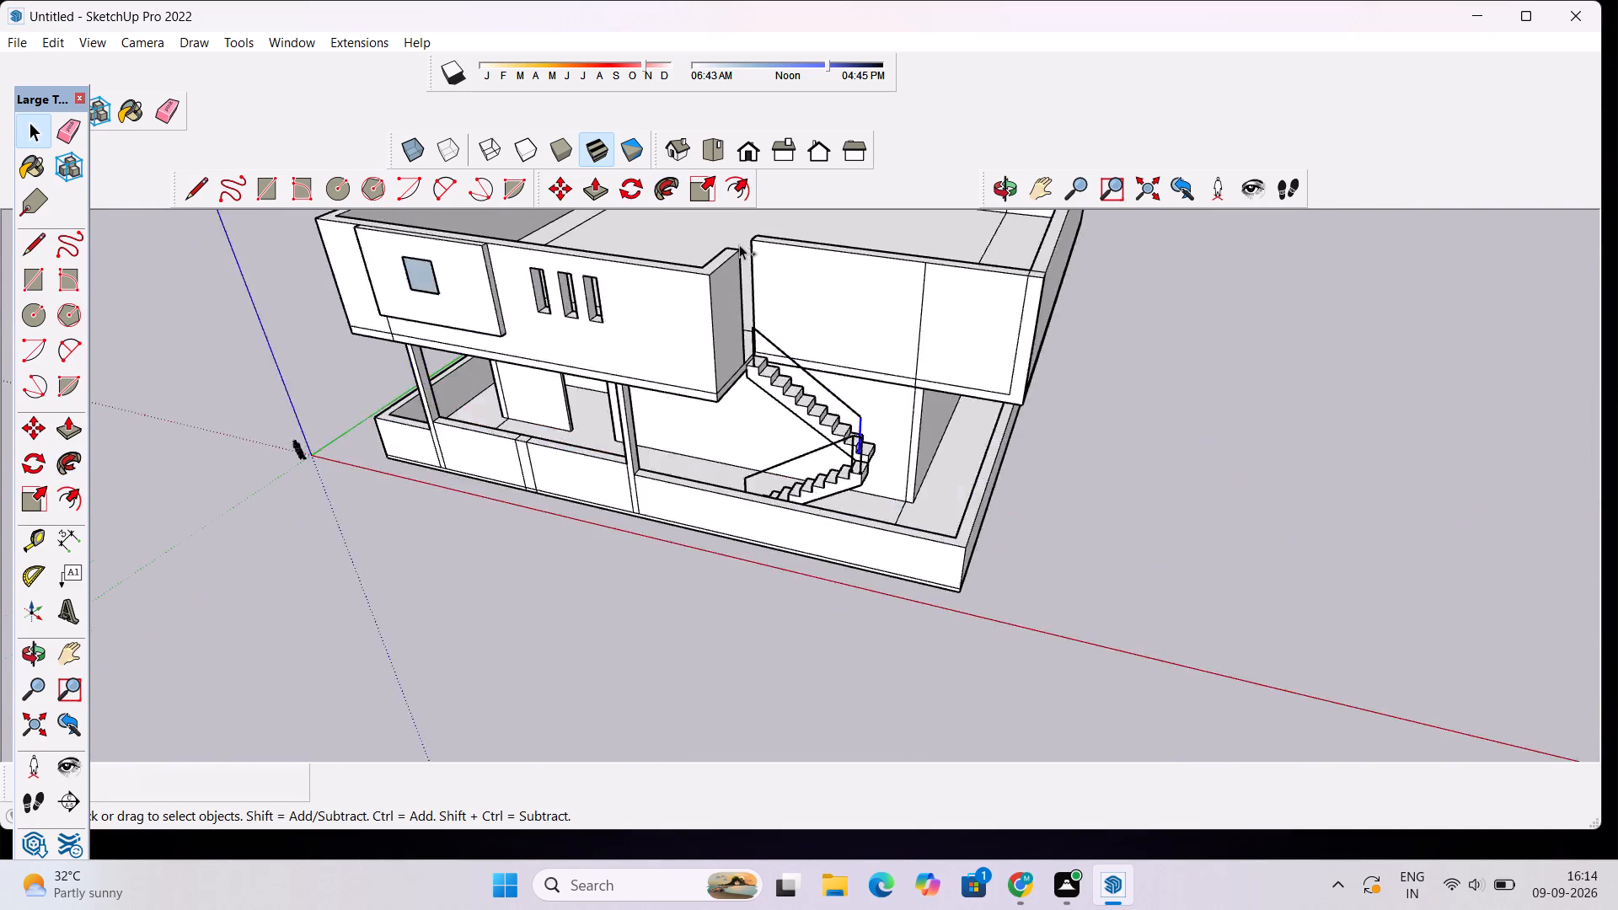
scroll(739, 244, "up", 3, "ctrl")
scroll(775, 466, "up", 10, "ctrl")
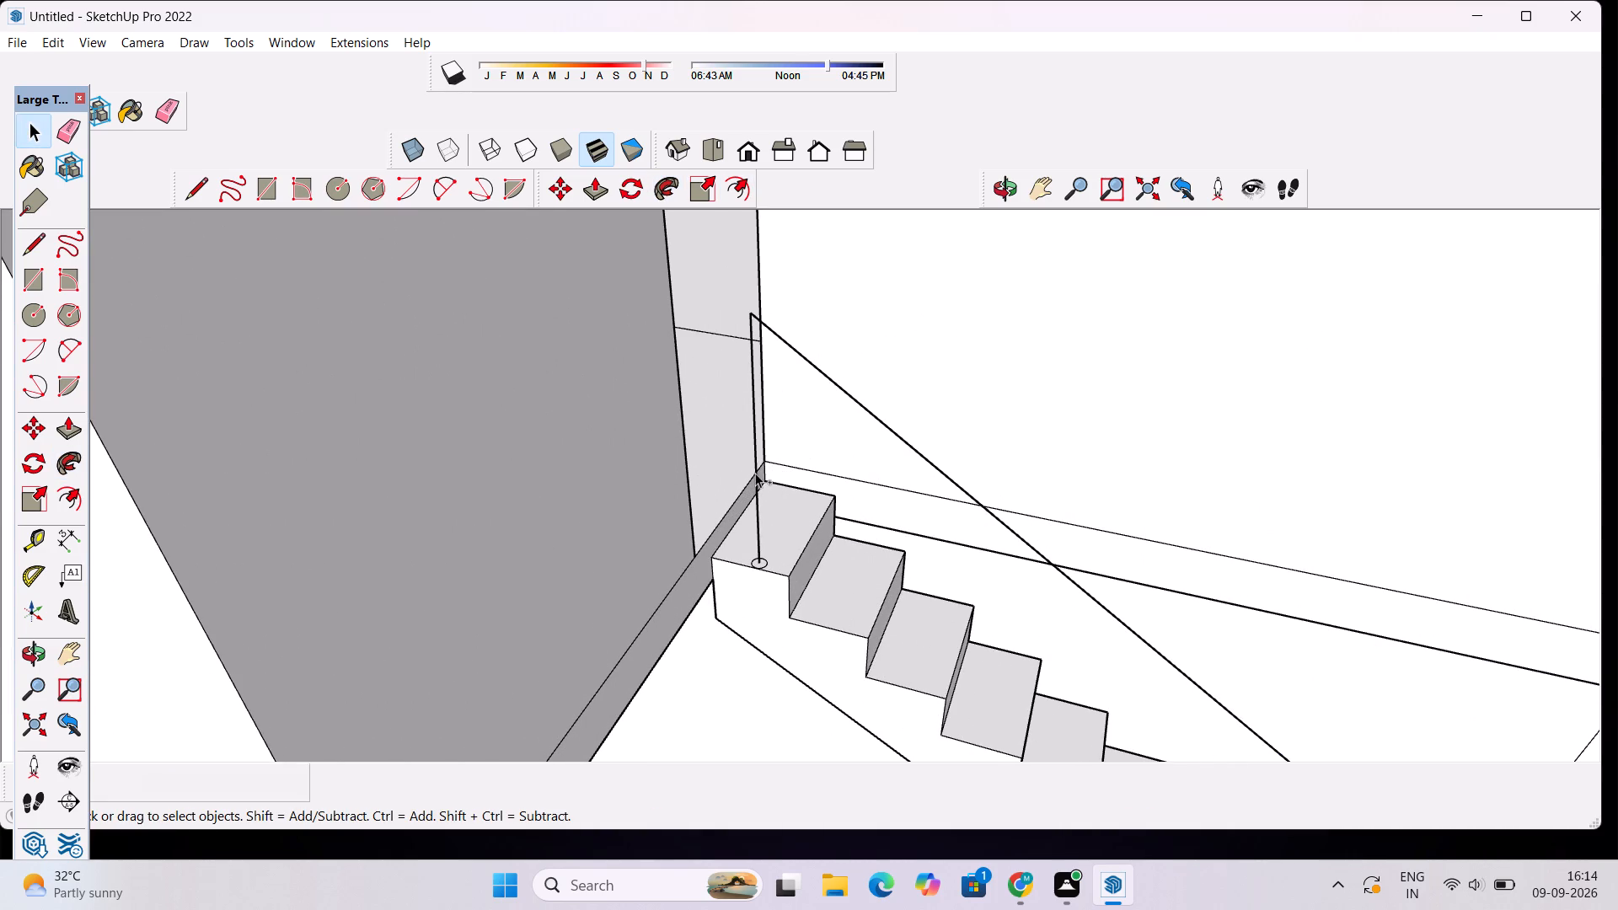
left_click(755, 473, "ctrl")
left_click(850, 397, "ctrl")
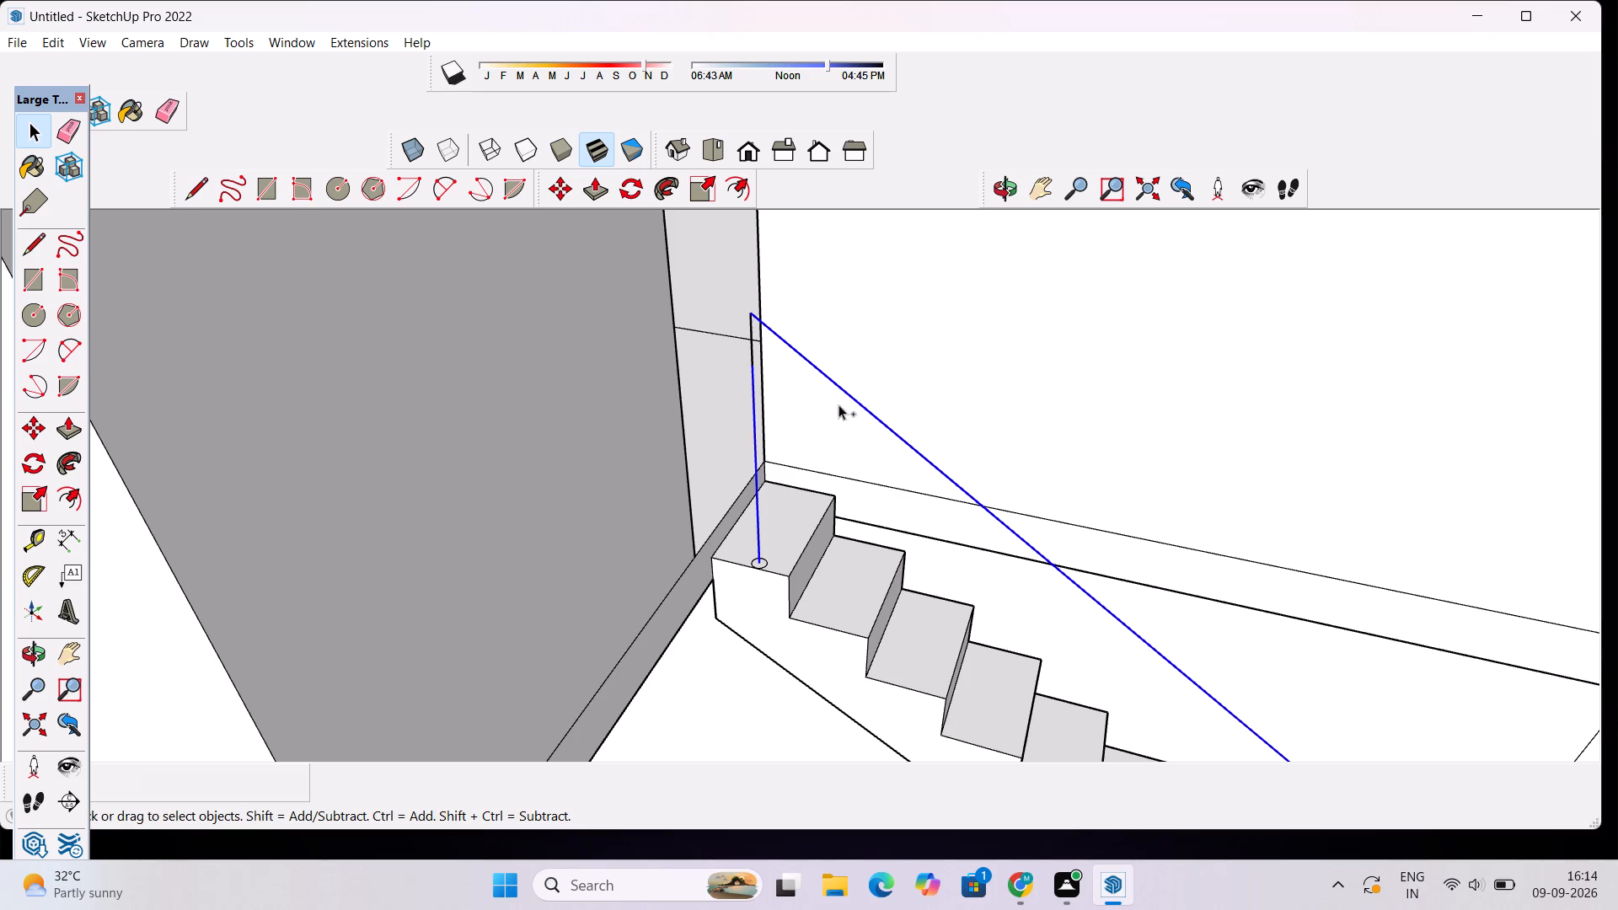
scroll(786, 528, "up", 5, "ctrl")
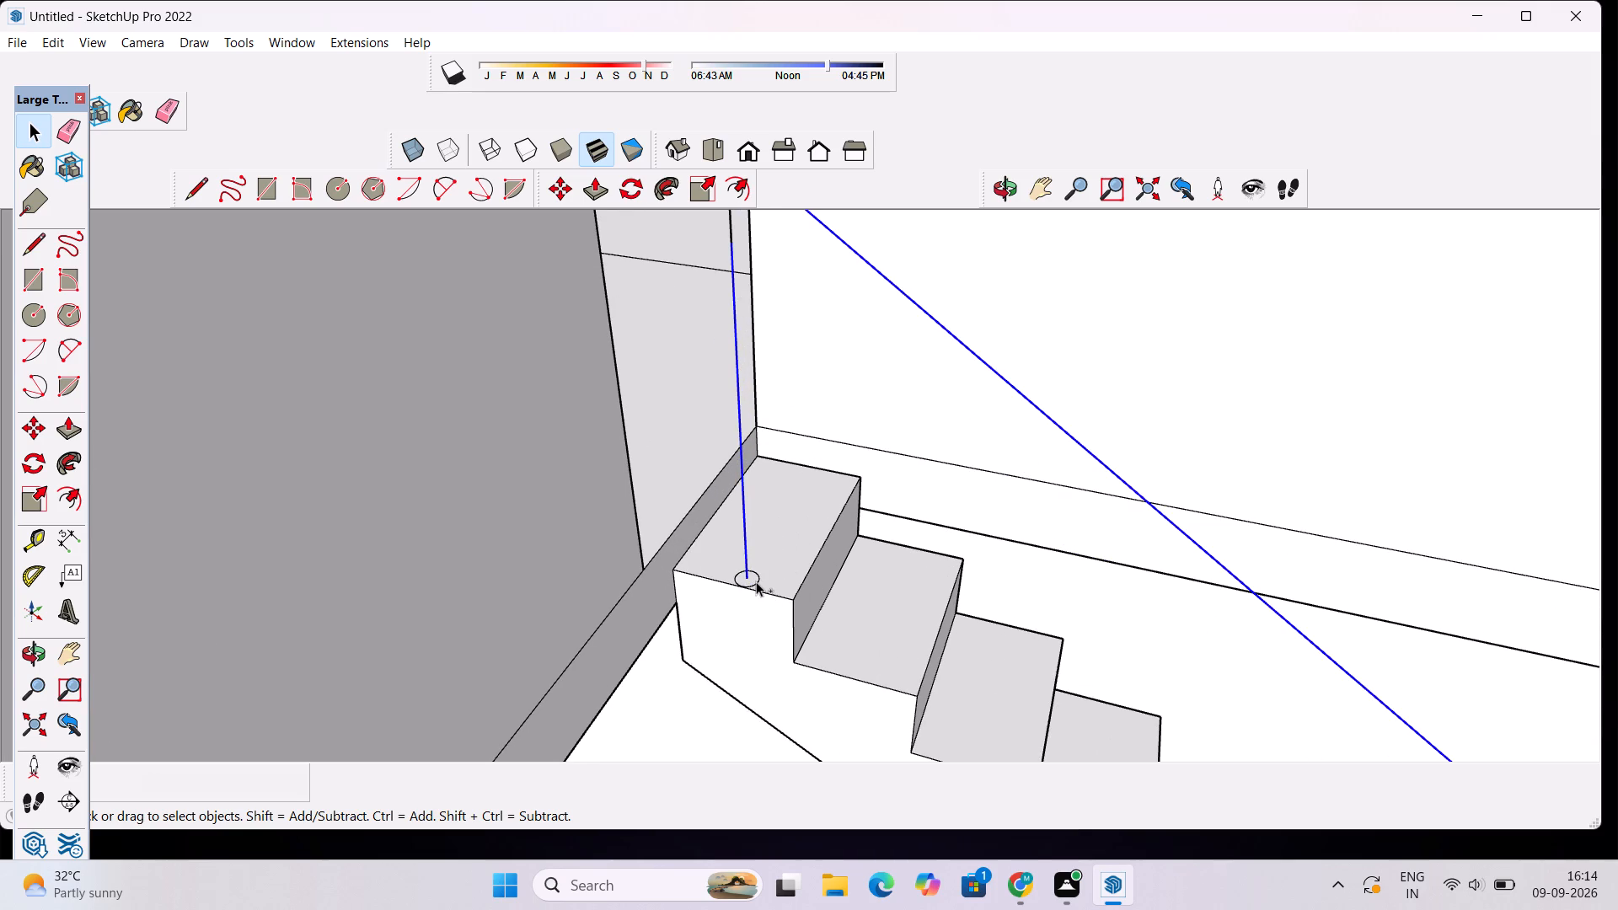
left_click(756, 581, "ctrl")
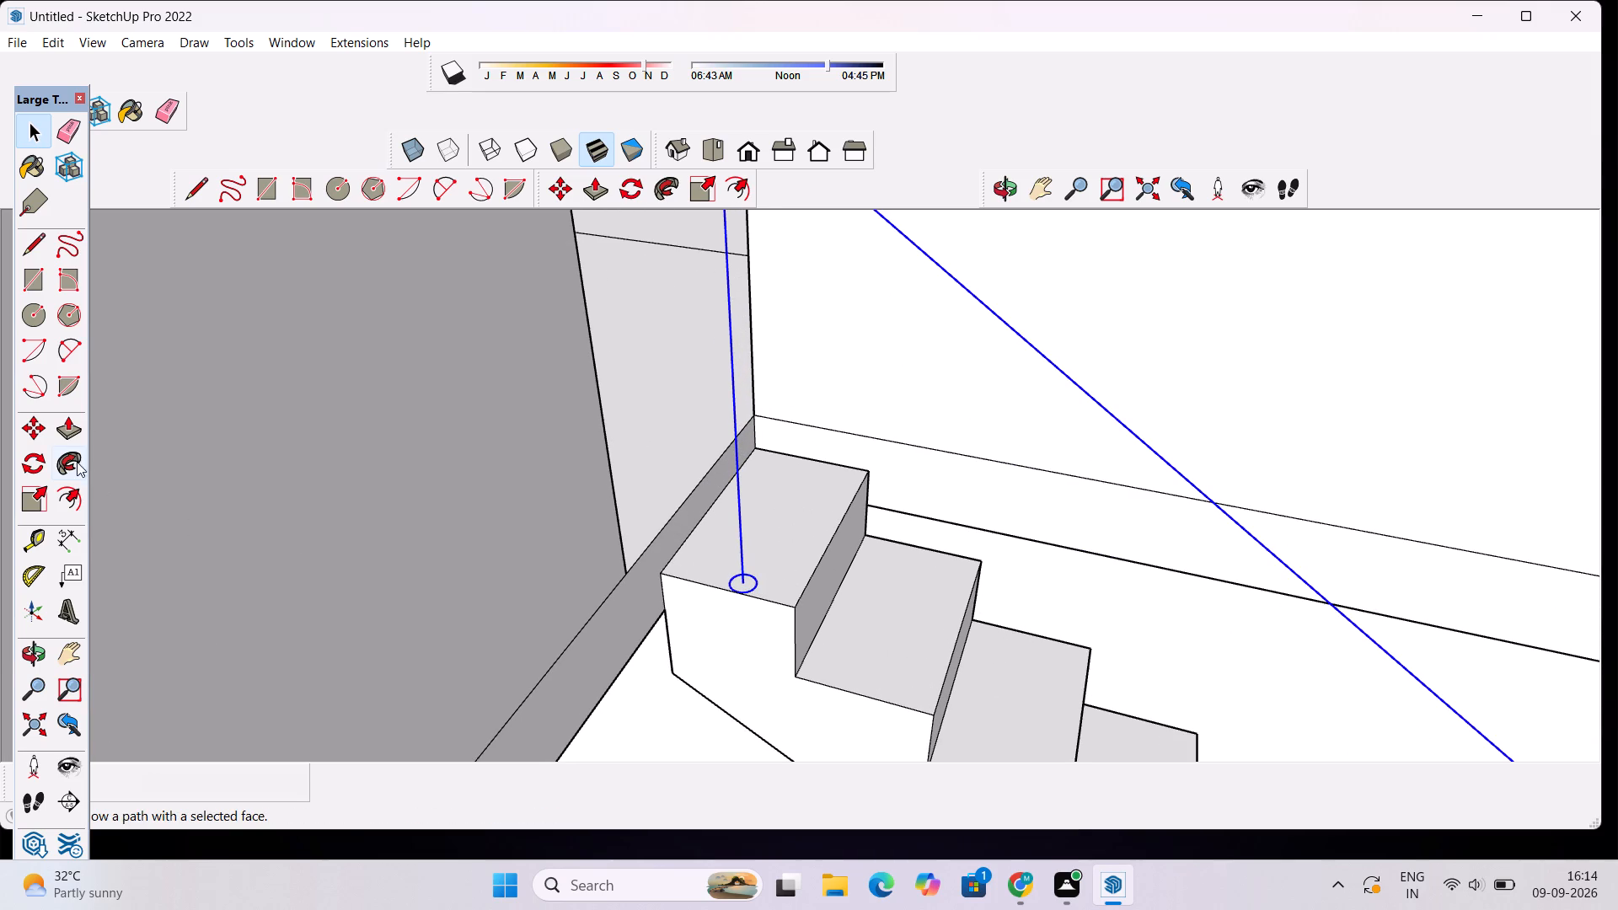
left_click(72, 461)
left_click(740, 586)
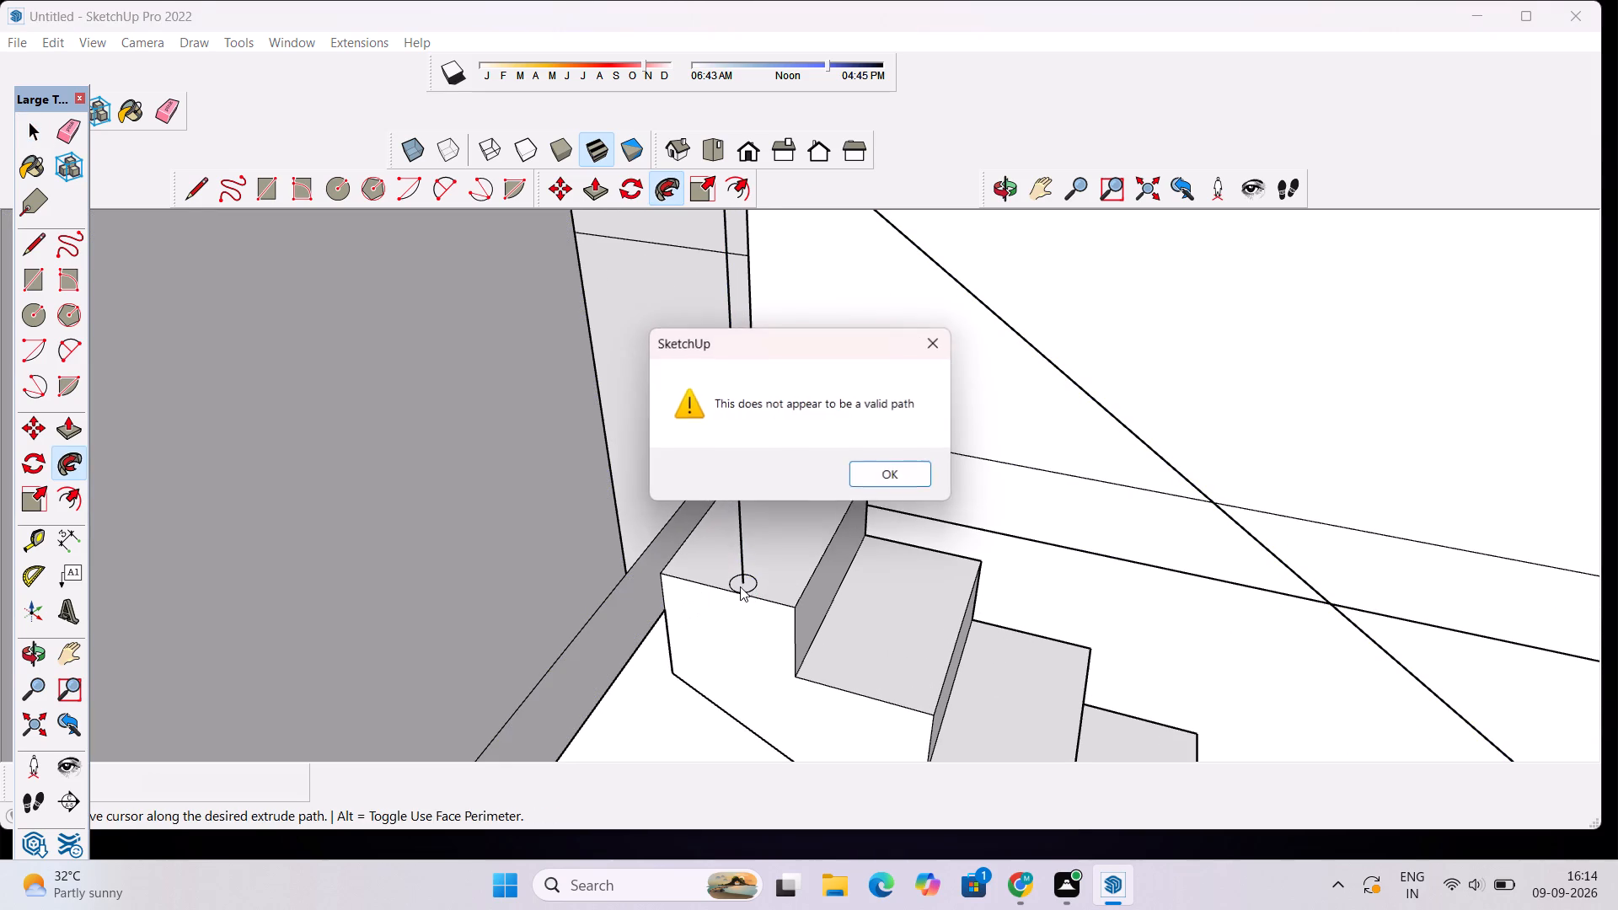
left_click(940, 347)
Examine the house's front facade, ground-floor walls and exterior staircase from several angles.
scroll(940, 356, "down", 15)
scroll(1190, 581, "down", 4)
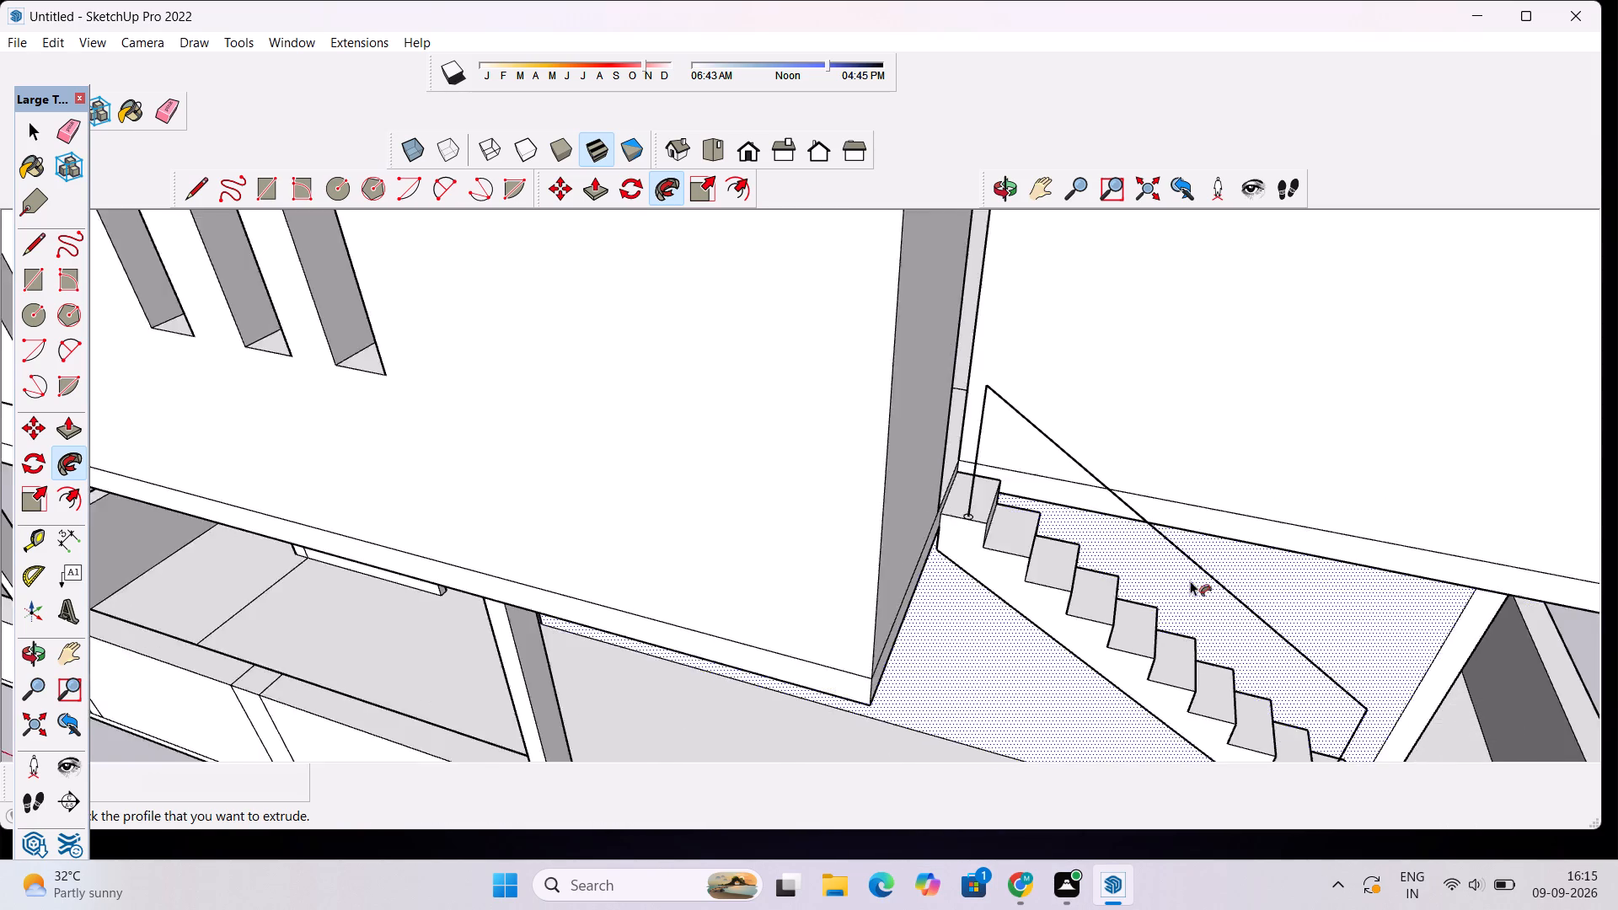
scroll(1190, 581, "down", 10)
scroll(1148, 496, "down", 6)
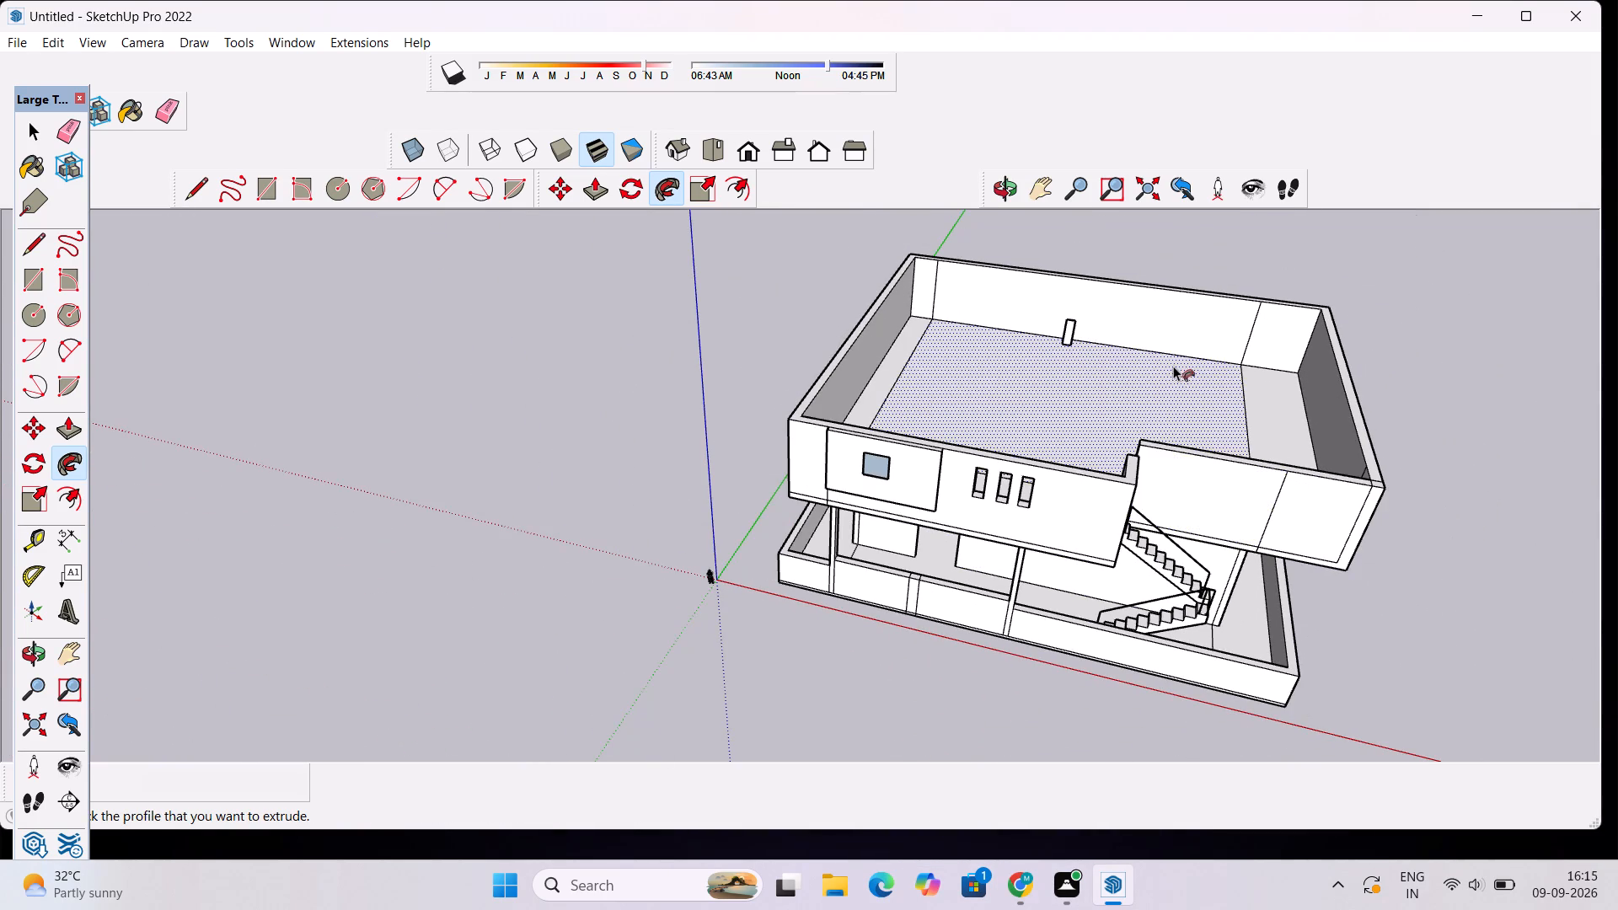
scroll(1147, 436, "down", 6)
scroll(1187, 514, "up", 4)
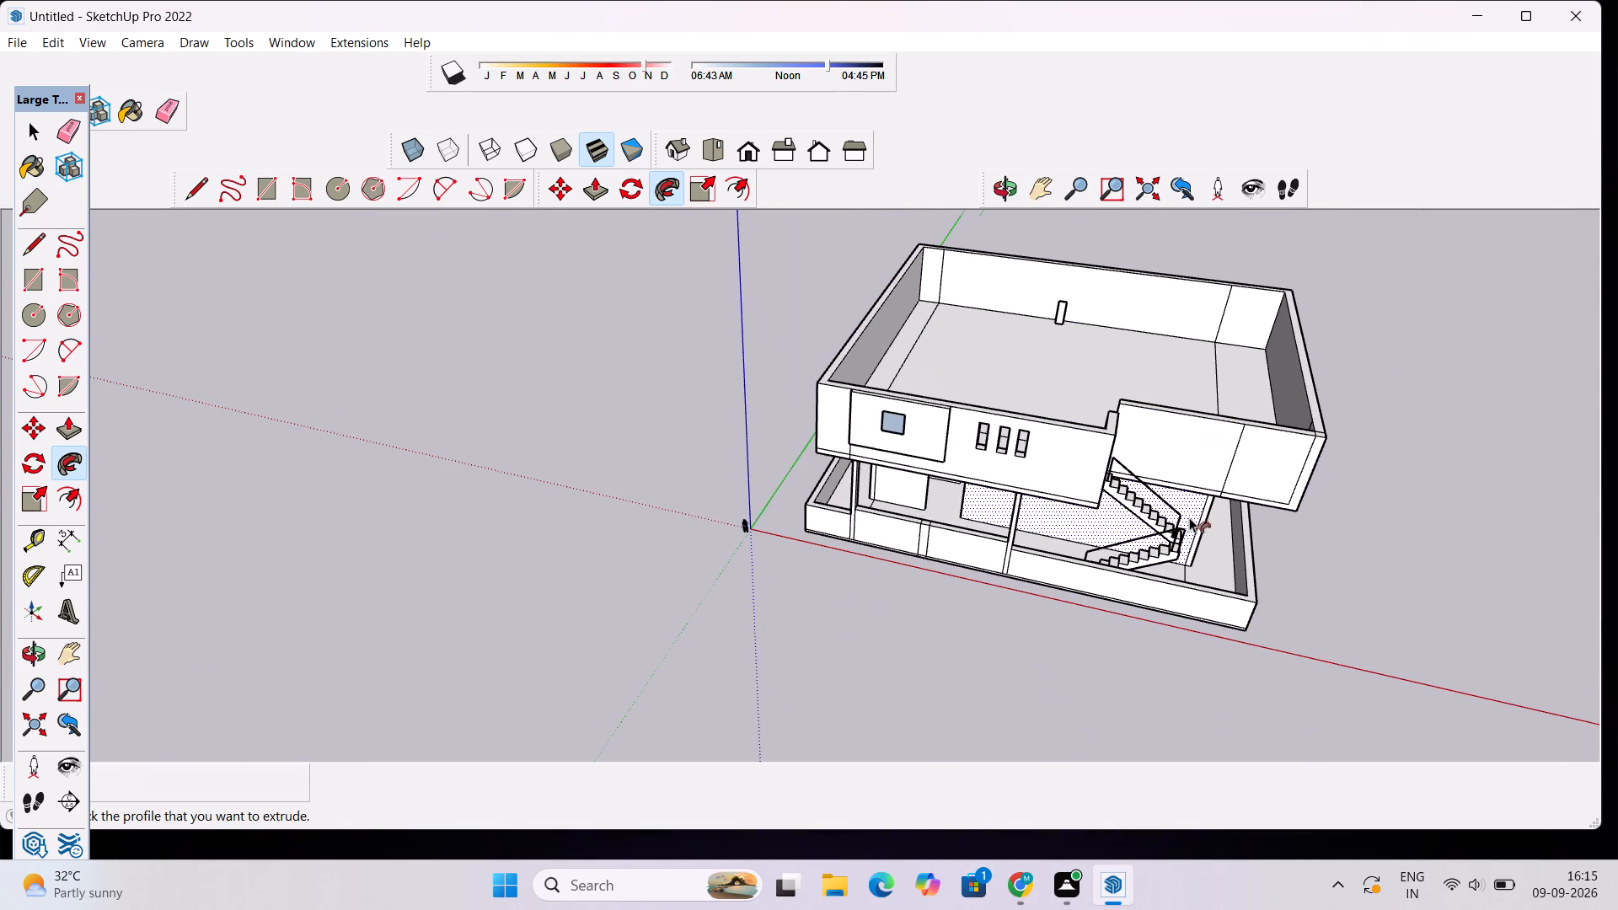
key("space")
scroll(1133, 388, "down", 2)
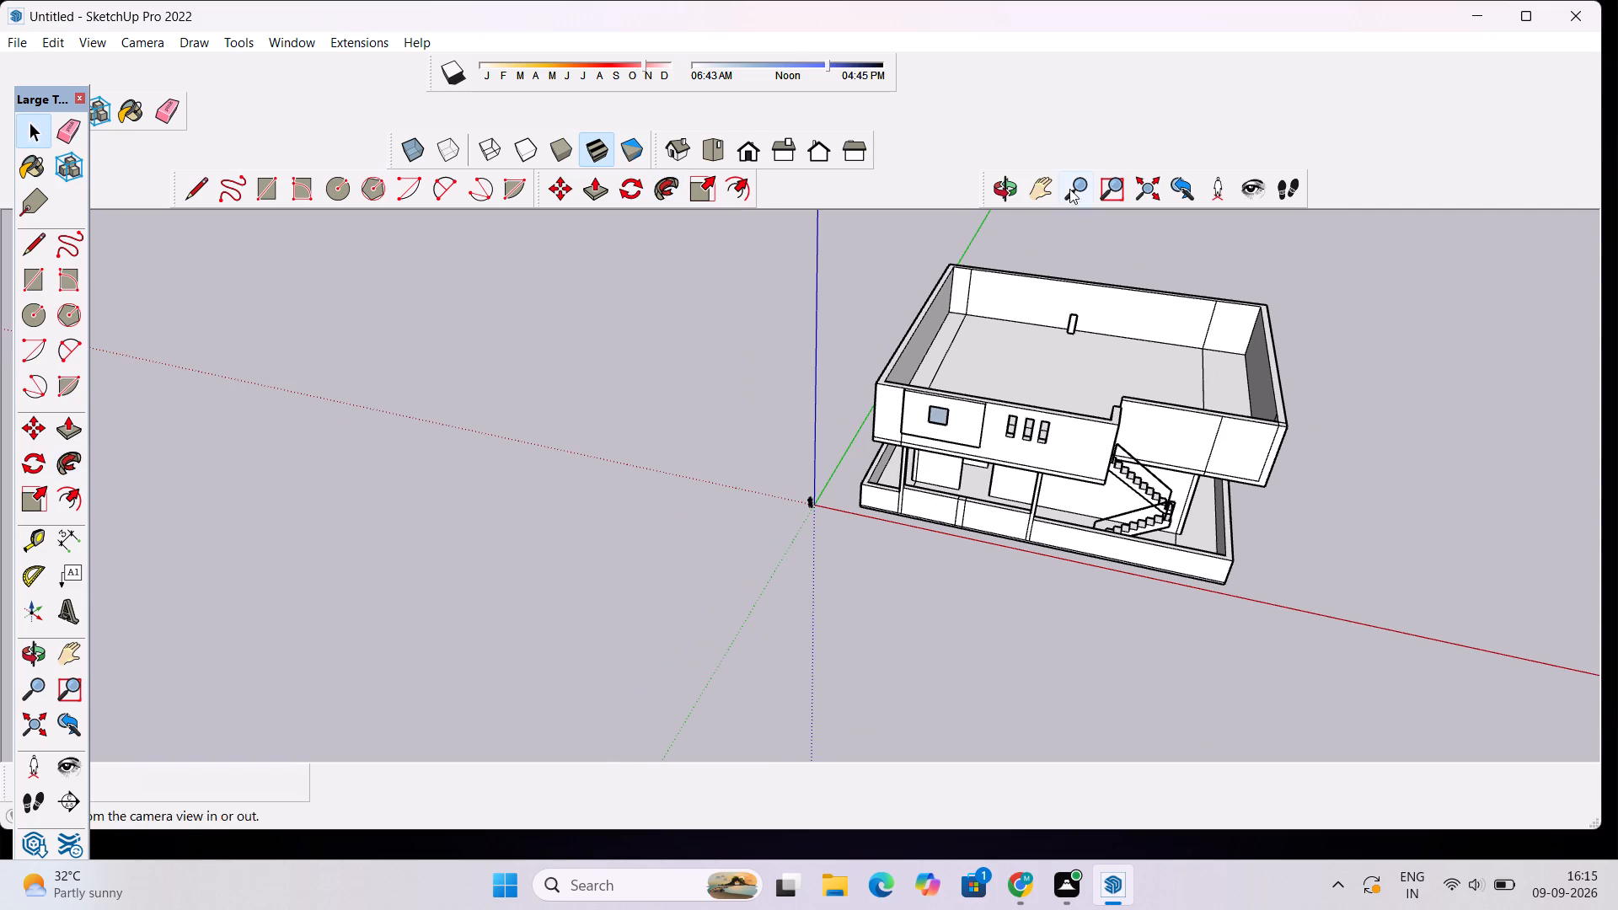
double_click(1008, 185)
left_click_drag(876, 403, 1294, 377)
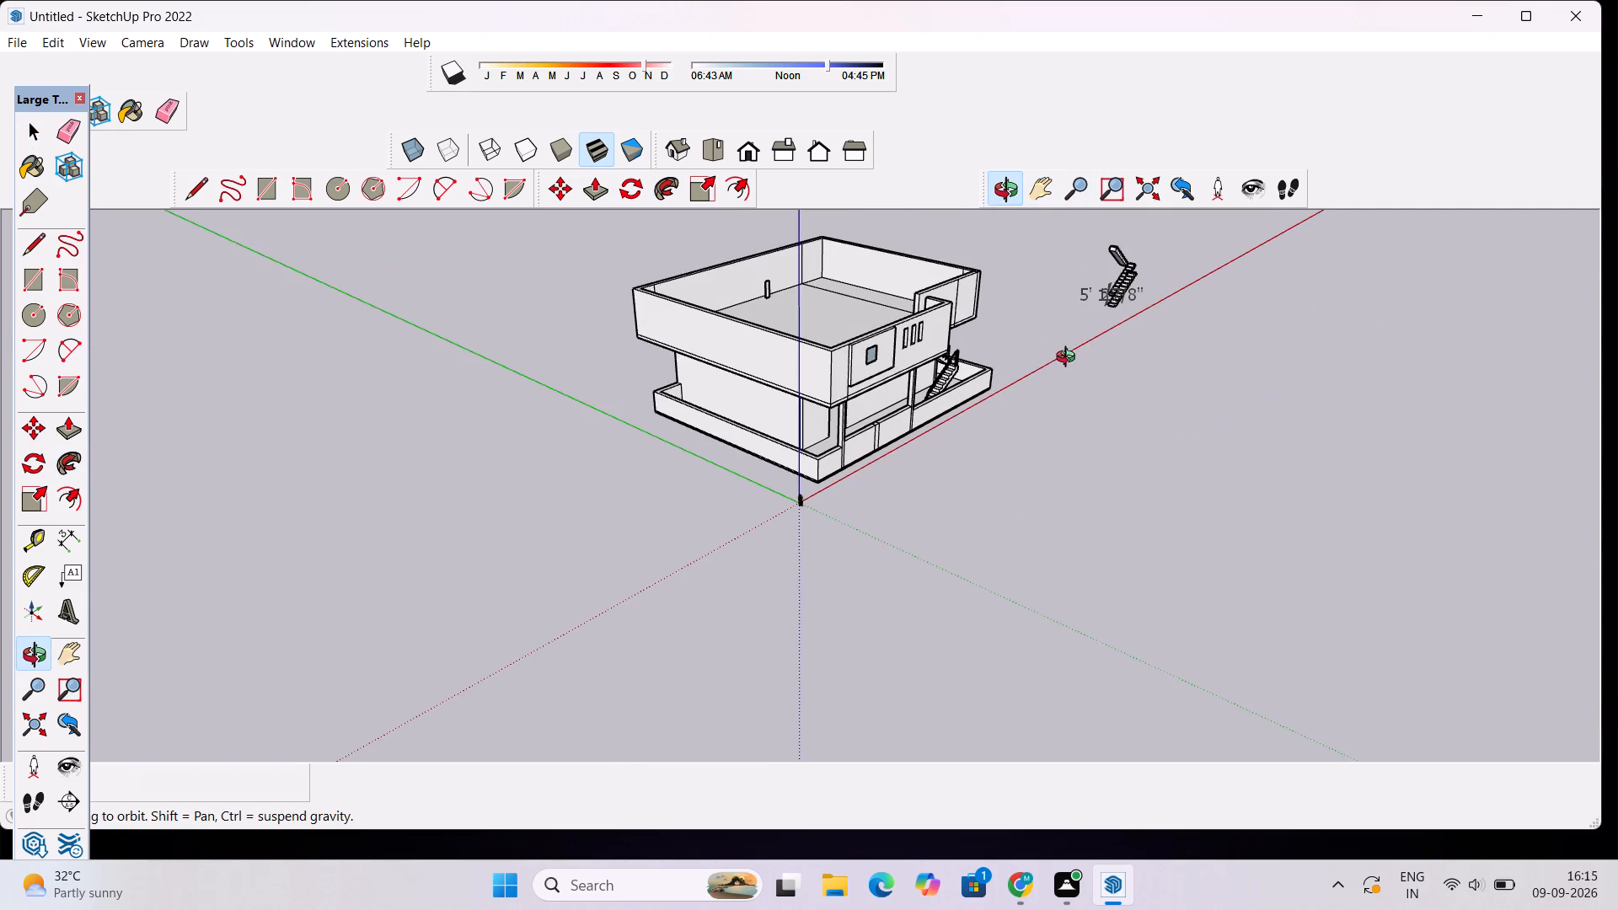
scroll(1069, 359, "up", 8)
left_click_drag(1109, 437, 827, 404)
scroll(812, 379, "up", 1)
scroll(802, 401, "down", 9)
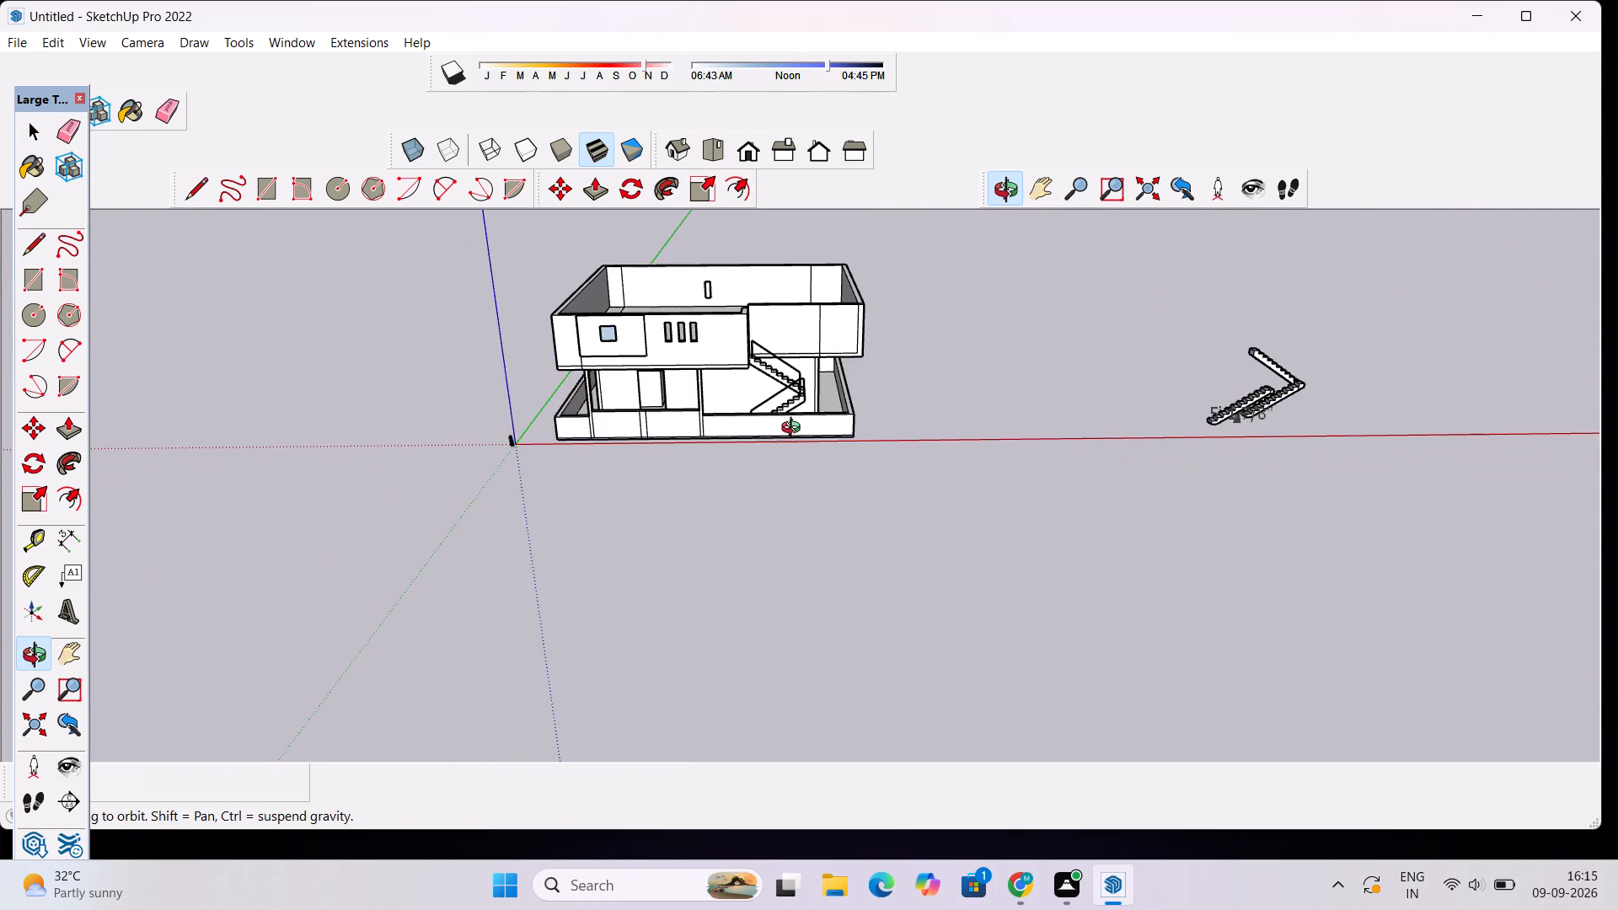
scroll(807, 332, "up", 13)
scroll(781, 494, "up", 6)
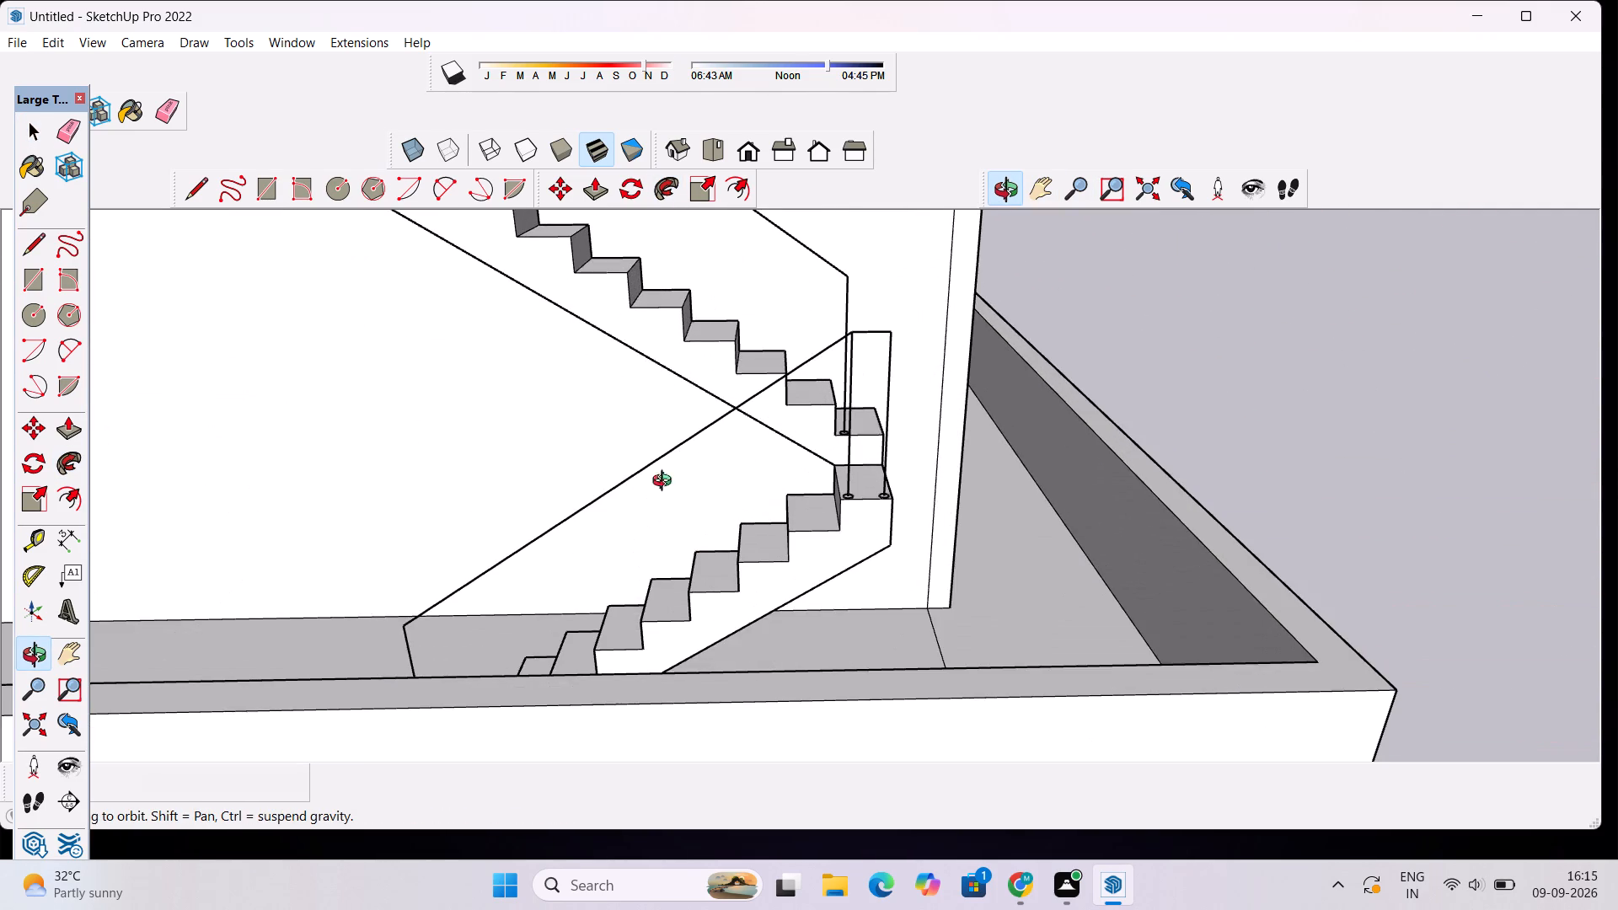
scroll(646, 483, "down", 6)
left_click_drag(480, 511, 570, 480)
scroll(571, 480, "down", 8)
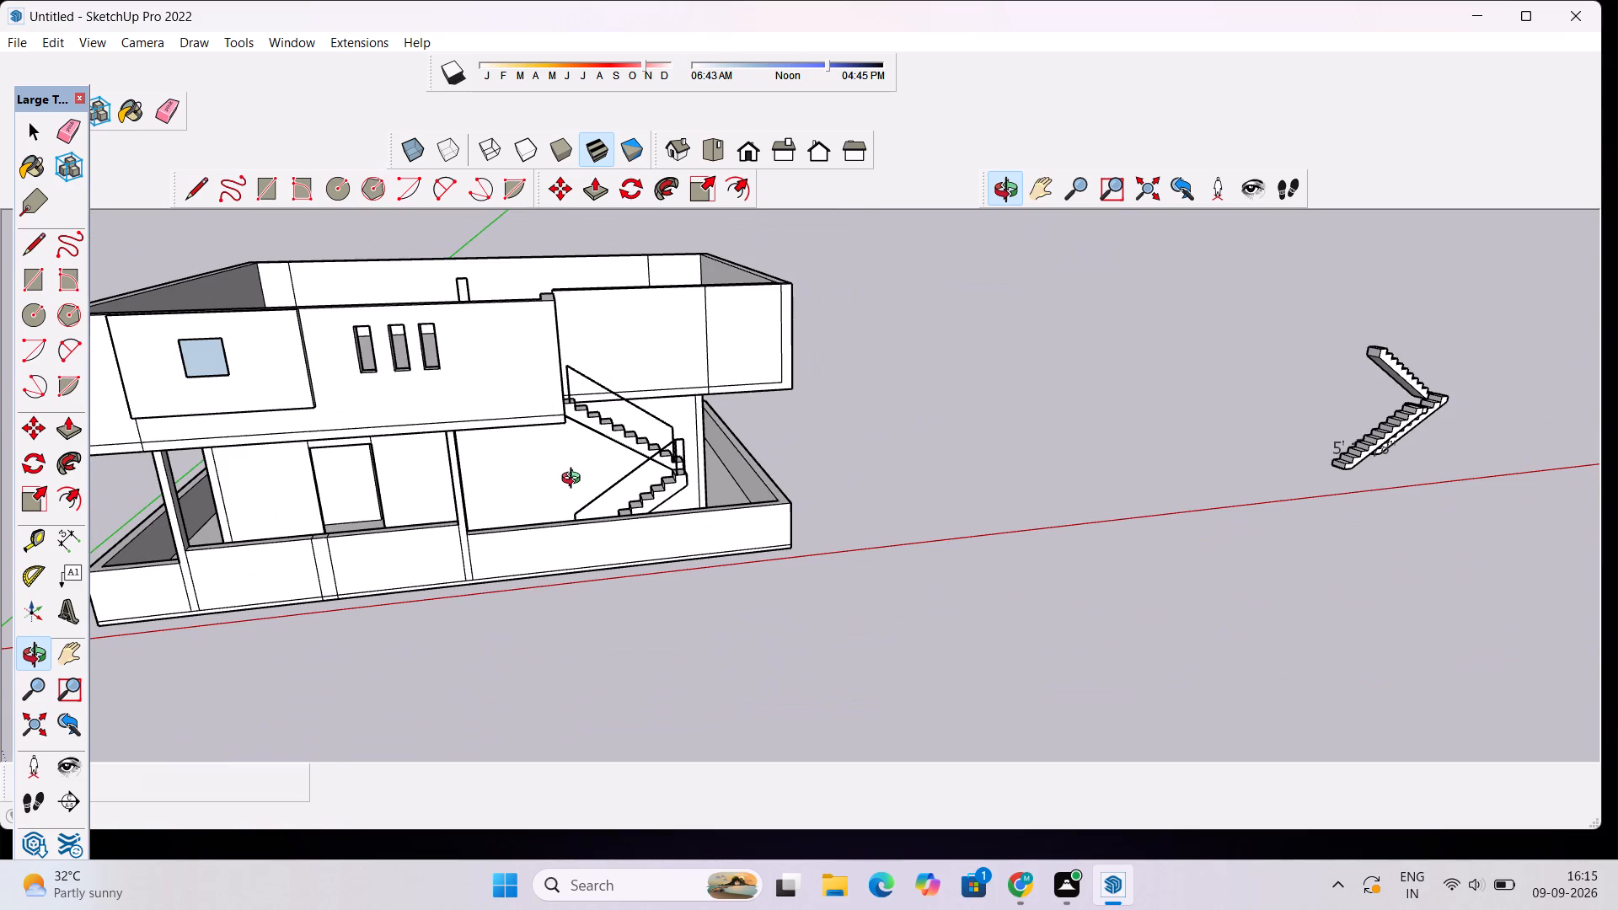
key("space")
scroll(565, 488, "up", 4)
scroll(826, 356, "down", 5)
left_click(993, 194)
left_click_drag(698, 479, 724, 385)
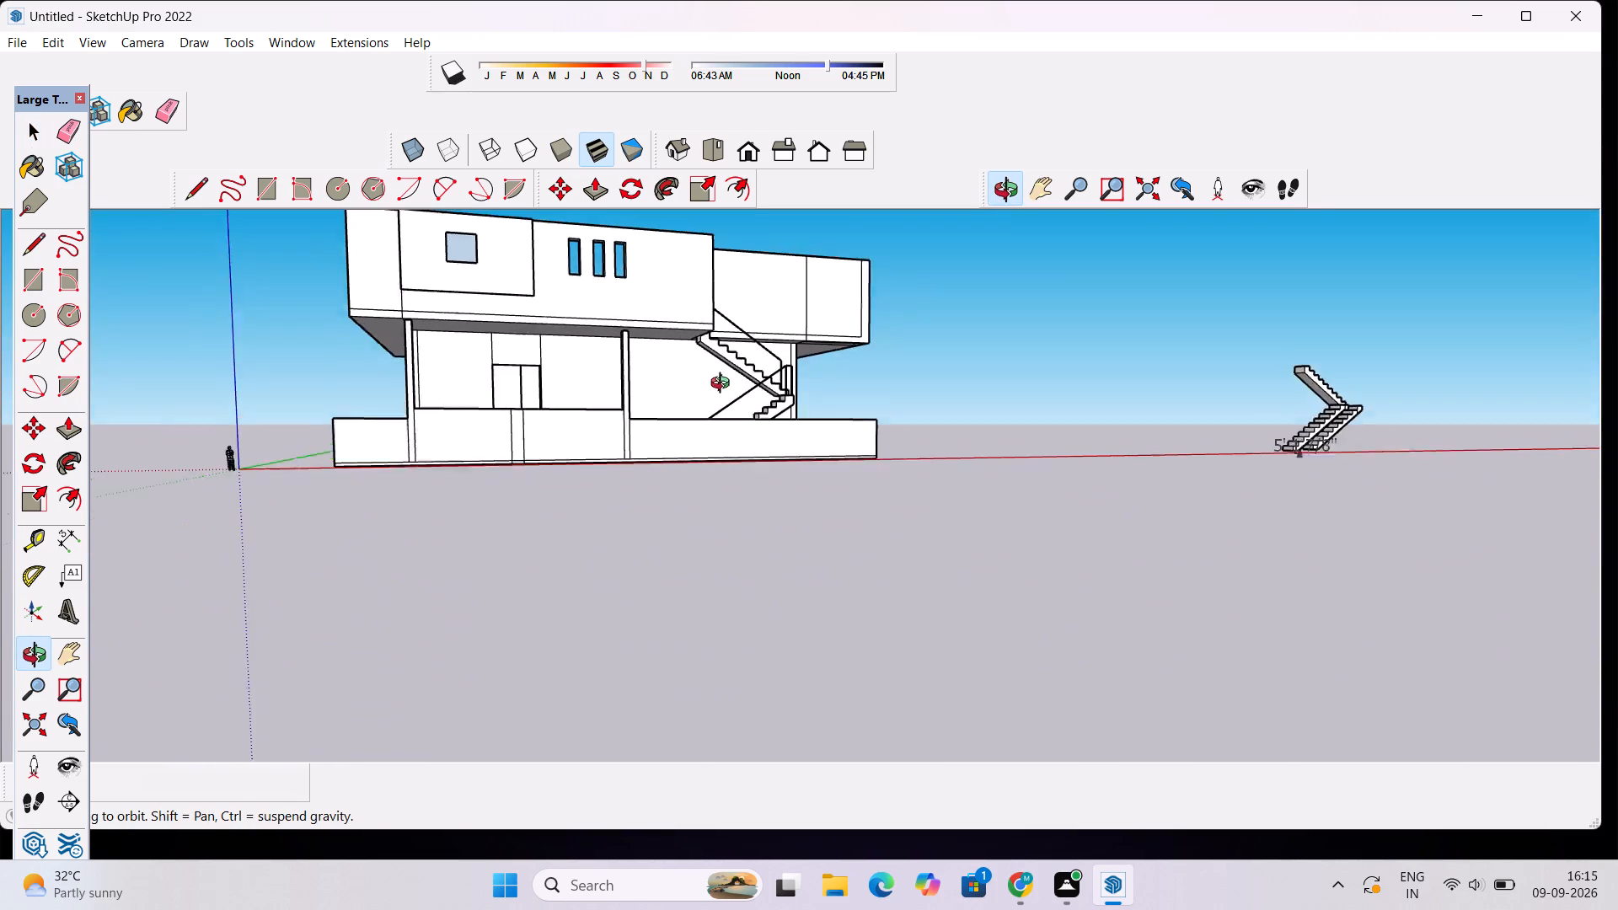
left_click_drag(724, 385, 606, 623)
scroll(509, 440, "up", 9)
left_click_drag(414, 528, 577, 467)
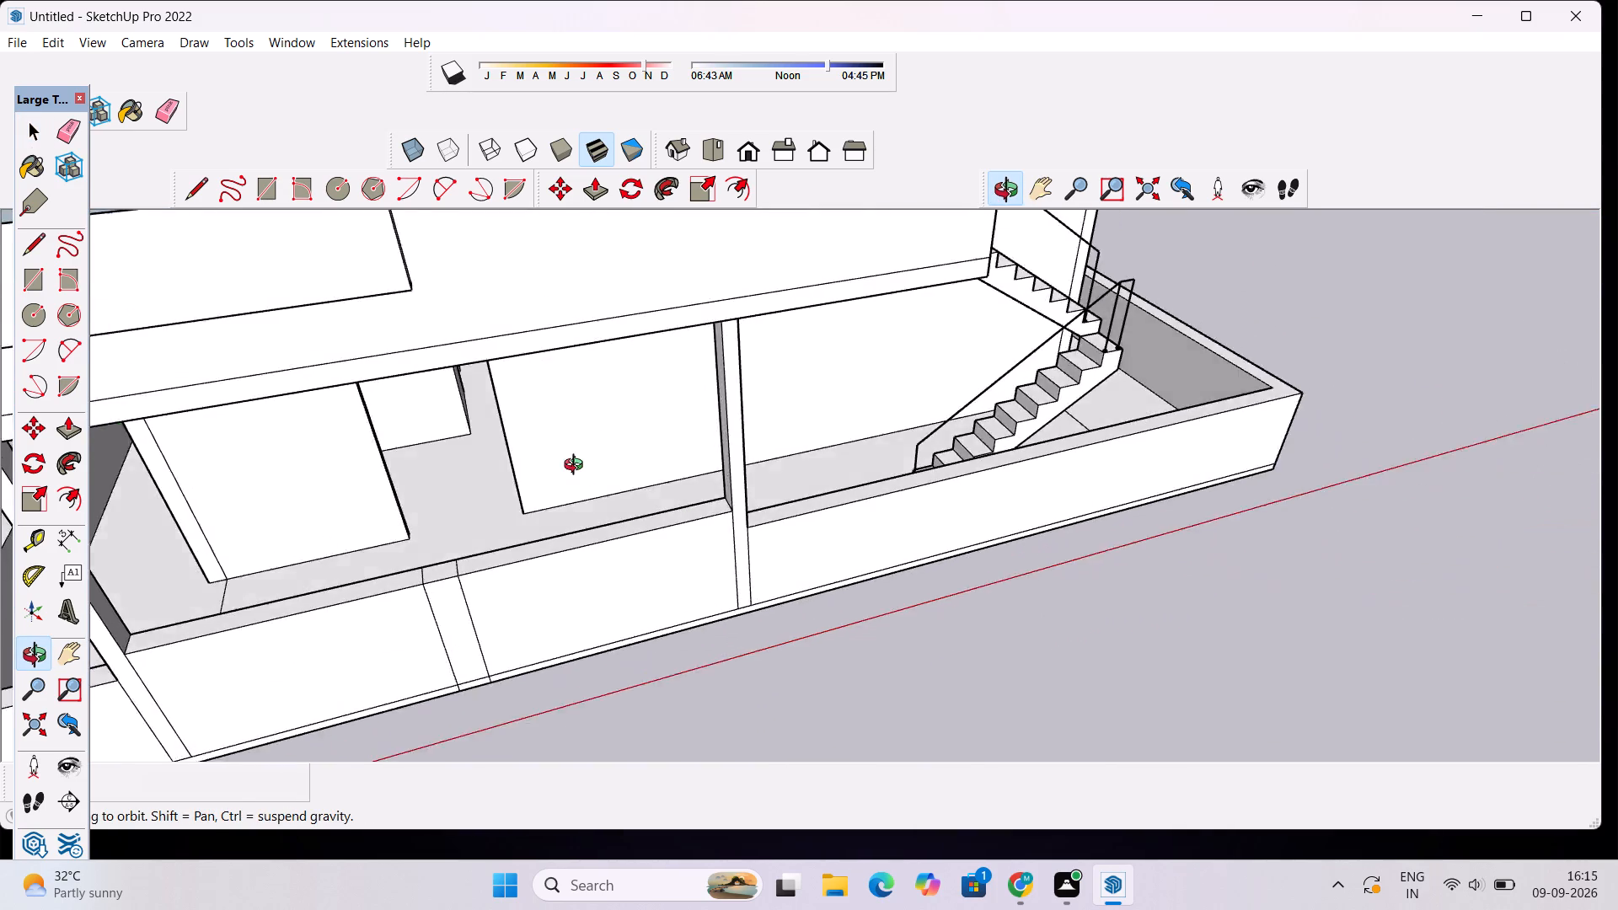
left_click_drag(577, 467, 661, 401)
scroll(728, 451, "up", 1)
scroll(728, 470, "down", 5)
left_click_drag(843, 518, 625, 562)
scroll(617, 484, "down", 6)
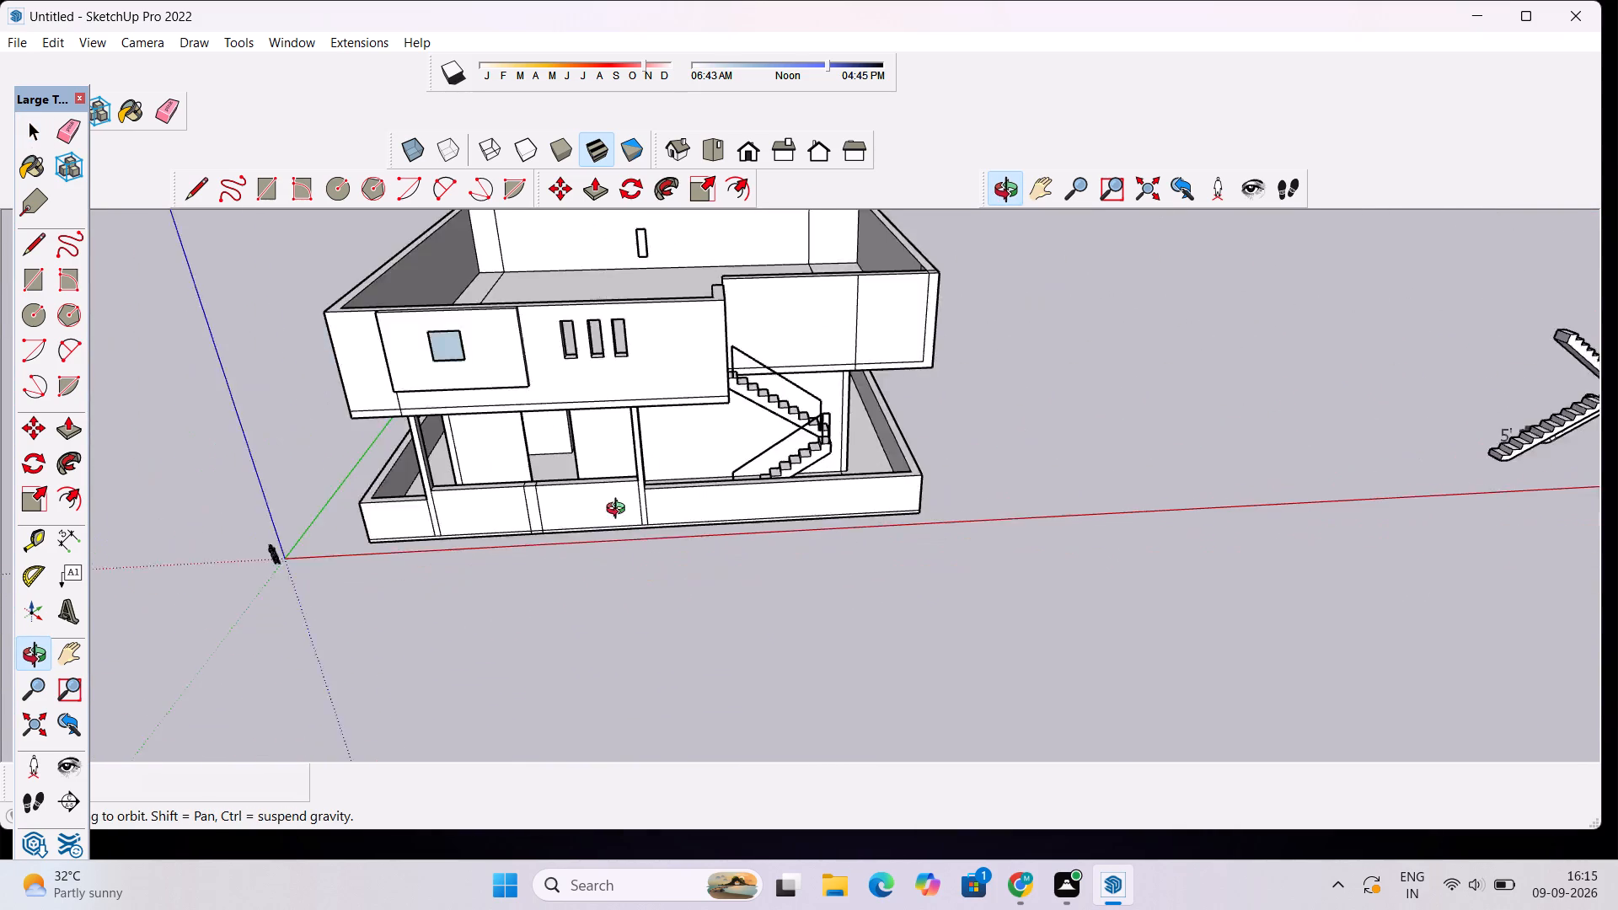
scroll(619, 511, "down", 2)
left_click_drag(592, 461, 612, 372)
scroll(552, 442, "up", 13)
scroll(558, 409, "down", 4)
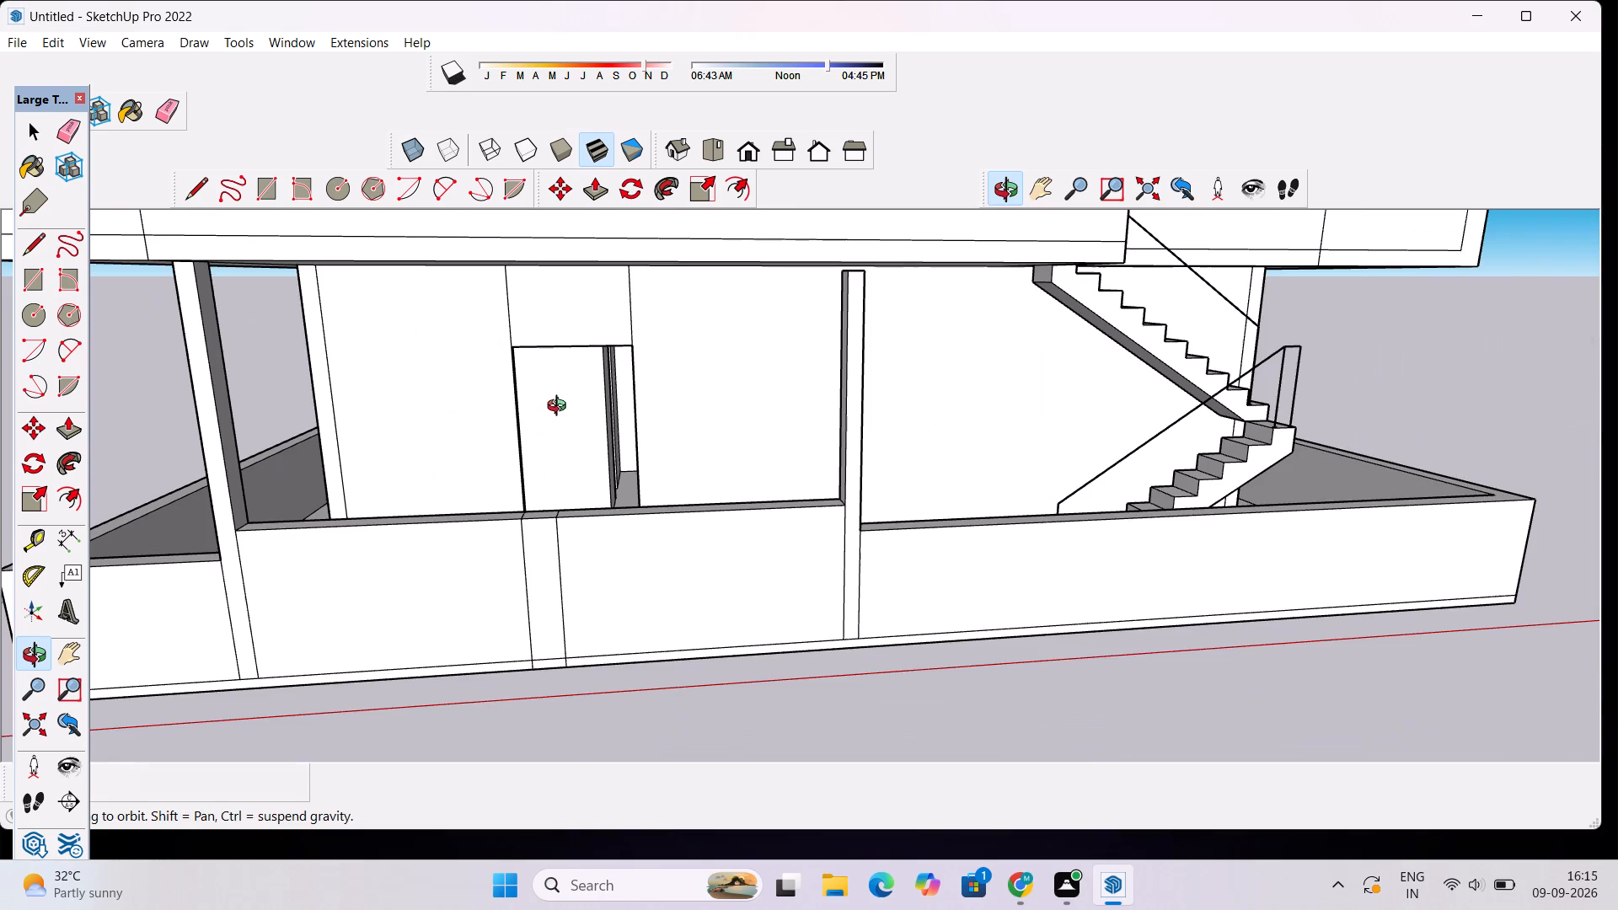
Delete the vertical edge above the ground-floor doorway, on the side nearer the staircase.
key("space")
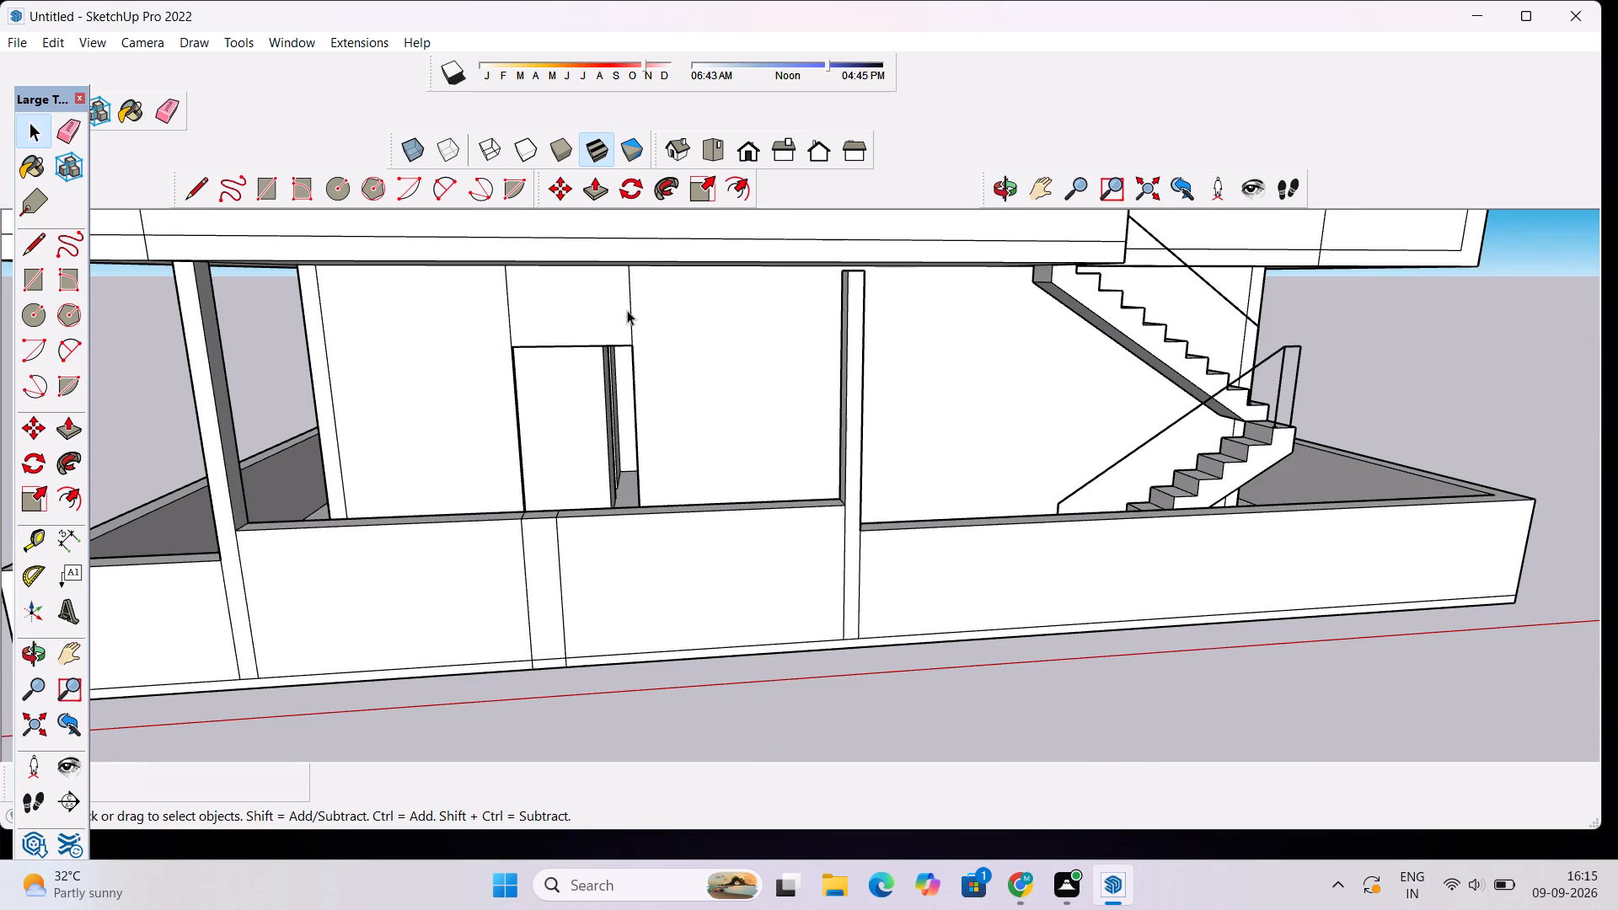
left_click(628, 311)
key("Delete")
left_click_drag(528, 308, 503, 318)
left_click(1489, 408)
Delete the vertical edge above the ground-floor doorway, on the side farther from the staircase.
left_click(506, 324)
key("Delete")
Draw a rectangle on the outer face of the front boundary wall, just in front of the staircase.
scroll(512, 318, "down", 11)
scroll(567, 345, "up", 5)
scroll(573, 351, "down", 5)
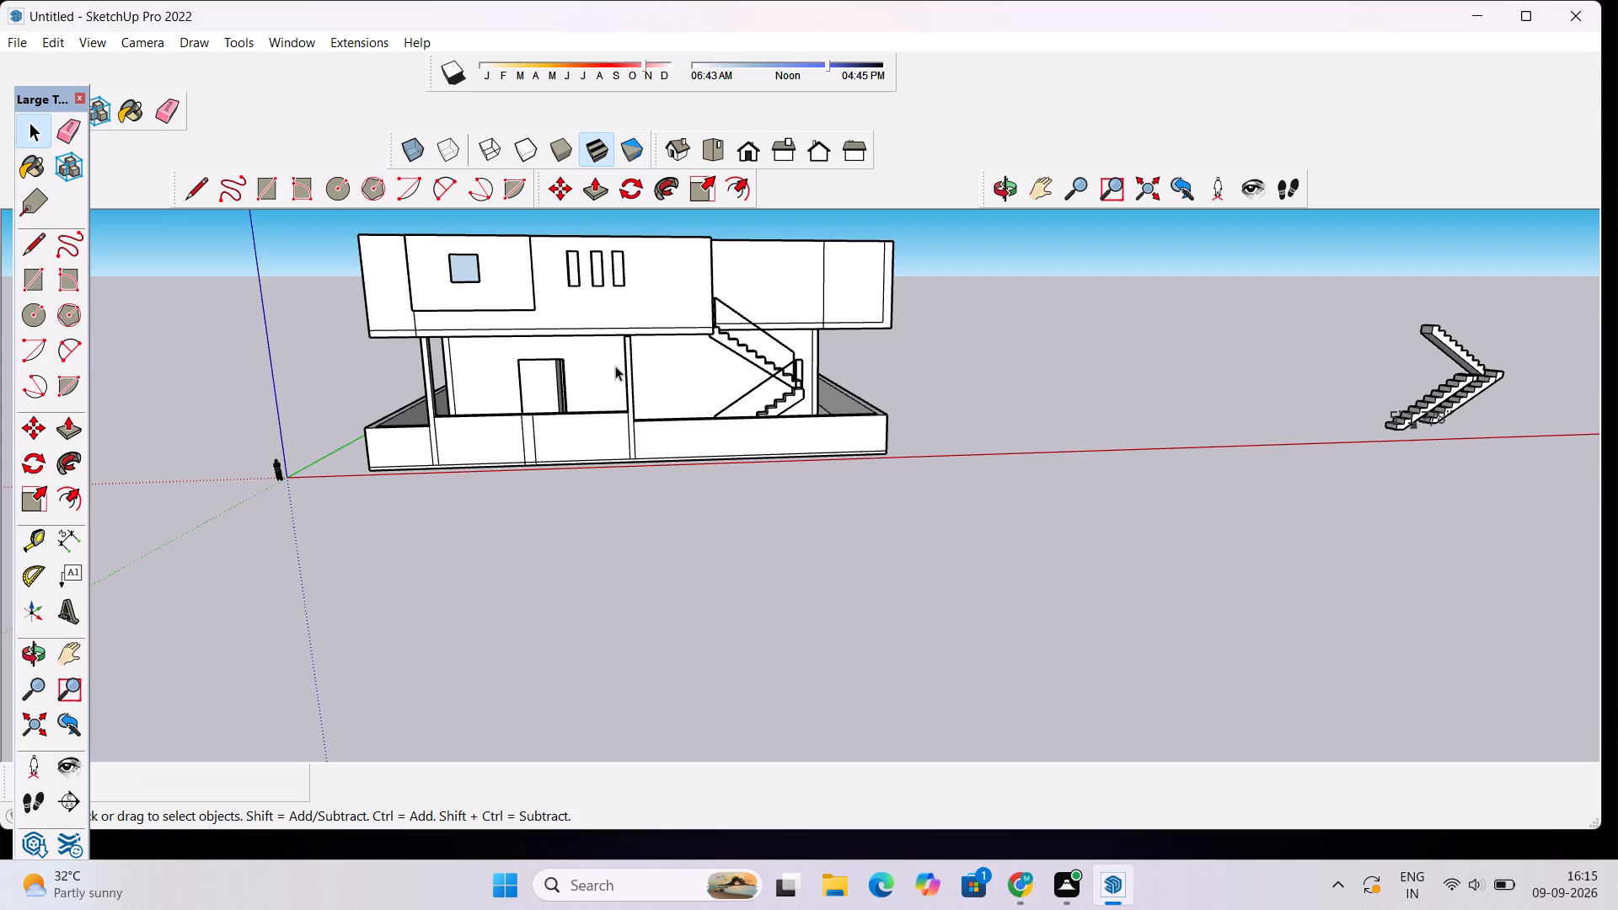
scroll(752, 420, "up", 9)
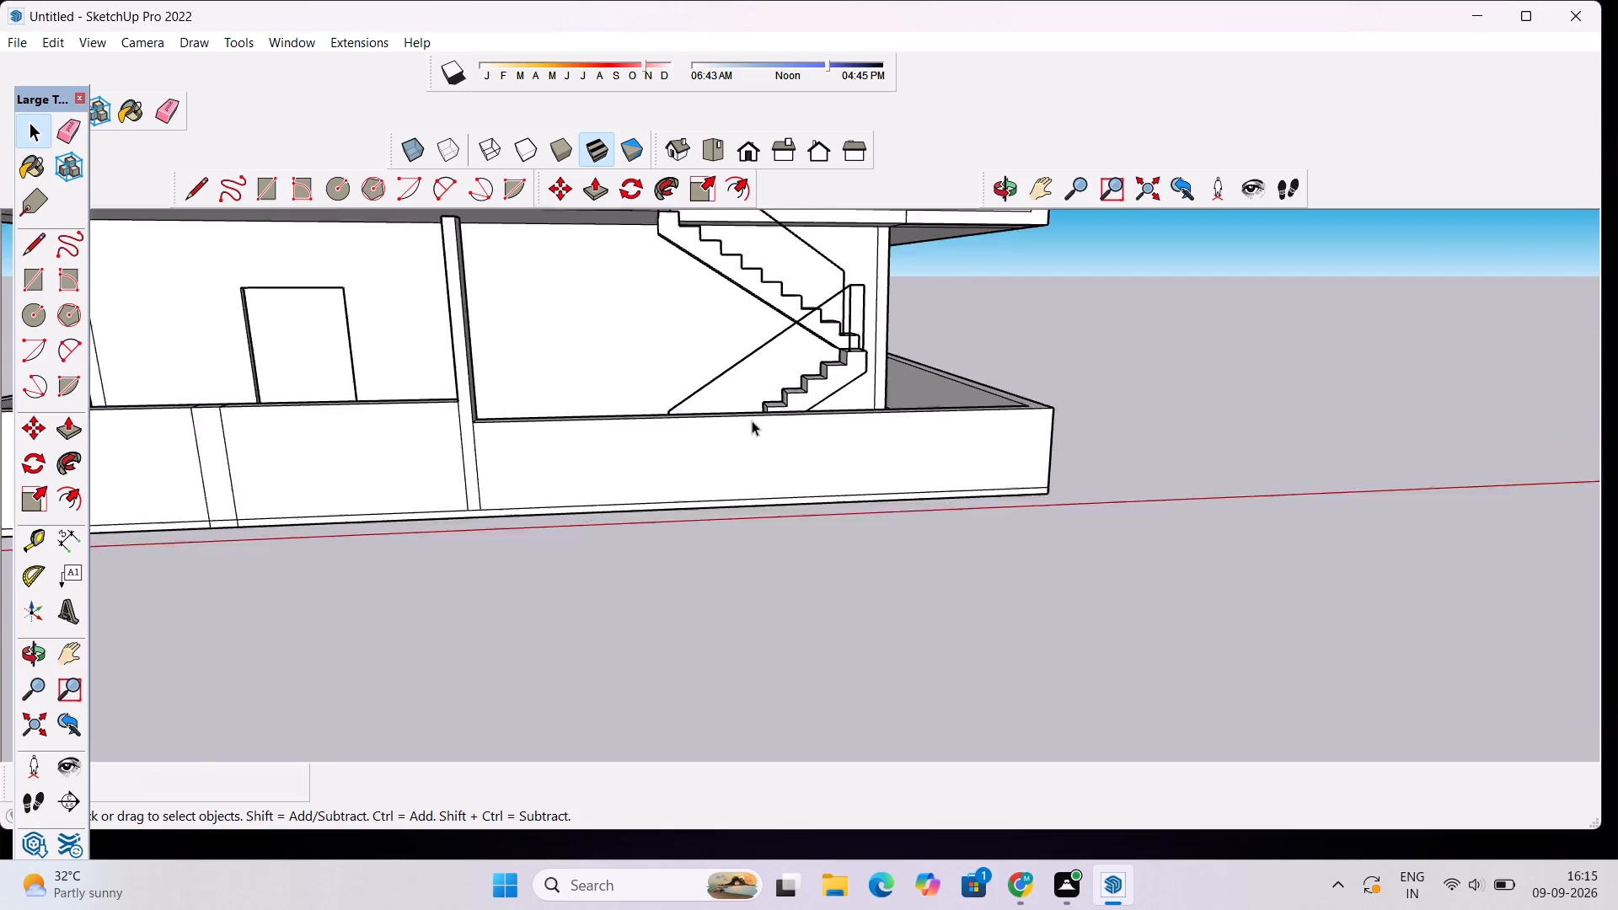
scroll(752, 420, "up", 2)
left_click(259, 185)
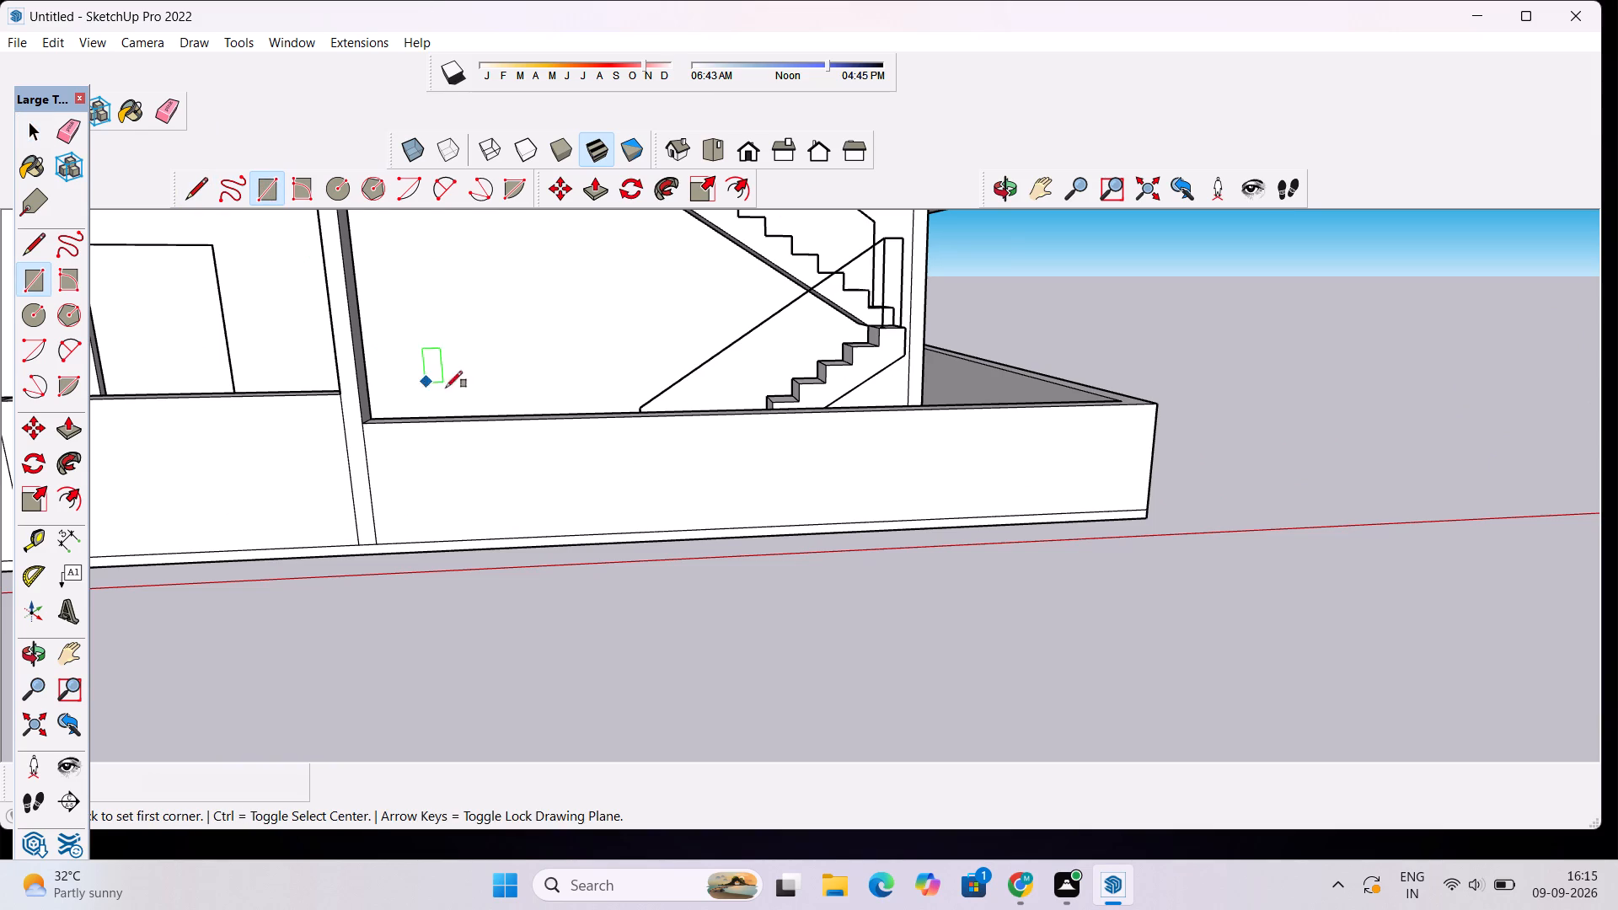
left_click(635, 441)
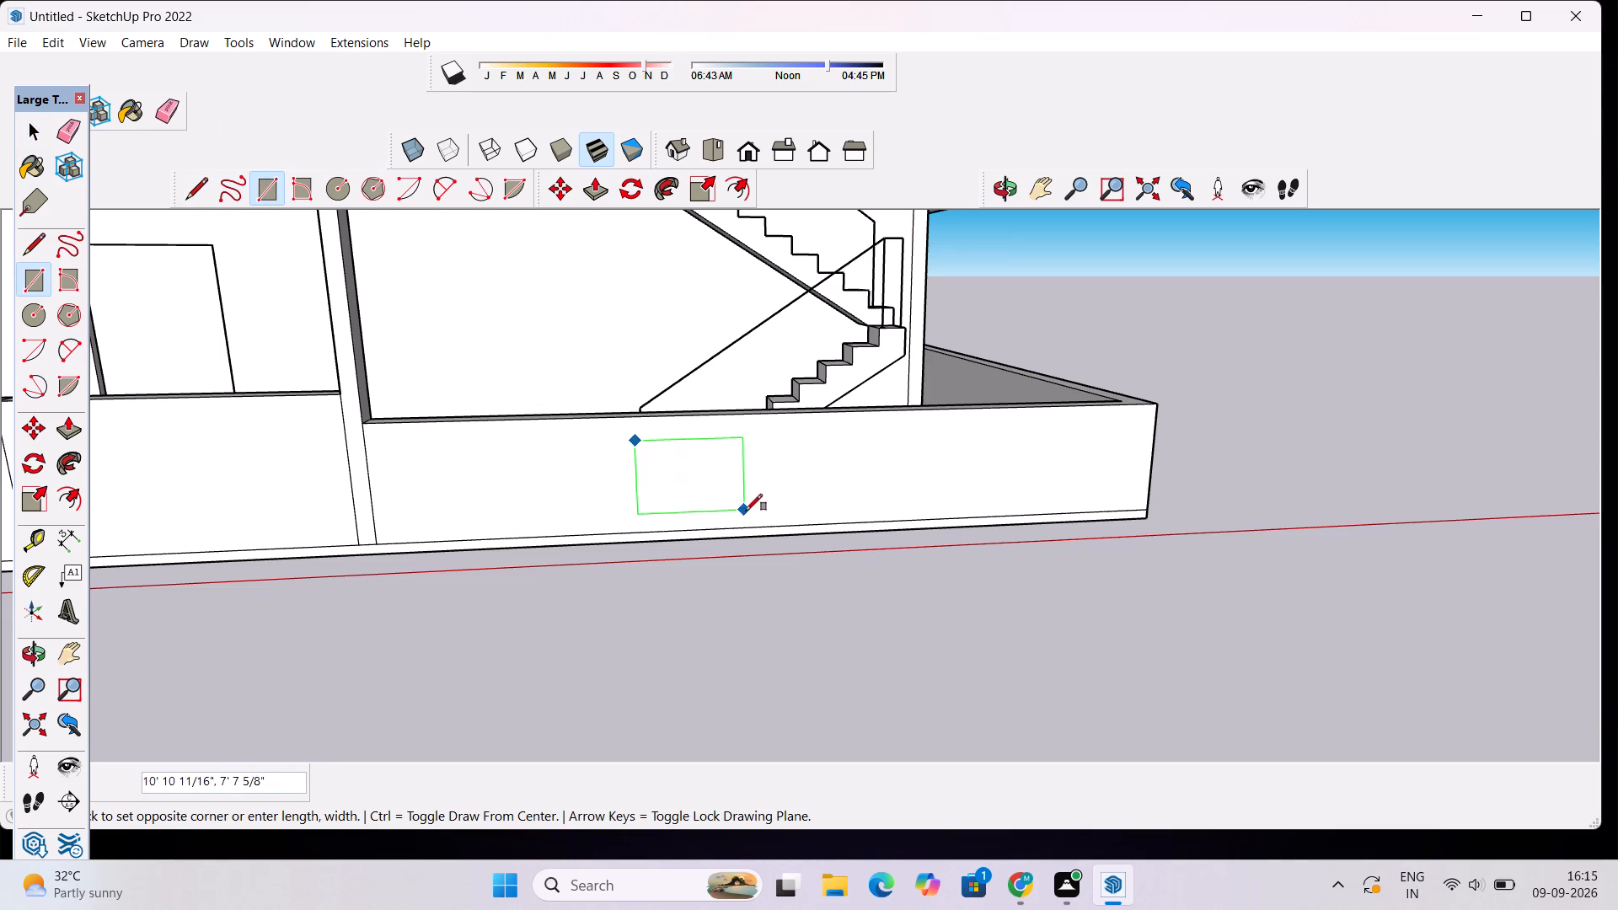
left_click(805, 513)
key("space")
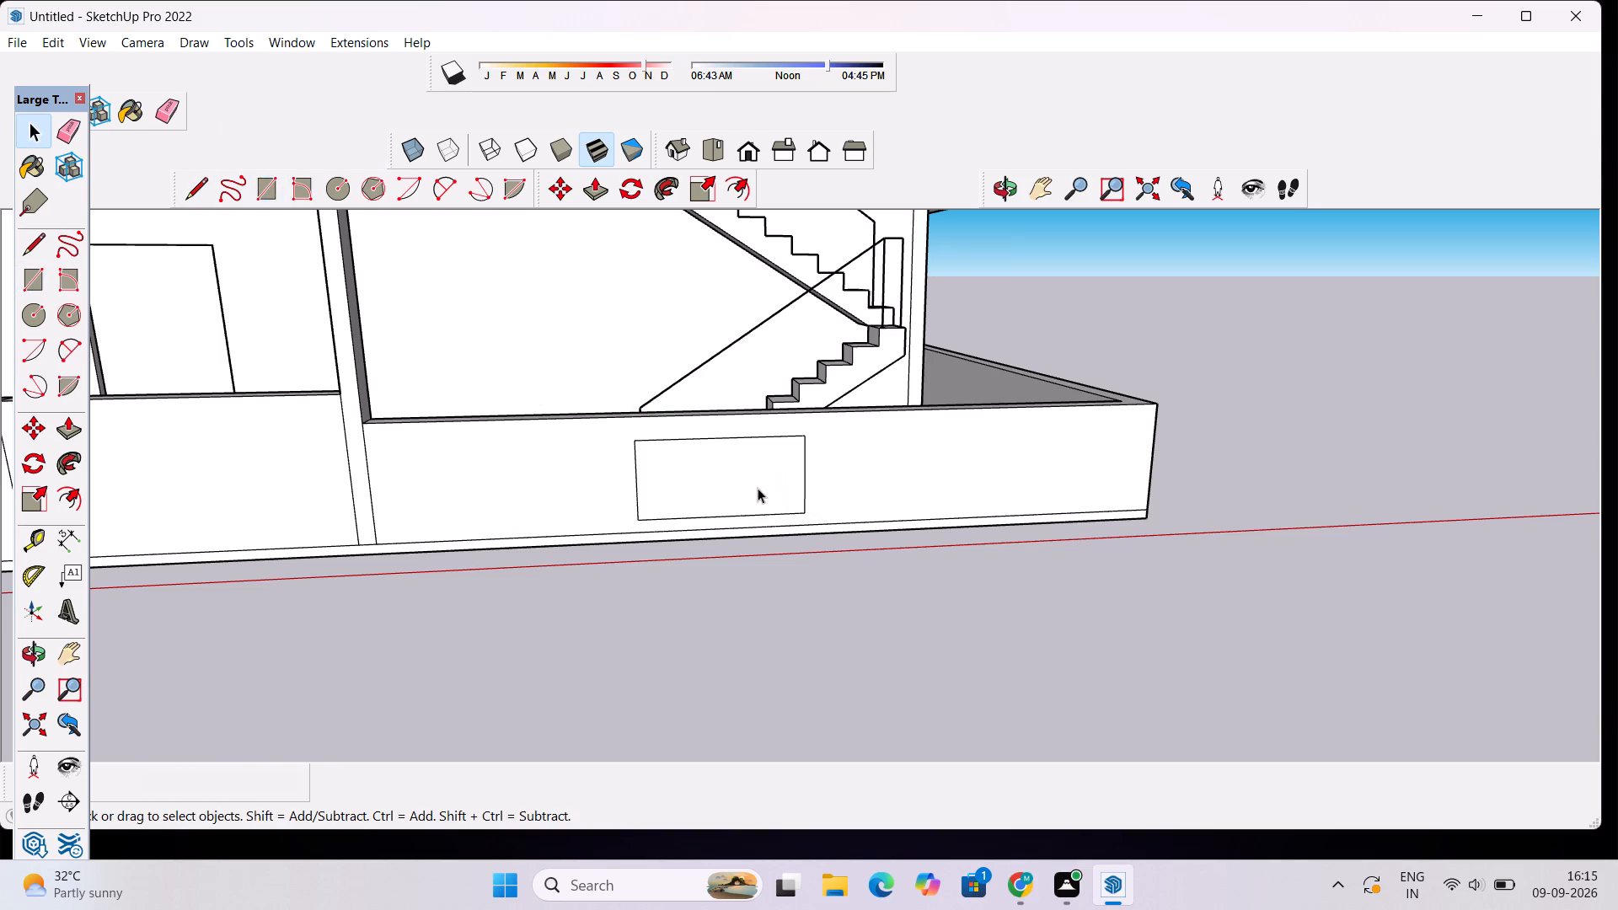
Push the rectangle on the front boundary wall inward about 1' 2 5/16" with Push/Pull to form a recess.
left_click(757, 485)
key("p")
left_click(757, 485)
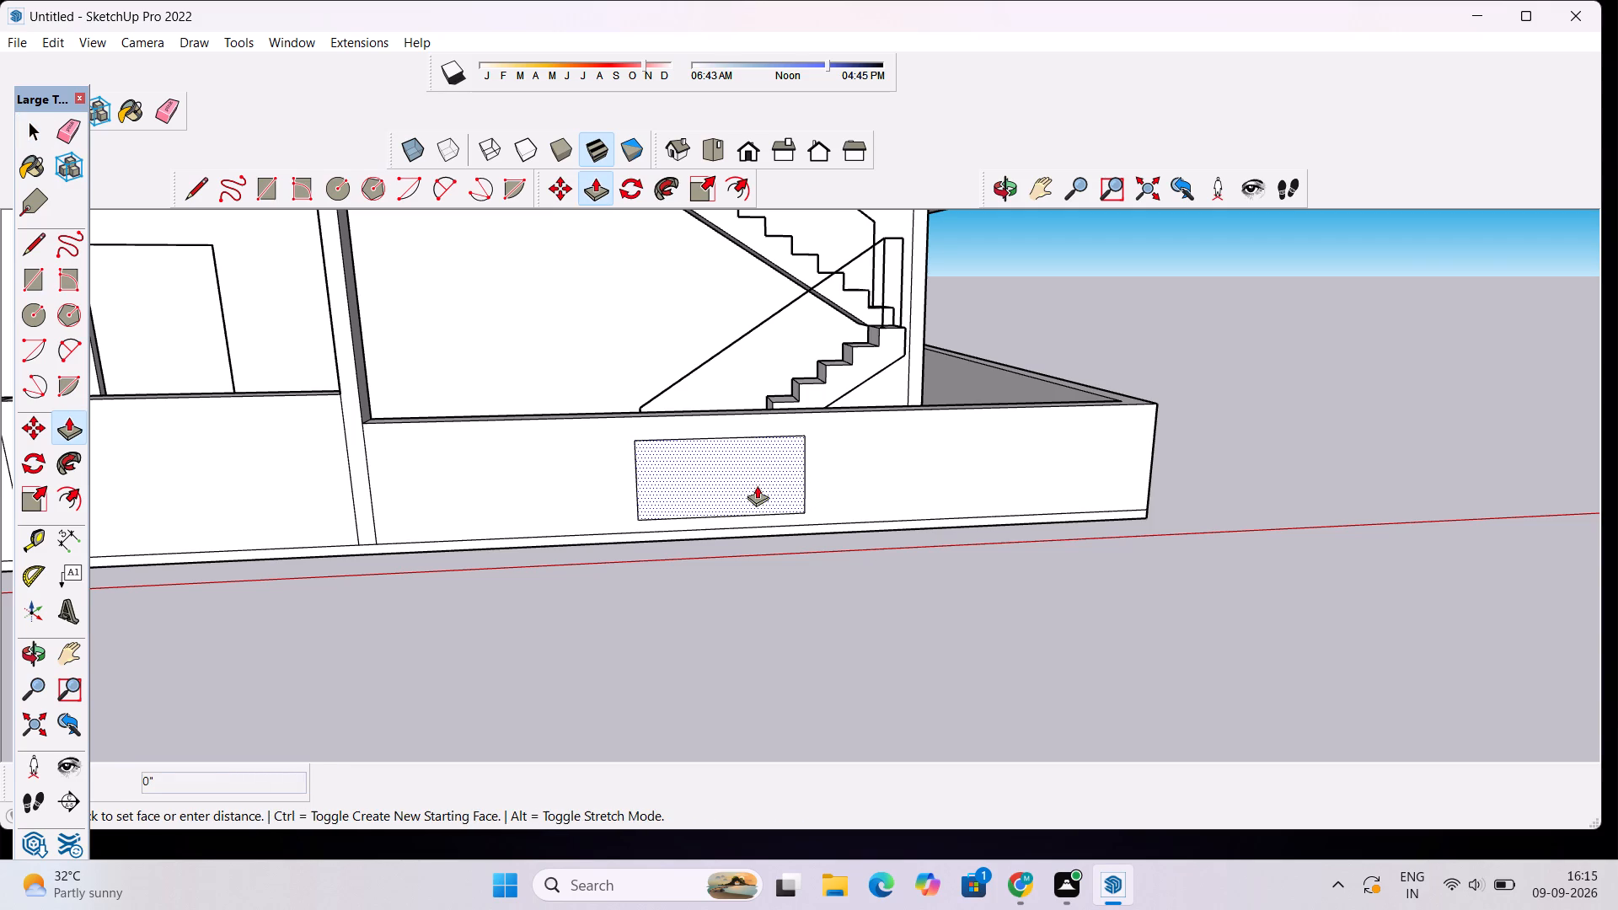
scroll(759, 474, "up", 4)
scroll(843, 403, "up", 2)
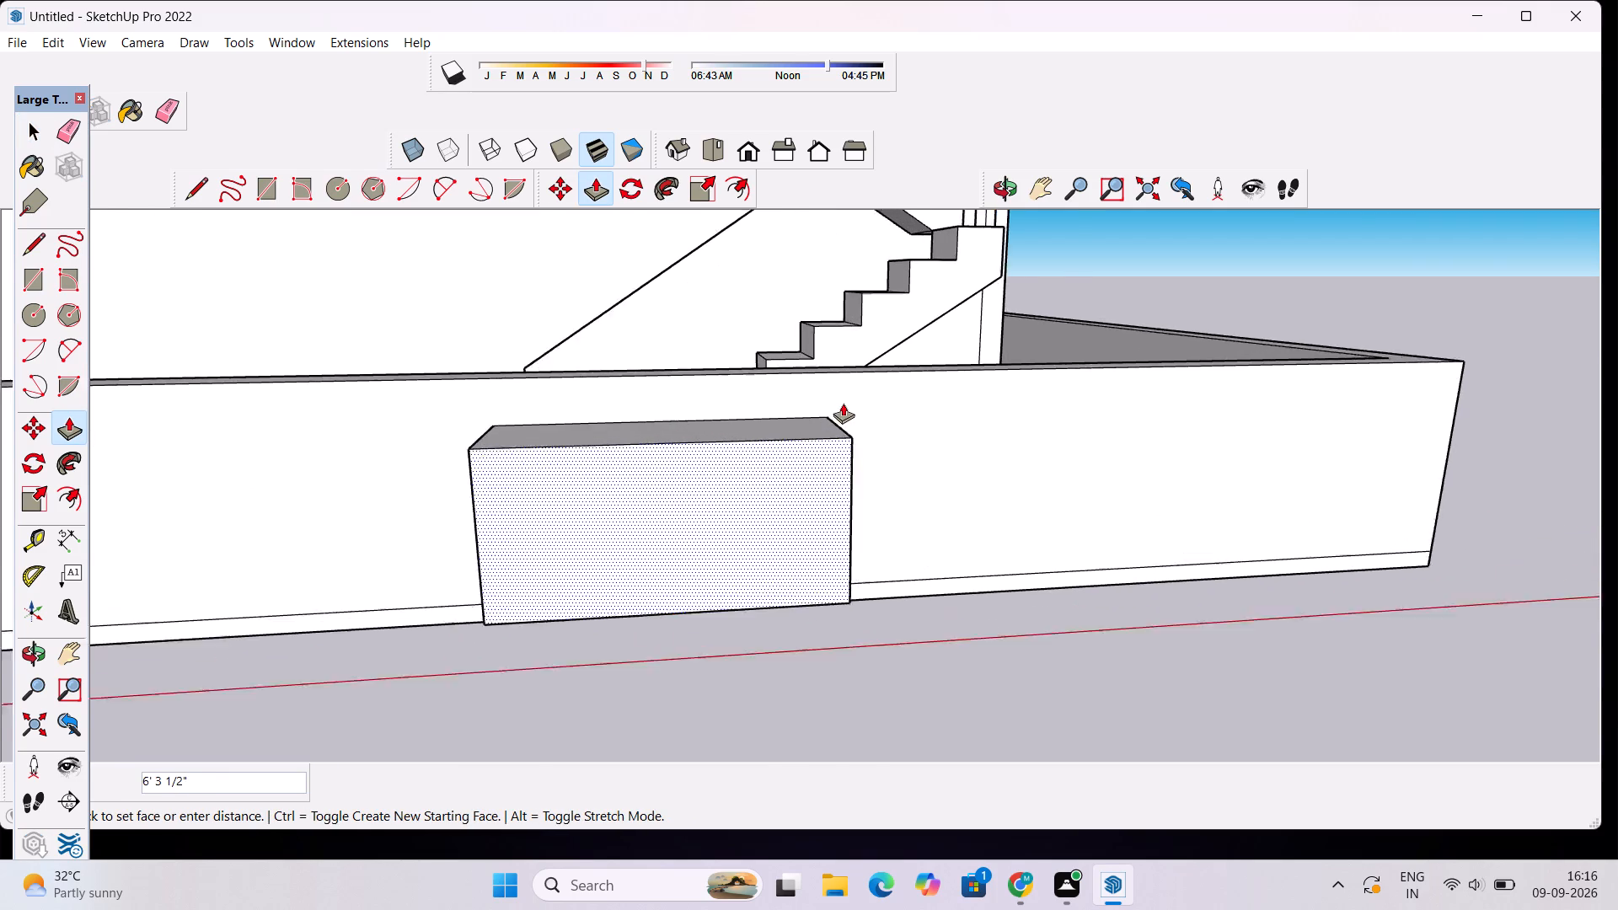
scroll(843, 403, "up", 6)
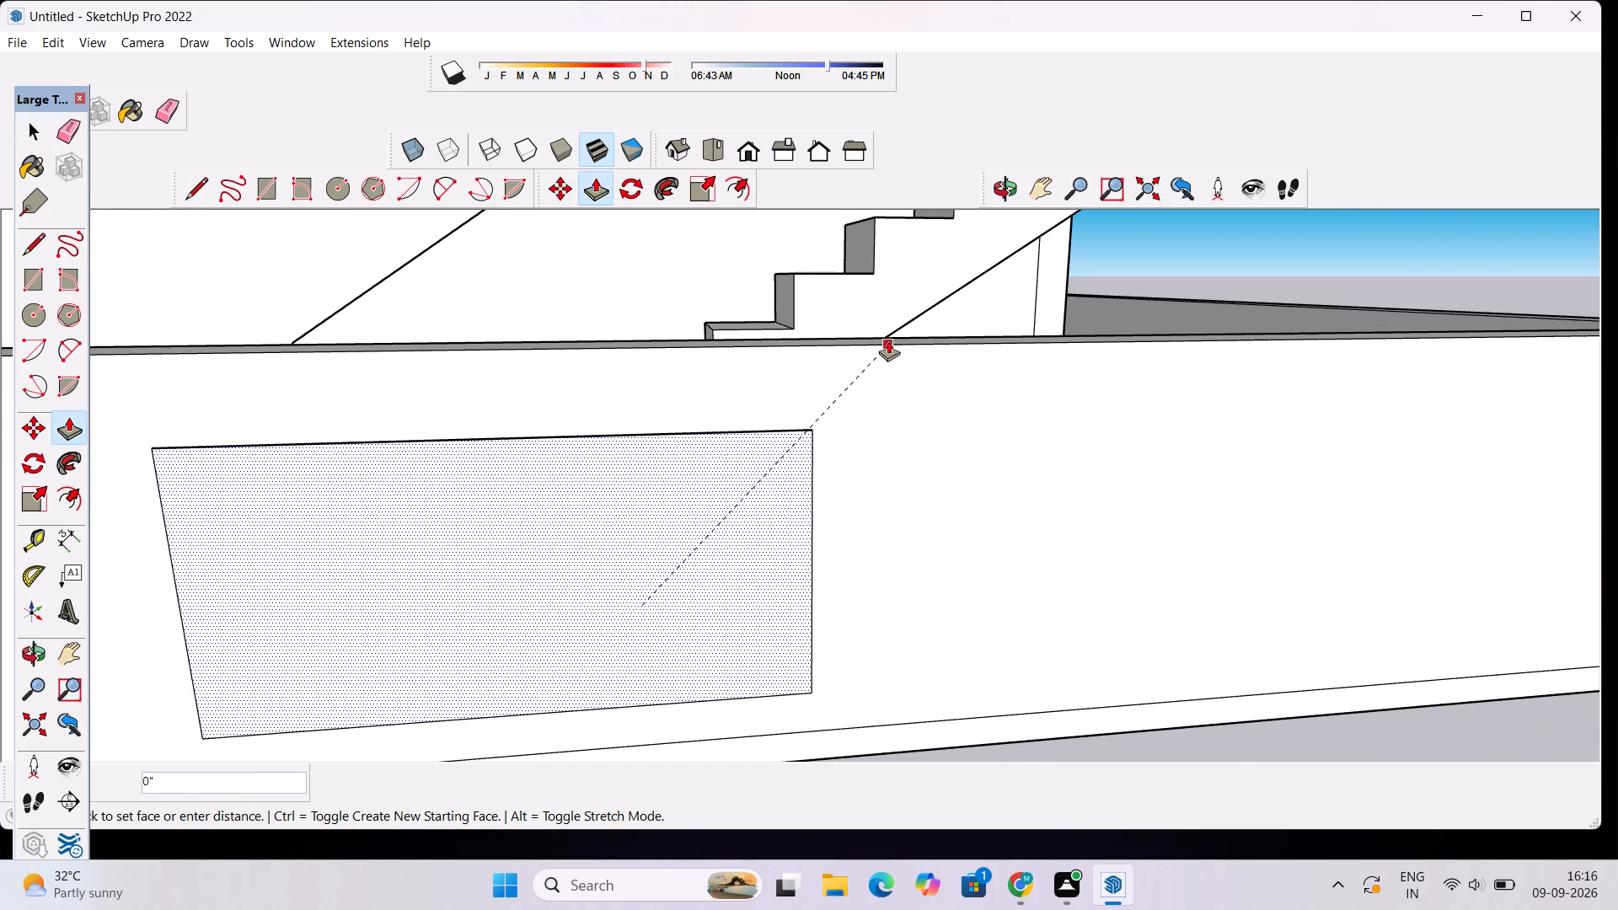
scroll(846, 388, "up", 4)
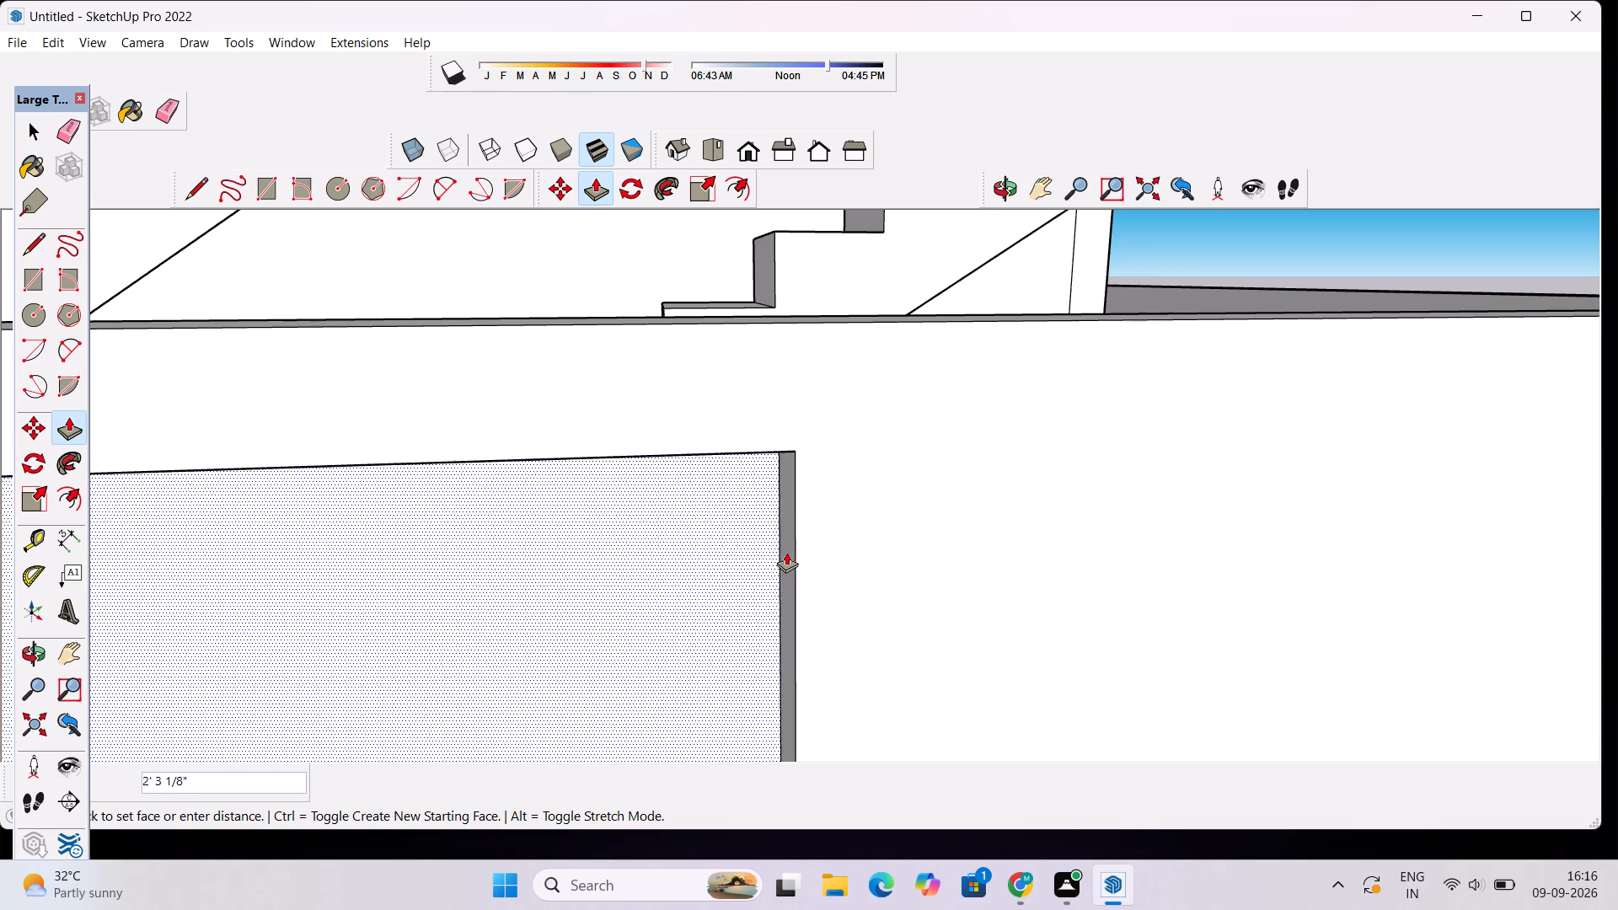
left_click(786, 582)
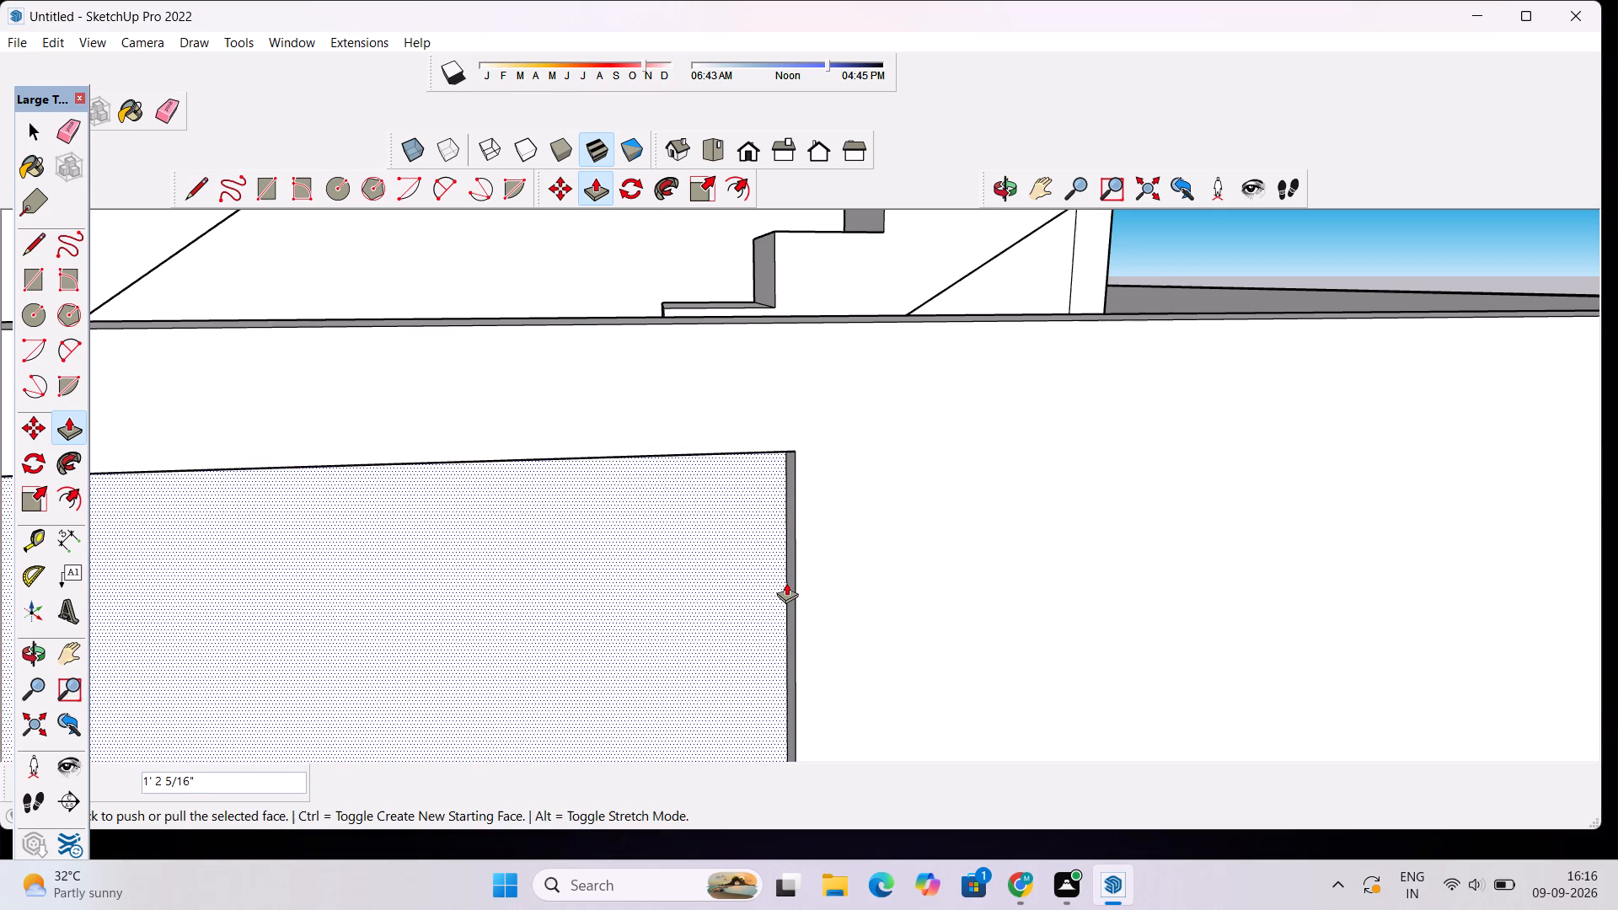
key("space")
scroll(786, 524, "down", 9)
left_click(1251, 279)
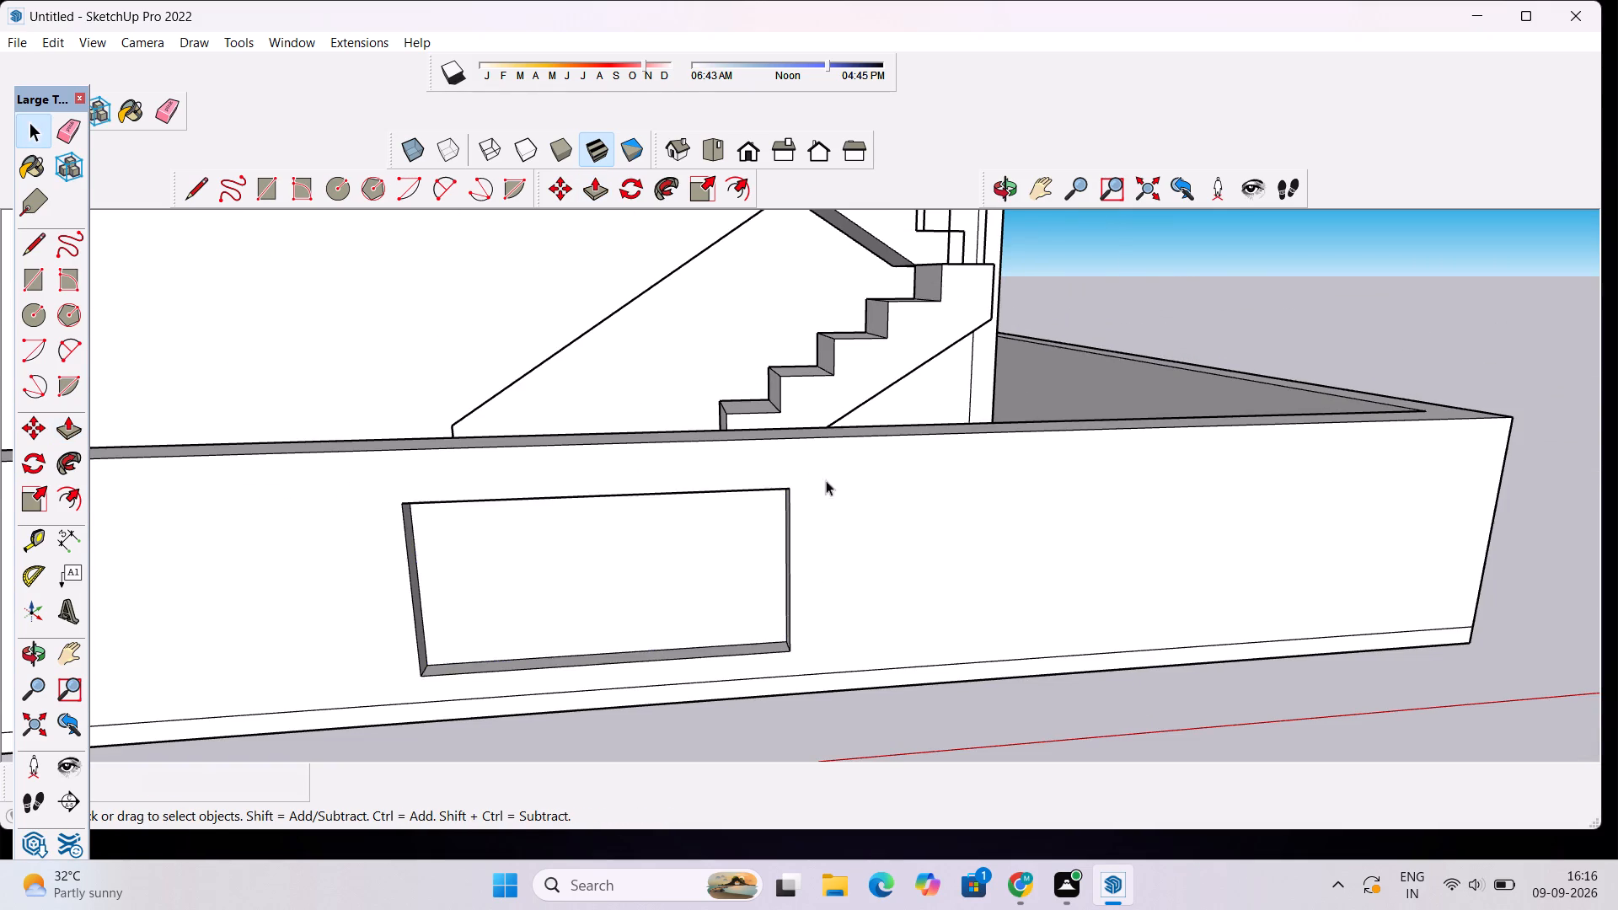
Examine the boundary wall recess and the whole house from several angles.
scroll(654, 565, "down", 10)
left_click(997, 190)
left_click_drag(893, 589, 618, 528)
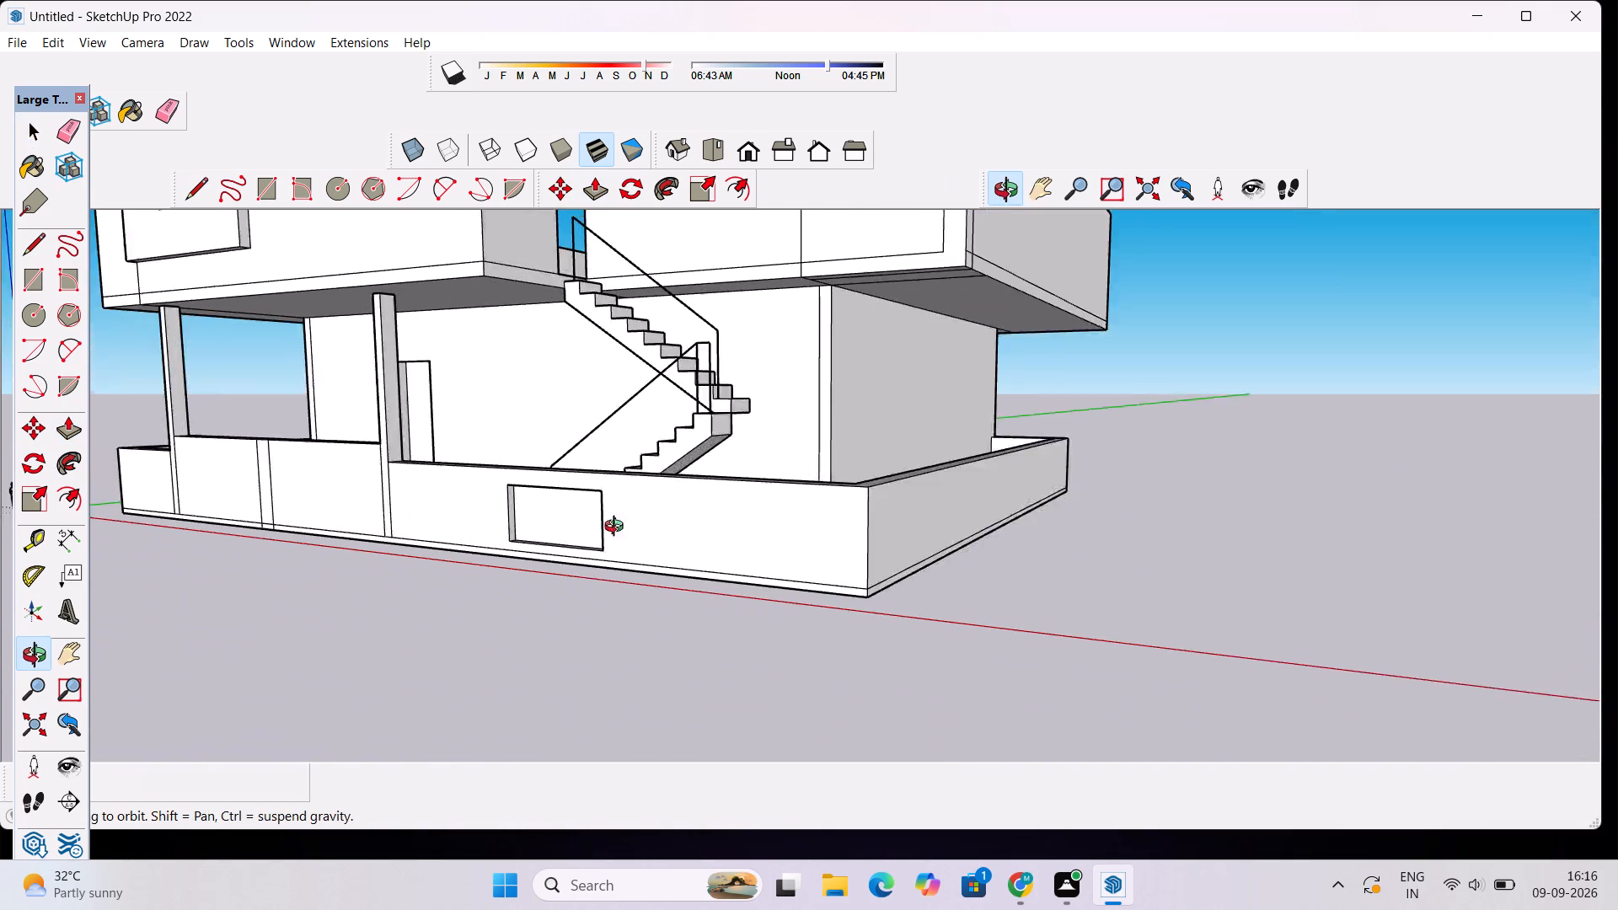
left_click_drag(618, 528, 1160, 630)
scroll(1001, 618, "down", 4)
left_click_drag(1058, 643, 882, 655)
scroll(873, 650, "down", 5)
left_click_drag(893, 682, 883, 625)
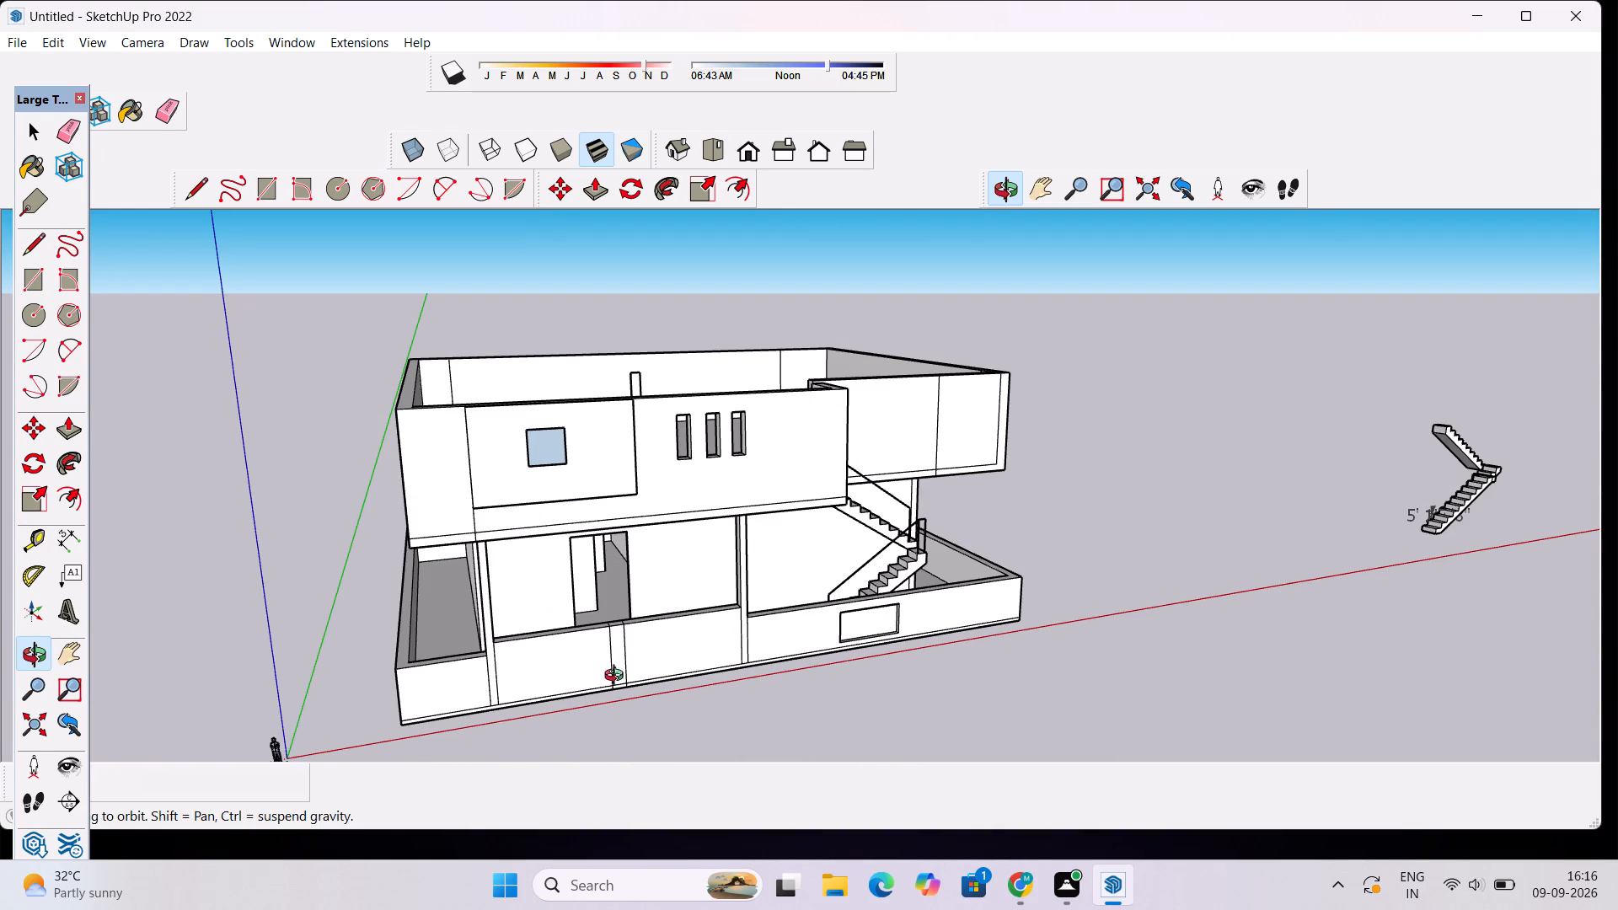
Delete the middle vertical line, the inner vertical line and the adjoining bottom line on the upper-floor wall above the staircase.
scroll(766, 484, "up", 5)
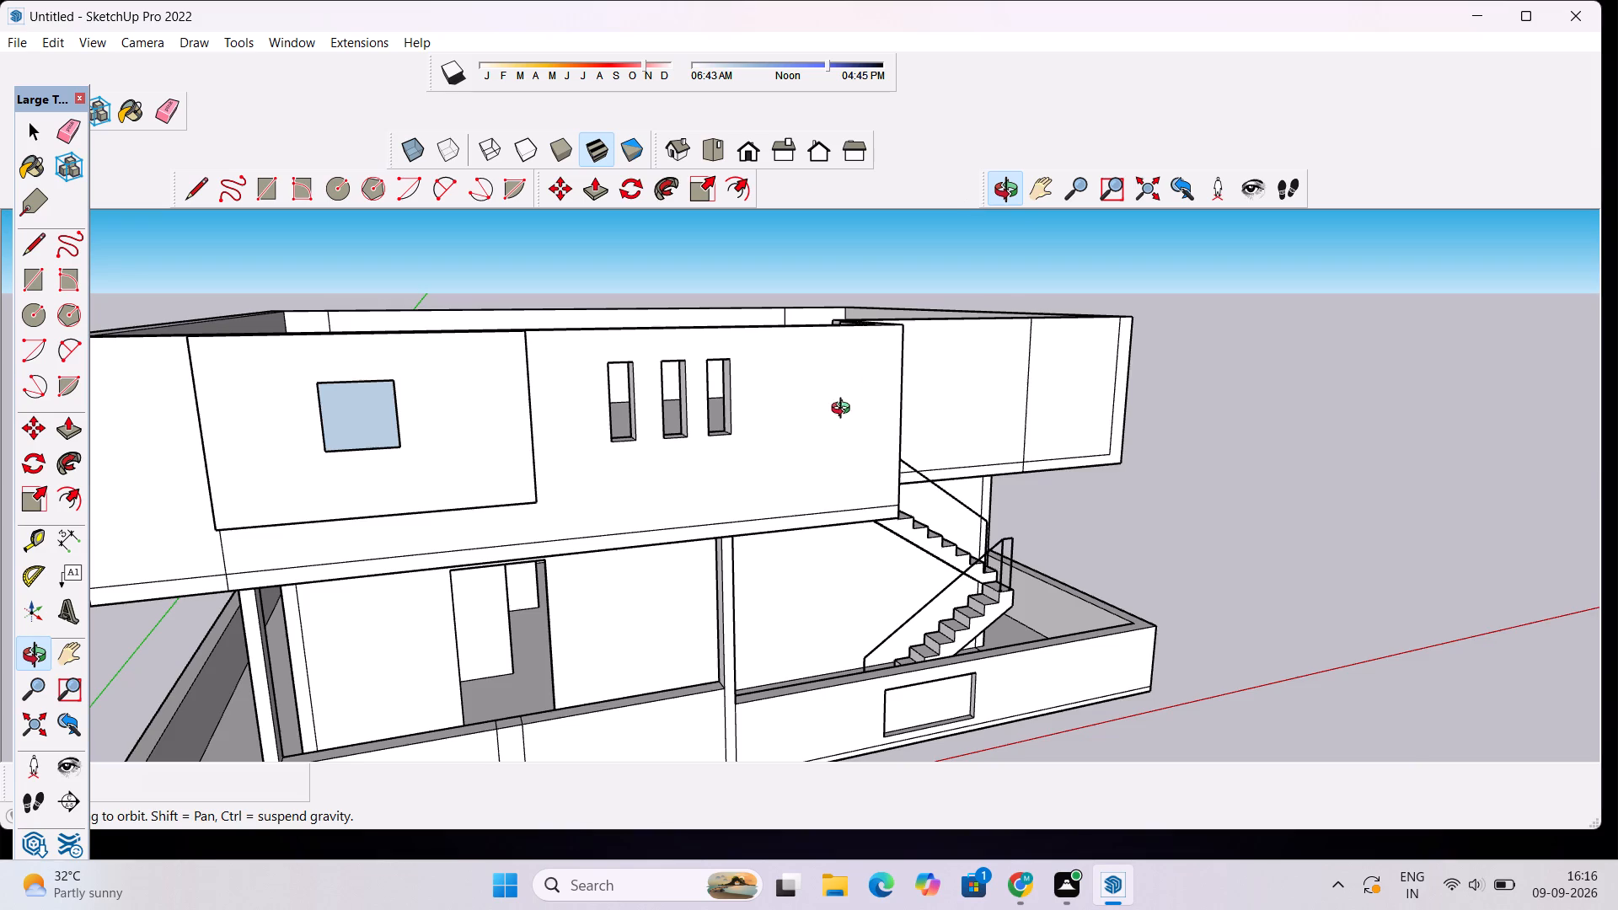
scroll(844, 460, "down", 3)
left_click_drag(978, 490, 794, 487)
scroll(957, 421, "up", 3)
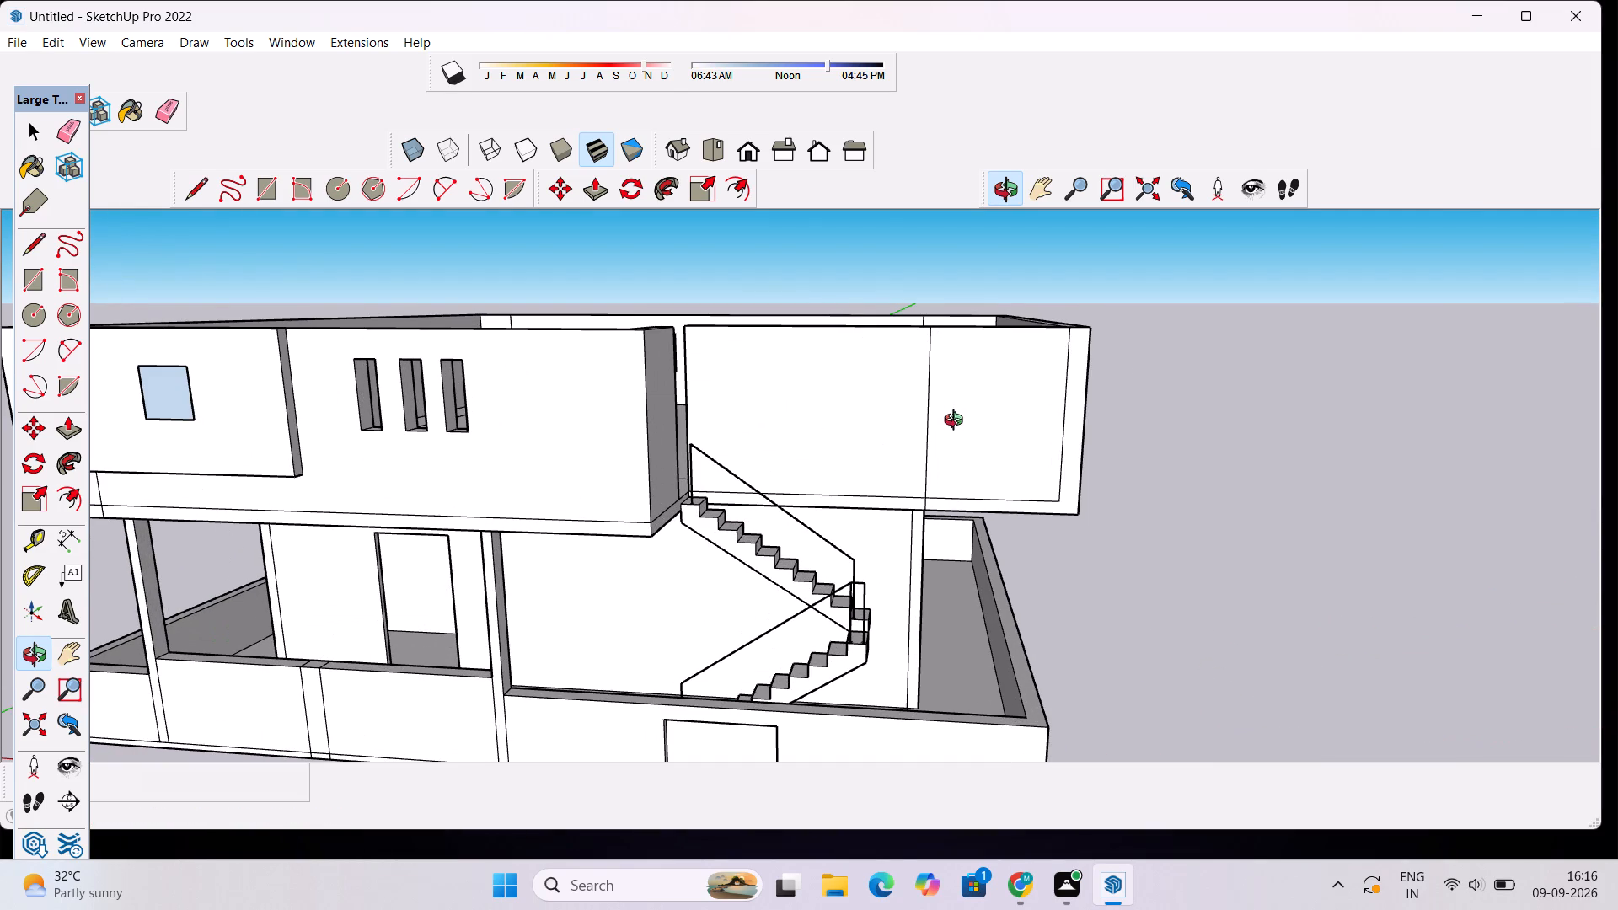
key("space")
left_click(928, 387)
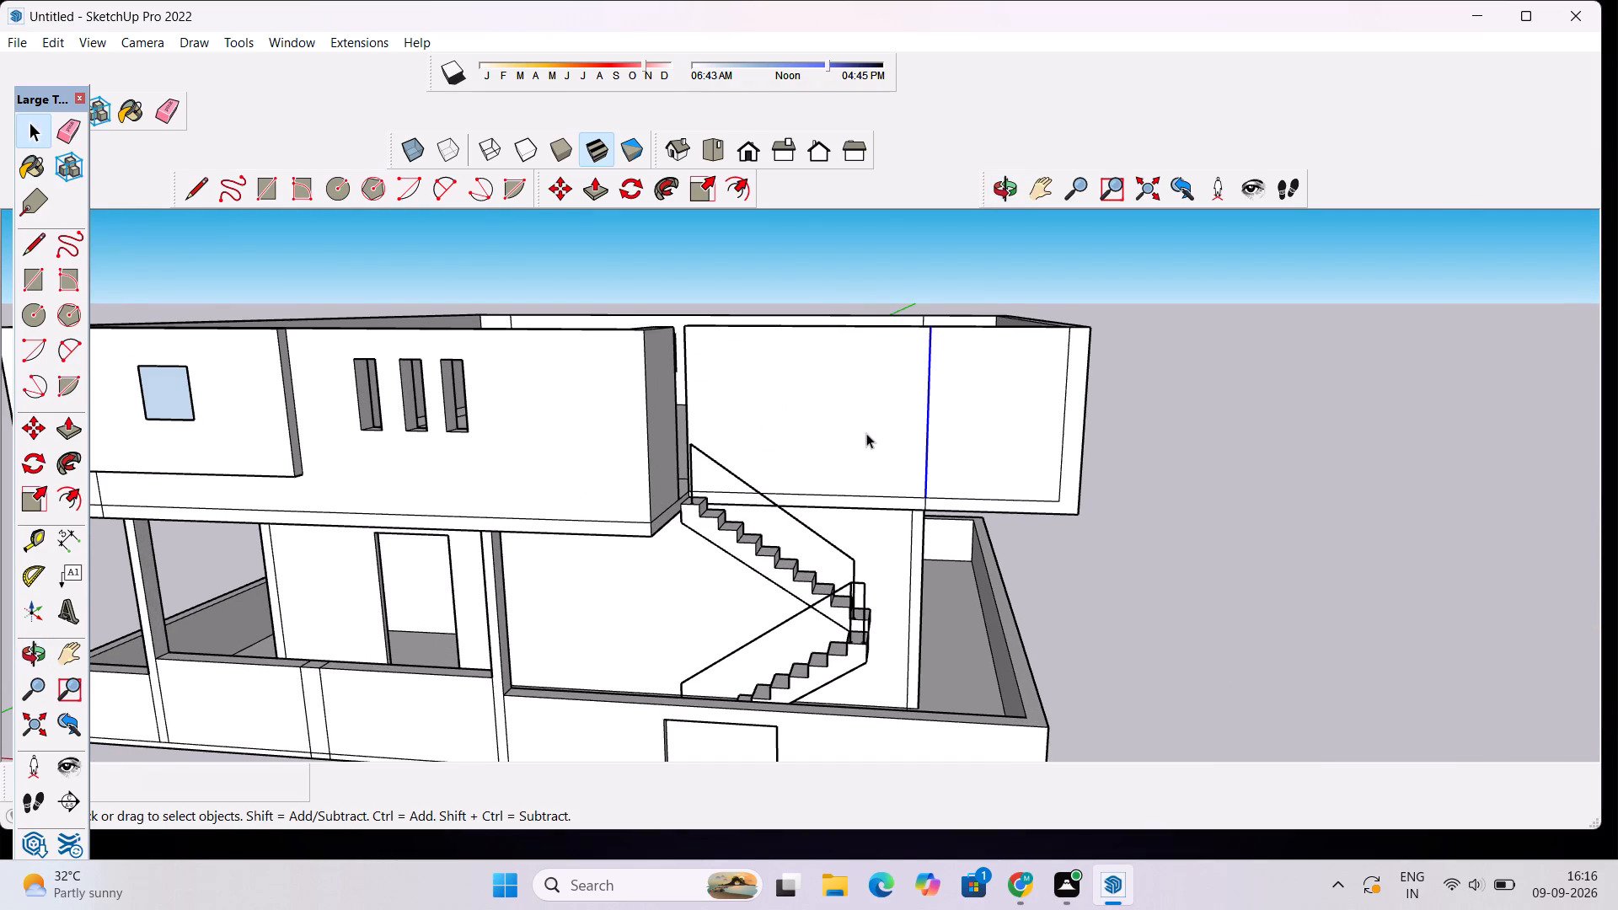
key("Delete")
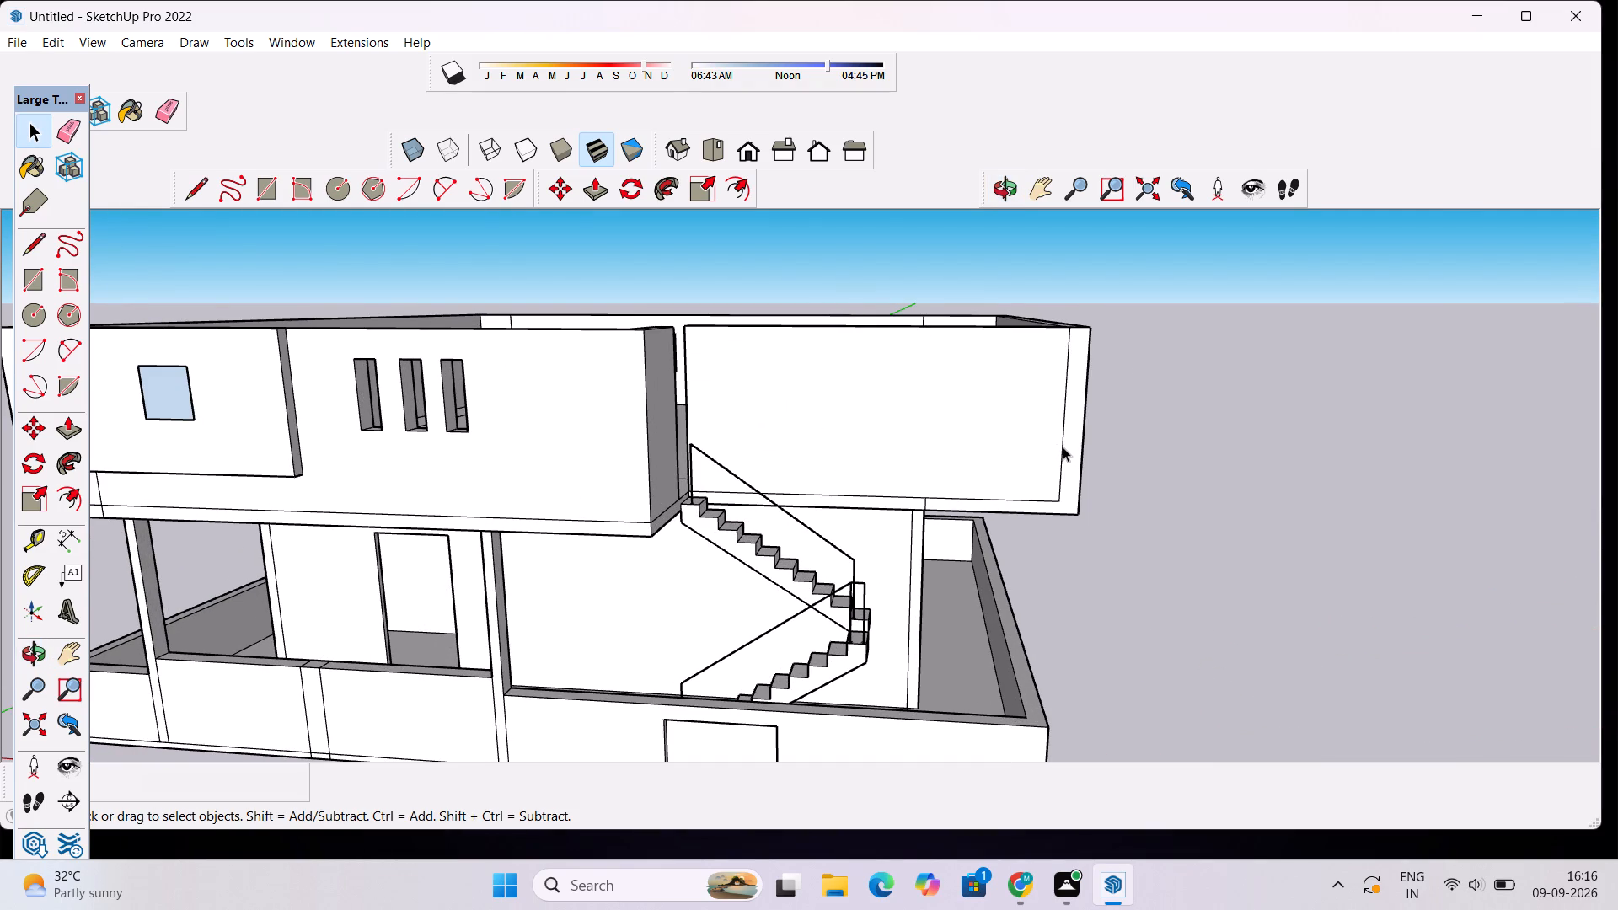
left_click(1063, 447)
key("Delete")
left_click(1046, 501)
key("Delete")
Erase the remaining horizontal line and short vertical stub along the bottom of the upper-floor wall above the staircase.
left_click(149, 105)
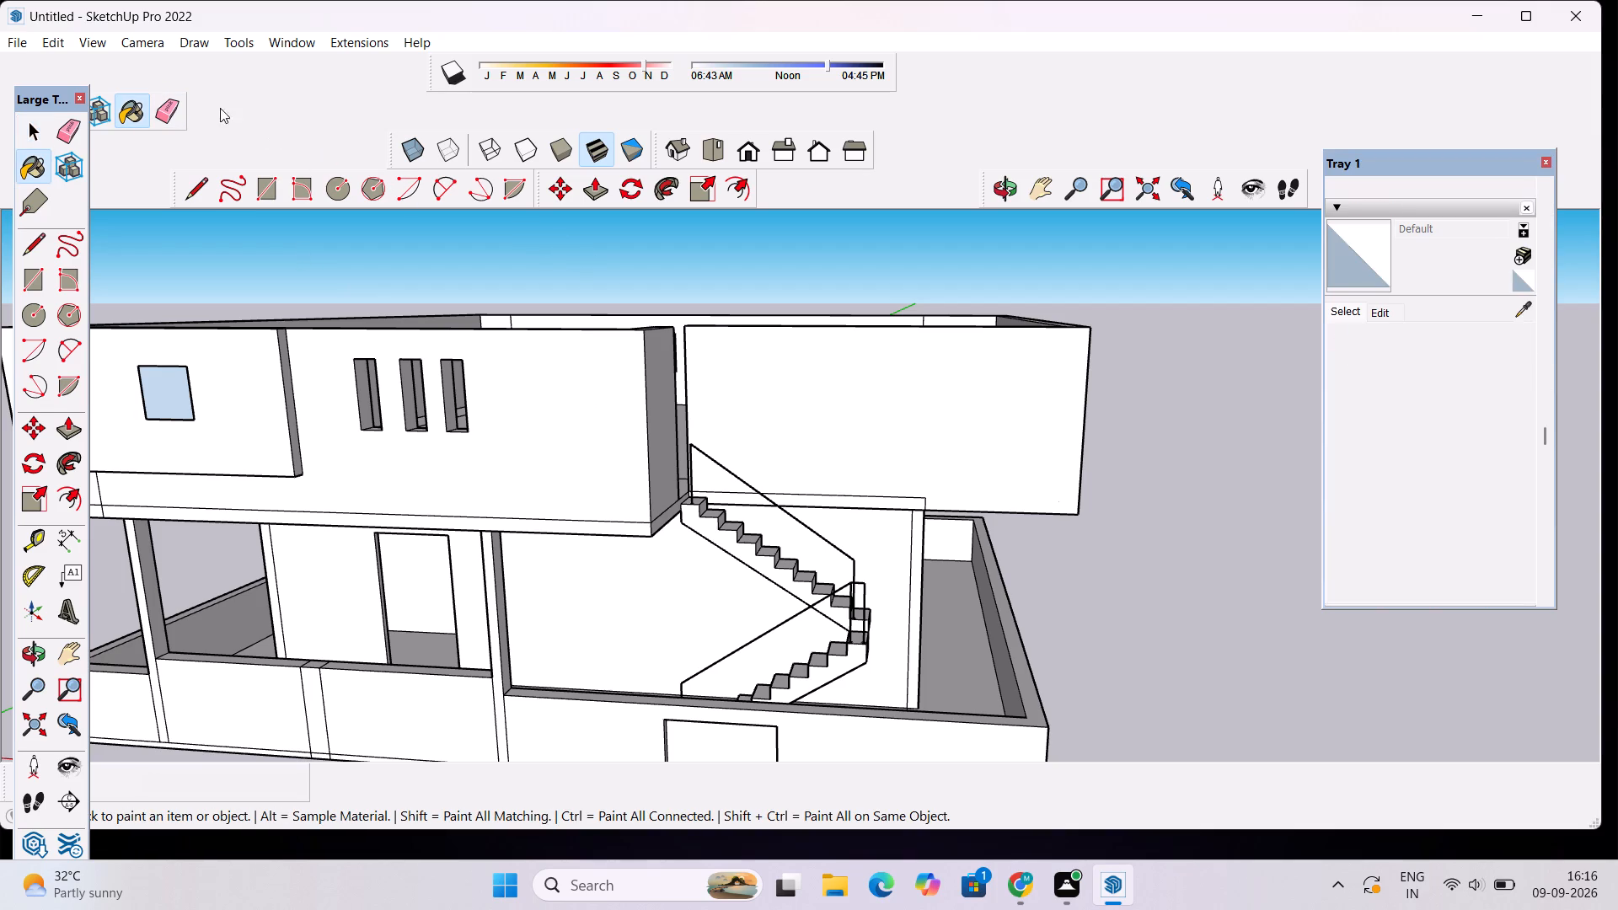
left_click(175, 108)
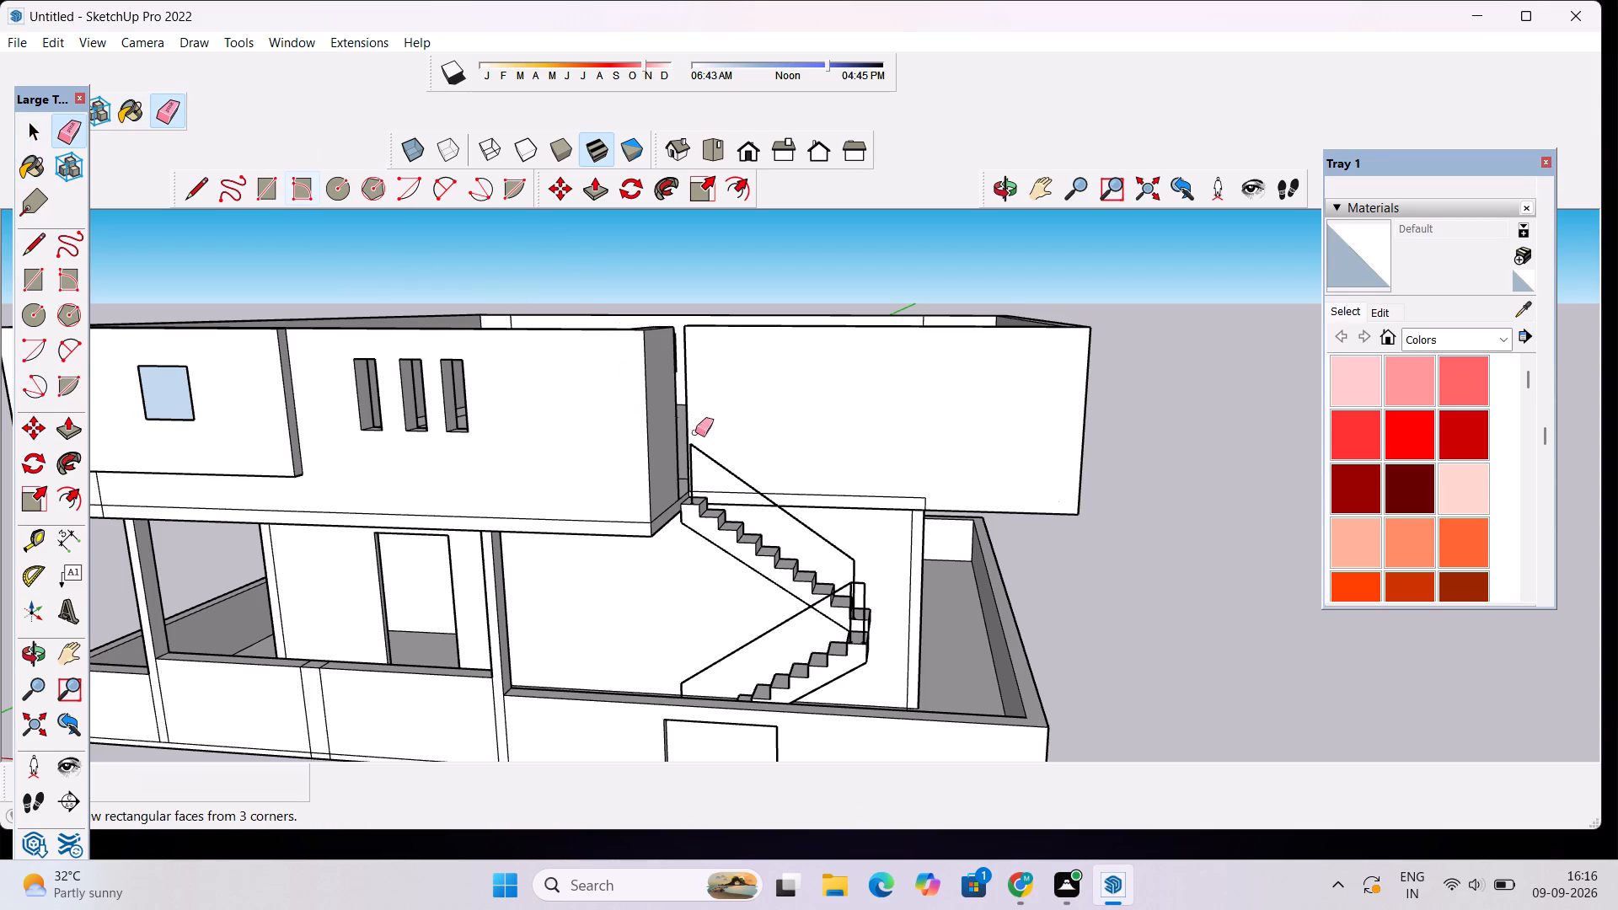
left_click_drag(864, 483, 864, 499)
left_click_drag(938, 502, 938, 501)
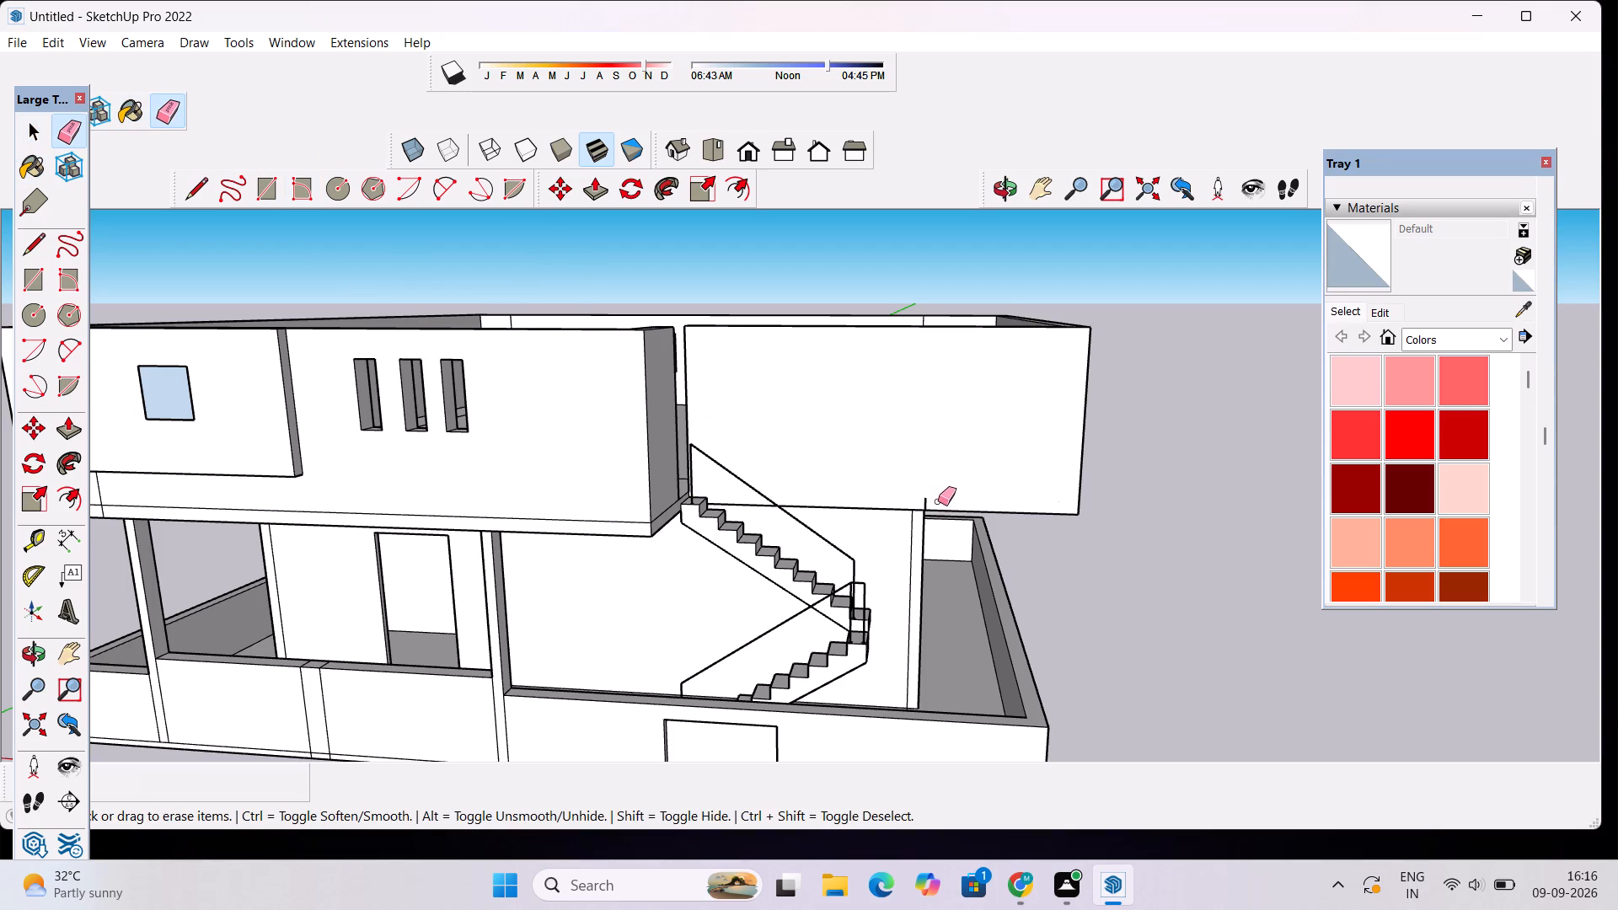
left_click_drag(938, 501, 928, 502)
left_click(928, 502)
Delete the sloping handrail line of the staircase's upper flight.
scroll(734, 490, "up", 10)
scroll(693, 445, "down", 7)
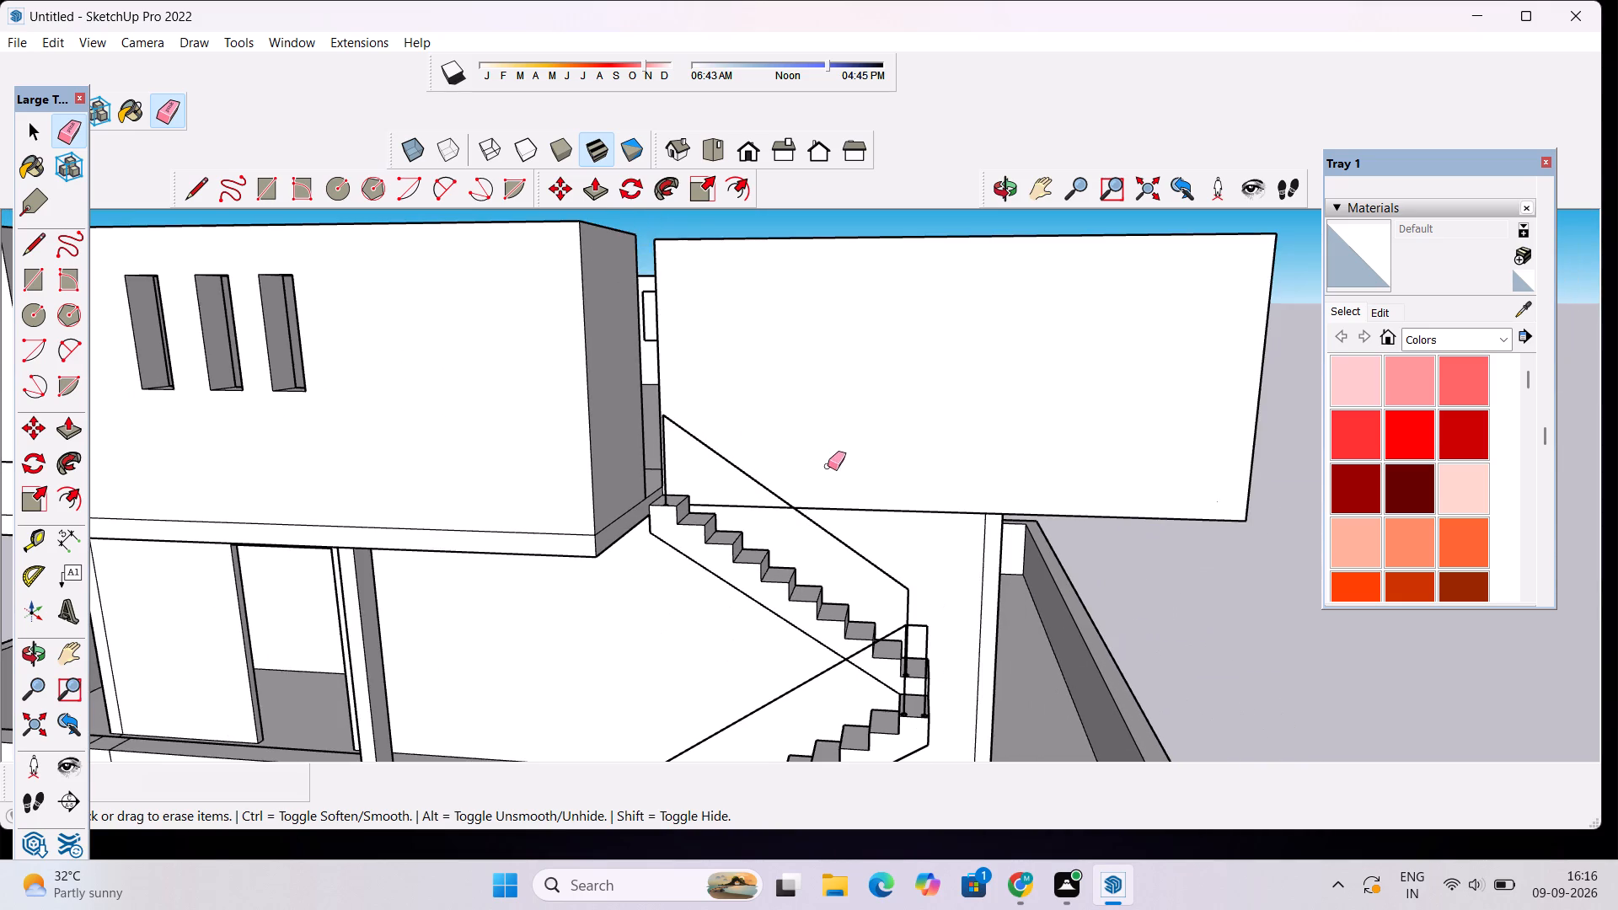
scroll(823, 488, "down", 9)
key("space")
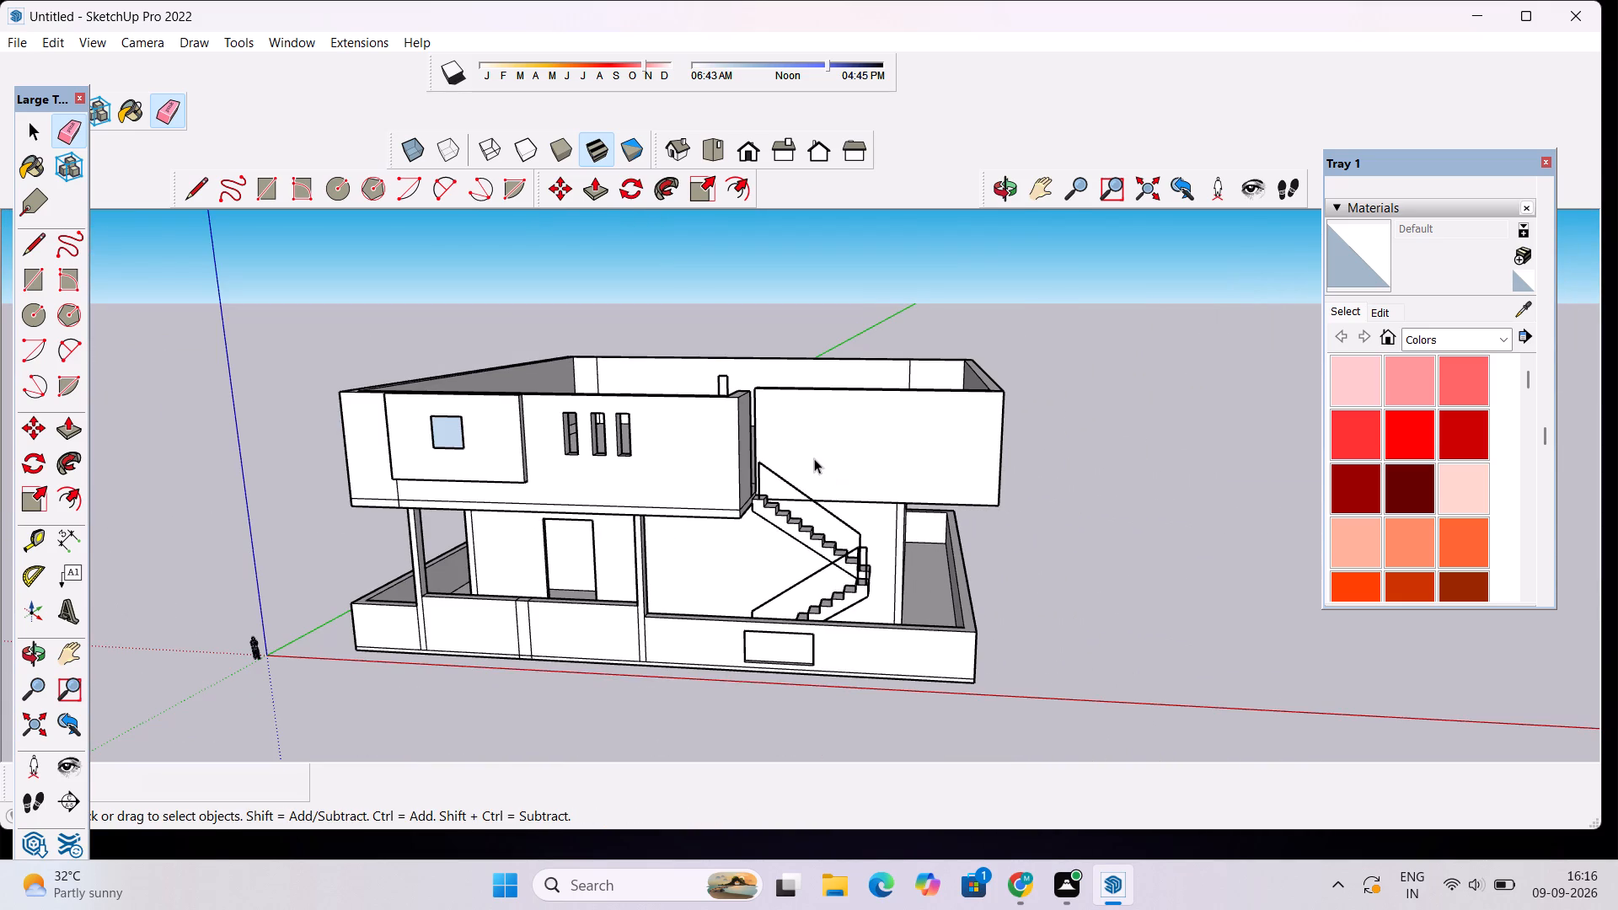
scroll(833, 506, "up", 11)
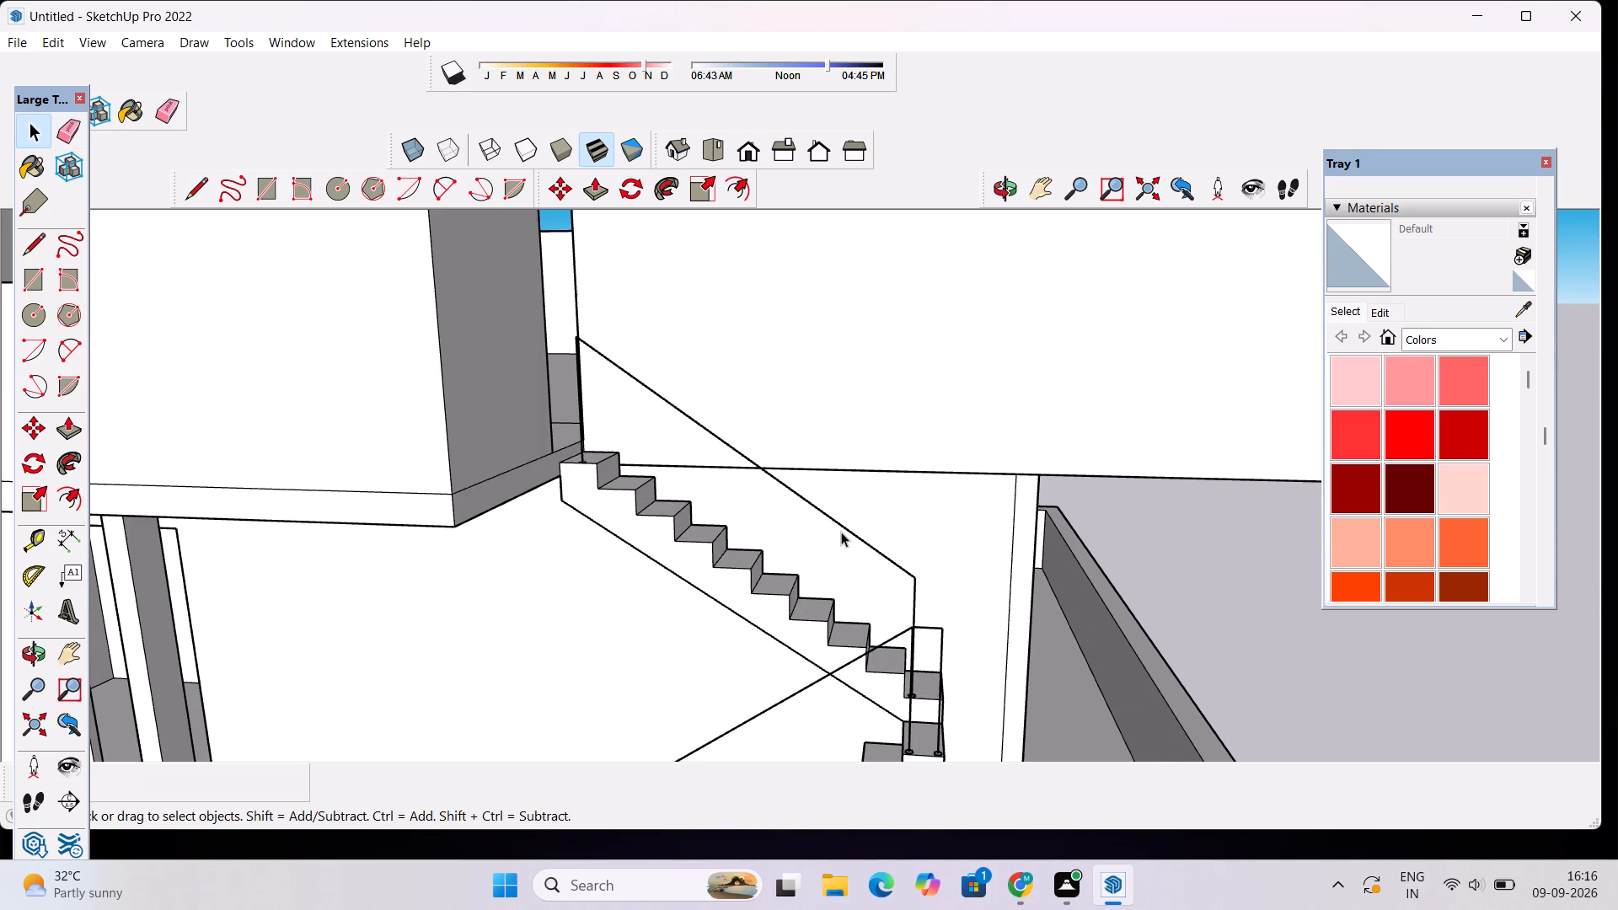
left_click(839, 524)
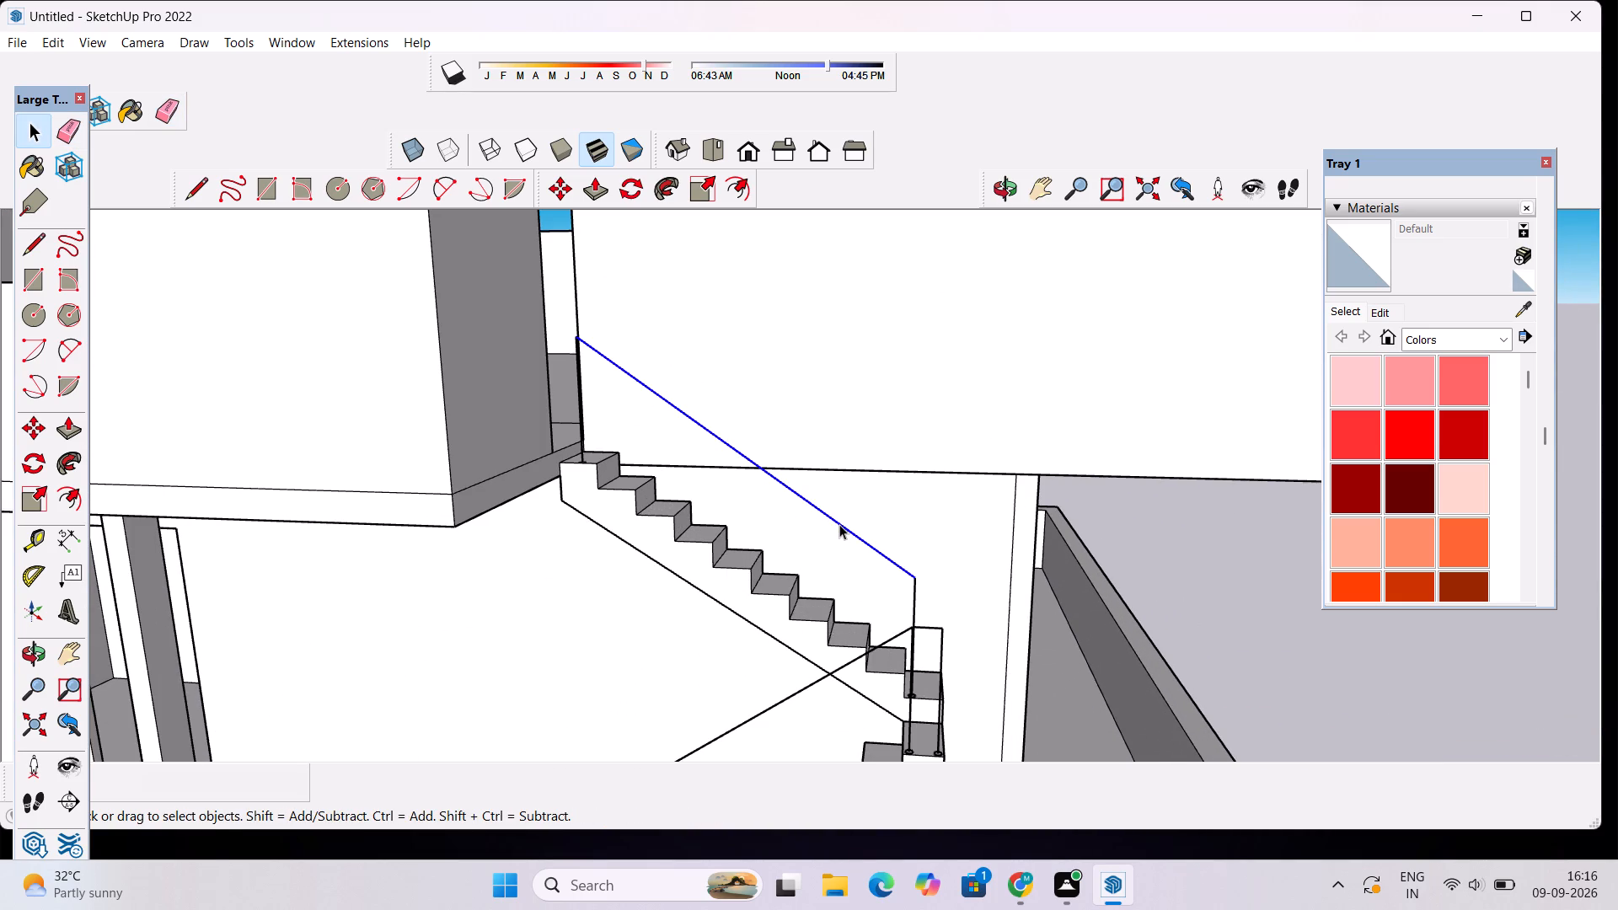
key("BackSpace")
scroll(689, 510, "up", 2)
key("Delete")
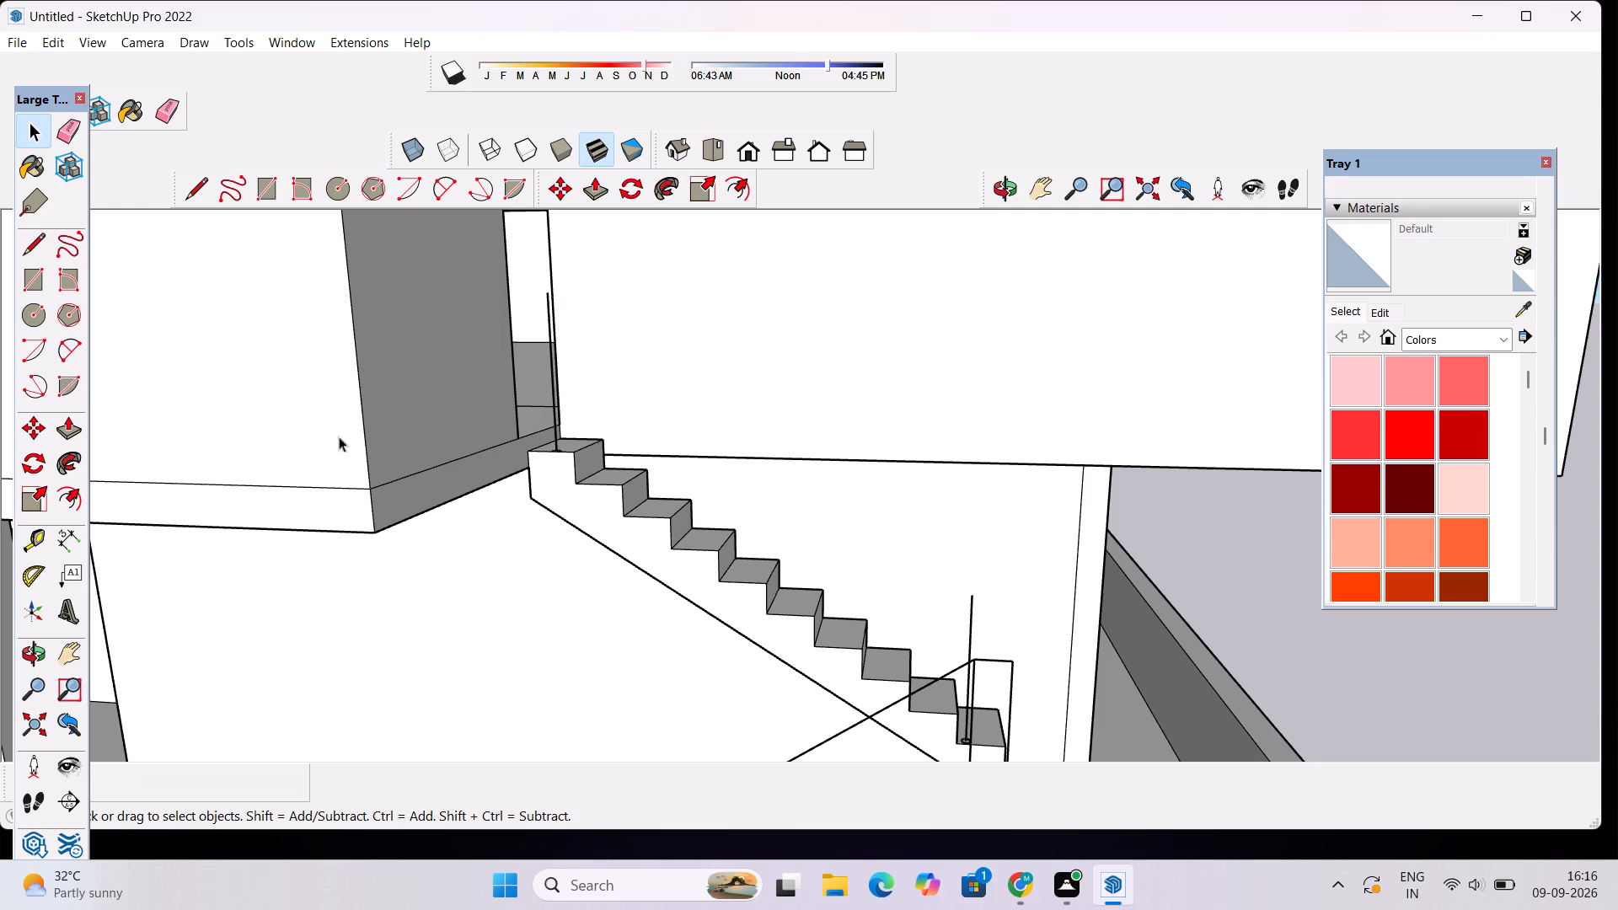
Sweep the circle on the upper flight's top tread along its vertical upright line with Follow Me.
left_click(72, 468)
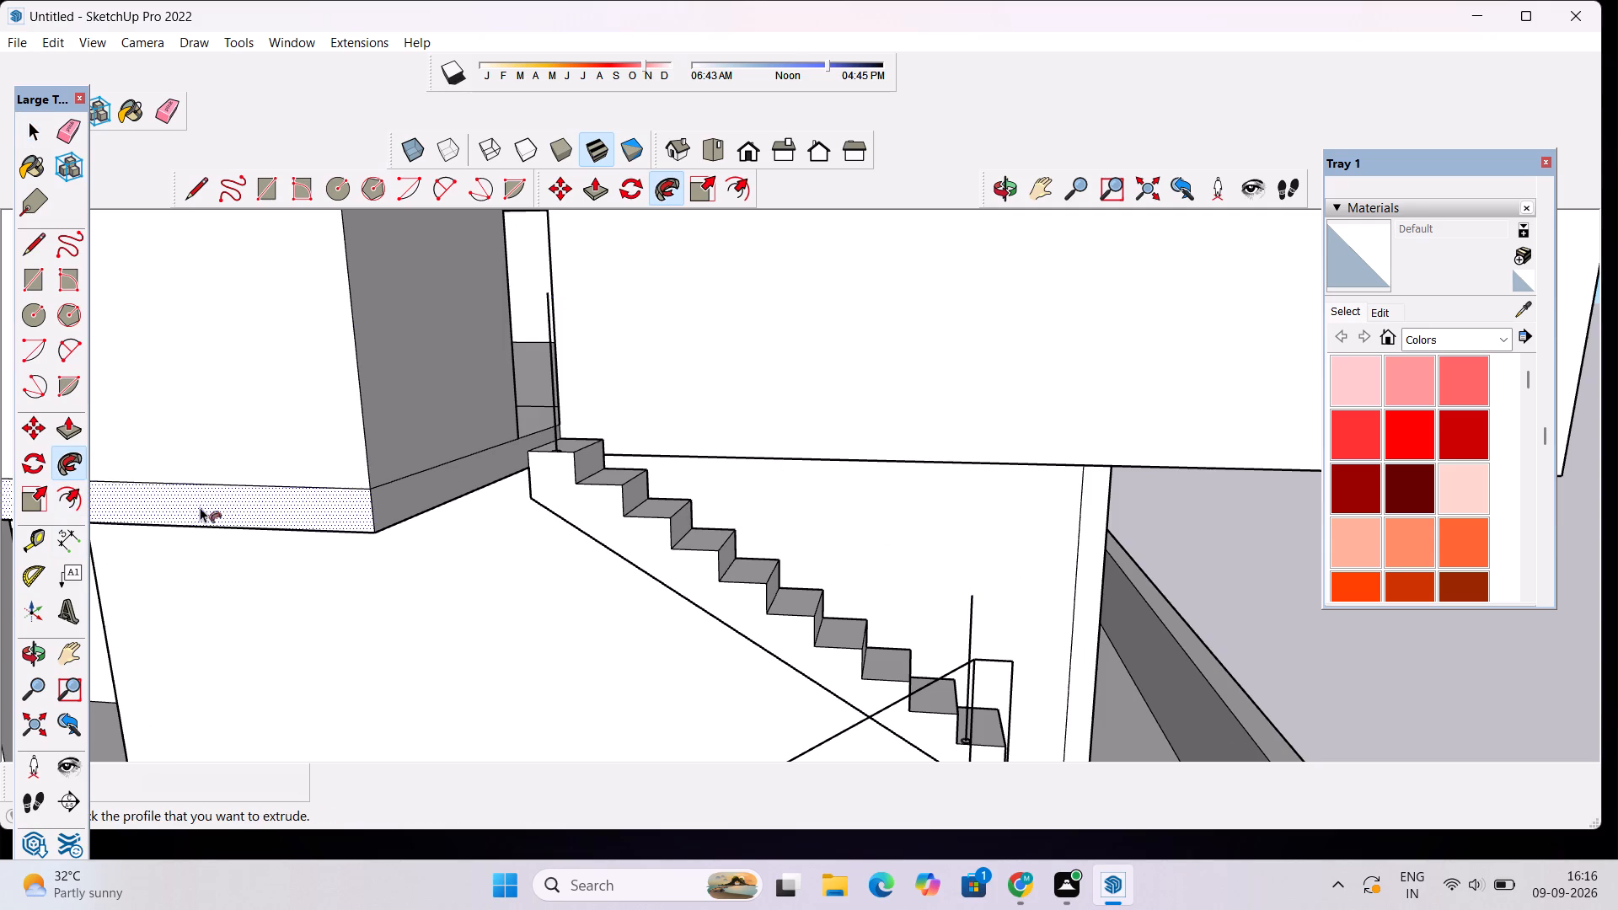
key("space")
scroll(529, 463, "up", 4)
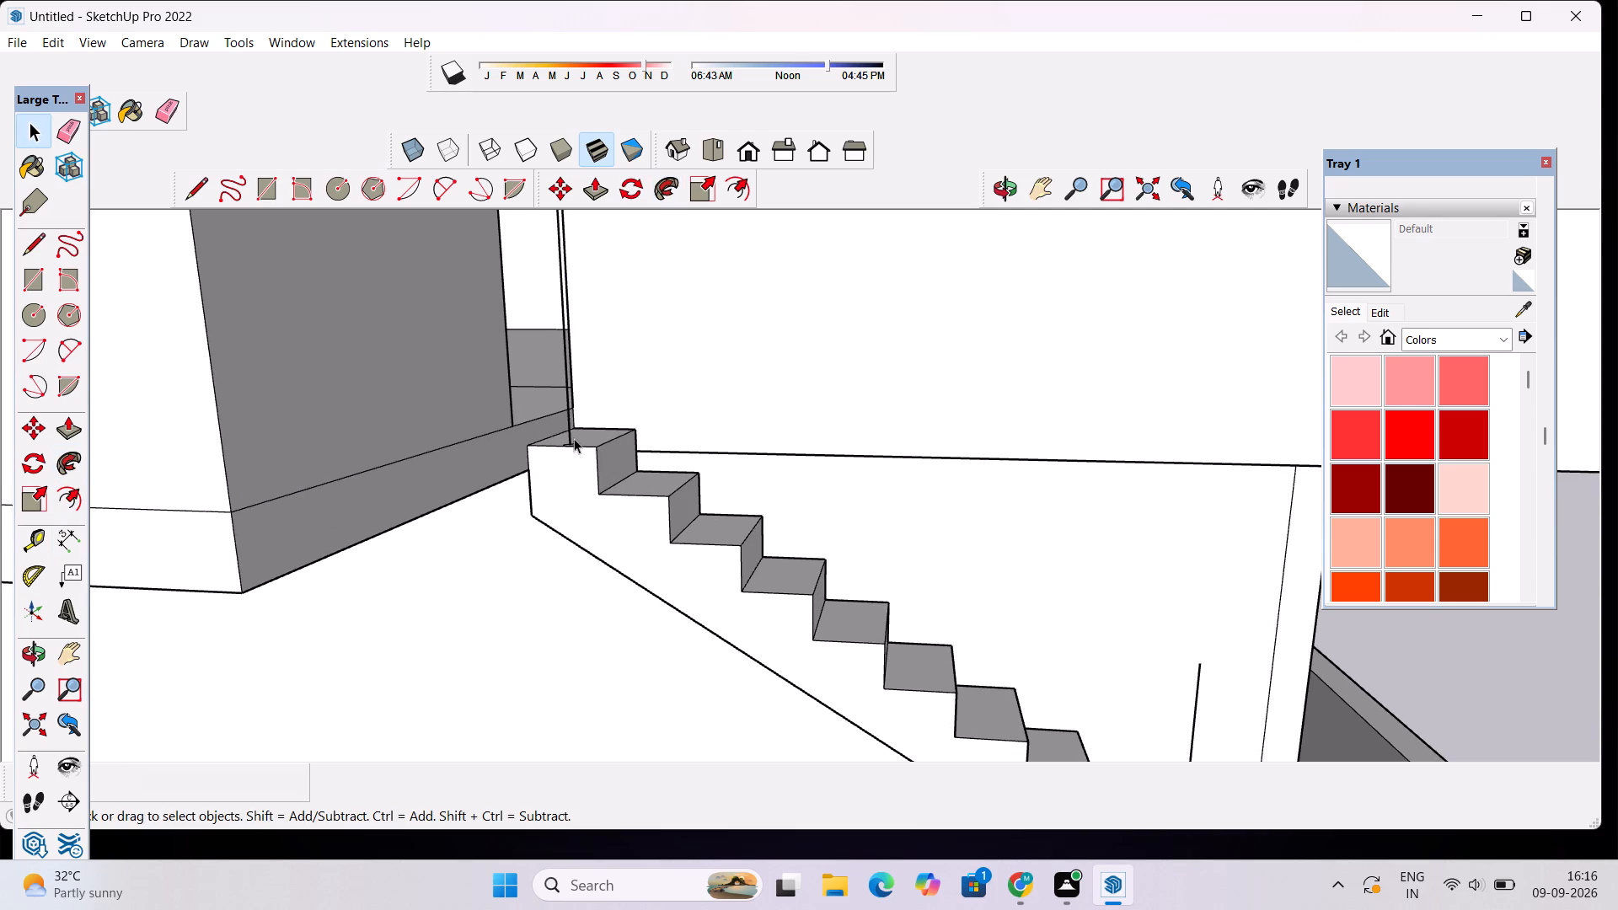
scroll(576, 441, "up", 16)
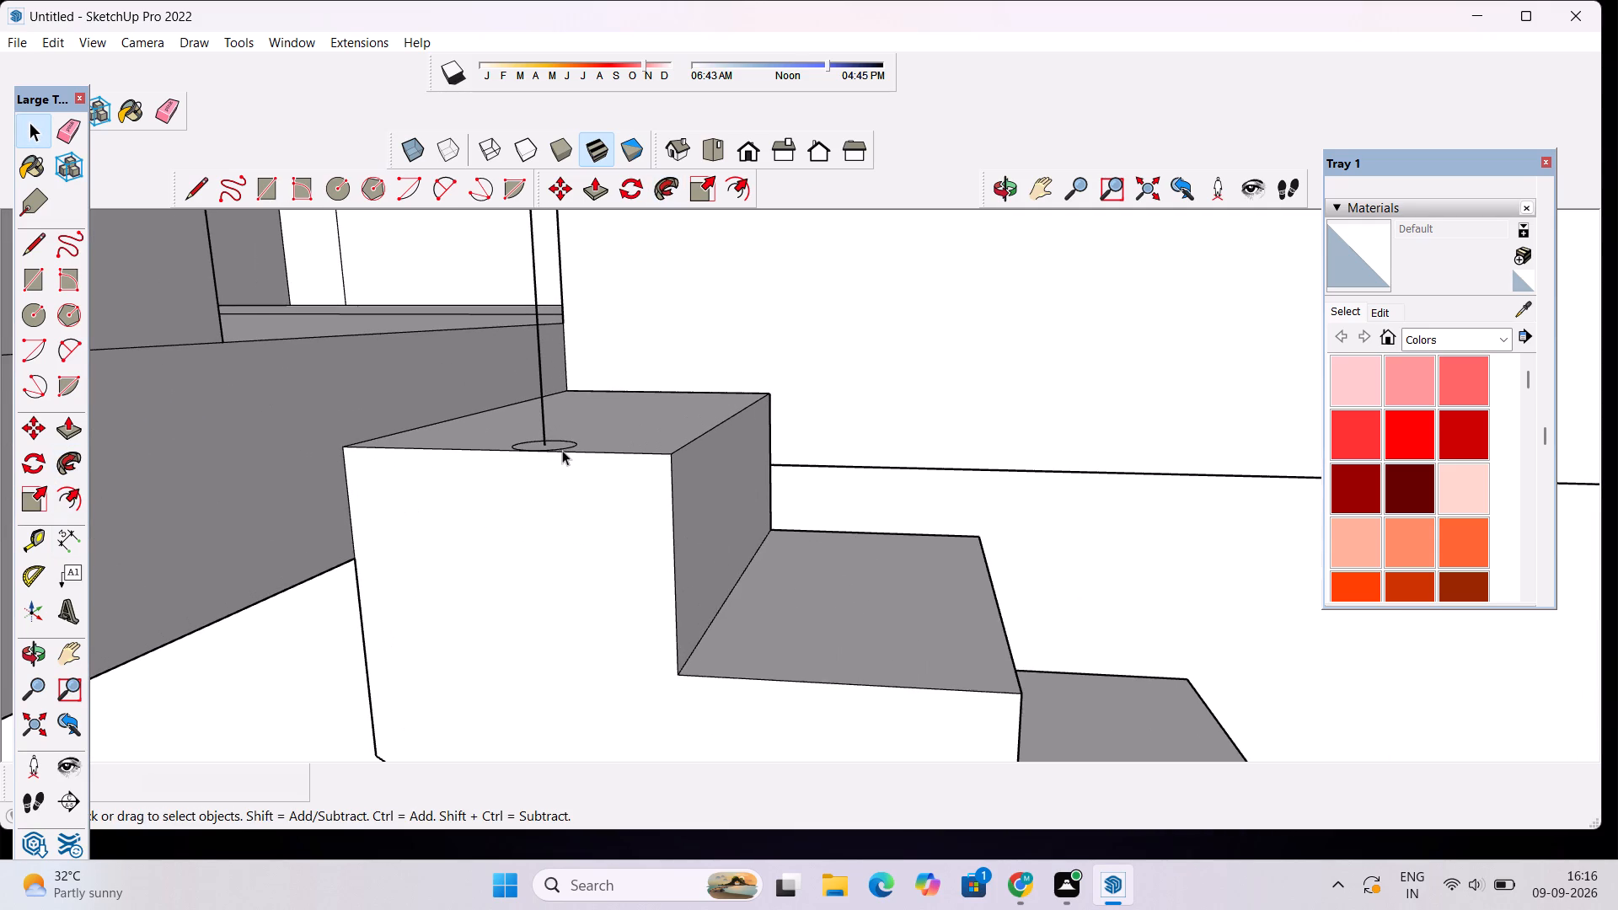
left_click(562, 450)
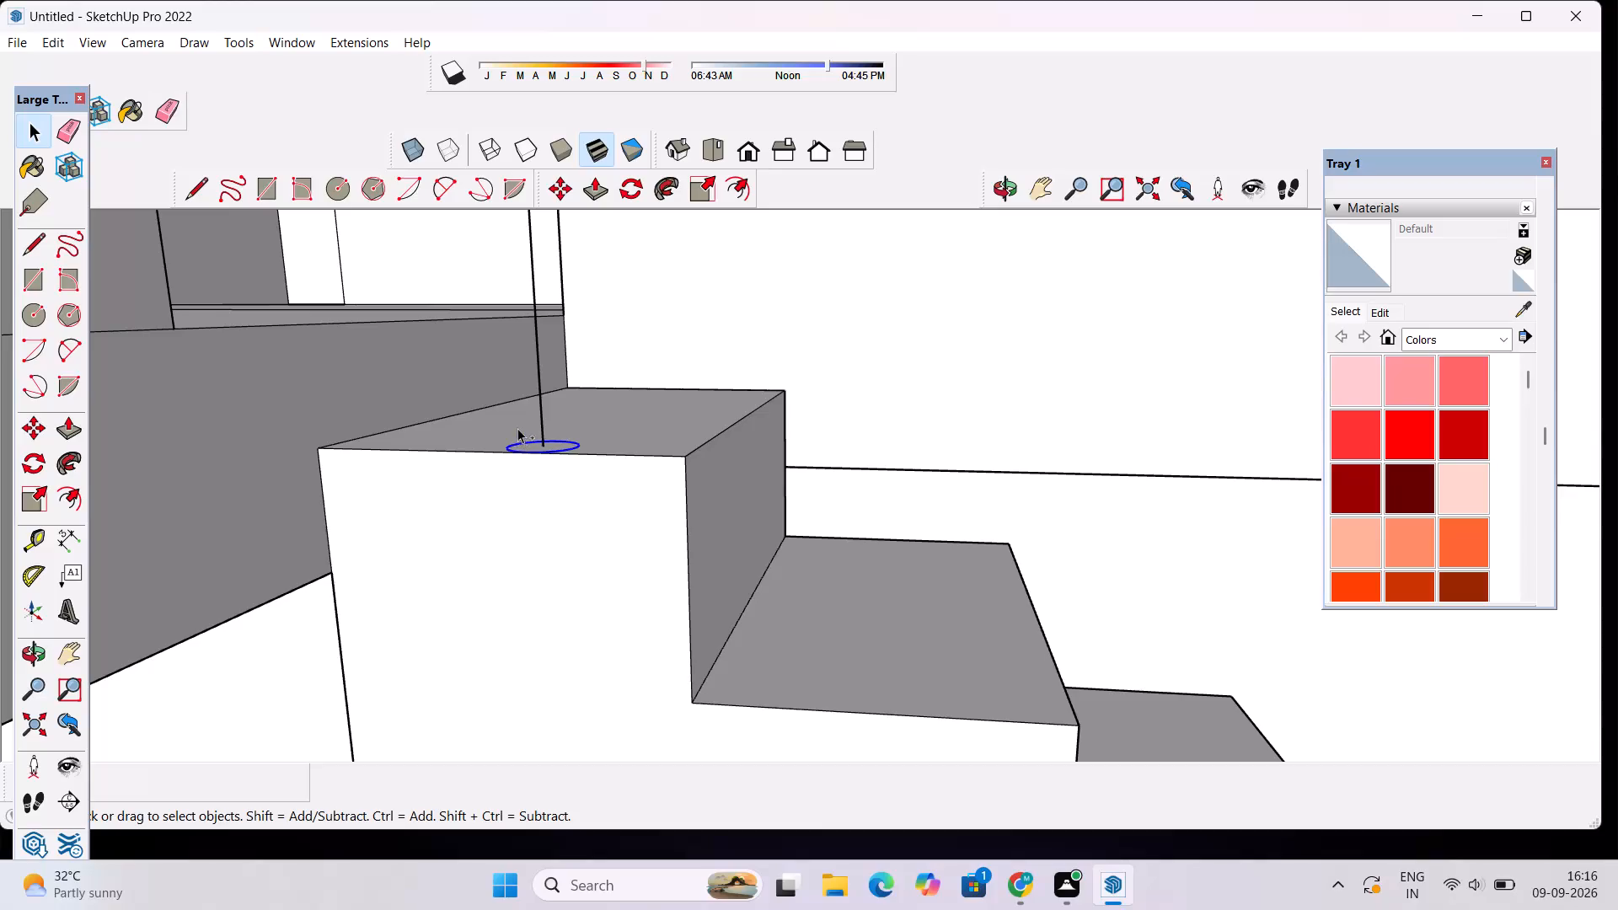
left_click(540, 399, "ctrl")
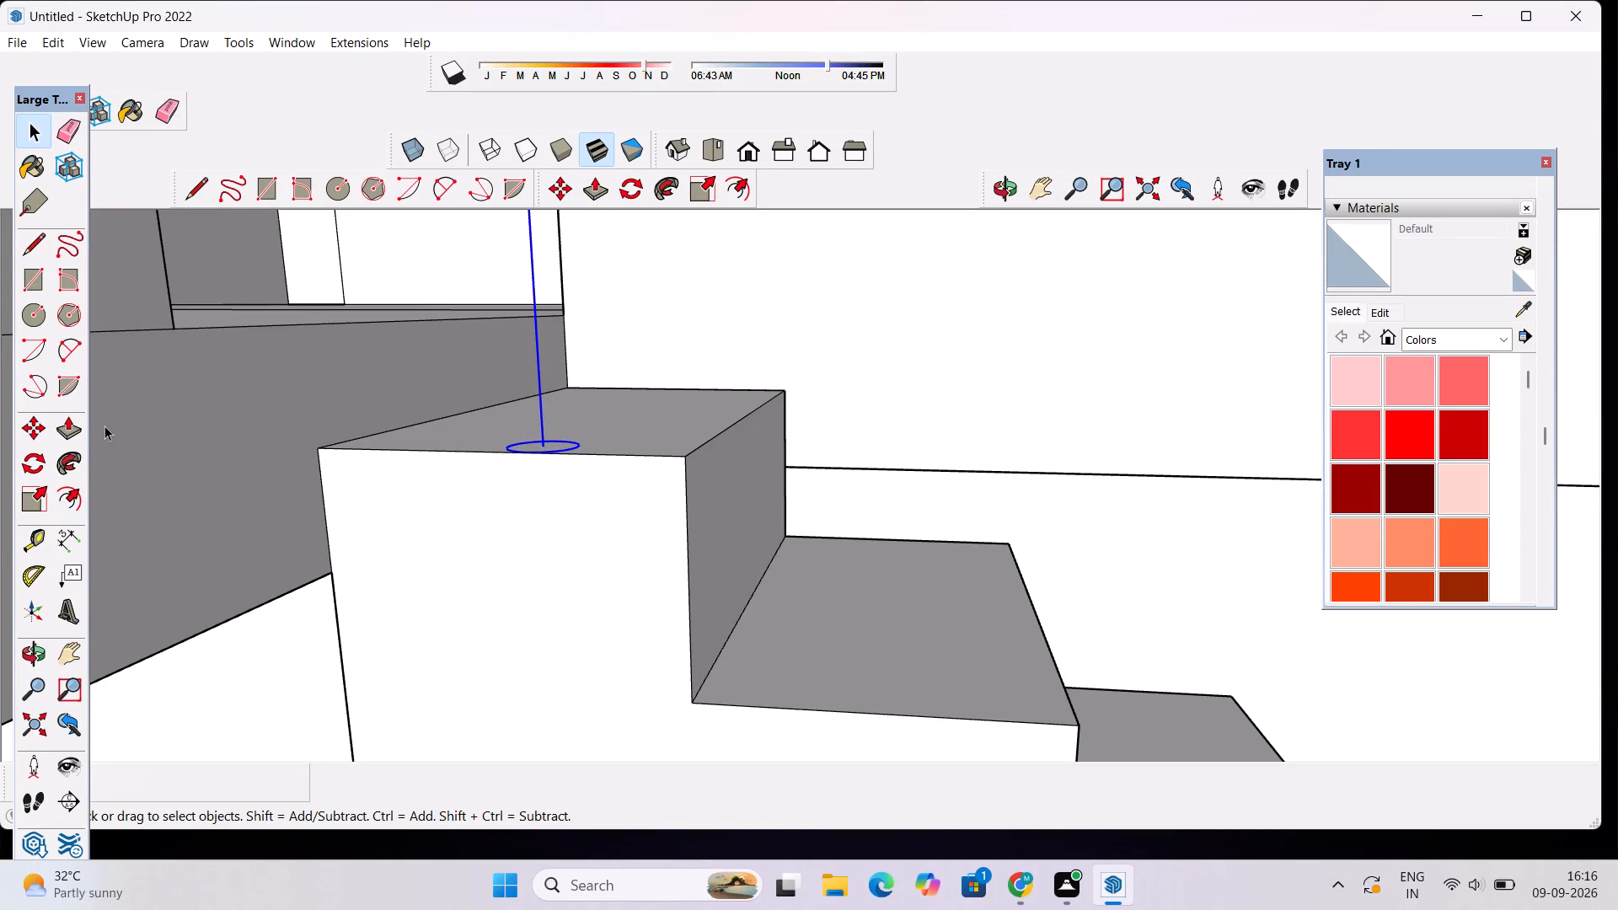
left_click(77, 457)
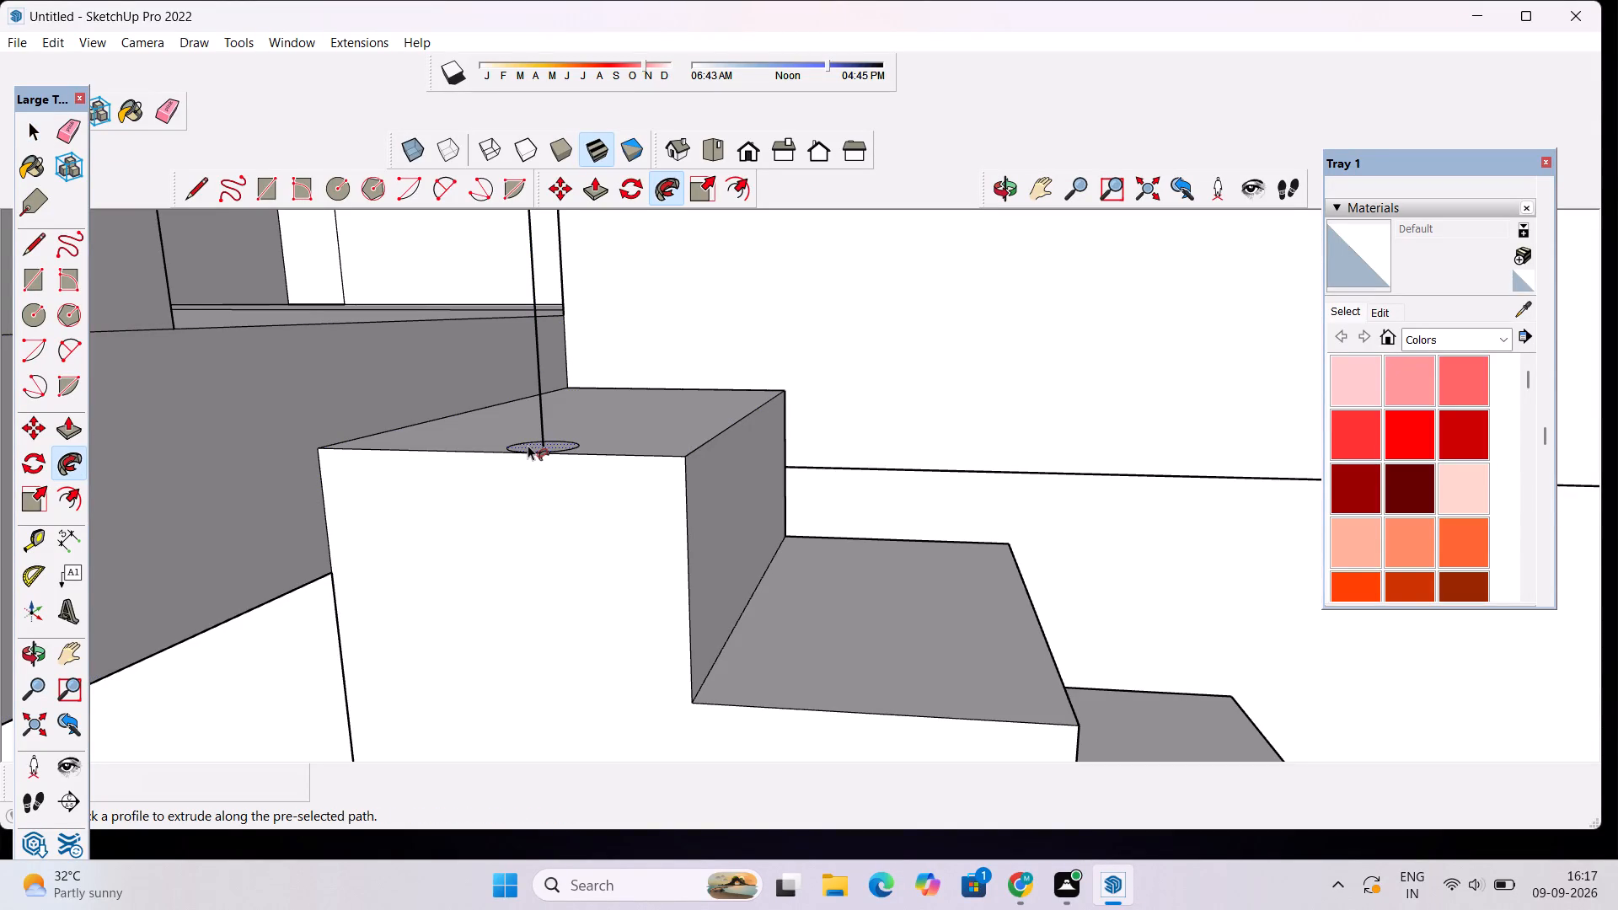
left_click(528, 445)
scroll(532, 442, "down", 20)
scroll(532, 442, "down", 5)
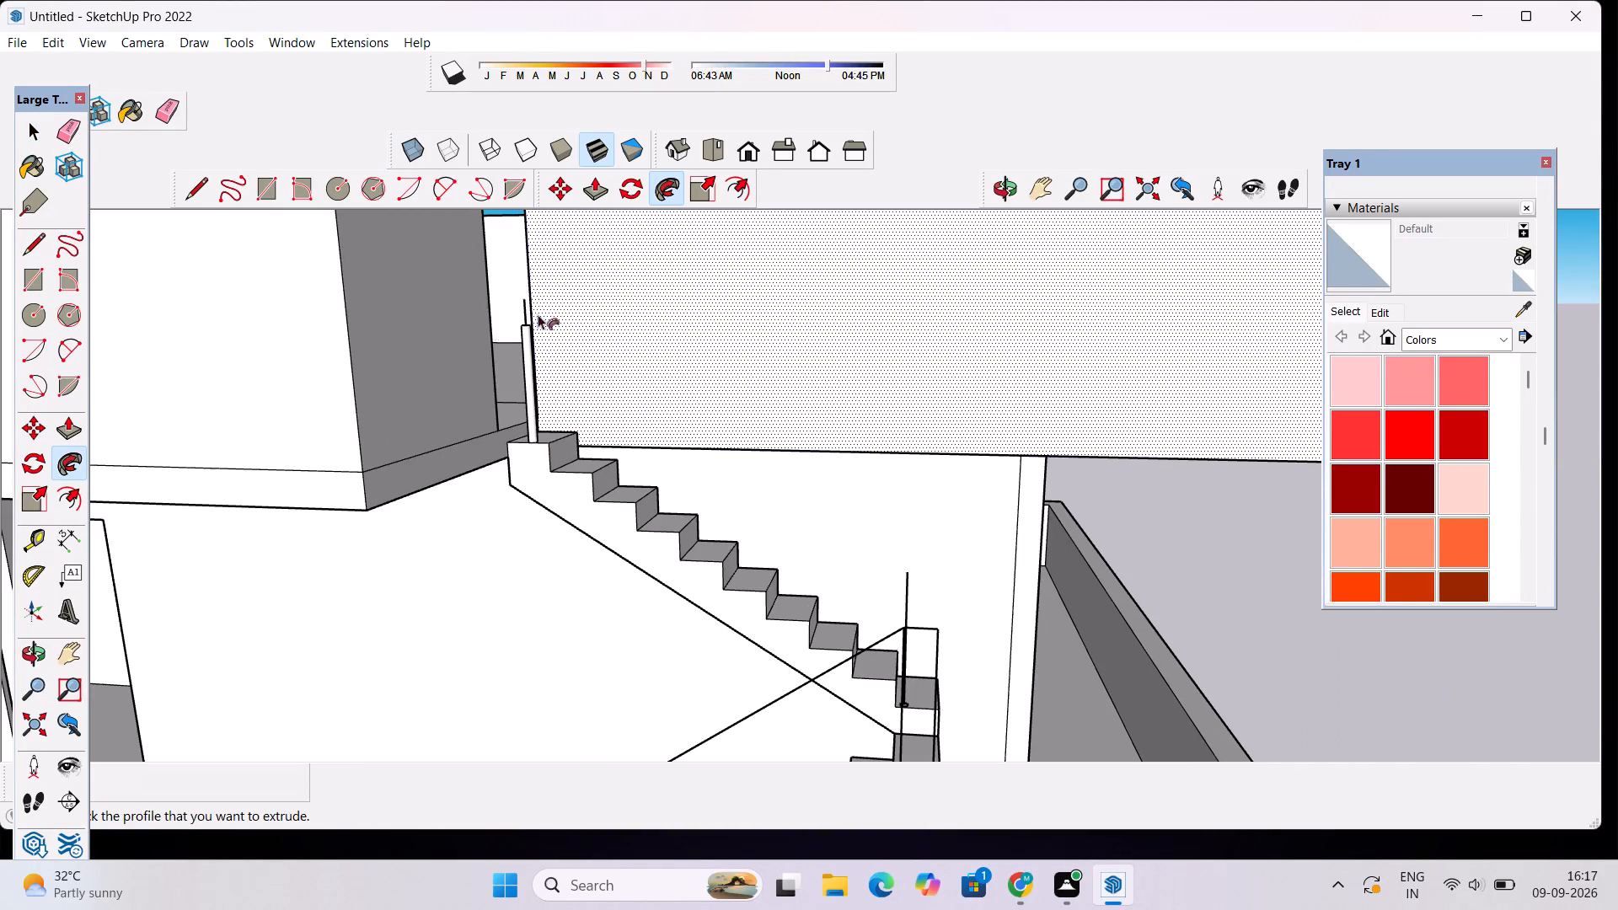
Delete the leftover vertical line sticking out above the swept round post on the upper flight's top tread.
scroll(522, 302, "up", 12)
scroll(518, 319, "down", 11)
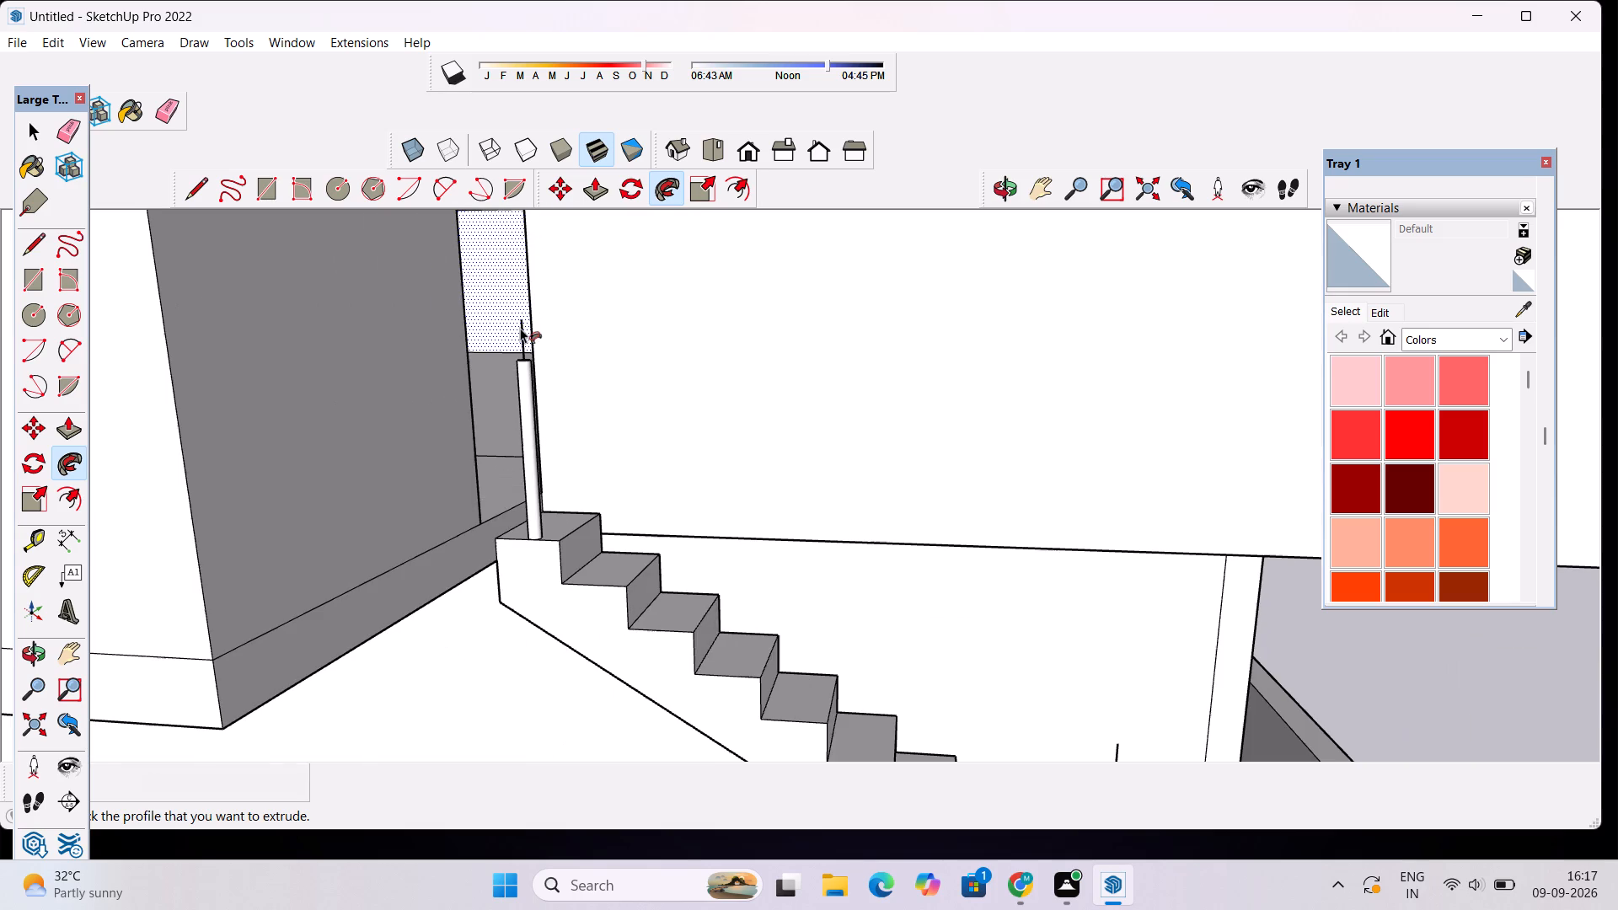
scroll(528, 332, "up", 3)
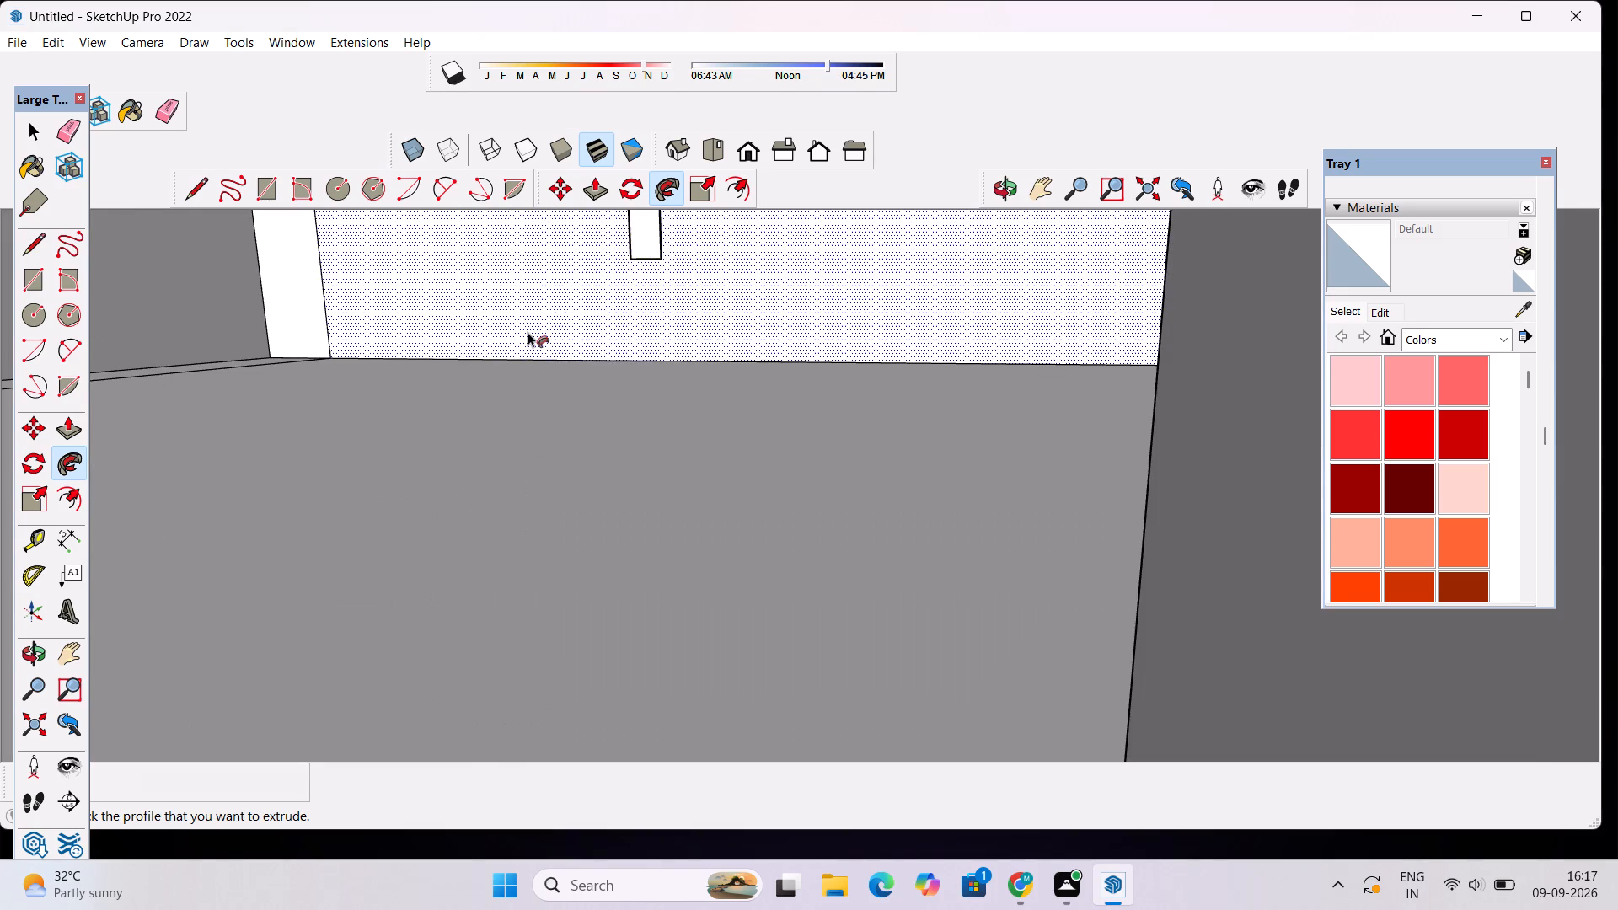
scroll(528, 332, "down", 4)
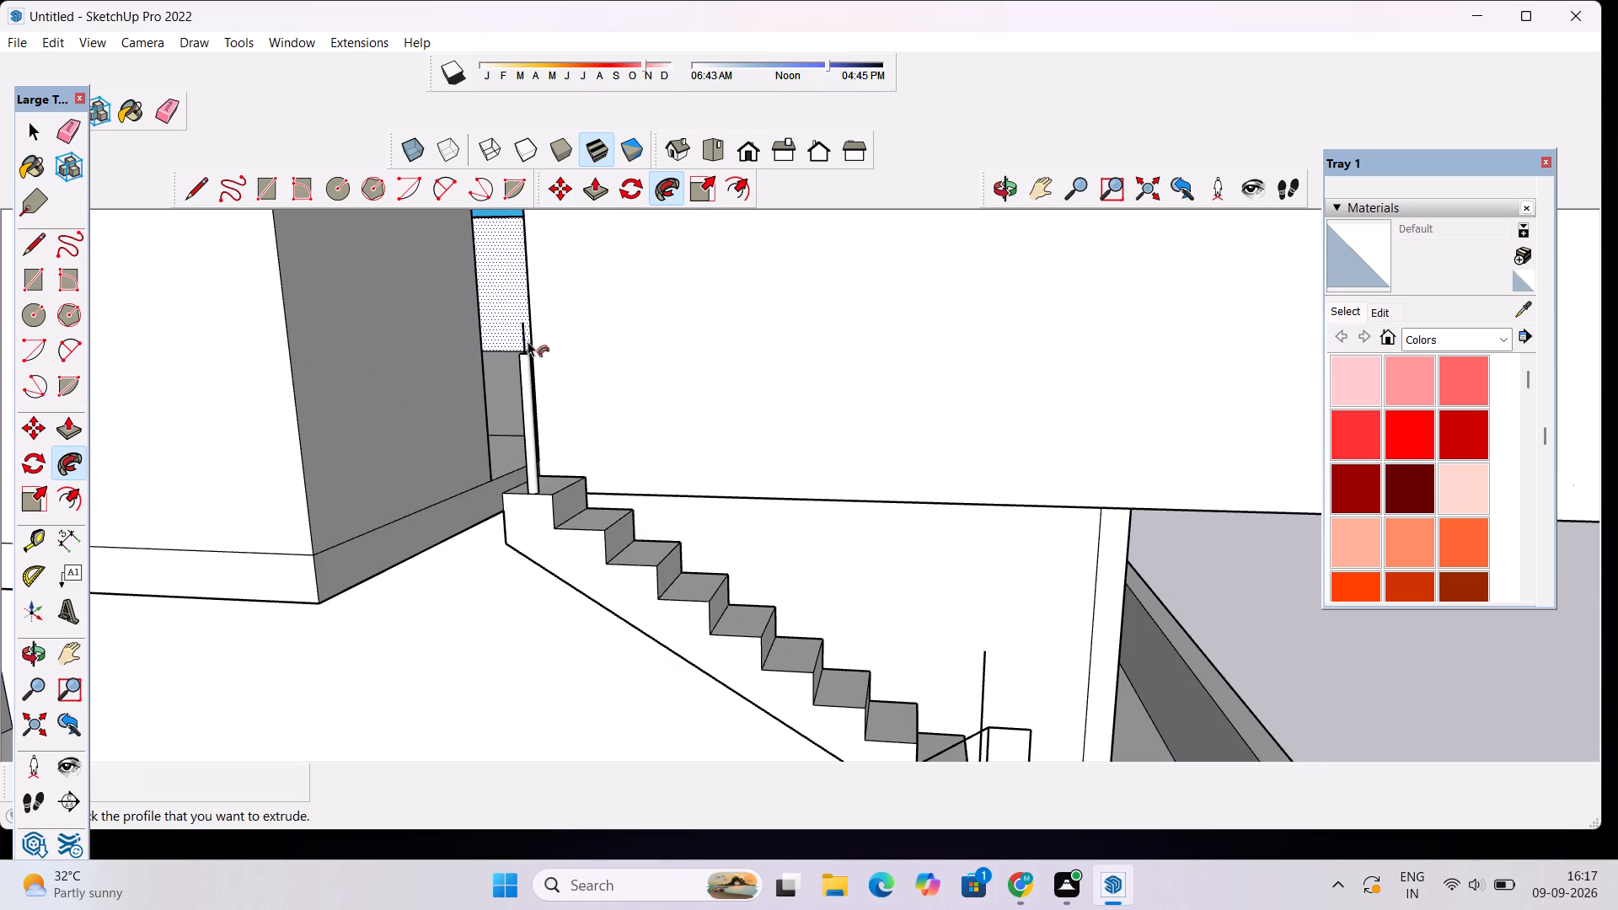
key("space")
scroll(504, 319, "up", 4)
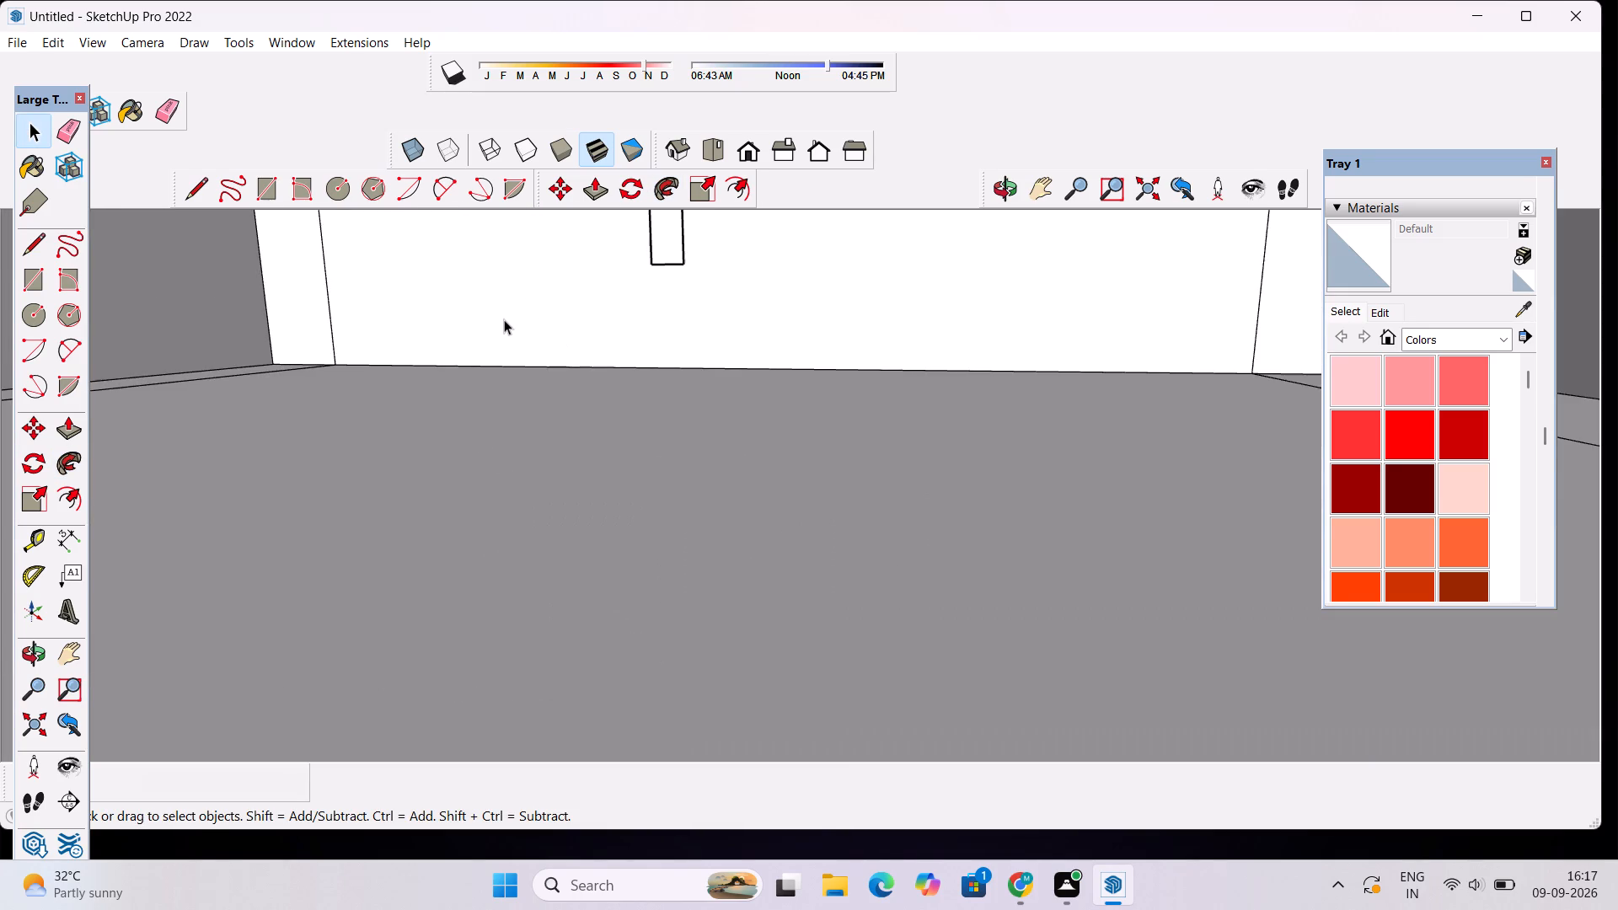
scroll(611, 366, "down", 3)
scroll(777, 448, "down", 3)
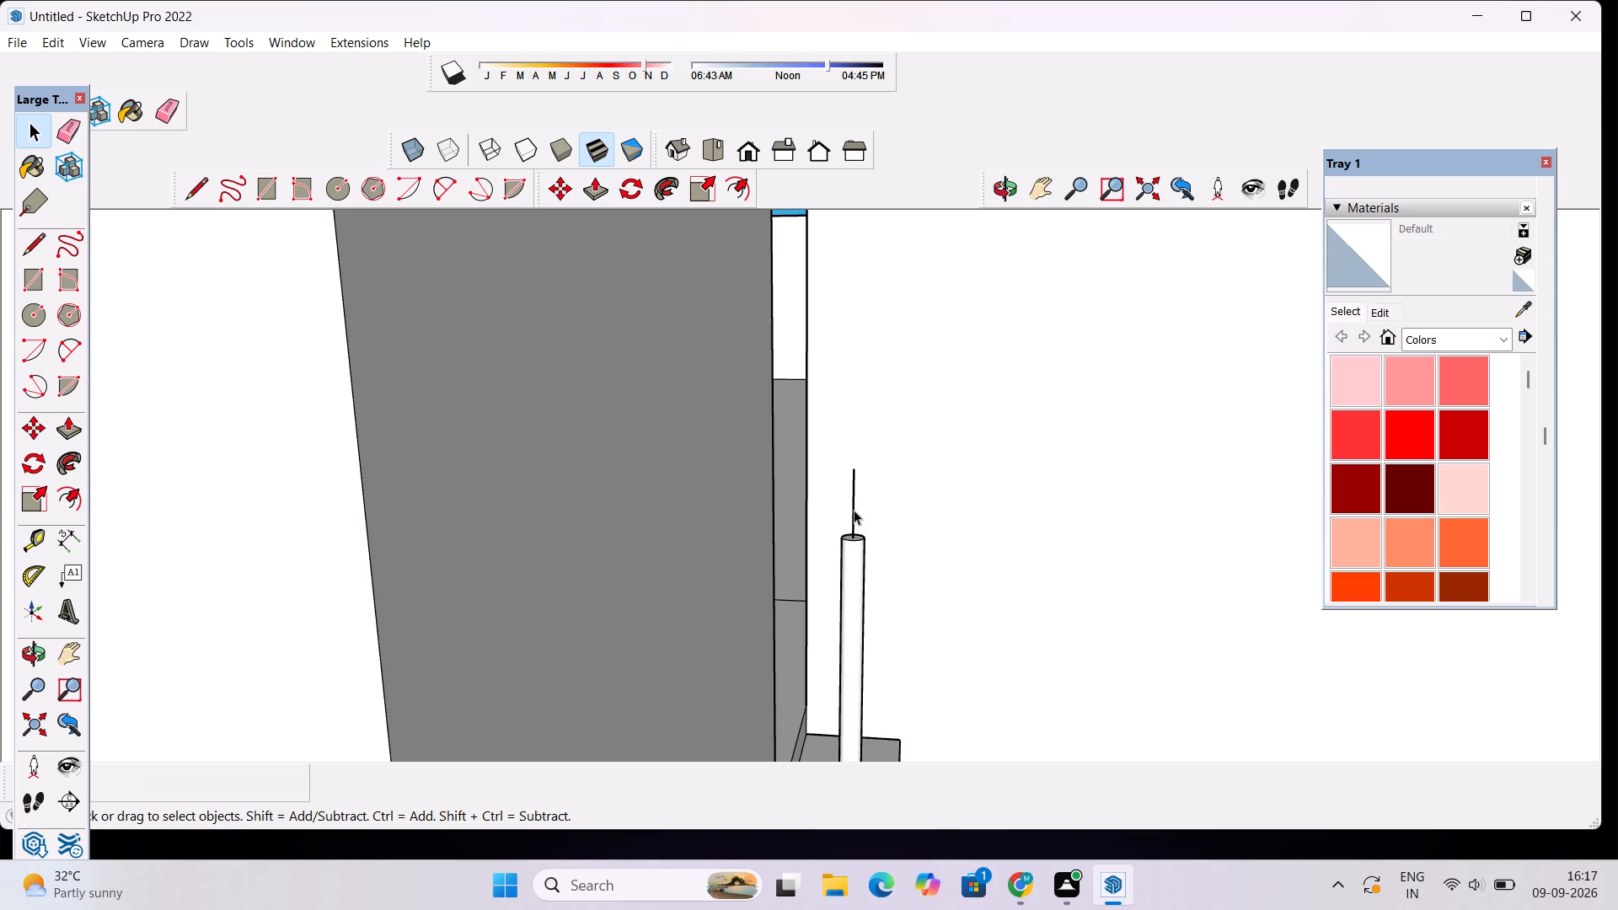
left_click(853, 509)
key("Delete")
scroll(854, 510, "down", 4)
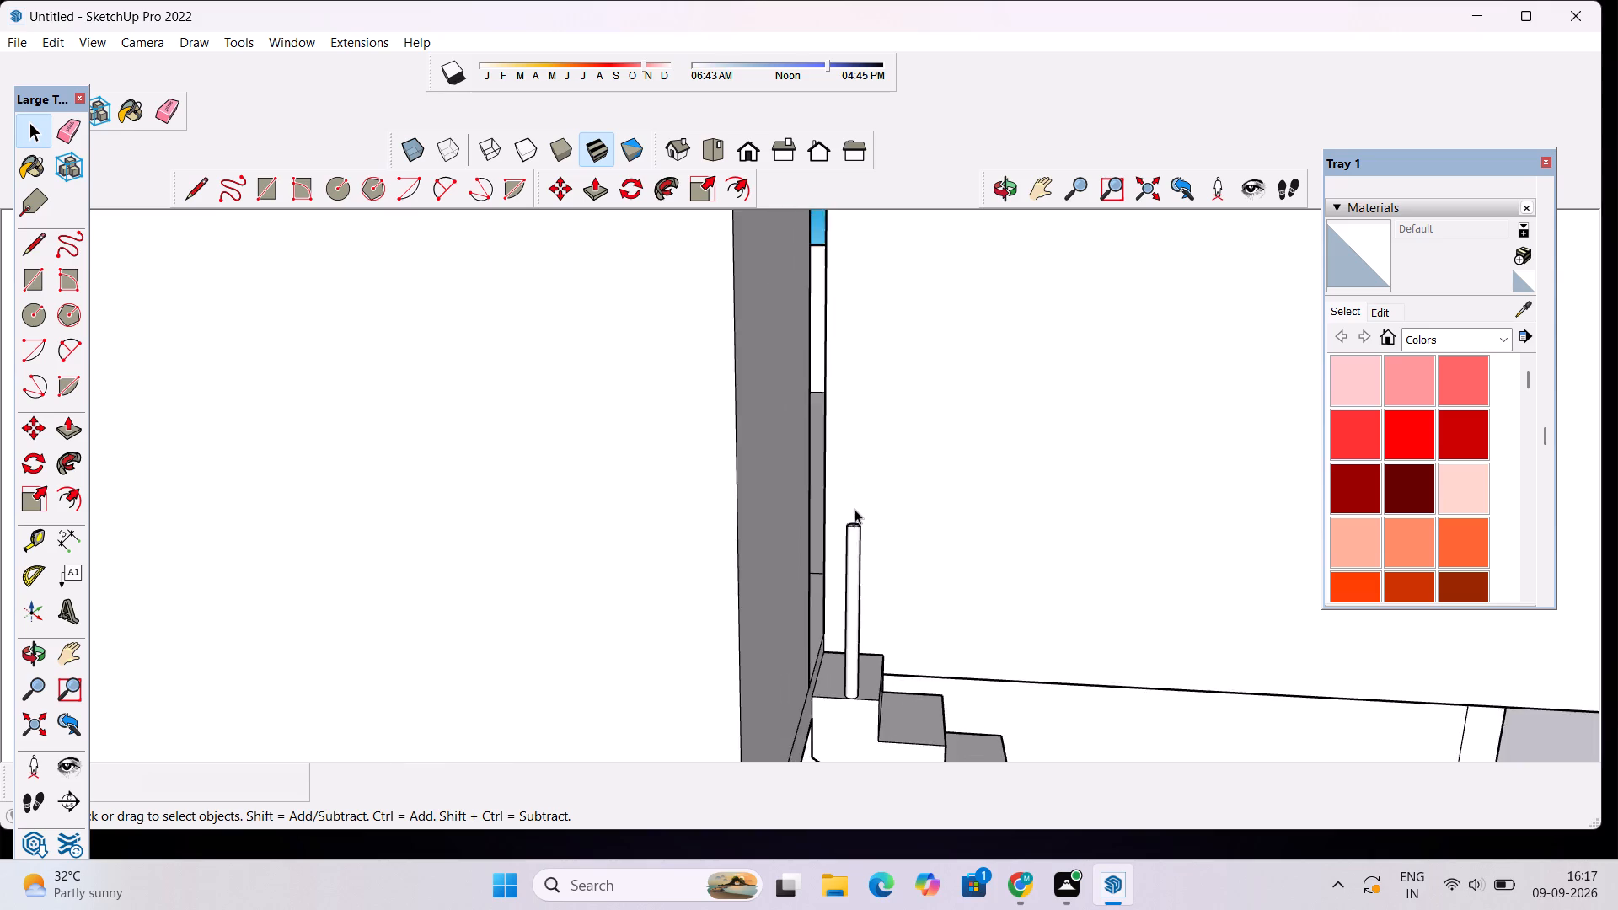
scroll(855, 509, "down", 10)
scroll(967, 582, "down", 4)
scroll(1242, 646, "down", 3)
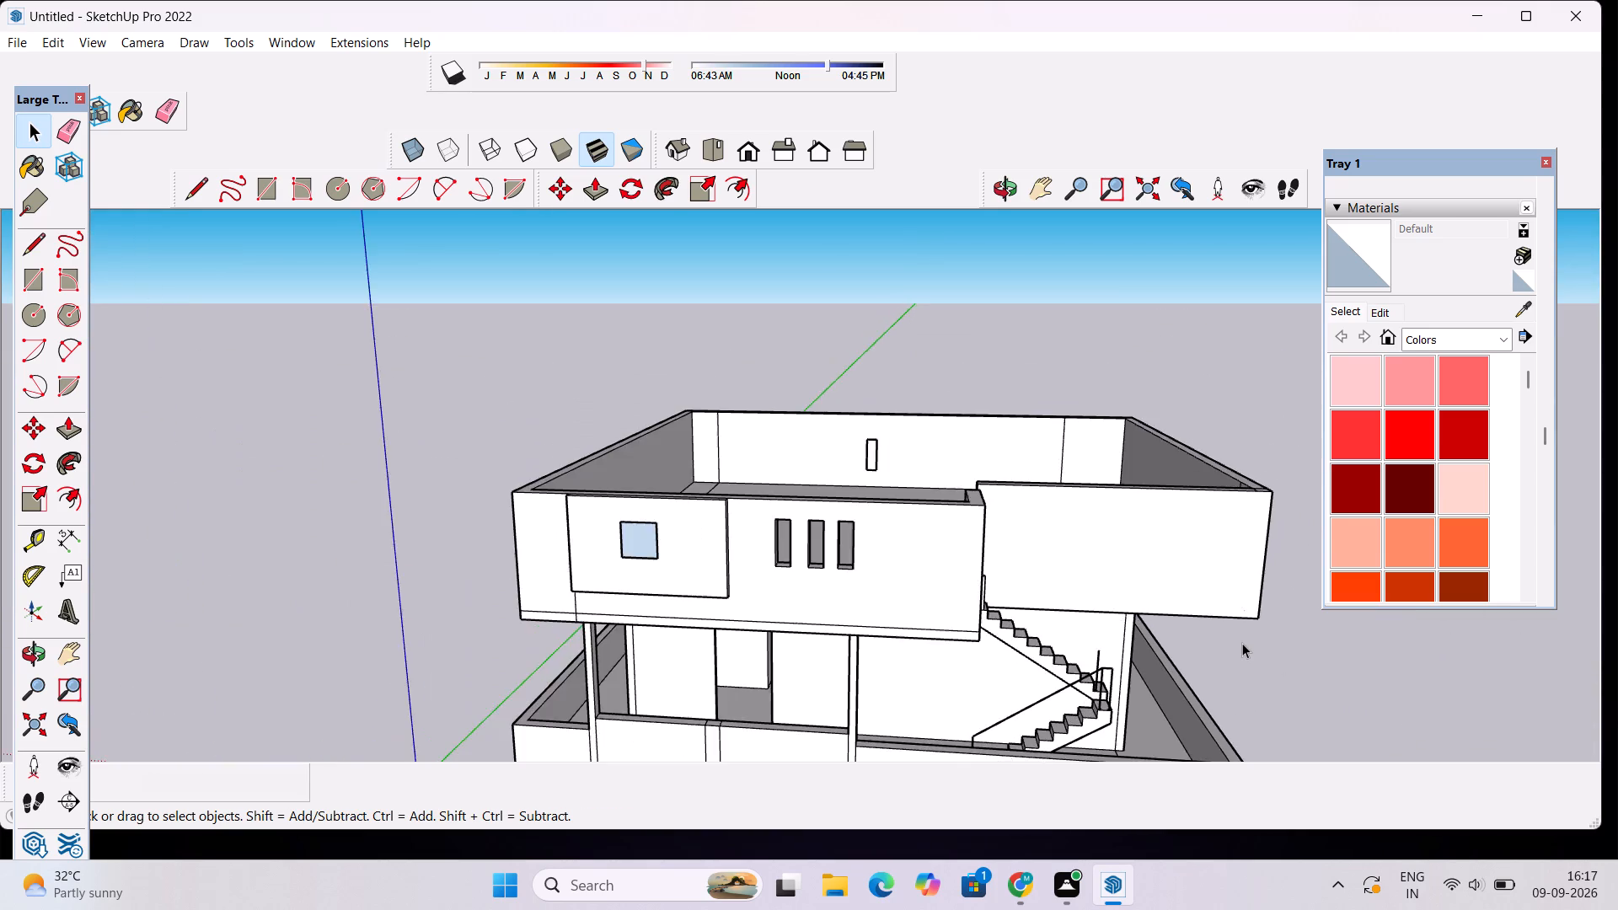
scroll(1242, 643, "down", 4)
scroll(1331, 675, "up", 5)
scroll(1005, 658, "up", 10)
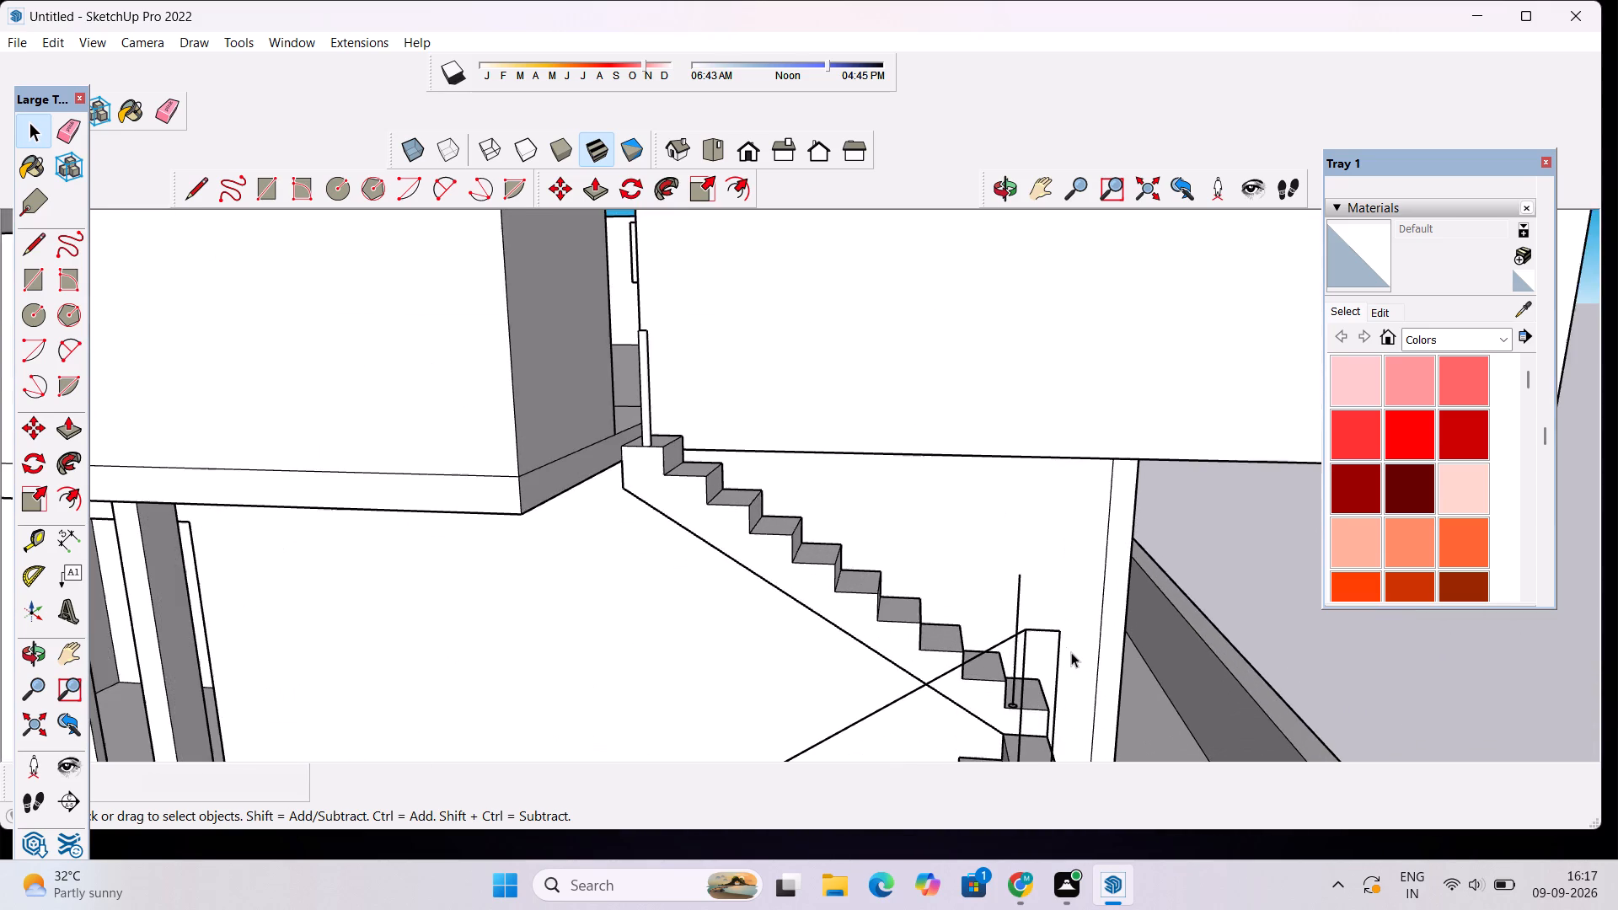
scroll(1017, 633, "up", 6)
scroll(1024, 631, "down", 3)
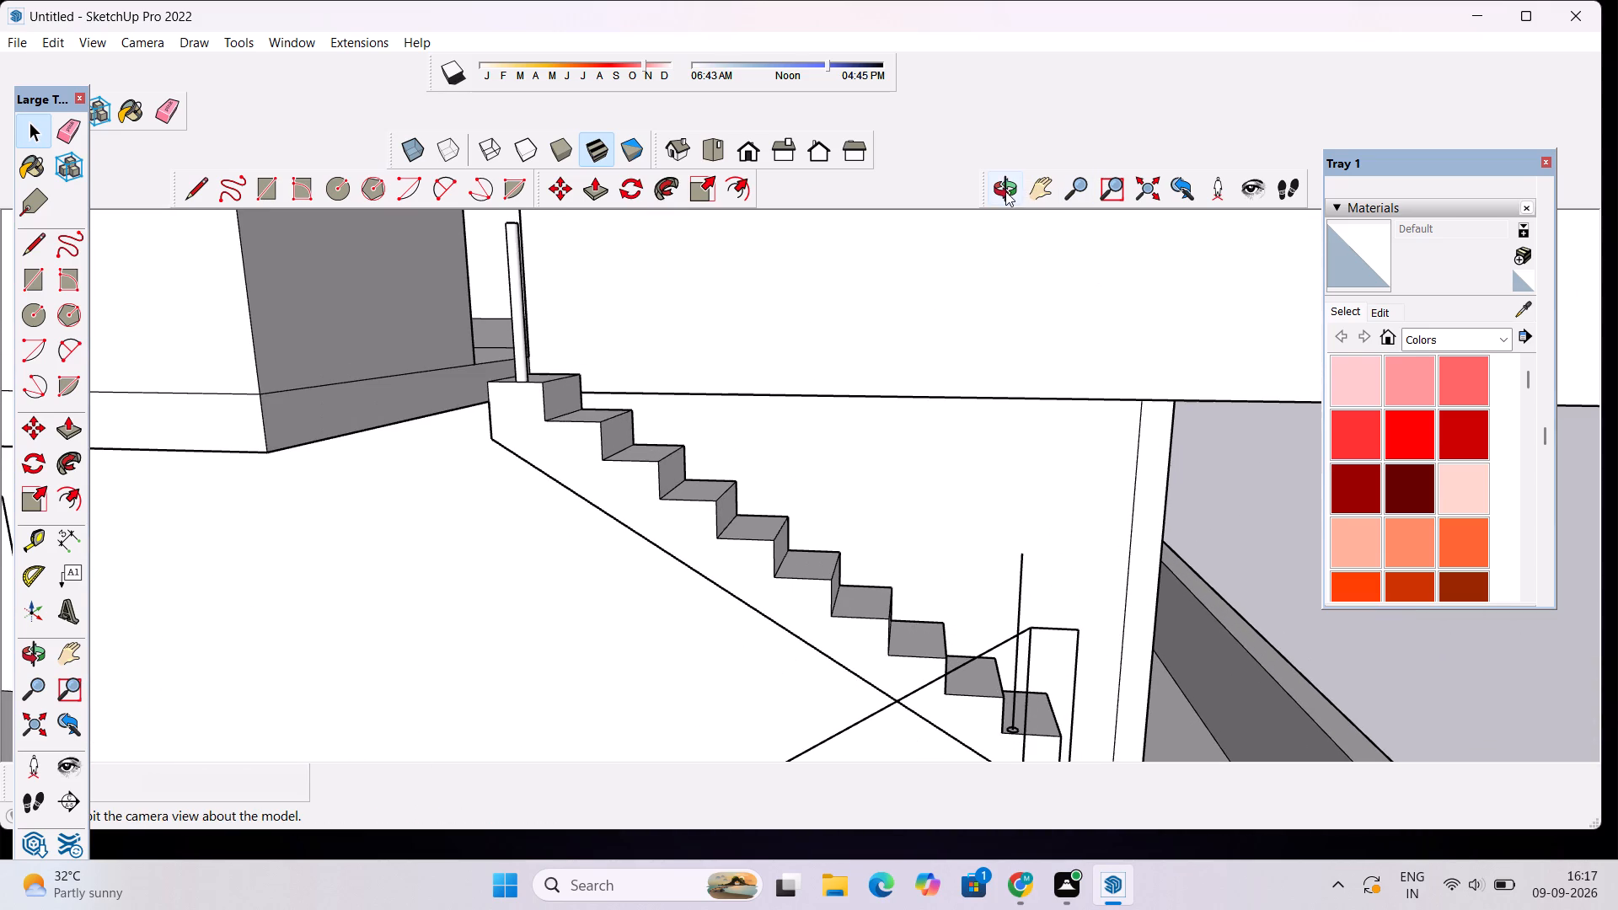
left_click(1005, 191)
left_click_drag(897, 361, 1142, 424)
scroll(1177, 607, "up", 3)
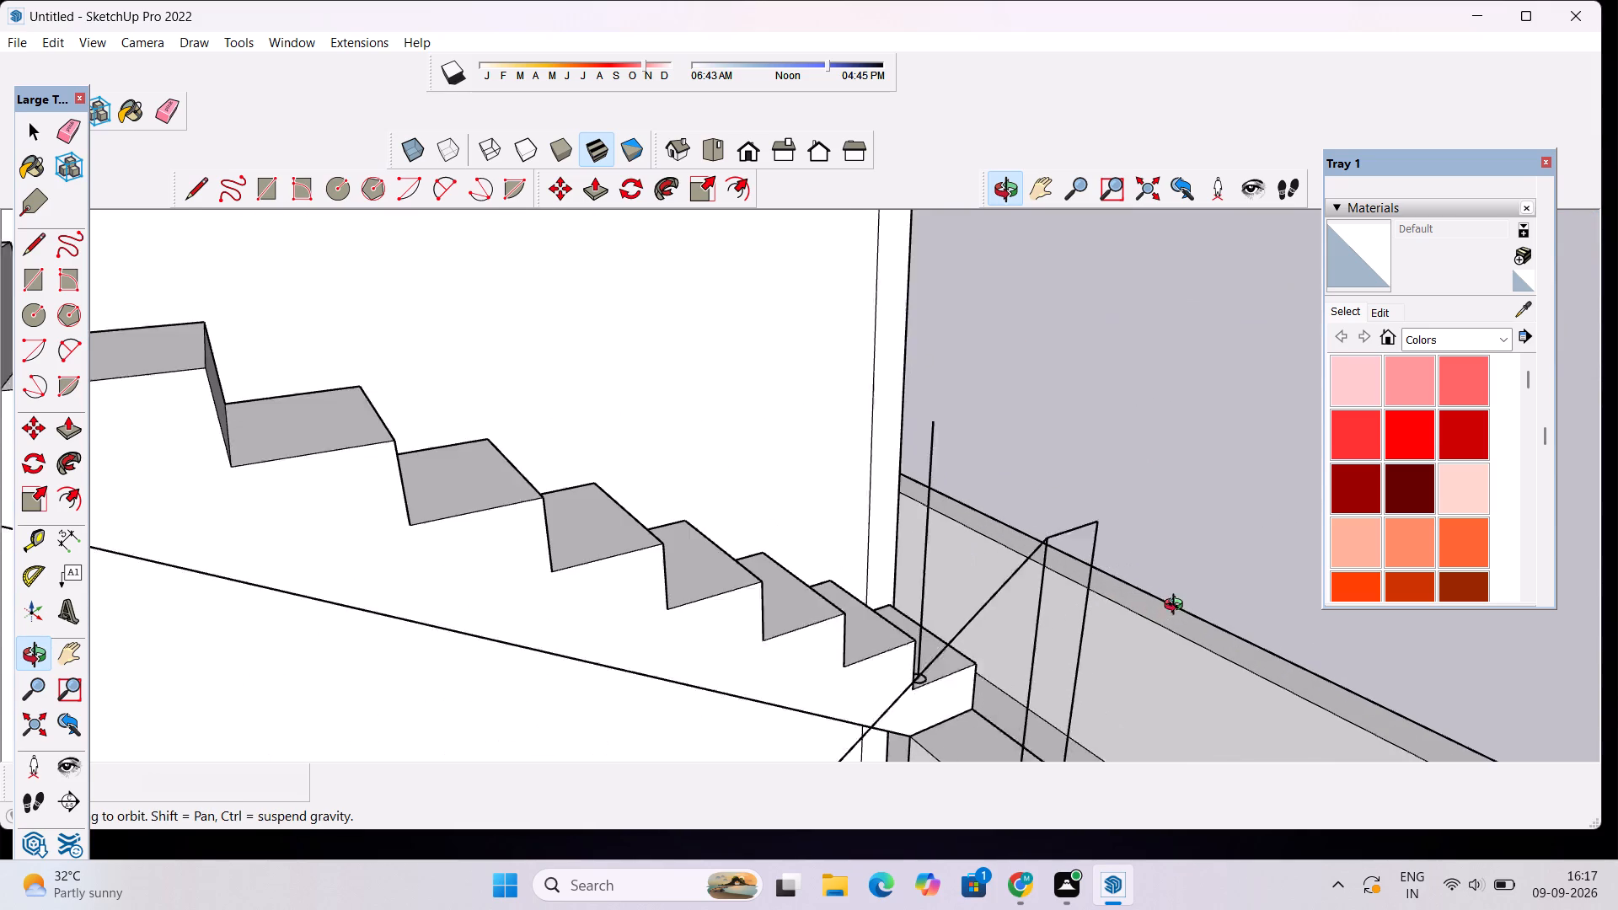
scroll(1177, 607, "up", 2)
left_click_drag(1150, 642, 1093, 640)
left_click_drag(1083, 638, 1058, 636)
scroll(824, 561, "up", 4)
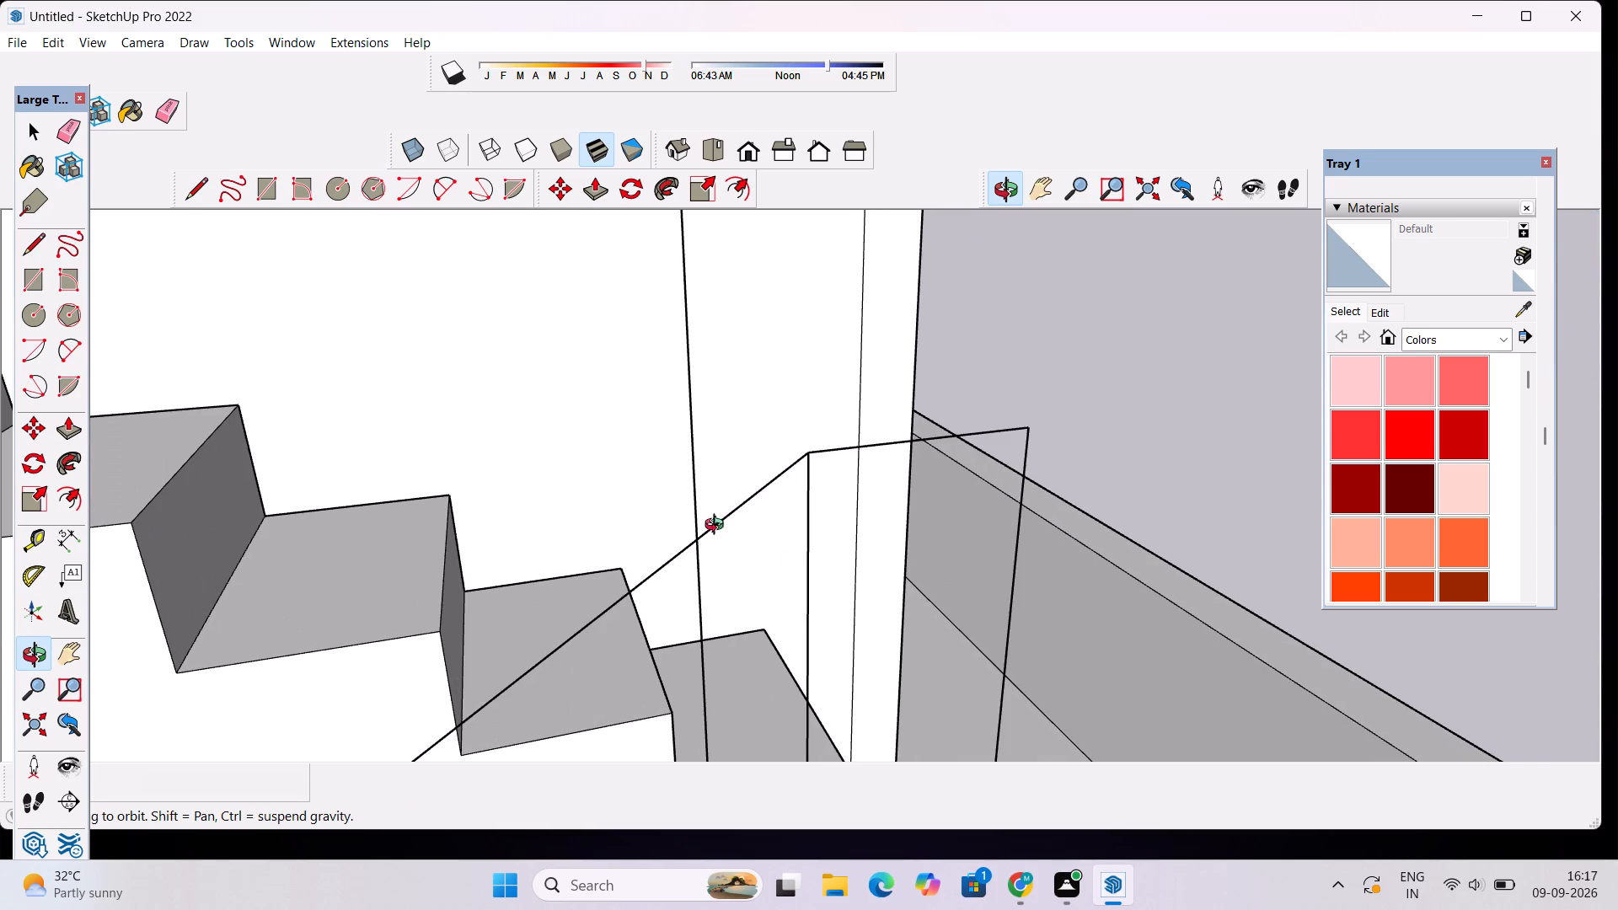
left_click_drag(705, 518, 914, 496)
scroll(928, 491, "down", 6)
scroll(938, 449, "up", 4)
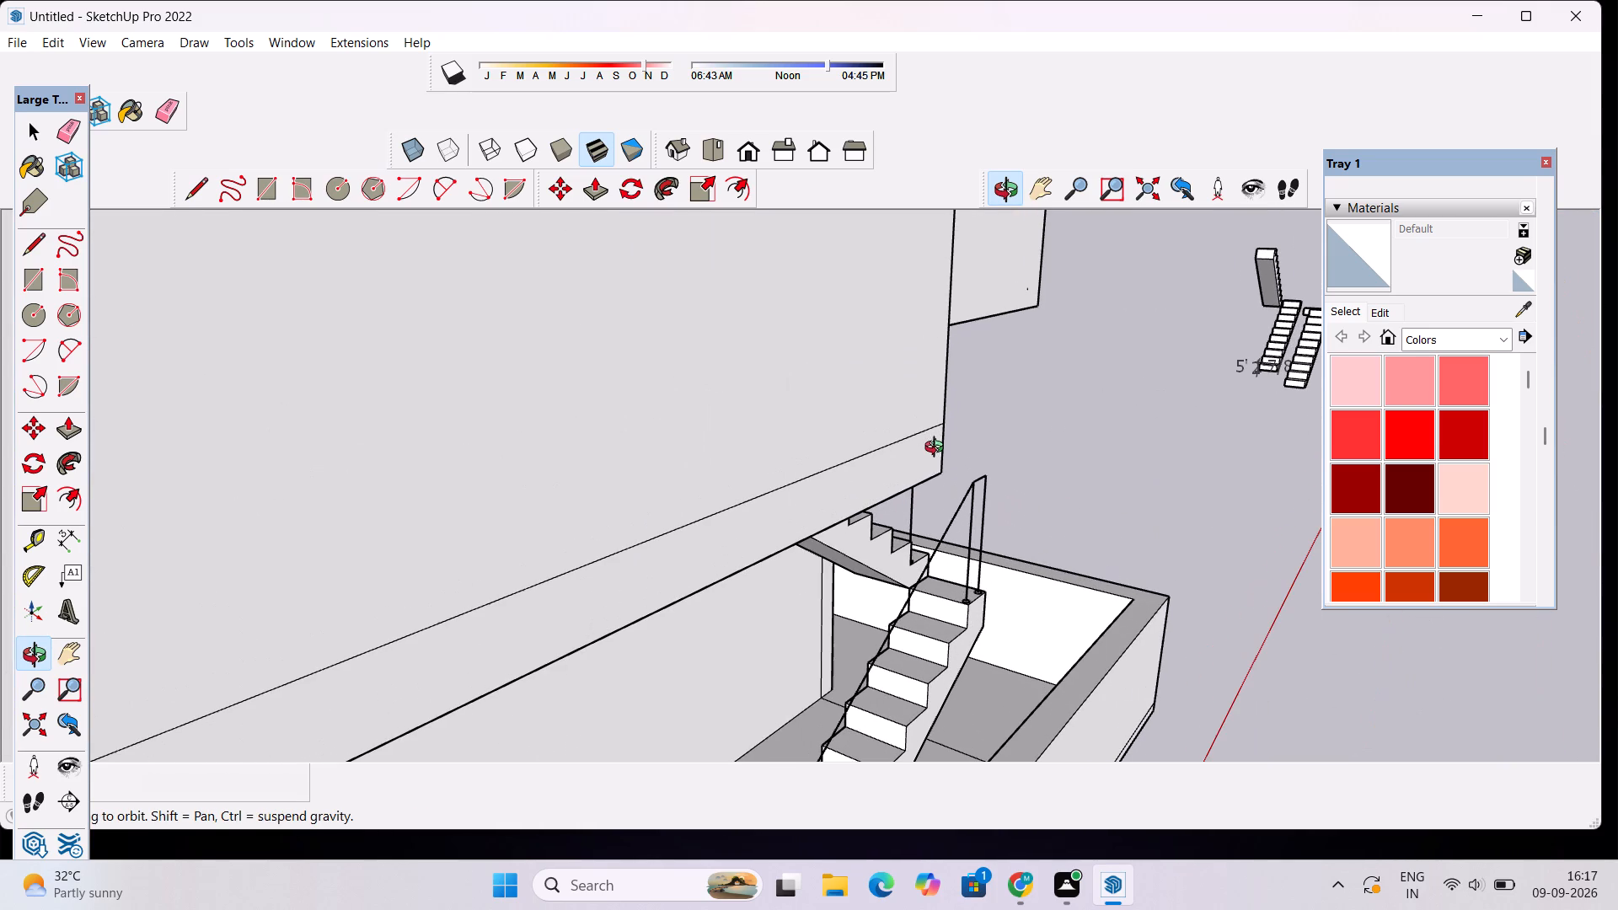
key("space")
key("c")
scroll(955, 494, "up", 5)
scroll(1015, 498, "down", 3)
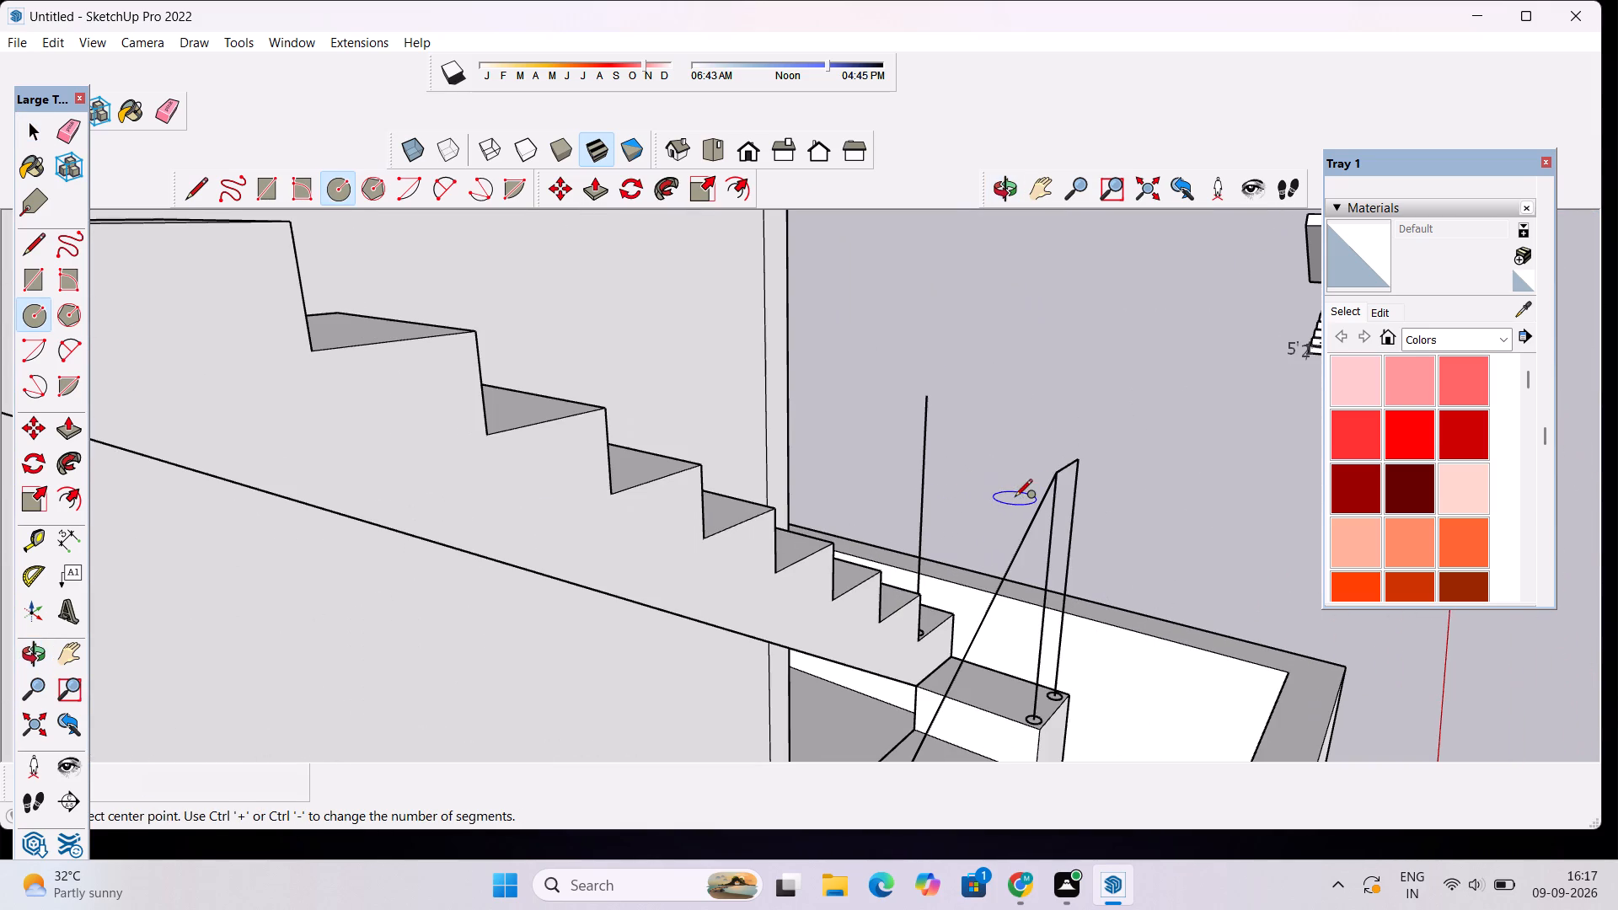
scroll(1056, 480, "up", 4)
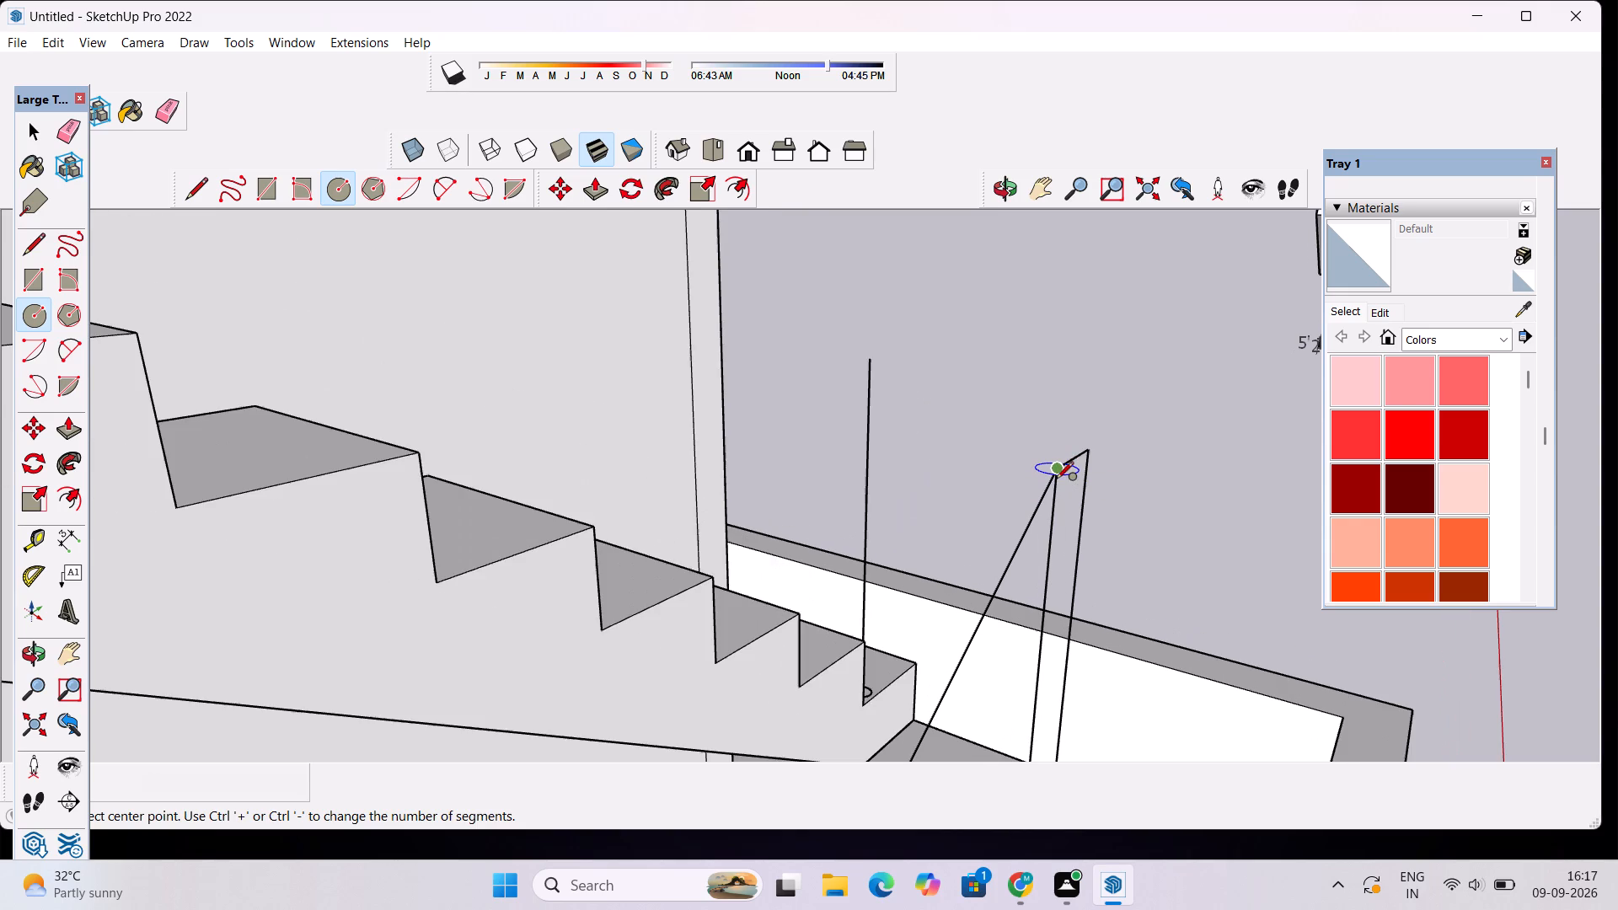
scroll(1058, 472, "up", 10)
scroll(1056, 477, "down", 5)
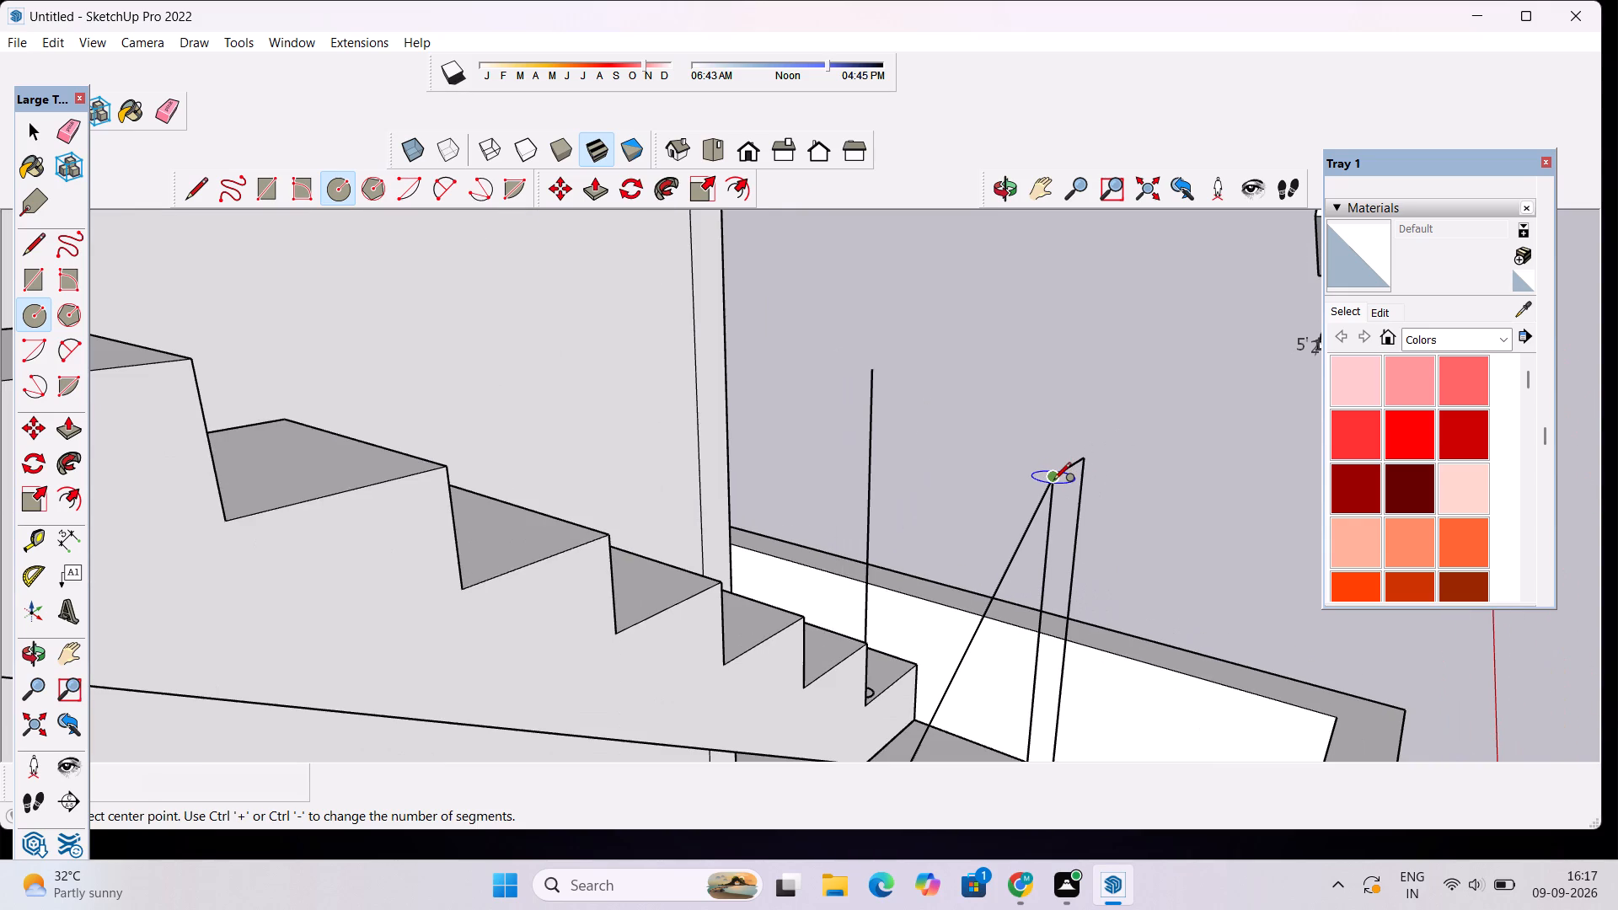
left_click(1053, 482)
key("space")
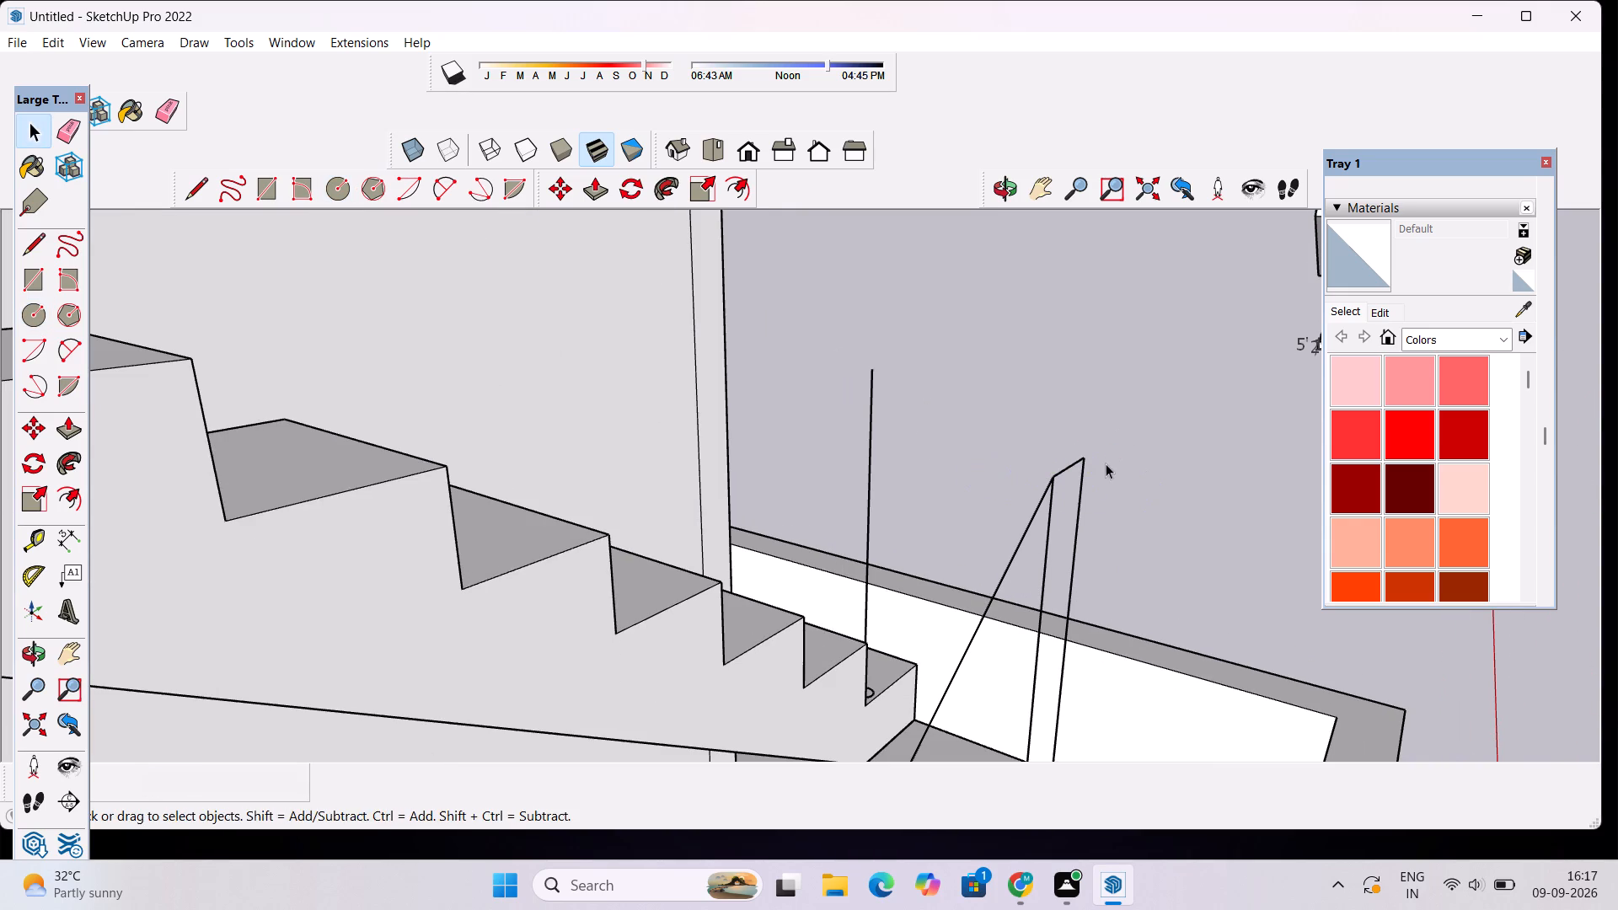
Draw a circle at the corner where the lower flight's sloping handrail line meets the upright on the landing.
type("c")
scroll(1031, 526, "down", 6)
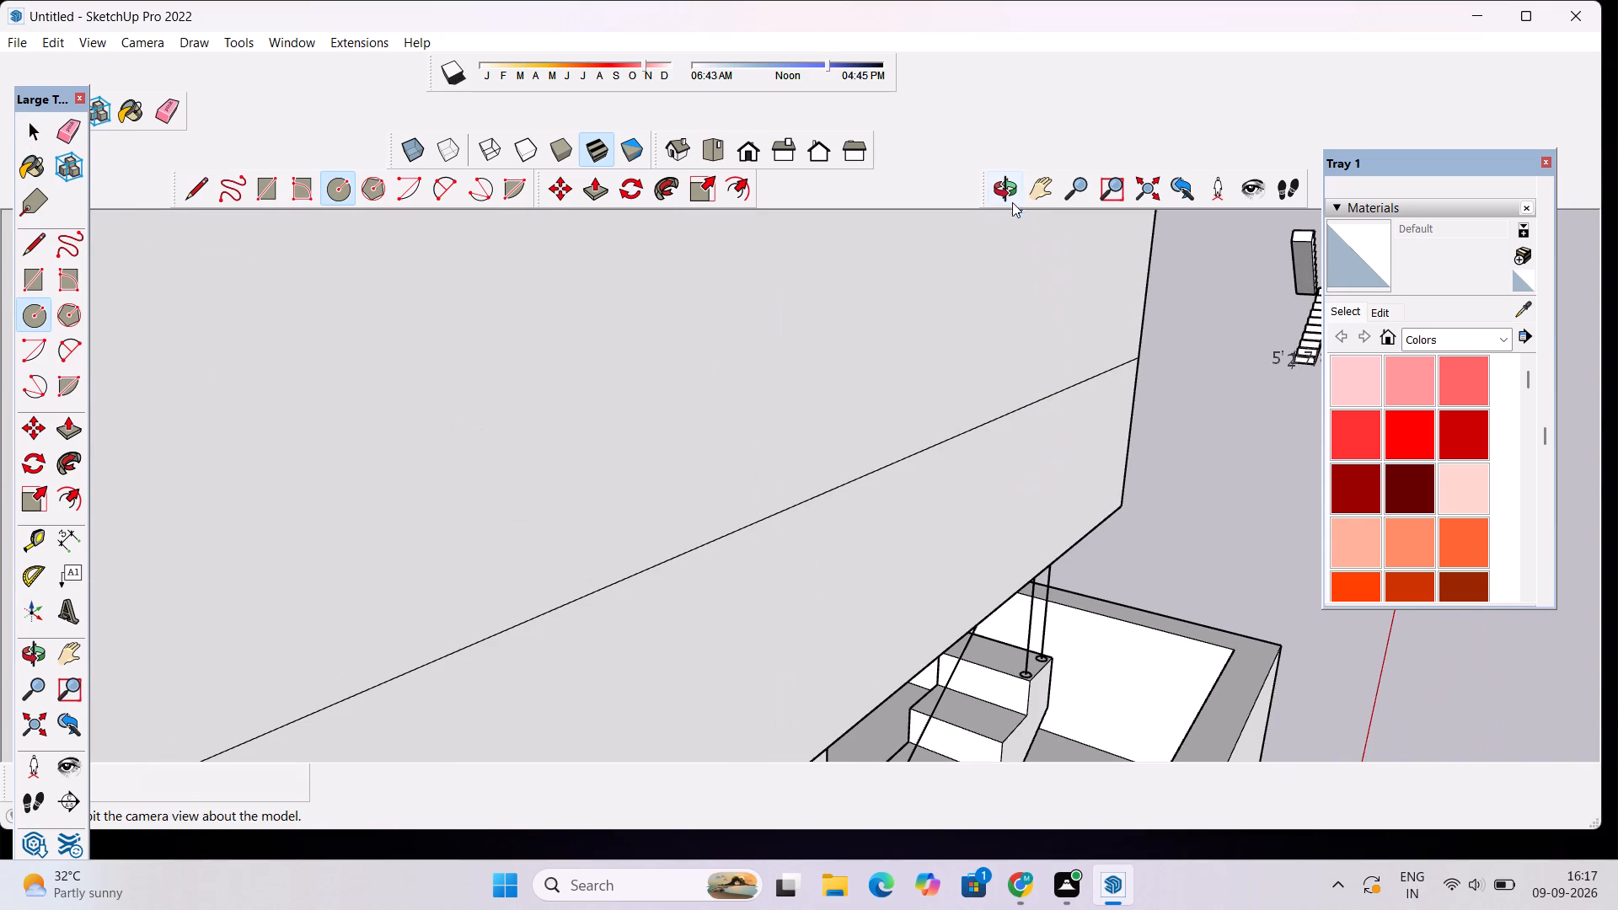
left_click(1009, 195)
left_click_drag(1021, 640, 1075, 578)
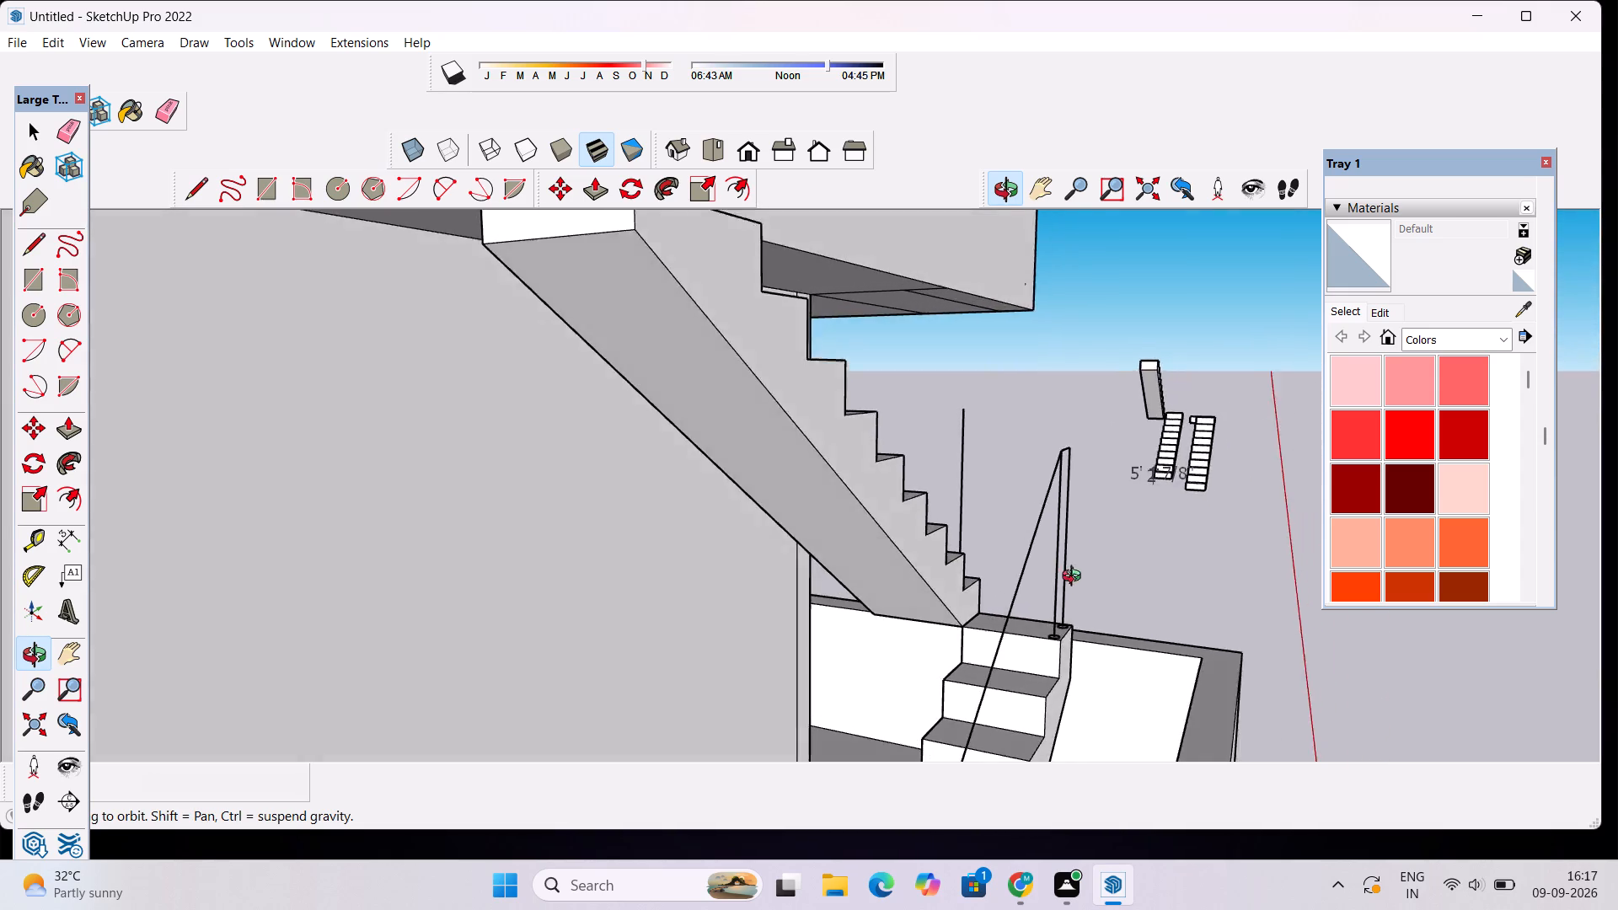
left_click_drag(1075, 578, 1122, 591)
scroll(1059, 442, "up", 6)
scroll(1108, 479, "down", 2)
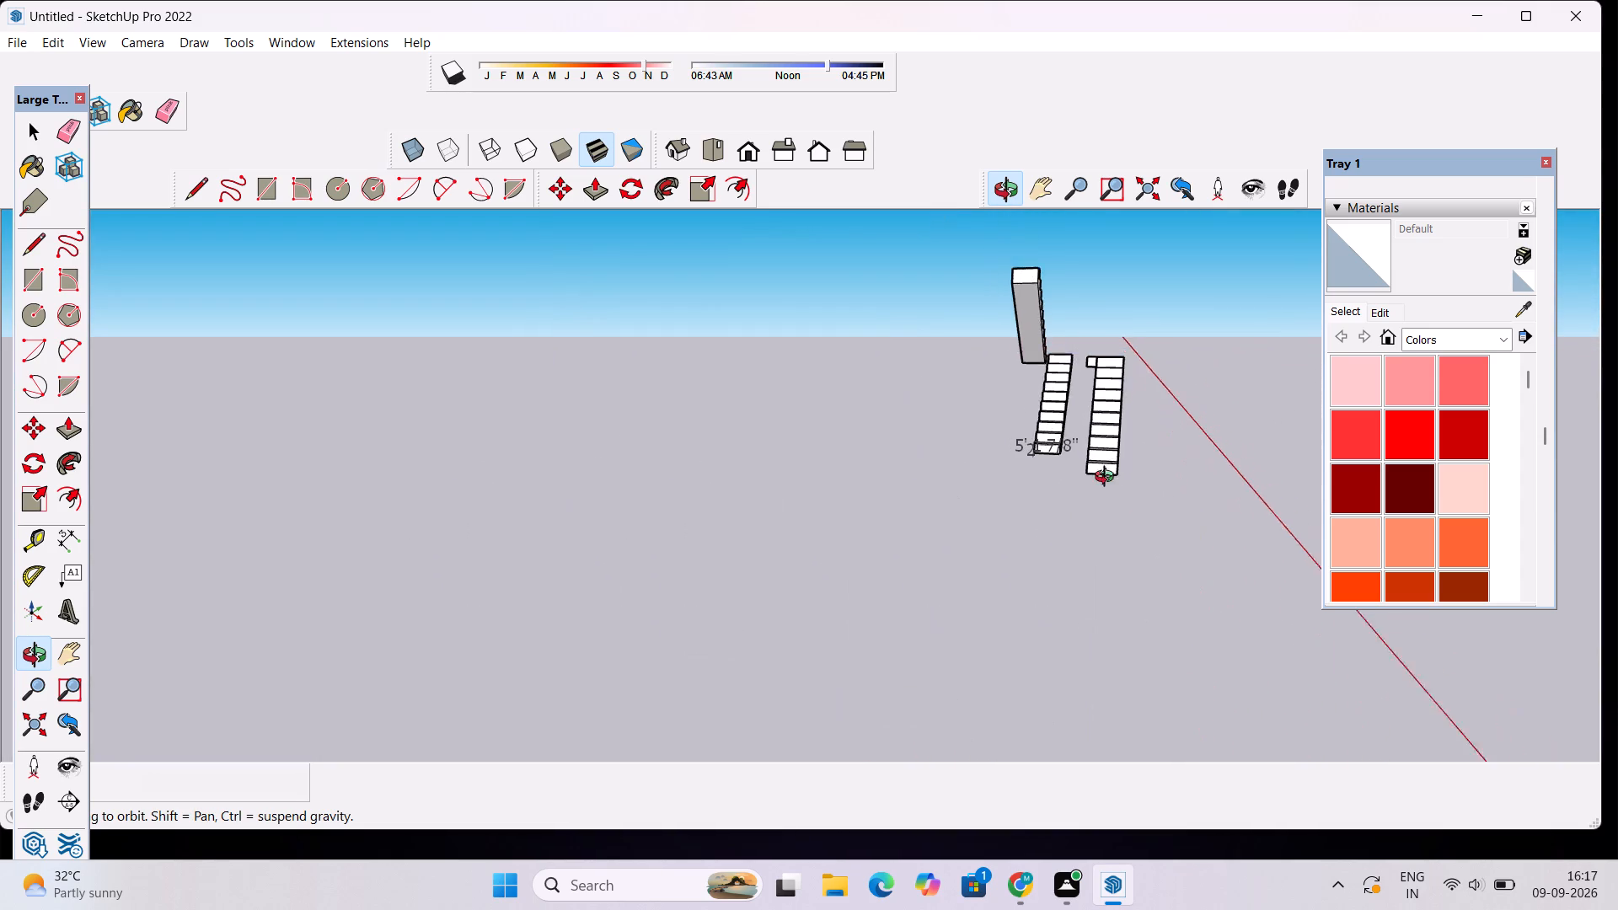
scroll(1108, 479, "down", 17)
scroll(1111, 495, "down", 4)
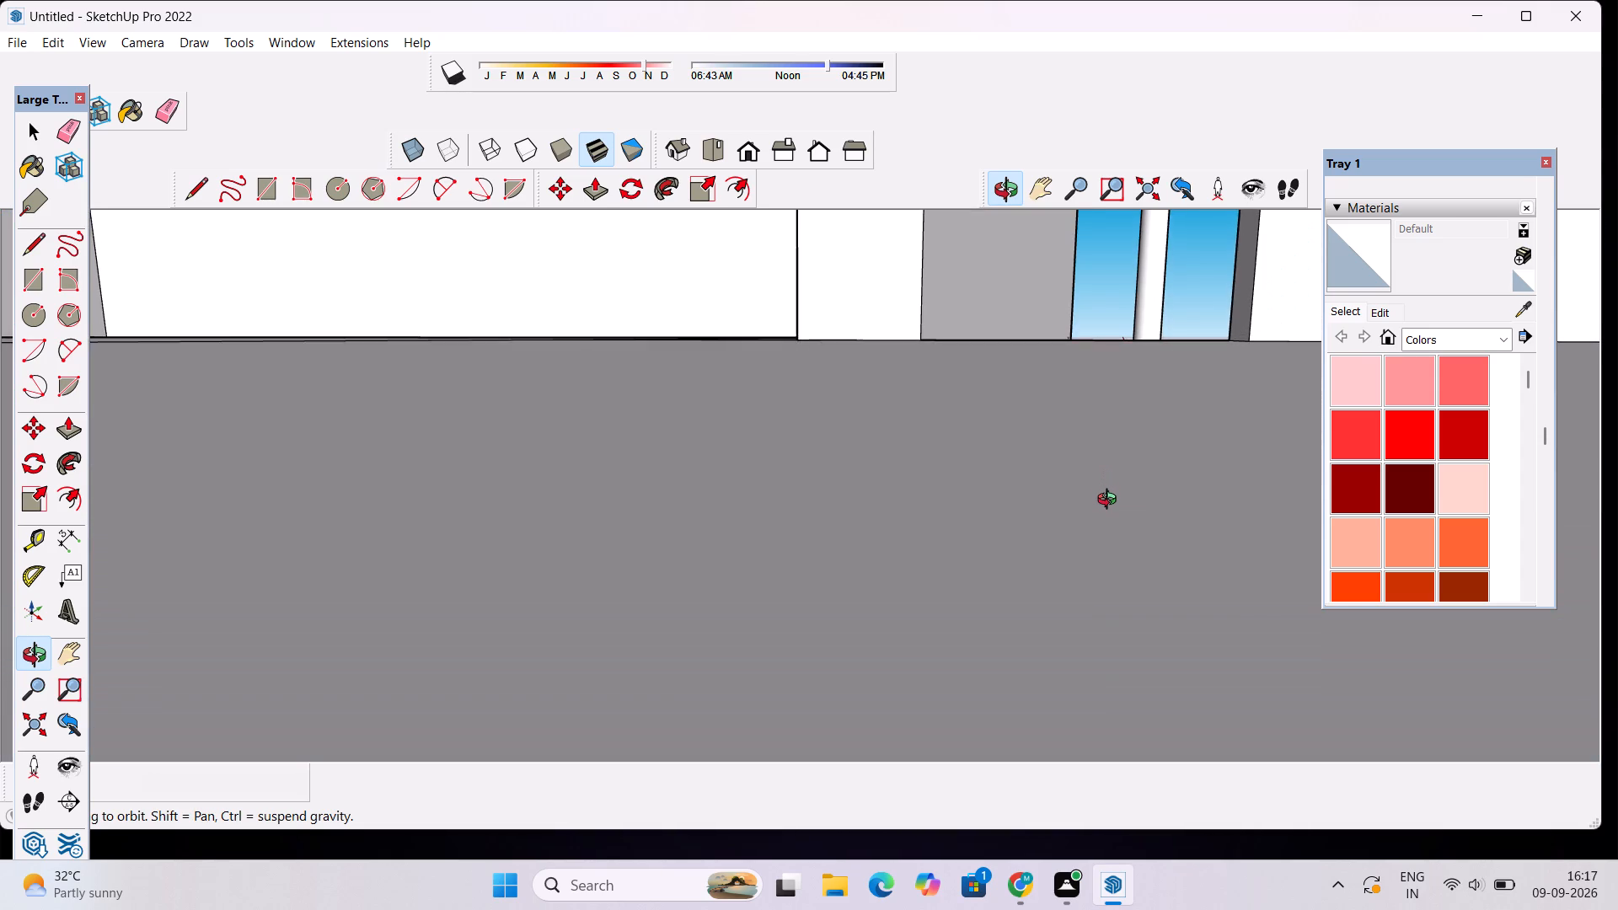
scroll(1111, 501, "down", 11)
scroll(1111, 501, "up", 17)
key("space")
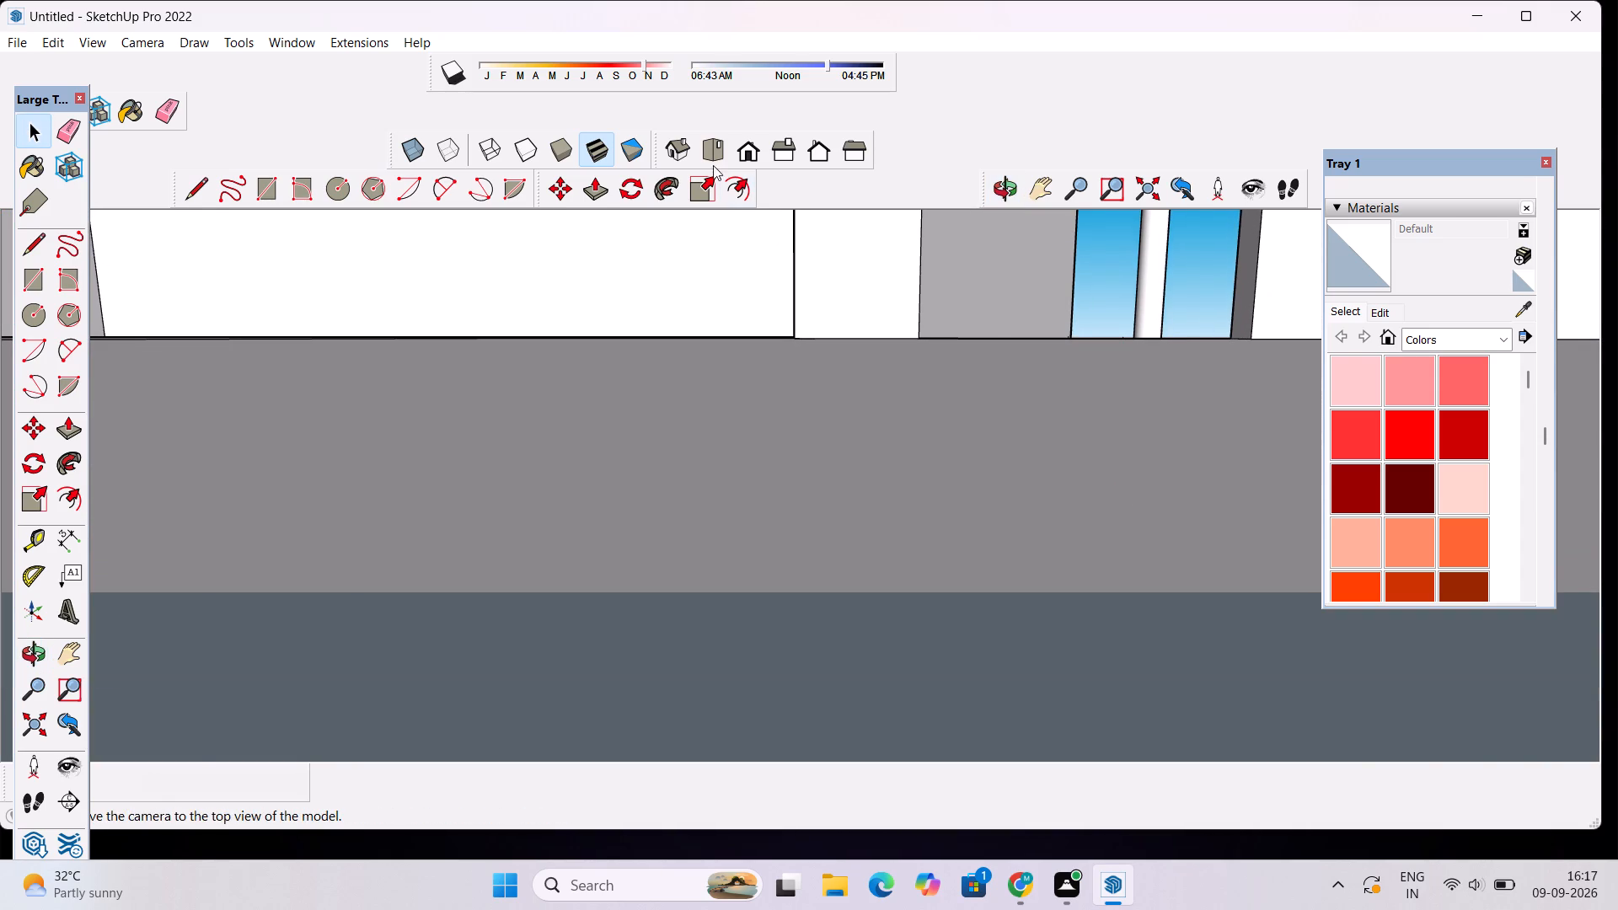
left_click(710, 148)
scroll(852, 380, "down", 15)
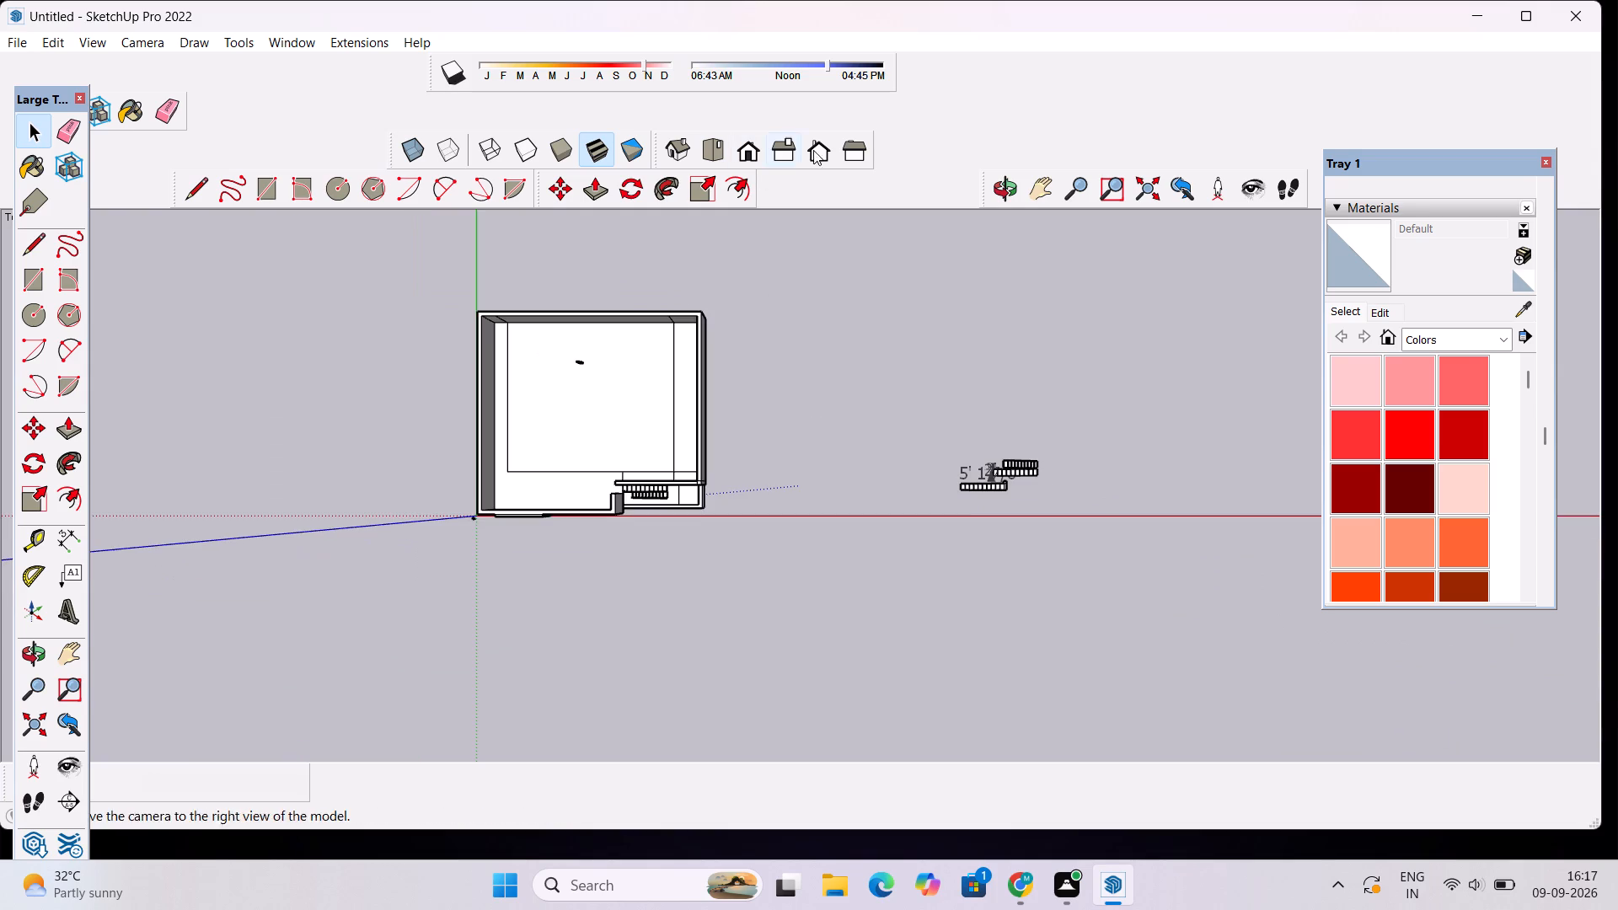
left_click(756, 152)
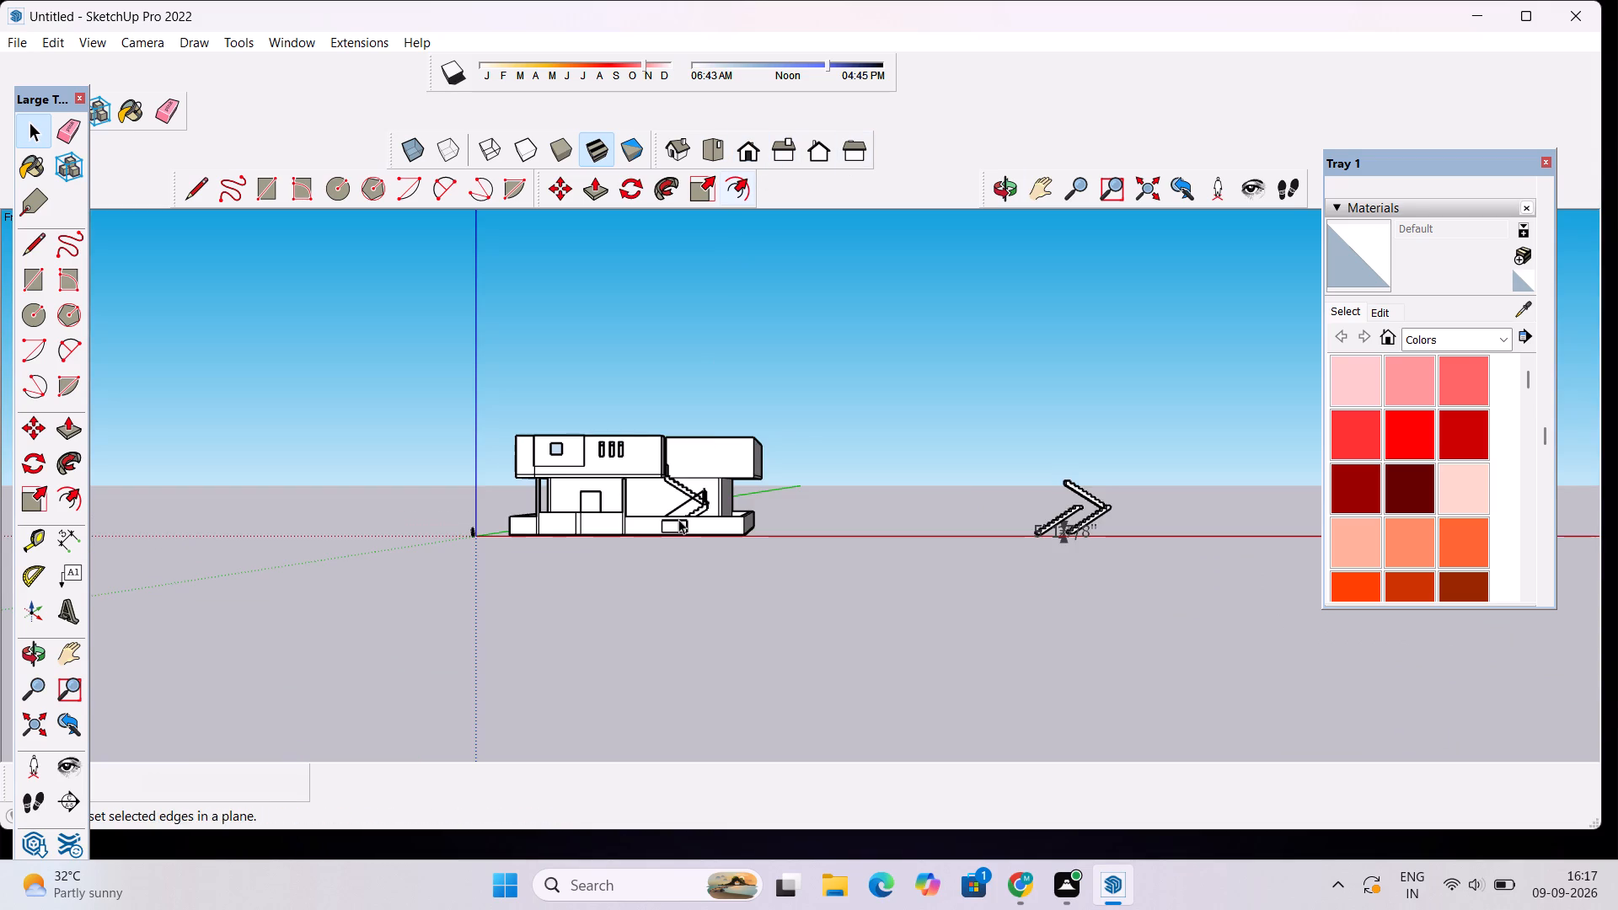
scroll(675, 474, "up", 15)
left_click(1015, 186)
left_click_drag(821, 420, 956, 512)
scroll(905, 580, "up", 5)
left_click_drag(745, 560, 789, 551)
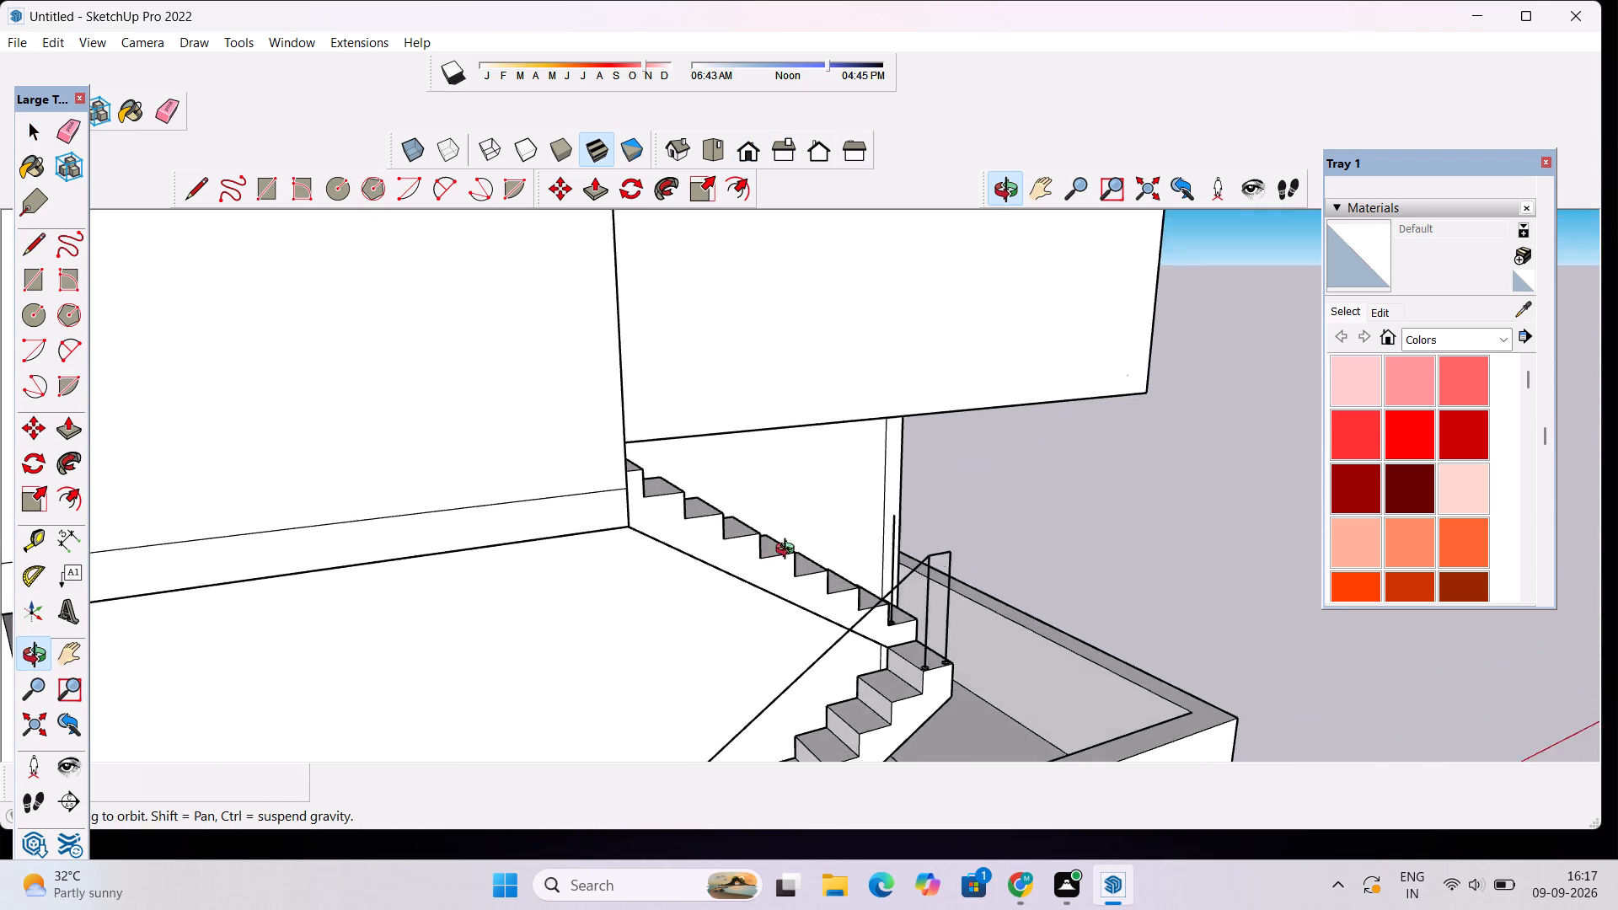
left_click_drag(789, 551, 888, 522)
scroll(960, 533, "up", 6)
scroll(776, 565, "down", 6)
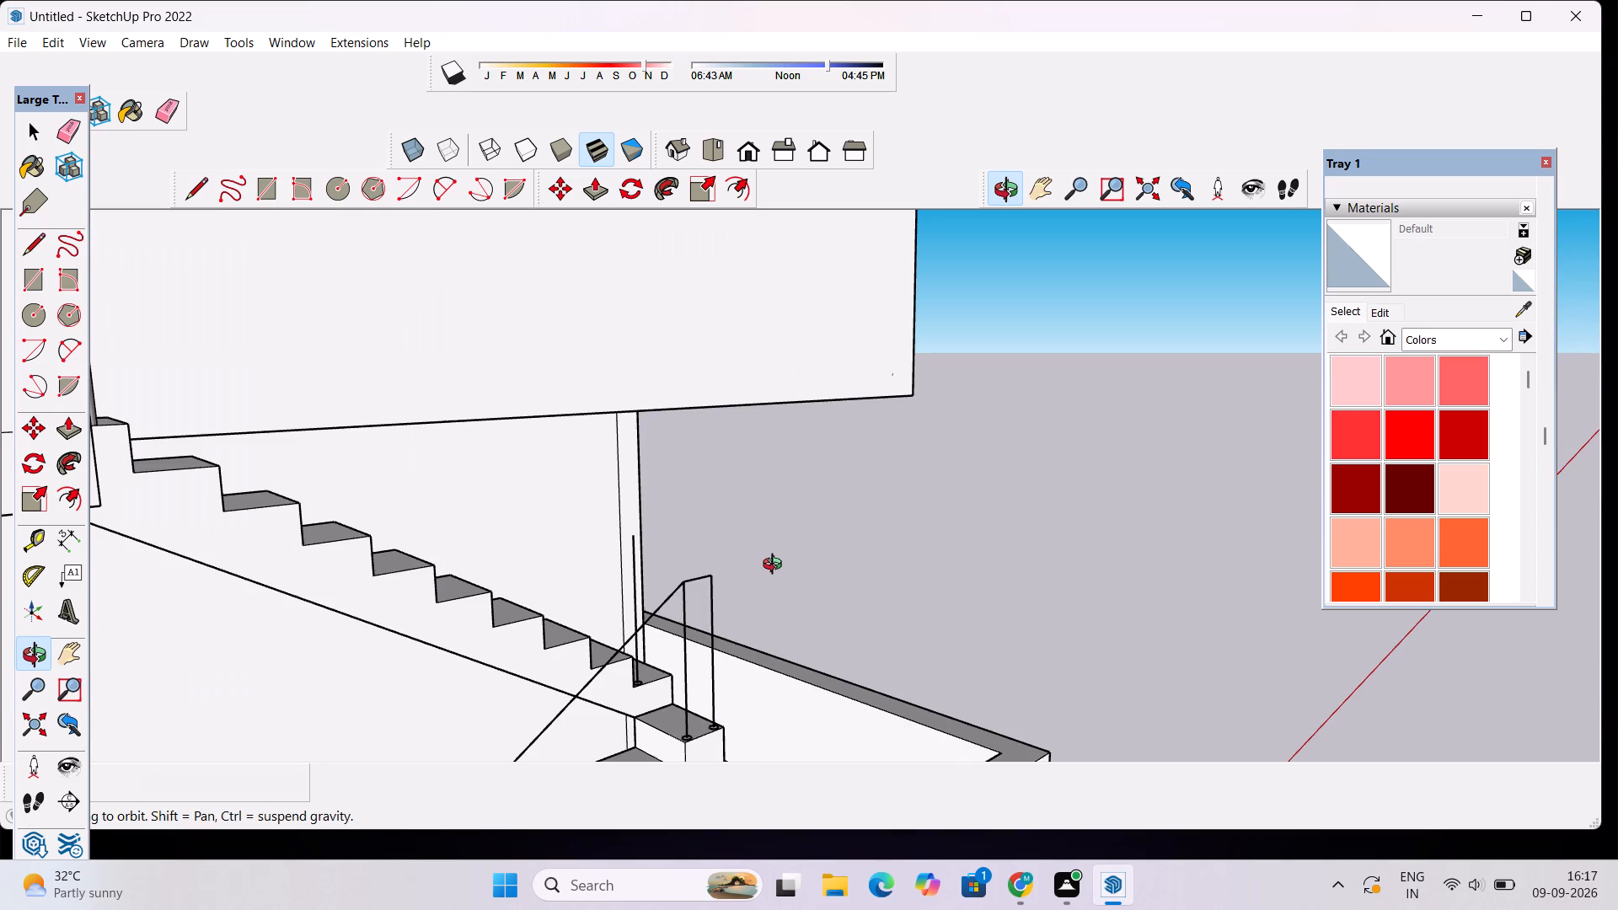
left_click_drag(659, 595, 736, 593)
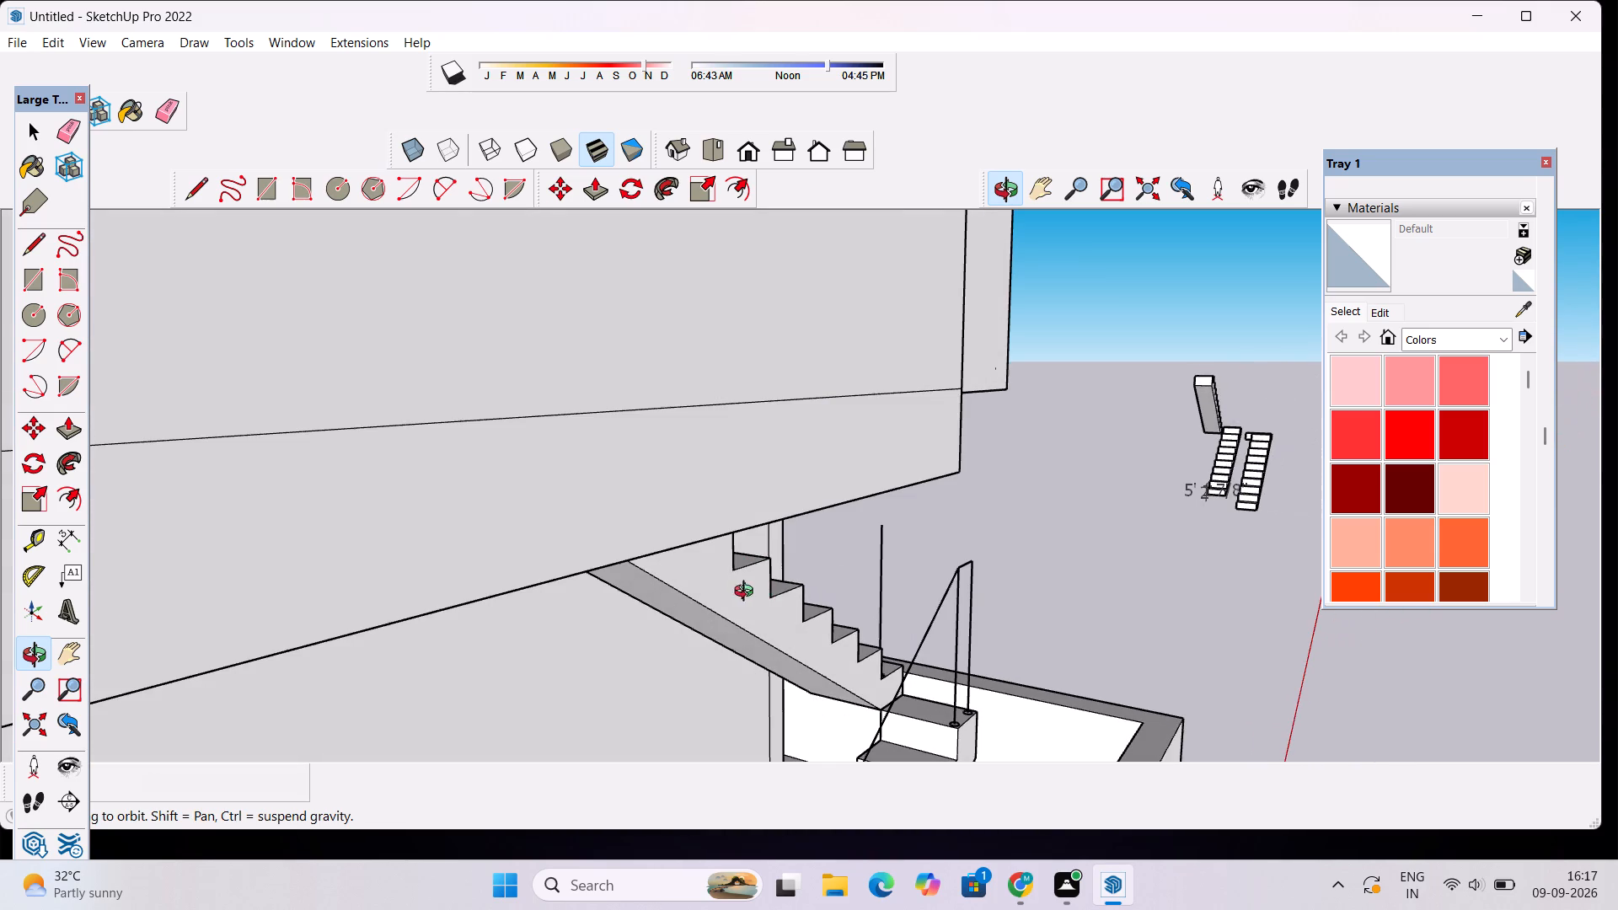
scroll(988, 591, "up", 4)
scroll(978, 585, "down", 2)
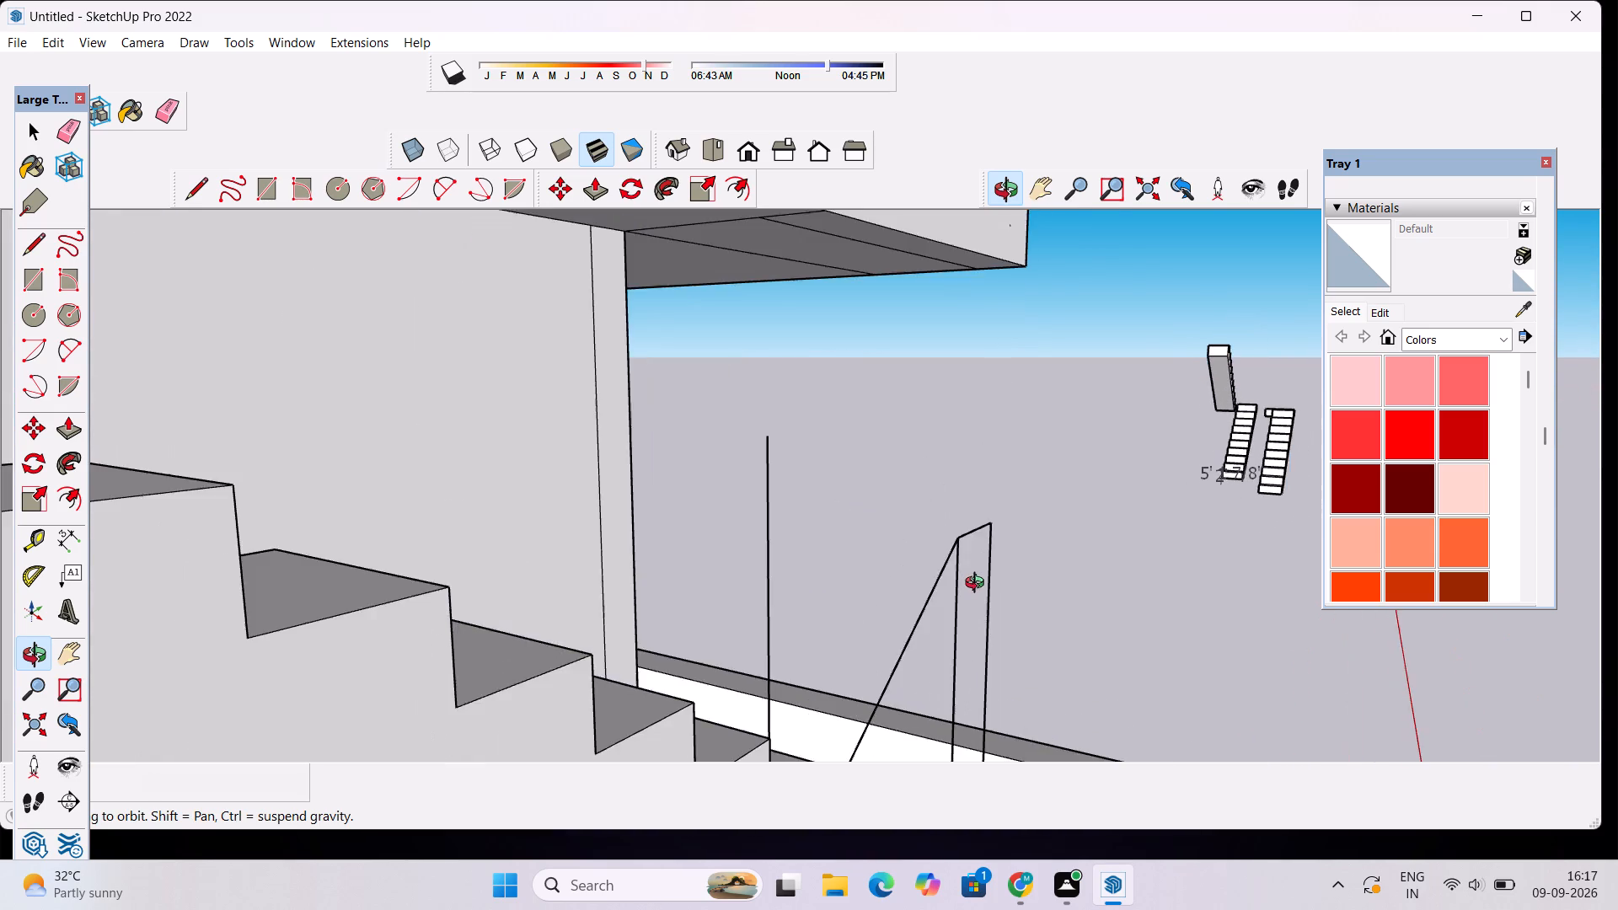
scroll(978, 585, "down", 1)
left_click_drag(846, 569, 948, 587)
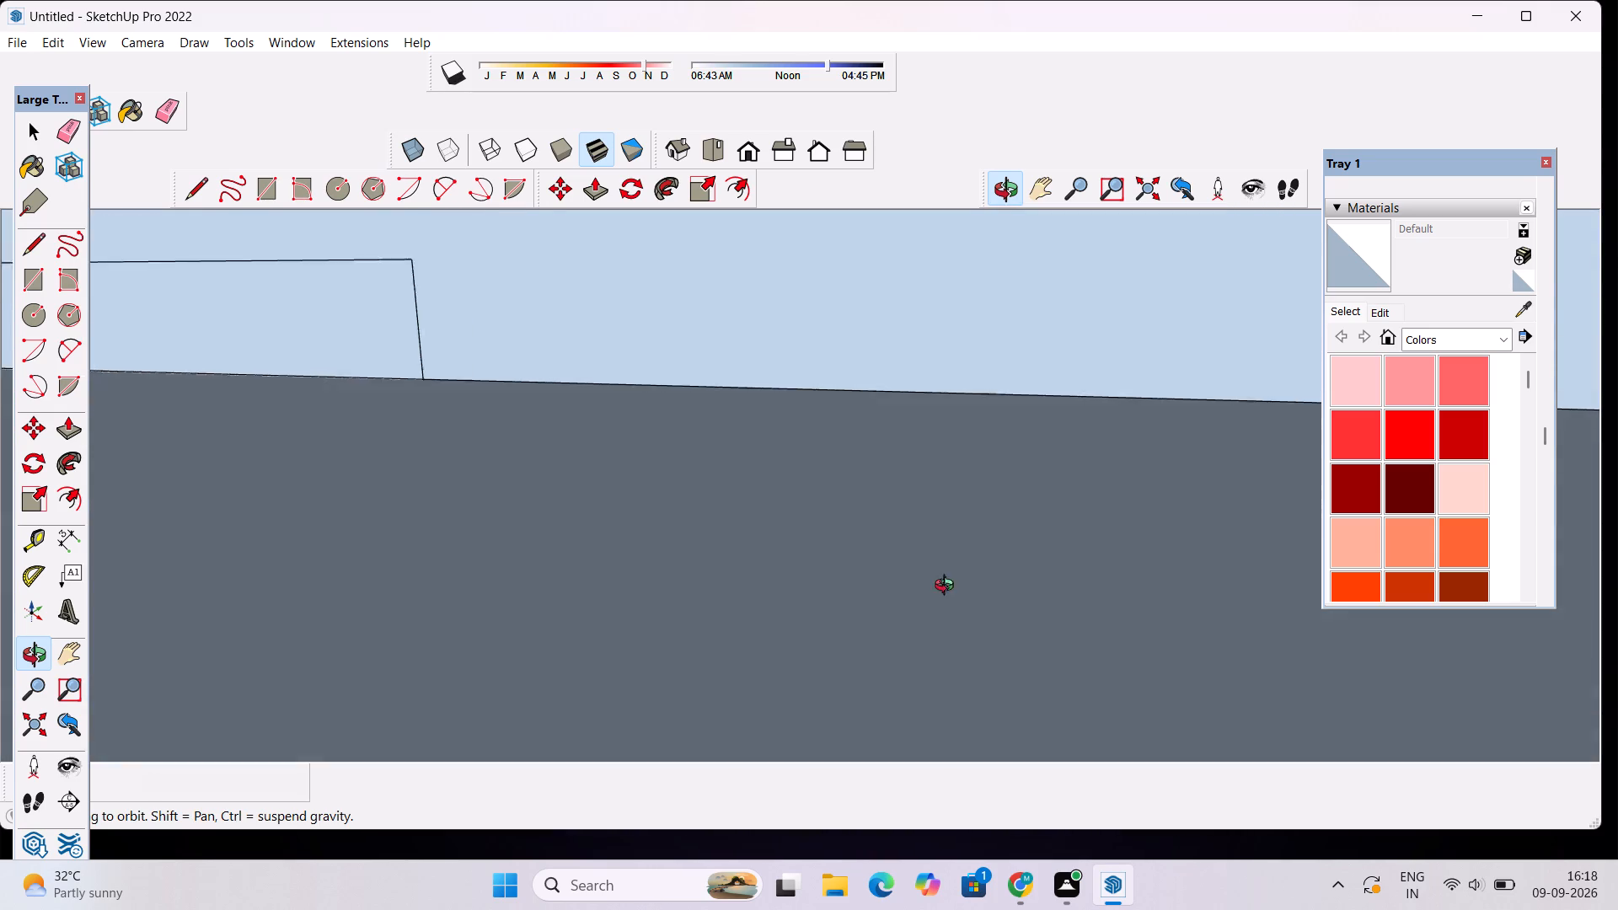
left_click_drag(948, 587, 910, 579)
scroll(981, 569, "up", 4)
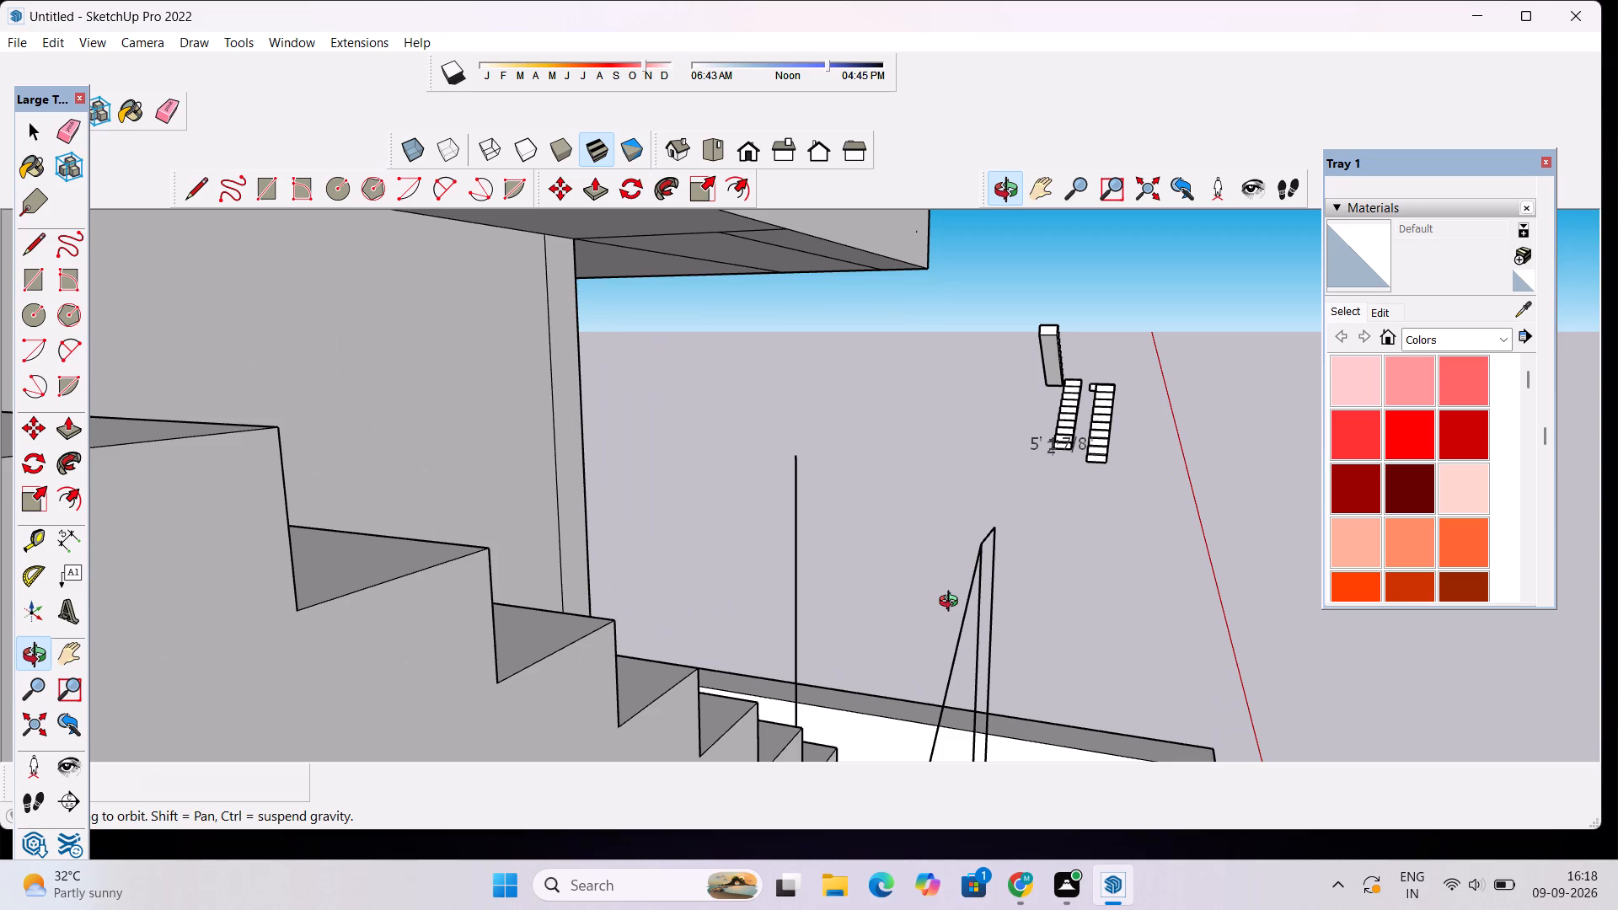
key("space")
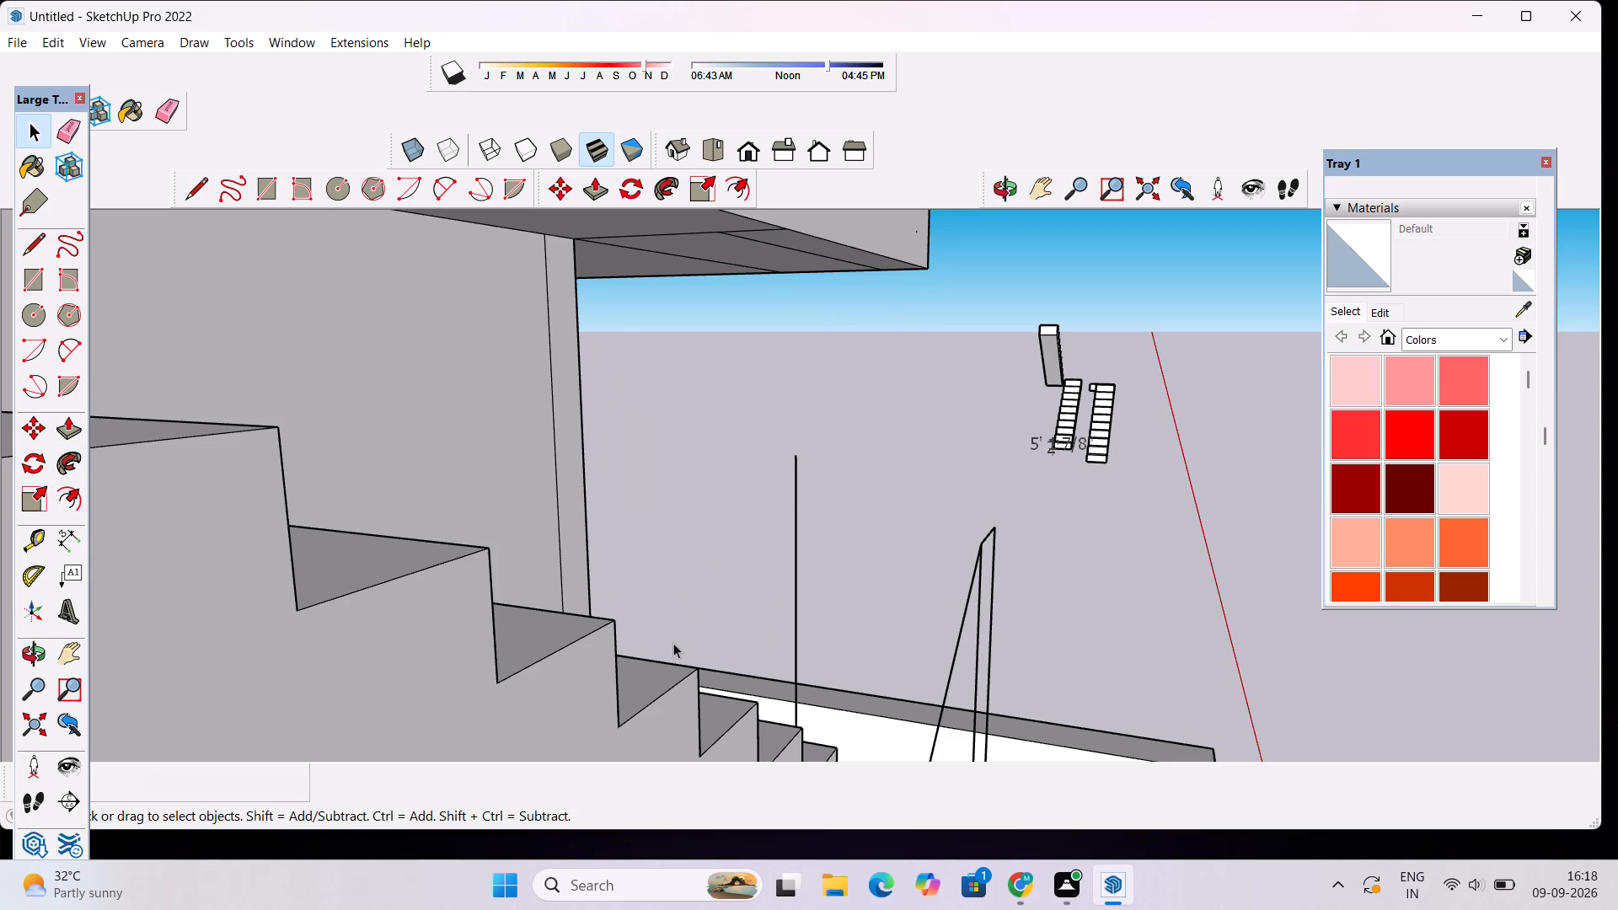
key("c")
scroll(964, 569, "up", 2)
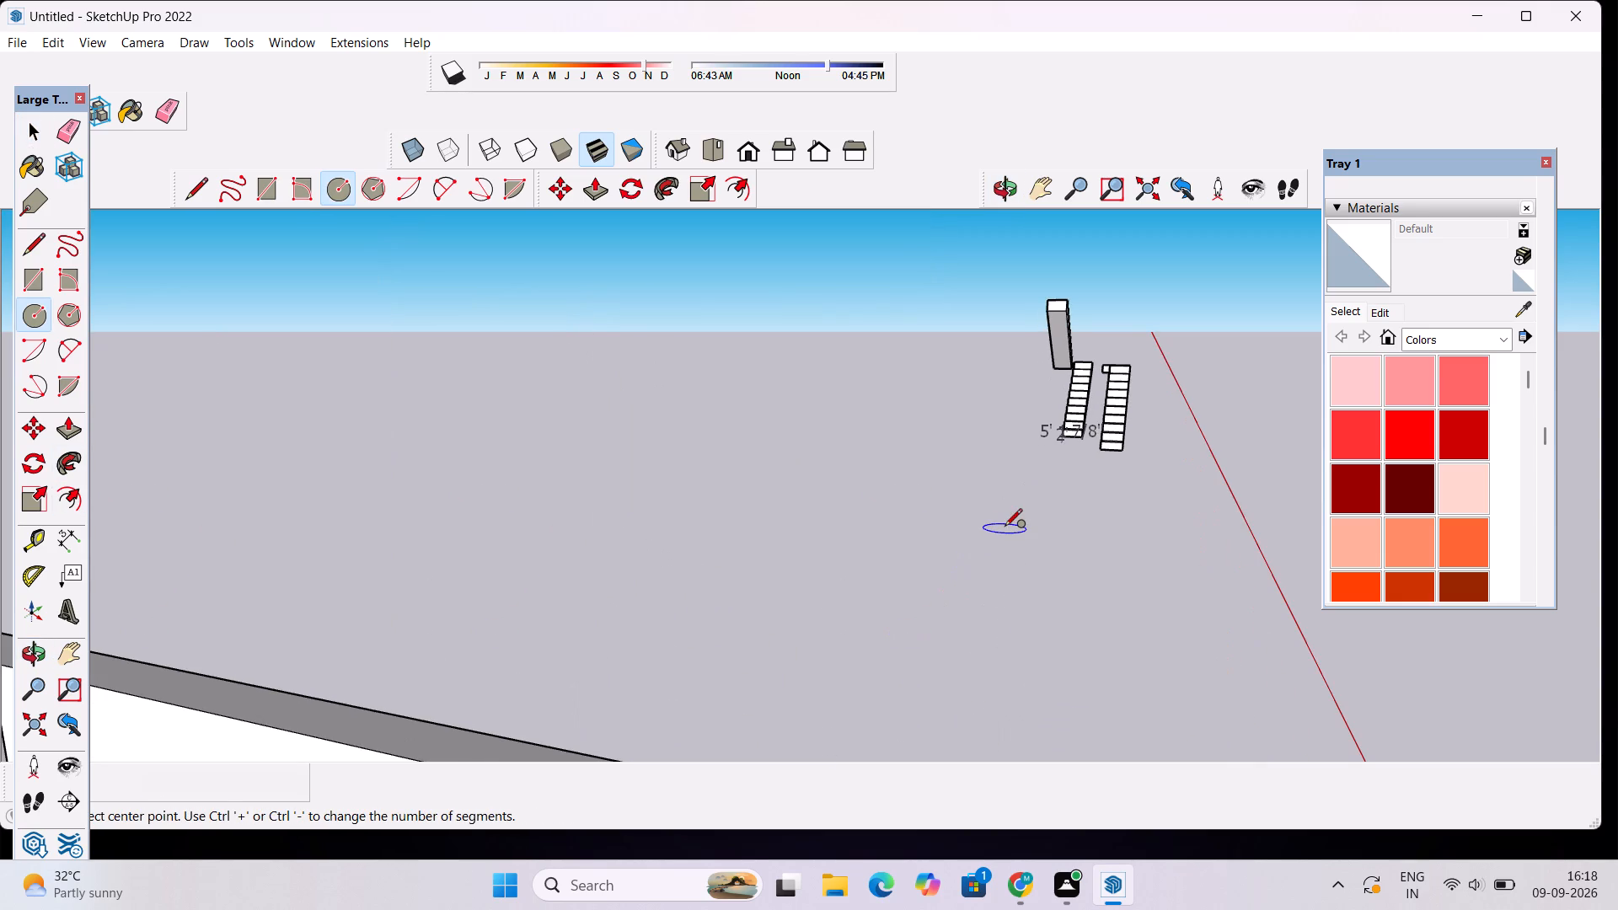
scroll(1005, 527, "down", 1)
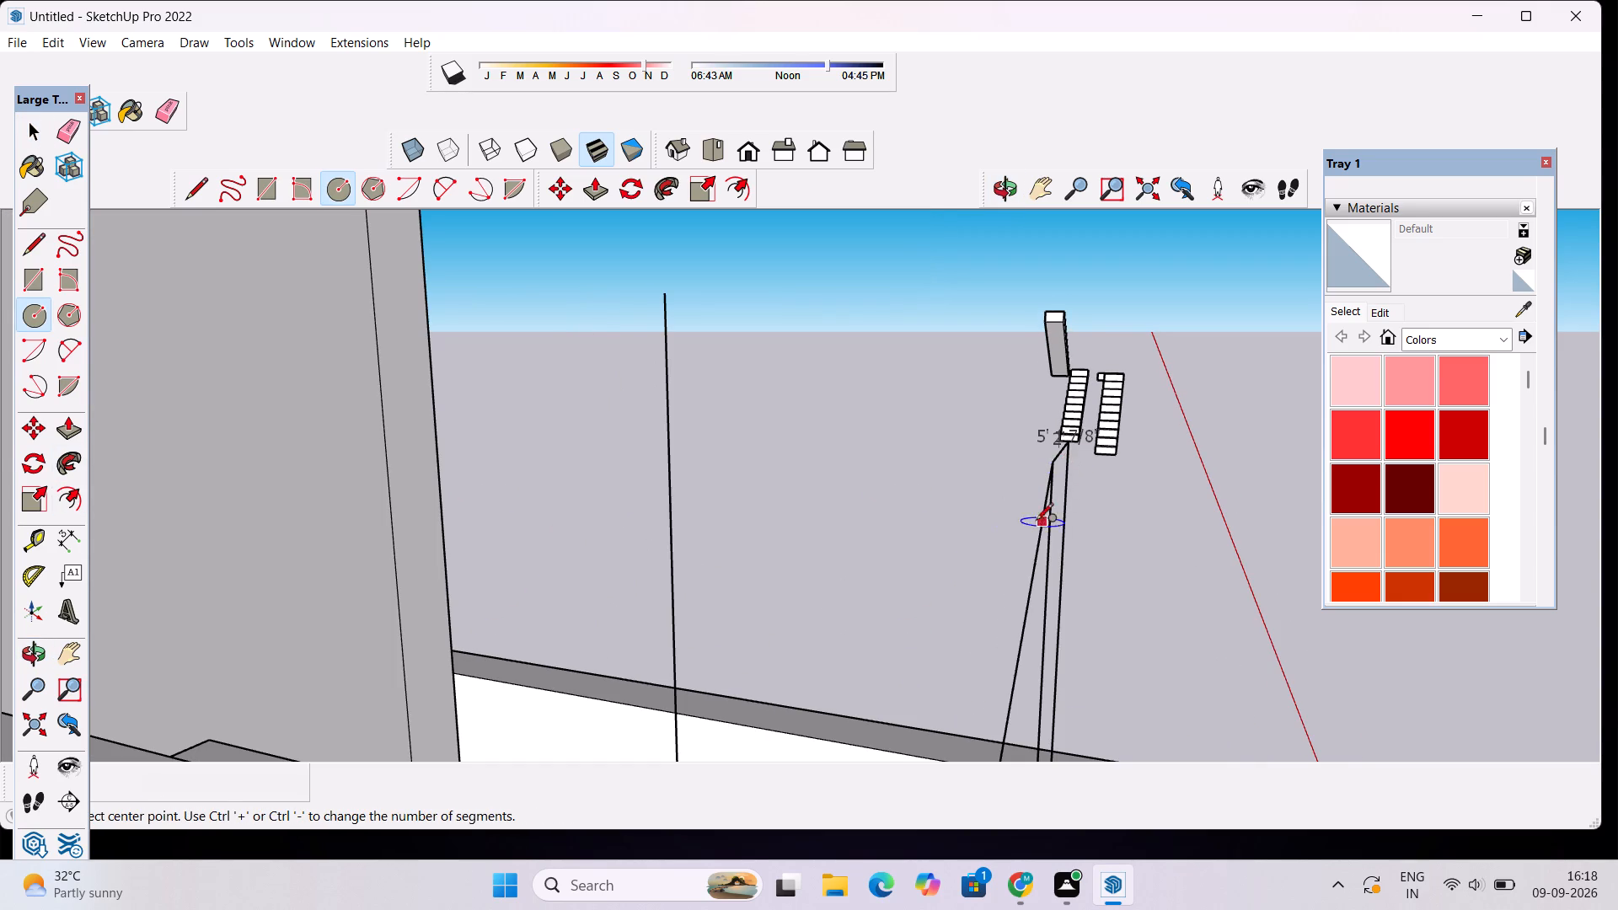
scroll(1030, 518, "down", 3)
scroll(1030, 503, "up", 2)
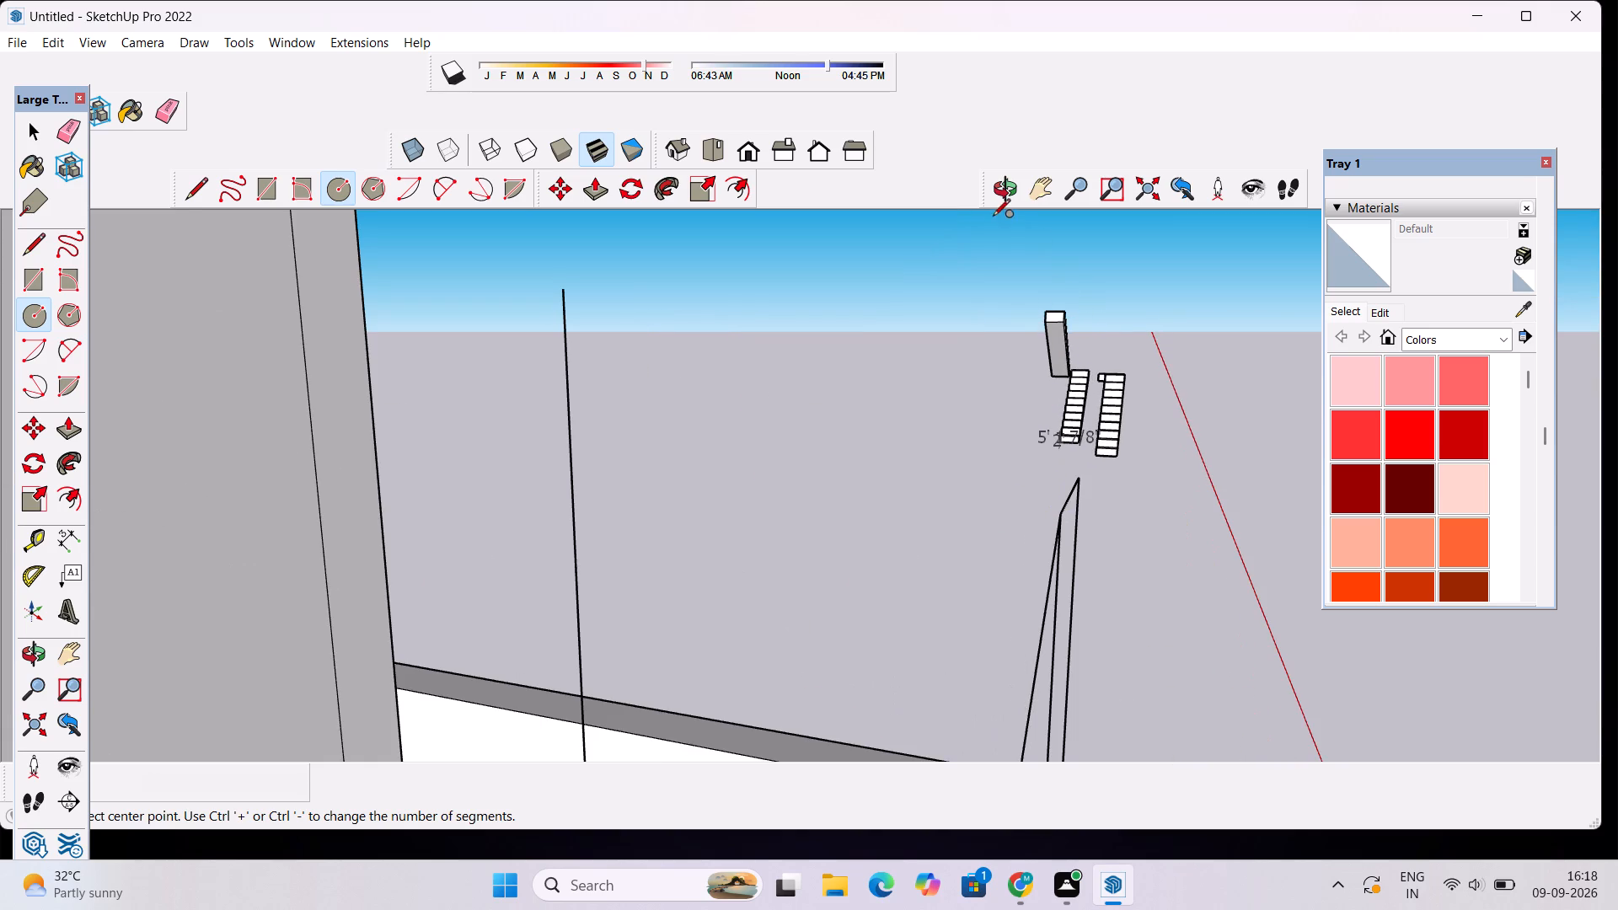
left_click(1000, 195)
left_click_drag(1012, 526, 1017, 524)
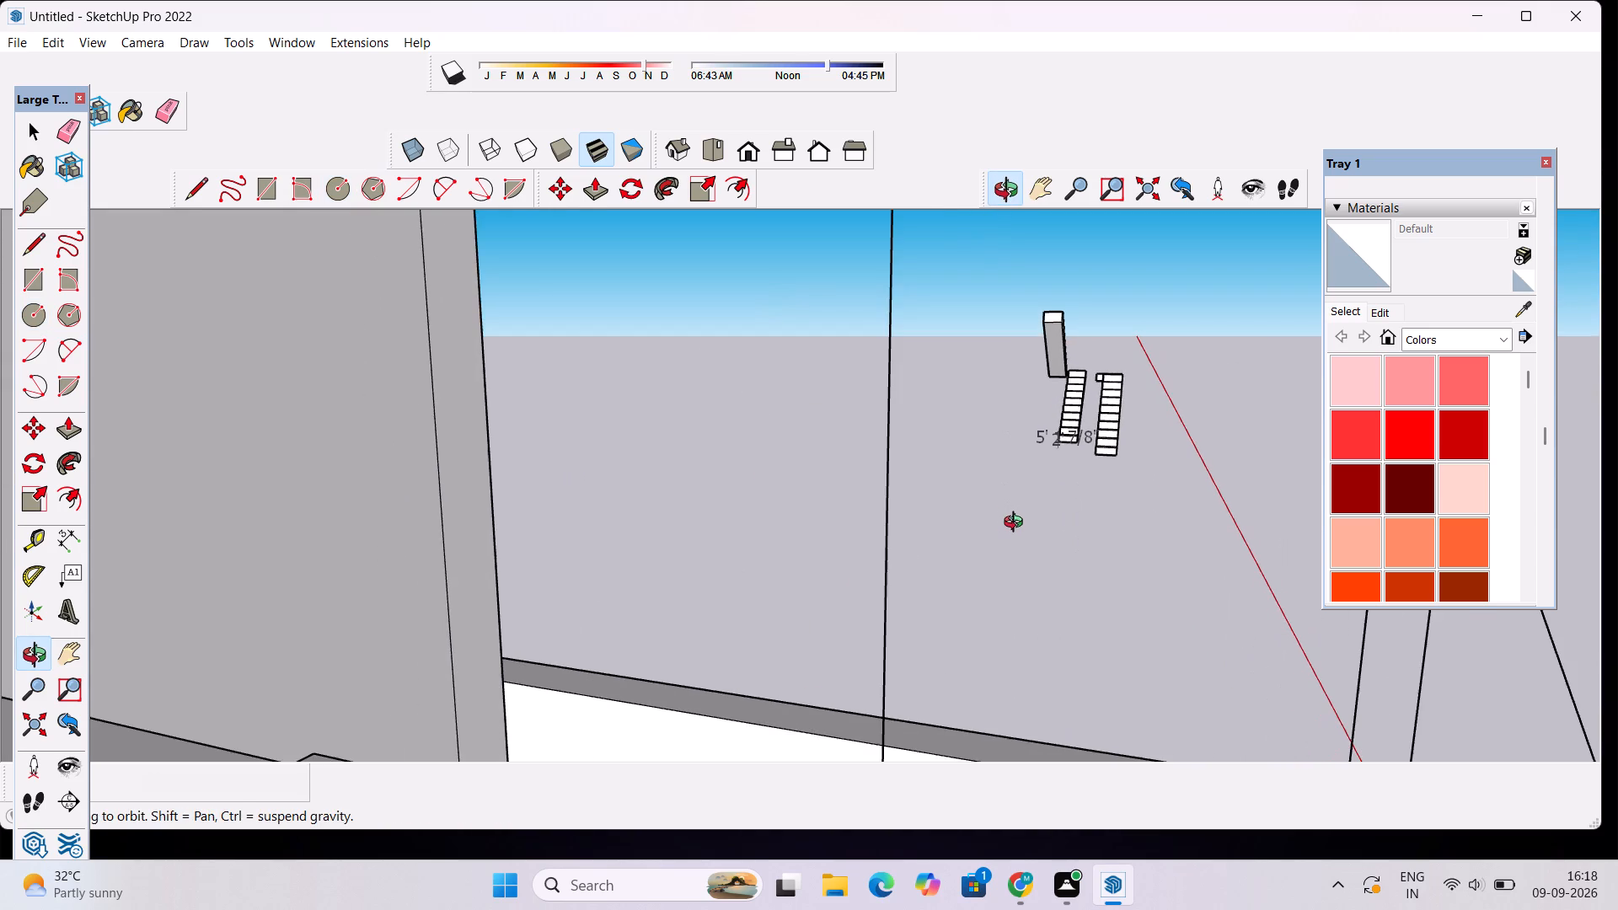
left_click_drag(1017, 524, 1014, 514)
scroll(1014, 514, "down", 2)
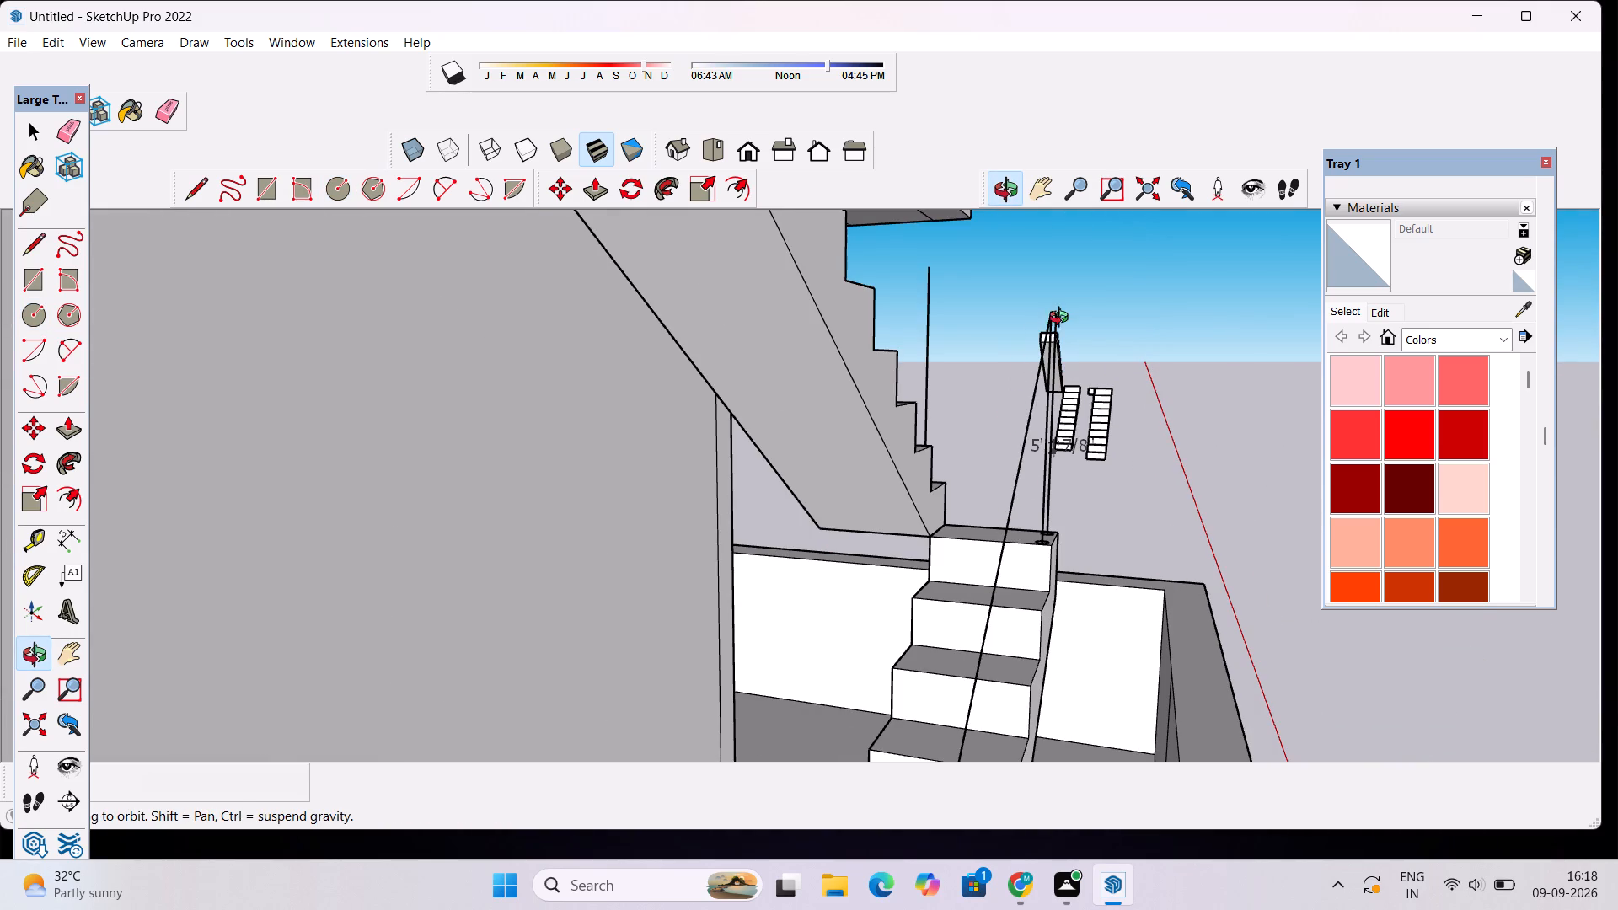
Draw a circle of about 3 3/4" radius centred where the lower flight's sloping handrail line meets the landing upright's top.
scroll(1058, 310, "up", 4)
scroll(1043, 343, "down", 4)
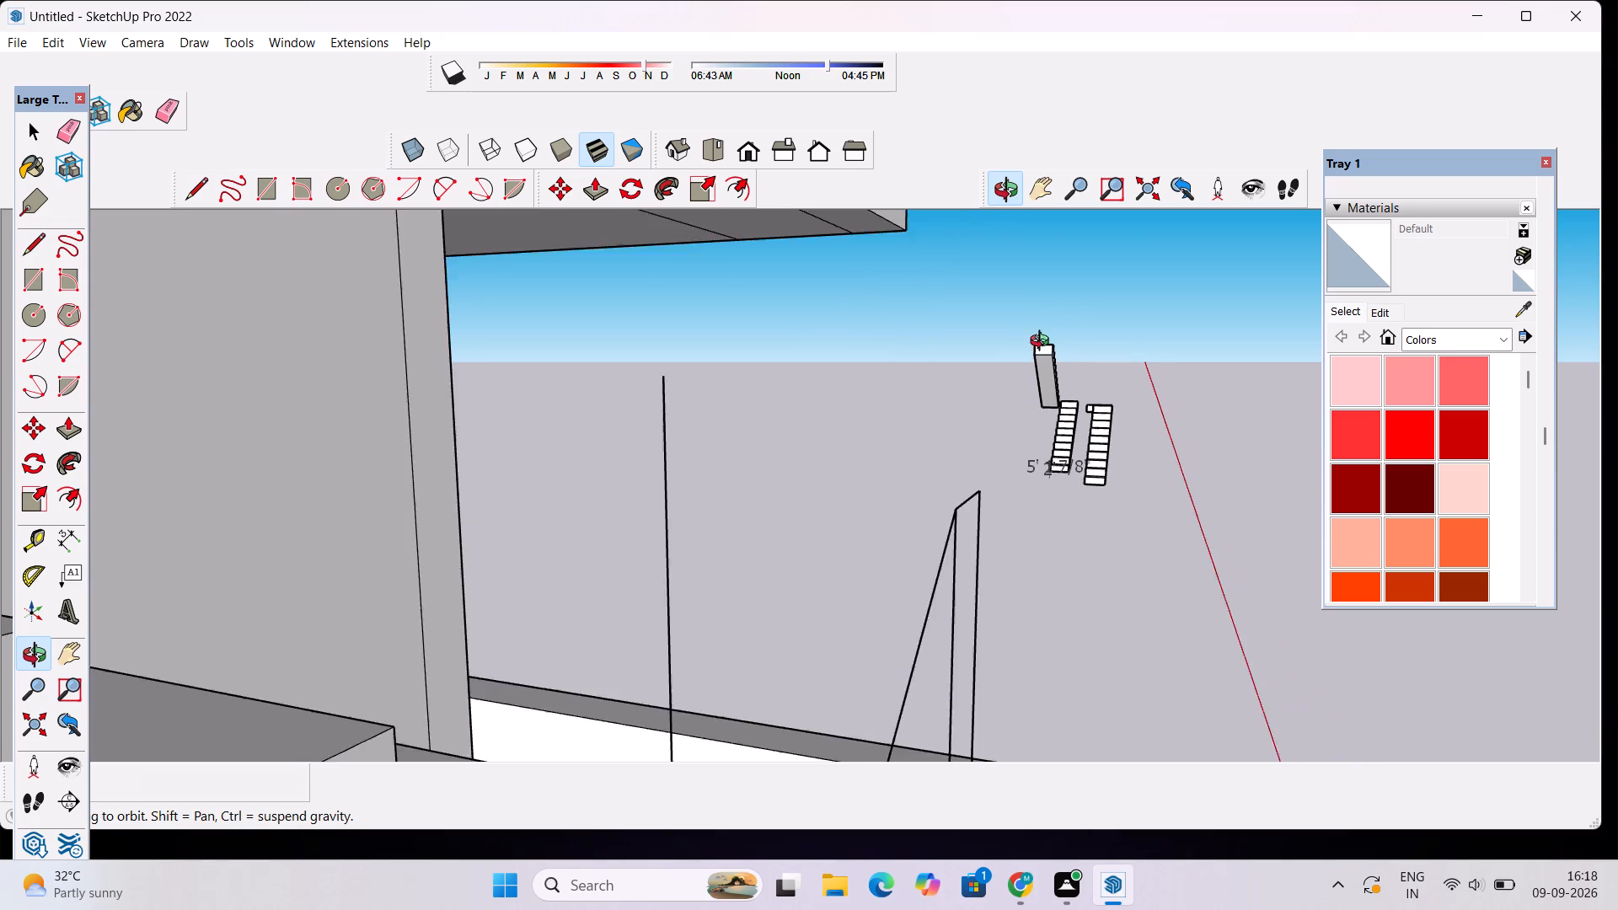
scroll(1043, 343, "down", 1)
scroll(1021, 398, "up", 8)
scroll(1001, 406, "down", 2)
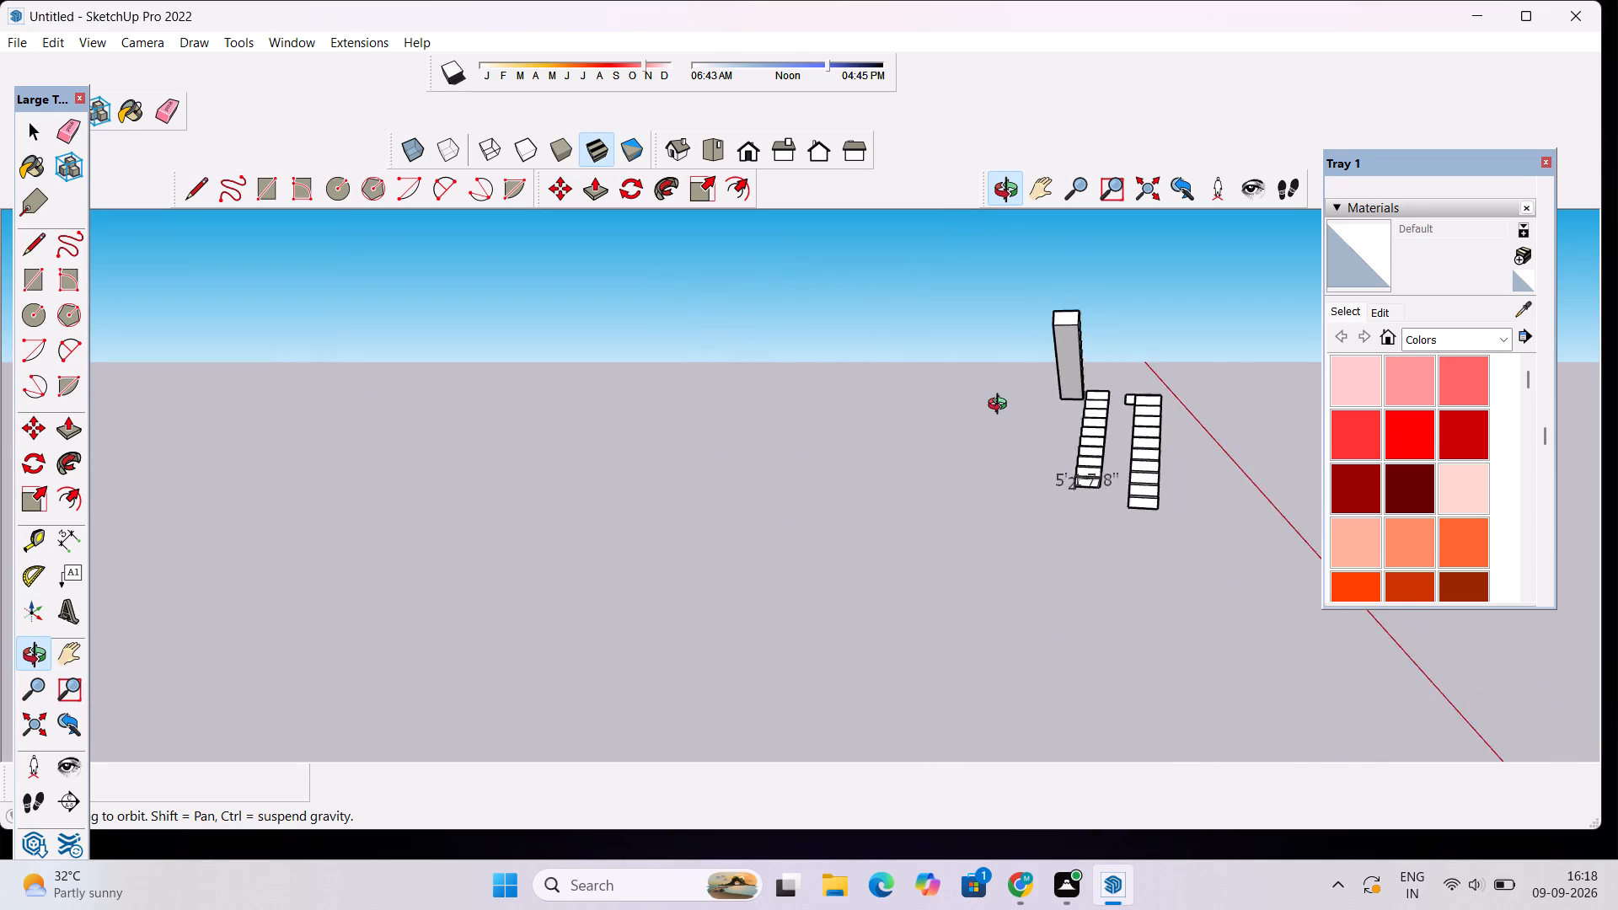
scroll(1001, 406, "down", 4)
scroll(1013, 395, "up", 10)
key("space")
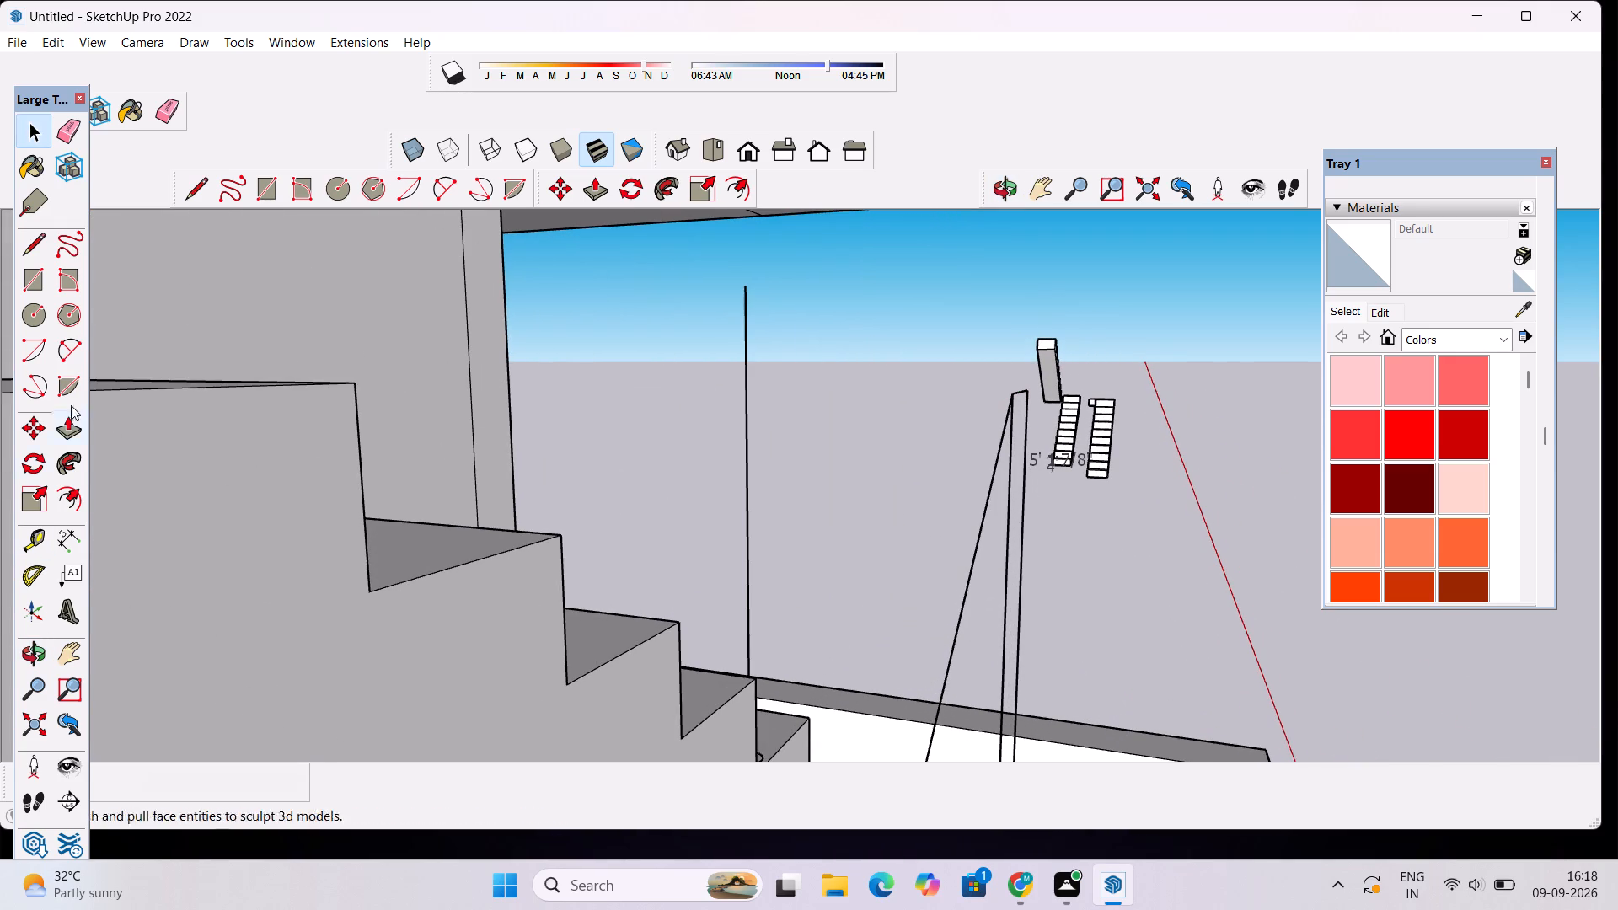
left_click(40, 316)
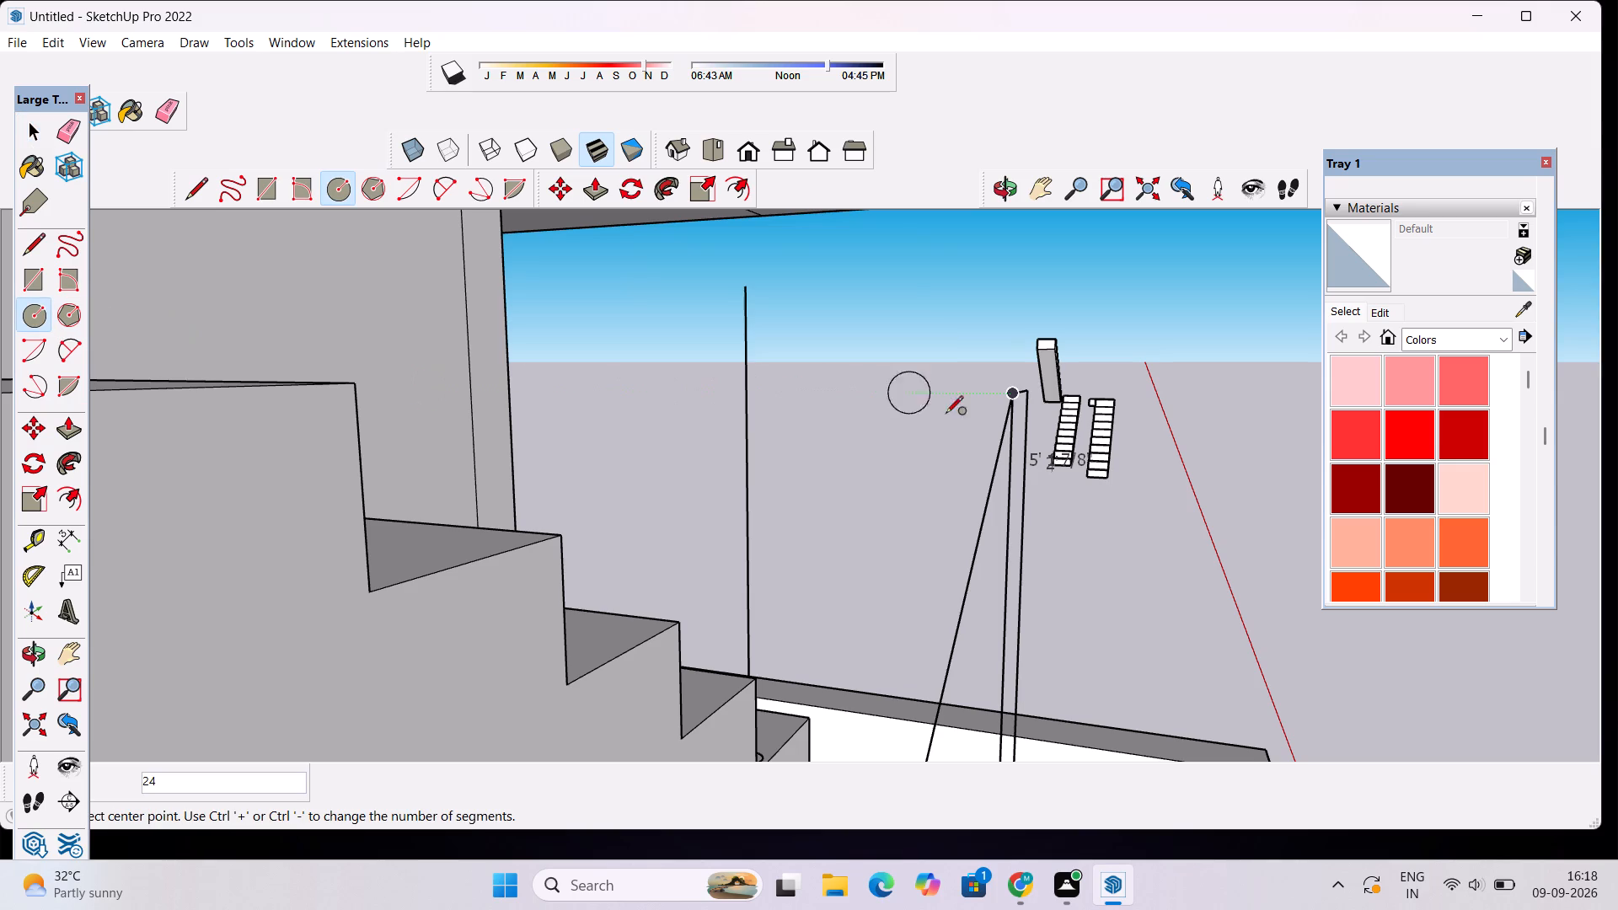
left_click(1010, 399)
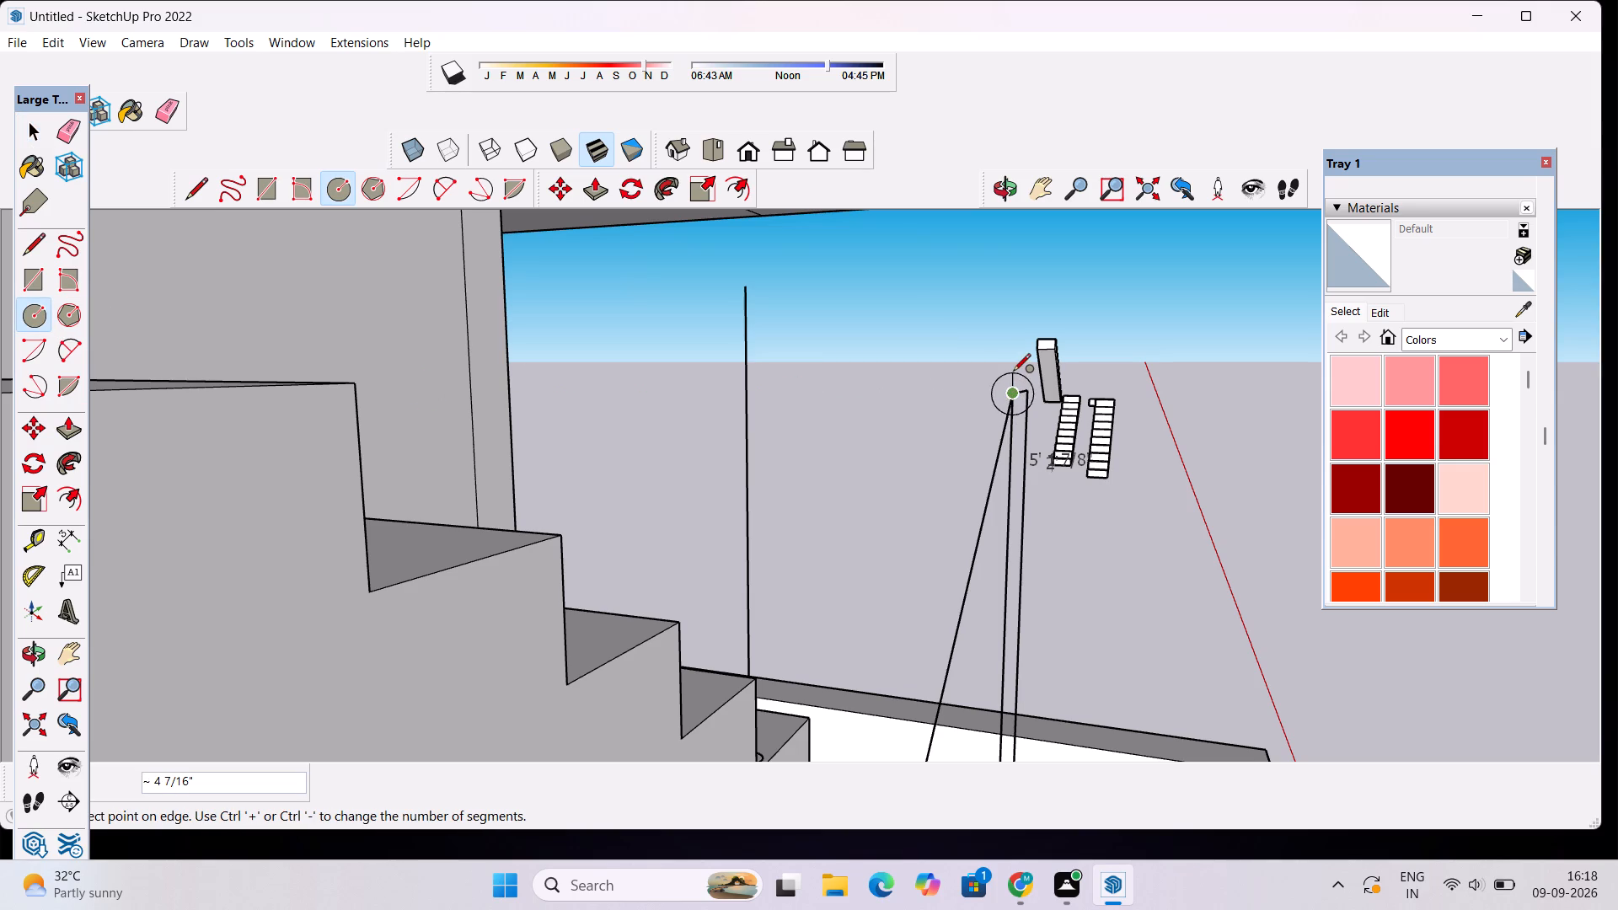
left_click(1013, 376)
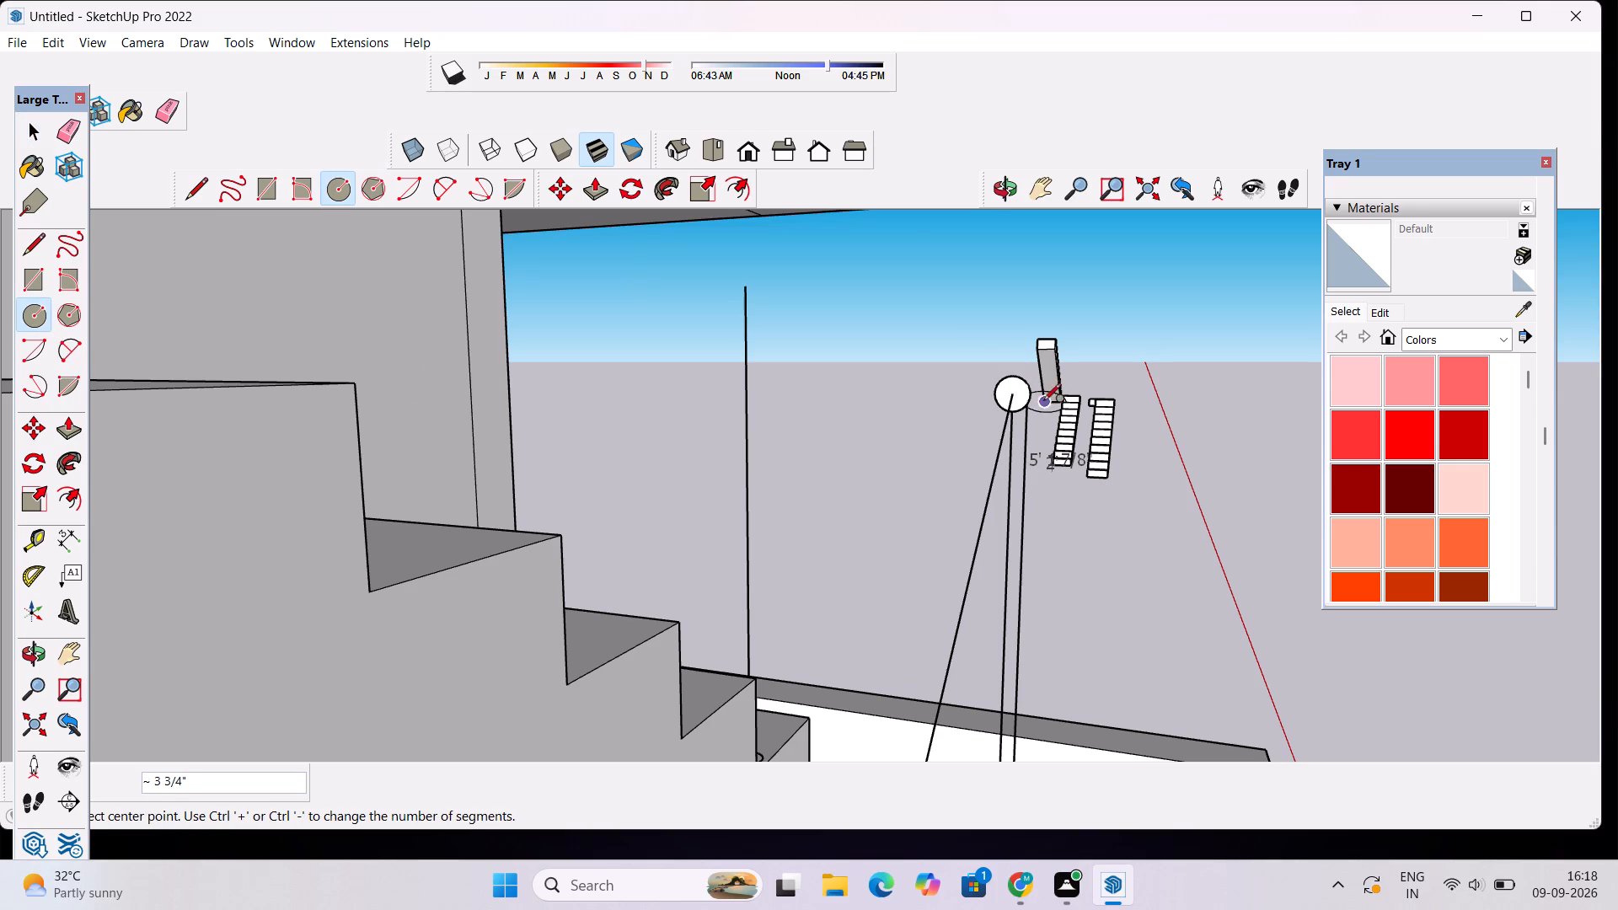
key("space")
Close the Materials tray to clear the view of the house model.
scroll(1039, 451, "down", 2)
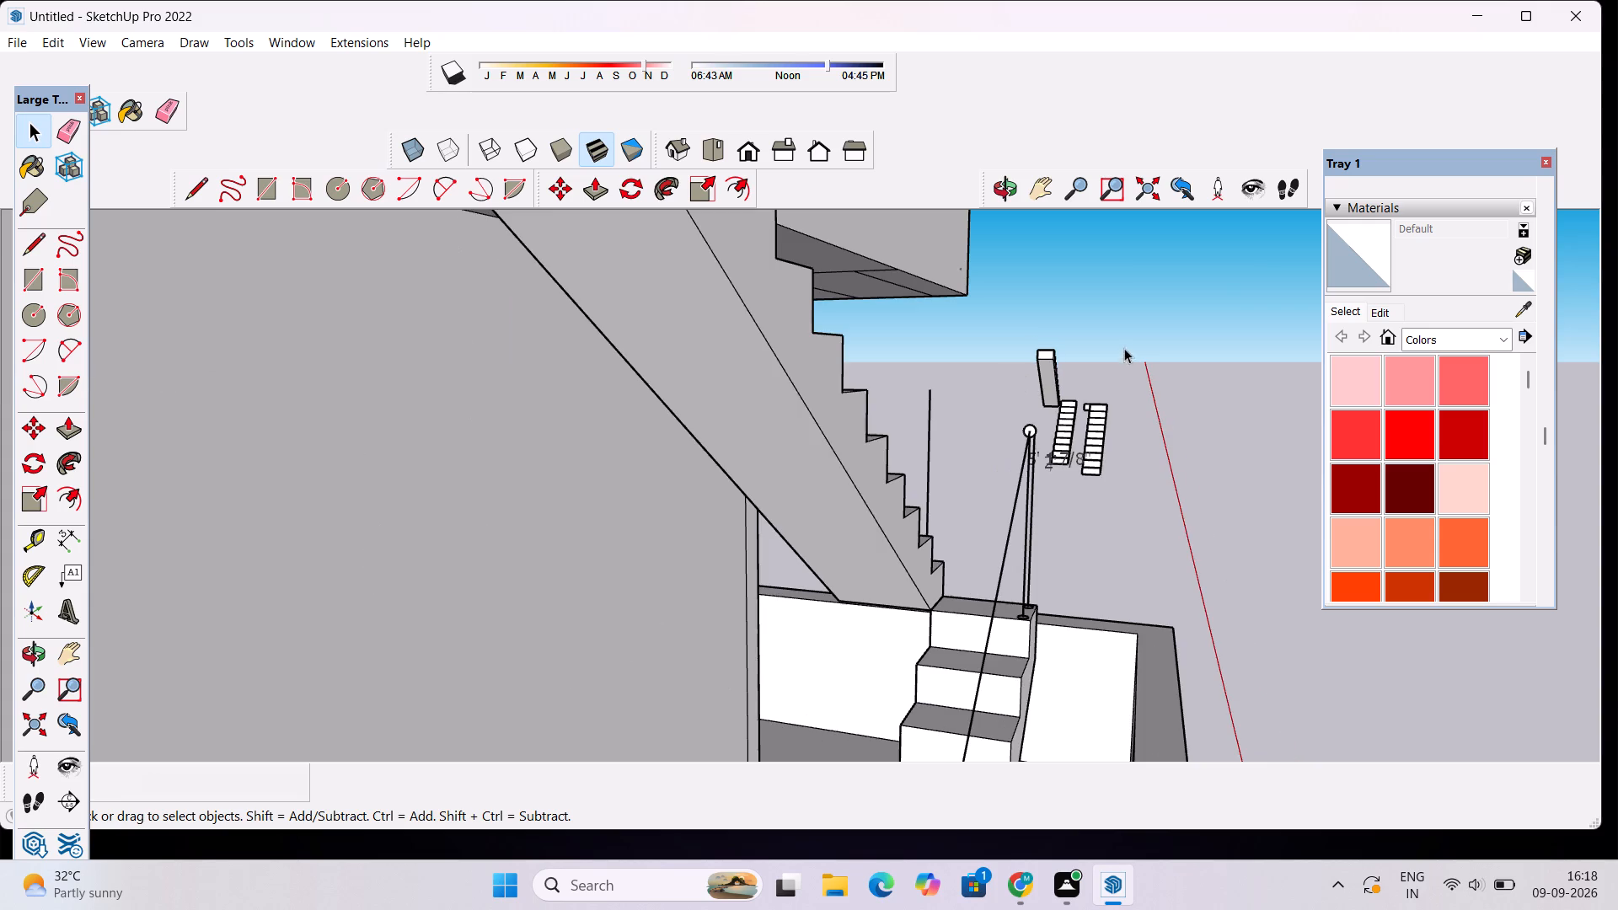
scroll(1125, 345, "down", 4)
scroll(1216, 378, "down", 4)
left_click(1007, 193)
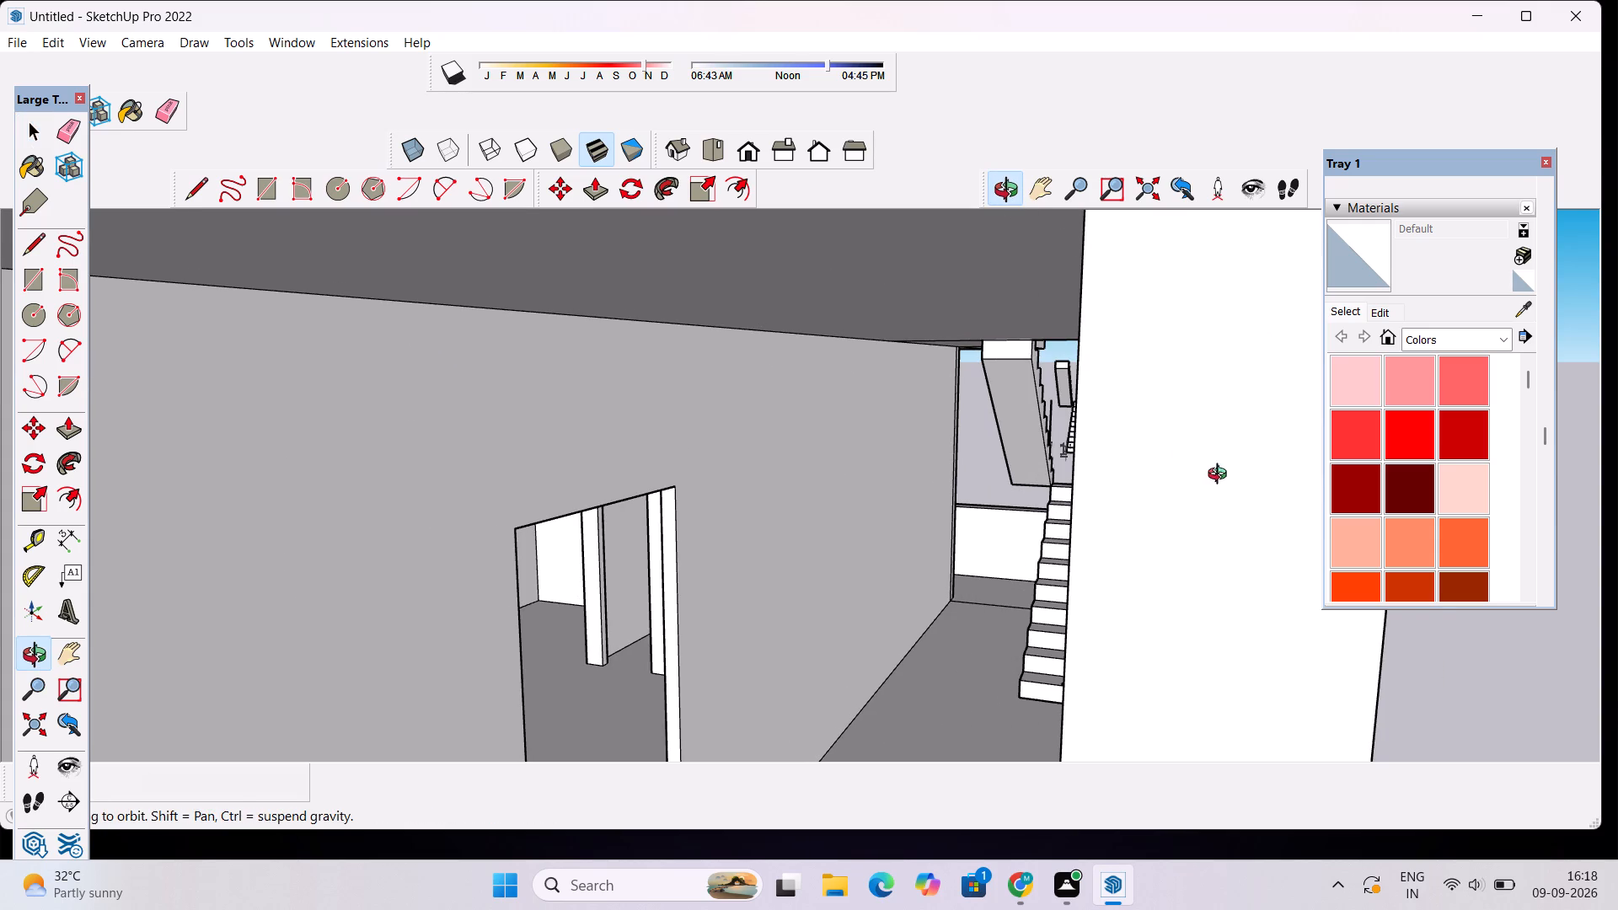
left_click_drag(1230, 478, 990, 464)
scroll(990, 464, "down", 14)
left_click_drag(1149, 513, 1085, 505)
scroll(1063, 495, "down", 6)
left_click(1546, 165)
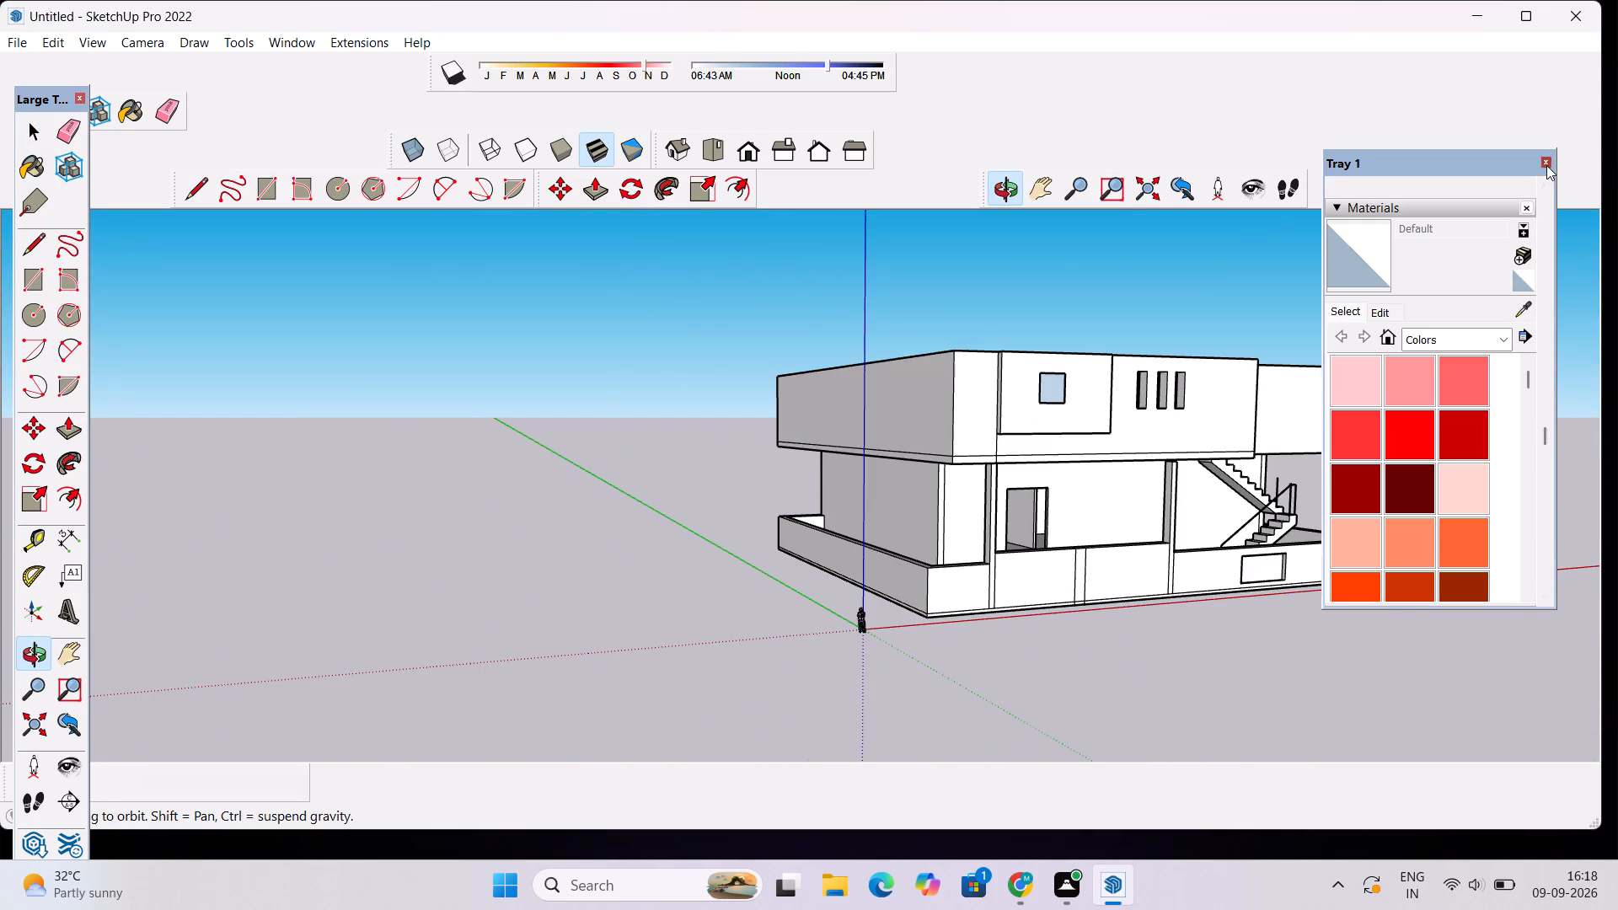
Copy the circle from the handrail line's upper end to its lower end at the foot of the lower flight, and clear the selection.
left_click_drag(1321, 522, 1100, 543)
scroll(1353, 550, "up", 4)
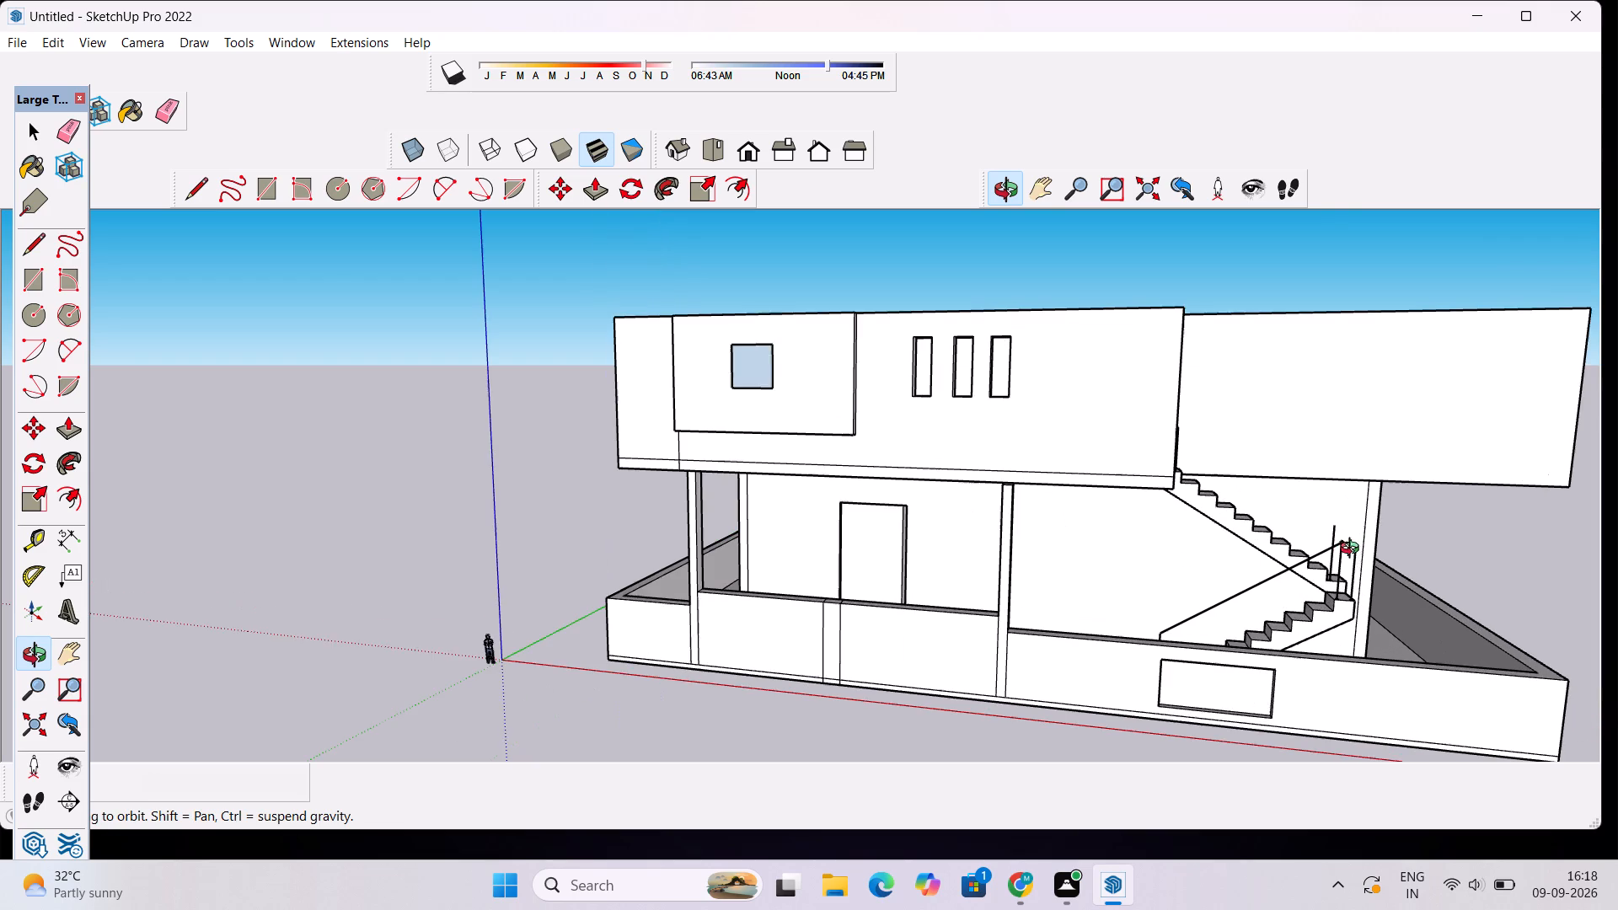
scroll(1299, 599, "up", 5)
scroll(1369, 537, "up", 12)
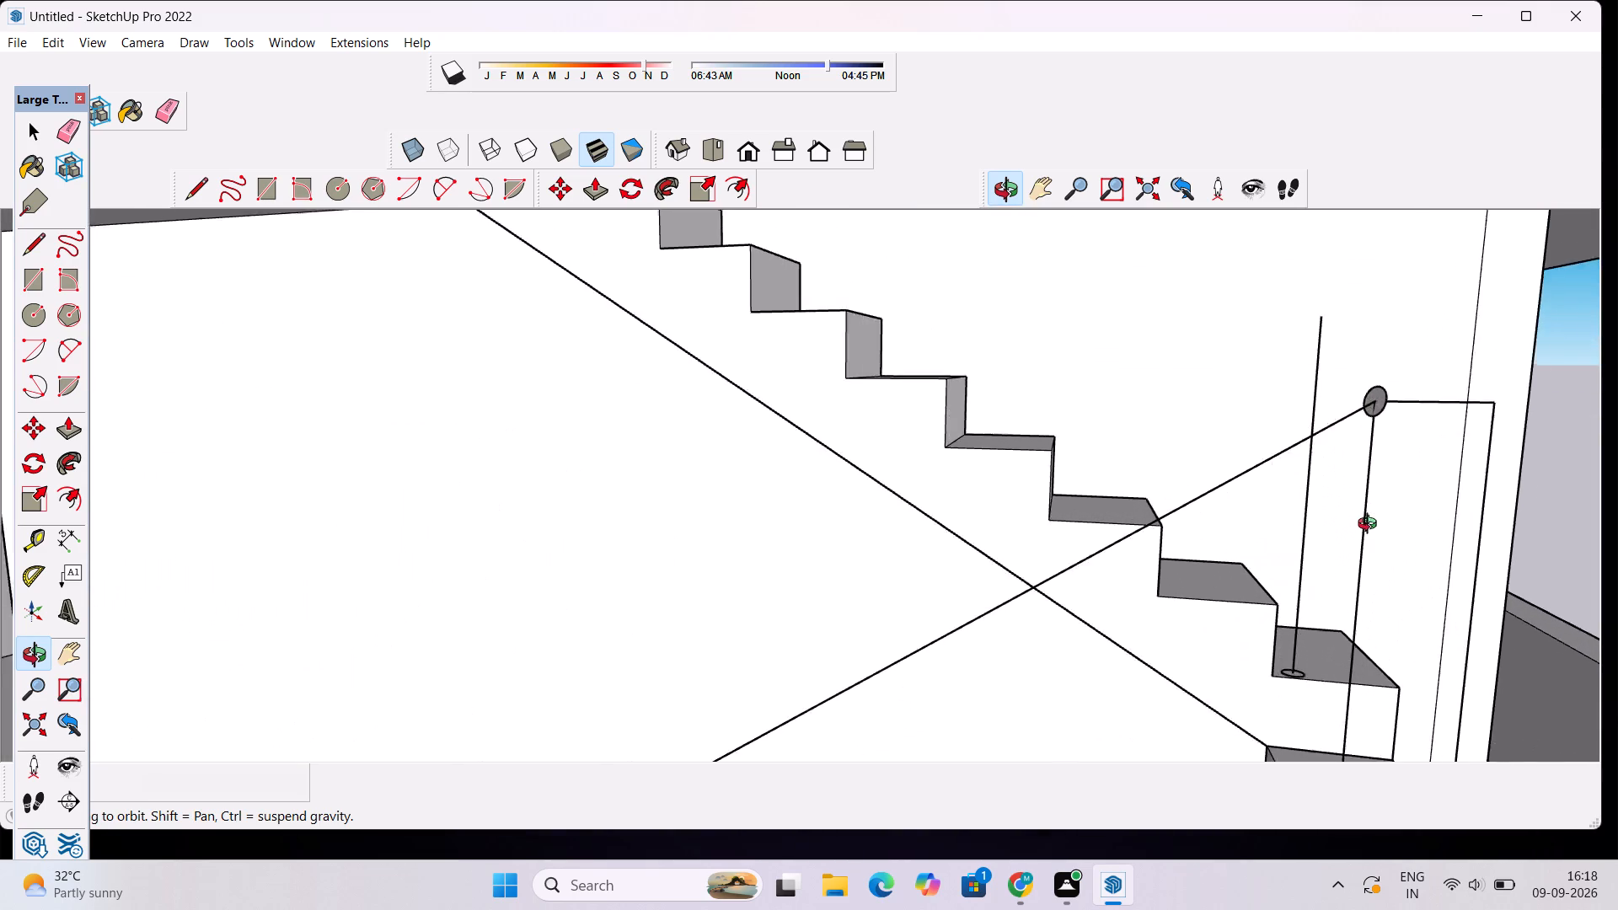
scroll(1371, 526, "up", 3)
scroll(1374, 481, "down", 4)
key("space")
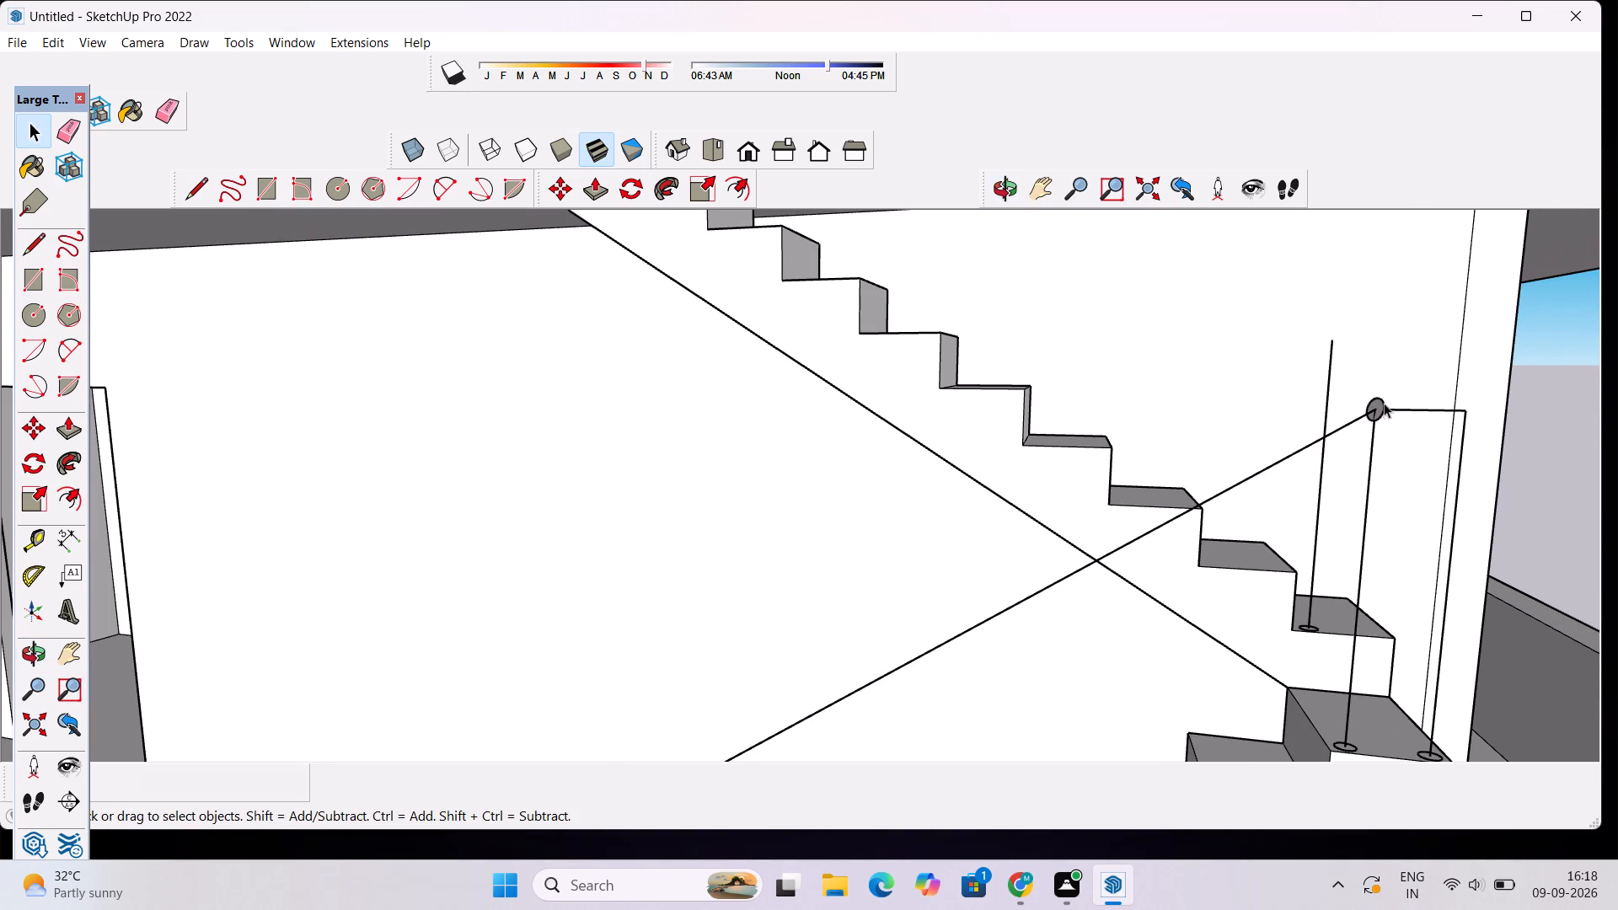
left_click(1383, 402)
key("m")
scroll(1337, 426, "up", 2)
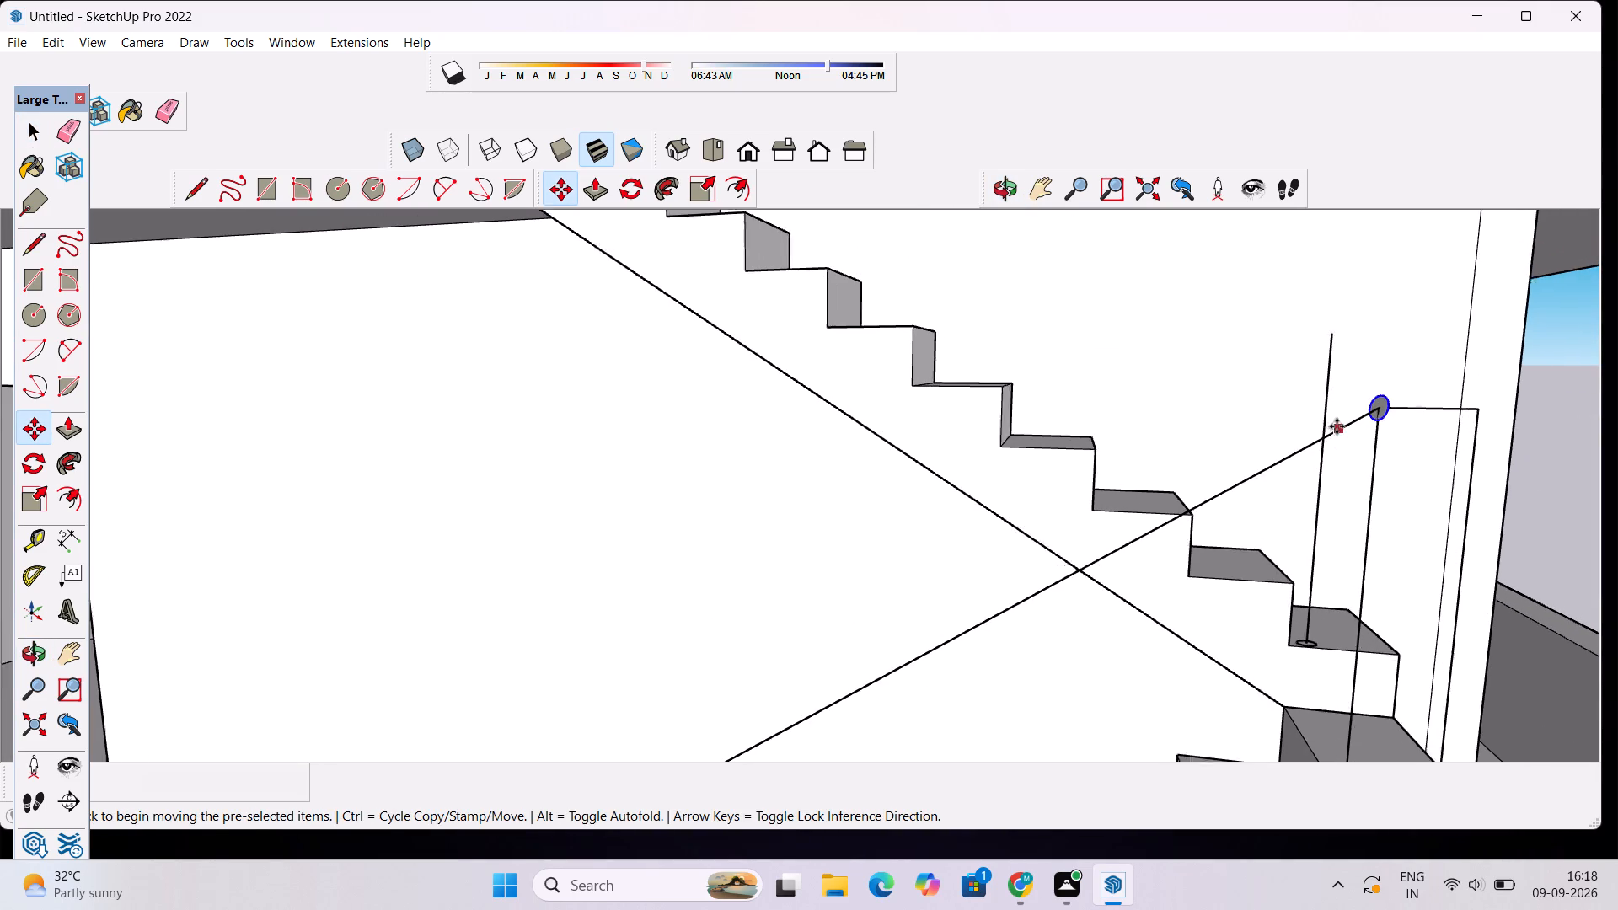
scroll(1337, 426, "up", 1)
left_click(1401, 399)
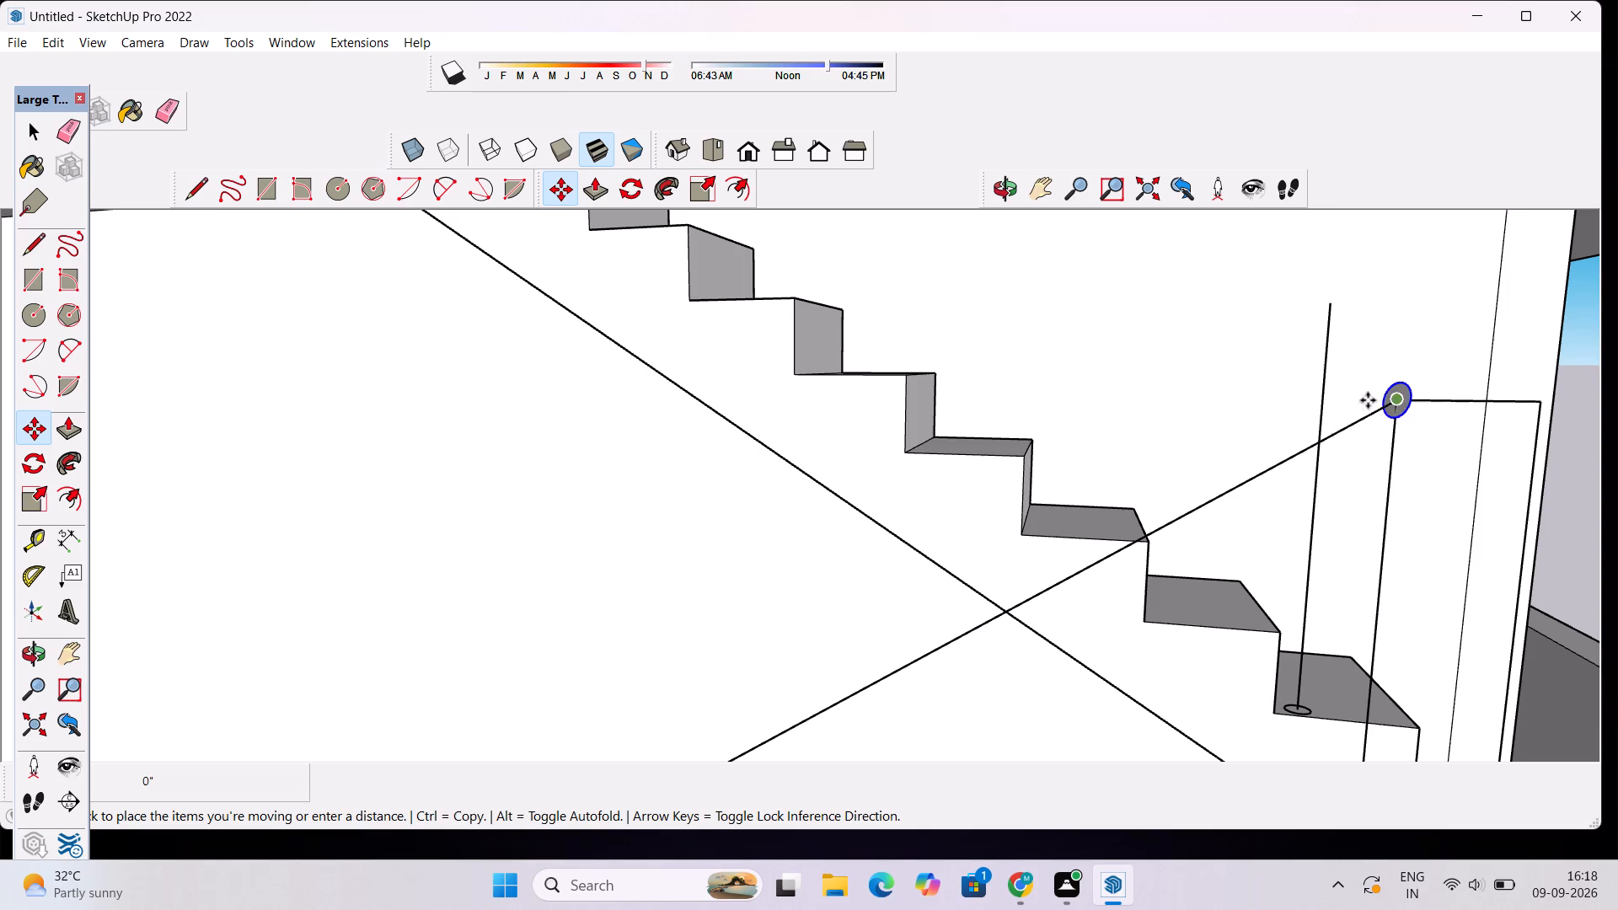
scroll(1250, 410, "down", 5)
scroll(957, 555, "down", 4)
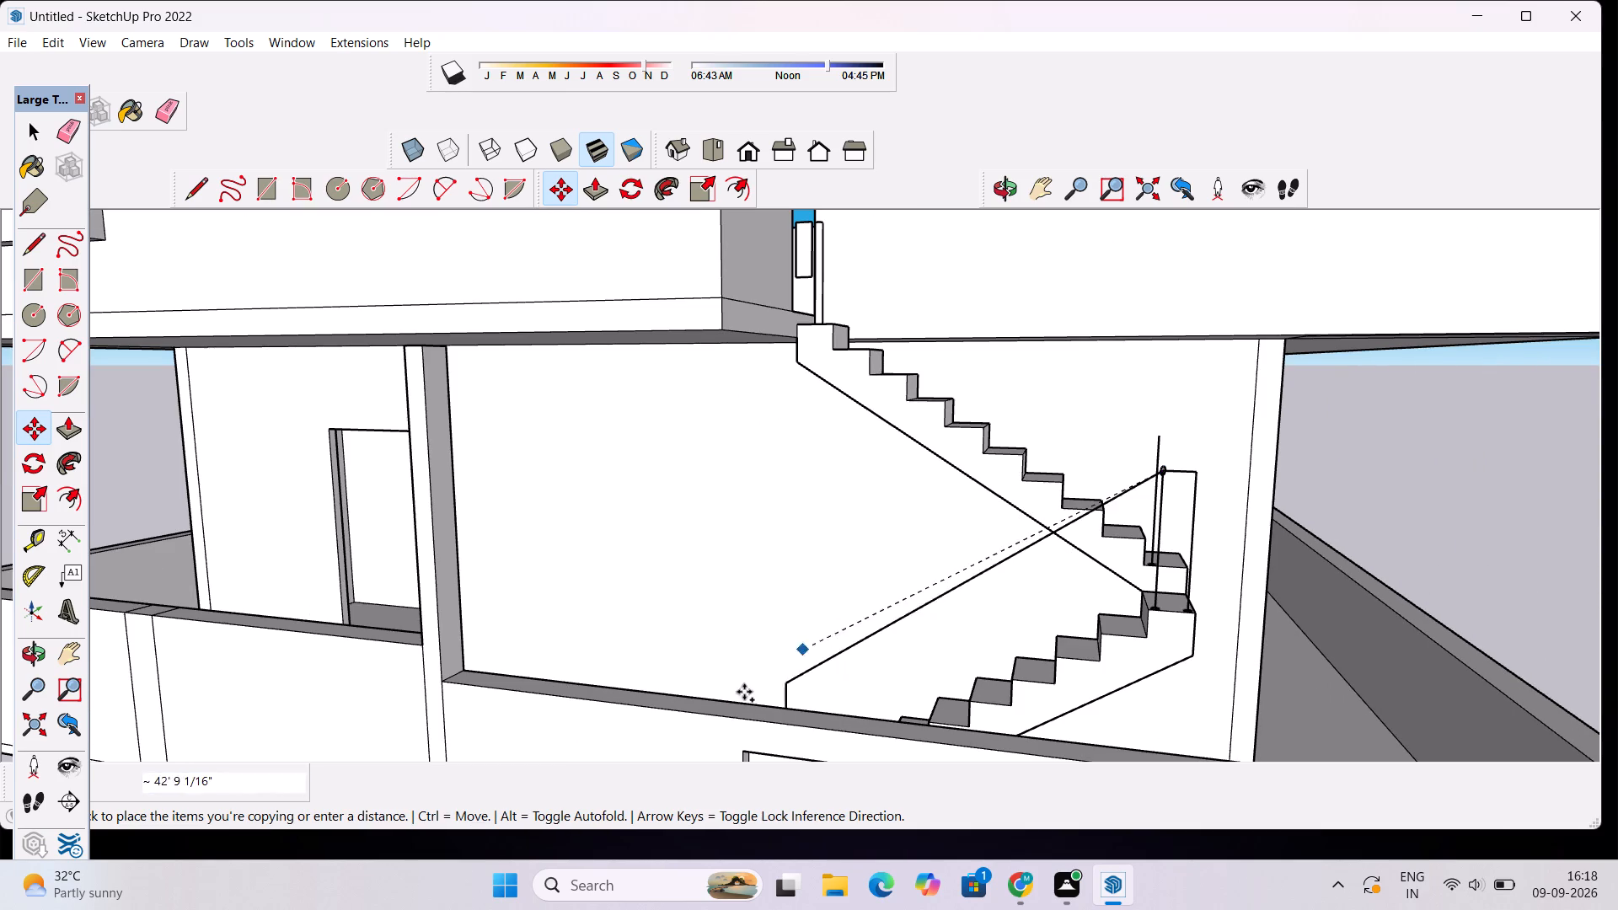
scroll(790, 692, "up", 9)
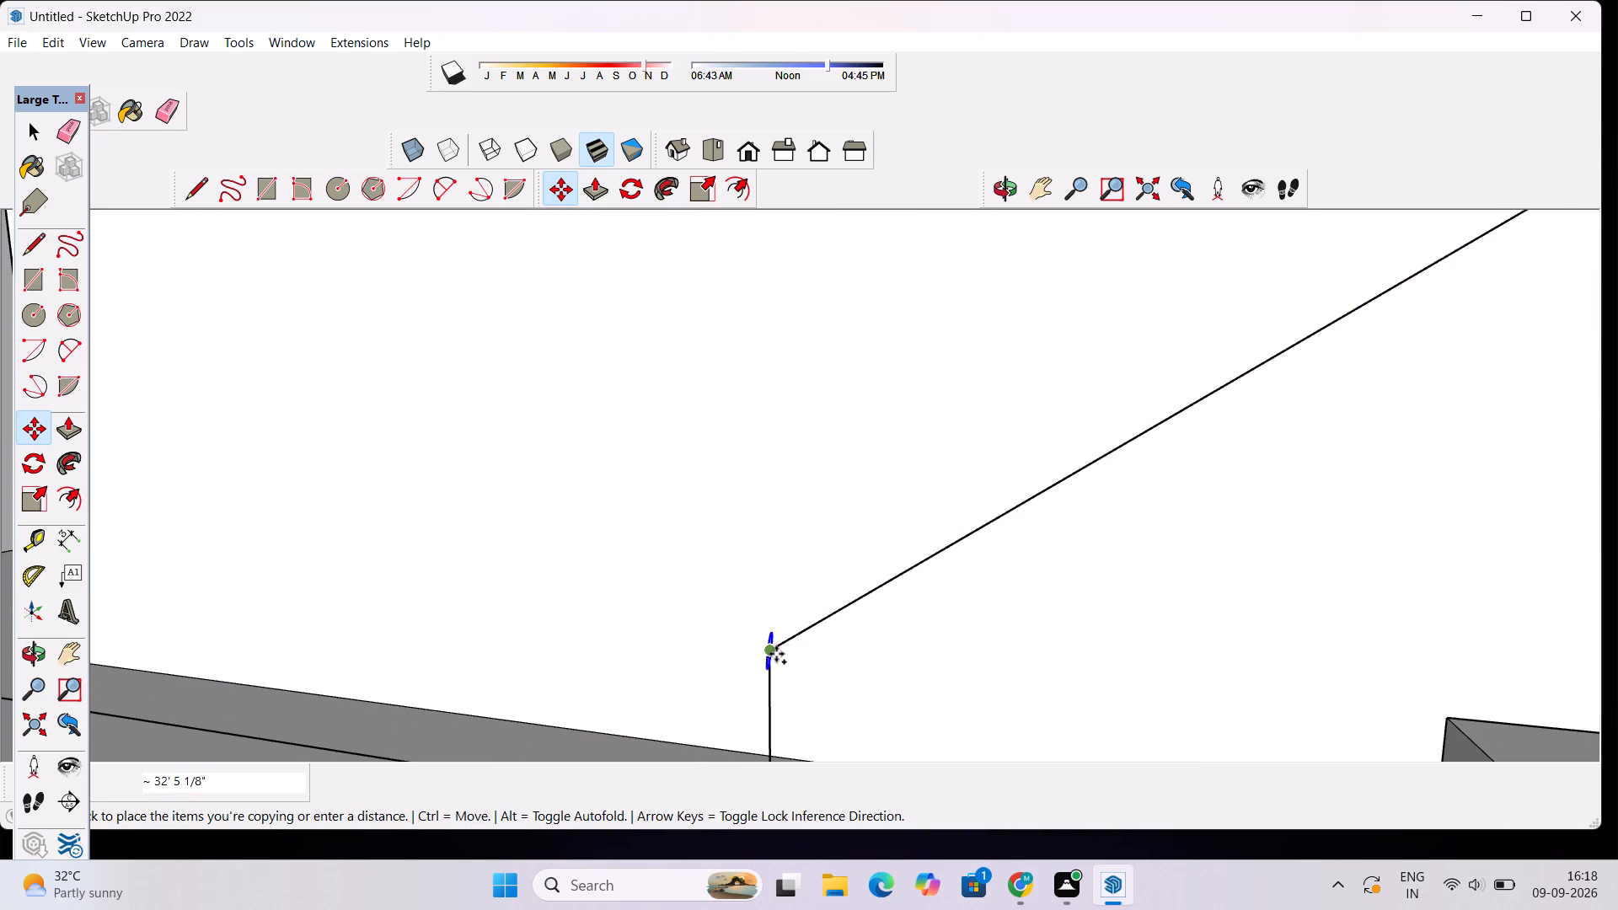
scroll(776, 654, "up", 8)
scroll(782, 646, "down", 8)
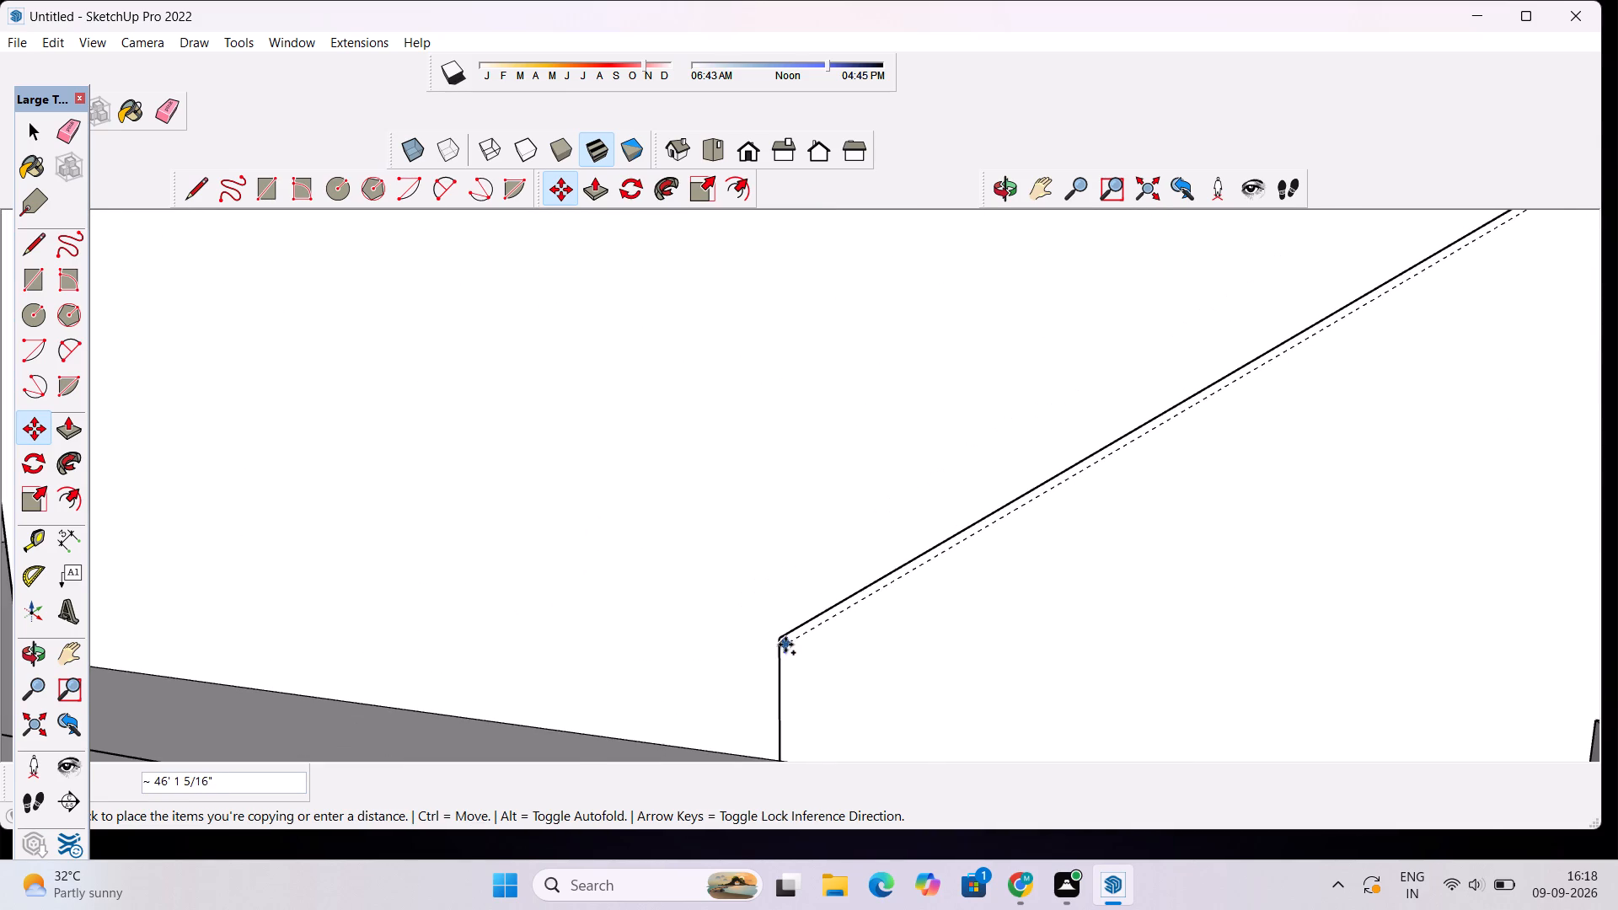
left_click(785, 637)
key("space")
scroll(789, 619, "down", 13)
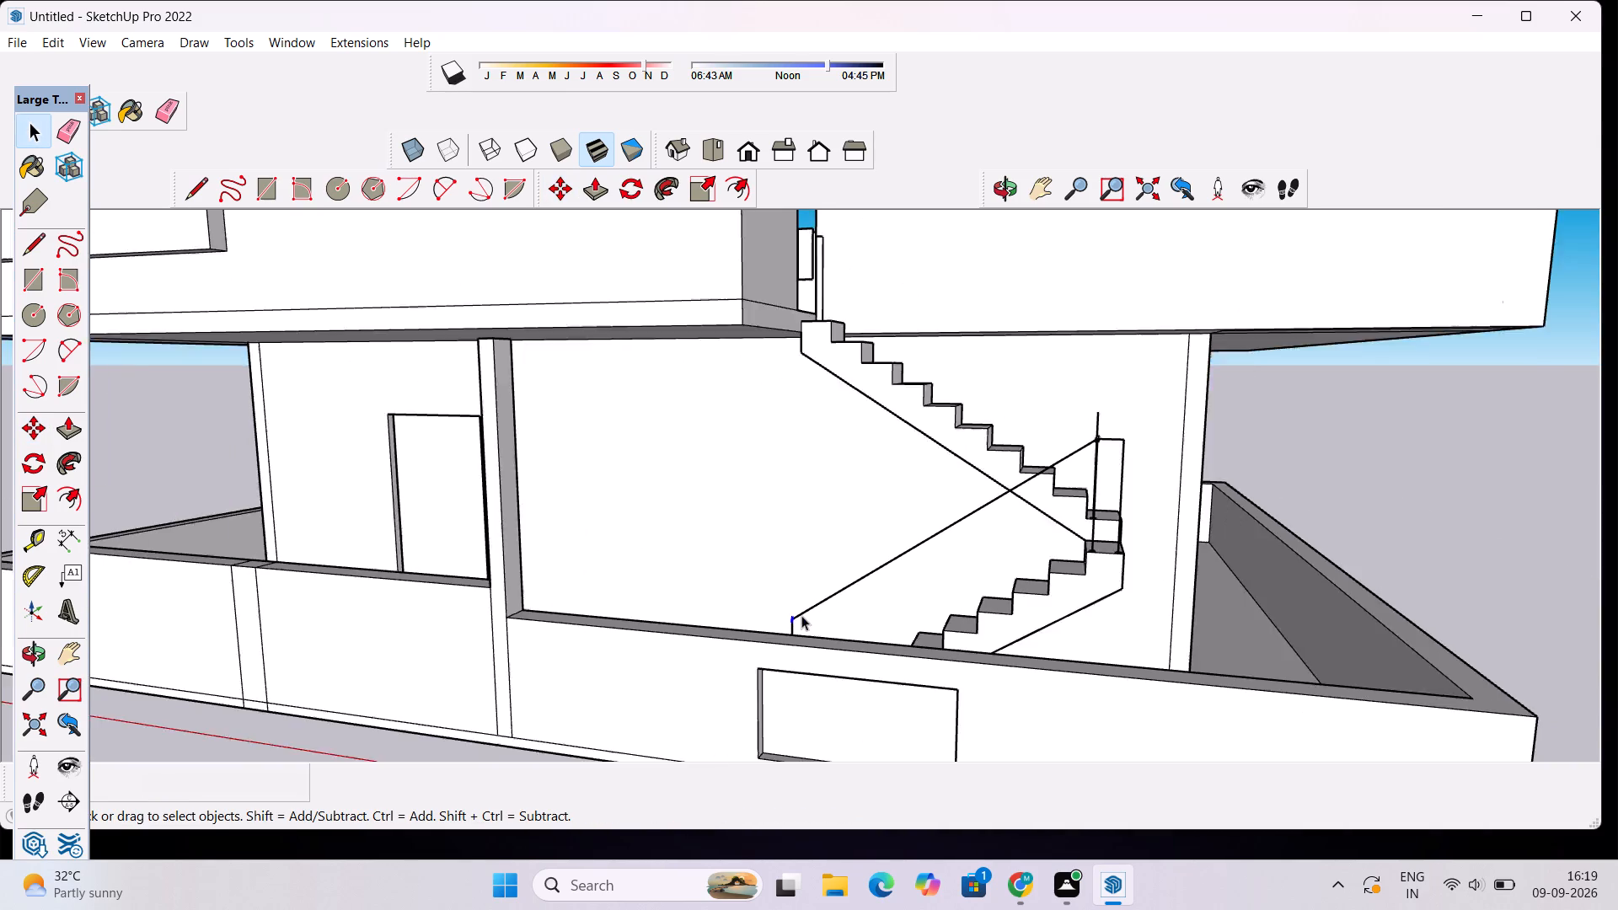
scroll(801, 615, "down", 5)
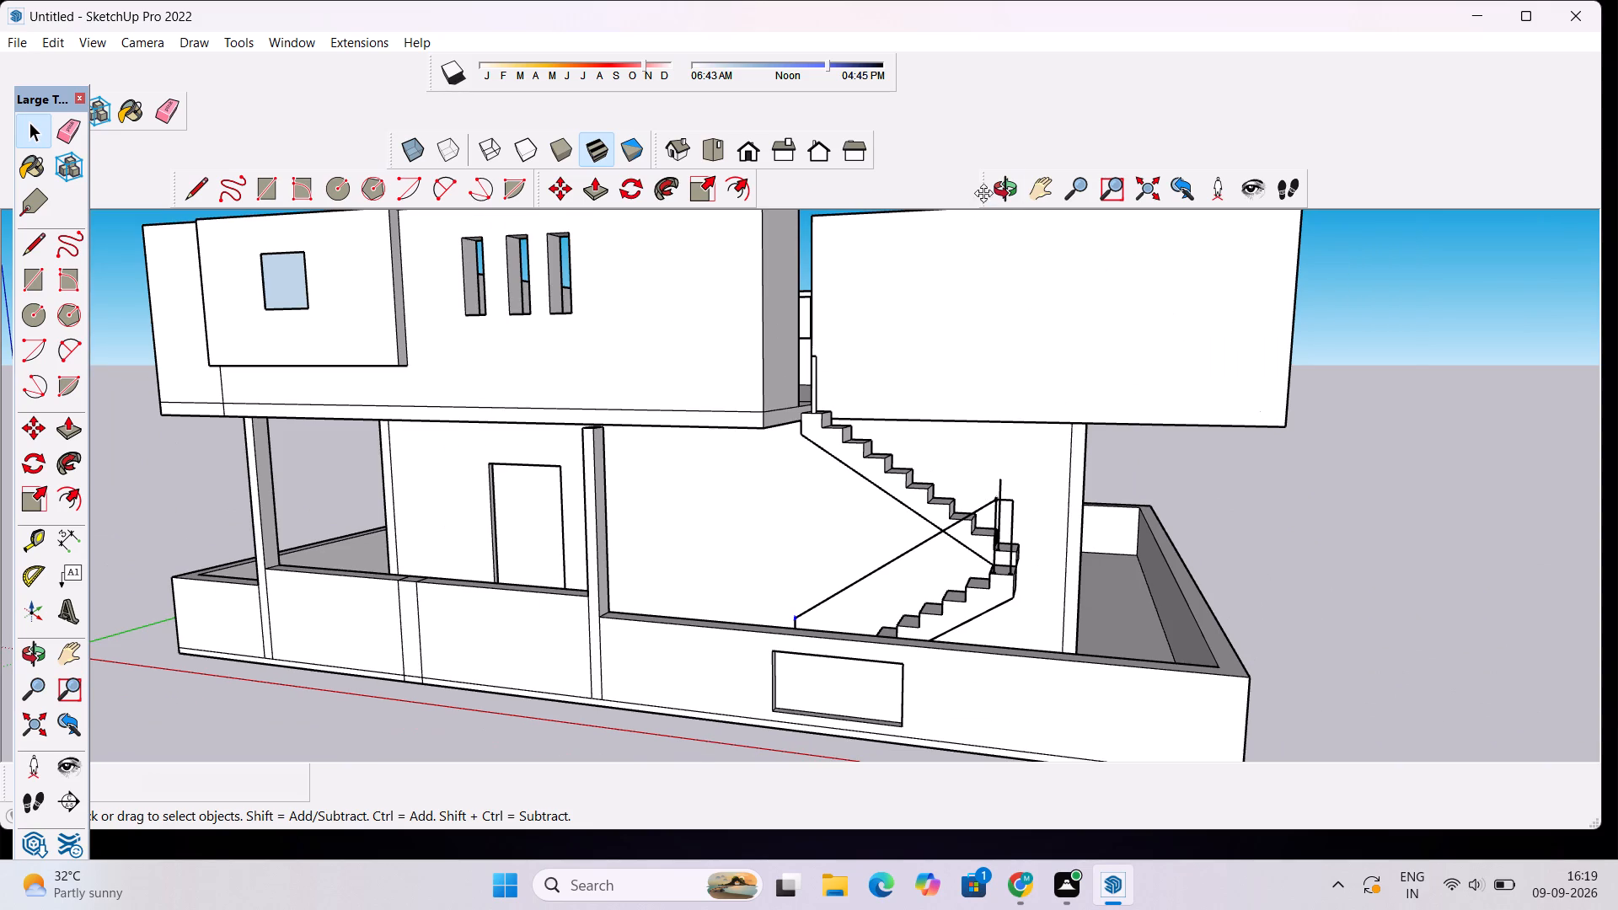
left_click(1002, 194)
left_click_drag(1086, 281, 1345, 345)
scroll(945, 634, "up", 4)
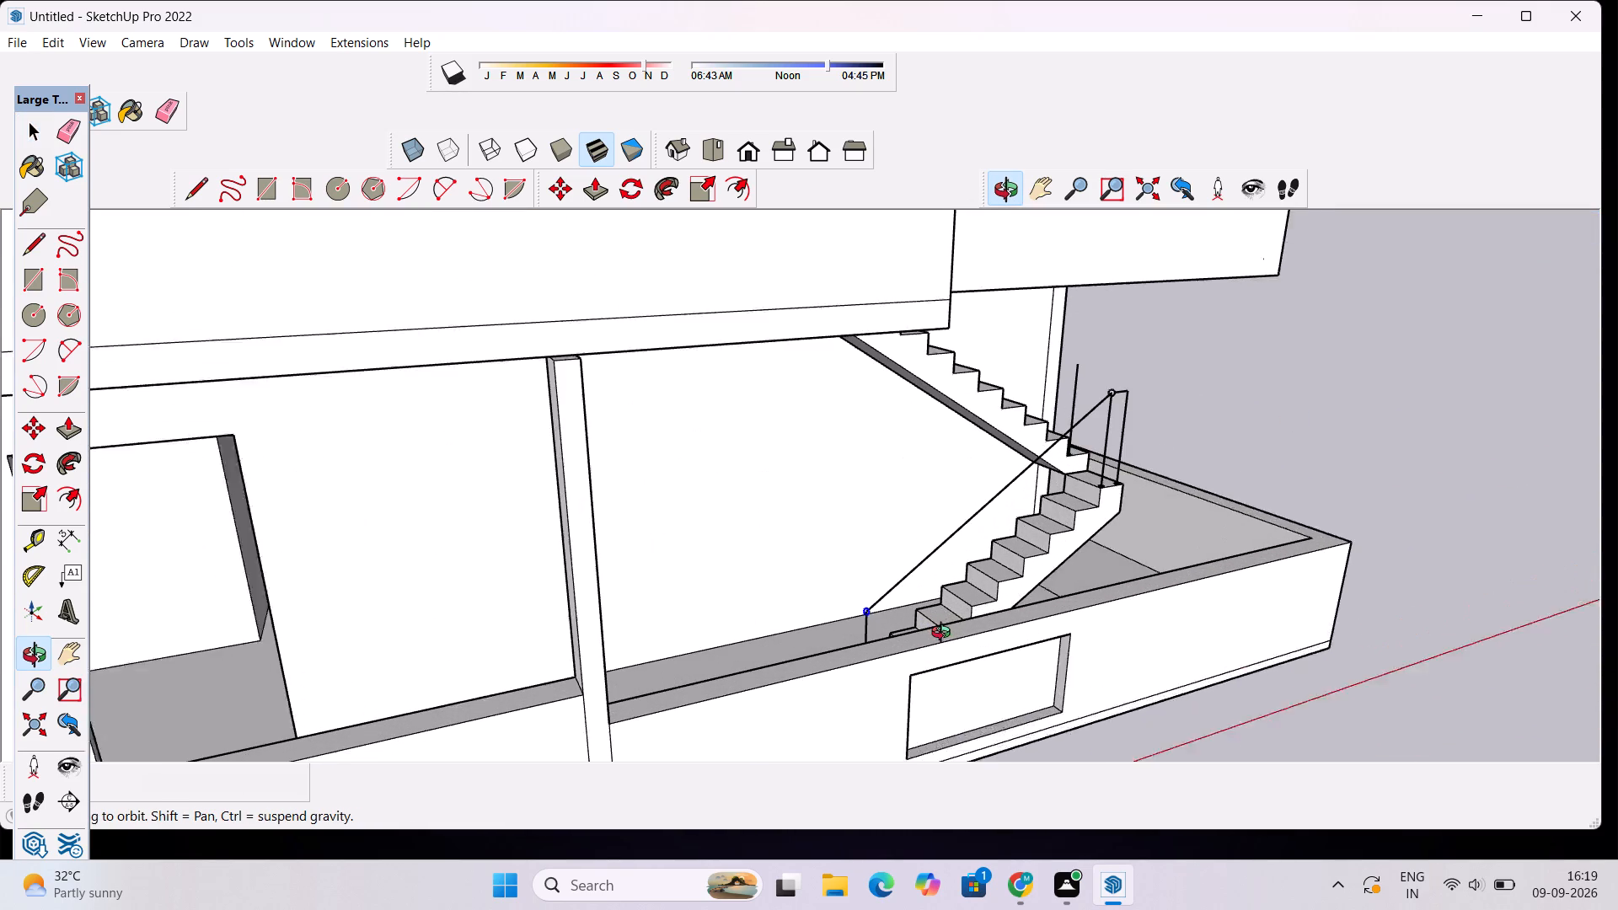
scroll(945, 634, "up", 2)
key("space")
key("space")
left_click(1299, 419)
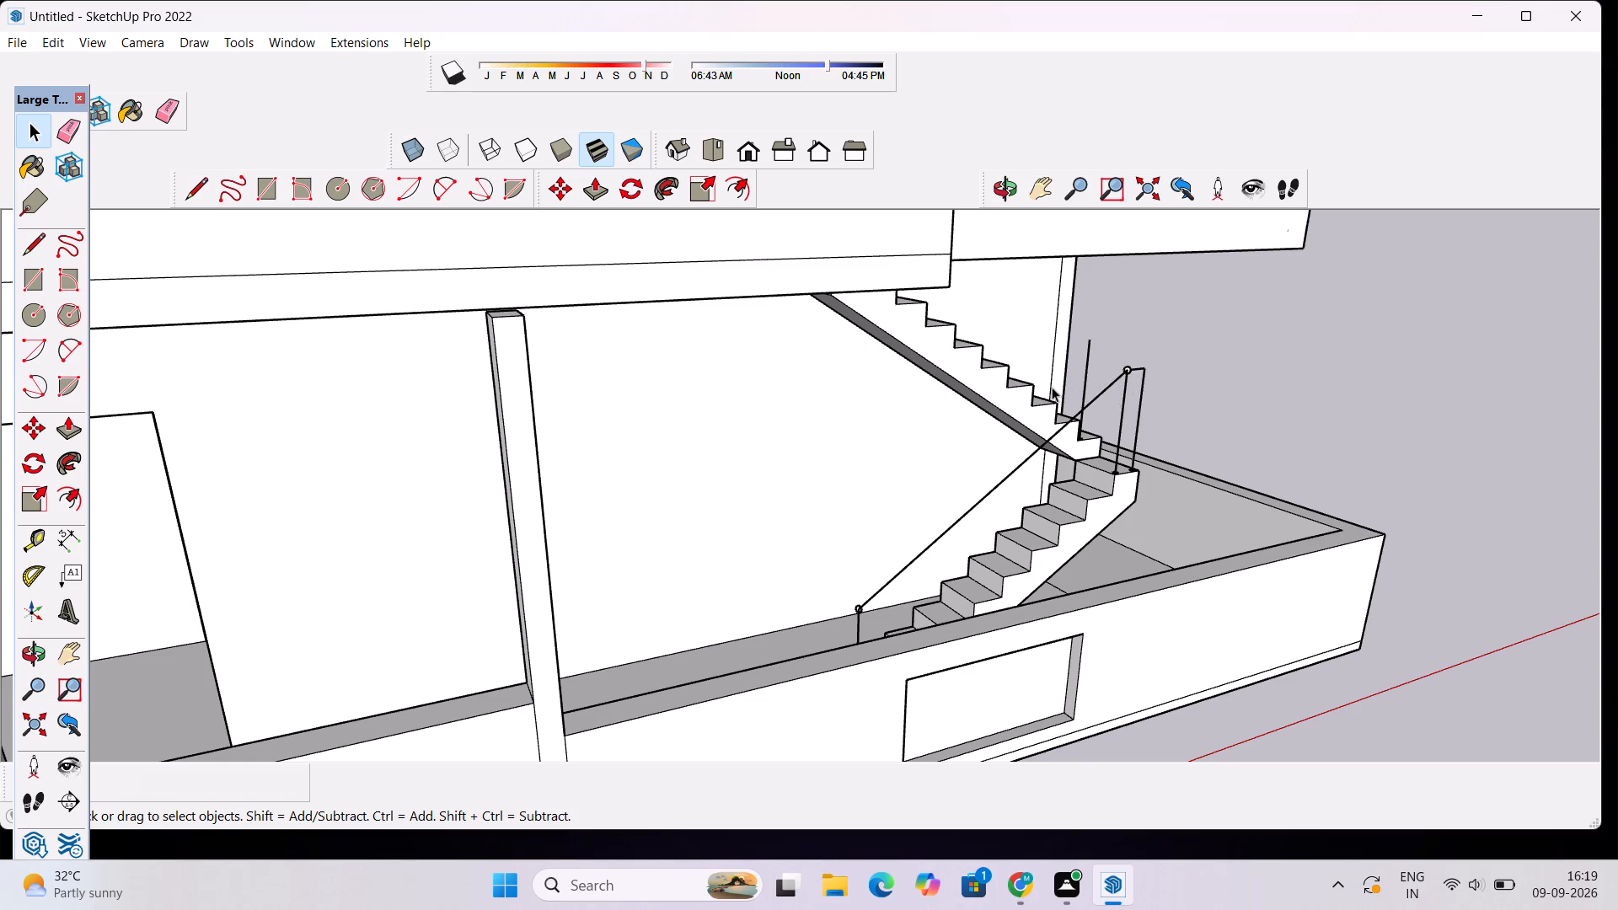
Examine the staircase's handrail line, uprights and profile circles from several angles.
scroll(1049, 388, "down", 1)
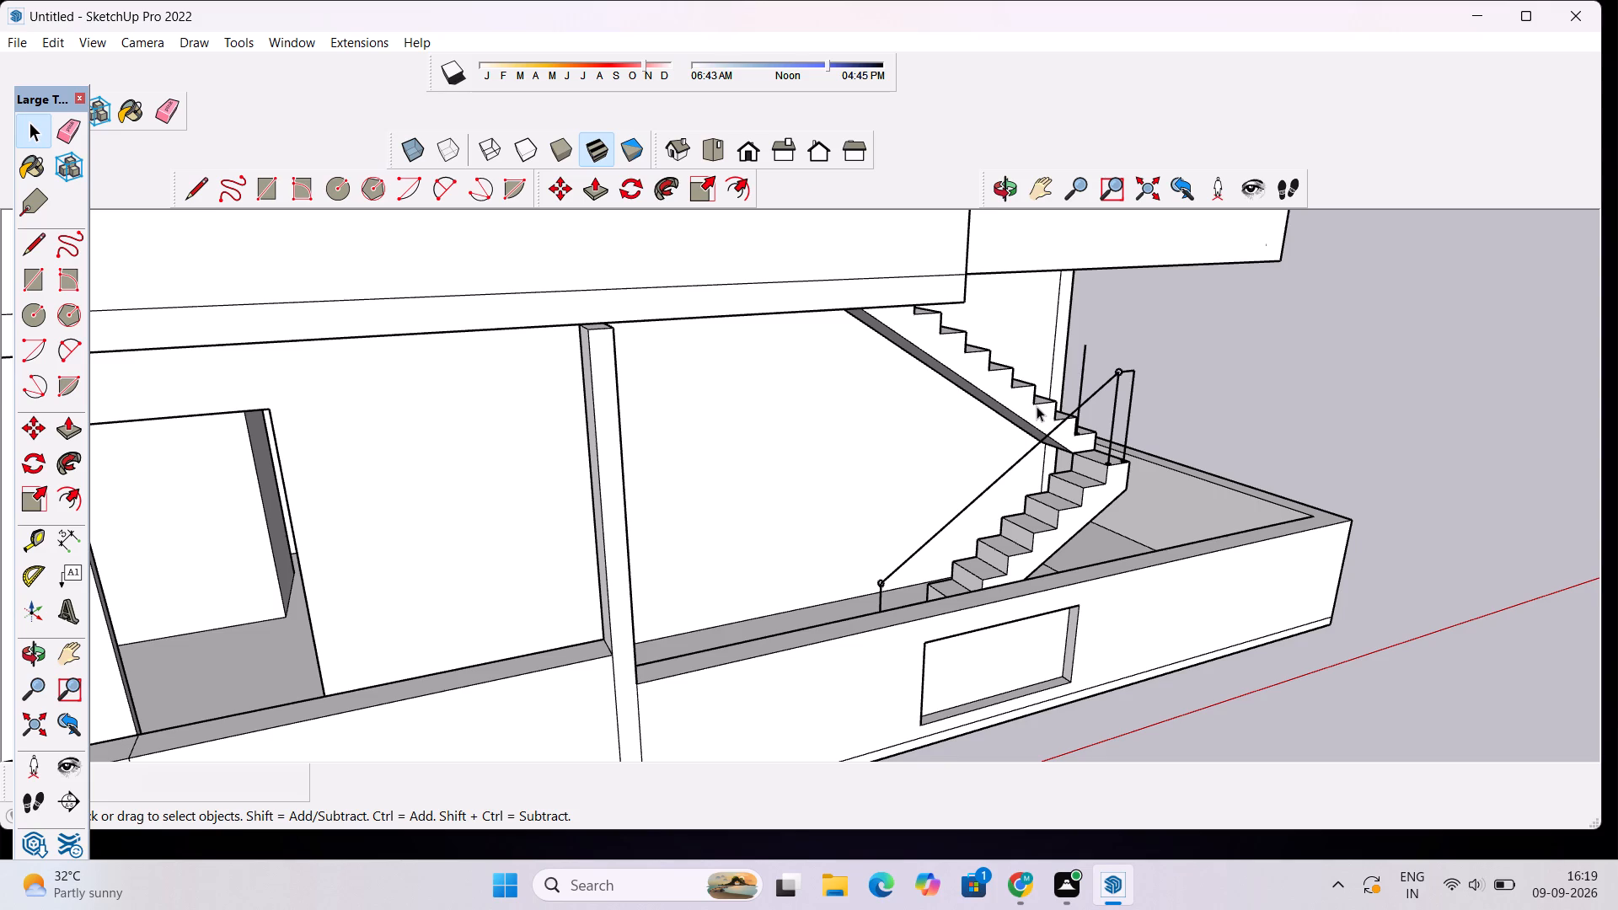
scroll(1095, 426, "down", 1)
scroll(1113, 361, "up", 4)
scroll(1151, 453, "down", 2)
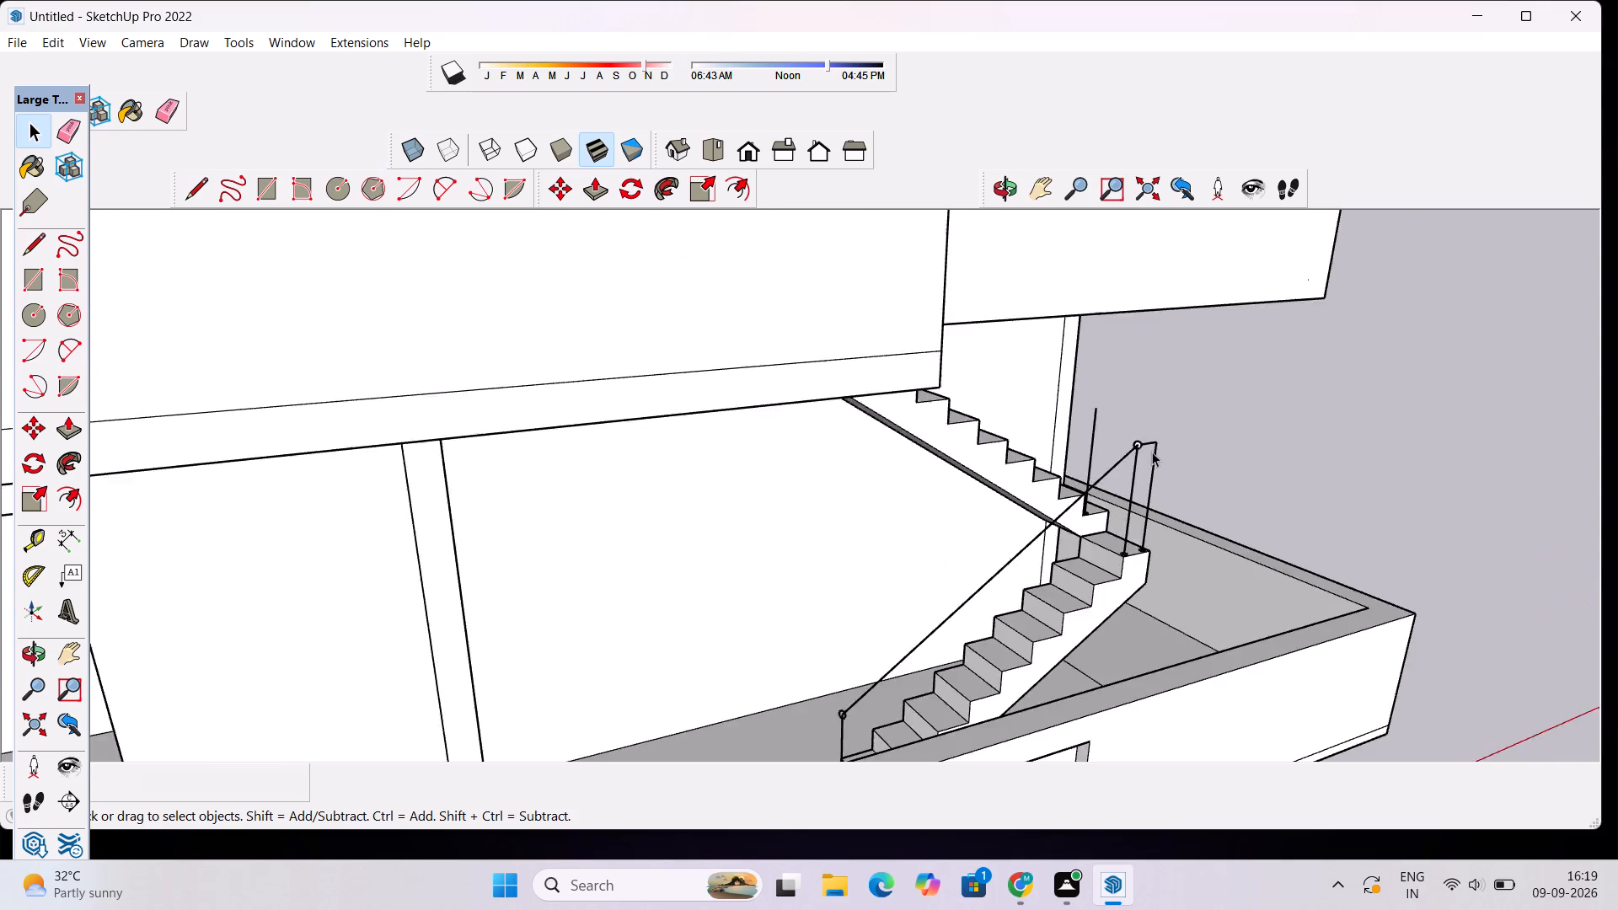
scroll(1152, 452, "down", 6)
scroll(1133, 485, "up", 5)
scroll(1149, 395, "down", 2)
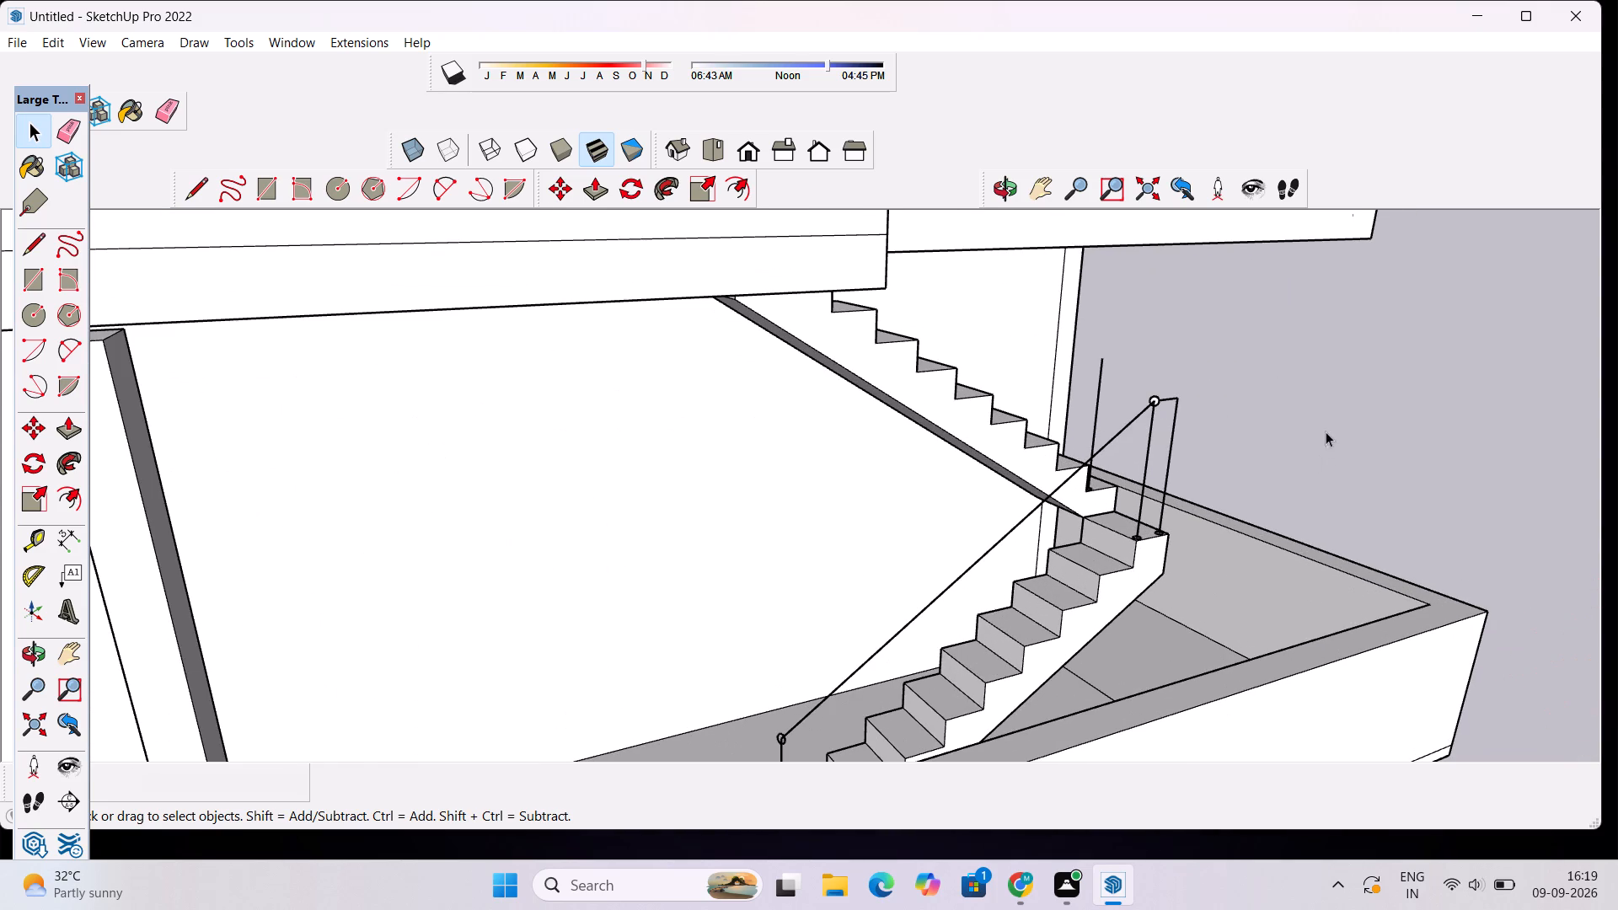
left_click(1005, 193)
left_click_drag(1129, 597, 983, 532)
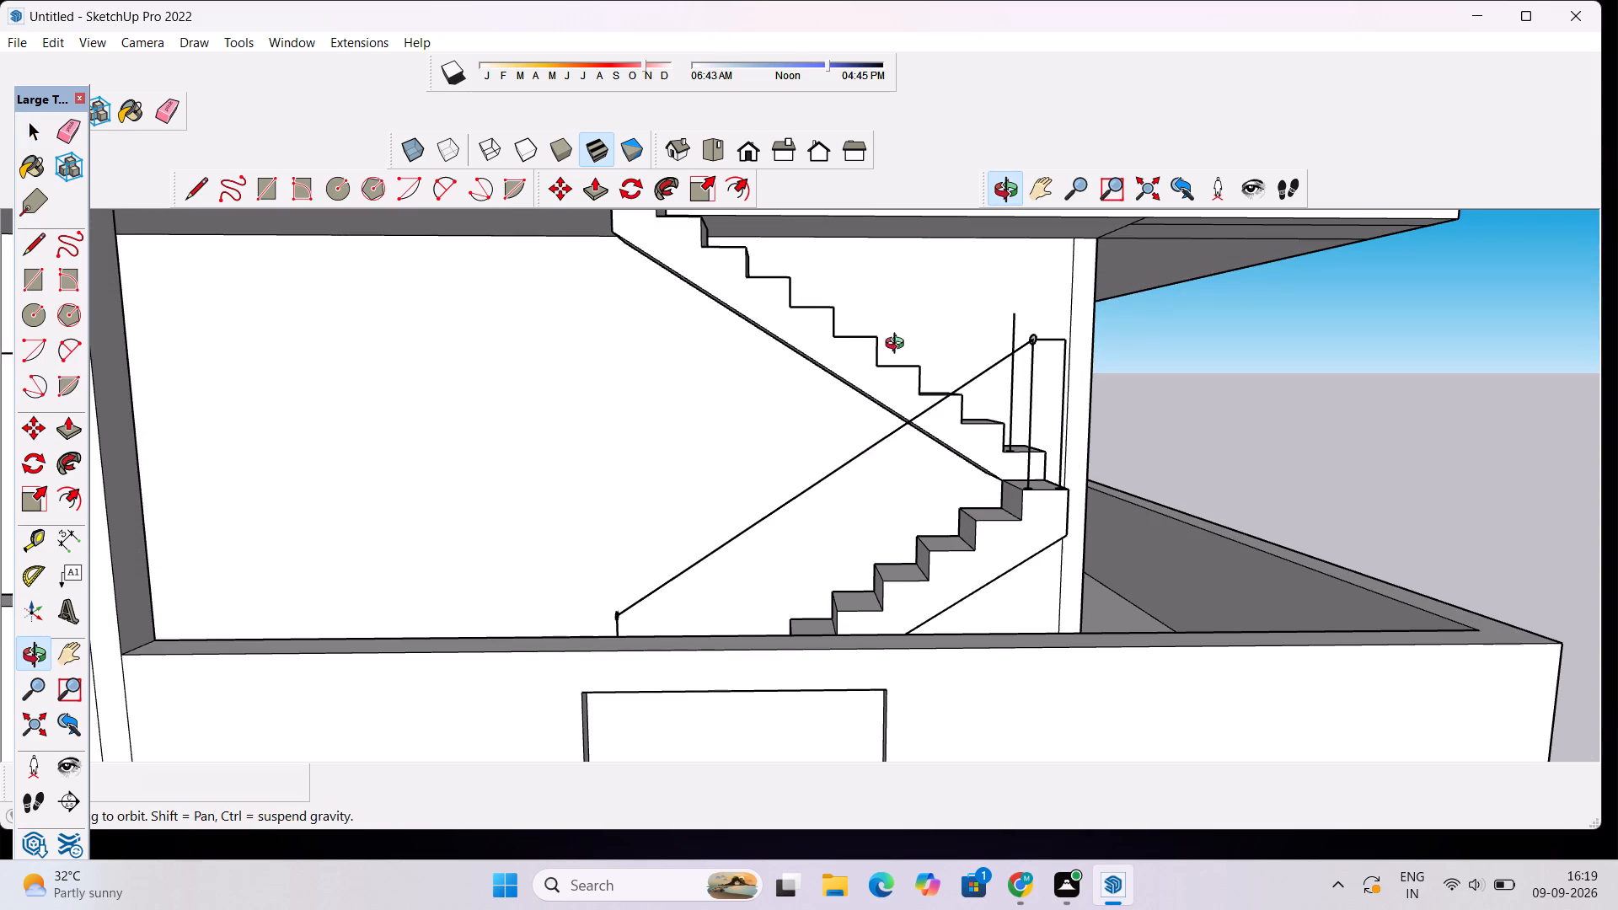
left_click_drag(881, 373, 997, 426)
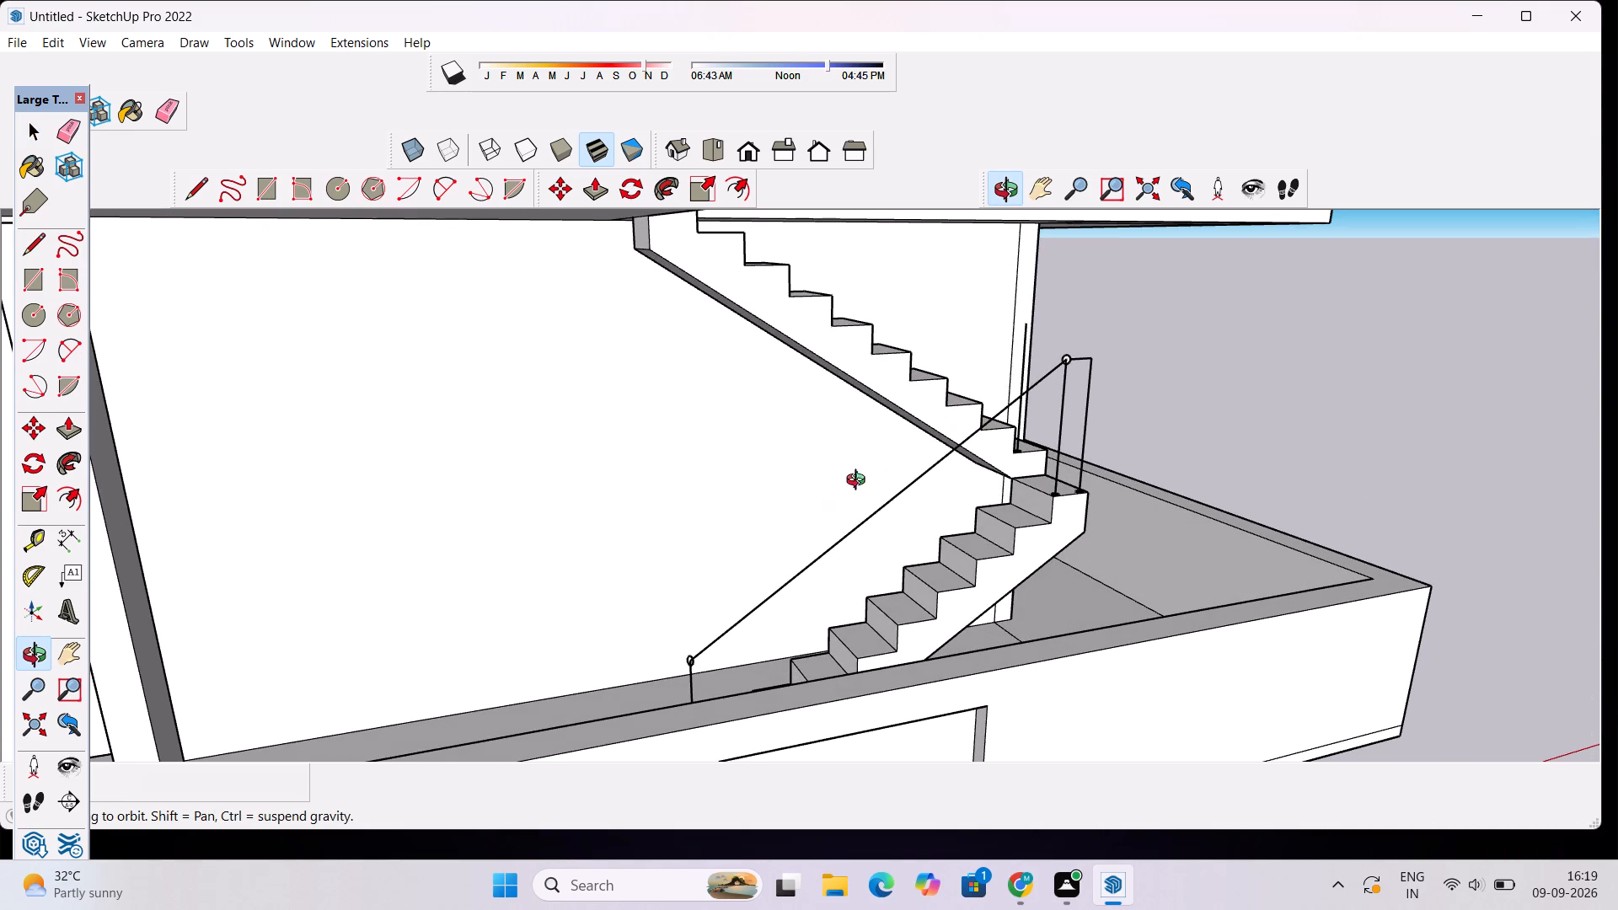
scroll(859, 442, "down", 5)
left_click_drag(1096, 540, 989, 574)
left_click_drag(931, 584, 948, 678)
left_click_drag(1136, 699, 1239, 657)
left_click_drag(1390, 559, 904, 340)
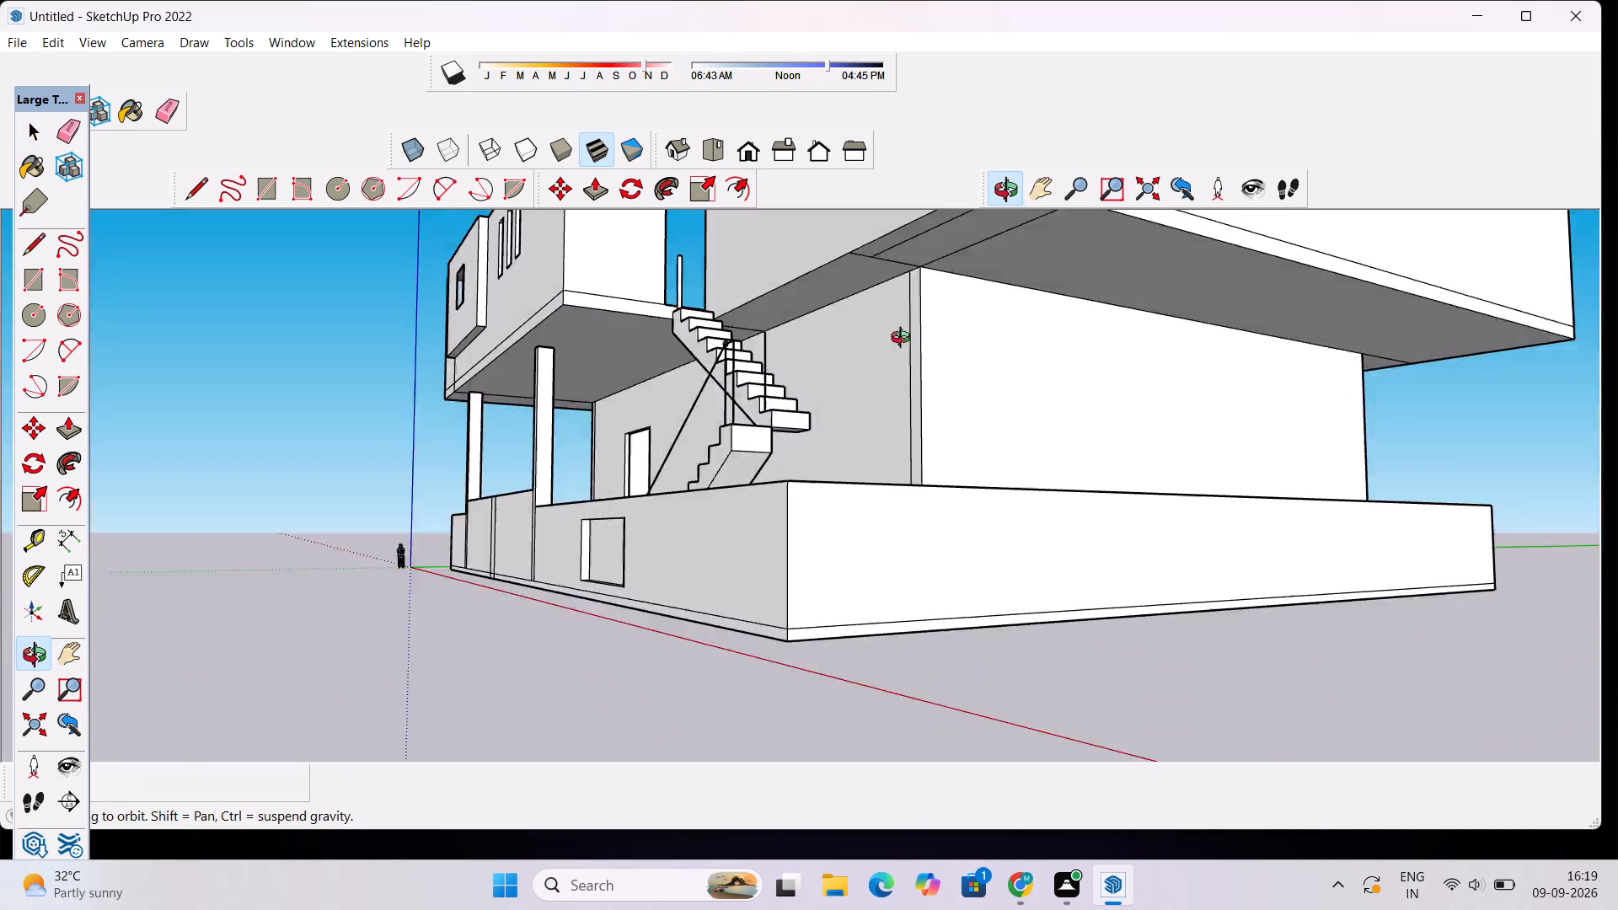
left_click_drag(904, 340, 1053, 413)
left_click_drag(1161, 399, 1342, 575)
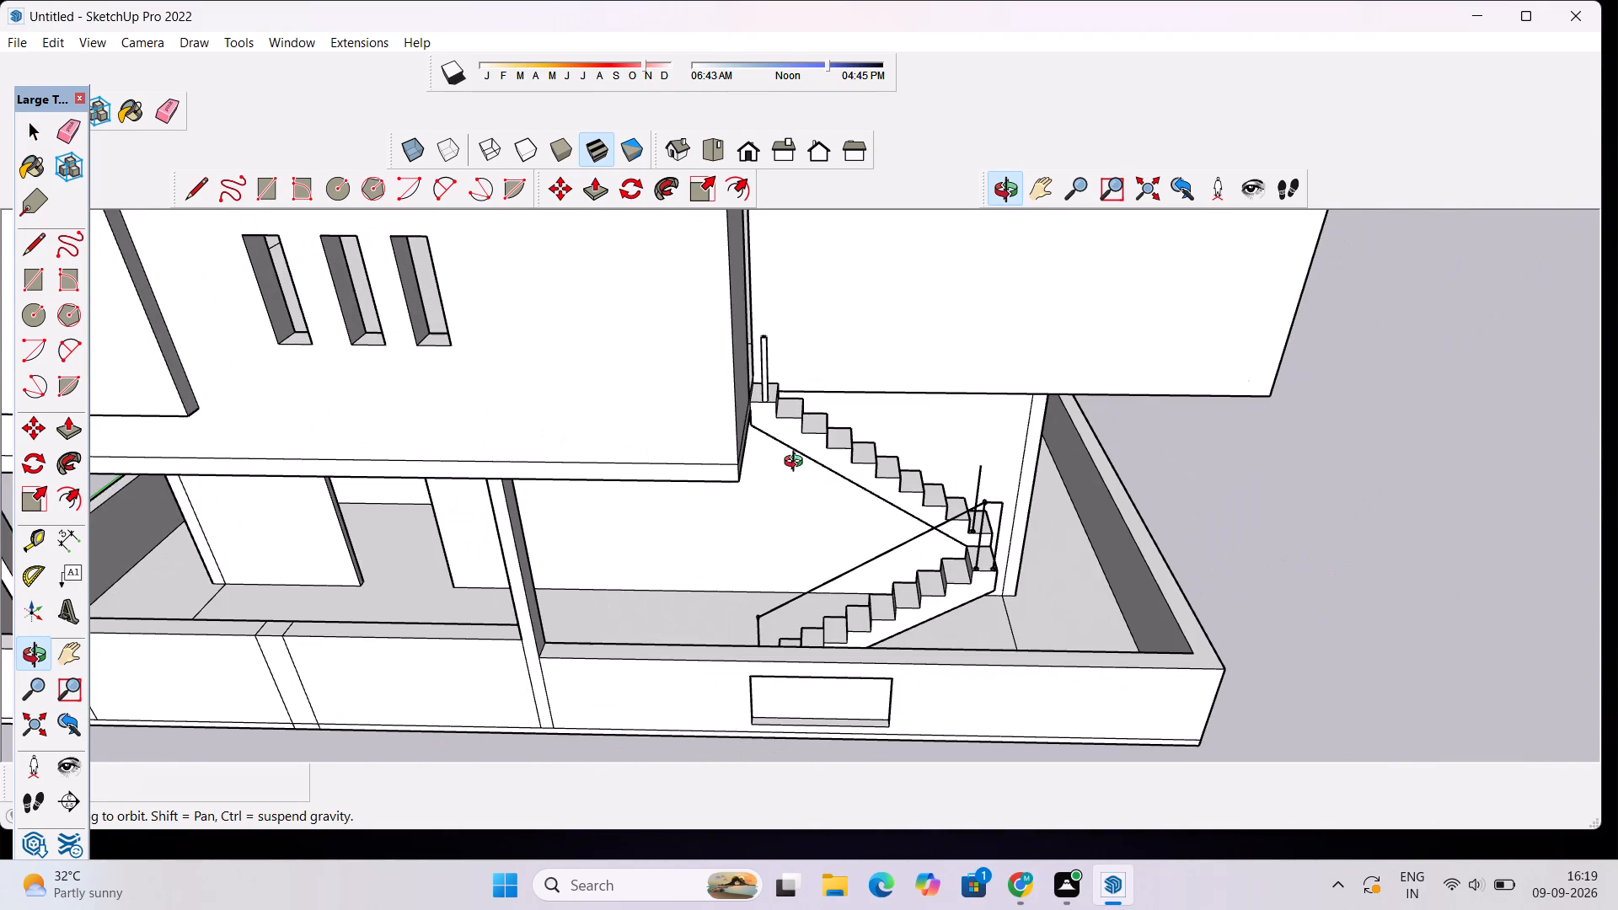
scroll(785, 446, "up", 2)
left_click_drag(587, 437, 626, 409)
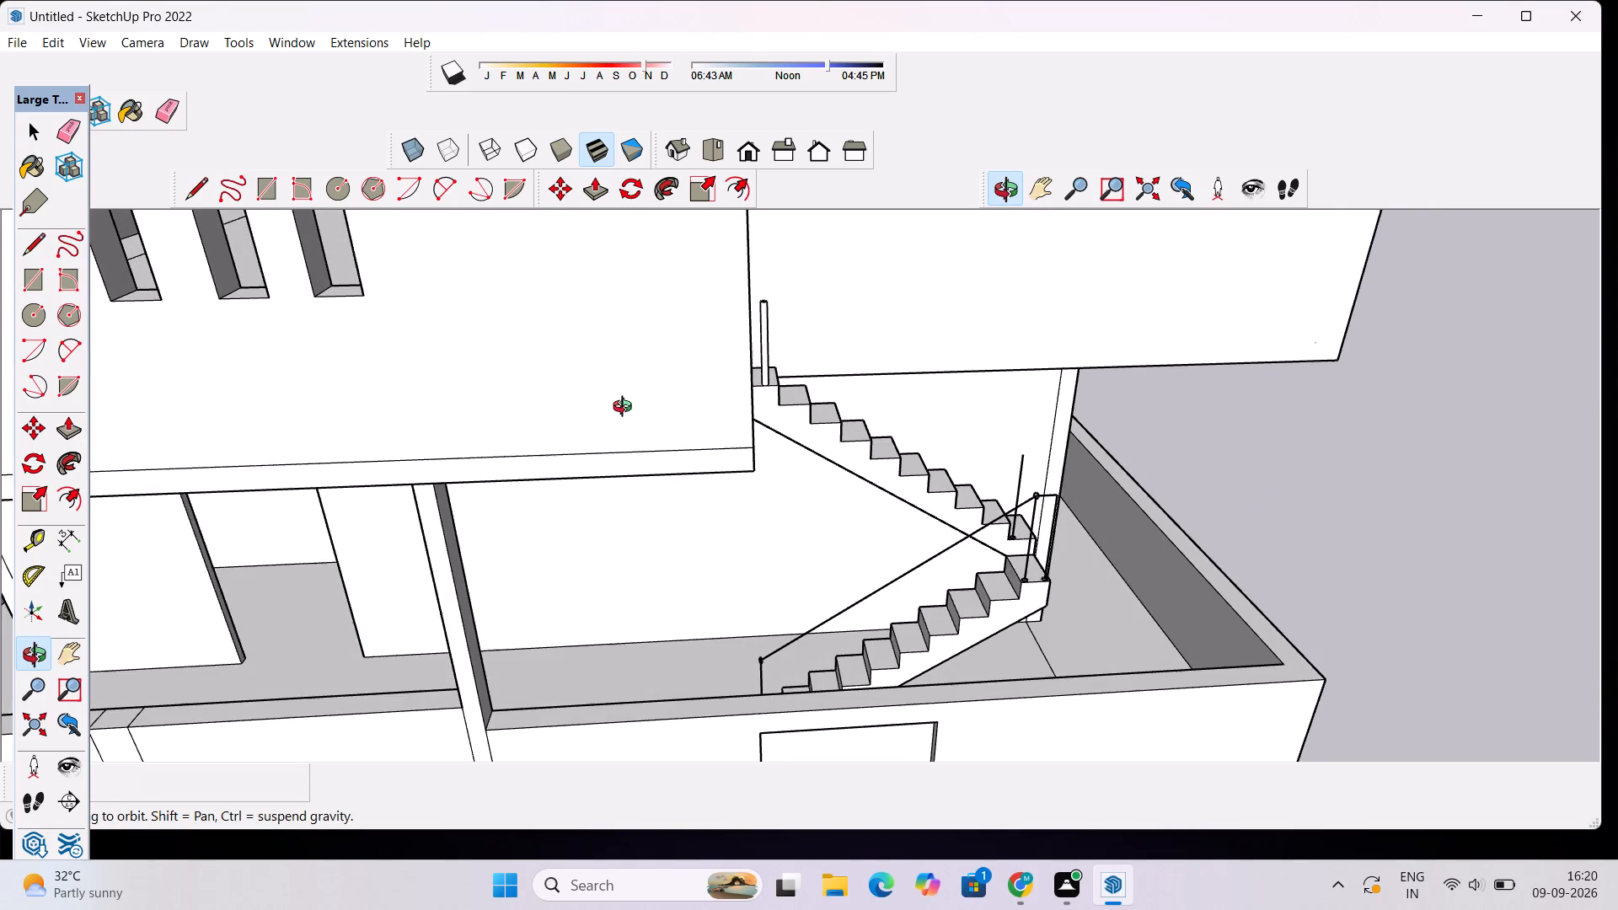
scroll(626, 409, "down", 5)
left_click_drag(814, 419, 554, 414)
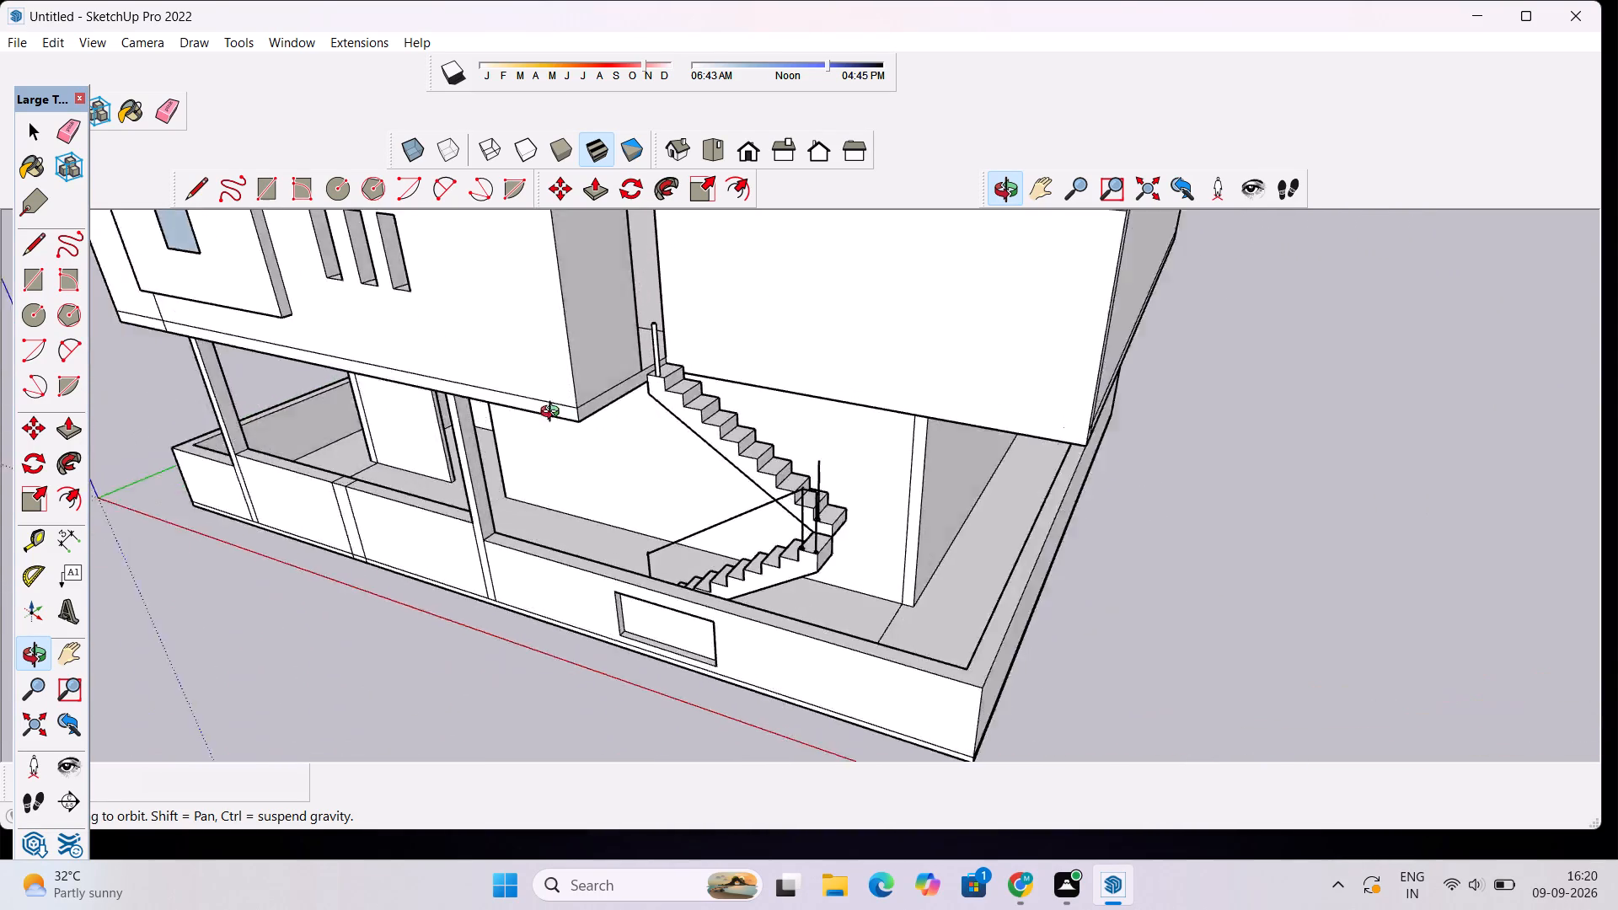
left_click_drag(554, 414, 333, 400)
left_click_drag(203, 375, 574, 439)
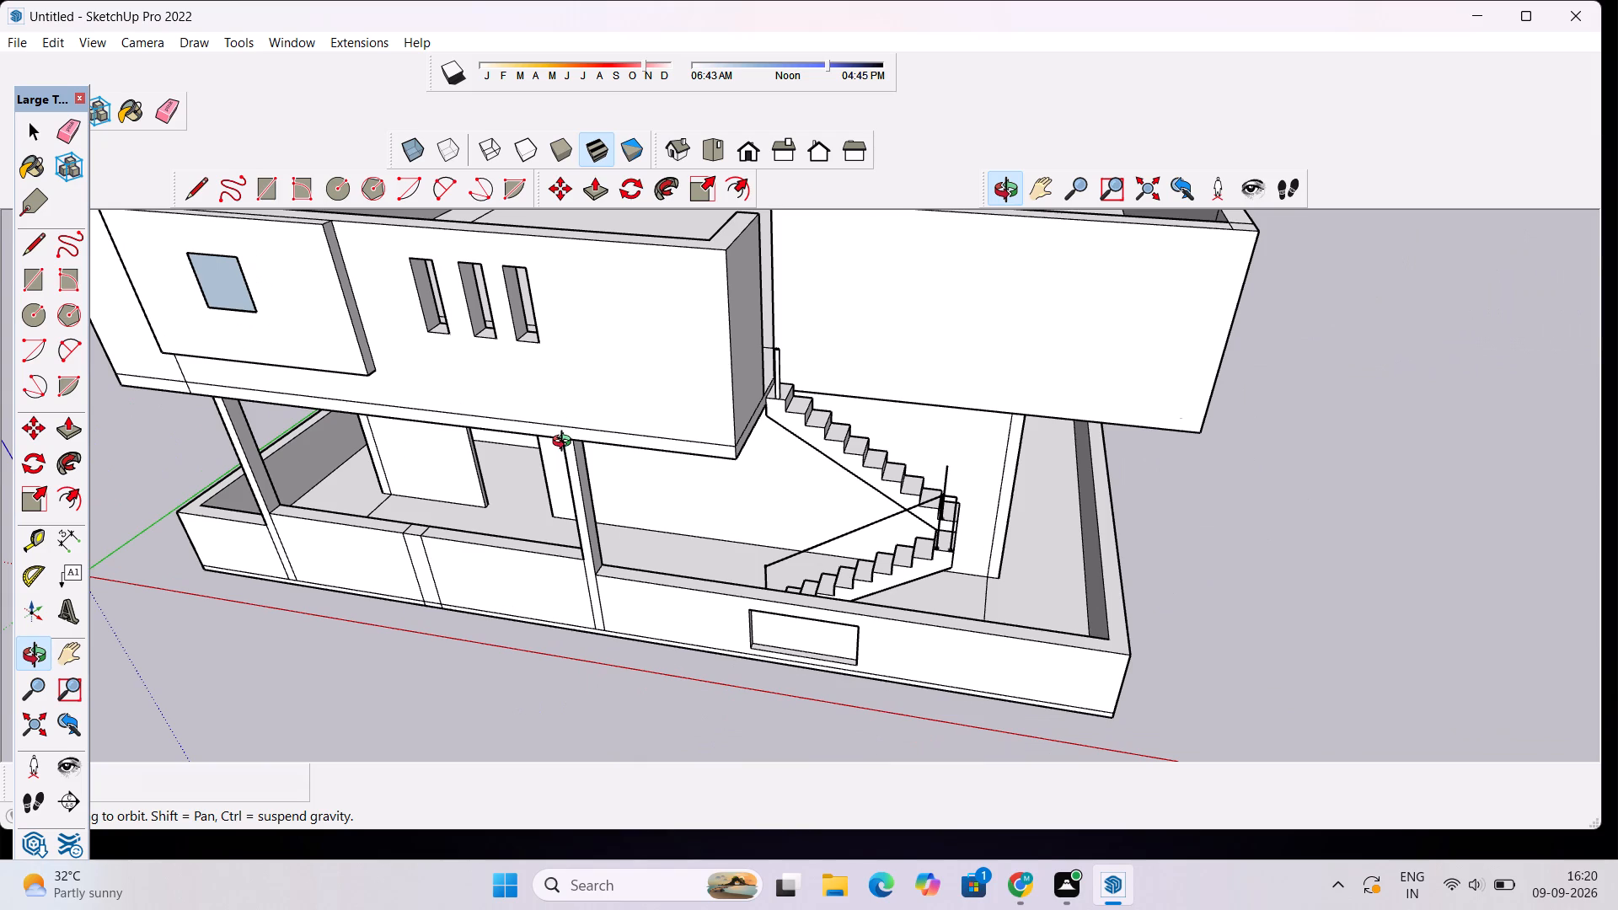
Examine the whole house from above and the front, including the upper floor walls and the staircase.
scroll(574, 450, "down", 3)
left_click_drag(441, 441, 544, 393)
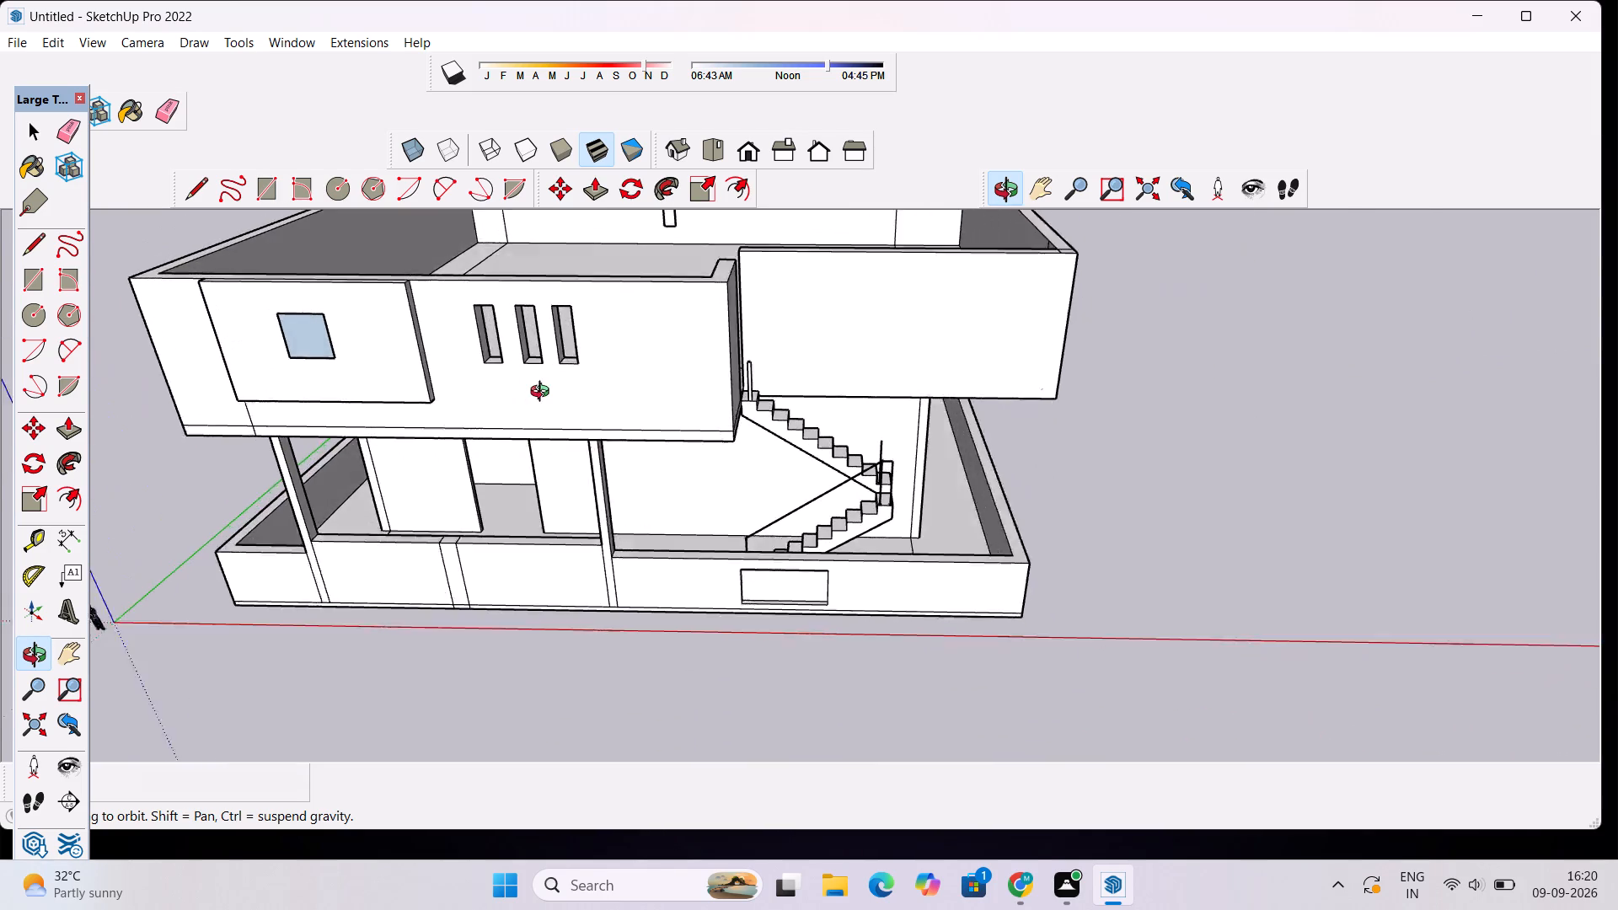
left_click_drag(544, 393, 550, 390)
scroll(592, 389, "down", 10)
left_click_drag(892, 332, 672, 490)
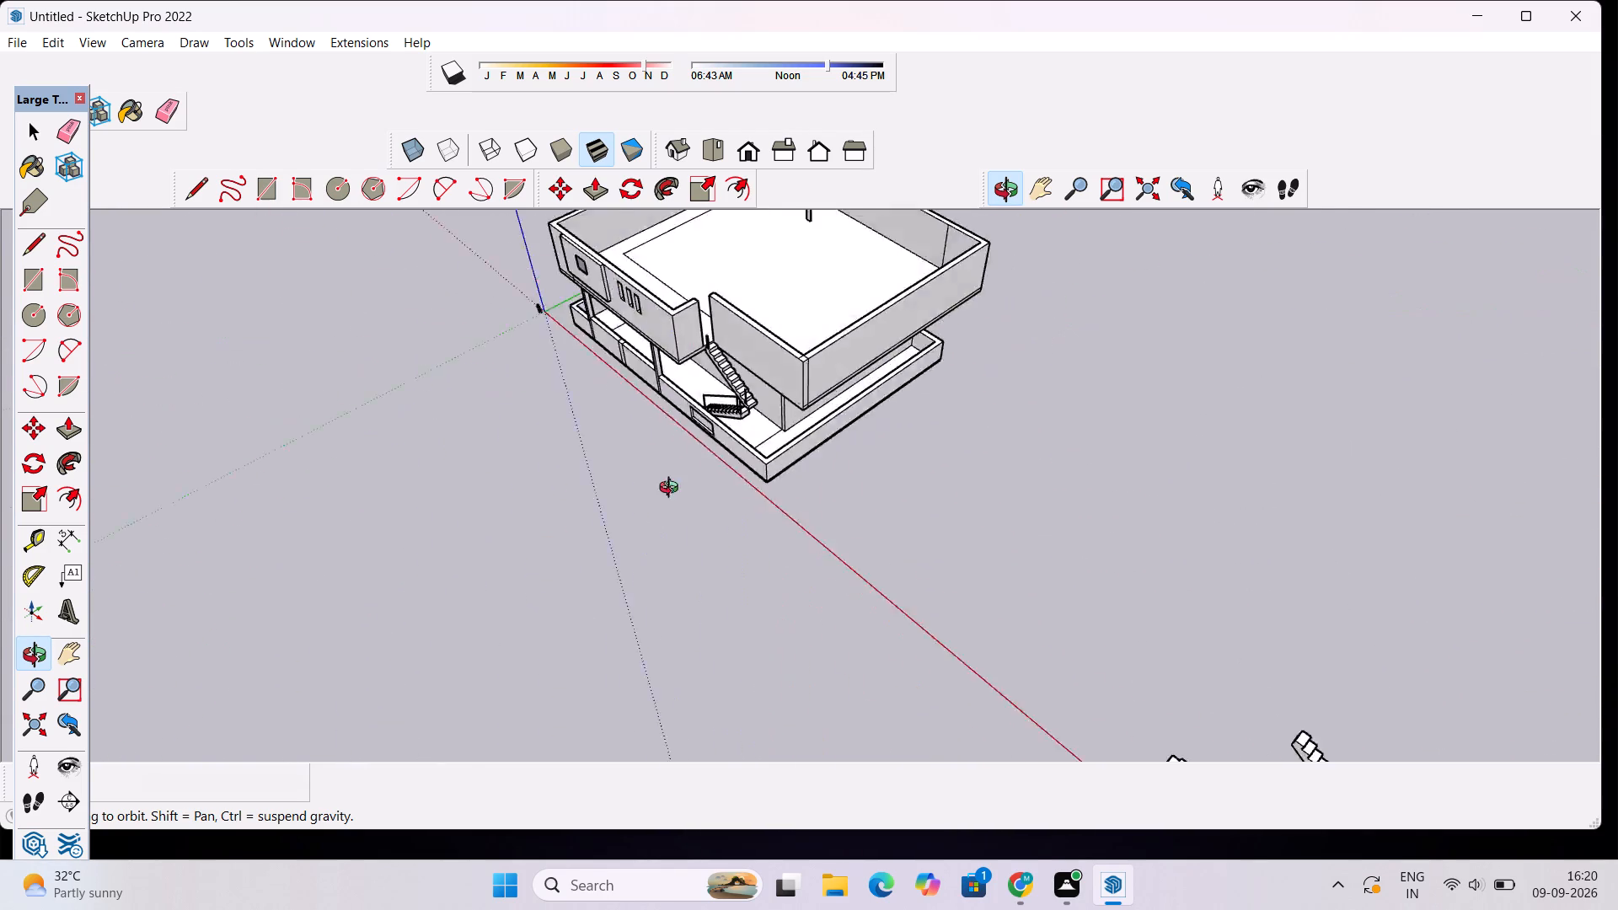
left_click_drag(672, 490, 867, 385)
left_click_drag(474, 522, 501, 457)
scroll(608, 238, "up", 8)
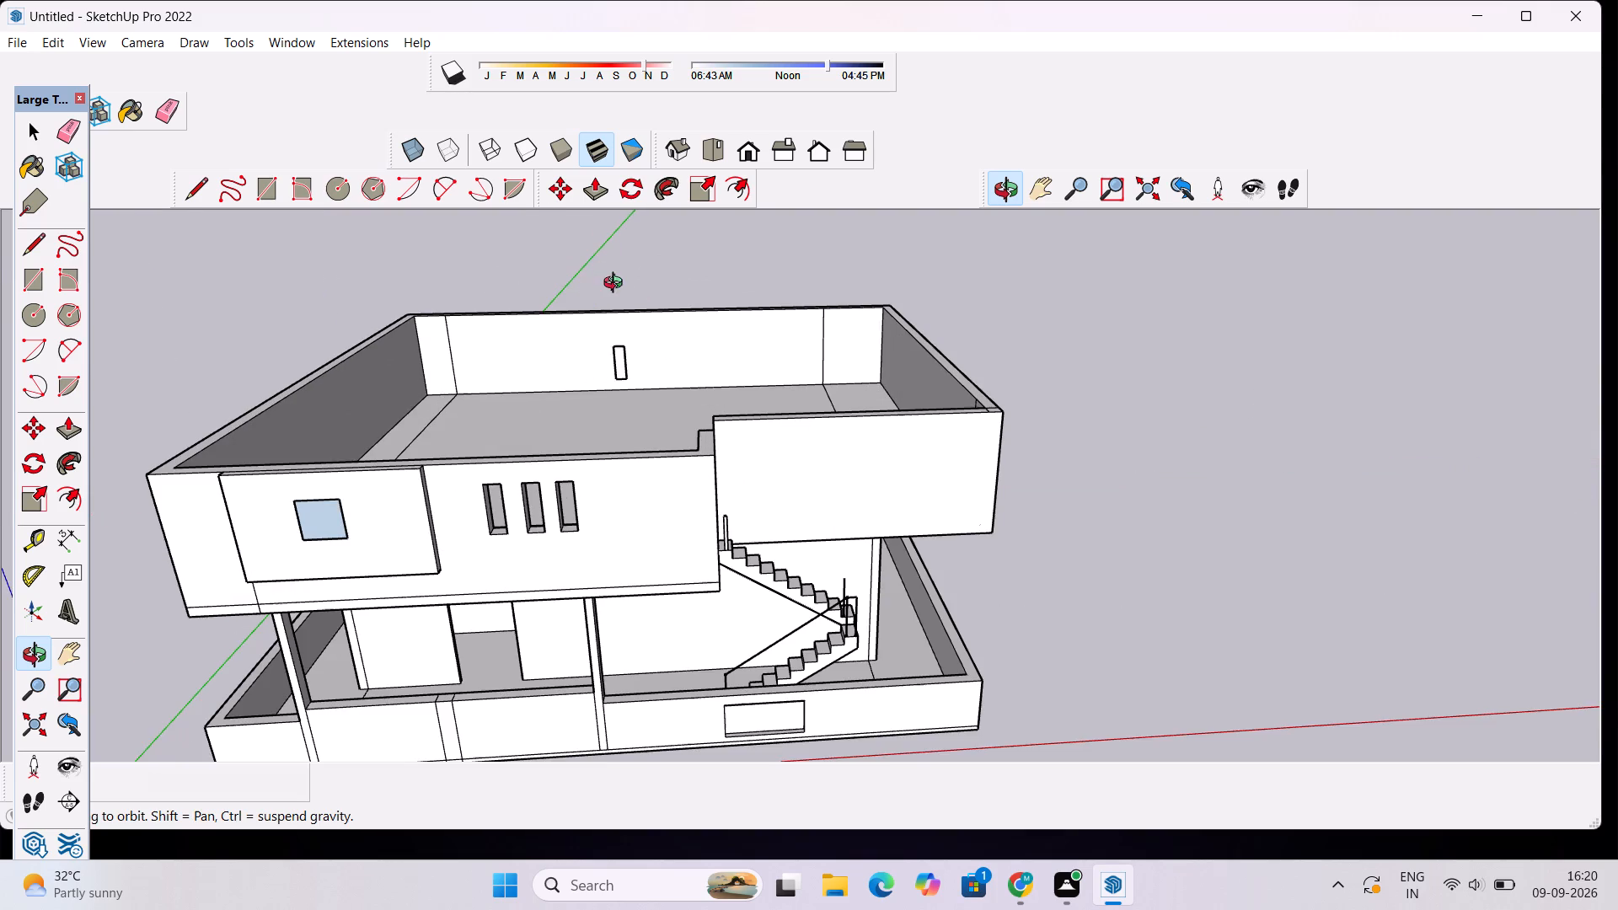
scroll(622, 352, "down", 2)
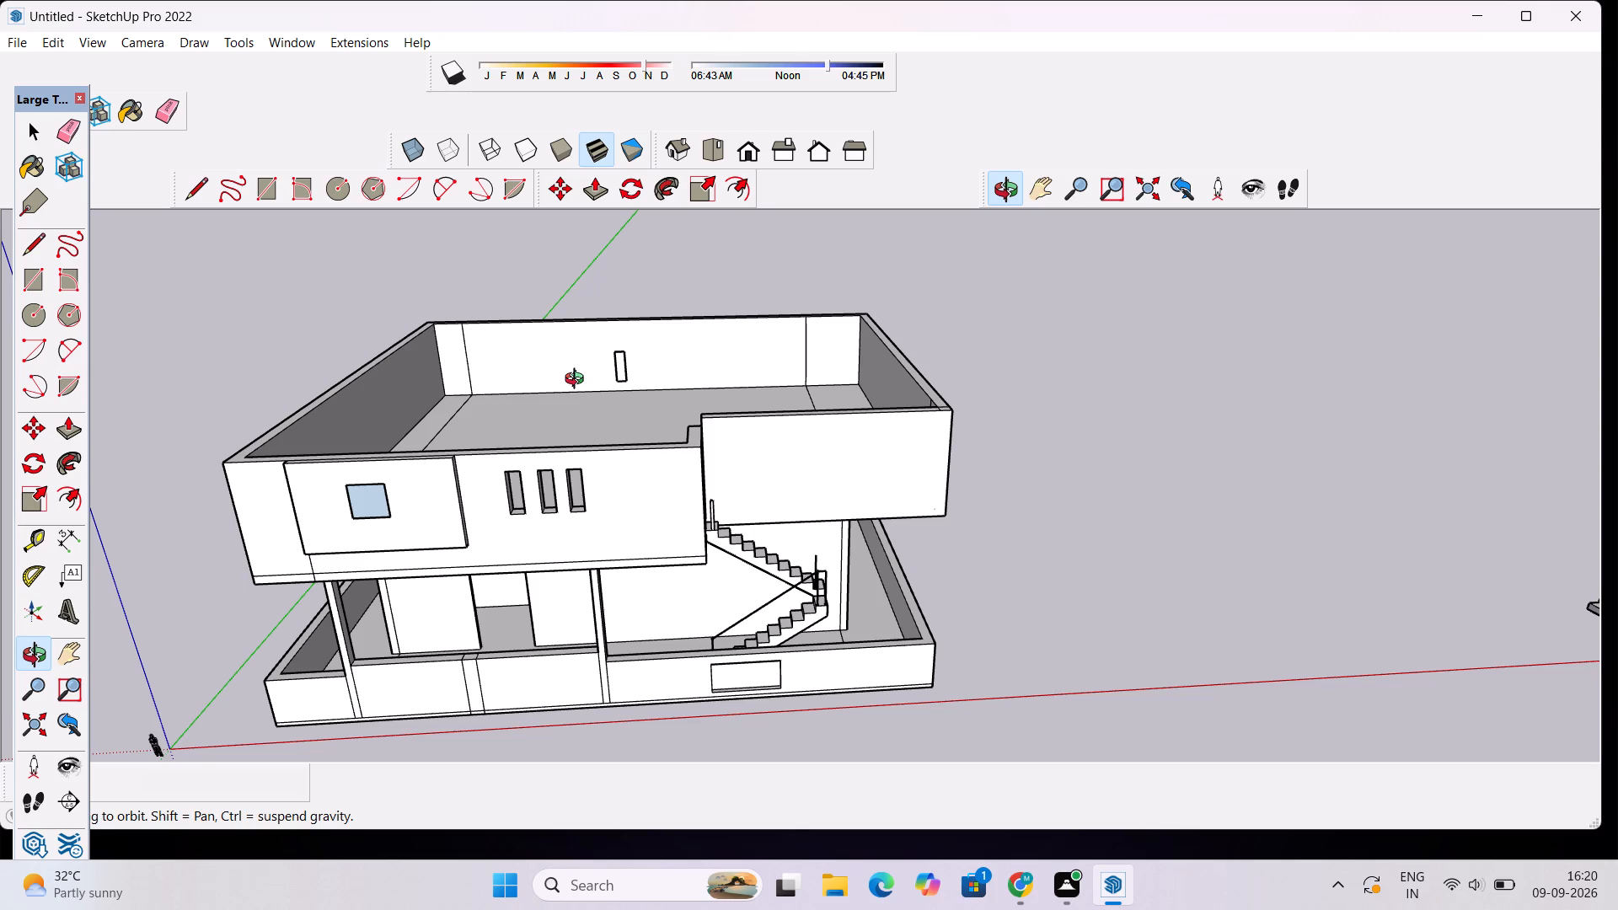
scroll(575, 390, "down", 2)
left_click_drag(578, 509, 629, 447)
left_click_drag(626, 440, 611, 428)
scroll(608, 422, "up", 5)
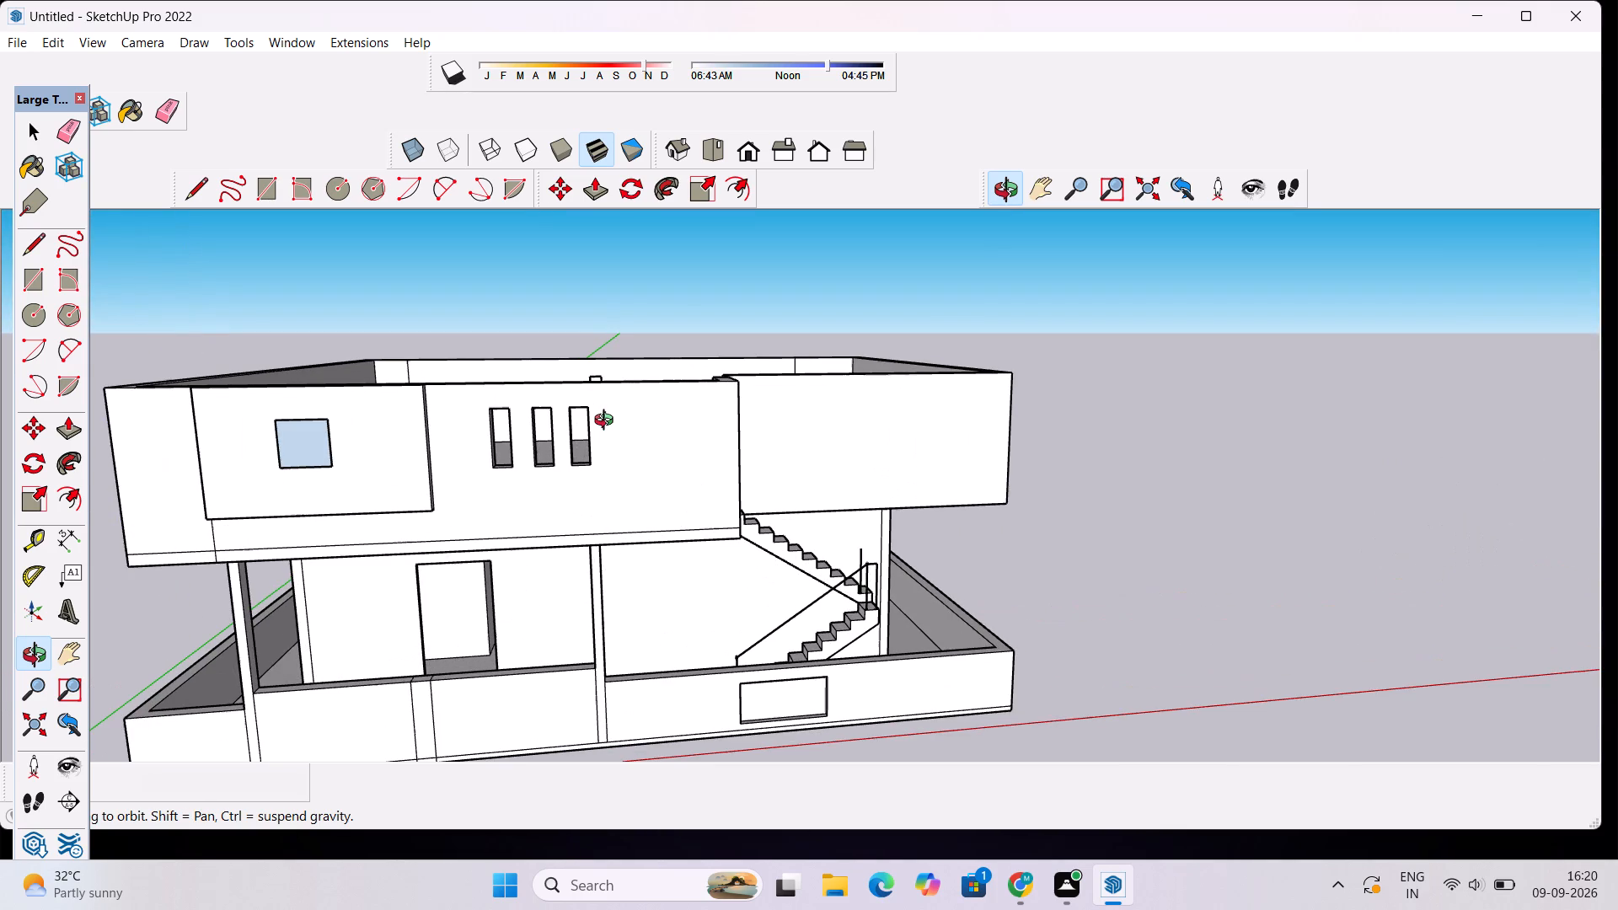
left_click_drag(611, 409, 587, 488)
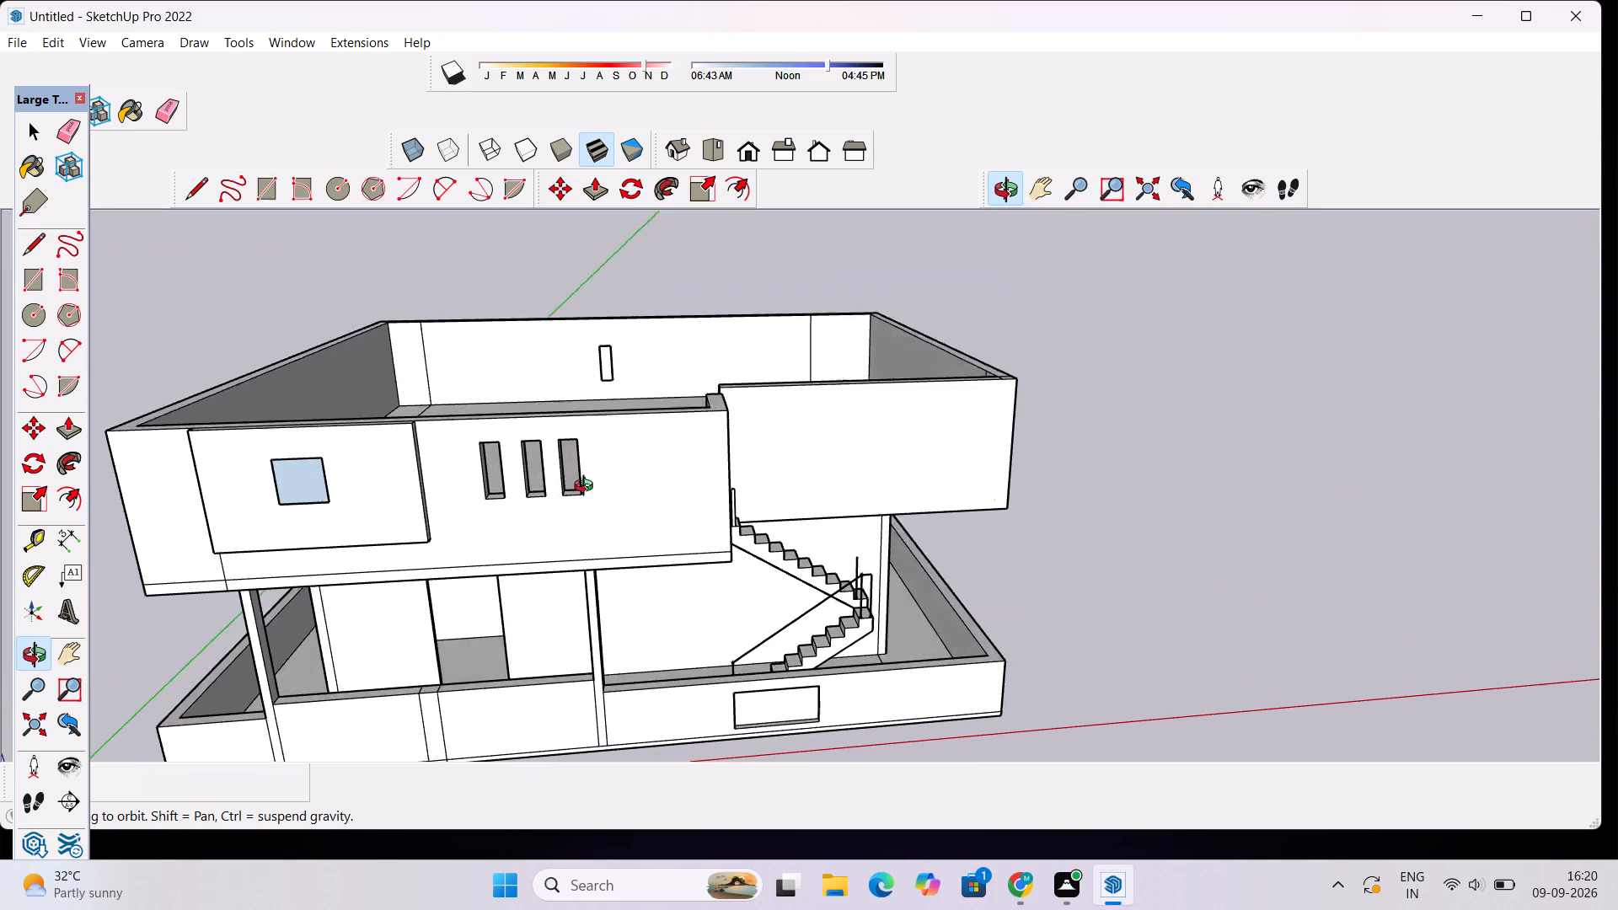
left_click_drag(587, 488, 582, 522)
scroll(576, 522, "down", 3)
left_click_drag(741, 621, 613, 631)
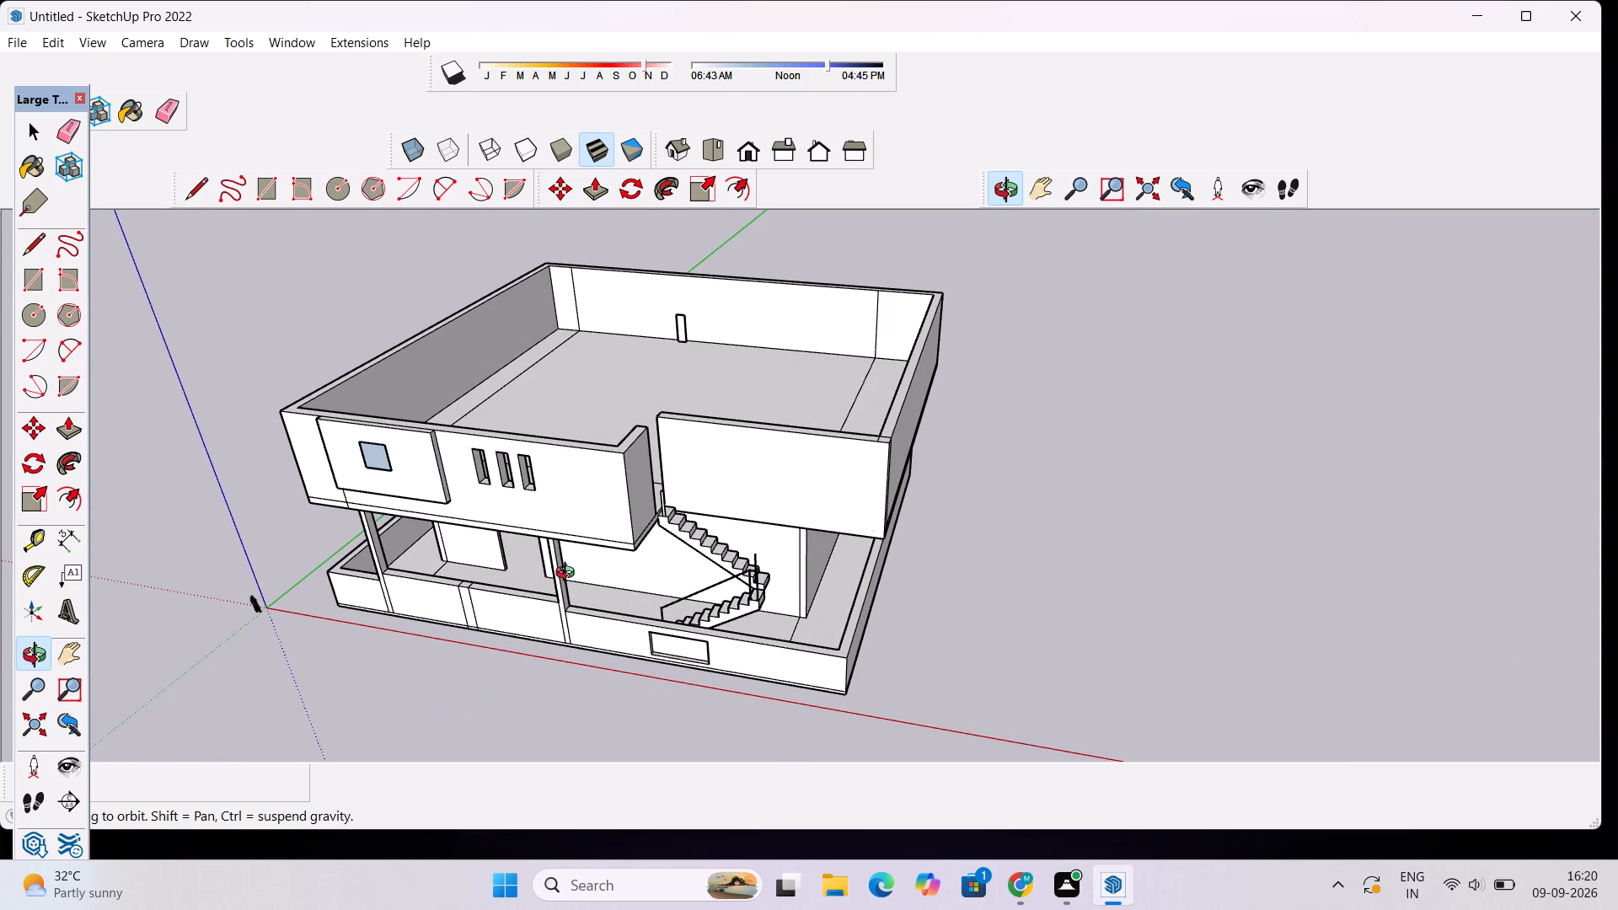
scroll(458, 464, "up", 3)
left_click_drag(362, 447, 511, 447)
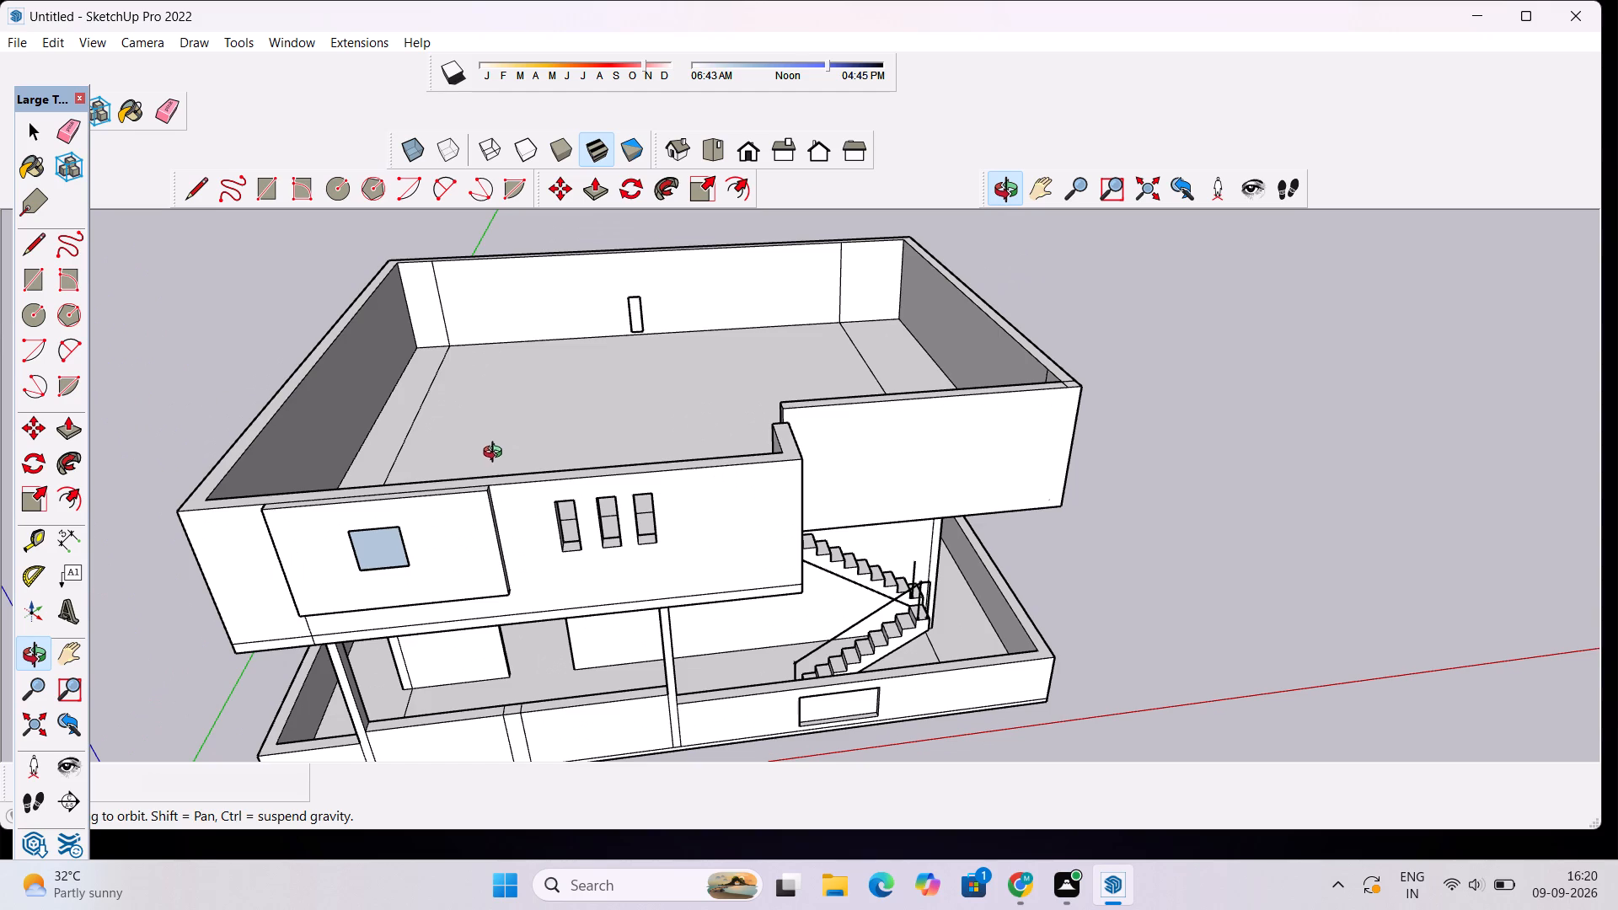
scroll(426, 482, "up", 1)
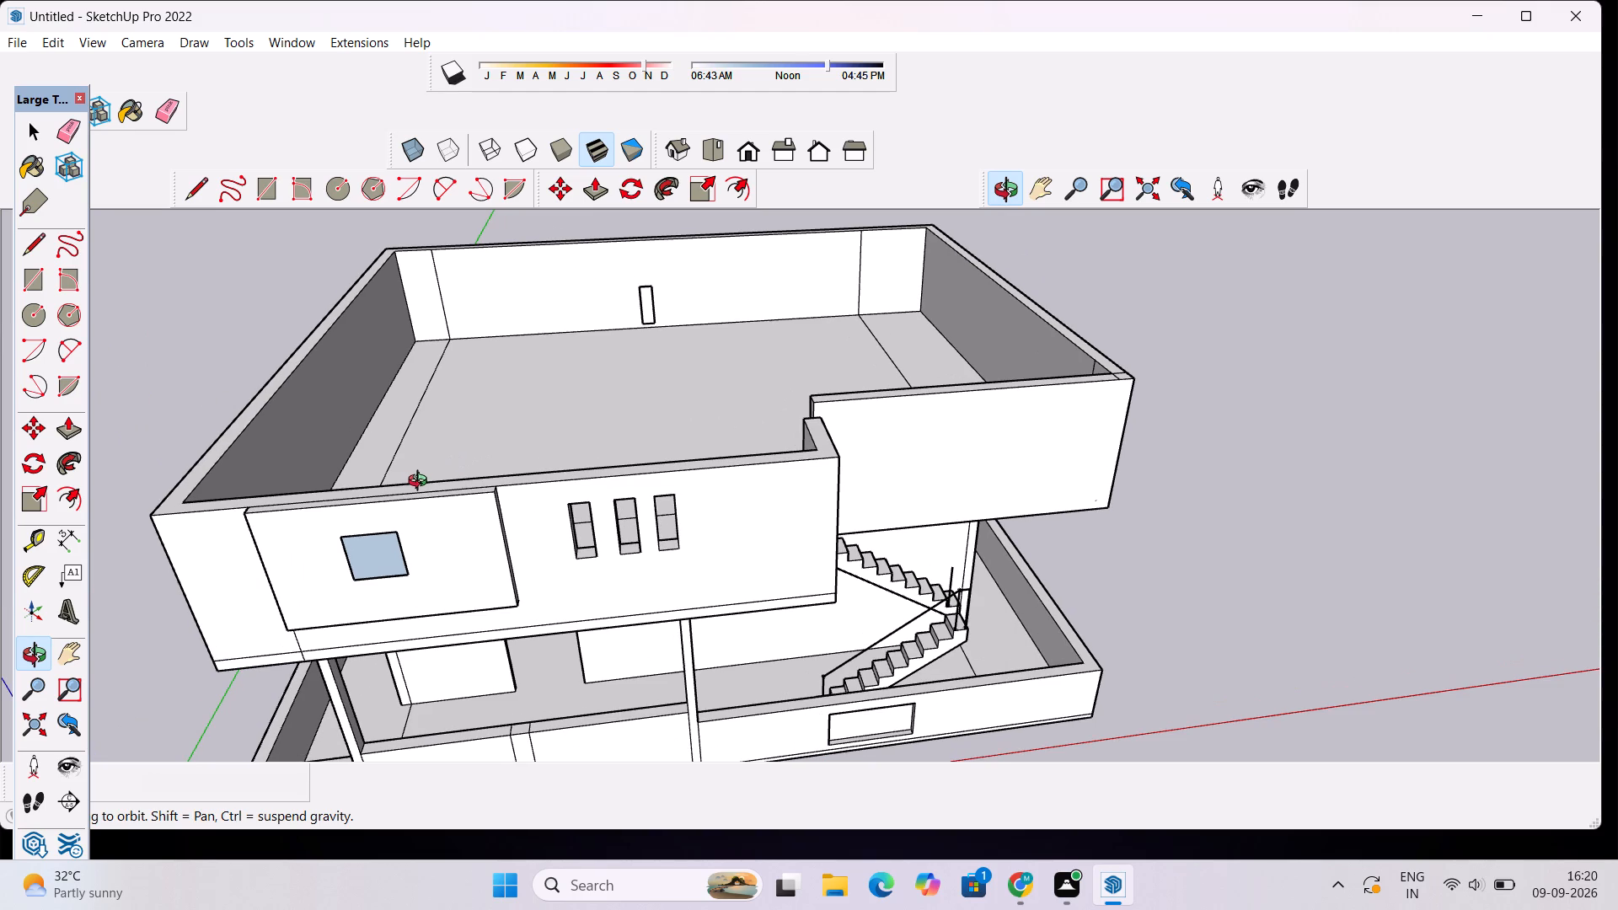
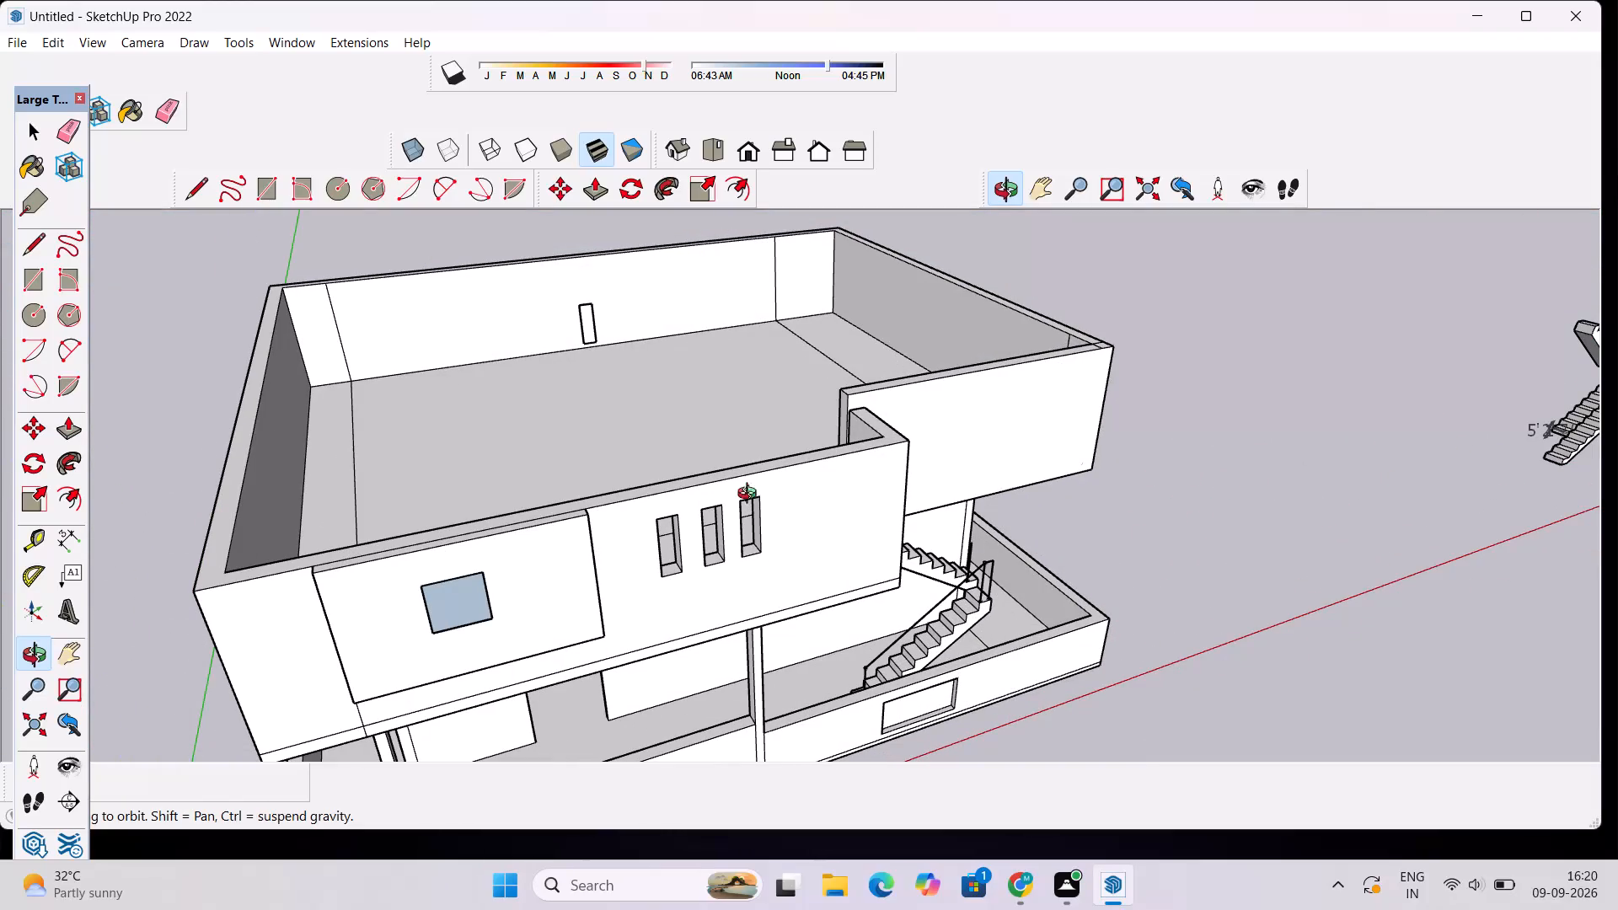
Delete the three long stray edges dividing the upper floor slab inside the parapet walls.
scroll(704, 523, "up", 1)
scroll(838, 533, "up", 2)
scroll(846, 481, "down", 4)
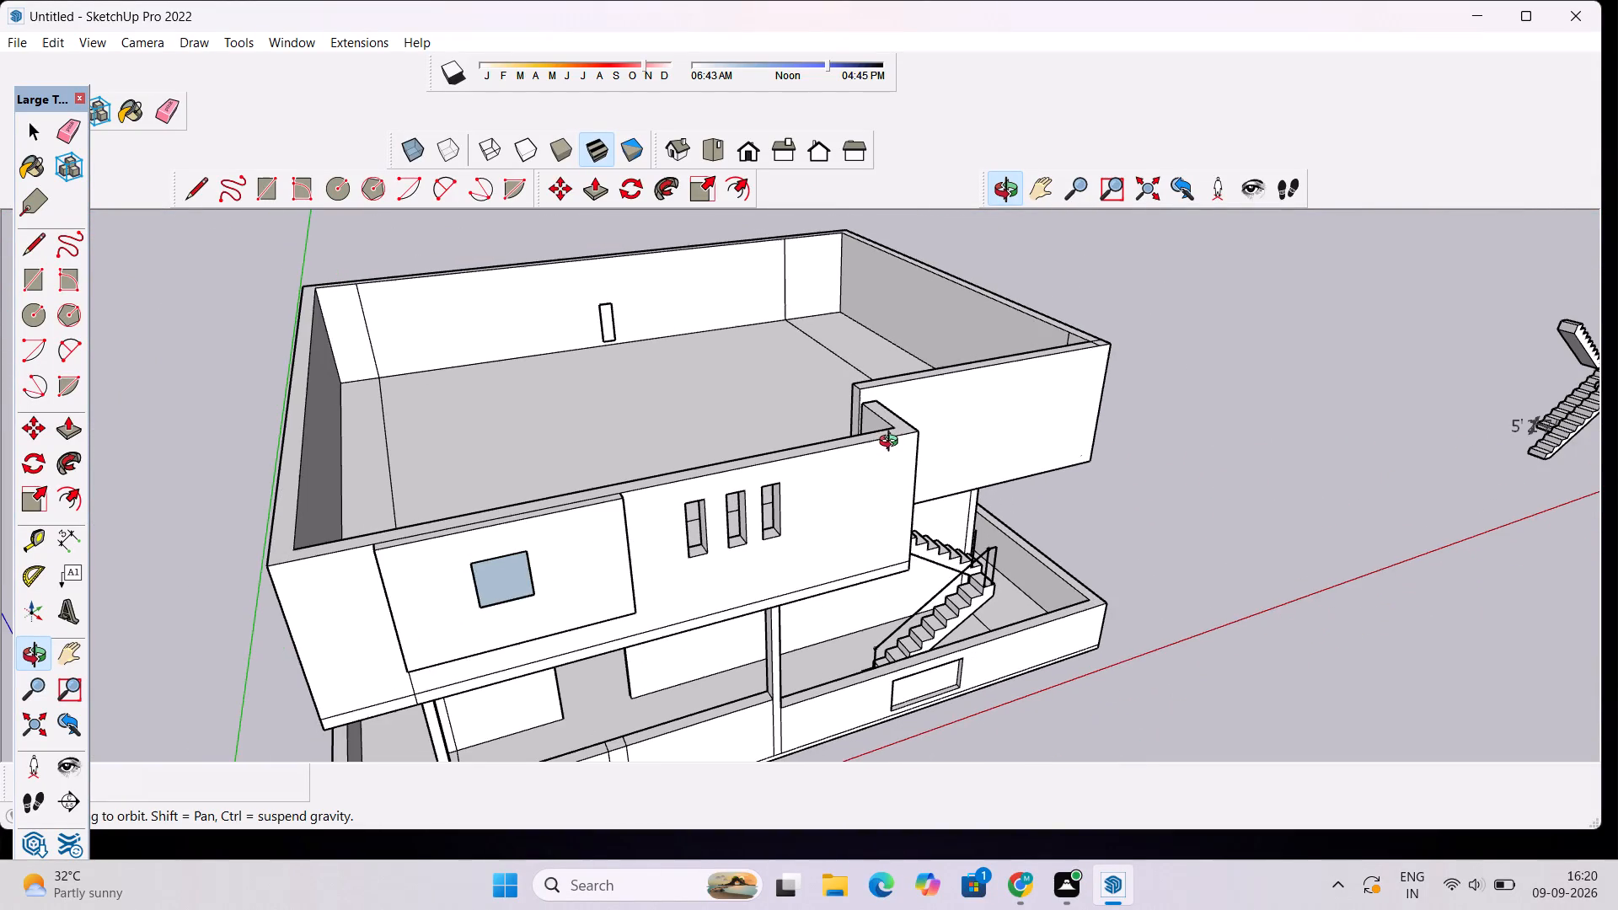
left_click_drag(892, 443, 682, 709)
left_click_drag(711, 709, 753, 699)
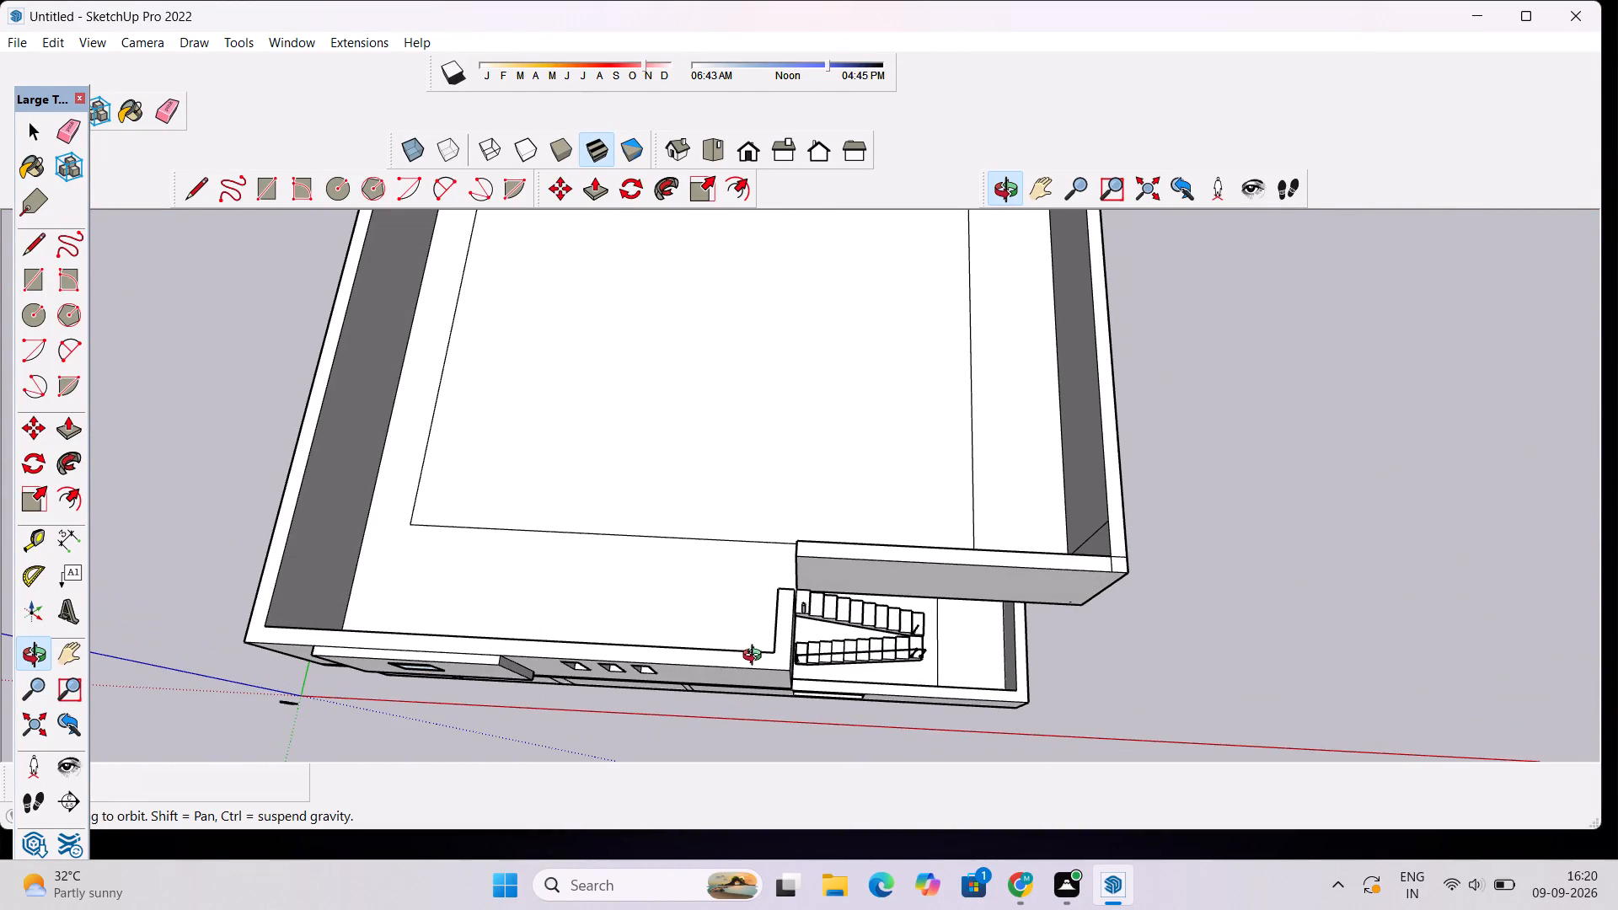
scroll(684, 593, "up", 3)
left_click_drag(817, 514, 758, 596)
left_click(758, 596)
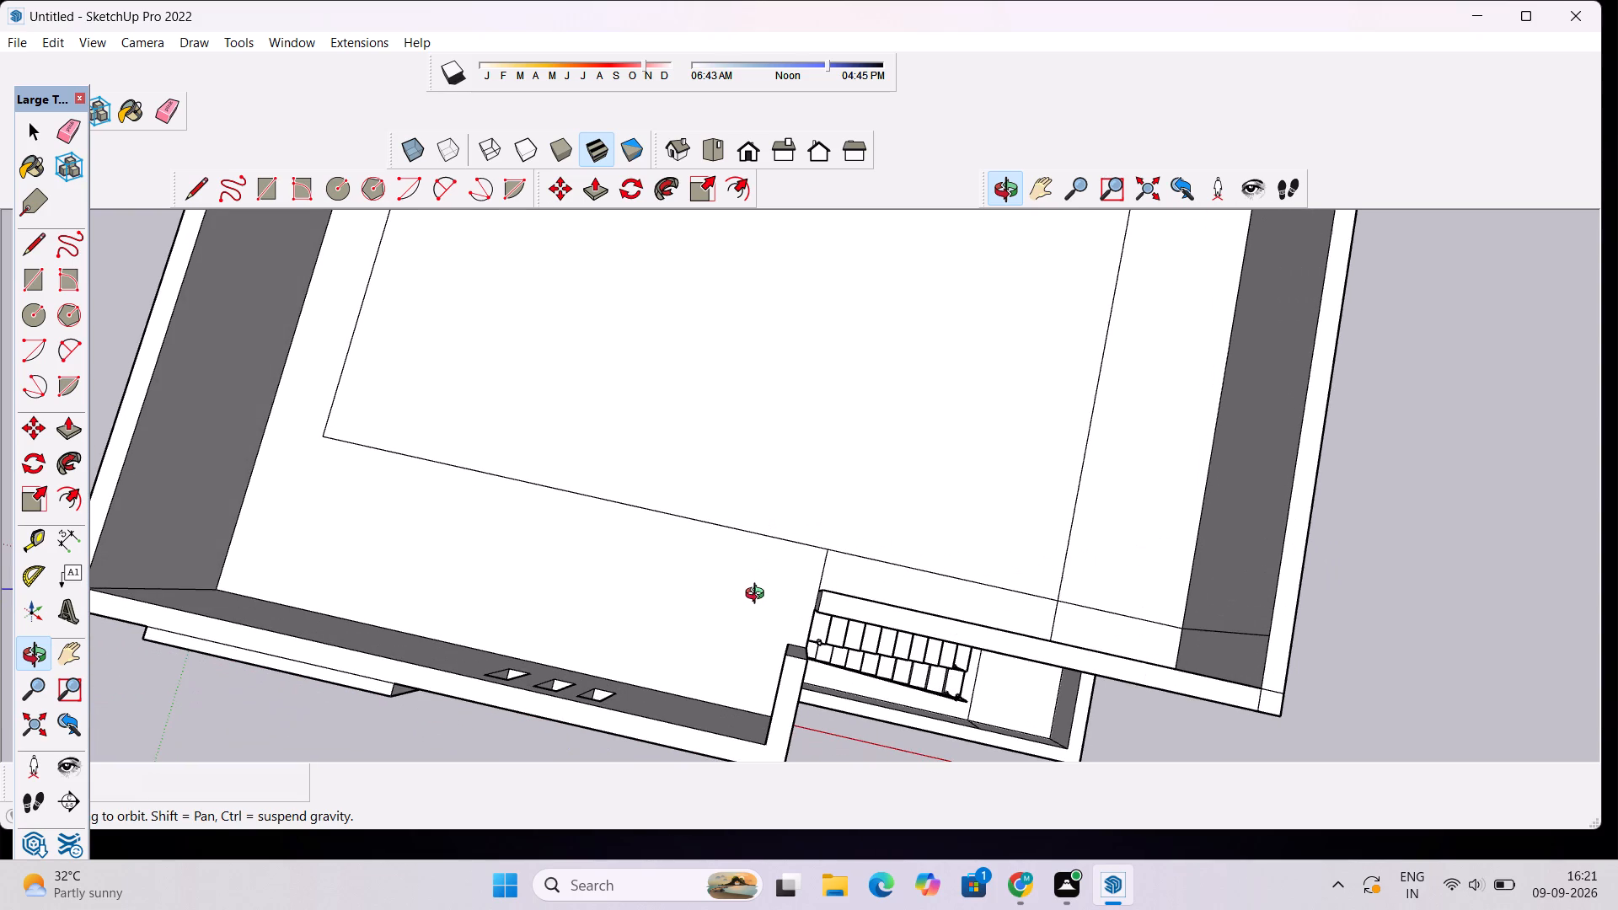
key("space")
left_click(758, 534)
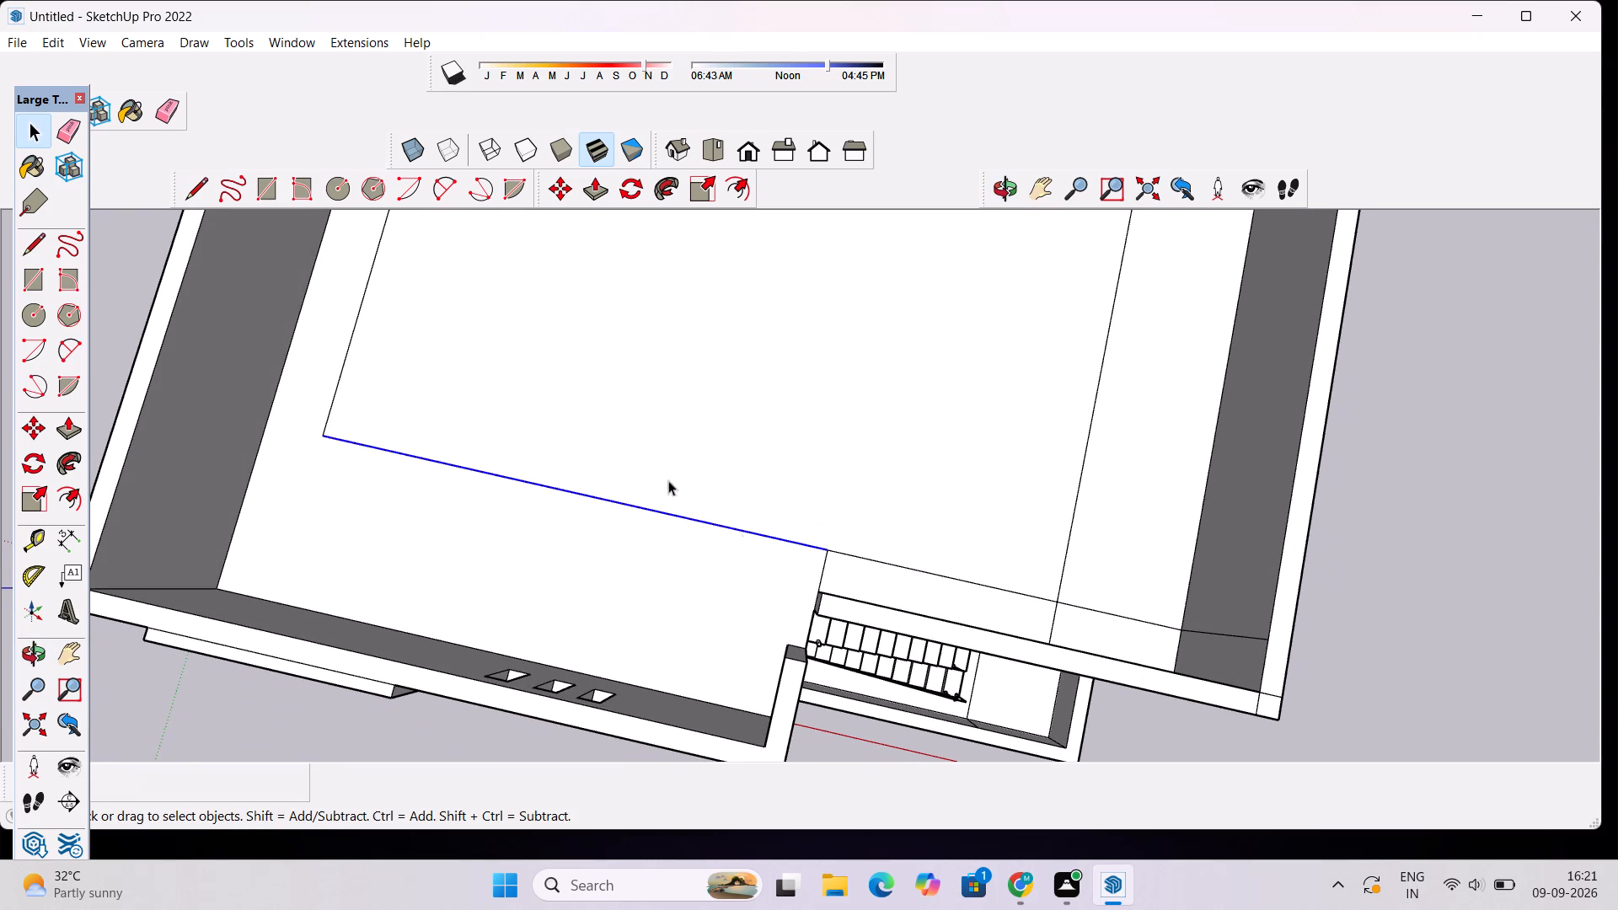
key("Delete")
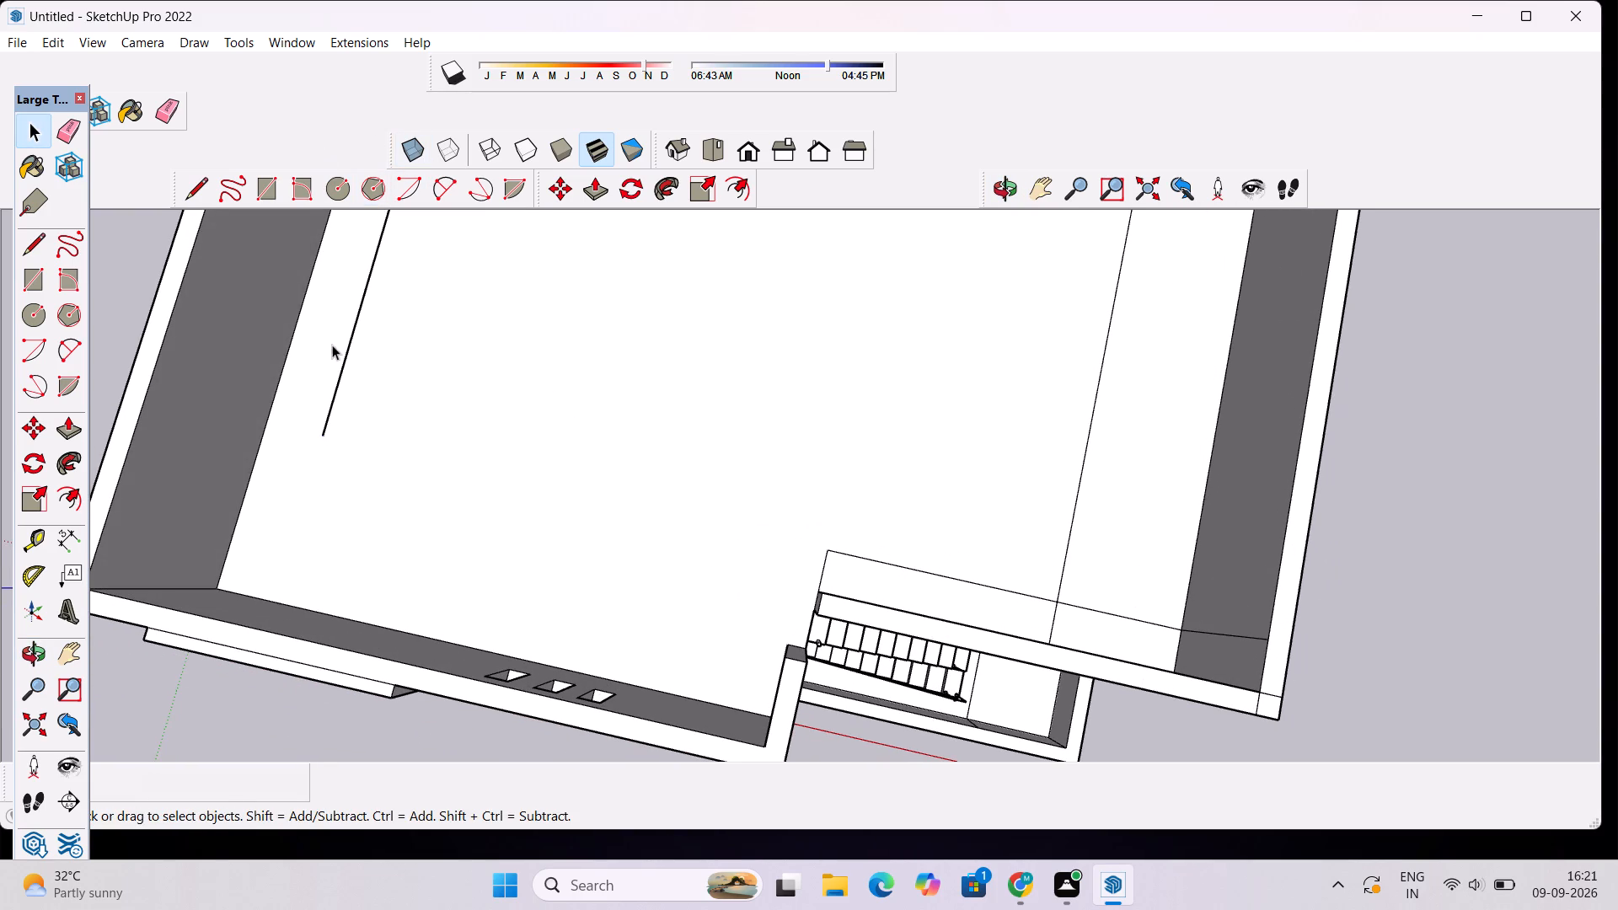
left_click(353, 331)
key("Delete")
left_click(1094, 404)
key("Delete")
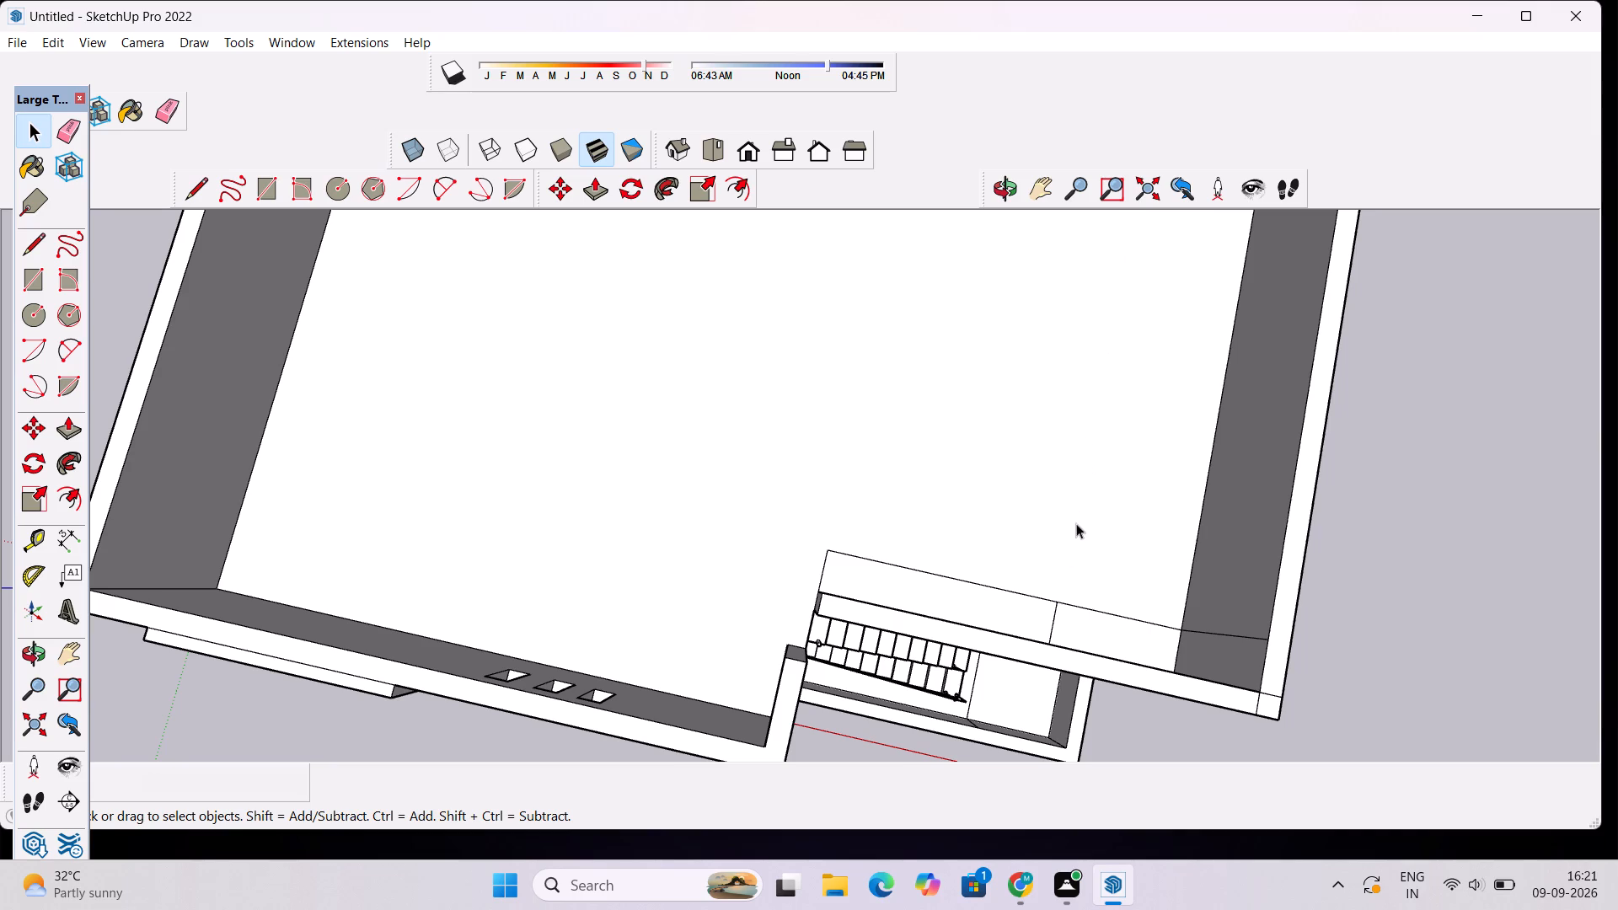
Delete the three shorter stray edges on the upper floor slab alongside the wall next to the staircase.
left_click(1053, 600)
key("Delete")
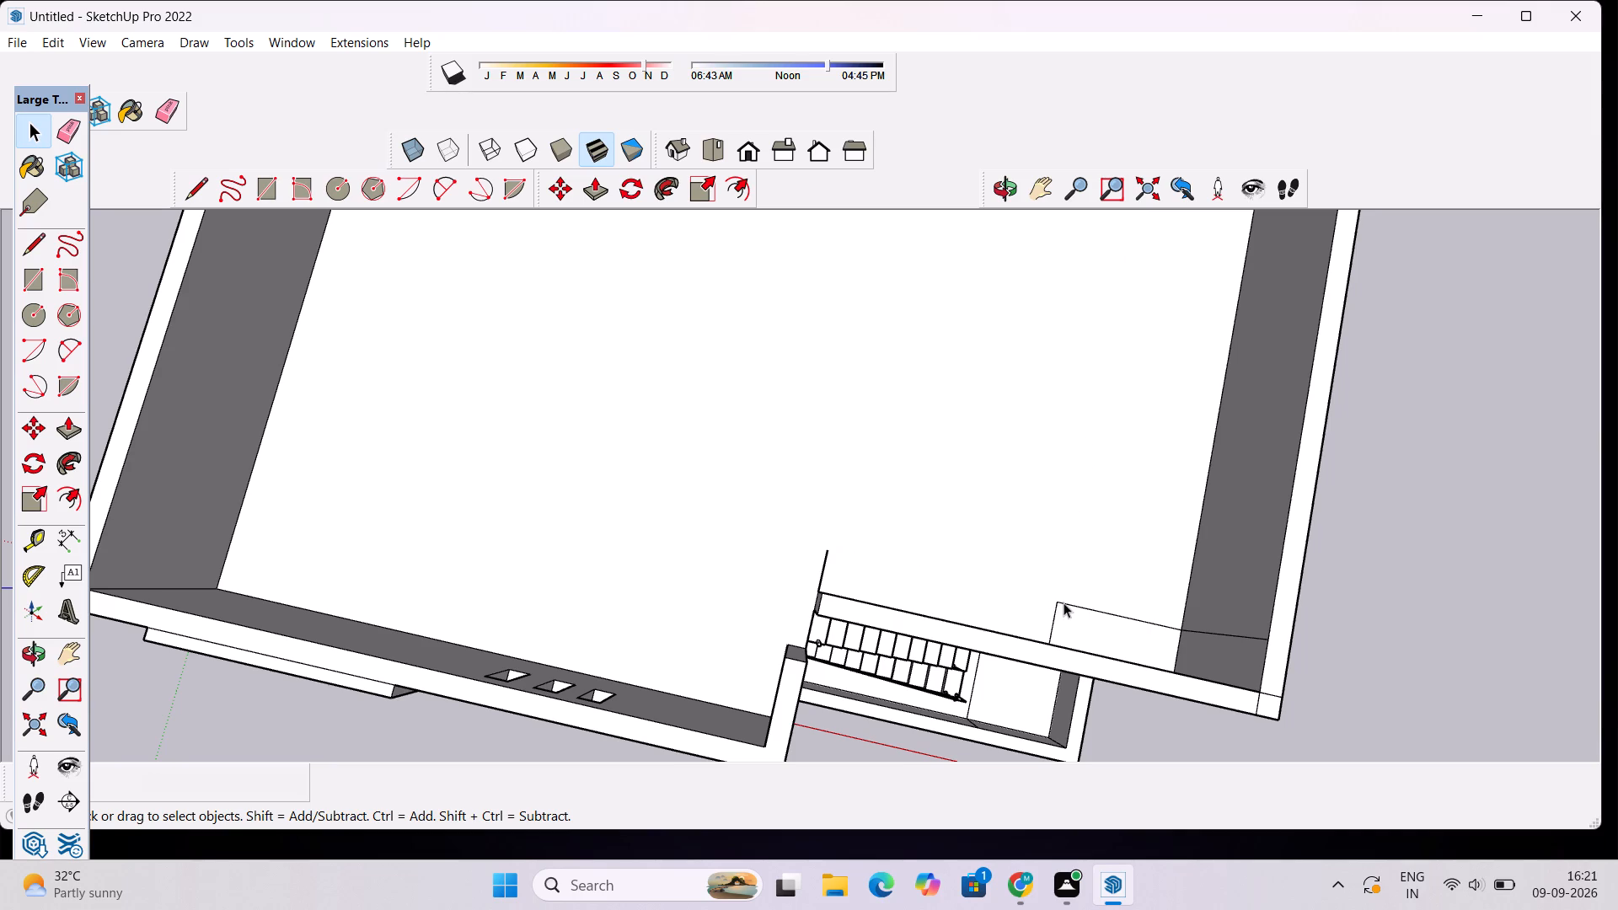
left_click(1059, 607)
key("Delete")
left_click(1097, 608)
key("Delete")
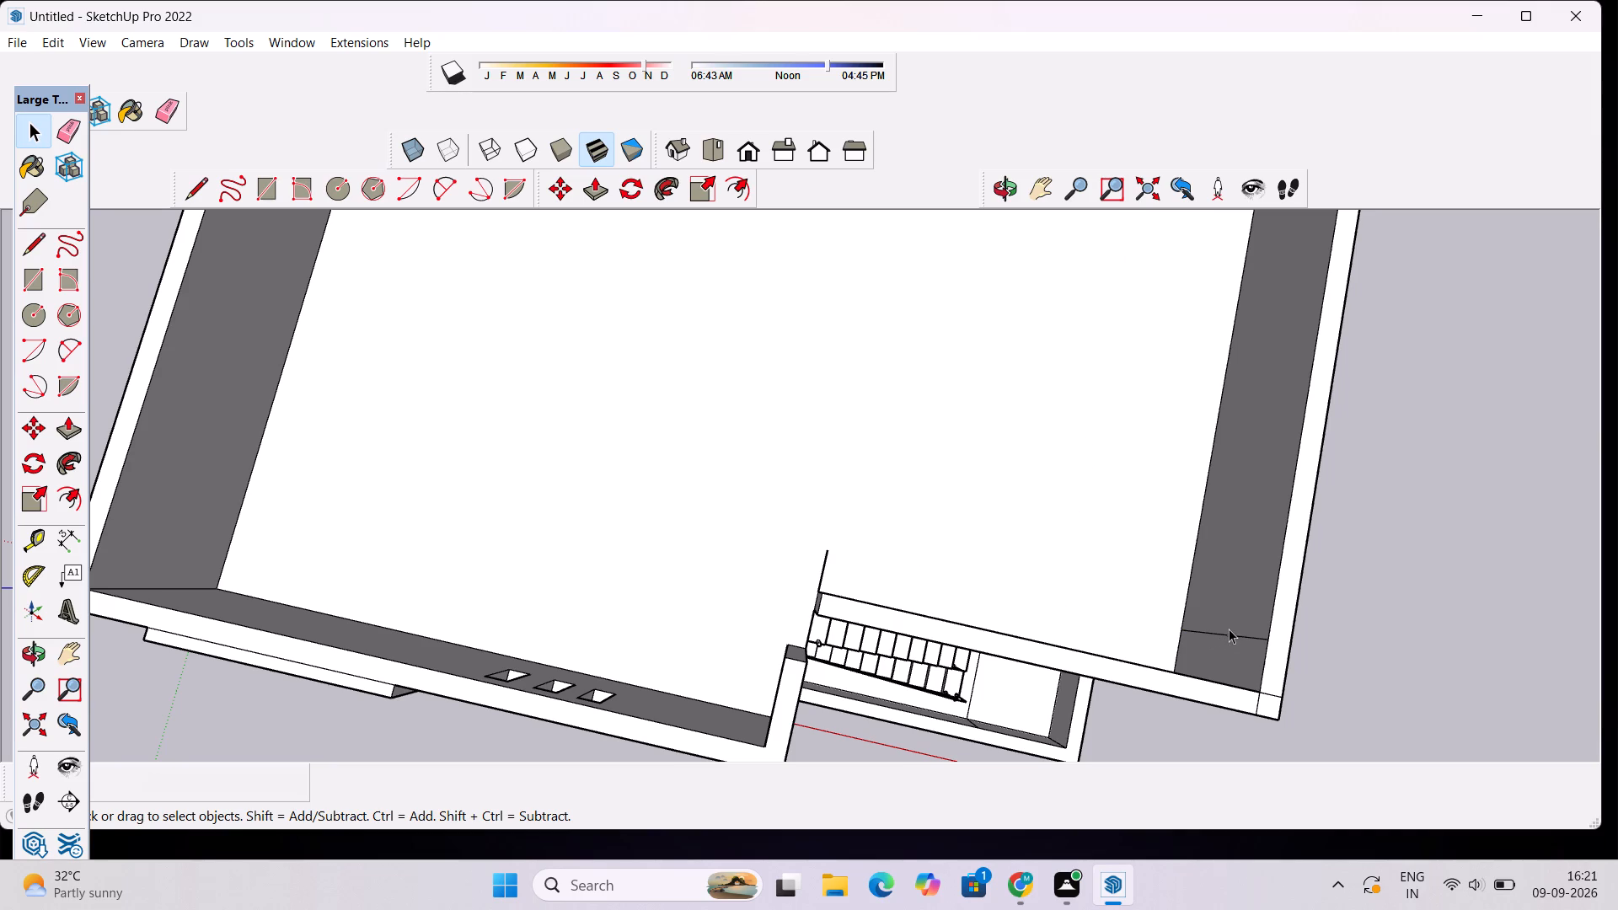
Delete the vertical stray edge on the inner face of the side wall near the staircase-side corner.
left_click(1233, 625)
key("Delete")
key("ctrl+z")
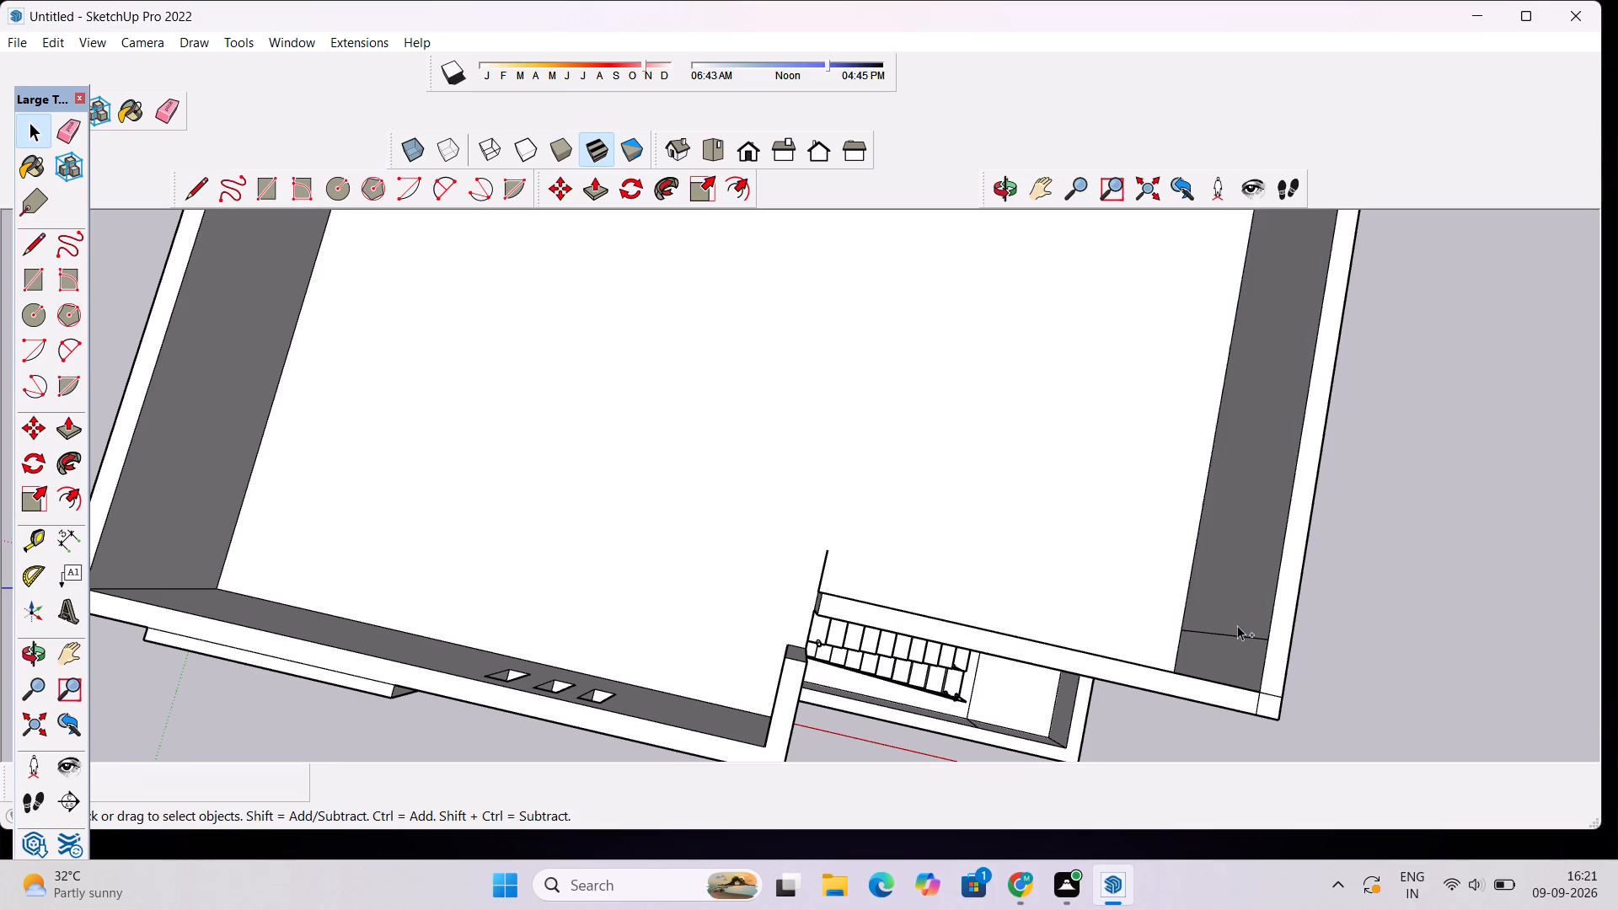
left_click(1235, 634)
key("Delete")
Delete the short leftover edge projecting onto the upper floor slab from the wall corner at the staircase.
left_click(835, 546)
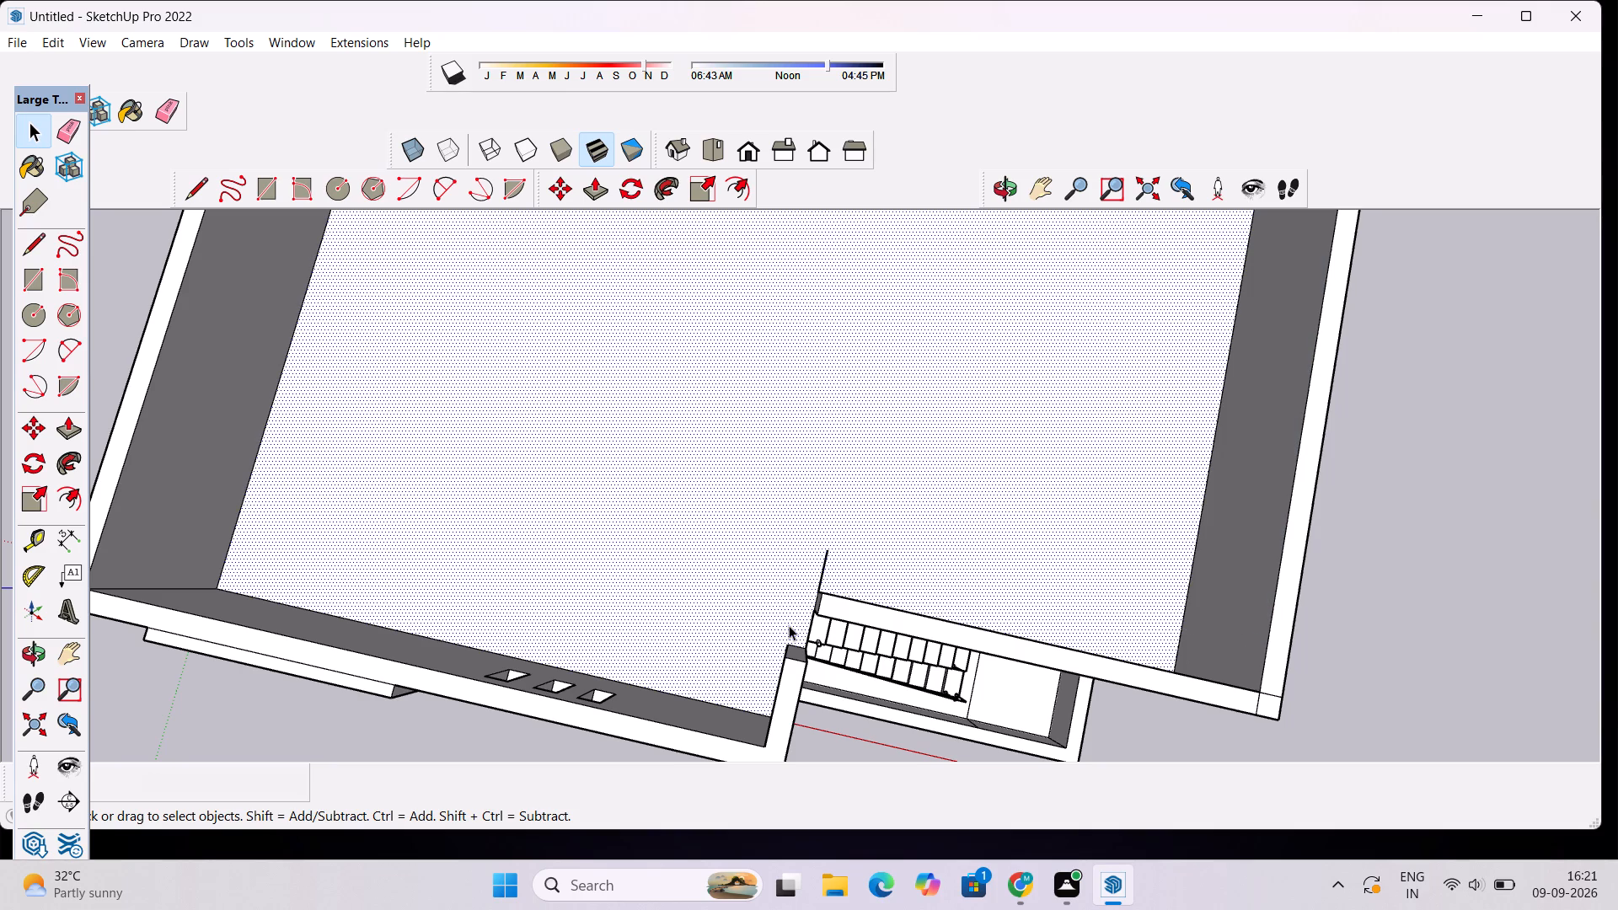
left_click(1383, 632)
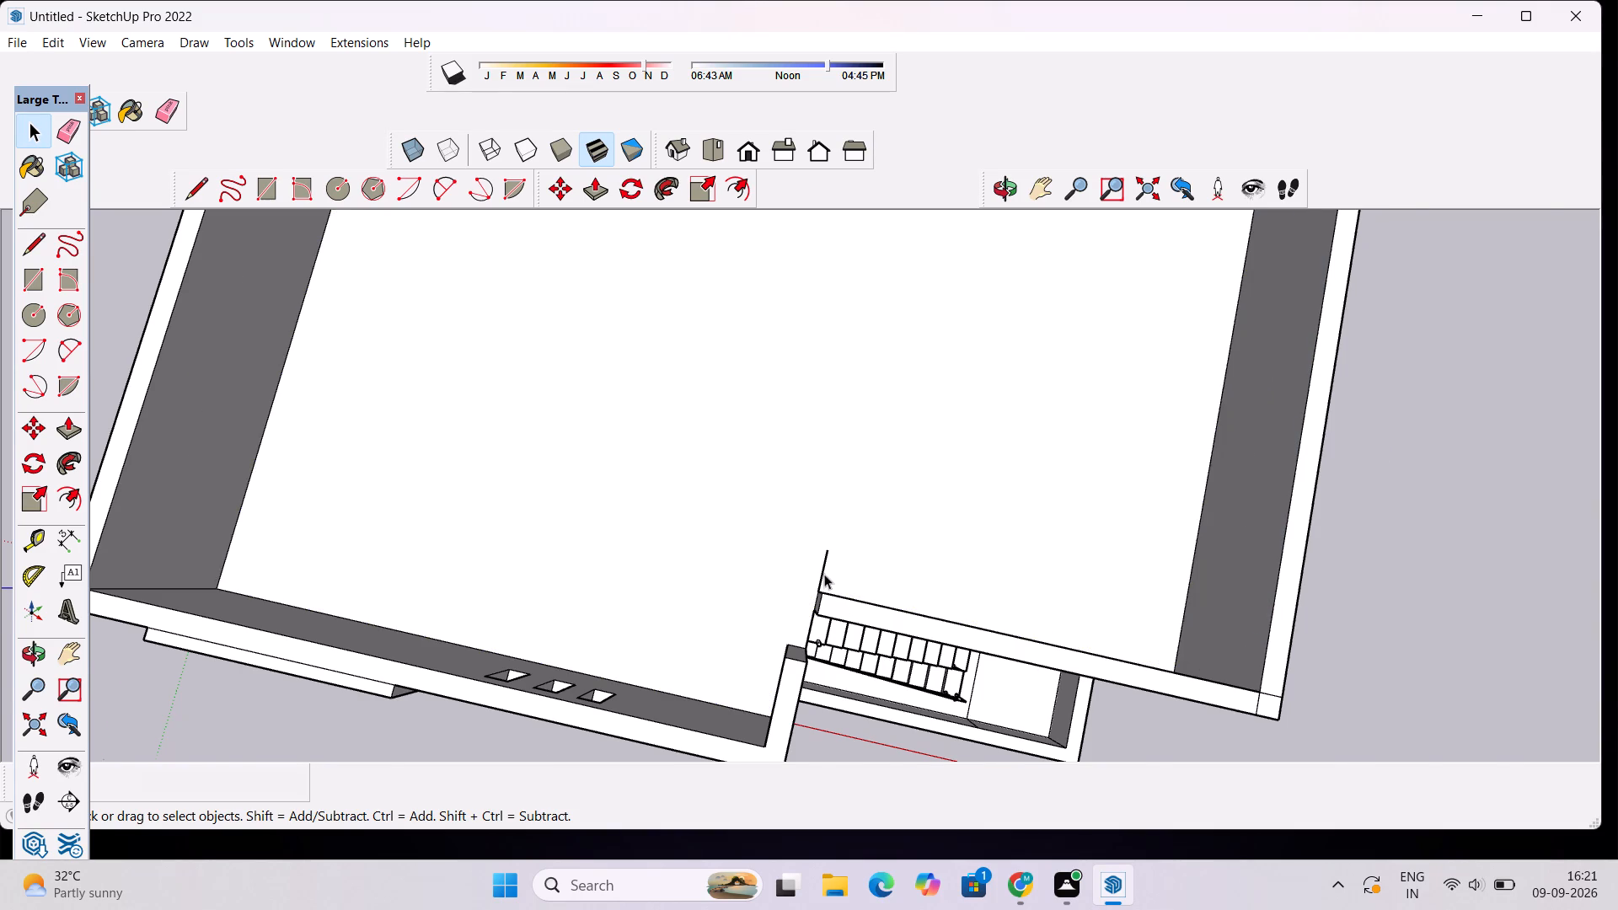
scroll(824, 574, "up", 4)
left_click(827, 552)
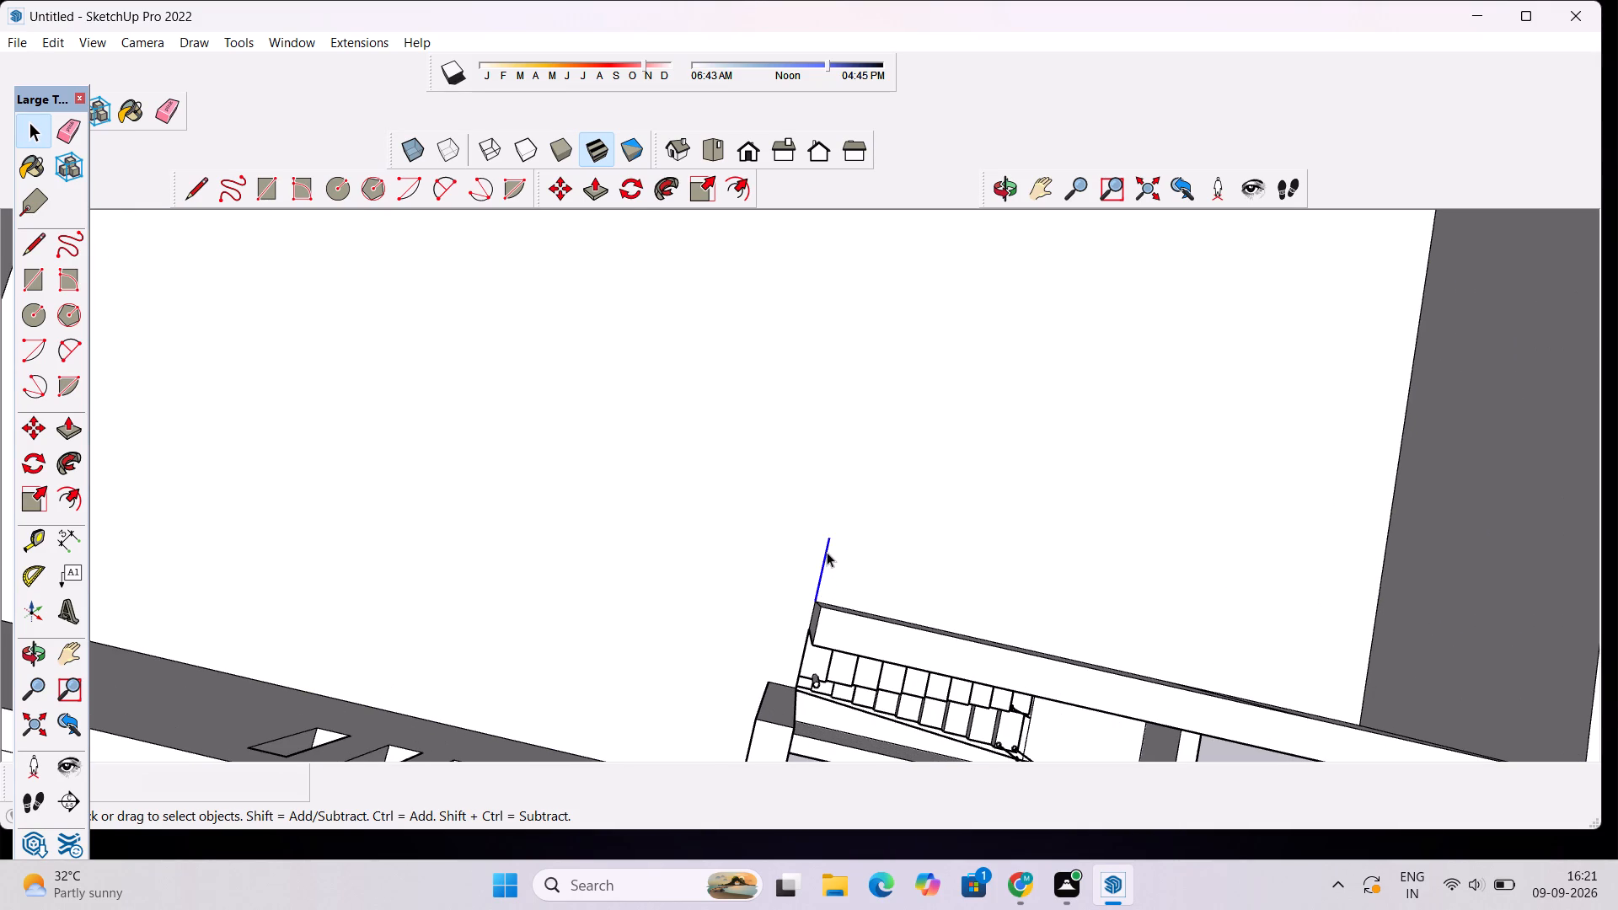
key("Delete")
Delete the small freestanding rectangle on the upper floor slab, edge by edge, until none of its outline remains.
scroll(771, 591, "down", 4)
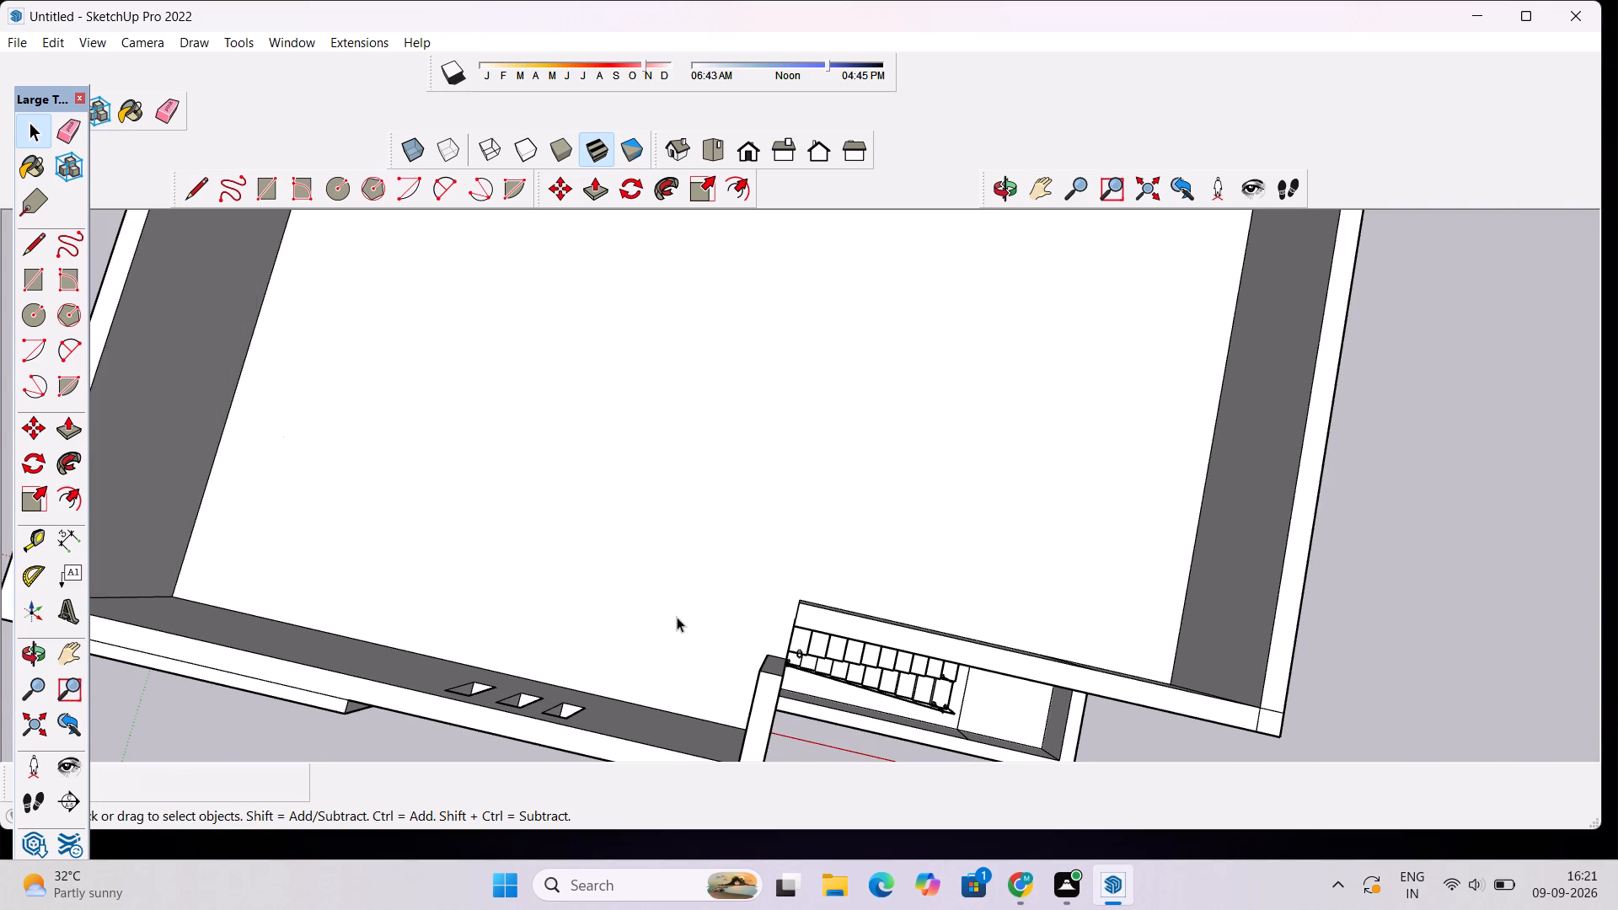
scroll(603, 640, "down", 16)
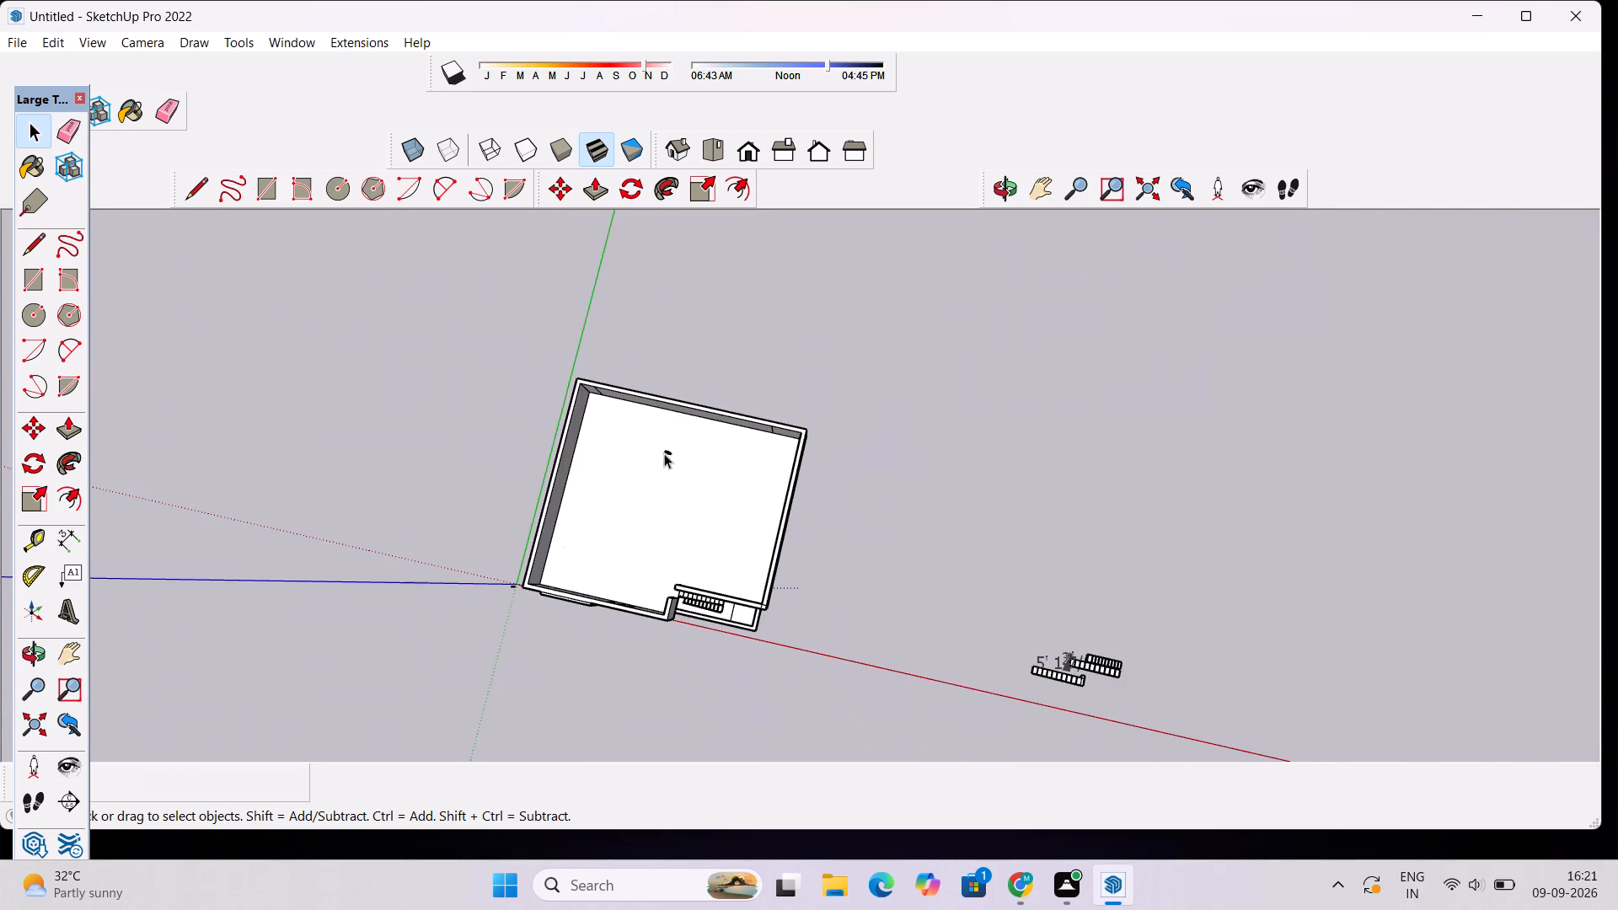
scroll(667, 443, "up", 17)
left_click(664, 507)
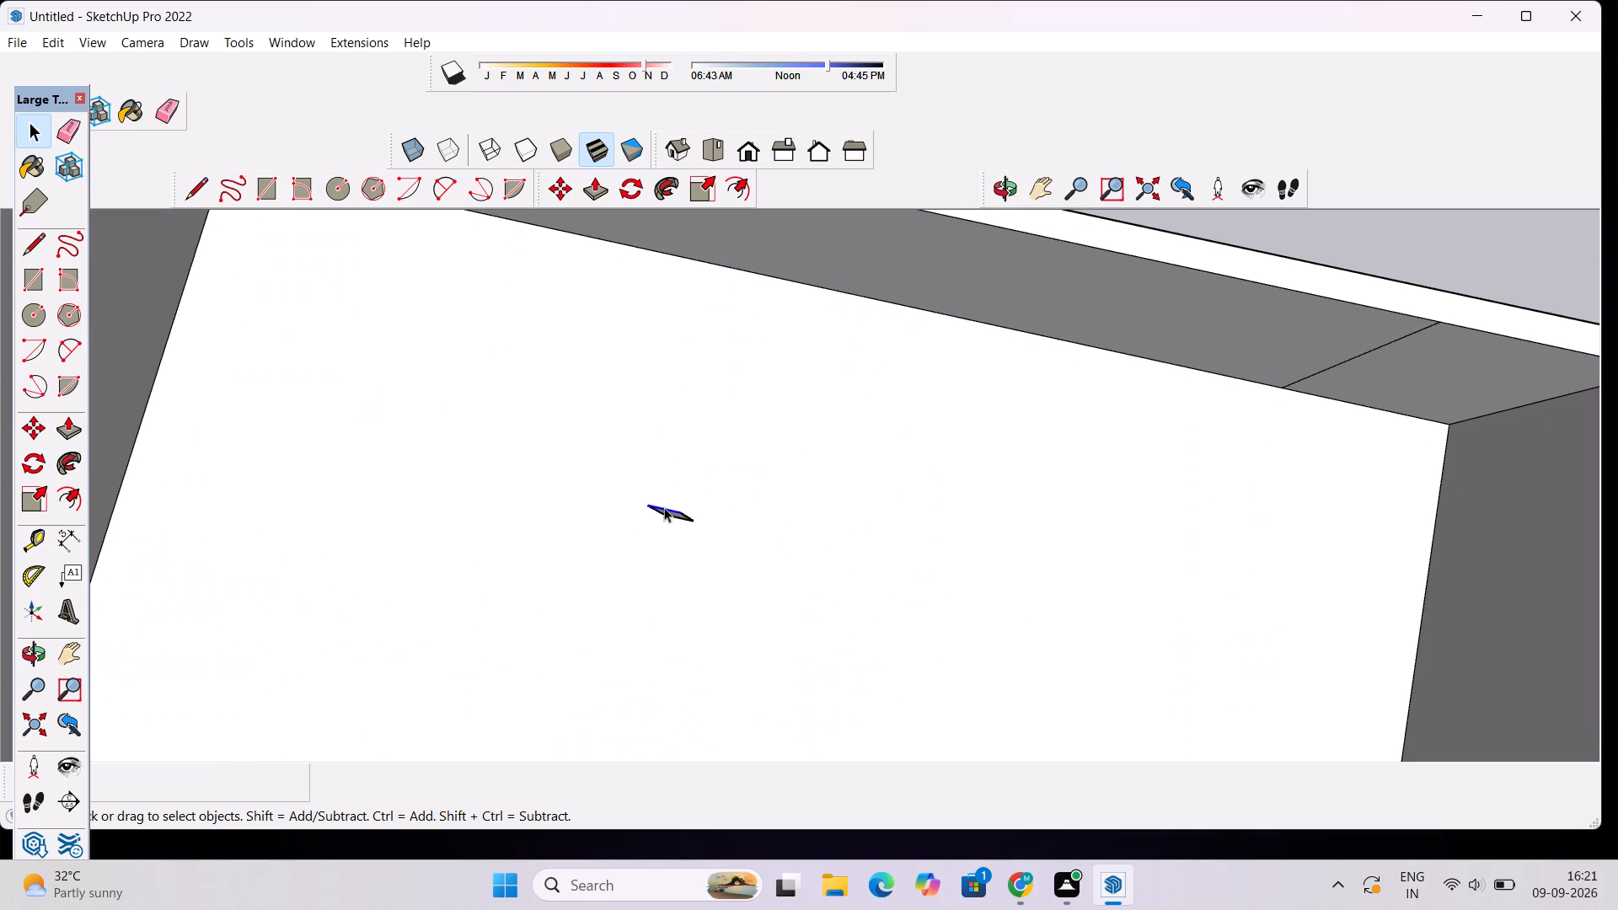
key("Delete")
scroll(674, 510, "up", 3)
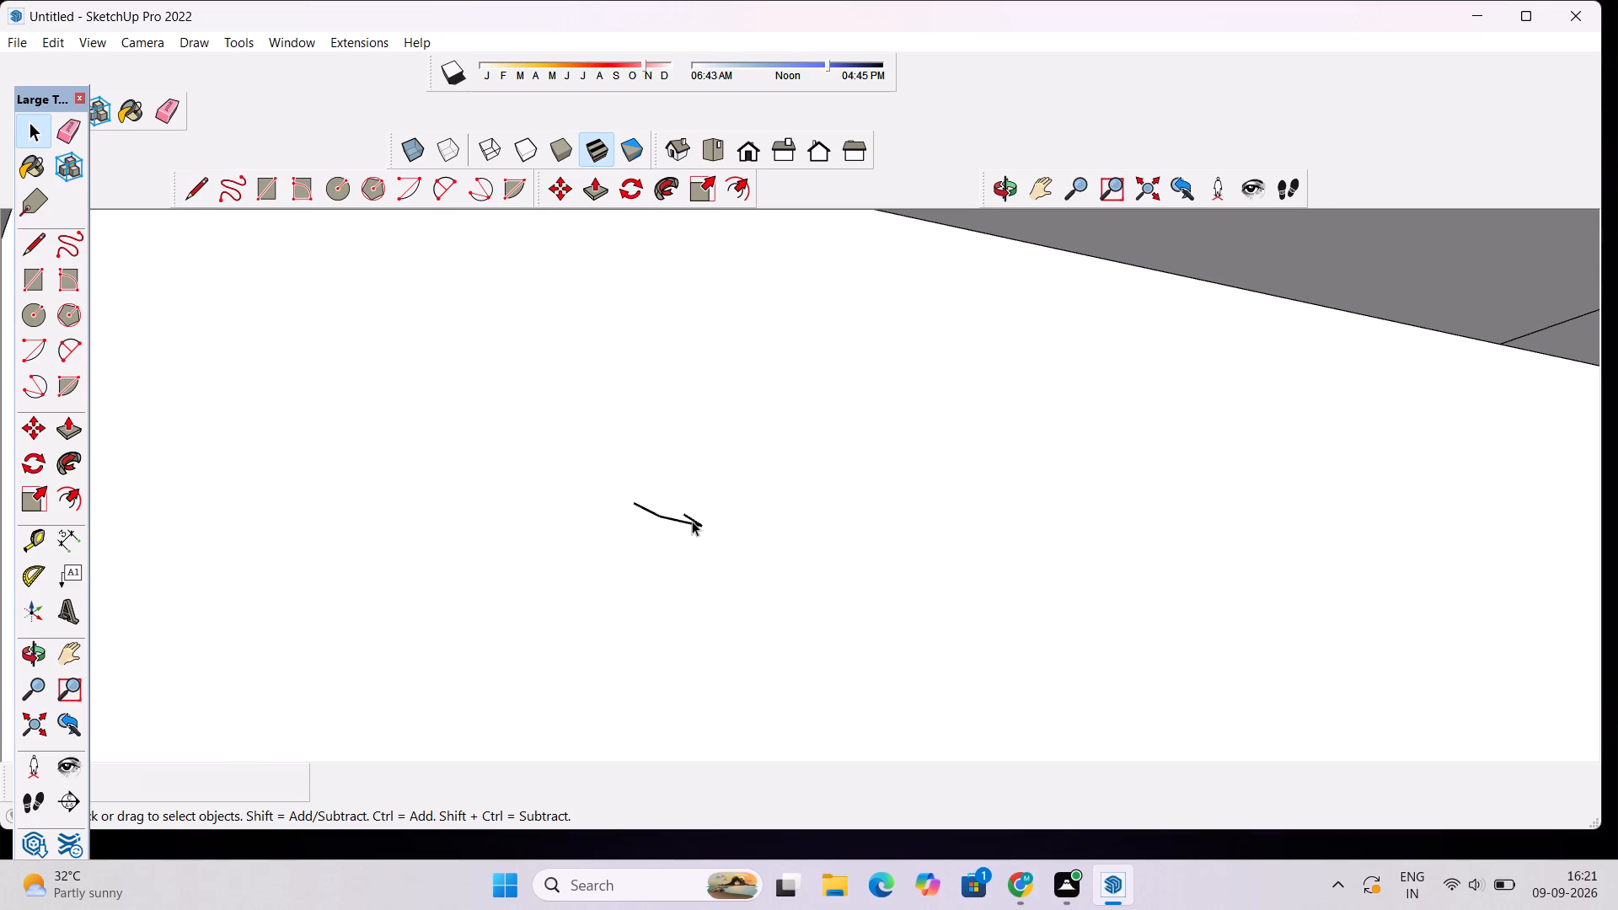
left_click(692, 521)
key("Delete")
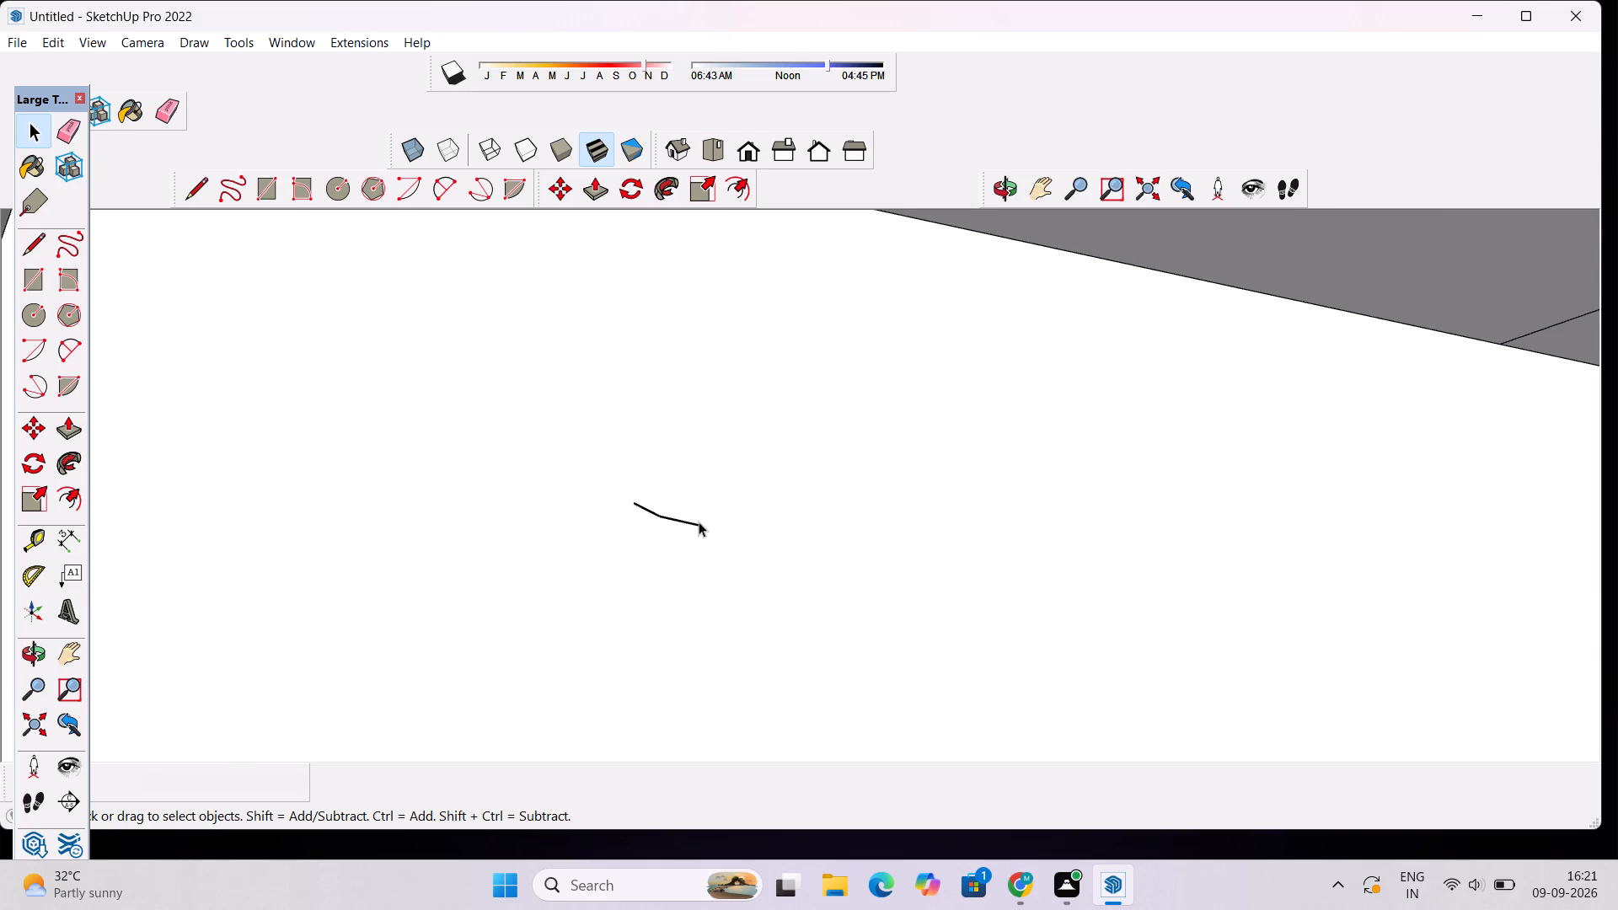
left_click(699, 522)
key("Delete")
key("ctrl+z")
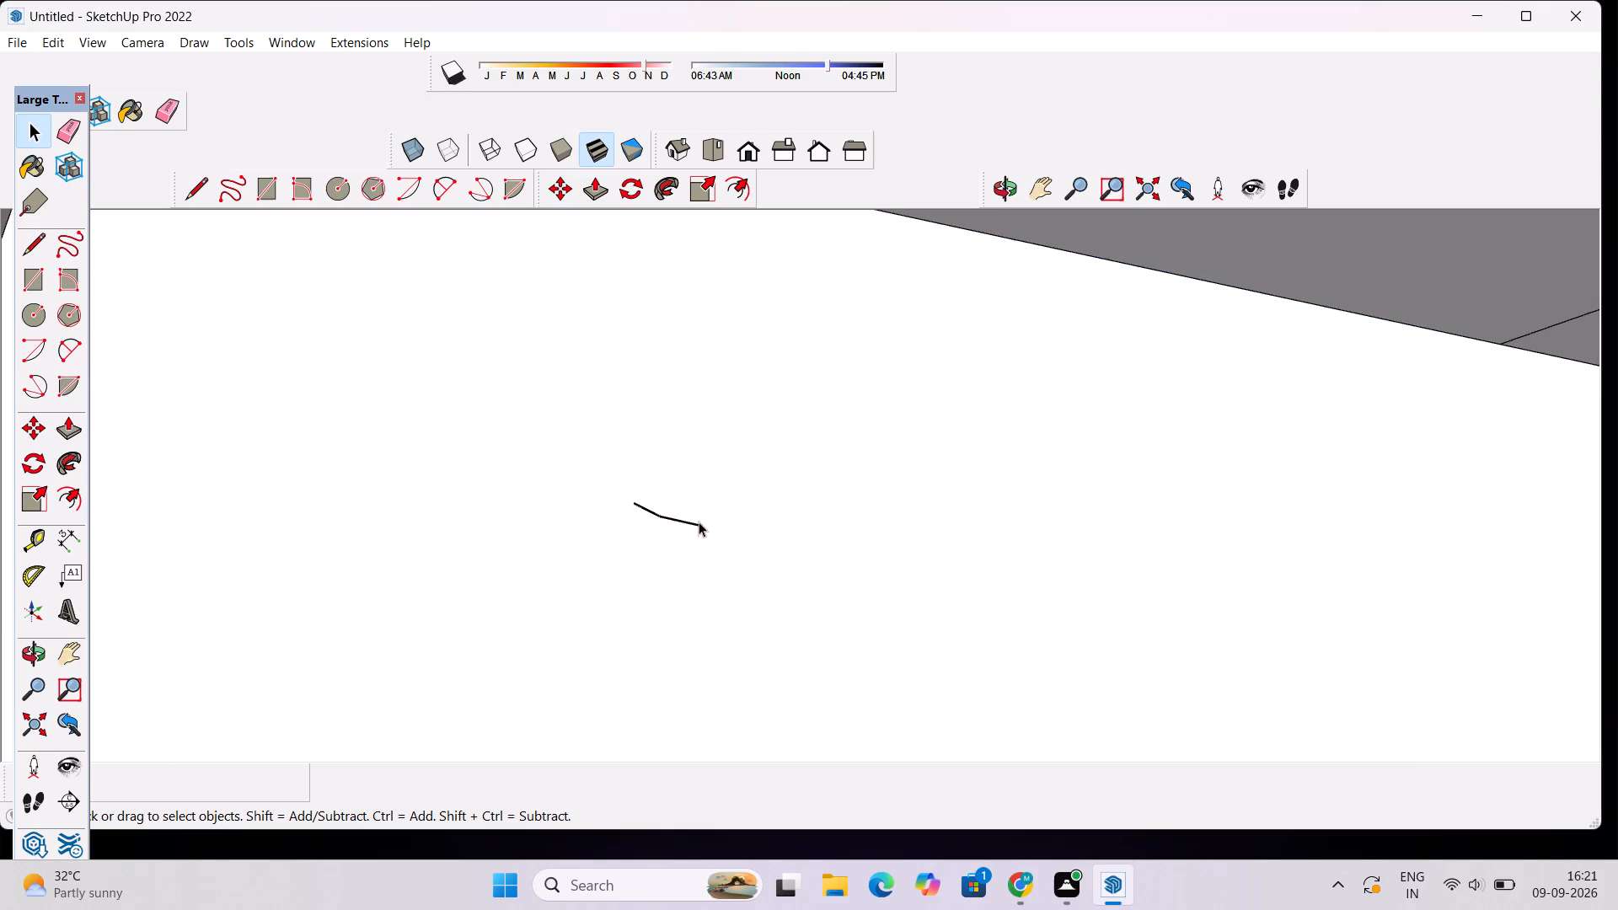
left_click(697, 525)
key("Delete")
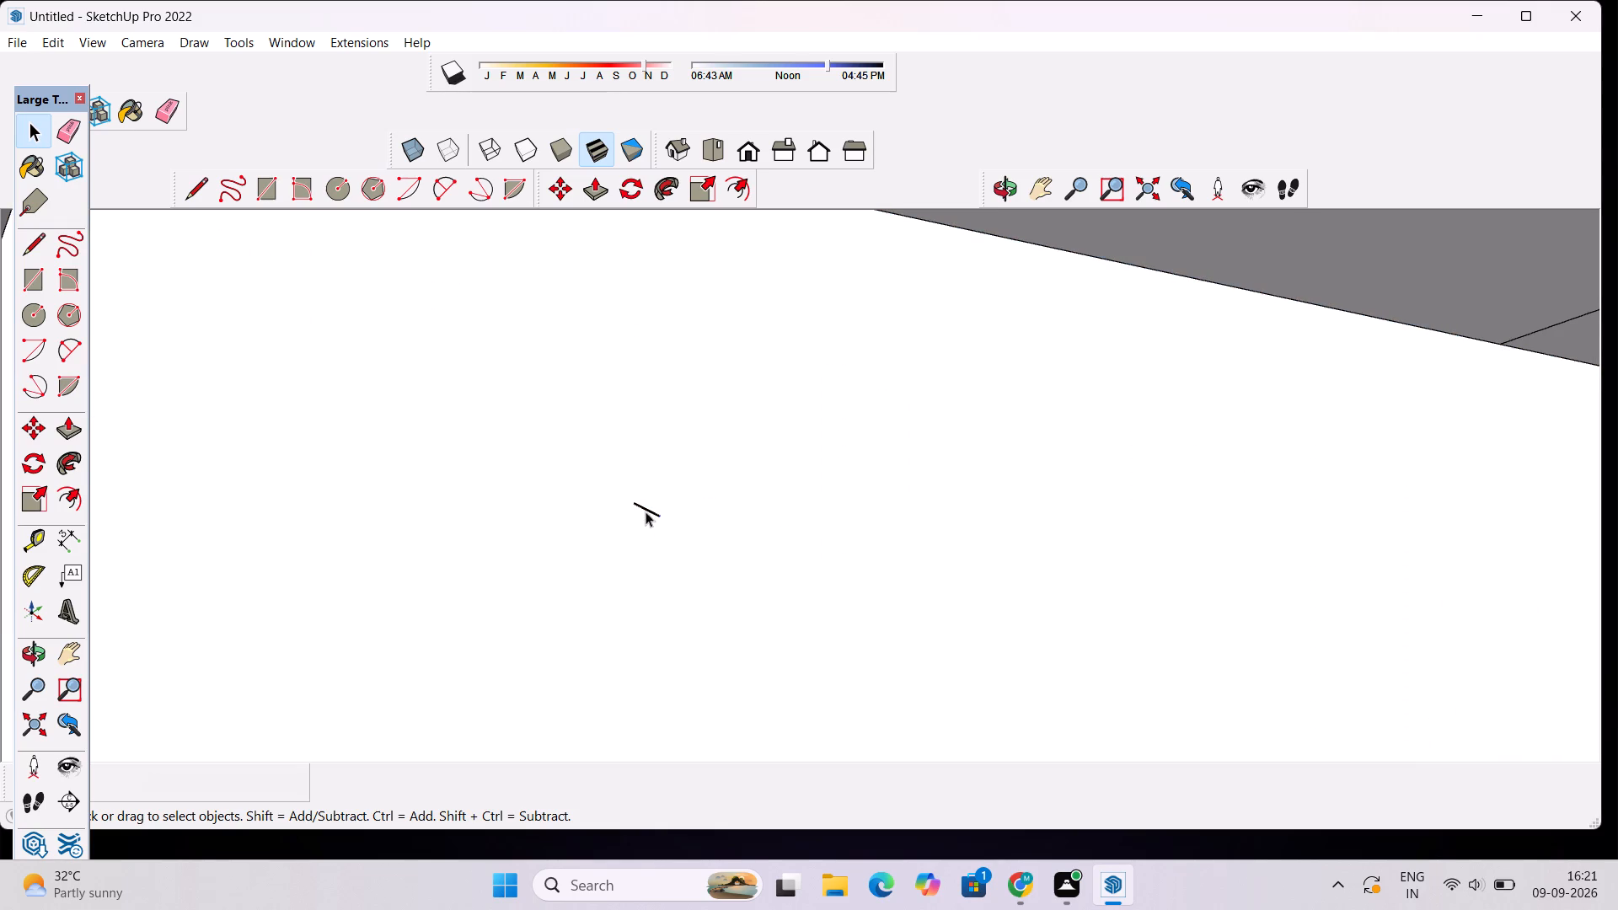
left_click(656, 512)
key("Delete")
Delete the two vertical stray edges near the ends of the rear upper wall's inner face.
scroll(664, 484, "down", 19)
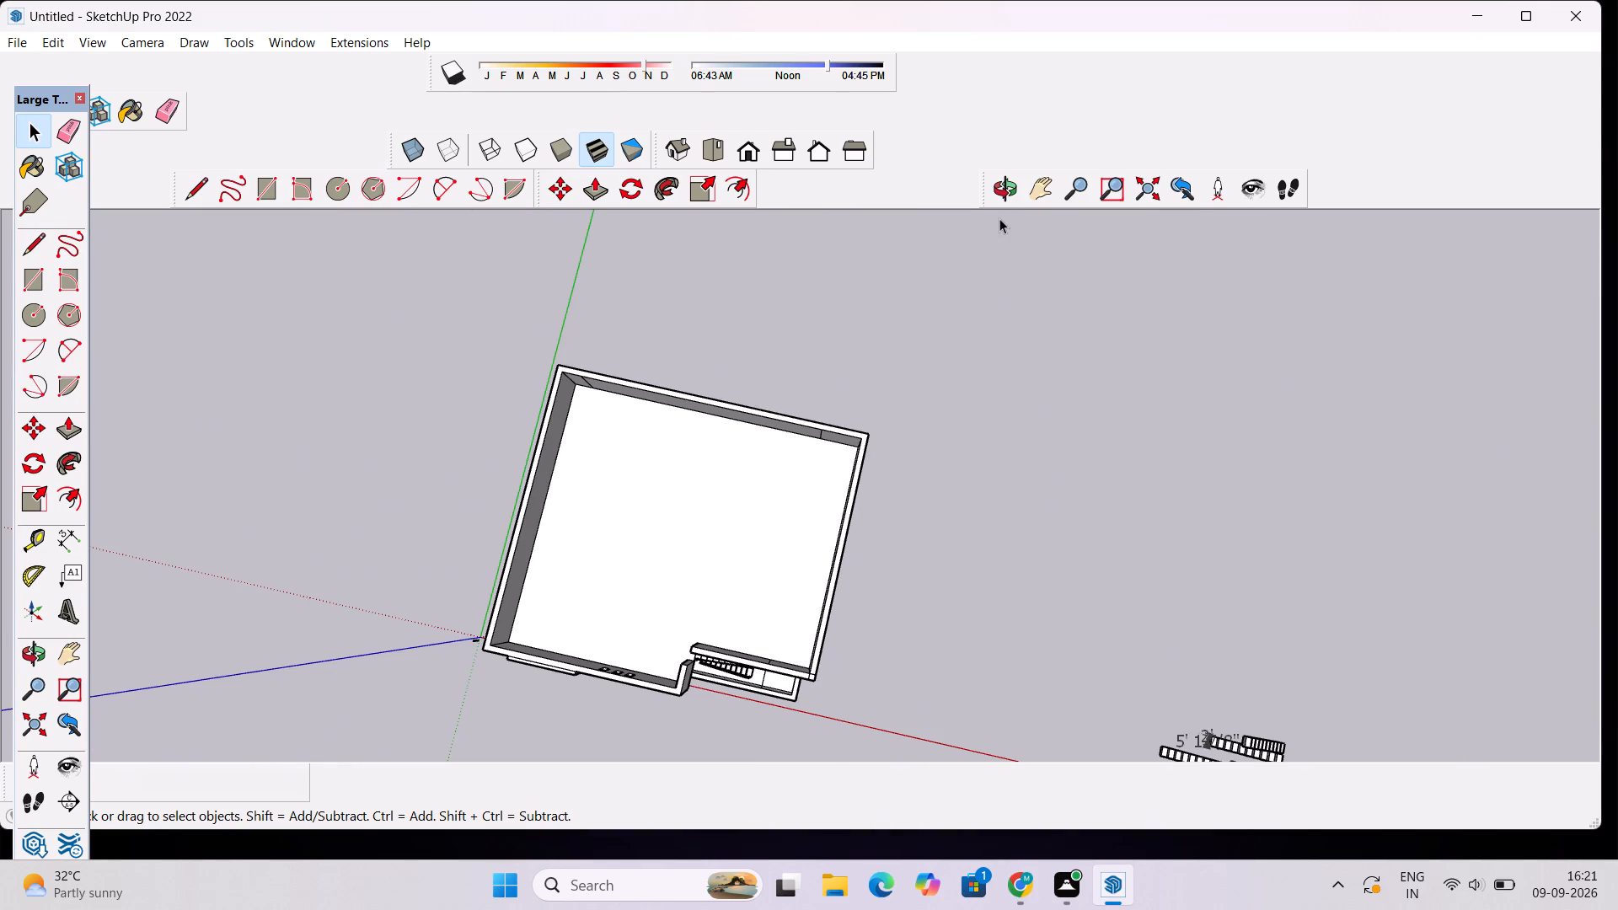
left_click(1003, 192)
left_click_drag(934, 416, 998, 336)
scroll(604, 654, "up", 4)
left_click_drag(709, 721, 817, 510)
scroll(834, 447, "up", 4)
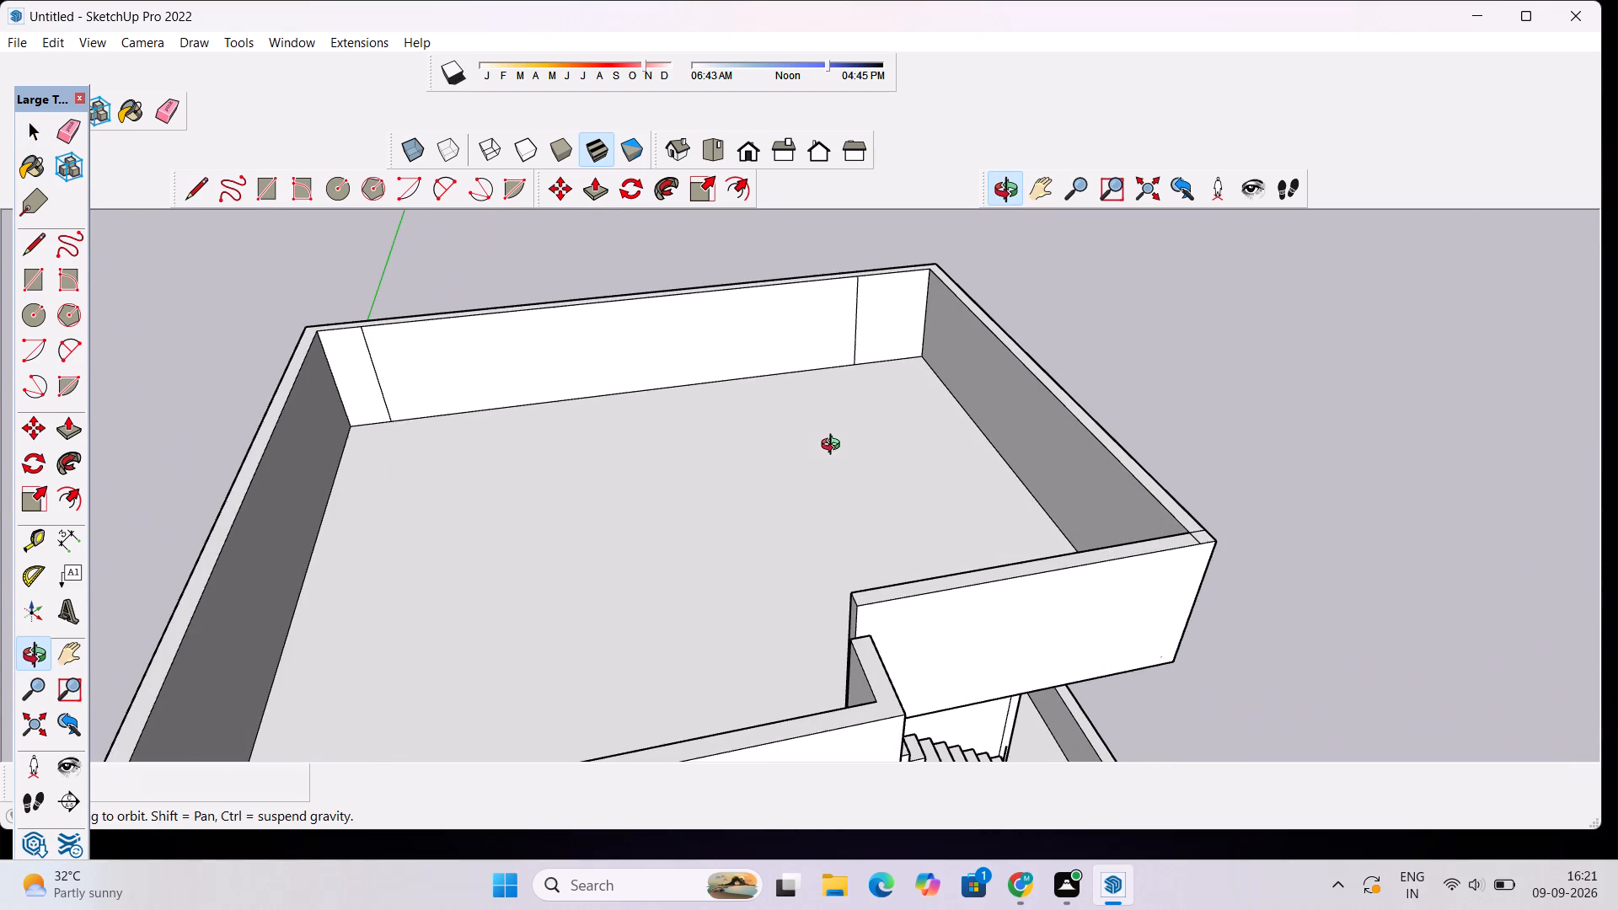
scroll(1047, 451, "down", 5)
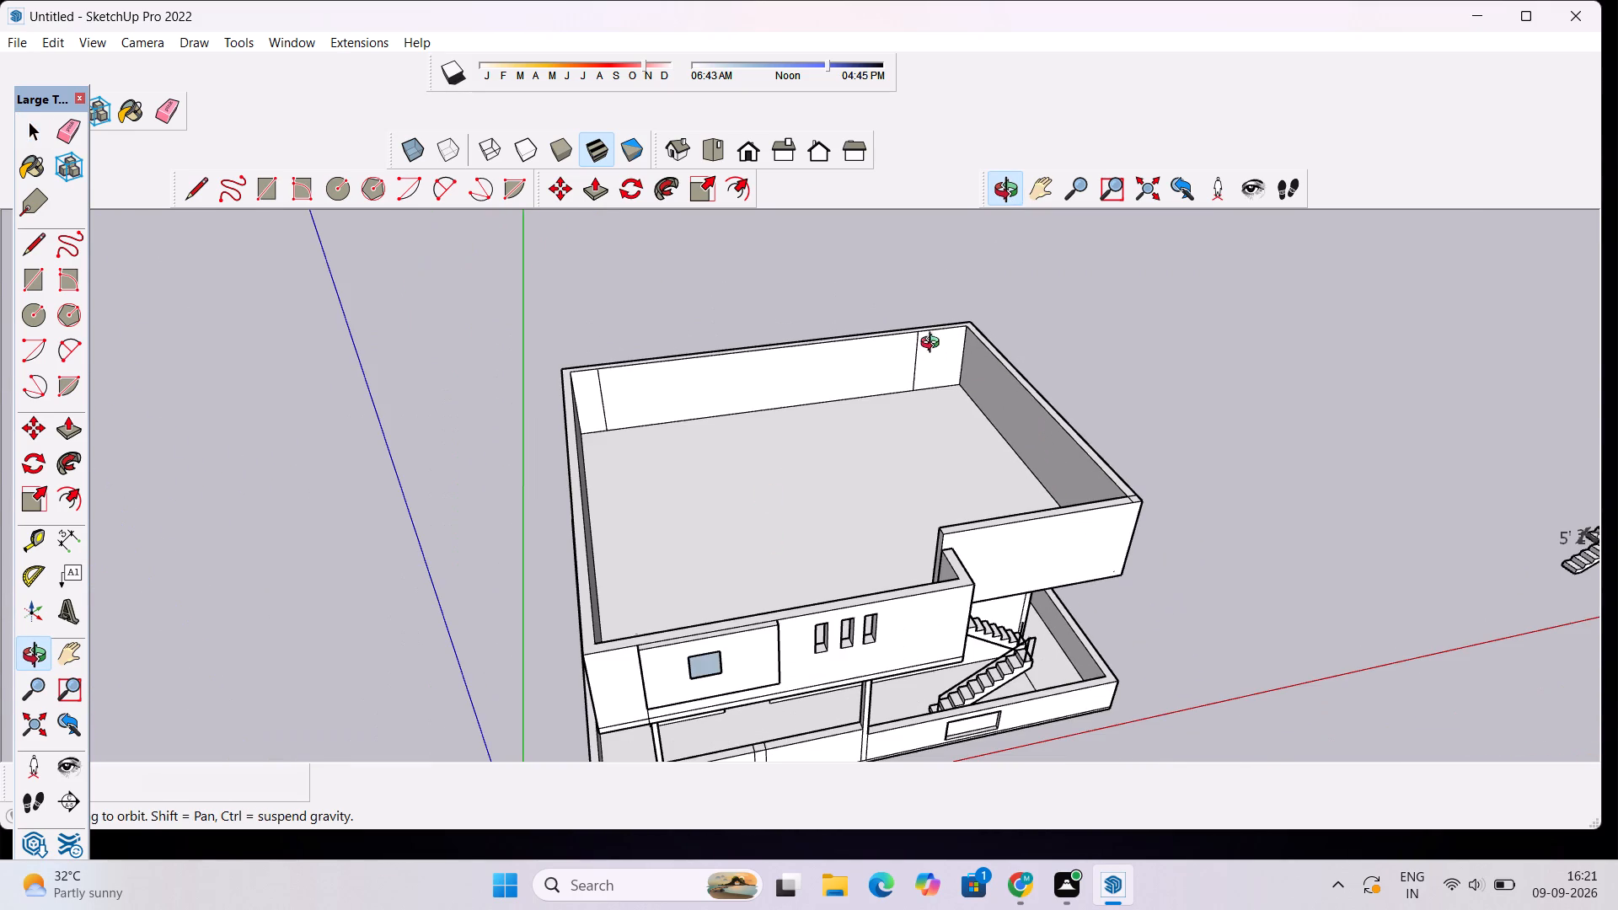
scroll(933, 341, "up", 9)
key("space")
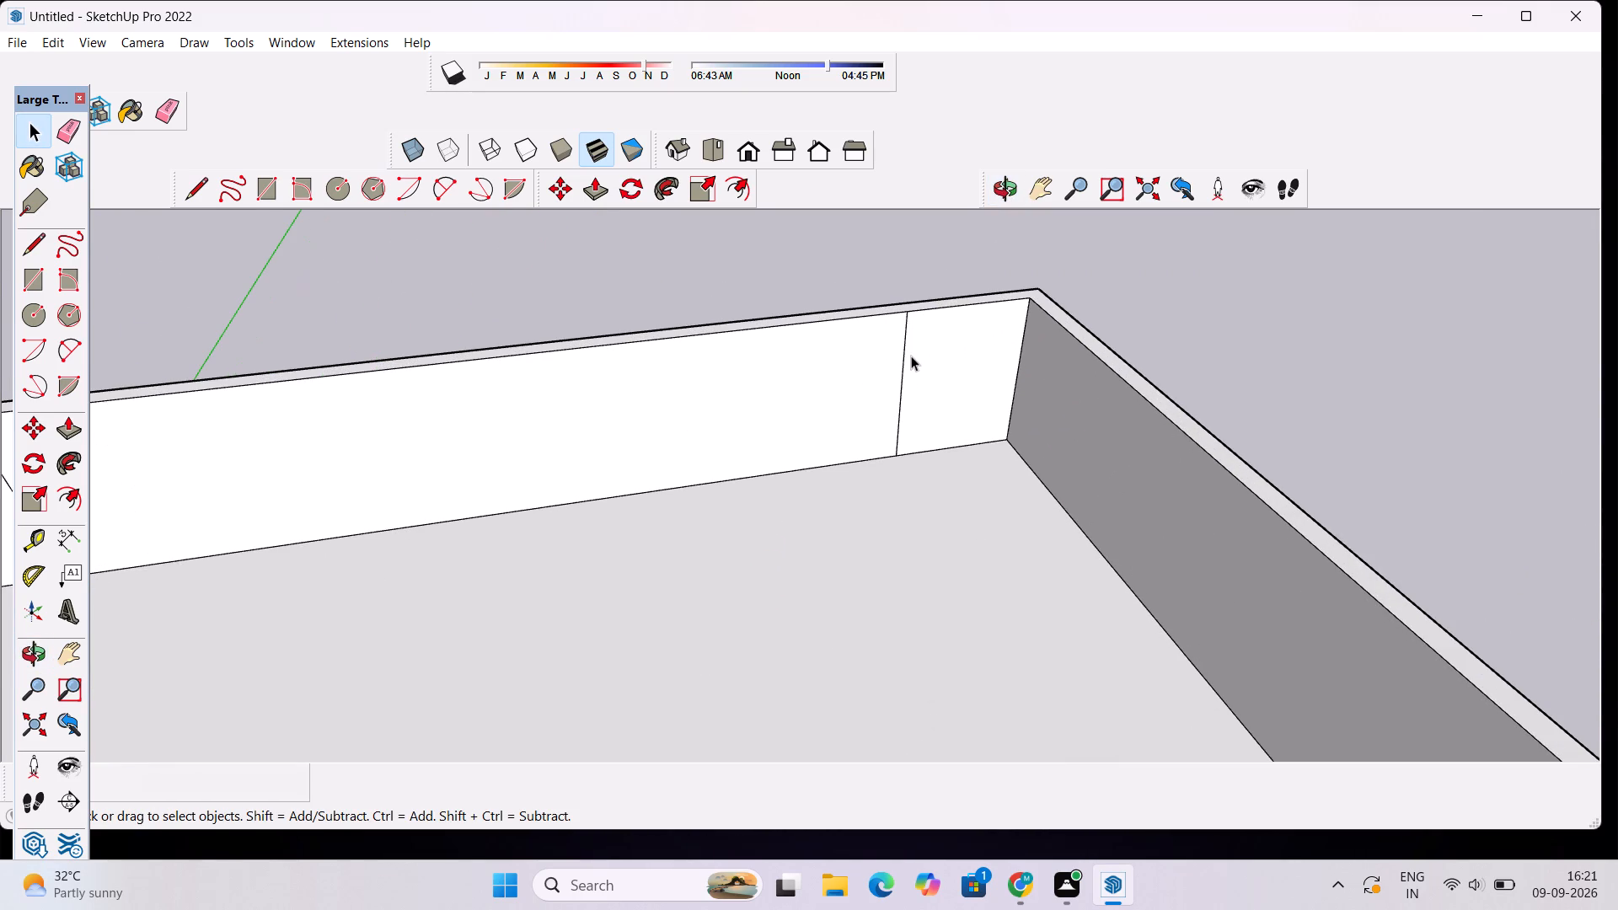
left_click(904, 362)
key("Delete")
scroll(904, 369, "down", 9)
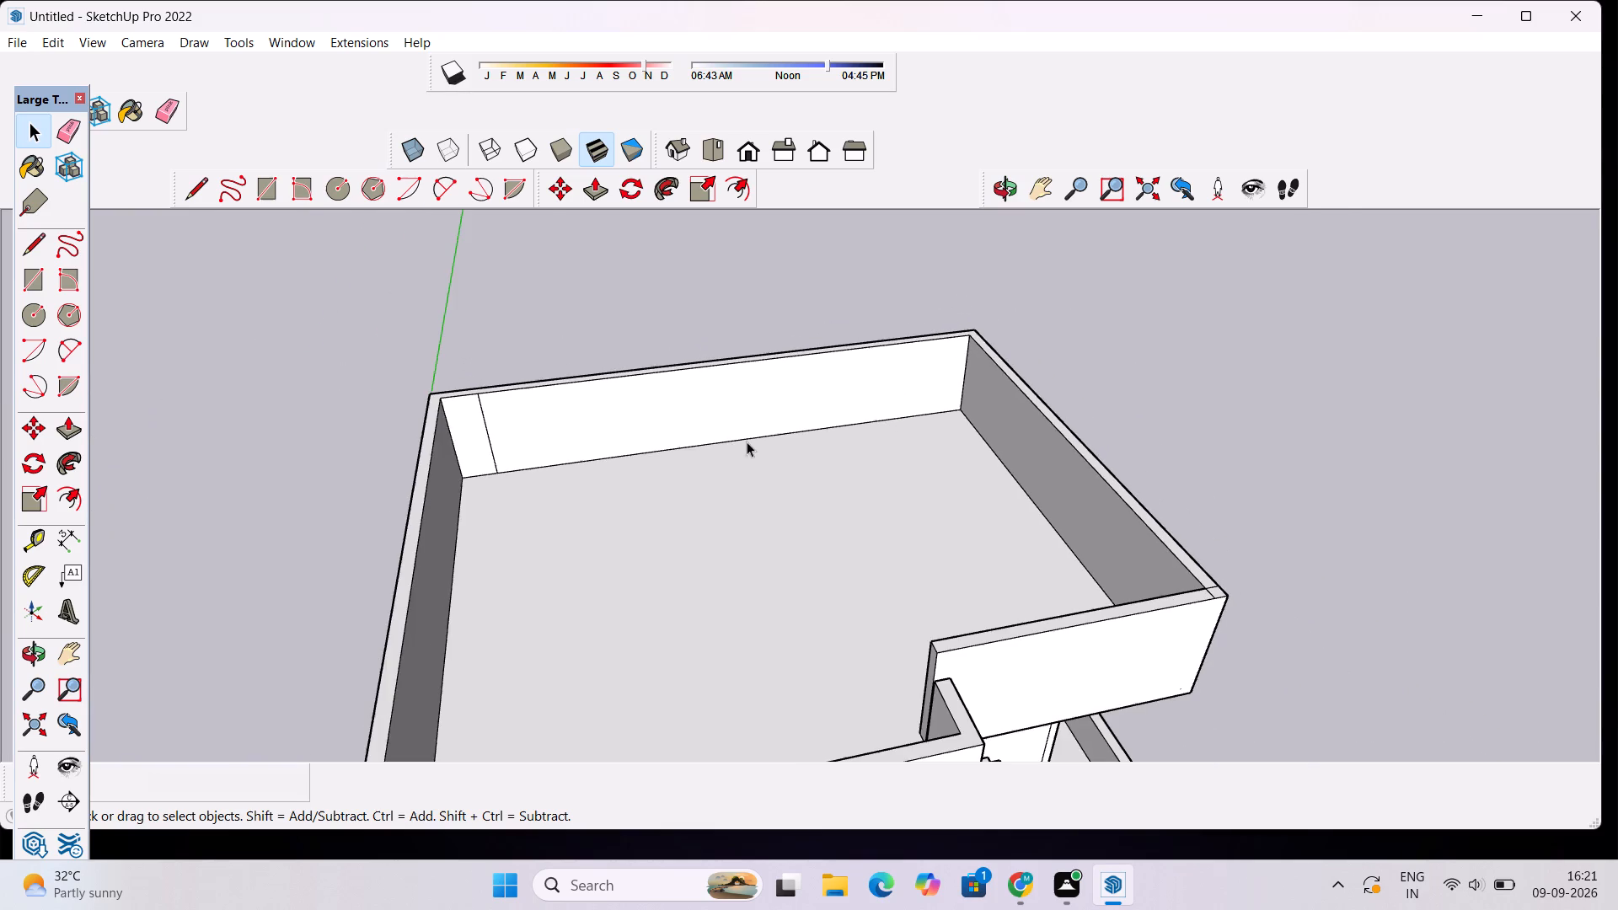
scroll(538, 393, "up", 10)
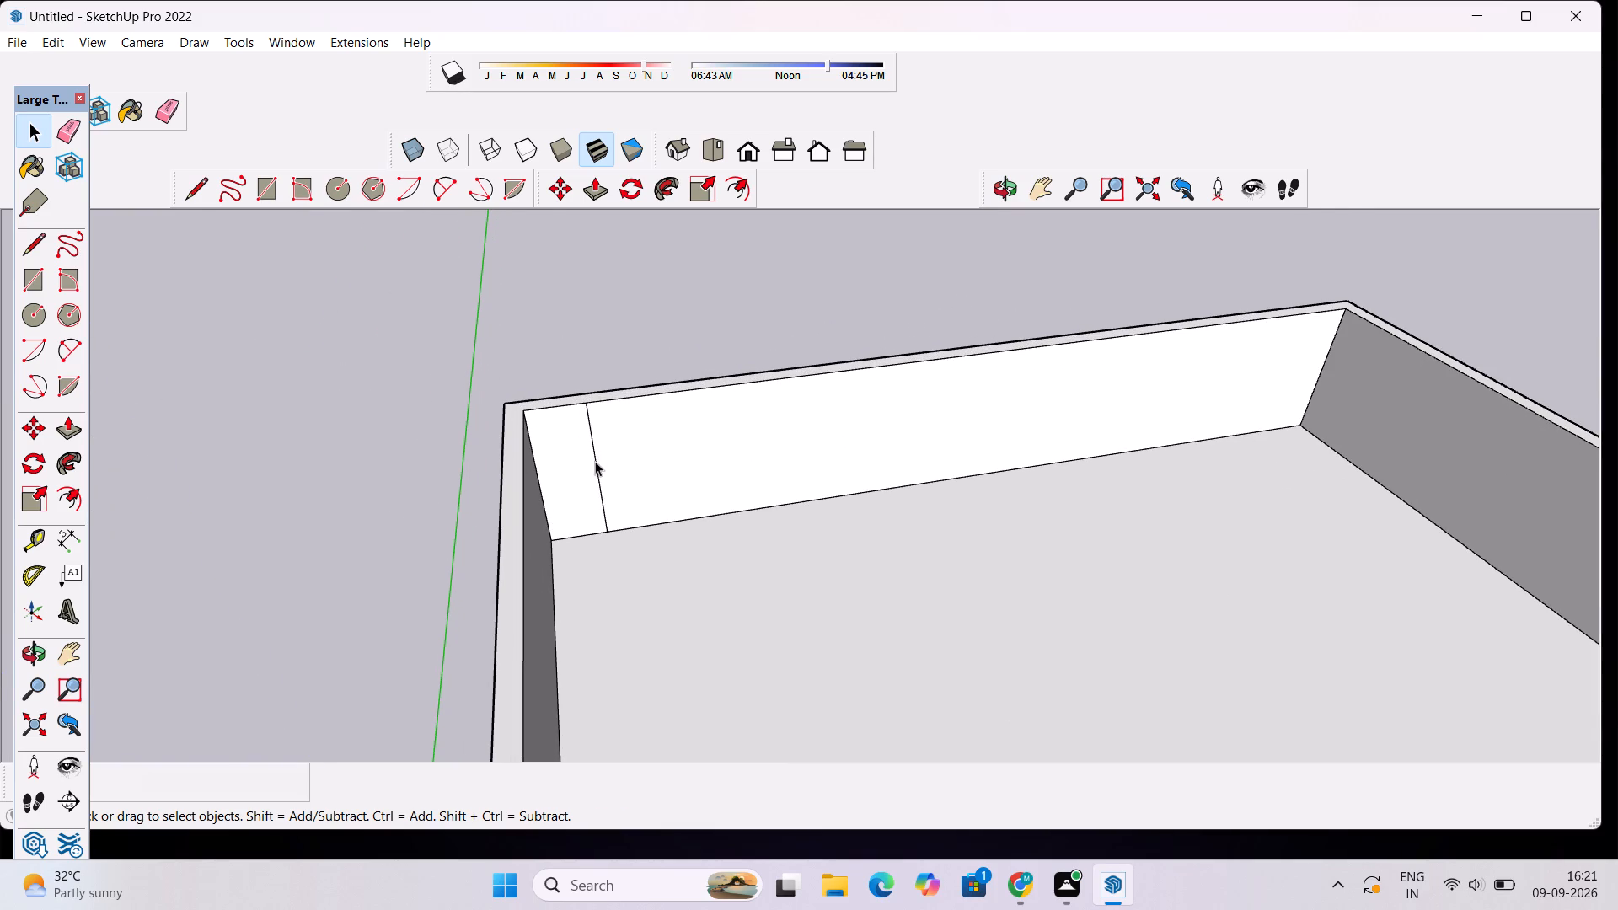
left_click(597, 467)
key("Delete")
Delete the vertical stray edge on the inner face of the upper wall beside the staircase opening.
scroll(617, 442, "down", 4)
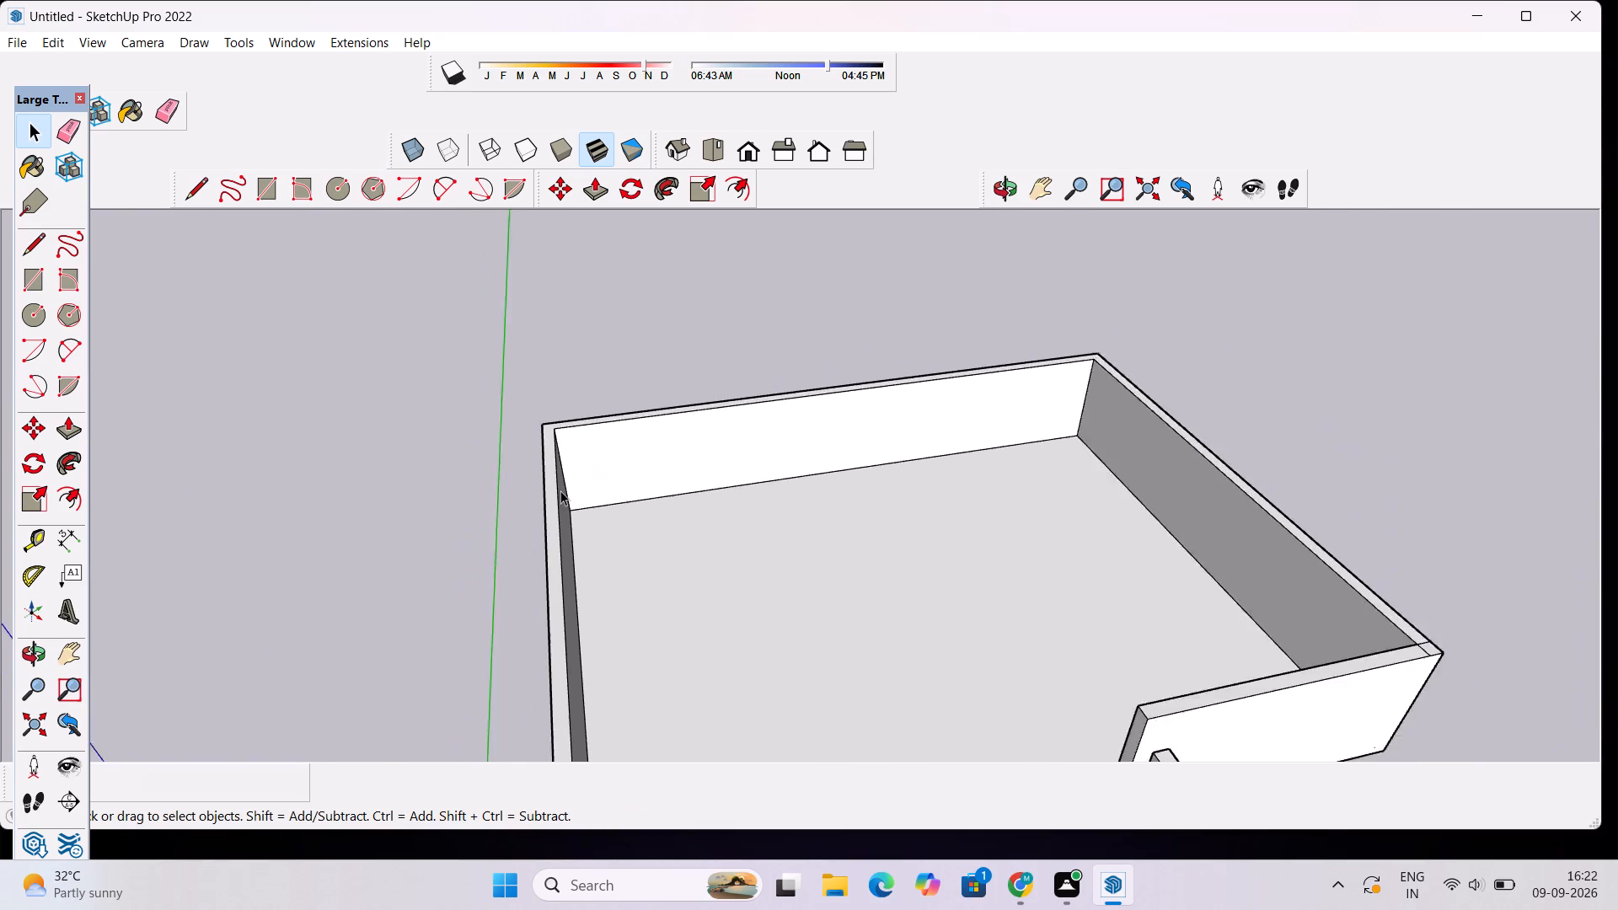
scroll(560, 490, "down", 6)
left_click(992, 190)
left_click_drag(1195, 474, 282, 530)
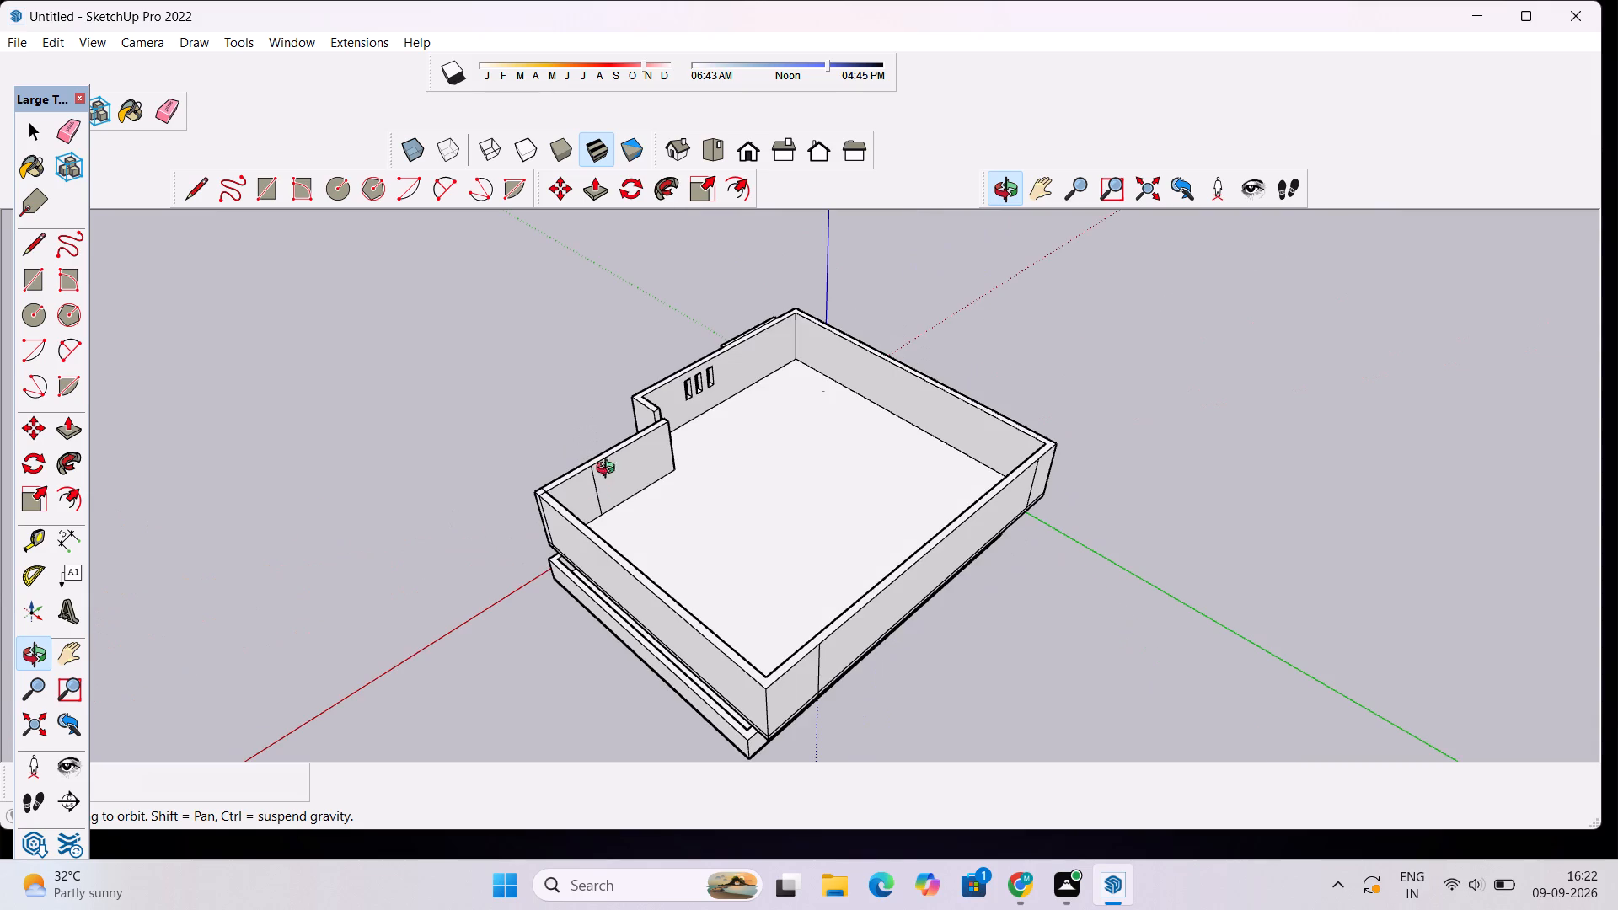
left_click_drag(940, 555, 442, 573)
scroll(688, 297, "up", 14)
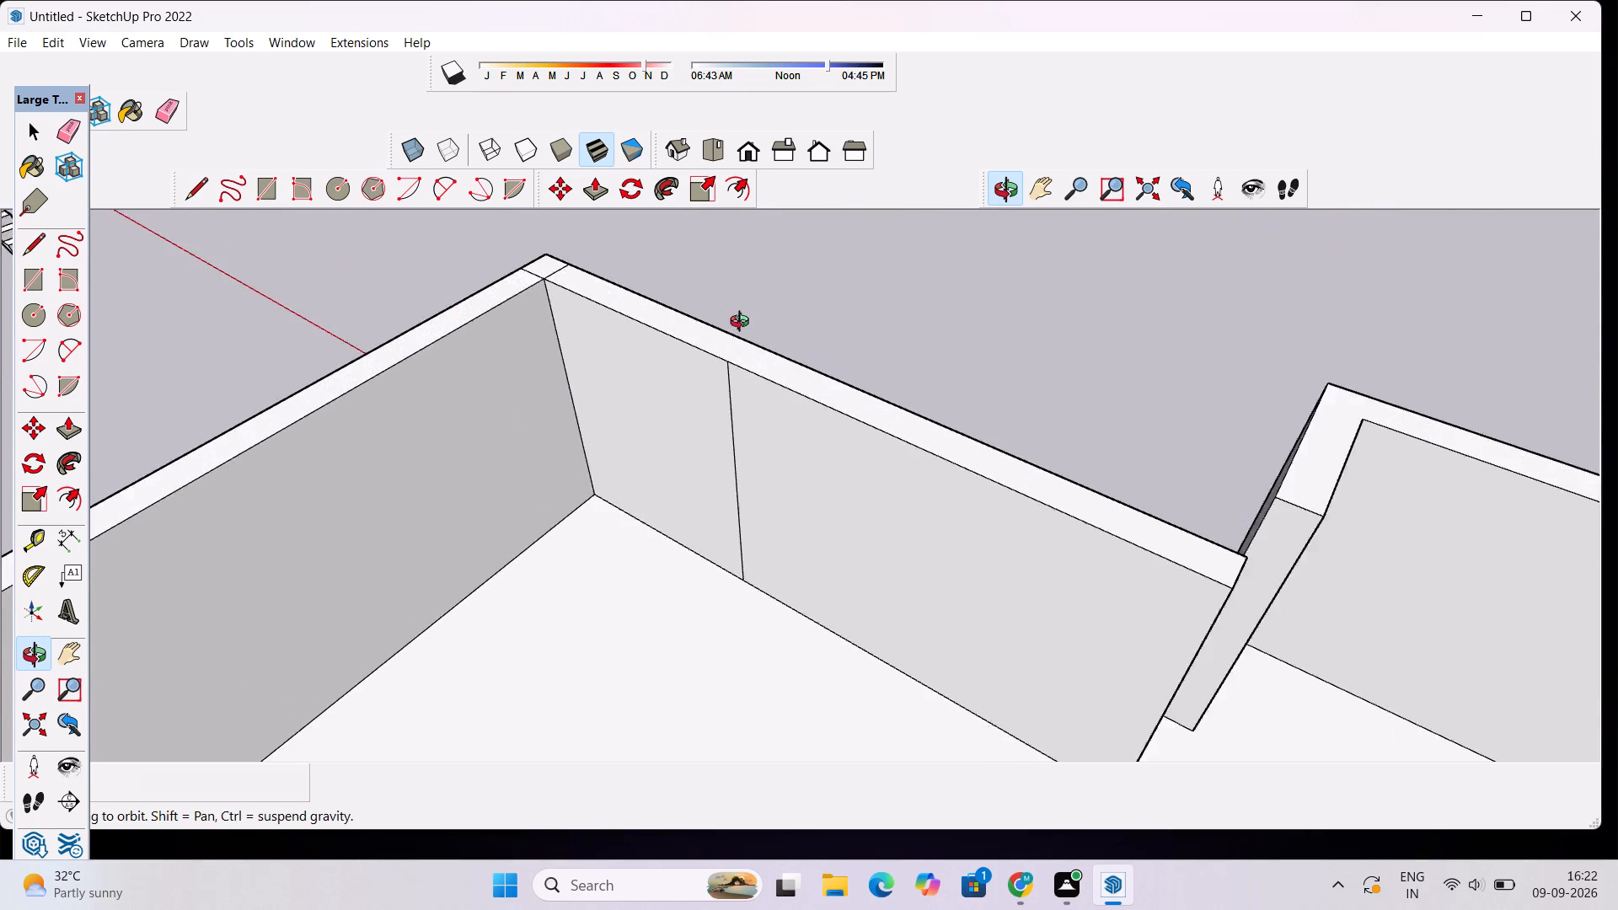
scroll(743, 324, "up", 5)
scroll(714, 321, "down", 10)
key("space")
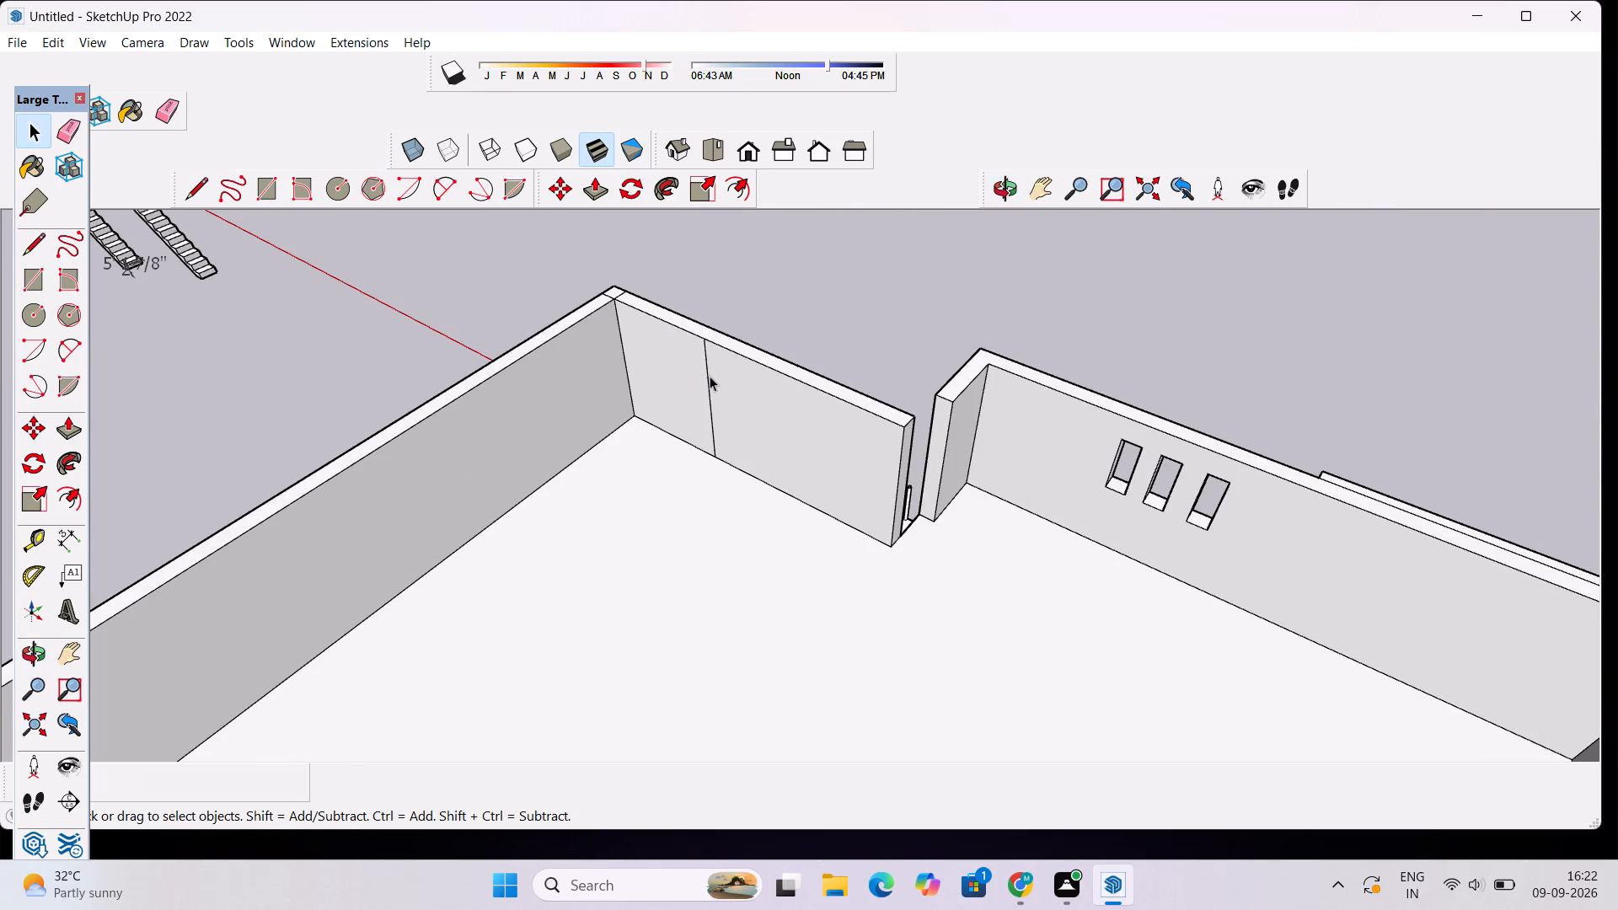
left_click(709, 384)
key("Delete")
scroll(647, 315, "up", 6)
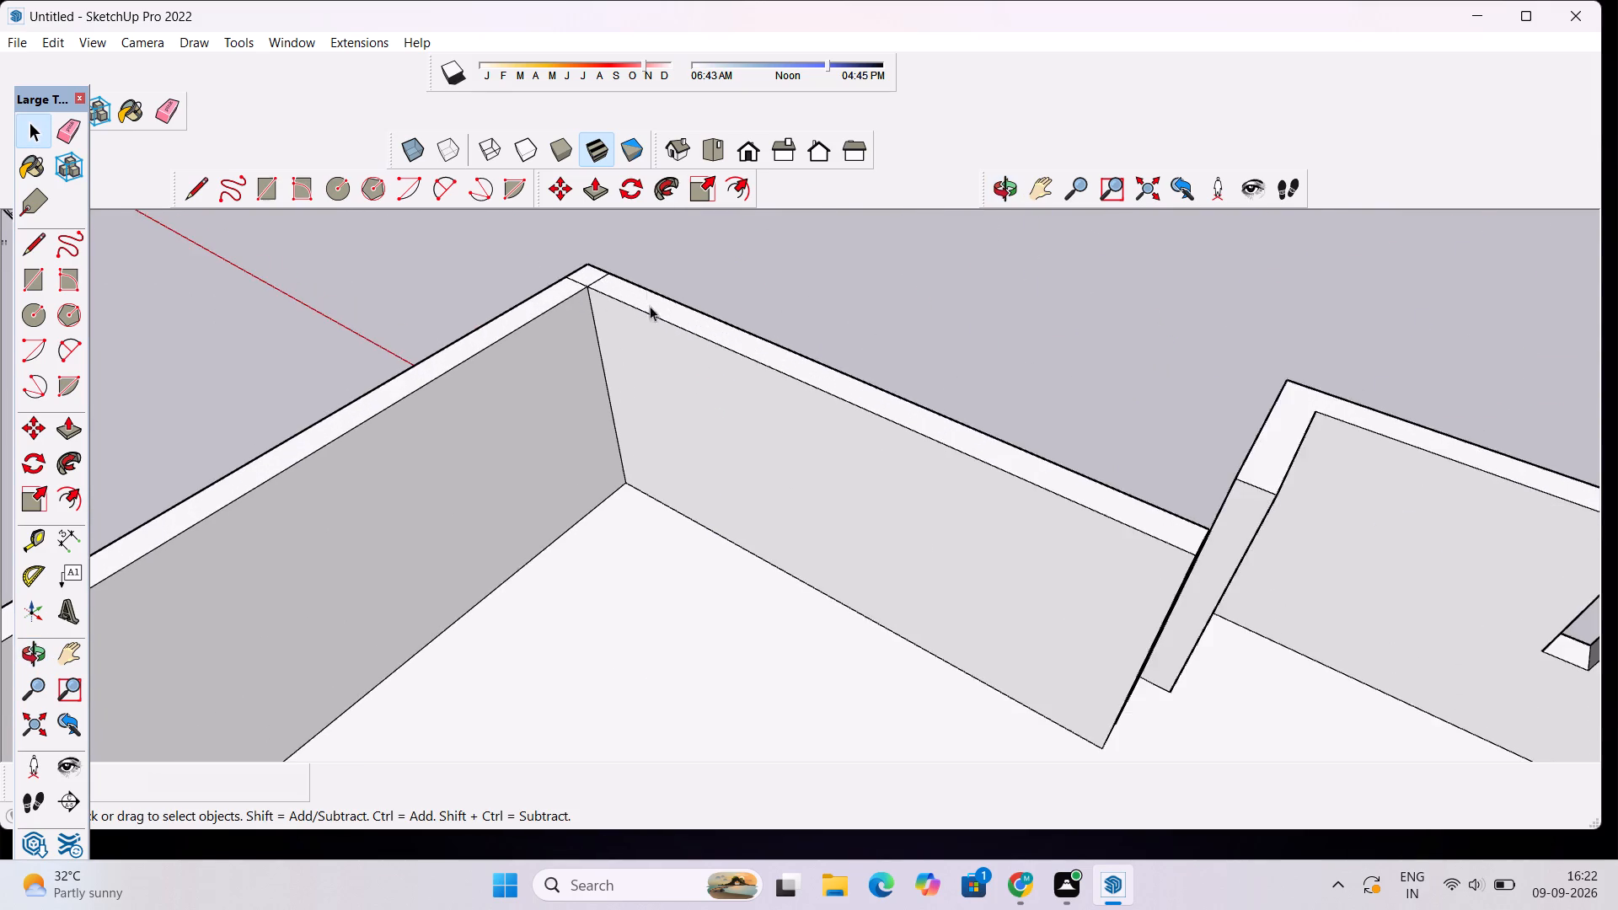
Delete the two short stray edges crossing the wall's top face at the far corner of the upper floor.
scroll(624, 267, "up", 6)
scroll(551, 278, "down", 4)
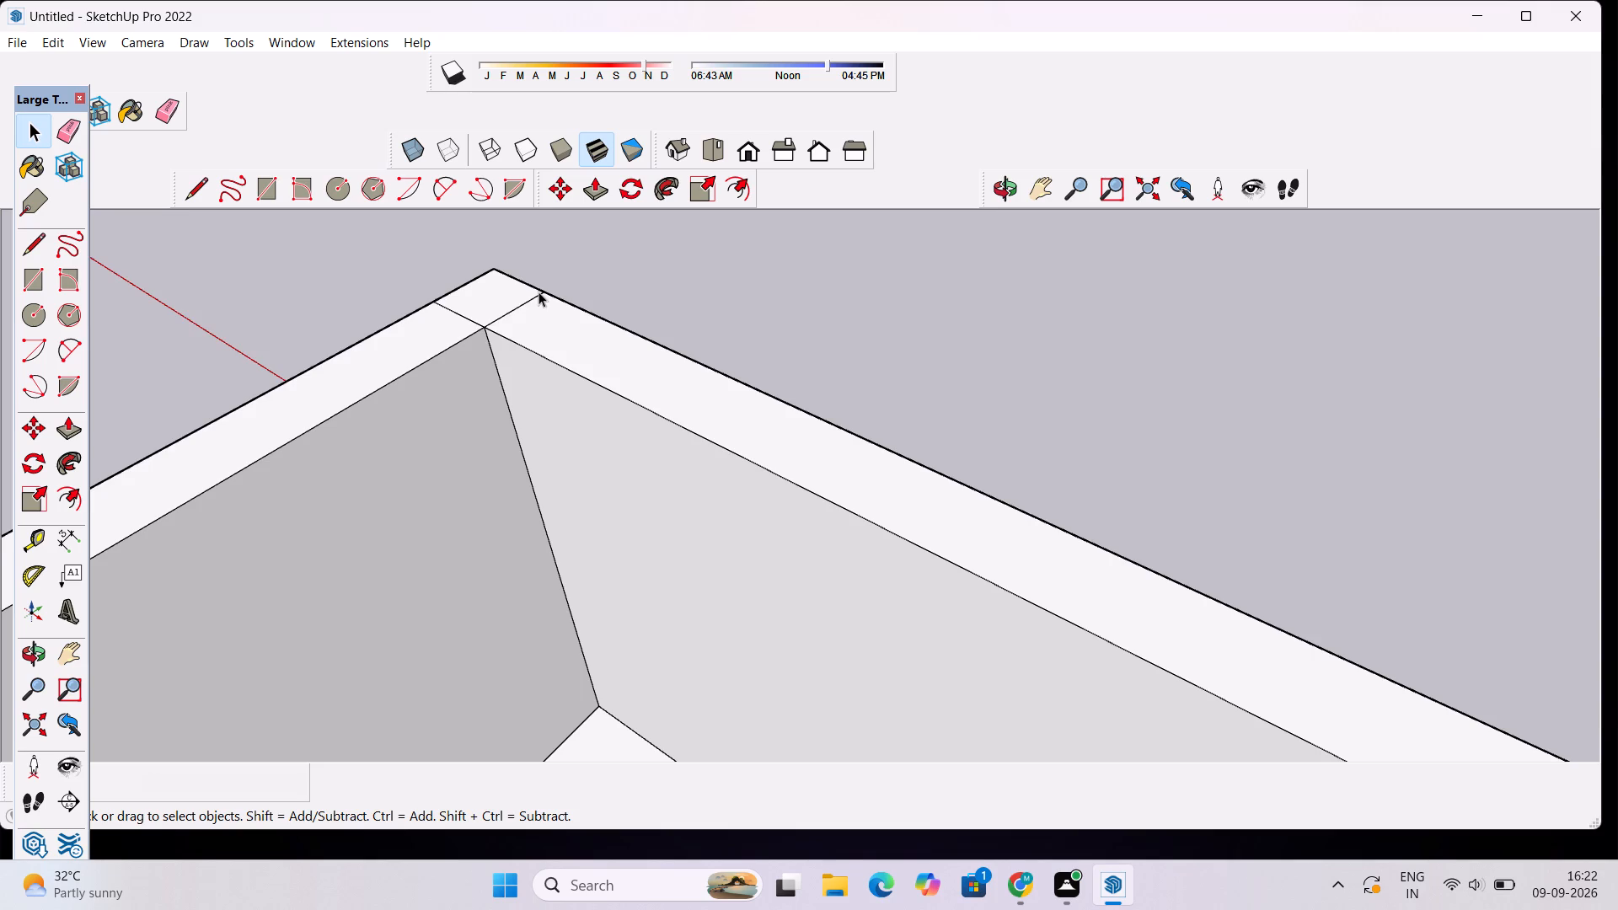
left_click(538, 292)
key("Delete")
left_click(490, 299)
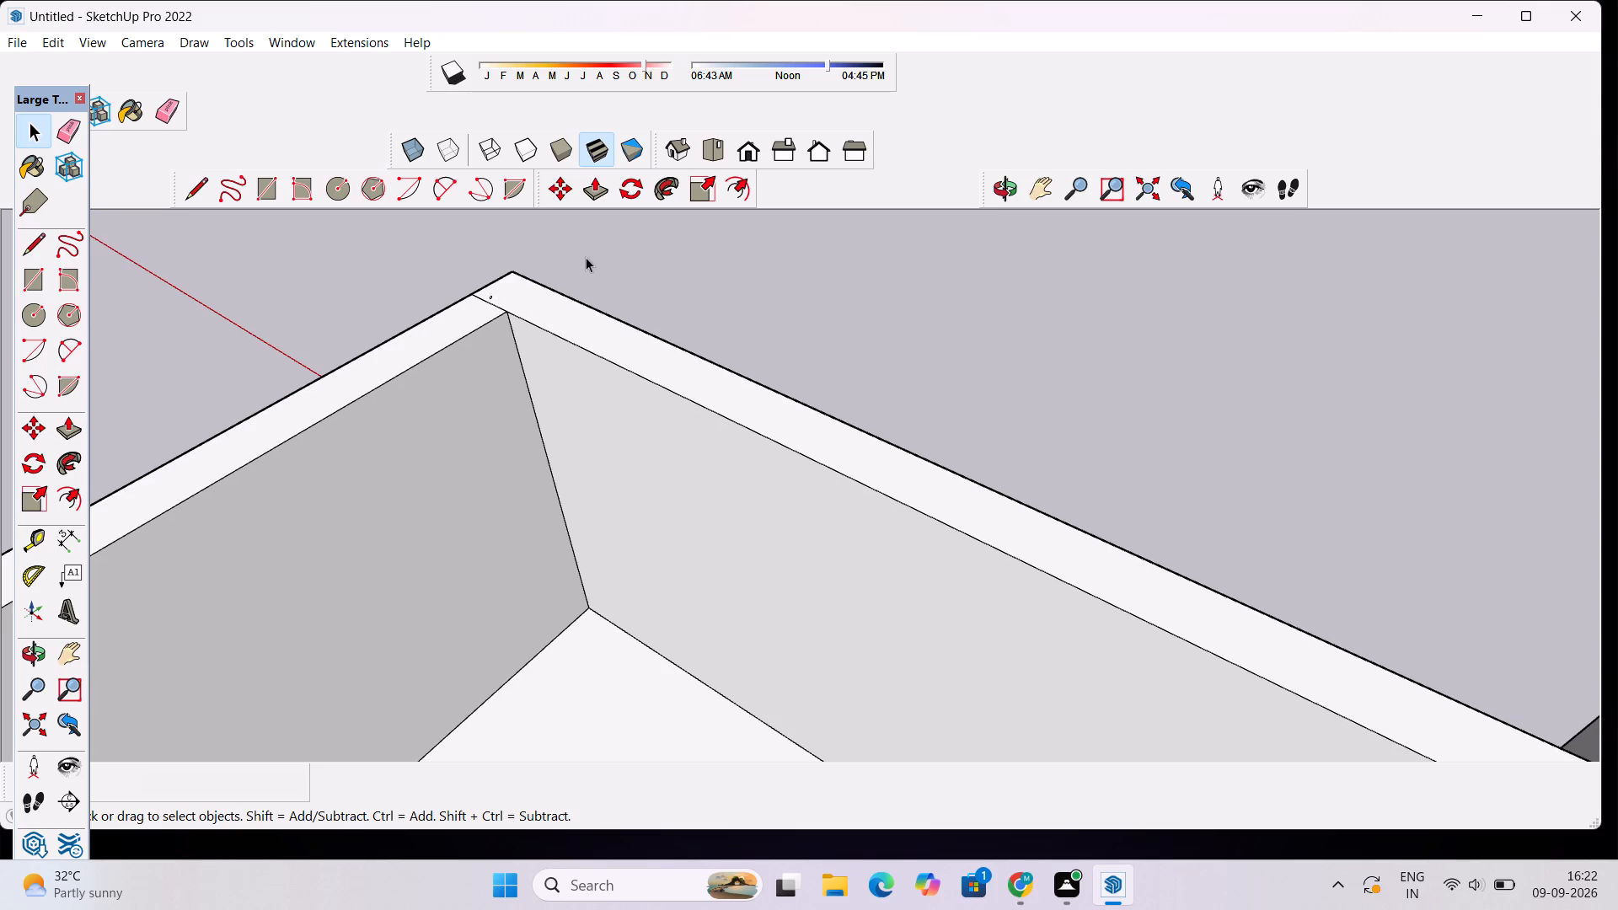
left_click(587, 256)
left_click(496, 306)
key("Delete")
Delete the two vertical stray edges near the ends of the upper side wall's outer face.
scroll(527, 304, "down", 17)
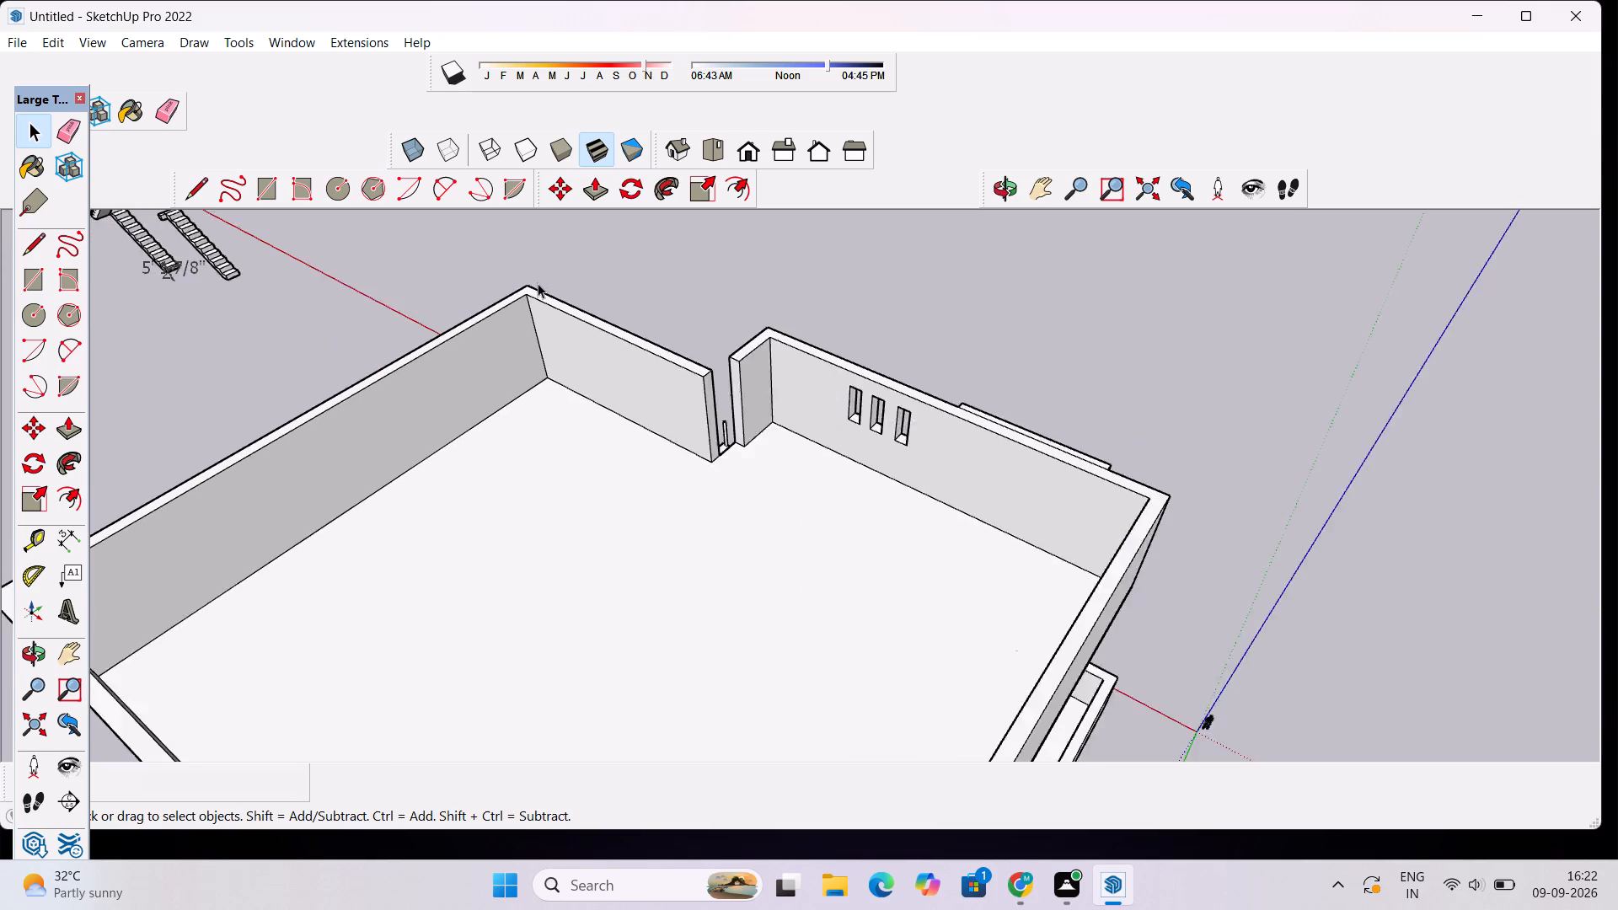
scroll(538, 283, "down", 2)
scroll(672, 291, "down", 2)
scroll(651, 530, "down", 3)
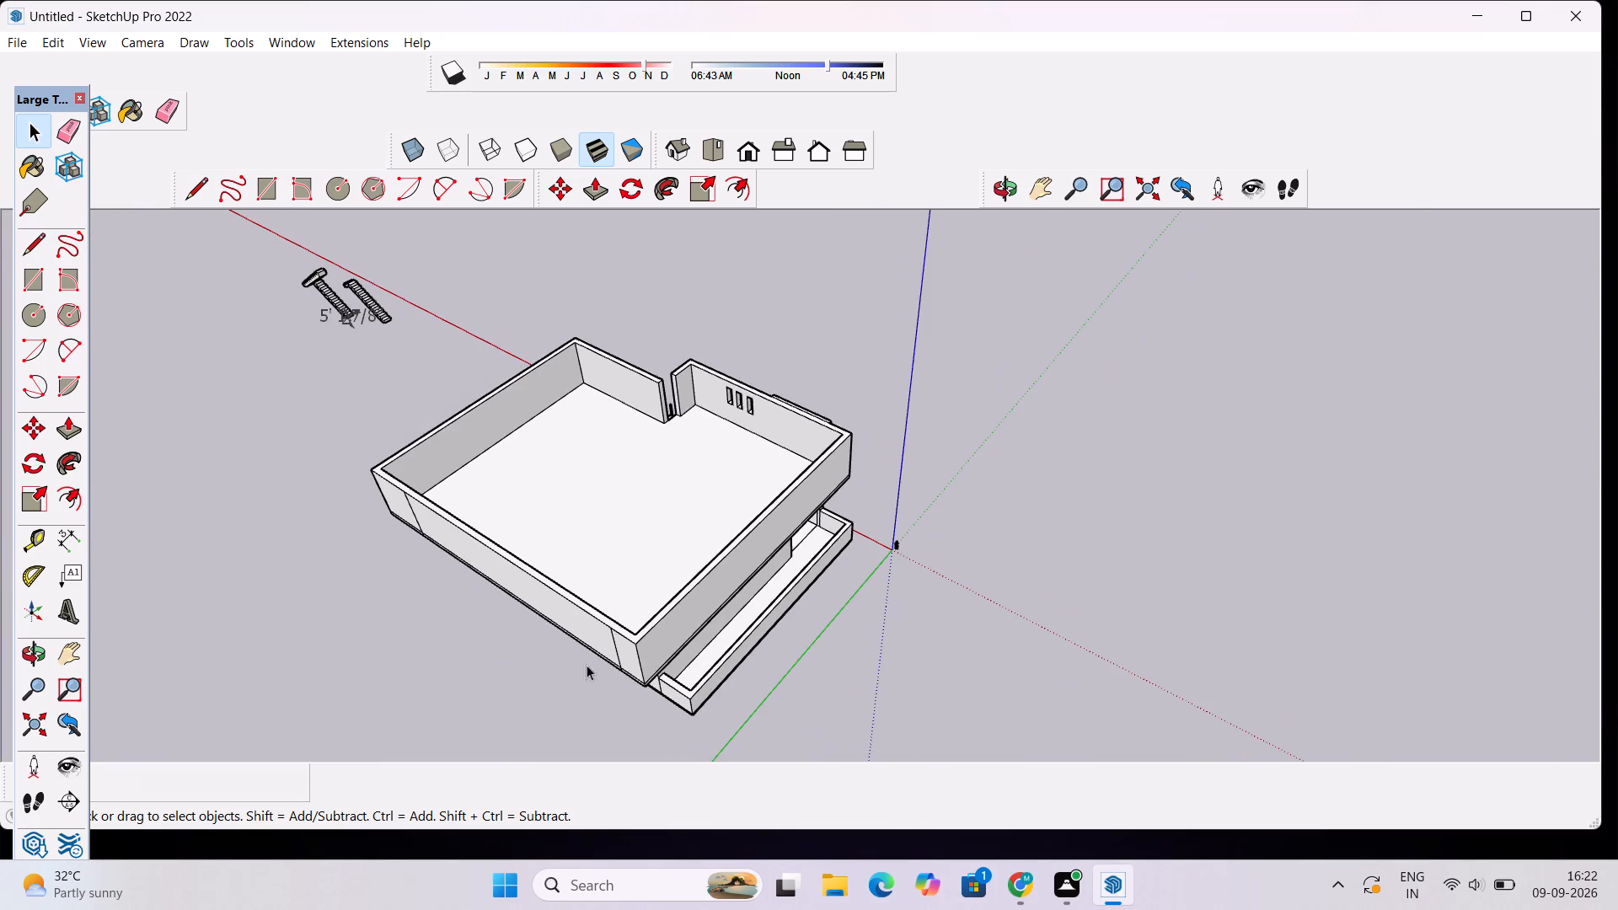
scroll(620, 652, "up", 5)
left_click(609, 641)
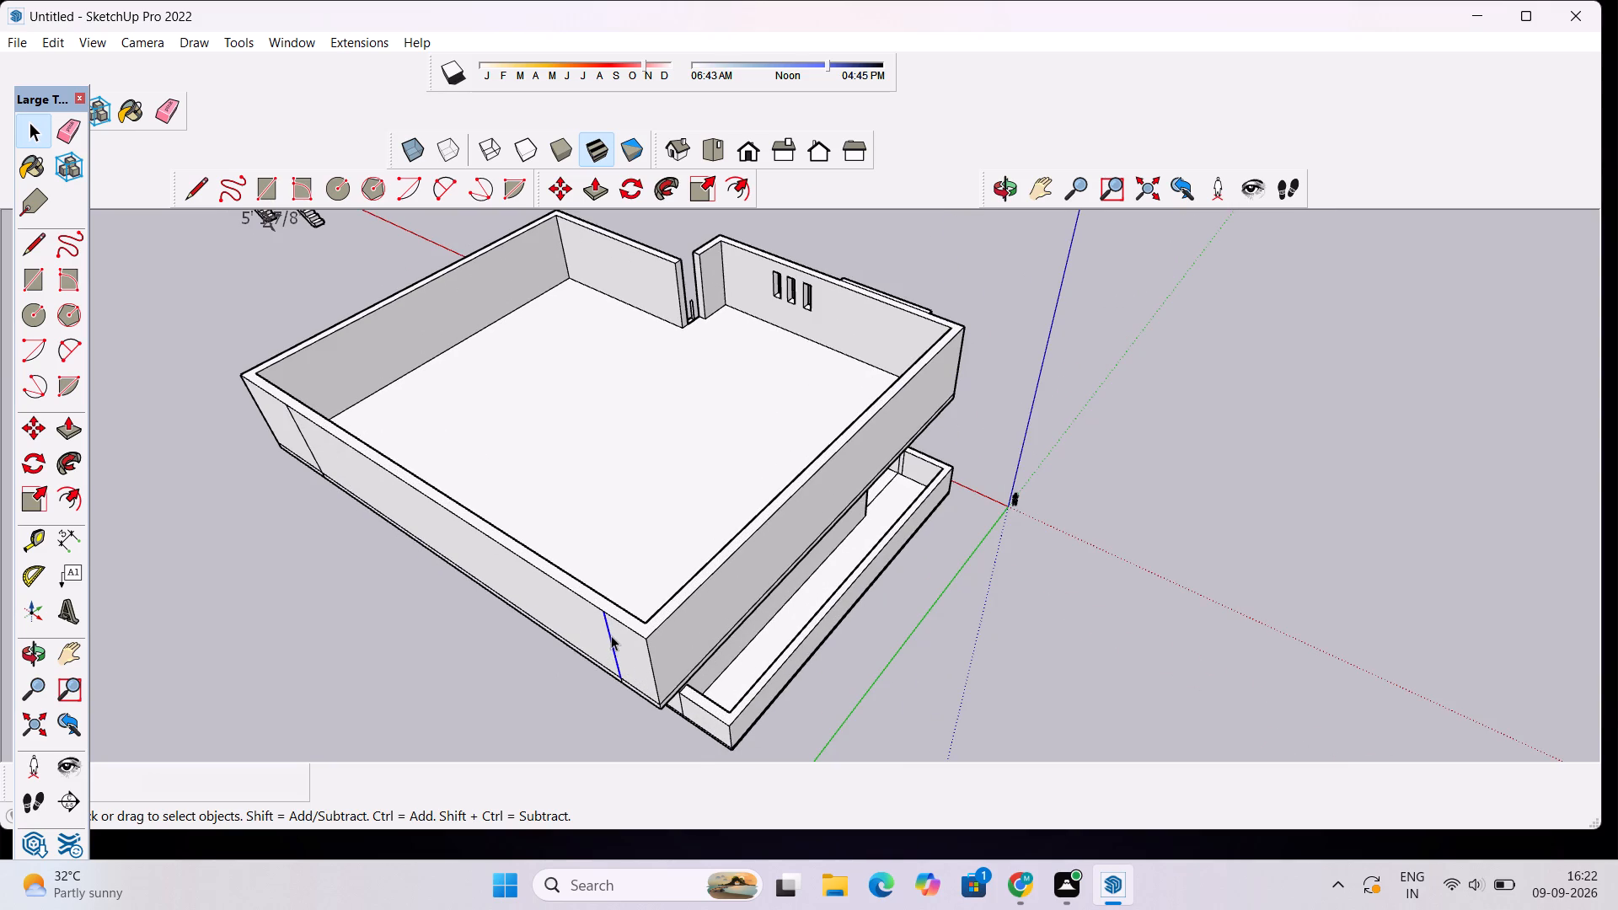
key("Delete")
scroll(313, 457, "up", 10)
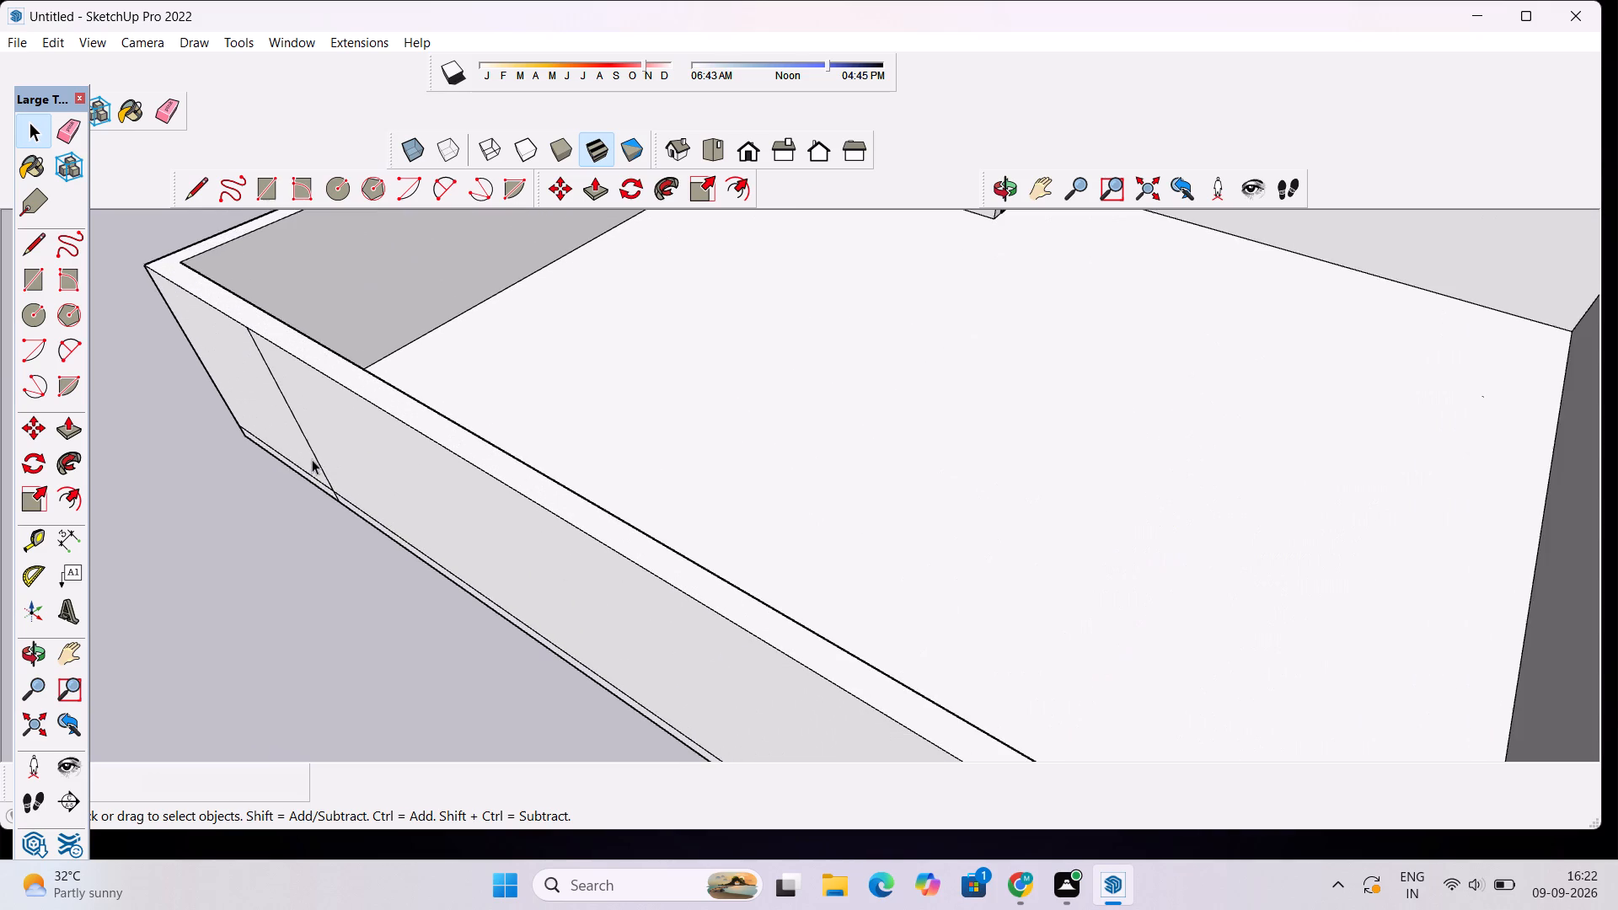
left_click(316, 454)
key("Delete")
Delete the two short stray edges left on the narrow slab band along the bottom of the same outer wall.
scroll(287, 478, "up", 8)
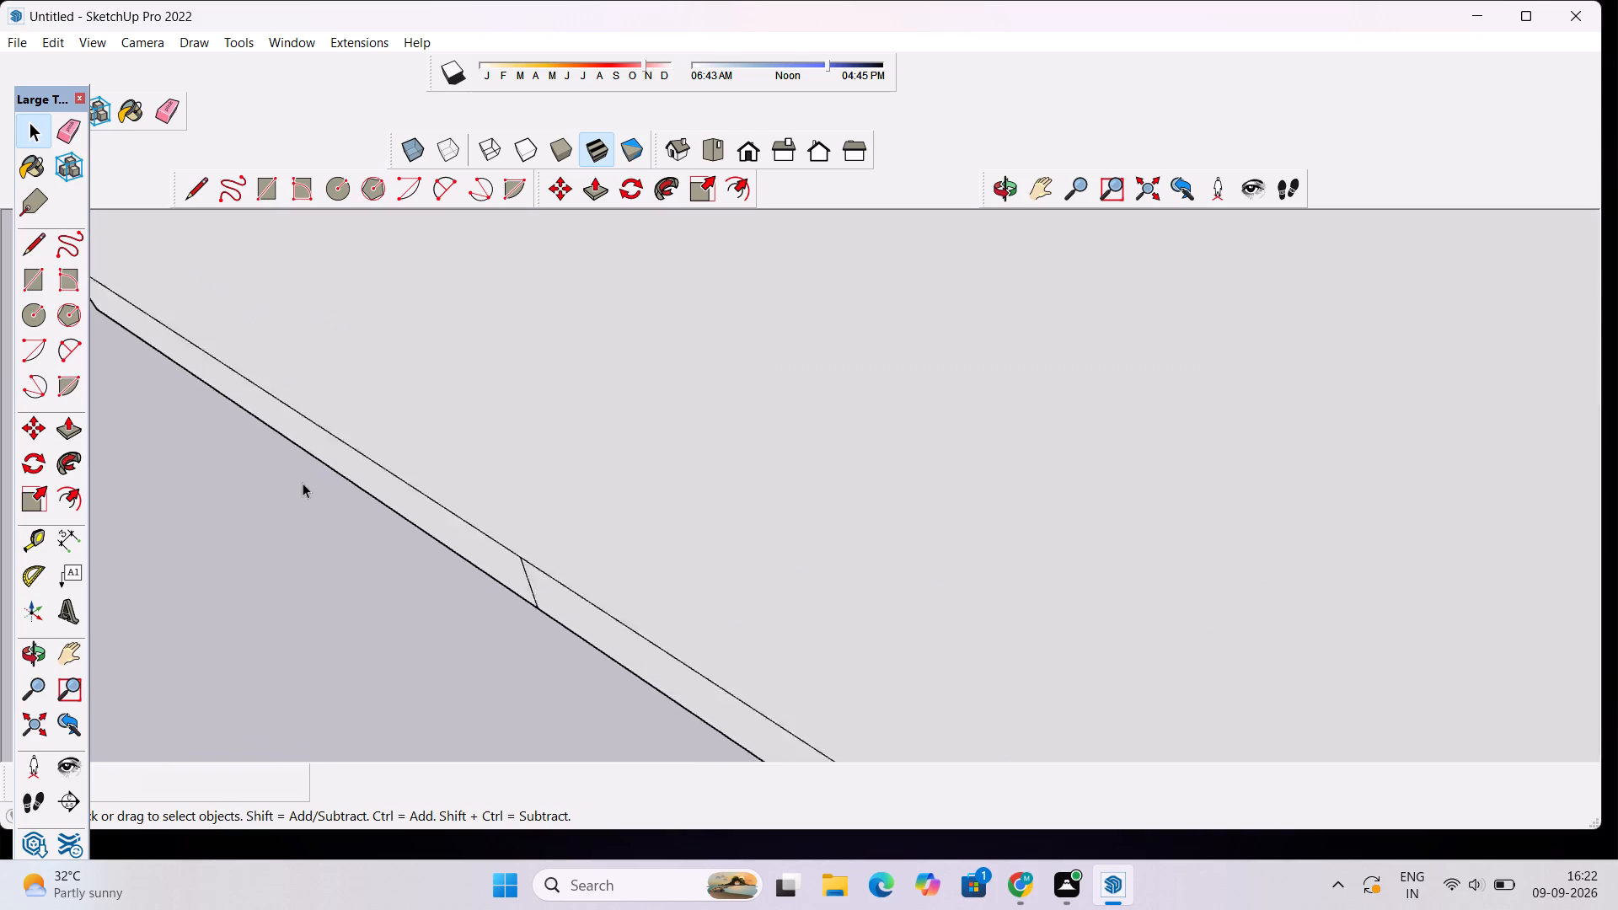
scroll(303, 483, "up", 1)
scroll(493, 533, "down", 4)
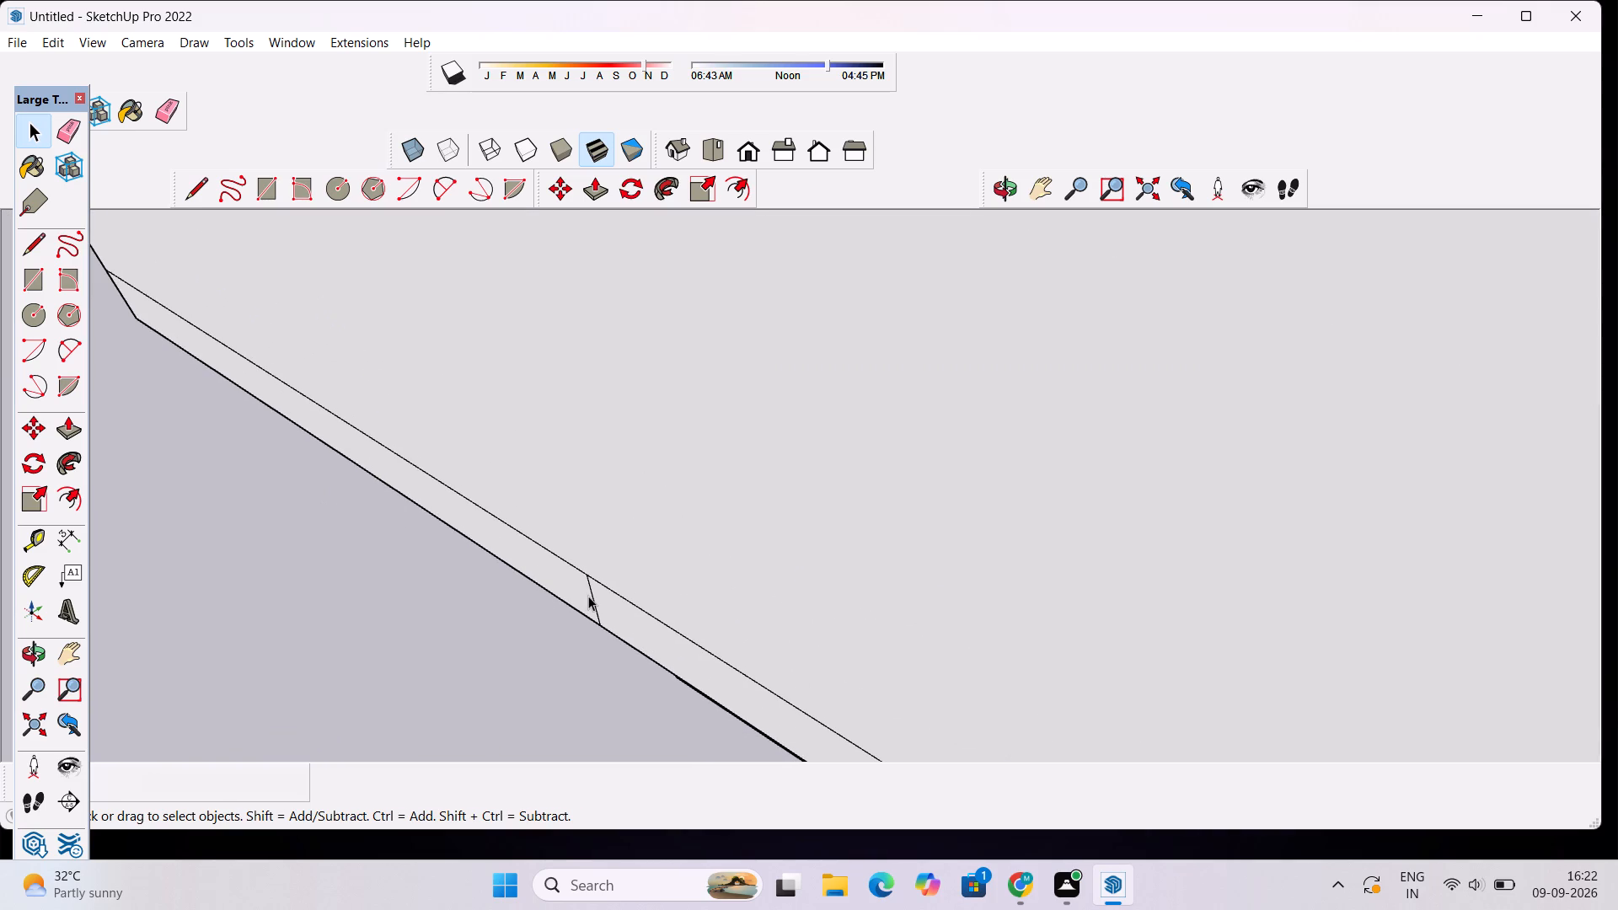
left_click(590, 590)
key("Delete")
scroll(598, 545, "down", 20)
scroll(782, 573, "down", 12)
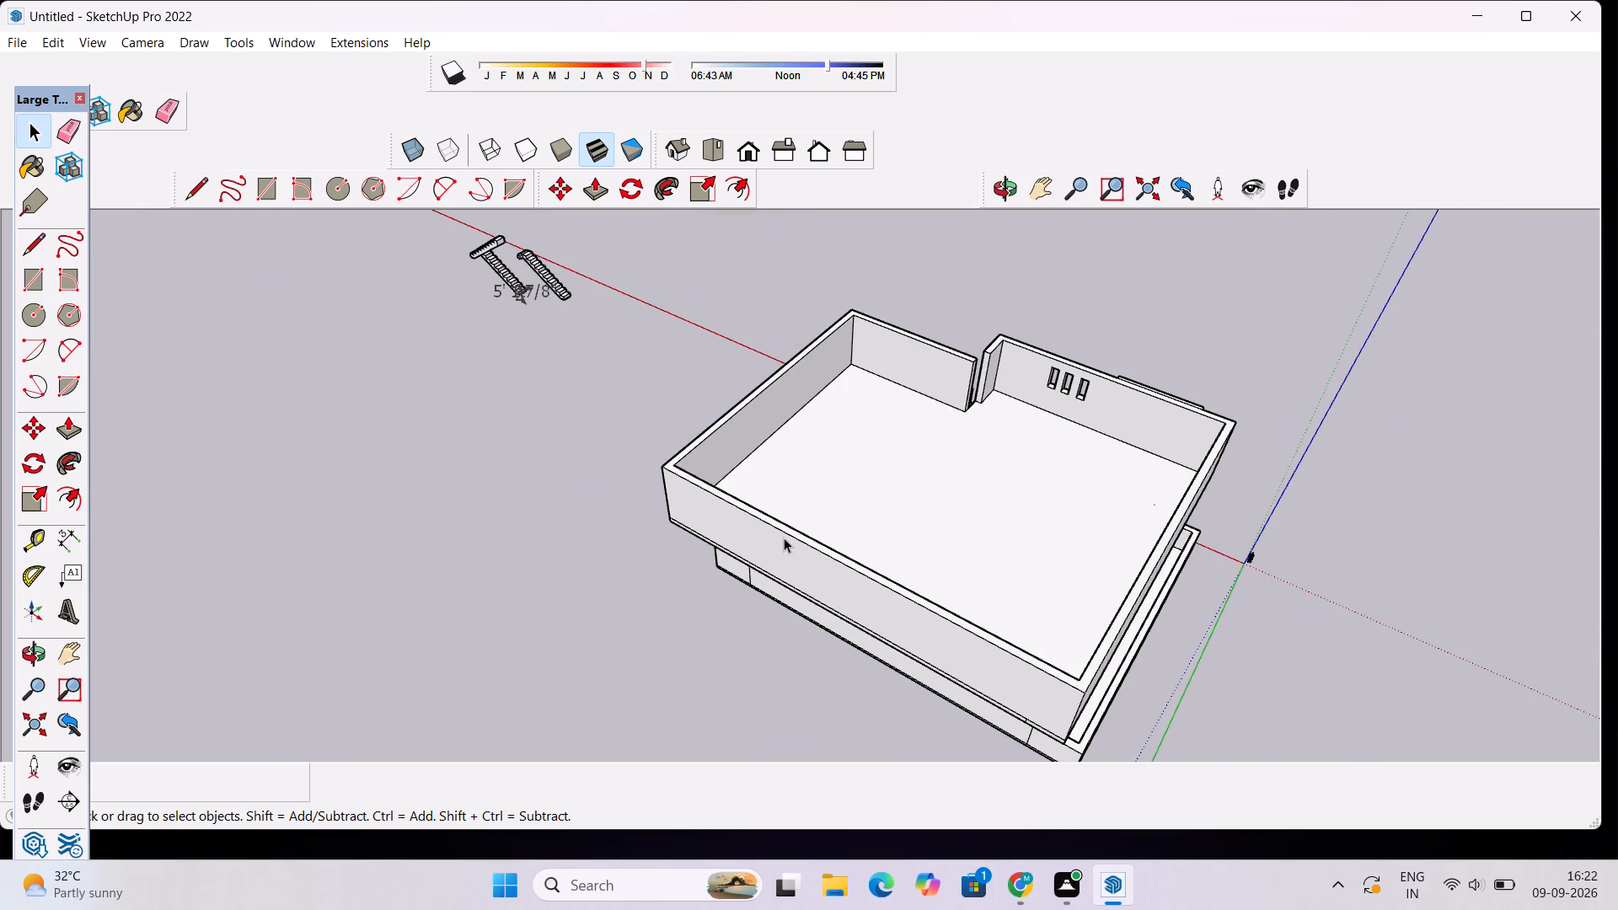
scroll(1134, 725, "up", 5)
scroll(981, 733, "up", 8)
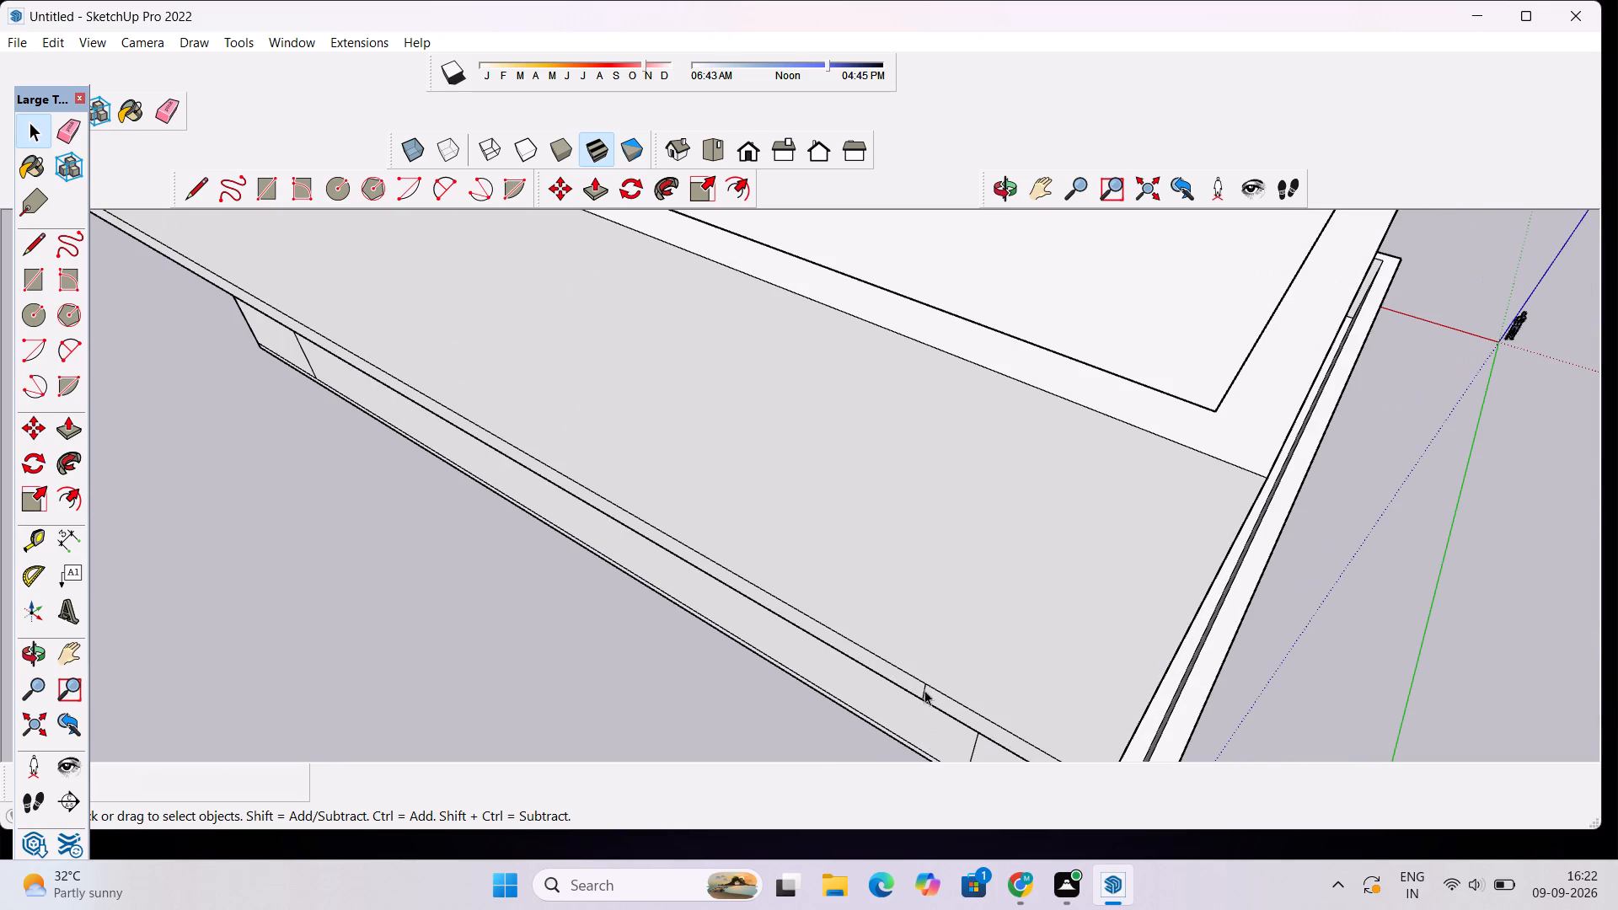
left_click(921, 693)
key("Delete")
Delete the edge separating the projecting window panel's top from the front upper wall's top face.
scroll(942, 606, "down", 17)
left_click(997, 189)
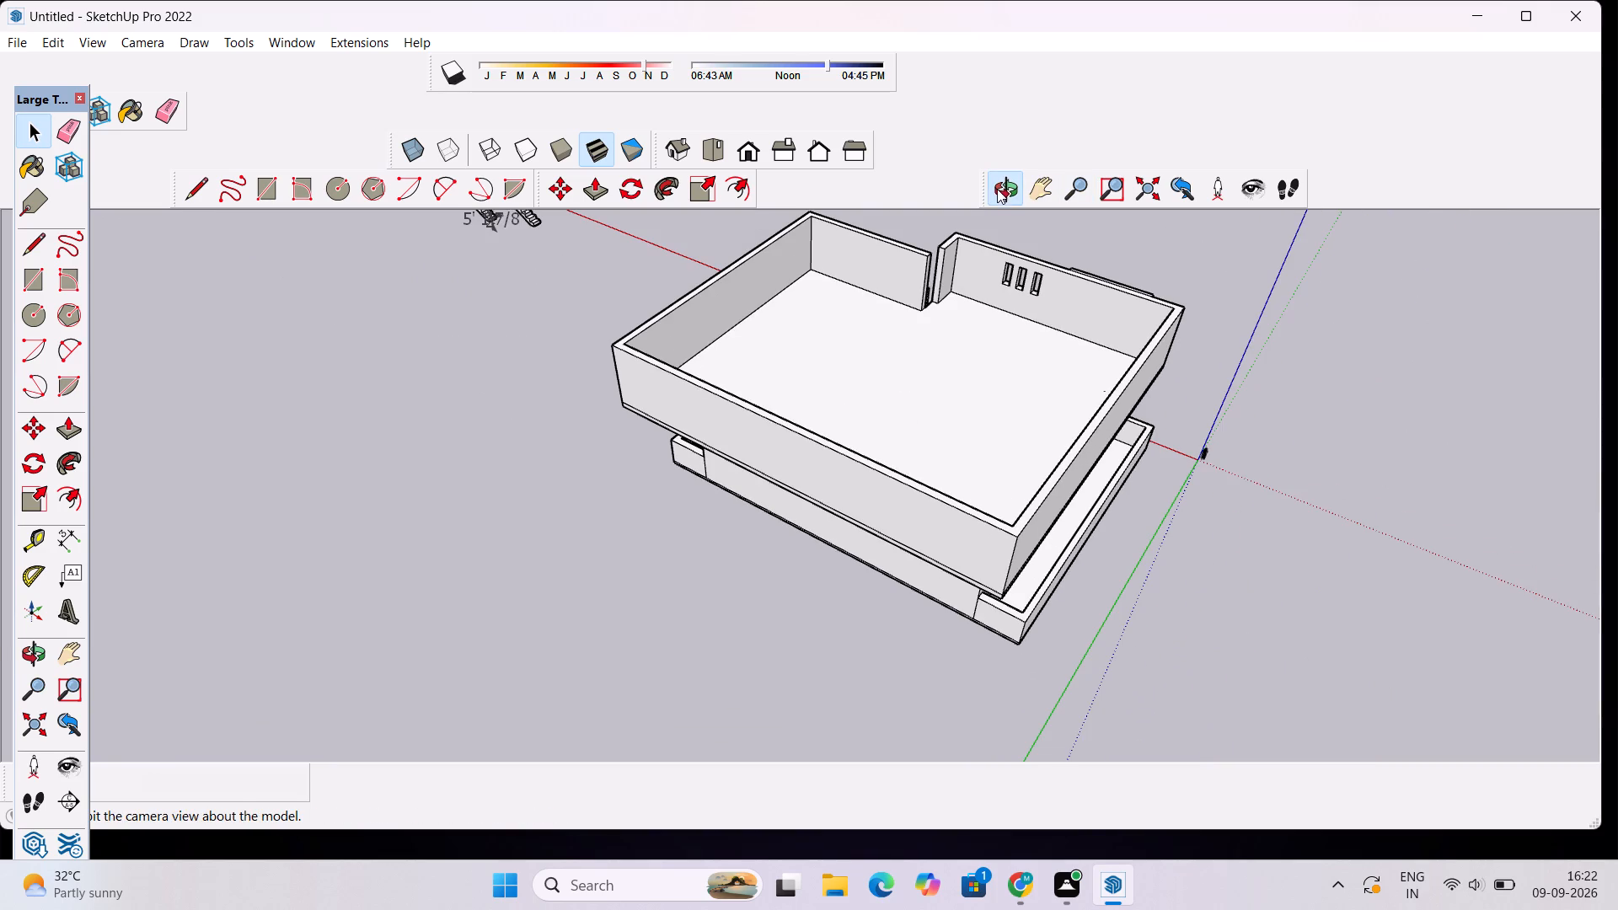
left_click_drag(1310, 362, 817, 270)
left_click_drag(1071, 496, 699, 495)
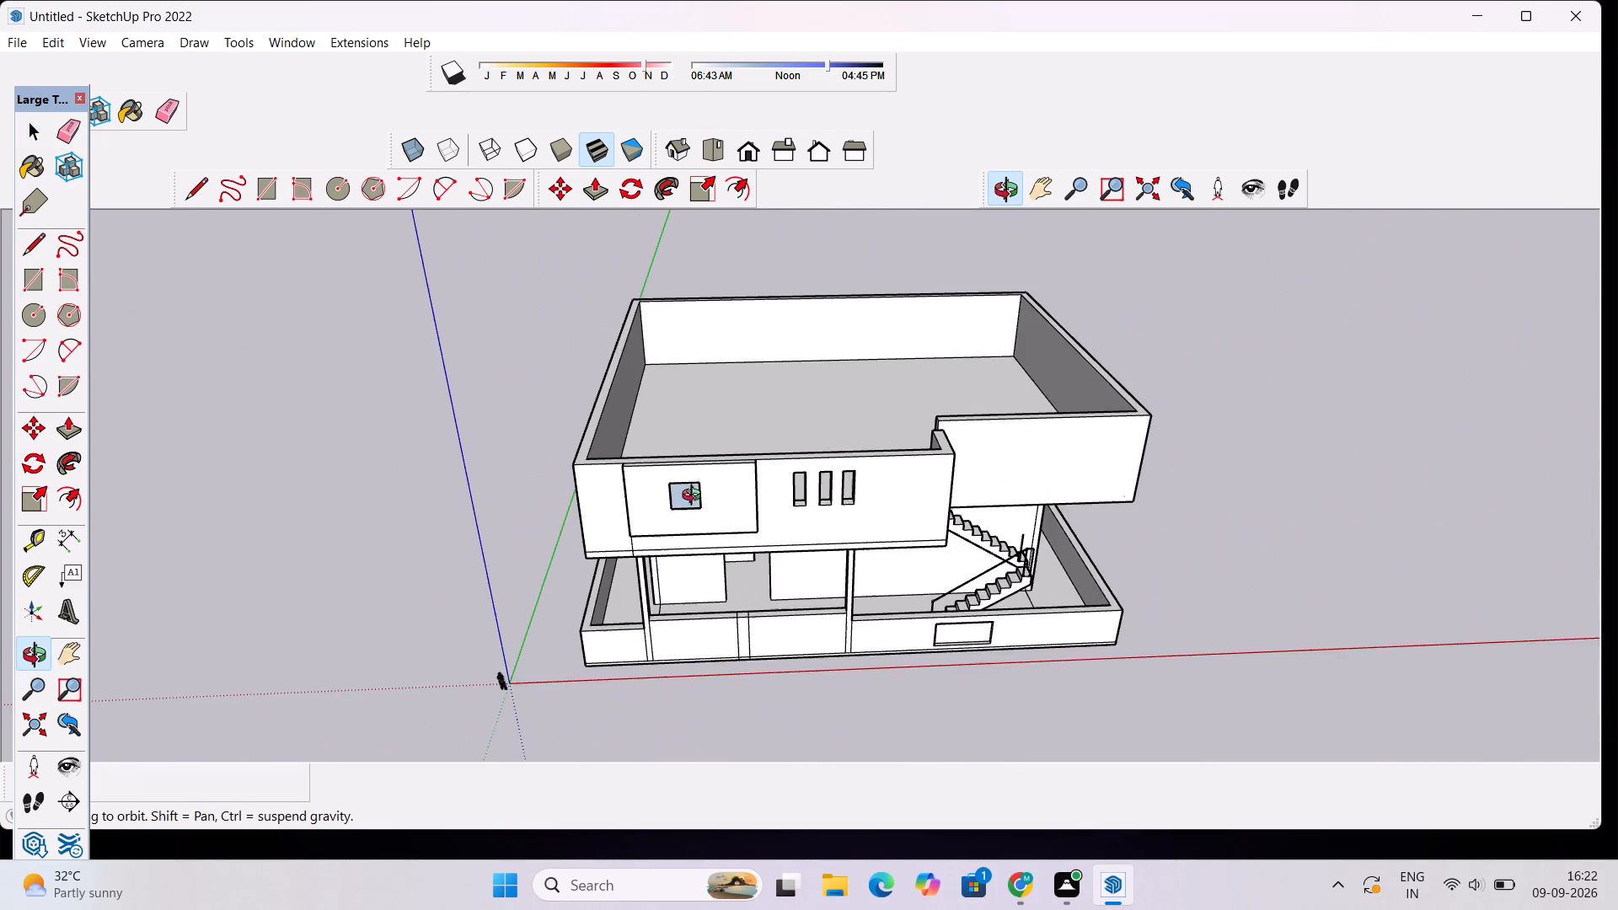
scroll(708, 486, "up", 6)
left_click_drag(756, 434, 713, 516)
scroll(699, 521, "up", 5)
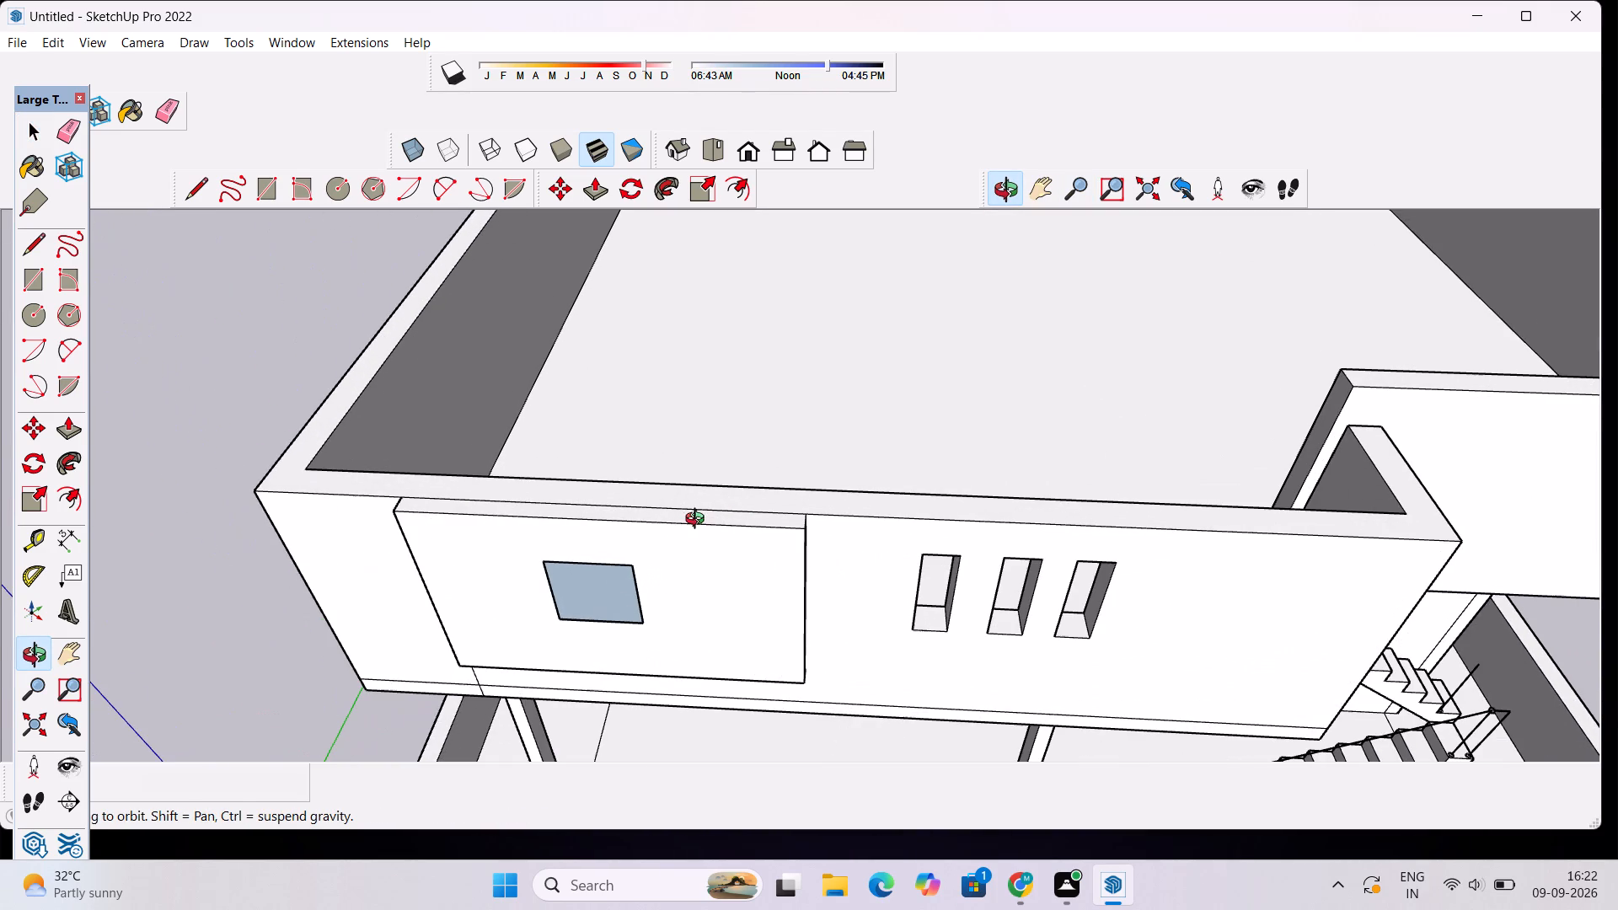
key("space")
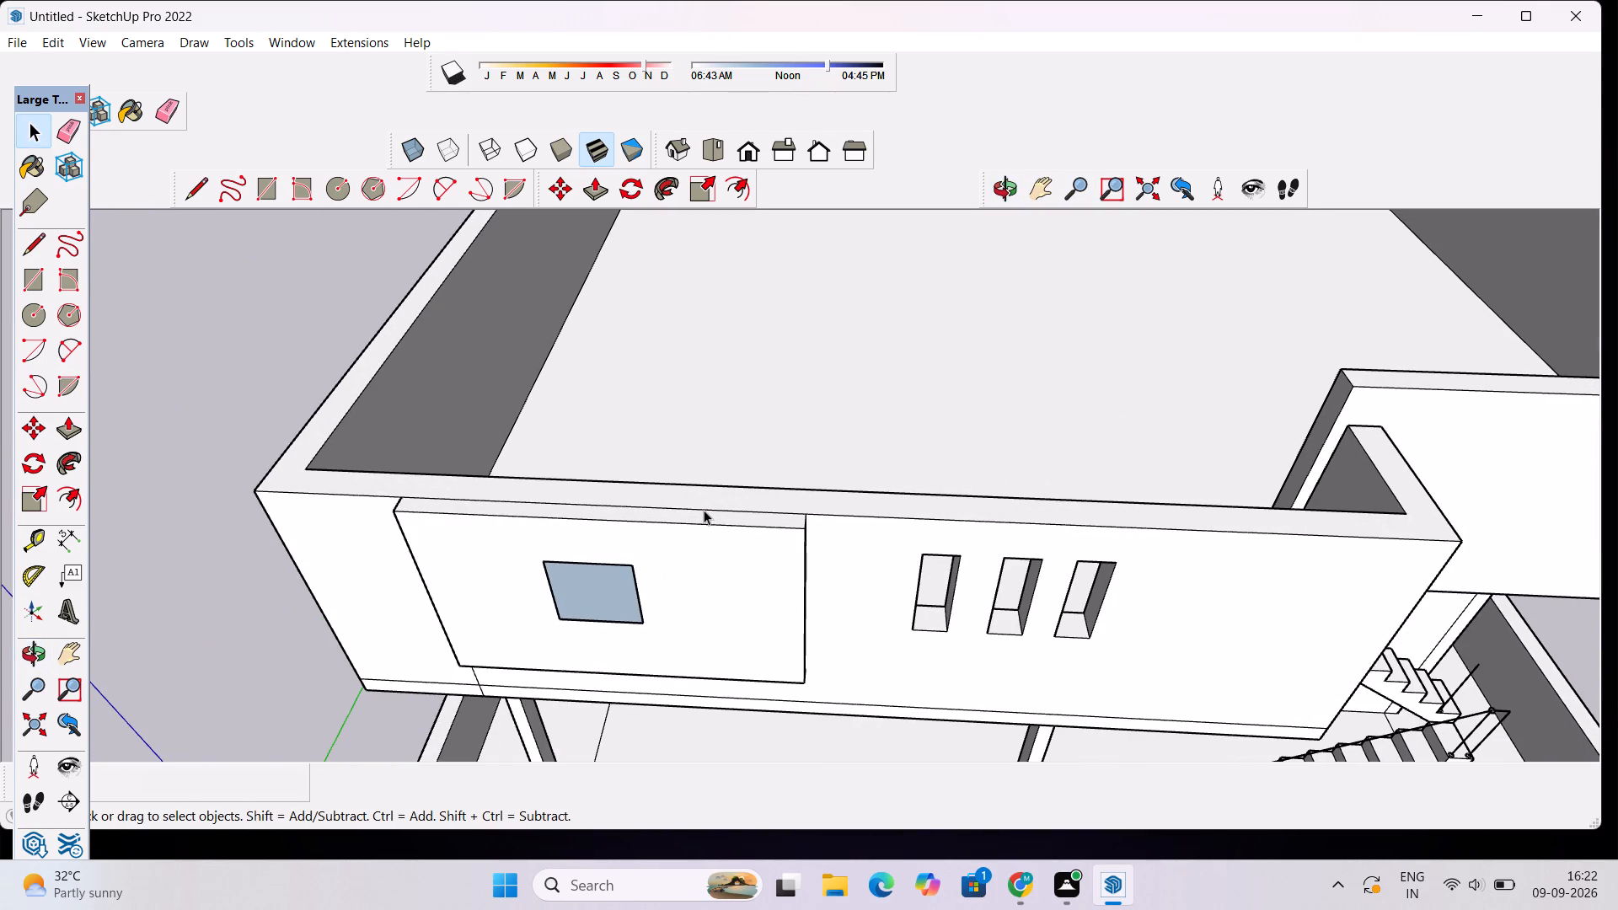
left_click(704, 510)
key("Delete")
Examine the front facade and the exterior staircase from several angles.
scroll(701, 510, "down", 5)
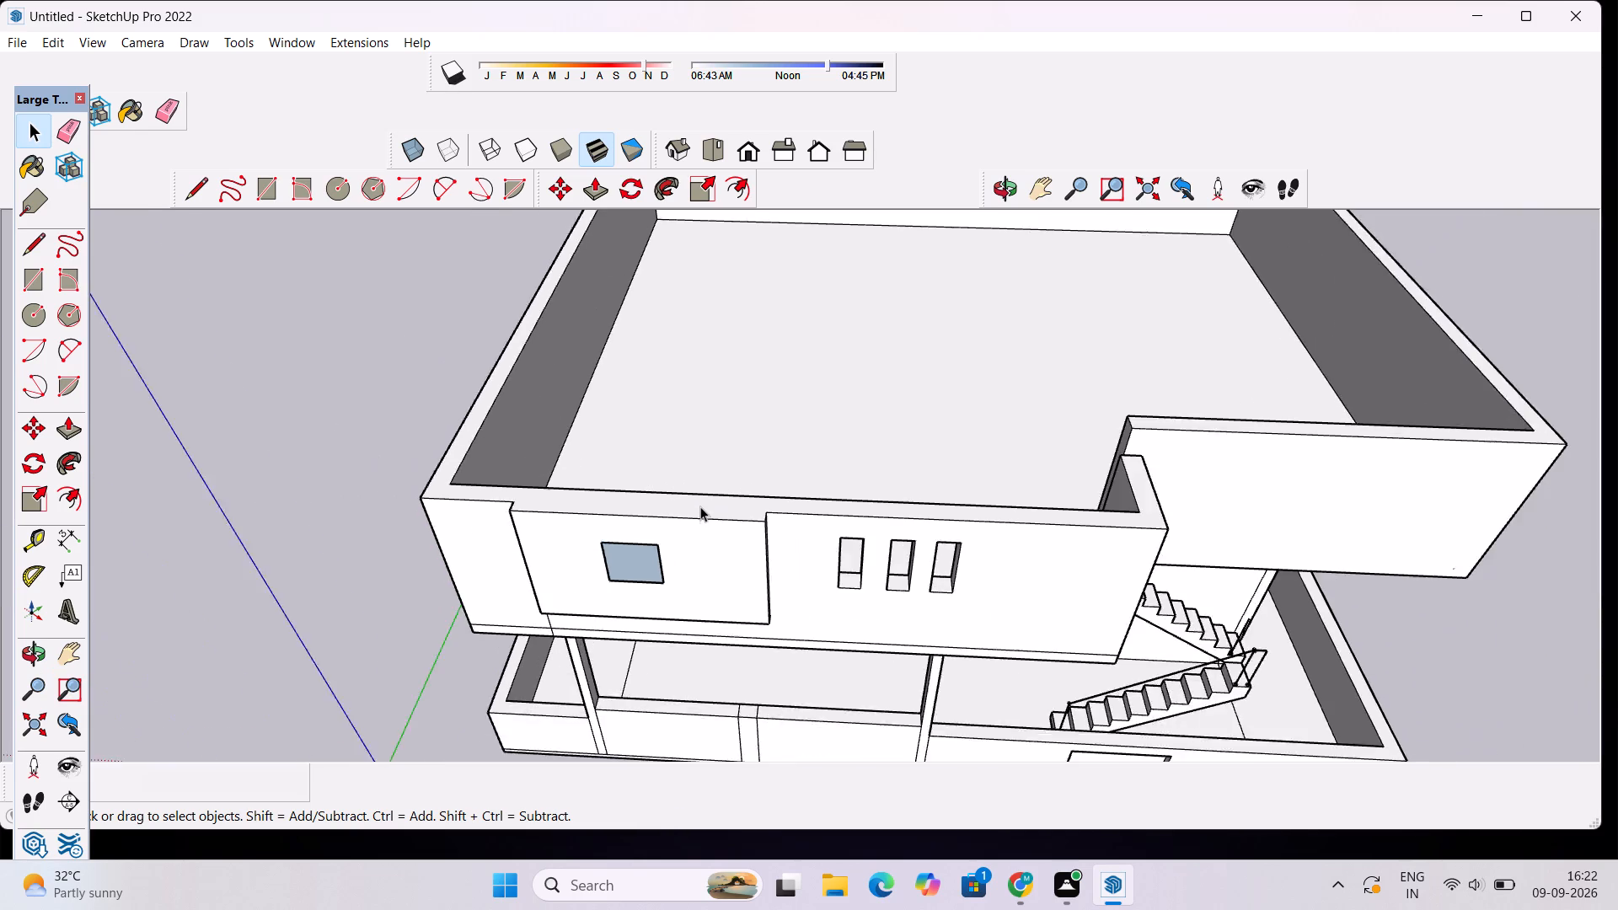
scroll(700, 506, "down", 3)
left_click(1012, 192)
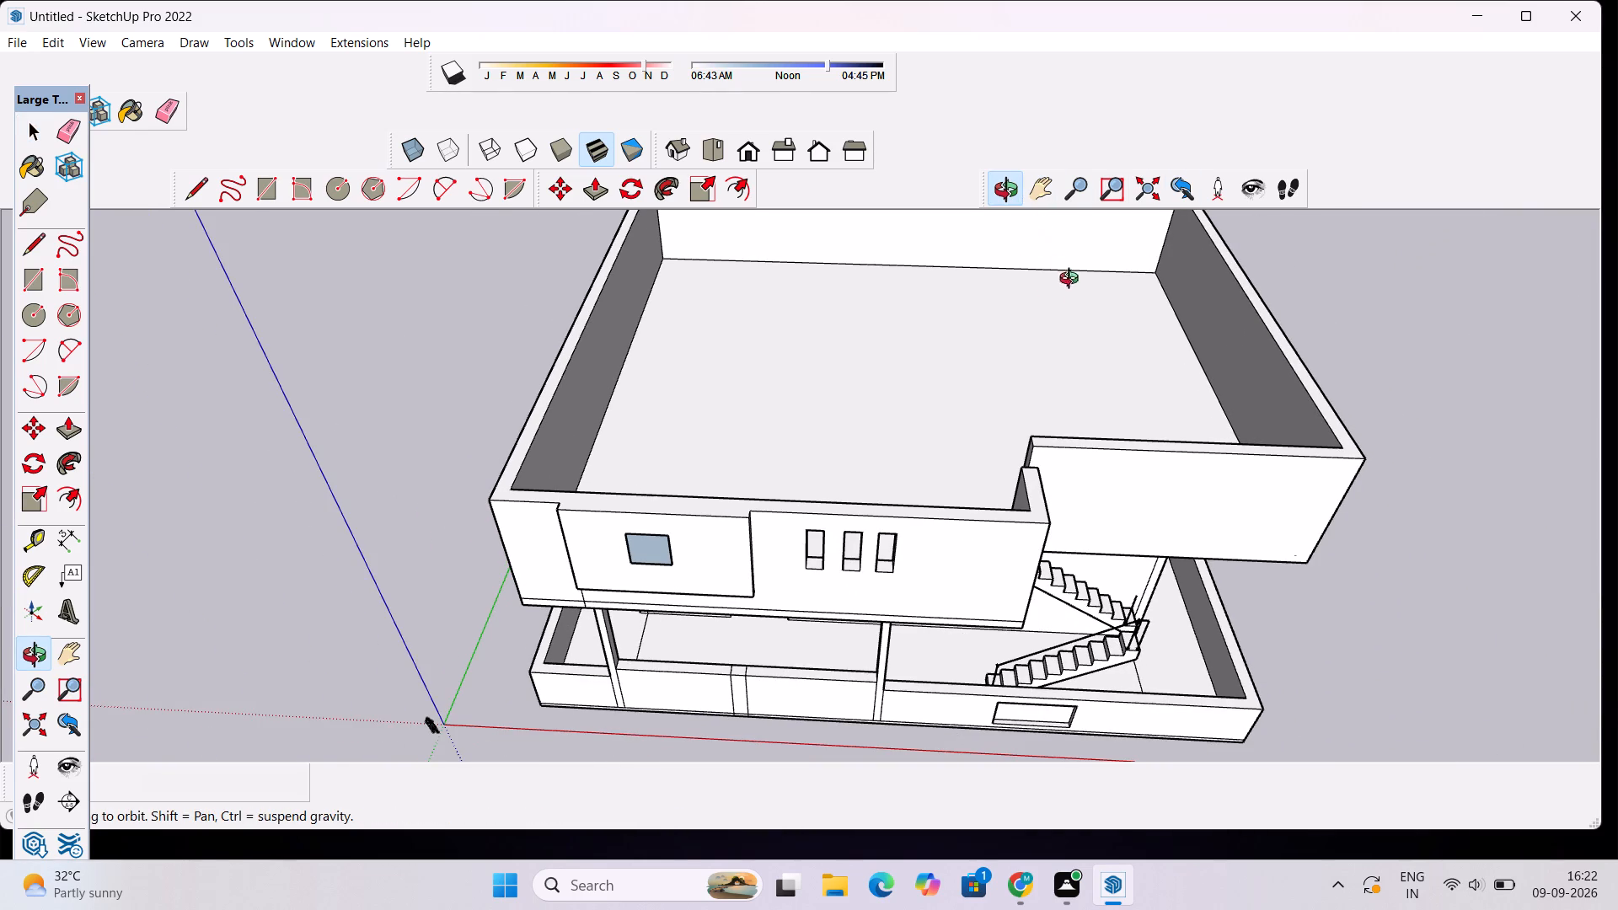
left_click_drag(1106, 568, 1105, 500)
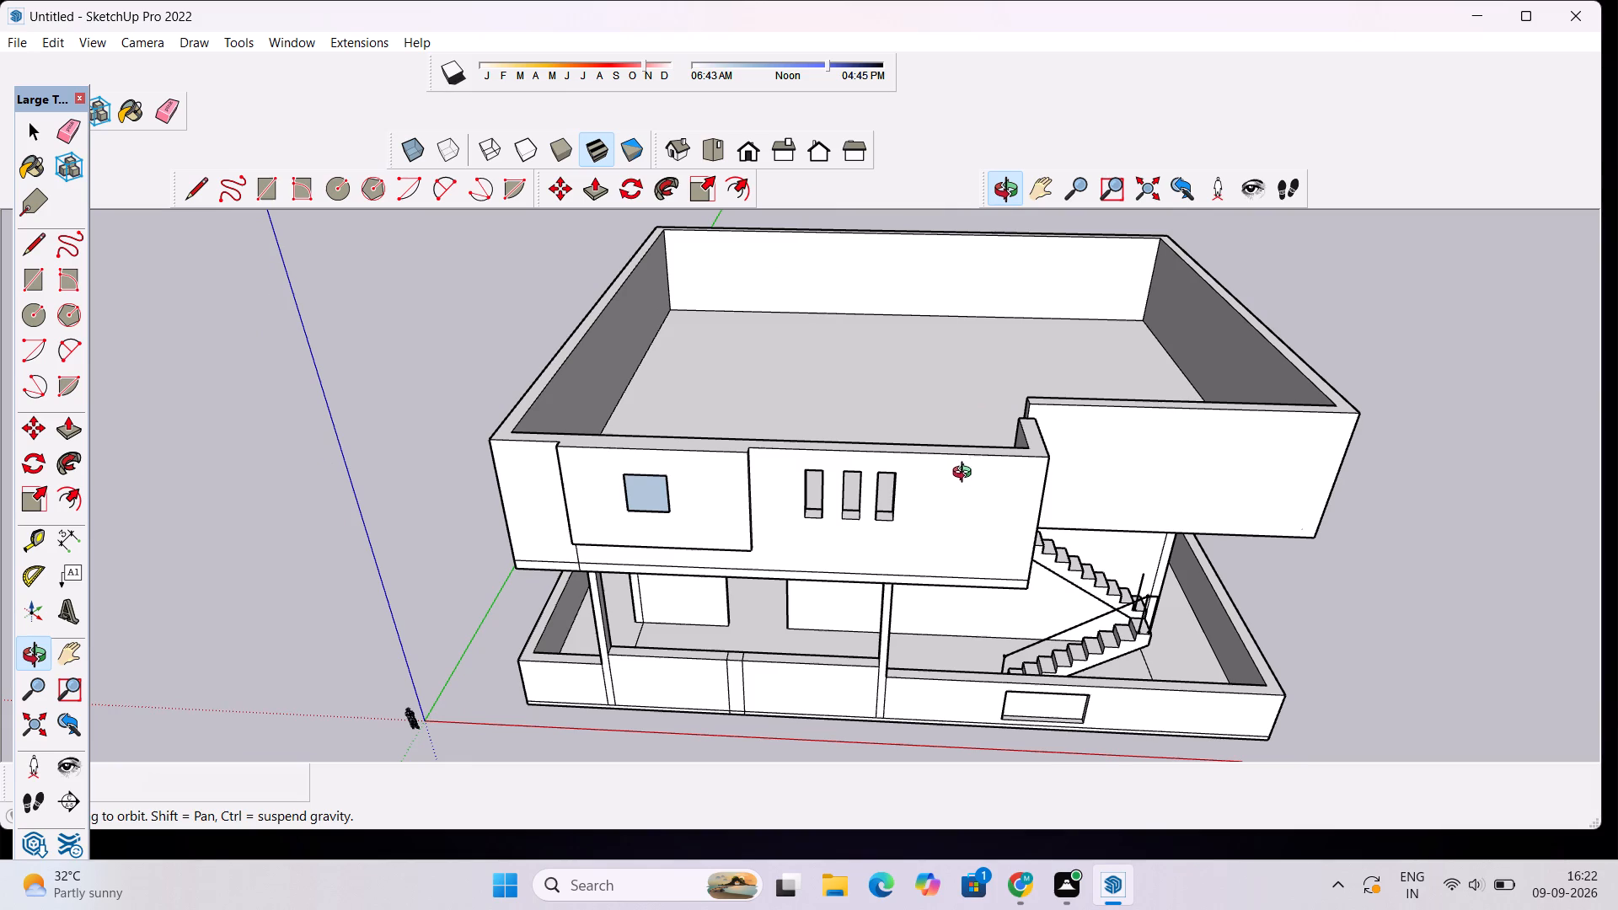
left_click_drag(1095, 462, 1041, 452)
scroll(1037, 452, "down", 7)
left_click_drag(911, 543, 891, 472)
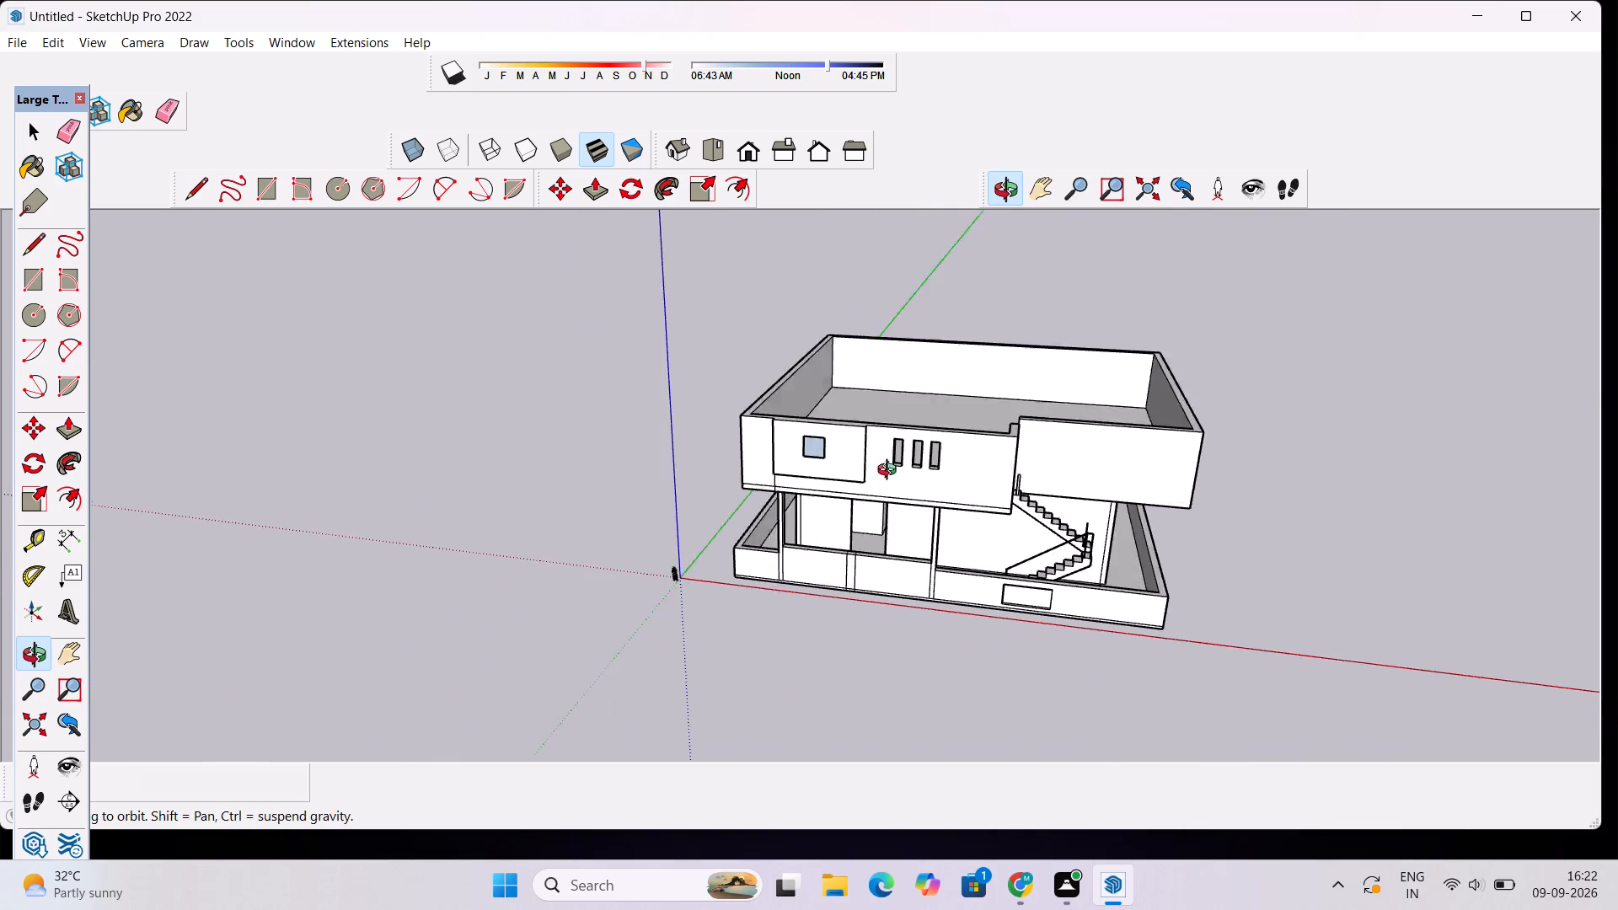
left_click_drag(891, 472, 1020, 319)
scroll(1100, 484, "up", 5)
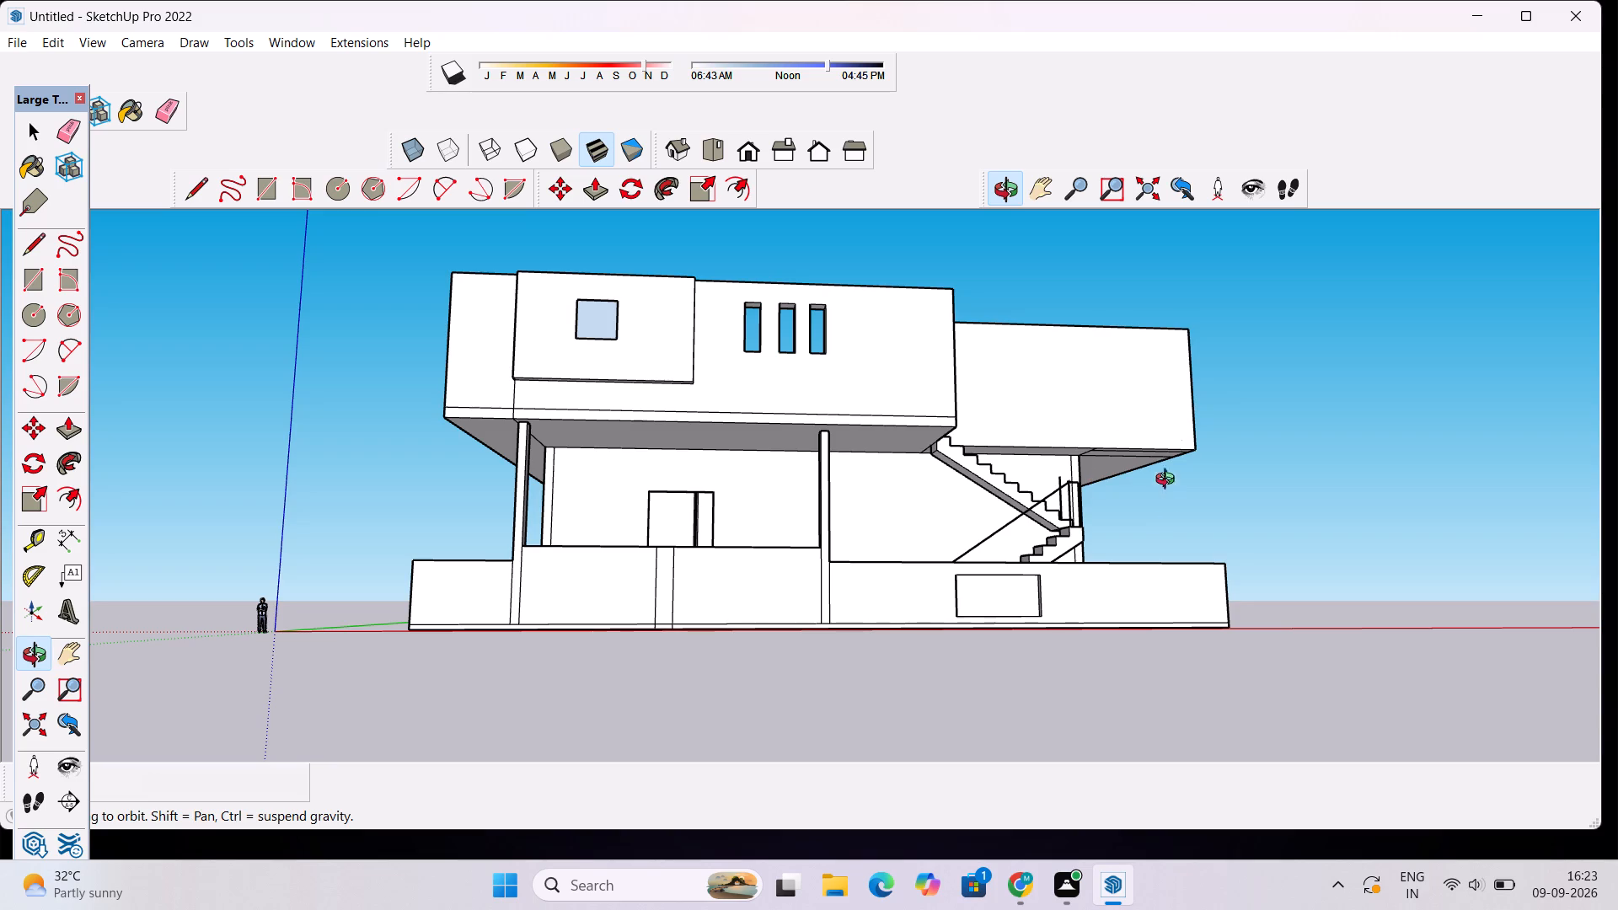
left_click_drag(1101, 411, 997, 651)
scroll(1025, 597, "up", 5)
left_click_drag(823, 672, 1047, 597)
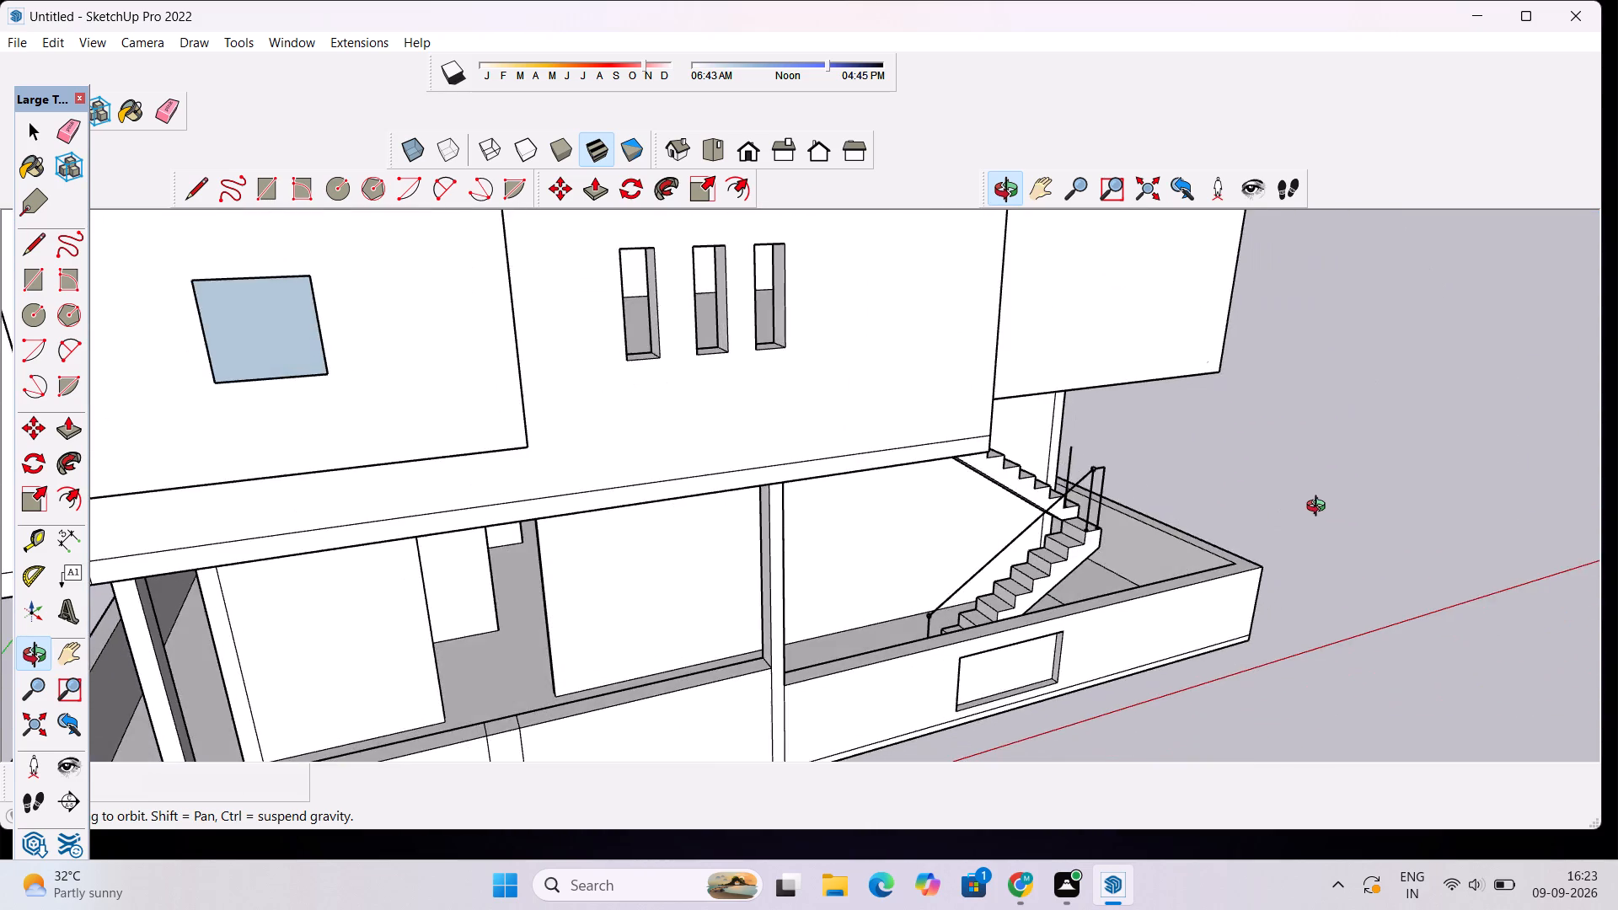
scroll(1322, 506, "up", 4)
left_click_drag(1387, 501, 1295, 533)
scroll(1042, 528, "down", 4)
scroll(904, 511, "up", 6)
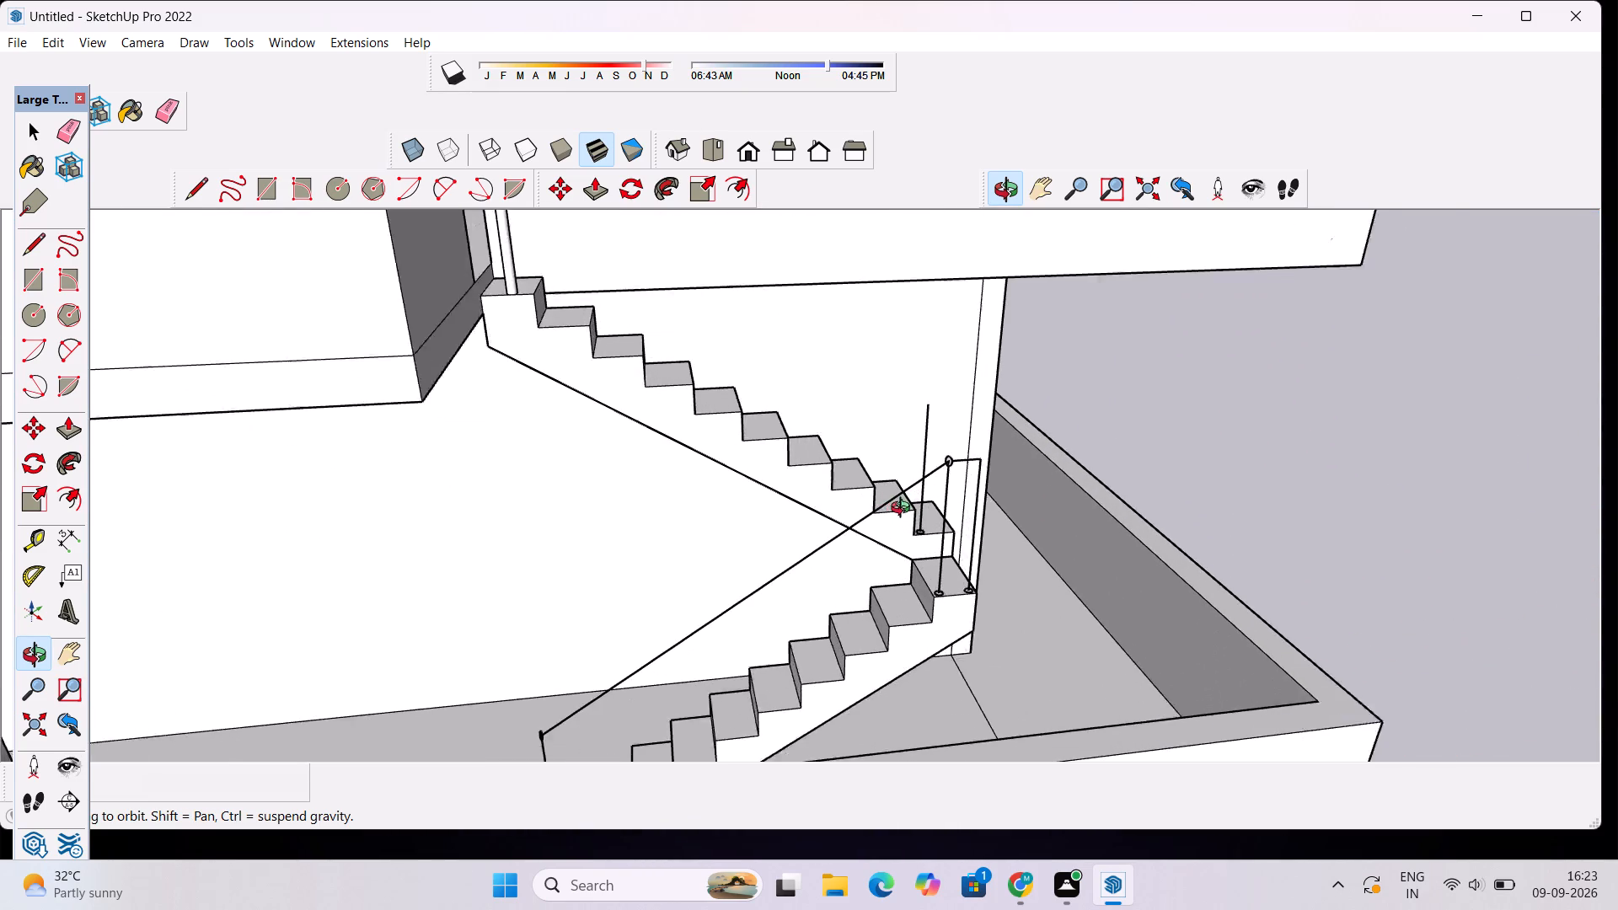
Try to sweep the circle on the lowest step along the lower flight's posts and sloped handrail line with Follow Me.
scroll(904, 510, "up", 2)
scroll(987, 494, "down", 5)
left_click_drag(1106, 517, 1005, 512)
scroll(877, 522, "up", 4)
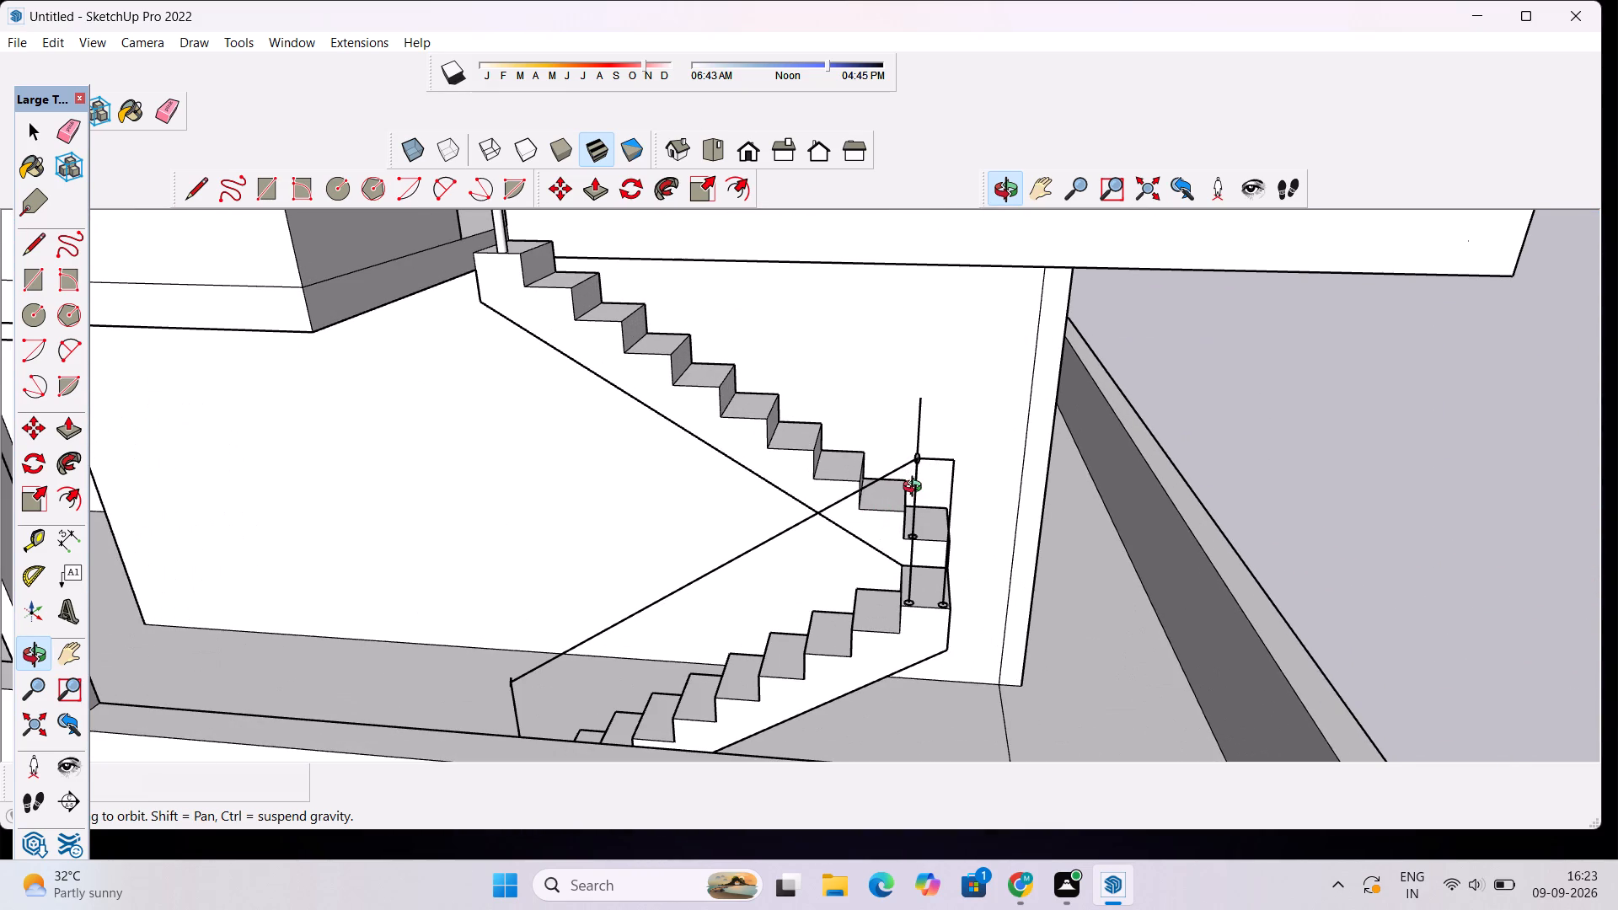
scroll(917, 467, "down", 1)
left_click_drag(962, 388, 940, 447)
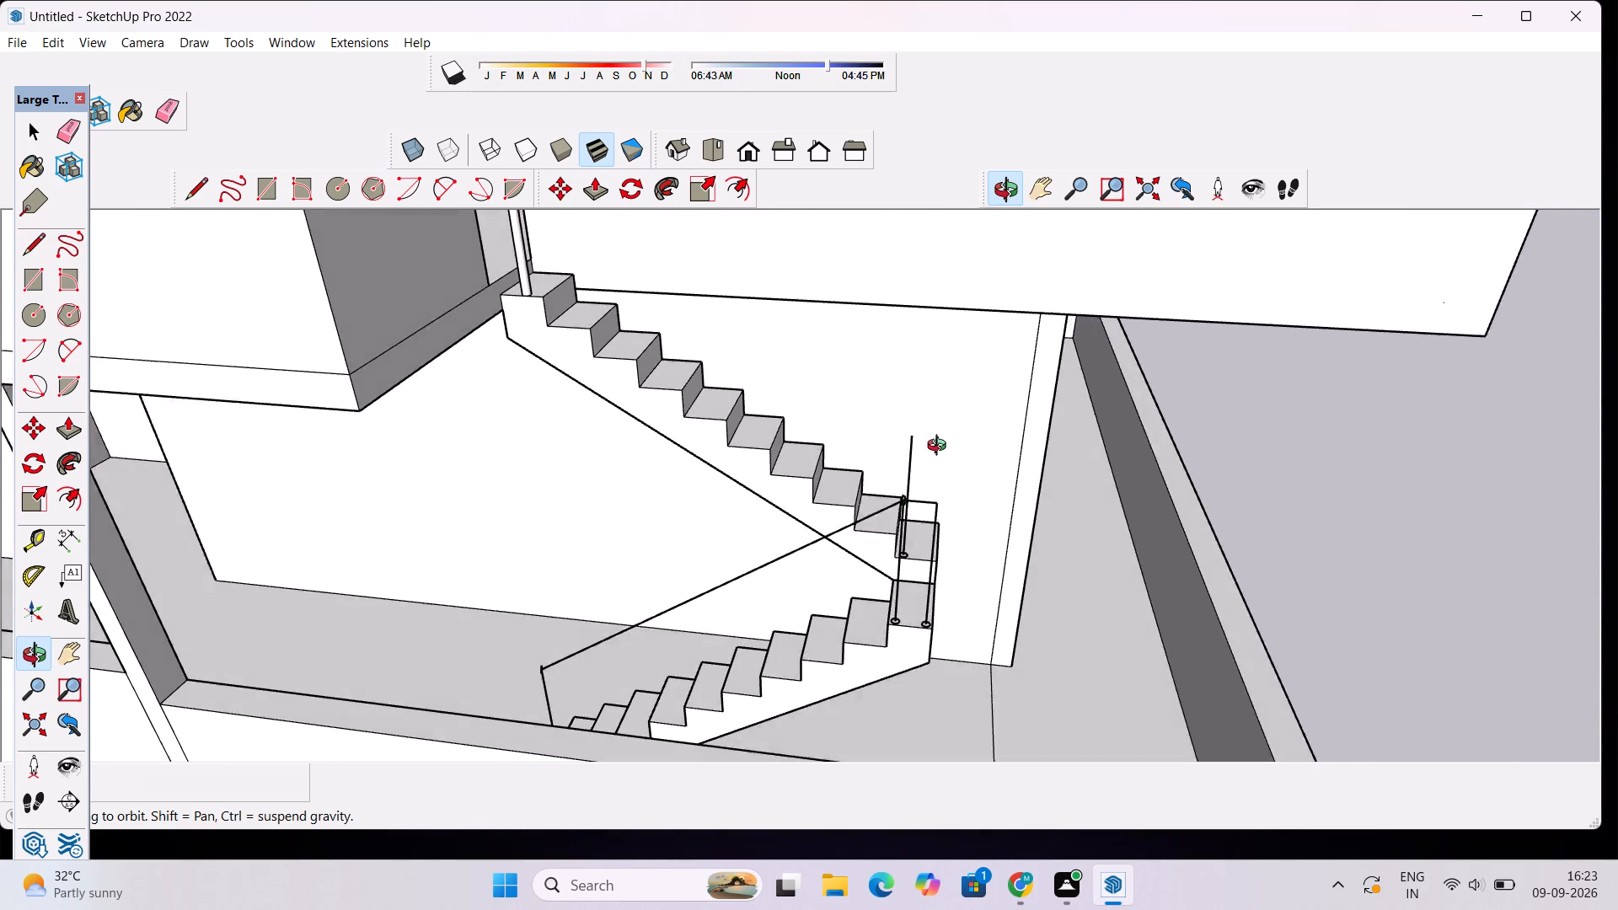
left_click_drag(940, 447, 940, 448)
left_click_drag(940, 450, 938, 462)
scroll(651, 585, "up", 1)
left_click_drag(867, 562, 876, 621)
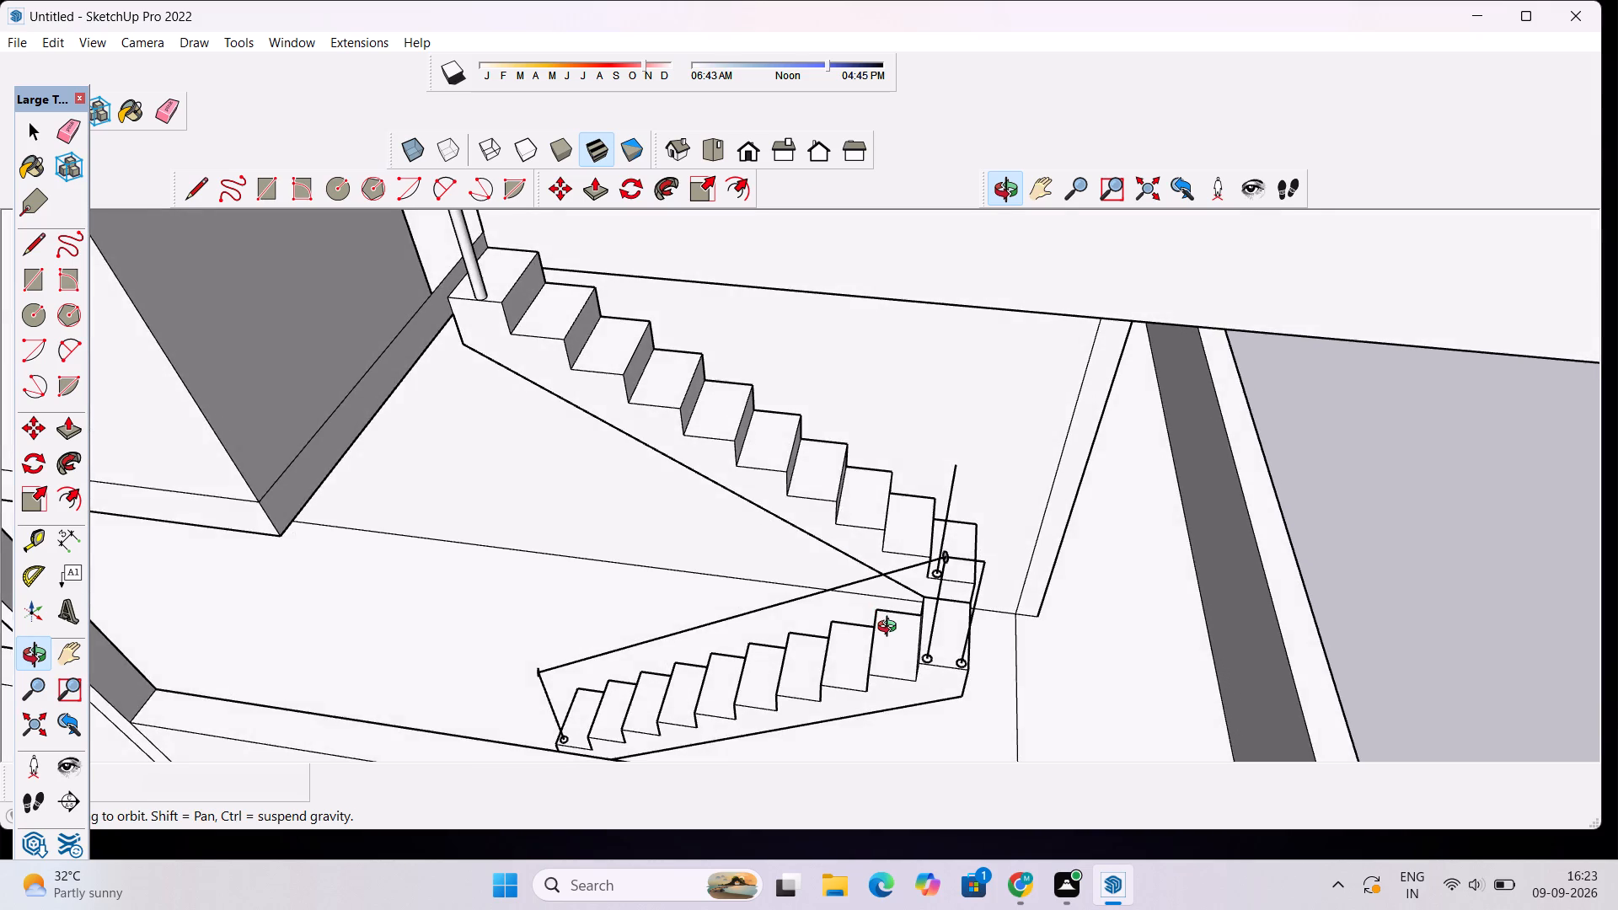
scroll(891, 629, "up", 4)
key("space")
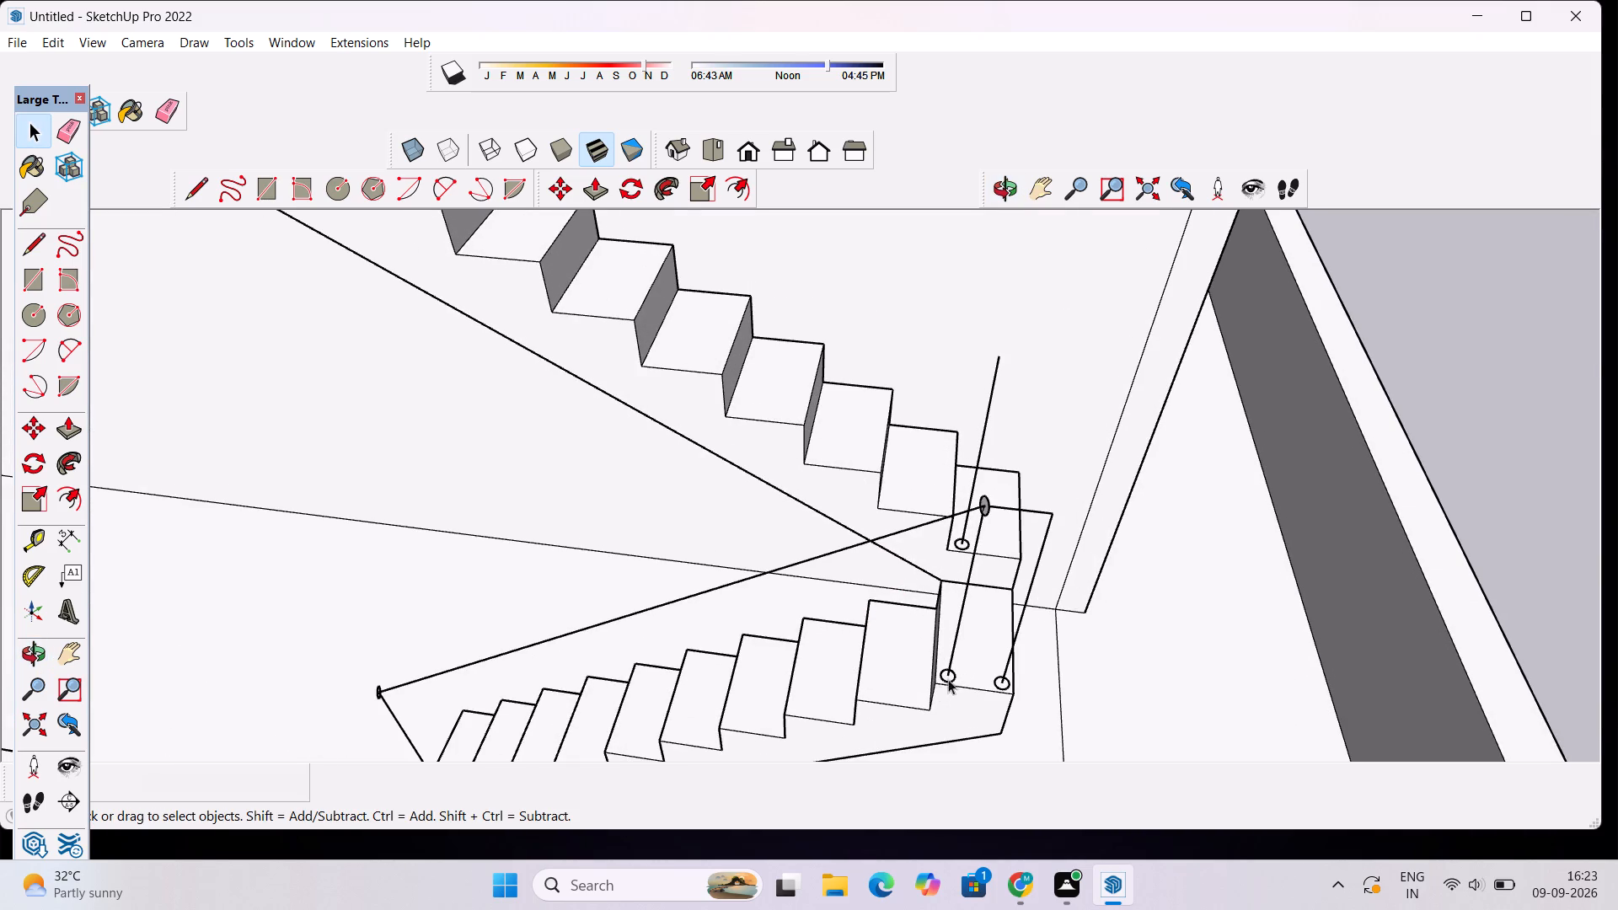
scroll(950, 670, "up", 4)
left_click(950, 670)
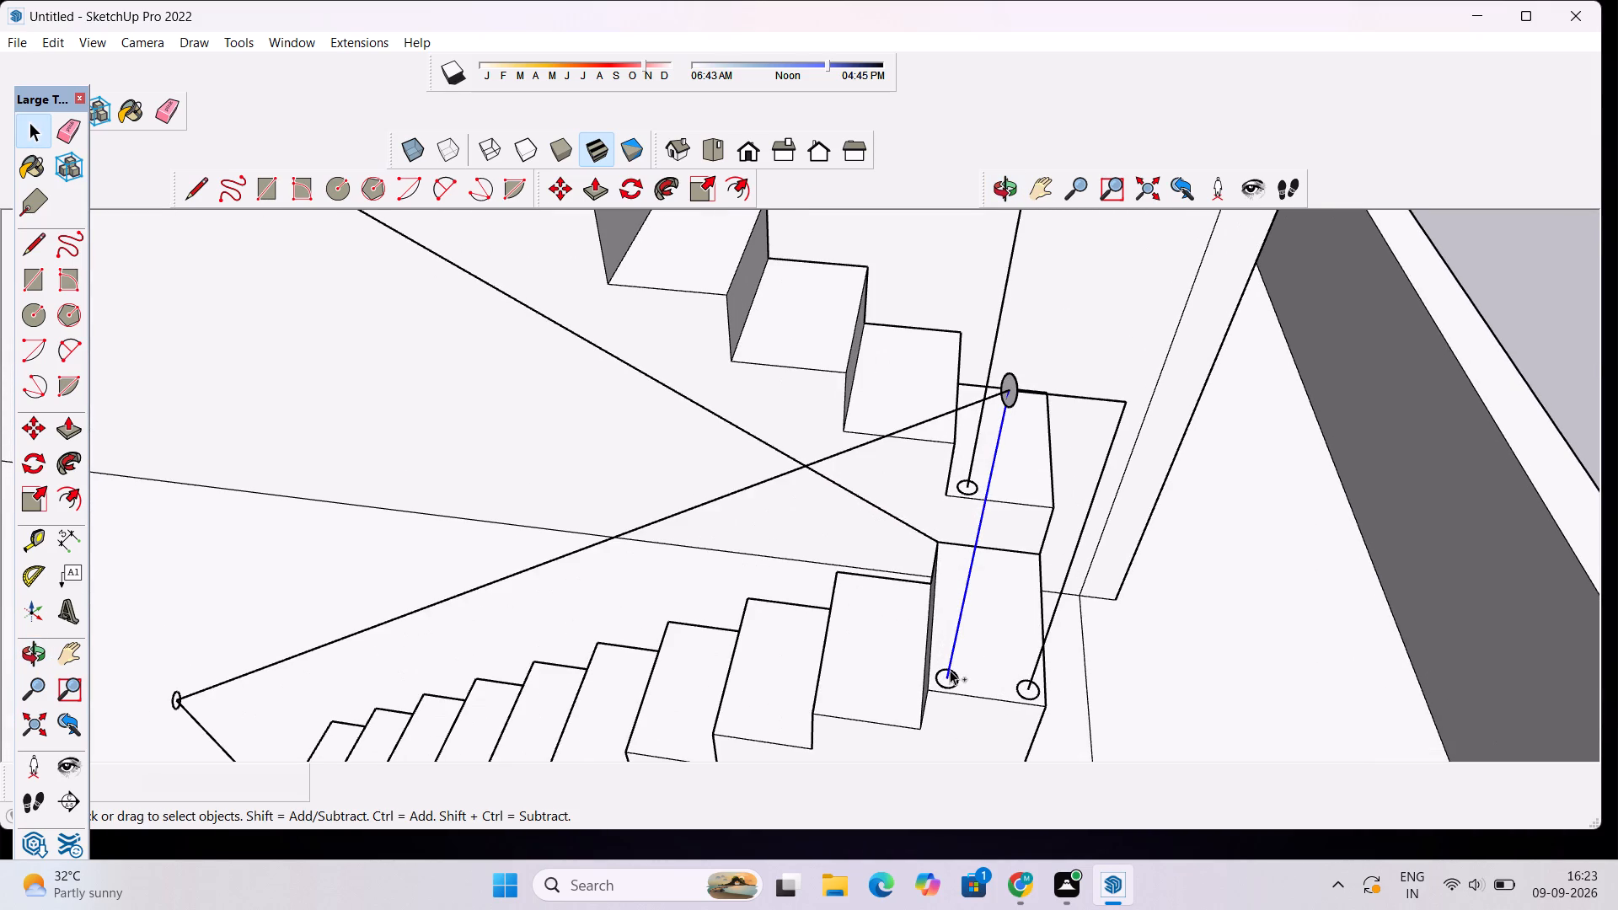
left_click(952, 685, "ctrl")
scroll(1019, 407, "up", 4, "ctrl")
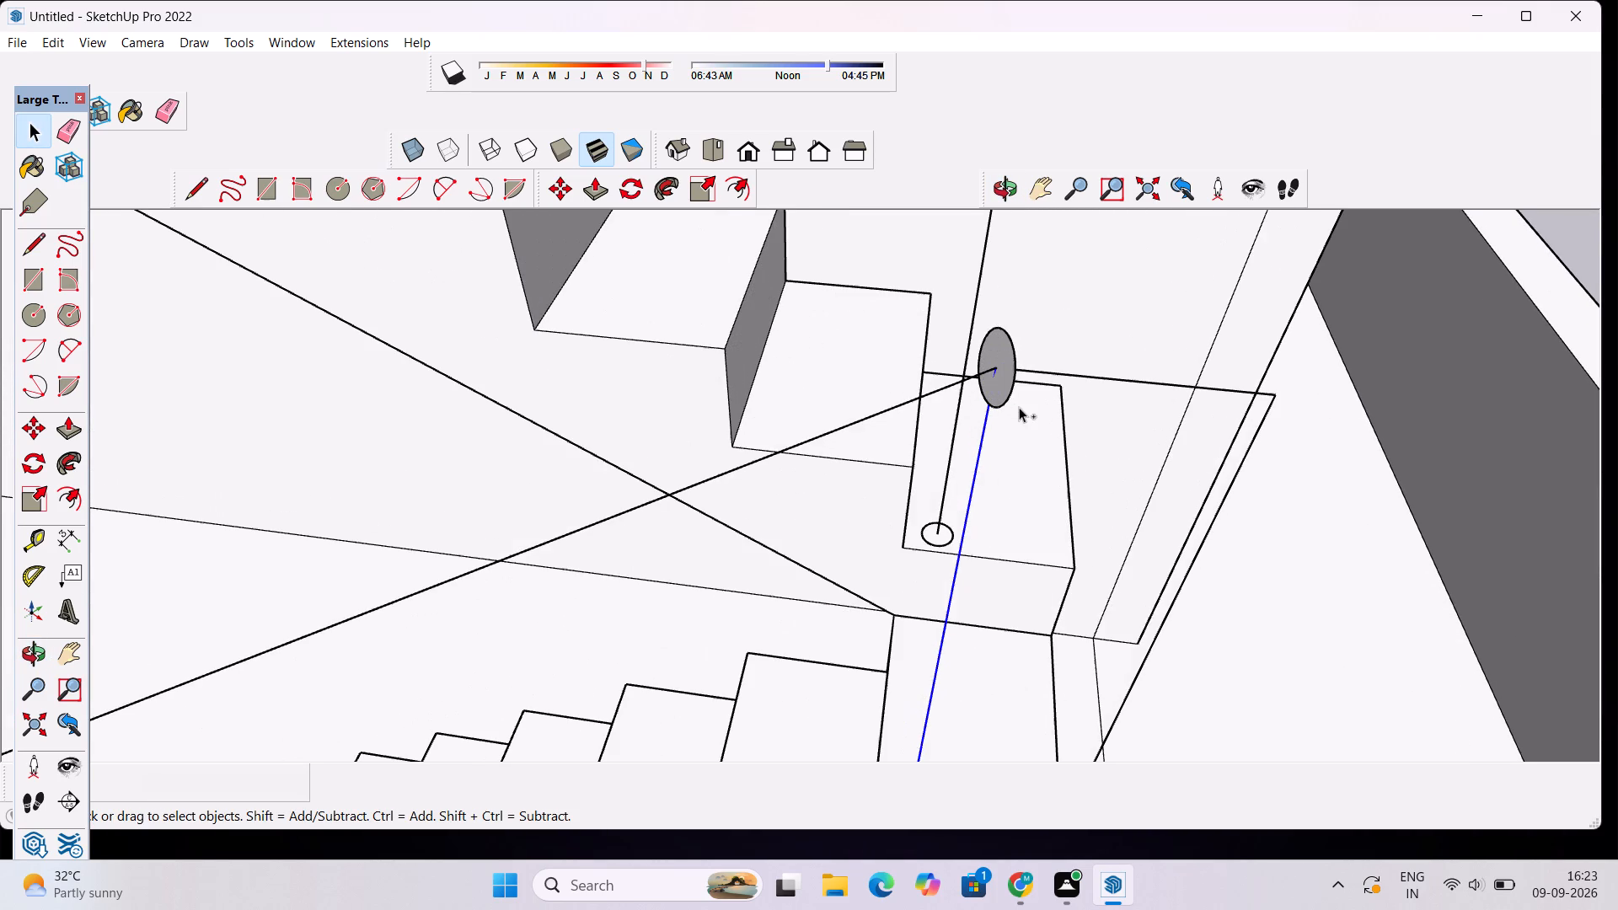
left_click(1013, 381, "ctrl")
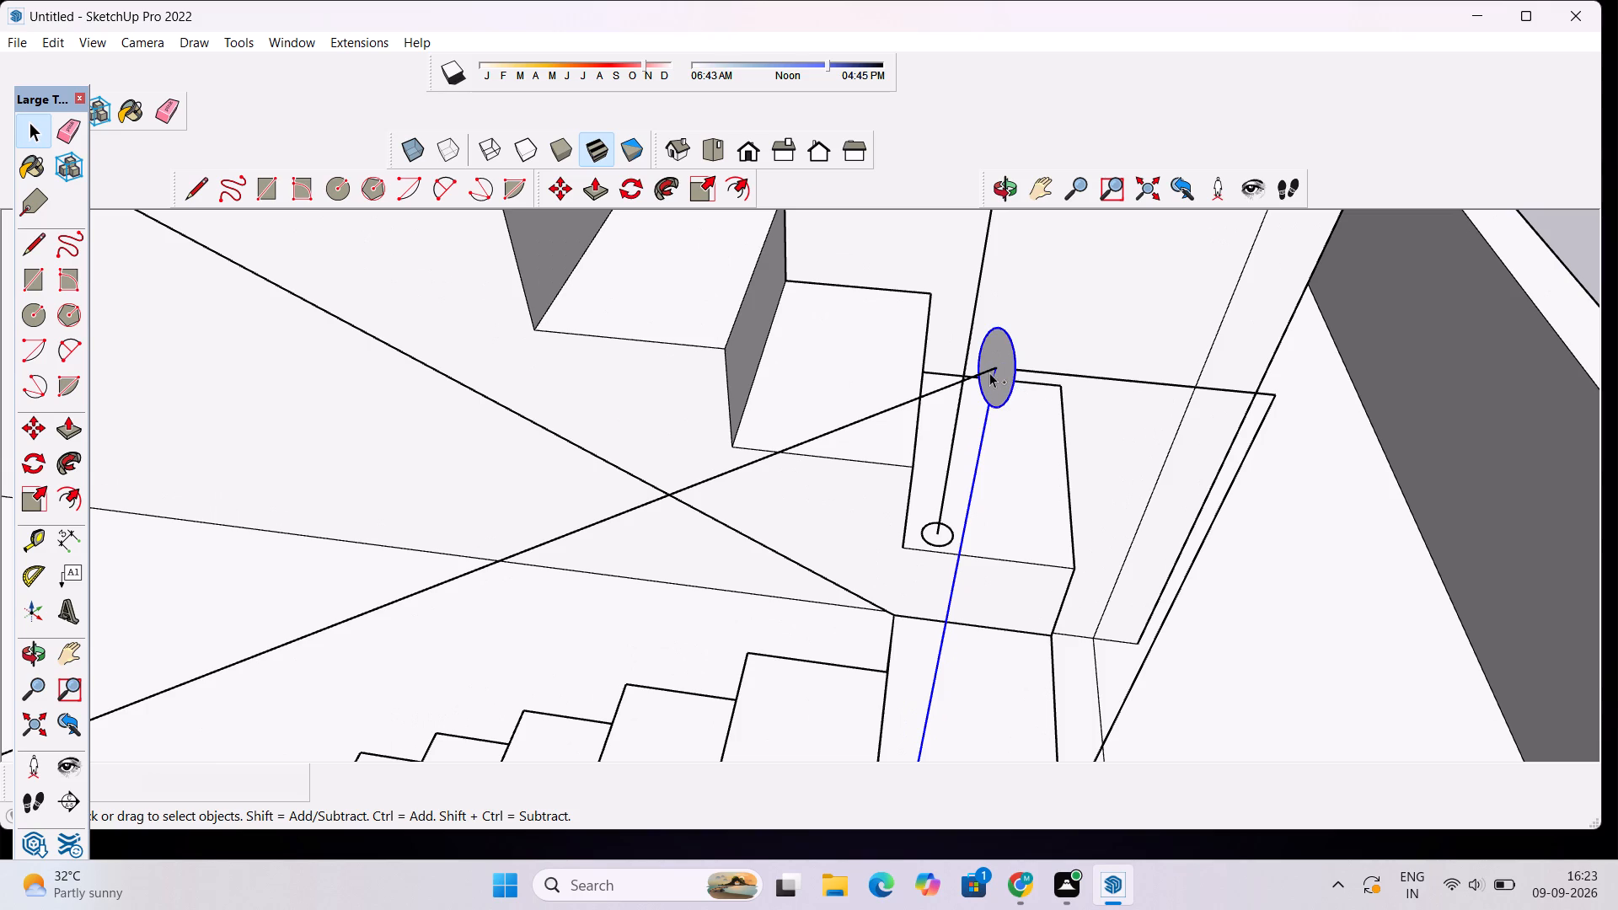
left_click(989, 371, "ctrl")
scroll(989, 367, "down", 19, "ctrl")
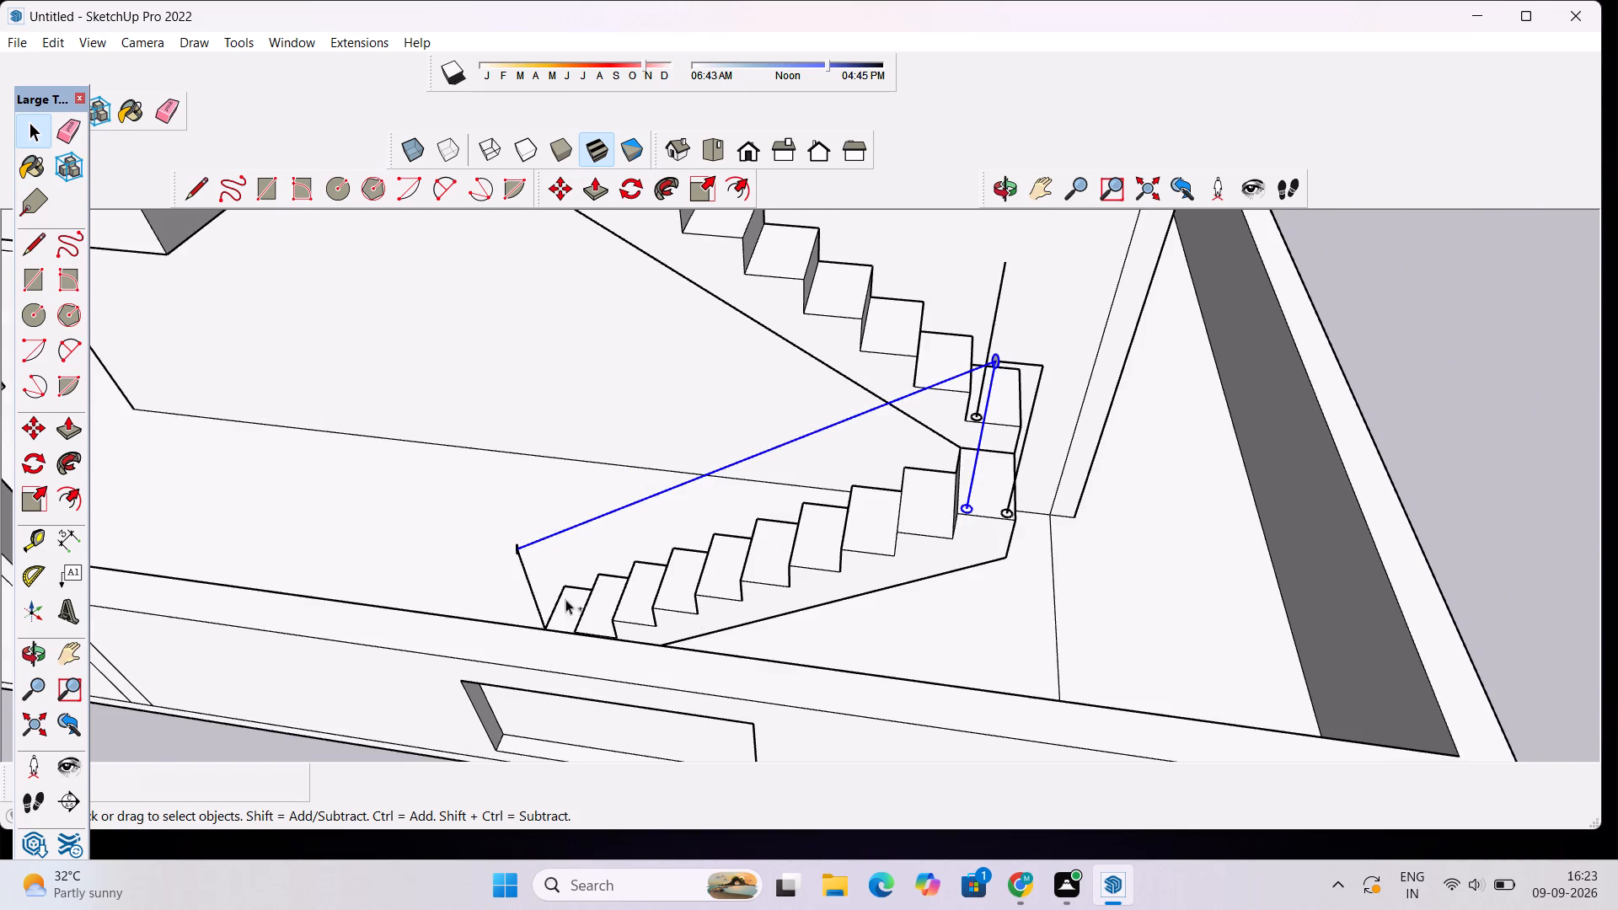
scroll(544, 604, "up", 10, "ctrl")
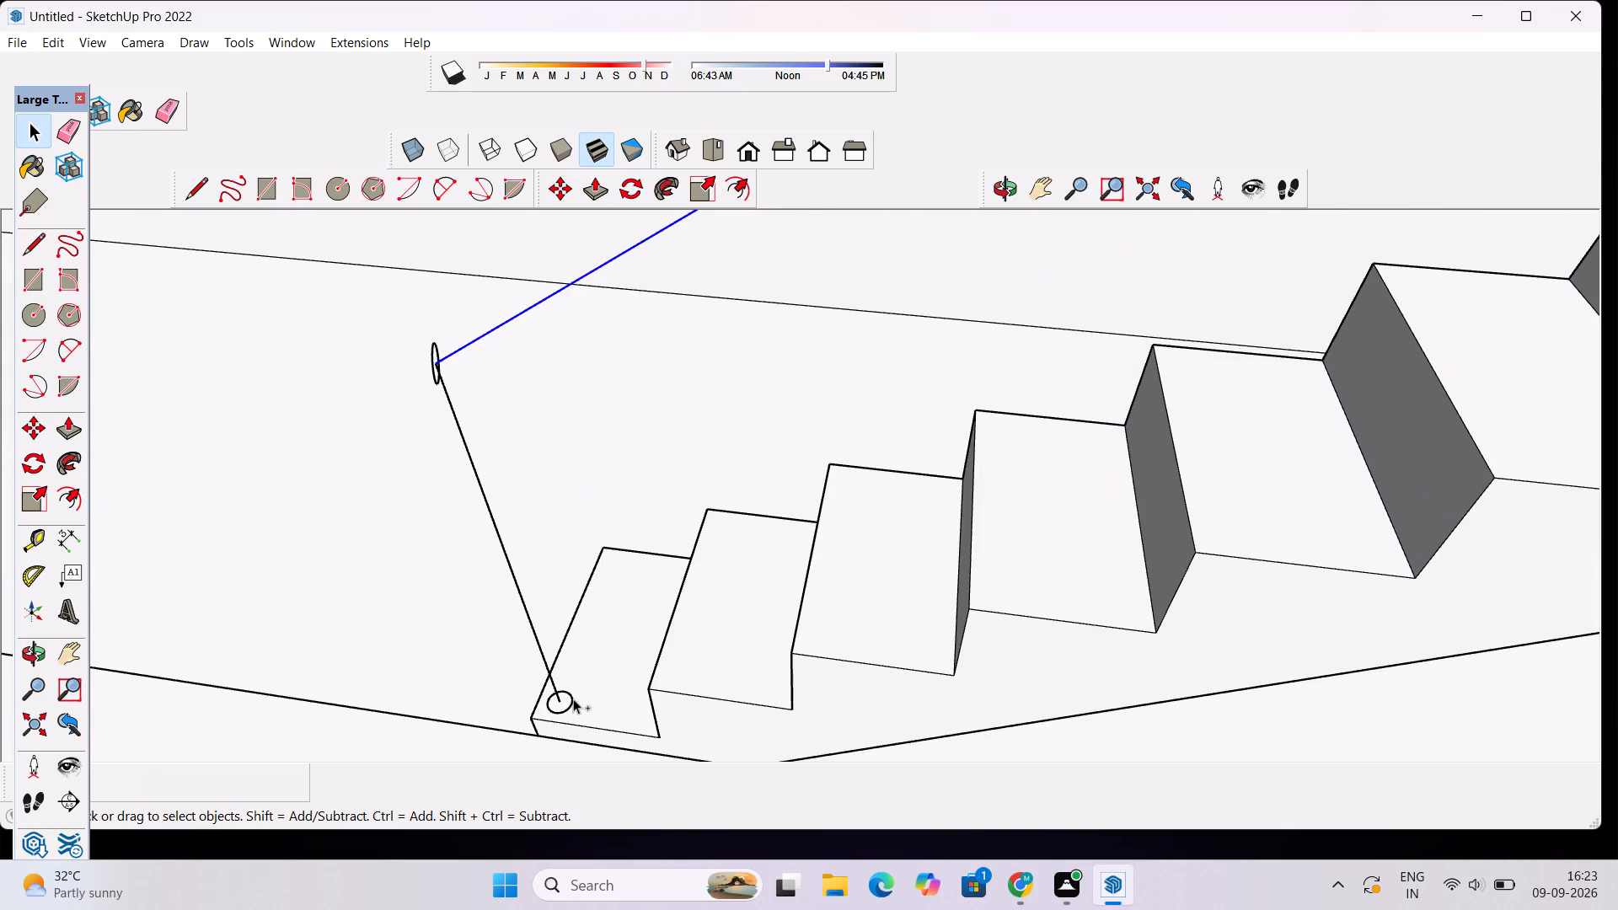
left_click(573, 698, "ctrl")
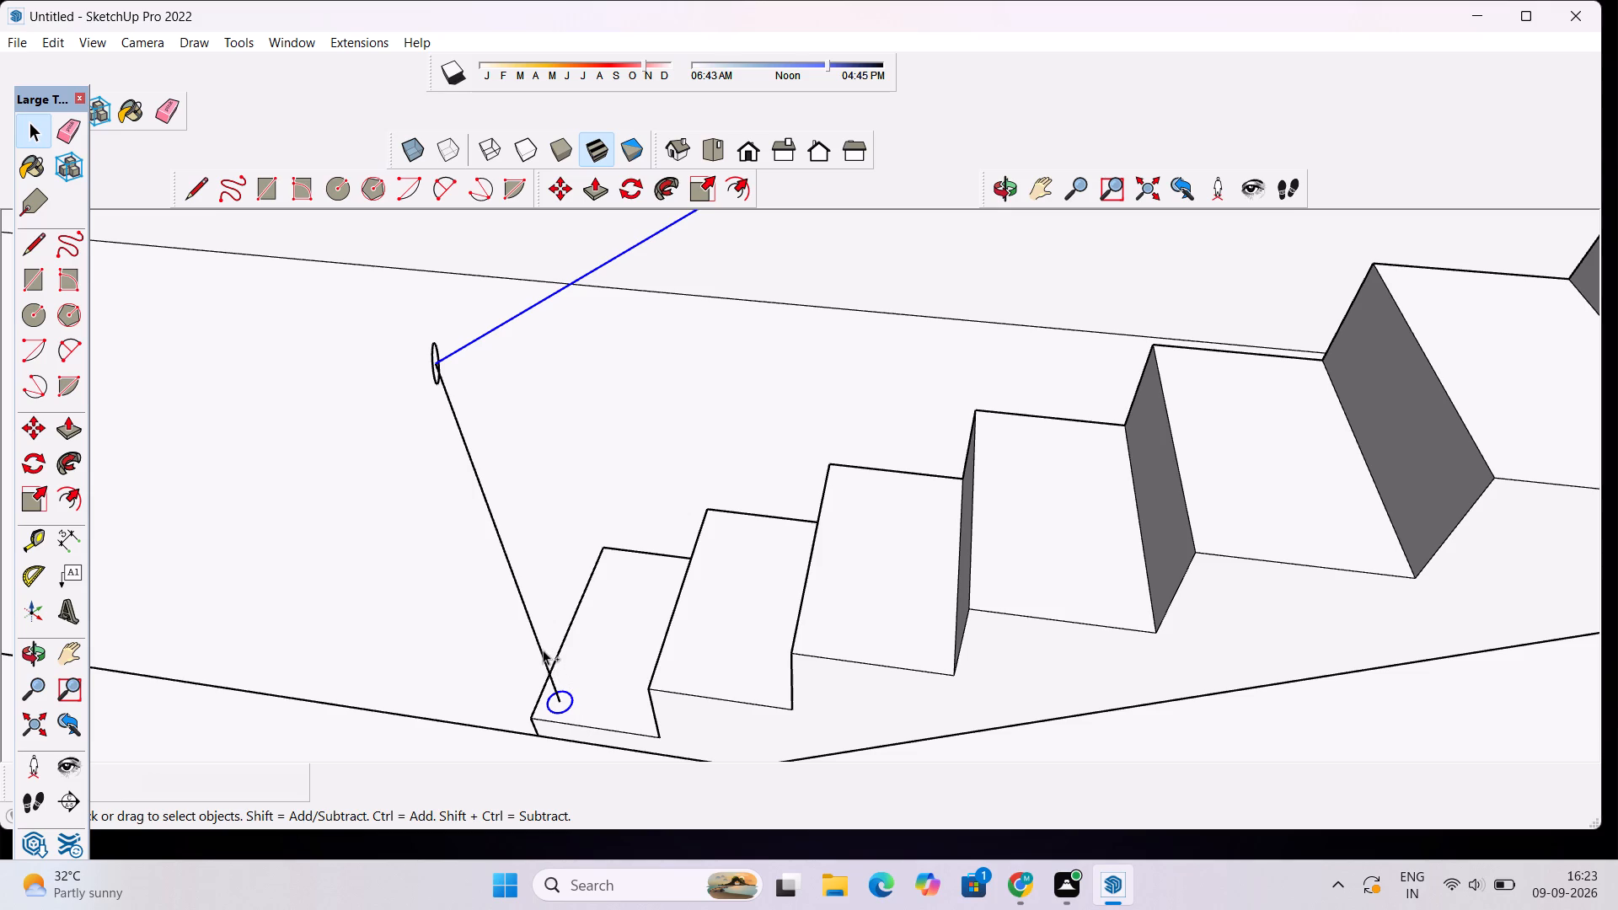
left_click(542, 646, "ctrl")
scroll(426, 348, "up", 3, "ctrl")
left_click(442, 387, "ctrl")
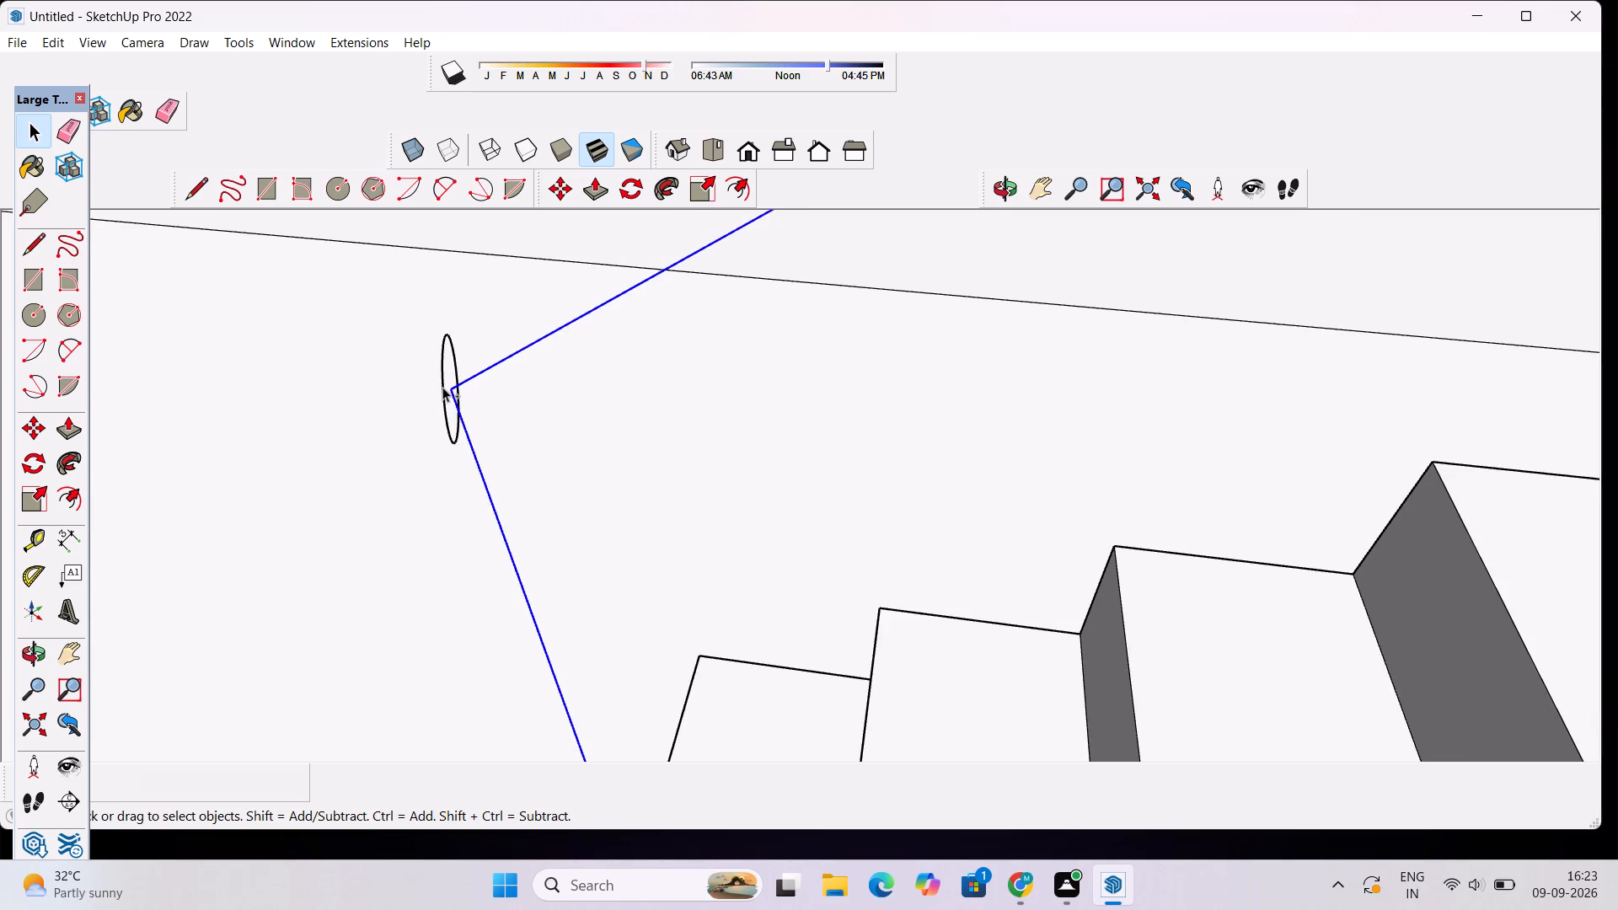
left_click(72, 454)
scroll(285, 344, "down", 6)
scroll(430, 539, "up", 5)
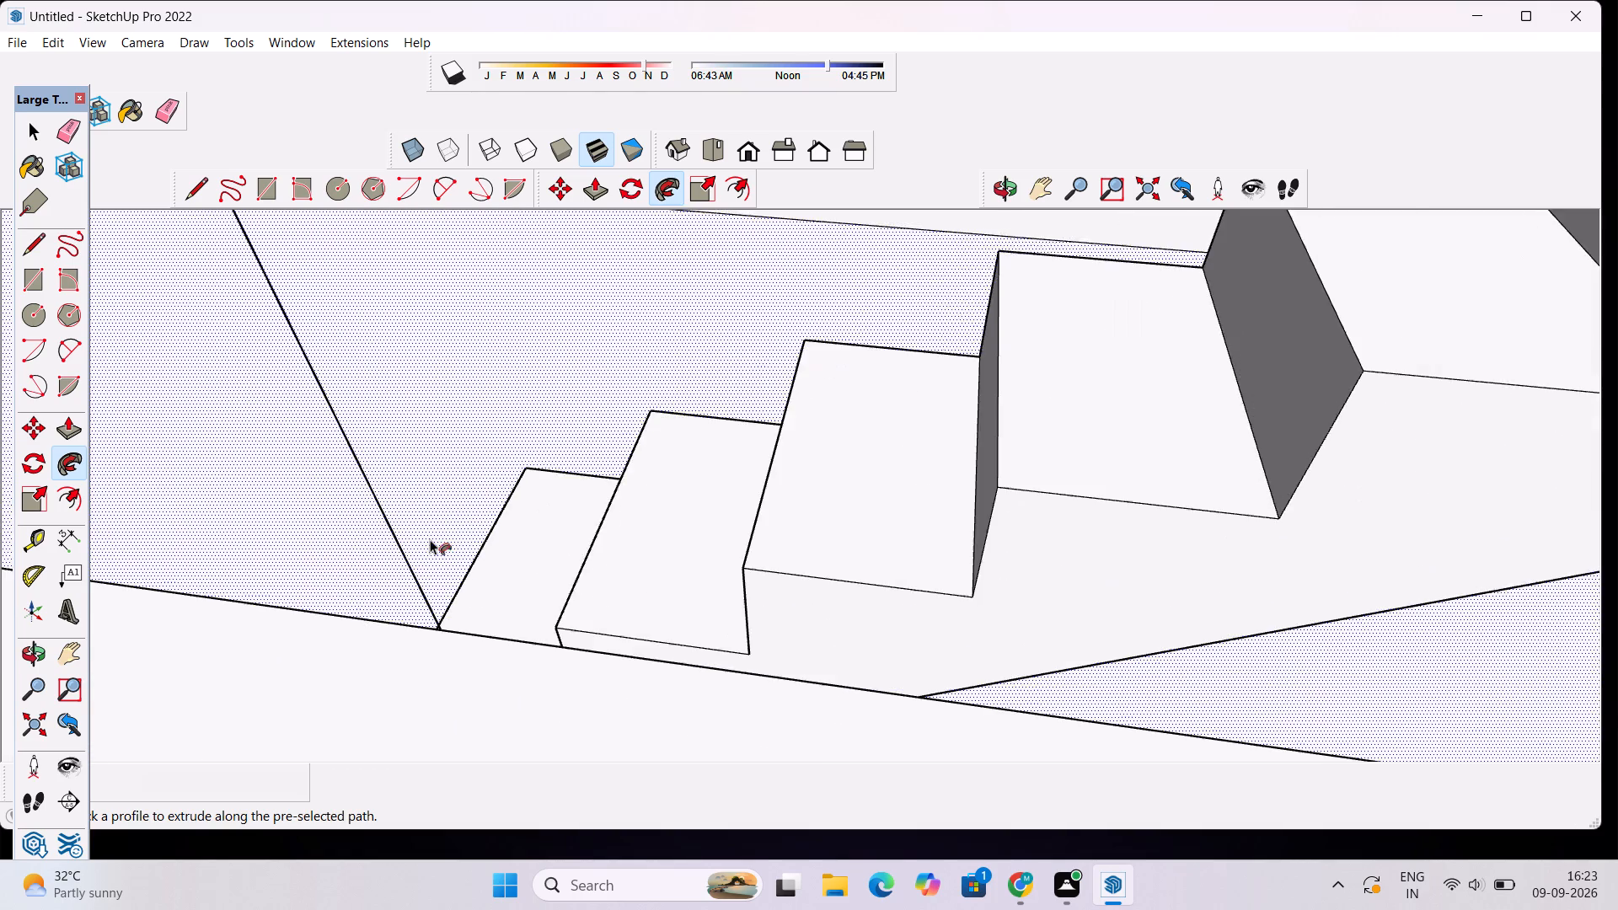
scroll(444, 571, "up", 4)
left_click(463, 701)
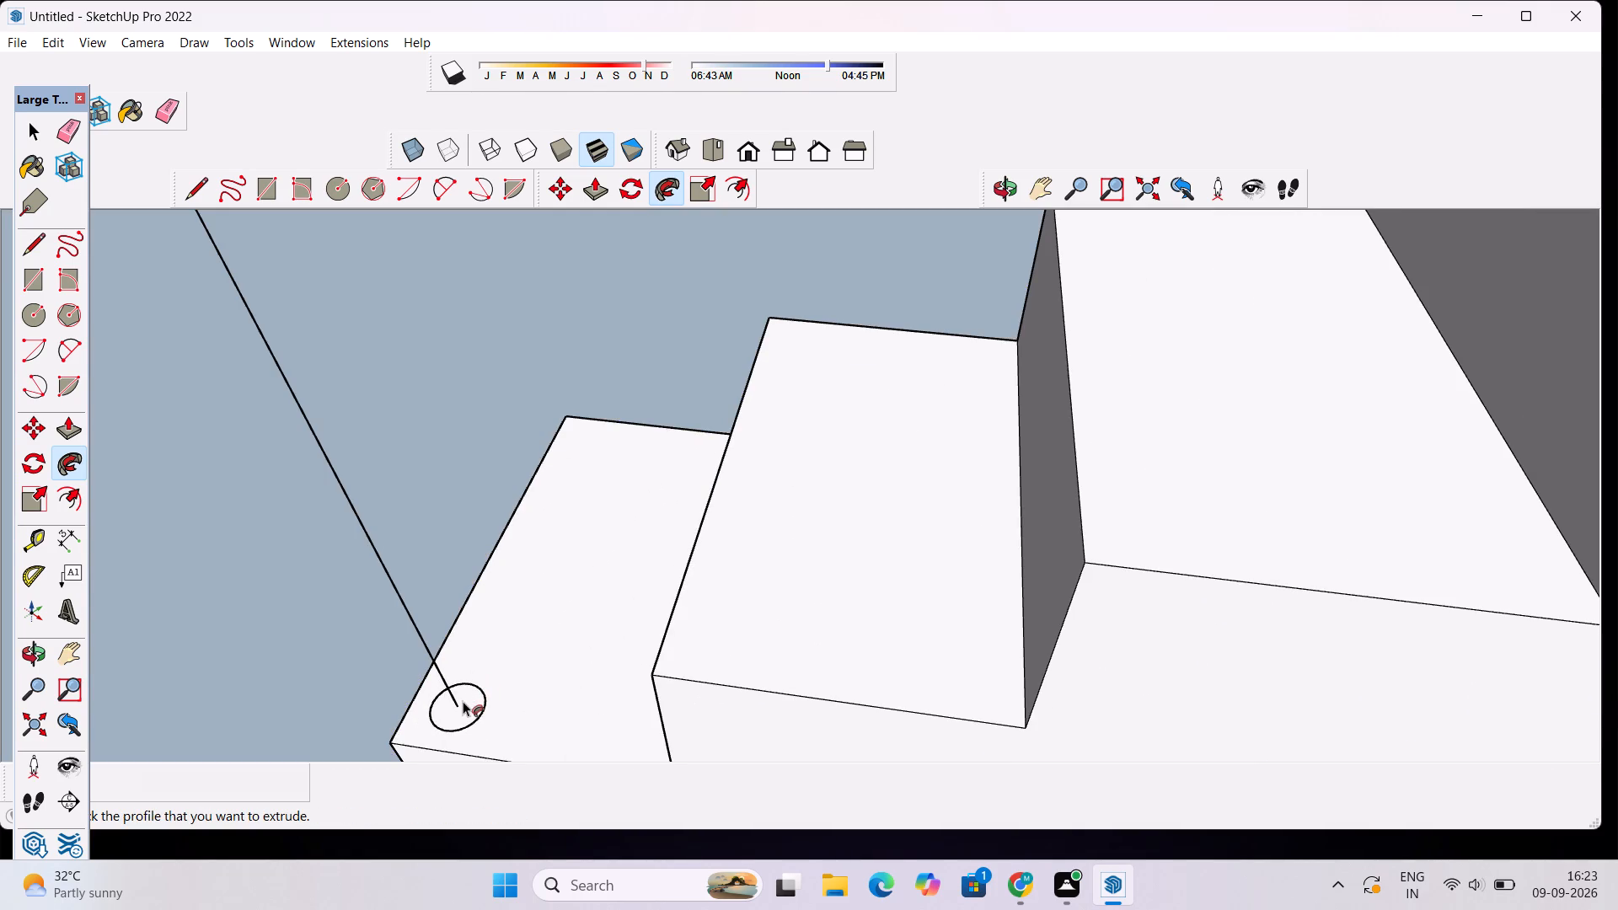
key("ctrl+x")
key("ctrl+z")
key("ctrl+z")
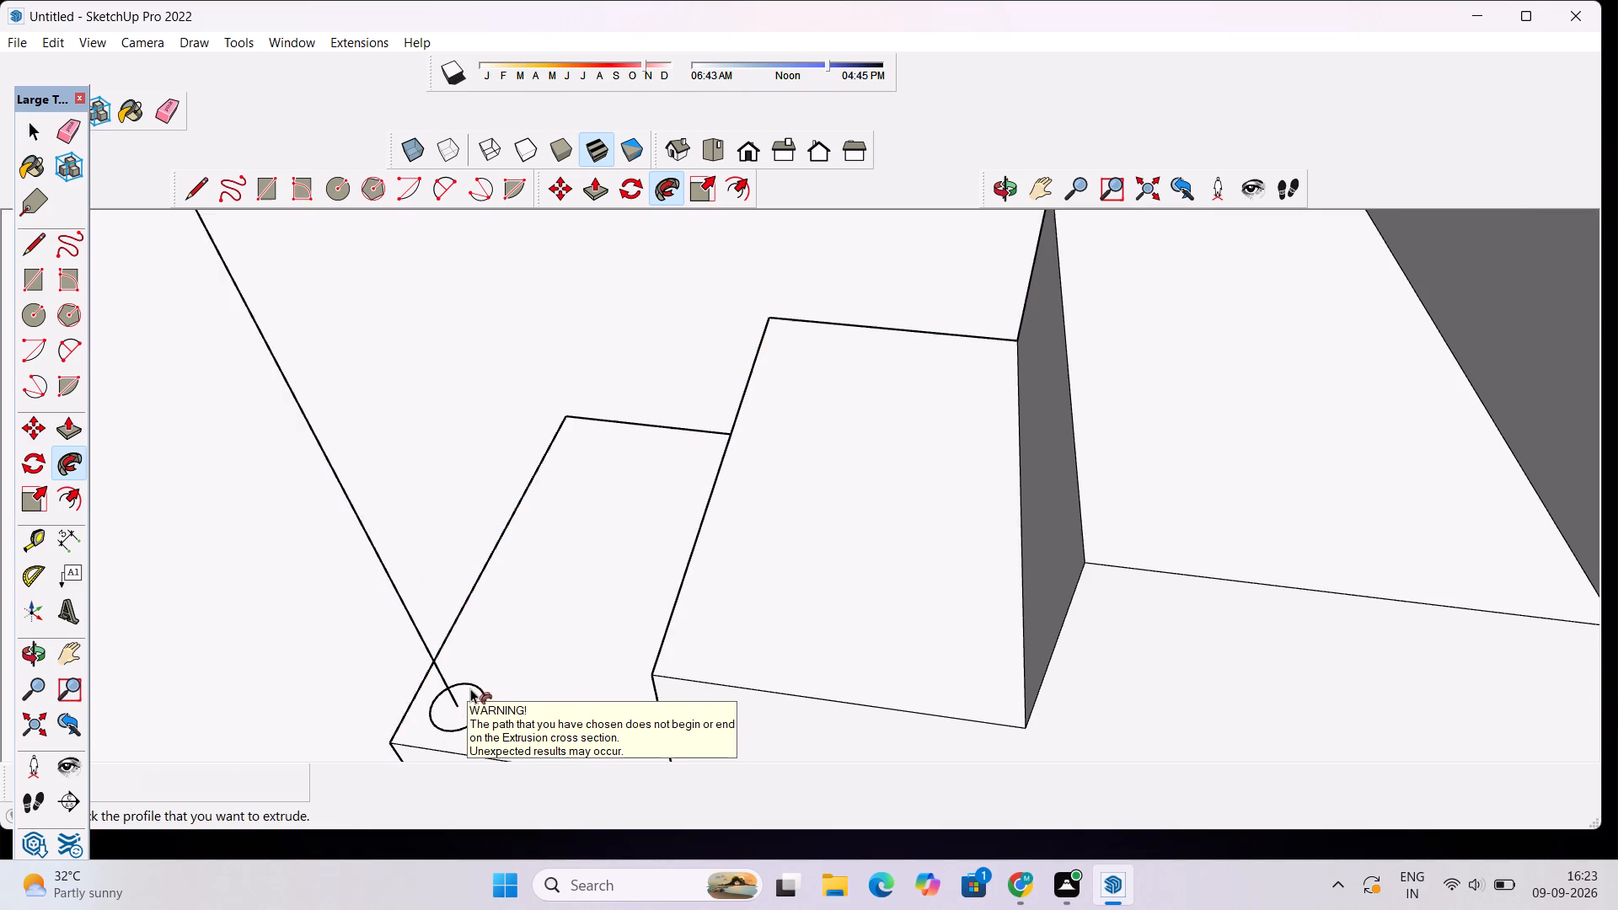
Delete the circular profile, both face and outline, at the upper end of the lower flight's sloped handrail line.
scroll(465, 634, "down", 6)
key("space")
scroll(462, 637, "down", 5)
scroll(605, 522, "down", 2)
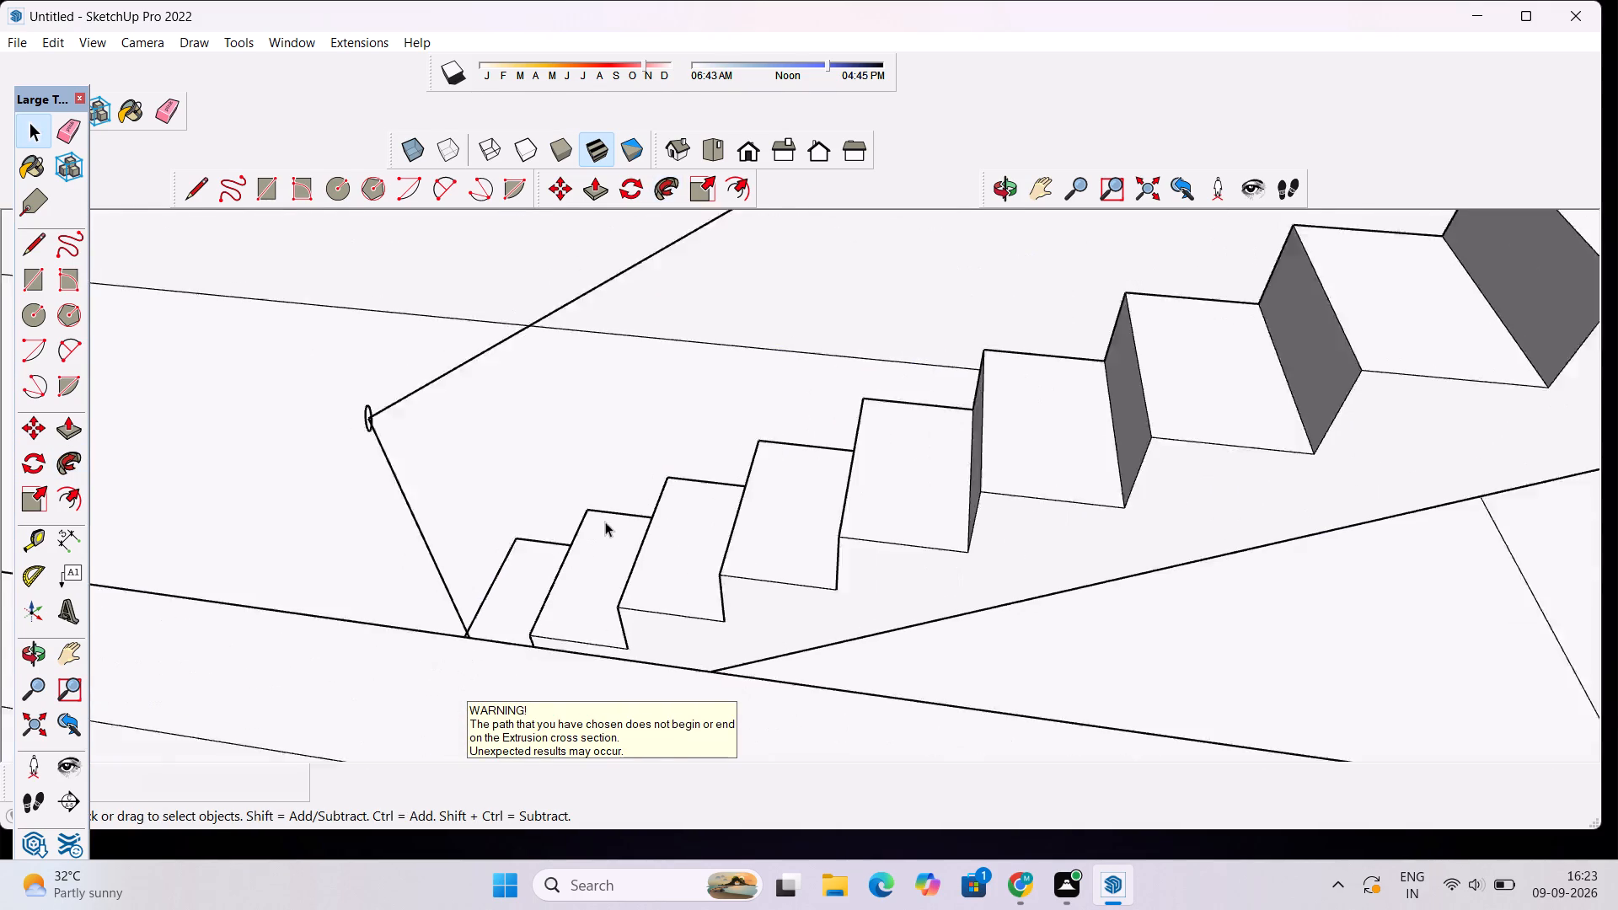
scroll(605, 522, "down", 7)
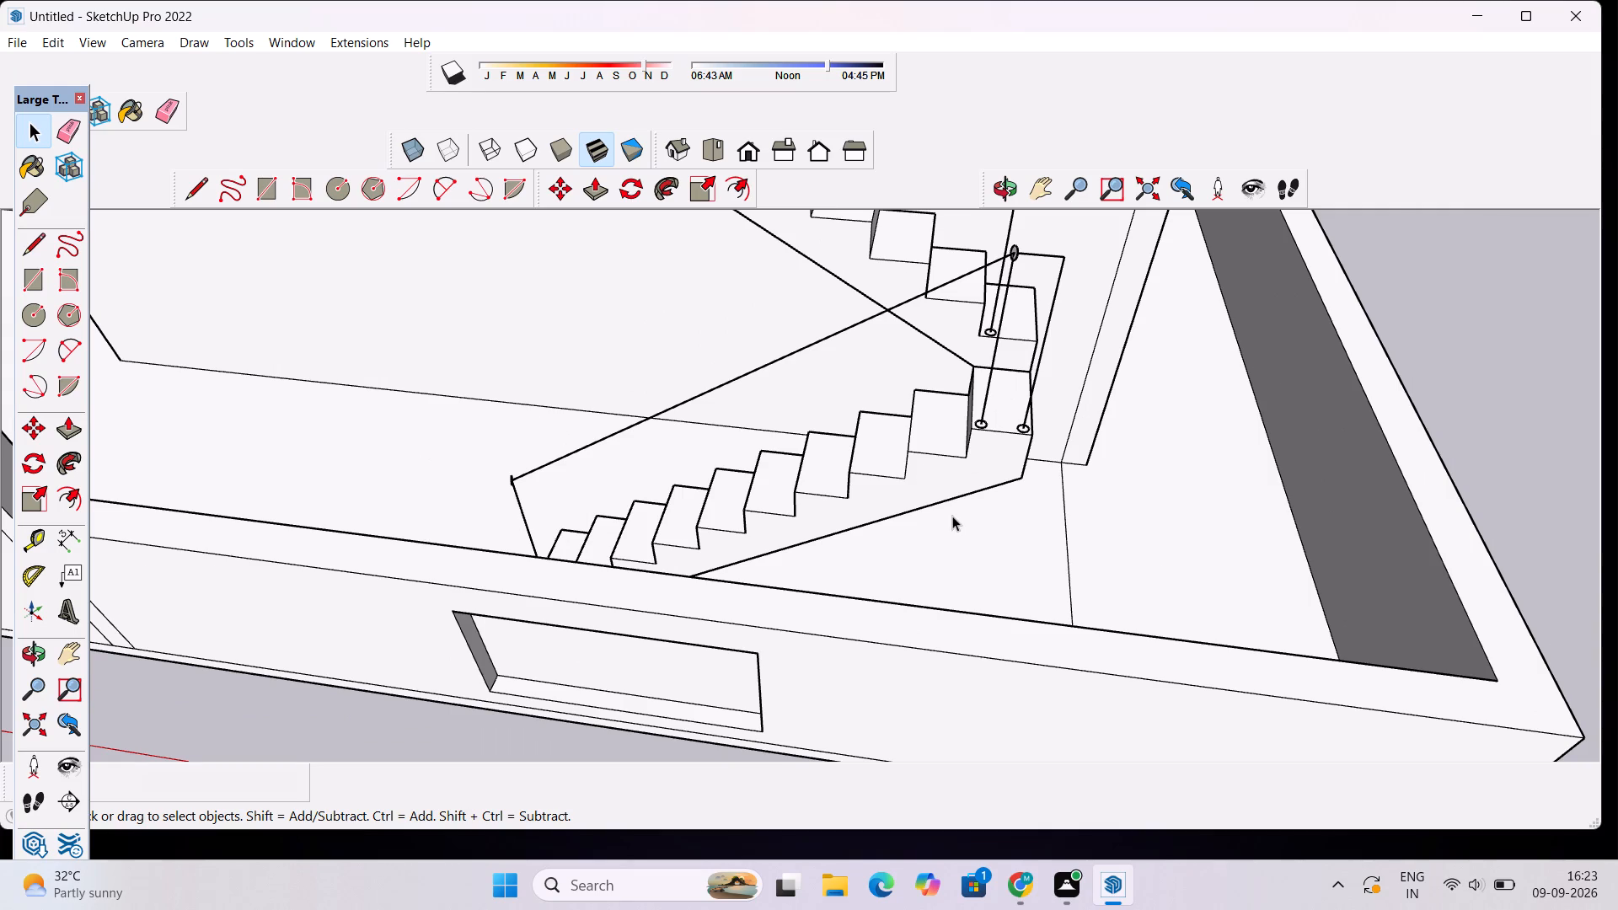
scroll(1023, 268, "up", 6)
scroll(989, 285, "down", 5)
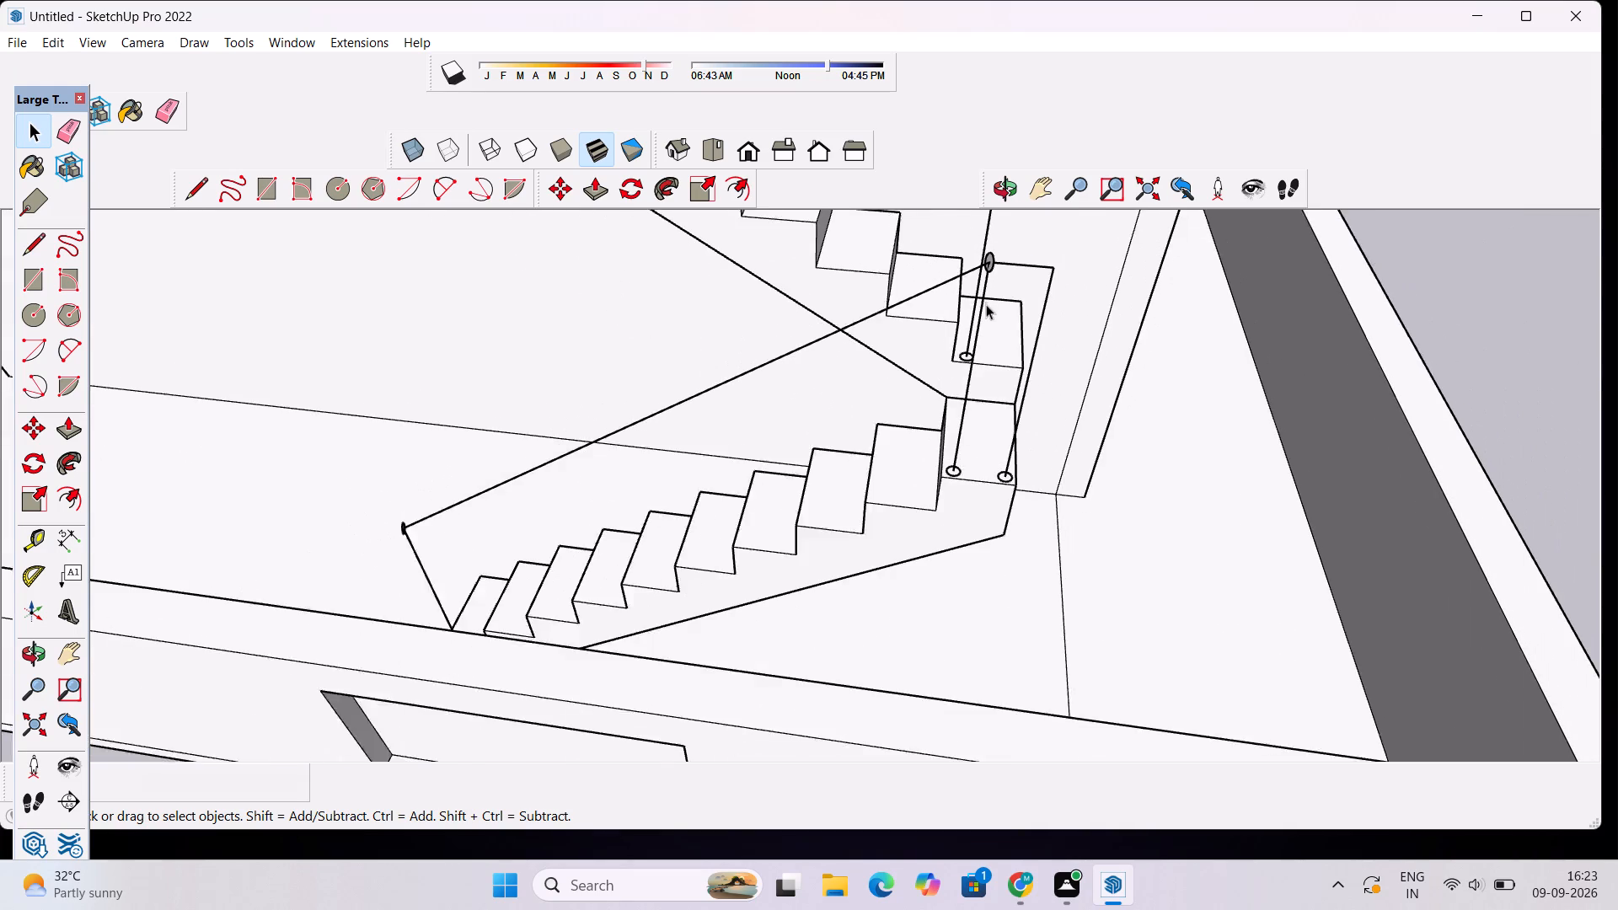
scroll(986, 304, "down", 2)
scroll(988, 264, "up", 6)
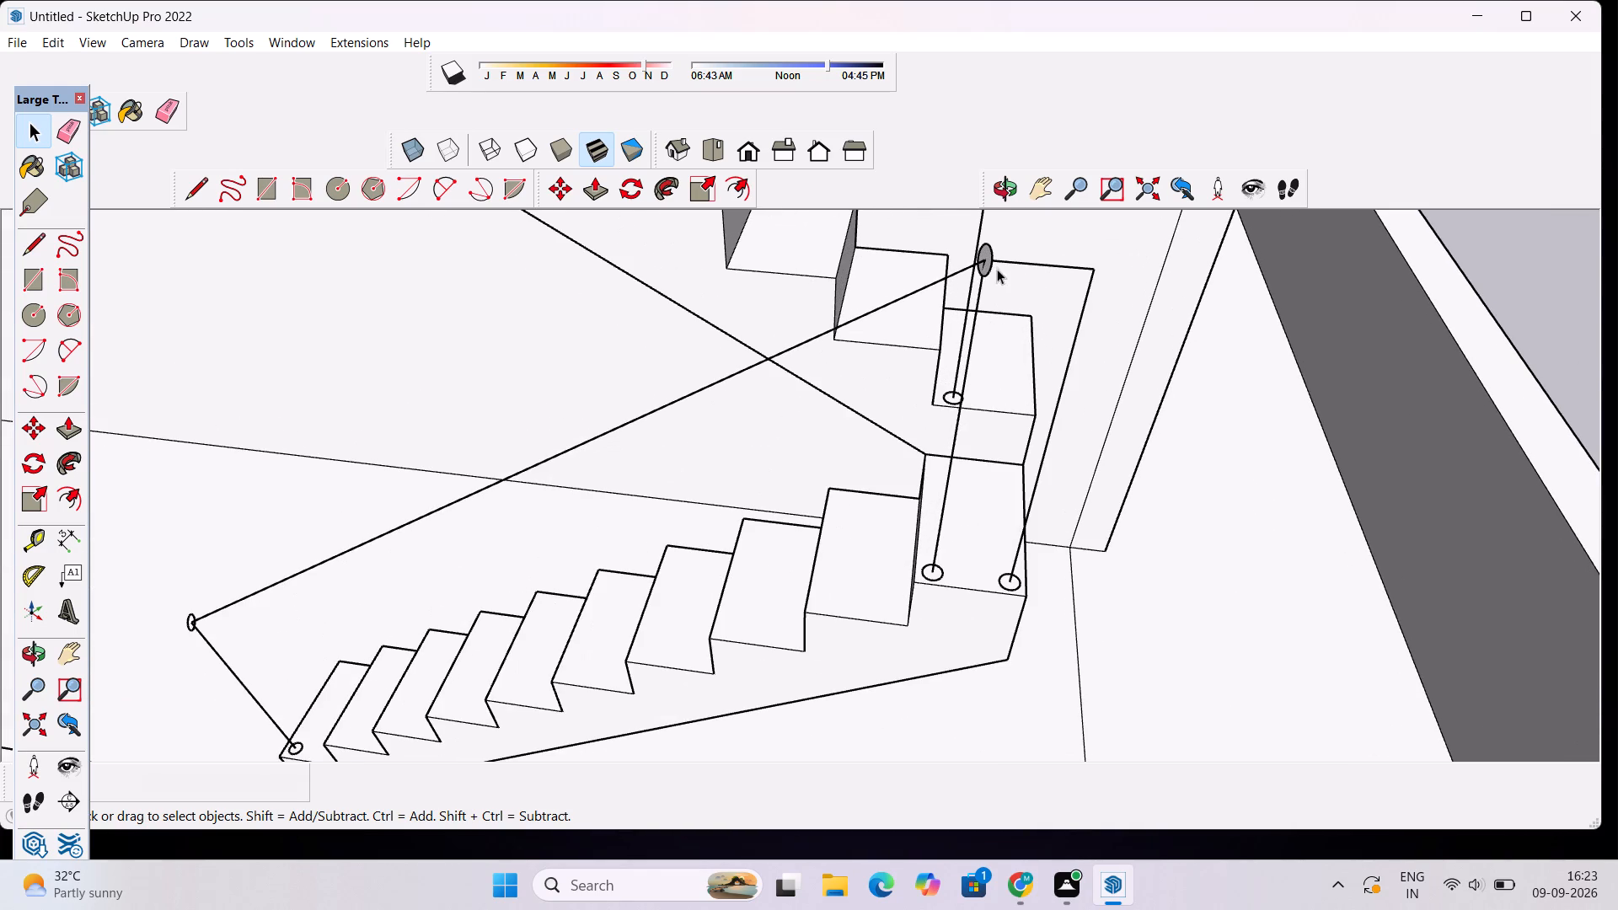
left_click(987, 251)
key("Delete")
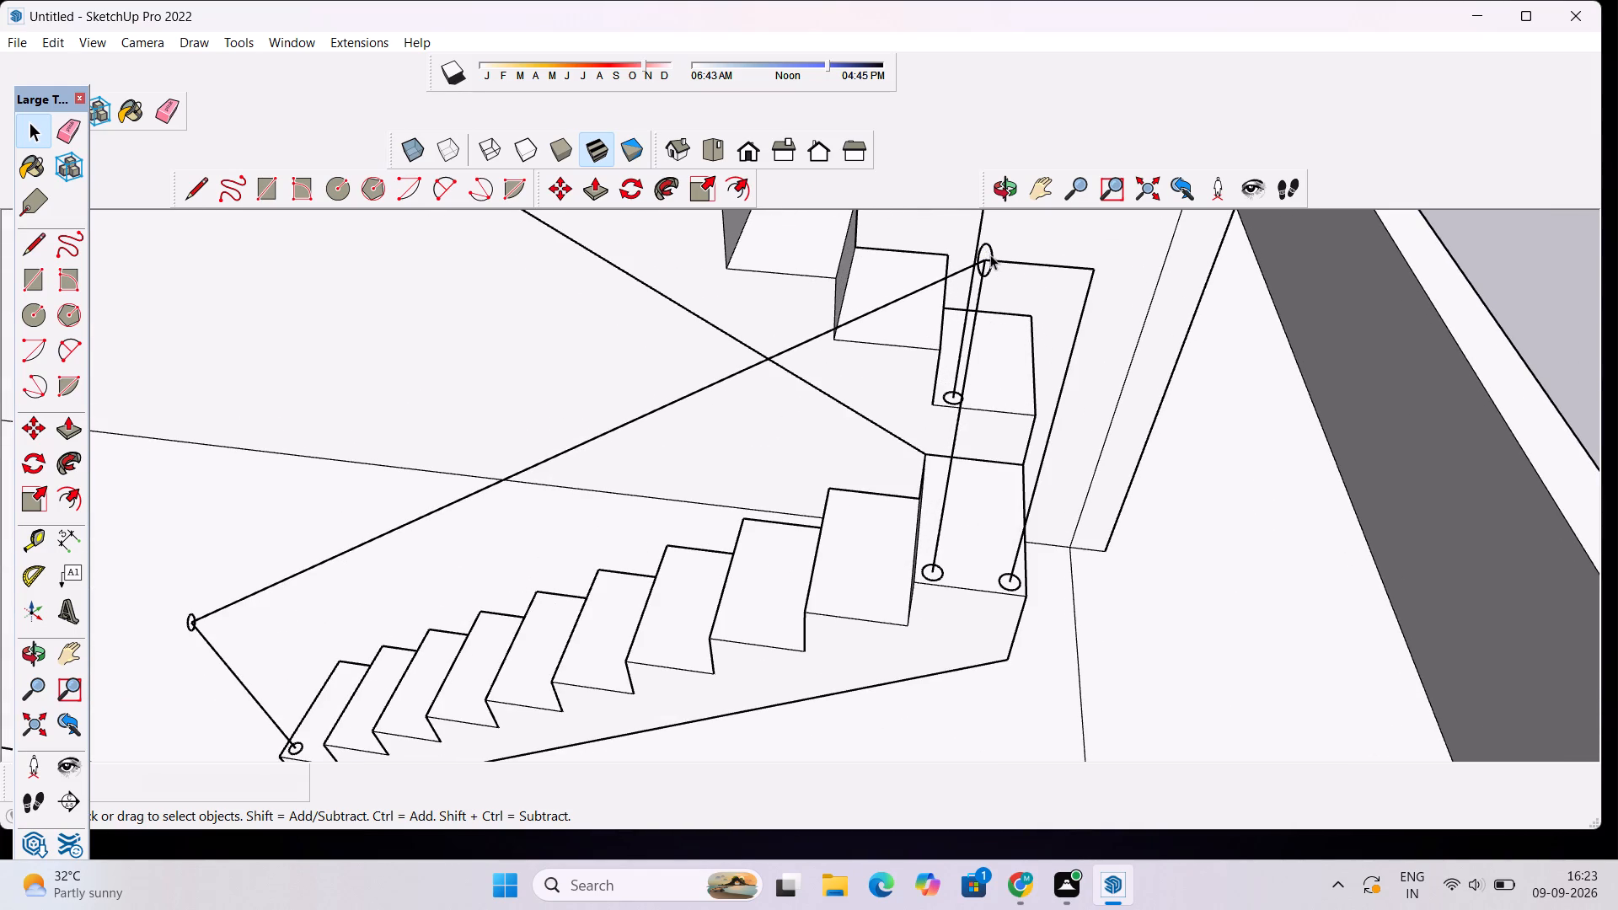
left_click(991, 250)
key("Delete")
Explode the exterior staircase group.
scroll(428, 523, "down", 2)
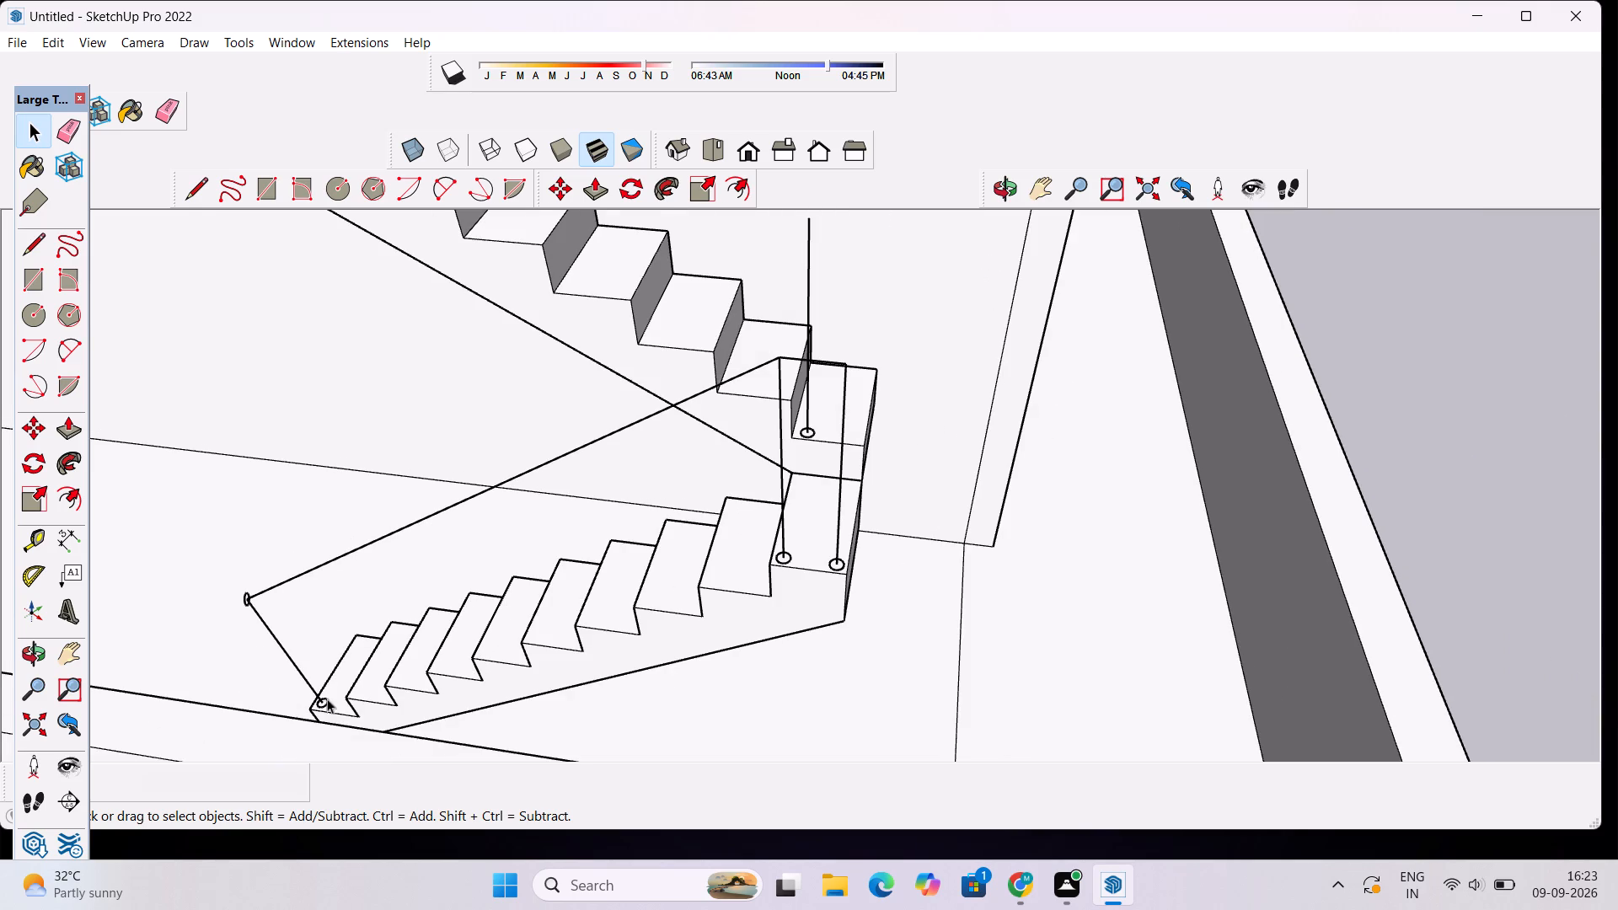
scroll(325, 715, "up", 8)
left_click(323, 699)
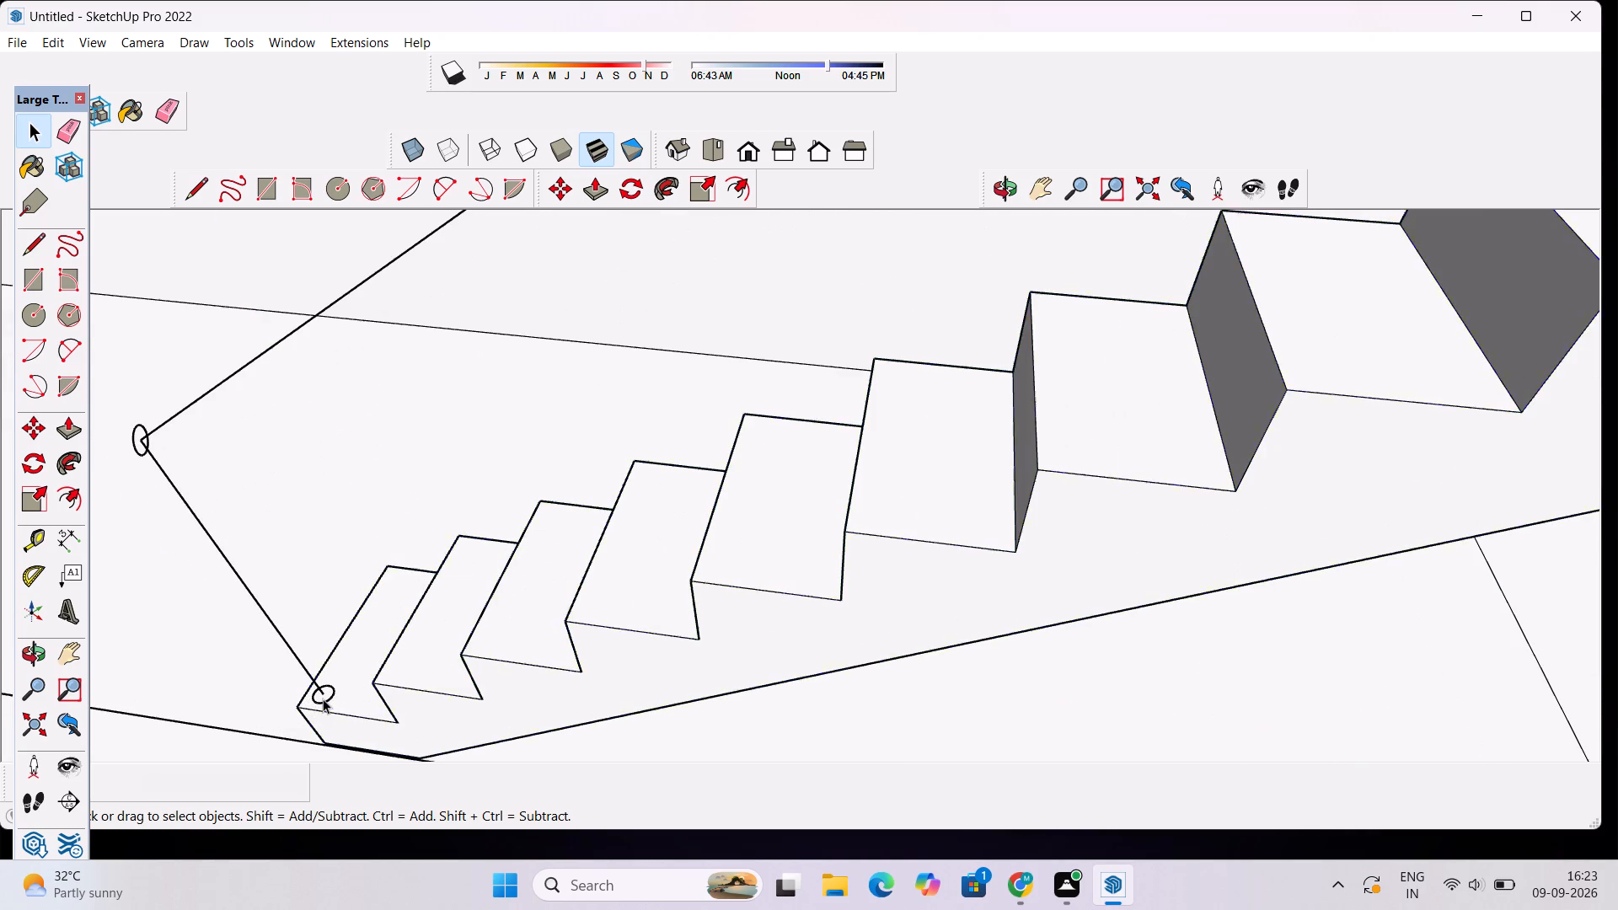
right_click(450, 645)
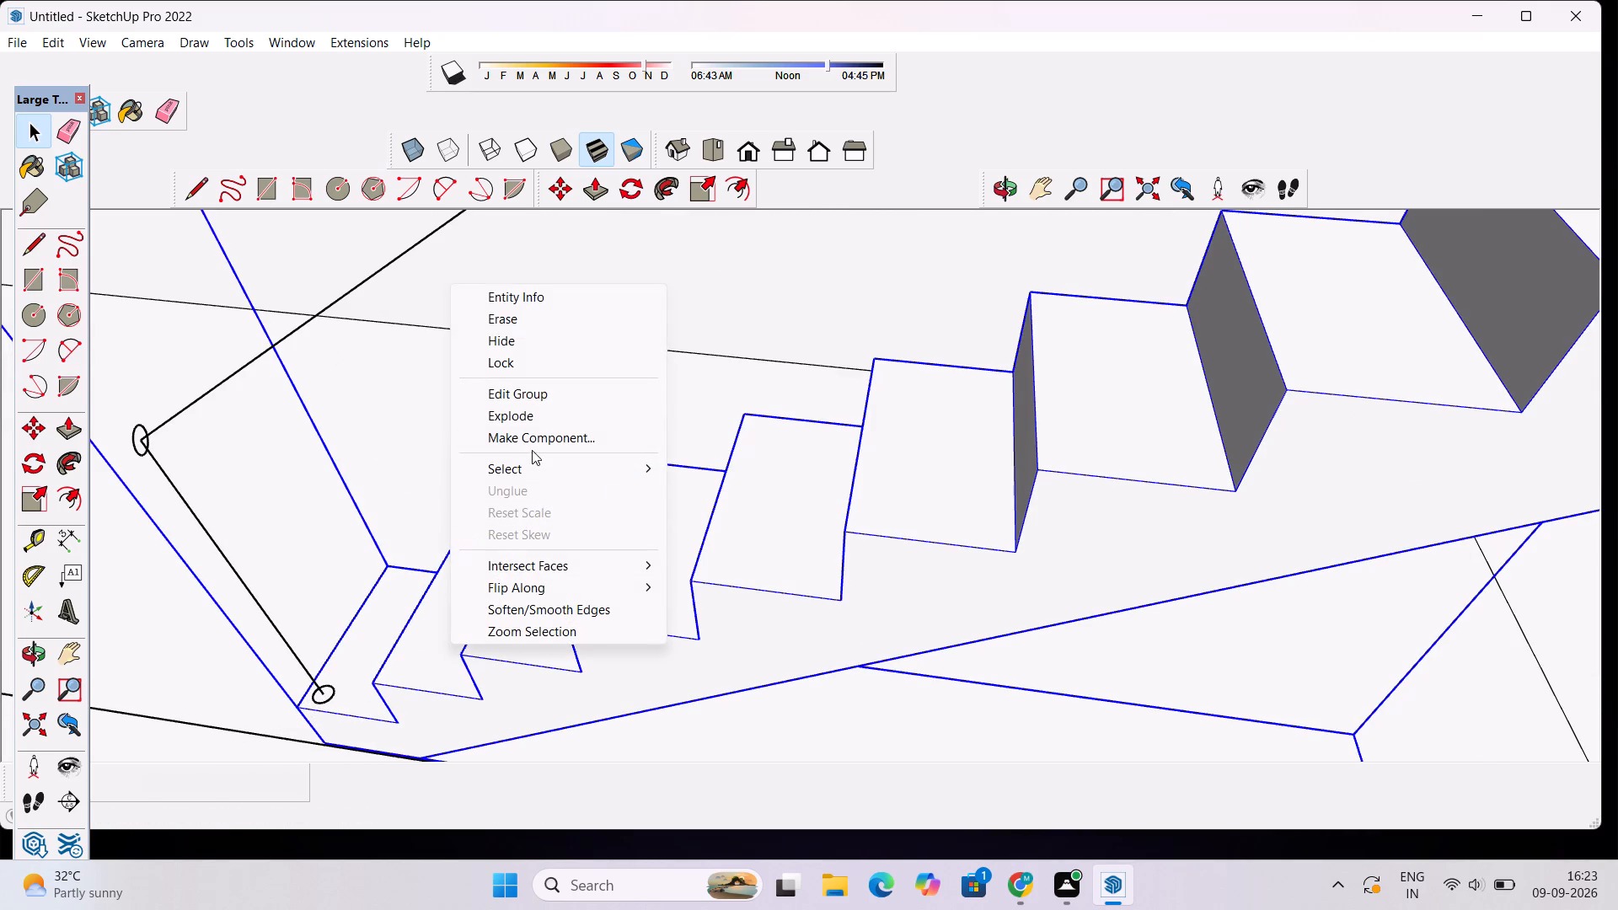
left_click(533, 422)
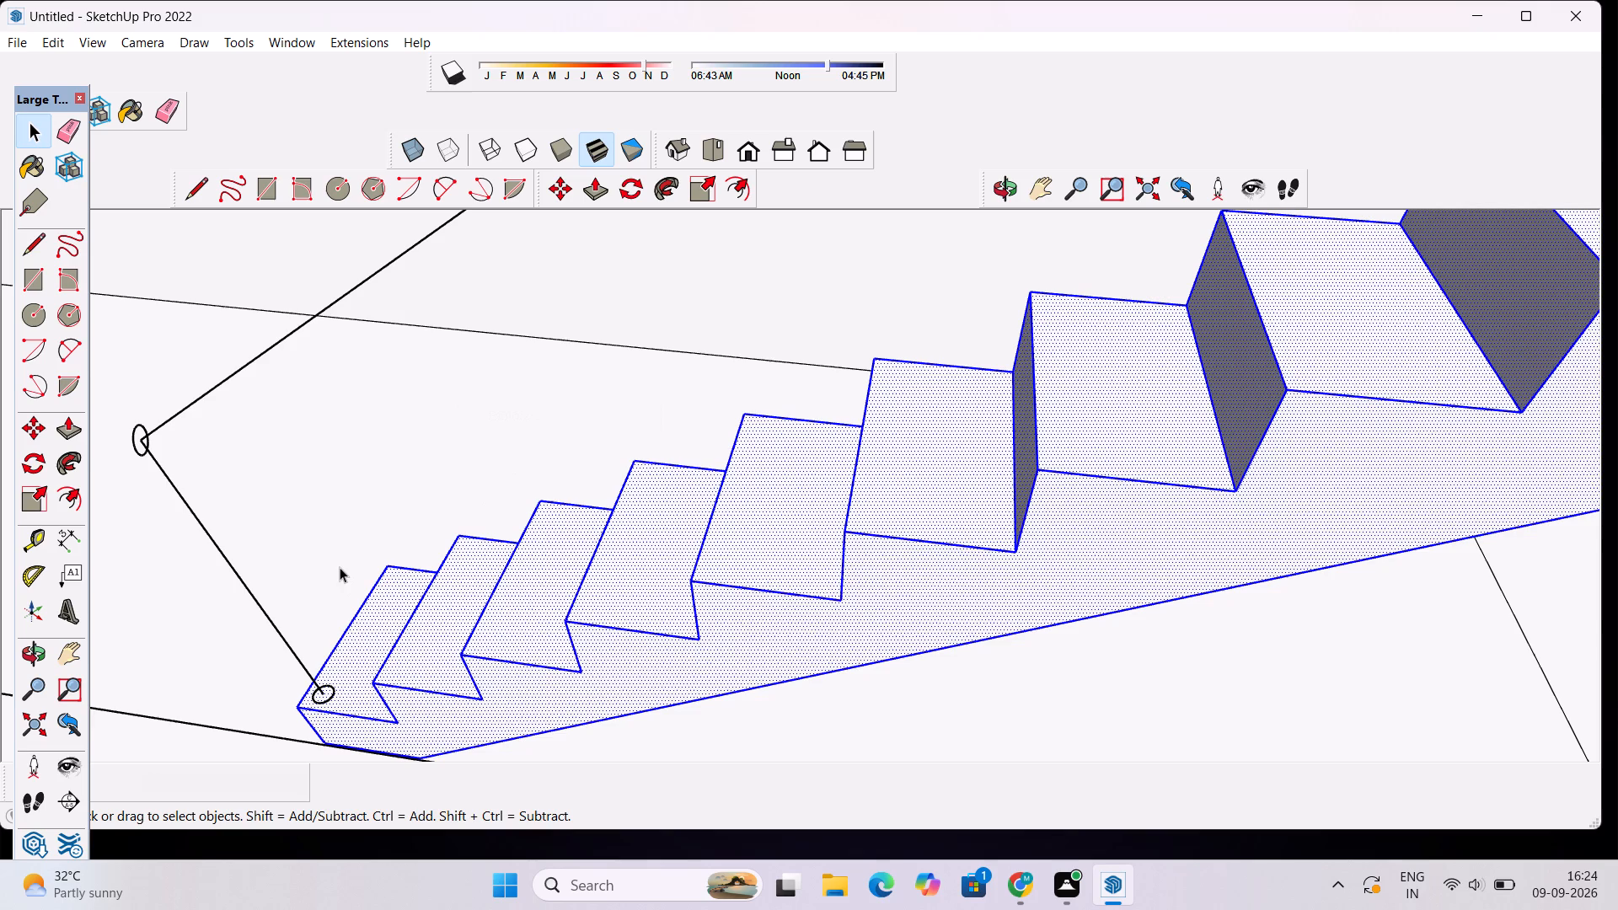
left_click(340, 565)
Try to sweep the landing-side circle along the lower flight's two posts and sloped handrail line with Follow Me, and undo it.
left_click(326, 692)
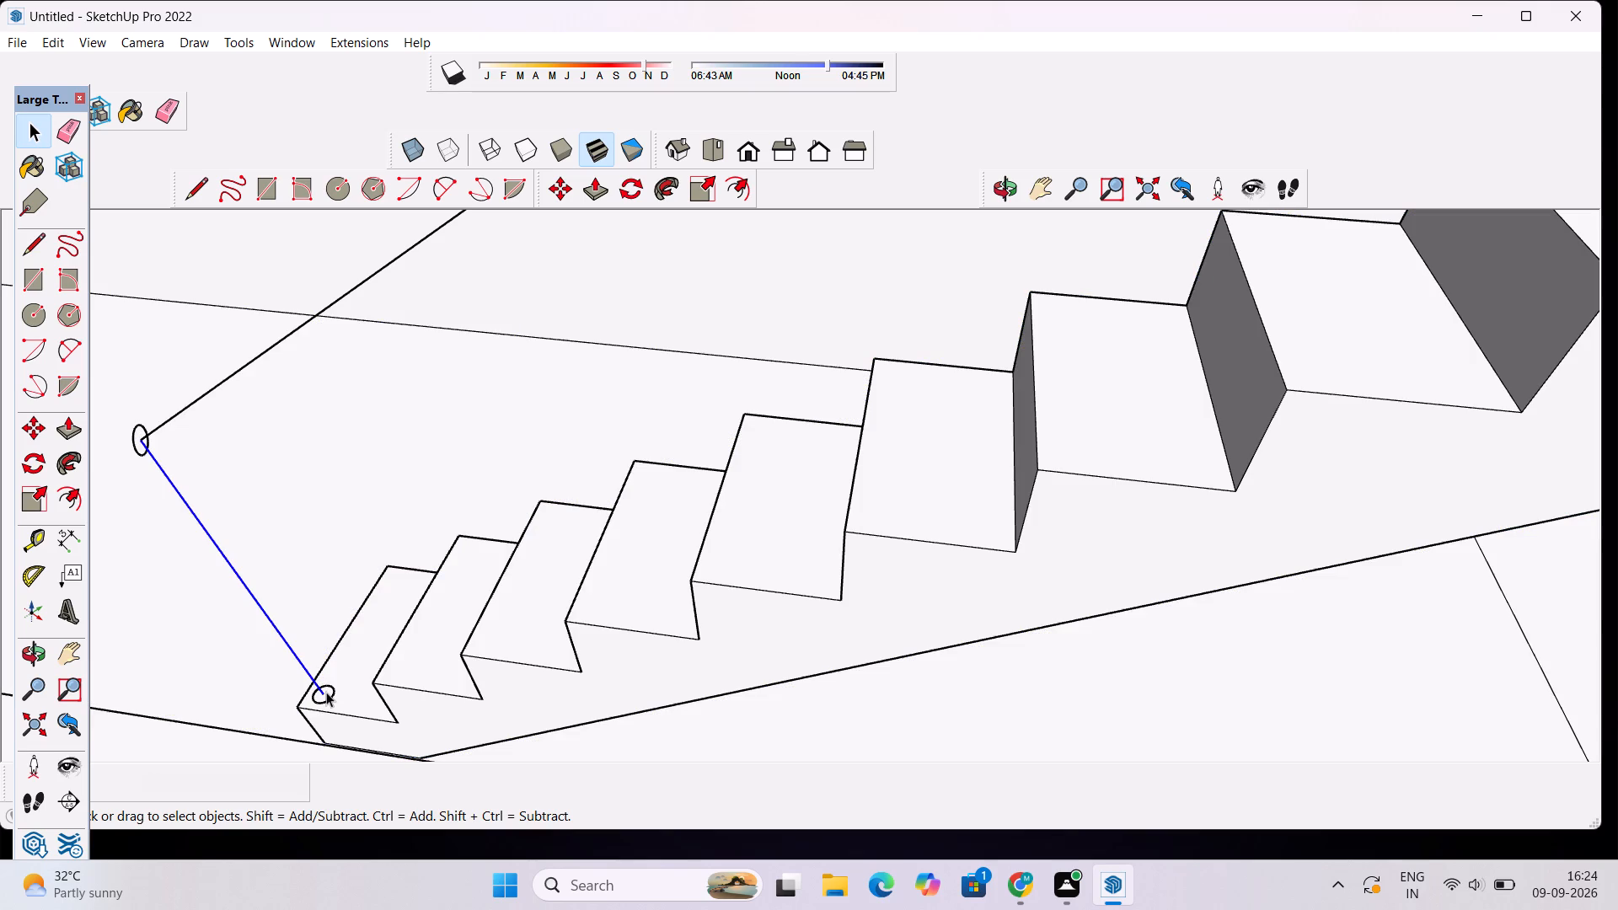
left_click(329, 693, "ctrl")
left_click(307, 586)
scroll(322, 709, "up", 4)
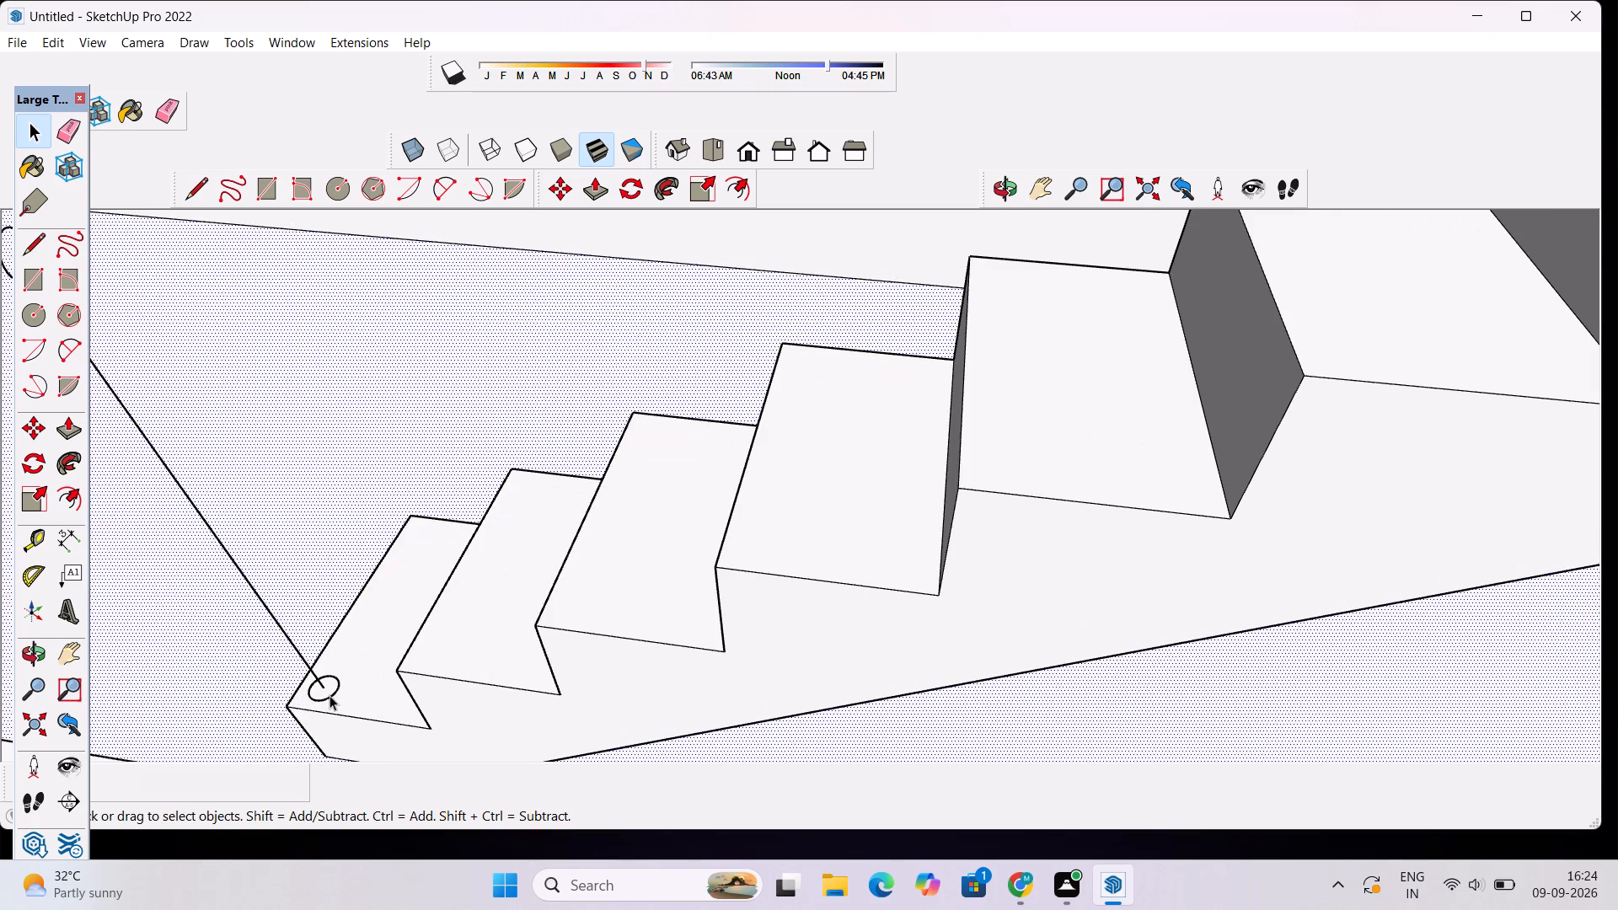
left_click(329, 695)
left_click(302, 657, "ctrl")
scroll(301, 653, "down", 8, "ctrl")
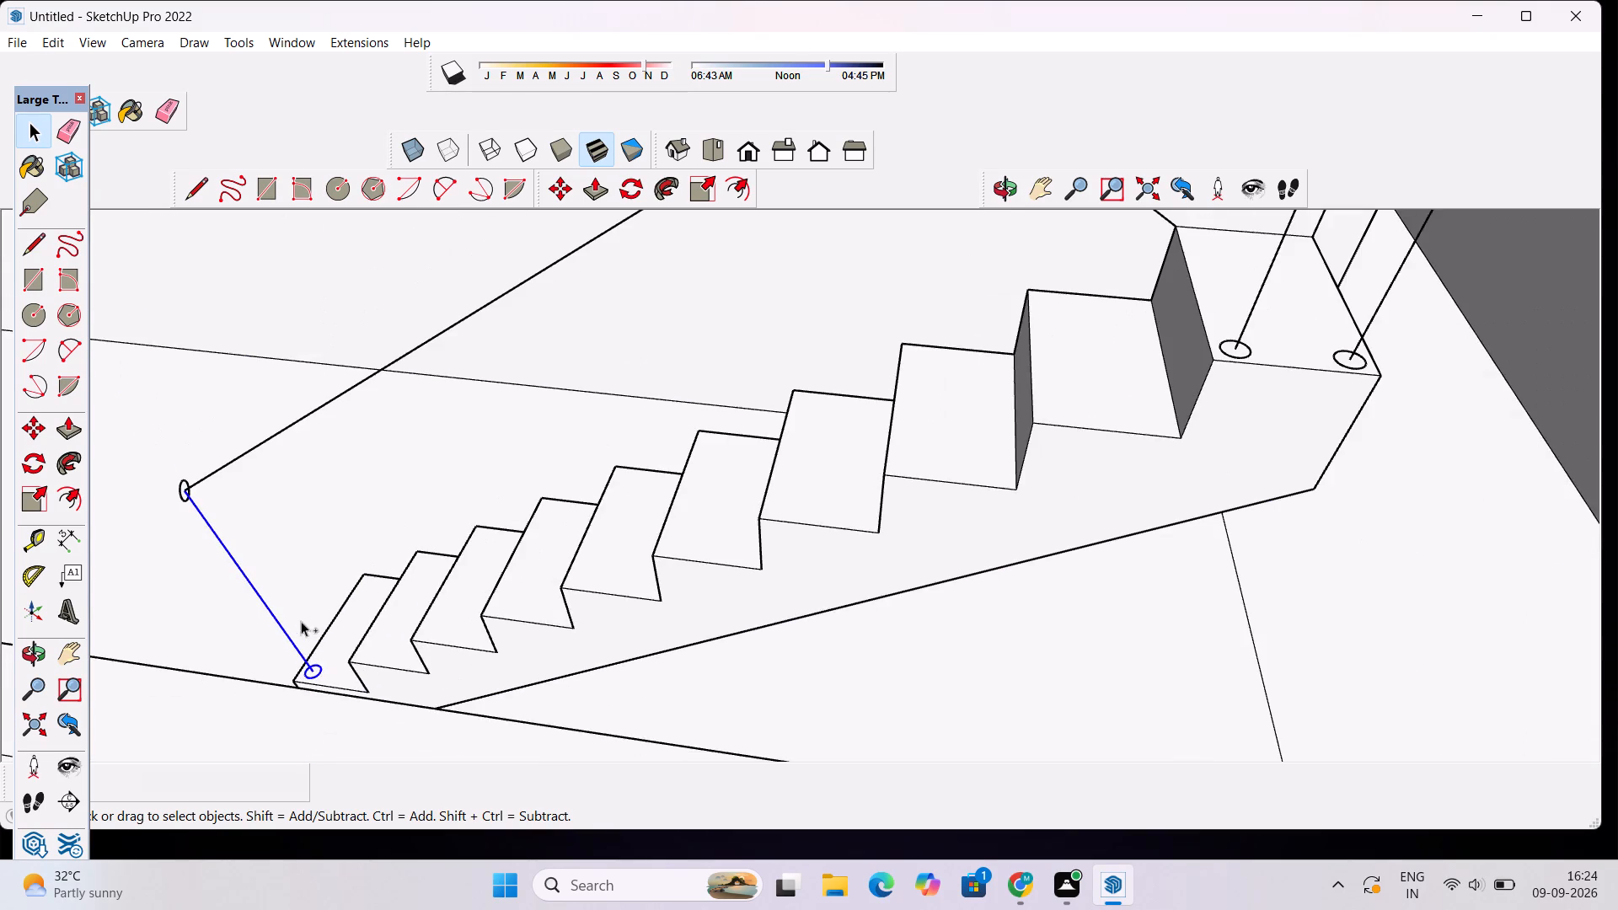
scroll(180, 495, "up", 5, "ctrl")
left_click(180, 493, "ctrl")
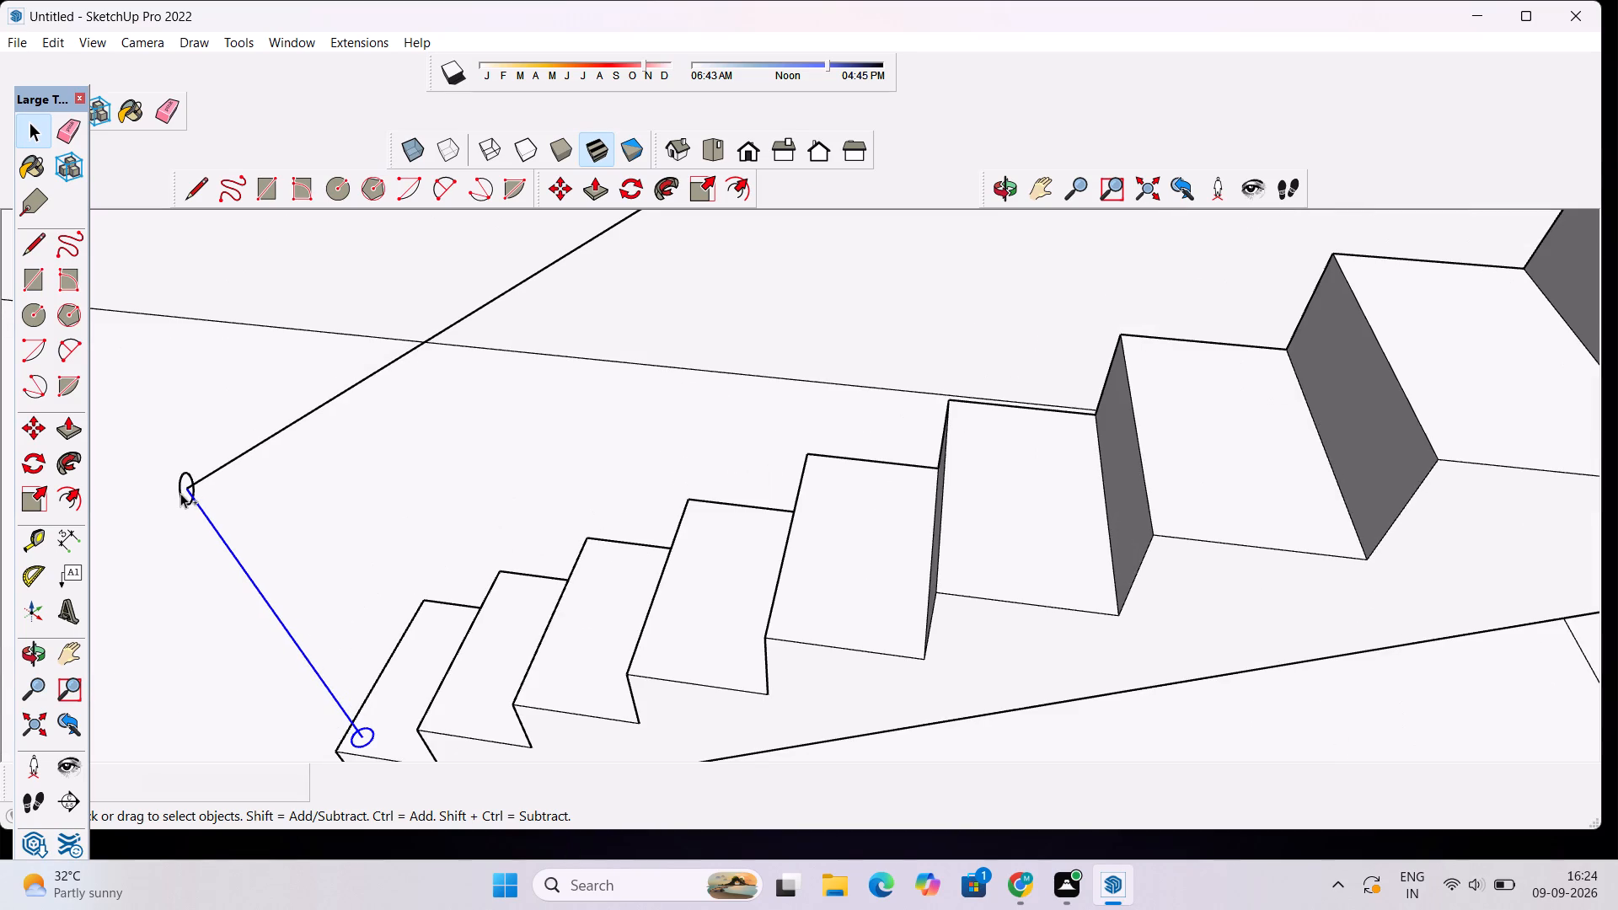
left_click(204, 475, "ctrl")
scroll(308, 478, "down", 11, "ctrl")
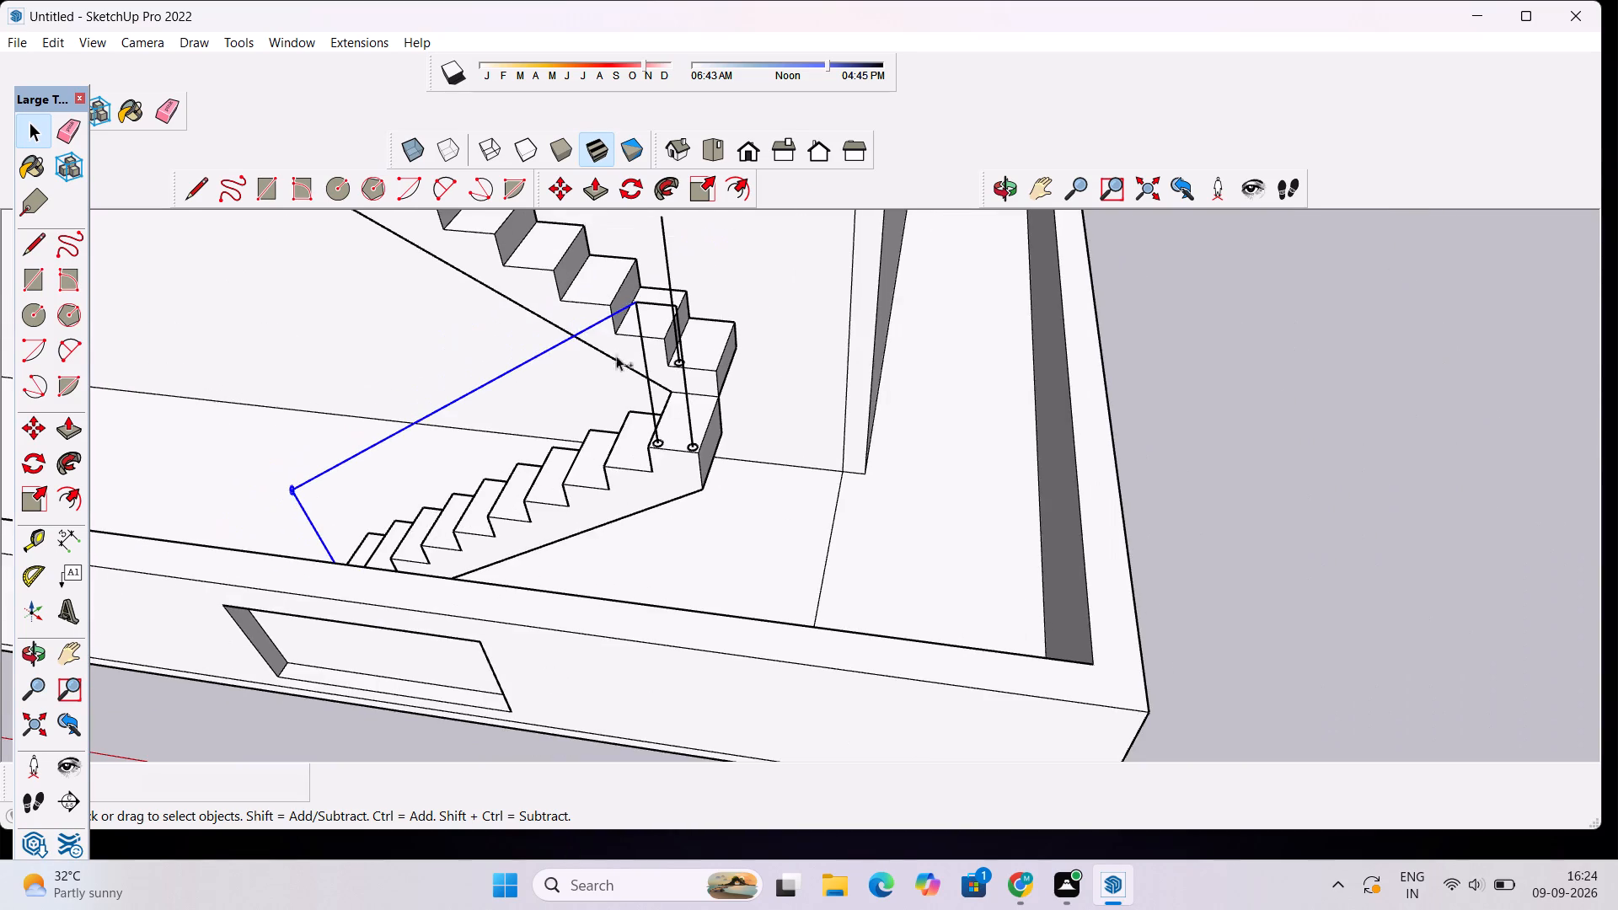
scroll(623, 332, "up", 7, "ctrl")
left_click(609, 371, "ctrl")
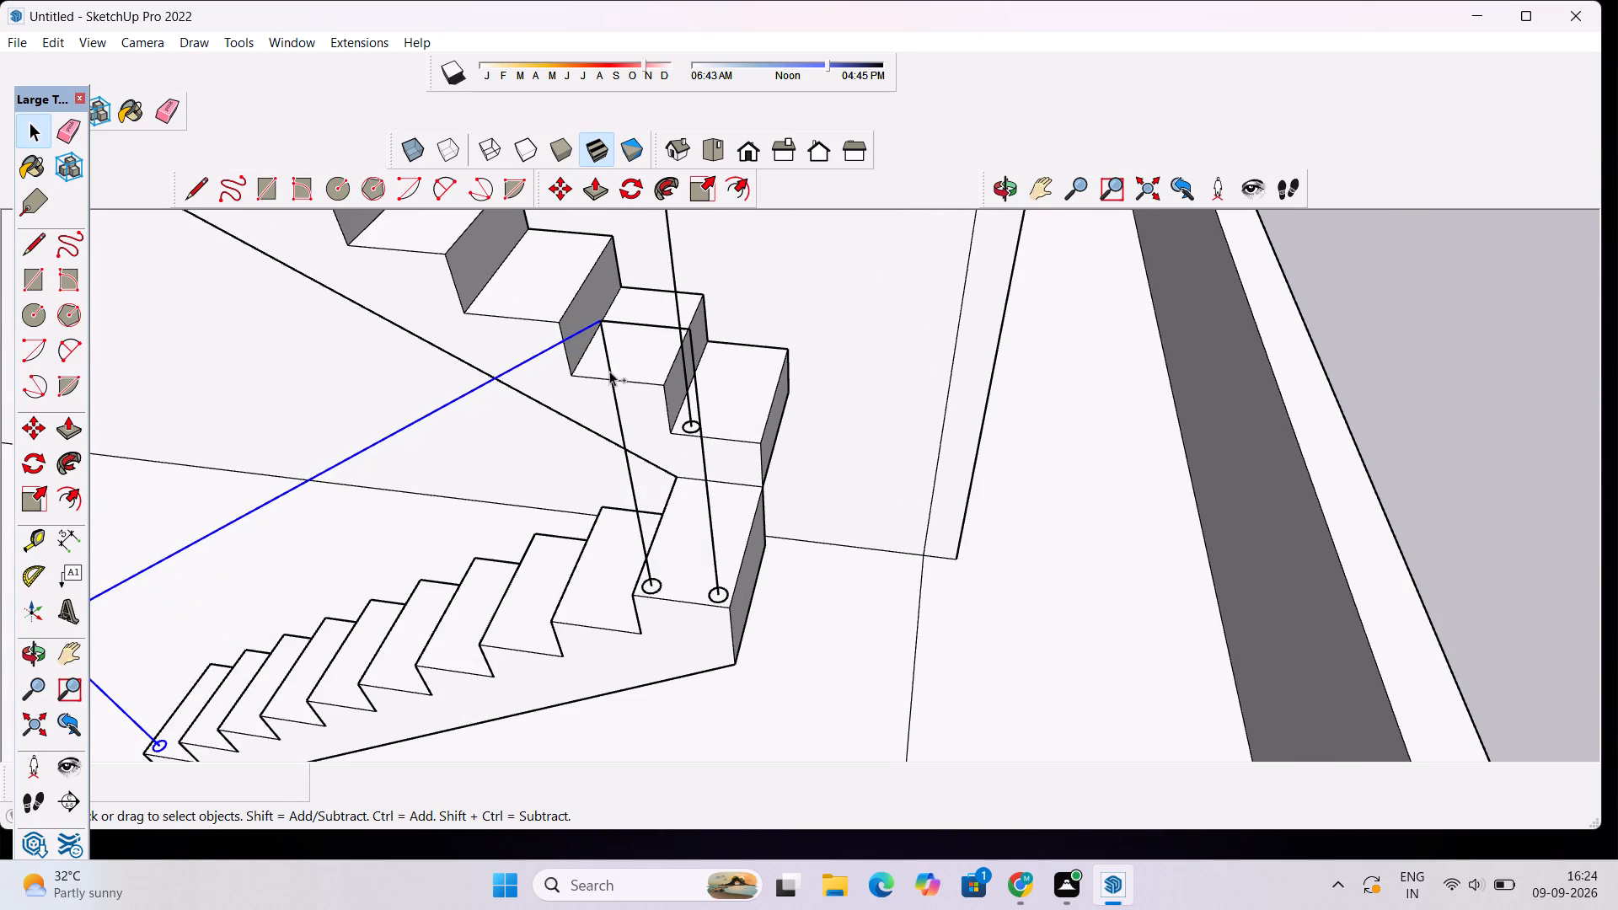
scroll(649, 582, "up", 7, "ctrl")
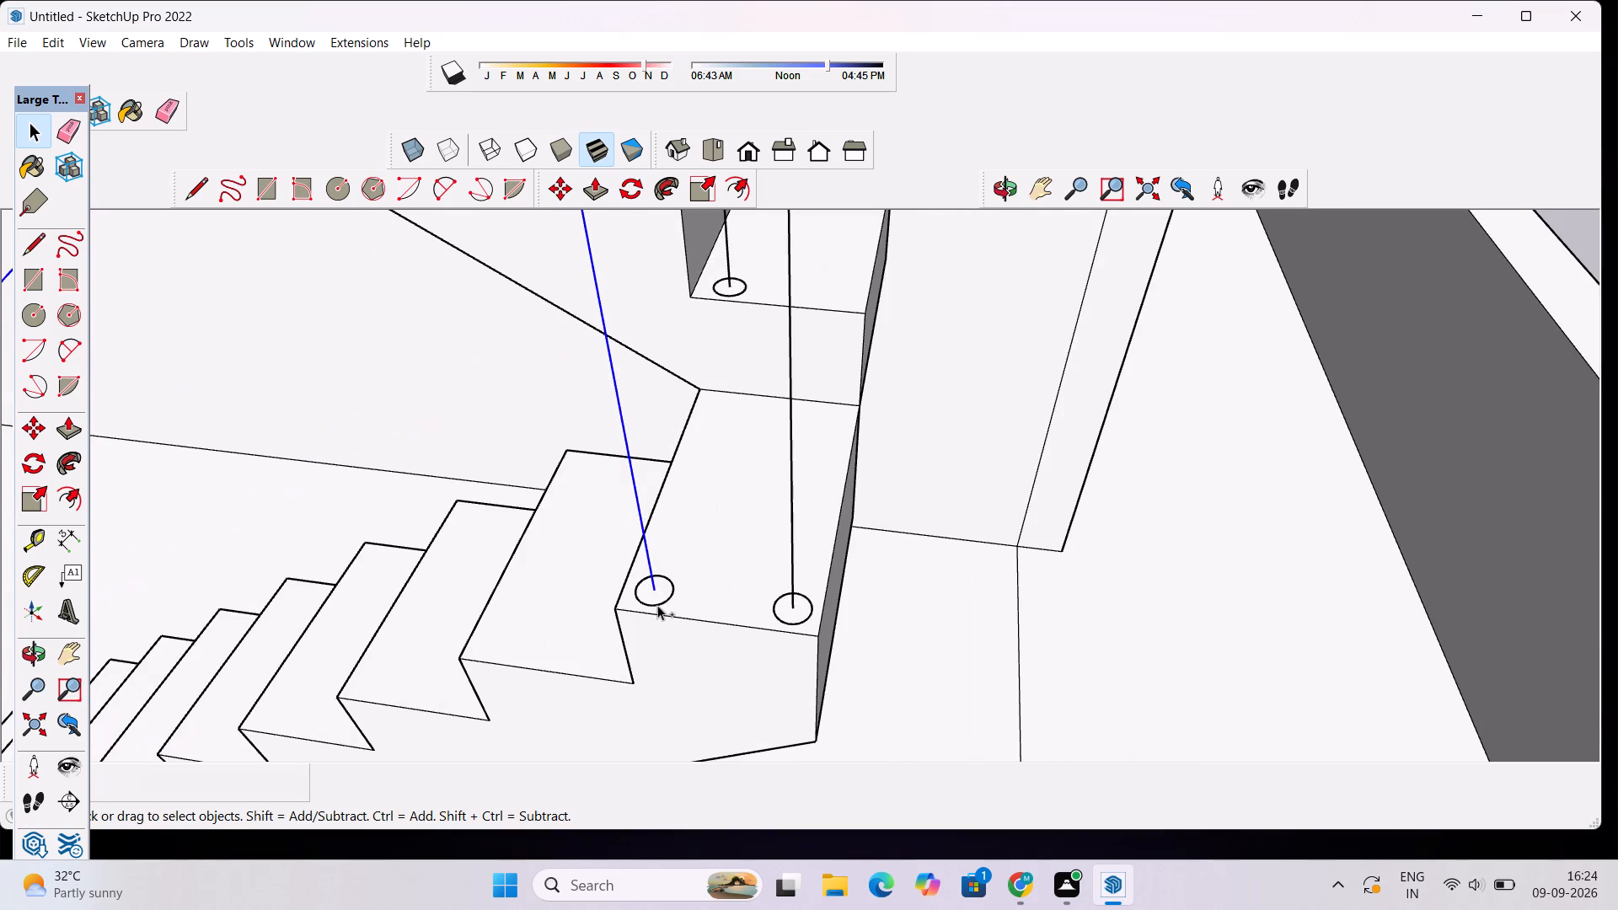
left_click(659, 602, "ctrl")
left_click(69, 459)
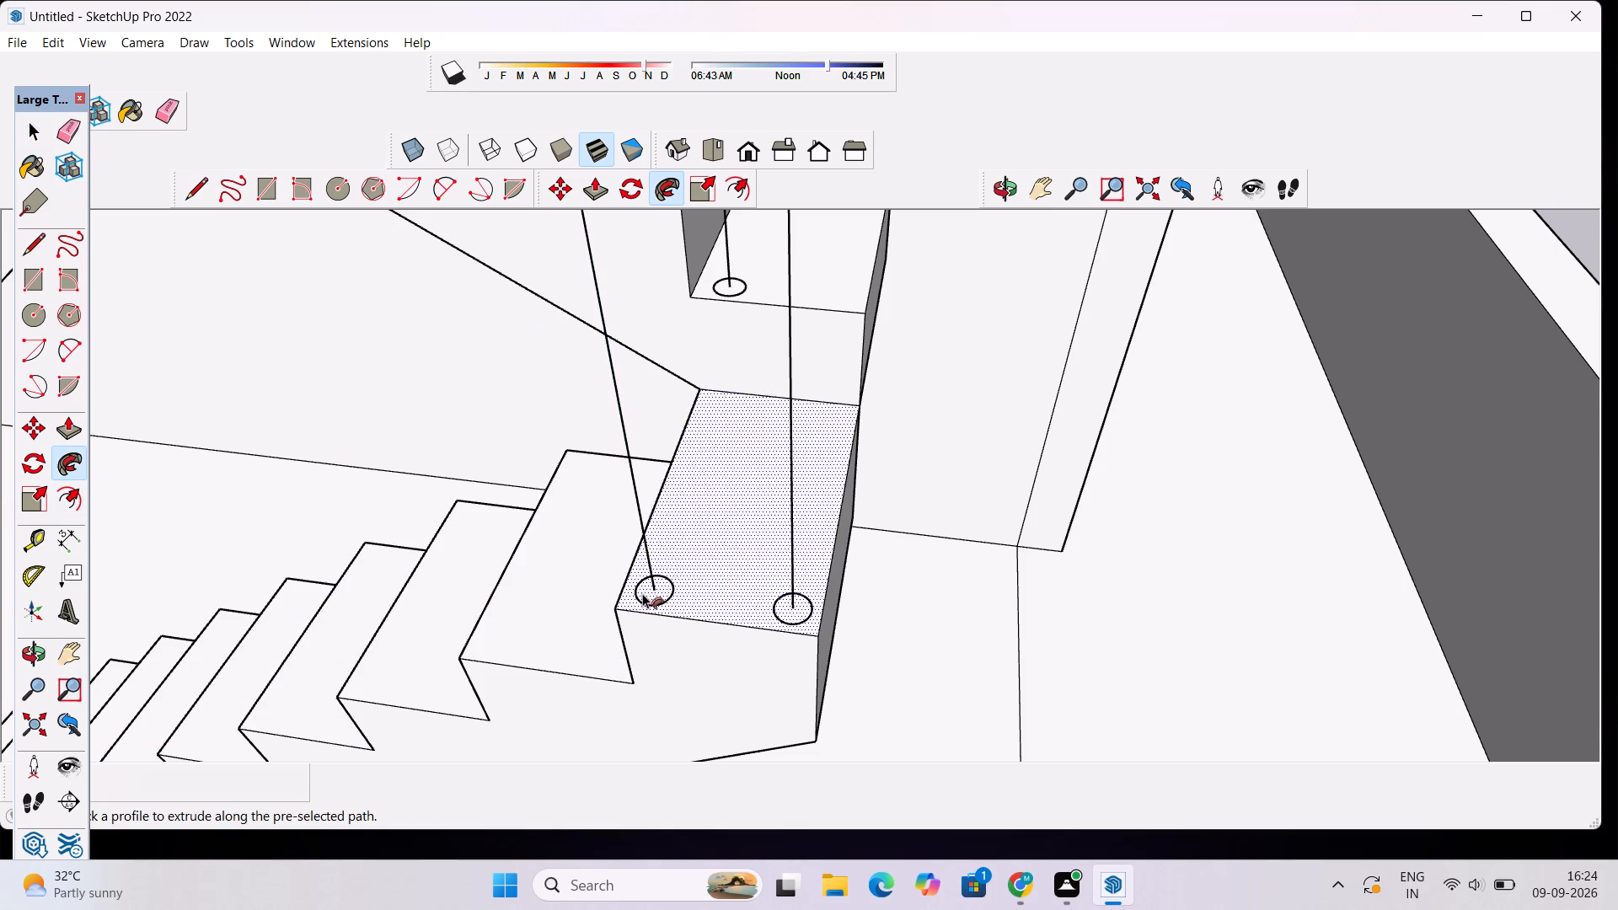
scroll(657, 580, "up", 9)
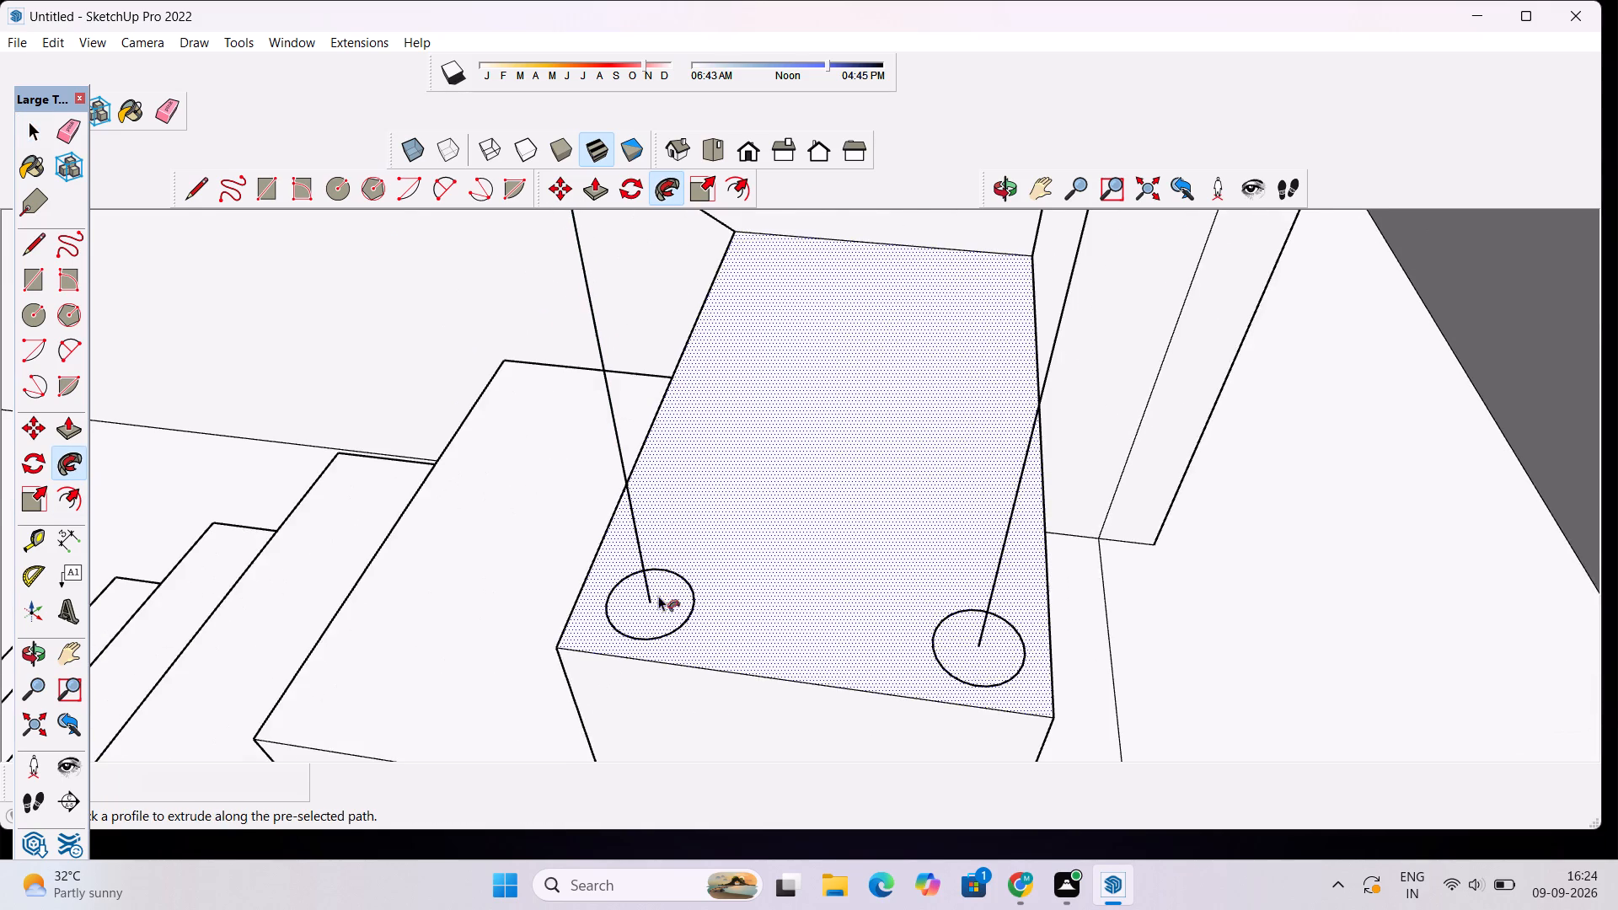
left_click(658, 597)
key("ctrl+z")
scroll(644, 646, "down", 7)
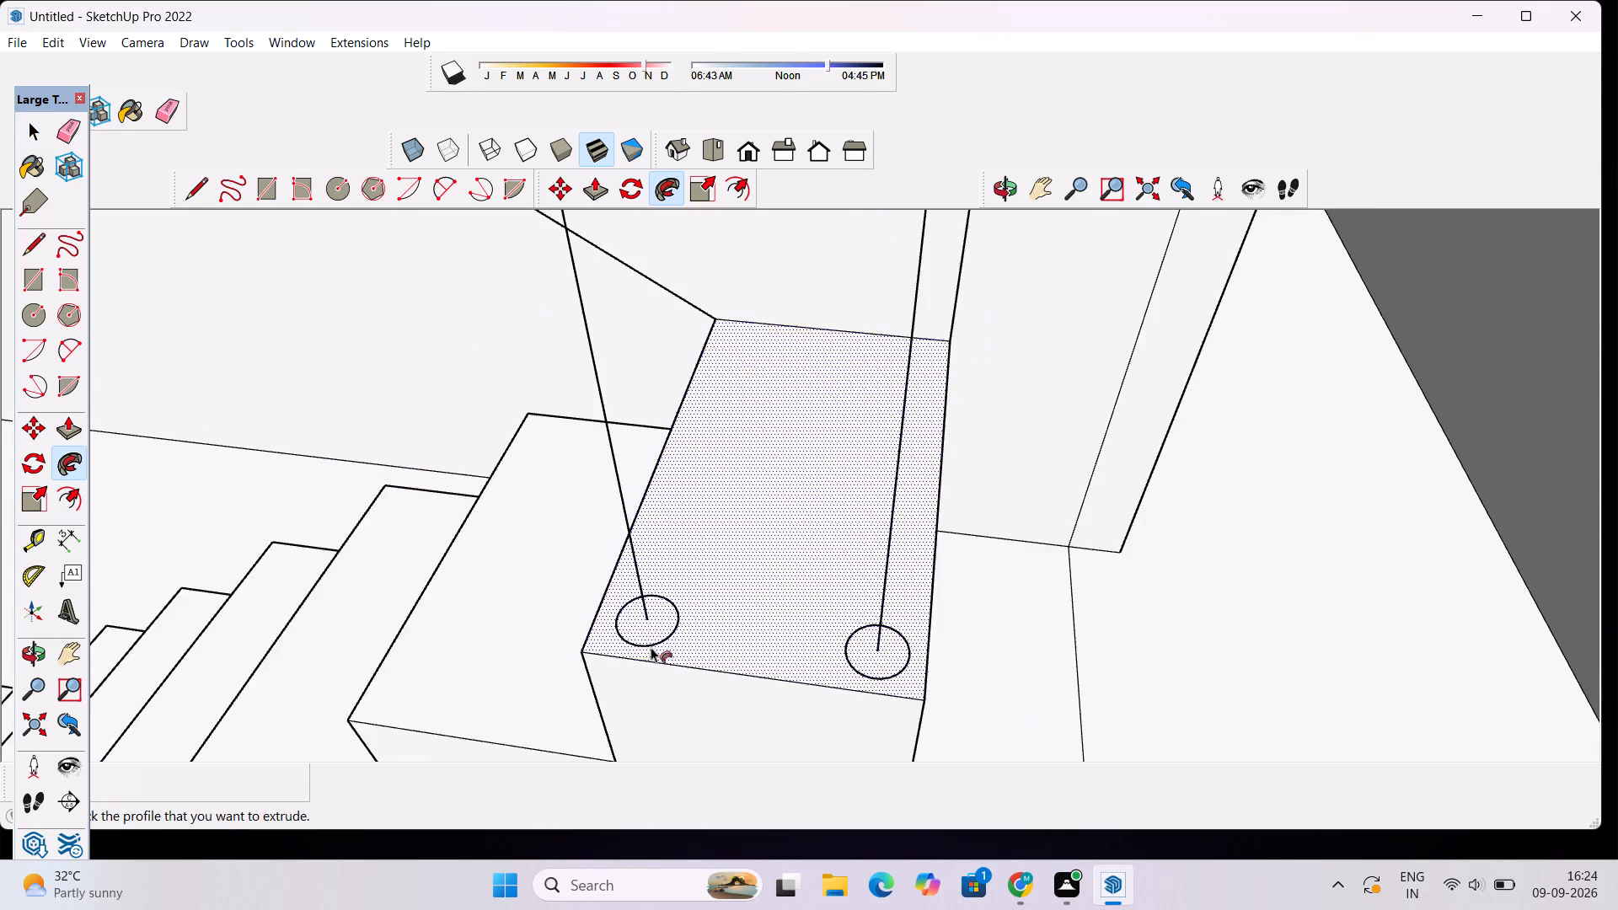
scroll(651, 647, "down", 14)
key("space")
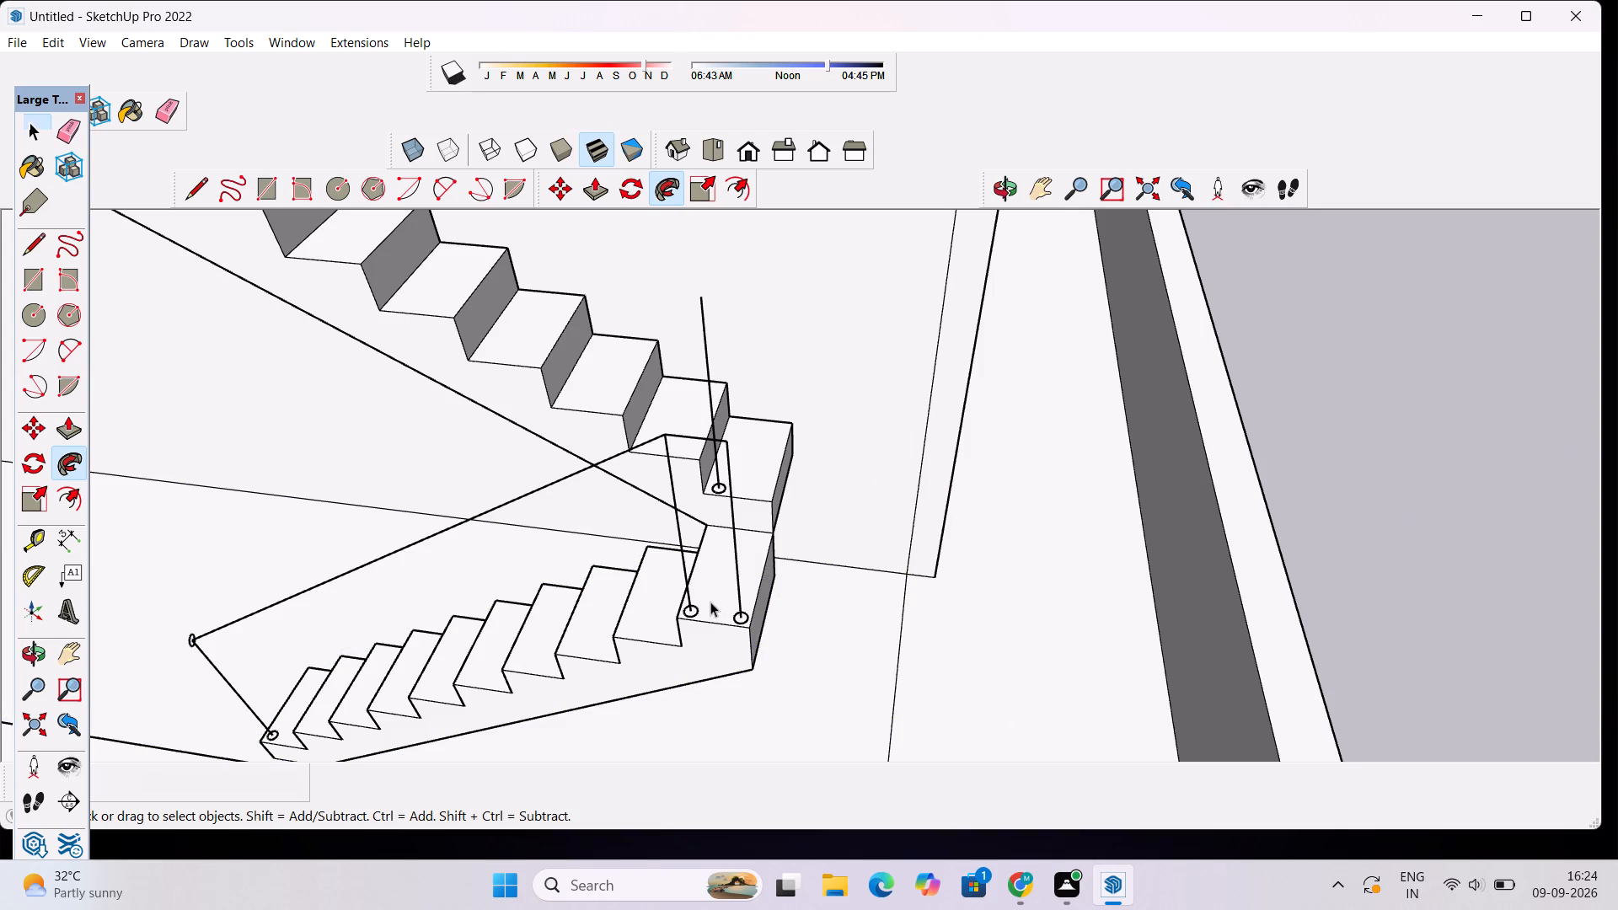
Redraw the circular profiles around the bases of the two post lines on the landing, each with a radius of about 3 3/8".
left_click(710, 602)
scroll(693, 616, "up", 13)
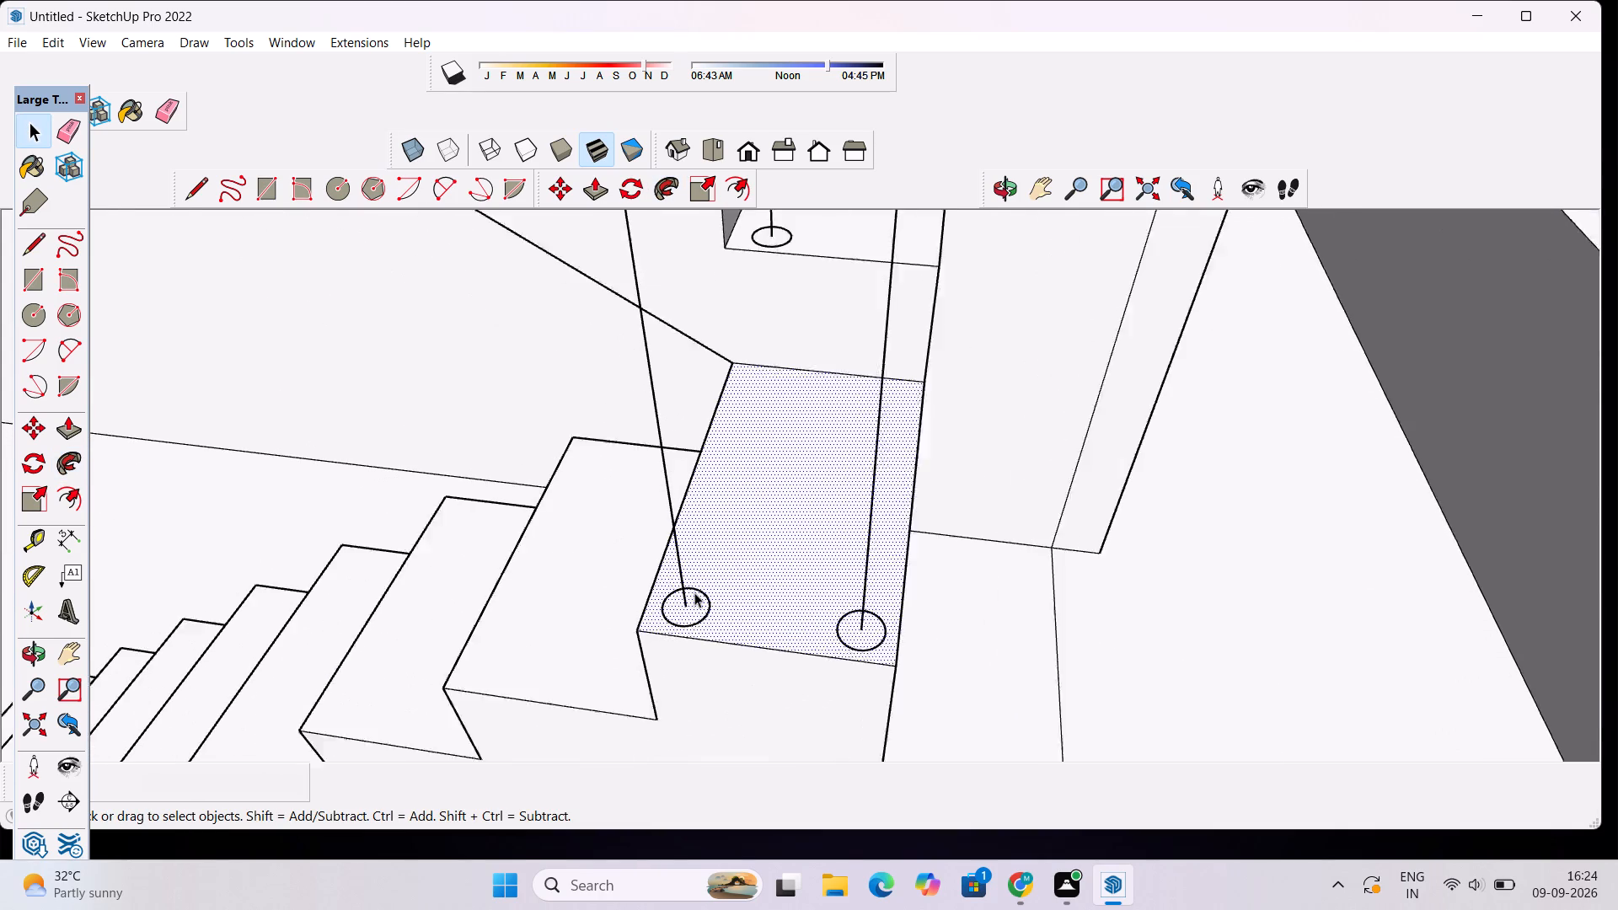
scroll(694, 592, "up", 2)
key("c")
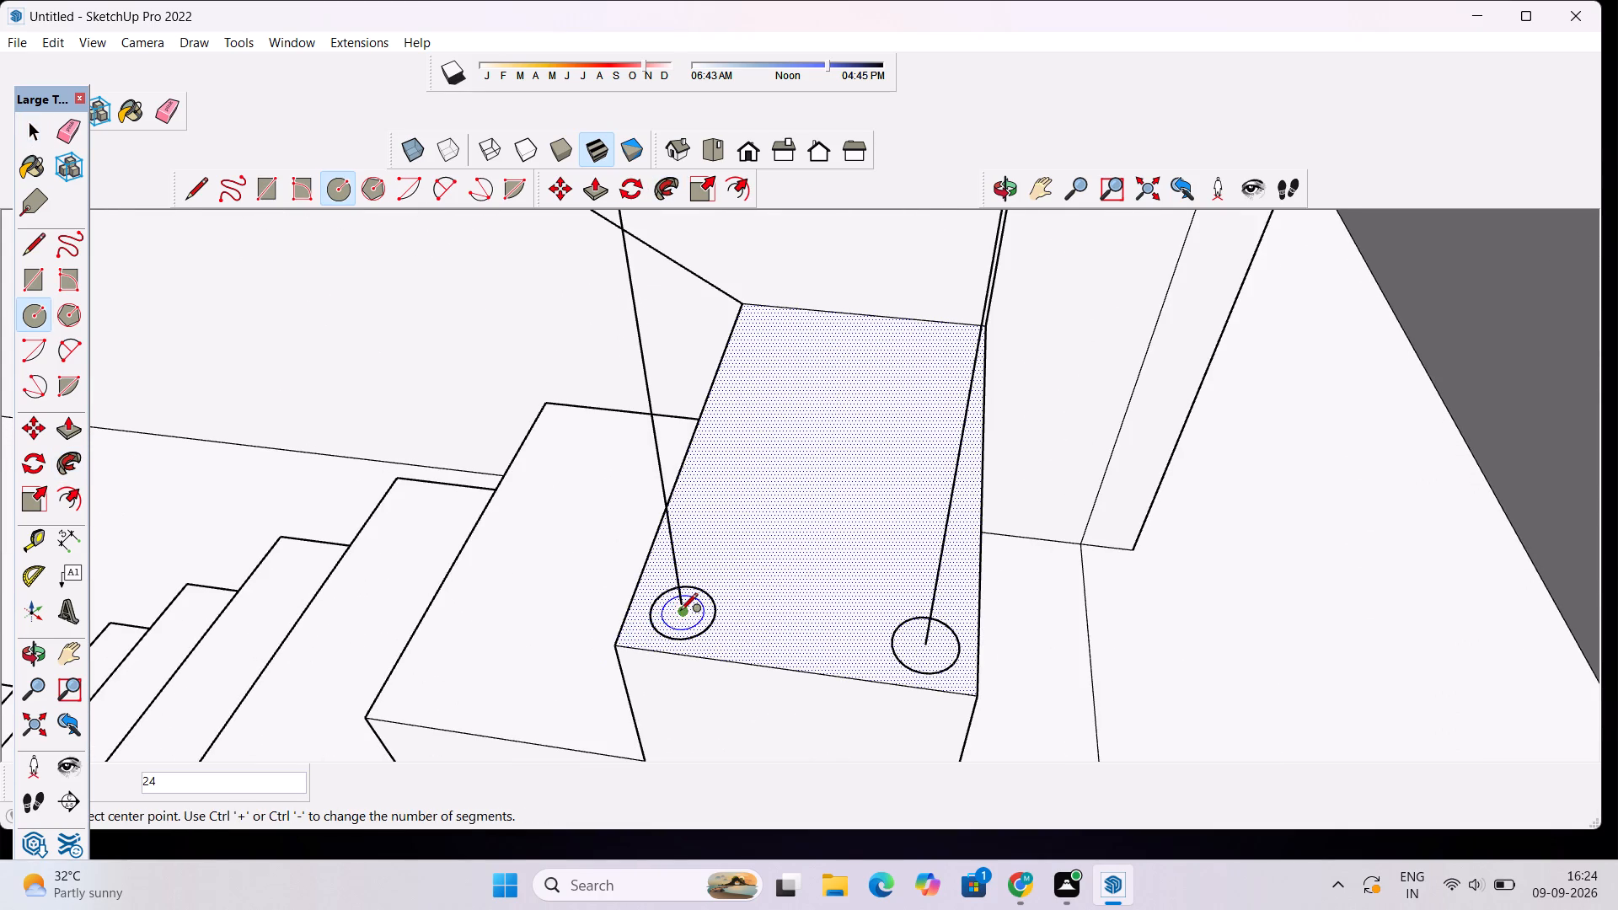
left_click(683, 613)
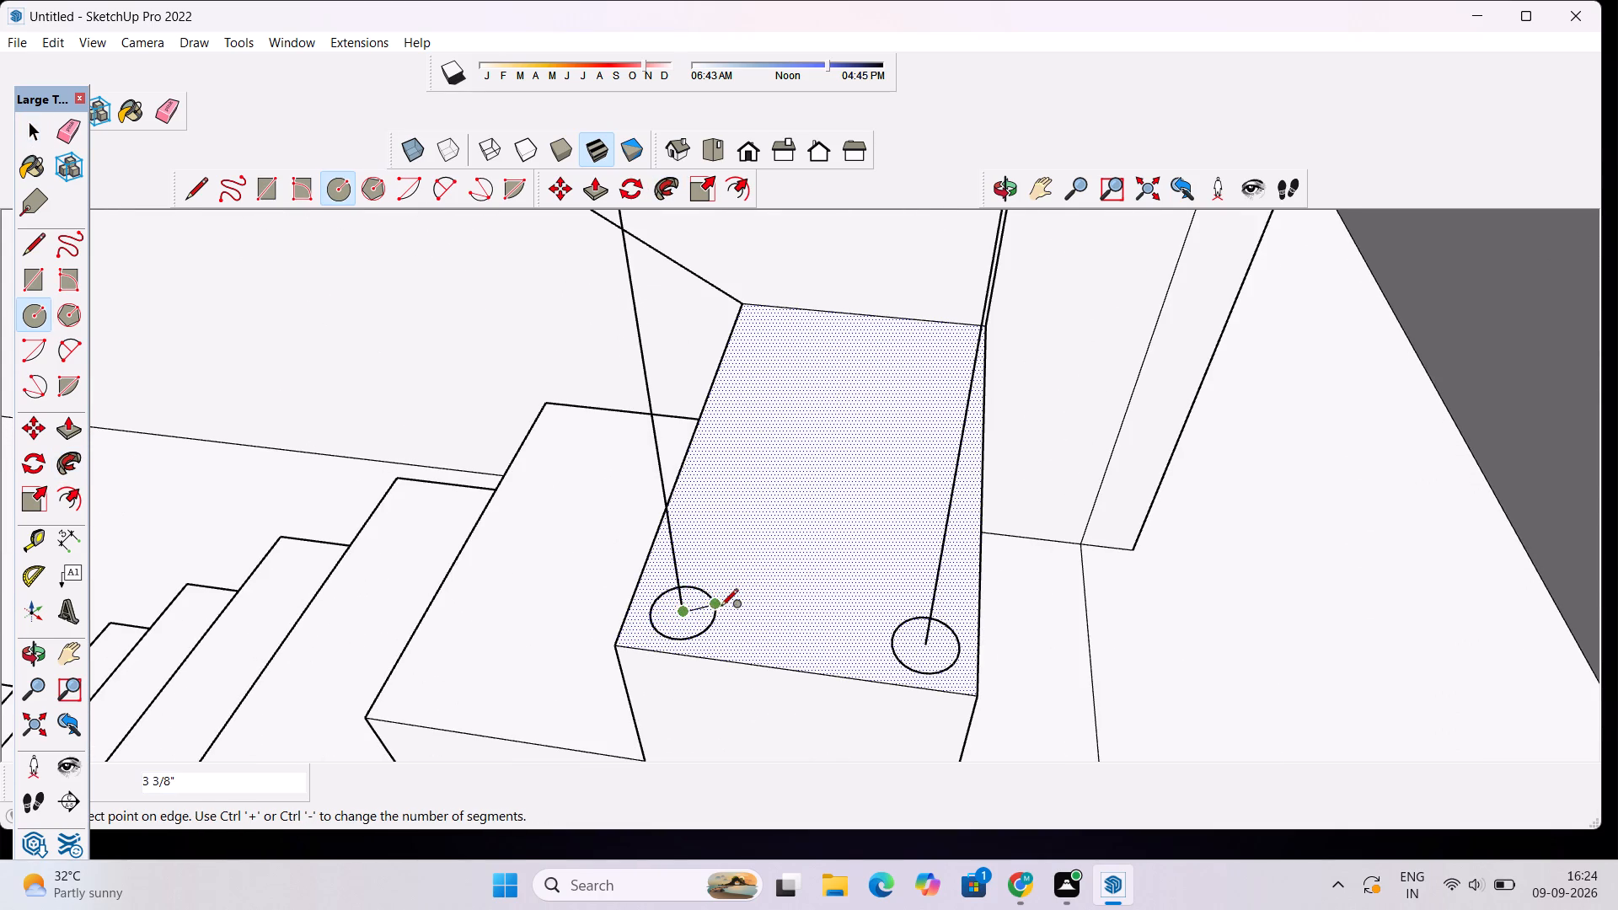
left_click(714, 613)
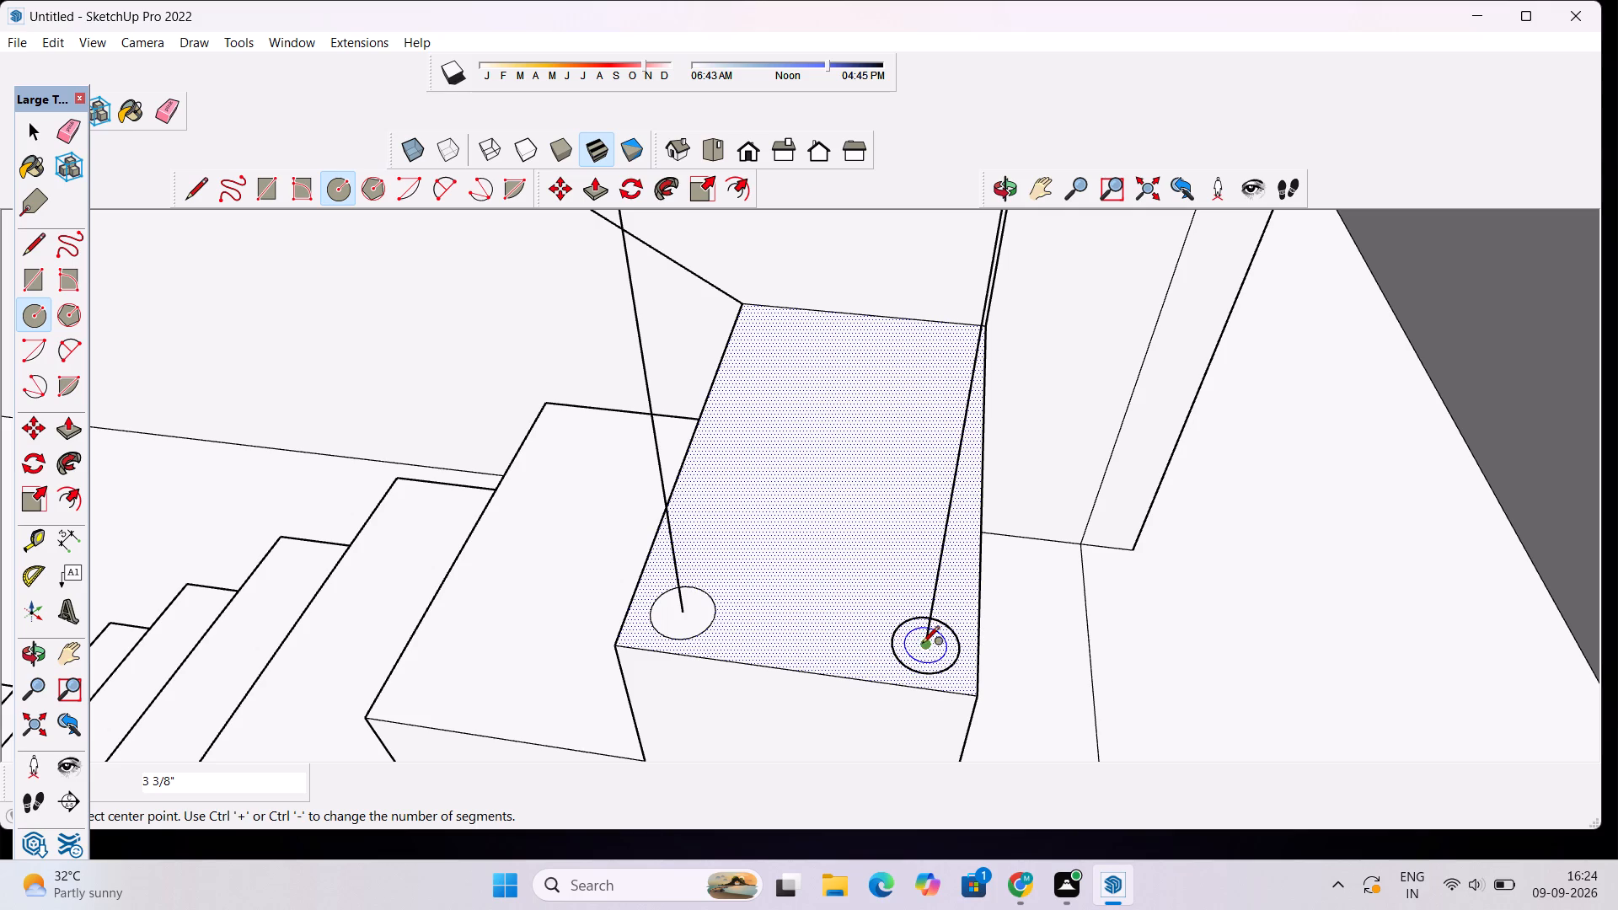
left_click(928, 643)
left_click(951, 670)
key("space")
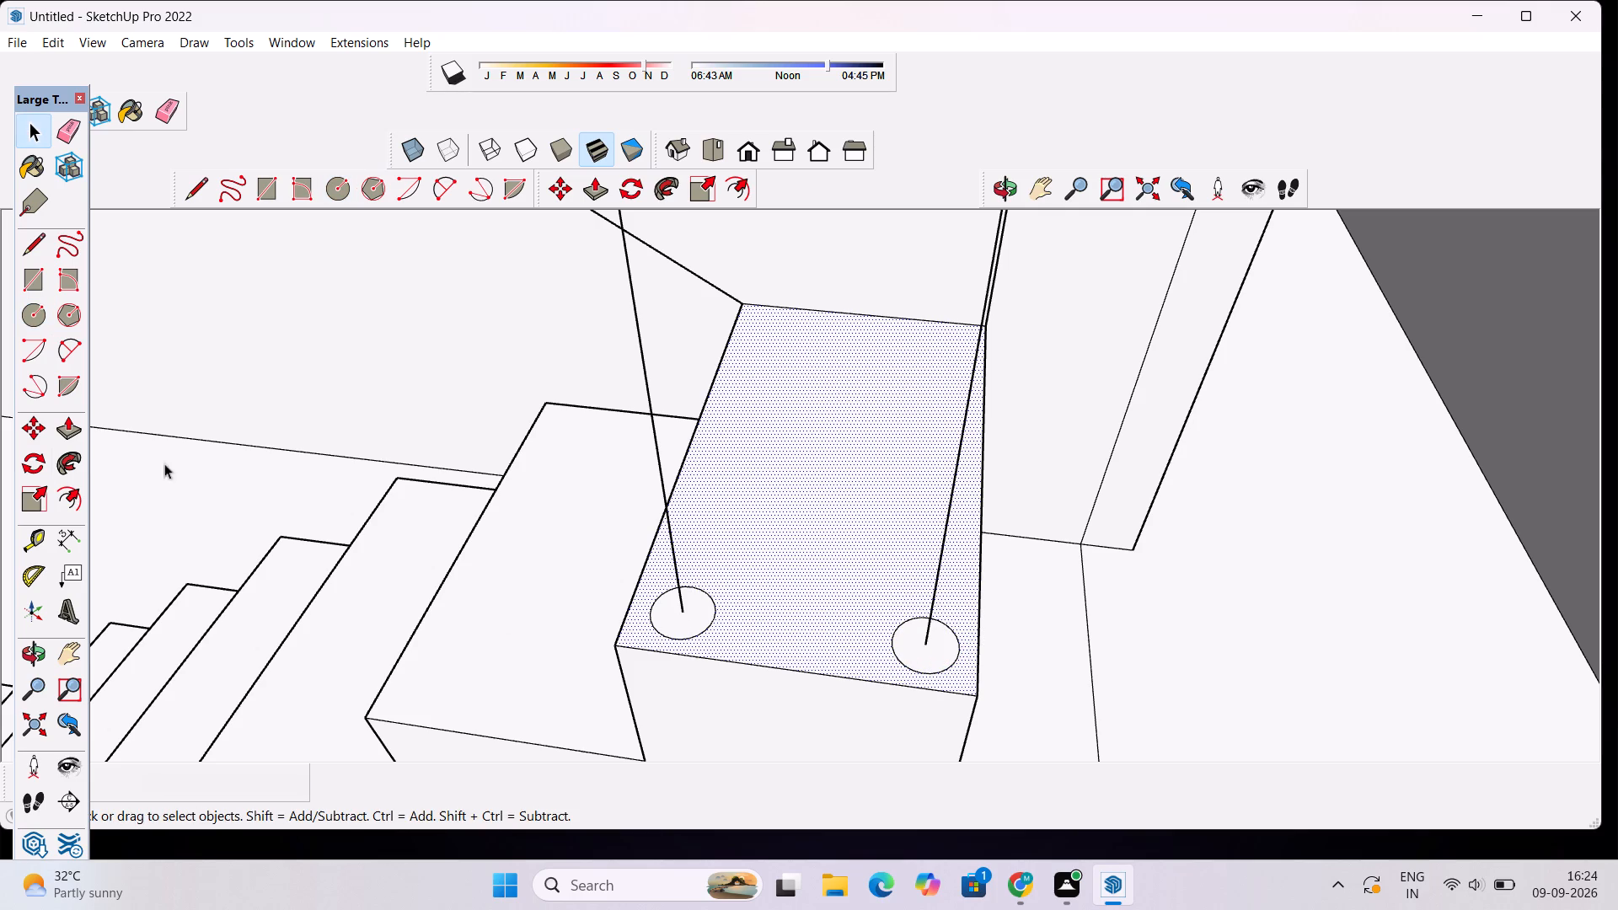
Sweep the landing-side circle along the lower flight's two posts and sloped handrail line with Follow Me to form the tubular railing.
left_click(651, 421)
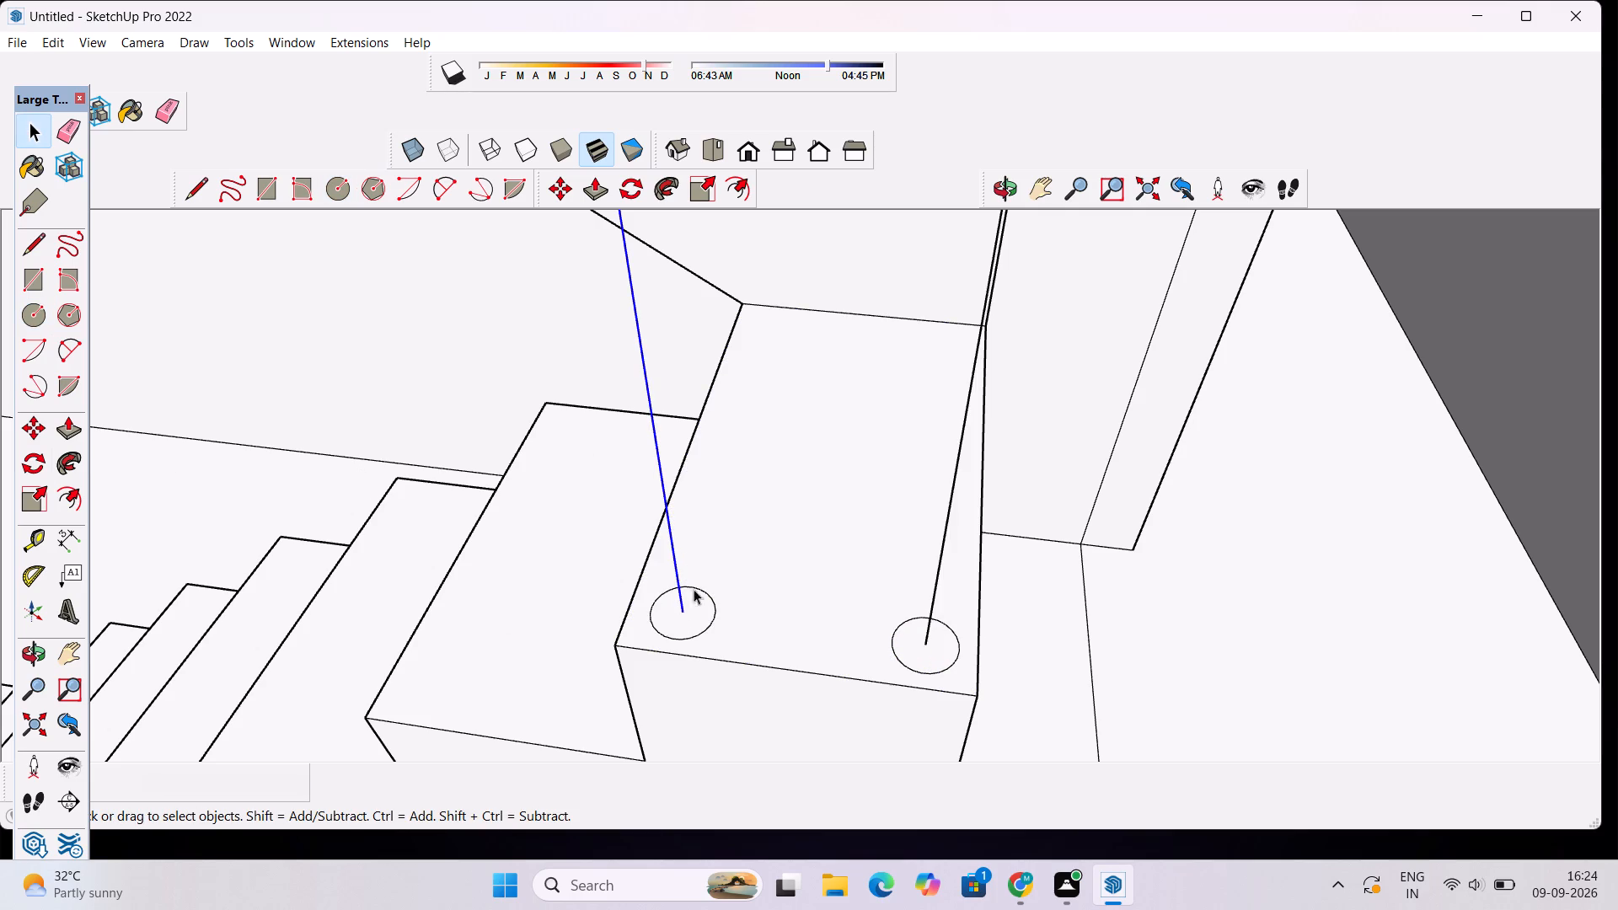
left_click(709, 594, "ctrl")
scroll(709, 594, "down", 17, "ctrl")
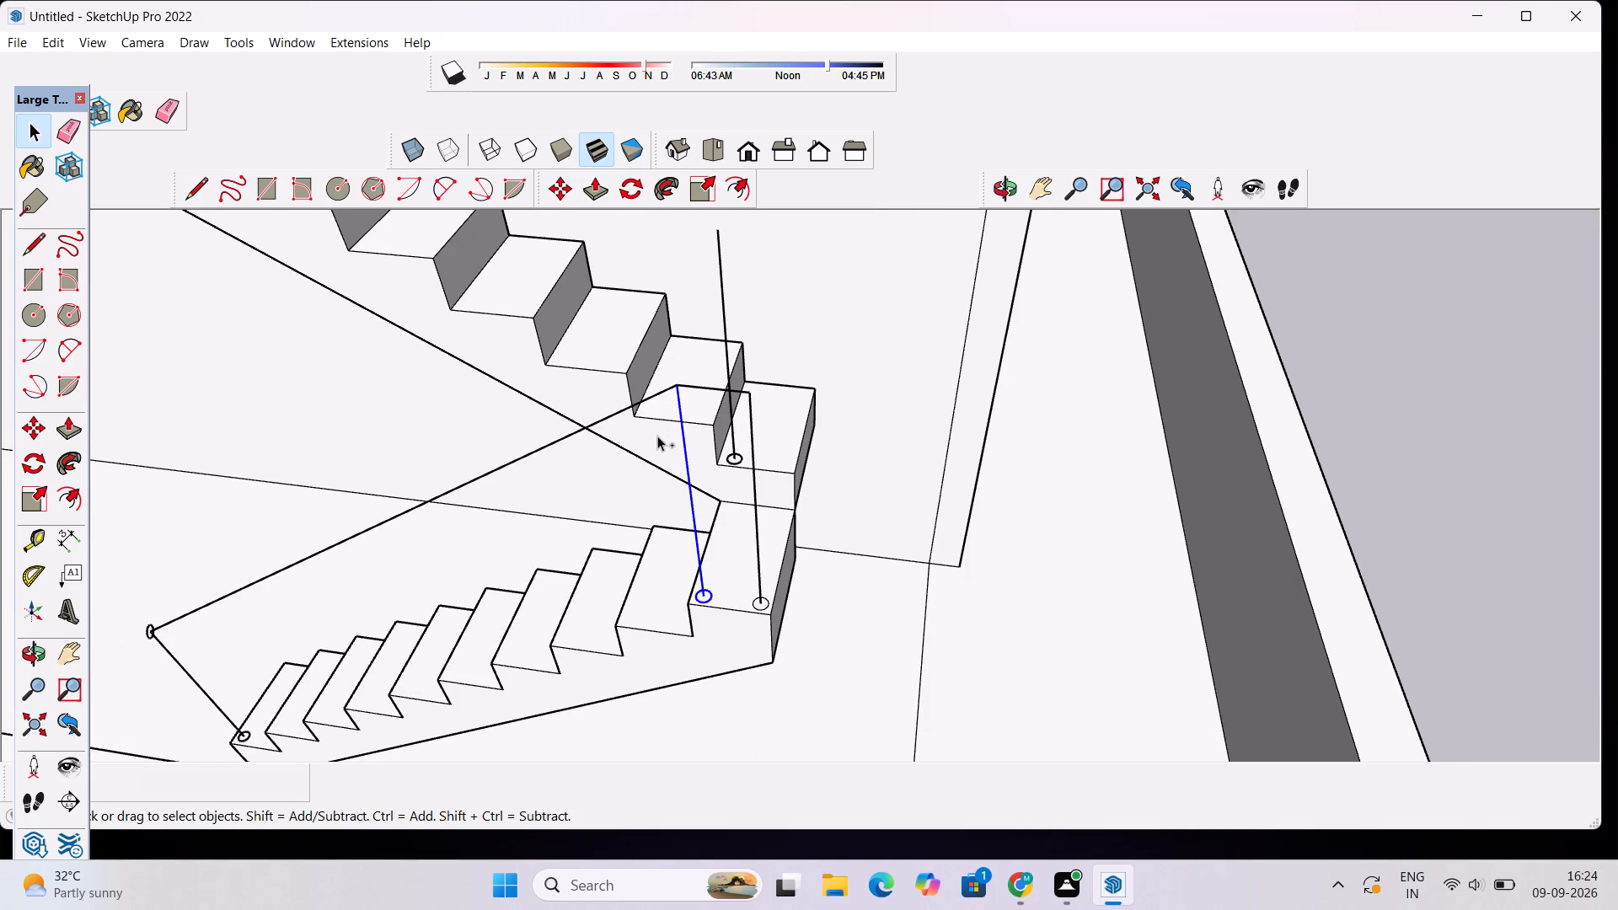
left_click(658, 436, "ctrl")
scroll(231, 649, "up", 5, "ctrl")
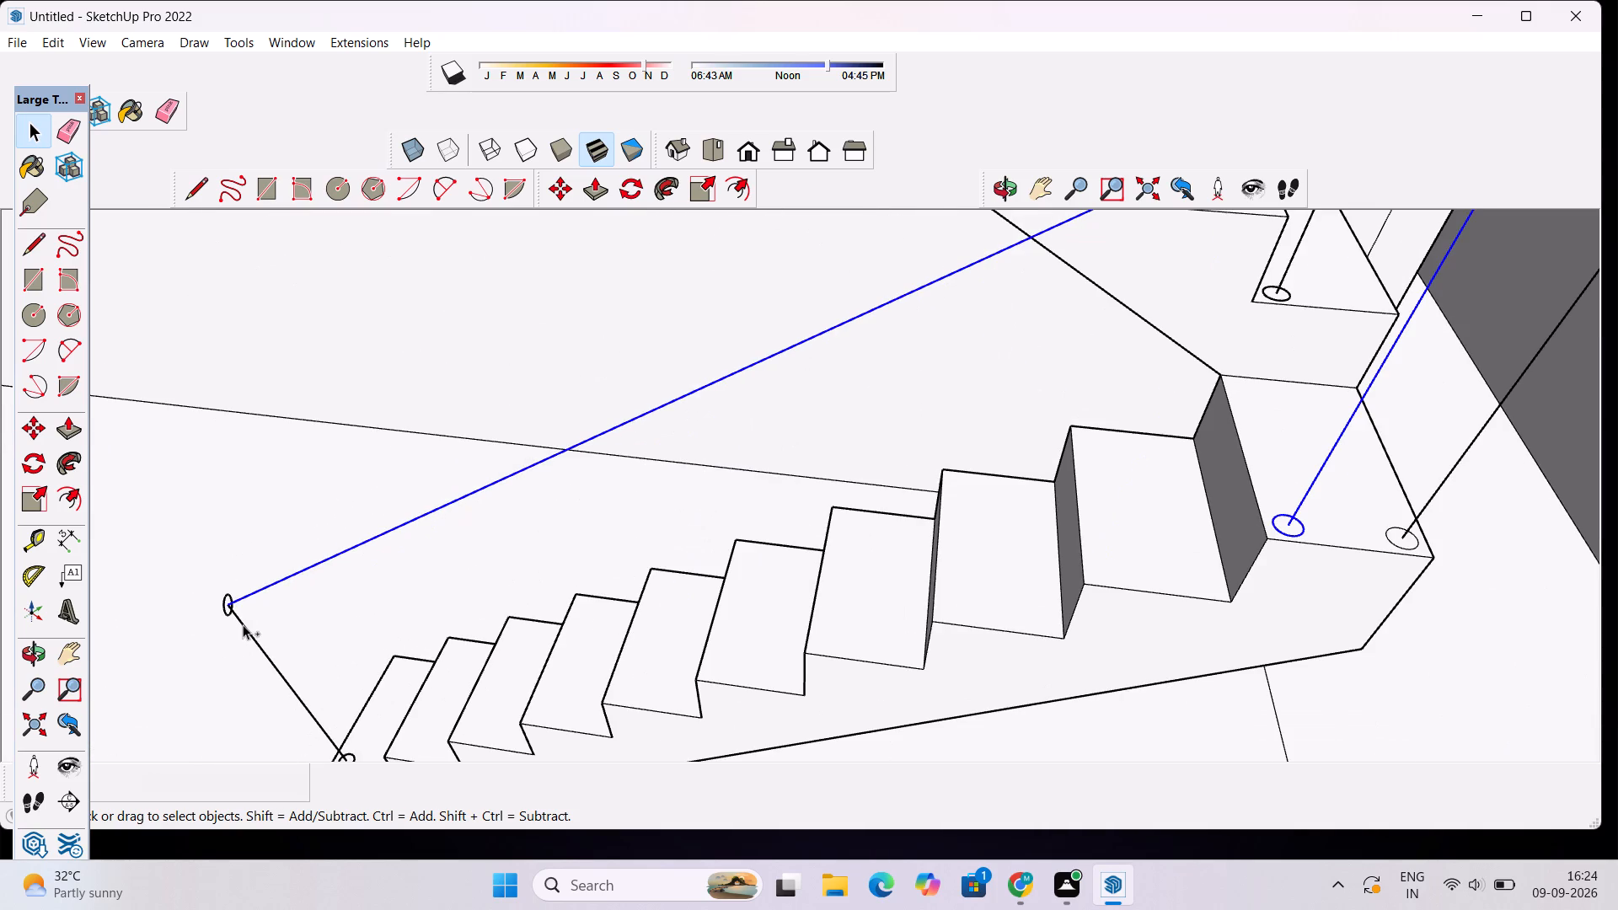
left_click(243, 624, "ctrl")
scroll(237, 614, "up", 5, "ctrl")
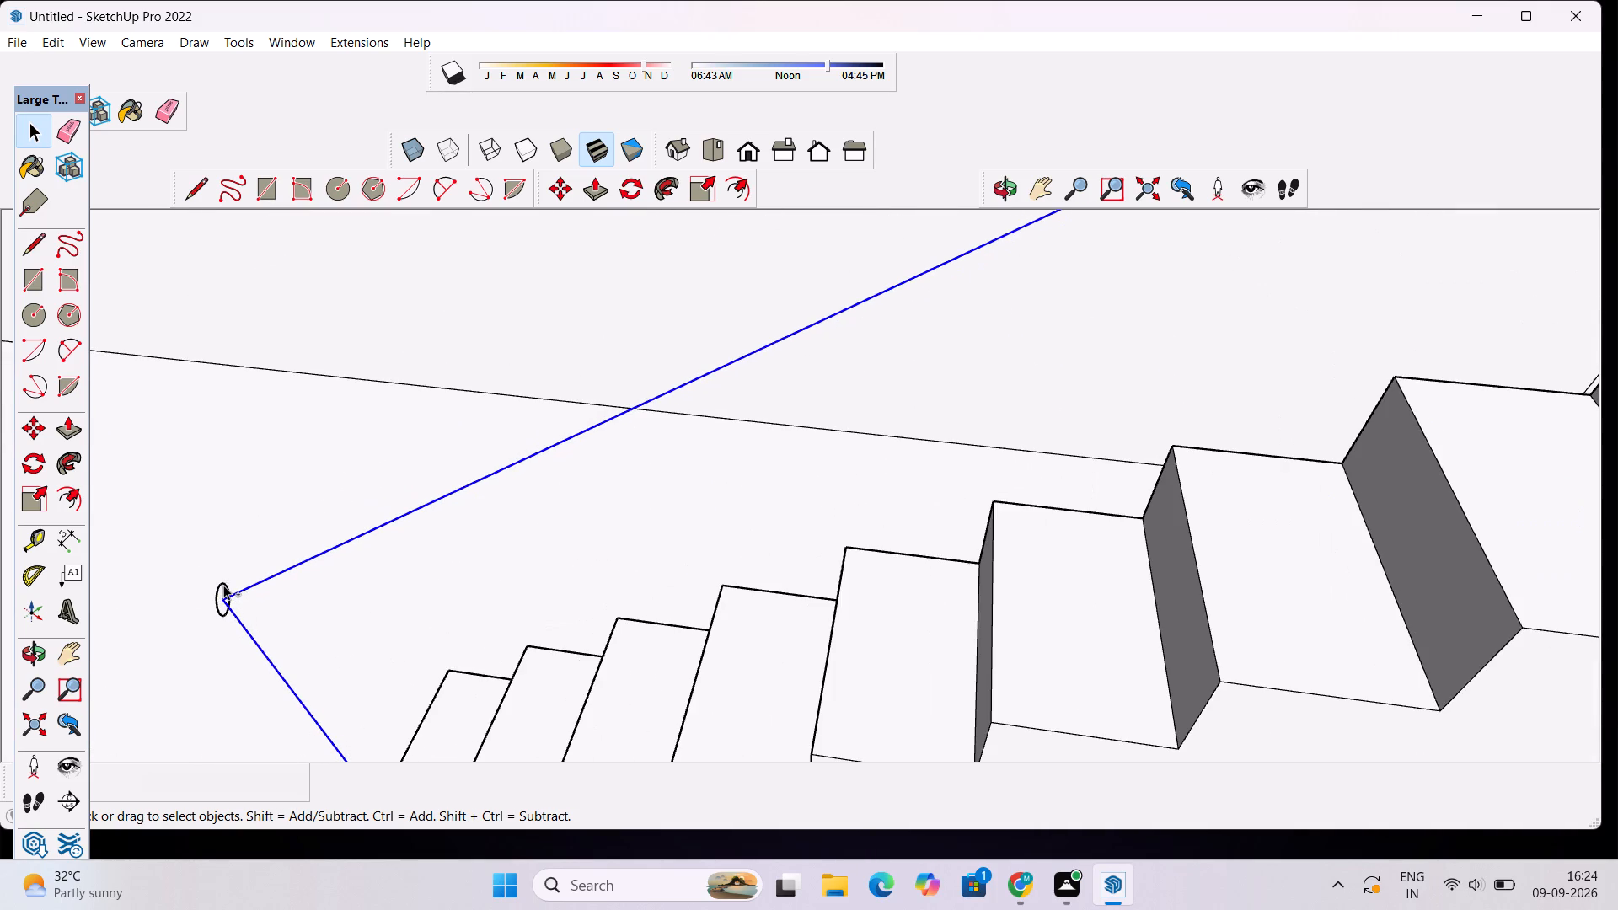
left_click(223, 585, "ctrl")
scroll(240, 580, "down", 13, "ctrl")
scroll(297, 652, "up", 8, "ctrl")
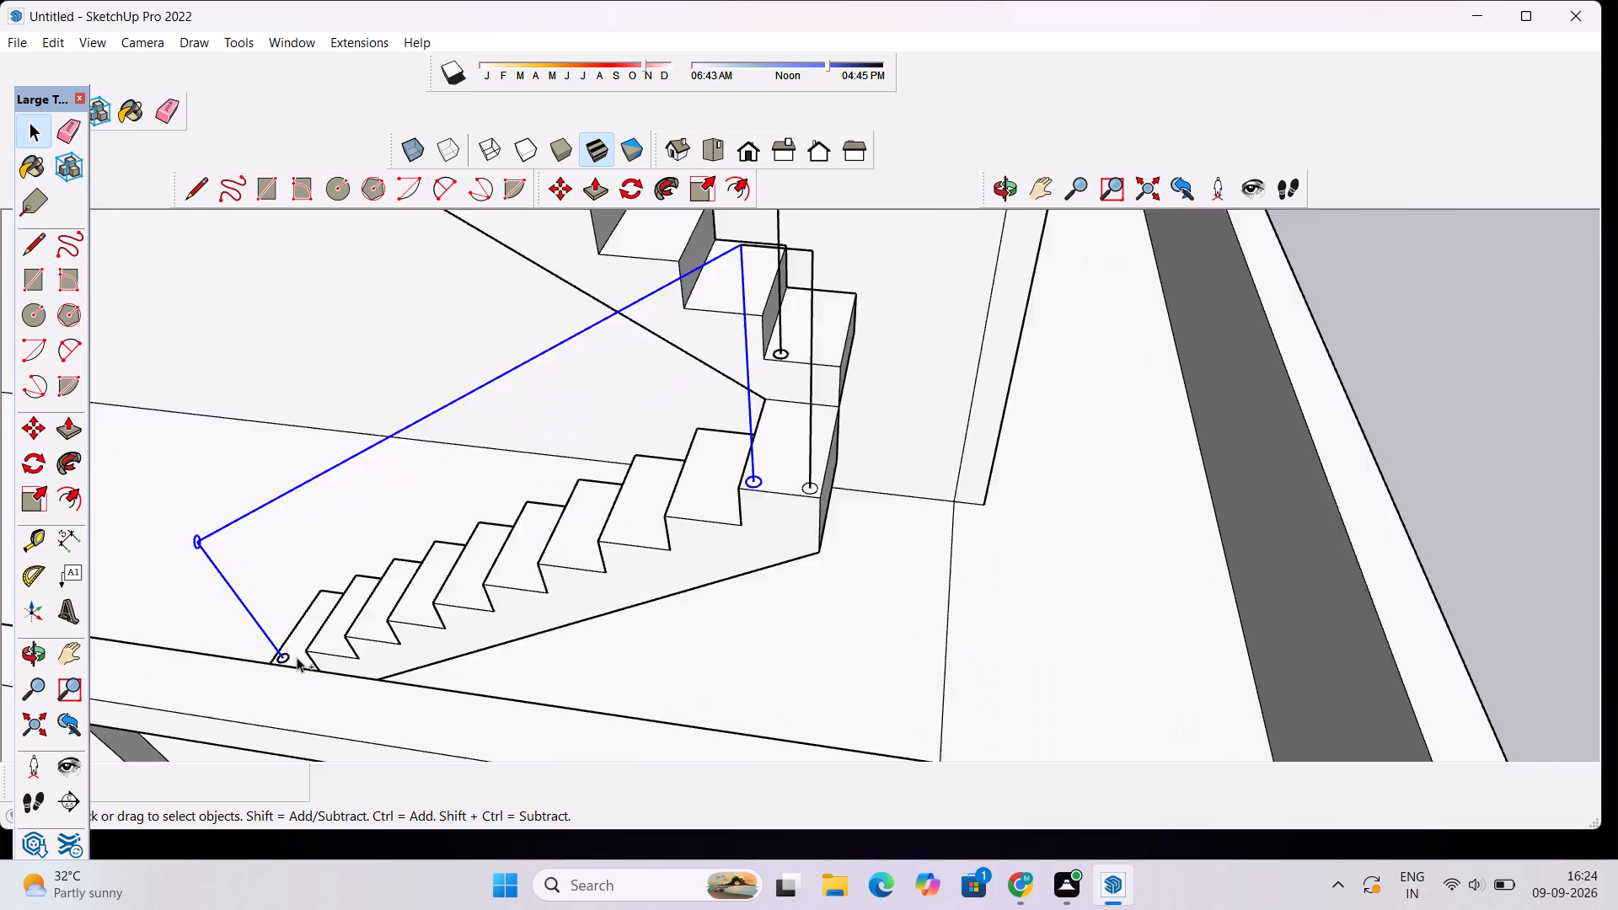
scroll(297, 657, "up", 8, "ctrl")
left_click(276, 645, "ctrl")
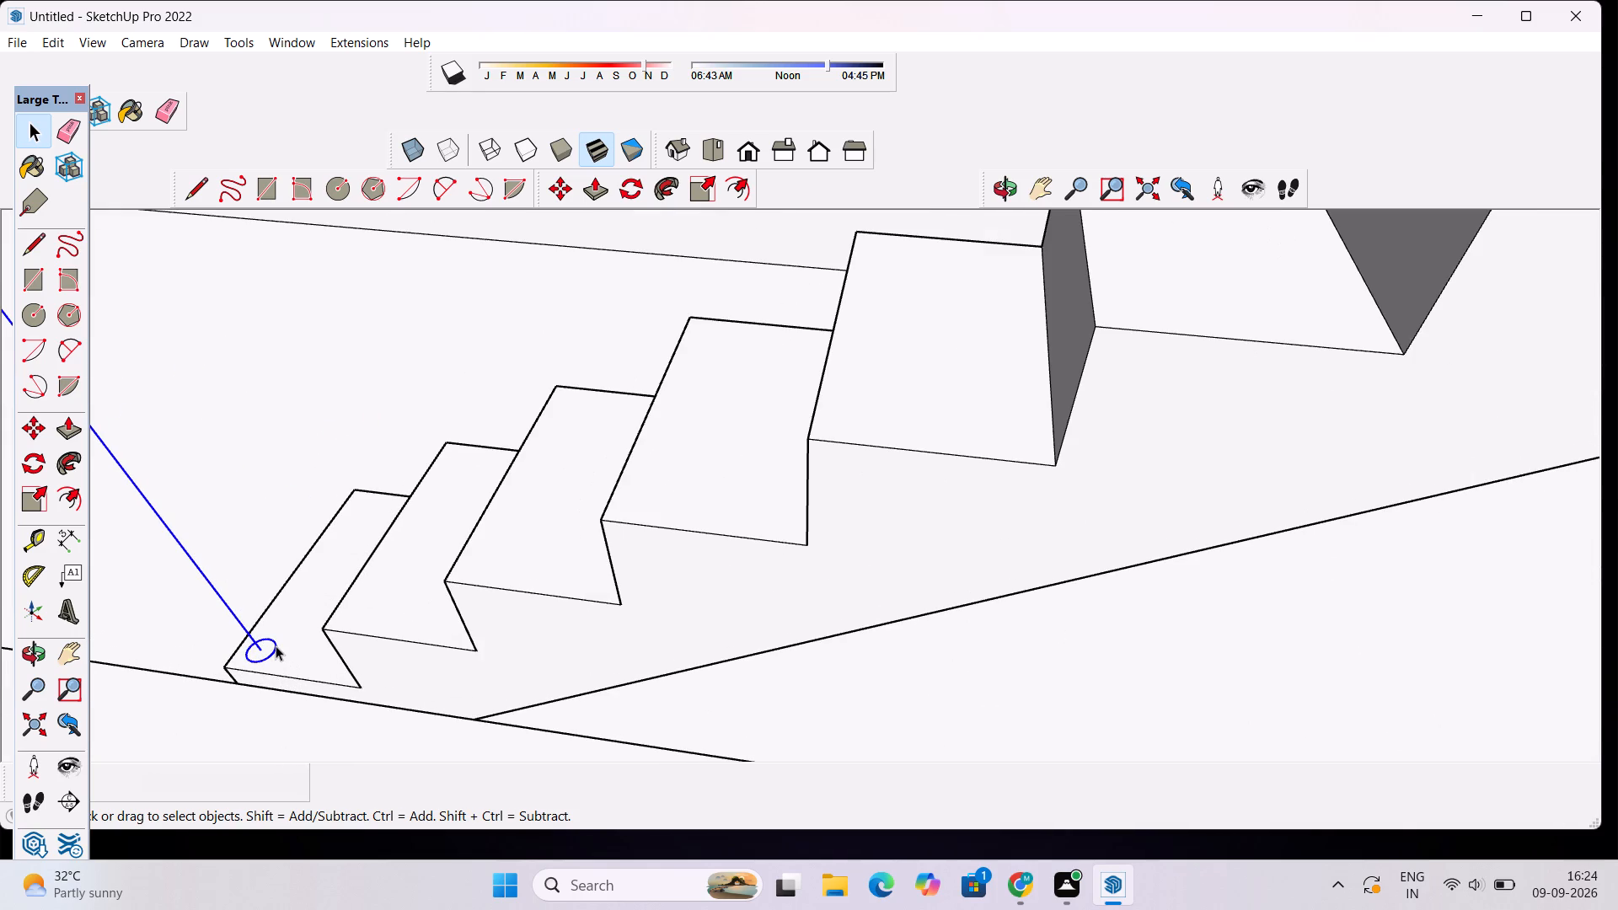
scroll(276, 645, "down", 15)
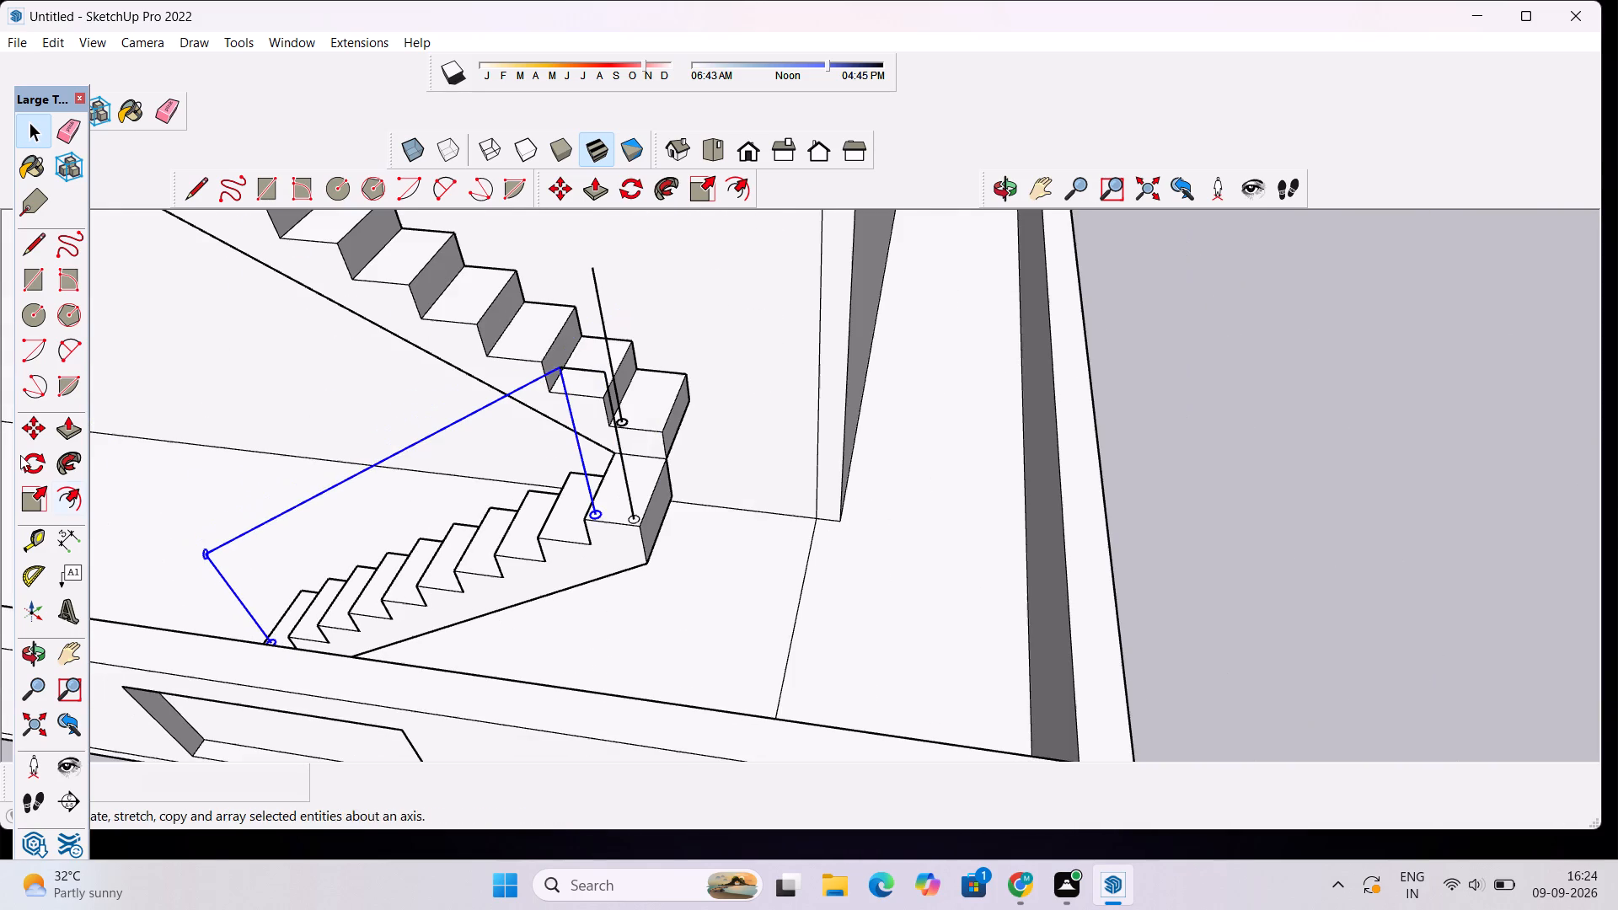
left_click(74, 461)
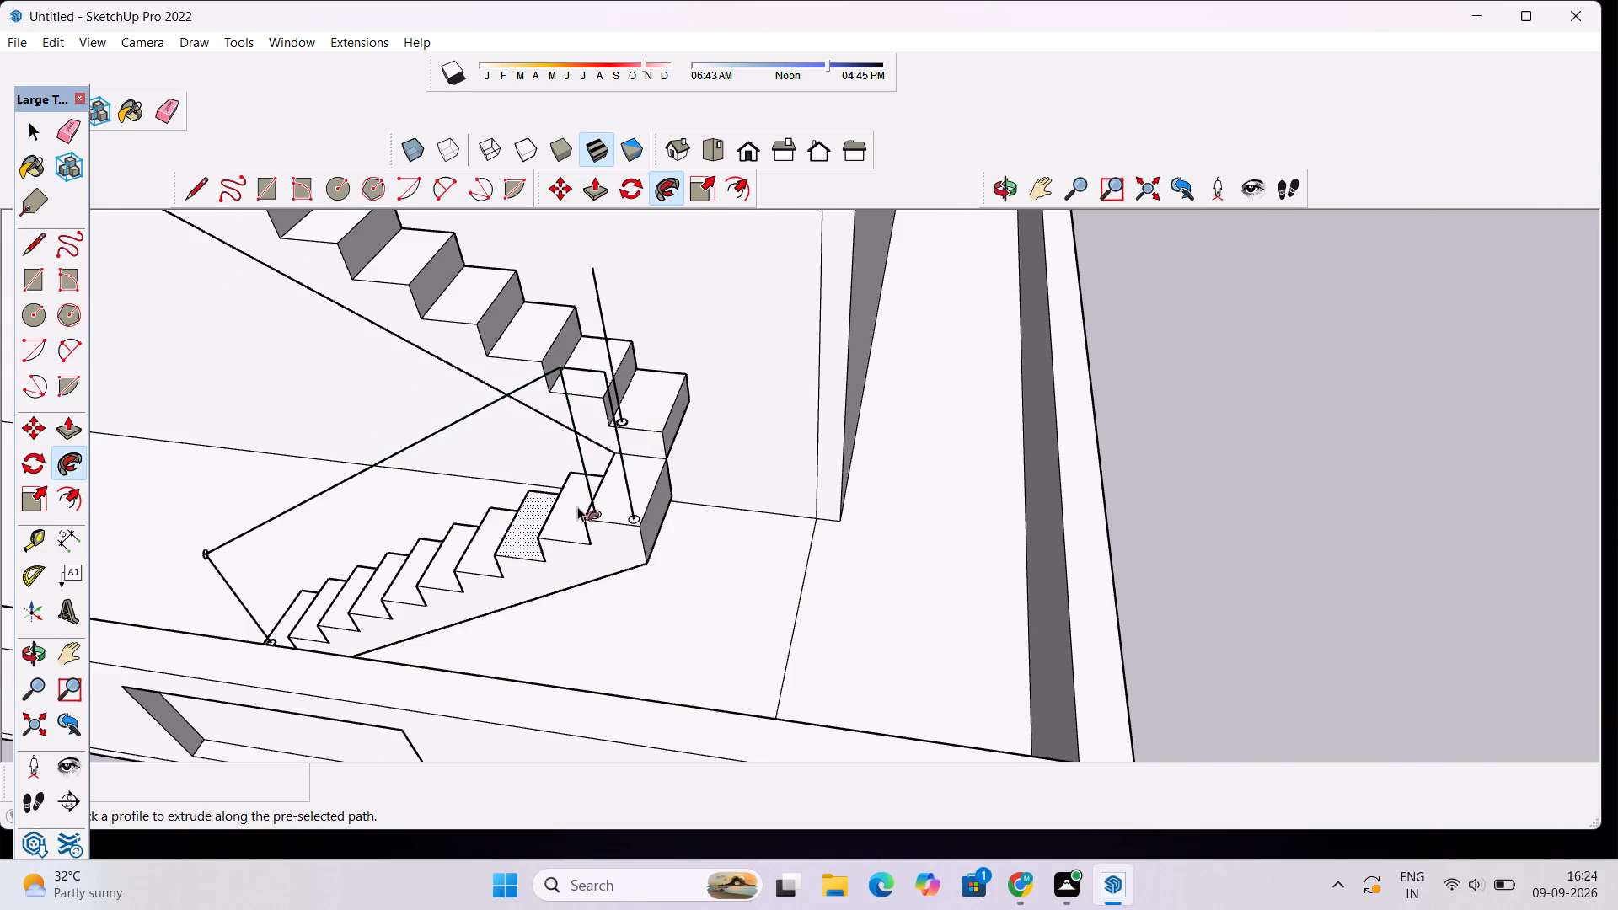
scroll(584, 506, "up", 17)
left_click(642, 511)
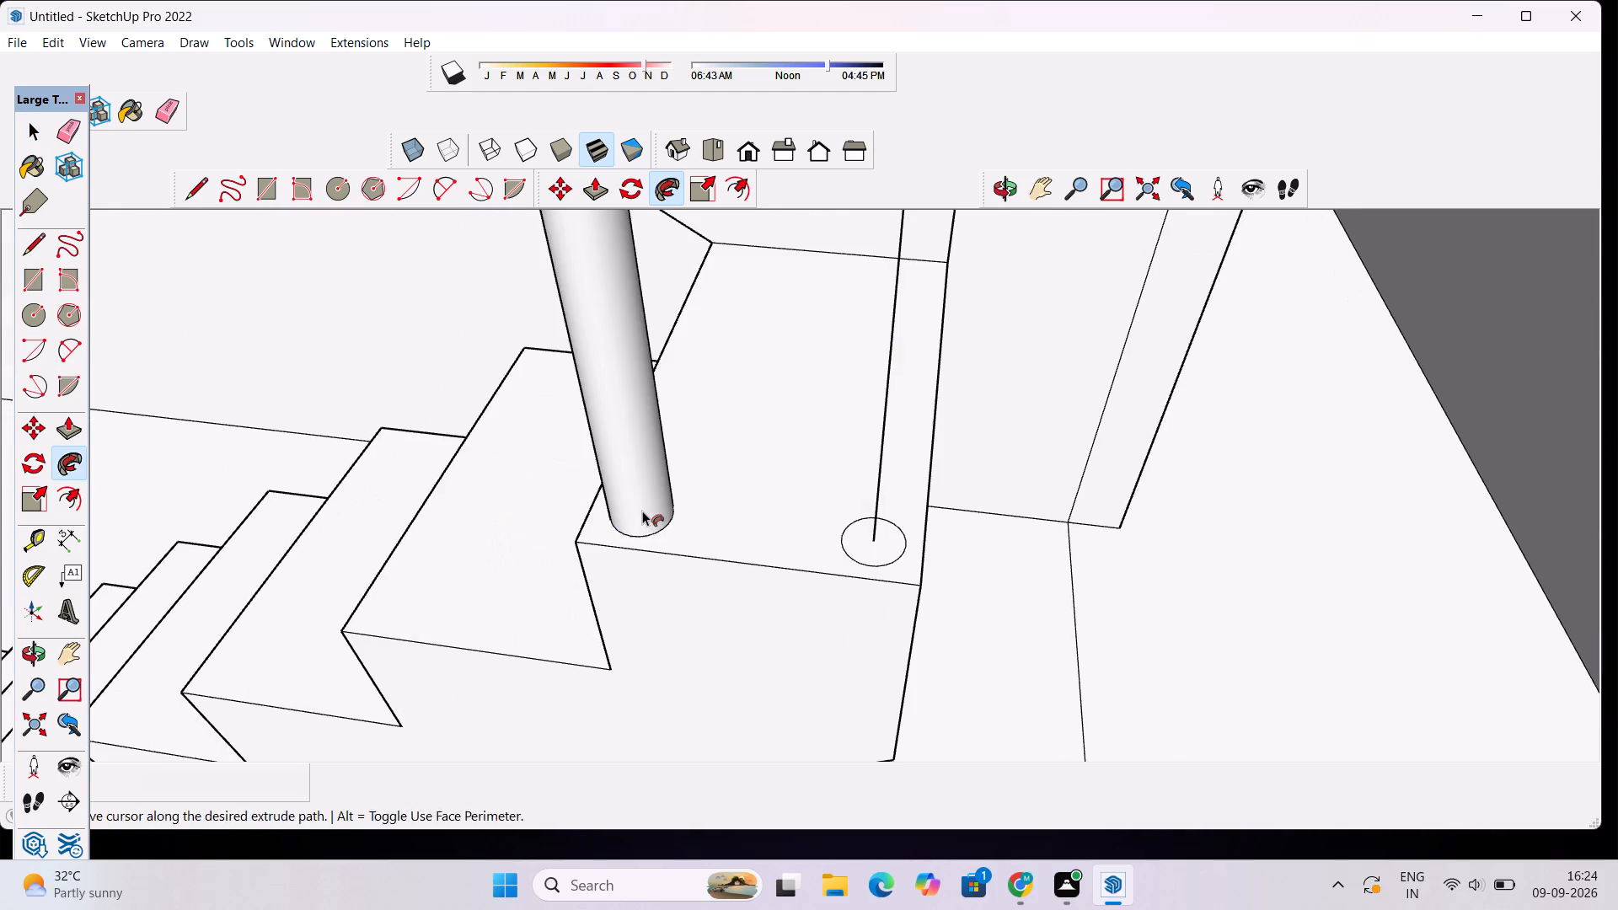
scroll(642, 511, "down", 20)
scroll(642, 511, "down", 2)
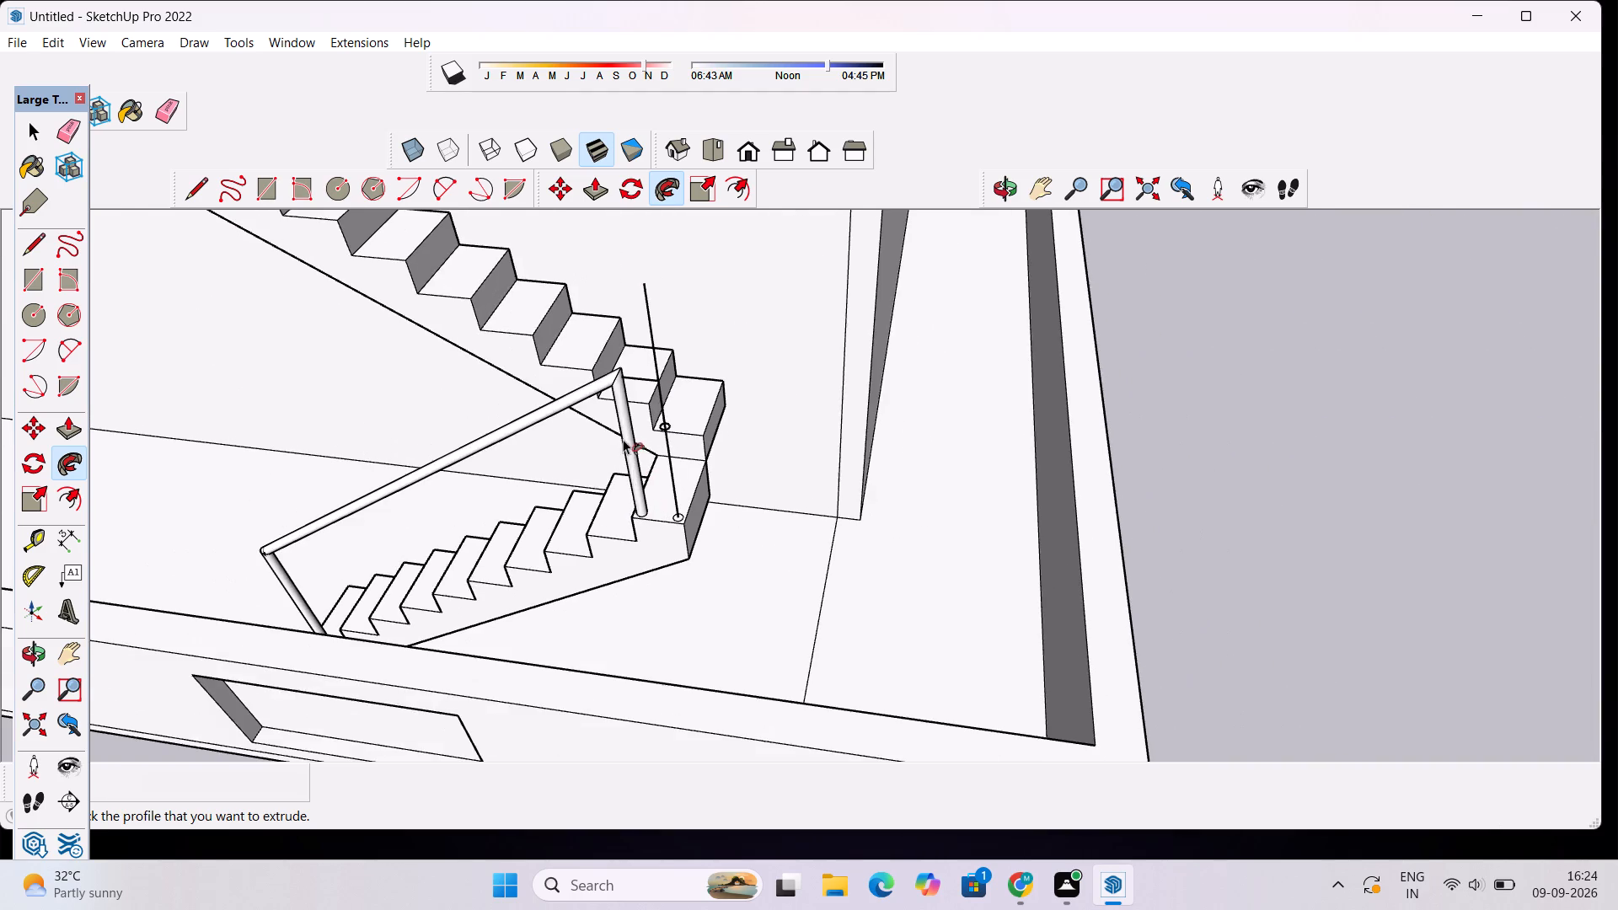
scroll(638, 398, "up", 7)
scroll(631, 408, "down", 4)
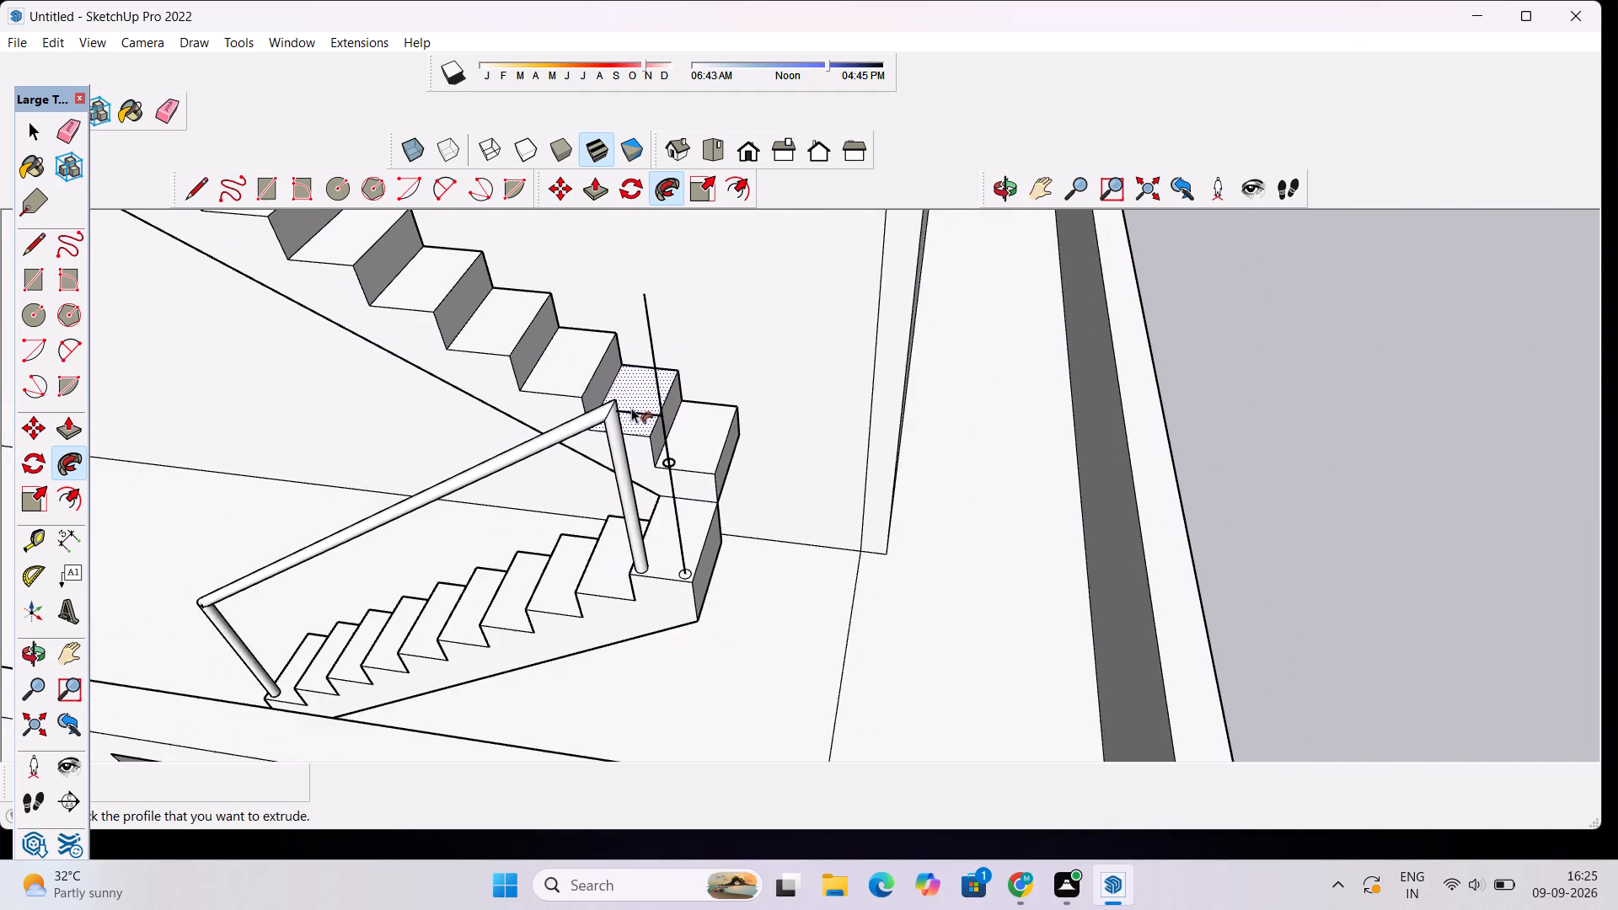
scroll(630, 414, "up", 4)
key("space")
Examine the lower flight's railing and the remaining post lines at the landing and upper flight from several angles.
scroll(662, 465, "down", 8)
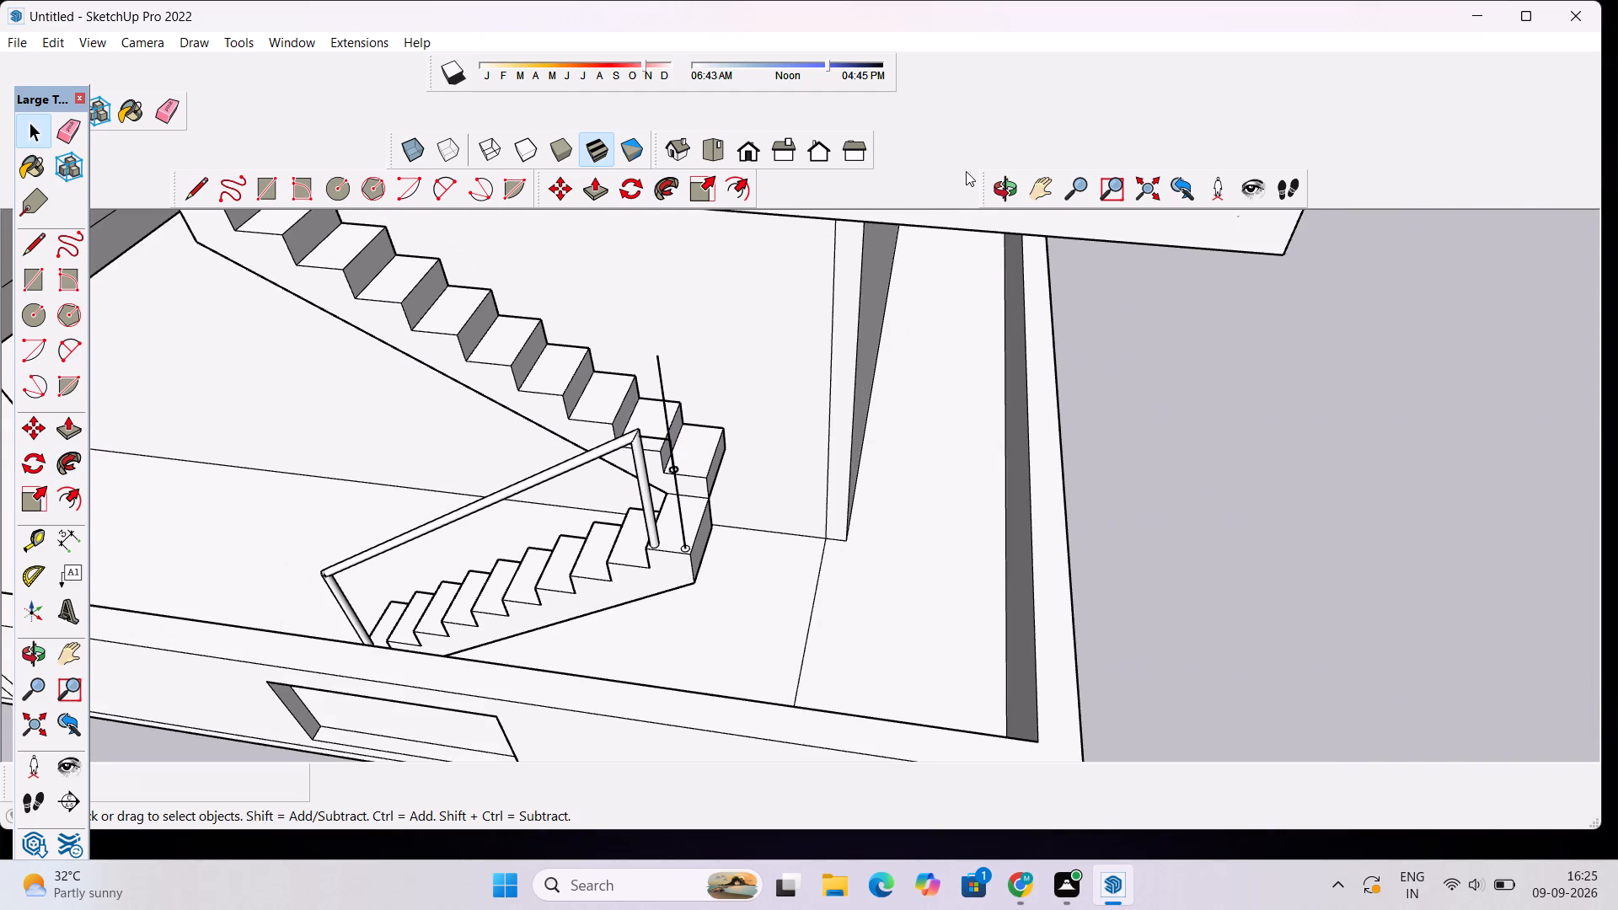
left_click(999, 189)
left_click_drag(630, 390, 758, 537)
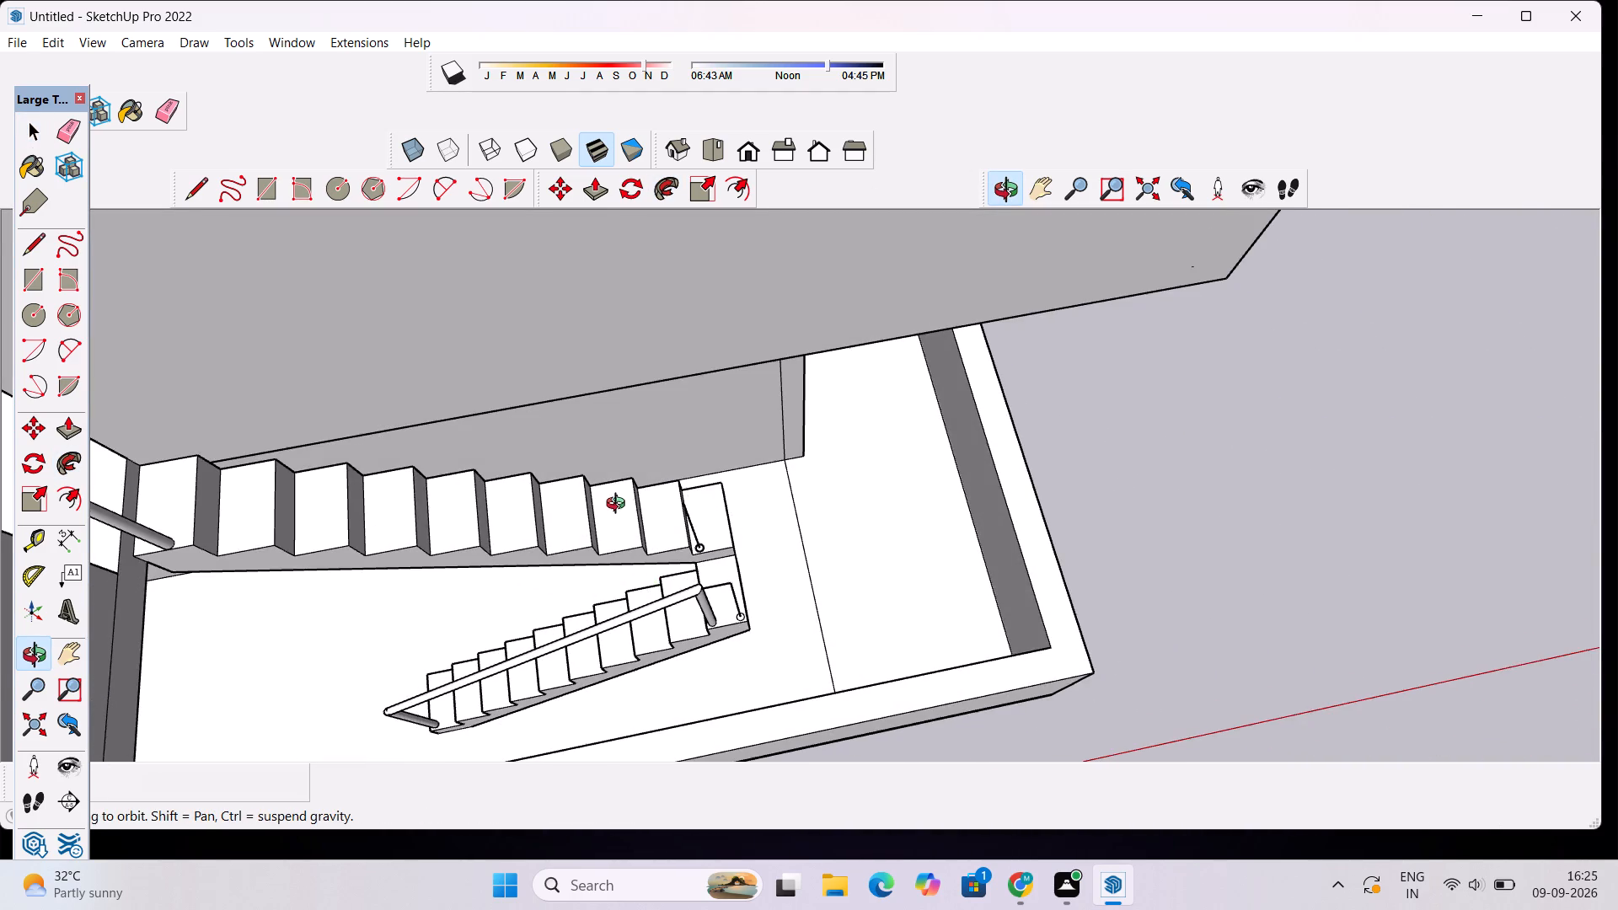
scroll(619, 506, "down", 5)
scroll(705, 500, "up", 4)
left_click_drag(735, 538, 615, 529)
scroll(565, 490, "down", 4)
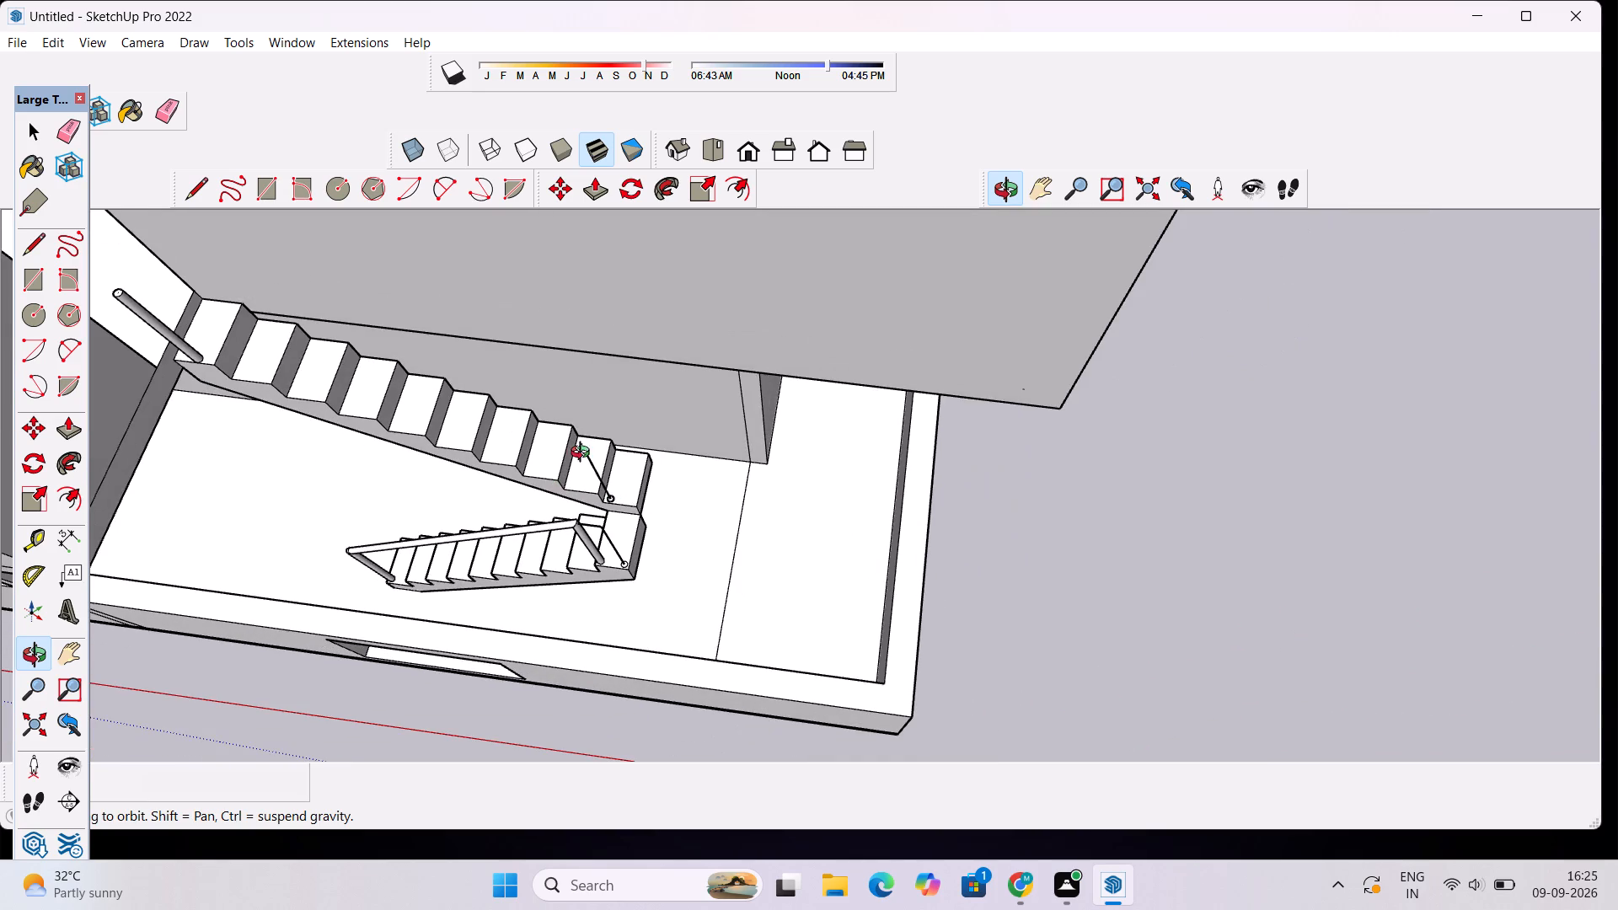
scroll(613, 448, "up", 9)
key("space")
scroll(496, 499, "down", 4)
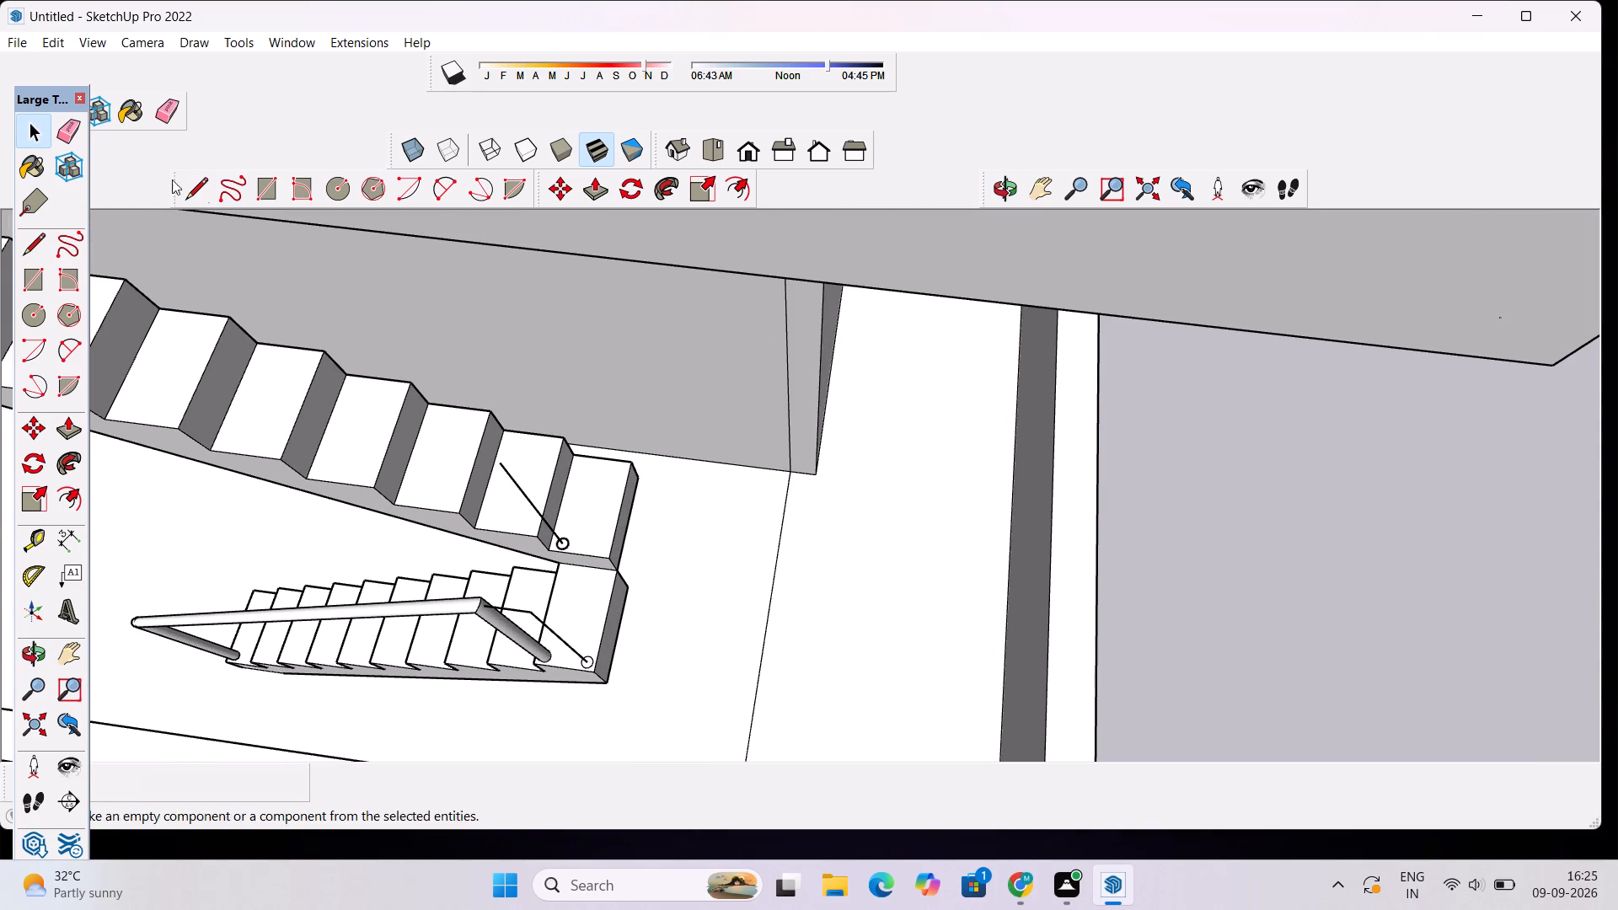
Draw the sloped handrail line, about 30' 3 5/8" long, from the top of the upper flight's lower post line to the top of its upper post.
left_click(200, 190)
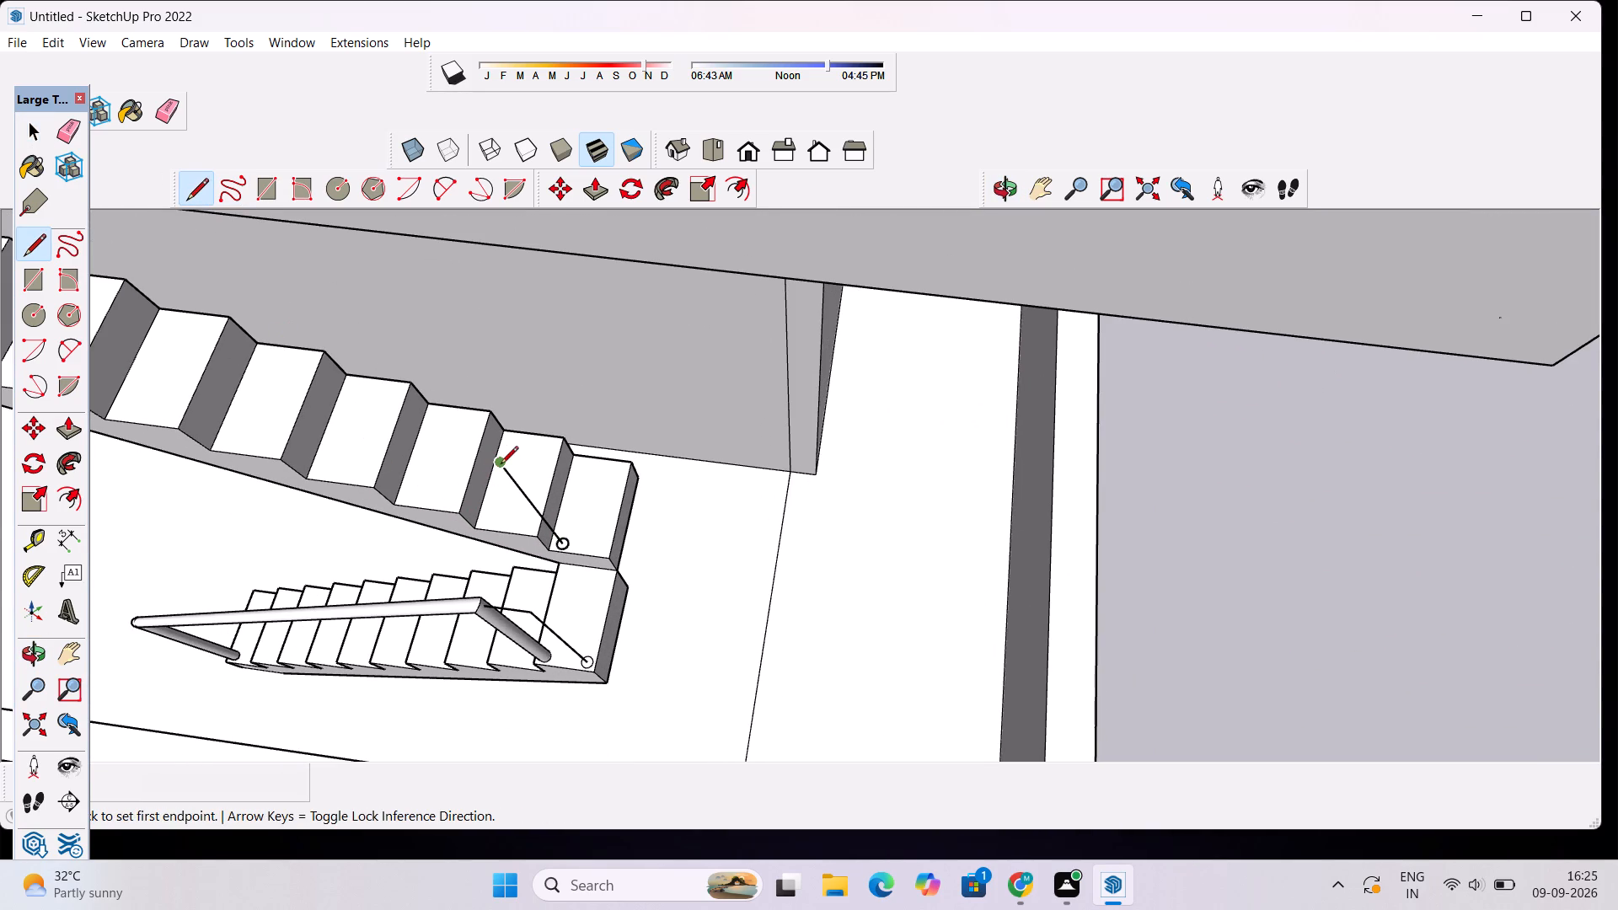
left_click(501, 465)
scroll(392, 463, "down", 11)
scroll(233, 427, "down", 8)
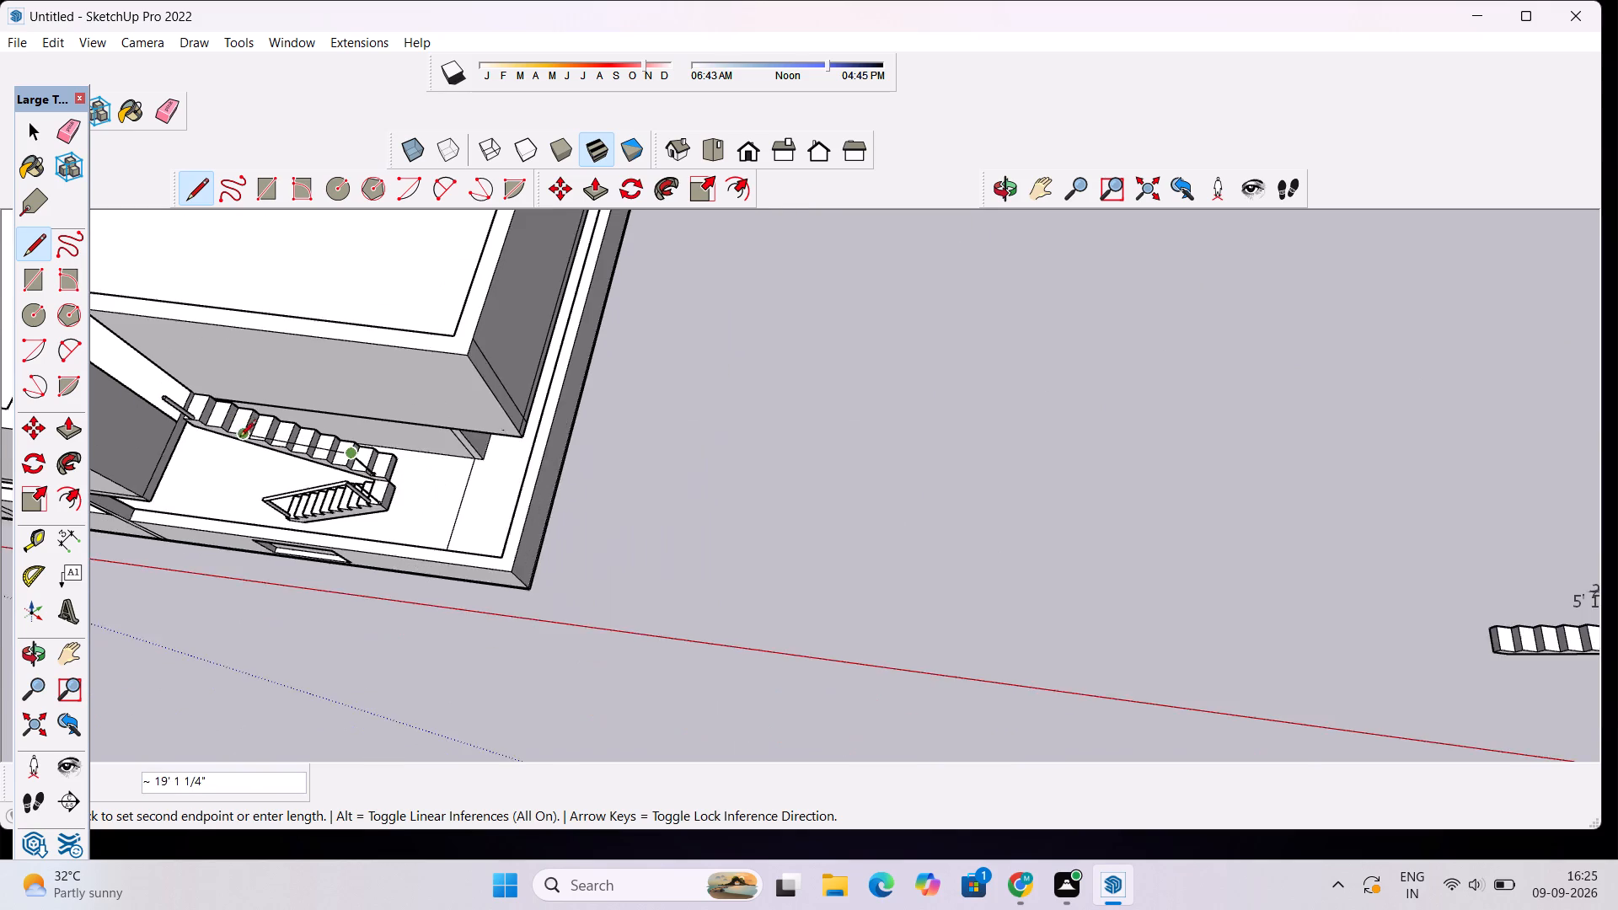
scroll(239, 438, "down", 3)
scroll(188, 417, "up", 10)
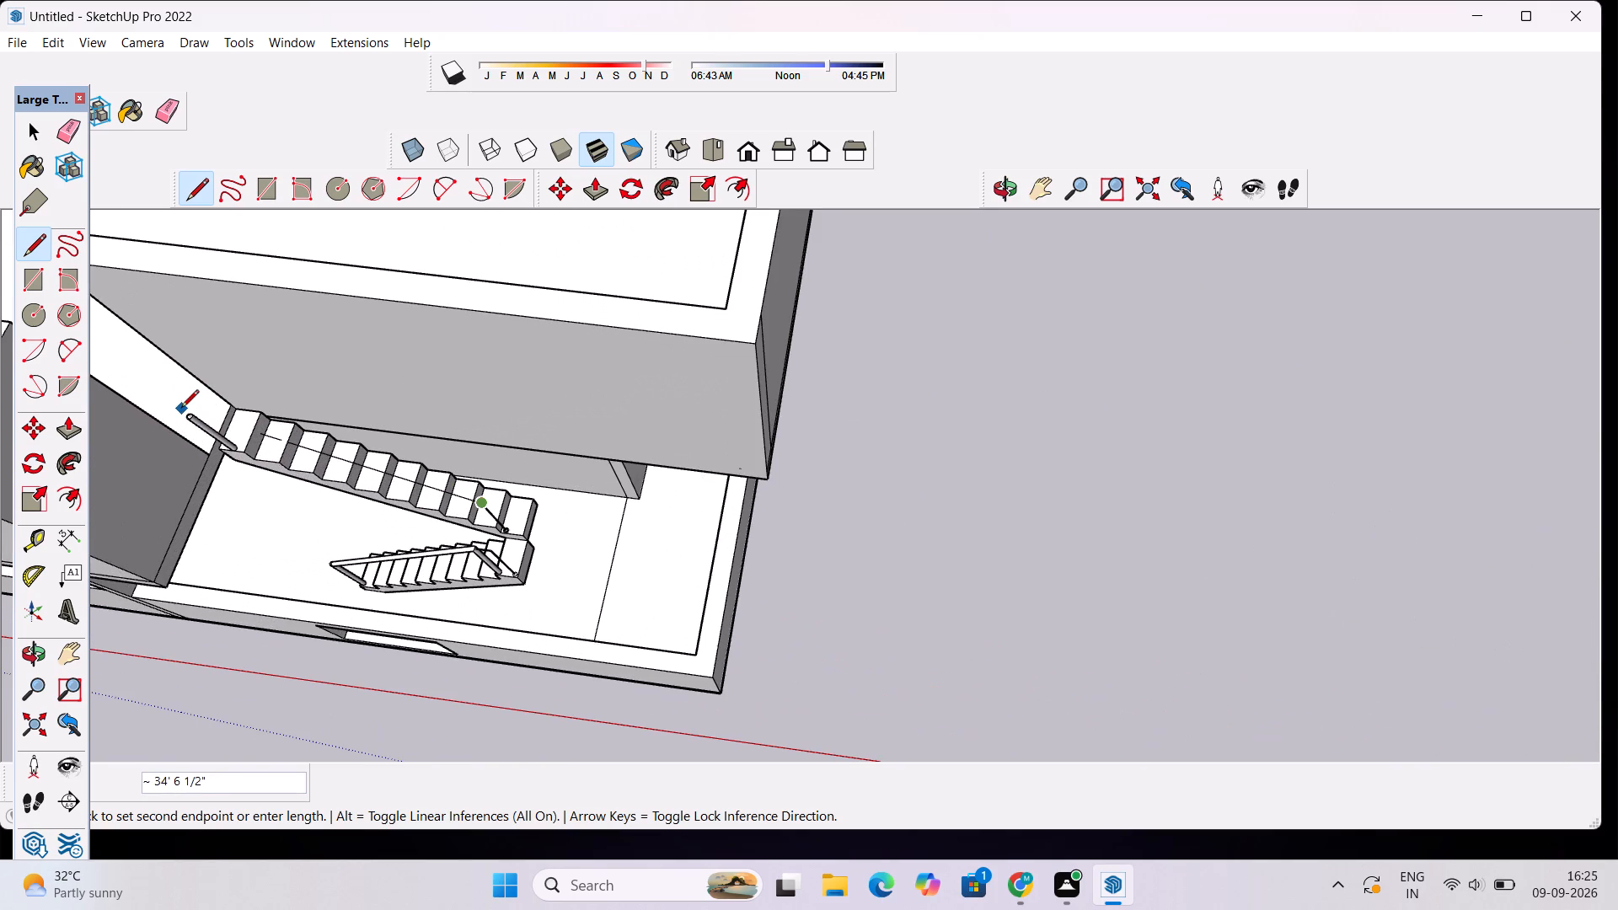
scroll(190, 424, "up", 5)
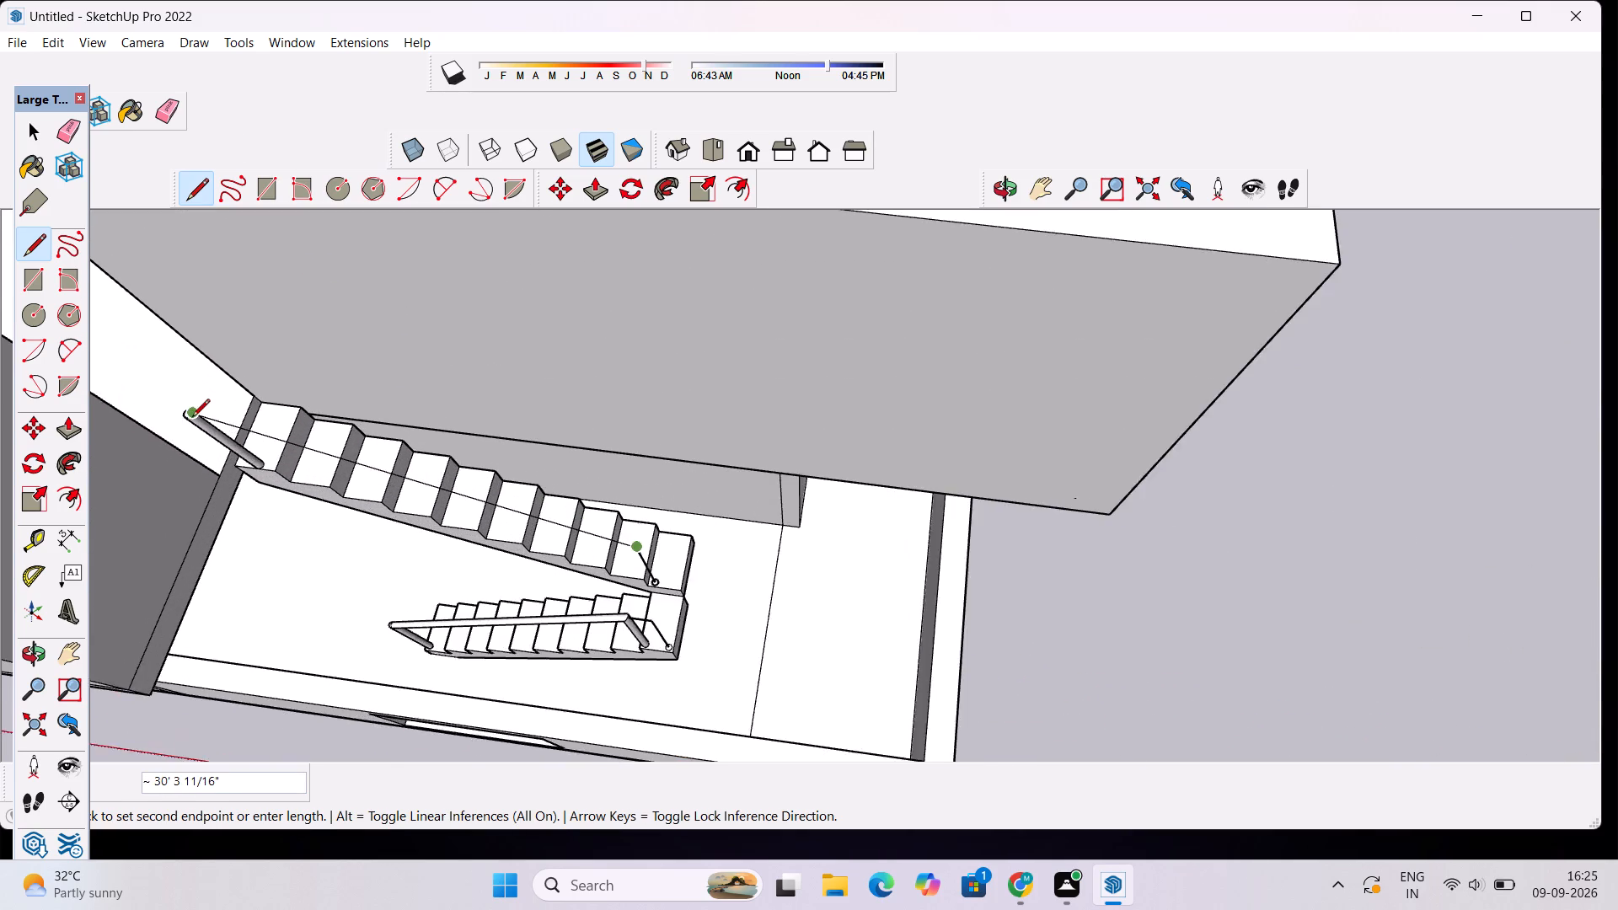
scroll(192, 418, "up", 13)
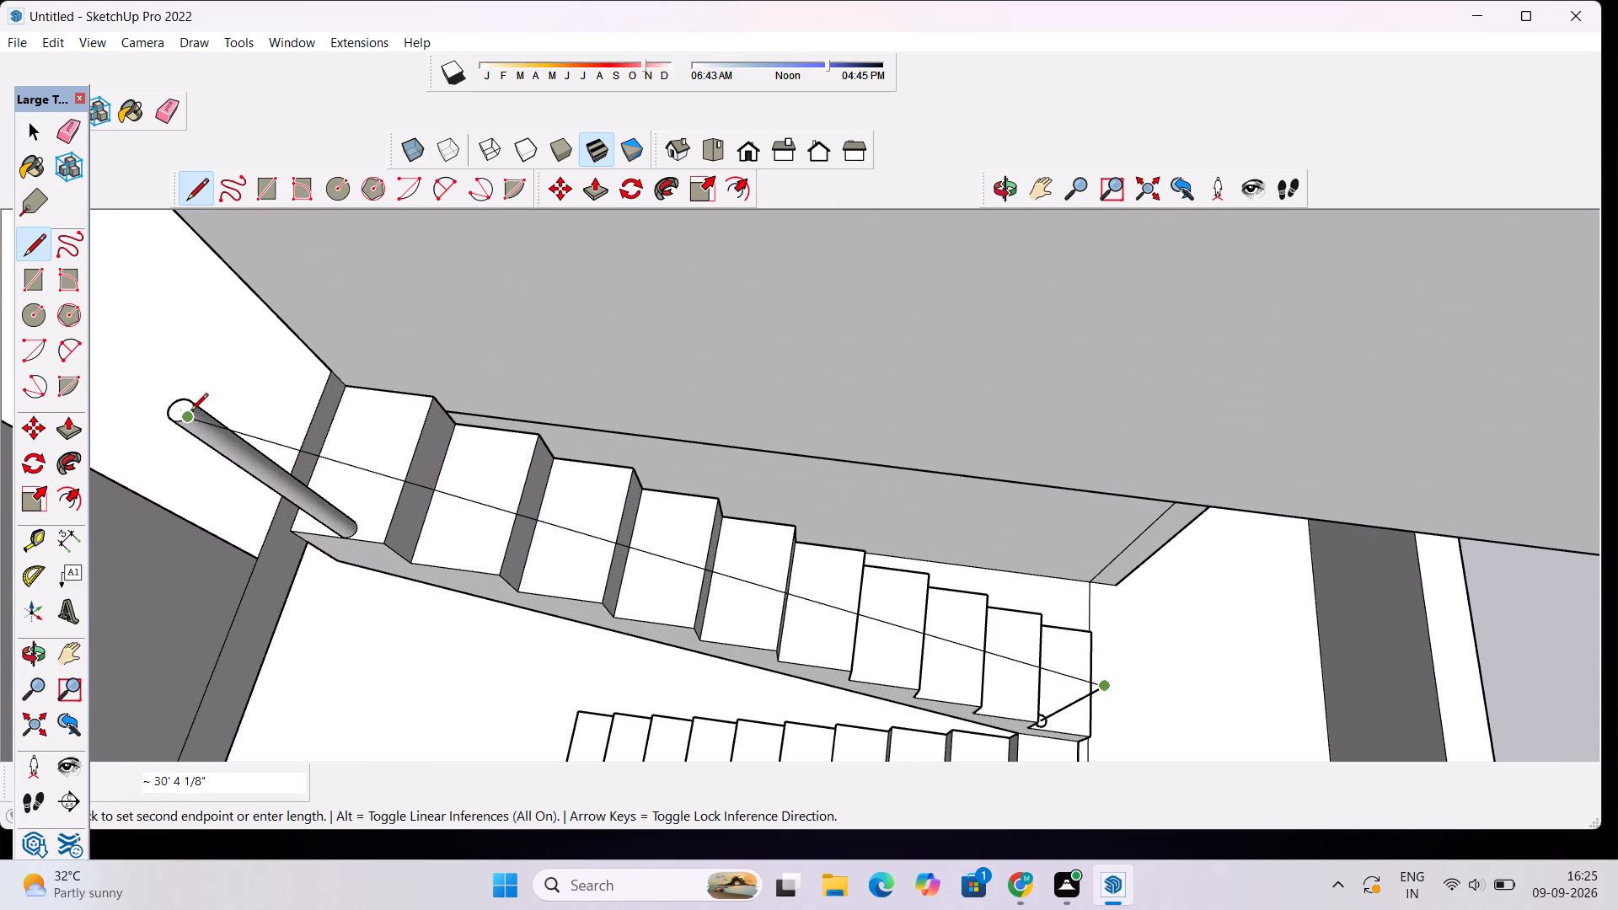
scroll(190, 412, "up", 9)
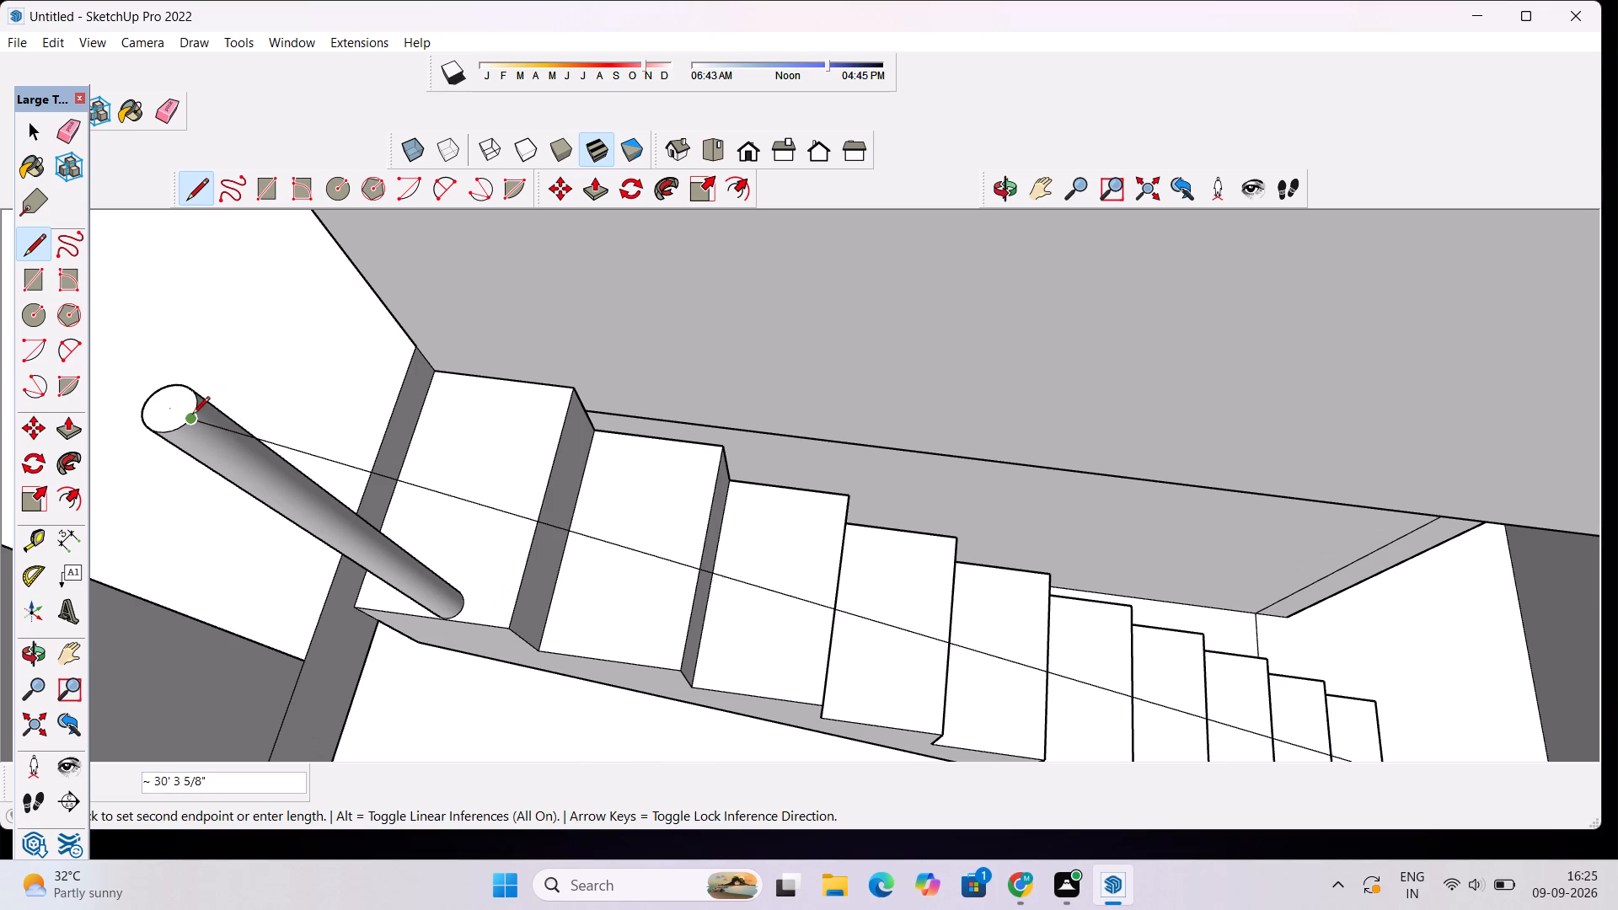
left_click(196, 418)
scroll(198, 414, "down", 6)
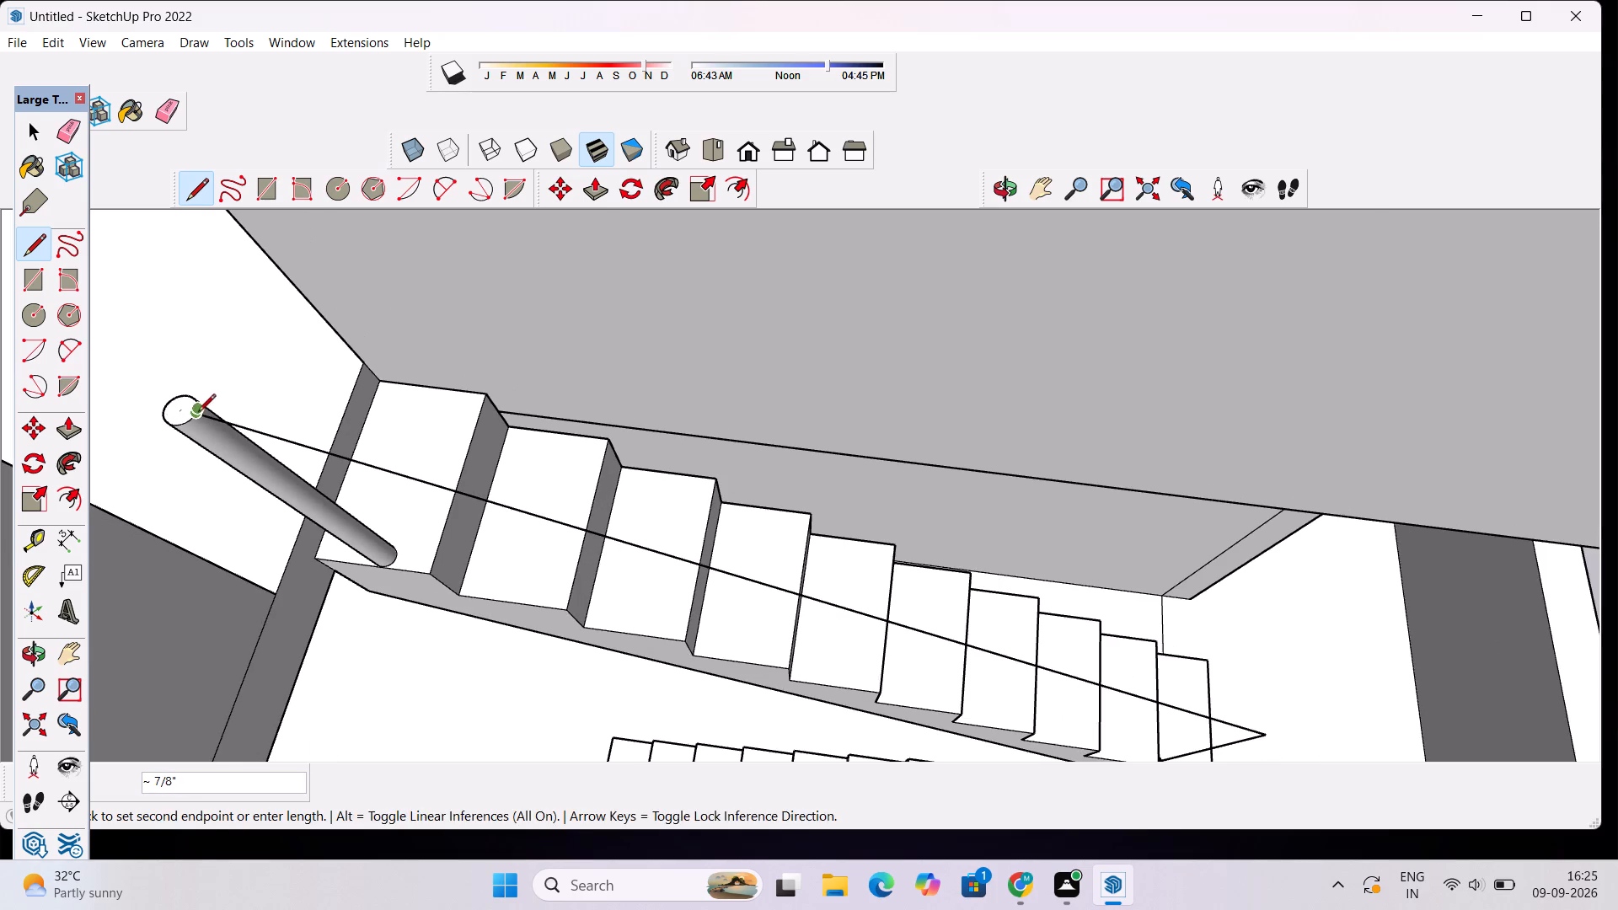
key("space")
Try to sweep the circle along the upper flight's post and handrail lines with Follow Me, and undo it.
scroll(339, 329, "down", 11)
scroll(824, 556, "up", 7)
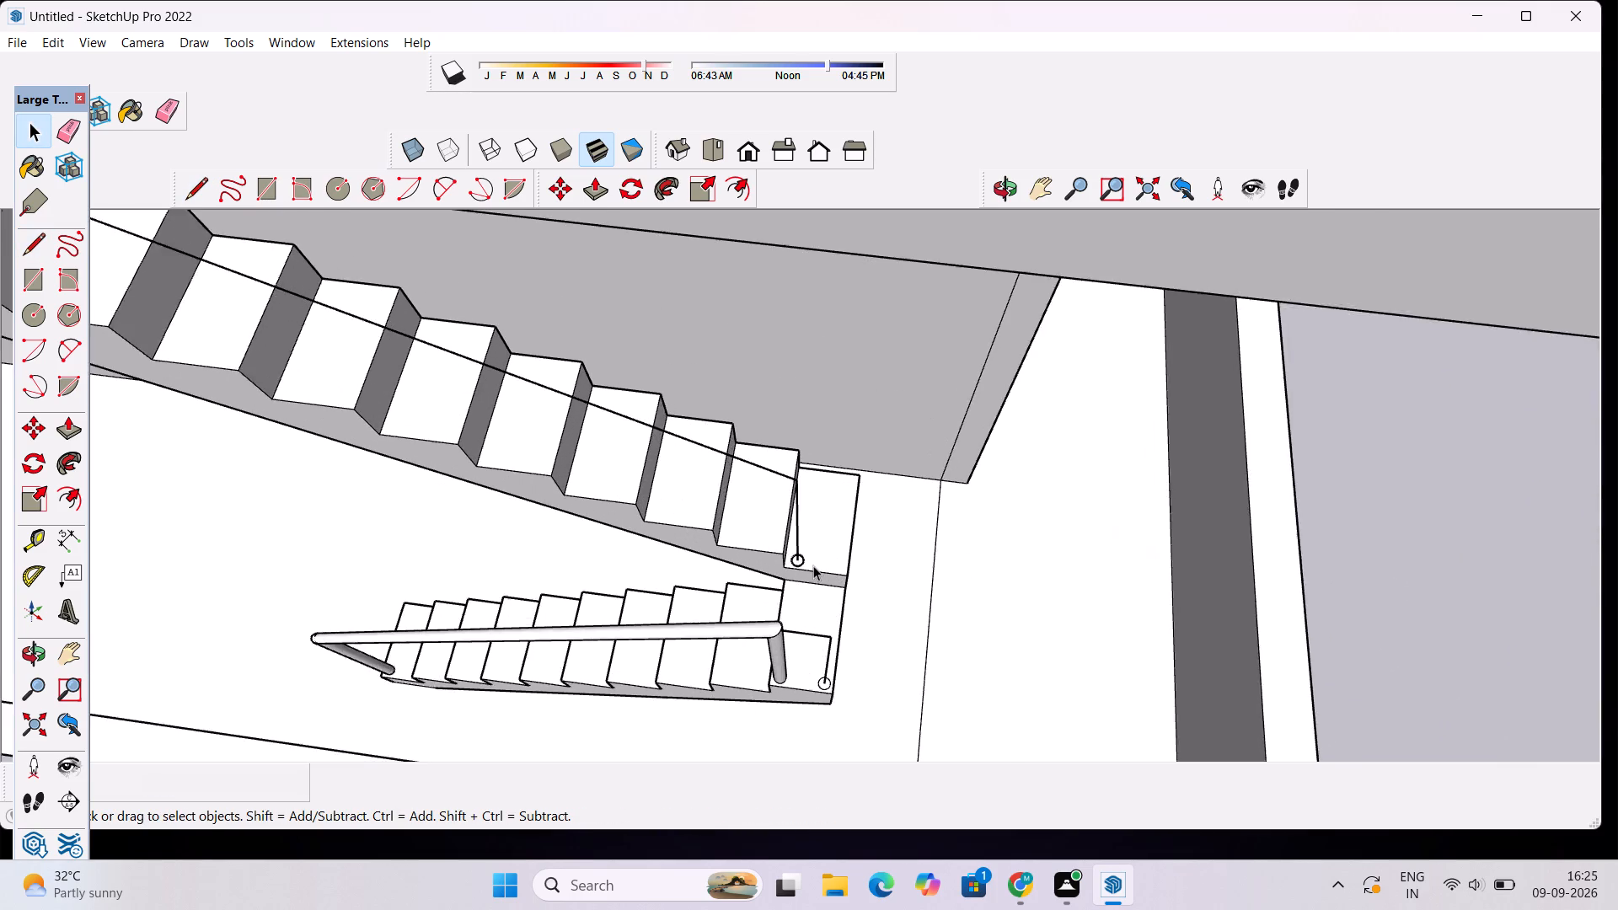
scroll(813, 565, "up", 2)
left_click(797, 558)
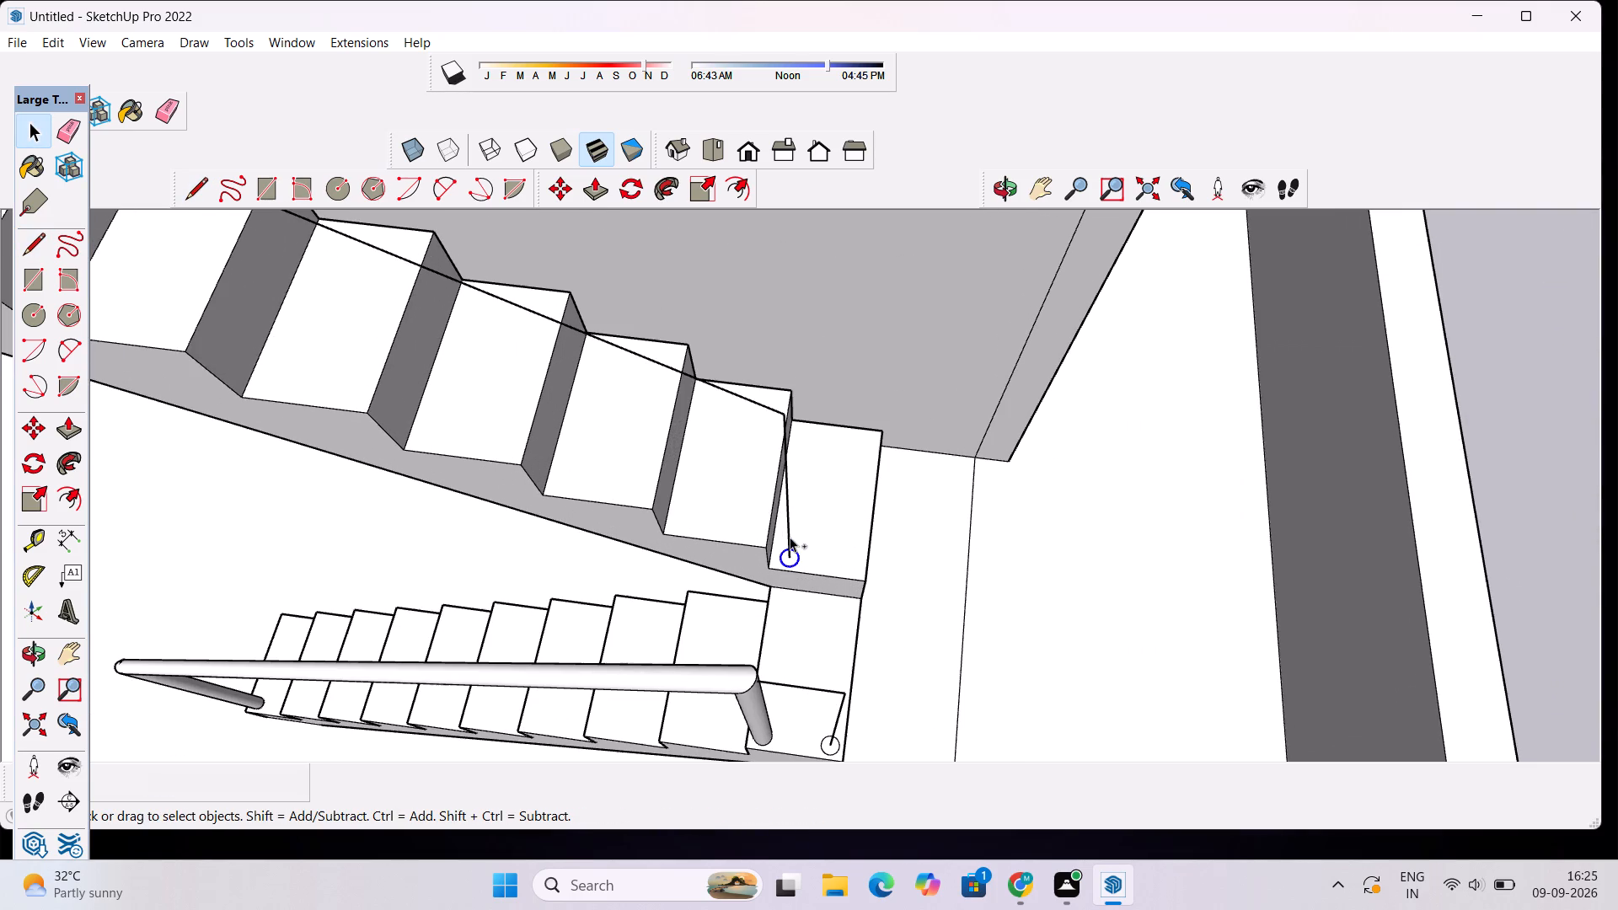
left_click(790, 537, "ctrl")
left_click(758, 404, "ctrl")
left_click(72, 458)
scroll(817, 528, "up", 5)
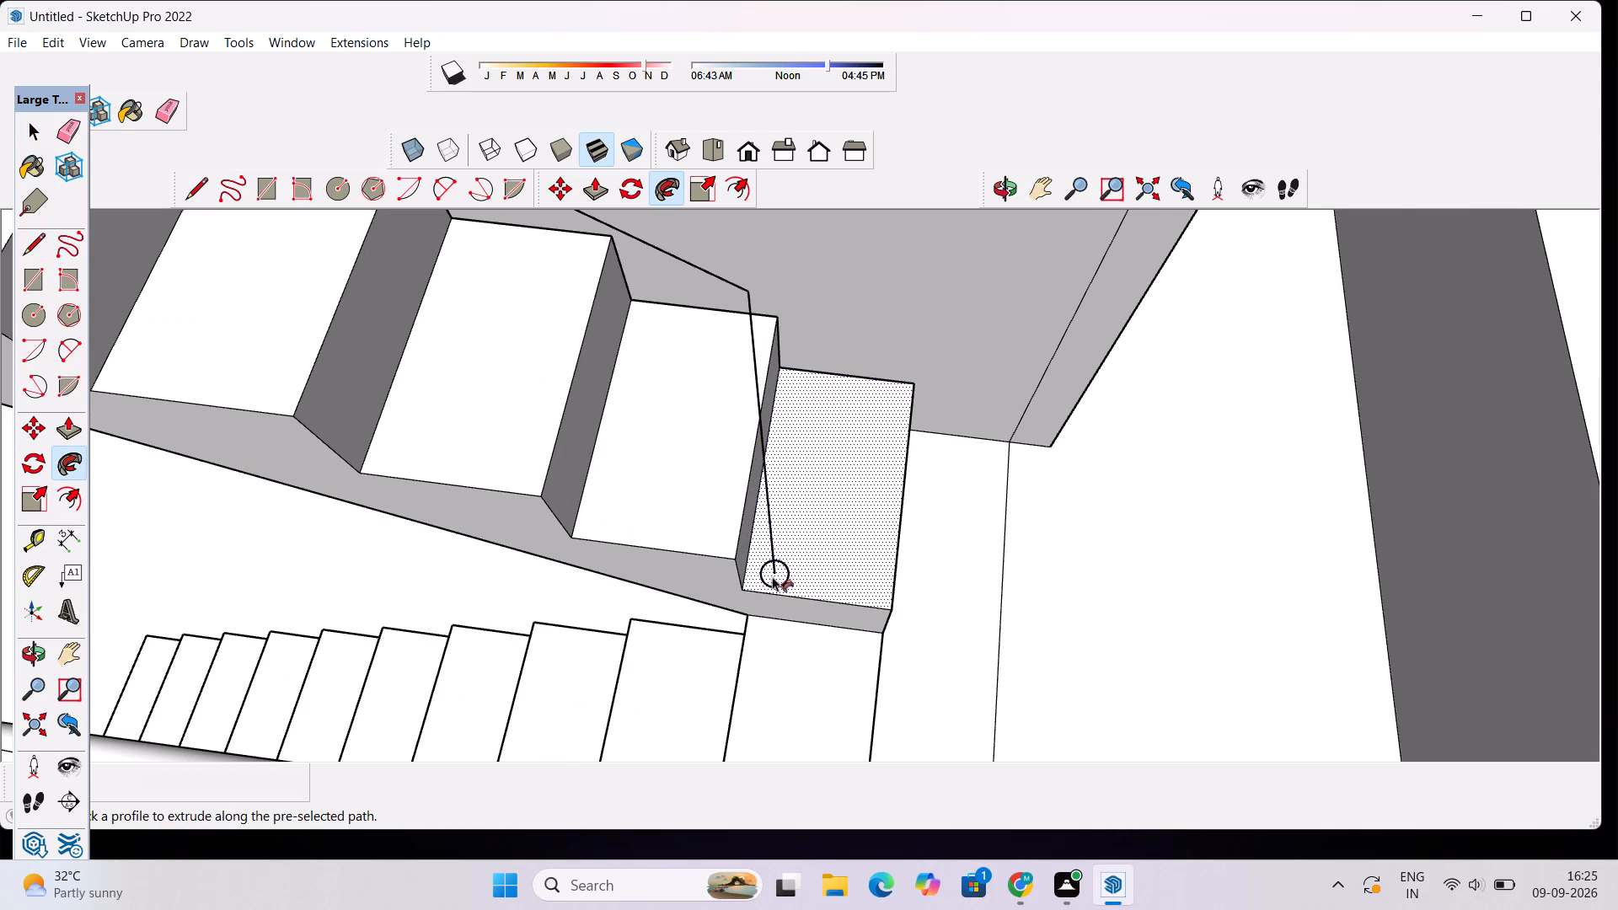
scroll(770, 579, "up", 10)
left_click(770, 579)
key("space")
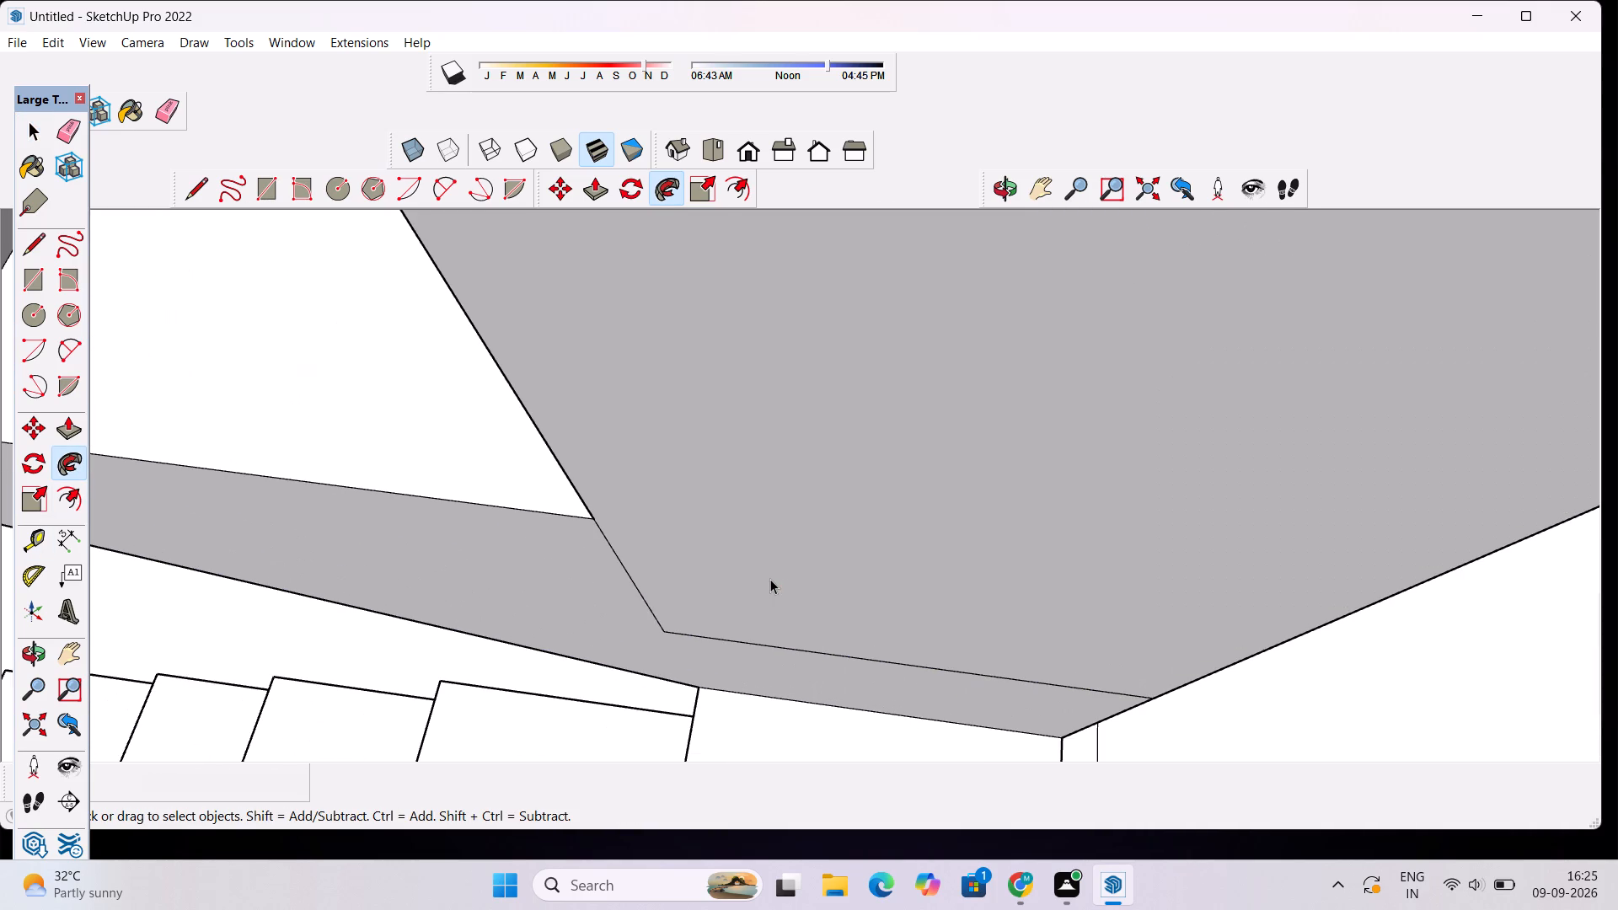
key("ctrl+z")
Redraw the circular profile at the same size around the base of the upper flight's lower post line on the bottom step.
left_click(804, 565)
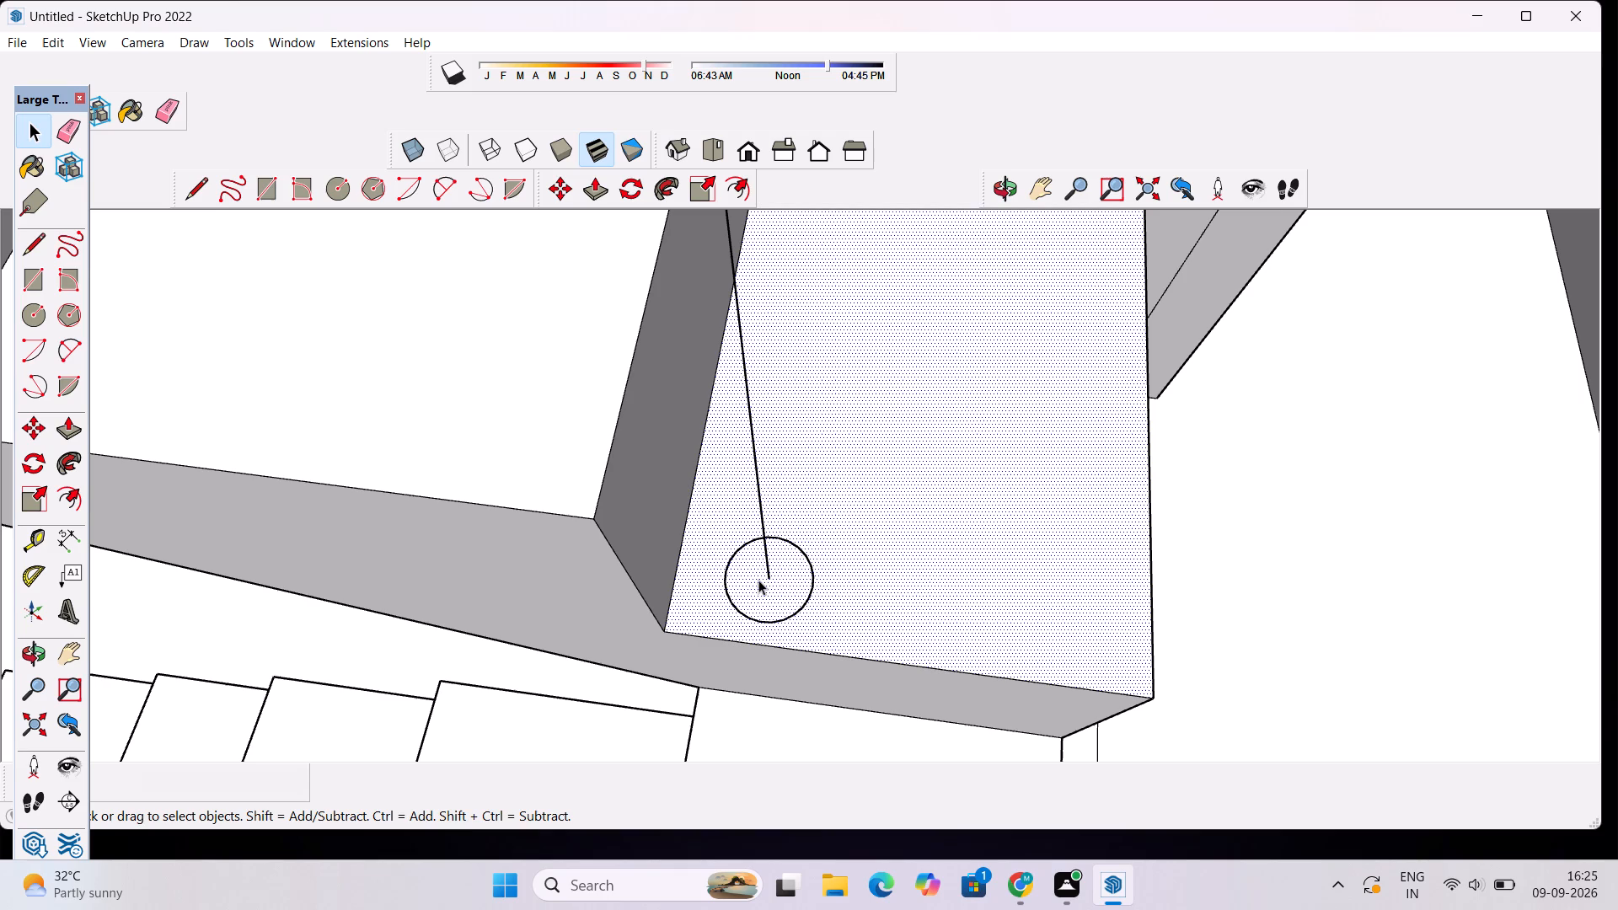
key("c")
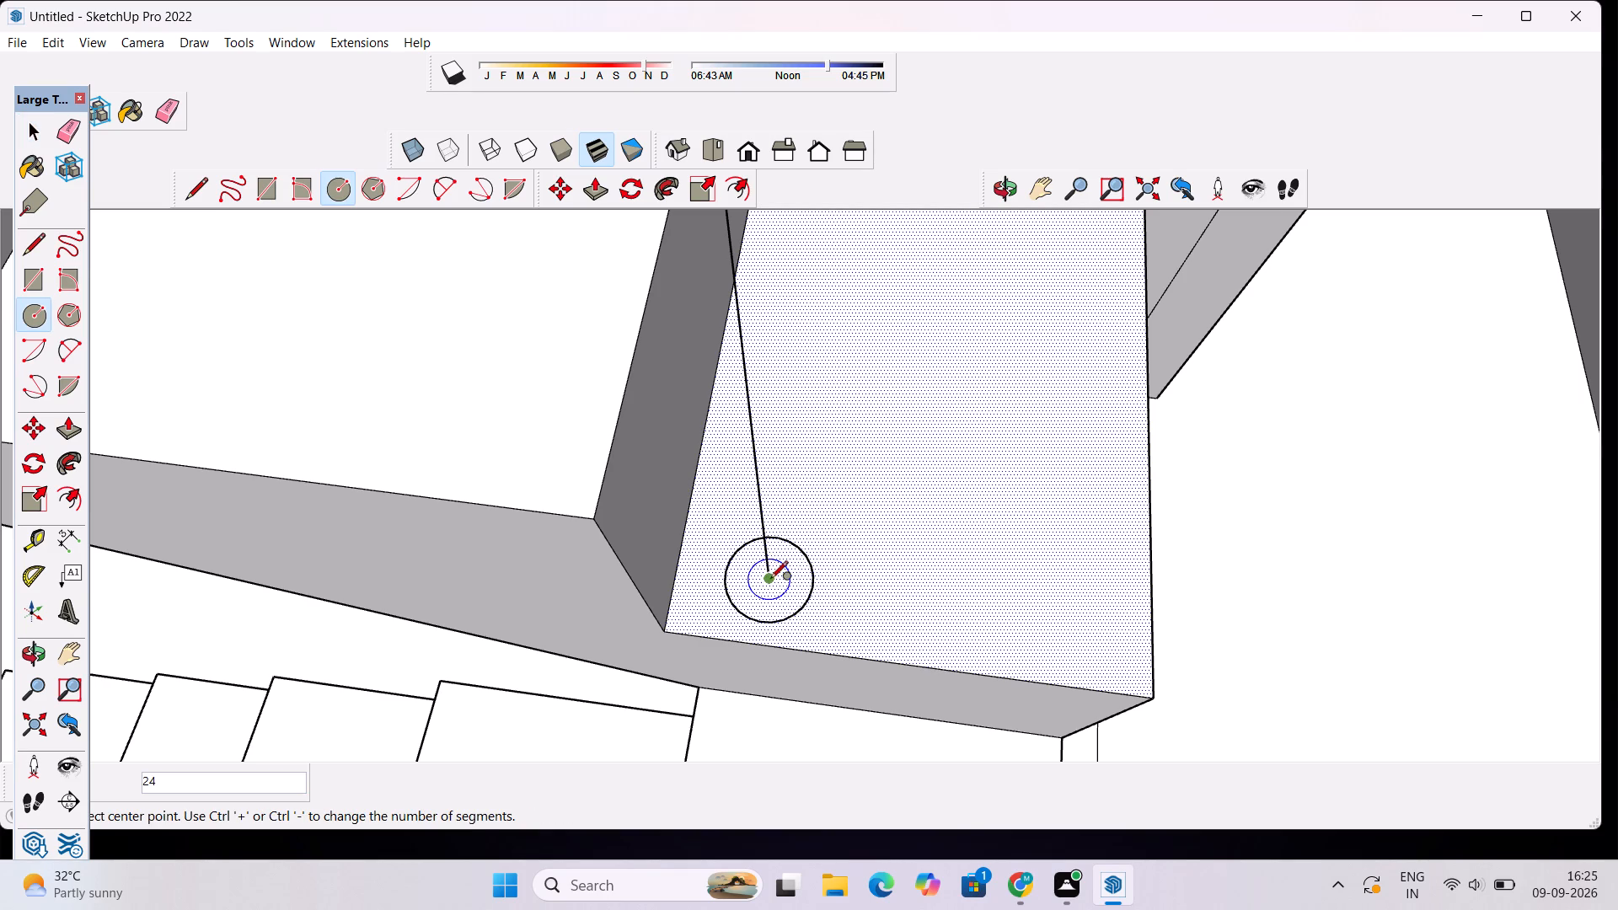
left_click(770, 580)
left_click(809, 592)
key("space")
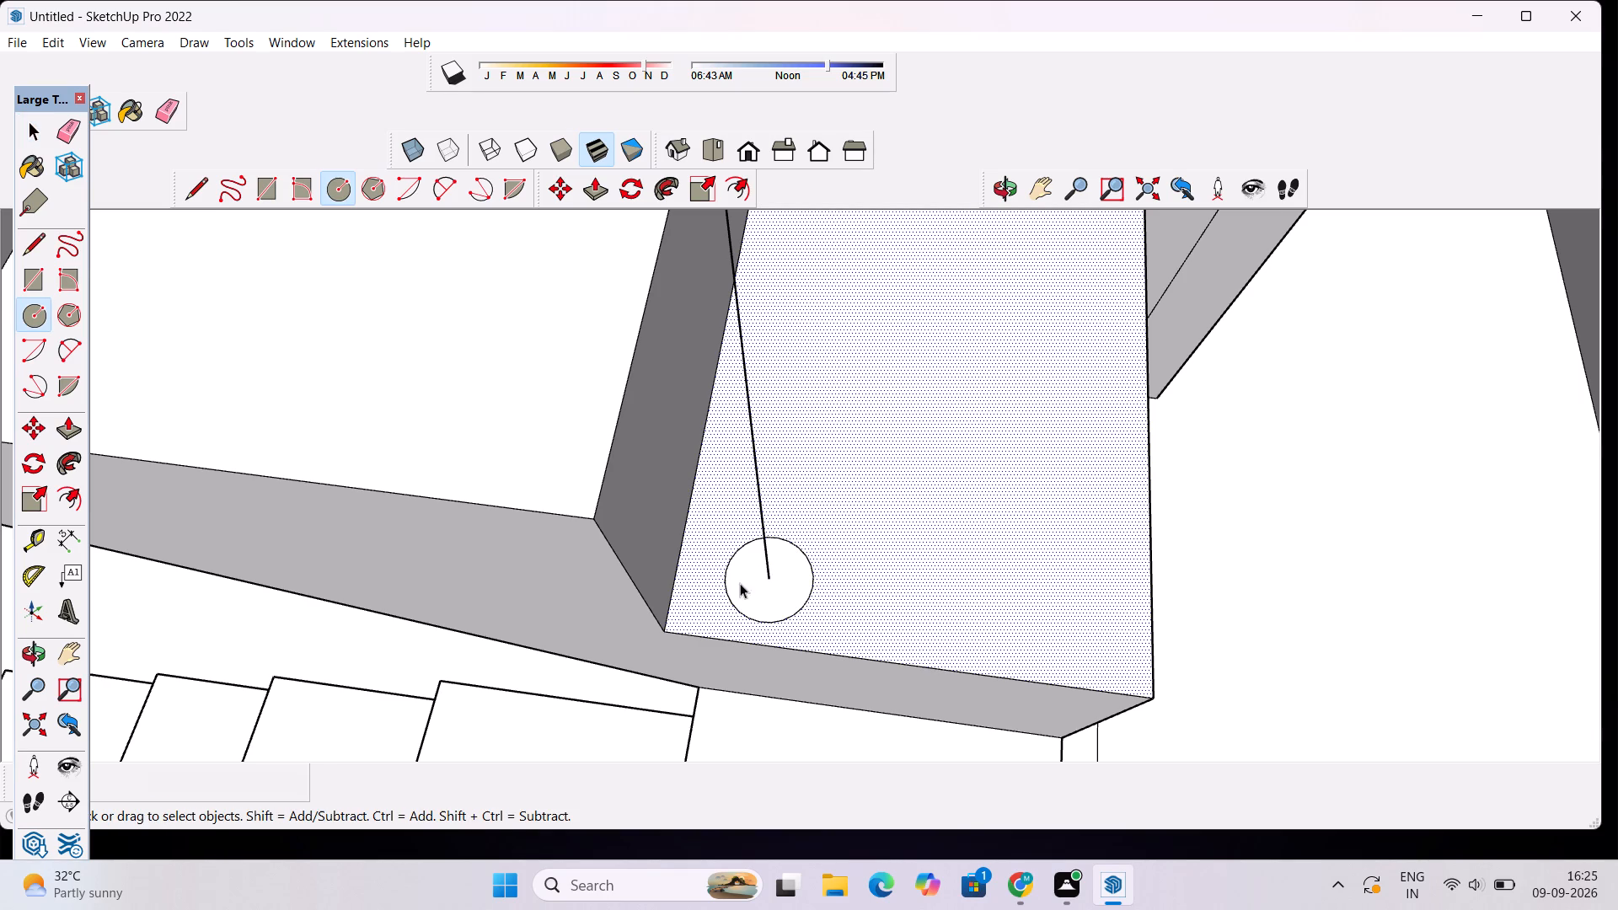
Sweep the redrawn circle along the upper flight's lower post line and sloped handrail line with Follow Me to form the tubular railing.
left_click(762, 505)
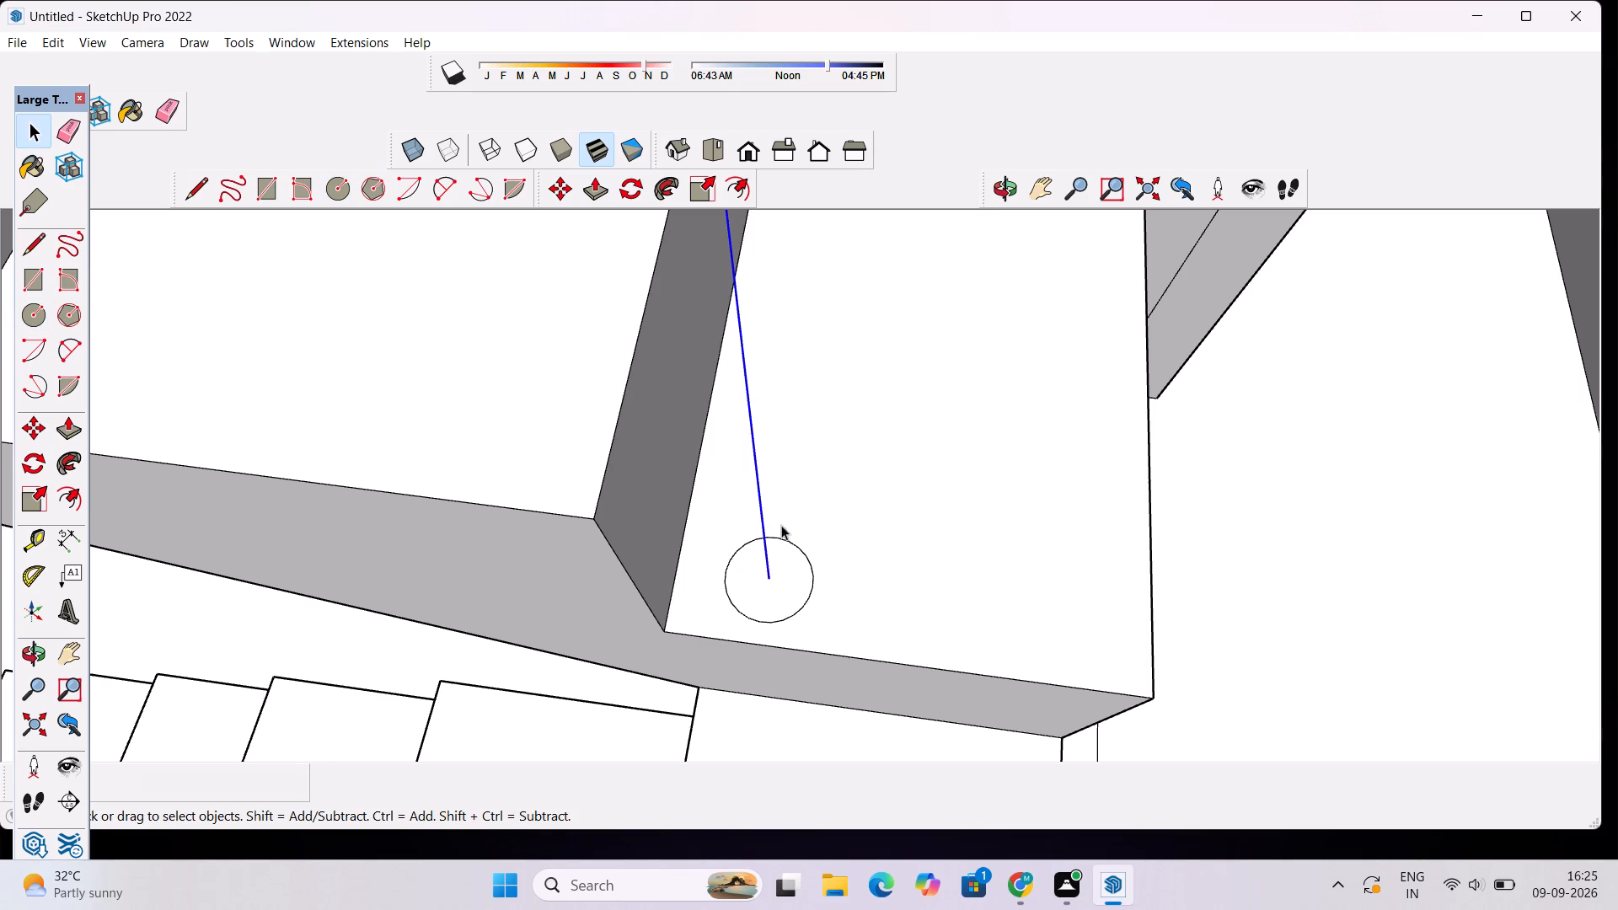
left_click(802, 549)
scroll(699, 488, "down", 11, "ctrl")
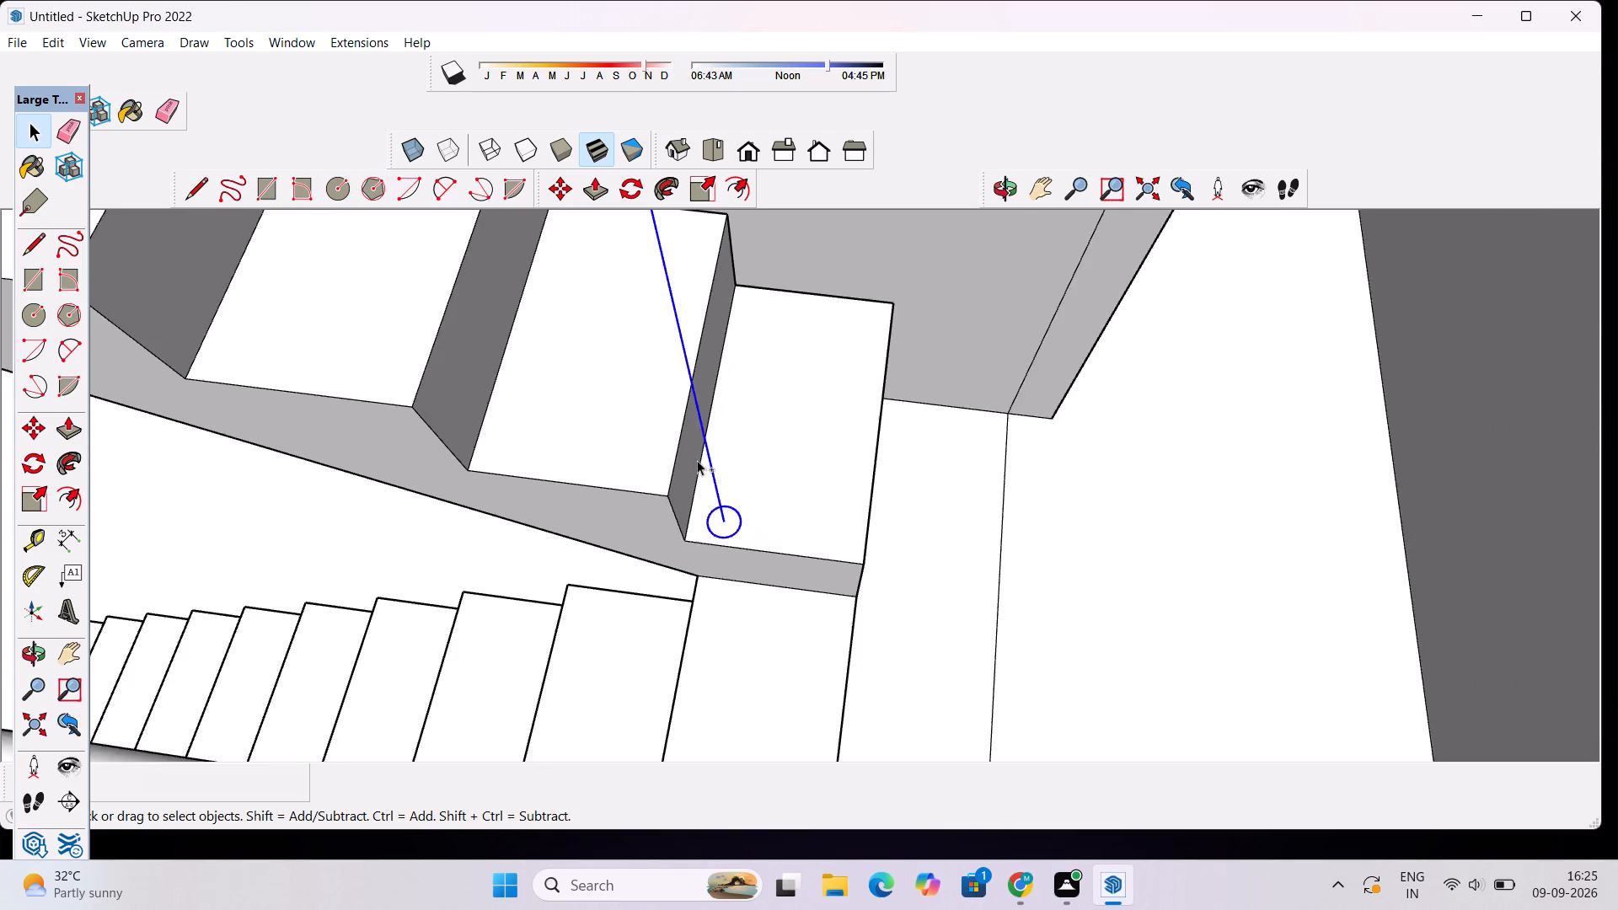
scroll(697, 460, "down", 6, "ctrl")
left_click(656, 278, "ctrl")
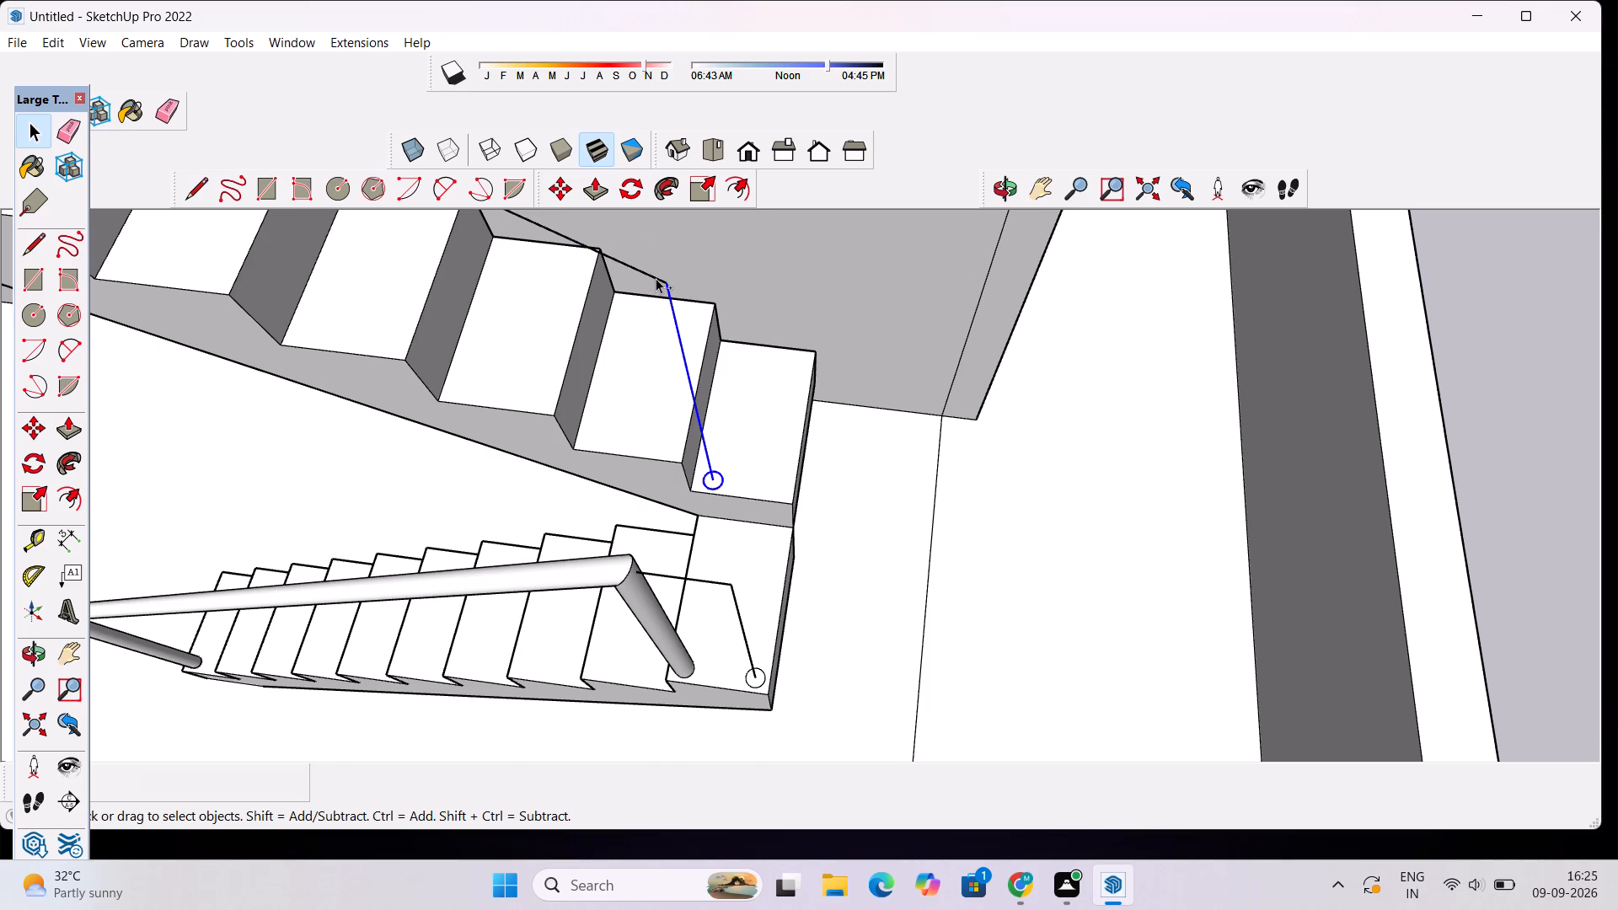
left_click(78, 458)
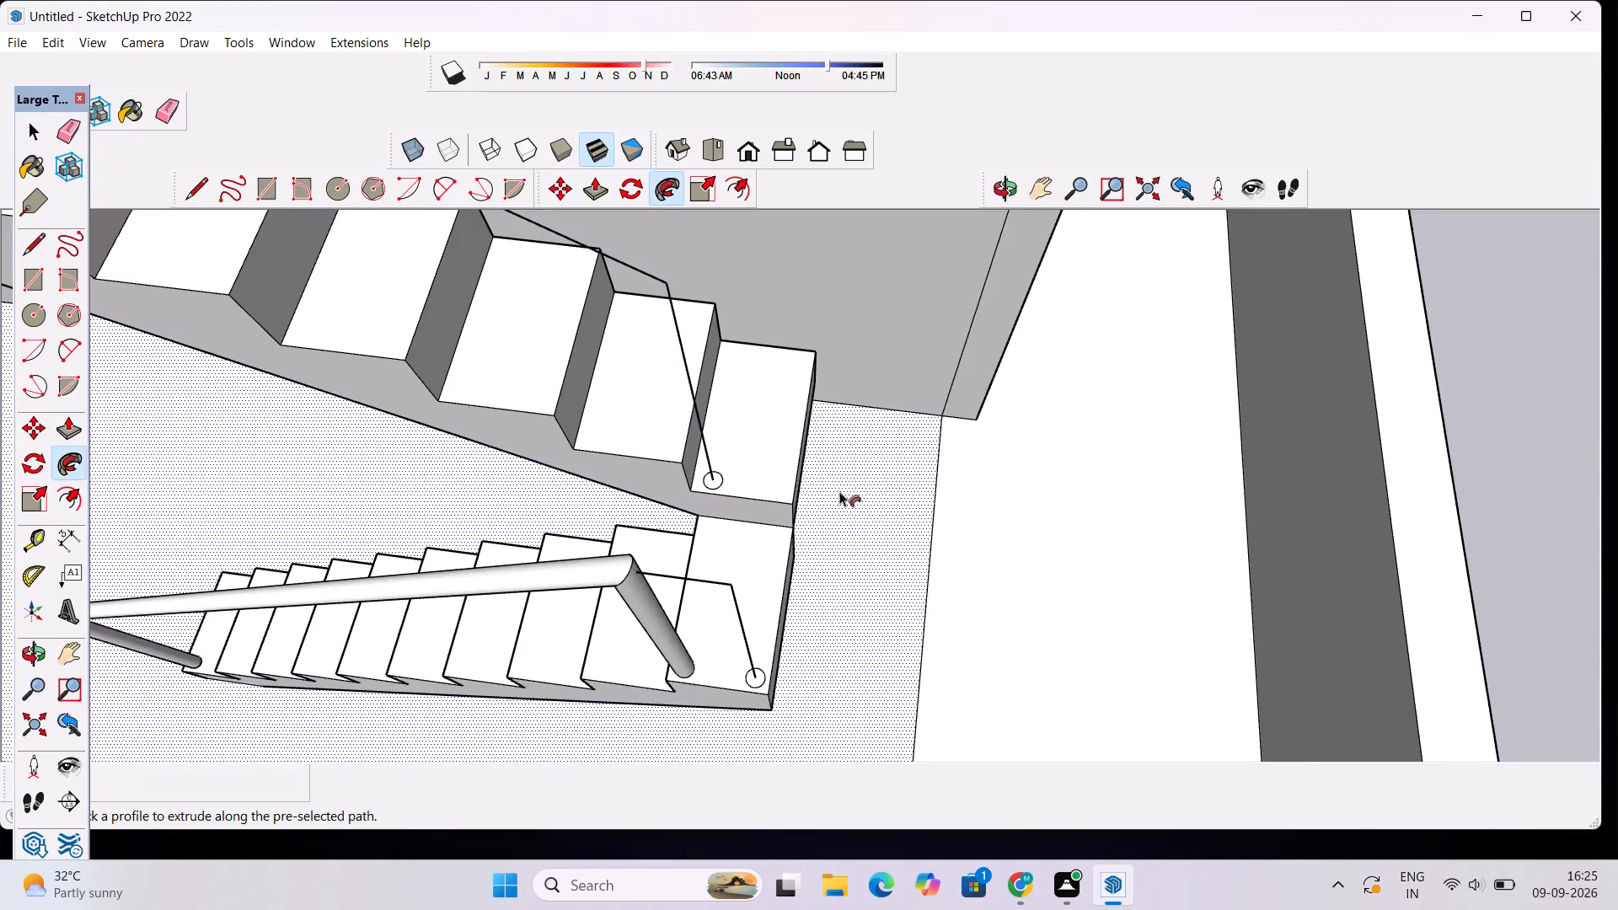
scroll(839, 491, "up", 5)
left_click(261, 446)
Examine the railings of both flights and the remaining post line on the landing from several angles.
scroll(261, 445, "down", 14)
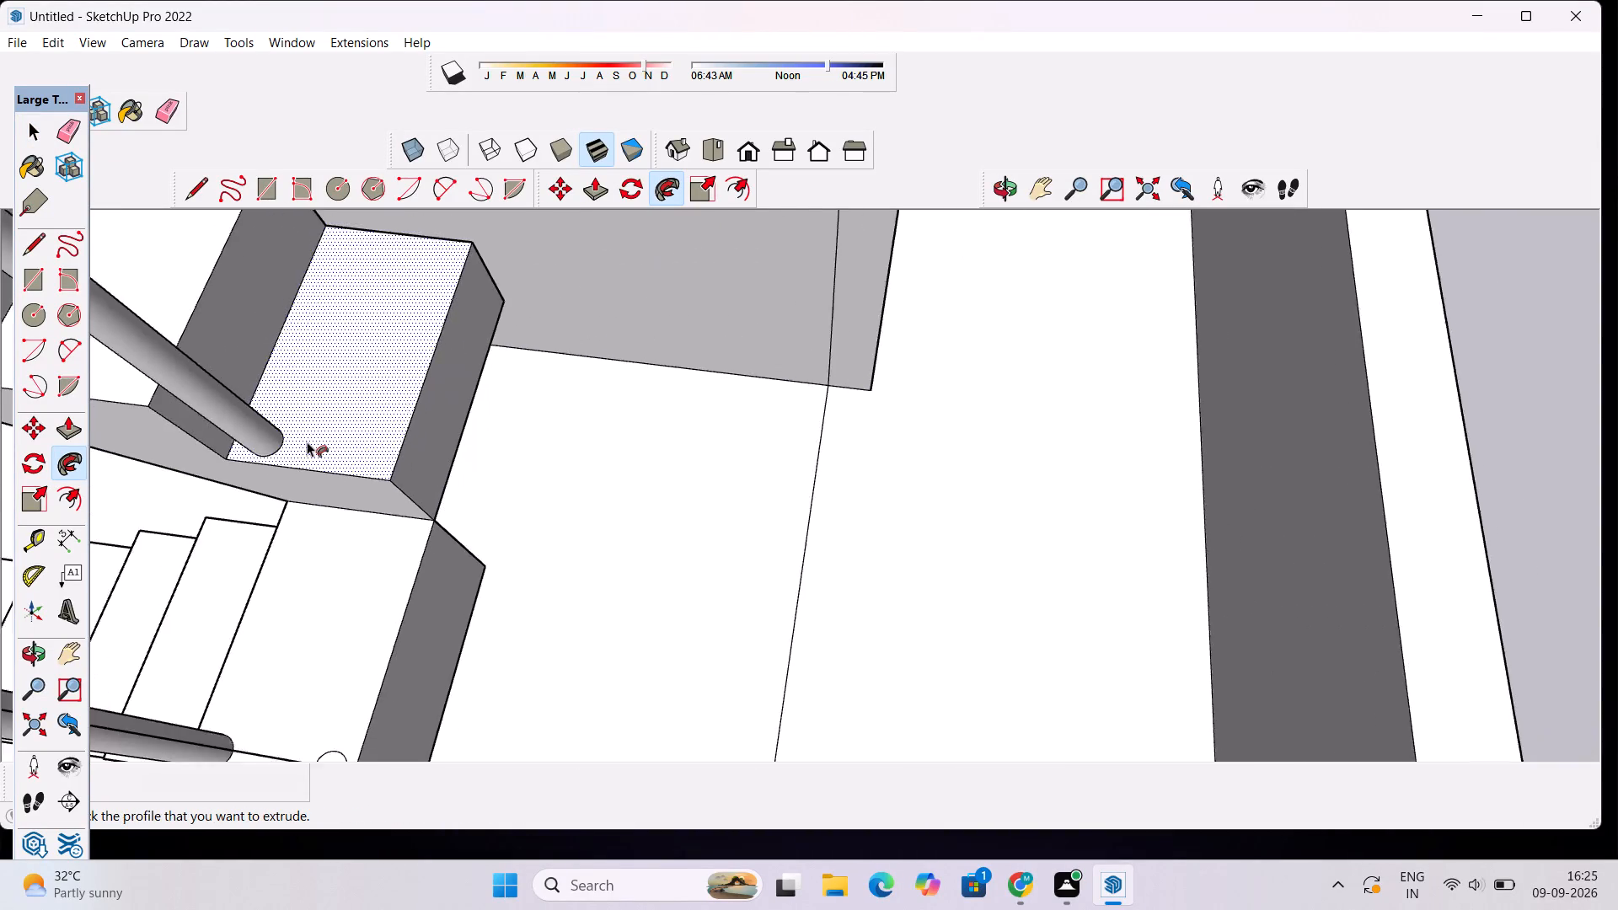
scroll(307, 442, "down", 20)
scroll(307, 442, "down", 3)
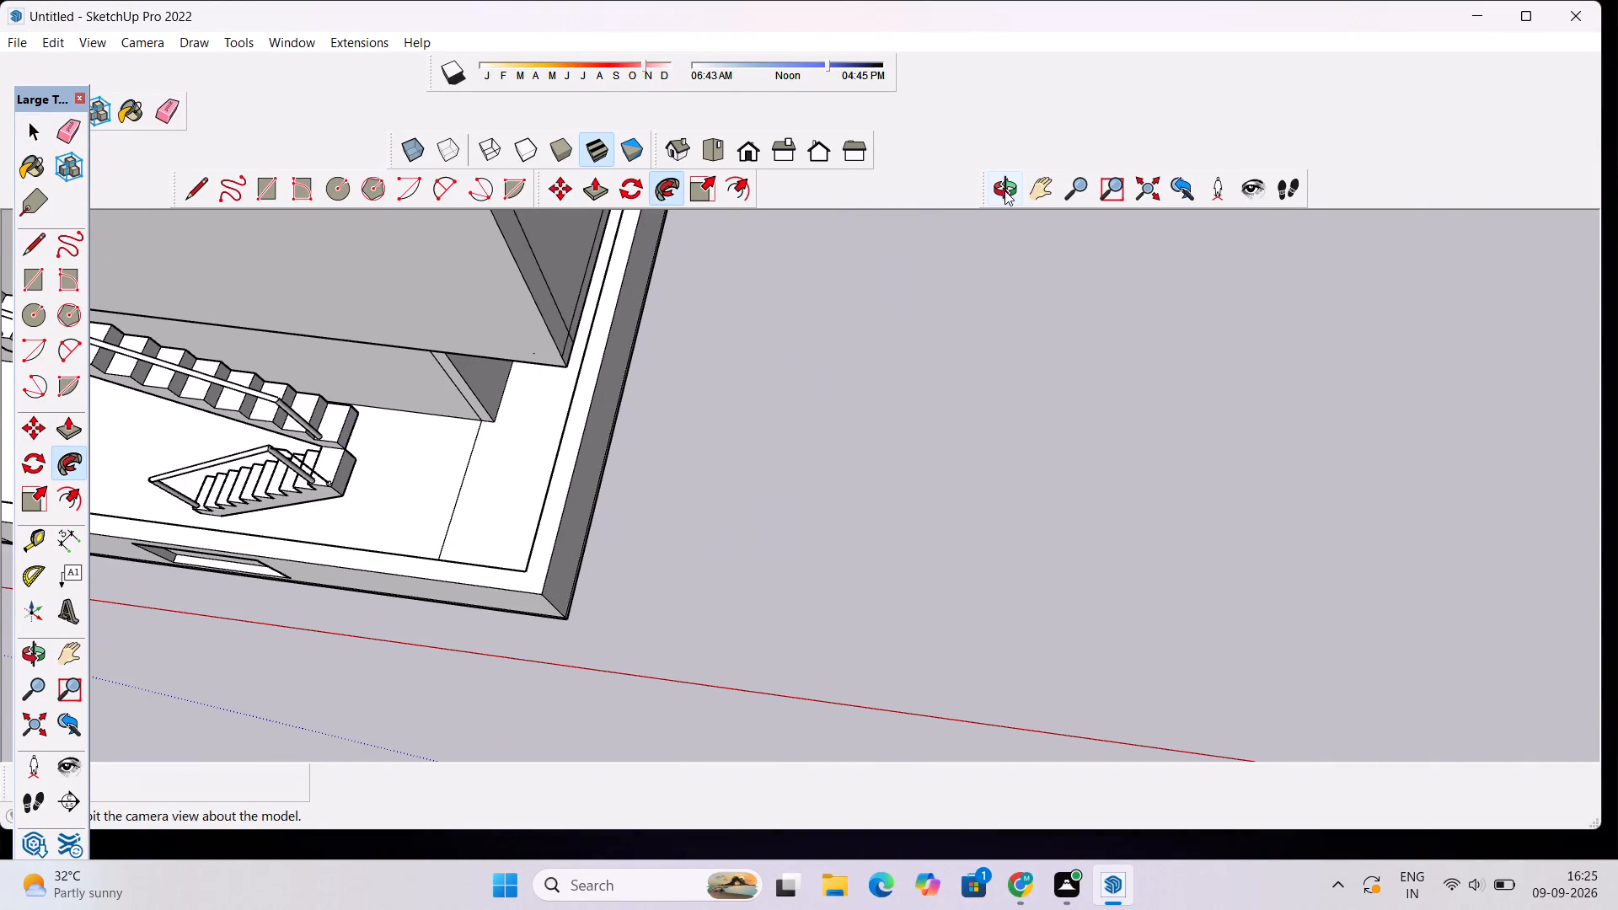
left_click(1005, 190)
left_click_drag(497, 456, 741, 333)
scroll(677, 400, "down", 9)
left_click_drag(801, 522, 608, 564)
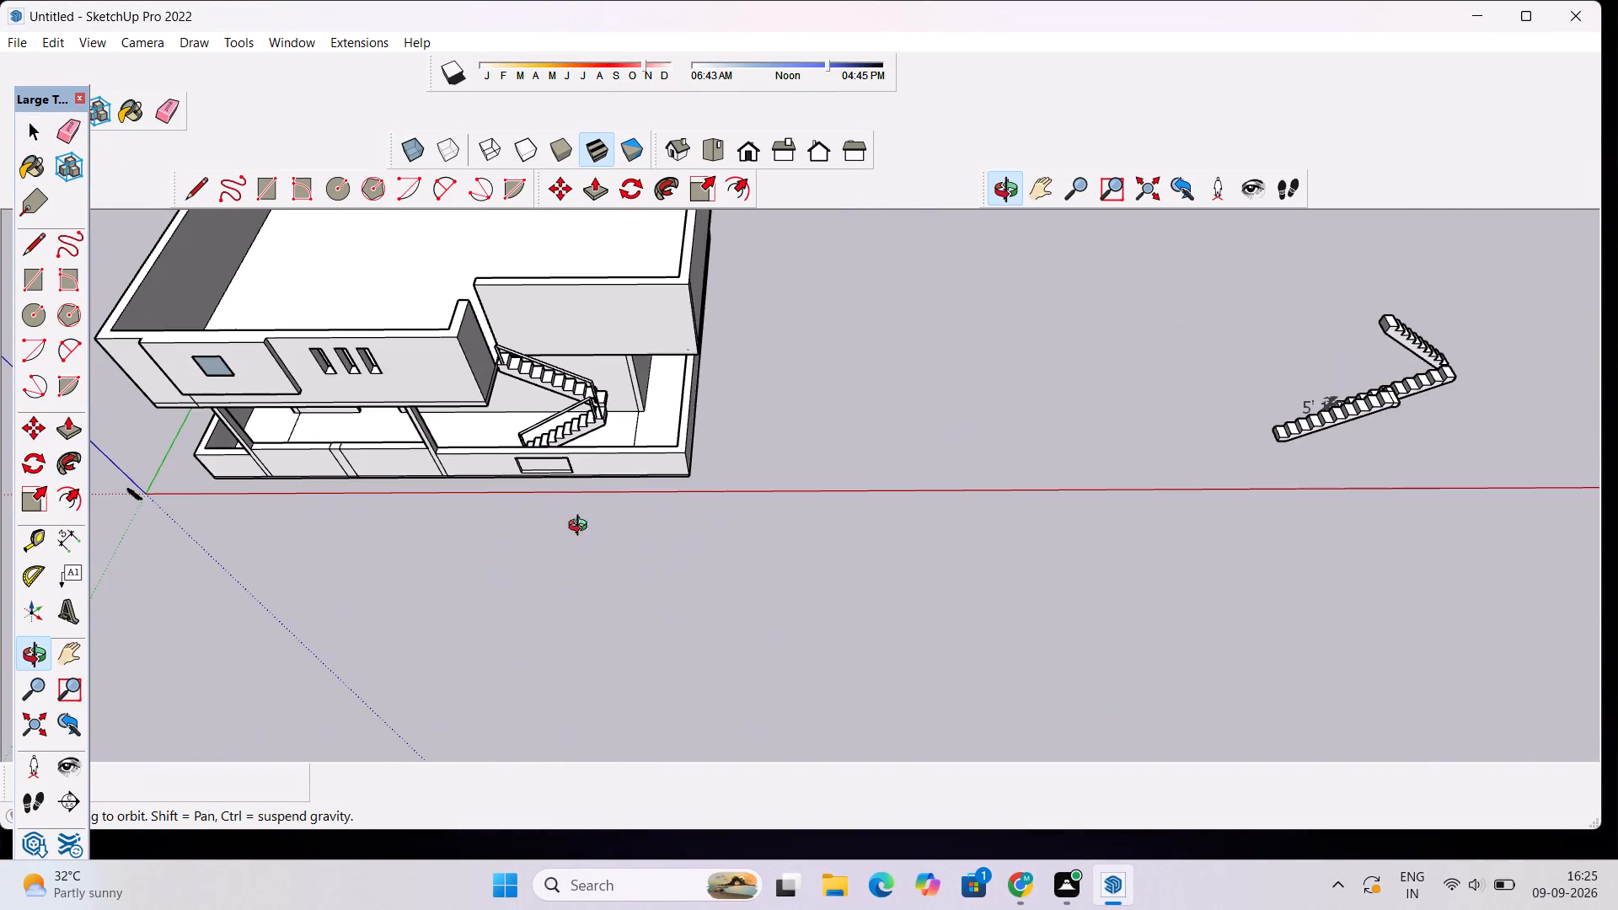
scroll(578, 399, "up", 5)
scroll(522, 456, "up", 4)
scroll(522, 453, "down", 3)
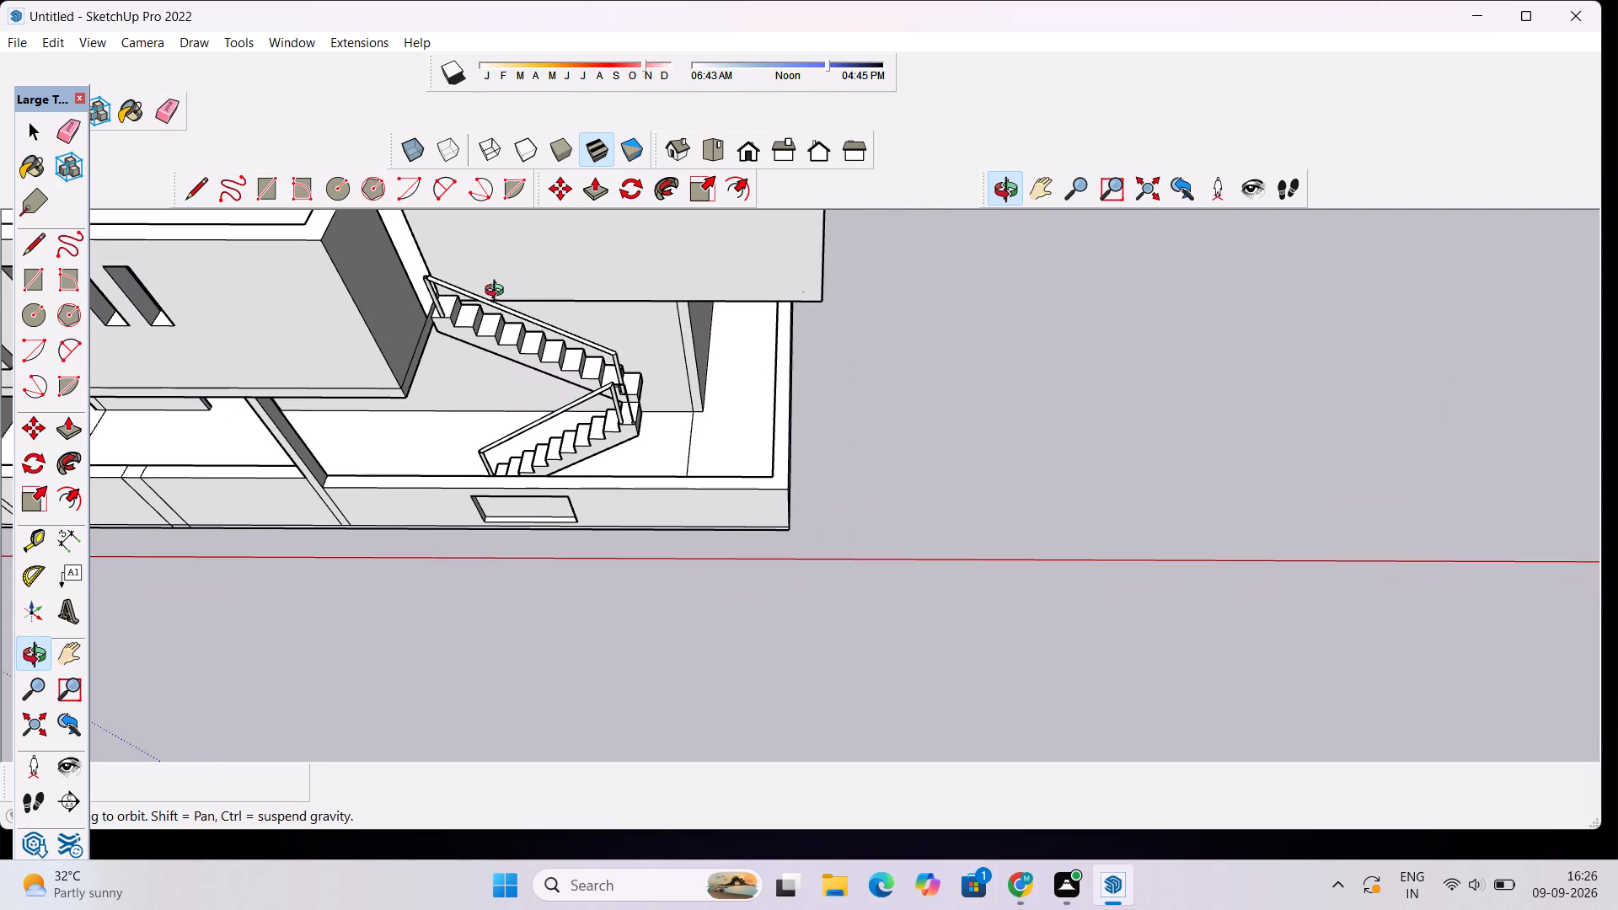
scroll(426, 267, "up", 5)
scroll(565, 334, "up", 1)
left_click_drag(758, 426, 619, 435)
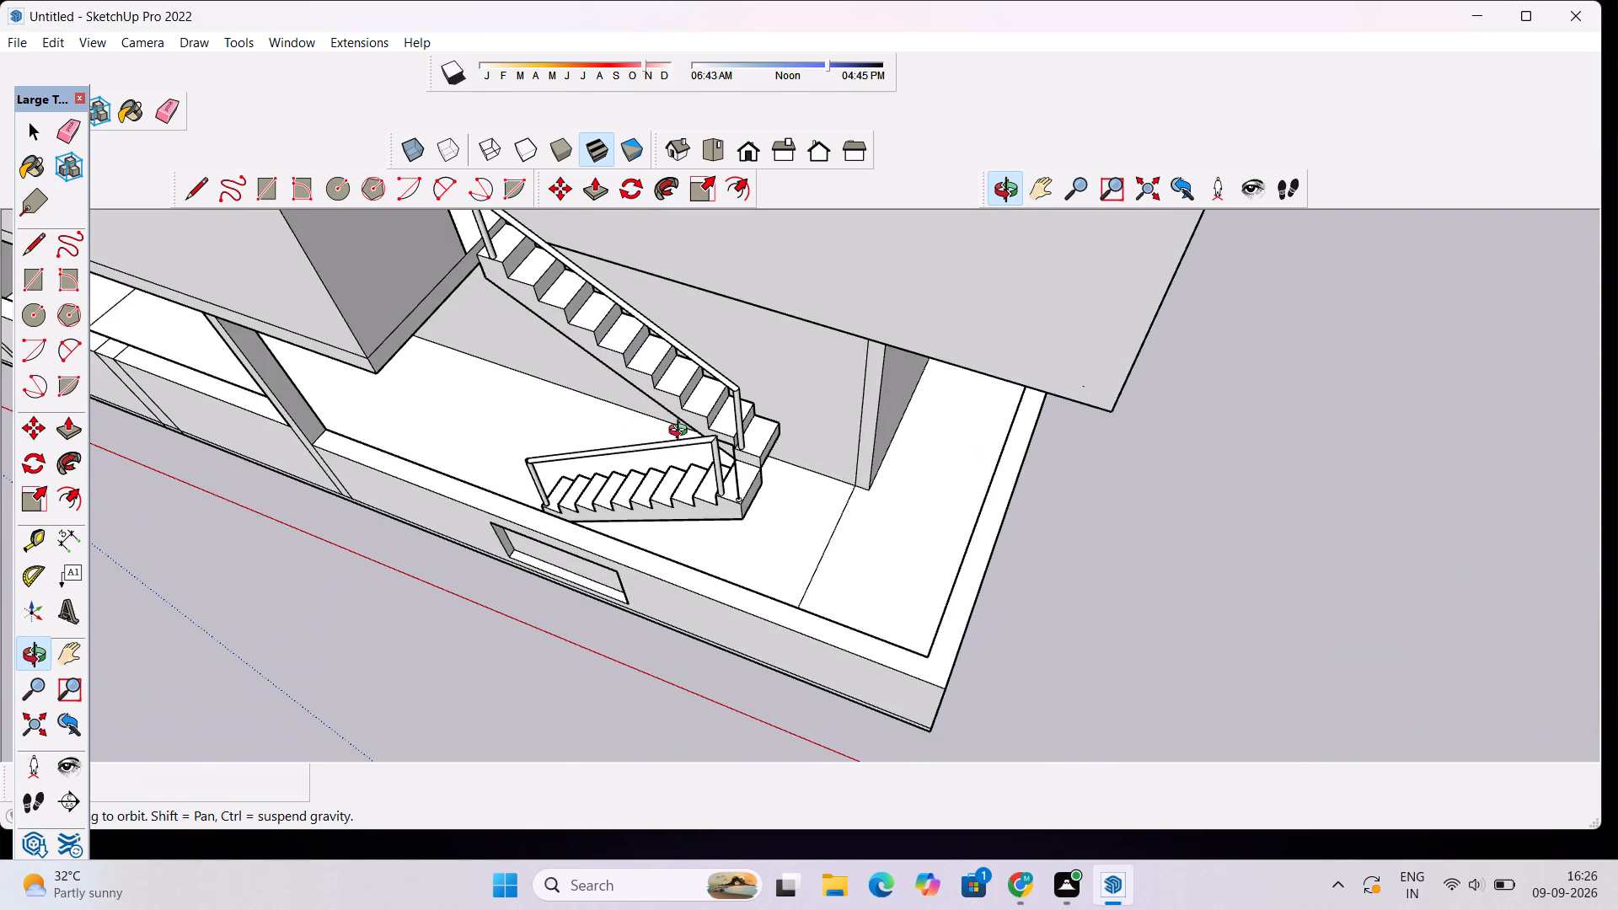
scroll(682, 432, "up", 5)
scroll(825, 481, "up", 2)
scroll(838, 474, "down", 4)
left_click_drag(933, 479, 747, 479)
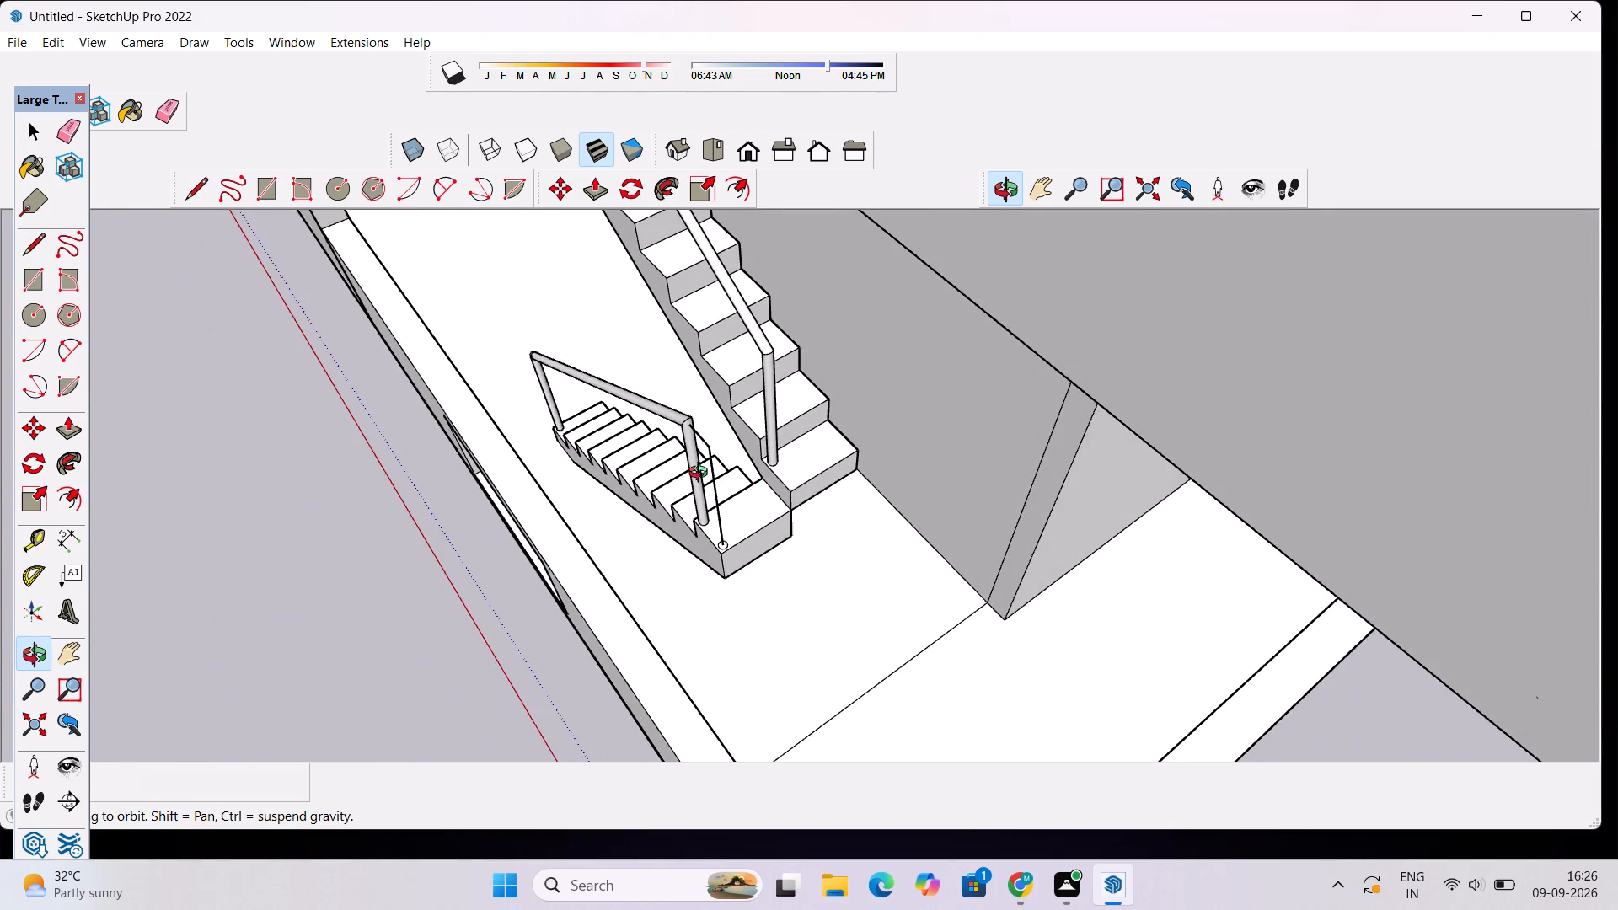
scroll(702, 474, "up", 5)
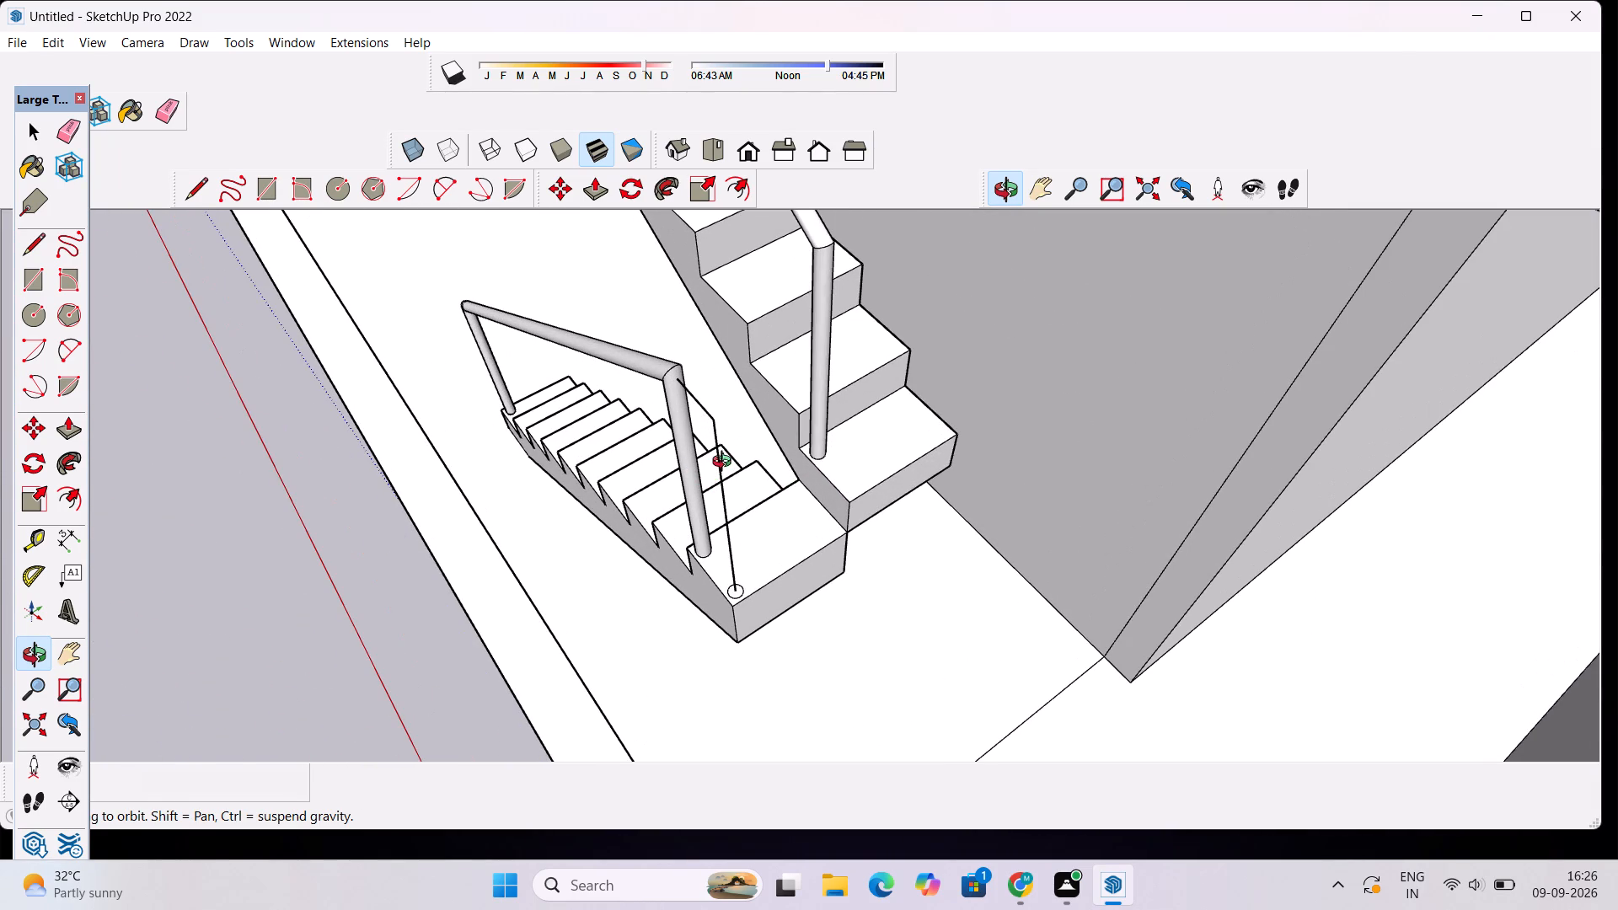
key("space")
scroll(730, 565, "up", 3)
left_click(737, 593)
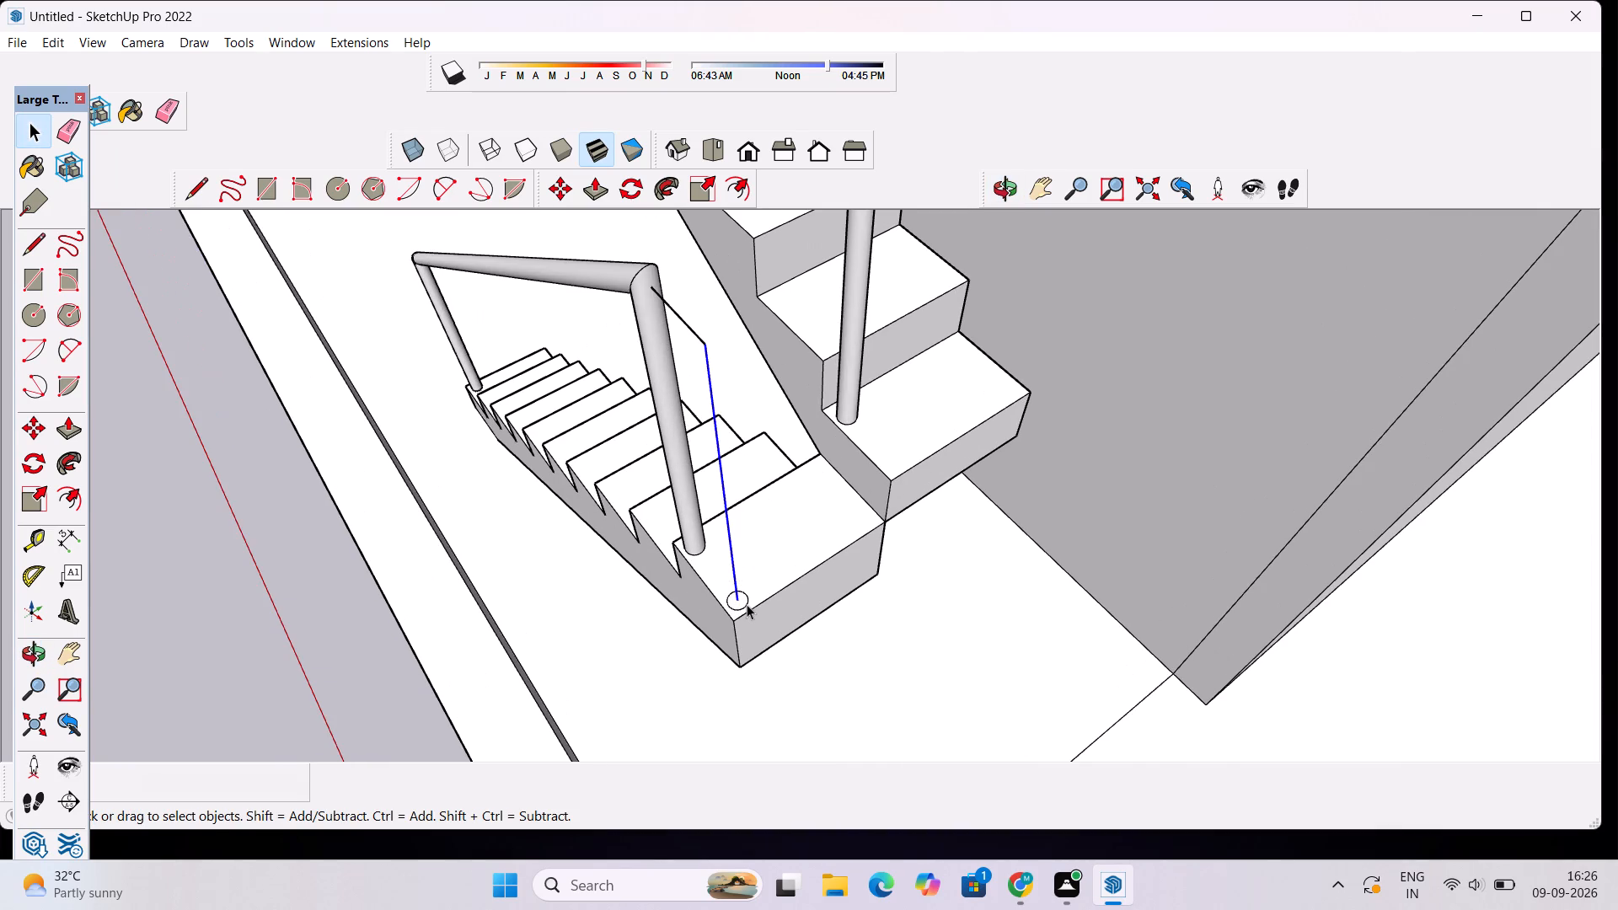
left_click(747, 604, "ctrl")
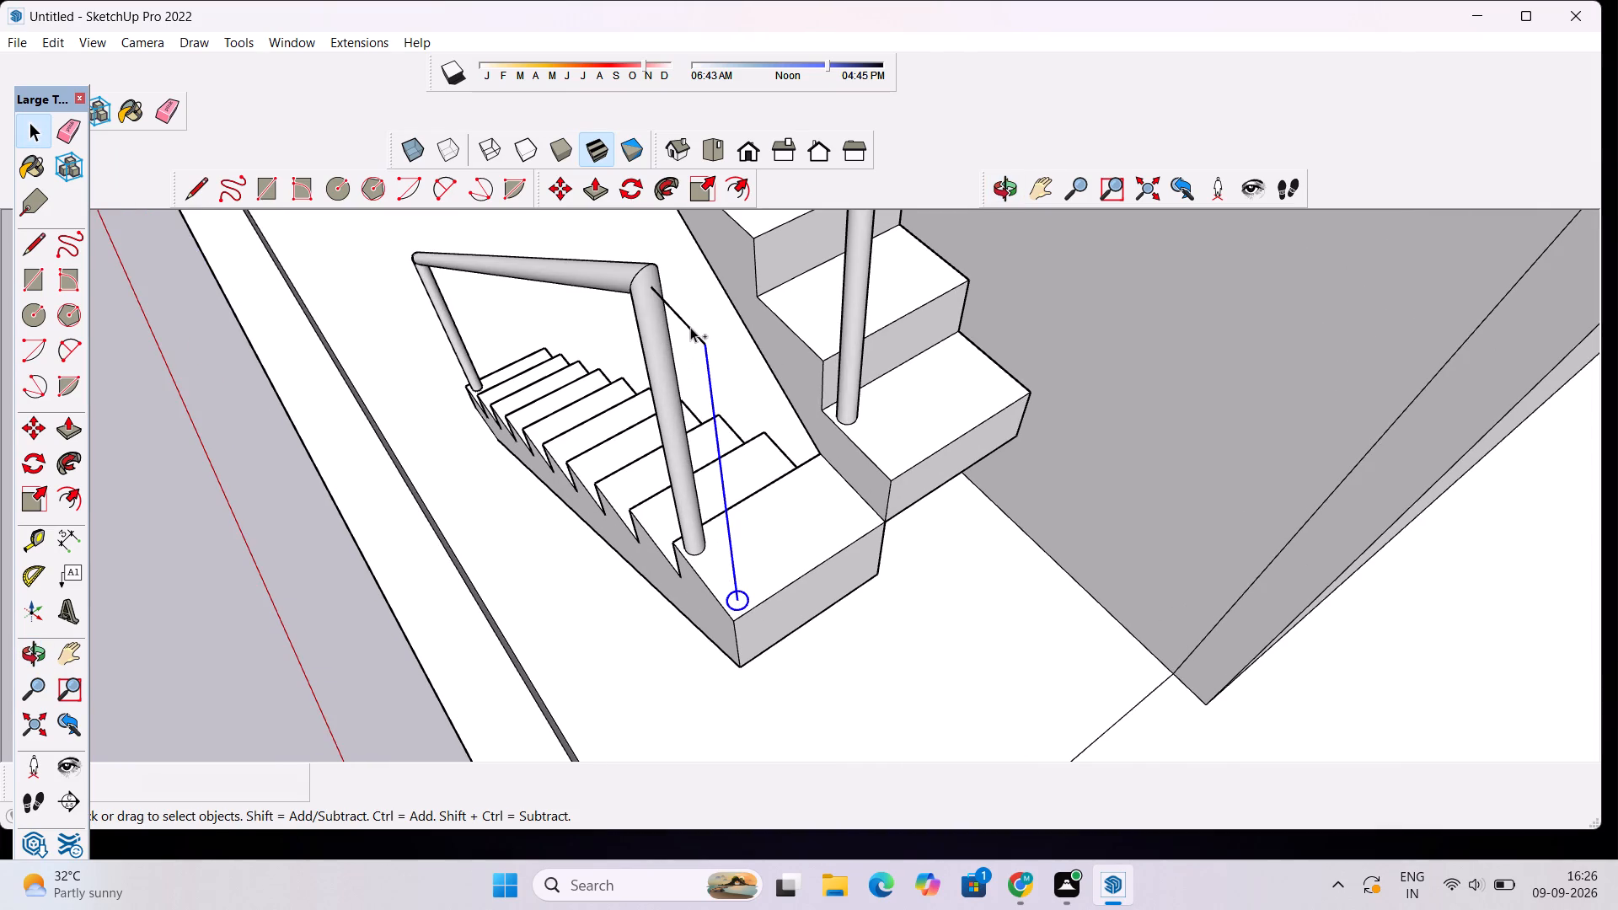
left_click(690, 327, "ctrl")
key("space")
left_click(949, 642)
Copy the circular profile from the landing's post base about 9' 6" across to the outer corner of the upper flight's bottom step.
left_click(748, 598)
key("m")
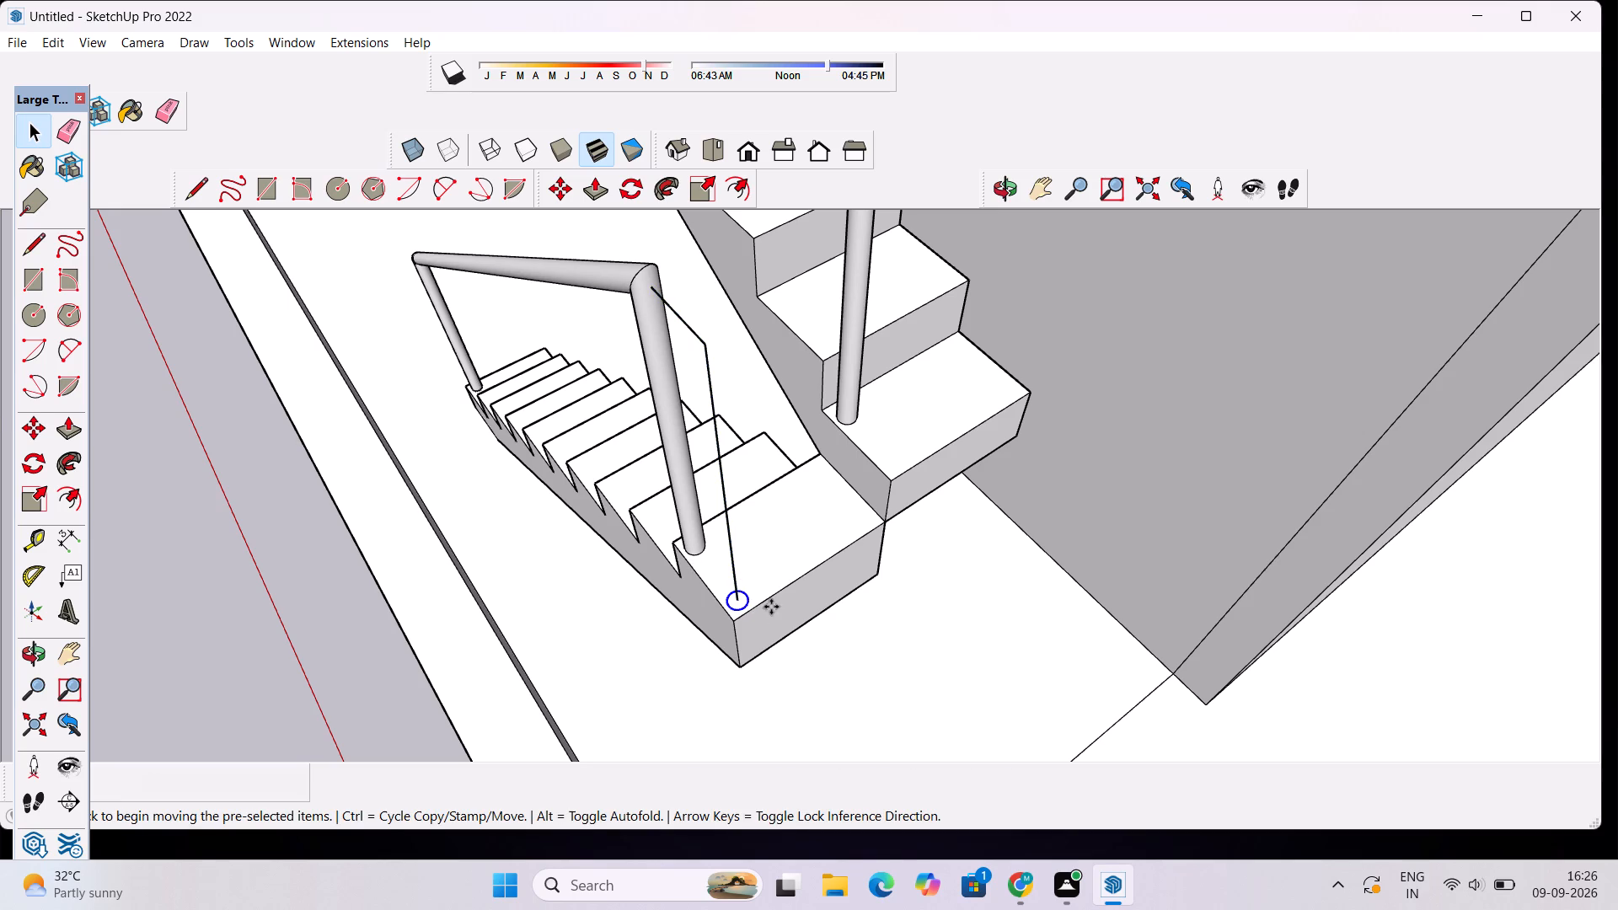
scroll(742, 592, "up", 4)
left_click(742, 592)
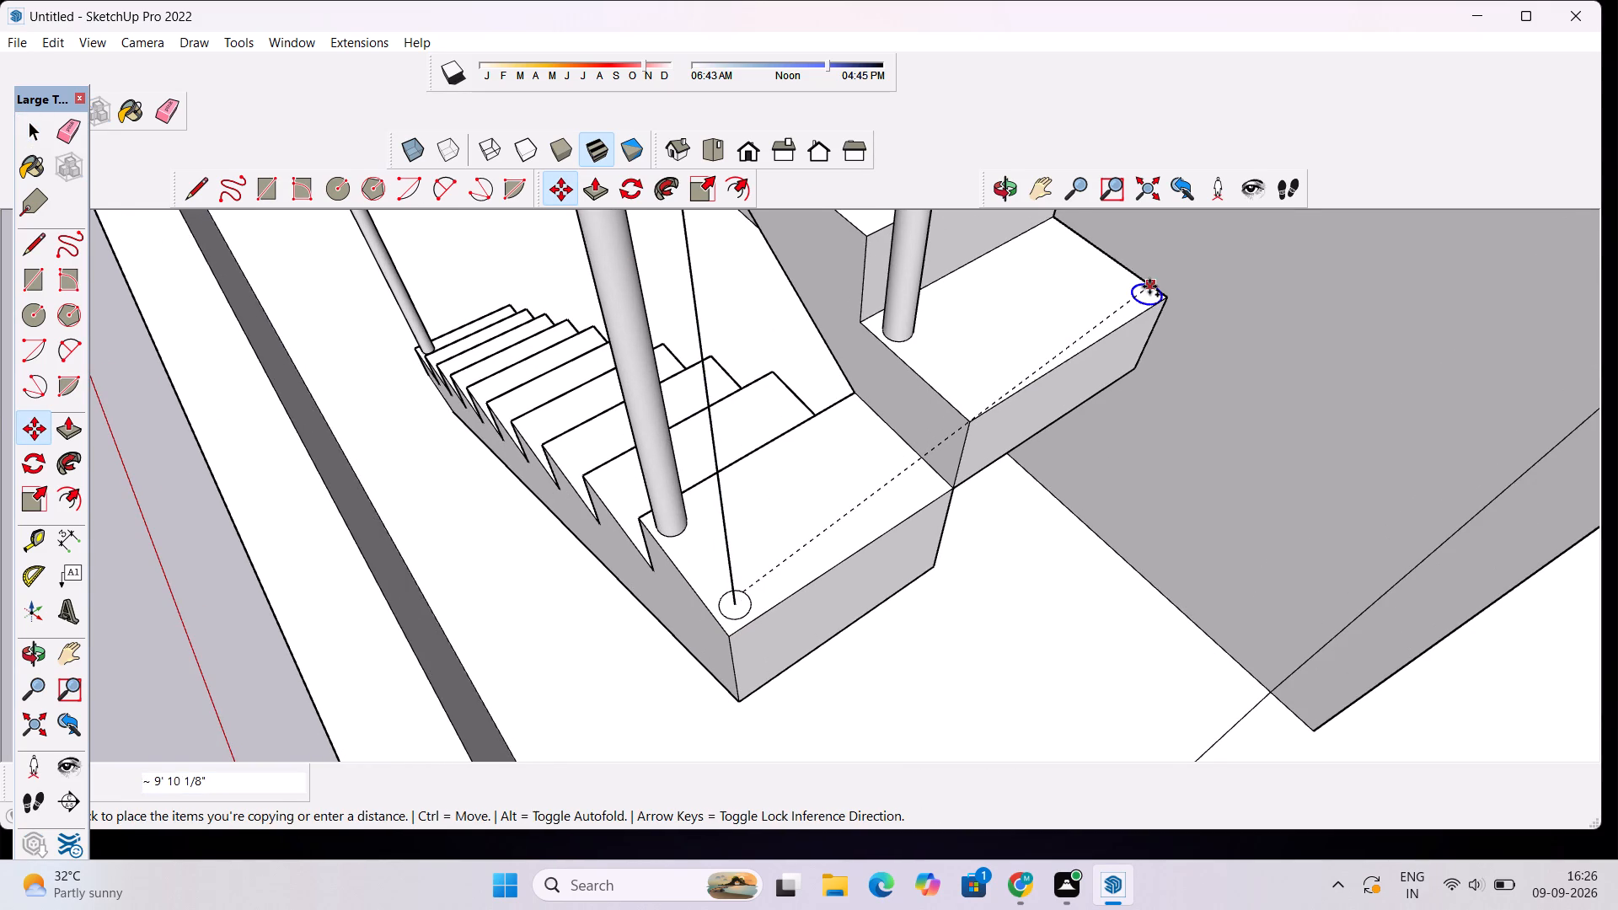
scroll(1125, 297, "down", 12)
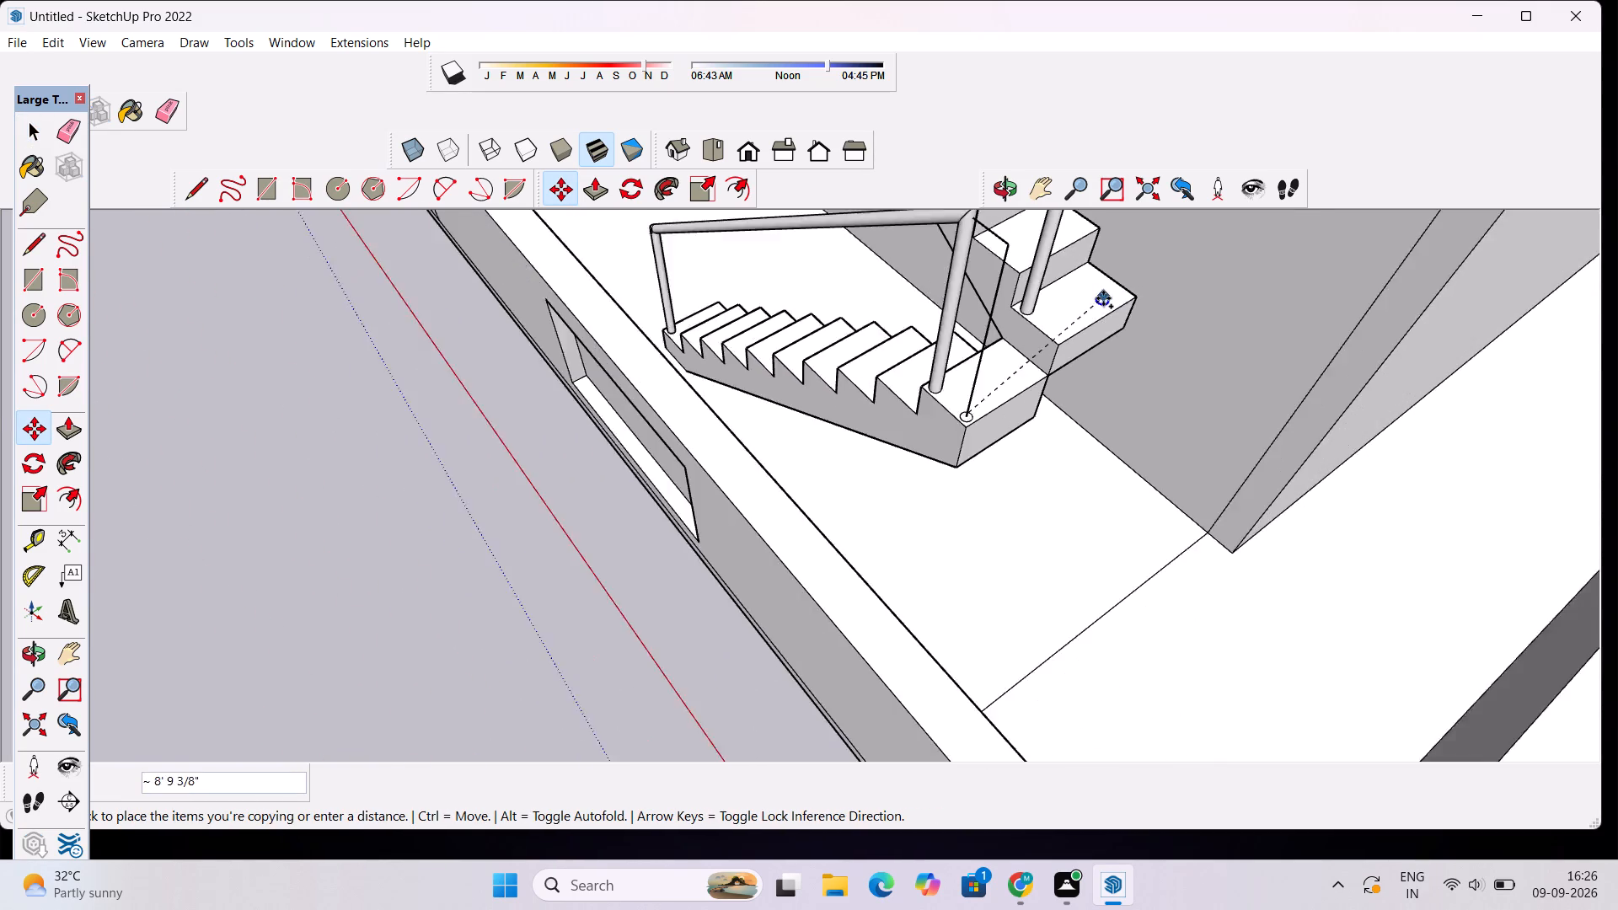
scroll(1103, 298, "down", 2)
scroll(1115, 276, "up", 9)
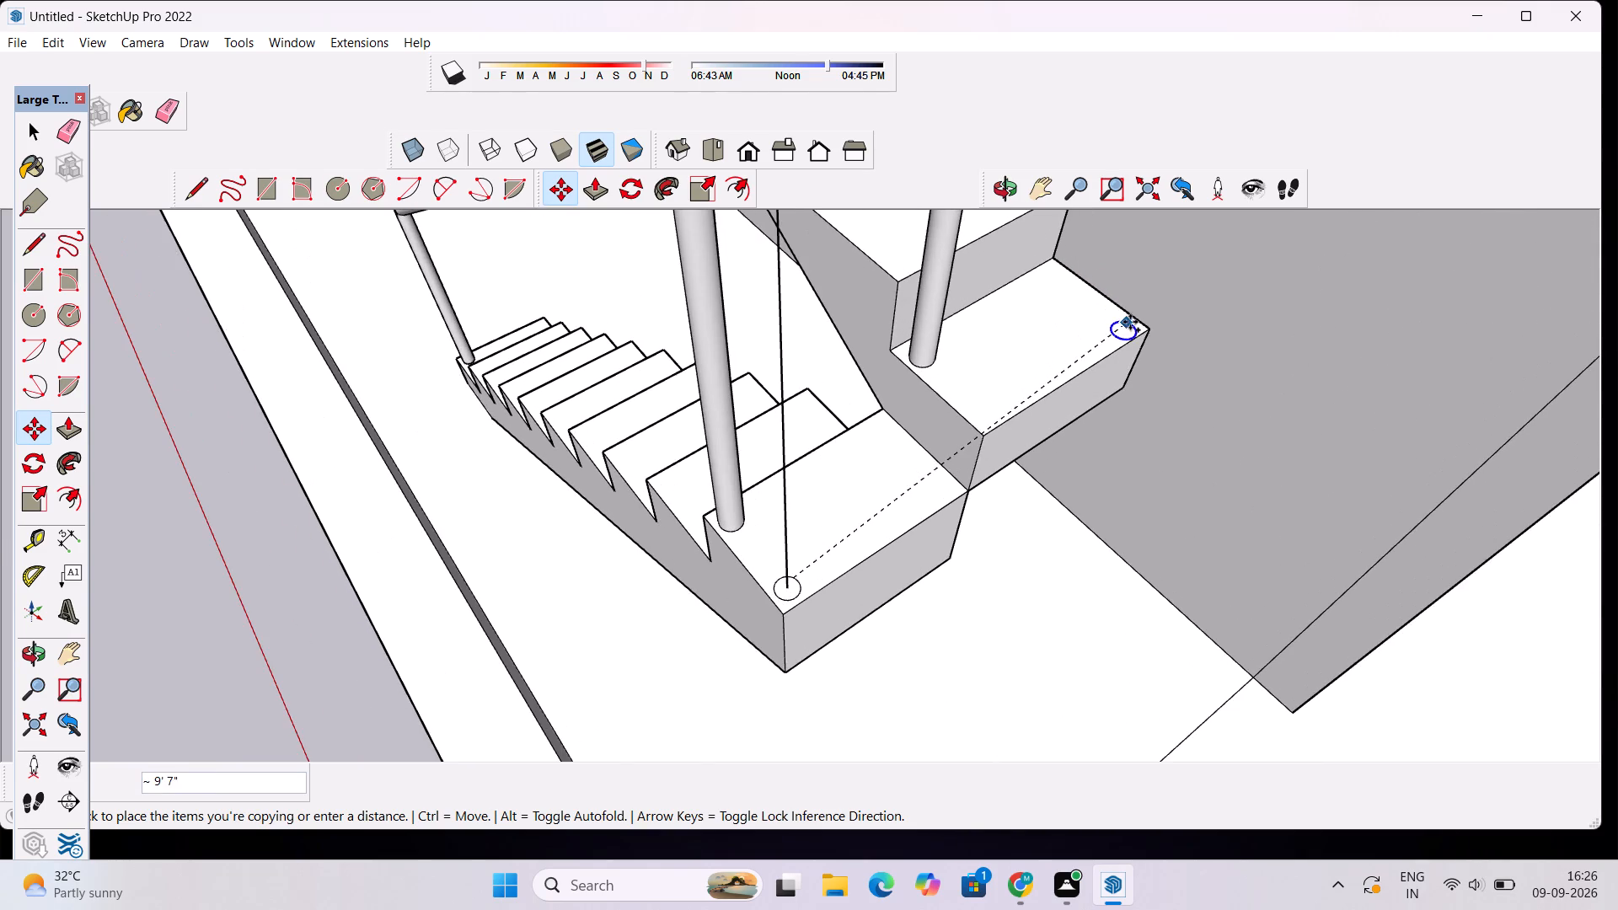
scroll(1130, 322, "up", 10)
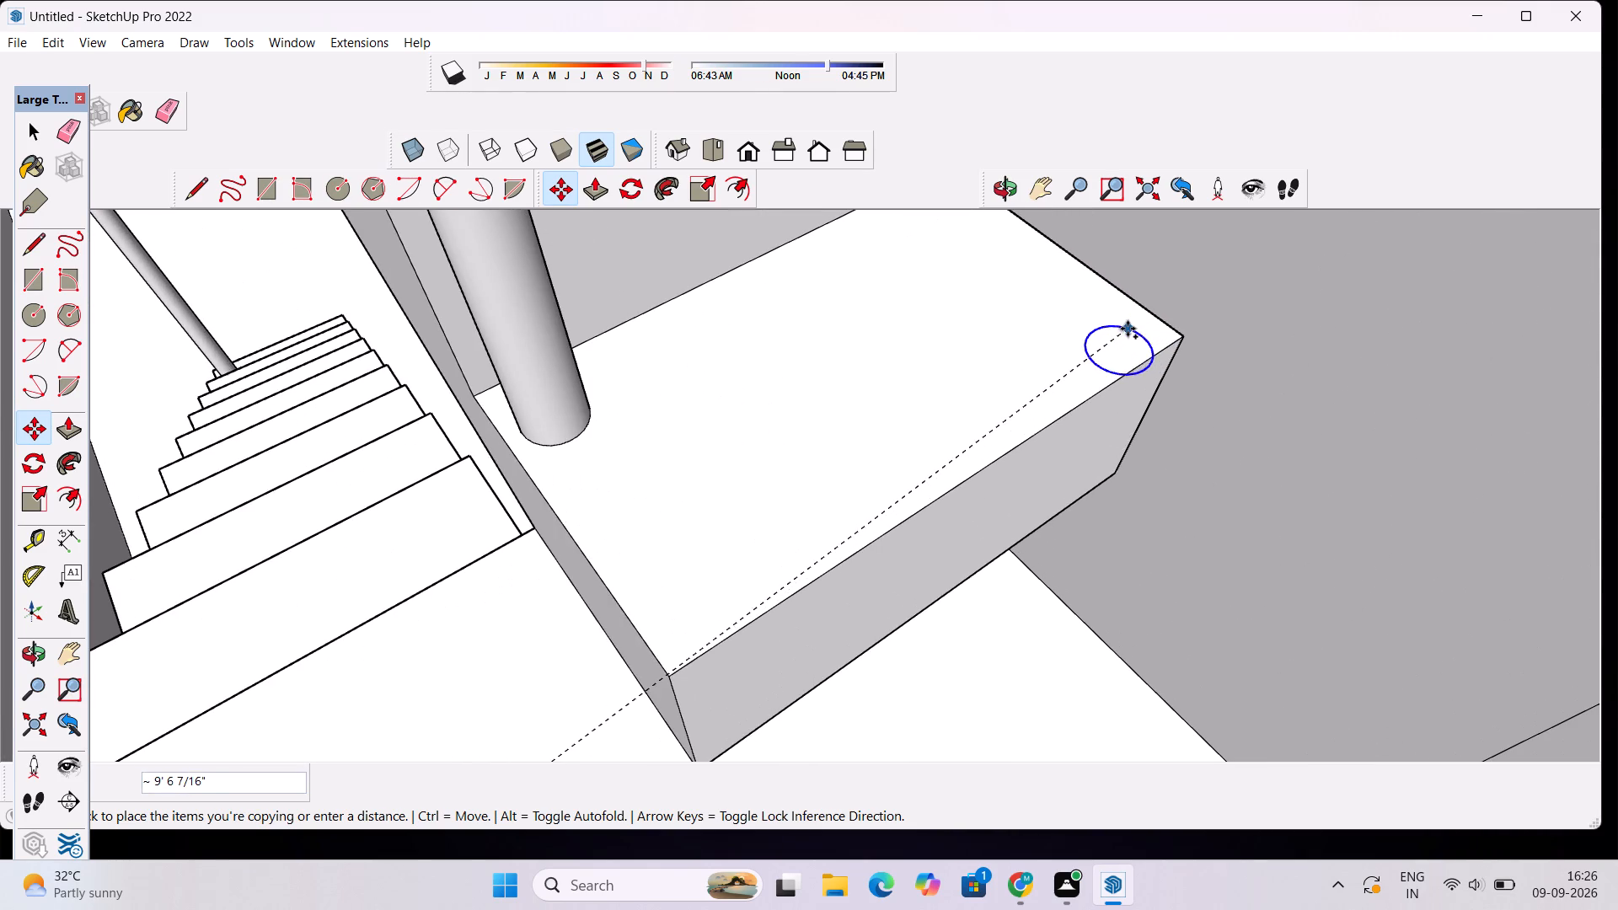
left_click(1127, 314)
key("space")
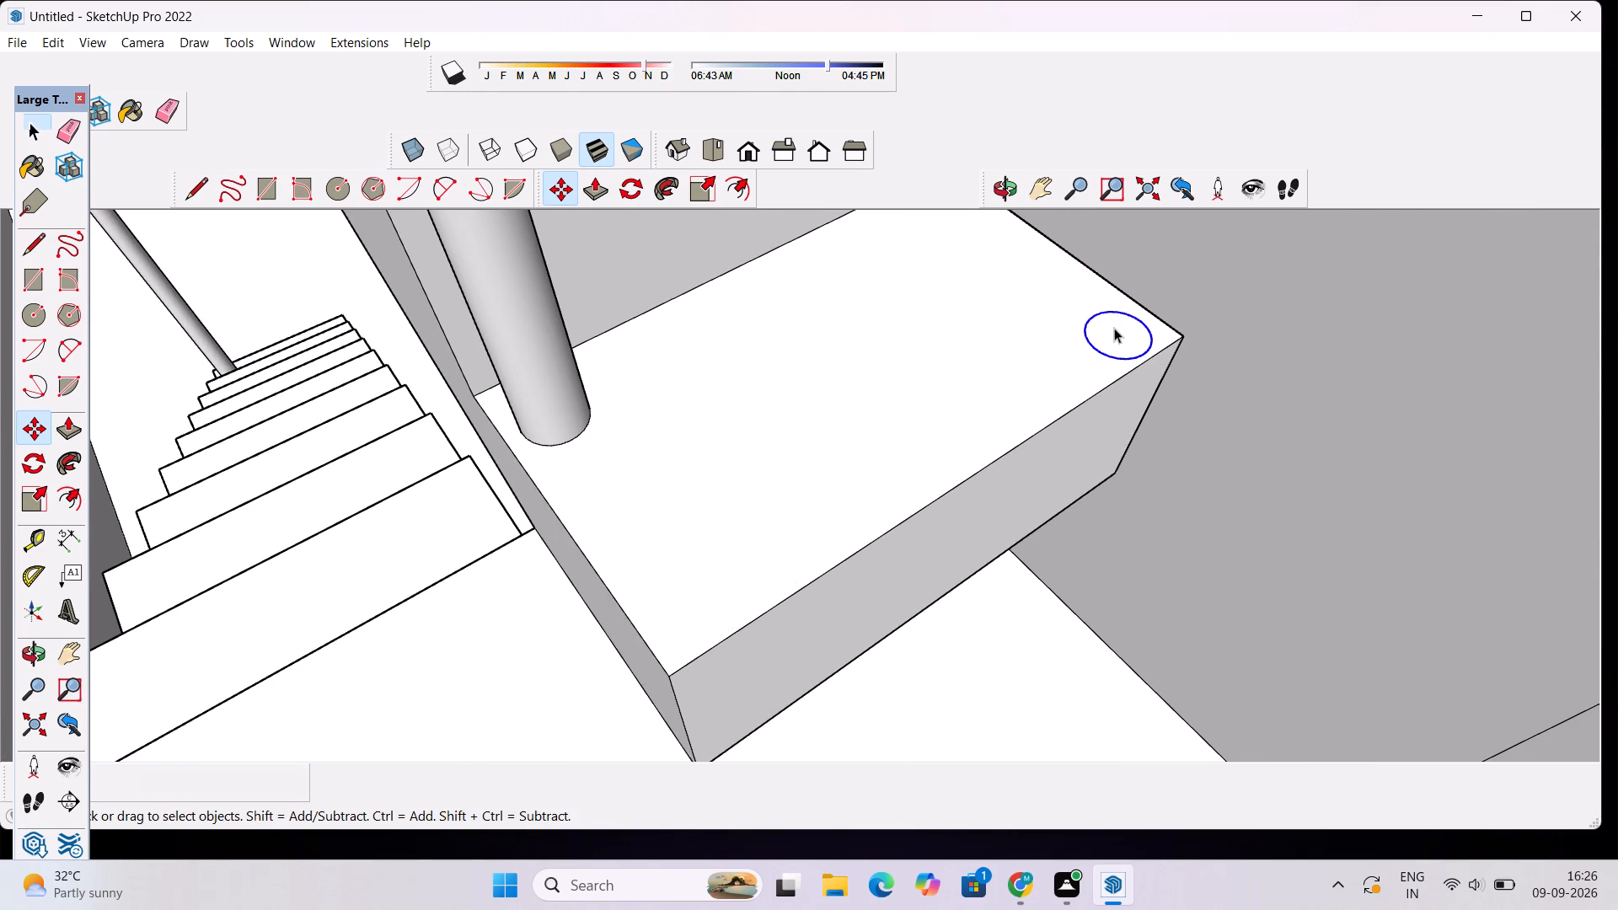
Draw a vertical post line upward from the centre of the copied circle on the upper flight's bottom step.
scroll(1112, 333, "down", 13)
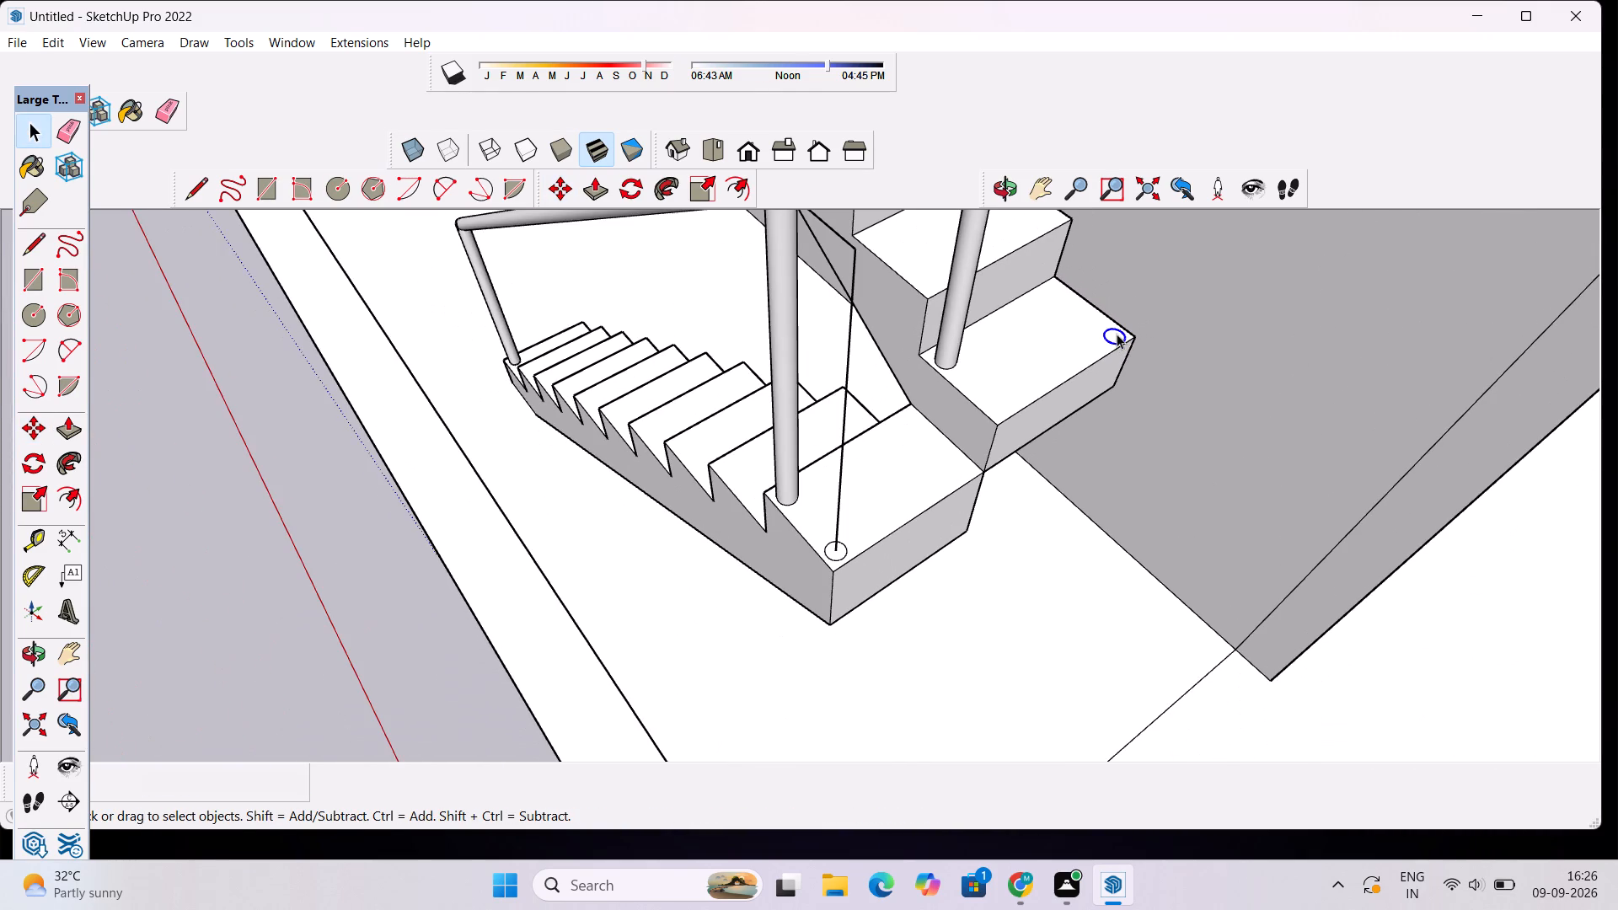
key("l")
scroll(1117, 332, "up", 11)
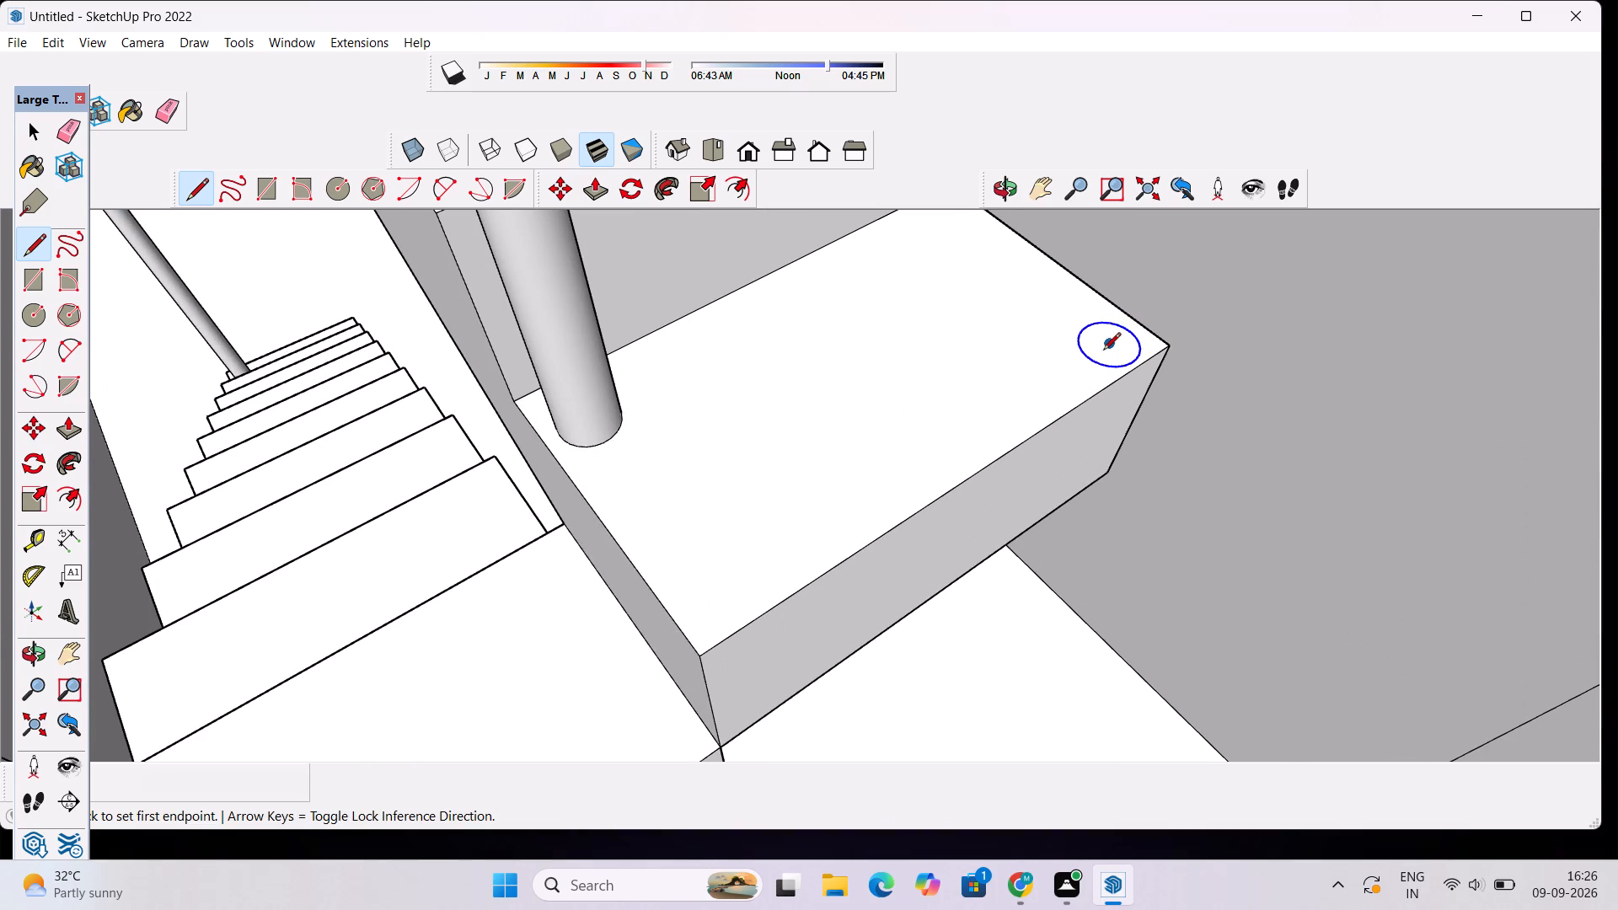
left_click(1106, 349)
scroll(1116, 312, "down", 9)
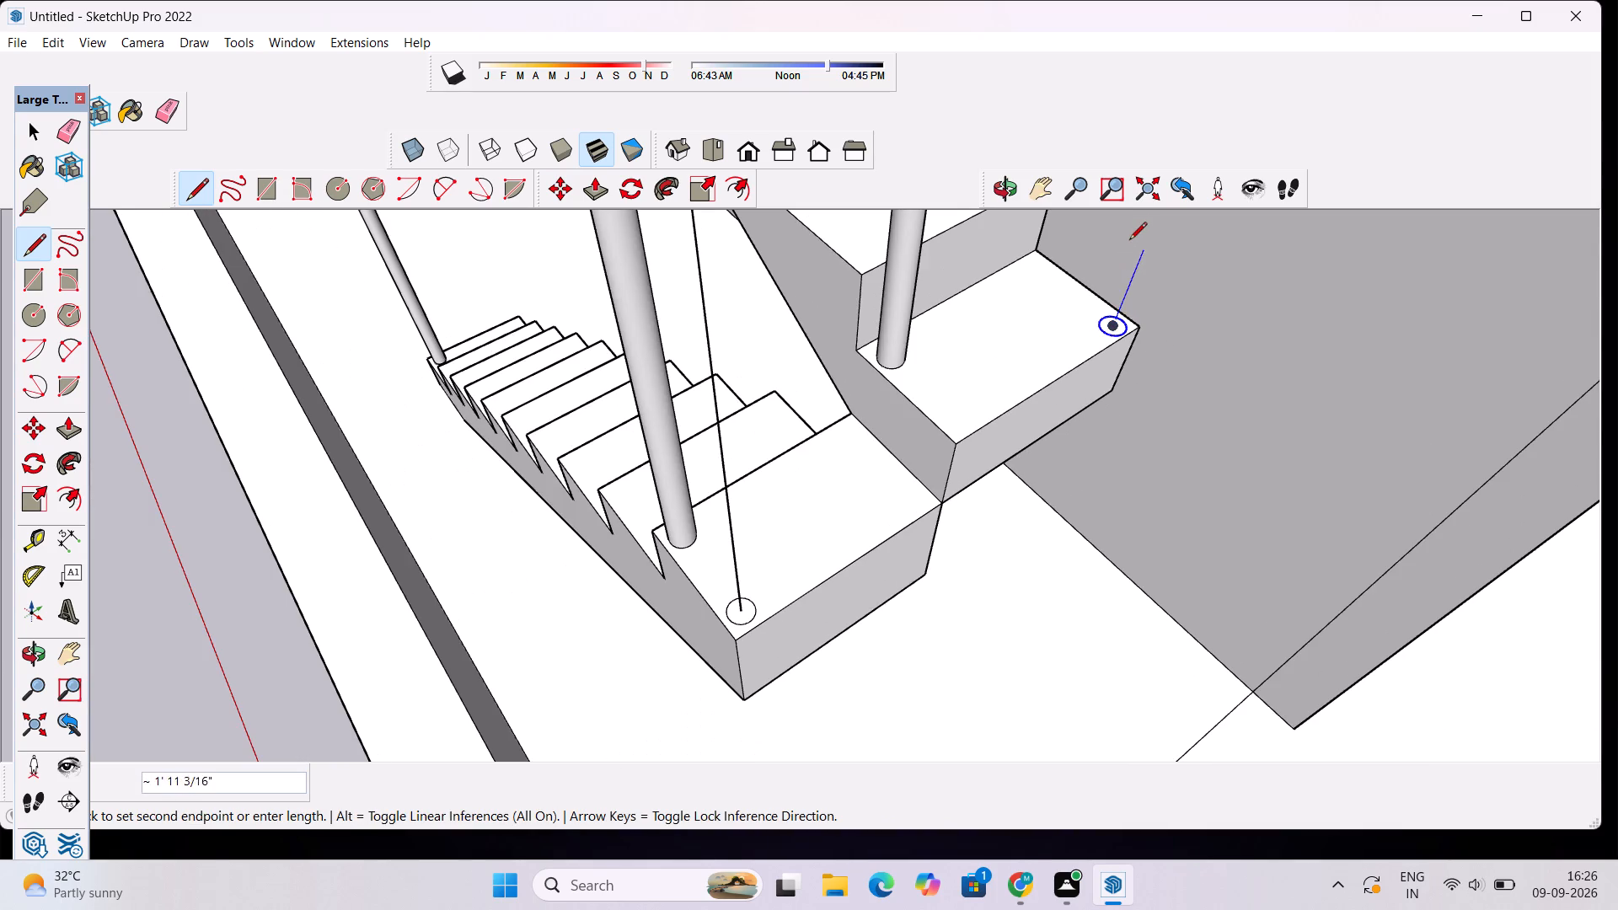
scroll(1133, 237, "down", 17)
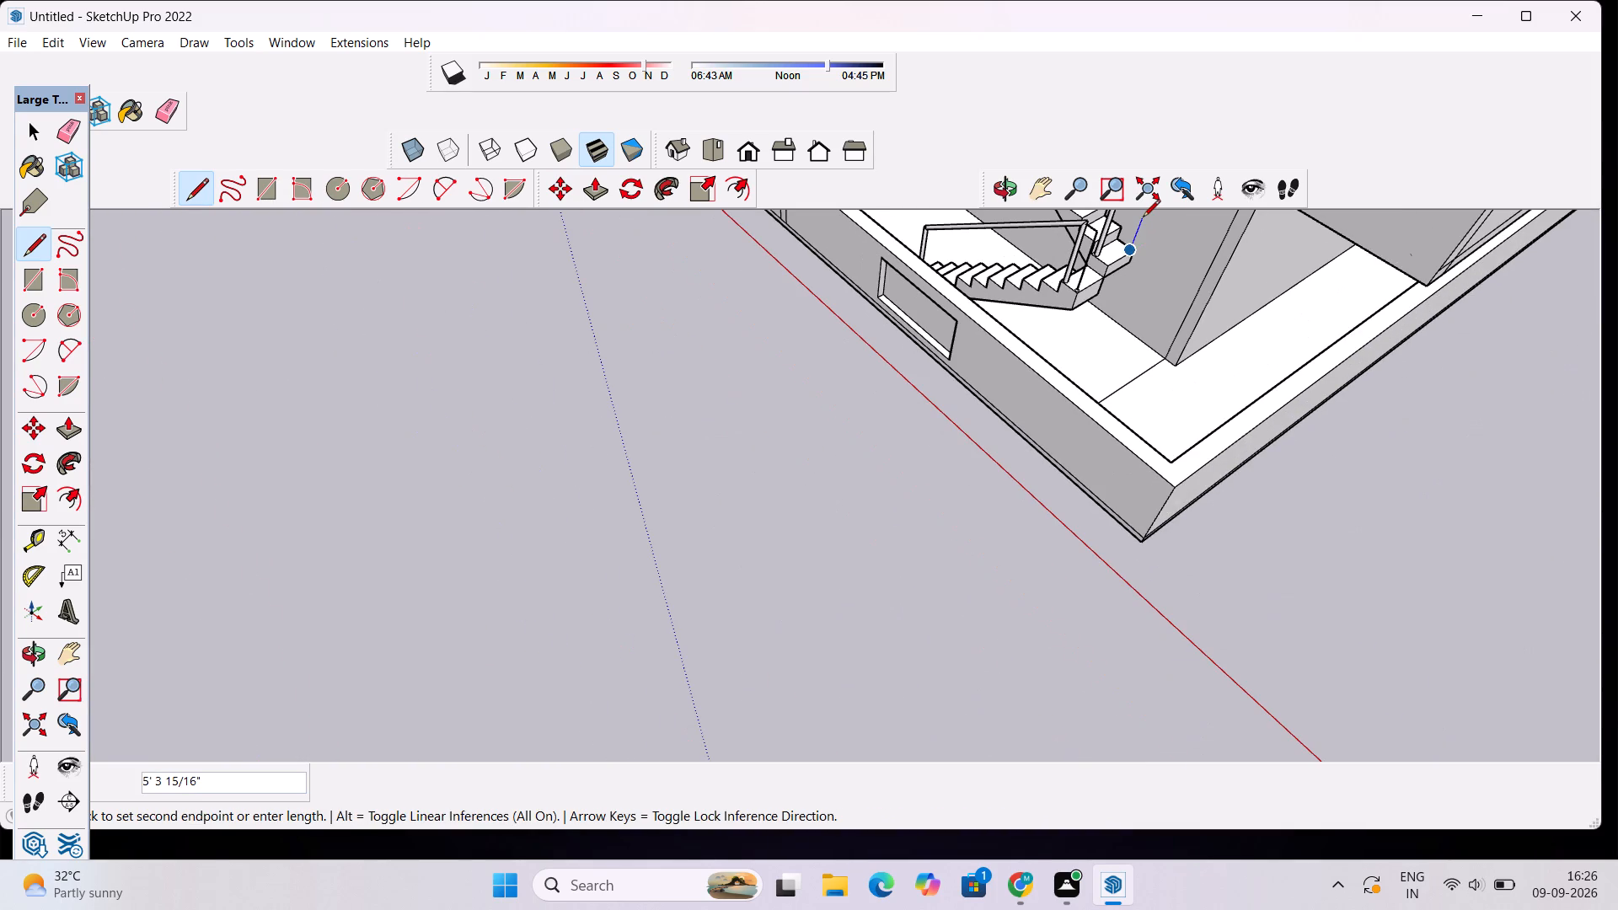
left_click(1143, 218)
key("space")
Draw a horizontal handrail line about 9' 5" long from the top of the landing's post line to directly above the new post line.
scroll(1137, 244, "down", 5)
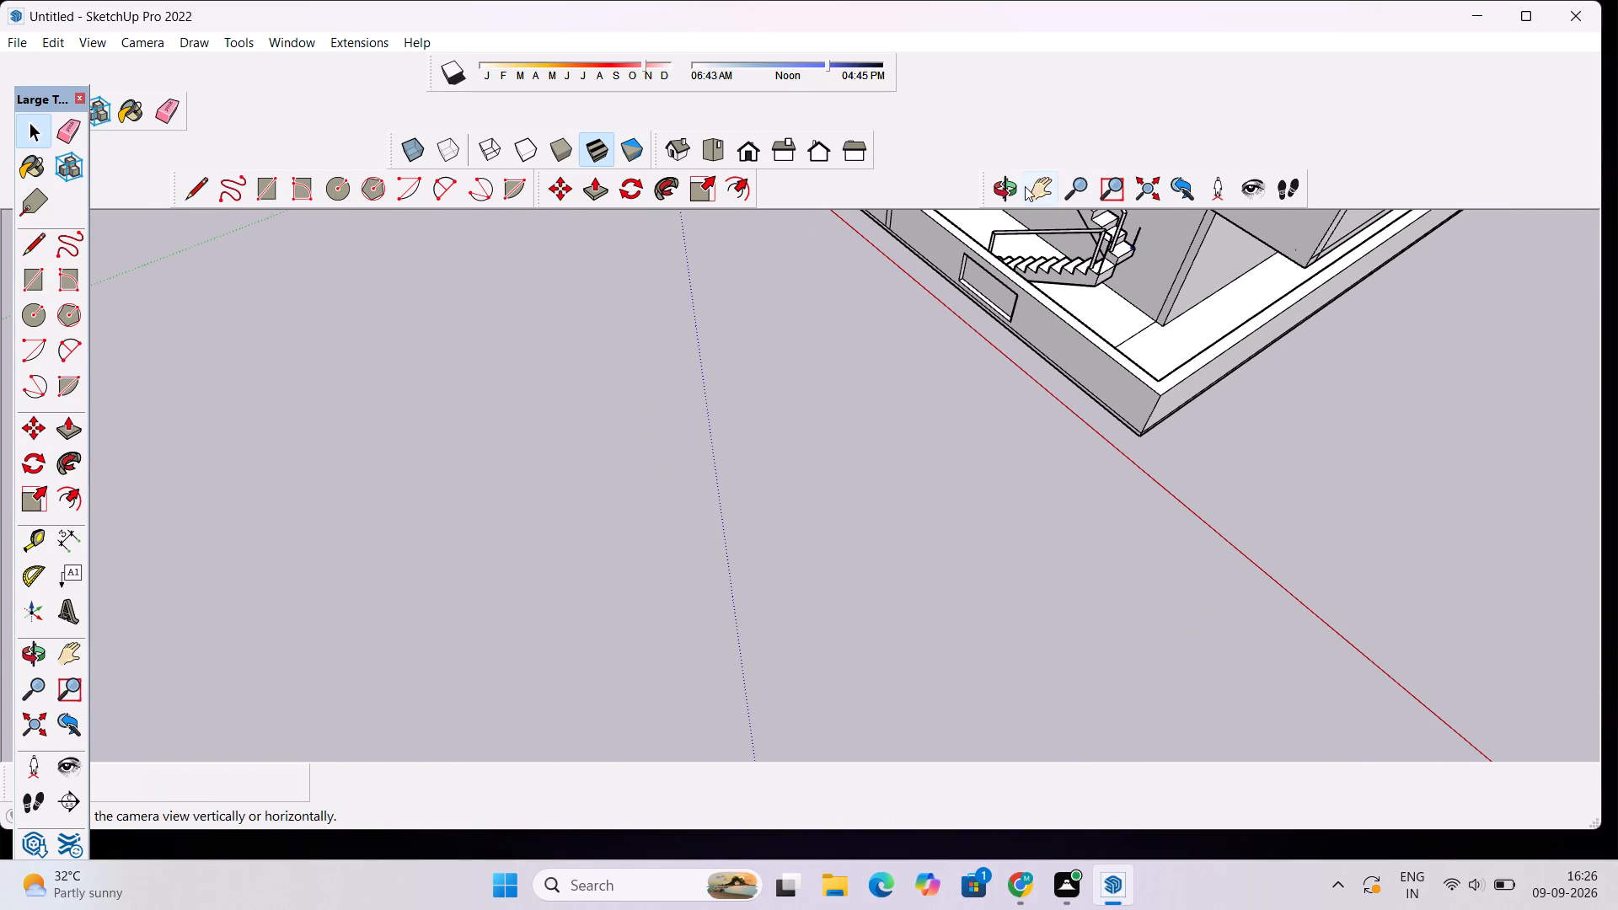
left_click(1008, 188)
left_click_drag(923, 438, 1071, 259)
scroll(904, 408, "down", 11)
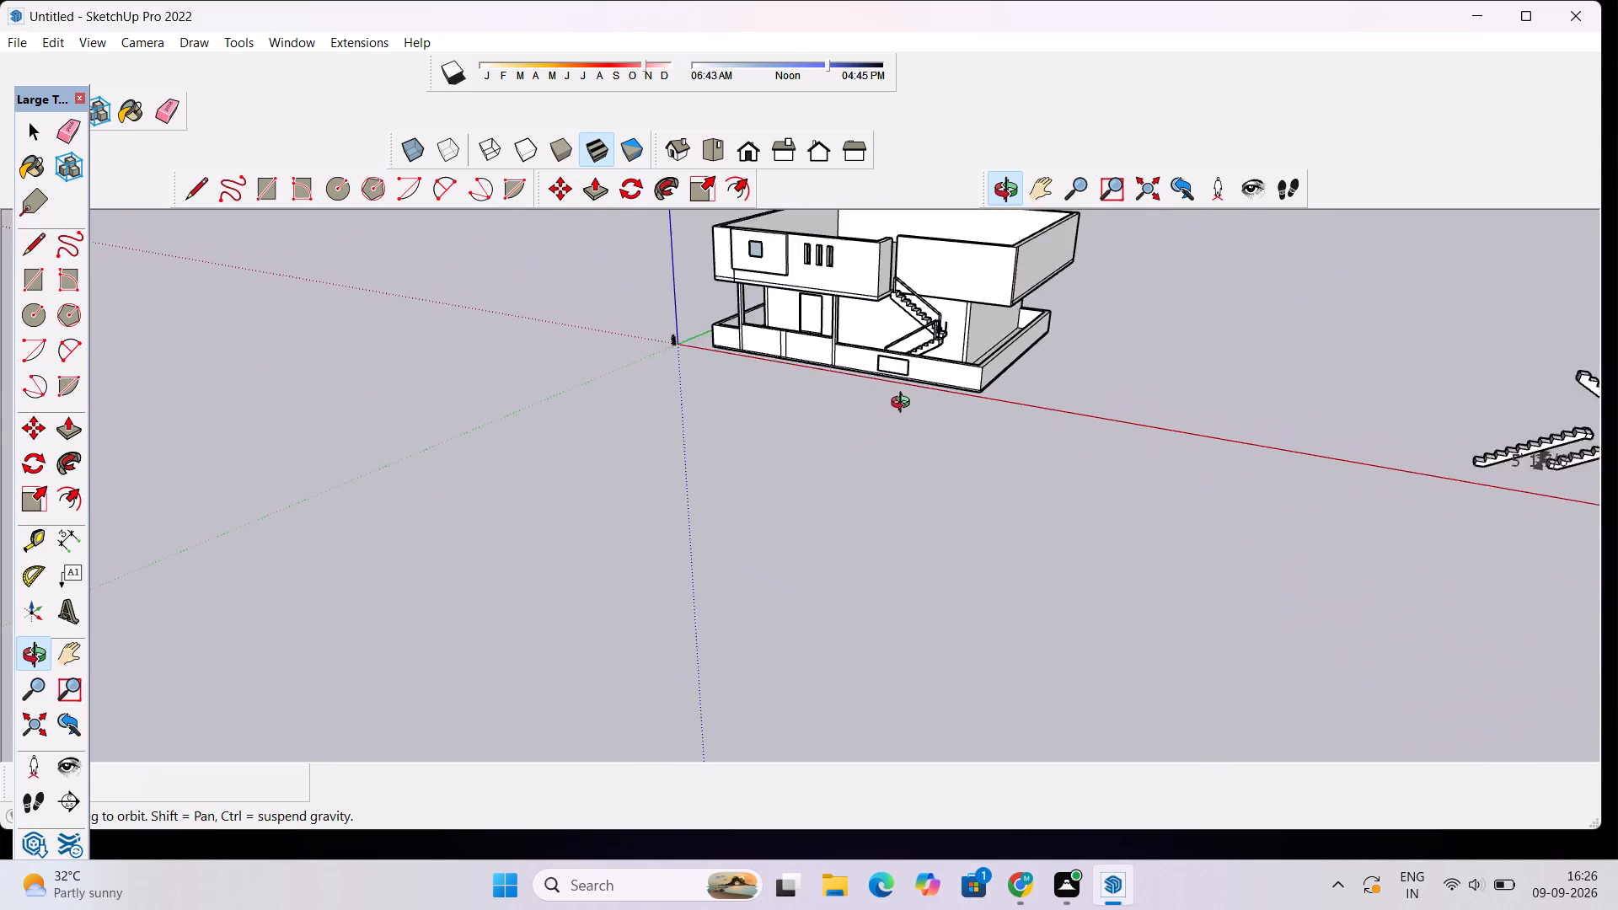
scroll(904, 404, "down", 2)
left_click_drag(861, 405, 894, 348)
scroll(891, 318, "up", 17)
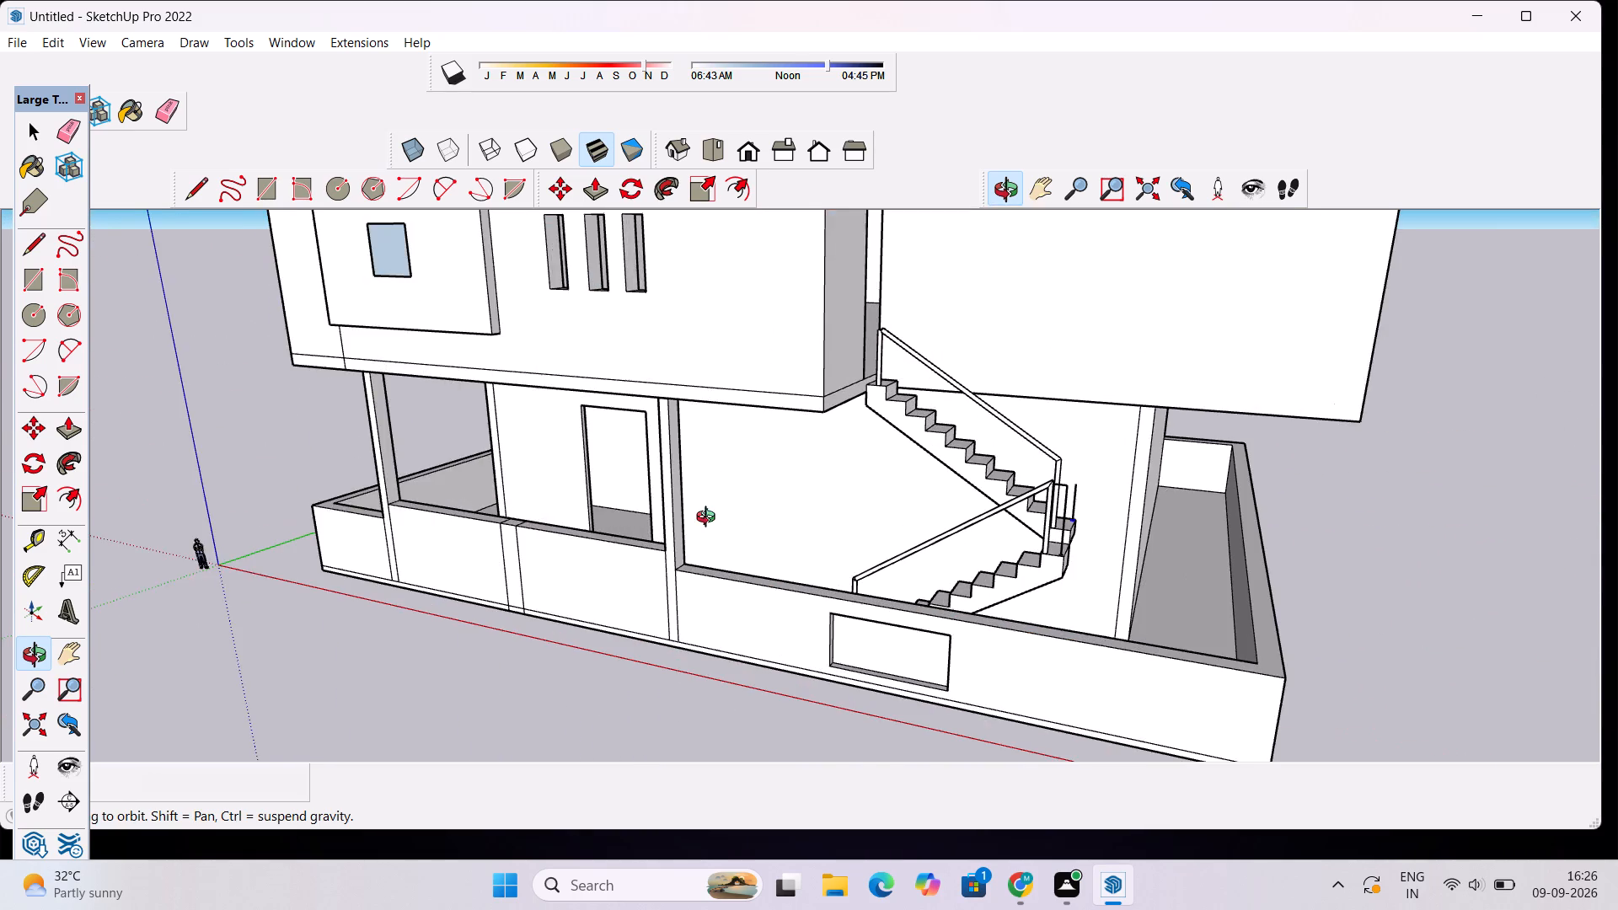
left_click_drag(710, 519, 880, 479)
scroll(966, 396, "up", 5)
left_click_drag(1251, 433, 1168, 458)
left_click_drag(1149, 458, 977, 443)
scroll(1037, 510, "up", 2)
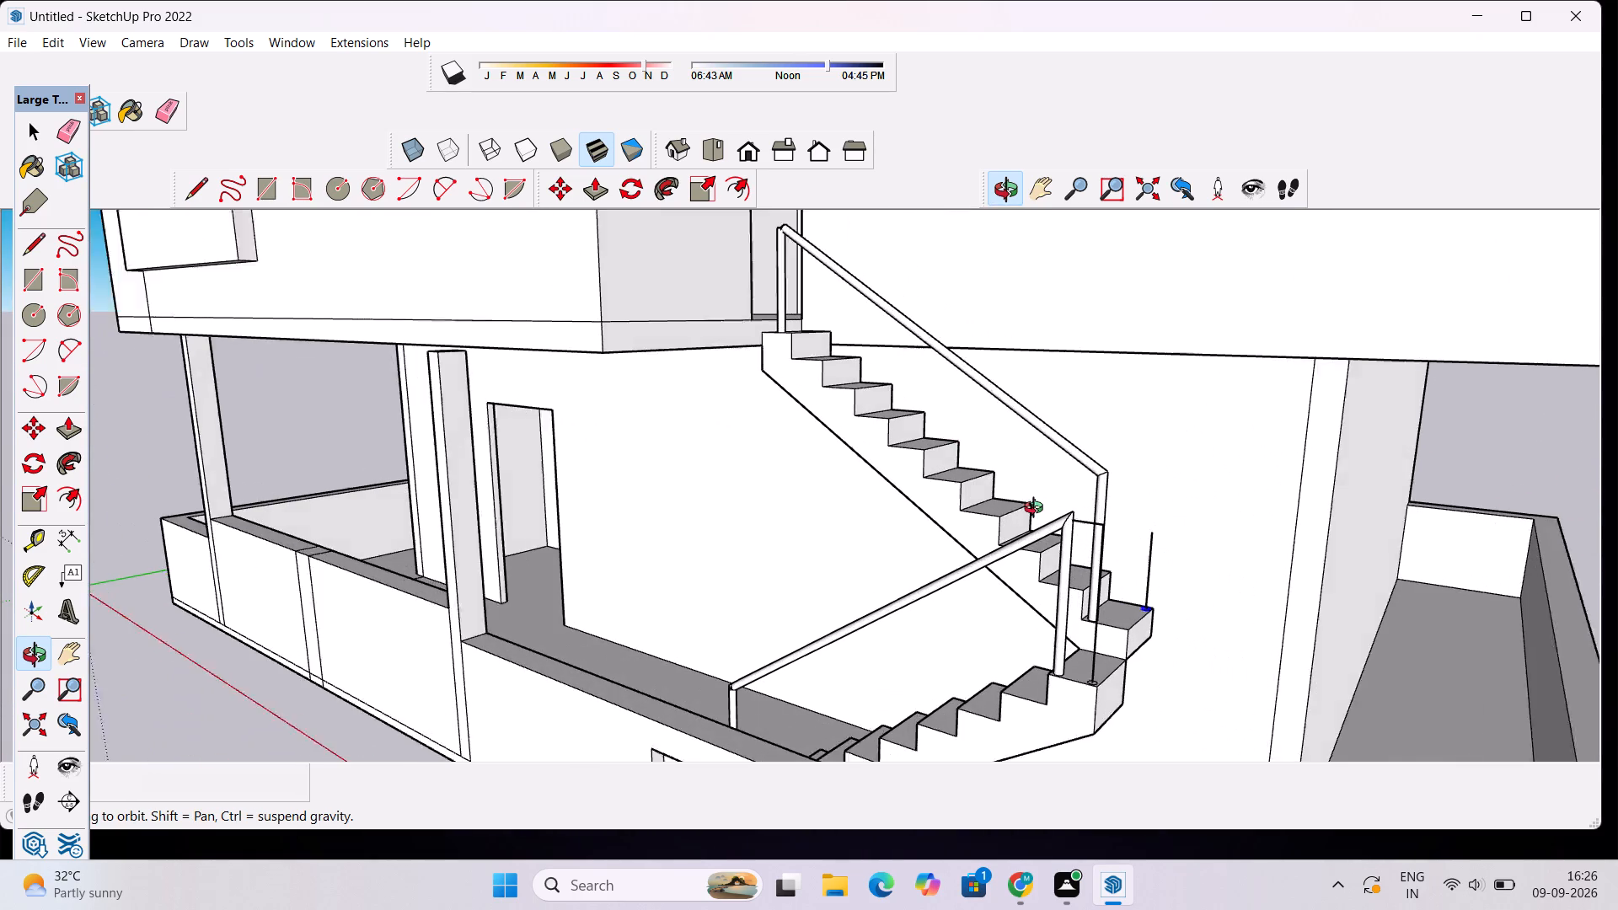
scroll(1037, 510, "up", 1)
left_click_drag(1221, 553, 1167, 544)
left_click_drag(1151, 480, 1169, 464)
left_click_drag(1153, 574, 1168, 546)
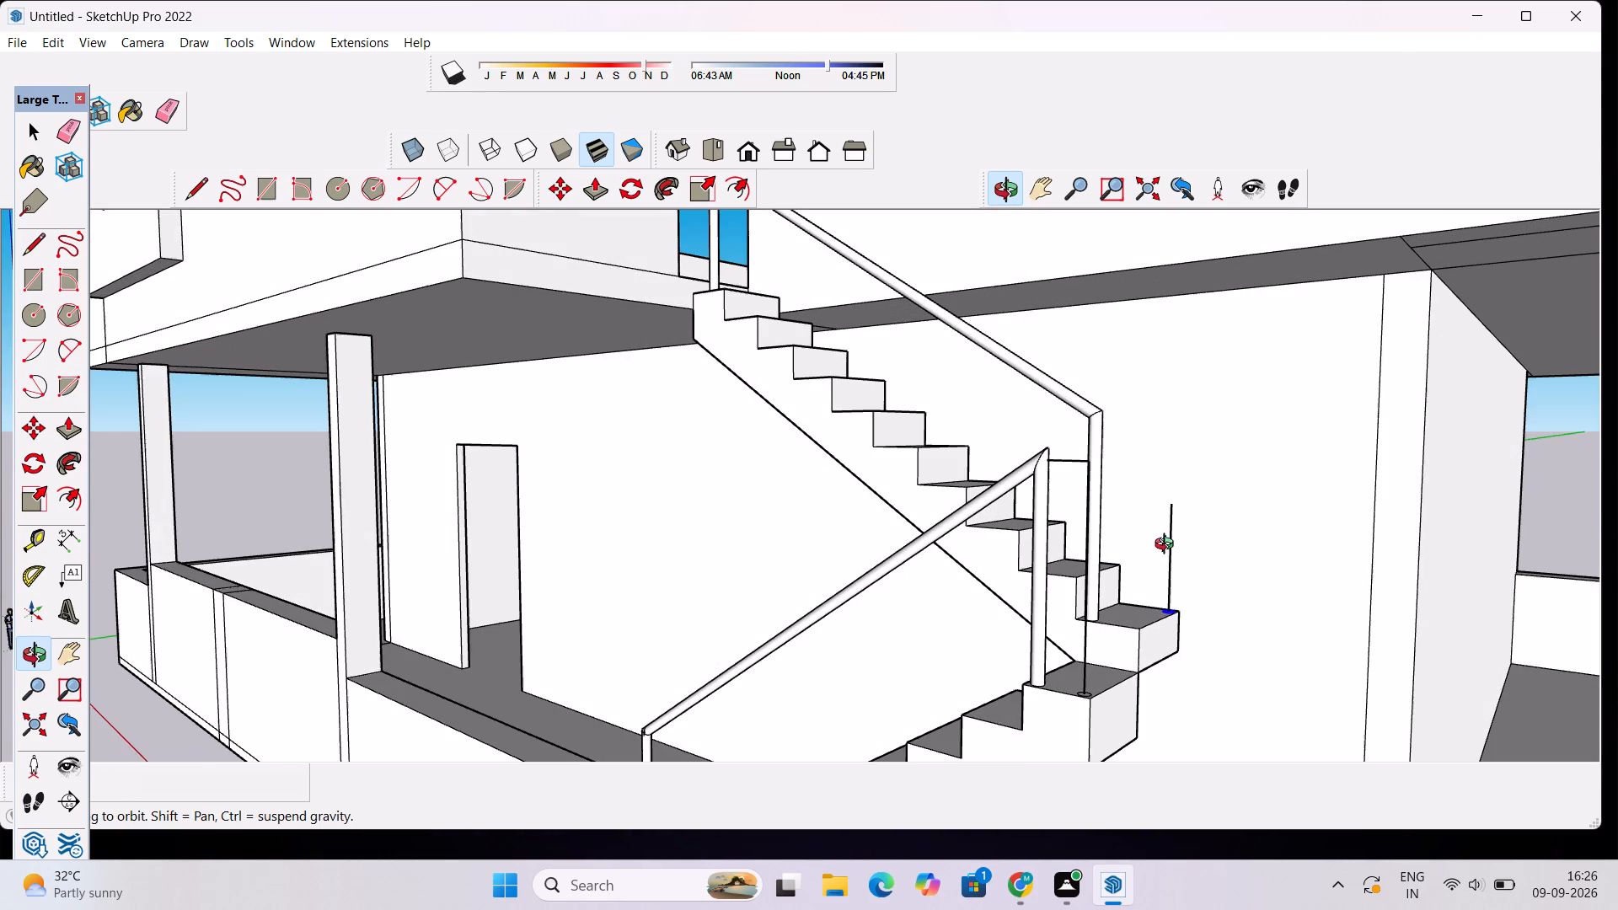
scroll(1187, 484, "down", 4)
left_click_drag(1187, 484, 1187, 560)
left_click(1187, 563)
scroll(1090, 583, "up", 7)
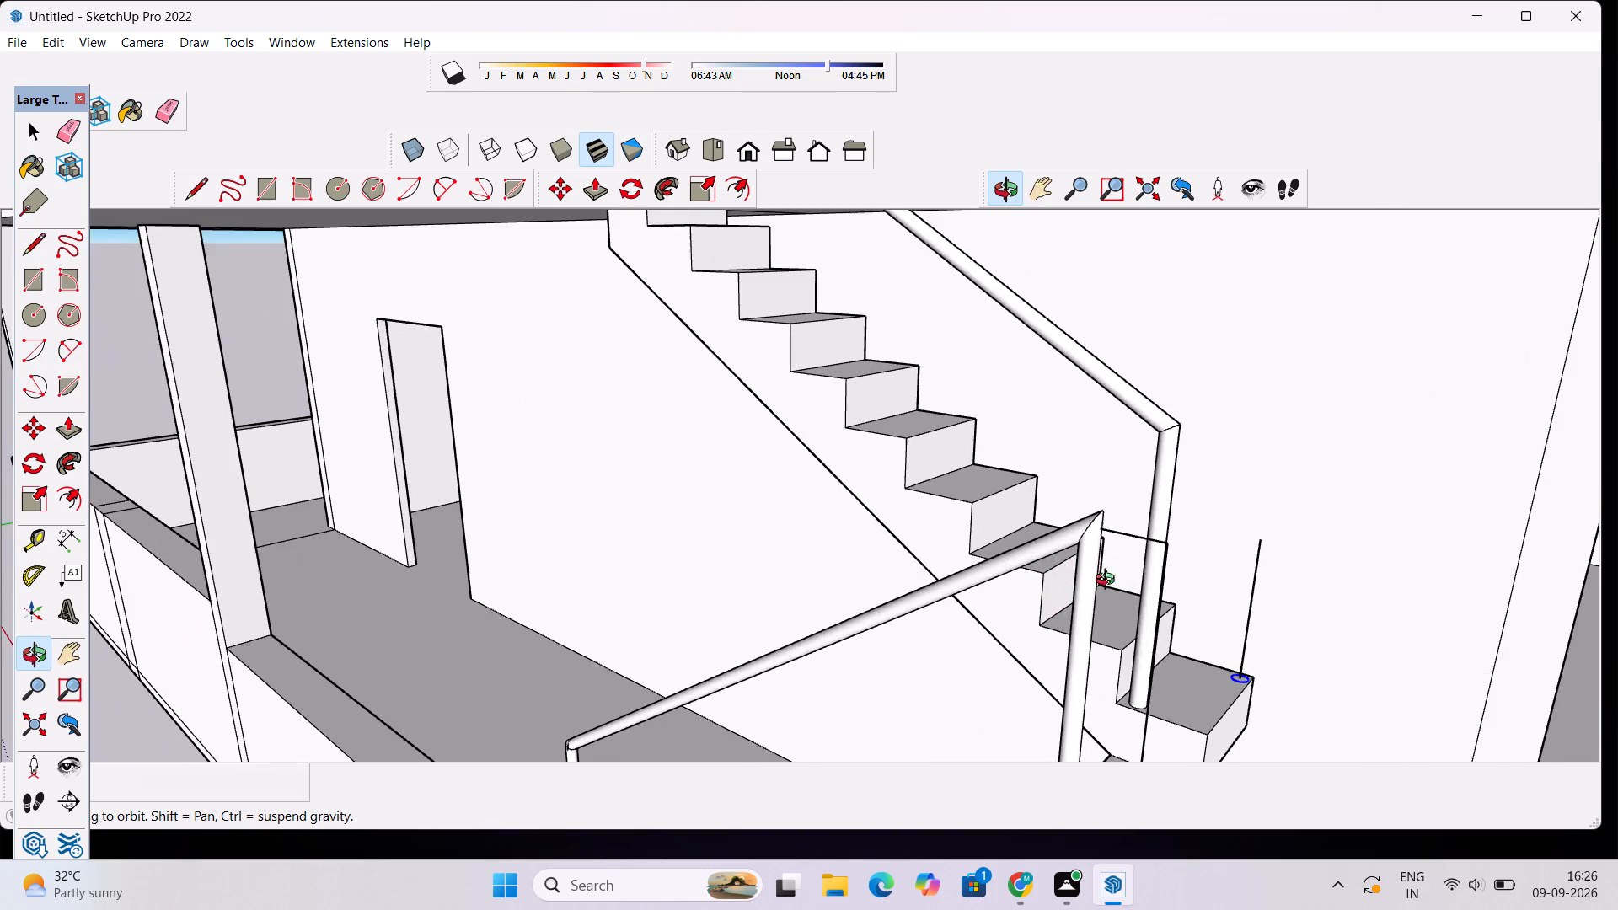
left_click_drag(1338, 597, 1263, 590)
left_click_drag(1260, 588, 1244, 586)
key("space")
key("l")
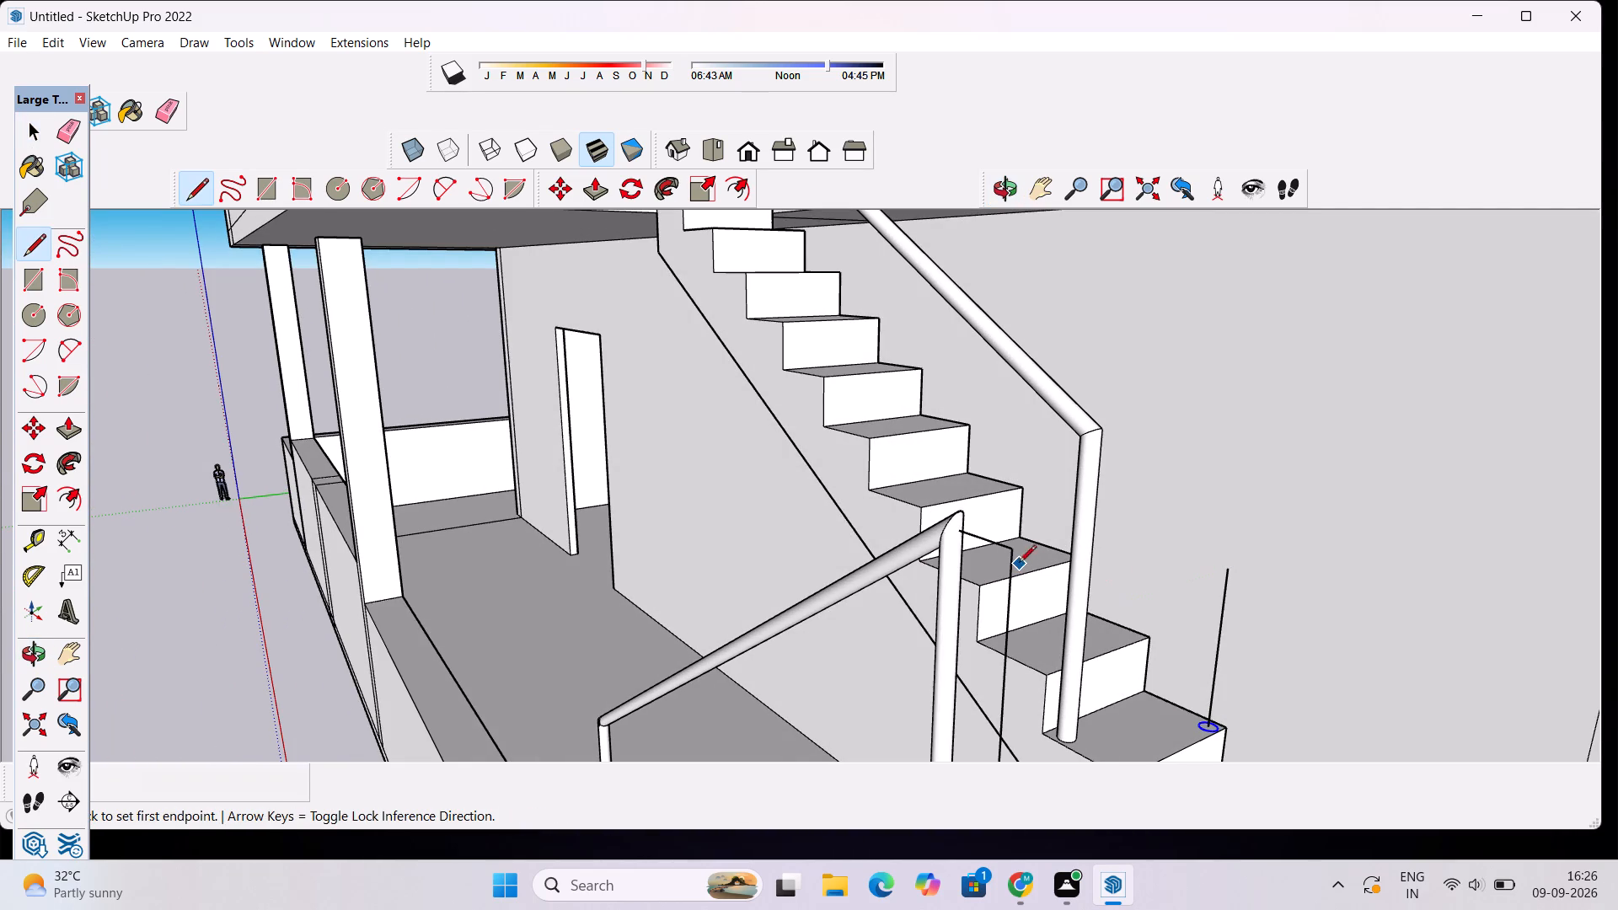
left_click(1013, 549)
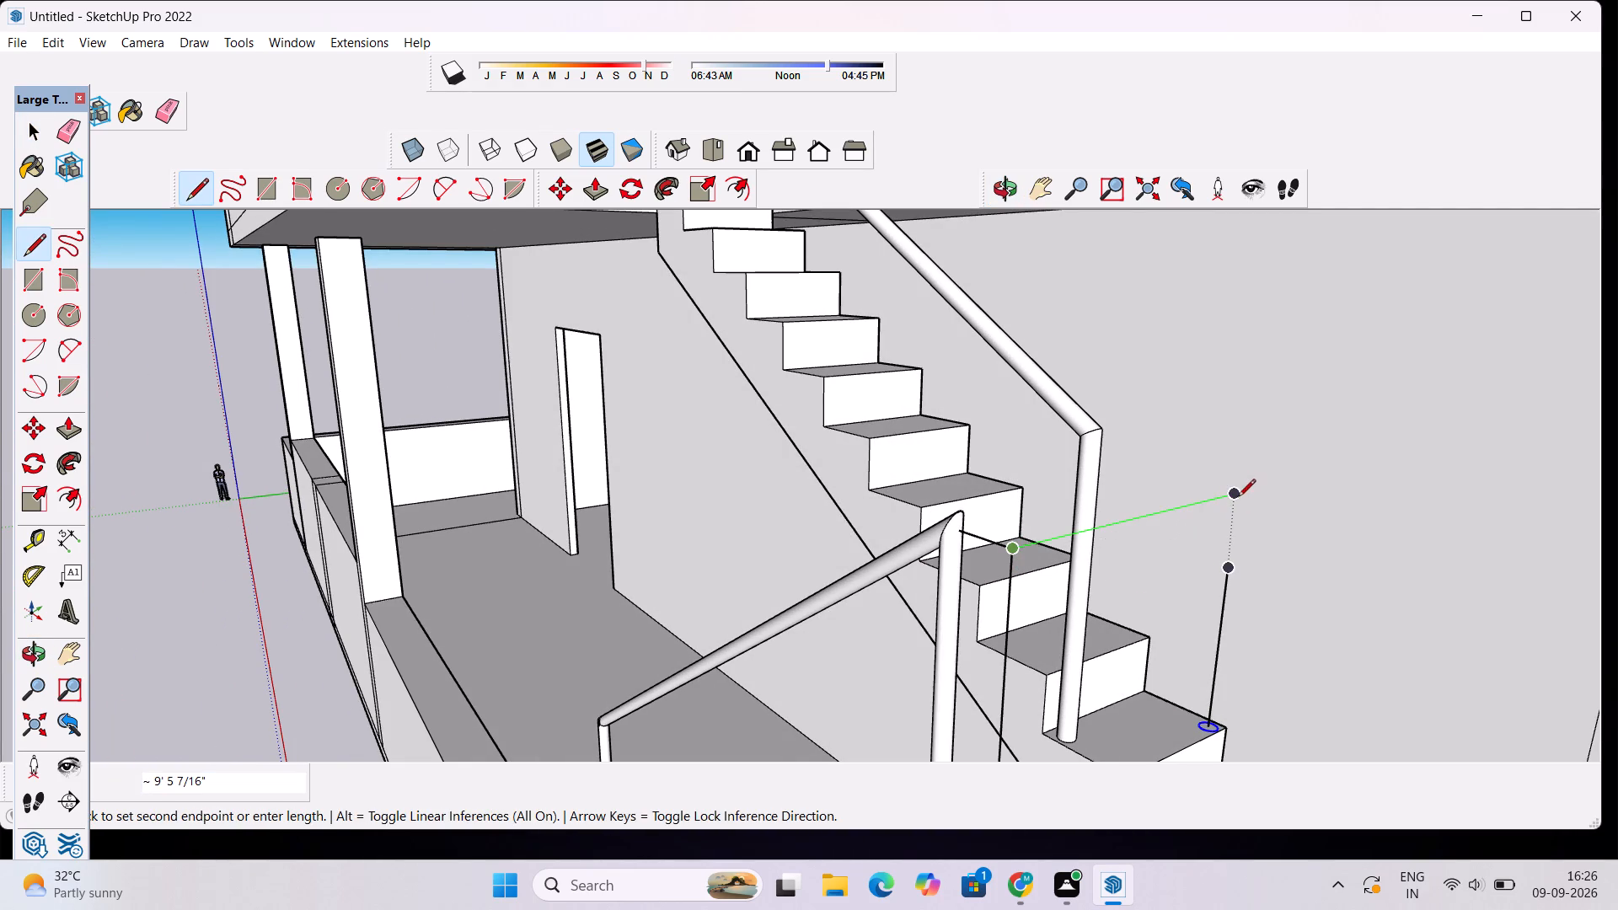
left_click(1233, 496)
Draw a vertical line from the horizontal handrail line's outer end down to the new post line on the upper flight's bottom step.
scroll(1233, 496, "up", 9)
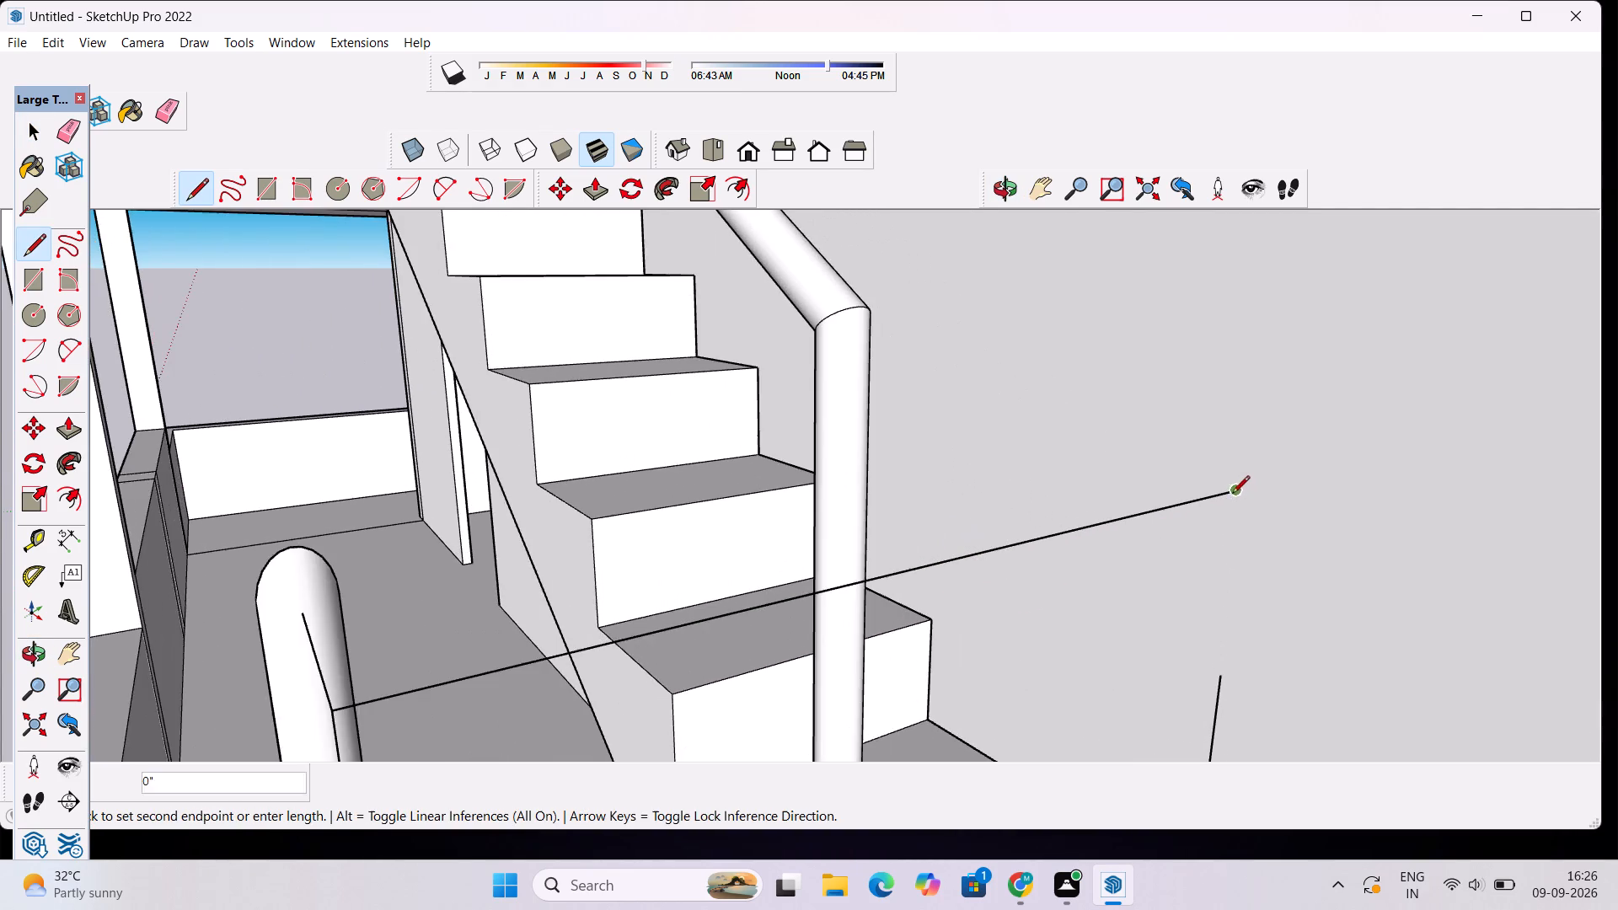
scroll(1273, 474, "down", 5)
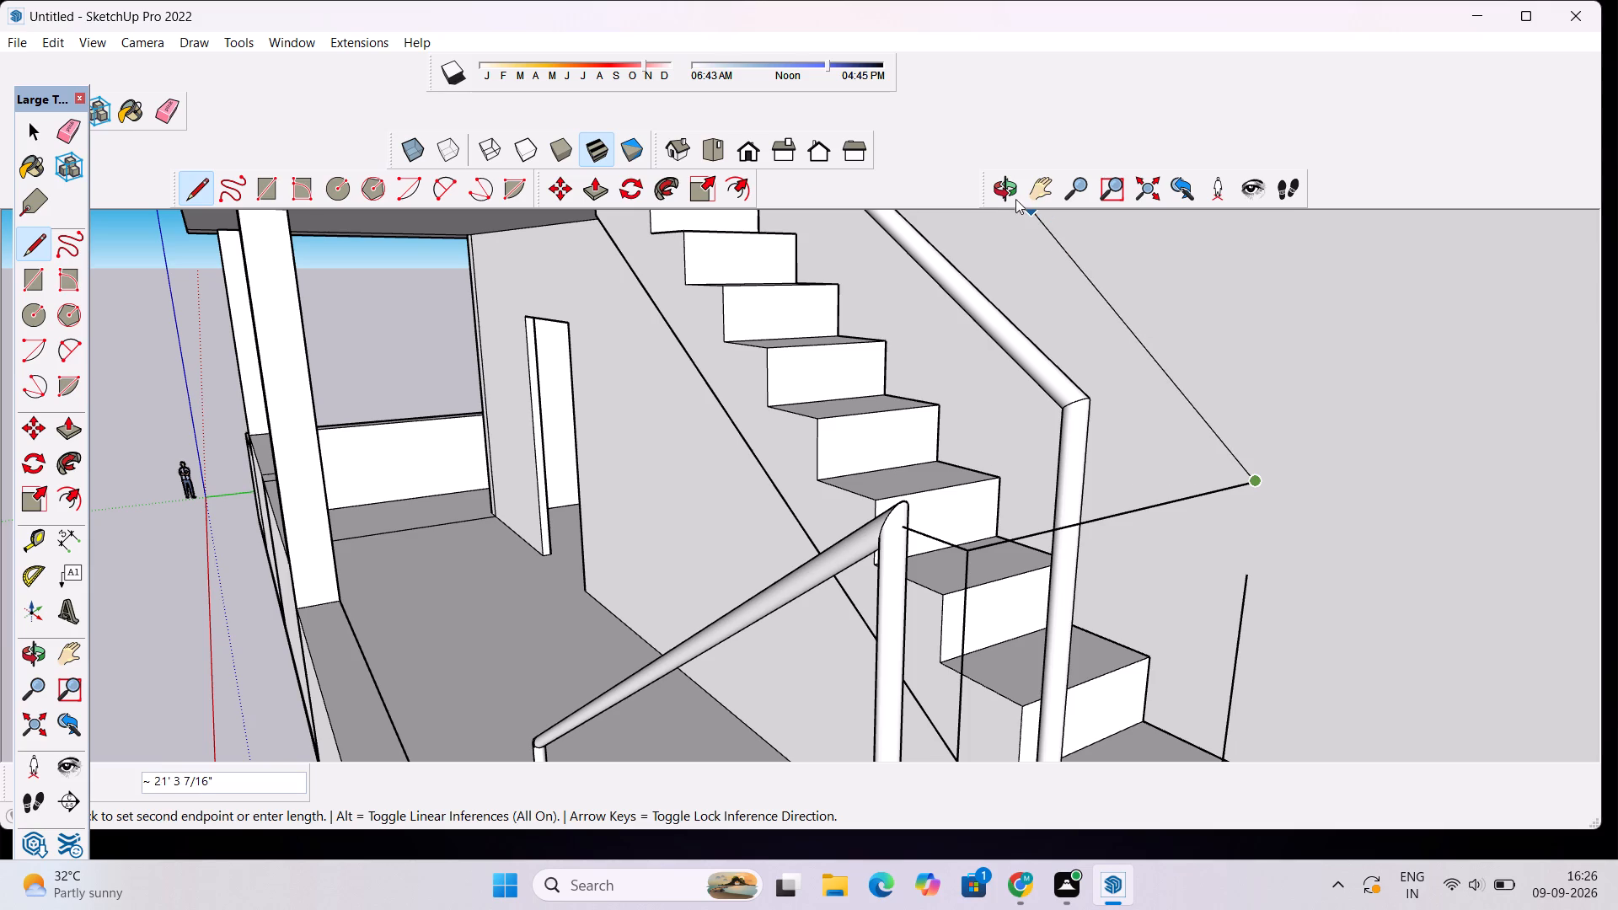
left_click(1014, 191)
left_click_drag(1289, 415, 1123, 407)
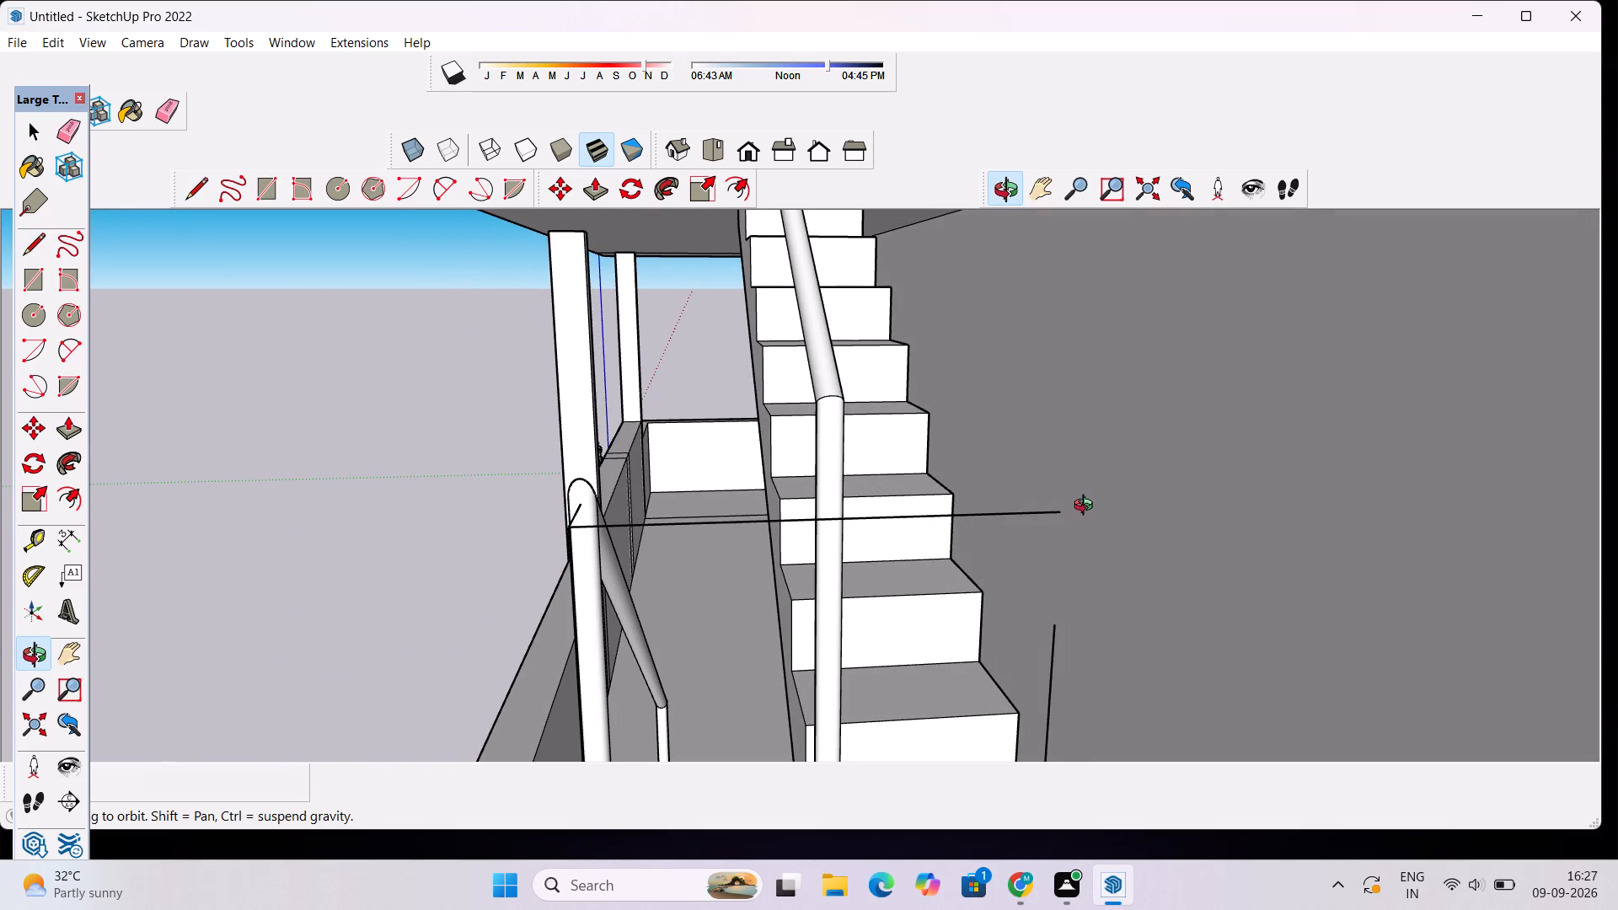
key("space")
key("l")
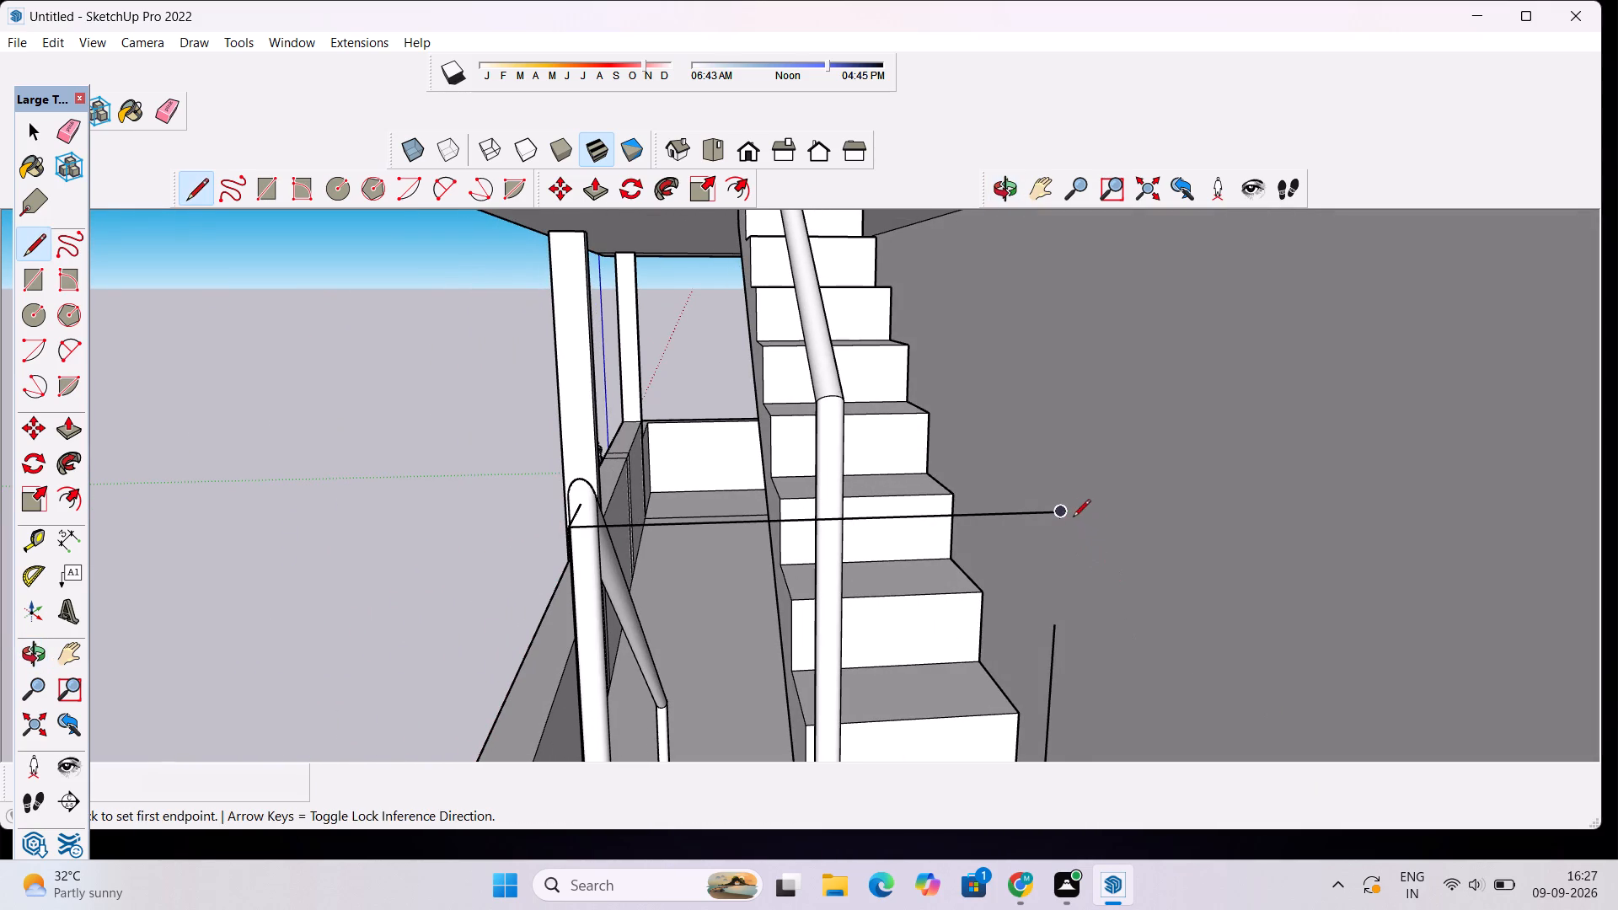
left_click(1062, 512)
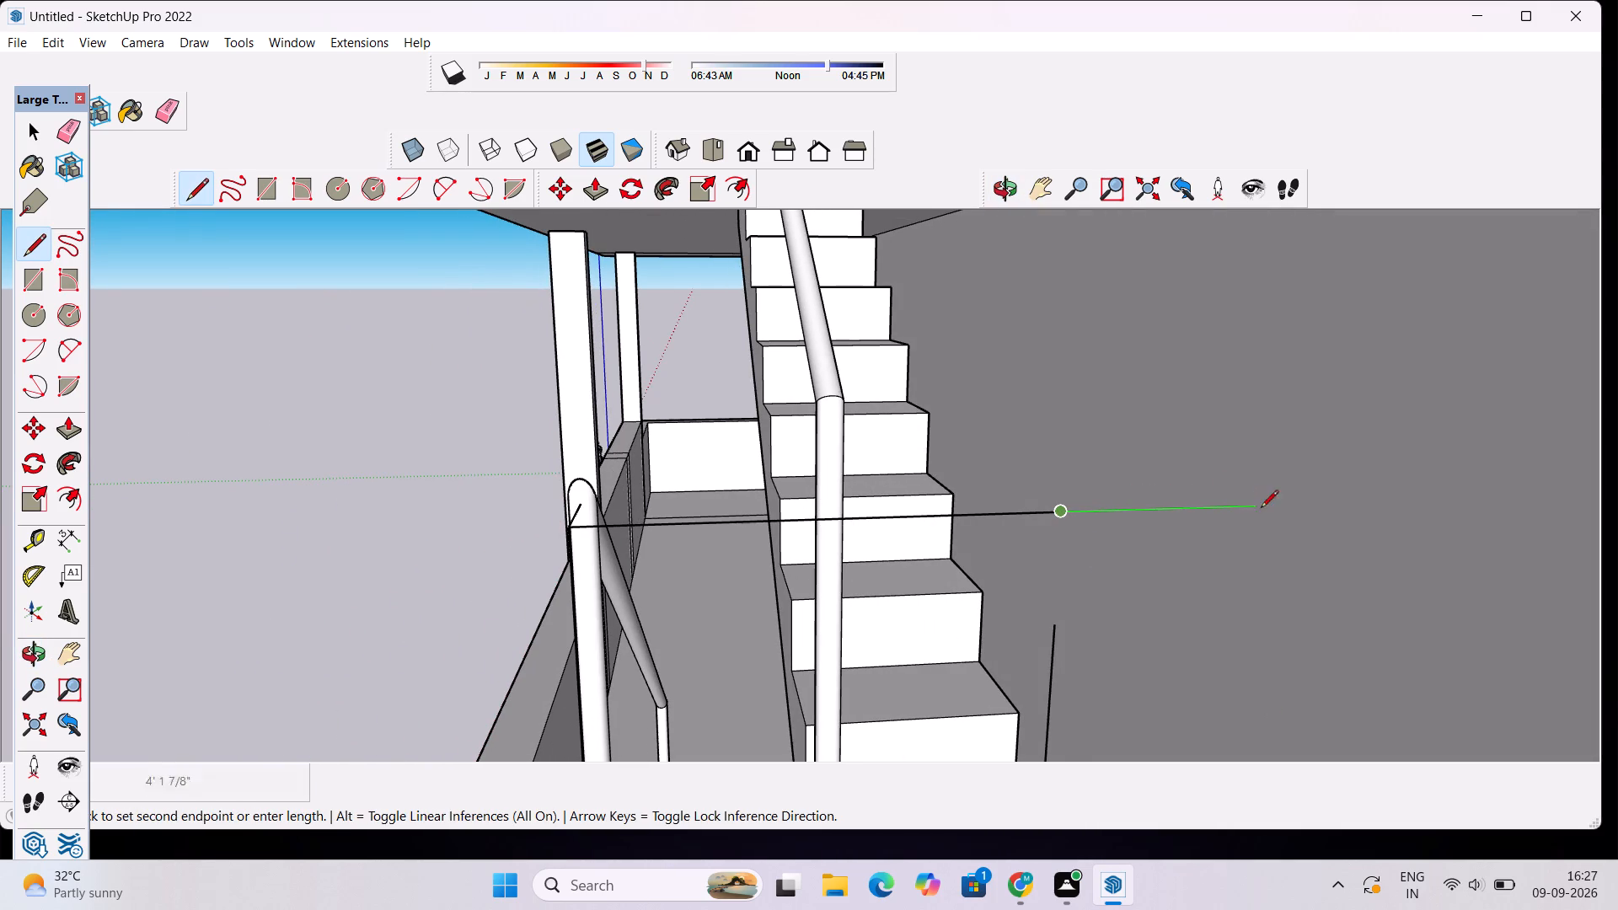
scroll(1415, 492, "down", 15)
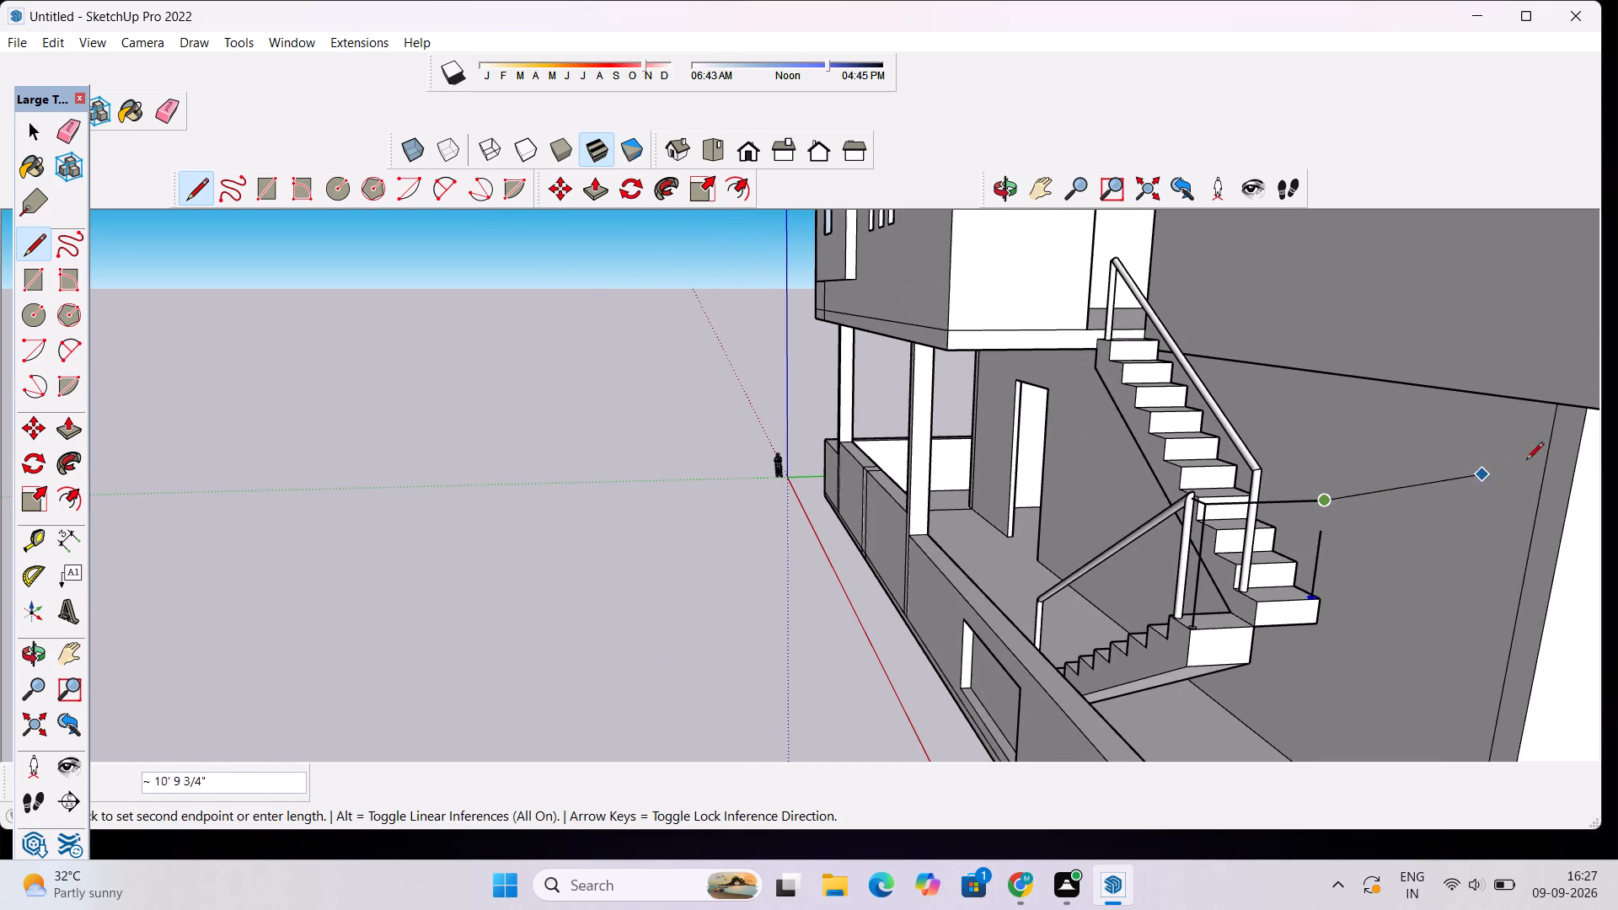
scroll(1385, 499, "up", 8)
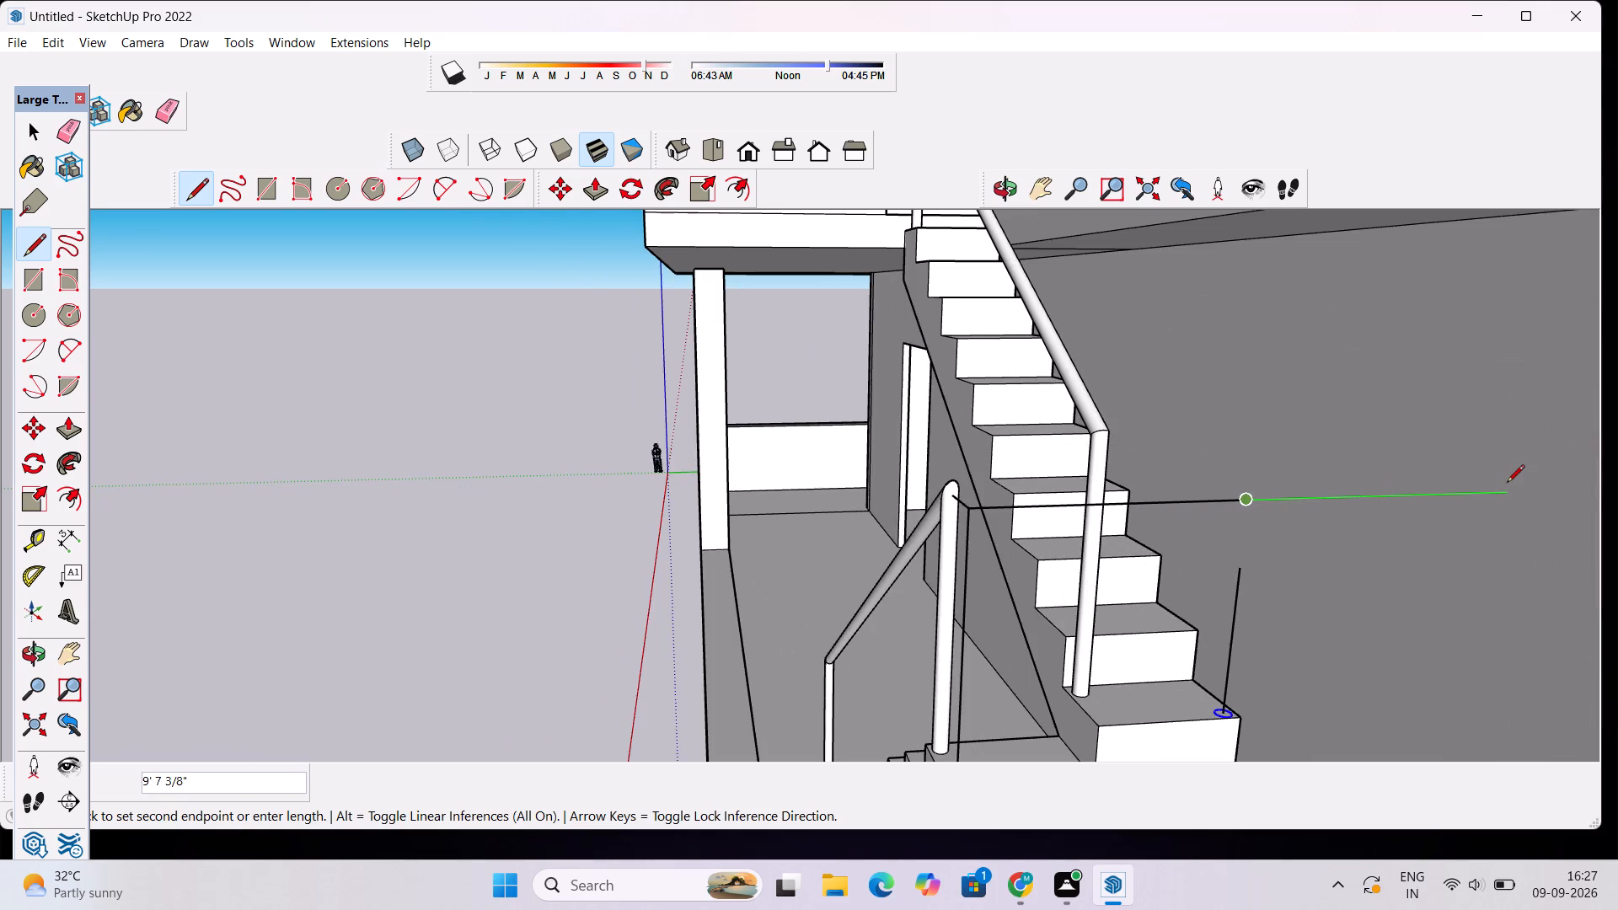
scroll(1507, 484, "down", 20)
scroll(1457, 486, "up", 3)
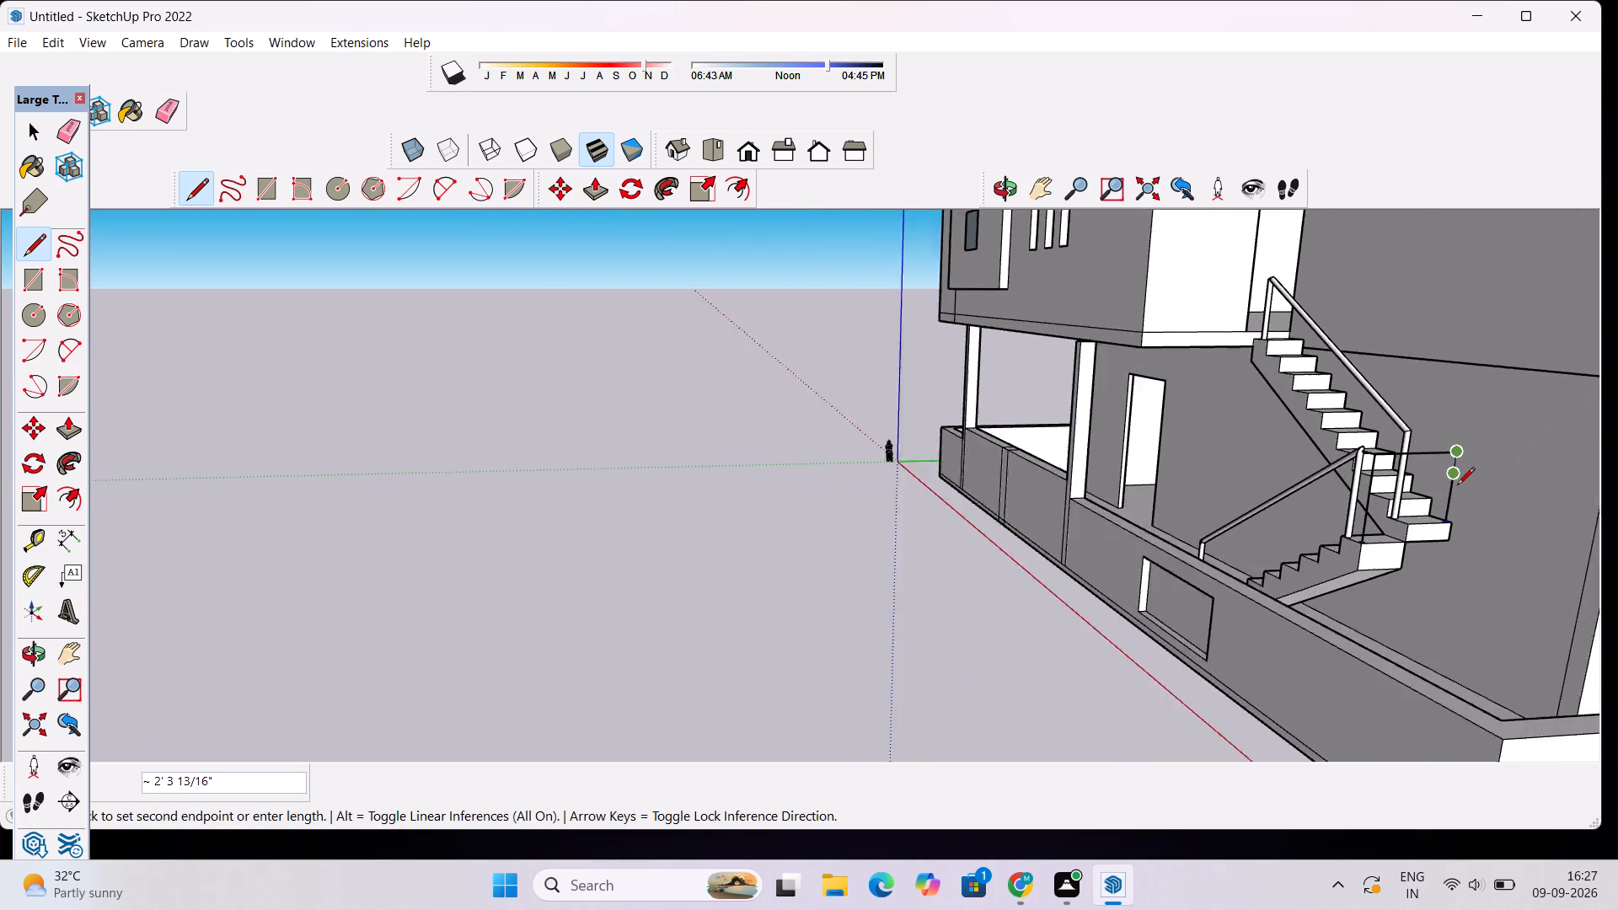
scroll(1457, 486, "up", 5)
scroll(1460, 559, "up", 3)
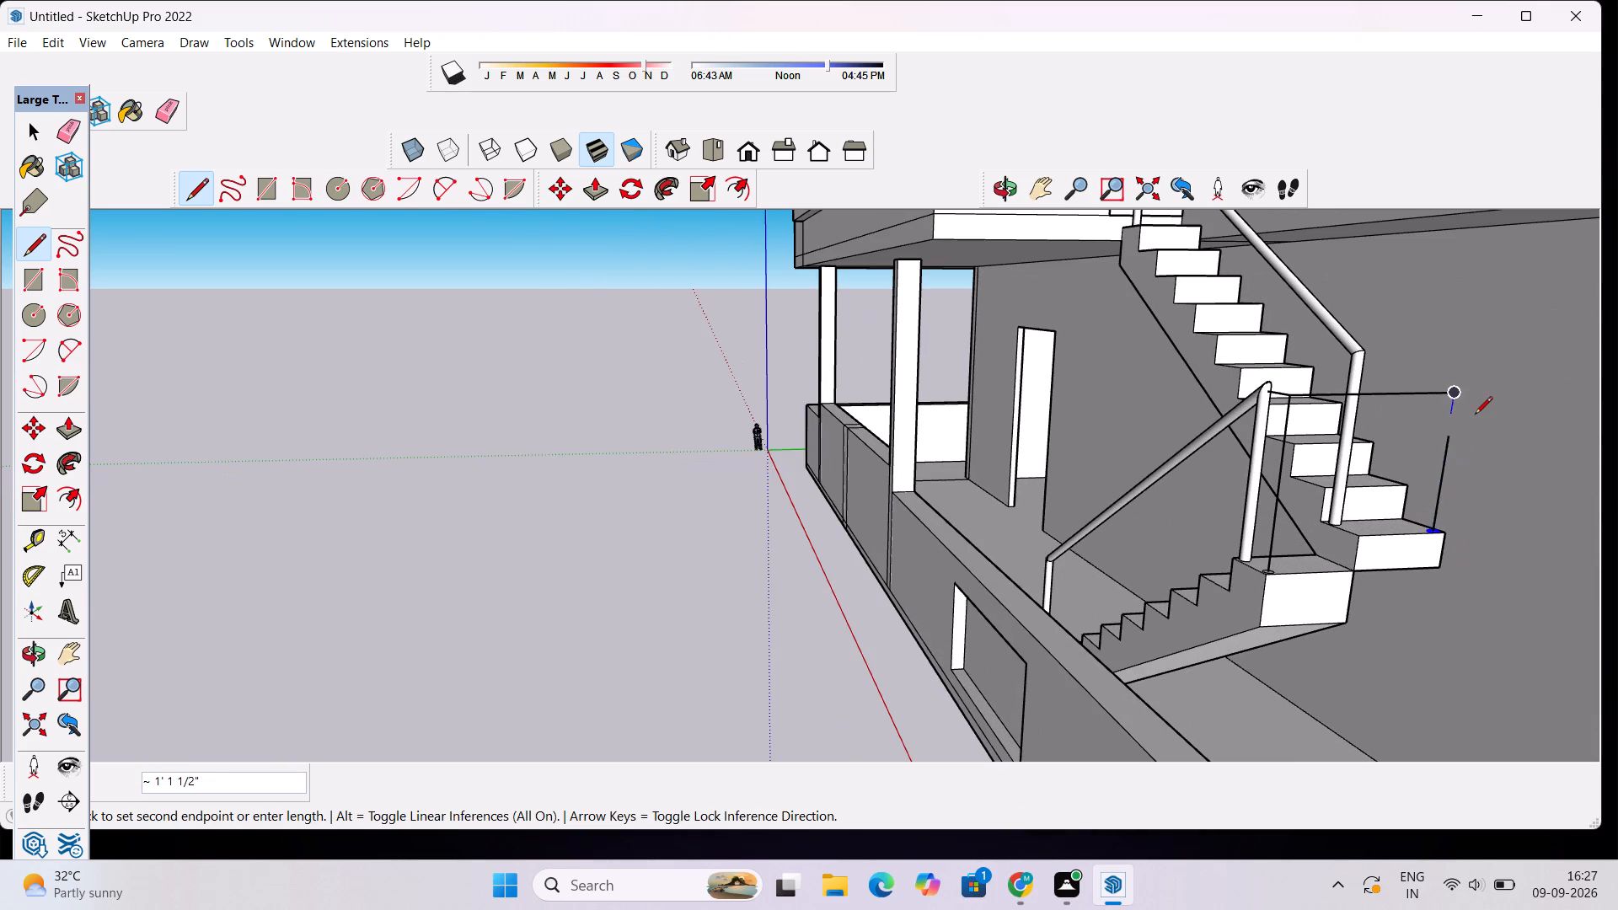
scroll(1461, 424, "up", 8)
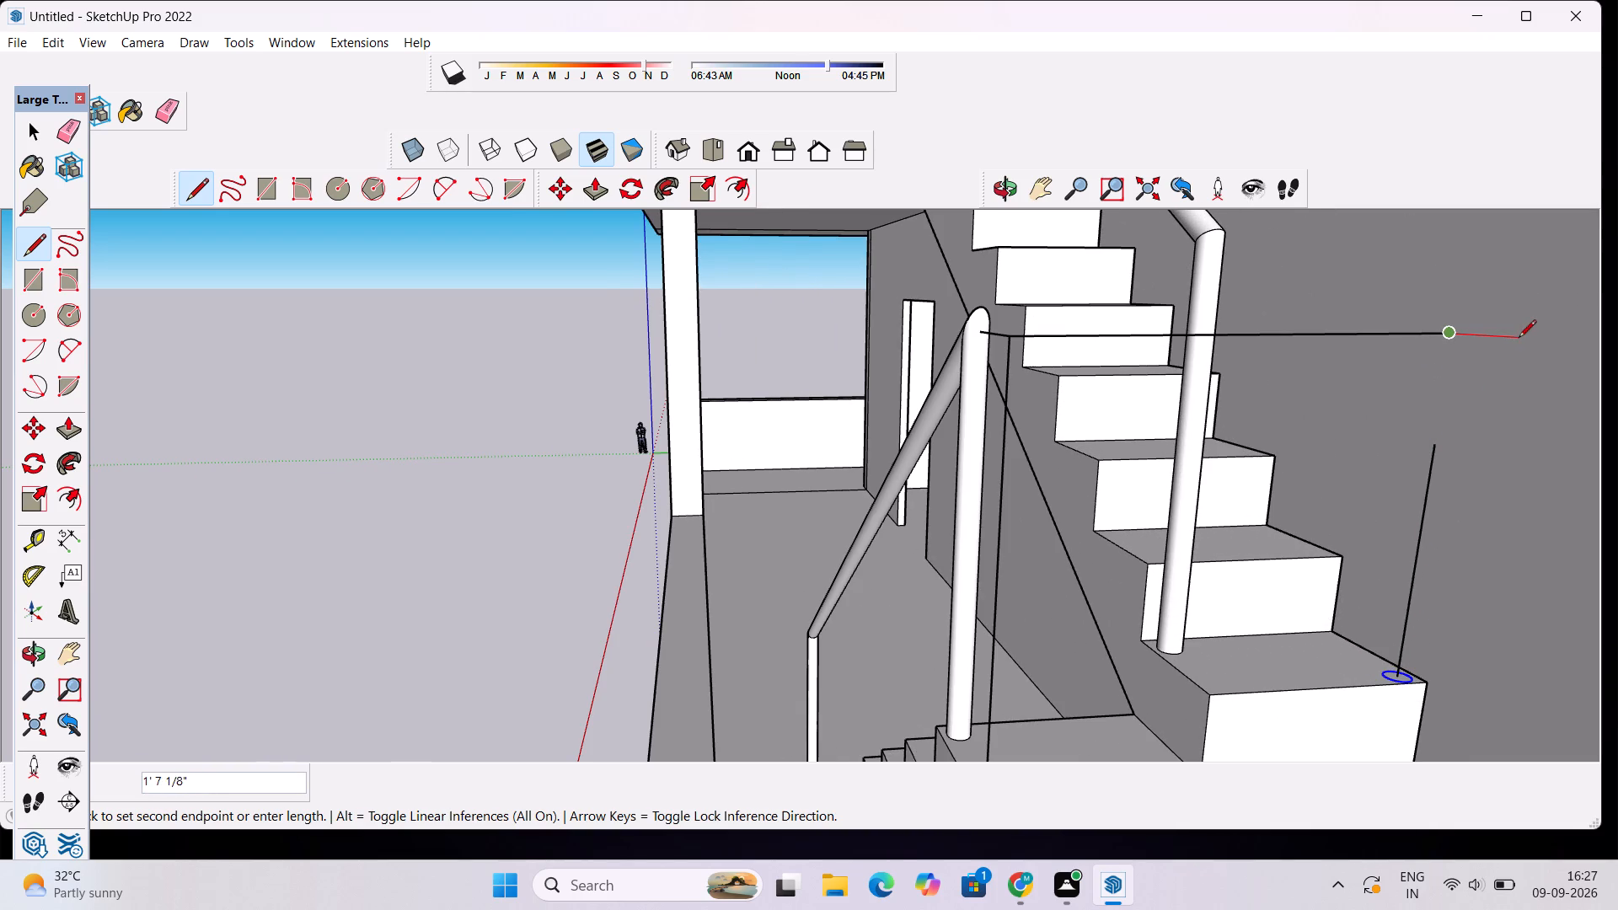
scroll(1504, 338, "up", 2)
scroll(1537, 332, "down", 6)
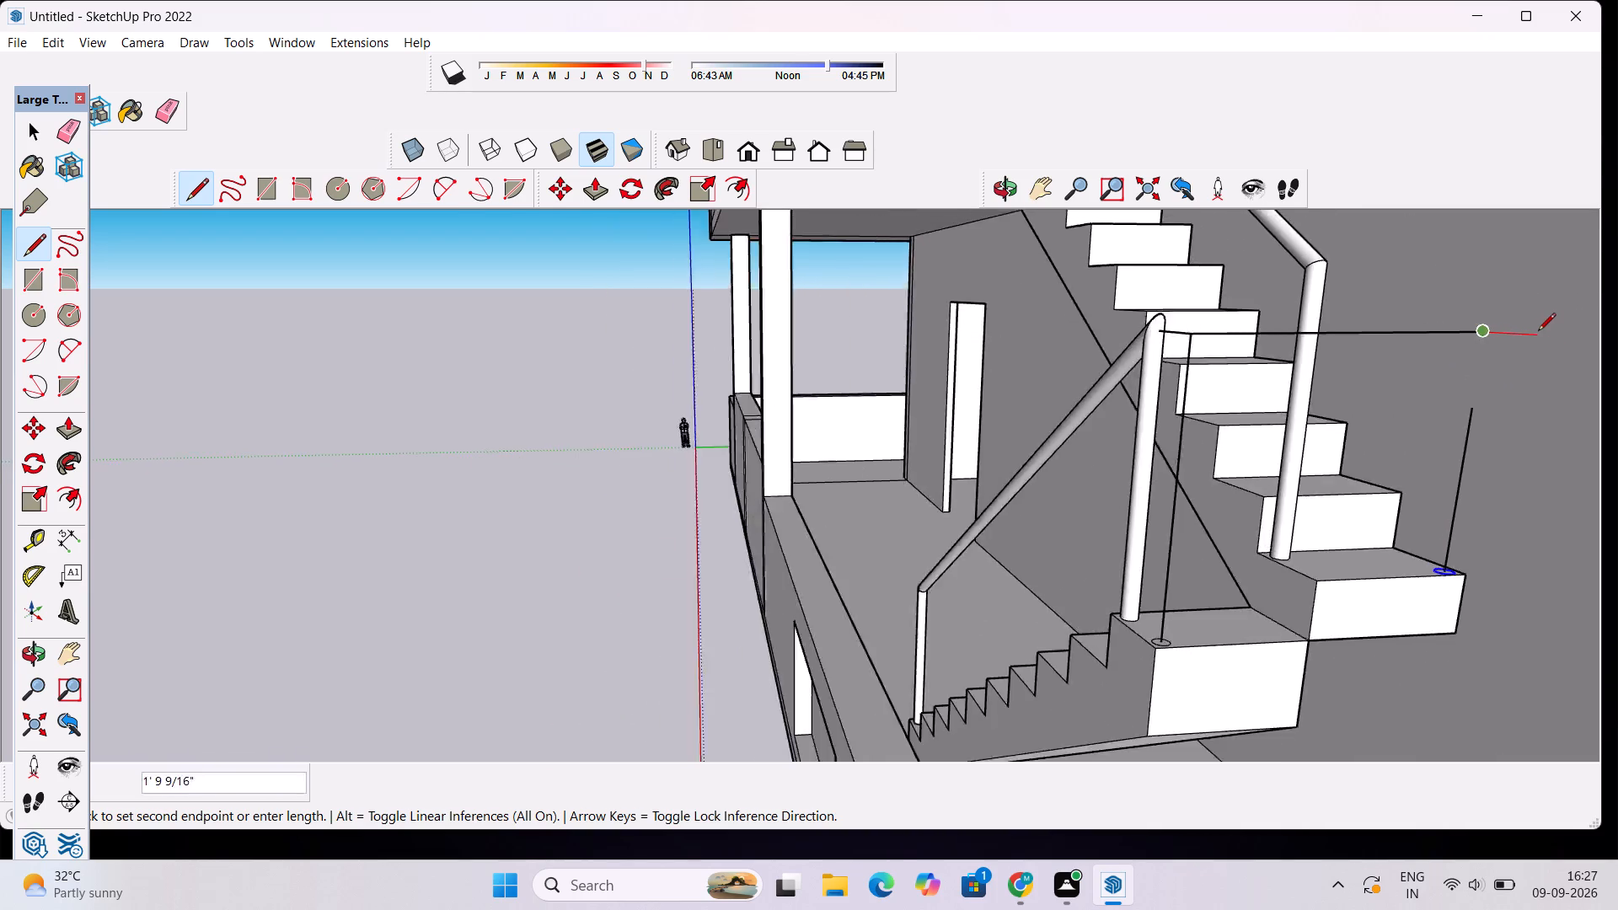
scroll(1538, 332, "down", 8)
double_click(1492, 405)
key("space")
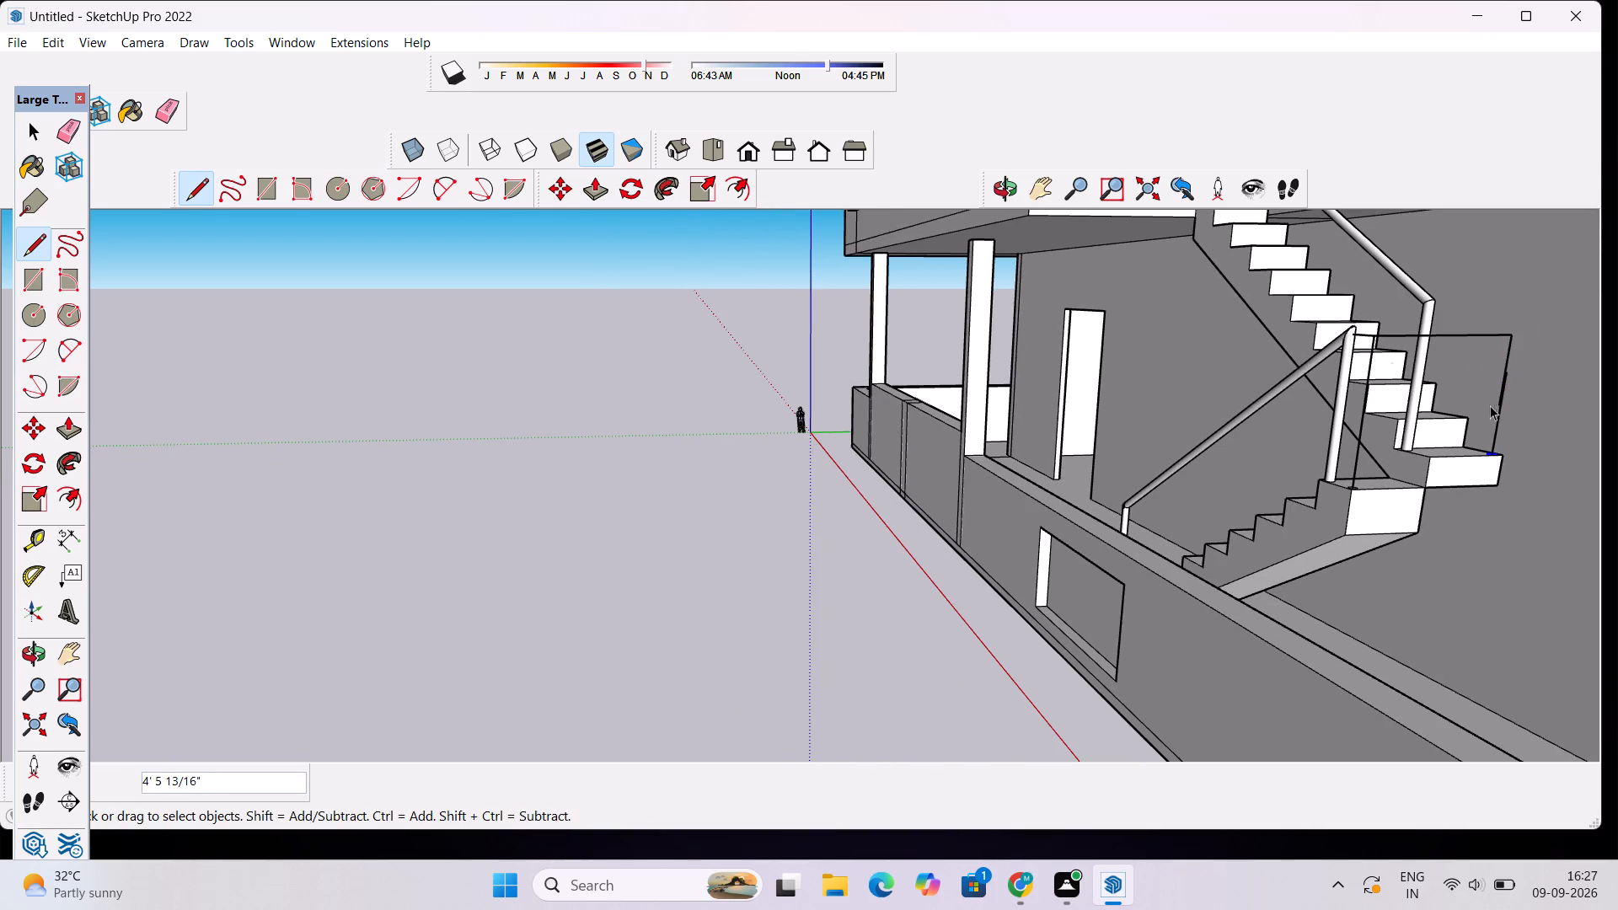
Extend the horizontal handrail line outward from its end above the upper flight's bottom-step post, in the same direction.
scroll(1570, 507, "down", 13)
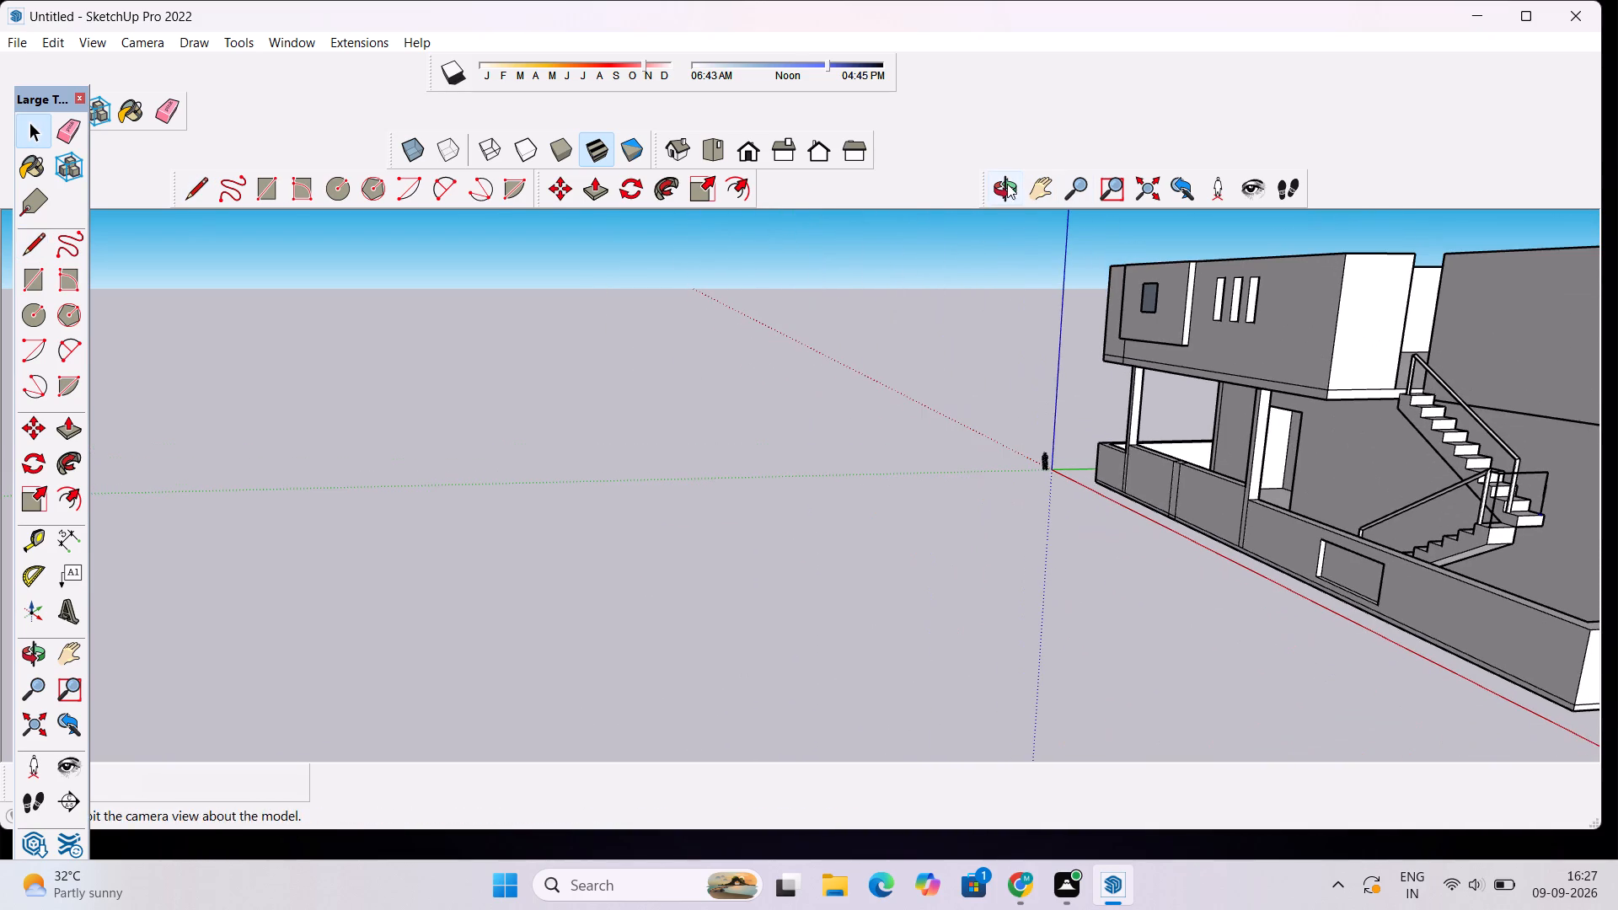
left_click(1037, 184)
left_click_drag(1411, 496, 1525, 506)
left_click_drag(1524, 499, 1036, 421)
scroll(1089, 400, "up", 6)
left_click_drag(1061, 451, 989, 539)
scroll(976, 468, "up", 7)
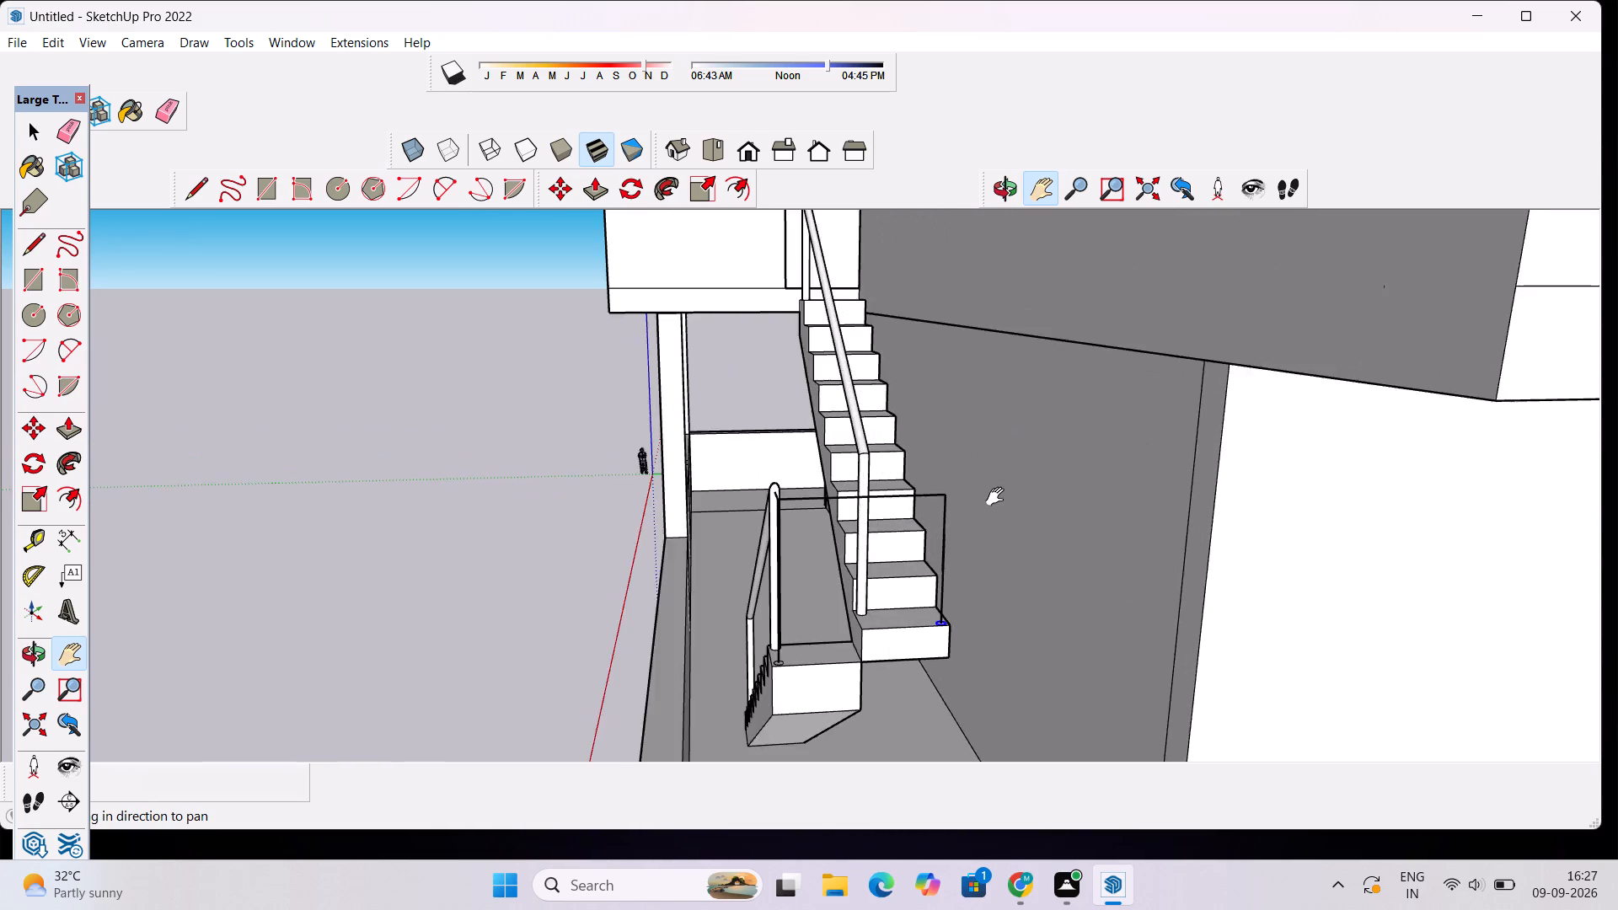
scroll(999, 497, "up", 2)
scroll(996, 501, "down", 5)
scroll(937, 589, "up", 4)
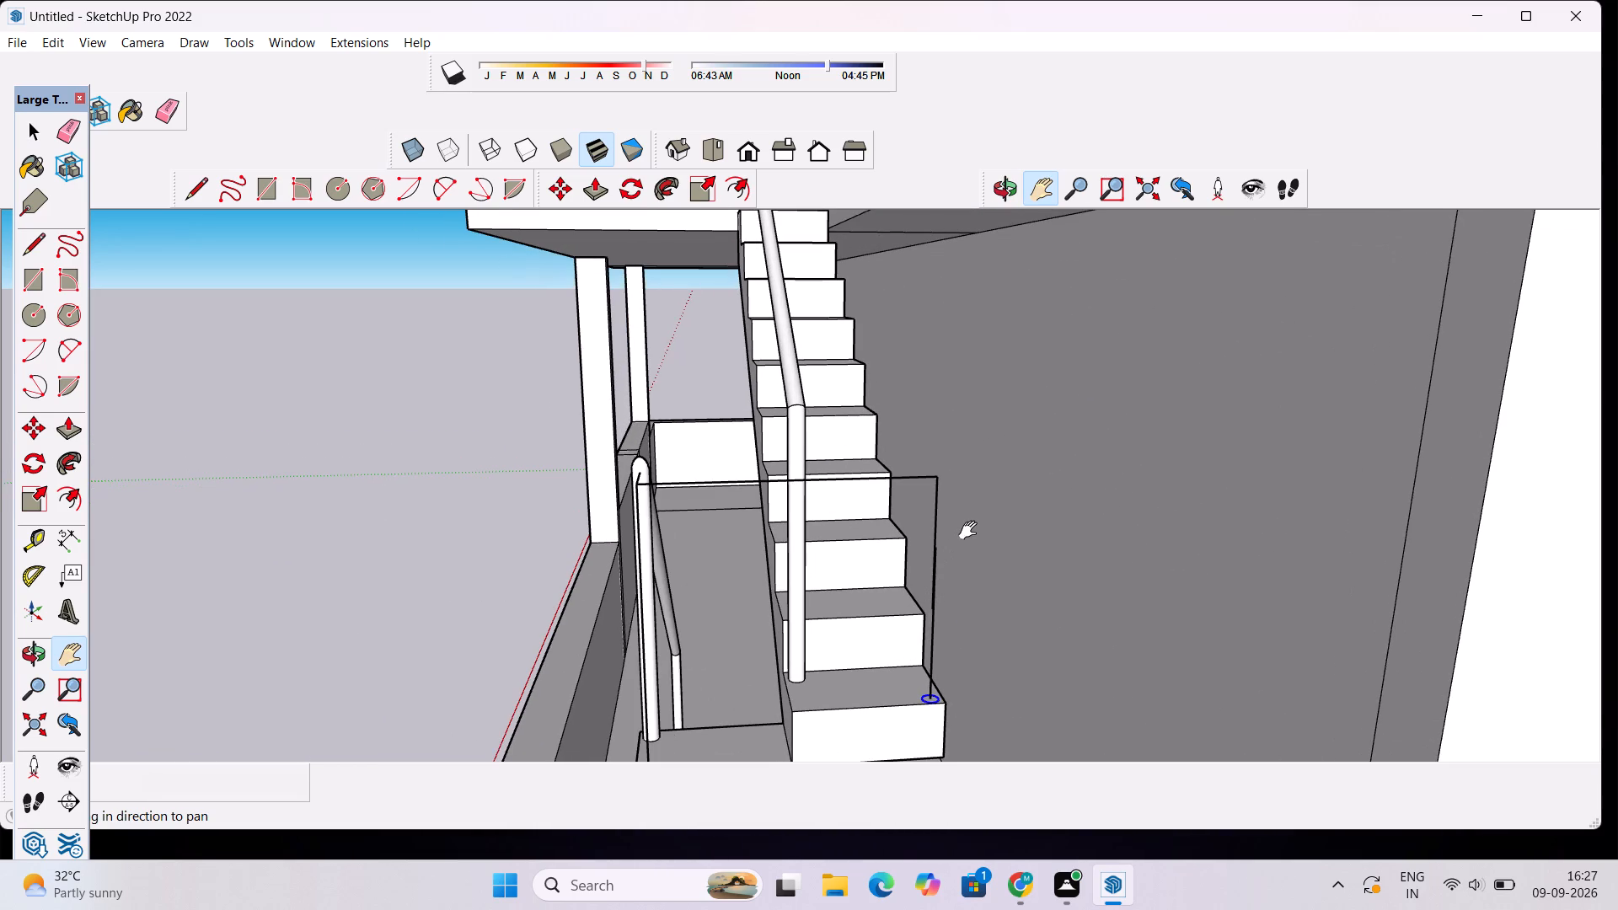
key("space")
type("l")
left_click(938, 468)
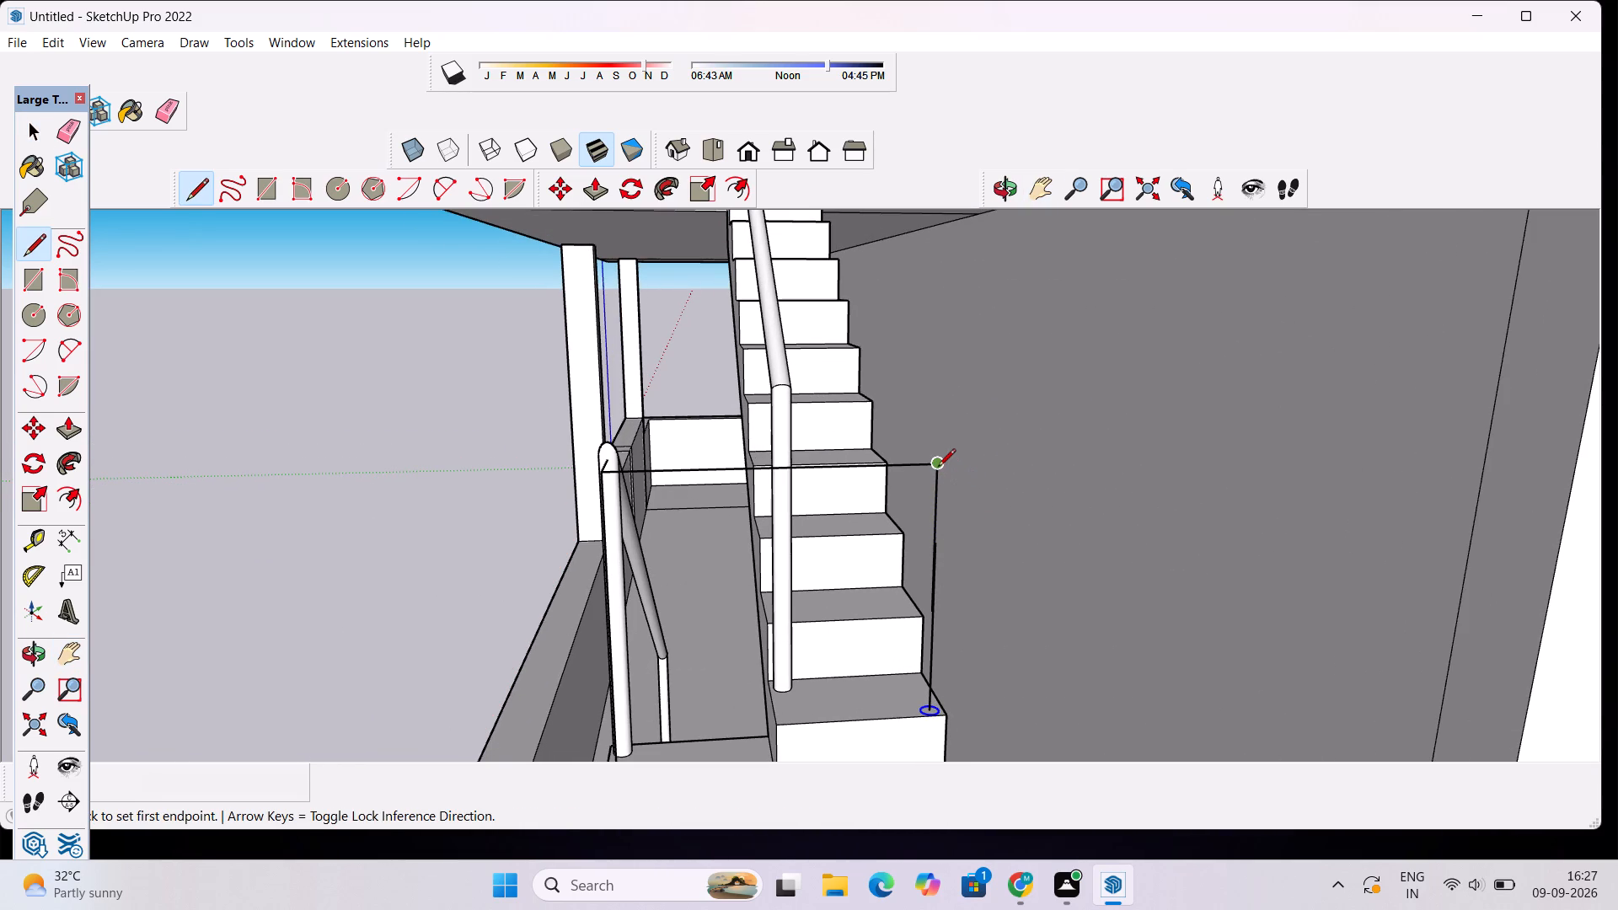
left_click(1138, 470)
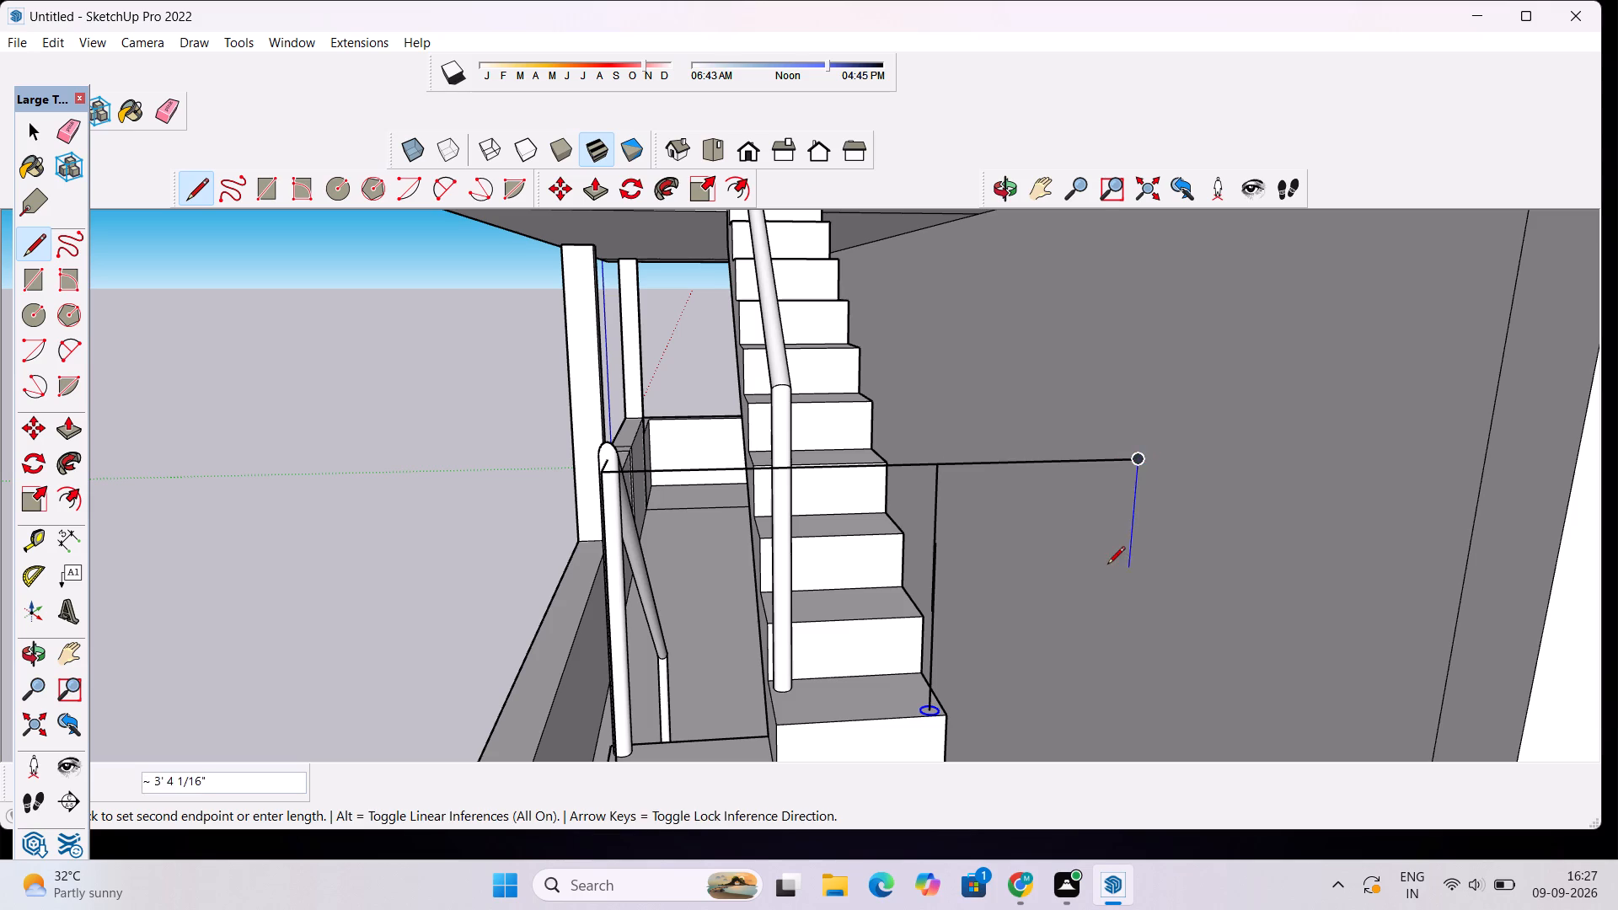
scroll(1130, 514, "down", 5)
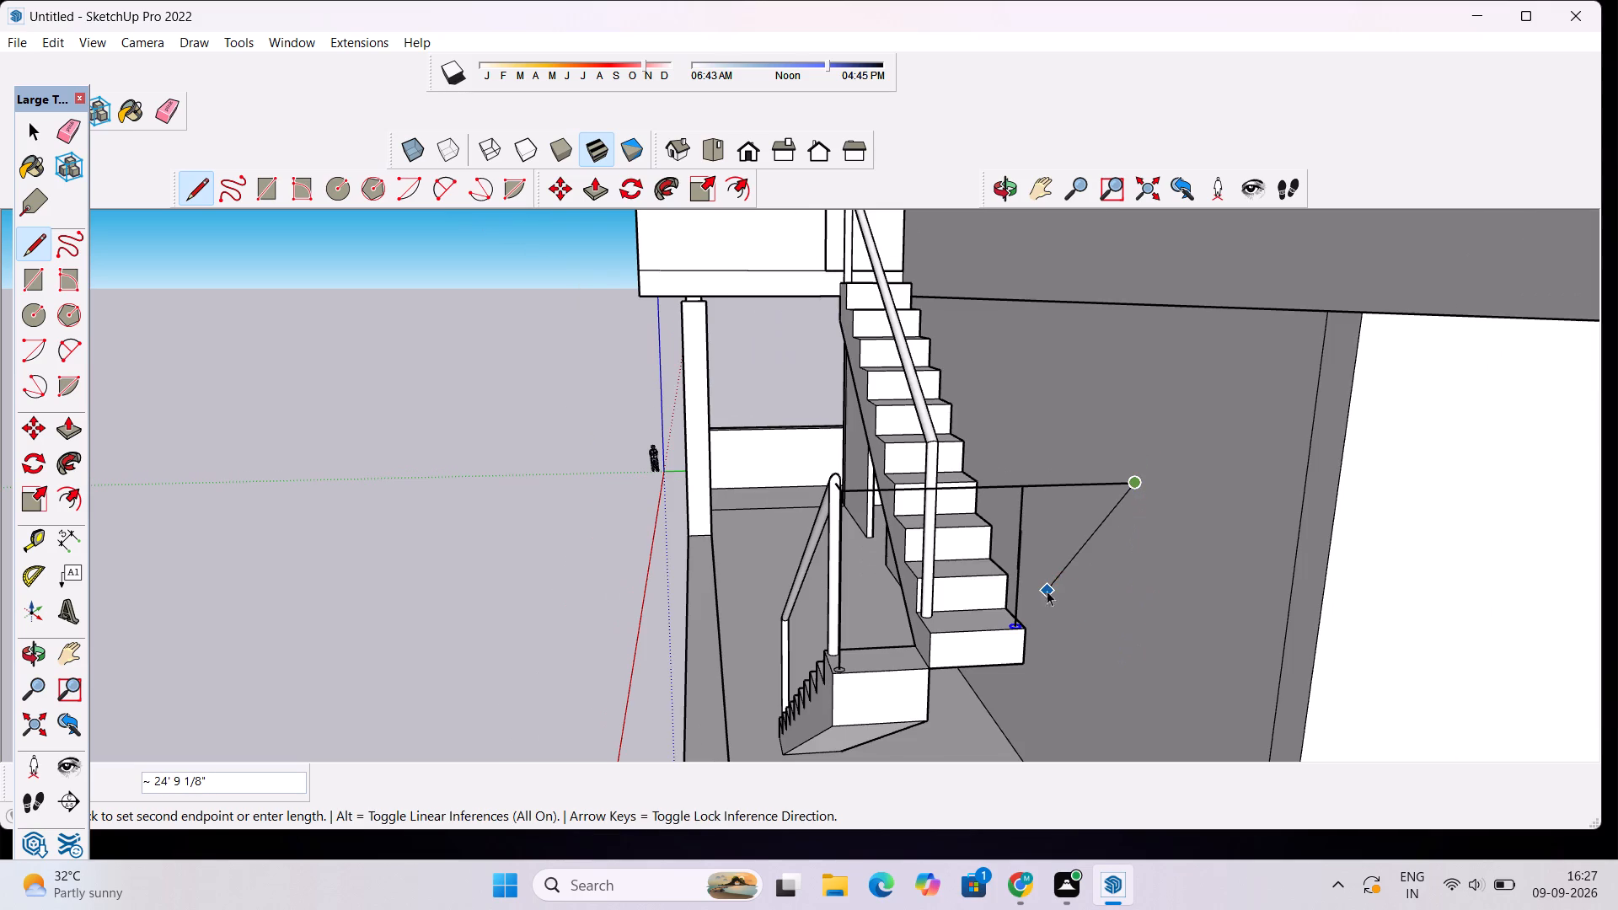
key("space")
Delete the misaligned vertical line hanging from the handrail line beside the post line on the upper flight's bottom step.
scroll(1040, 456, "up", 4)
scroll(1050, 464, "down", 6)
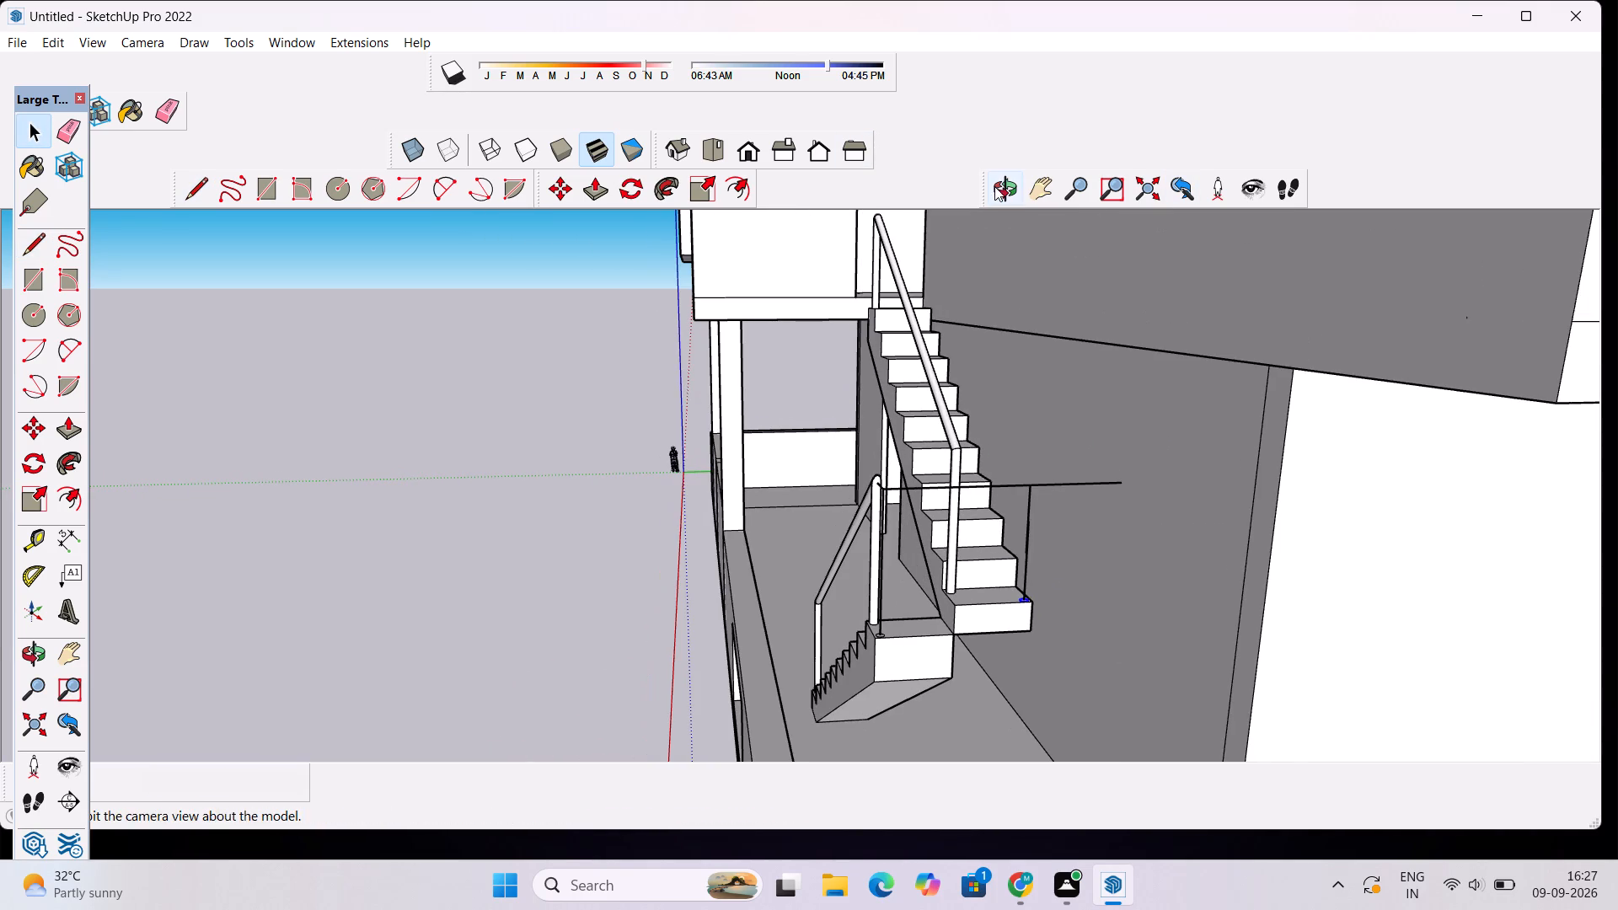
left_click(995, 186)
left_click_drag(1214, 370, 1617, 731)
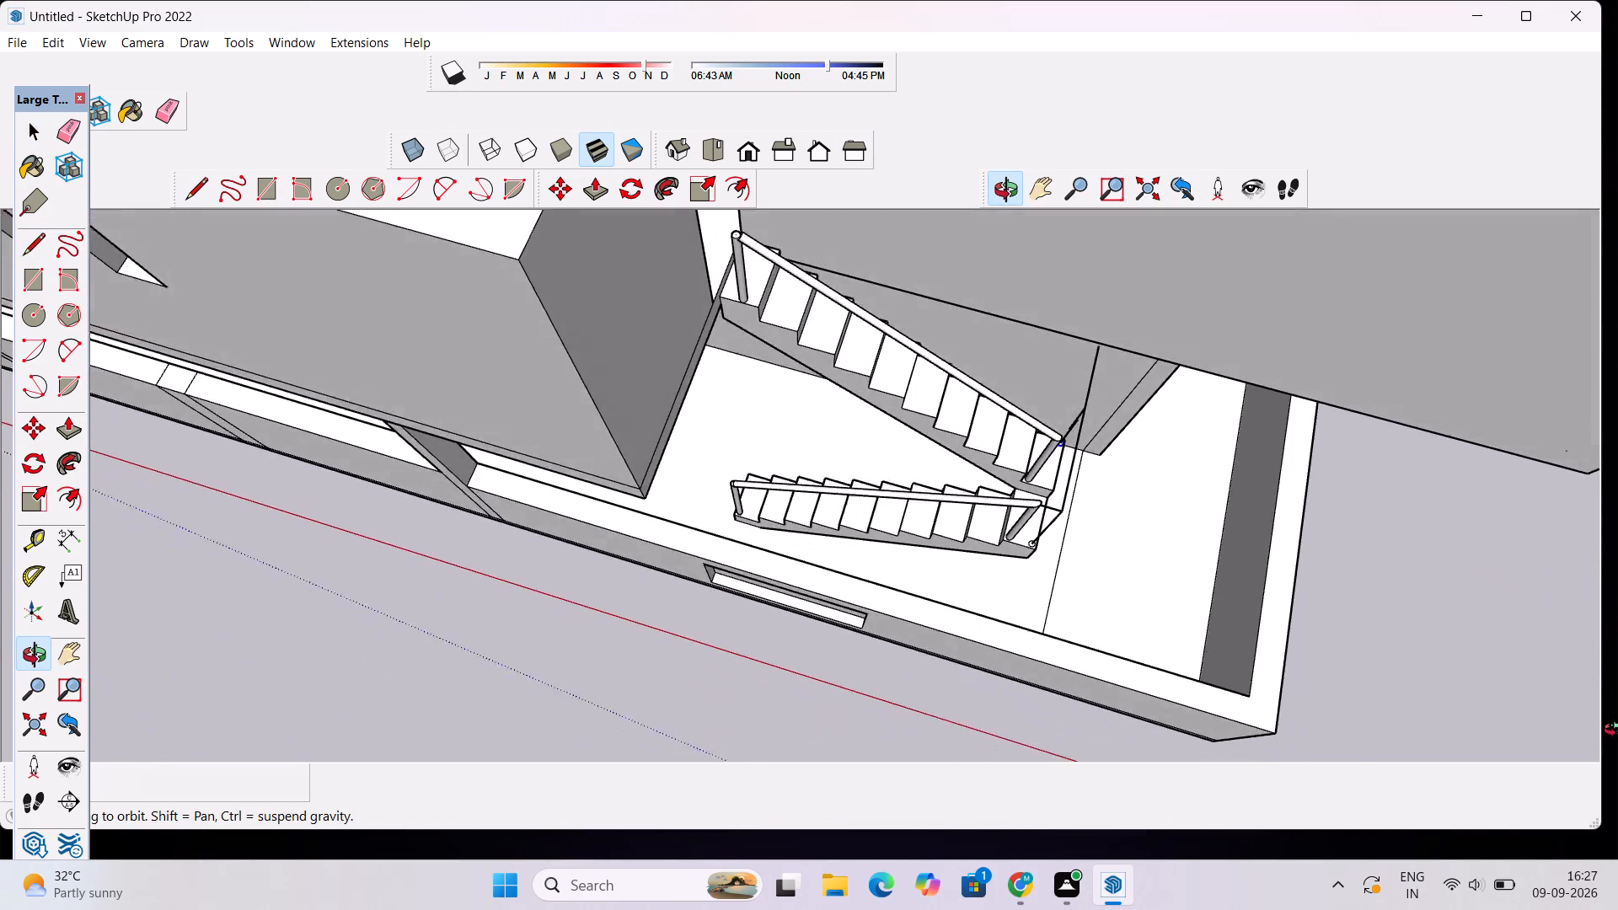
left_click_drag(1617, 731, 1514, 731)
scroll(1117, 509, "up", 4)
left_click_drag(1185, 604, 1091, 568)
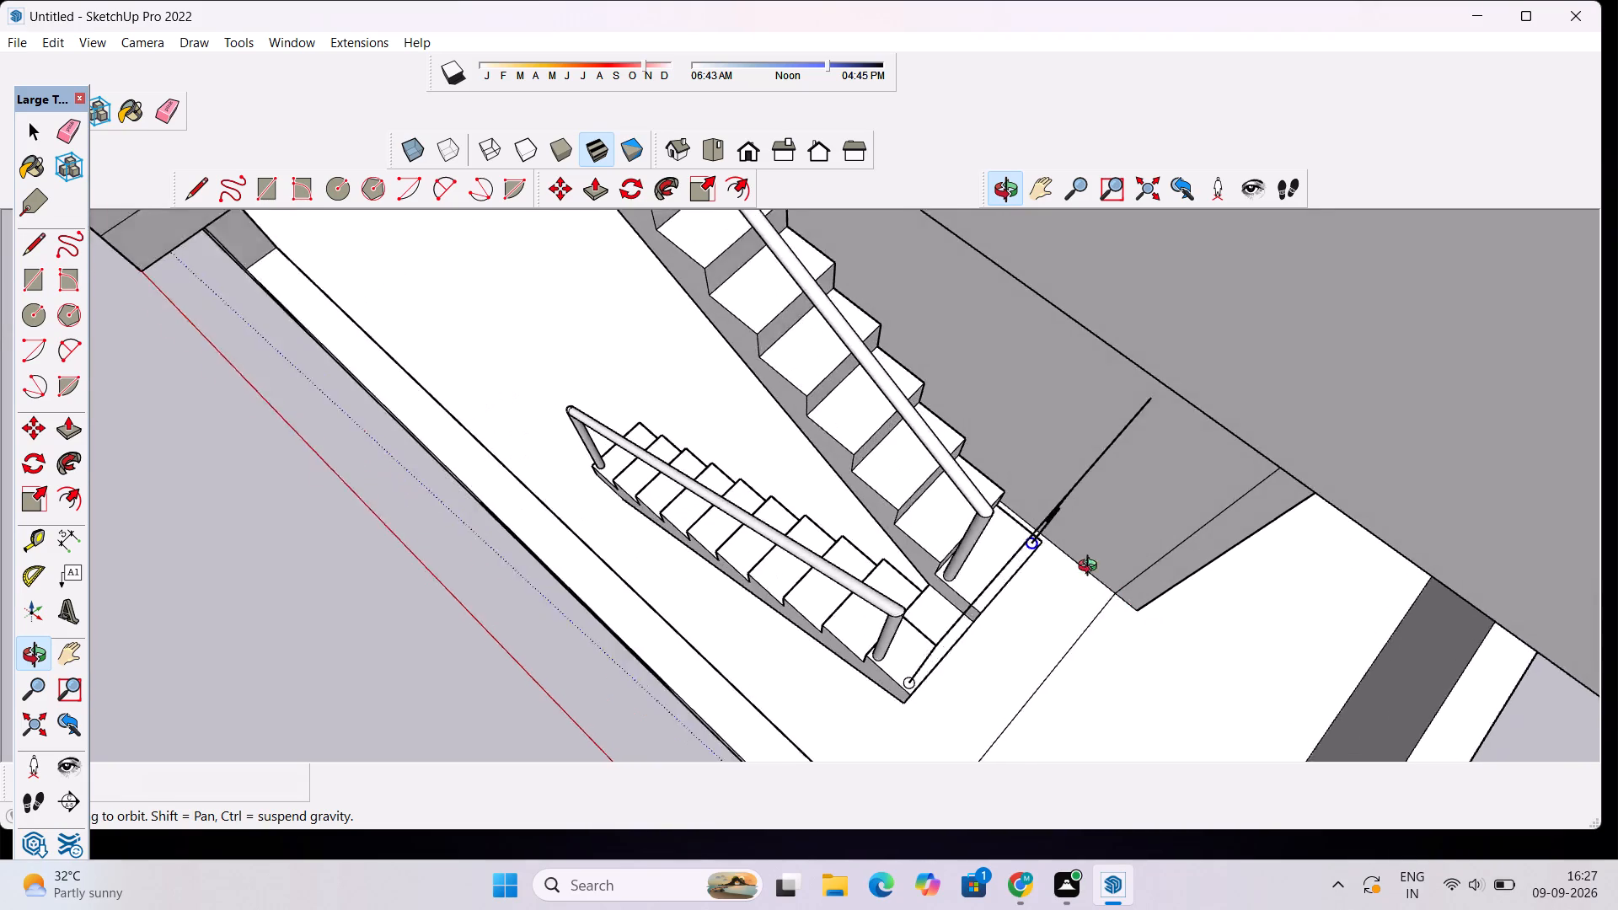
left_click_drag(1091, 568, 1046, 539)
scroll(1034, 549, "up", 6)
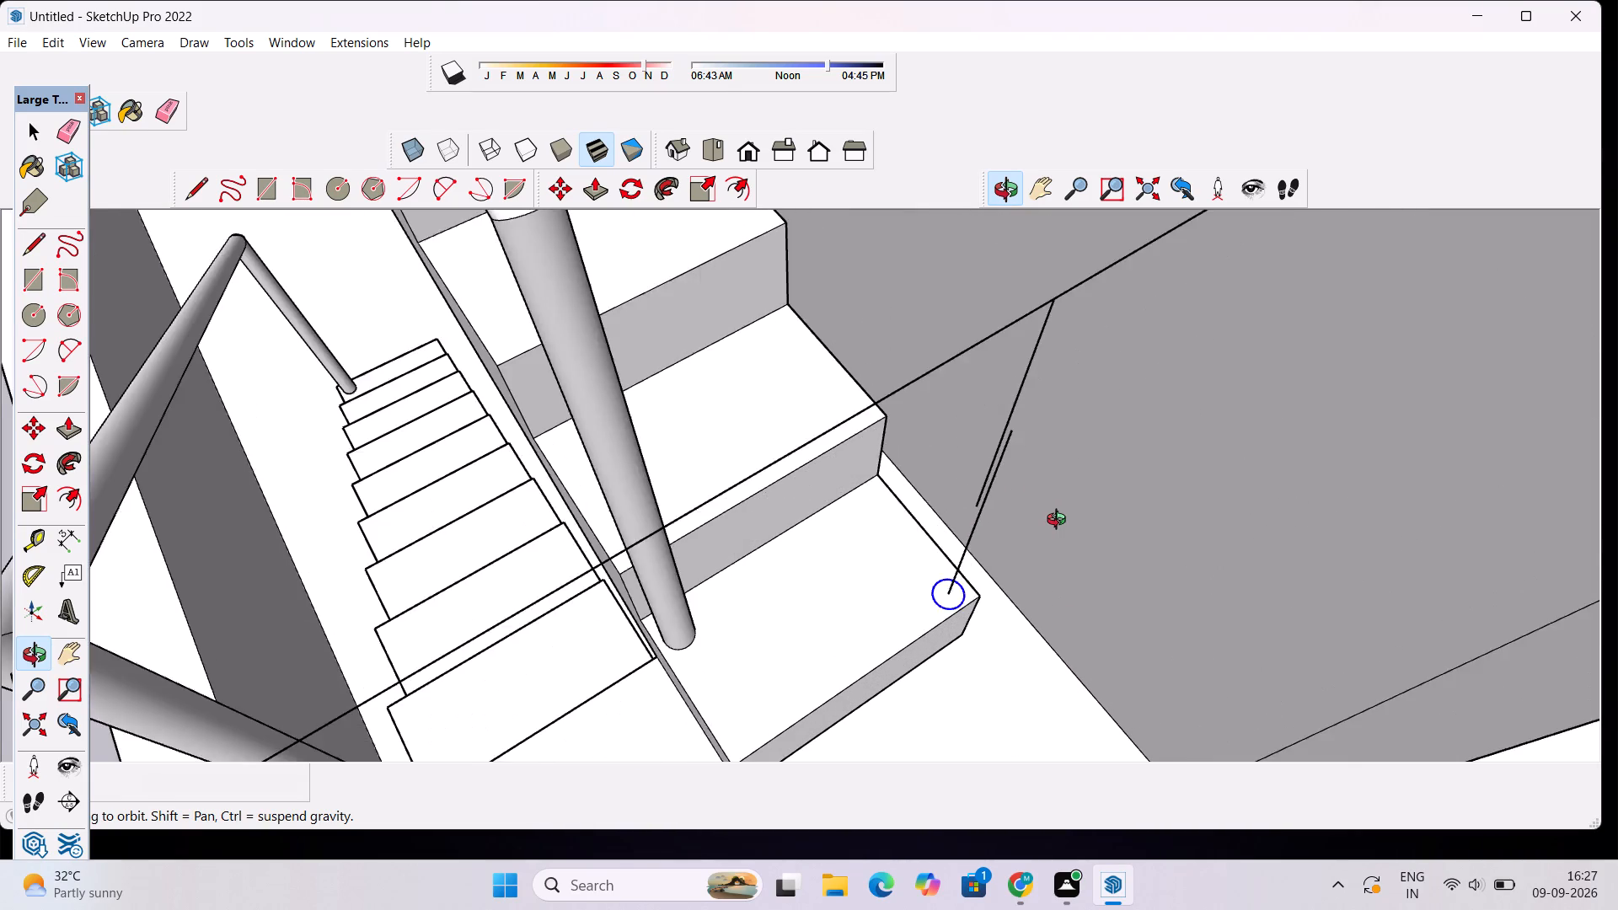
scroll(1060, 522, "up", 1)
key("space")
scroll(989, 453, "down", 2)
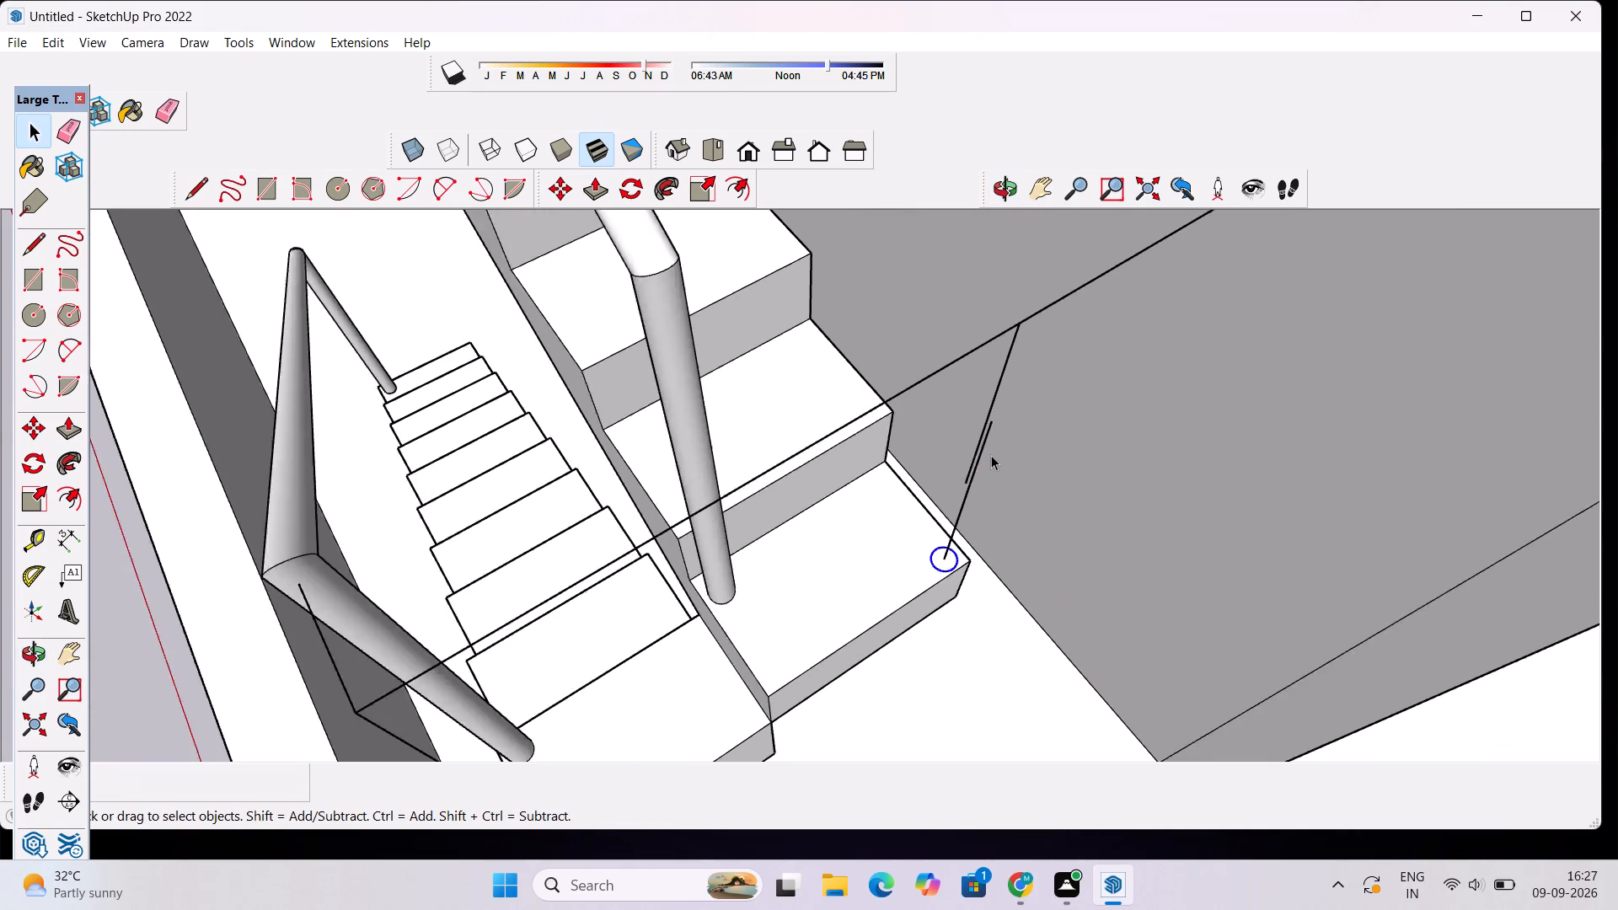
scroll(991, 455, "down", 1)
left_click(1003, 384)
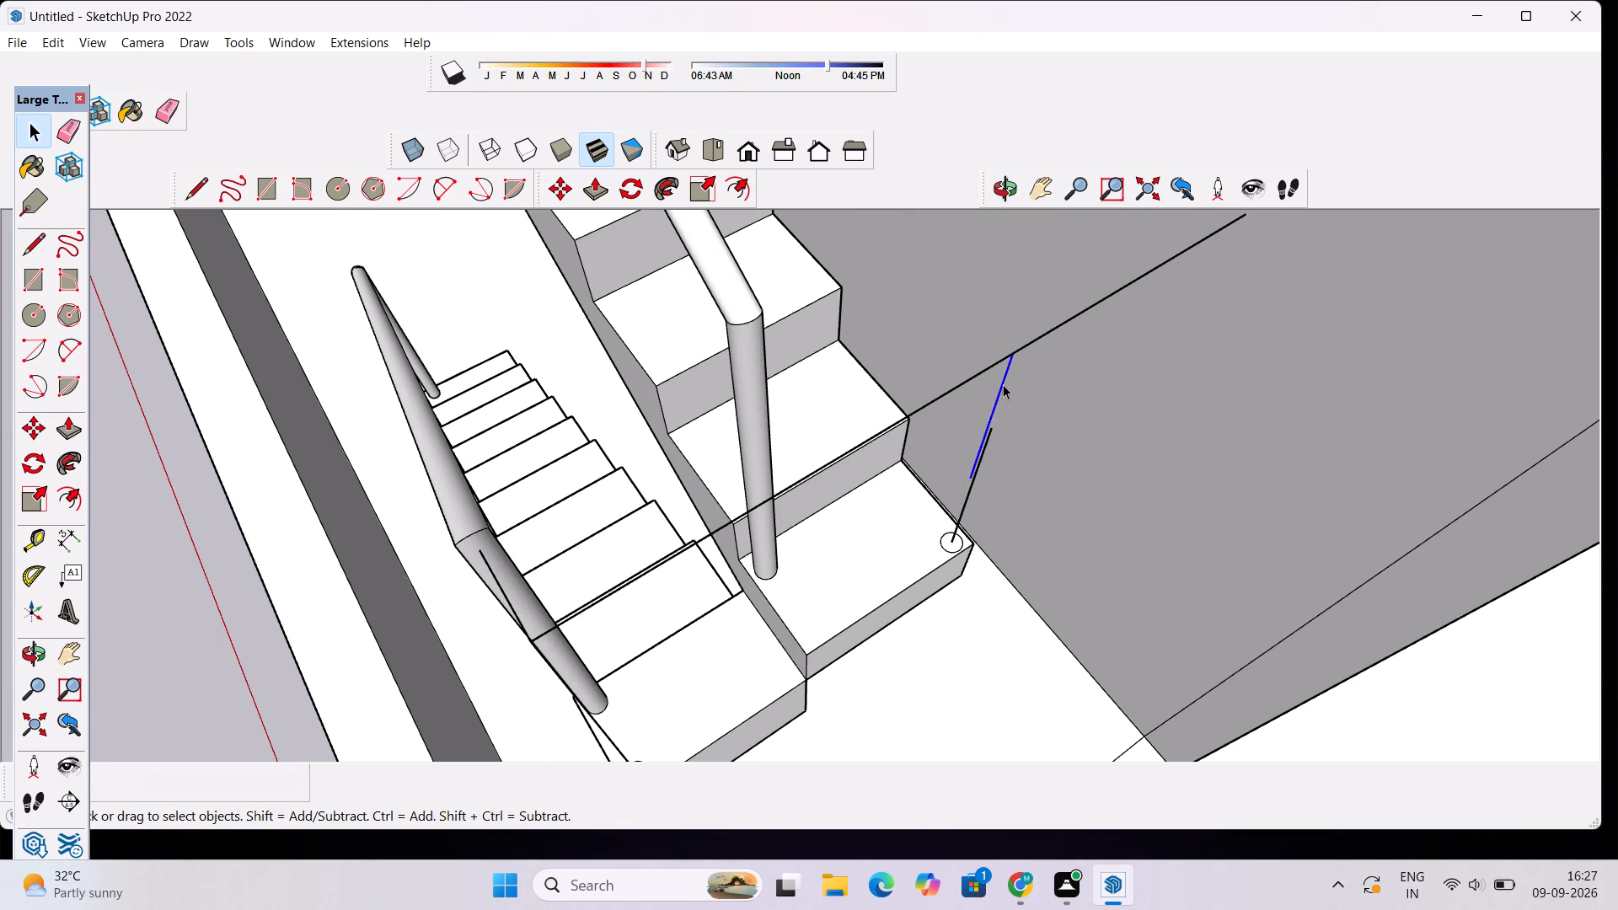
key("Delete")
Extend the bottom-step post line vertically upward by about 3' from its top end, past the handrail line's height.
key("l")
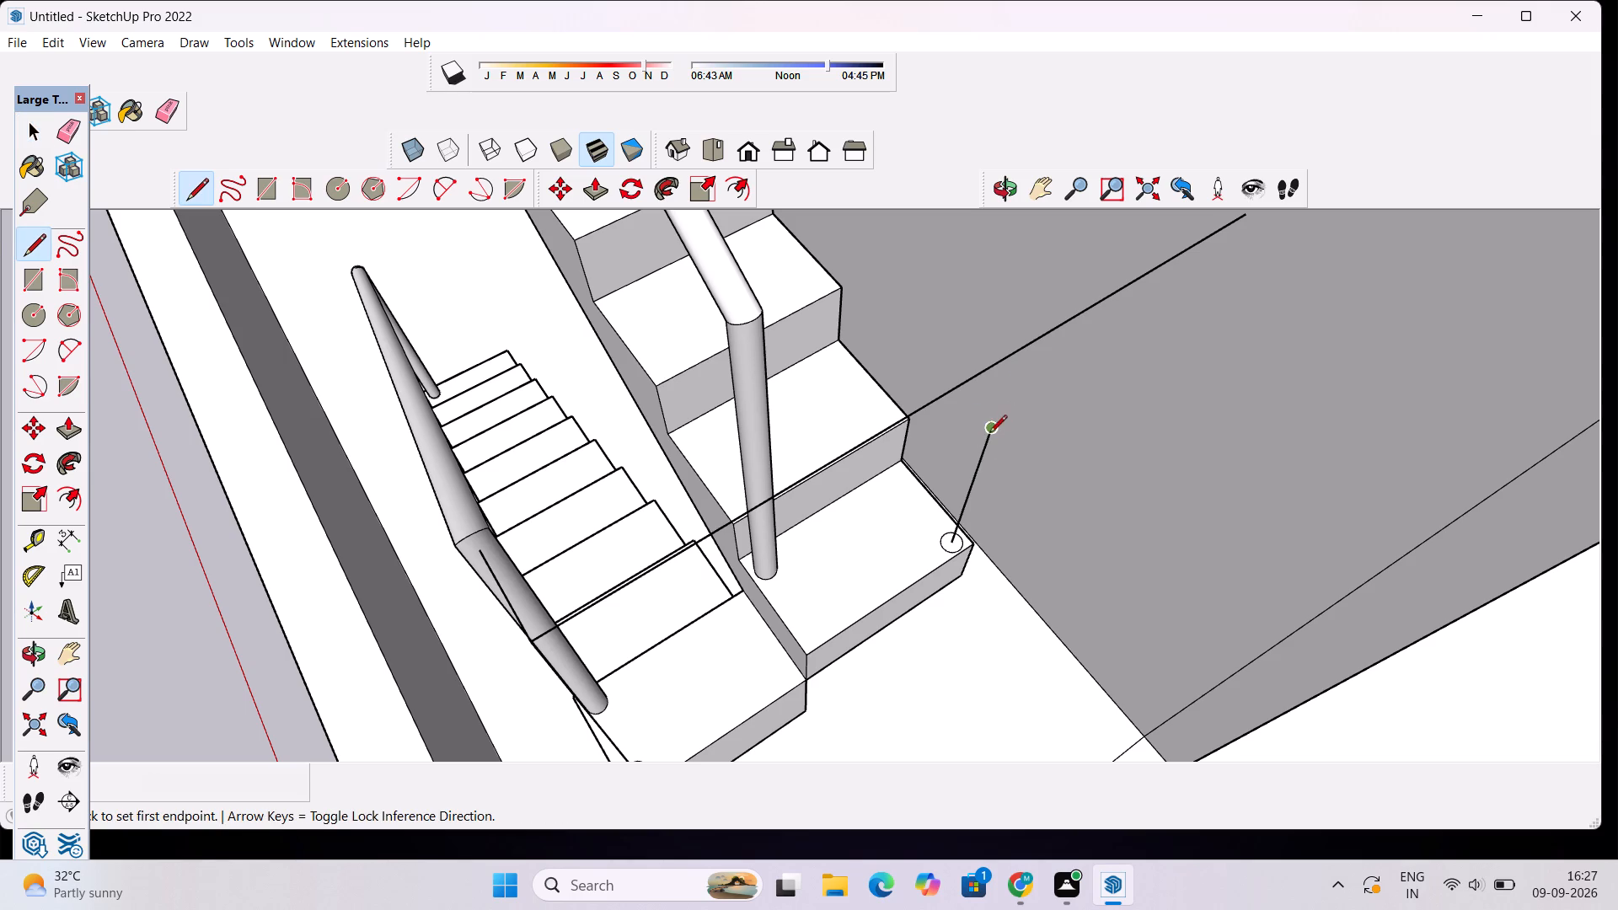
left_click(989, 431)
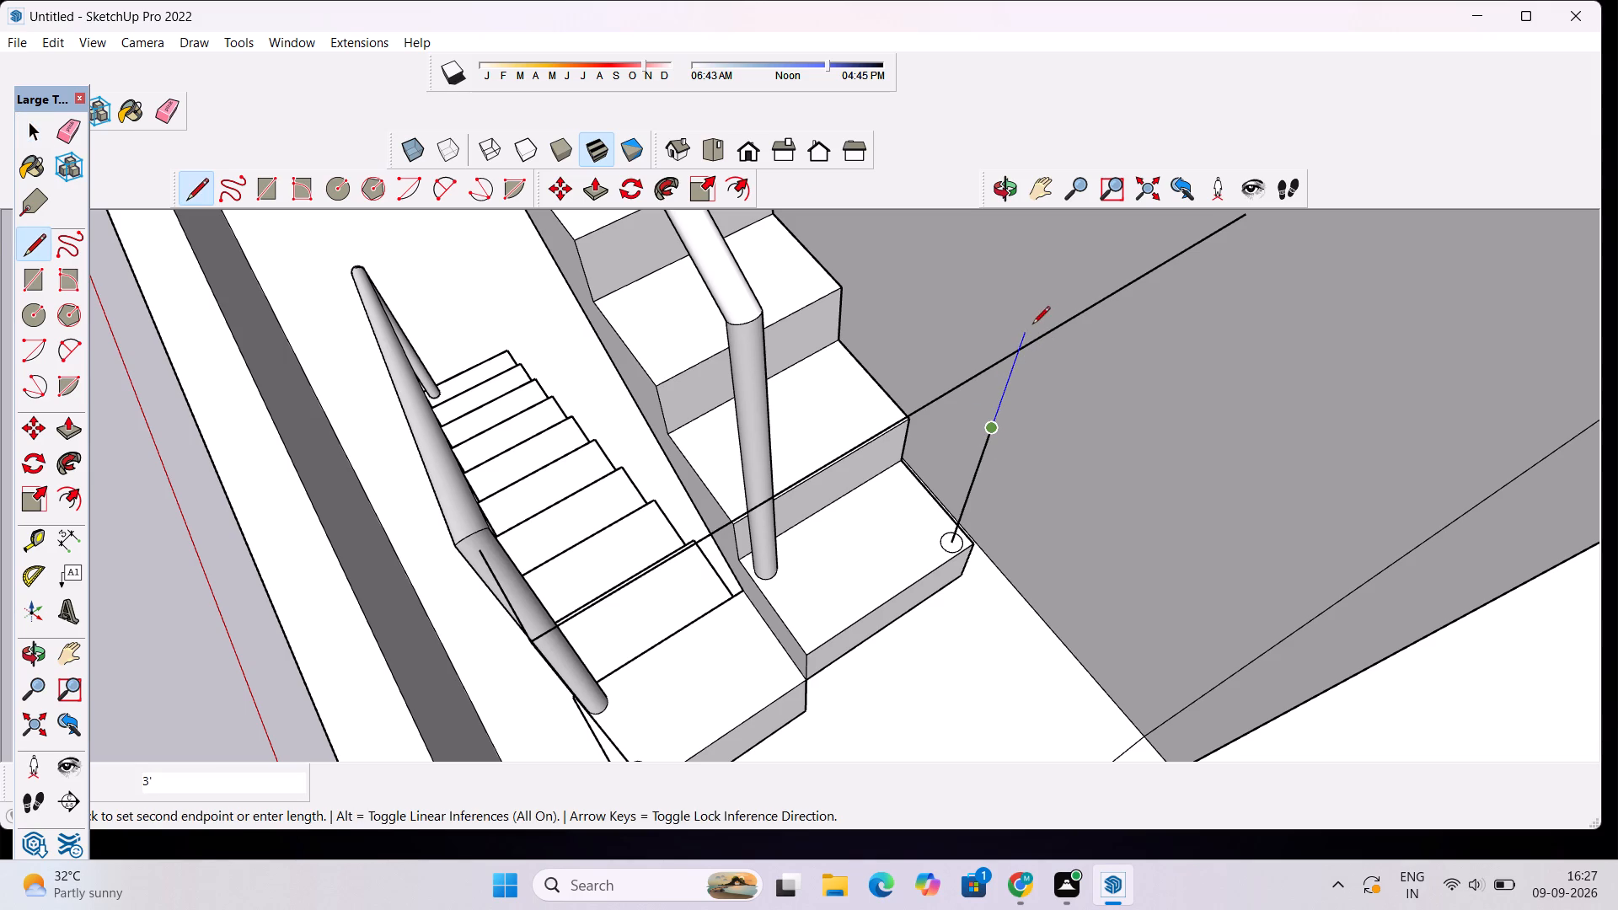
left_click(1023, 338)
key("space")
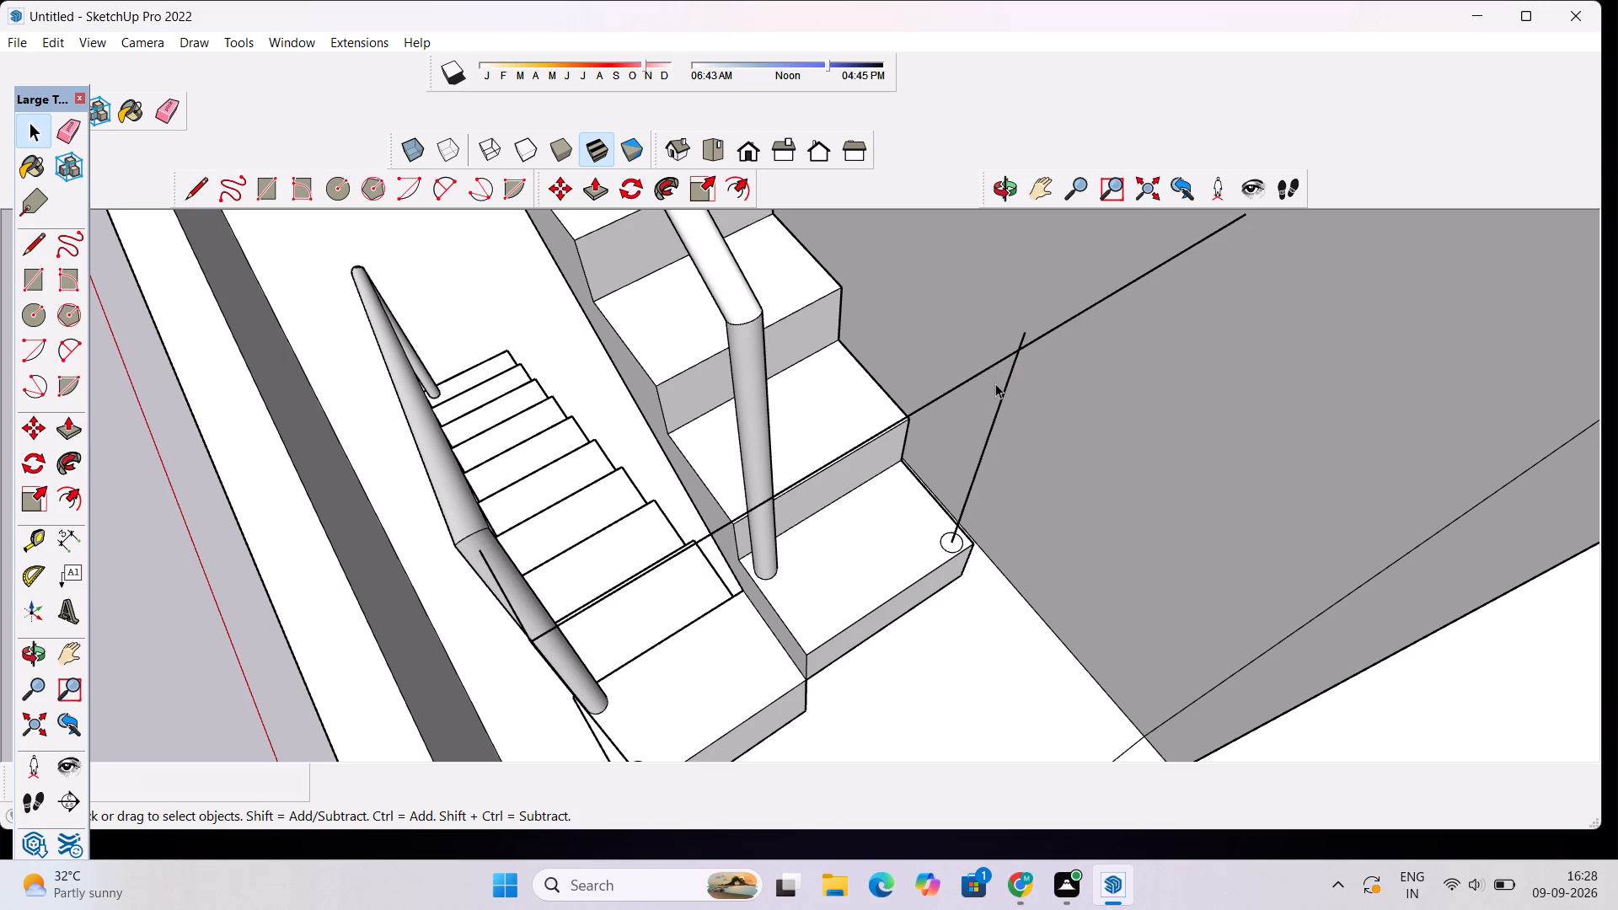
Examine from several angles how the extended post line aligns with the horizontal handrail line at the upper flight's bottom step.
scroll(1006, 365, "up", 2)
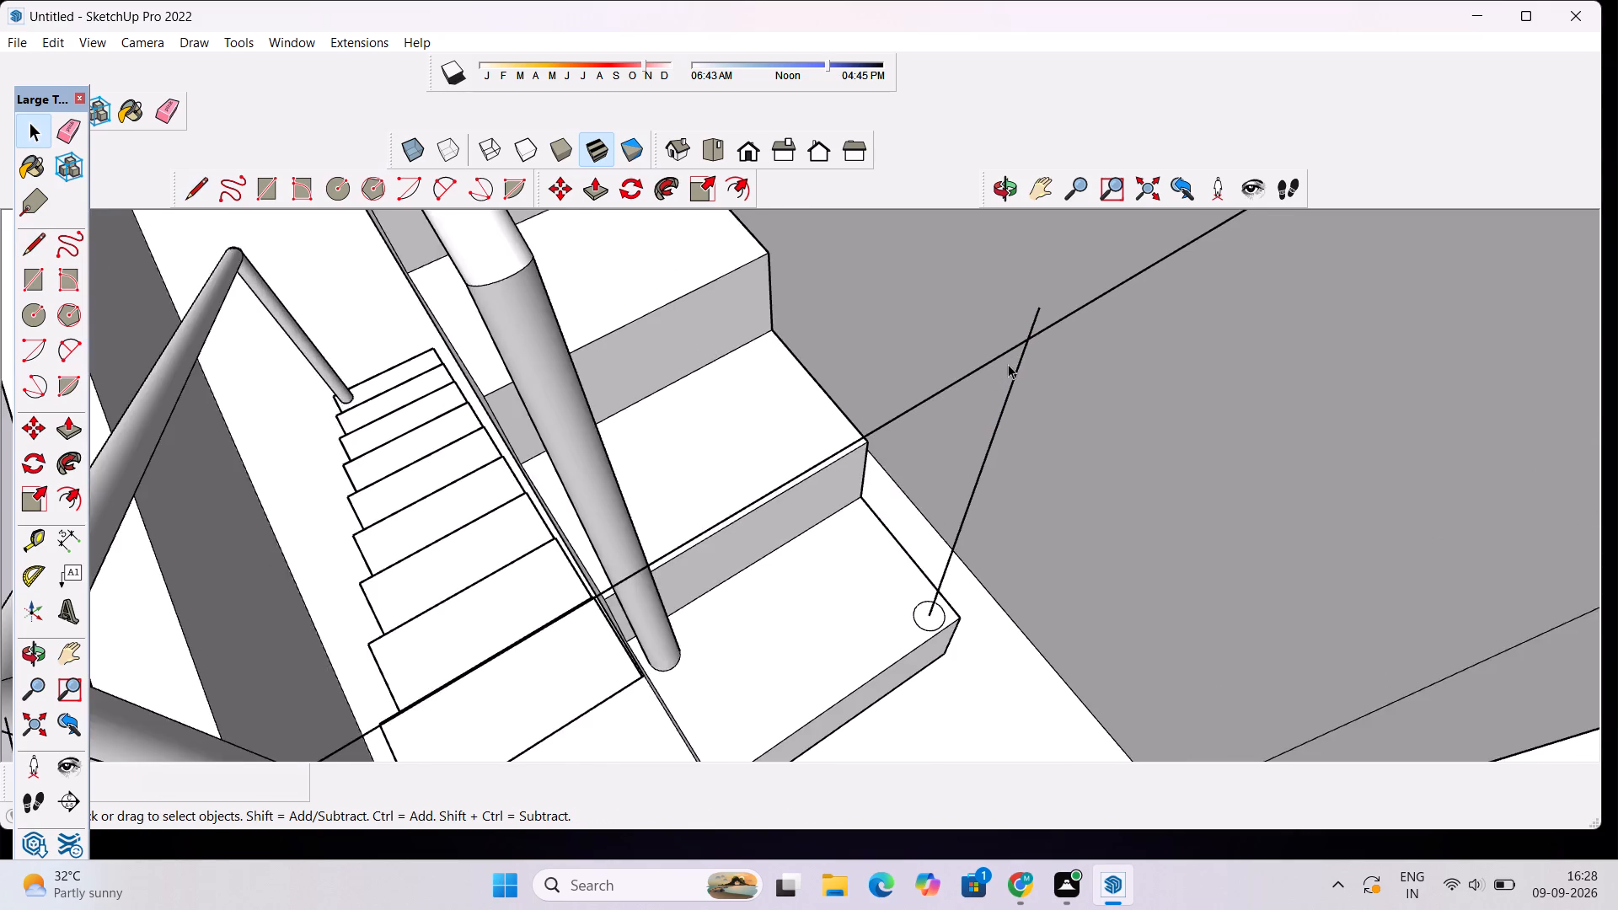
scroll(1009, 357, "down", 5)
left_click(1014, 189)
left_click_drag(985, 369, 1182, 274)
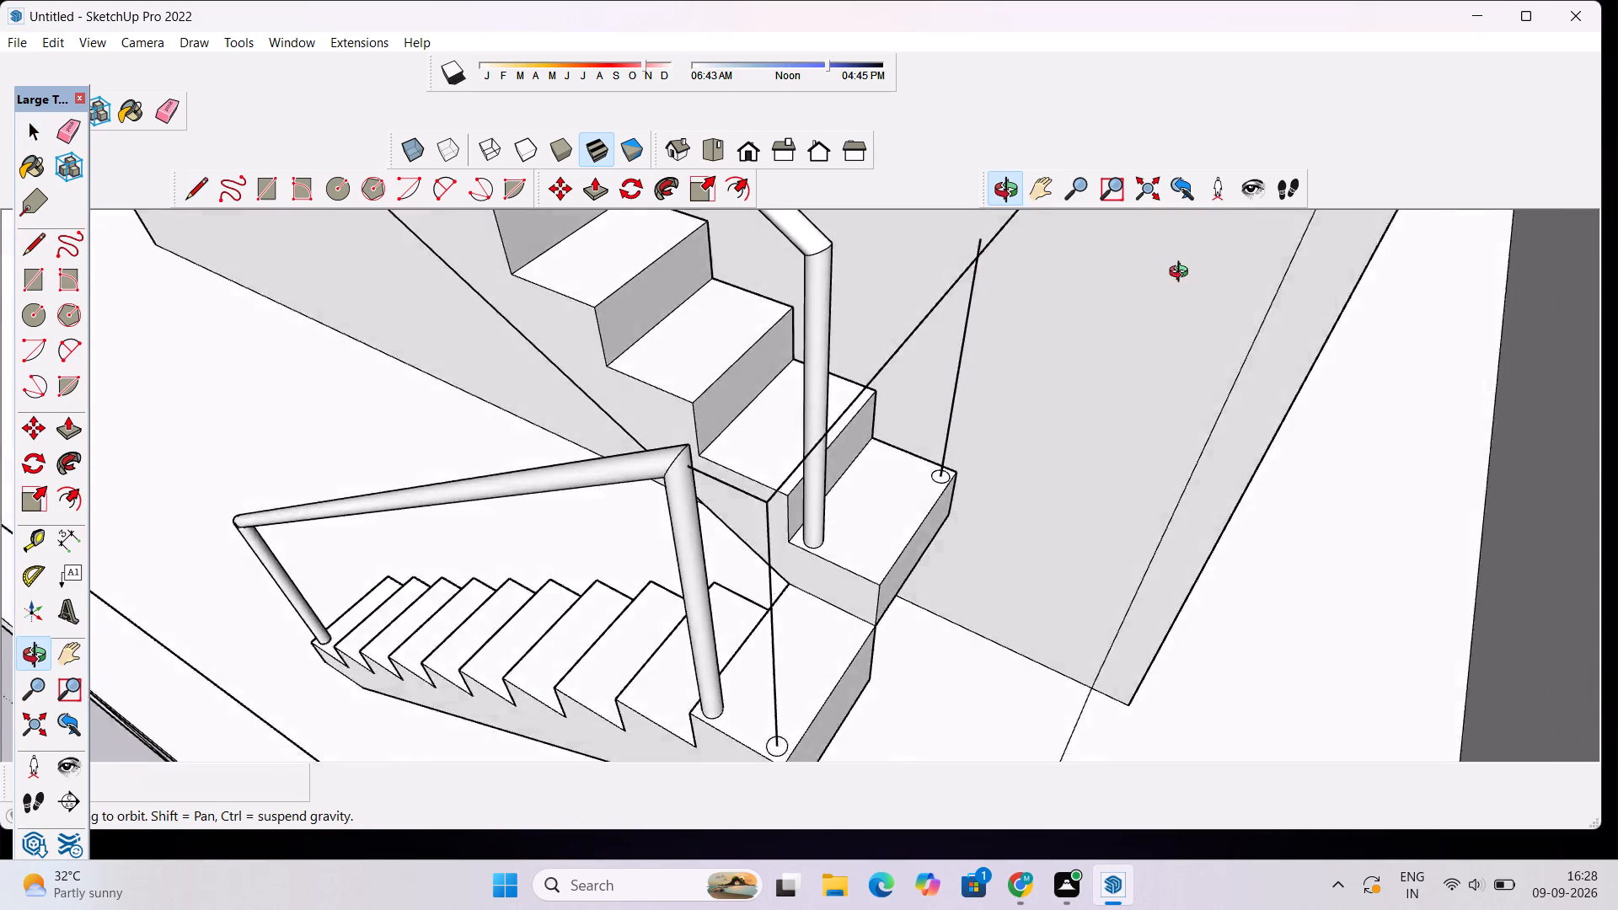
left_click_drag(1182, 274, 1219, 275)
left_click_drag(918, 360, 924, 356)
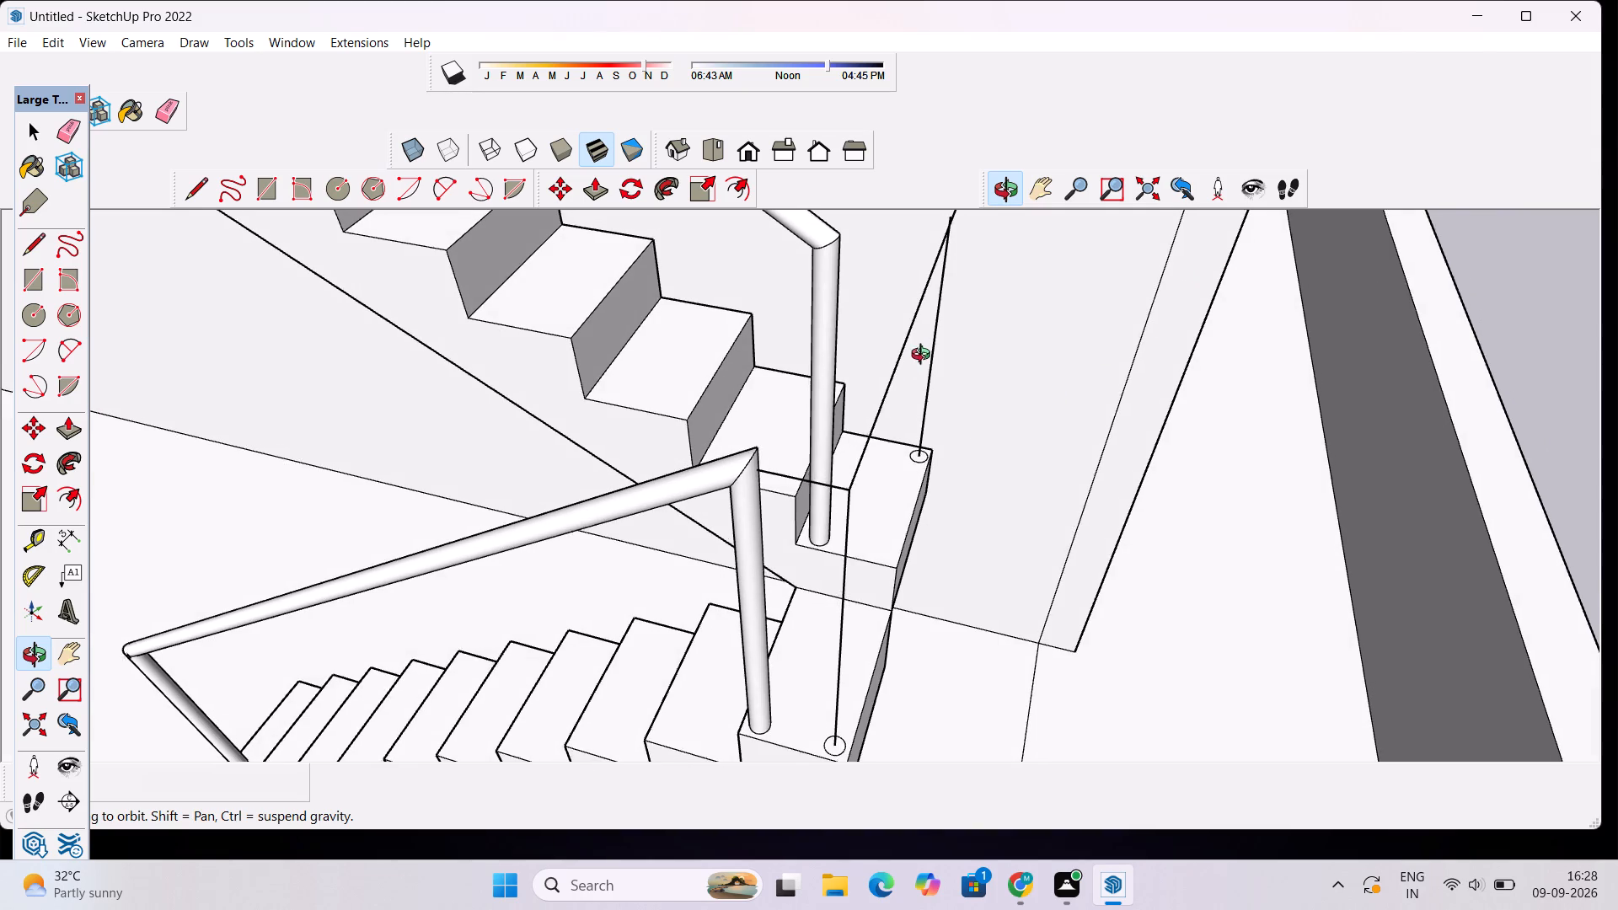
left_click_drag(924, 356, 961, 373)
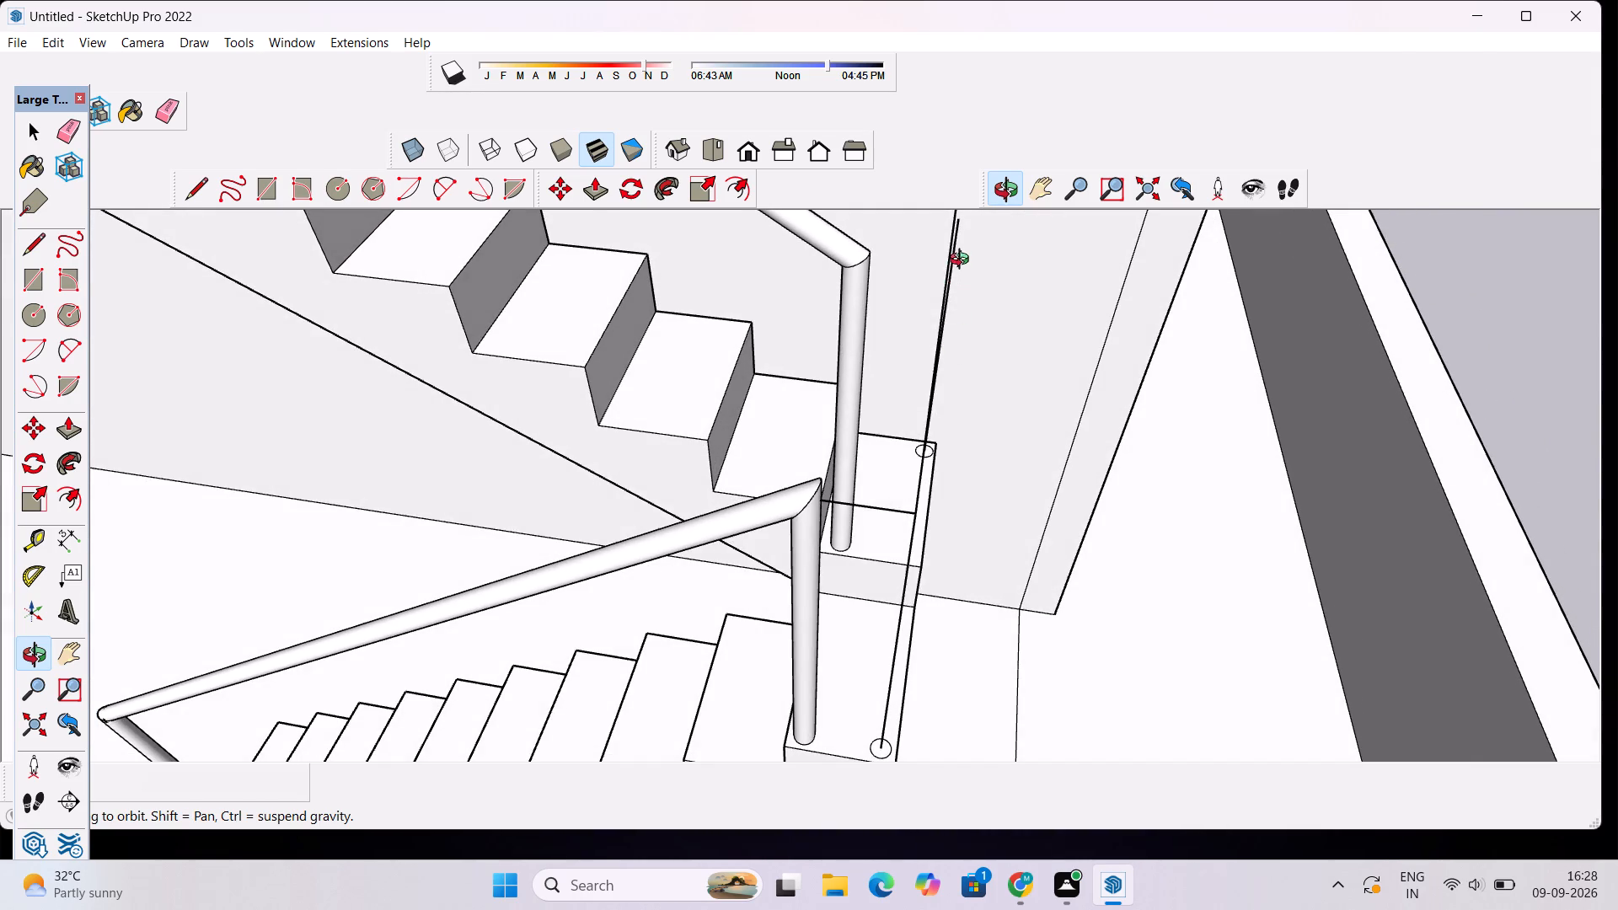
scroll(963, 260, "up", 3)
scroll(963, 260, "down", 20)
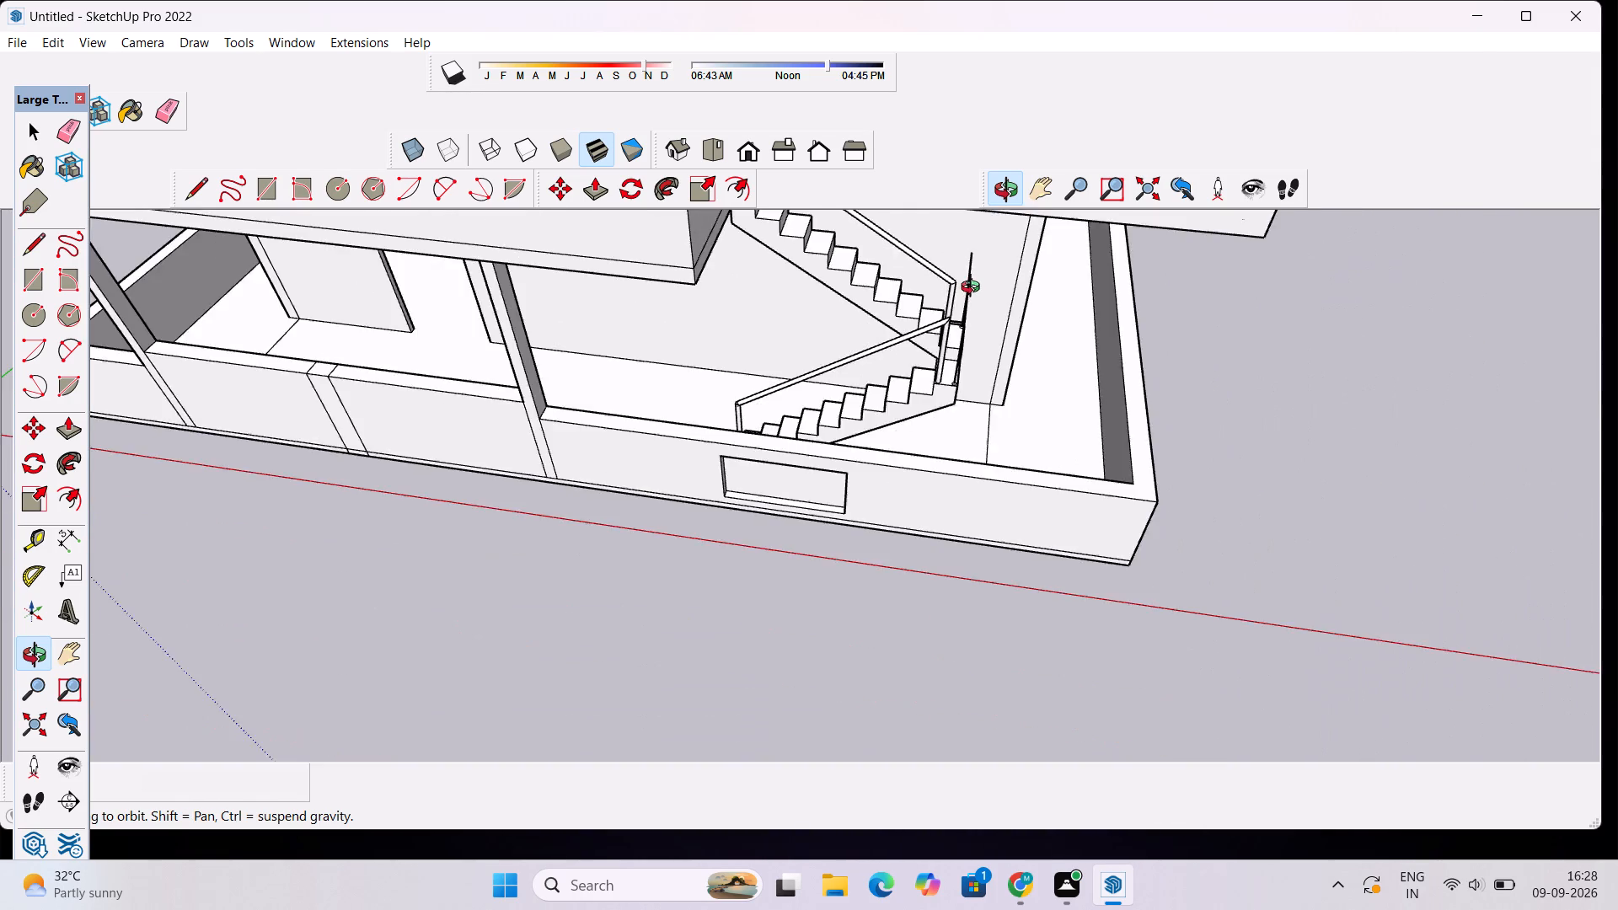
scroll(974, 289, "down", 3)
scroll(988, 260, "up", 10)
left_click_drag(1026, 356, 920, 340)
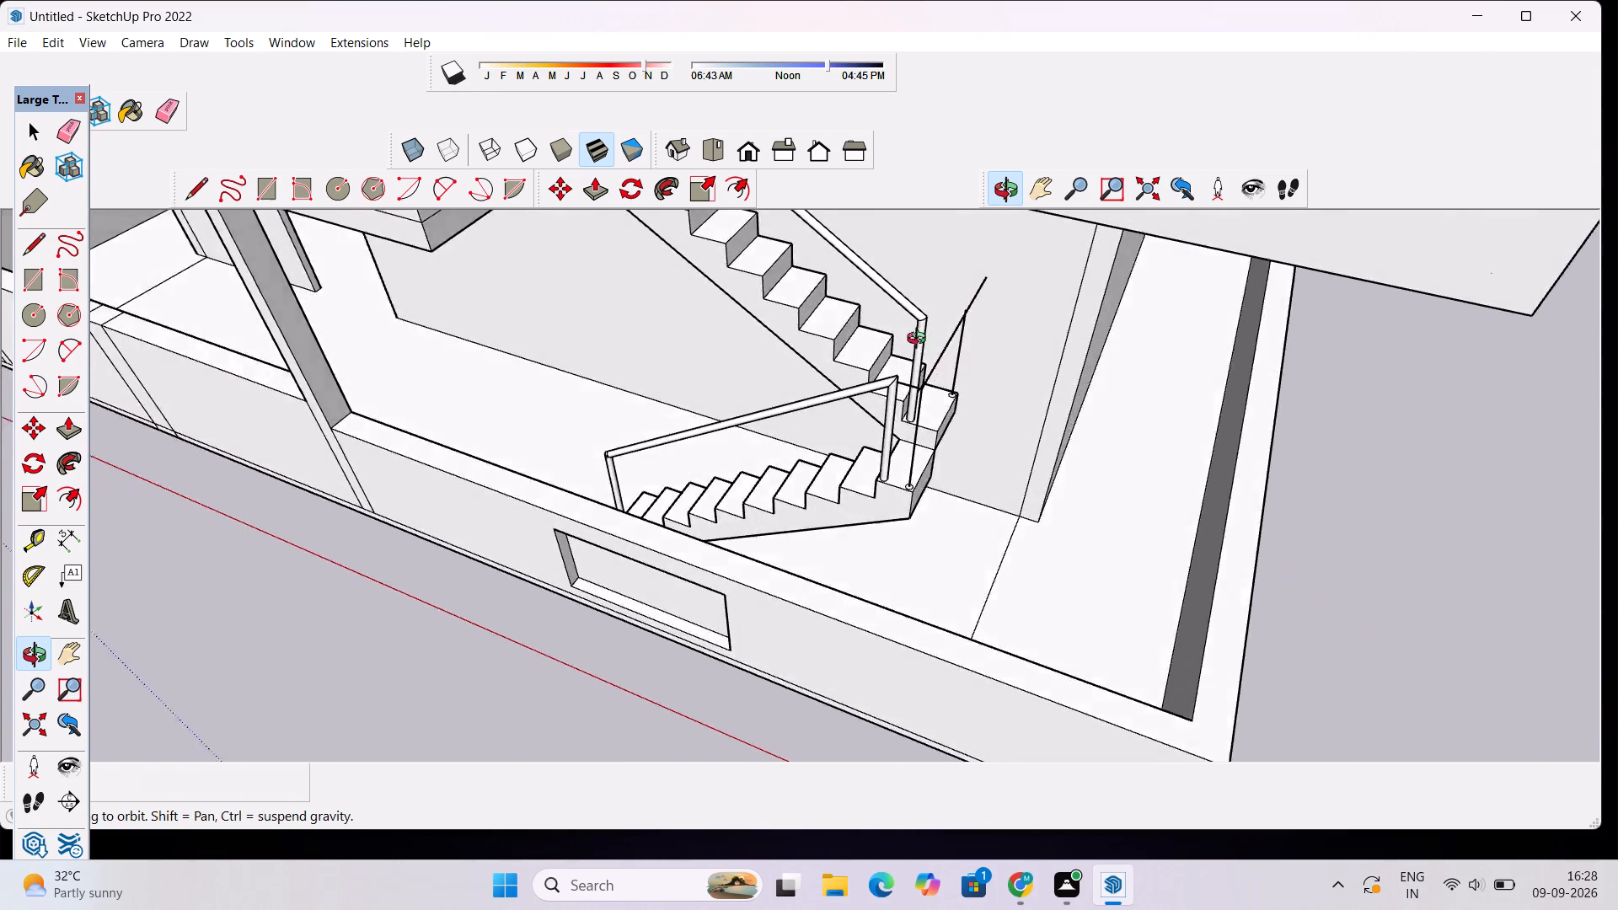
left_click_drag(920, 340, 721, 346)
scroll(919, 383, "up", 10)
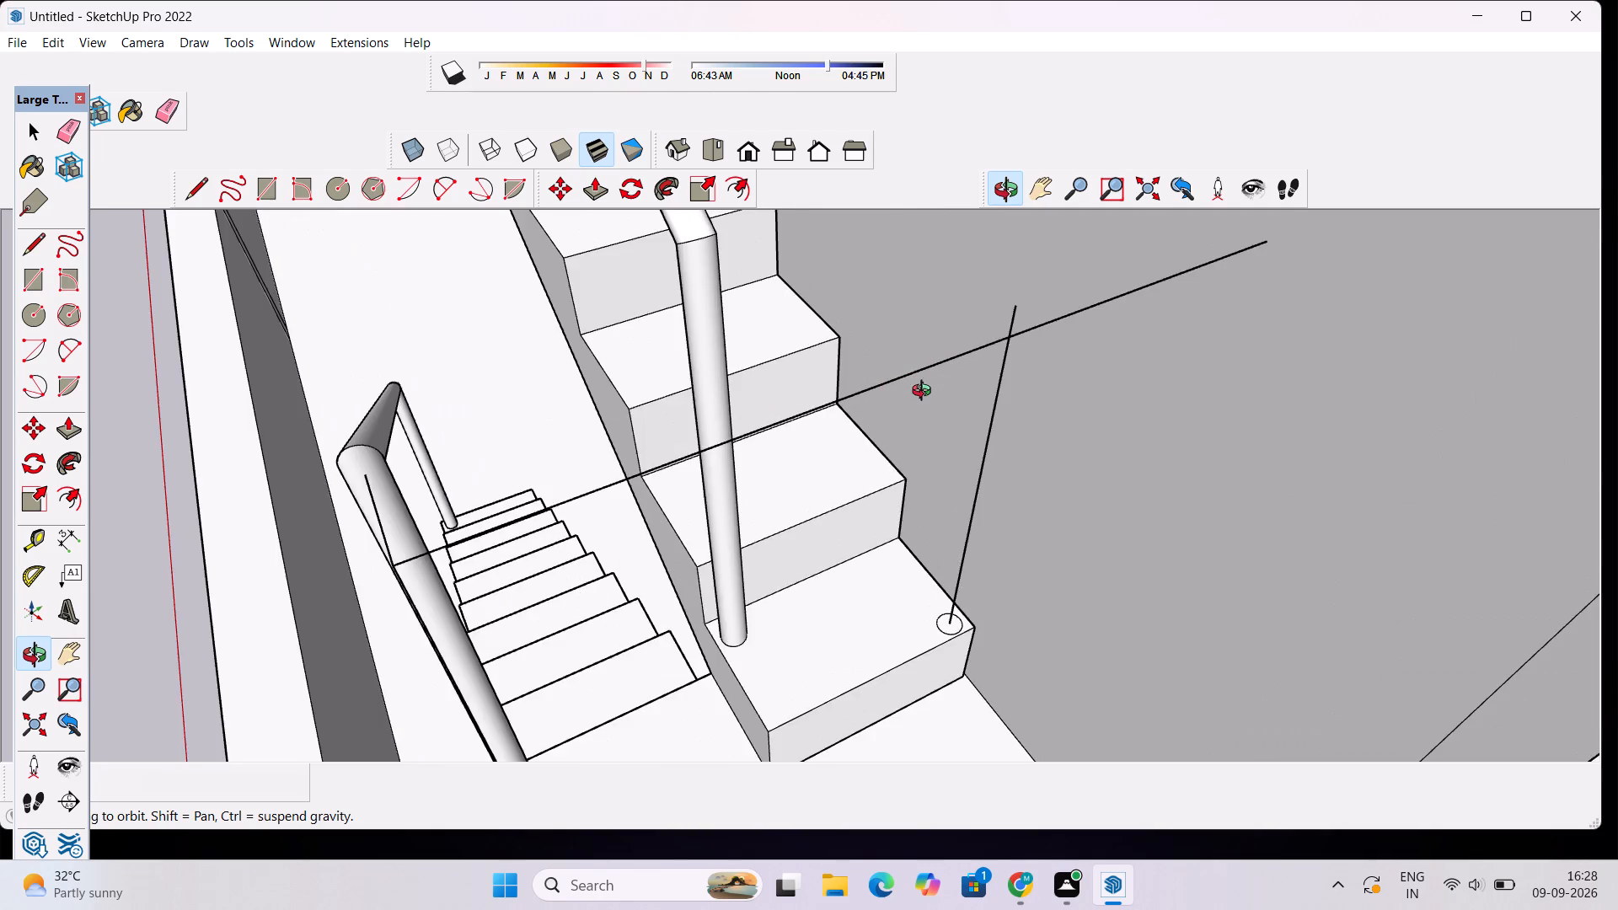
left_click_drag(1074, 402, 1010, 458)
scroll(898, 579, "down", 6)
left_click_drag(833, 629, 909, 624)
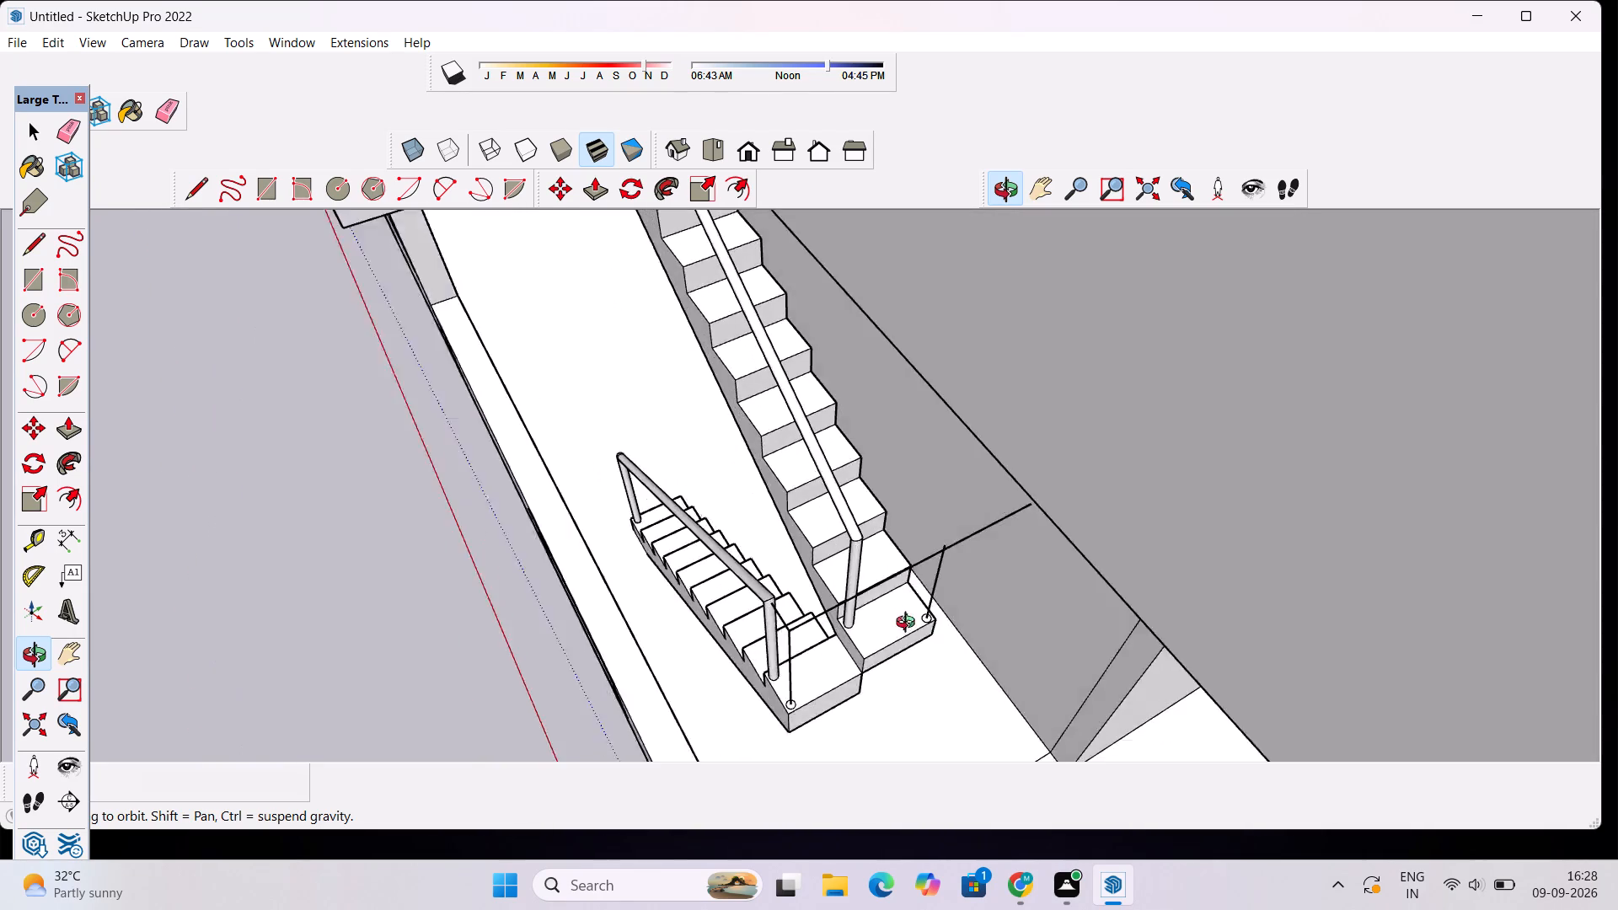
left_click_drag(909, 624, 974, 680)
scroll(989, 599, "up", 5)
left_click_drag(967, 614, 1085, 637)
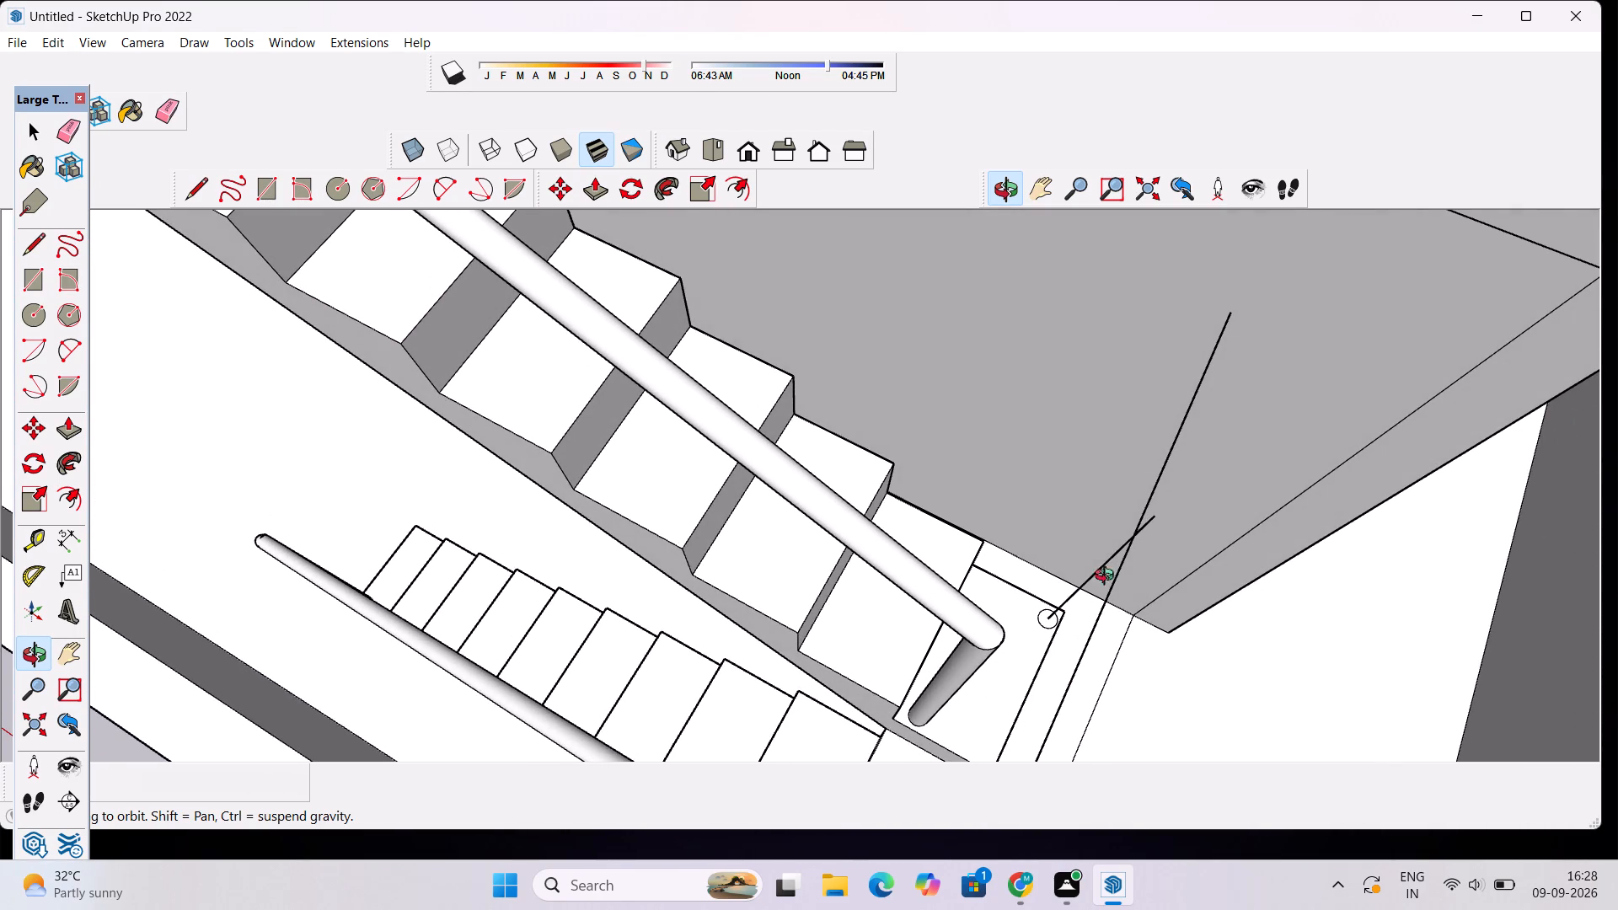
scroll(1155, 541, "up", 3)
left_click_drag(1256, 566, 1177, 561)
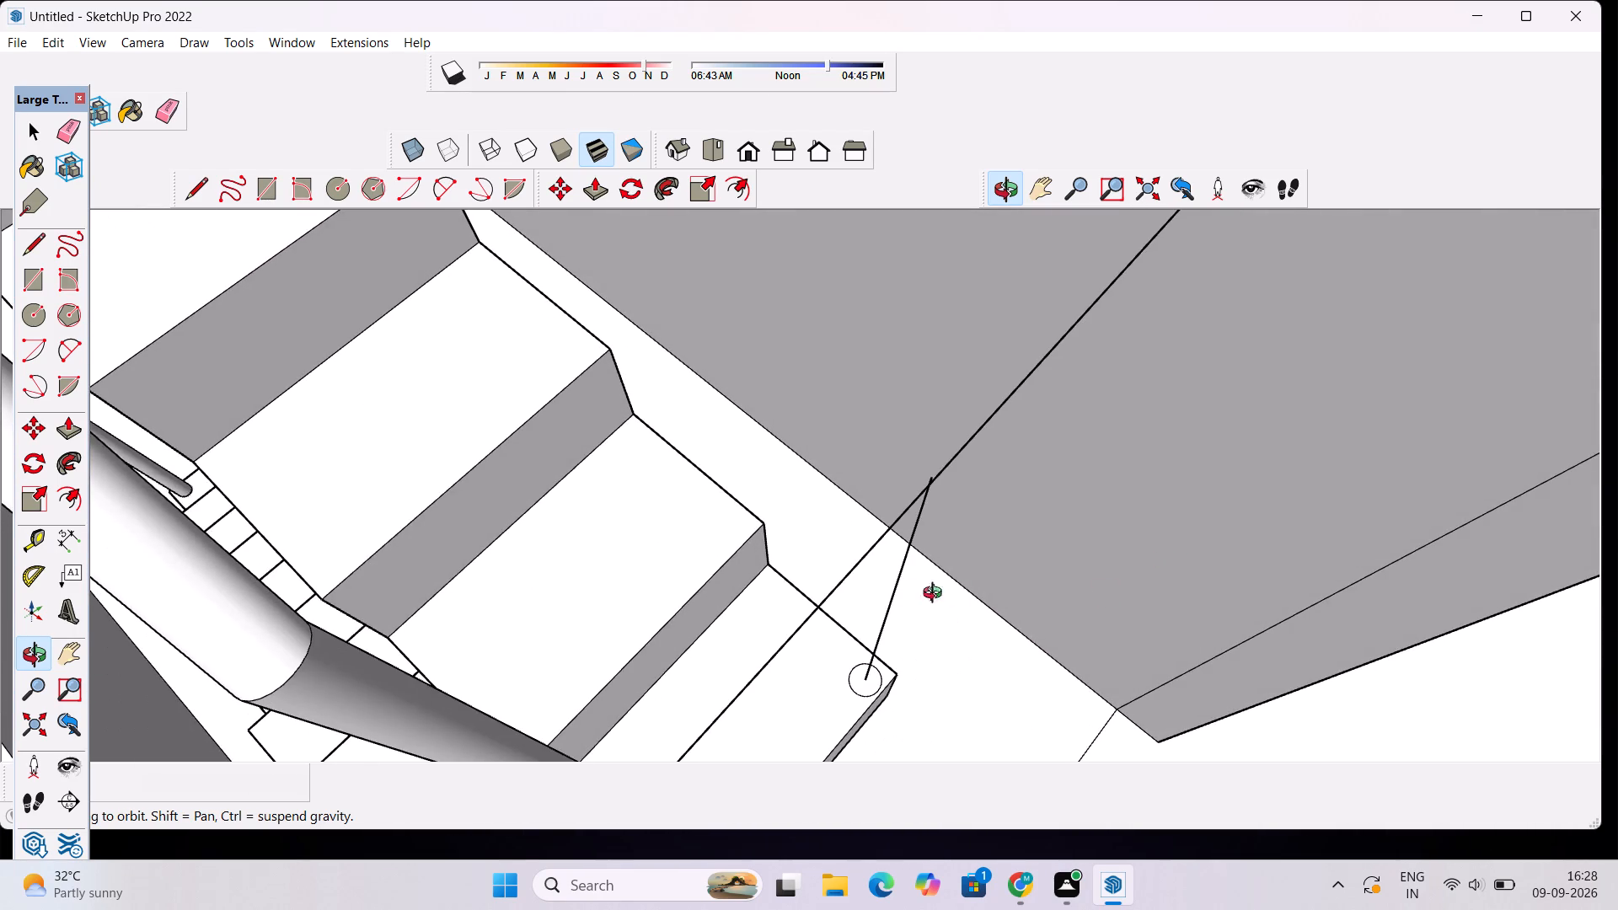
left_click_drag(906, 591, 944, 598)
left_click(944, 598)
Move the circular profile and both post line segments together about 2 7/16" on the upper flight's bottom step, toward the handrail line.
key("space")
scroll(995, 614, "up", 1)
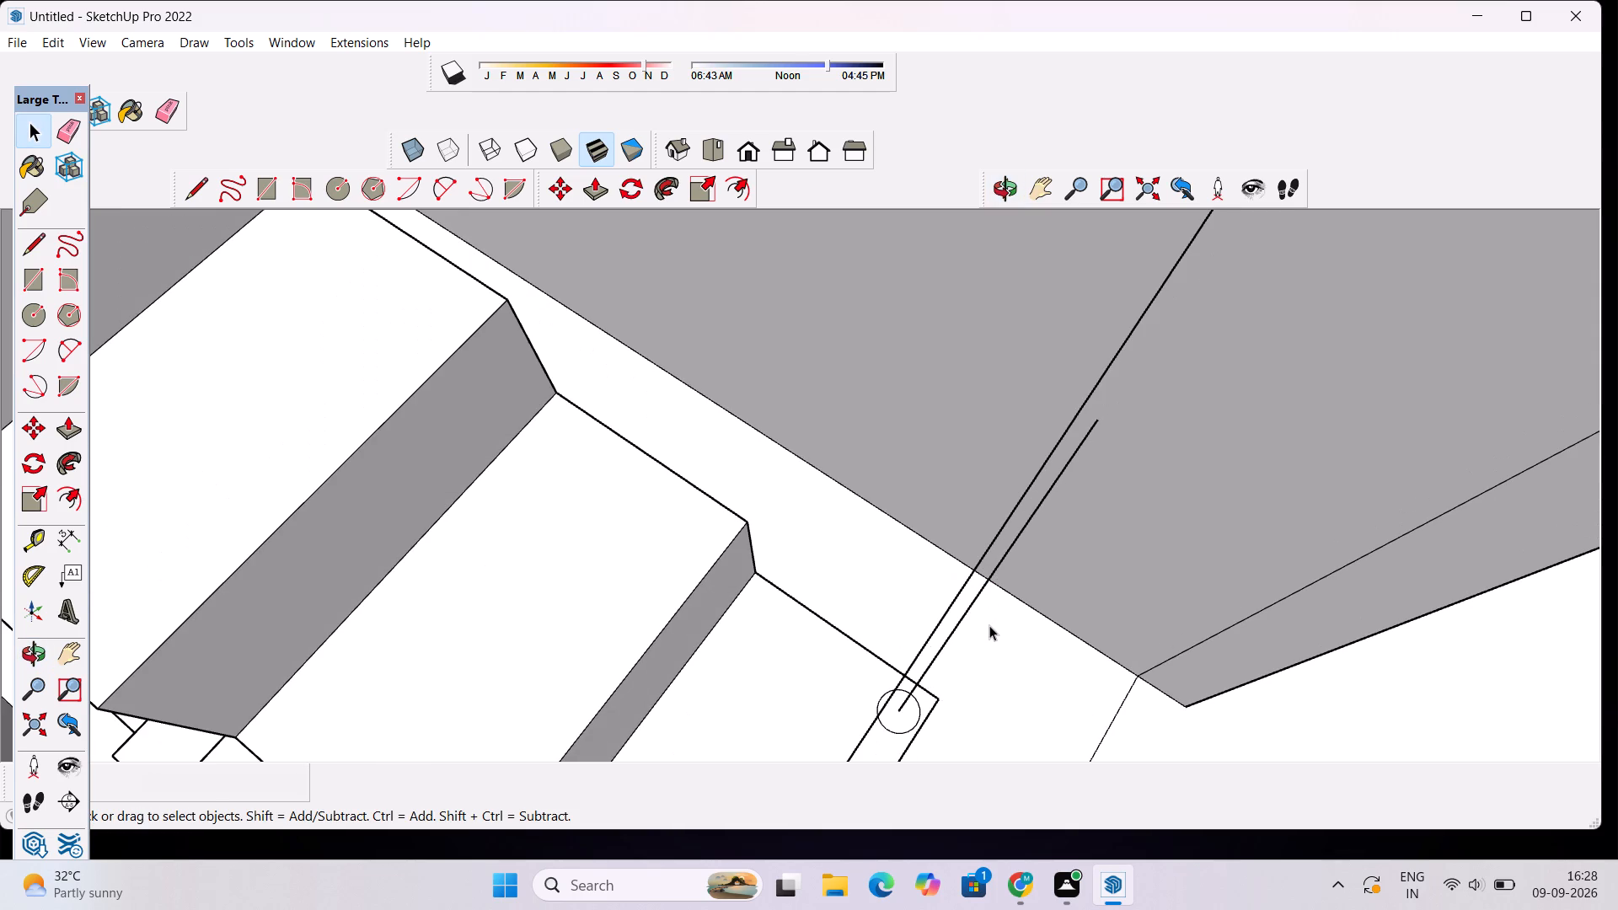
left_click(917, 703)
left_click(954, 628, "ctrl")
left_click(983, 586, "ctrl")
key("m")
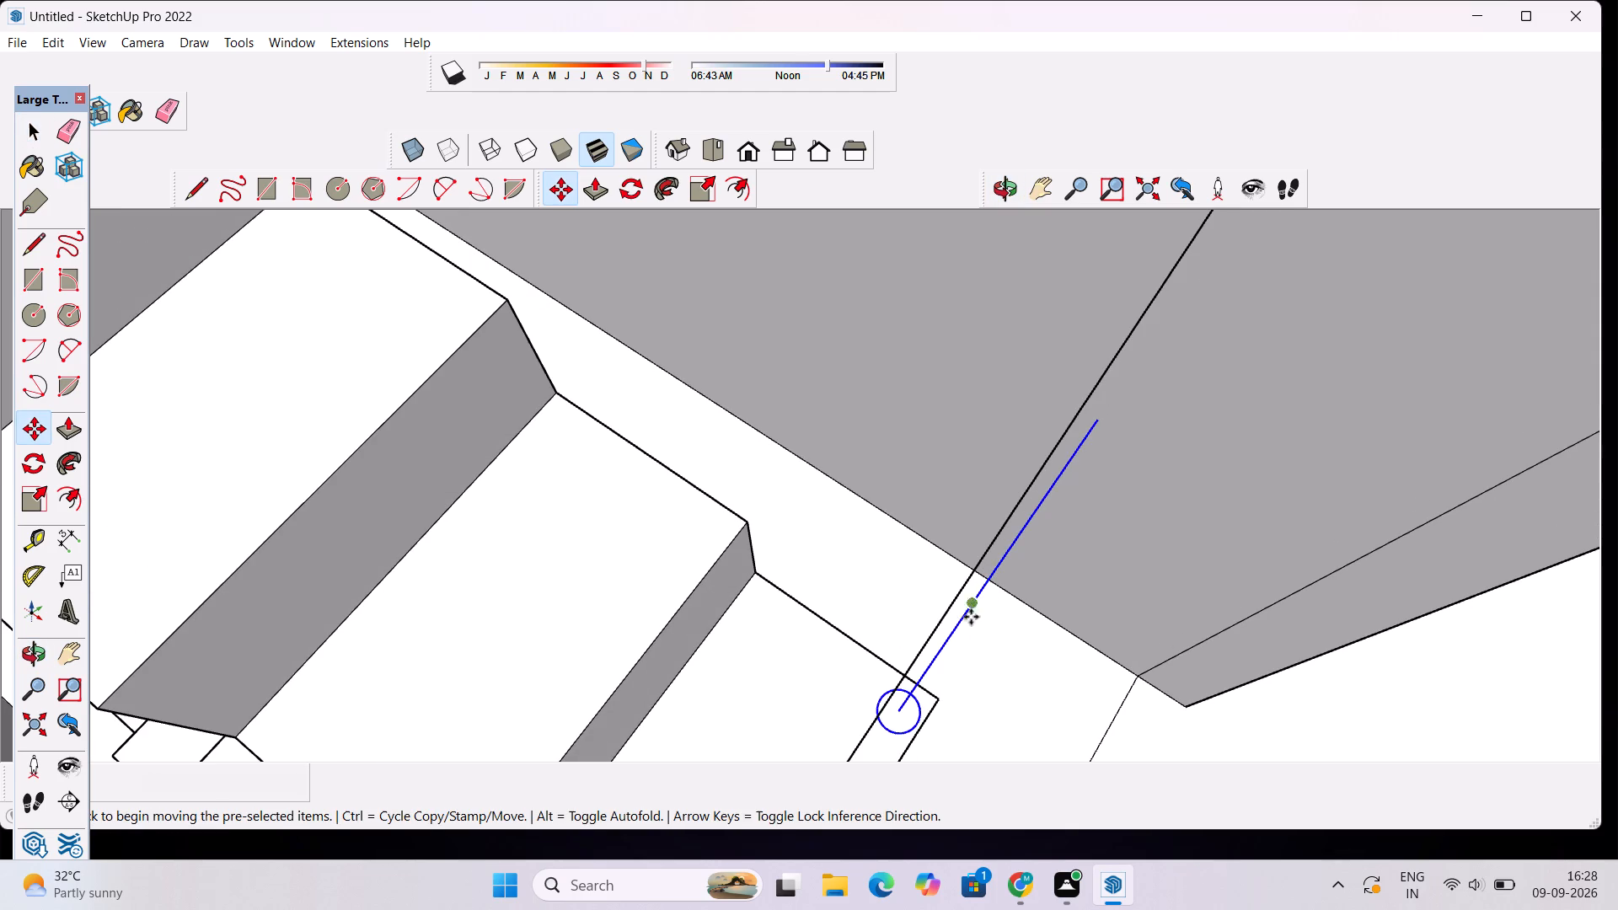
left_click(903, 709)
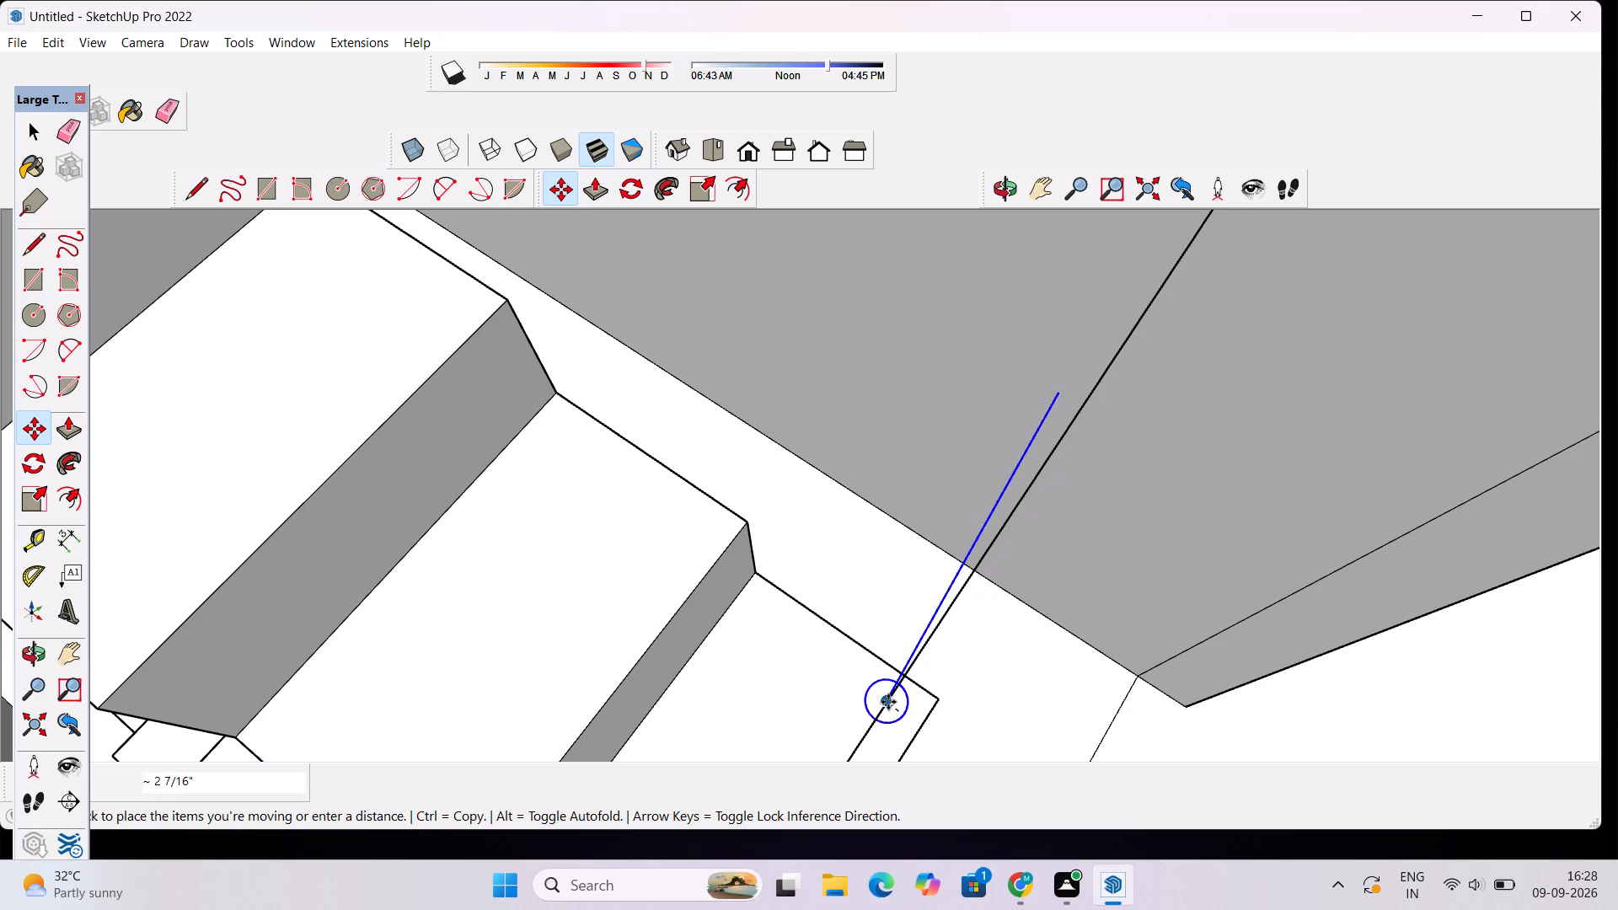
left_click(890, 702)
scroll(961, 637, "down", 5)
key("space")
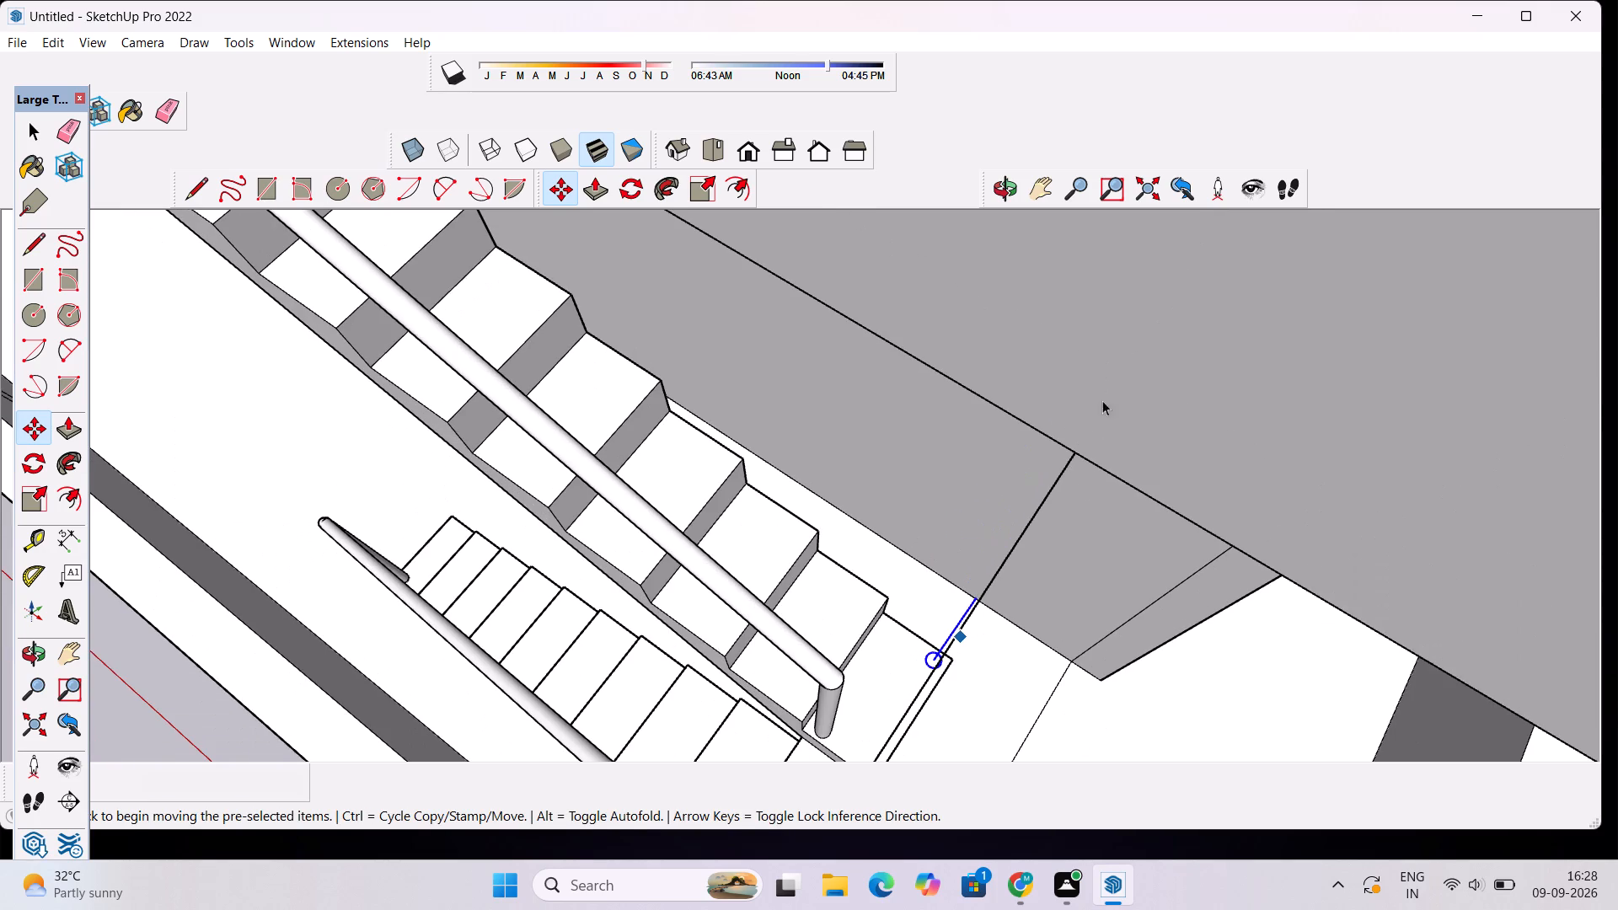
Move the selected circular profile and post line about 1" on the upper flight's bottom step, toward the horizontal handrail line.
scroll(980, 663, "up", 4)
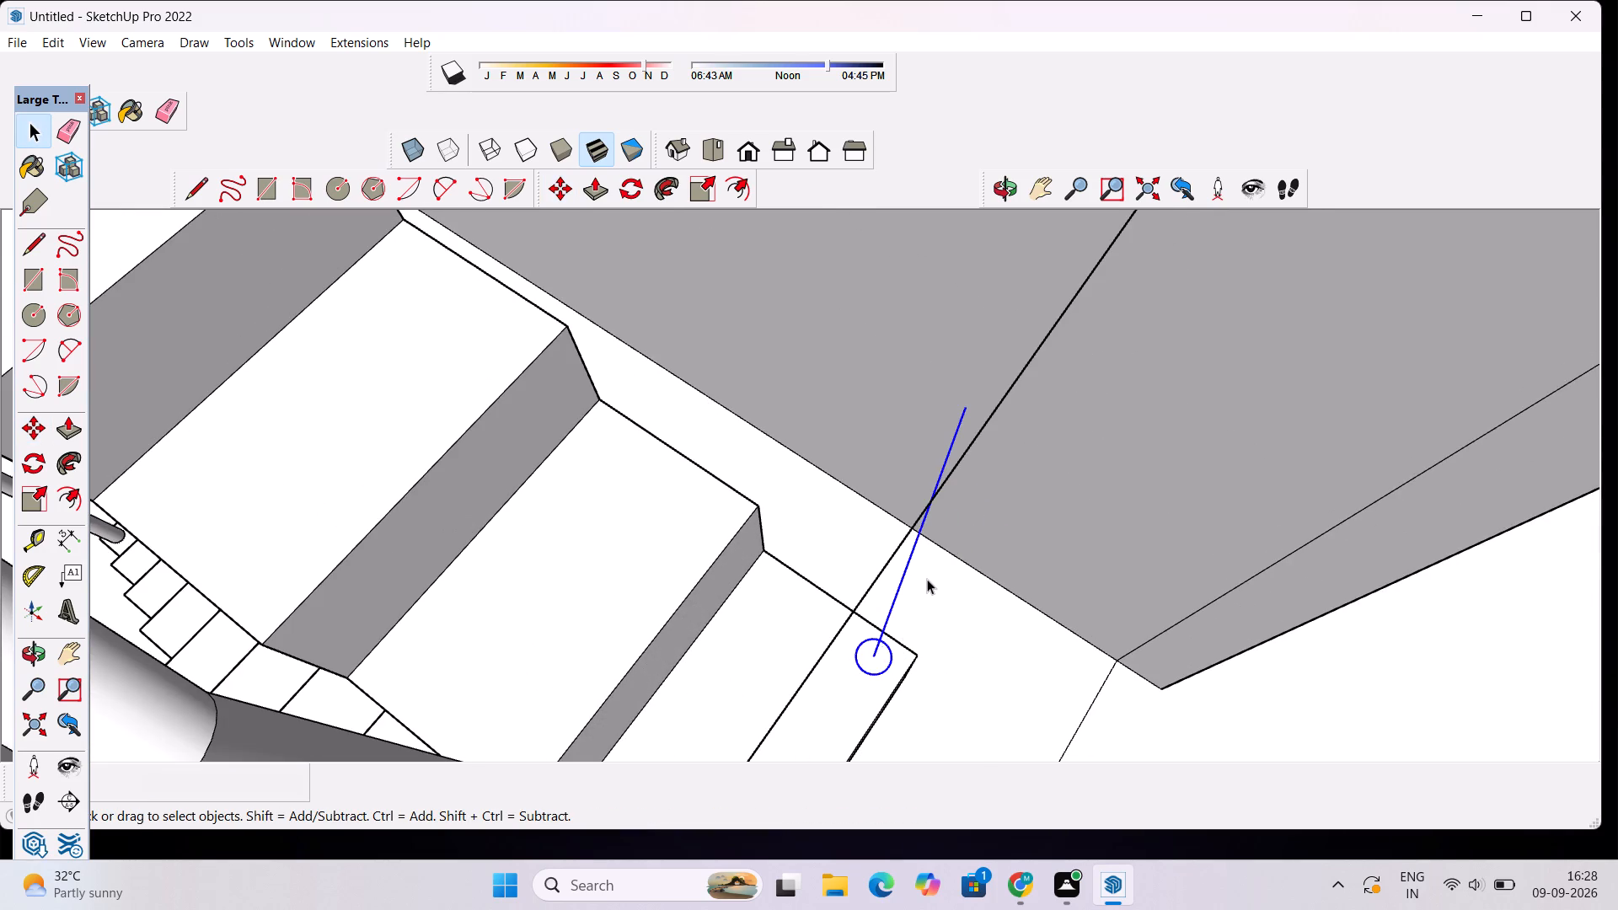
scroll(927, 579, "down", 4)
left_click(1018, 195)
left_click_drag(1061, 557, 947, 469)
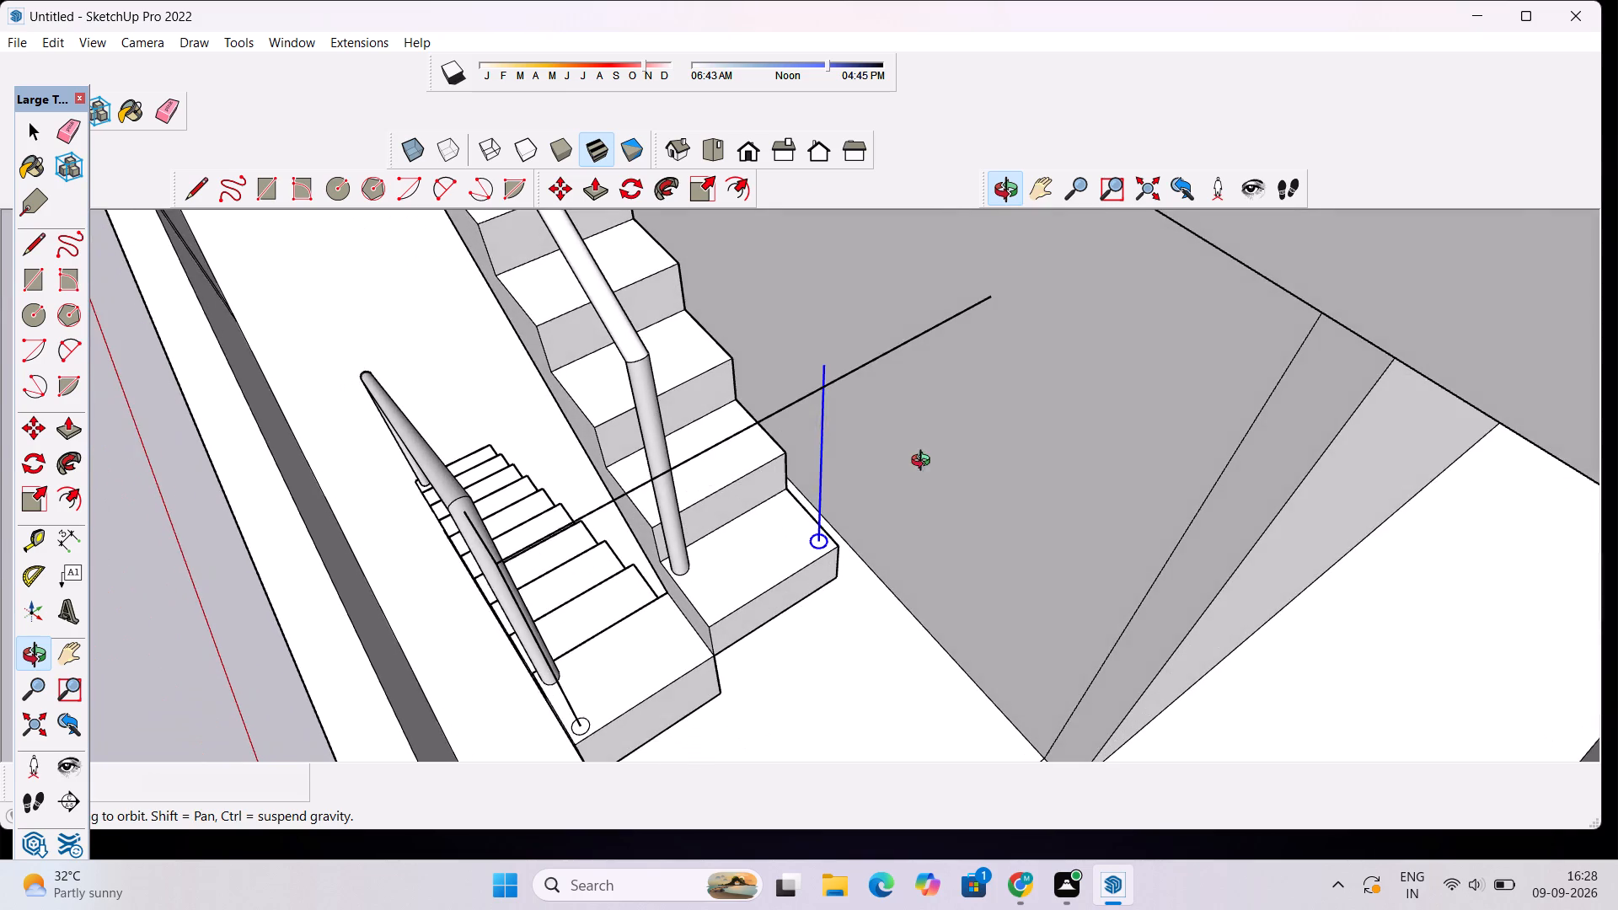
scroll(817, 383, "up", 6)
scroll(887, 440, "down", 4)
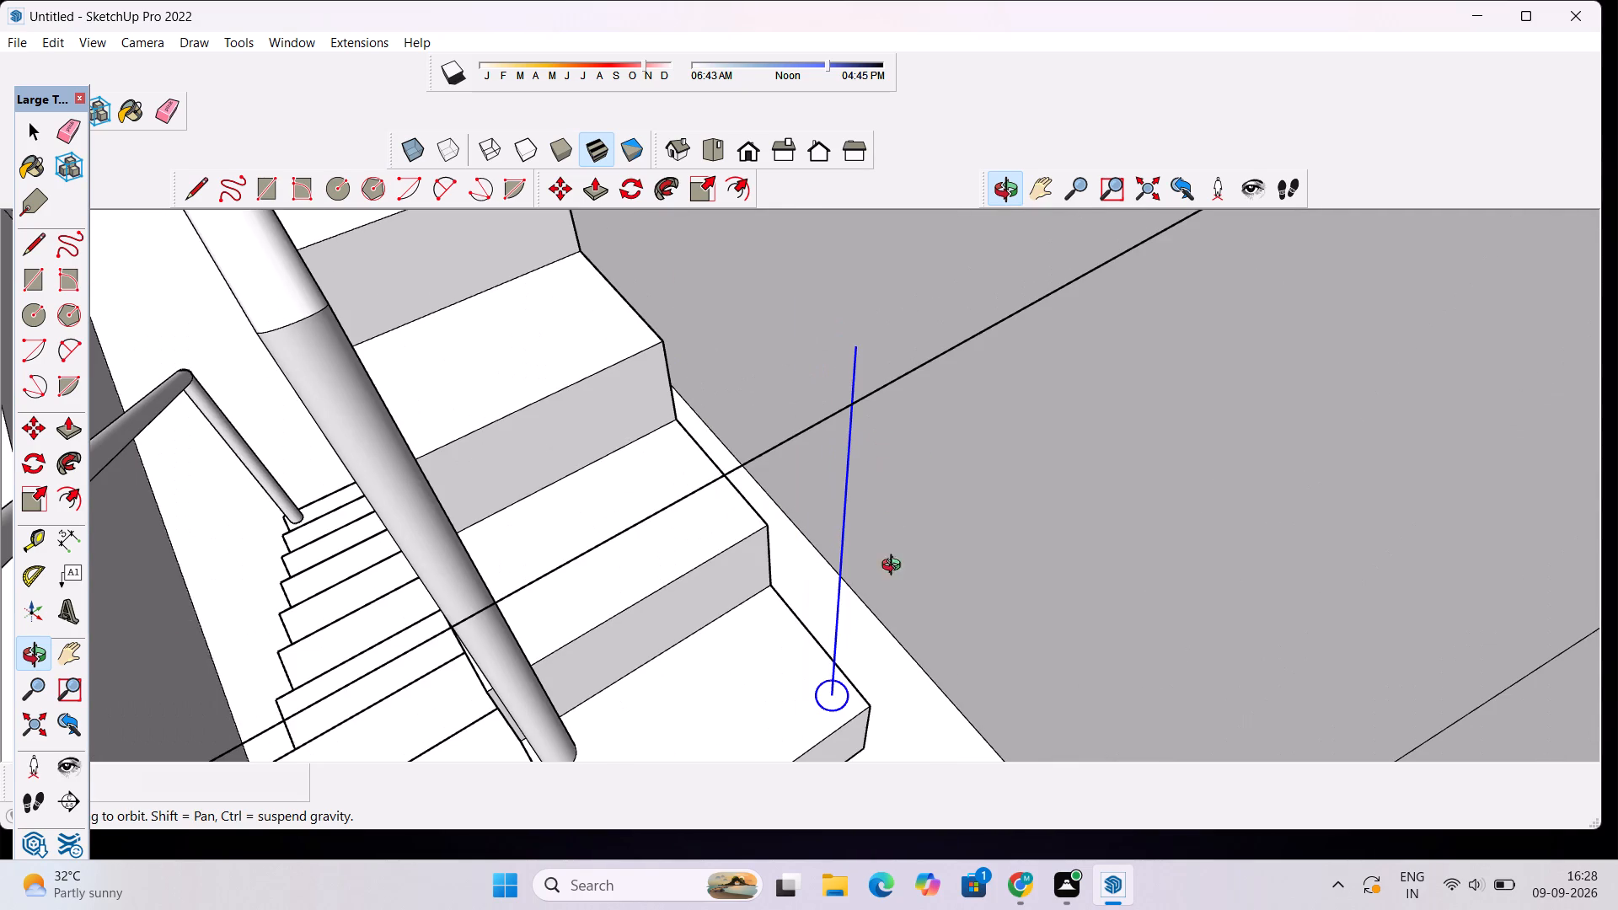
key("space")
key("m")
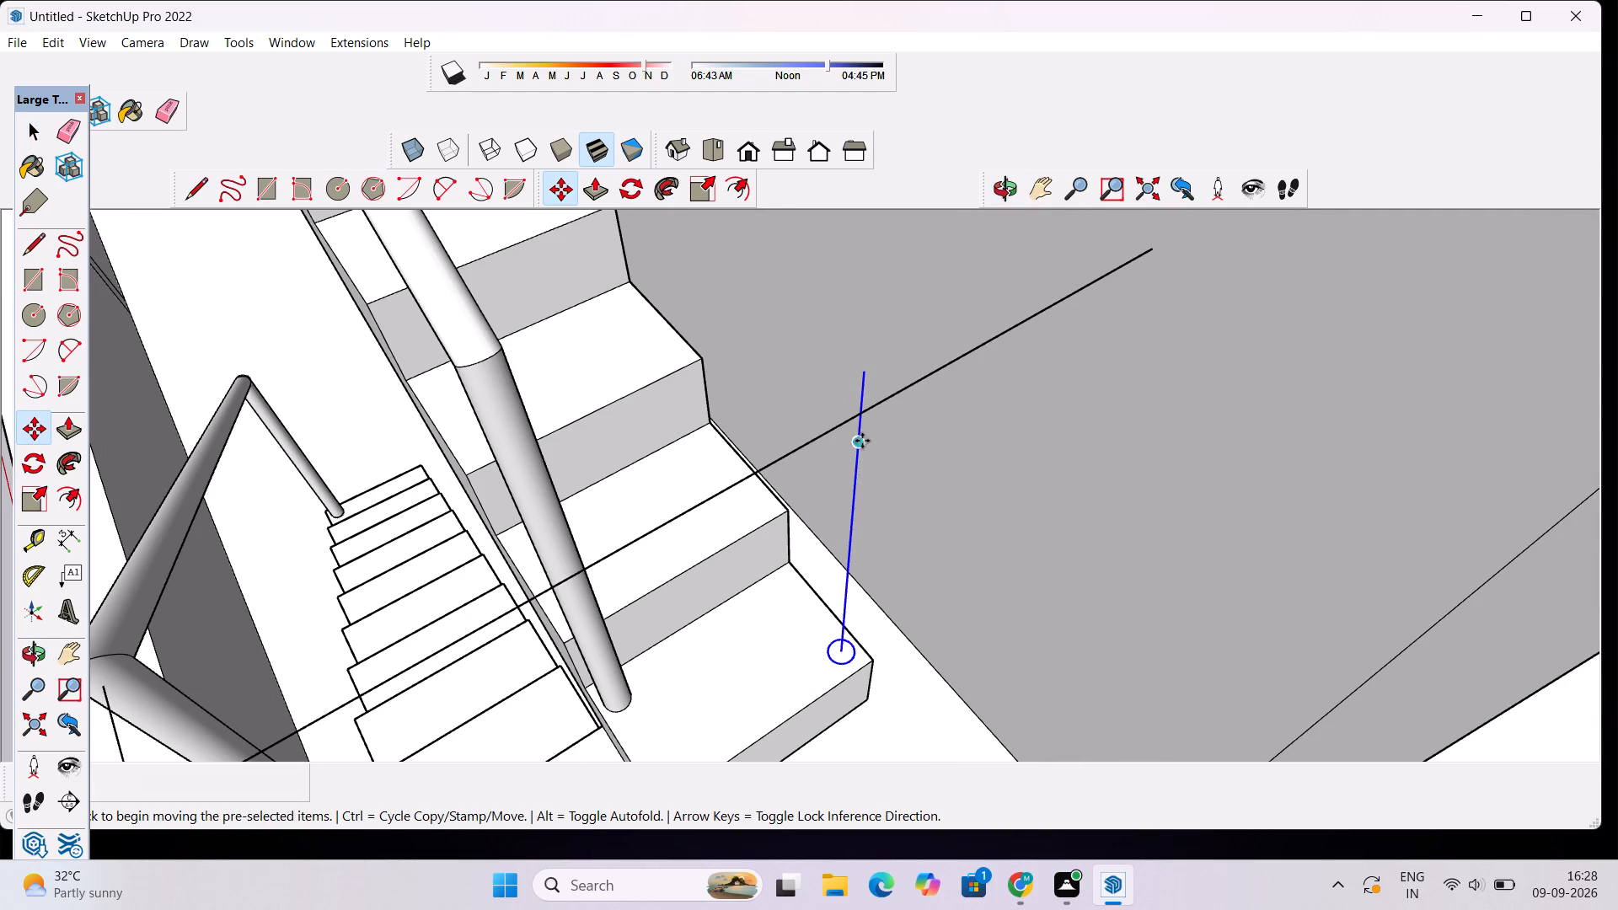
scroll(862, 425, "up", 7)
scroll(860, 427, "down", 4)
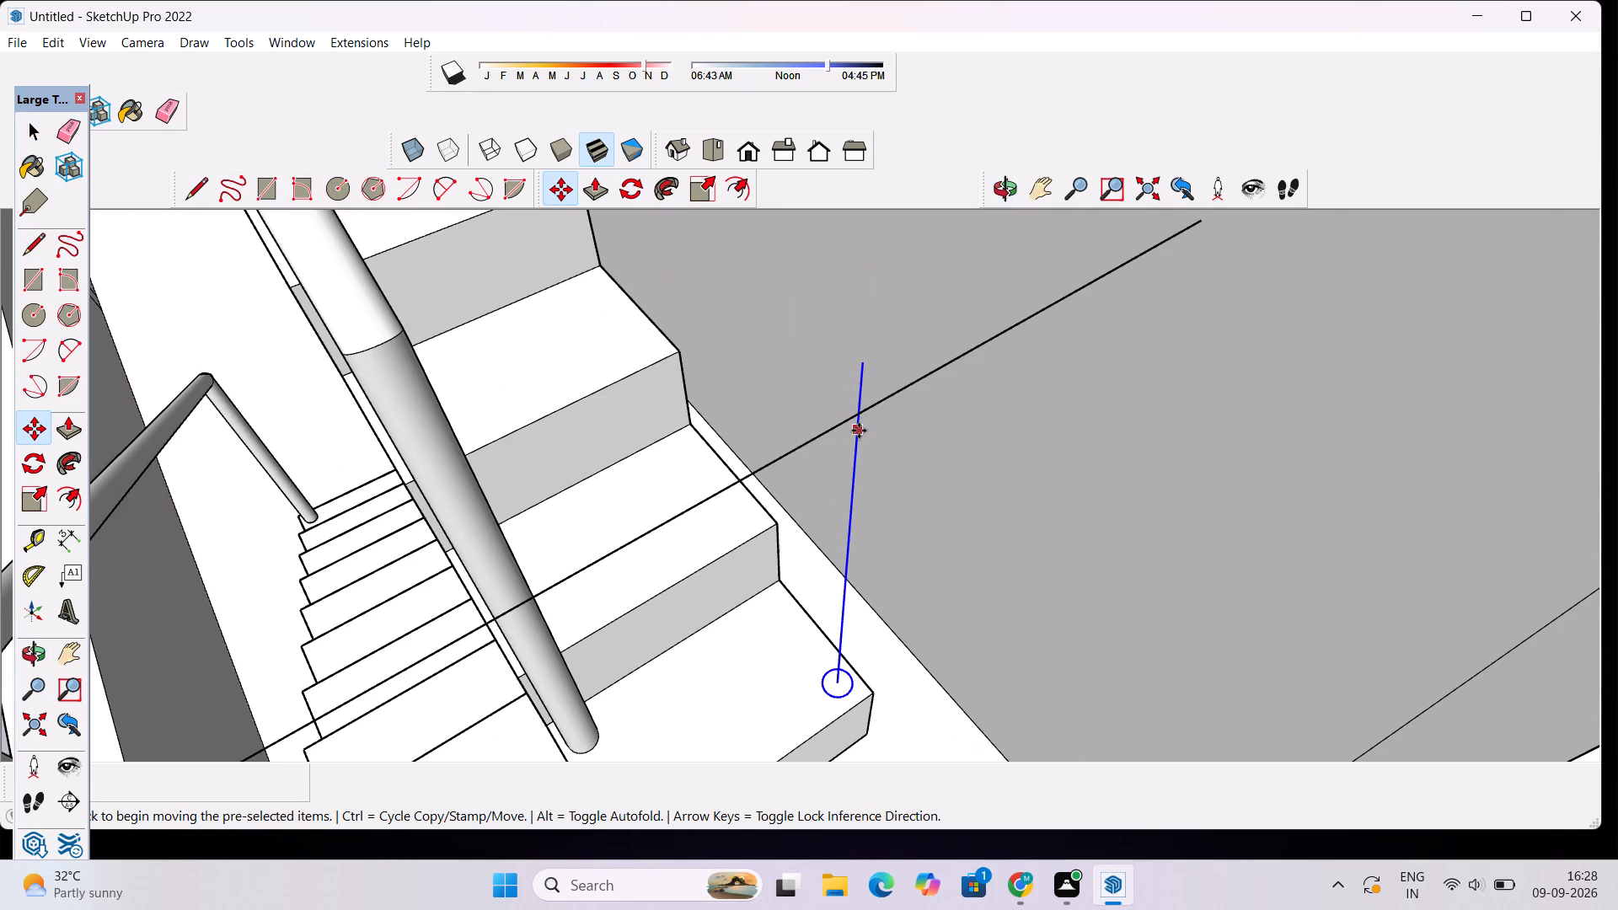
left_click(859, 431)
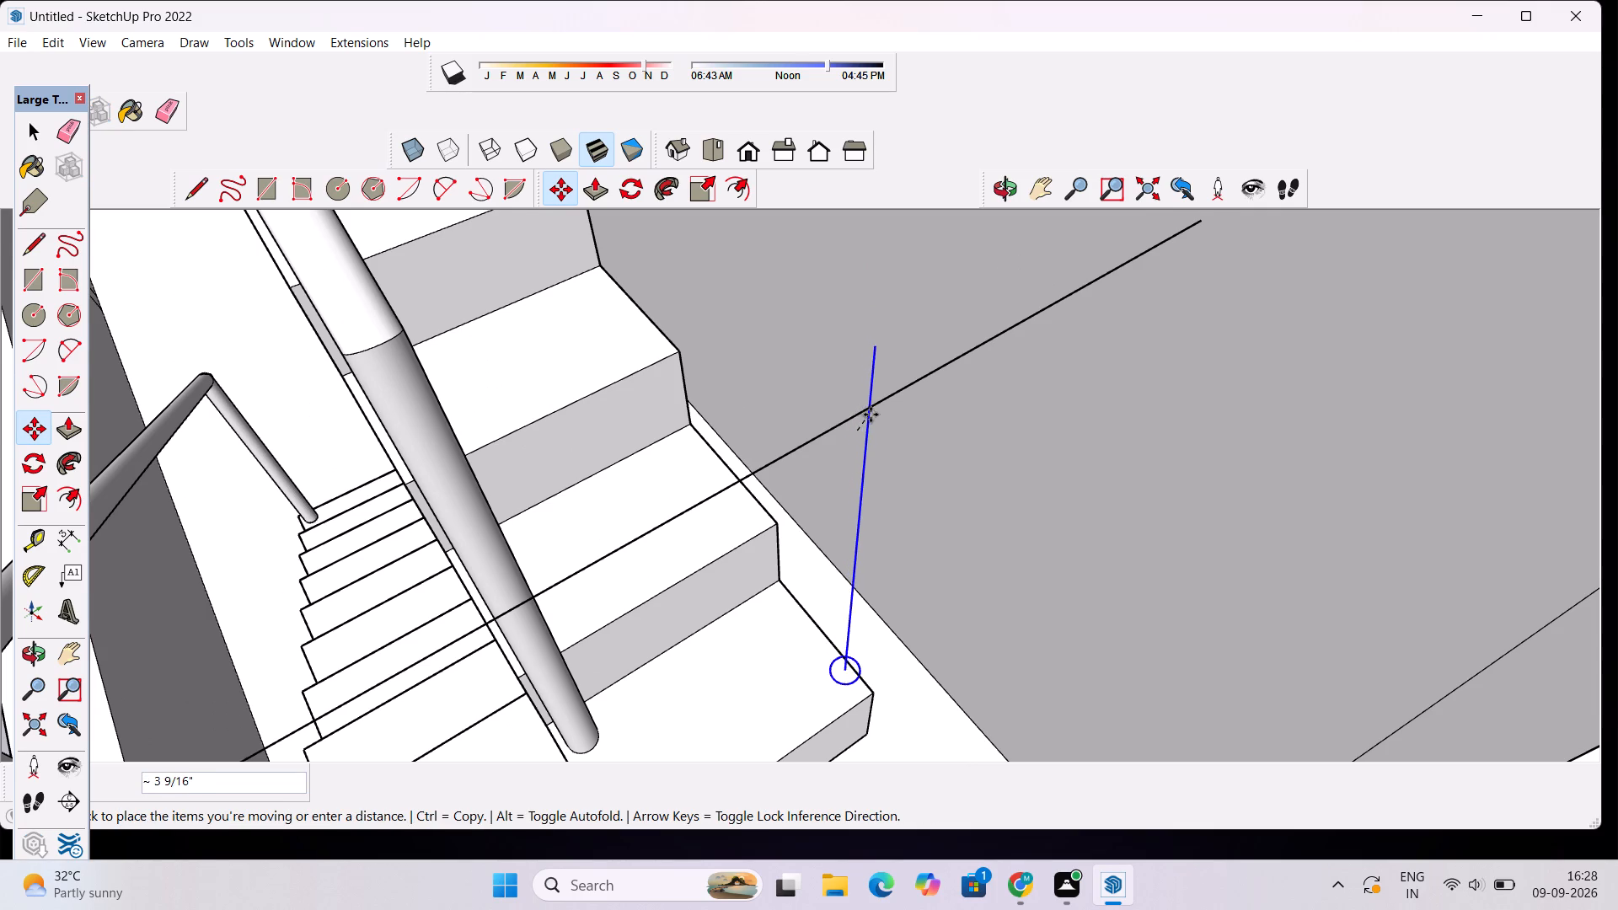
scroll(871, 415, "up", 4)
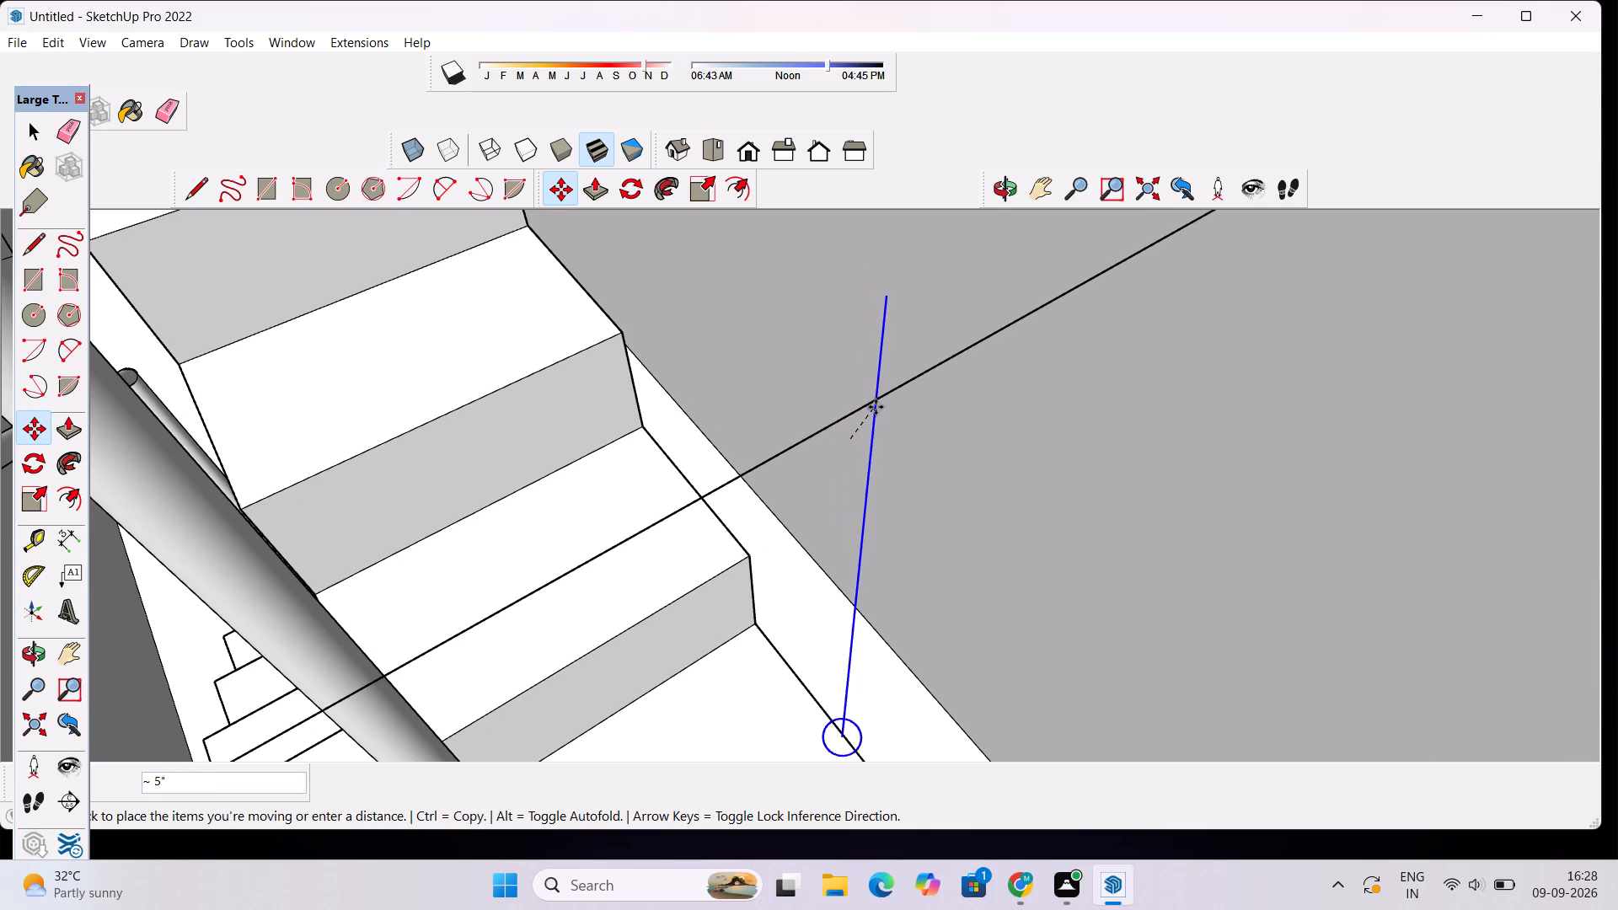
scroll(871, 428, "down", 5)
left_click(870, 431)
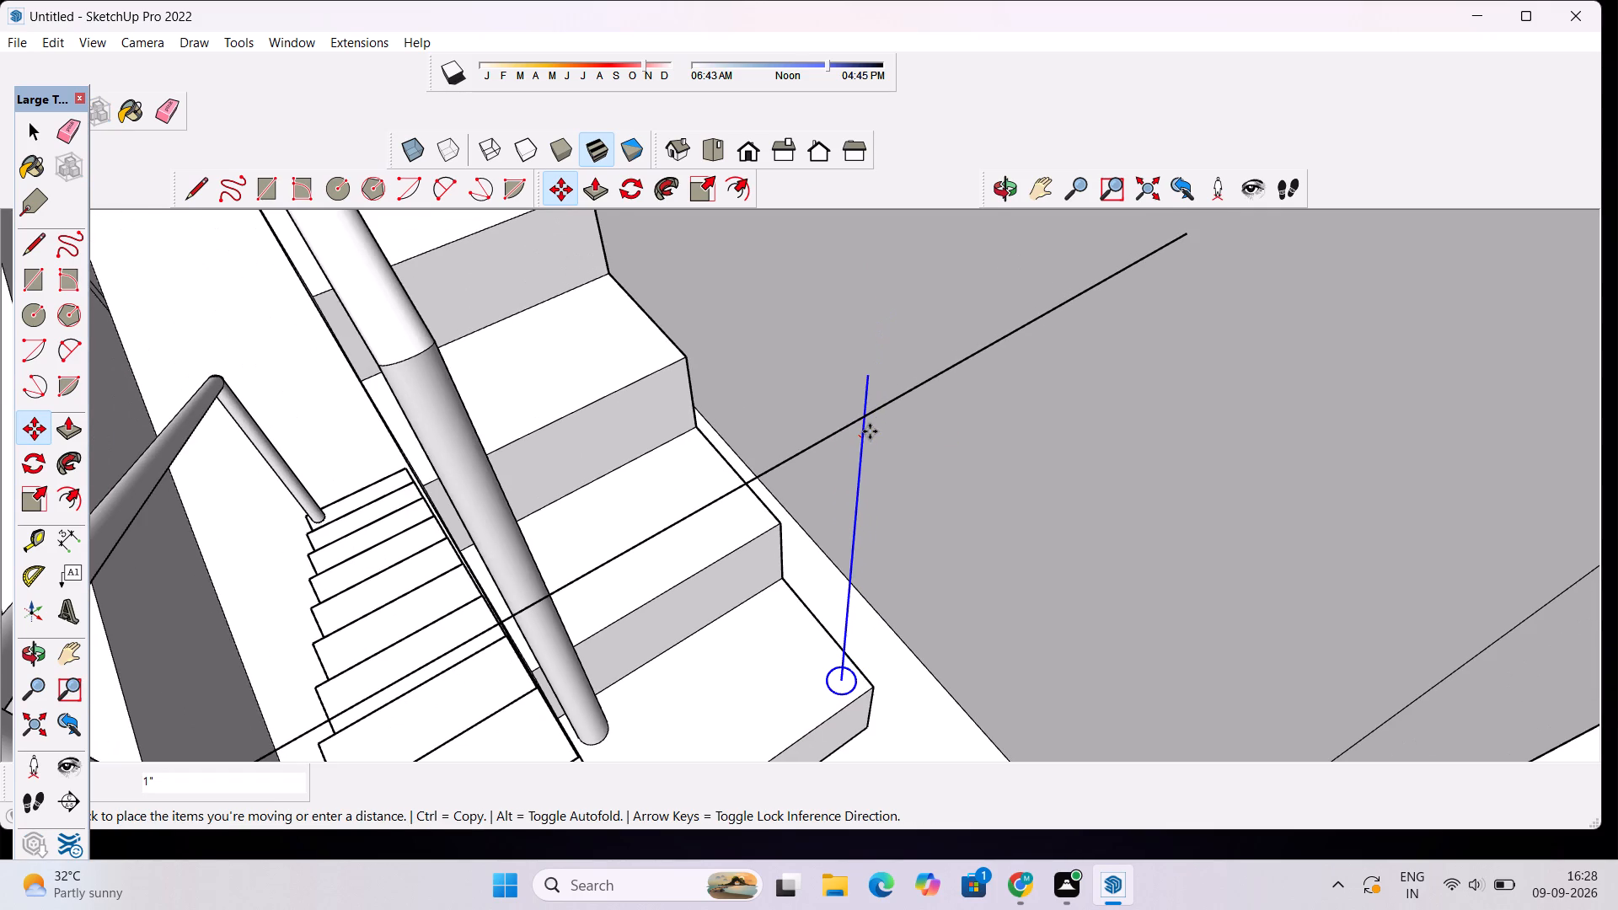
scroll(869, 432, "down", 3)
key("space")
Examine from several angles whether the moved post line meets the horizontal handrail line above the upper flight's bottom step.
scroll(869, 425, "up", 3)
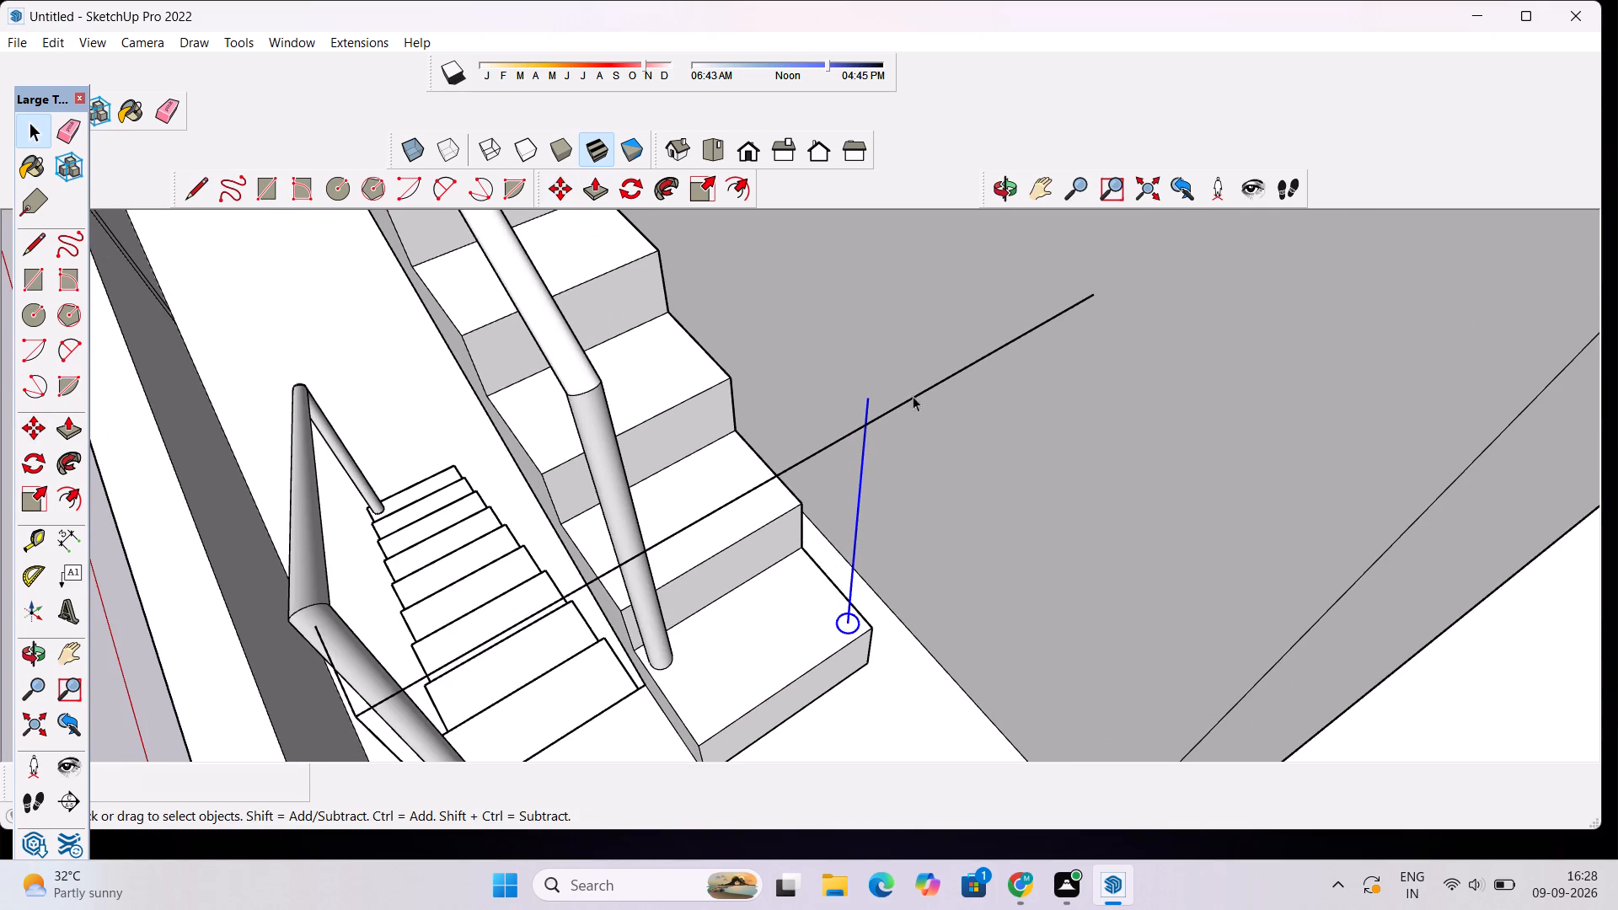
left_click(1007, 188)
left_click_drag(787, 463, 1053, 404)
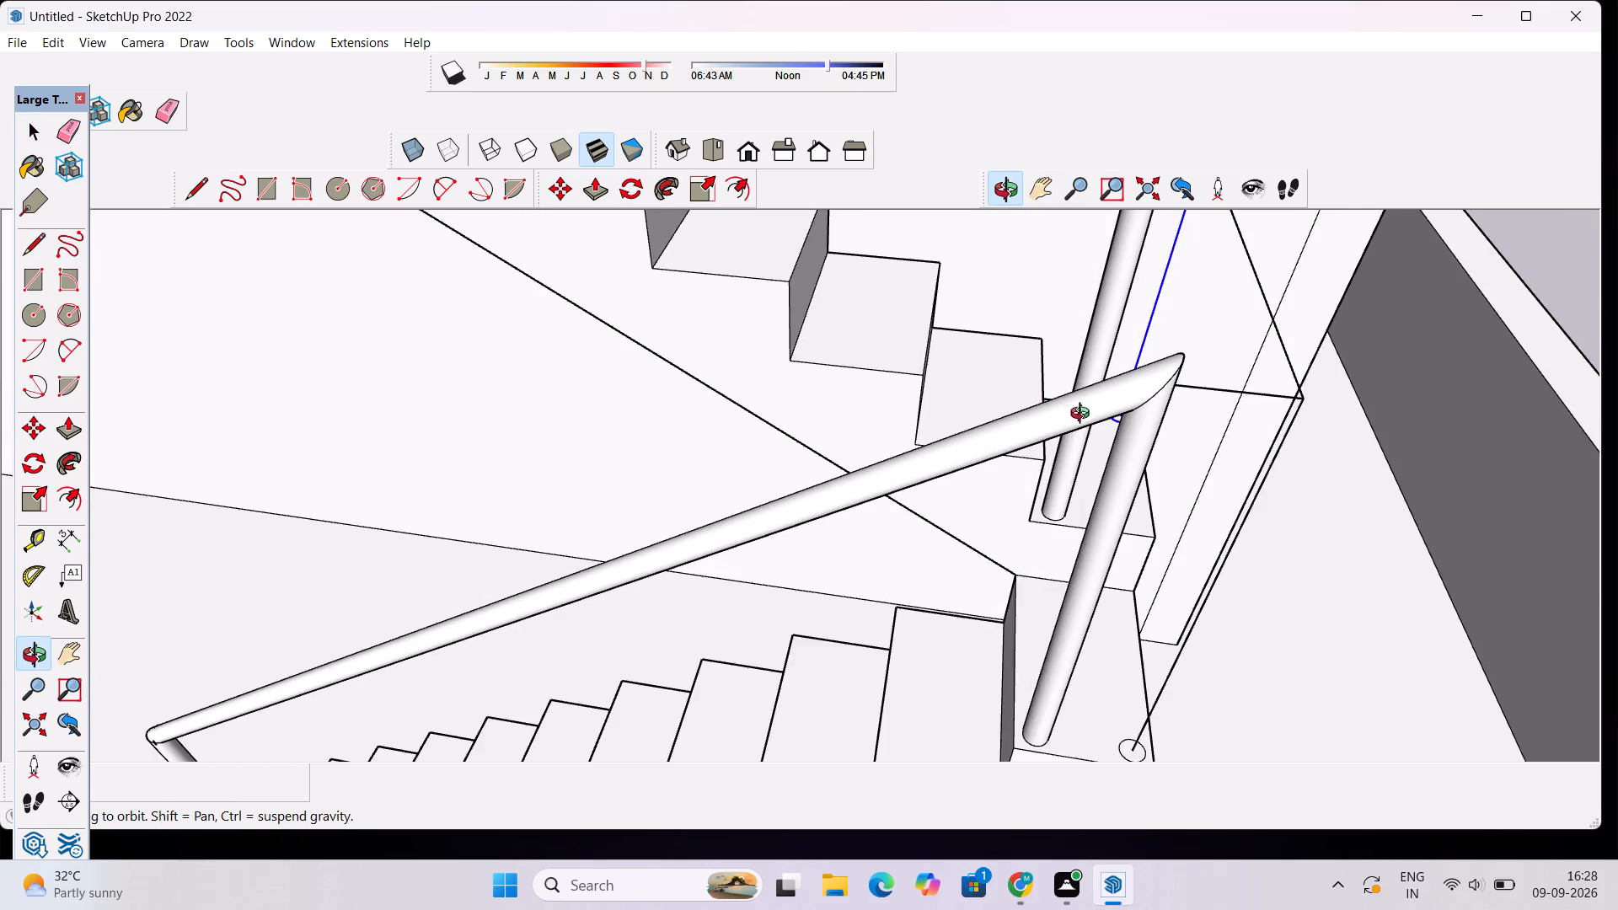
scroll(1085, 431, "down", 9)
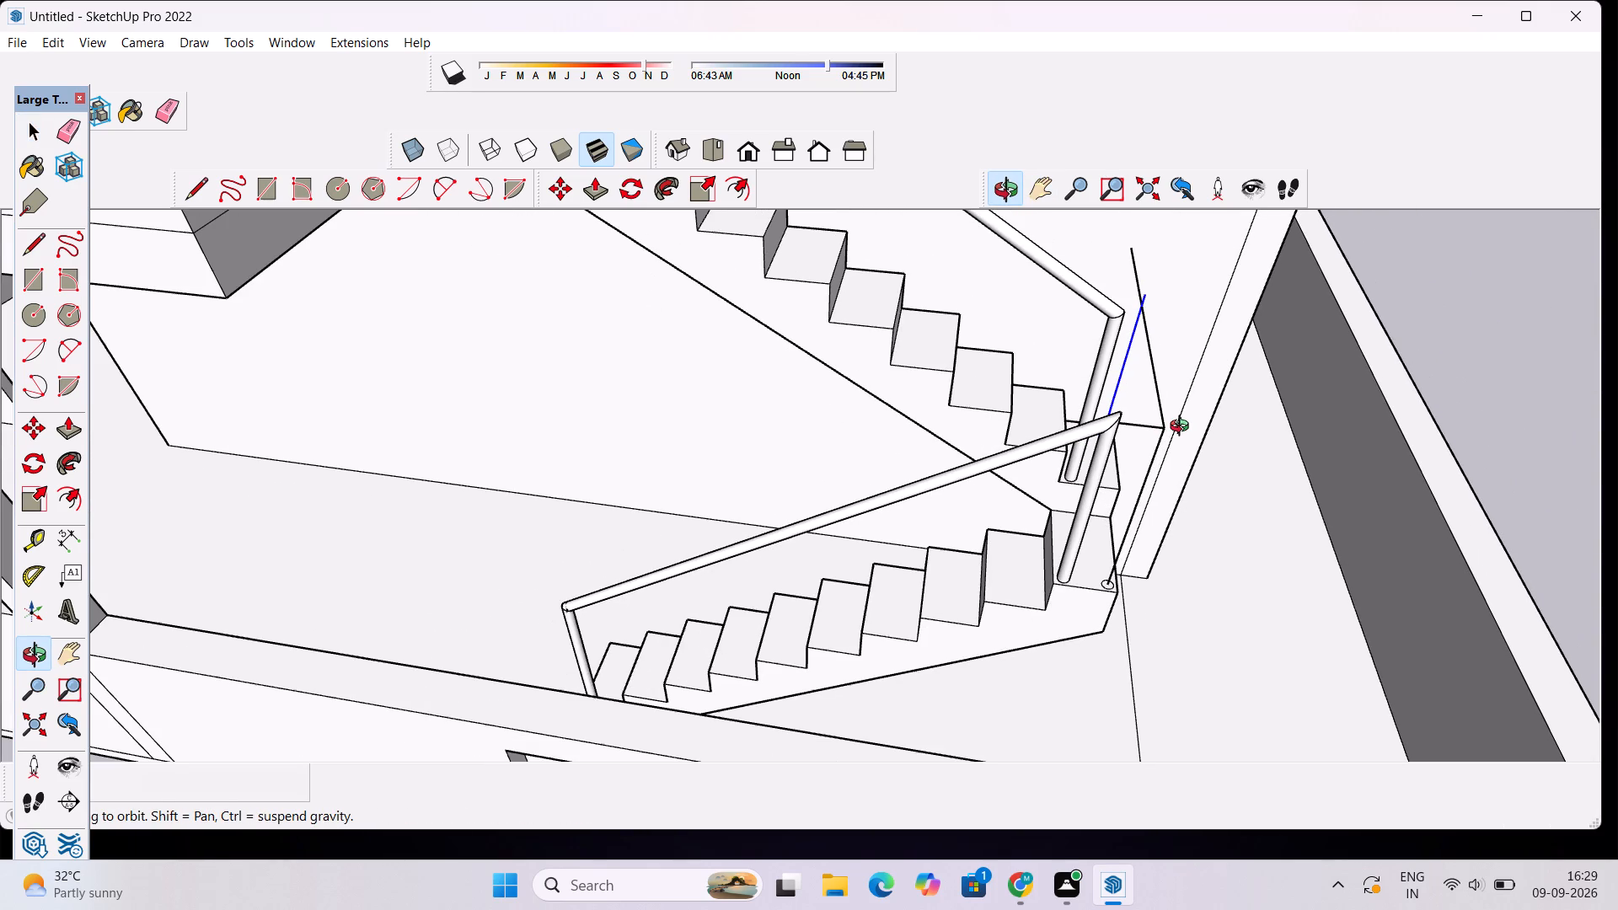
scroll(1084, 415, "down", 5)
left_click_drag(1072, 387, 1160, 383)
scroll(1106, 323, "up", 8)
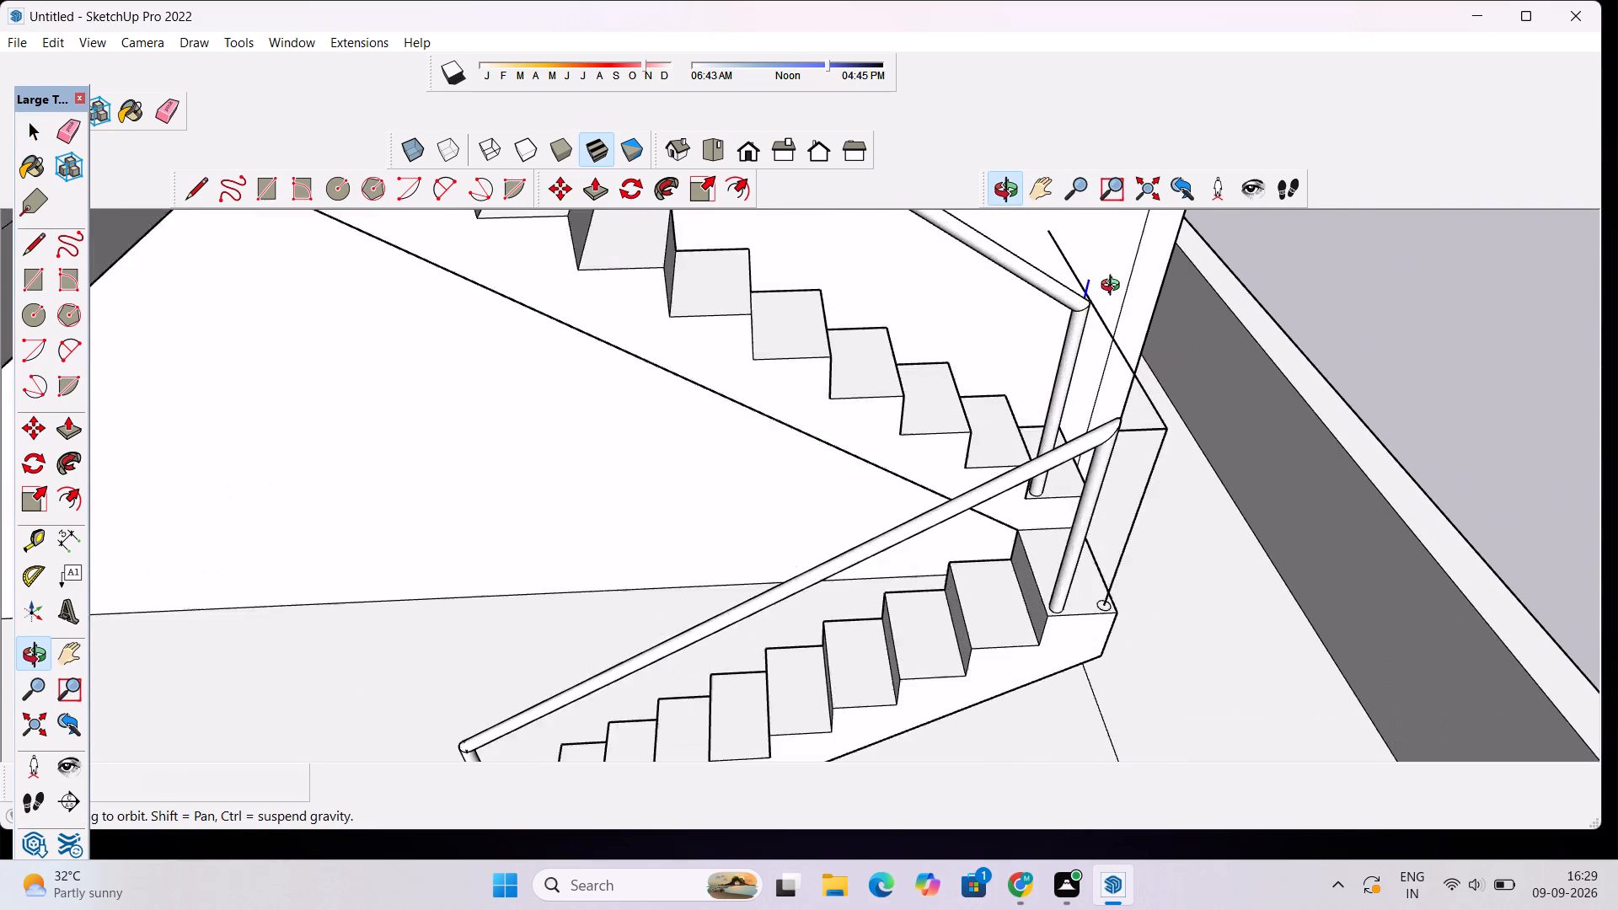
scroll(1114, 287, "up", 1)
left_click_drag(1112, 286, 1047, 324)
scroll(1042, 327, "up", 5)
left_click_drag(1282, 372, 1165, 396)
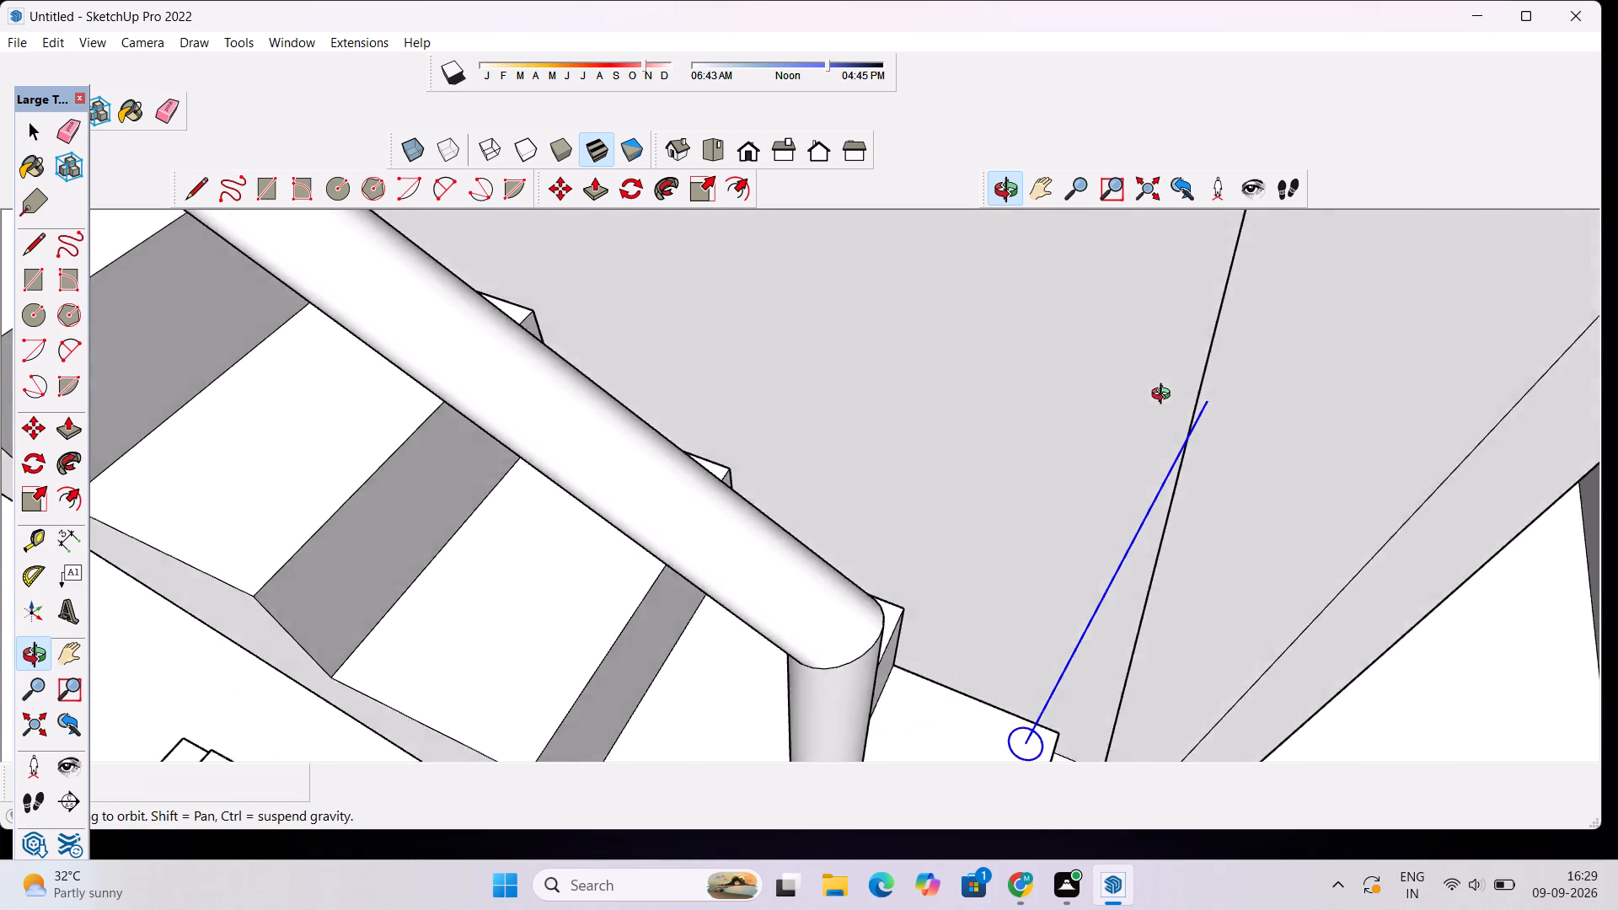
left_click_drag(1165, 396, 1133, 399)
scroll(1219, 494, "up", 4)
scroll(904, 514, "up", 1)
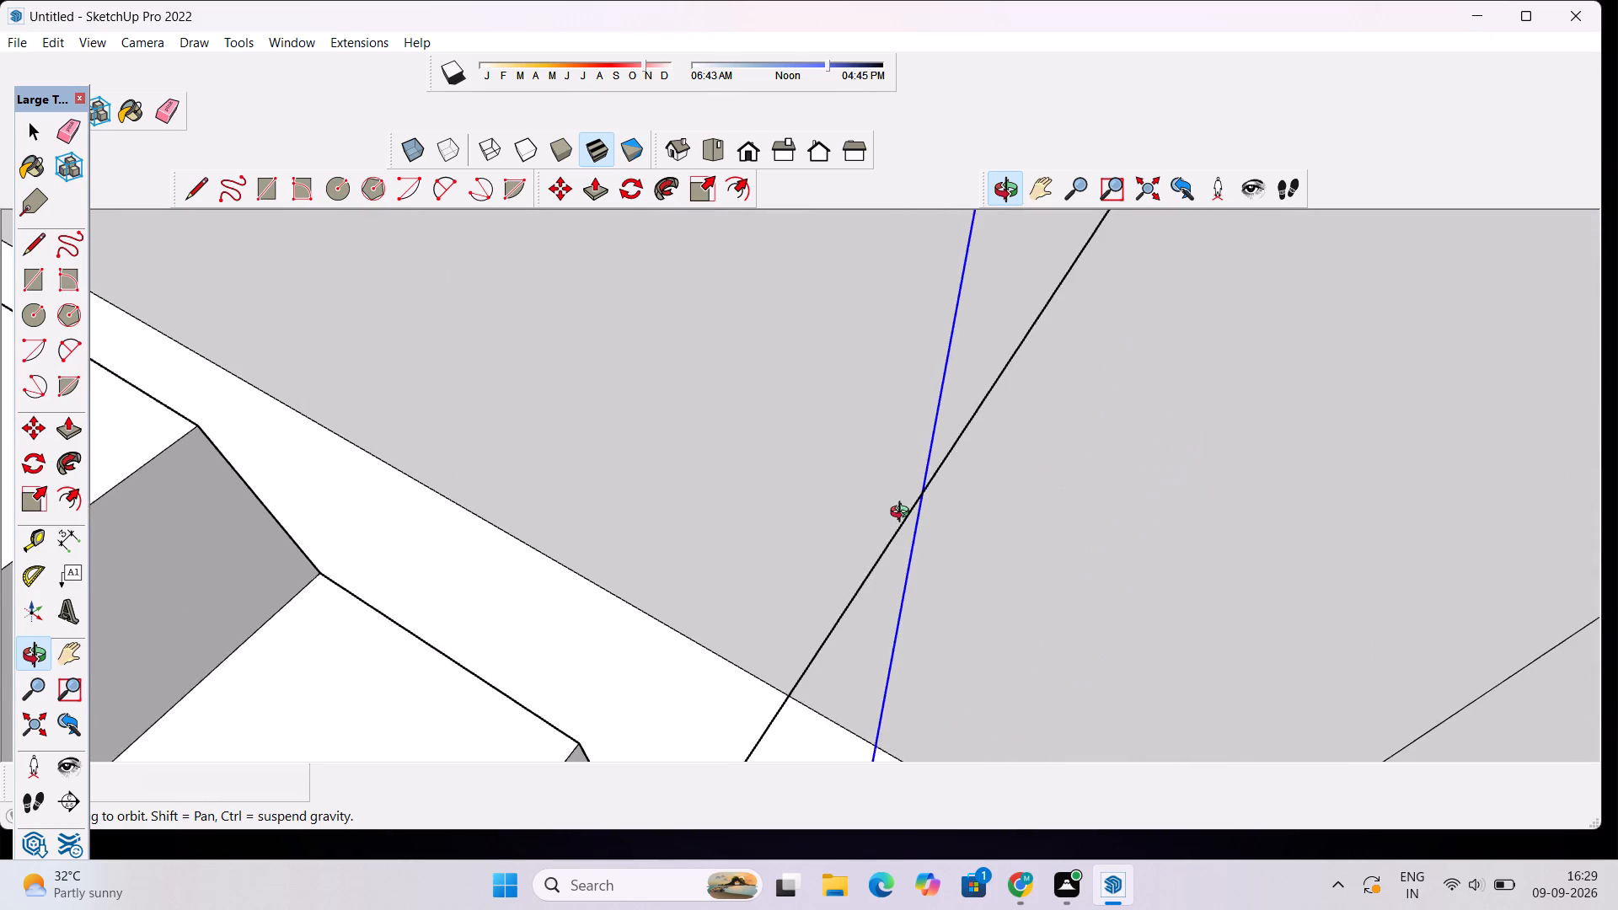
scroll(903, 514, "up", 1)
scroll(927, 489, "down", 5)
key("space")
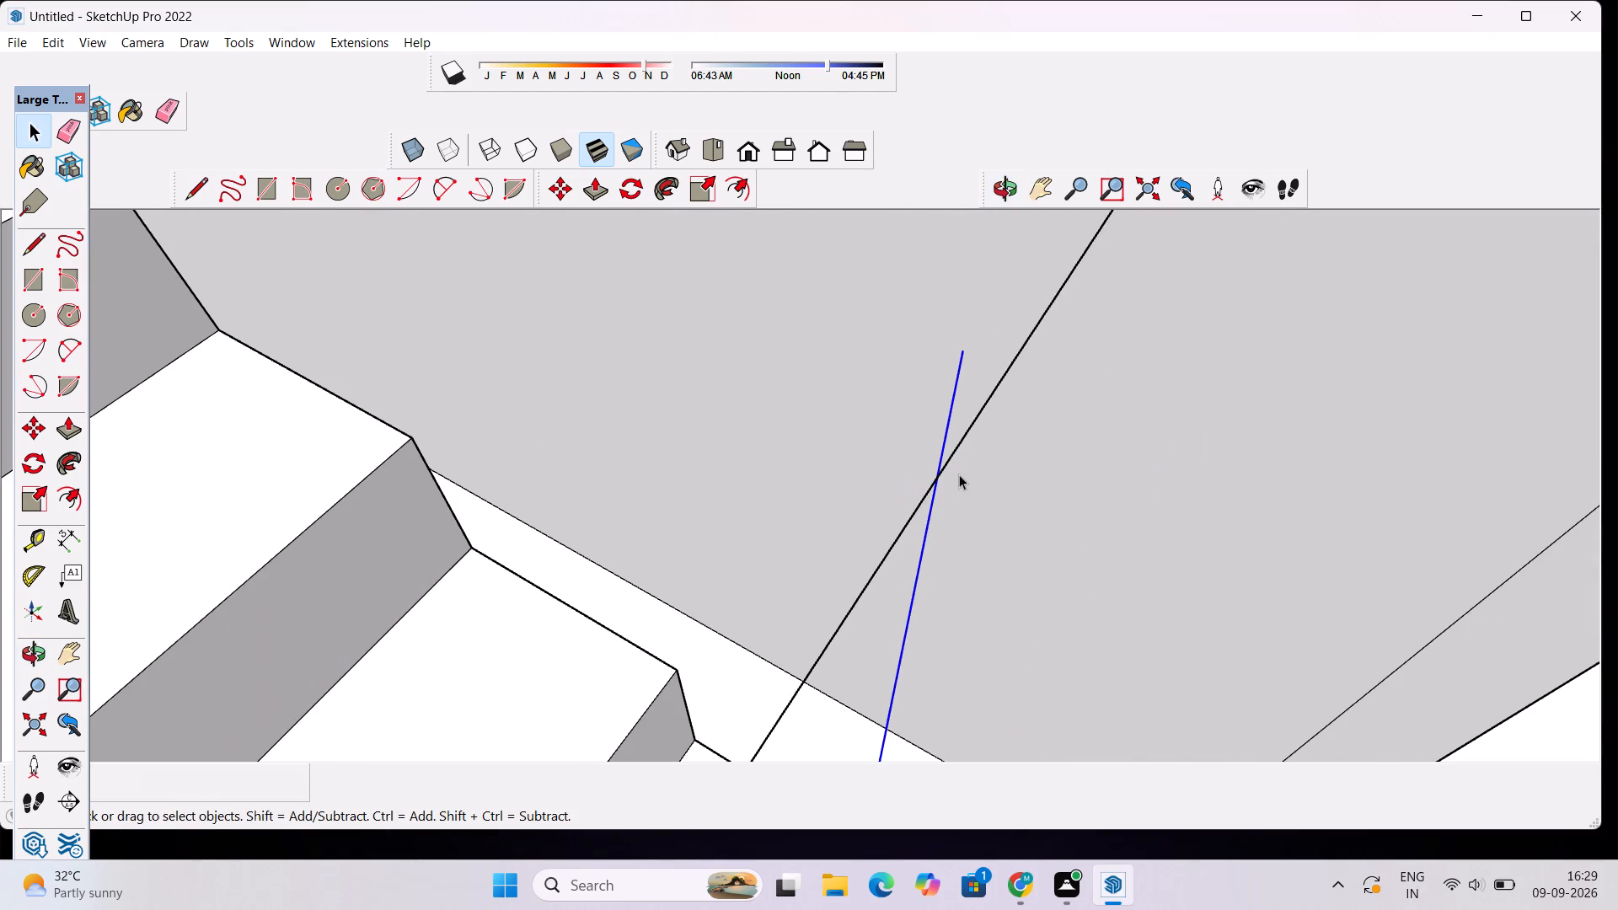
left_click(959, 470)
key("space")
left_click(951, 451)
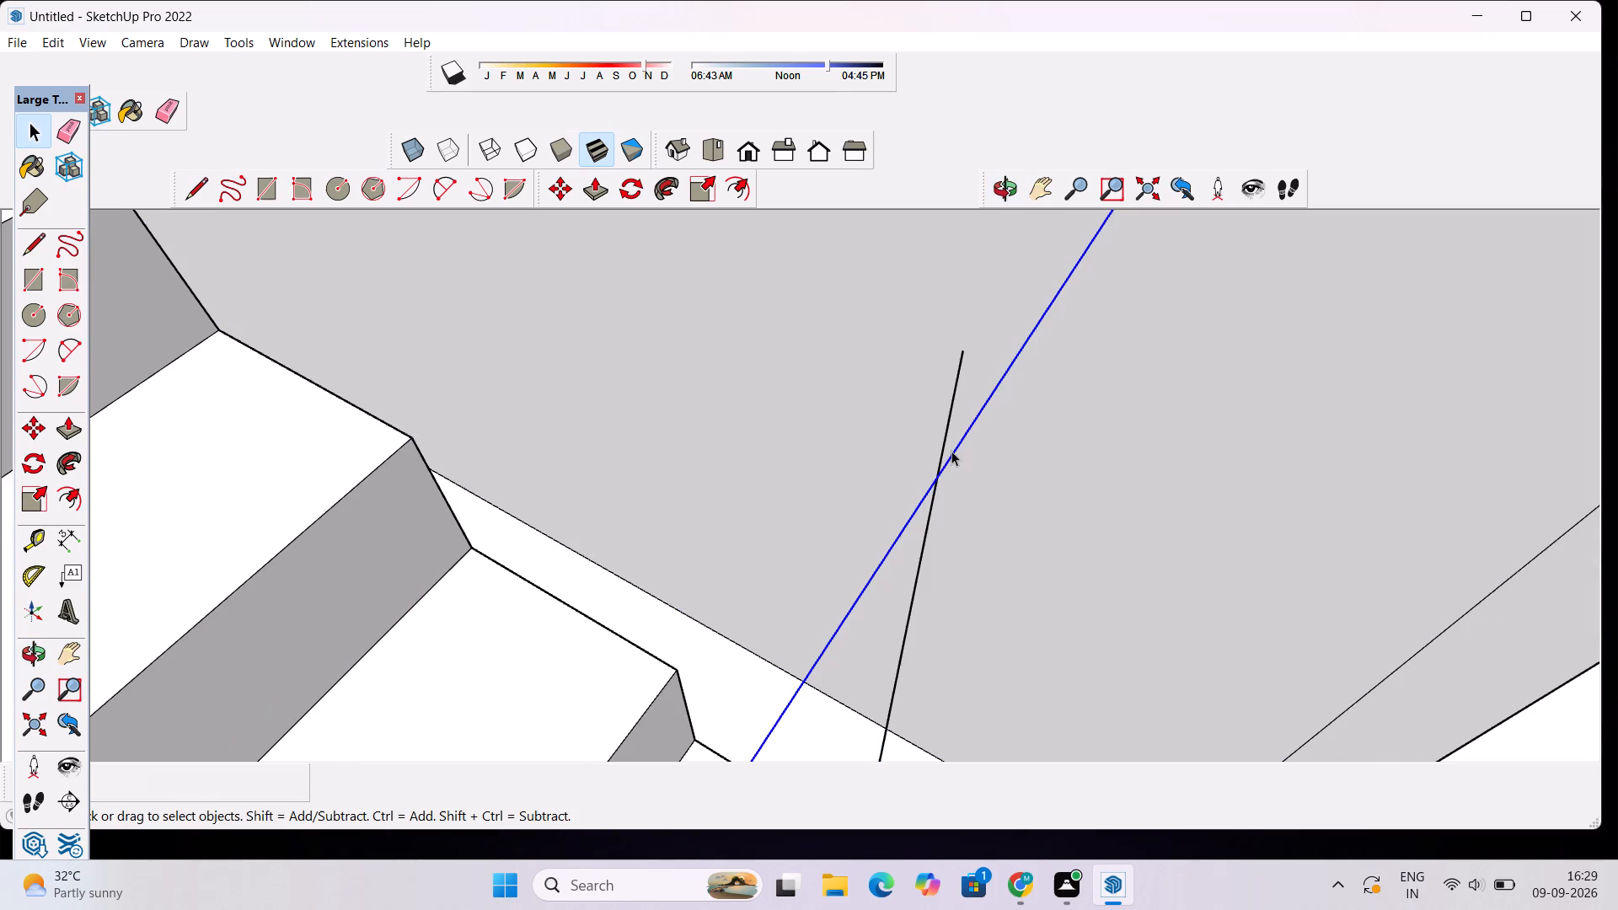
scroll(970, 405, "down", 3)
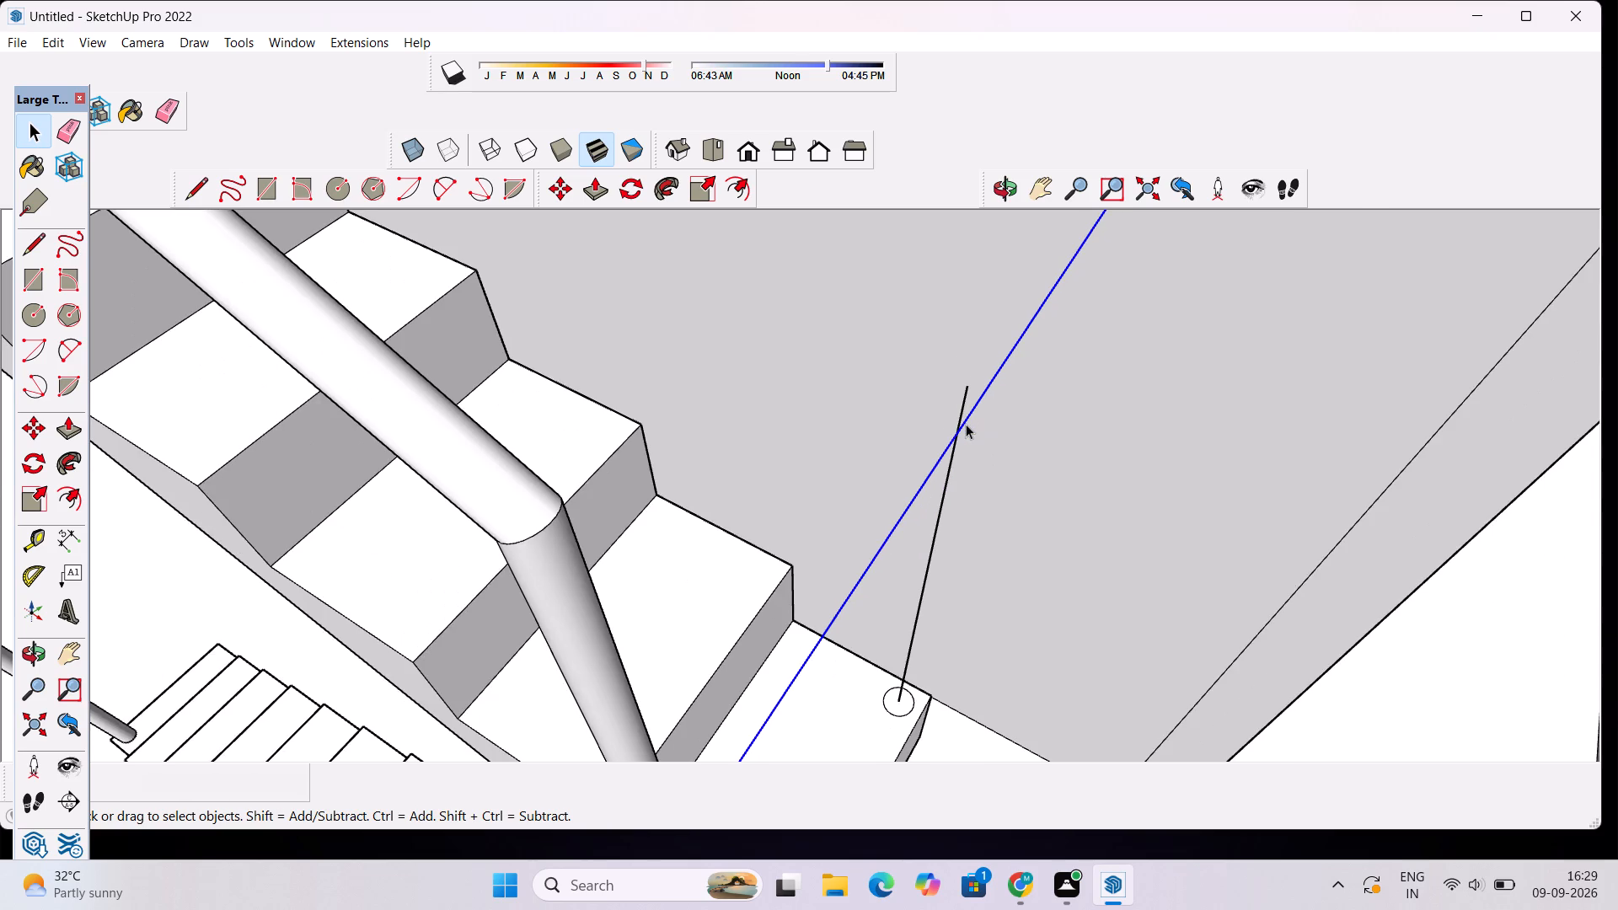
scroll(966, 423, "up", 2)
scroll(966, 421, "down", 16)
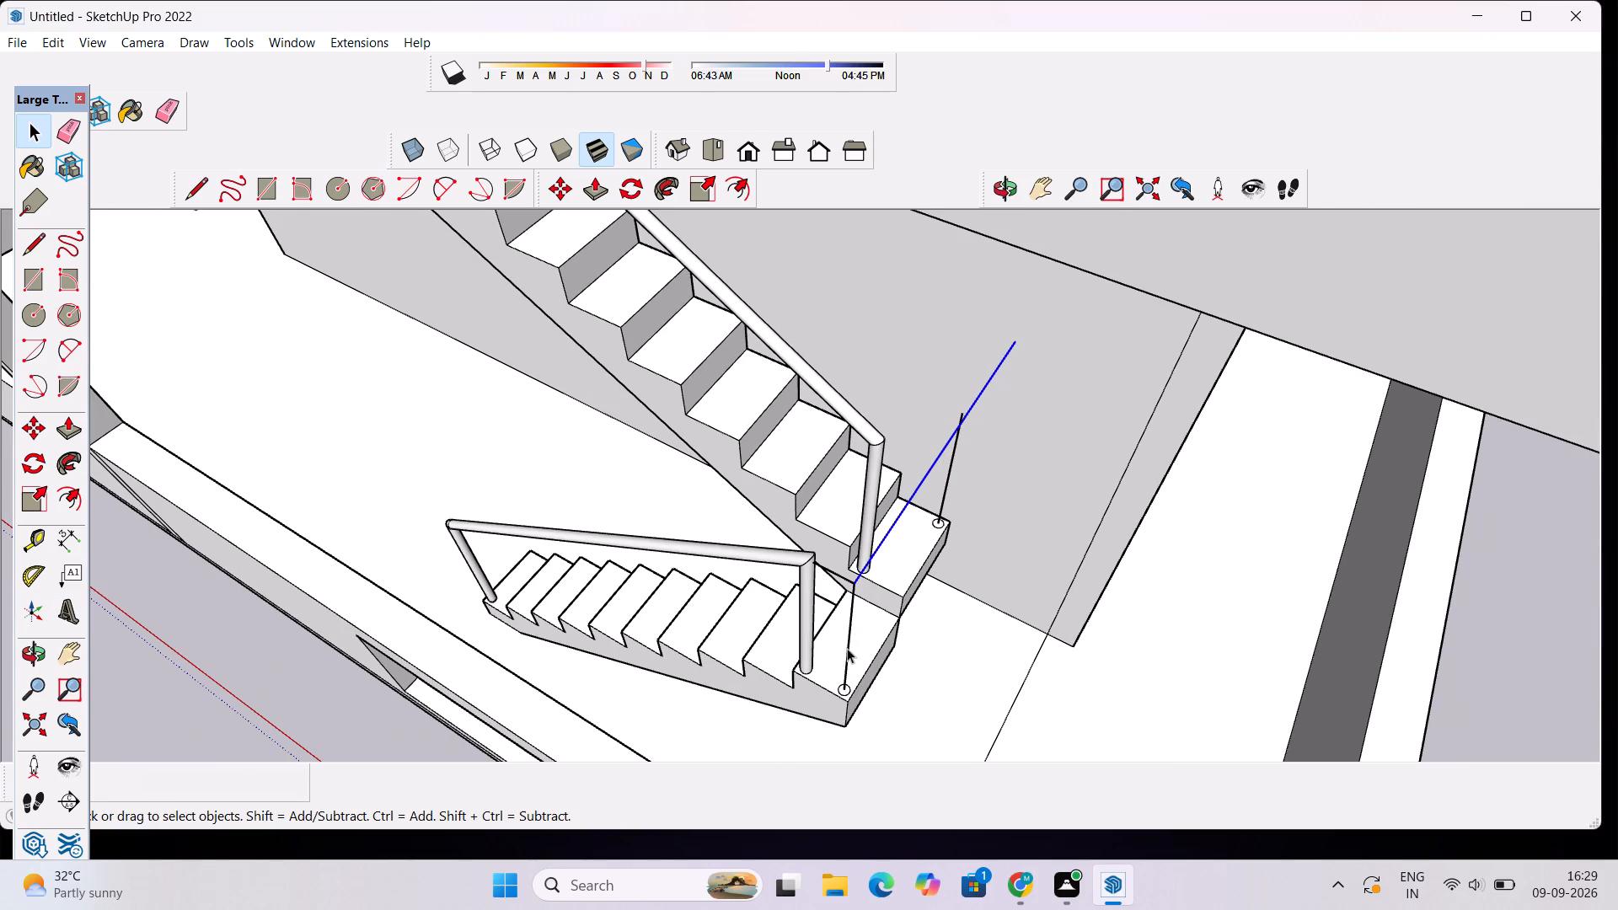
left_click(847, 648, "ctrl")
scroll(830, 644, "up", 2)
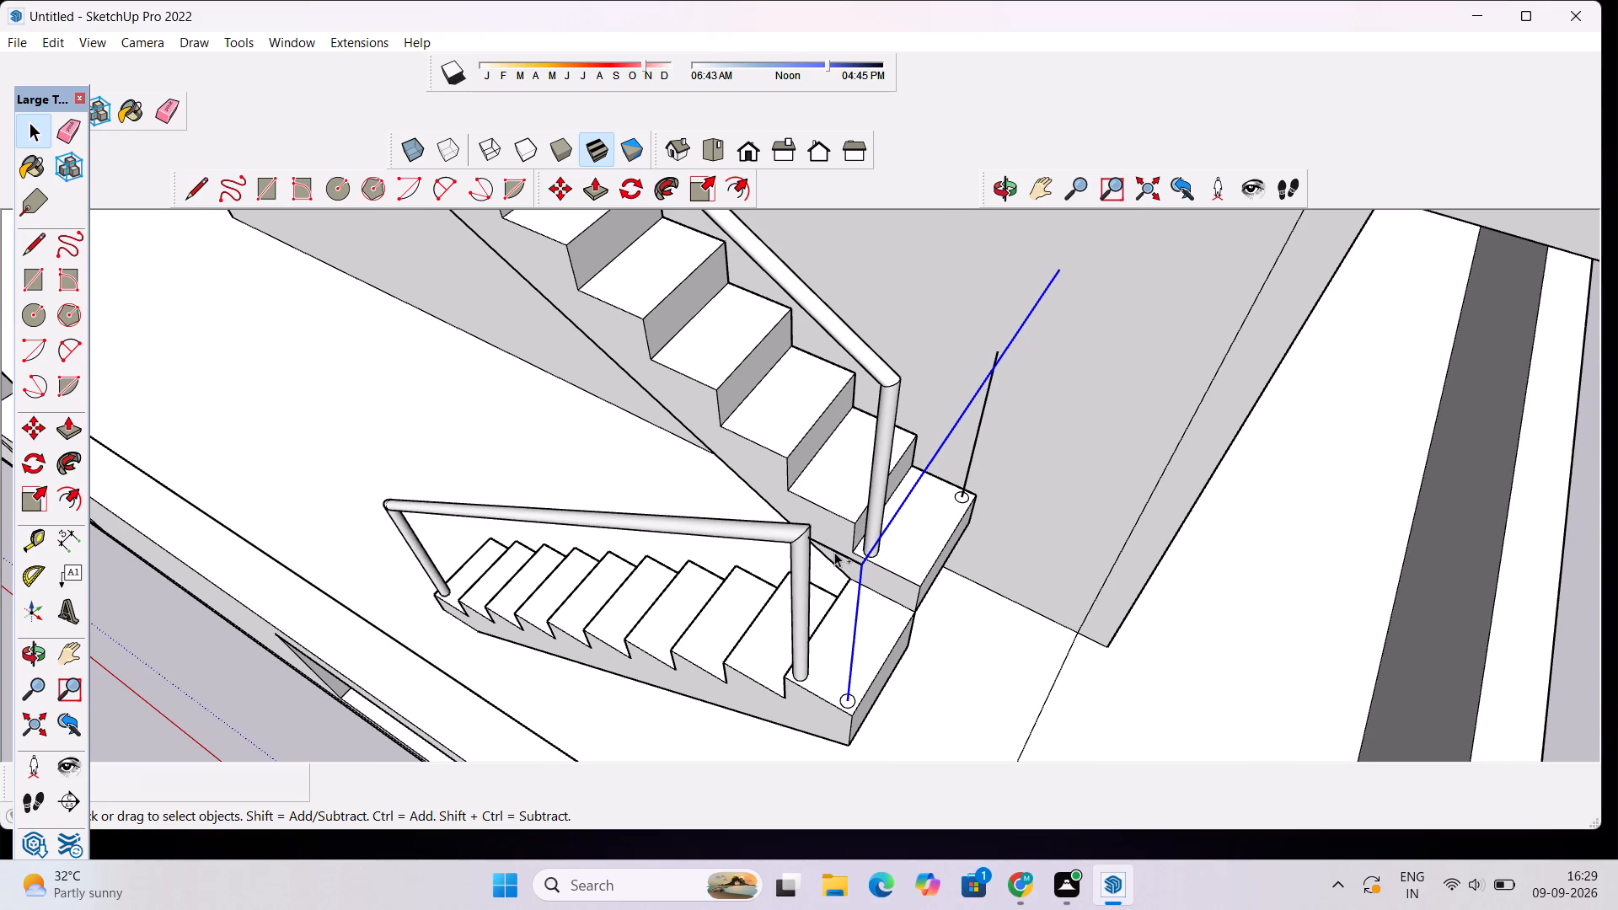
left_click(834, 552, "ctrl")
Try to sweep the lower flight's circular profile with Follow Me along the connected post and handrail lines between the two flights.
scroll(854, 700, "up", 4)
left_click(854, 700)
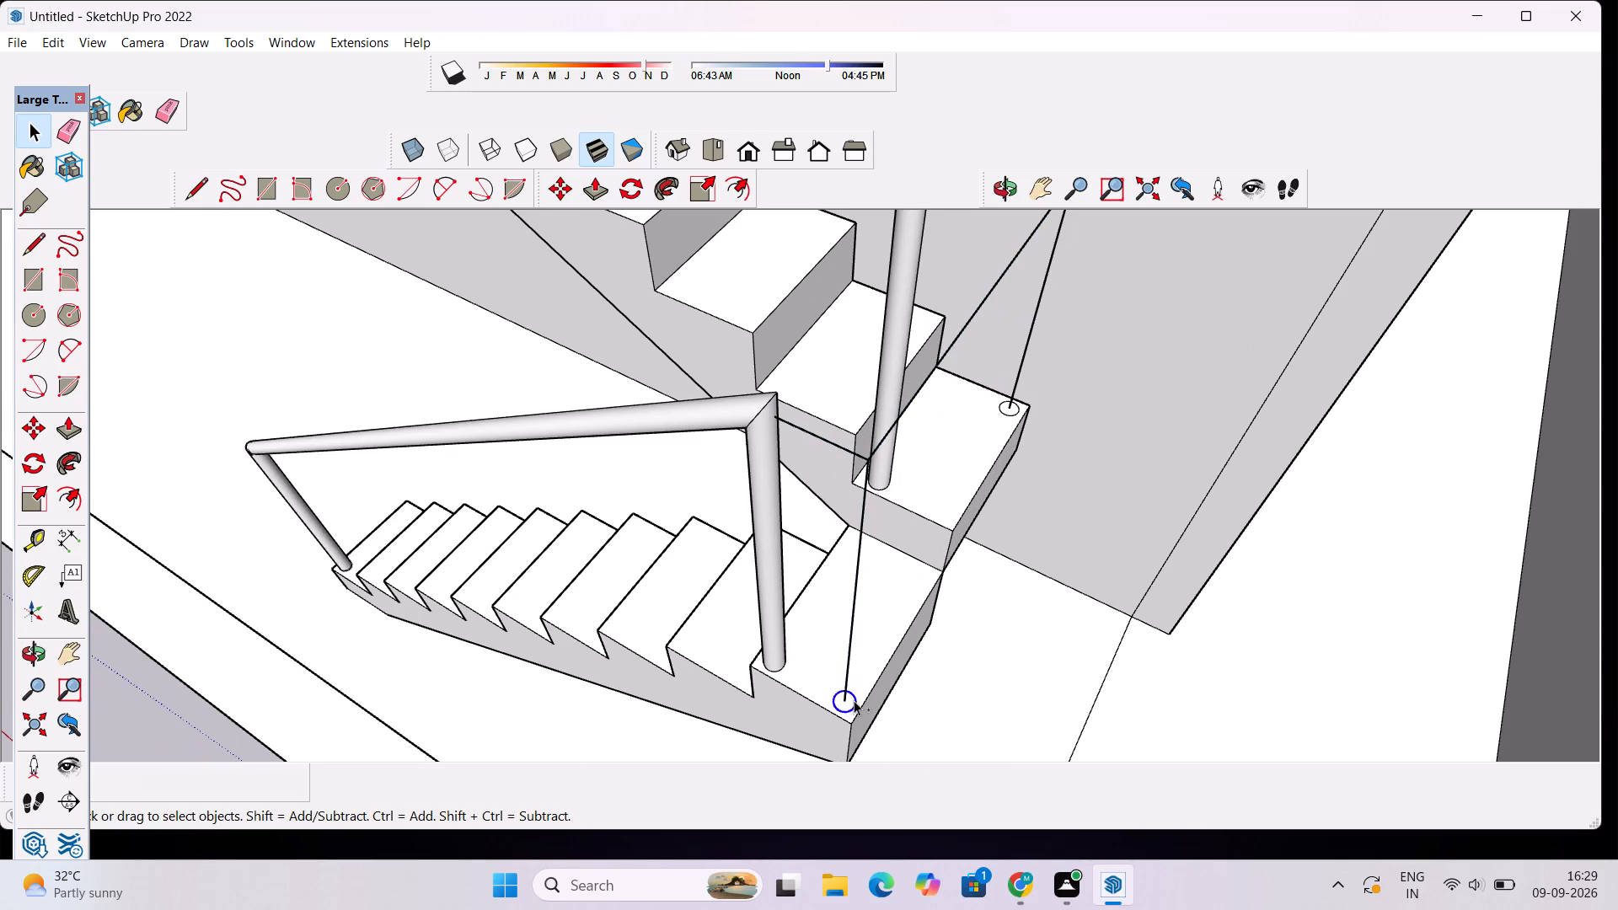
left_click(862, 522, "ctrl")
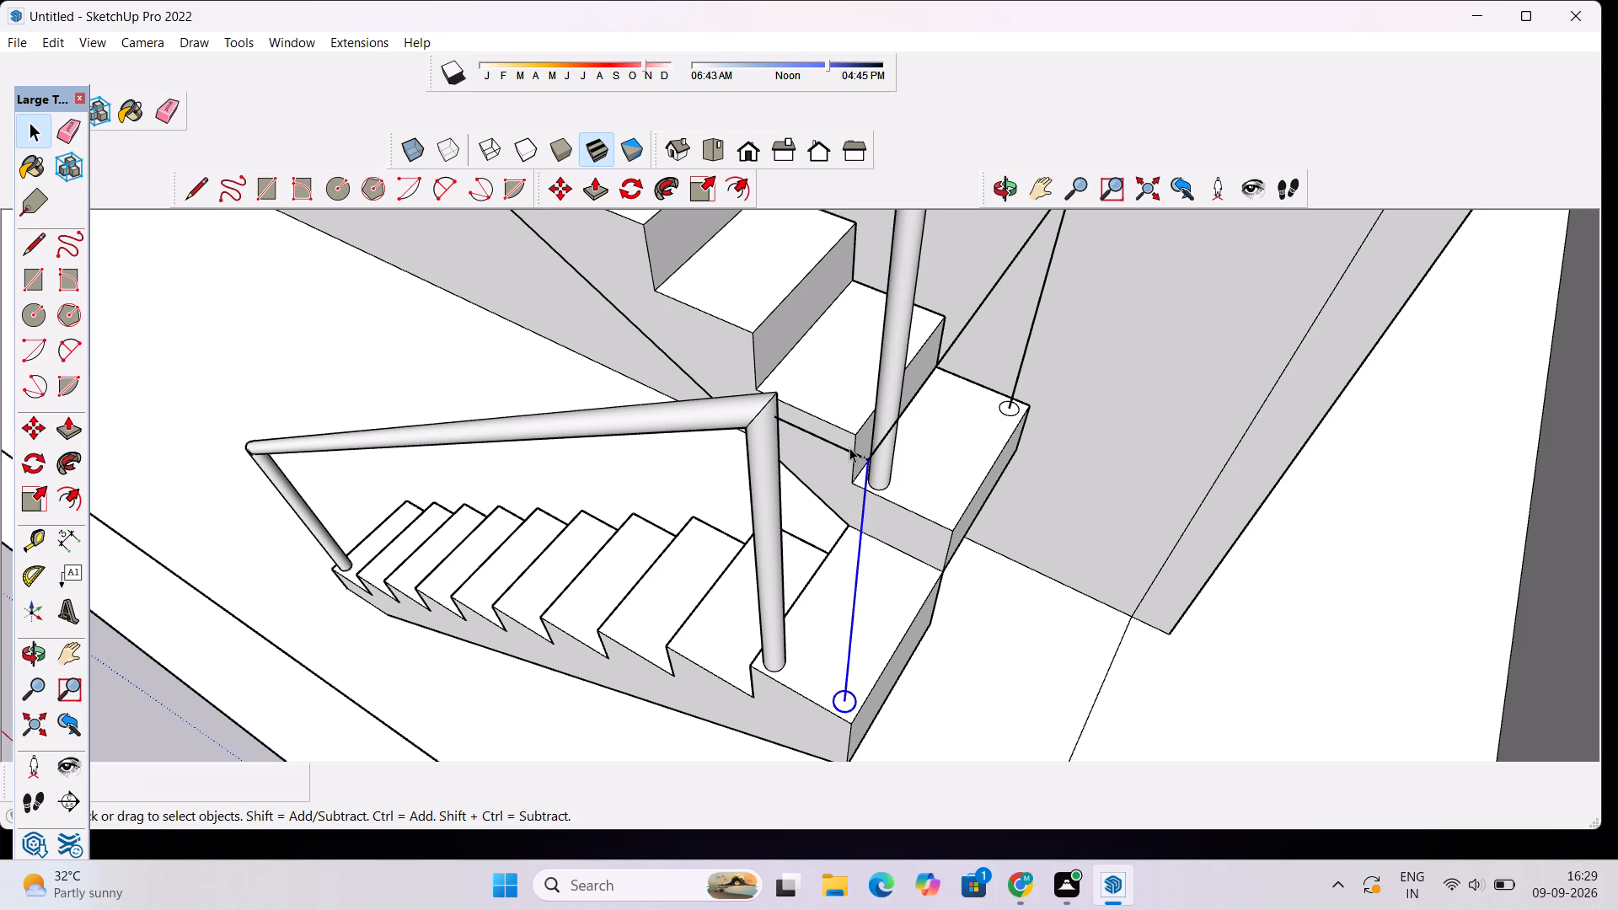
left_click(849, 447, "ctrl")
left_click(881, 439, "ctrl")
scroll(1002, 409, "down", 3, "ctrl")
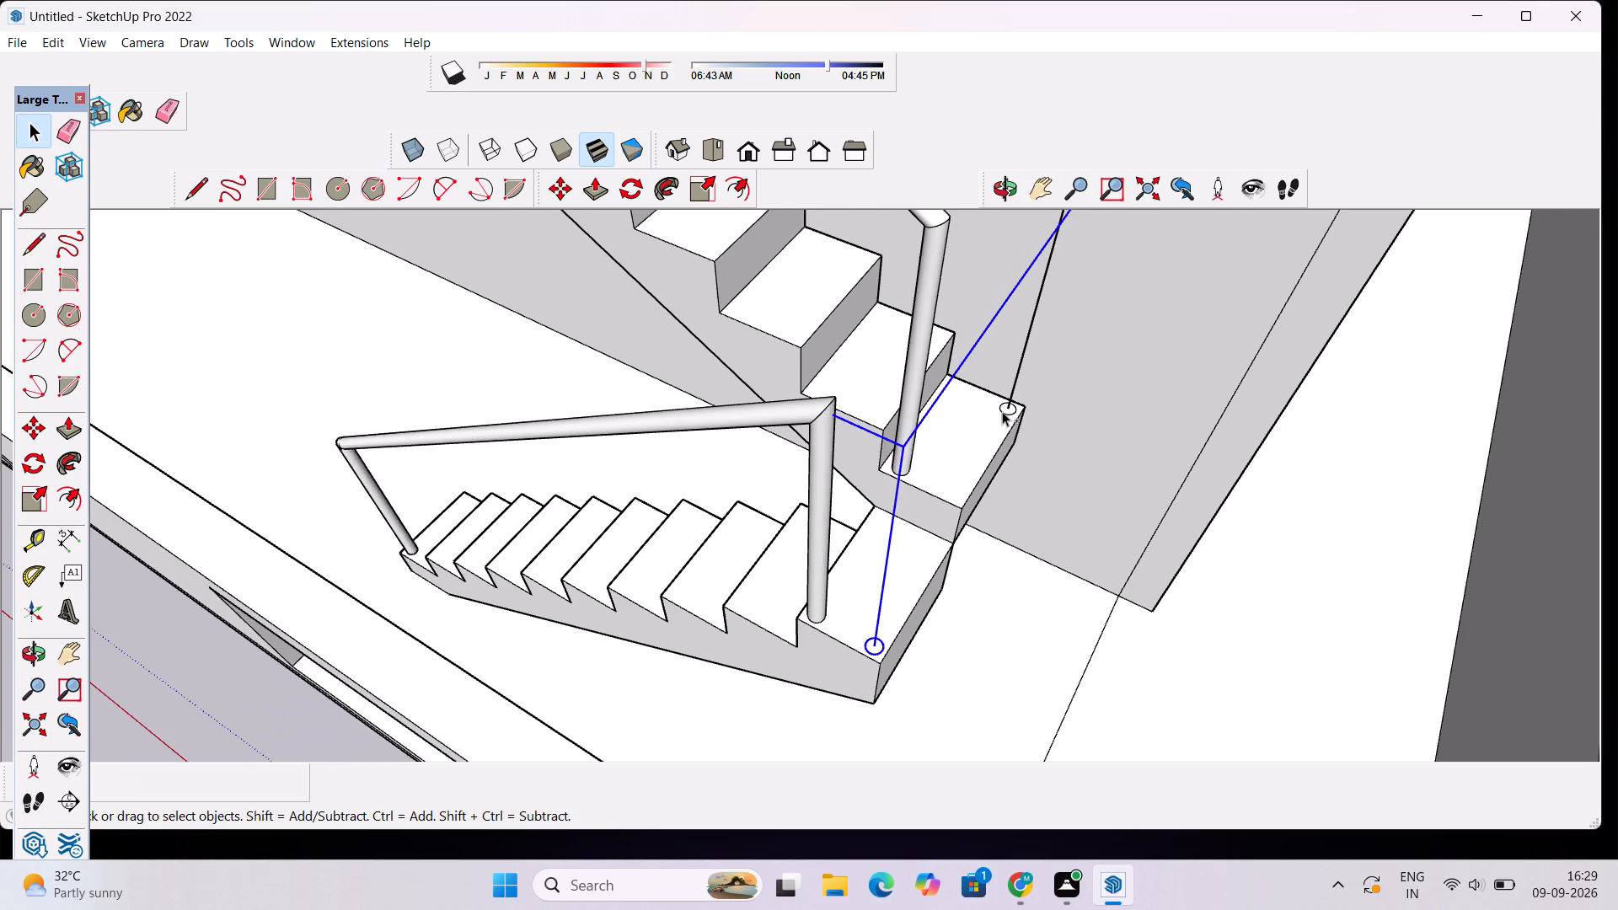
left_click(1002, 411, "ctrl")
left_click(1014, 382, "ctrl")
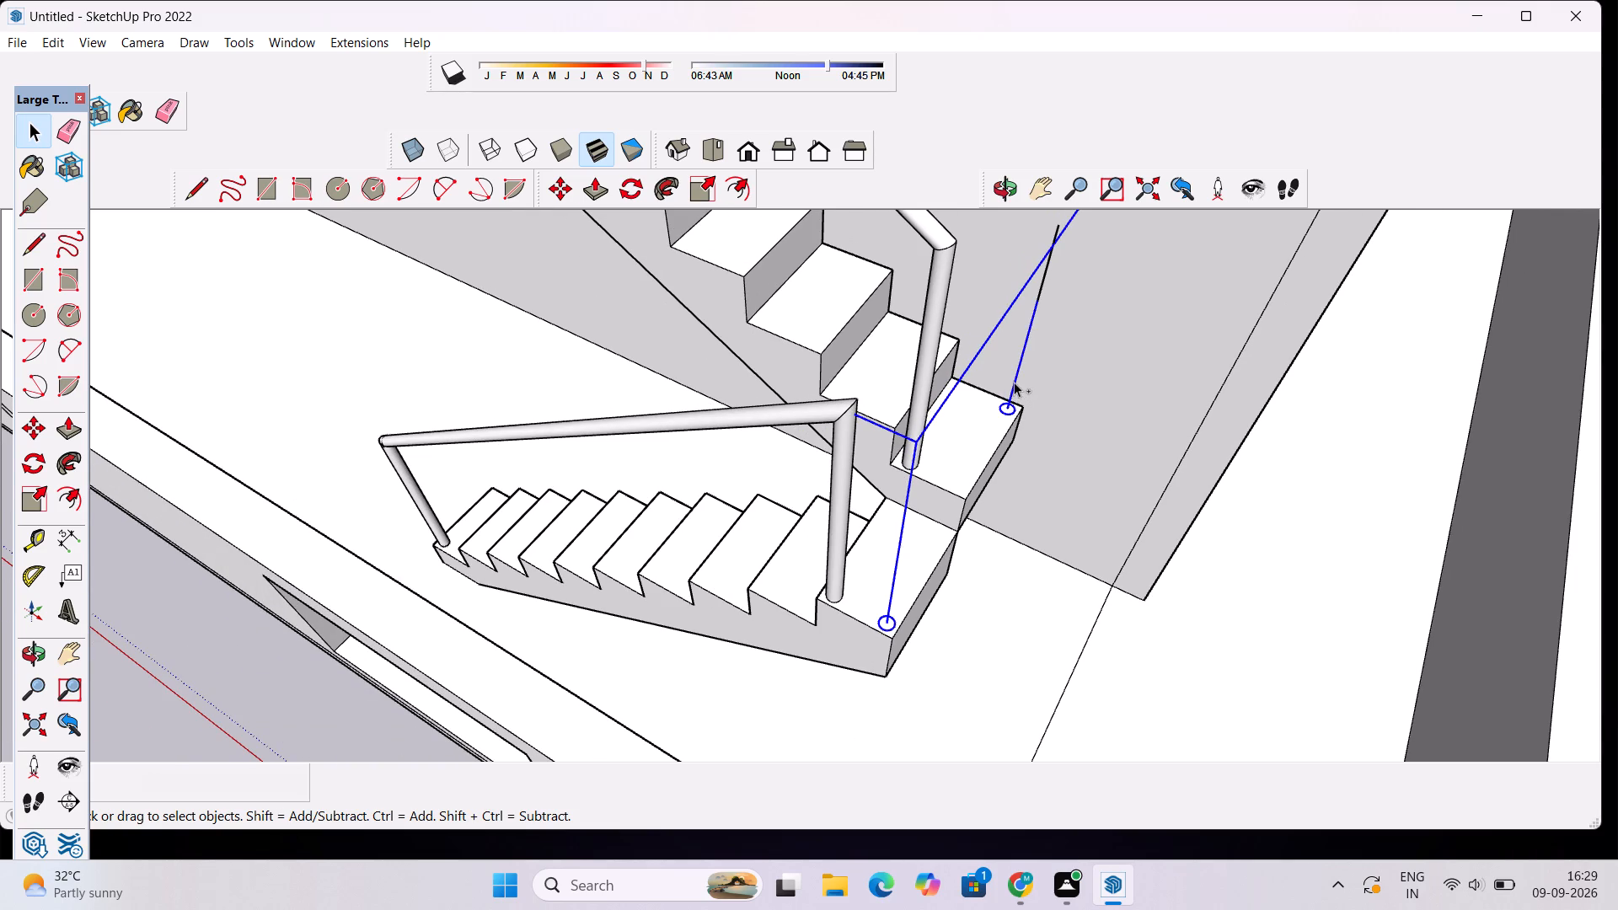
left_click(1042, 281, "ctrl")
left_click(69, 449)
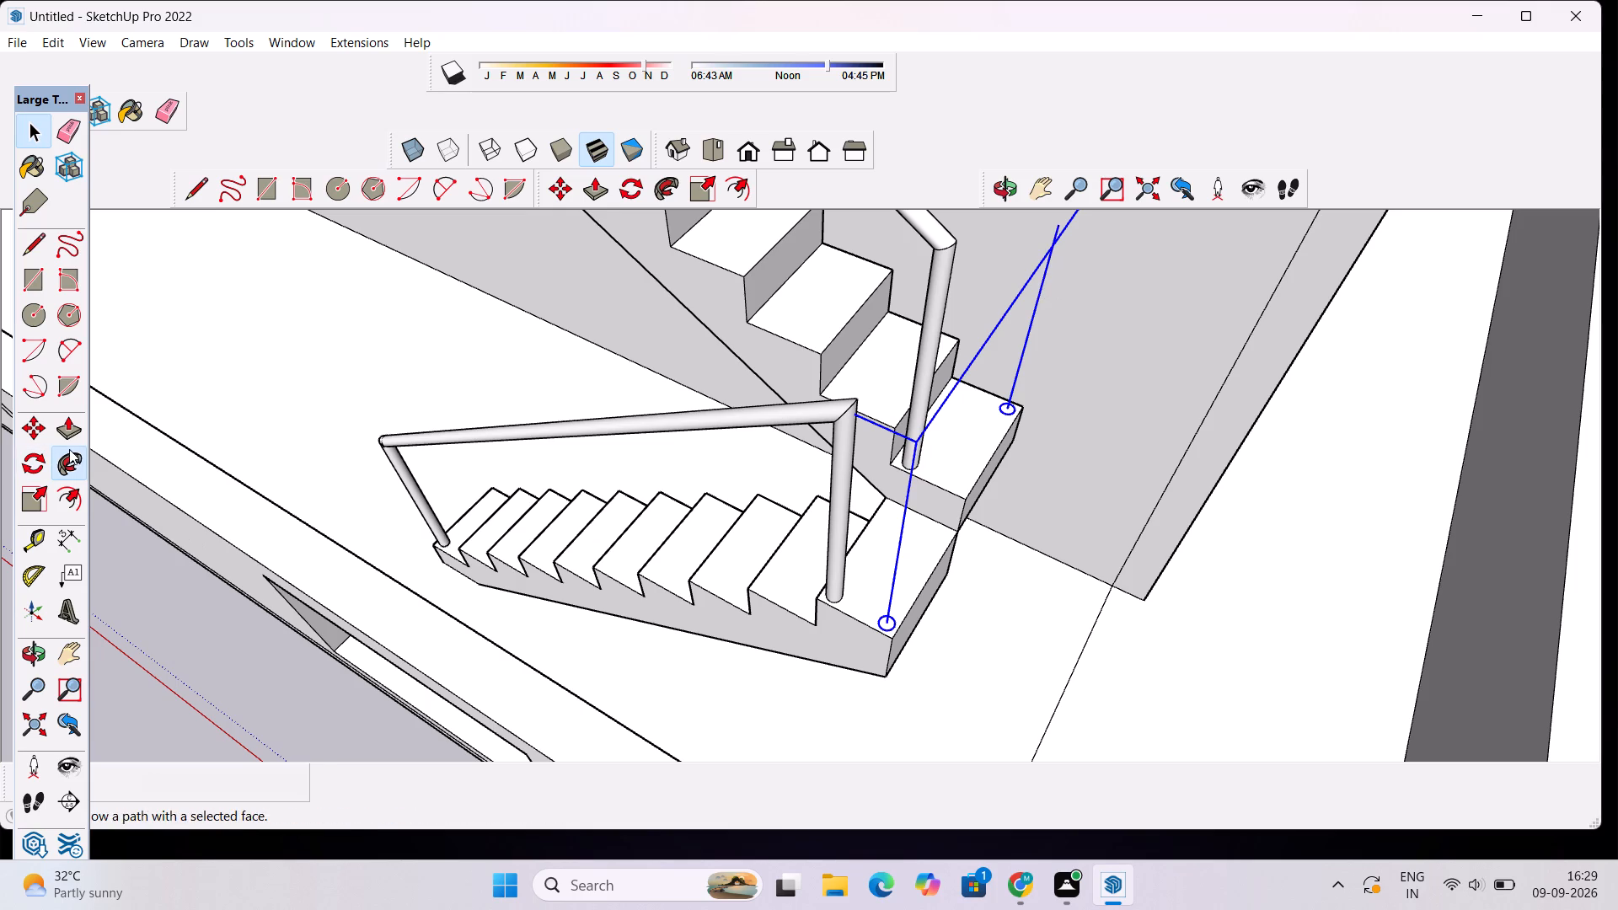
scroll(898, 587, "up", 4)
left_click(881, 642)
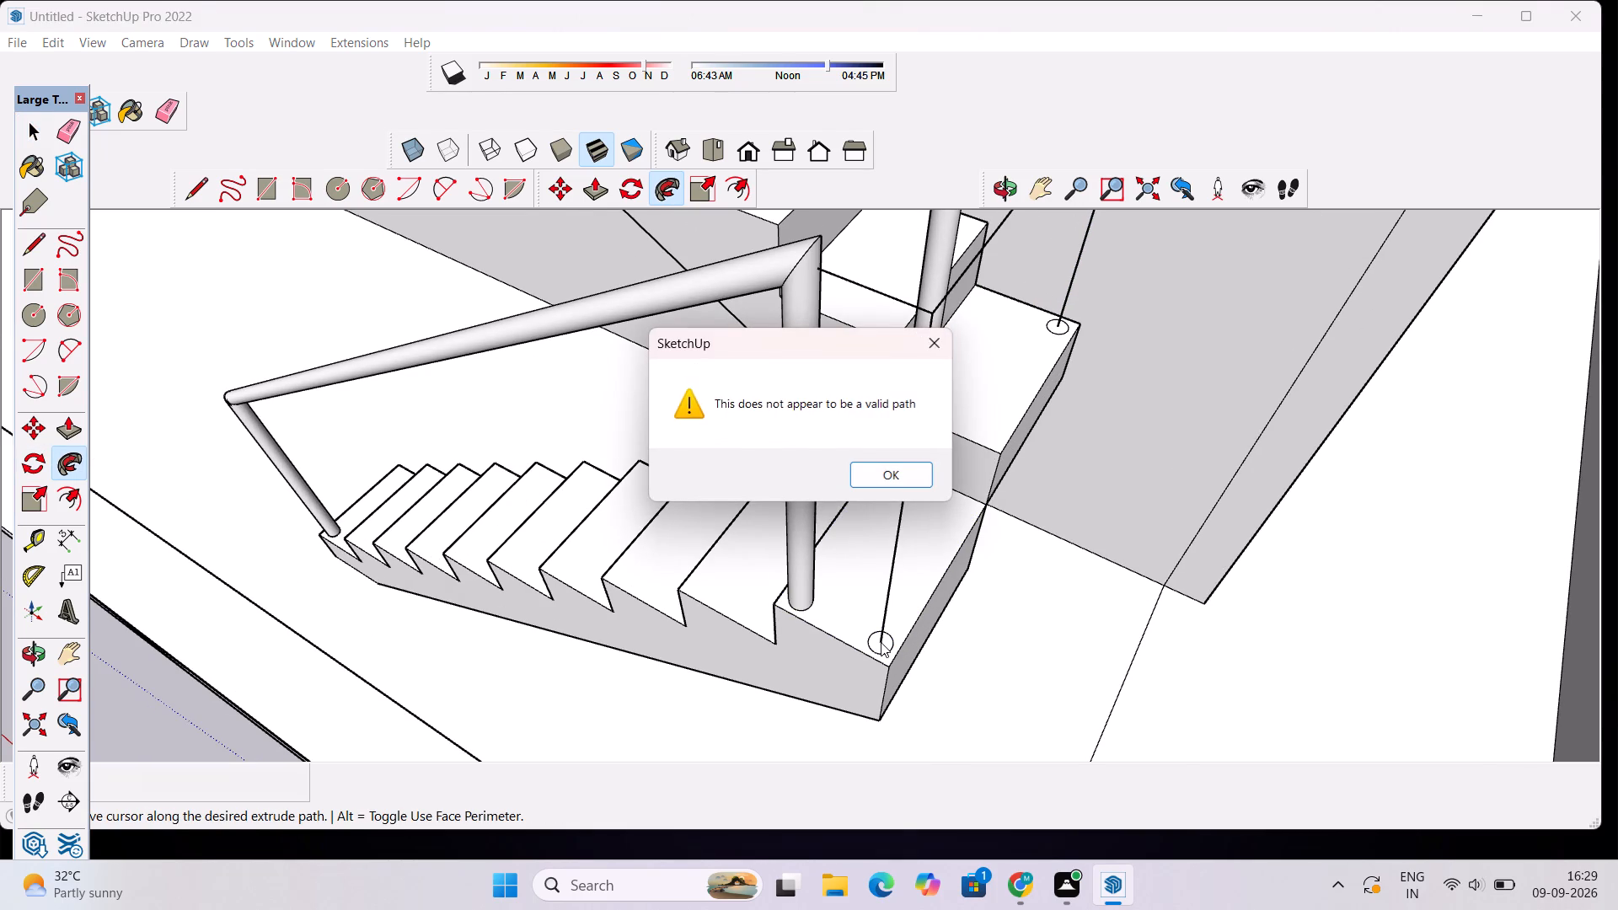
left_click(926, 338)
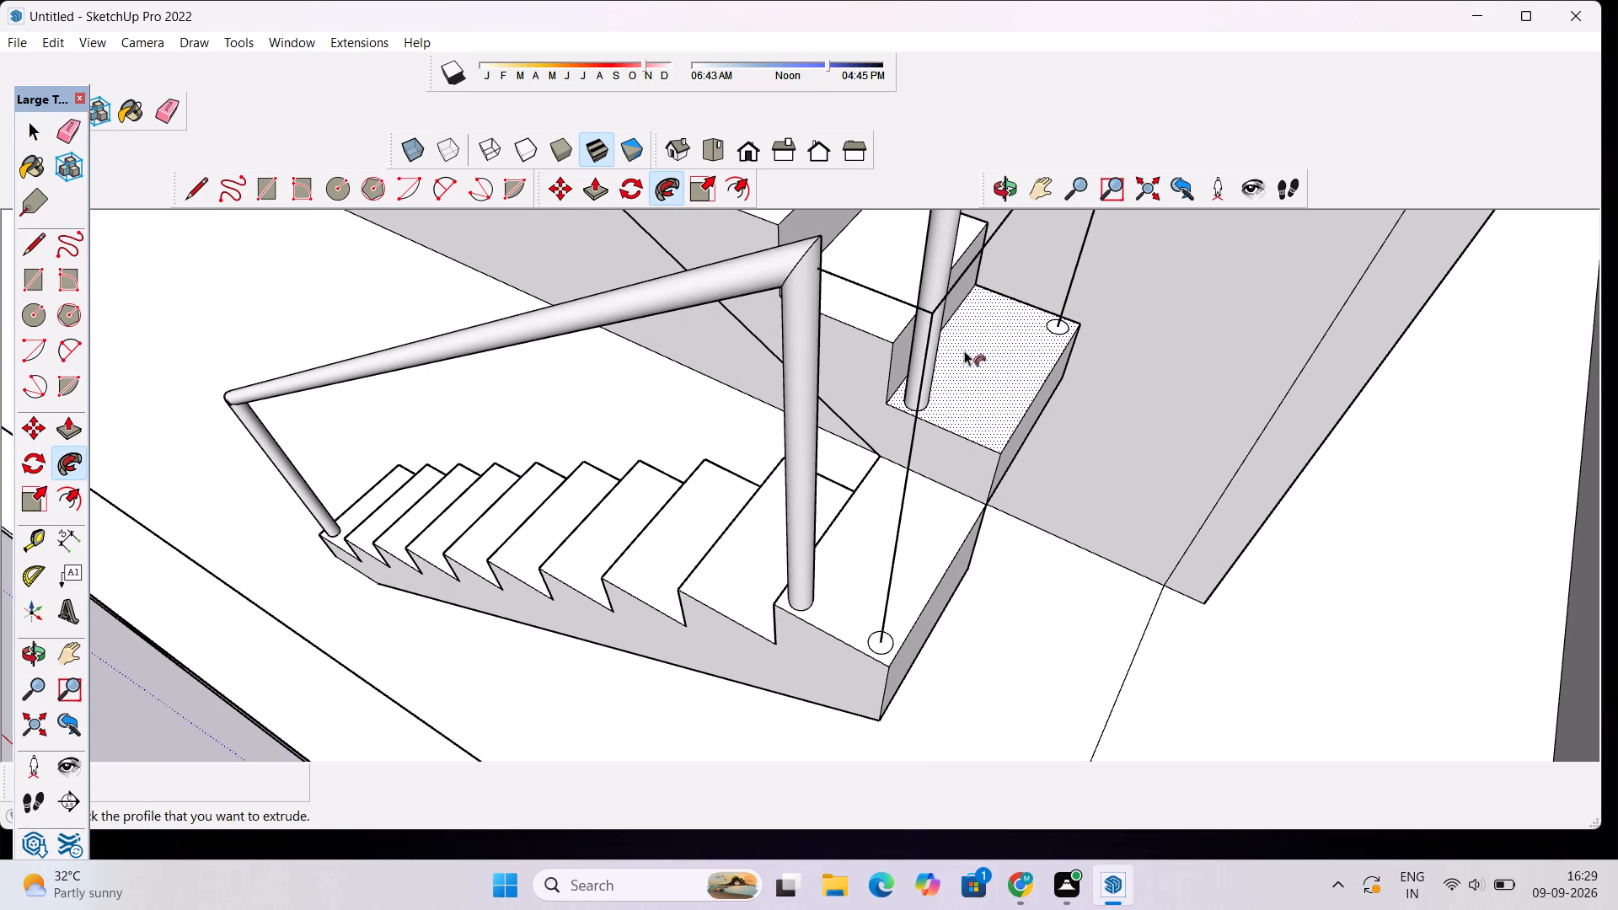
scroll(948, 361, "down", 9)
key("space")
Delete the long handrail line running between the lower flight's post line and the upper flight's post line.
scroll(954, 377, "down", 6)
left_click(1016, 191)
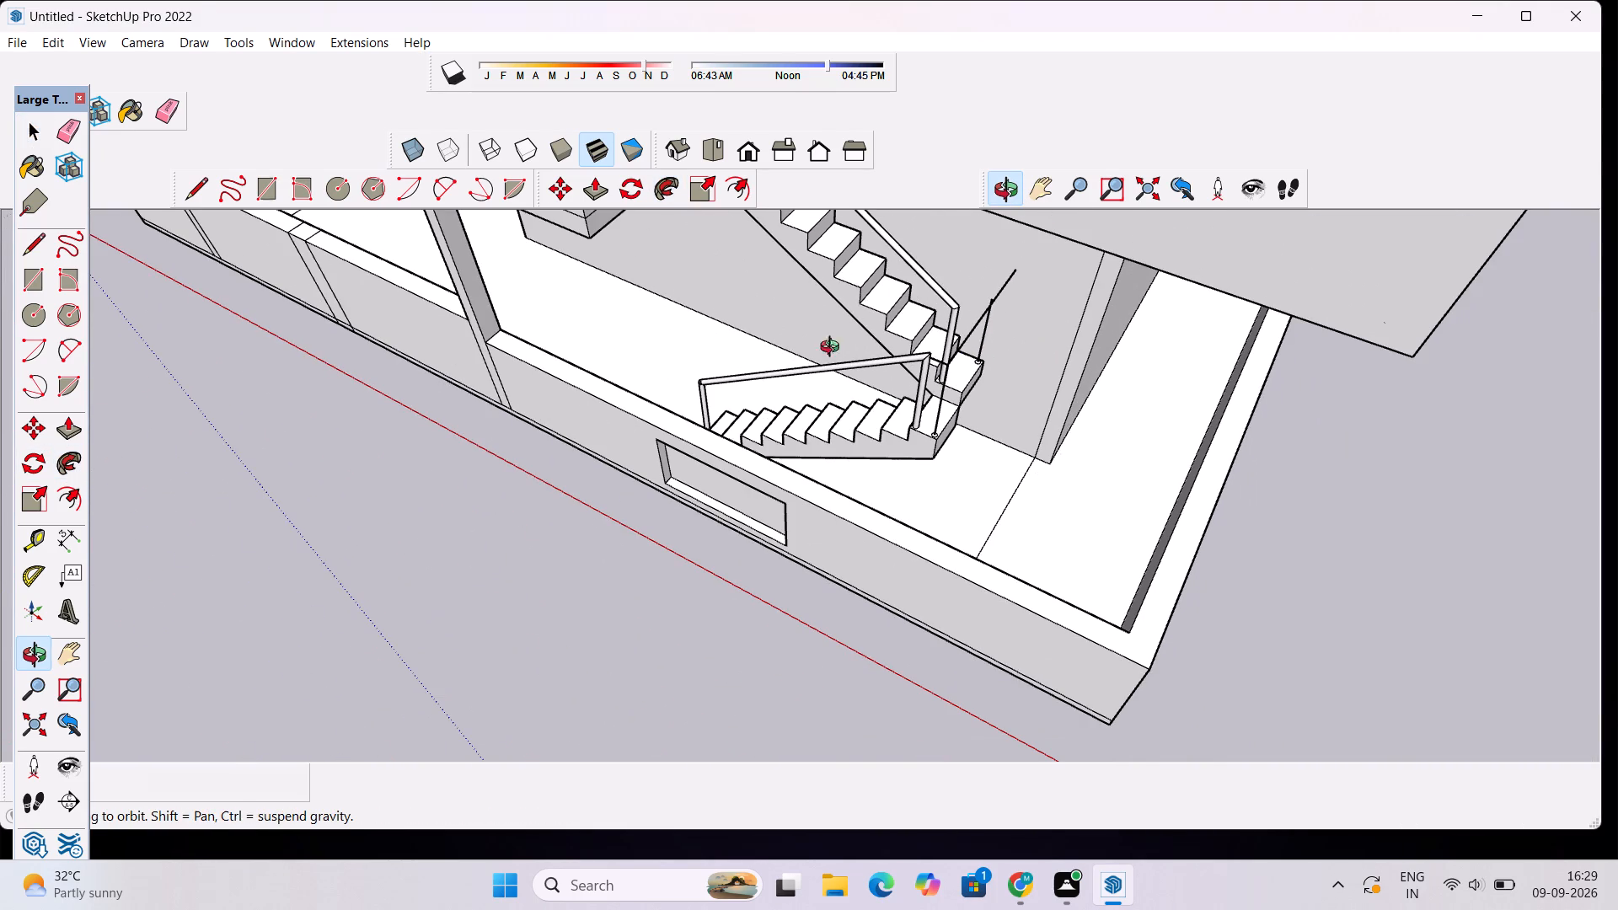
left_click_drag(780, 475, 950, 380)
scroll(957, 375, "down", 5)
scroll(915, 297, "up", 9)
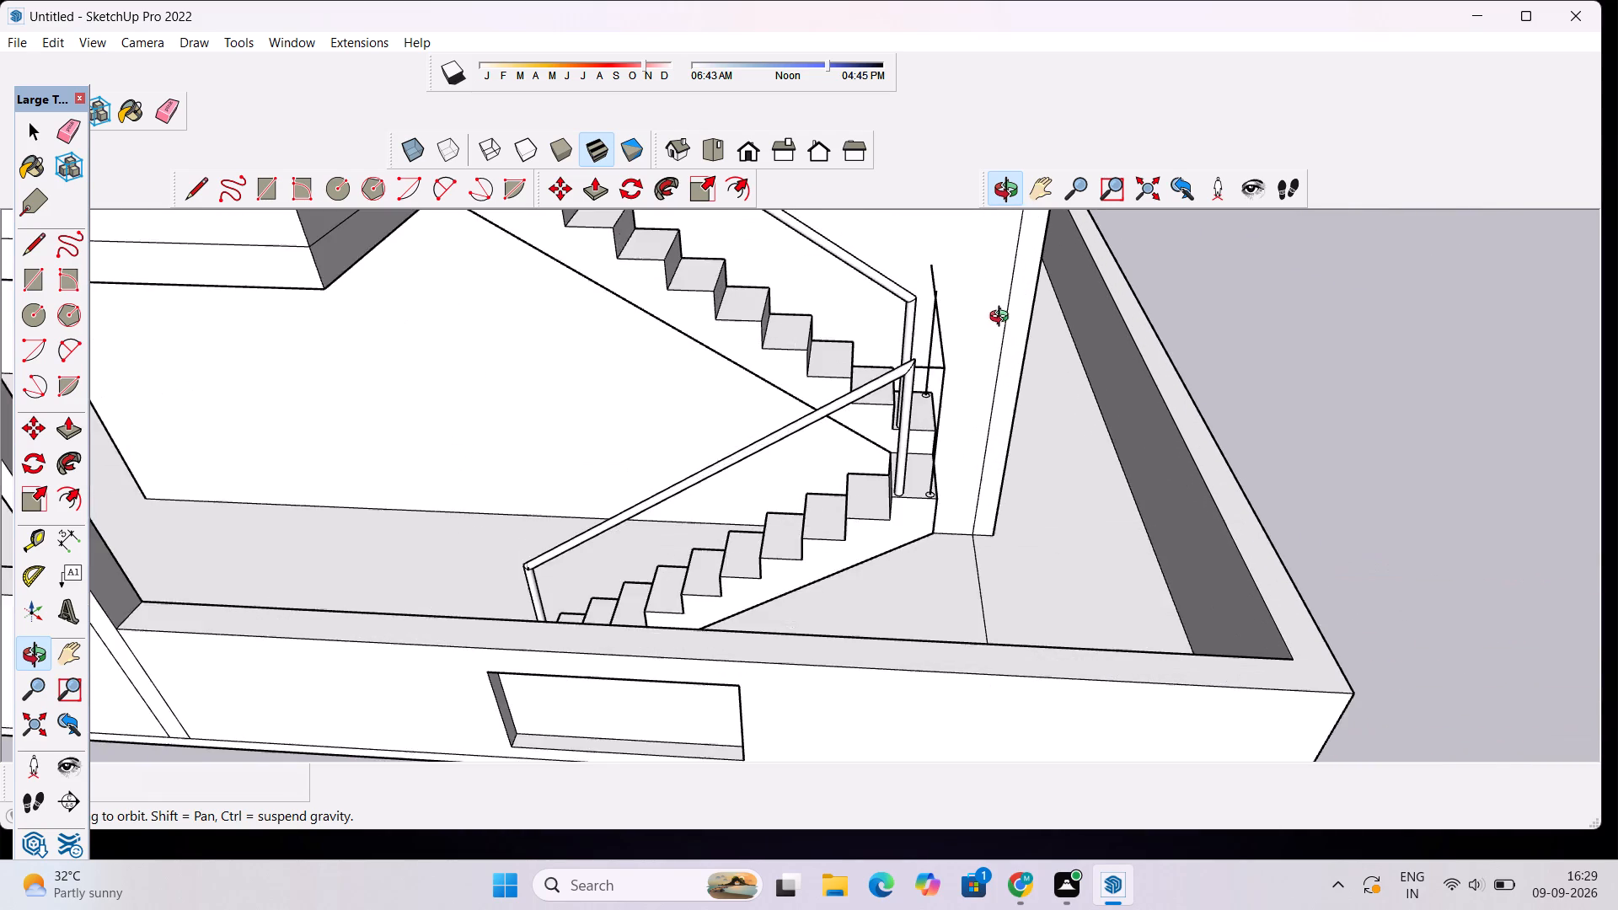
scroll(1048, 357, "up", 3)
scroll(1171, 404, "down", 3)
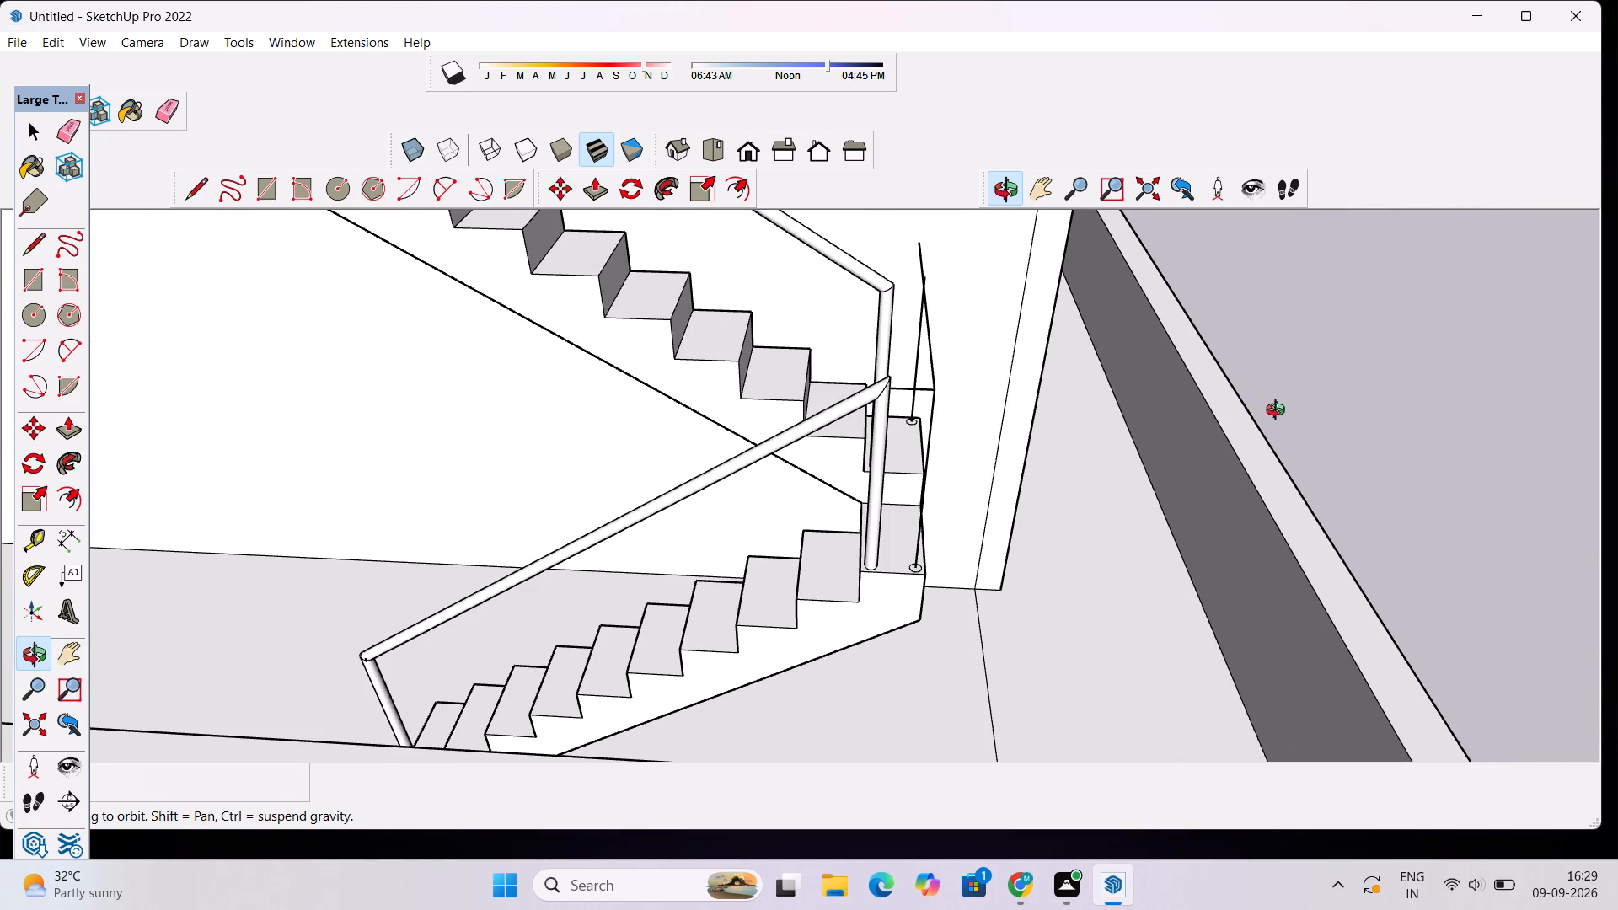
key("space")
left_click(964, 345)
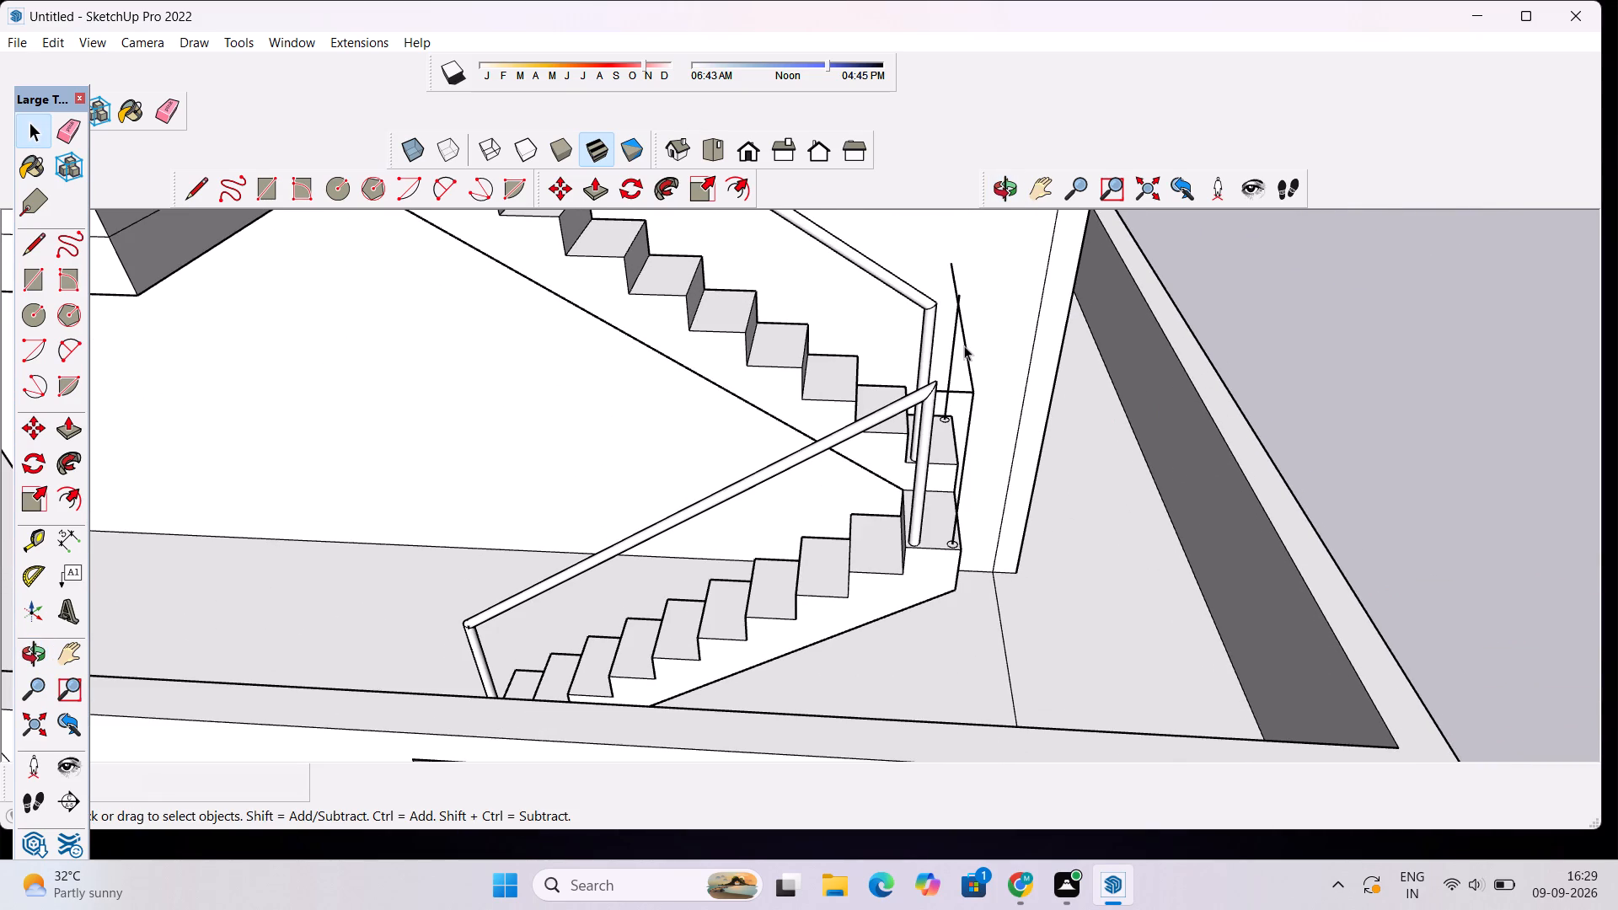
key("Delete")
Examine the remaining railing path lines and circular profiles between the two flights from several angles.
scroll(948, 363, "up", 2)
scroll(978, 355, "down", 3)
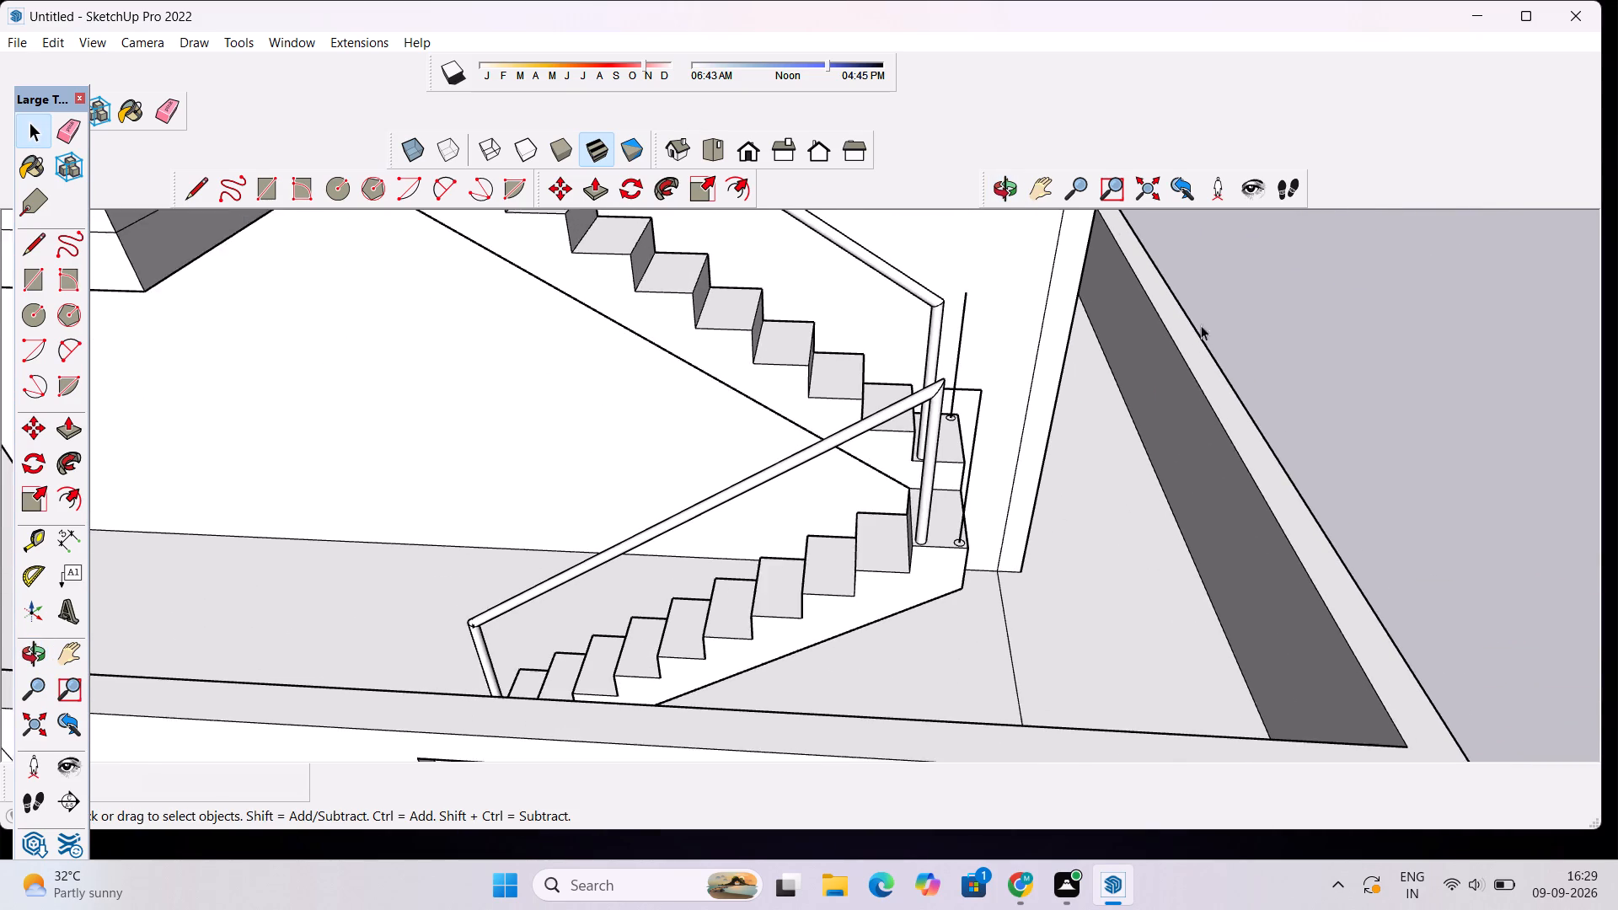
left_click(996, 180)
left_click_drag(1182, 270, 1176, 278)
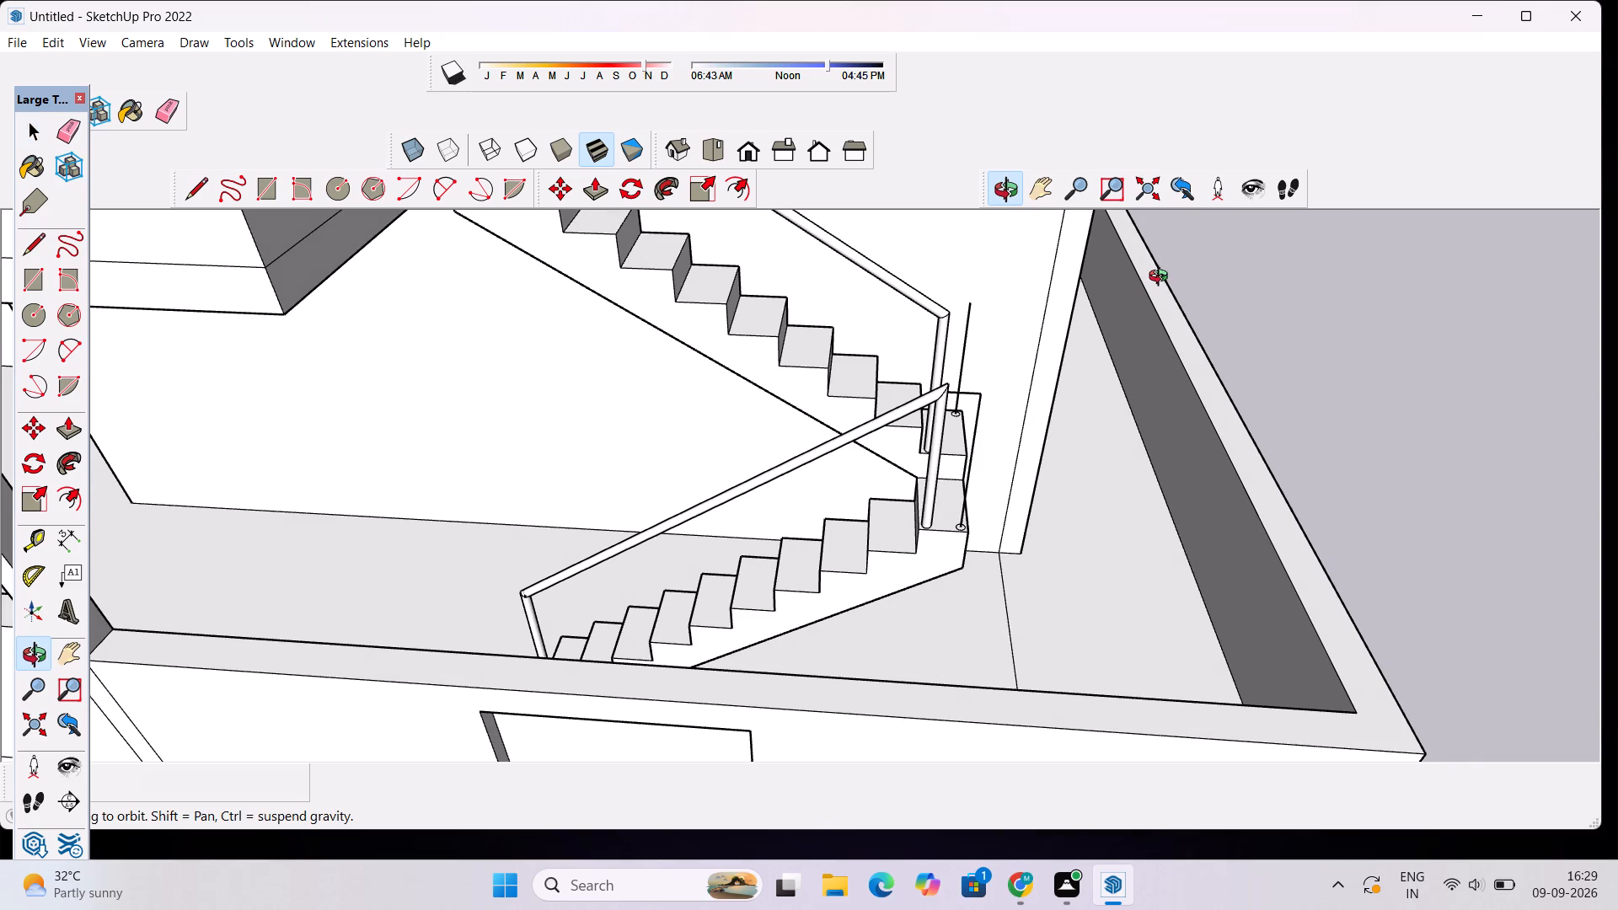
left_click_drag(1223, 420, 862, 409)
left_click_drag(855, 483, 898, 479)
scroll(903, 438, "up", 2)
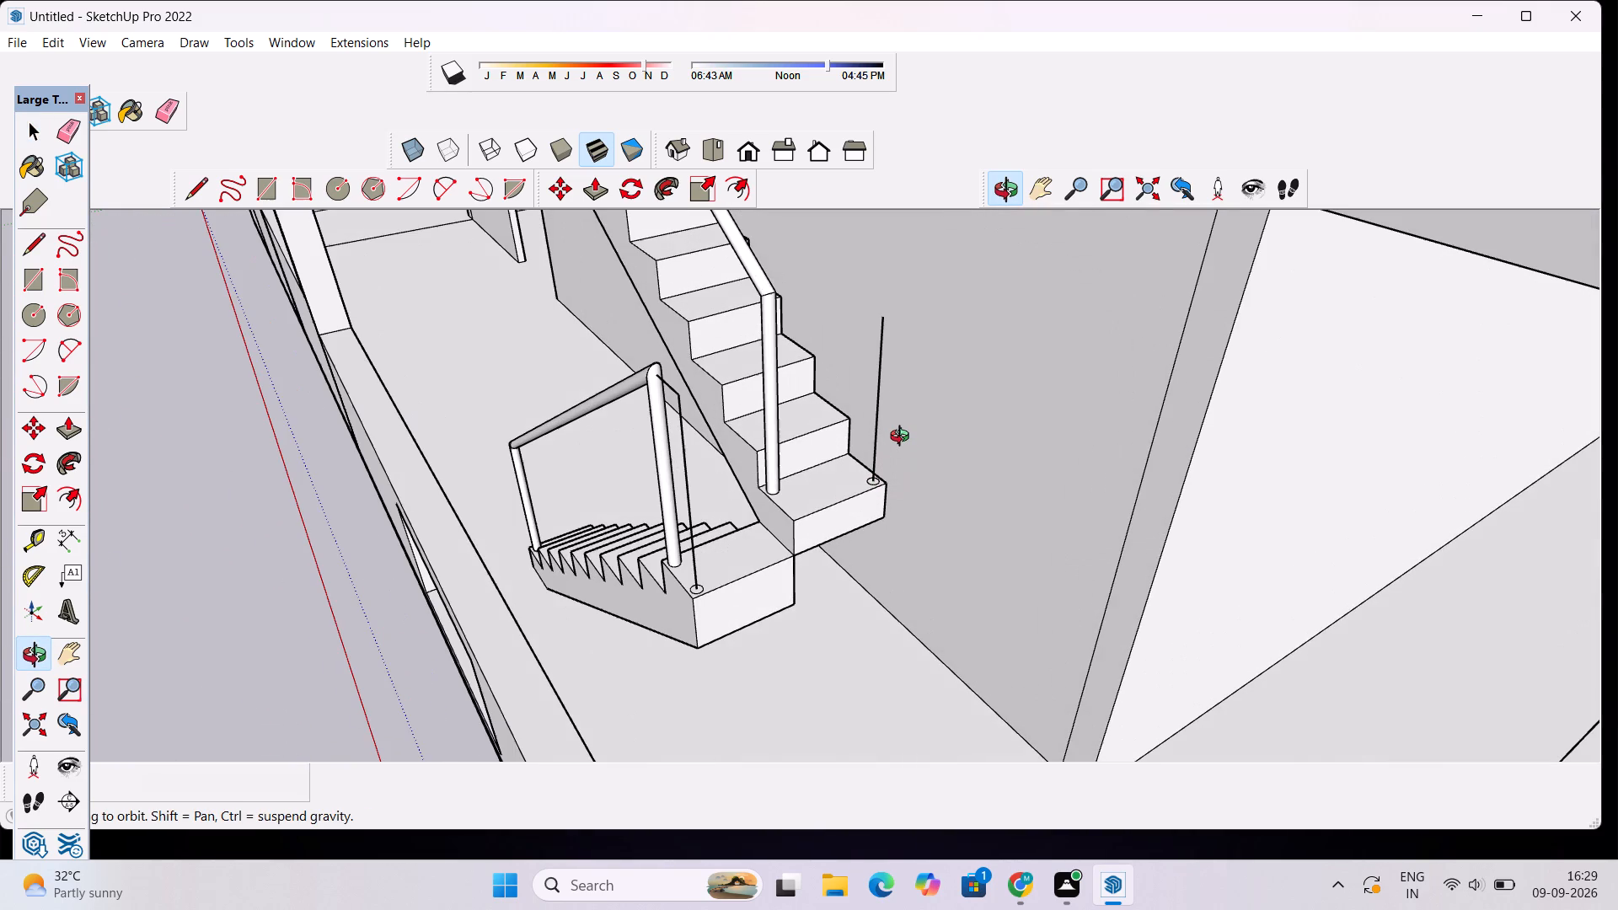
scroll(829, 490, "up", 2)
left_click_drag(834, 446, 903, 435)
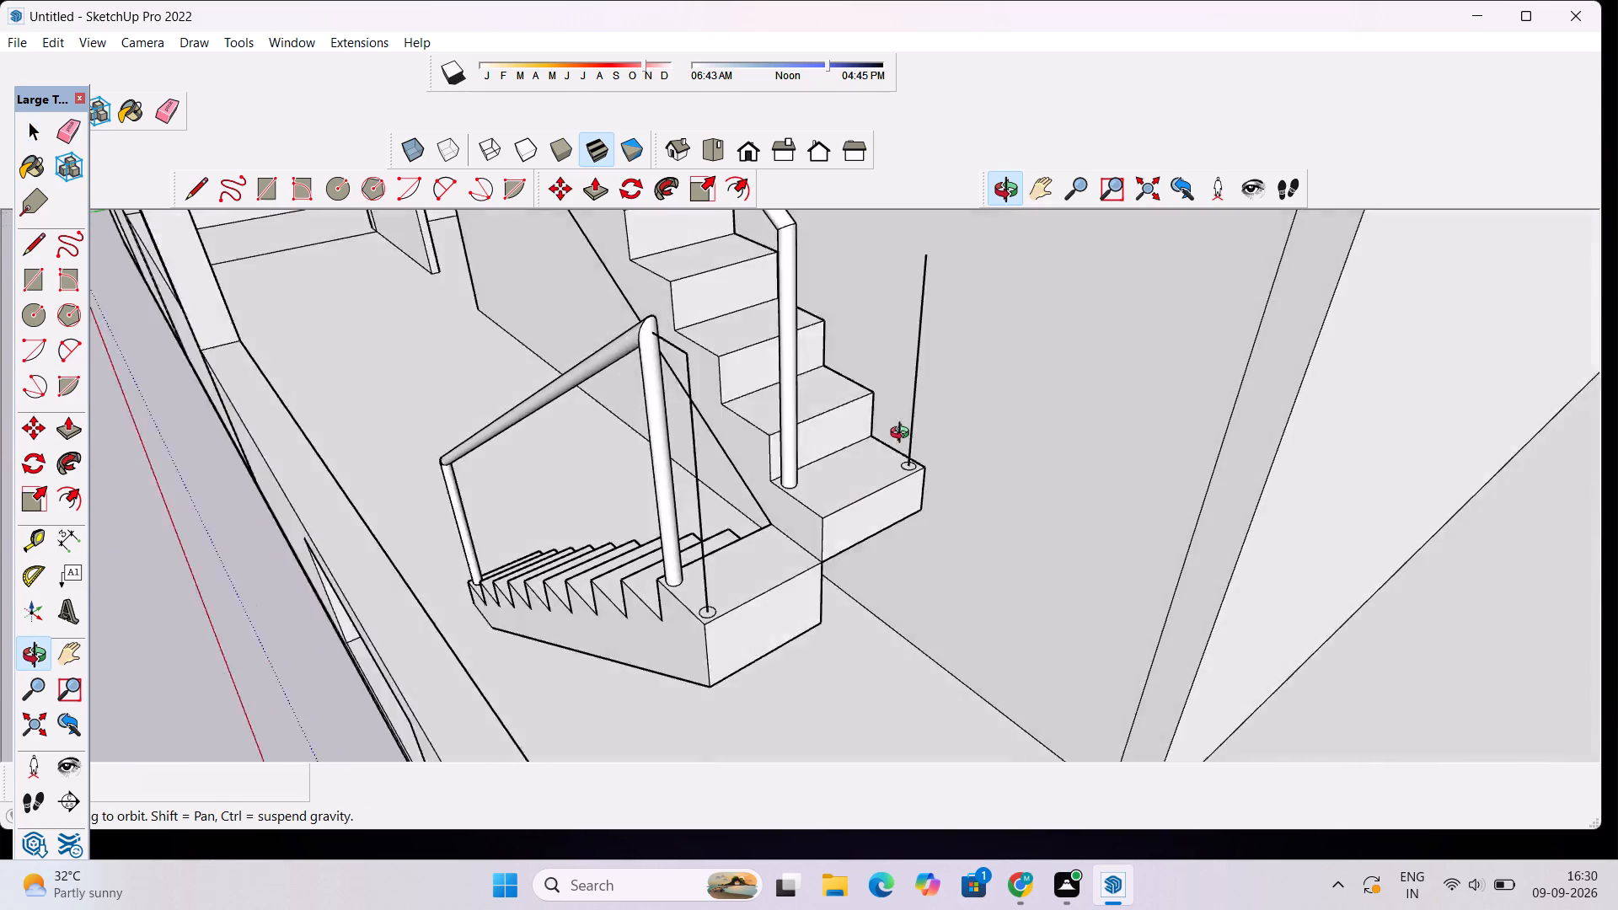
left_click_drag(903, 435, 926, 447)
scroll(960, 414, "down", 2)
scroll(758, 439, "up", 2)
left_click_drag(755, 441, 823, 454)
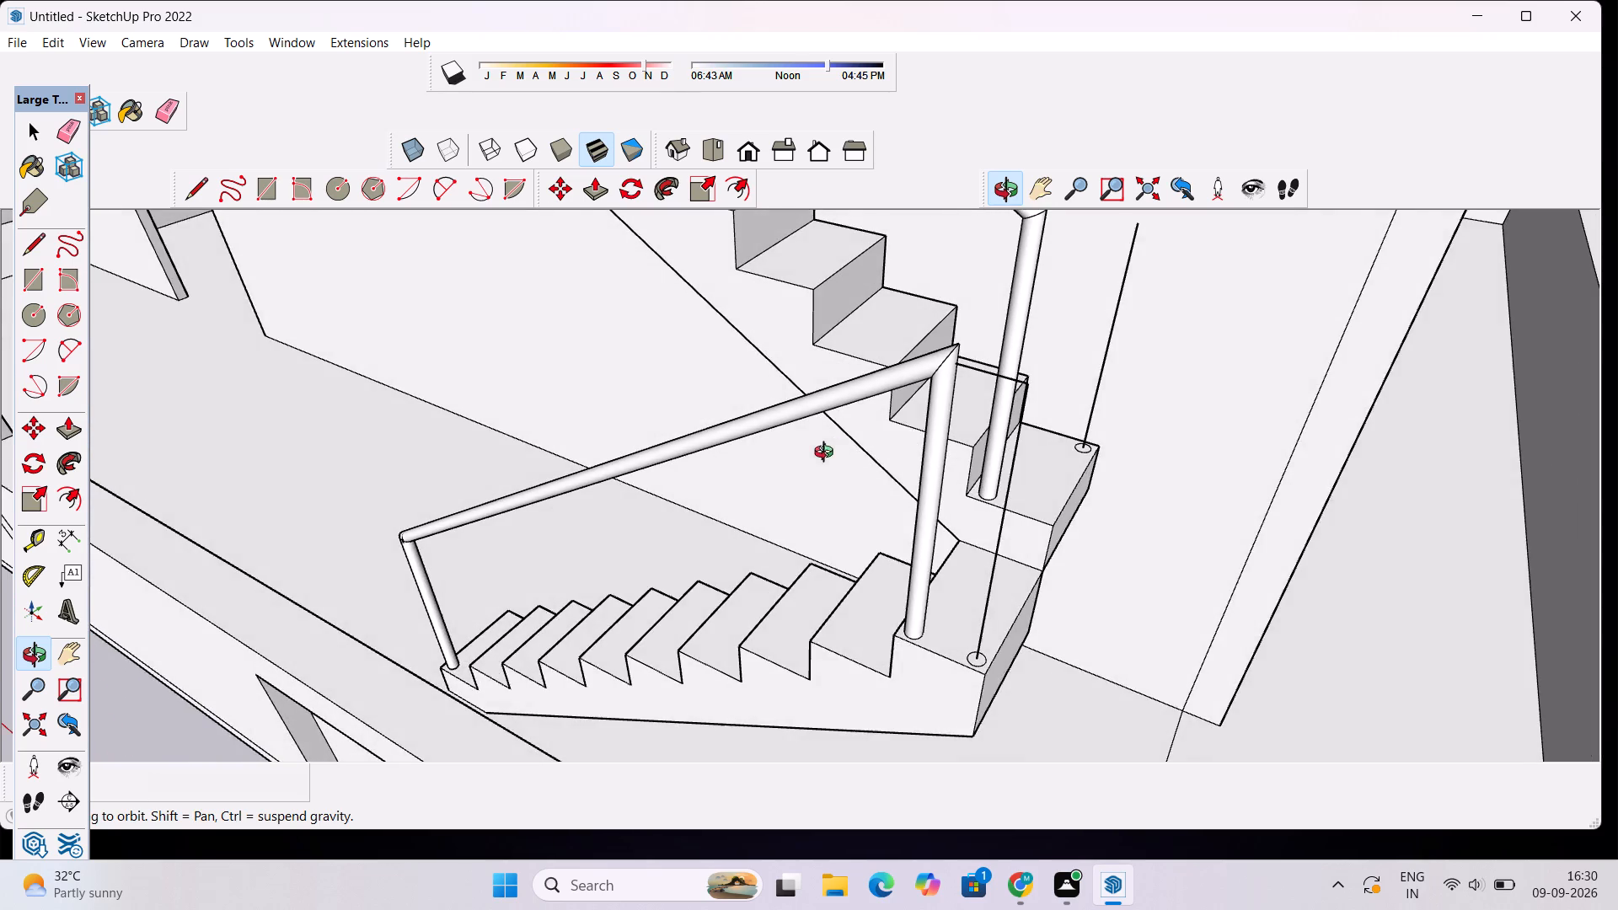
scroll(914, 431, "up", 2)
left_click_drag(1020, 547, 972, 547)
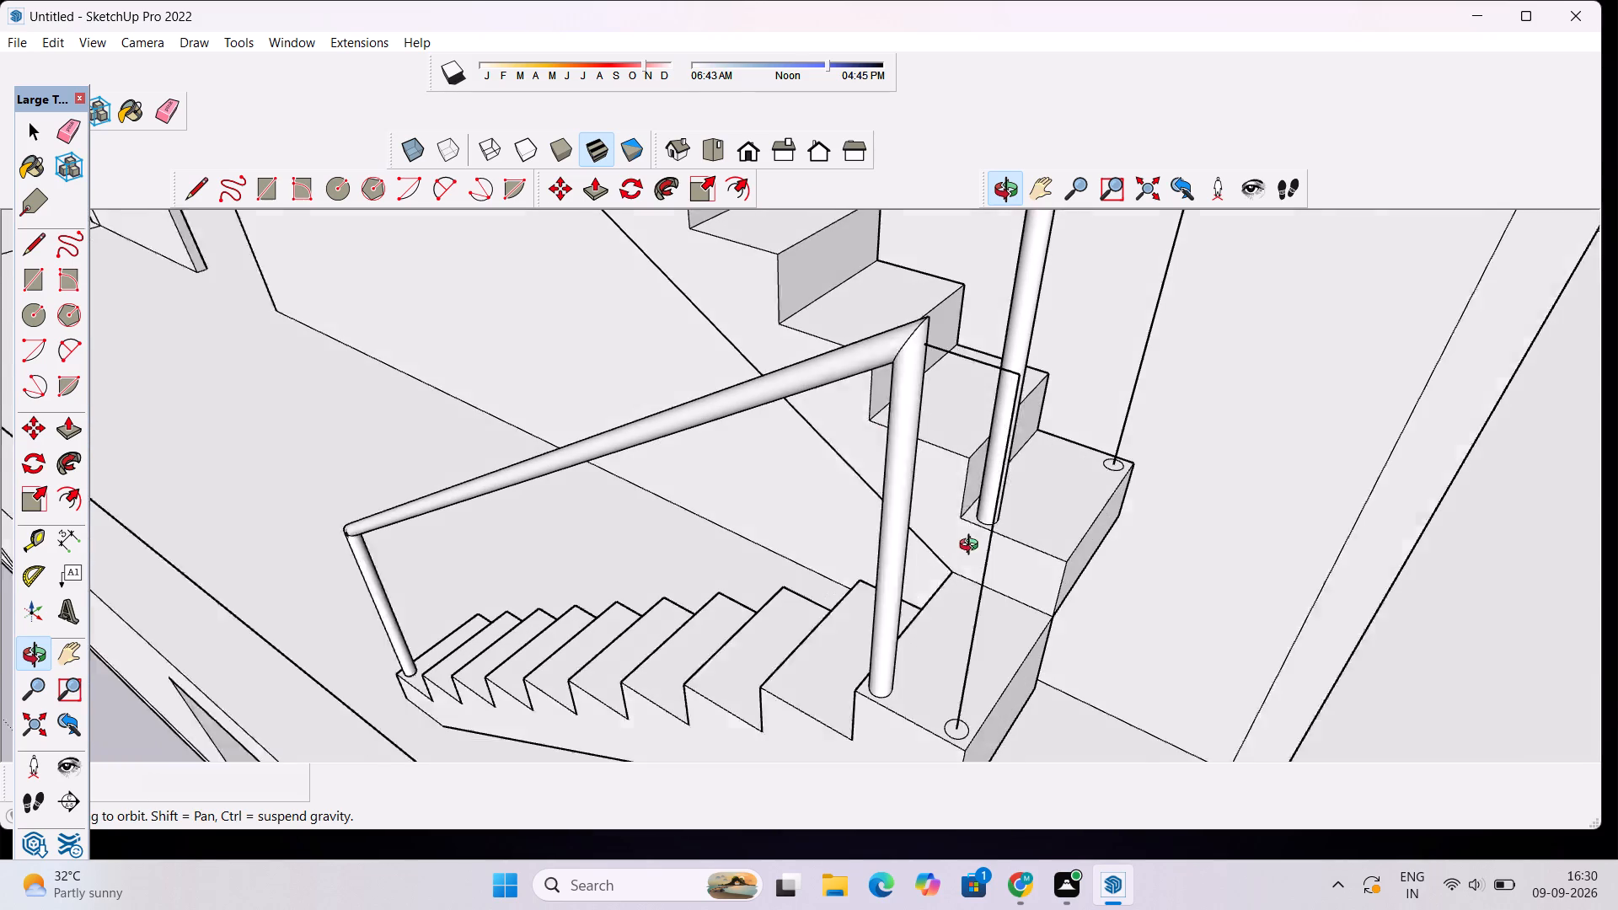
left_click_drag(972, 547, 962, 547)
key("space")
scroll(955, 474, "up", 3)
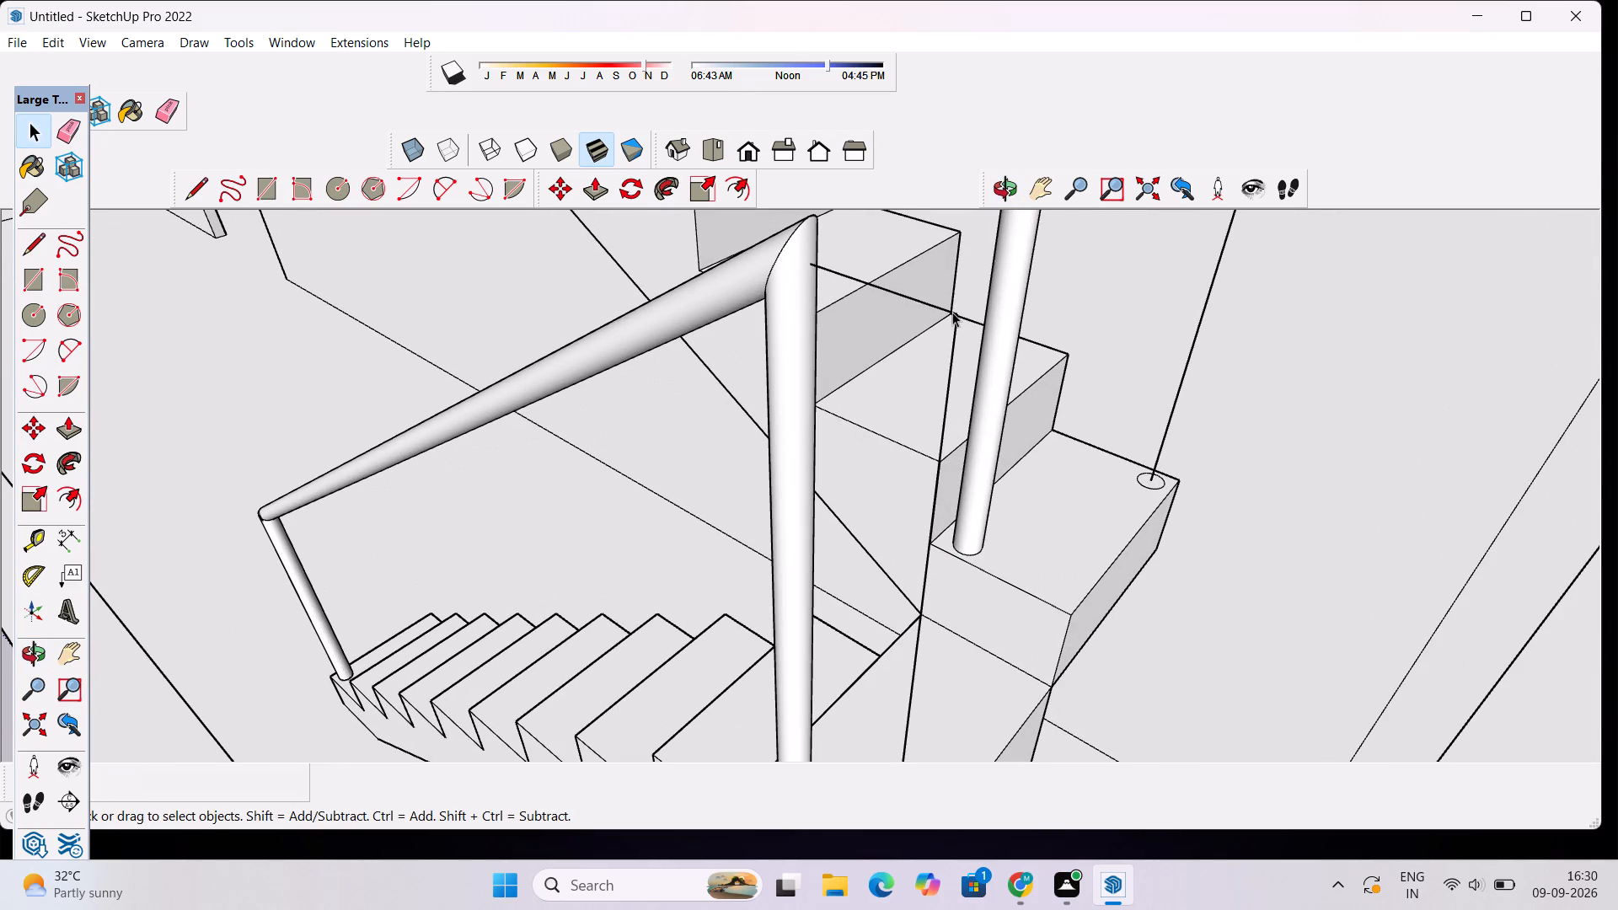
left_click(952, 310)
scroll(952, 310, "down", 3)
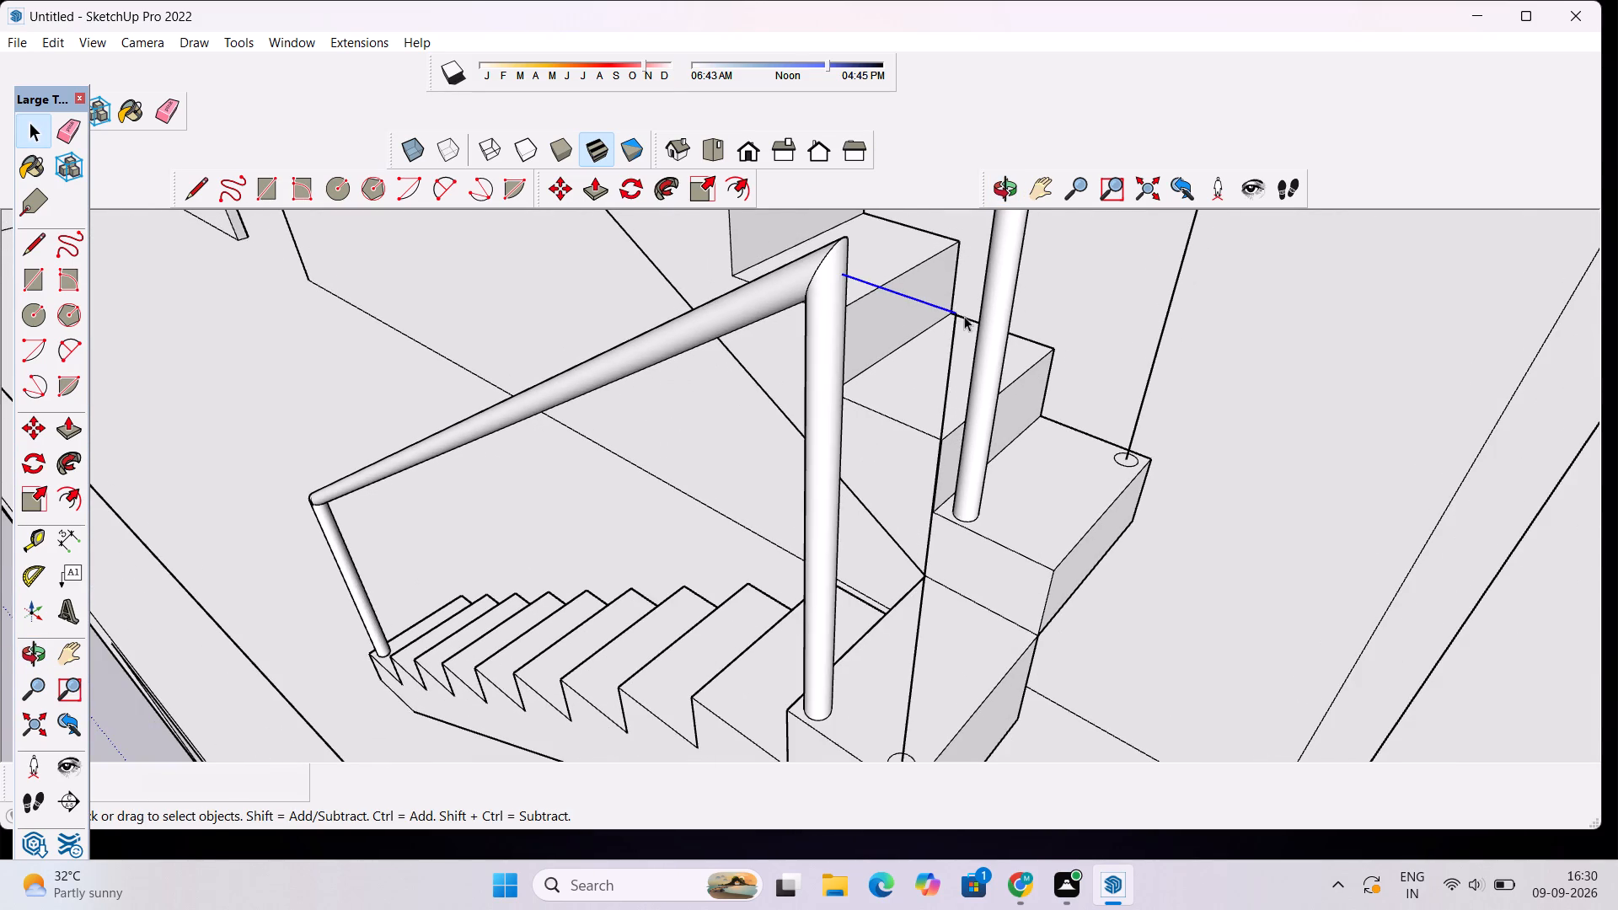
scroll(962, 332, "down", 2)
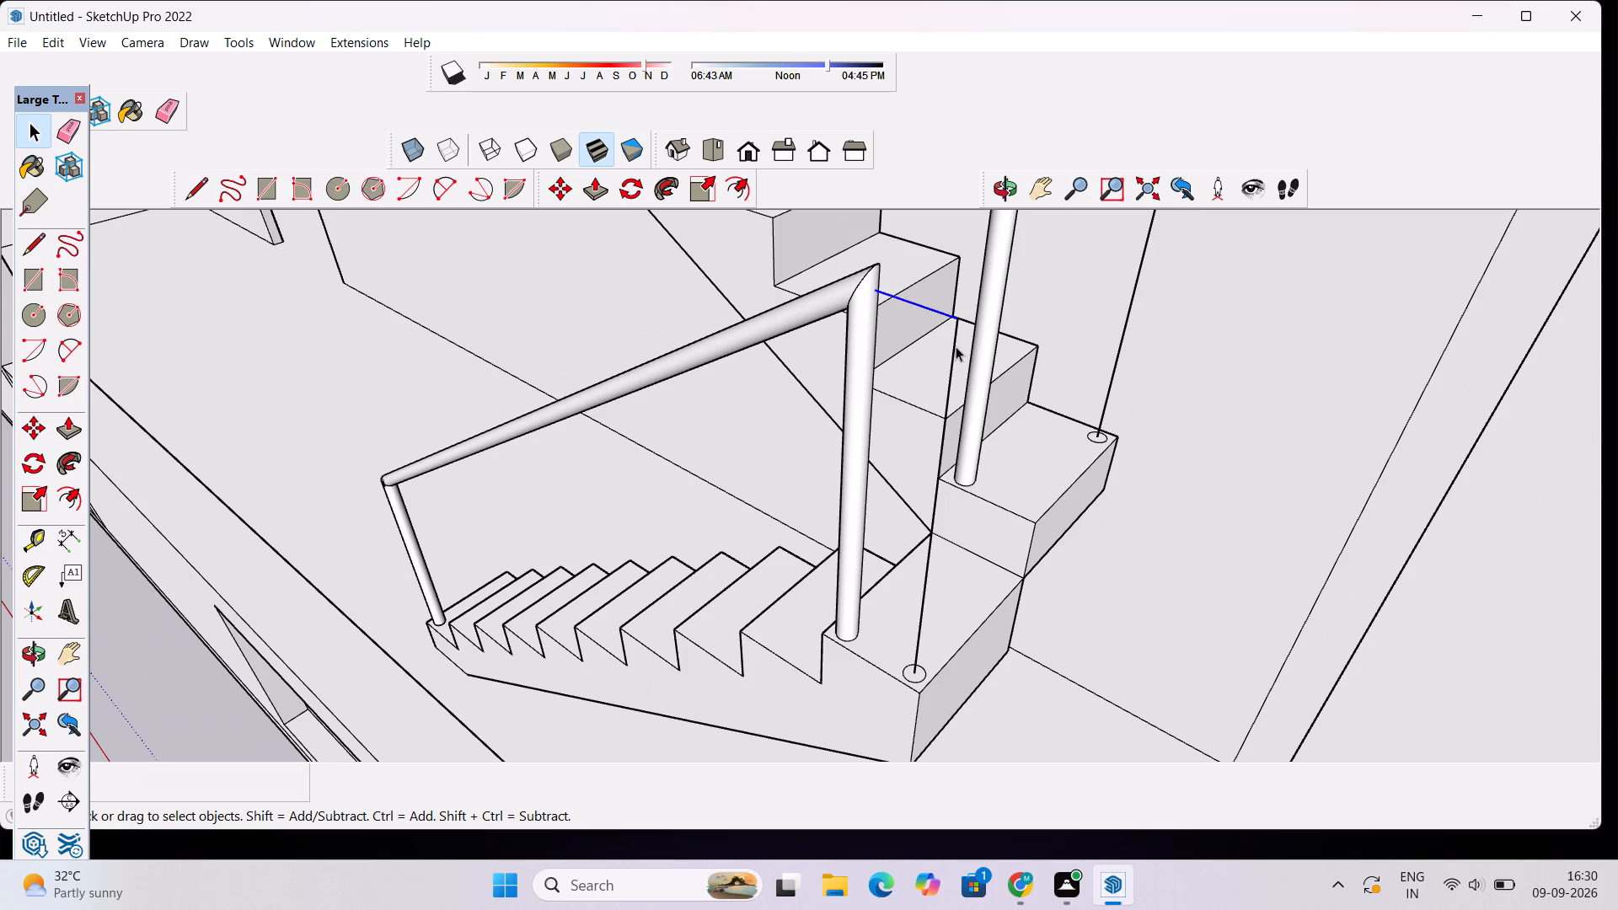
scroll(987, 380, "down", 8)
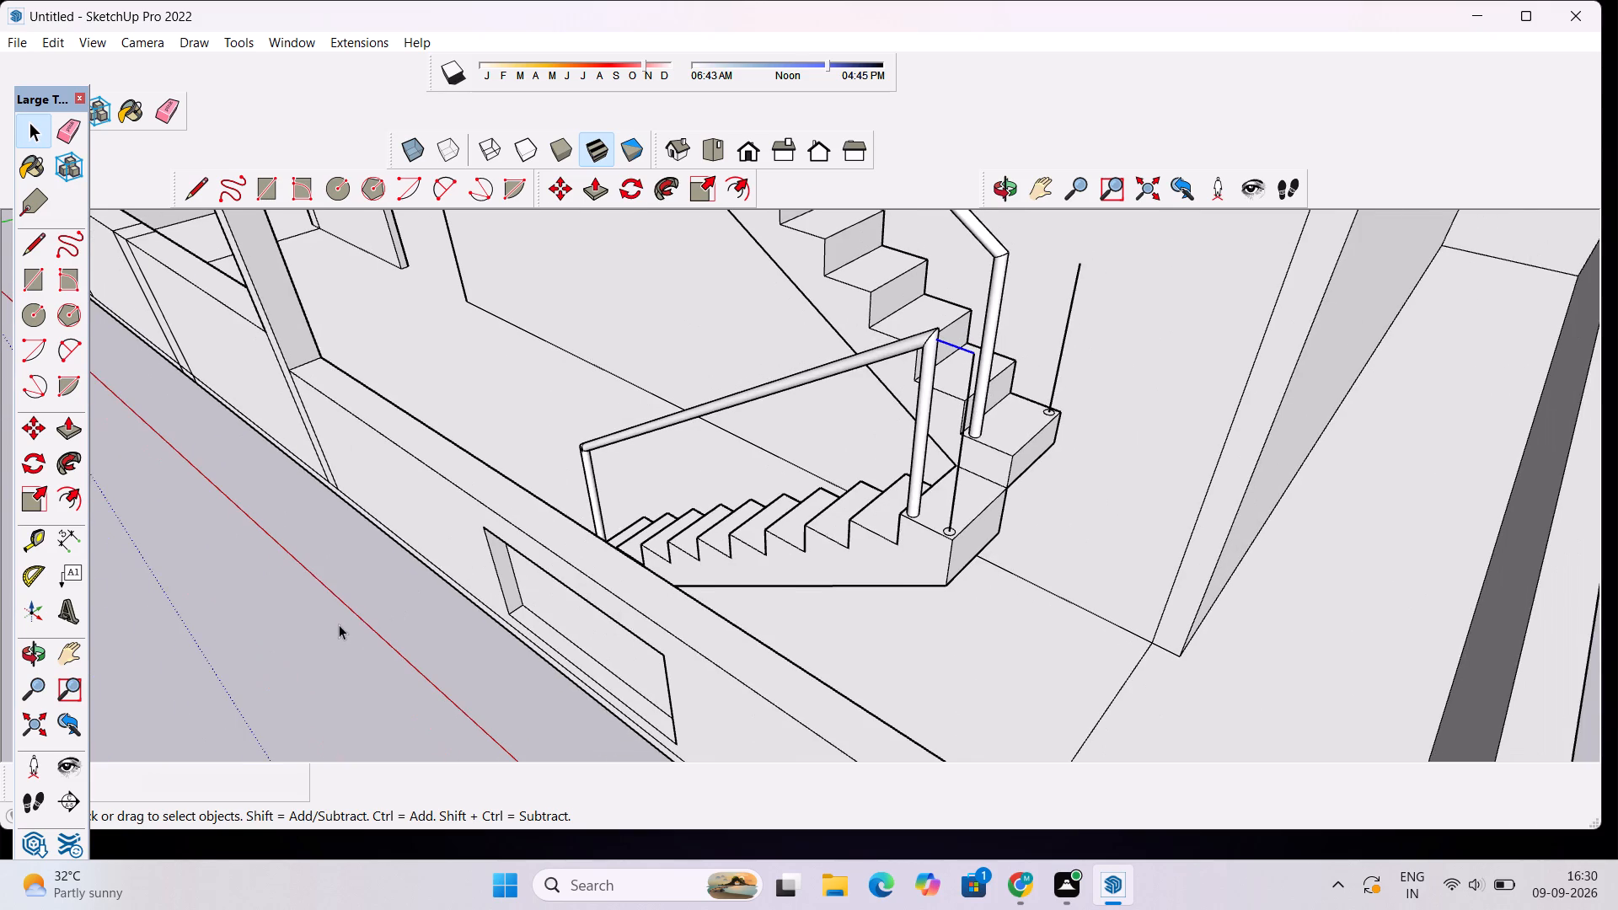
left_click(339, 625)
Sweep the lower flight's circular profile with Follow Me along its vertical post line and the short handrail line to the existing railing.
scroll(619, 484, "down", 3)
scroll(844, 426, "up", 1)
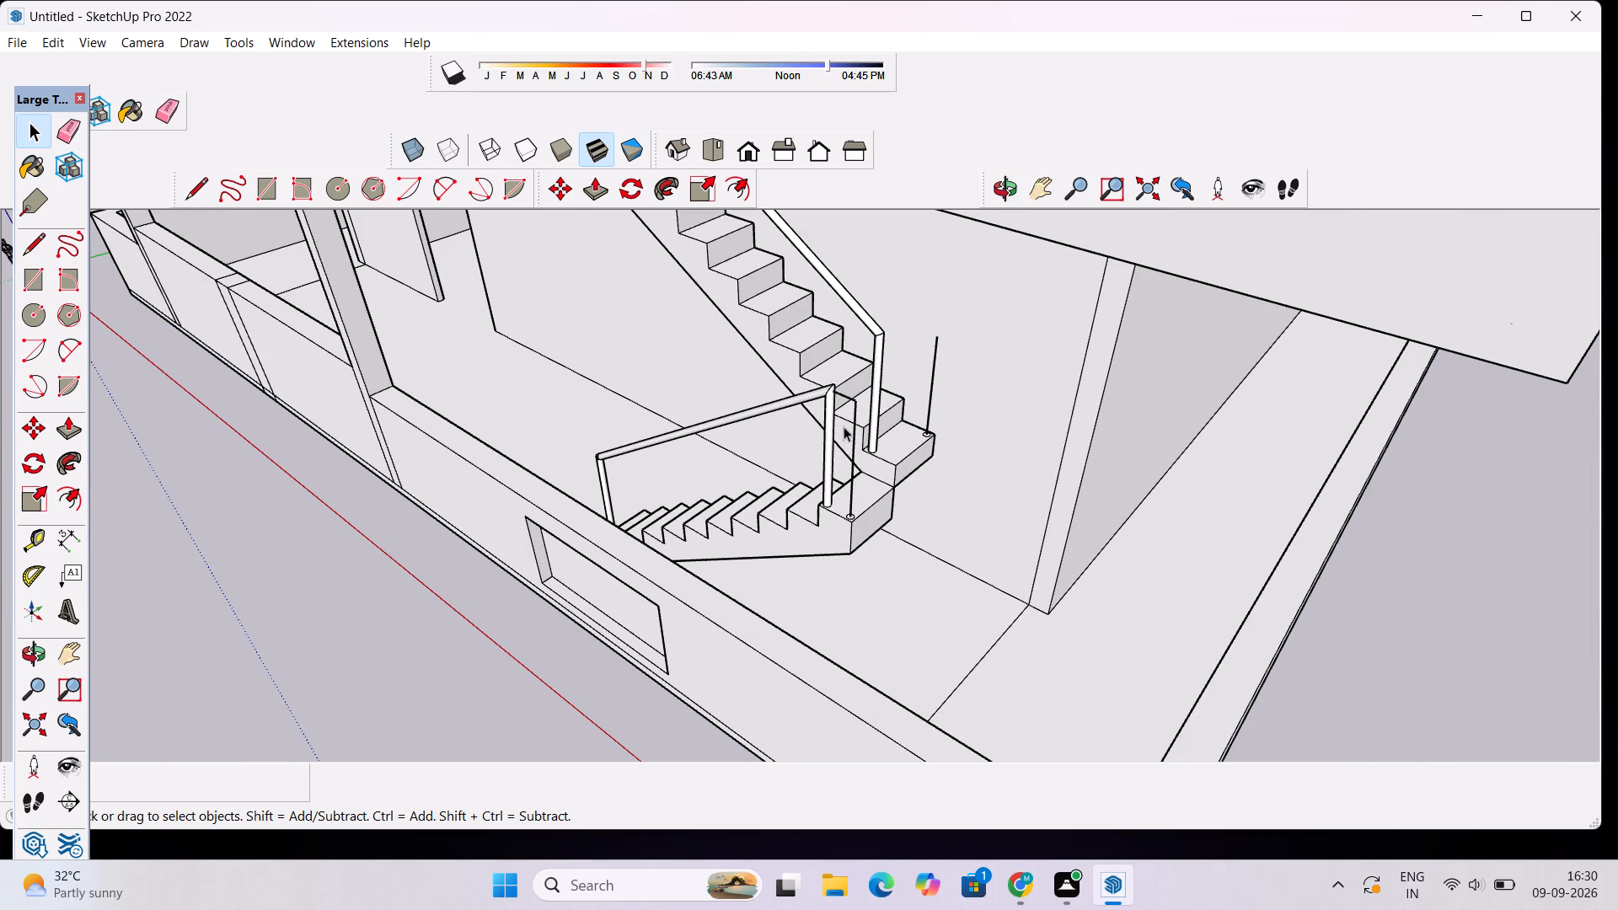
scroll(852, 491, "up", 4)
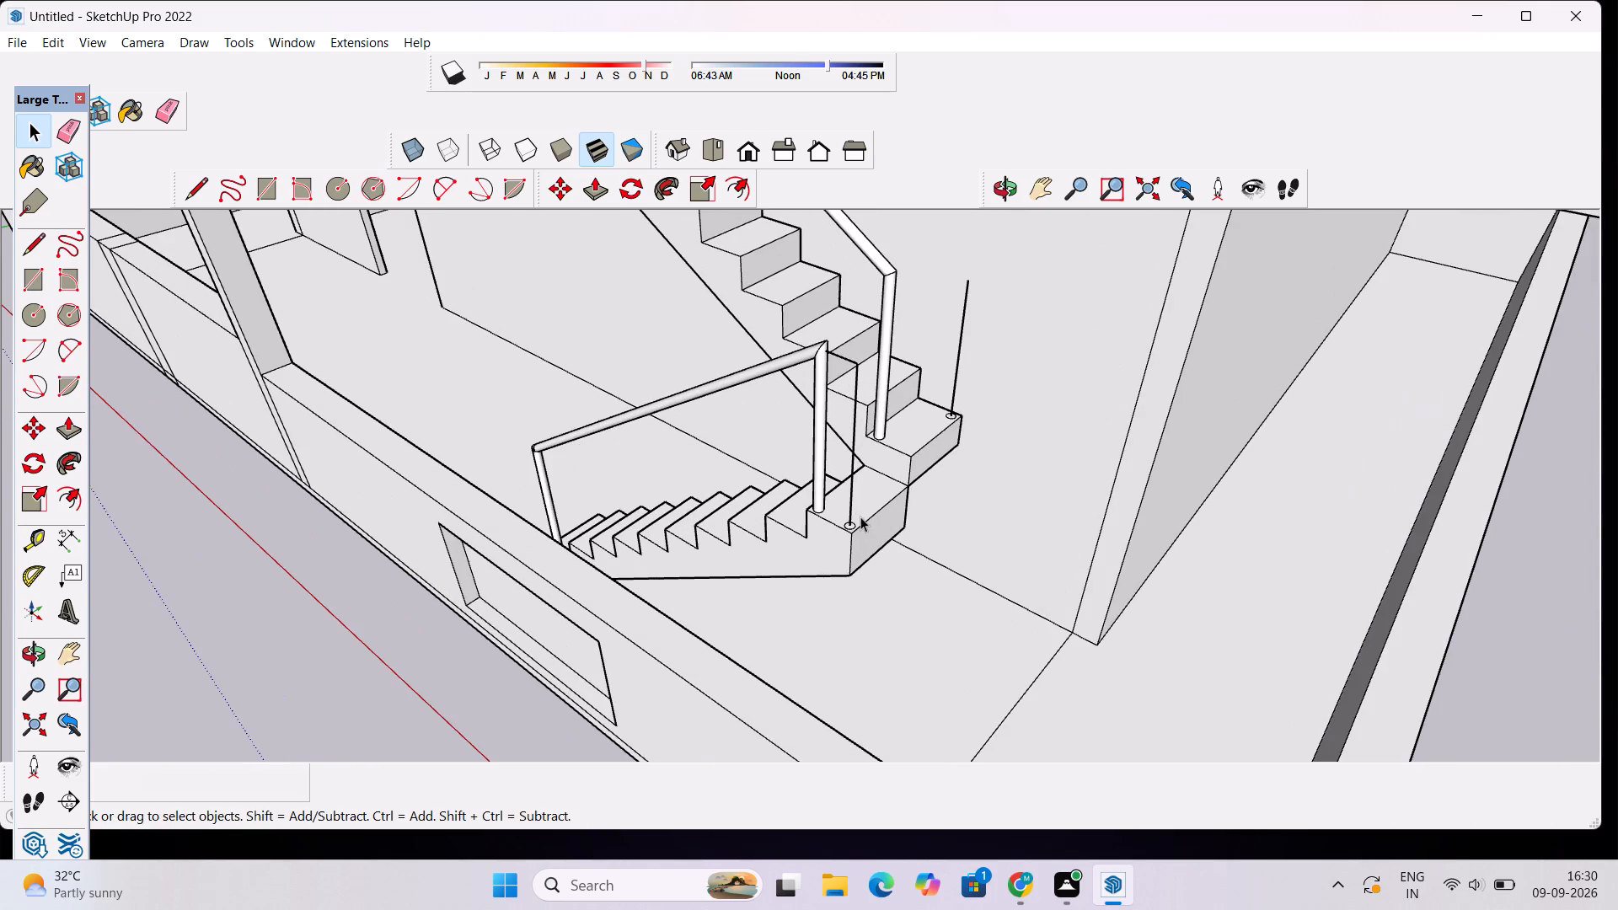
scroll(860, 517, "up", 9)
left_click(847, 544)
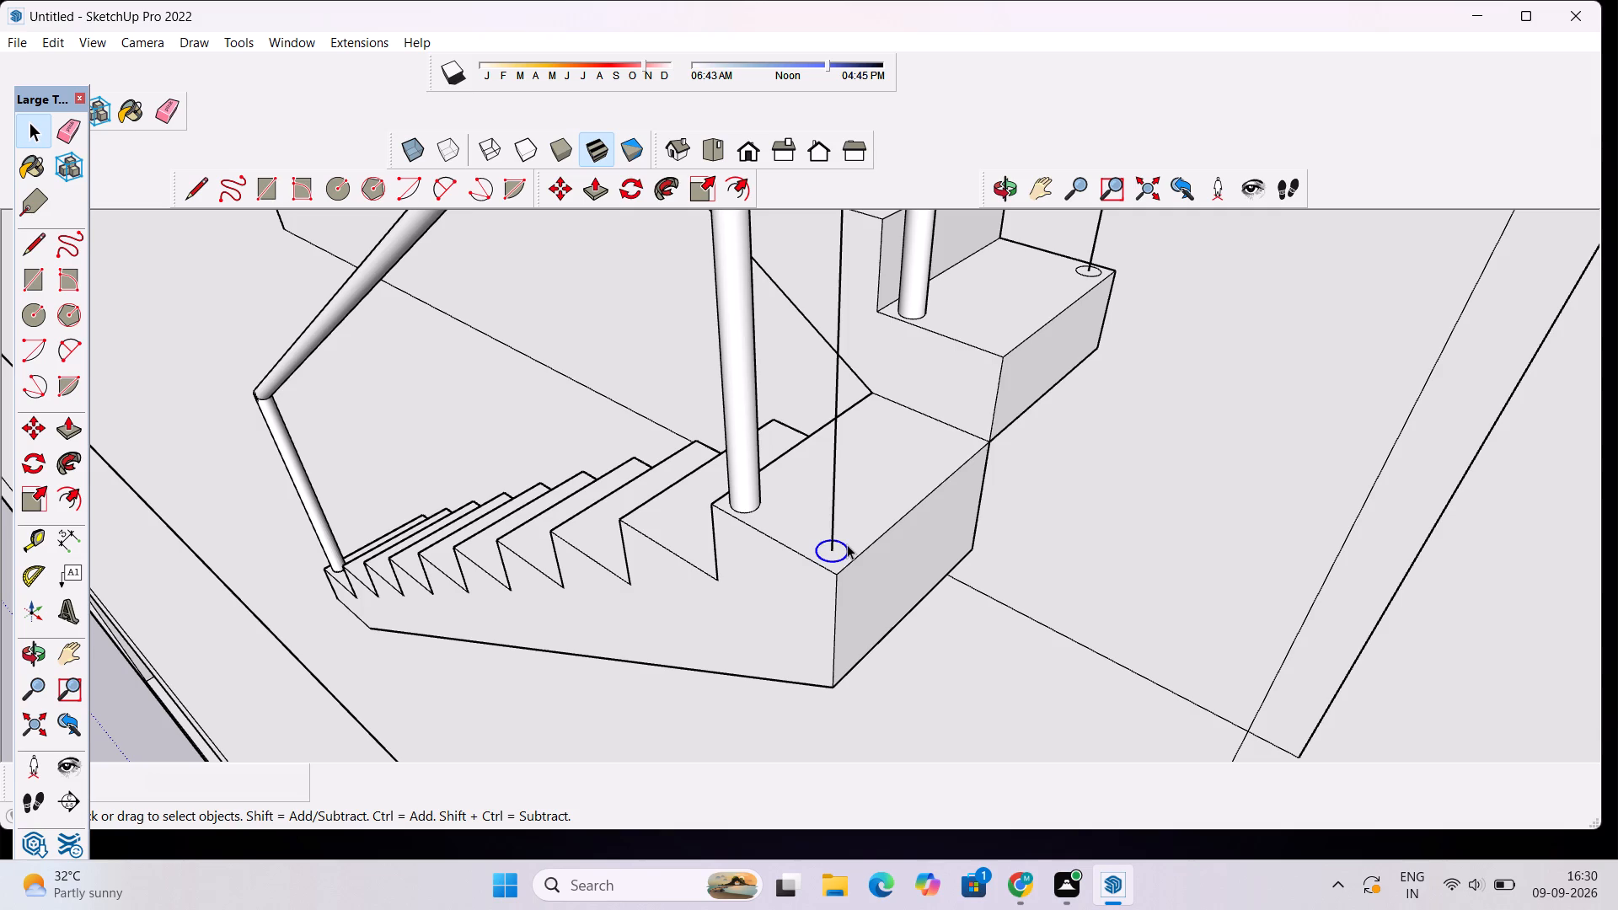
left_click(833, 487, "ctrl")
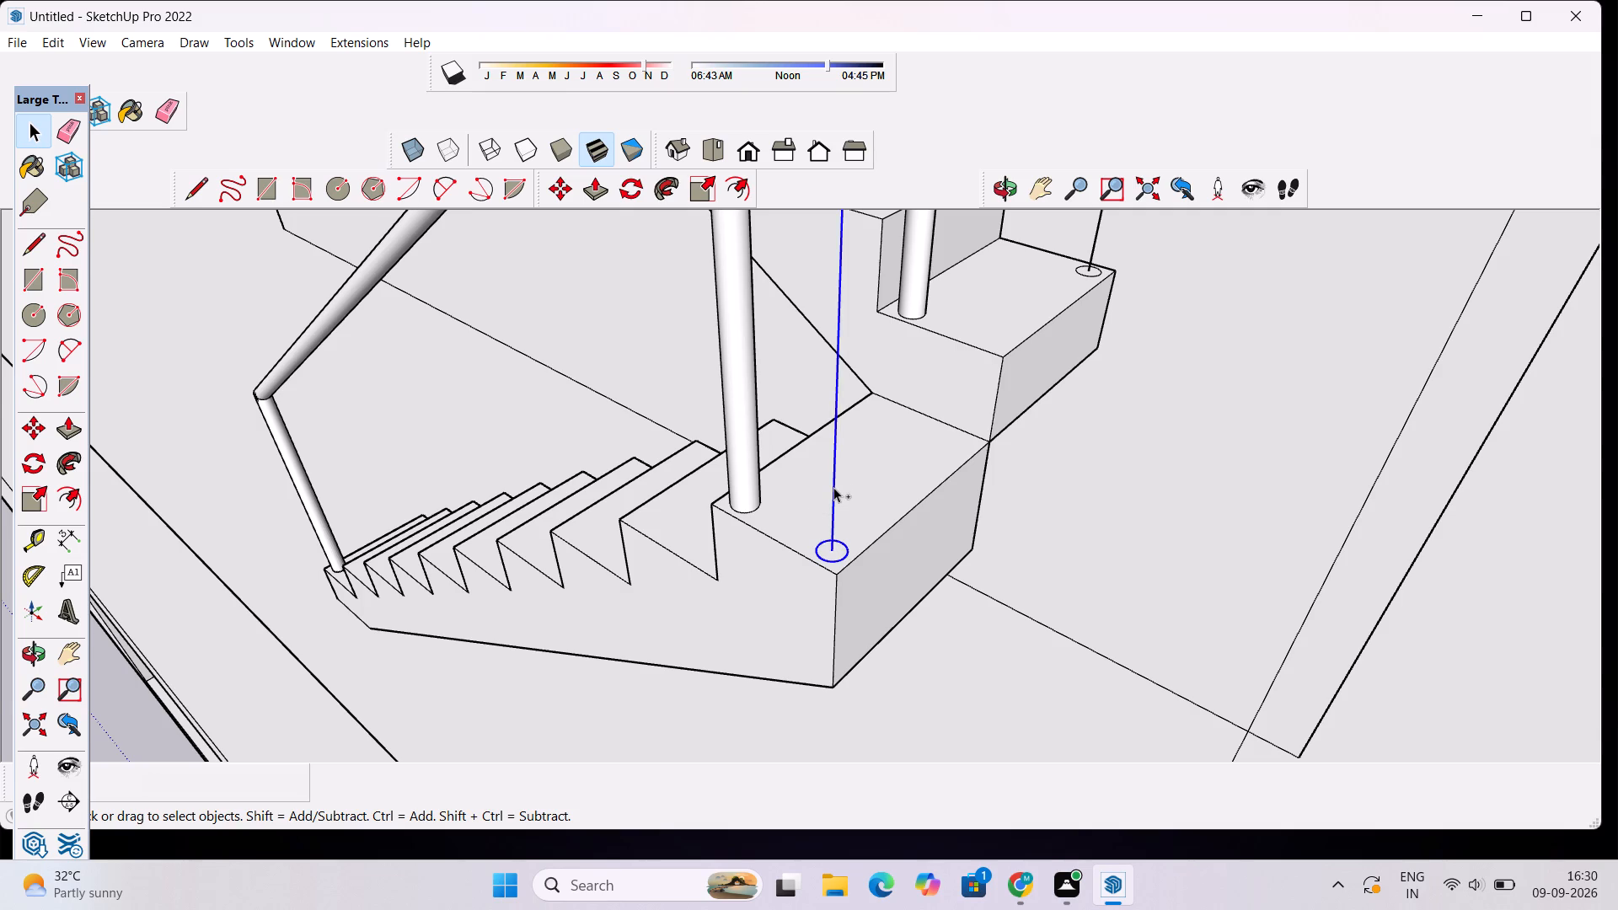
scroll(833, 487, "down", 10, "ctrl")
scroll(825, 318, "up", 3, "ctrl")
left_click(829, 308, "ctrl")
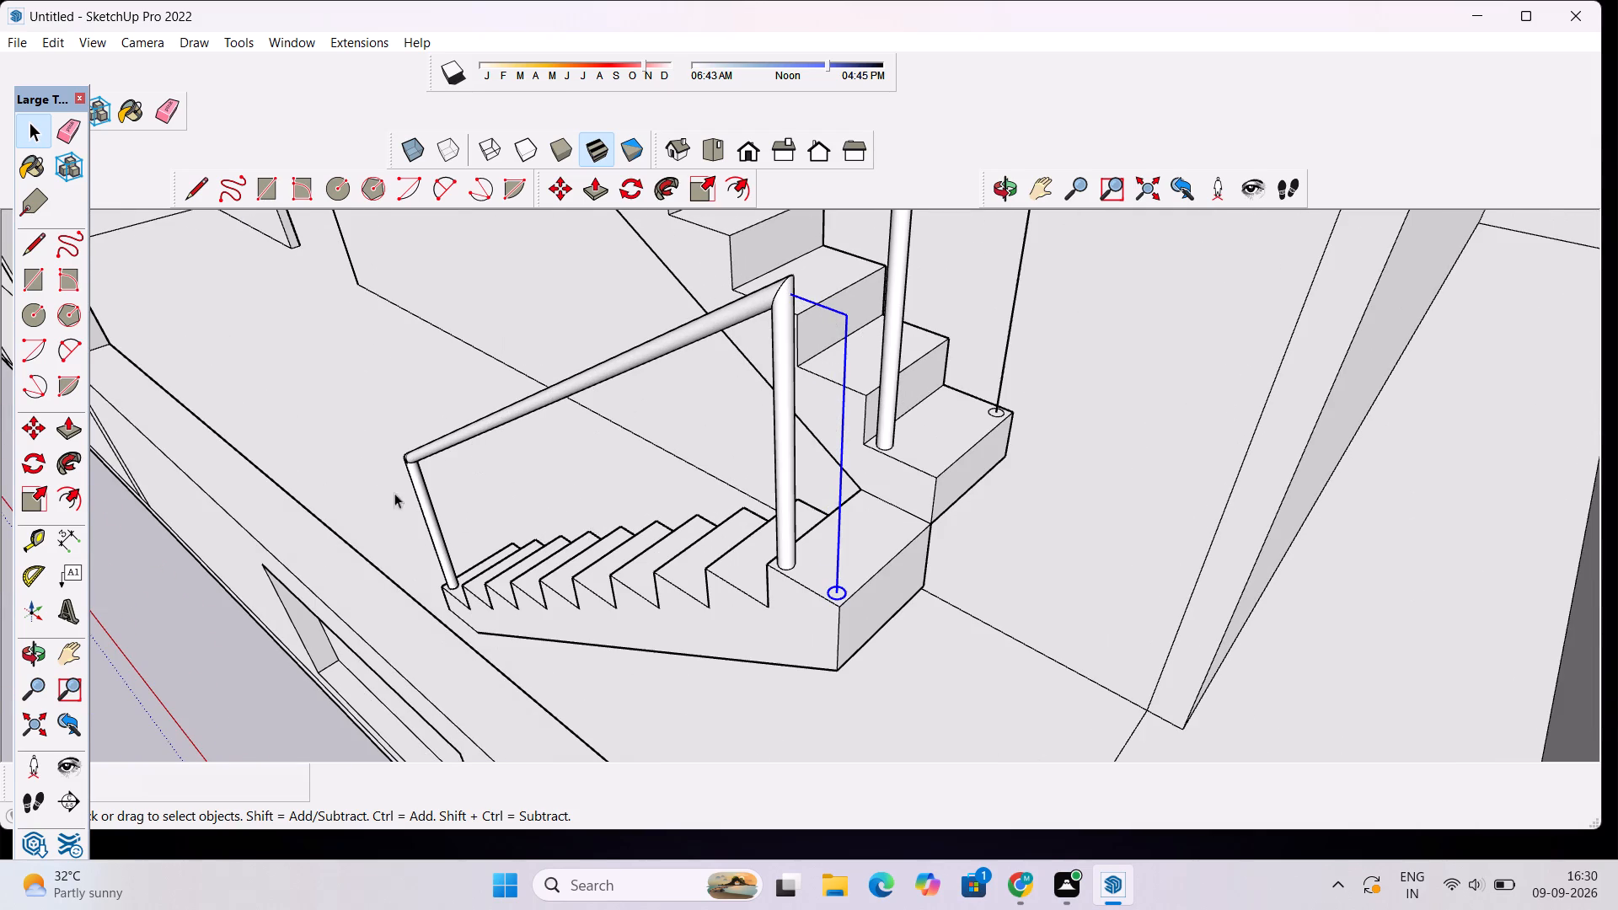
left_click(62, 465)
scroll(806, 725, "up", 4)
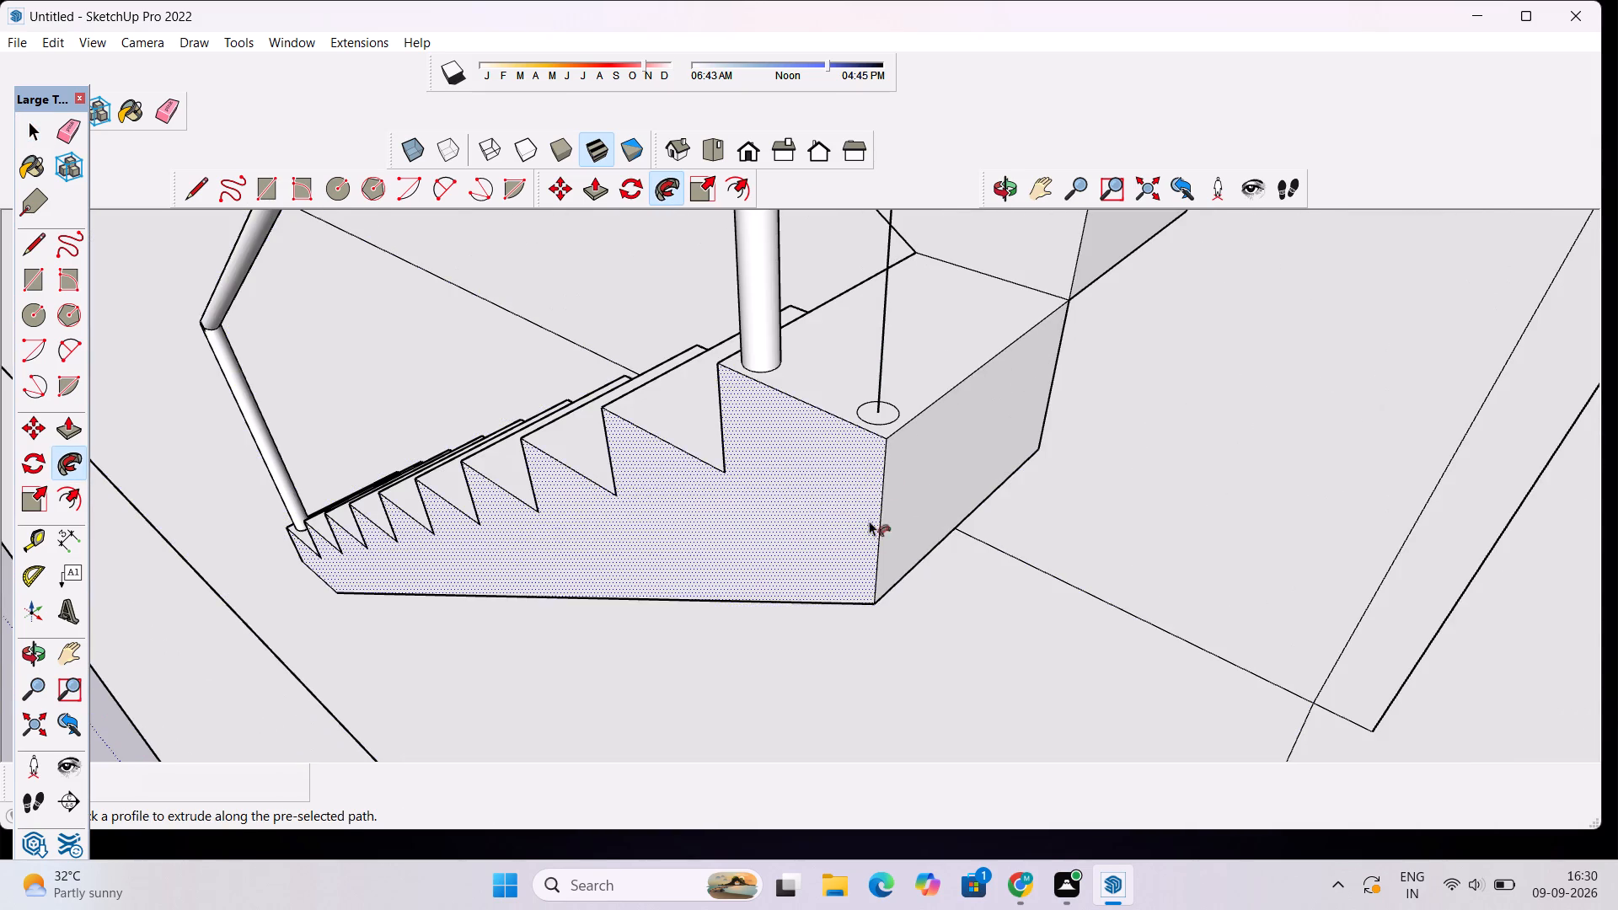
scroll(878, 396, "up", 3)
left_click(876, 423)
scroll(876, 423, "down", 7)
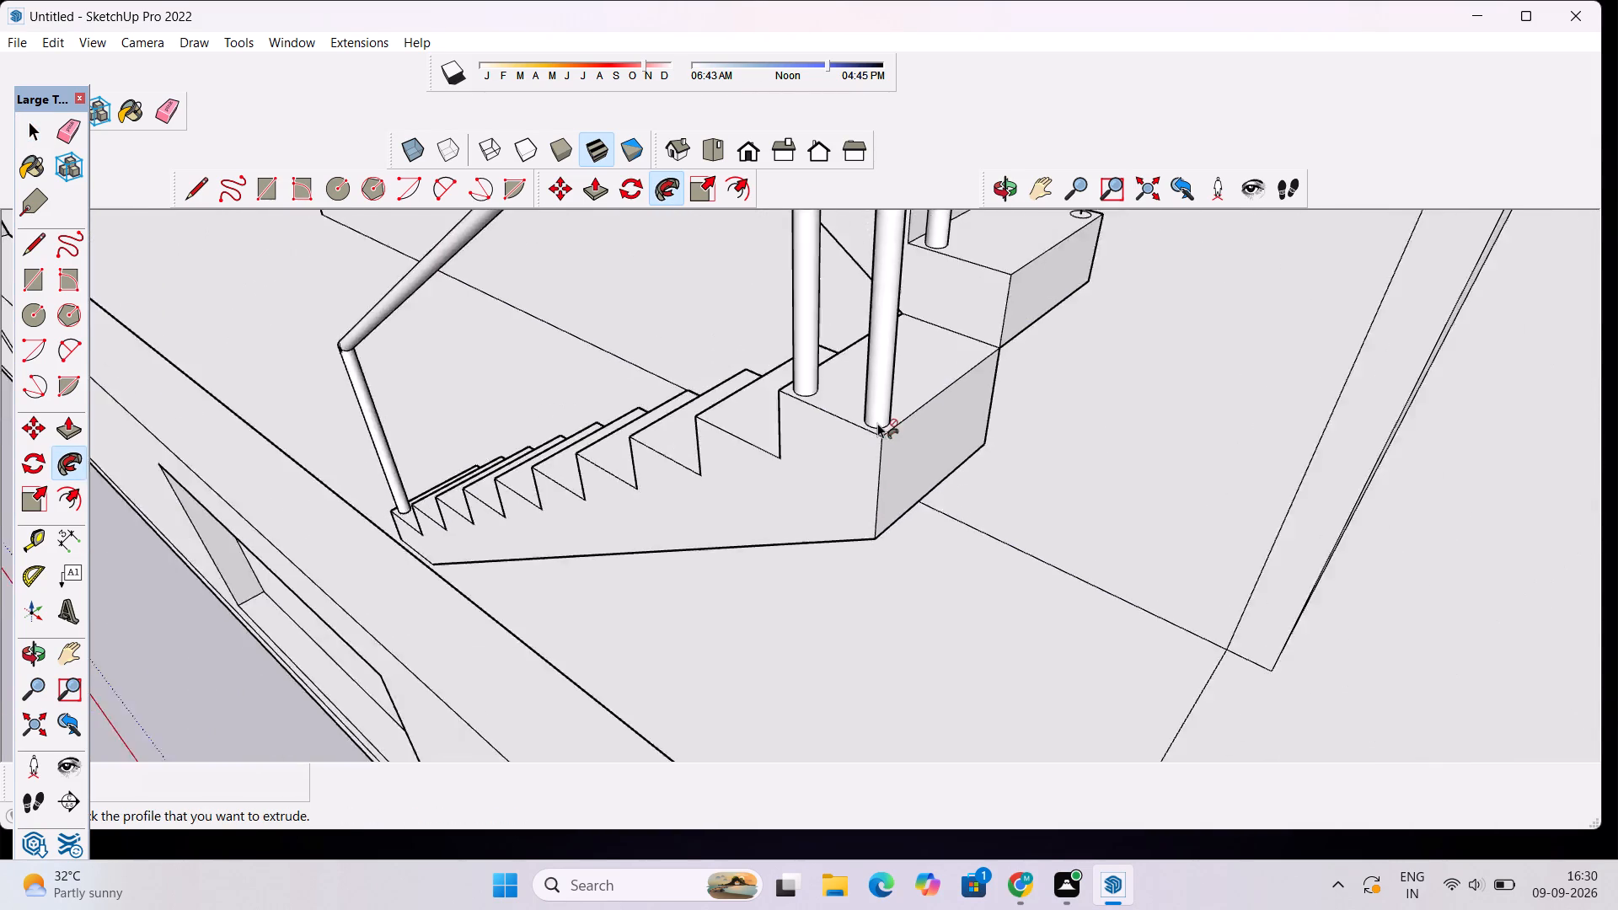
scroll(877, 423, "down", 19)
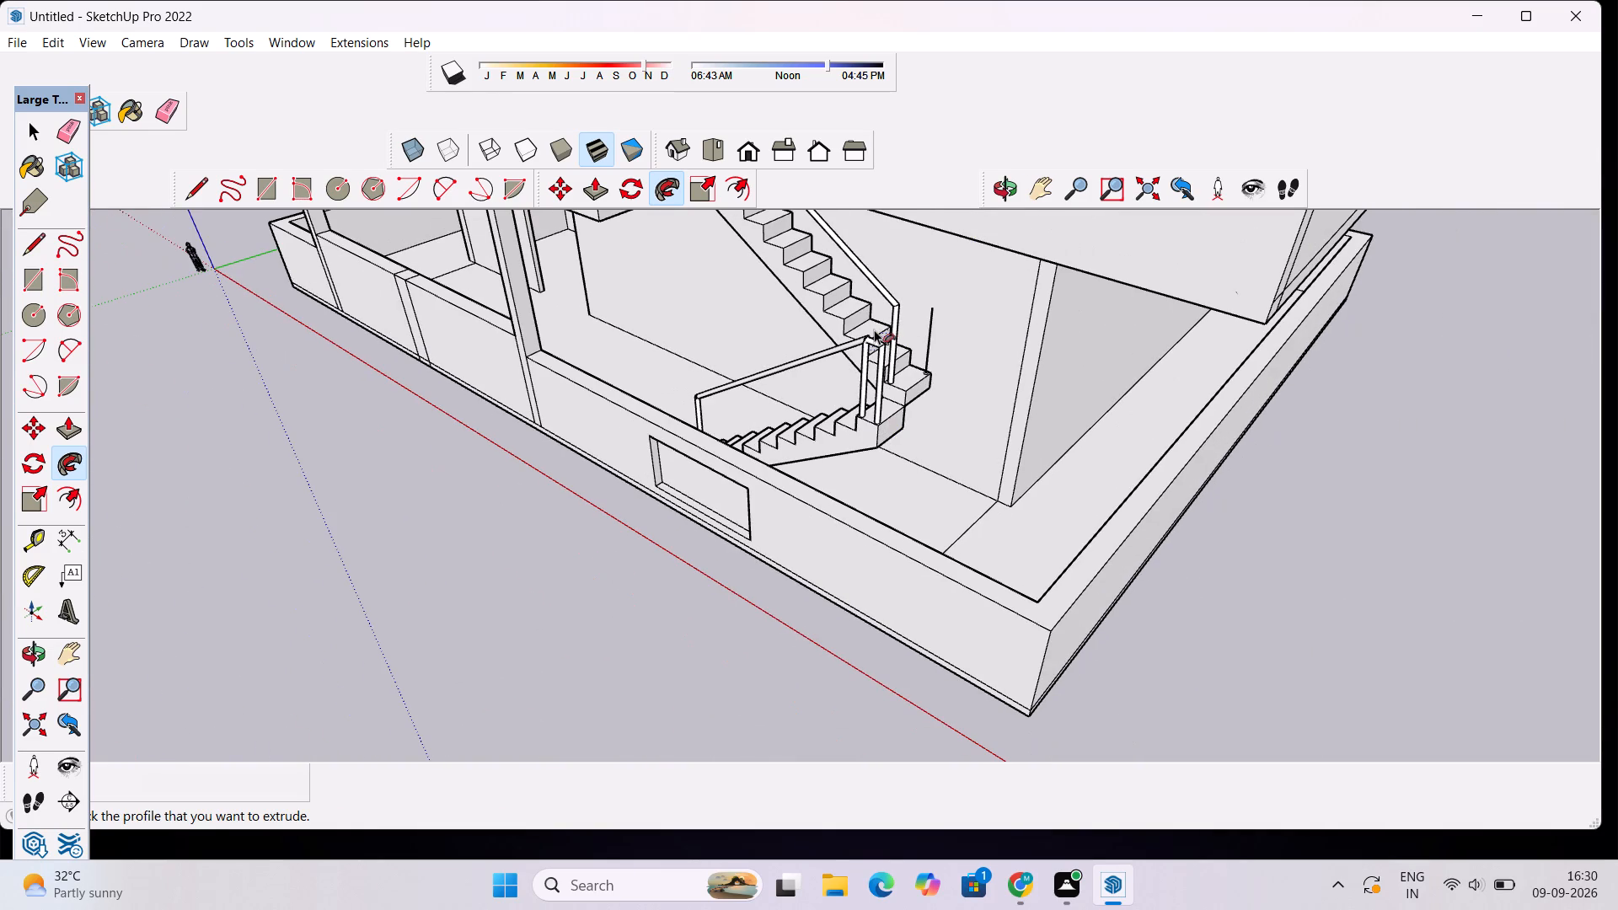
key("space")
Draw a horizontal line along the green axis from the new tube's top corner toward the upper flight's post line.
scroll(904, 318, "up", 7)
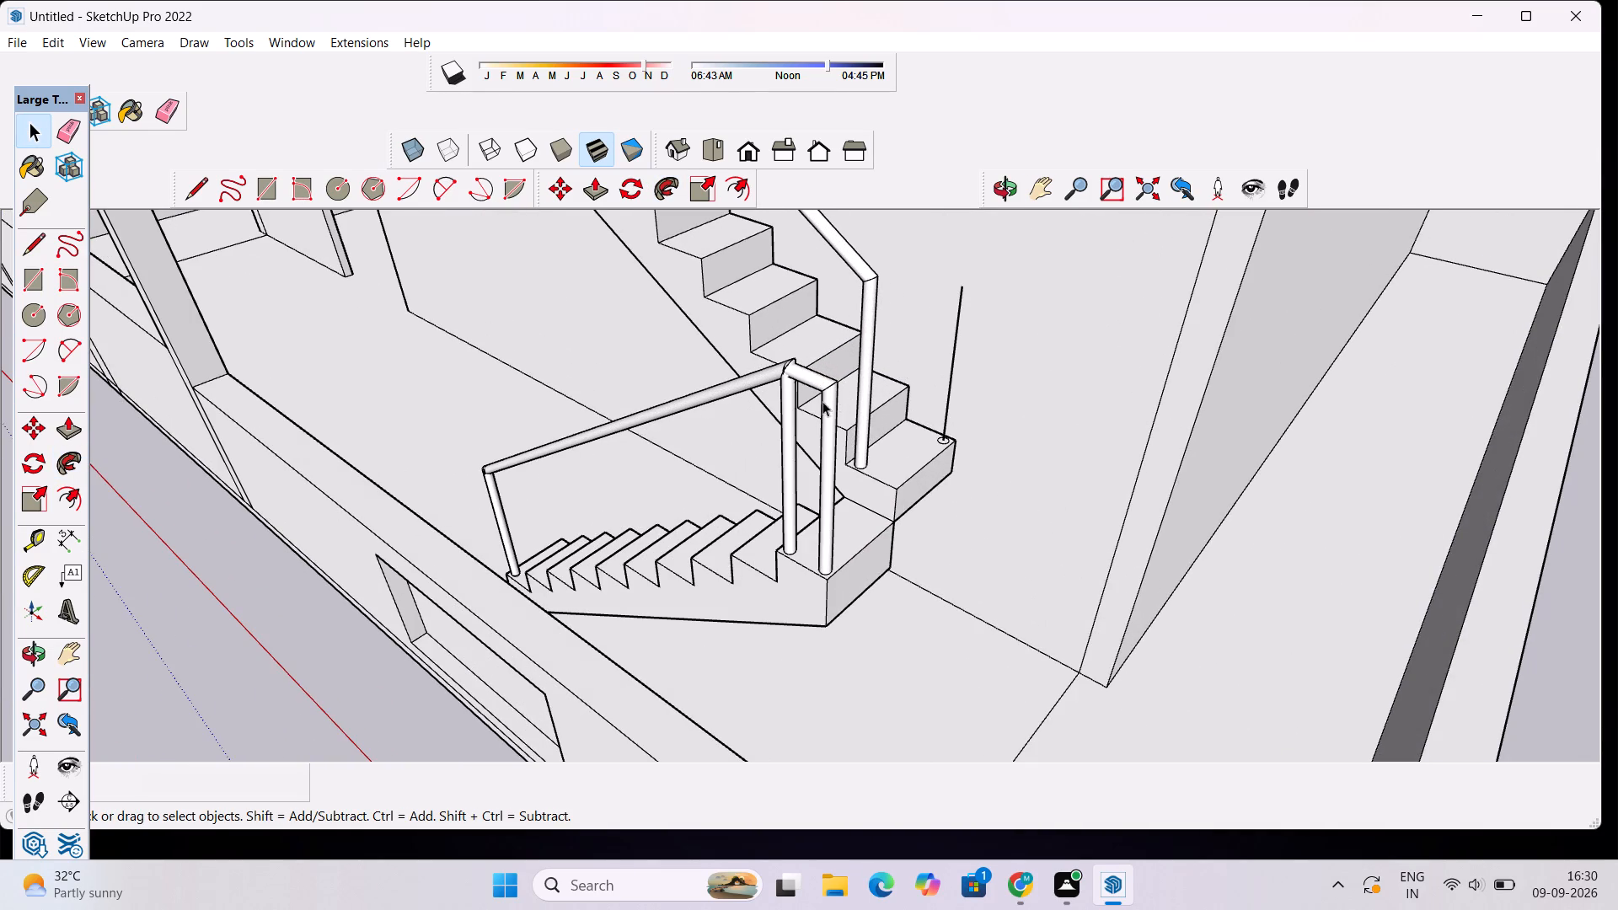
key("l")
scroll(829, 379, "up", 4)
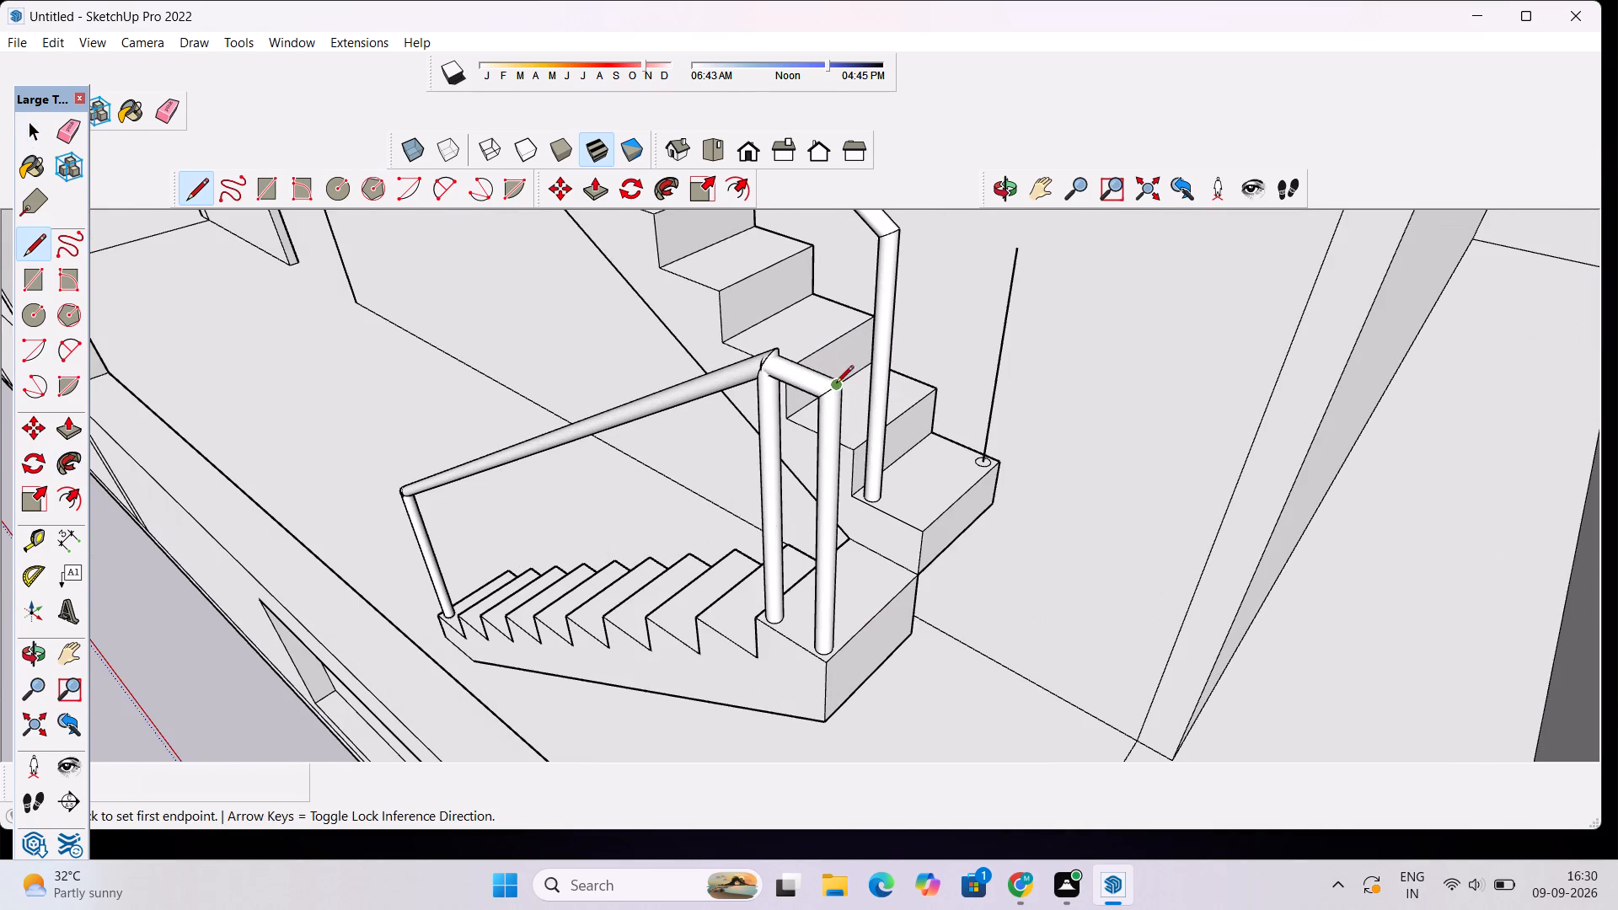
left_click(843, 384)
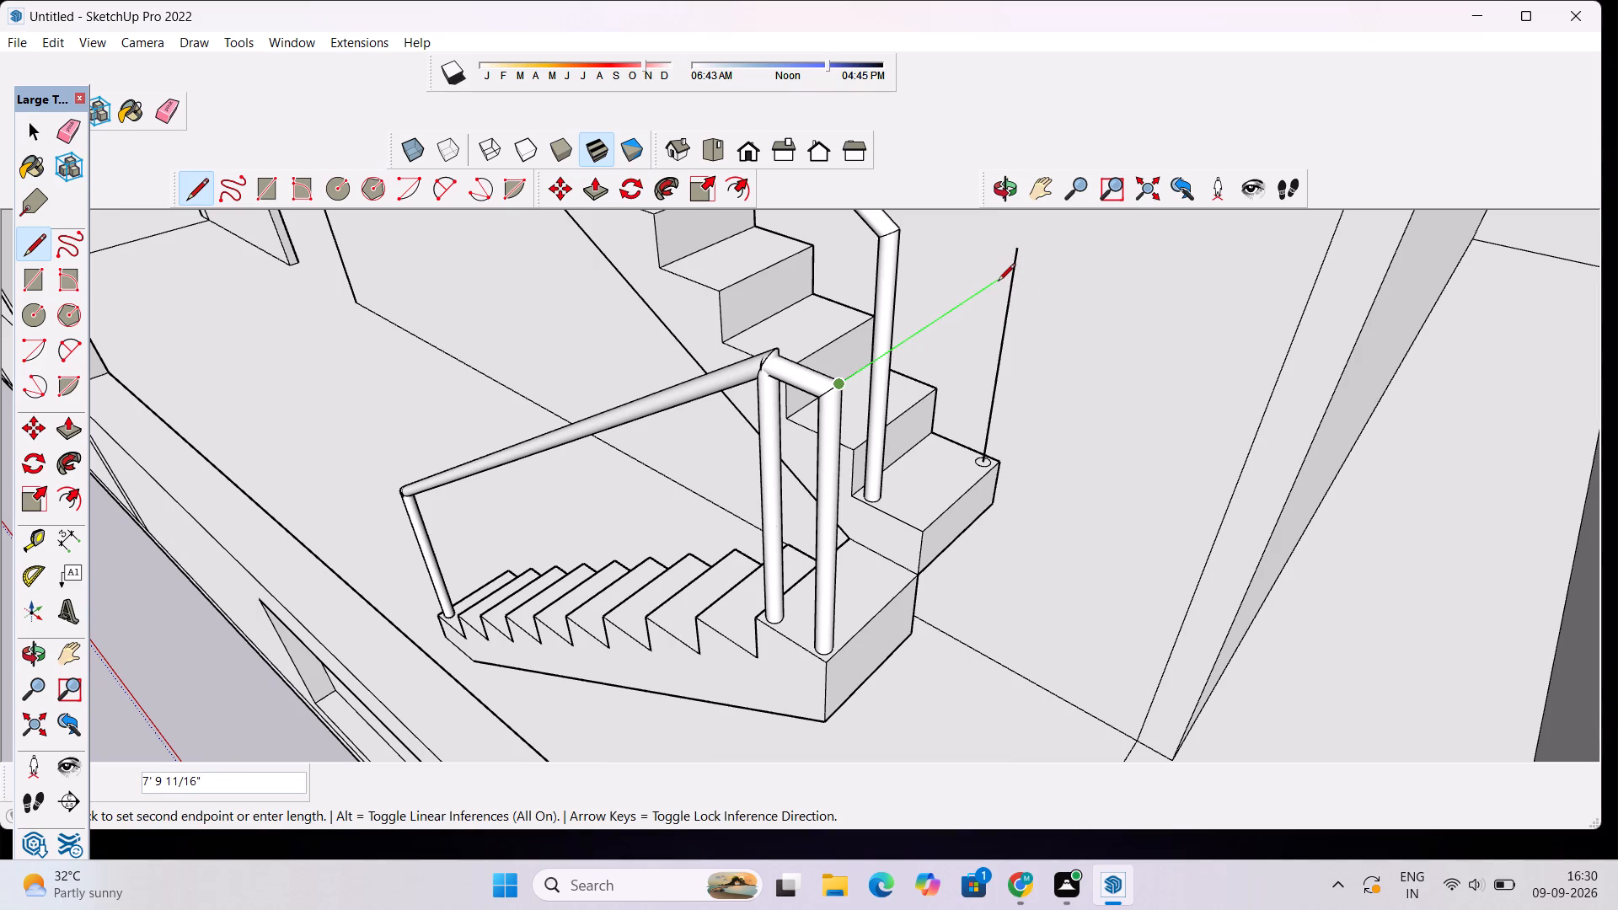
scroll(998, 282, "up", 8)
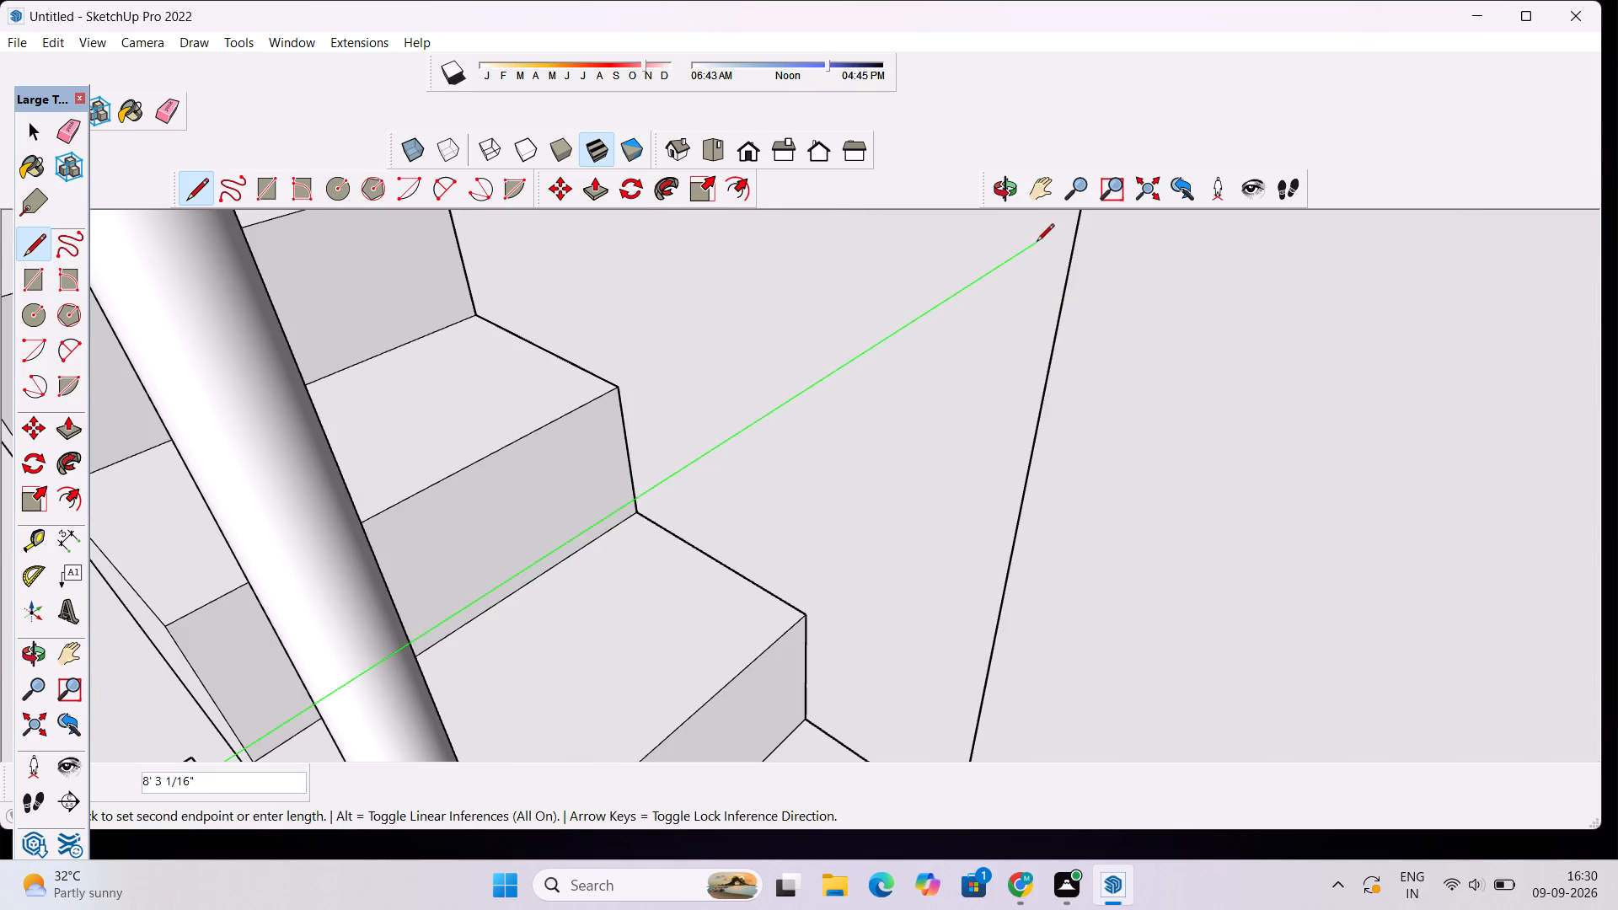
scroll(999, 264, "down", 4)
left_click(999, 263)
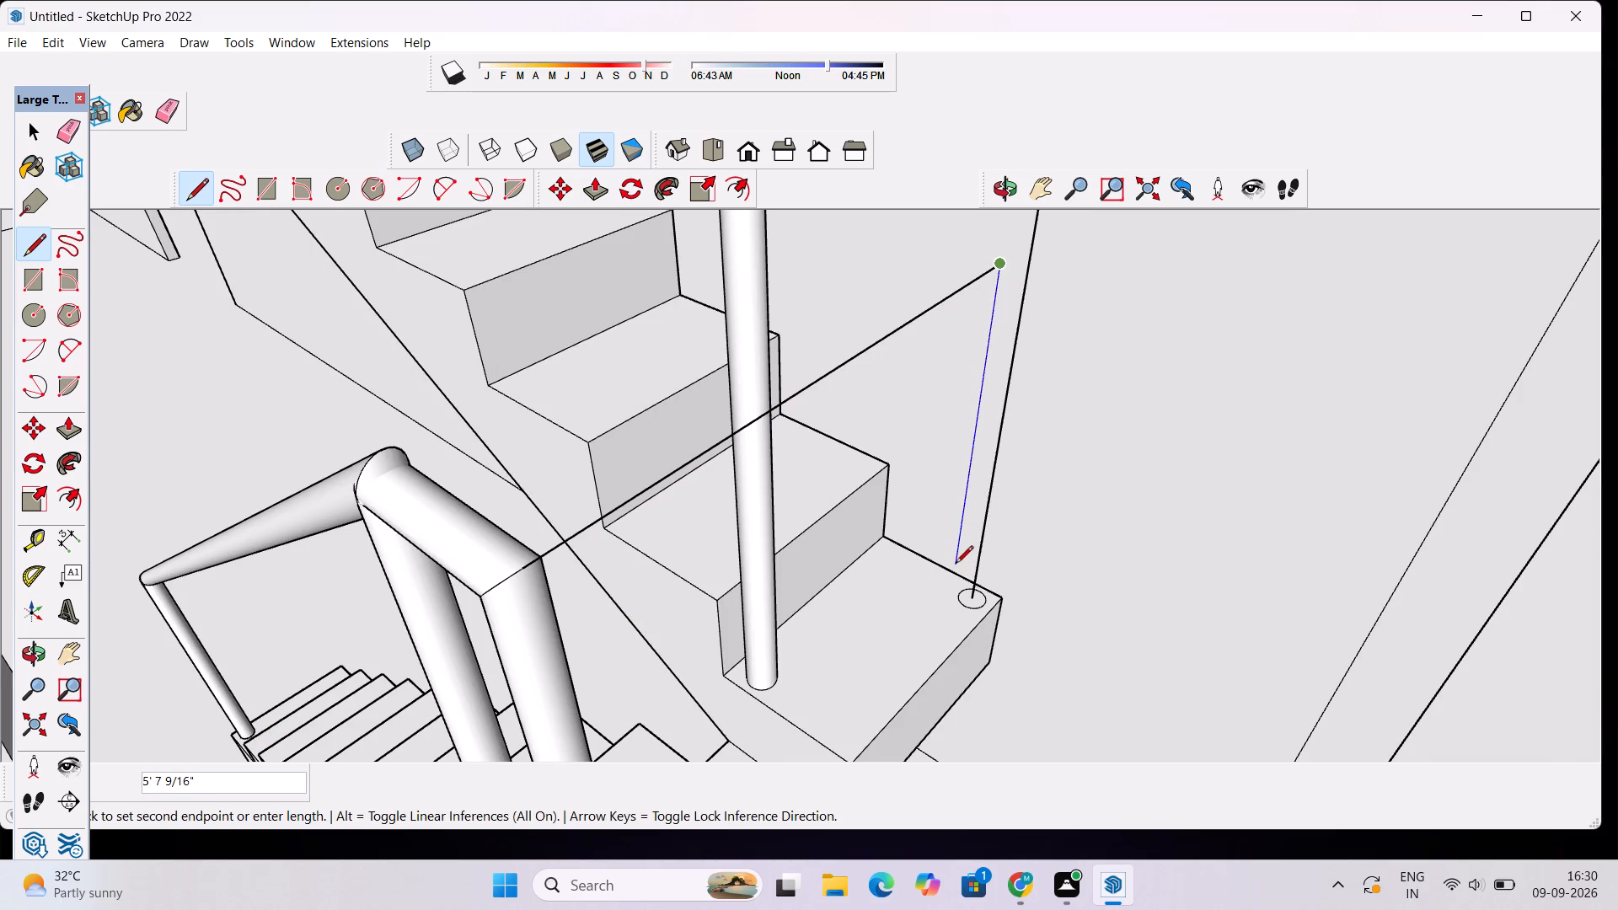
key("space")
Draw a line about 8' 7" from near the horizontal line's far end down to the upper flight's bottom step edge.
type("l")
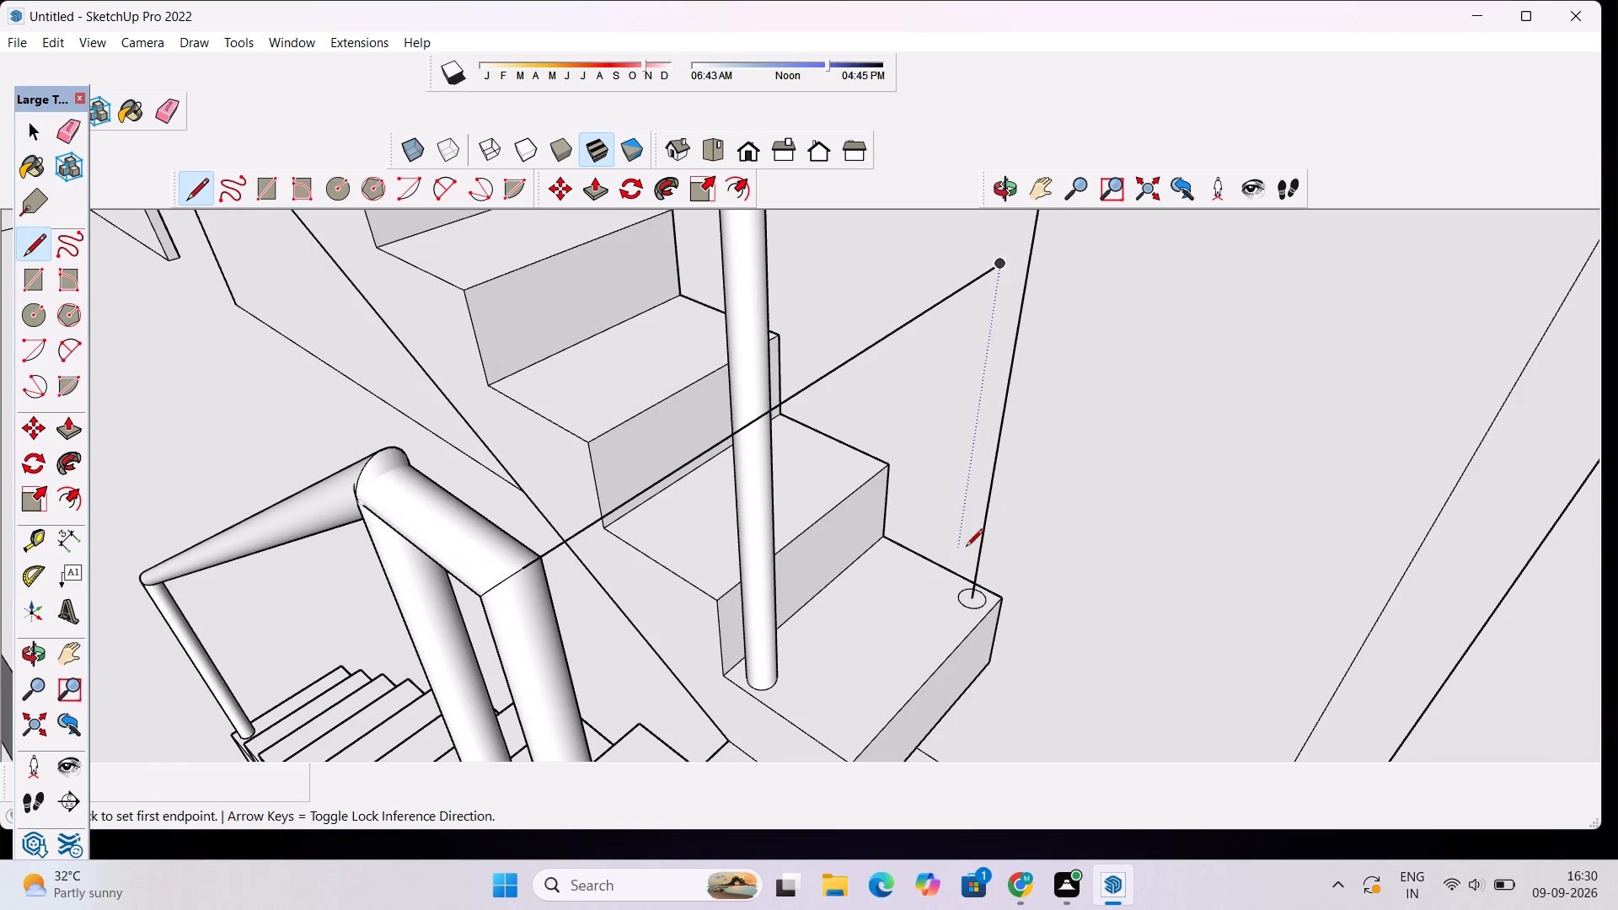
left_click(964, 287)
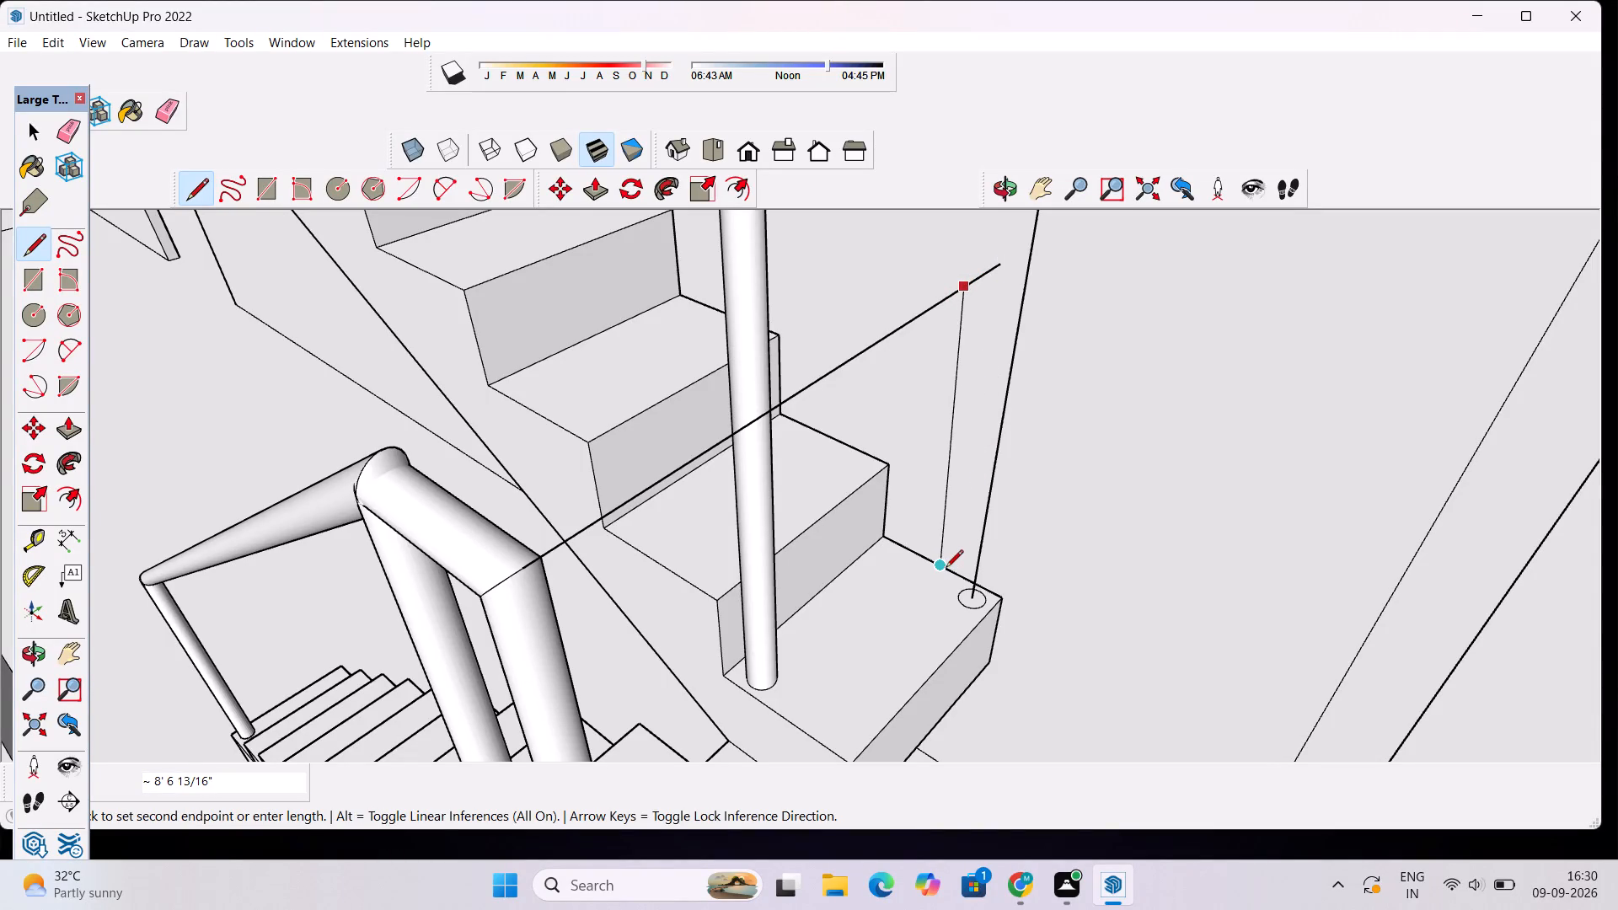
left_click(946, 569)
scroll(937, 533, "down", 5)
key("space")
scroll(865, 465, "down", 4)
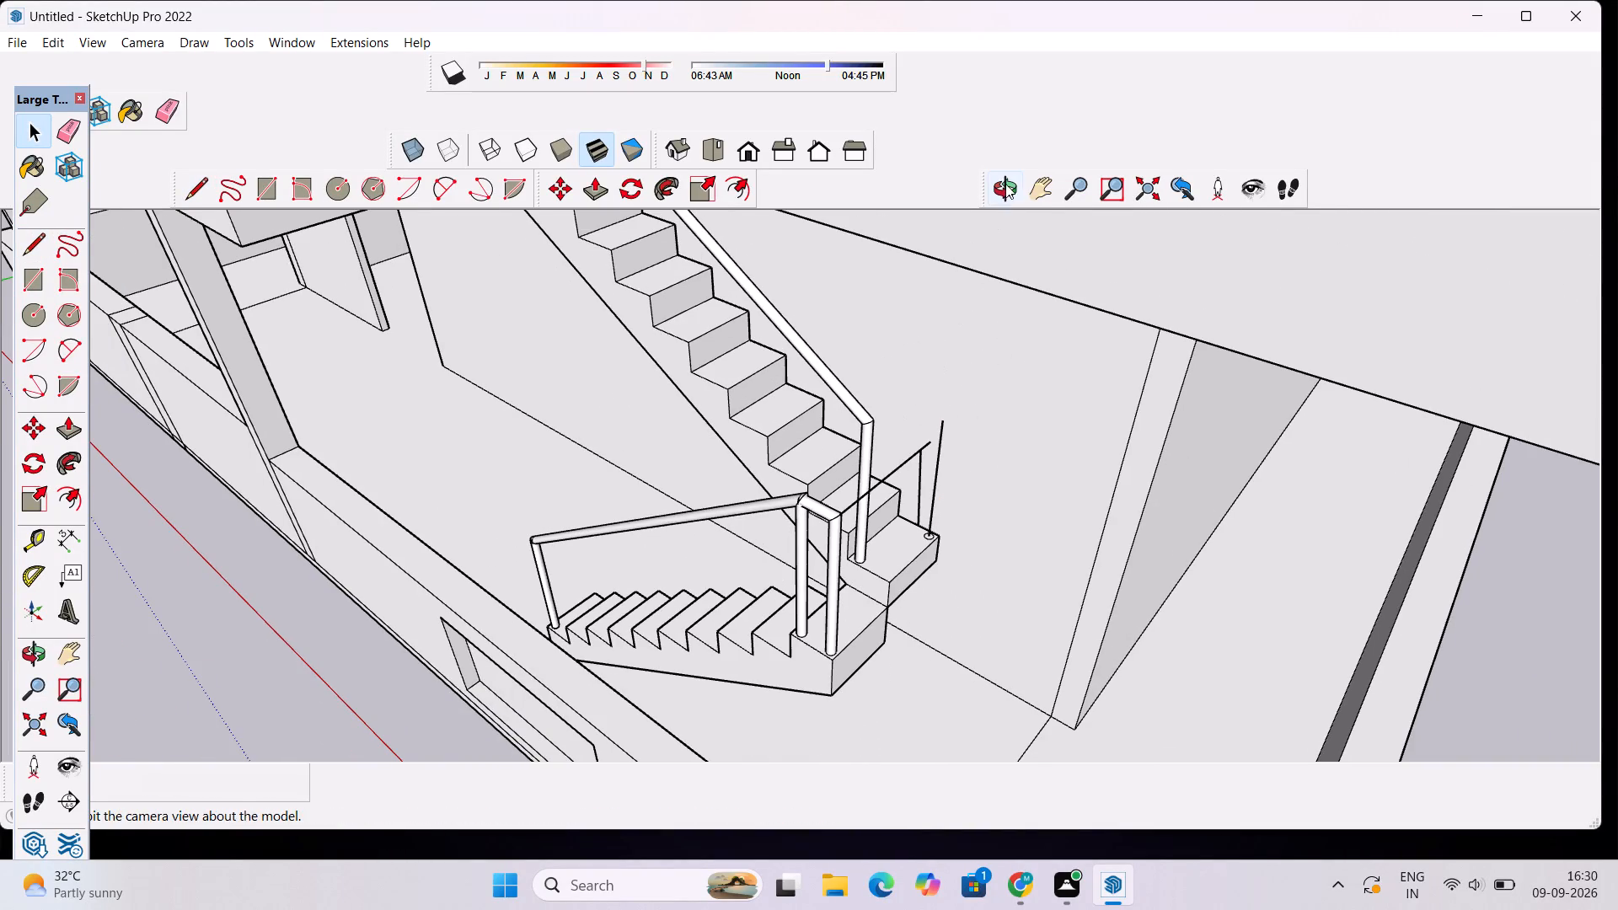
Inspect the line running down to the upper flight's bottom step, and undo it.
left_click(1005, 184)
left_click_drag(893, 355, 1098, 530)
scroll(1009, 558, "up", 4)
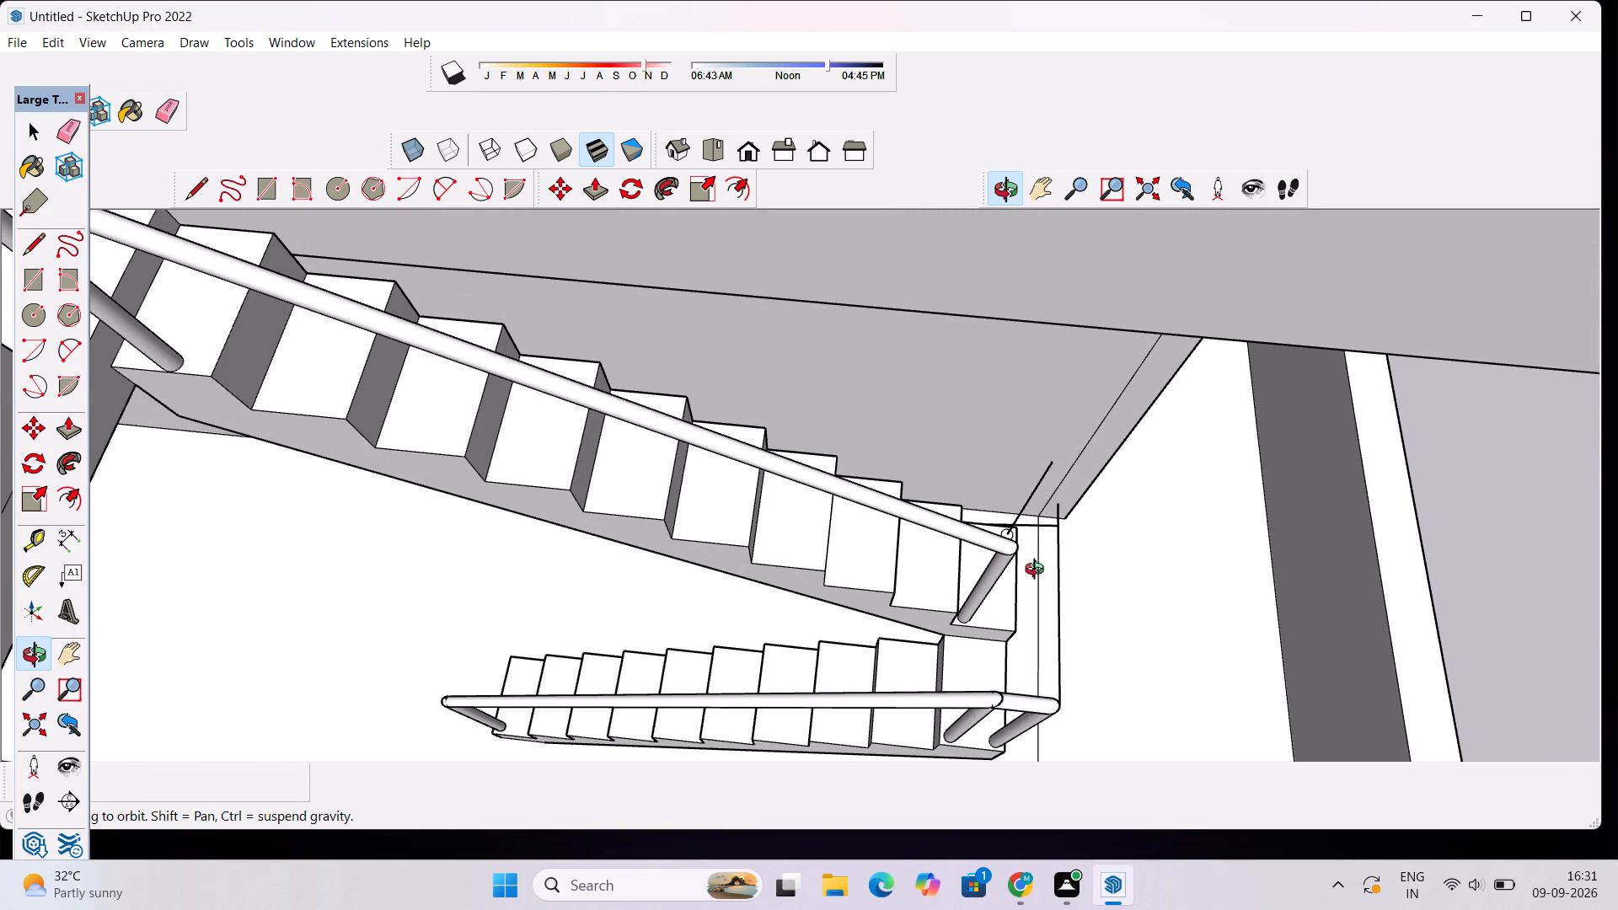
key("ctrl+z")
Delete both segments of the upper flight's bottom post line and the horizontal line extending from the lower railing.
scroll(1048, 554, "up", 1)
key("space")
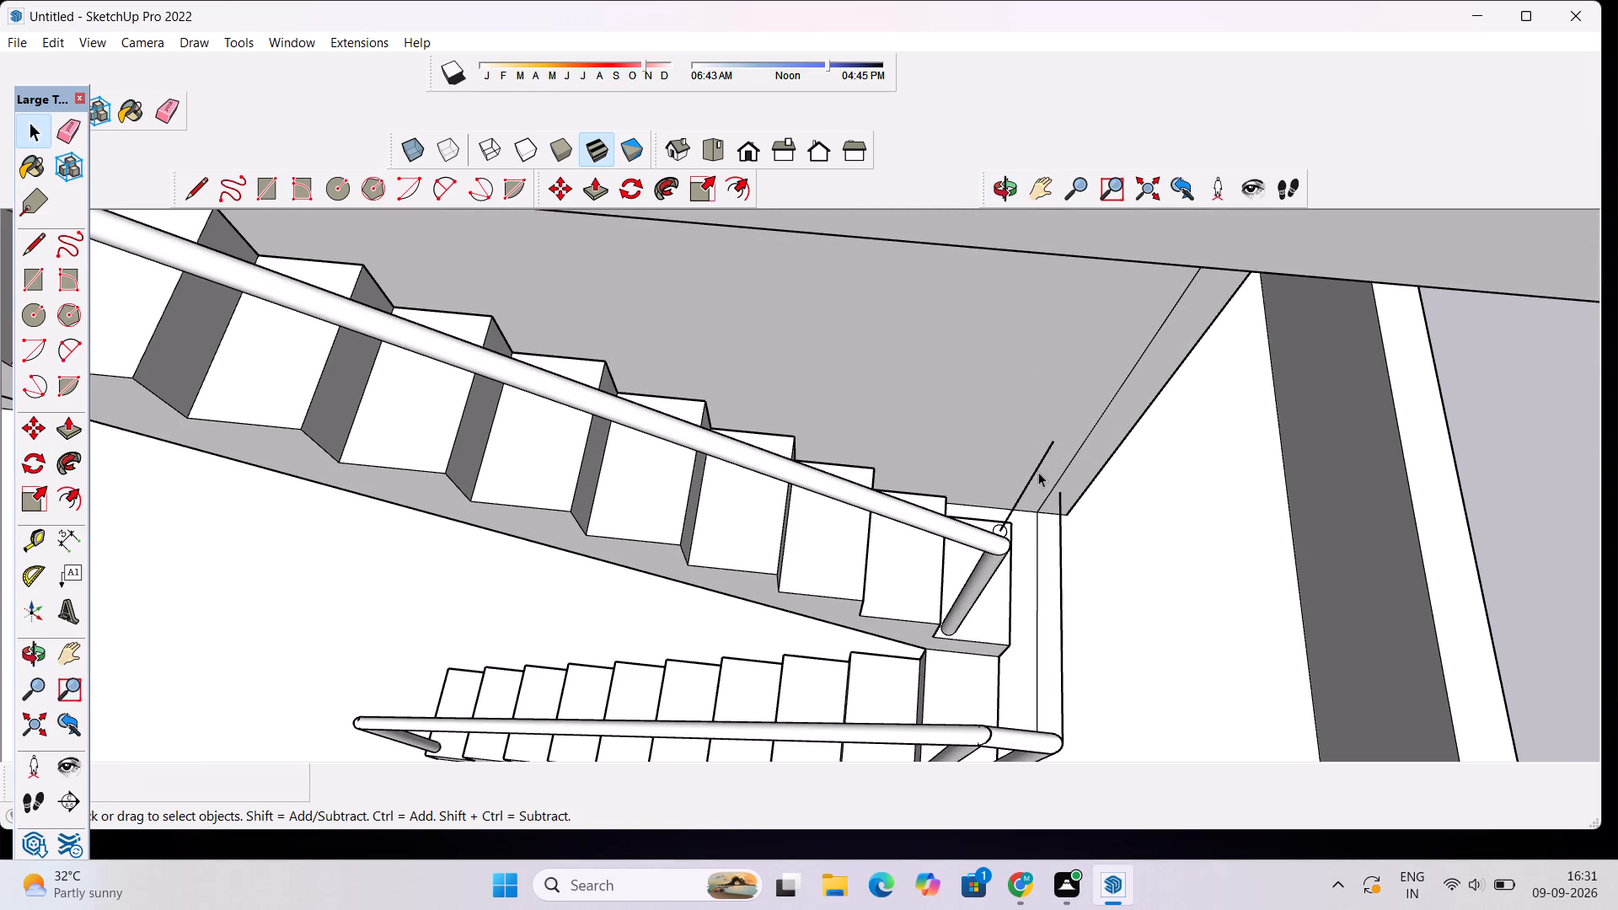
left_click(1037, 467)
key("Delete")
left_click(1025, 483)
key("Delete")
left_click(1060, 520)
key("Delete")
Examine the staircase railing on both flights from the front, the side and the landing between them.
scroll(993, 587, "down", 9)
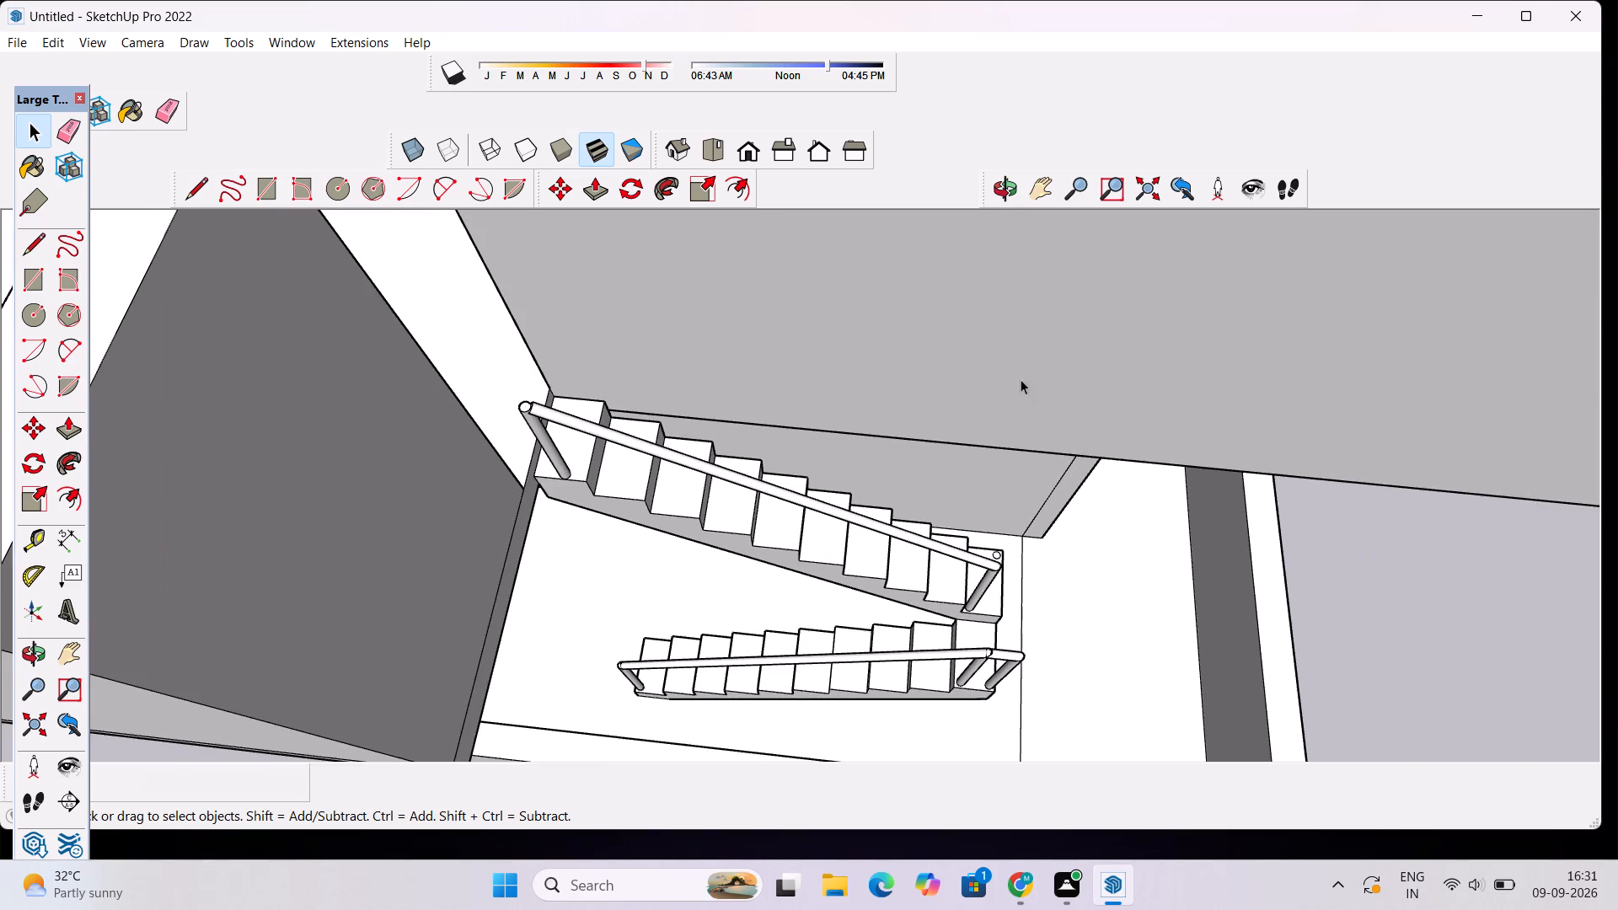
left_click(1010, 199)
left_click_drag(924, 680, 1020, 344)
scroll(1031, 446, "down", 2)
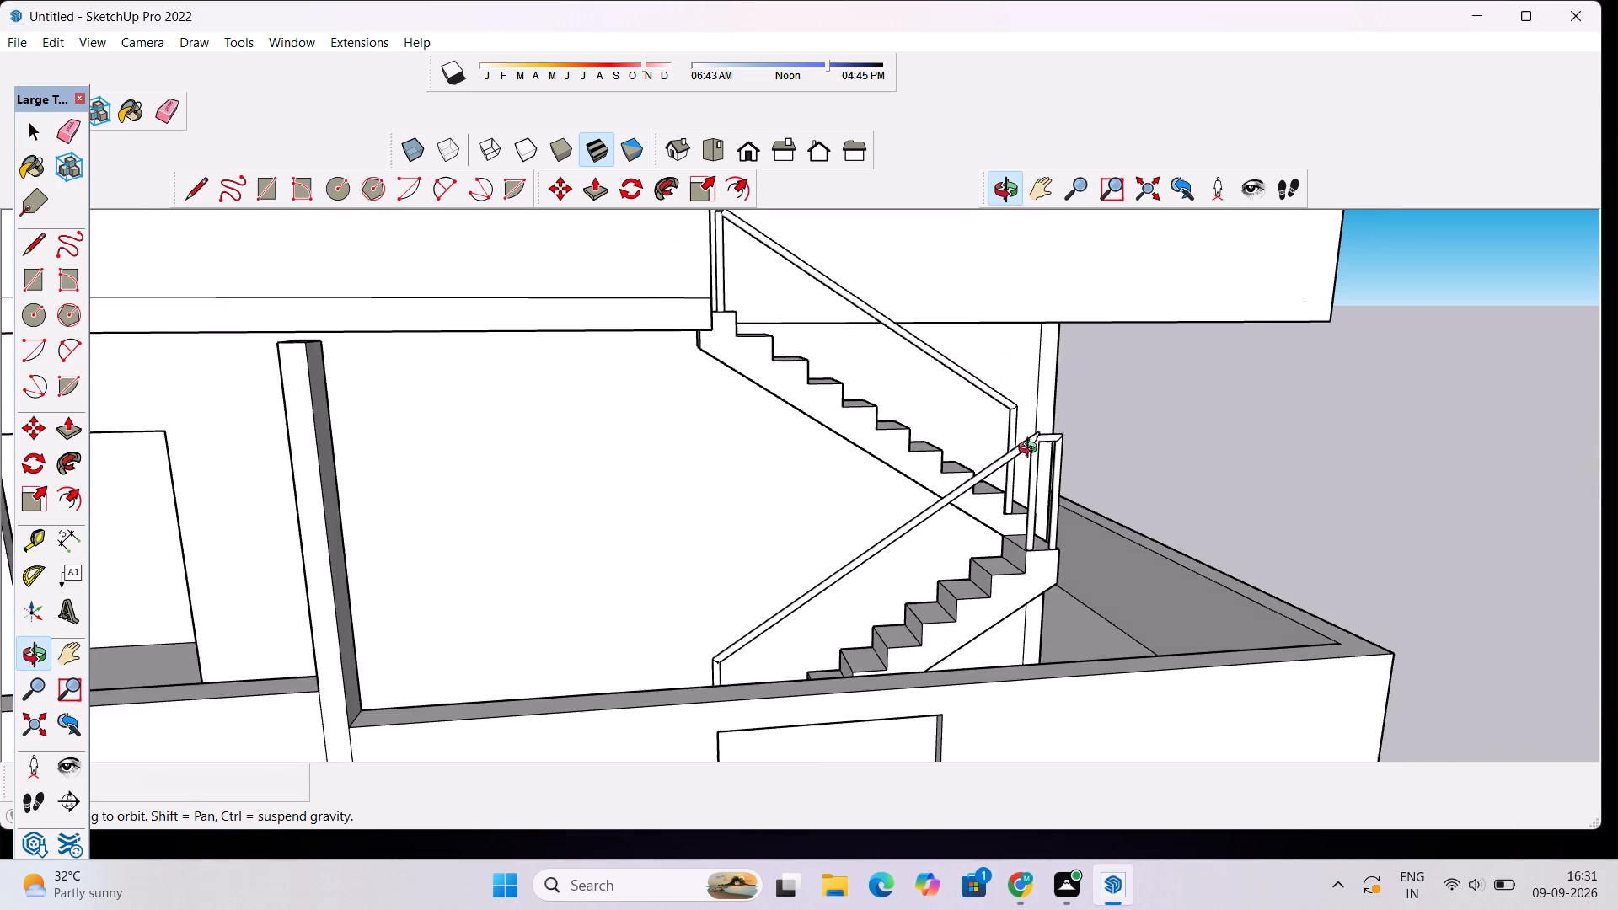
scroll(1031, 450, "down", 4)
left_click_drag(1024, 463, 996, 439)
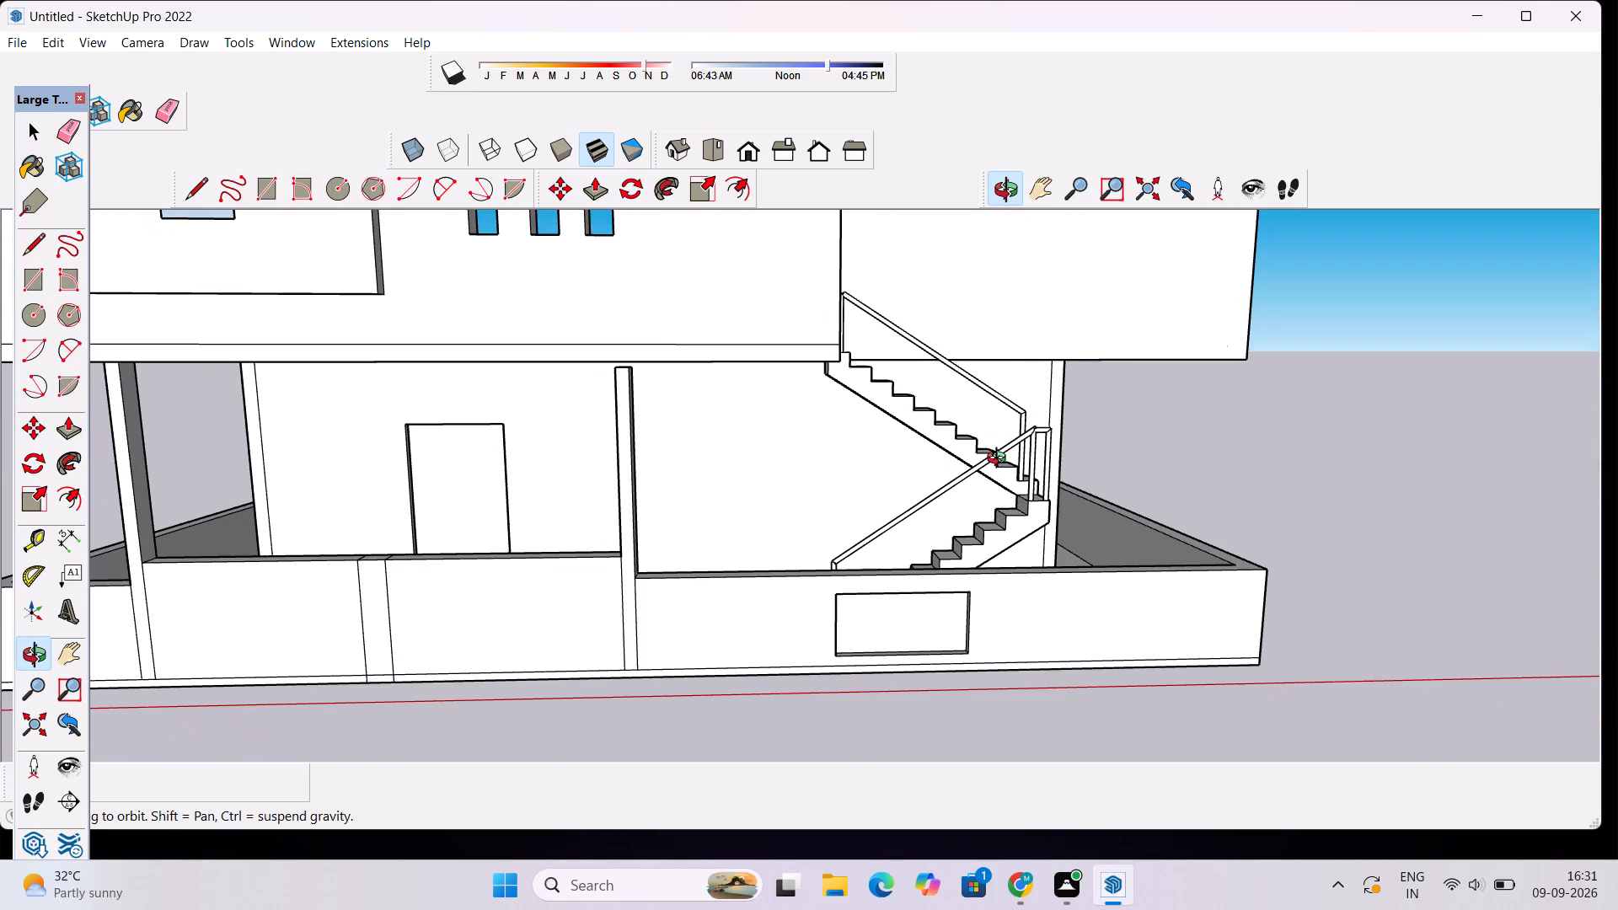
scroll(1000, 460, "up", 3)
scroll(991, 533, "down", 4)
scroll(1020, 454, "up", 3)
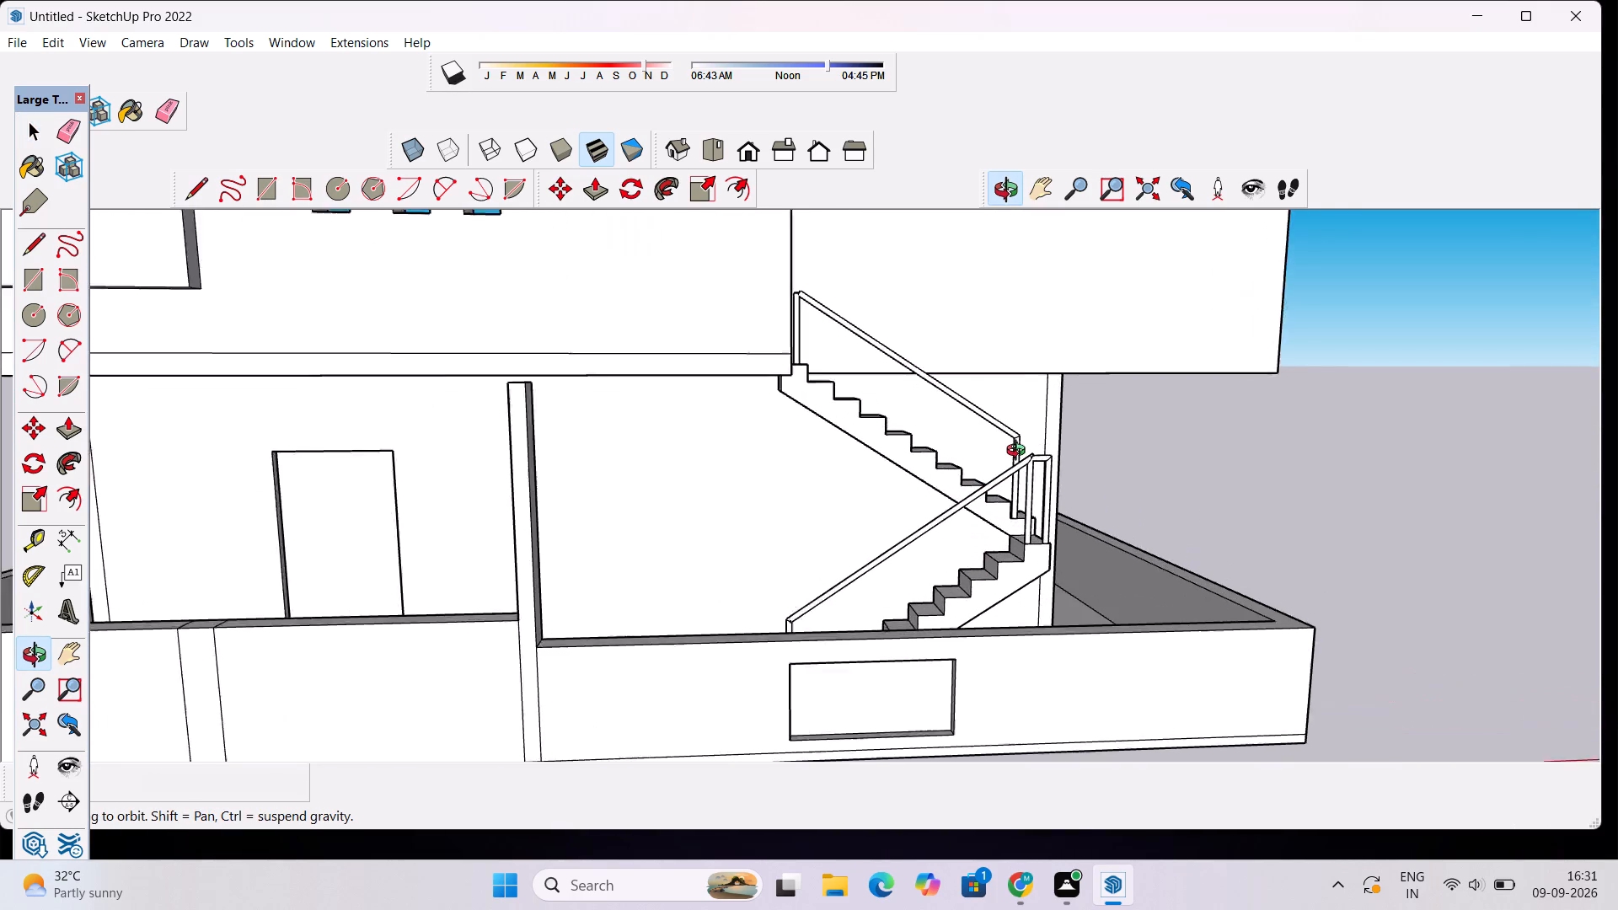
scroll(1020, 452, "up", 1)
scroll(1051, 479, "down", 3)
left_click_drag(1219, 505, 925, 536)
scroll(846, 548, "up", 4)
left_click_drag(963, 567, 887, 585)
scroll(870, 586, "up", 4)
key("space")
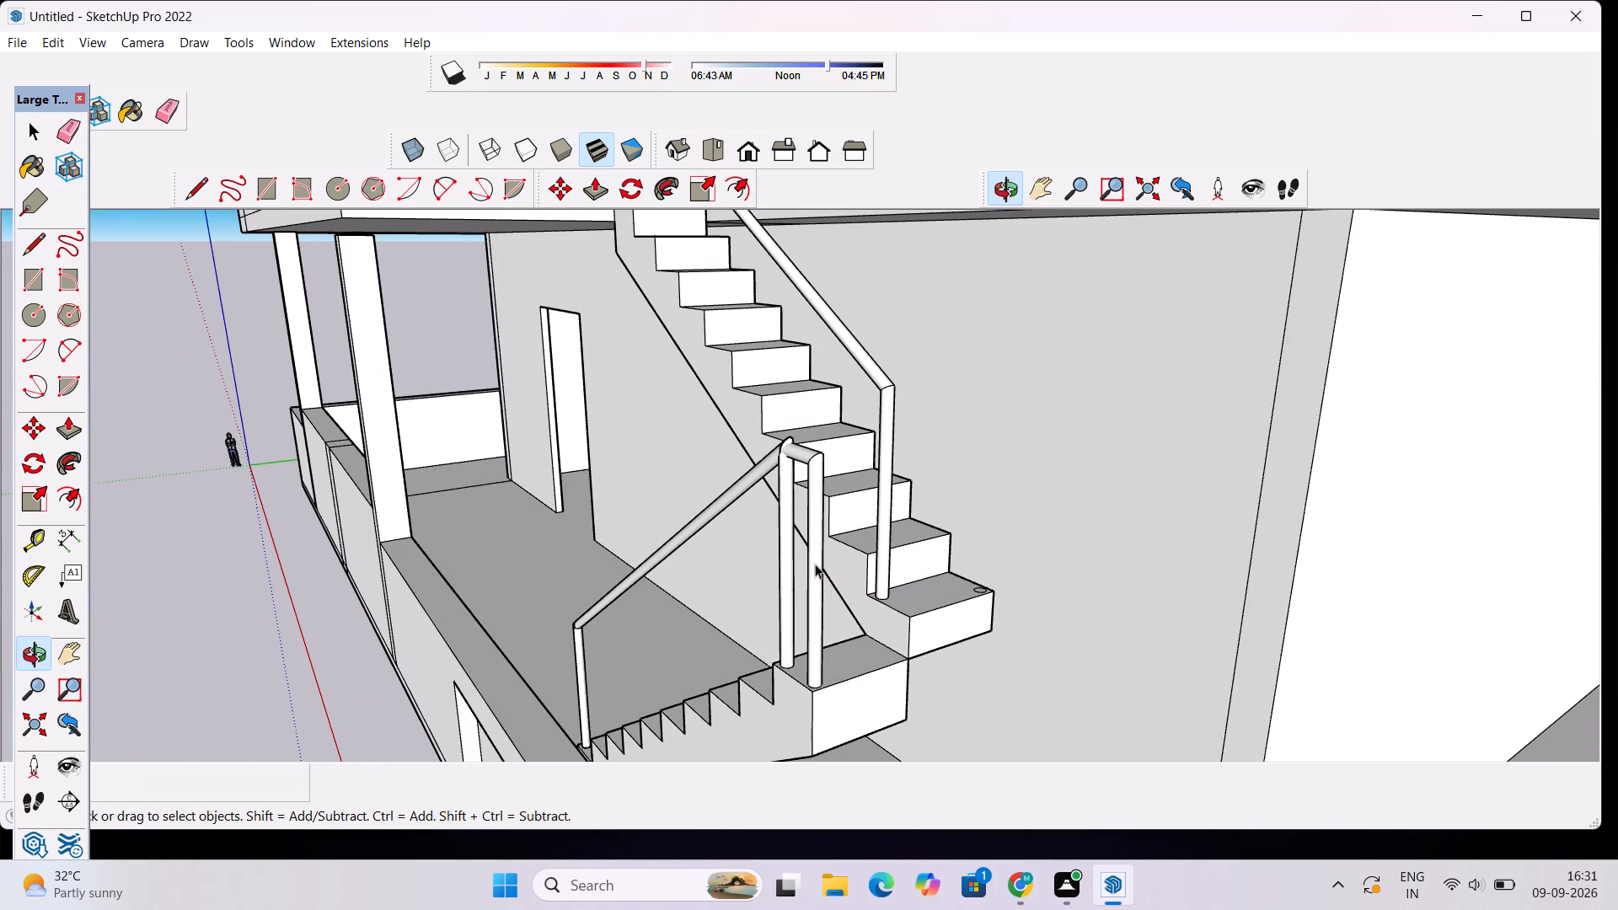
Examine the complete house model from the stair side, the front and above.
triple_click(815, 564)
scroll(925, 542, "down", 10)
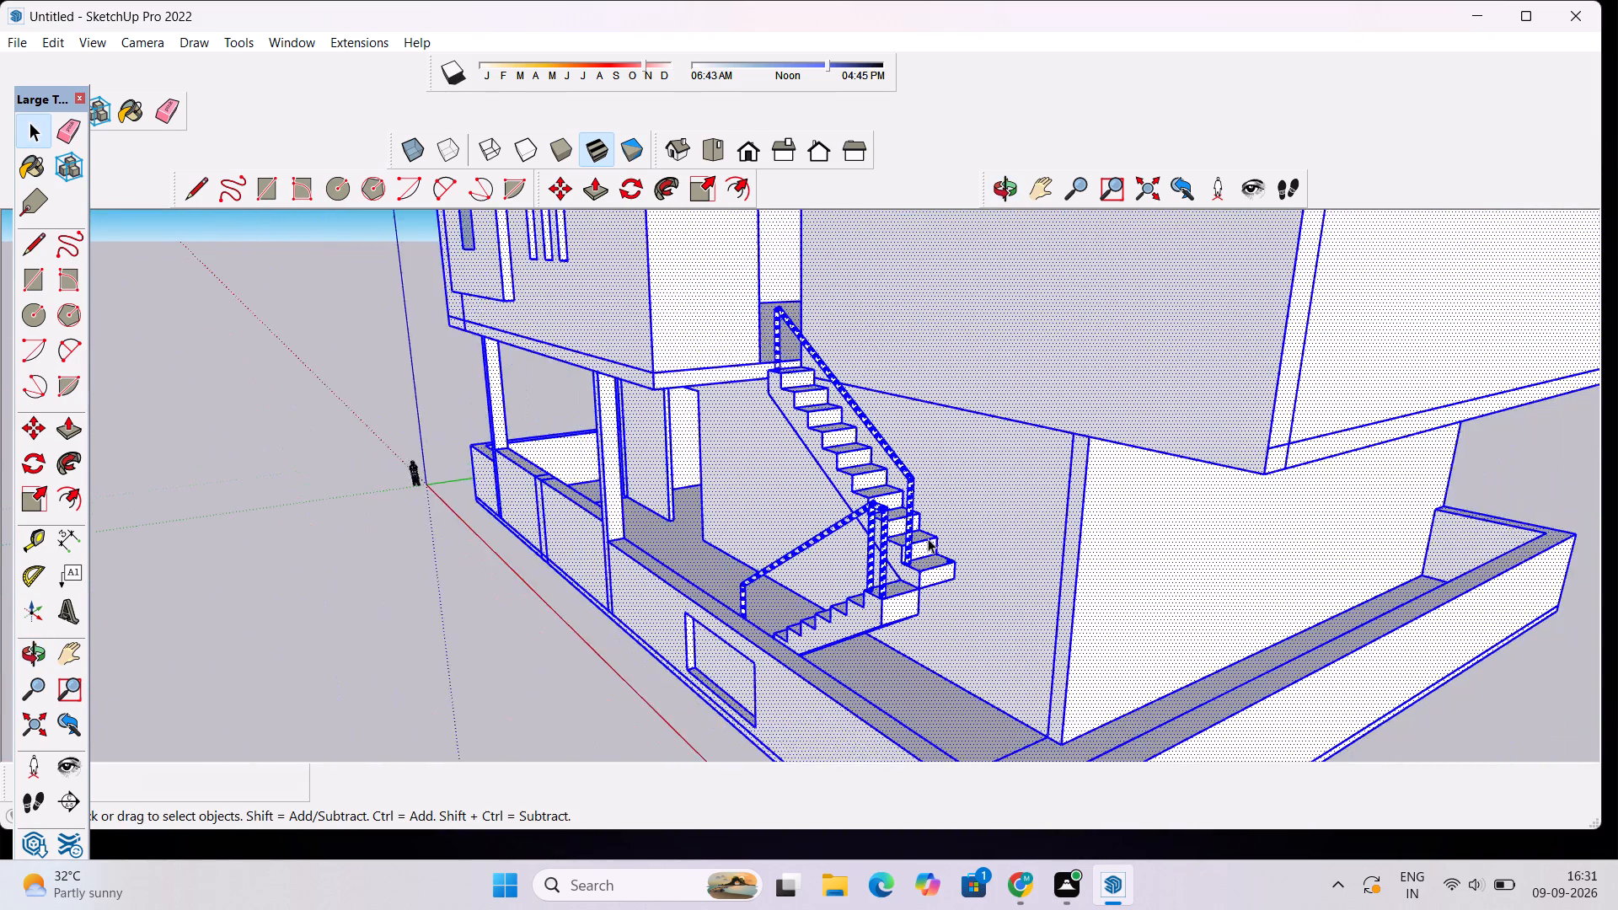
scroll(928, 538, "down", 5)
left_click(592, 596)
scroll(873, 516, "up", 3)
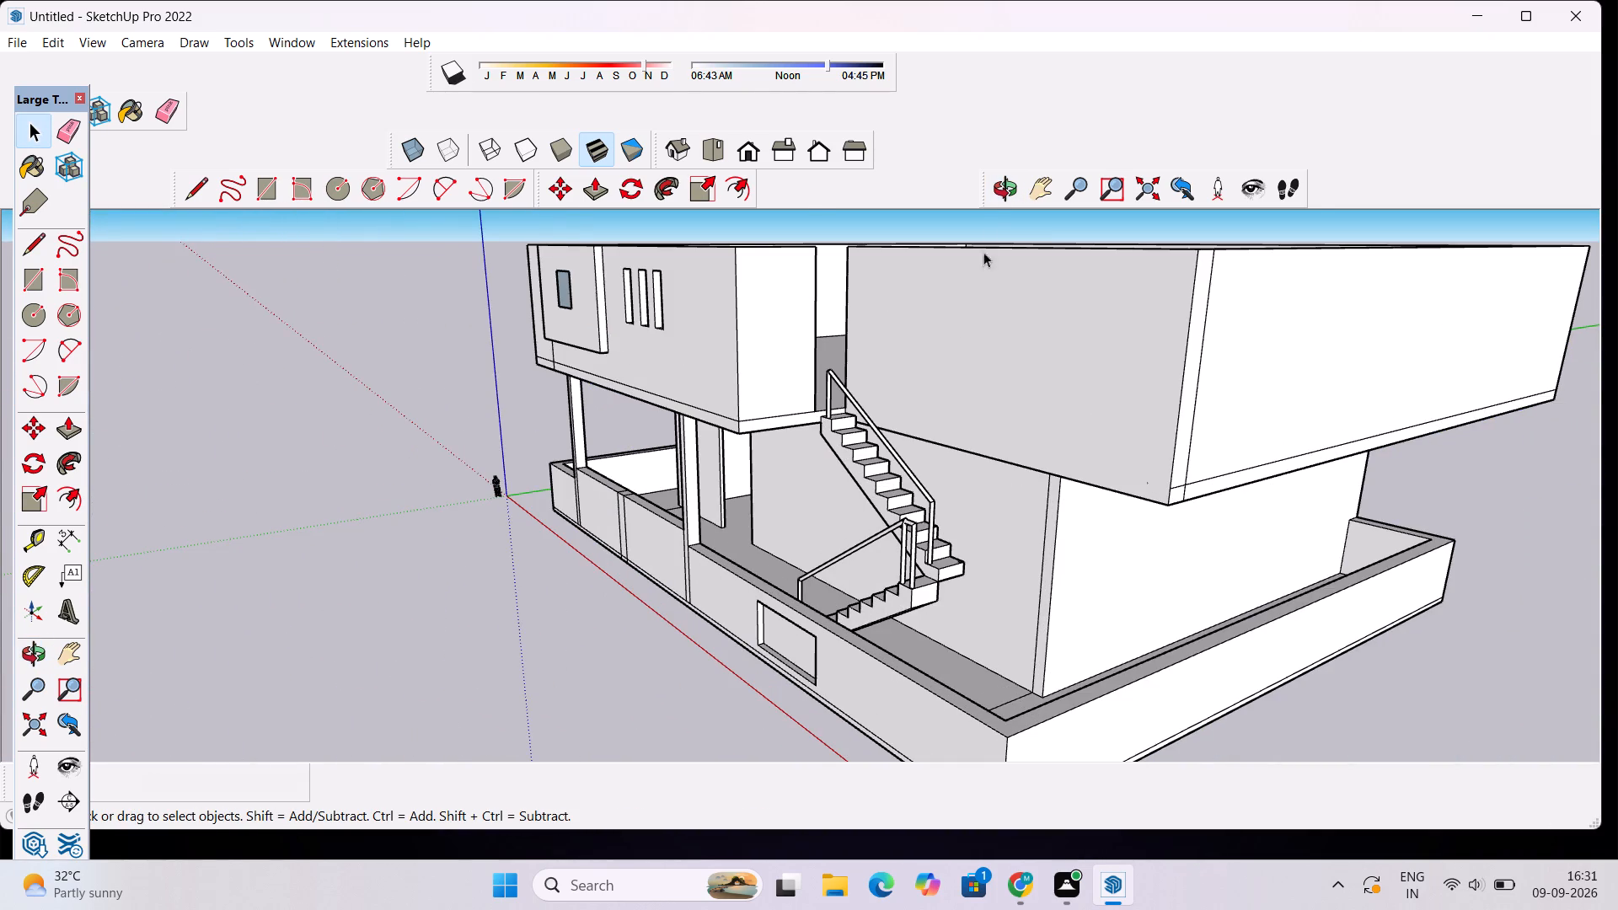
left_click(998, 176)
left_click_drag(740, 435, 1112, 431)
scroll(1144, 484, "down", 3)
left_click_drag(791, 598, 787, 548)
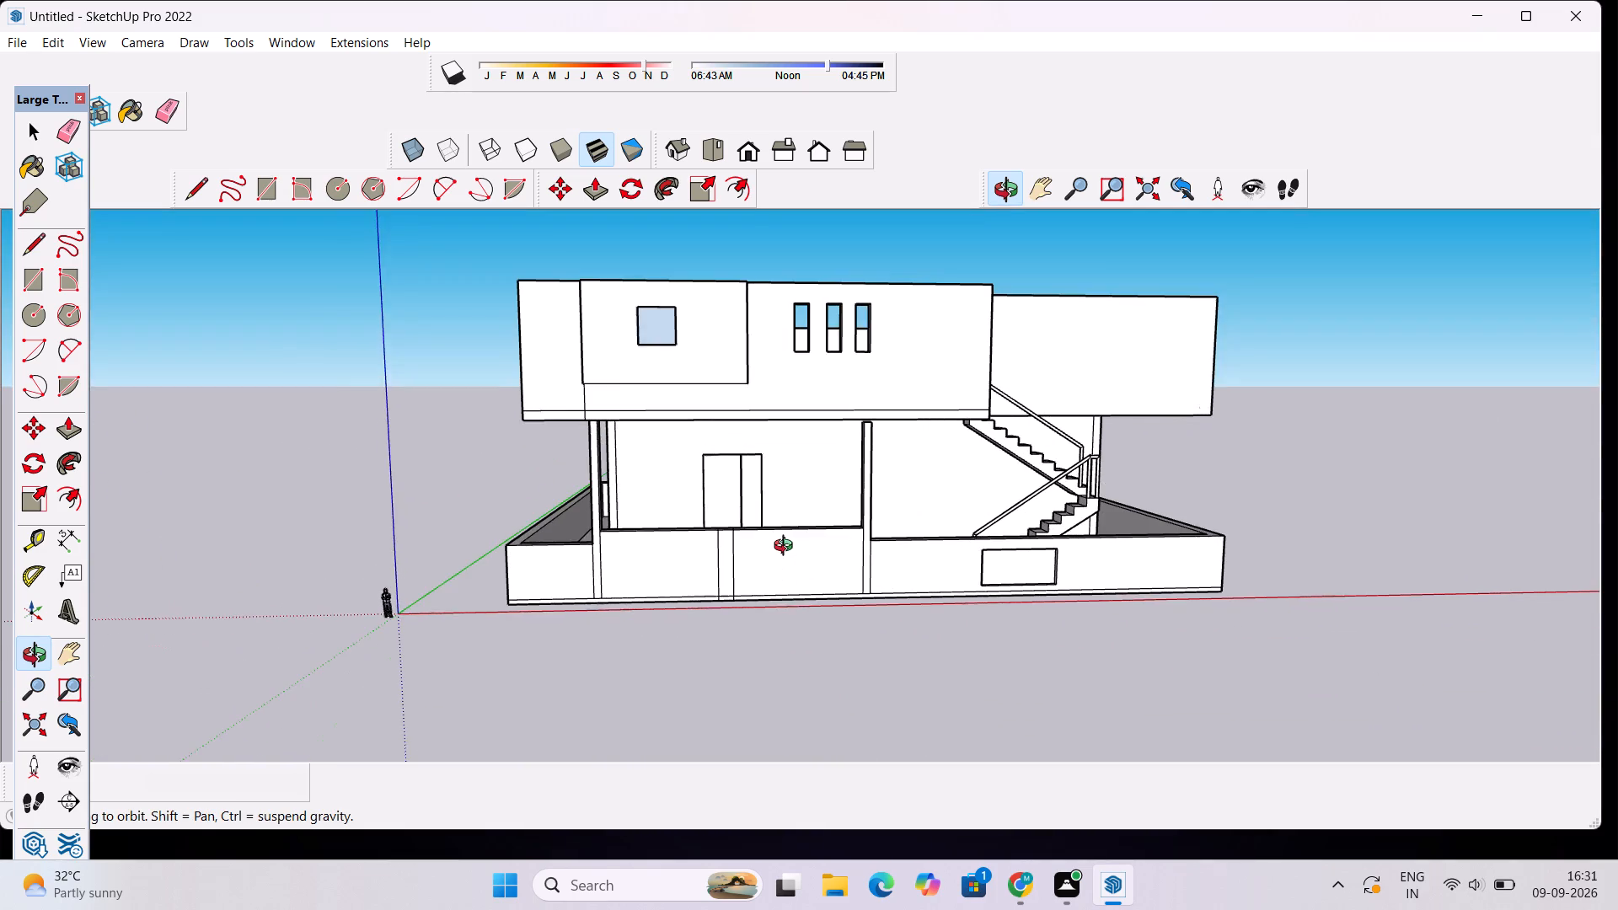
scroll(787, 547, "up", 1)
scroll(798, 531, "down", 4)
left_click_drag(822, 530, 697, 567)
left_click(697, 567)
left_click_drag(632, 512, 783, 556)
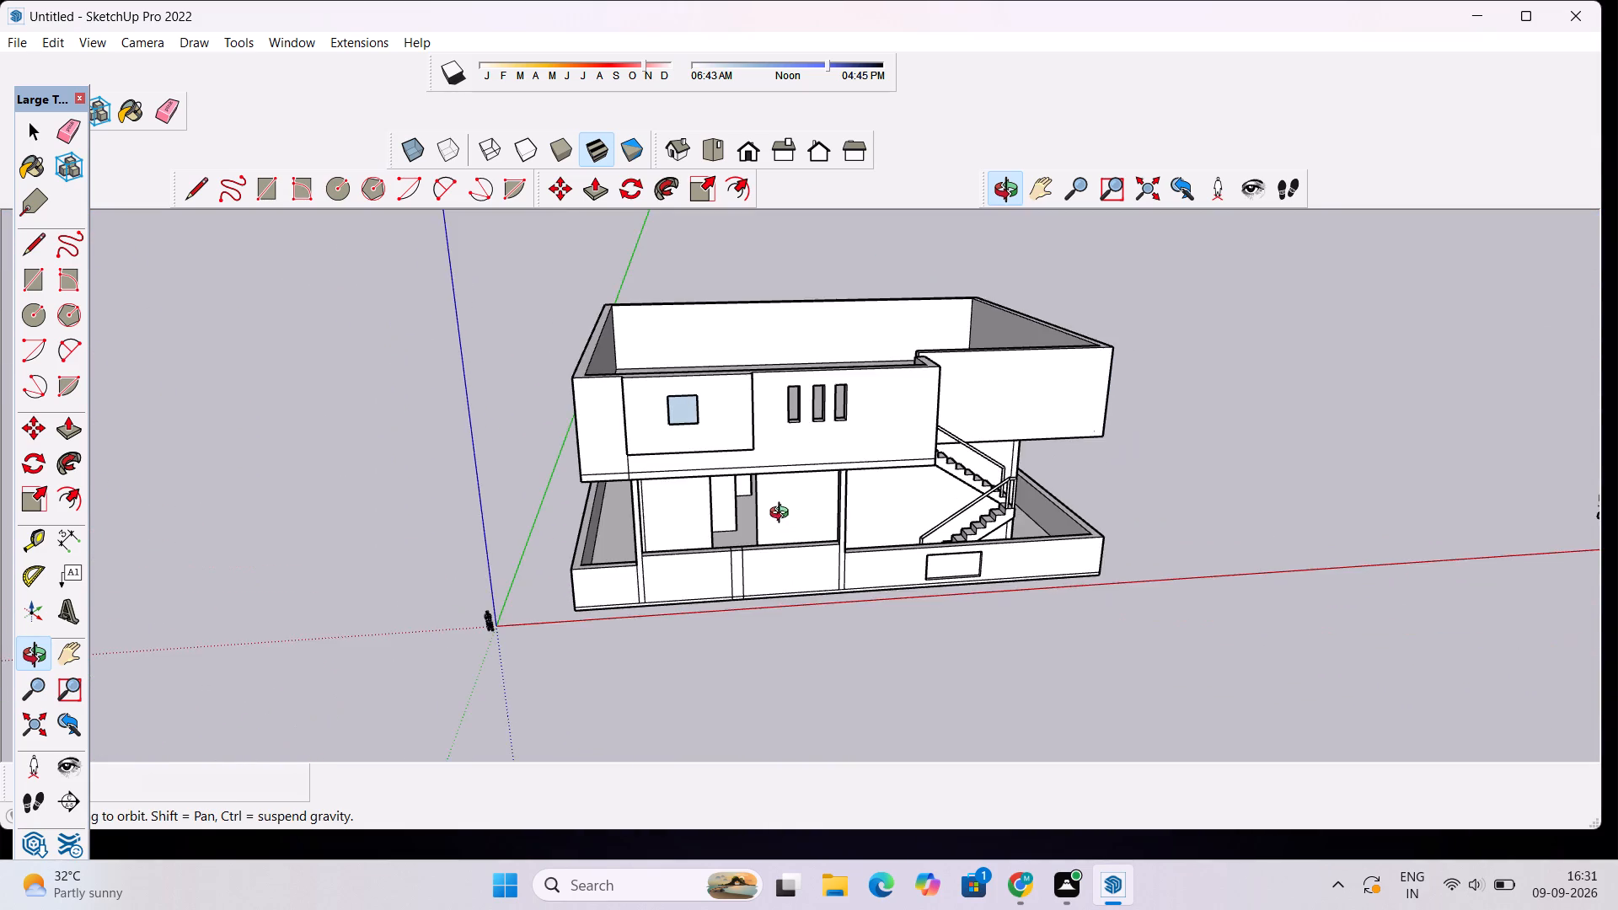
scroll(773, 508, "up", 3)
left_click_drag(944, 612, 909, 608)
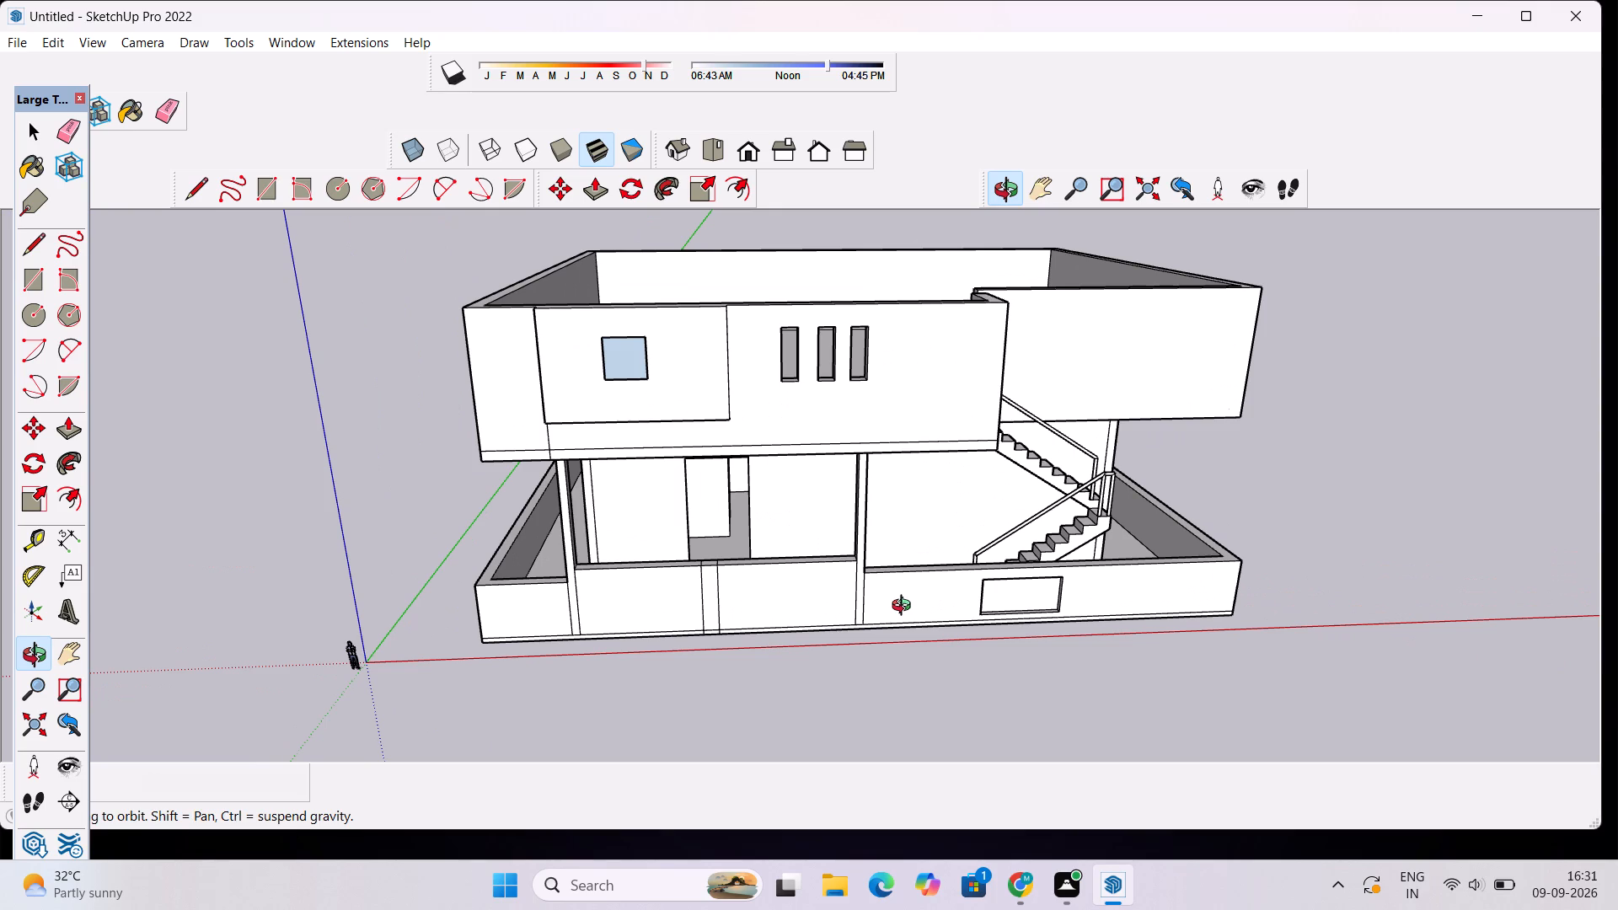
scroll(1064, 390, "down", 5)
left_click_drag(1152, 463, 920, 458)
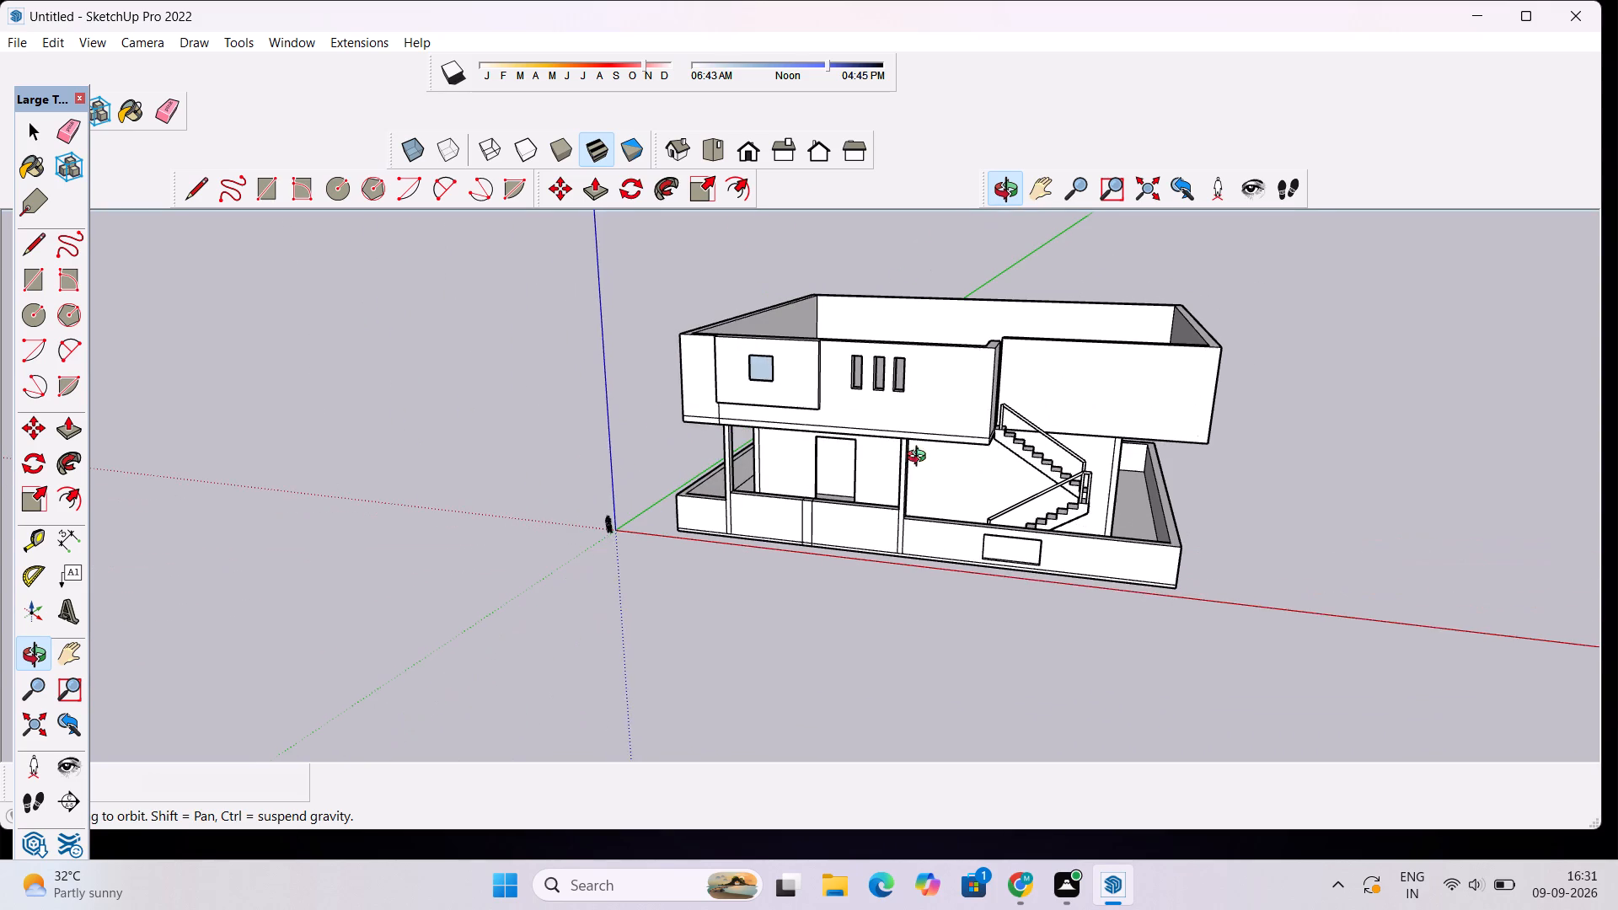
left_click_drag(920, 458, 999, 458)
scroll(653, 426, "up", 3)
left_click_drag(651, 468, 744, 442)
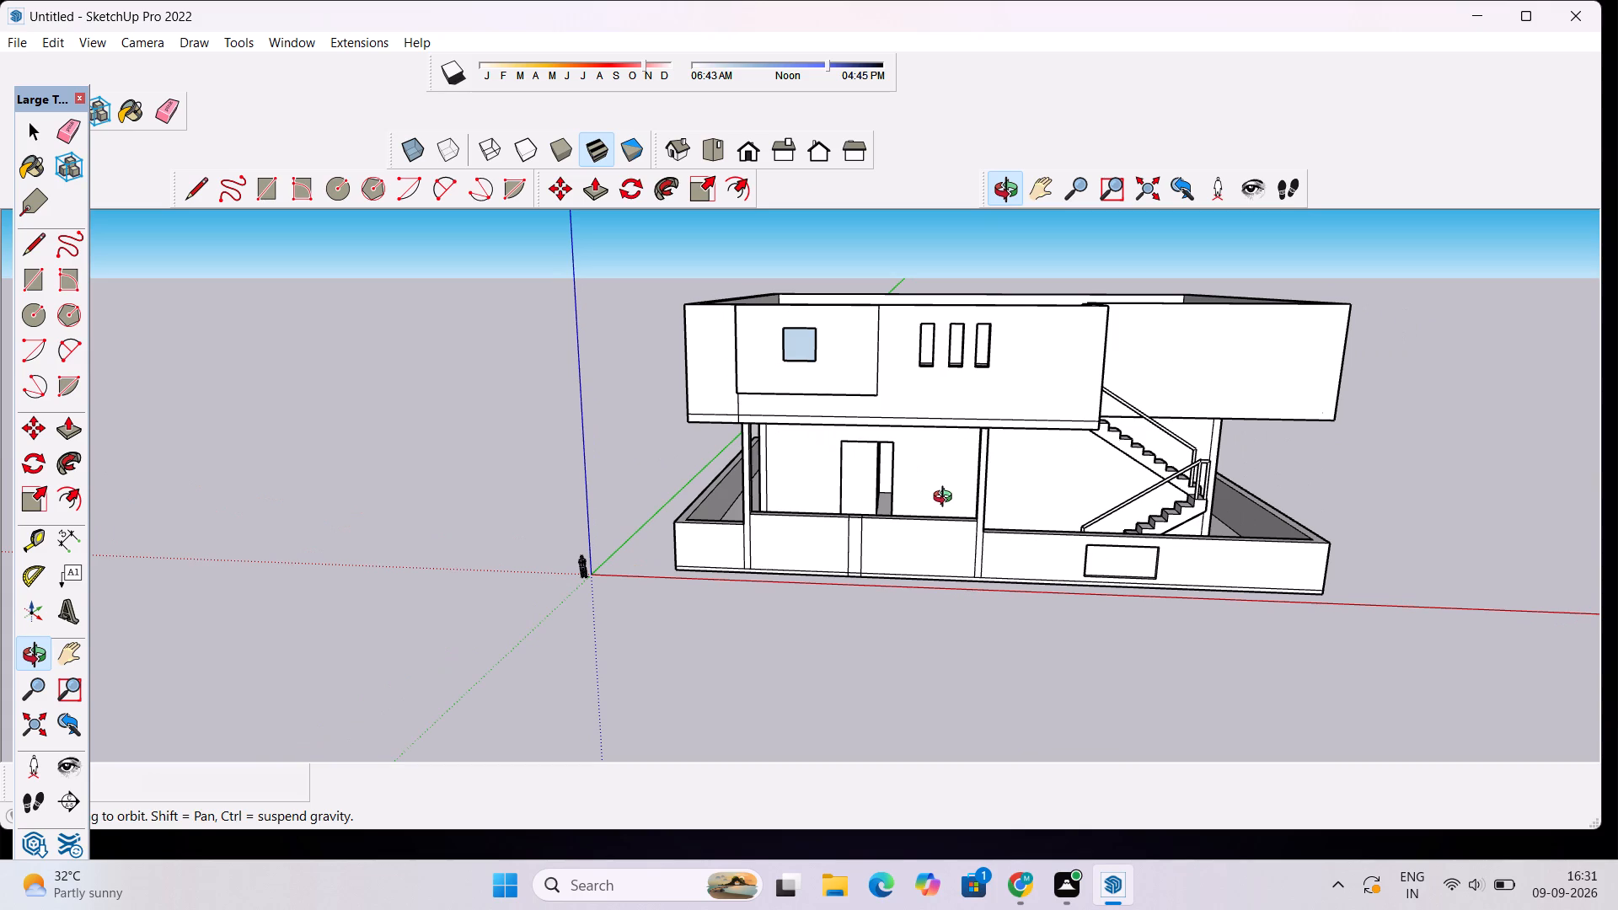
scroll(925, 522, "down", 3)
scroll(903, 495, "up", 3)
left_click_drag(822, 481, 994, 541)
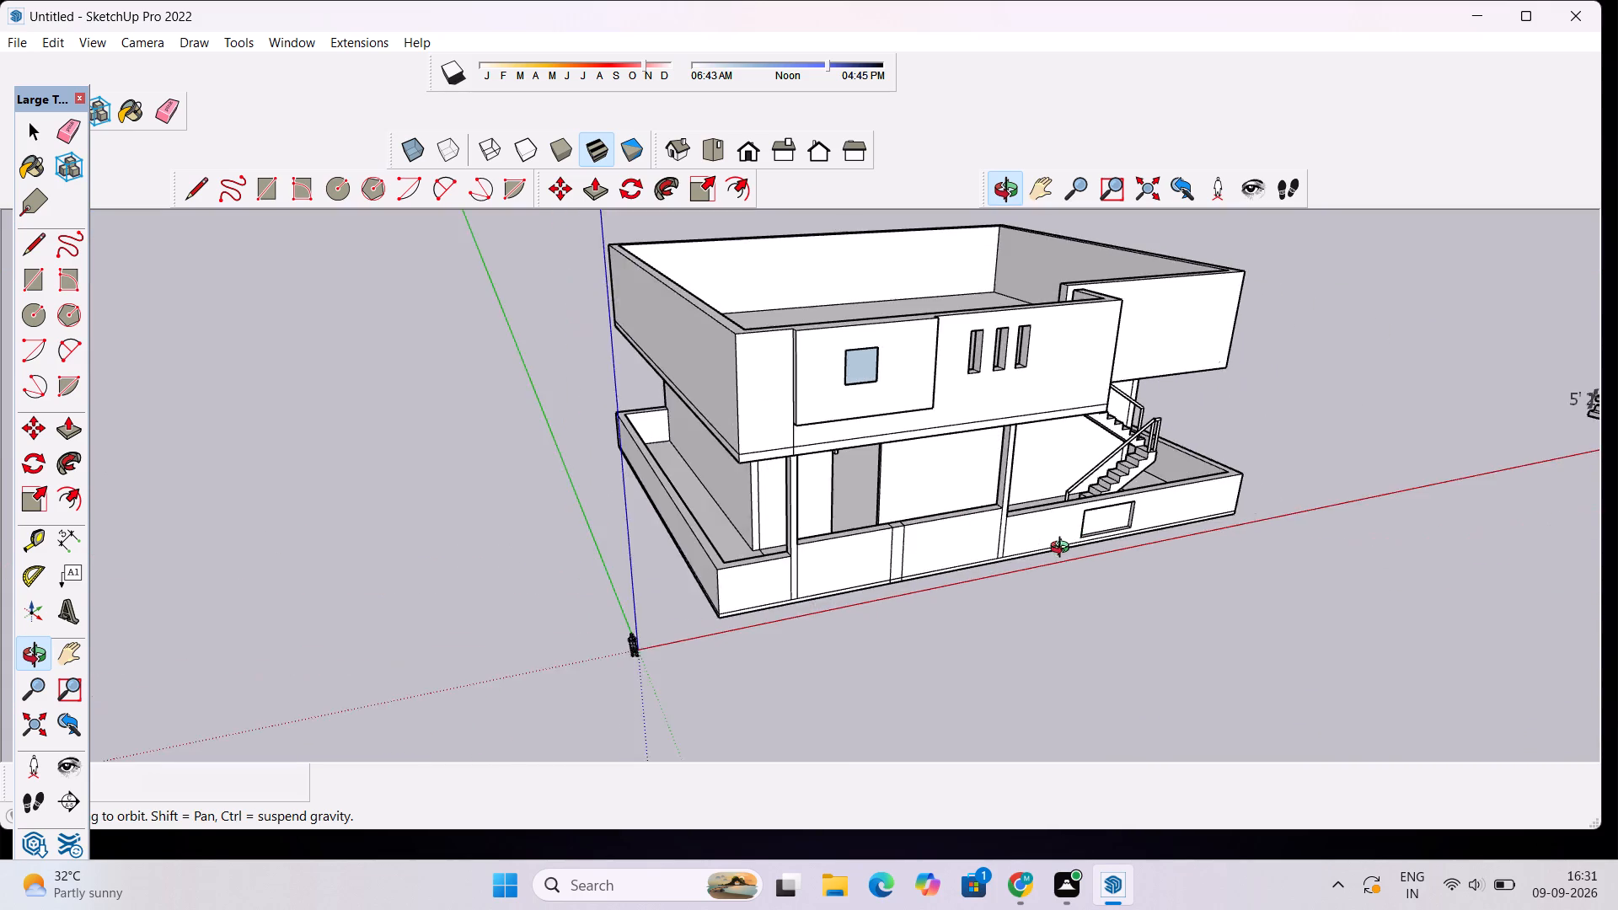
left_click_drag(1167, 536, 1117, 470)
scroll(1221, 558, "up", 1)
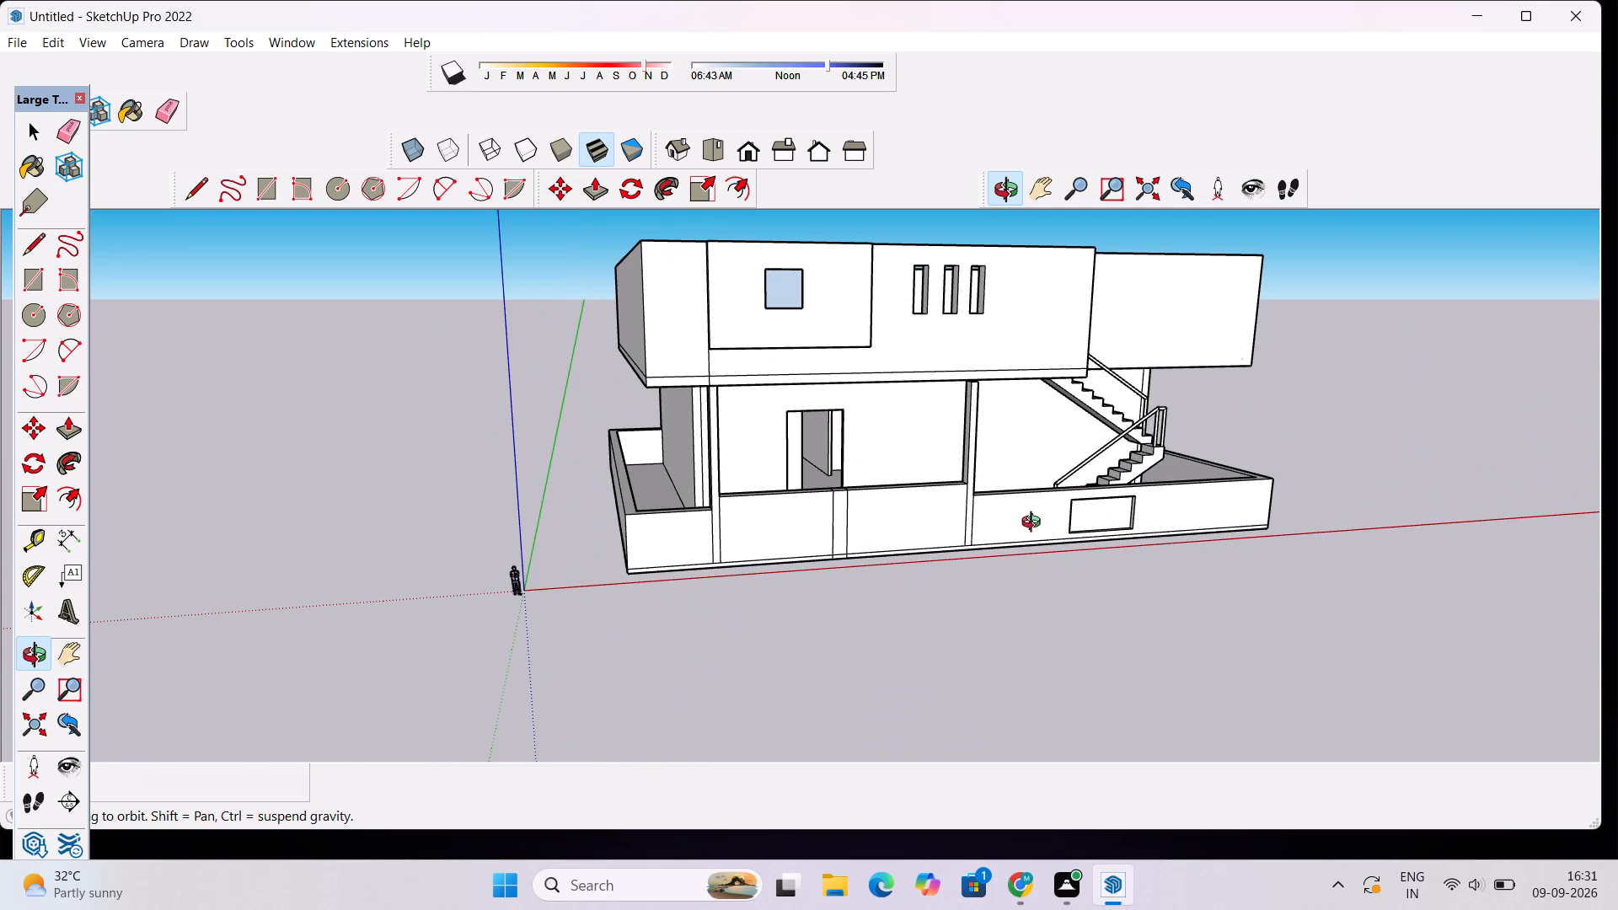
Delete the spare staircase copy and its dimension standing along the red axis away from the house.
key("space")
scroll(954, 479, "down", 4)
scroll(1544, 410, "down", 6)
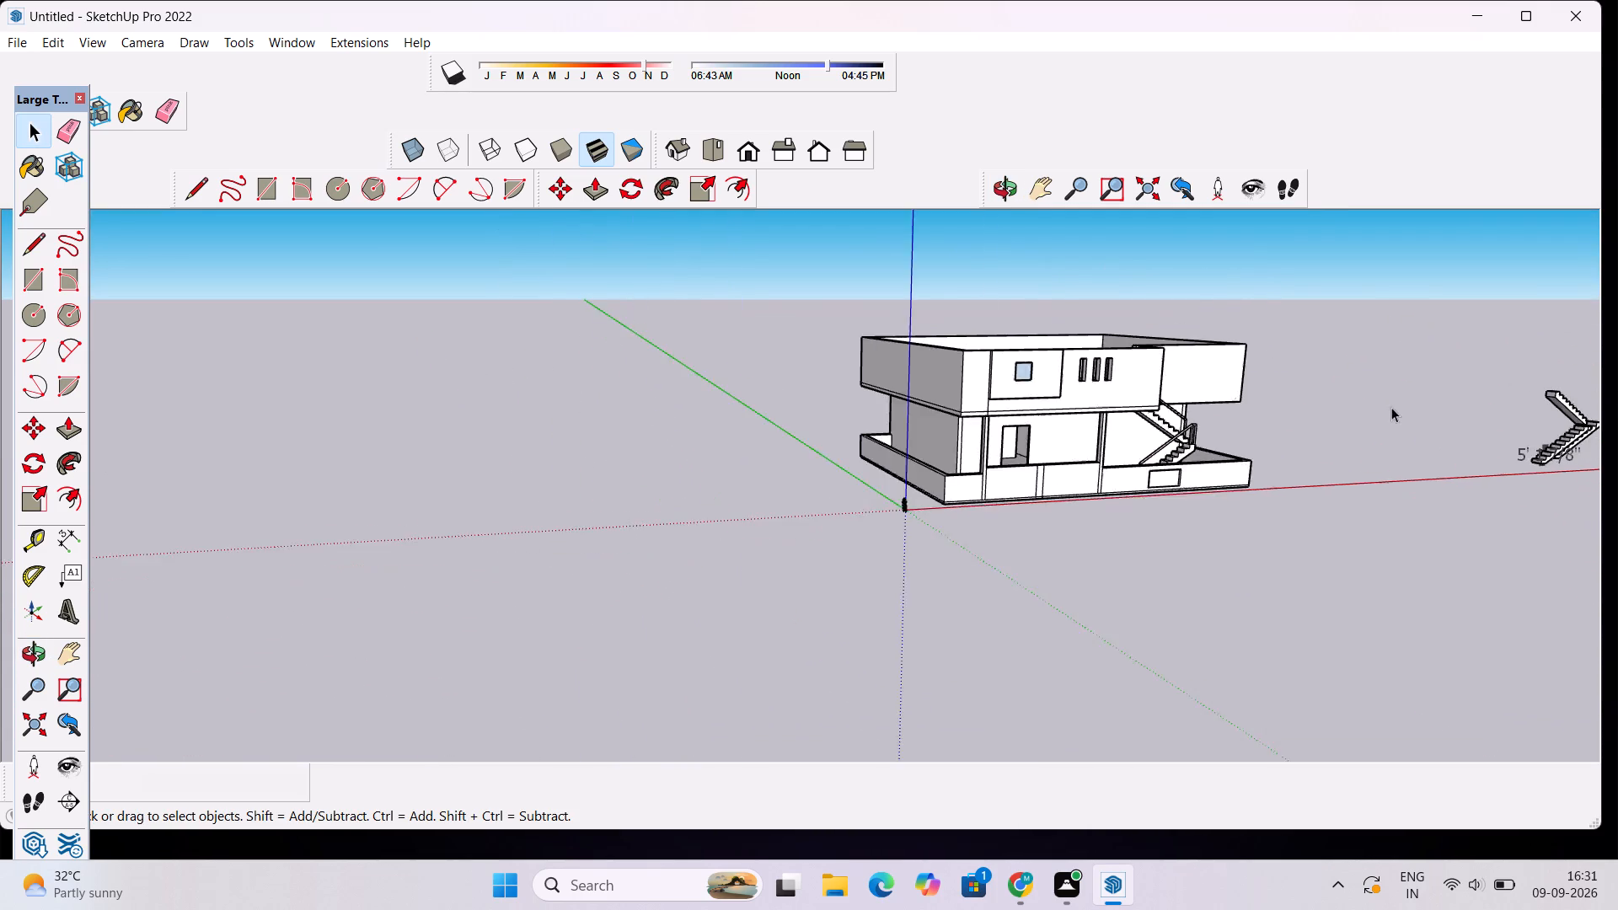
scroll(1391, 407, "down", 2)
left_click_drag(1569, 361, 1440, 504)
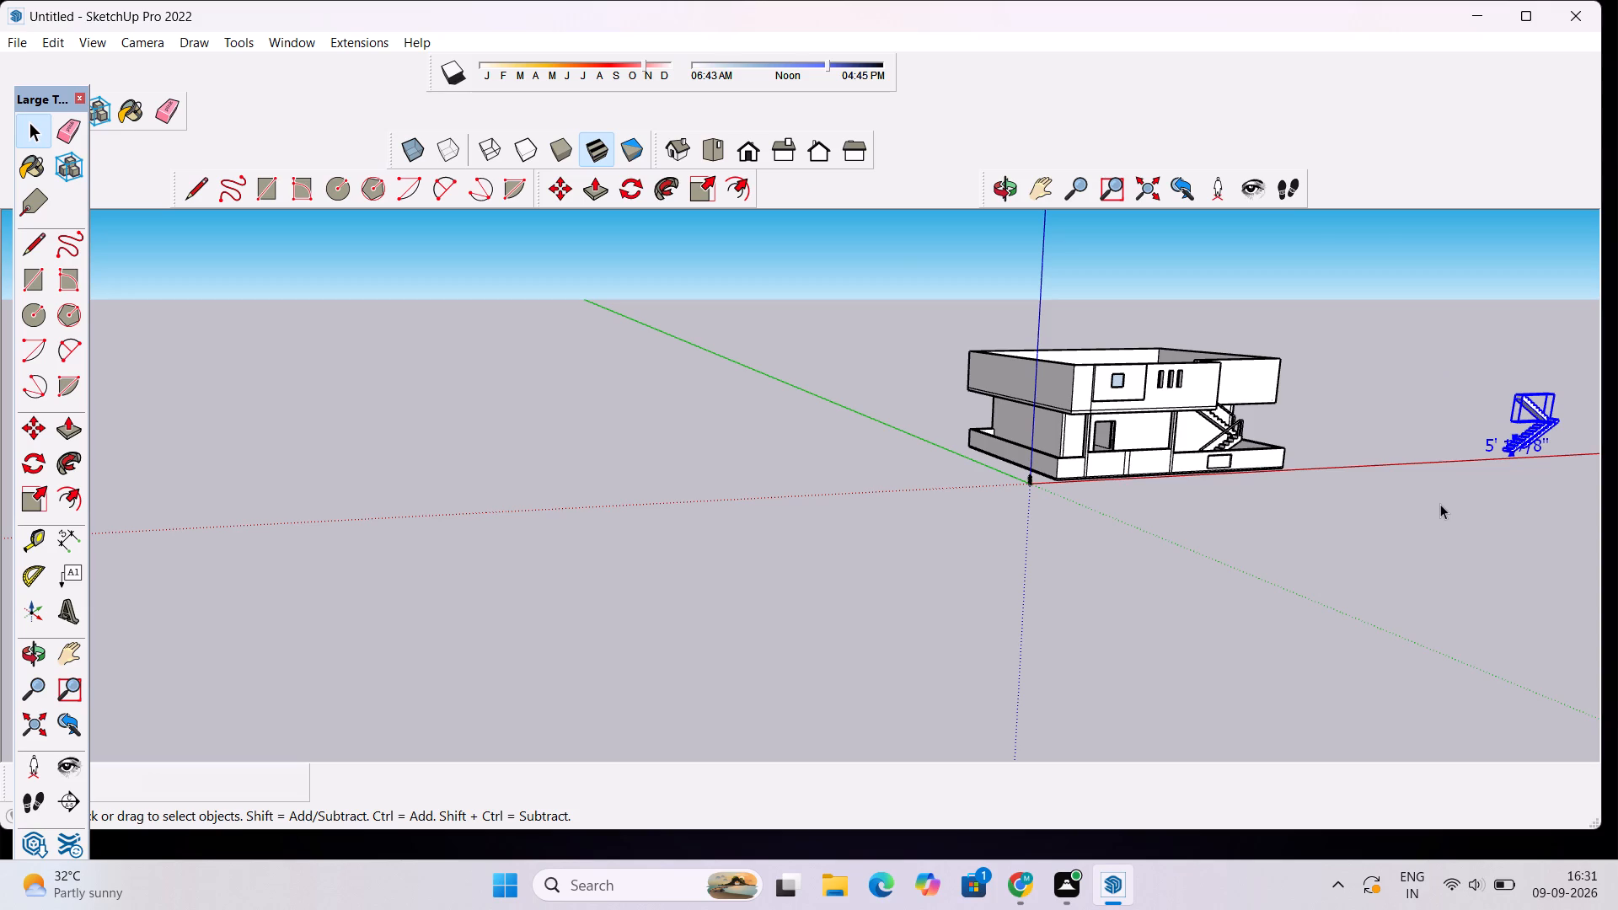
key("Delete")
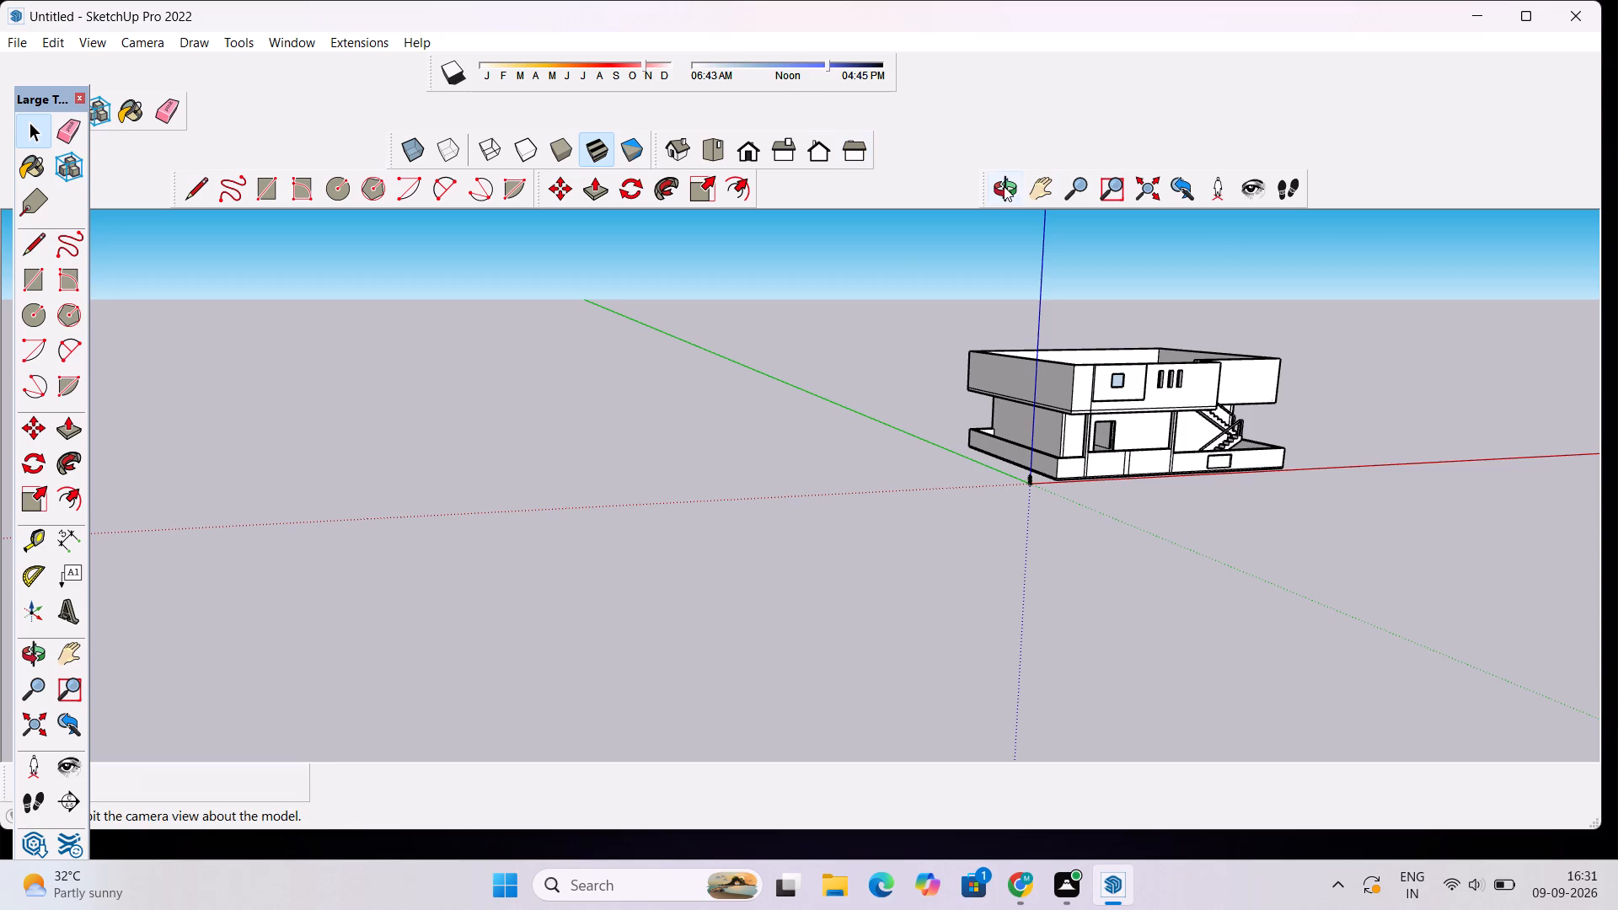
Check the house and the open ground around it from the front with the whole site in view.
left_click(1010, 191)
left_click_drag(1443, 481, 1174, 458)
scroll(1183, 460, "down", 13)
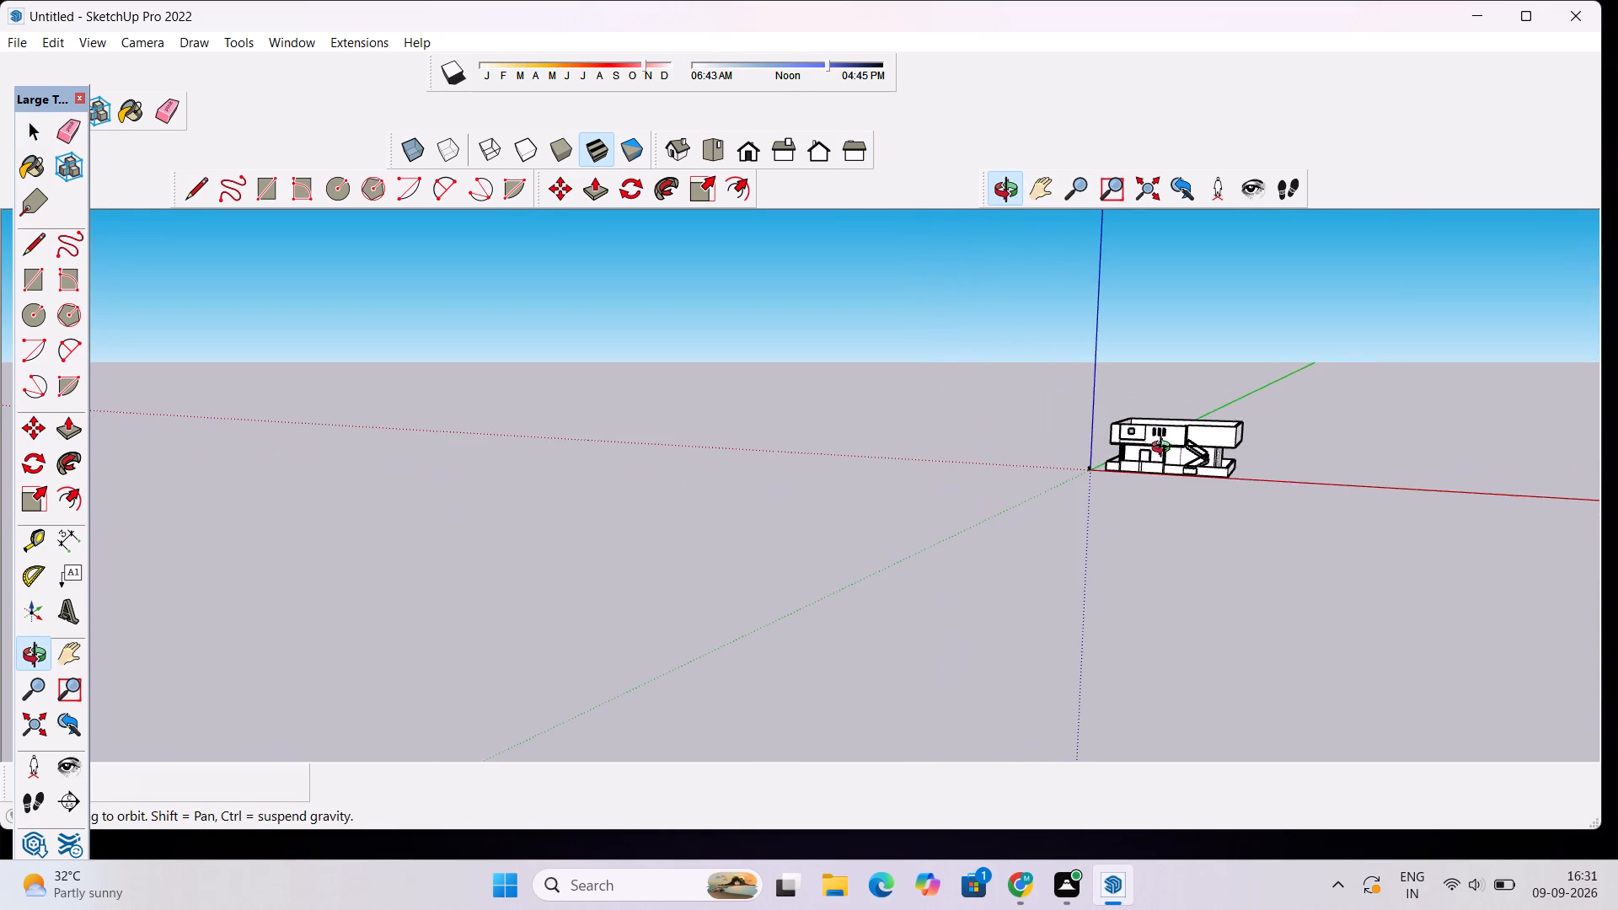
scroll(1165, 437, "up", 3)
left_click(1037, 194)
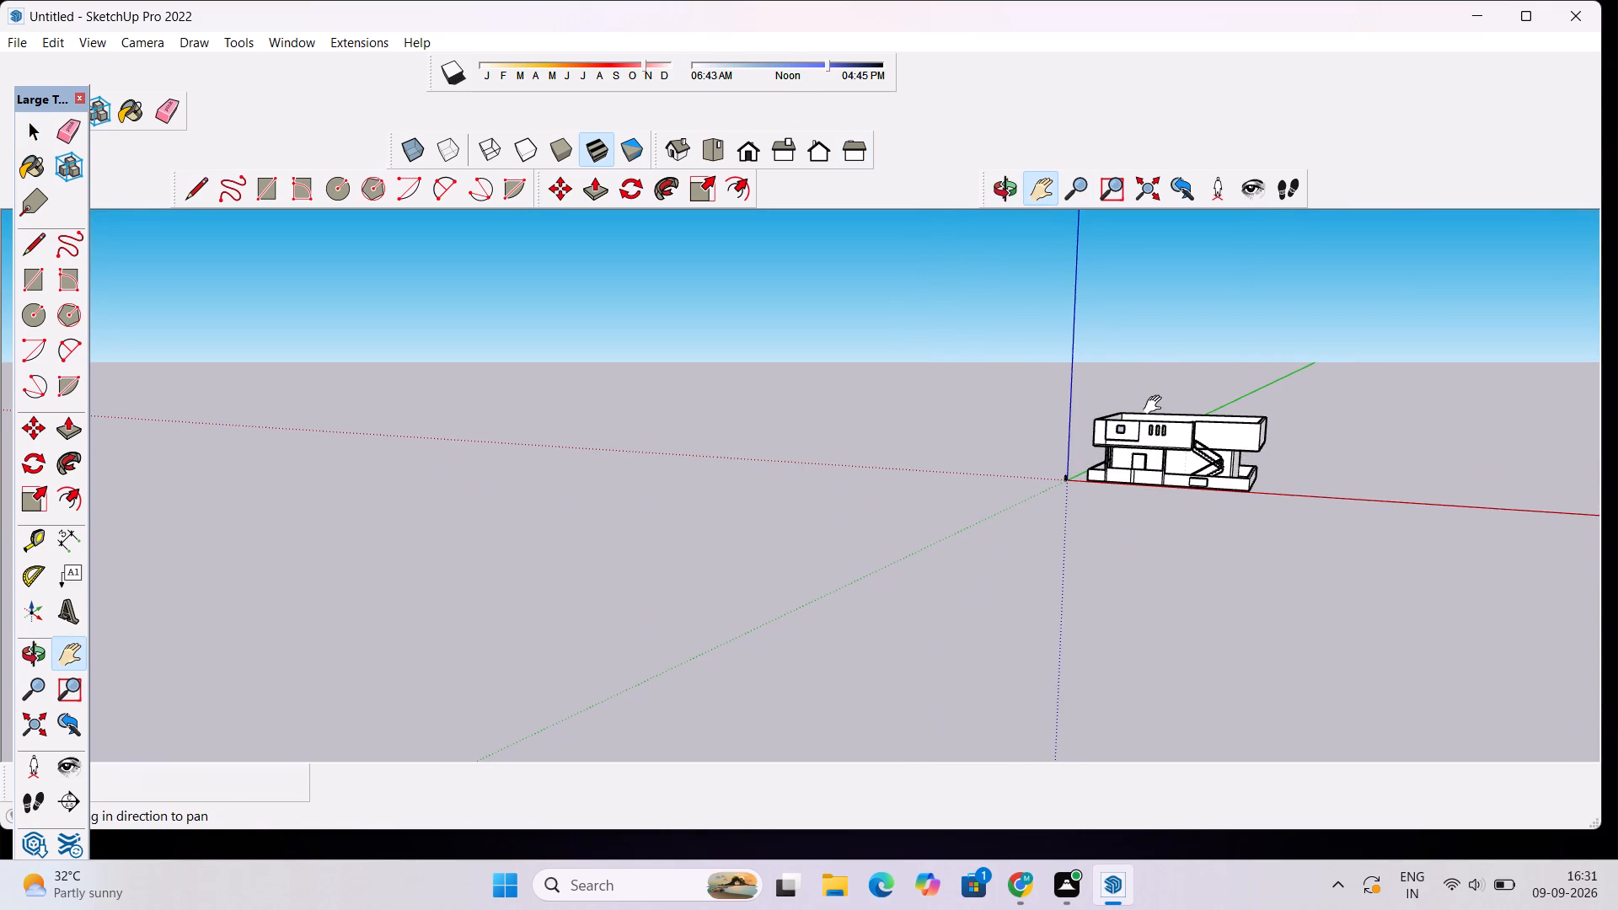
left_click_drag(1159, 407, 775, 334)
scroll(672, 391, "up", 4)
left_click_drag(612, 417, 826, 611)
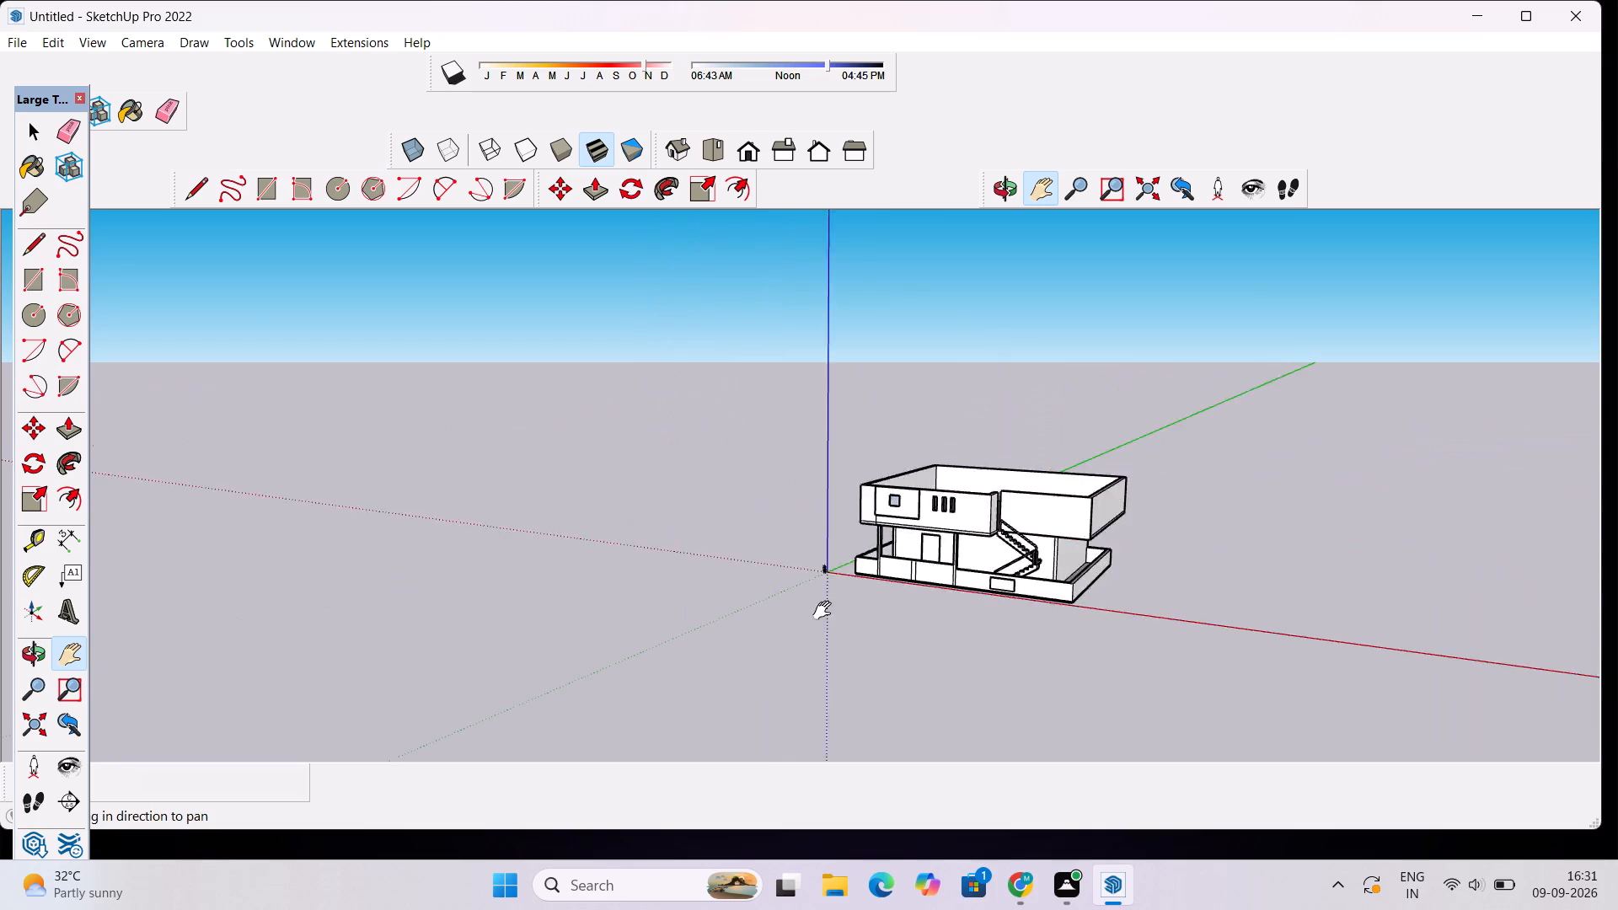
left_click_drag(826, 611, 1165, 532)
scroll(1240, 500, "down", 5)
left_click_drag(1455, 498, 1125, 438)
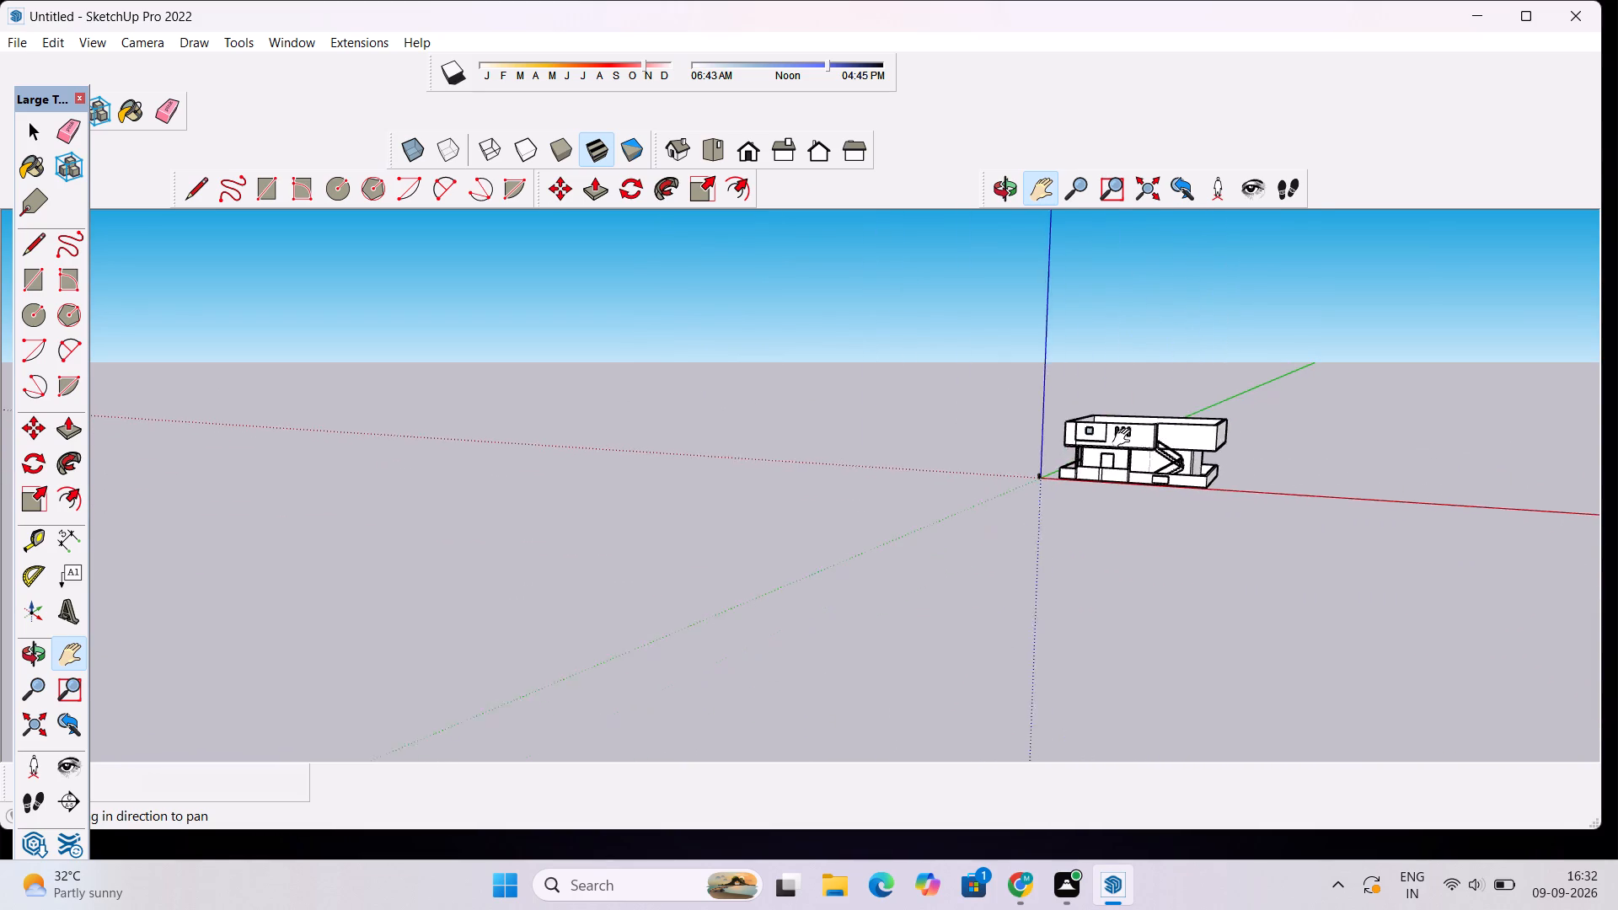
left_click_drag(1125, 438, 1106, 441)
scroll(1081, 448, "up", 15)
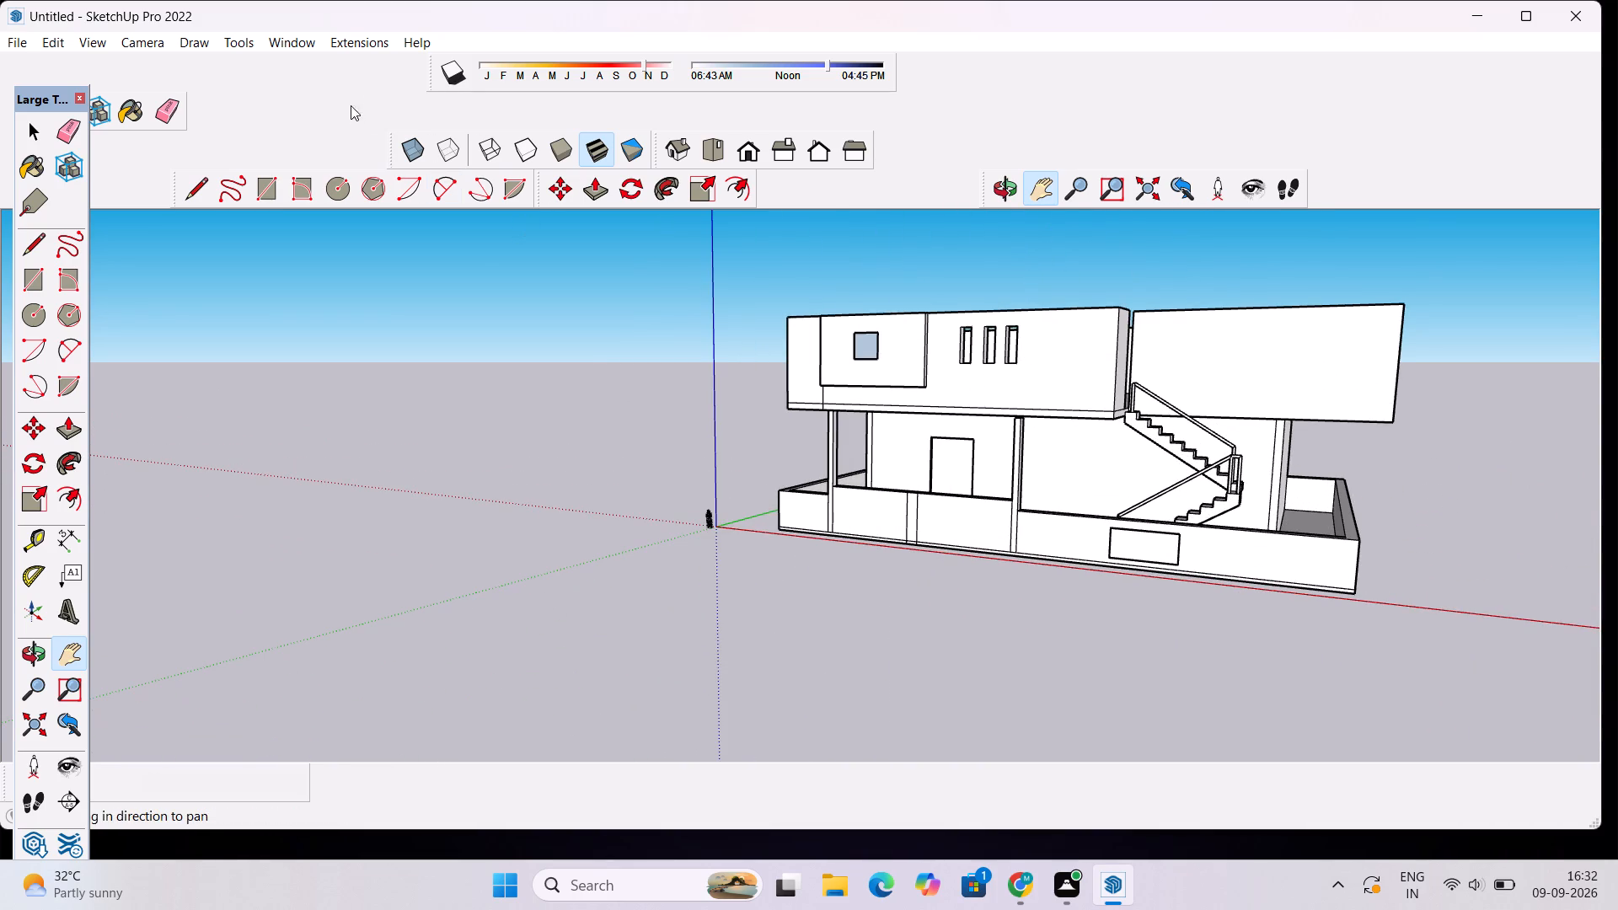
Open the material library at the Brick, Cladding and Siding collection.
left_click(292, 40)
left_click(329, 83)
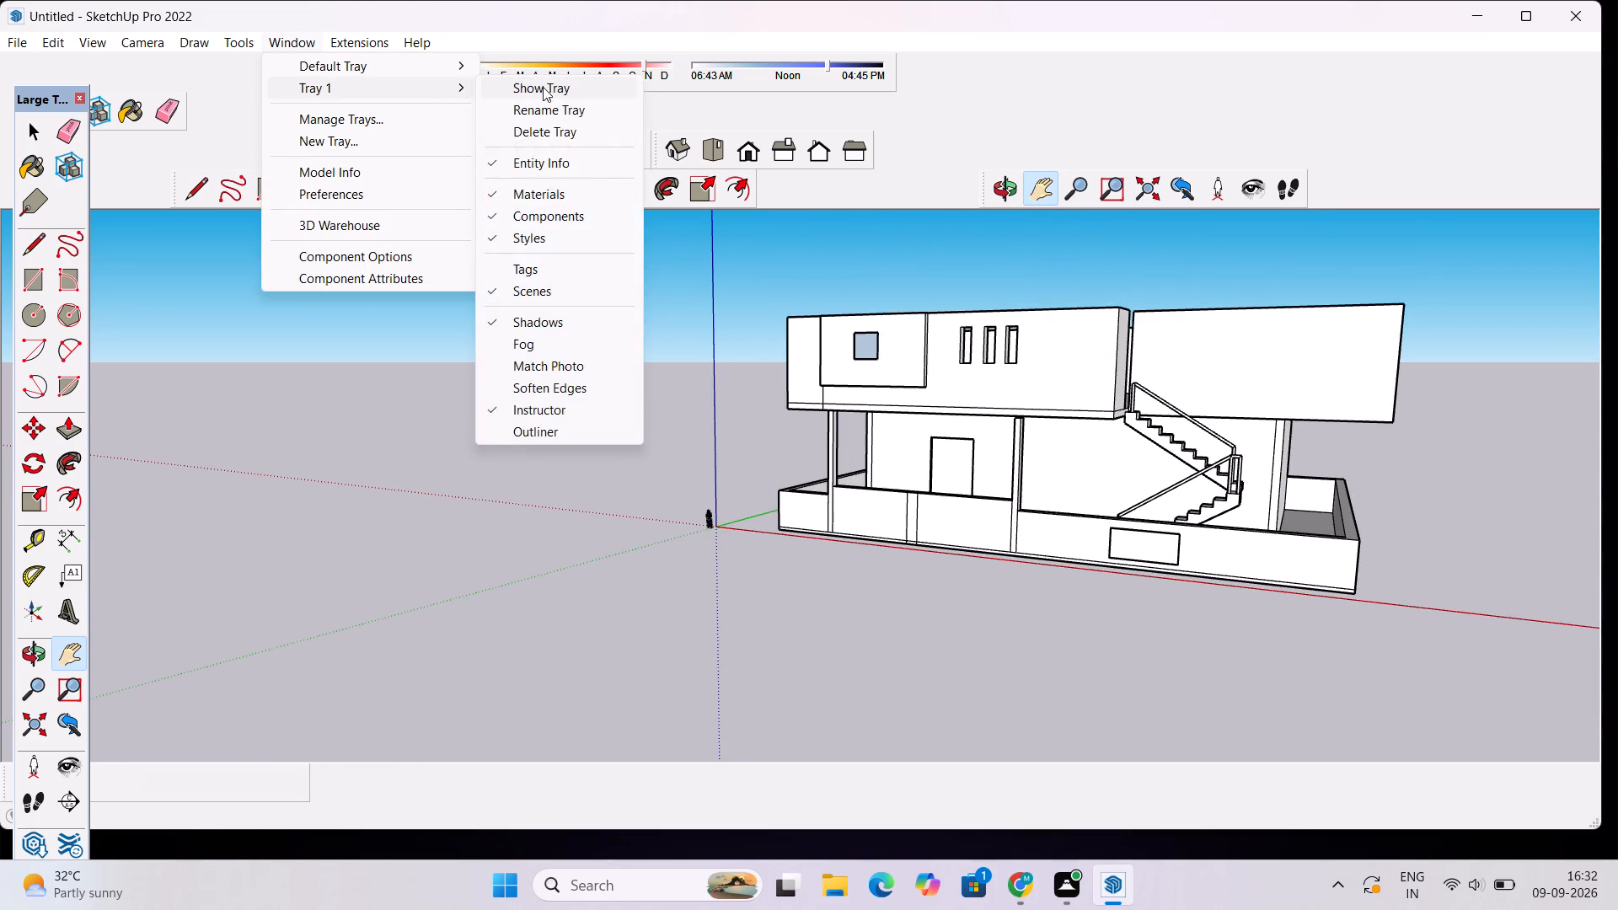
left_click(543, 87)
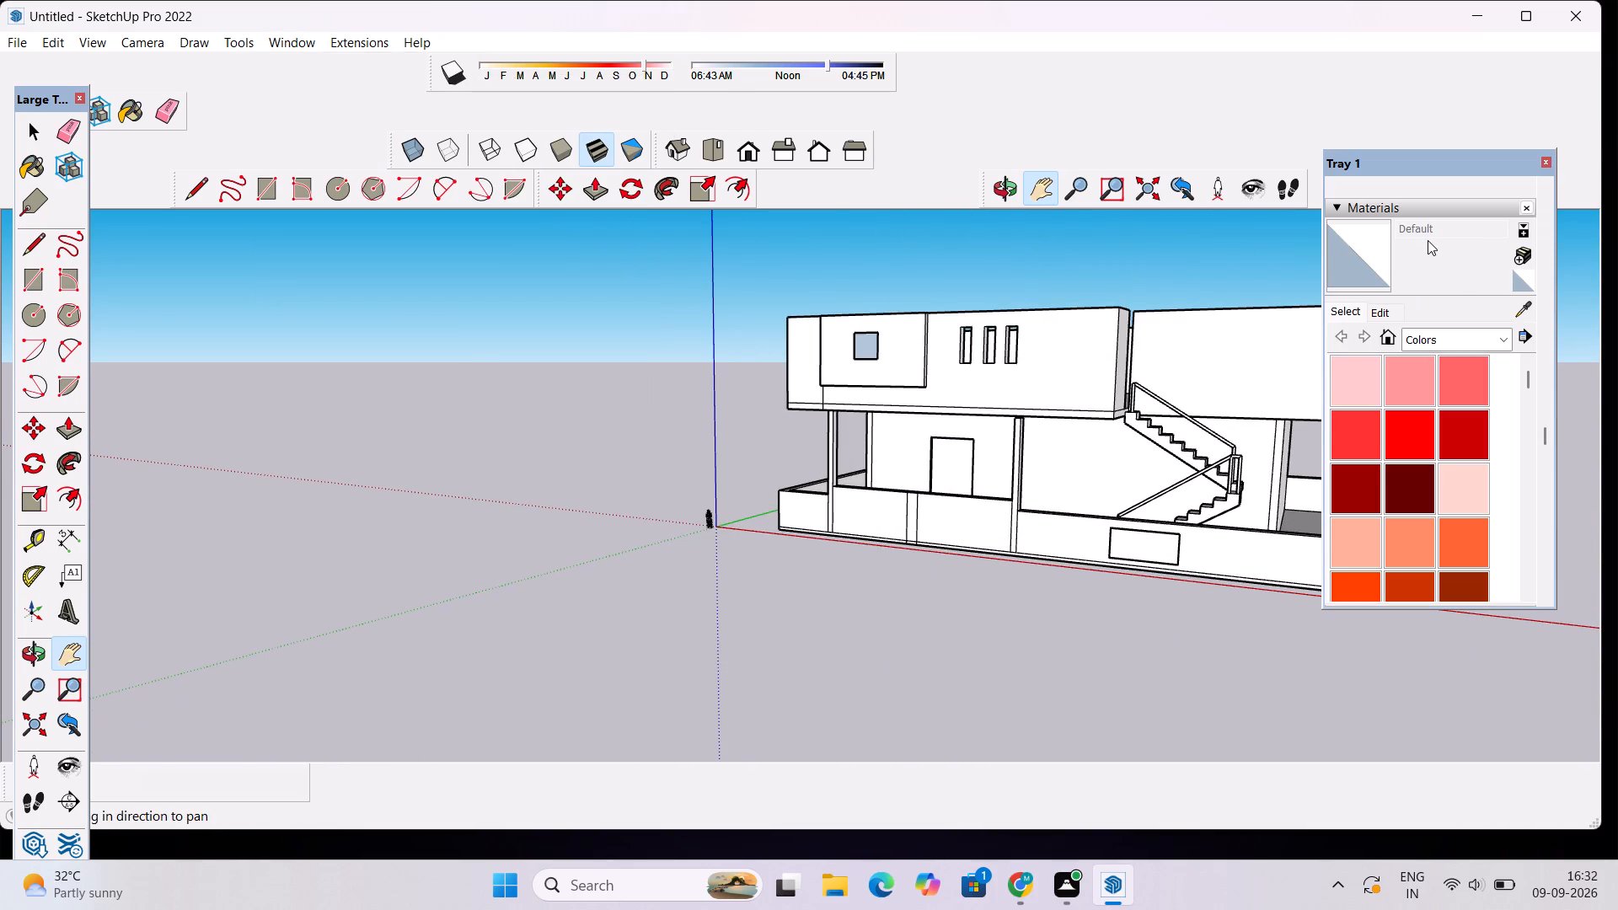
left_click(1498, 345)
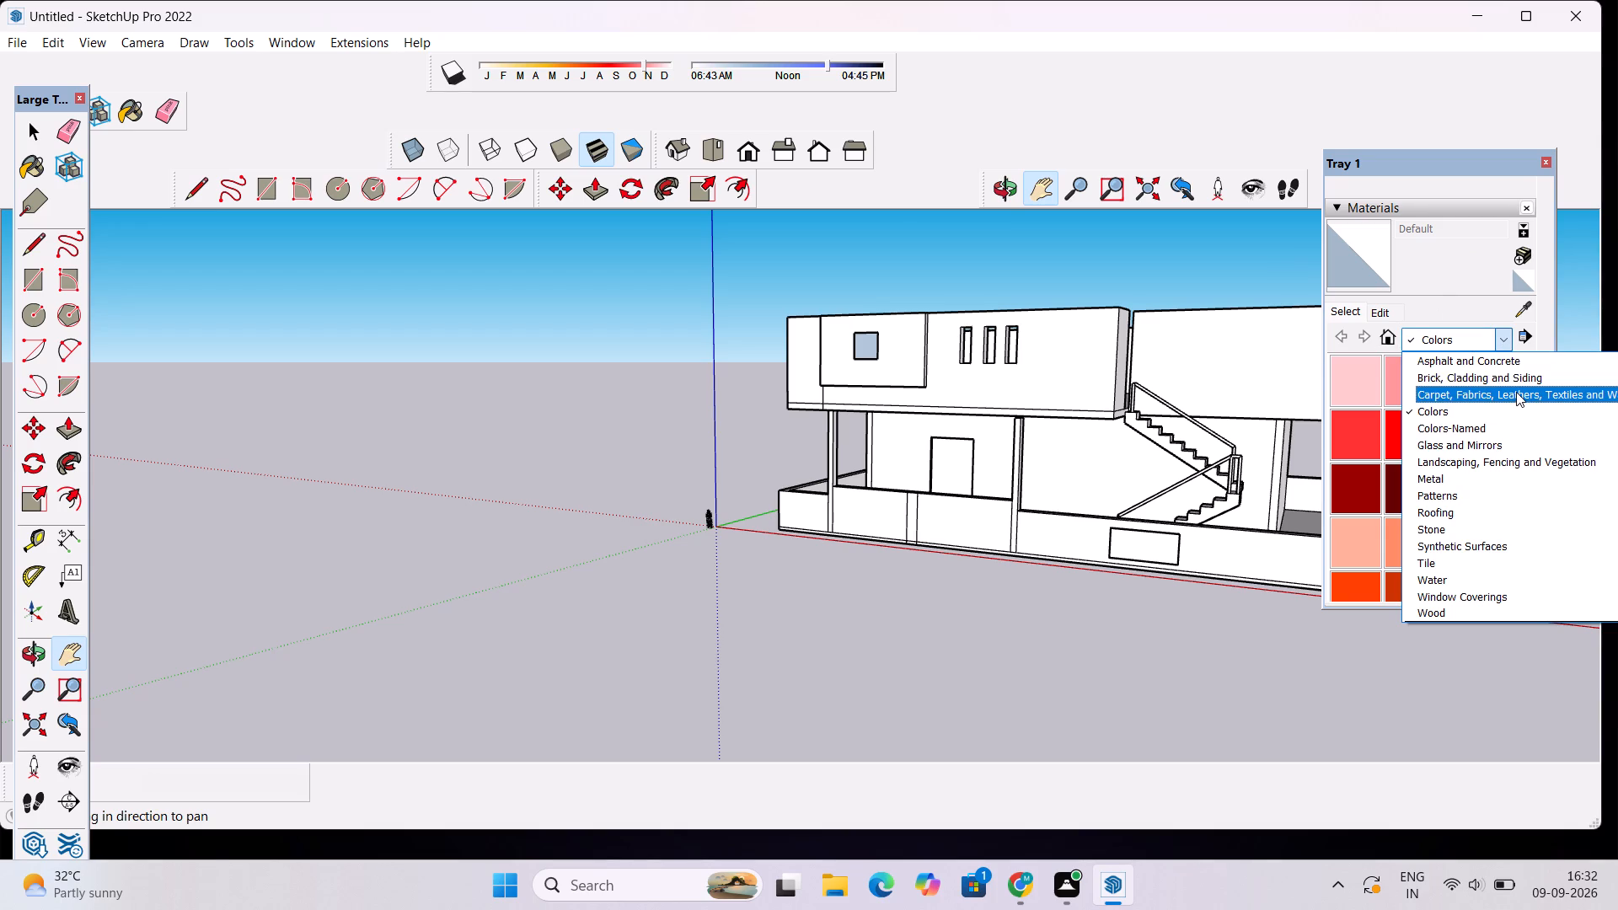
left_click(1460, 379)
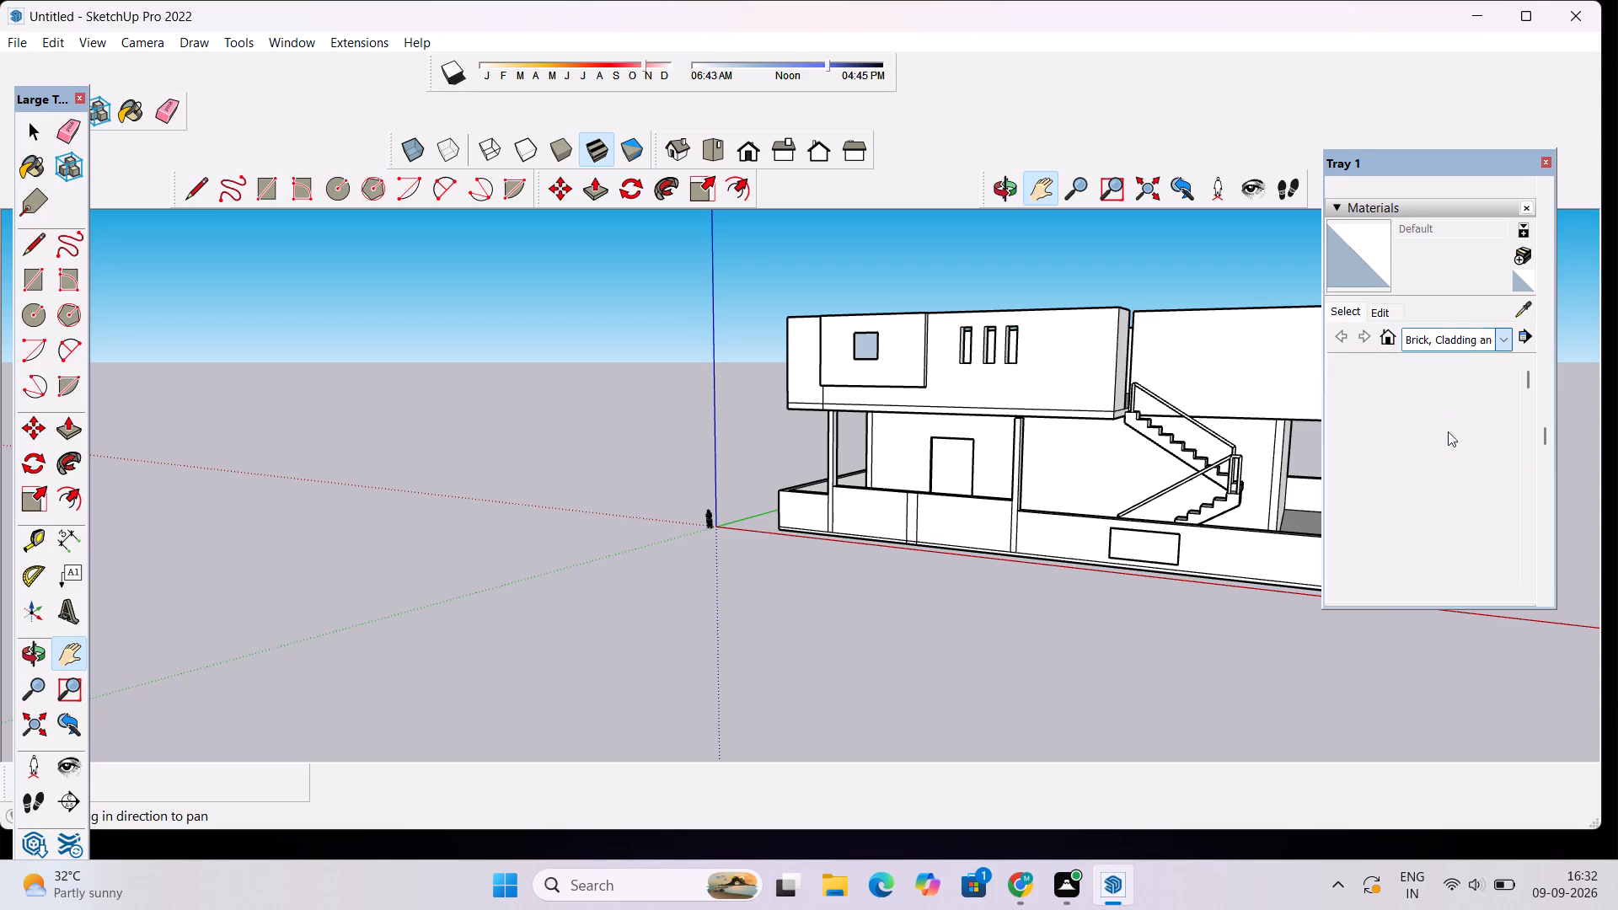
Paint the ground-floor front wall behind the columns and staircase with the Stone Coursed Rough material.
scroll(1448, 431, "down", 2)
scroll(1448, 430, "up", 2)
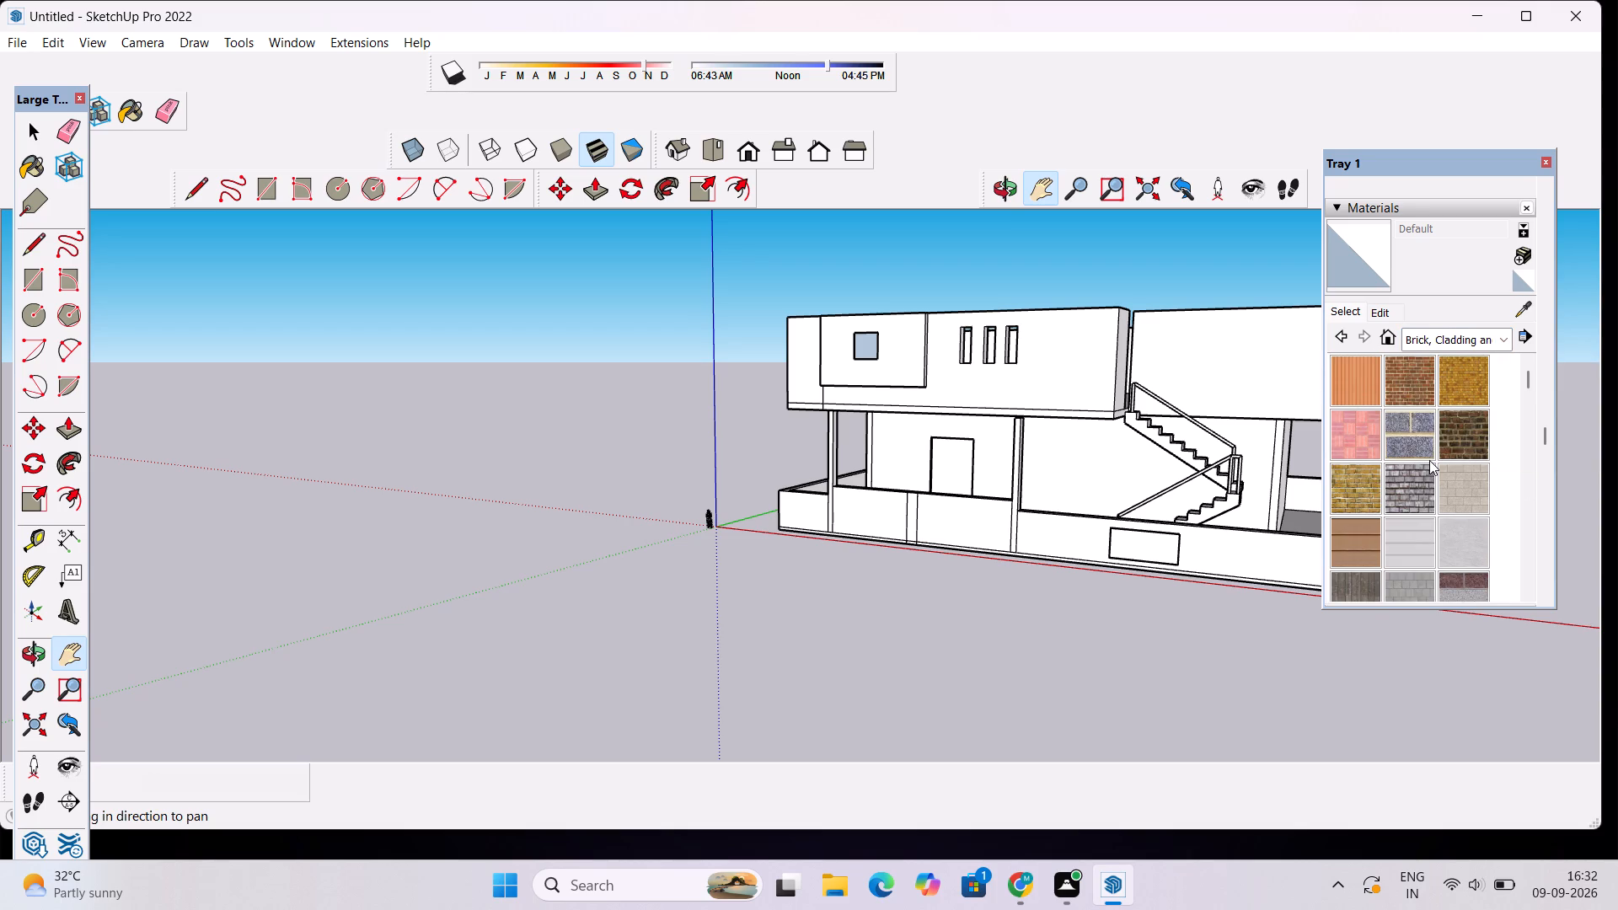
scroll(1429, 460, "down", 1)
scroll(1424, 473, "up", 3)
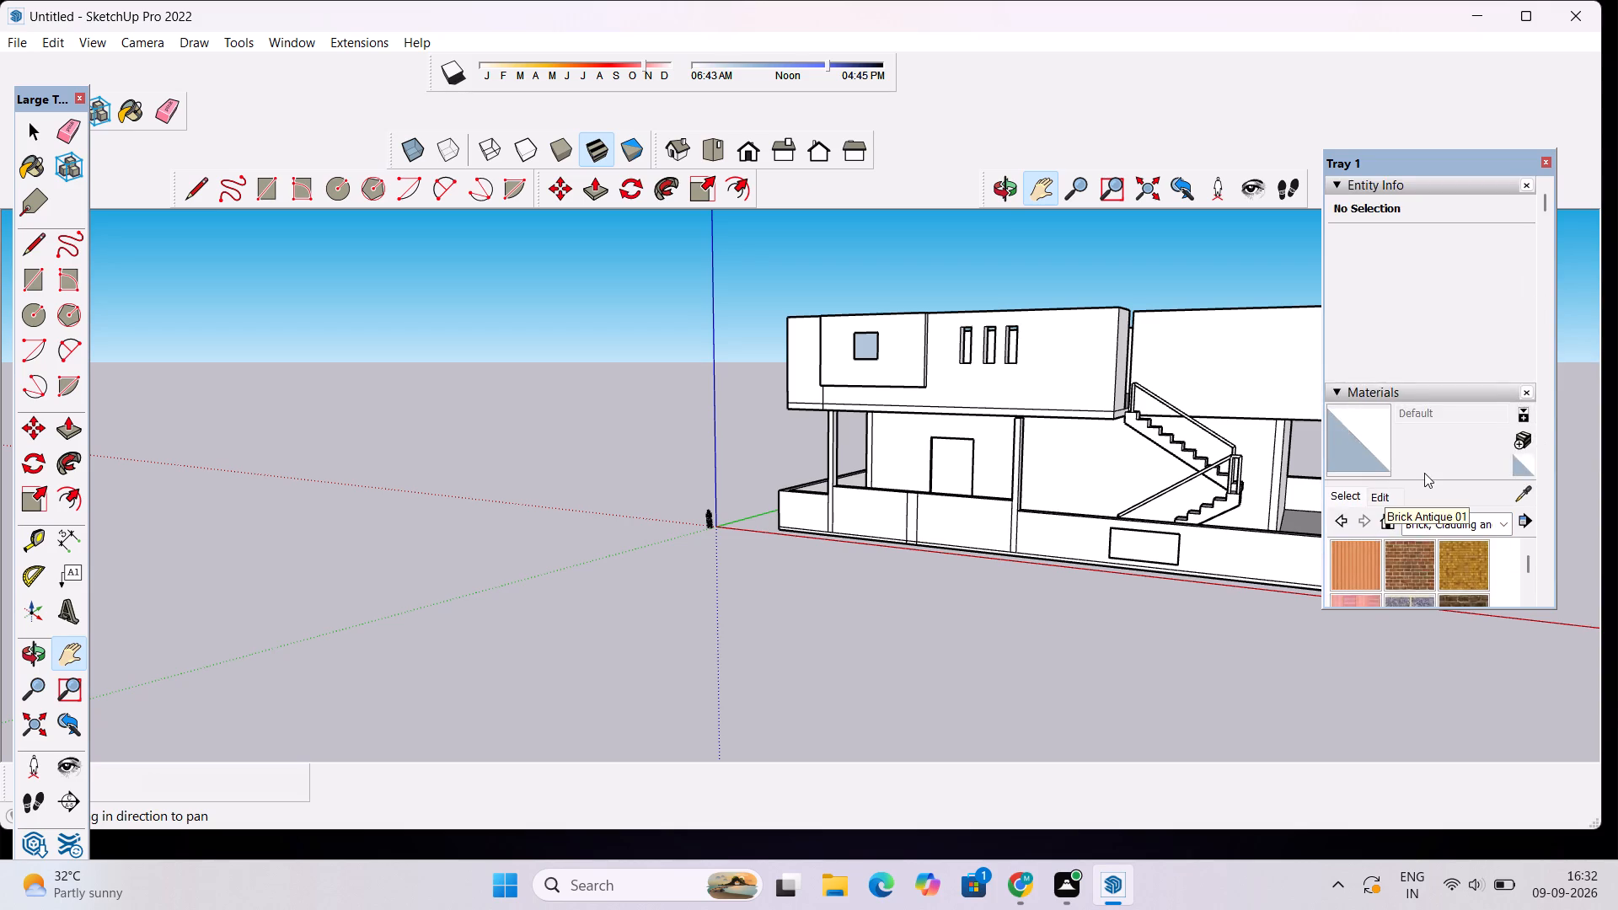
scroll(1424, 473, "up", 2)
scroll(1424, 473, "down", 1)
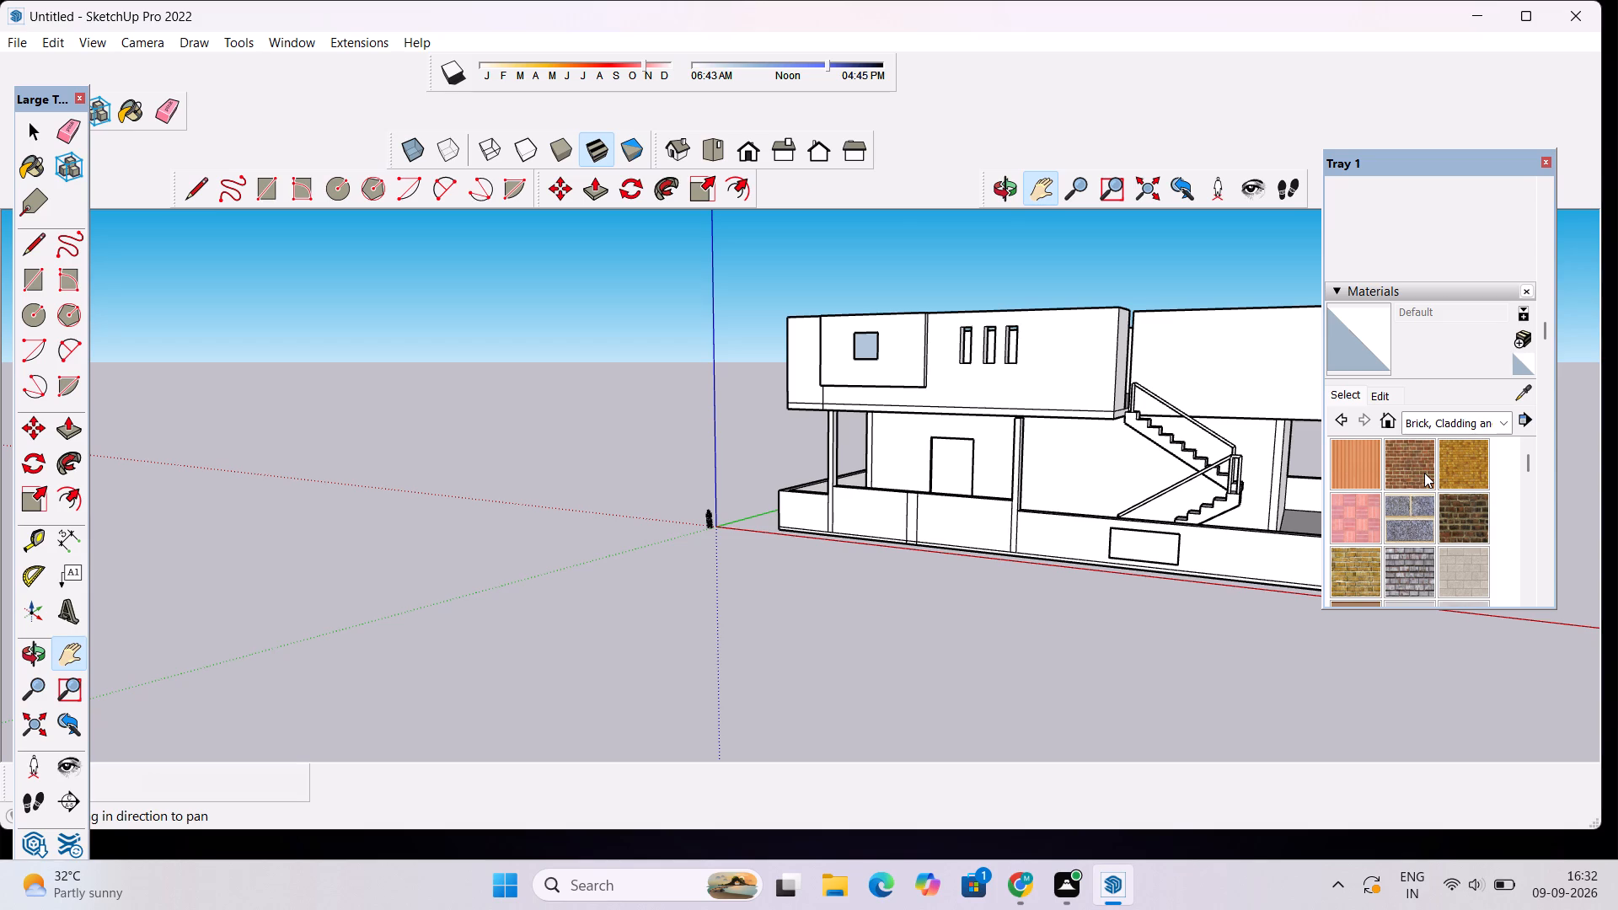
scroll(1385, 480, "down", 2)
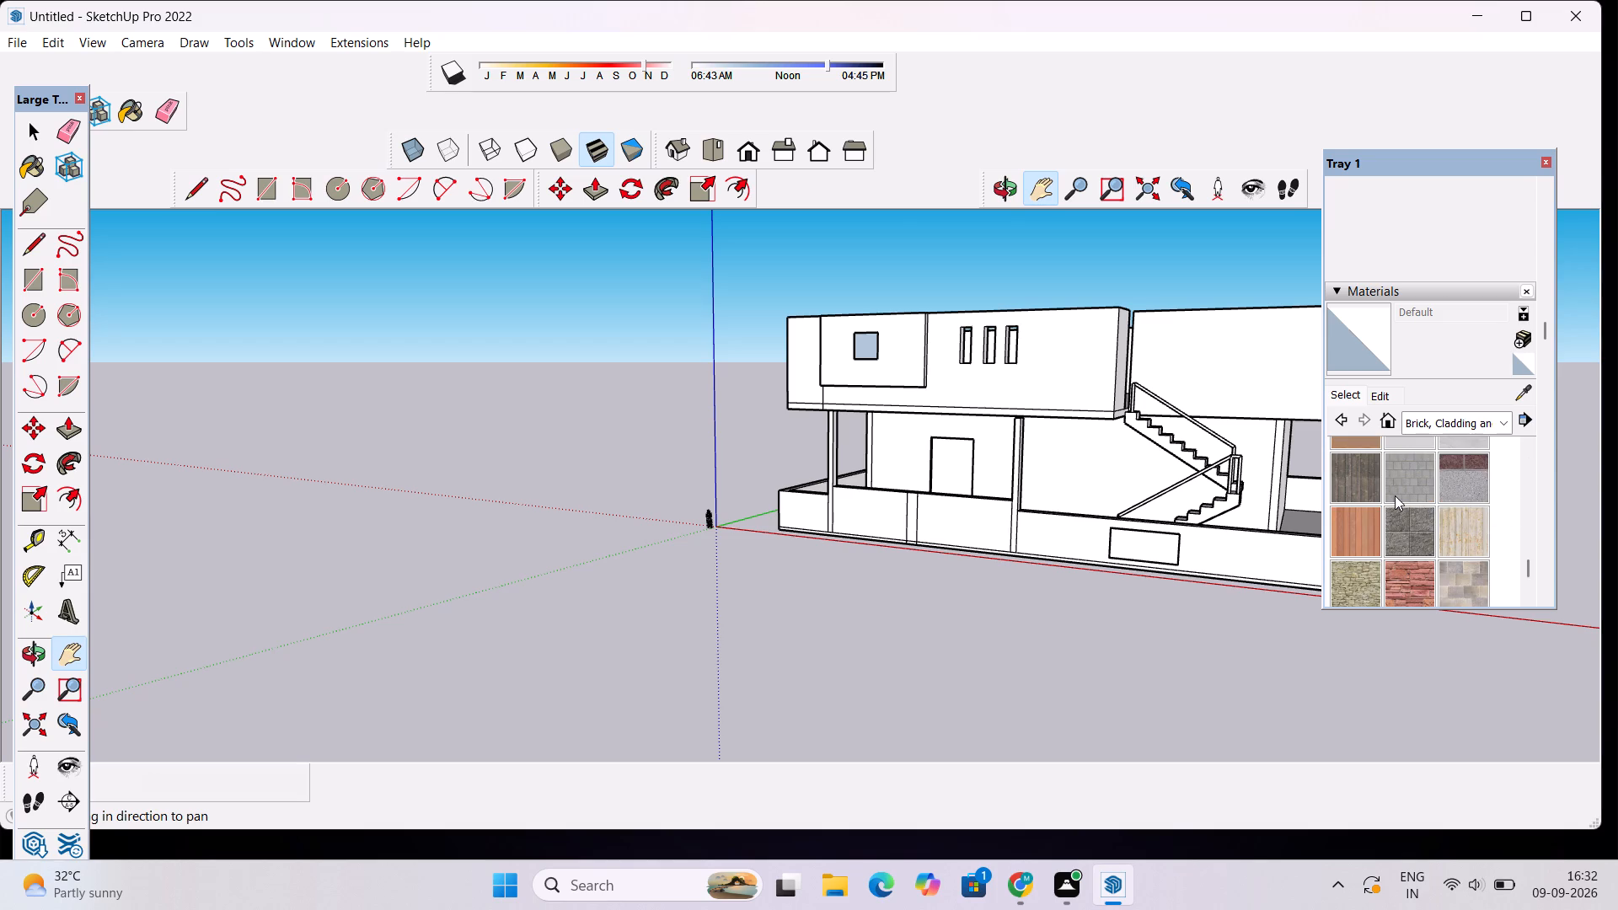
left_click(1365, 585)
scroll(1031, 485, "up", 2)
left_click(1071, 458)
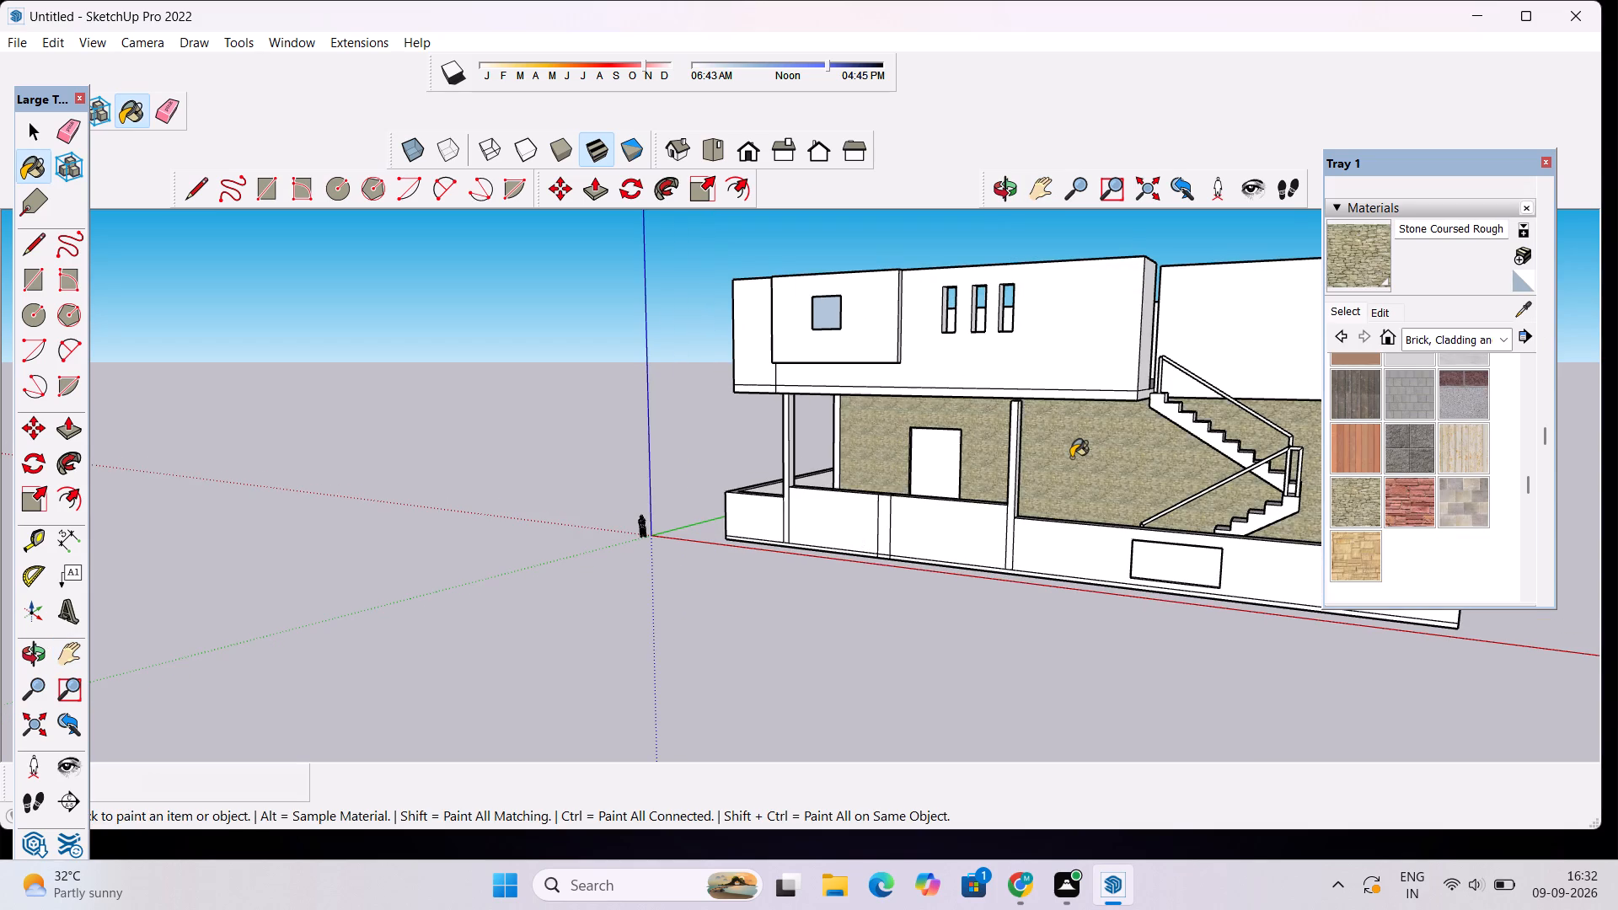
Paint the rectangular panel in the front boundary wall below the staircase with the red Stone Flagstone material.
scroll(1072, 460, "down", 8)
scroll(1133, 452, "up", 2)
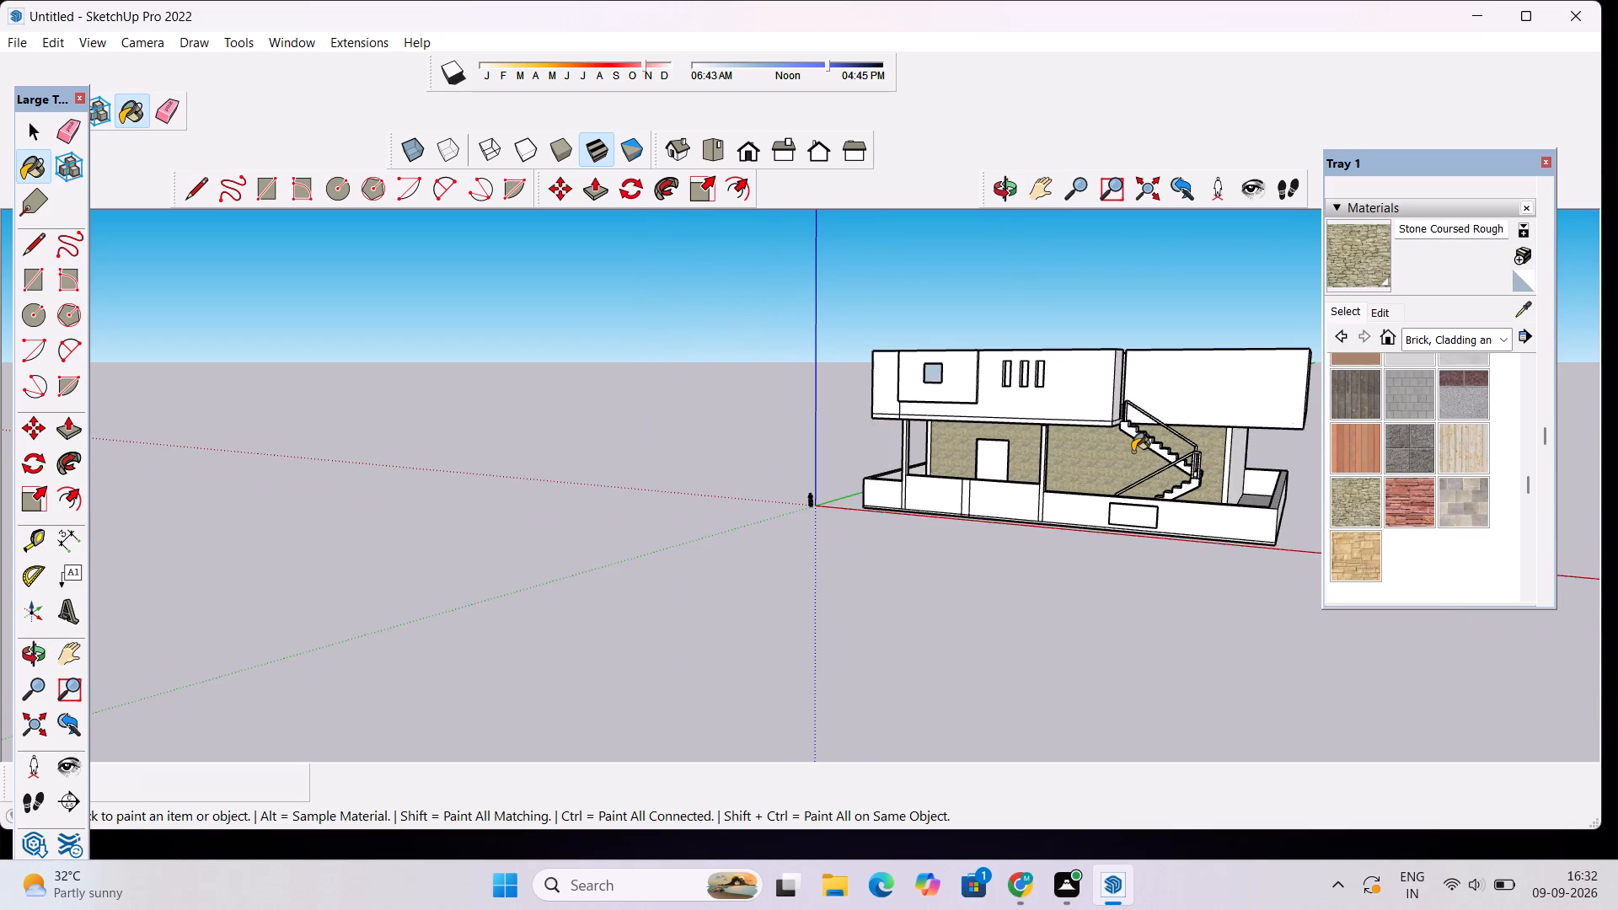
scroll(1133, 452, "up", 3)
scroll(1142, 455, "down", 3)
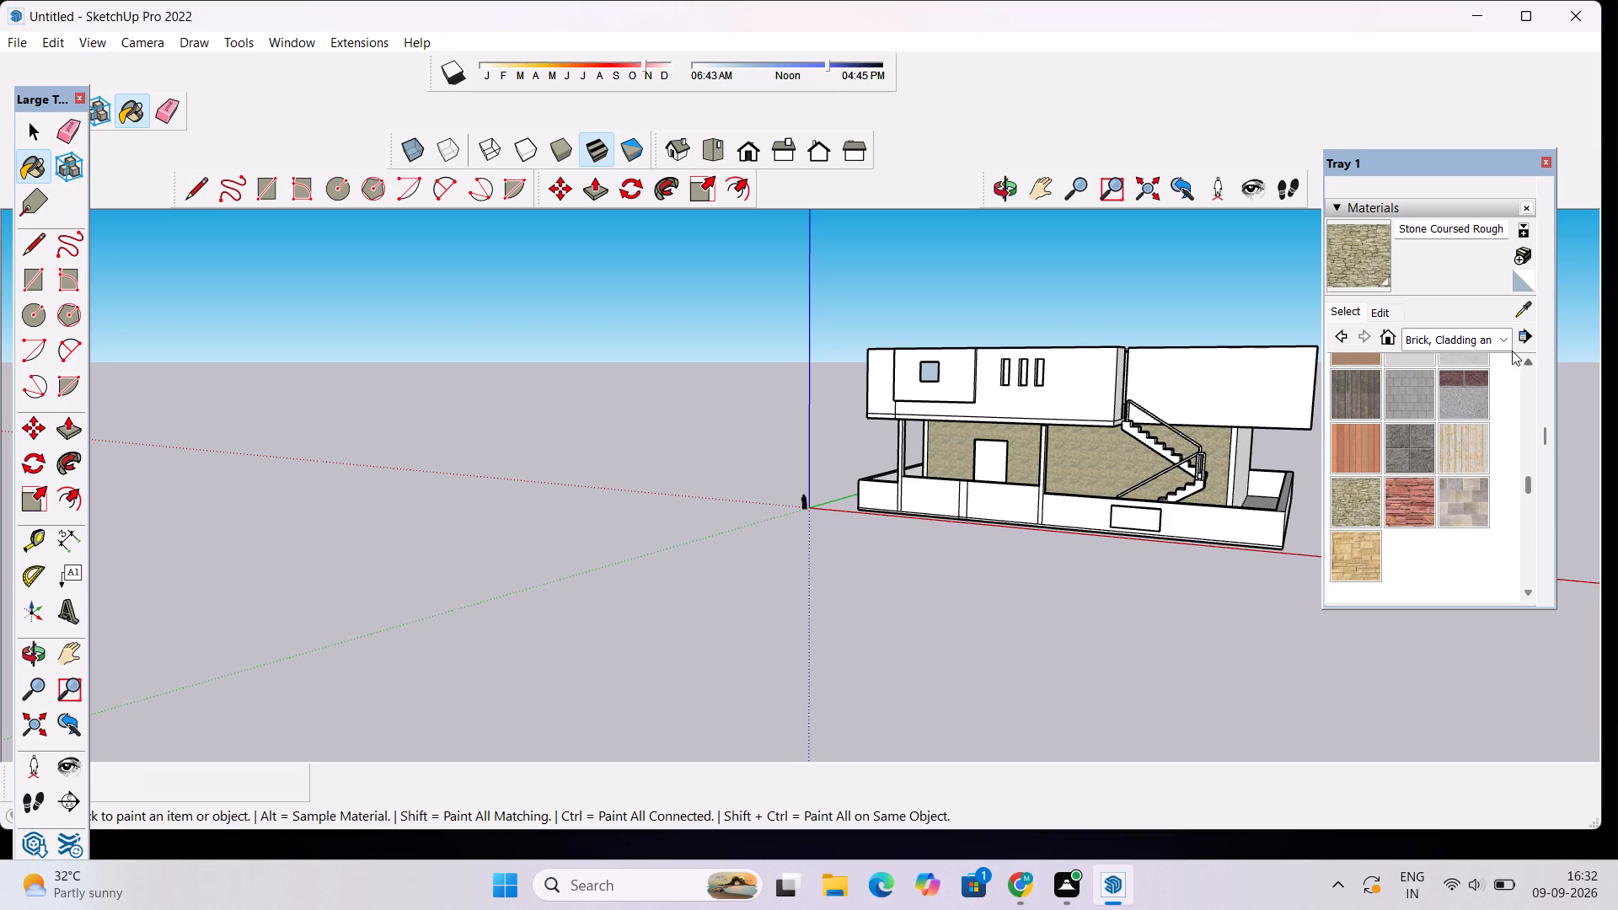
left_click(1412, 505)
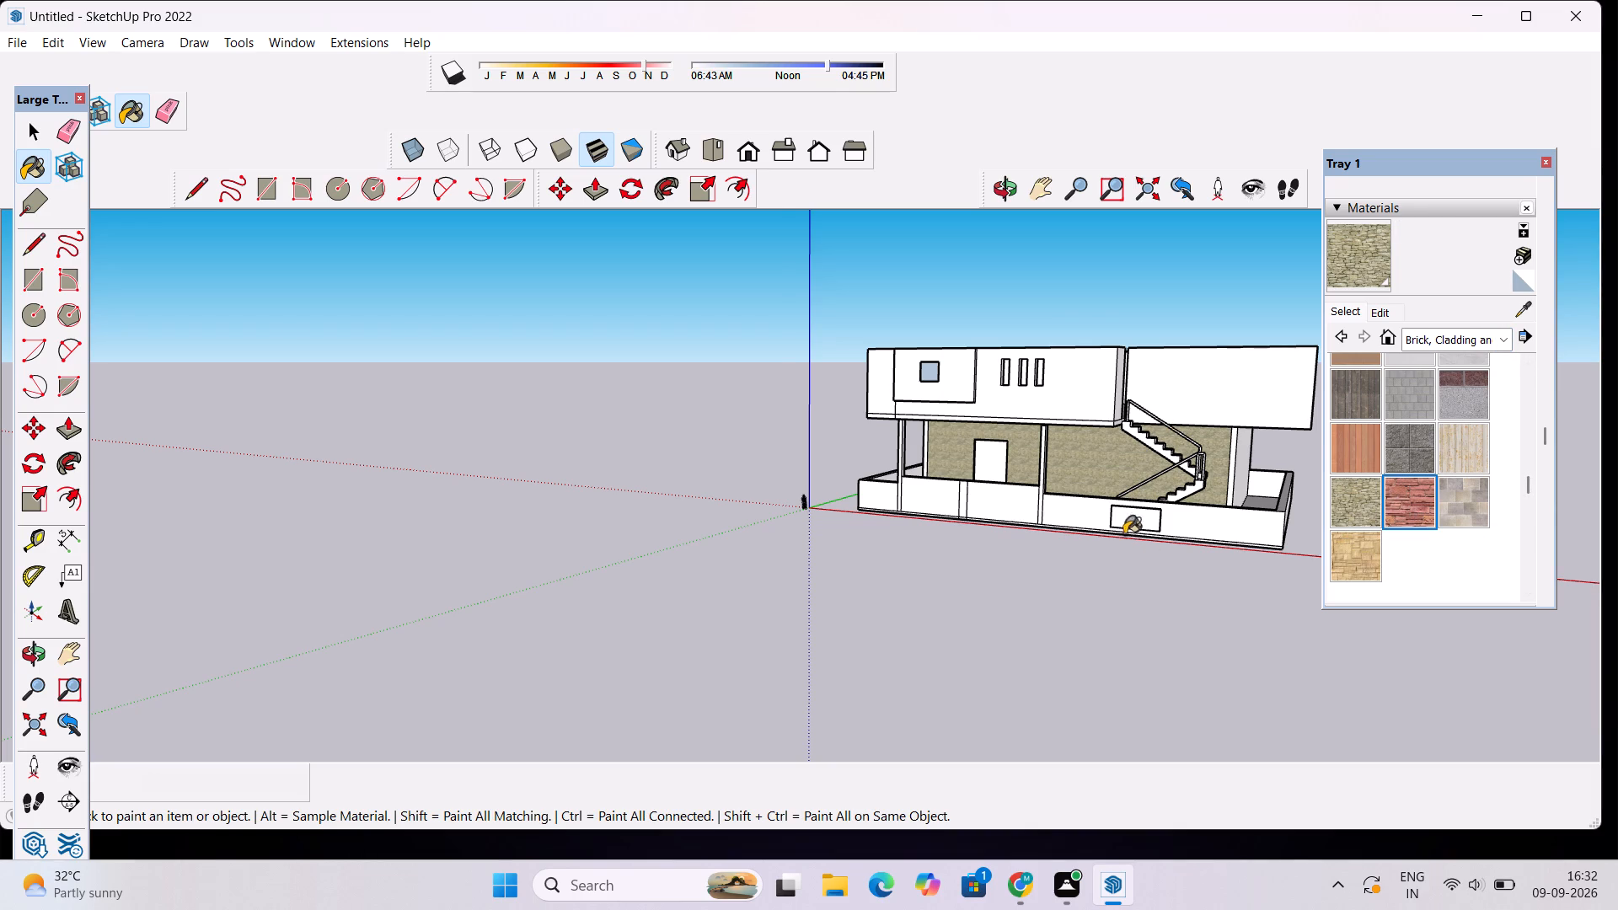
scroll(1127, 525, "up", 7)
left_click(1138, 515)
scroll(1138, 515, "down", 8)
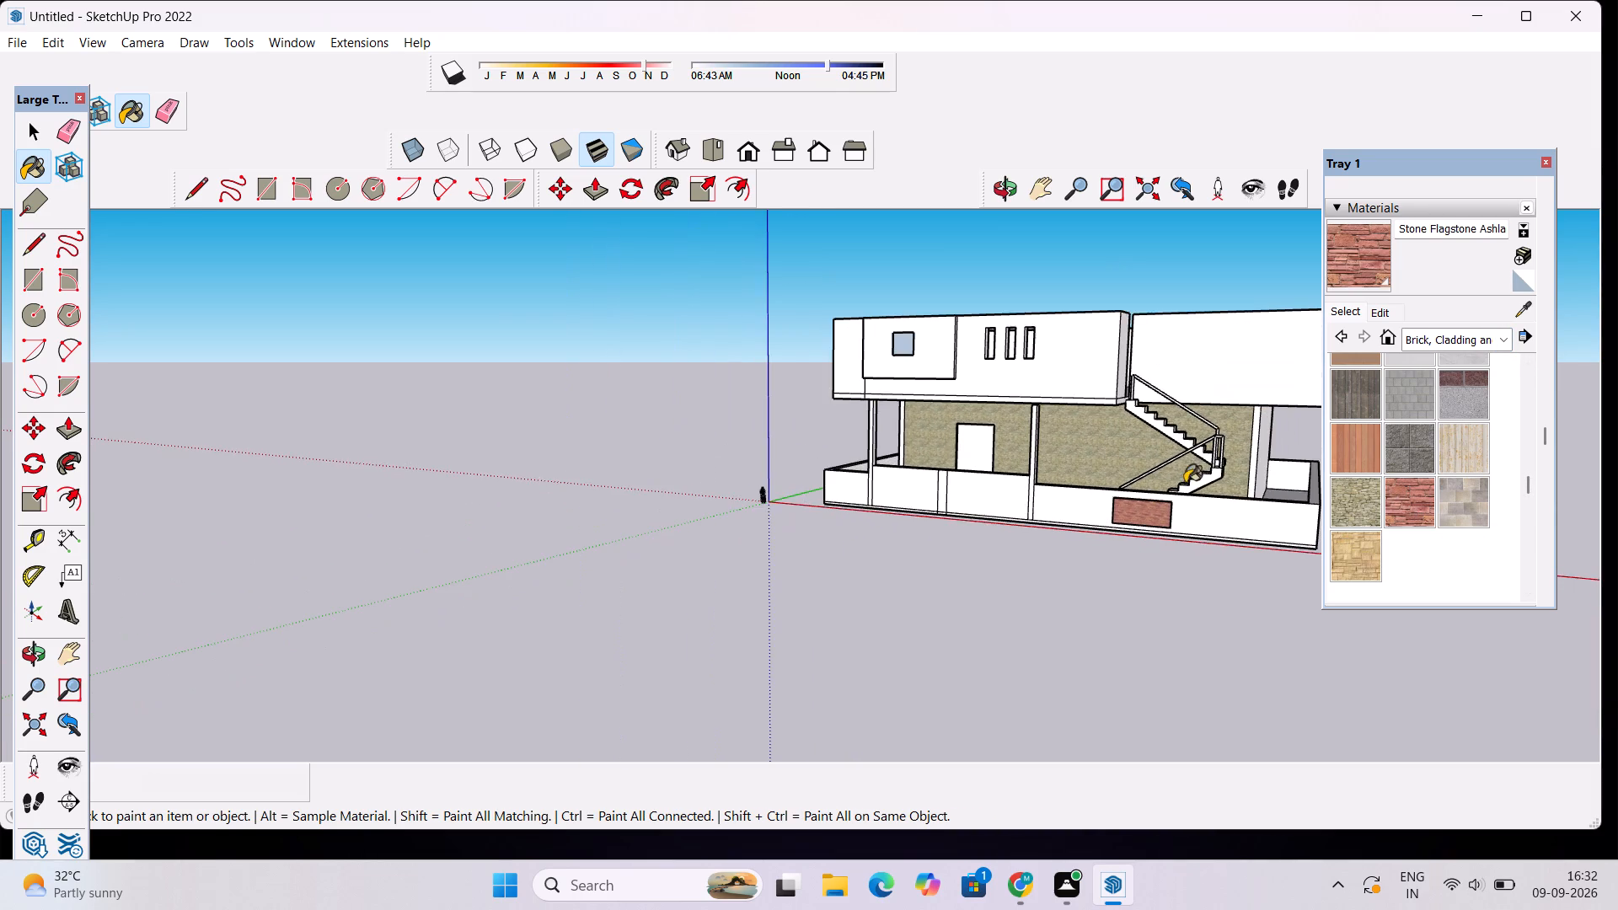
Paint the face seen through the ground-floor doorway with the red Stone Flagstone material.
left_click(1507, 345)
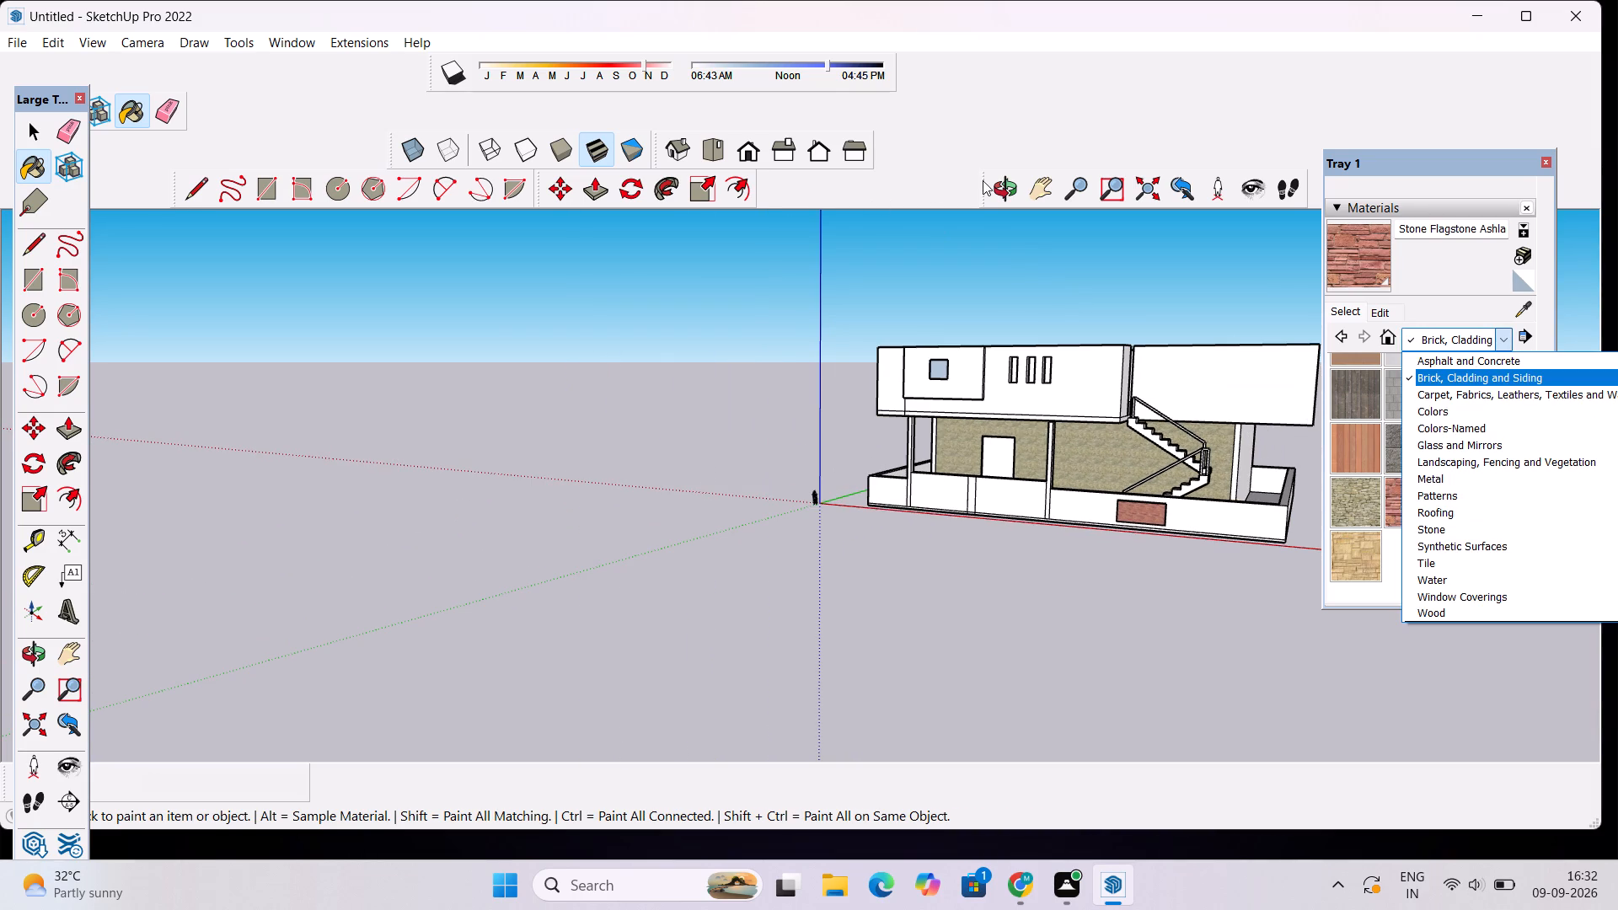
left_click(997, 185)
left_click_drag(721, 329, 999, 441)
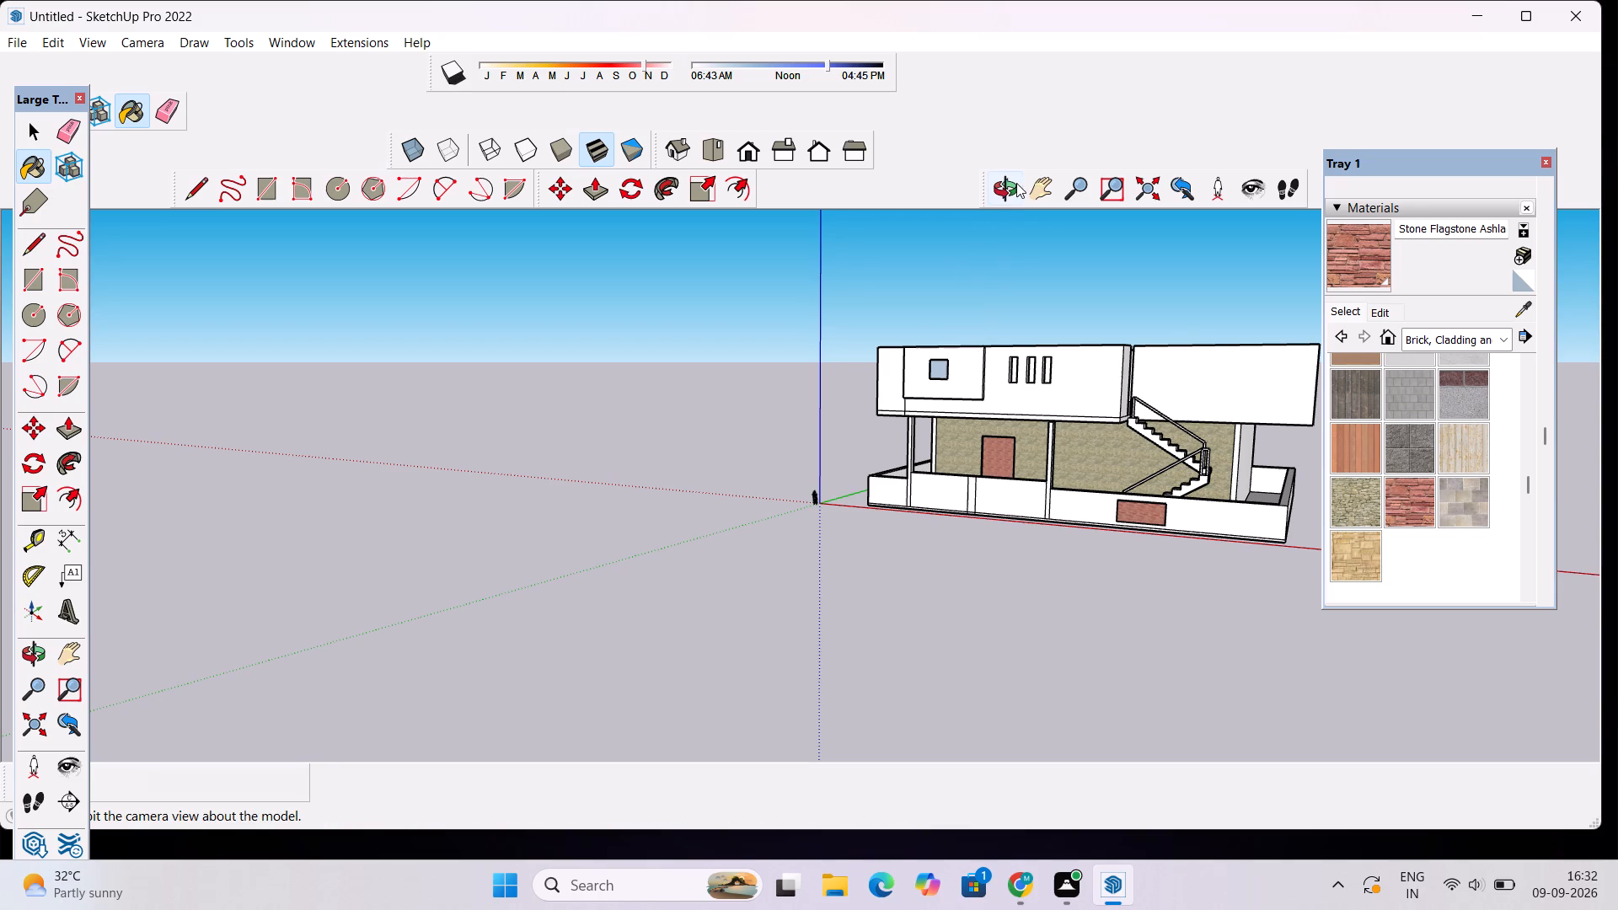
Examine the painted ground-floor wall, the doorway and the boundary wall panel from above and at ground level.
left_click(999, 188)
left_click_drag(787, 462, 994, 500)
scroll(1043, 412, "up", 5)
left_click_drag(1054, 589, 1054, 543)
scroll(904, 442, "up", 4)
left_click_drag(992, 466, 807, 567)
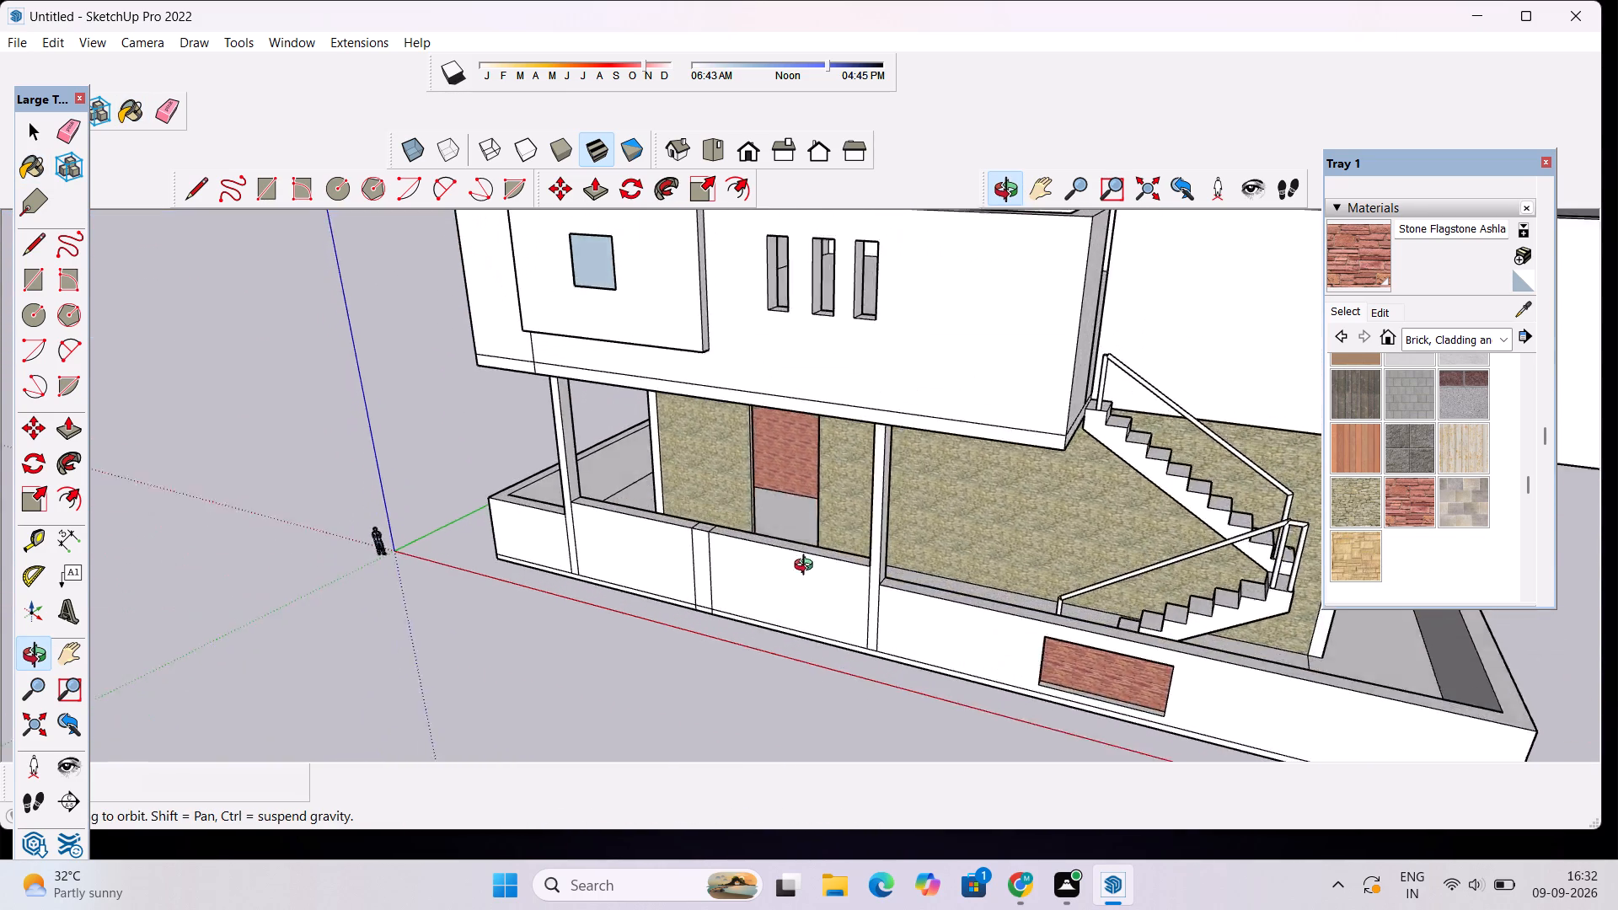
left_click_drag(807, 567, 929, 442)
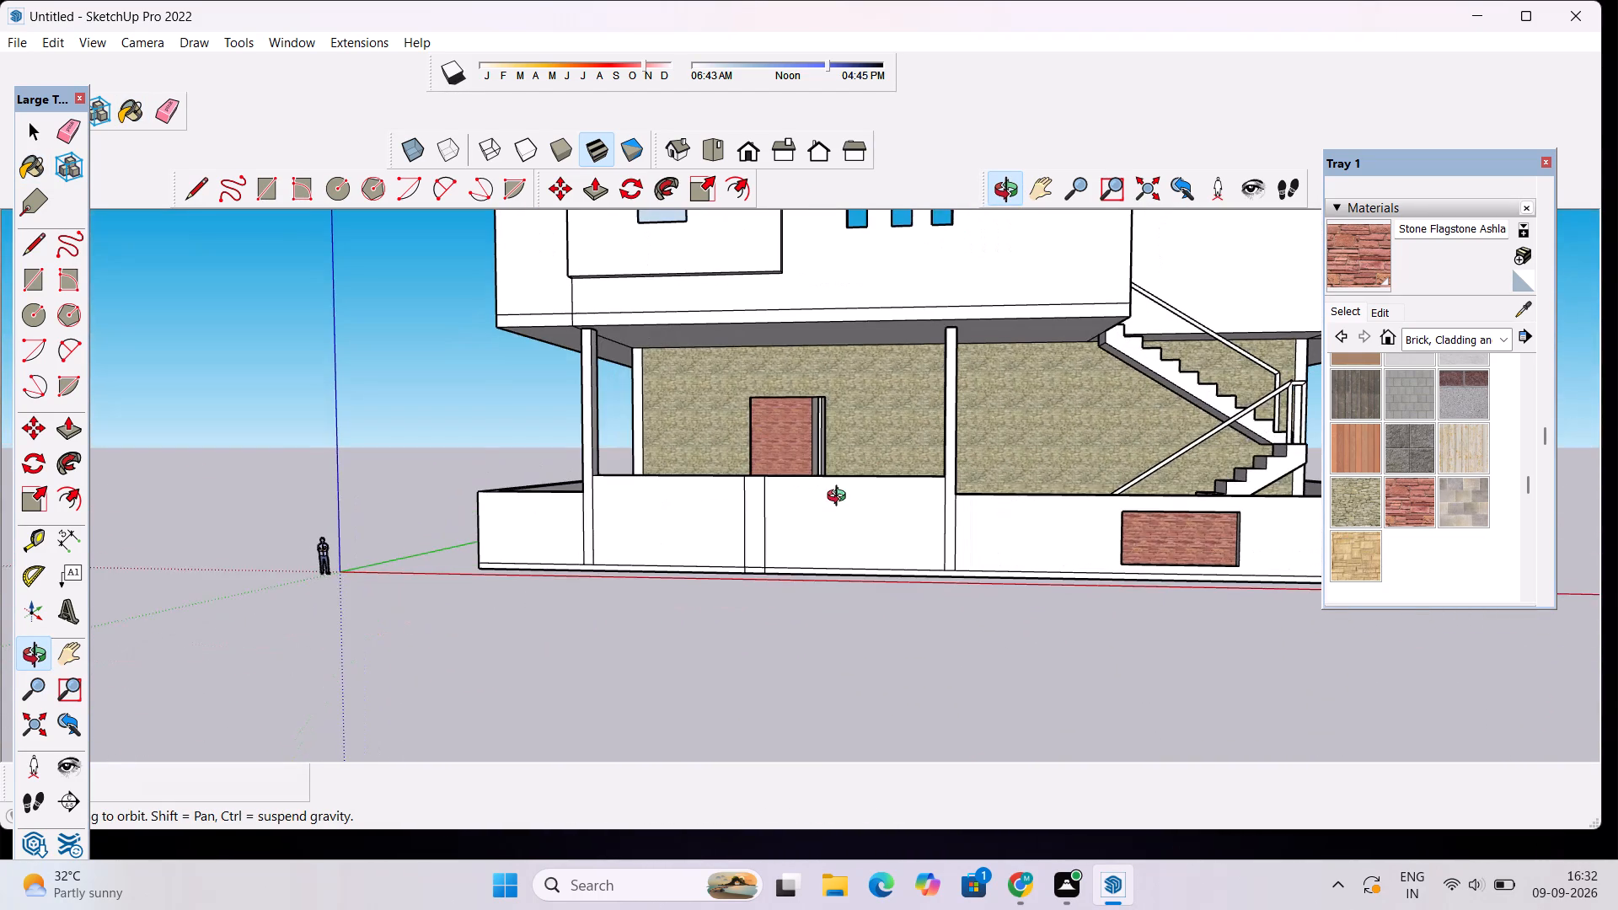
scroll(840, 498, "up", 2)
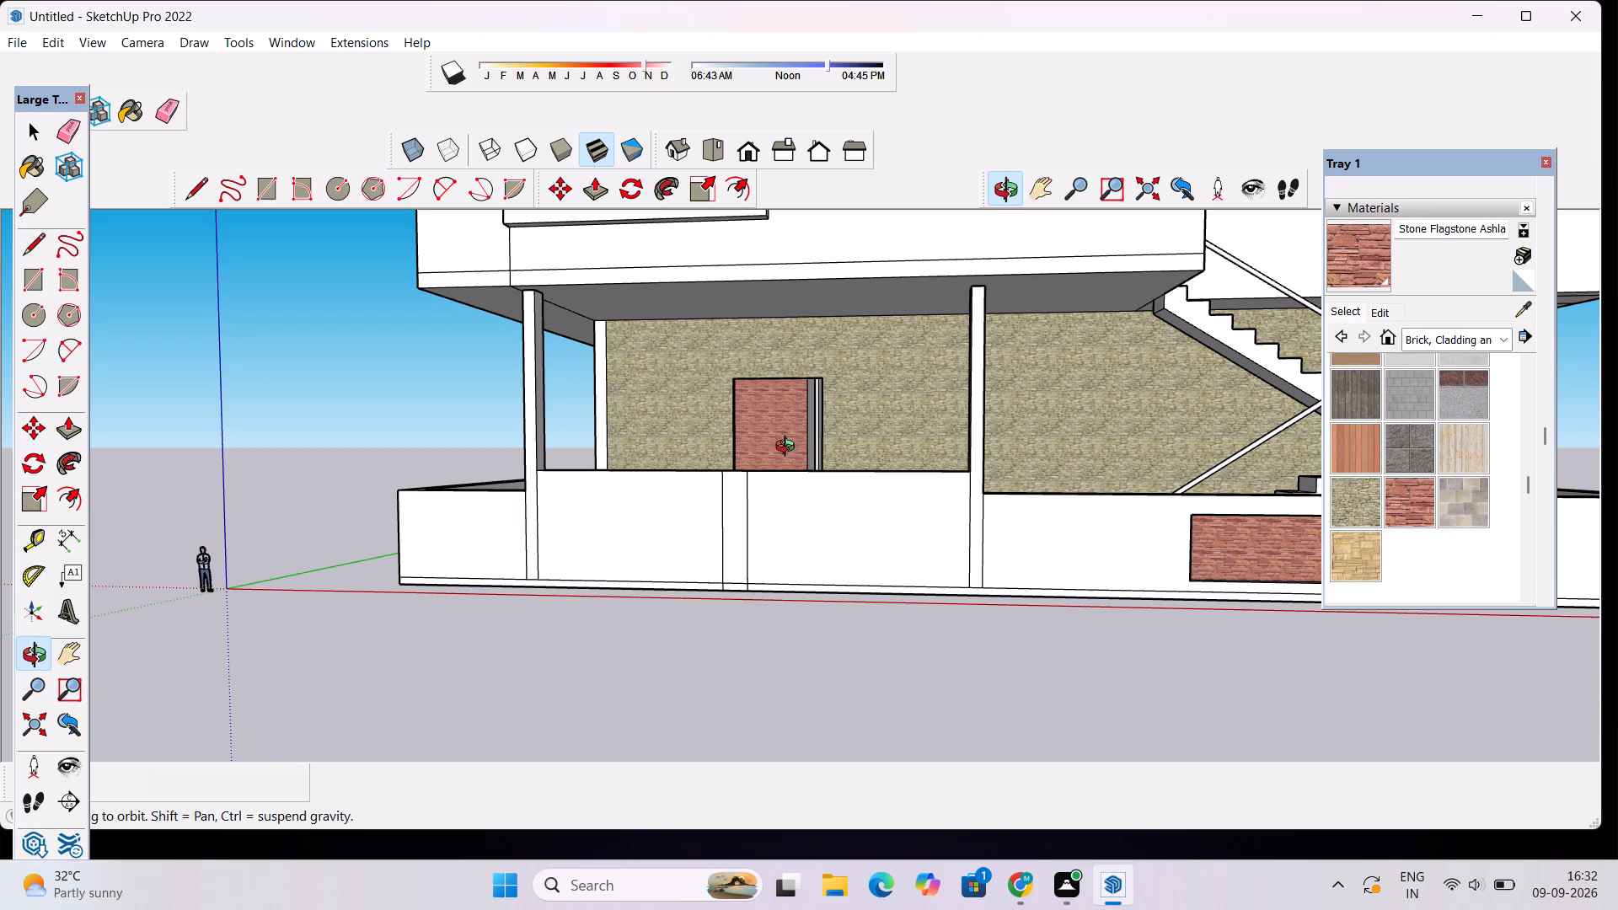
Undo the red Stone Flagstone paint on the face seen through the ground-floor doorway.
key("space")
key("ctrl+z")
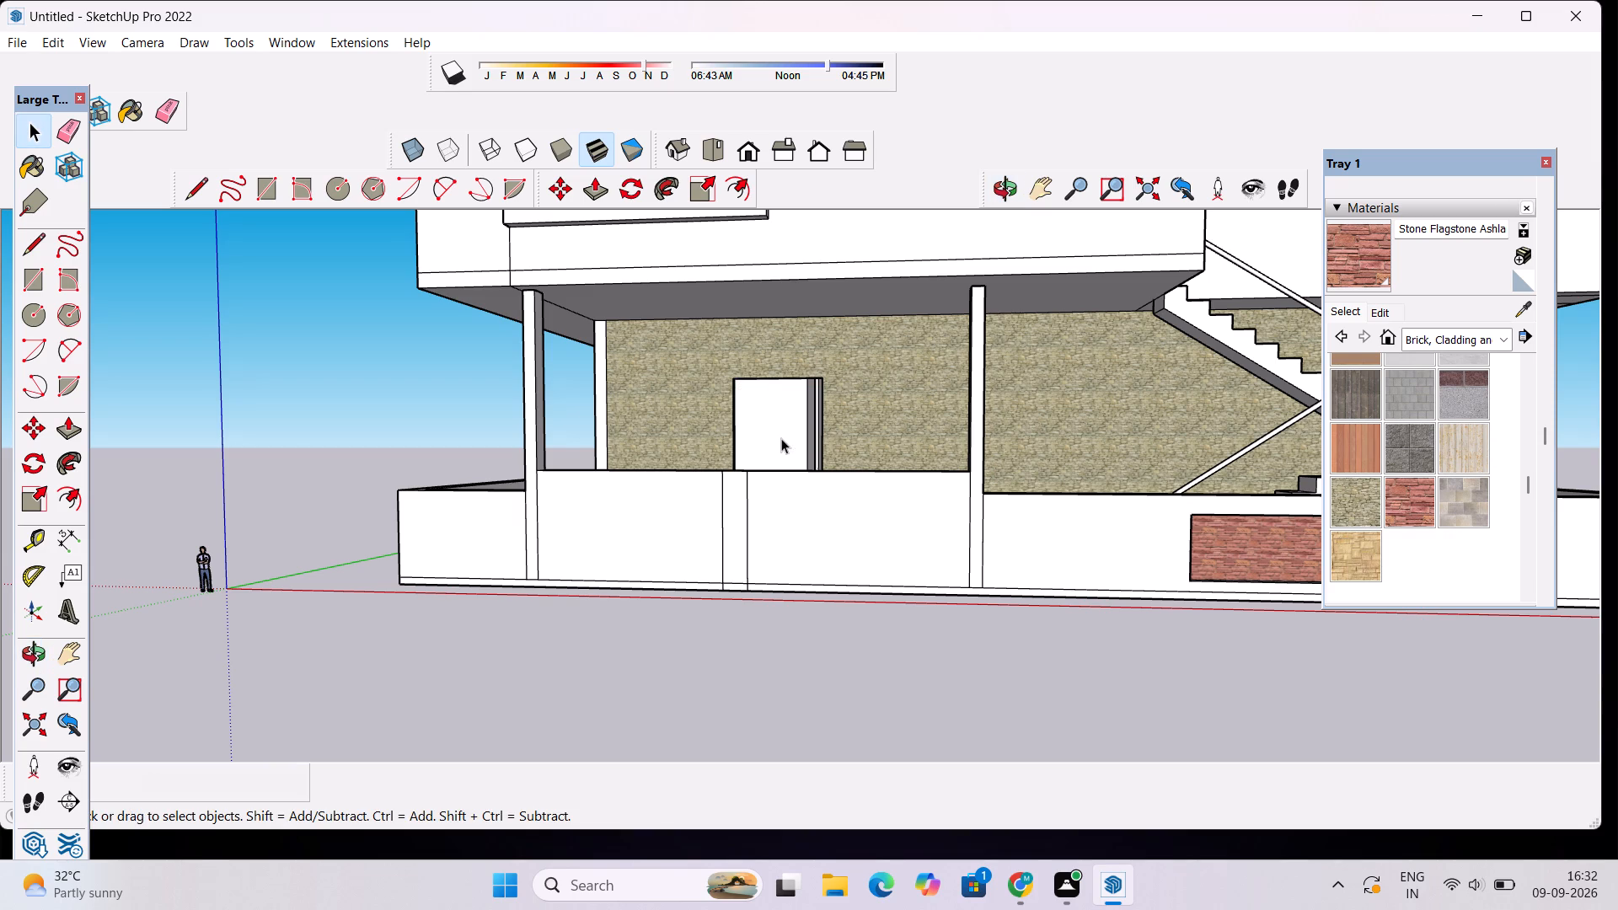
Browse the Window Coverings, Water, Synthetic Surfaces, Landscaping, Brick, and Asphalt and Concrete material collections for finishes suited to the front facade.
scroll(795, 442, "down", 3)
left_click(1003, 185)
left_click_drag(972, 376, 974, 454)
scroll(954, 467, "down", 5)
scroll(809, 452, "up", 2)
scroll(986, 455, "down", 1)
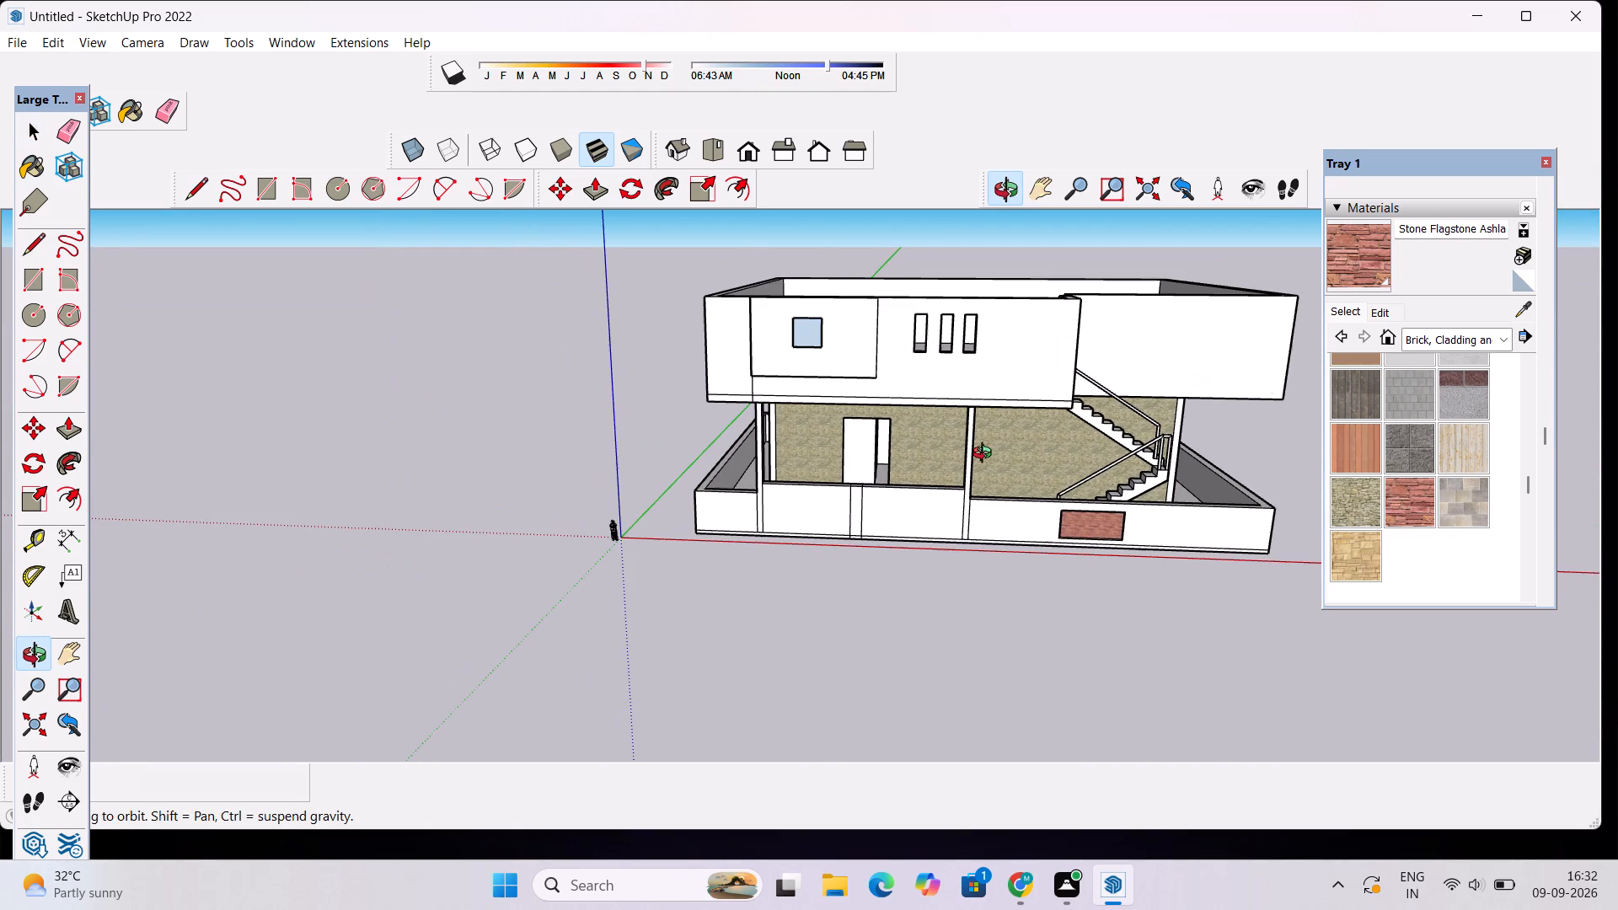
left_click(1503, 345)
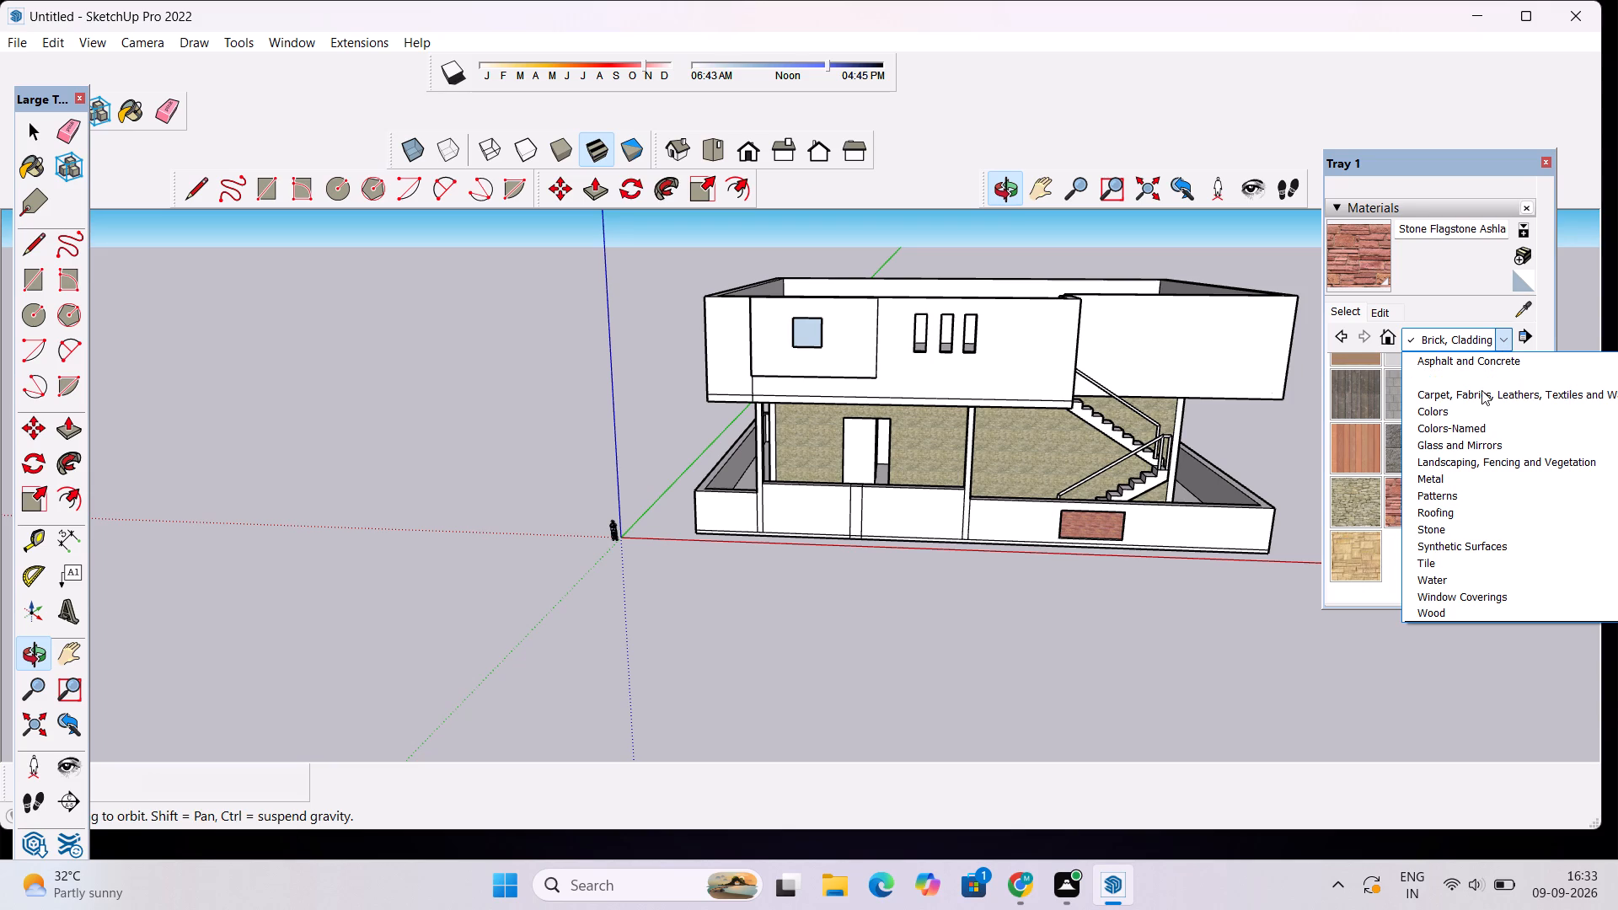
left_click(1452, 599)
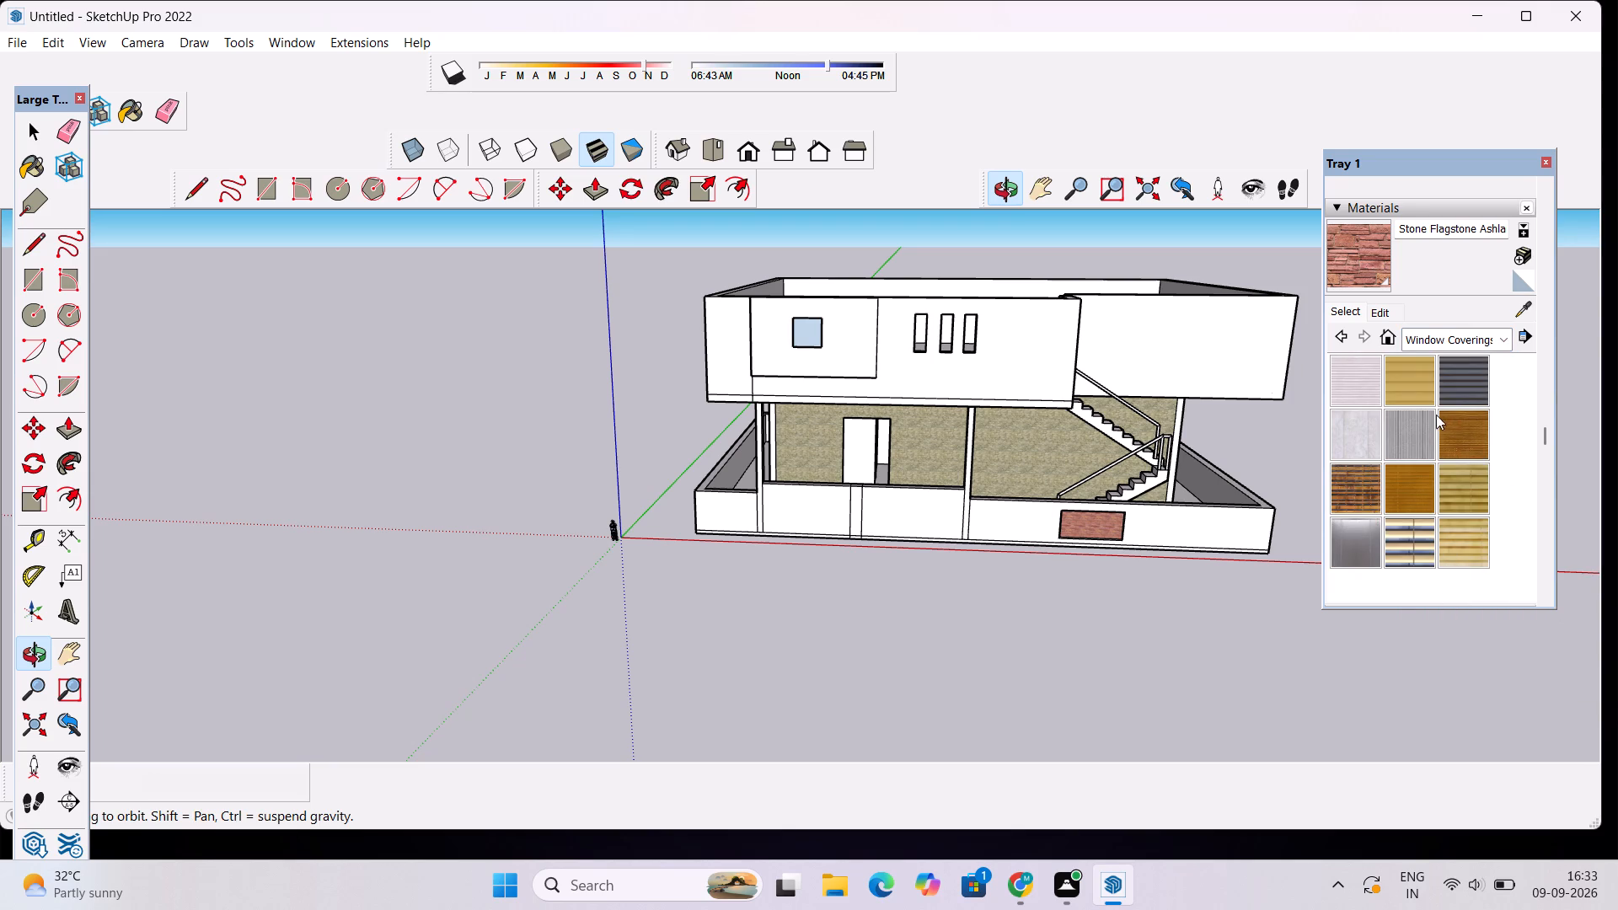
scroll(1439, 413, "up", 2)
scroll(1443, 420, "down", 2)
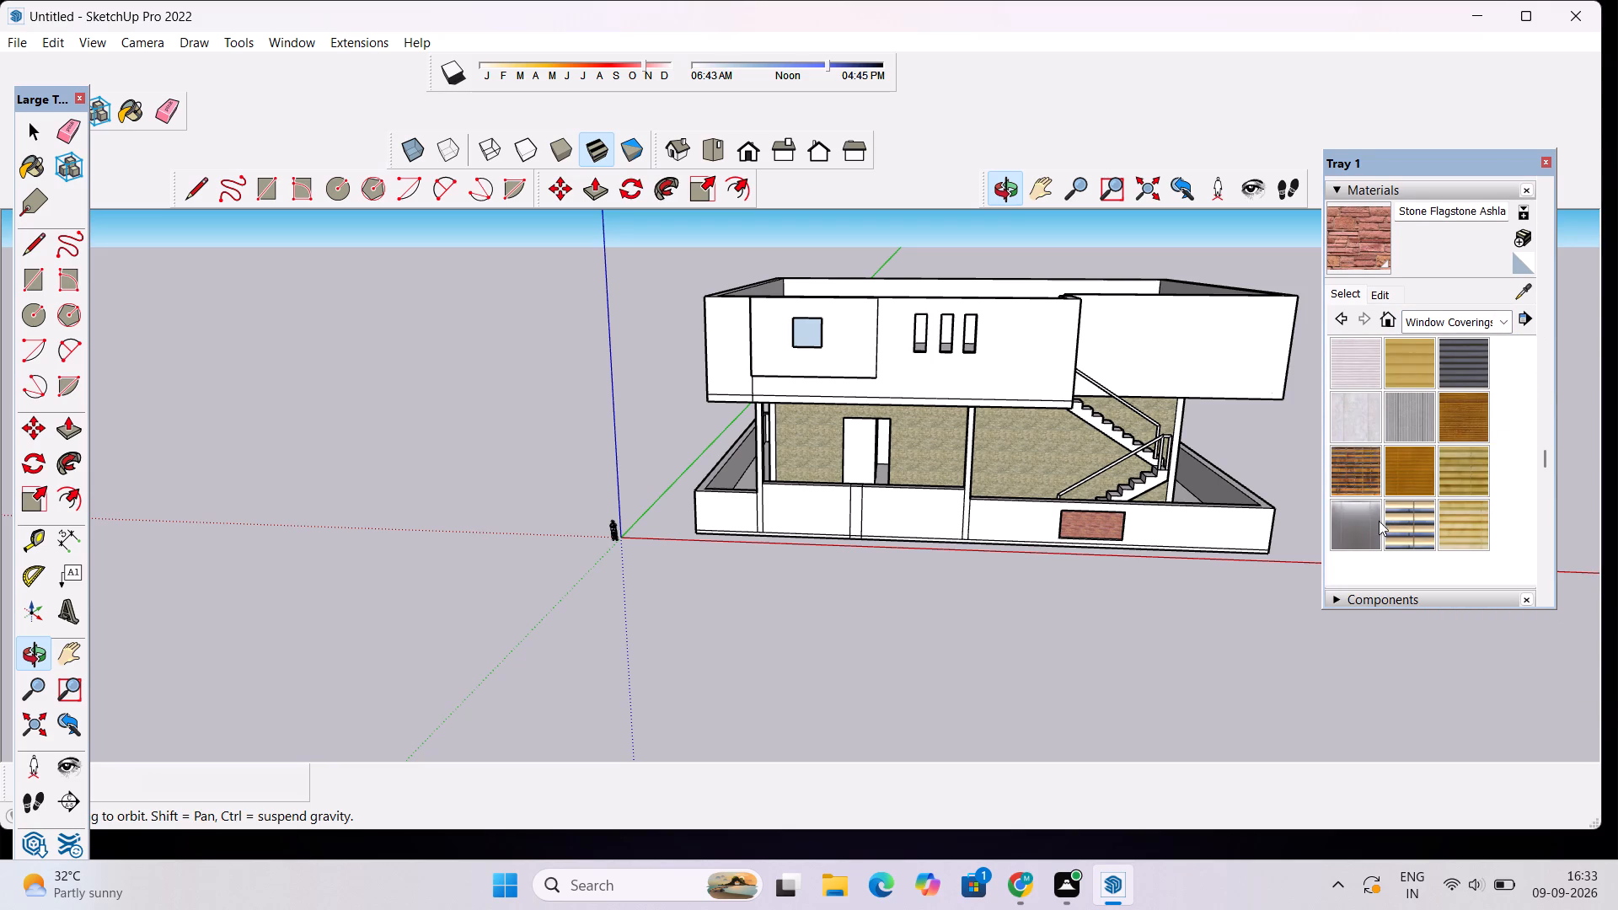
left_click(1500, 324)
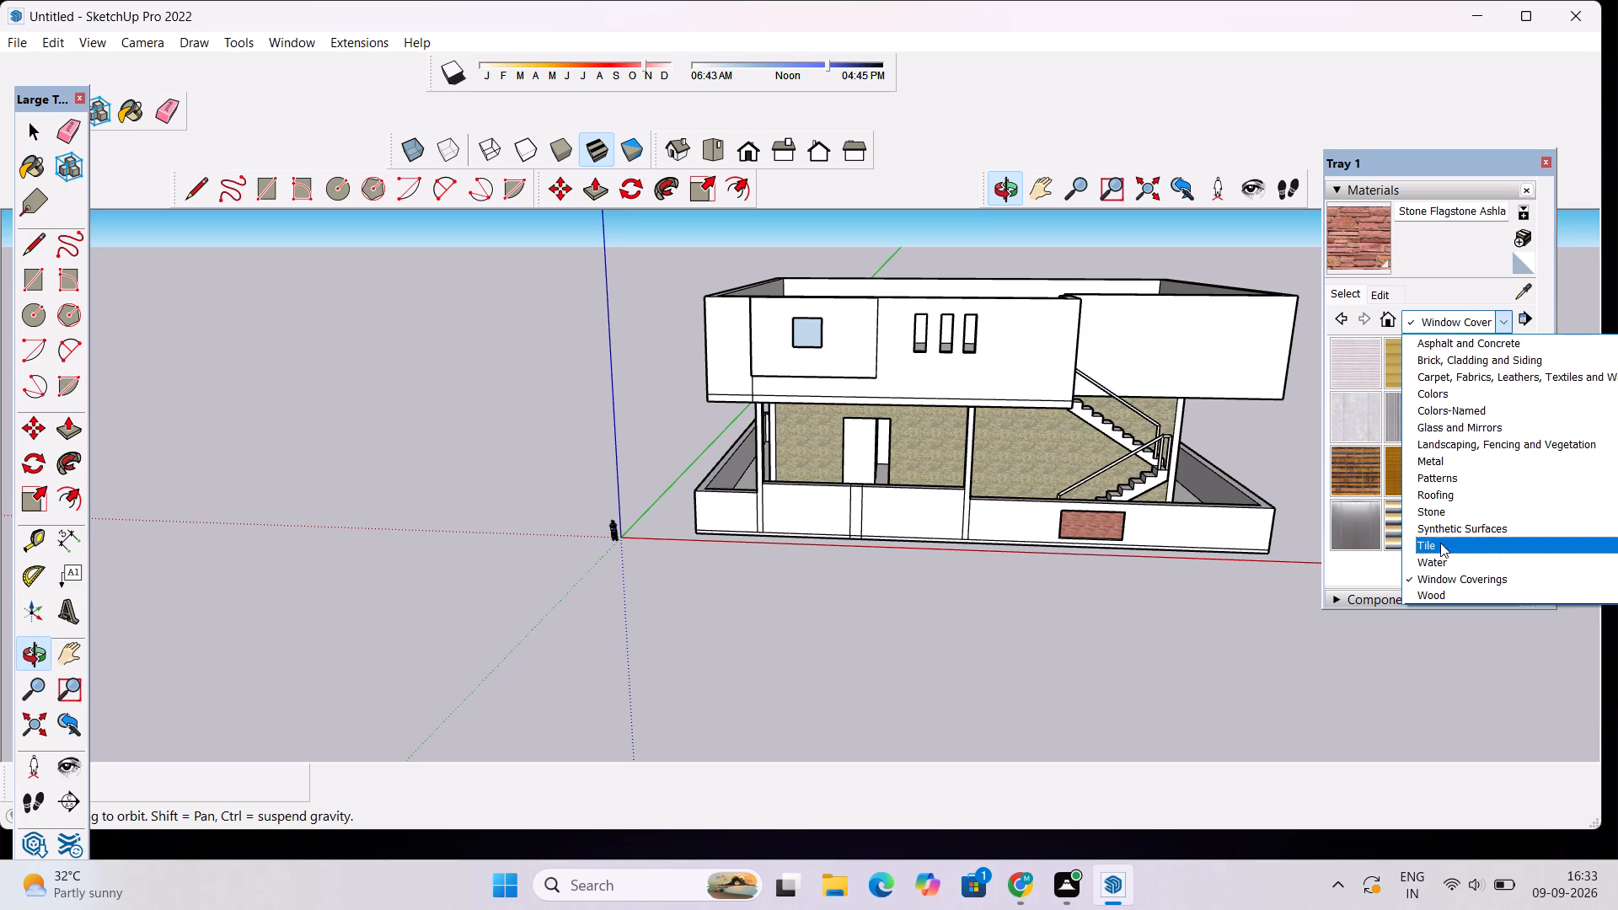
left_click(1439, 557)
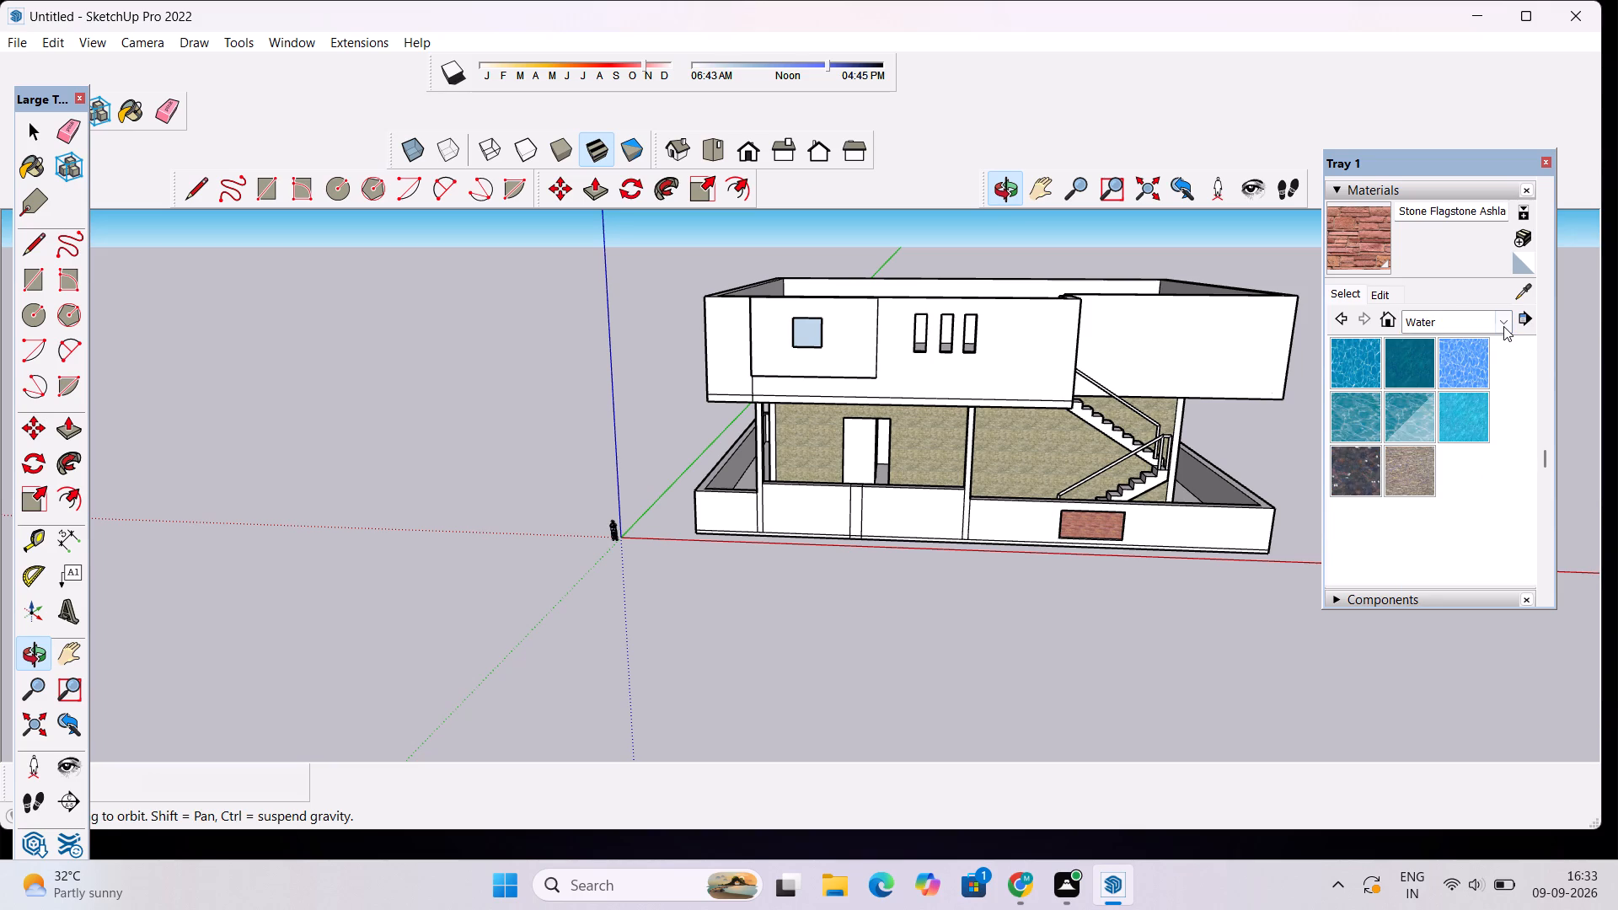
left_click(1503, 326)
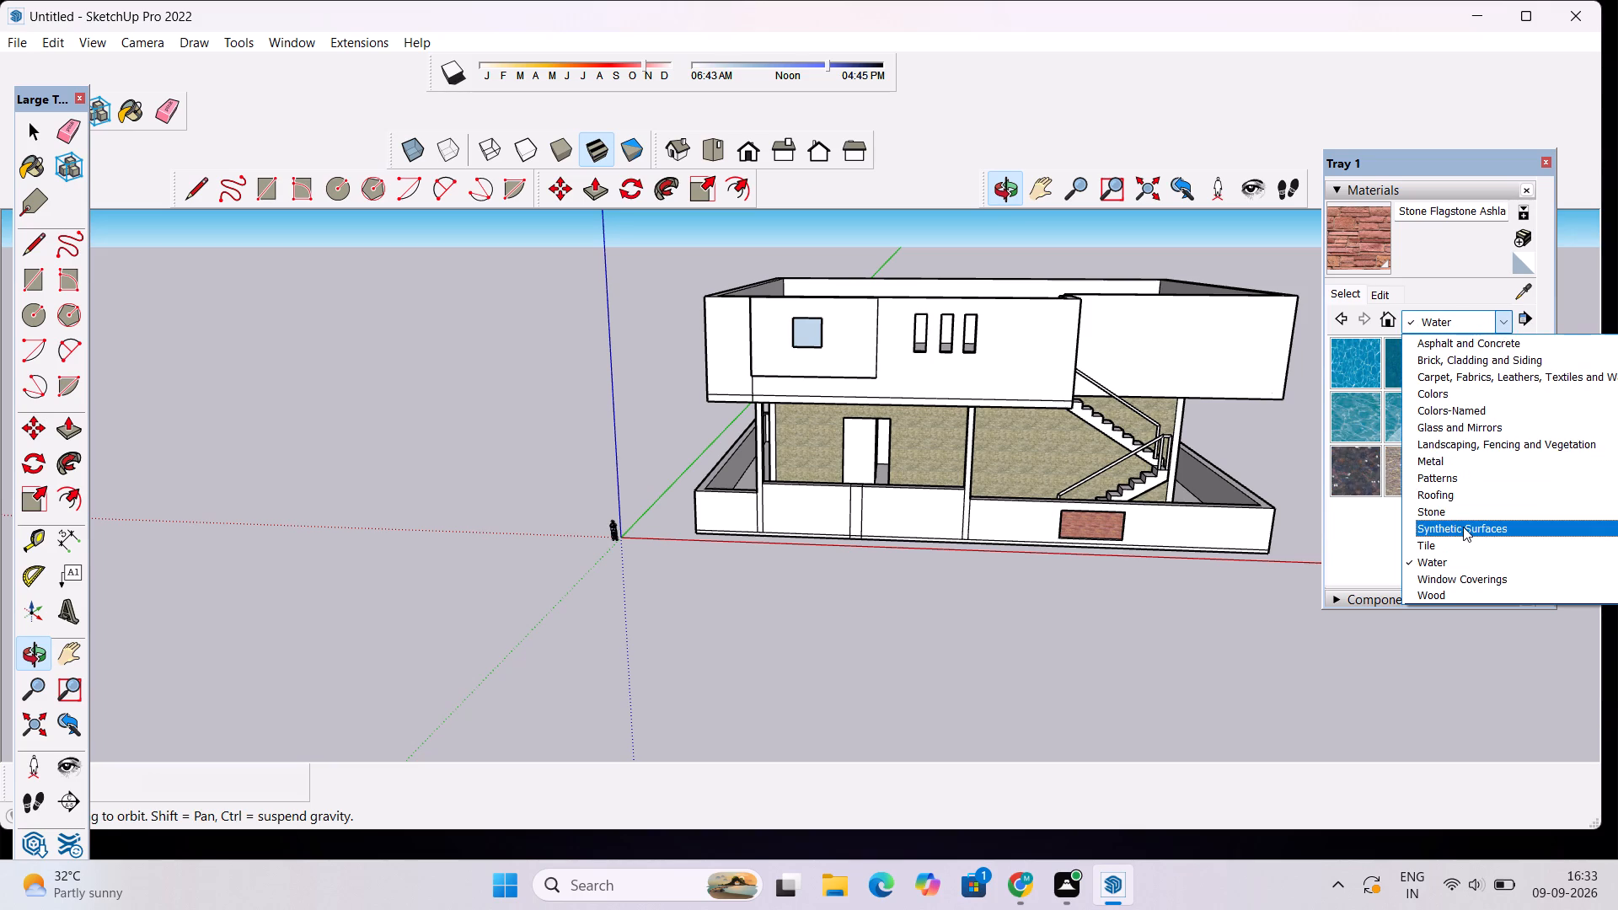
left_click(1463, 527)
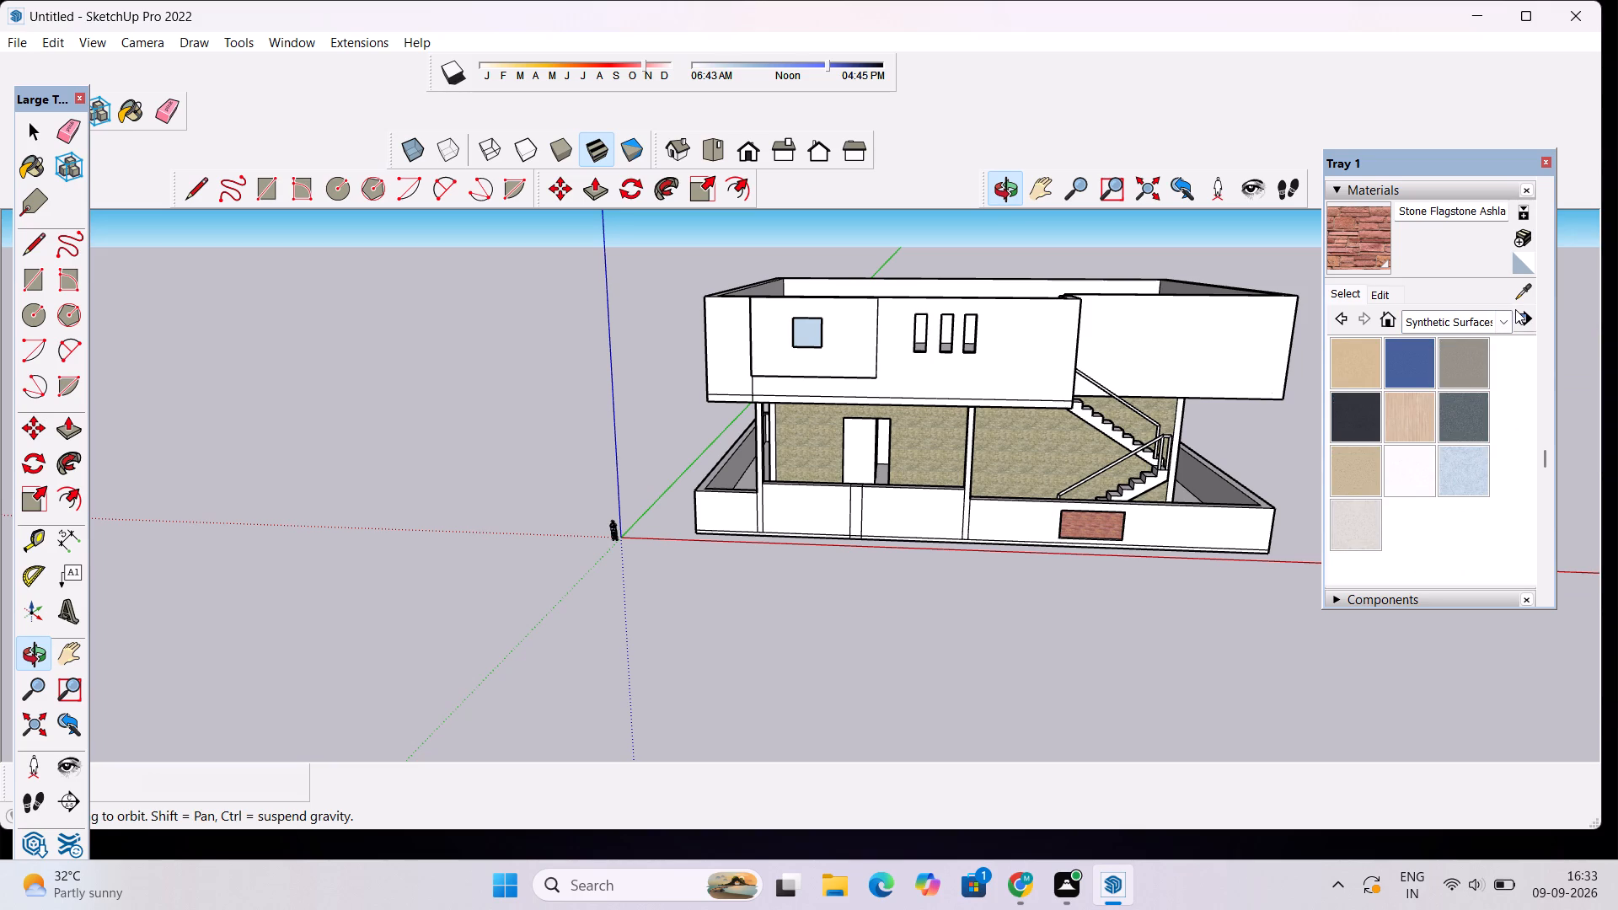
left_click(1505, 322)
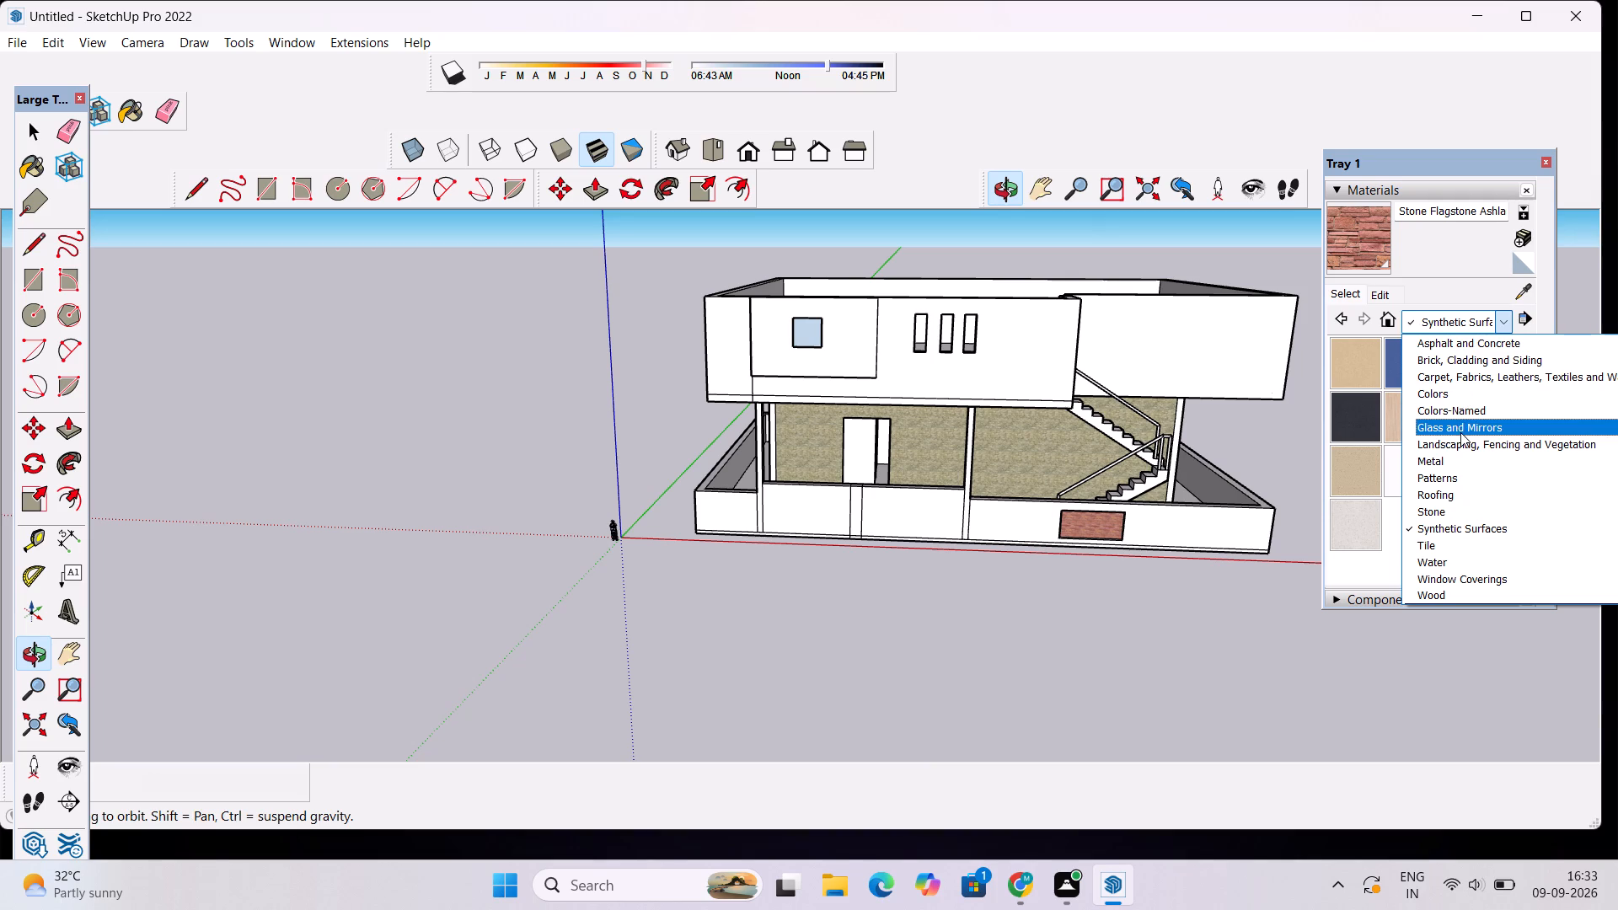
left_click(1473, 446)
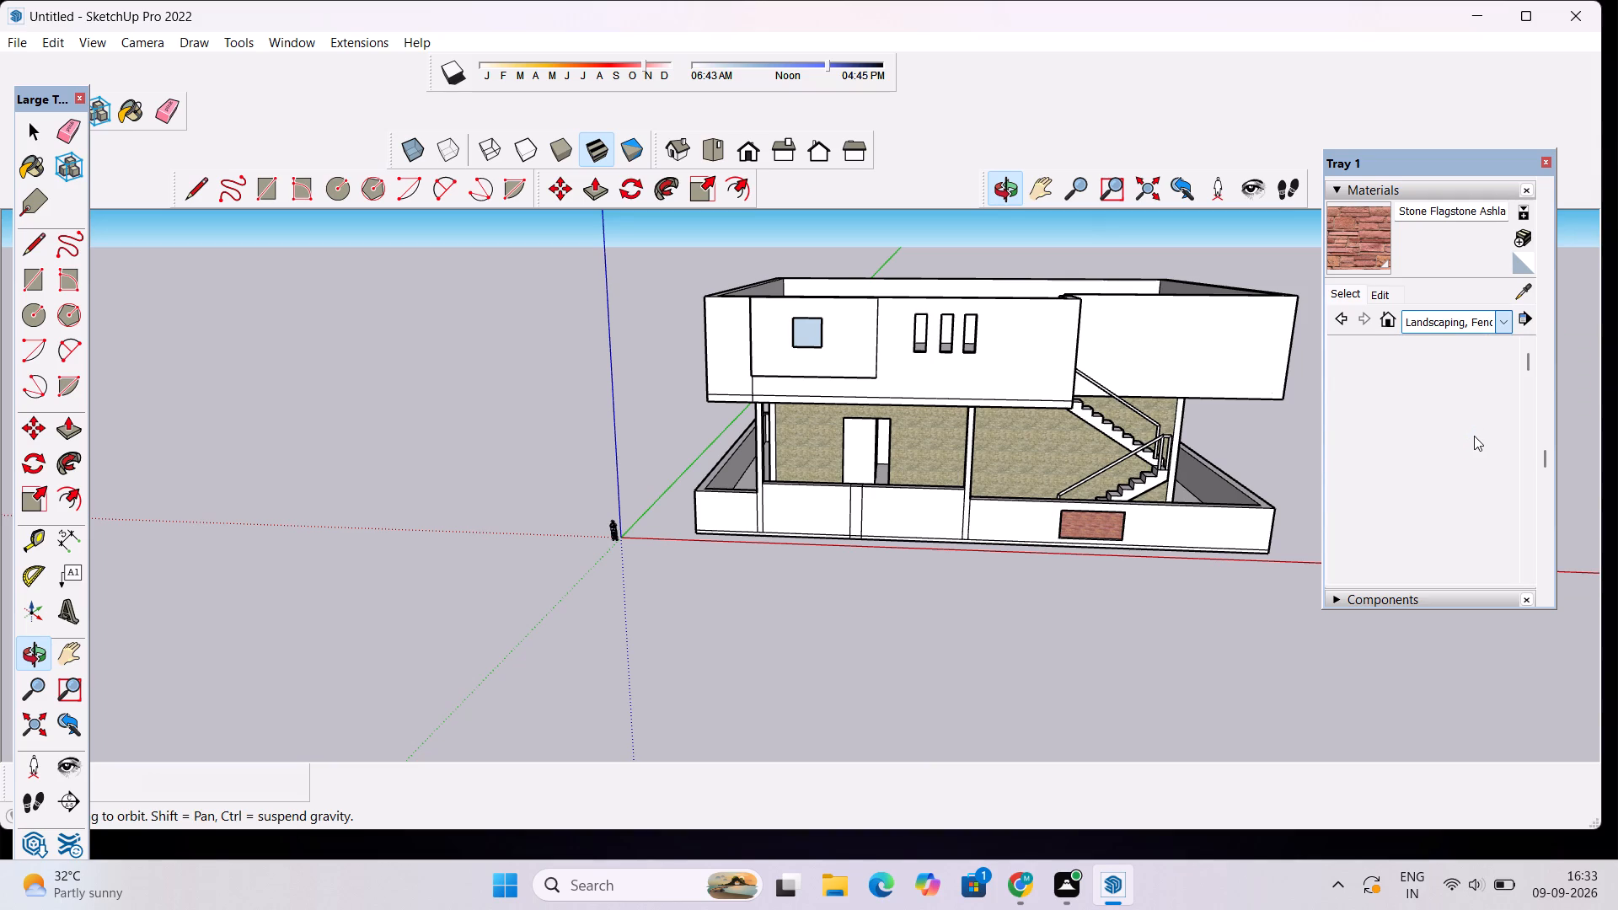
scroll(1392, 458, "up", 1)
scroll(1392, 458, "down", 3)
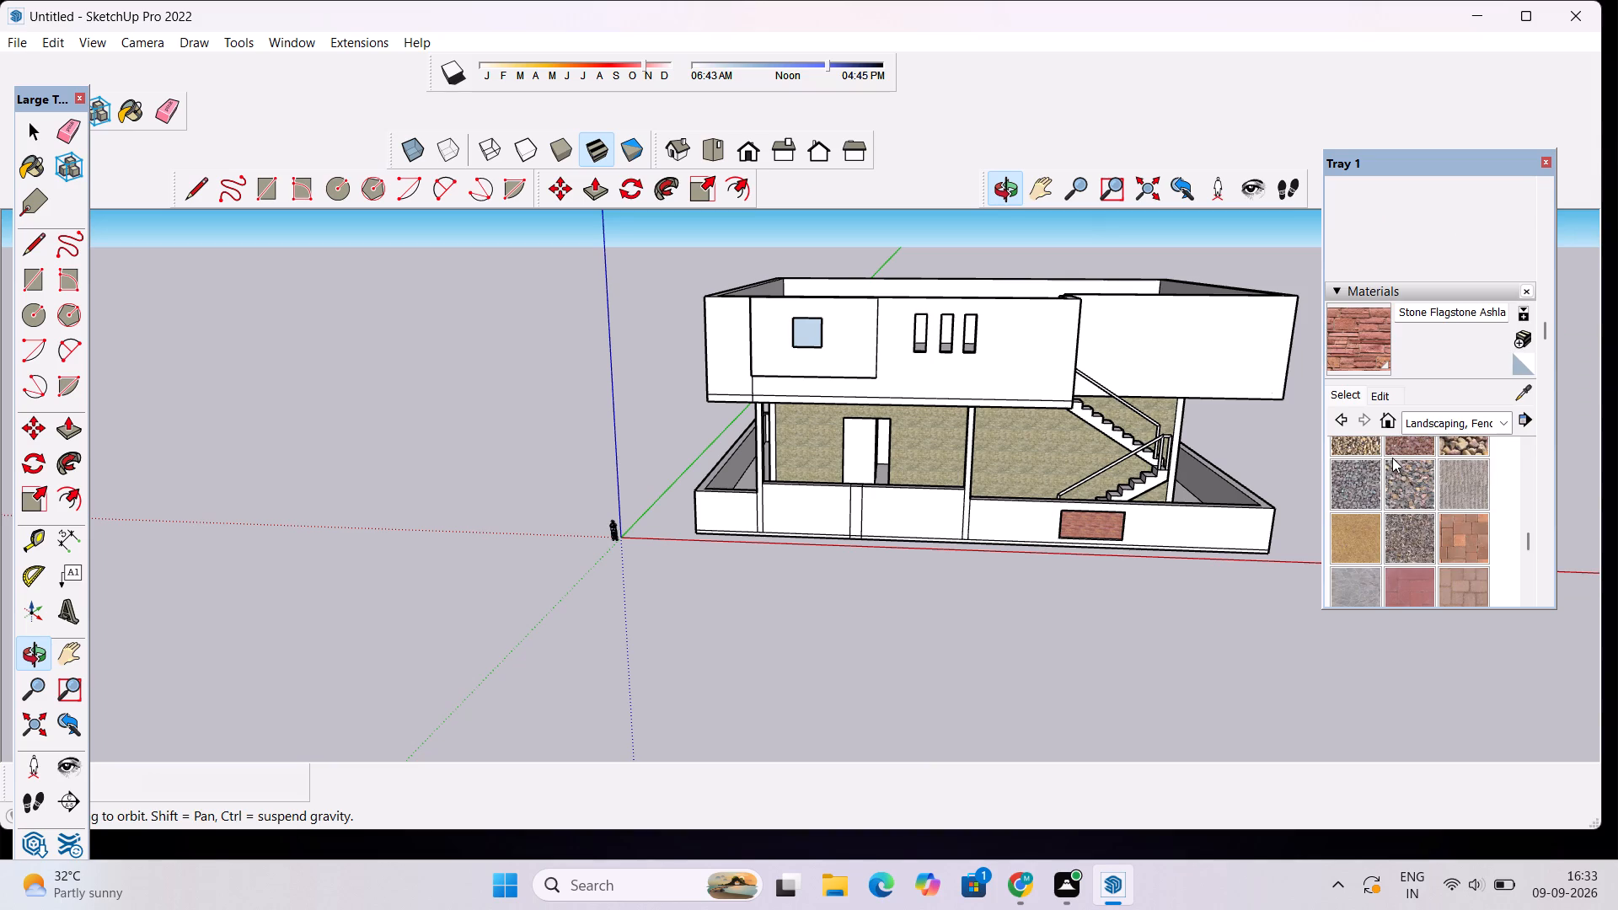
left_click(1506, 426)
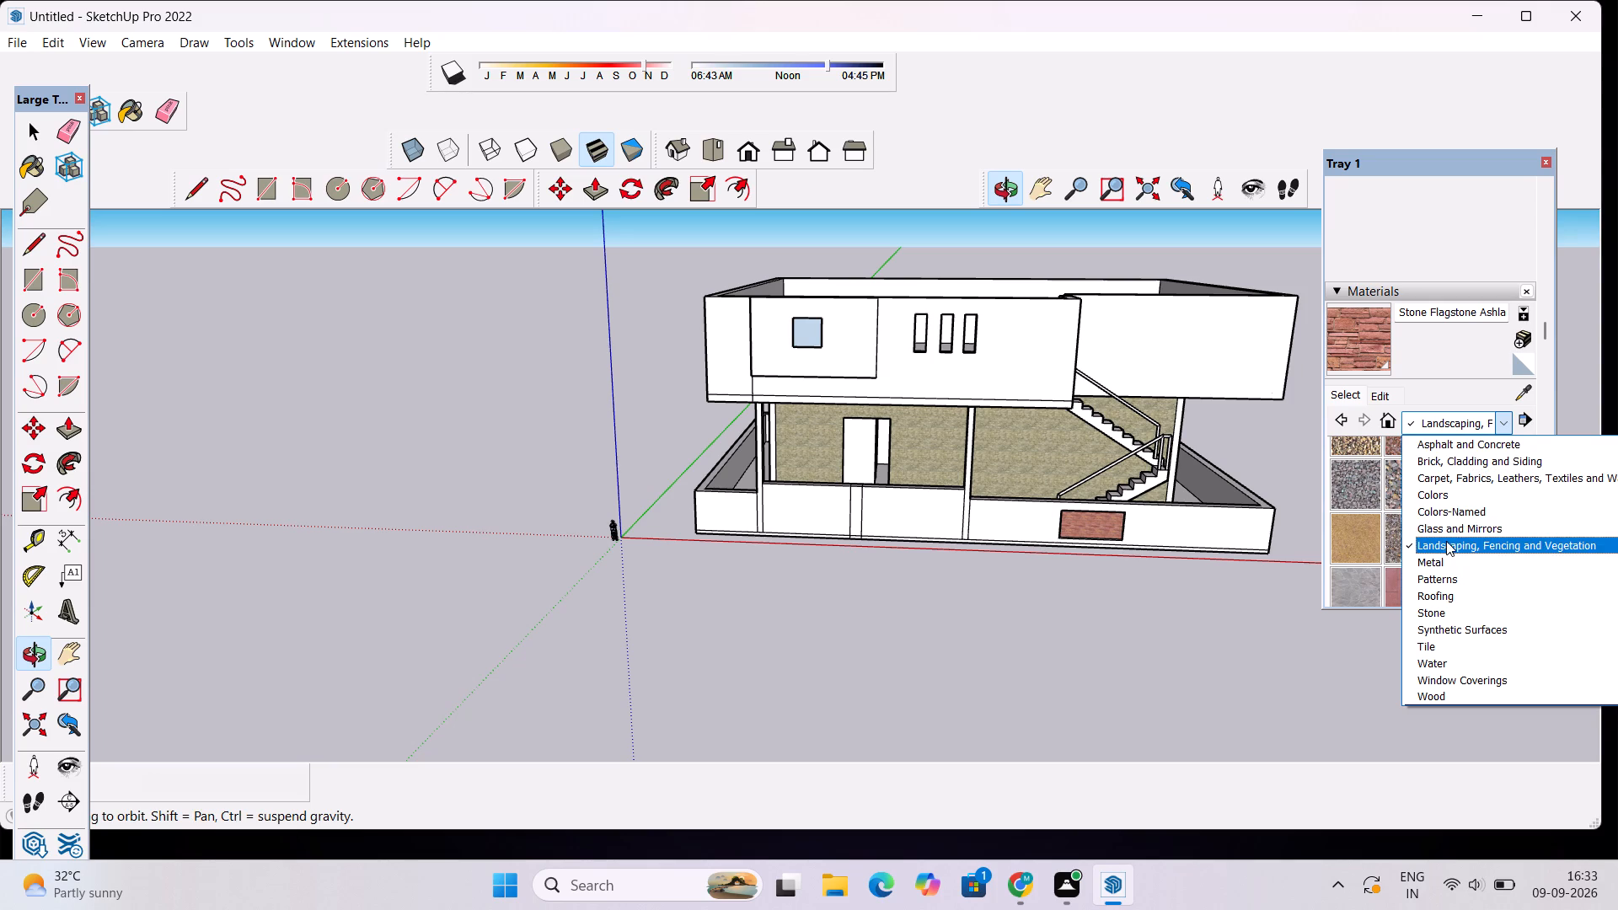
left_click(1465, 459)
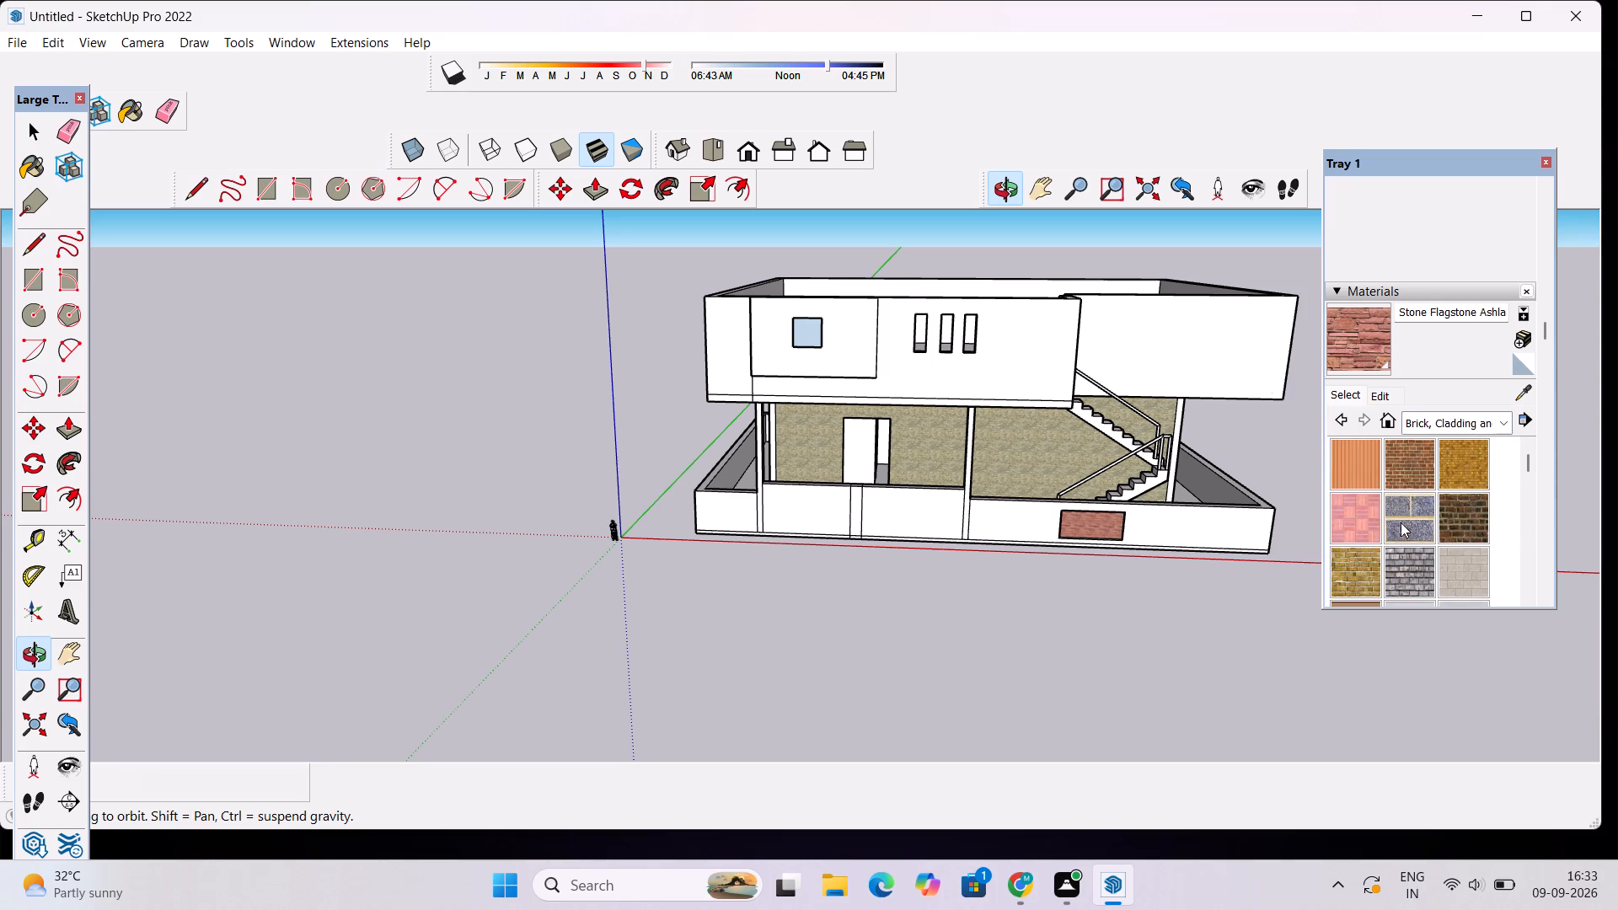
scroll(1401, 527, "up", 3)
scroll(1401, 527, "down", 5)
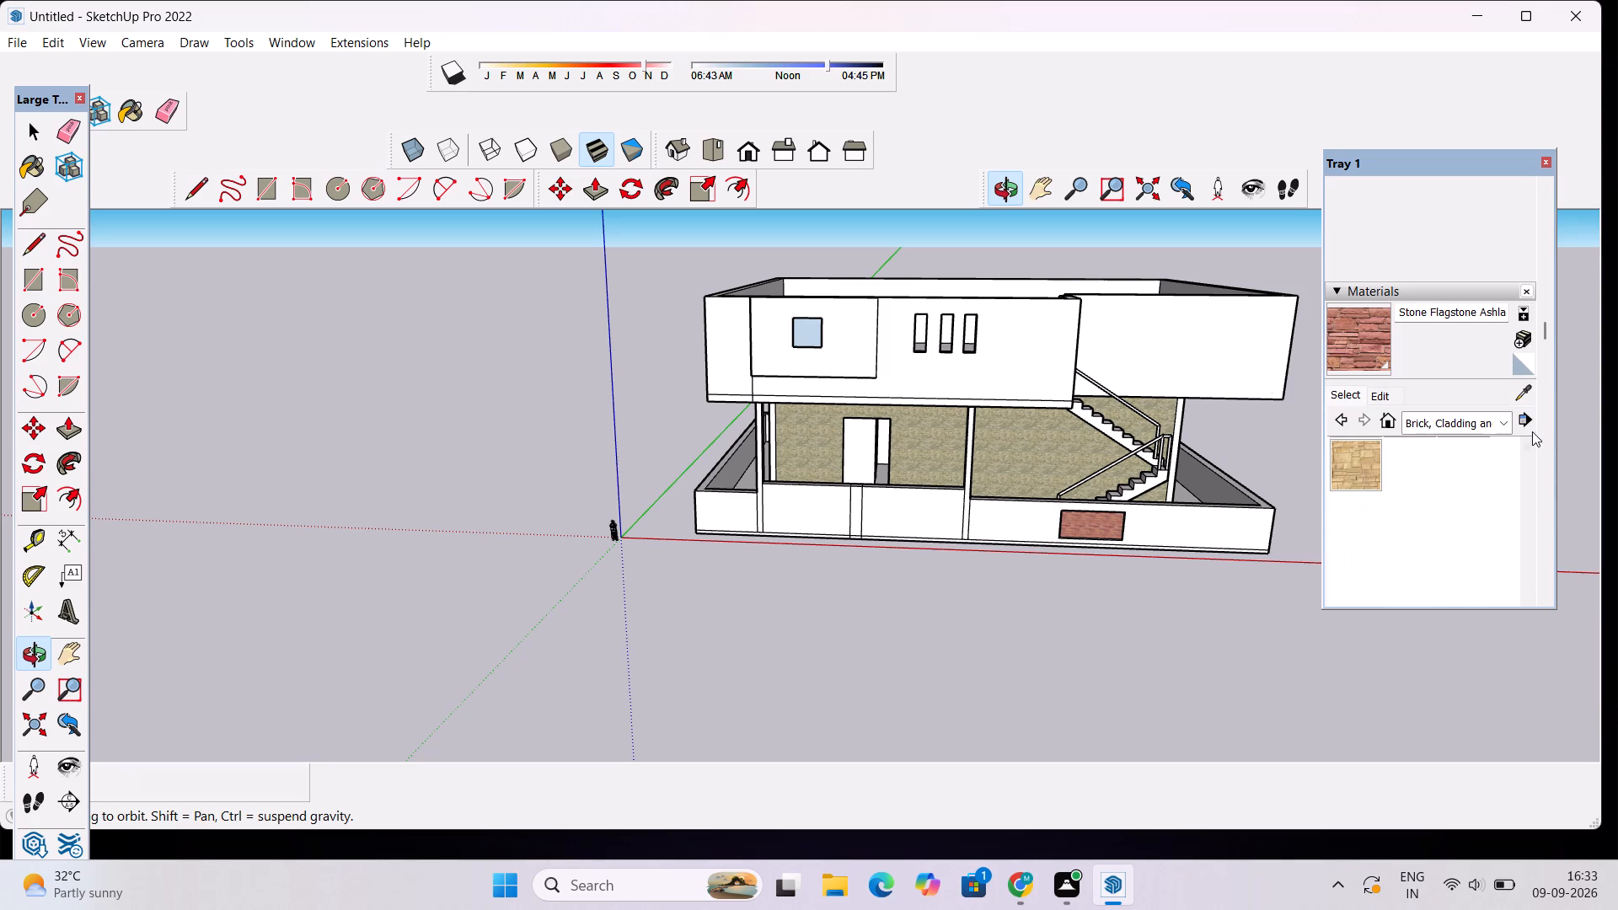
left_click(1497, 424)
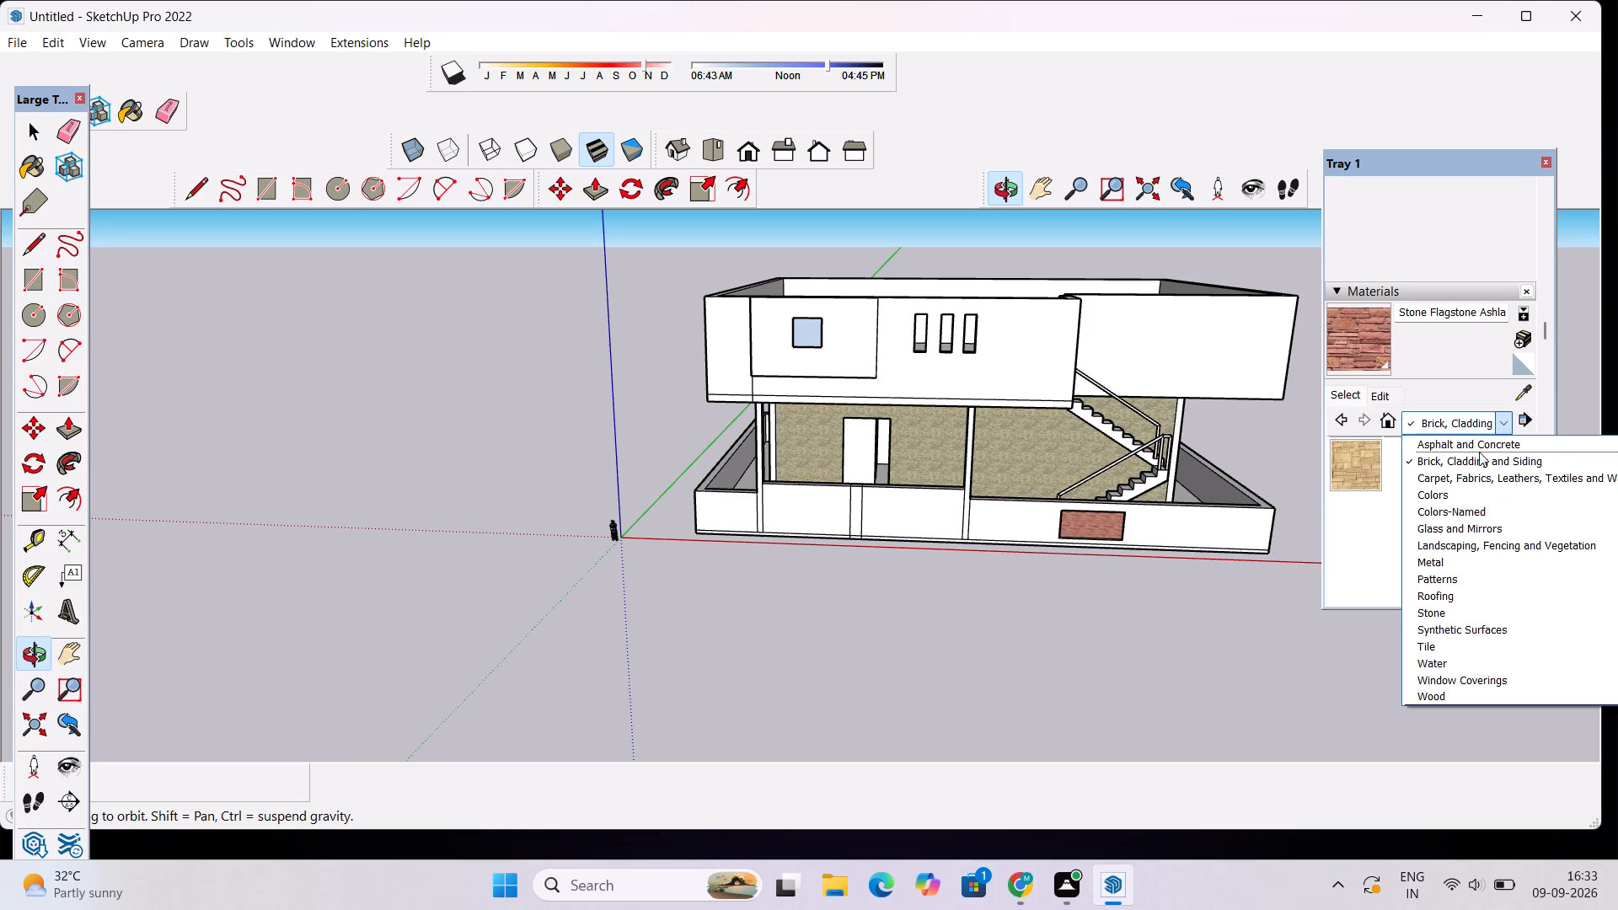
left_click(1481, 442)
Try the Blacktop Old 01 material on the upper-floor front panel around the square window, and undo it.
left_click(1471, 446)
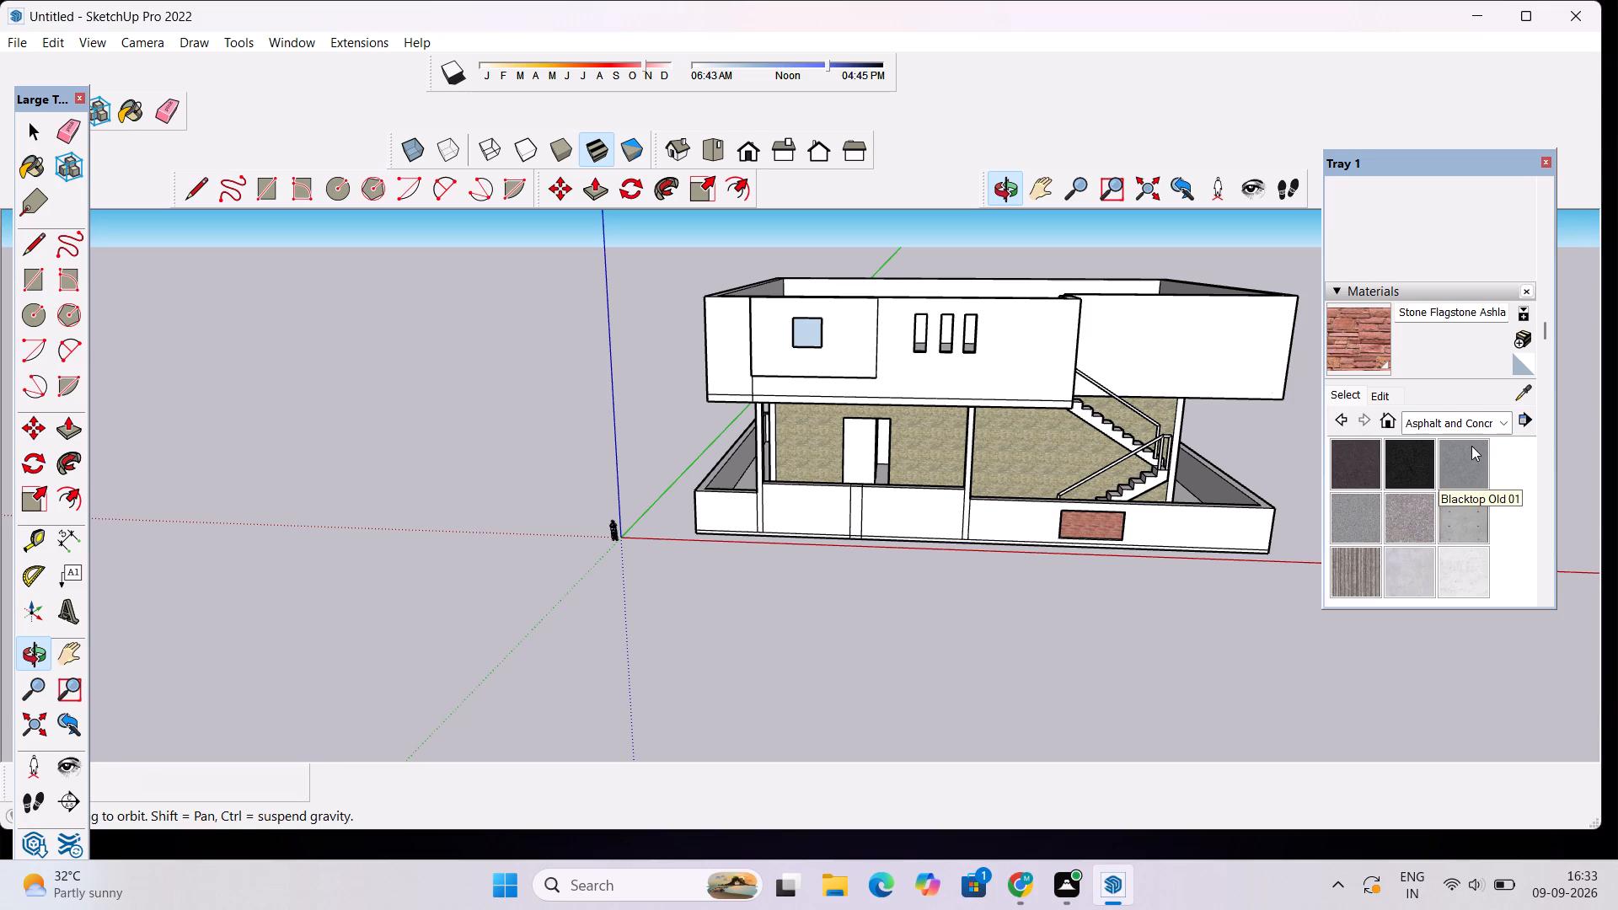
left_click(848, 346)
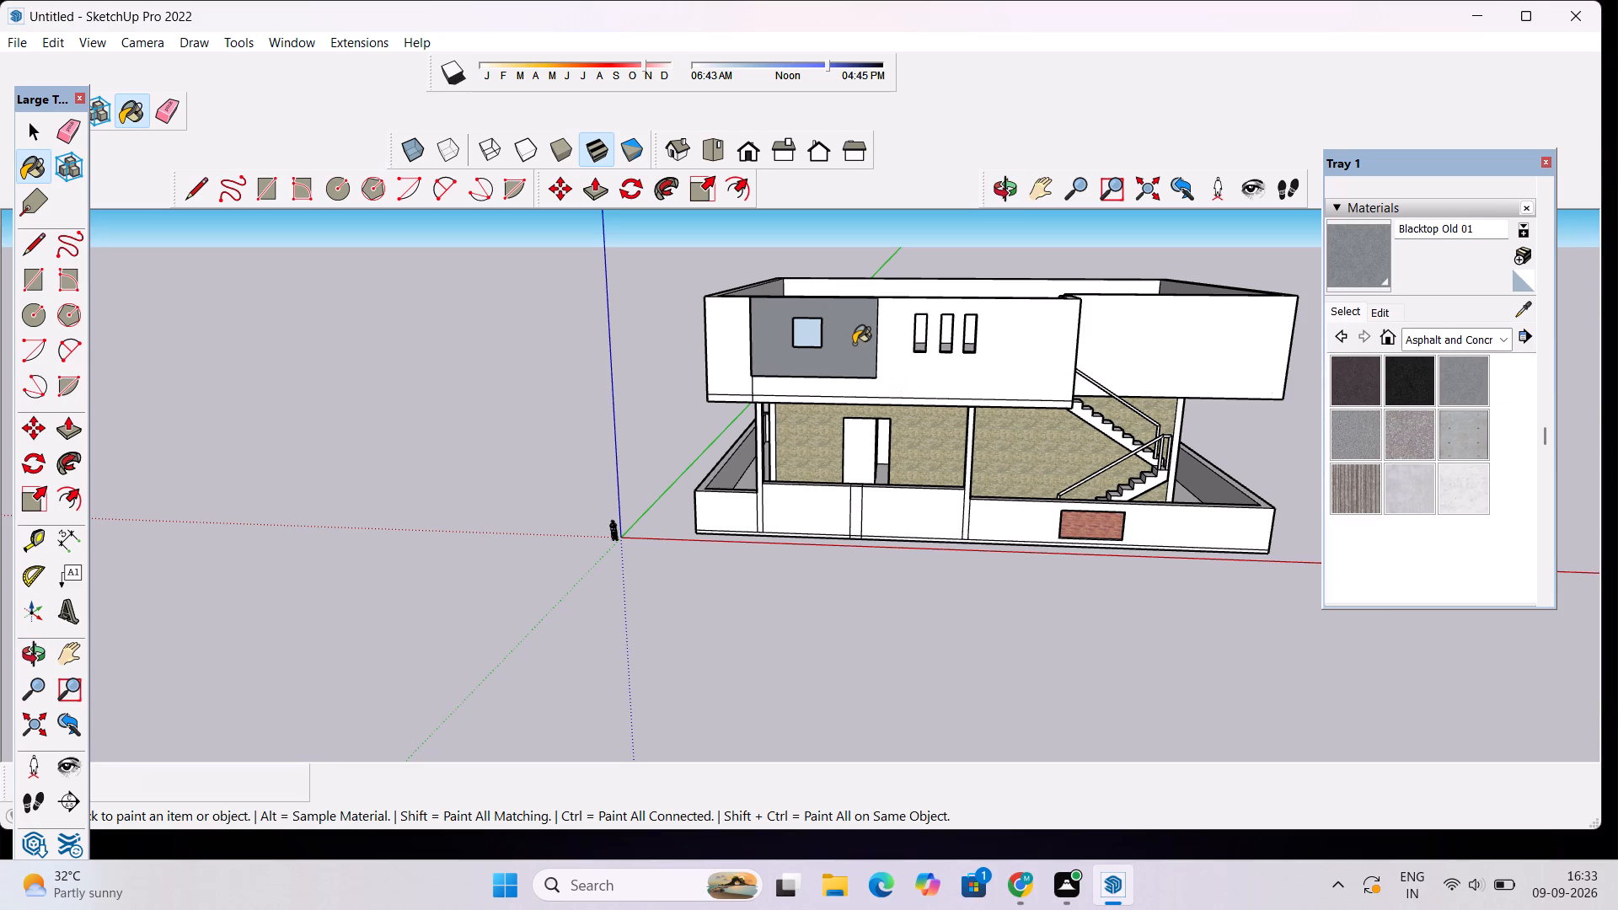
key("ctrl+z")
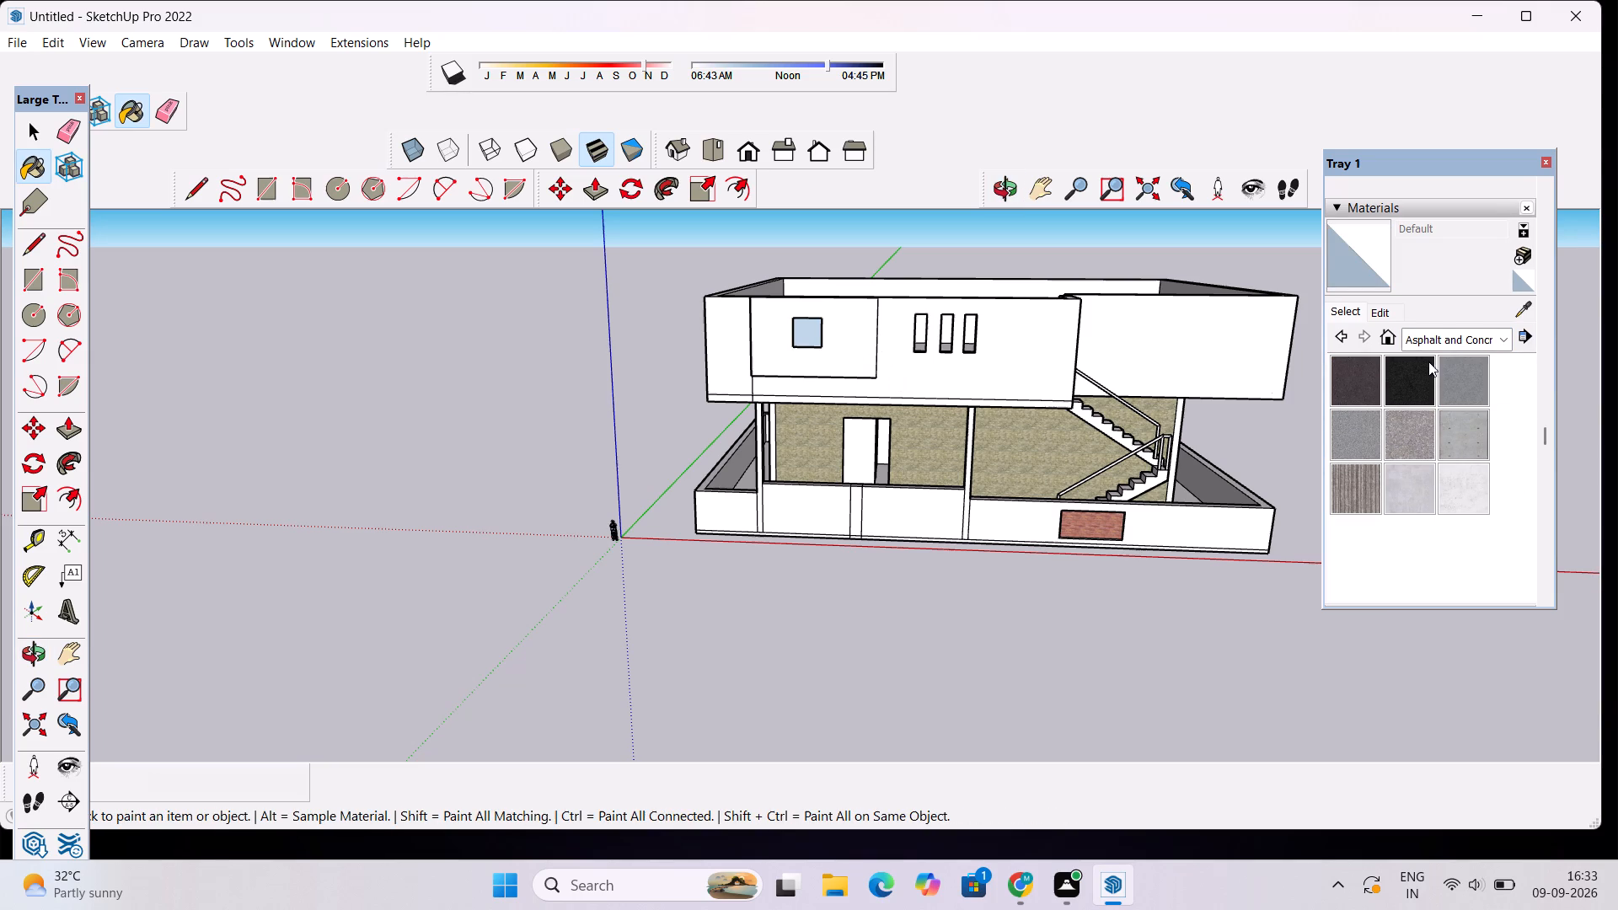
Paint the upper-floor front panel around the square window with the Asphalt New material.
left_click(1360, 385)
left_click(852, 350)
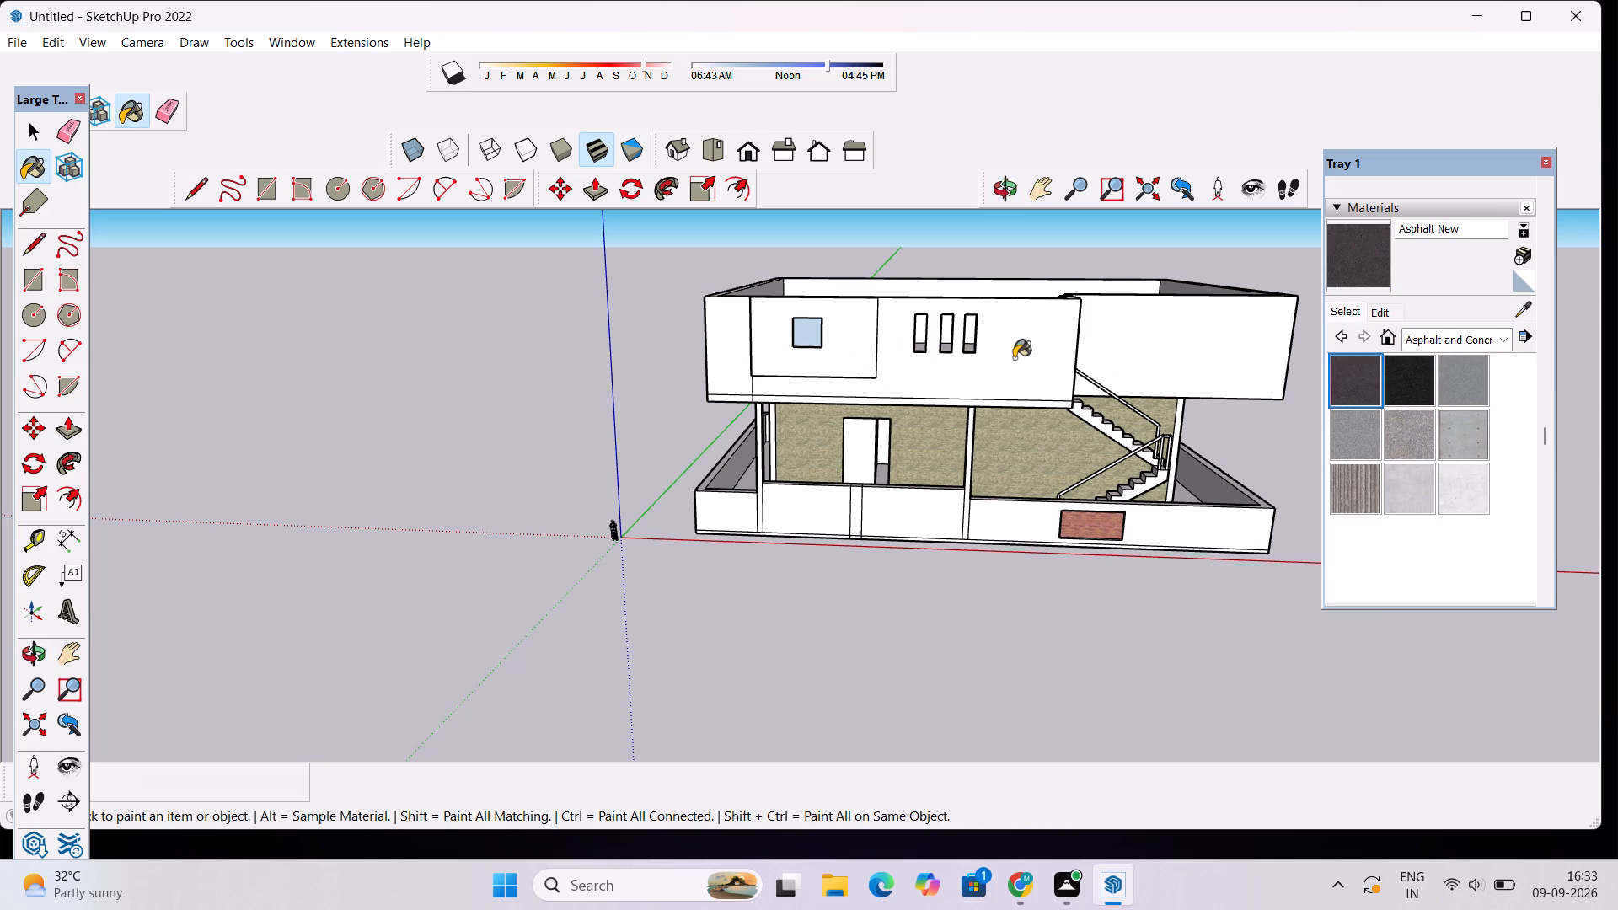
scroll(1034, 363, "down", 1)
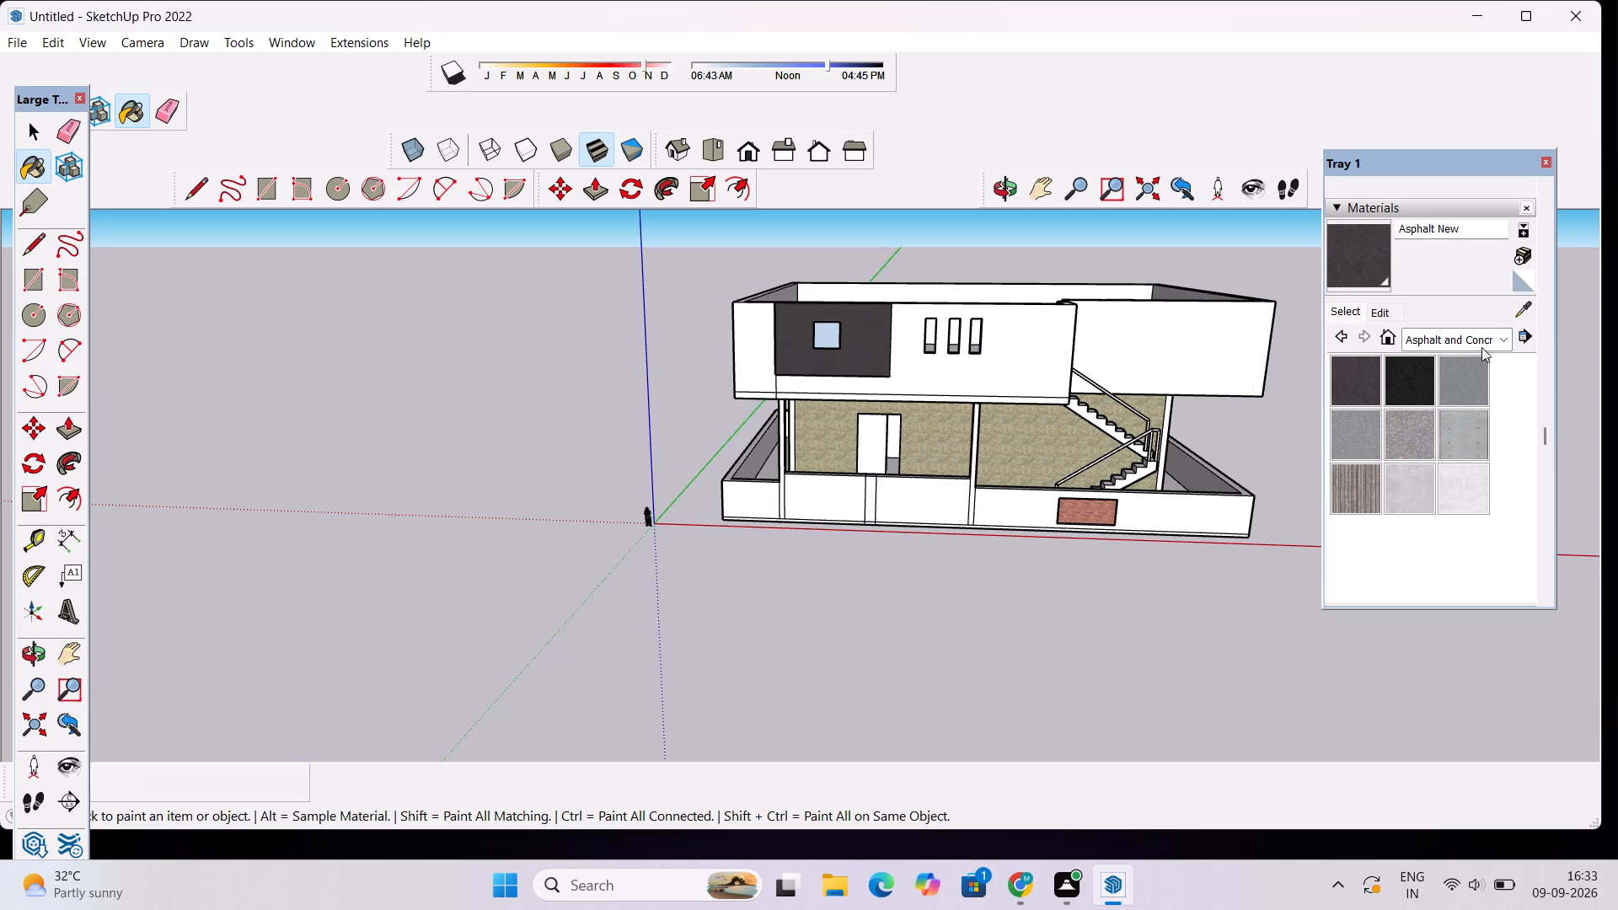
Paint the narrow vertical strip in the front boundary wall below the doorway, including its top face, with Blacktop New.
left_click(1397, 380)
scroll(987, 521, "up", 3)
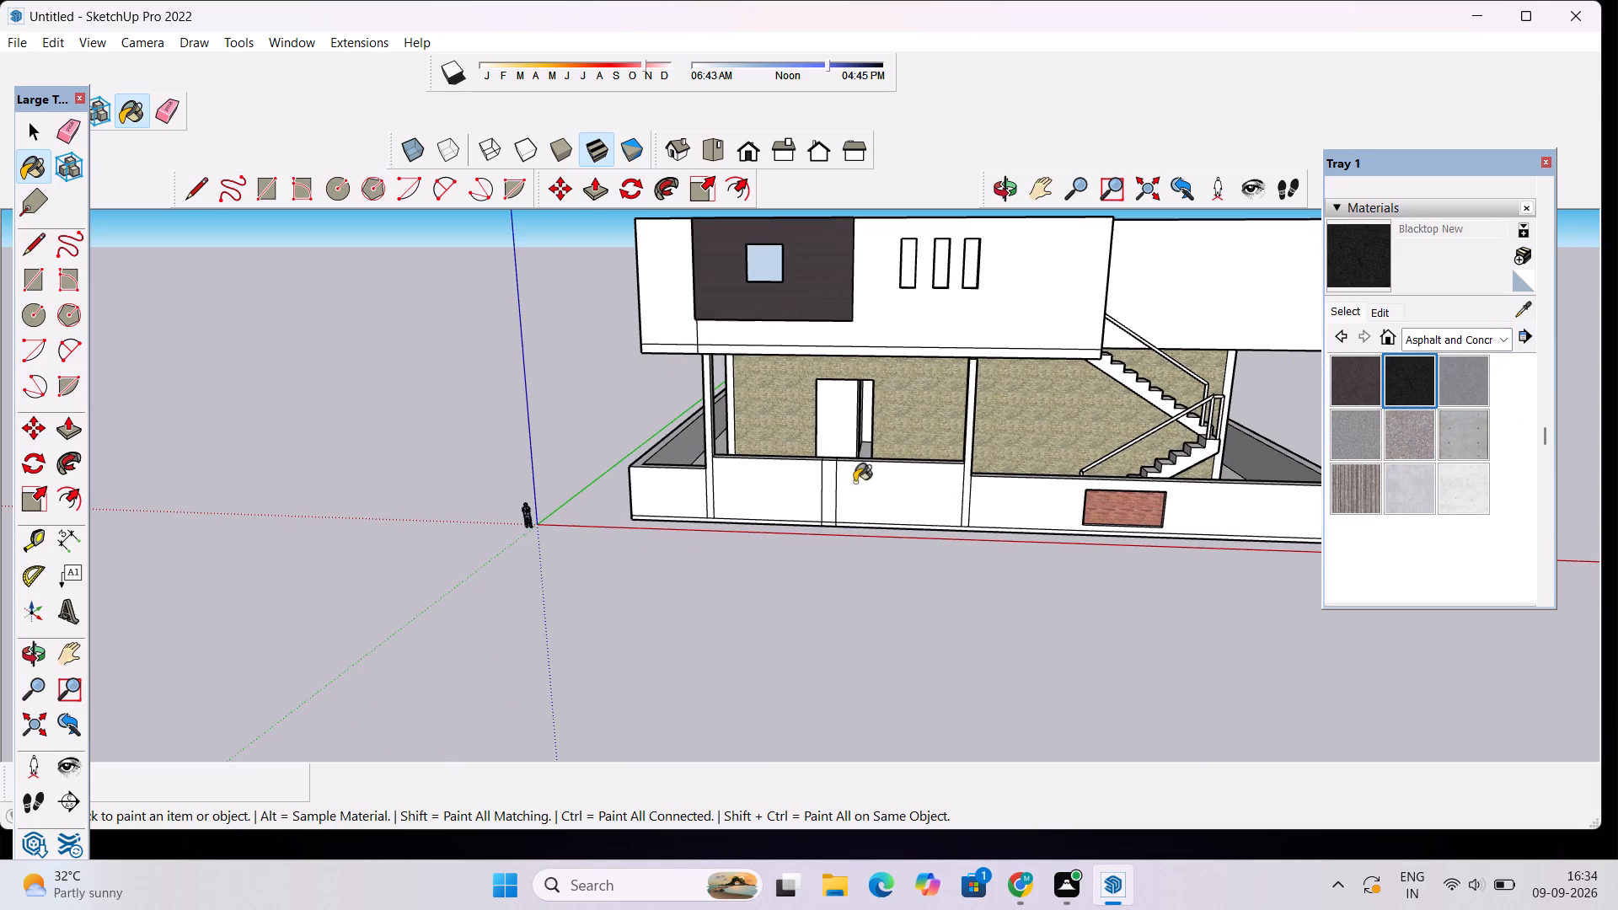
left_click(826, 484)
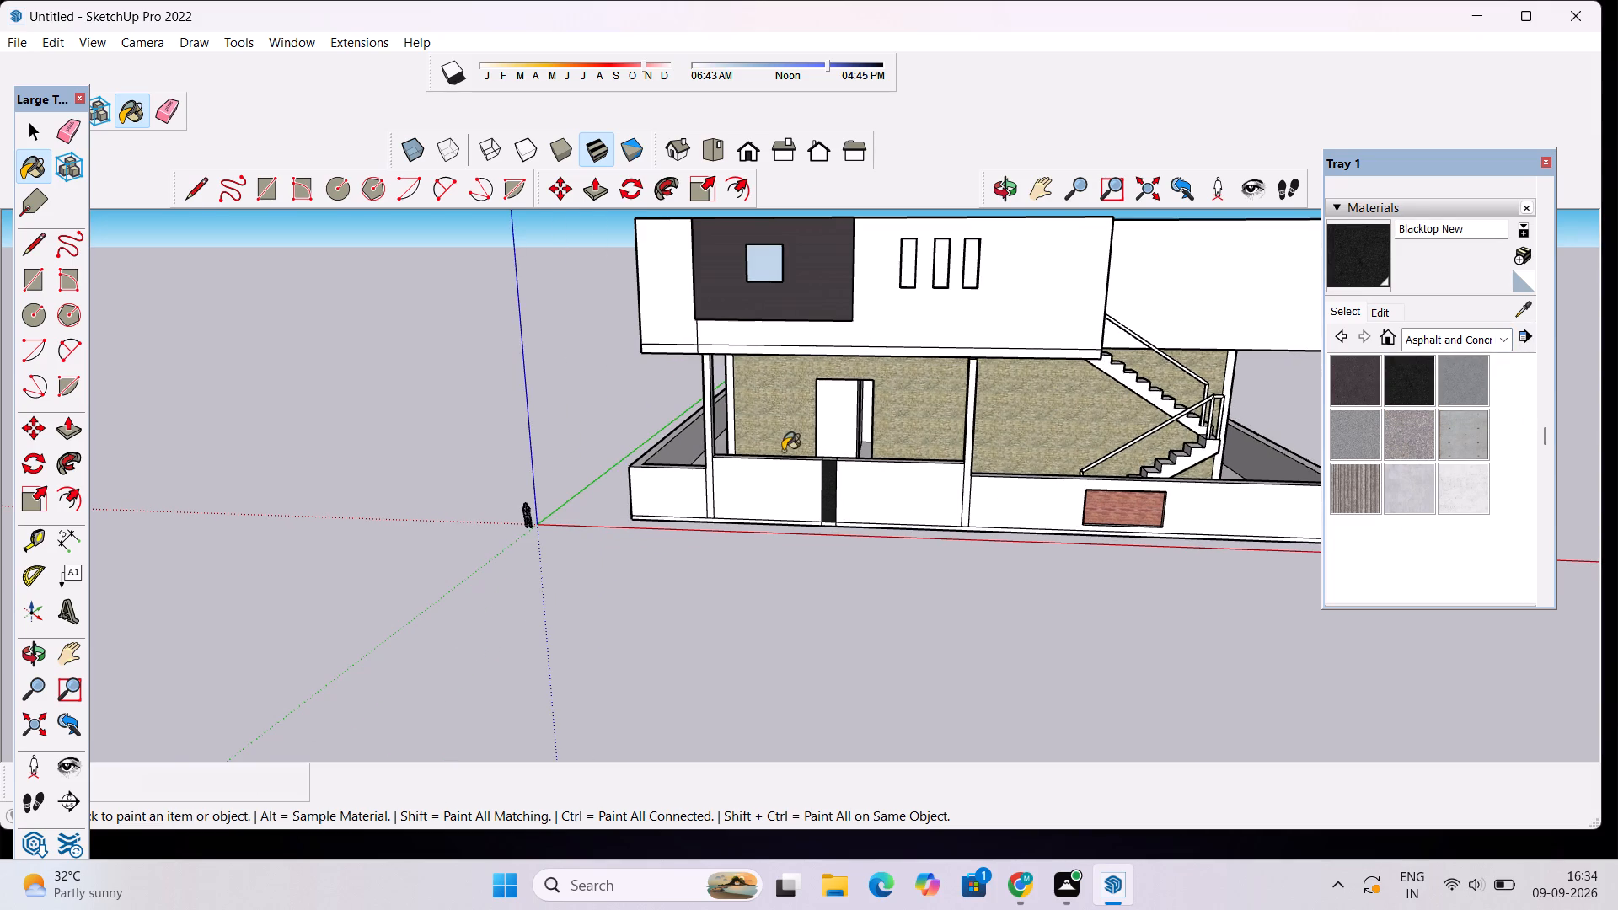
scroll(788, 446, "up", 9)
left_click(876, 471)
scroll(906, 468, "down", 7)
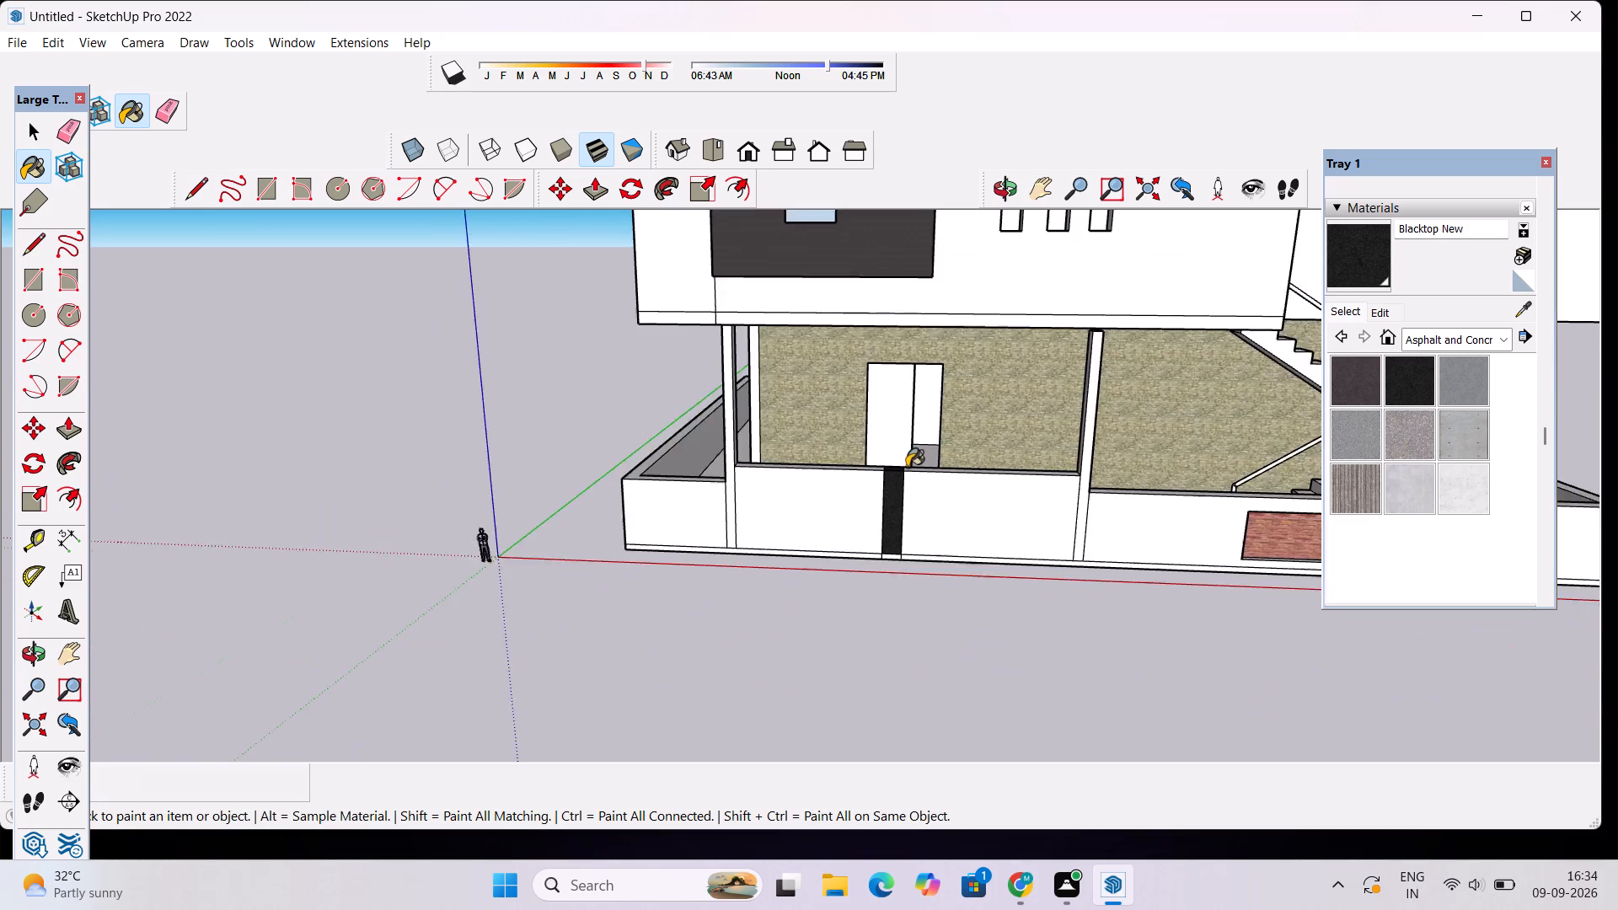
scroll(907, 467, "down", 5)
key("space")
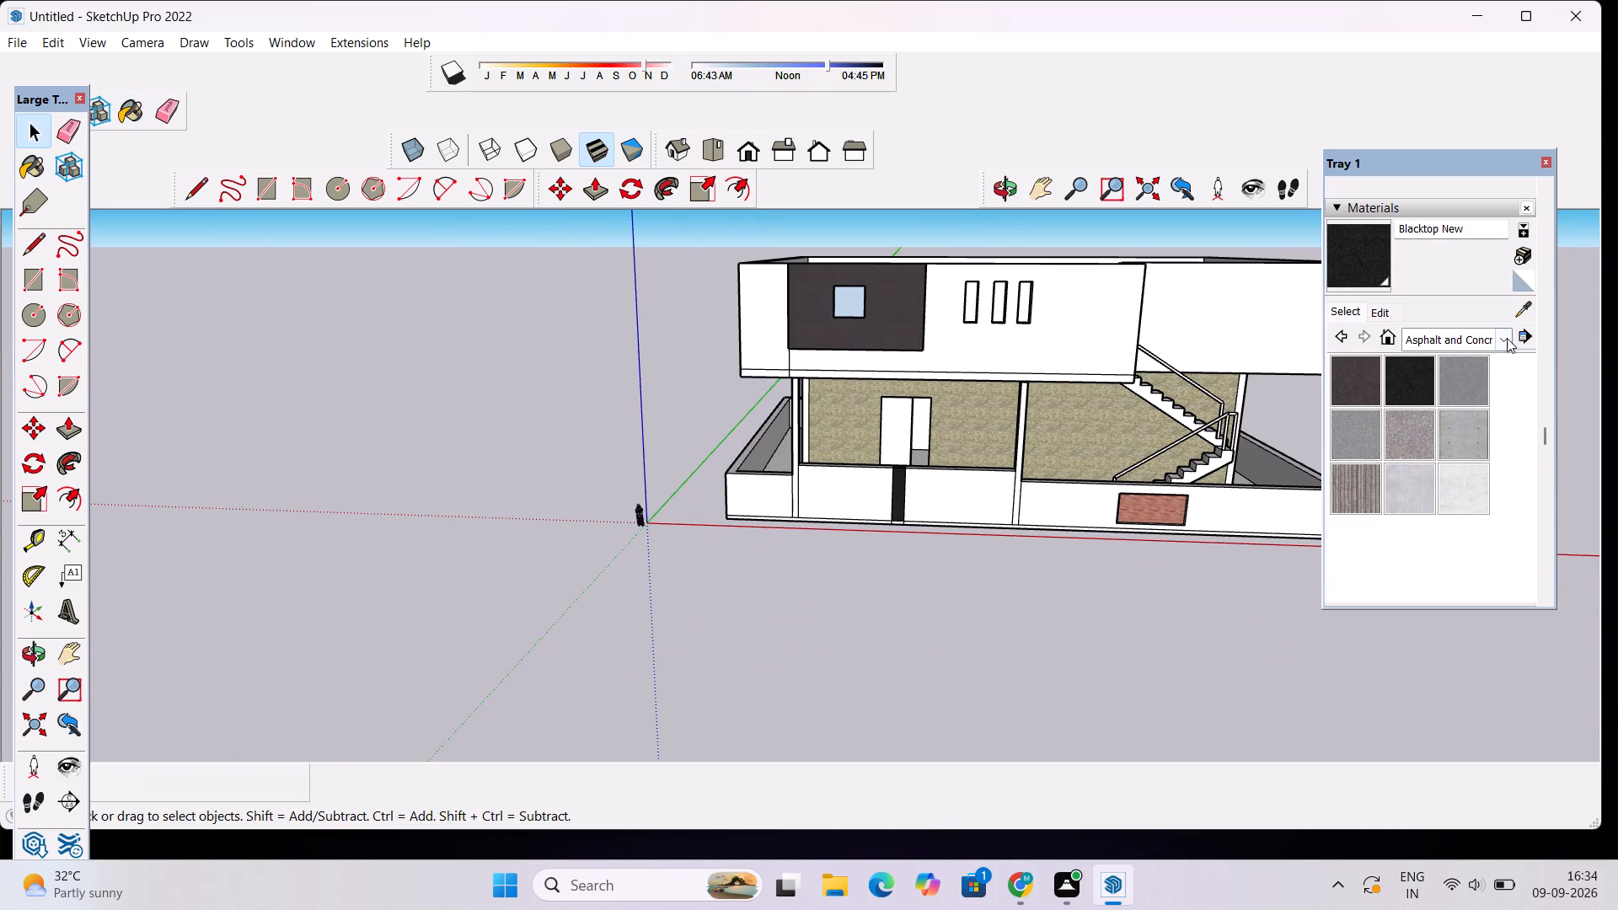
Paint the two front boundary wall panels on either side of the black strip with Translucent Glass Gray from Glass and Mirrors.
left_click(1507, 338)
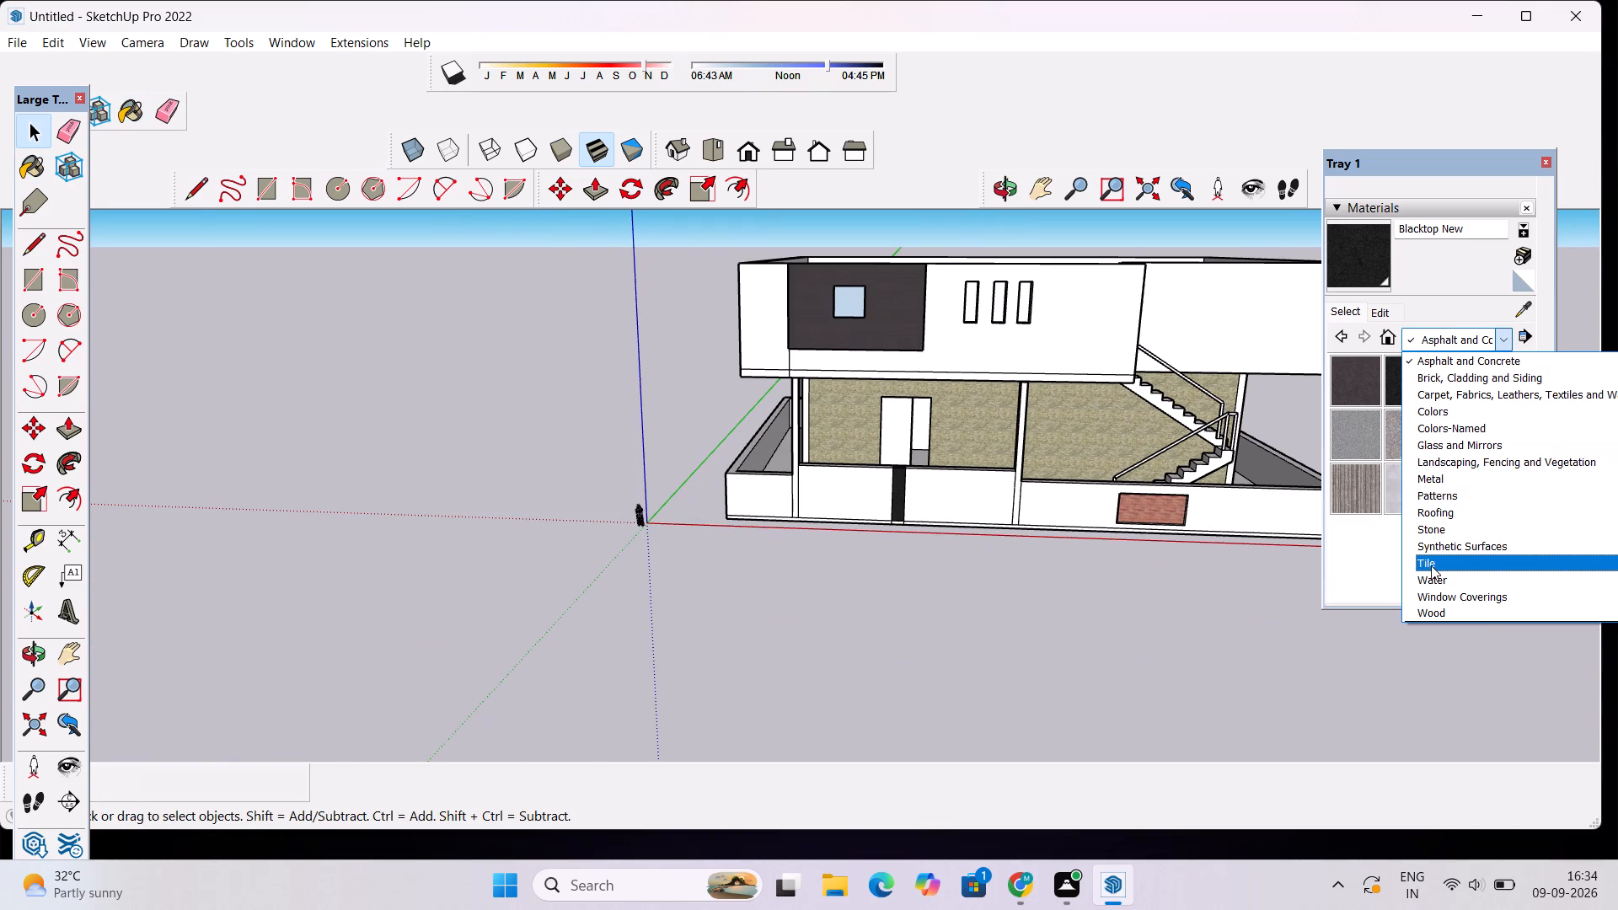
left_click(1448, 448)
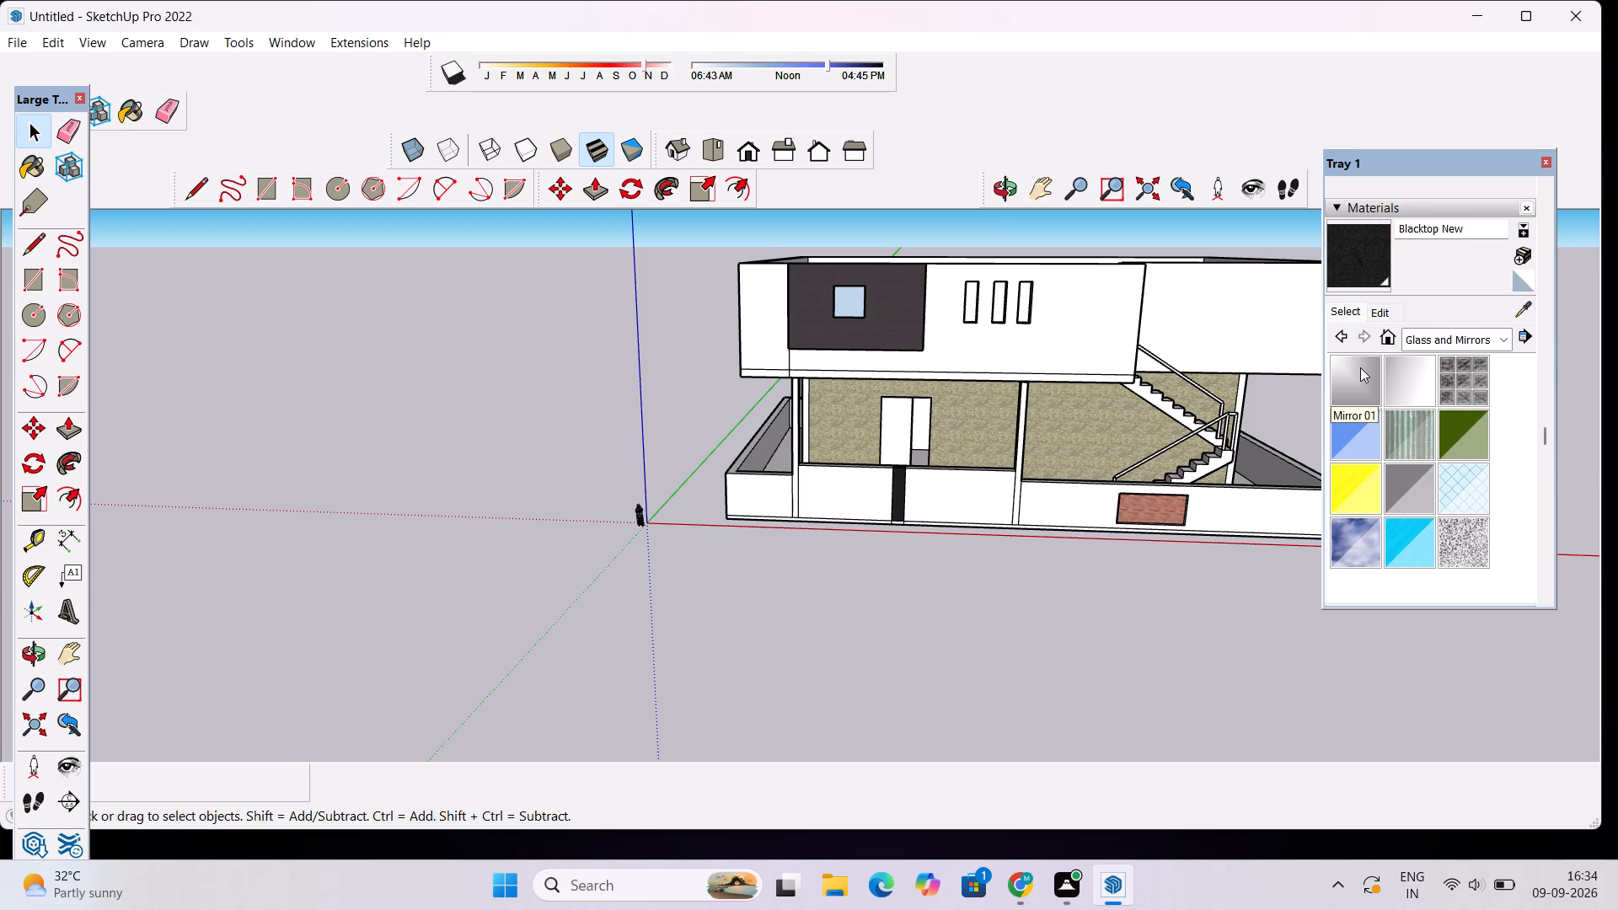
left_click(1399, 491)
left_click(978, 486)
left_click(851, 487)
scroll(1004, 472, "down", 3)
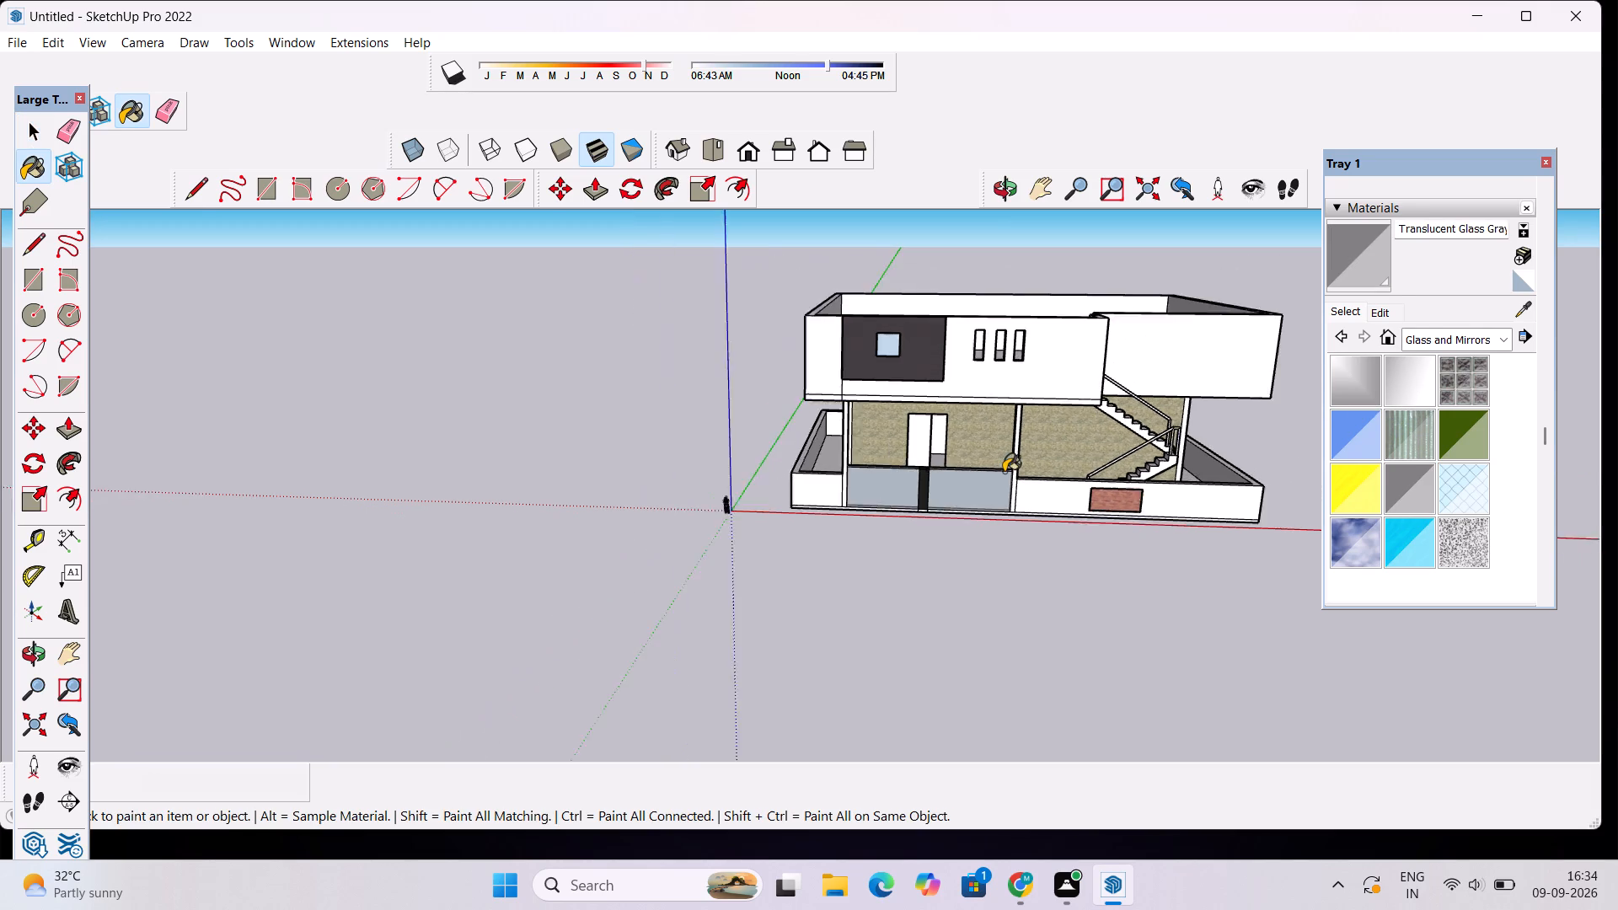
scroll(1004, 472, "down", 2)
scroll(1005, 472, "up", 2)
key("space")
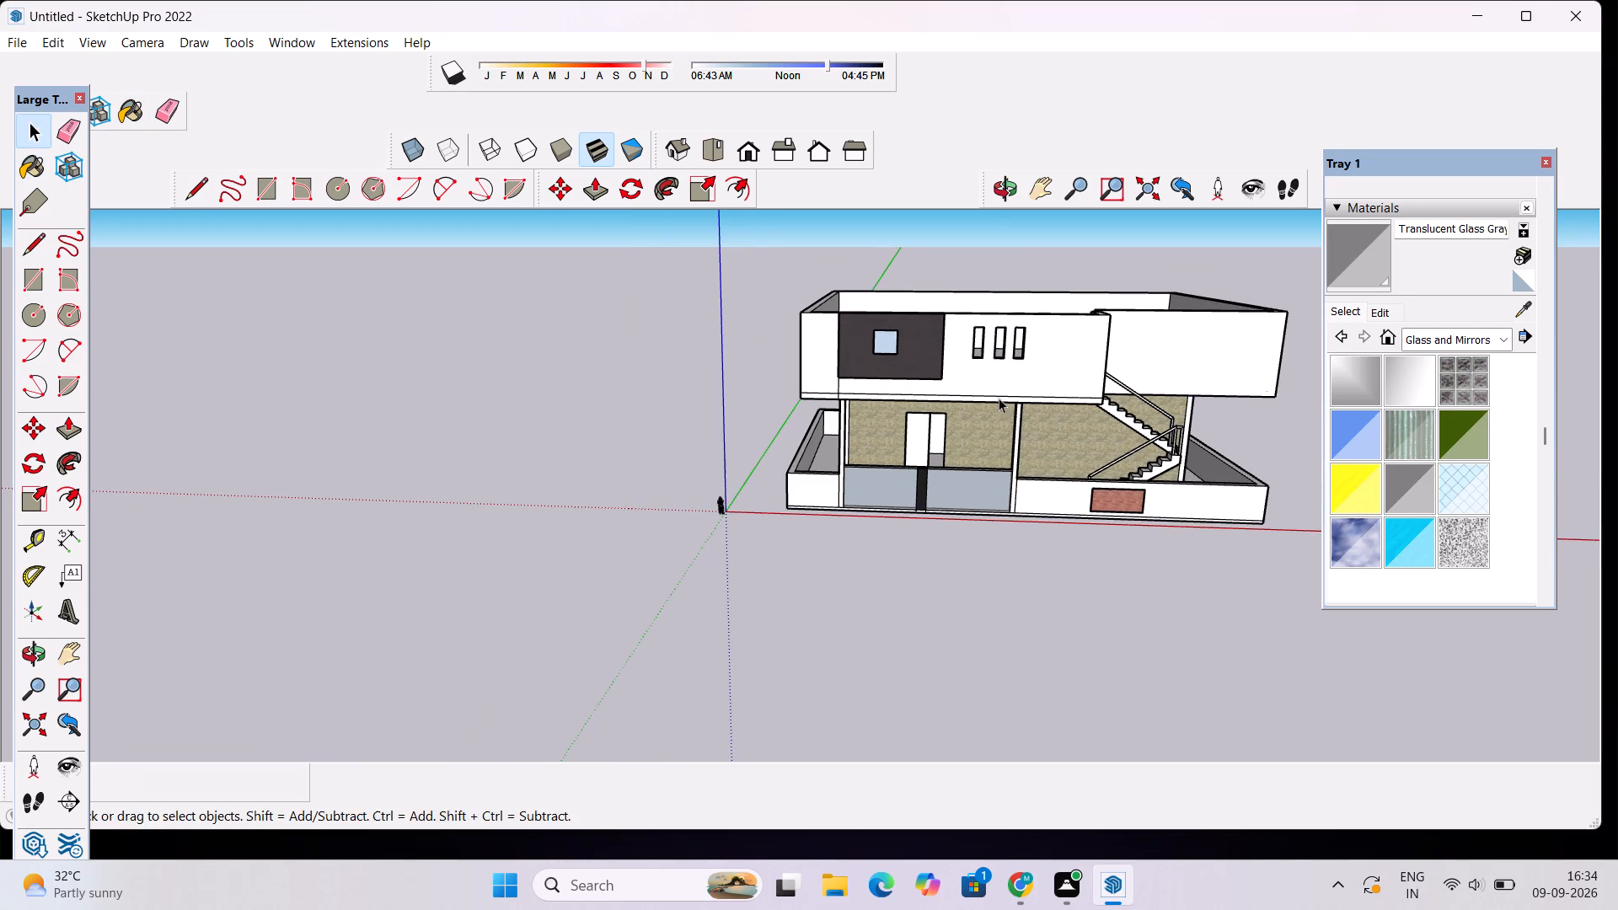
Paint the inner and top faces of the two boundary wall panels beside the black strip with Translucent Glass Gray.
left_click(1001, 179)
left_click_drag(1219, 331, 616, 442)
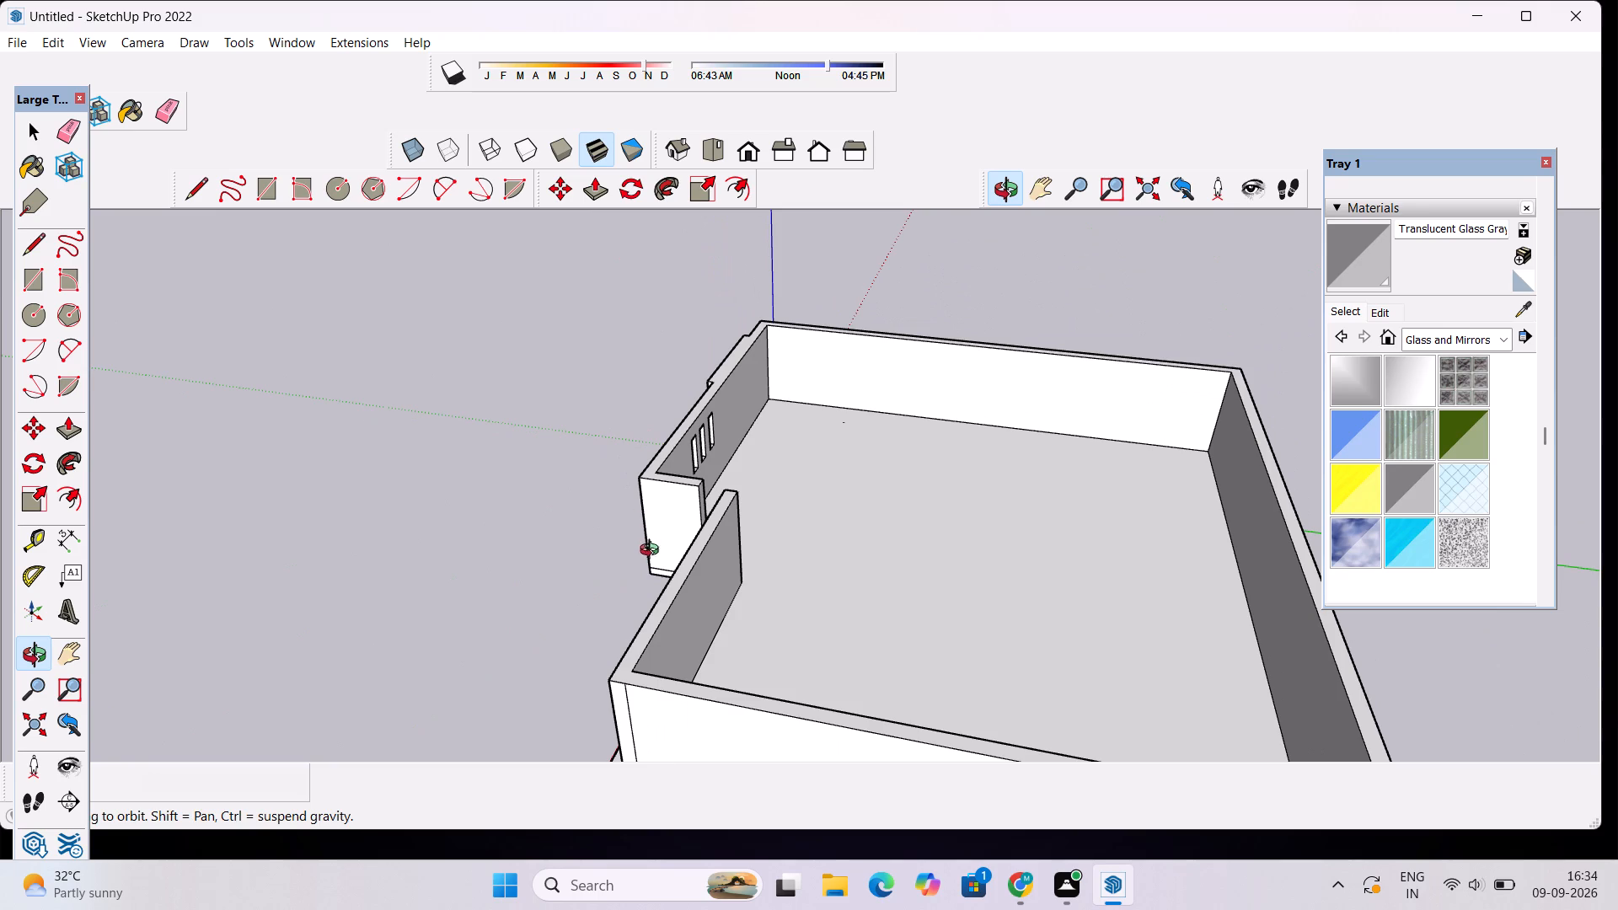
scroll(670, 558, "down", 4)
scroll(624, 633, "up", 2)
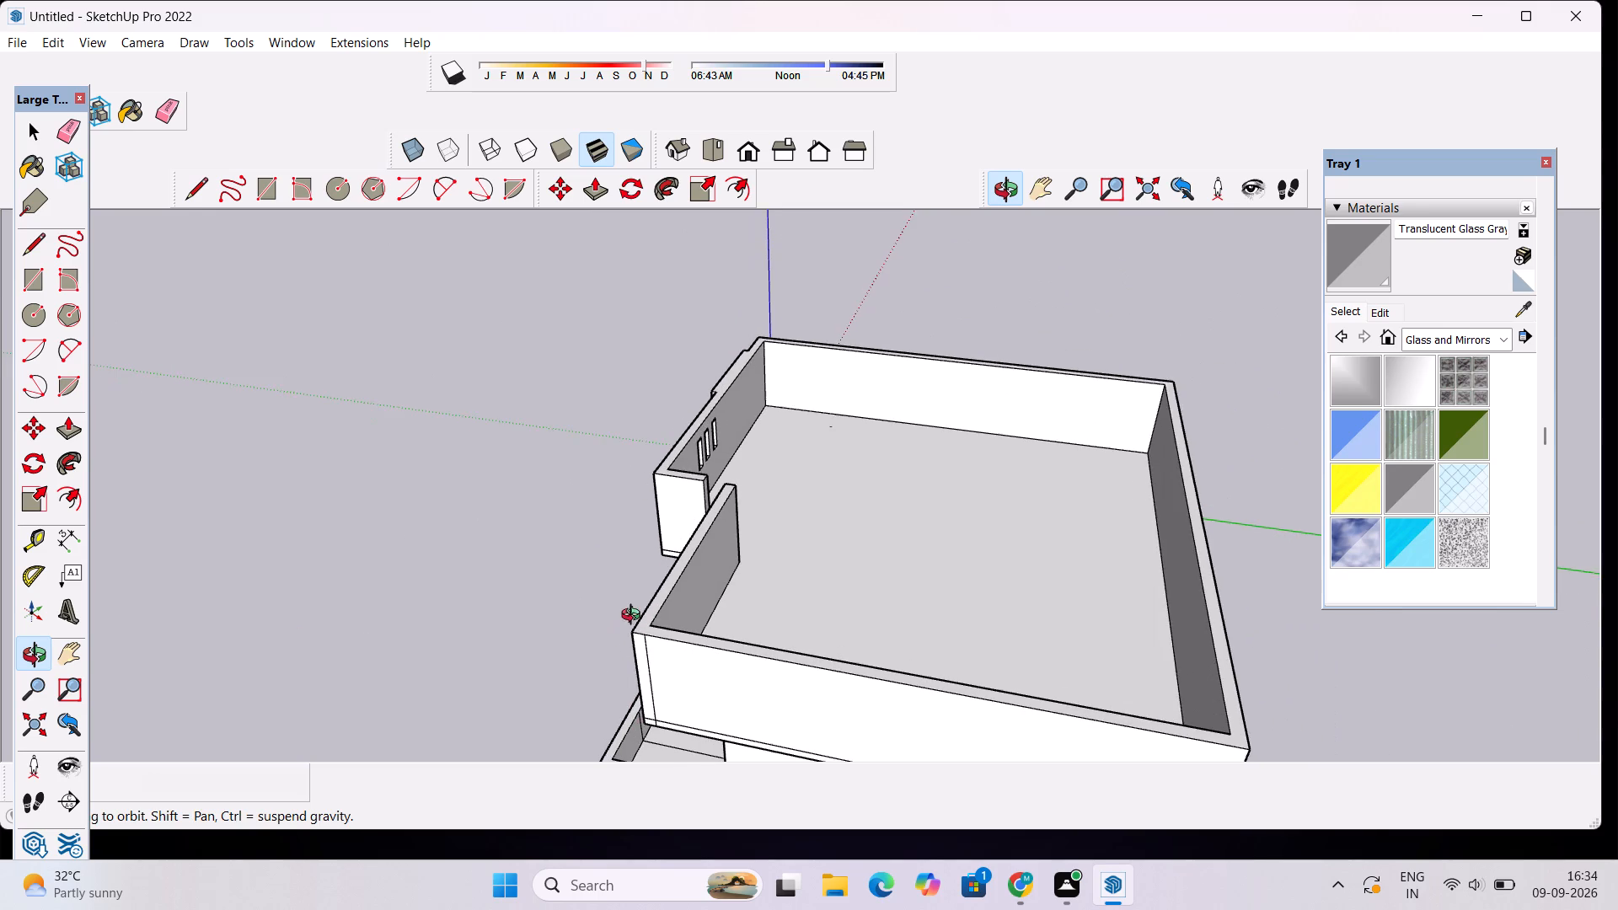
left_click_drag(634, 616, 728, 536)
scroll(731, 598, "up", 9)
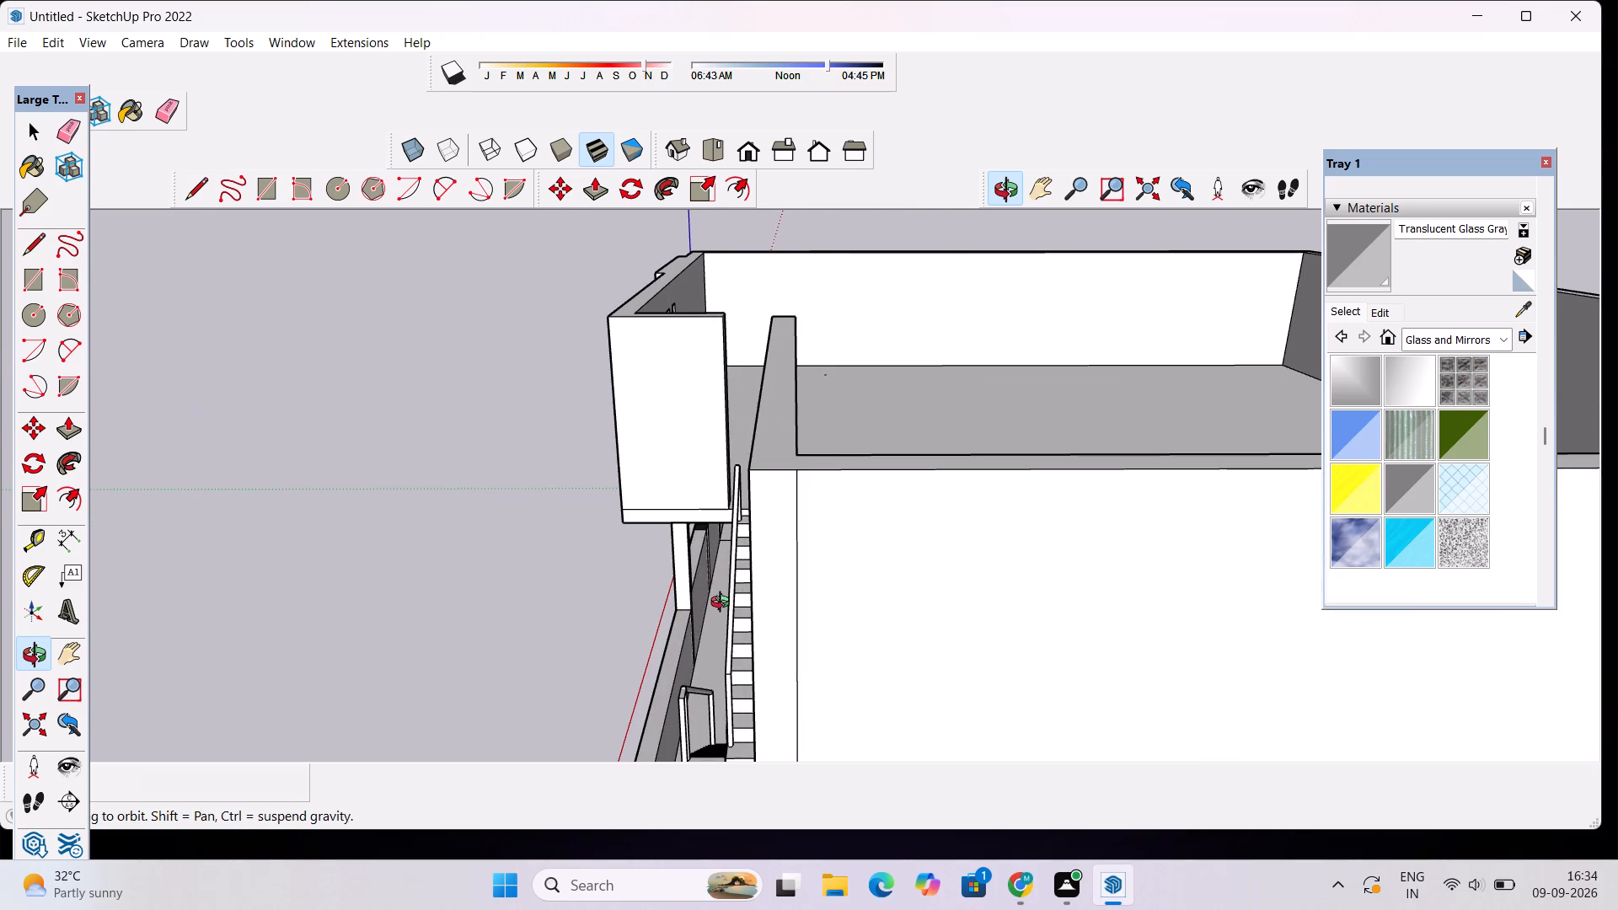
scroll(724, 604, "up", 10)
key("space")
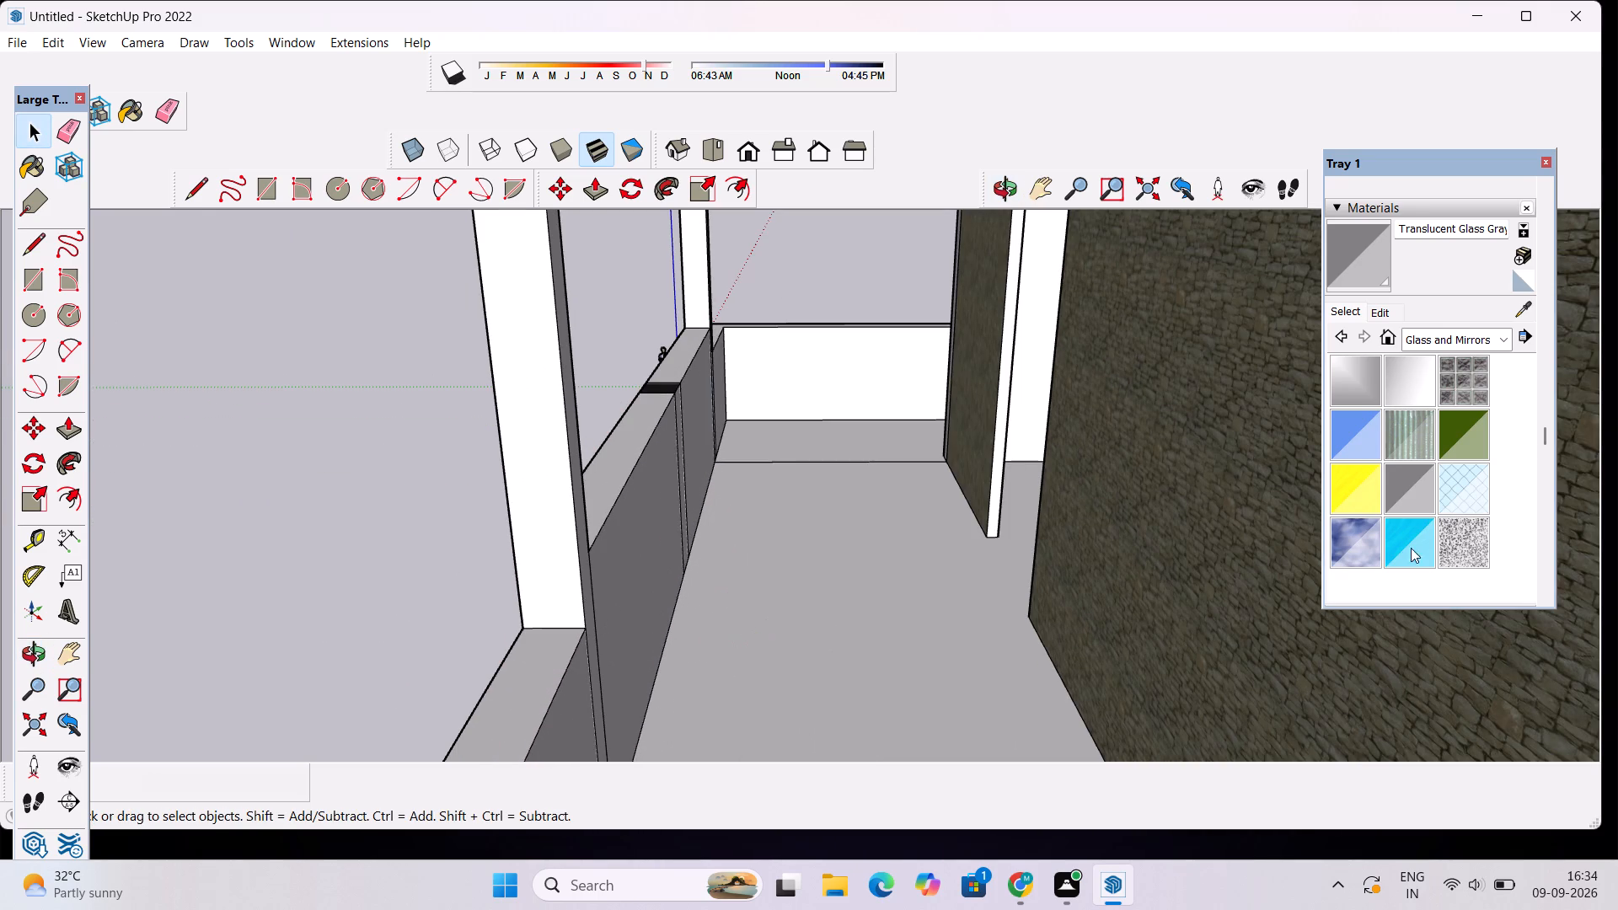
left_click(1412, 491)
left_click(635, 539)
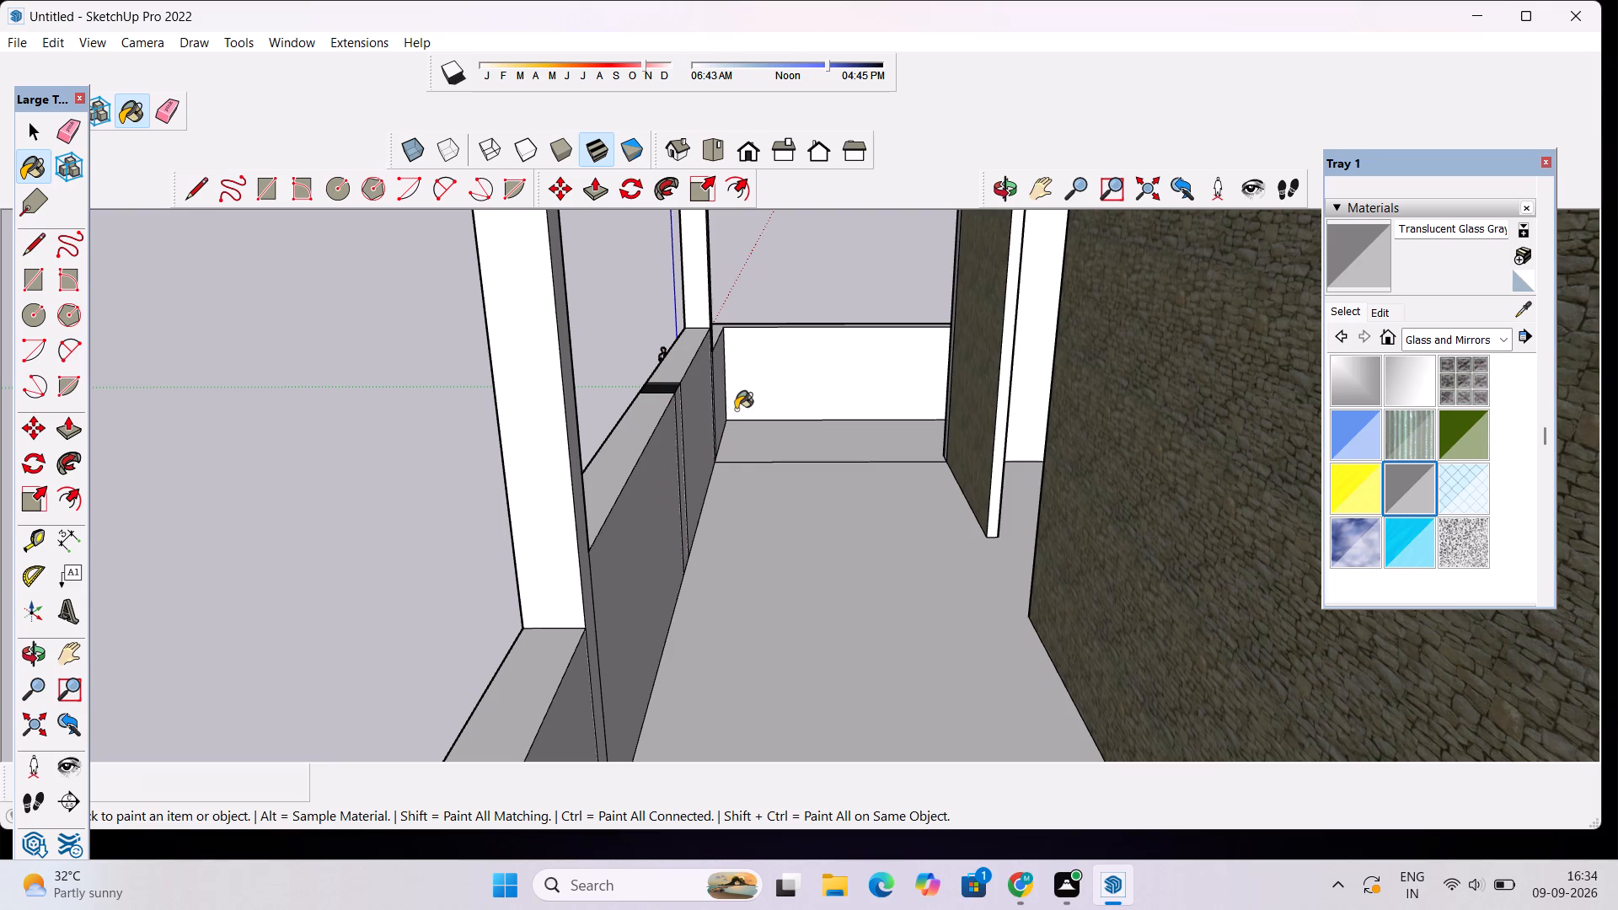
left_click(694, 398)
left_click(682, 364)
left_click(630, 439)
scroll(677, 407, "down", 3)
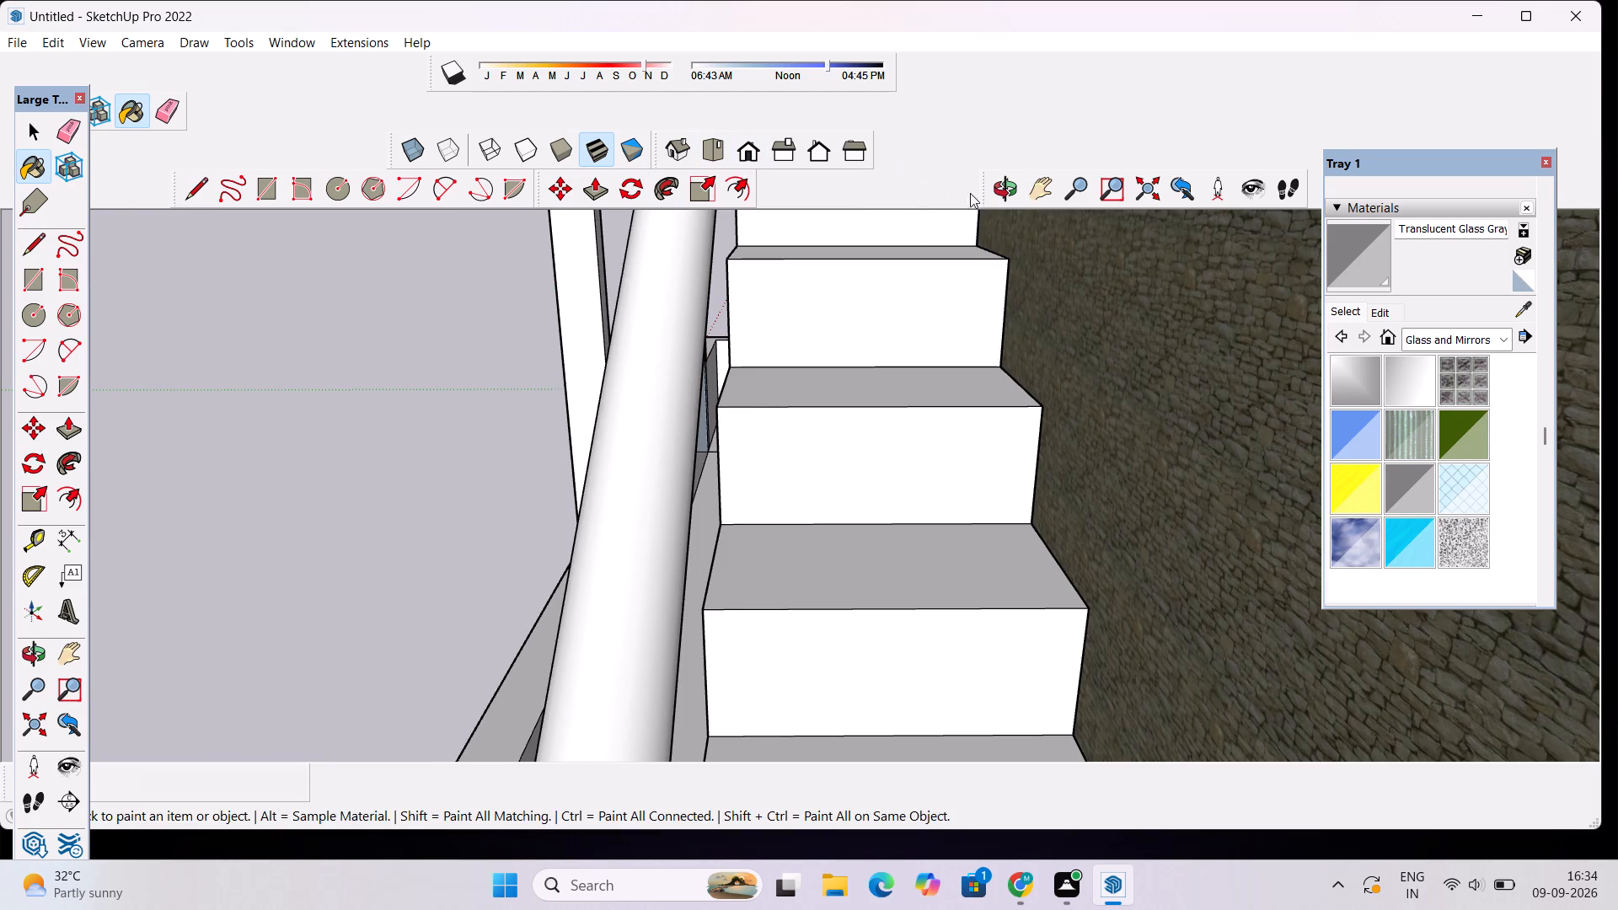
Examine the painted house front and boundary wall from several angles and distances.
left_click(1003, 197)
left_click_drag(772, 281, 956, 253)
scroll(966, 260, "down", 9)
left_click_drag(555, 415, 839, 333)
scroll(838, 324, "down", 11)
scroll(545, 425, "up", 2)
left_click_drag(561, 409, 662, 474)
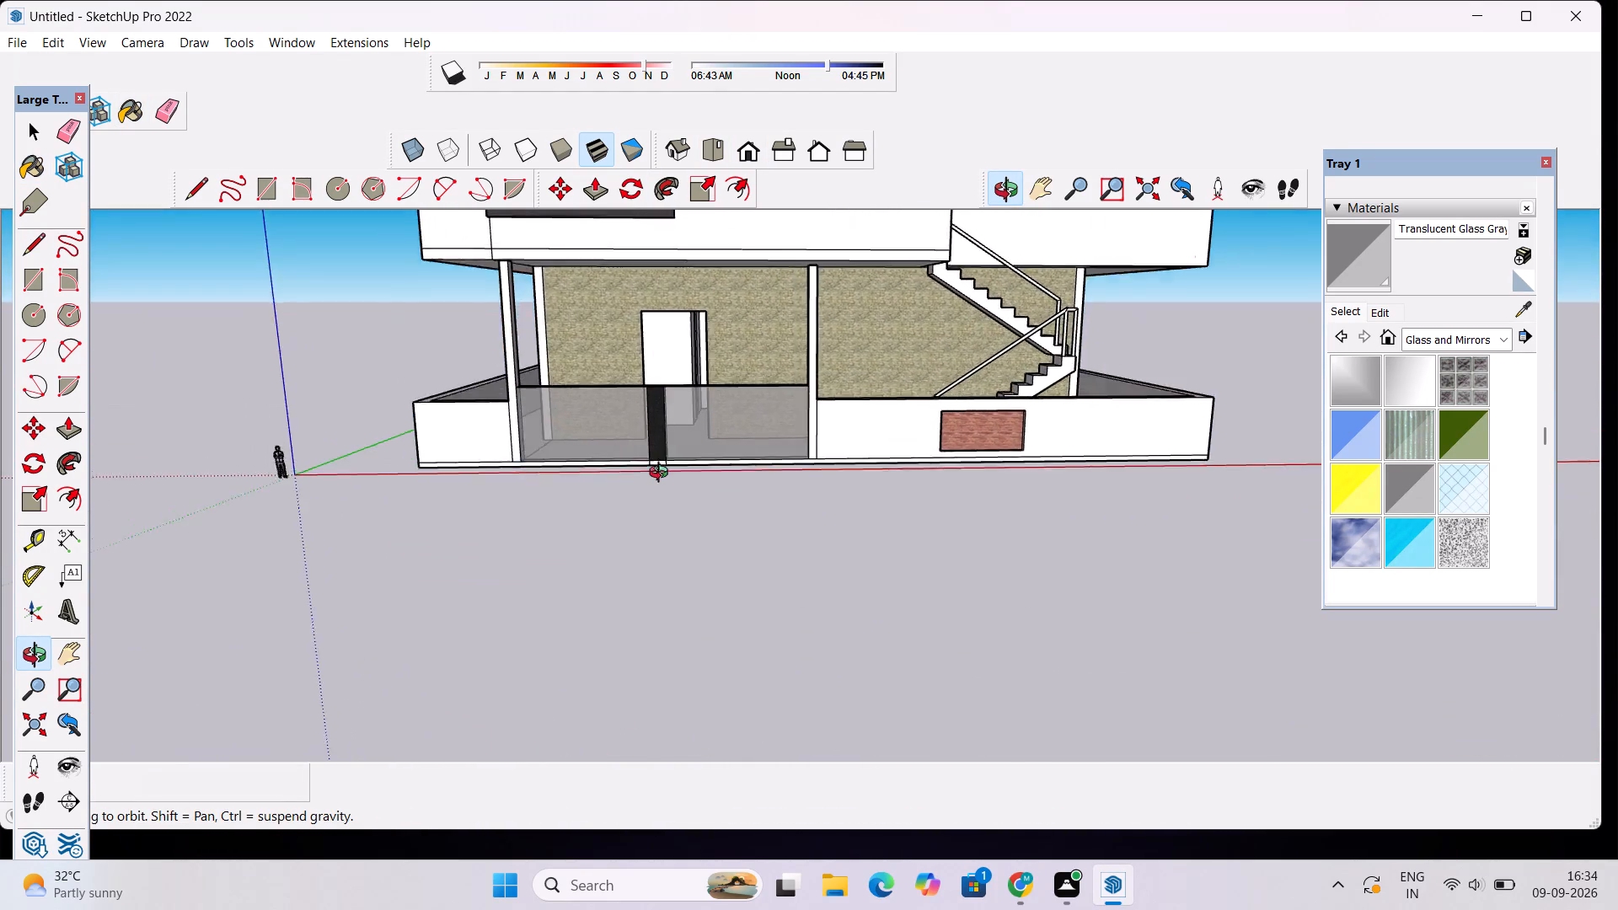
left_click_drag(662, 474, 718, 565)
scroll(699, 505, "down", 3)
left_click_drag(848, 643, 807, 491)
left_click_drag(760, 388, 757, 394)
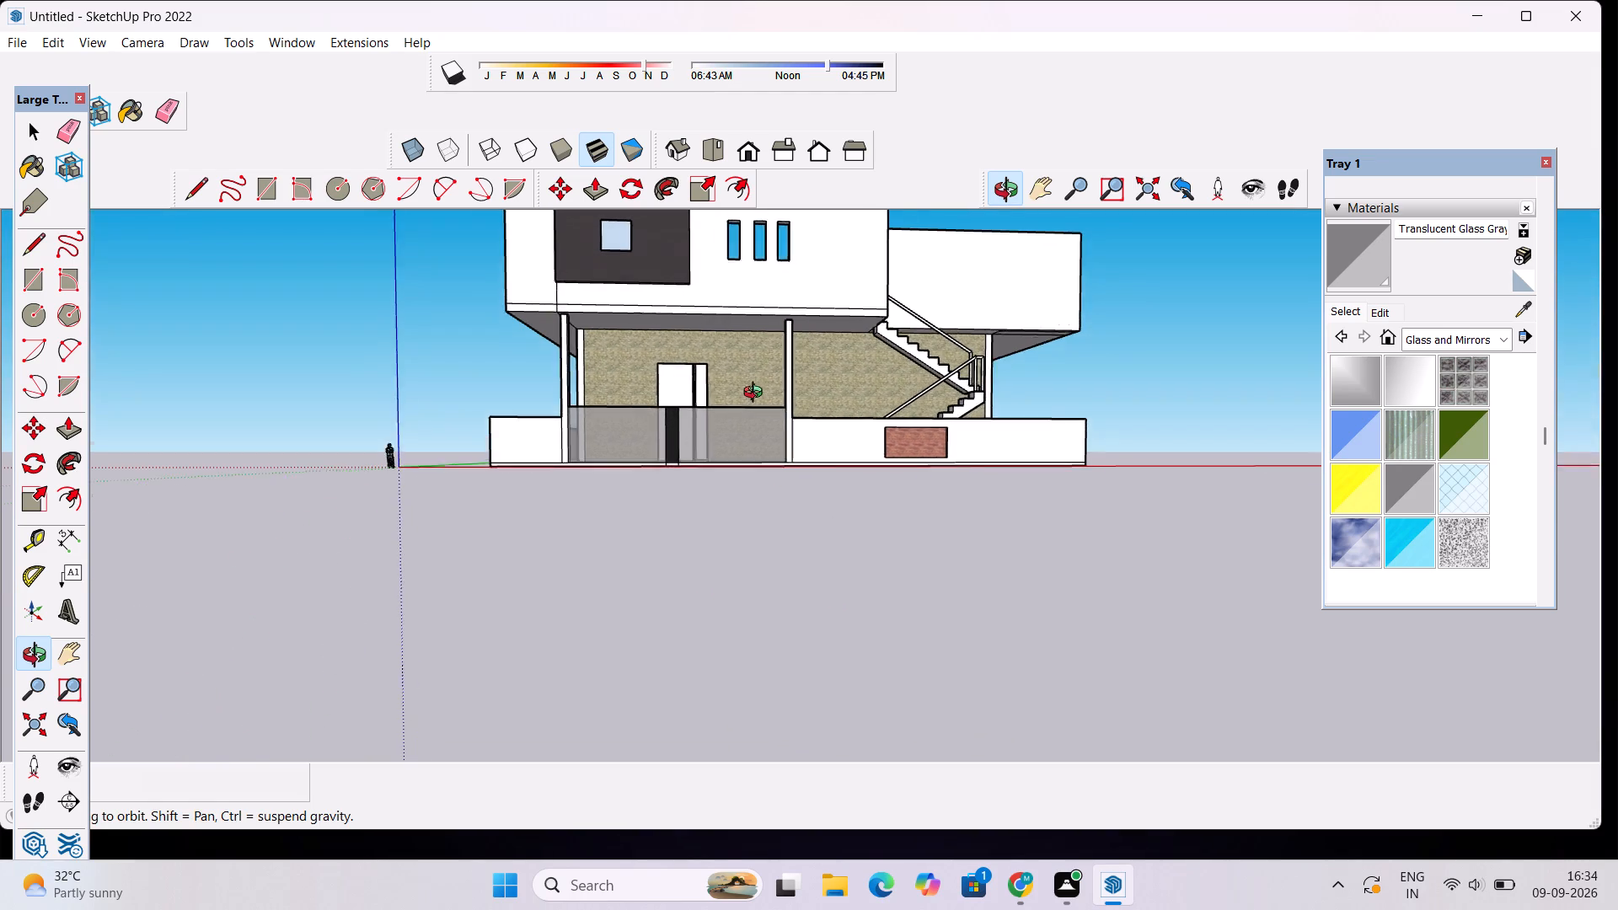
left_click_drag(757, 394, 758, 465)
scroll(656, 447, "up", 2)
left_click_drag(727, 476, 718, 500)
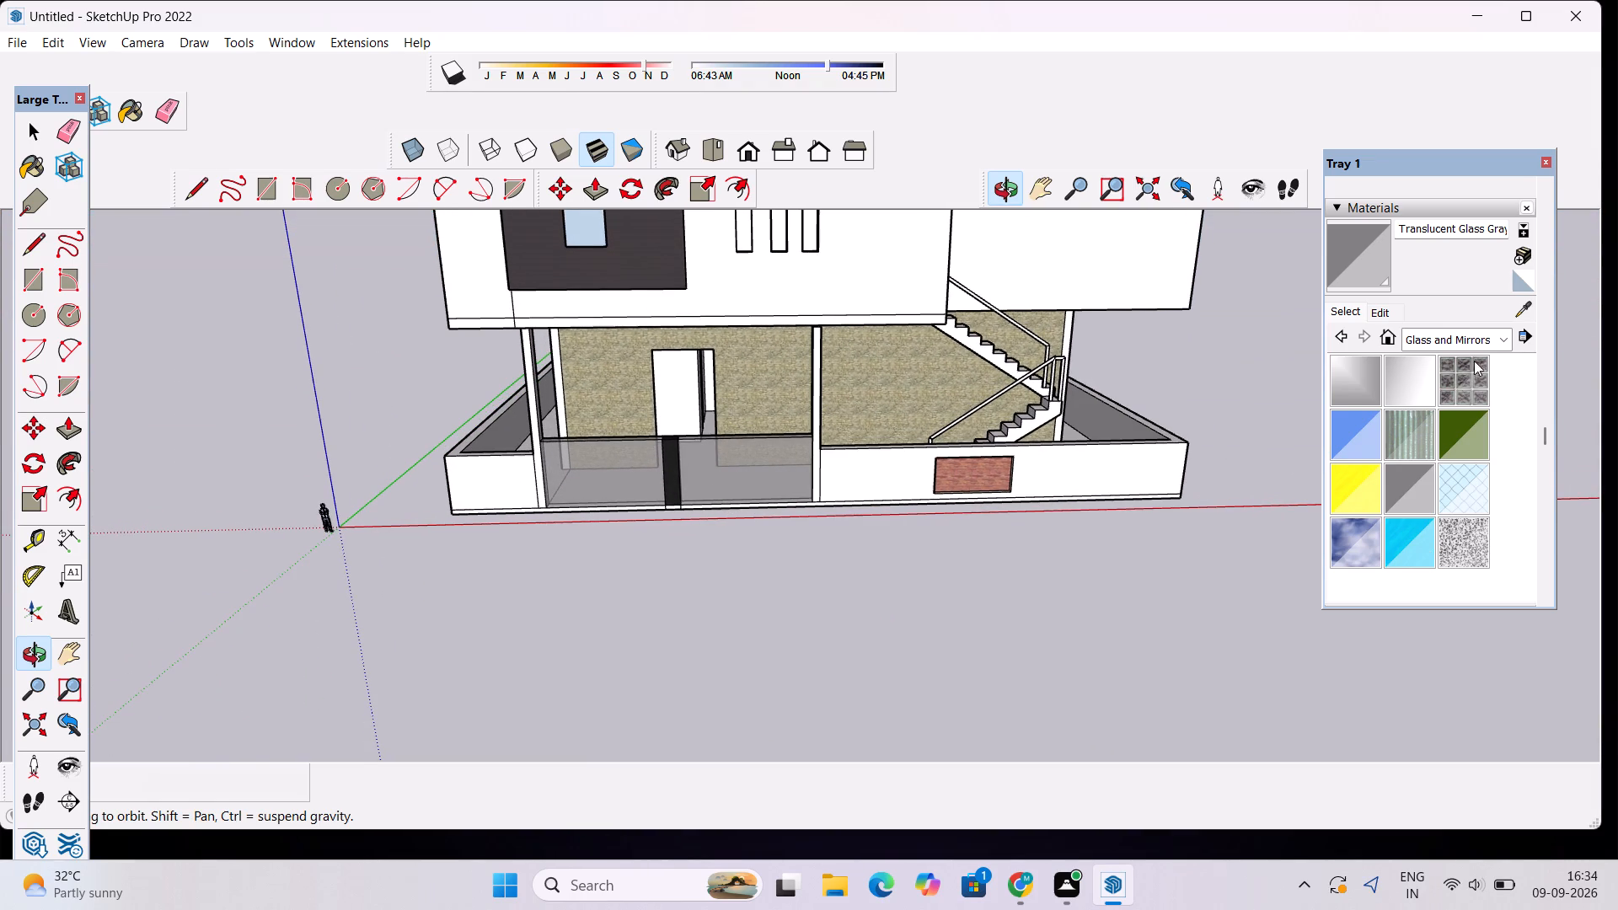
Paint the lower and upper staircase handrails, including the bend at the landing, with 0137_Black from Colors-Named.
left_click(1499, 336)
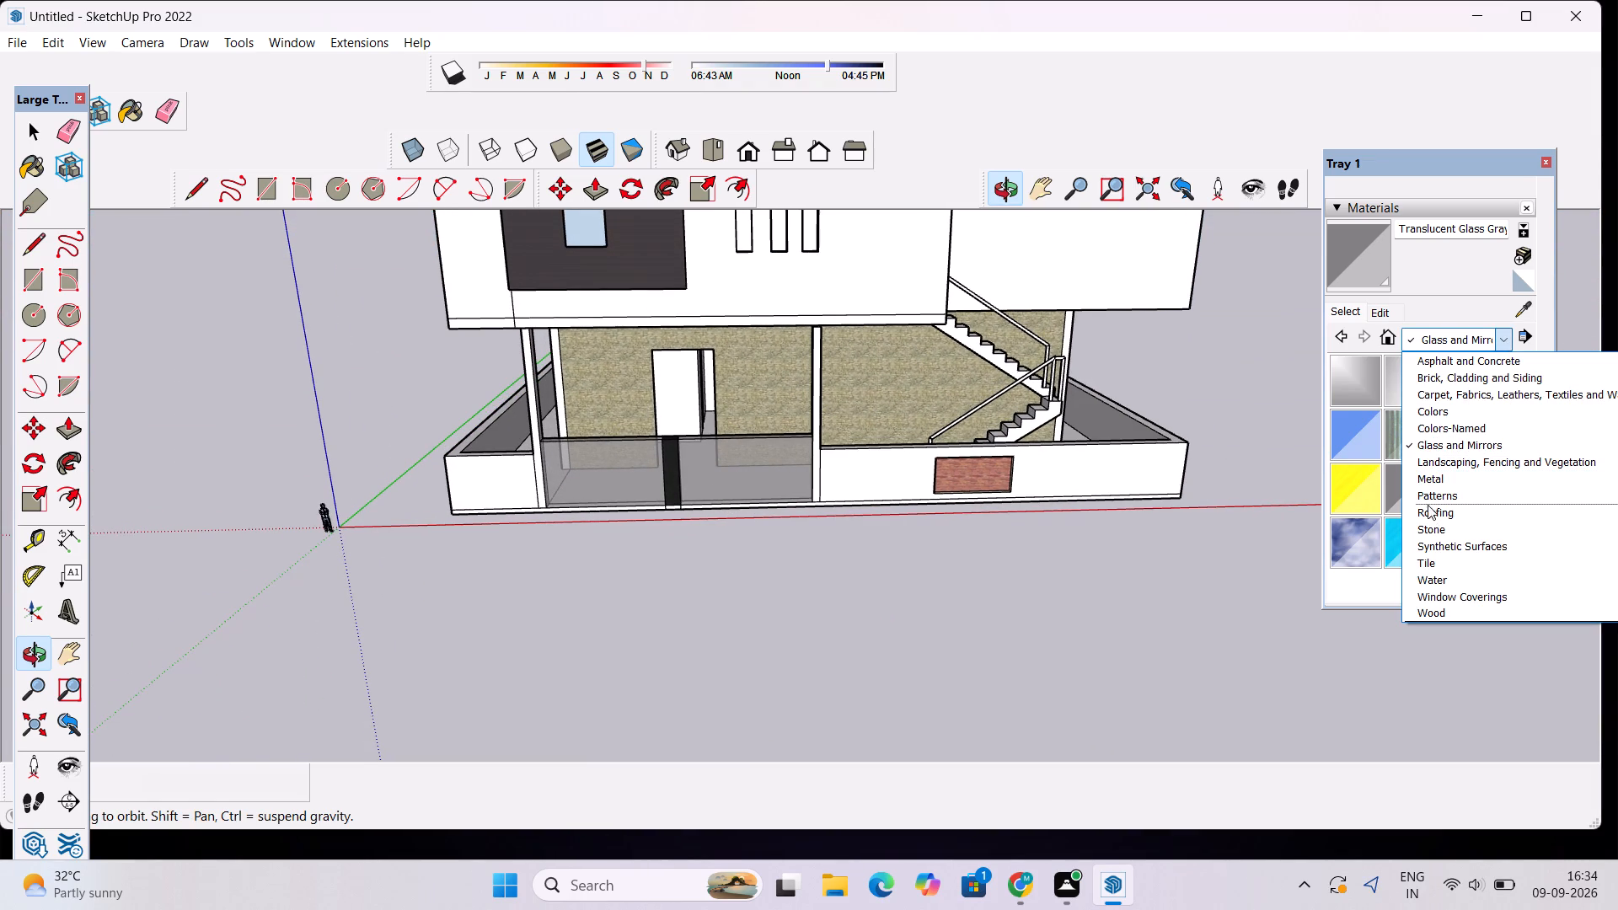
left_click(1450, 434)
scroll(1401, 405, "down", 3)
scroll(1407, 427, "up", 1)
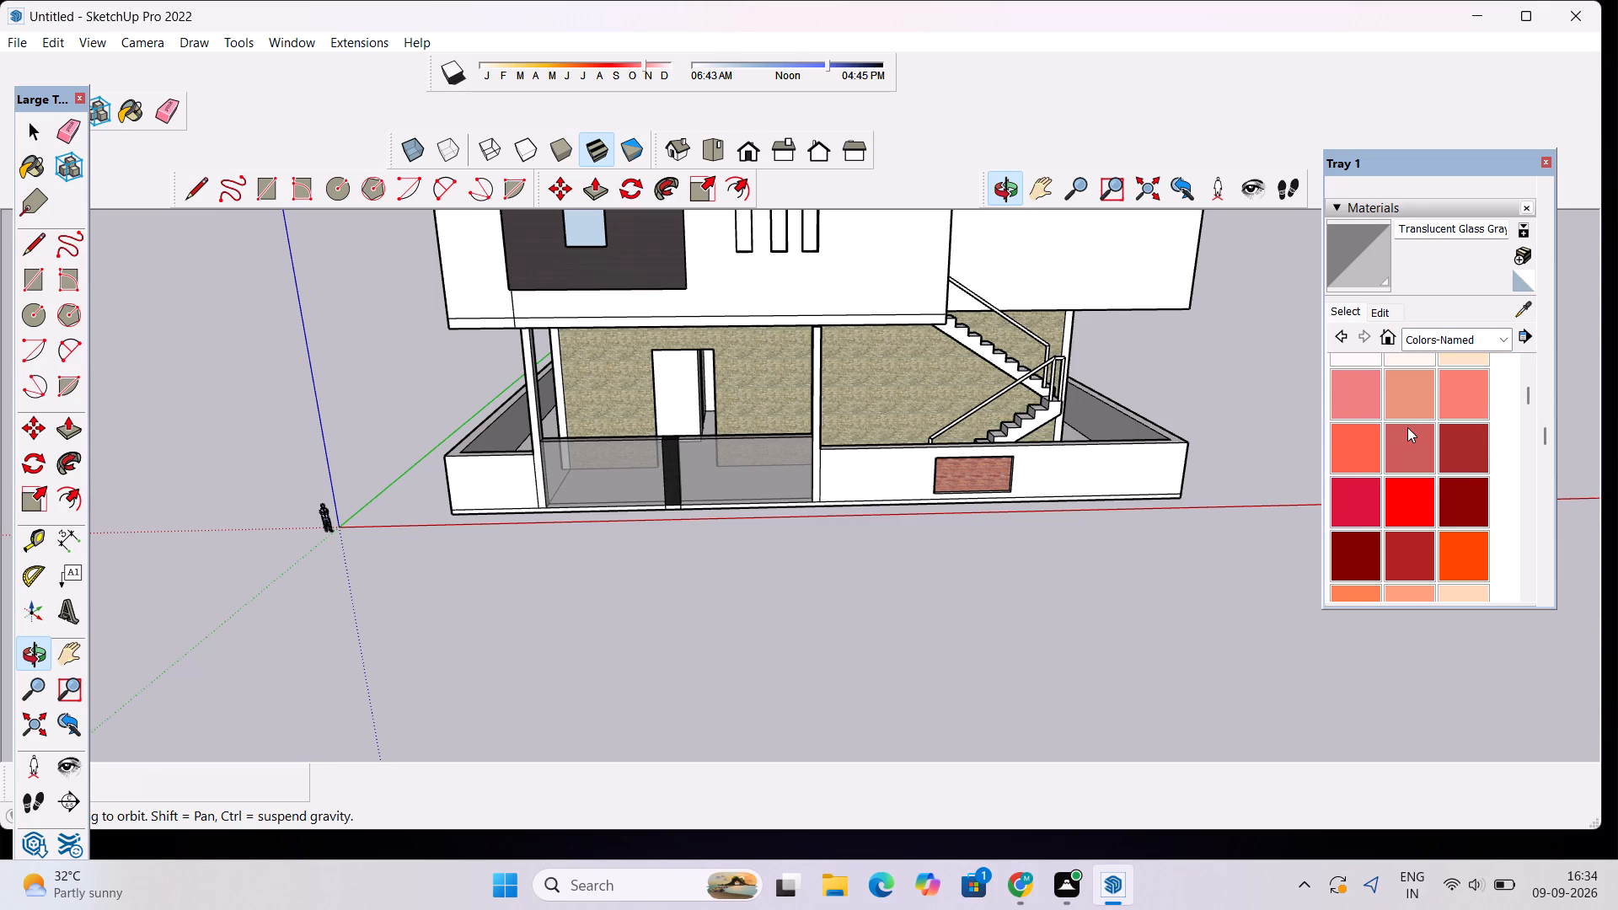
scroll(1437, 464, "down", 1)
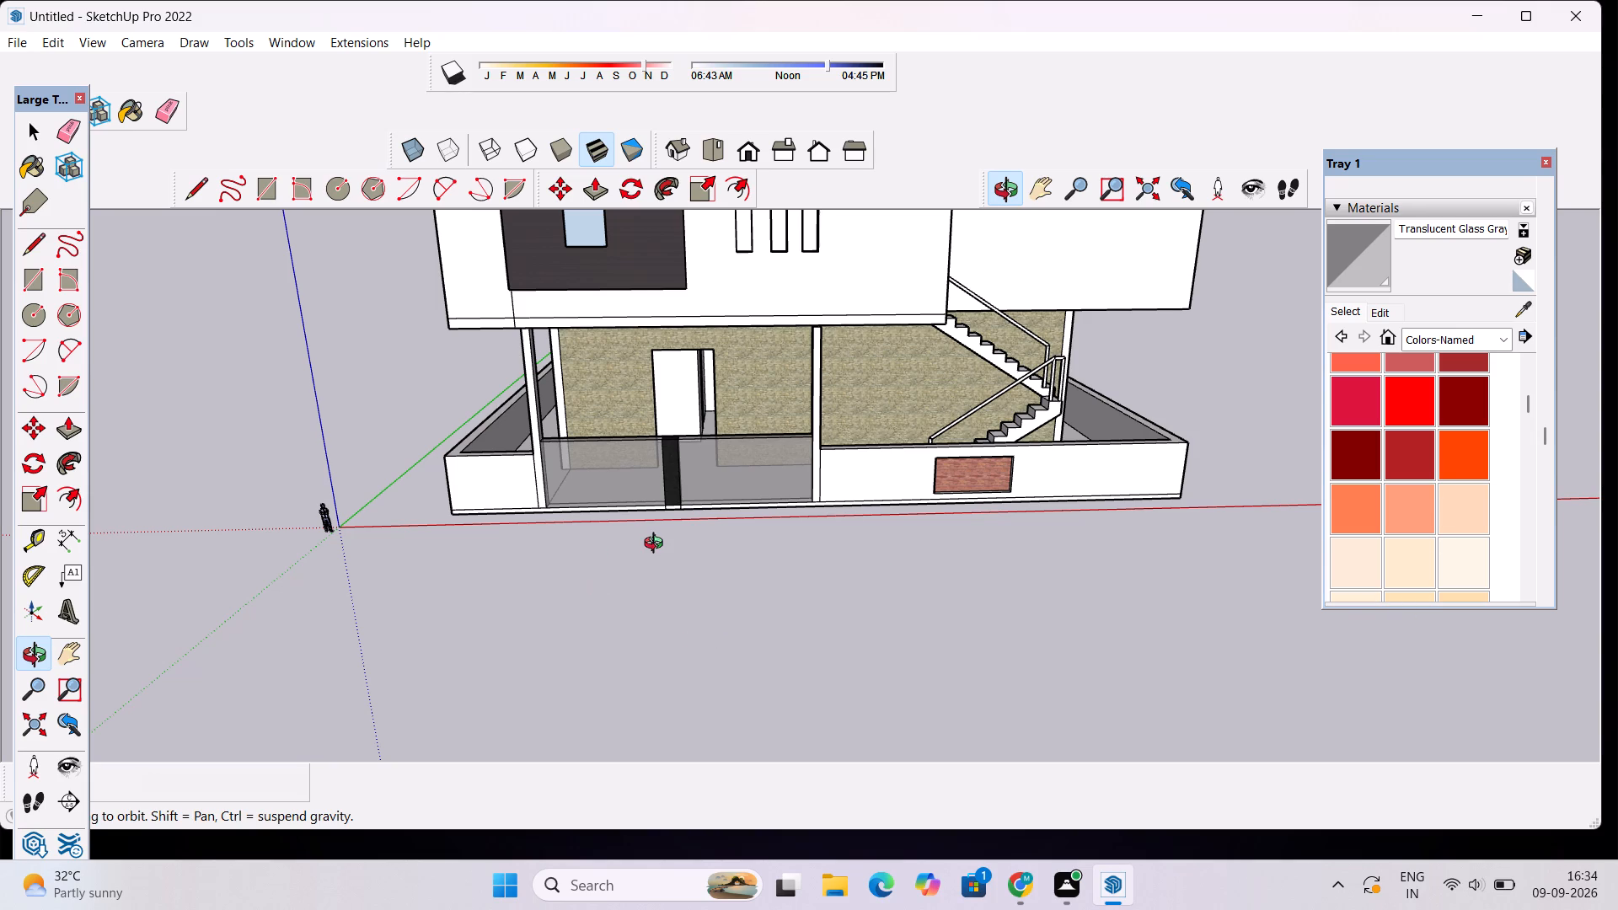
scroll(681, 496, "down", 1)
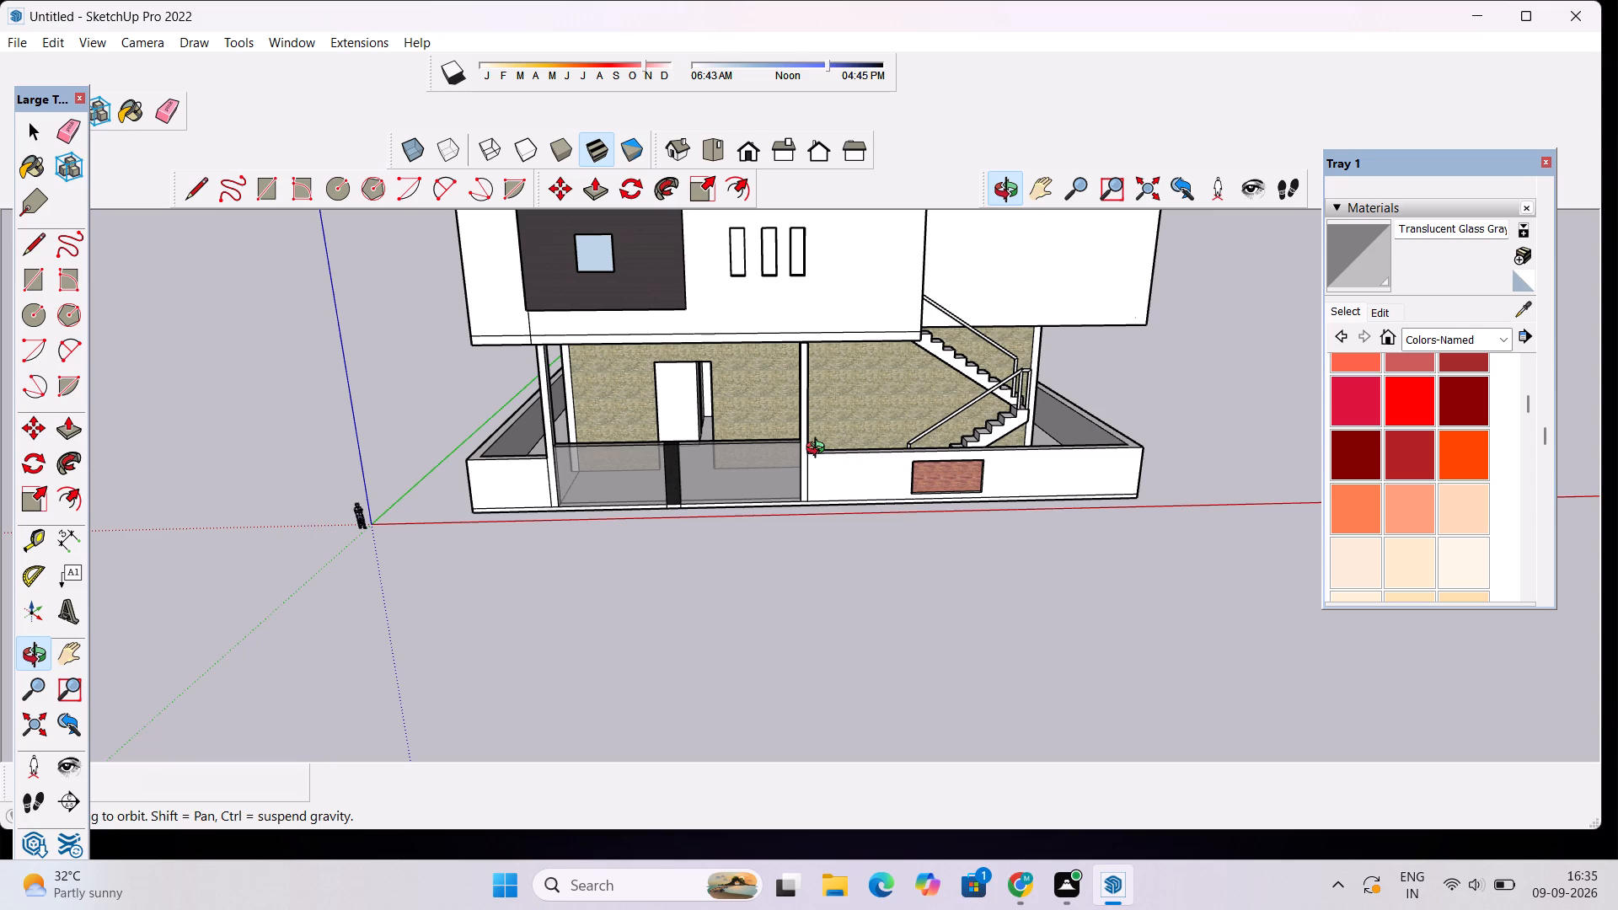
scroll(832, 420, "down", 1)
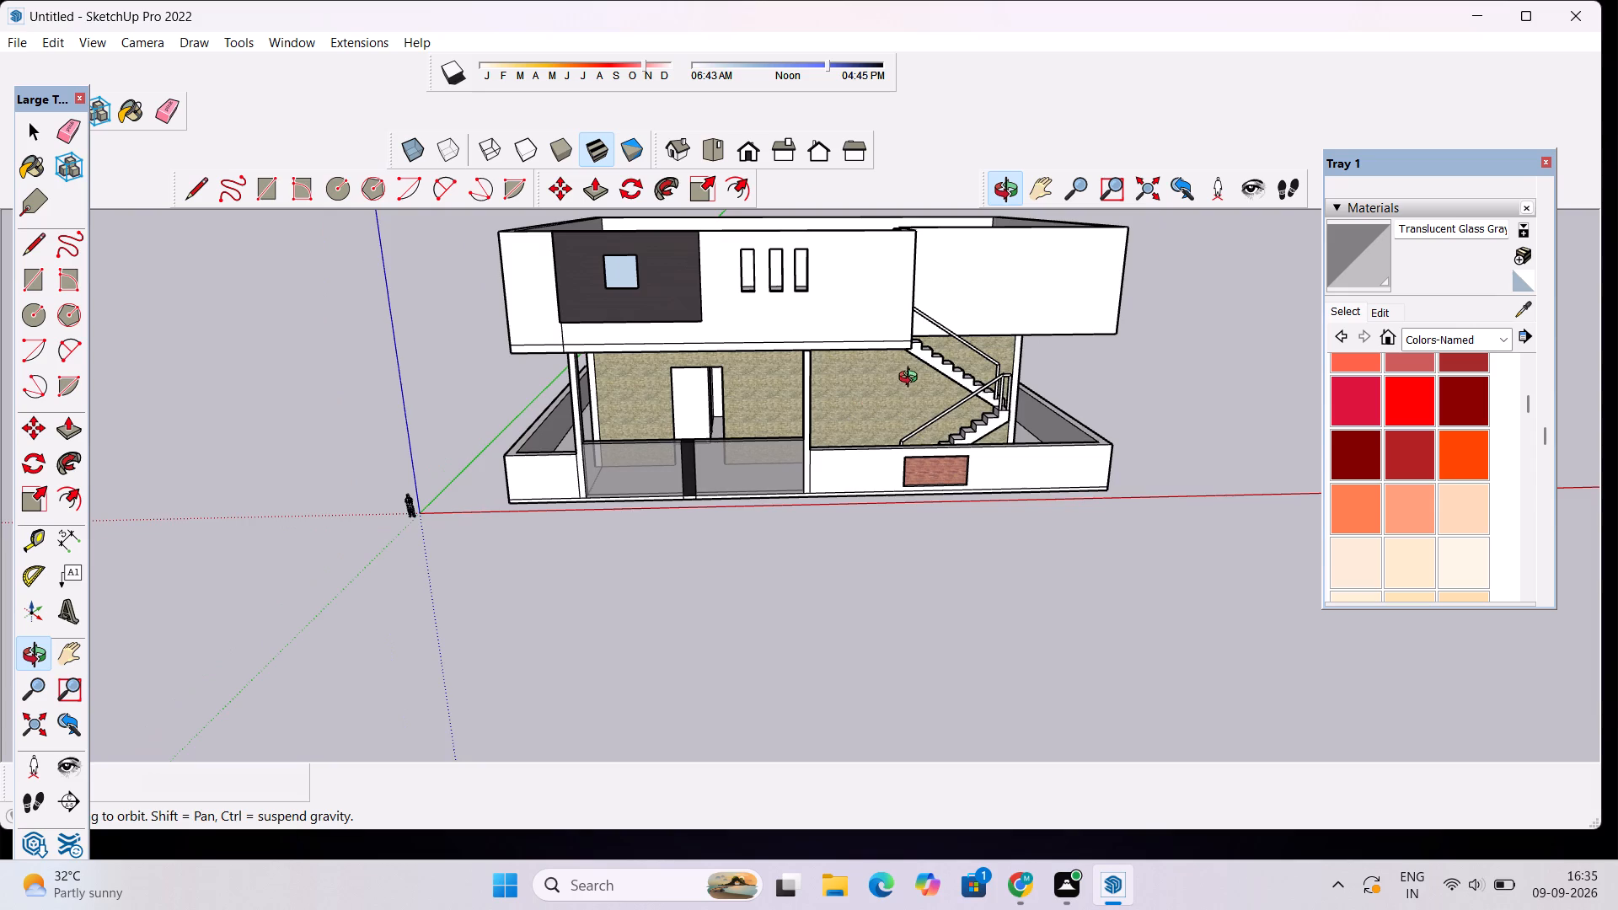
scroll(962, 336, "up", 7)
scroll(1376, 525, "down", 5)
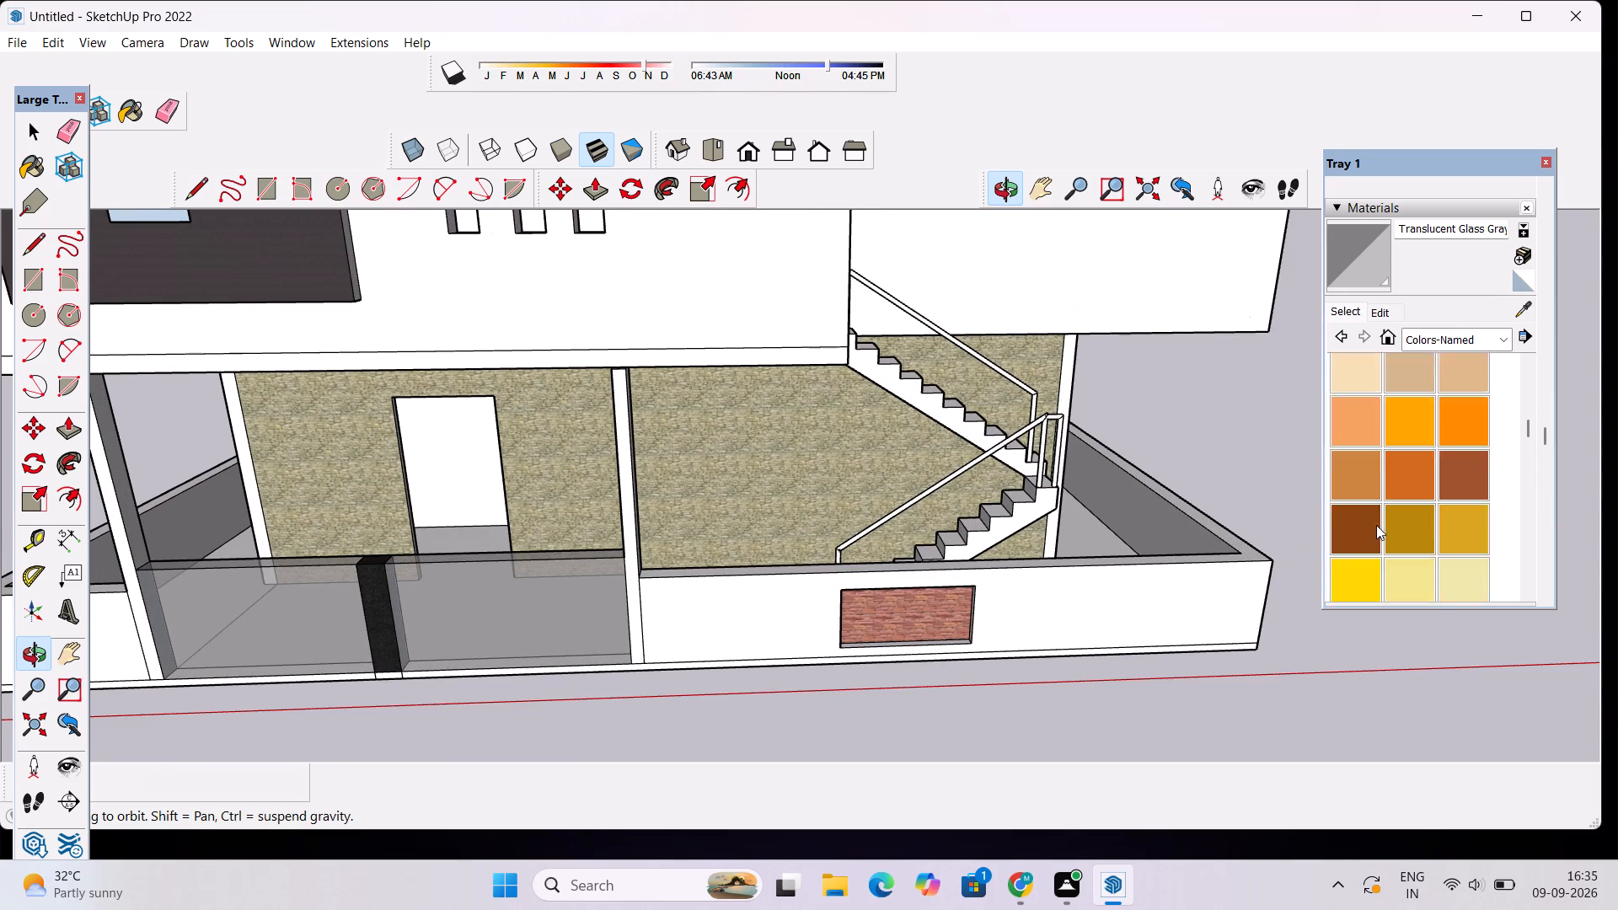
scroll(1376, 525, "down", 14)
left_click(1390, 581)
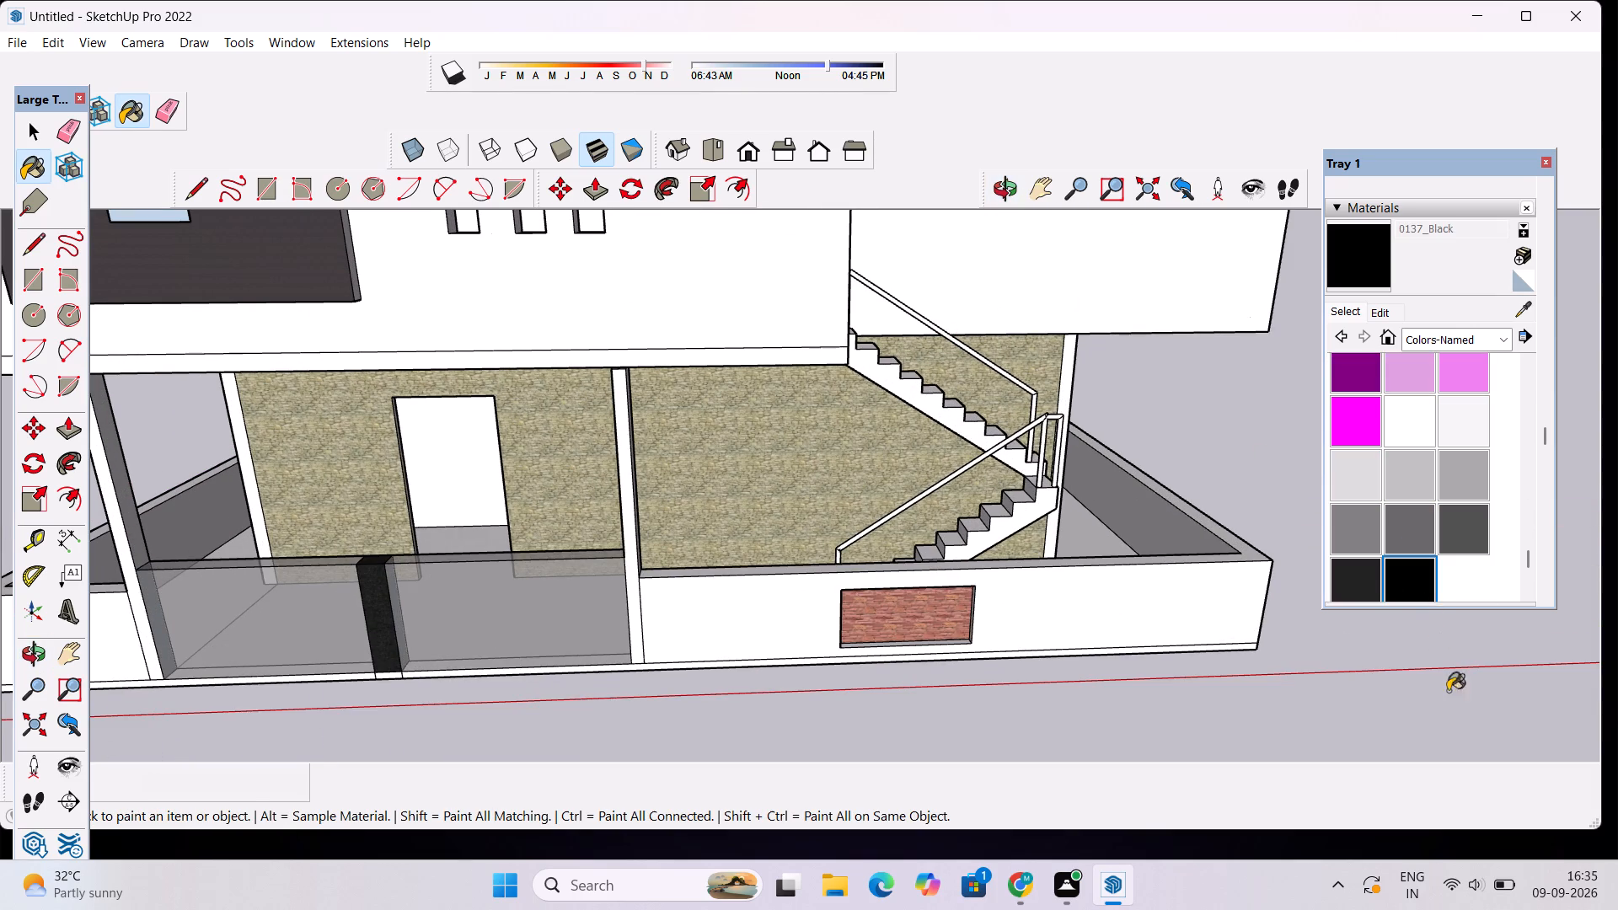
scroll(943, 472, "up", 3)
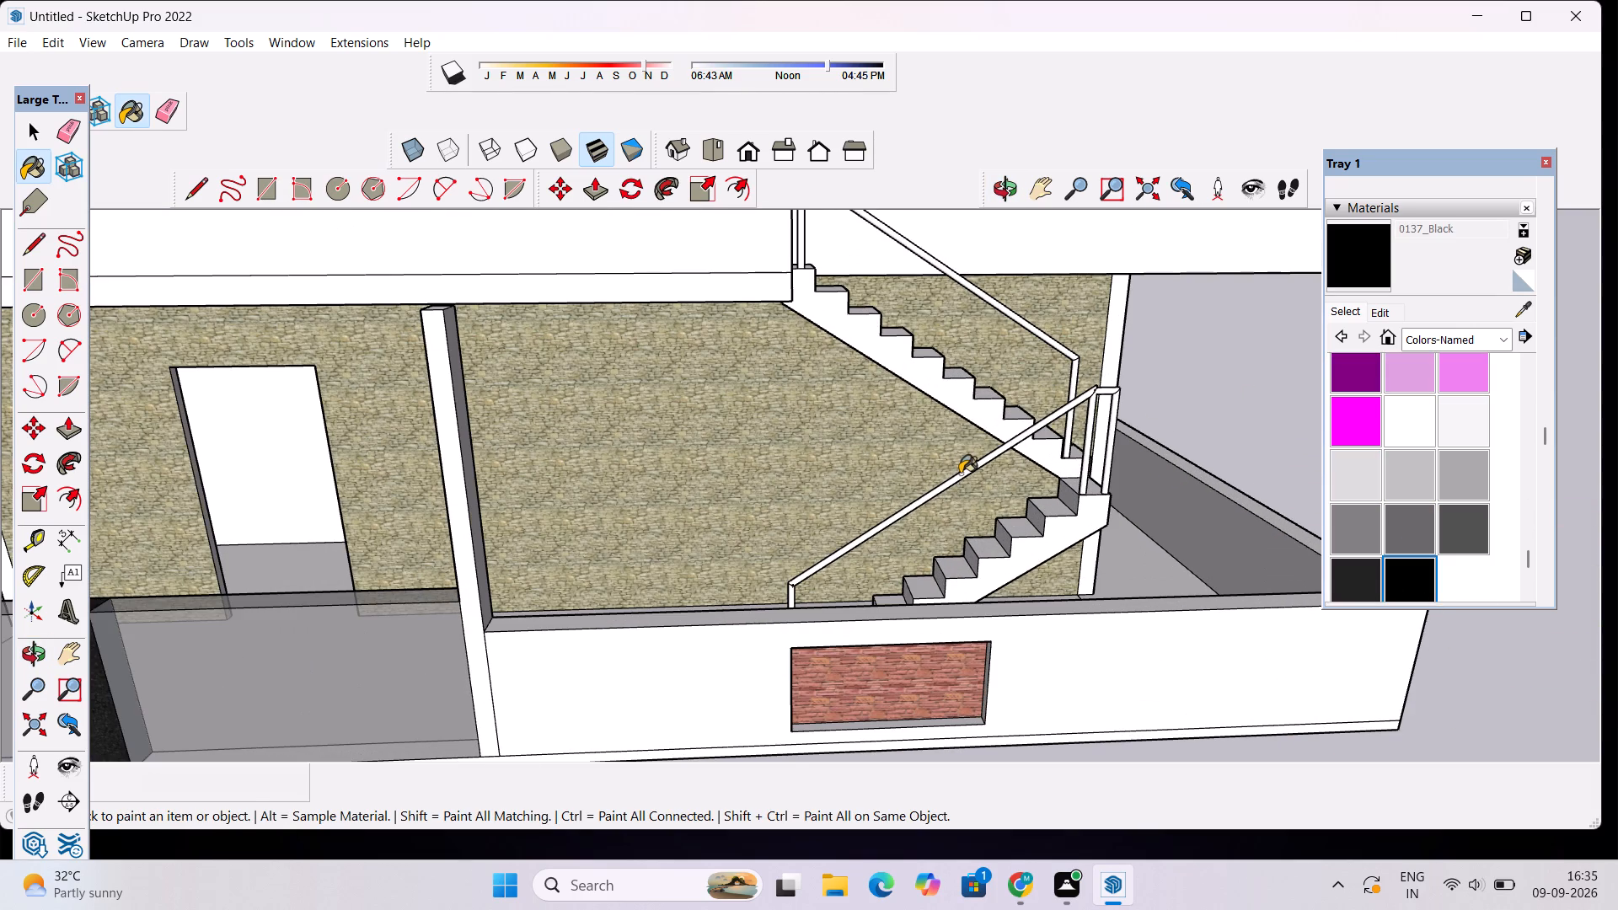
left_click(961, 474)
left_click(1100, 392)
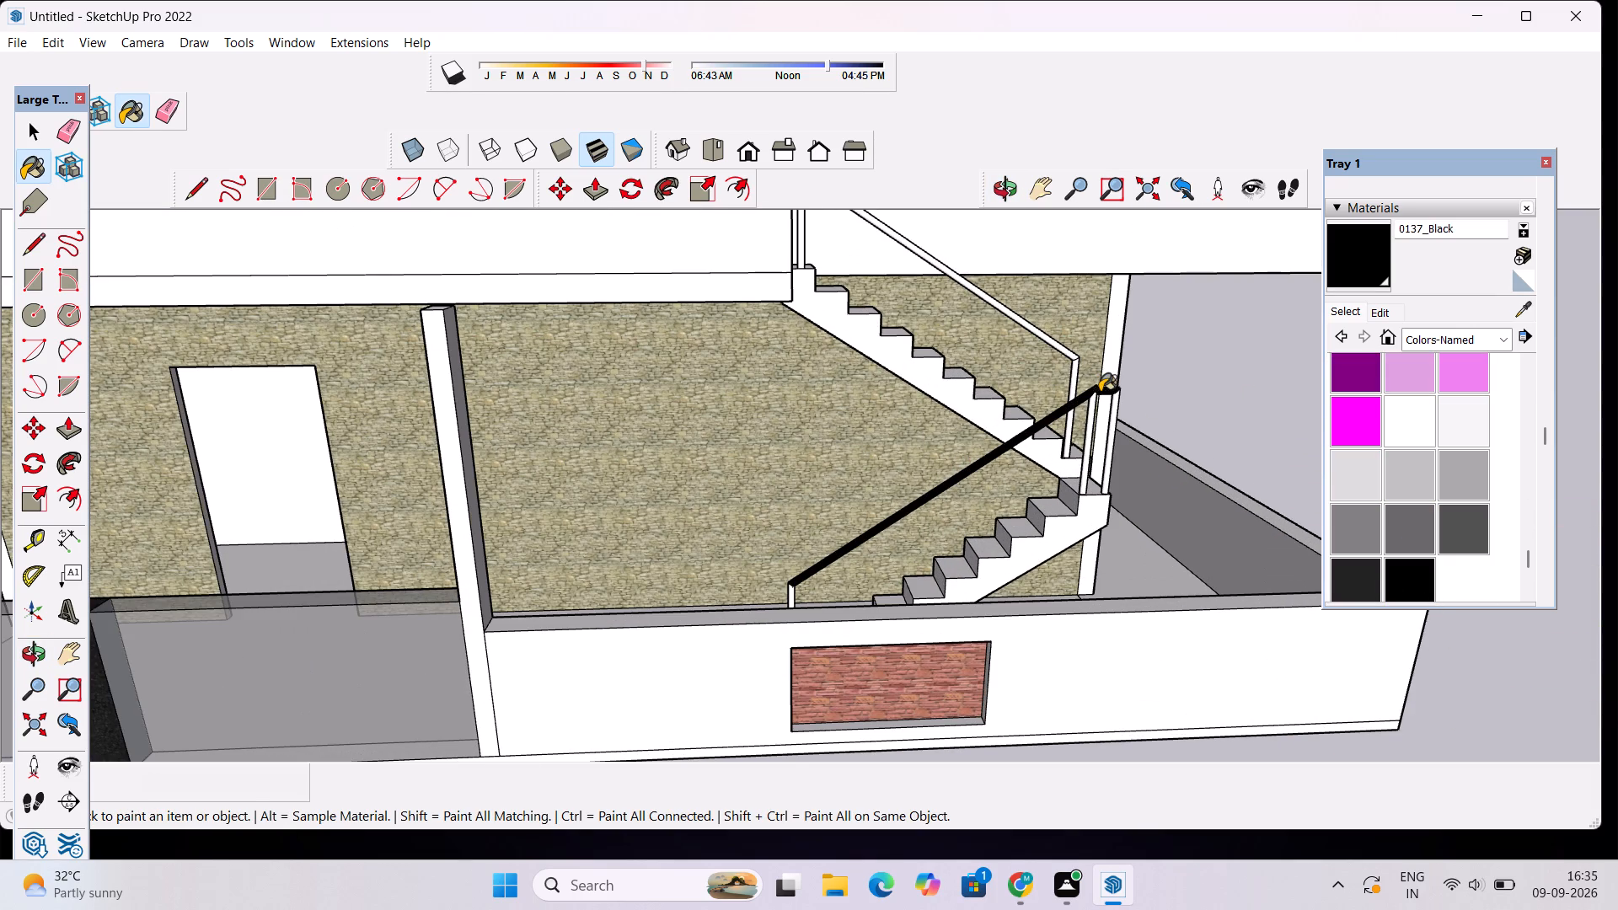
left_click(1063, 350)
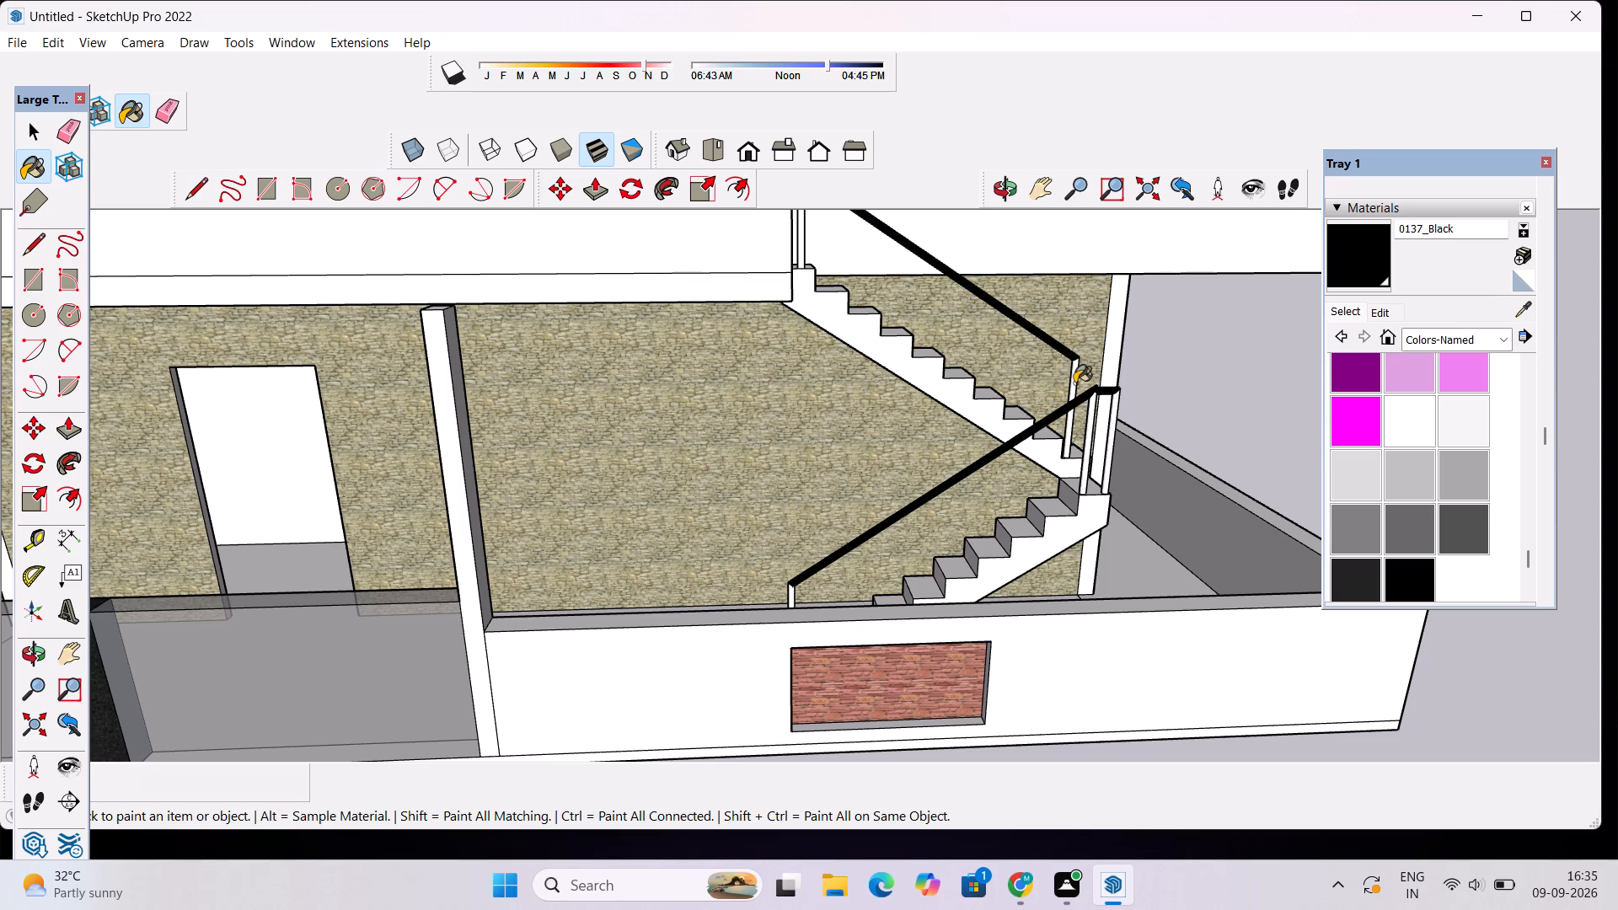
Paint the staircase railing posts at the foot of the stairs and around the landing with 0137_Black.
left_click(1074, 380)
scroll(1032, 364, "down", 5)
scroll(926, 488, "up", 3)
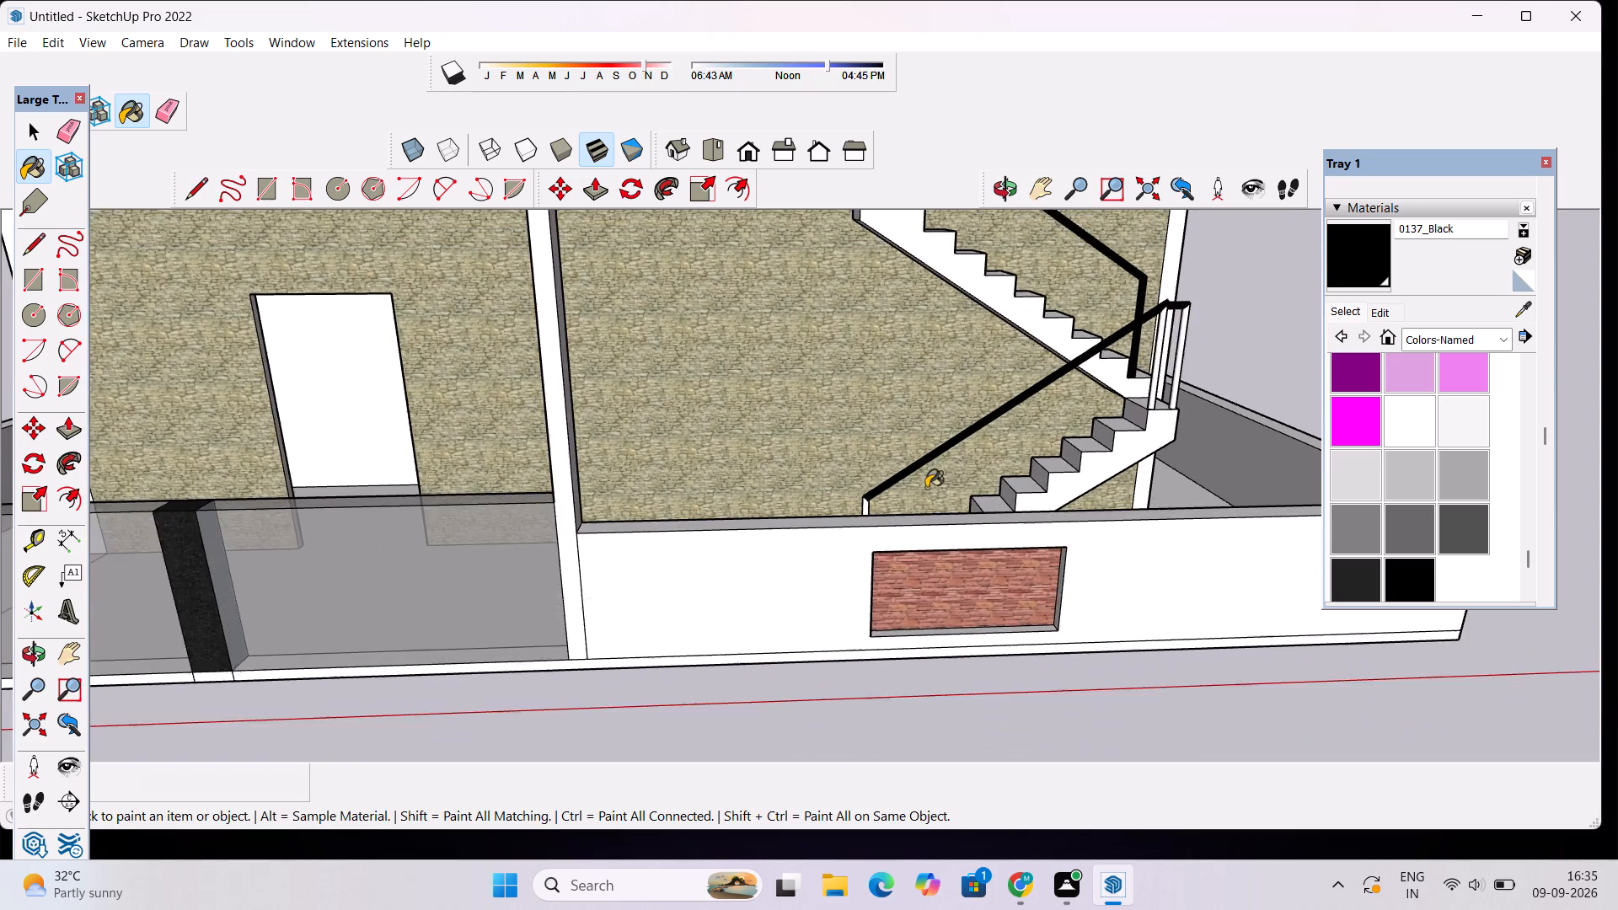
scroll(926, 488, "up", 4)
left_click(838, 519)
scroll(862, 492, "down", 8)
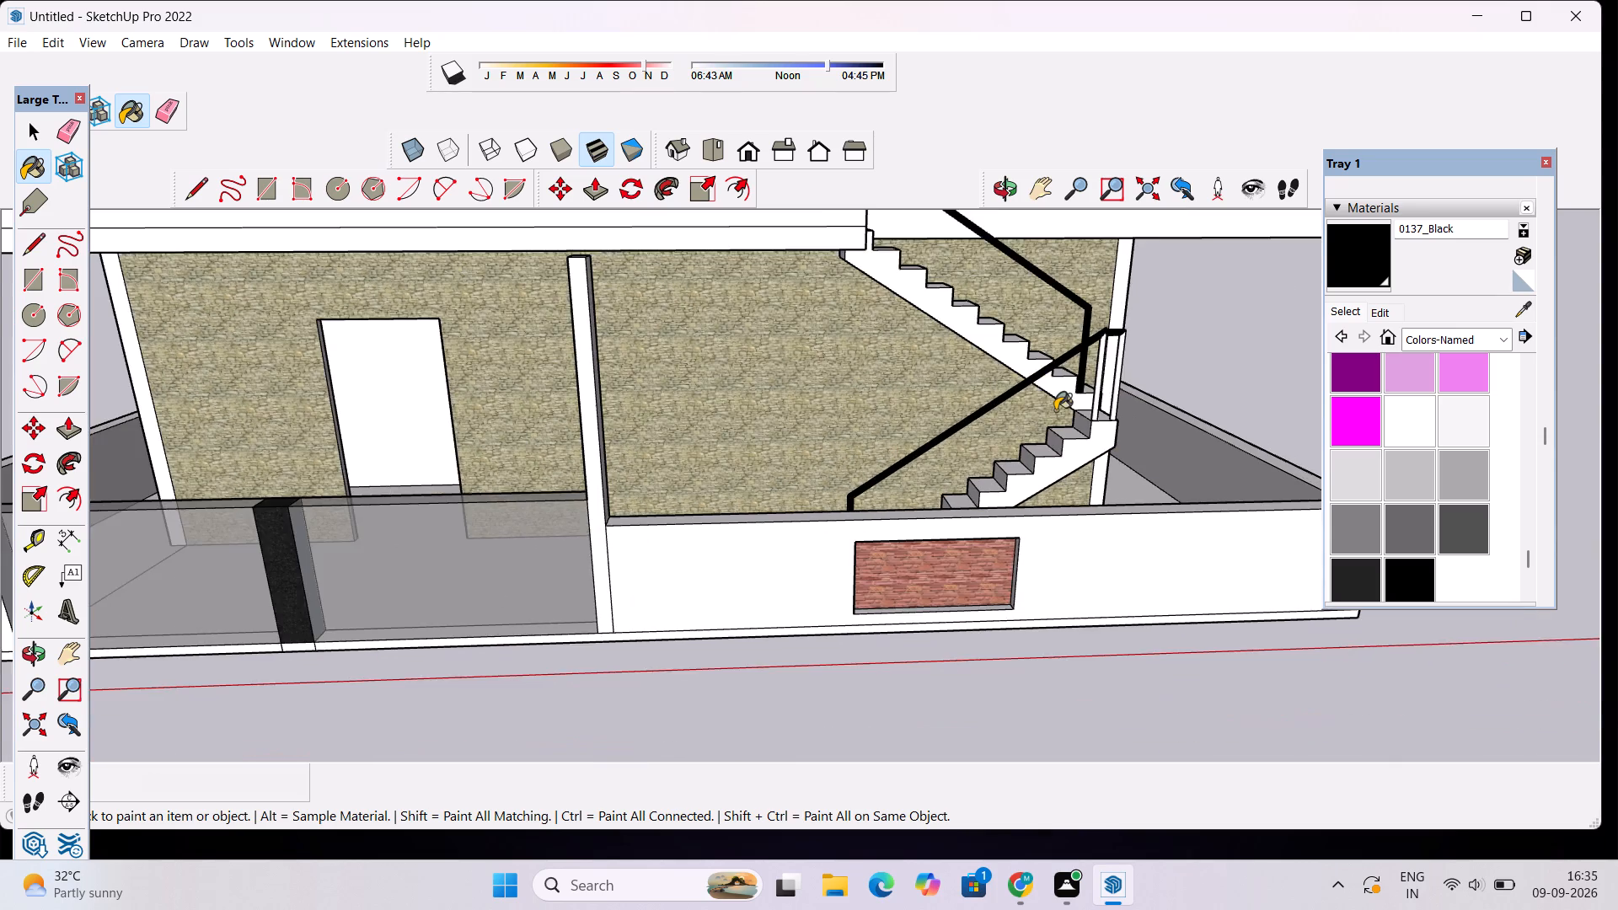
scroll(1055, 410, "up", 7)
left_click(1056, 410)
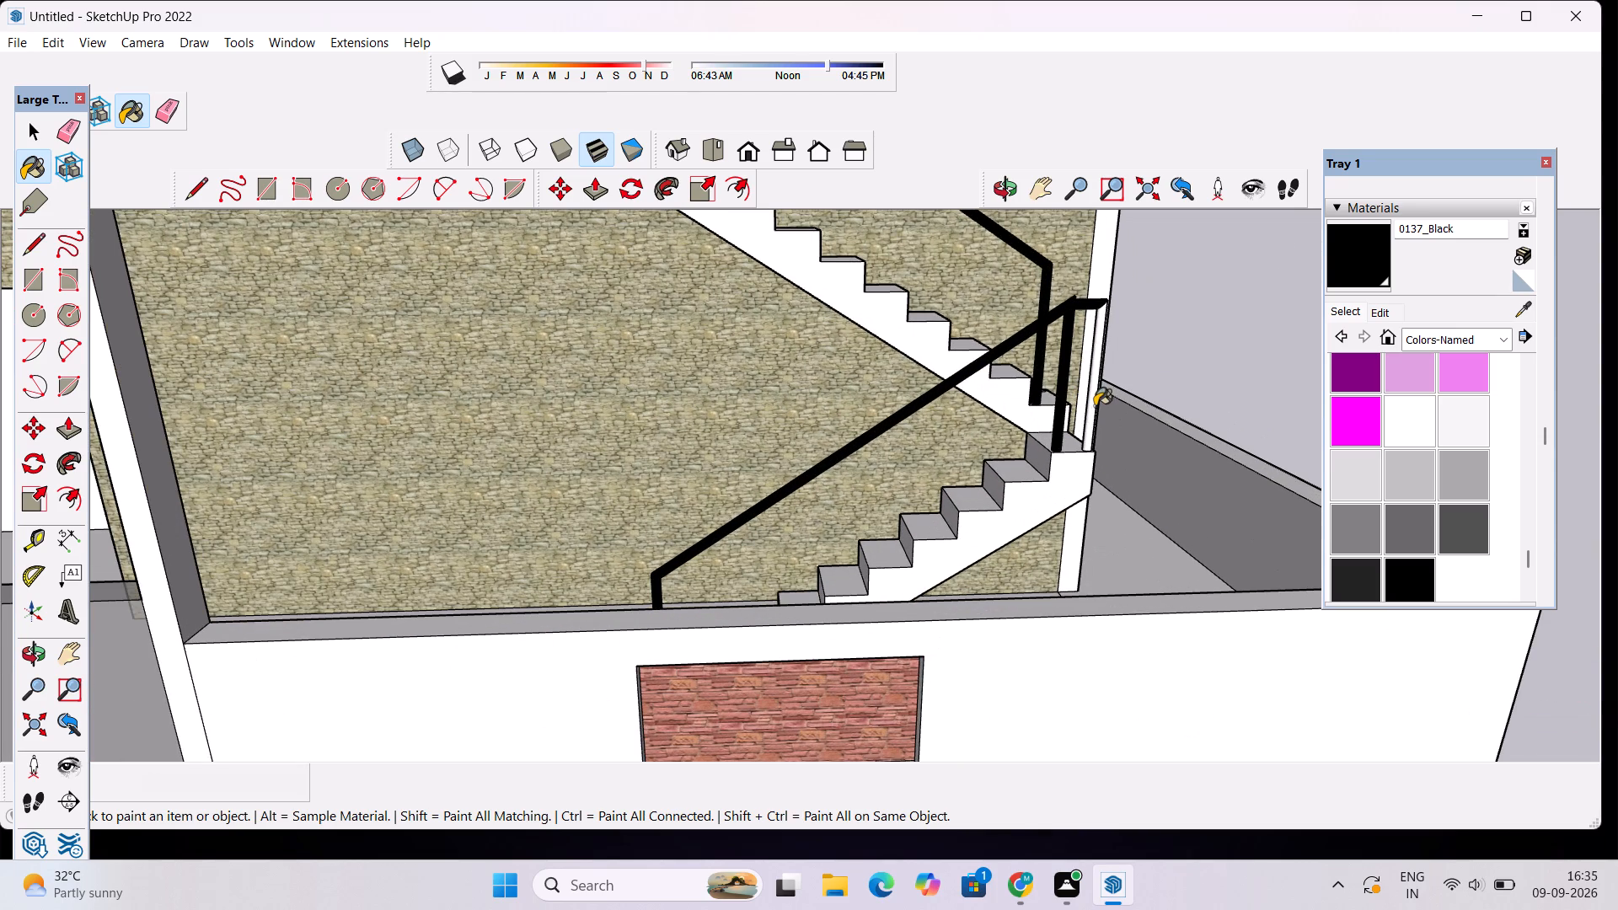
left_click(1093, 408)
scroll(1092, 404, "down", 13)
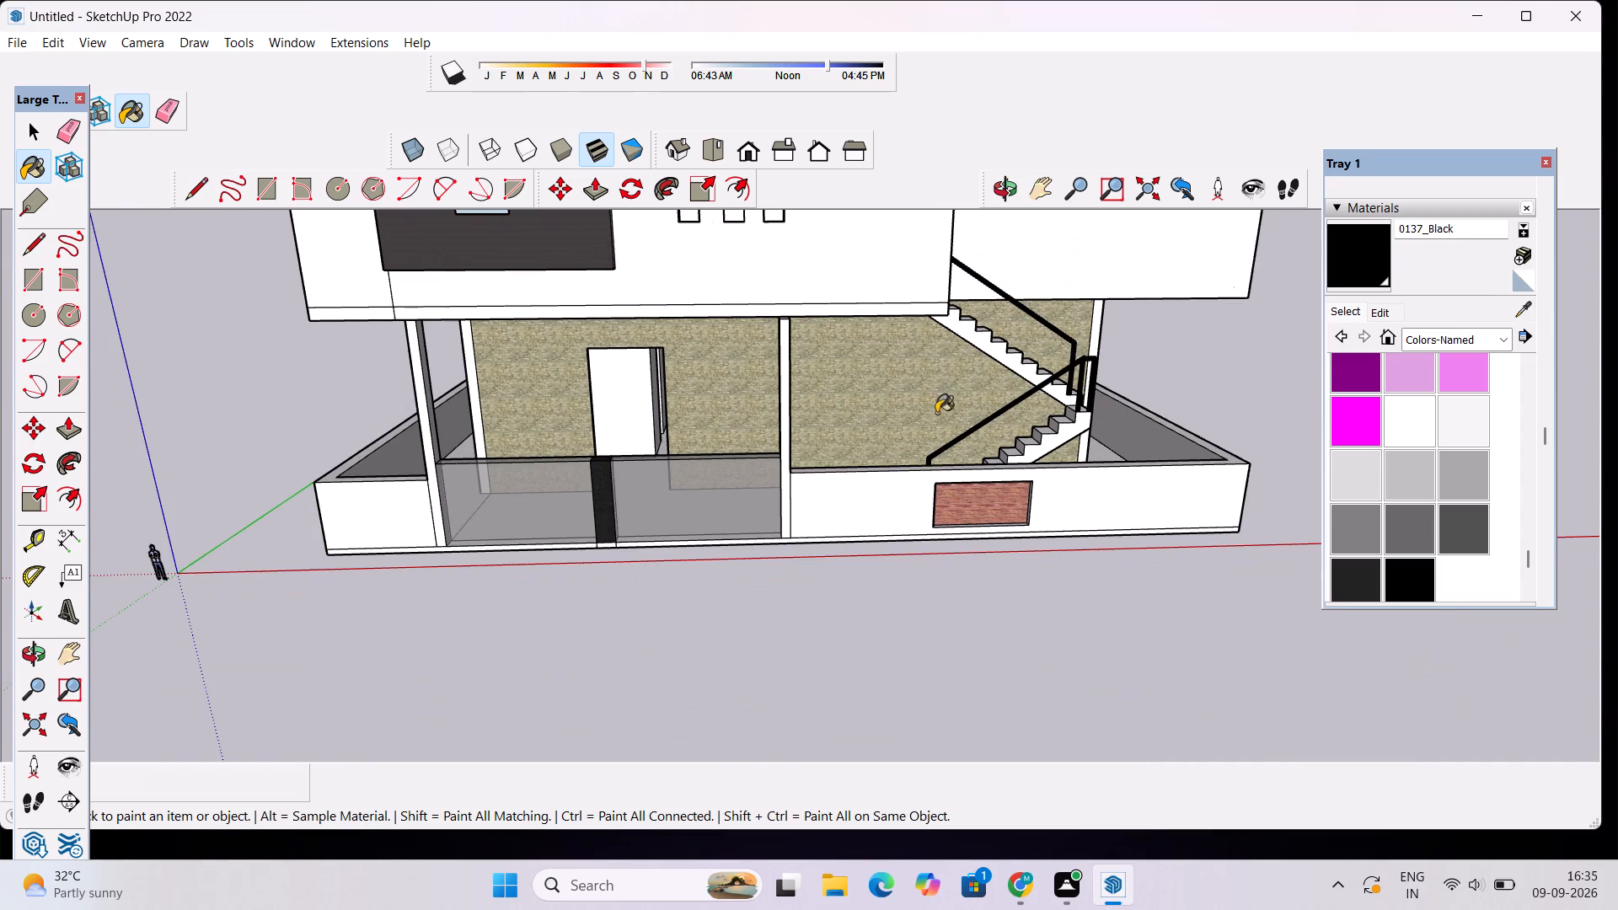
key("space")
Paint the side face of the lower stair flight with Slate from the Tile materials.
left_click(1005, 195)
left_click_drag(1138, 419, 930, 422)
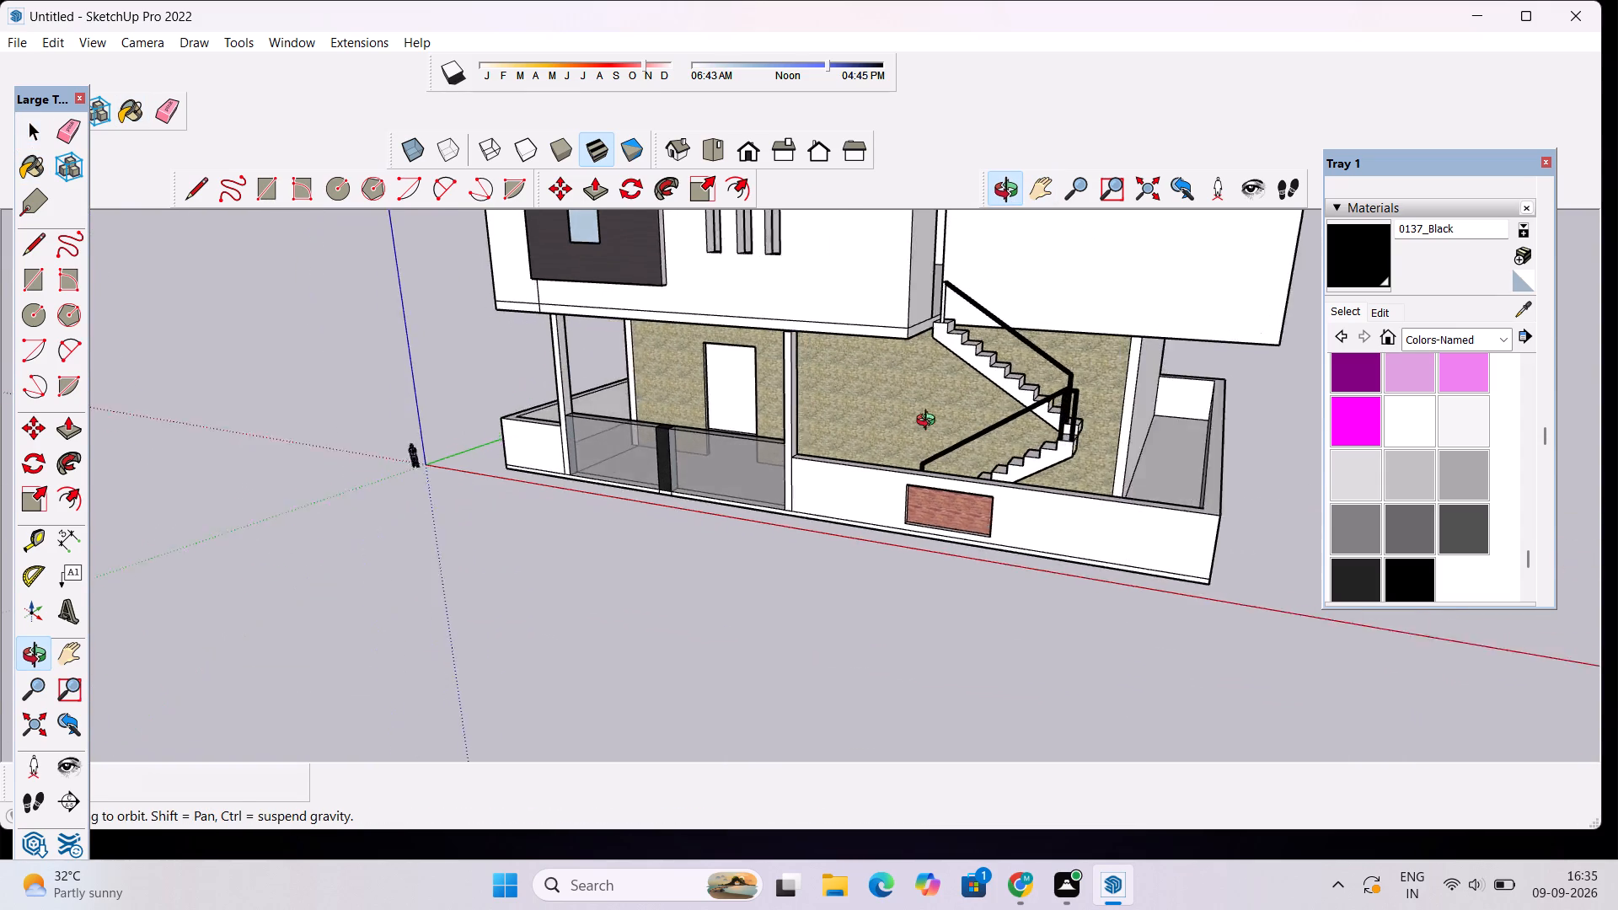
left_click_drag(930, 422, 918, 422)
scroll(1056, 420, "up", 5)
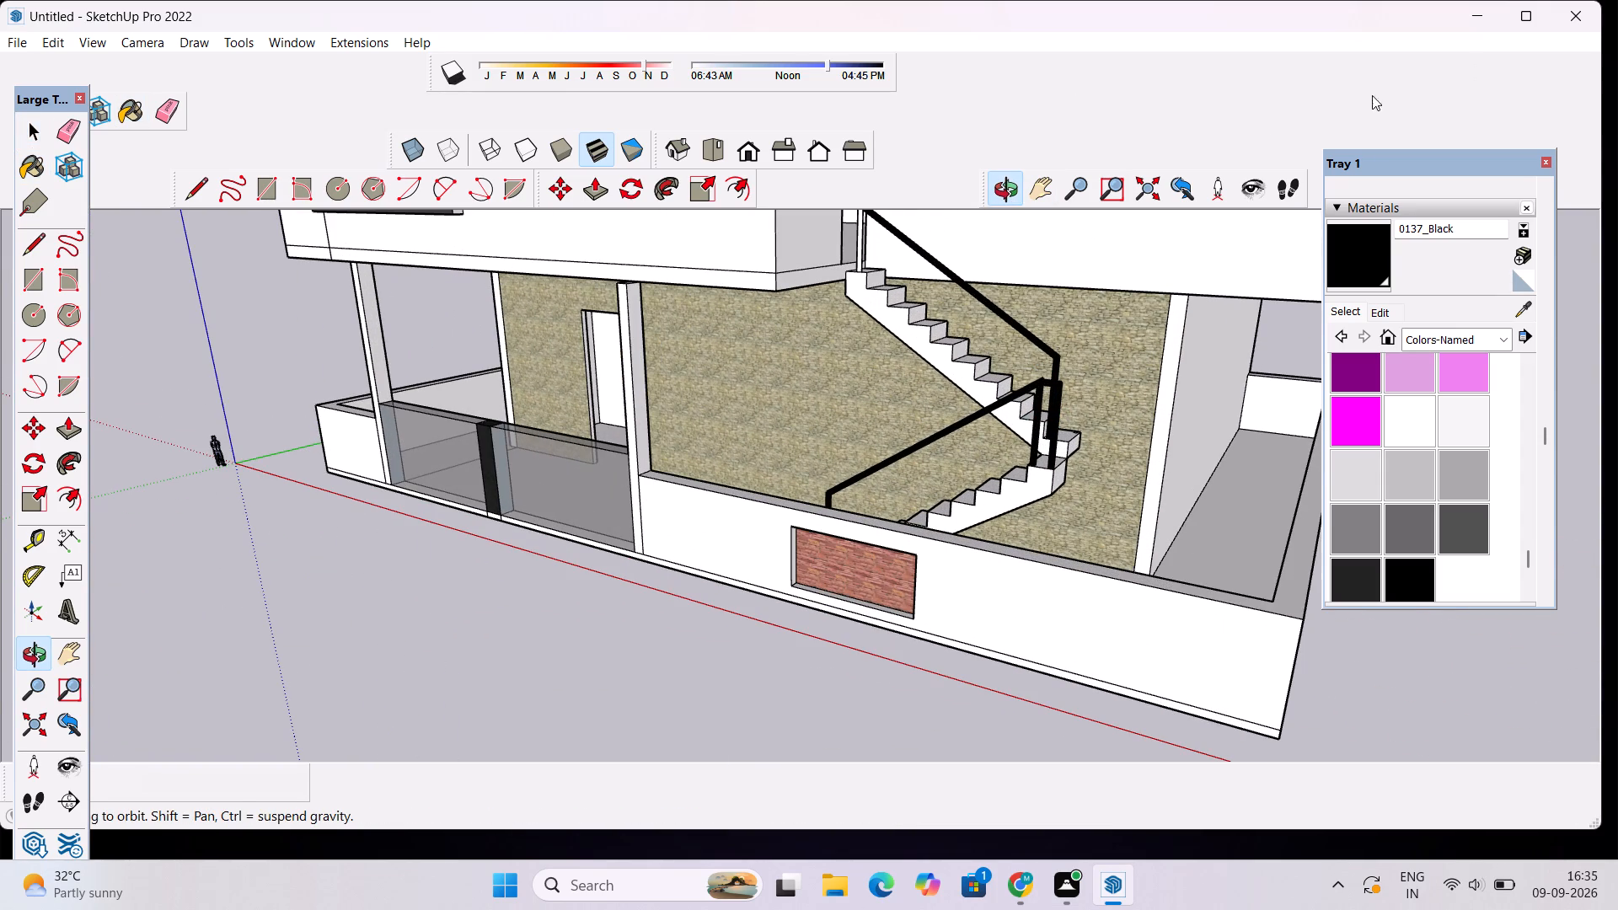
left_click(1504, 345)
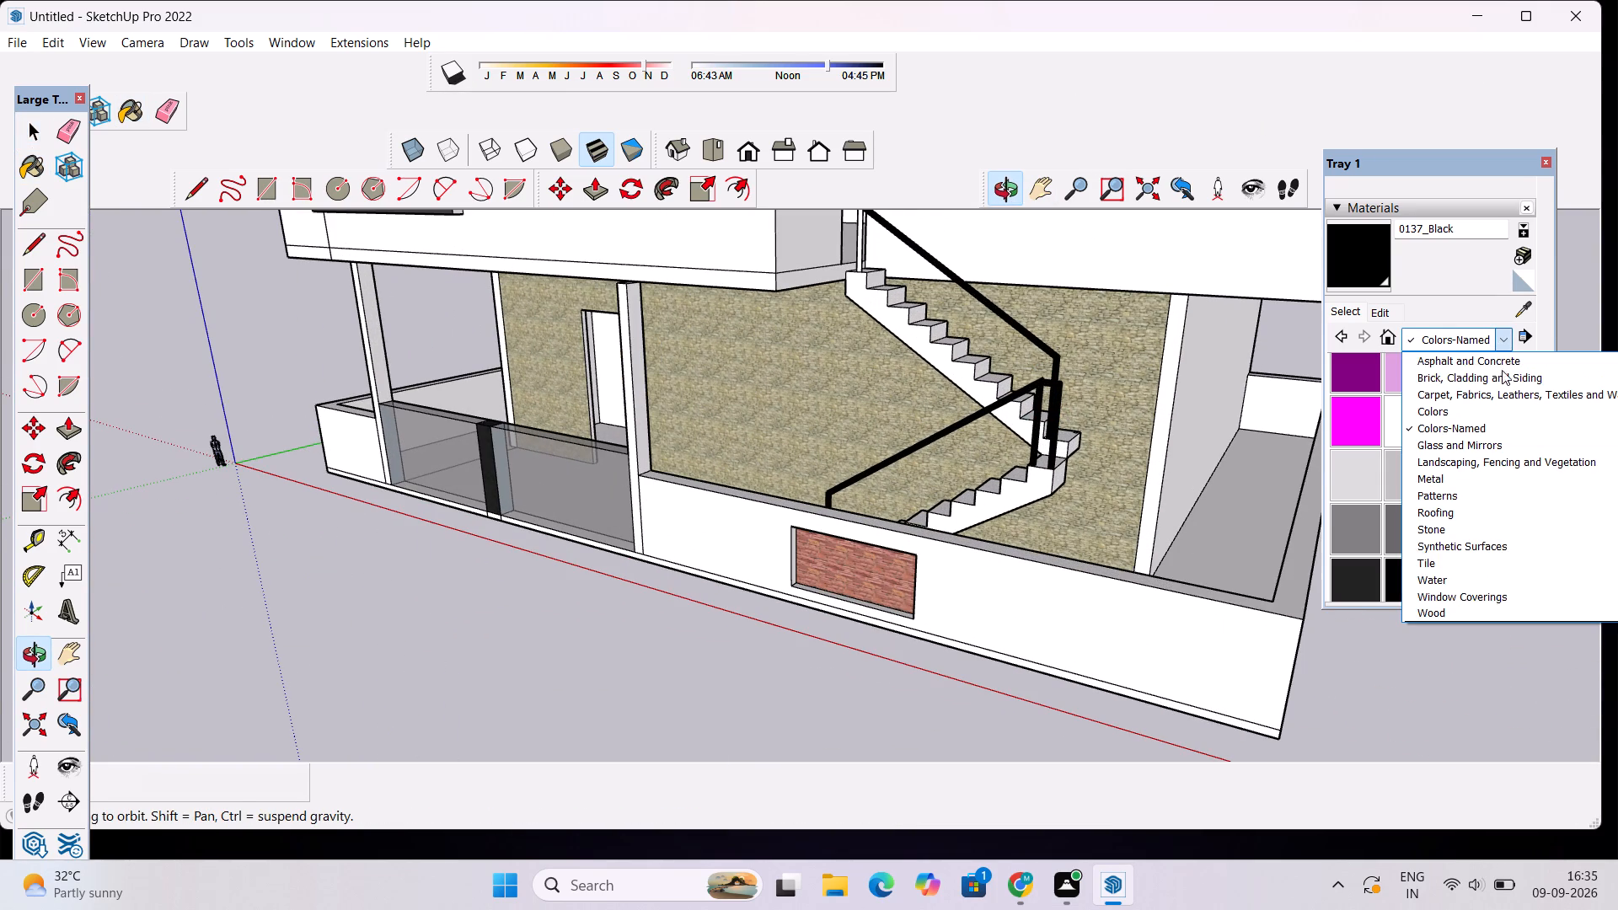
scroll(1460, 534, "up", 3)
scroll(1460, 527, "down", 2)
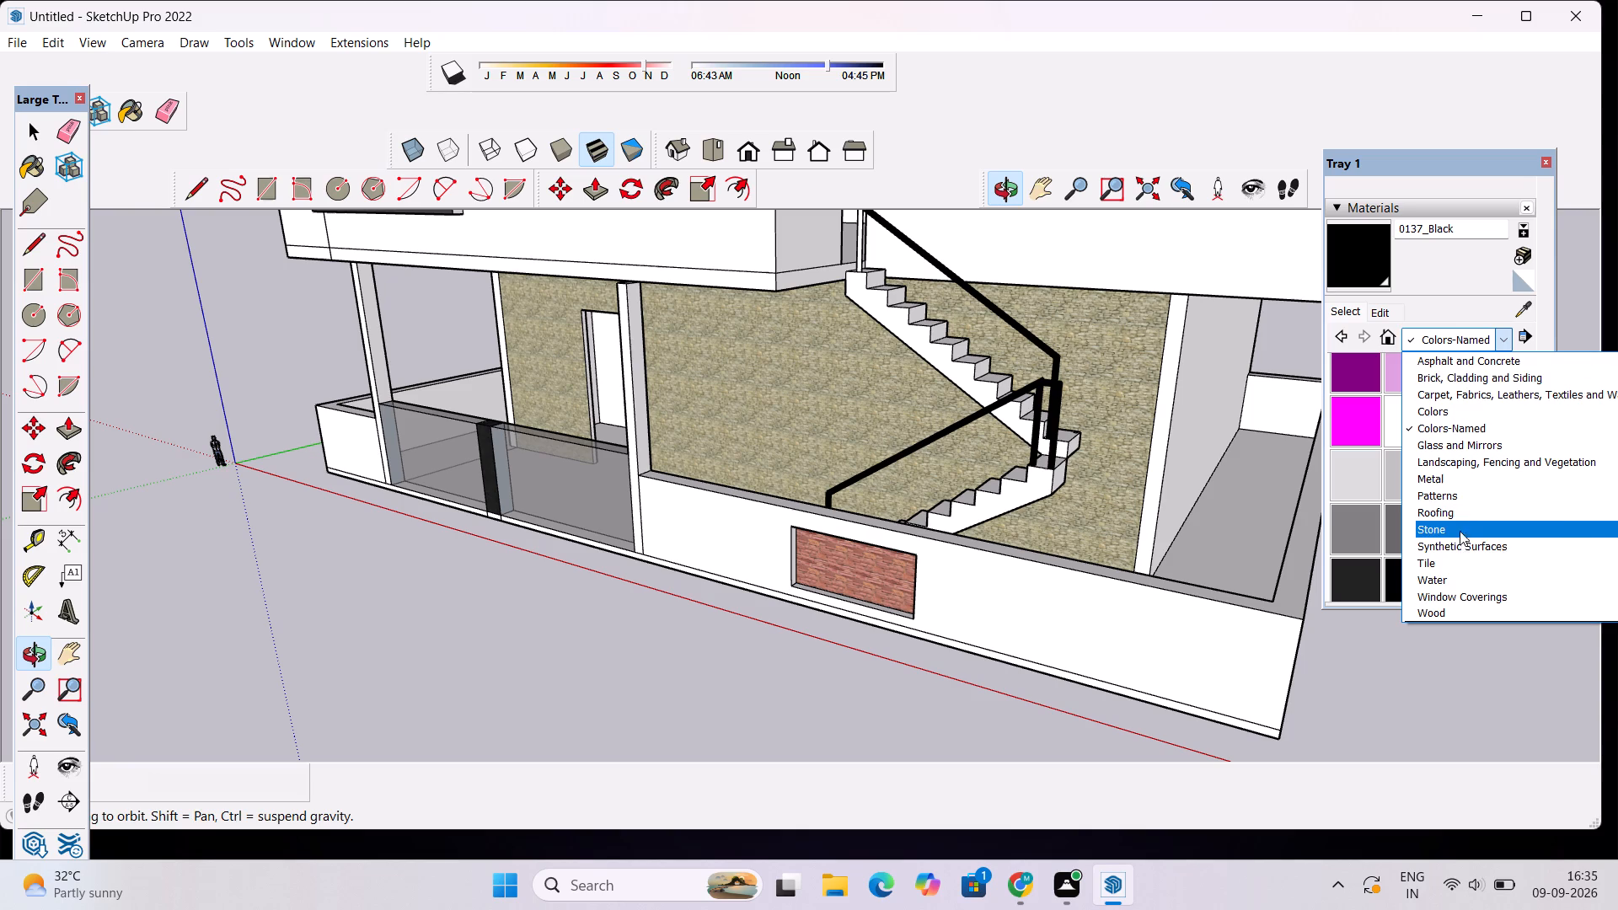
left_click(1442, 565)
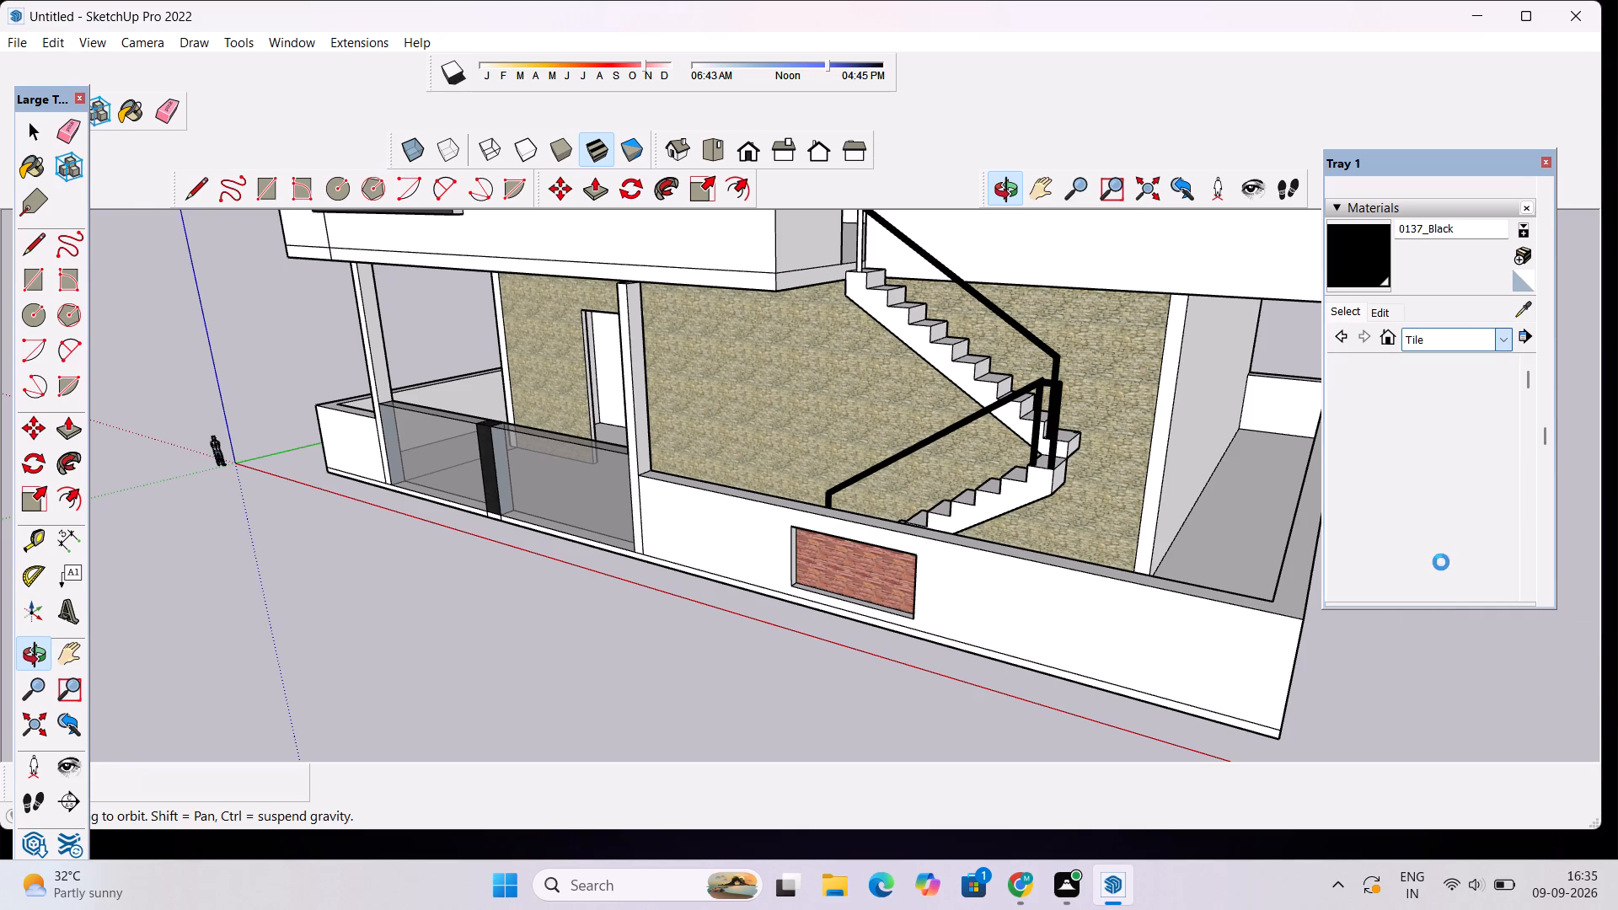
scroll(1410, 490, "down", 2)
left_click(1412, 450)
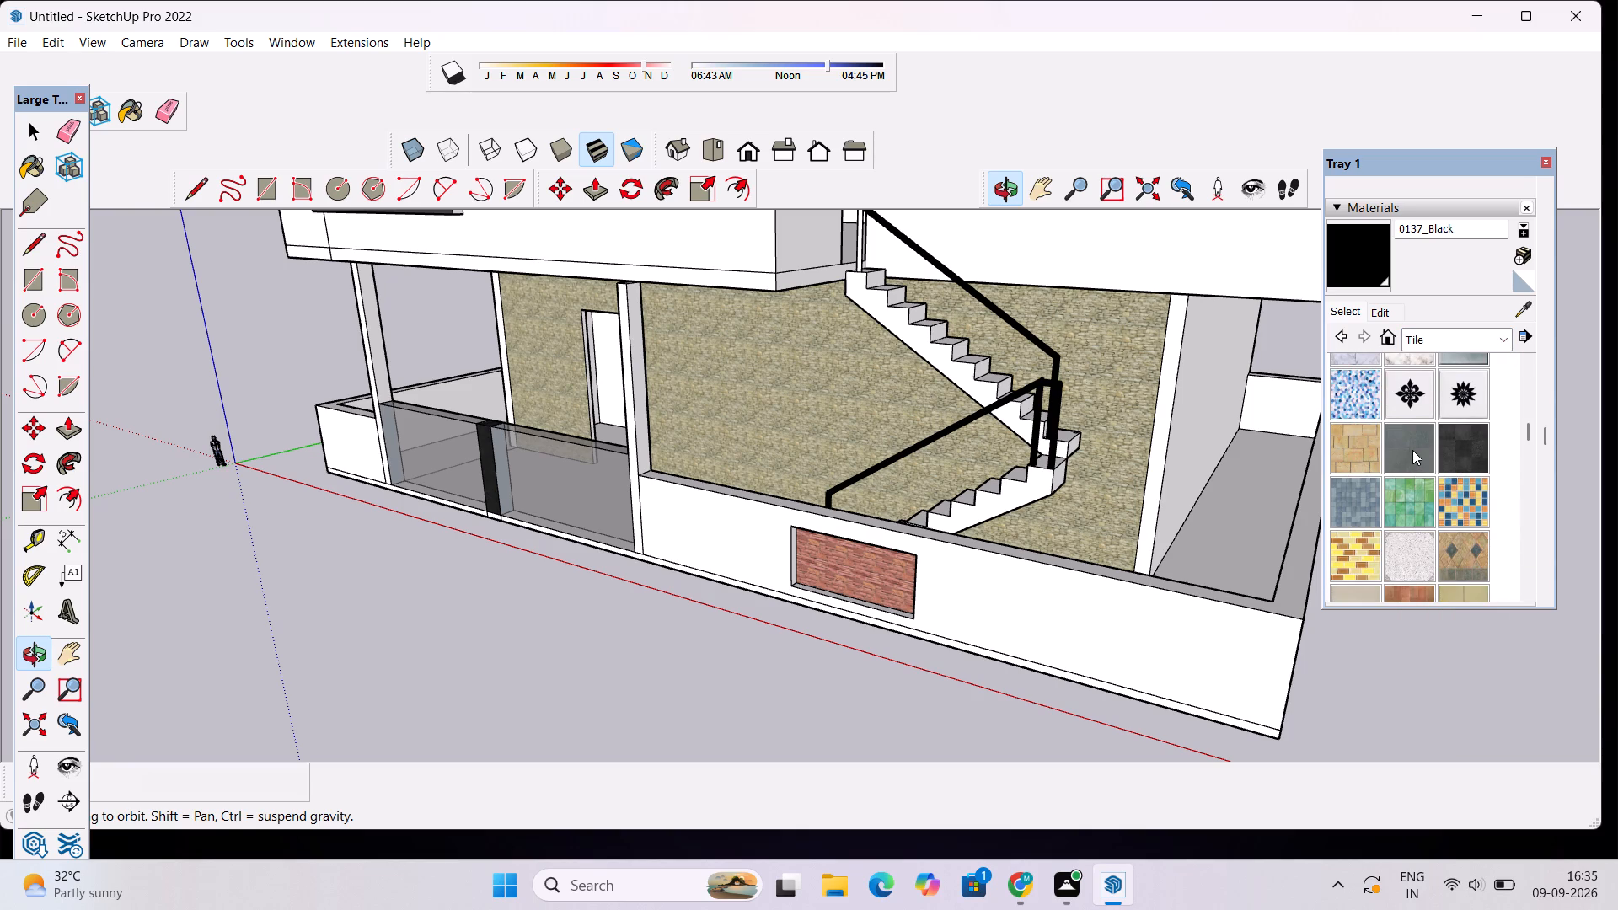
scroll(1050, 500, "up", 3)
left_click(1042, 482)
Paint the visible steps of the lower flight and the landing's top and end faces with Slate.
scroll(1001, 468, "up", 3)
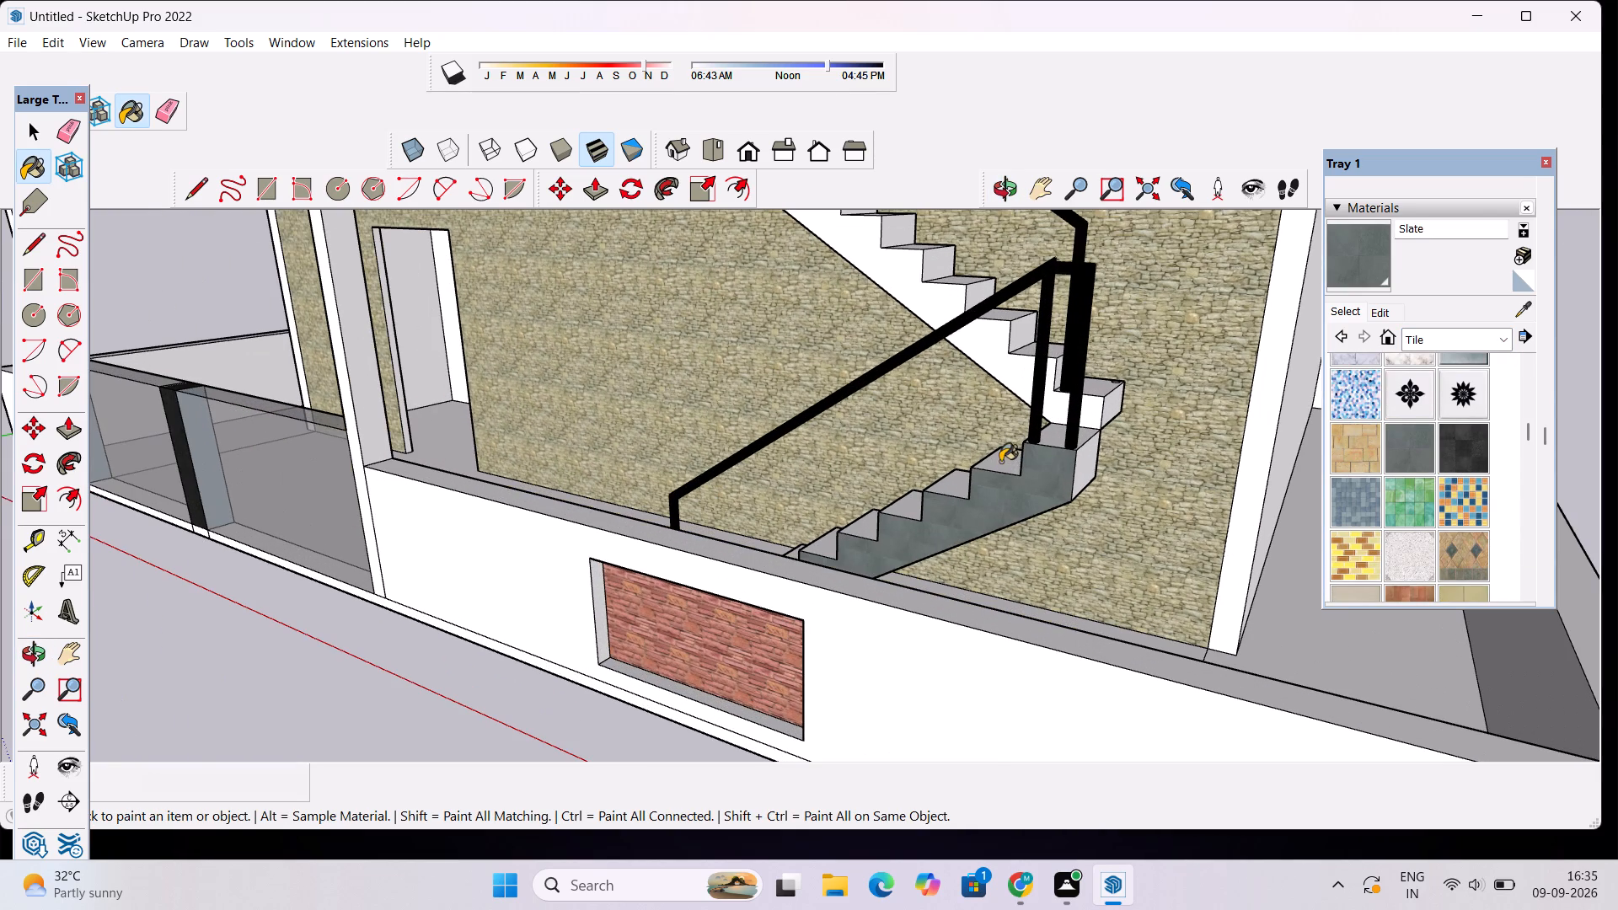
left_click(1000, 462)
left_click(950, 478)
left_click(903, 497)
left_click(867, 517)
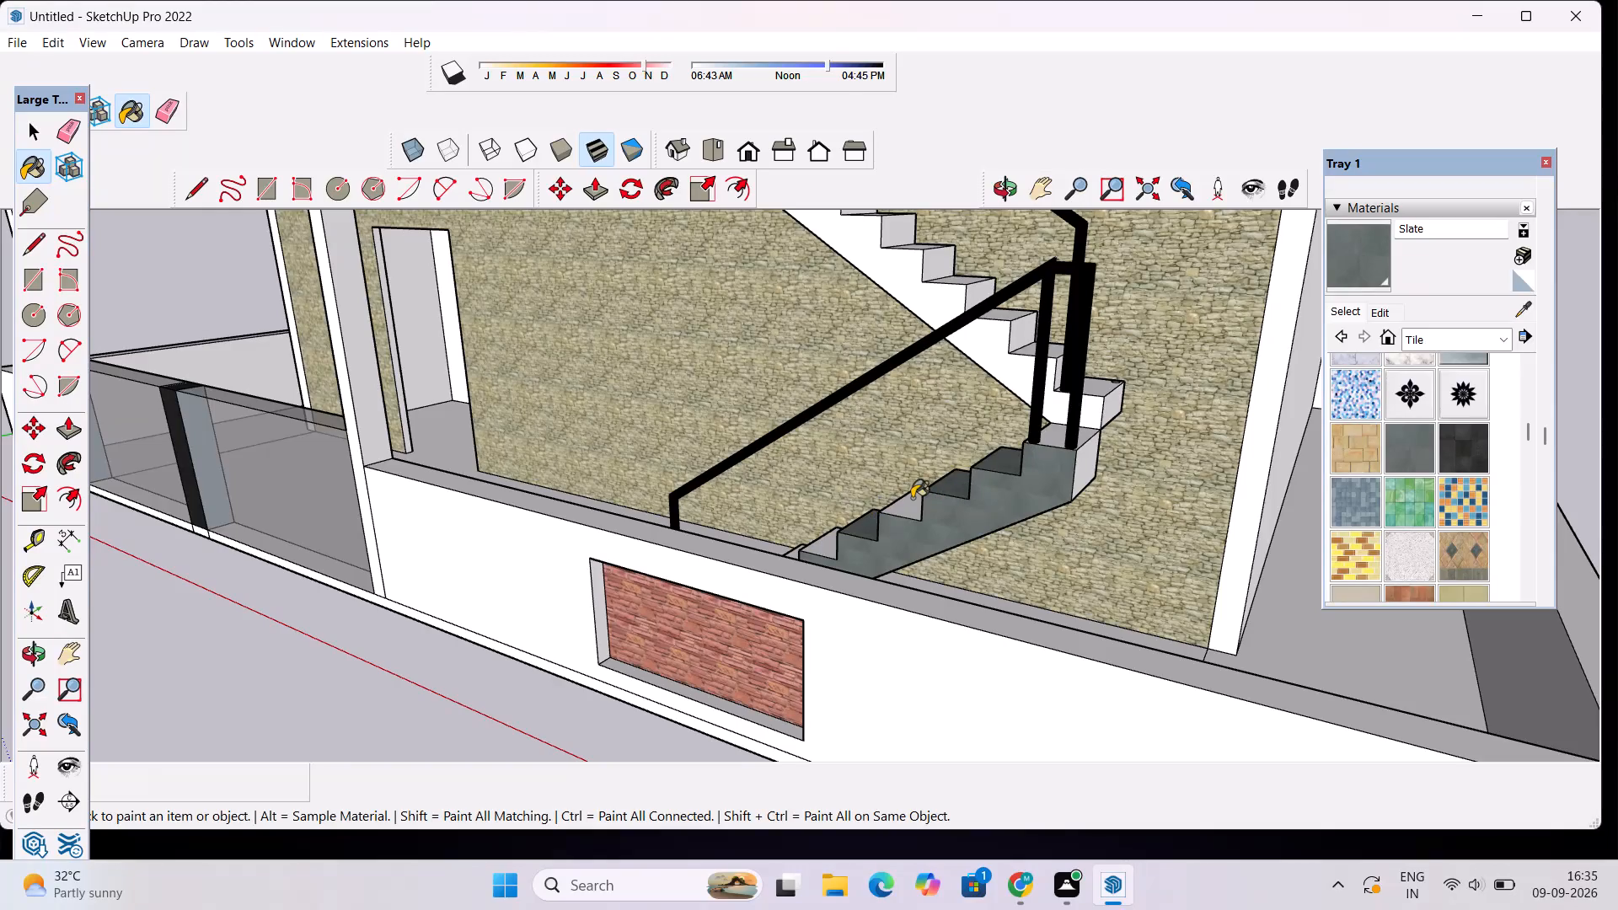
left_click(909, 498)
left_click(1045, 437)
left_click(1098, 457)
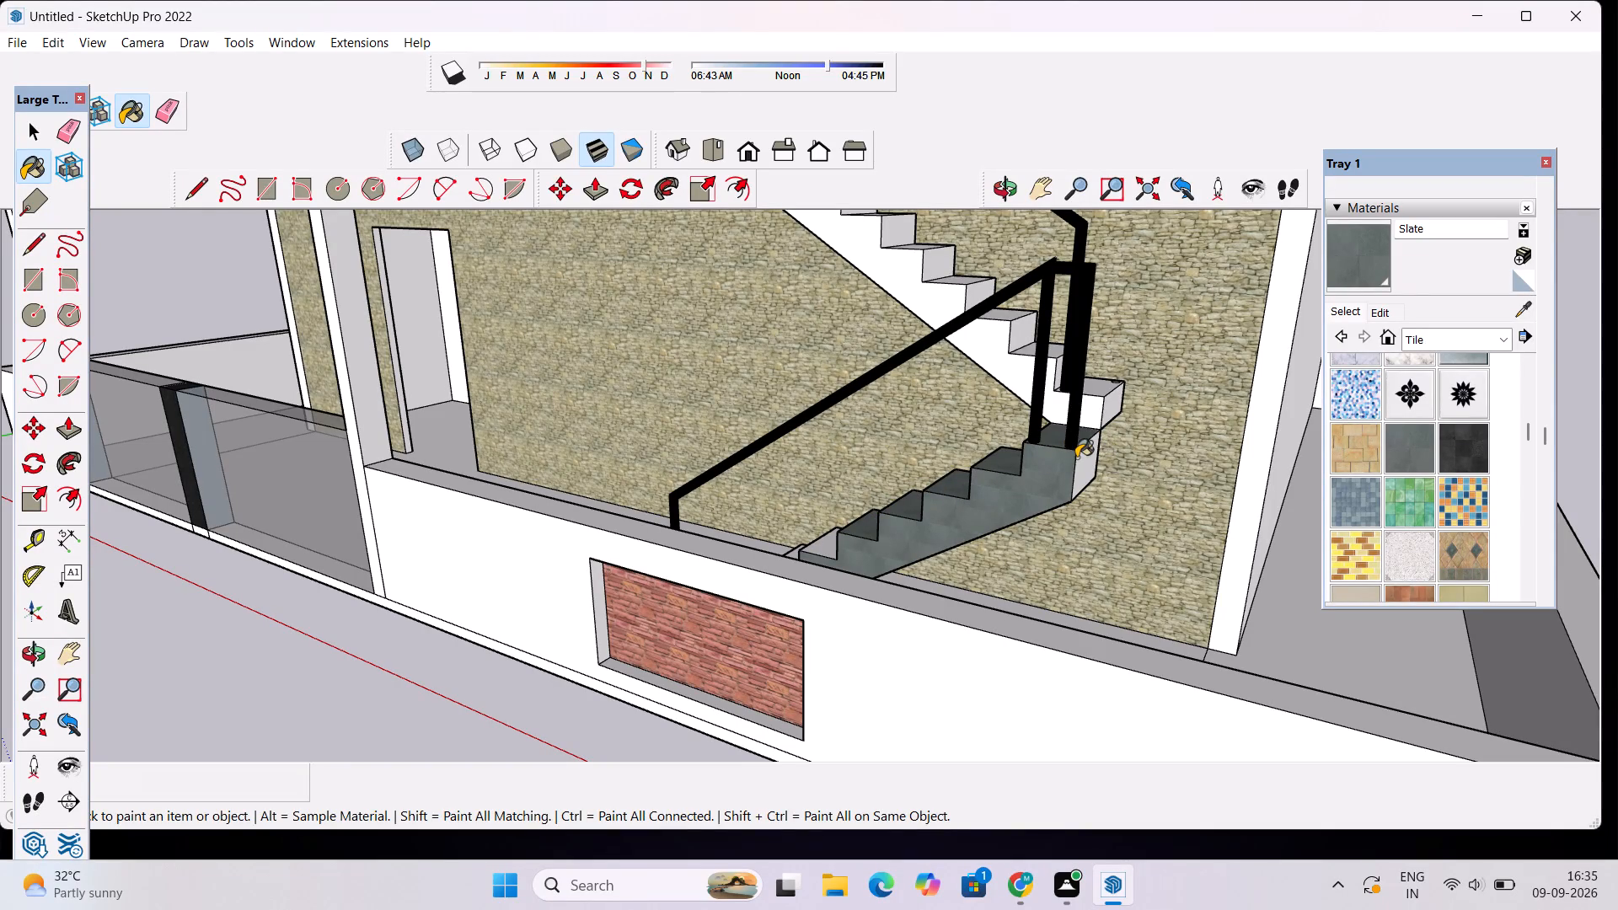
left_click(1076, 458)
left_click(1082, 463)
Paint the side of the upper stair flight and its lowest steps above the landing with Slate.
left_click(1097, 386)
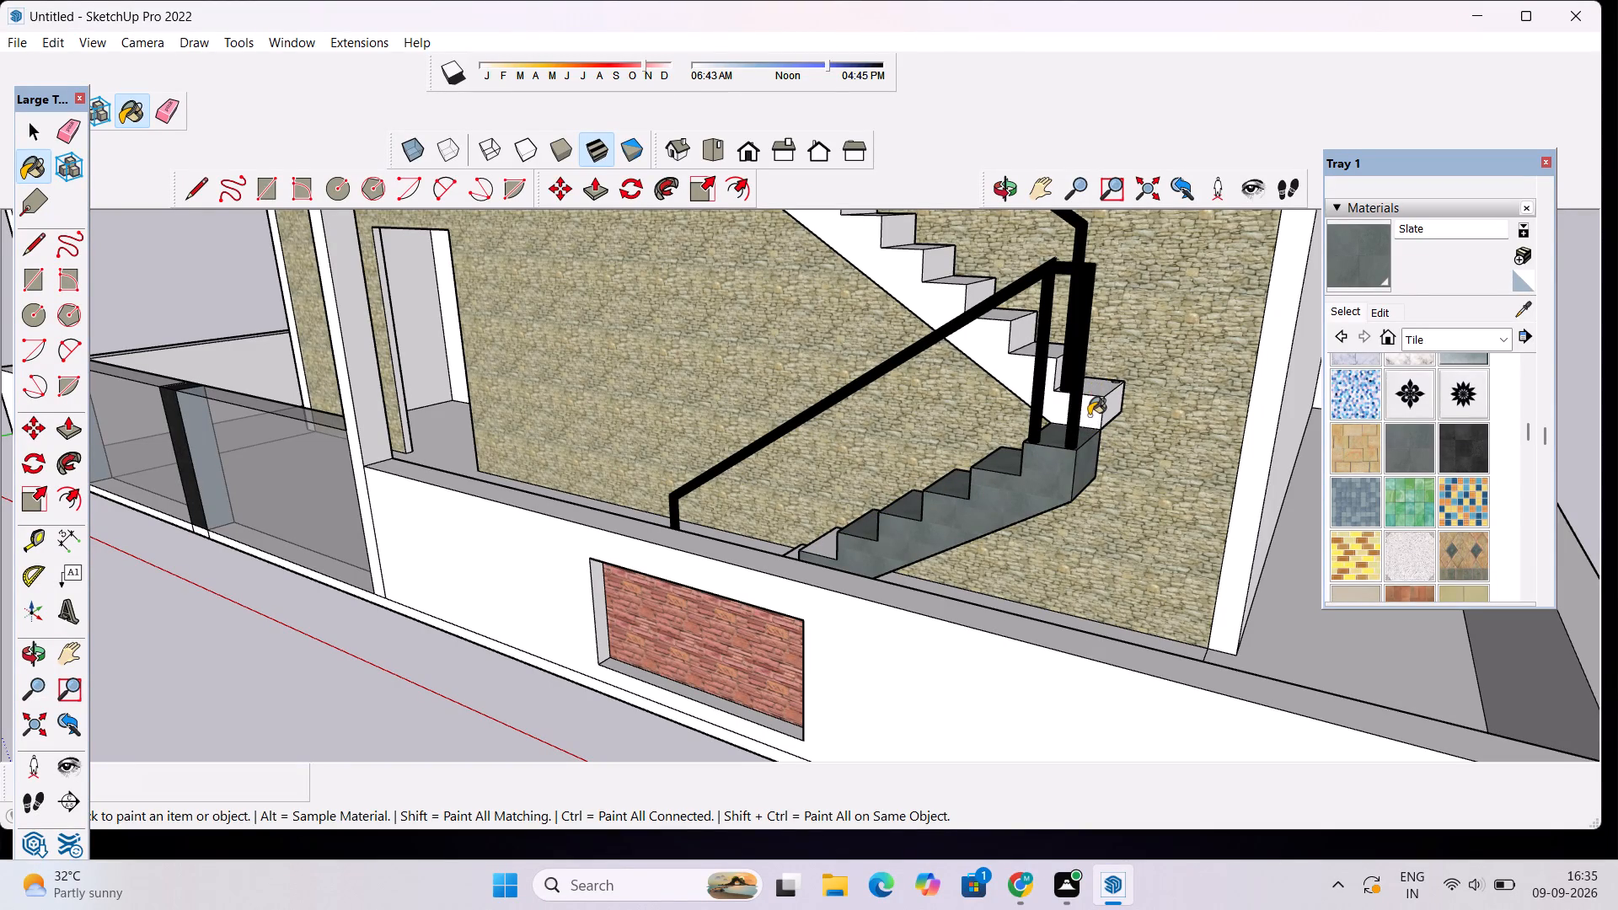
left_click(1089, 415)
left_click(1114, 410)
left_click(1033, 350)
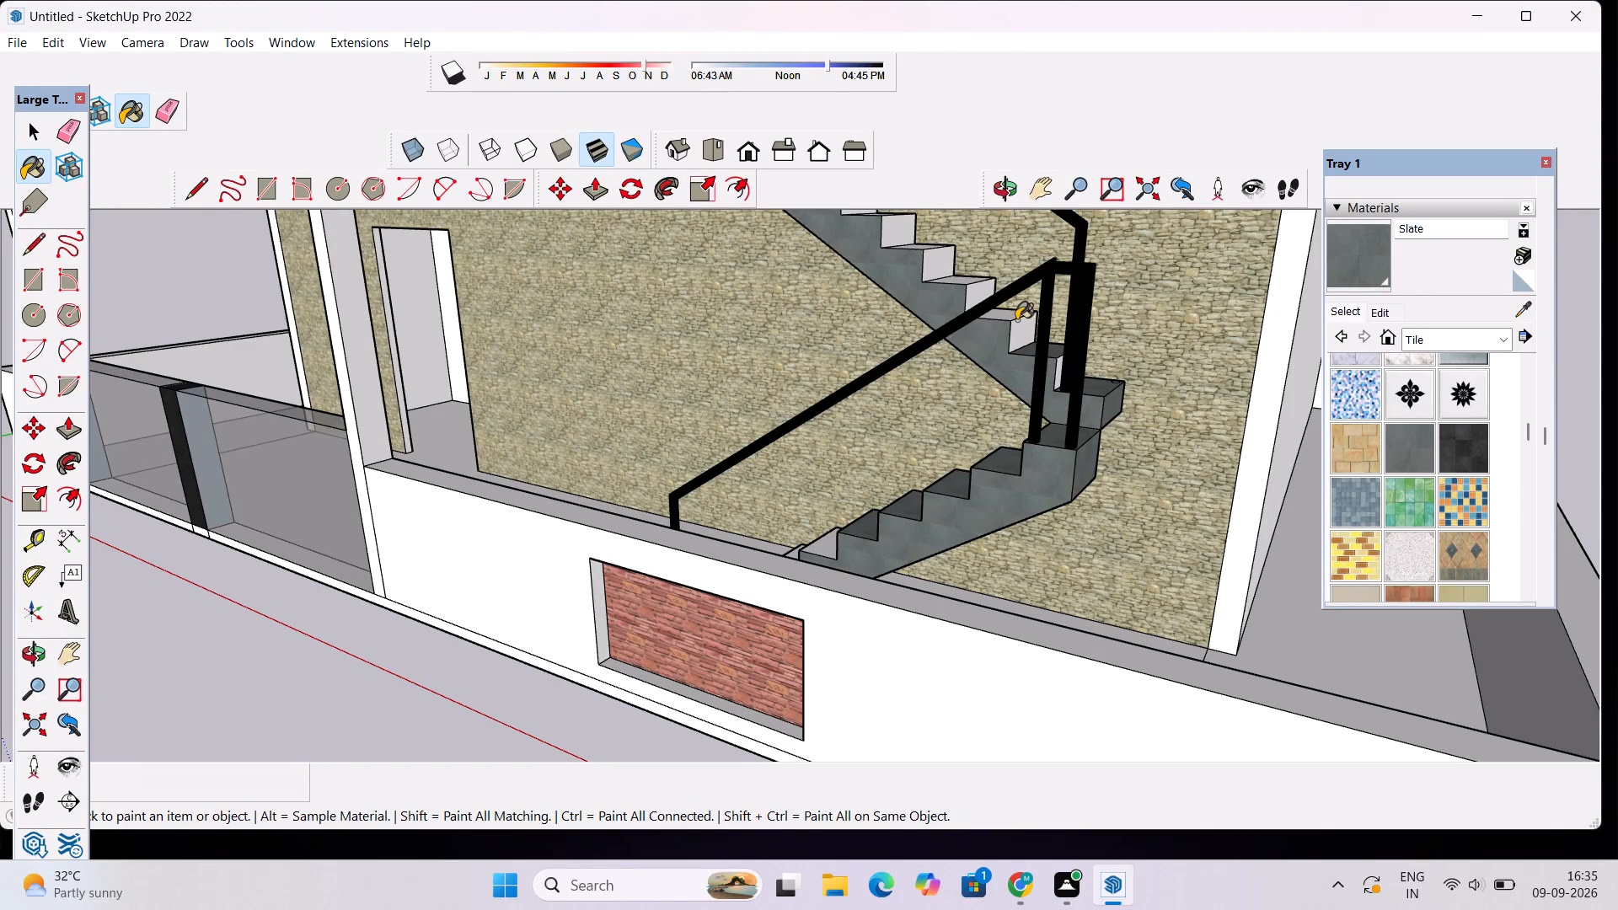
left_click(1015, 319)
left_click(1014, 313)
left_click(1015, 322)
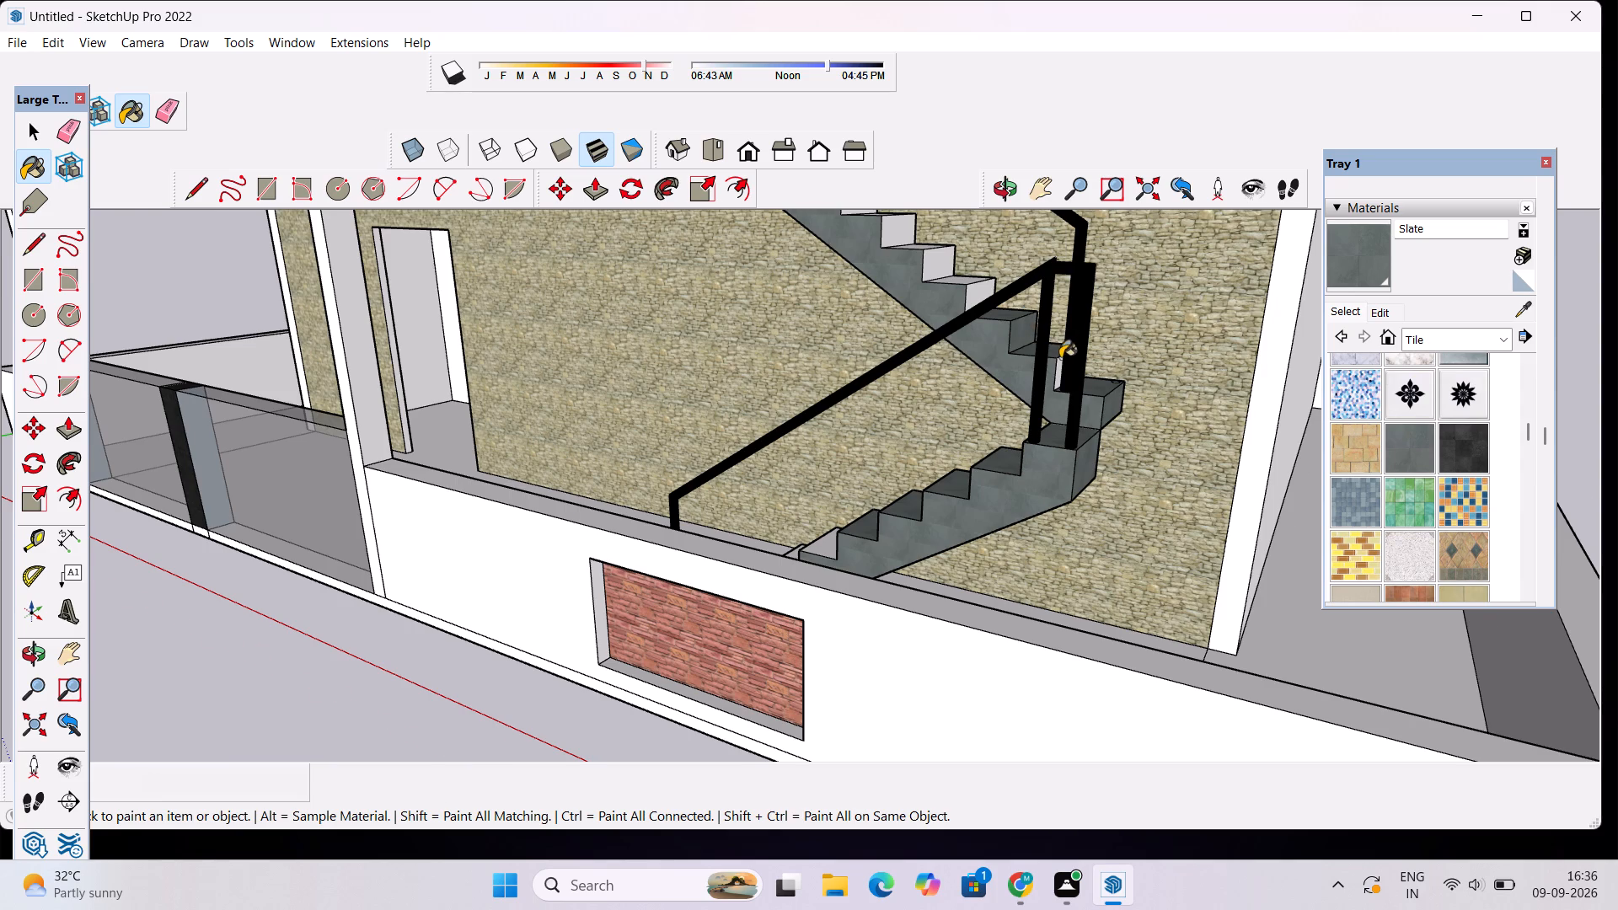
scroll(1060, 358, "up", 9)
left_click(1054, 383)
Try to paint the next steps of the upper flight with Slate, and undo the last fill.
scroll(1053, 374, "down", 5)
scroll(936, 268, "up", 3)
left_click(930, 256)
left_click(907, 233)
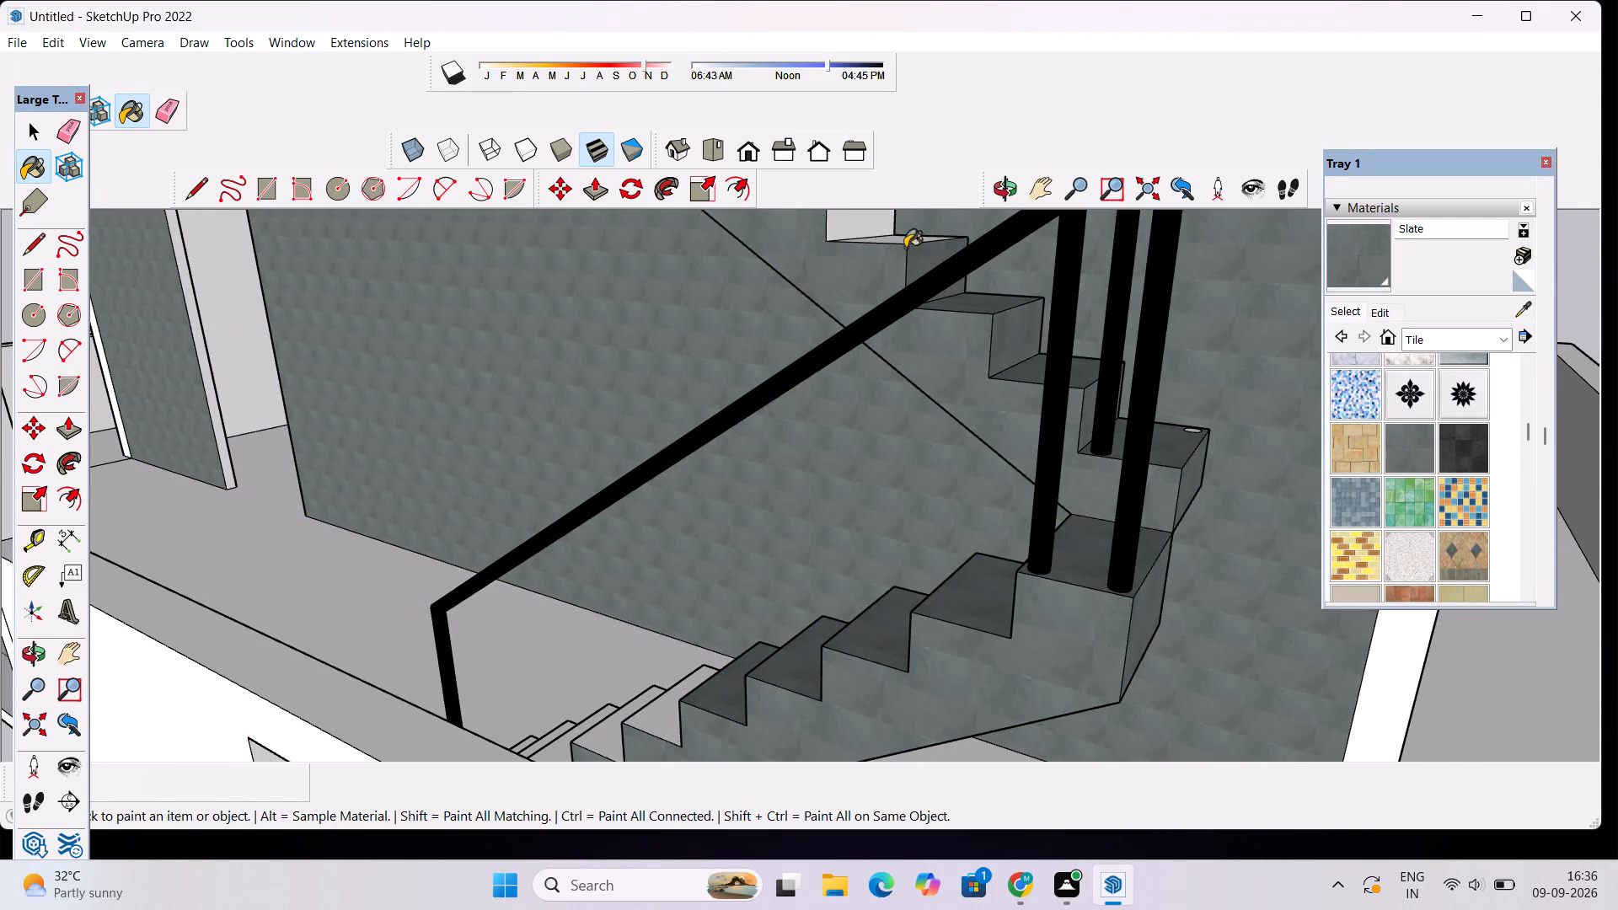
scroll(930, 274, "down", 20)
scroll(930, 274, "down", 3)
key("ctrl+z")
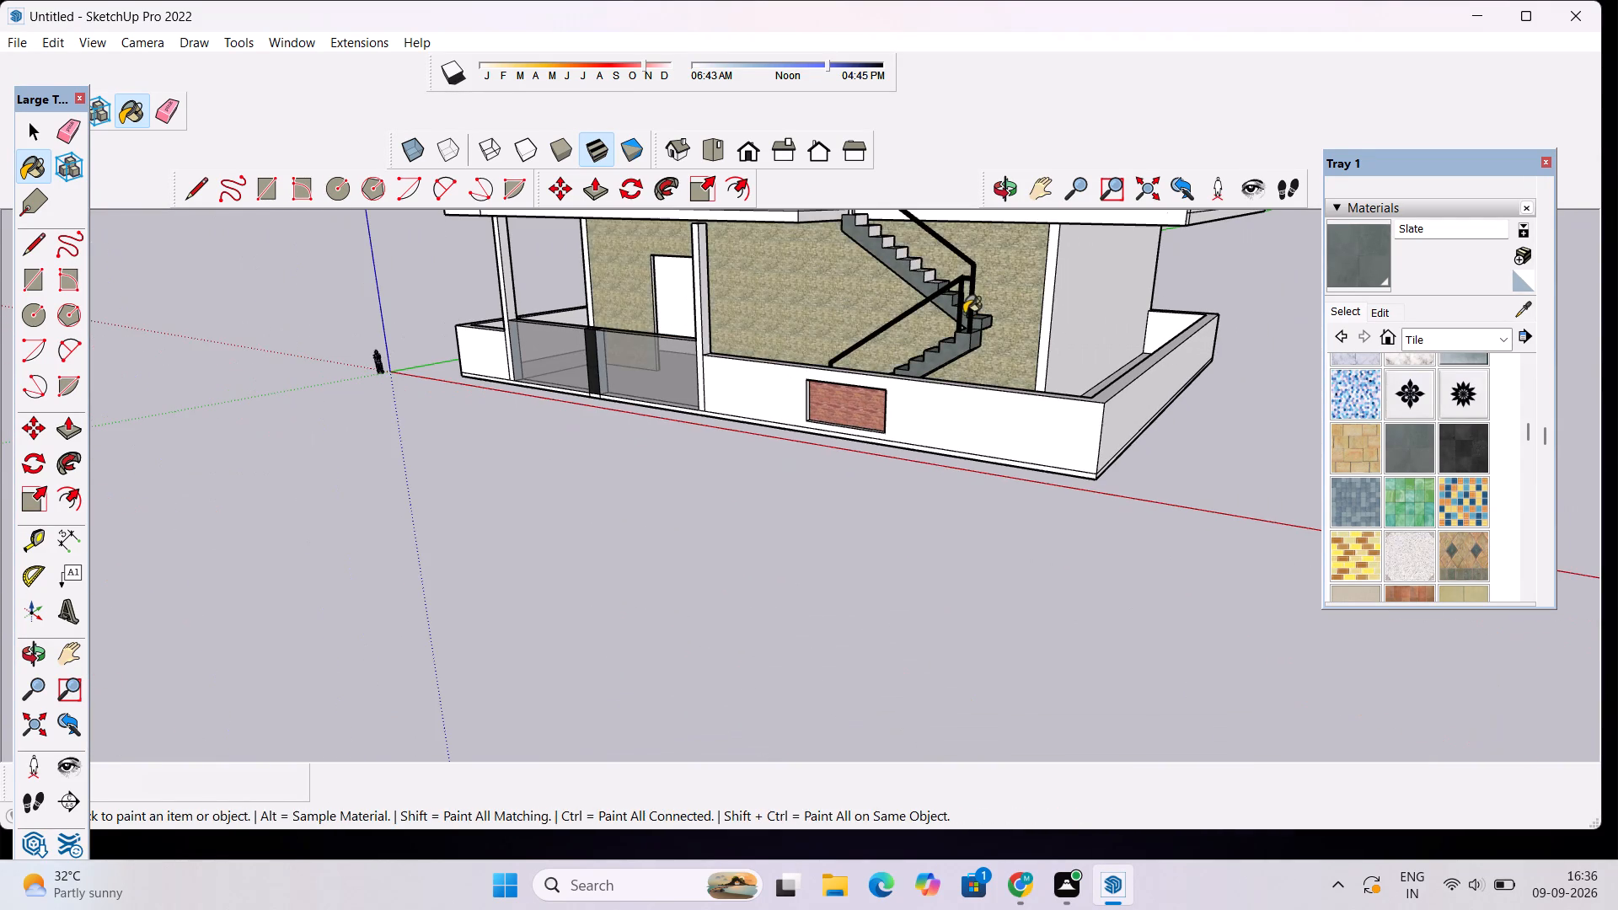
Paint the middle steps of the upper stair flight with Slate, continuing upward from the lowest painted steps.
scroll(891, 249, "up", 10)
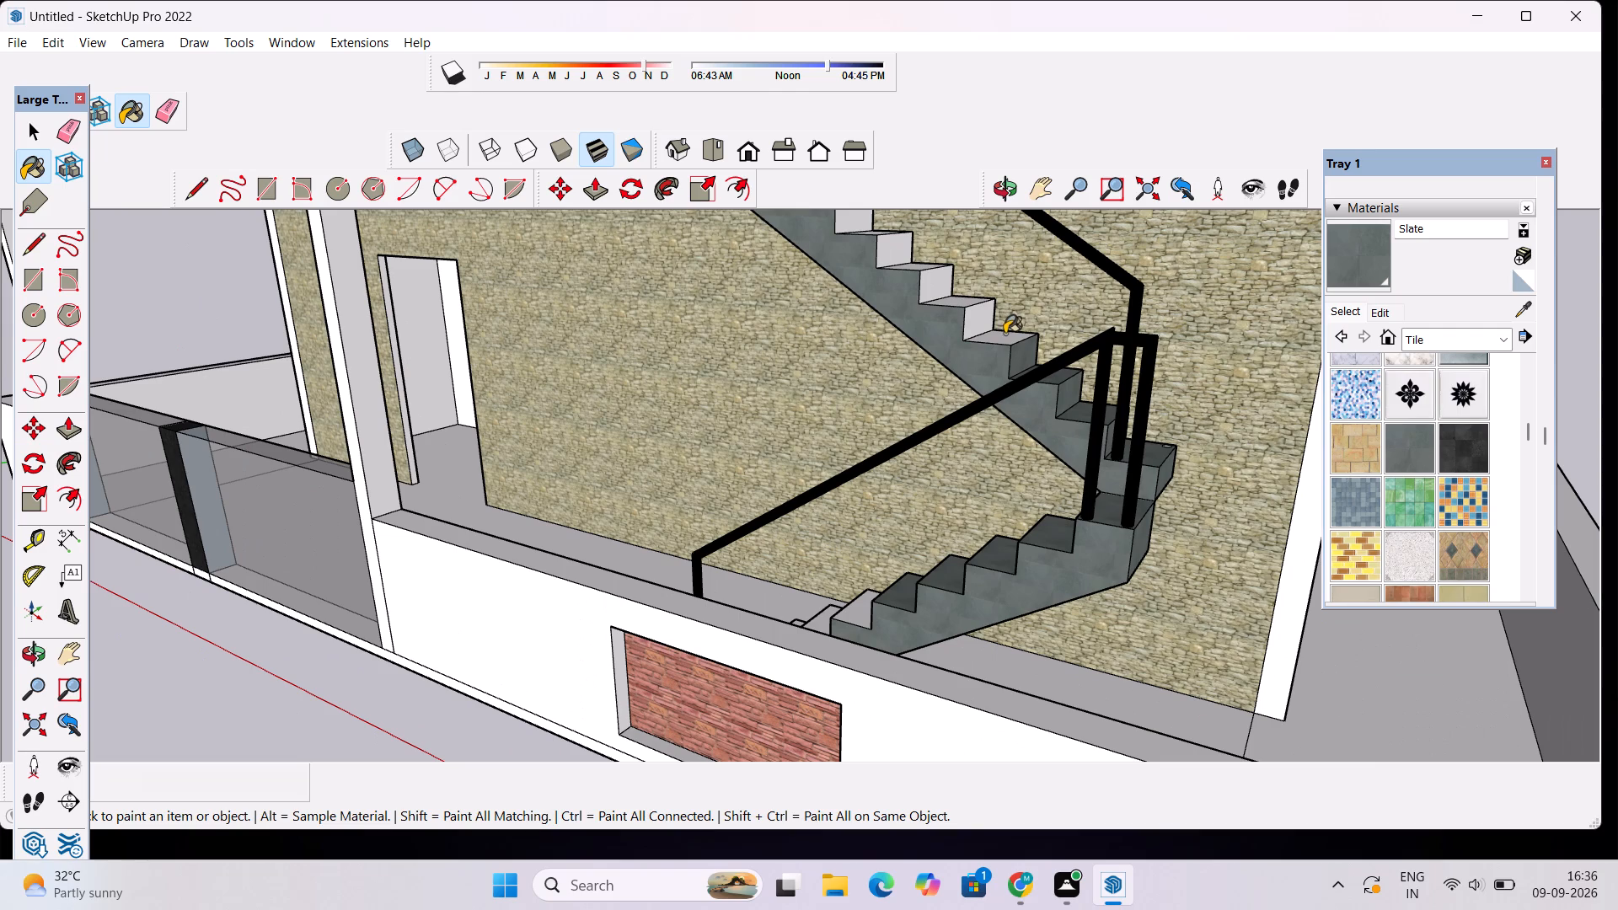
left_click(1005, 335)
left_click(962, 301)
left_click(985, 329)
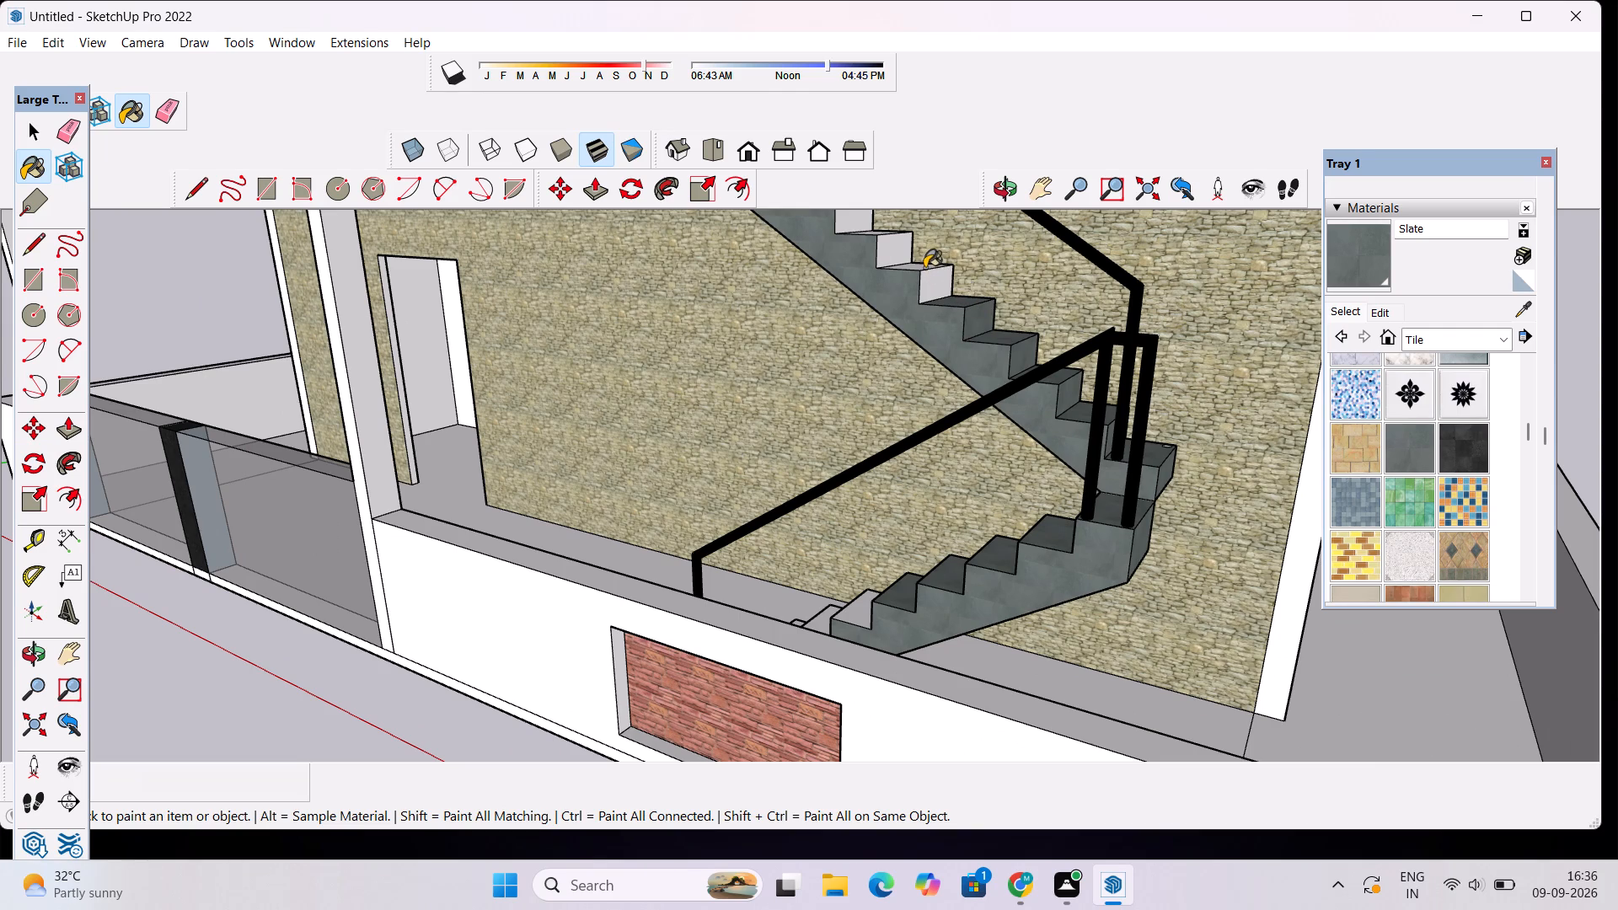
left_click(924, 267)
left_click(927, 273)
left_click(881, 240)
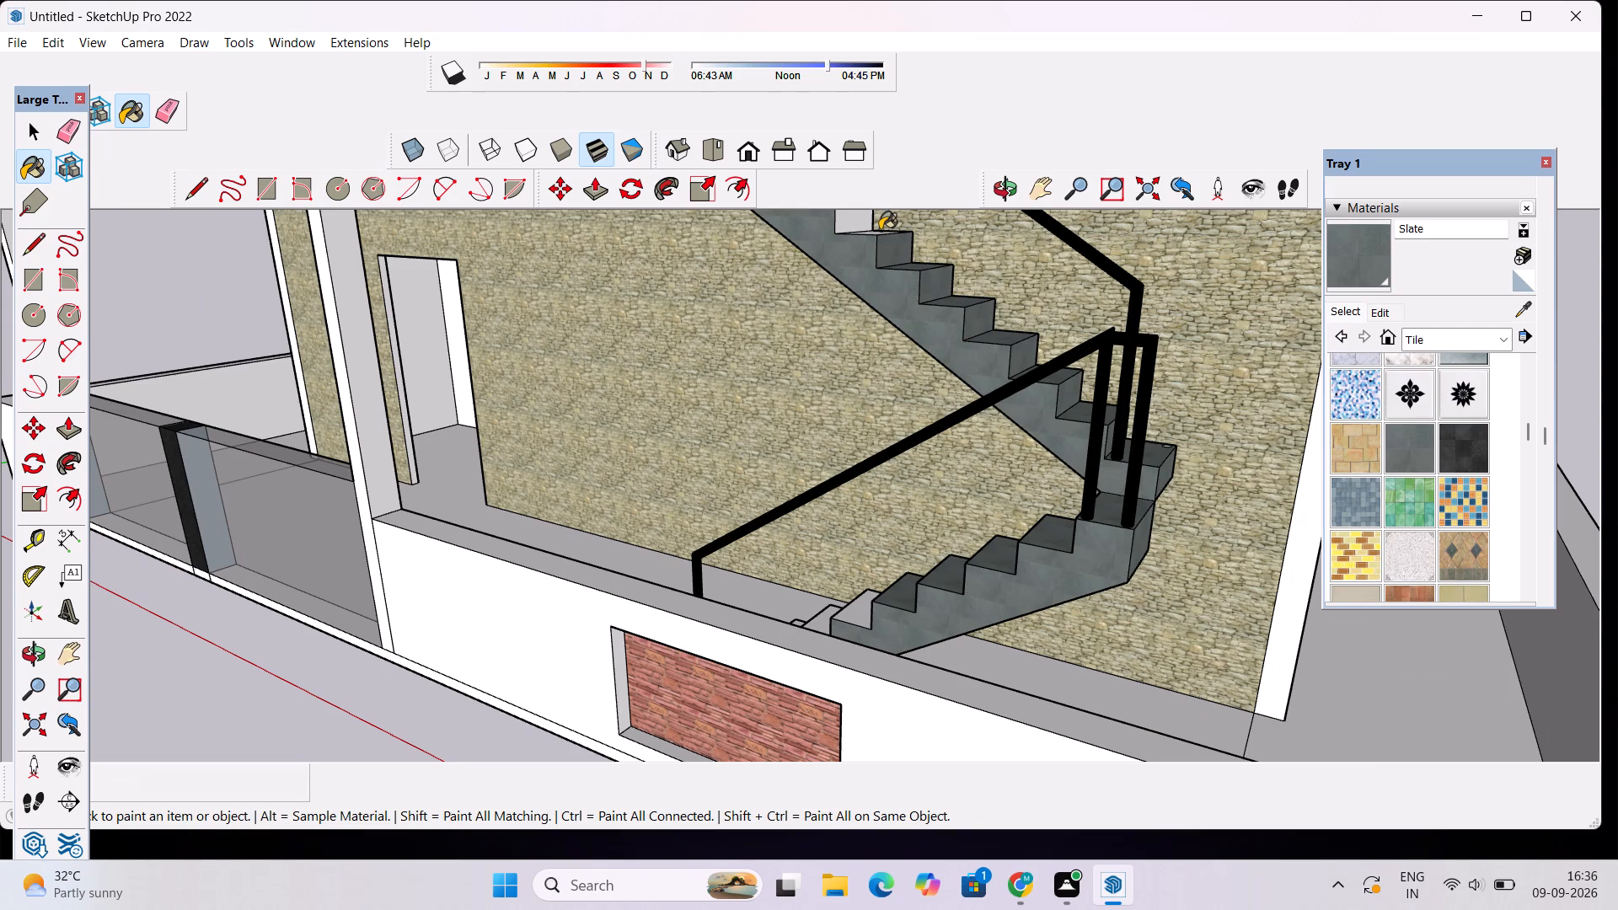
left_click(880, 231)
Paint the remaining top steps of the upper stair flight with Slate, covering their treads and risers.
scroll(757, 265, "down", 2)
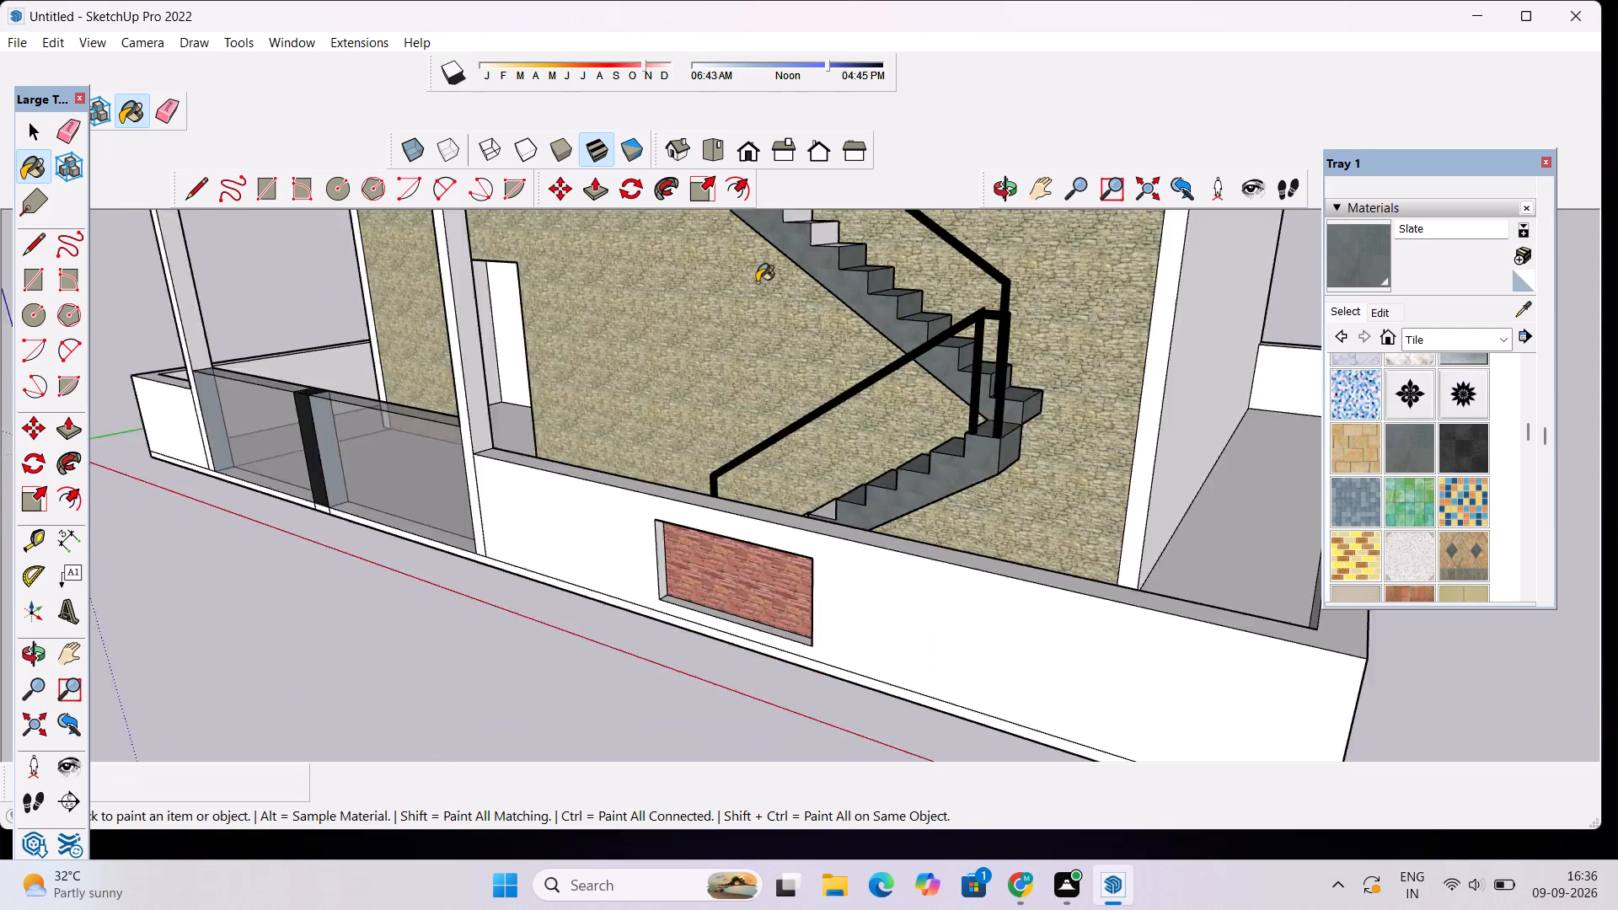
scroll(757, 282, "down", 15)
scroll(761, 265, "up", 10)
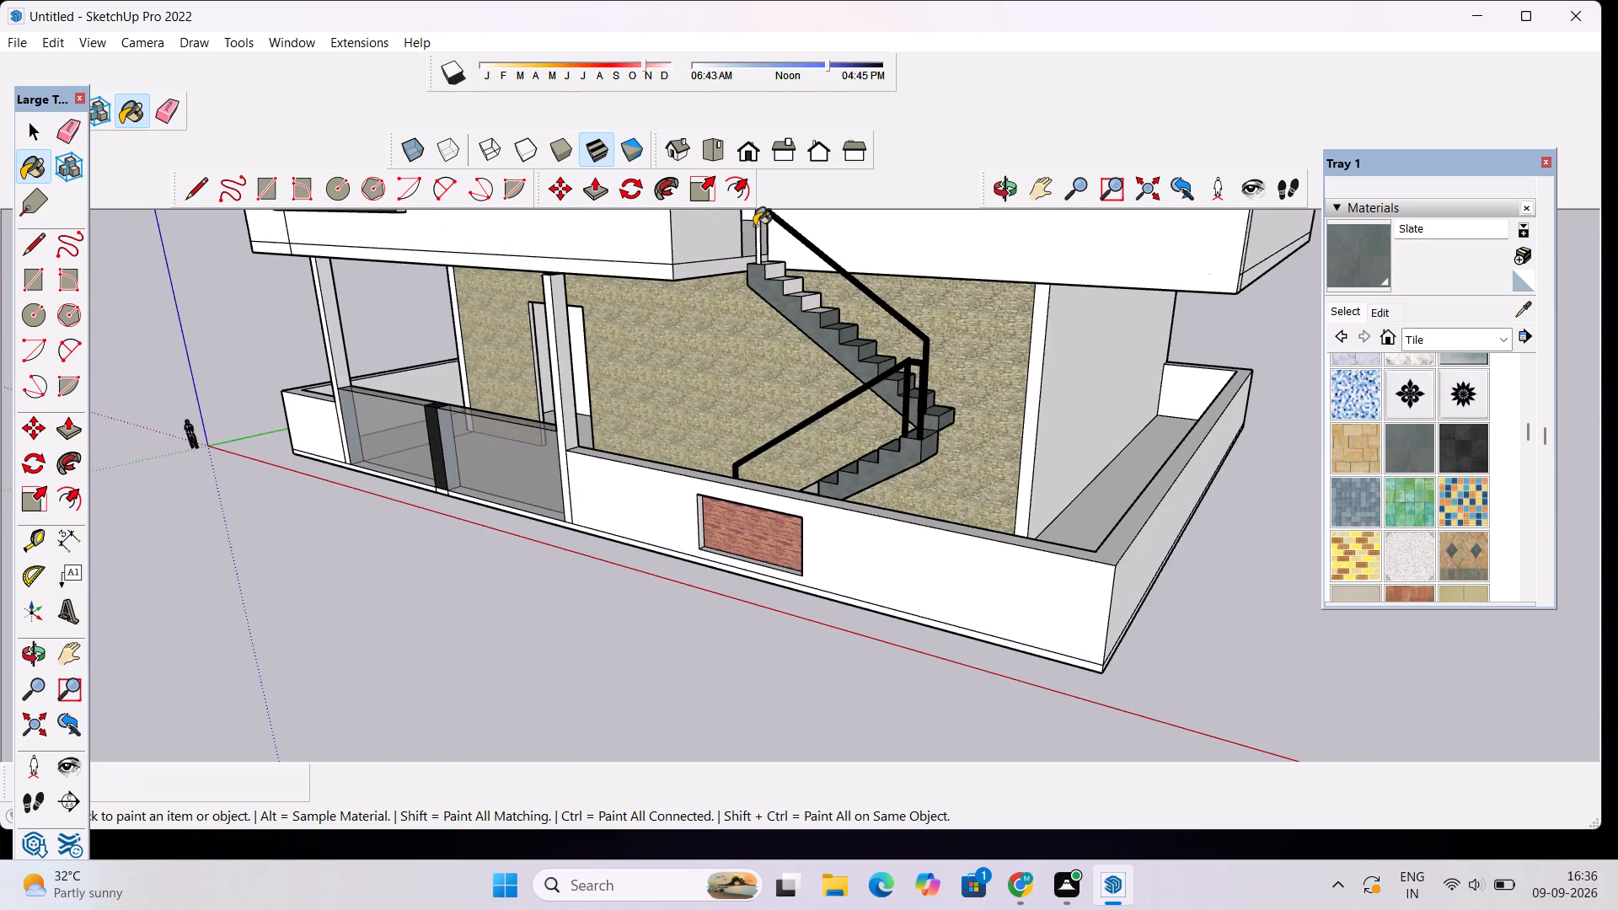
scroll(753, 238, "up", 11)
left_click(833, 343)
left_click(840, 371)
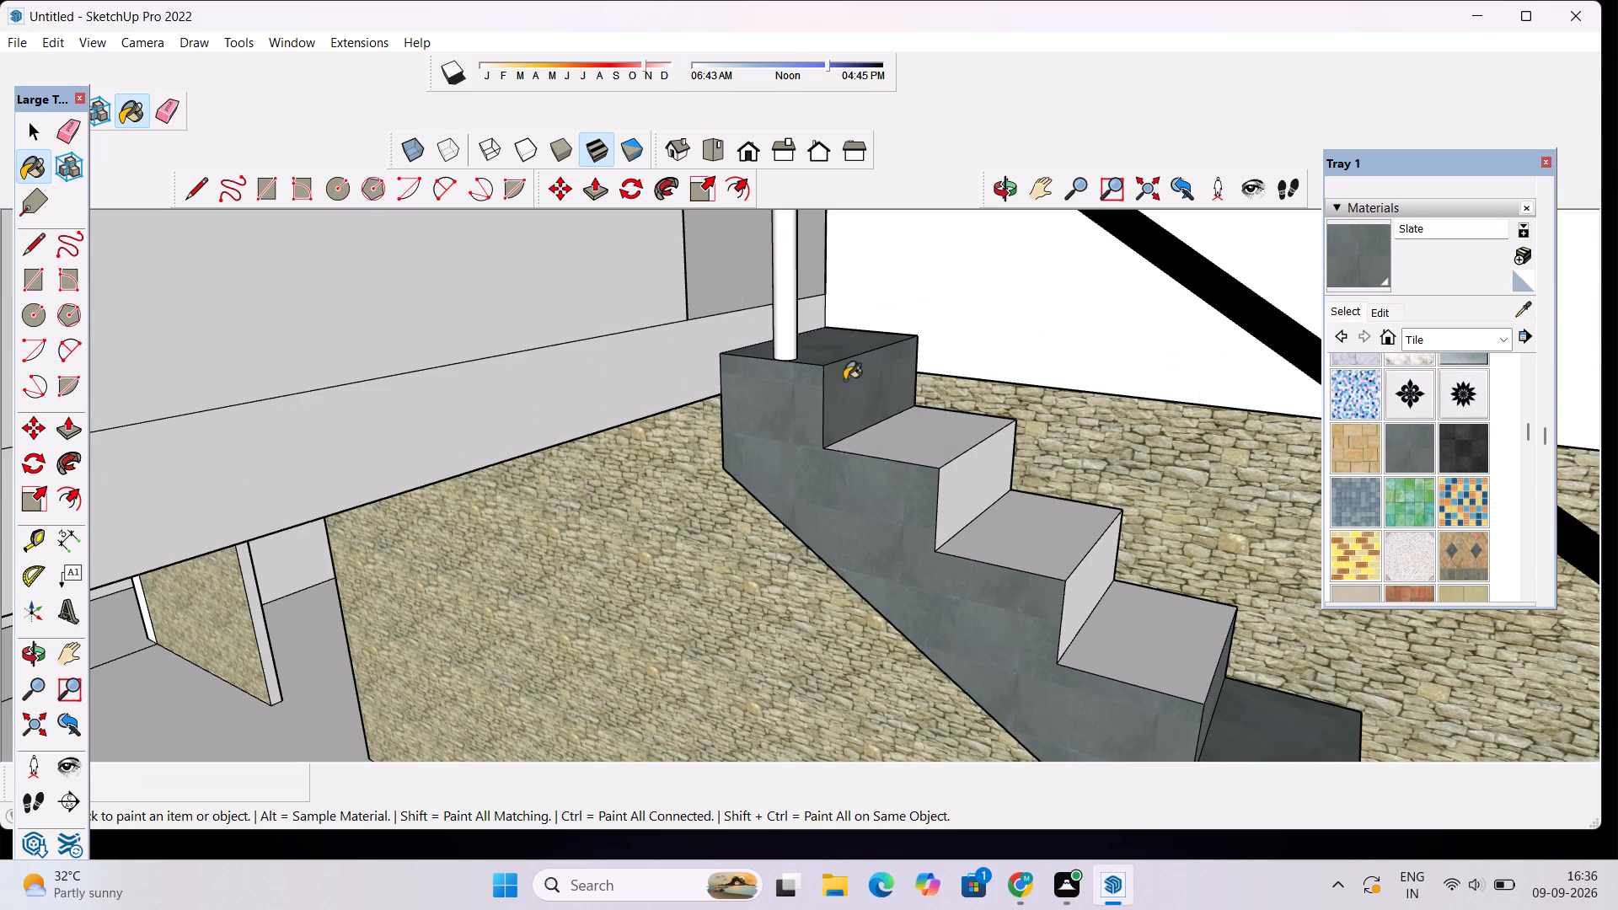
left_click(876, 420)
left_click(935, 459)
left_click(953, 475)
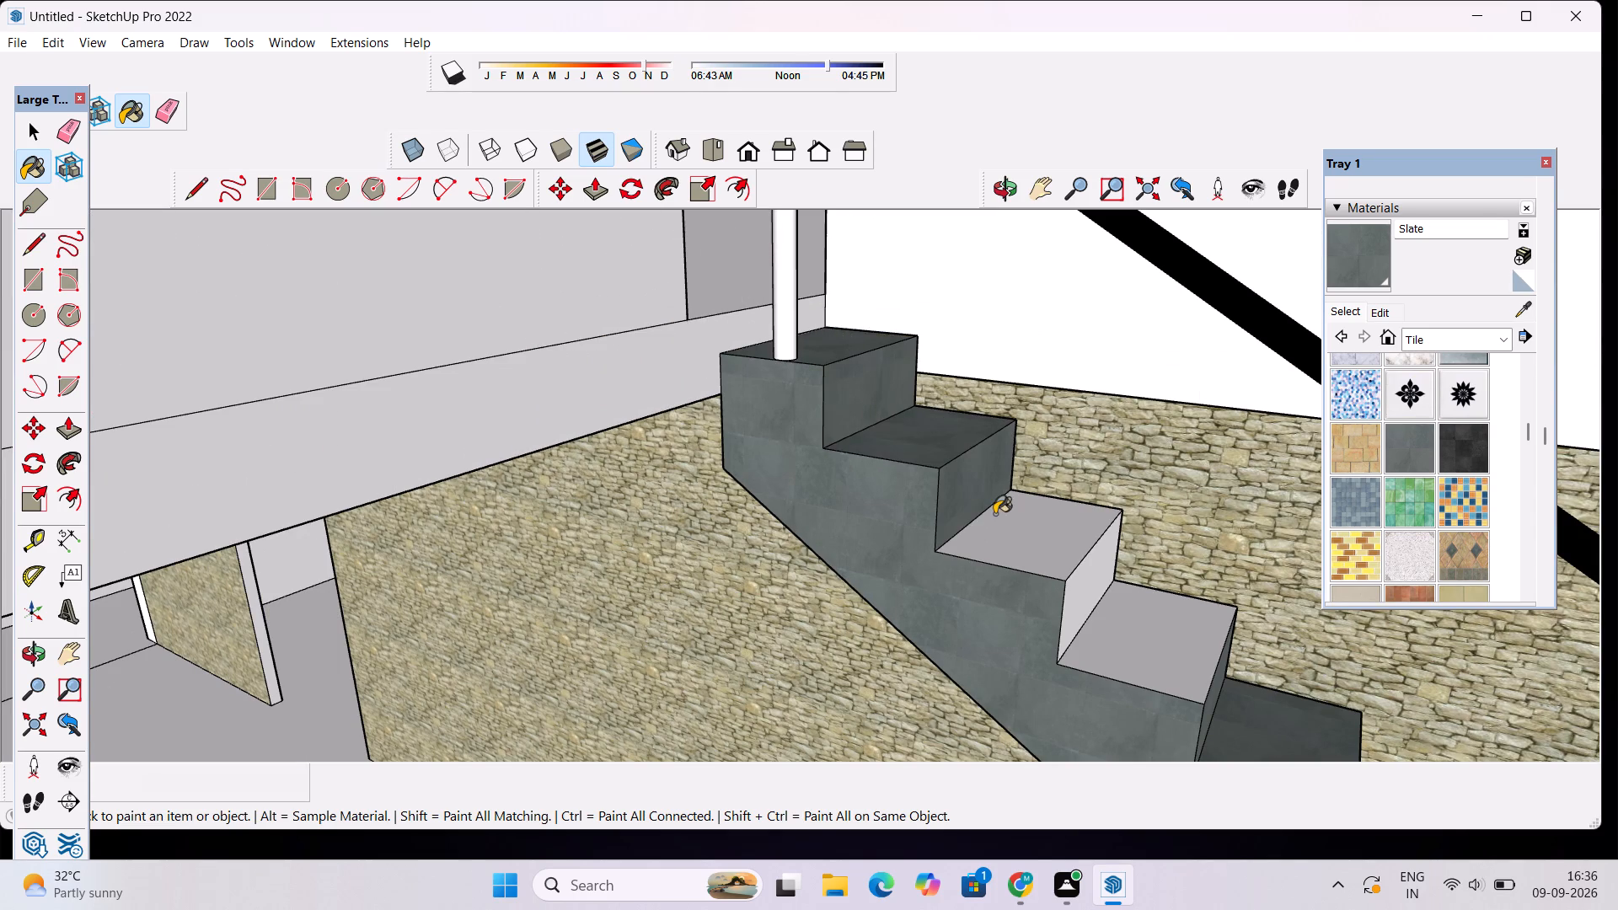
left_click(994, 514)
left_click(1088, 575)
left_click(1122, 615)
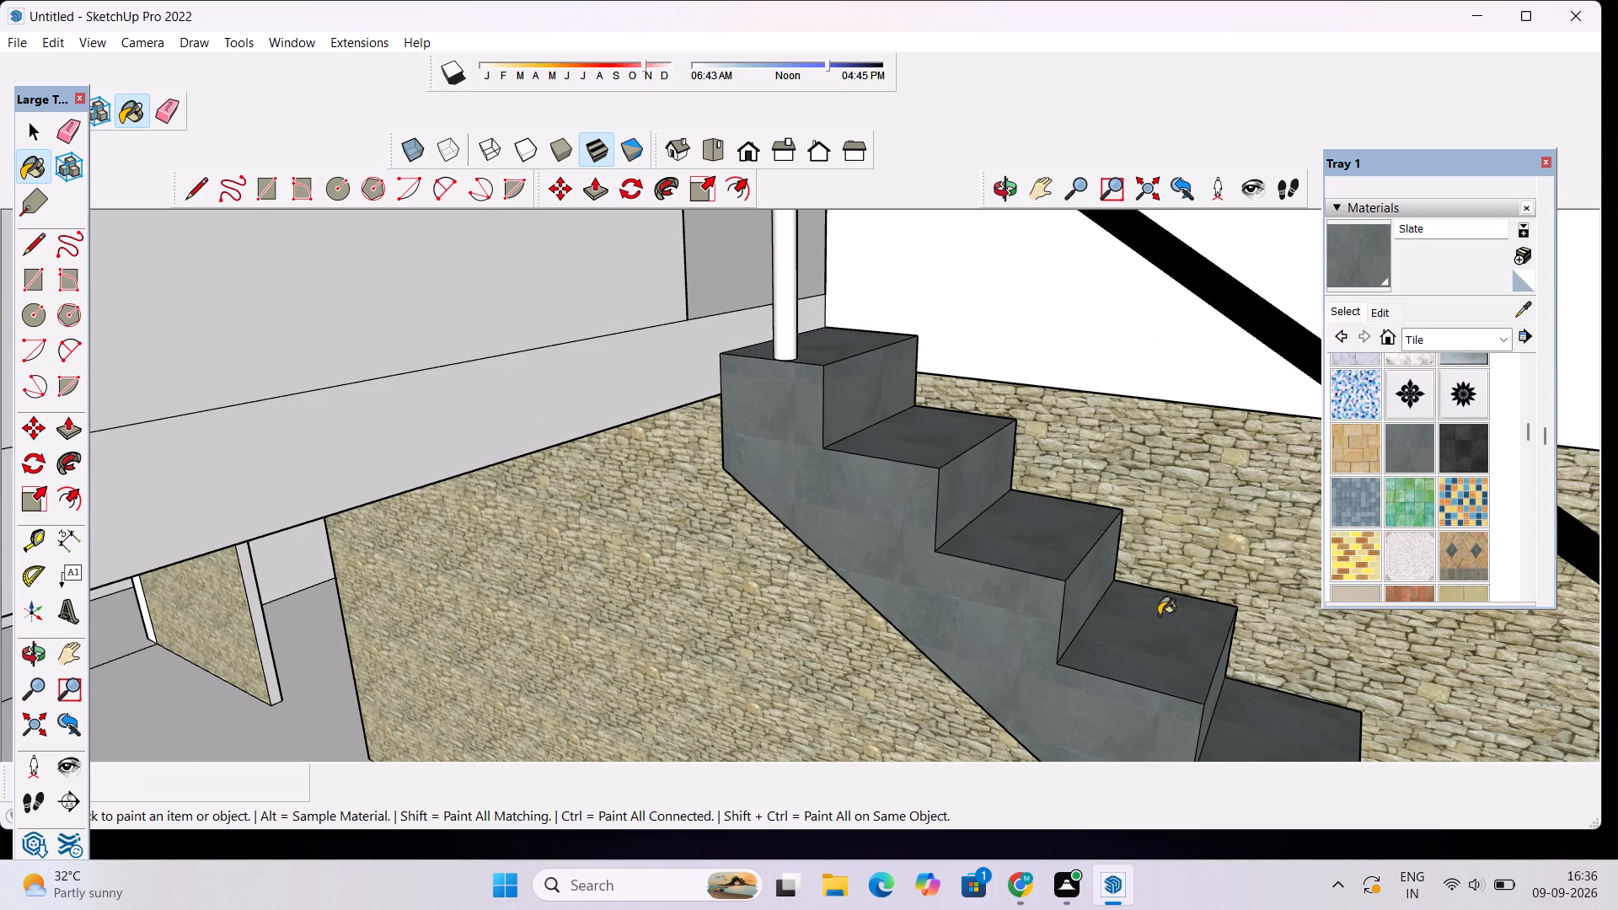
Darken the Slate material's color to near black, keeping its texture image.
scroll(1160, 620, "down", 3)
left_click(1354, 308)
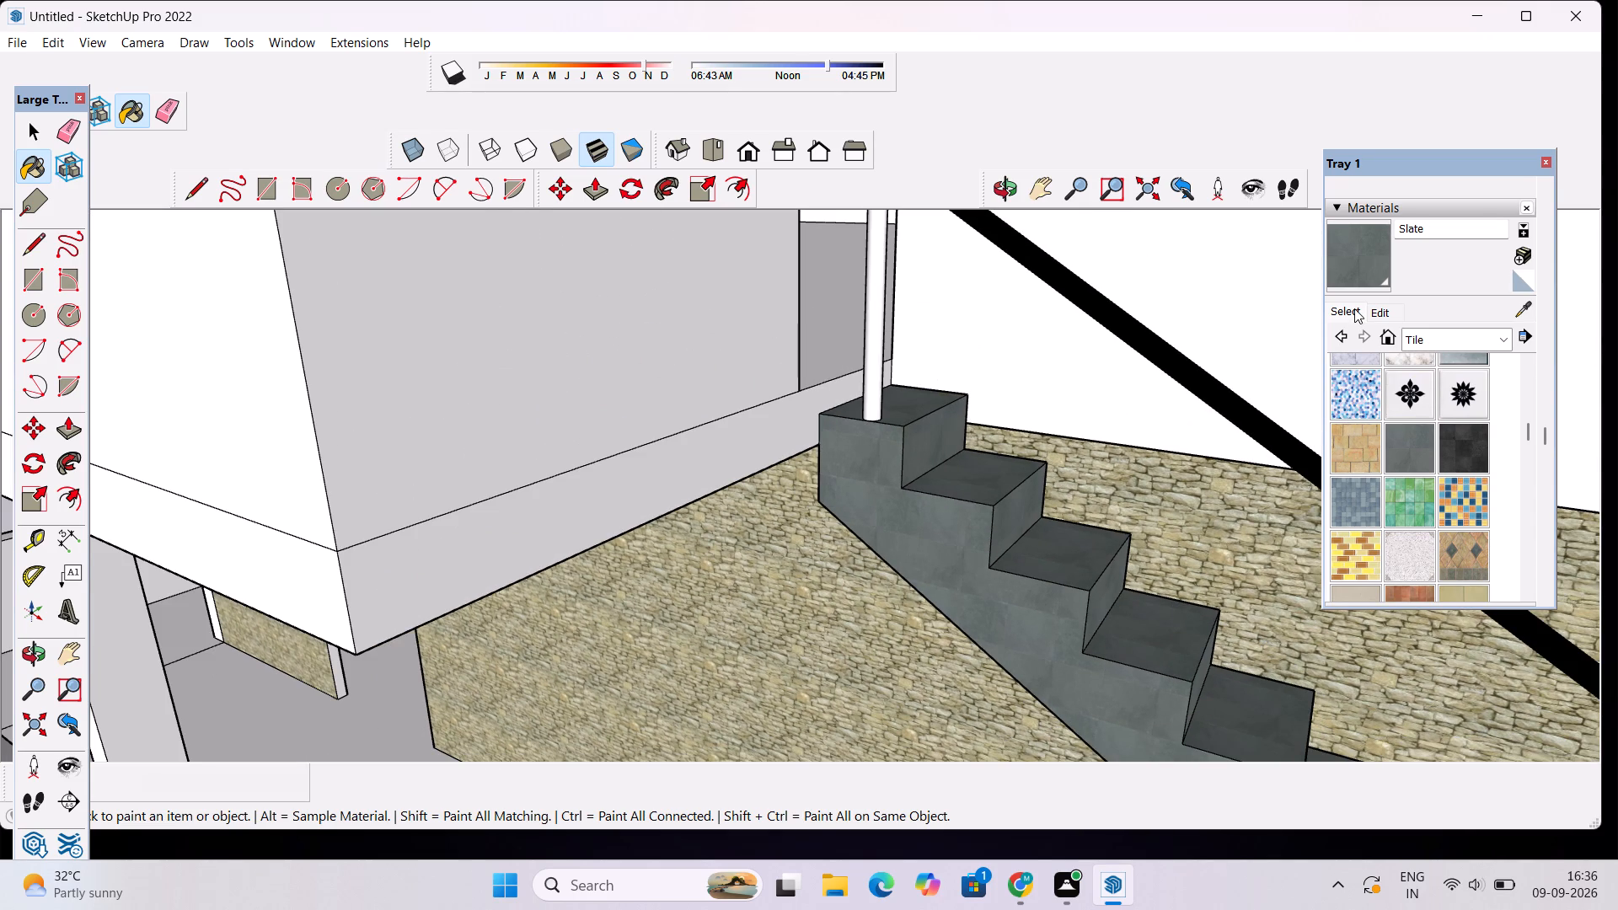
left_click(1372, 311)
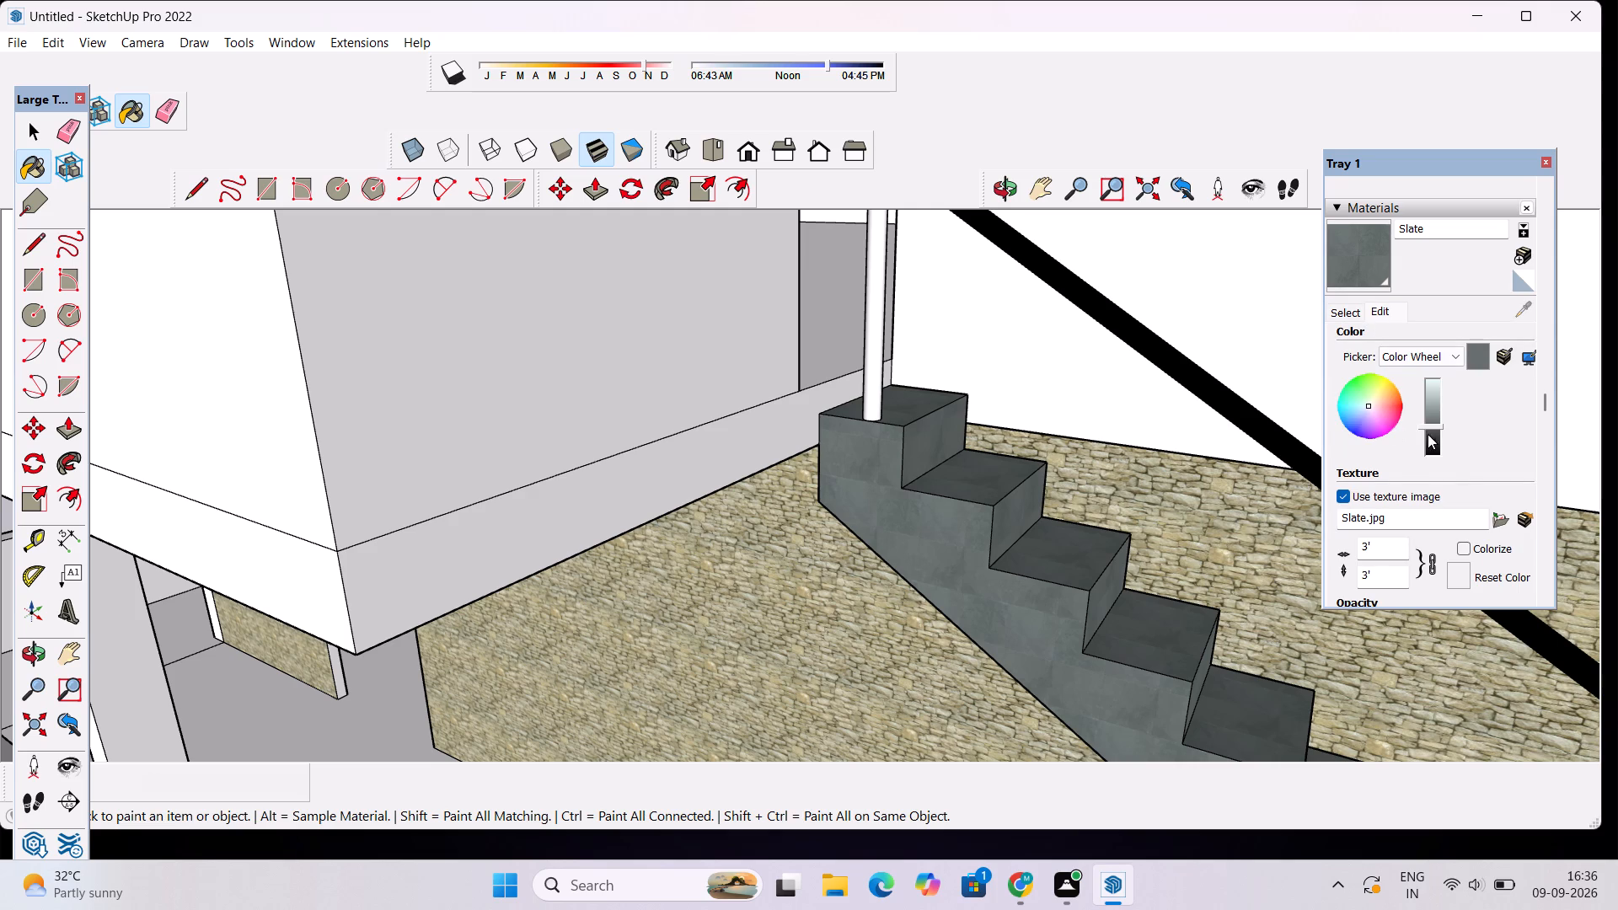
left_click(1433, 438)
scroll(1251, 399, "down", 3)
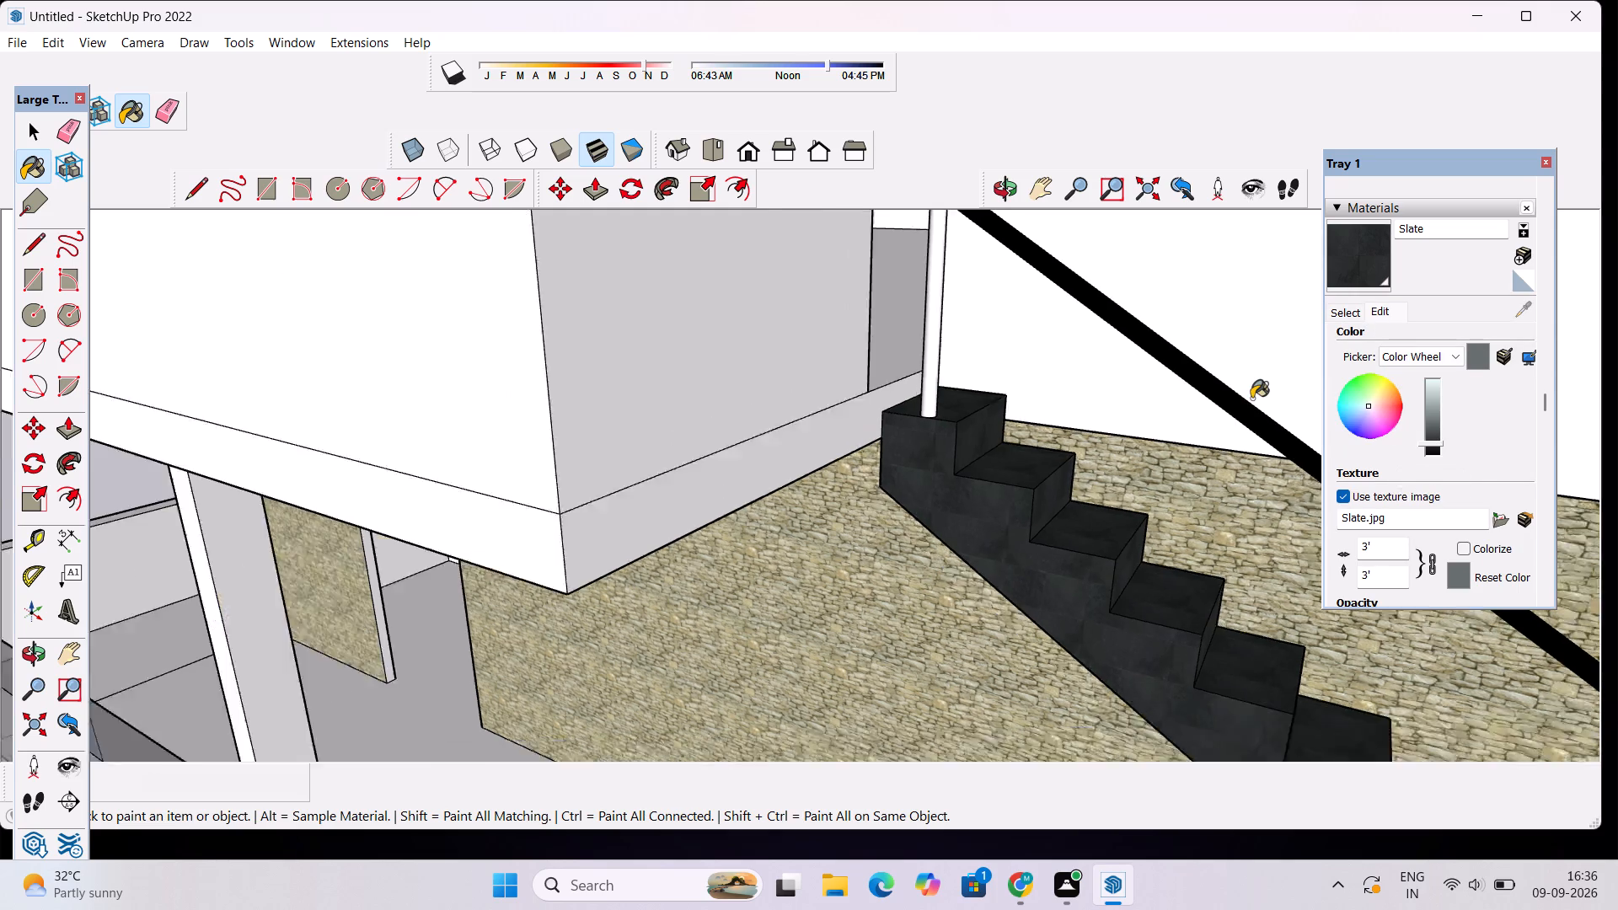
scroll(1251, 399, "down", 17)
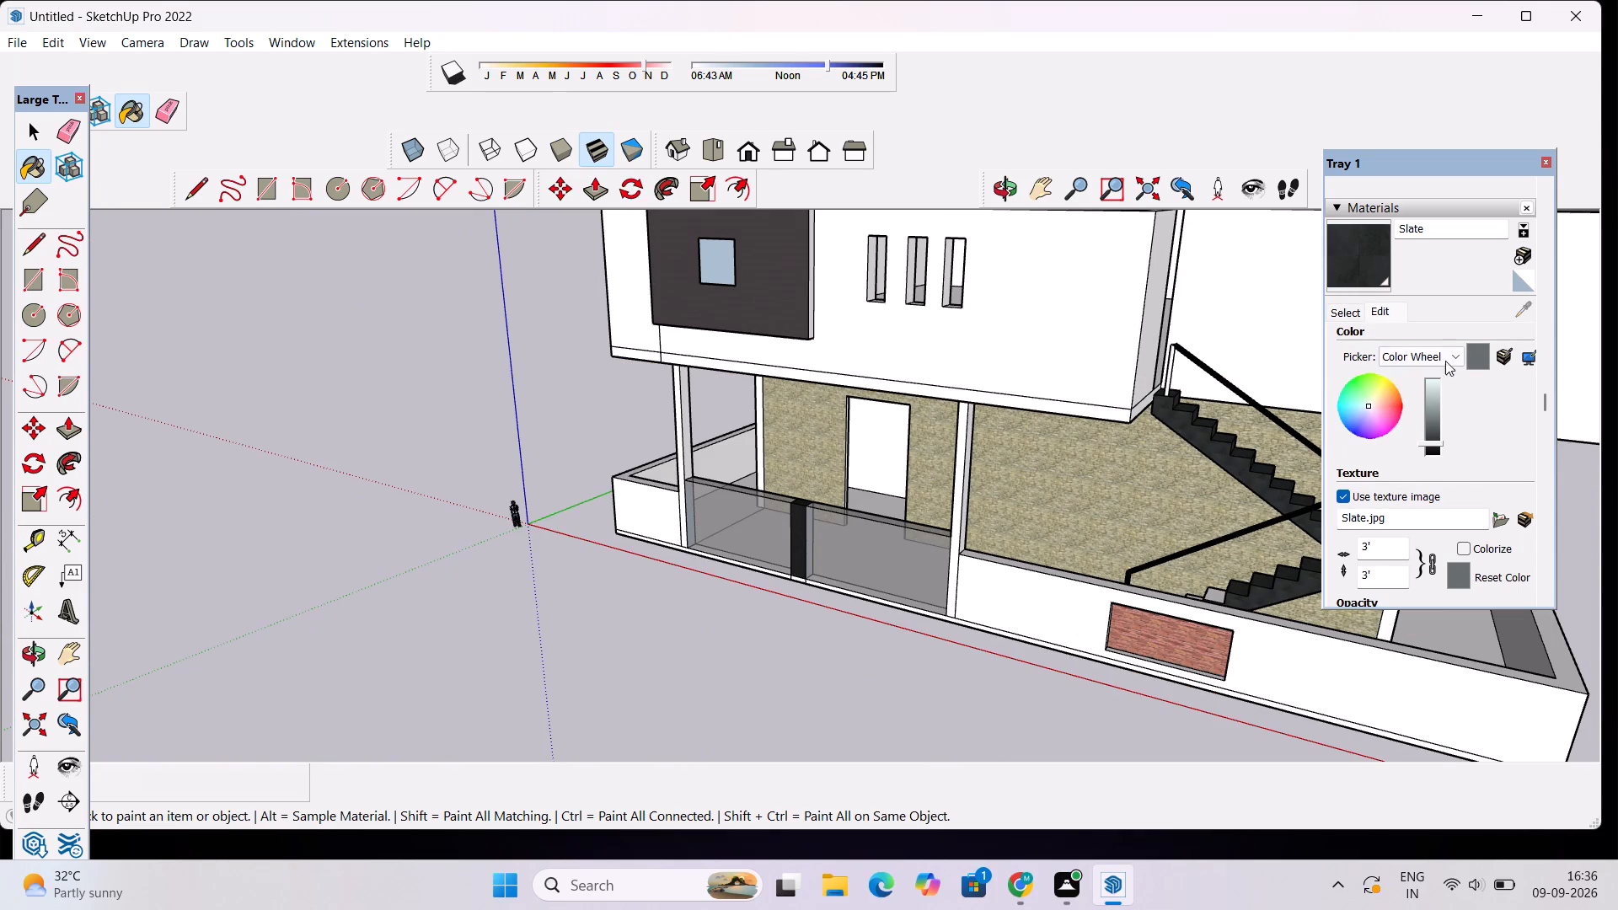
left_click(1457, 361)
left_click(1348, 313)
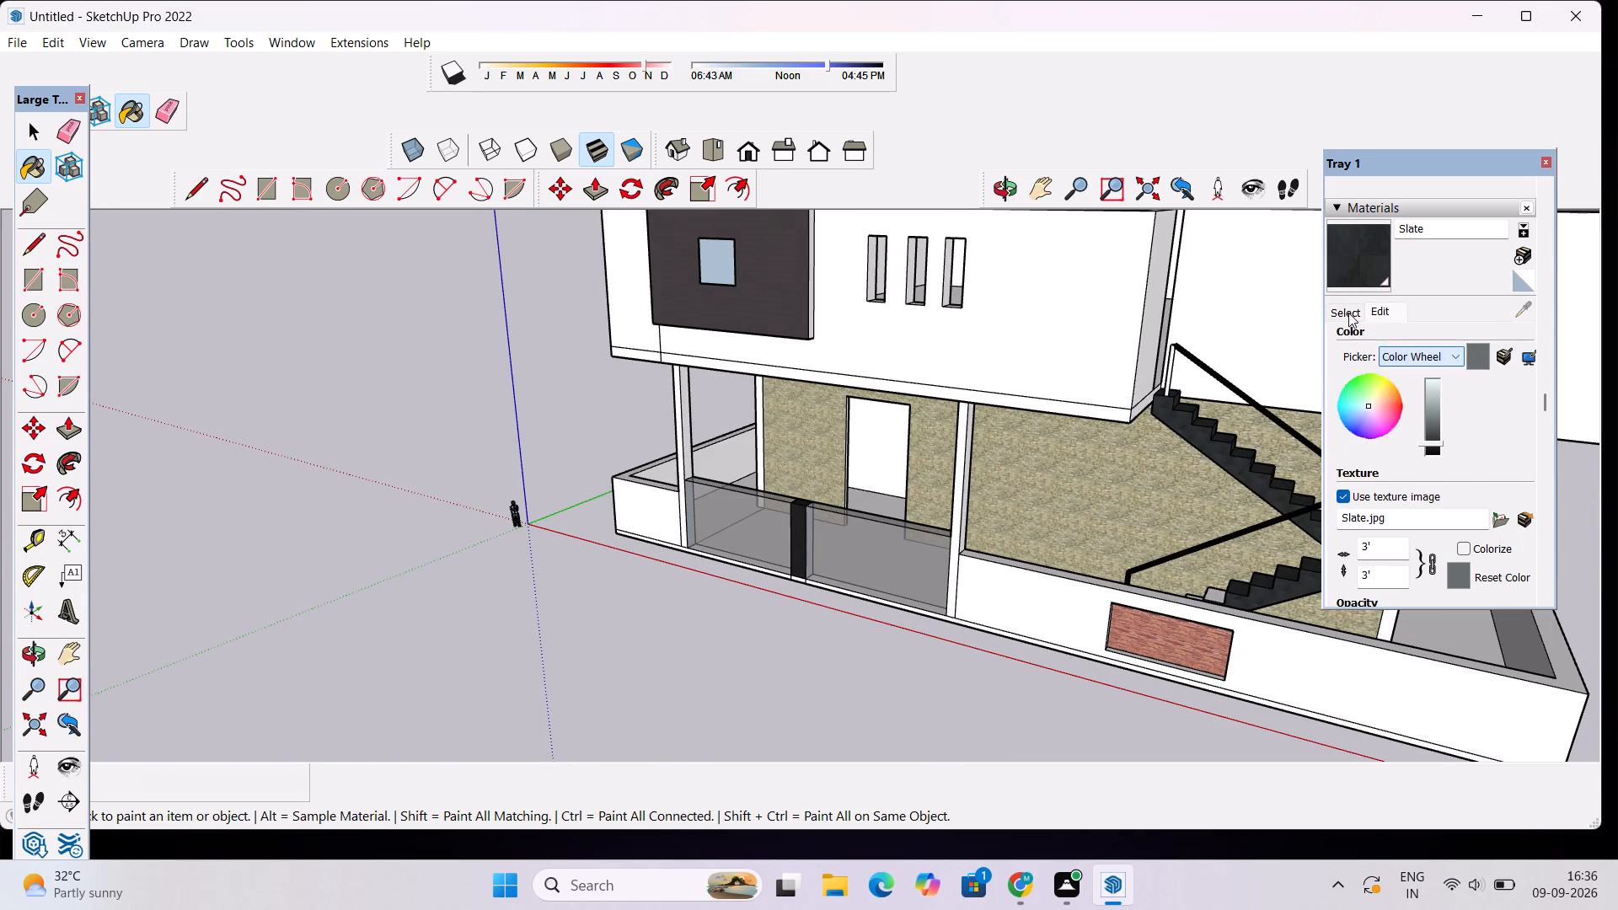
left_click(1343, 315)
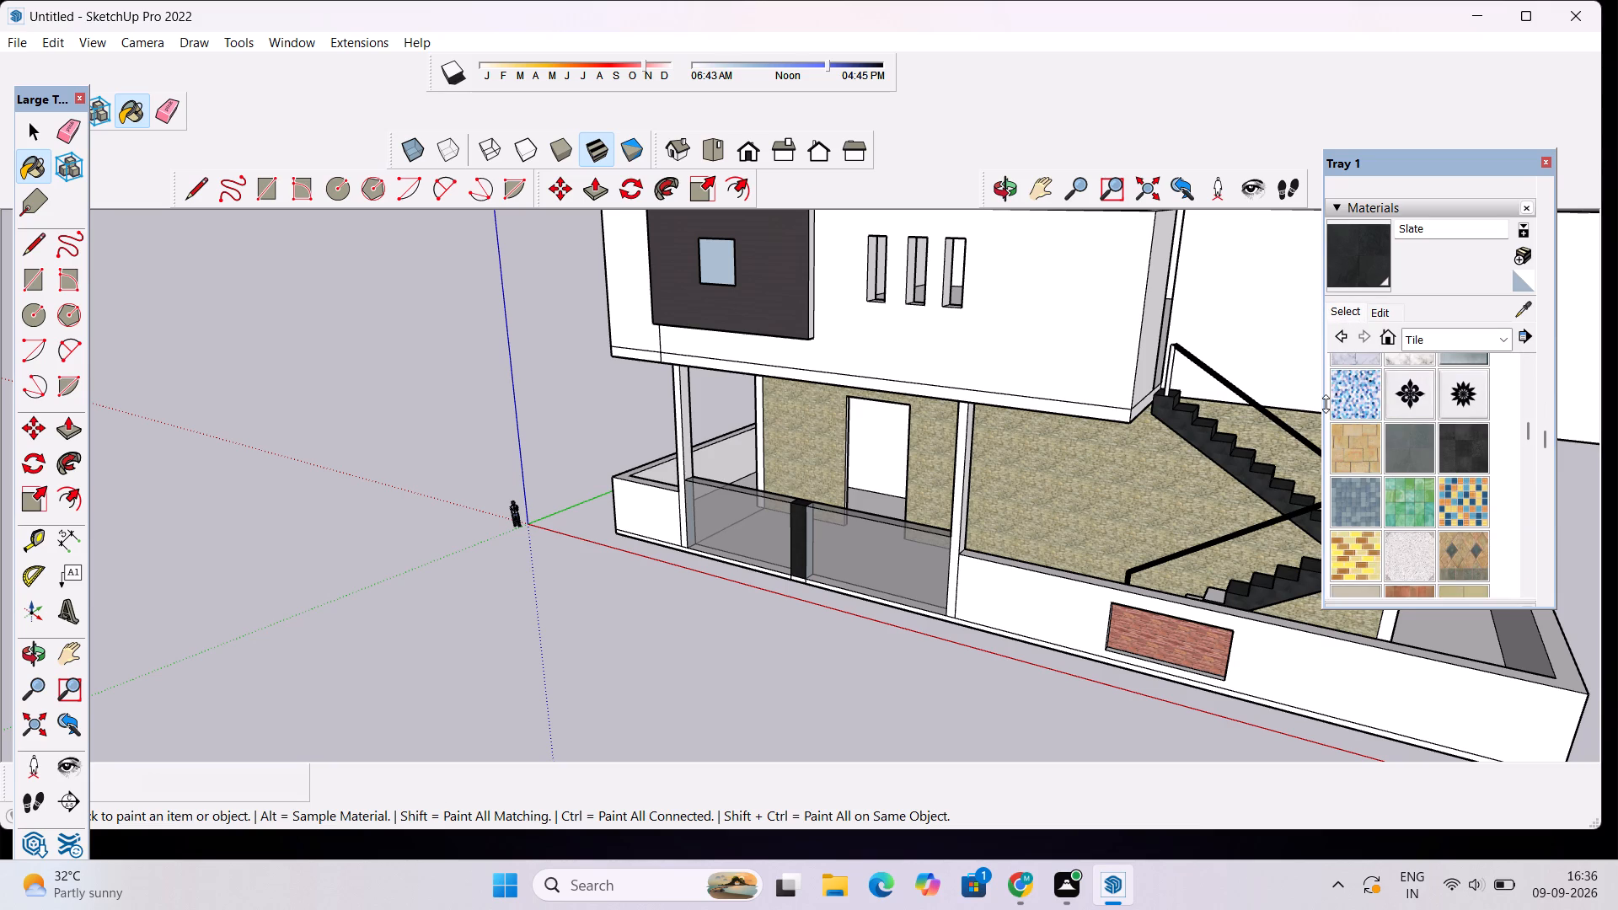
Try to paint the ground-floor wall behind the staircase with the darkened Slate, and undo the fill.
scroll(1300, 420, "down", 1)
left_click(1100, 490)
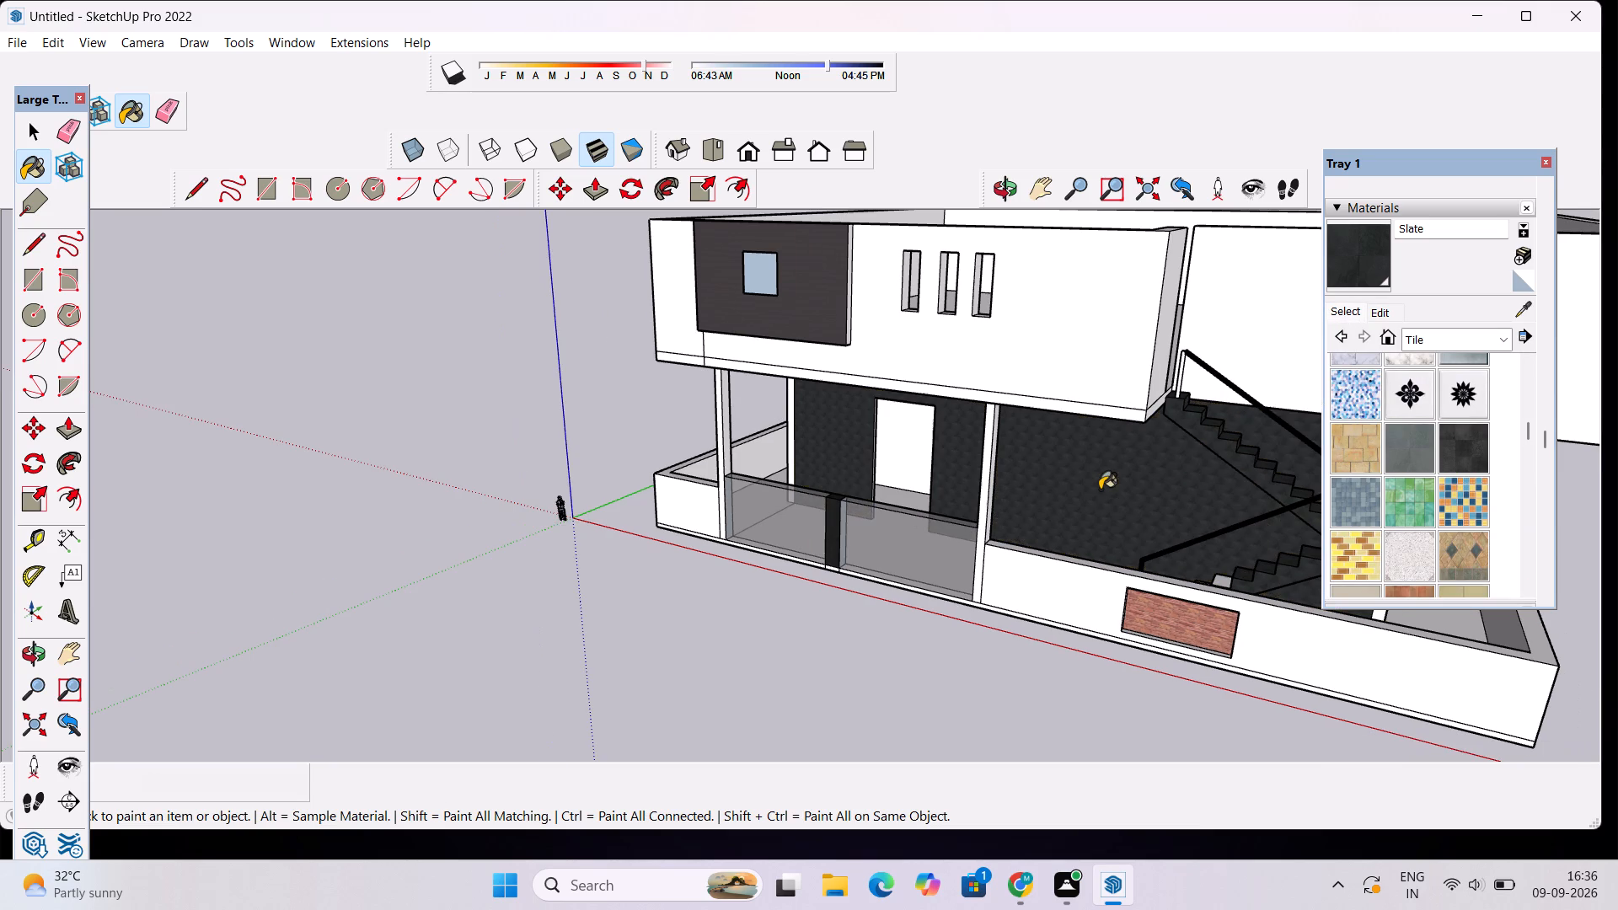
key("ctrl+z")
Paint the ground-floor wall behind the staircase with Stone Coursed Rough from the Brick, Cladding and Siding materials.
scroll(1184, 490, "down", 1)
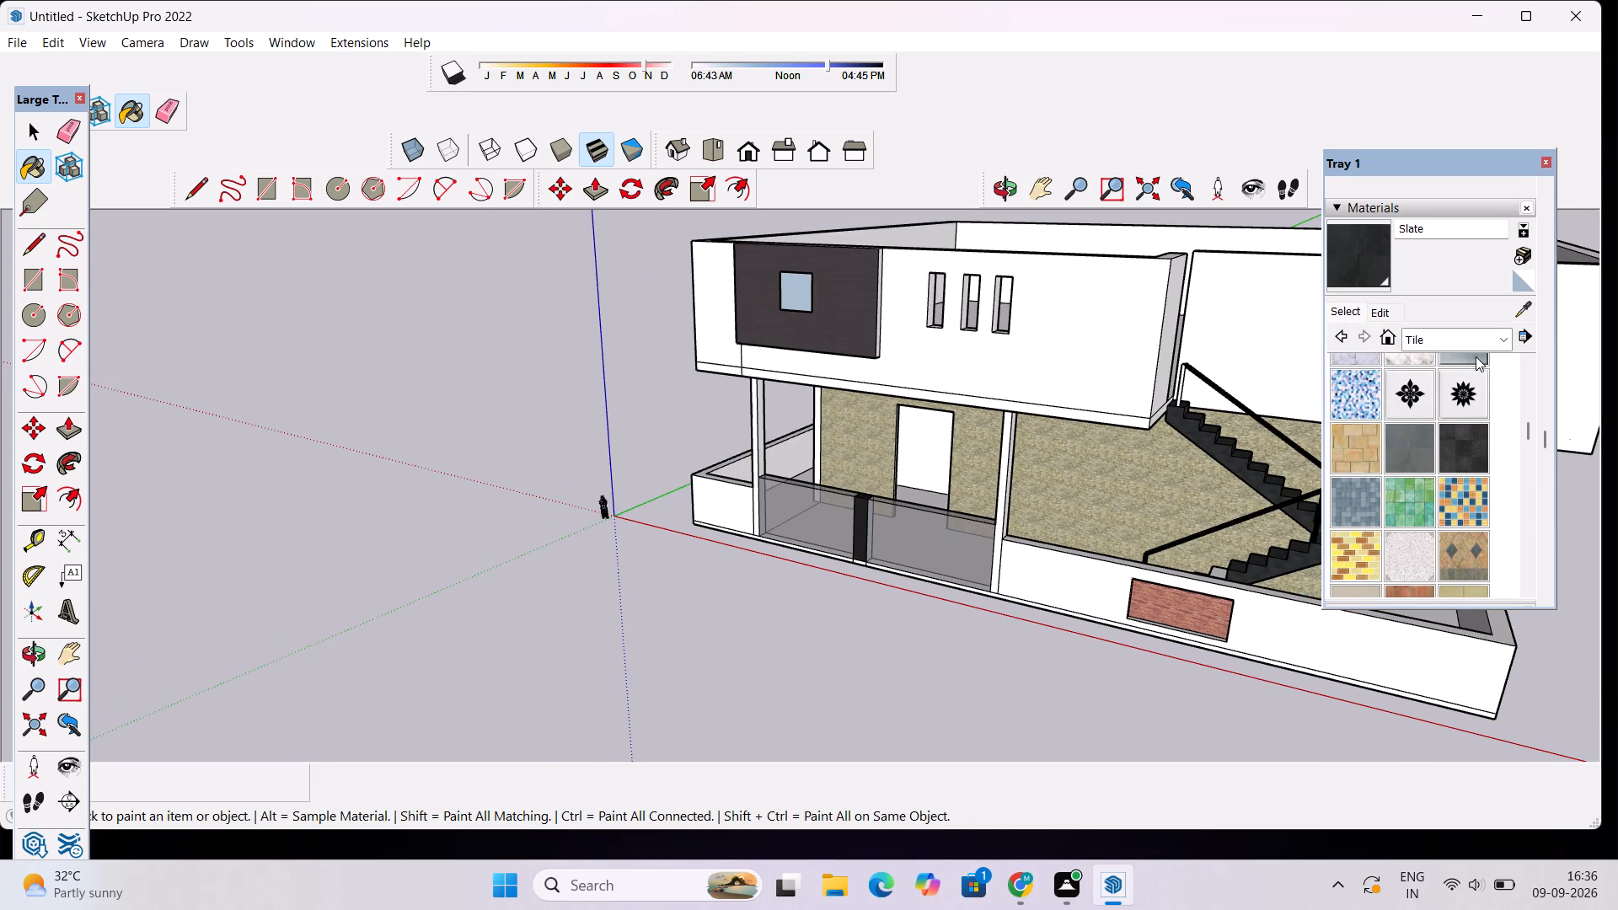
scroll(1414, 425, "up", 3)
scroll(1414, 425, "down", 5)
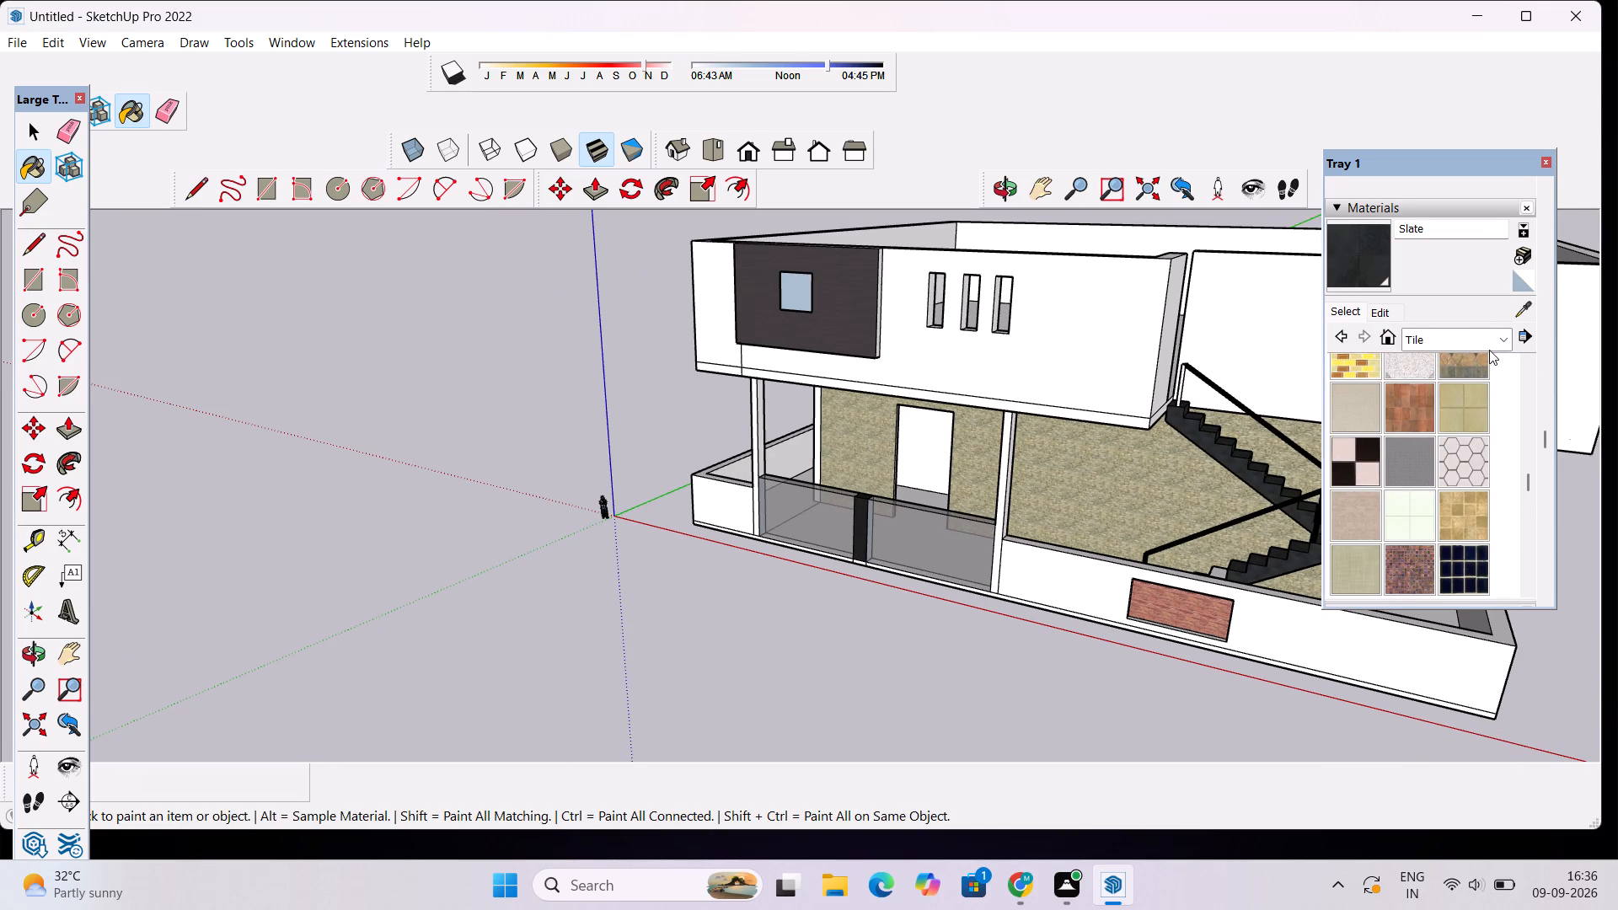
left_click(1503, 338)
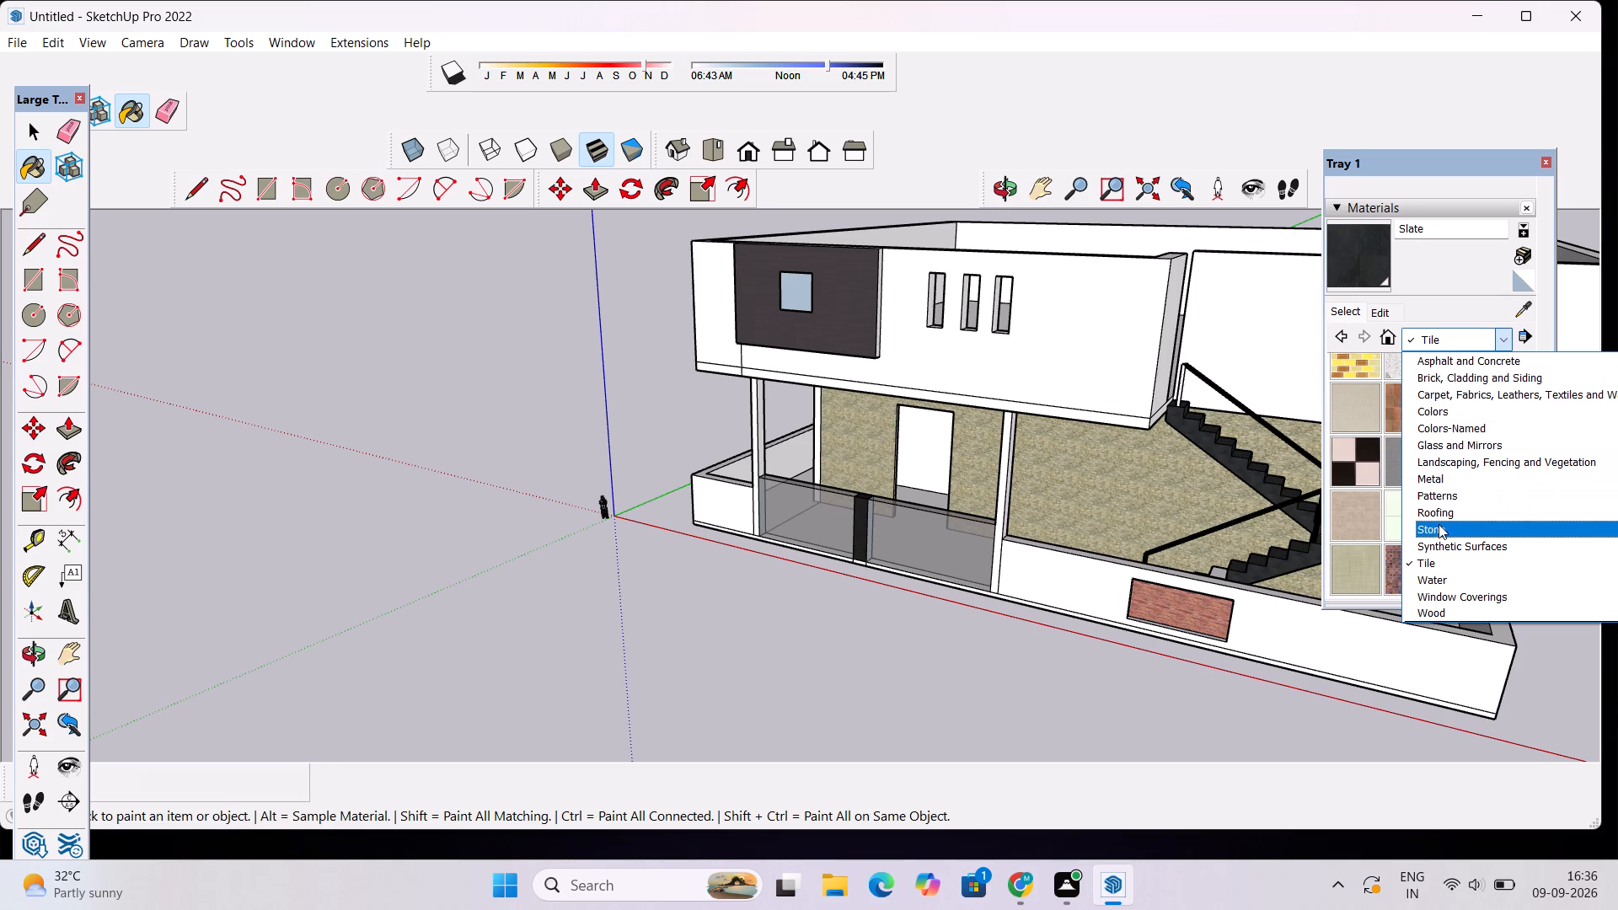
left_click(1456, 377)
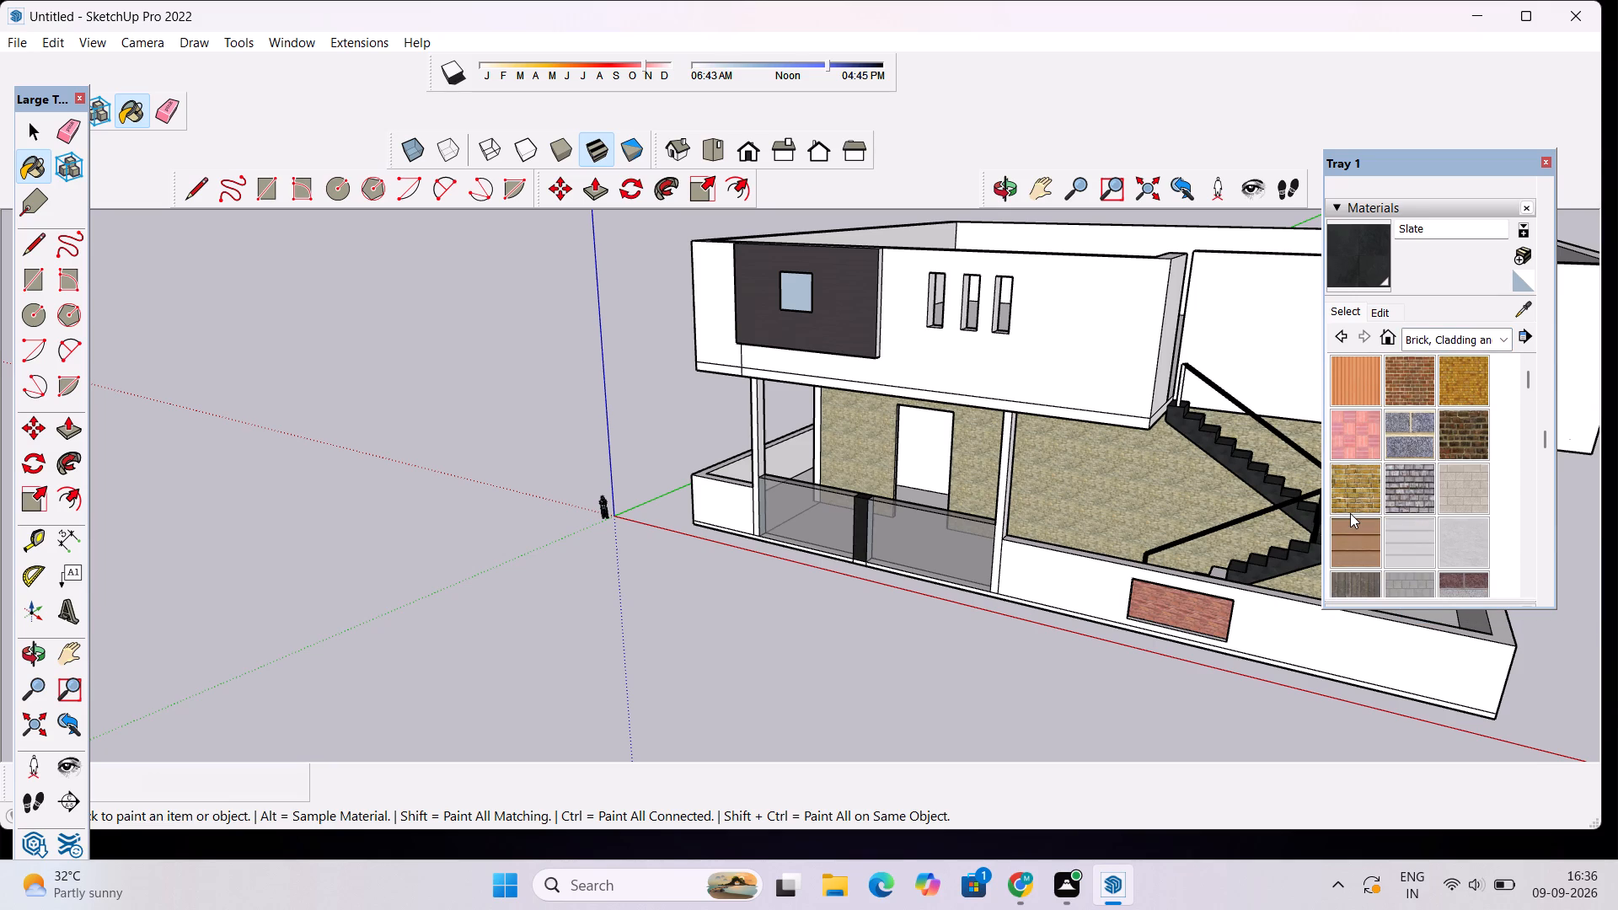
scroll(1350, 513, "down", 2)
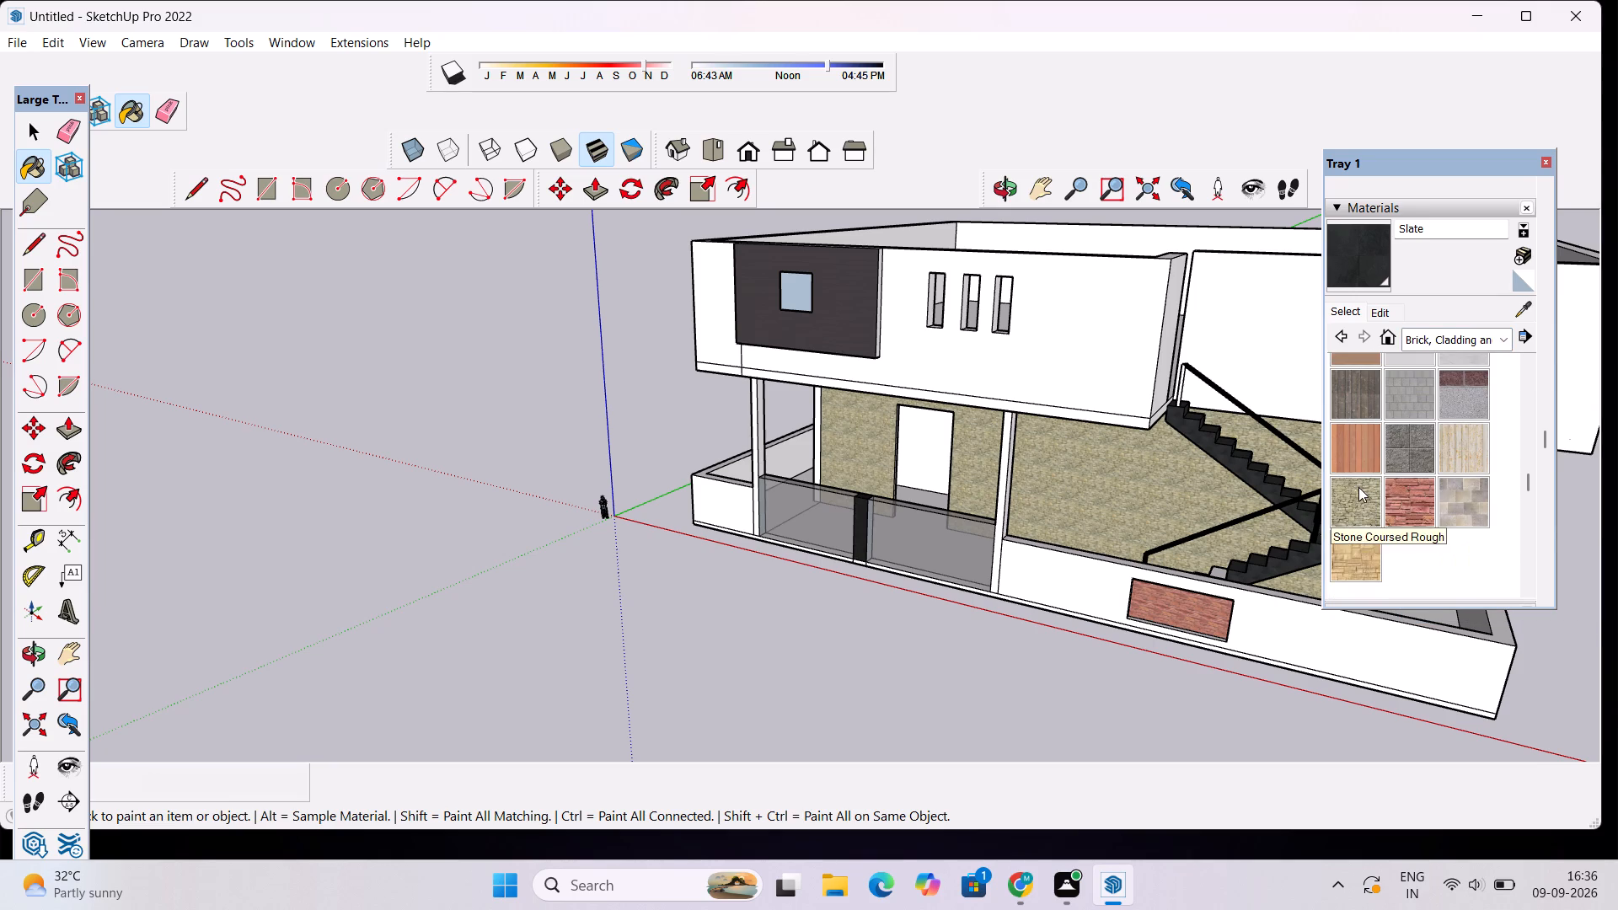
left_click(1358, 487)
left_click(1119, 498)
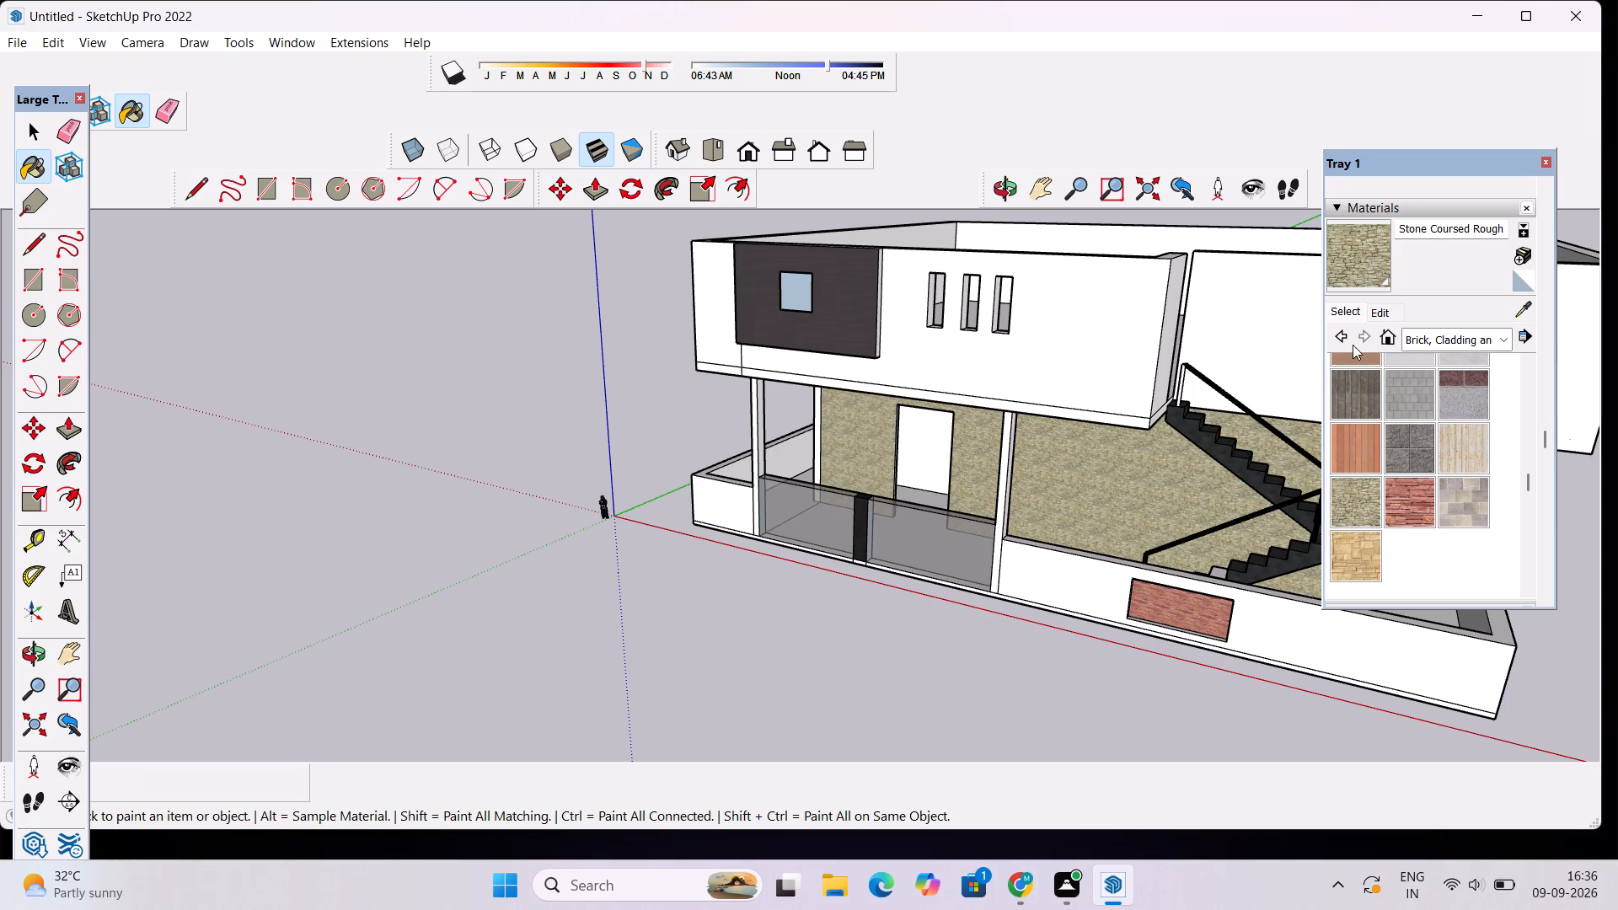
Darken the color of the Stone Coursed Rough material, keeping its texture image.
left_click(1386, 311)
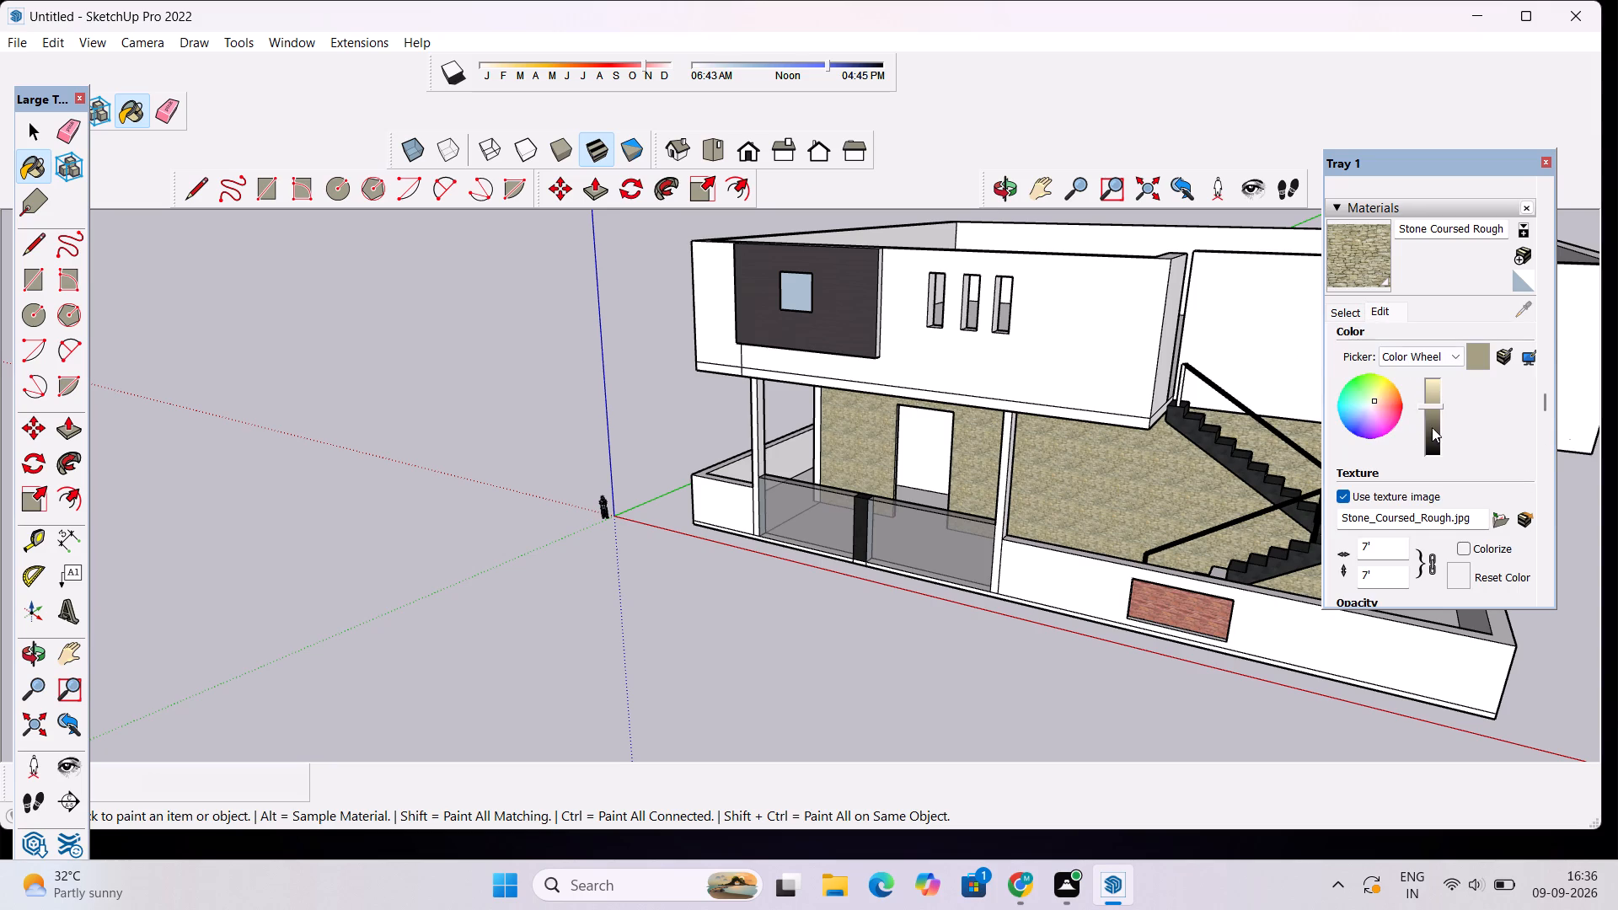
left_click(1432, 427)
scroll(1219, 455, "down", 5)
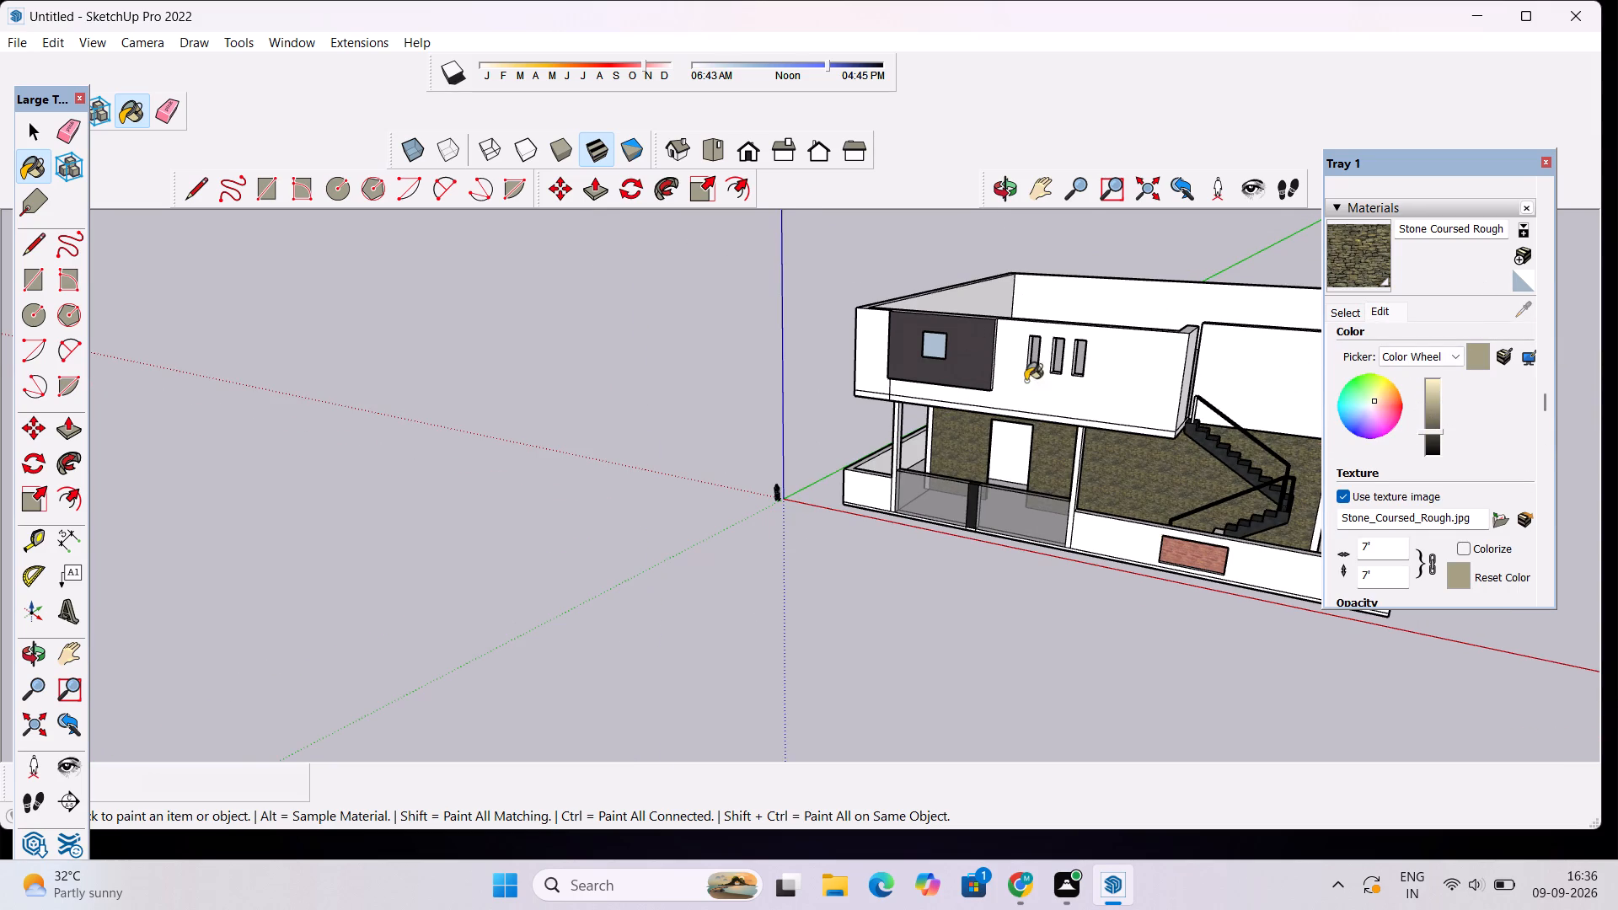
Paint the boundary wall's front faces on both sides of the glass panels with Brick Antique 01 from Brick, Cladding and Siding.
left_click(991, 193)
left_click_drag(654, 393, 707, 363)
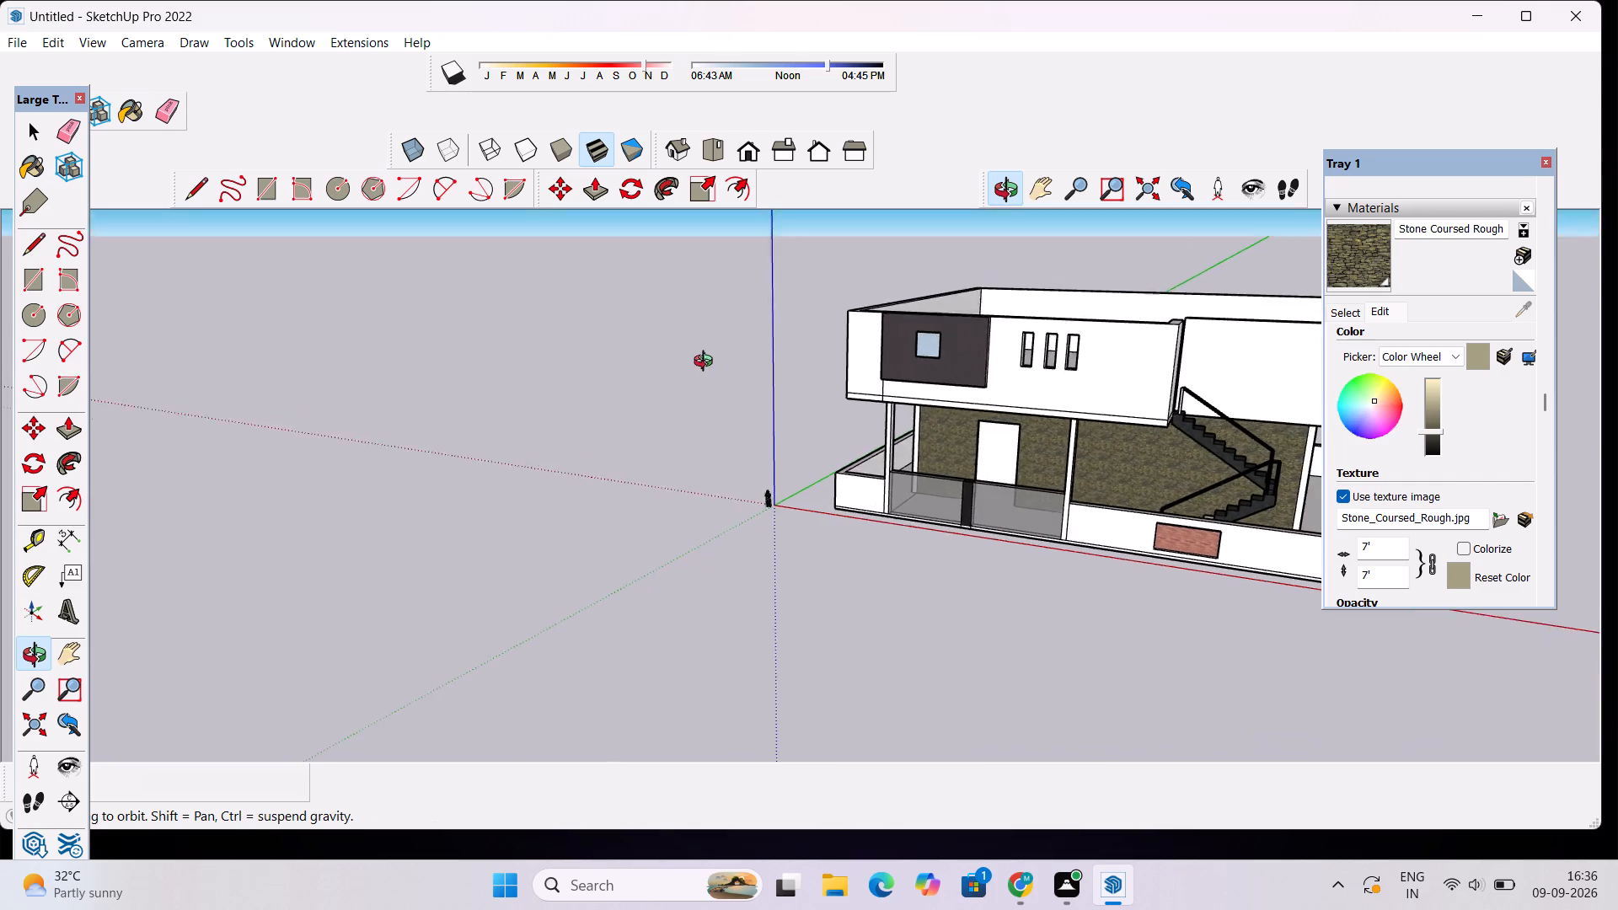
left_click_drag(707, 363, 815, 308)
scroll(993, 364, "up", 5)
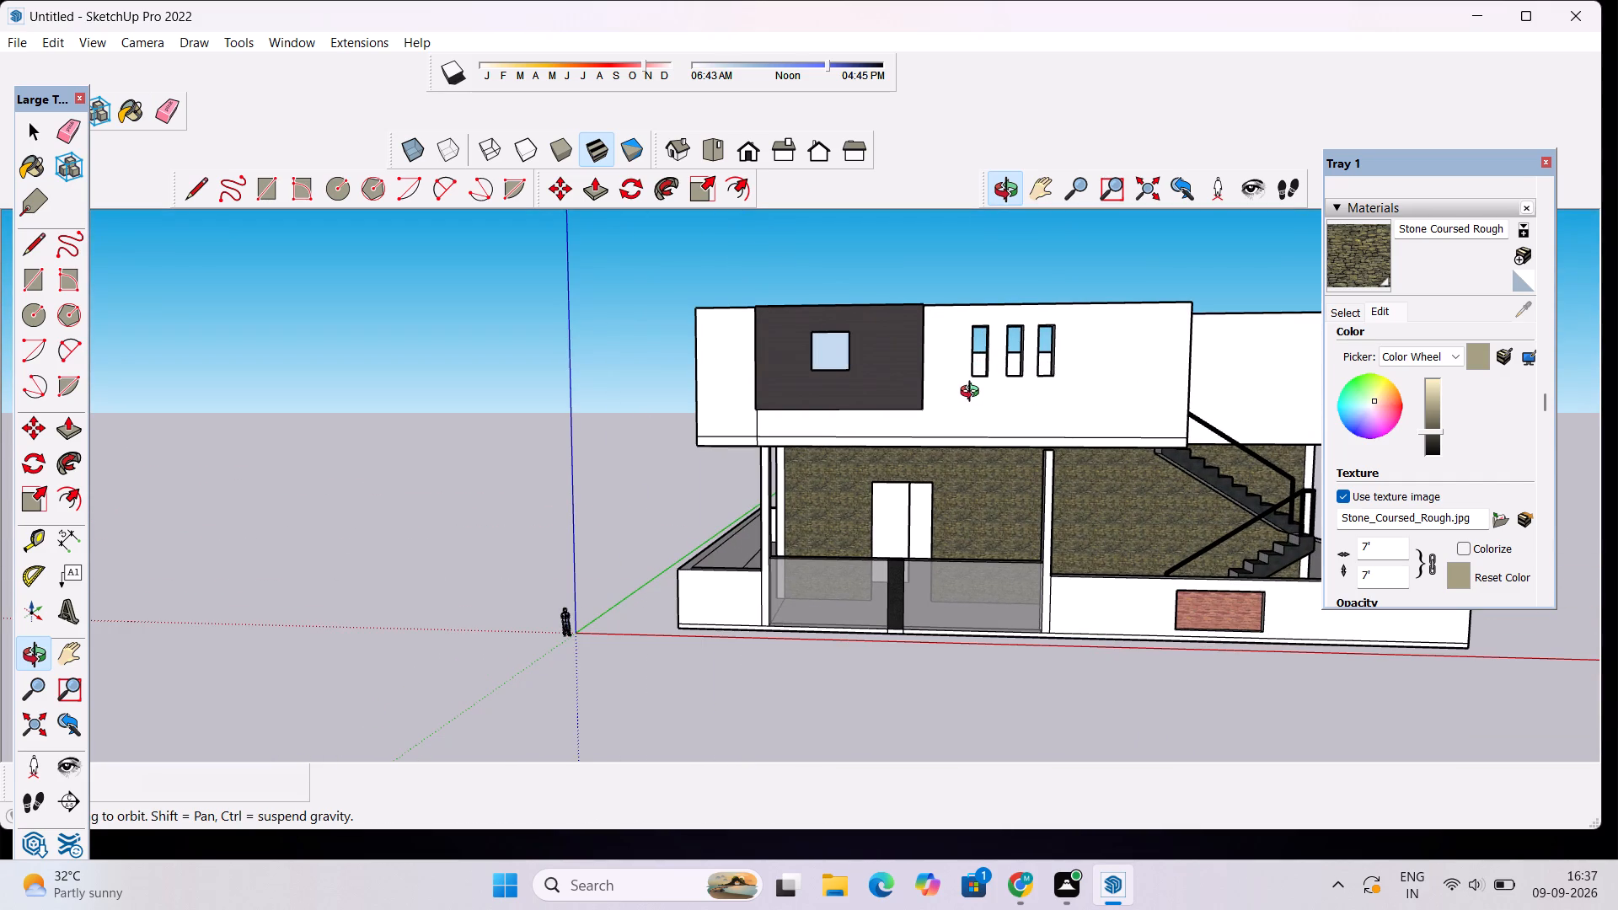
key("space")
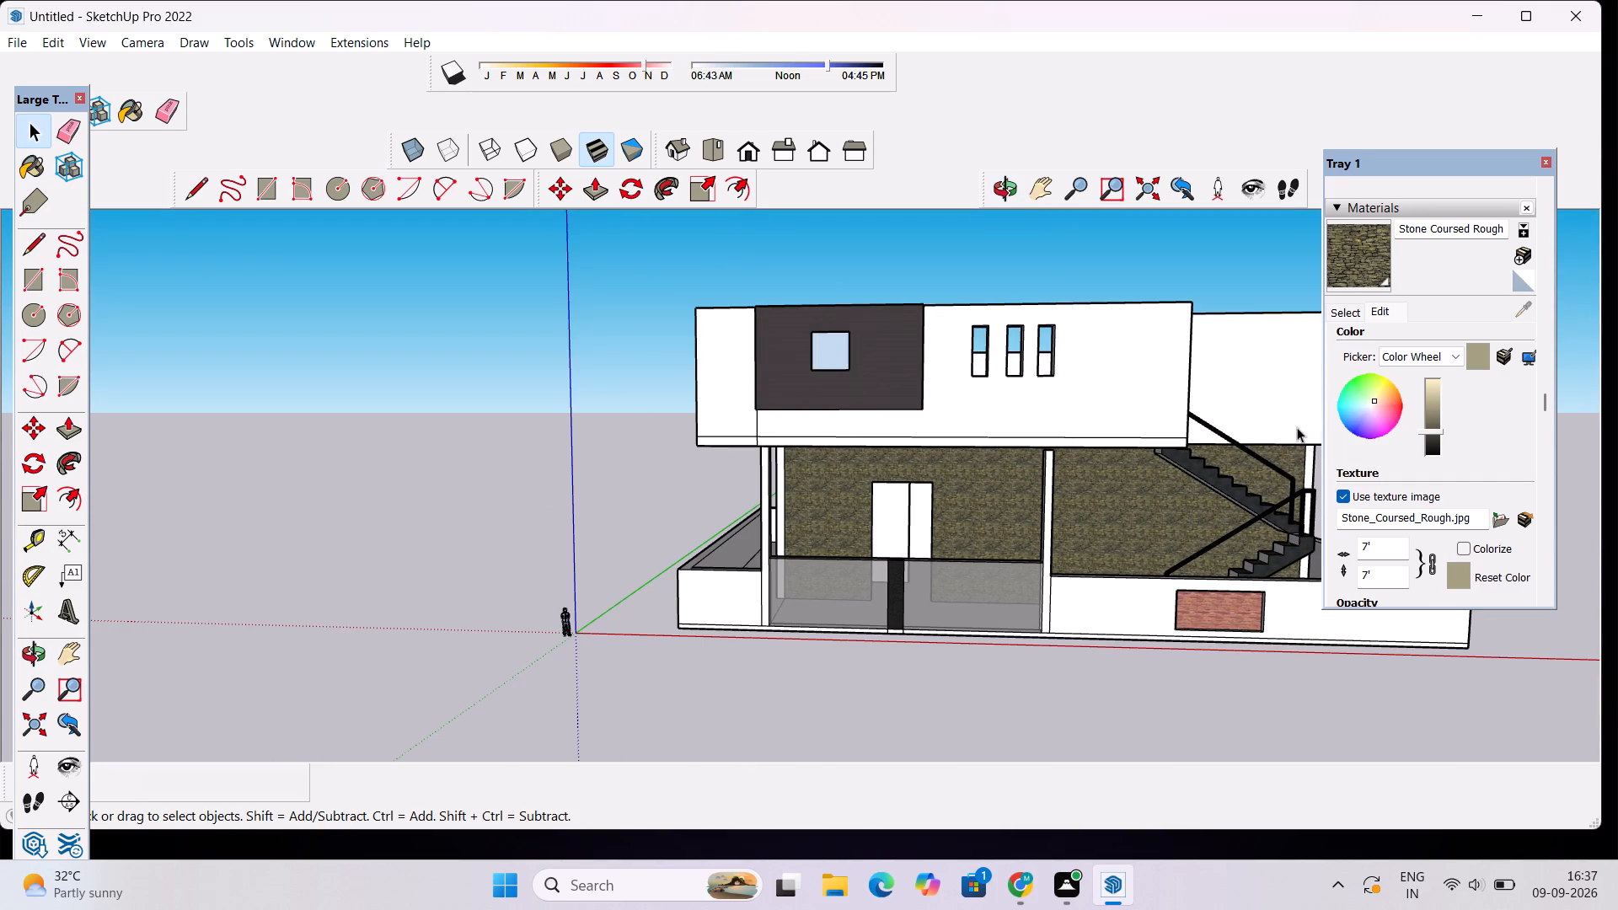
left_click(1344, 313)
scroll(1461, 441, "up", 1)
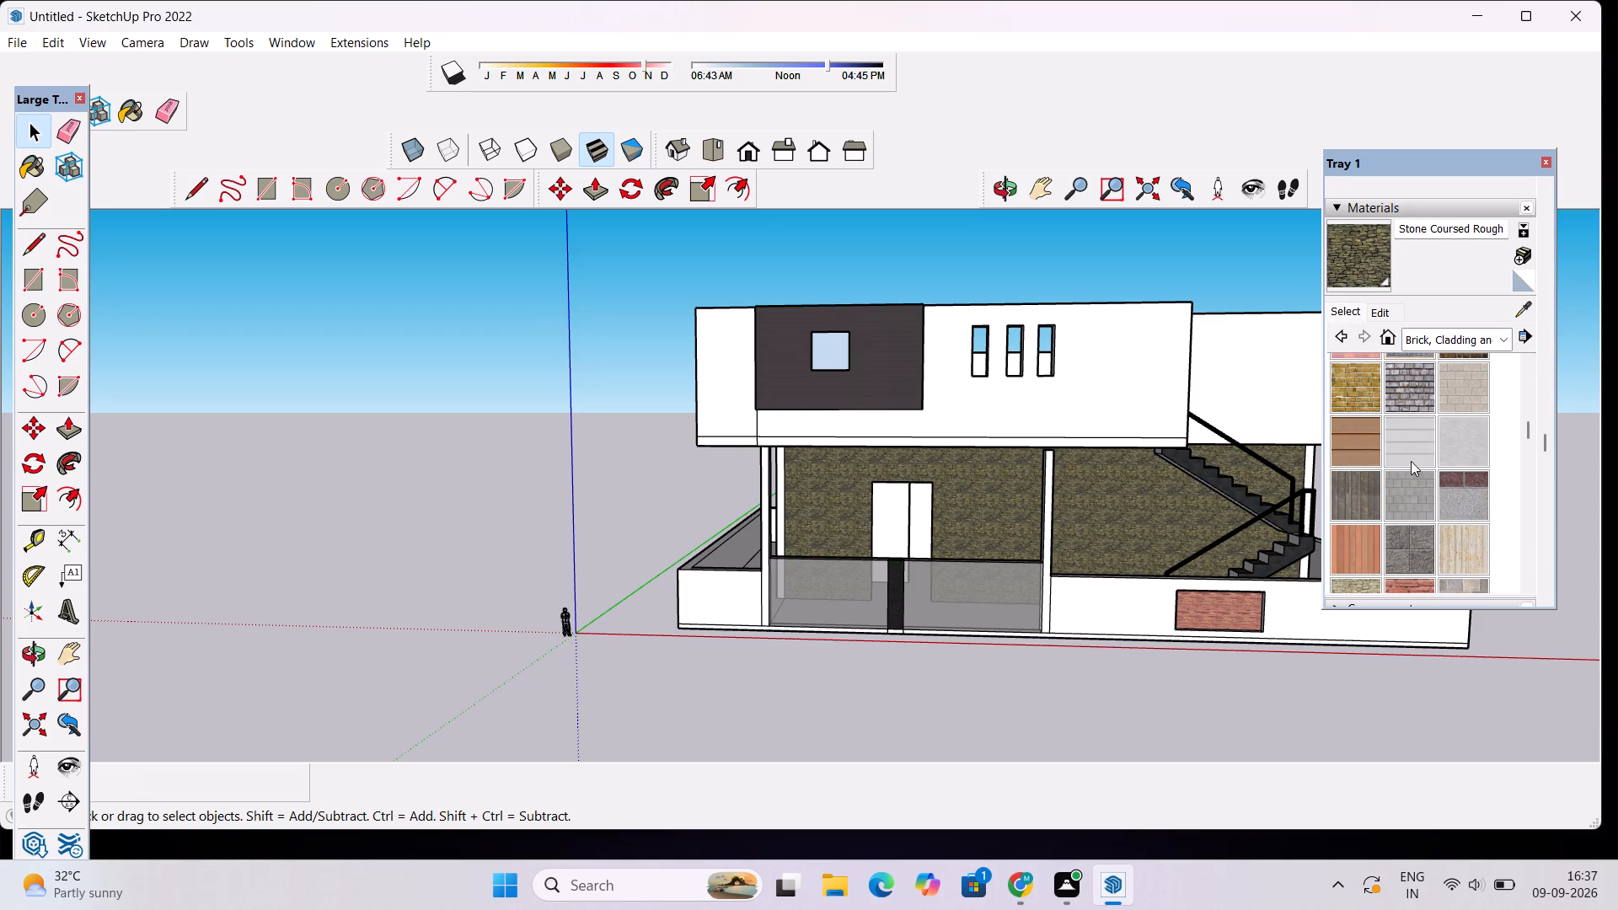
scroll(1375, 456, "up", 2)
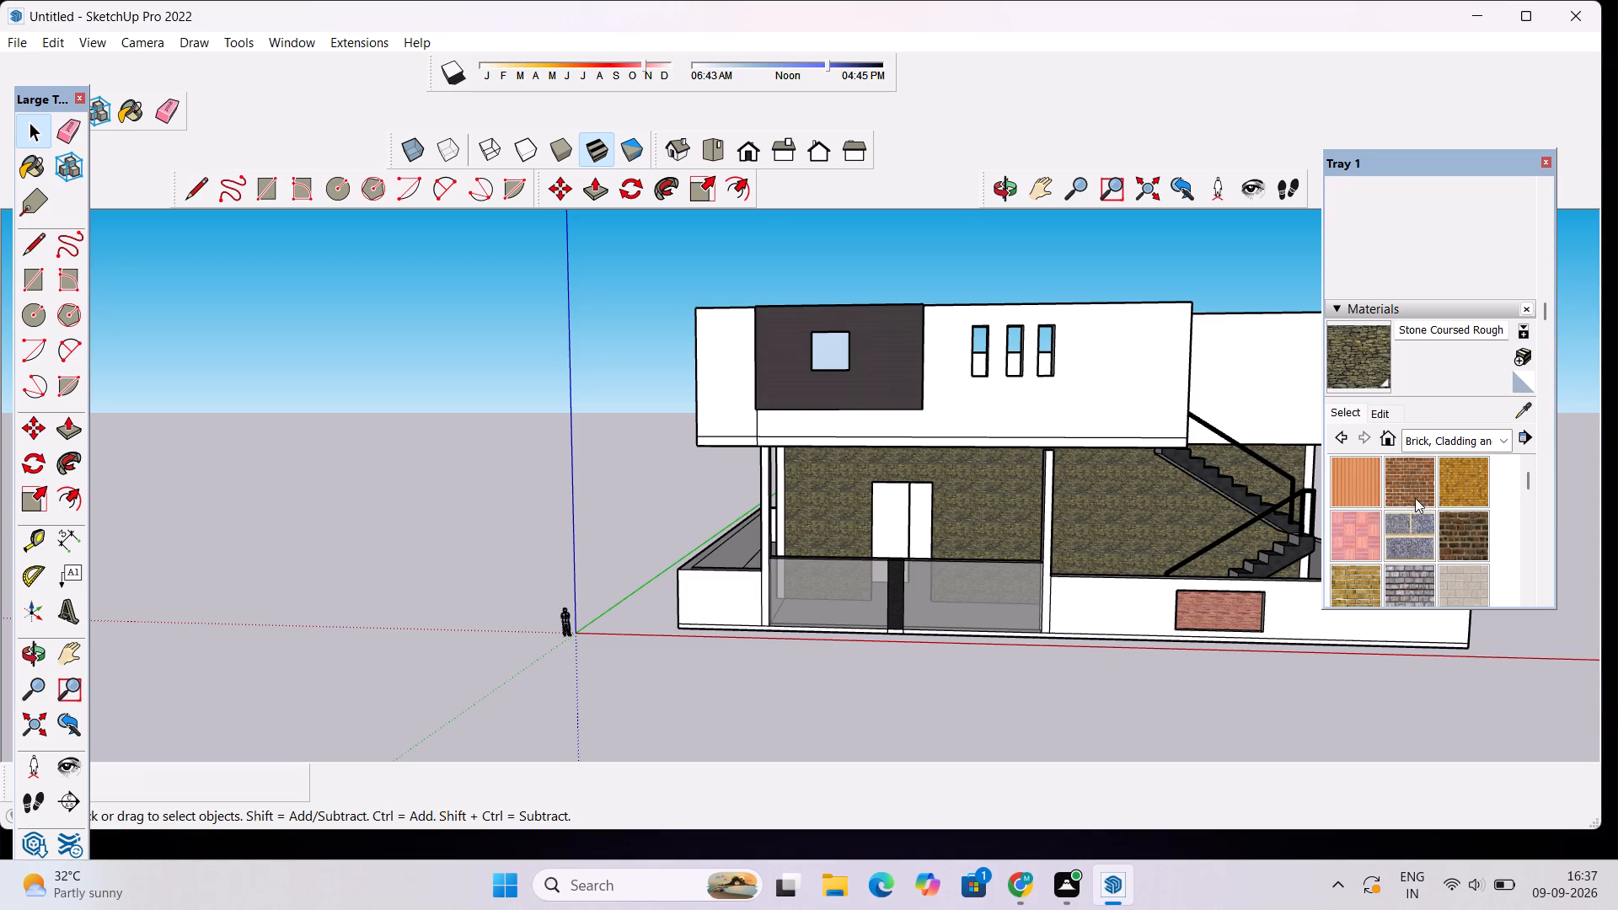
left_click(1399, 482)
left_click(1116, 607)
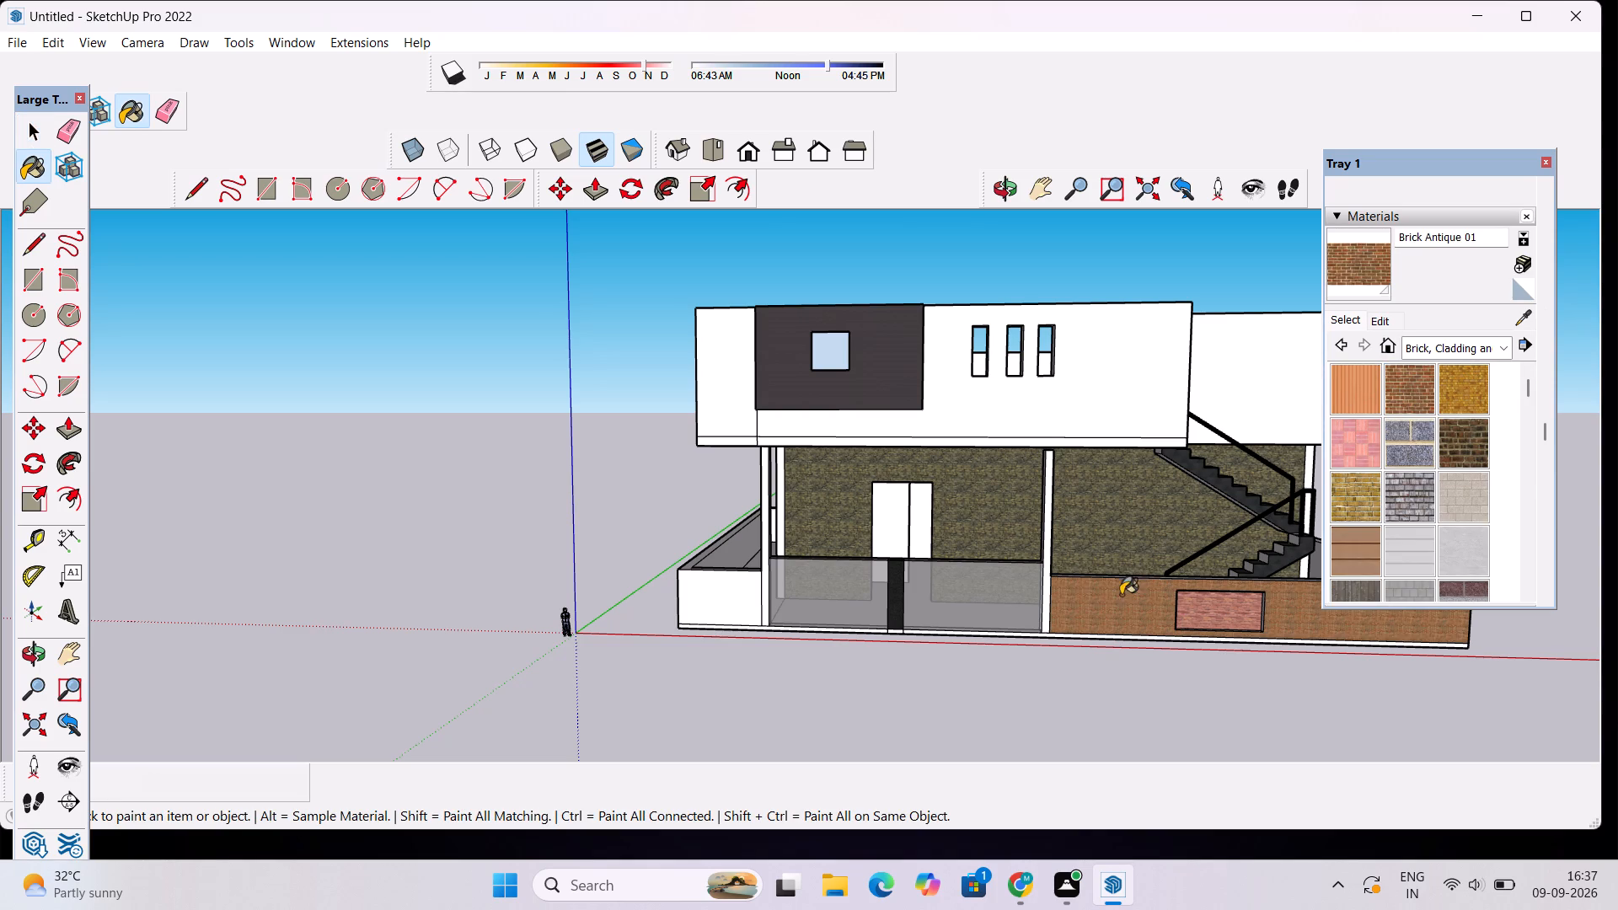
left_click(723, 602)
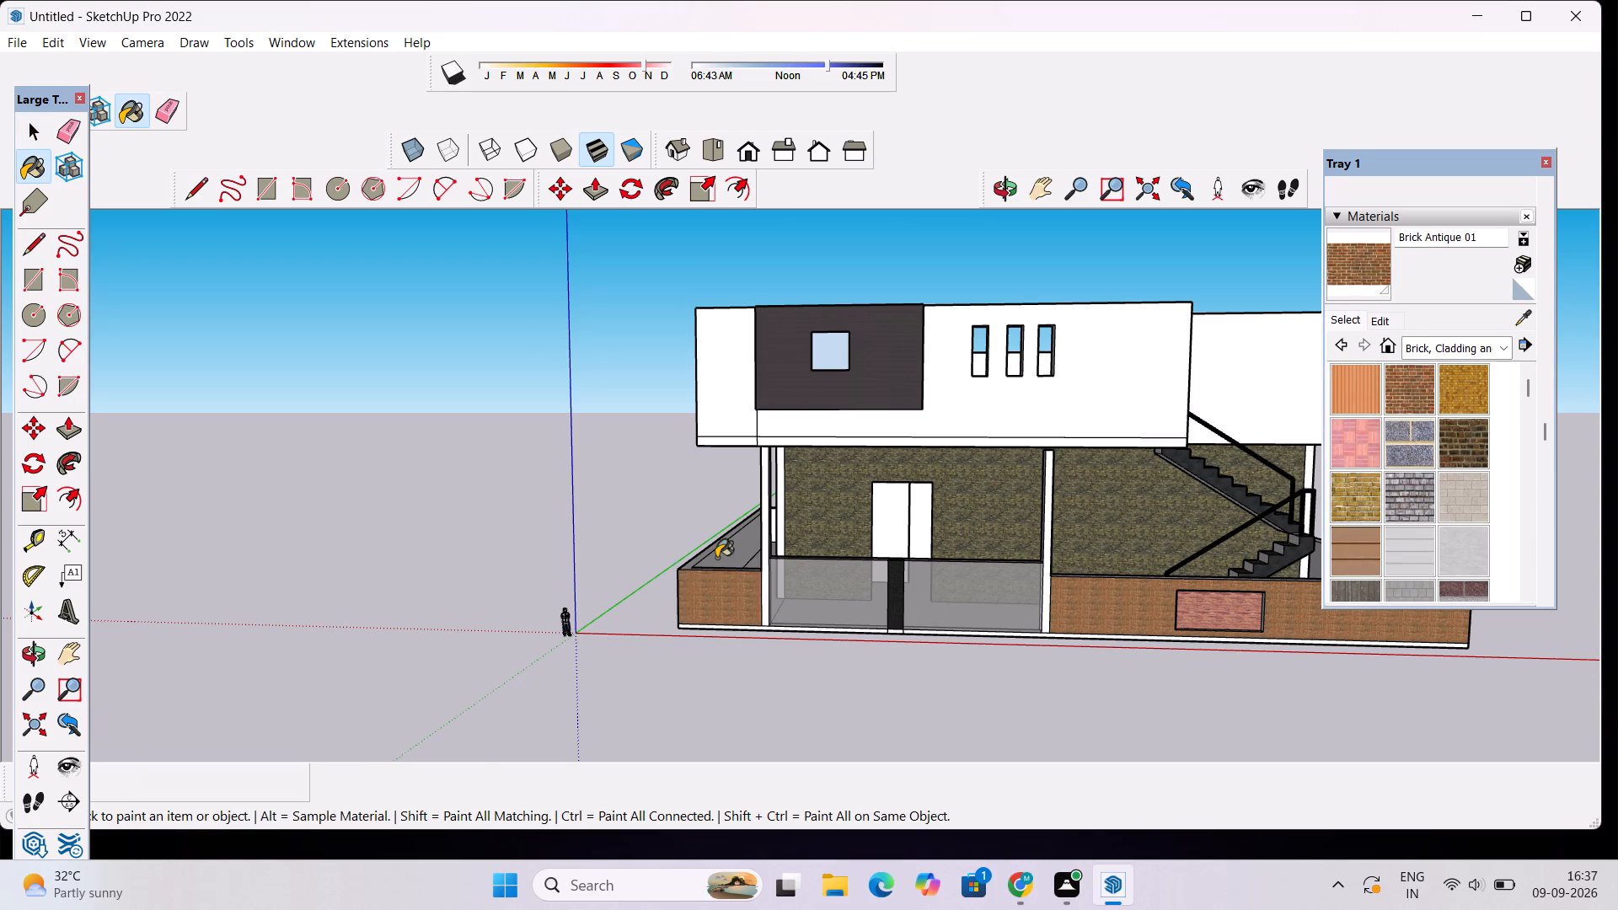
Paint the inner face and top of the boundary wall's side run nearest the origin with Brick Antique 01.
scroll(716, 558, "up", 4)
scroll(716, 552, "down", 3)
left_click(720, 560)
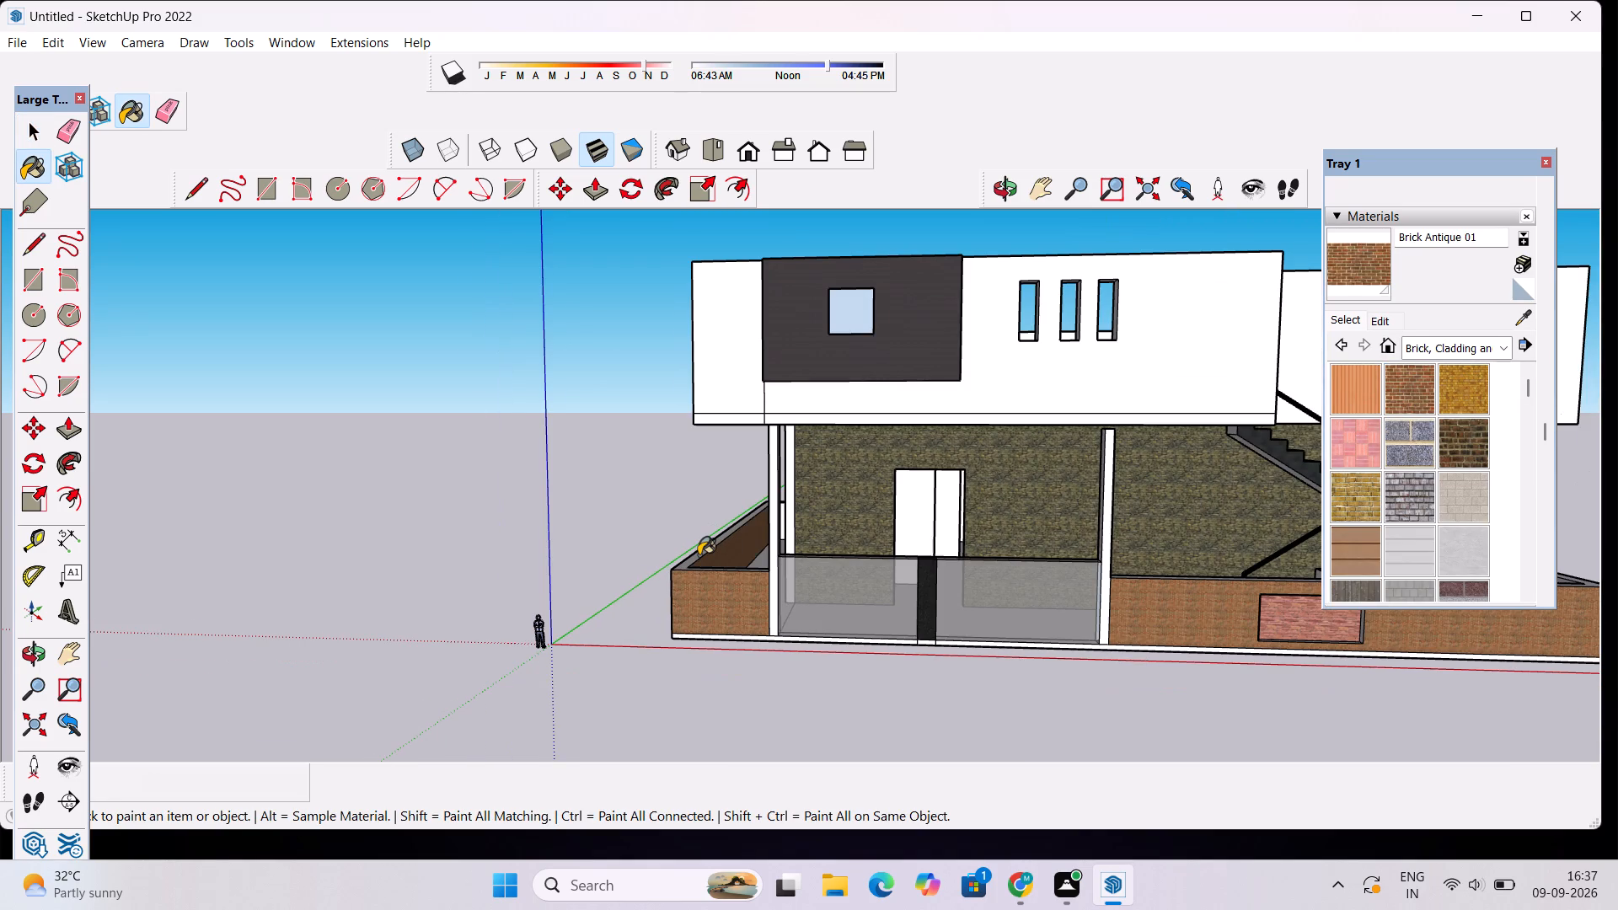
left_click(698, 555)
Paint the base strips under the front boundary wall and the glass panels with Brick Antique 01.
scroll(692, 559, "up", 4)
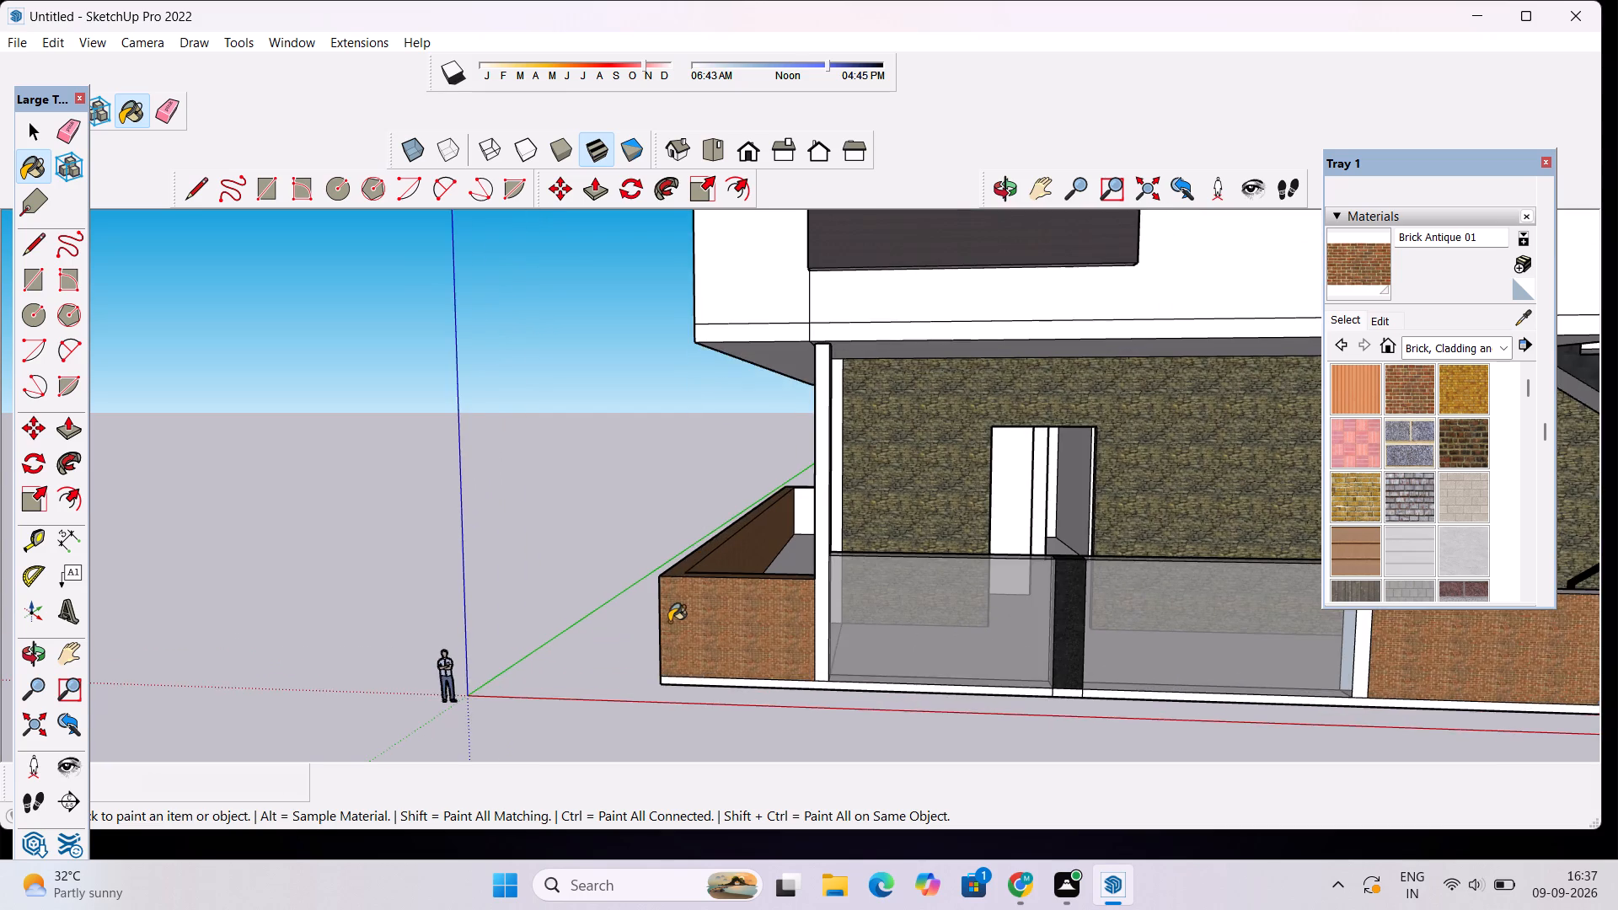
scroll(669, 622, "up", 6)
left_click(789, 732)
scroll(814, 677, "down", 5)
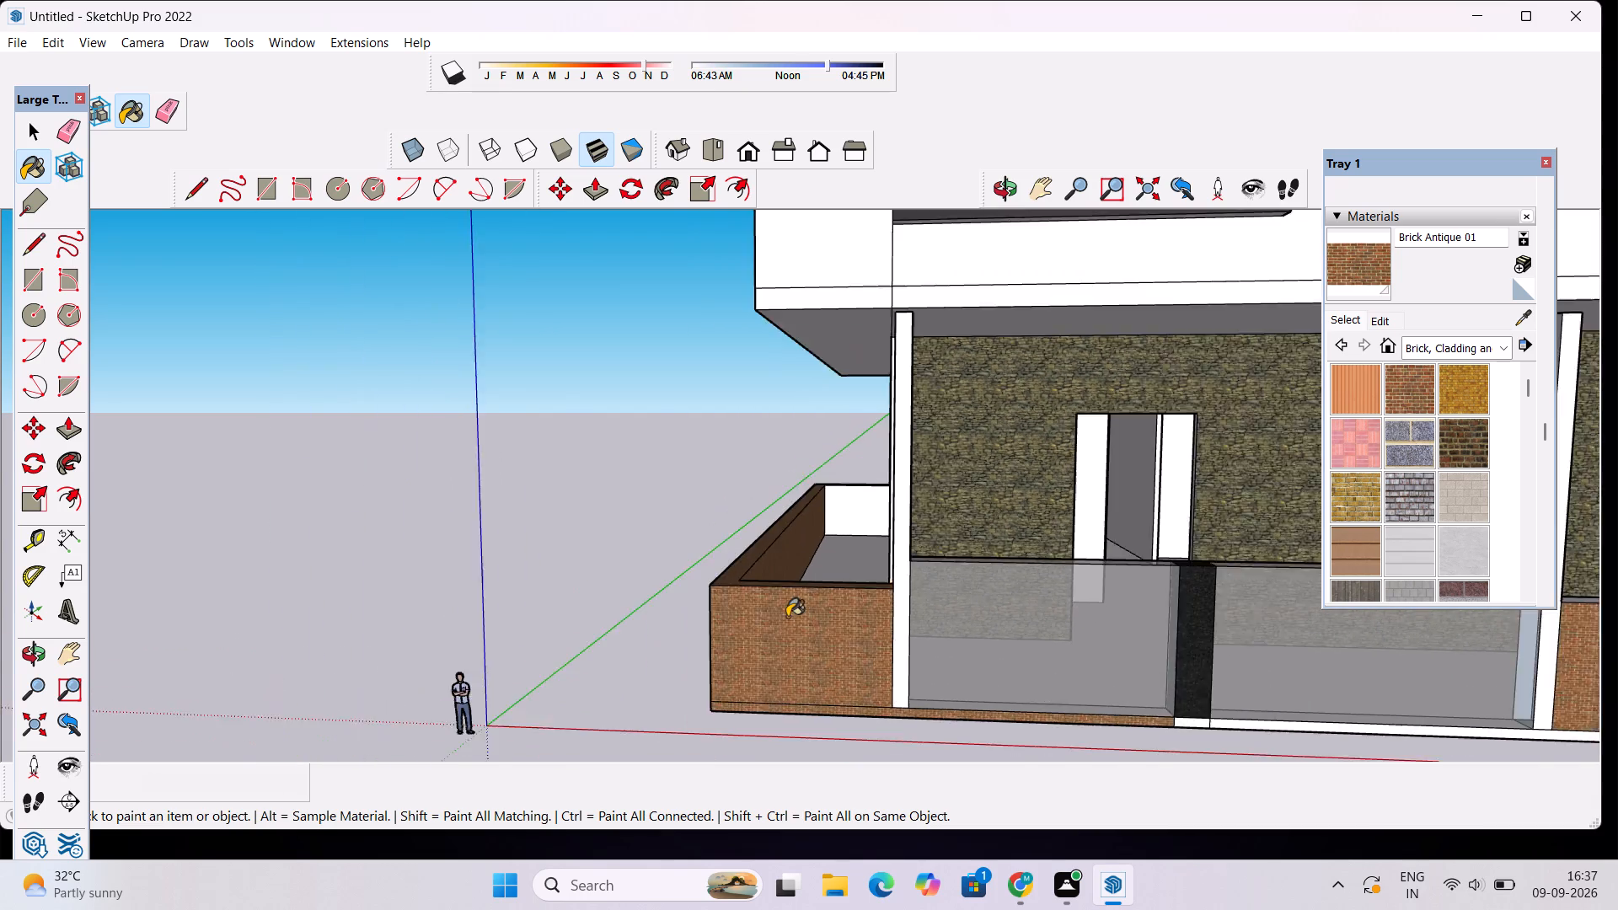
scroll(787, 617, "down", 9)
scroll(1069, 669, "up", 9)
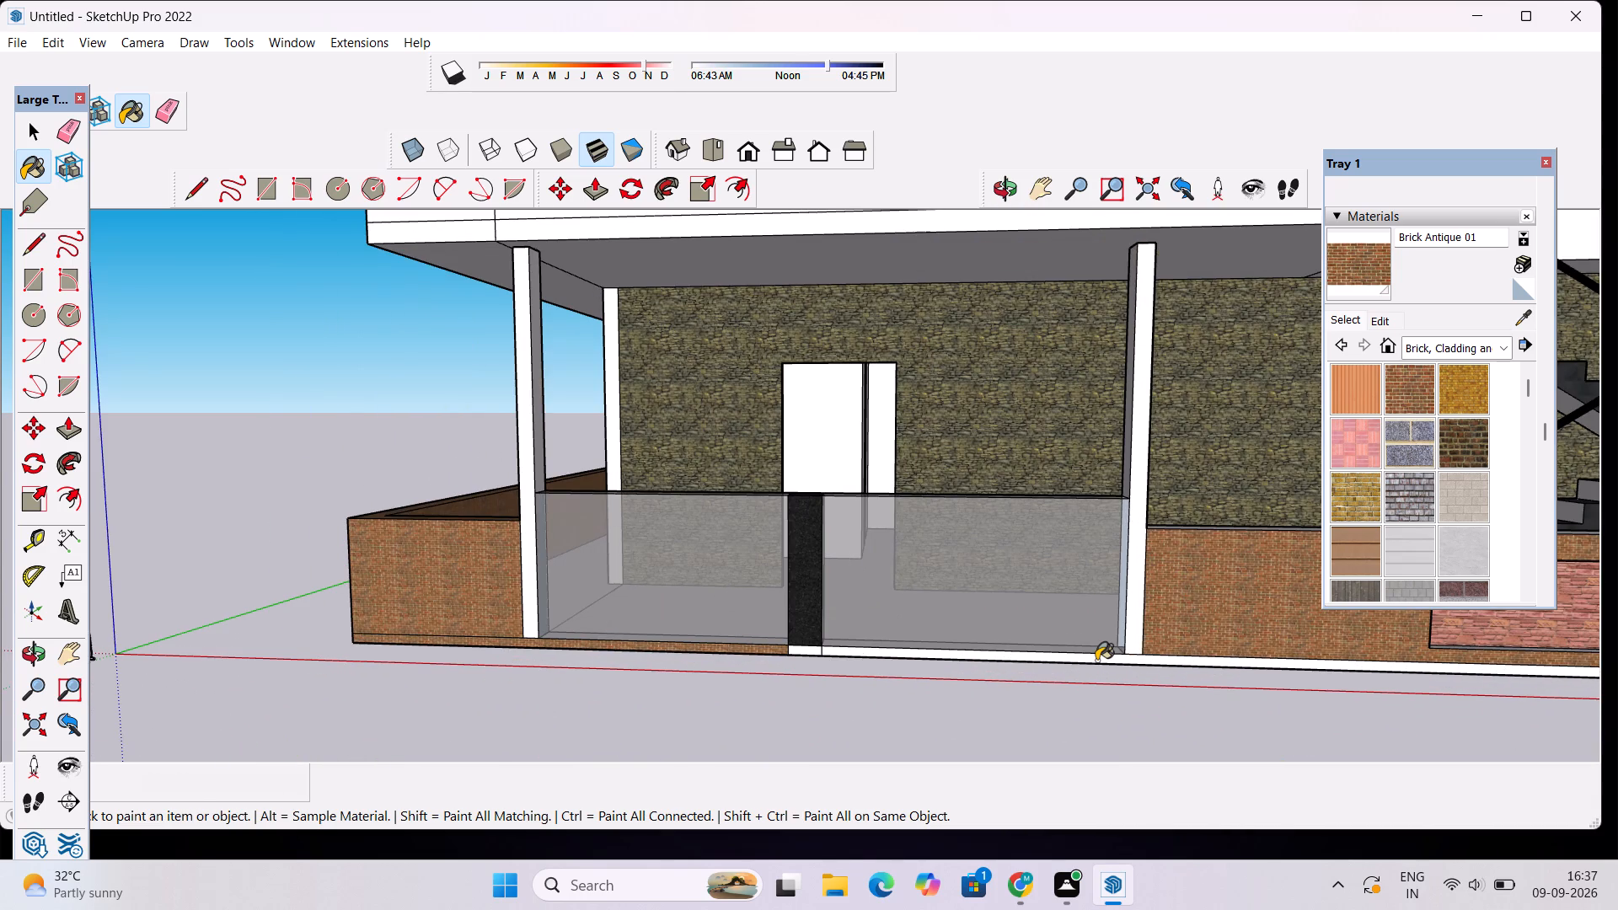
scroll(1096, 661, "up", 4)
left_click(1112, 657)
scroll(1112, 657, "down", 12)
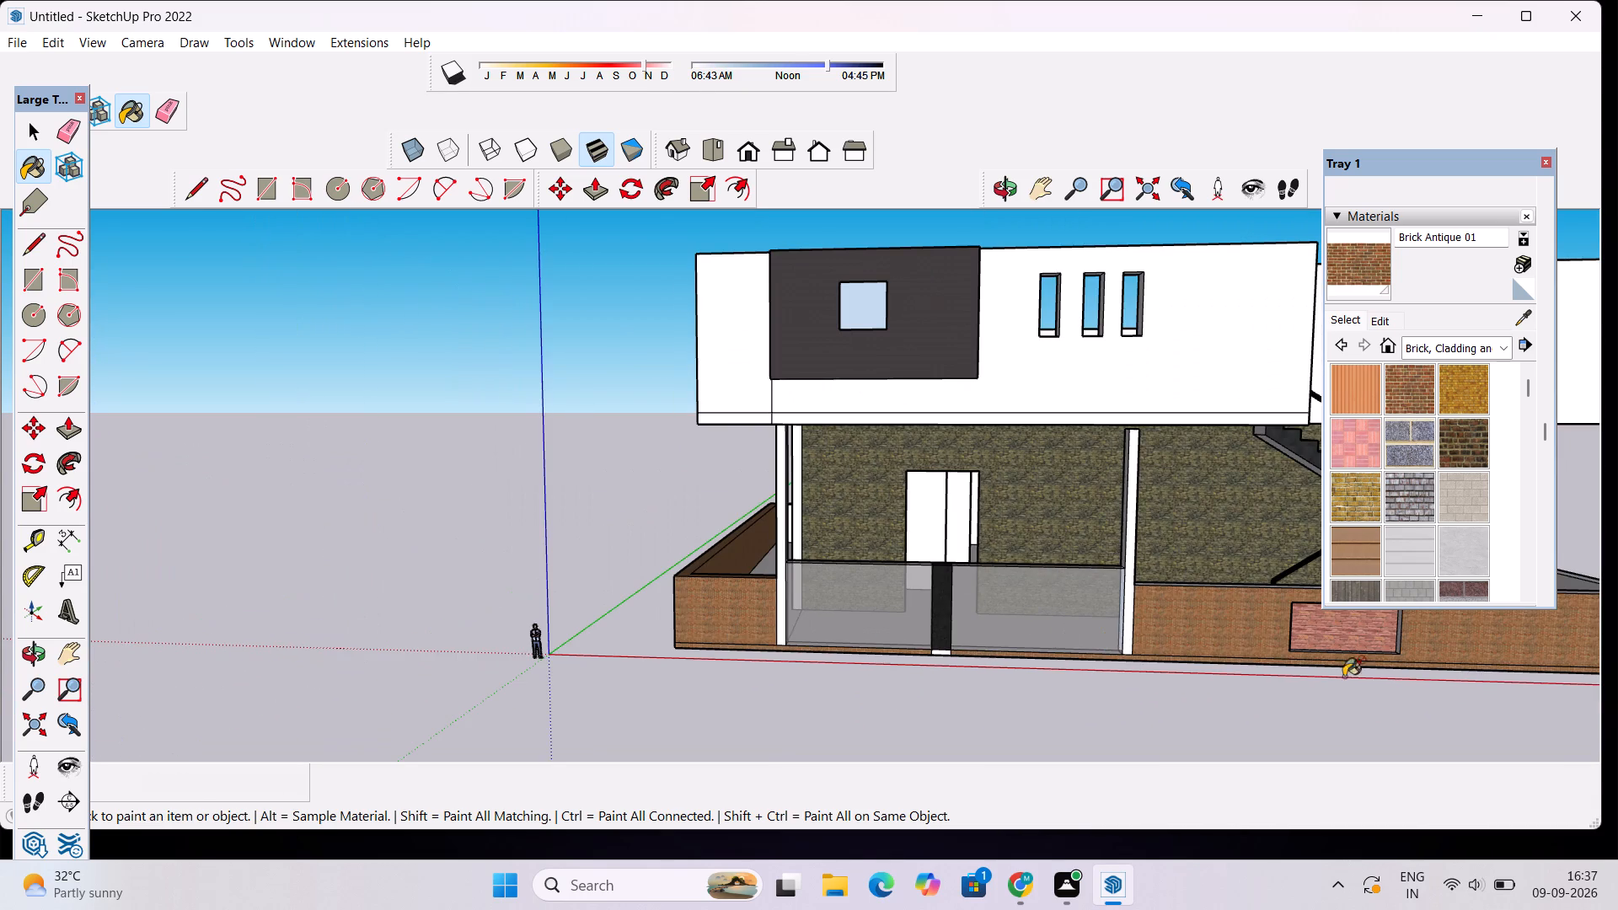
Paint the outer face and base strip of the boundary wall's side run nearest the staircase with Brick Antique 01.
scroll(1450, 682, "down", 10)
scroll(1491, 647, "up", 2)
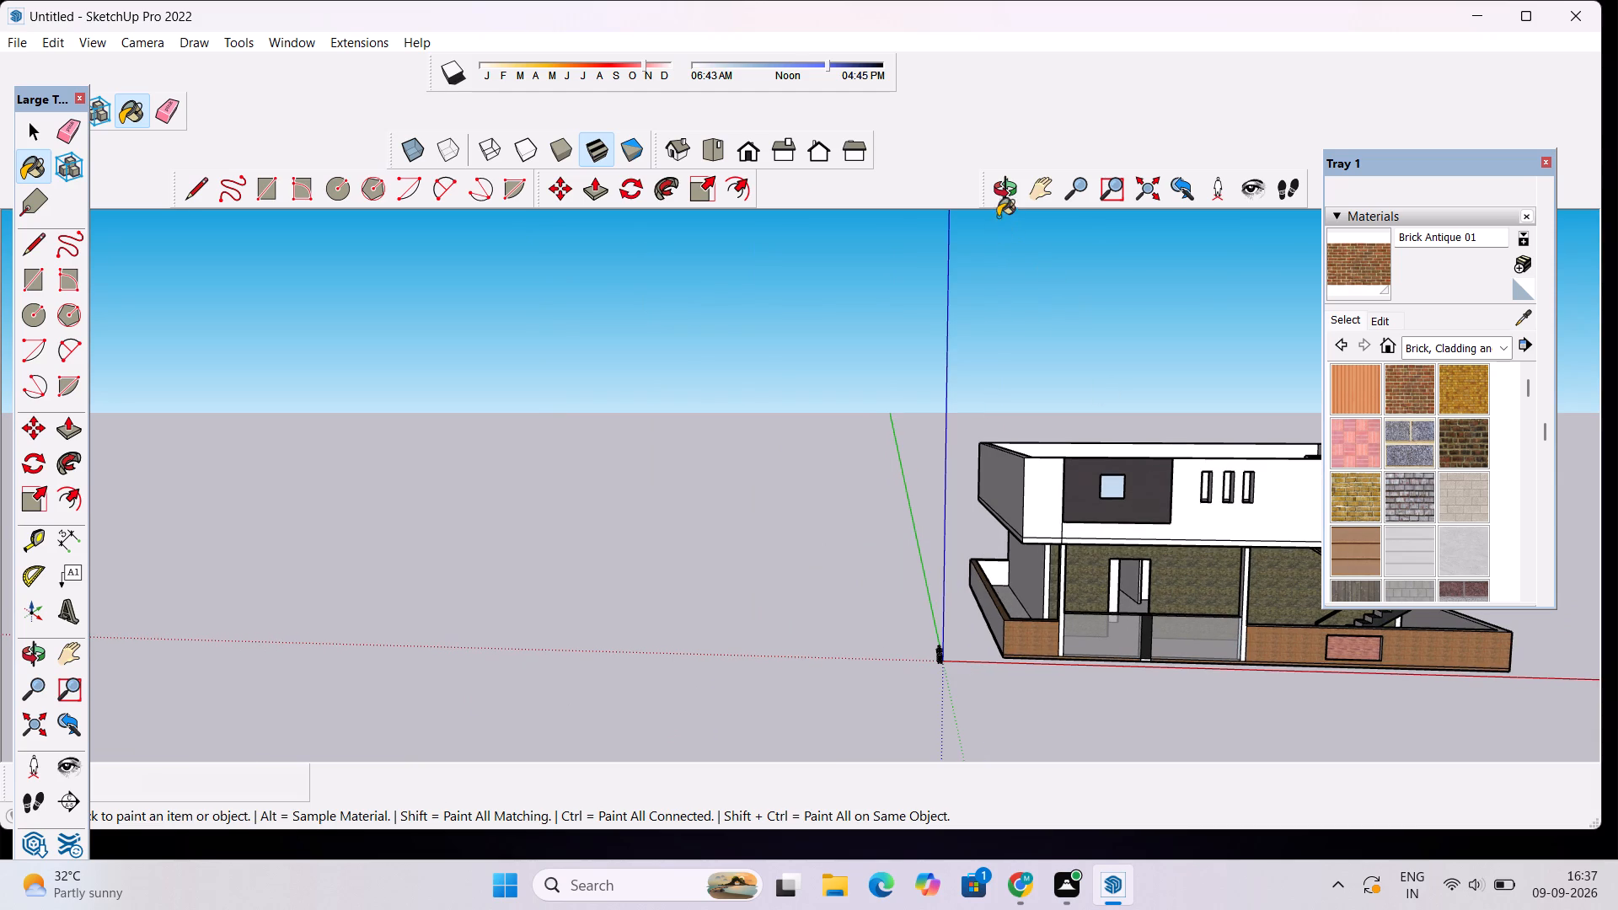
left_click(998, 200)
left_click_drag(1299, 486, 760, 393)
scroll(765, 406, "down", 3)
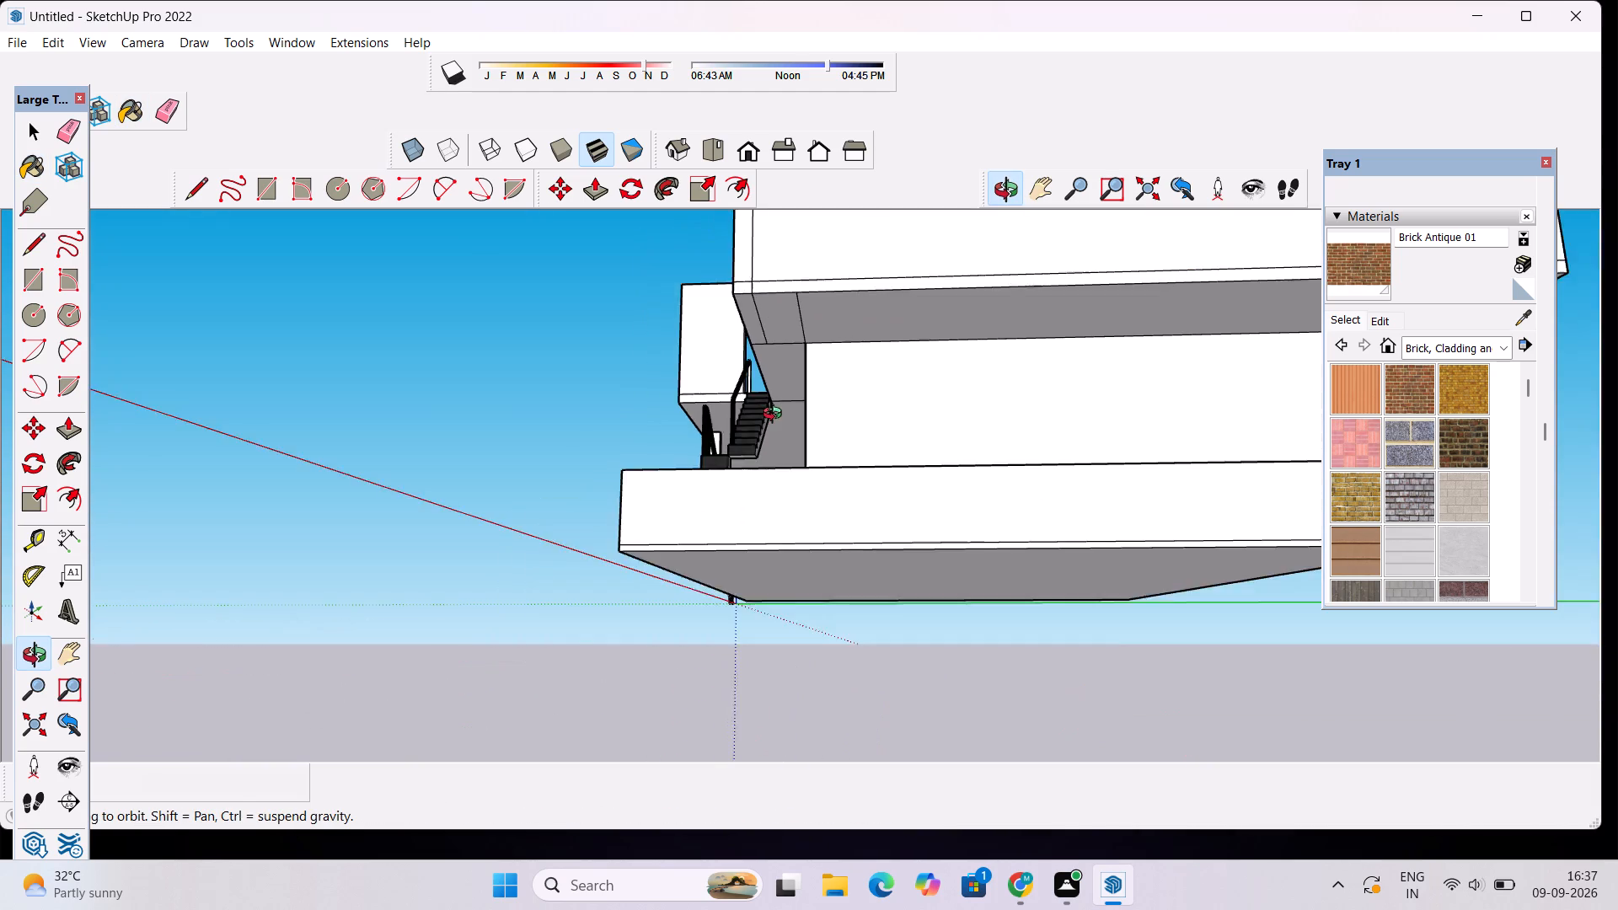
scroll(776, 415, "down", 7)
left_click_drag(802, 434, 838, 551)
scroll(856, 554, "up", 3)
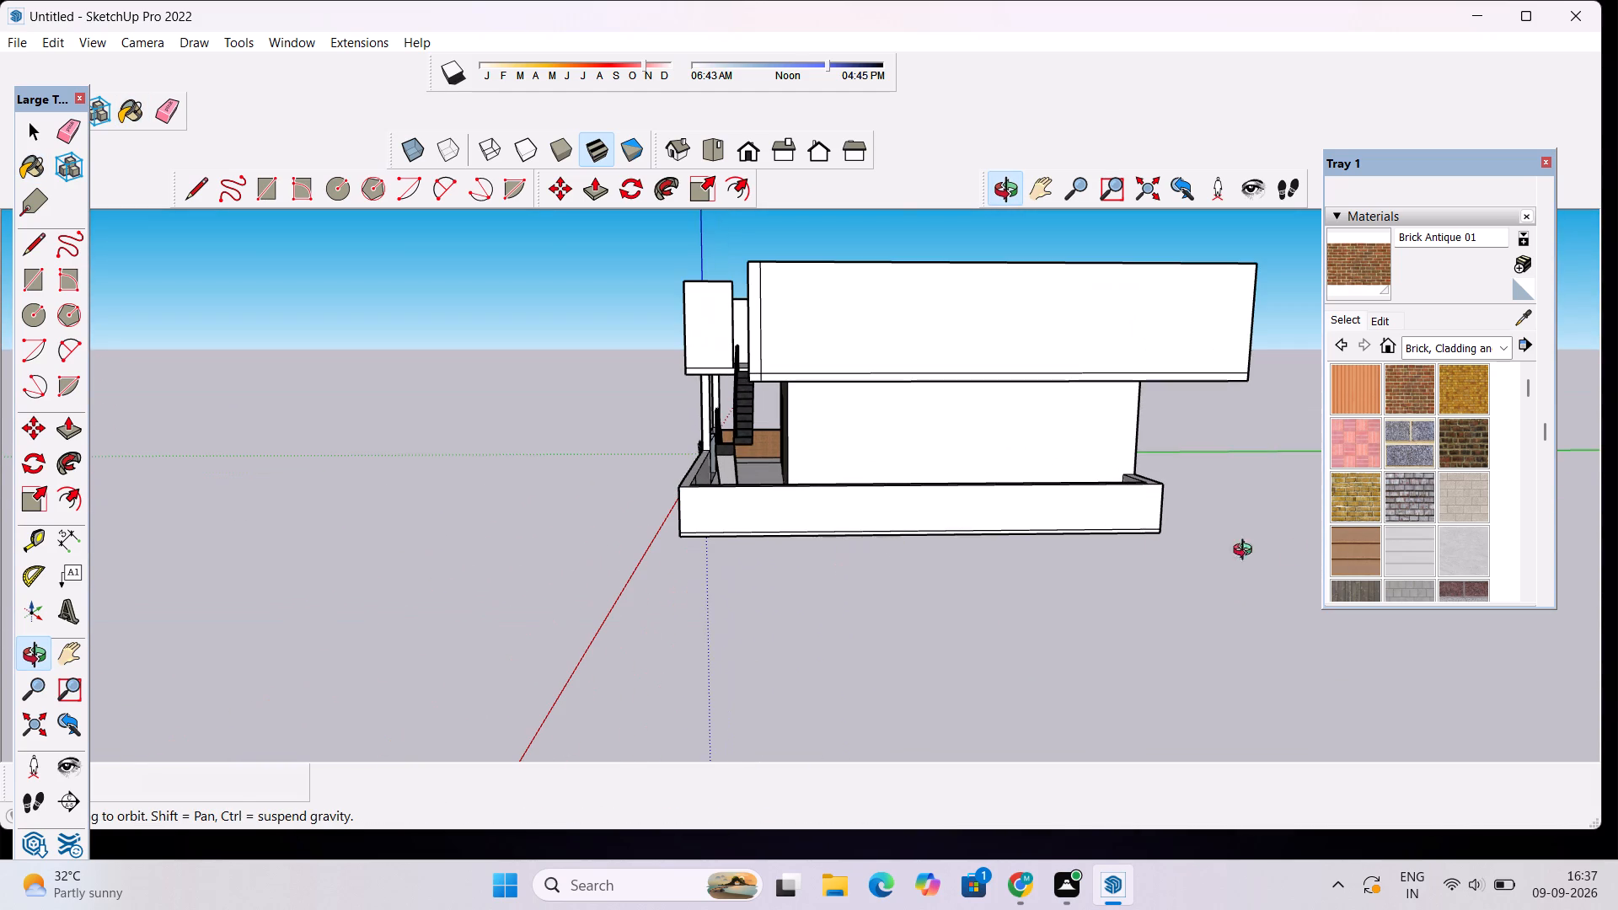
left_click(1407, 394)
left_click(1042, 514)
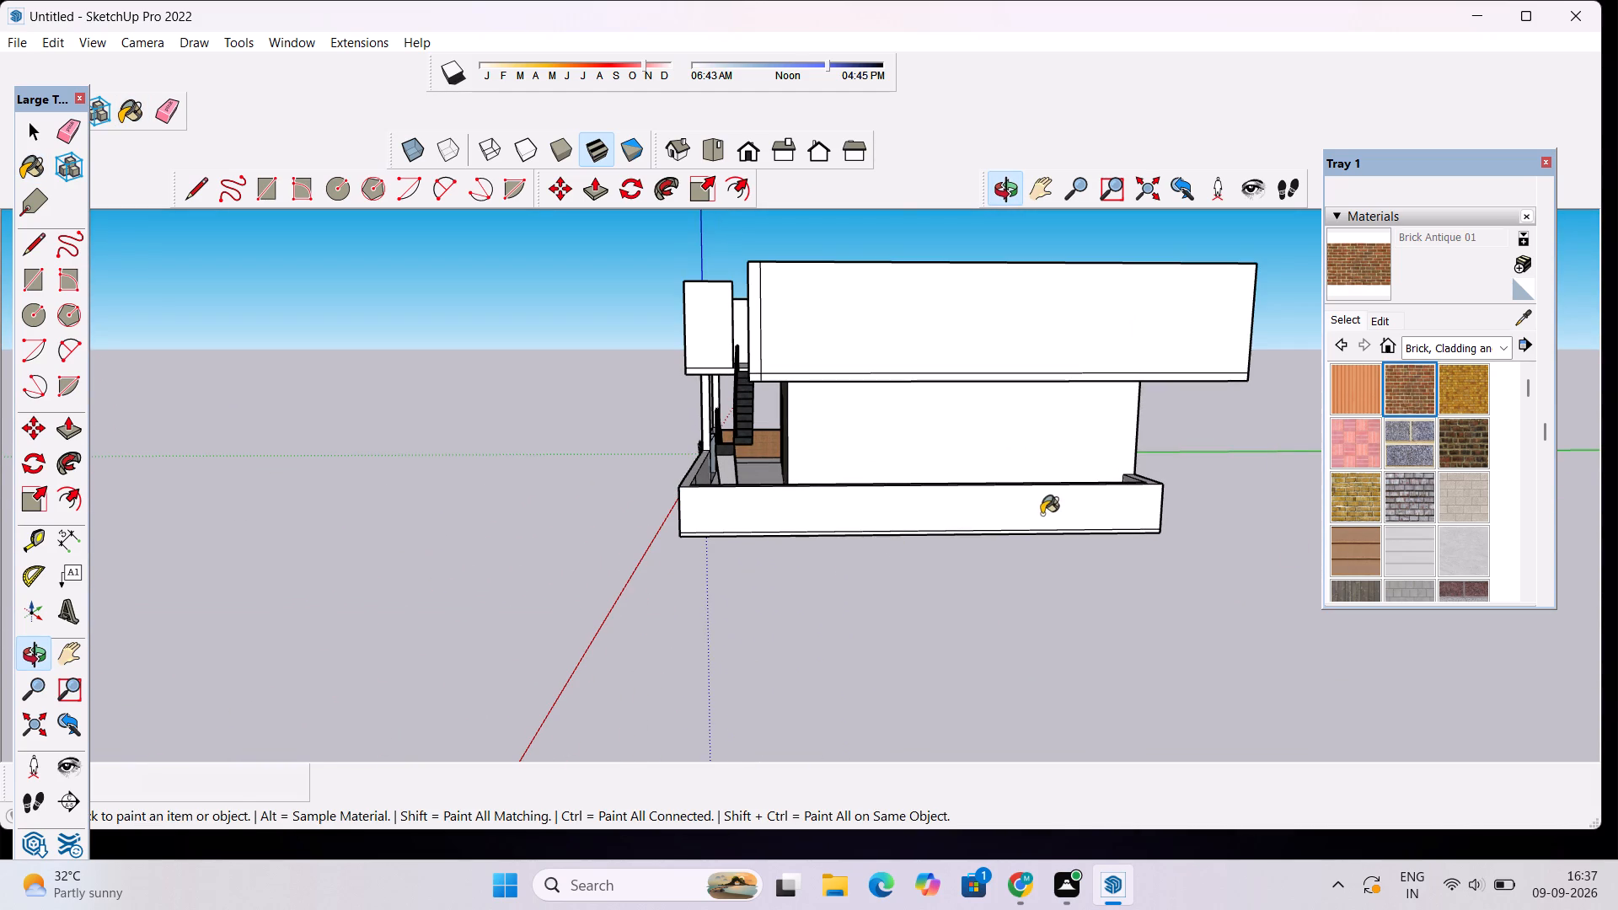
scroll(598, 518, "up", 9)
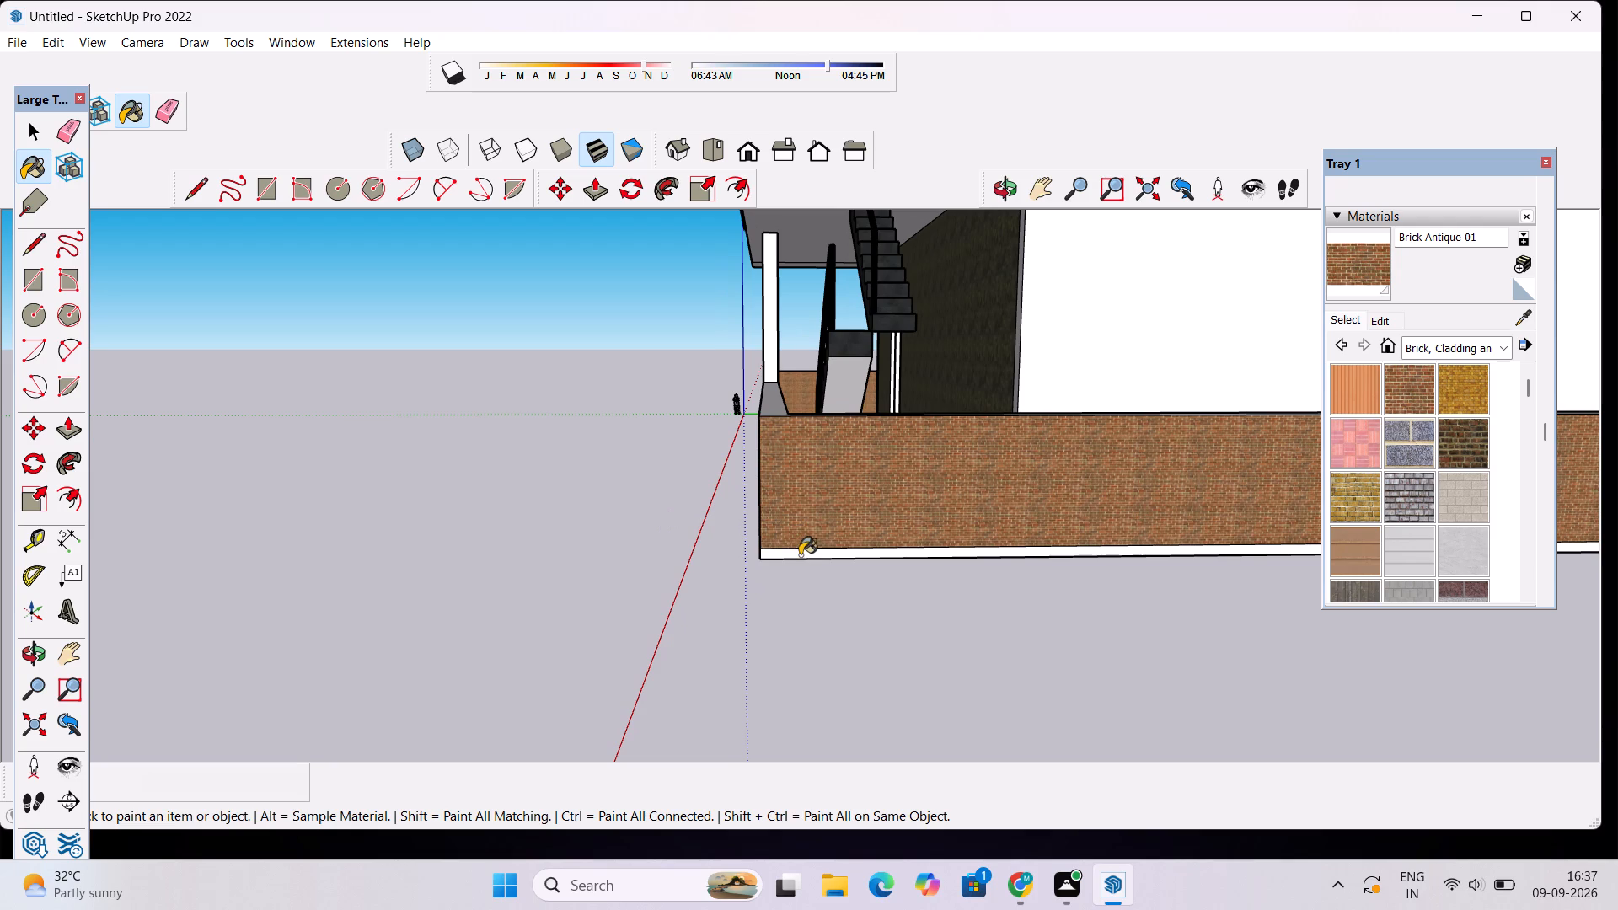
left_click(800, 555)
scroll(806, 546, "down", 14)
scroll(911, 452, "down", 2)
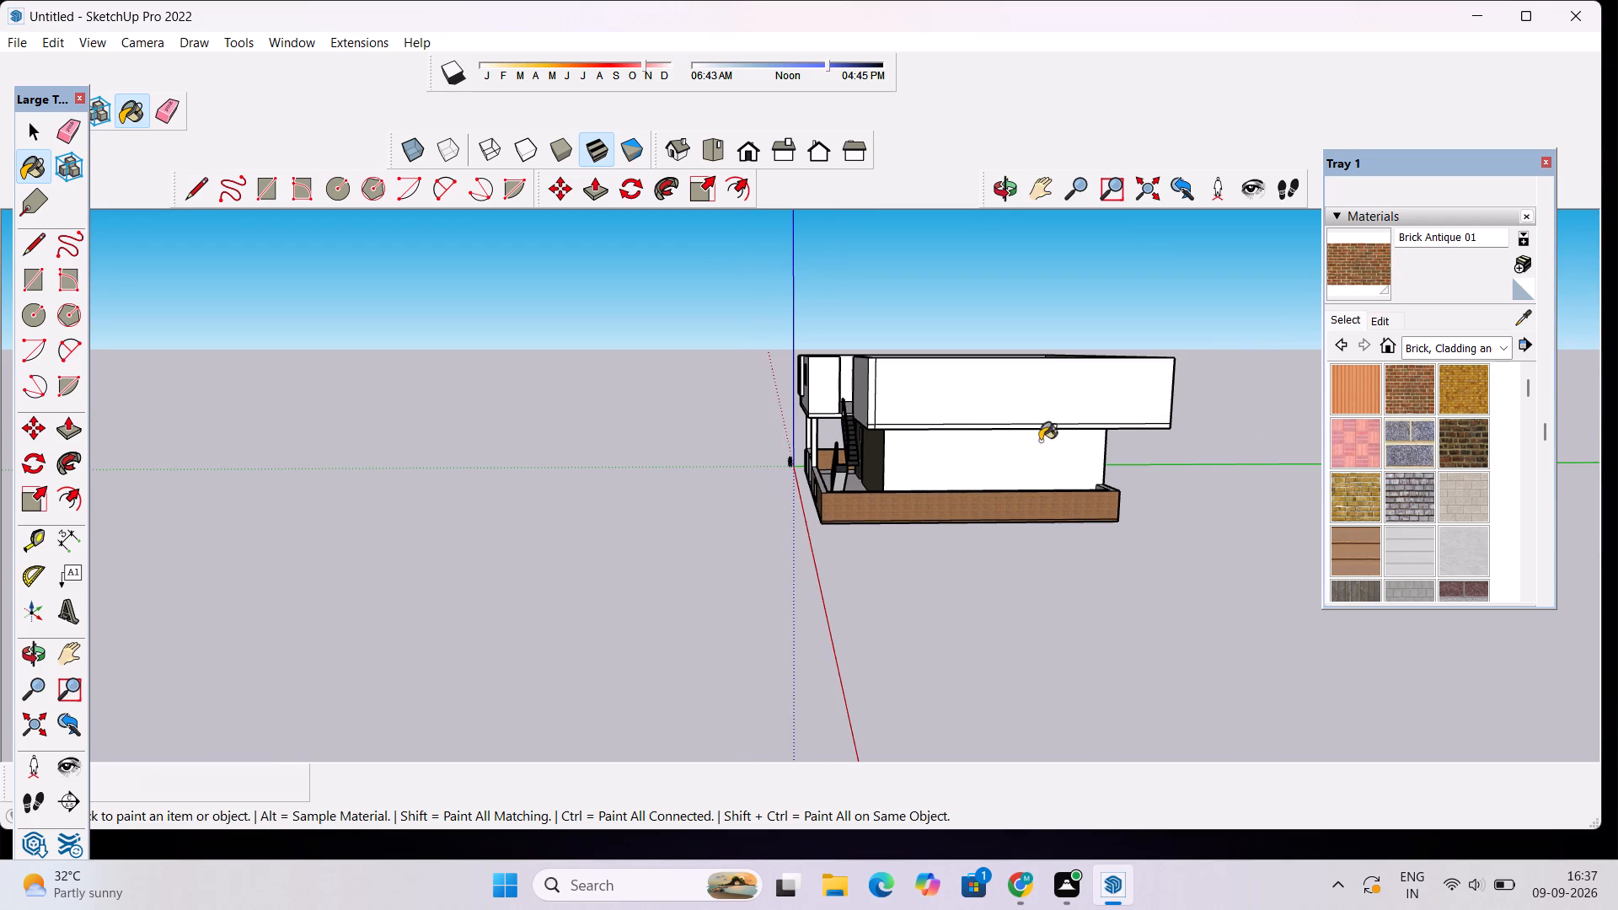
Paint the top surface of the boundary wall around the staircase corner with Brick Antique 01.
left_click(998, 196)
left_click_drag(612, 375, 968, 453)
scroll(935, 506, "up", 5)
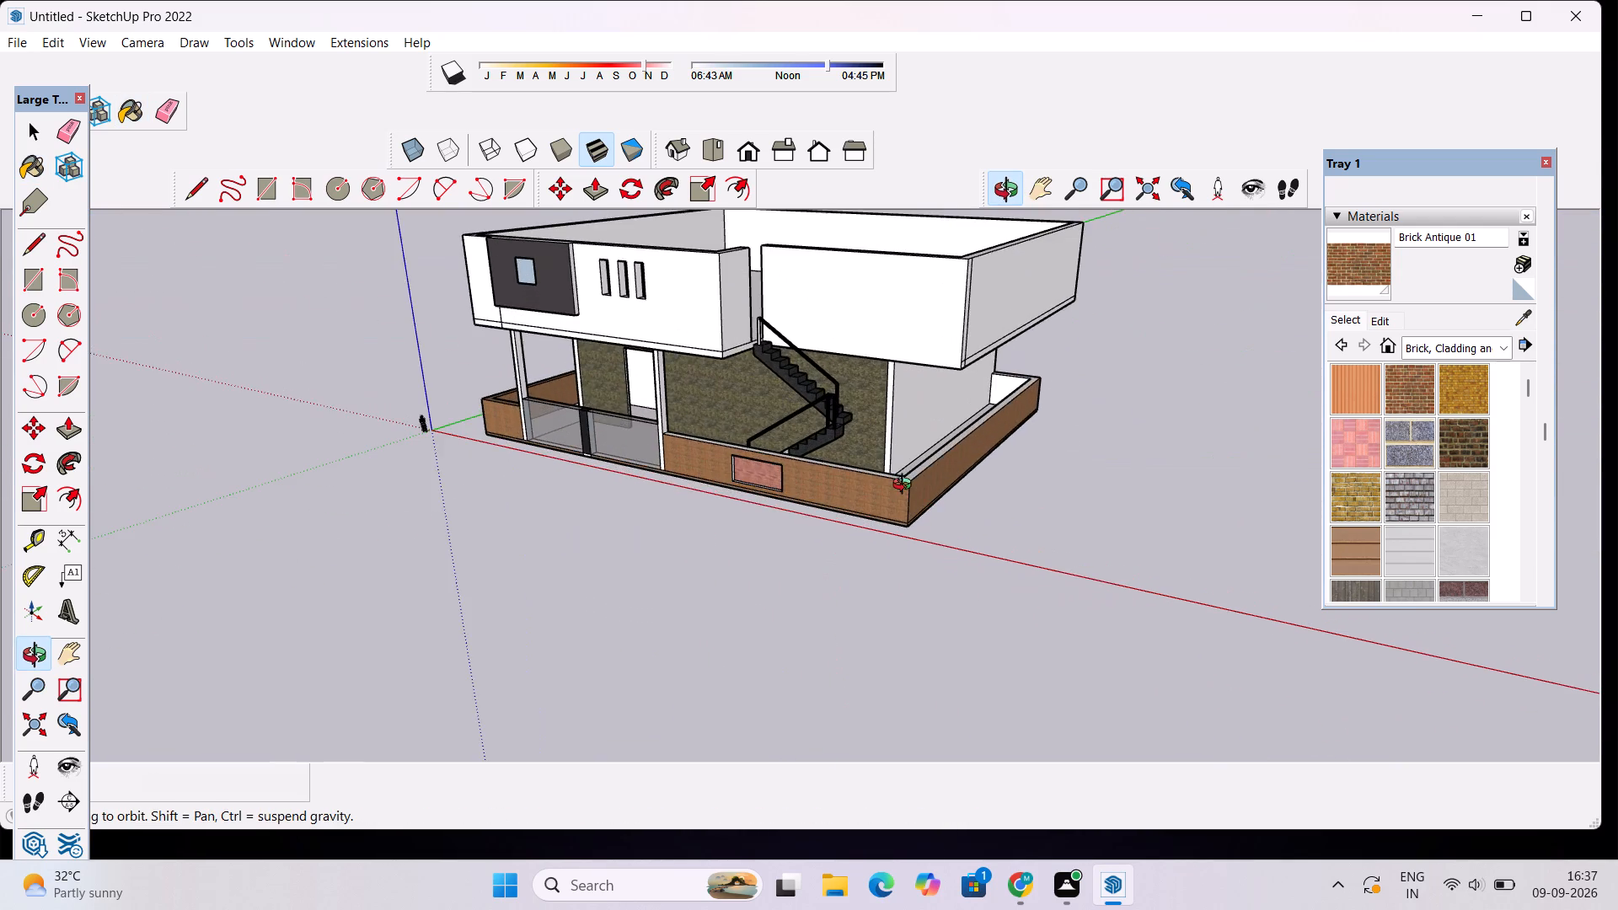
left_click_drag(906, 486, 924, 581)
scroll(925, 468, "up", 8)
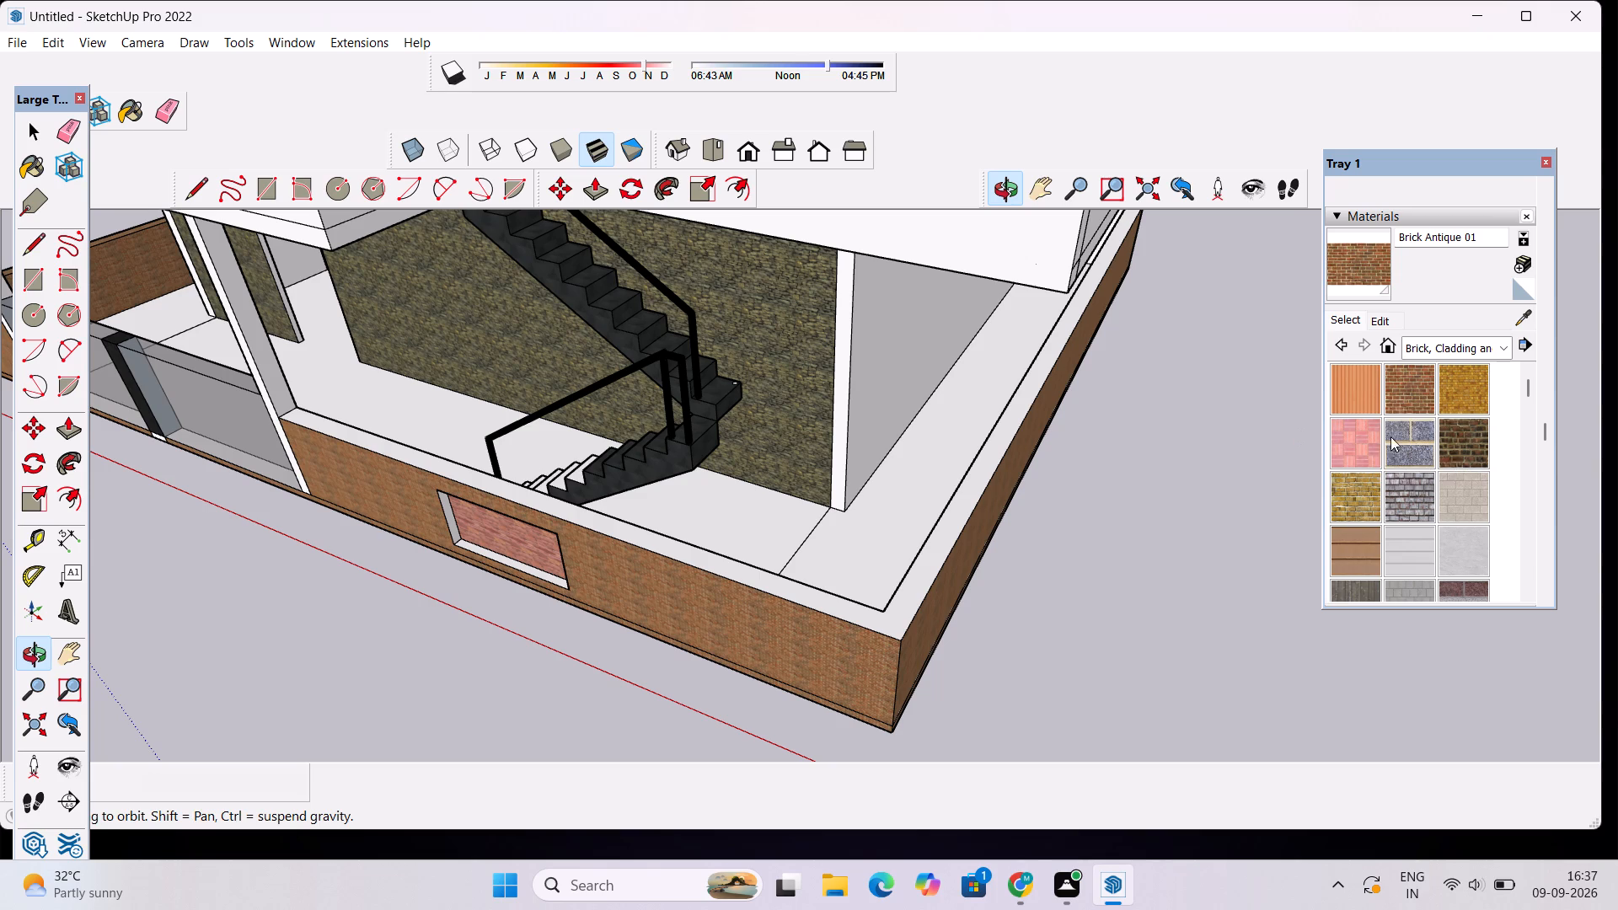
left_click(1408, 388)
left_click(953, 538)
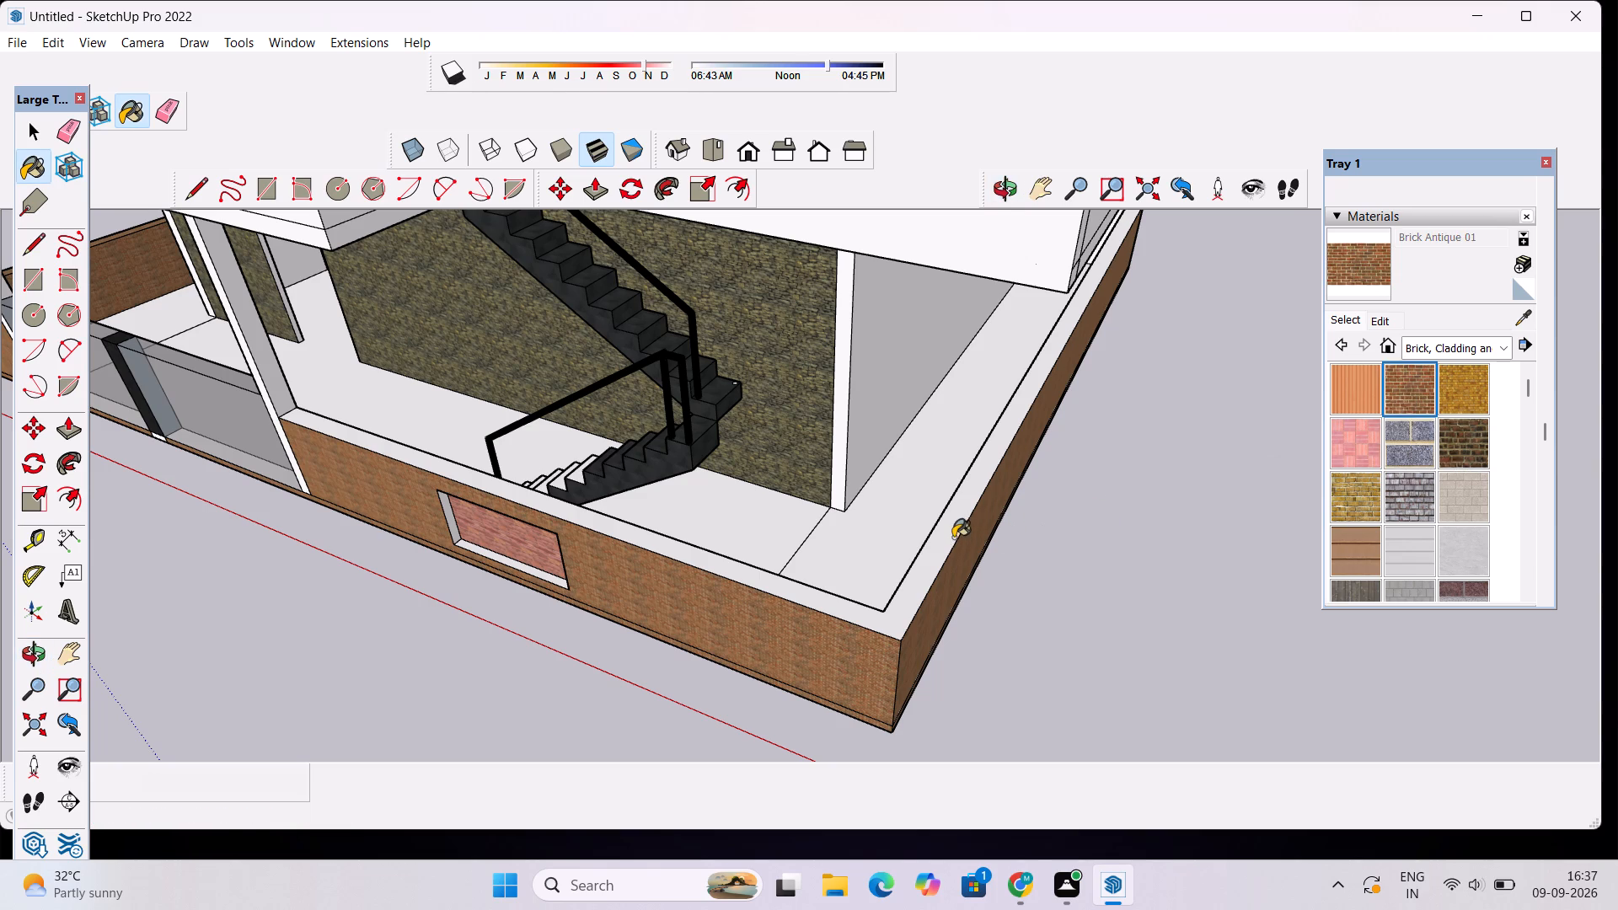
scroll(806, 551, "down", 5)
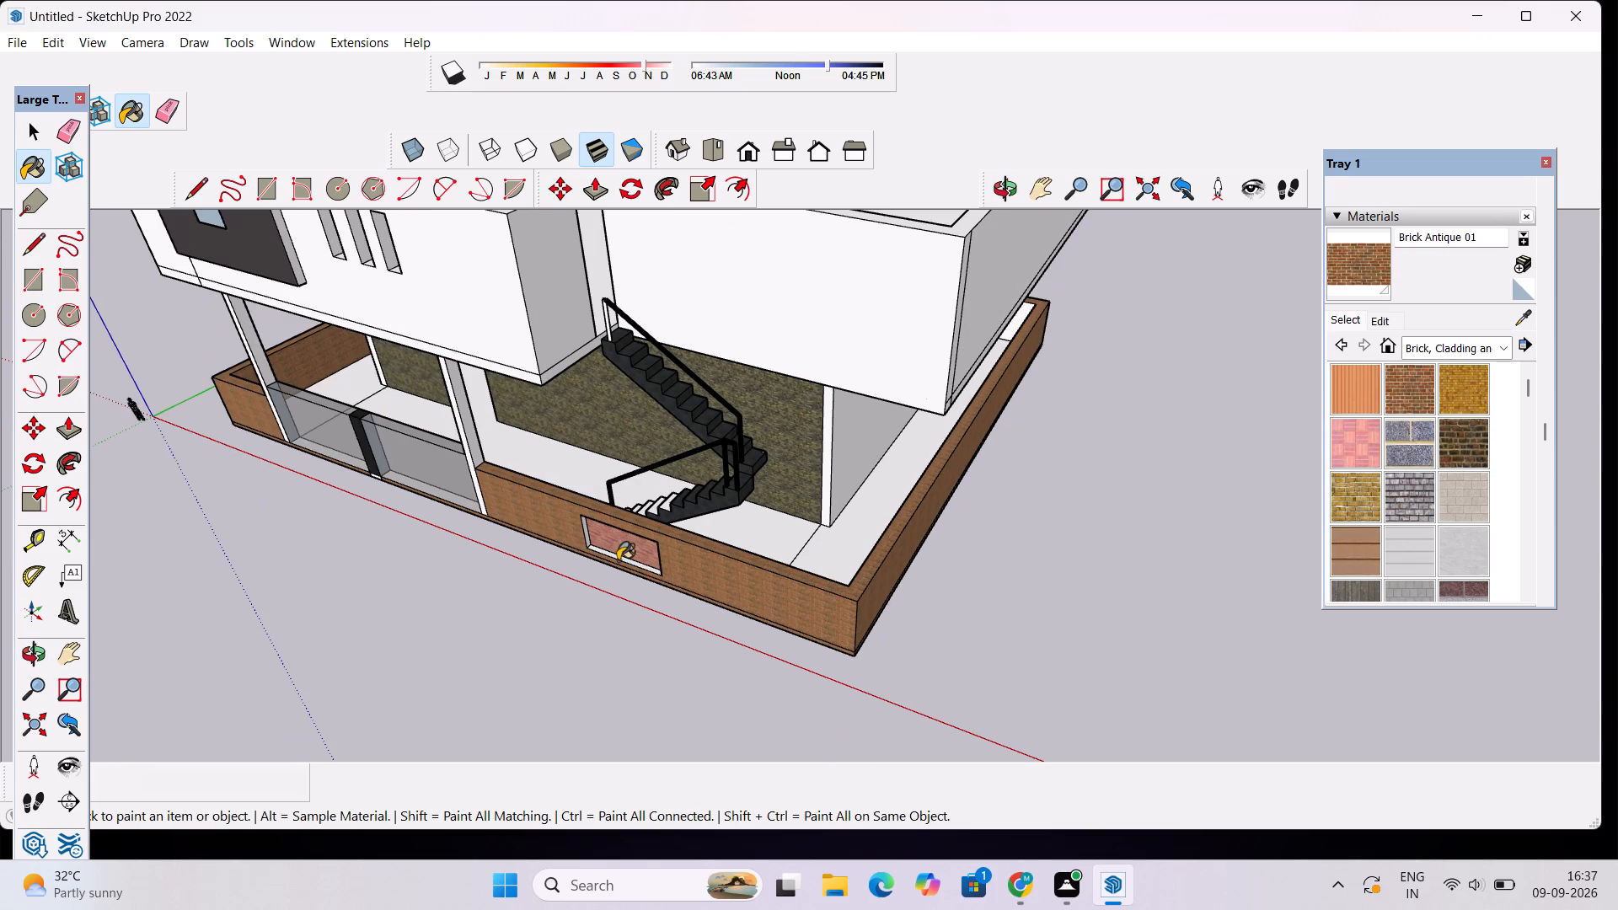
Paint the inner face of the boundary wall's side run on the staircase side with Brick Antique 01.
left_click(1007, 189)
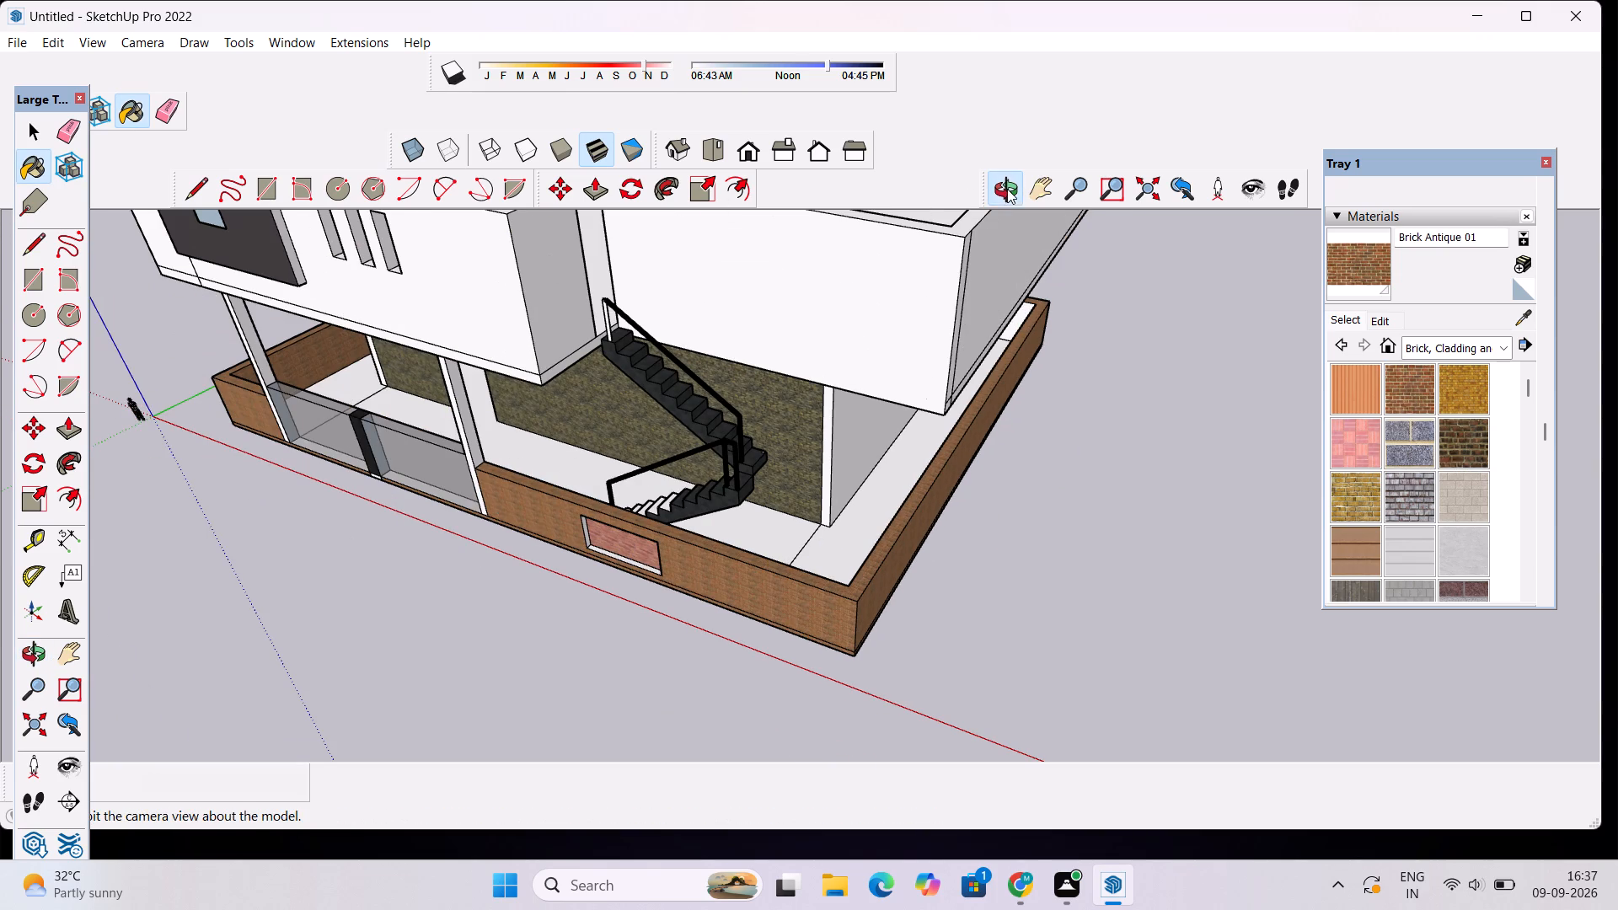
left_click_drag(770, 393, 1208, 382)
scroll(962, 459, "up", 4)
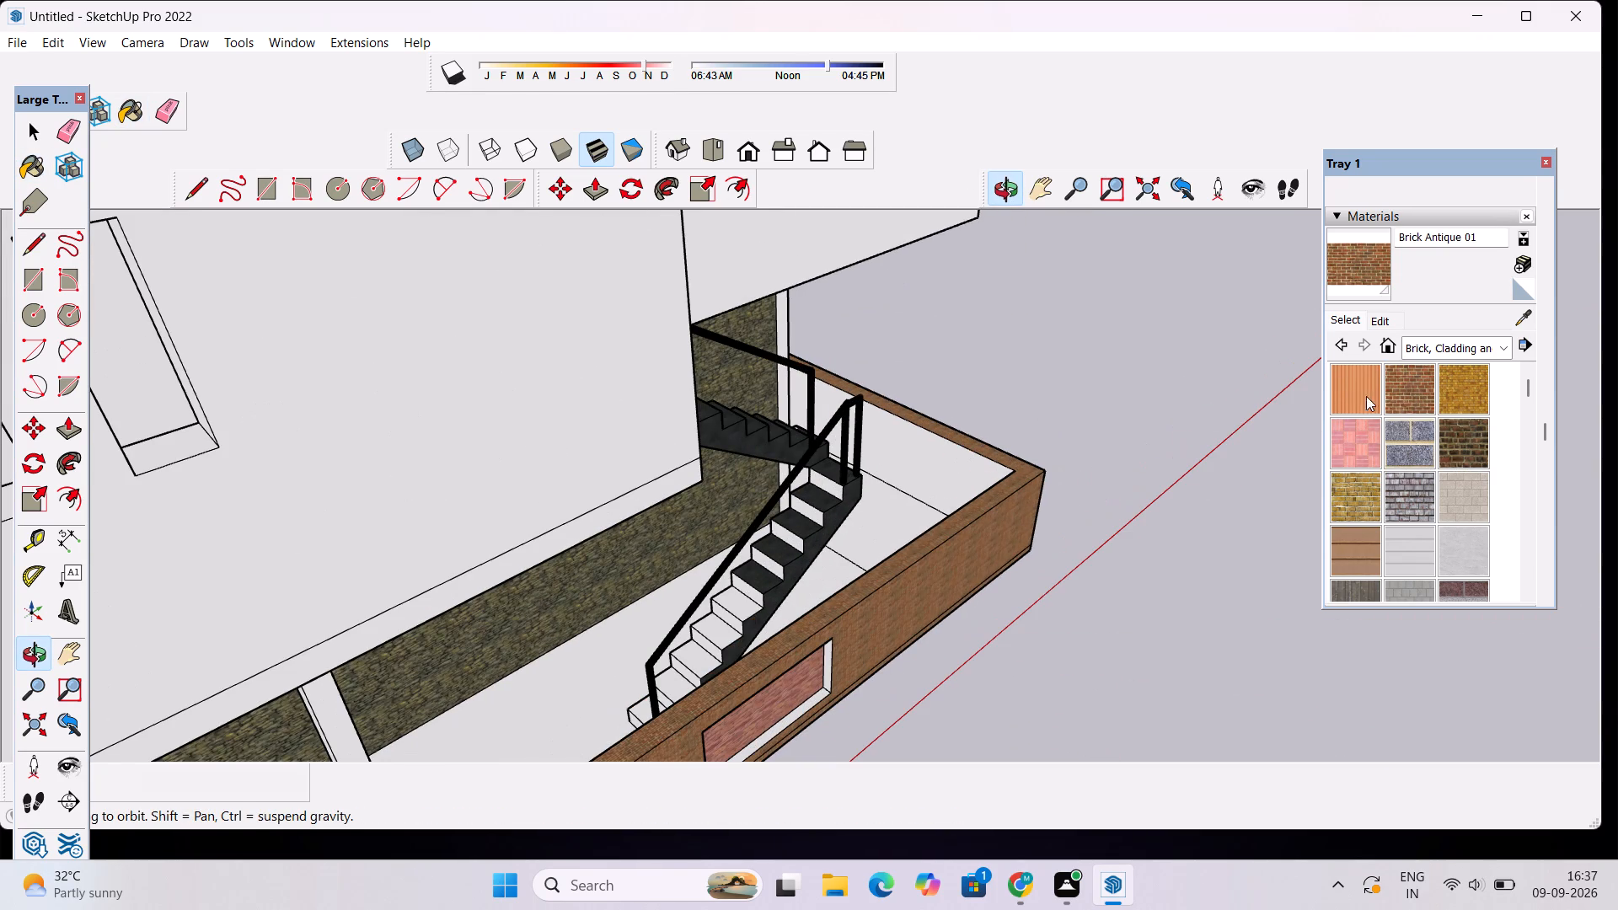
left_click(1396, 381)
left_click(950, 479)
scroll(988, 432, "down", 9)
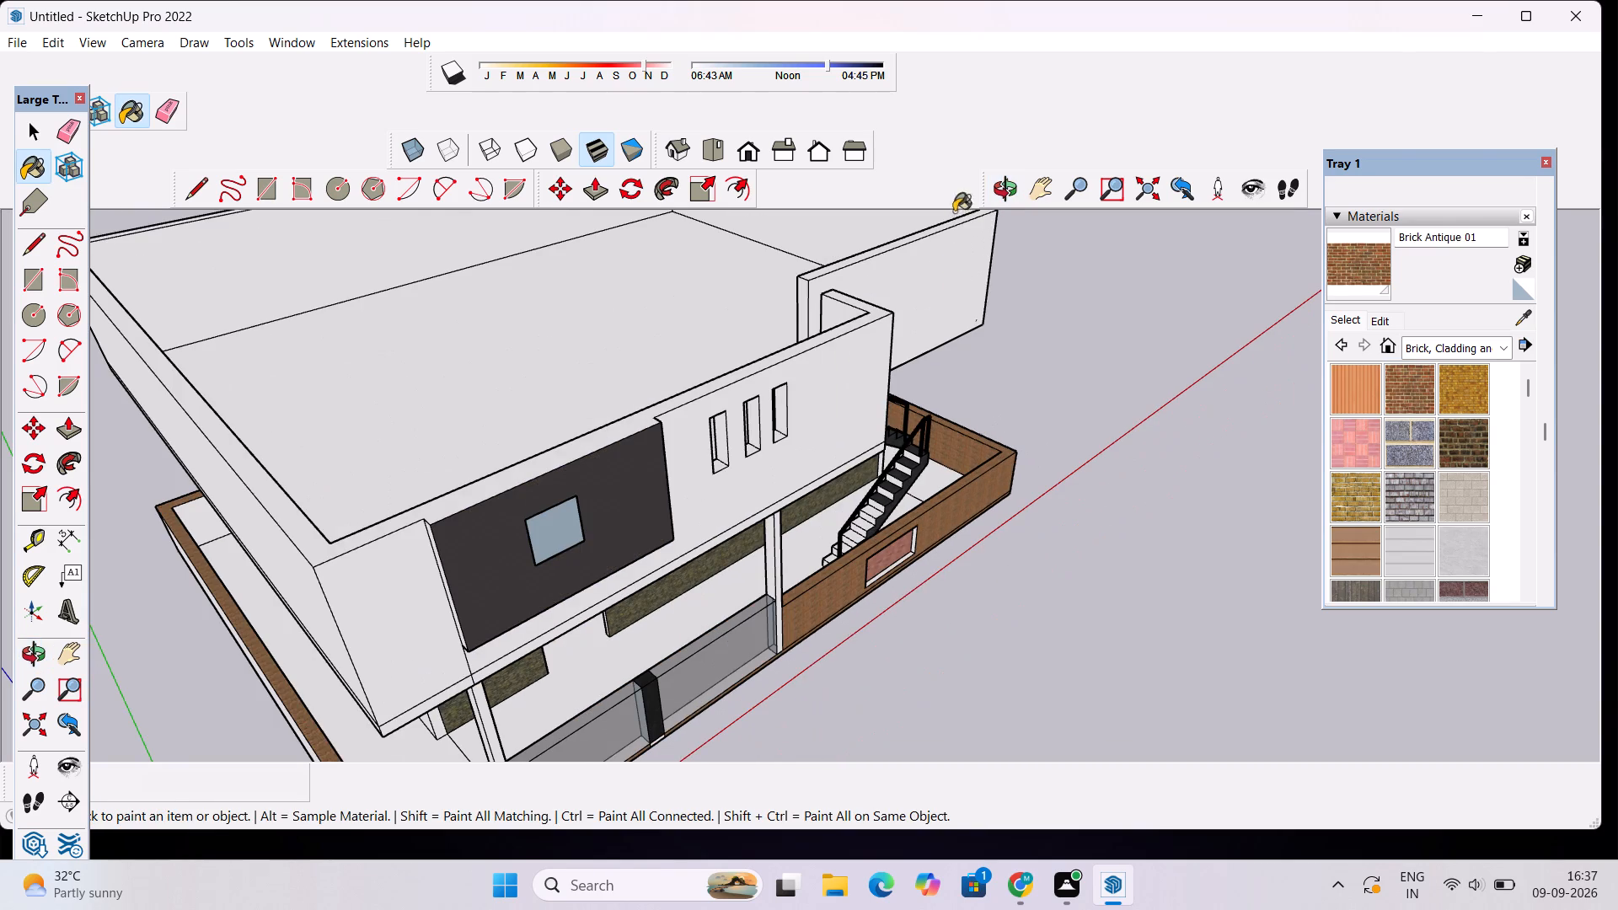
Paint both inner face segments of the front boundary wall alongside the staircase with Brick Antique 01.
left_click(1005, 203)
left_click_drag(978, 470, 1050, 500)
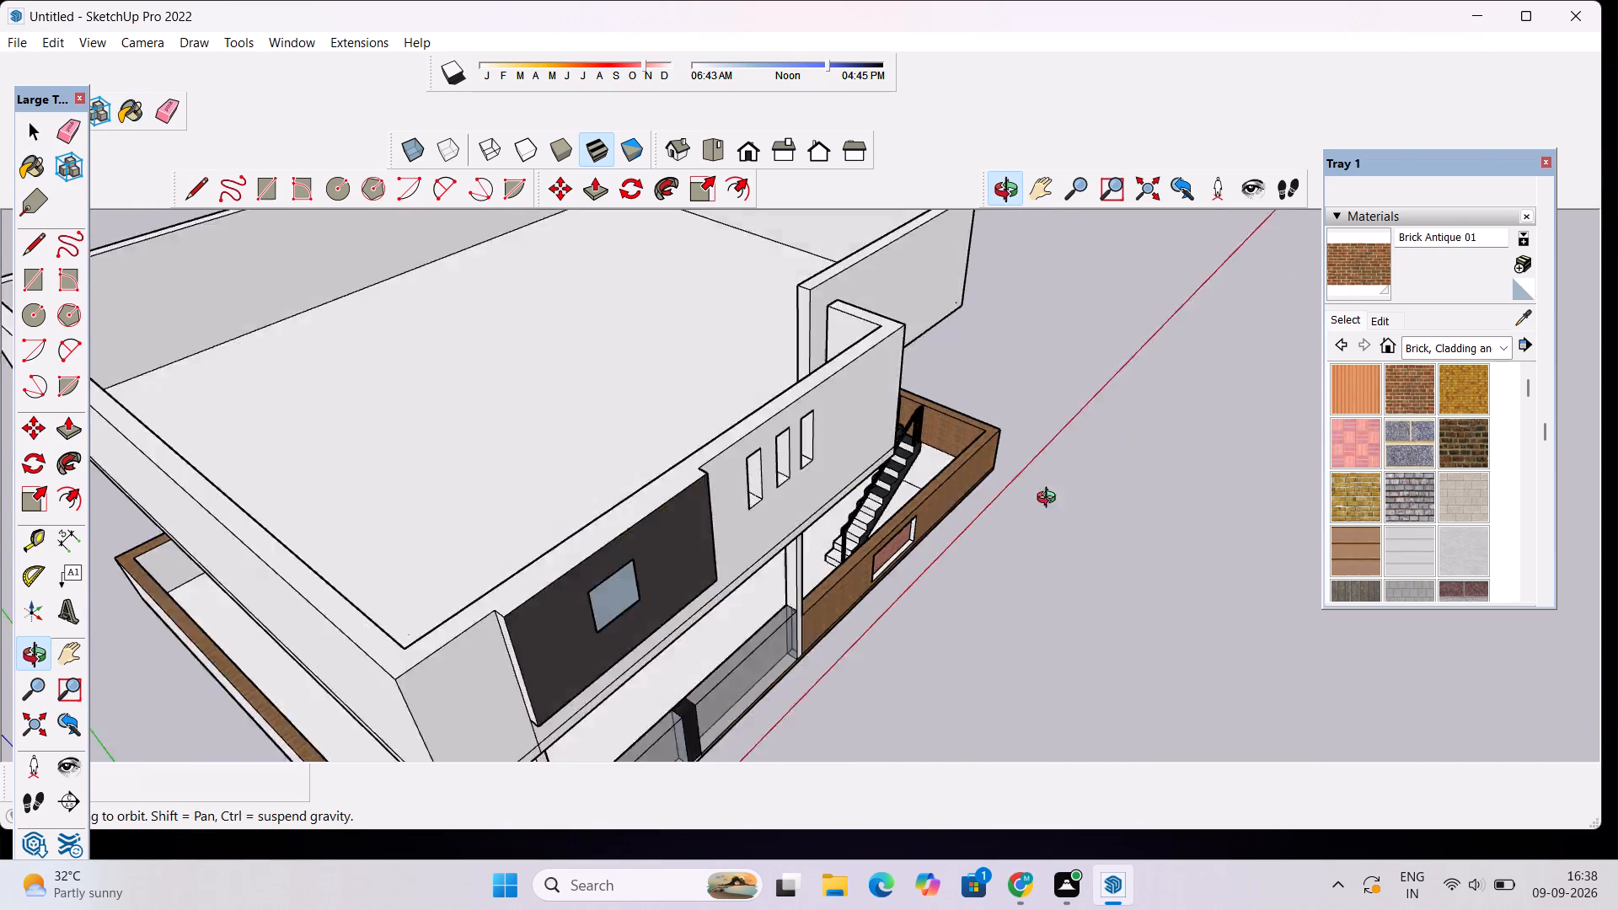
left_click_drag(1050, 500, 1391, 850)
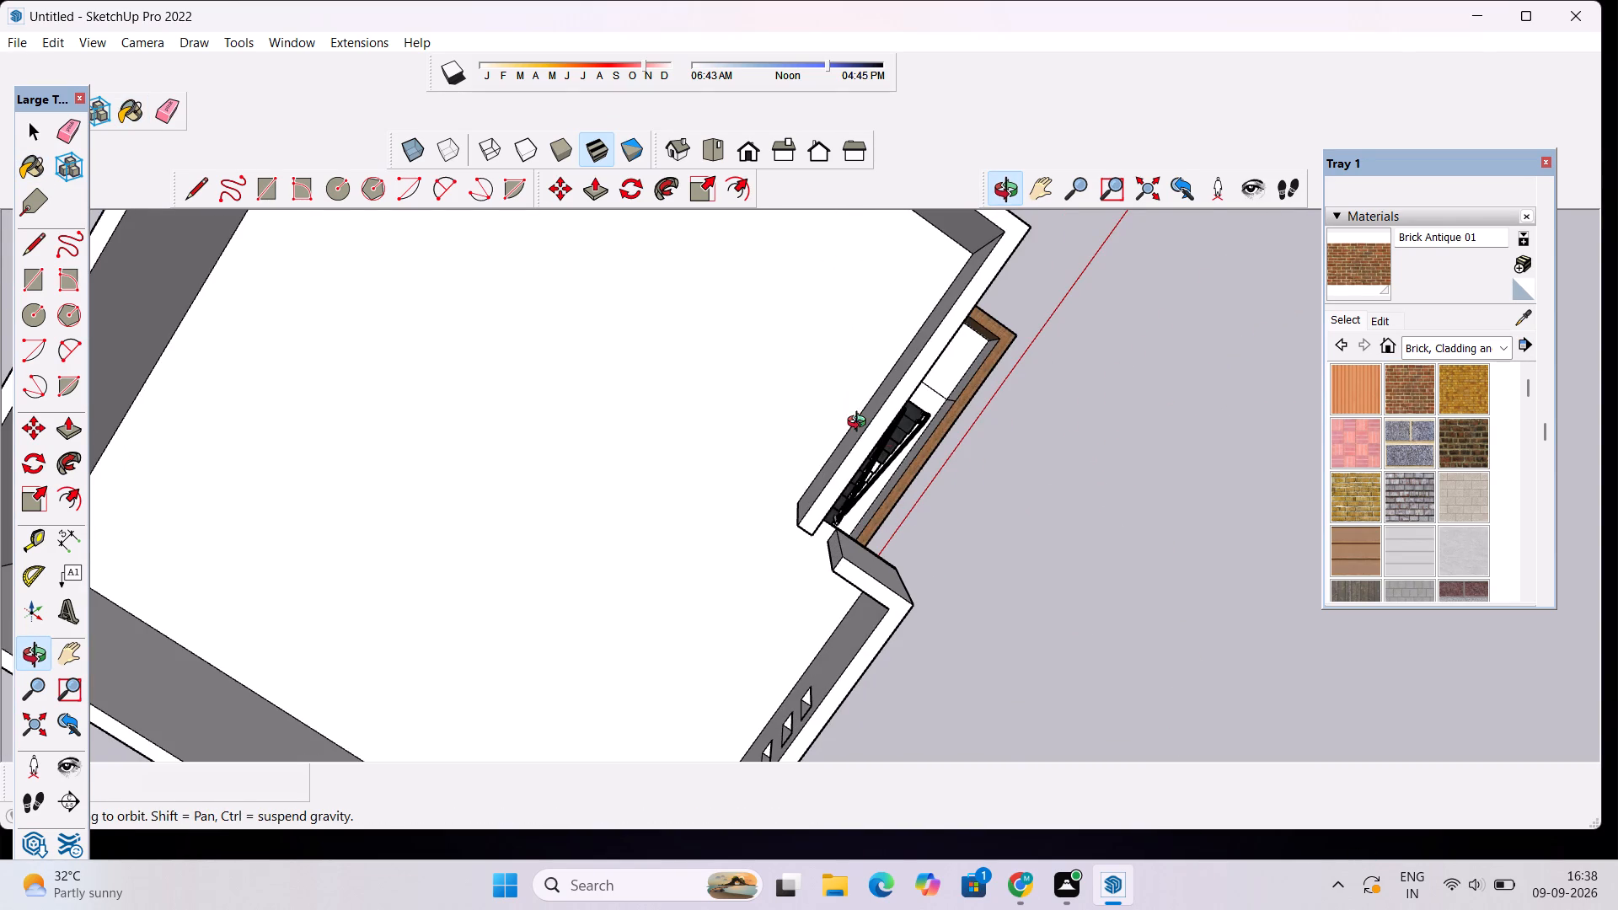
scroll(905, 440, "up", 11)
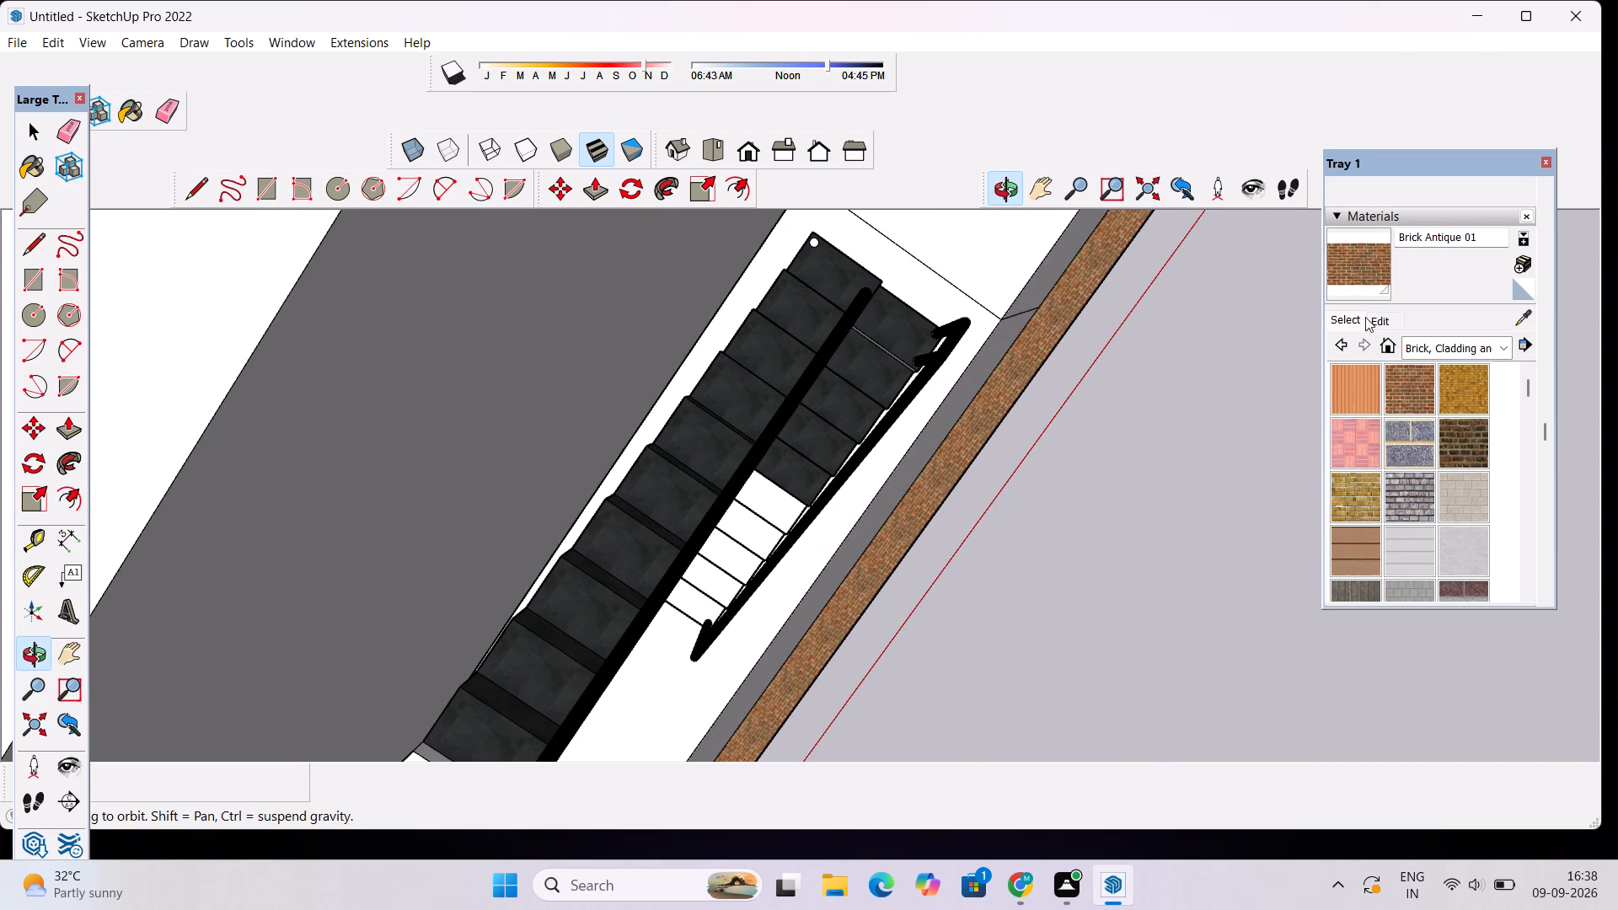
left_click(1412, 388)
left_click(1056, 274)
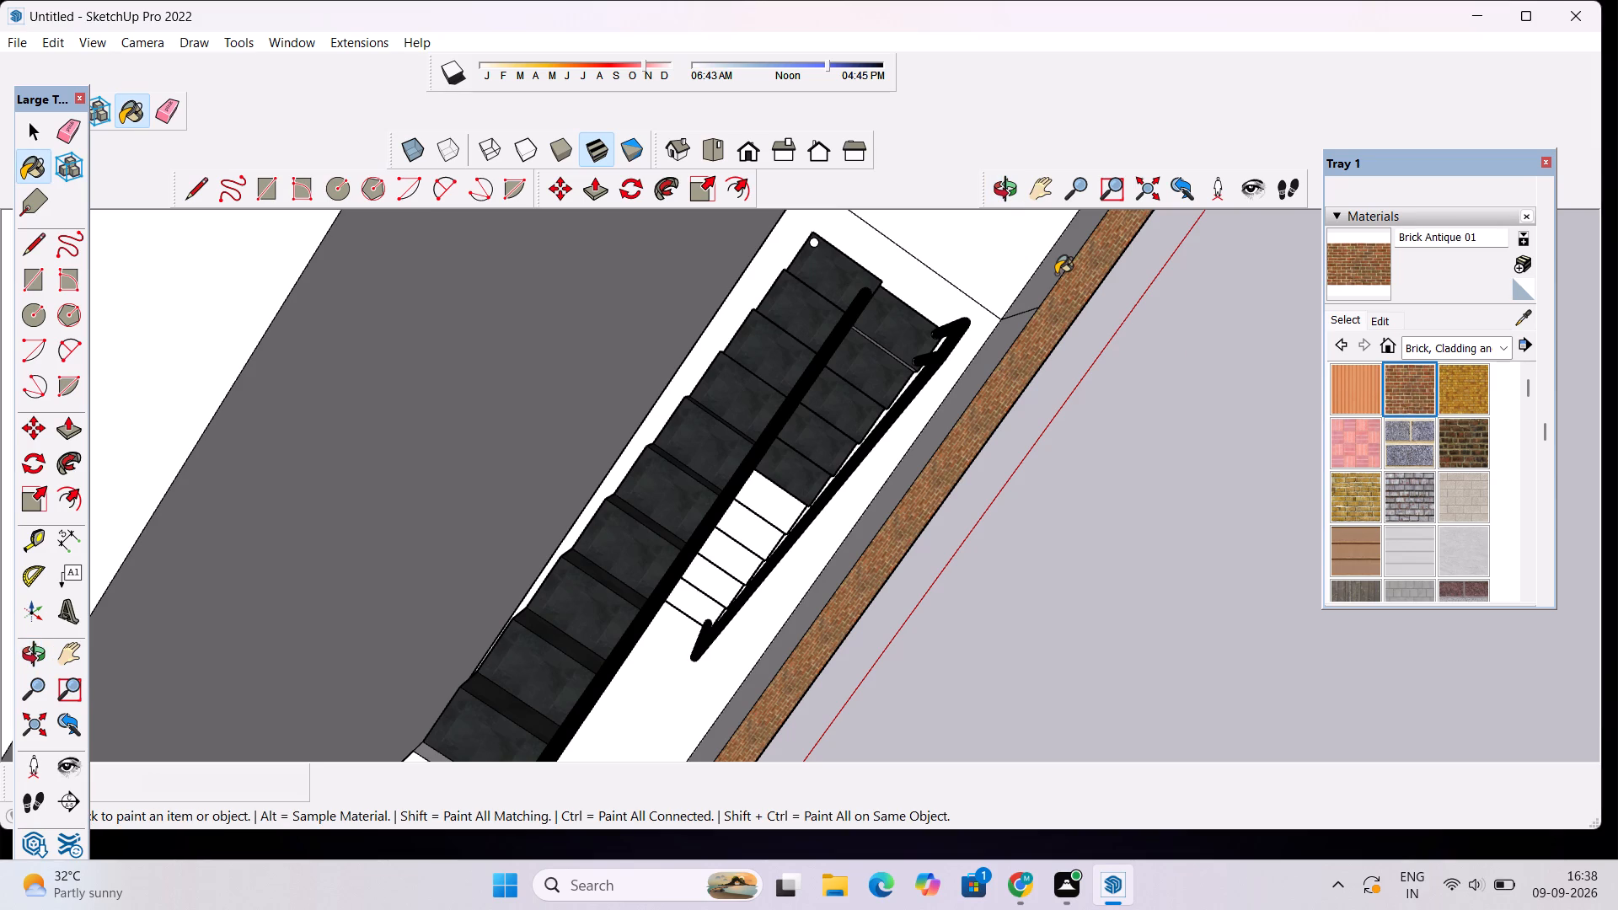
left_click(996, 355)
scroll(1005, 338, "down", 15)
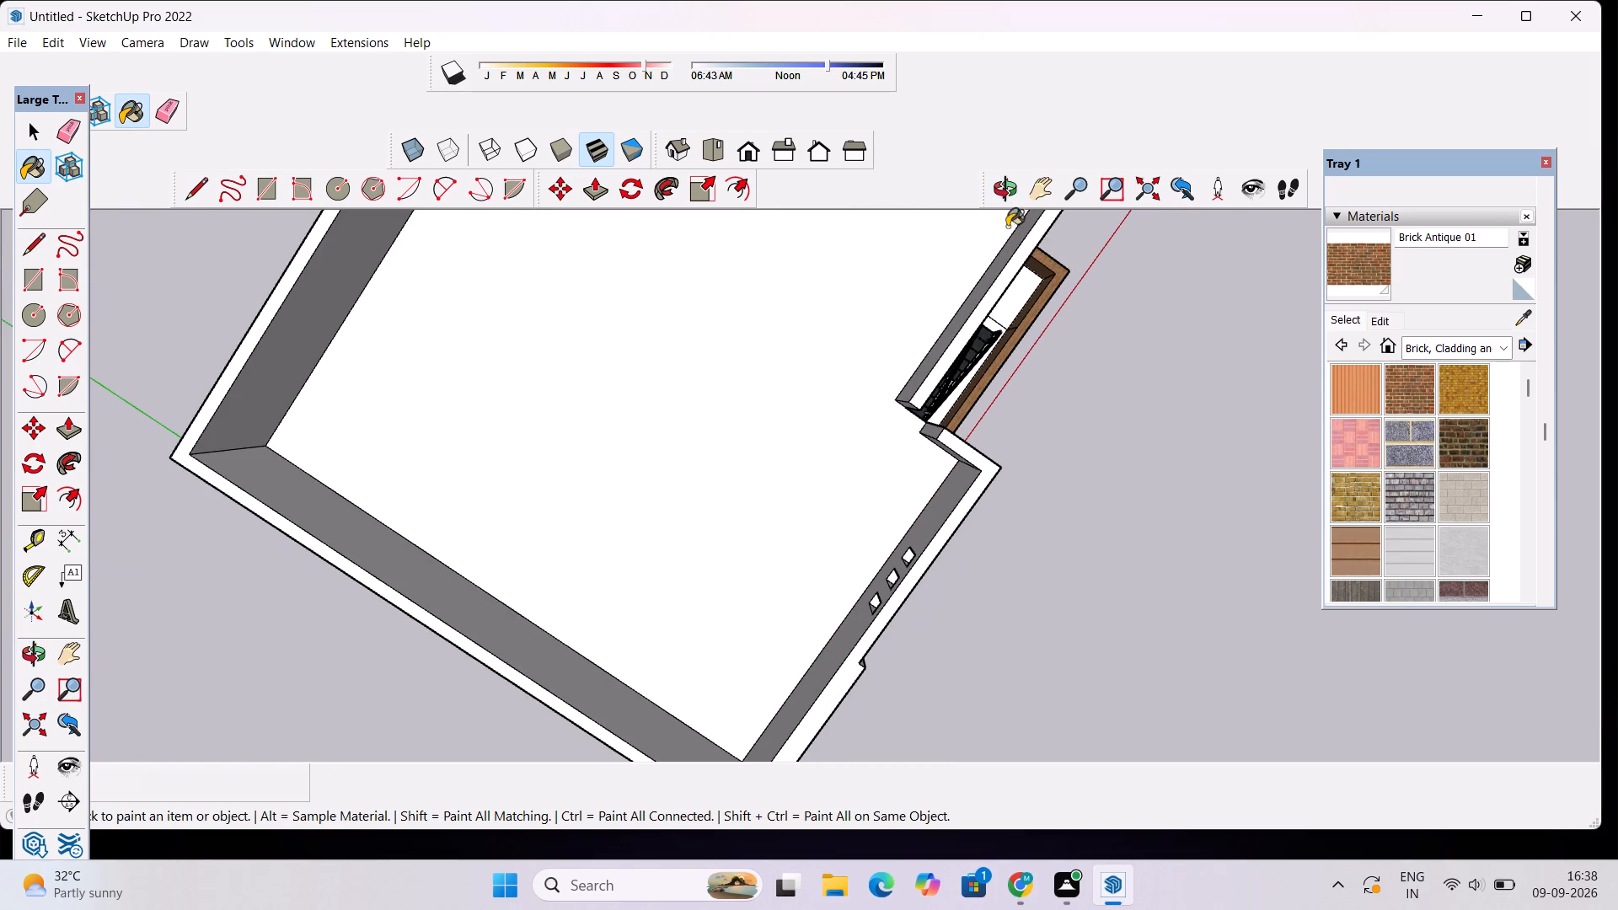
Paint the ground-floor entrance door with dark red Color A08 from the Colors collection.
left_click(1003, 197)
left_click_drag(1408, 594, 1047, 444)
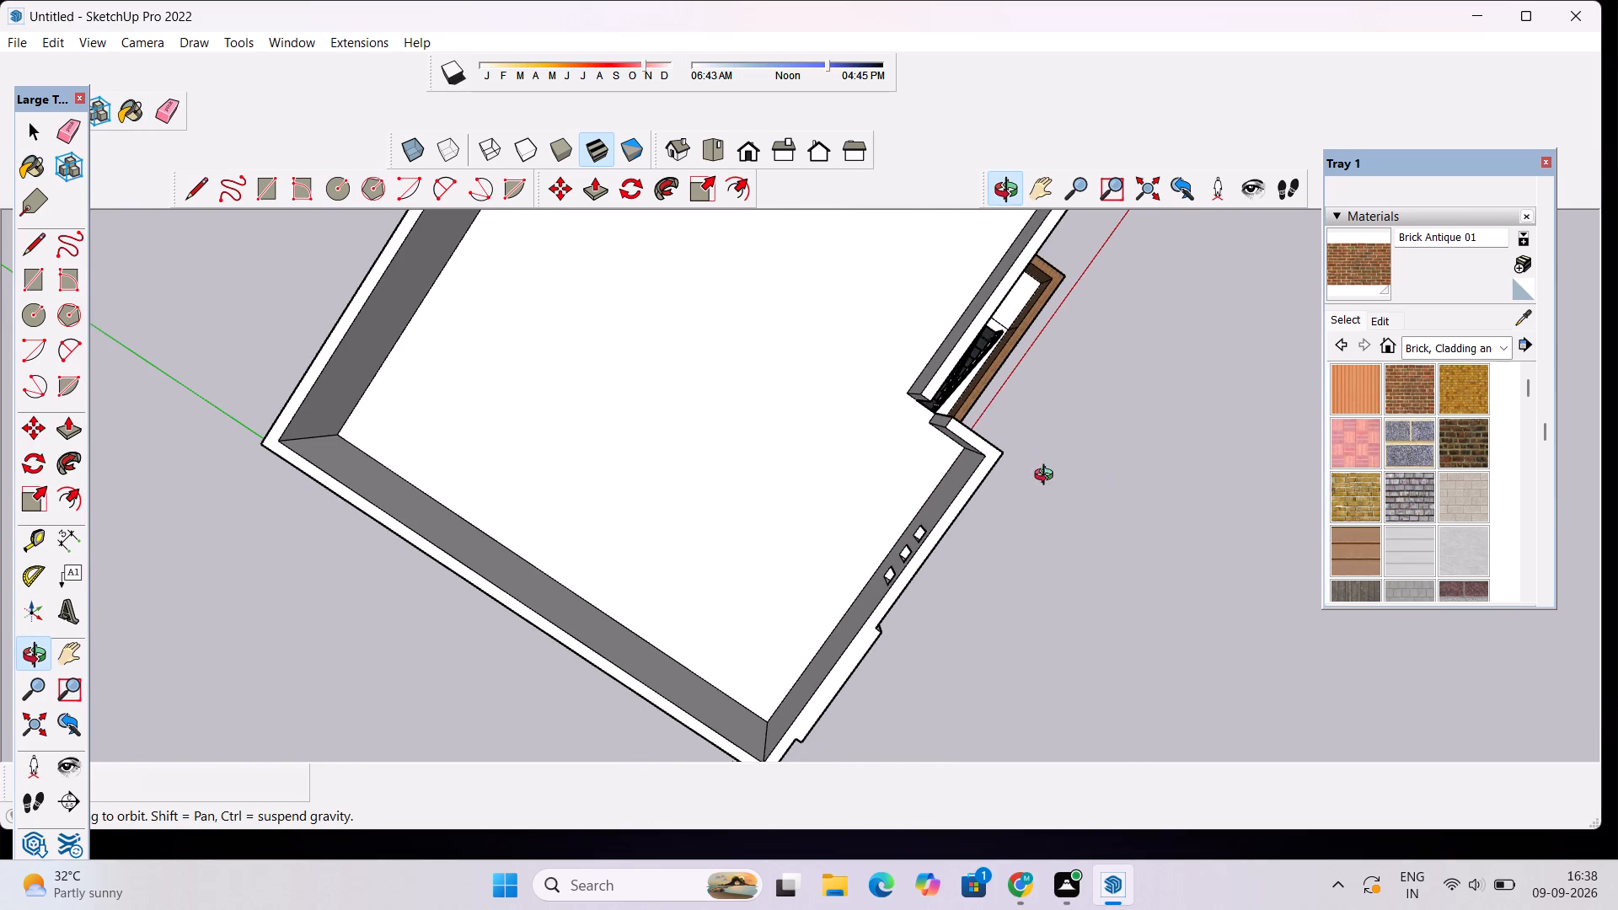
left_click_drag(1109, 603, 854, 360)
scroll(935, 437, "down", 4)
left_click_drag(1101, 605, 884, 425)
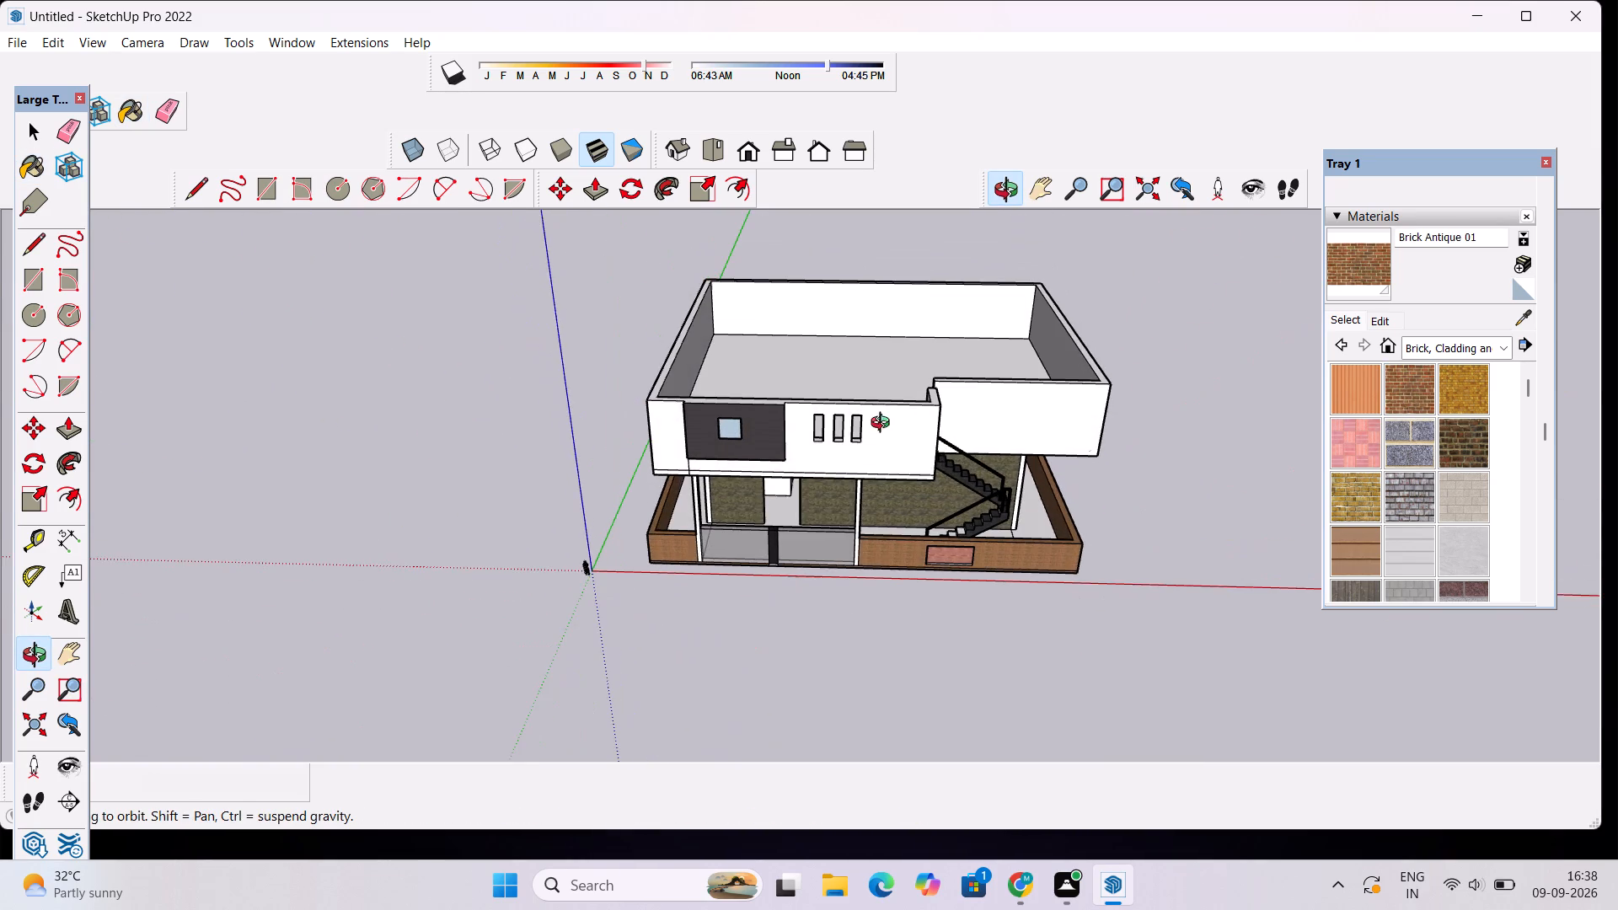
left_click_drag(884, 425, 887, 434)
scroll(888, 447, "up", 2)
left_click_drag(977, 648, 964, 499)
scroll(907, 432, "up", 2)
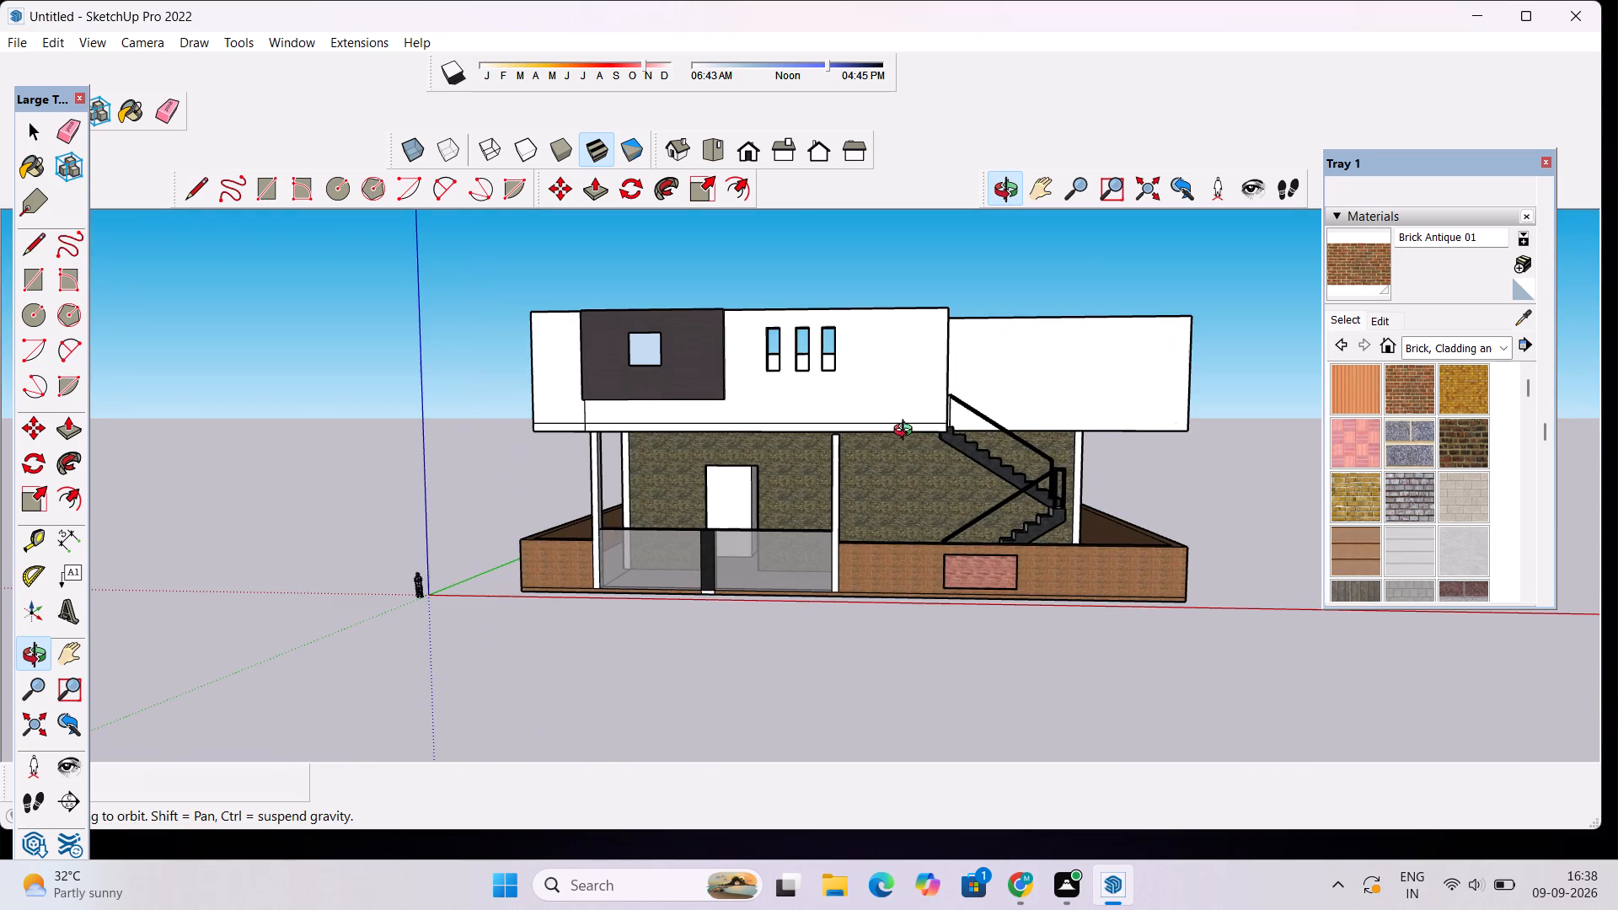
left_click_drag(882, 551, 893, 554)
key("space")
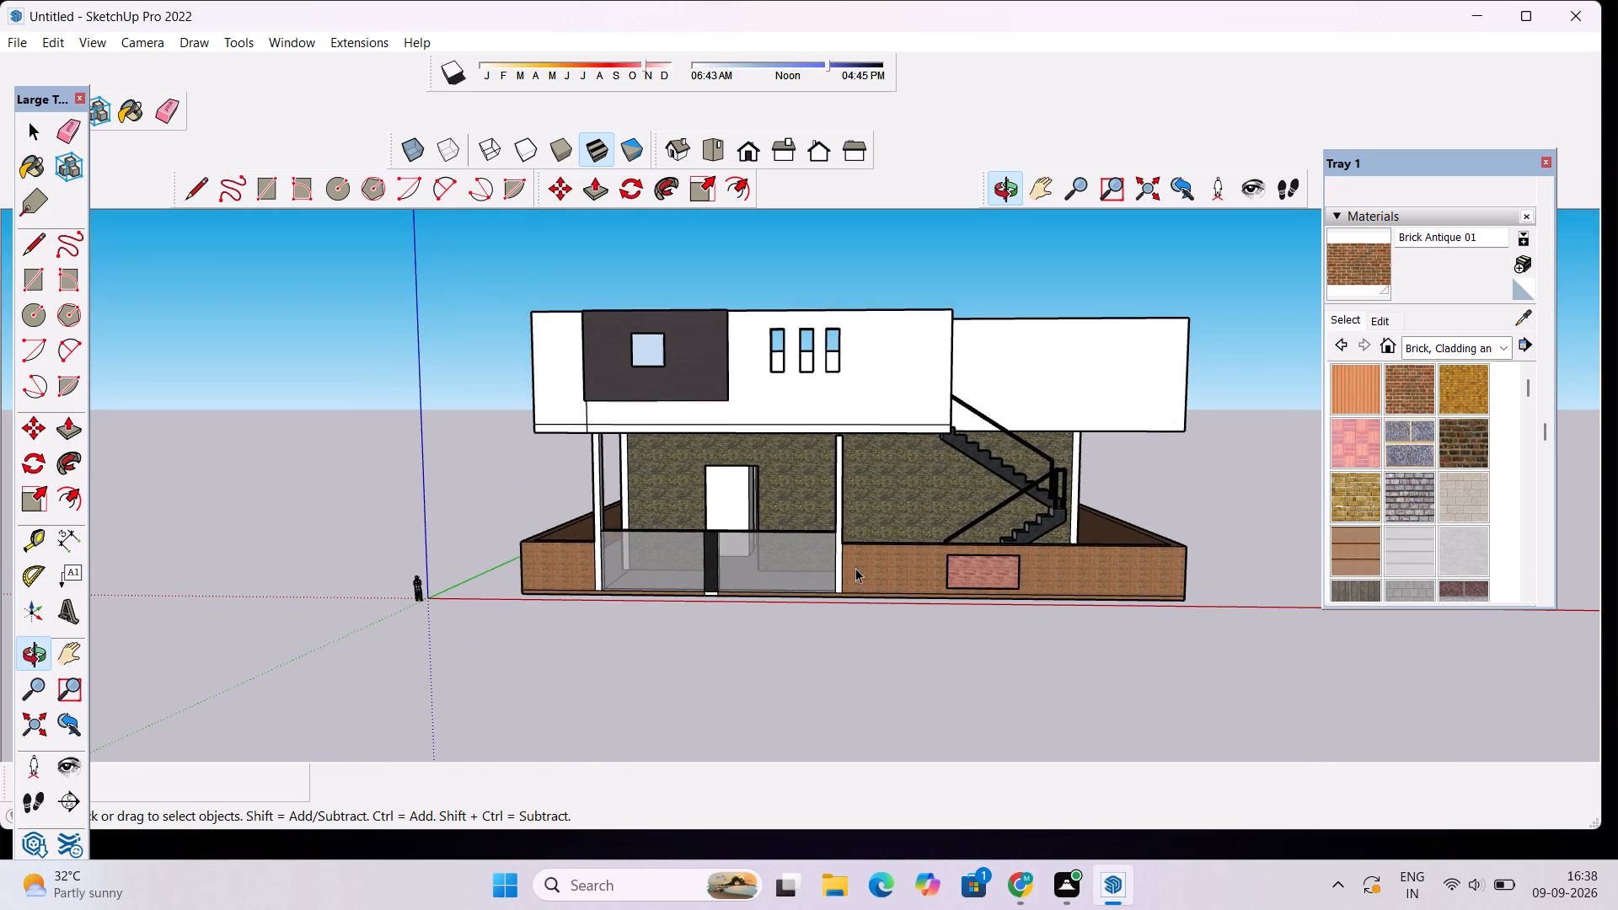
left_click(1500, 348)
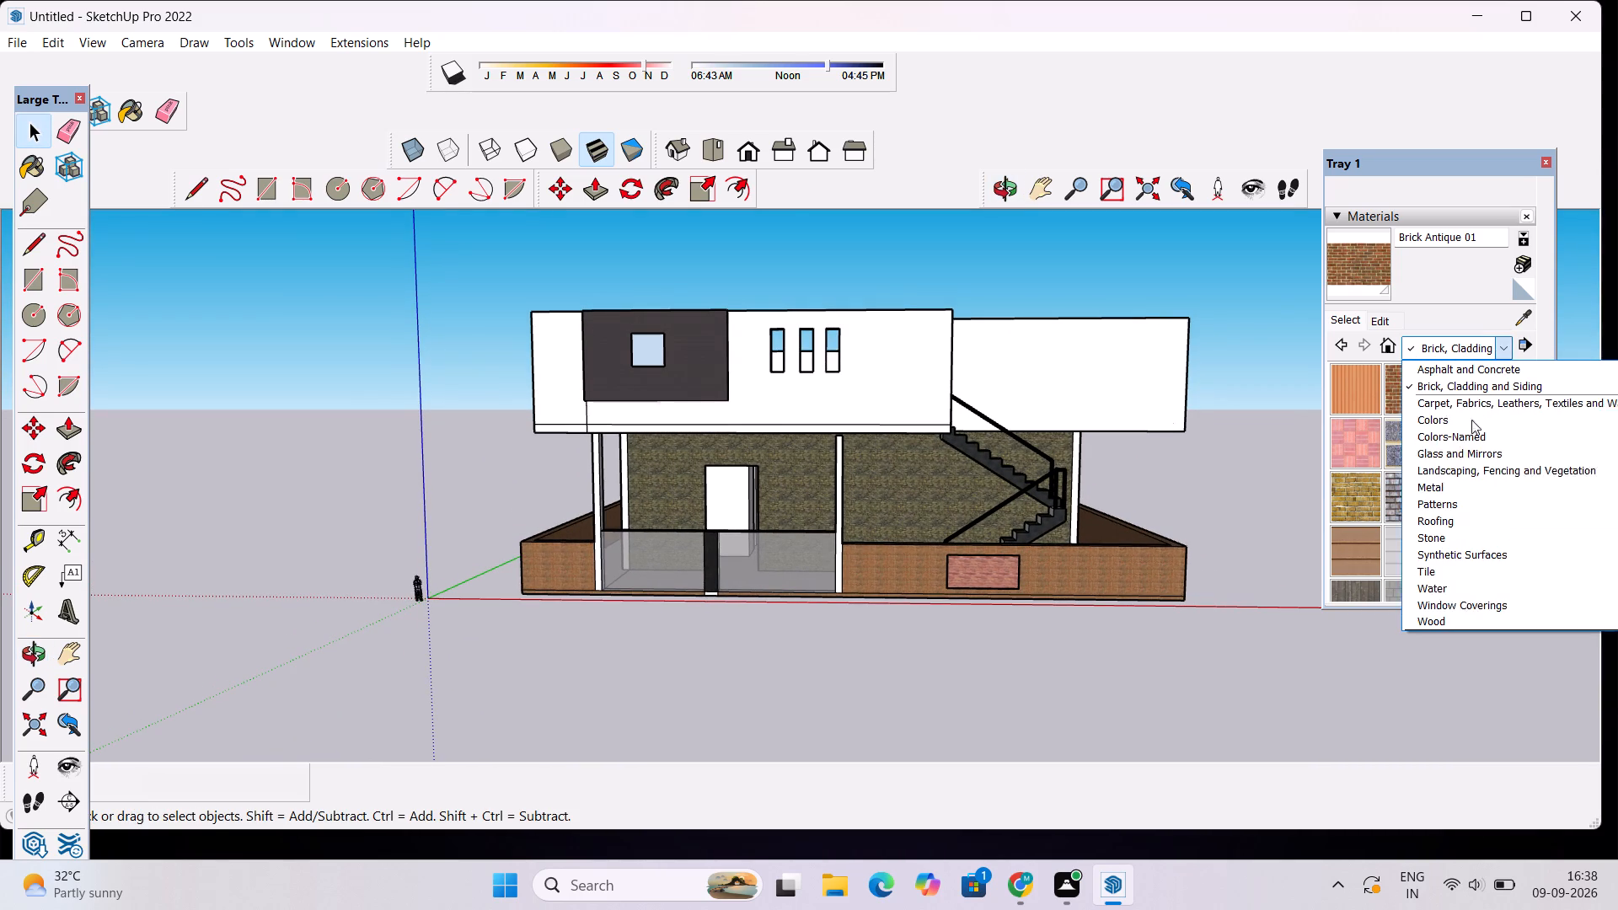
left_click(1452, 416)
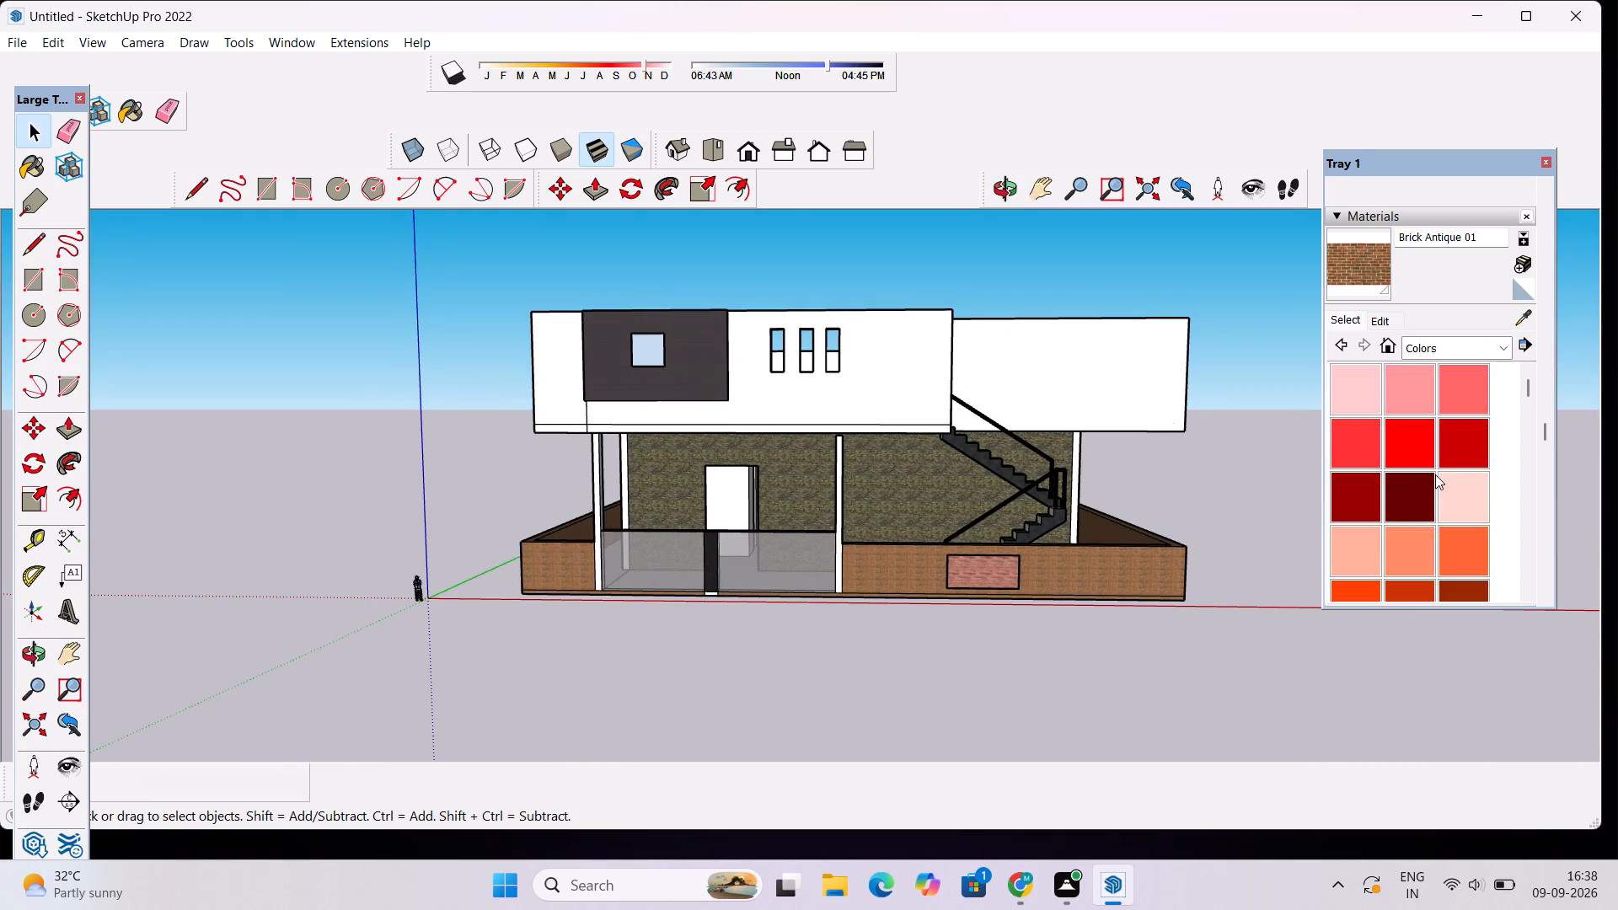
scroll(1435, 474, "down", 1)
left_click(1401, 396)
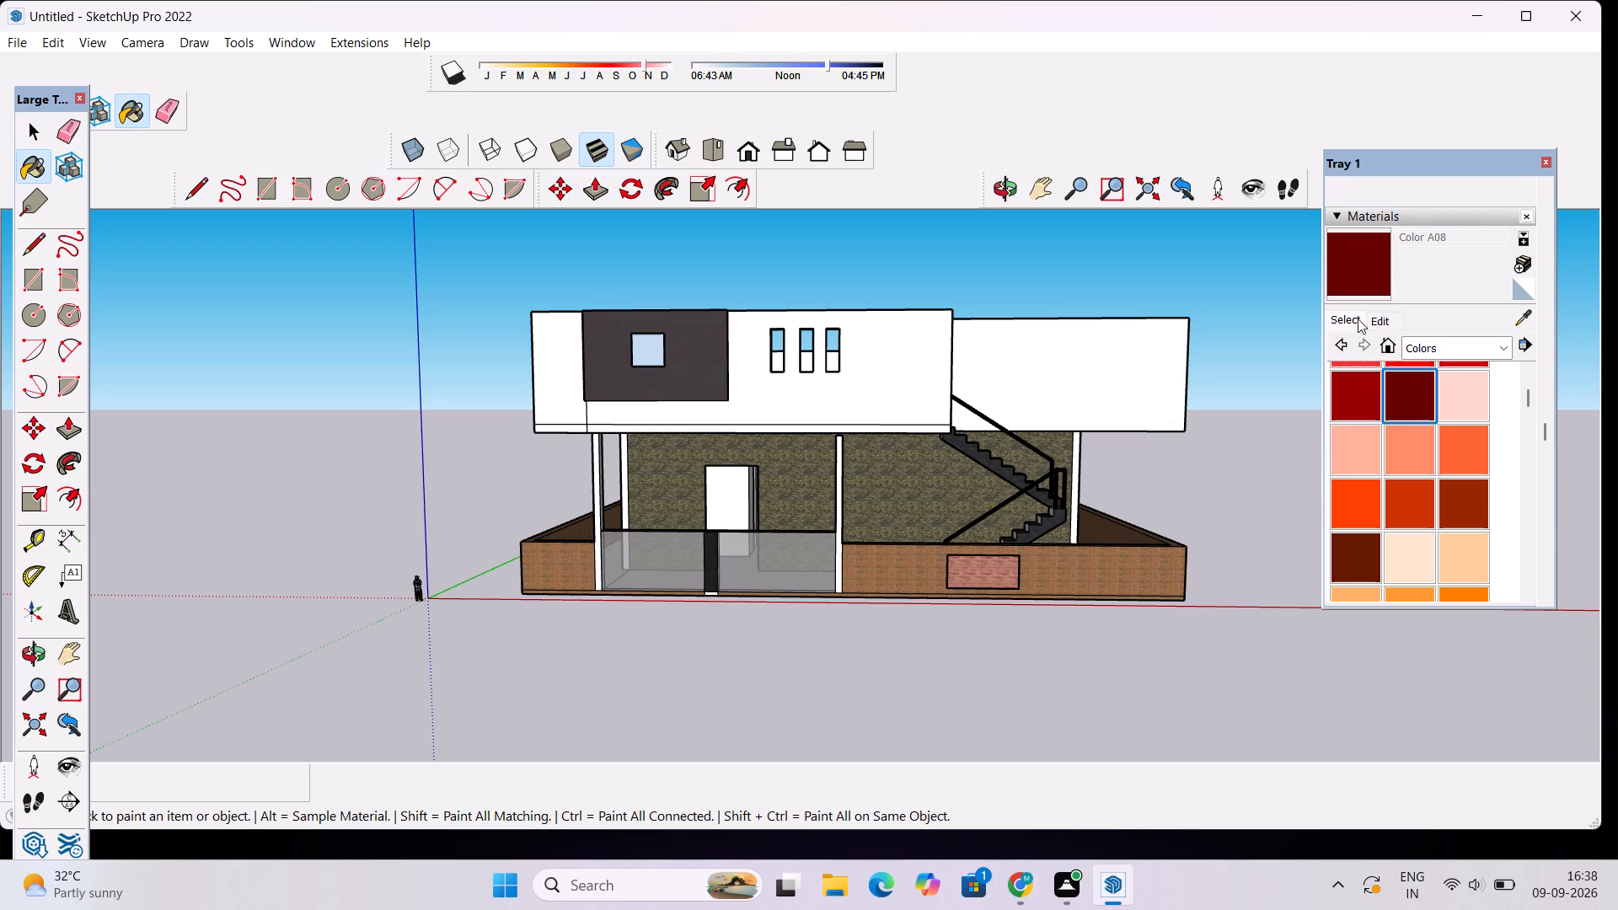
left_click(1386, 322)
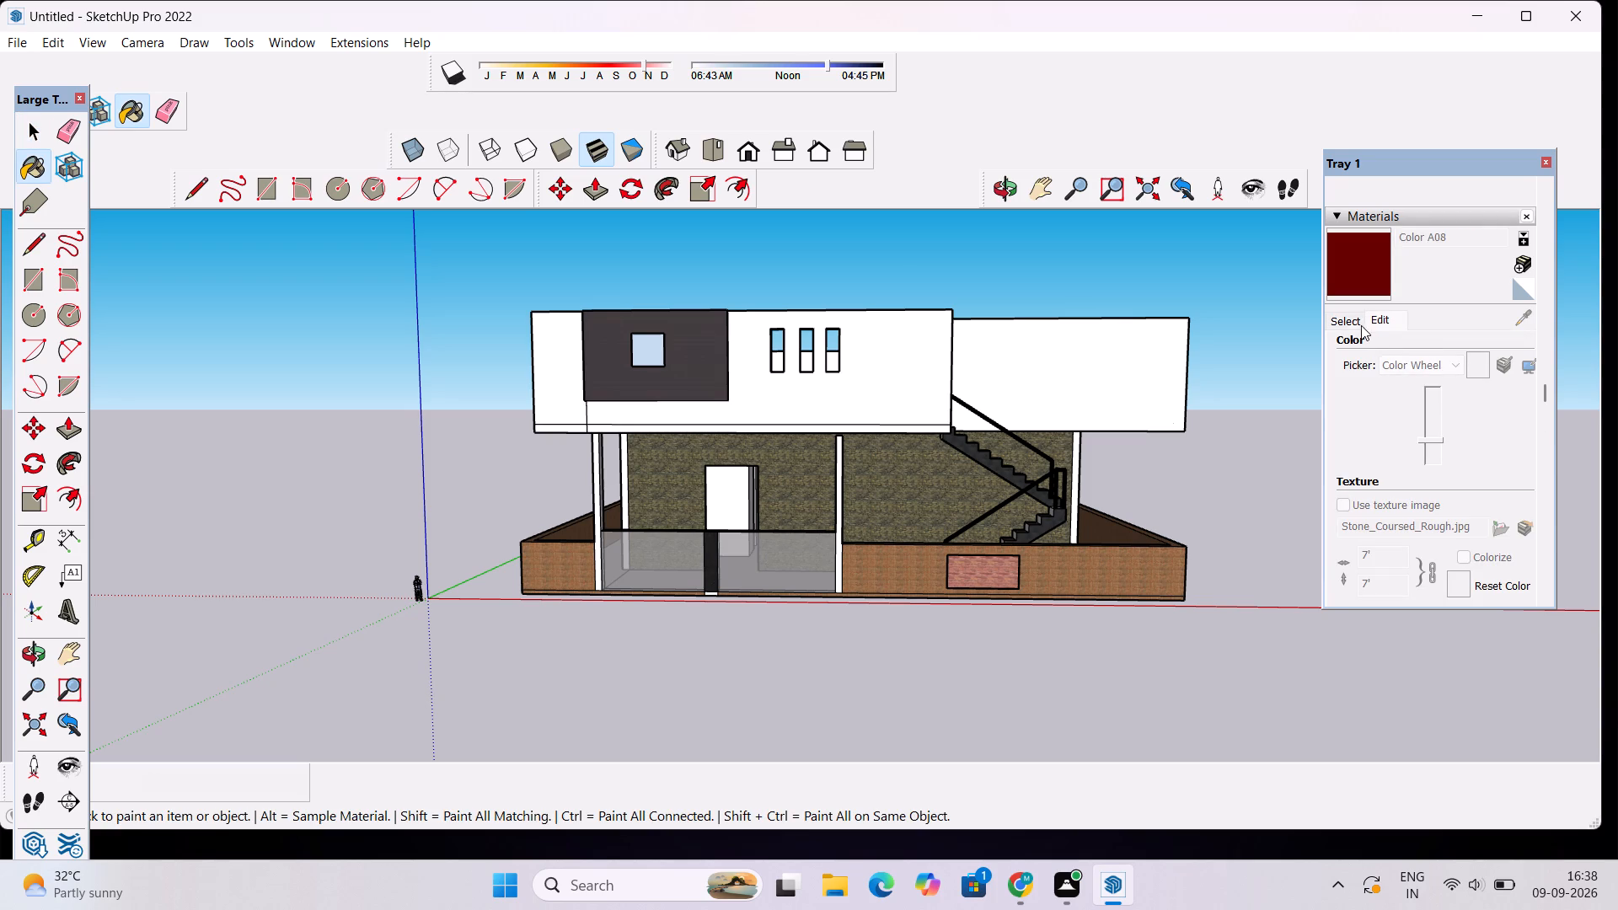
left_click(1353, 323)
left_click(1362, 281)
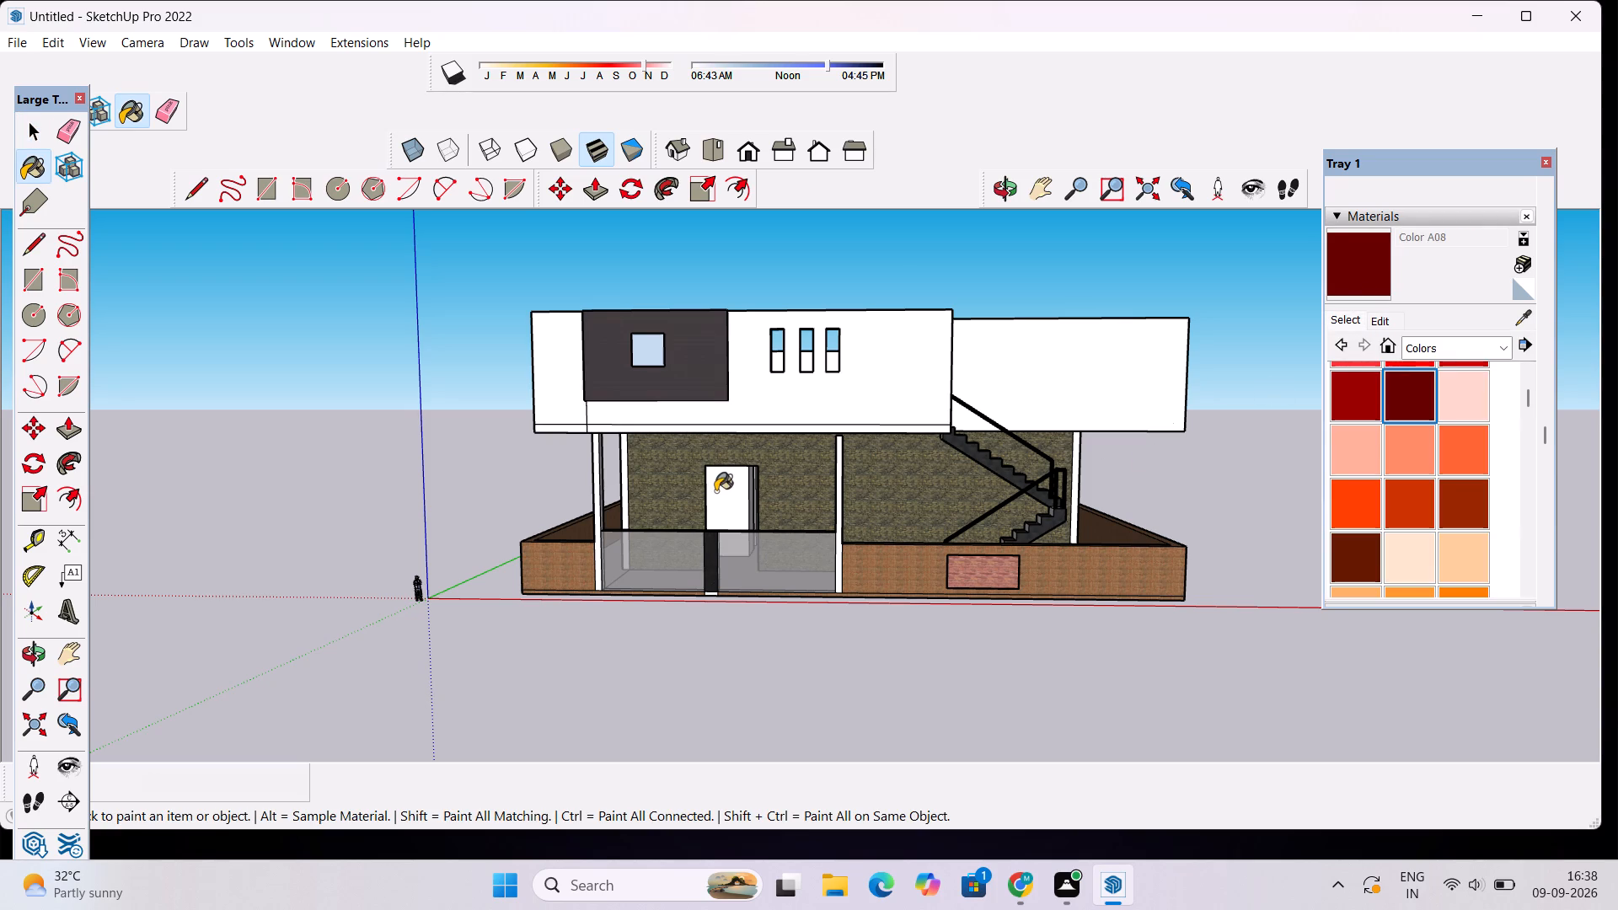
left_click(715, 492)
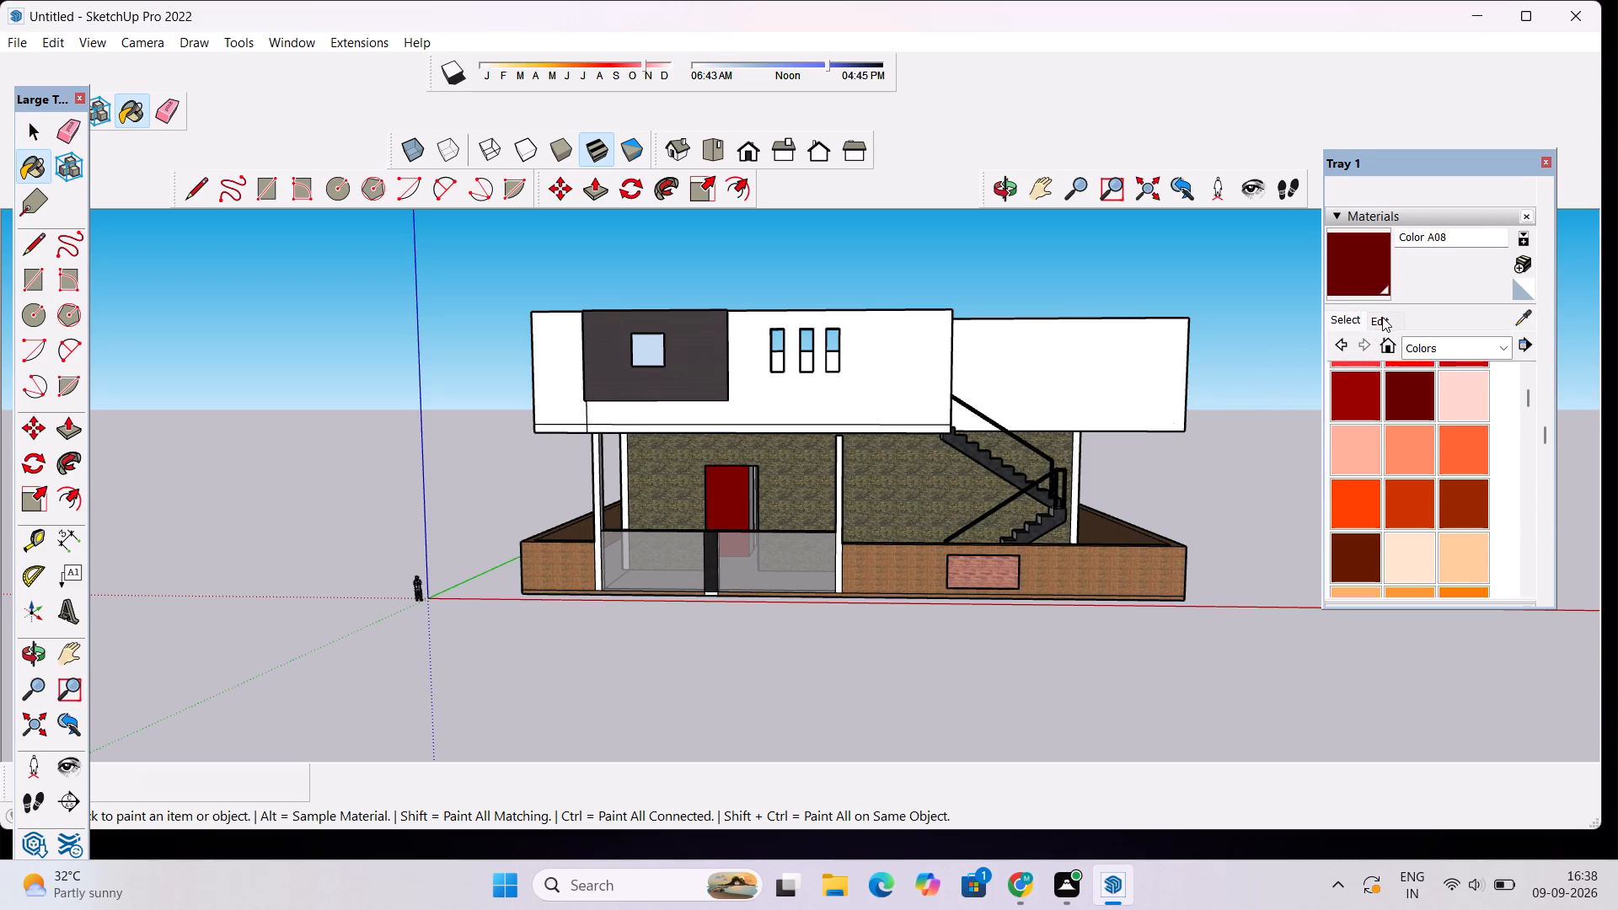
Darken the Color A08 material on the entrance door to a deep maroon.
left_click(1385, 316)
left_click(1432, 440)
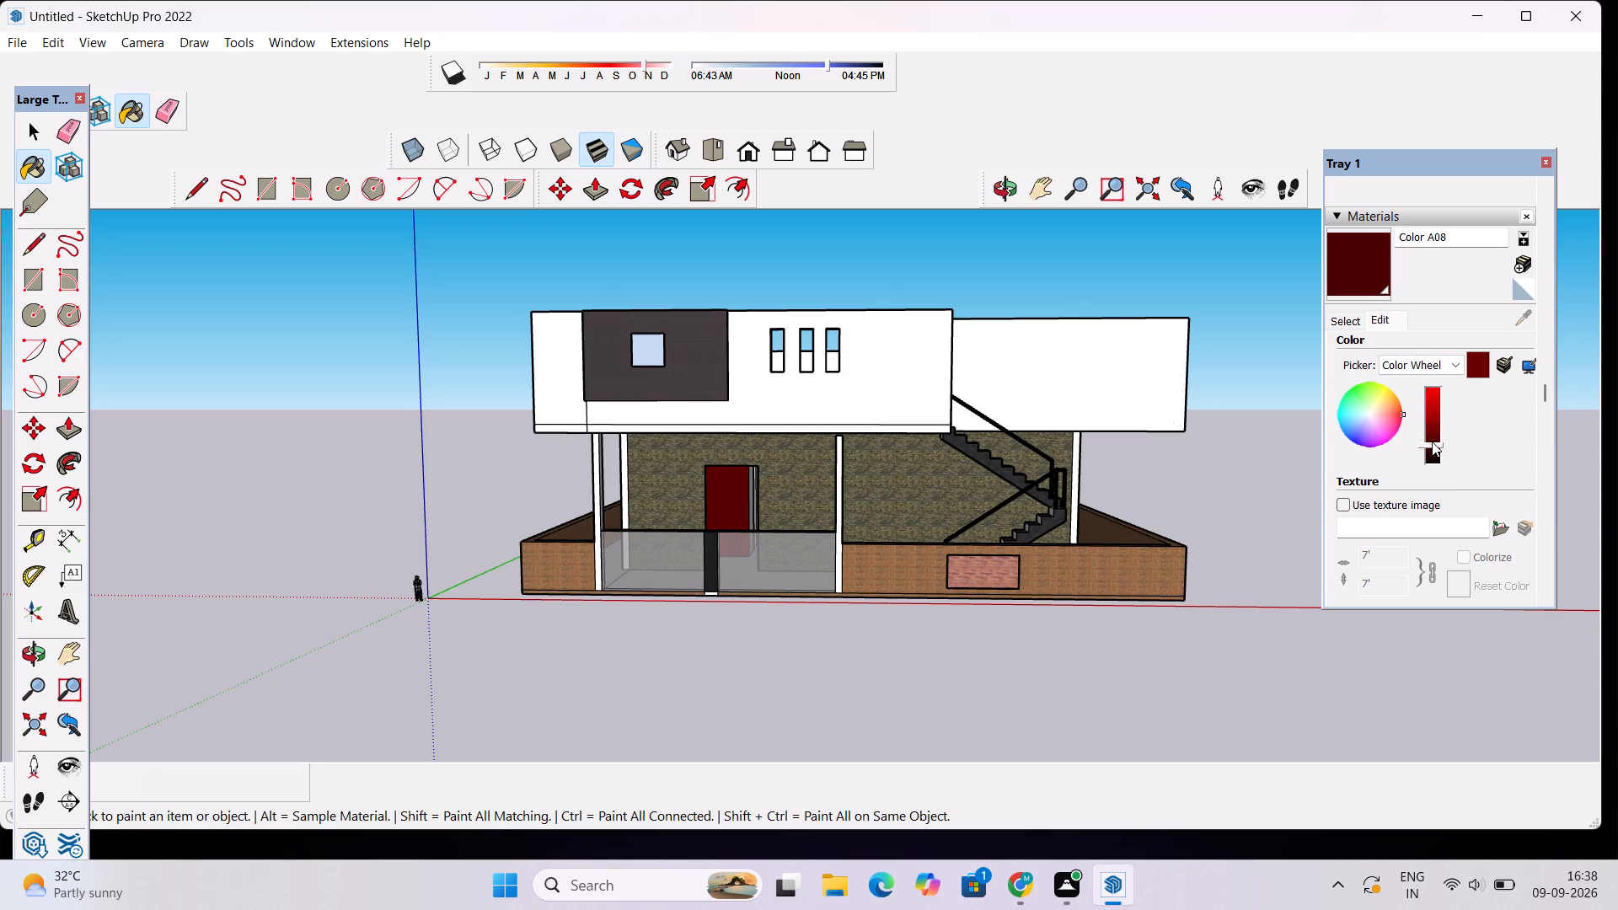
left_click(1432, 442)
left_click(1432, 446)
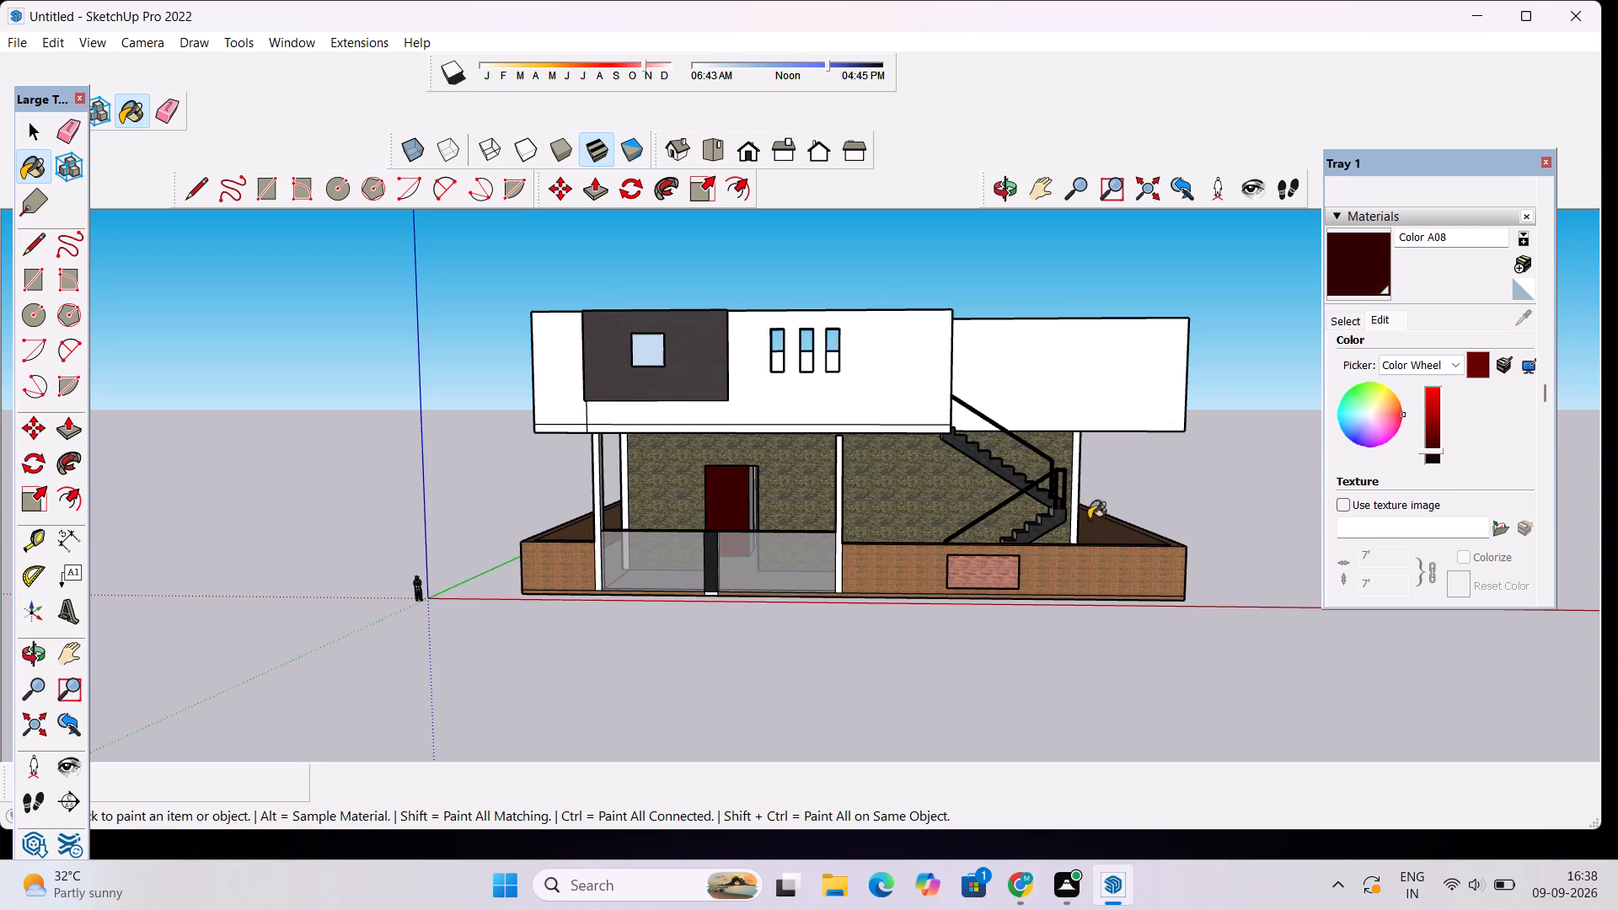
key("space")
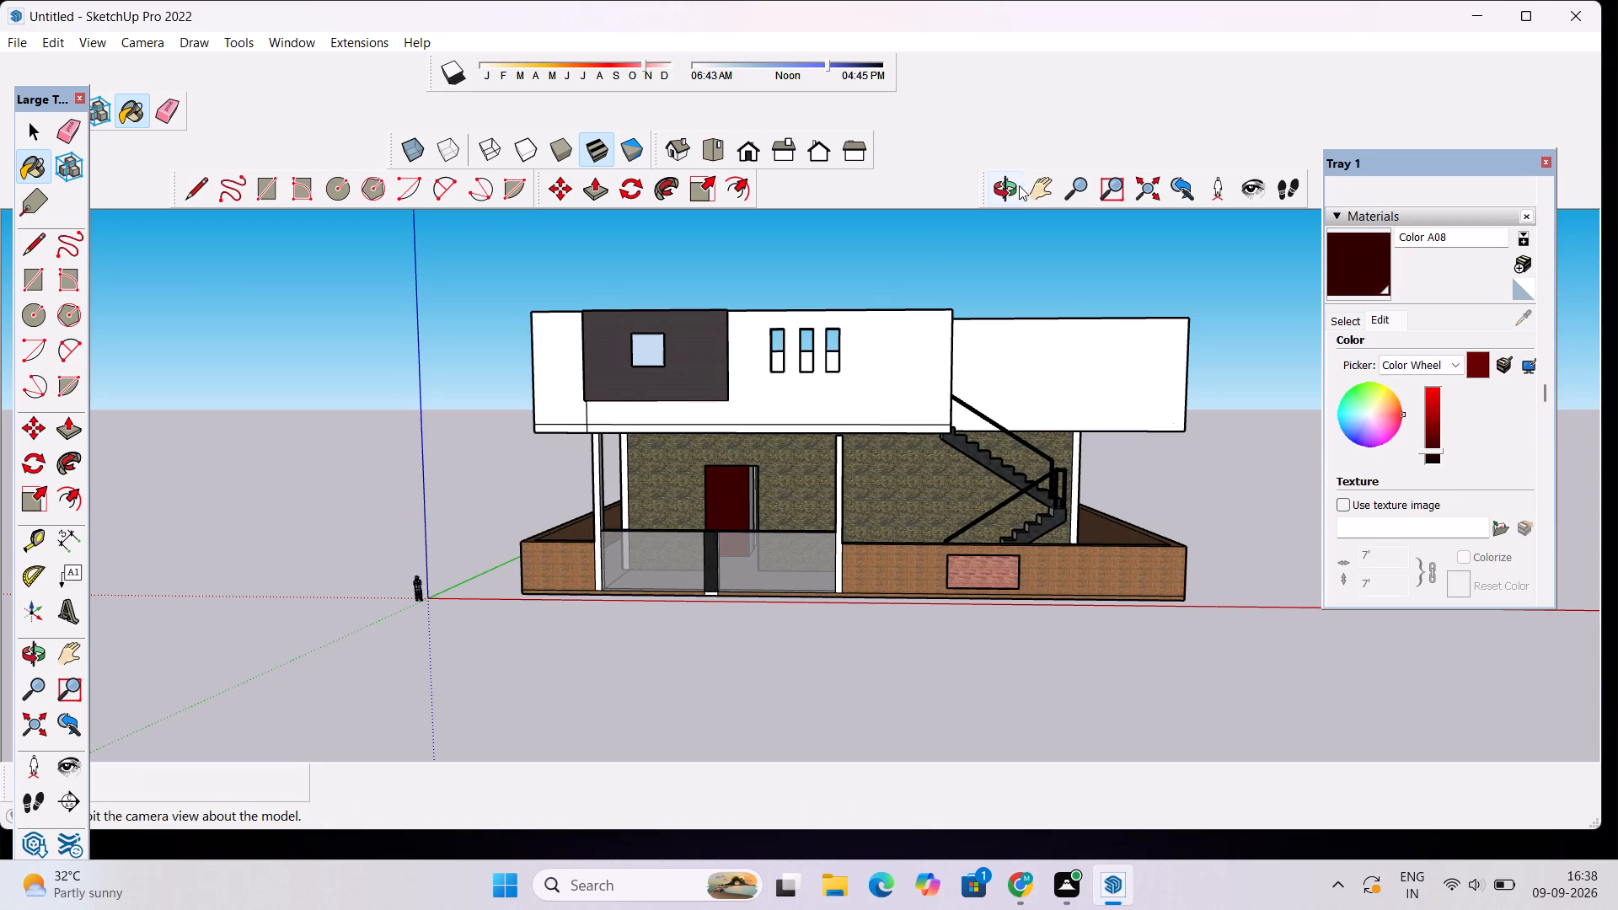
Paint the white face beside the maroon door leaf in the ground-floor entrance with the darkened Color A08.
left_click(1015, 193)
left_click_drag(852, 464, 982, 495)
left_click_drag(801, 543, 723, 538)
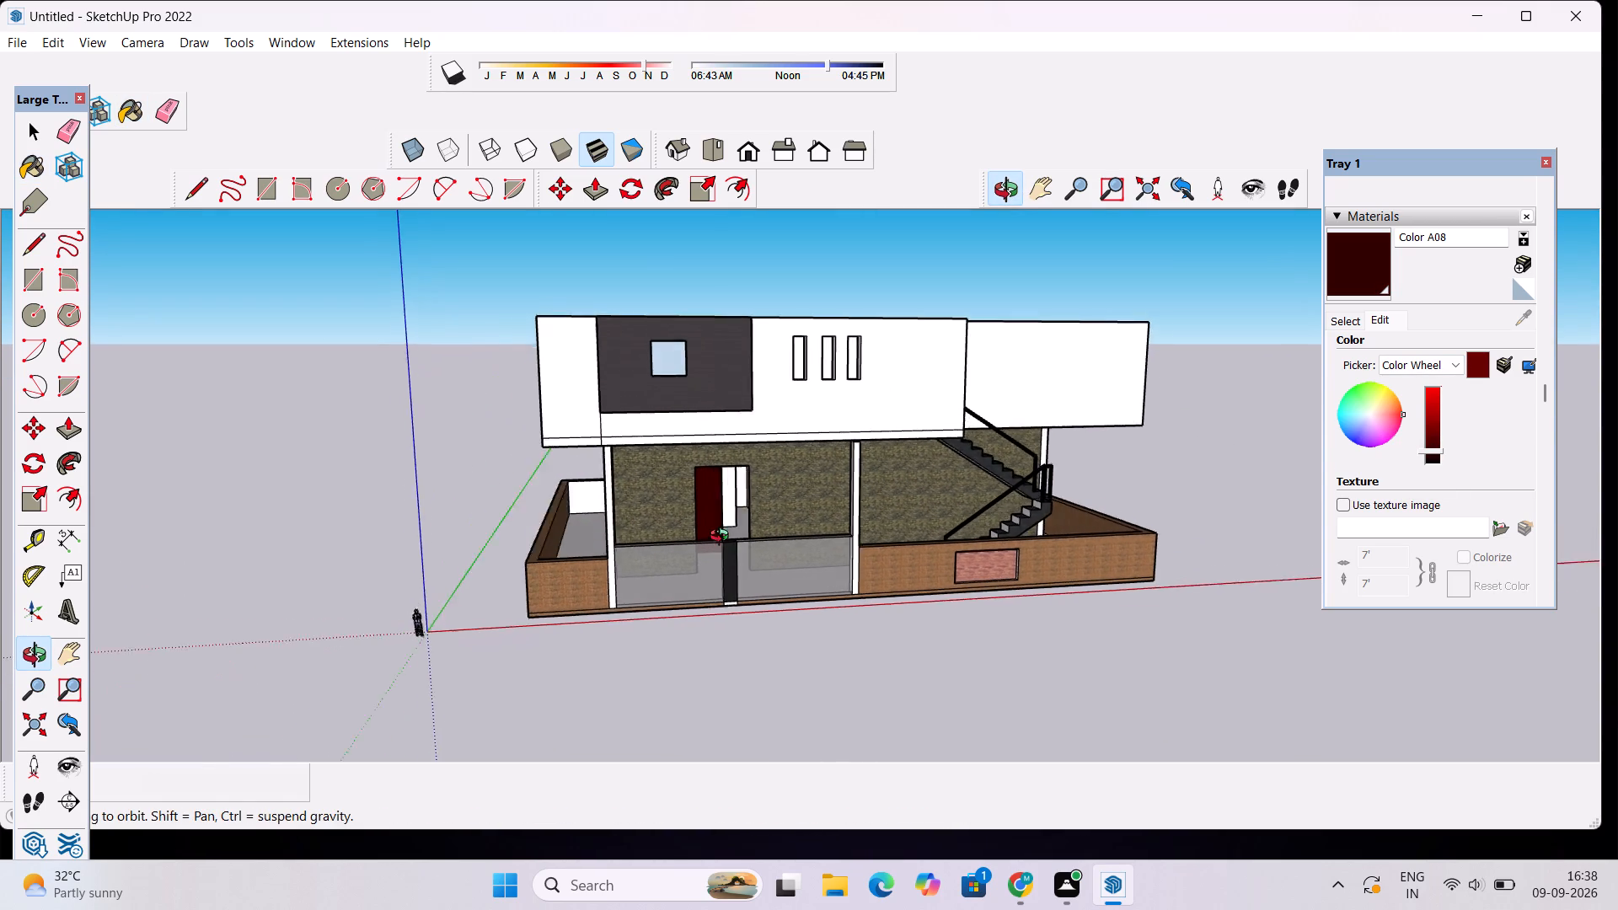
left_click_drag(723, 538, 721, 538)
scroll(810, 481, "down", 4)
scroll(783, 489, "up", 2)
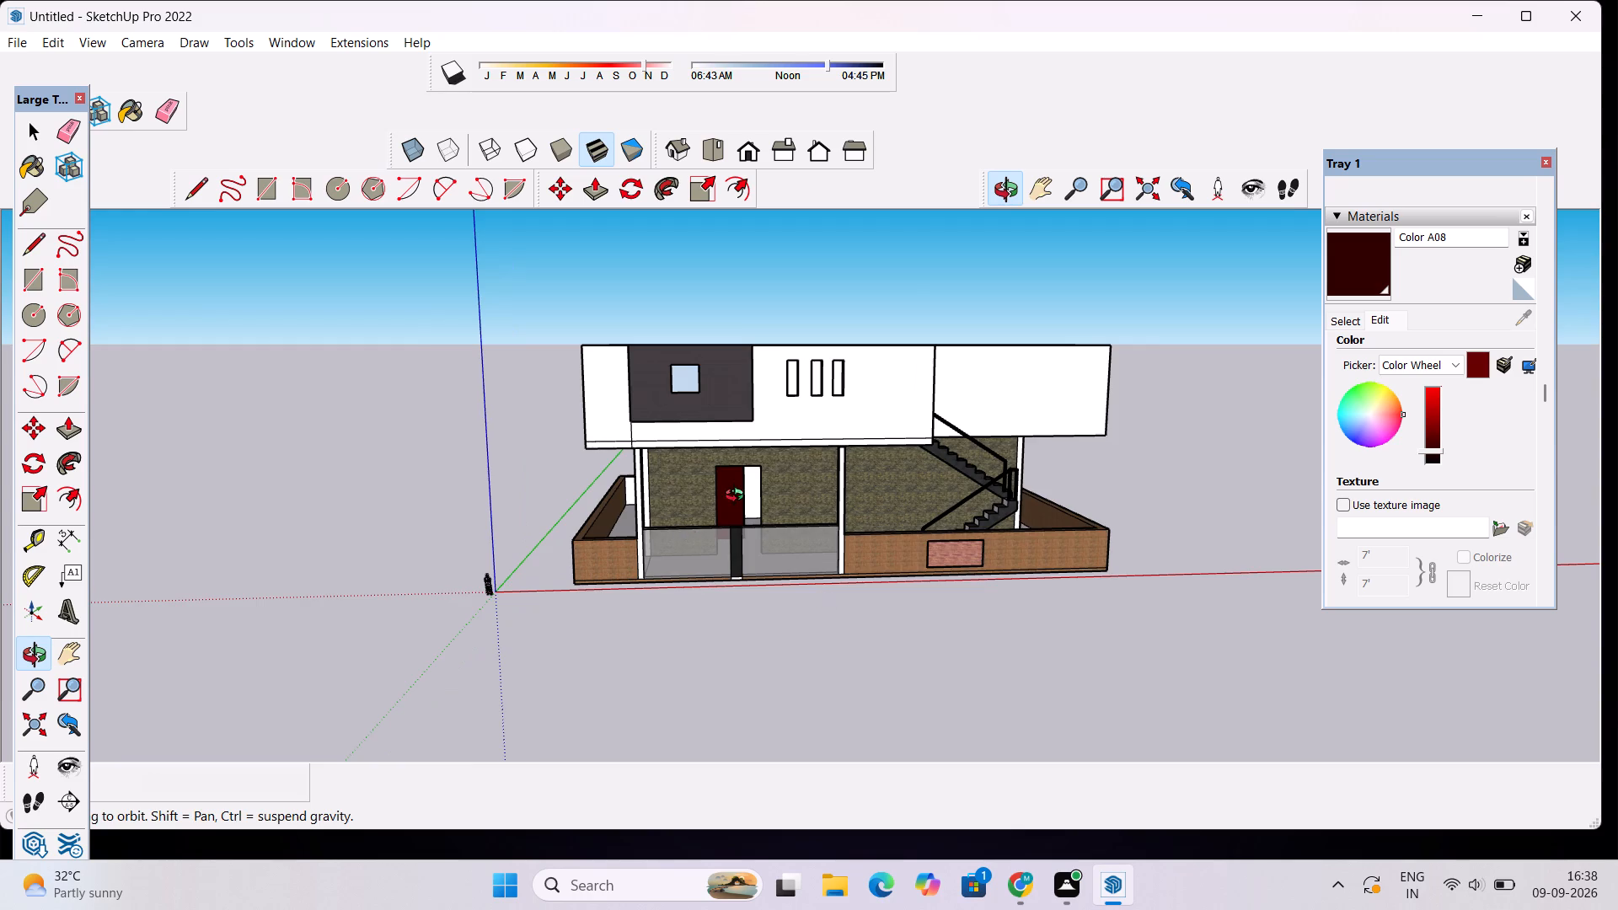
scroll(740, 495, "up", 5)
key("space")
left_click(764, 492)
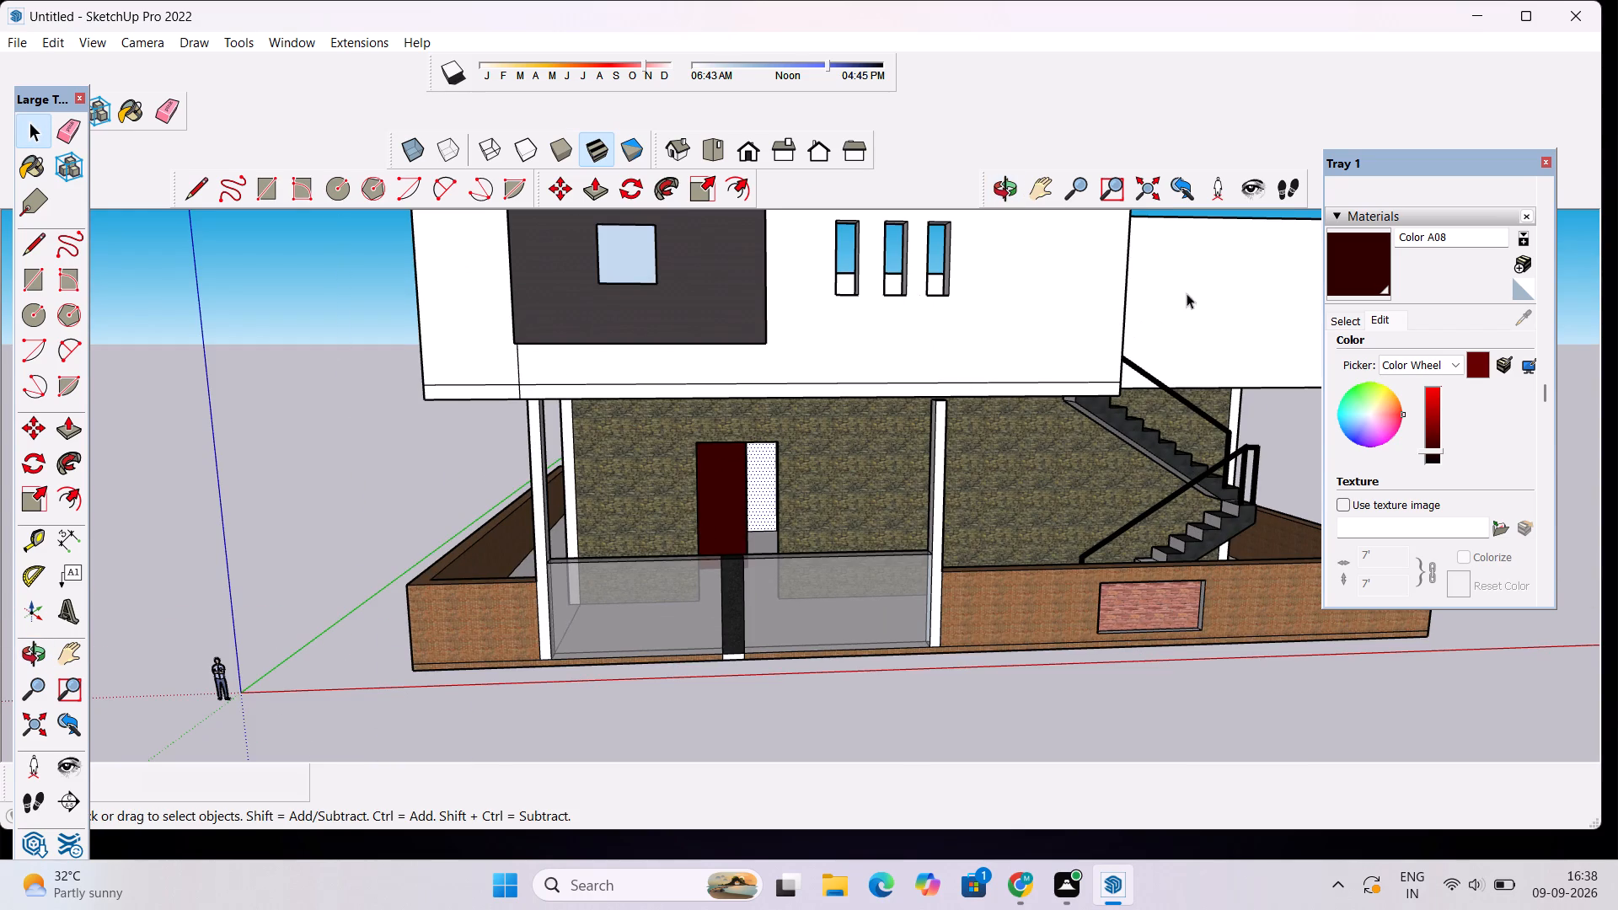
left_click(1347, 257)
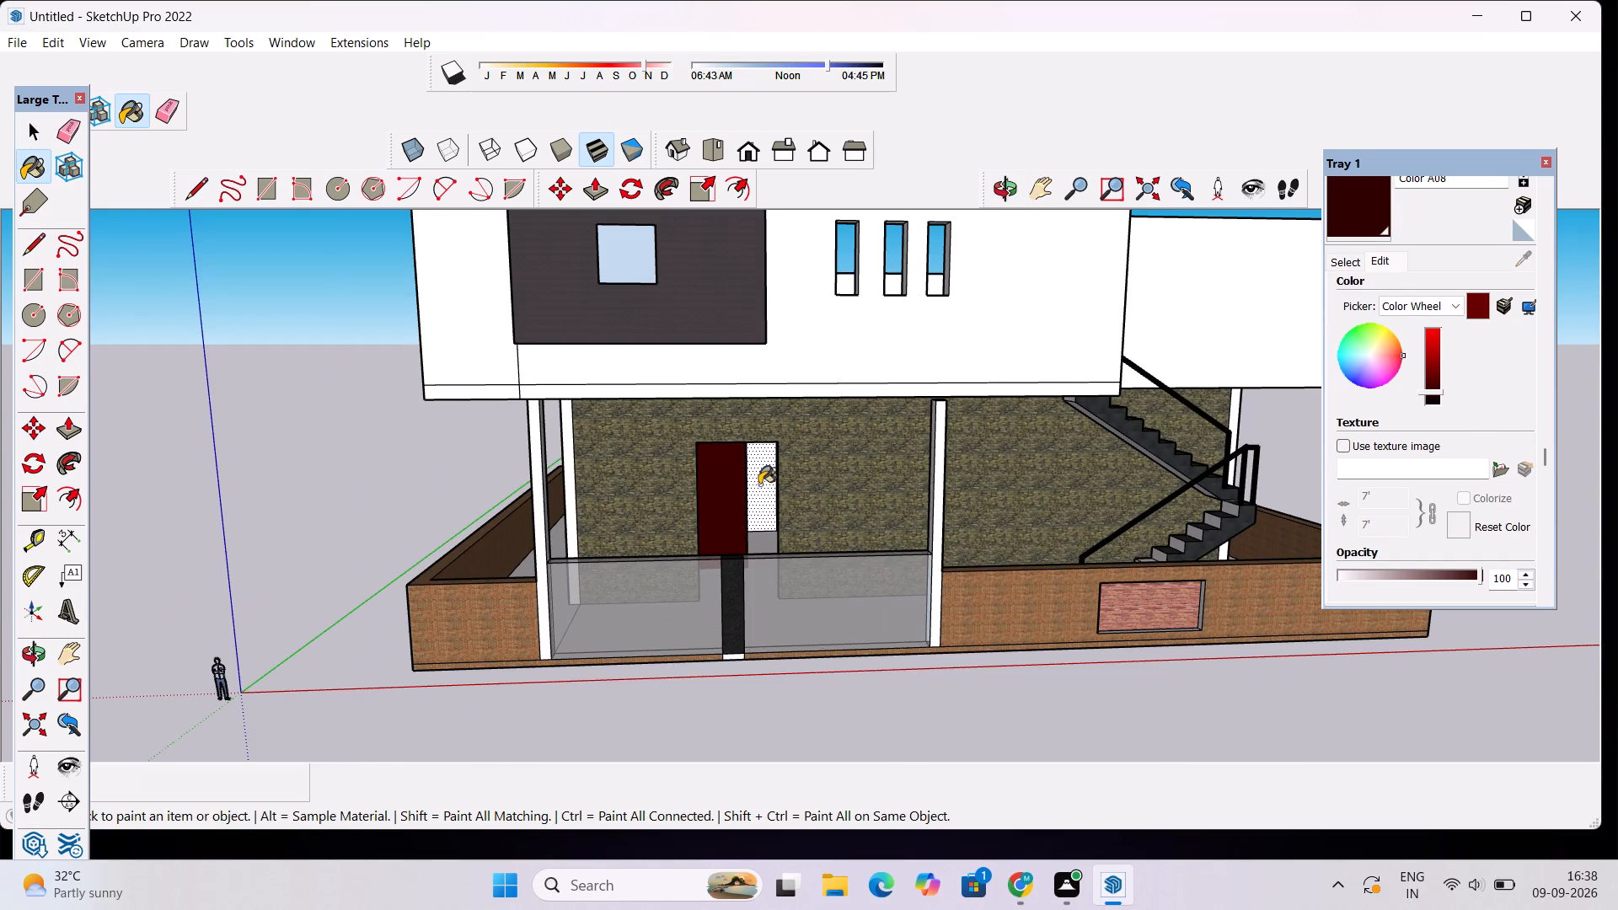
left_click(759, 484)
scroll(768, 471, "down", 2)
key("space")
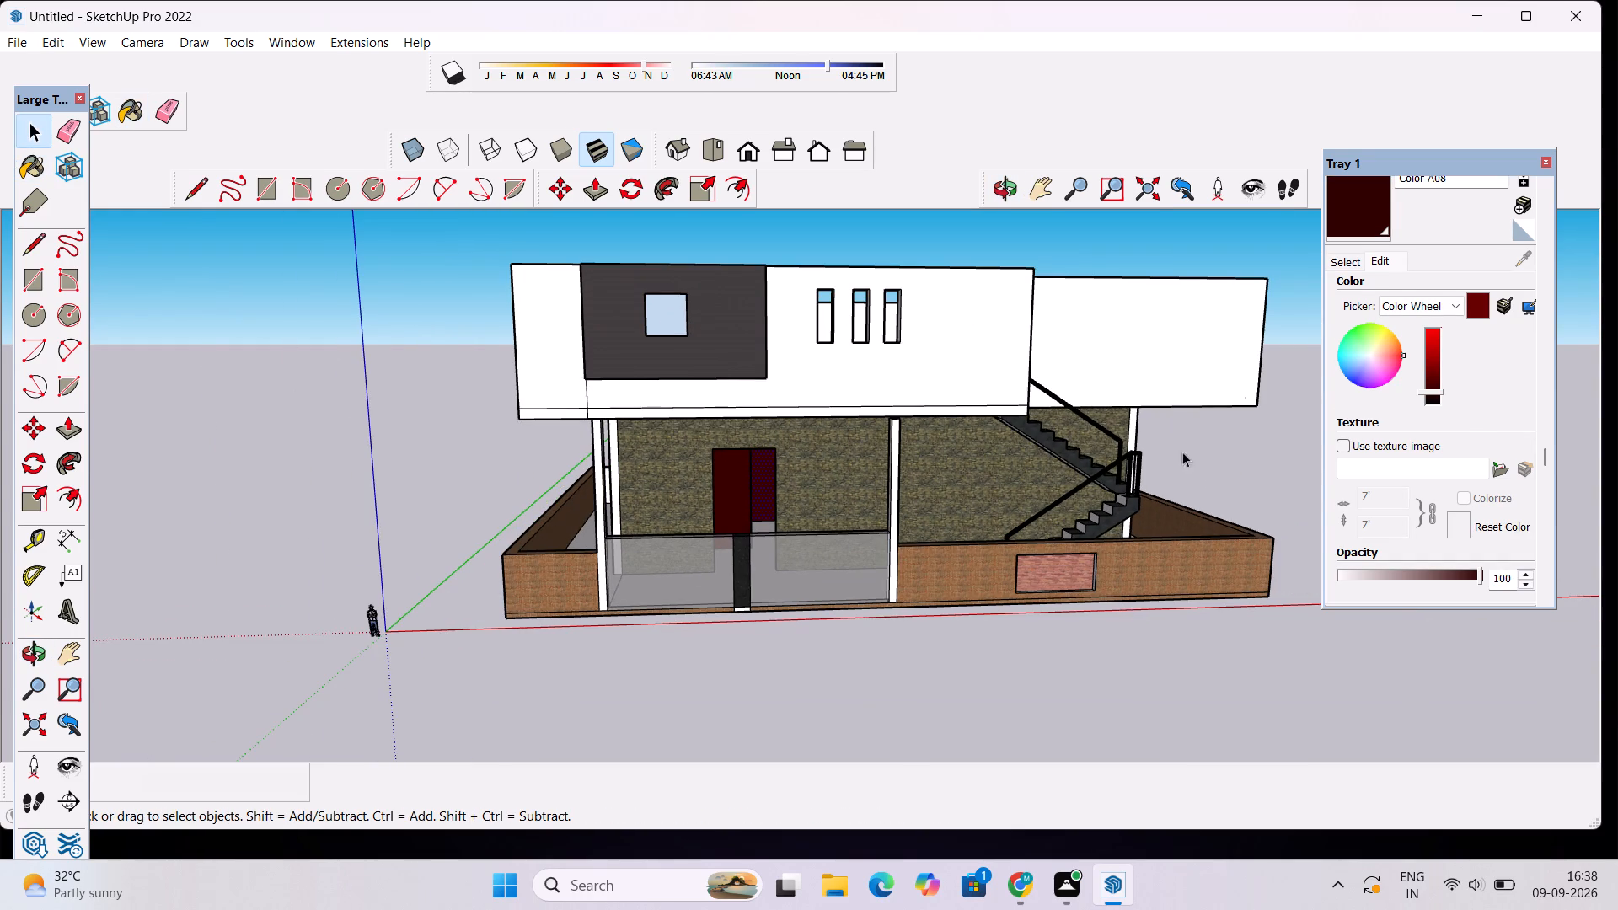
Examine the house front and the painted entrance from closer, farther and more frontal views.
left_click(1229, 451)
scroll(945, 459, "down", 8)
scroll(885, 462, "up", 4)
scroll(894, 445, "down", 3)
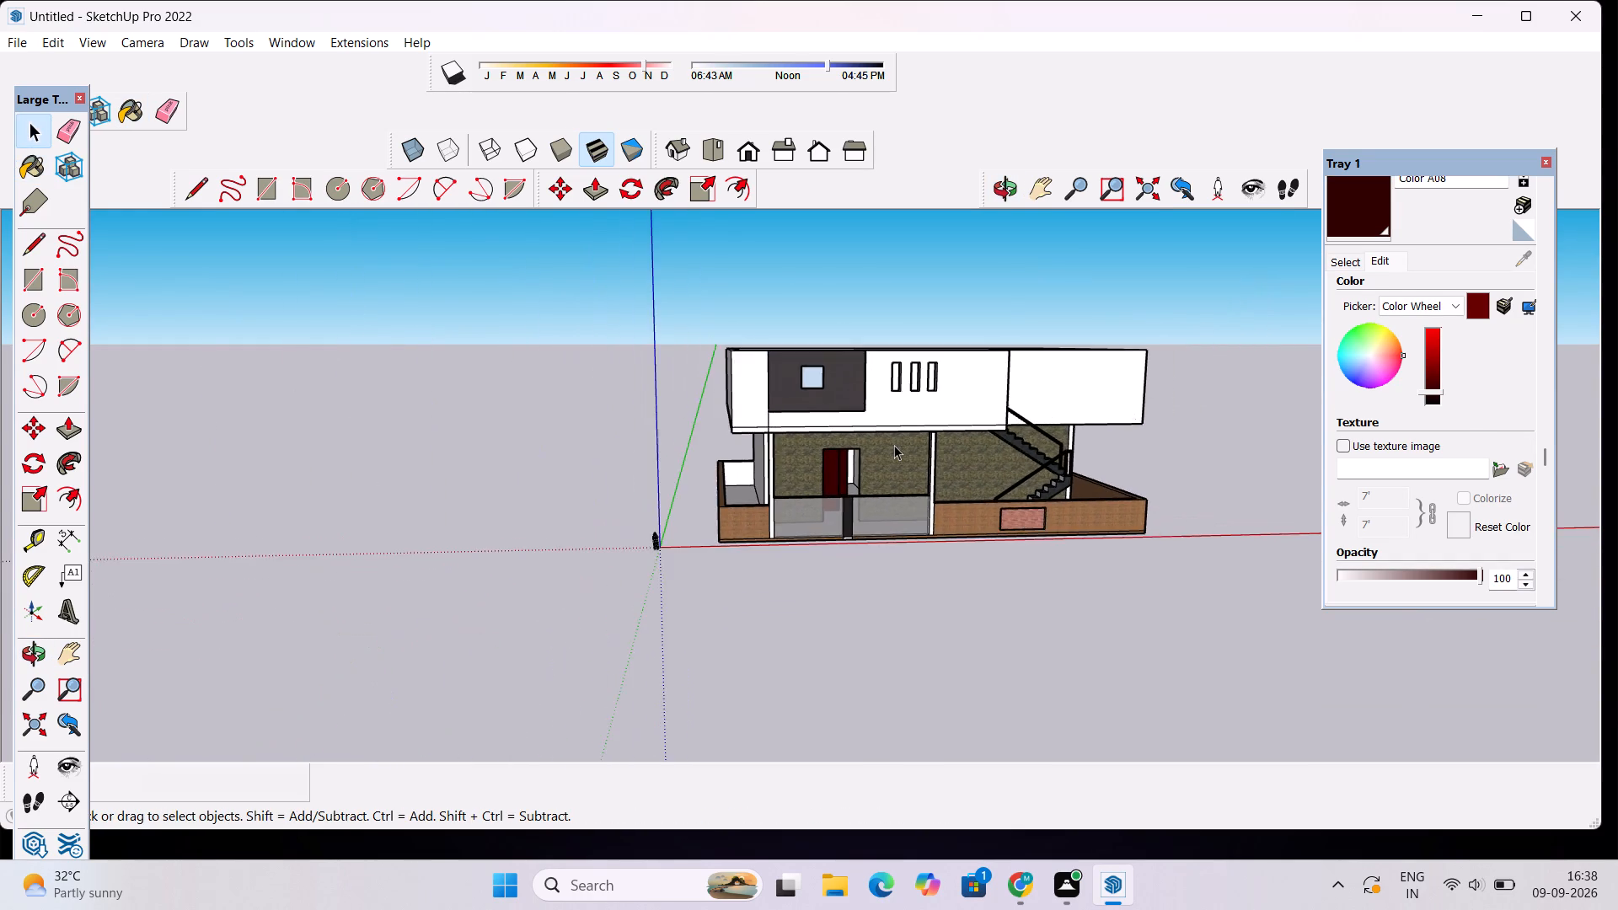
scroll(785, 539, "up", 4)
left_click_drag(1047, 405, 1029, 415)
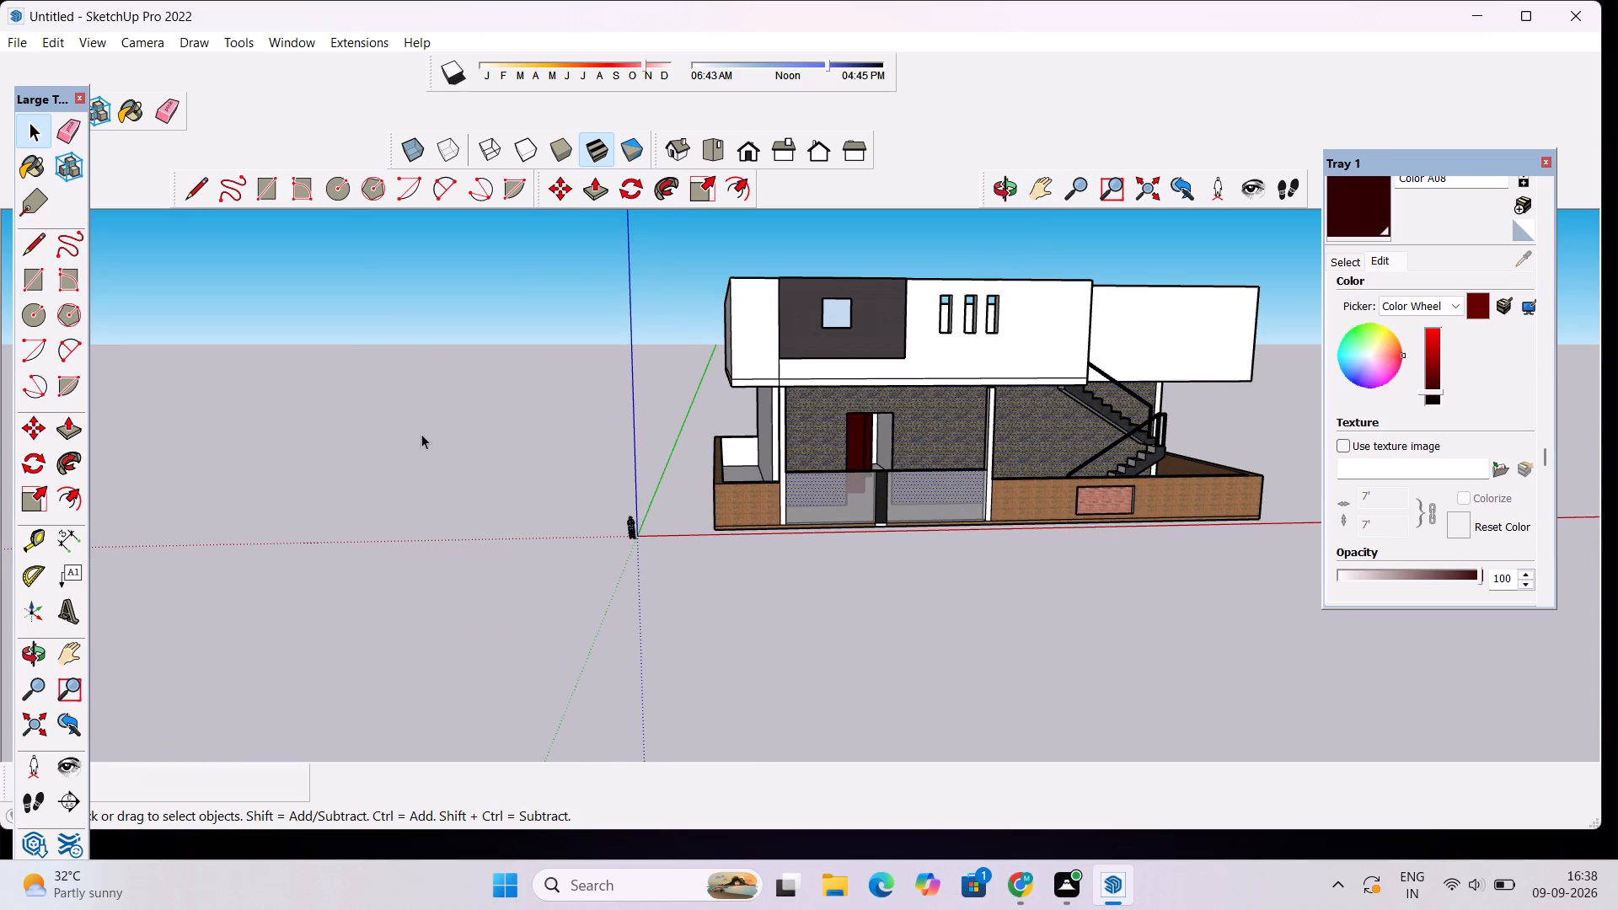
left_click(383, 412)
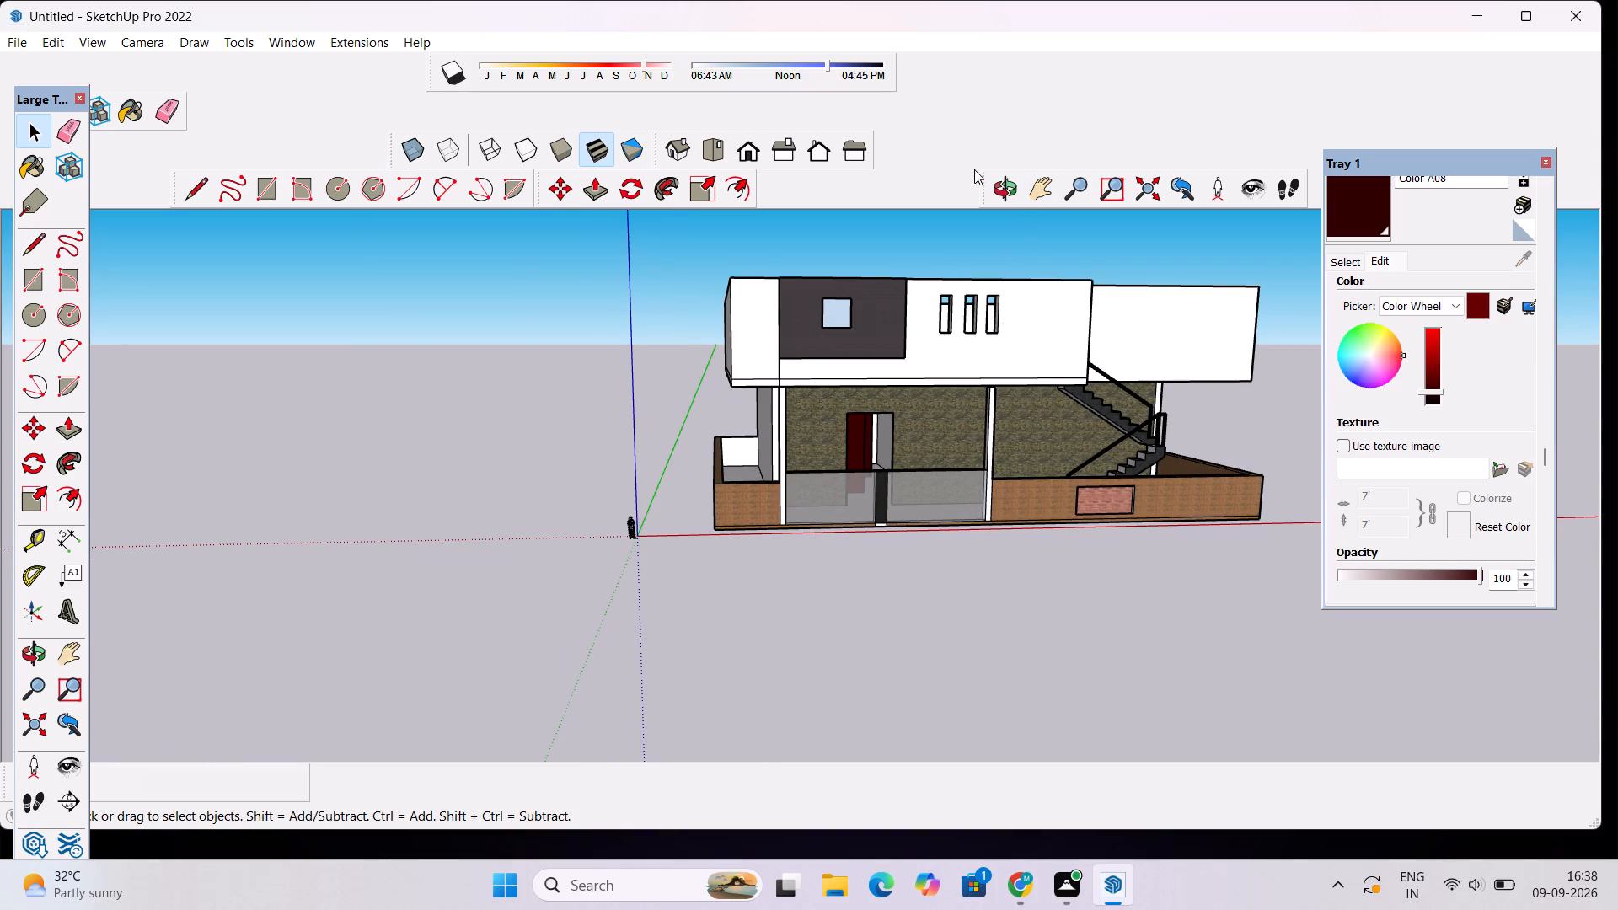
left_click(1014, 201)
left_click_drag(1108, 401, 1043, 385)
scroll(1042, 383, "down", 3)
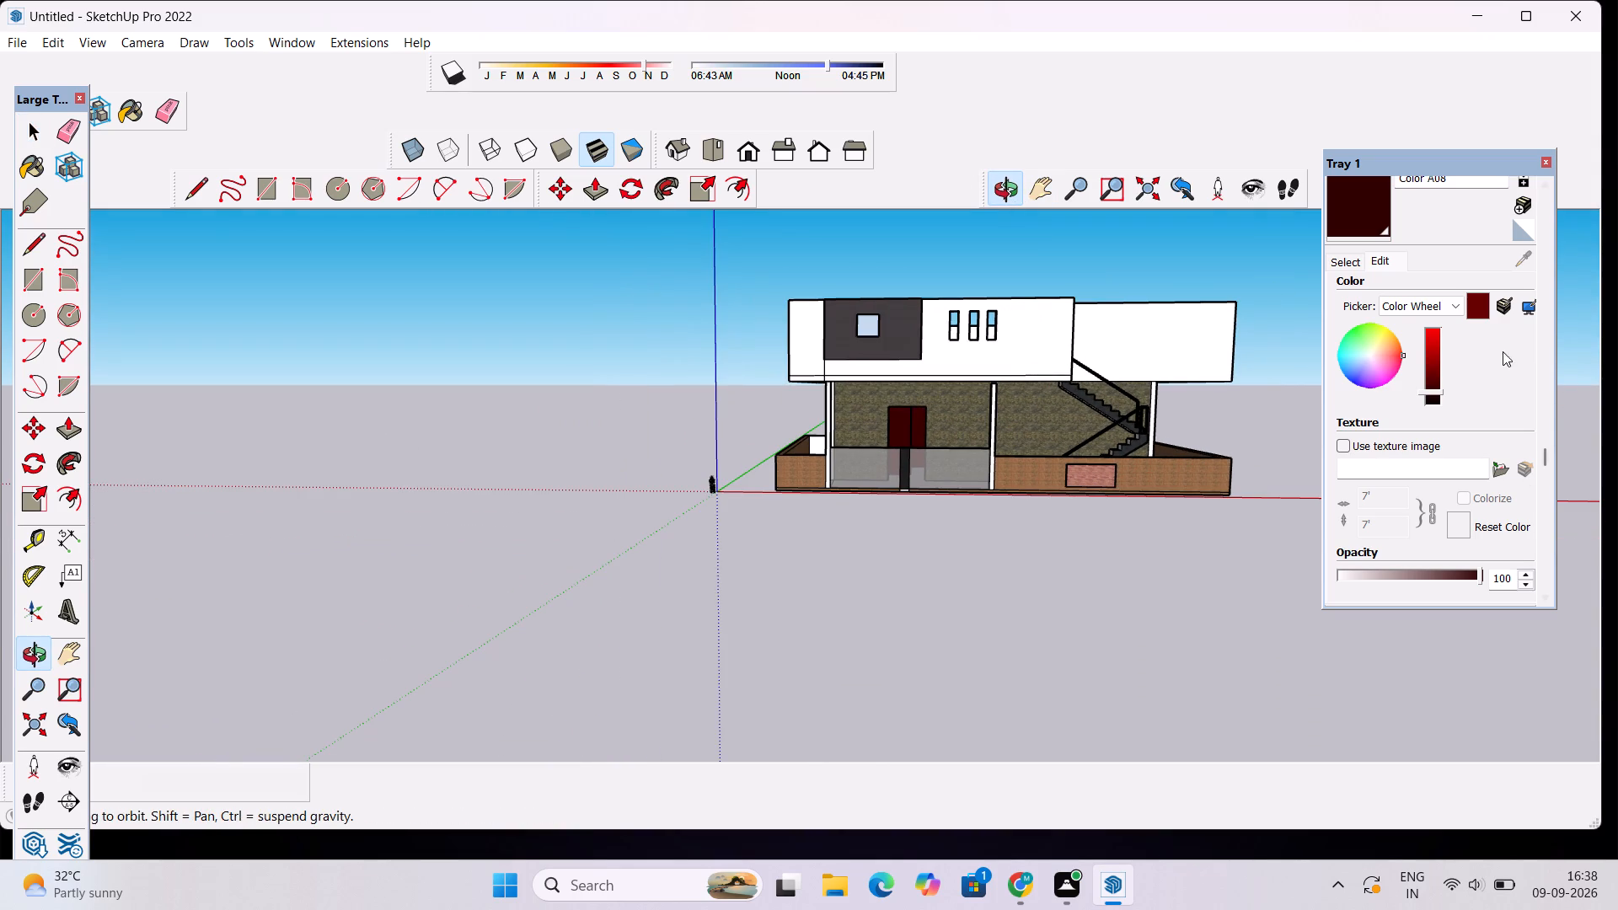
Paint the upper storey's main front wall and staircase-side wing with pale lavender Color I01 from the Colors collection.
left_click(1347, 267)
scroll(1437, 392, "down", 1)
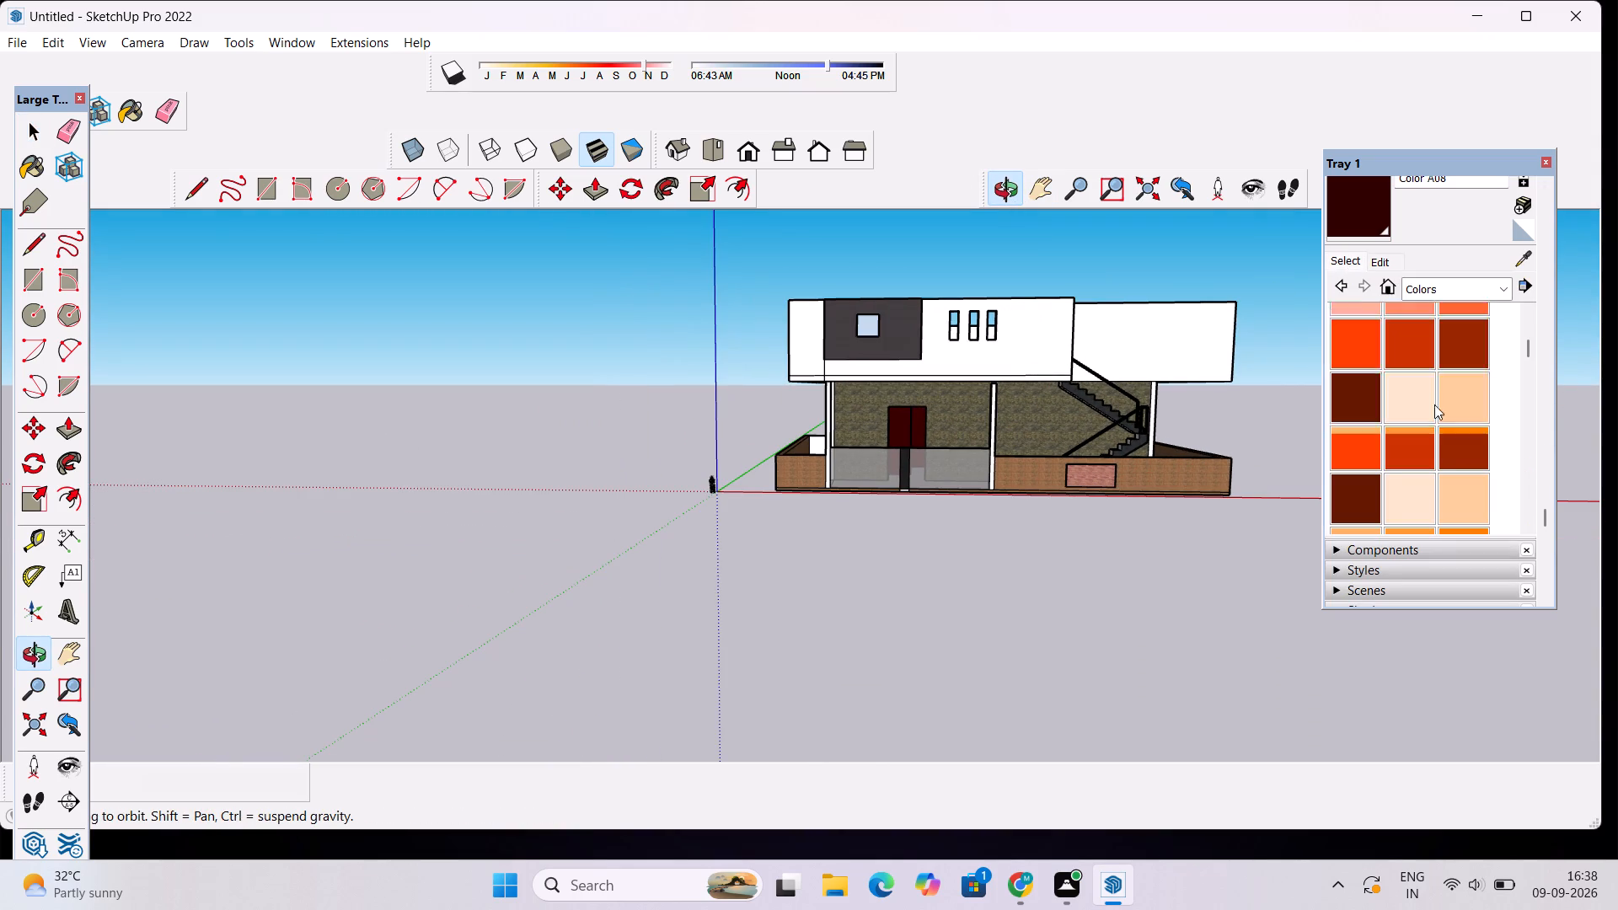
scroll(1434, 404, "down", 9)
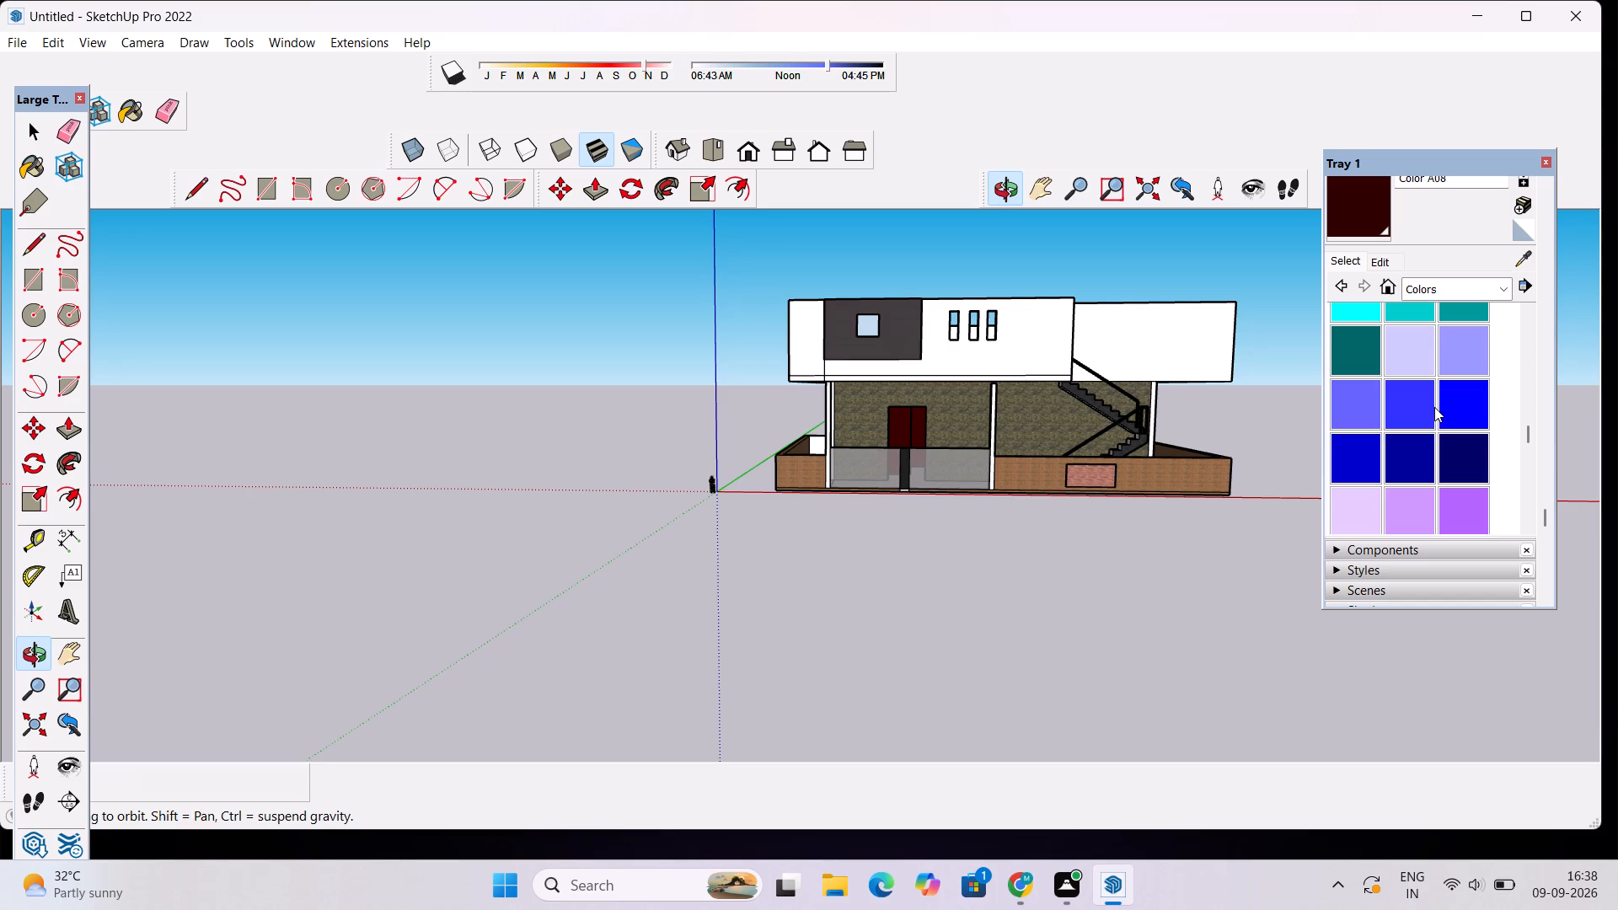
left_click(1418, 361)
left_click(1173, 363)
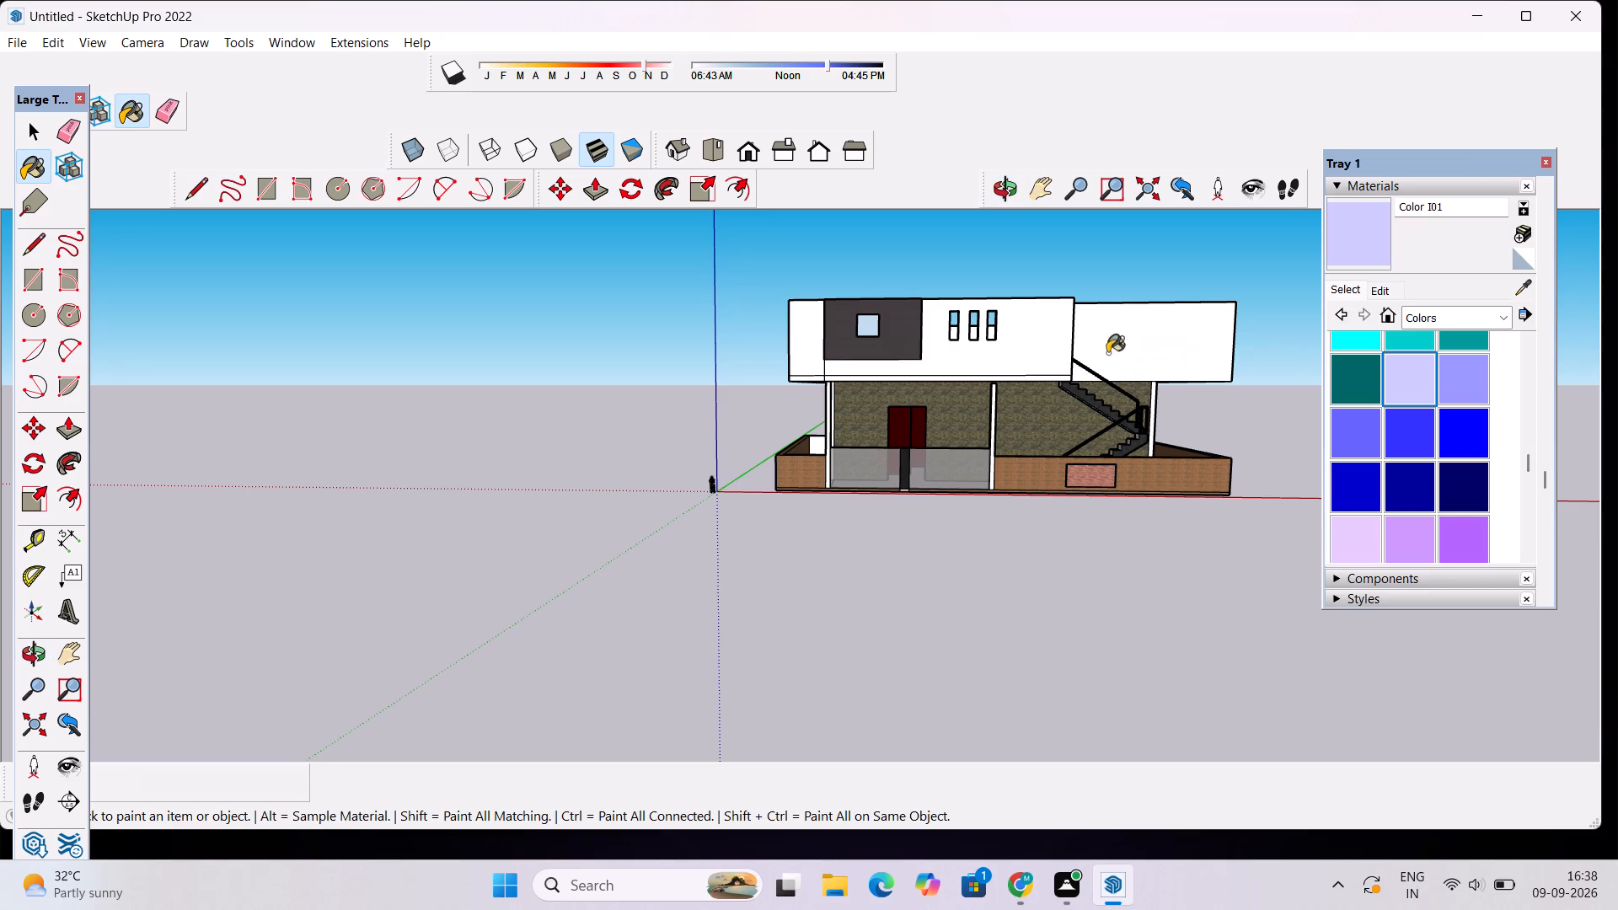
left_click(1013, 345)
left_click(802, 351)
Delete the stray vertical edges and the horizontal edge line along the bottom of the upper storey's main front wall.
scroll(812, 380, "up", 5)
key("space")
scroll(828, 372, "up", 4)
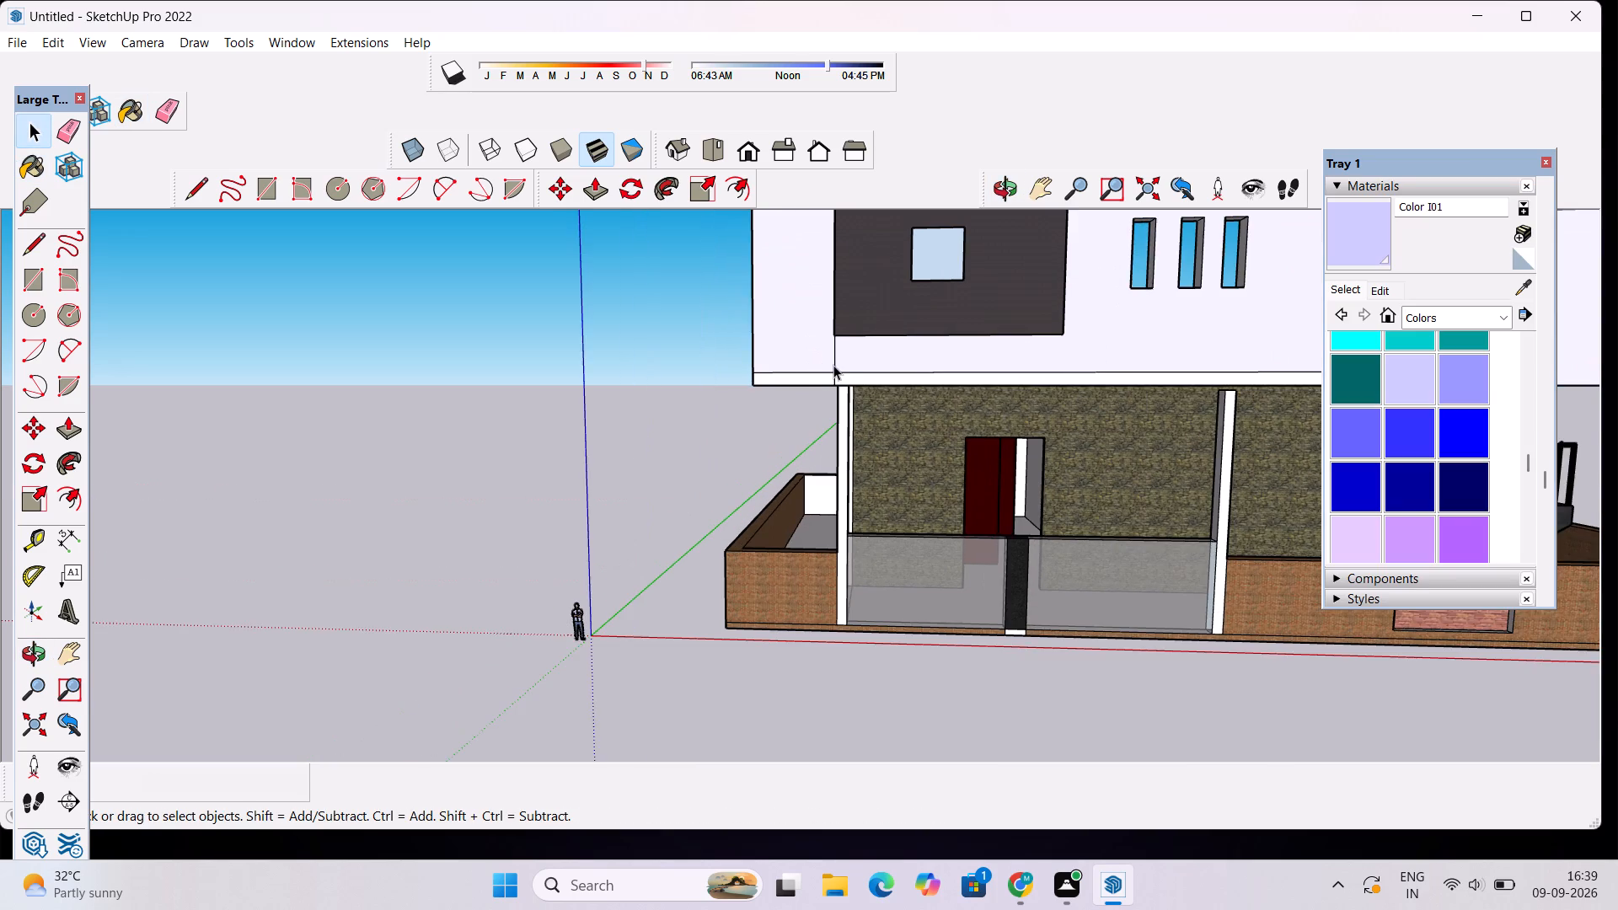
left_click(833, 365)
key("Delete")
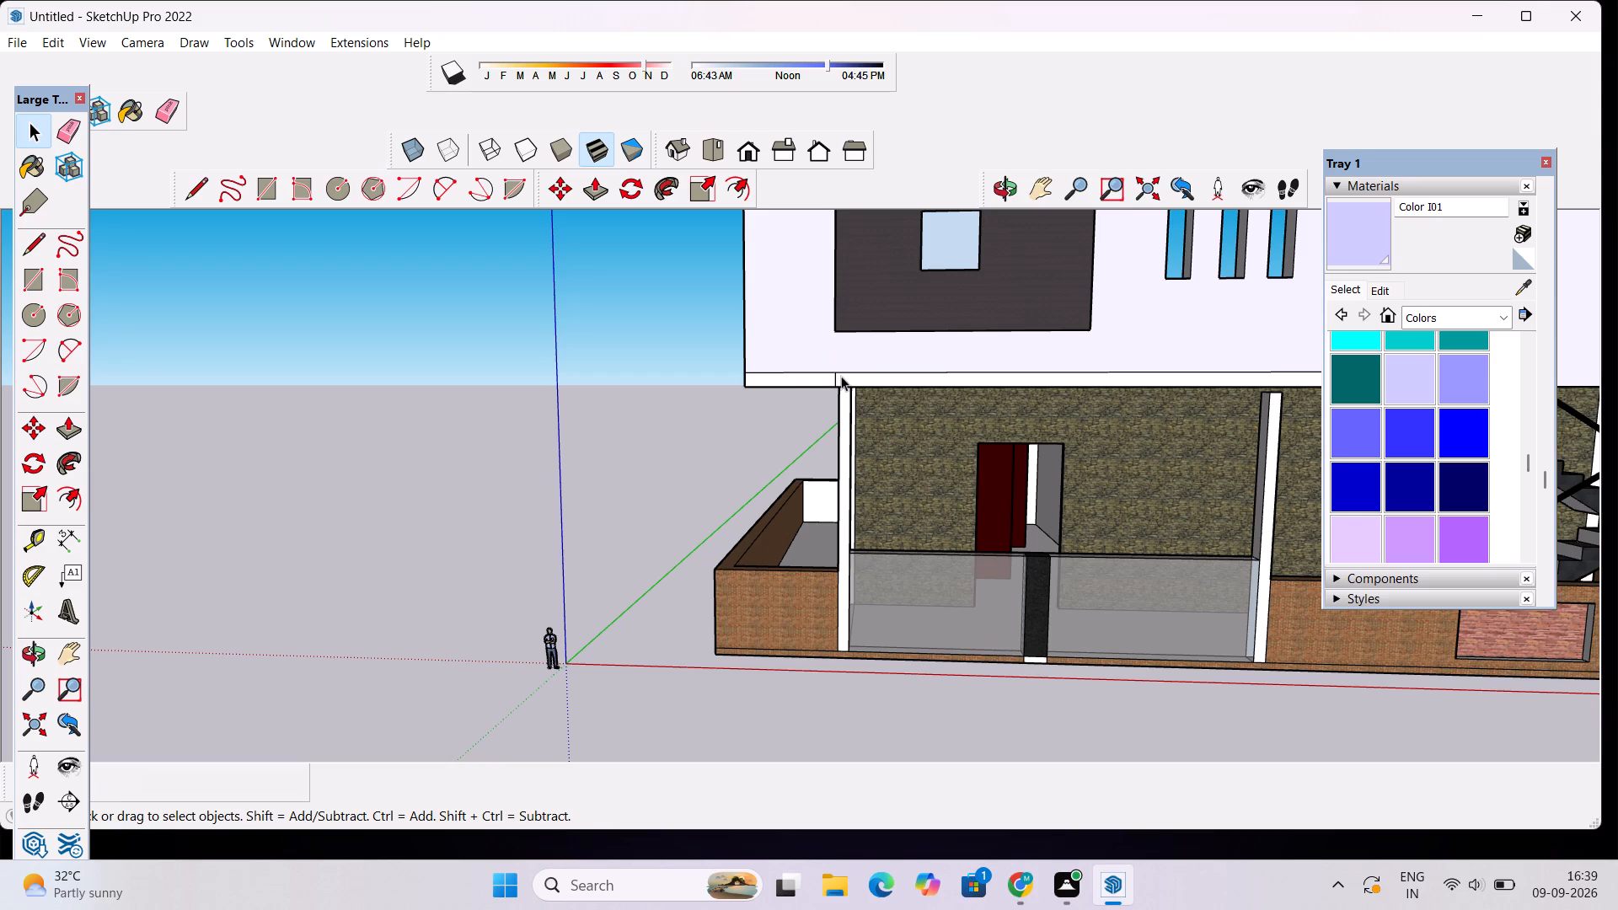
left_click(843, 371)
key("Delete")
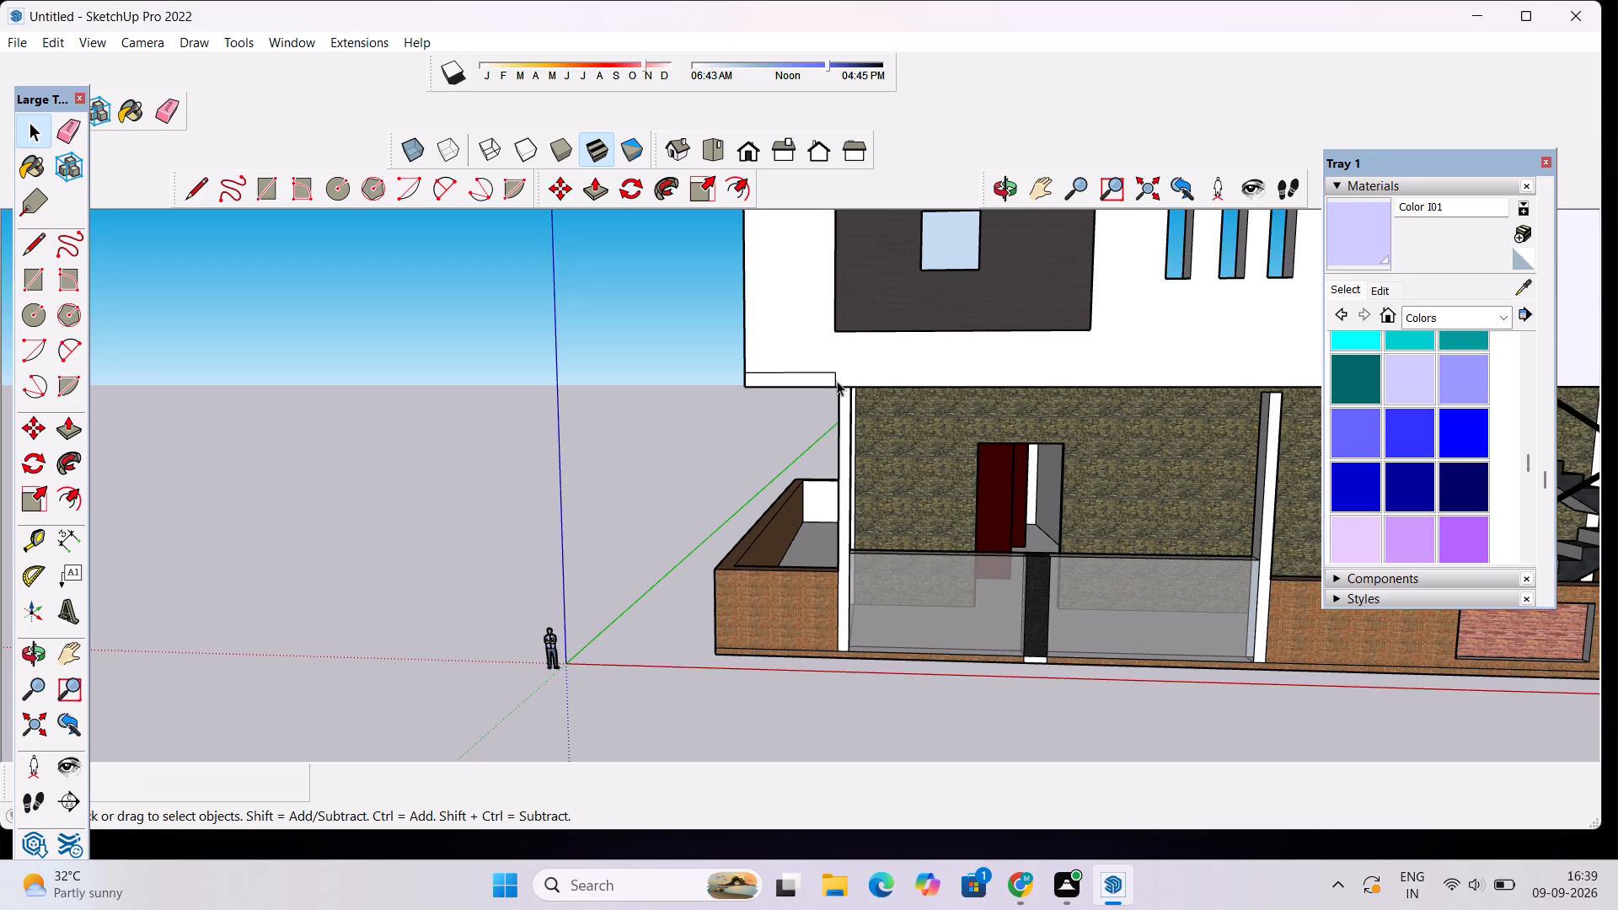
left_click(835, 377)
key("Delete")
key("Delete")
key("Delete")
key("Delete")
key("Delete")
key("Delete")
key("Delete")
key("Delete")
key("Delete")
key("Delete")
key("Delete")
key("Delete")
left_click(832, 371)
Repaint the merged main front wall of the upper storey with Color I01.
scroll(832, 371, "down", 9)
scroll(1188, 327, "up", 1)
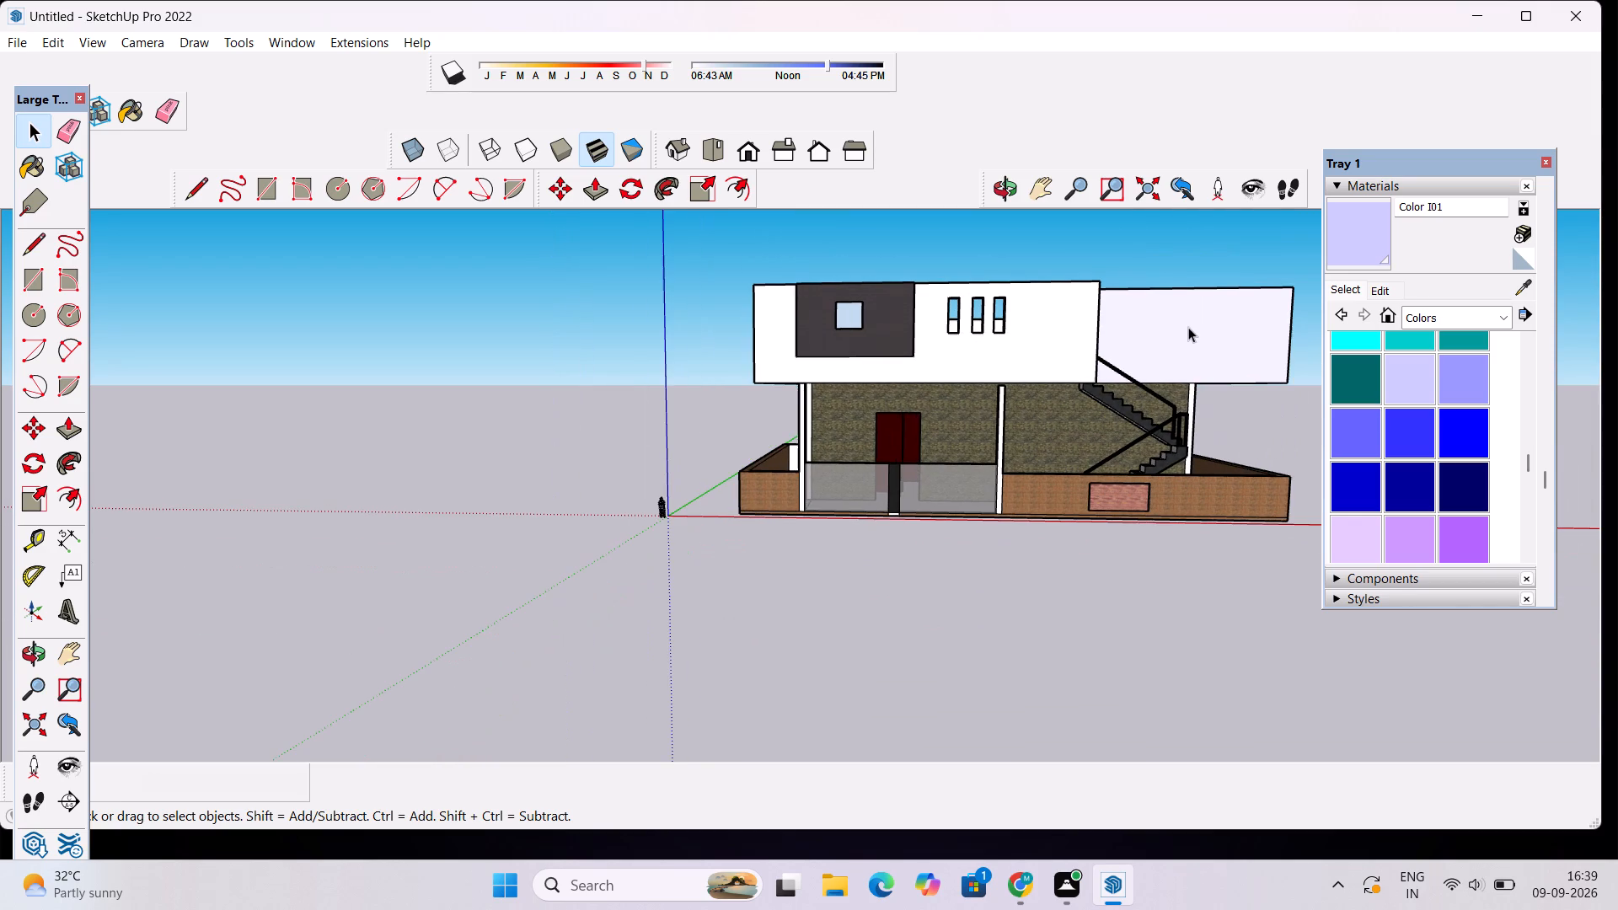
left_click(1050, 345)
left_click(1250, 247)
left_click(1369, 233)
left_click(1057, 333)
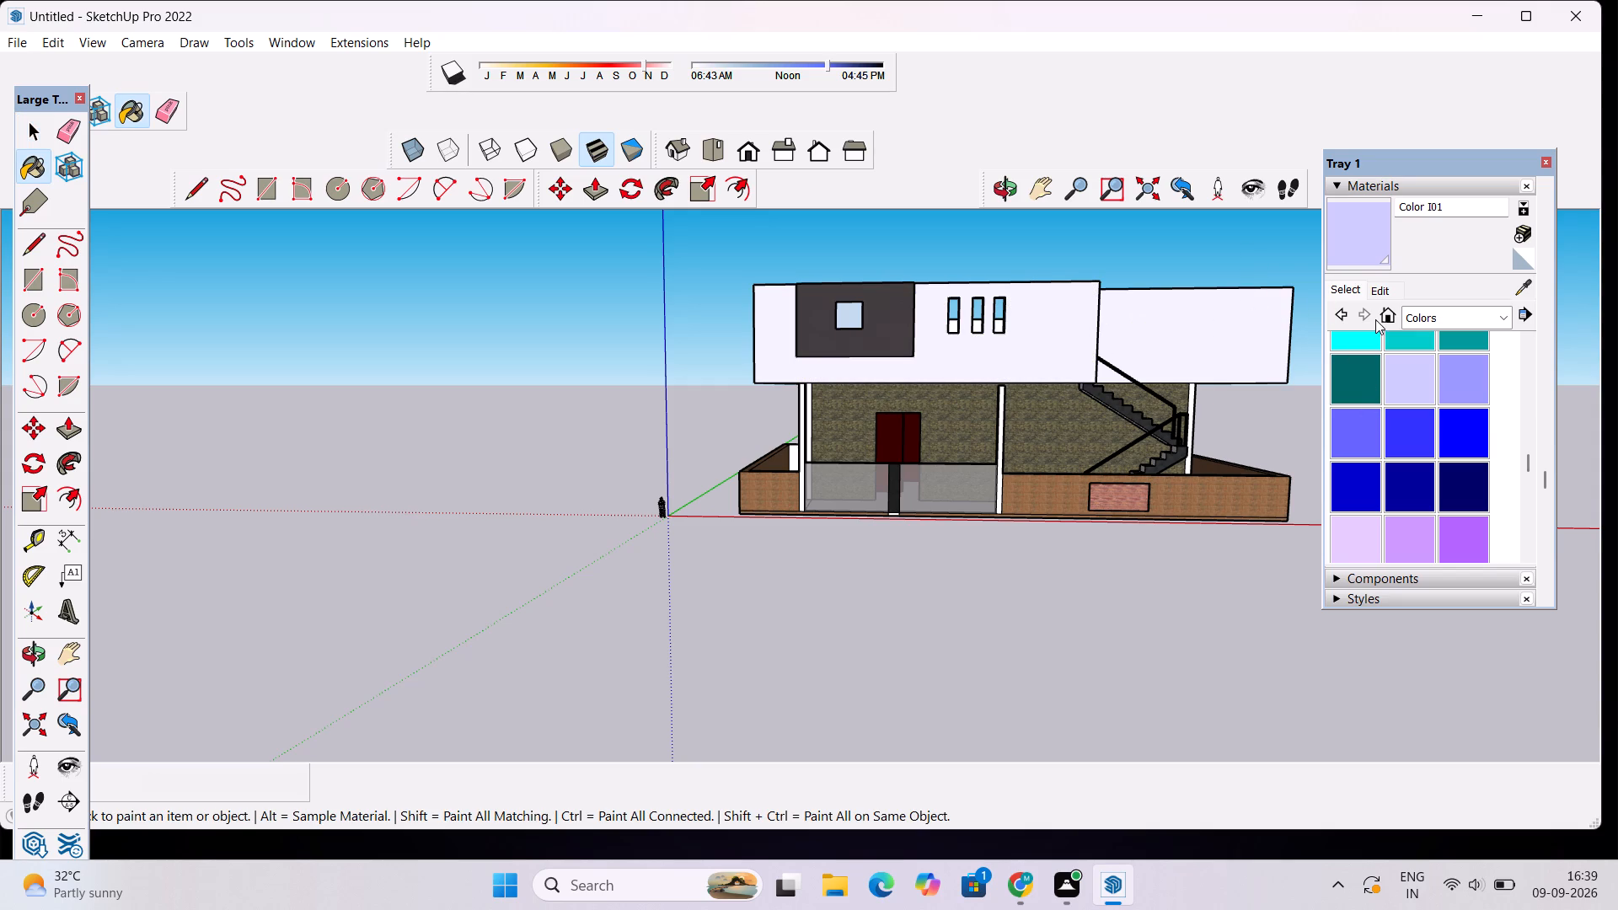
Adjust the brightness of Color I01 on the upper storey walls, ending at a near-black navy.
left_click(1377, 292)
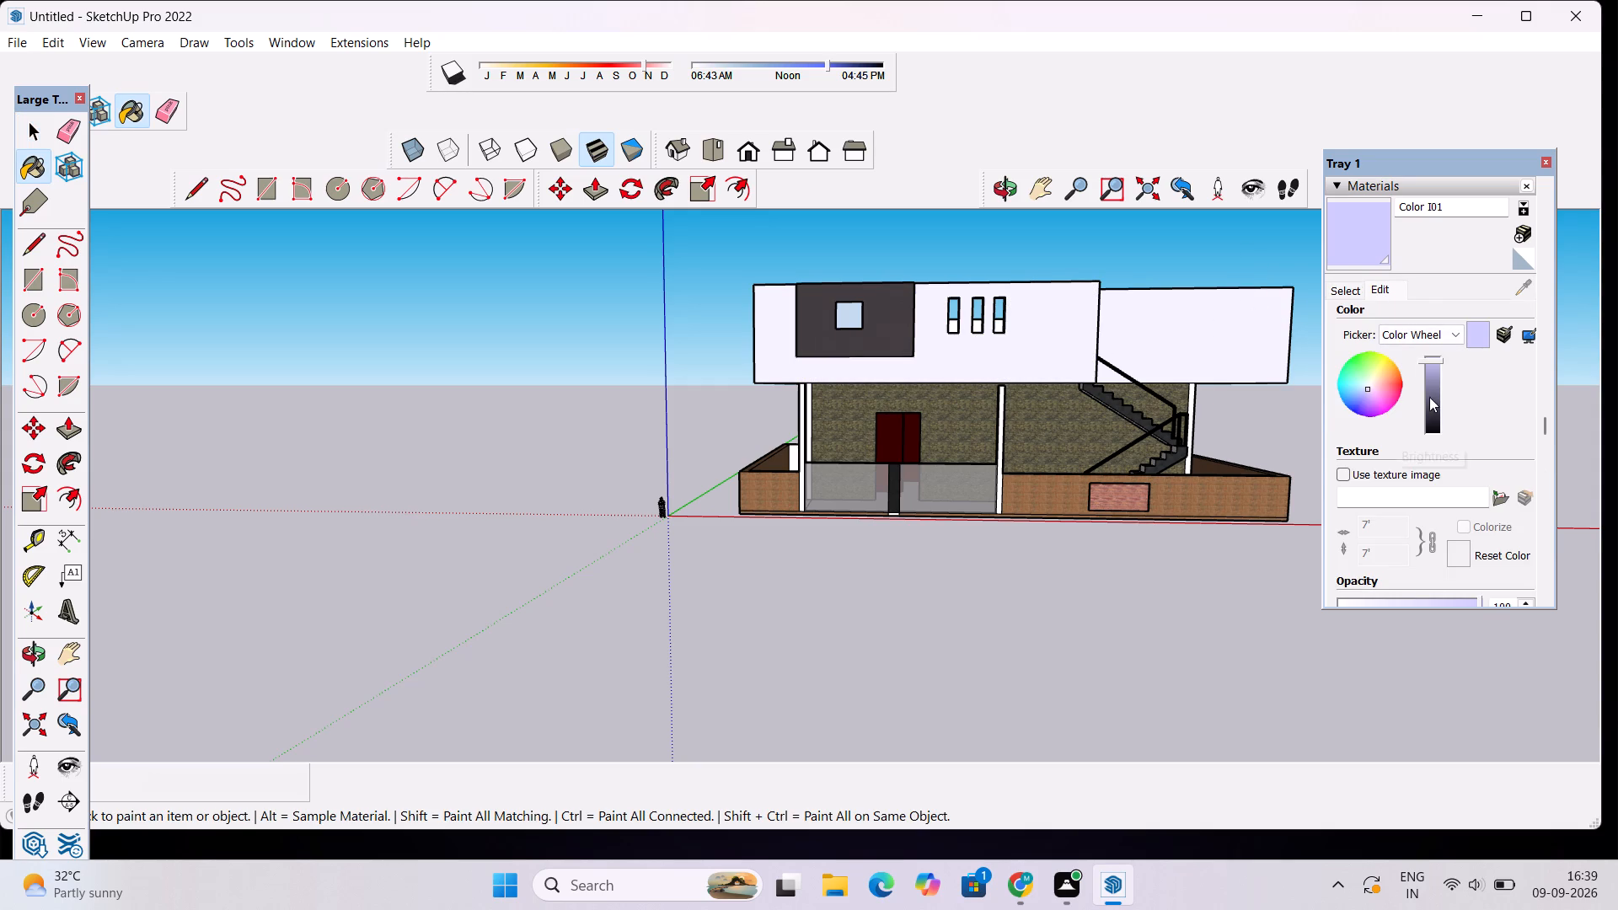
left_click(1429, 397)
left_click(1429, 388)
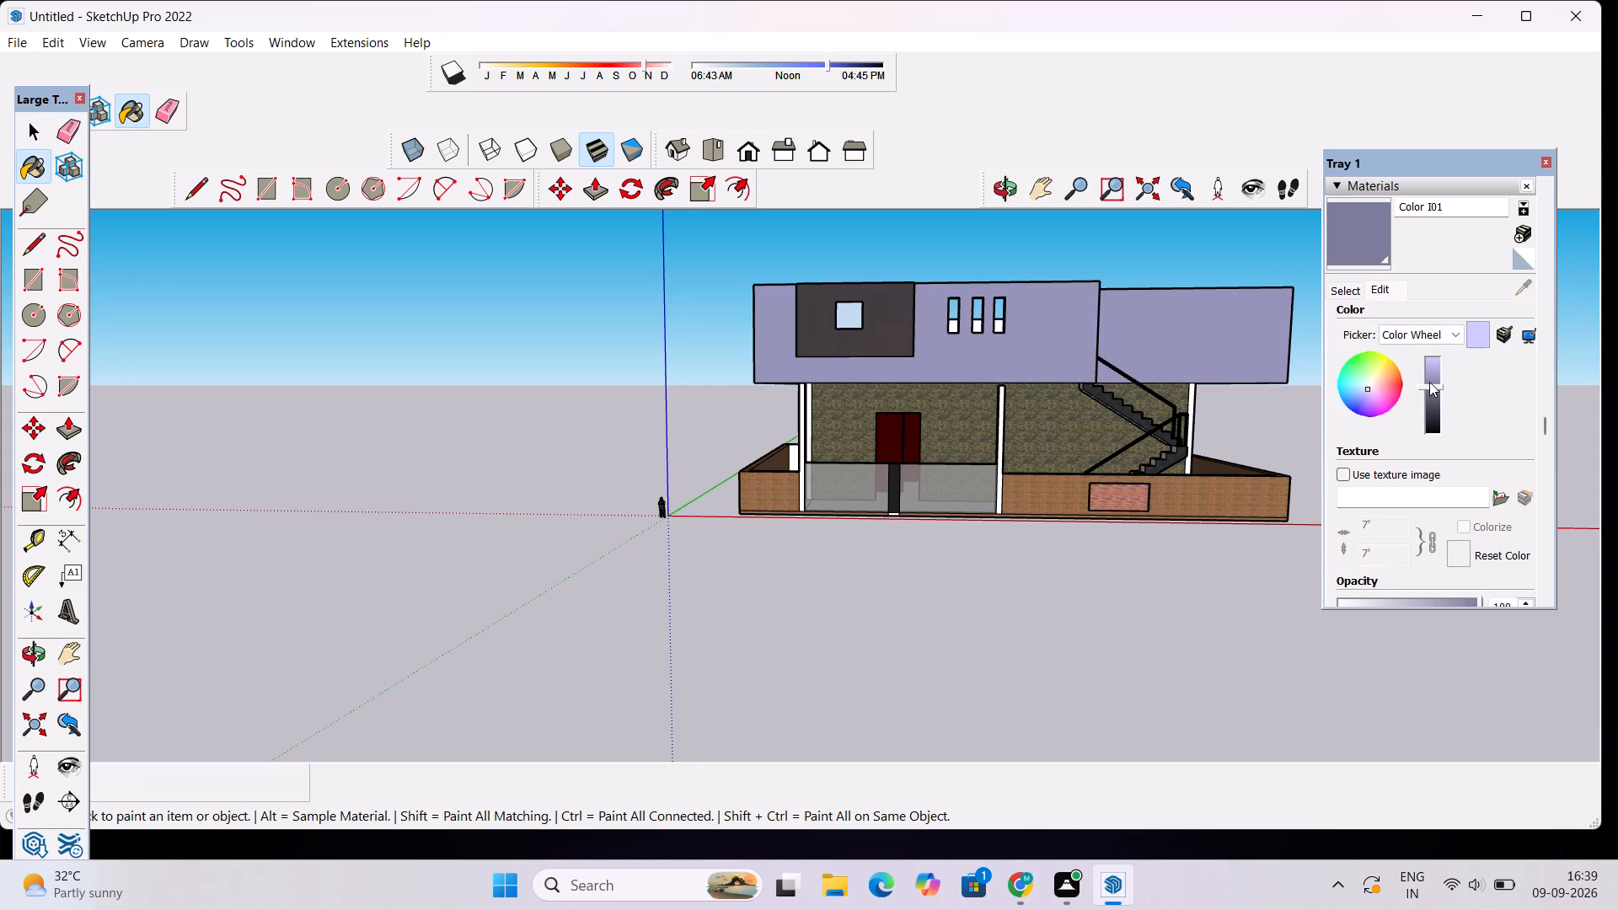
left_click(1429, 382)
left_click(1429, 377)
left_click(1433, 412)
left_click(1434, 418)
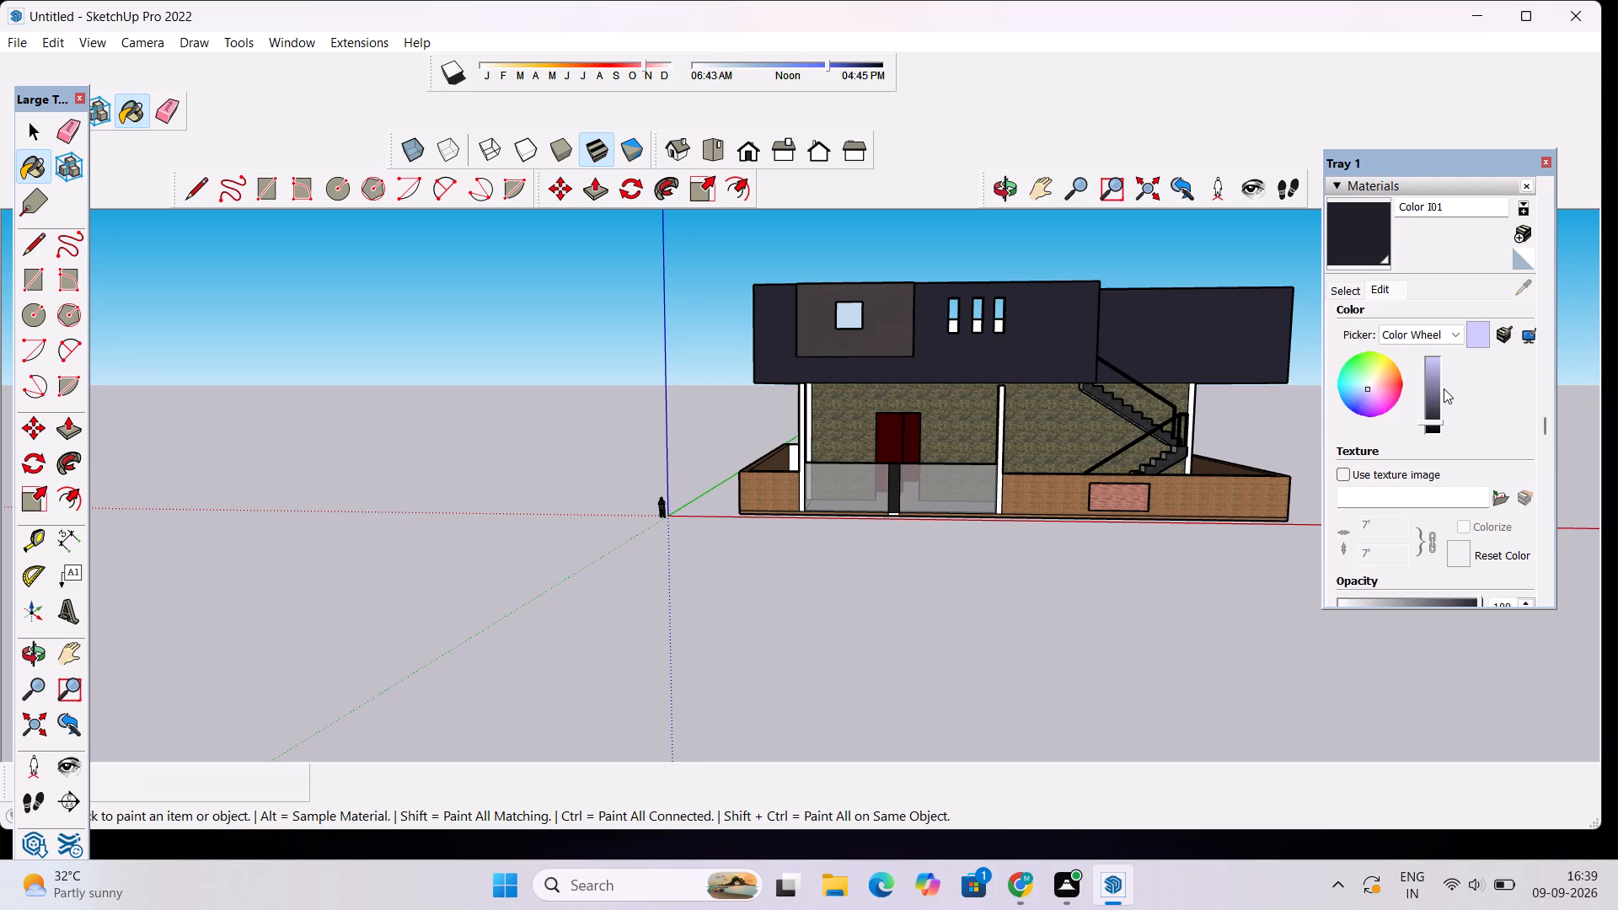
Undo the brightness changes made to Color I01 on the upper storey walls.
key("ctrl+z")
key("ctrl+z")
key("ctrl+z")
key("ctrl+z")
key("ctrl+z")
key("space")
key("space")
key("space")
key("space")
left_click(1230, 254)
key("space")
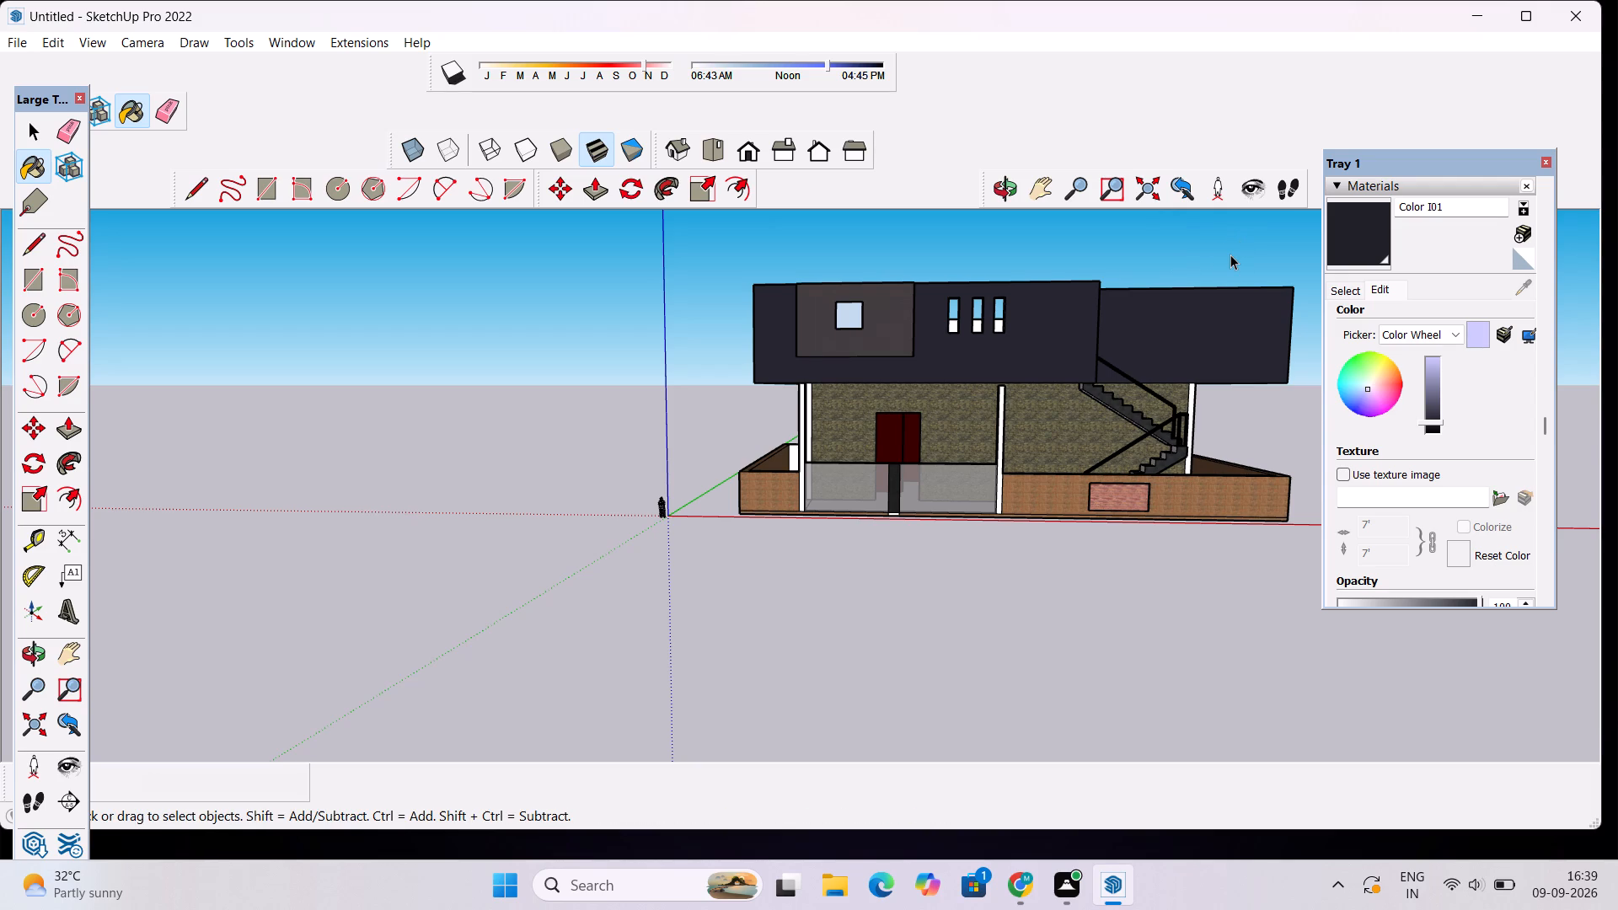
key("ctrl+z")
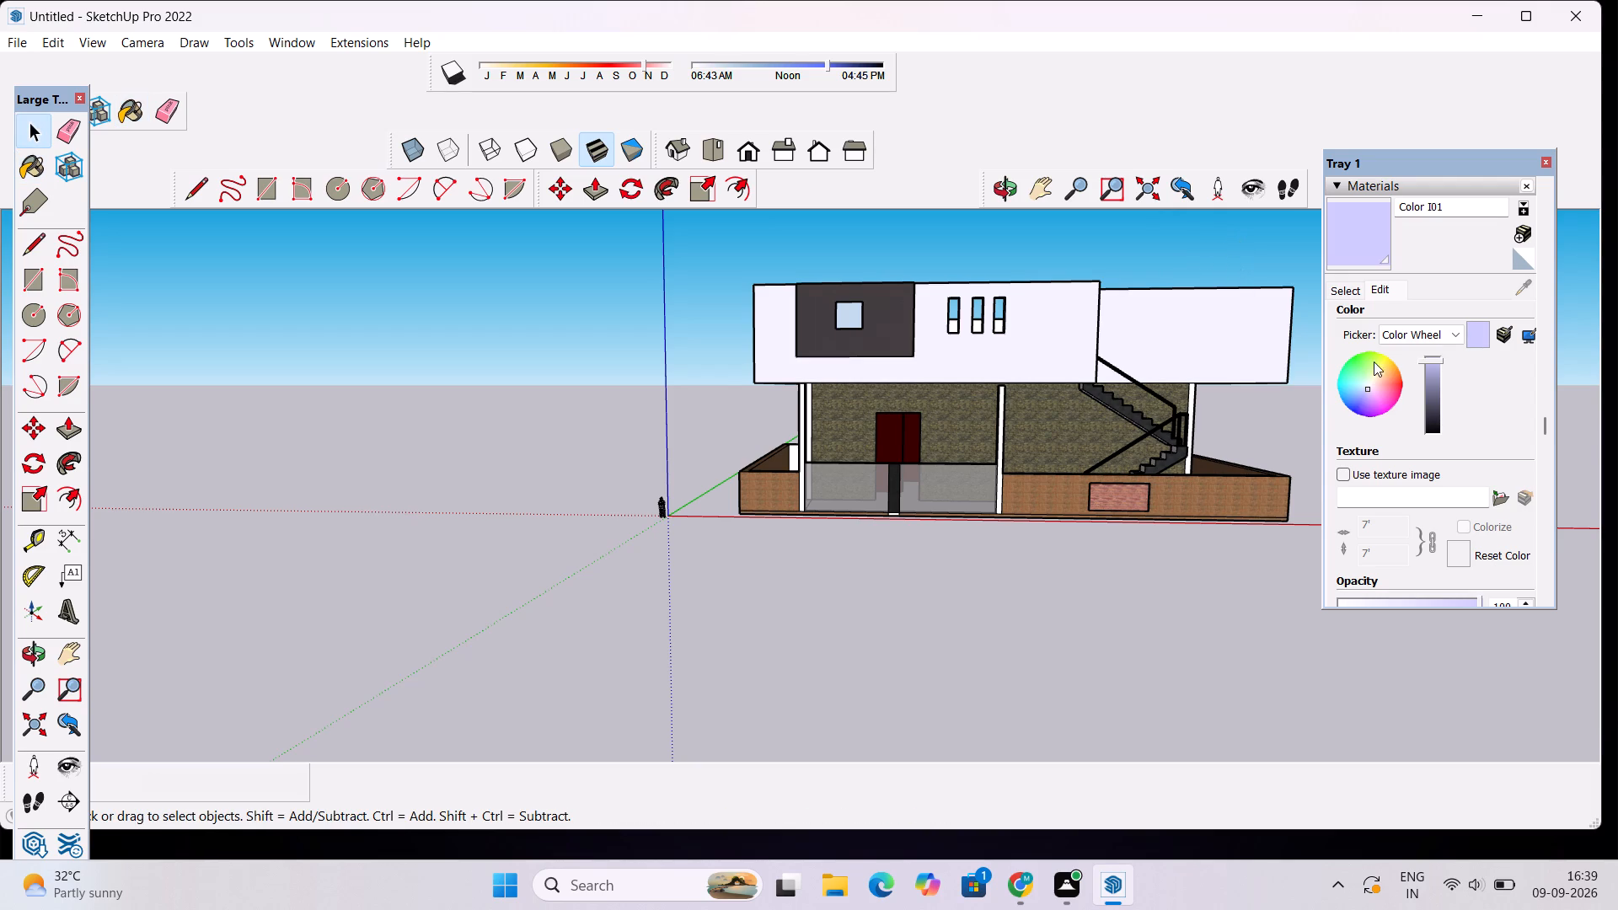
Paint the upper storey's main front wall and staircase-side wing with gray Color M05 from the Colors collection.
left_click(1349, 292)
scroll(1439, 471, "down", 3)
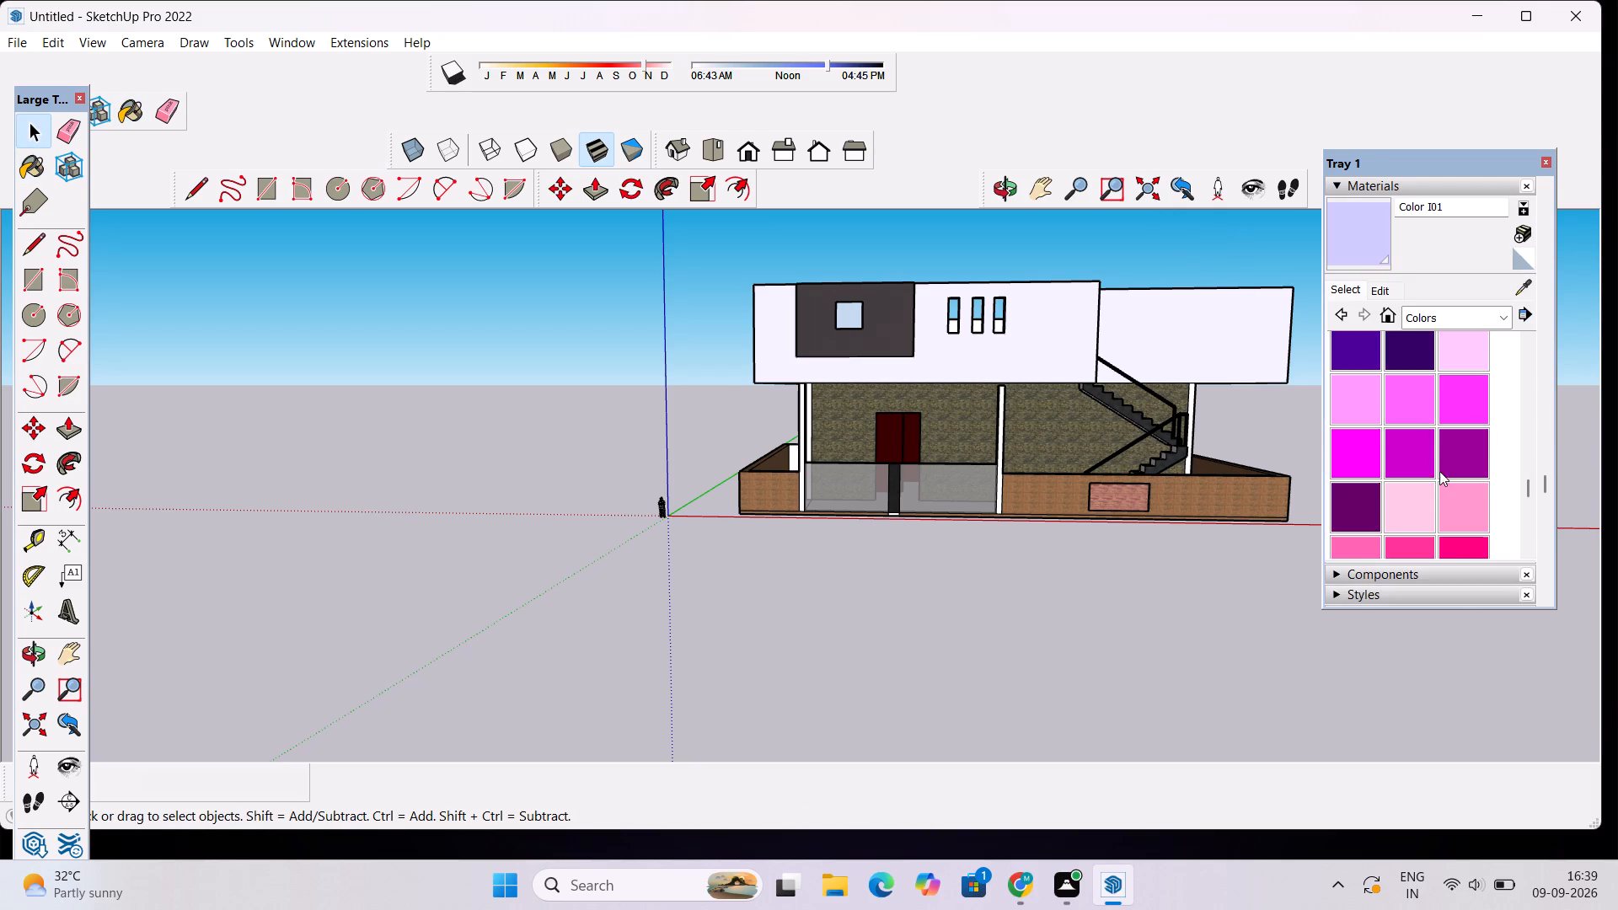
scroll(1439, 469, "down", 4)
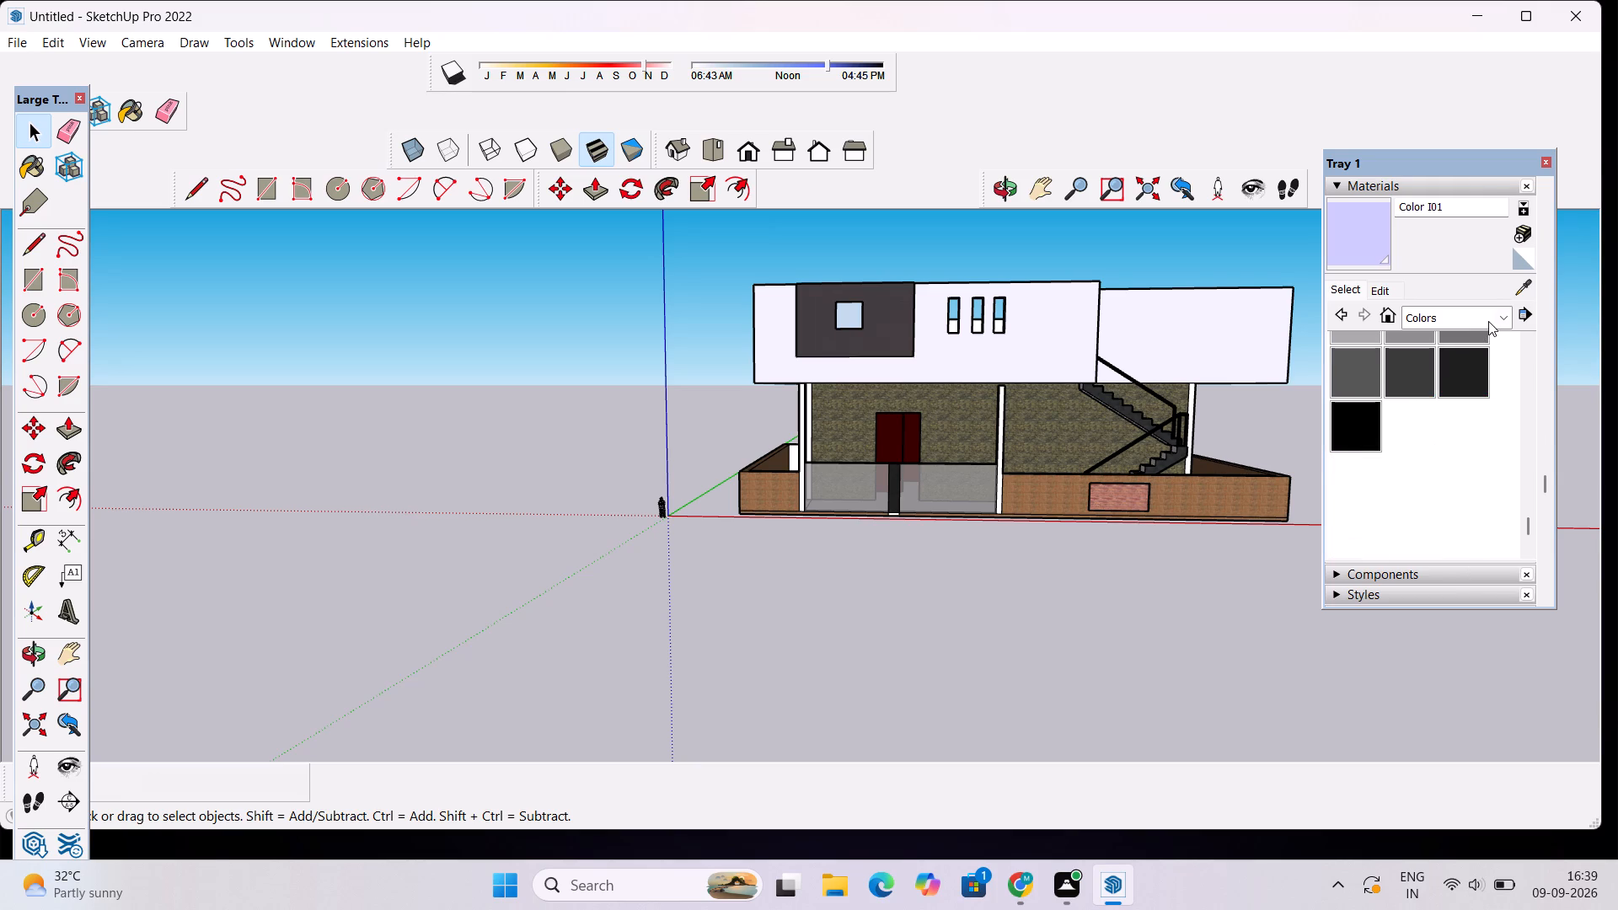
scroll(1424, 367, "up", 1)
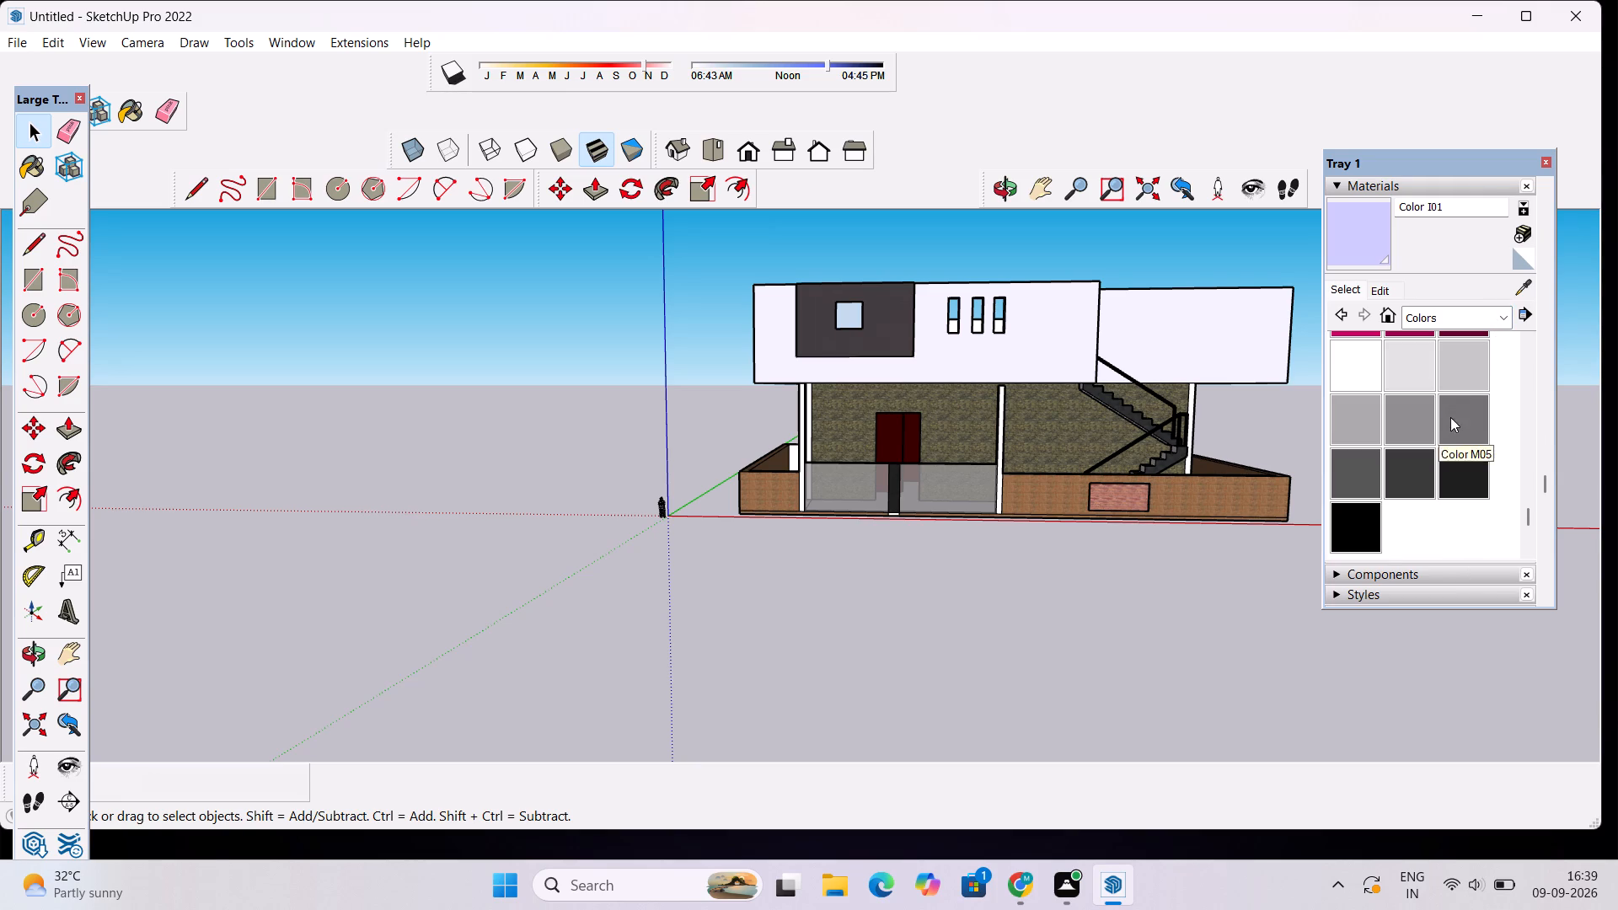
left_click(1450, 417)
left_click(1059, 332)
left_click(1167, 329)
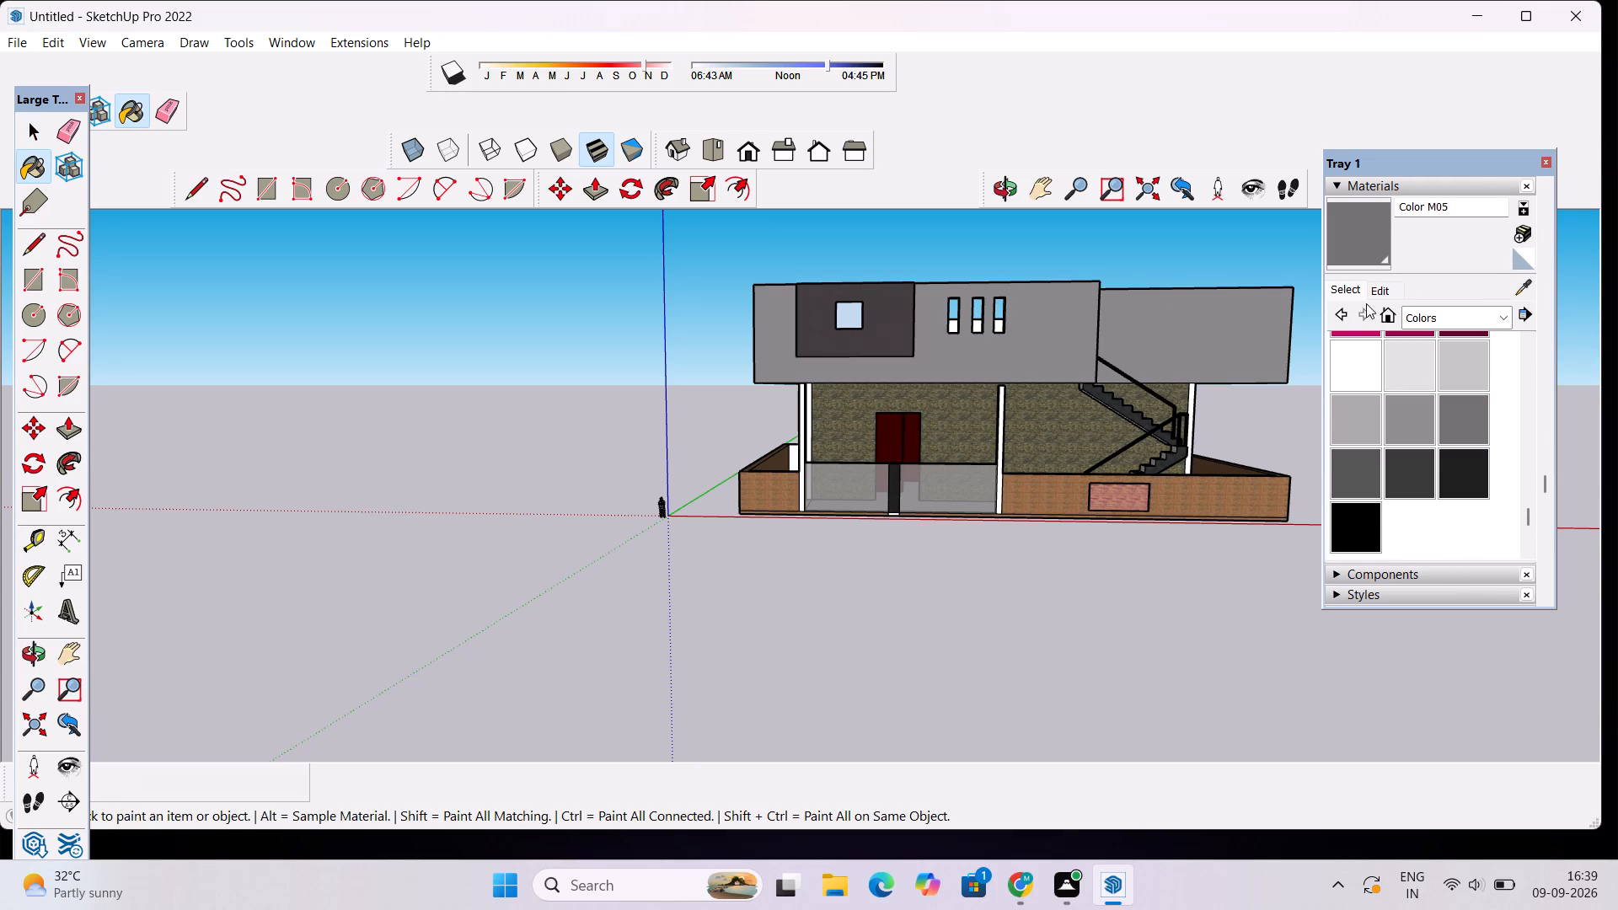
Darken the Color M05 material on the upper storey walls to a near-black charcoal.
left_click(1375, 289)
left_click(1433, 411)
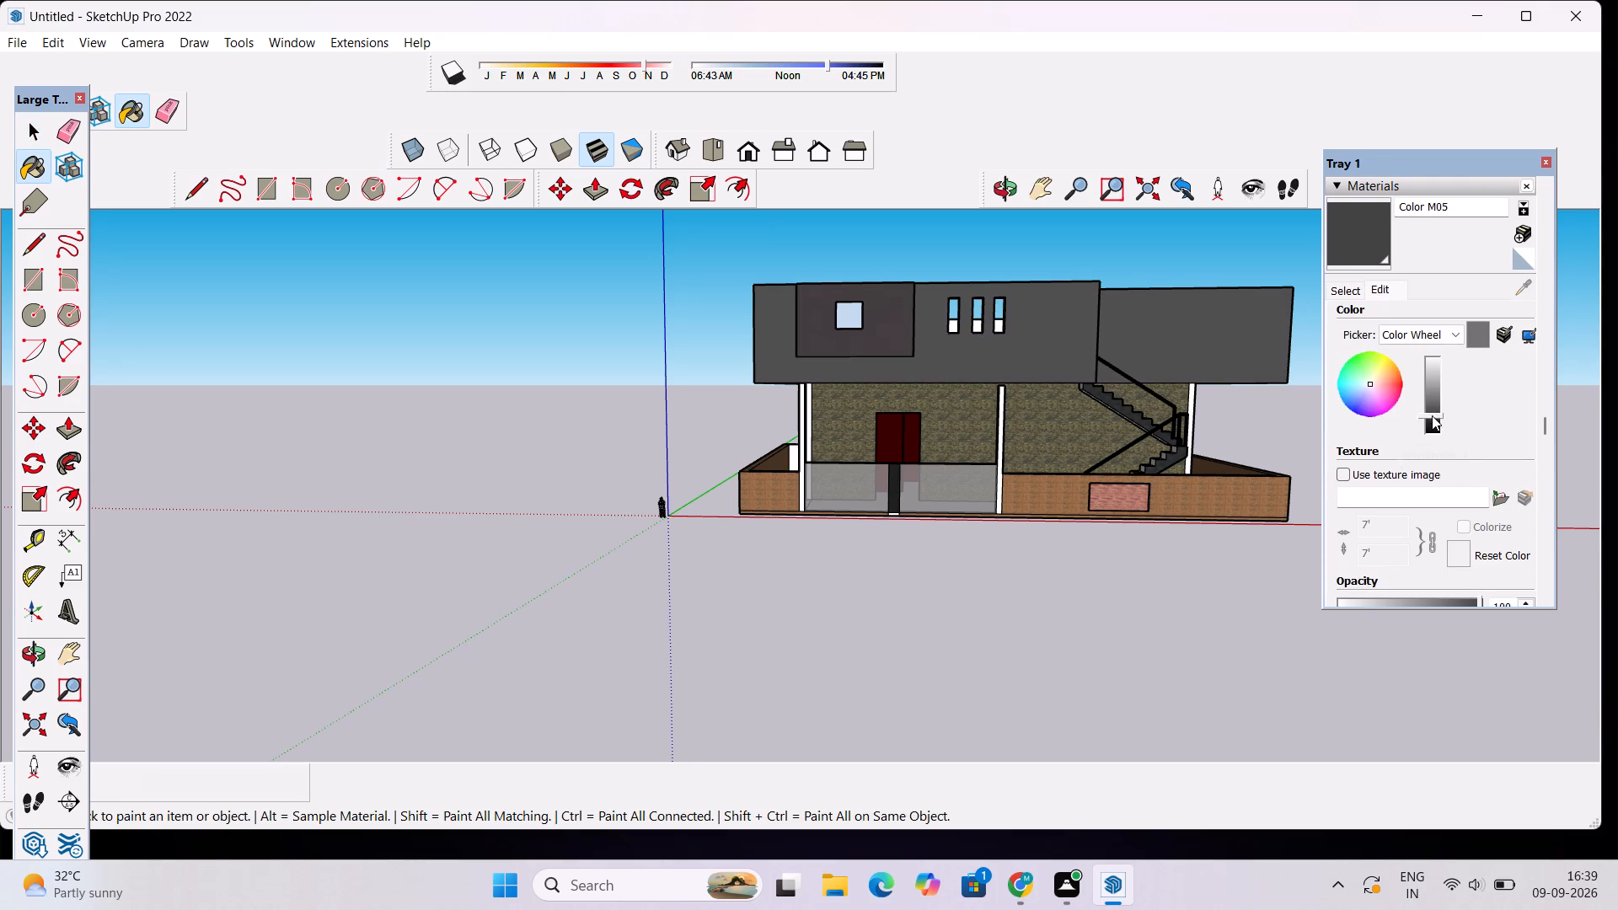
left_click(1432, 418)
scroll(1322, 390, "down", 5)
key("space")
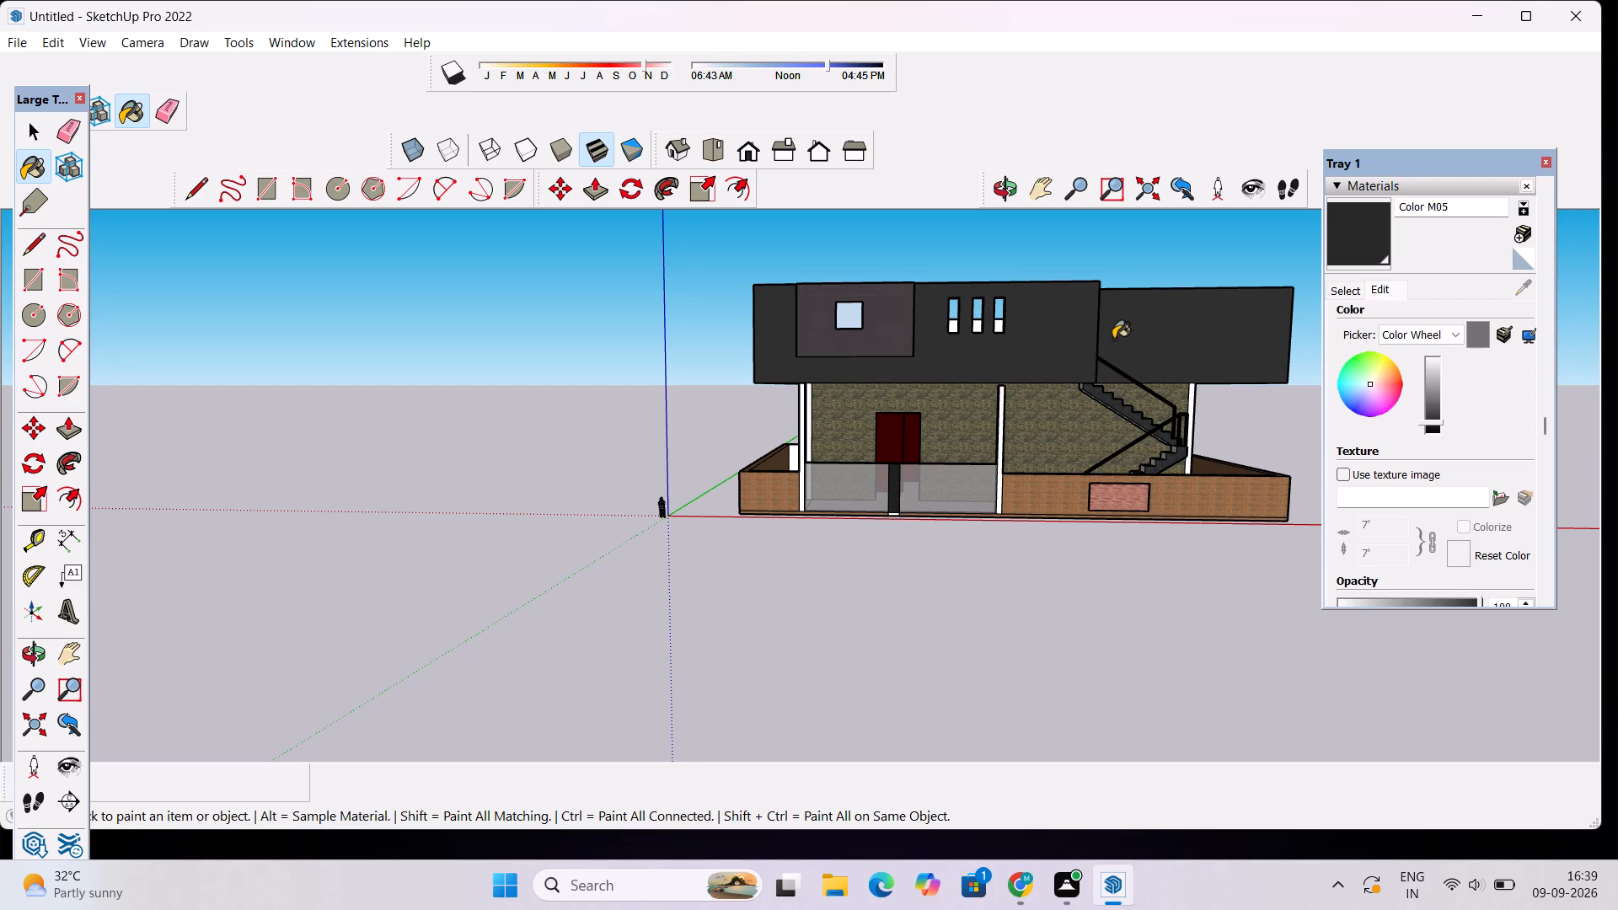
key("space")
key("space")
key("space")
key("space")
scroll(1093, 305, "down", 1)
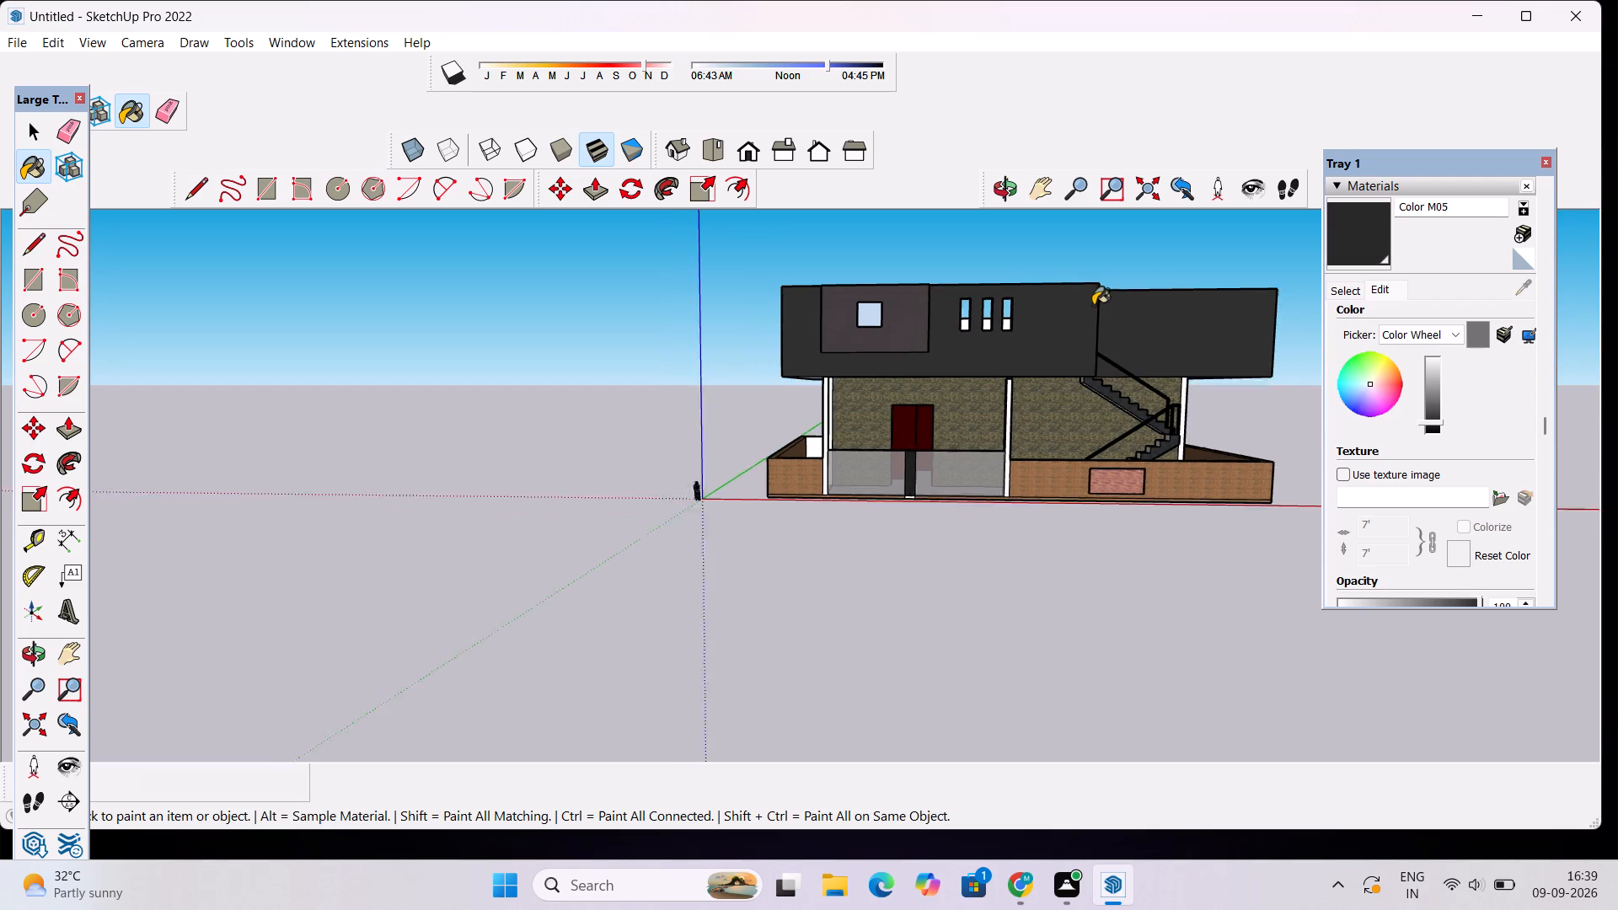
scroll(1093, 305, "down", 3)
scroll(1155, 338, "up", 3)
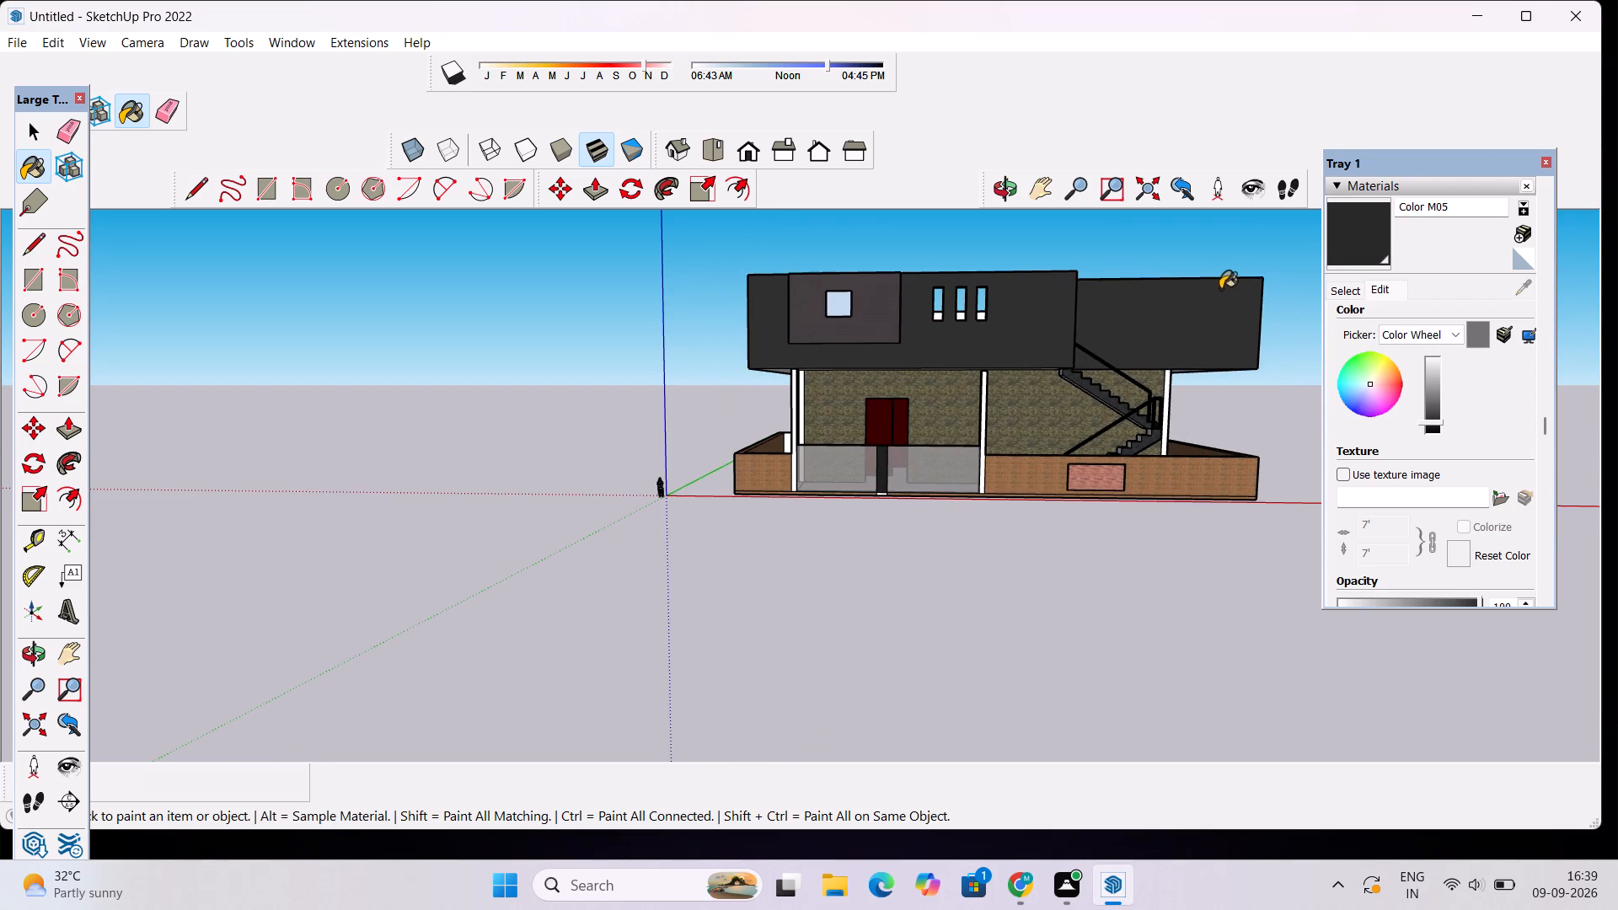
Paint the front faces of the two porch columns, the corner column's inner side and the adjacent stone wall edge with pale pink Color L01.
scroll(1221, 286, "down", 3)
left_click(1346, 293)
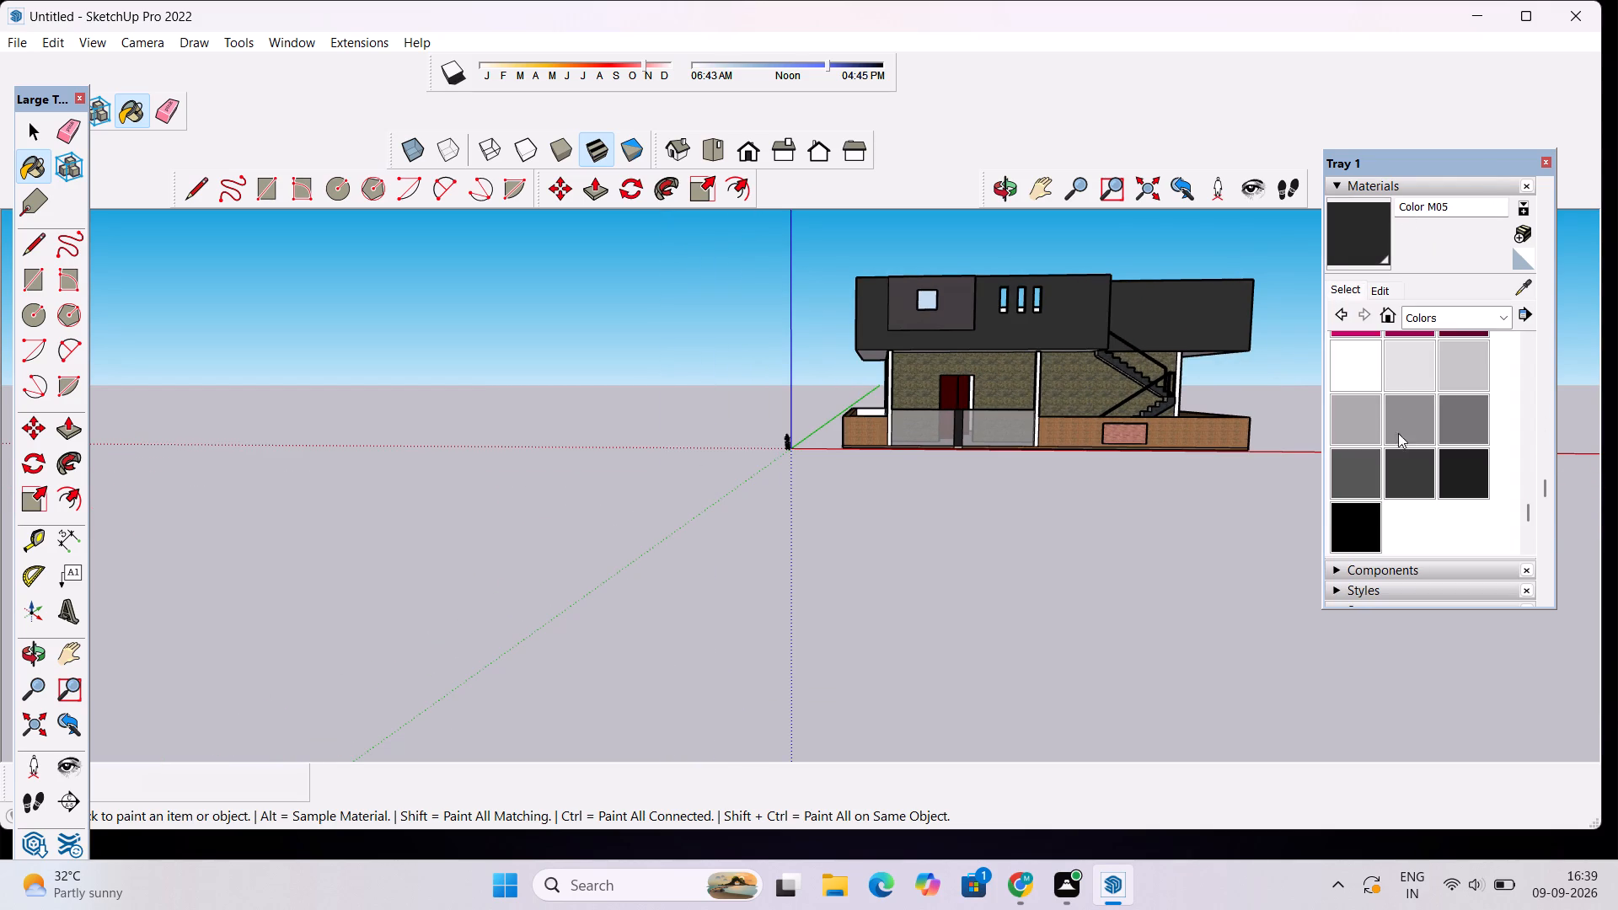
scroll(1398, 435, "down", 2)
left_click(1502, 318)
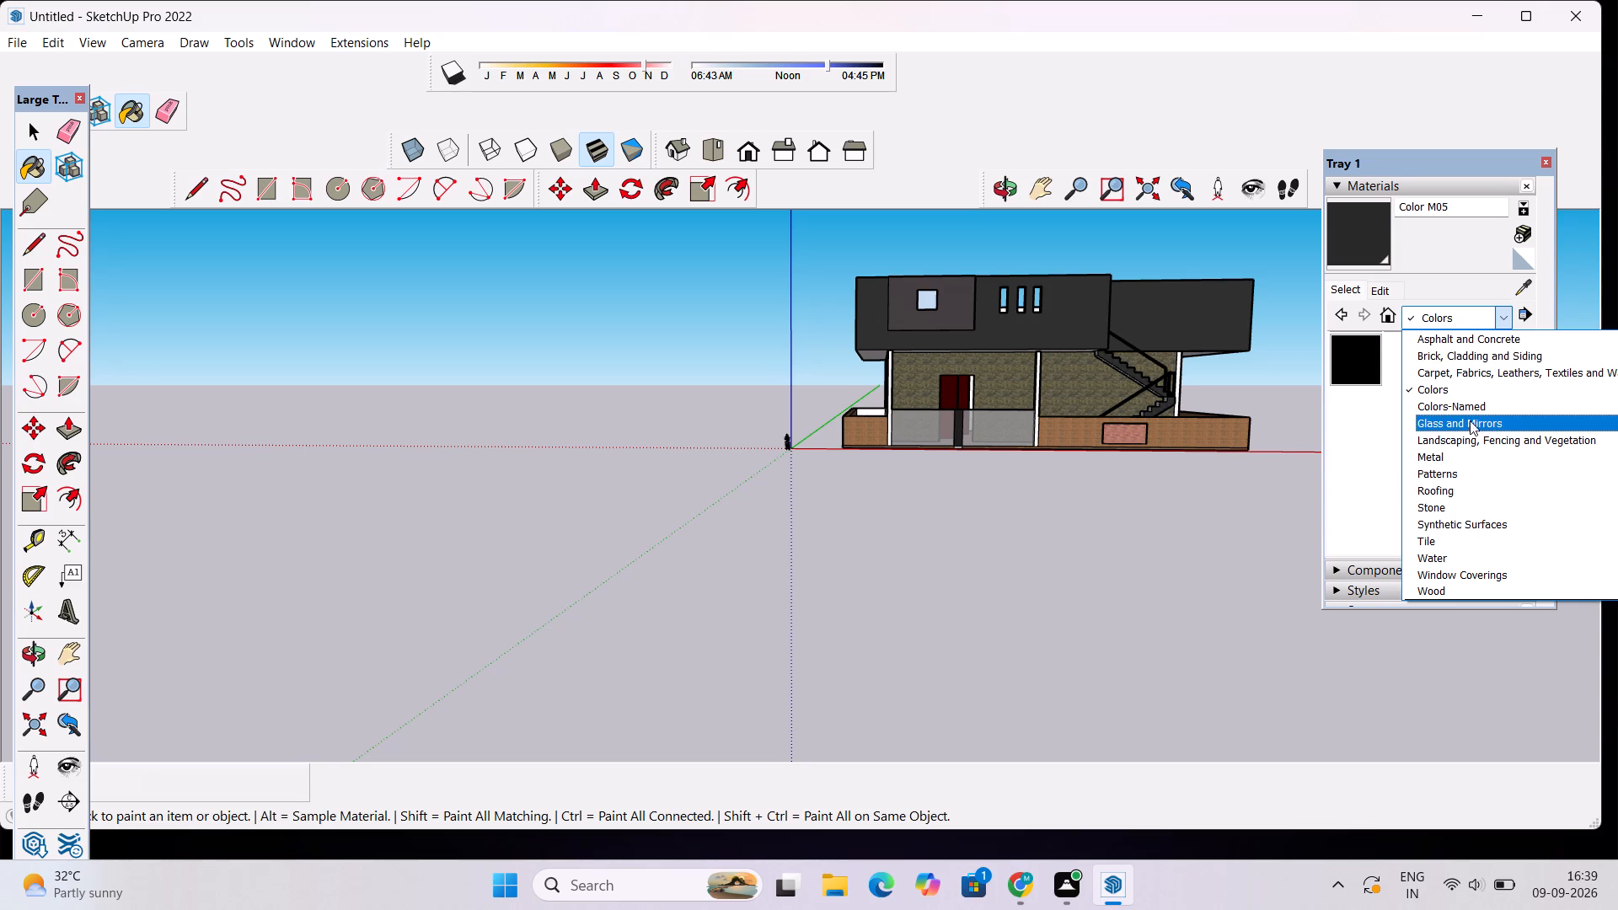
scroll(1469, 426, "up", 5)
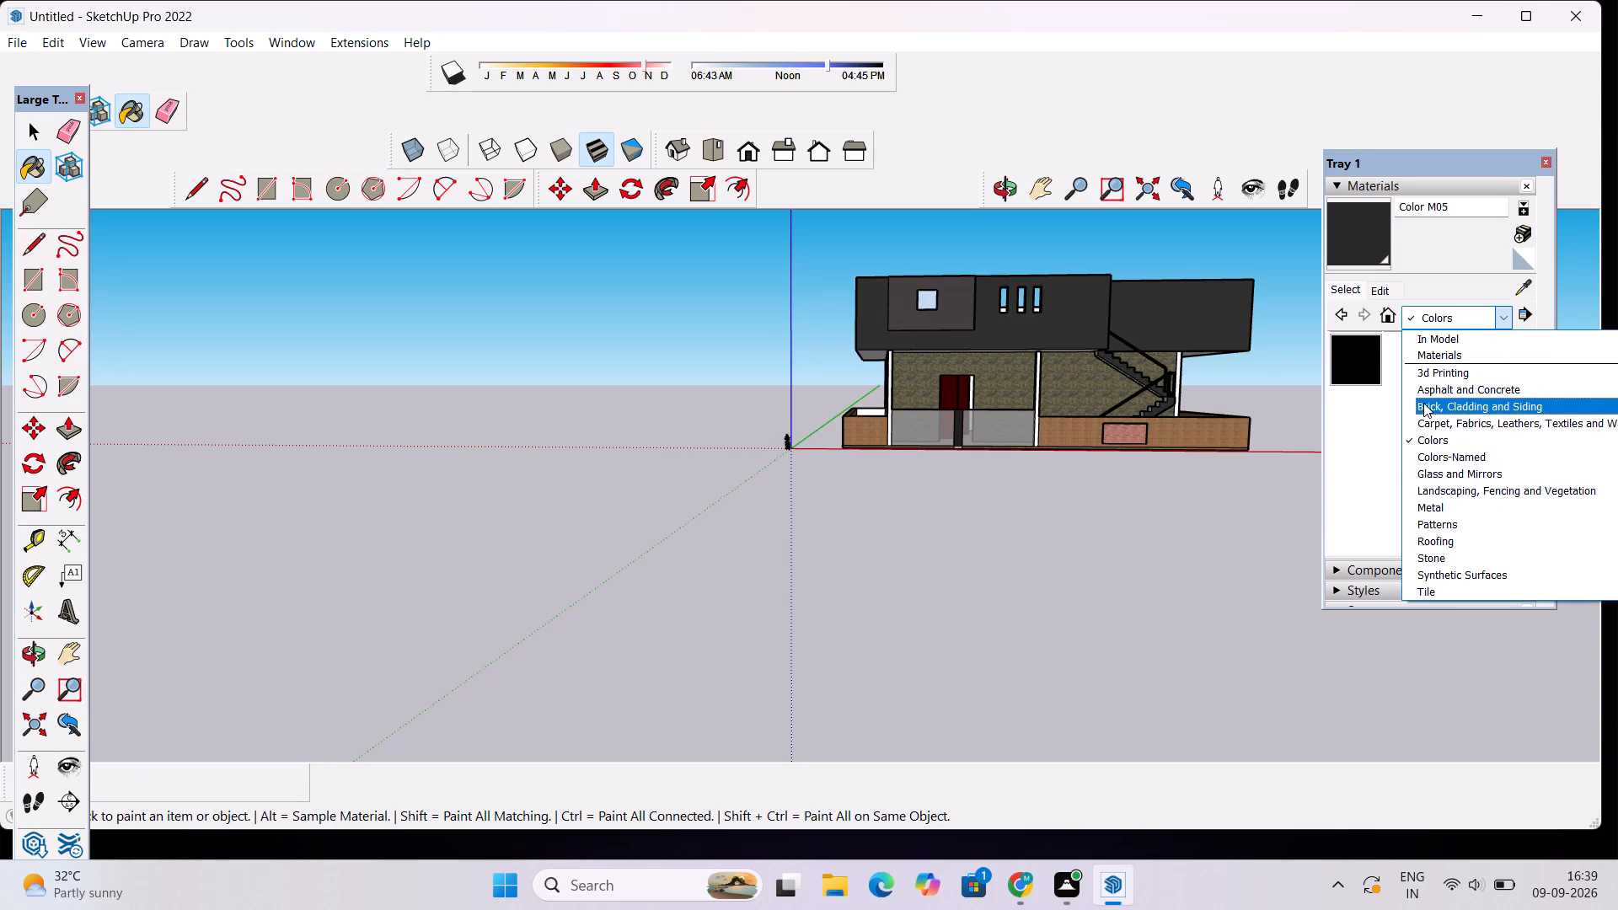
scroll(1423, 403, "up", 7)
scroll(1459, 385, "down", 4)
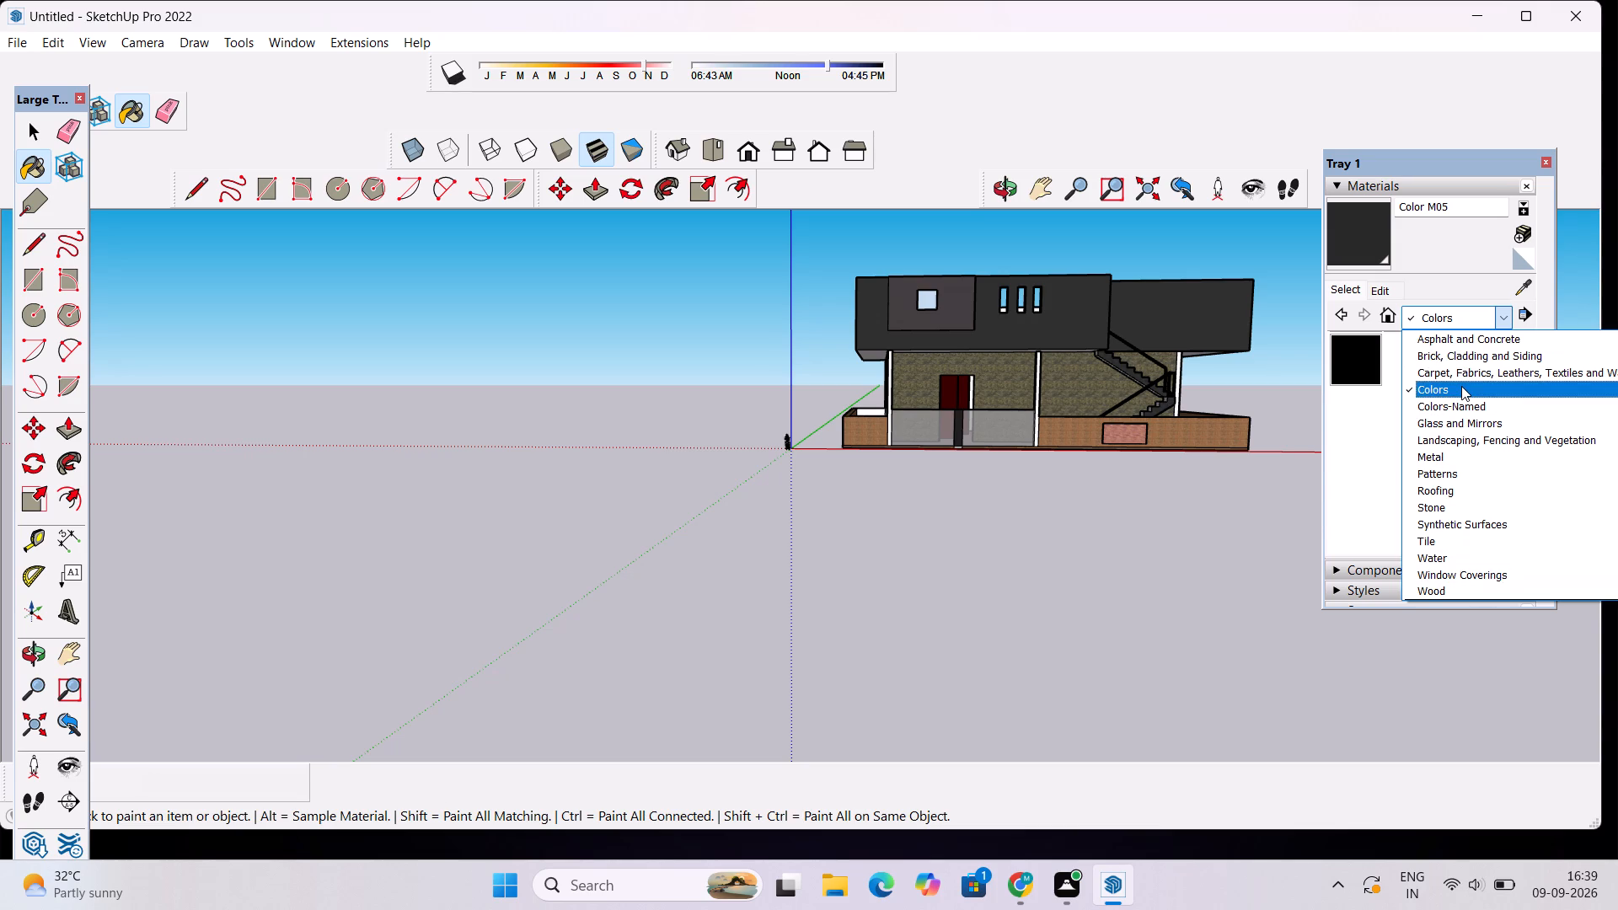
scroll(1461, 386, "down", 1)
left_click(1471, 318)
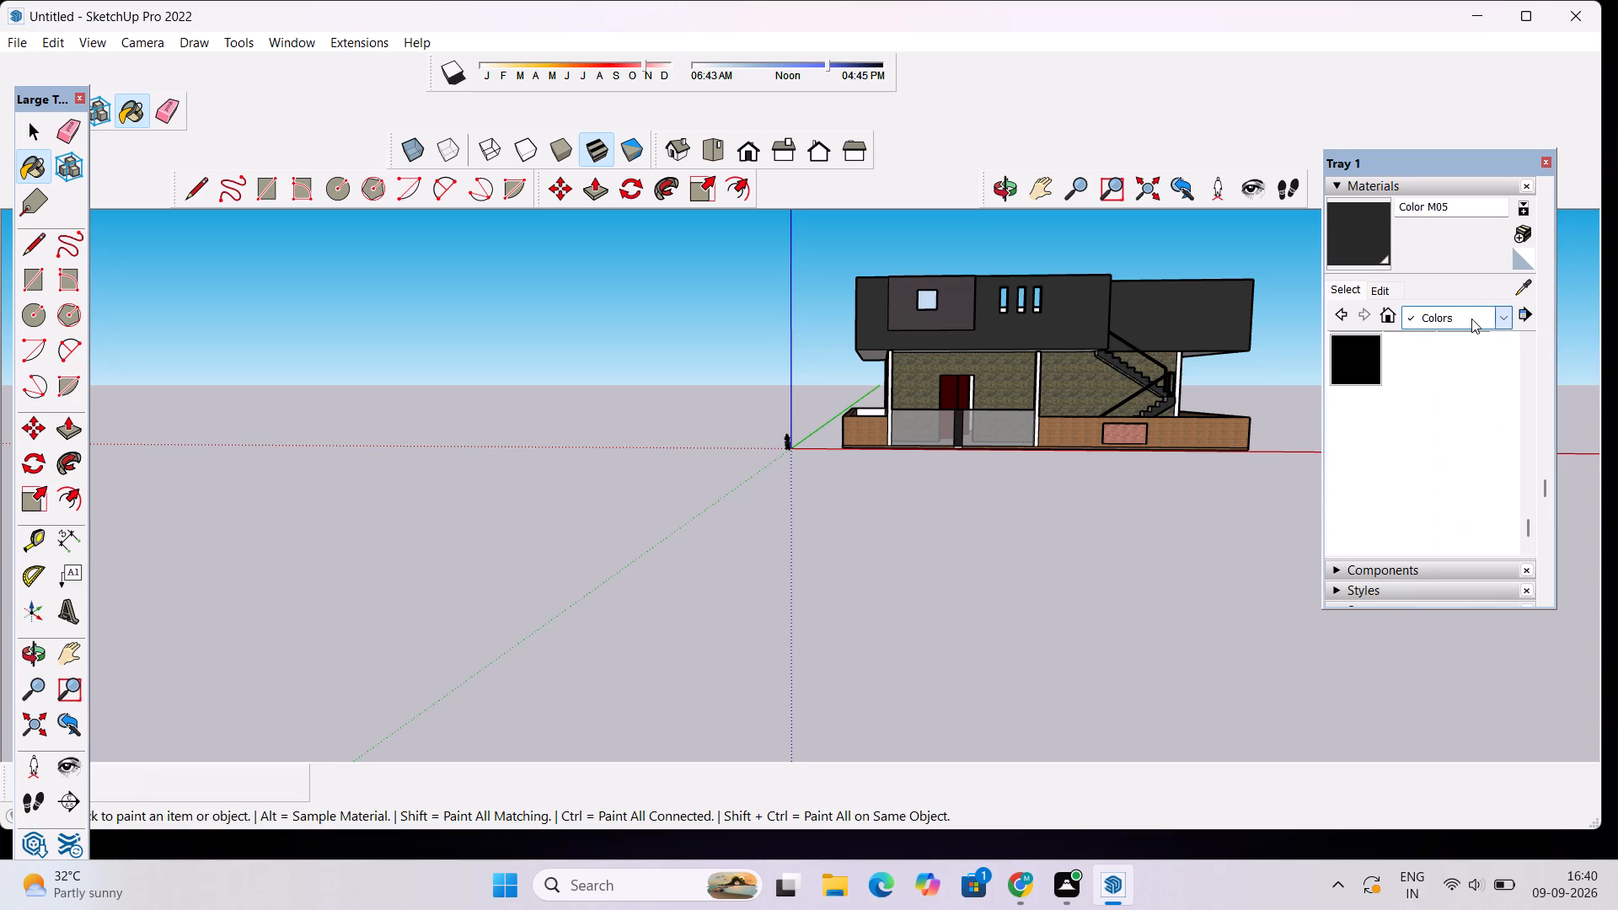
scroll(1380, 377, "up", 3)
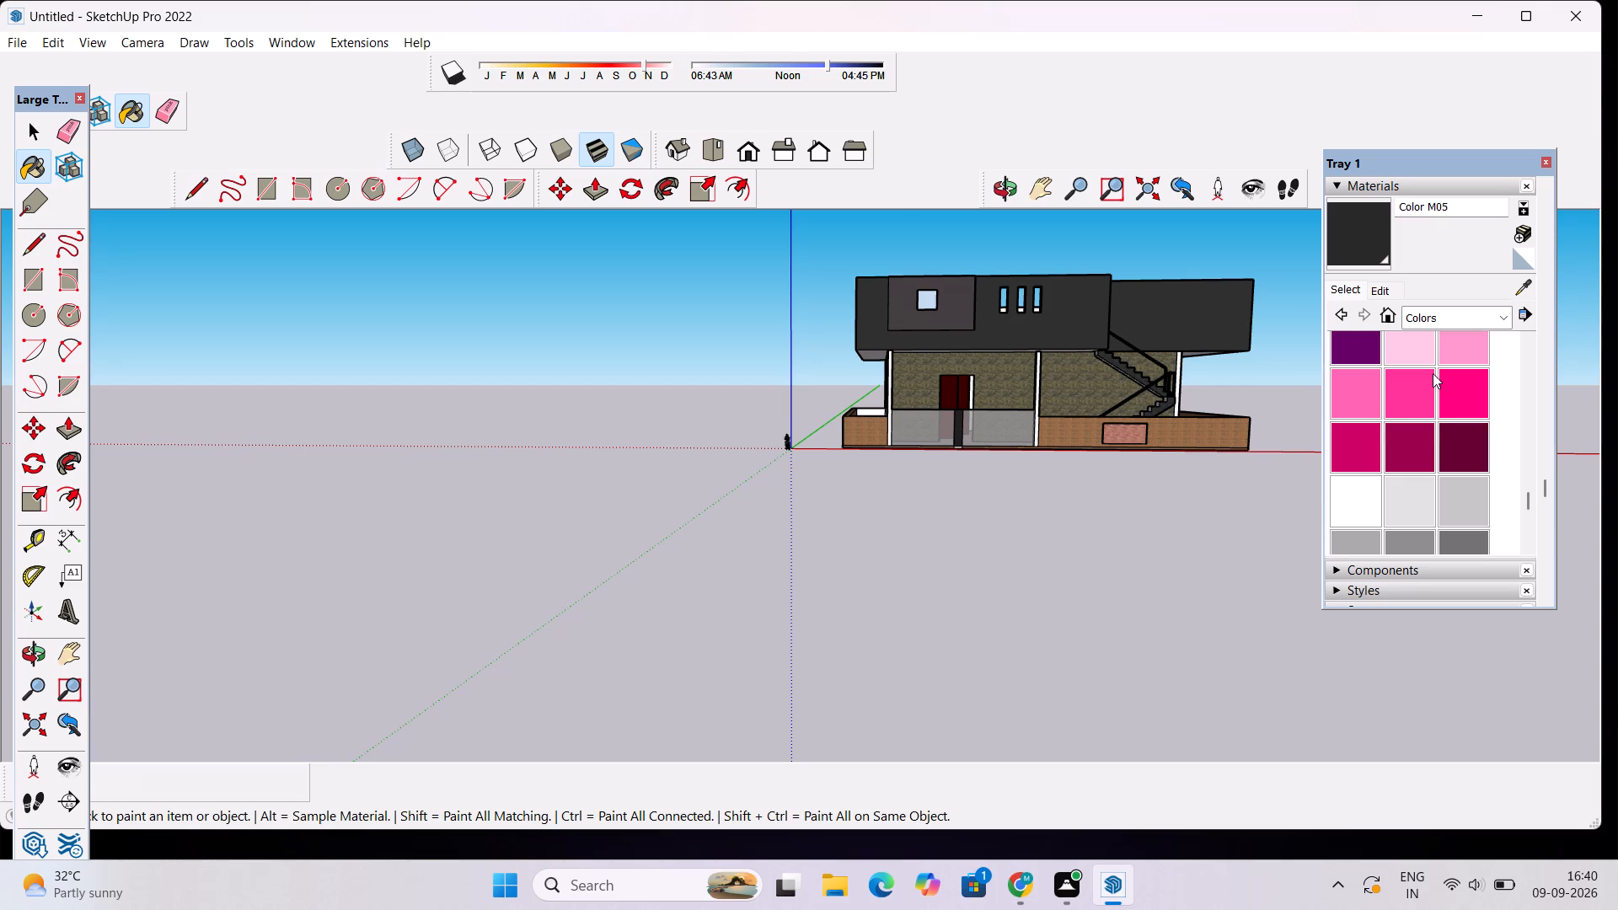
scroll(1433, 373, "up", 1)
left_click(1413, 447)
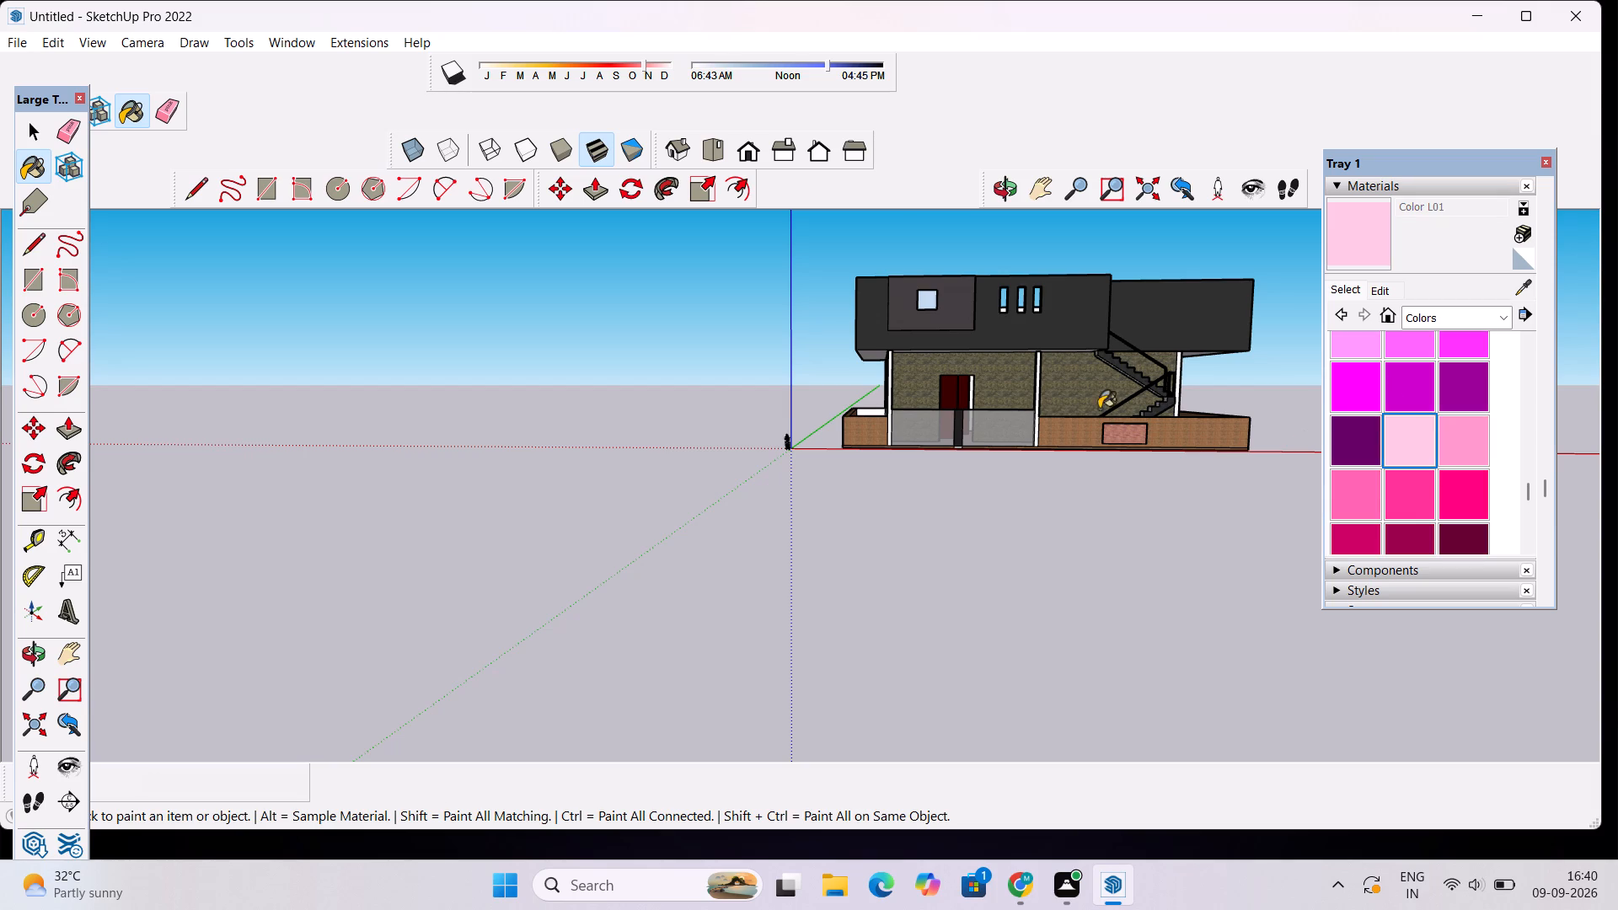
scroll(1026, 397, "up", 7)
left_click(1051, 378)
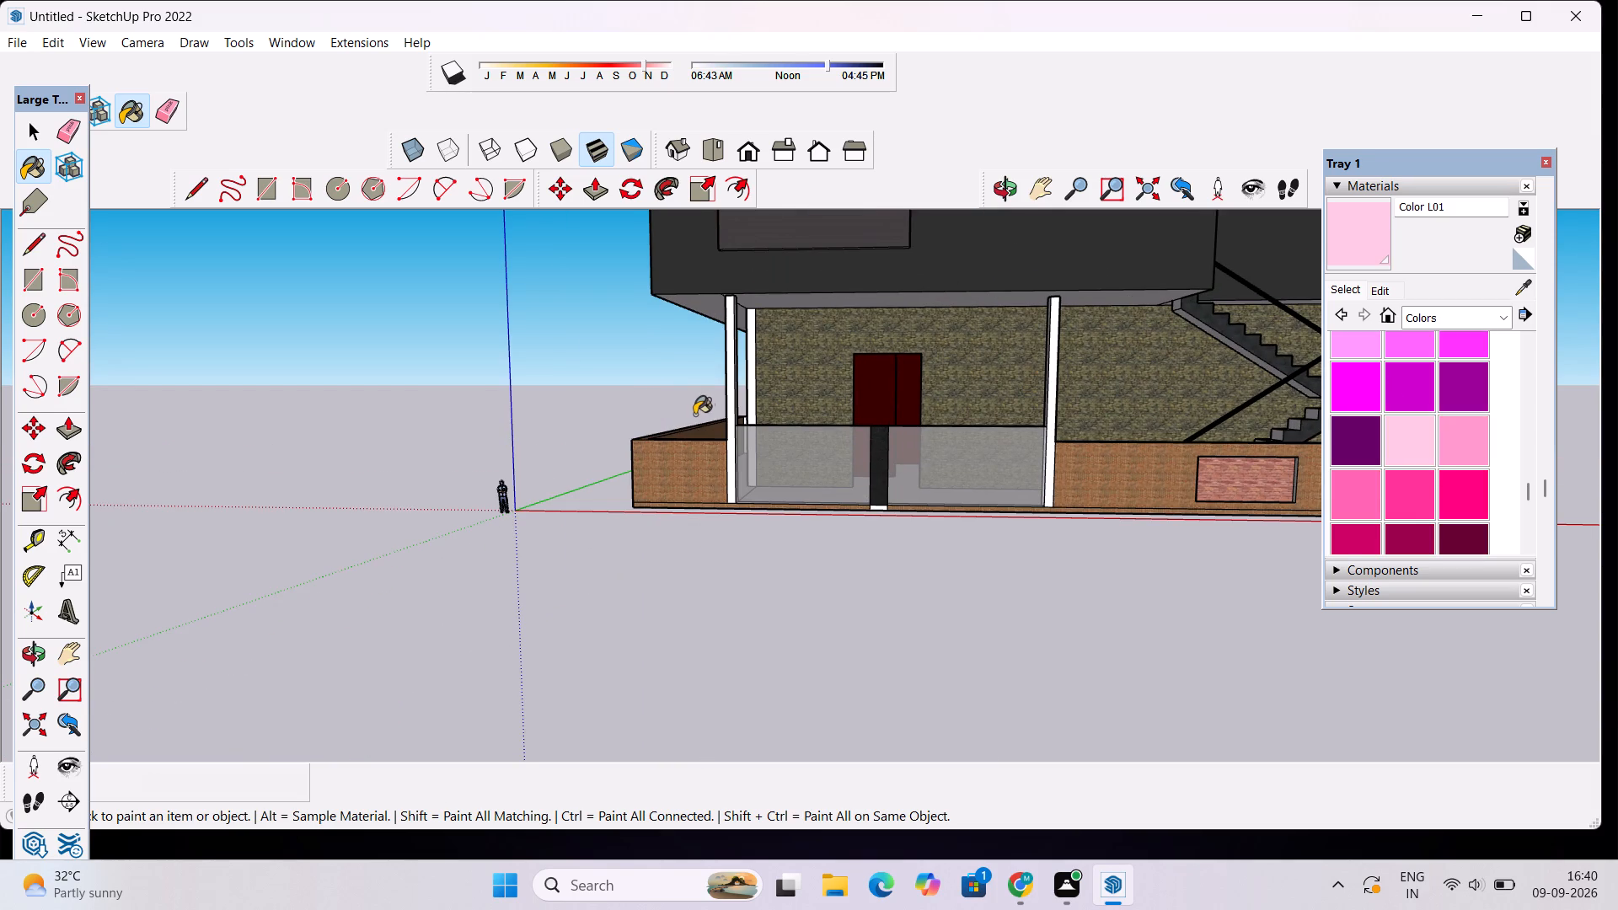
scroll(693, 415, "up", 3)
left_click(752, 374)
scroll(769, 361, "up", 7)
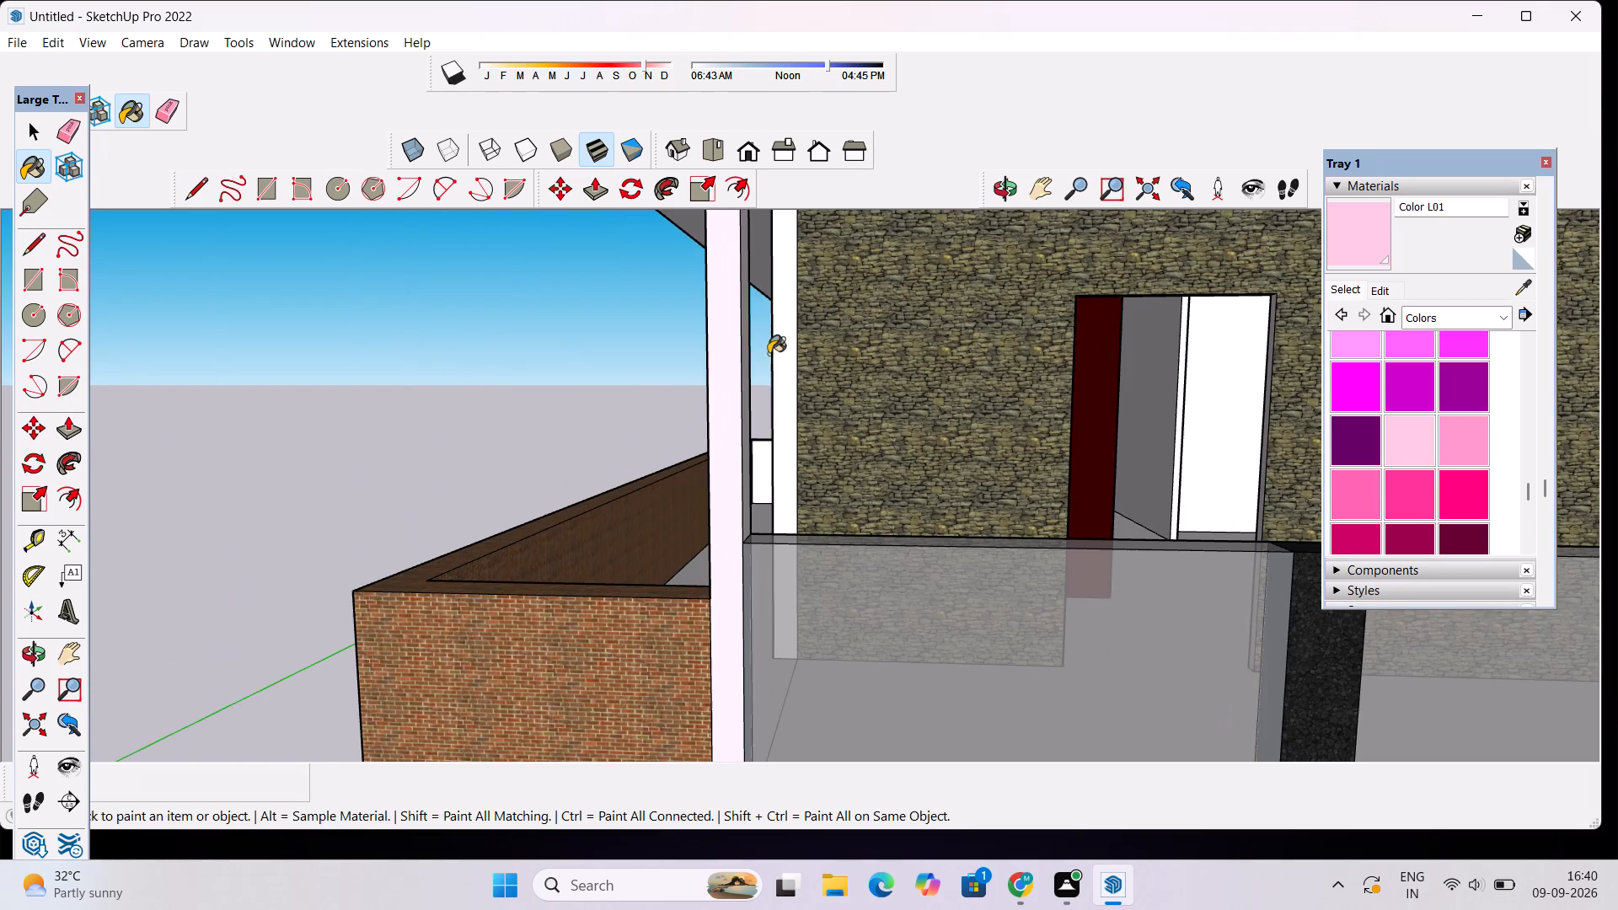
left_click(736, 396)
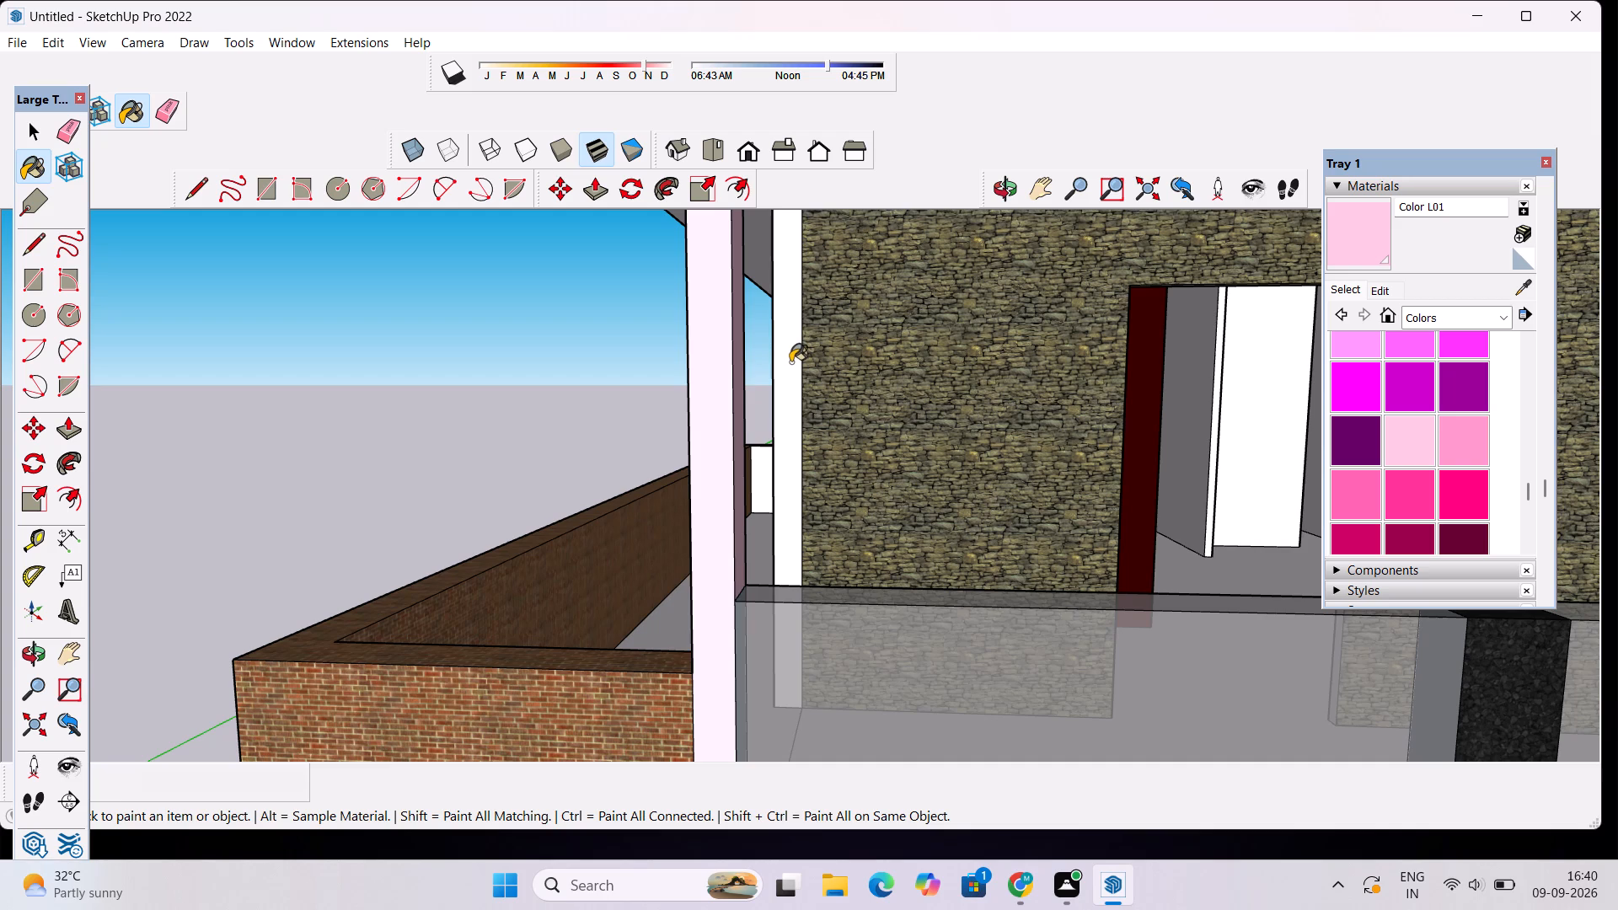
left_click(790, 362)
Paint both side faces of the middle porch column, between the glass panel and the brick boundary wall, with Color L01.
scroll(789, 362, "down", 10)
scroll(1141, 357, "up", 6)
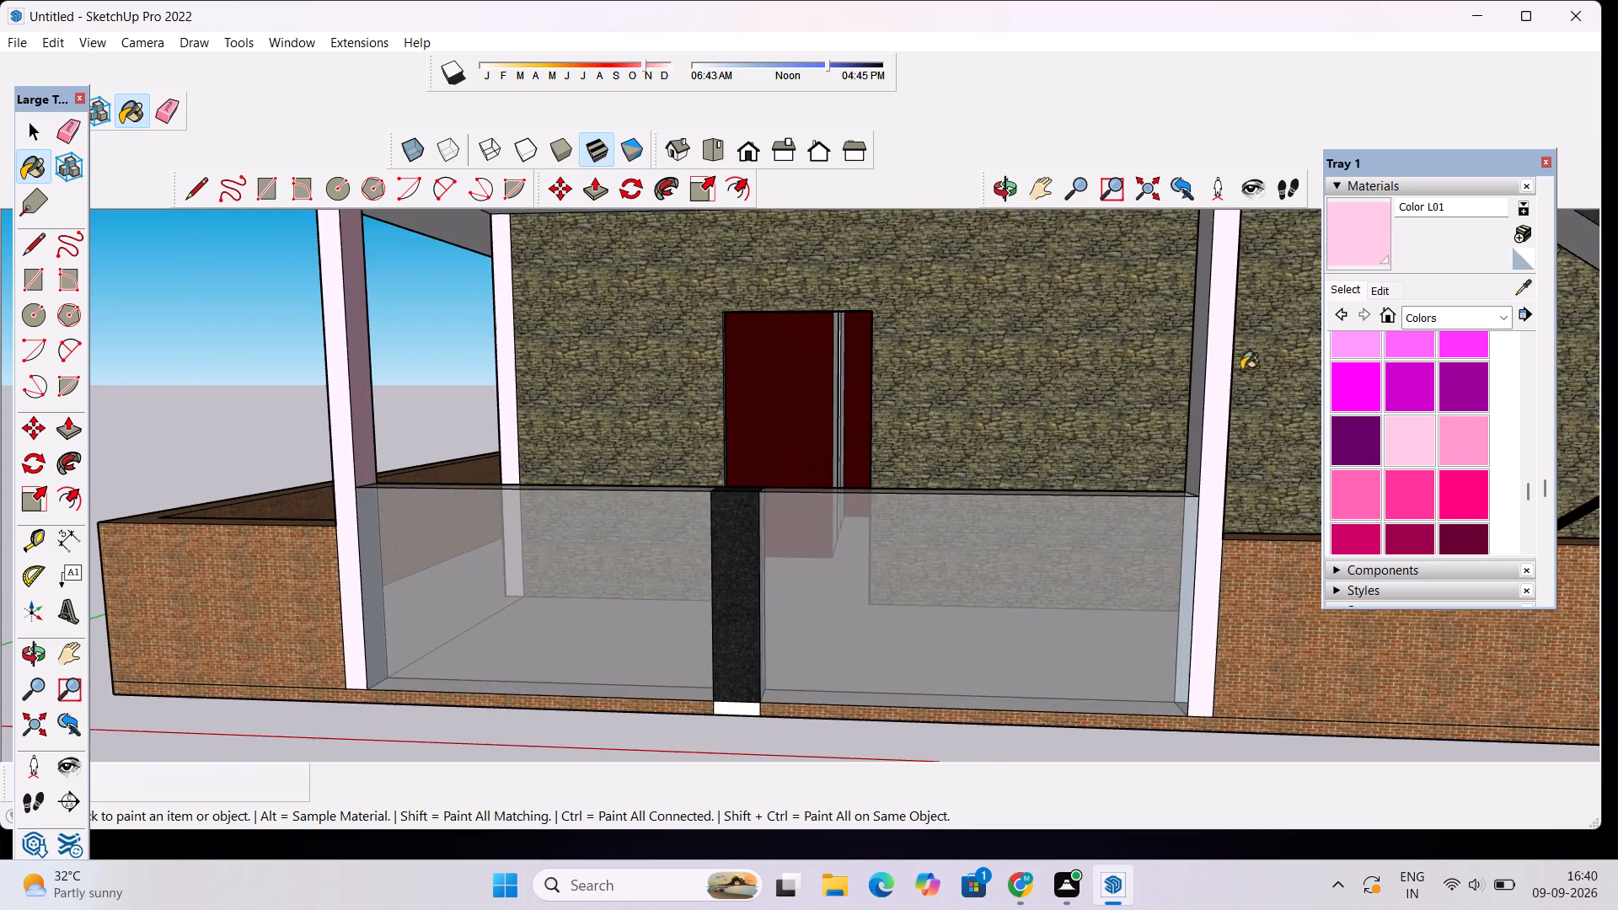
scroll(1187, 370, "up", 4)
left_click(1205, 368)
scroll(1205, 368, "down", 18)
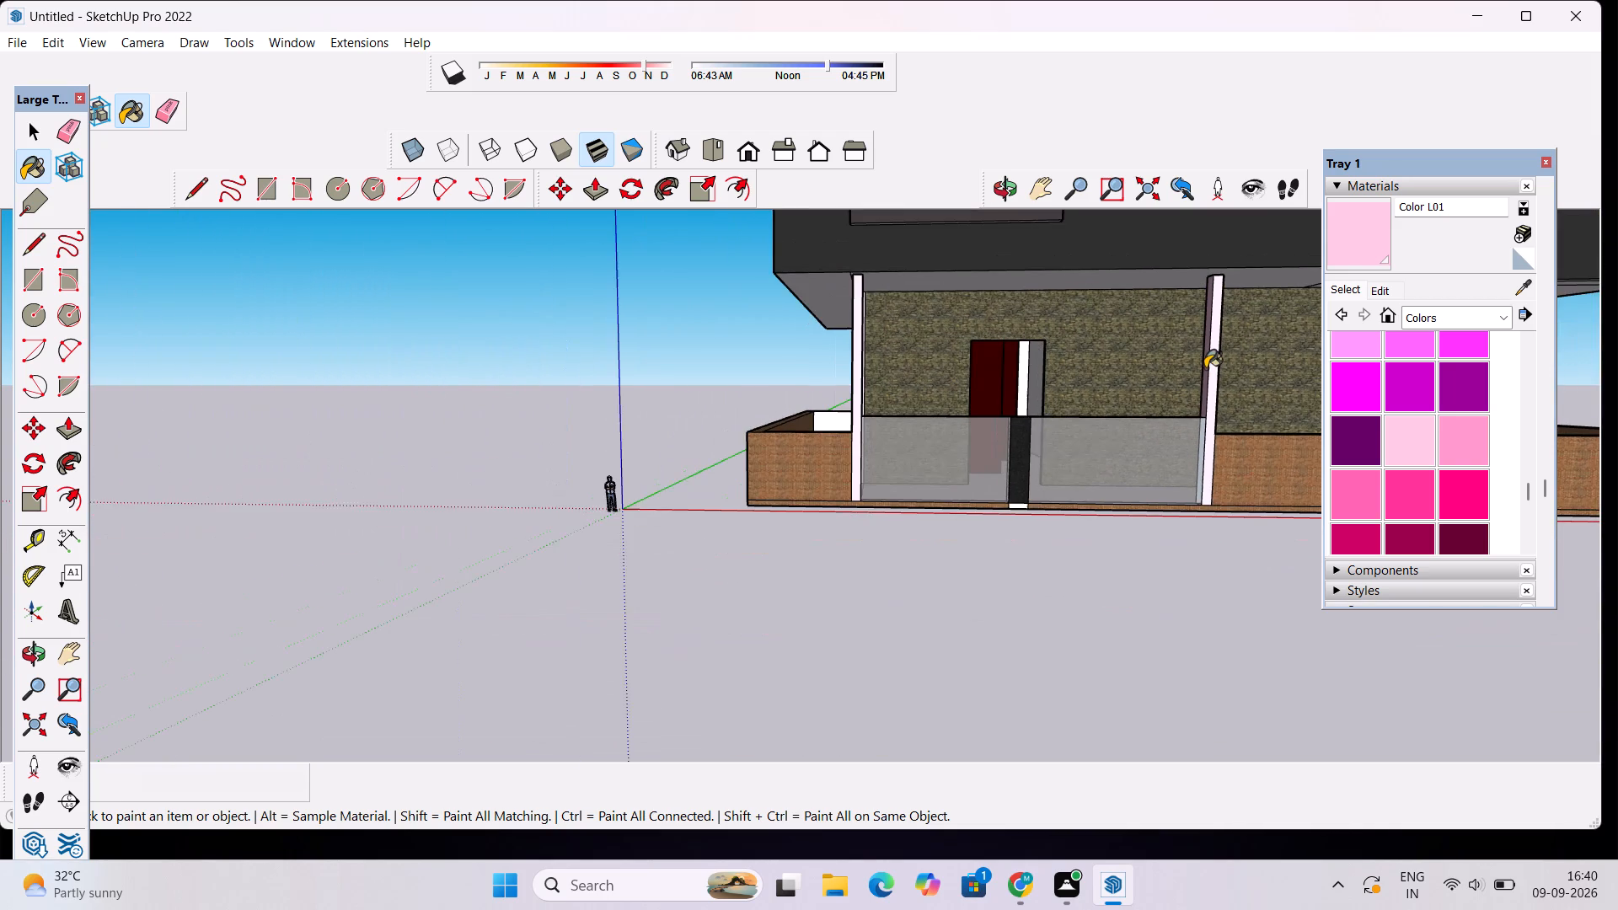
middle_click(1236, 365, "shift")
middle_click(1236, 365, "shift")
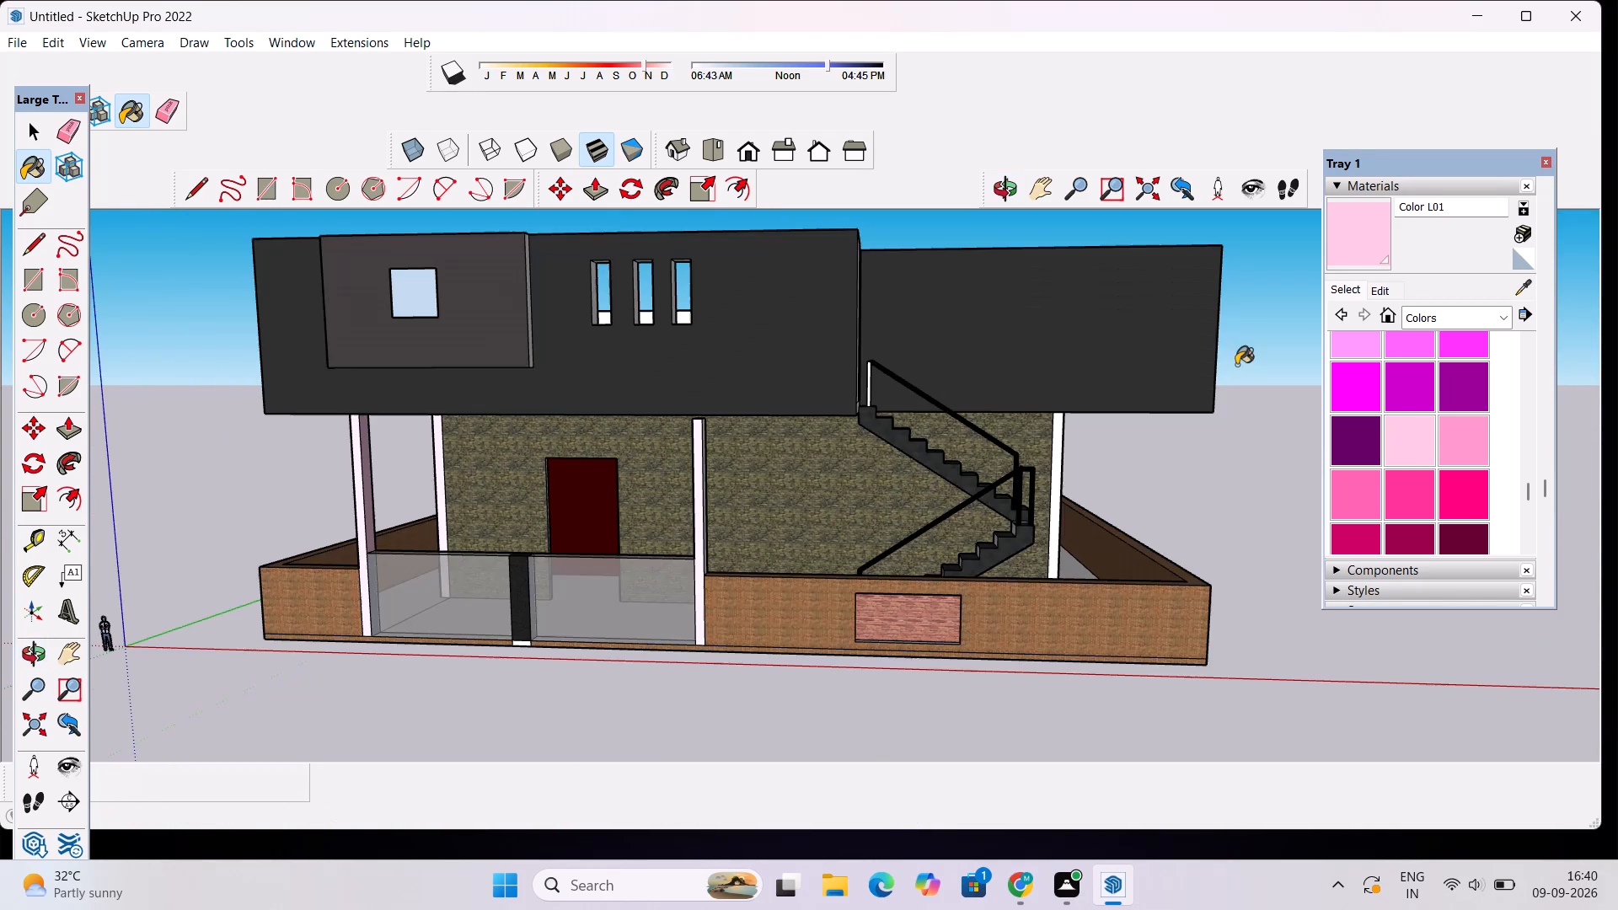
scroll(738, 500, "up", 14)
left_click(673, 536)
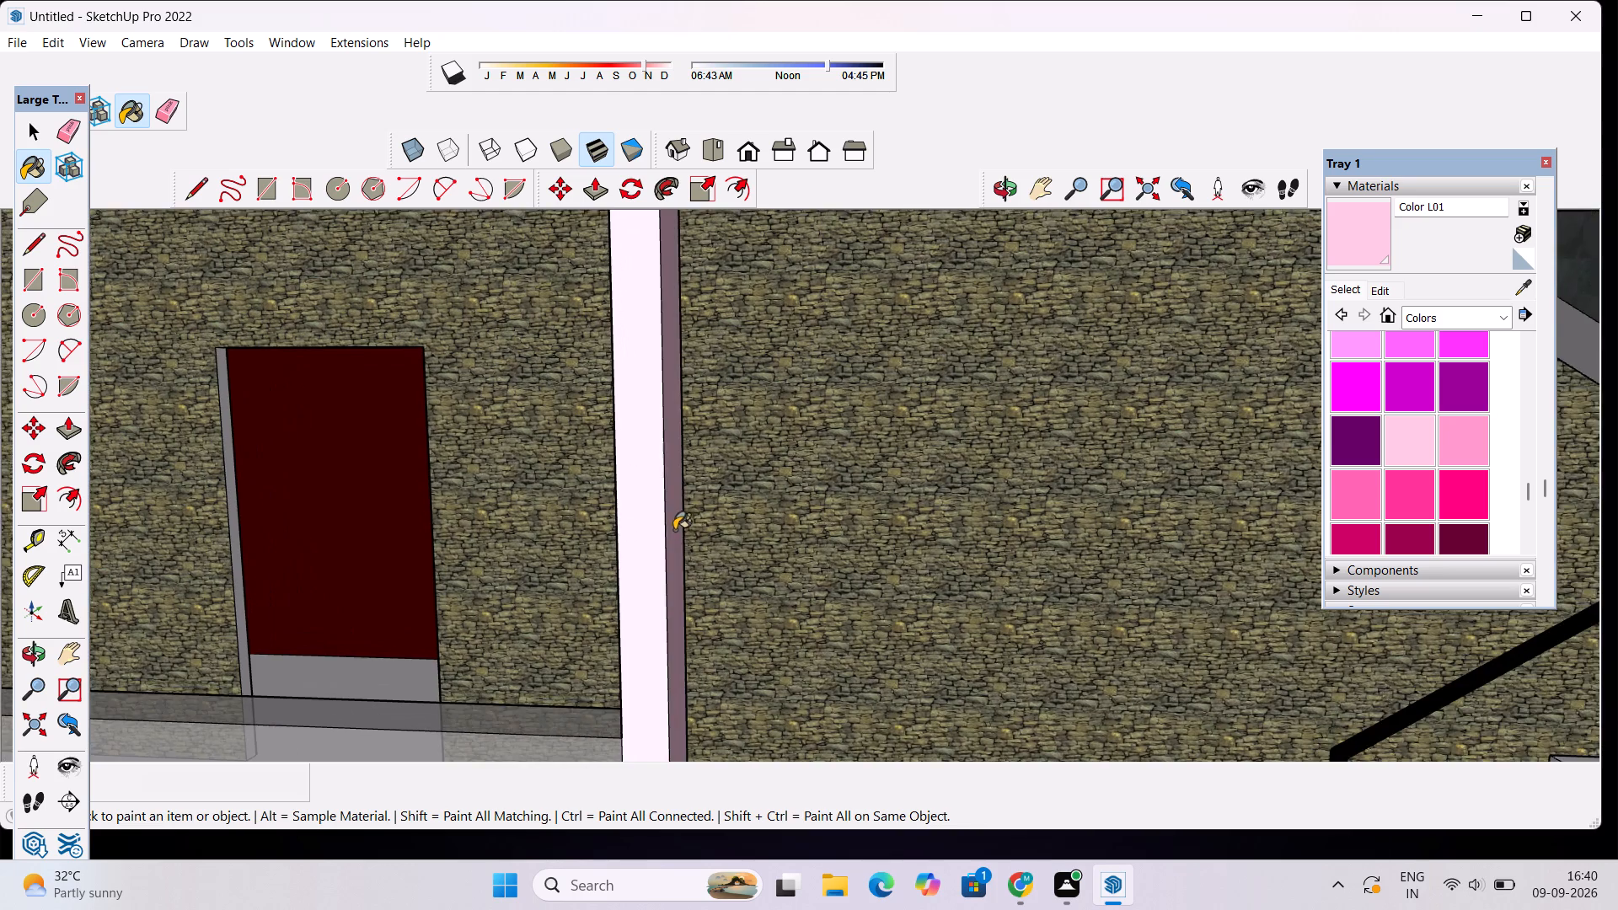
Paint the outer side face of the porch corner column nearest the origin with Color L01.
scroll(683, 517, "down", 10)
scroll(870, 498, "down", 4)
scroll(1112, 452, "up", 9)
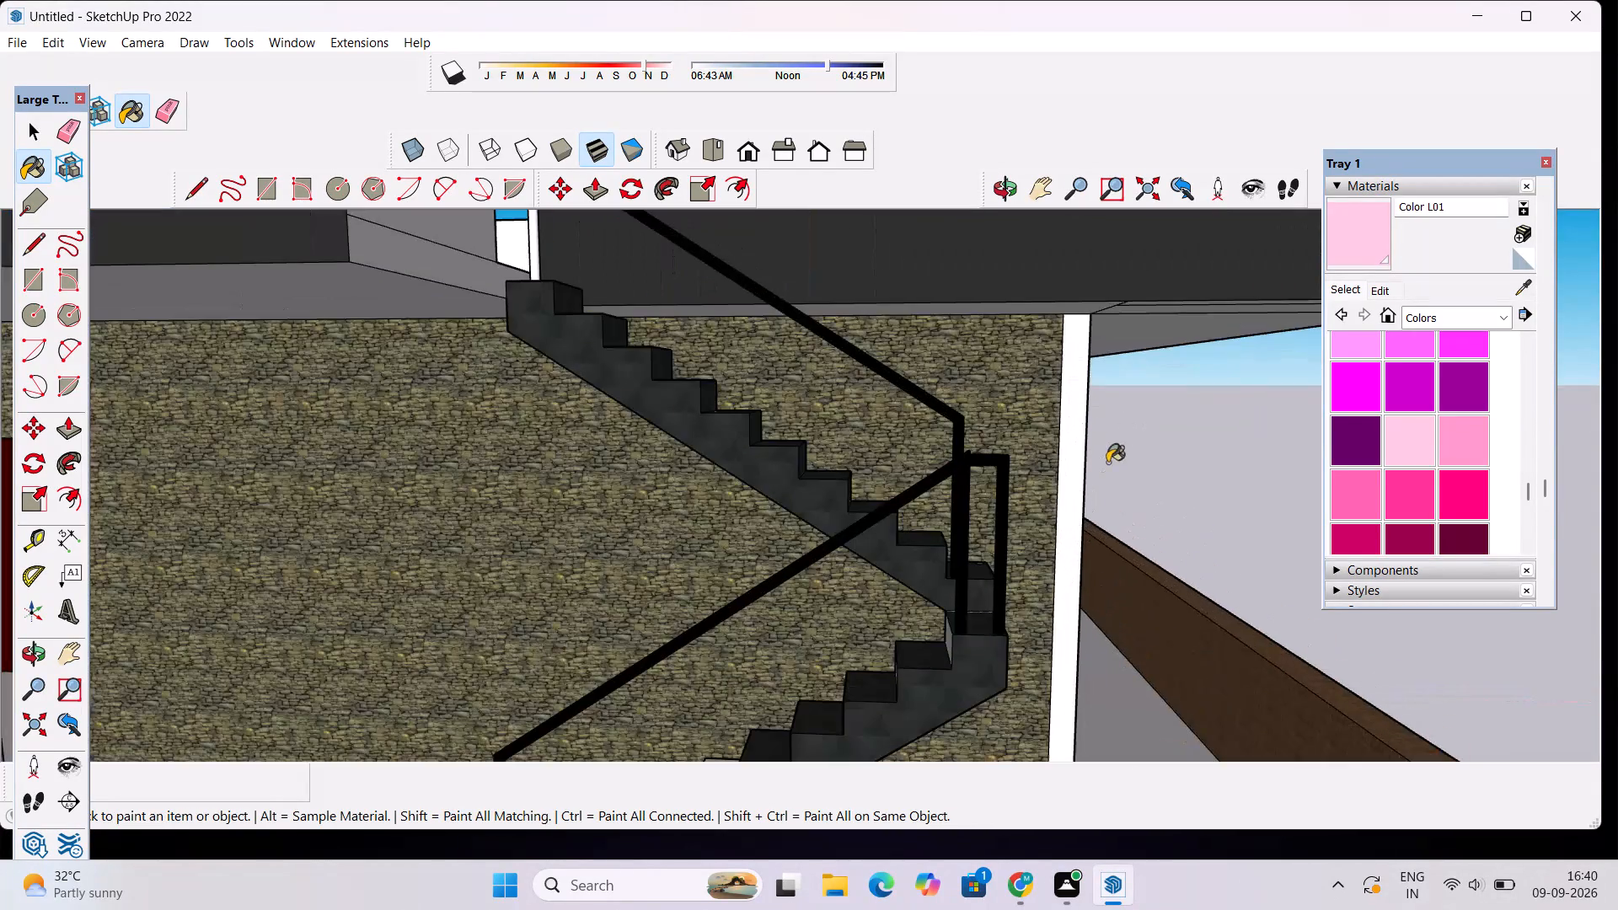
key("space")
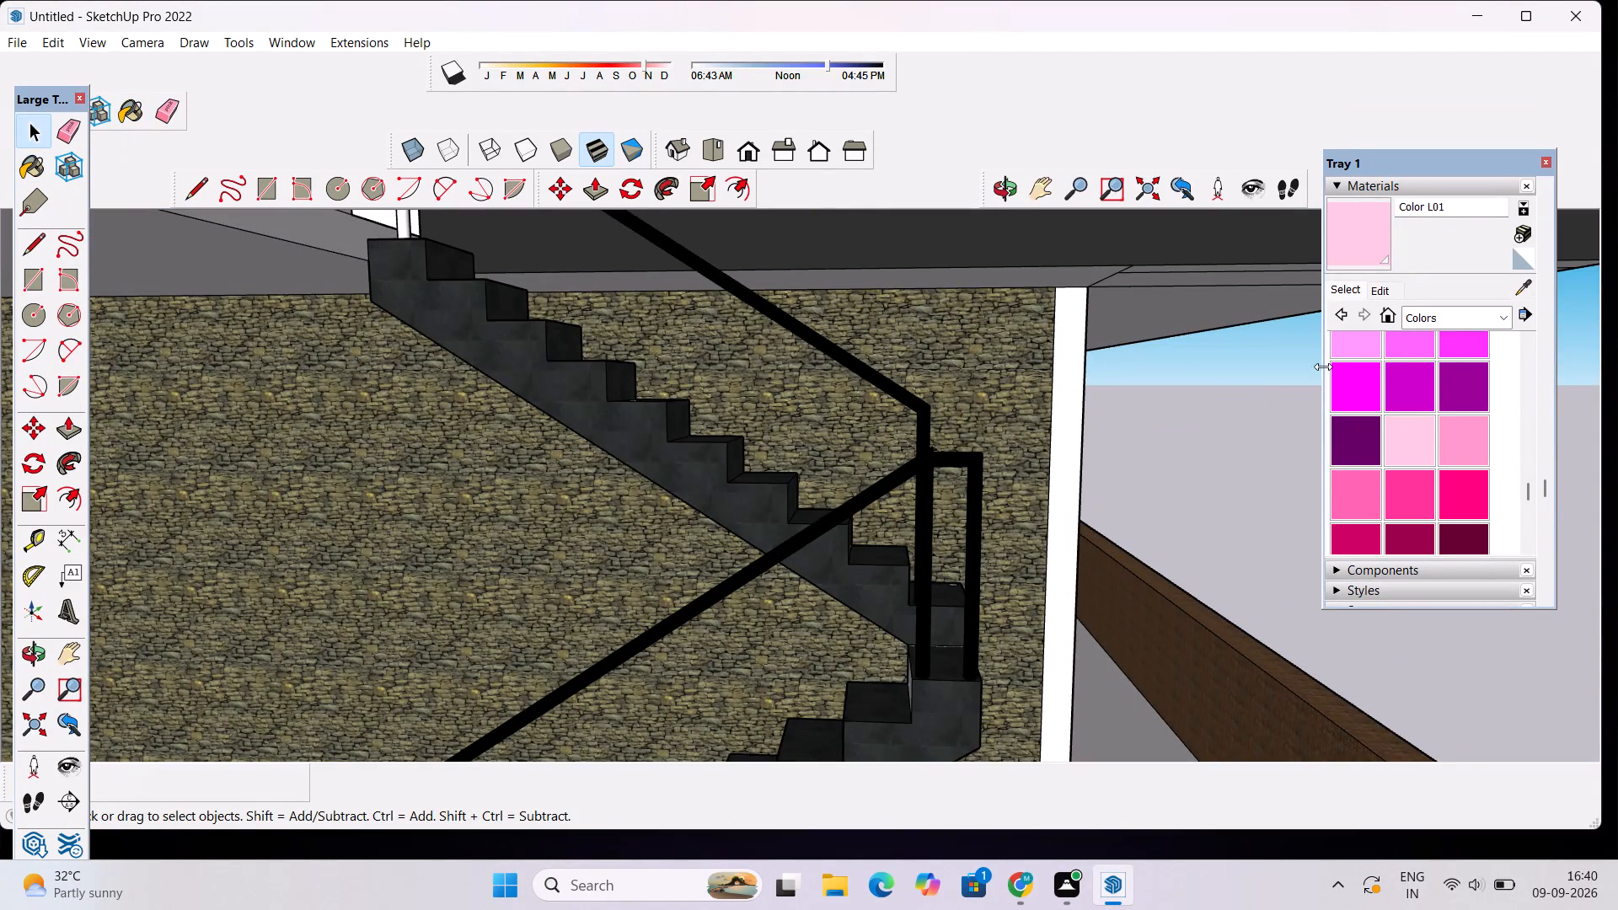
scroll(927, 447, "down", 12)
left_click(1358, 241)
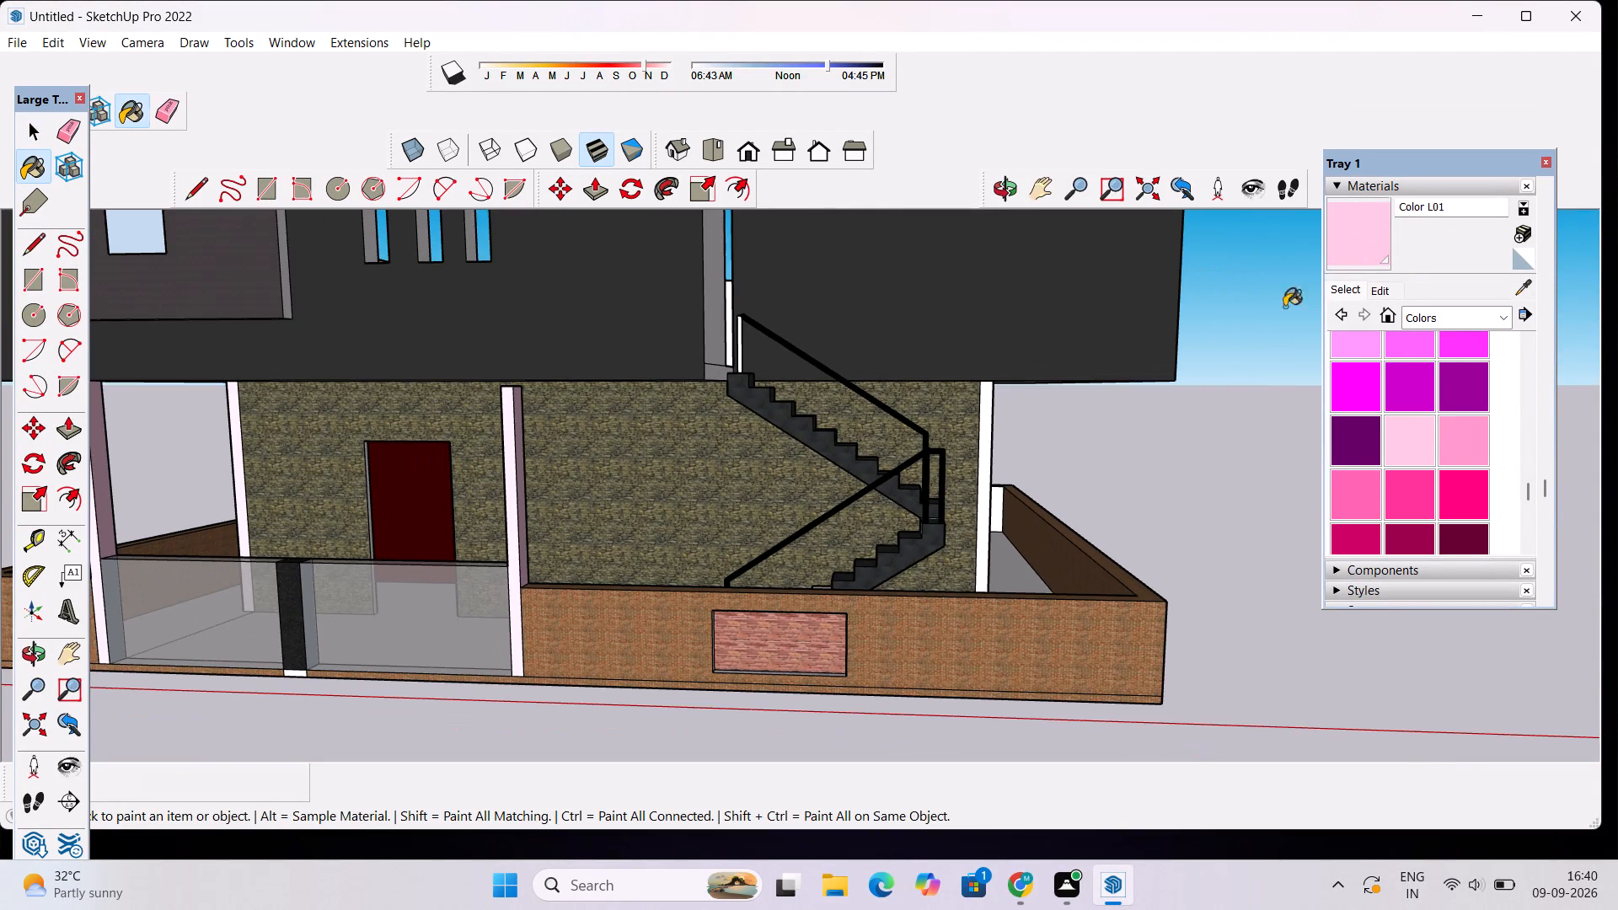
scroll(1139, 375, "down", 3)
scroll(792, 458, "down", 4)
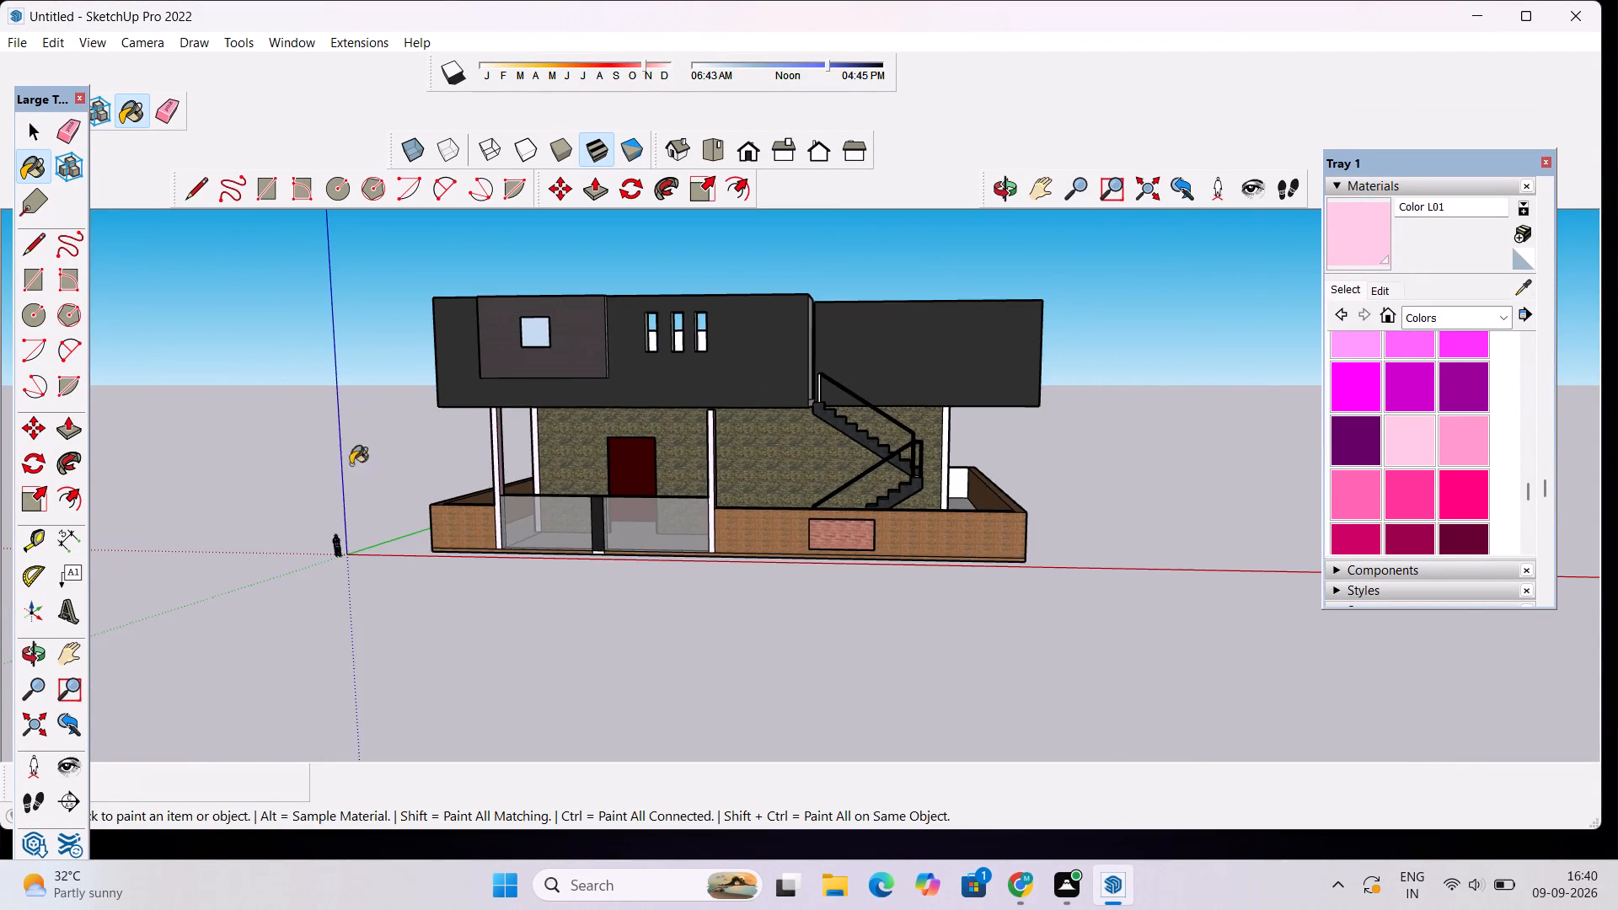
scroll(525, 436, "up", 5)
scroll(381, 514, "up", 5)
scroll(473, 466, "up", 4)
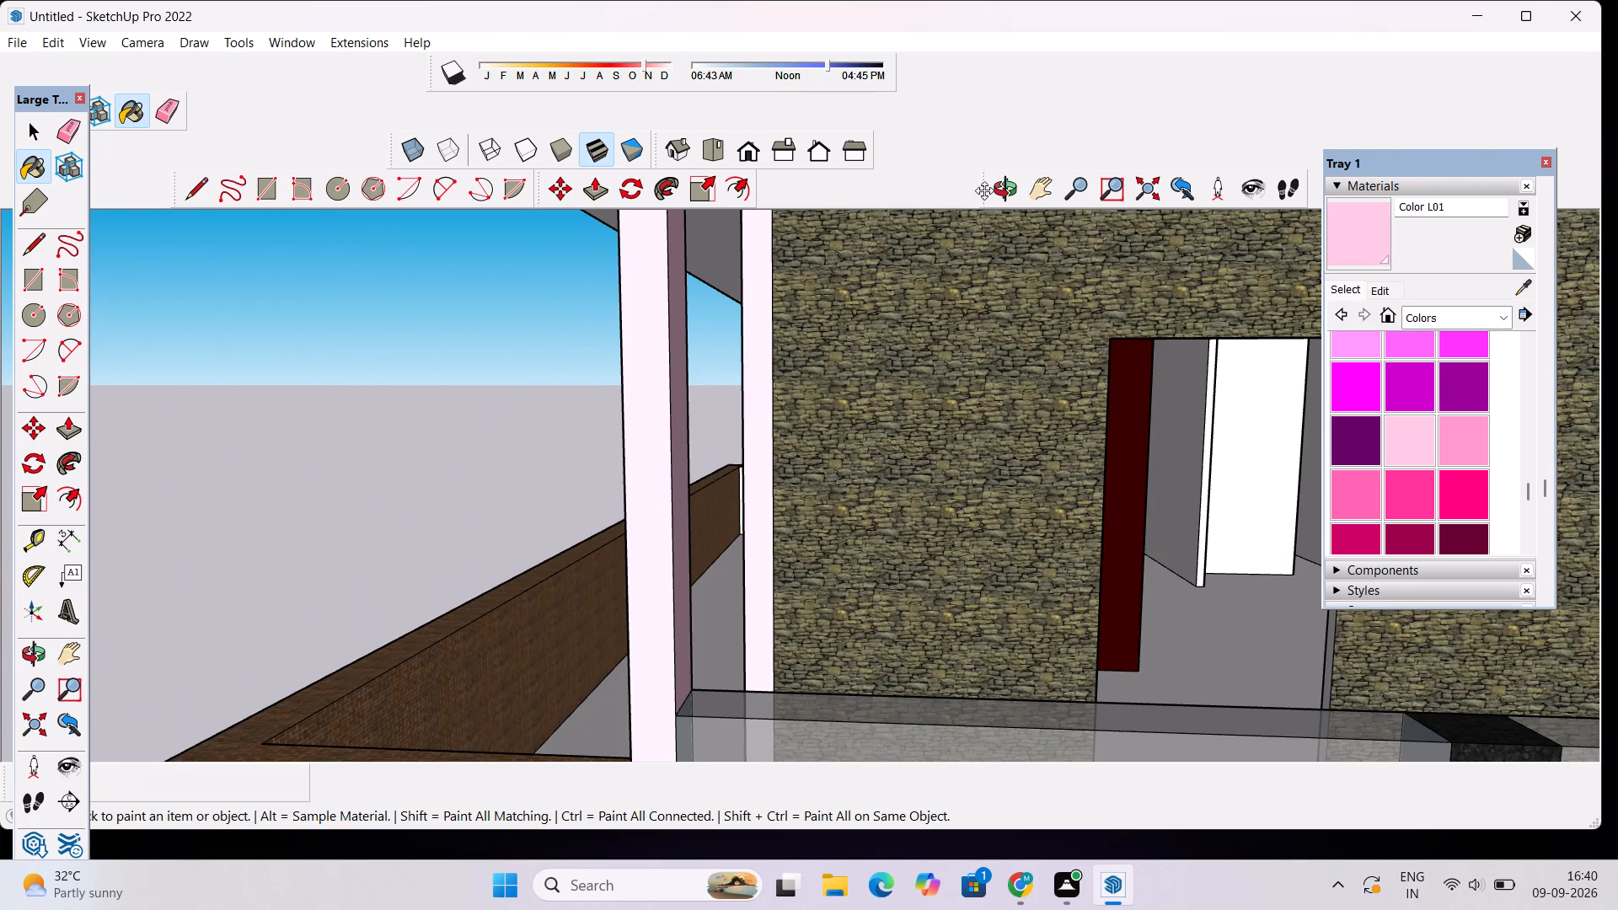
left_click(990, 190)
left_click_drag(586, 400, 807, 363)
scroll(980, 397, "down", 5)
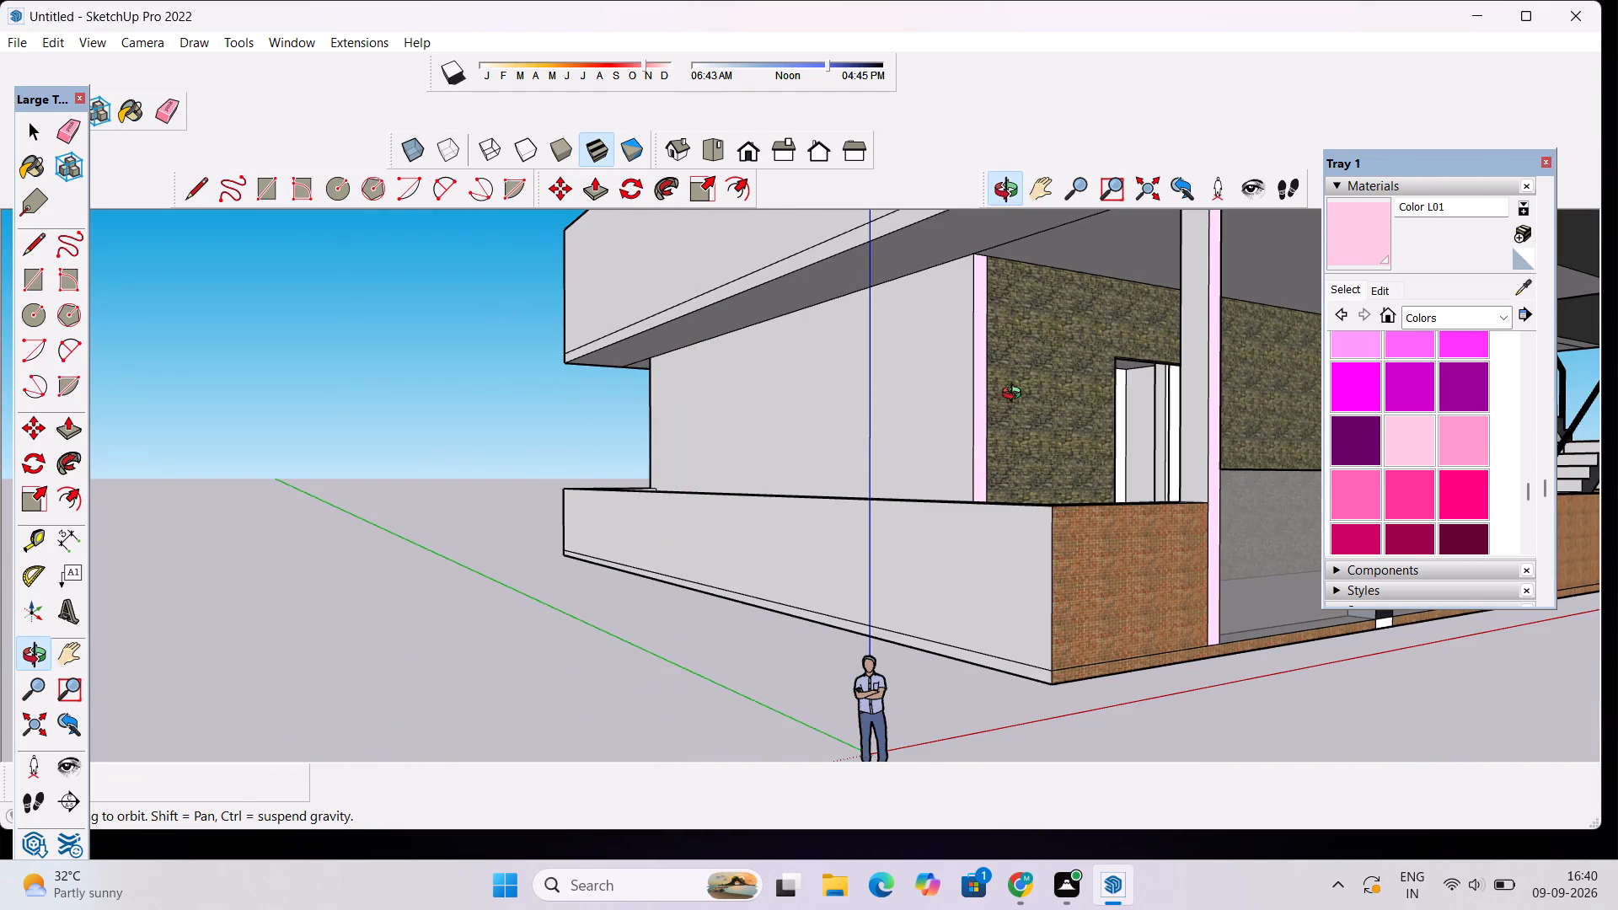
left_click(1353, 244)
left_click(1189, 367)
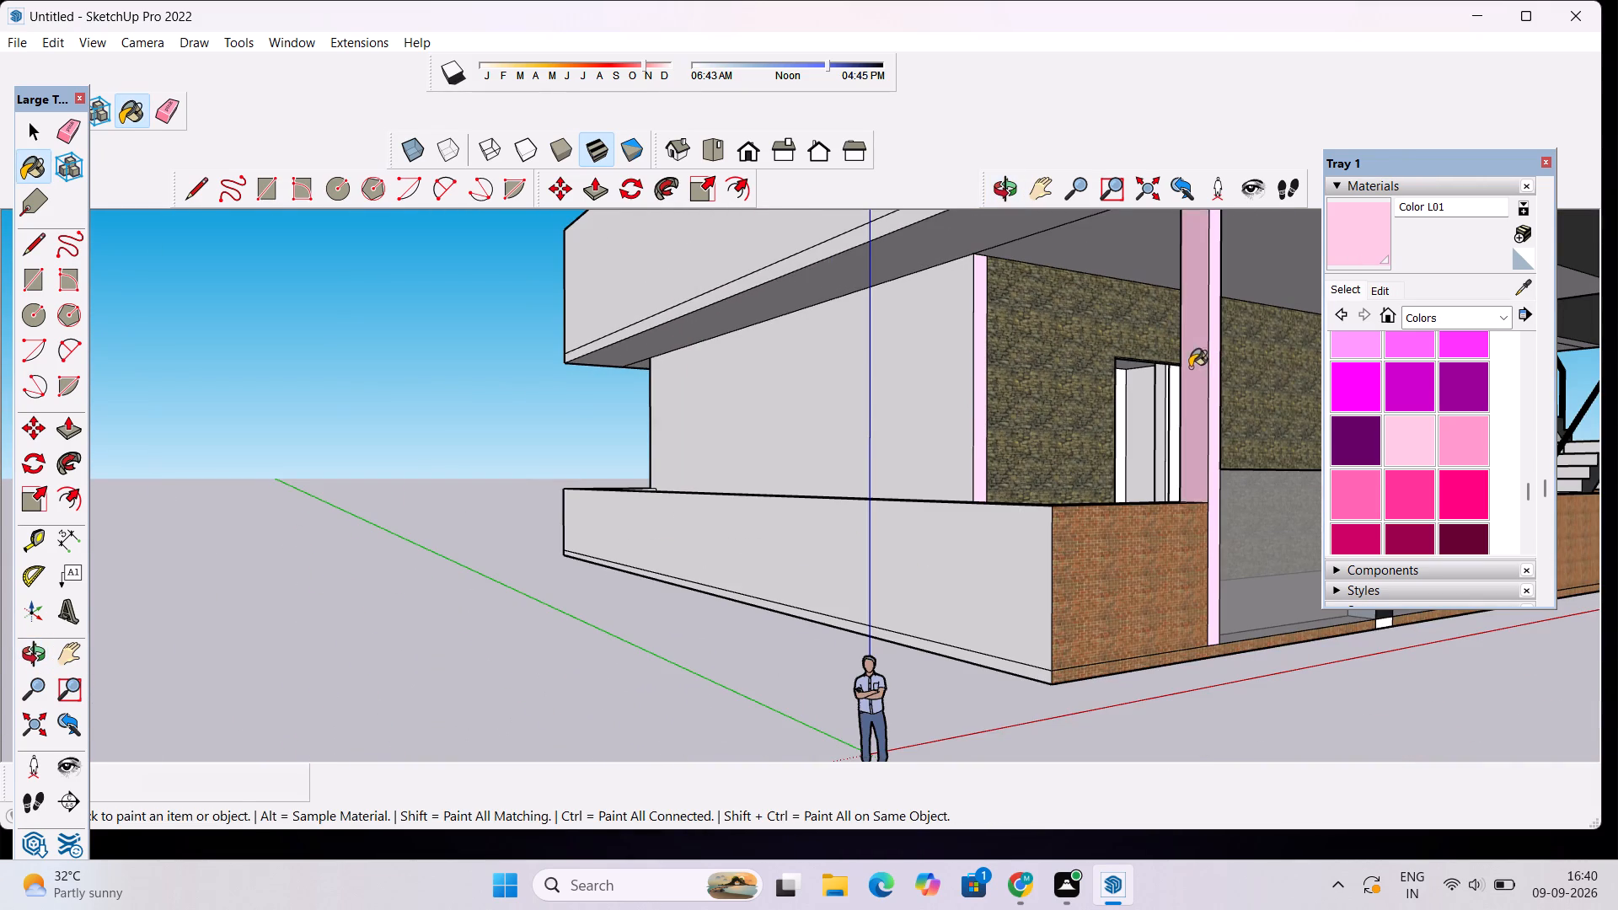
Examine the house from the front round to the staircase side, including the end edge of the stone ground-floor wall.
scroll(1209, 364, "down", 13)
scroll(1121, 418, "up", 3)
scroll(1135, 351, "down", 4)
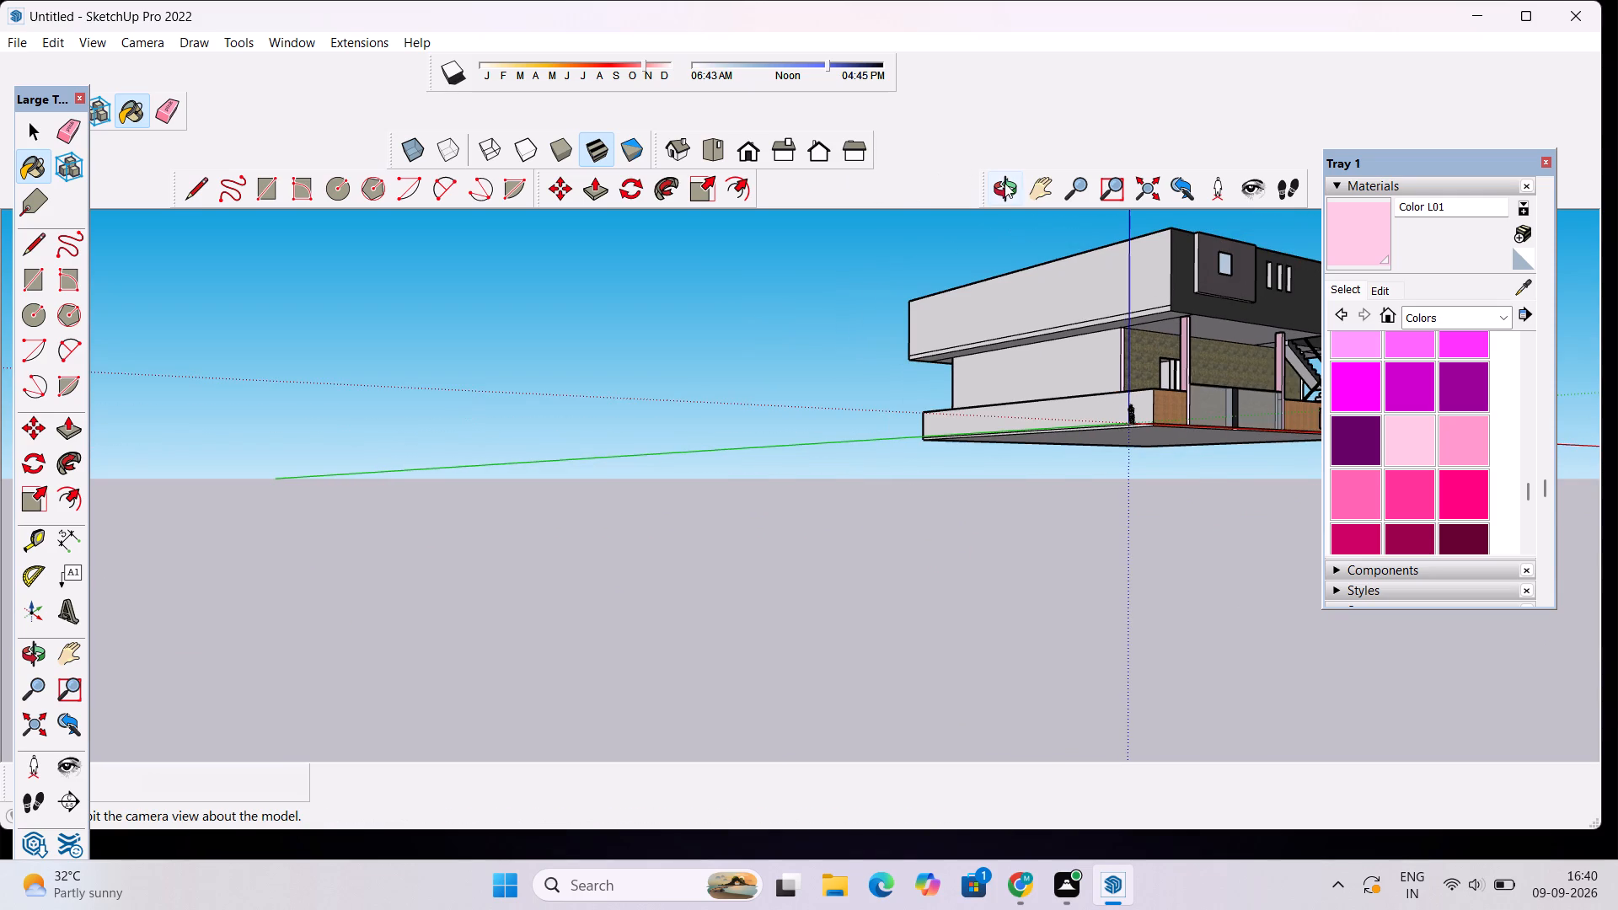
left_click(1005, 183)
left_click_drag(1122, 406, 922, 409)
scroll(924, 404, "down", 9)
left_click_drag(1199, 388, 1095, 429)
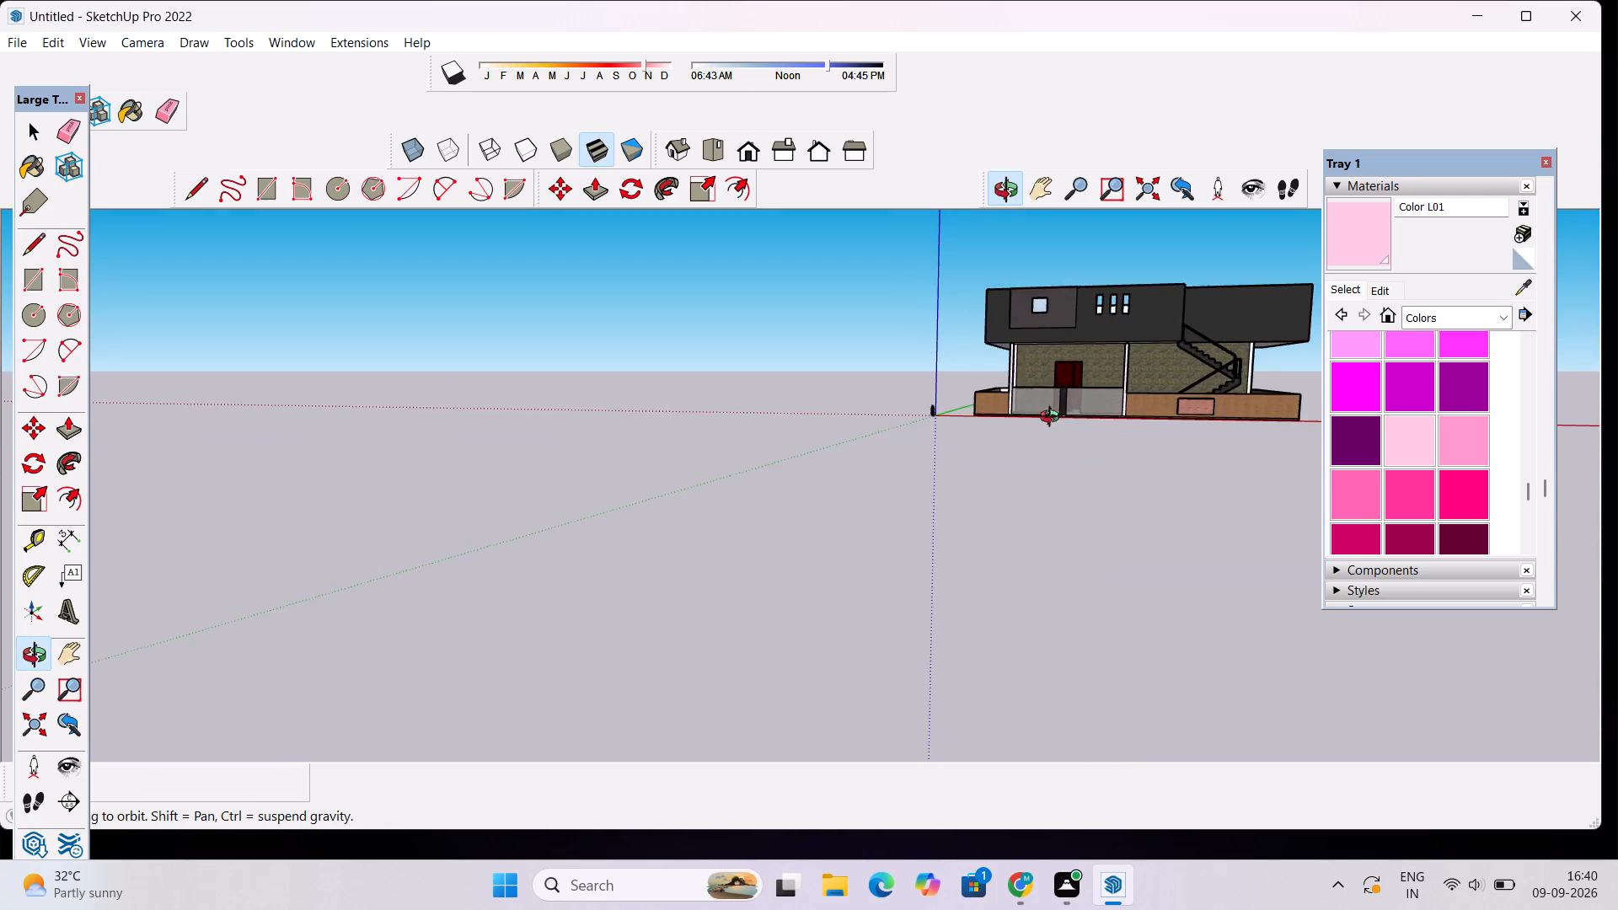
scroll(1032, 367, "up", 11)
scroll(1146, 436, "down", 20)
scroll(1146, 436, "down", 5)
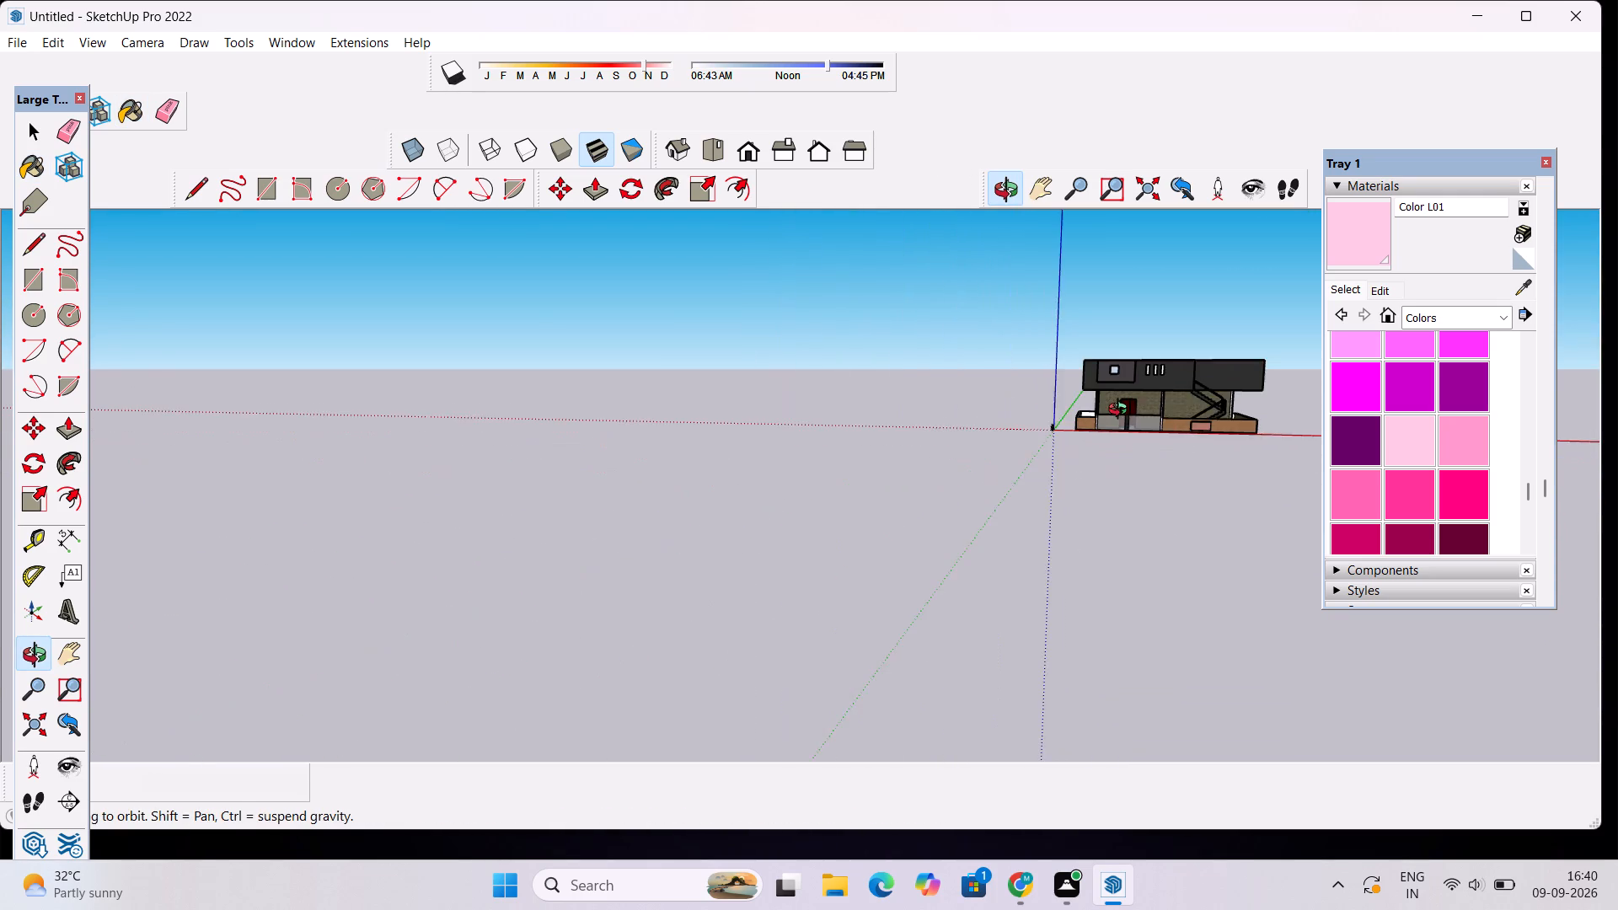
scroll(1122, 411, "down", 4)
scroll(1226, 411, "up", 19)
left_click_drag(1052, 436, 1010, 462)
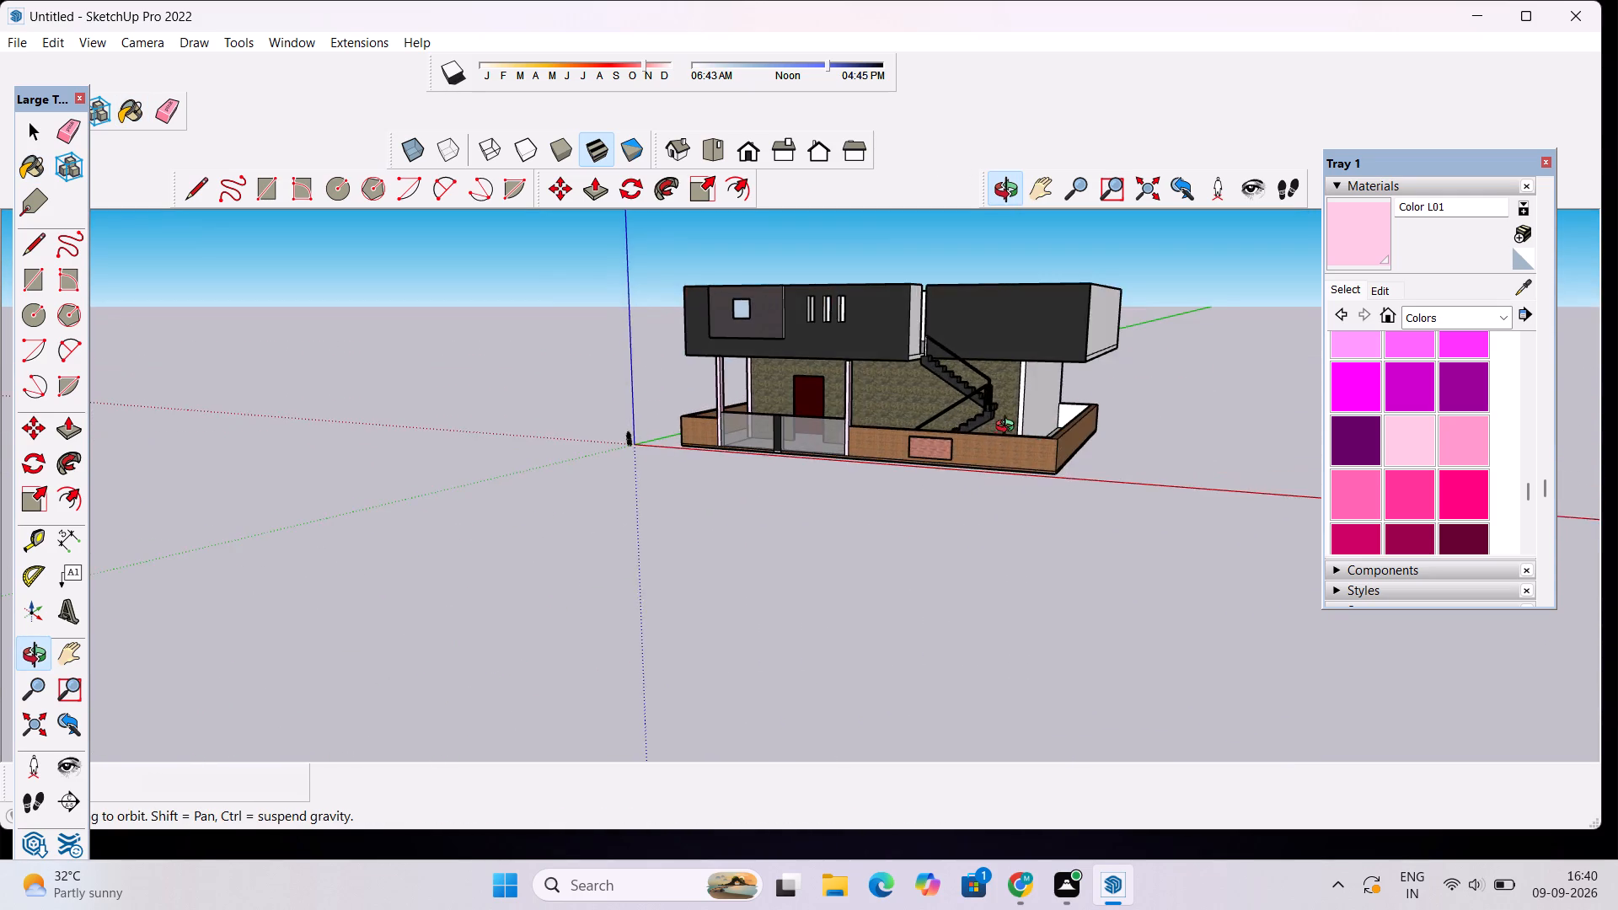
scroll(1009, 428, "up", 11)
left_click_drag(1164, 353, 932, 409)
scroll(932, 409, "down", 5)
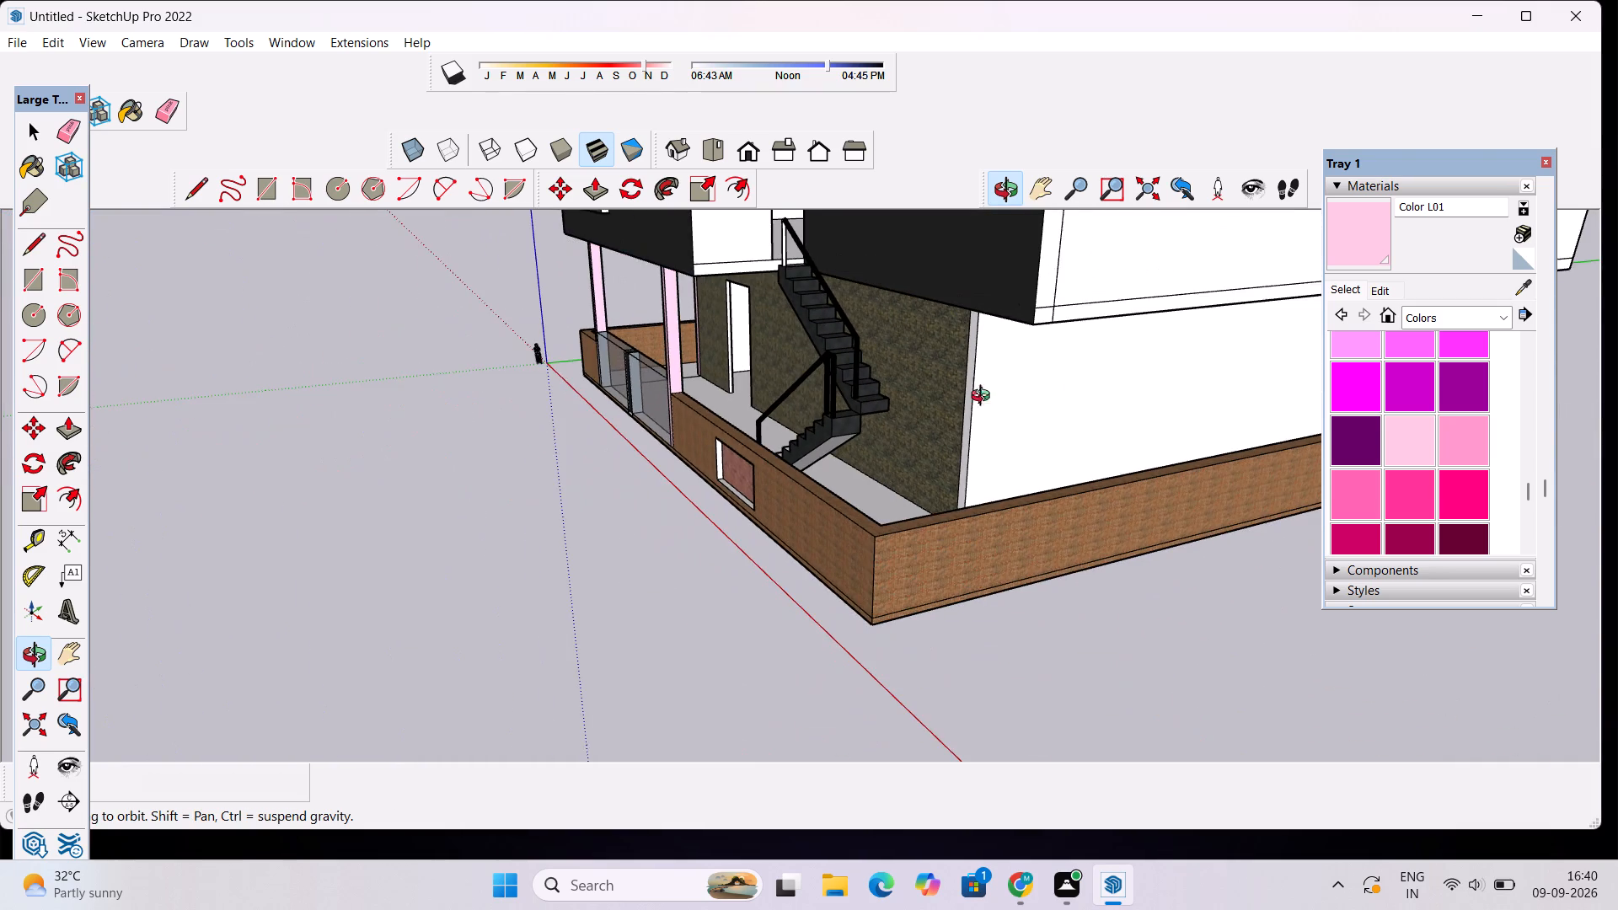
scroll(982, 409, "up", 4)
left_click_drag(956, 420, 1014, 424)
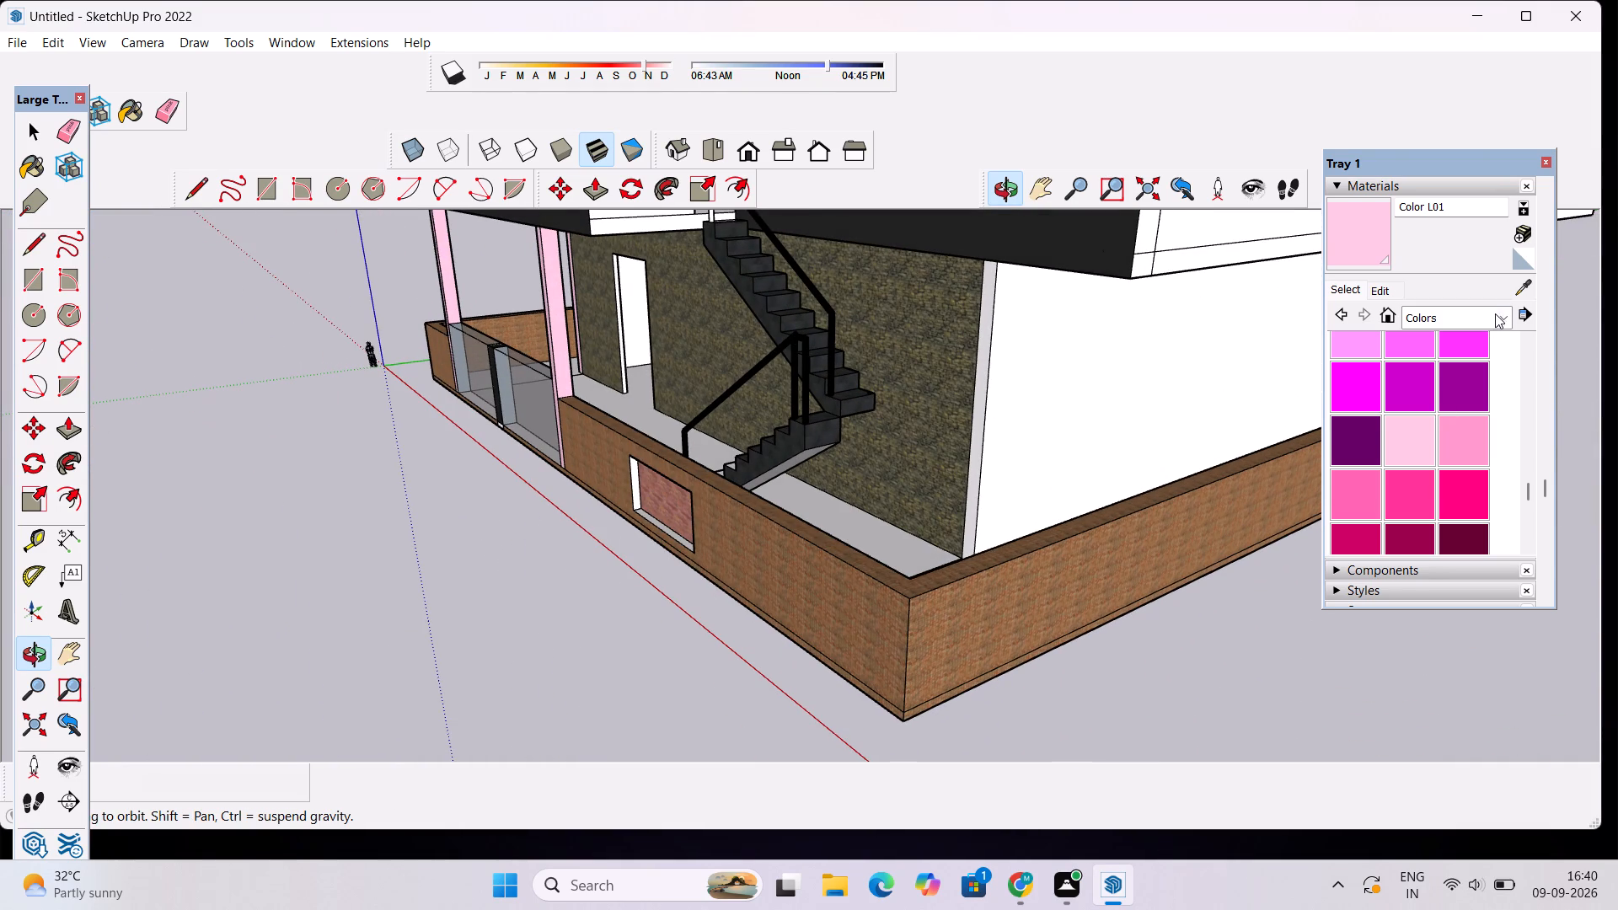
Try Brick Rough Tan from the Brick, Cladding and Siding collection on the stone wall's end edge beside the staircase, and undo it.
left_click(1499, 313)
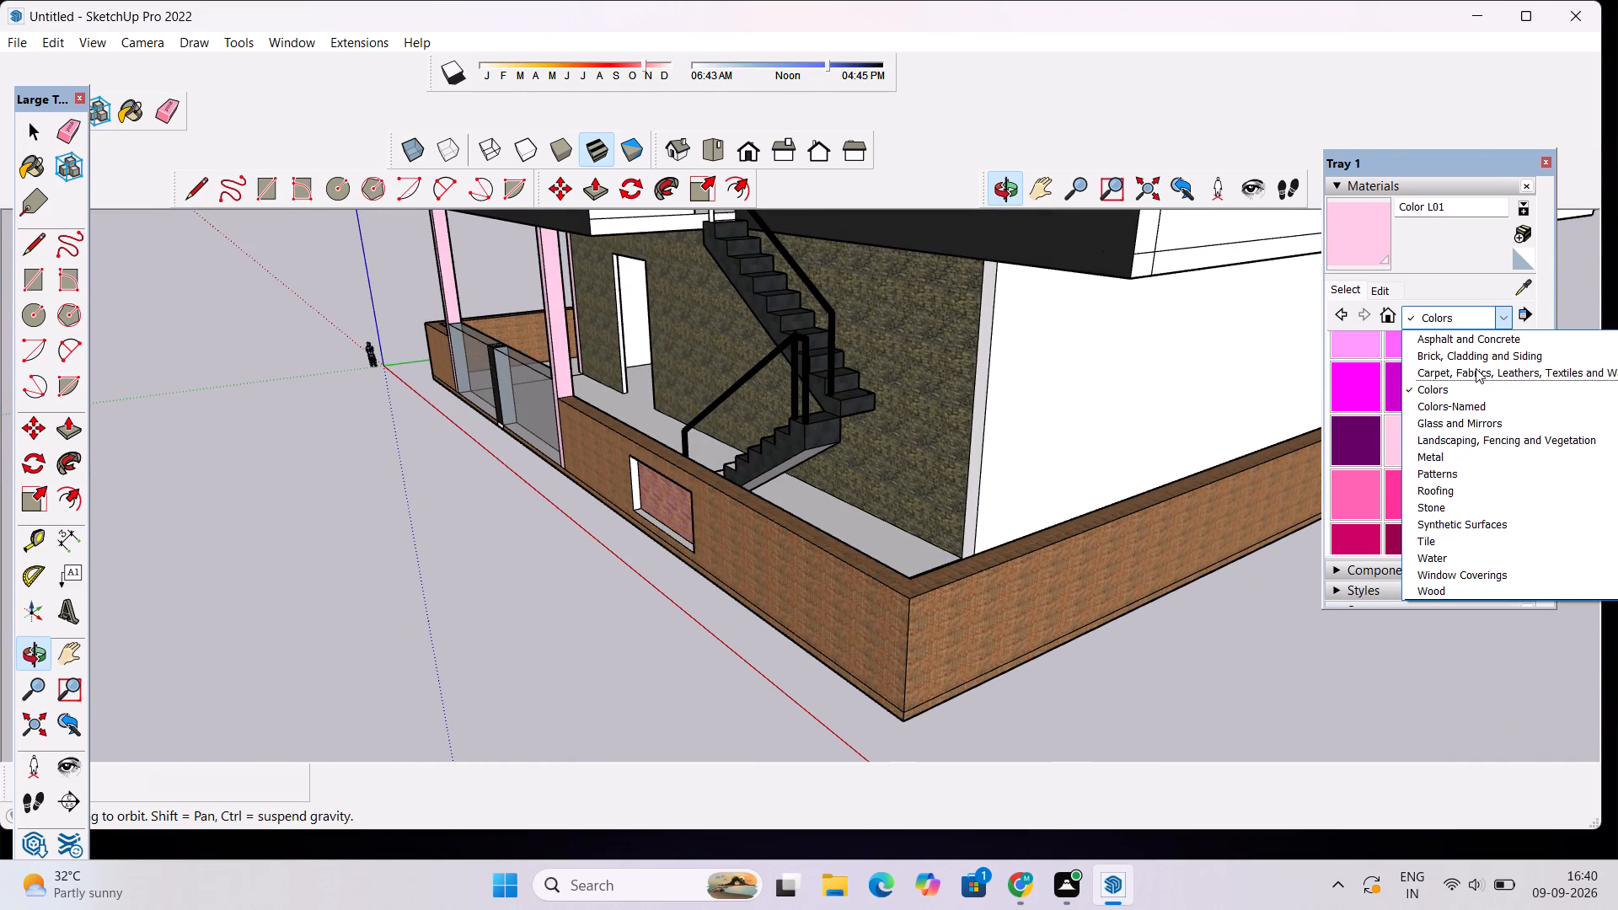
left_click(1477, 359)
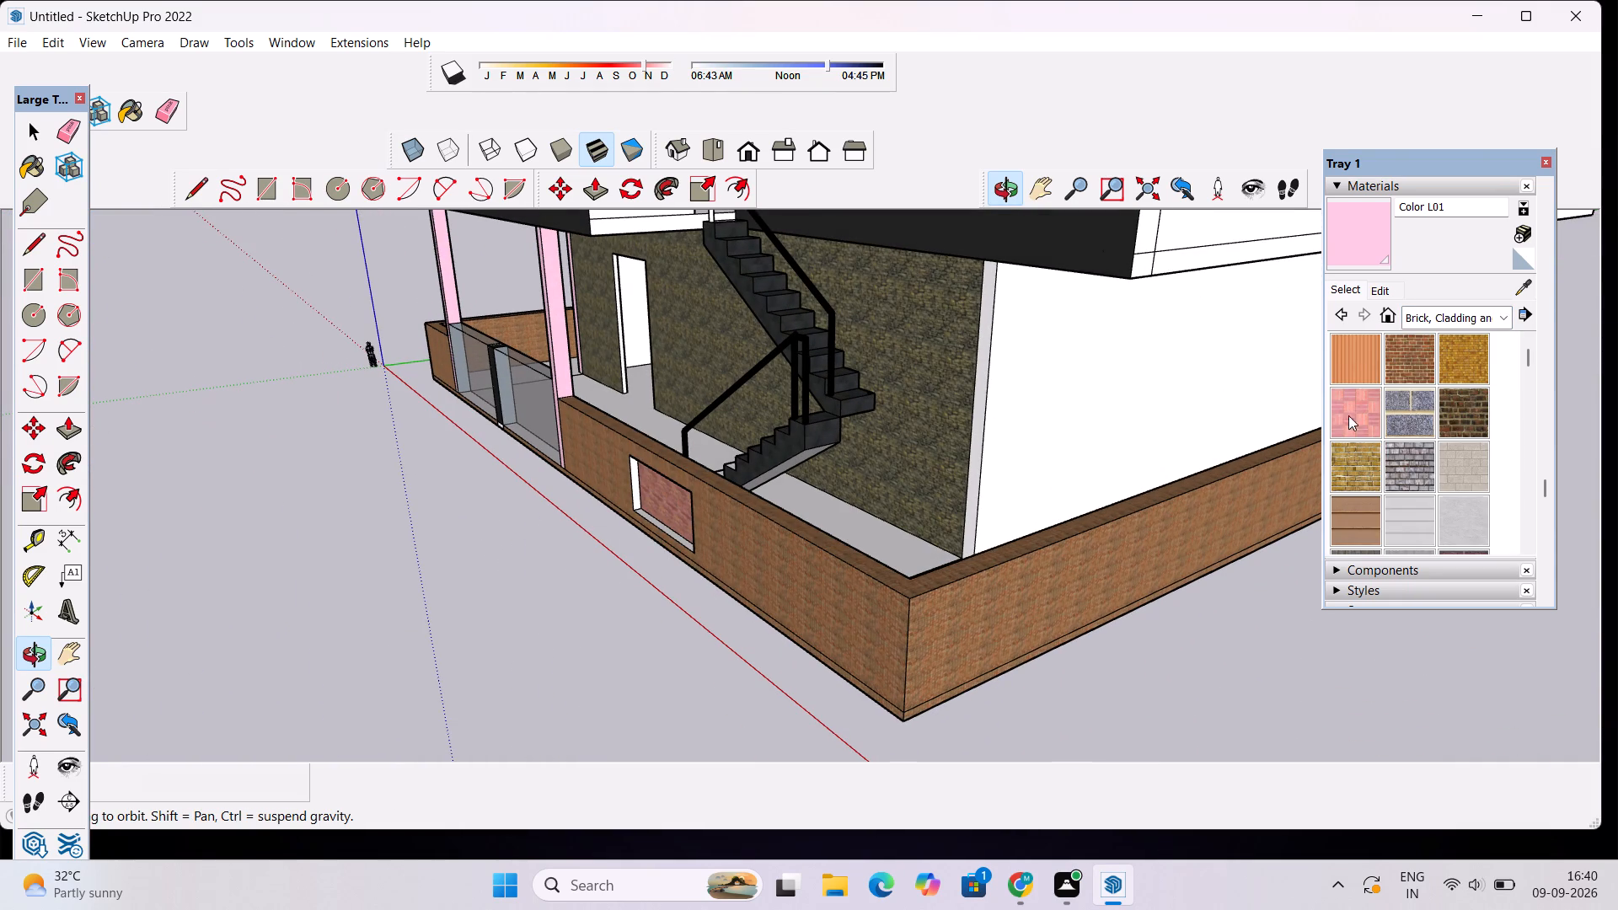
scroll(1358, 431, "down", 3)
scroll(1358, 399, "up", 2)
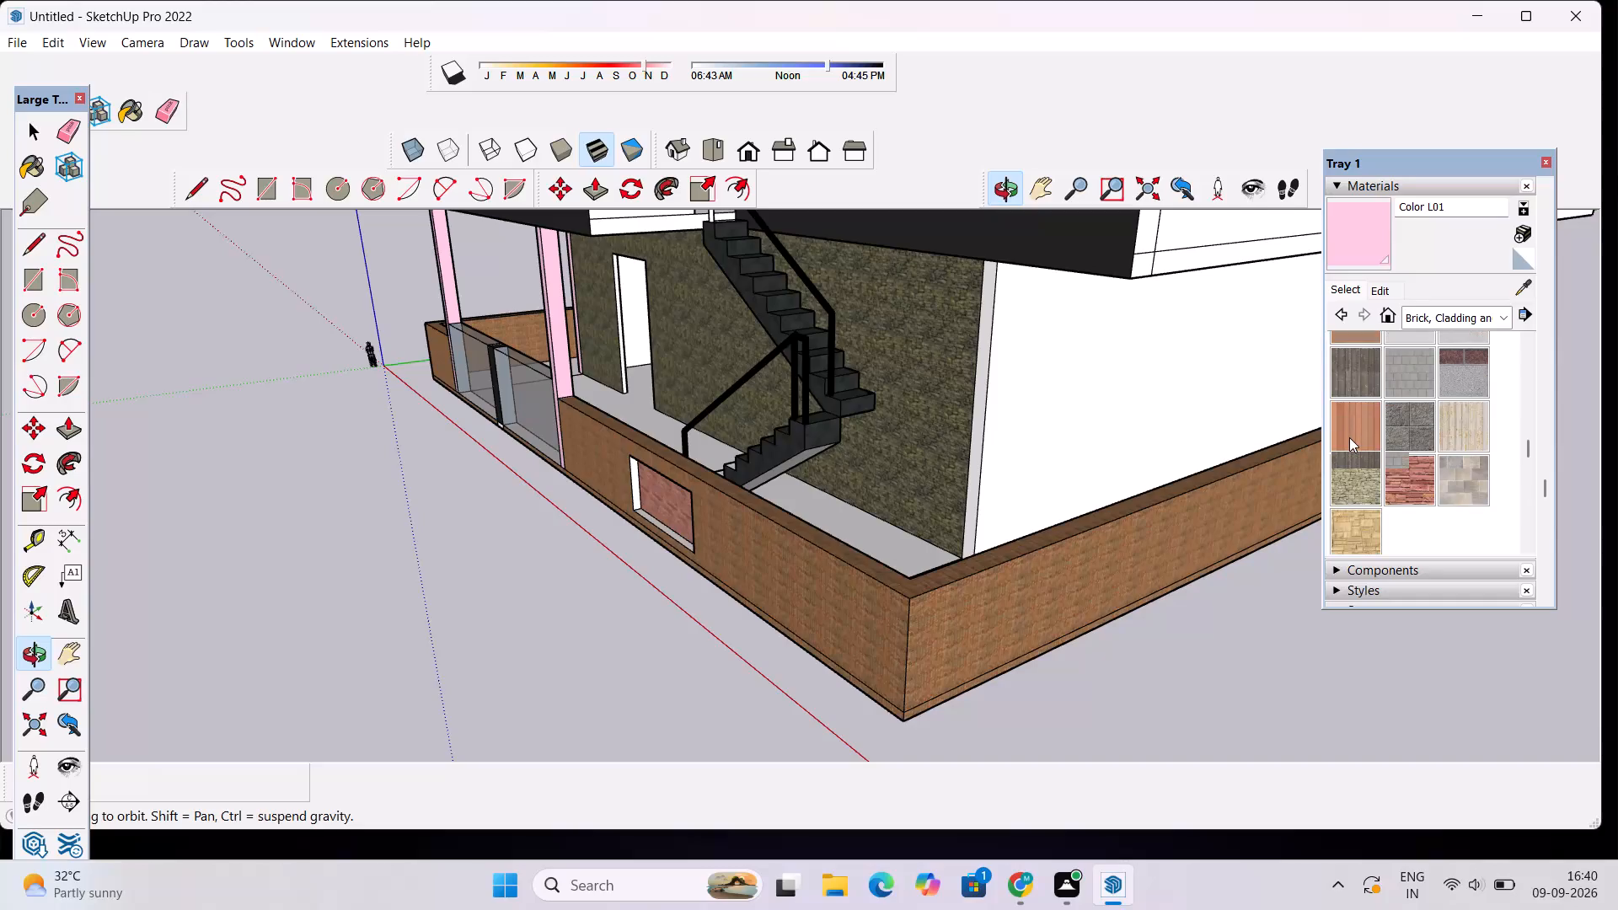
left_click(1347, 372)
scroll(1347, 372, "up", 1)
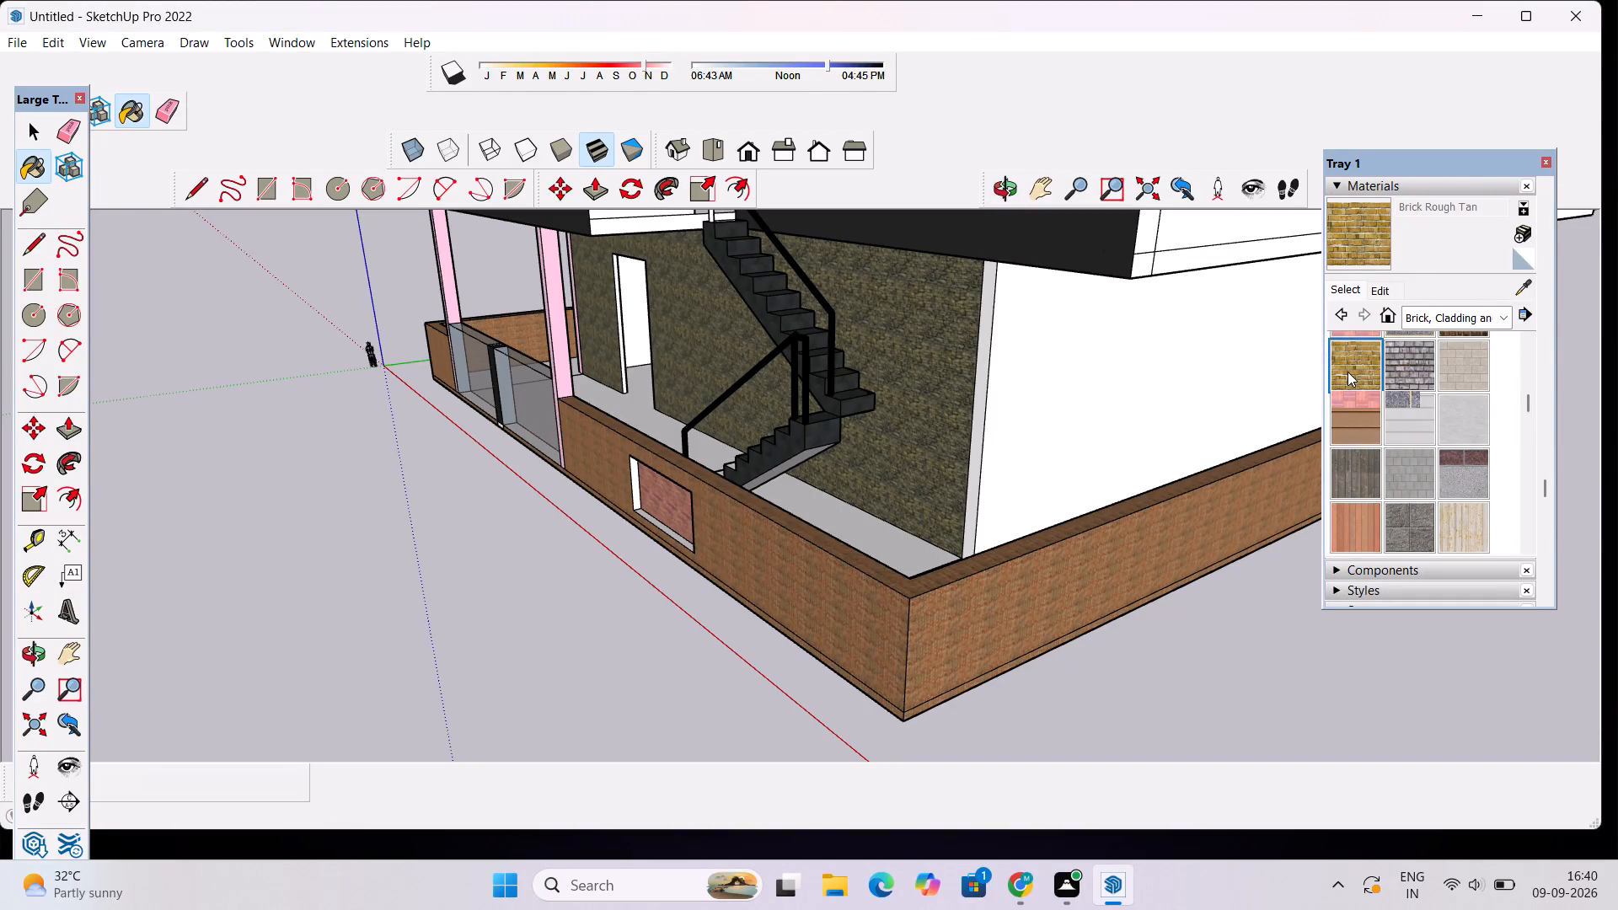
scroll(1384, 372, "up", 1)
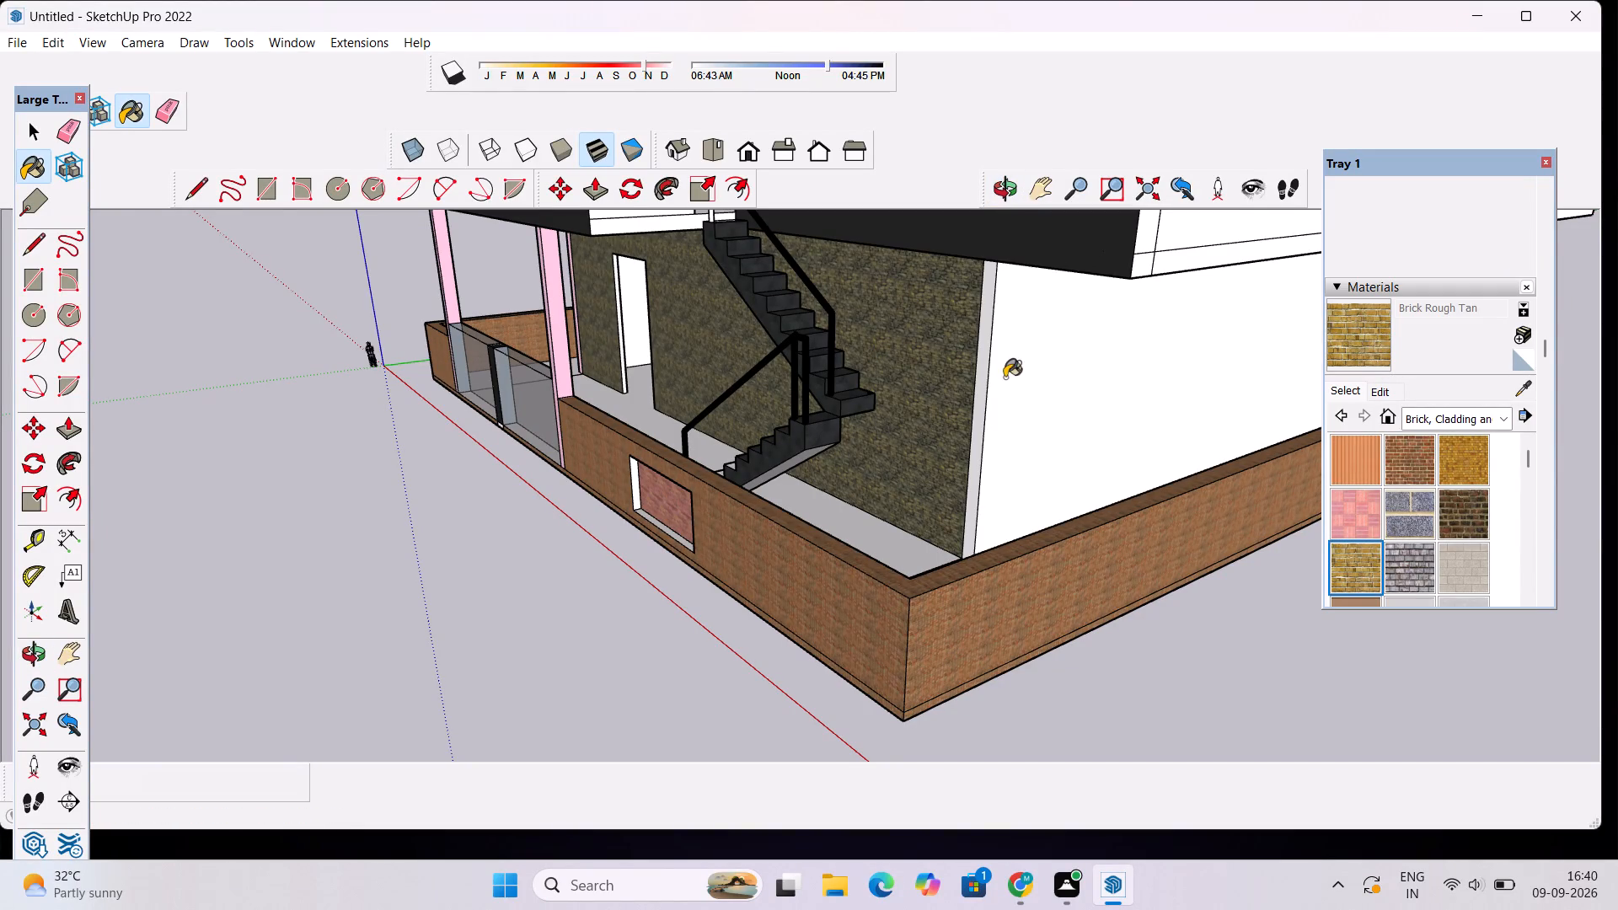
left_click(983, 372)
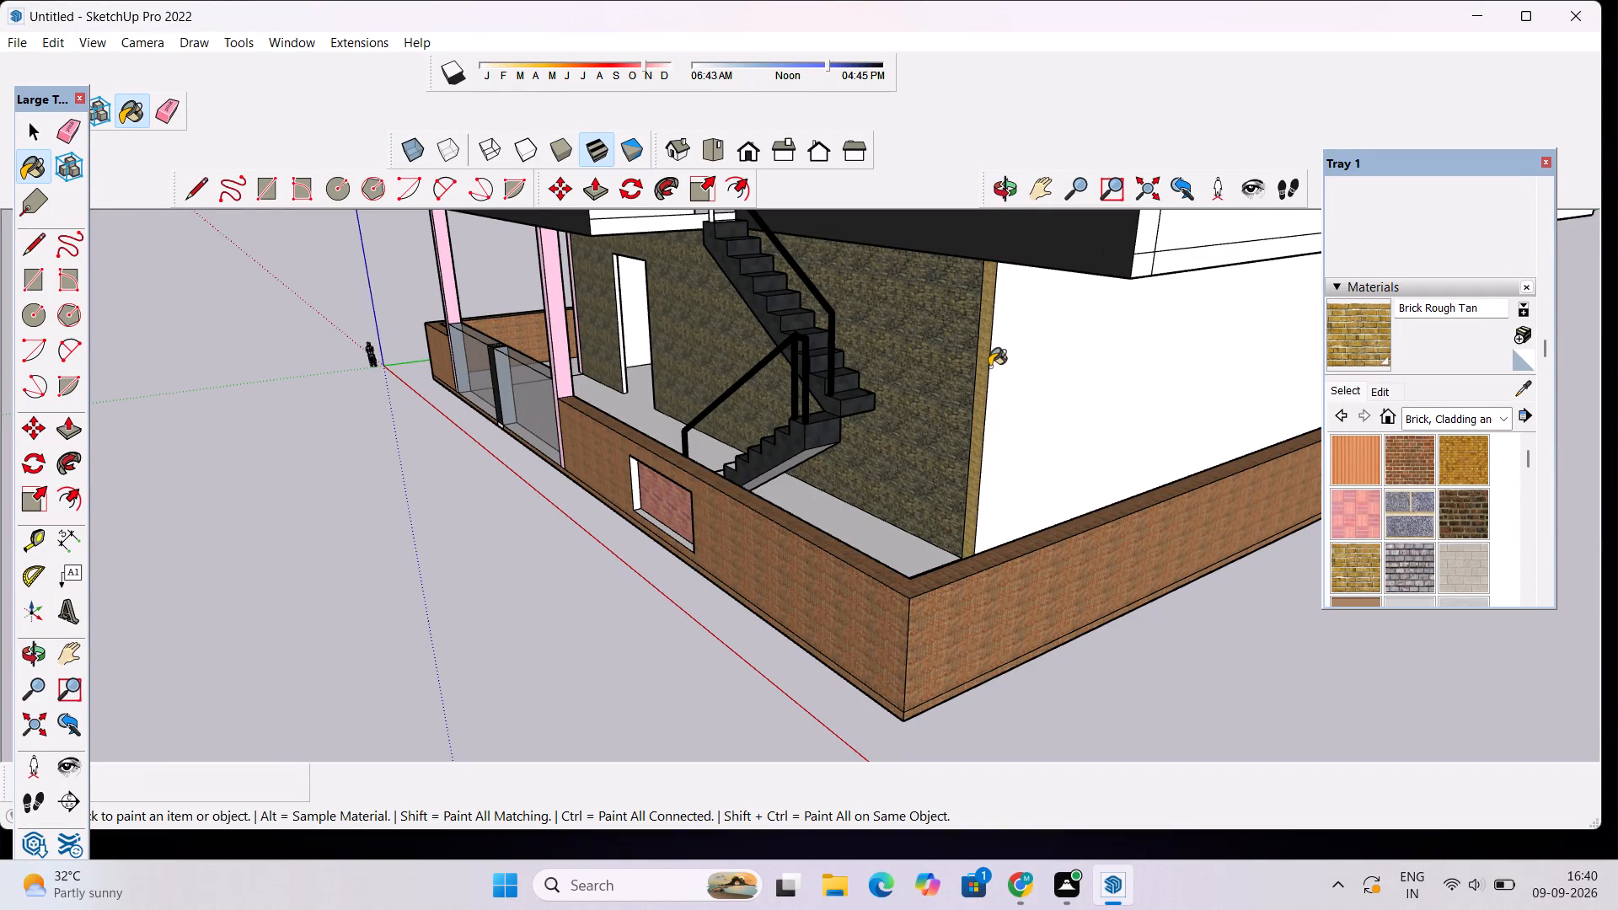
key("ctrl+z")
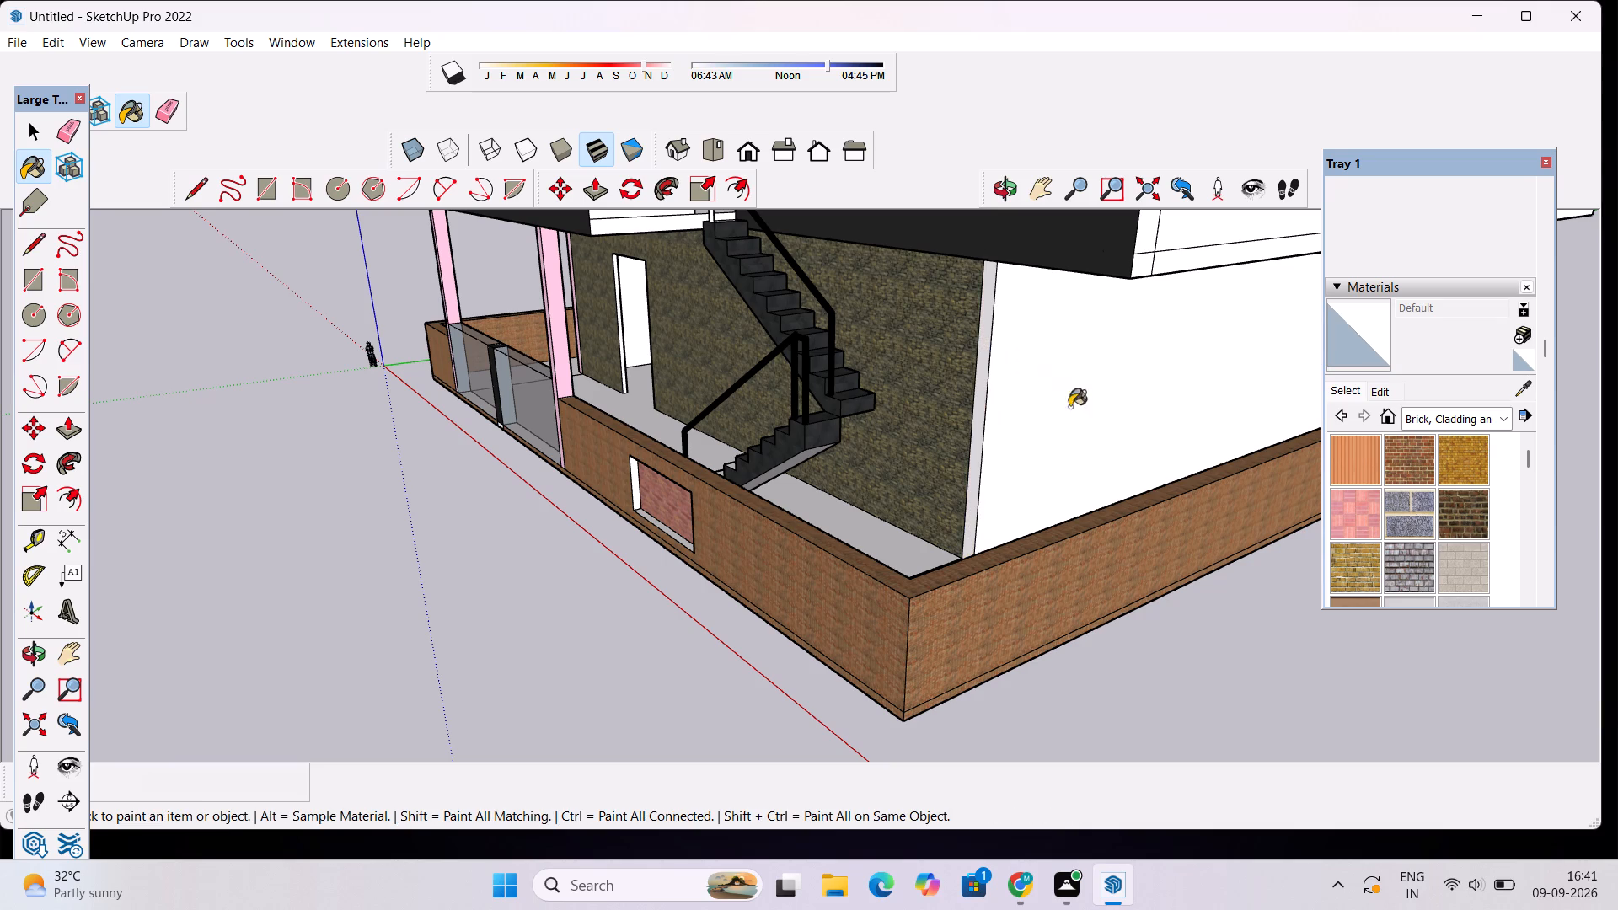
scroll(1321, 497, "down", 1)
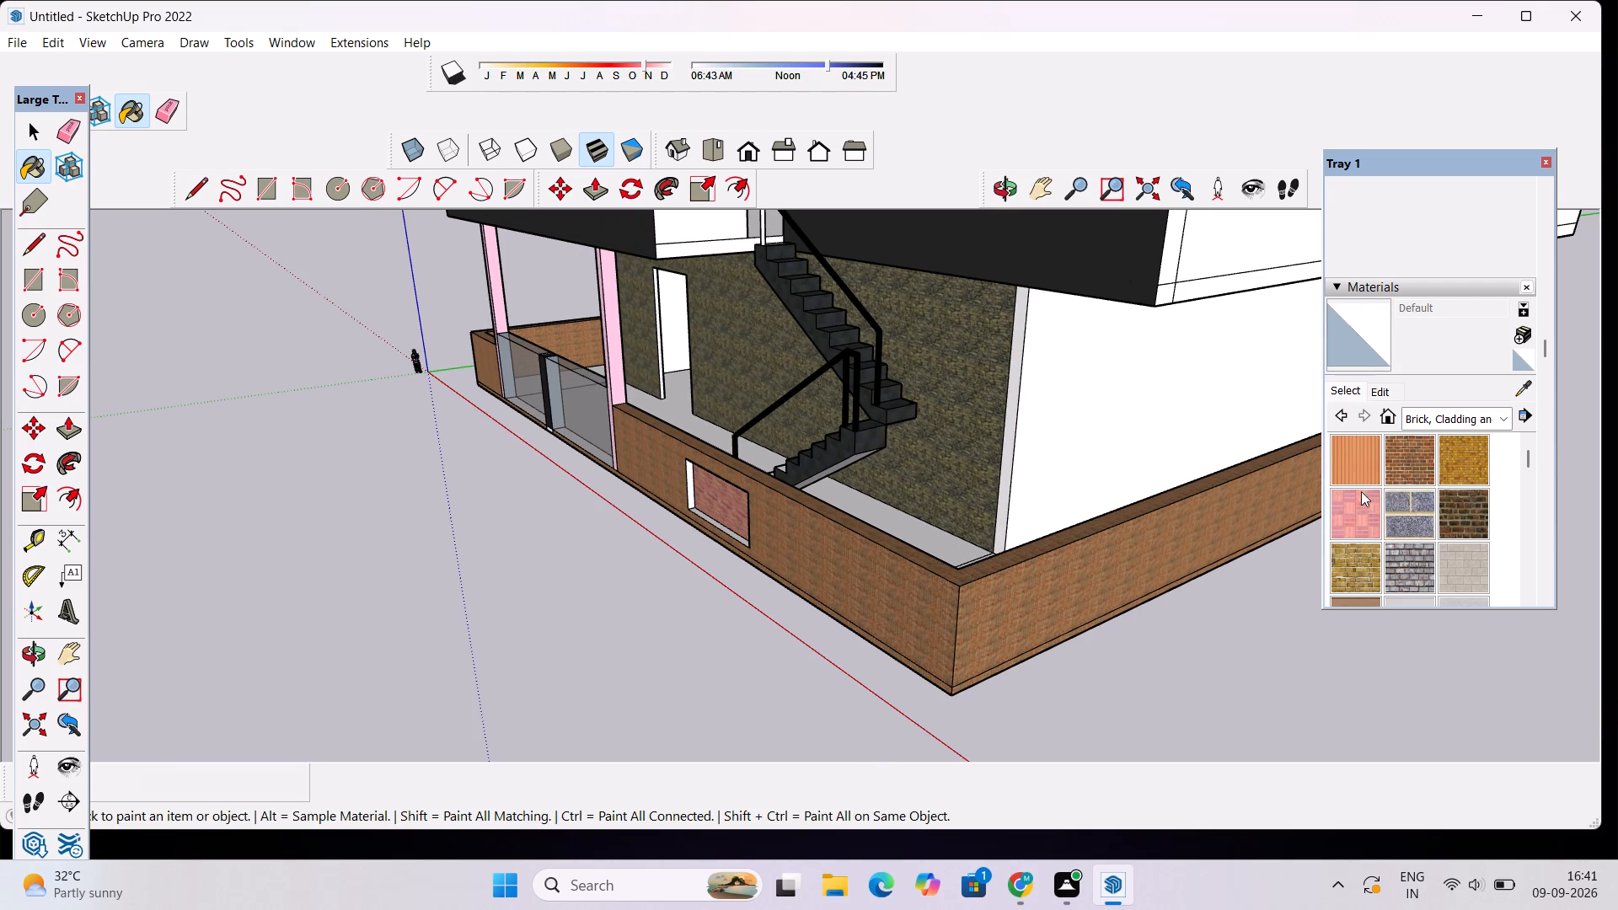
Paint the stone ground-floor wall's end edge beside the staircase with Rough Square Concrete Block from the Brick, Cladding and Siding collection.
scroll(1388, 529, "down", 2)
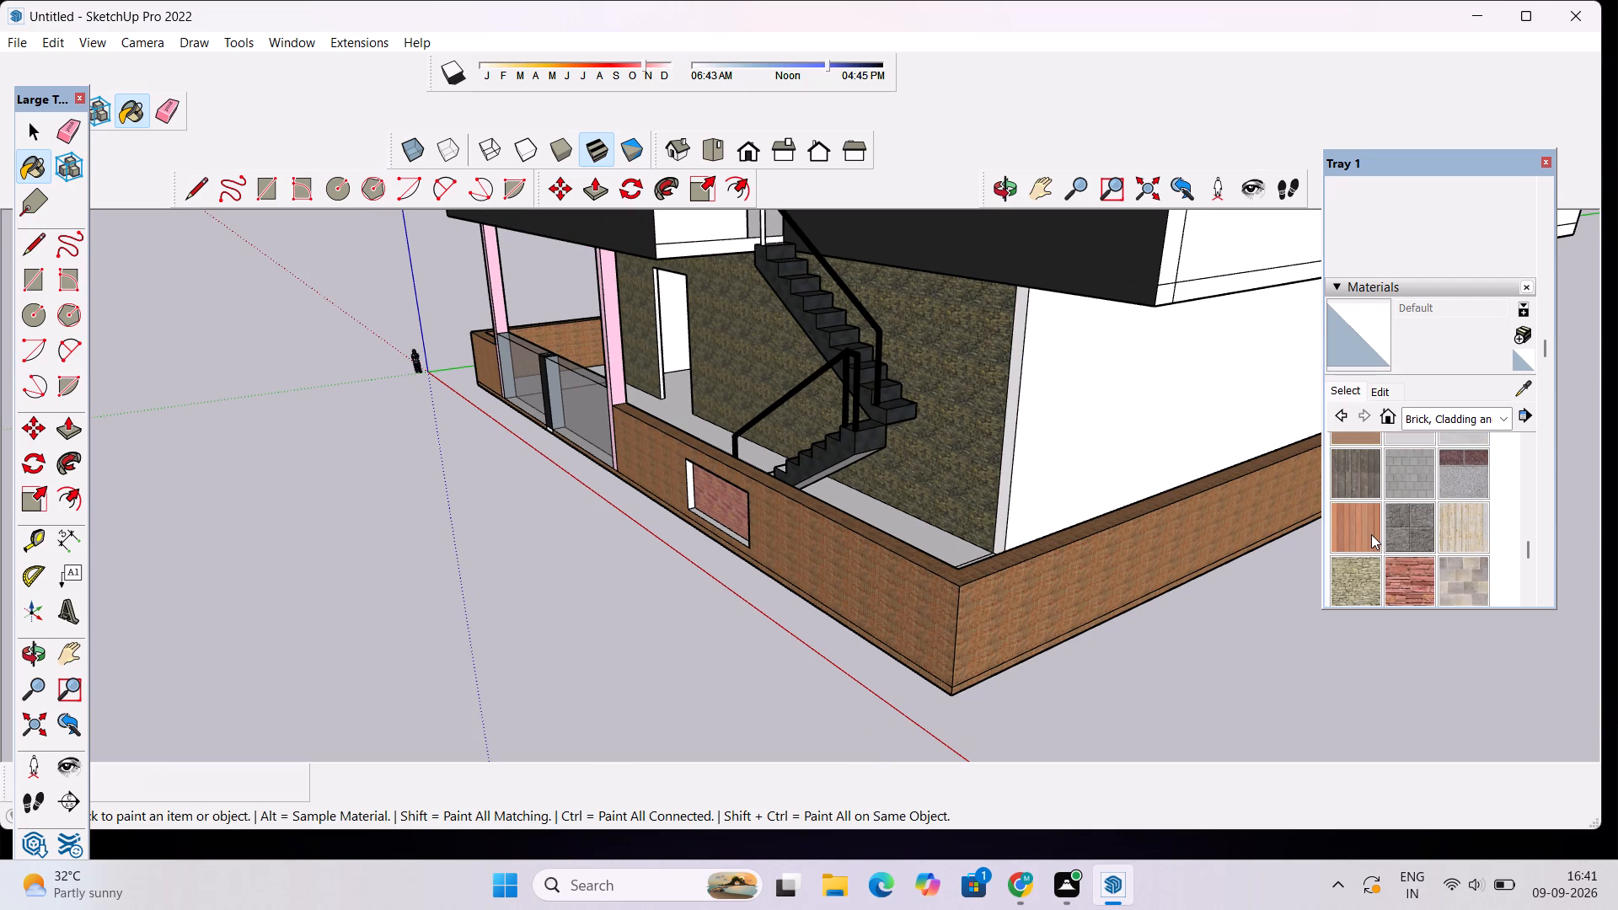
scroll(1371, 534, "down", 1)
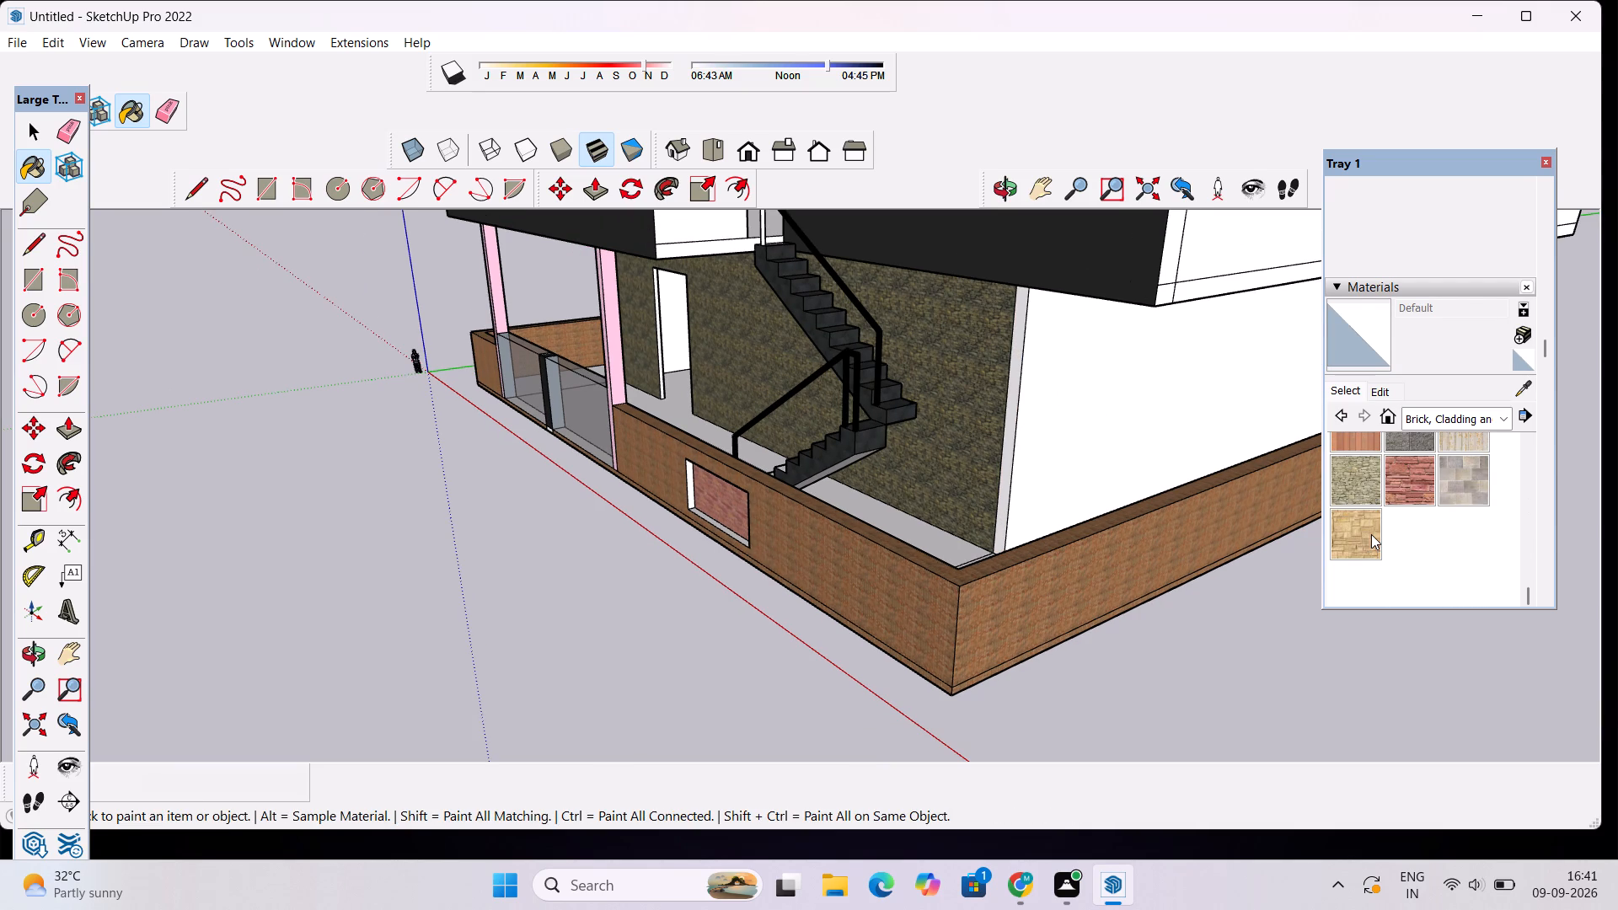
scroll(1396, 505, "up", 1)
left_click(1407, 521)
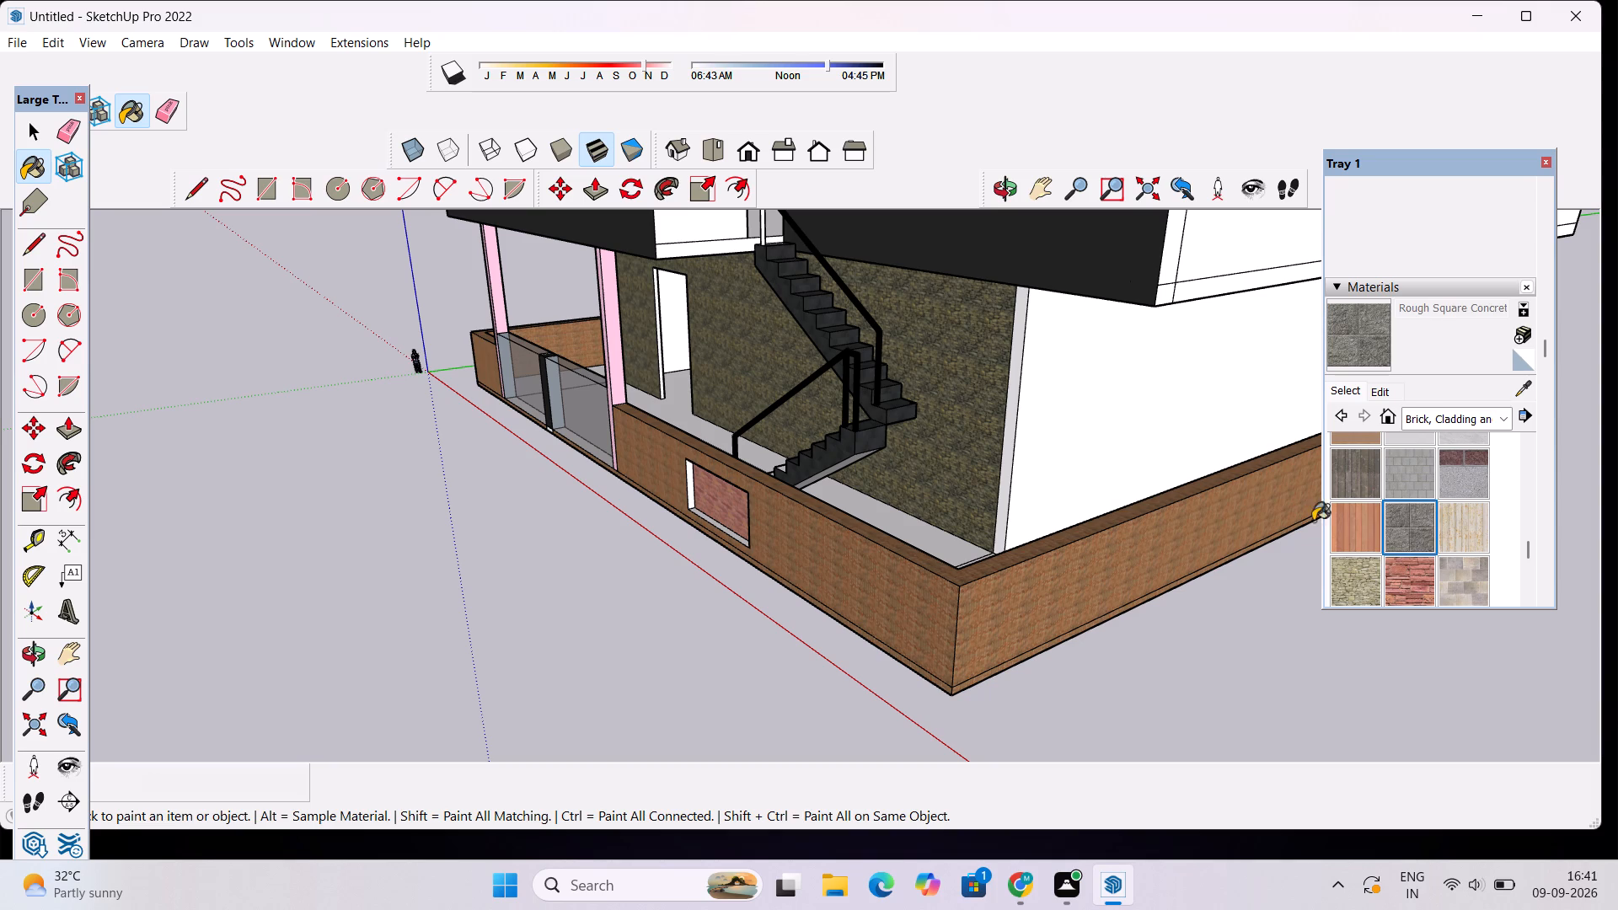
left_click(1013, 383)
scroll(1119, 398, "down", 4)
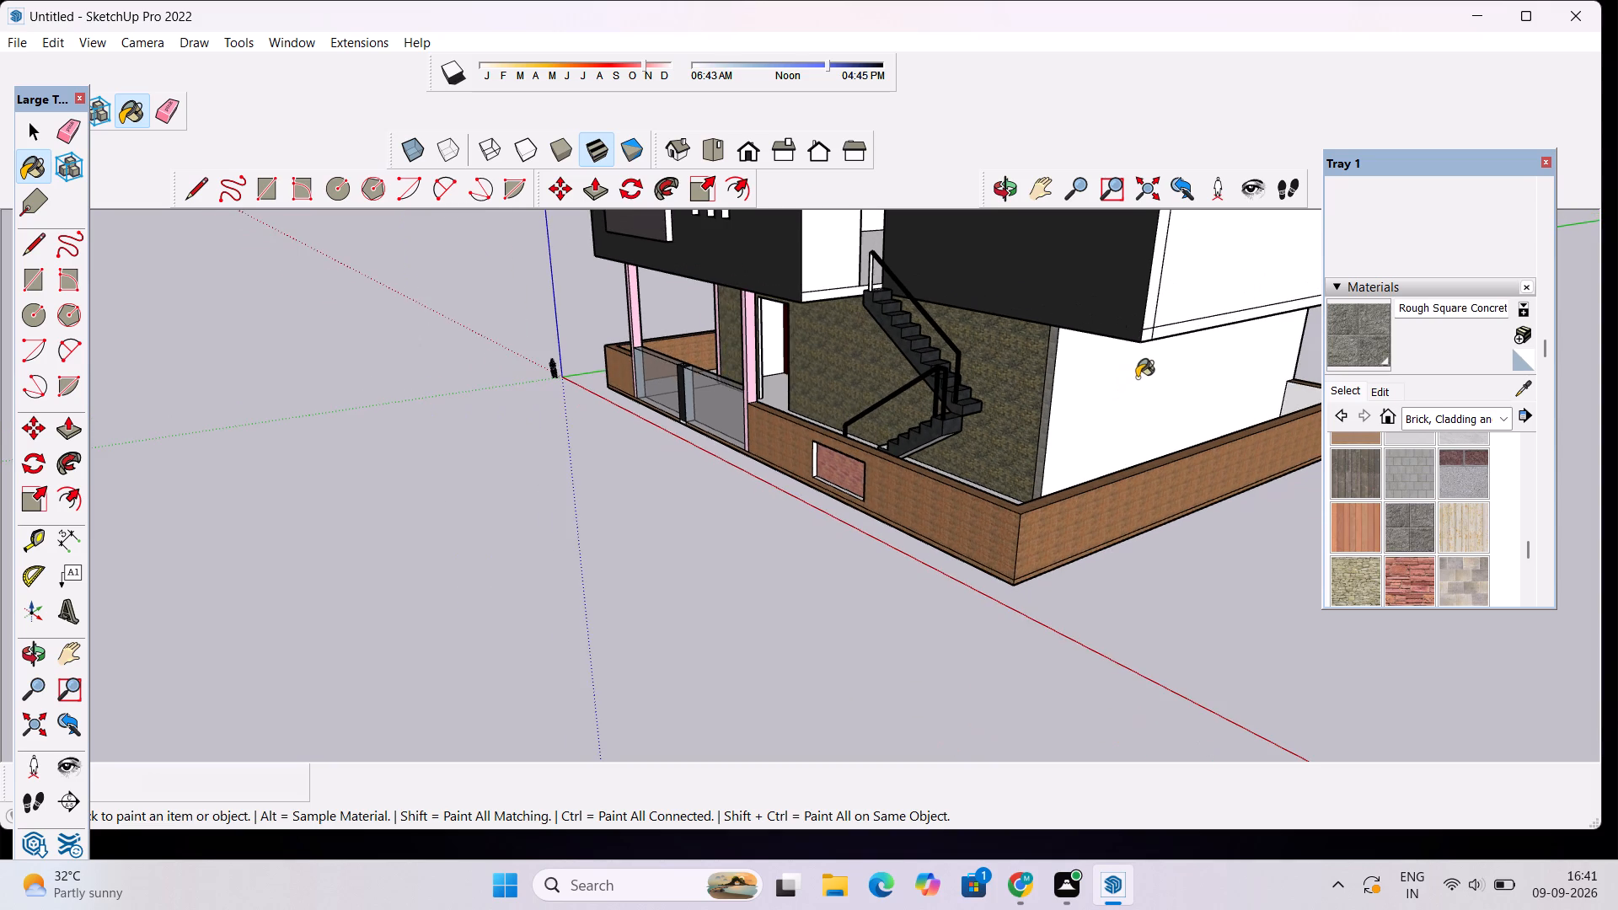
scroll(1062, 409, "up", 7)
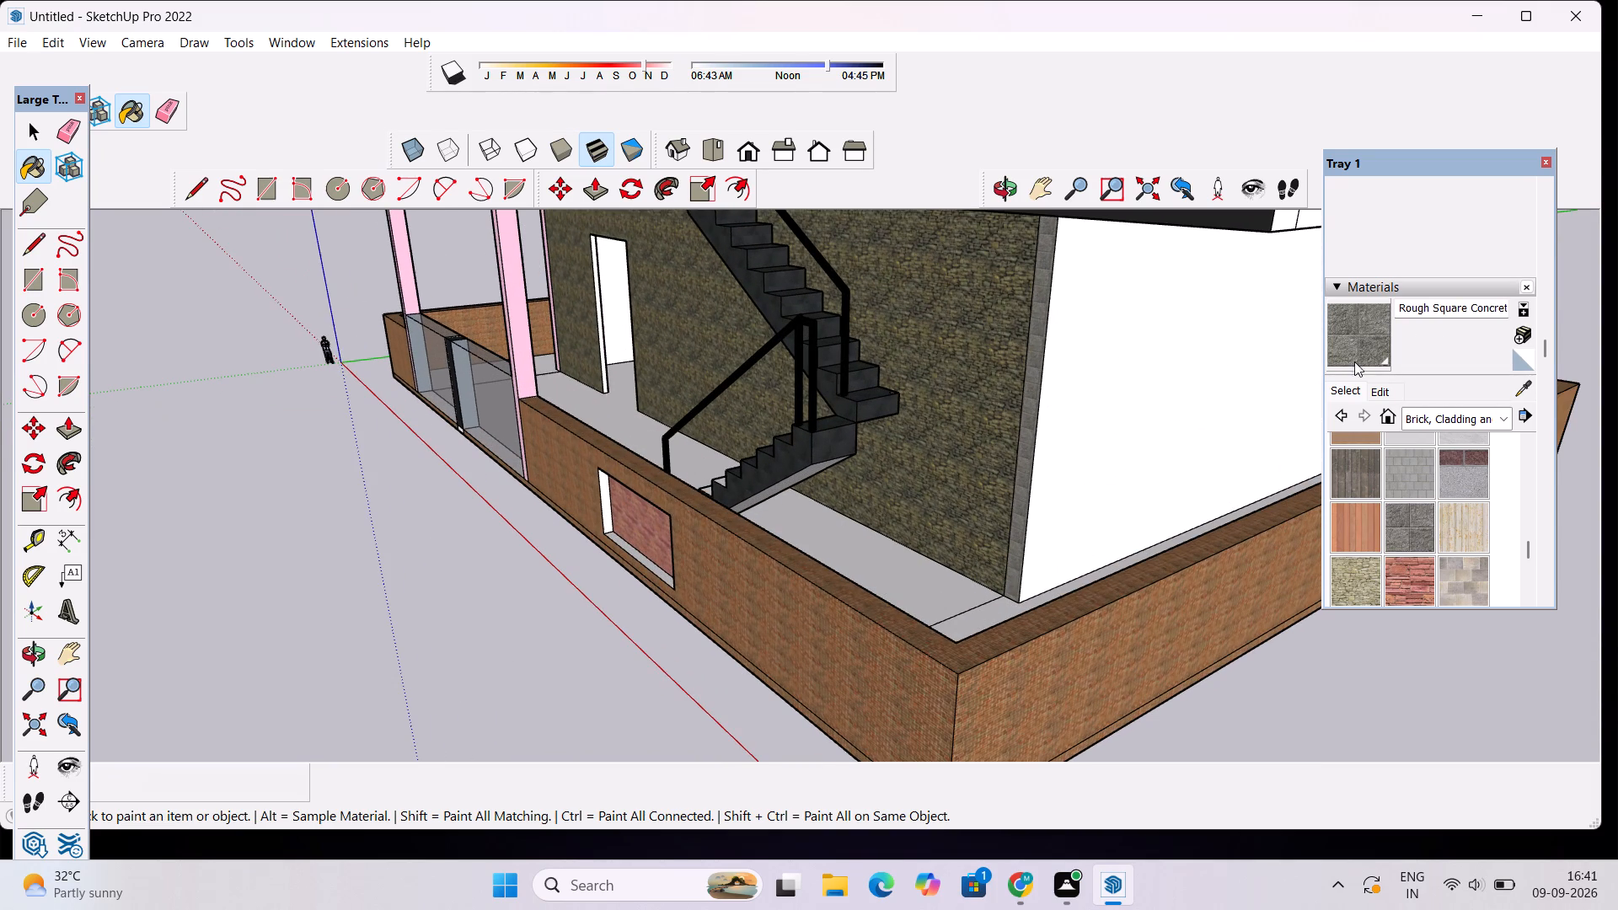
Darken the Rough Square Concrete Block material to near black.
left_click(1385, 392)
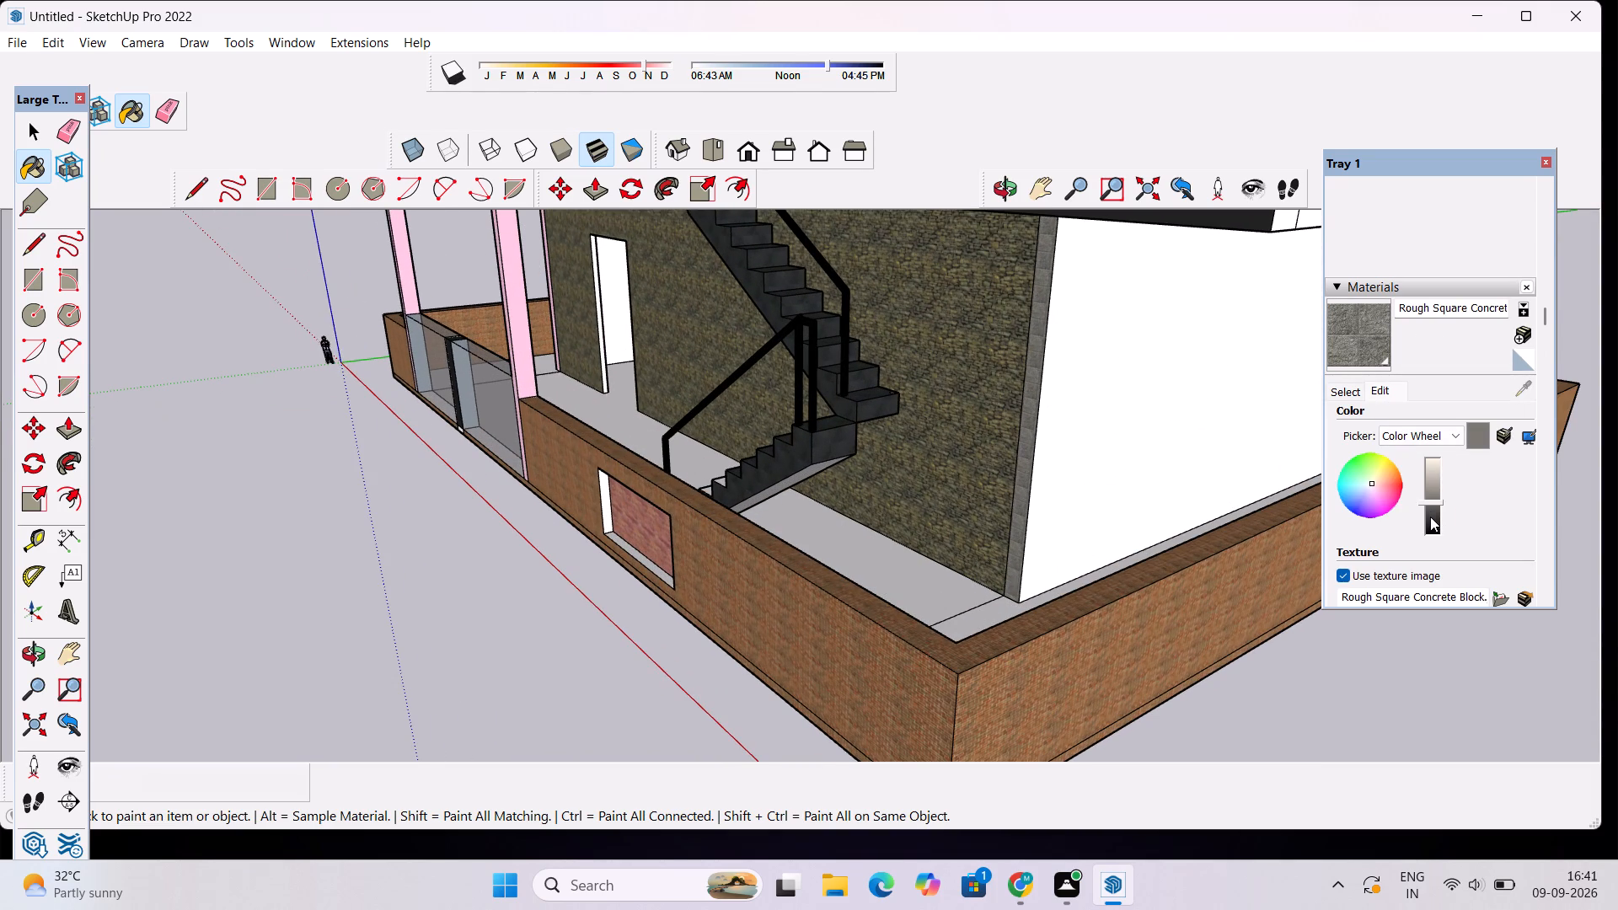
left_click(1430, 511)
scroll(1429, 506, "down", 9)
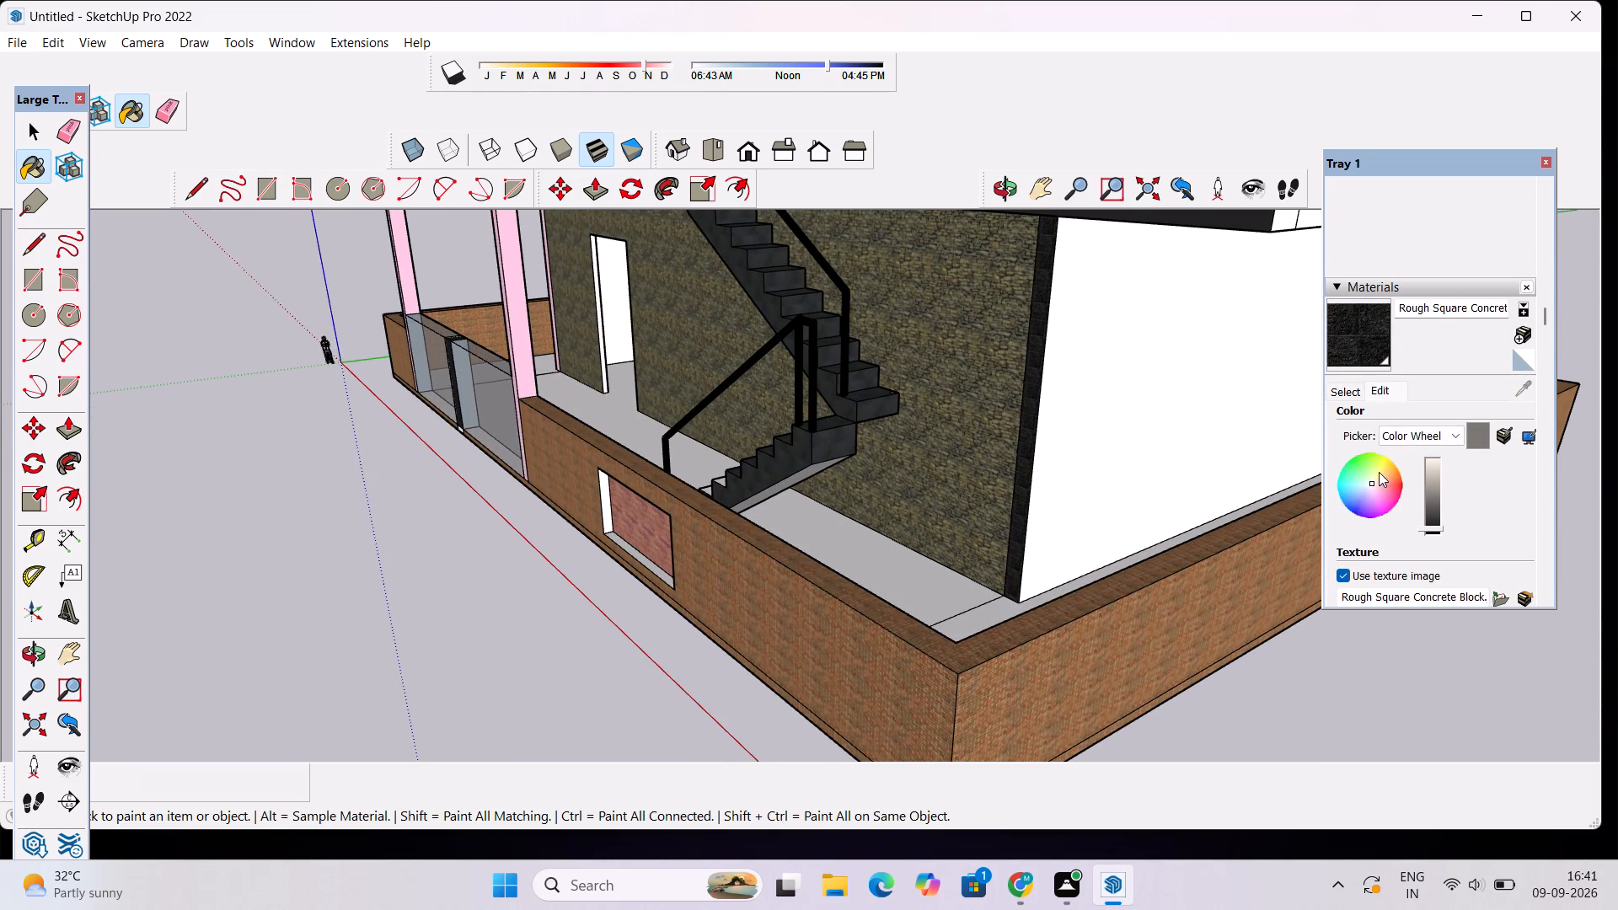
Paint the pale strip at the stone wall's other end, behind the porch corner column, with the darkened Rough Square Concrete Block.
left_click(1355, 346)
left_click(1003, 185)
left_click_drag(468, 417, 580, 384)
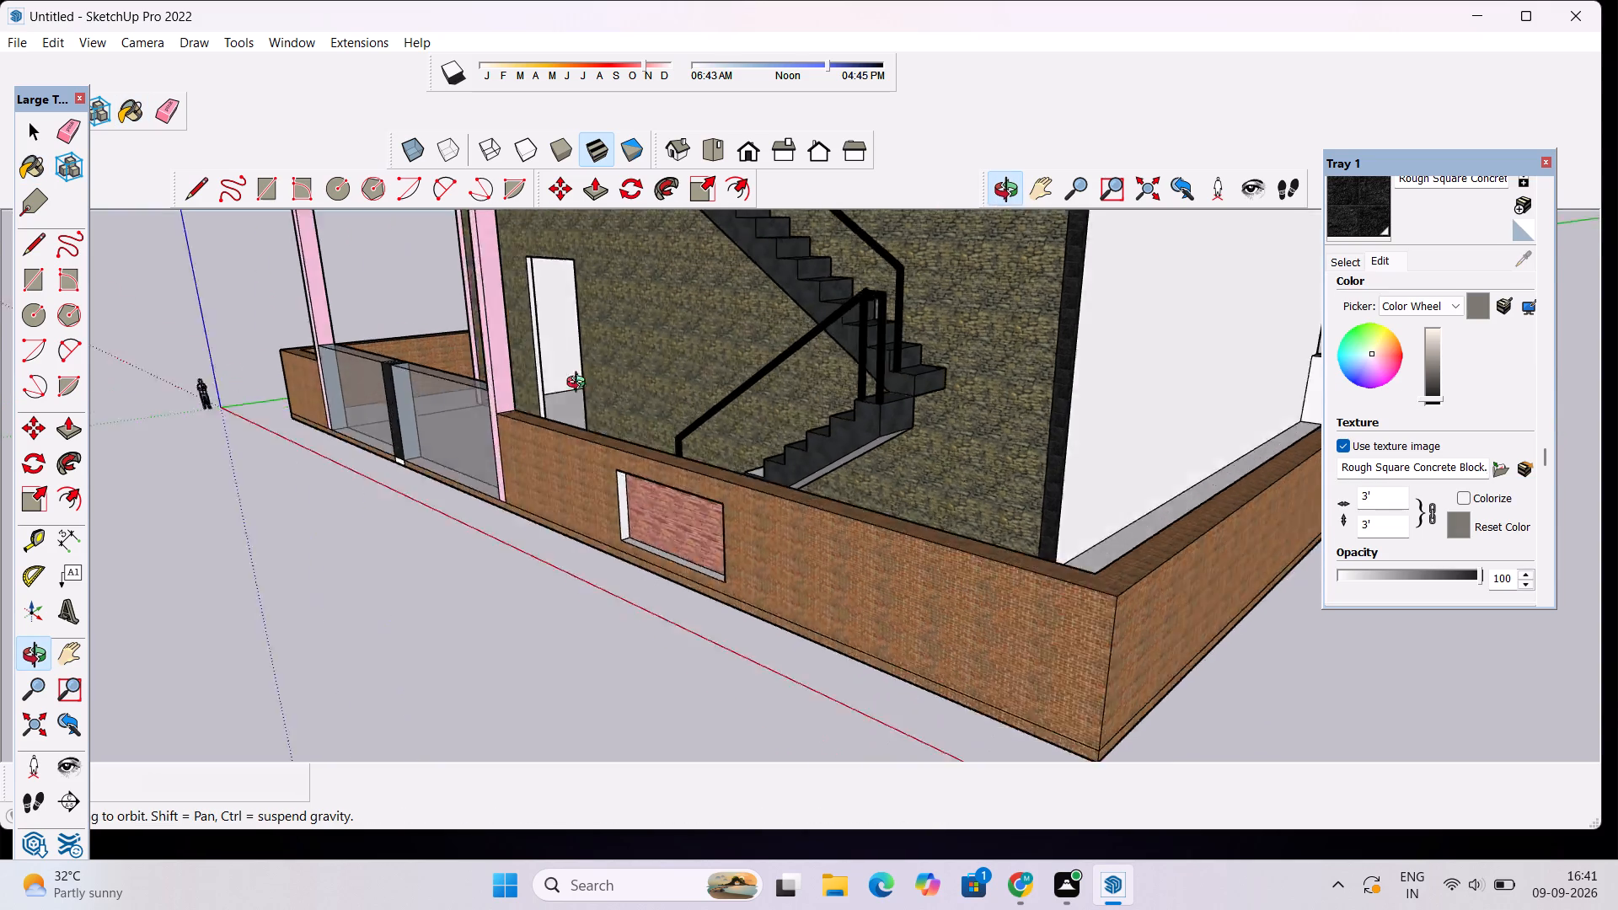
left_click_drag(580, 384, 877, 381)
scroll(857, 377, "down", 5)
scroll(386, 370, "up", 3)
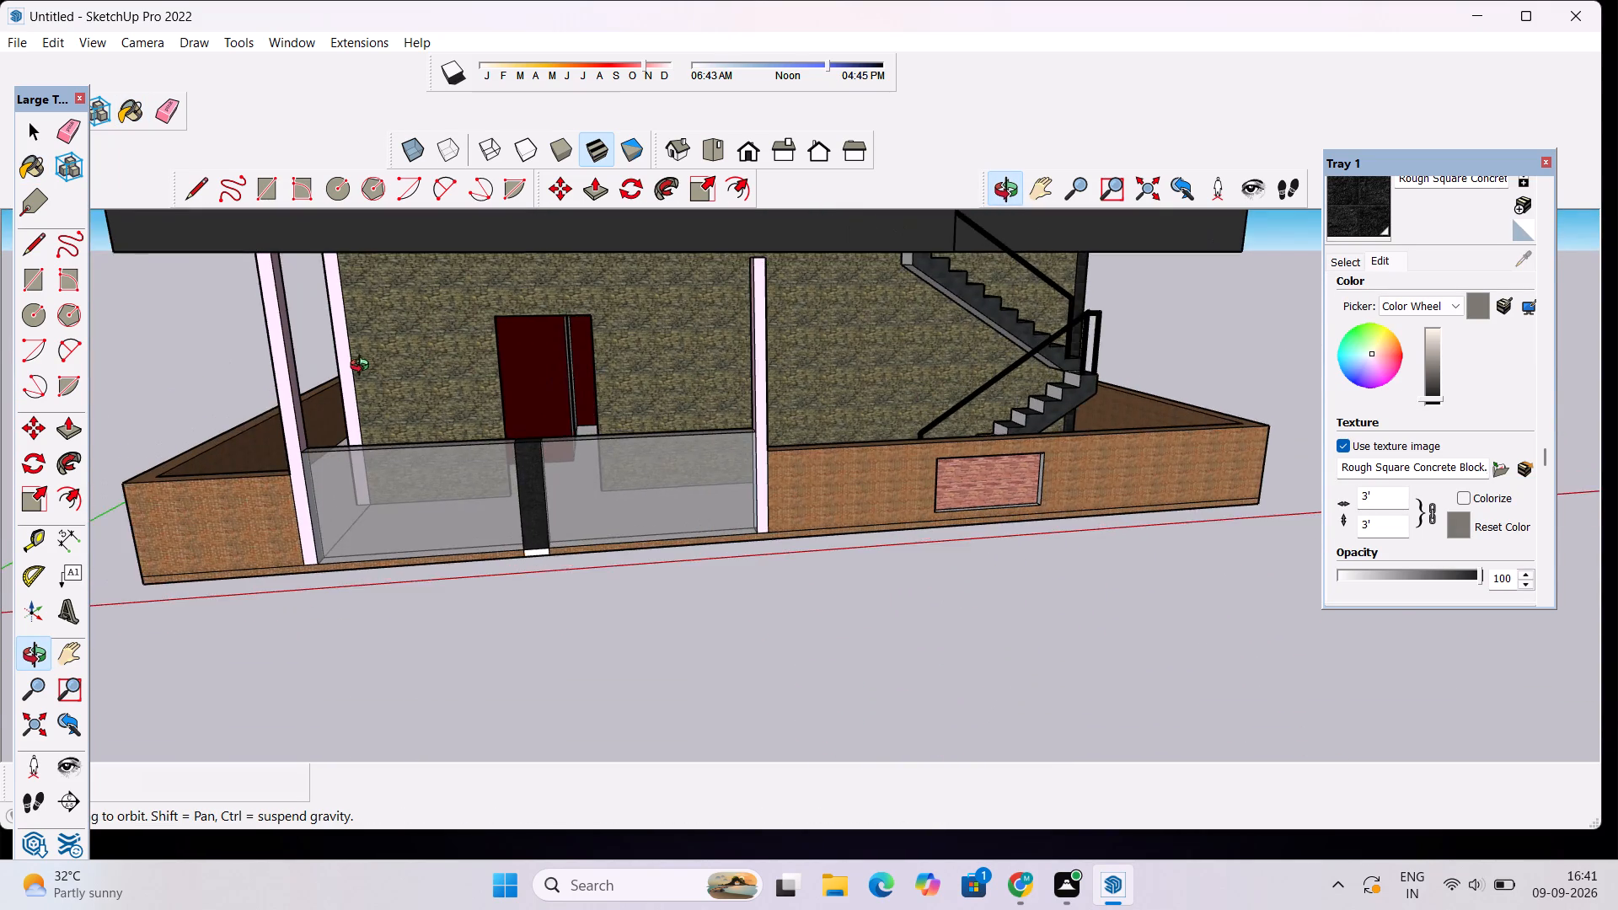
scroll(363, 367, "up", 3)
left_click(1336, 217)
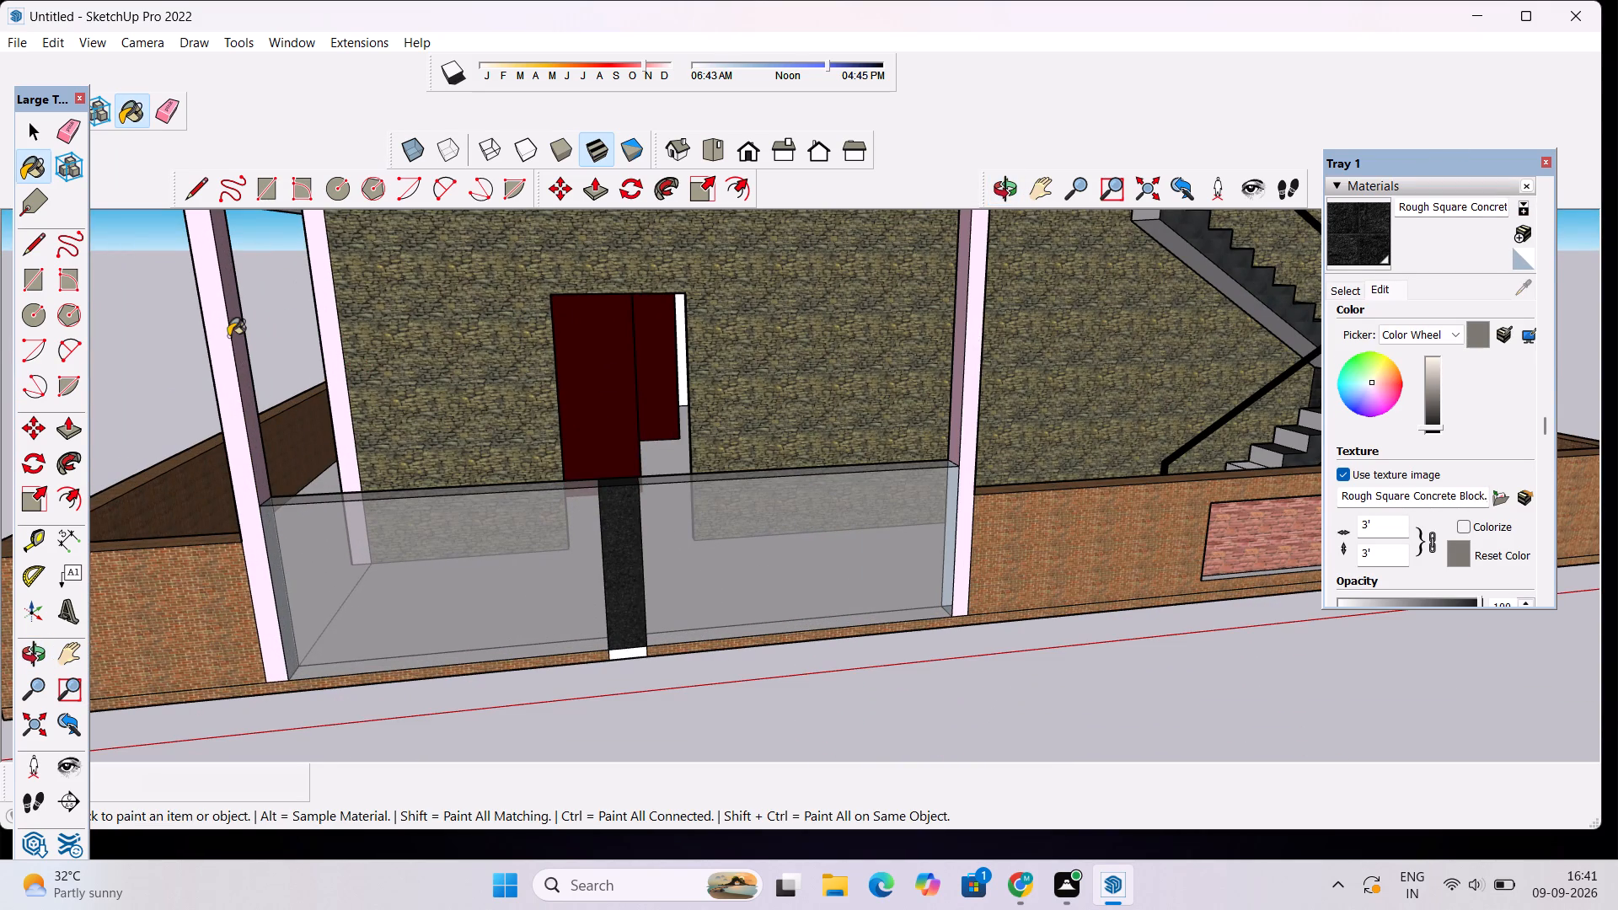
left_click(332, 318)
scroll(344, 315, "down", 13)
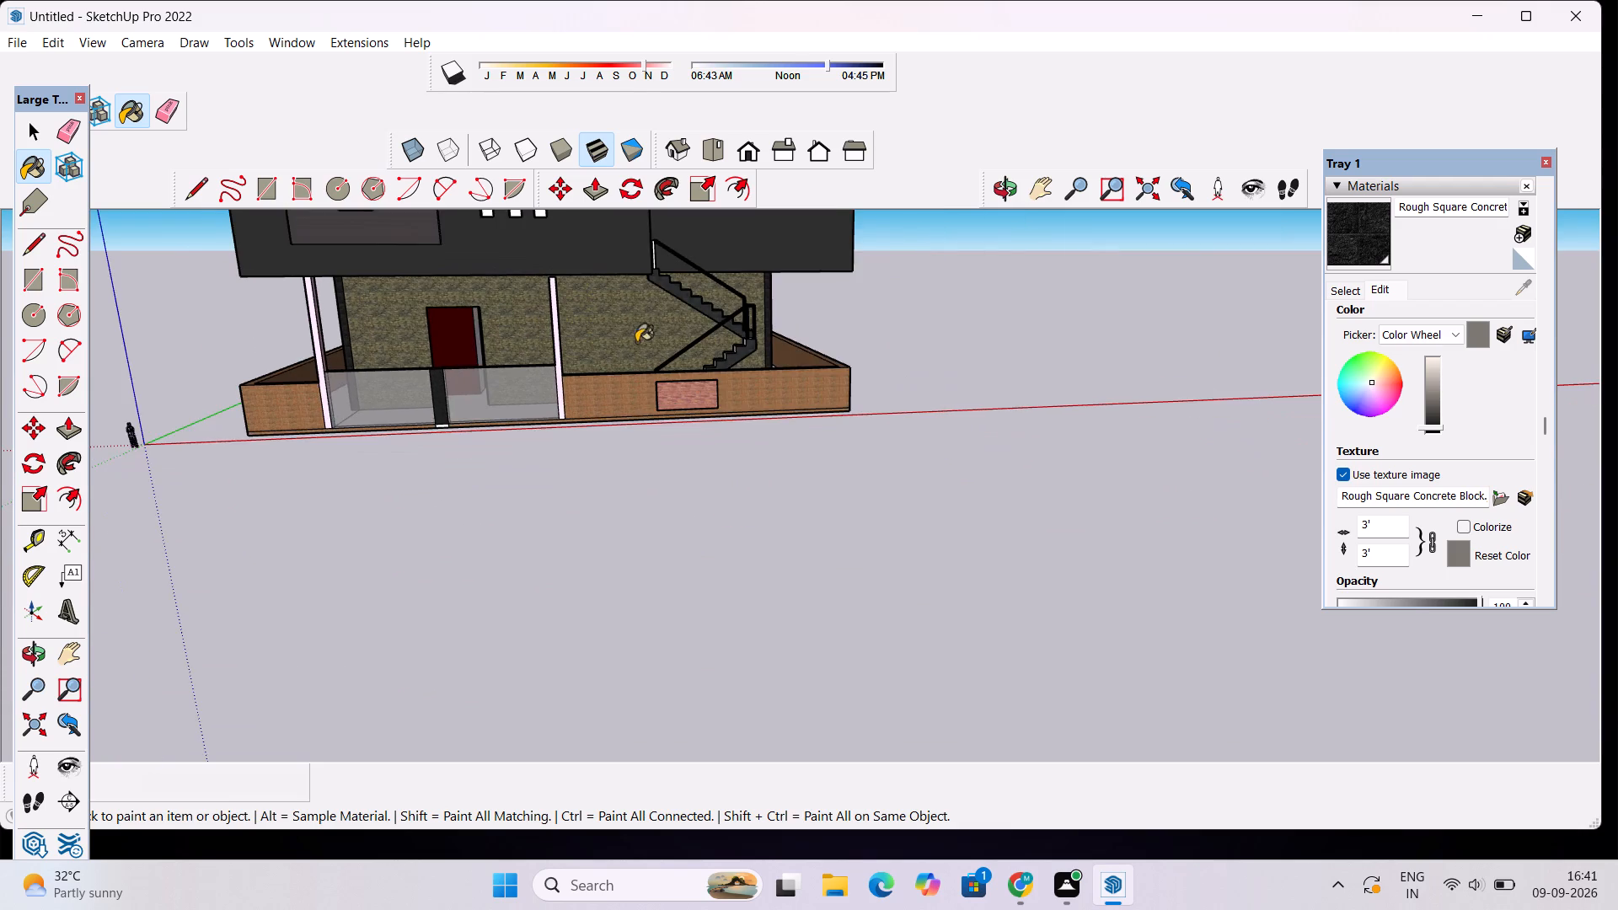
Paint the front upper-storey block's side face above the staircase, and the narrow band beneath it, with the darkened Rough Square Concrete Block.
scroll(649, 326, "up", 1)
scroll(649, 326, "down", 10)
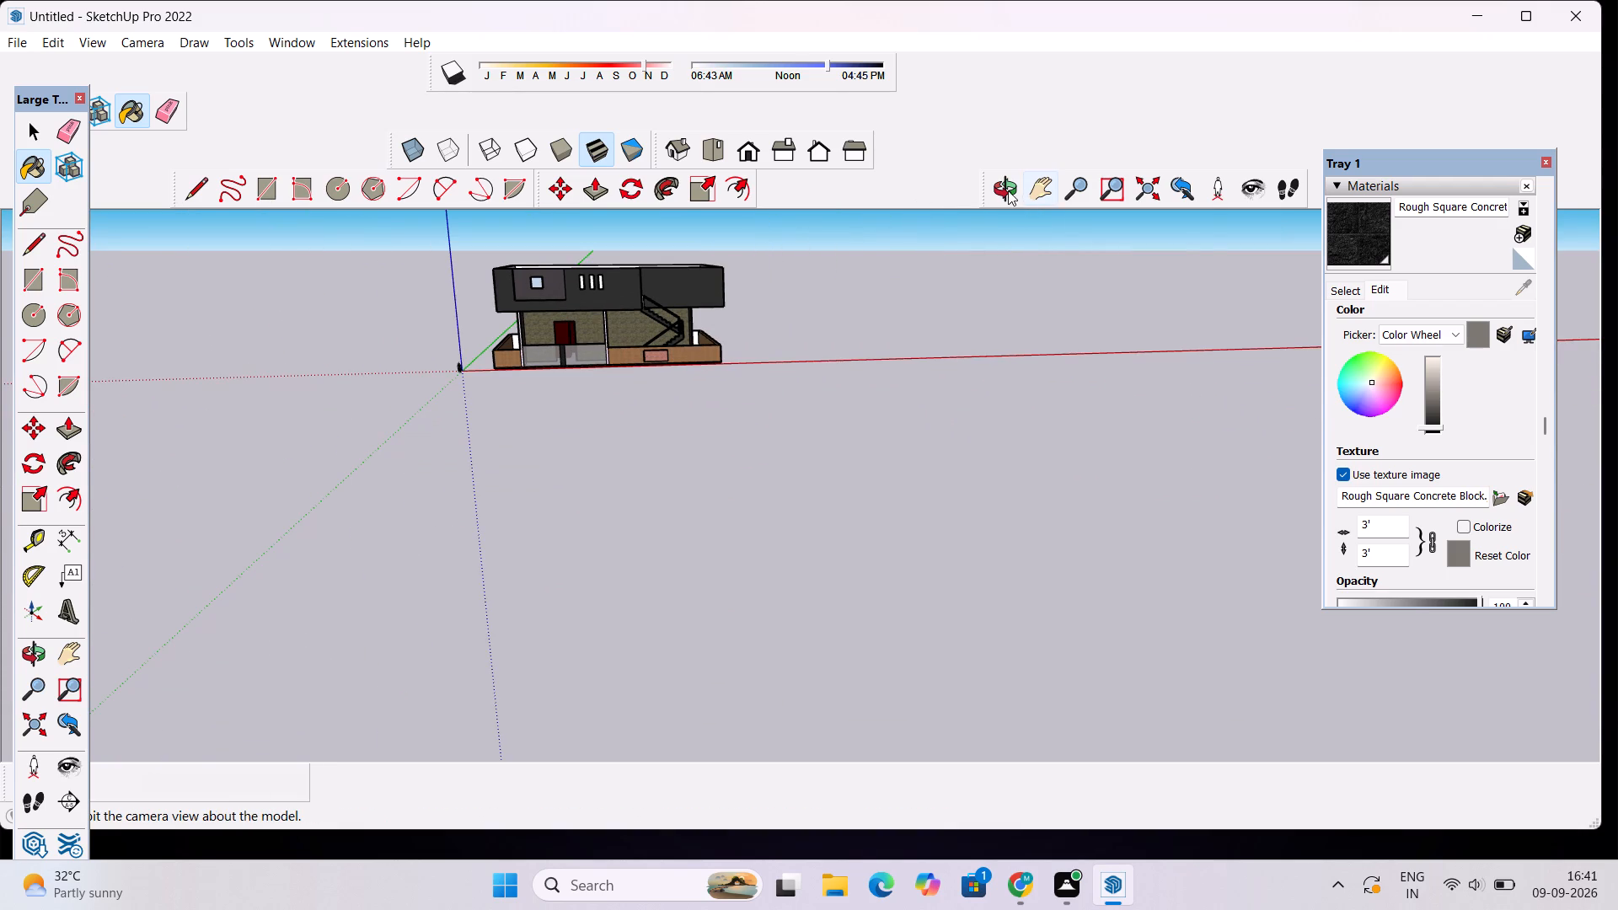
left_click(1004, 190)
left_click_drag(859, 526, 273, 488)
scroll(934, 317, "up", 5)
left_click_drag(915, 377, 923, 409)
left_click_drag(1047, 350, 704, 318)
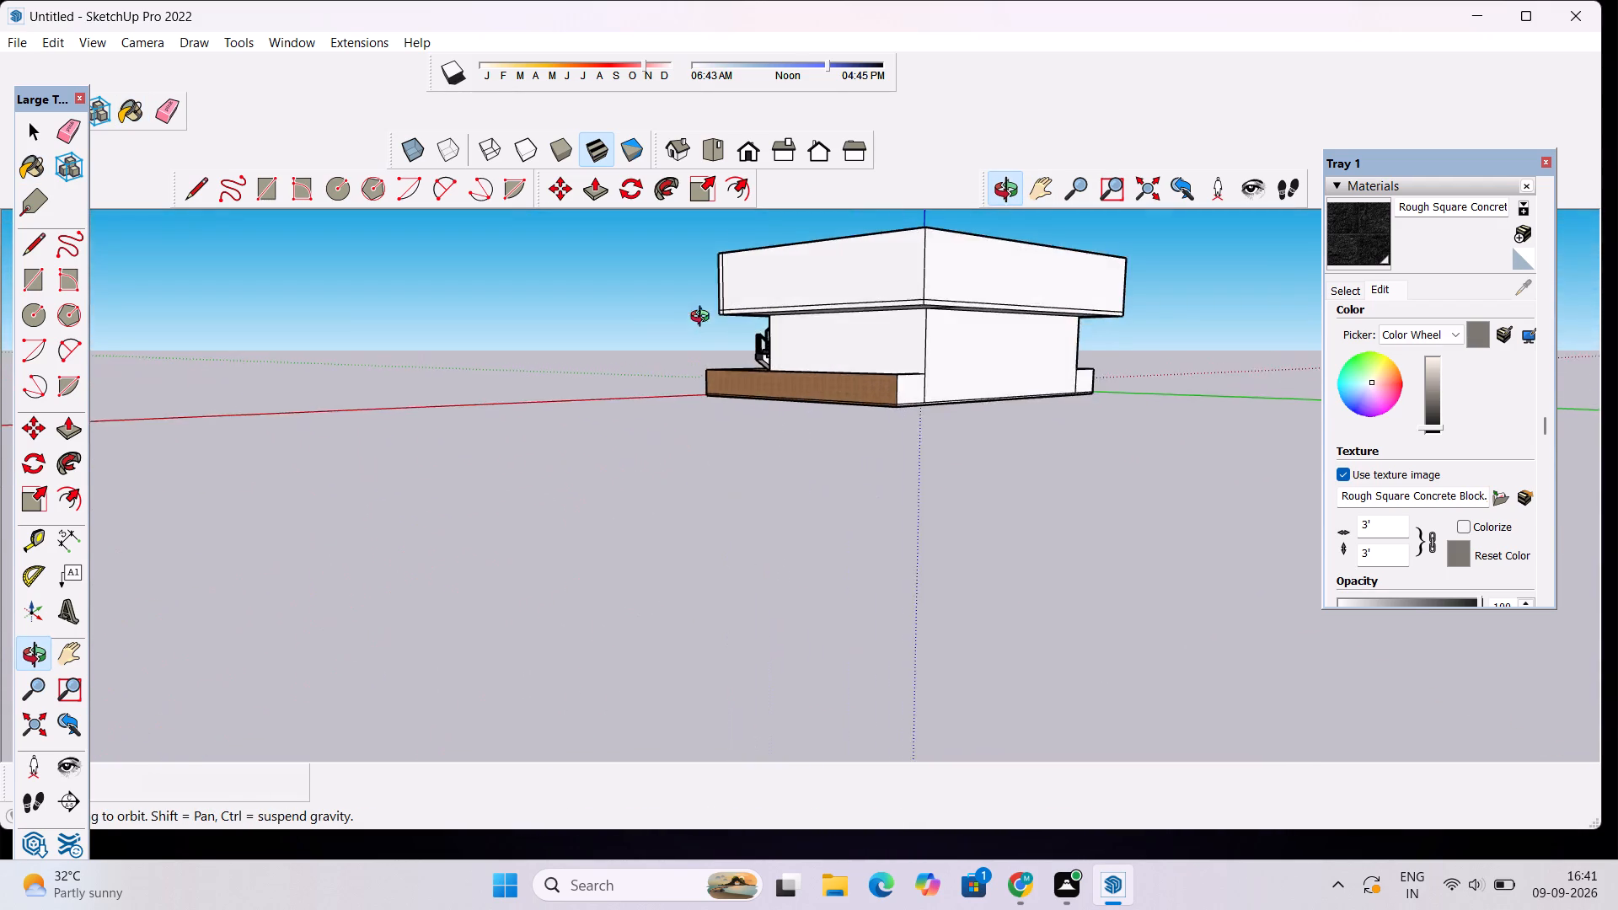
left_click_drag(704, 318, 1149, 506)
scroll(799, 319, "up", 5)
scroll(684, 324, "up", 4)
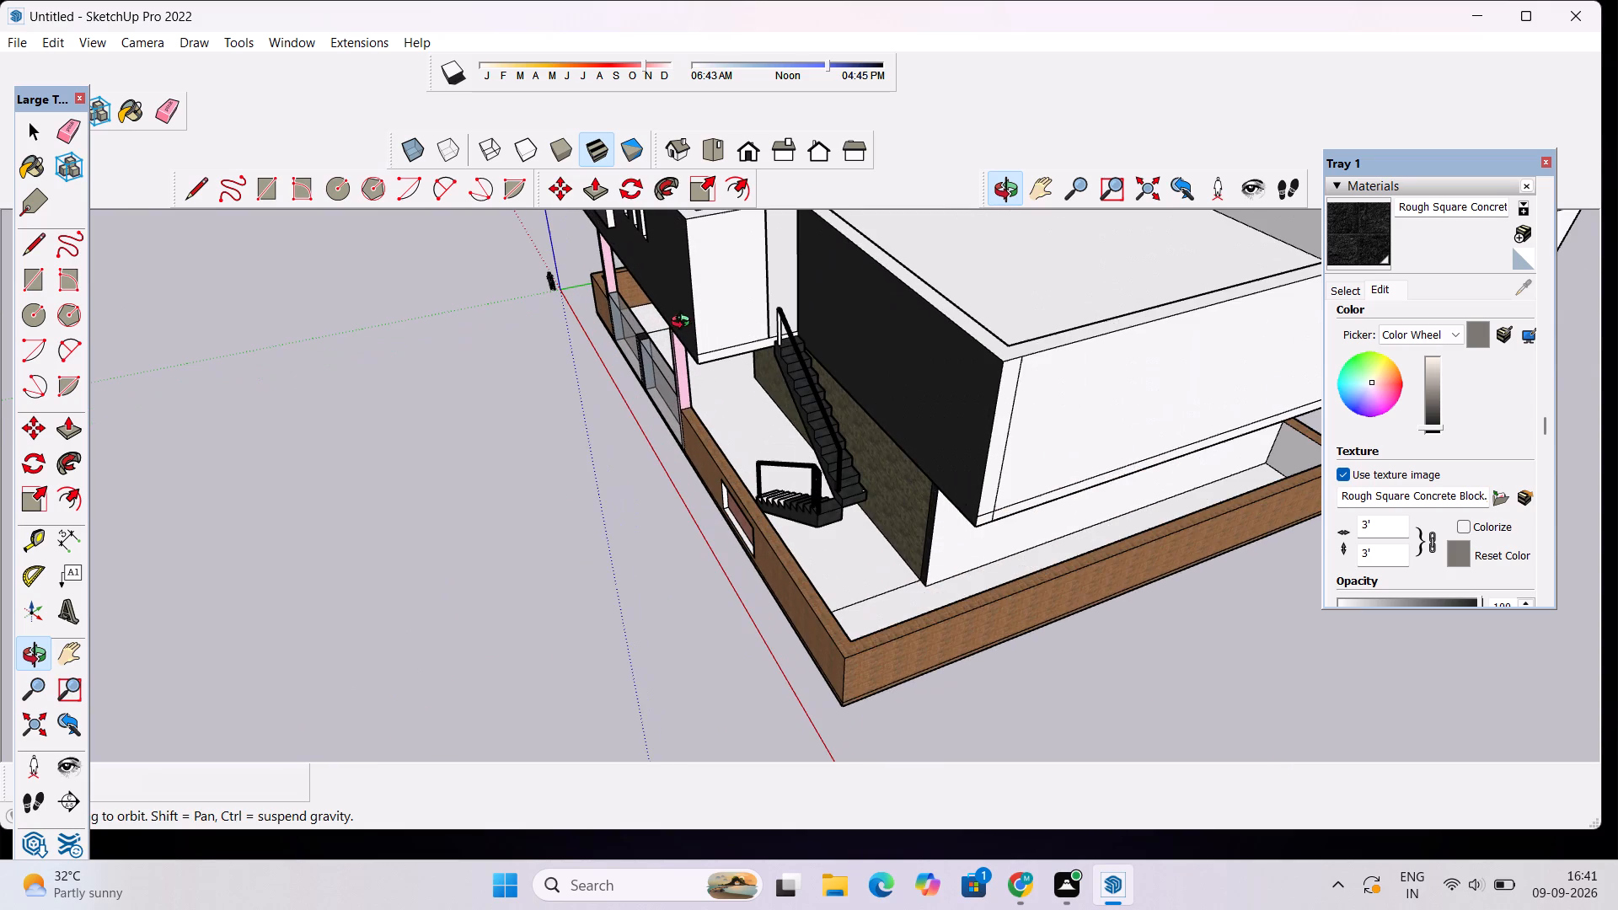
left_click(1352, 231)
left_click(742, 286)
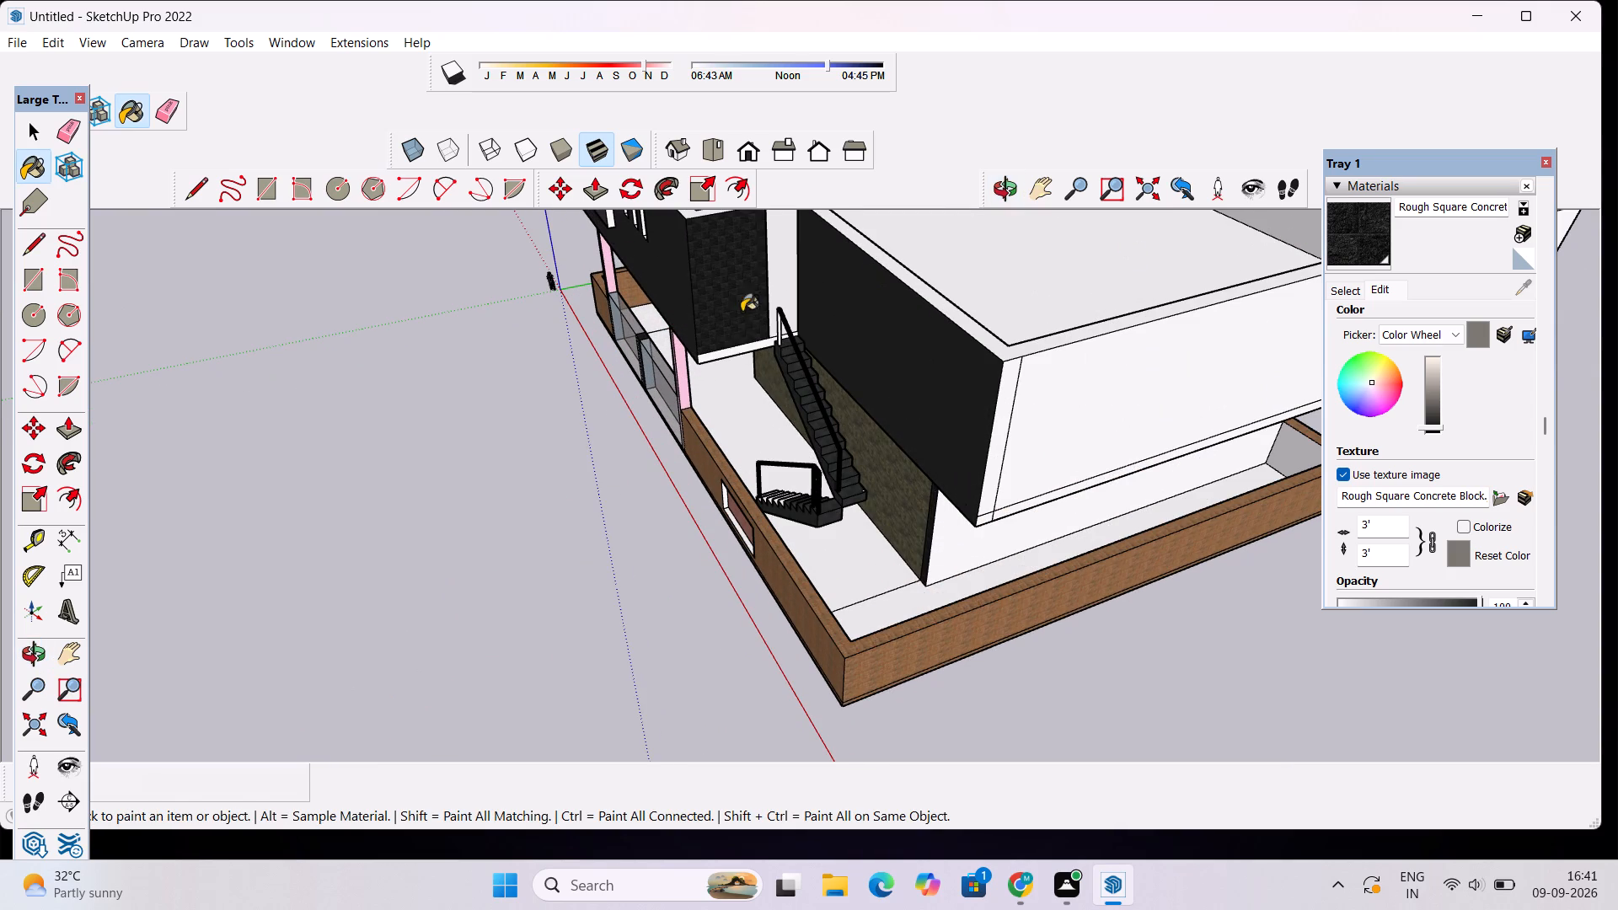
left_click(747, 346)
Examine the house from the staircase side round to the front and the side nearest the origin.
scroll(799, 331, "down", 10)
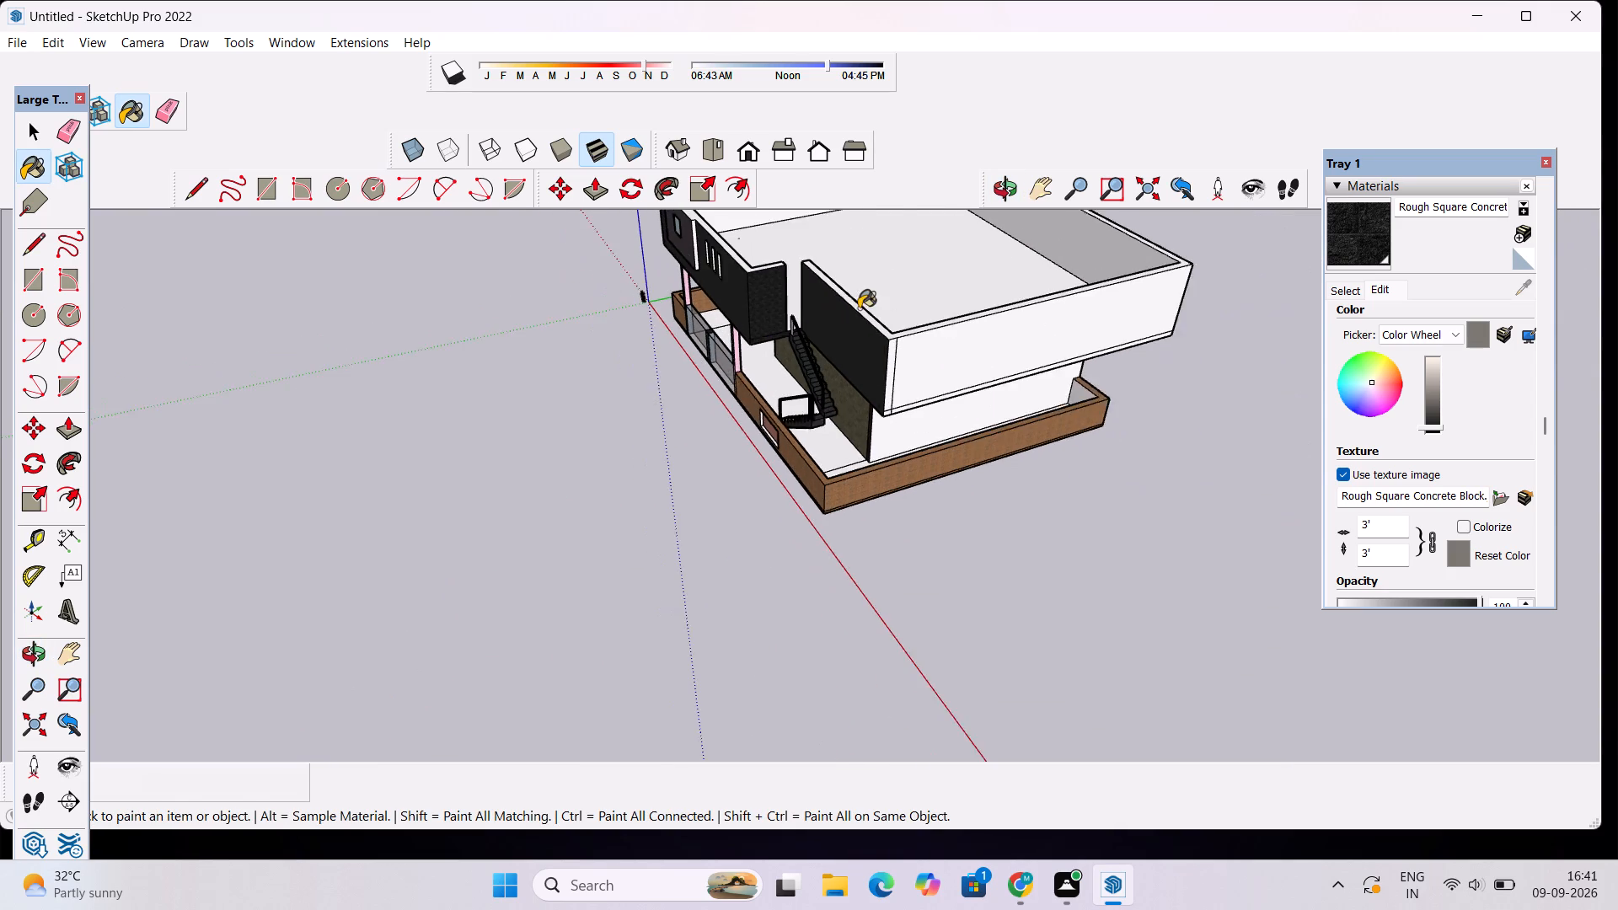
scroll(859, 308, "down", 1)
scroll(932, 299, "down", 9)
left_click(1002, 194)
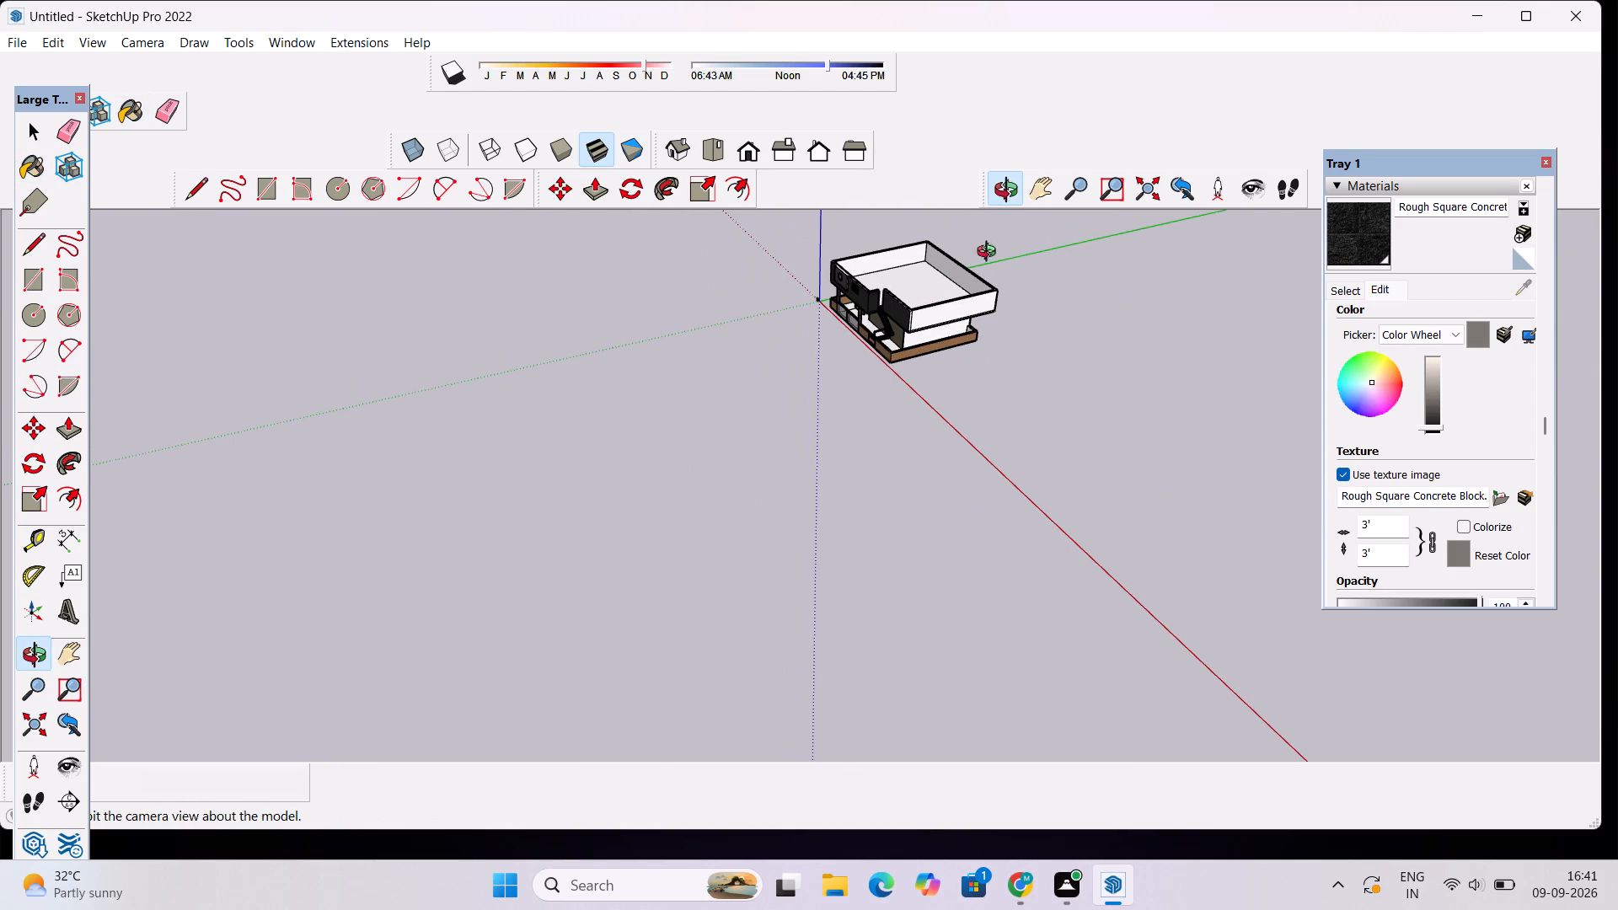
left_click_drag(951, 442, 1092, 366)
scroll(984, 345, "up", 4)
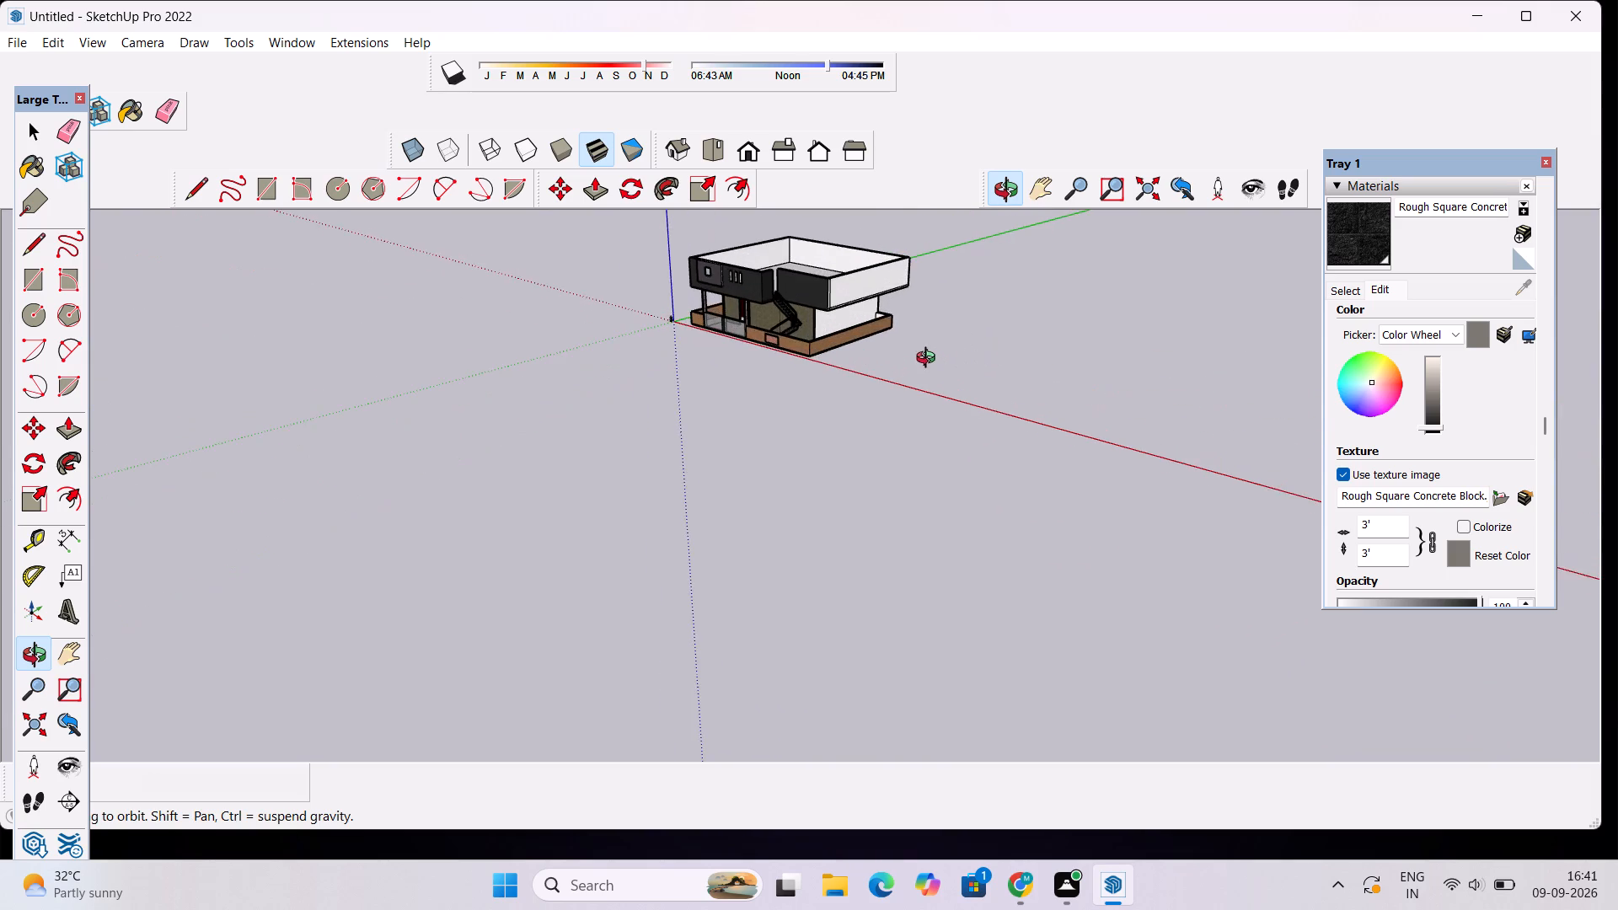
scroll(930, 360, "up", 4)
left_click_drag(758, 317, 954, 287)
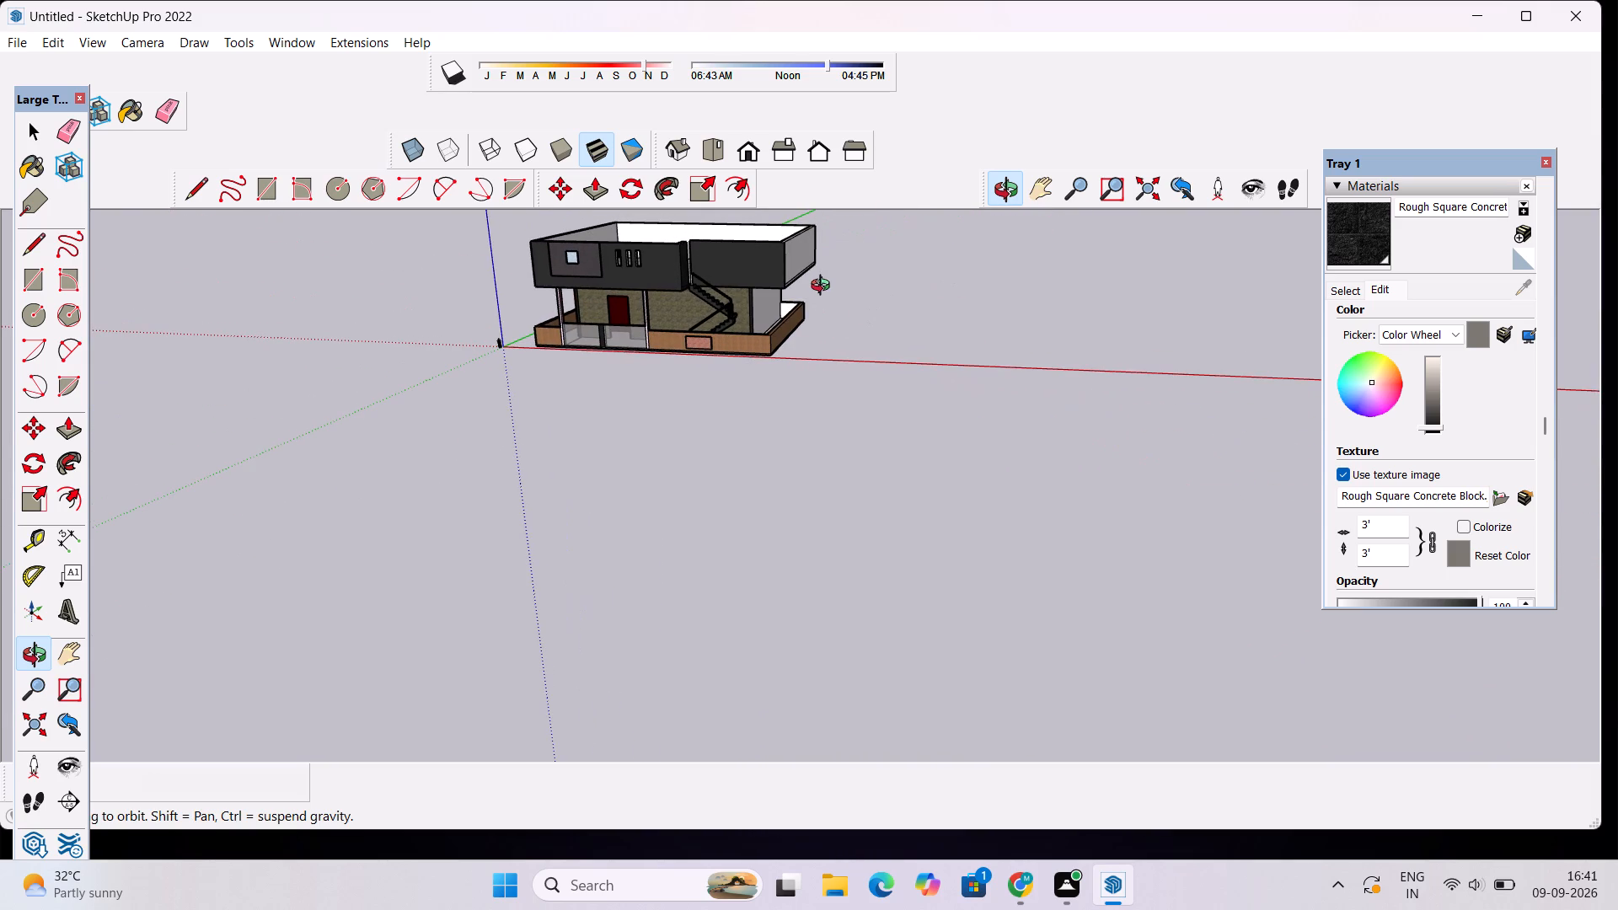
key("space")
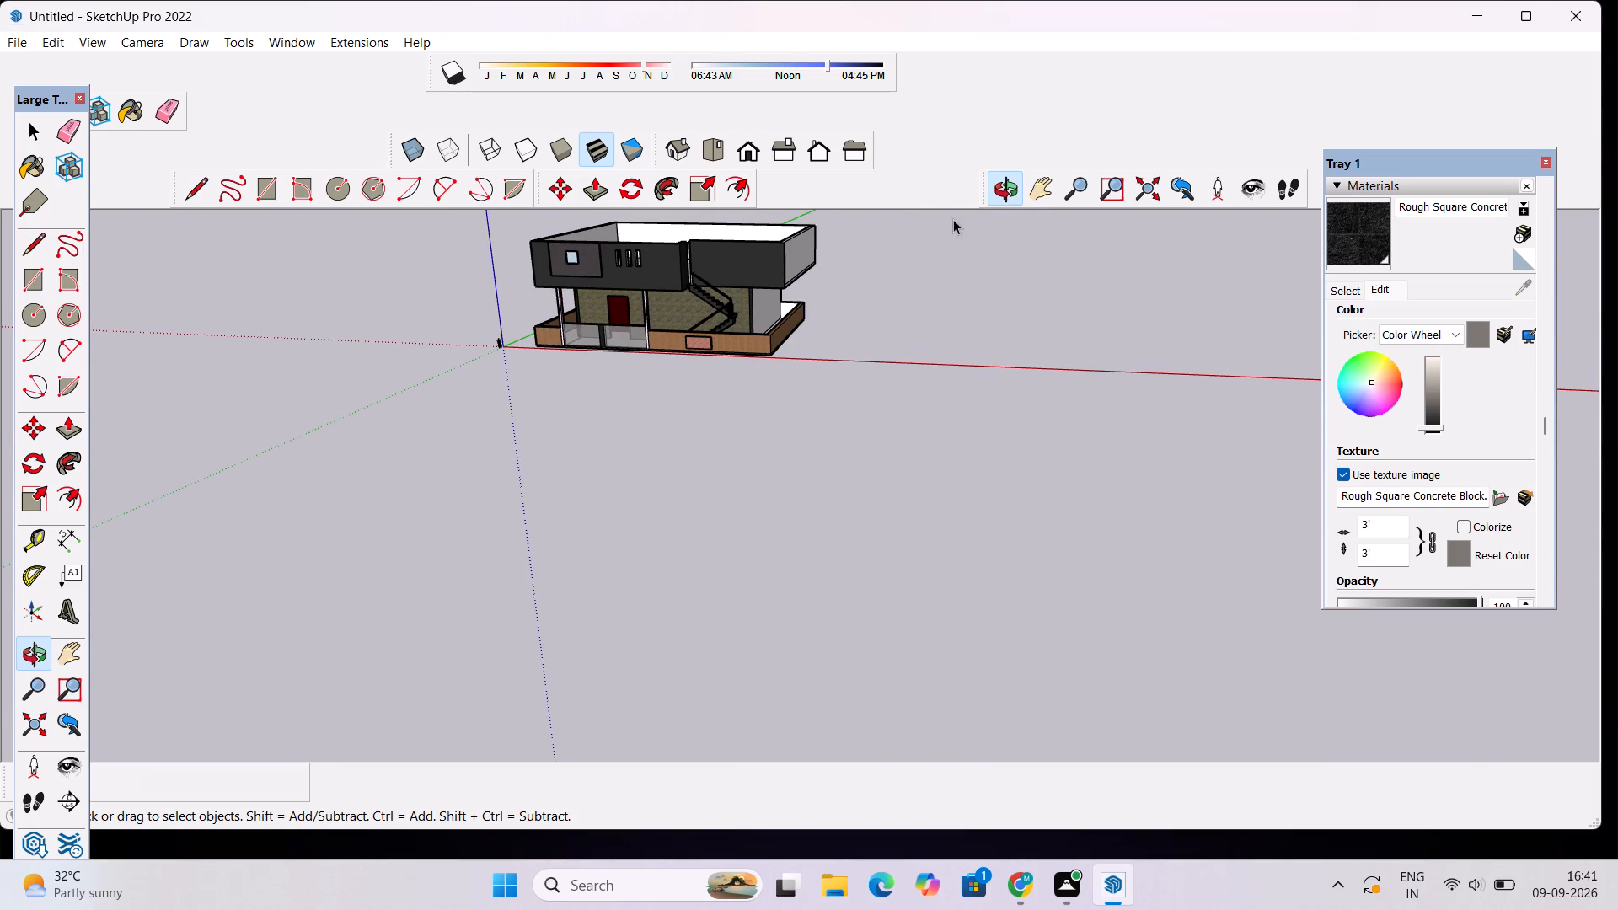
left_click(988, 190)
left_click_drag(665, 400, 947, 443)
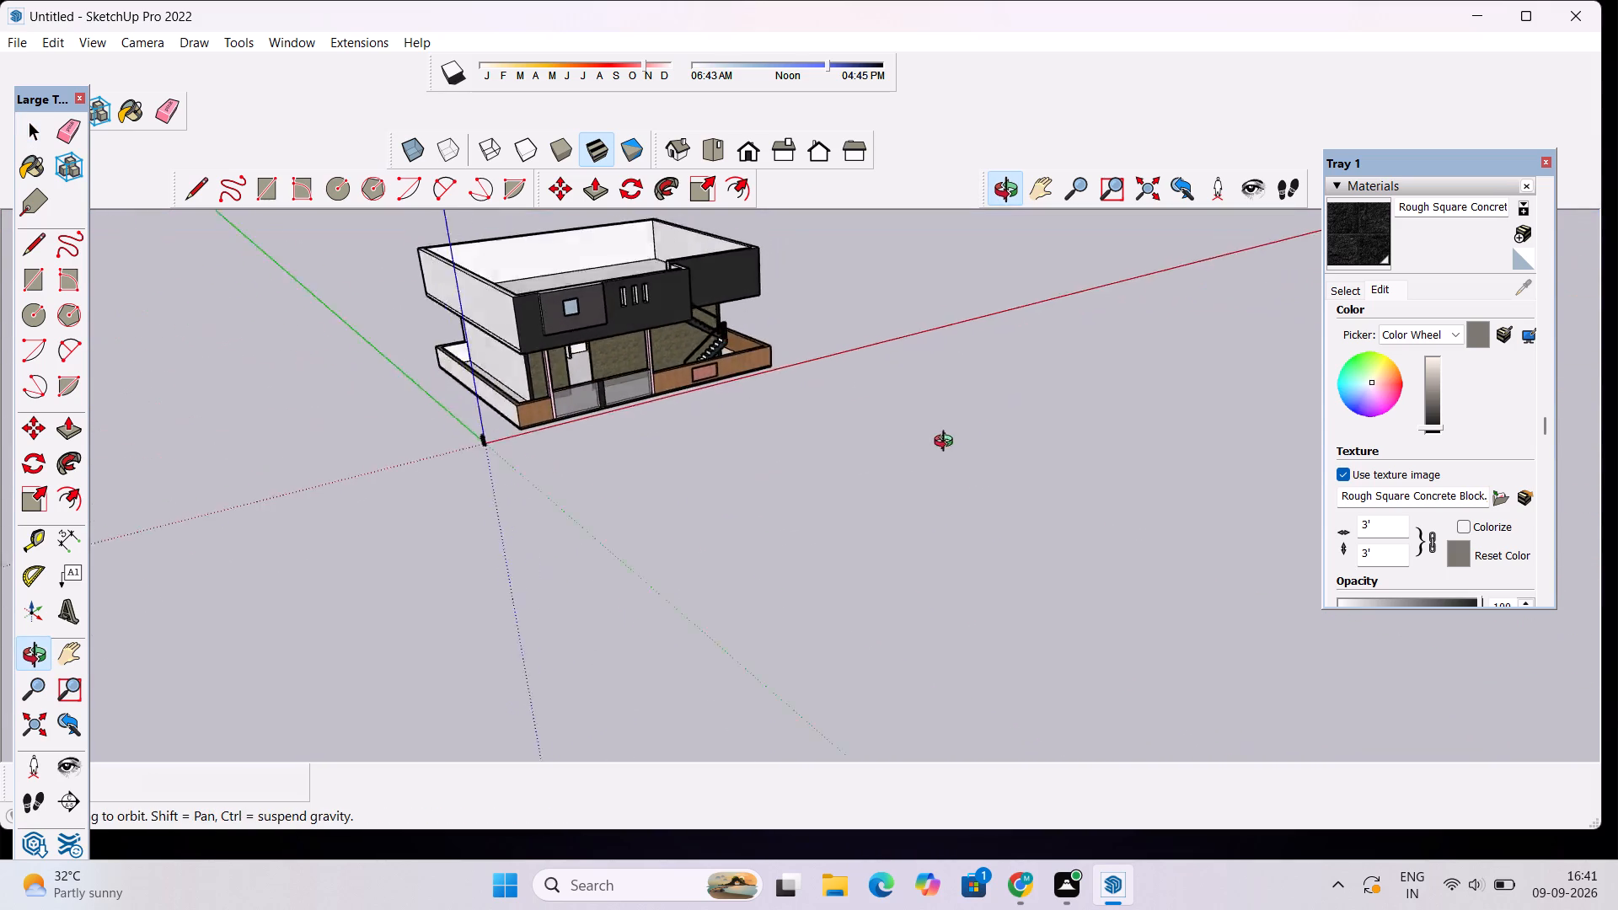
left_click_drag(947, 443, 657, 555)
Draw a line about 14' 8" long across the bottom of the door opening in the stone wall to close it.
scroll(584, 324, "up", 4)
left_click_drag(535, 426, 693, 566)
scroll(625, 396, "up", 3)
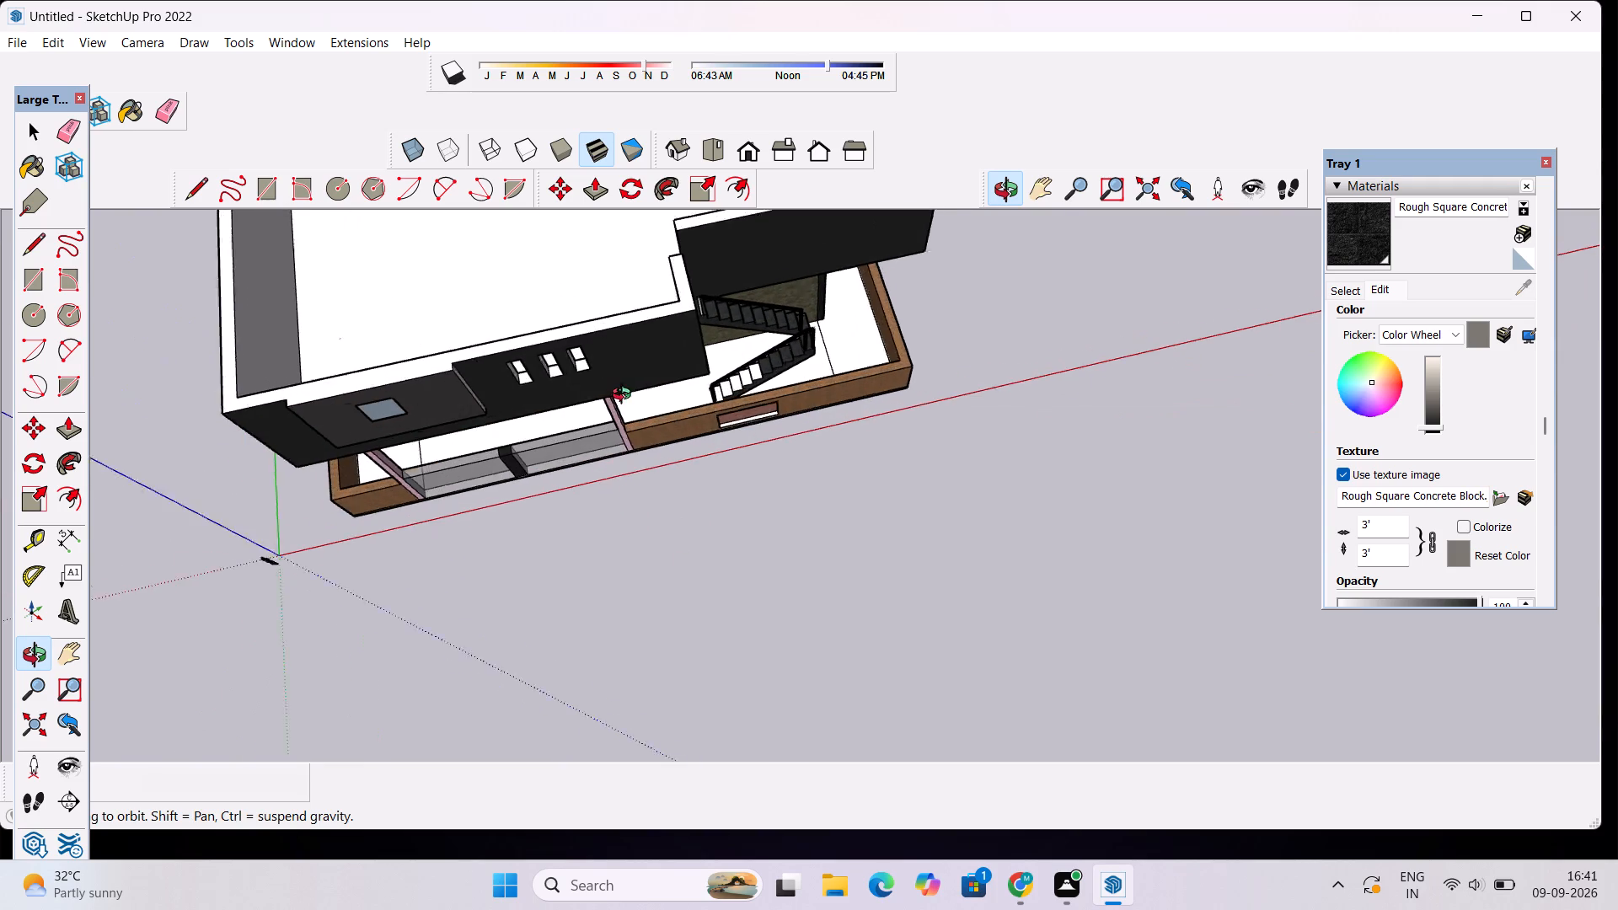
scroll(625, 396, "up", 1)
left_click_drag(847, 592, 671, 551)
scroll(734, 426, "up", 3)
left_click_drag(801, 390, 906, 308)
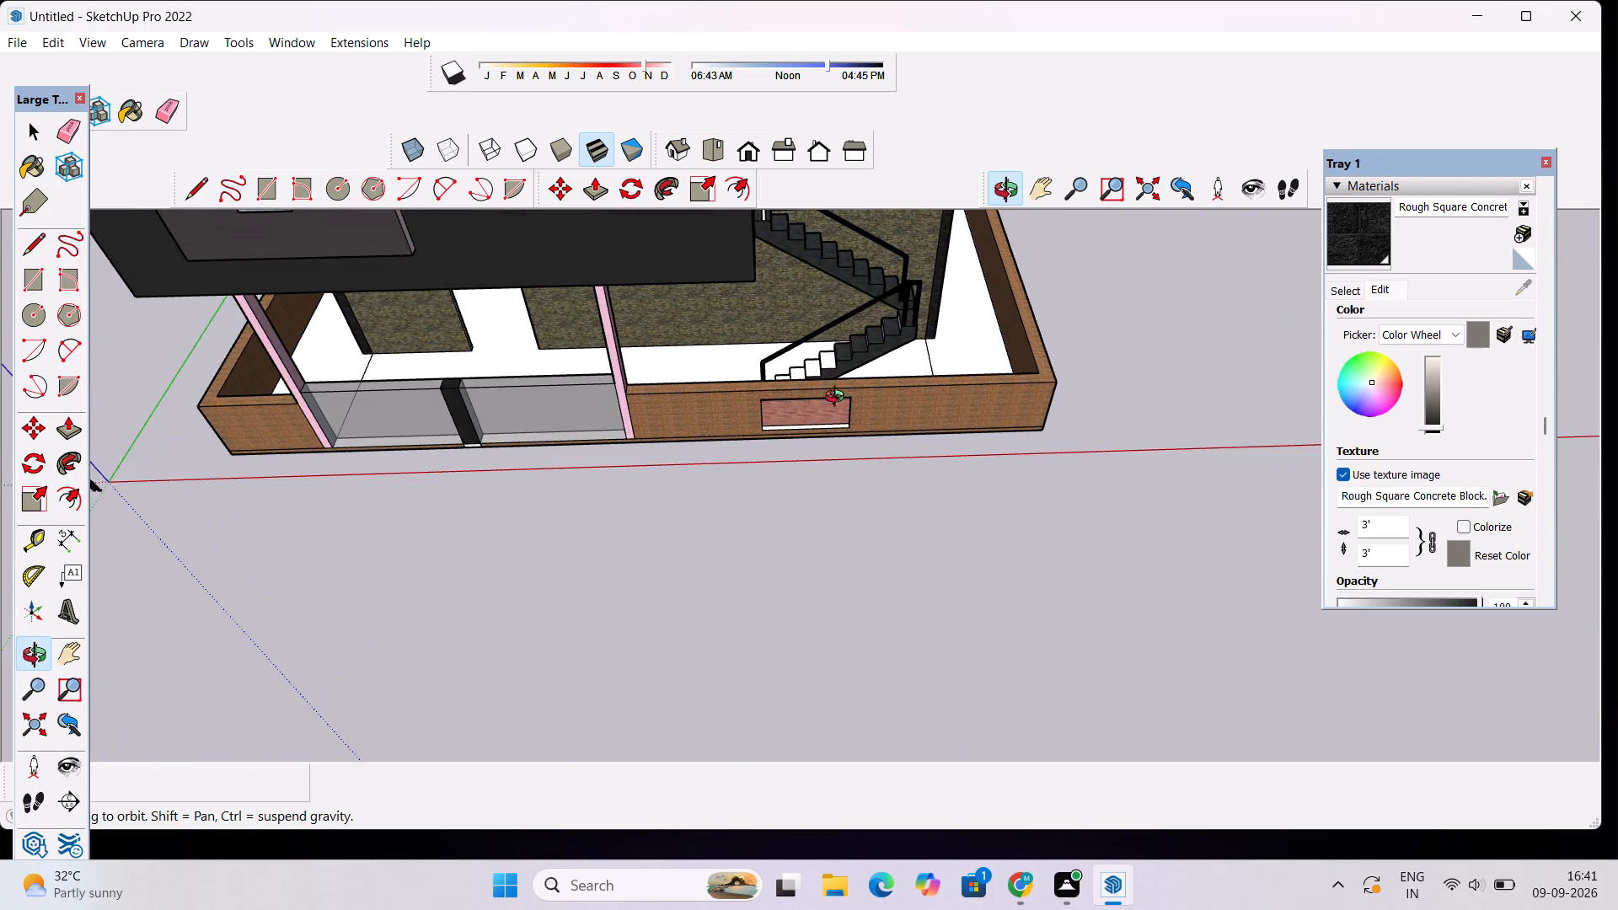
key("space")
scroll(453, 327, "up", 11)
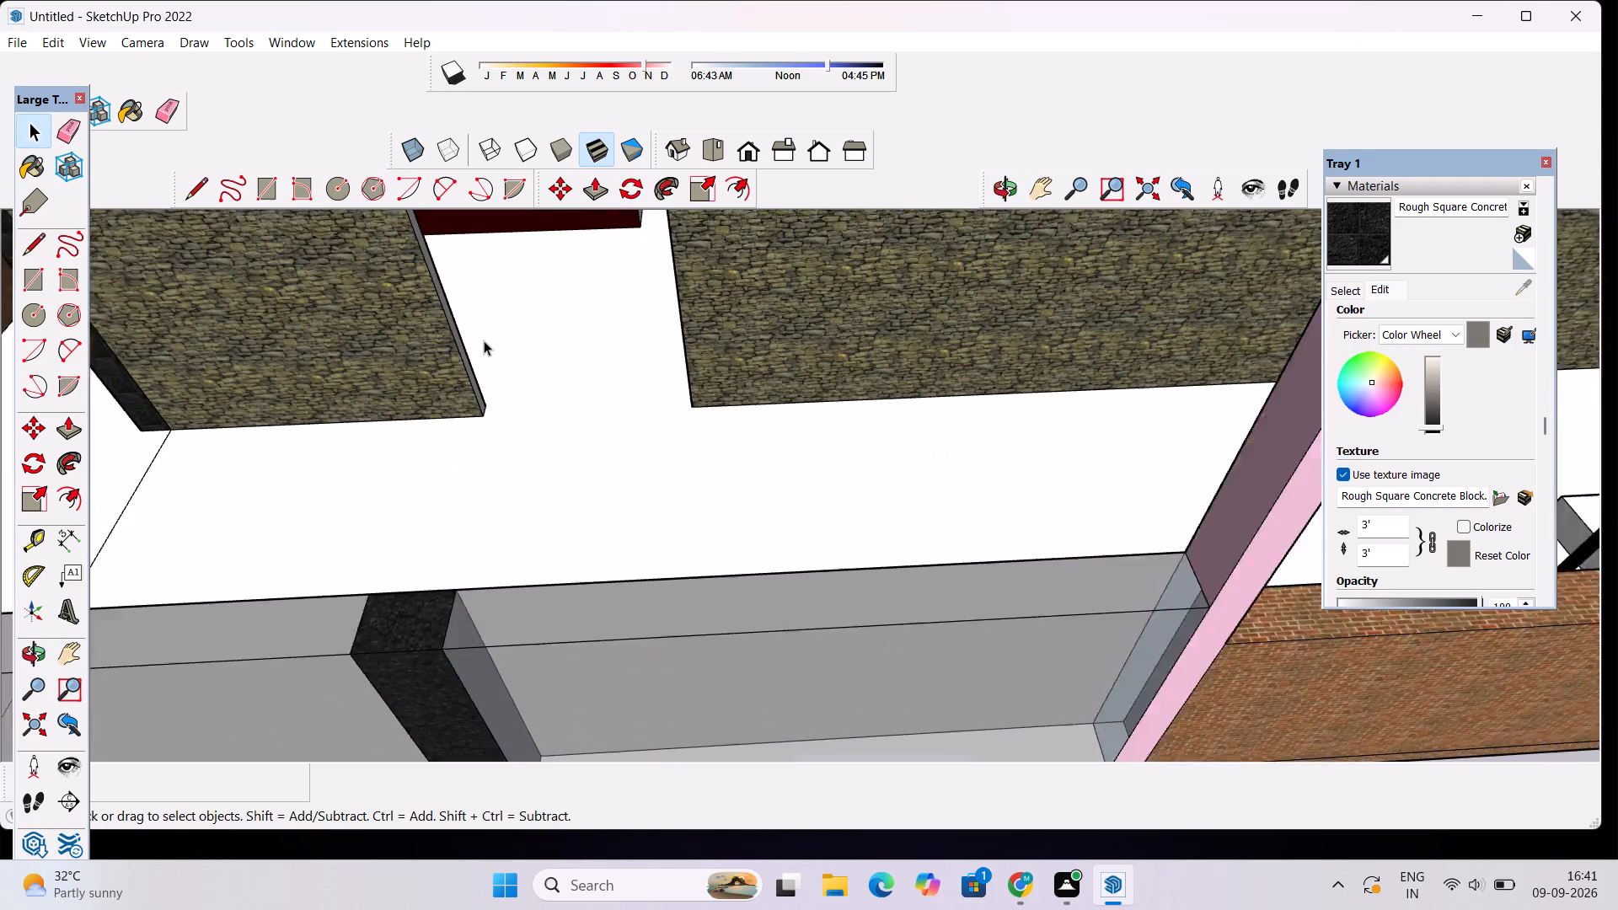
scroll(484, 340, "up", 2)
key("p")
key("l")
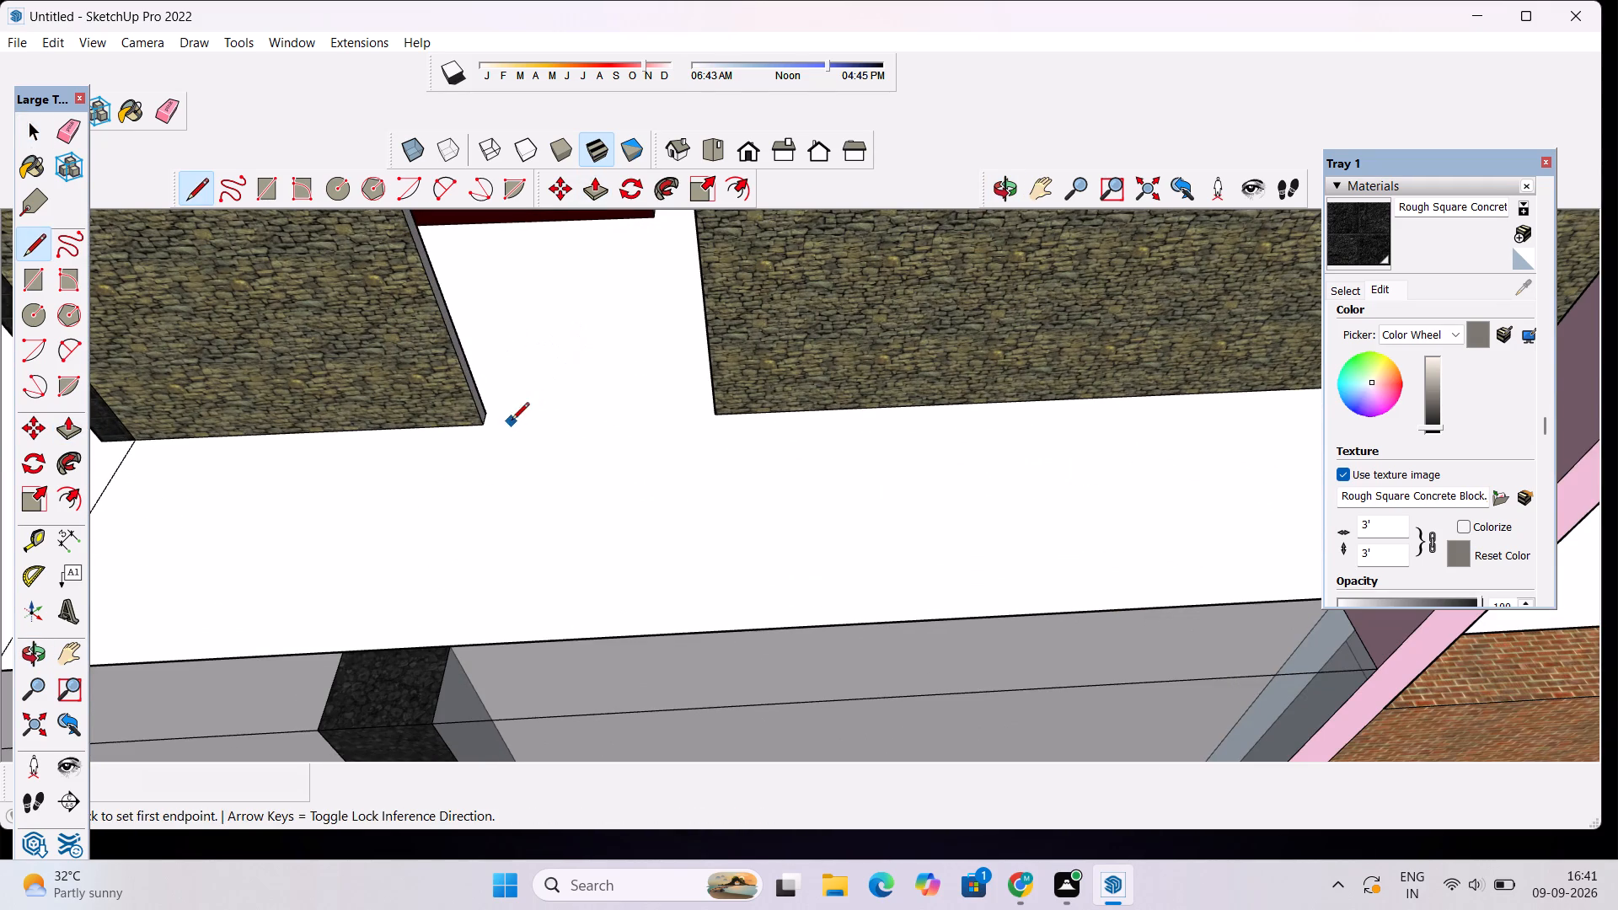
left_click(488, 424)
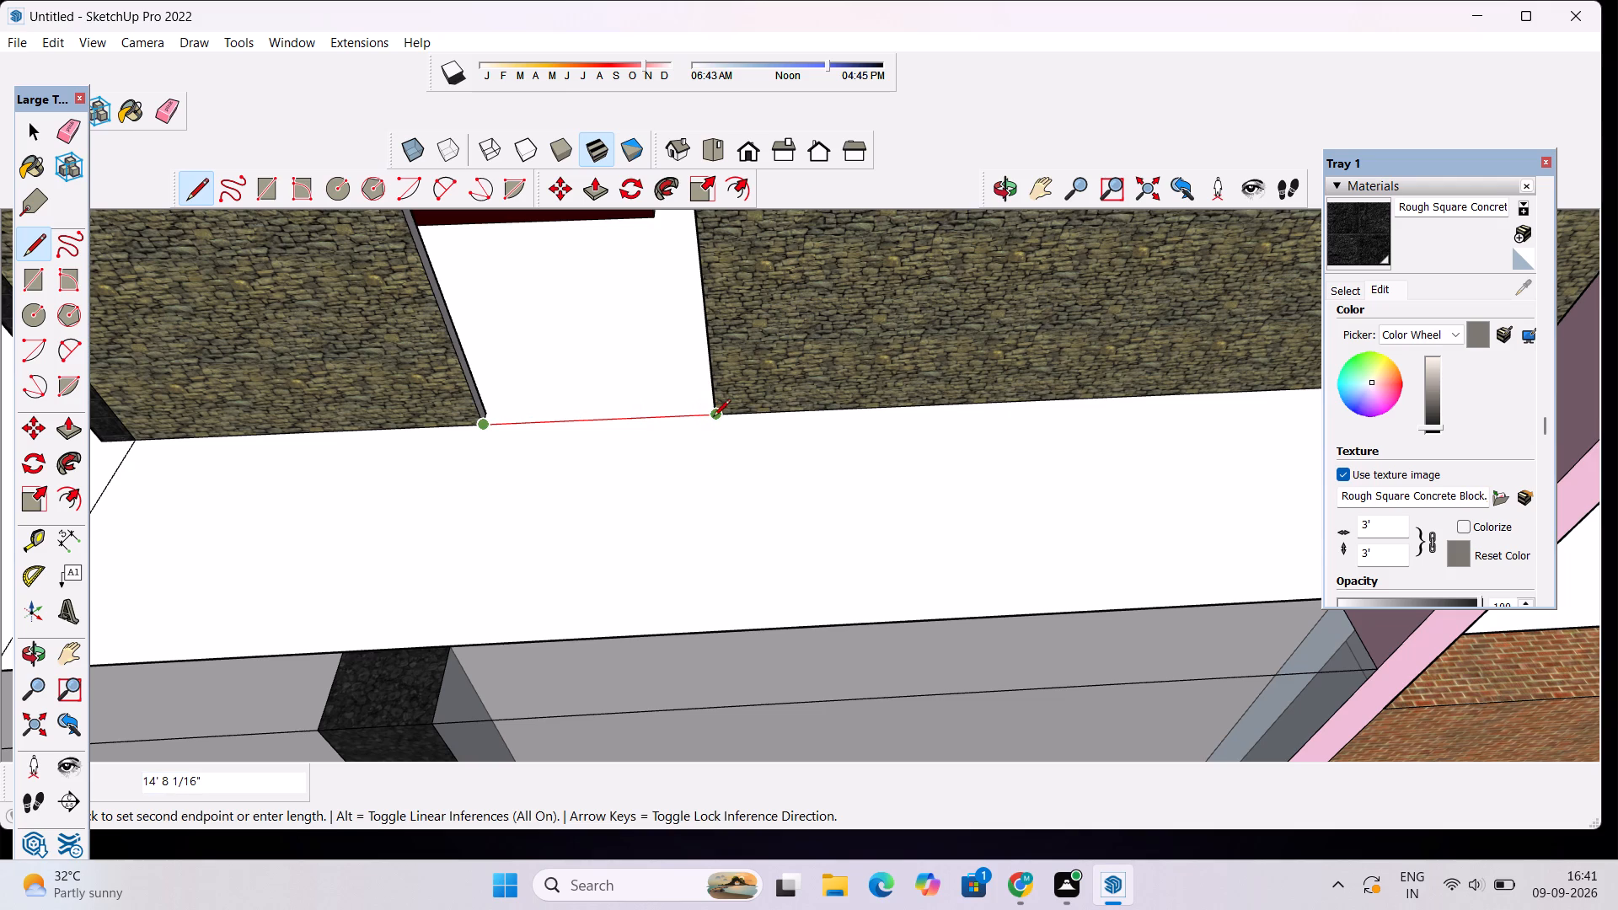
left_click(713, 418)
scroll(714, 416, "down", 15)
key("space")
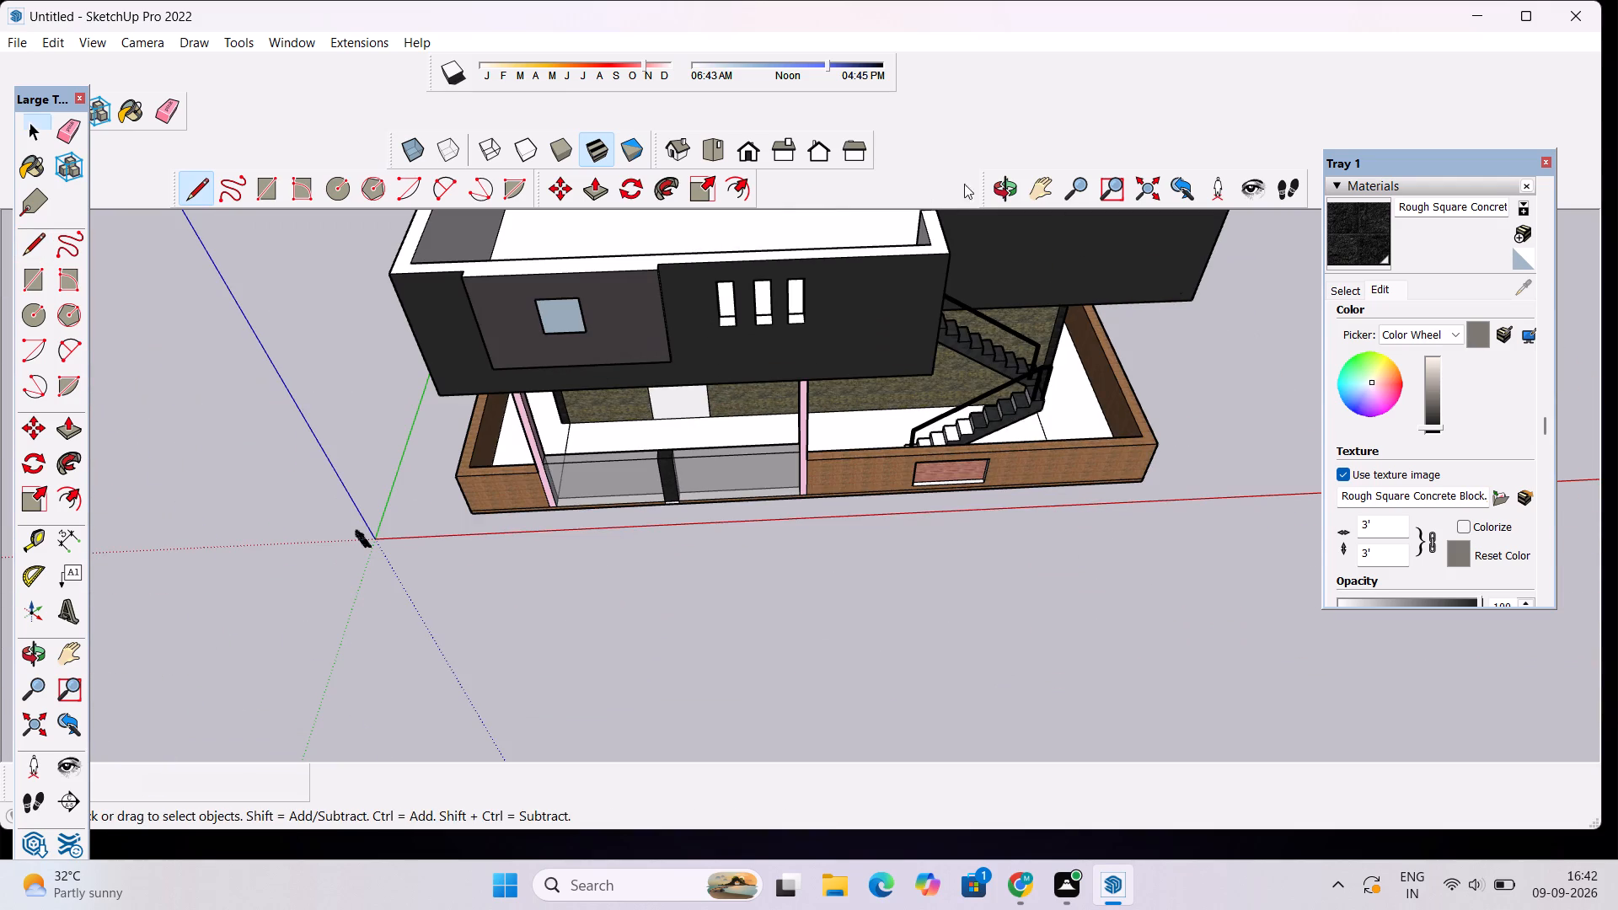
Paint the new face filling the door opening with Color A08 from the Colors collection.
left_click(1003, 187)
left_click_drag(837, 500, 867, 273)
scroll(713, 442, "up", 4)
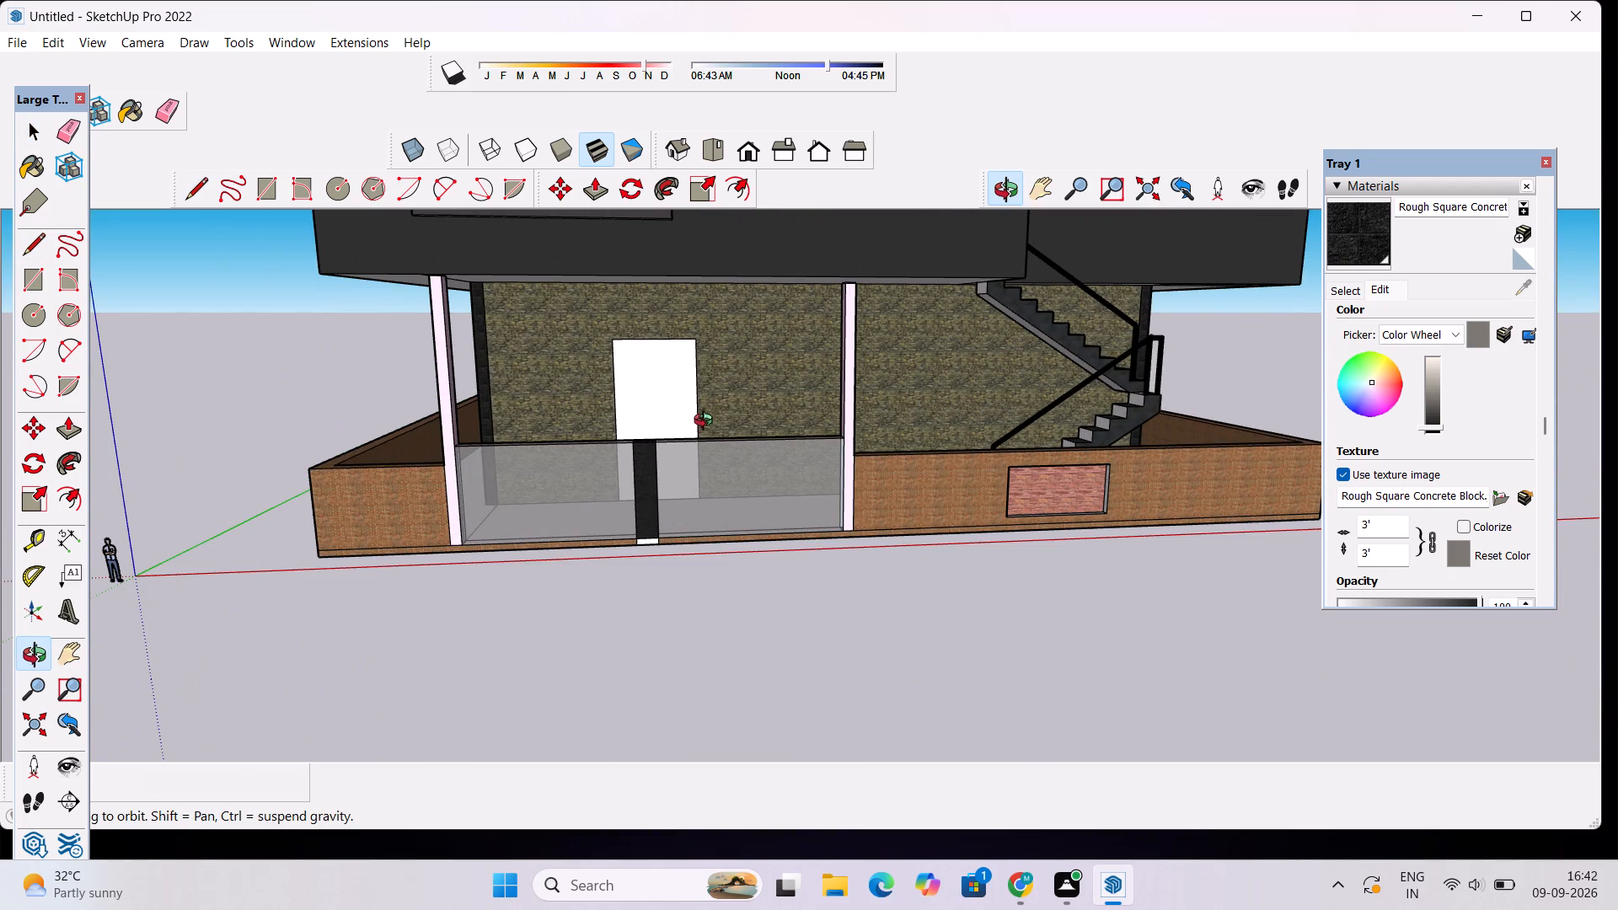
left_click(1455, 336)
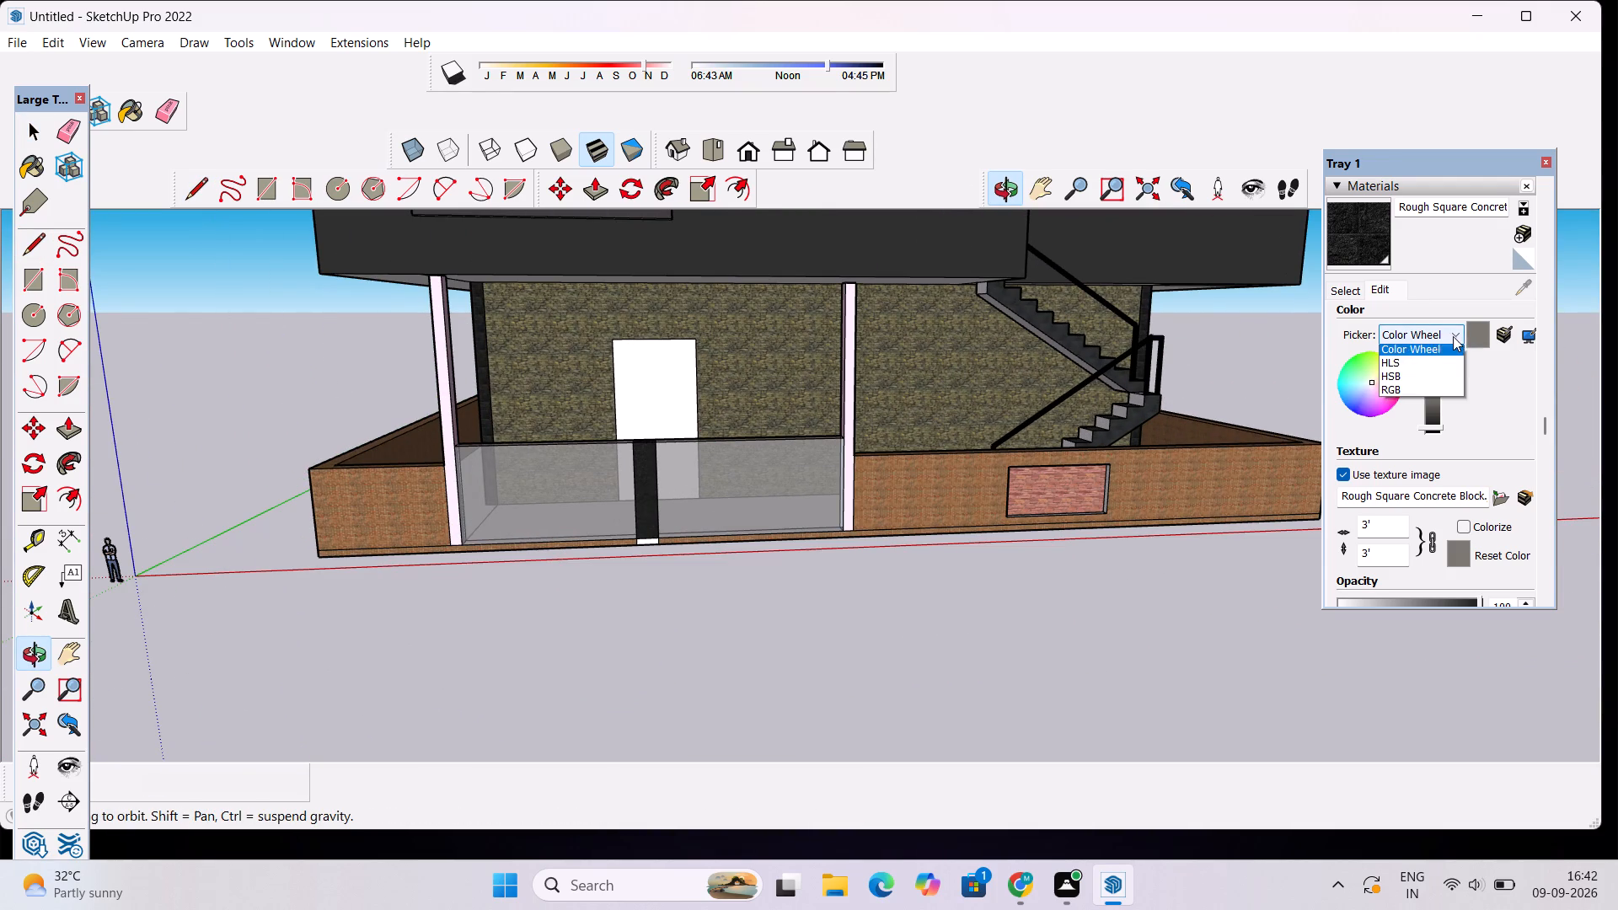
left_click(1342, 286)
left_click(1342, 286)
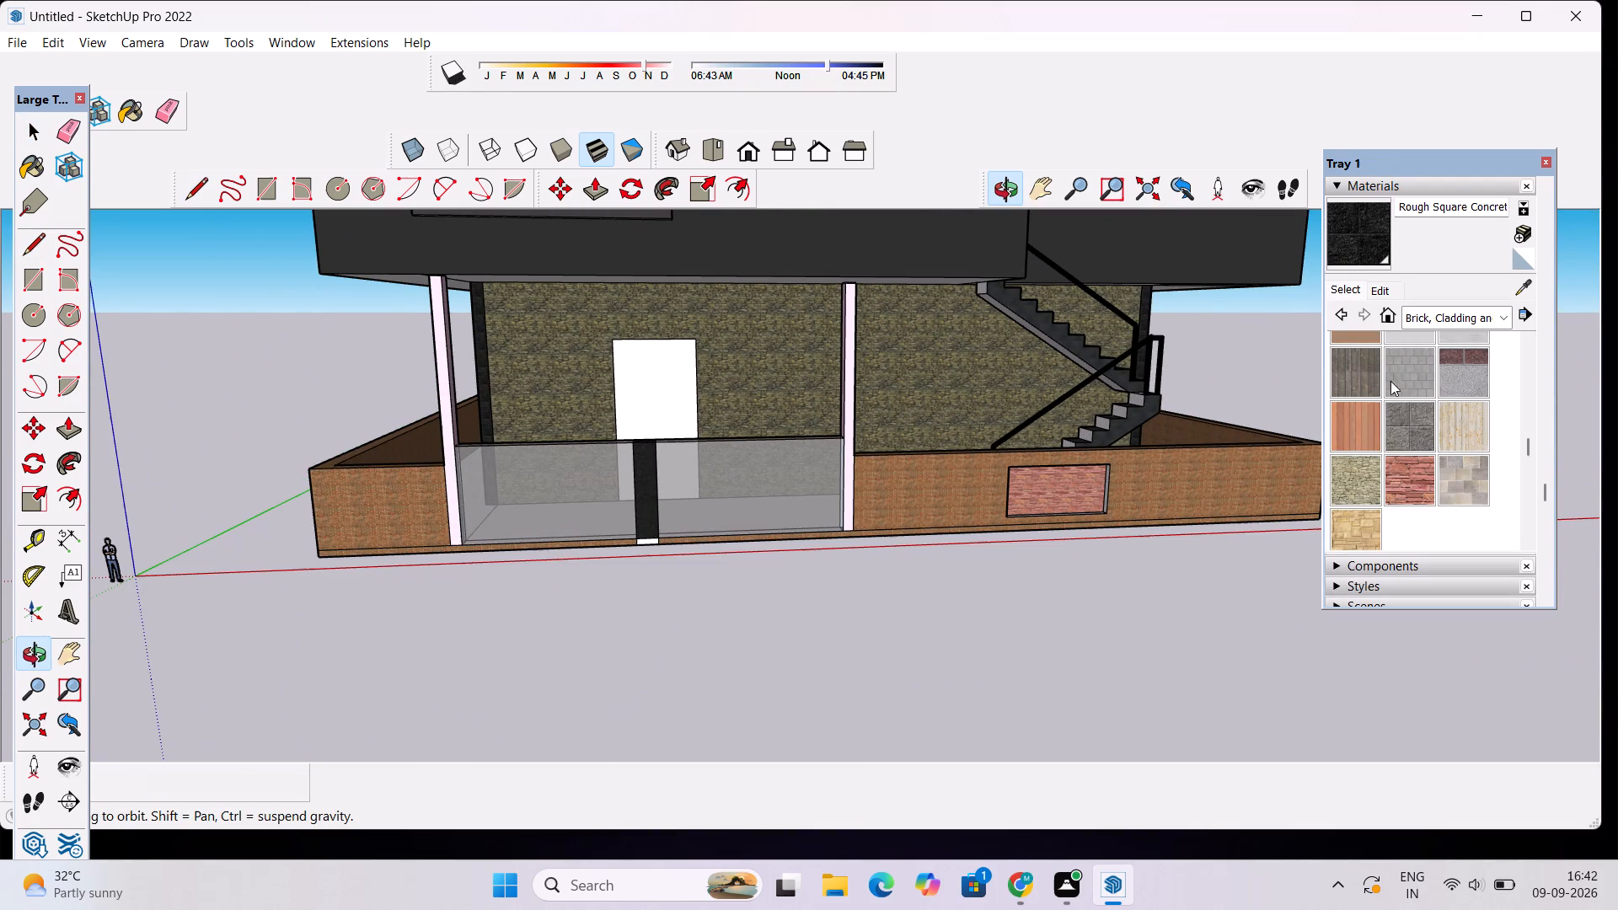
left_click(1479, 322)
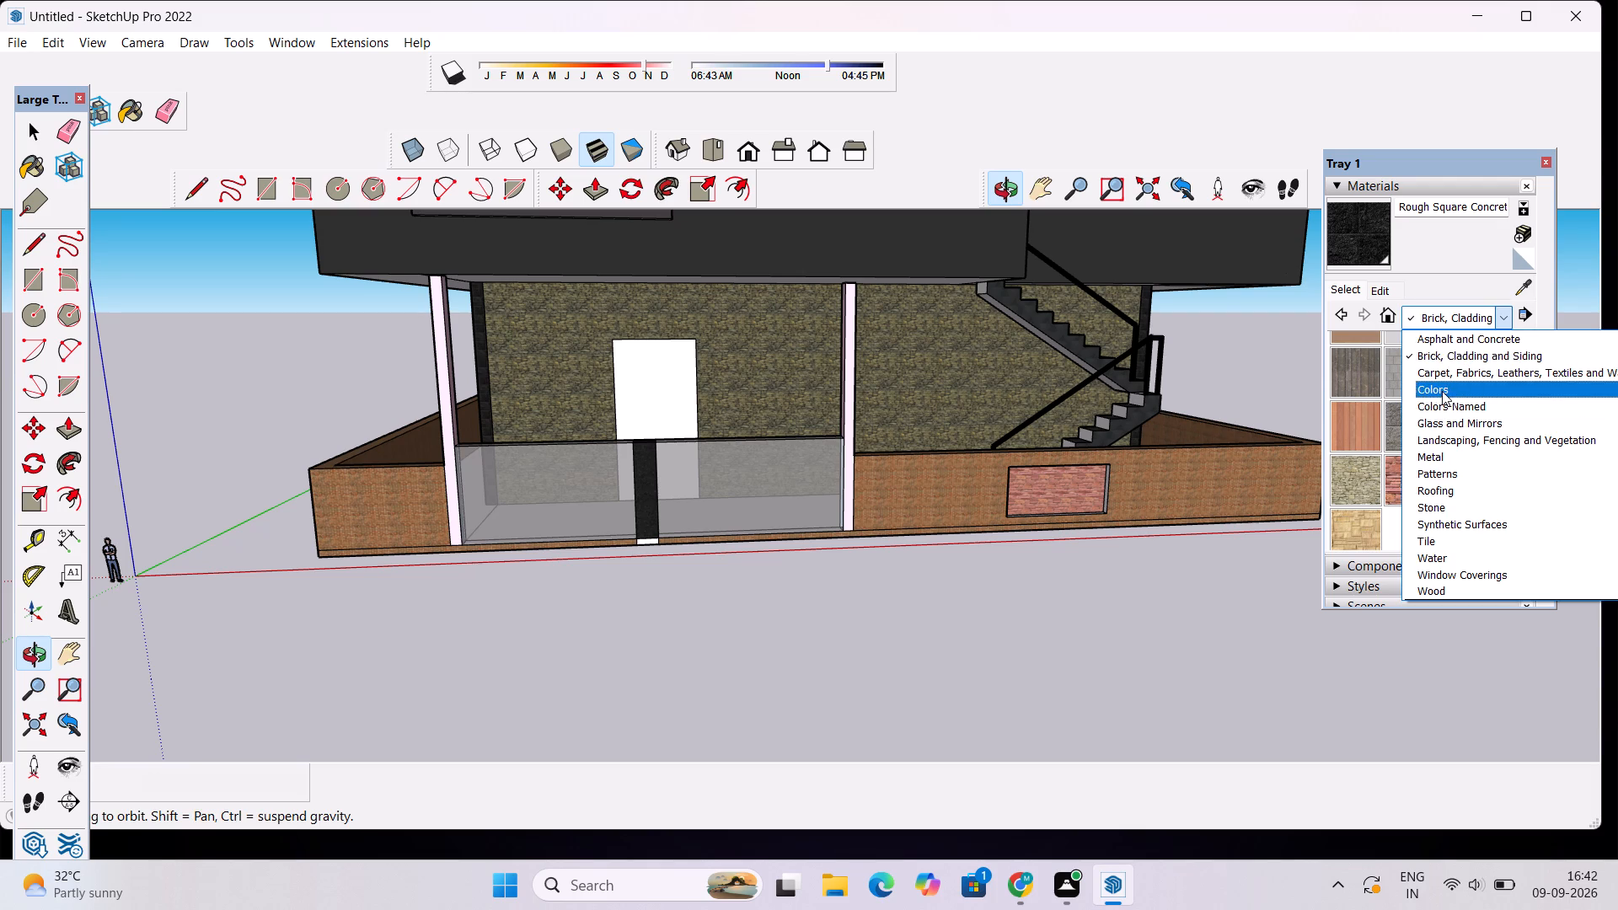
left_click(1442, 391)
left_click(1411, 463)
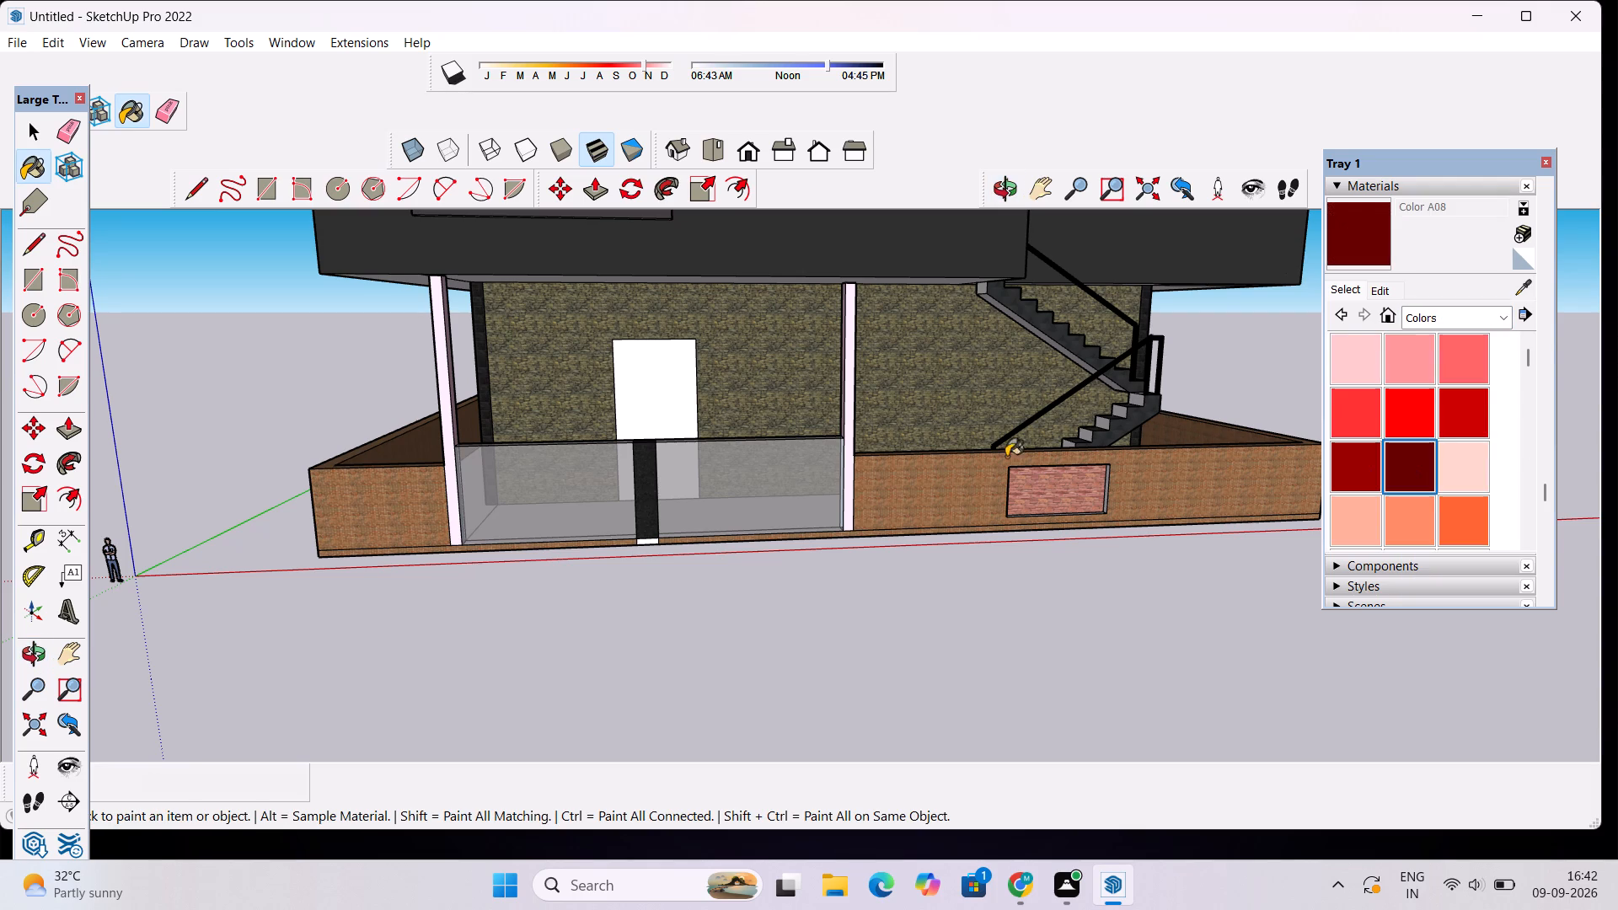
left_click(685, 388)
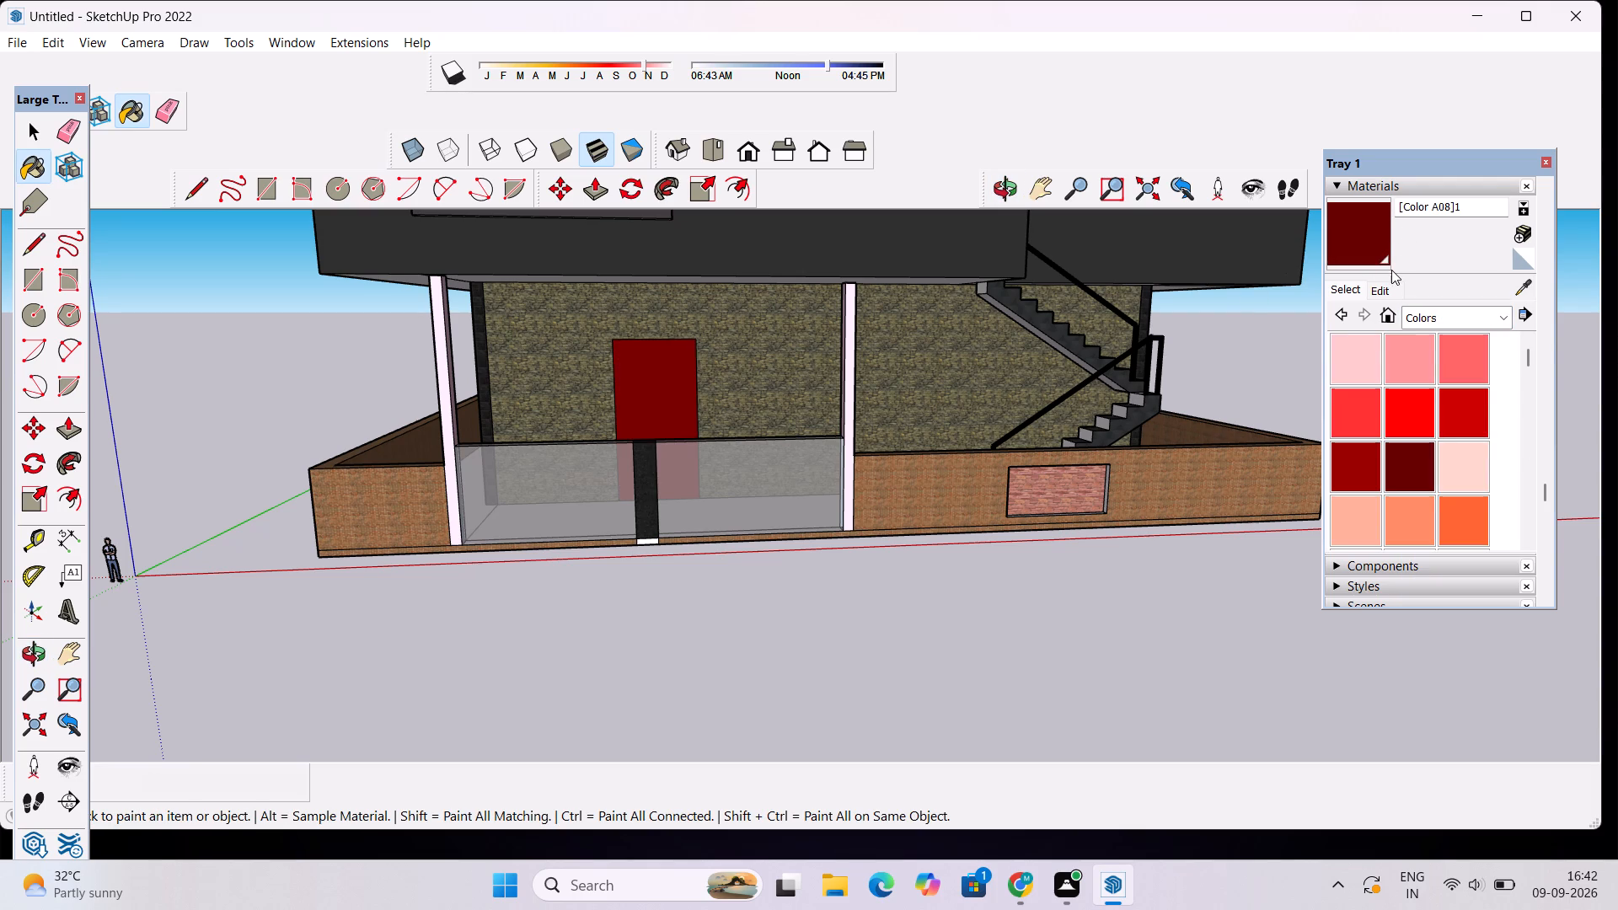
Darken the door's Color A08 material to a very deep maroon.
left_click(1380, 288)
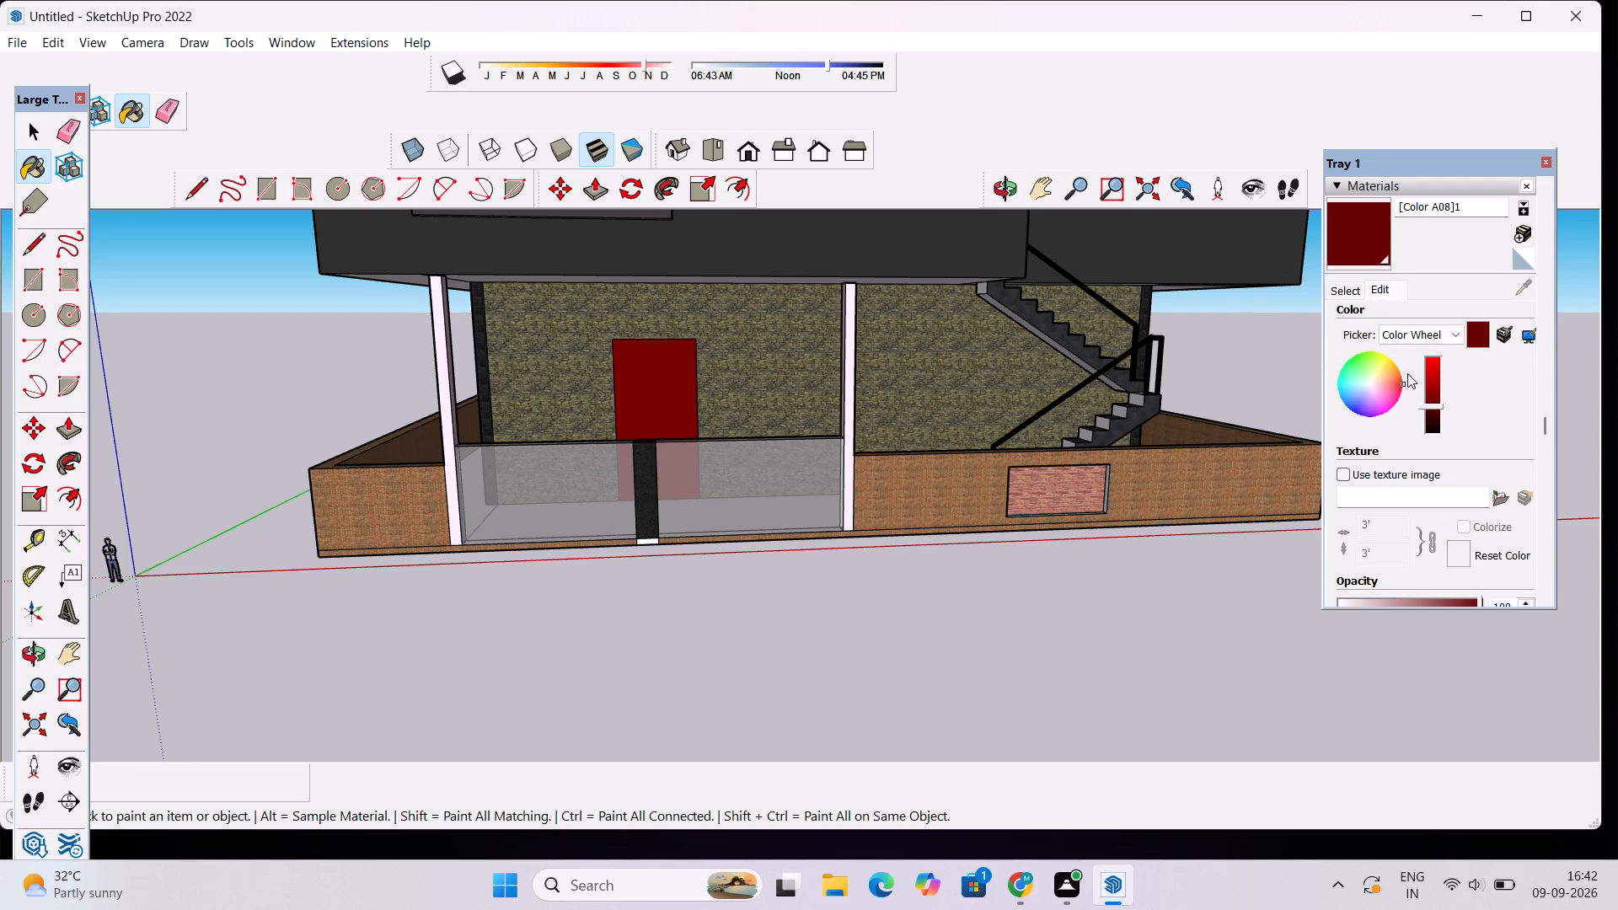
left_click(1430, 418)
scroll(1129, 378, "down", 4)
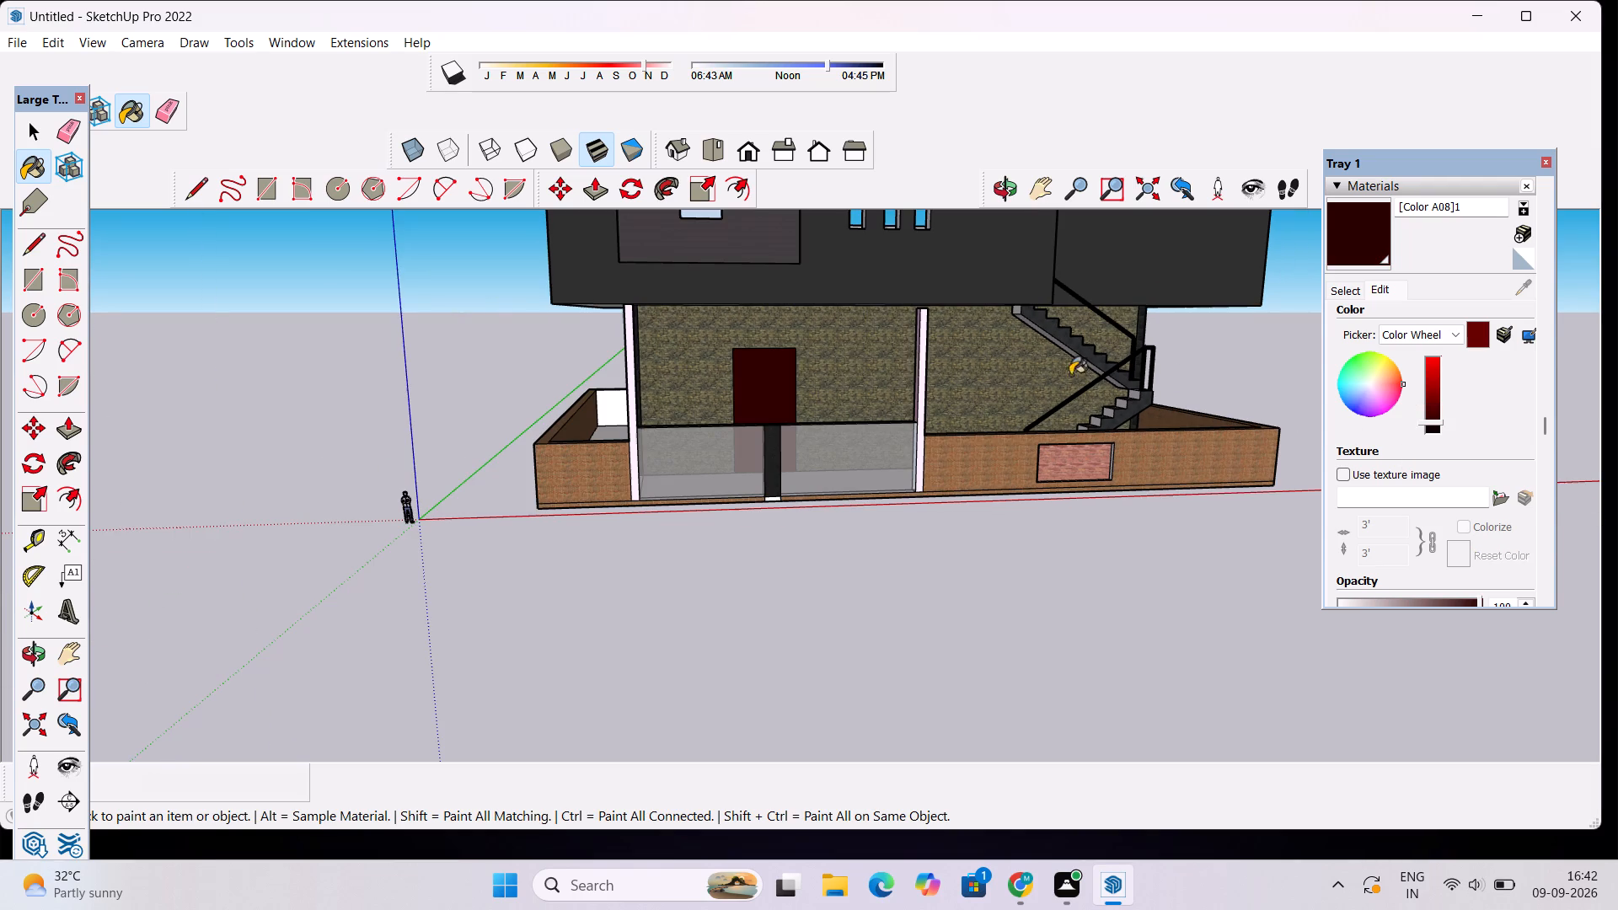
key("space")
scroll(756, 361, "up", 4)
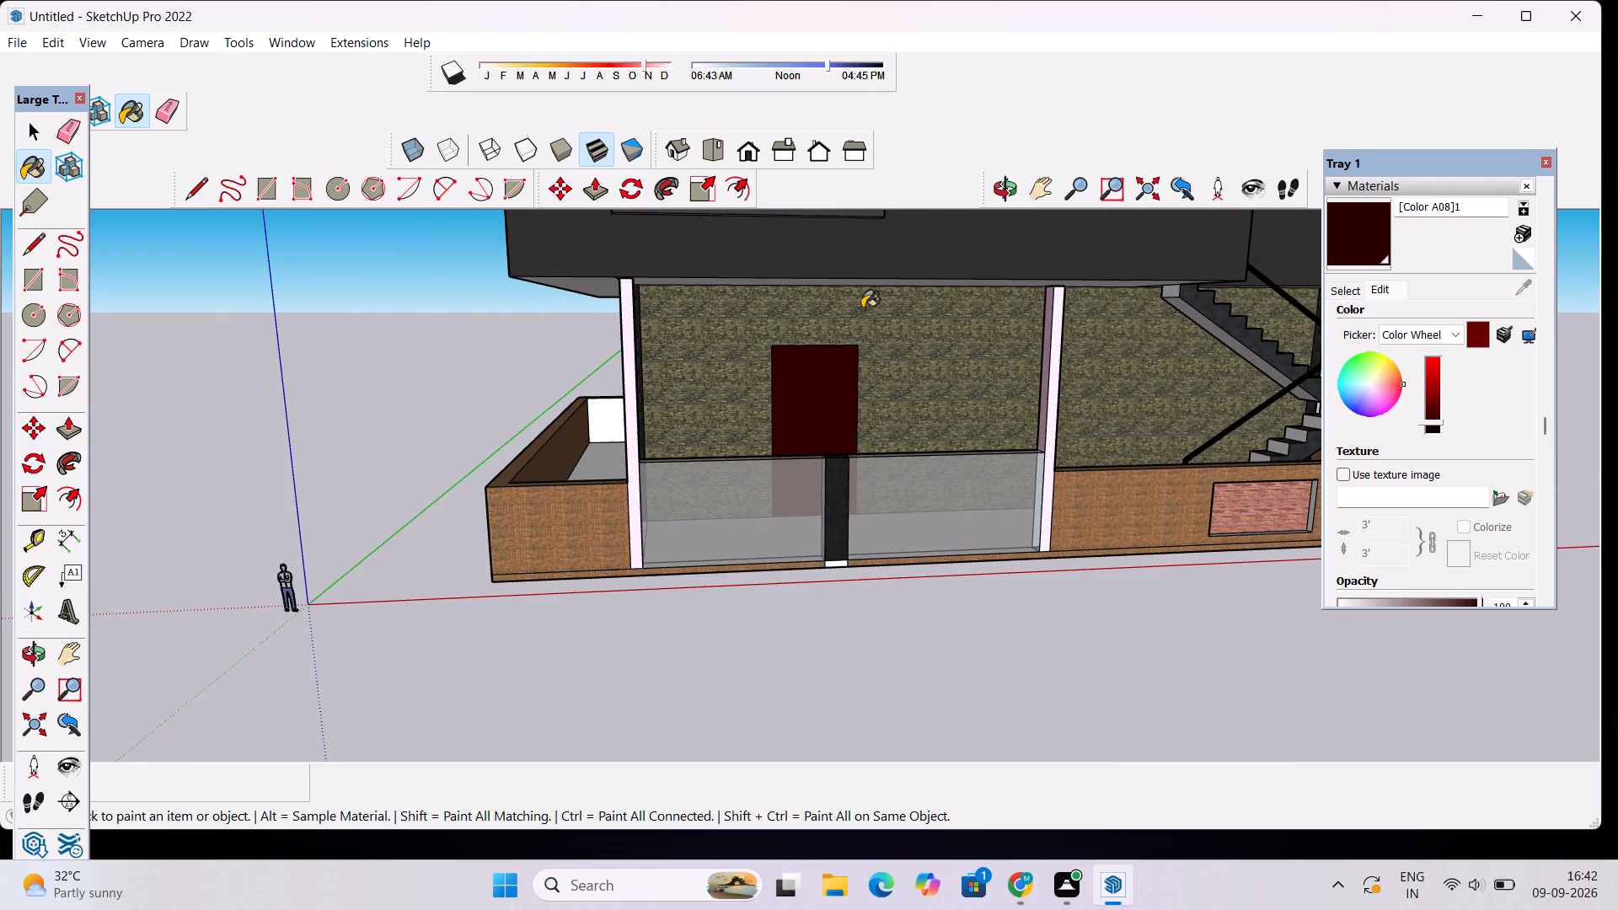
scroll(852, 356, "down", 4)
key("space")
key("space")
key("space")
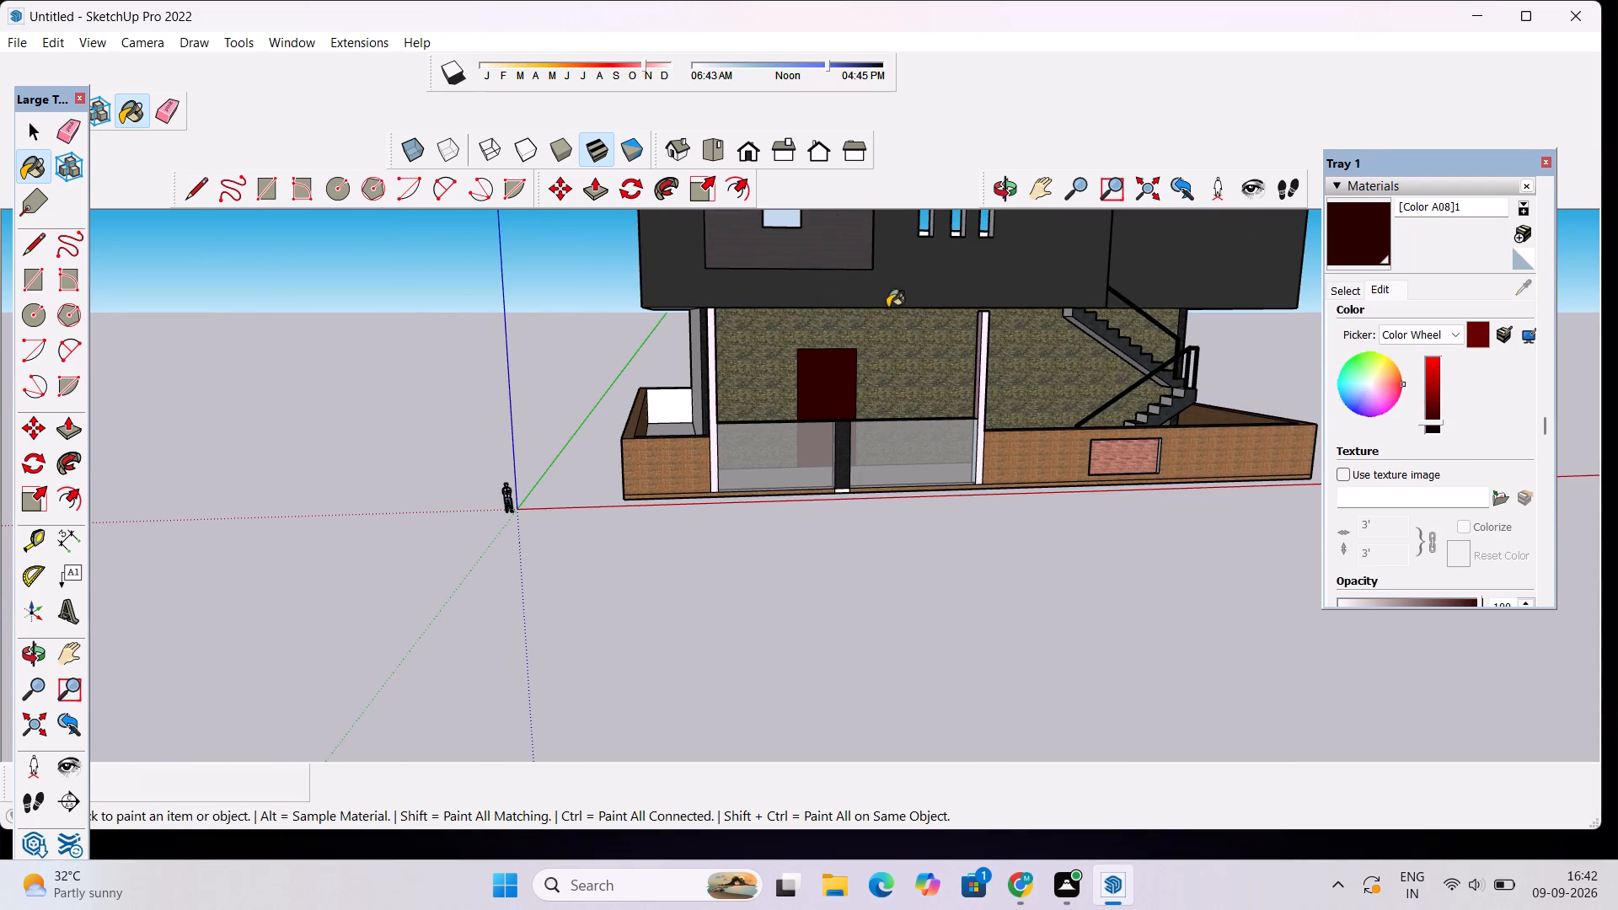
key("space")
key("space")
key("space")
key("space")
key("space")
Paint the white inner faces of the boundary wall on both sides of the house with Brick Antique 01.
scroll(657, 409, "up", 4)
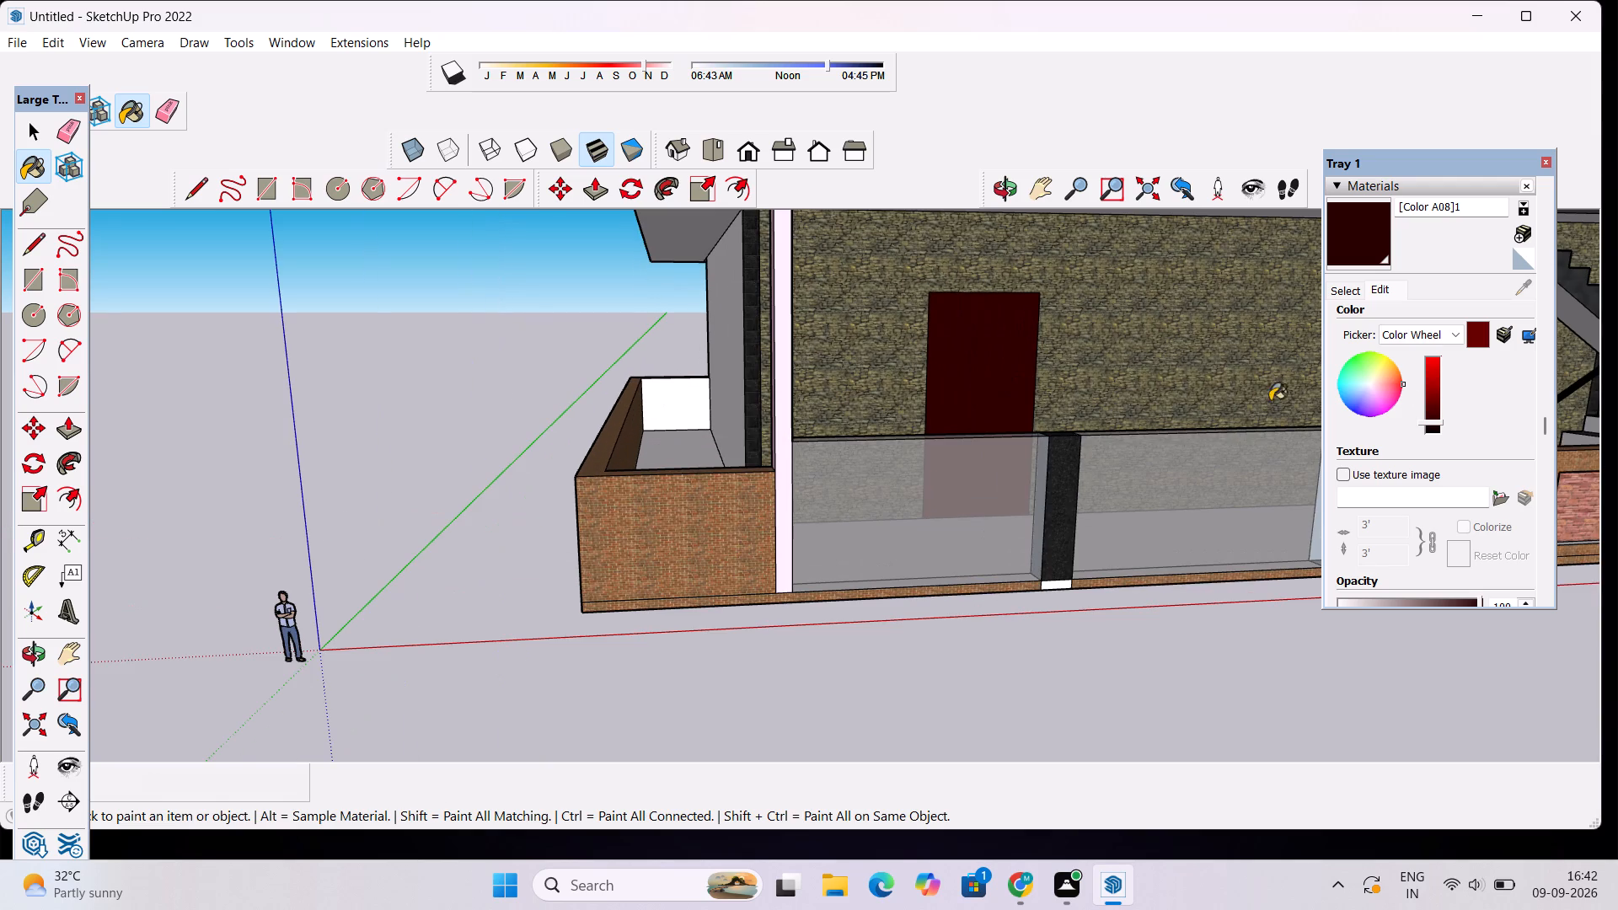
left_click(1351, 288)
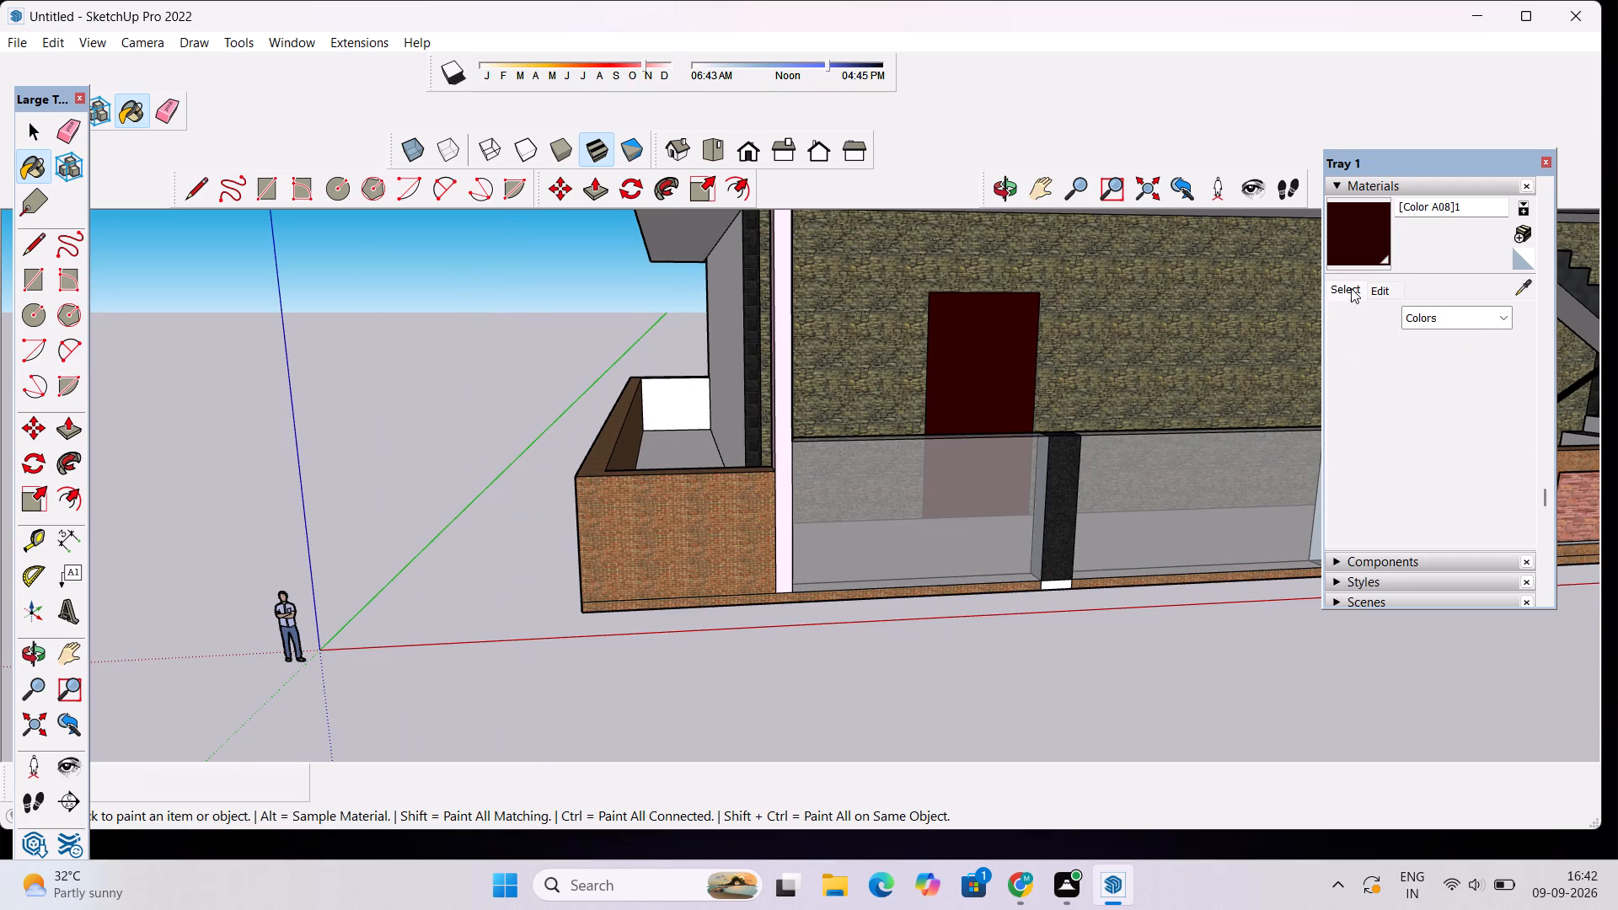
left_click(1489, 318)
left_click(1455, 359)
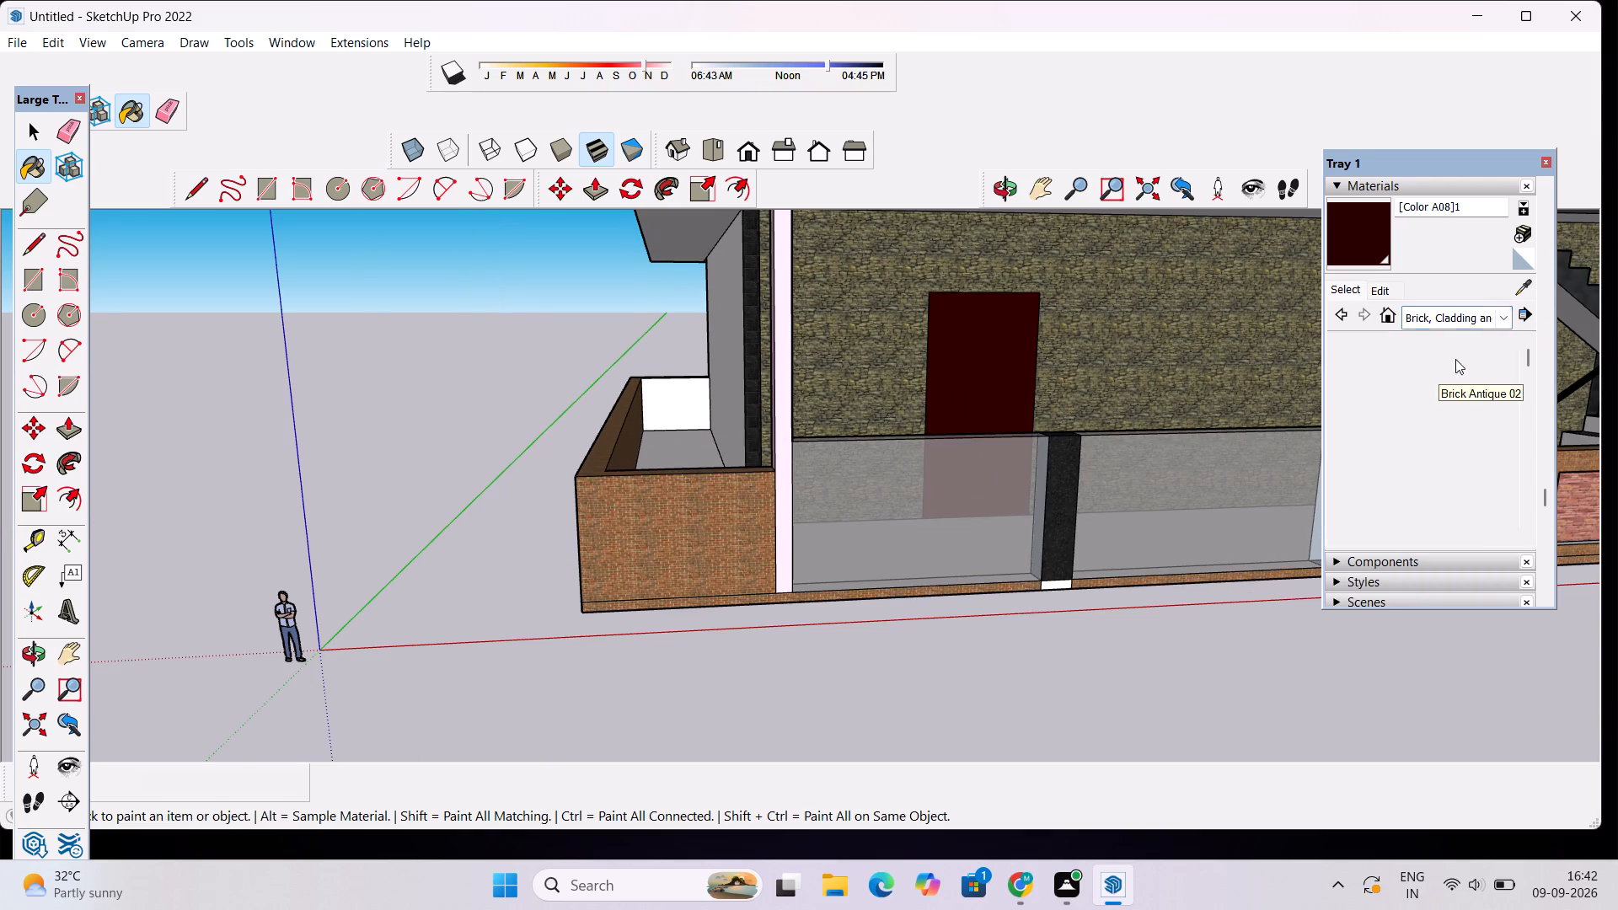
left_click(1410, 362)
left_click(667, 394)
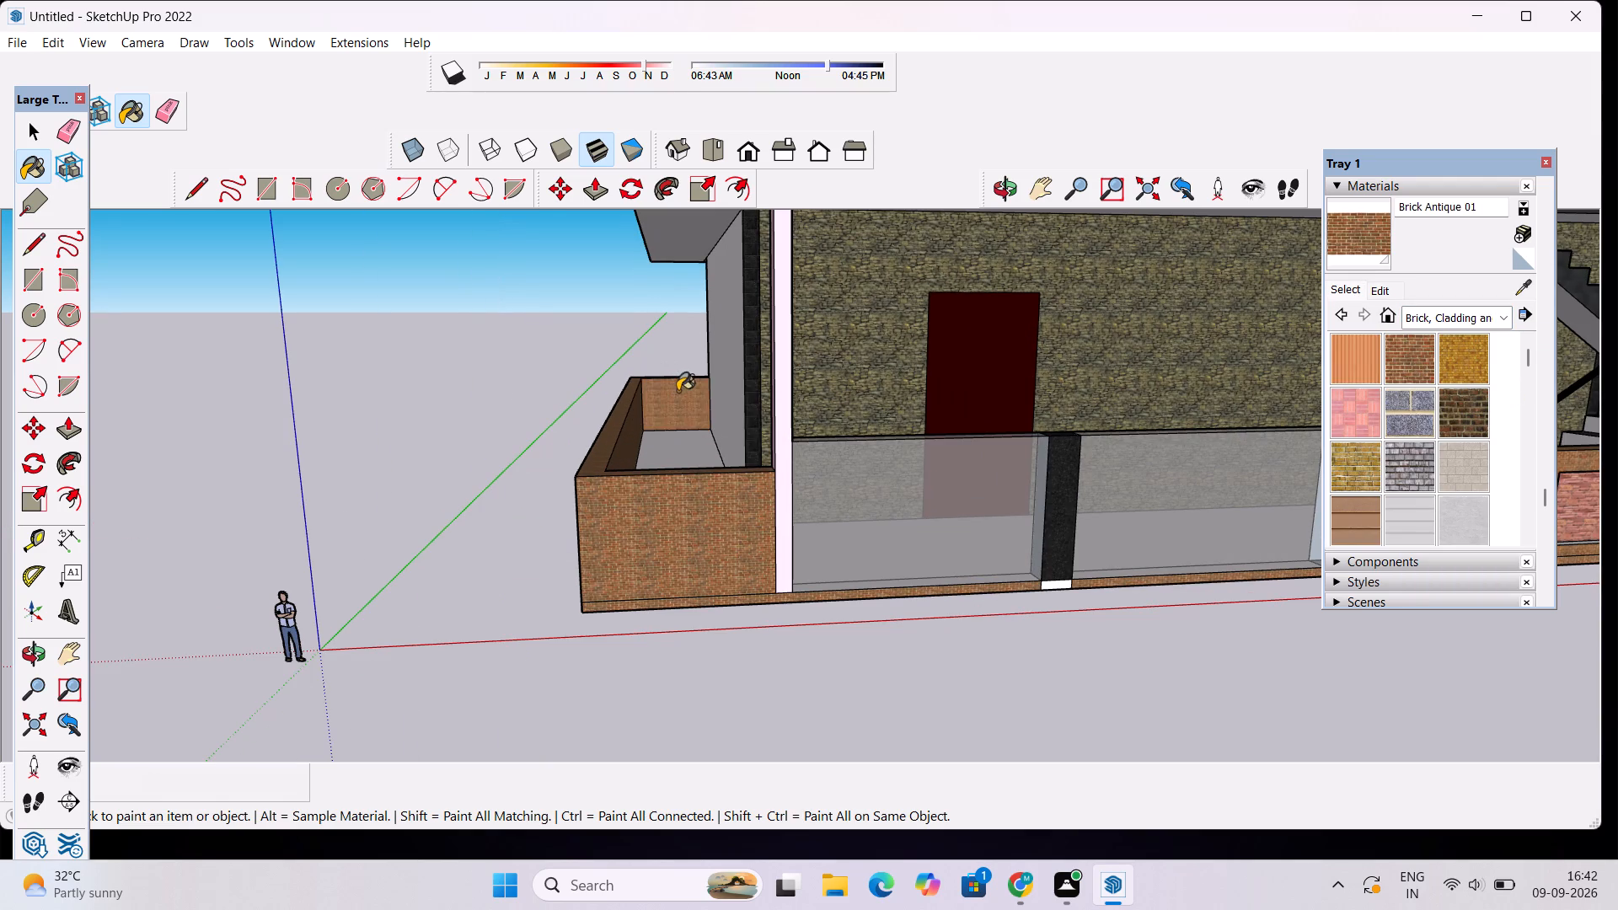
scroll(678, 391, "down", 12)
scroll(964, 377, "up", 20)
scroll(964, 377, "up", 2)
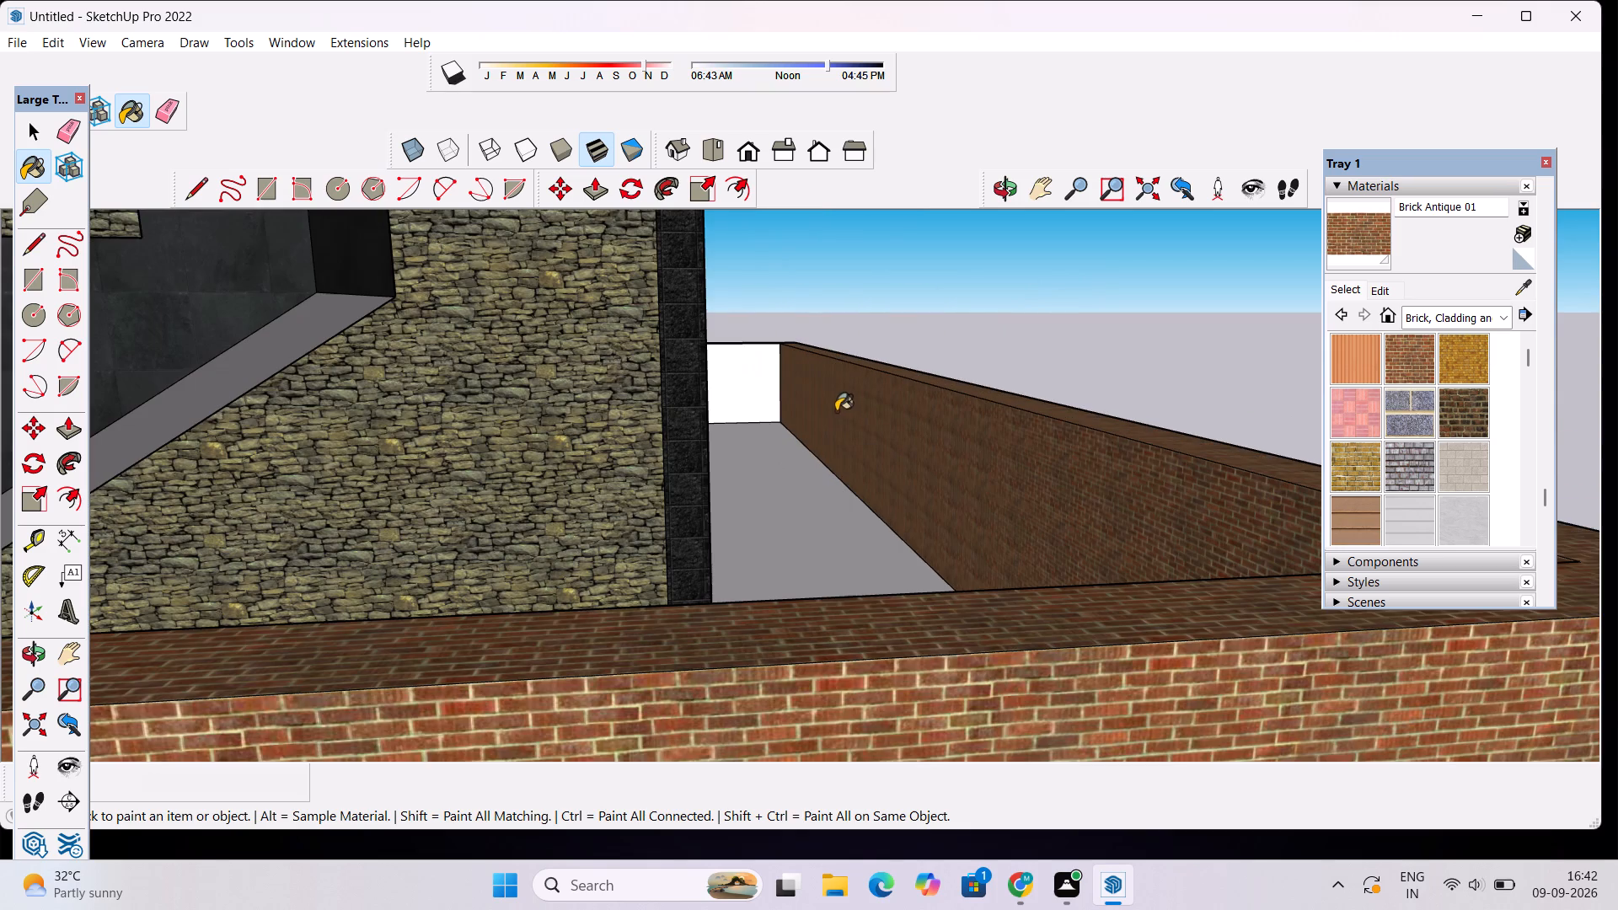
left_click(754, 375)
scroll(754, 371, "down", 20)
scroll(754, 371, "down", 1)
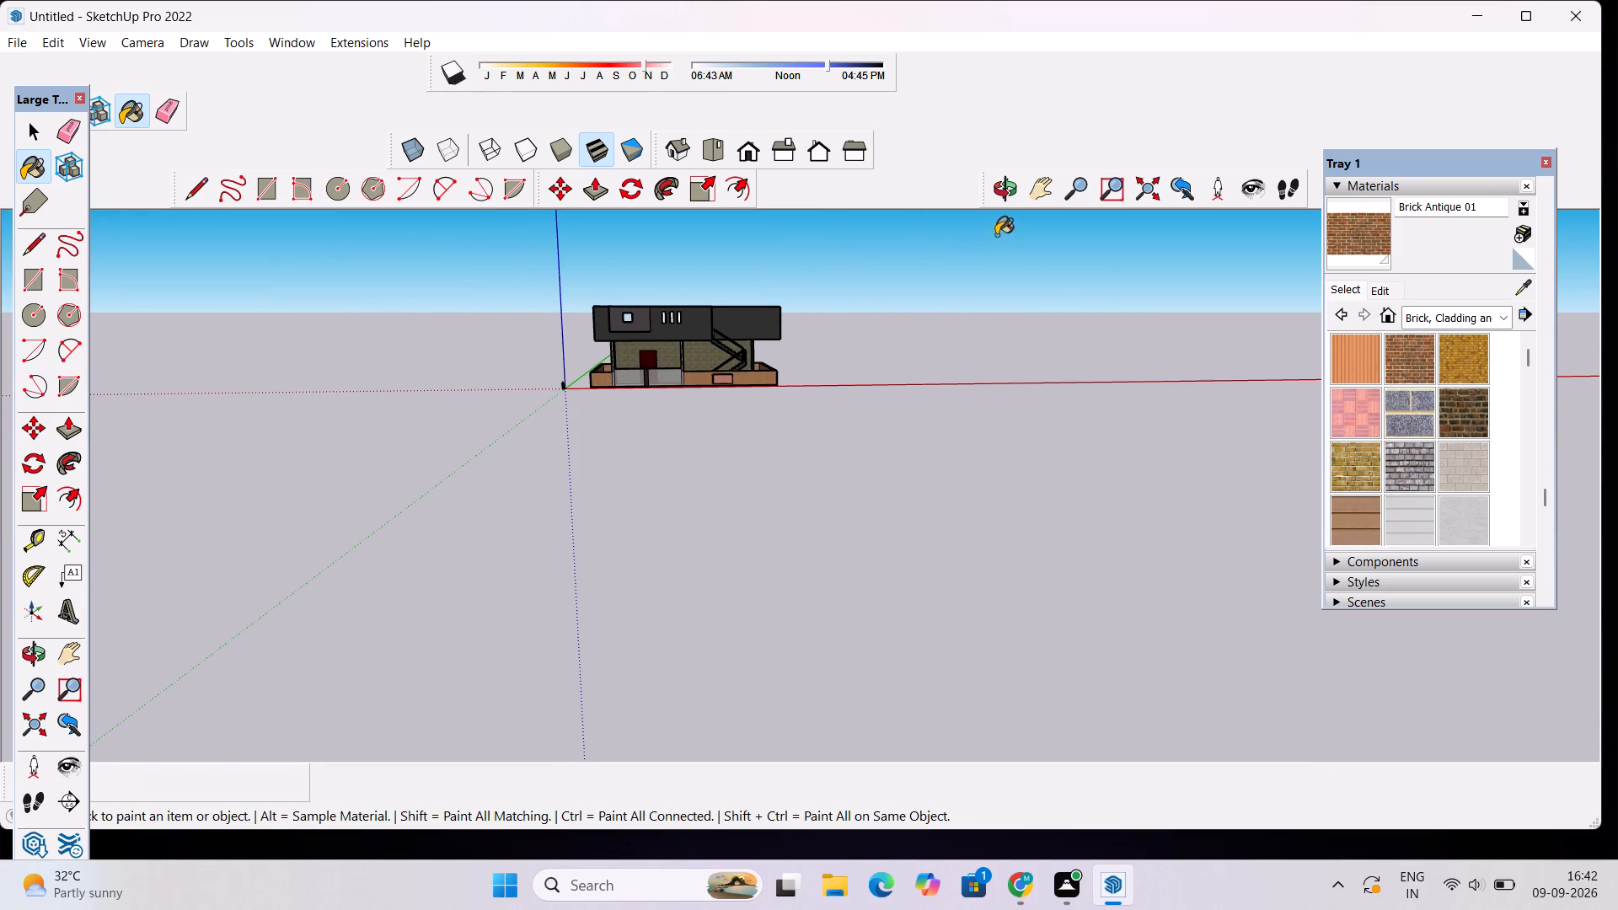
Paint the upper storey's side wall on the staircase side, including its corner and bottom strips, with Brick Colored Blue.
left_click(997, 205)
left_click_drag(884, 280, 813, 292)
left_click_drag(942, 339, 758, 402)
scroll(815, 302, "up", 4)
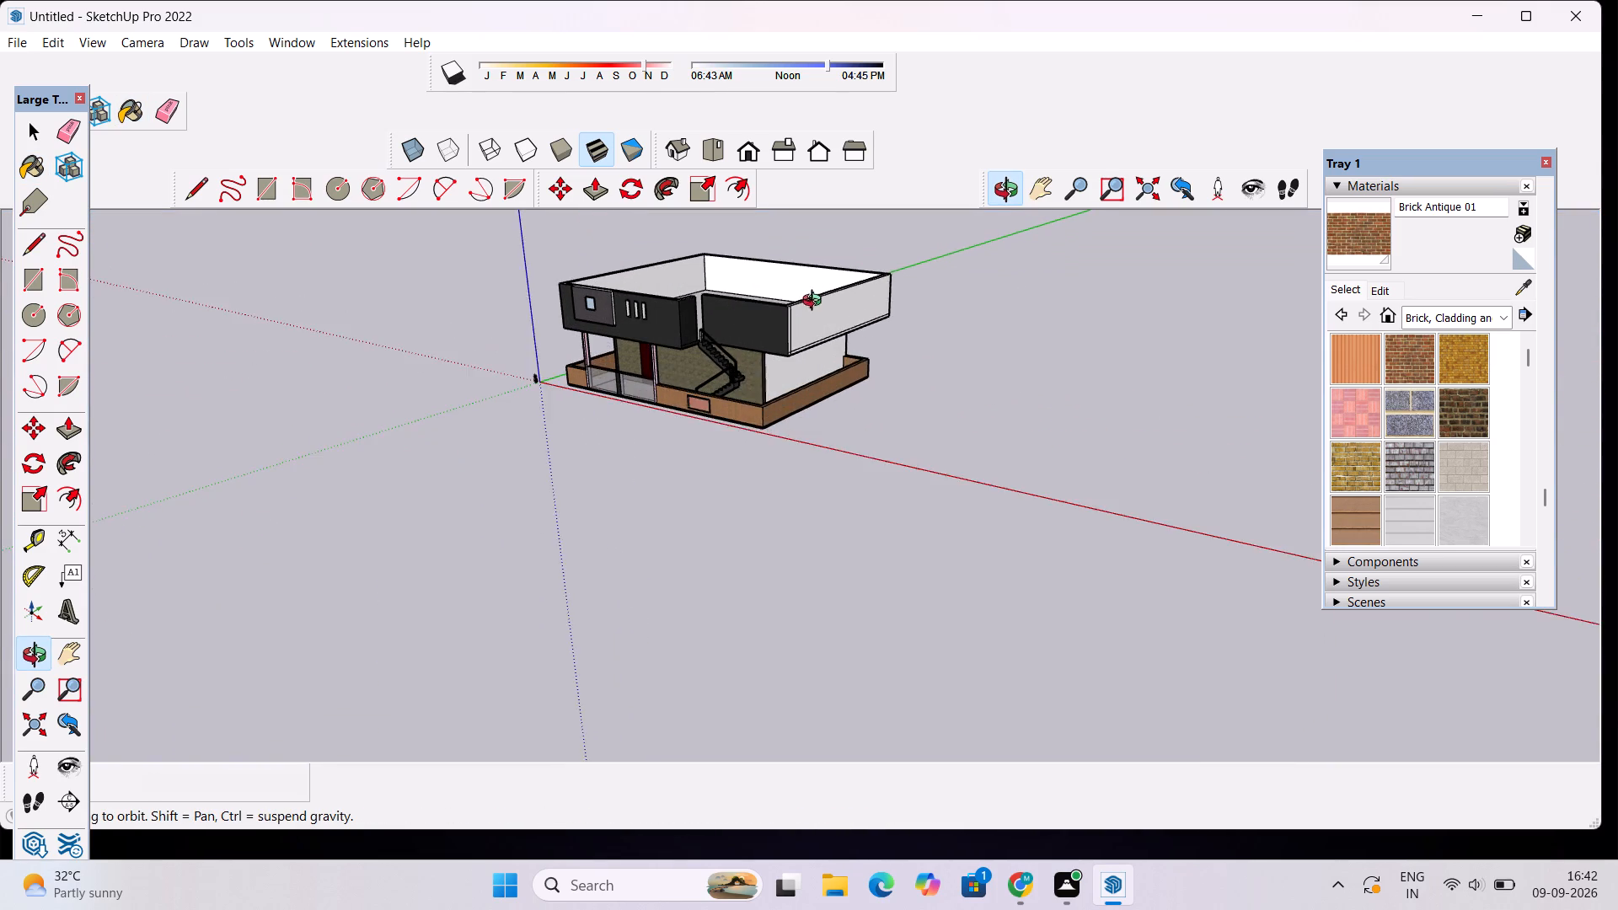
scroll(816, 302, "up", 4)
left_click(1422, 426)
scroll(1001, 343, "up", 4)
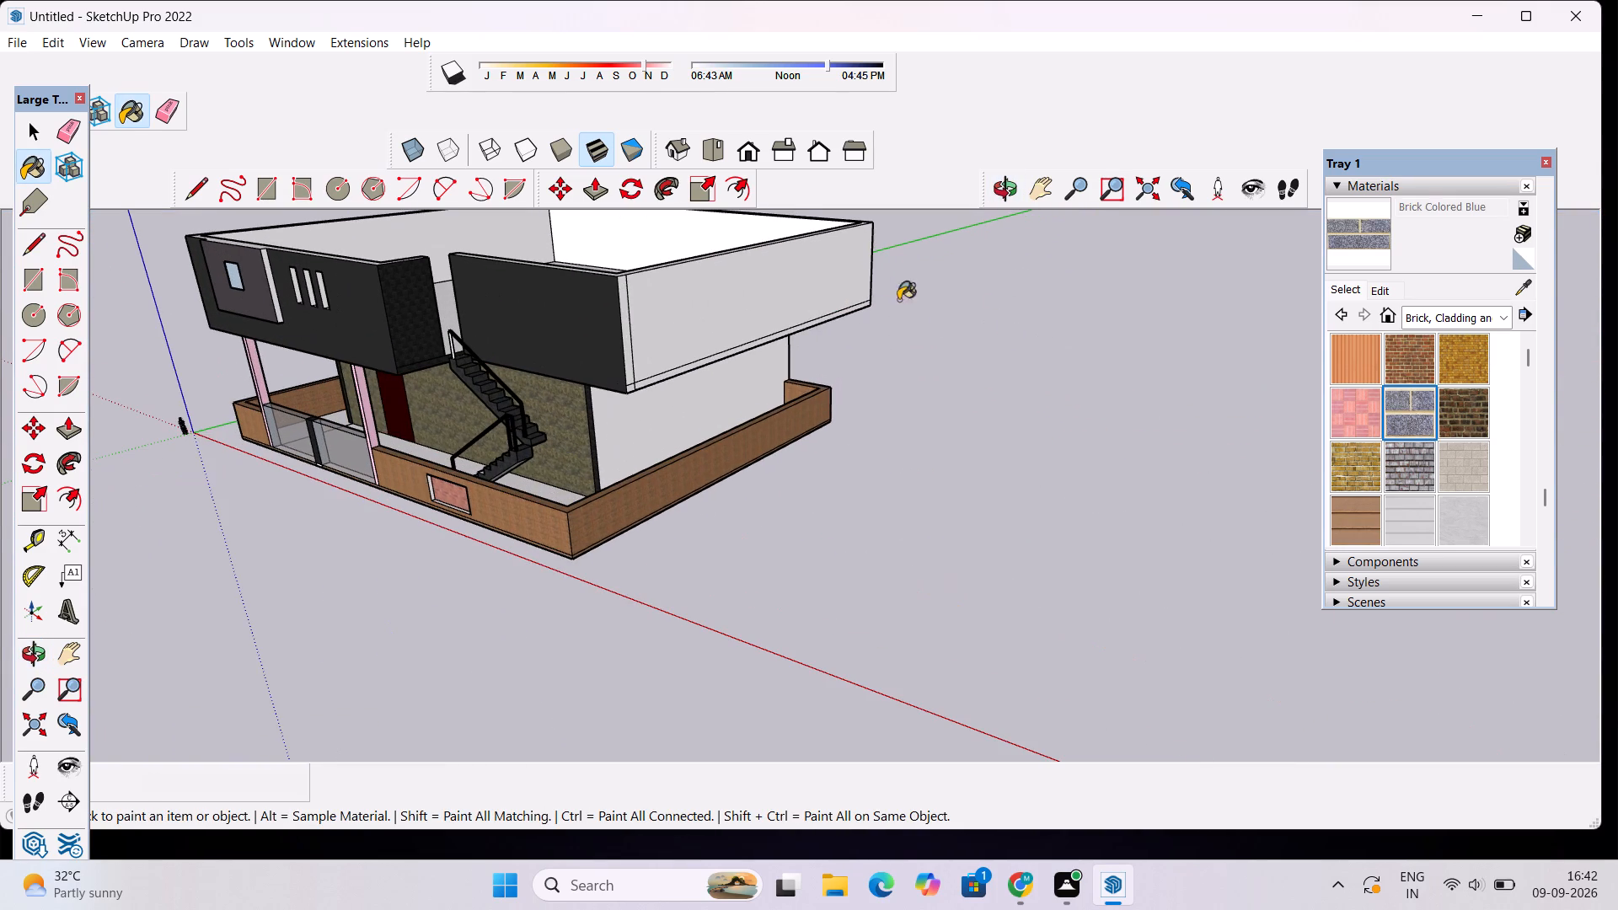
left_click(845, 279)
scroll(819, 326, "up", 4)
left_click(828, 313)
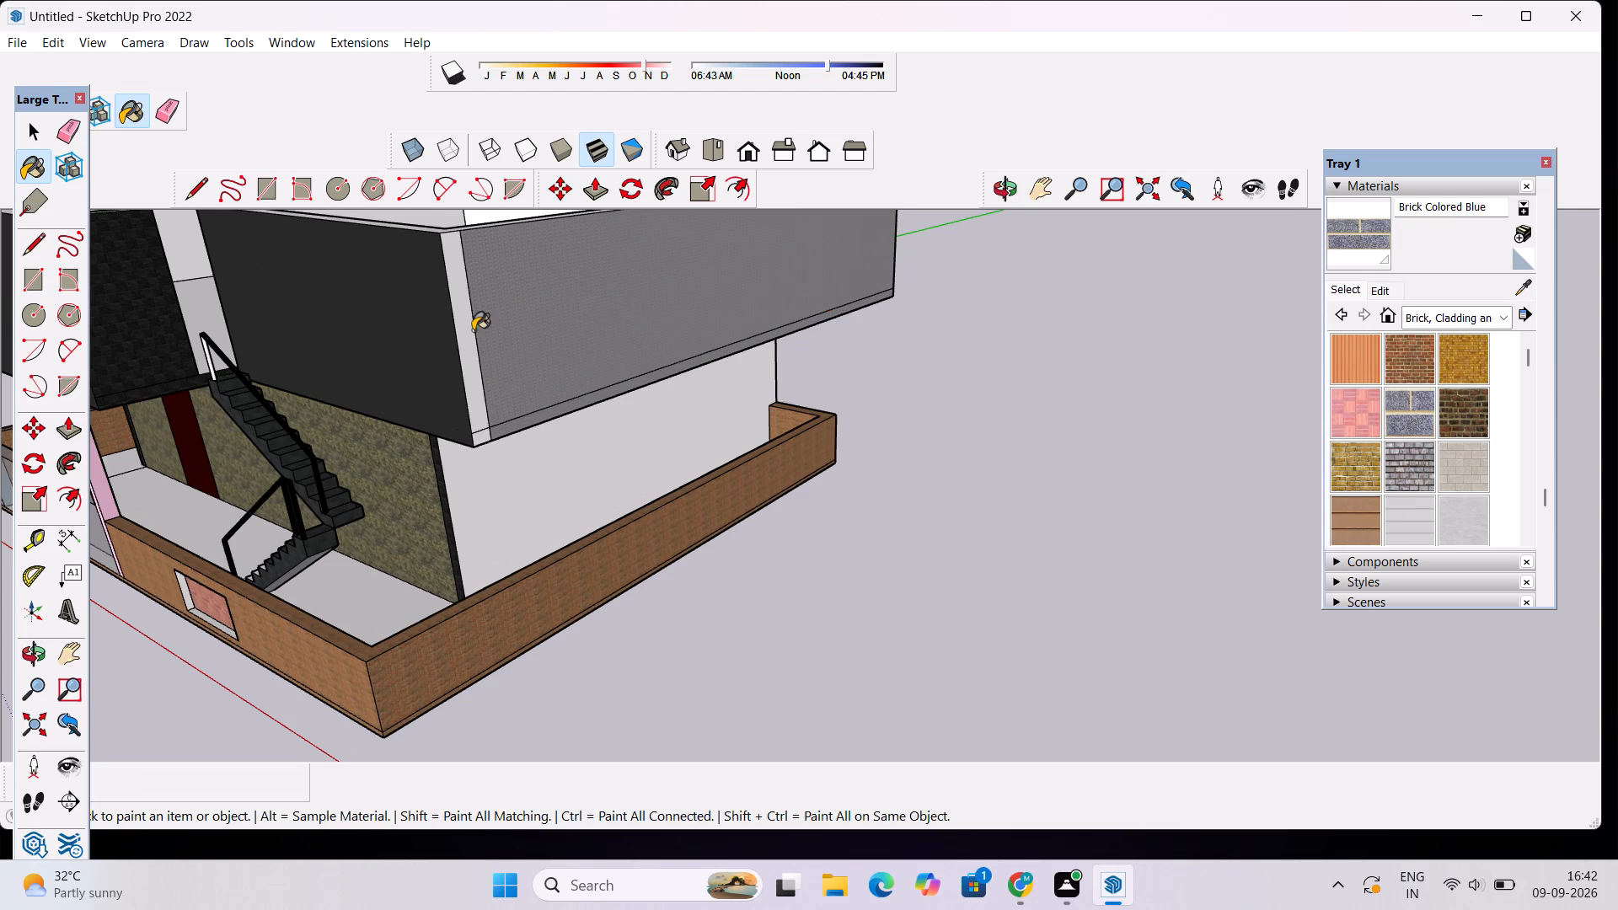
left_click(459, 337)
left_click(481, 434)
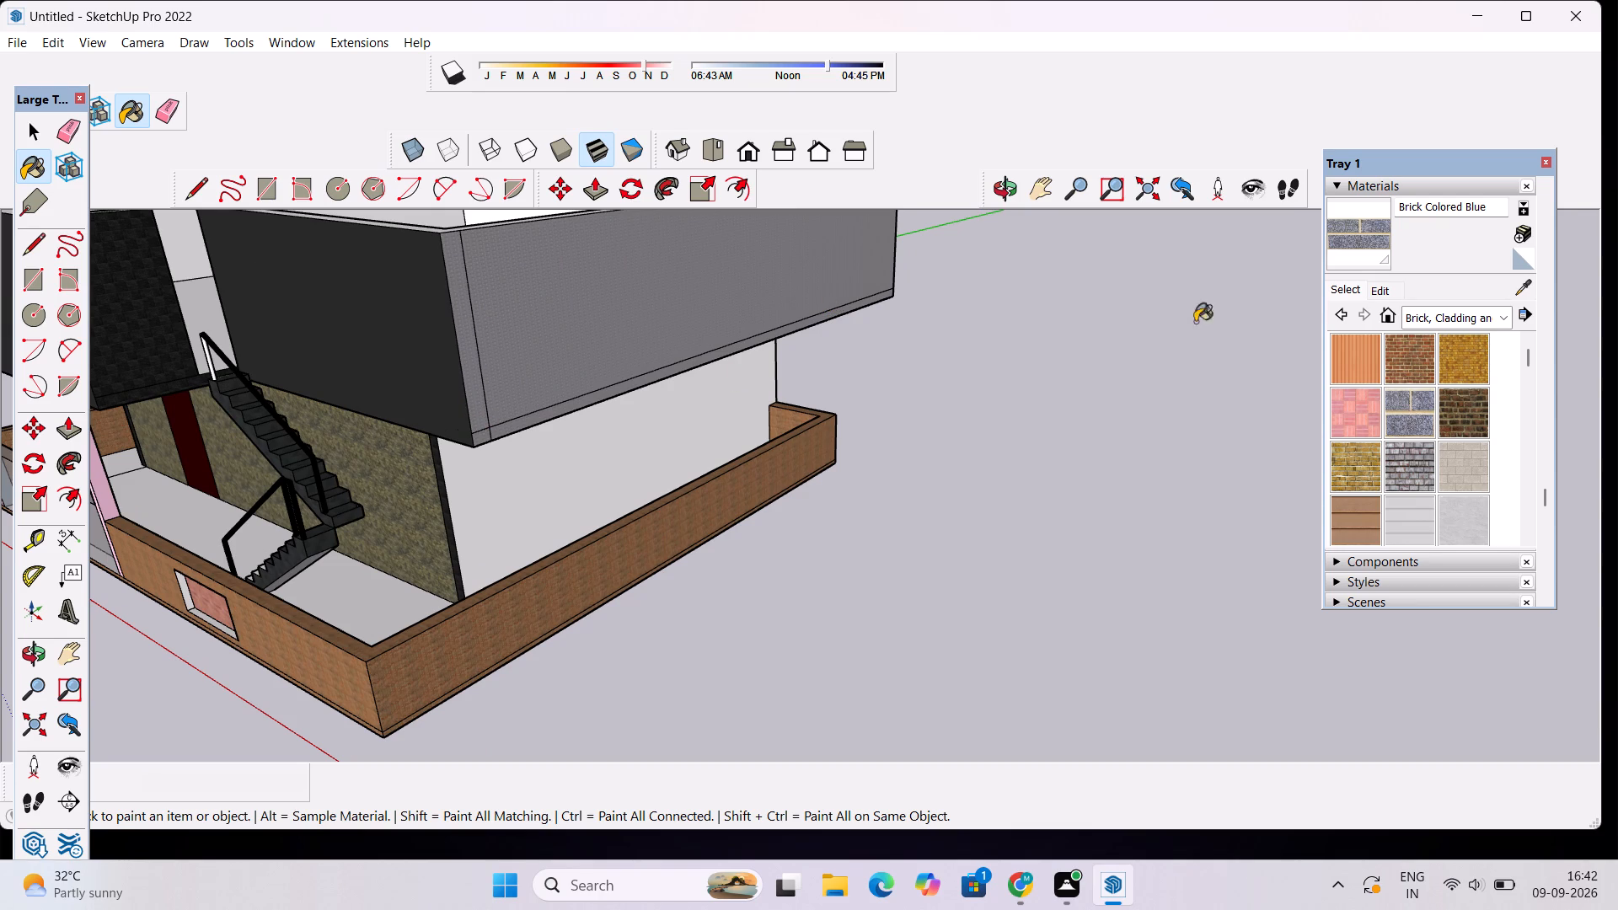
Darken the Brick Colored Blue material to near-black.
left_click(1374, 286)
left_click(1428, 407)
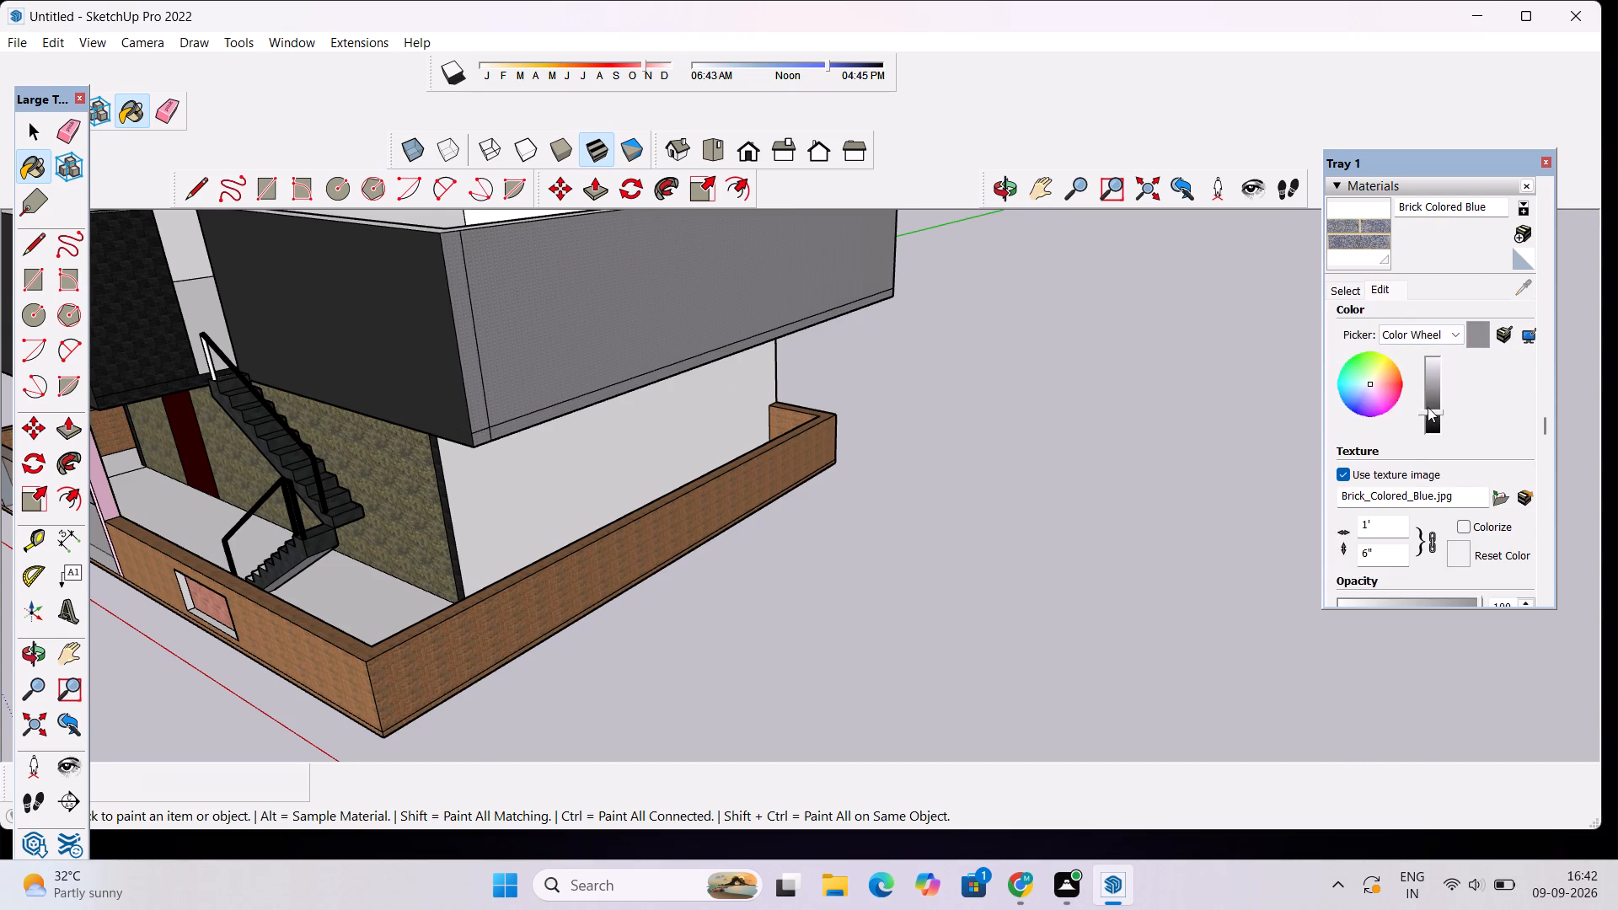
left_click(1432, 415)
scroll(1097, 340, "down", 4)
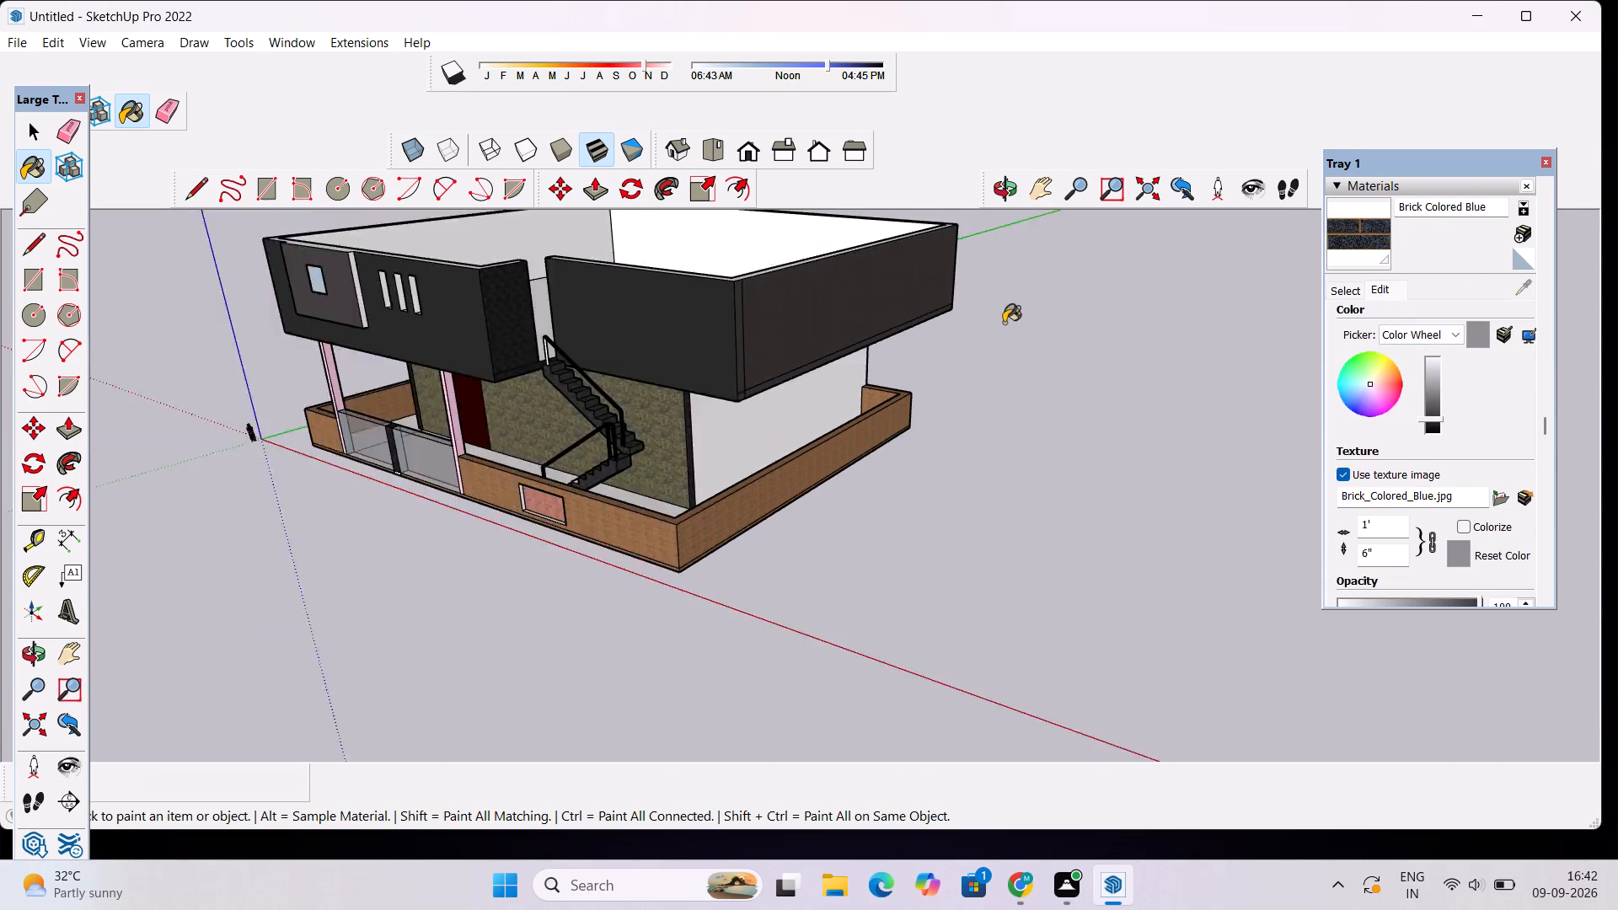
scroll(1004, 323, "down", 6)
scroll(878, 310, "up", 10)
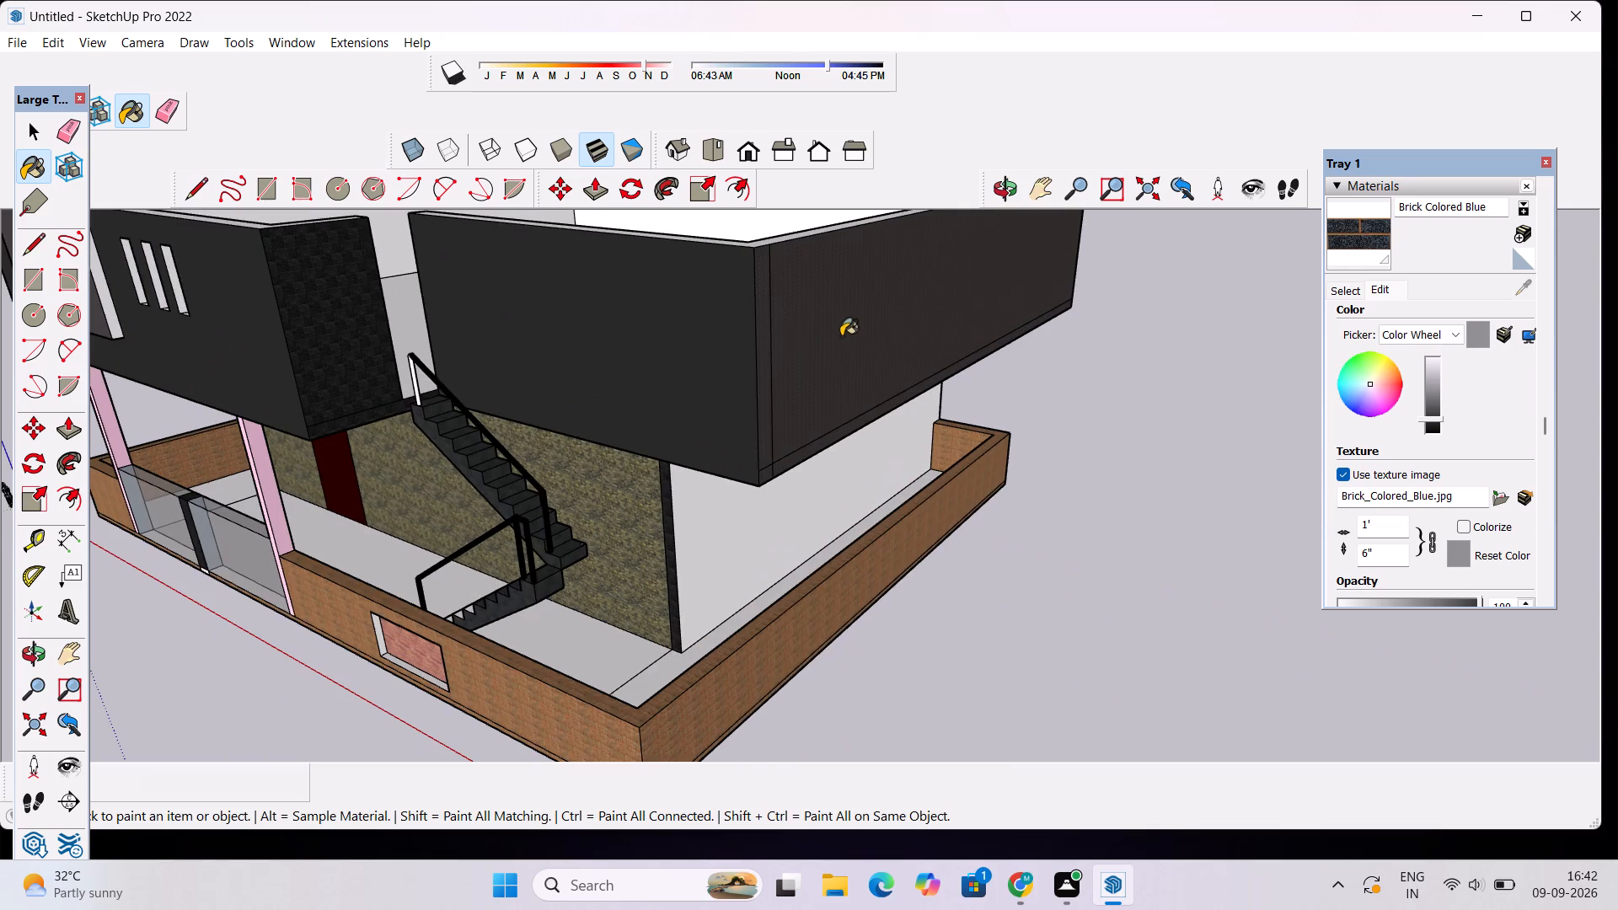
Delete the vertical seam edge near the front corner of the upper storey's dark brick side wall.
key("space")
scroll(761, 338, "up", 17)
key("space")
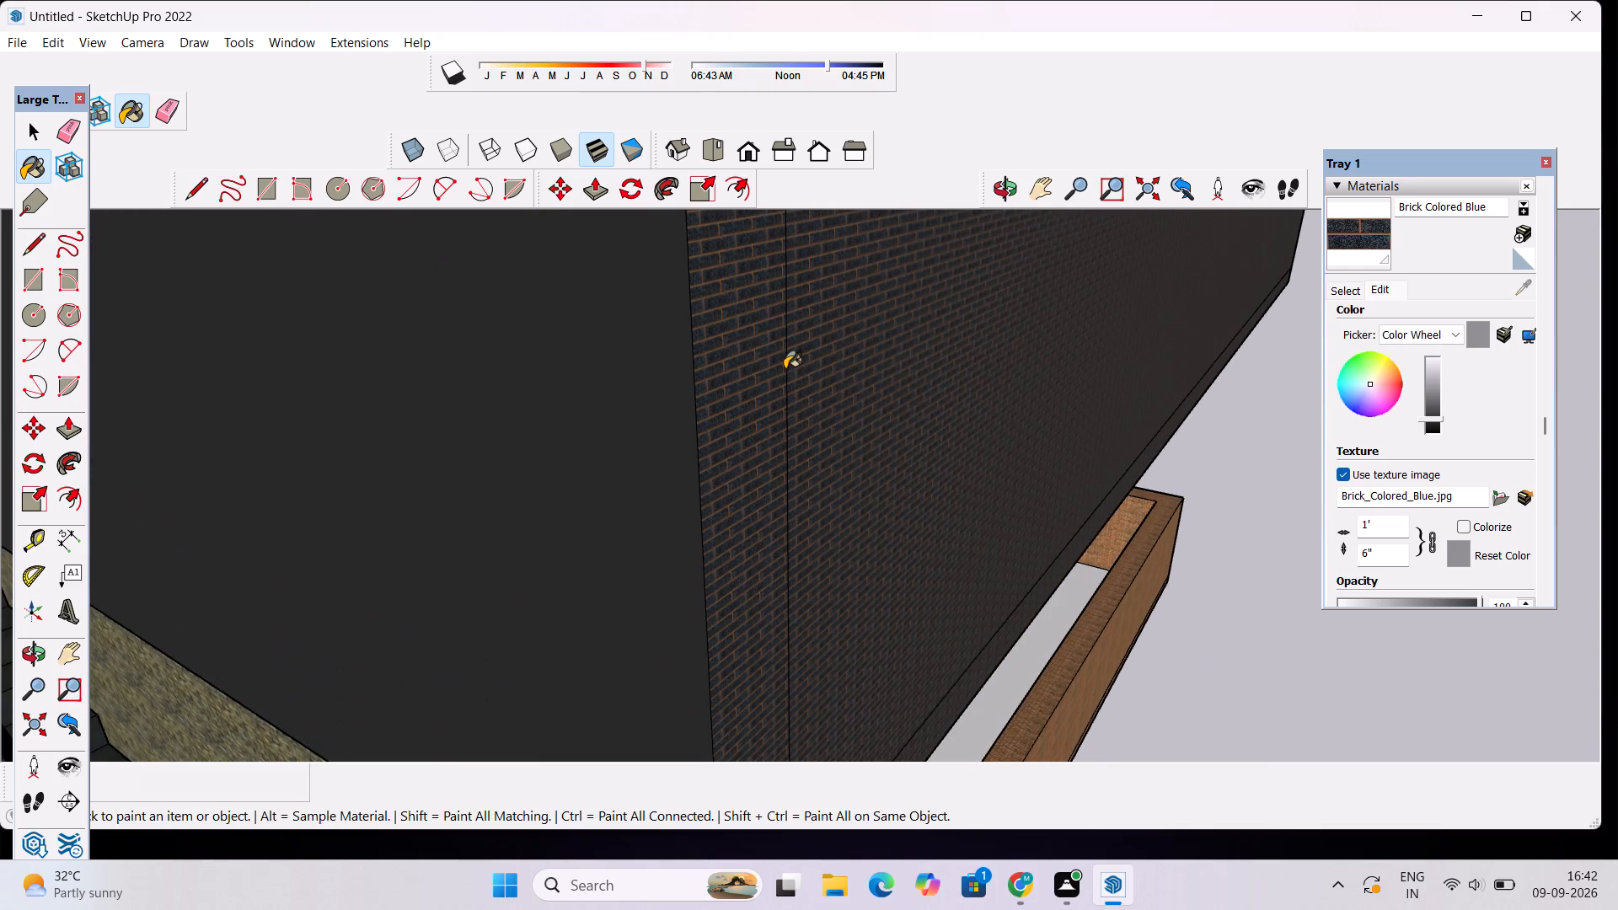
key("space")
key("space")
key("space")
key("space")
left_click_drag(782, 349, 790, 372)
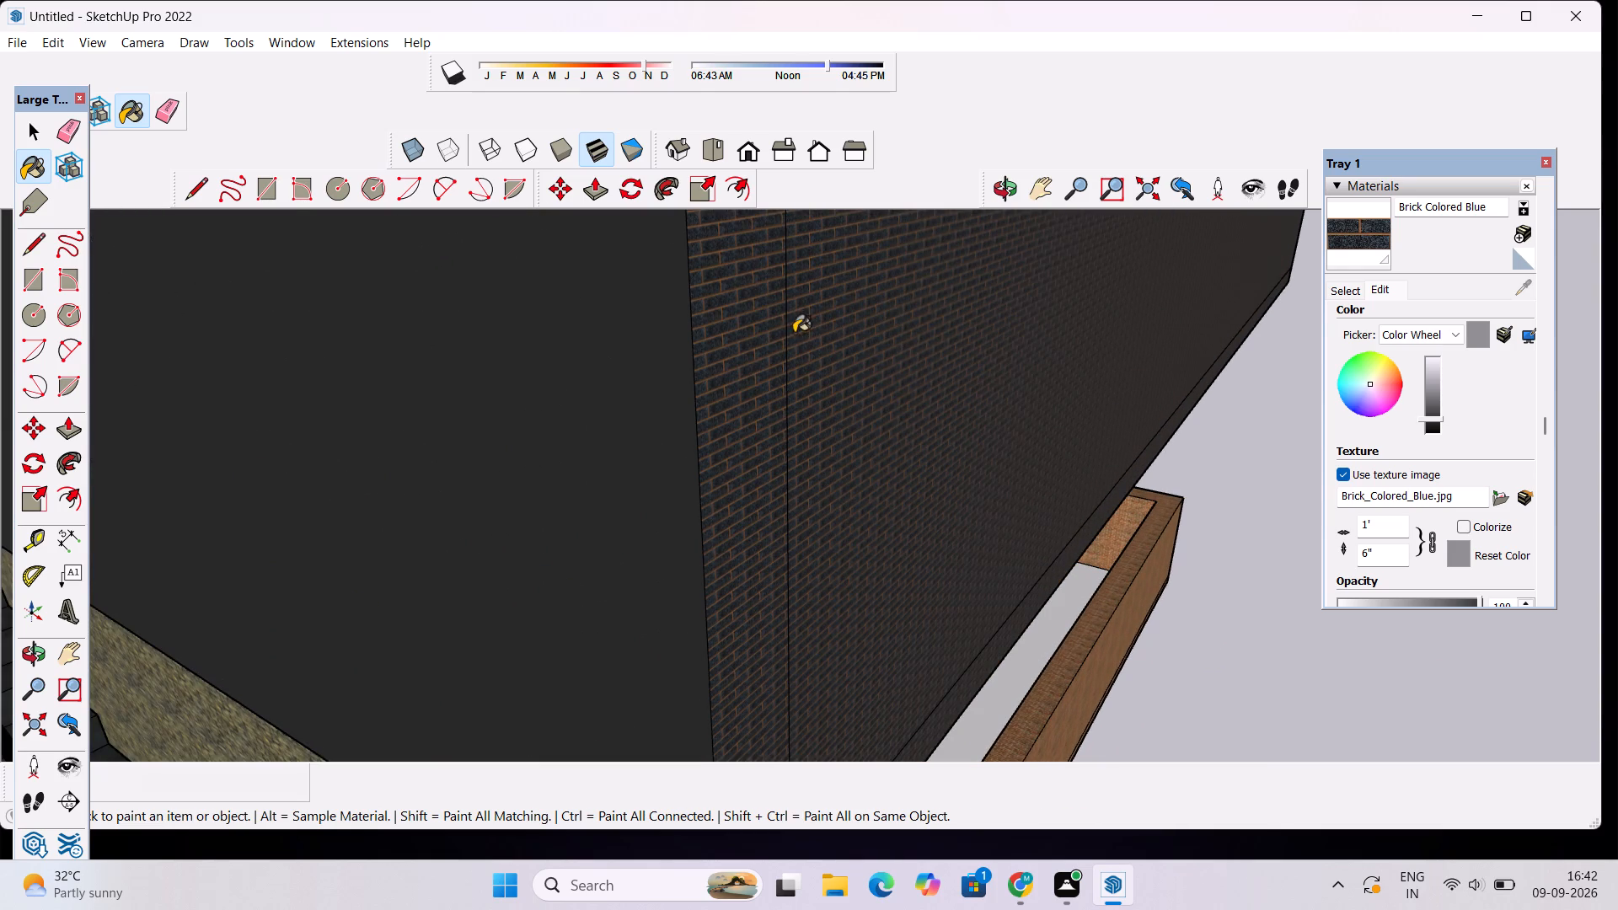
key("space")
left_click(783, 336)
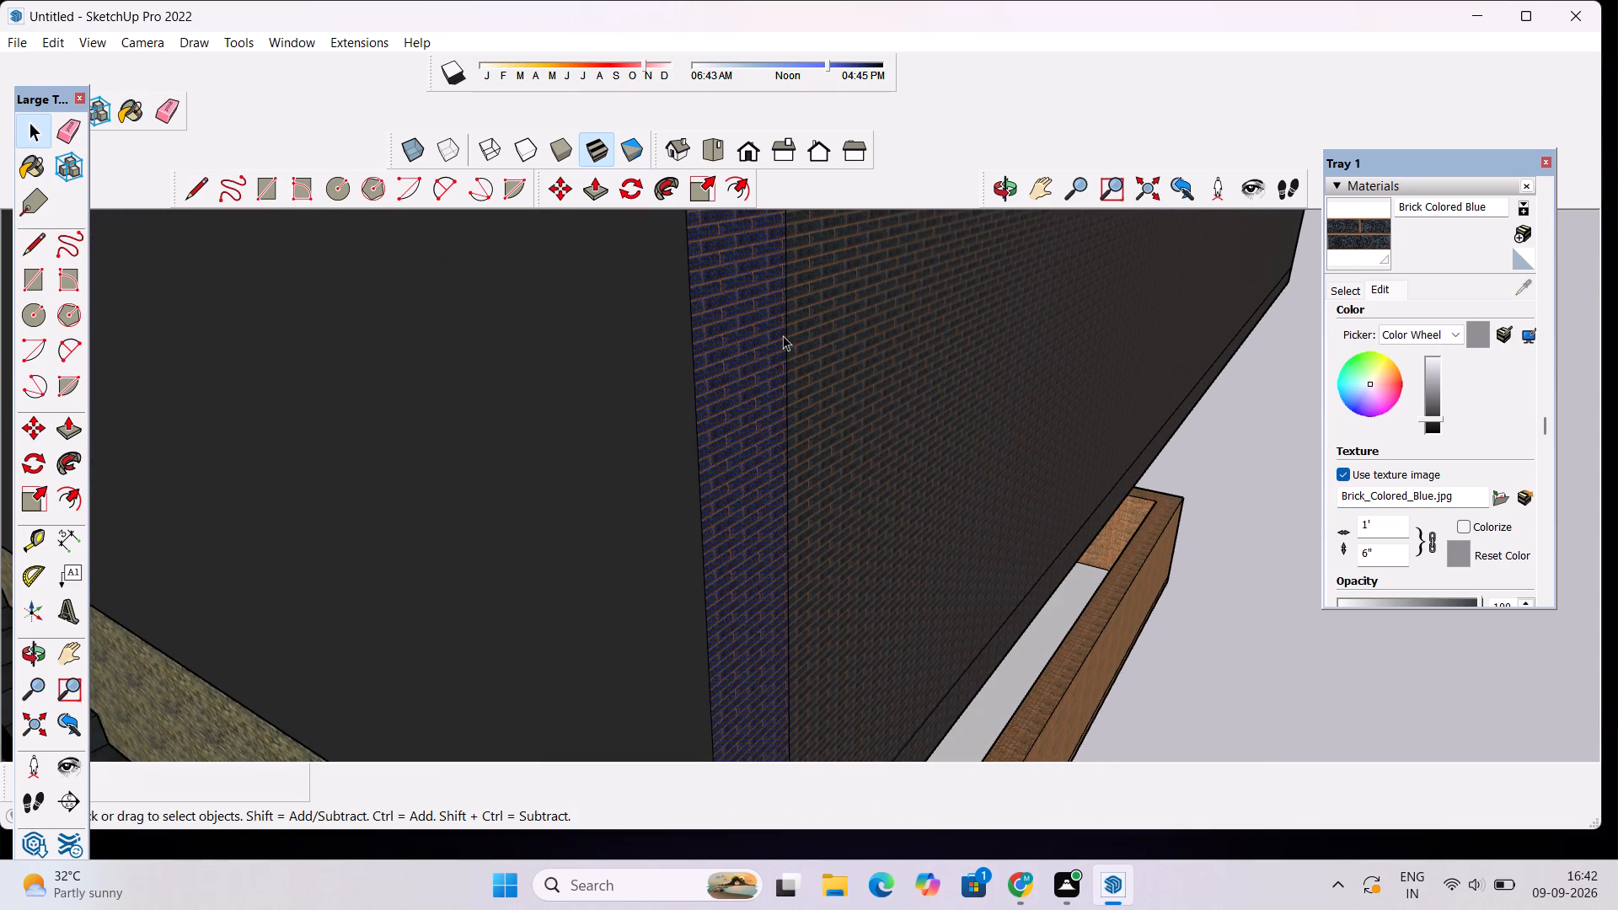
left_click(785, 329)
key("Delete")
scroll(787, 324, "down", 4)
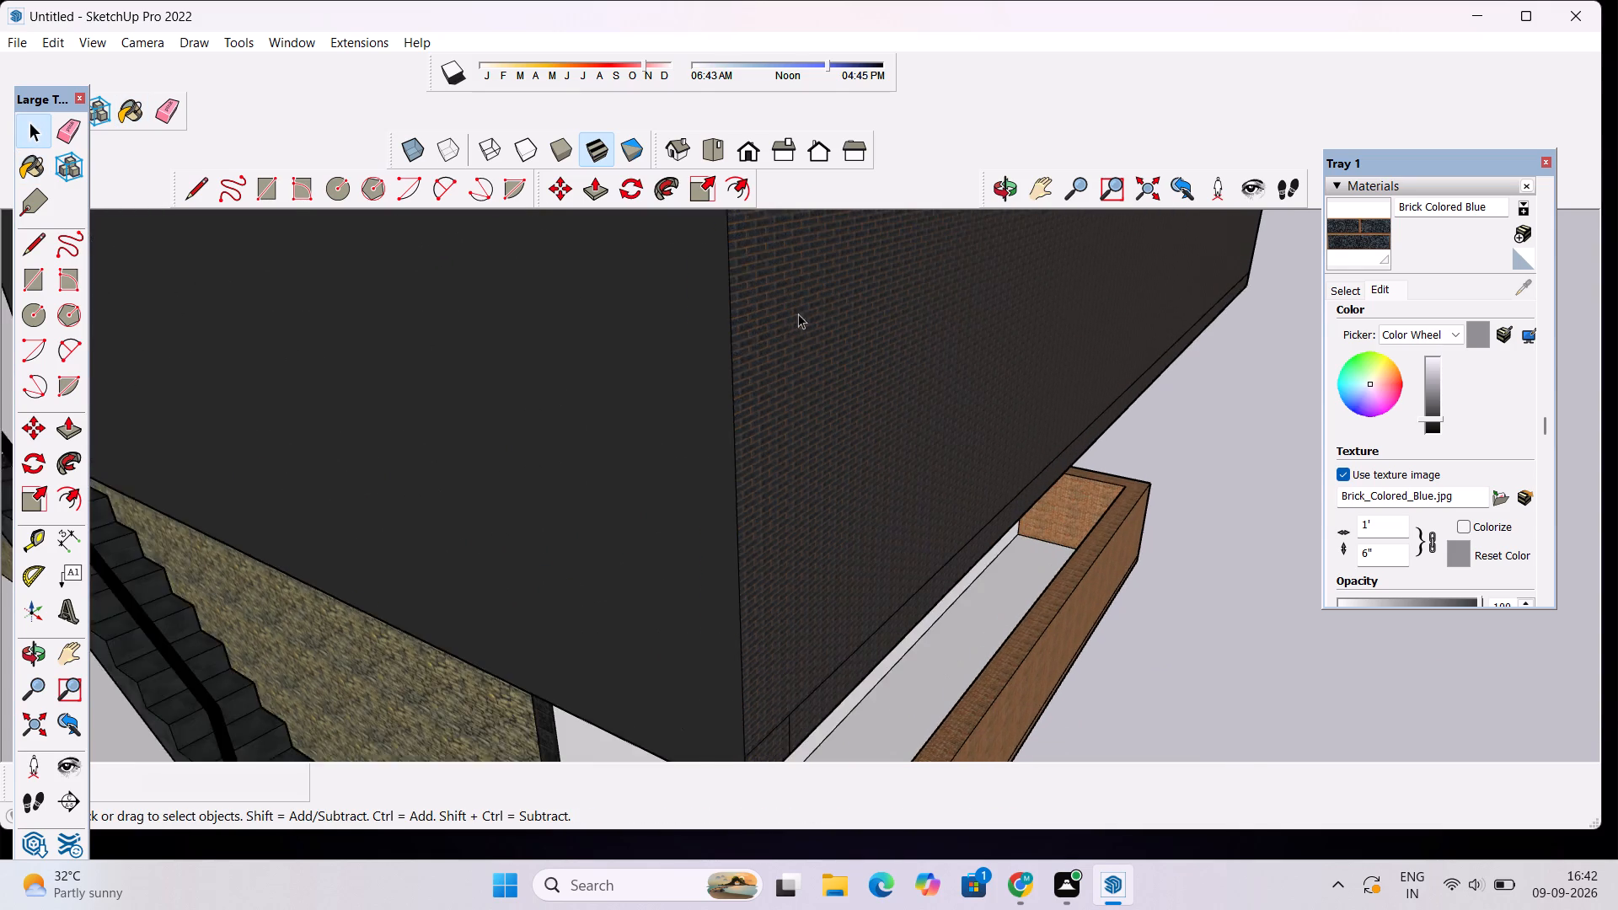
Erase the leftover seam edges along the bottom of the upper storey's dark brick side wall.
scroll(798, 313, "down", 4)
scroll(818, 600, "up", 4)
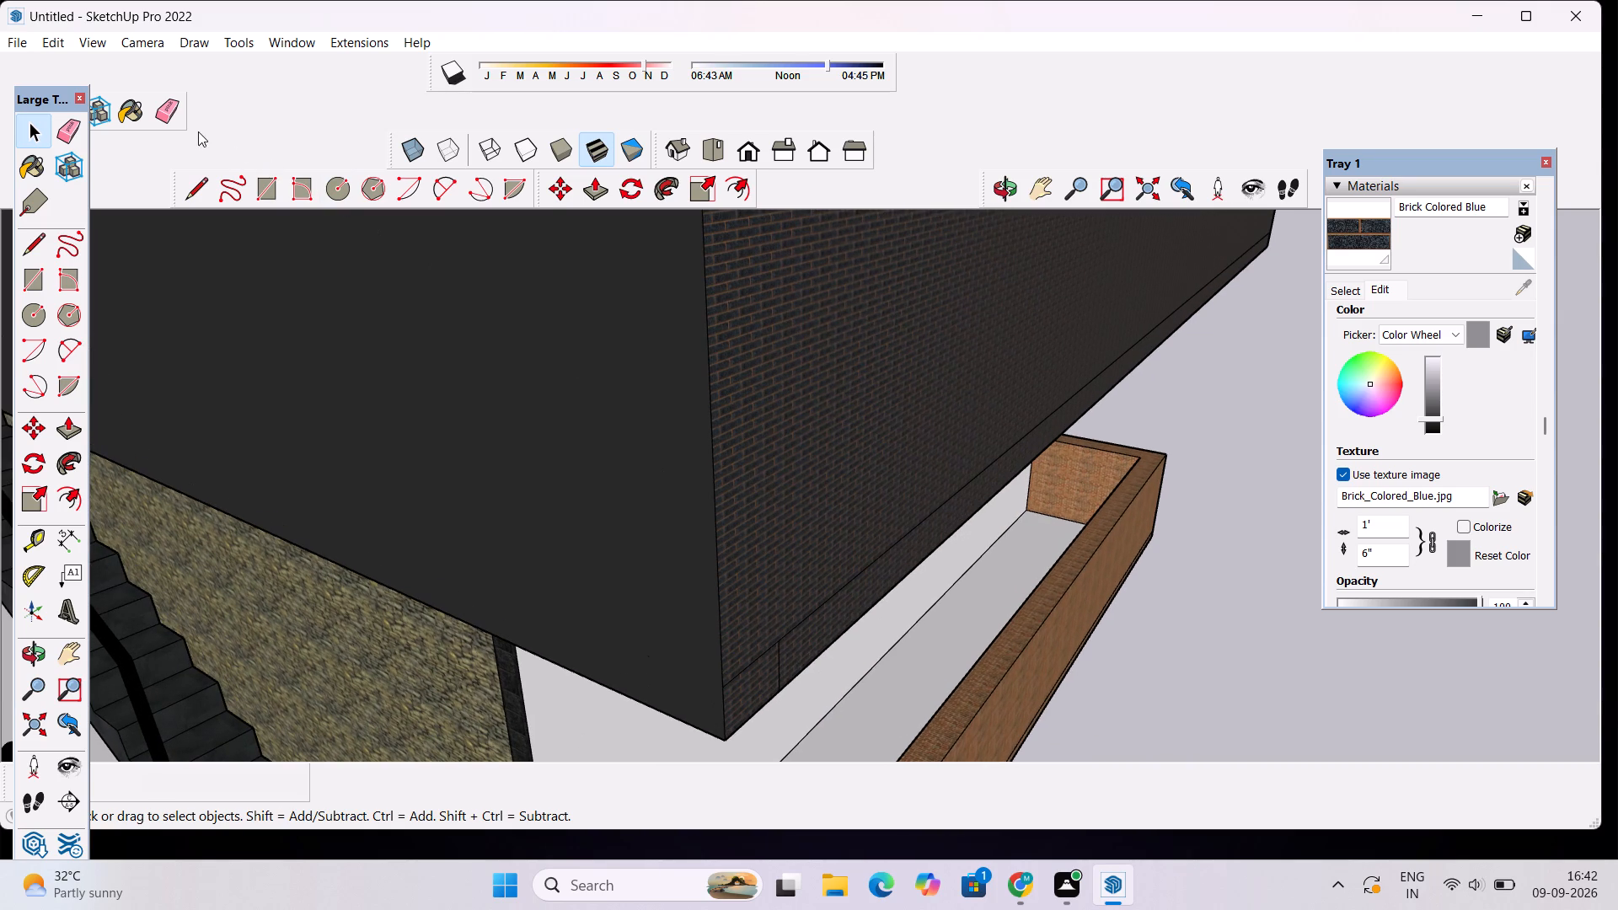
left_click(173, 115)
left_click_drag(816, 628, 807, 605)
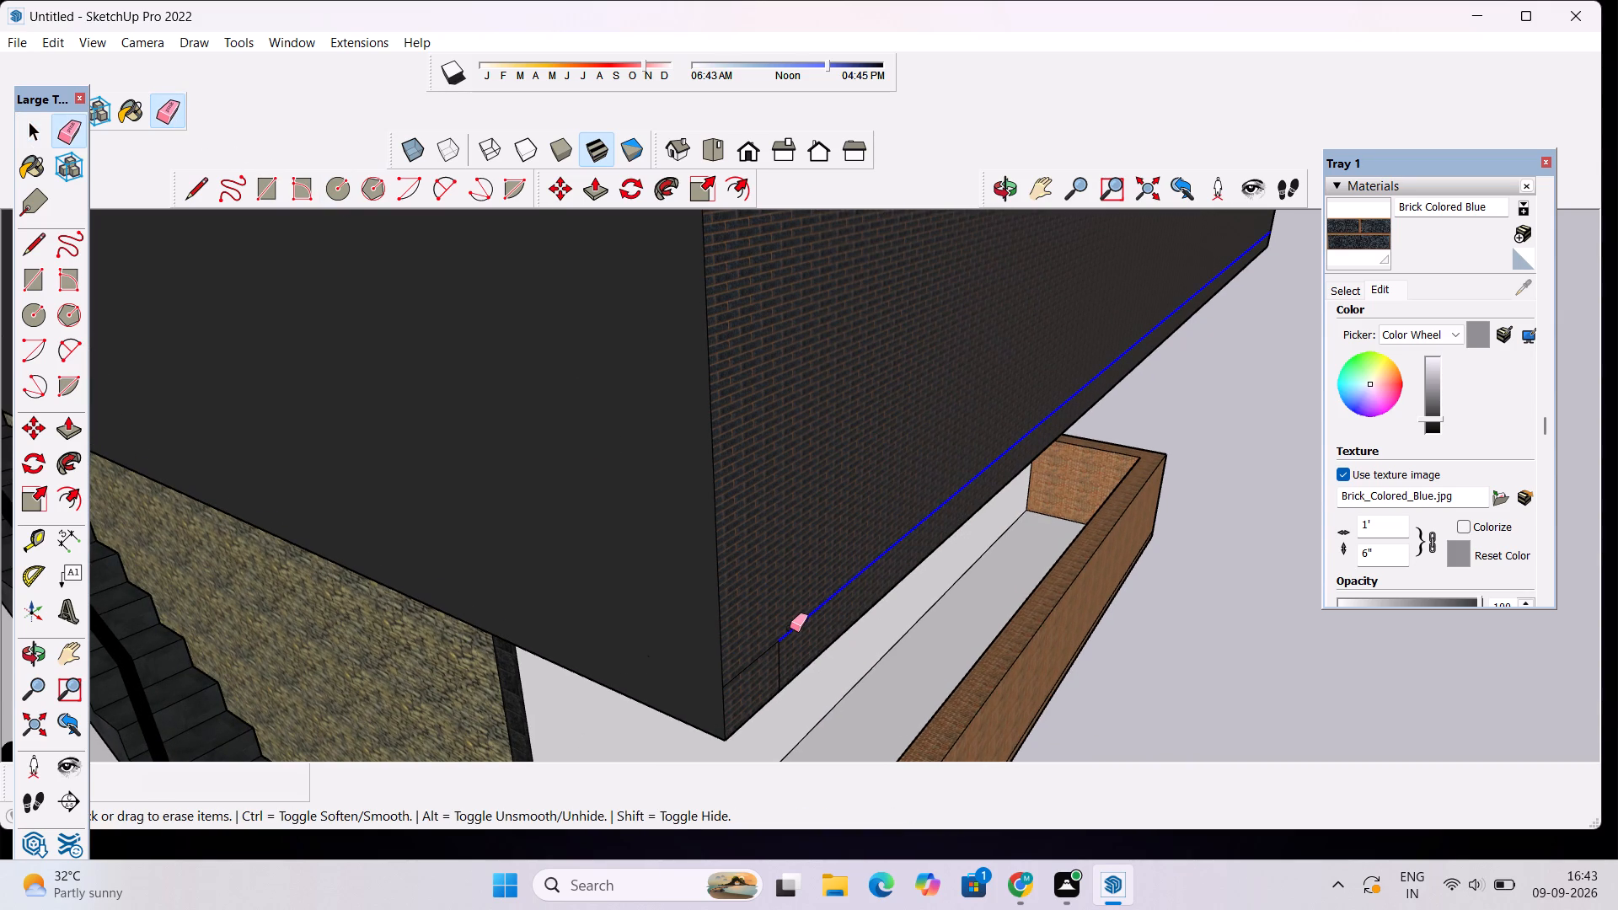
left_click_drag(789, 628, 765, 647)
scroll(822, 538, "down", 12)
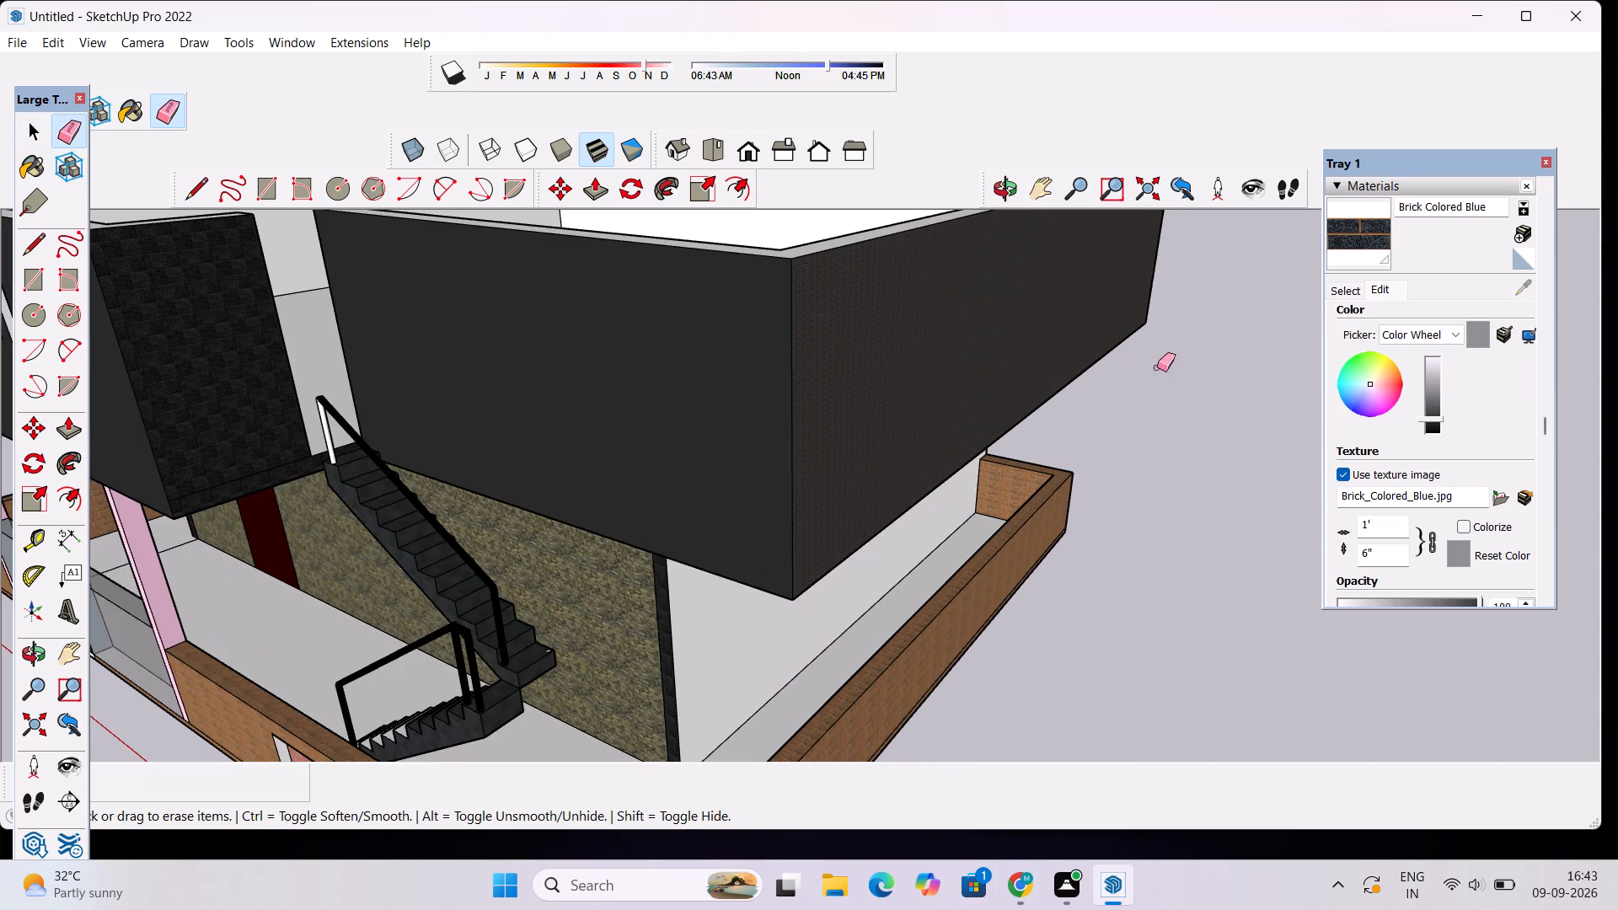
scroll(1134, 305, "up", 13)
Delete the horizontal seam edge near the bottom of the upper storey's white side wall facing the origin.
left_click(1009, 185)
scroll(922, 279, "down", 13)
left_click_drag(551, 396, 726, 362)
scroll(728, 361, "down", 17)
left_click_drag(429, 378, 554, 361)
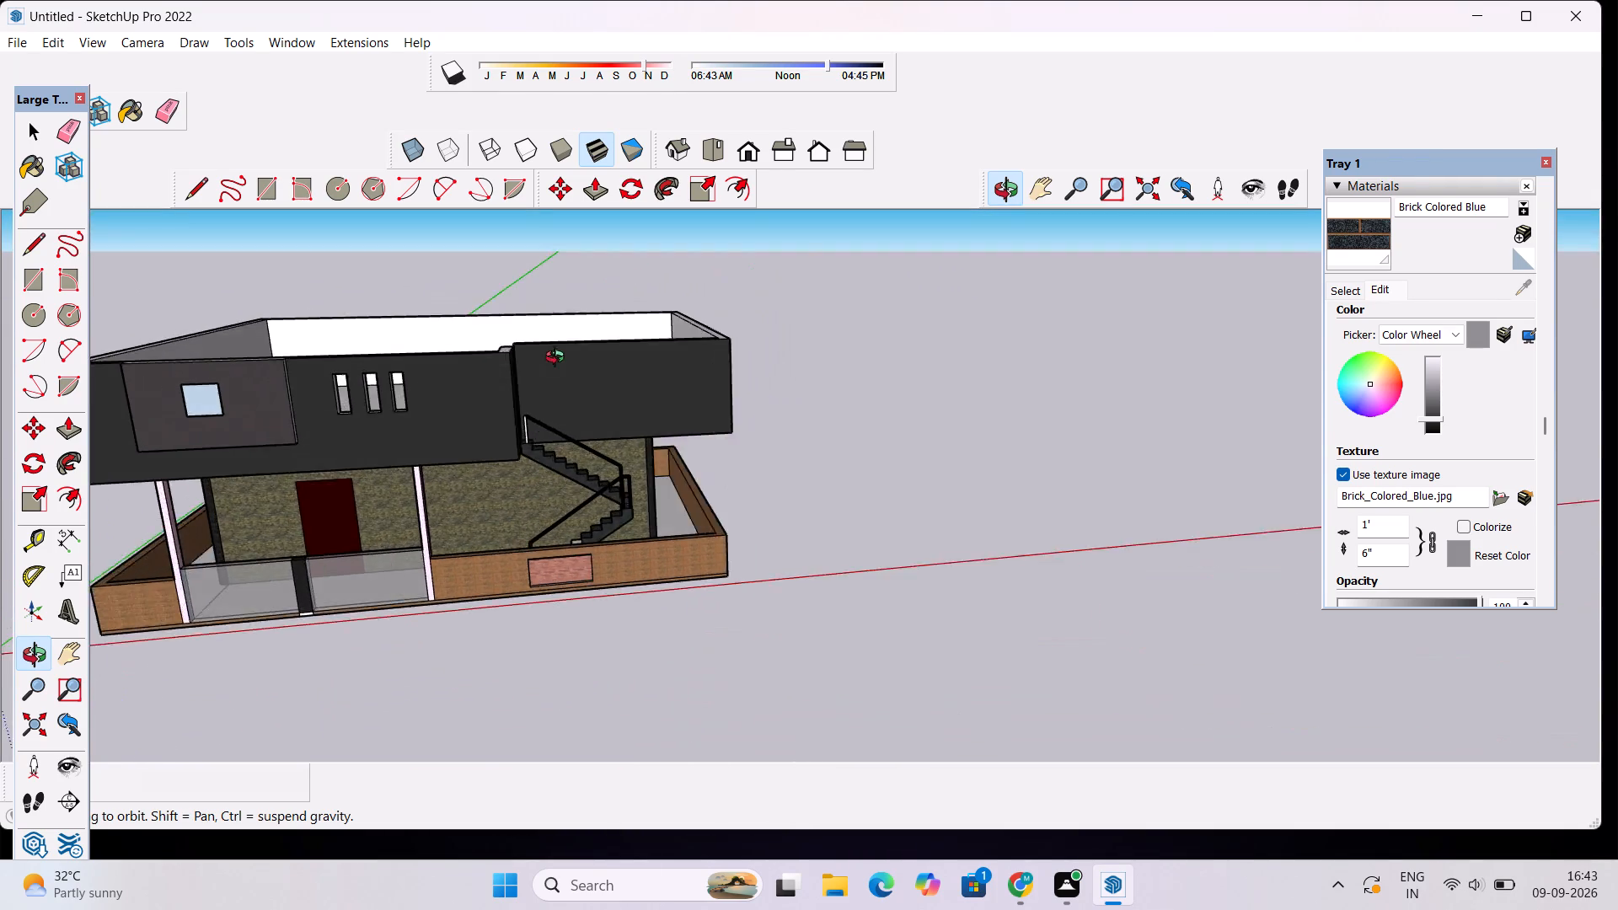
scroll(555, 397, "down", 7)
left_click_drag(217, 417, 628, 391)
scroll(551, 487, "up", 5)
scroll(592, 501, "down", 6)
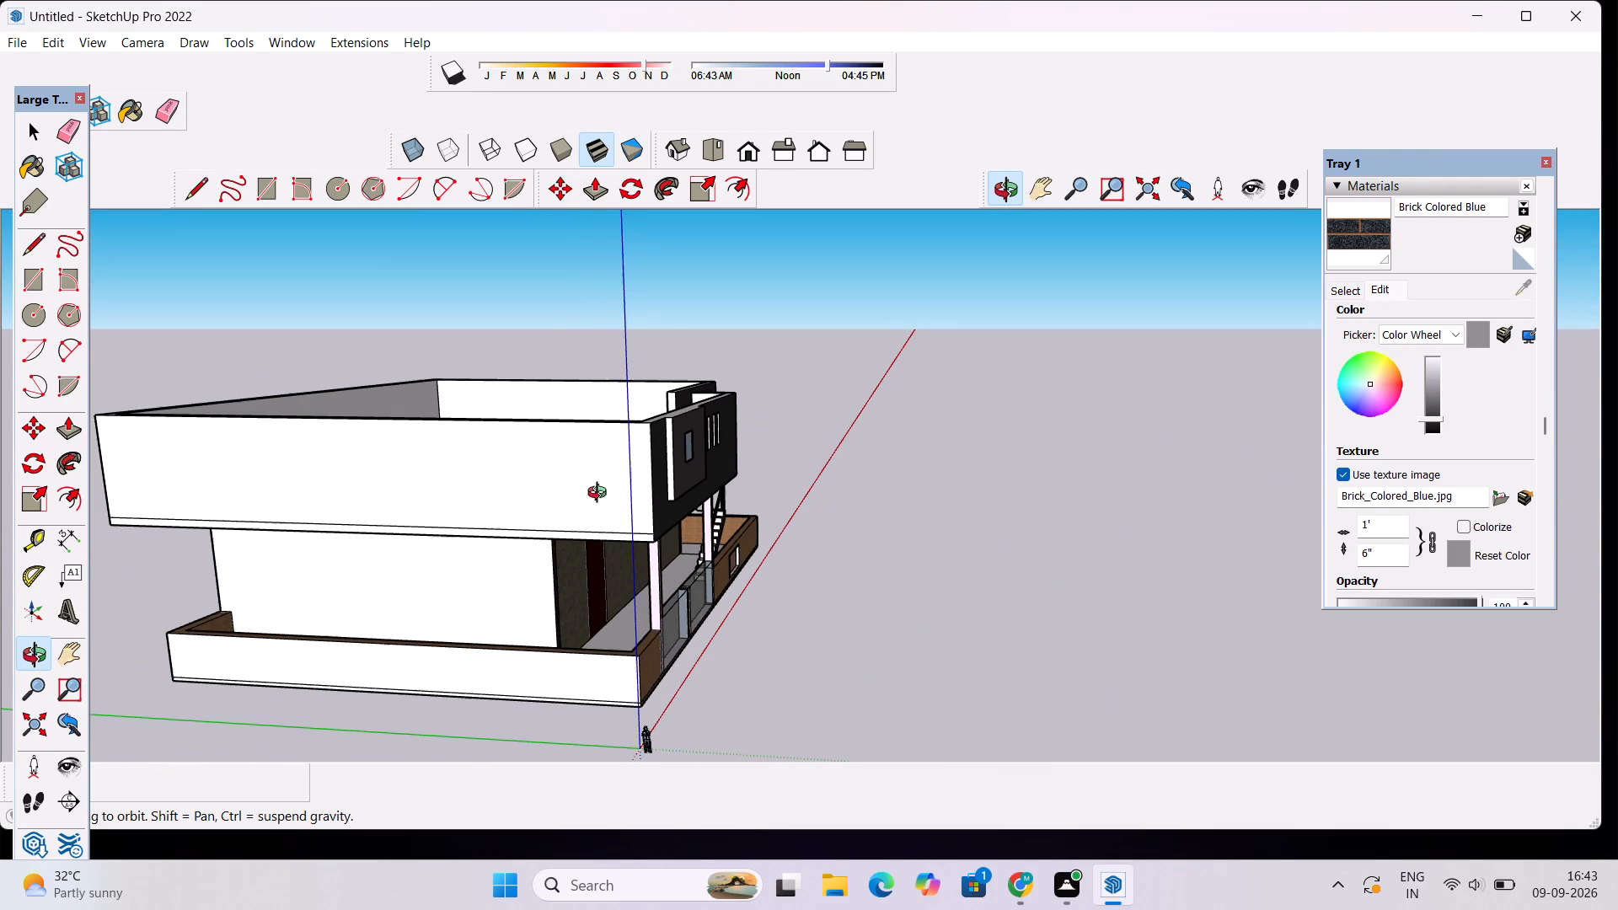
scroll(164, 521, "up", 1)
key("space")
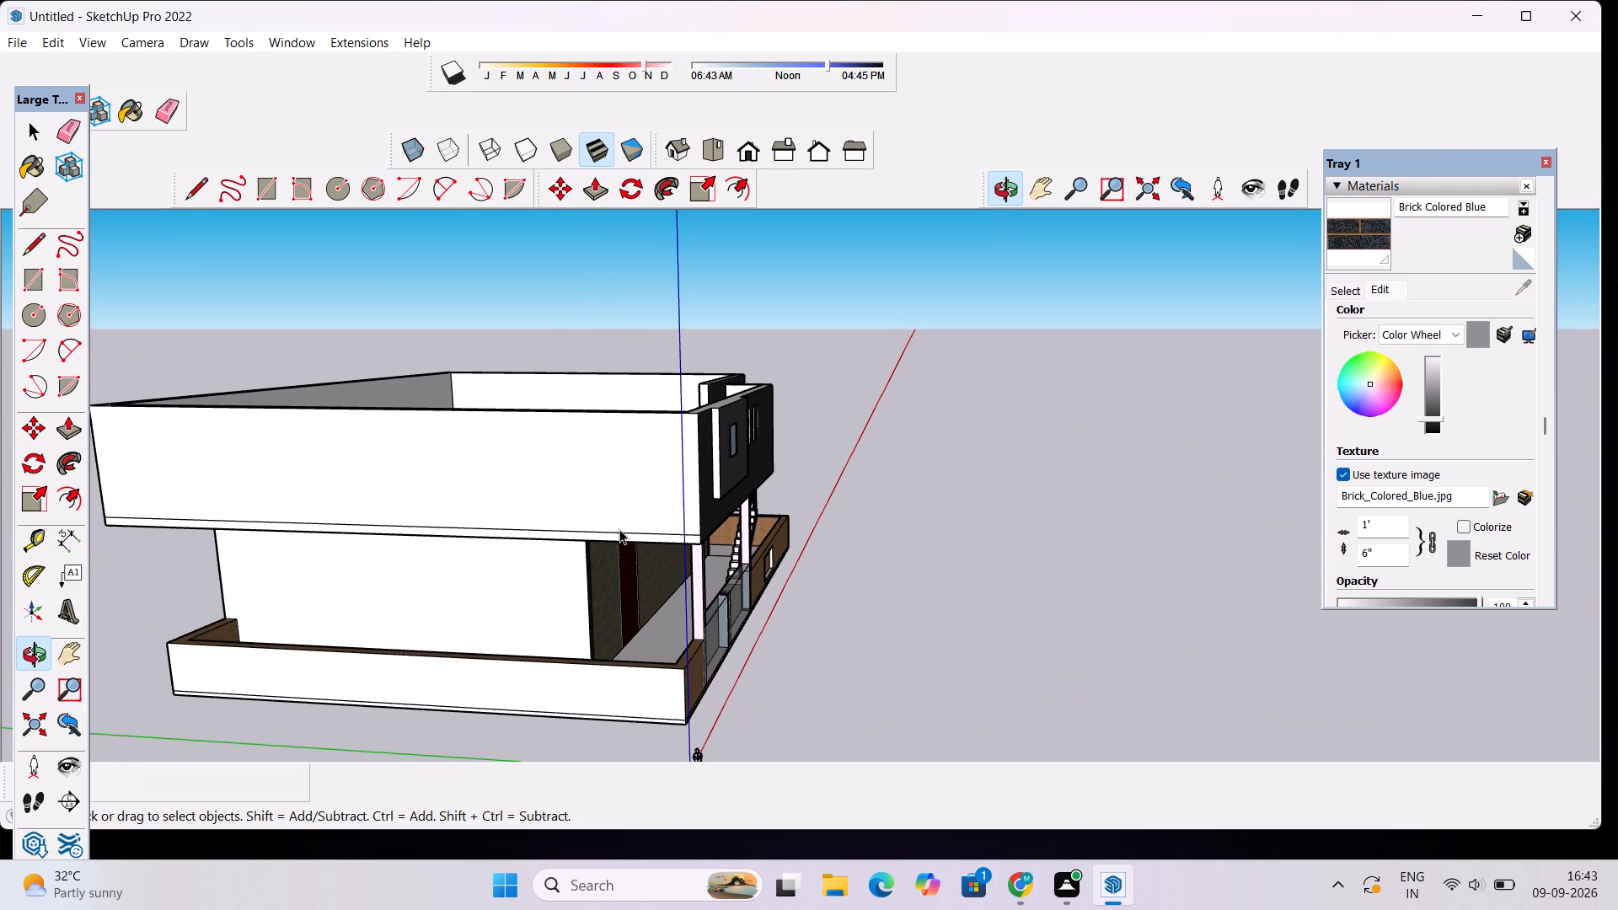
left_click(619, 529)
left_click(871, 489)
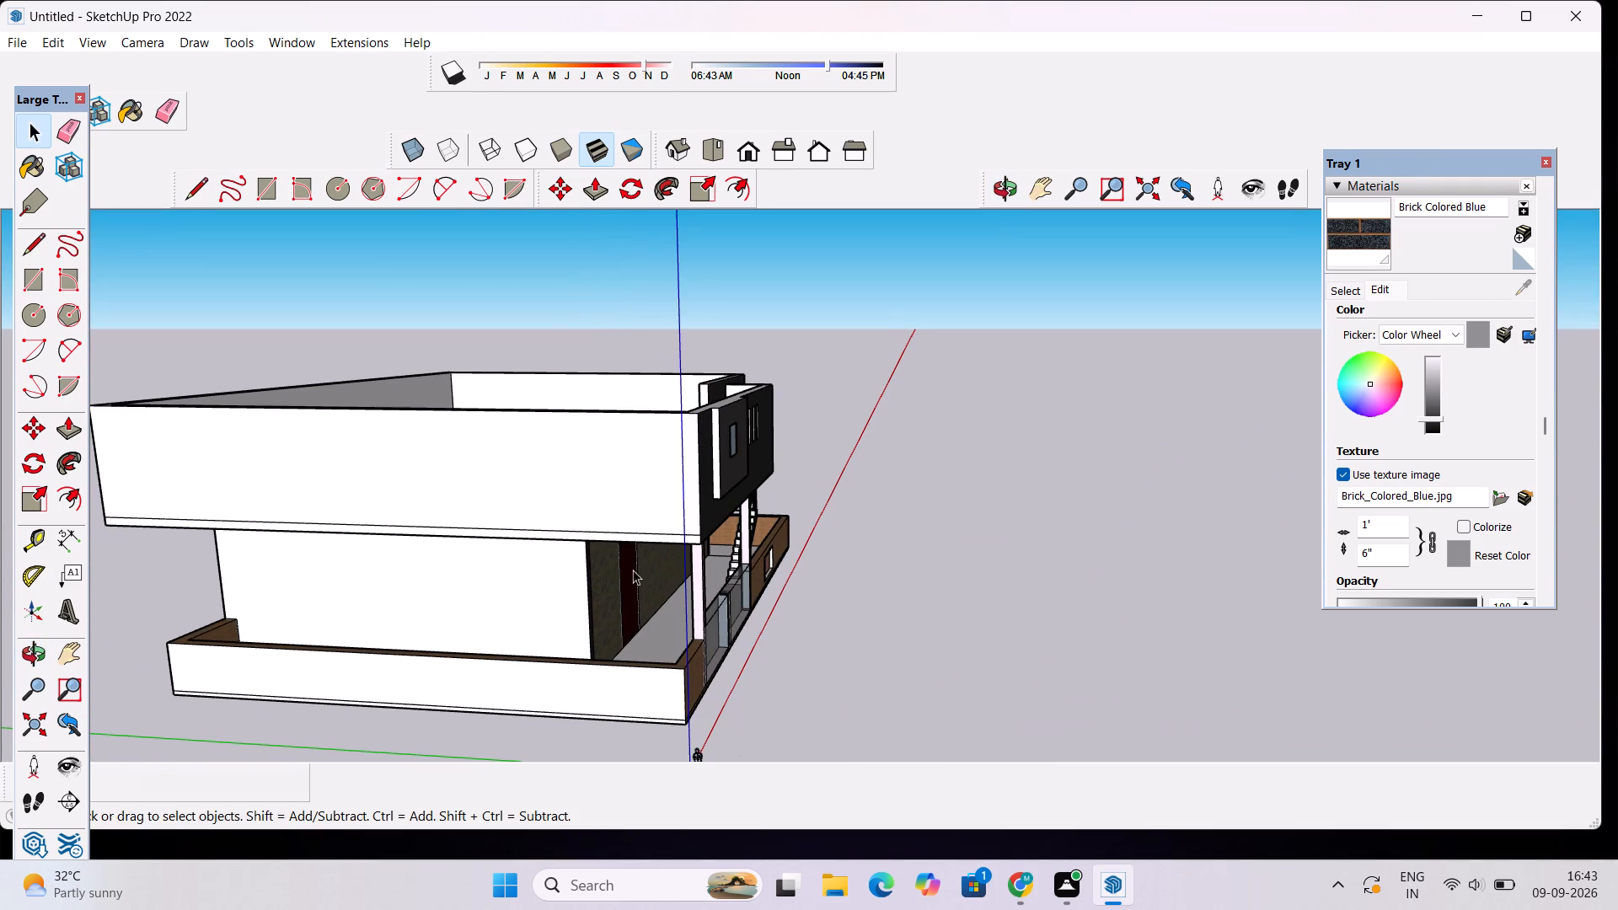
scroll(634, 553, "up", 5)
left_click(693, 512)
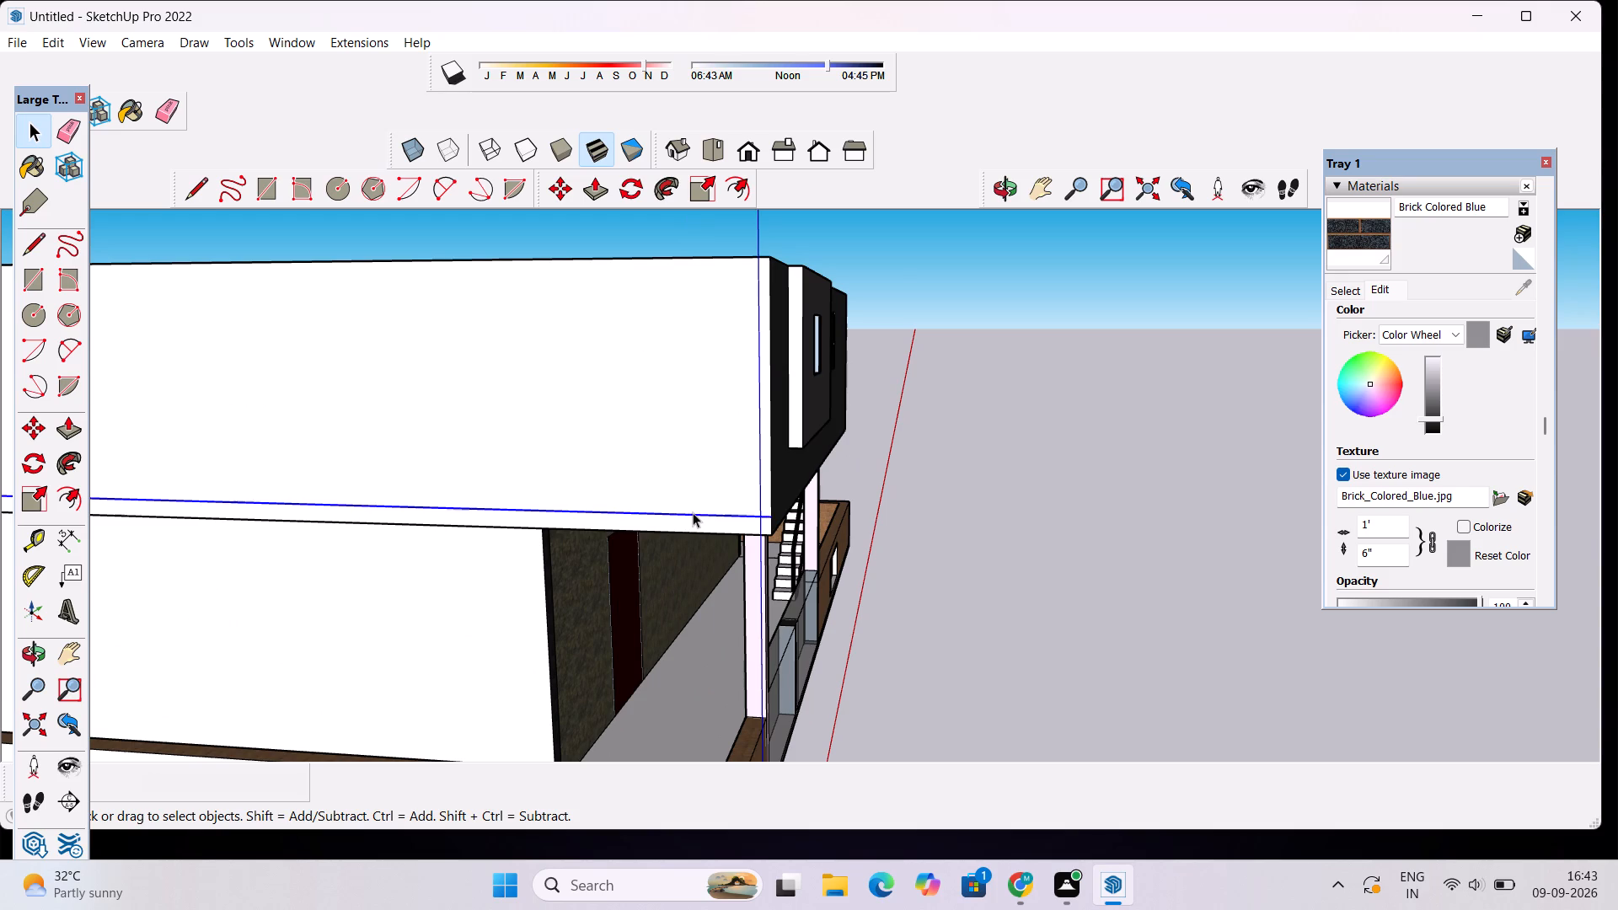
key("Delete")
scroll(762, 497, "down", 2)
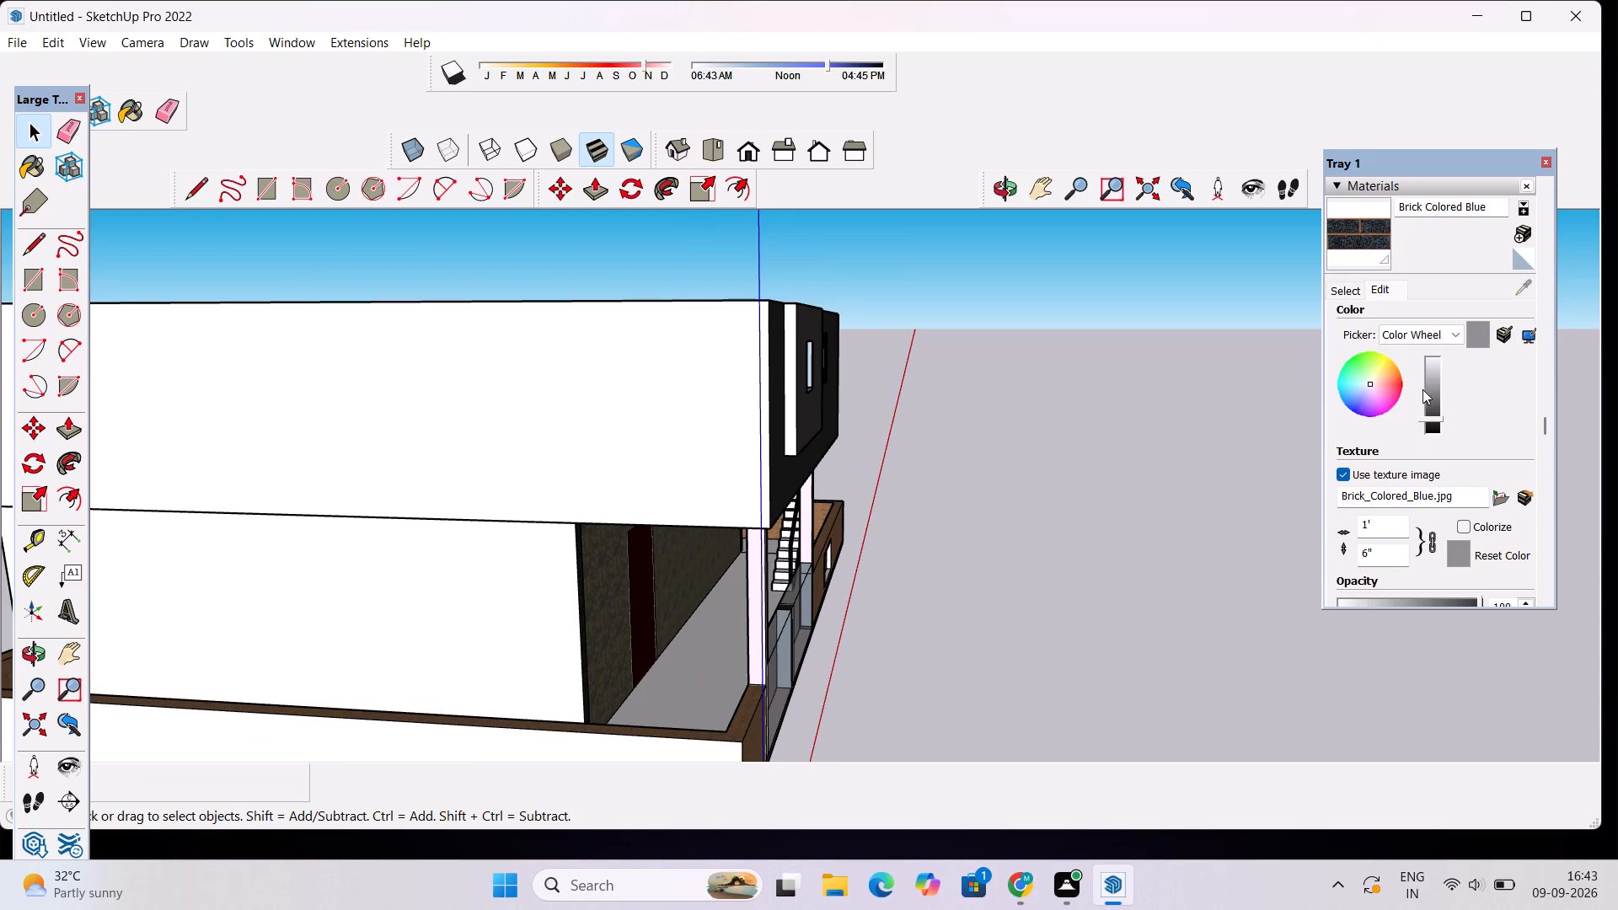
Paint the upper storey's side wall facing the origin and the white side of the projecting window panel with Brick Colored Blue.
left_click(1350, 234)
left_click(699, 383)
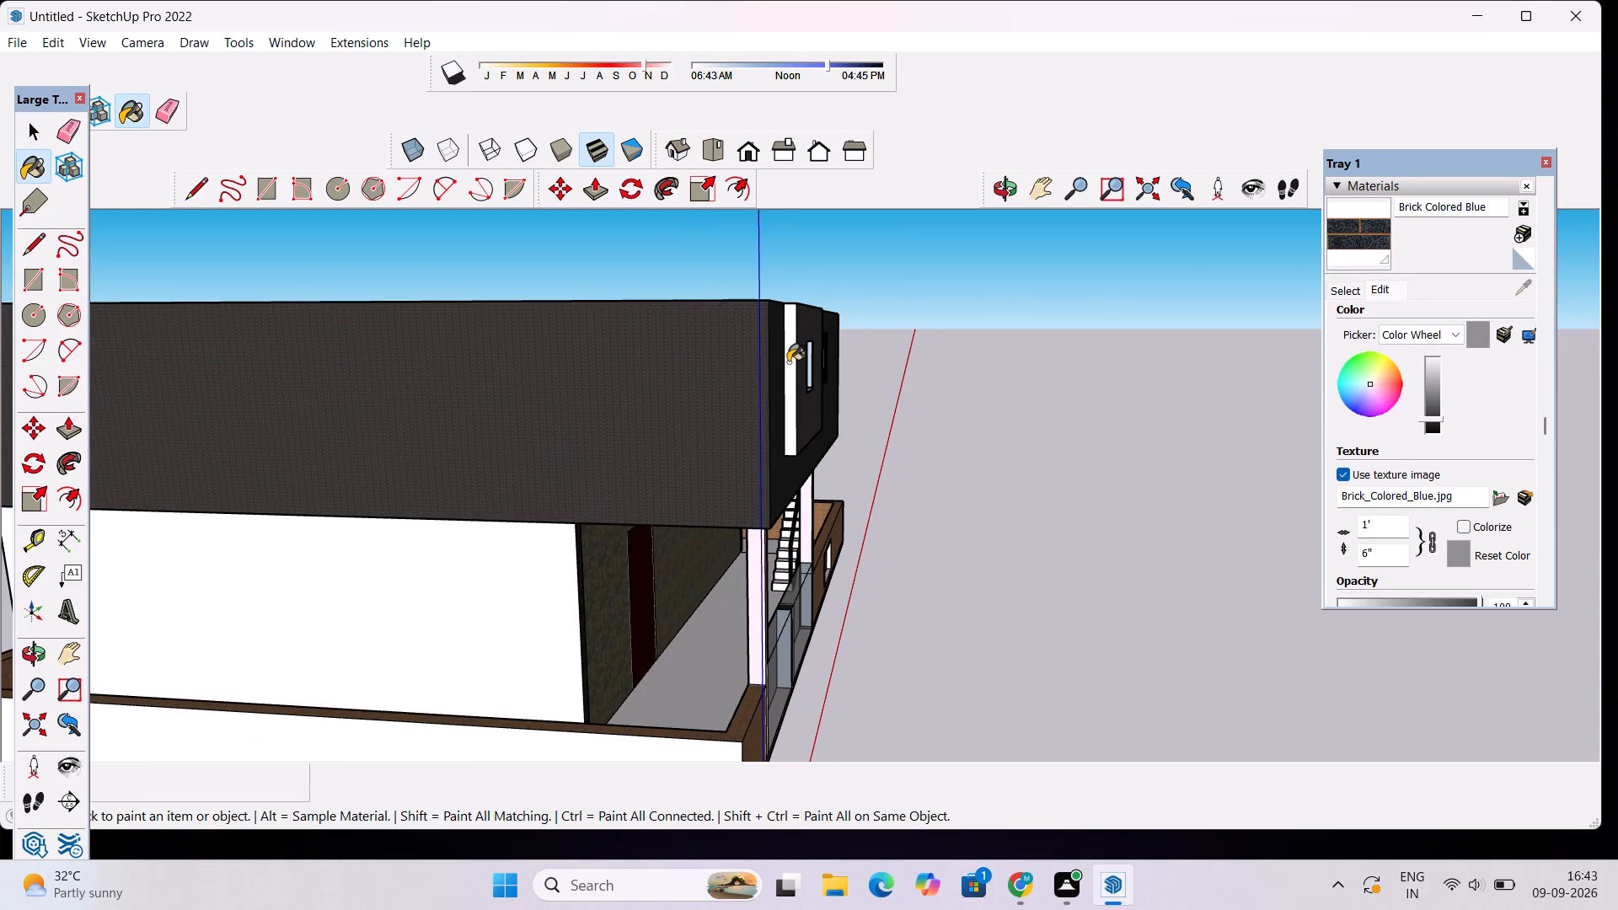
left_click(788, 362)
scroll(857, 360, "down", 1)
Paint the white top face of the upper storey's walls with the darkened Brick Colored Blue.
left_click(1005, 201)
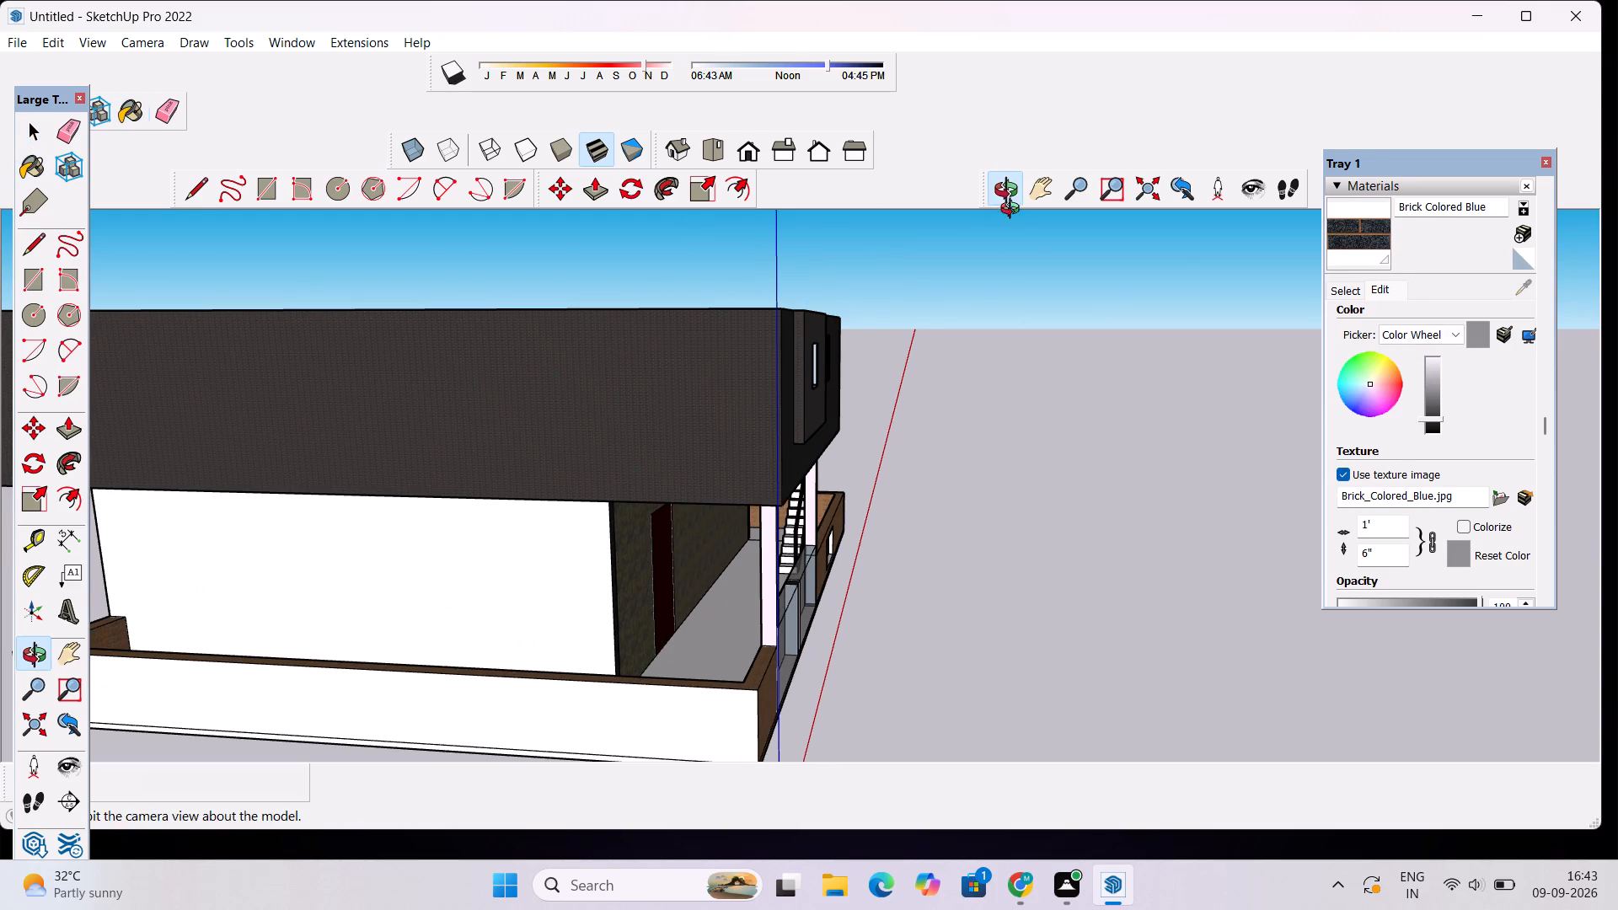
left_click_drag(1031, 269, 548, 409)
left_click_drag(533, 414, 545, 640)
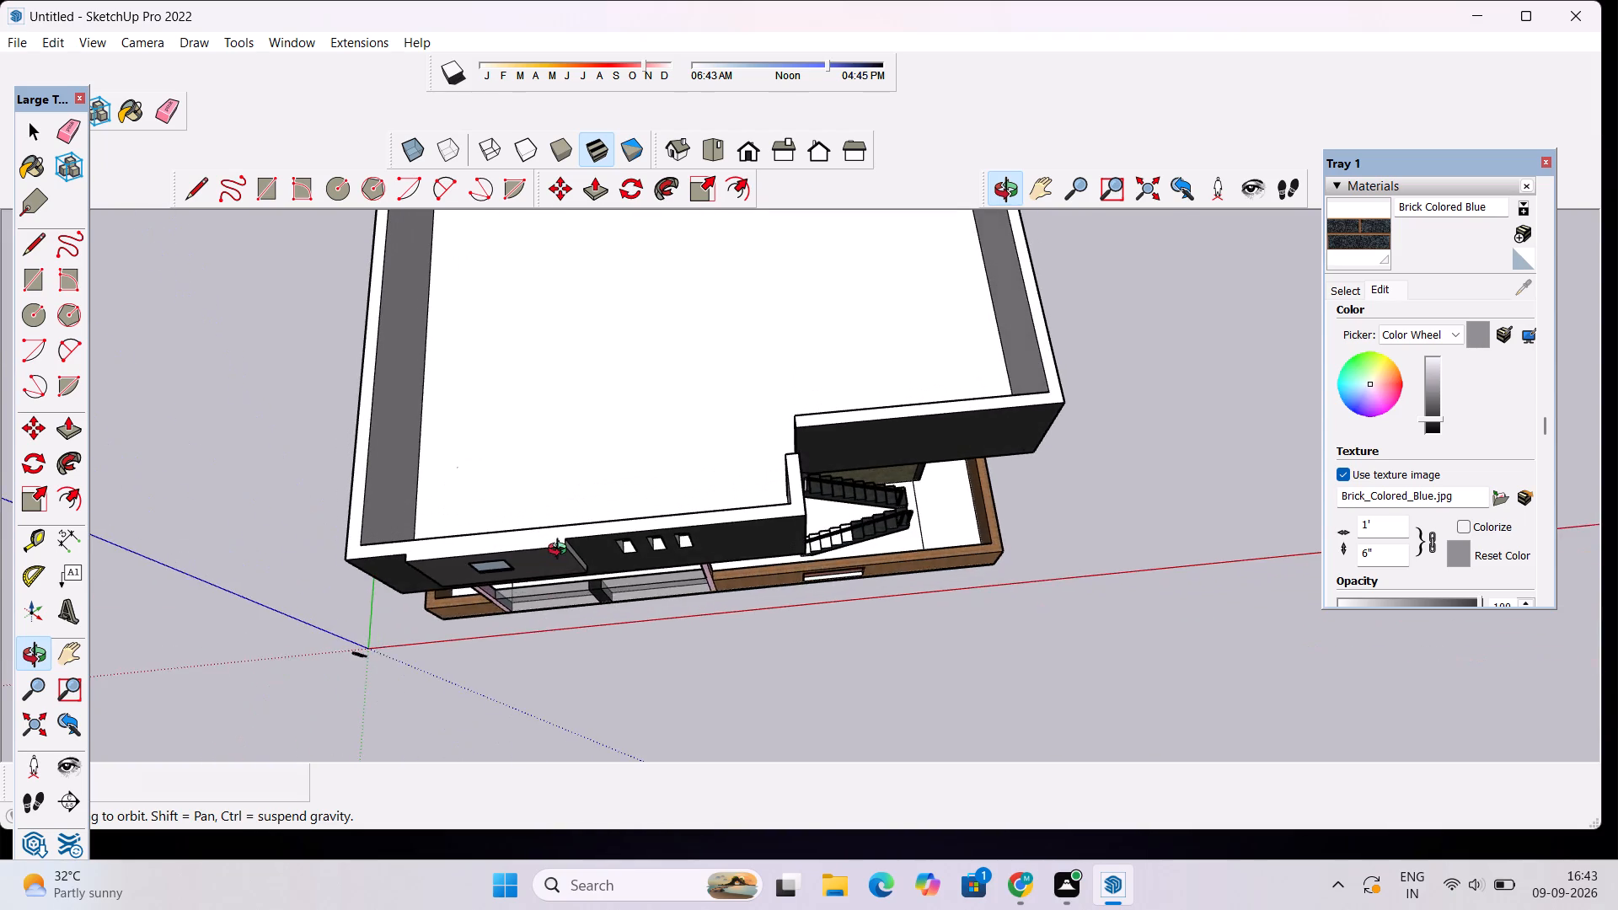
scroll(561, 551, "up", 3)
left_click(1369, 230)
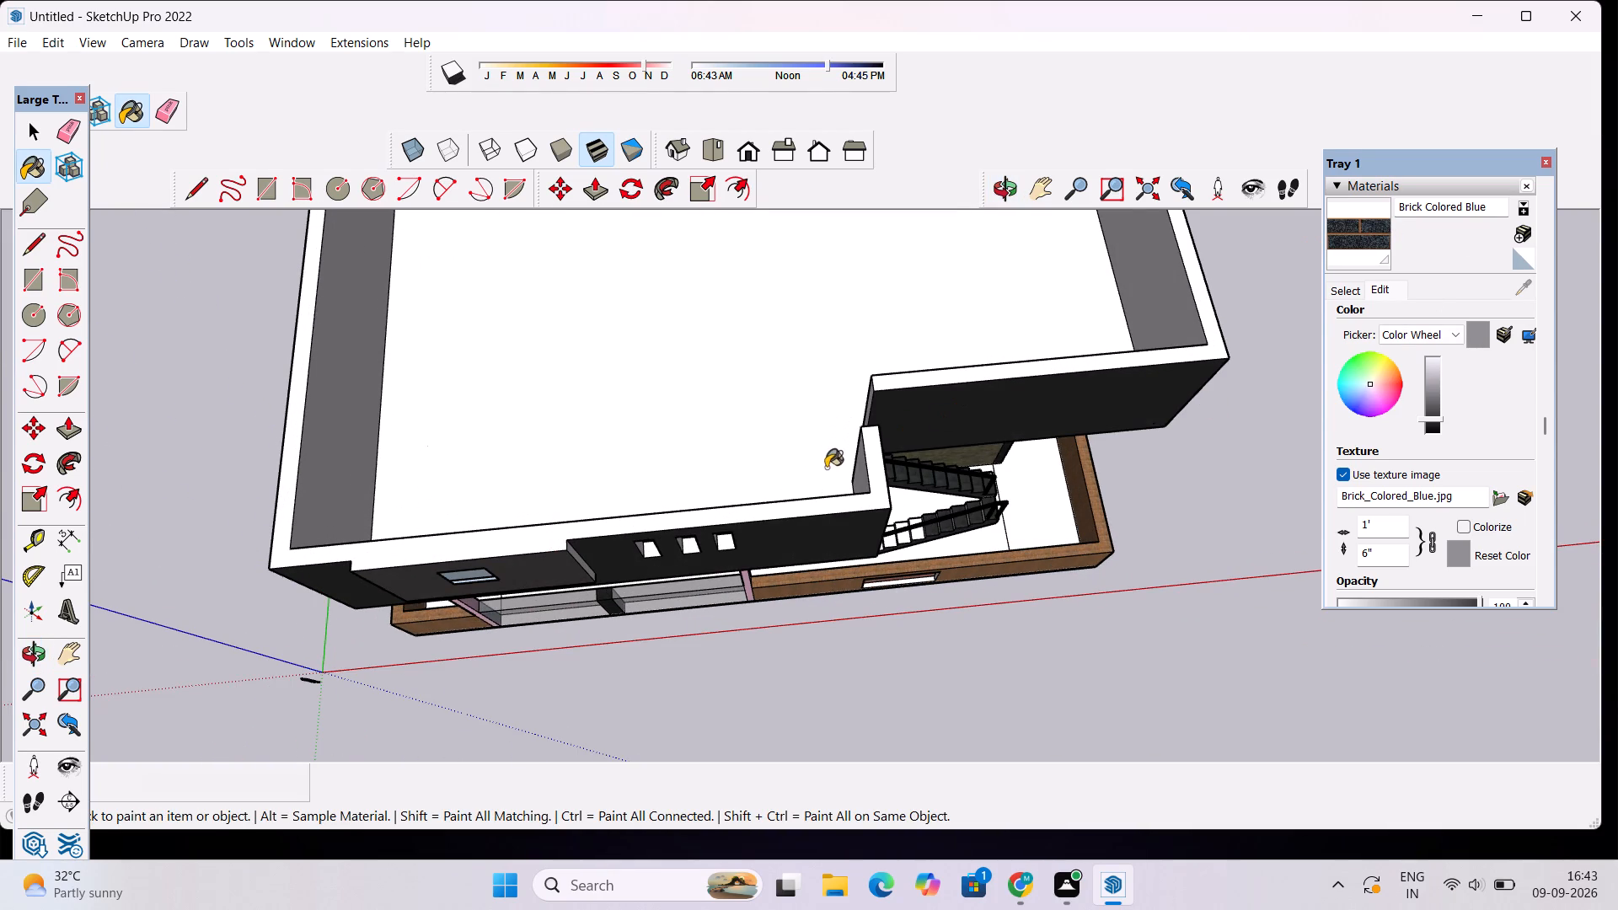
left_click(815, 503)
scroll(829, 484, "down", 10)
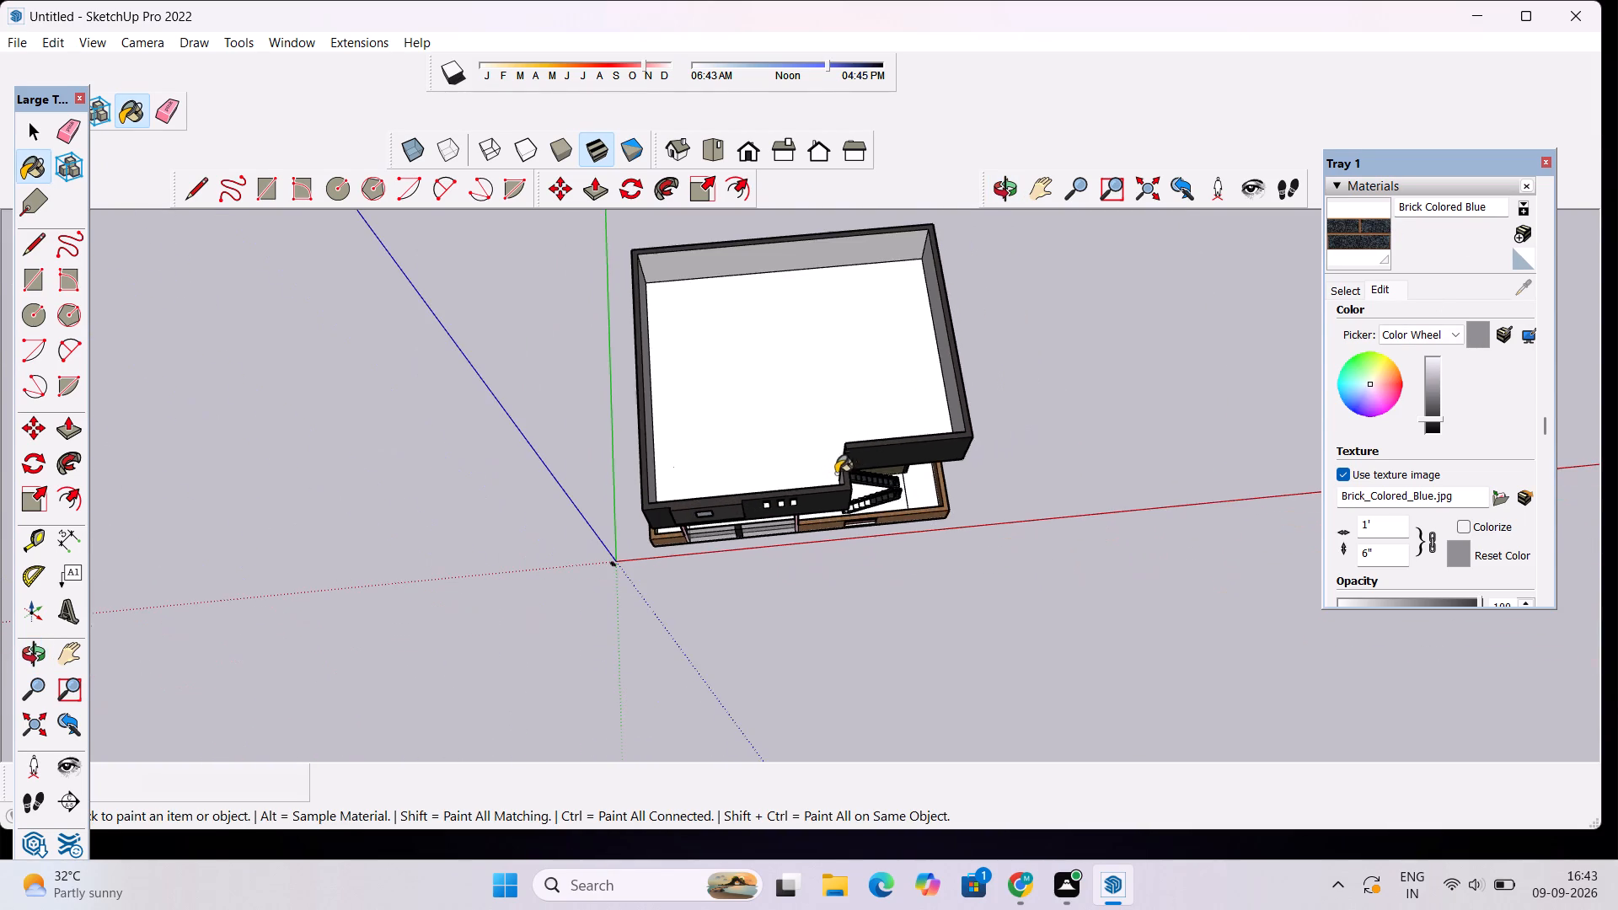
scroll(836, 474, "down", 1)
key("space")
scroll(875, 456, "down", 2)
left_click(1006, 197)
left_click_drag(924, 586, 915, 554)
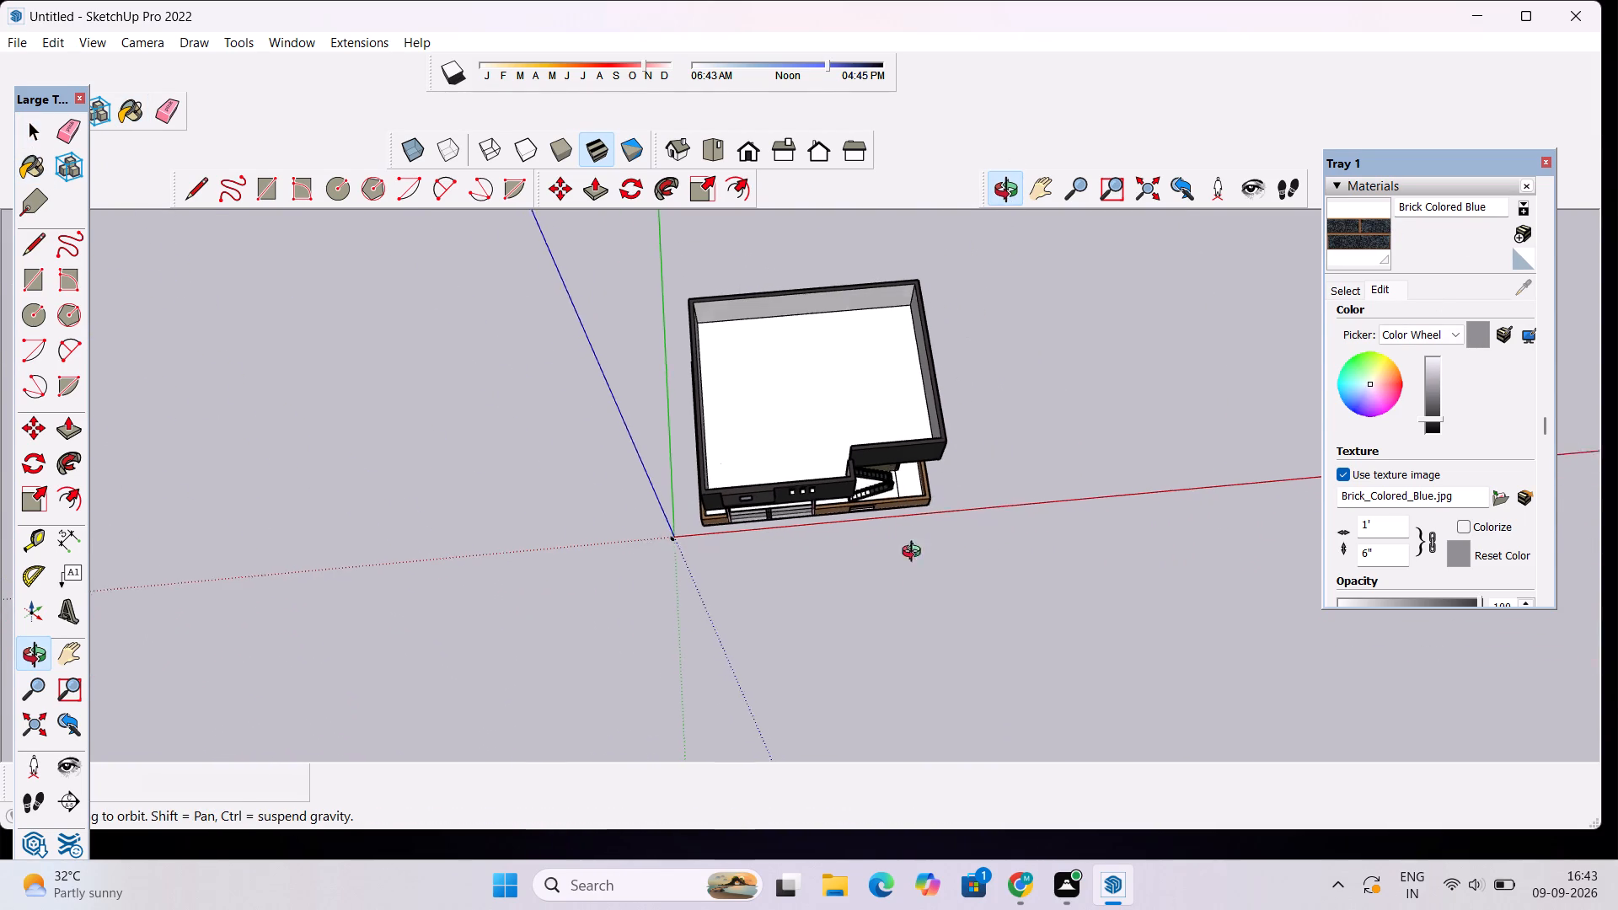
Paint the ground strip beyond the staircase, inside the brick boundary wall, with the Pavers with Grass herringbone material from the landscaping collection.
left_click_drag(915, 554, 844, 384)
scroll(865, 491, "up", 3)
left_click_drag(691, 661, 804, 676)
scroll(834, 506, "up", 7)
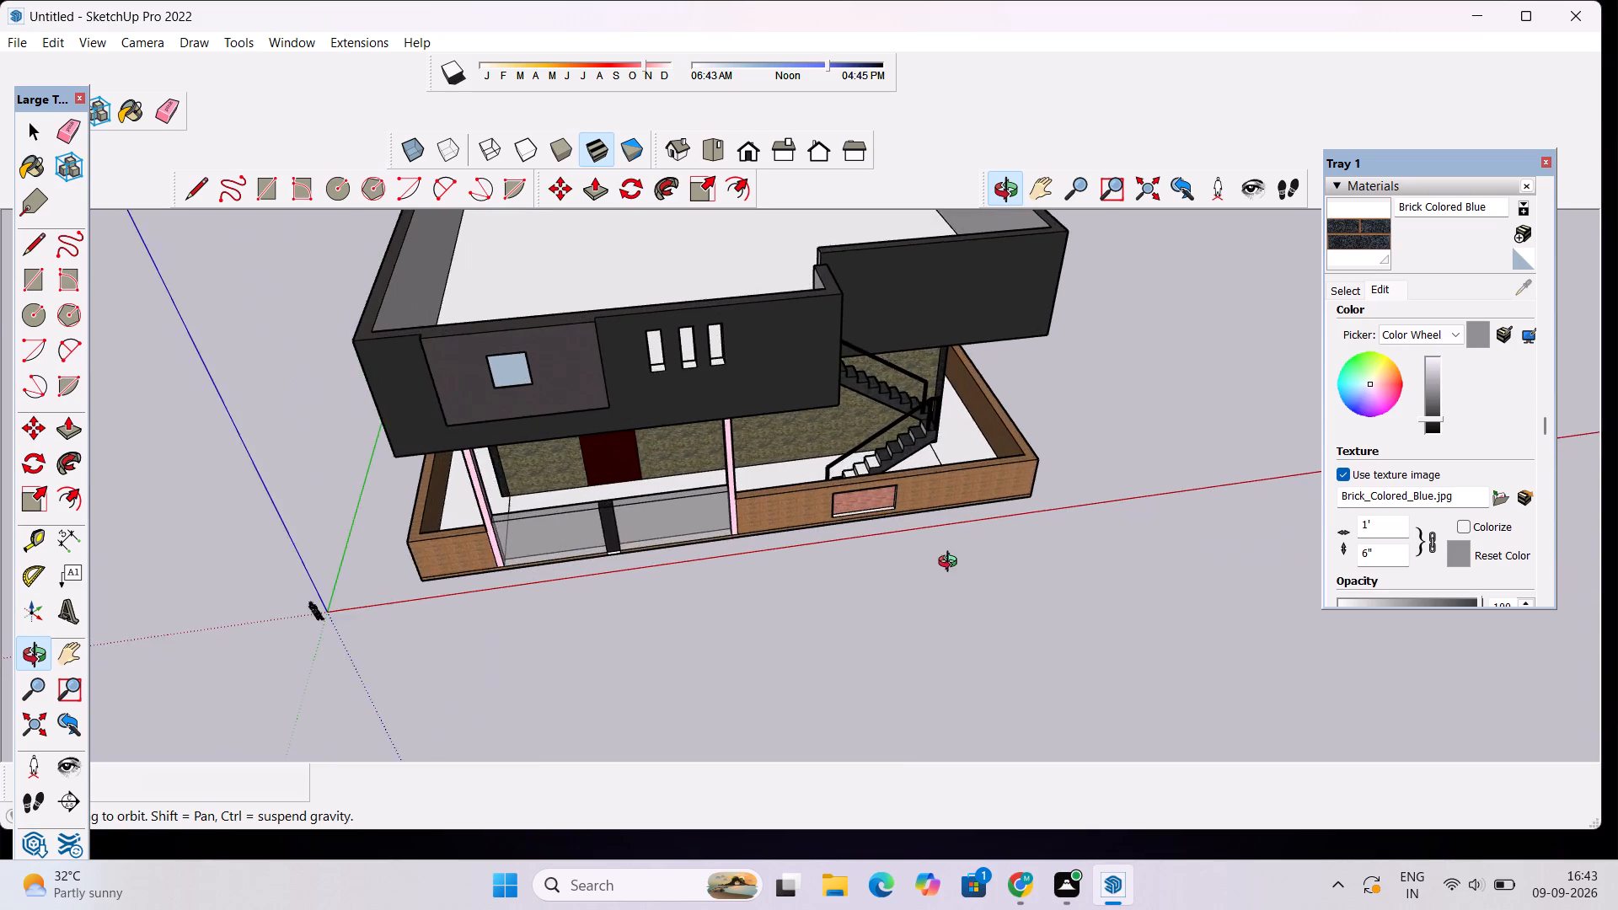
scroll(951, 564, "up", 1)
left_click_drag(964, 548, 891, 699)
scroll(946, 517, "up", 4)
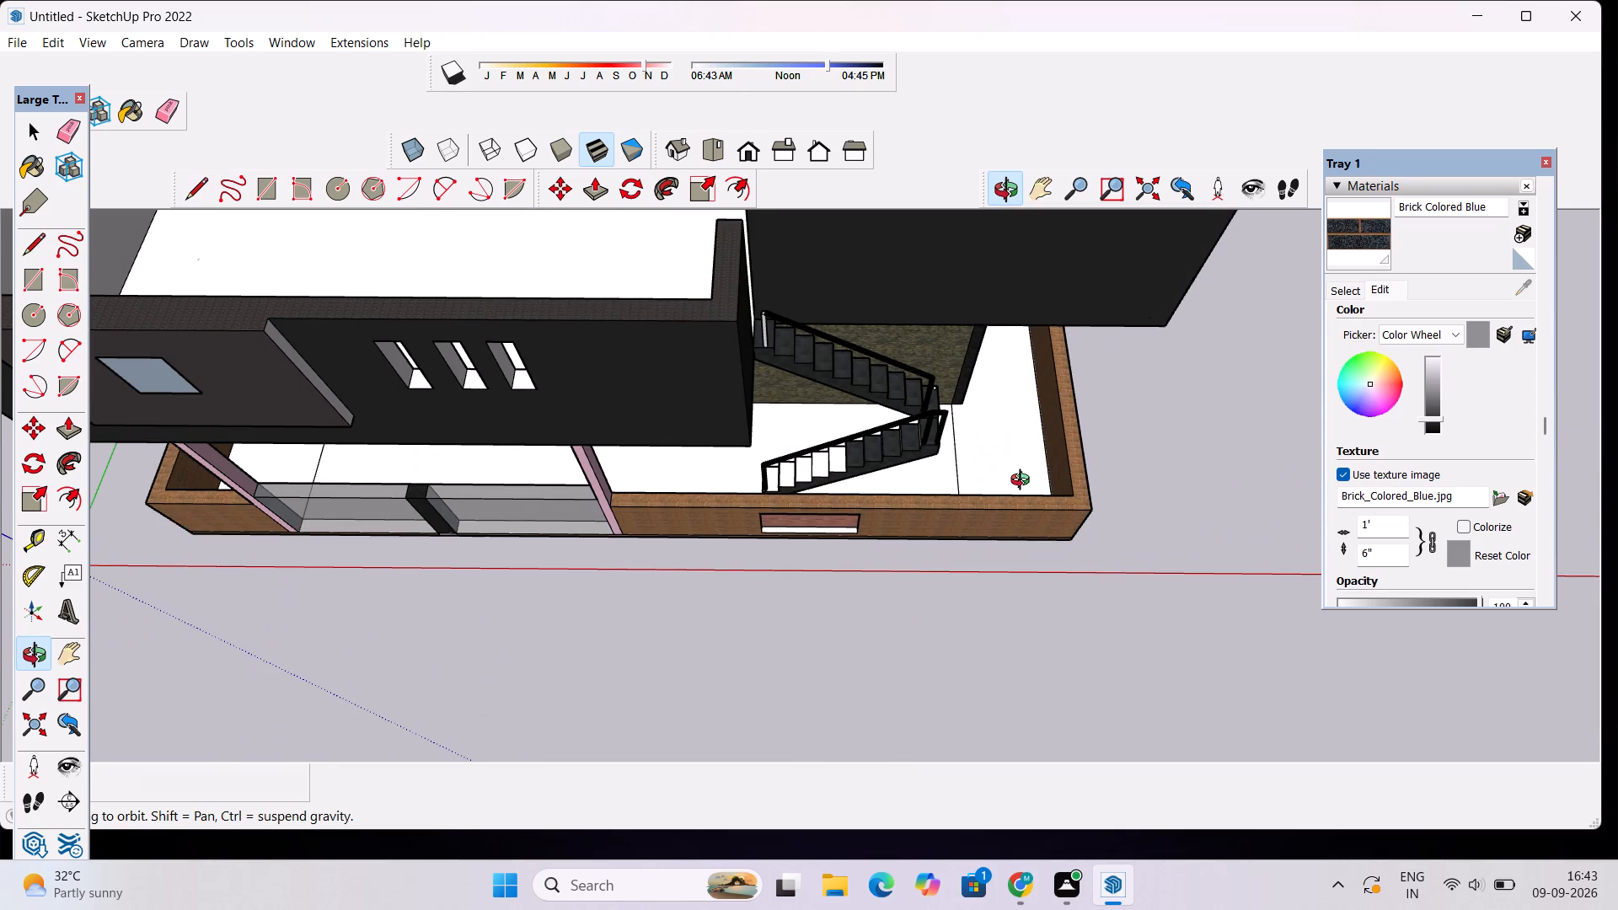
key("space")
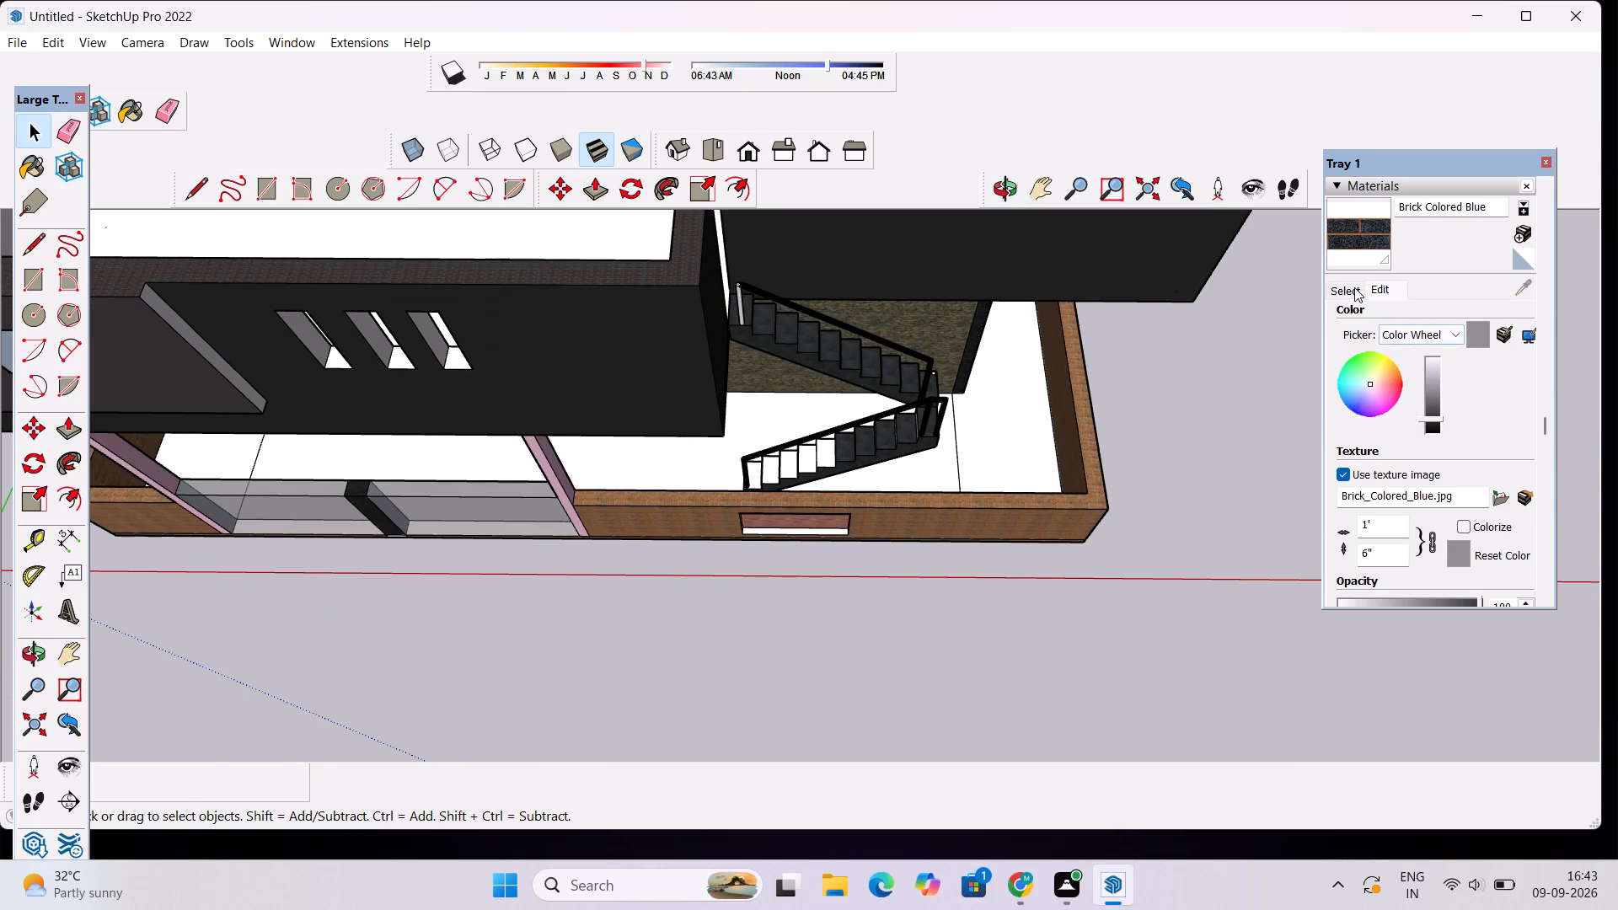
left_click(1353, 288)
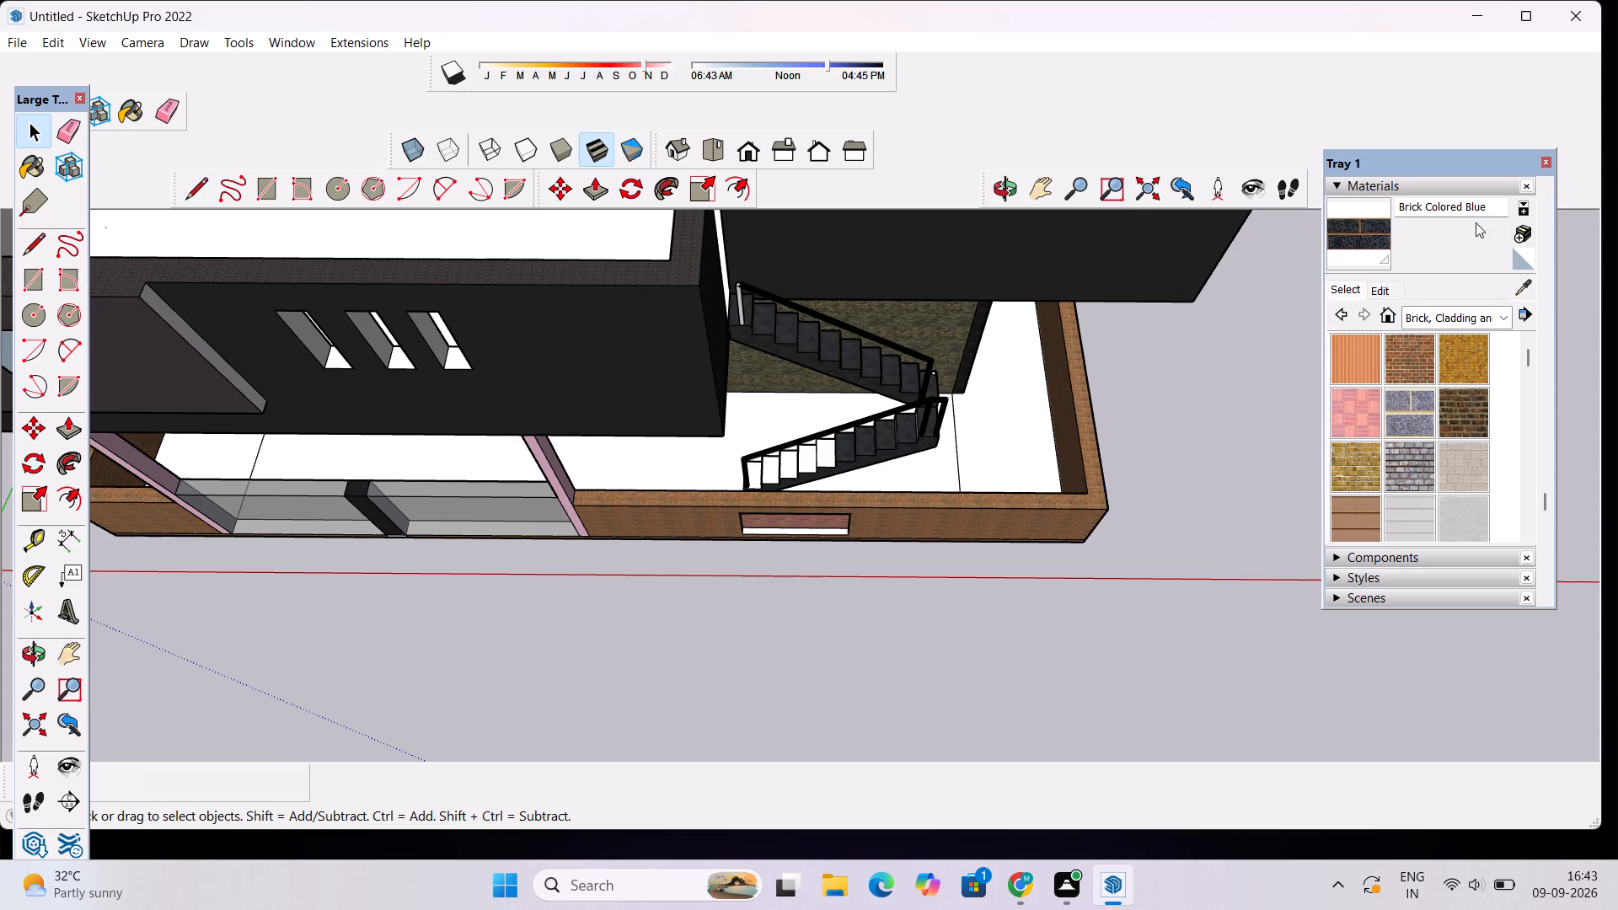
left_click(1499, 319)
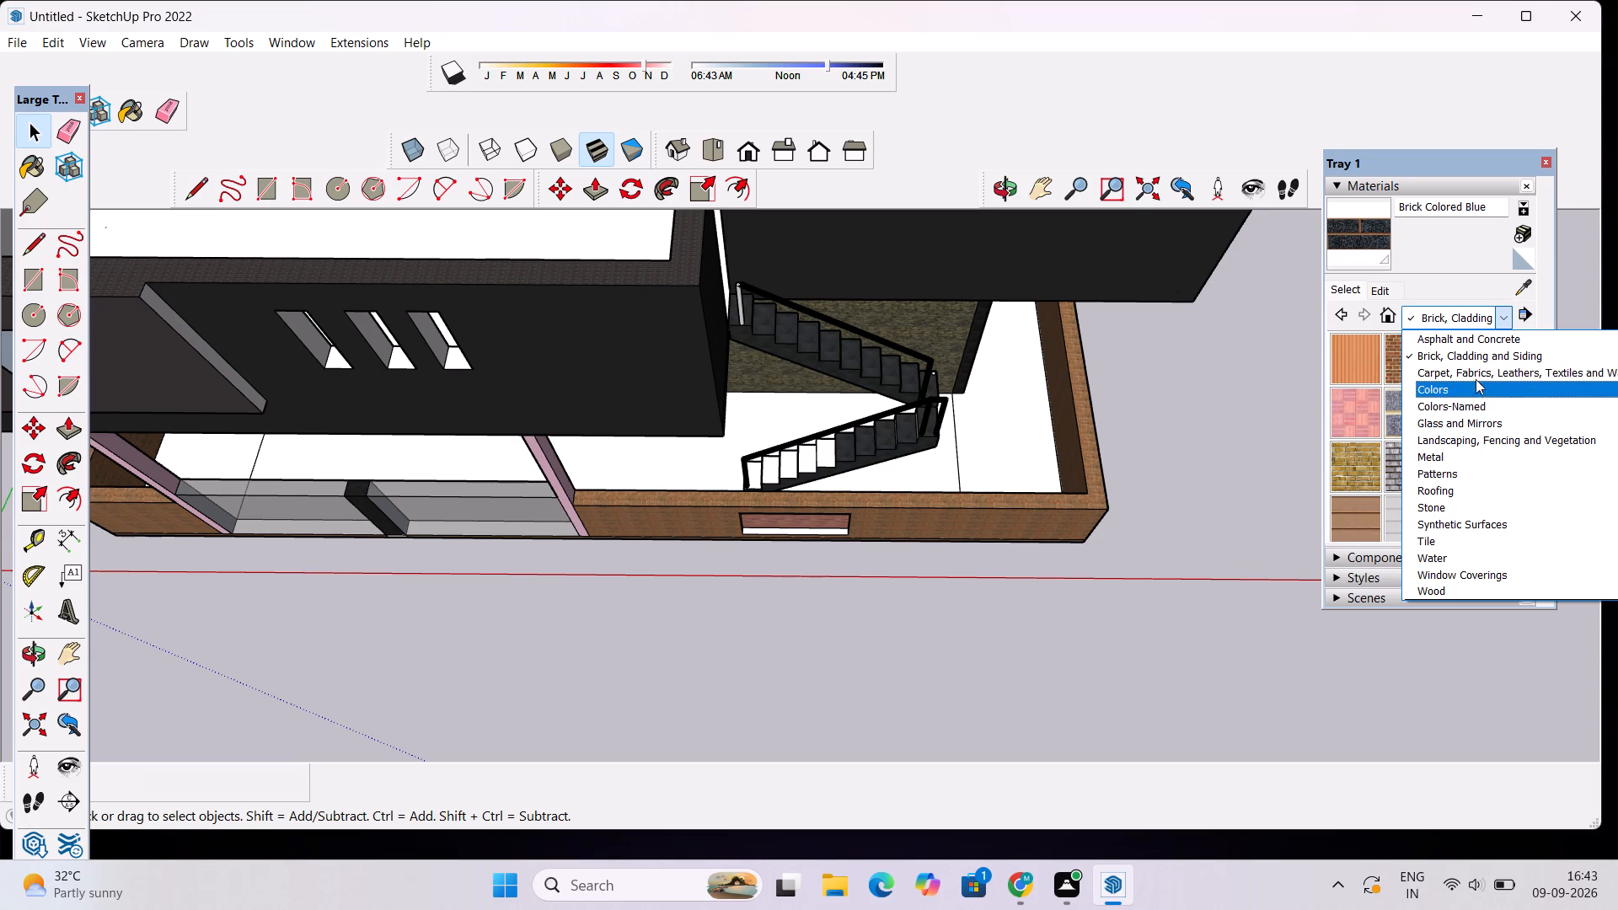
scroll(1455, 364, "up", 1)
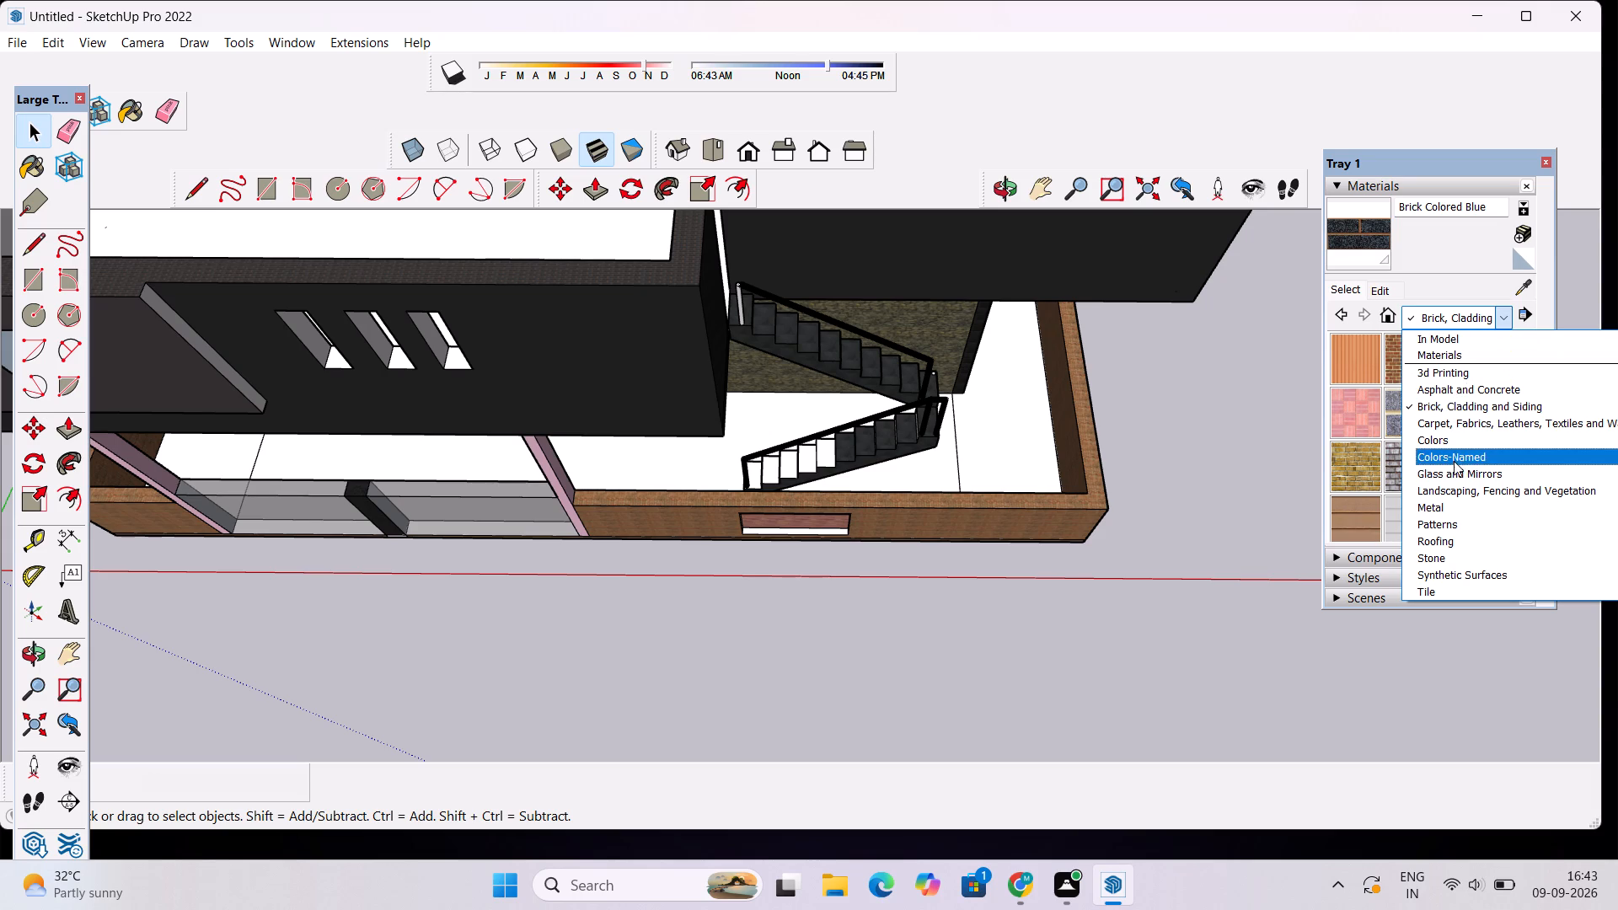
left_click(1460, 489)
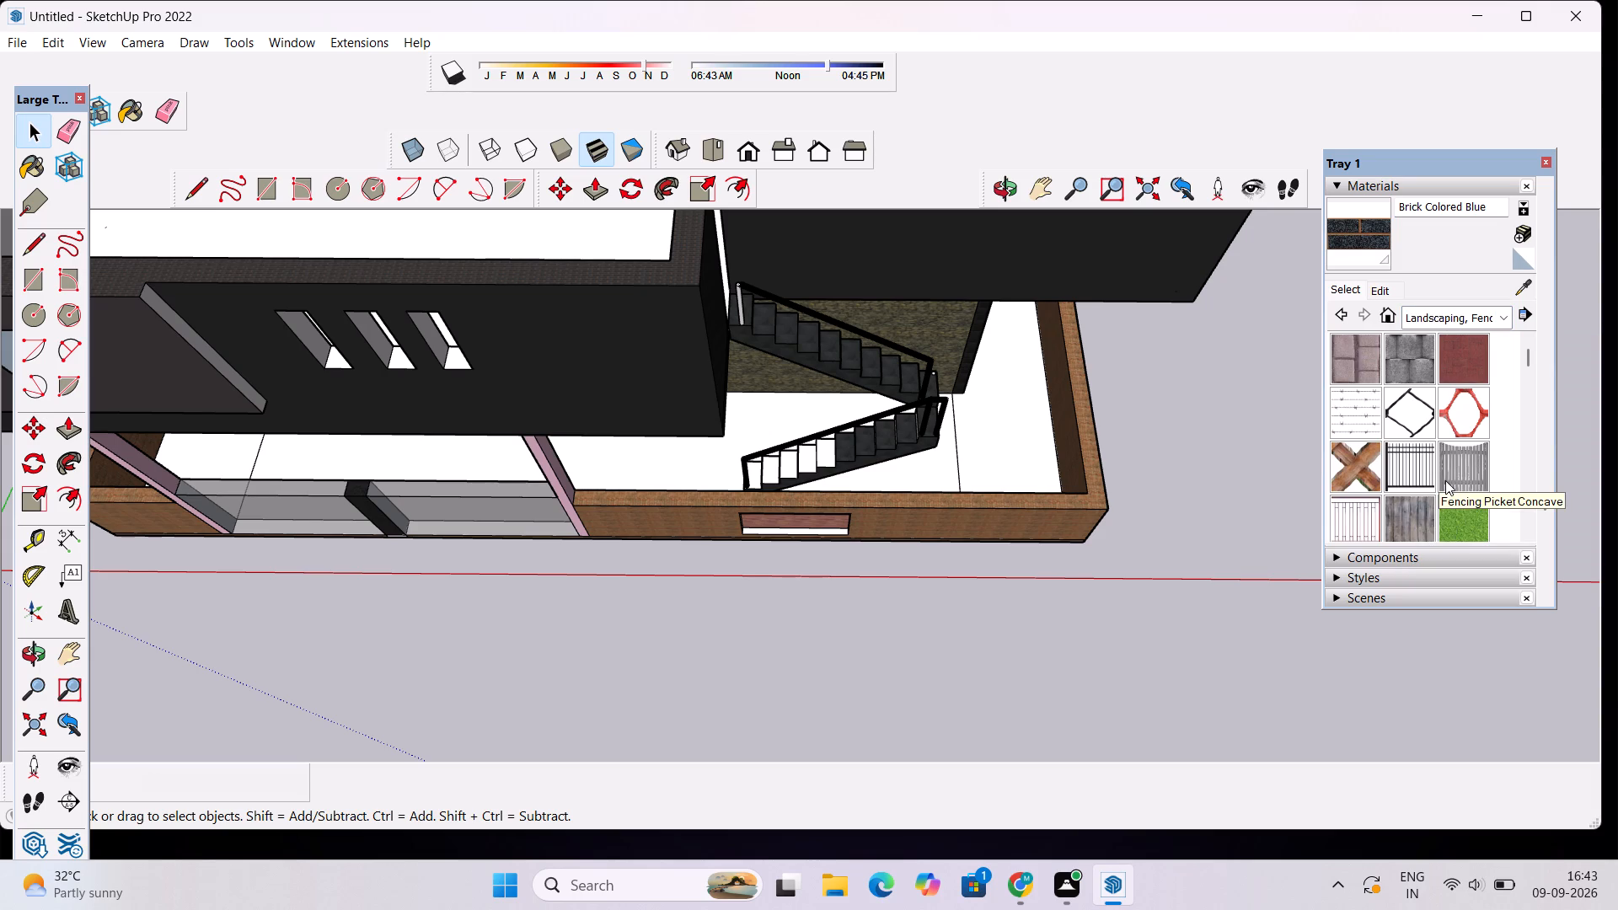
scroll(1445, 480, "down", 1)
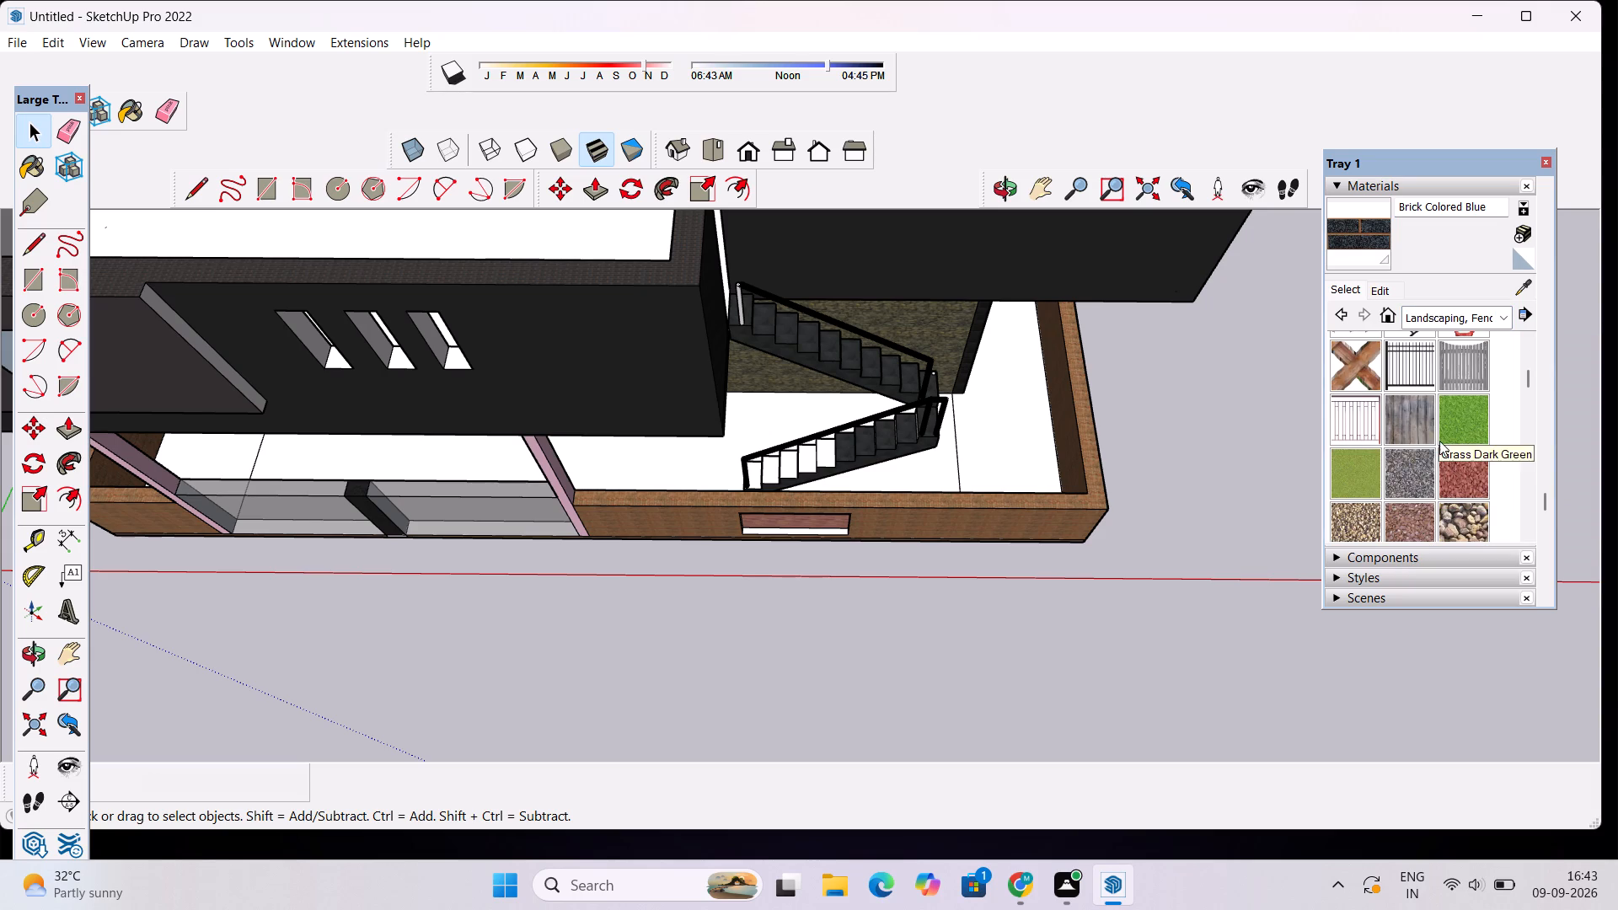
scroll(1433, 442, "down", 1)
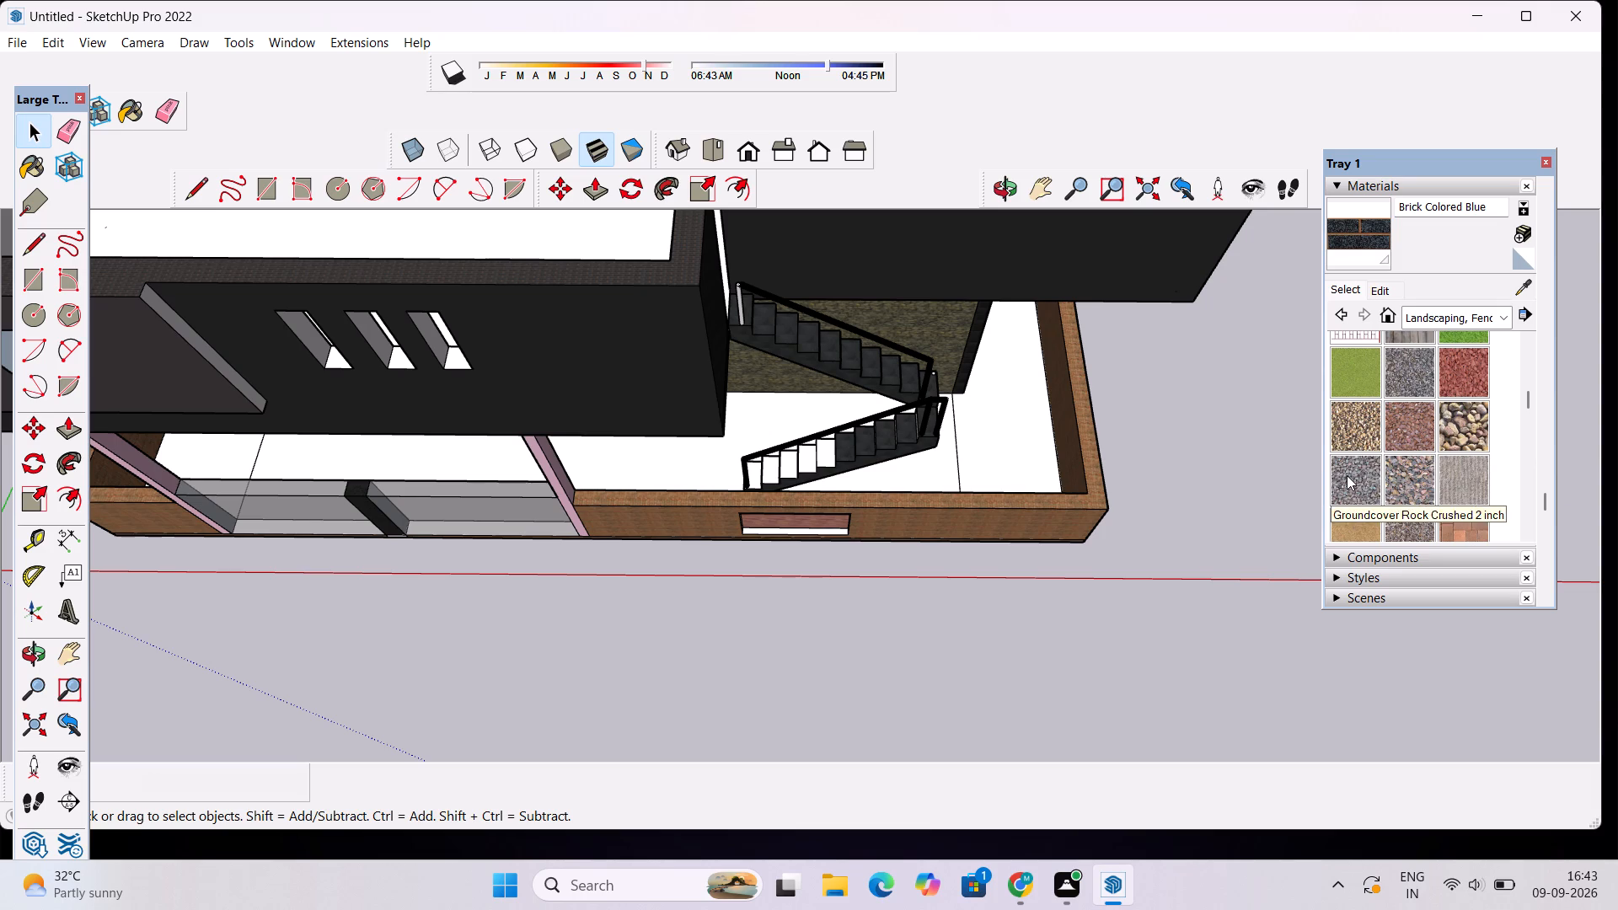
scroll(1347, 475, "down", 2)
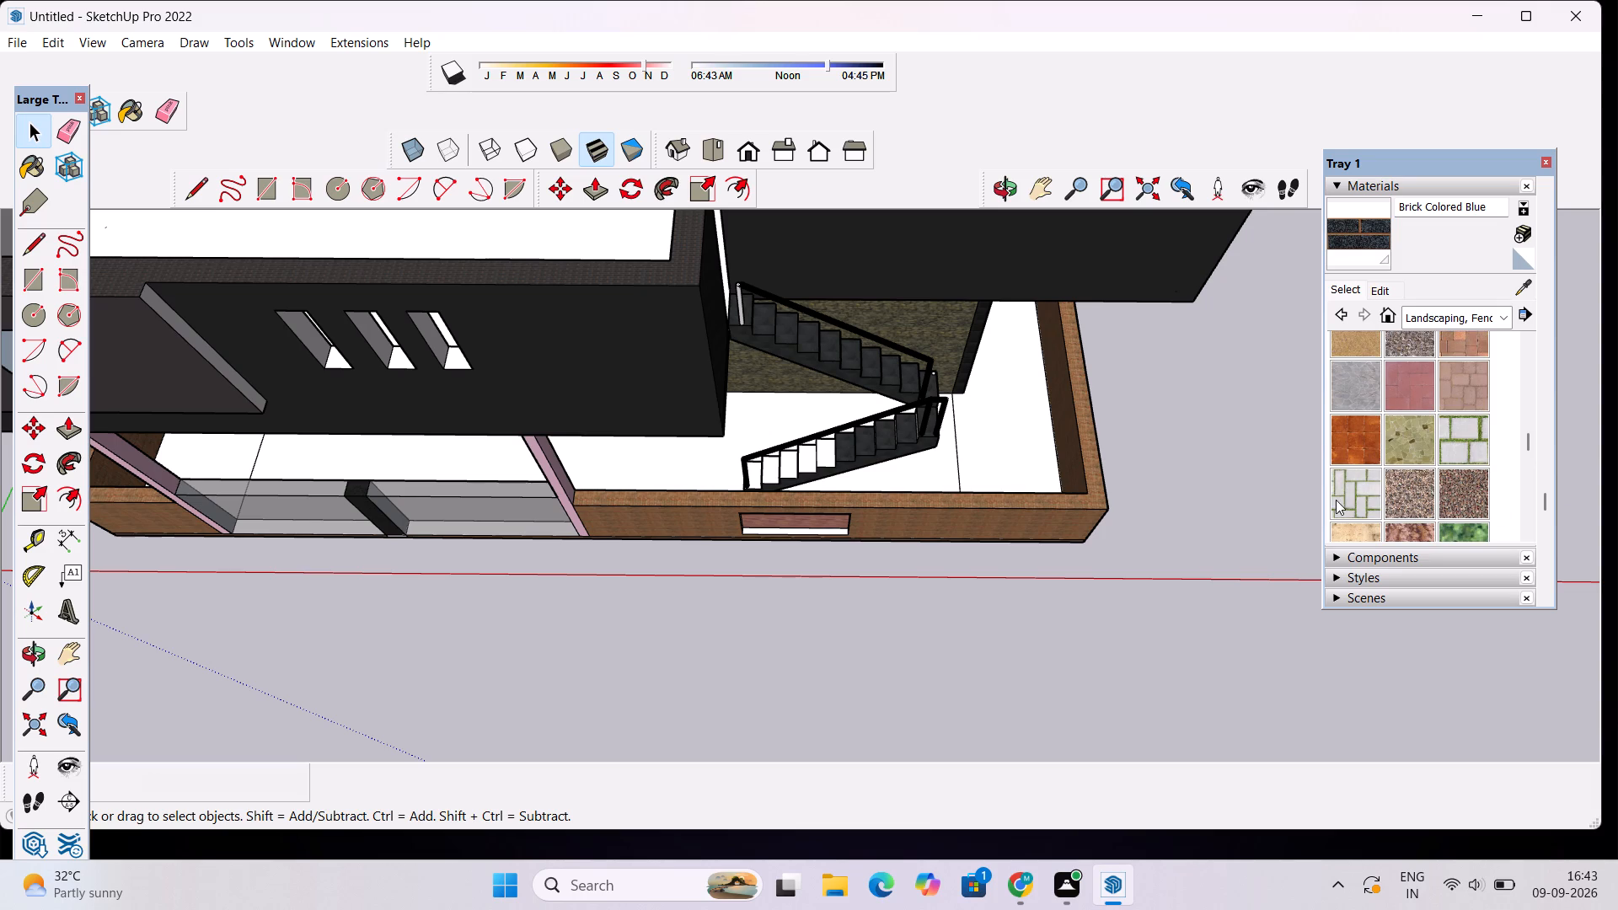
left_click(1339, 496)
left_click(1014, 450)
Paint the ground strip at the opposite end, behind the glass panels nearest the origin, with the same Pavers with Grass material.
scroll(1014, 446, "down", 3)
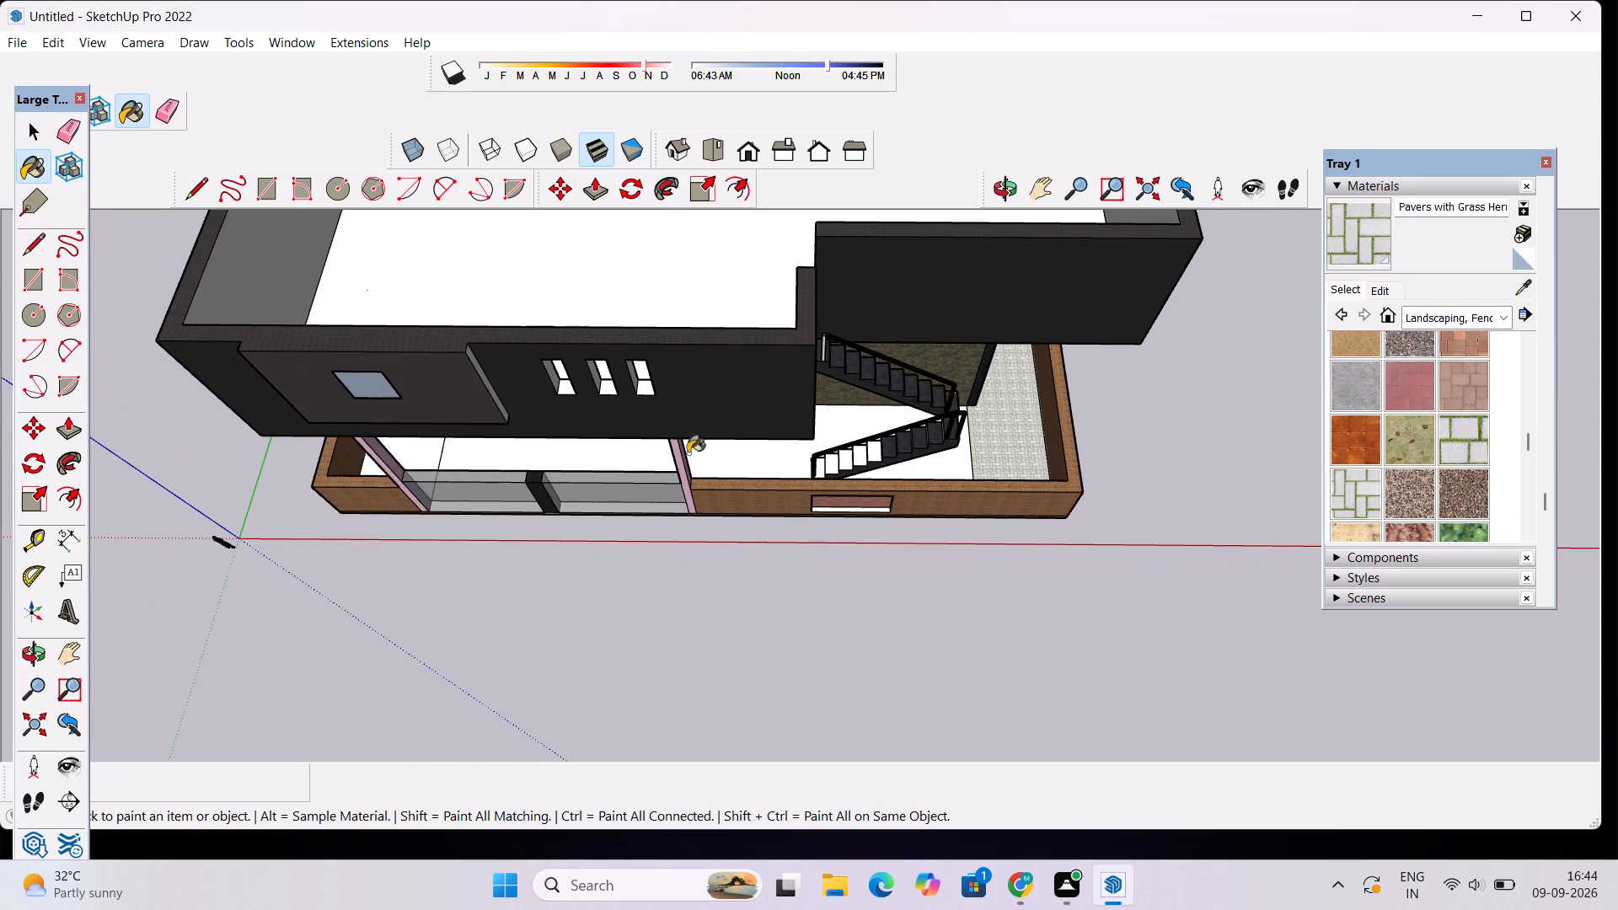
scroll(367, 434, "up", 10)
left_click(482, 420)
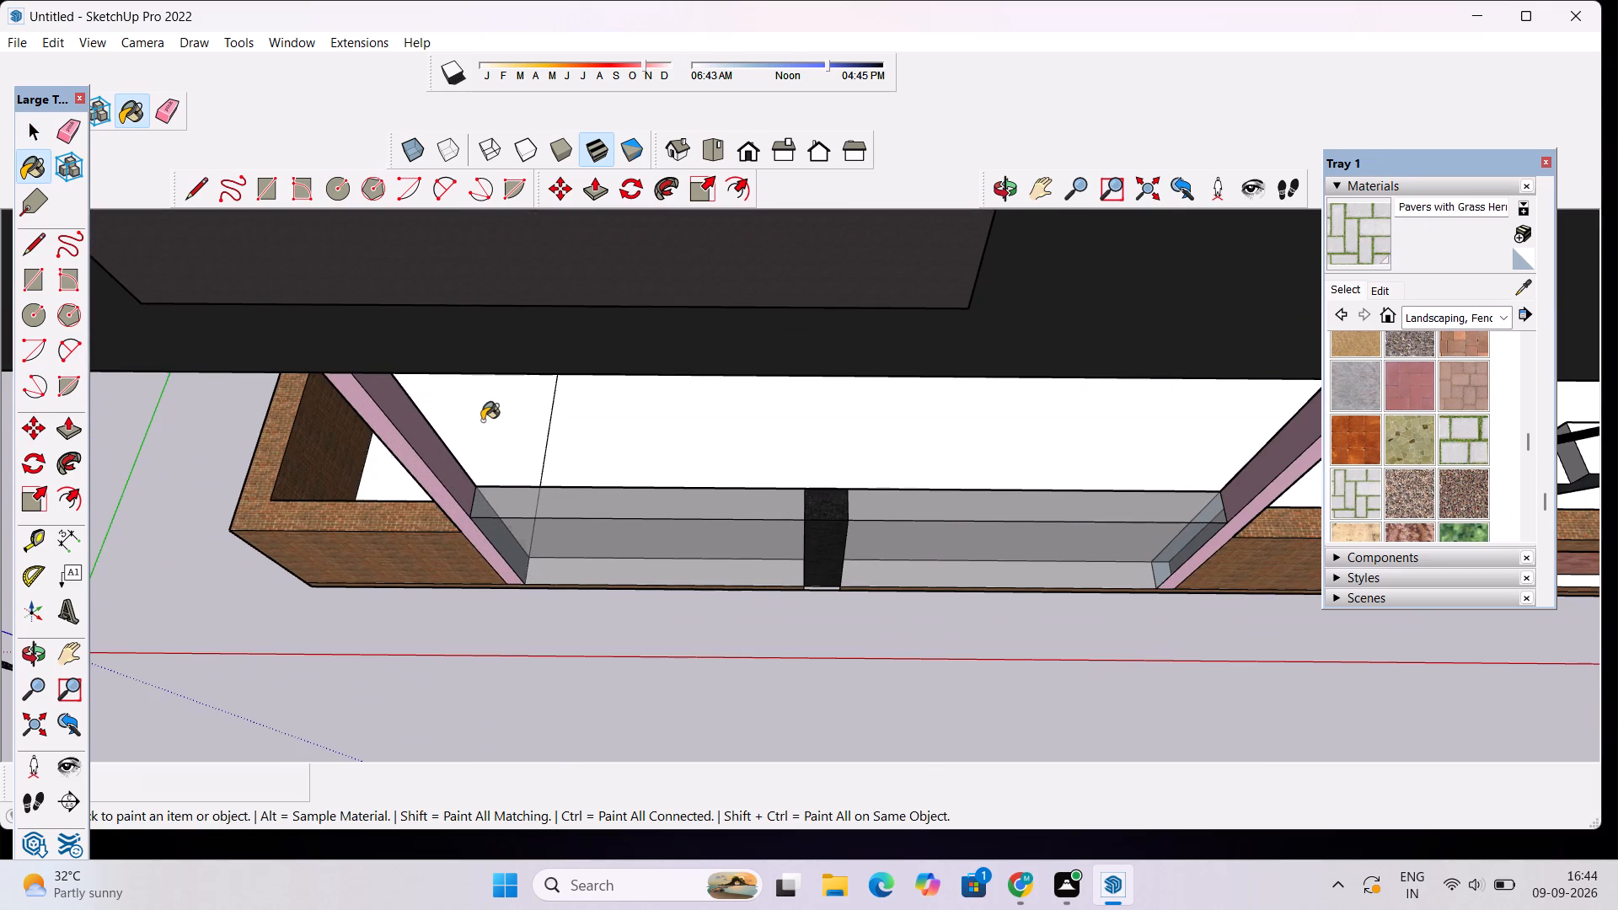
scroll(485, 430, "down", 6)
scroll(715, 495, "up", 3)
scroll(728, 477, "down", 3)
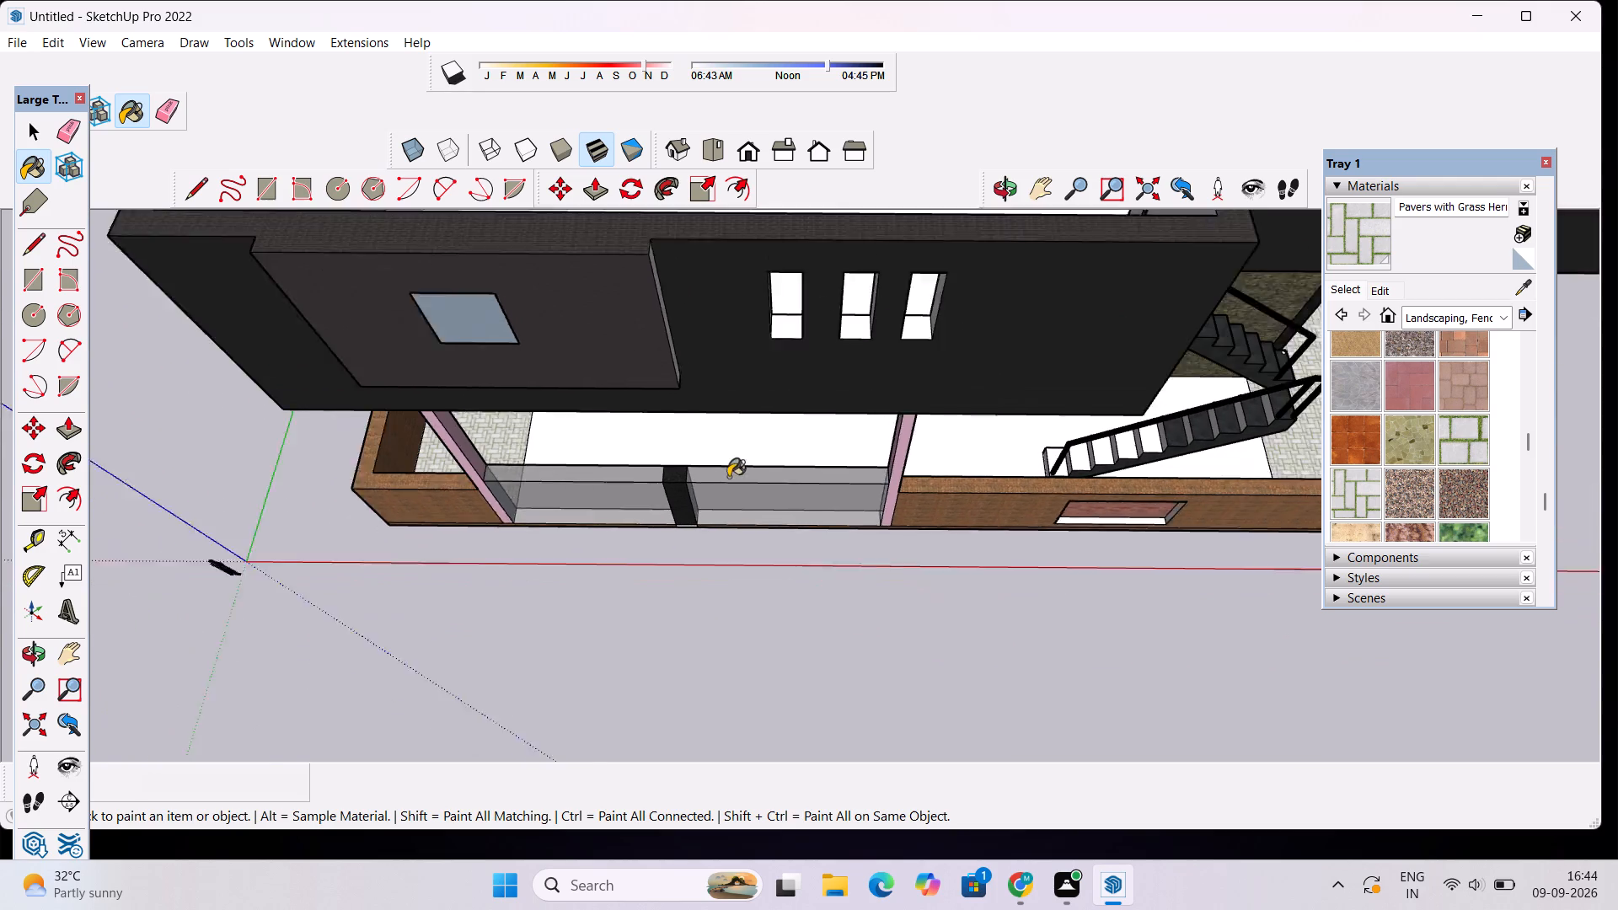
Raise the white central ground floor face under the house by about 1' with Push/Pull.
scroll(728, 477, "down", 2)
key("space")
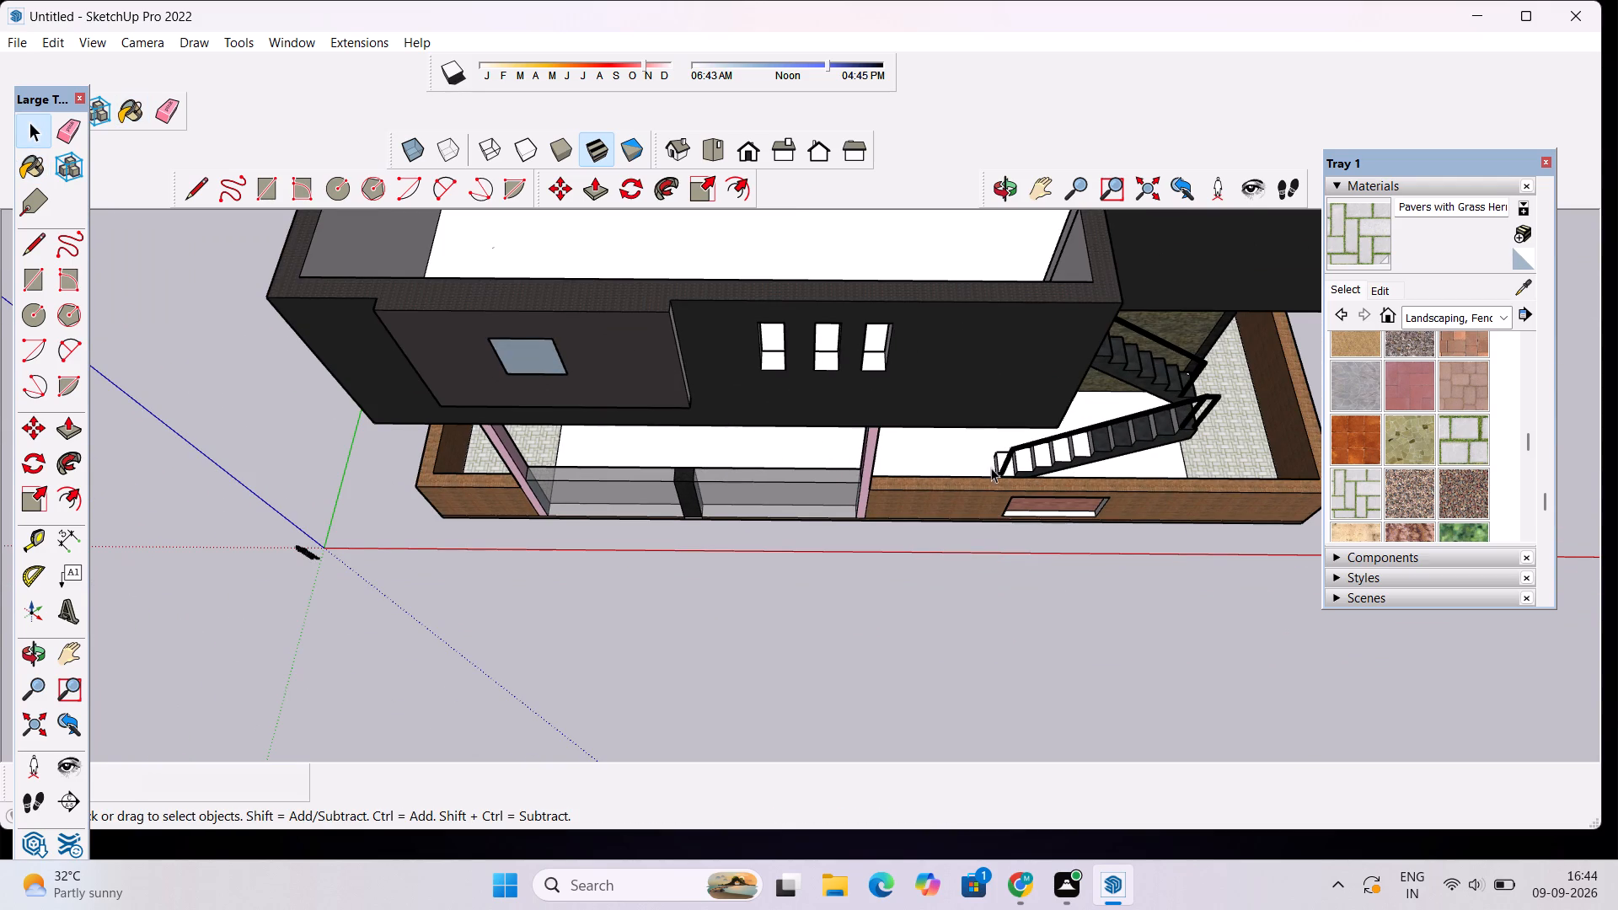
left_click(967, 459)
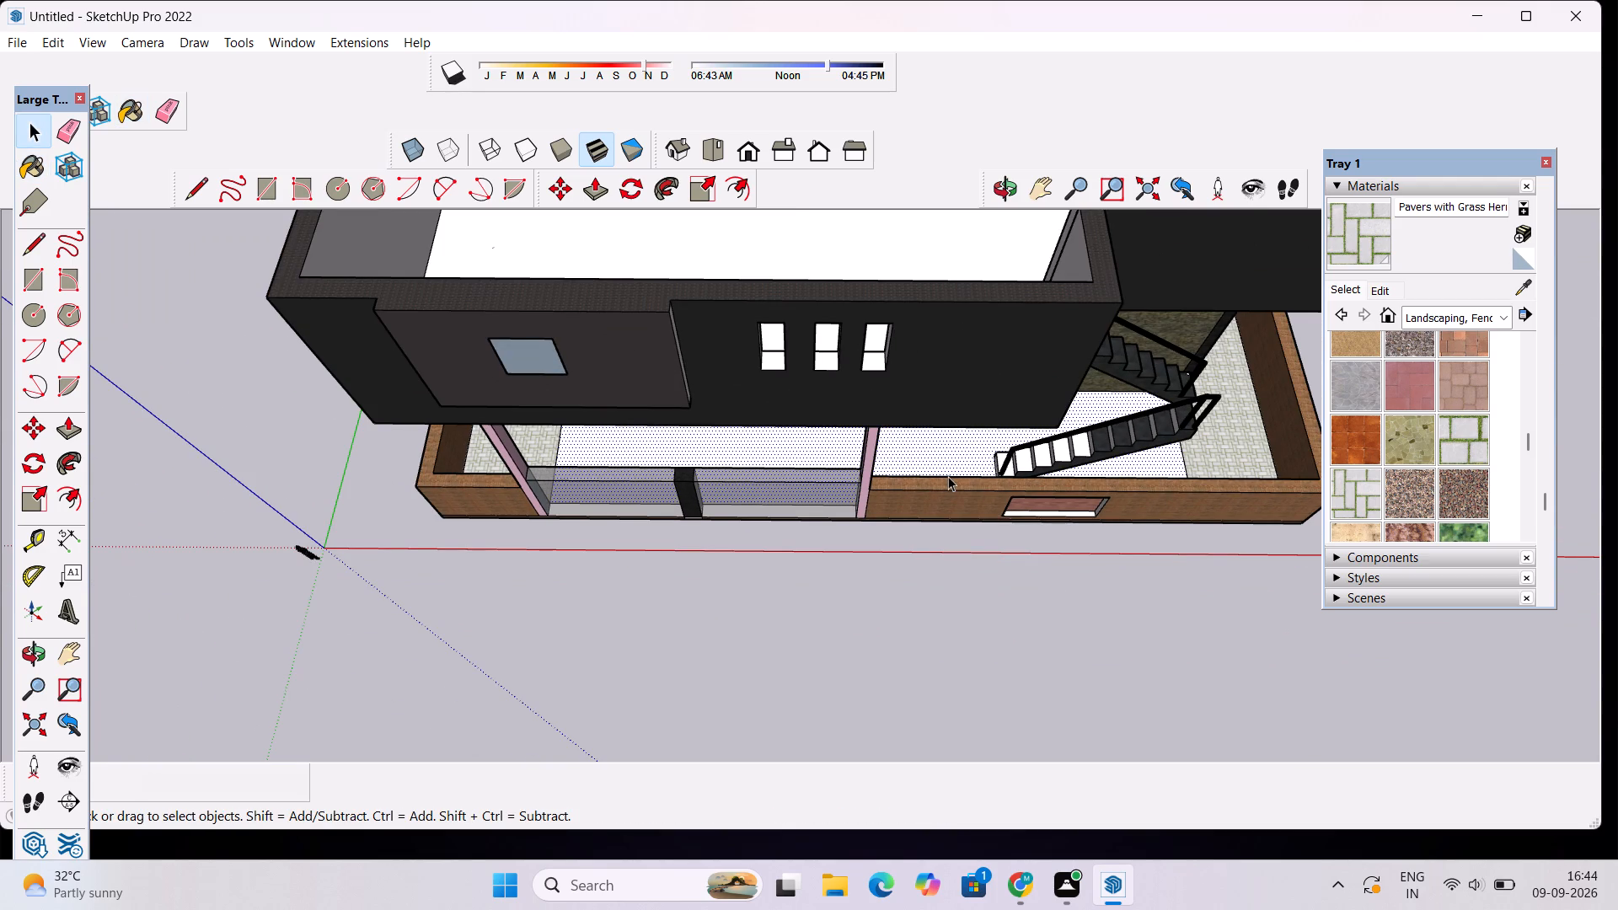
key("p")
left_click(949, 457)
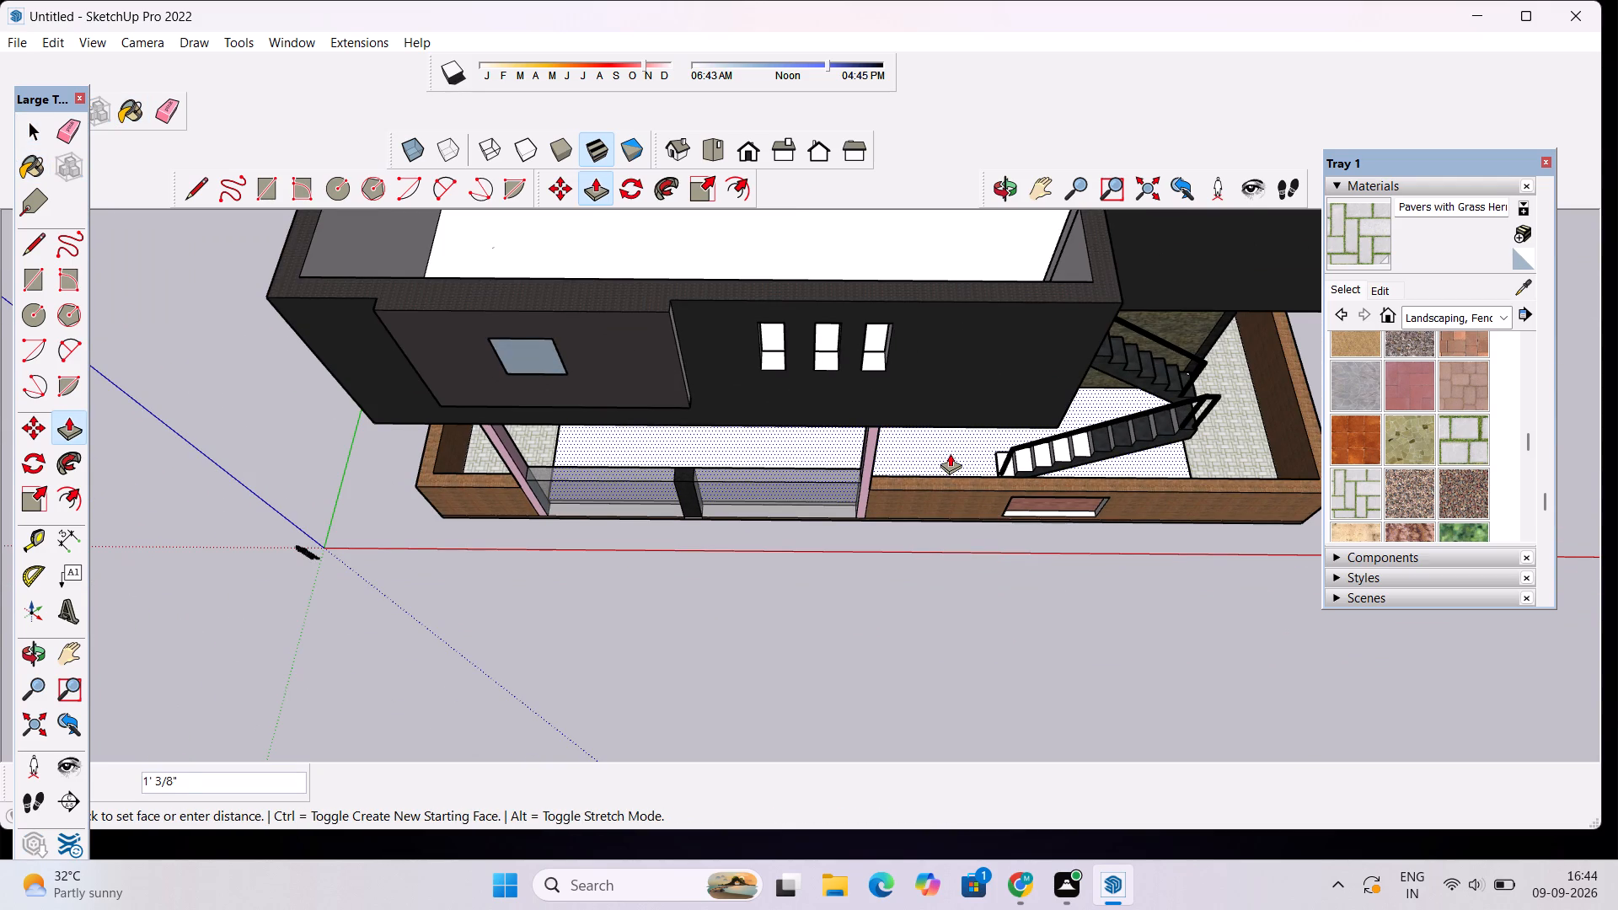
left_click(950, 453)
key("space")
Paint the raised central ground floor with Pavers Flagstone Gray.
scroll(950, 453, "down", 2)
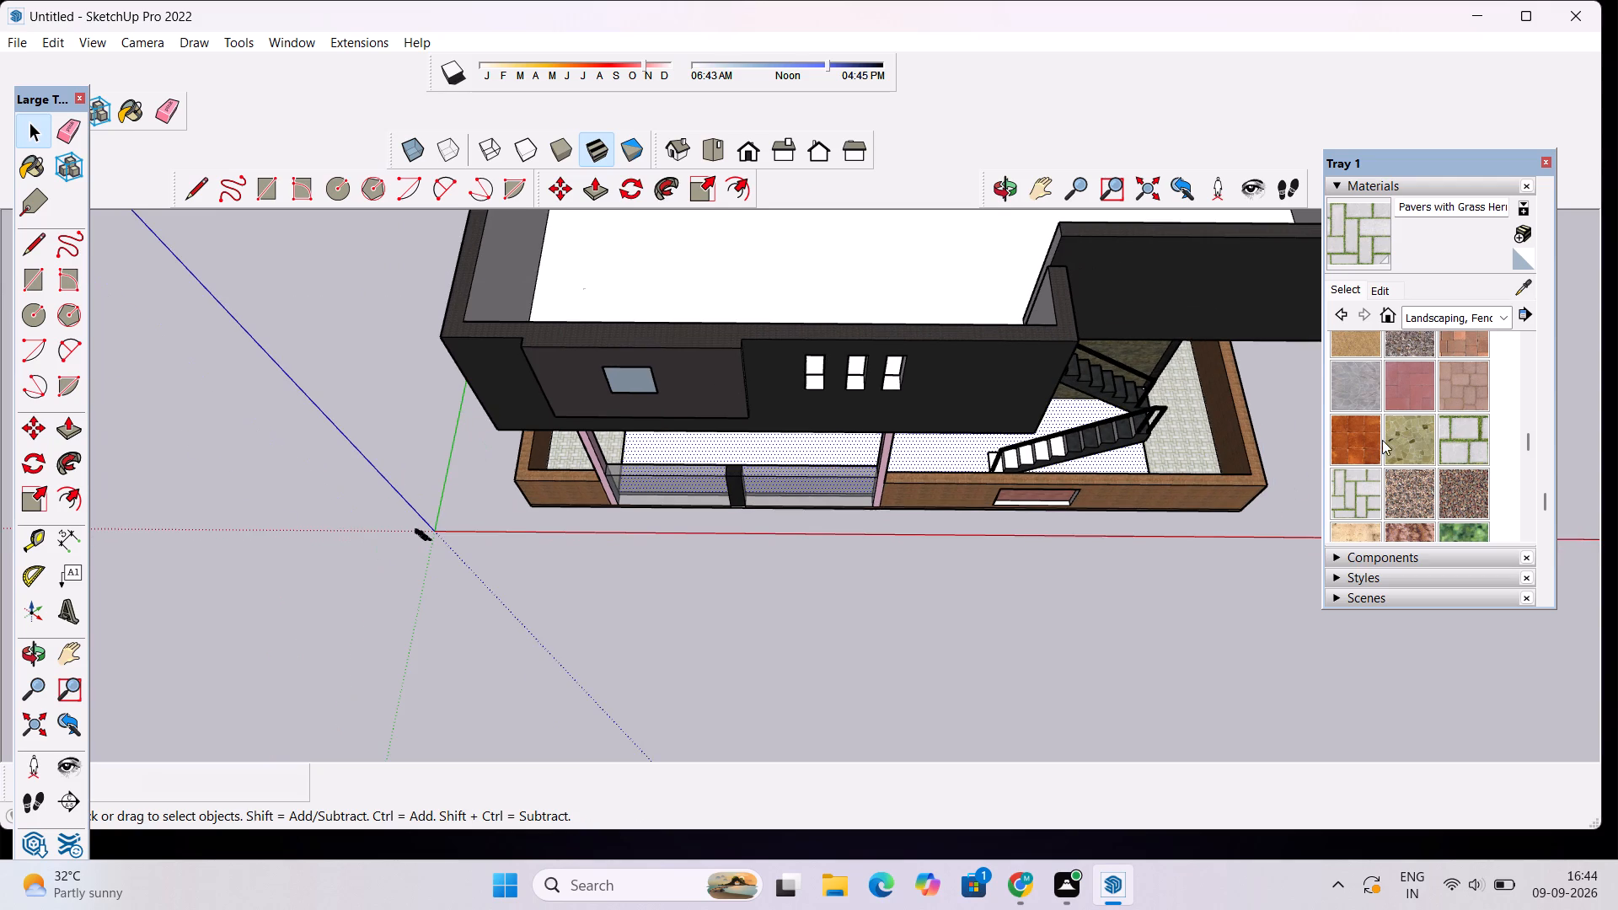
scroll(1459, 521, "up", 4)
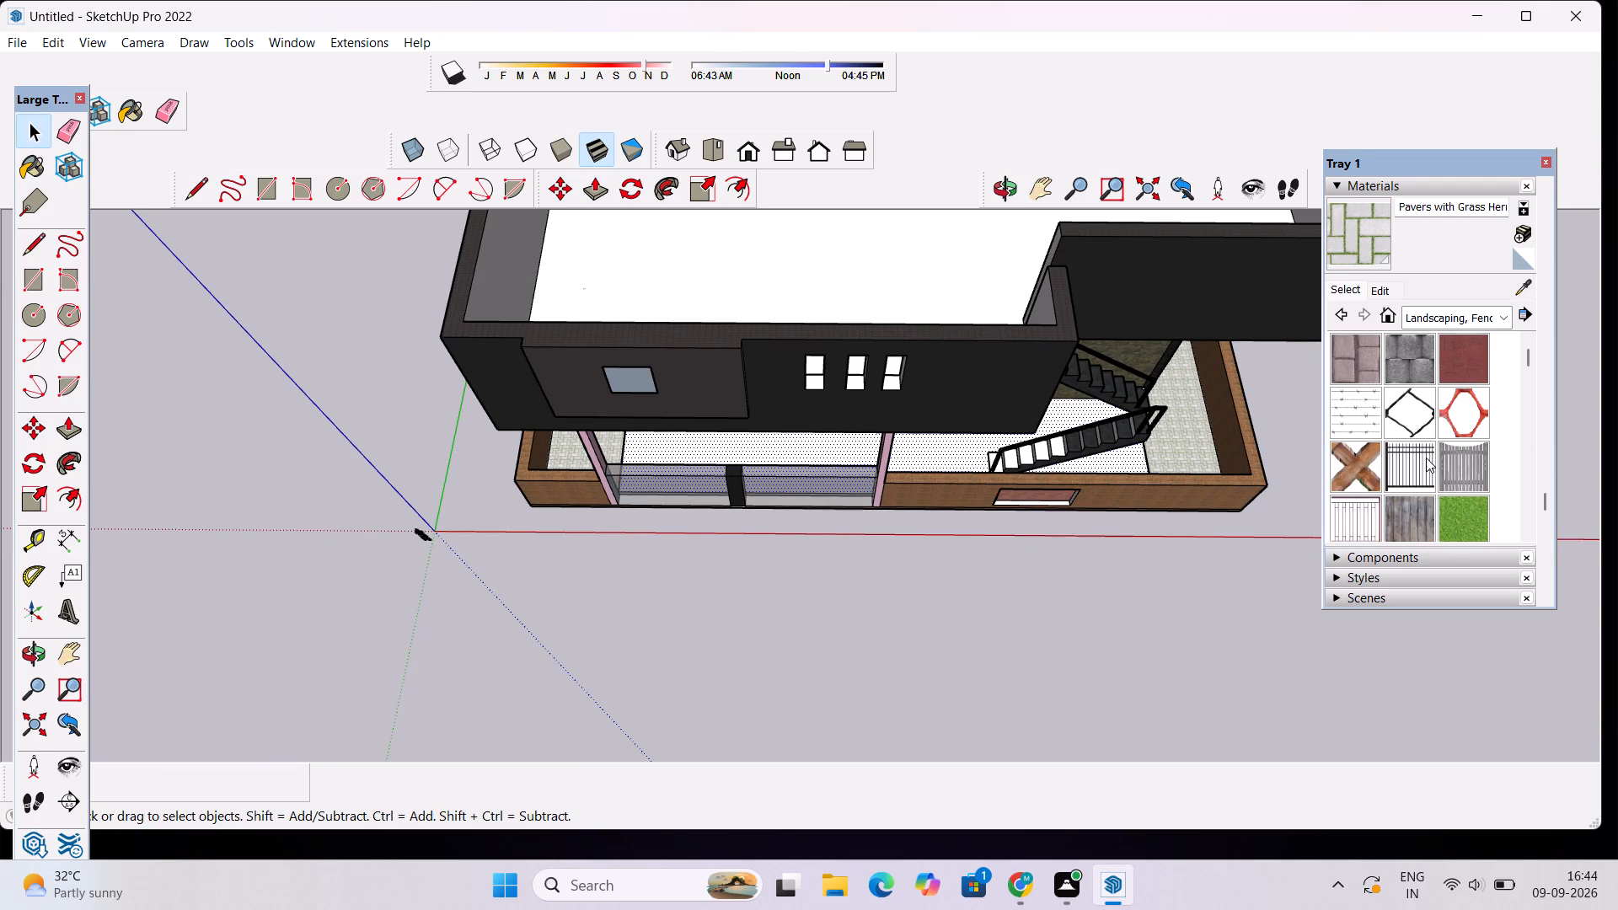
scroll(1404, 479, "down", 2)
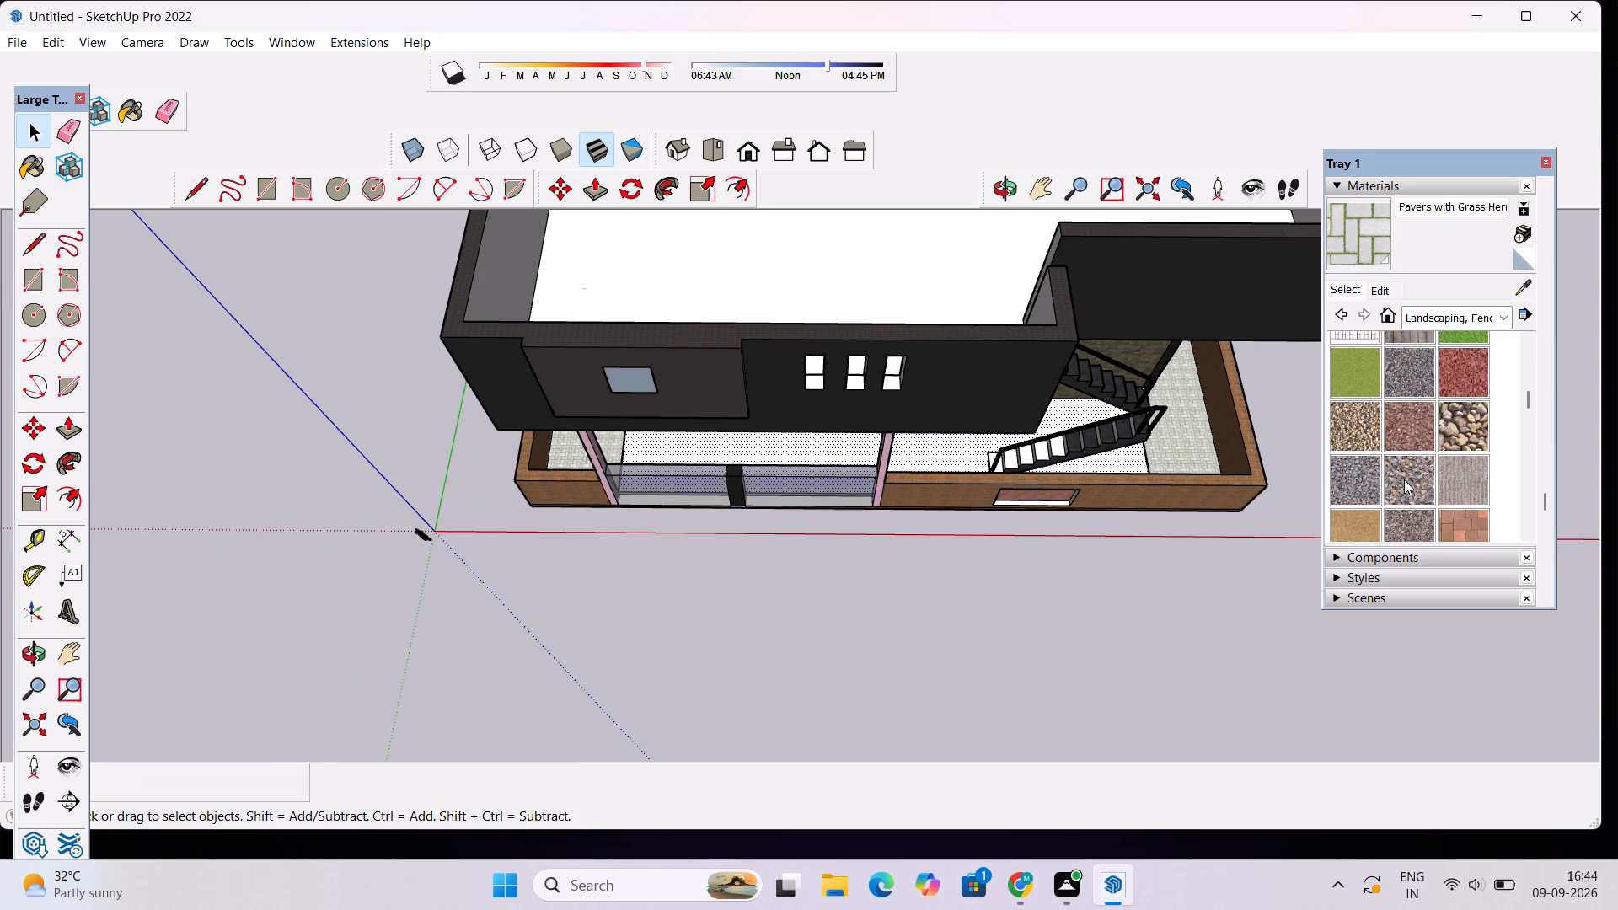
scroll(1404, 479, "down", 1)
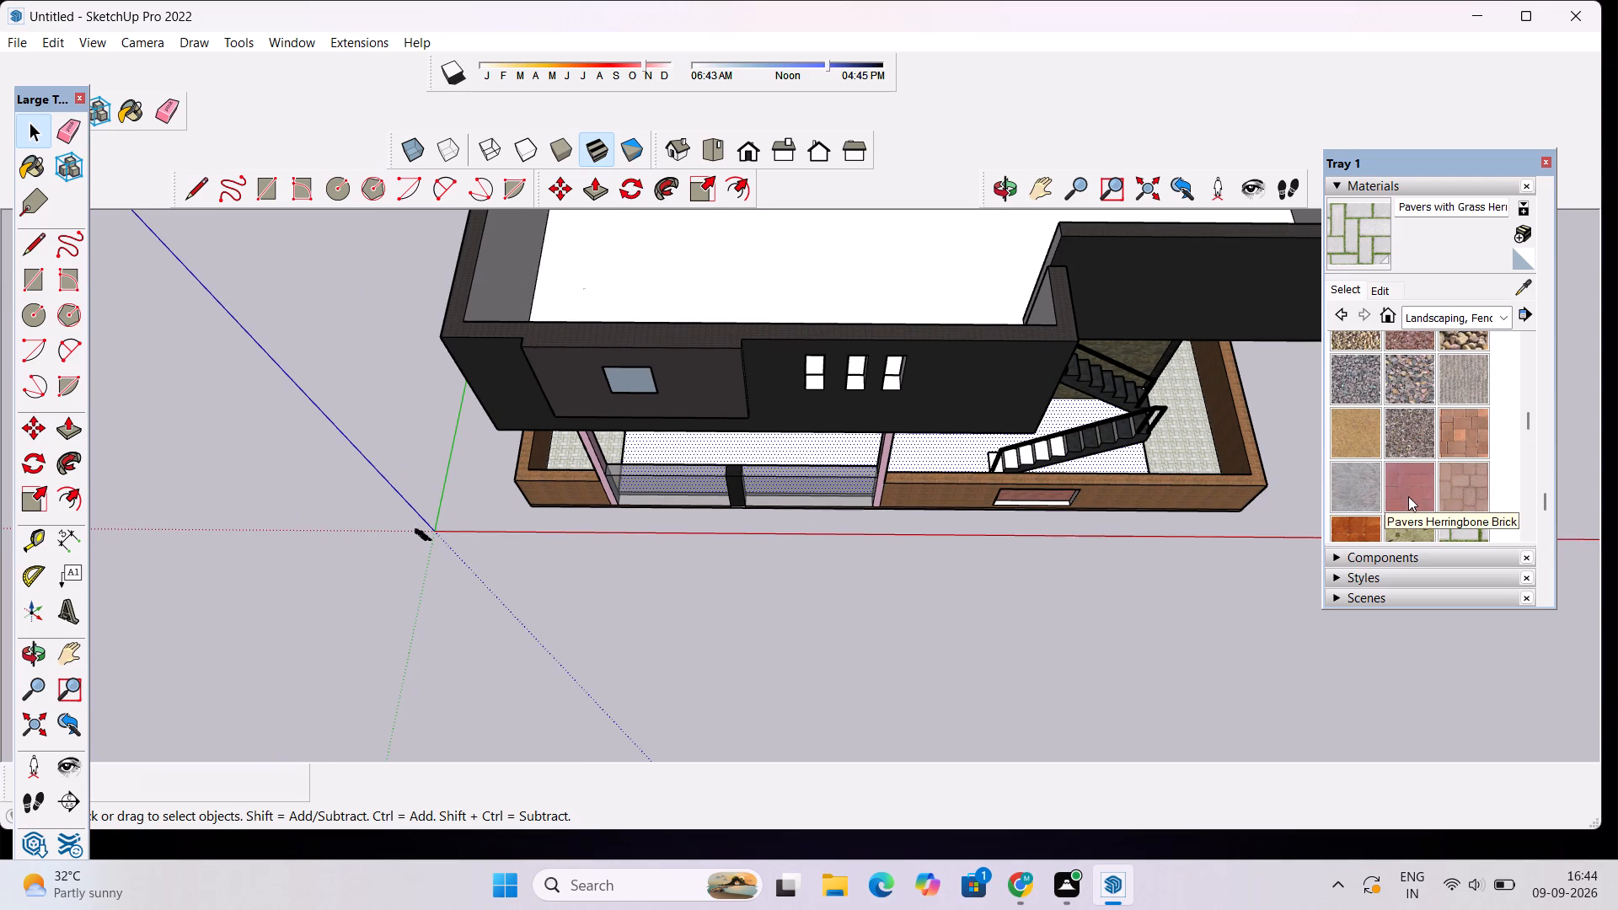
left_click(1370, 488)
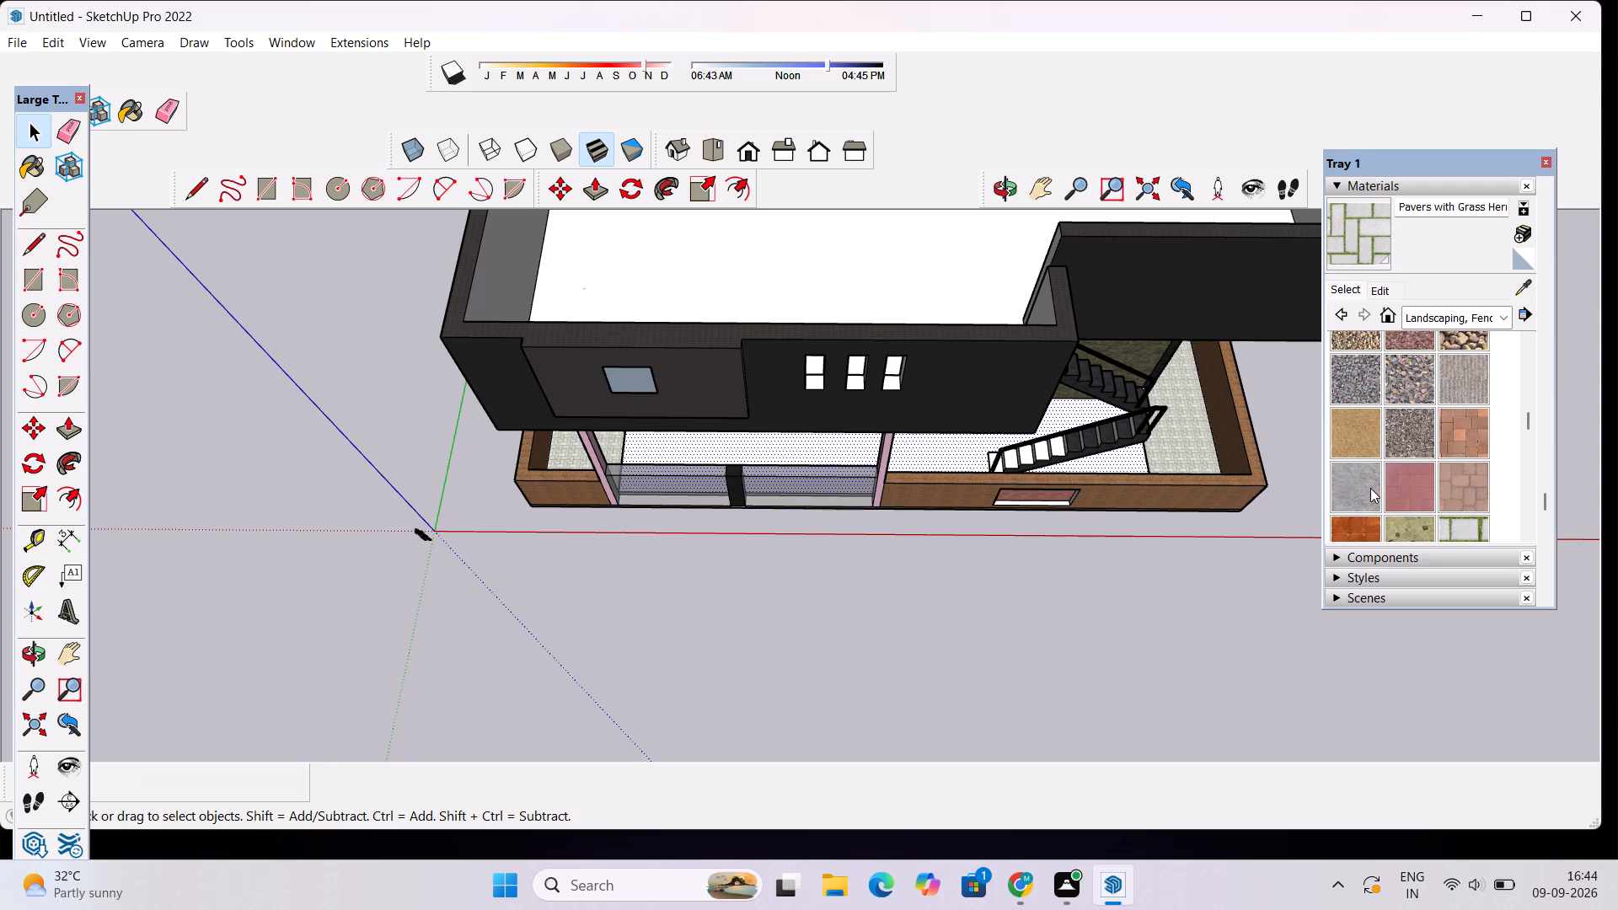
left_click(958, 461)
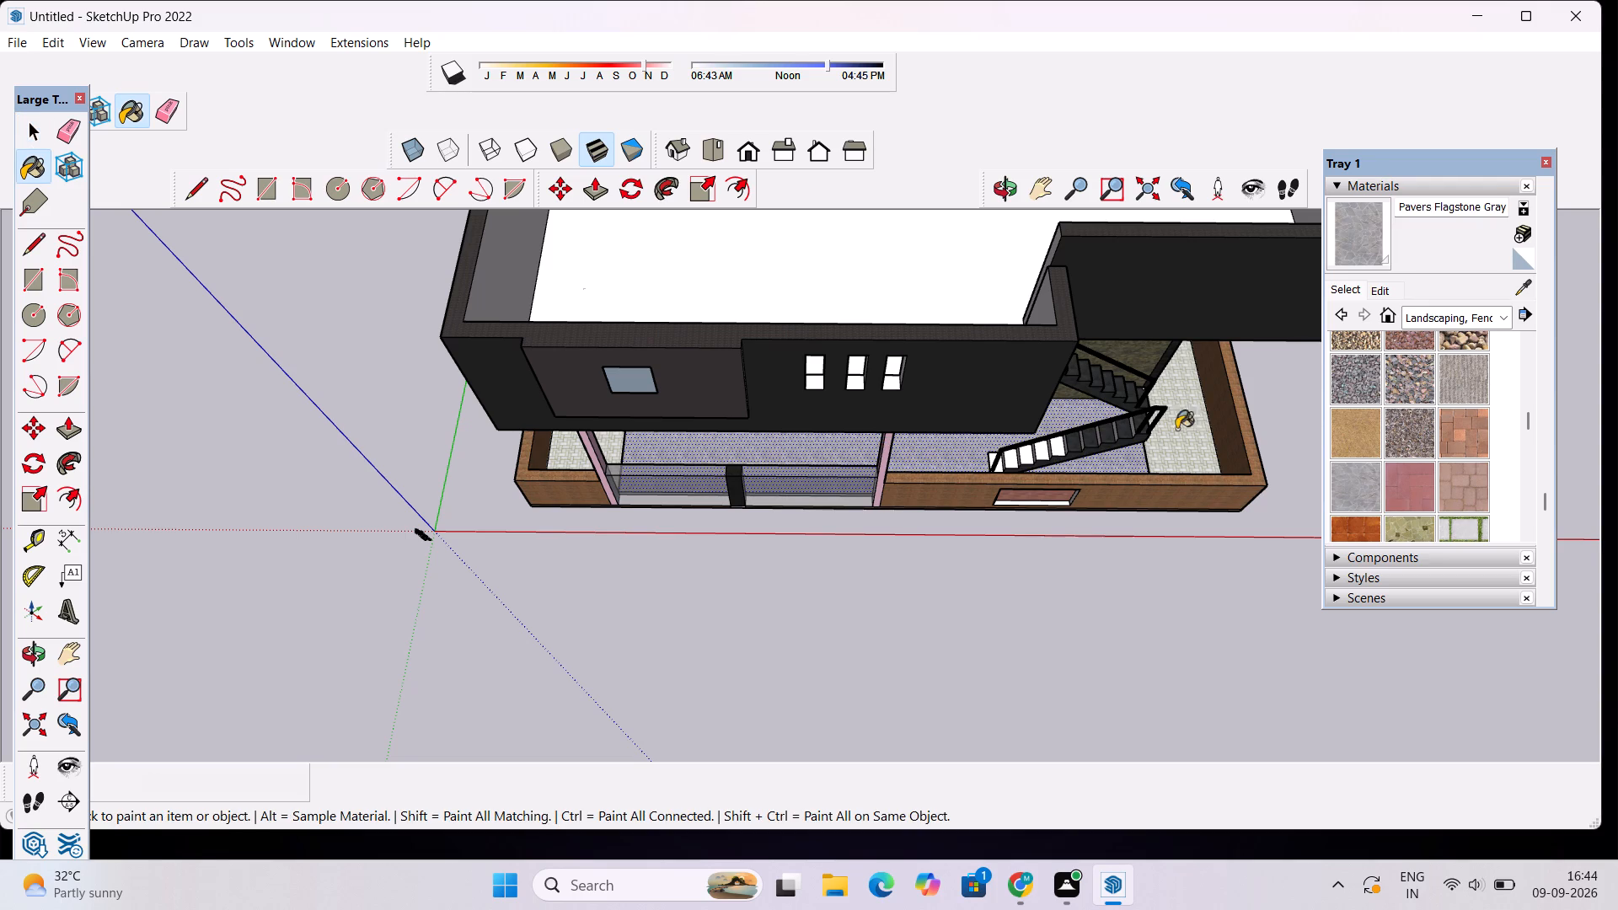
Darken the Pavers Flagstone Gray material to a deep grey.
left_click(1375, 290)
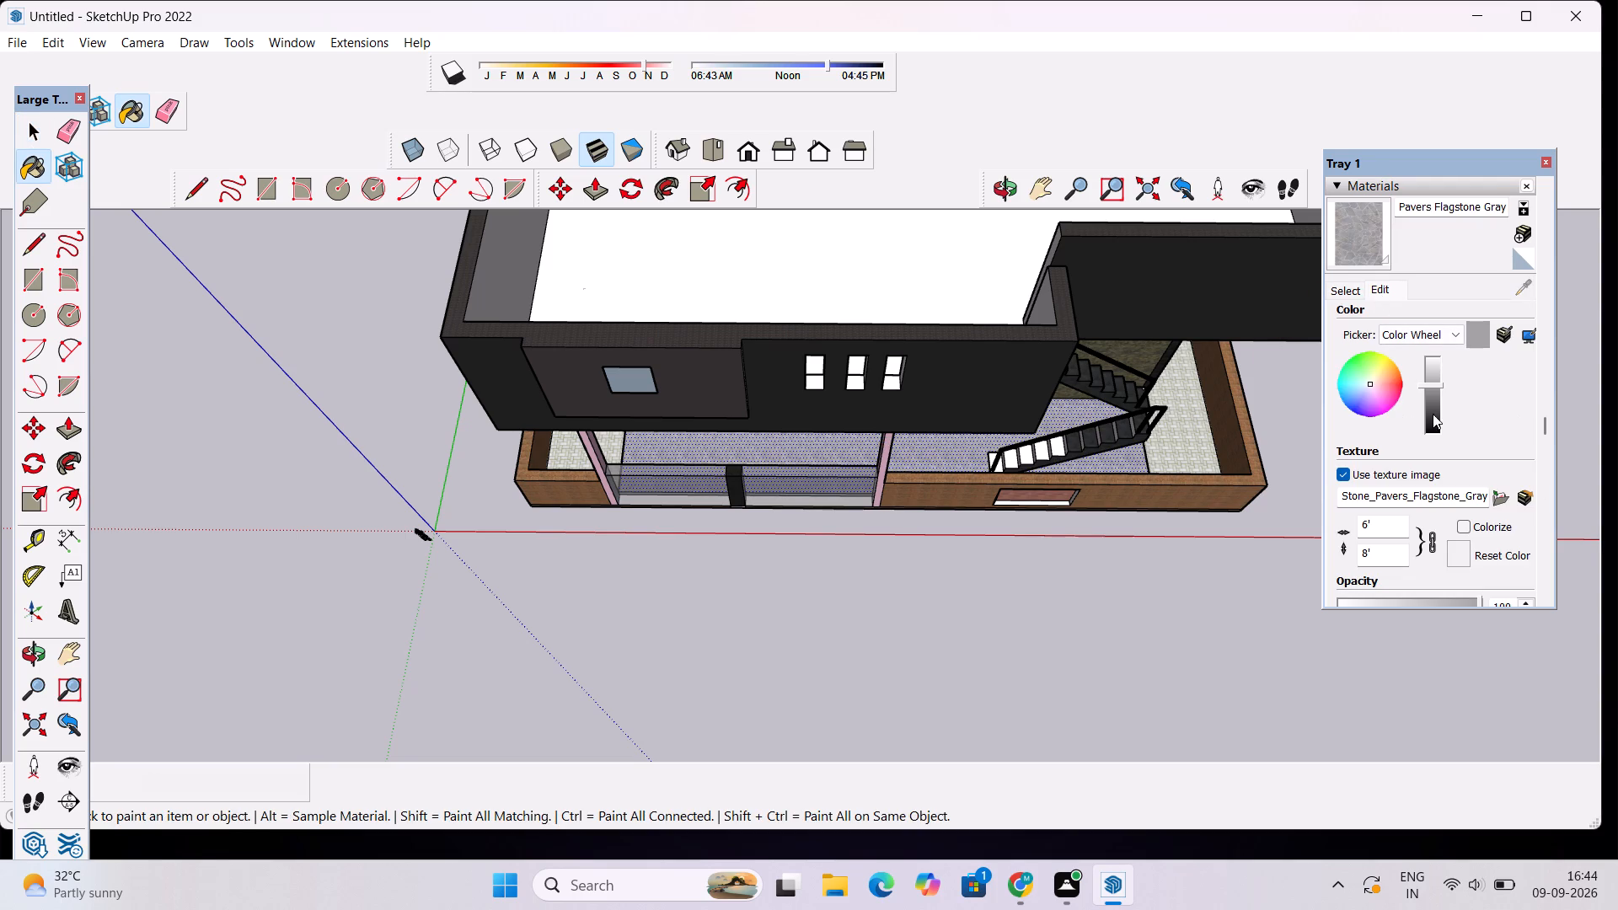
left_click(1431, 403)
scroll(1106, 448, "down", 4)
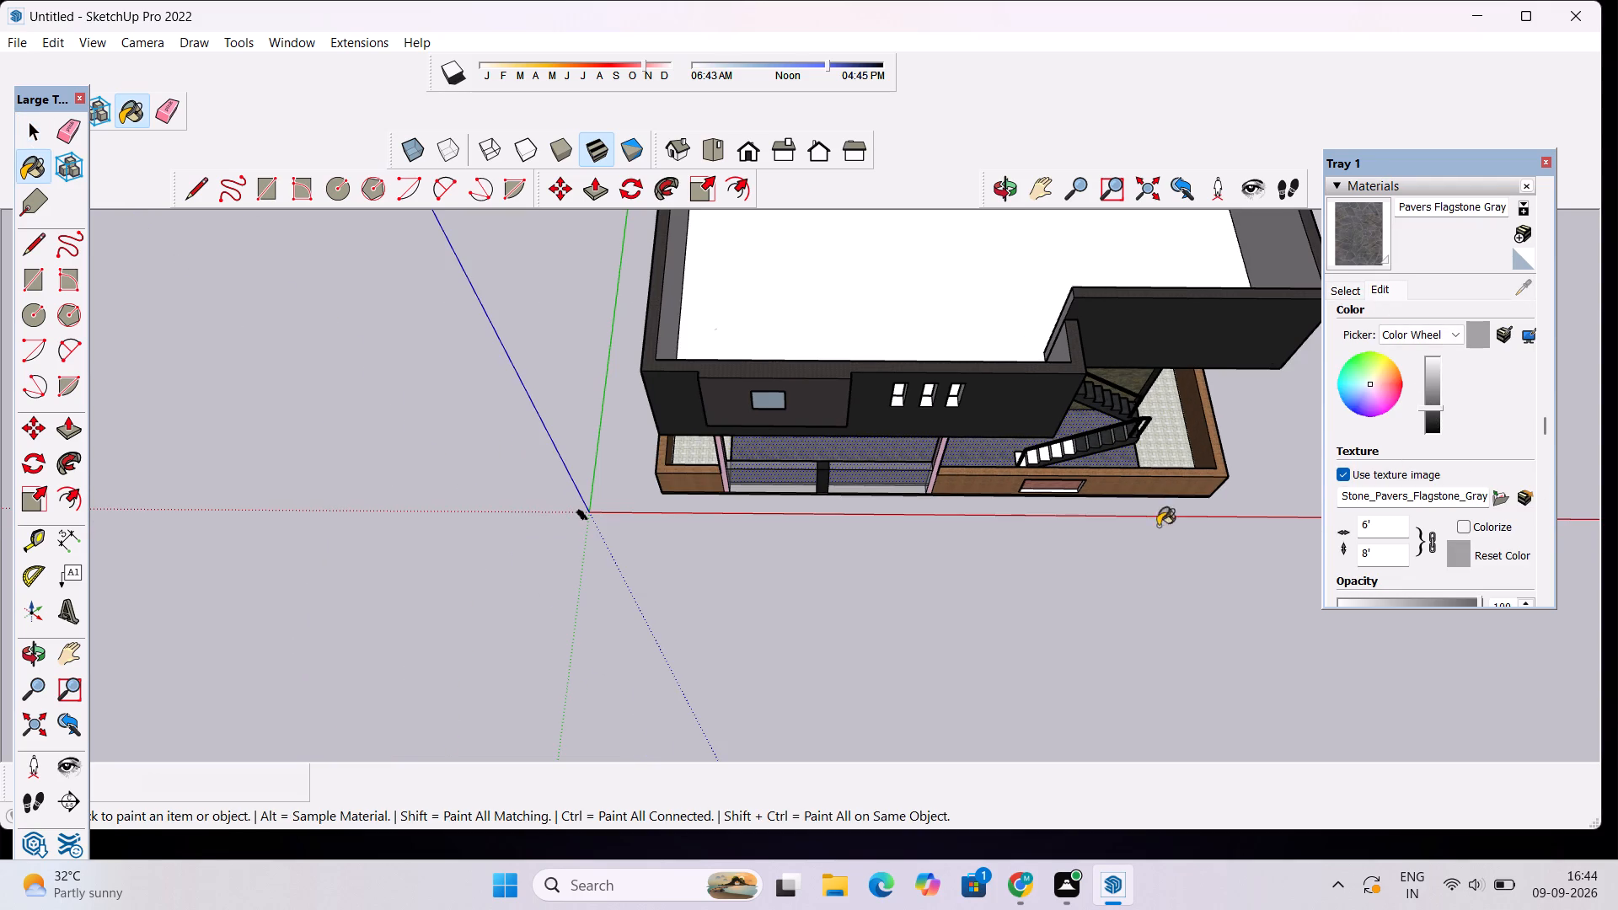
key("space")
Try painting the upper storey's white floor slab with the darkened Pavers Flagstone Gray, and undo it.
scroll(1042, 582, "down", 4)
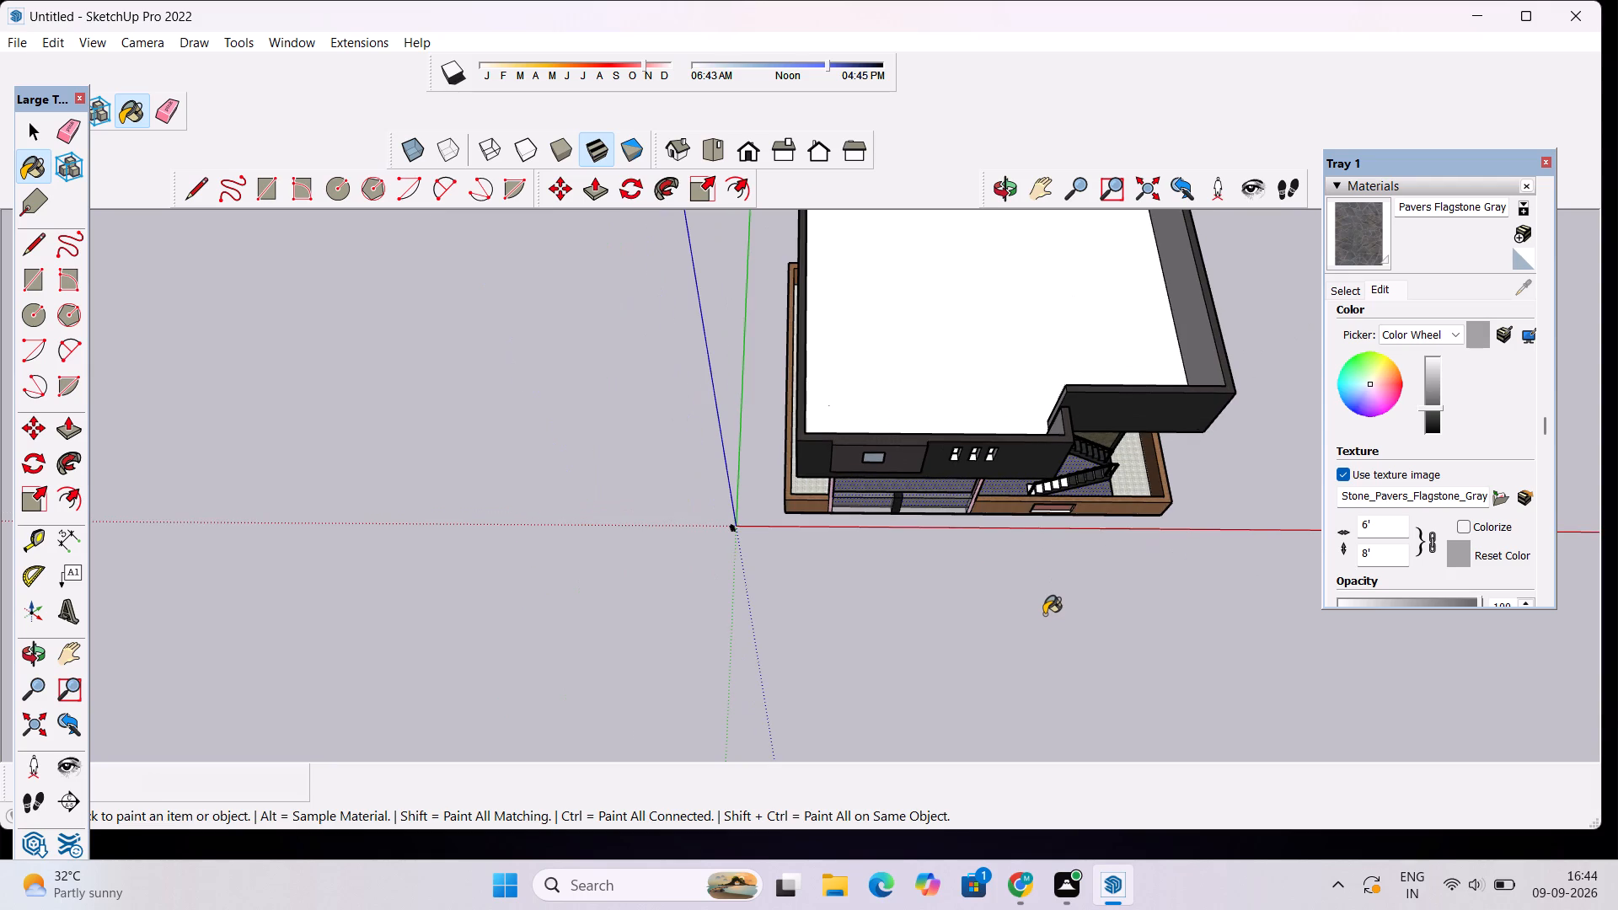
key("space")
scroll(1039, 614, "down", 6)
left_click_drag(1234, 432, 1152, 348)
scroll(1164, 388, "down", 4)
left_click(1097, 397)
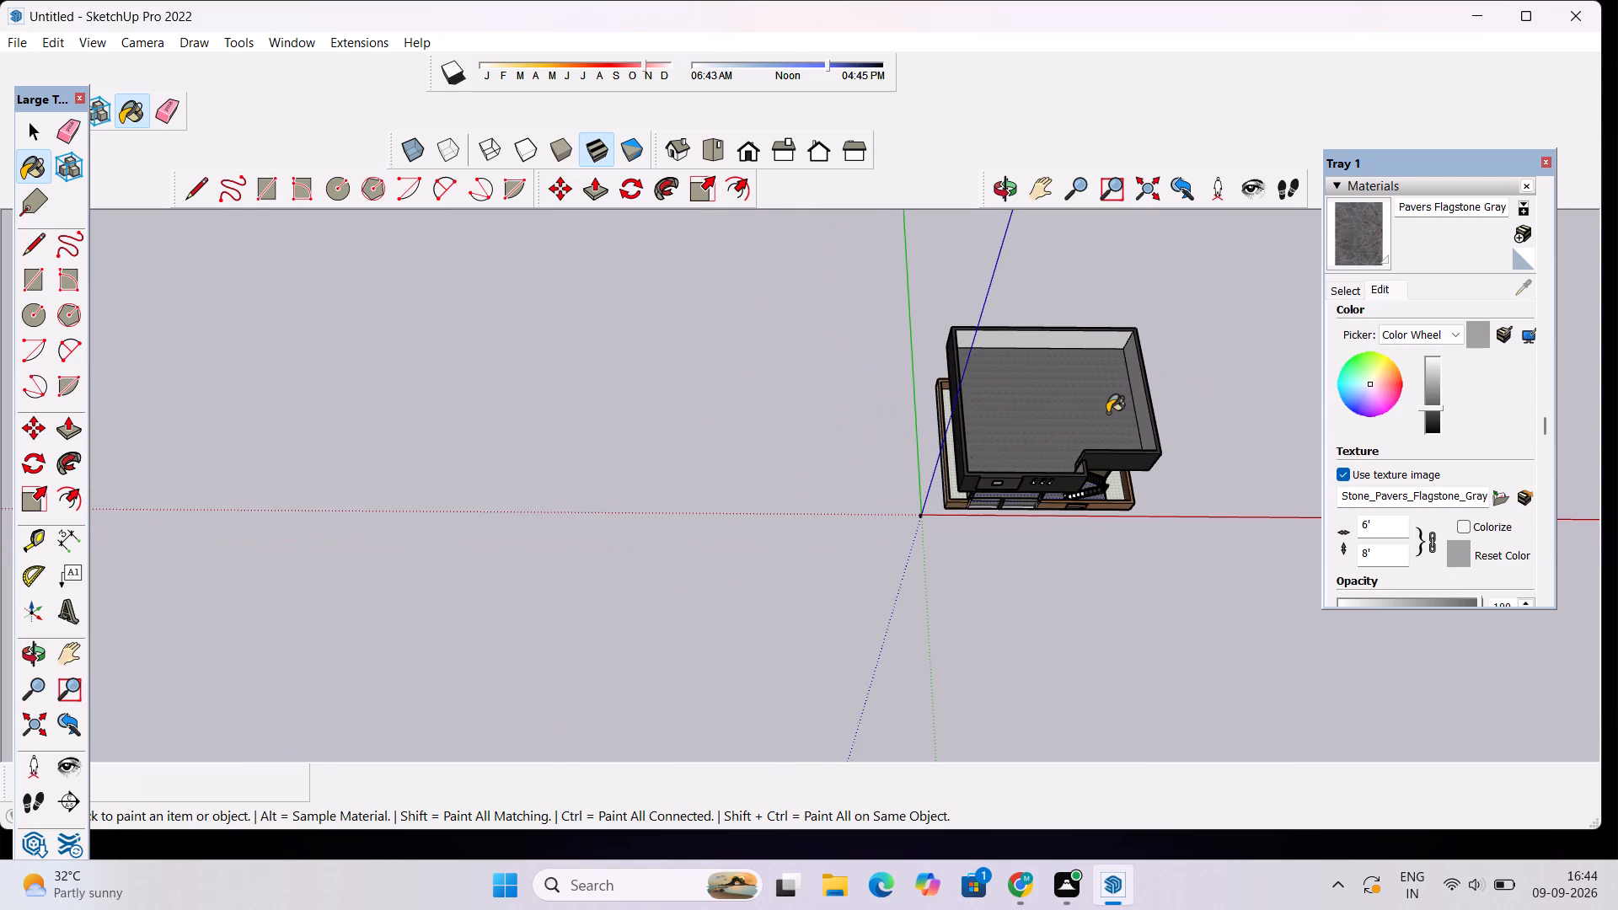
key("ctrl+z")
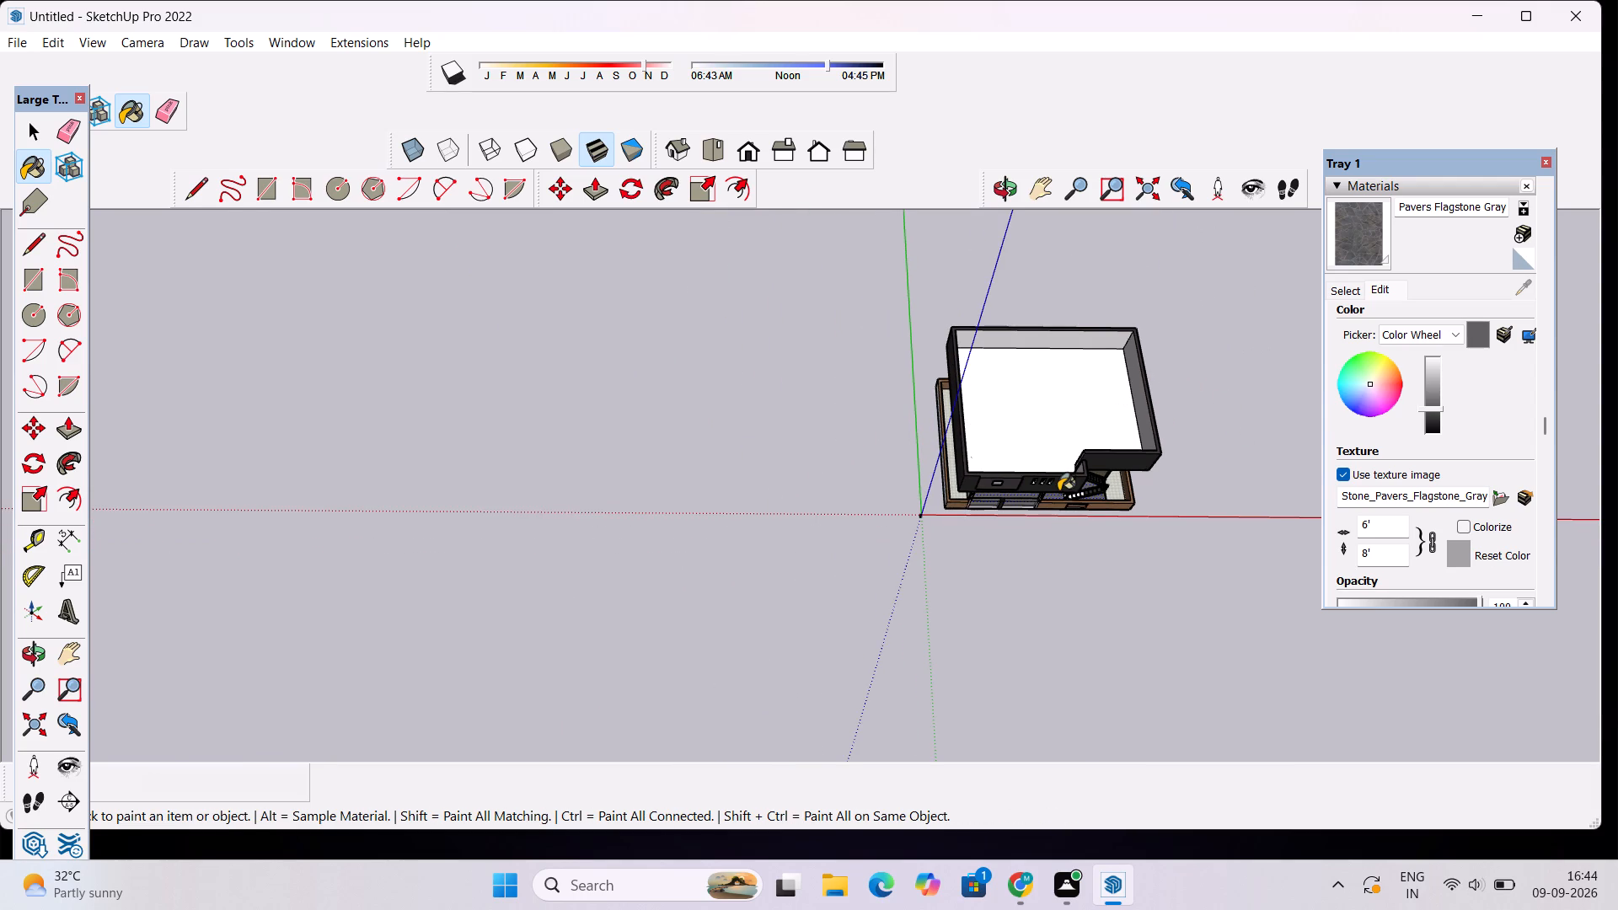
Paint the thin white edge of the raised ground floor facing the paver strip with the darkened Pavers Flagstone Gray.
left_click(1341, 291)
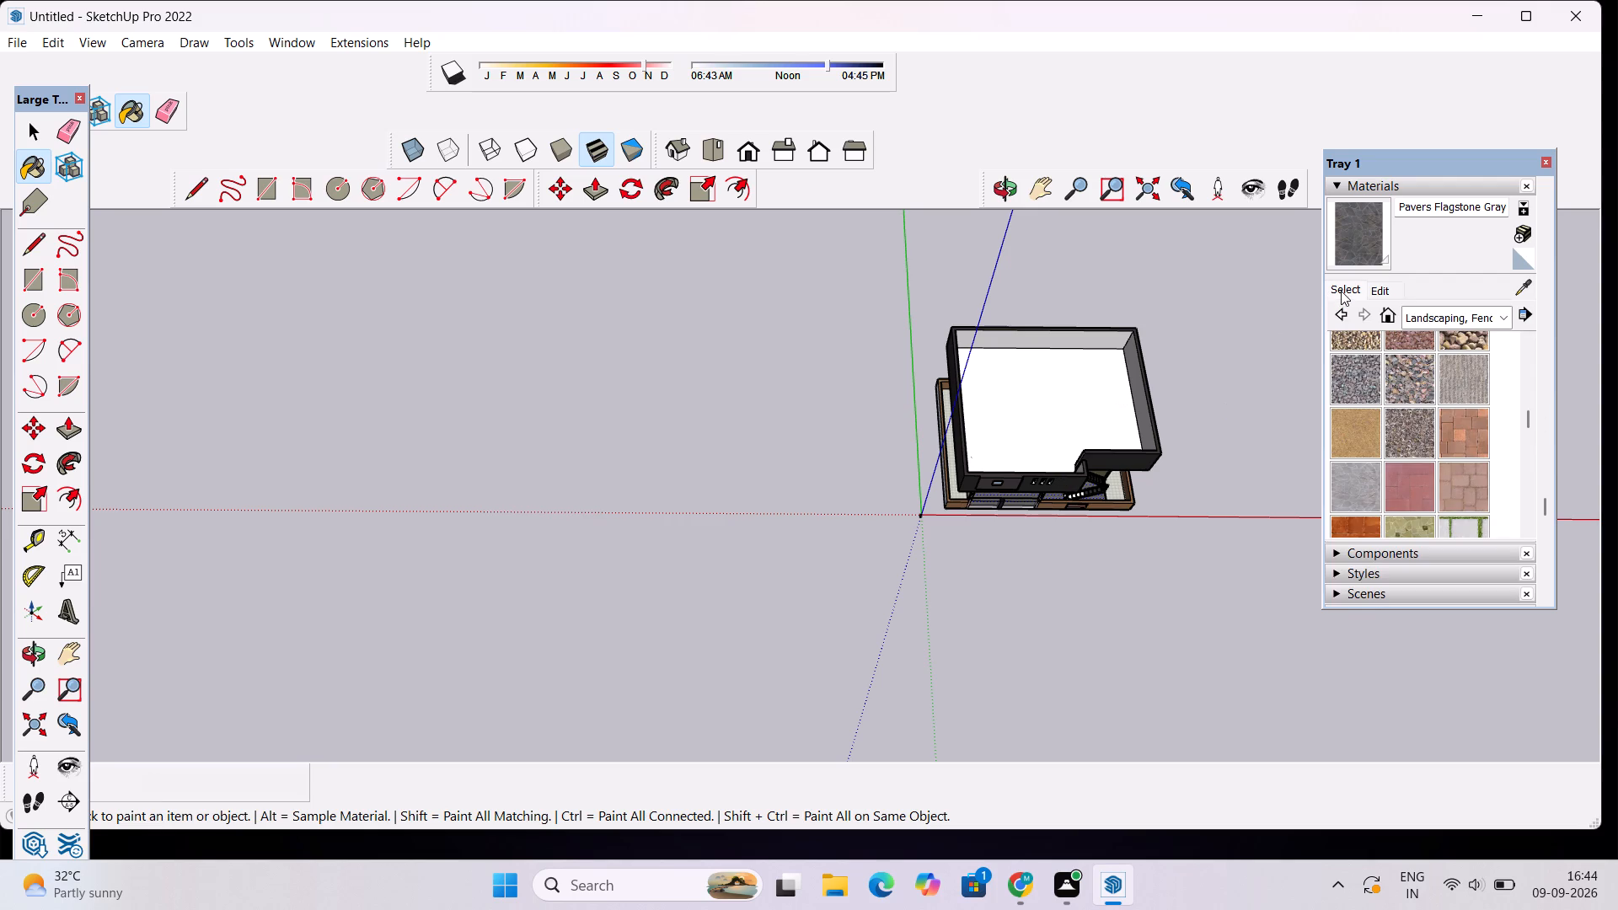
key("space")
key("space")
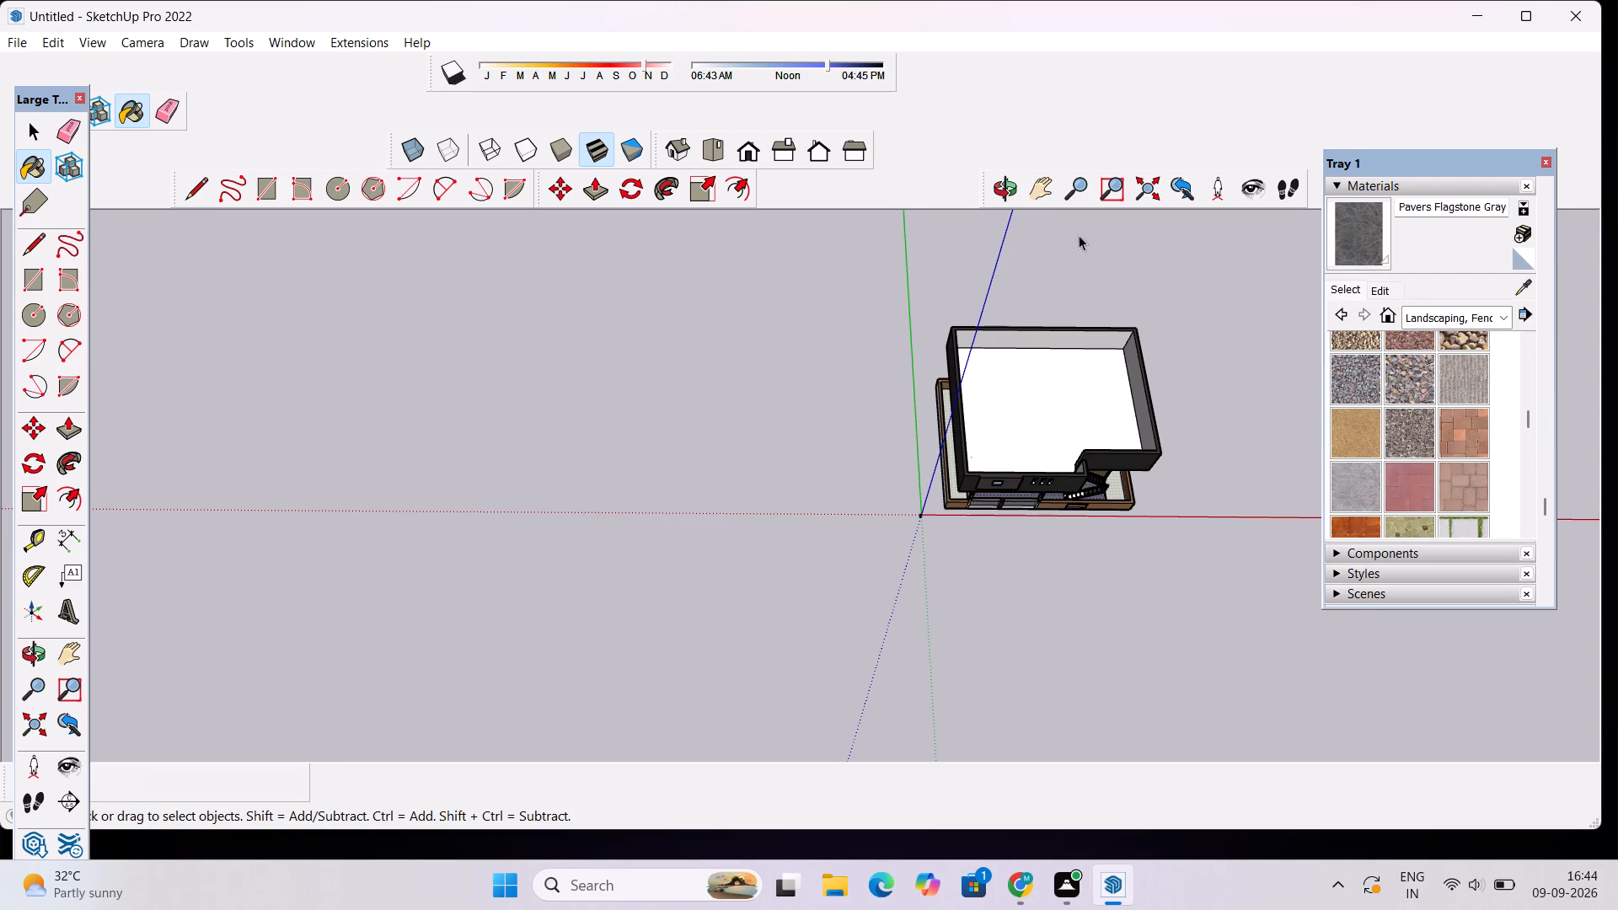
left_click(999, 190)
left_click_drag(1196, 398, 1024, 163)
left_click_drag(1158, 574, 1155, 400)
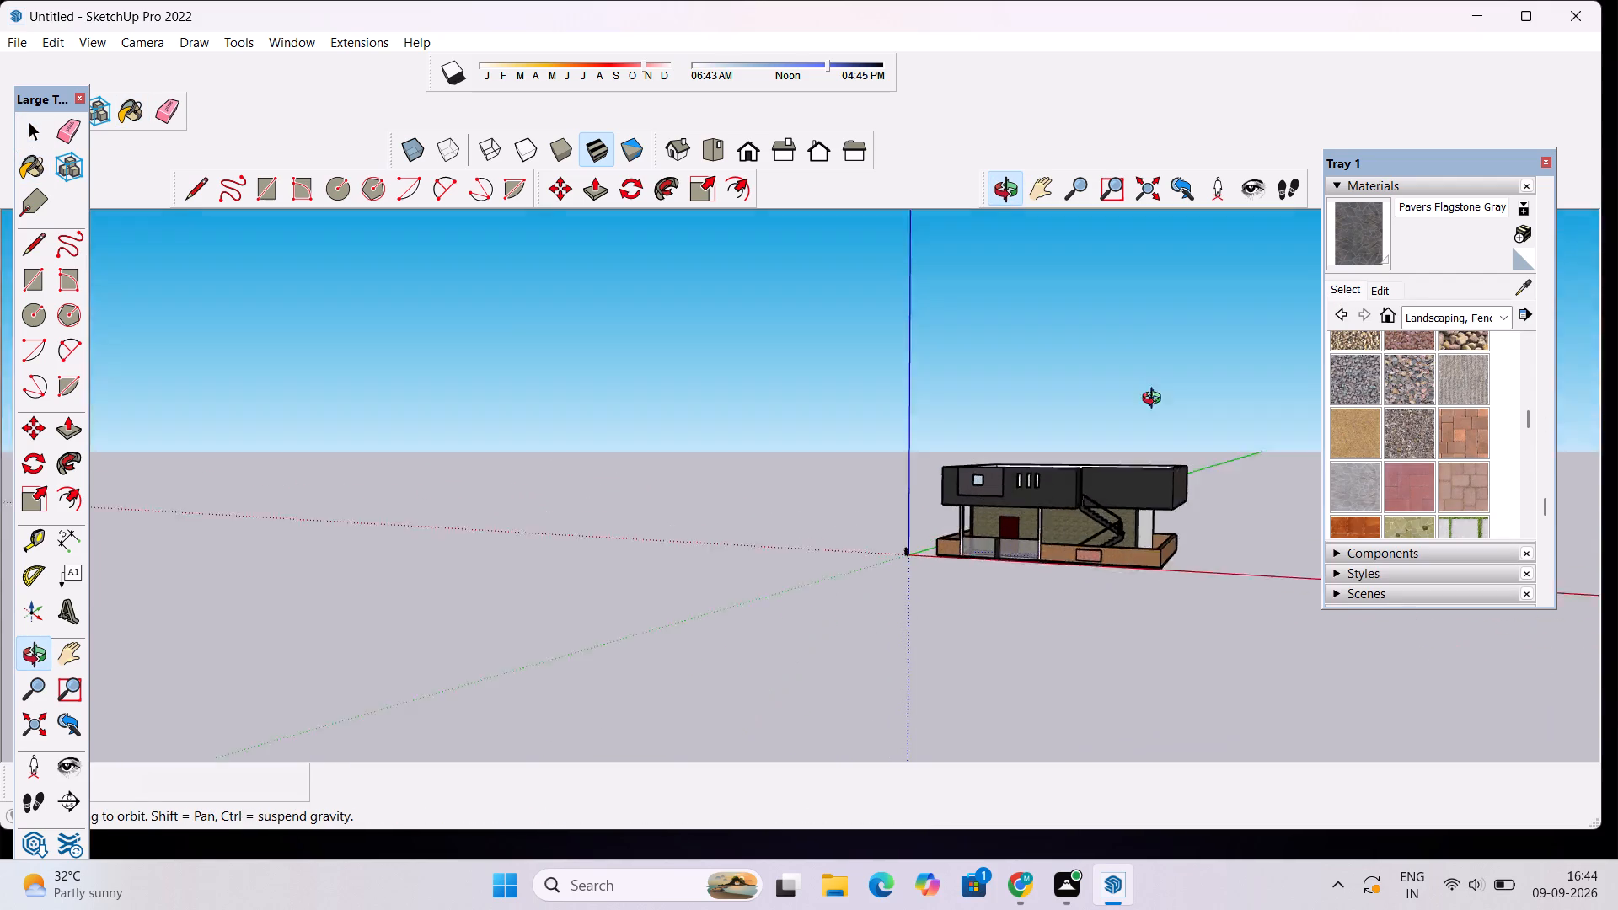
left_click_drag(1155, 400, 1148, 366)
scroll(1214, 657, "up", 4)
left_click_drag(1203, 485, 894, 688)
left_click_drag(912, 688, 965, 811)
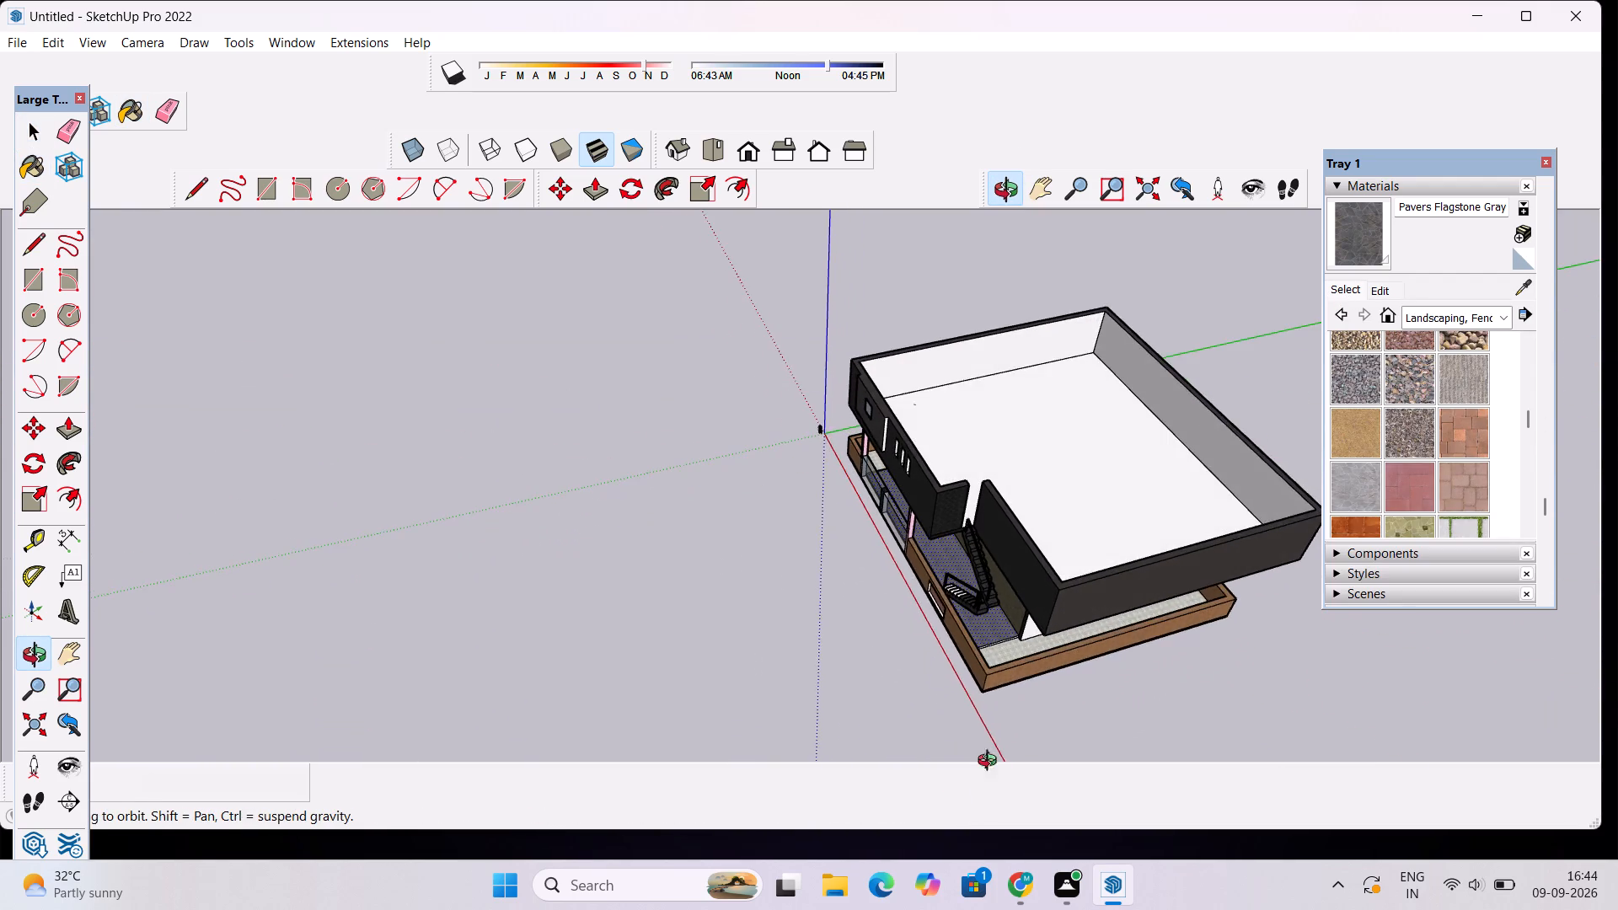
scroll(999, 640, "up", 20)
left_click_drag(1137, 723, 1085, 667)
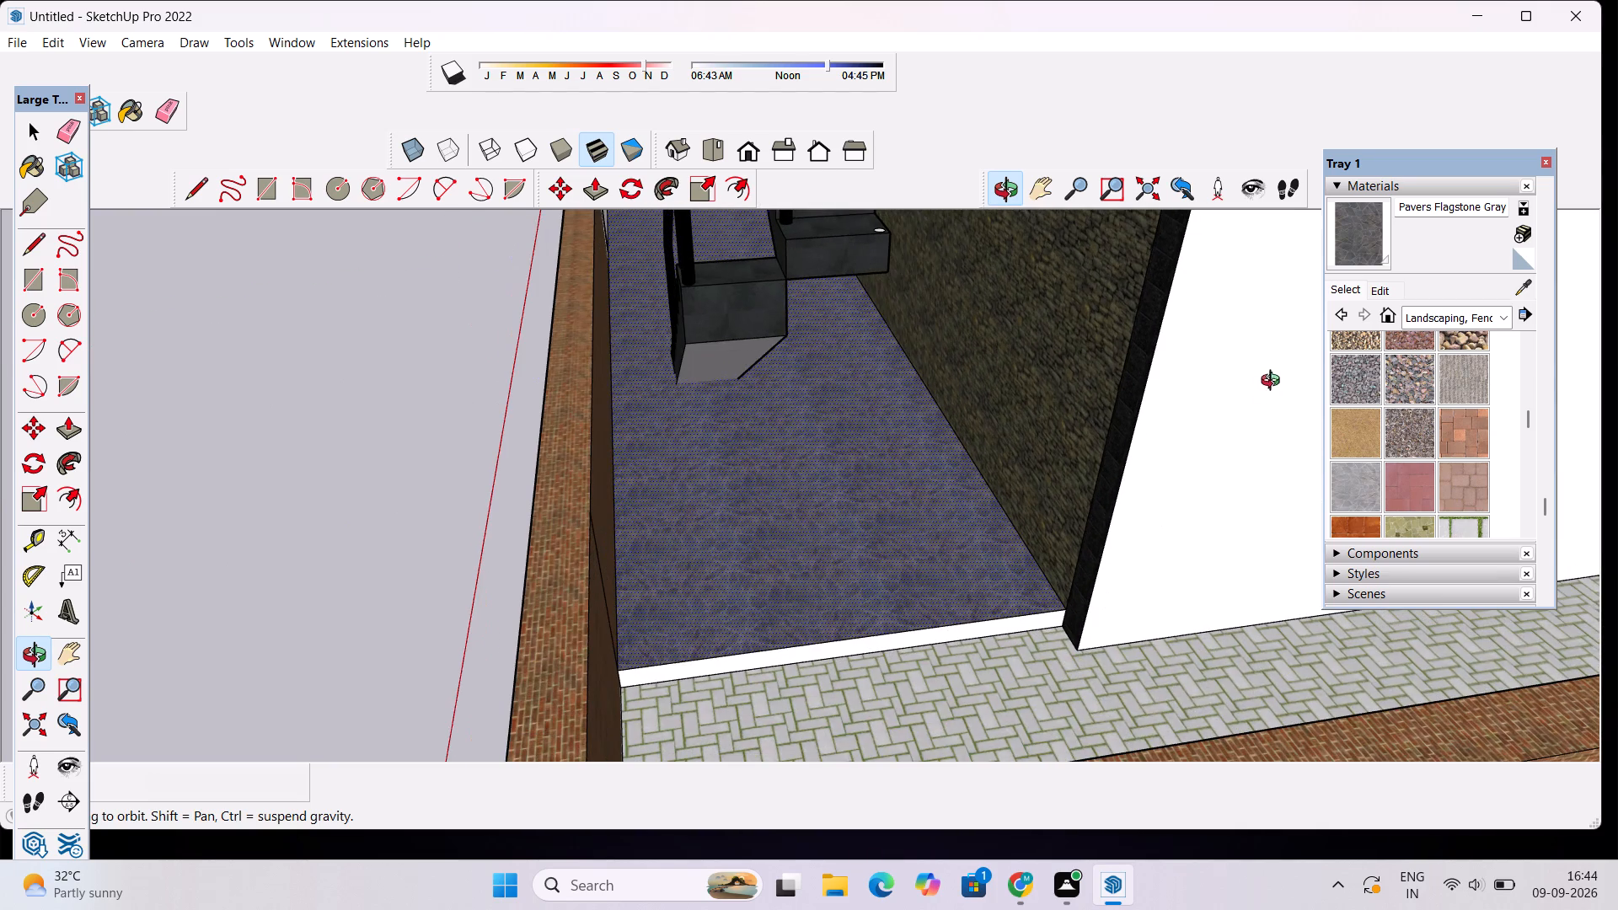
left_click(1359, 239)
left_click(946, 633)
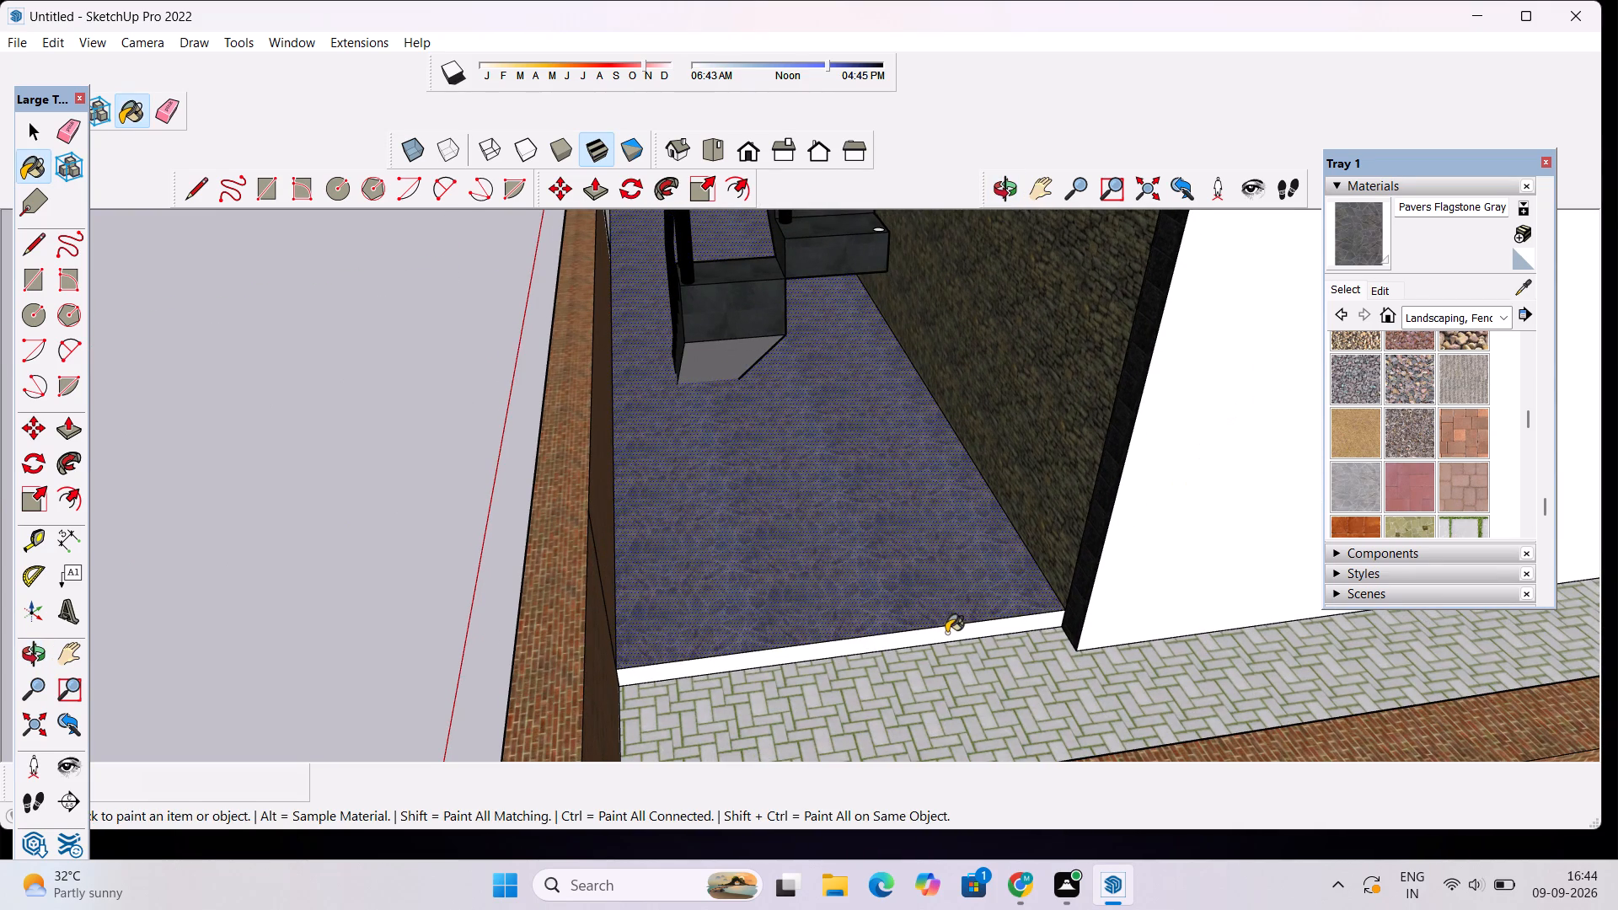
Paint the white edge of the raised ground floor facing the paver strip on the opposite side with Pavers Flagstone Gray.
scroll(921, 592, "down", 9)
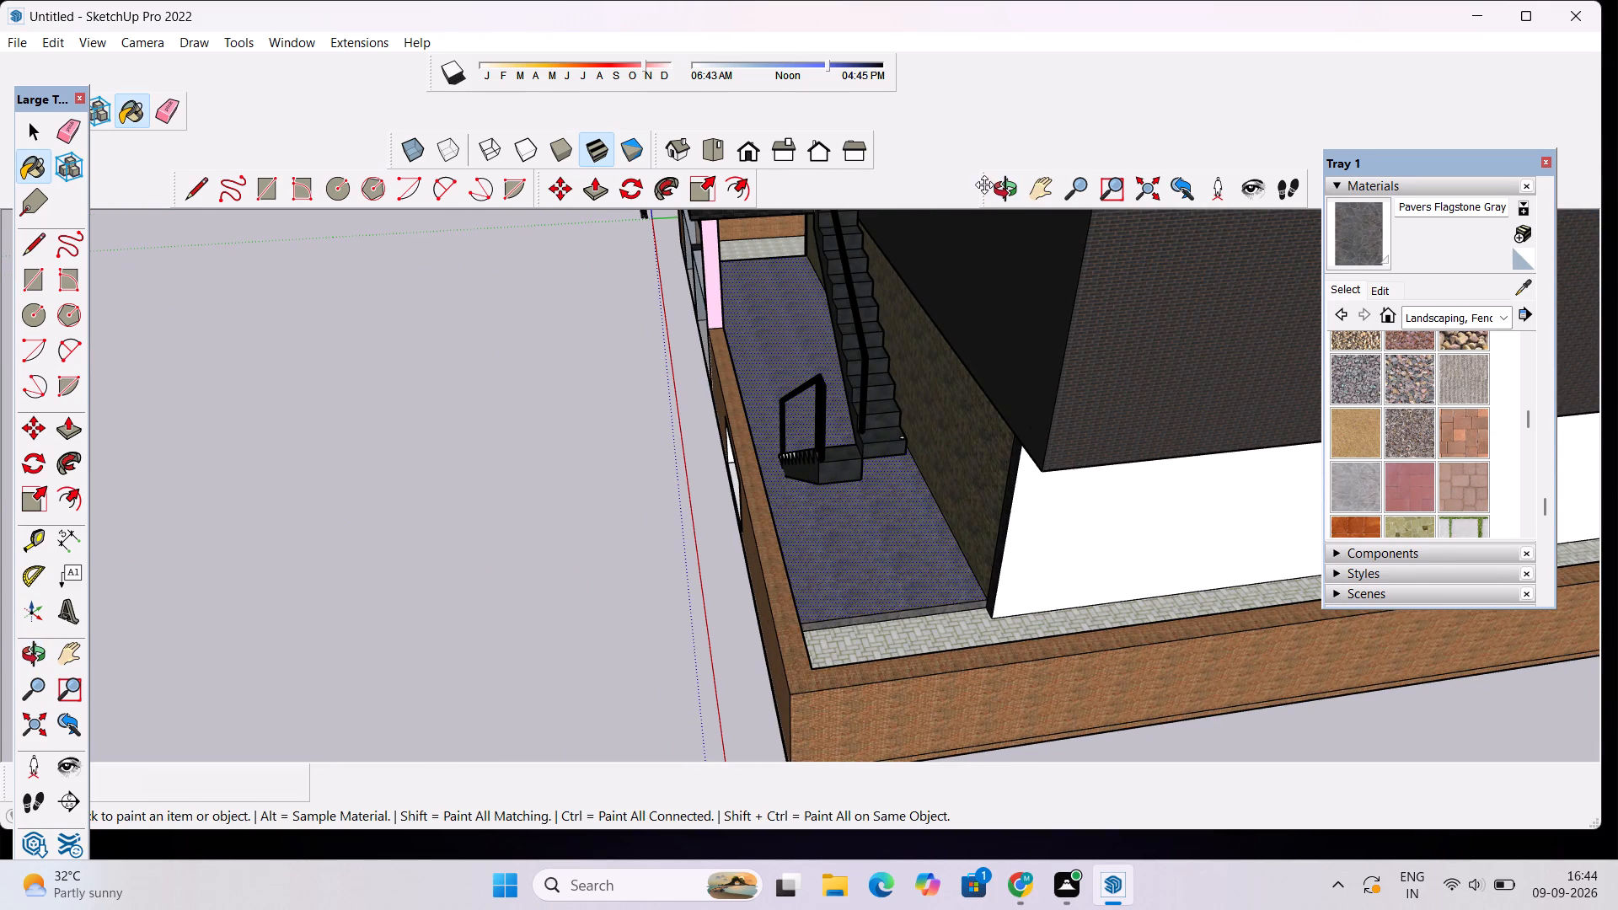
left_click(1003, 201)
left_click_drag(556, 358, 1251, 329)
scroll(193, 473, "down", 10)
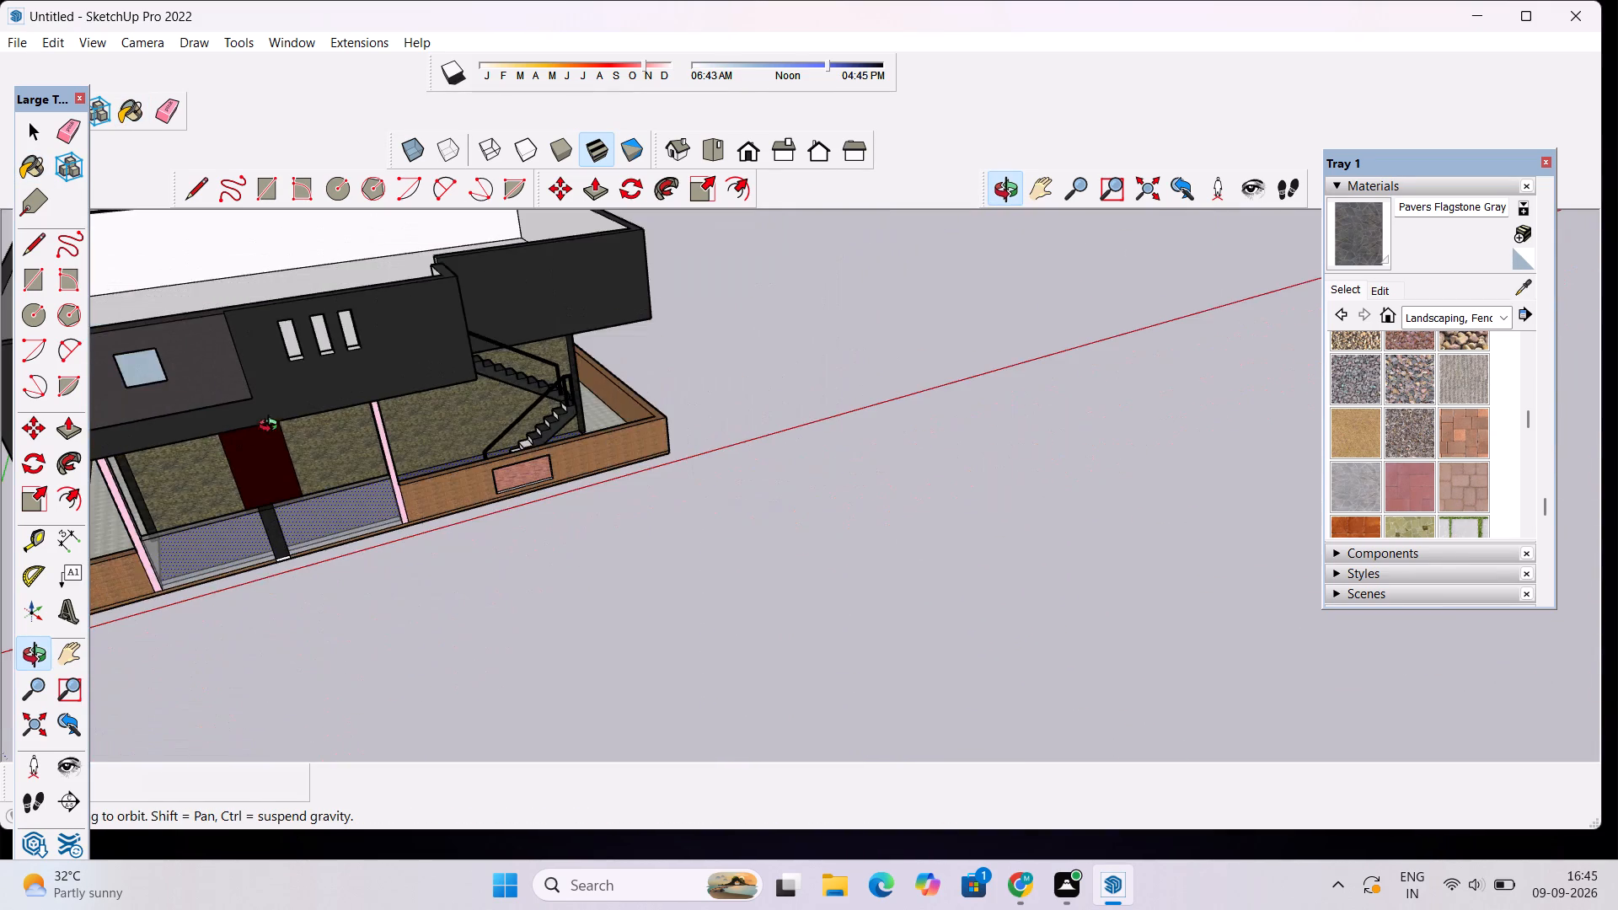
scroll(266, 537, "down", 15)
scroll(217, 570, "up", 18)
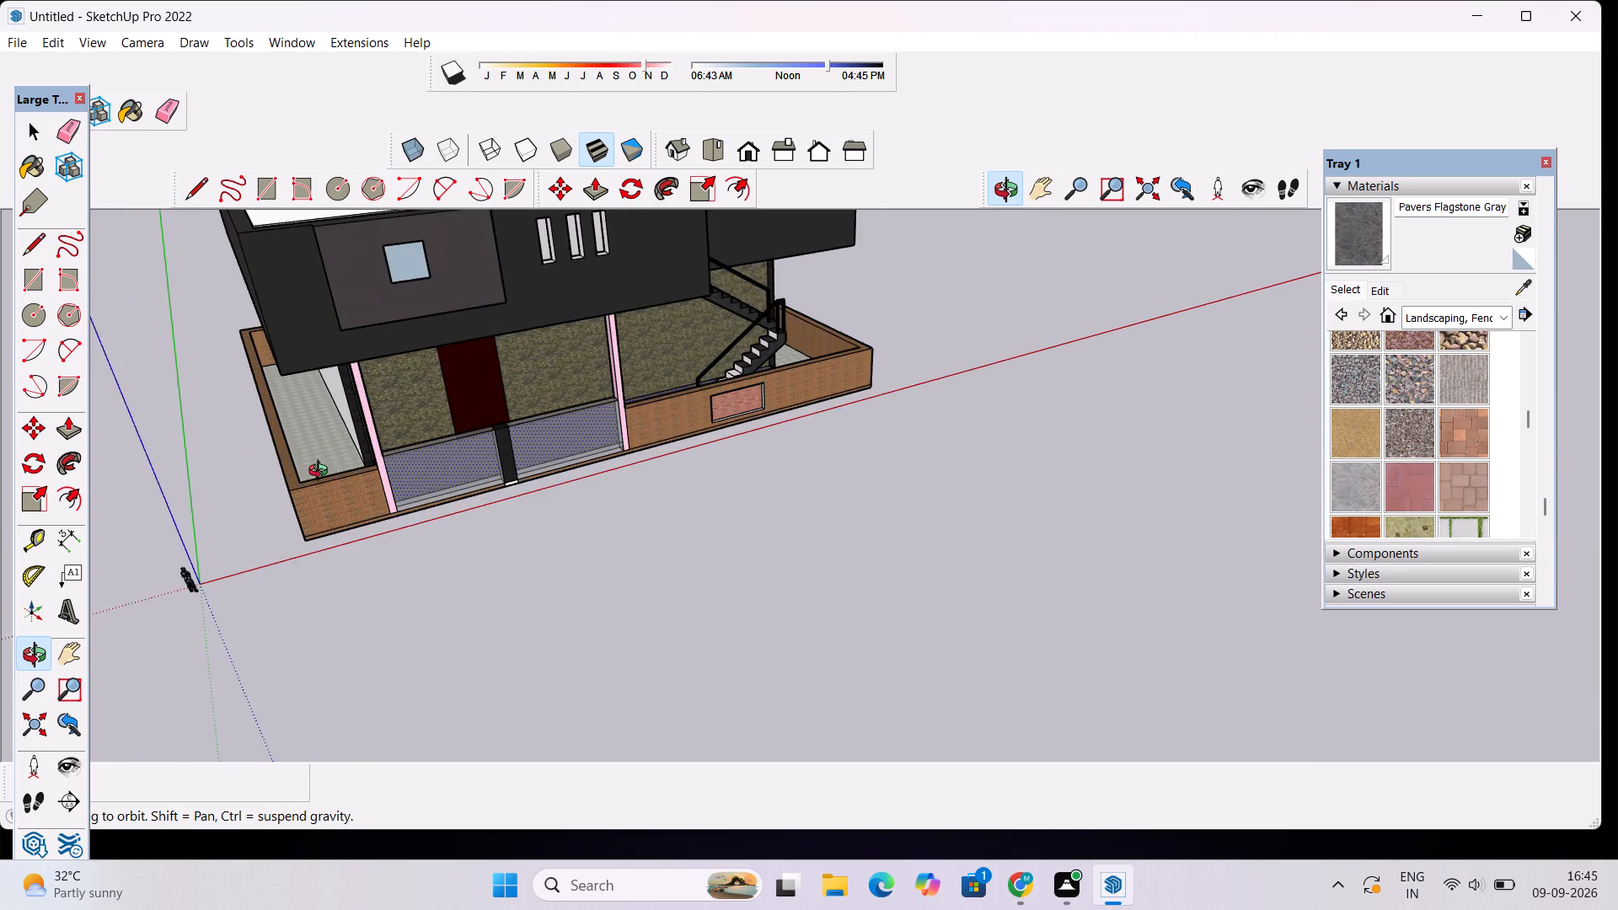
left_click_drag(328, 473, 378, 478)
scroll(372, 478, "up", 11)
left_click_drag(349, 548, 416, 581)
scroll(430, 597, "up", 4)
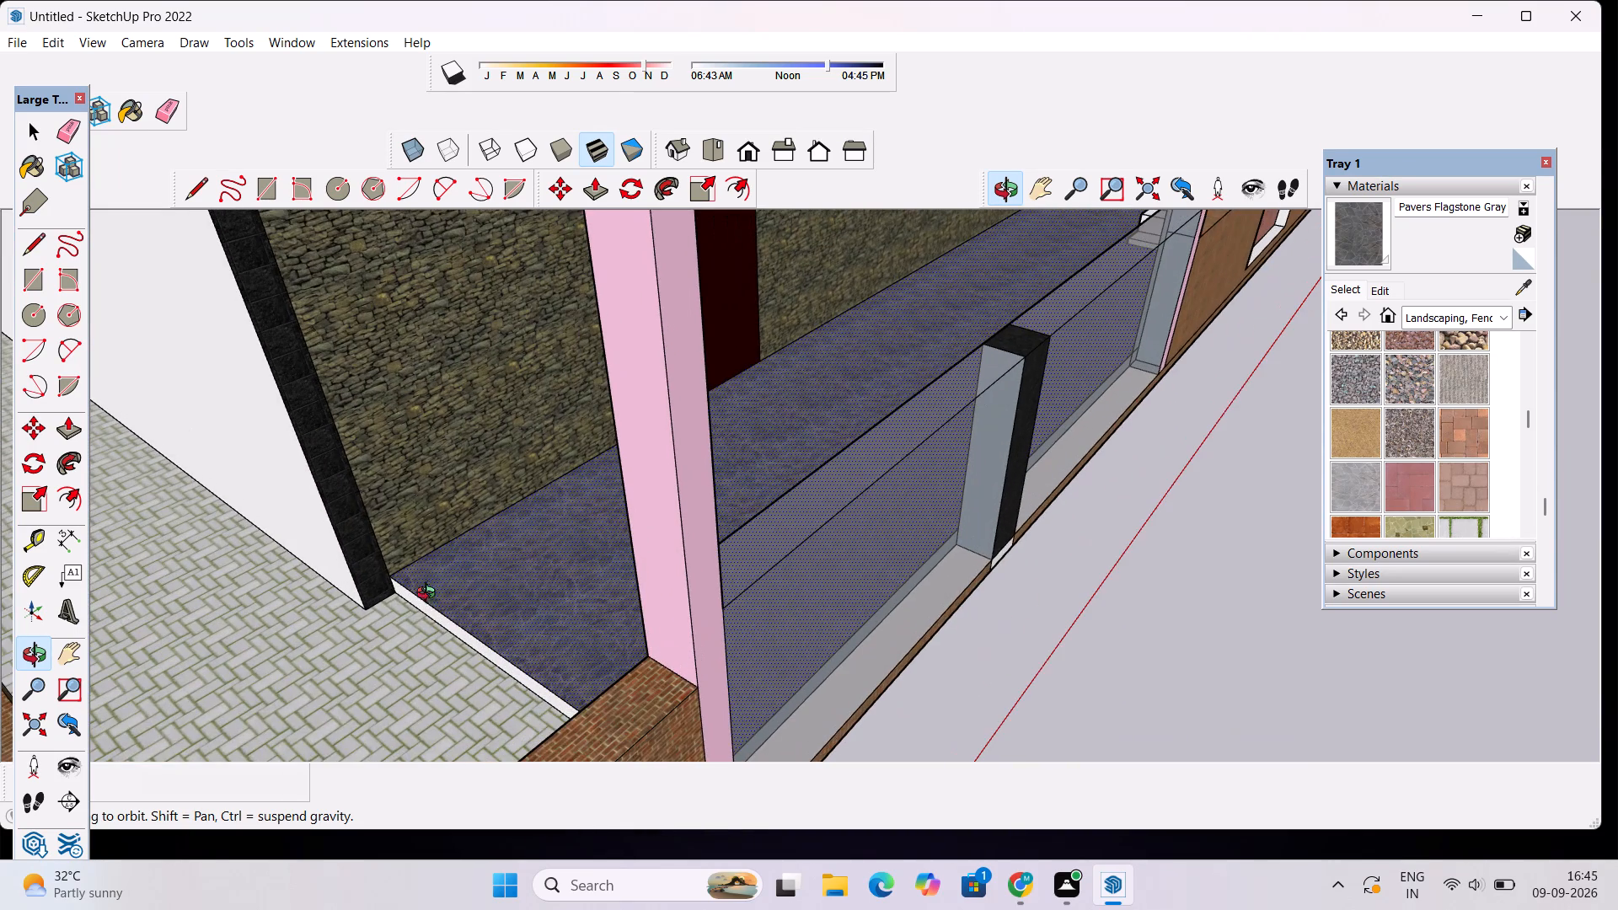
scroll(422, 624, "down", 3)
scroll(426, 646, "up", 5)
left_click_drag(442, 647, 480, 611)
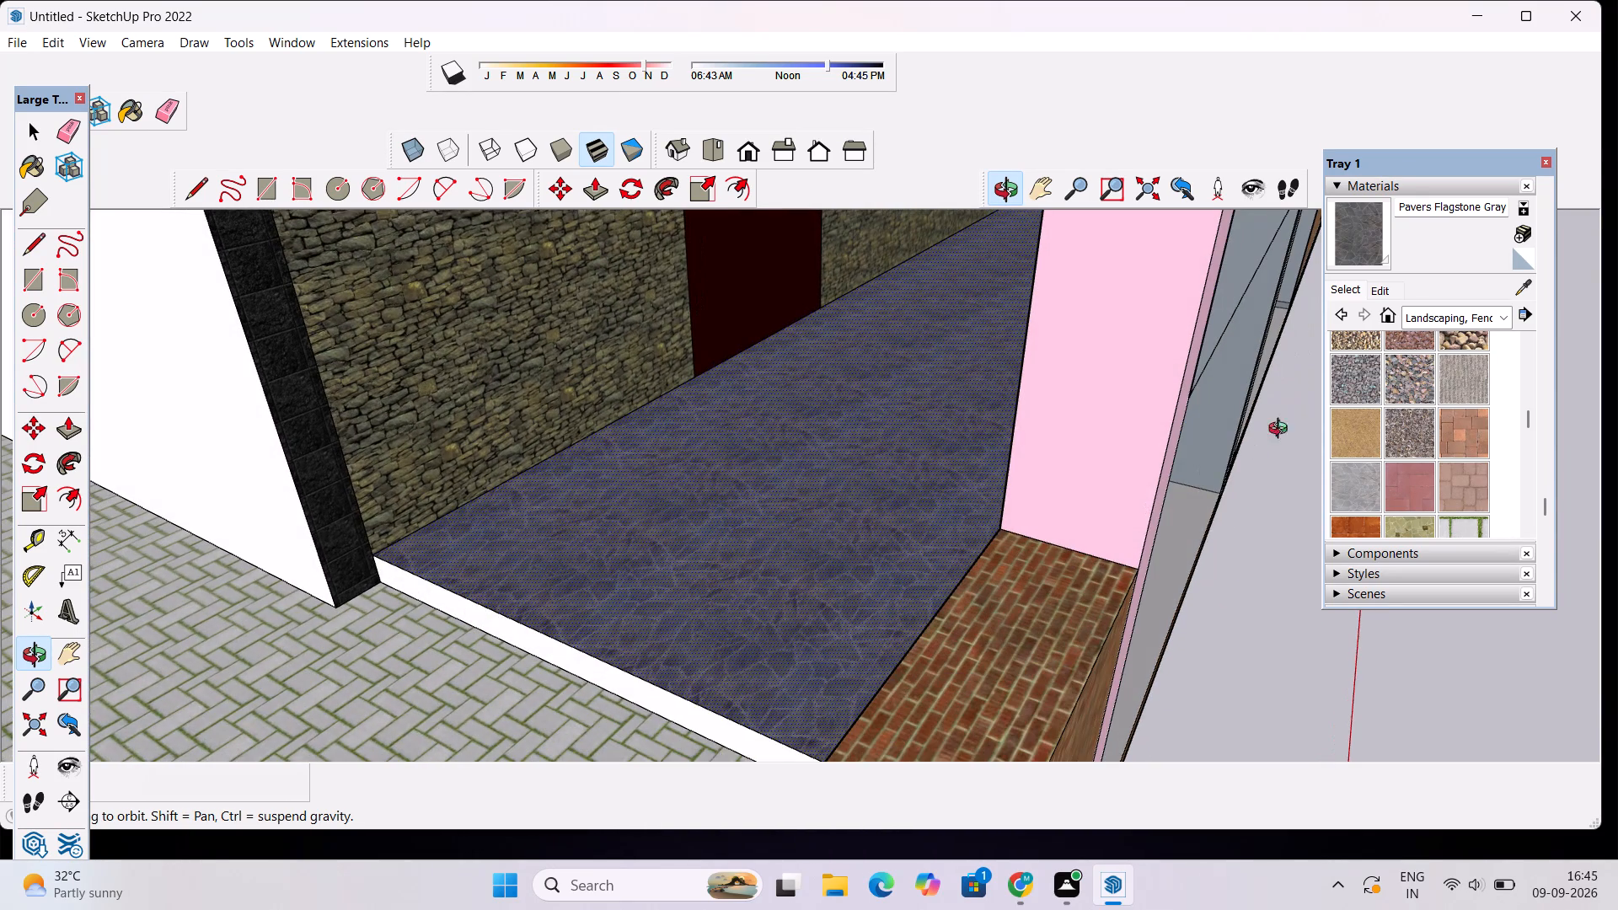
left_click(1344, 244)
left_click(547, 654)
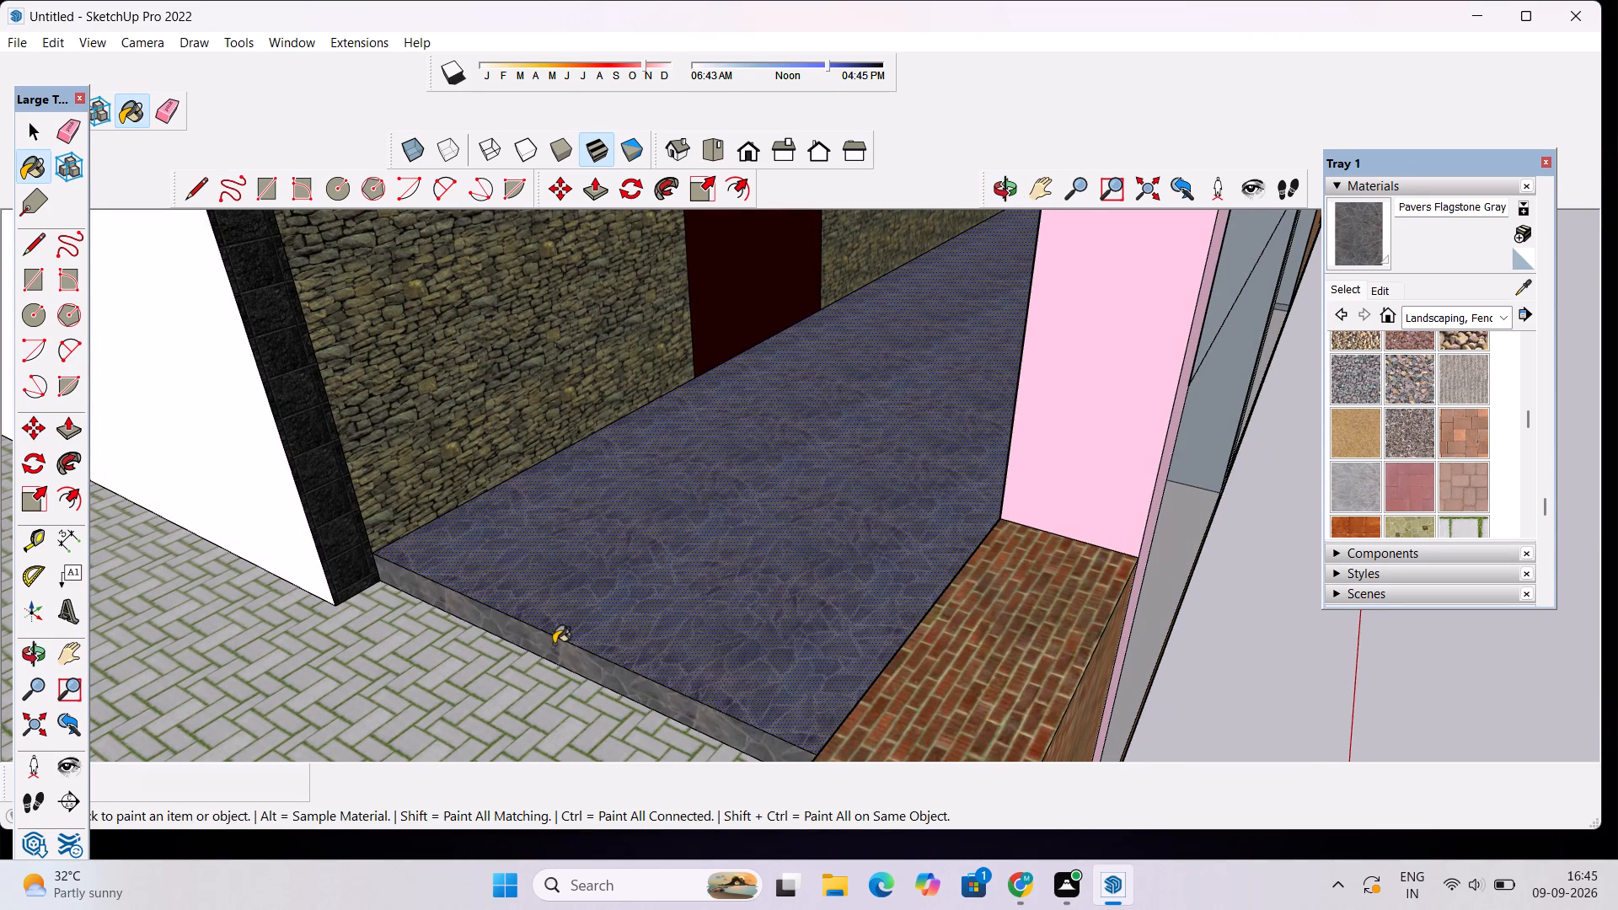
scroll(554, 644, "down", 14)
key("space")
left_click(1033, 697)
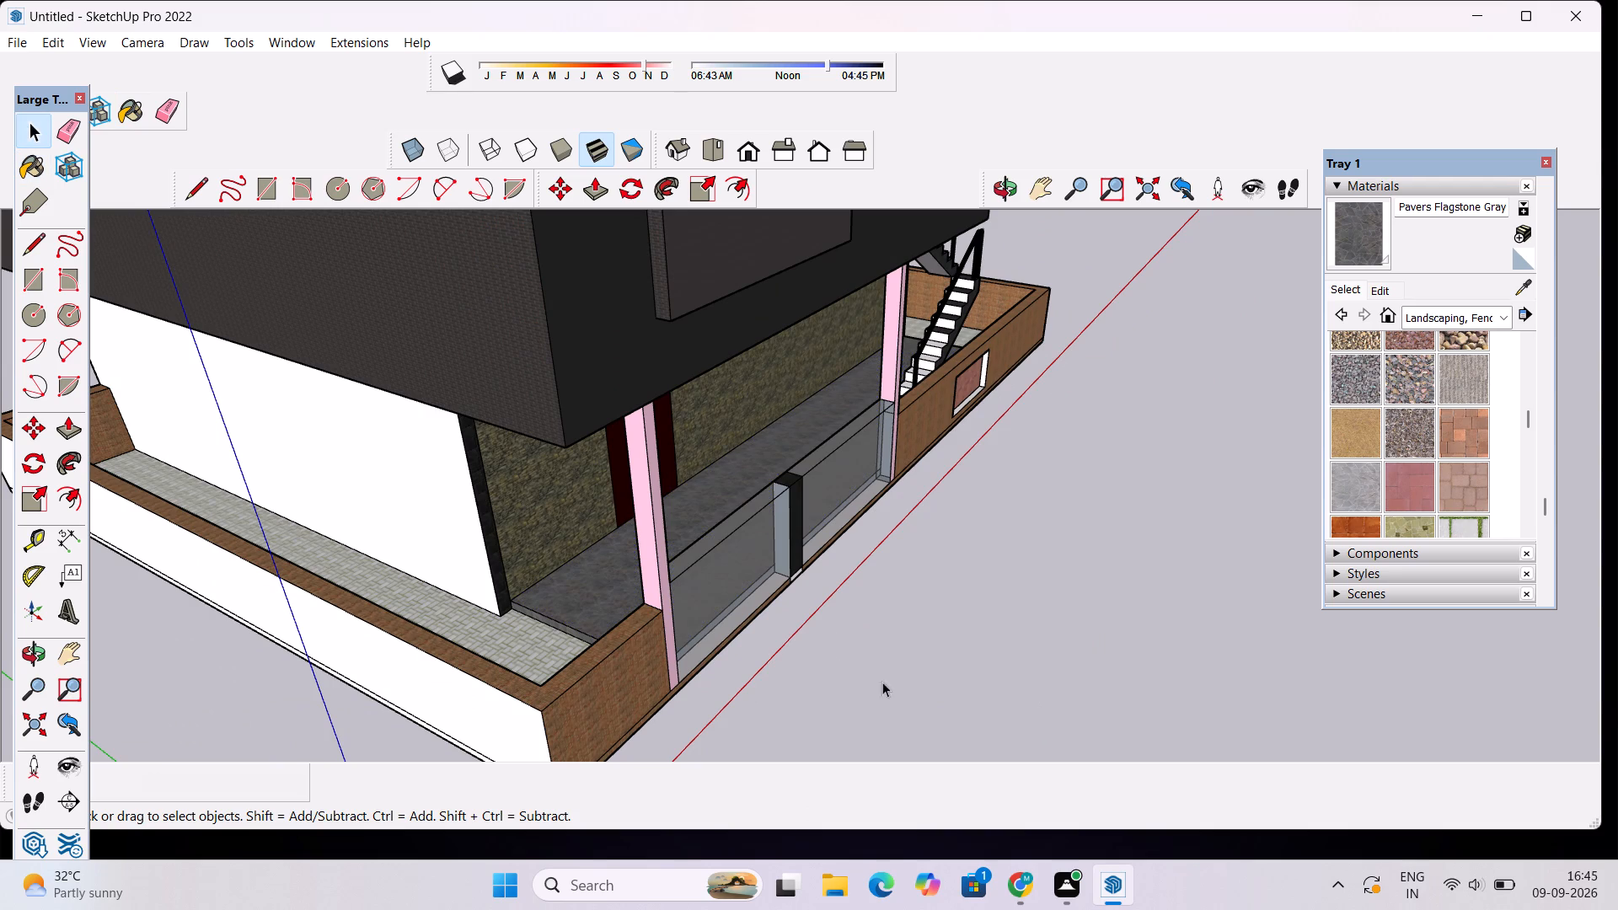
Examine the house front and the step faces of the lower staircase flight.
left_click(1014, 191)
left_click_drag(1050, 522, 1031, 533)
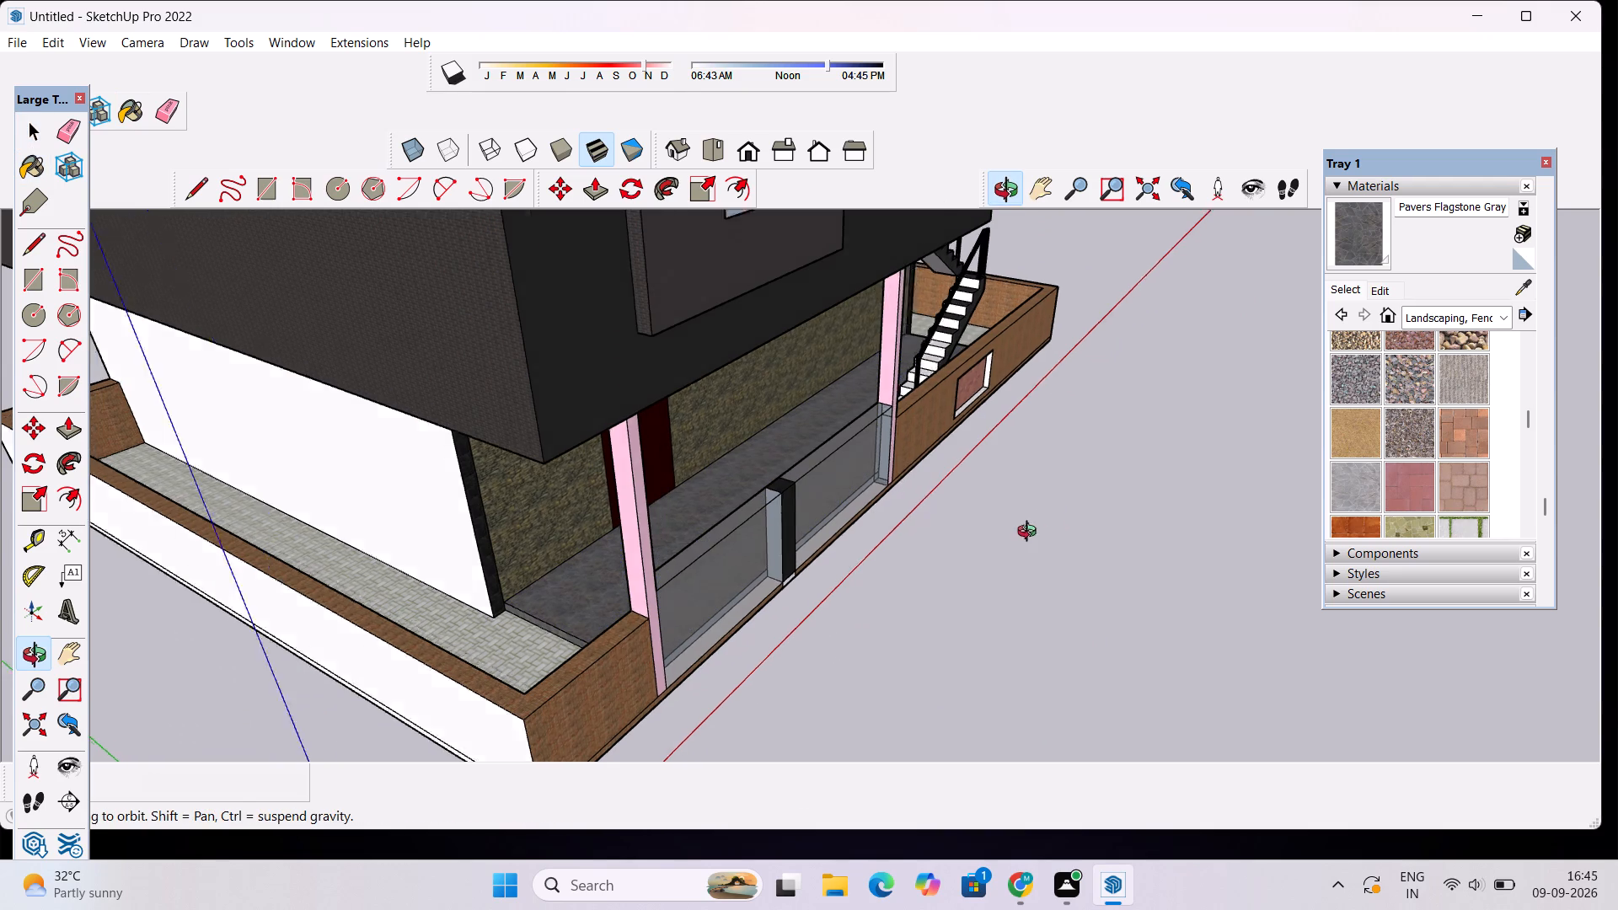
left_click_drag(1031, 533, 637, 578)
scroll(622, 572, "down", 4)
left_click_drag(644, 587, 653, 557)
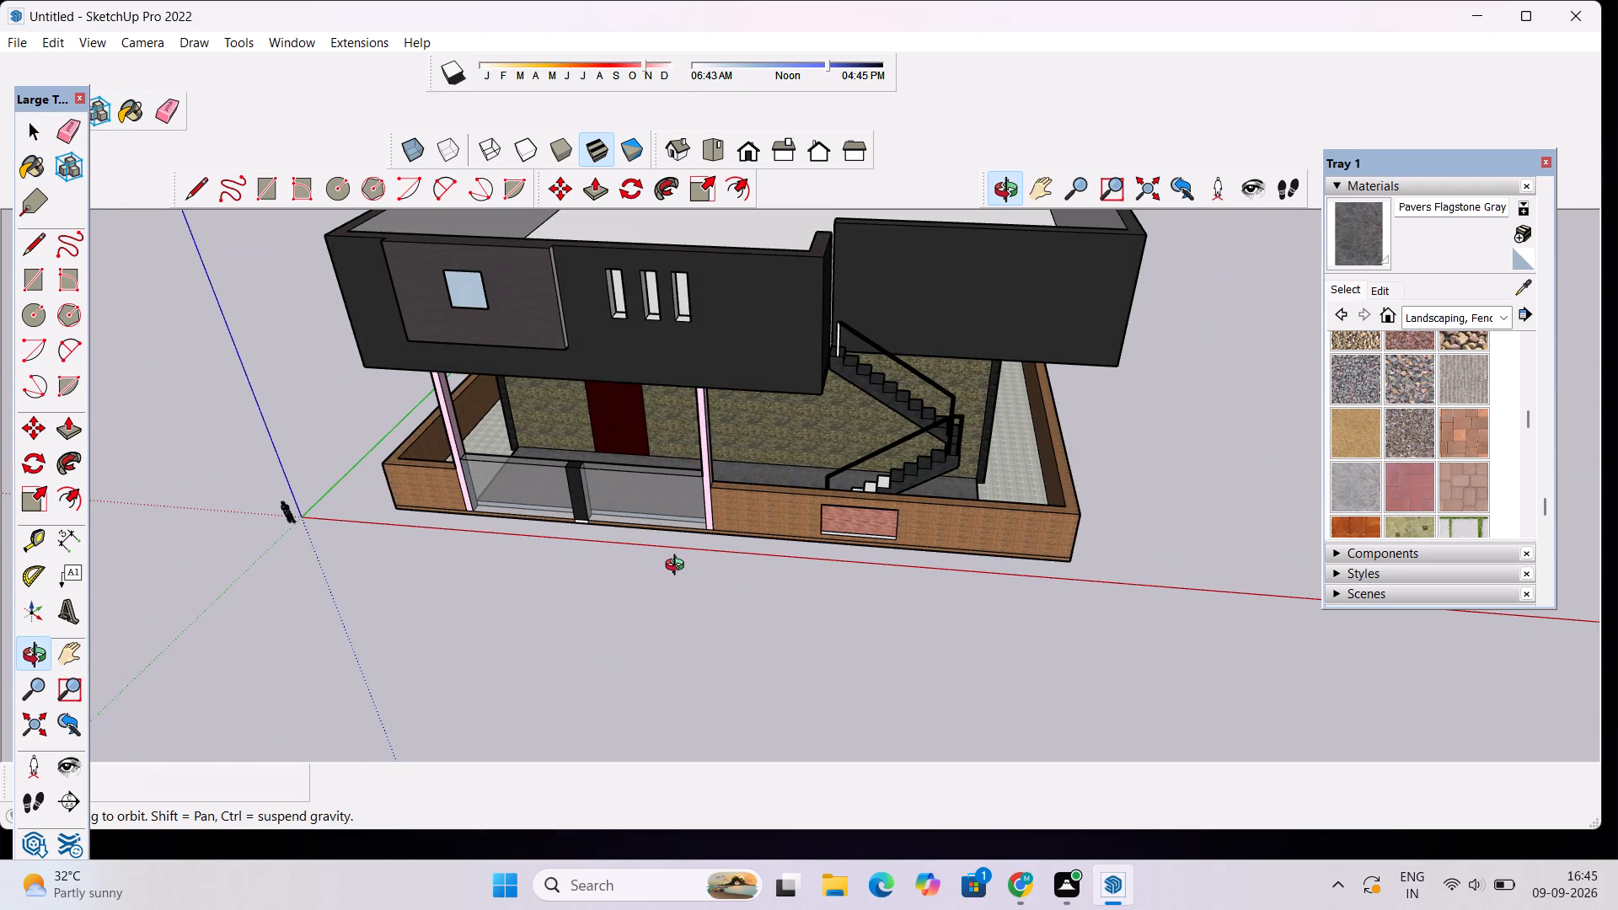
scroll(678, 567, "down", 3)
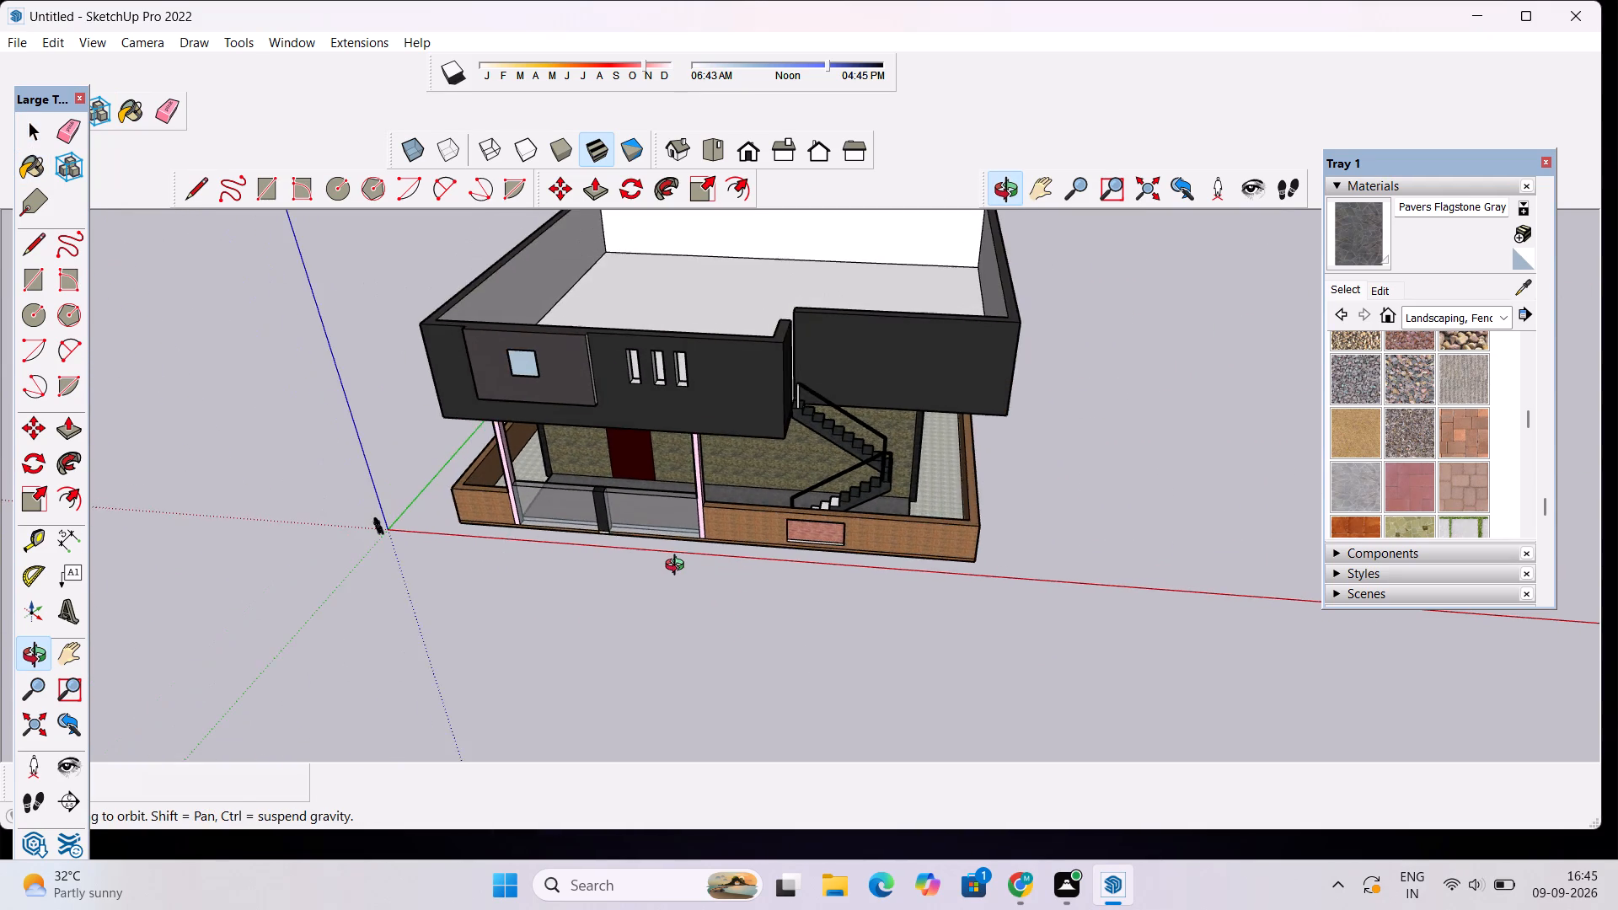
scroll(678, 567, "down", 1)
left_click_drag(604, 519, 657, 458)
scroll(635, 527, "up", 9)
scroll(614, 561, "down", 6)
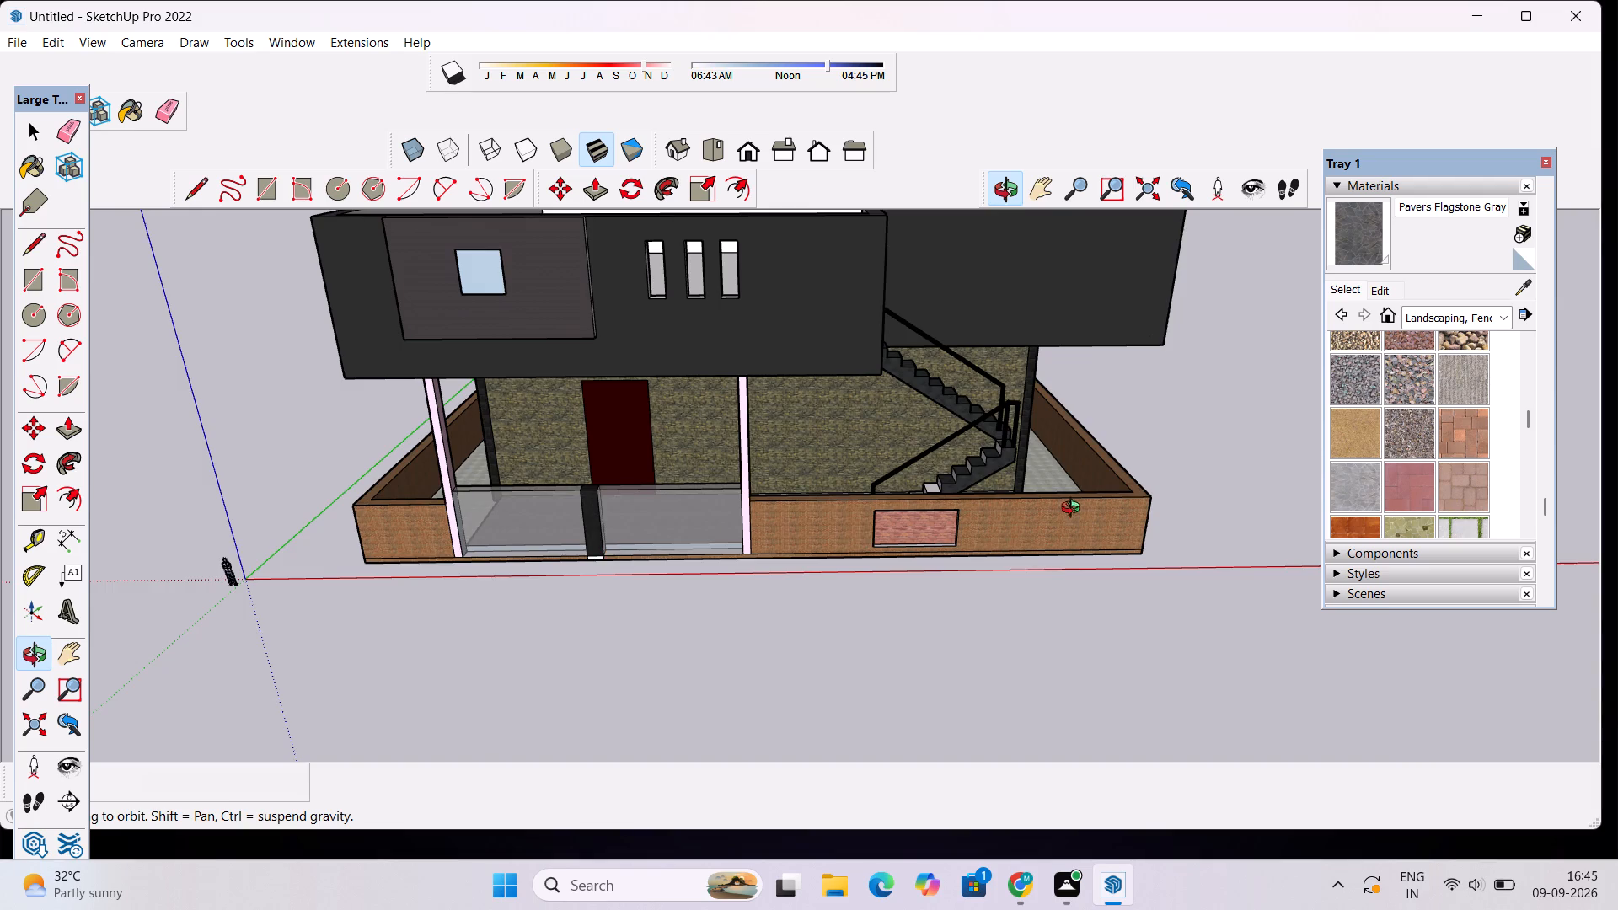
left_click_drag(1061, 500, 1021, 650)
scroll(897, 541, "up", 5)
left_click_drag(908, 558, 917, 579)
scroll(917, 471, "up", 14)
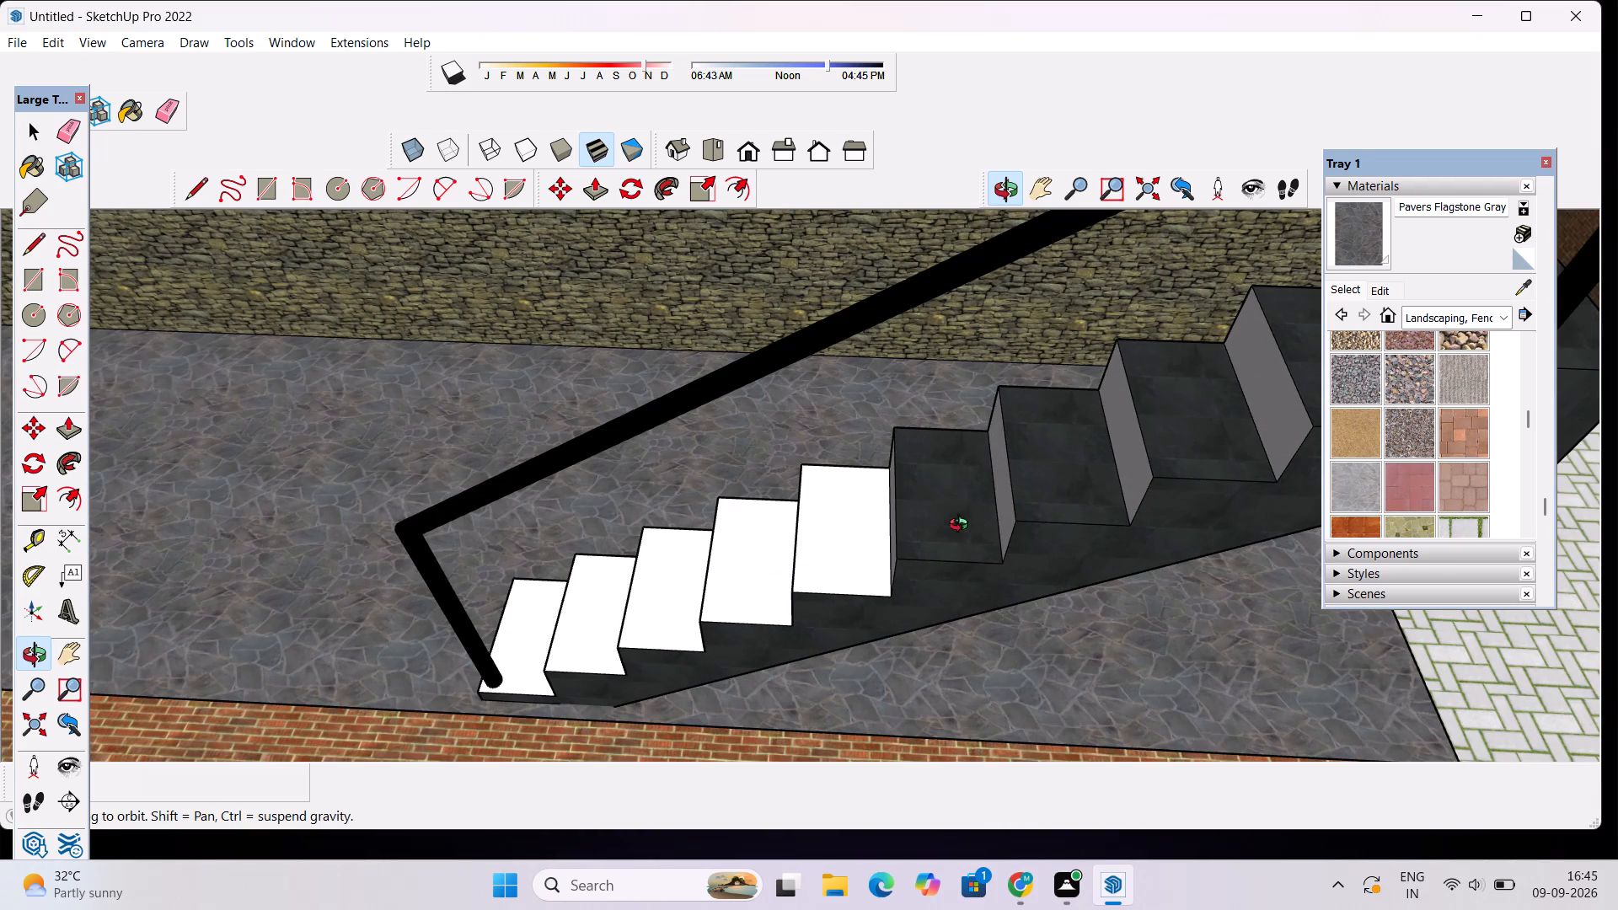
key("space")
left_click(964, 536)
double_click(964, 536)
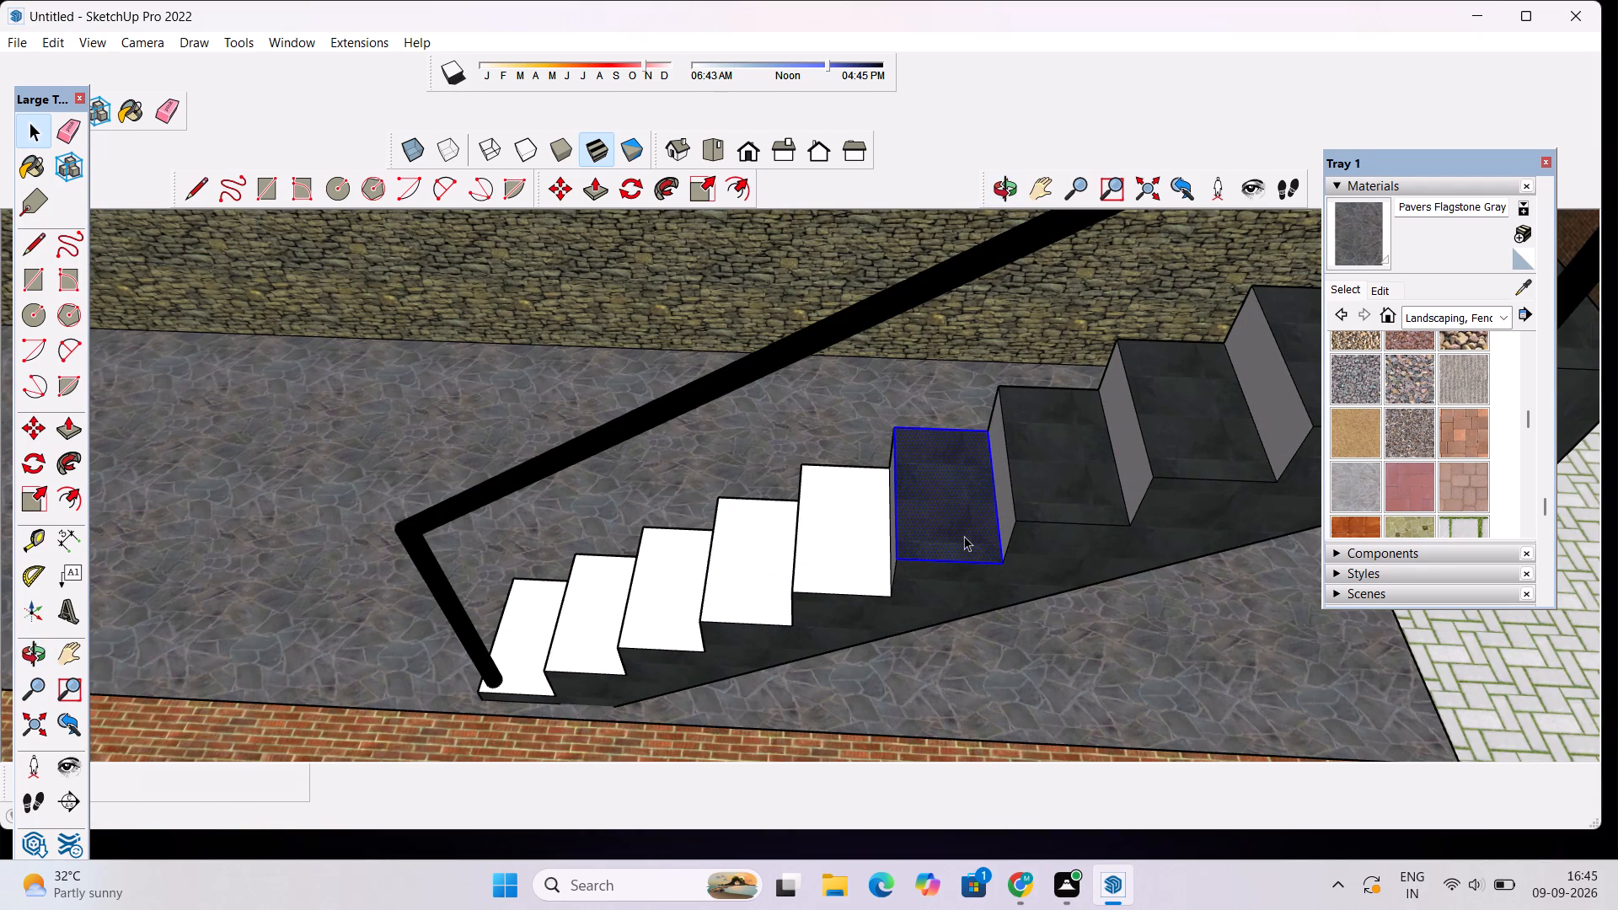
scroll(909, 663, "down", 6)
left_click(1029, 722)
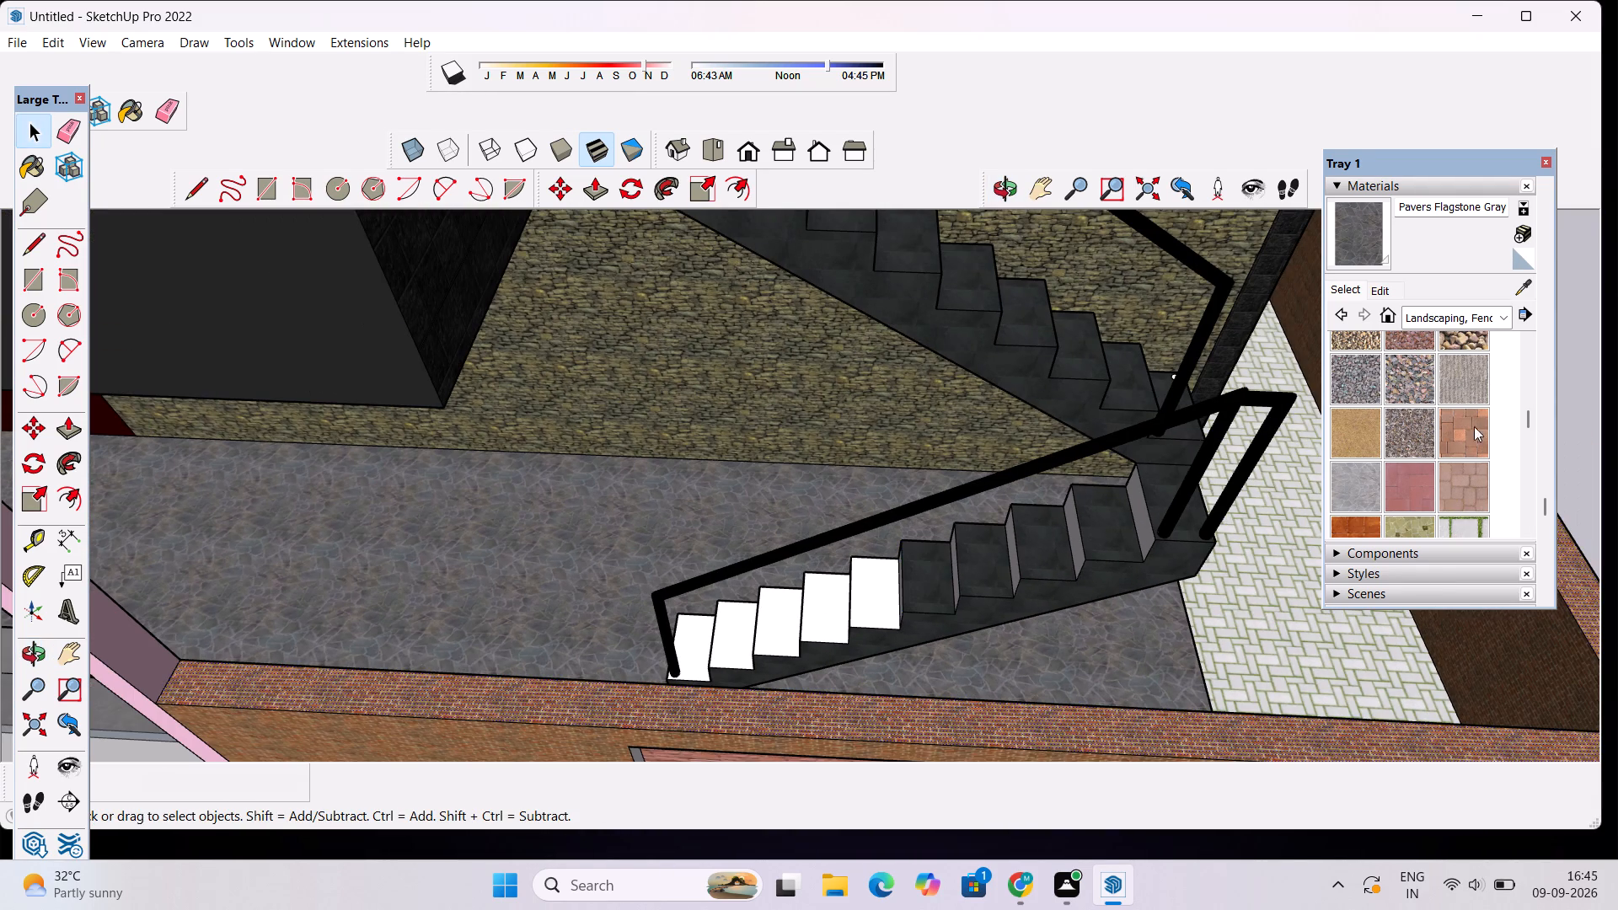
Paint the white step faces of the lower staircase flight and the small spot at the upper flight's foot with Slate Light Tile.
left_click(1493, 316)
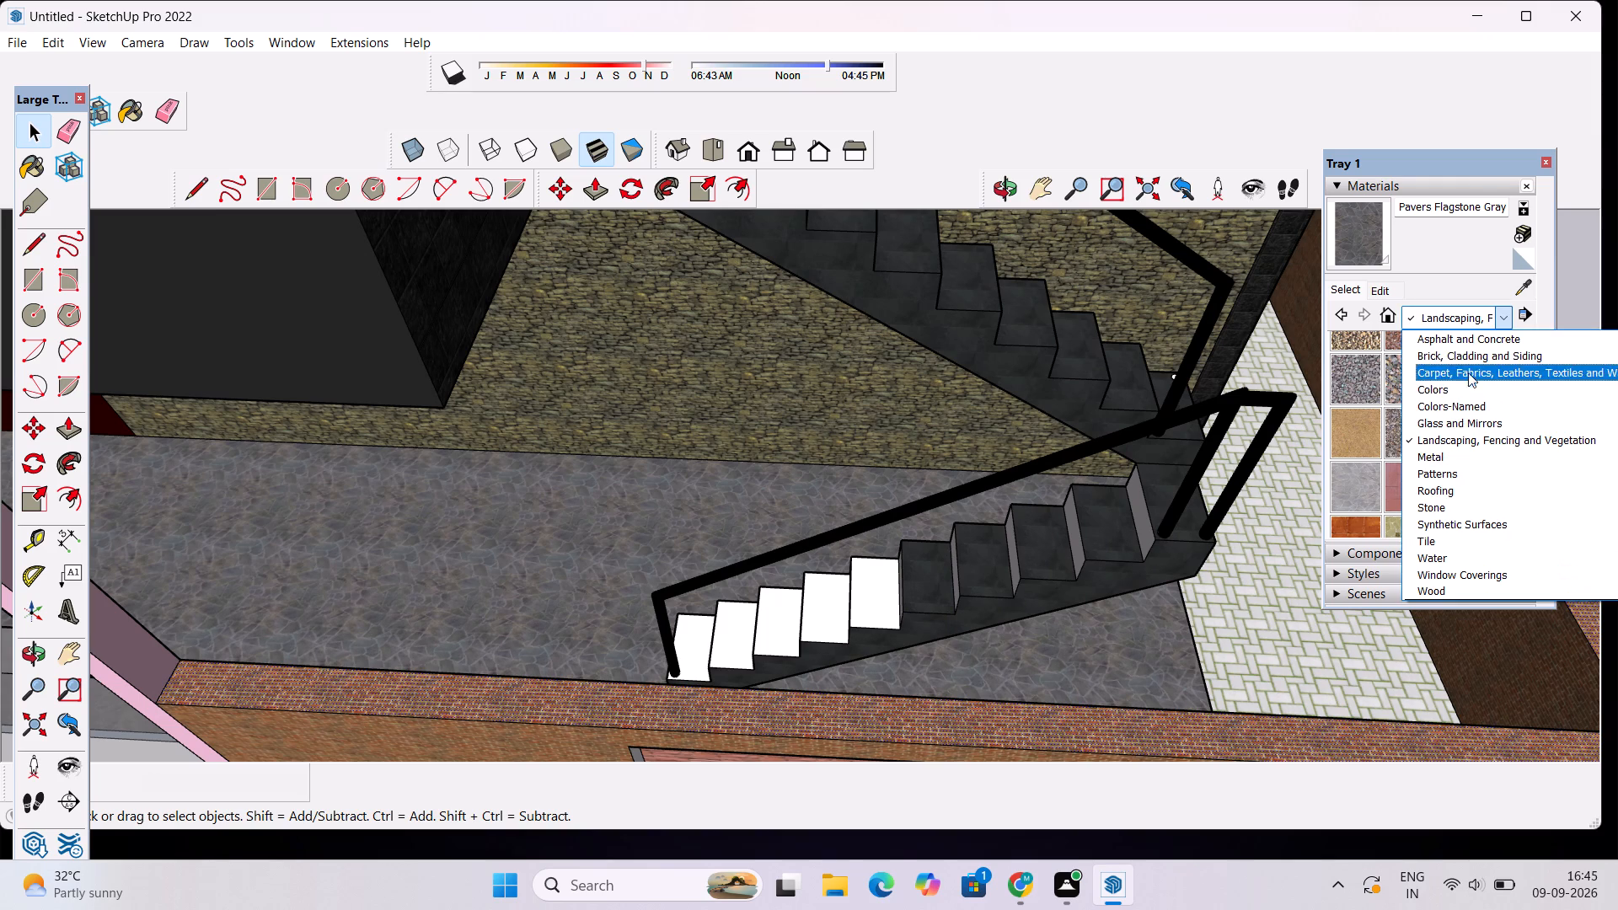
left_click(1433, 543)
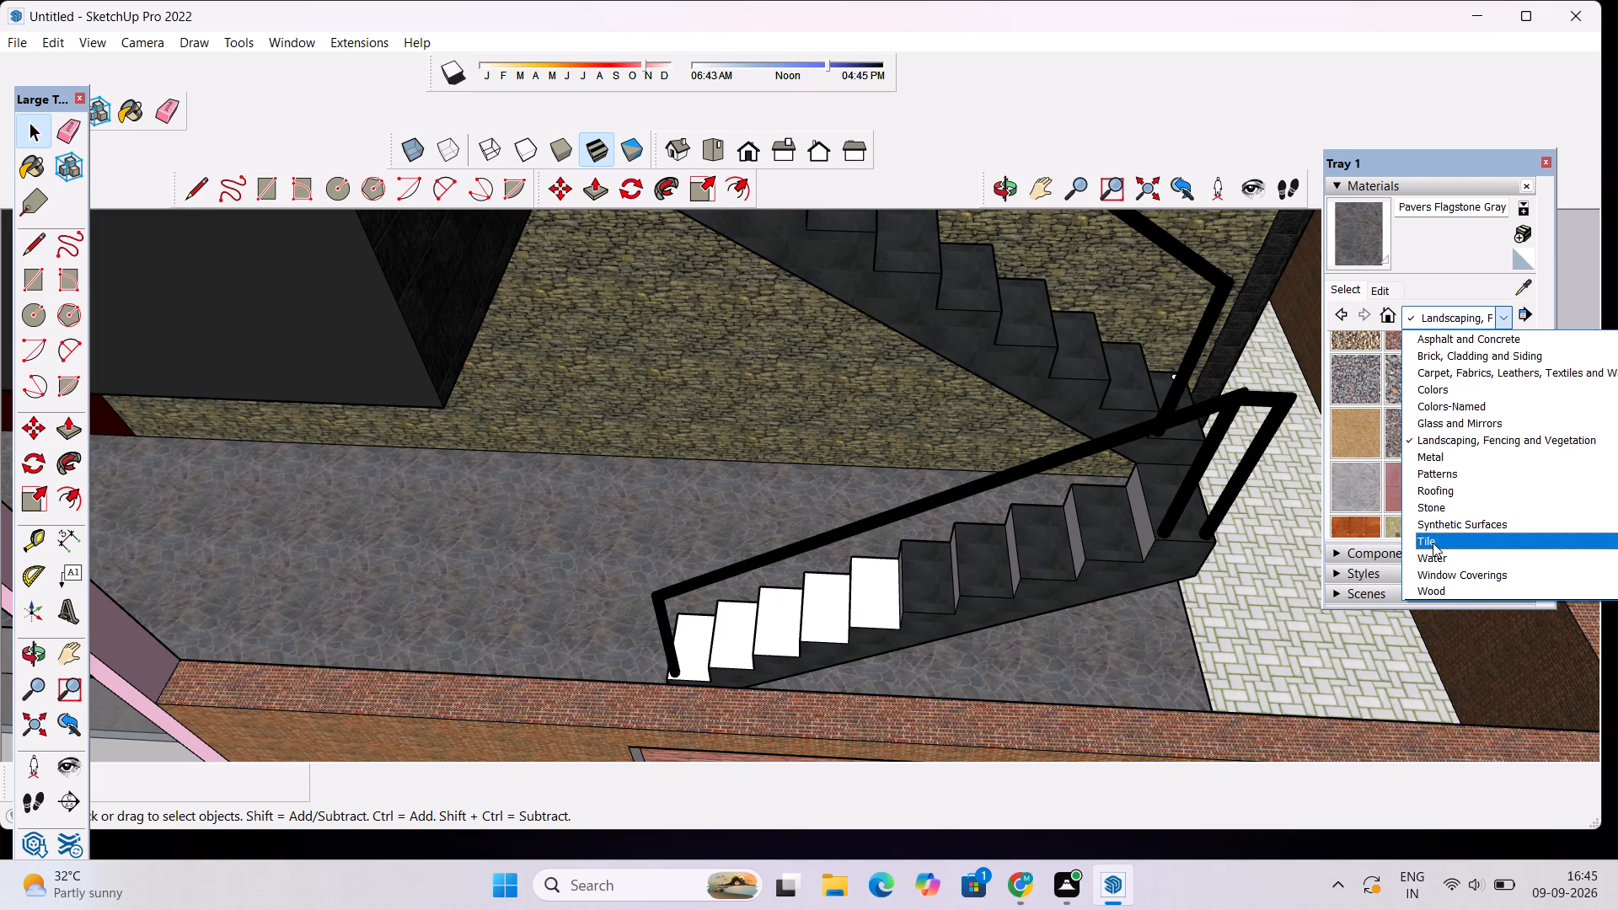
scroll(1423, 460, "down", 2)
left_click(1449, 428)
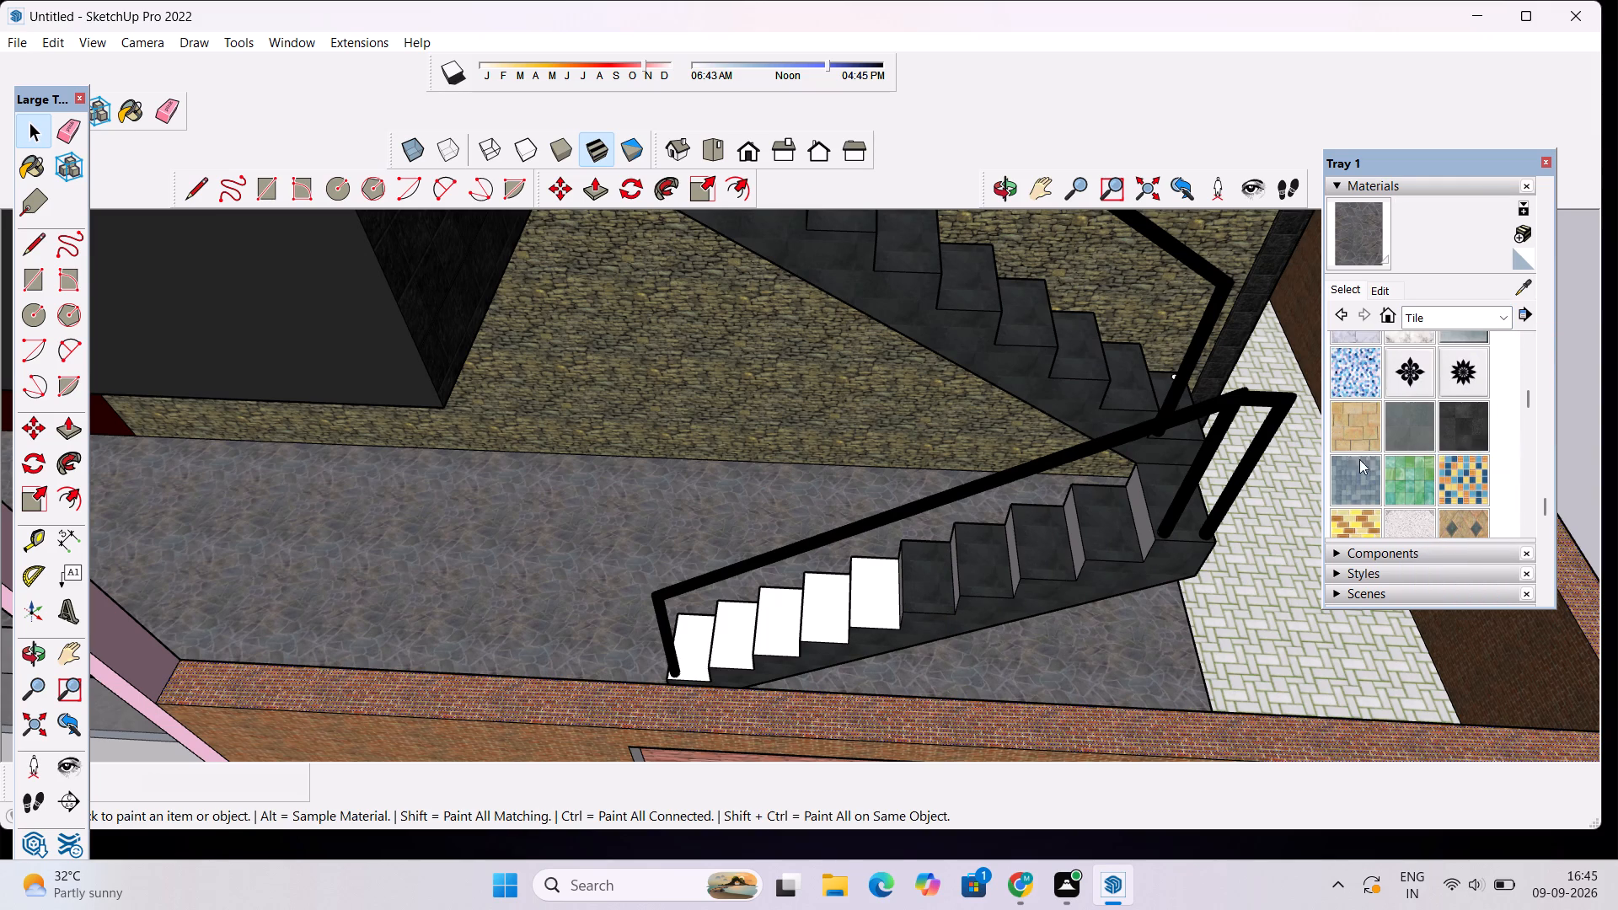
left_click(868, 586)
left_click(834, 600)
left_click(802, 614)
left_click(767, 620)
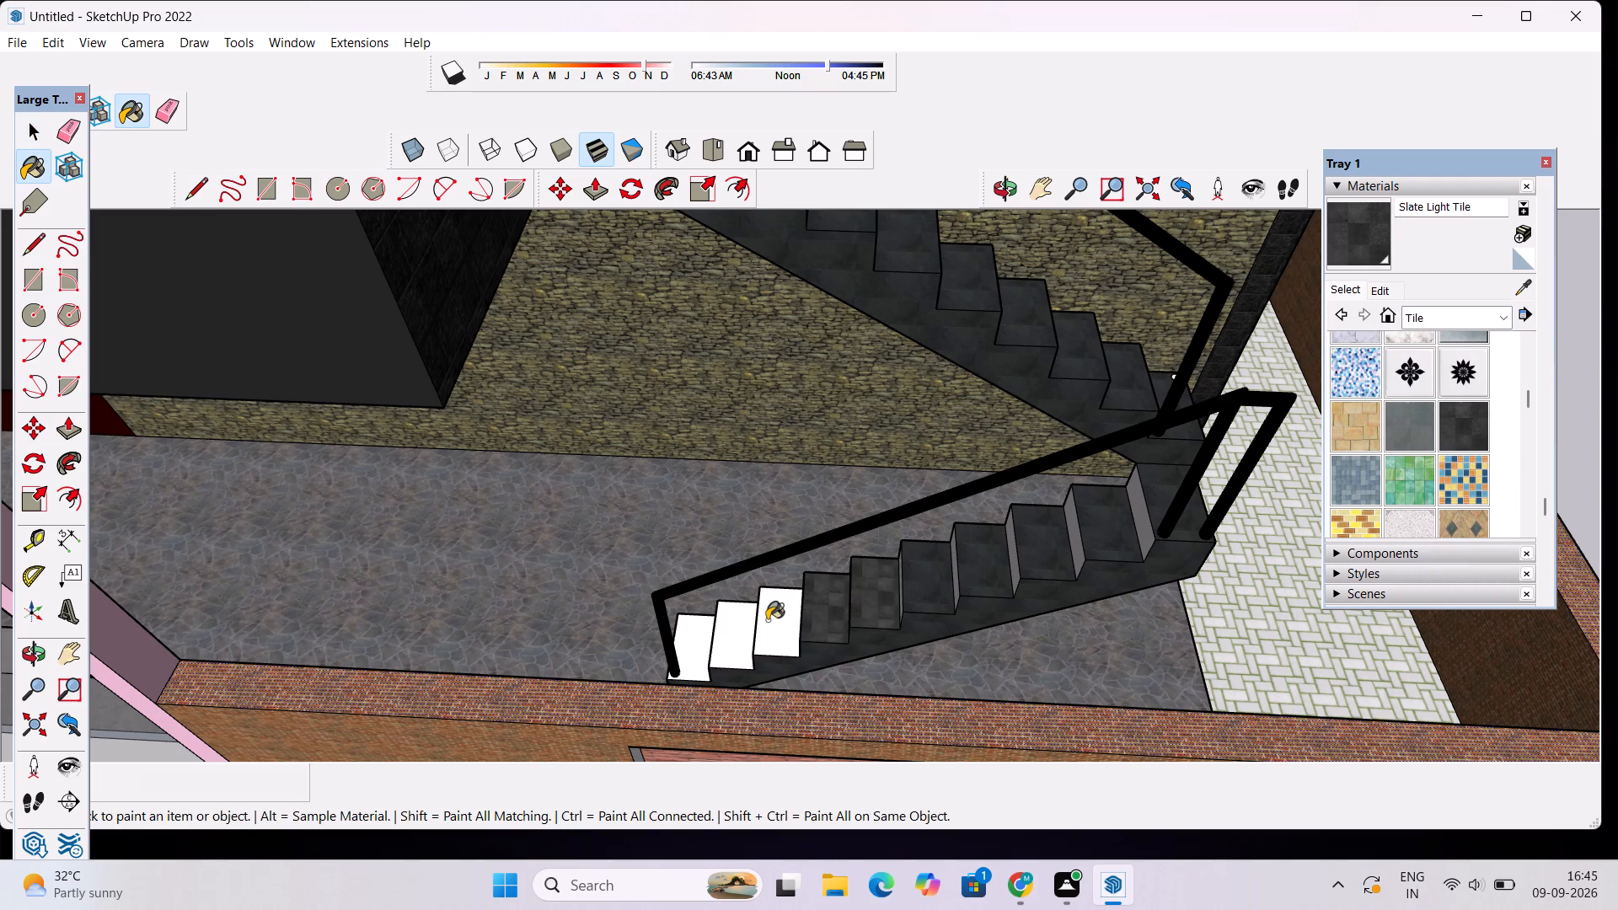
left_click(747, 625)
left_click(703, 637)
scroll(770, 595, "down", 6)
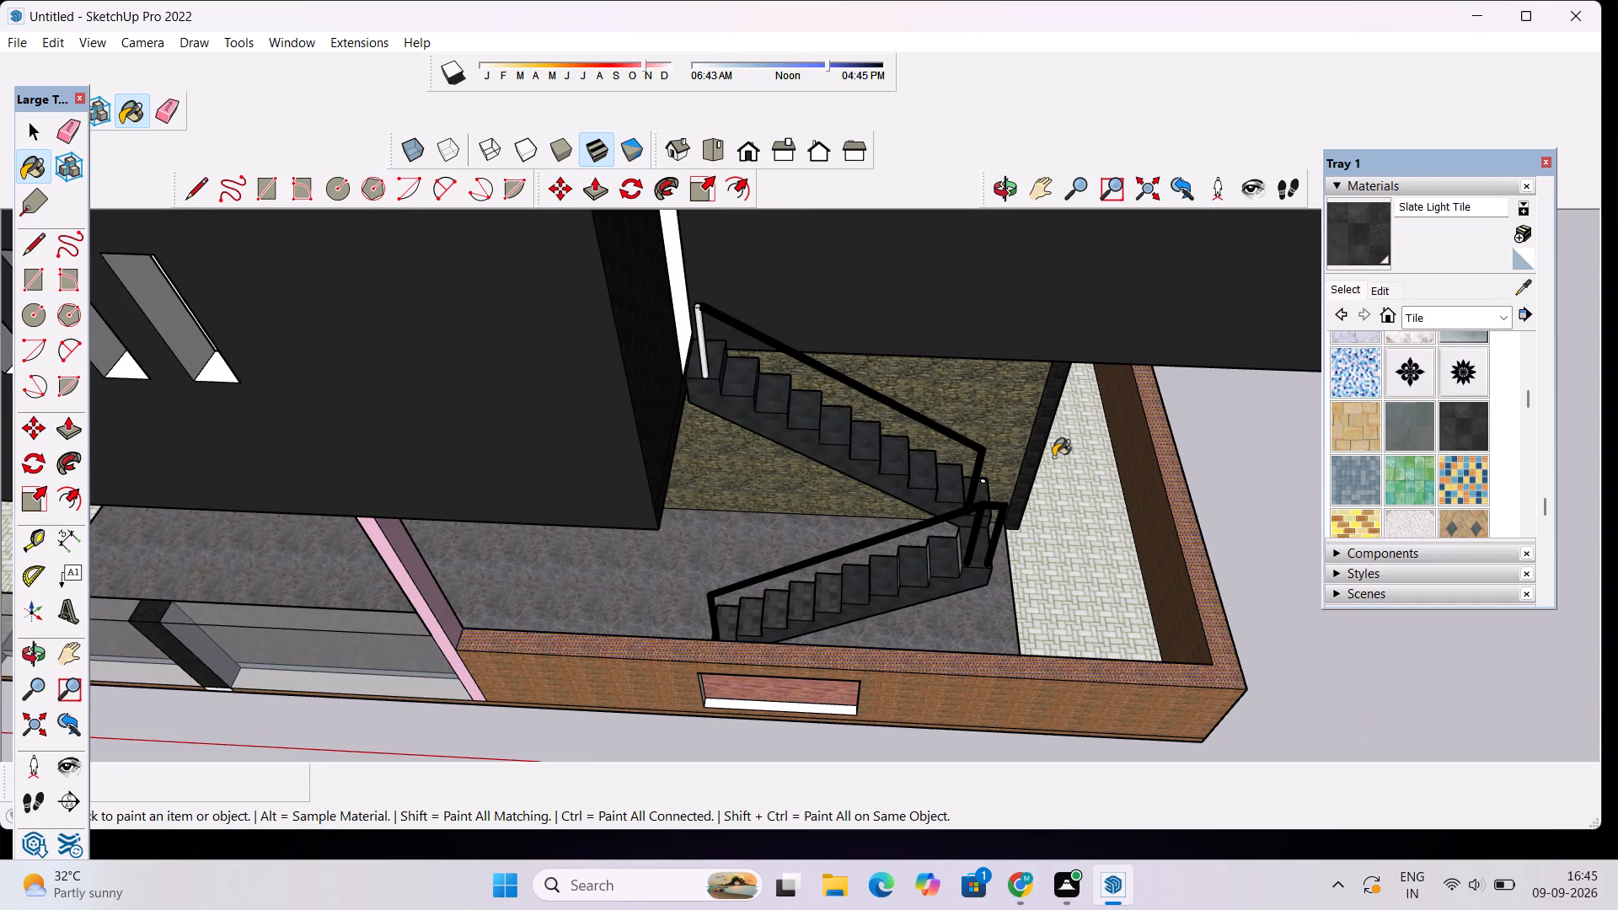
scroll(986, 484, "up", 11)
left_click(973, 469)
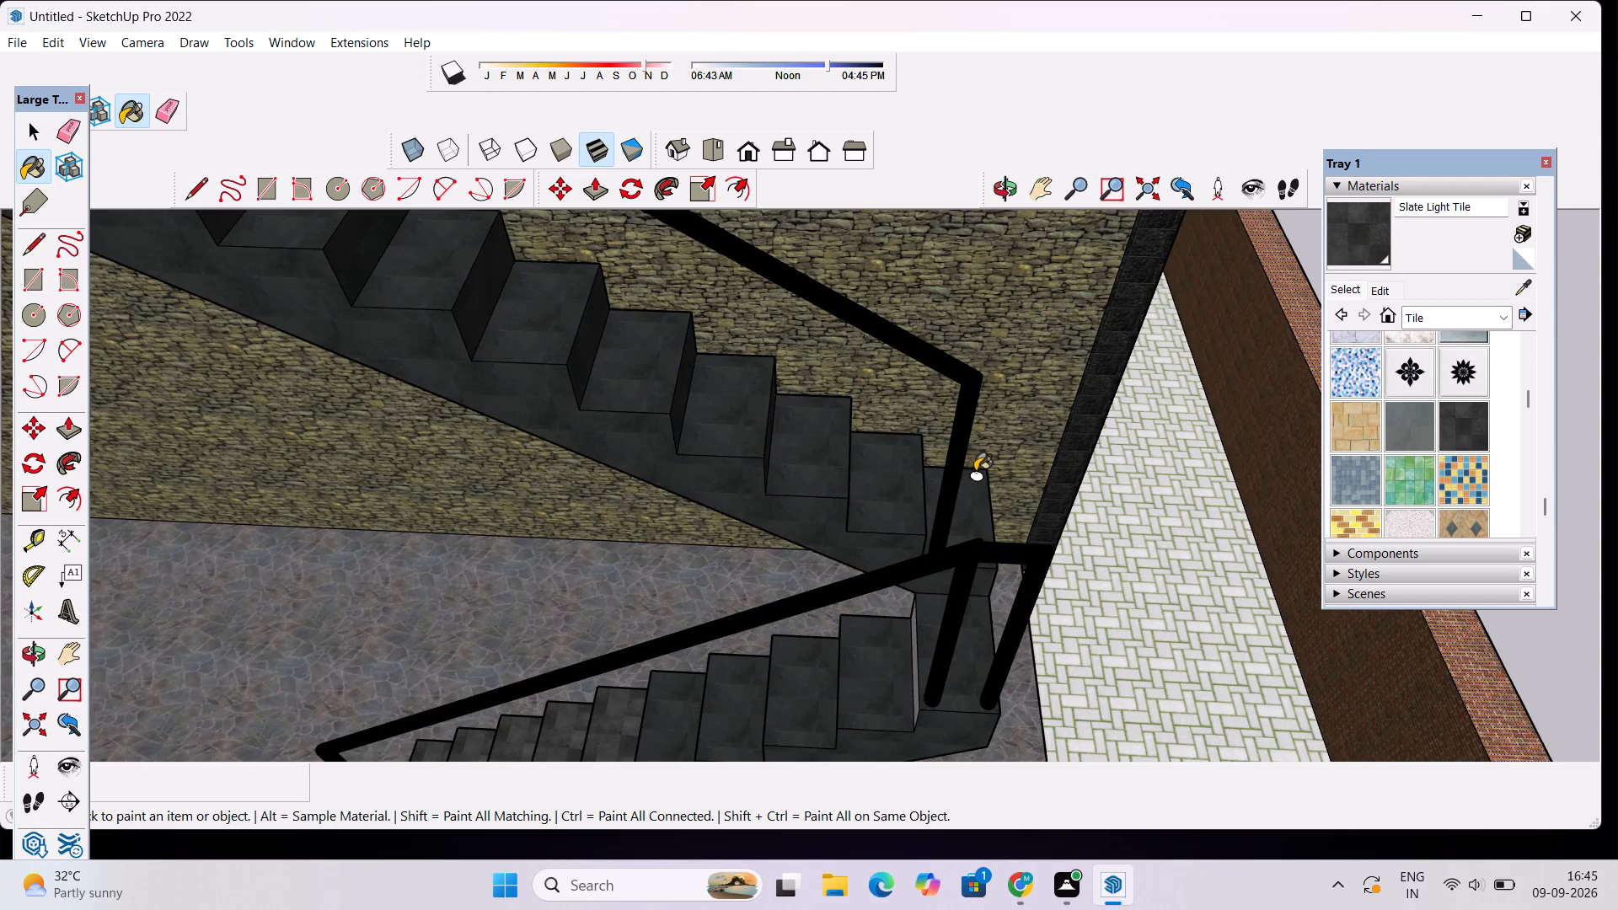
scroll(1055, 470, "down", 7)
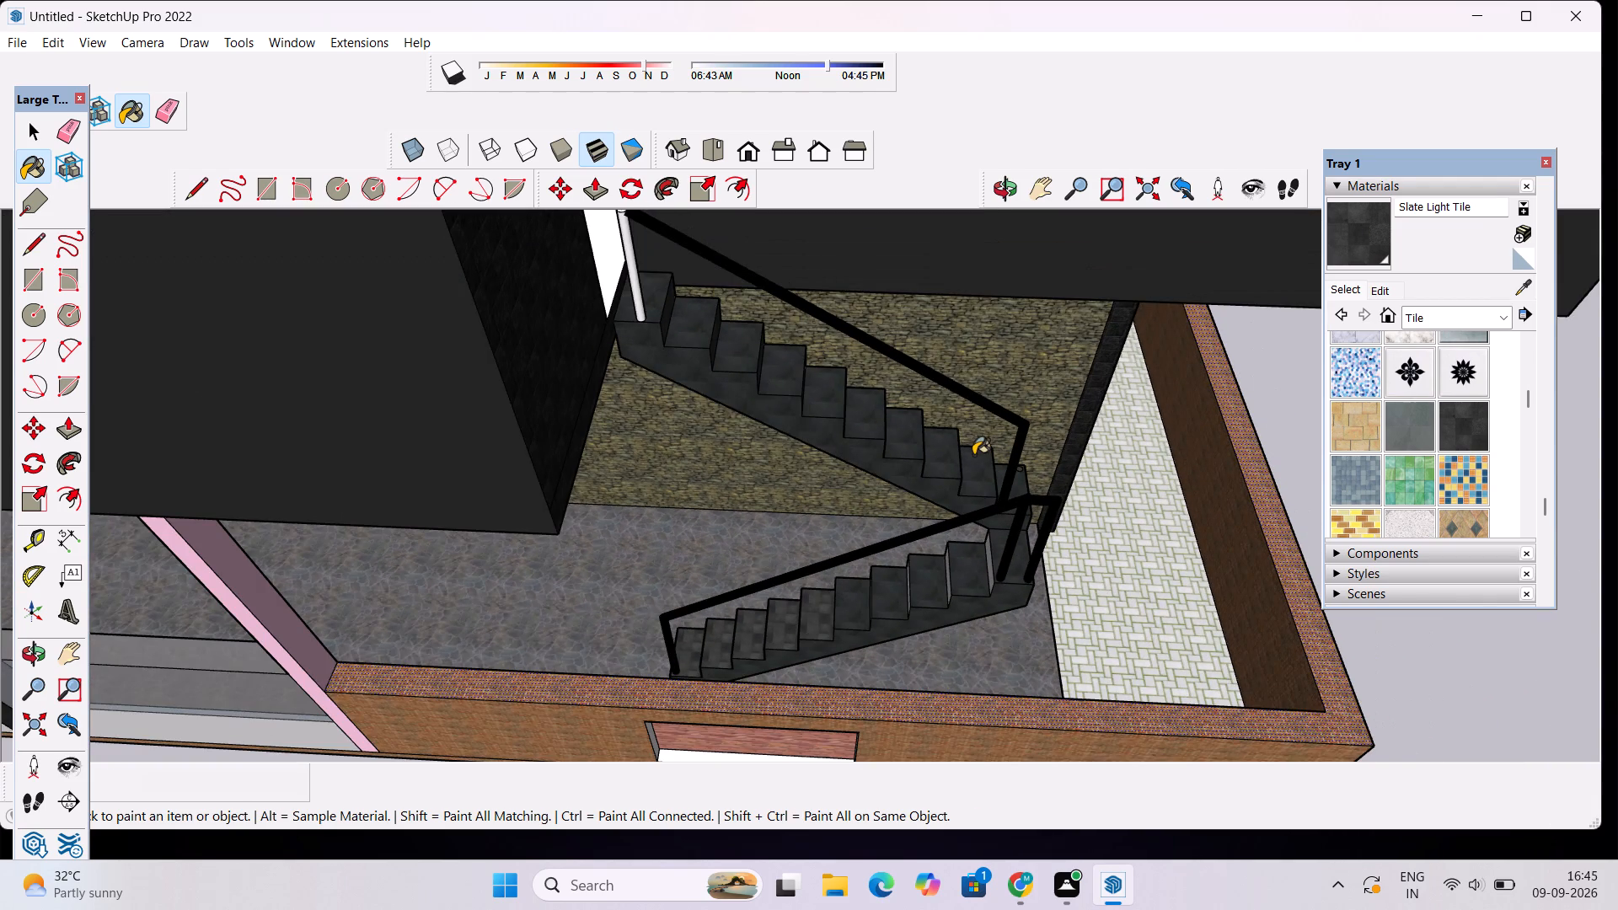
key("space")
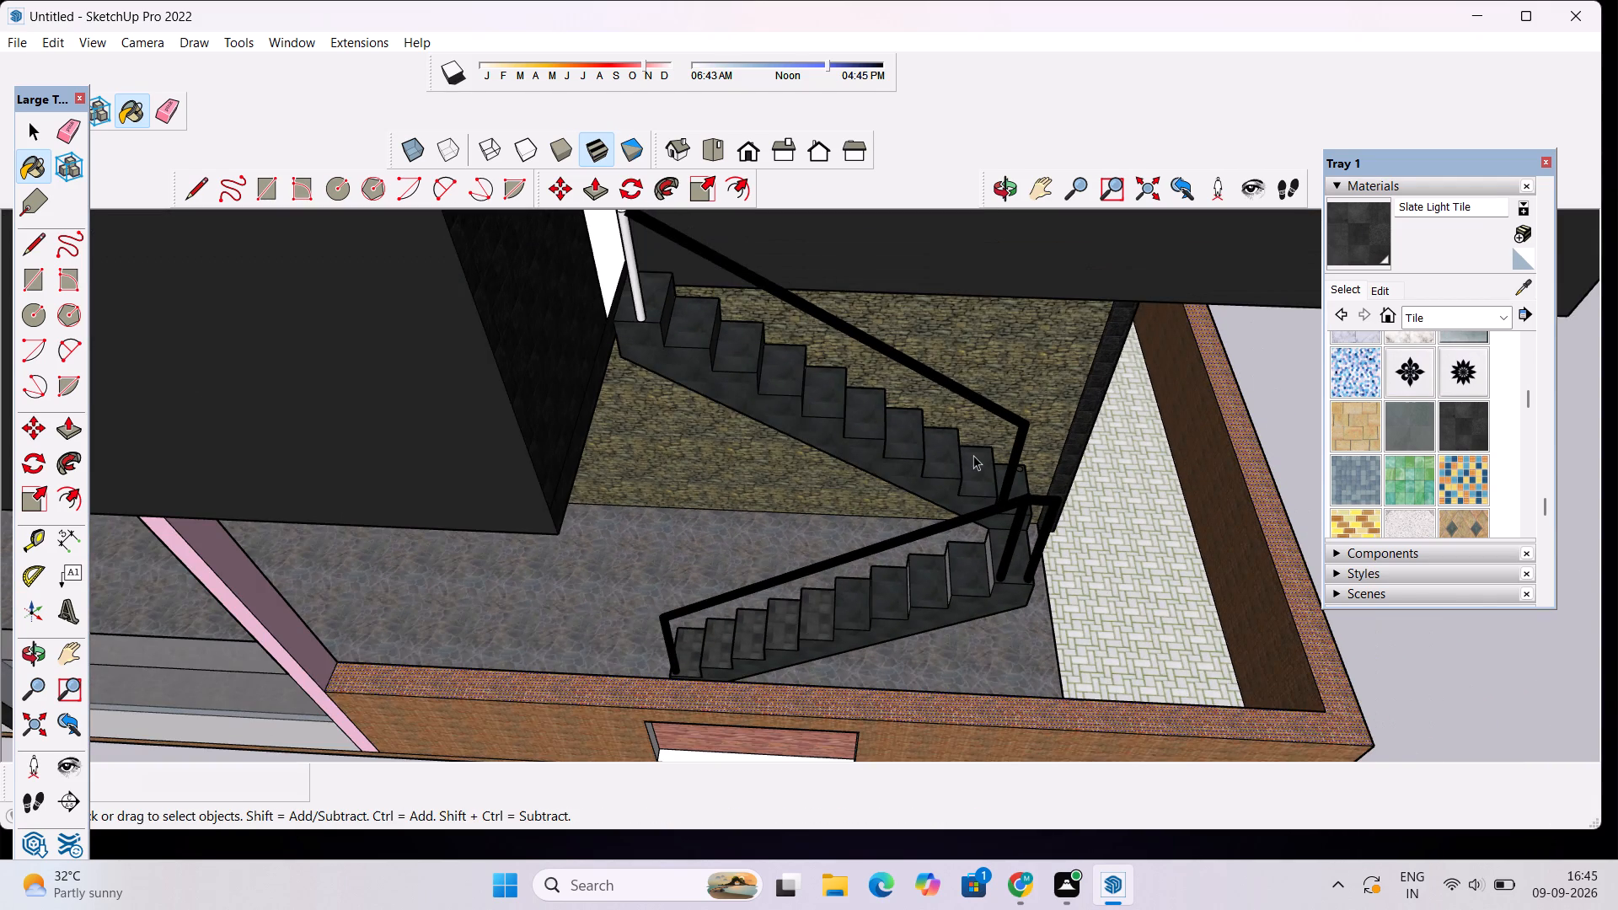
Paint the white railing post at the top of the upper staircase flight with Slate Light Tile, including its top end.
left_click(1500, 319)
scroll(1192, 434, "down", 6)
scroll(687, 418, "down", 2)
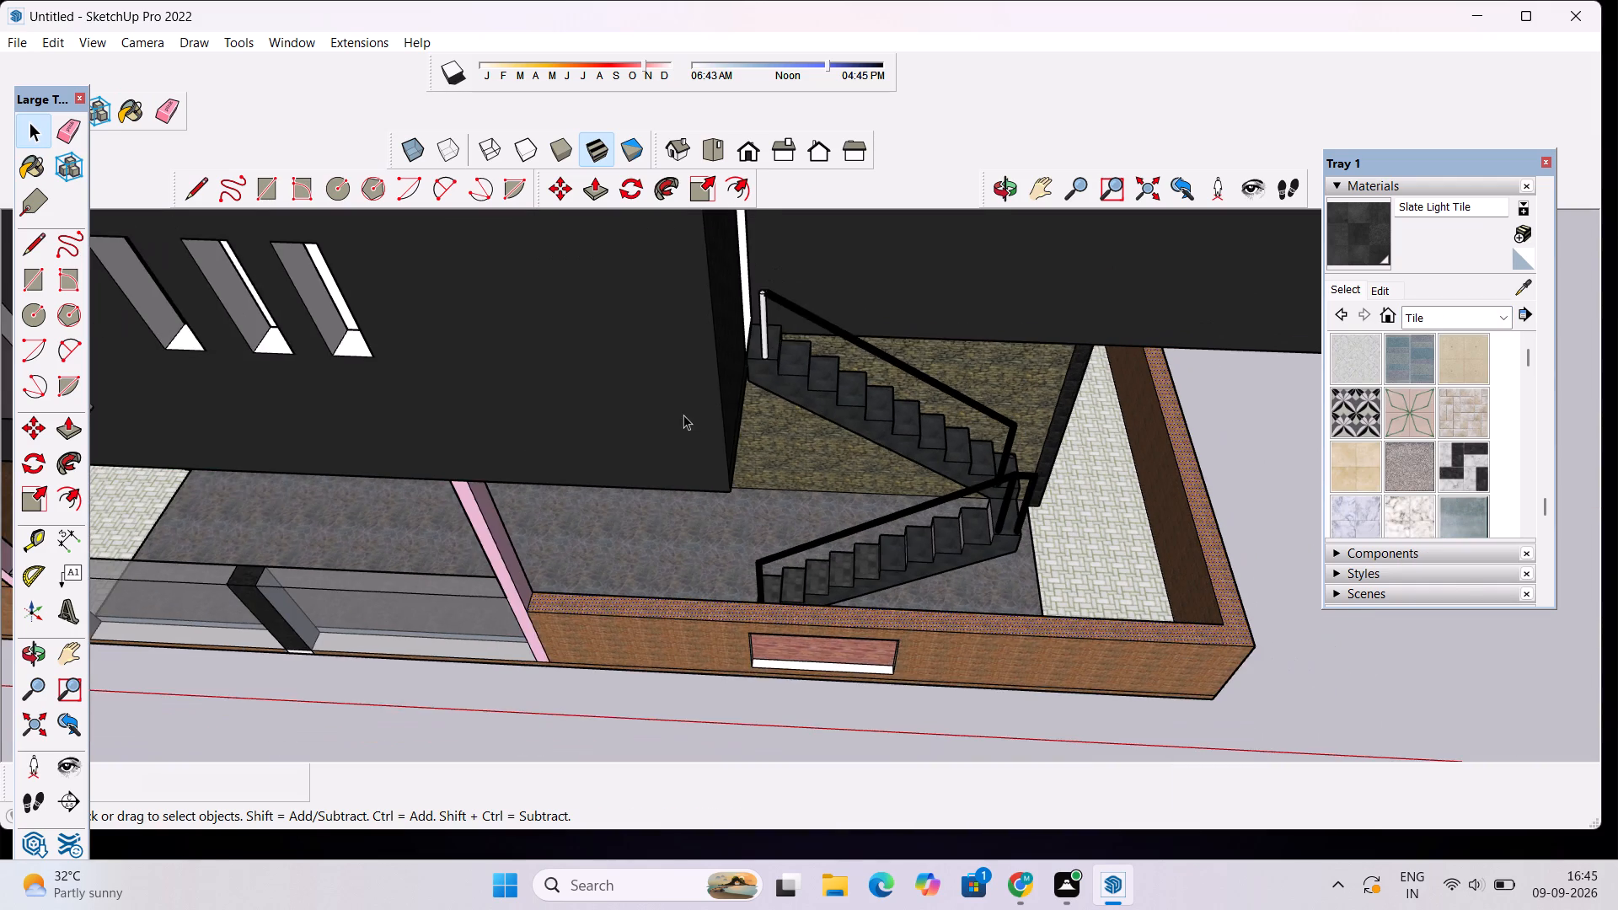
scroll(751, 374, "down", 5)
scroll(753, 344, "up", 10)
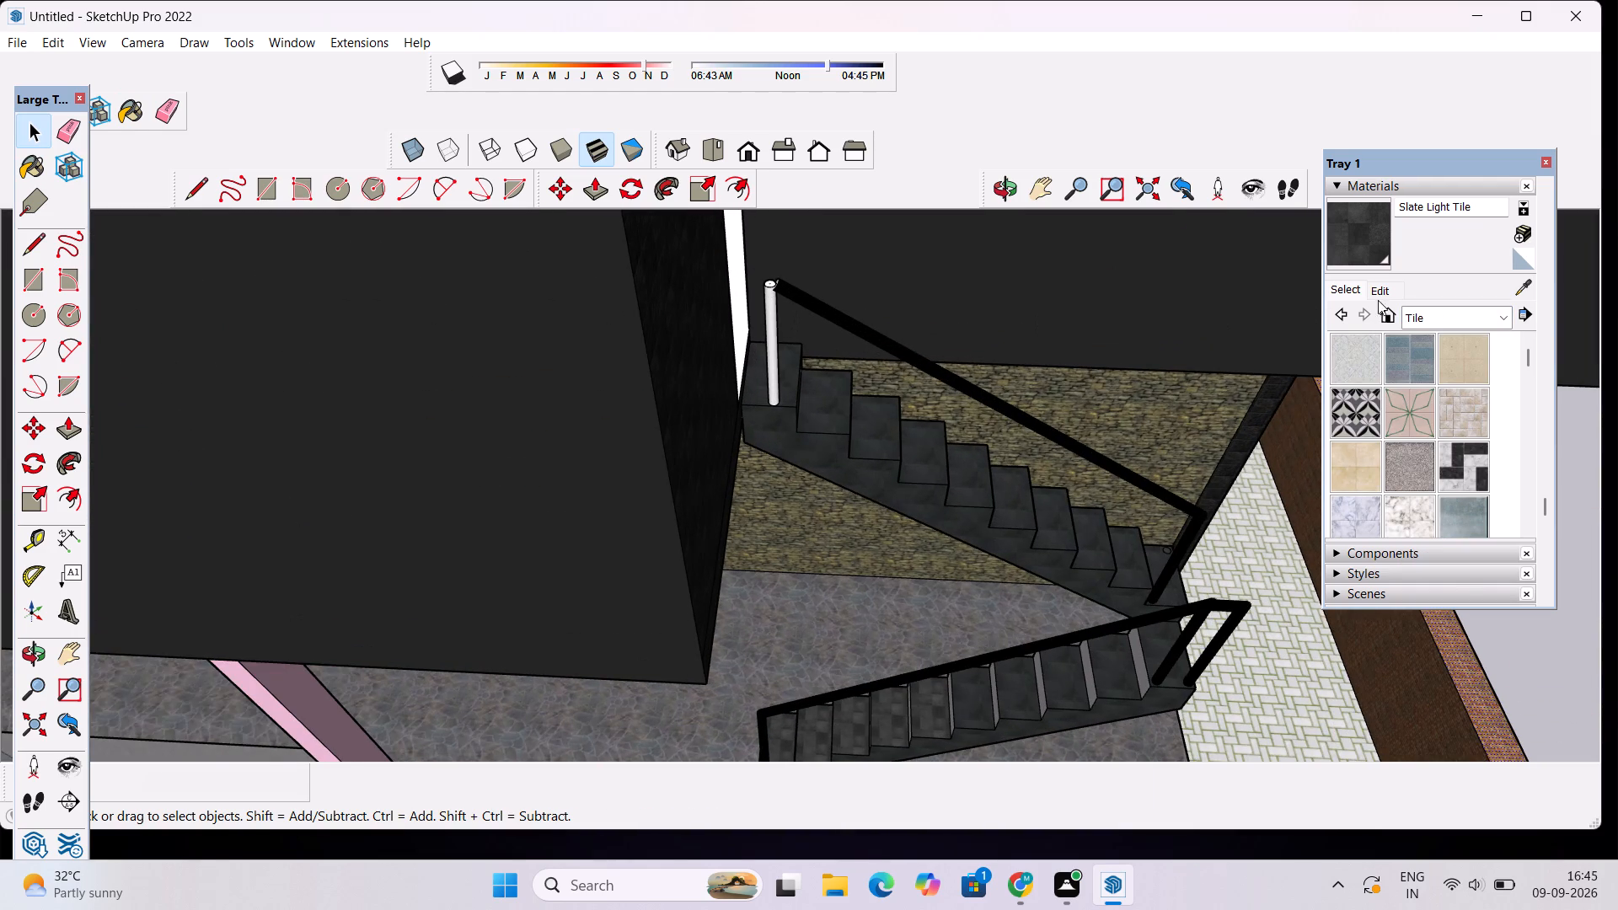
left_click(1356, 241)
left_click(770, 322)
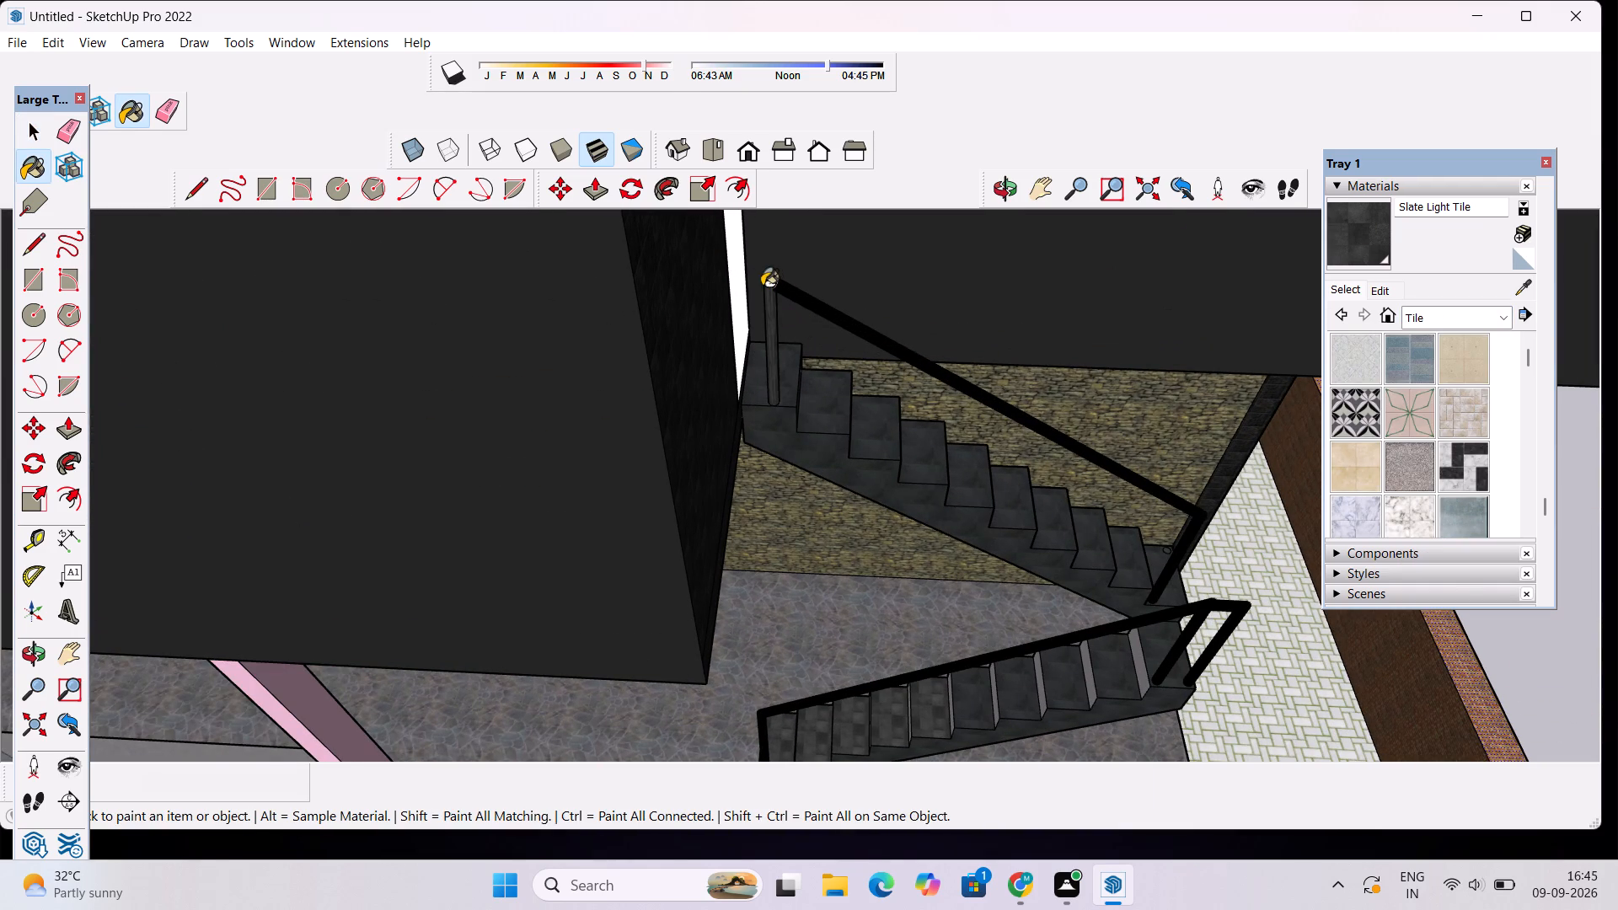
left_click(769, 289)
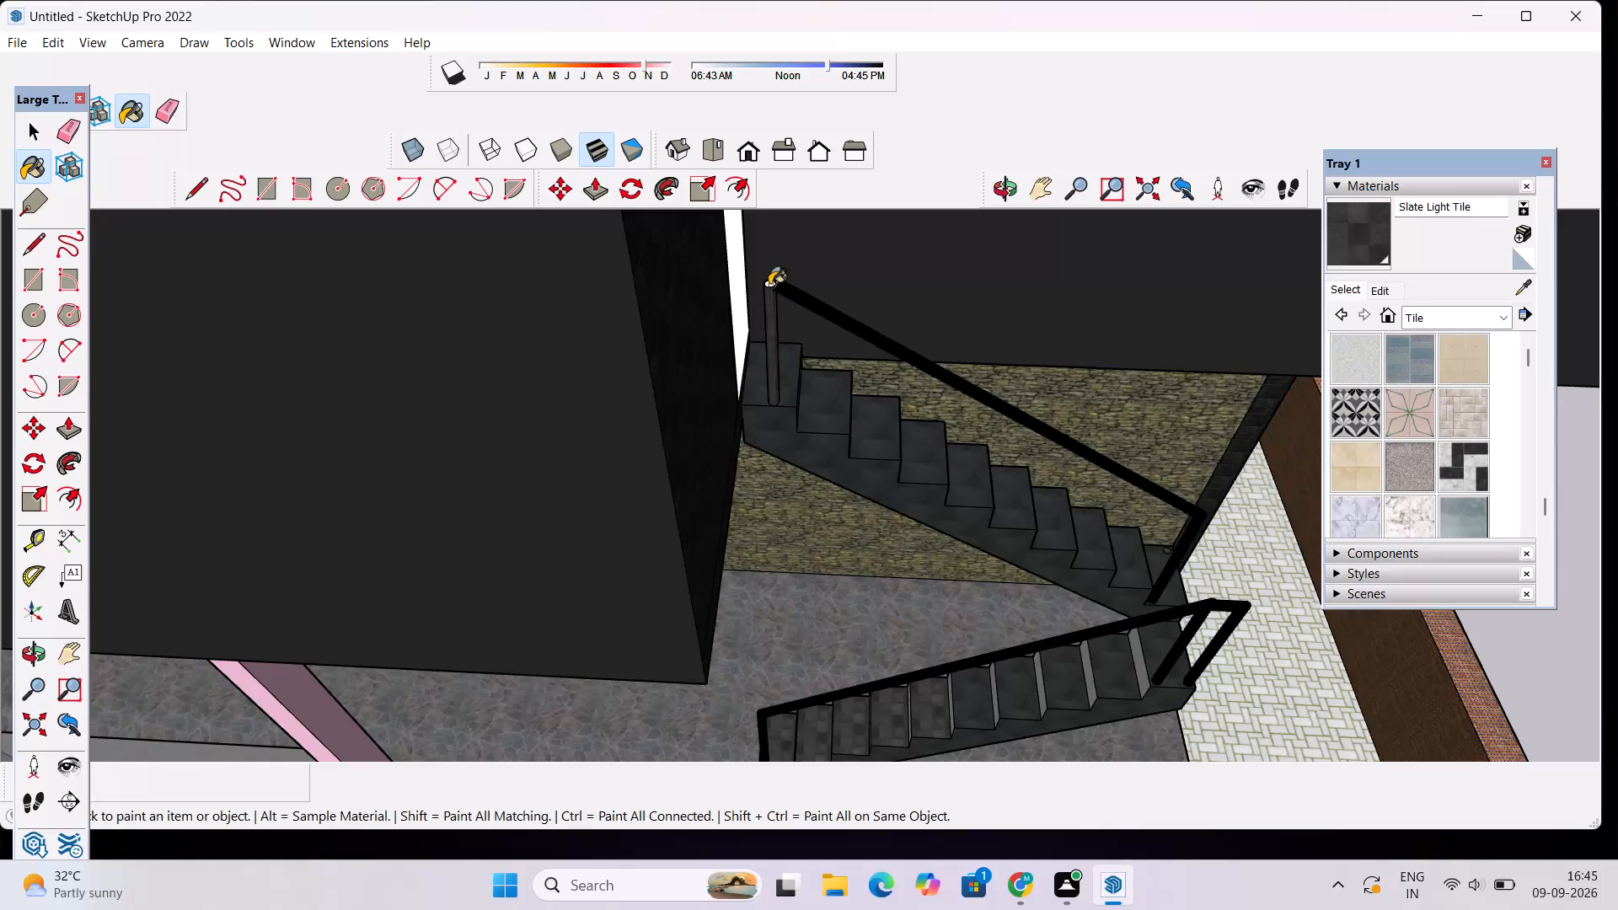
left_click(769, 285)
scroll(769, 285, "down", 17)
key("space")
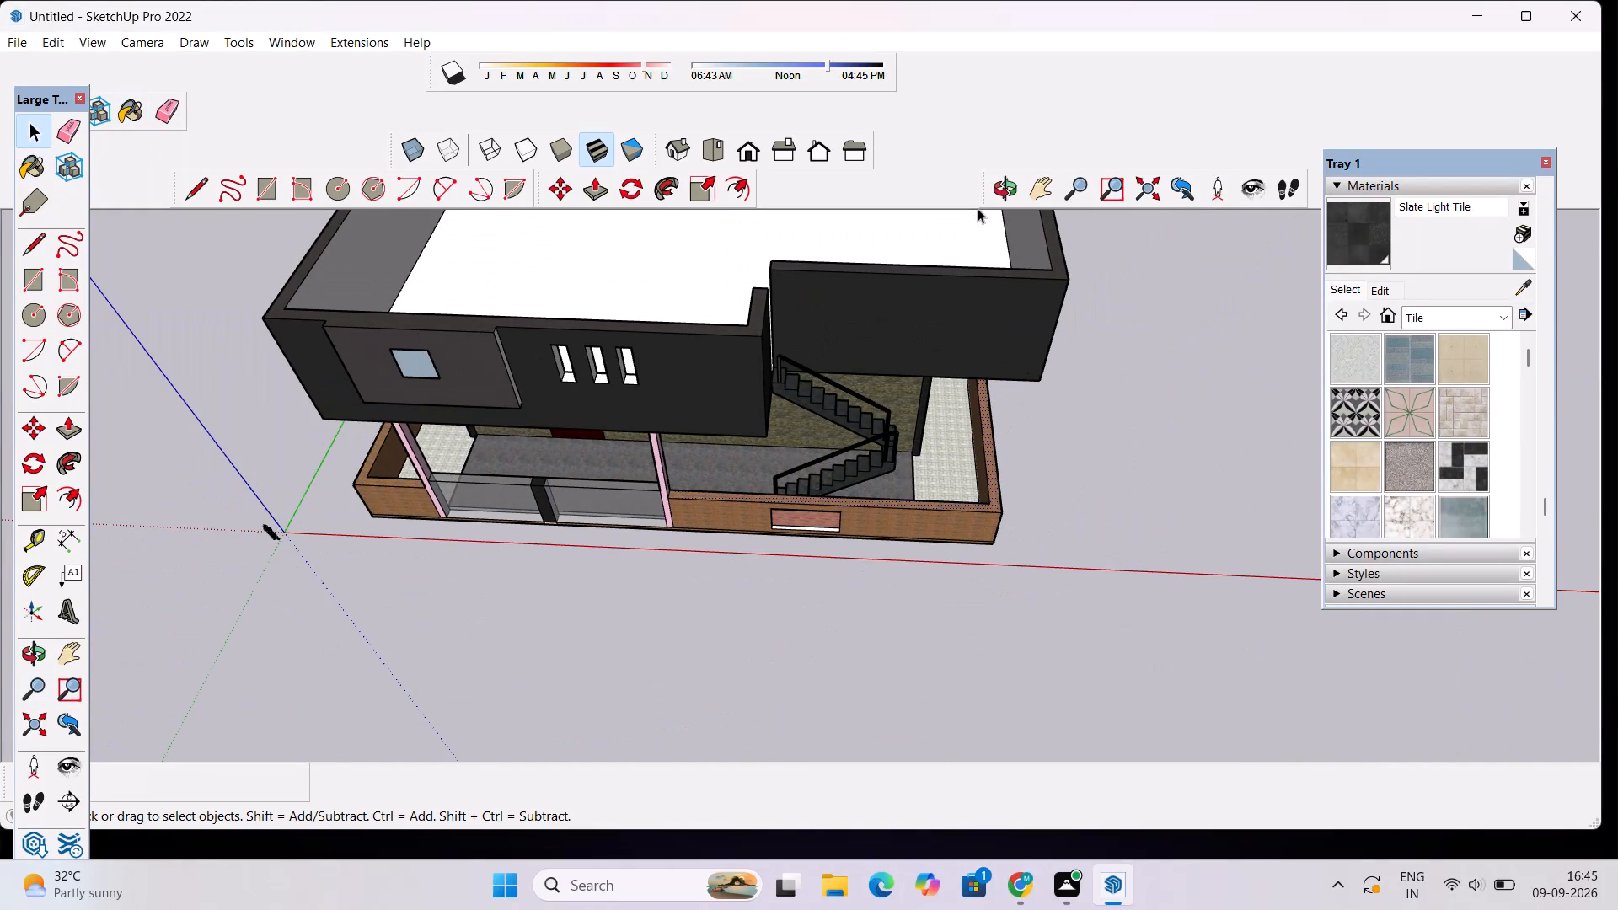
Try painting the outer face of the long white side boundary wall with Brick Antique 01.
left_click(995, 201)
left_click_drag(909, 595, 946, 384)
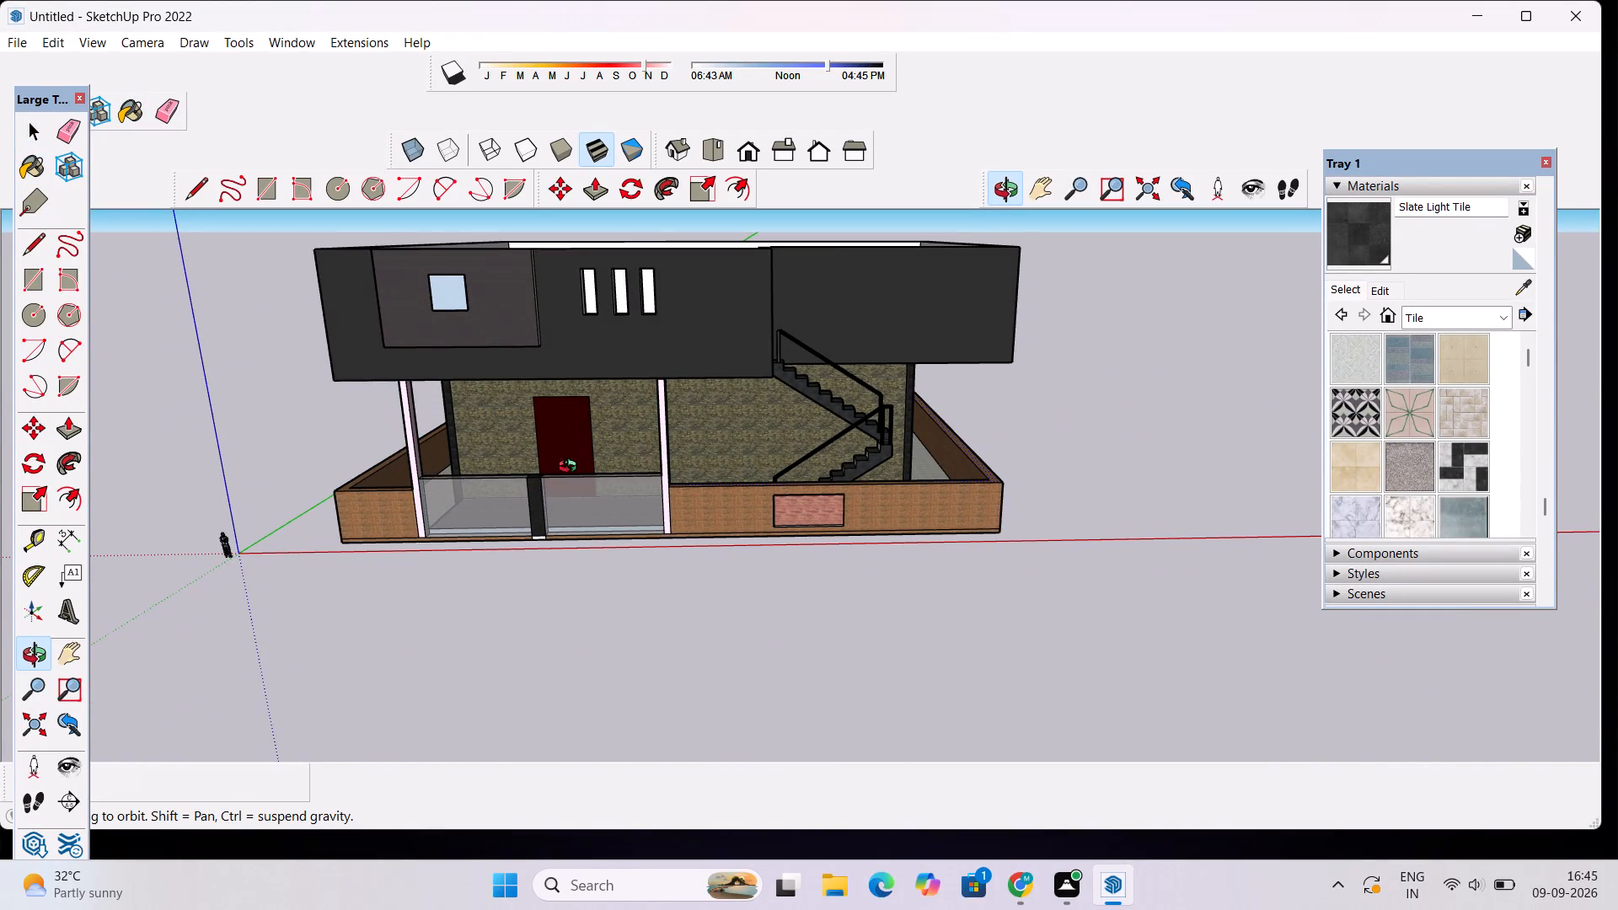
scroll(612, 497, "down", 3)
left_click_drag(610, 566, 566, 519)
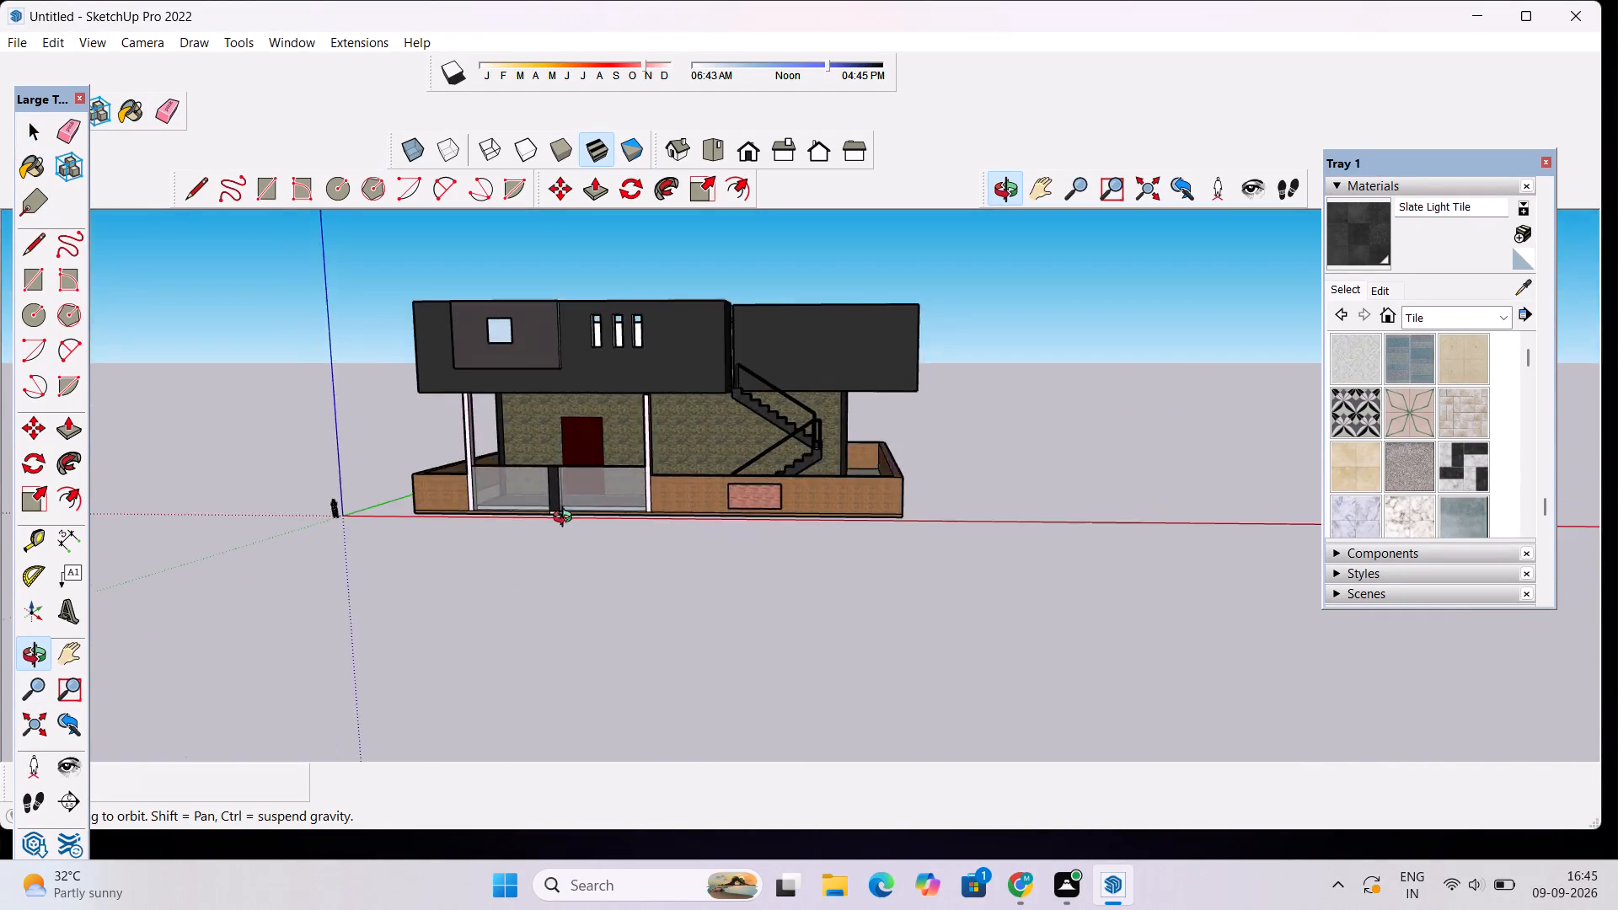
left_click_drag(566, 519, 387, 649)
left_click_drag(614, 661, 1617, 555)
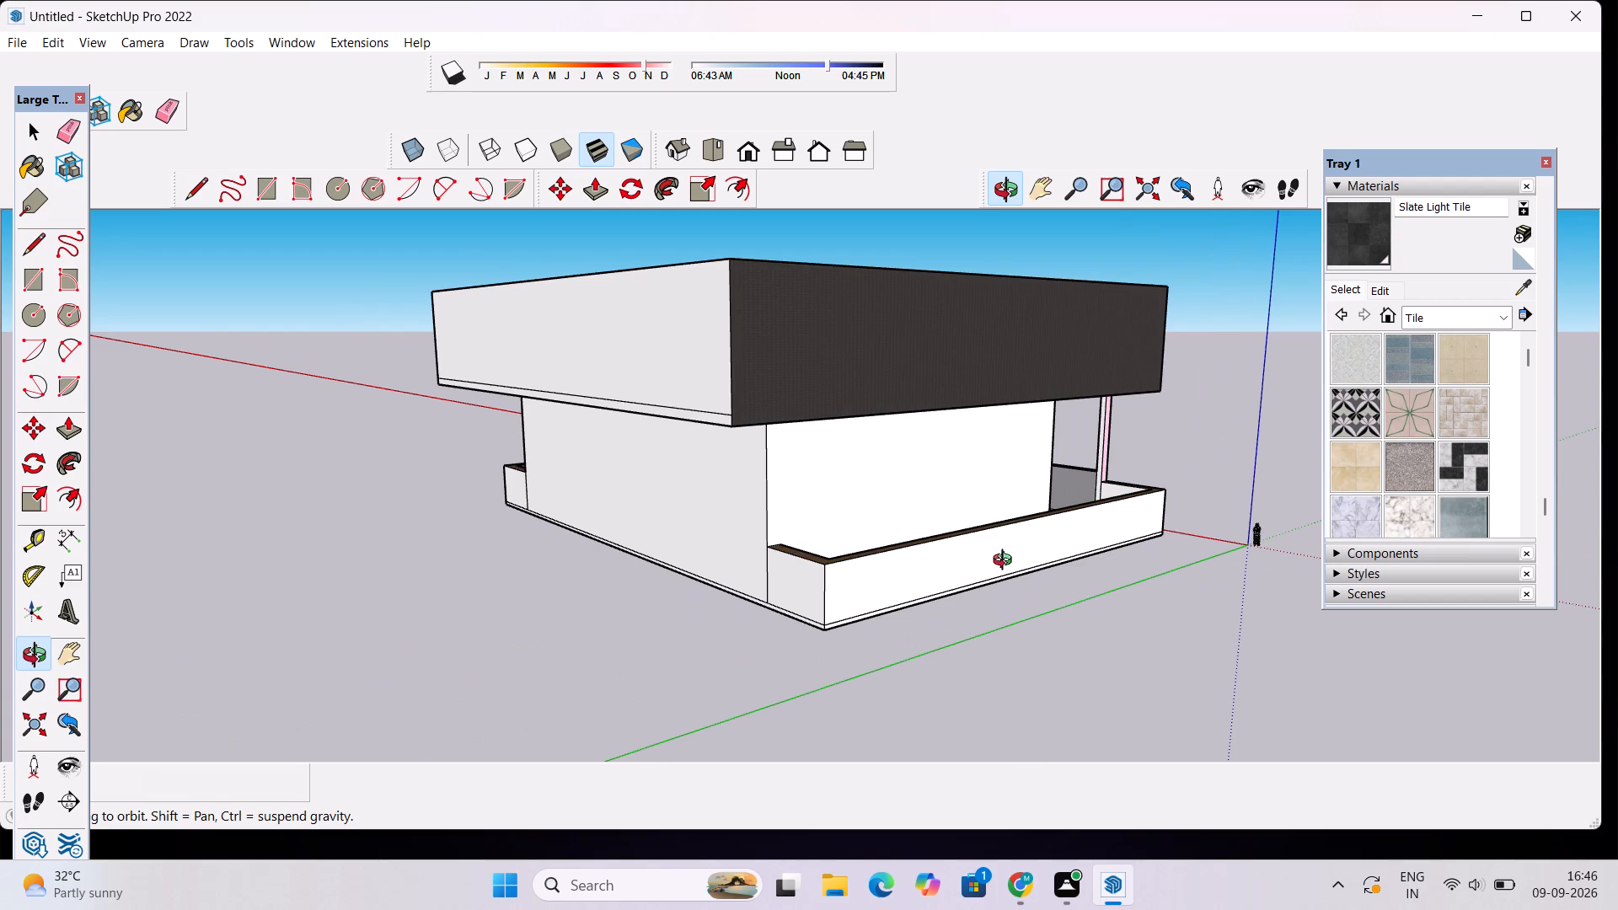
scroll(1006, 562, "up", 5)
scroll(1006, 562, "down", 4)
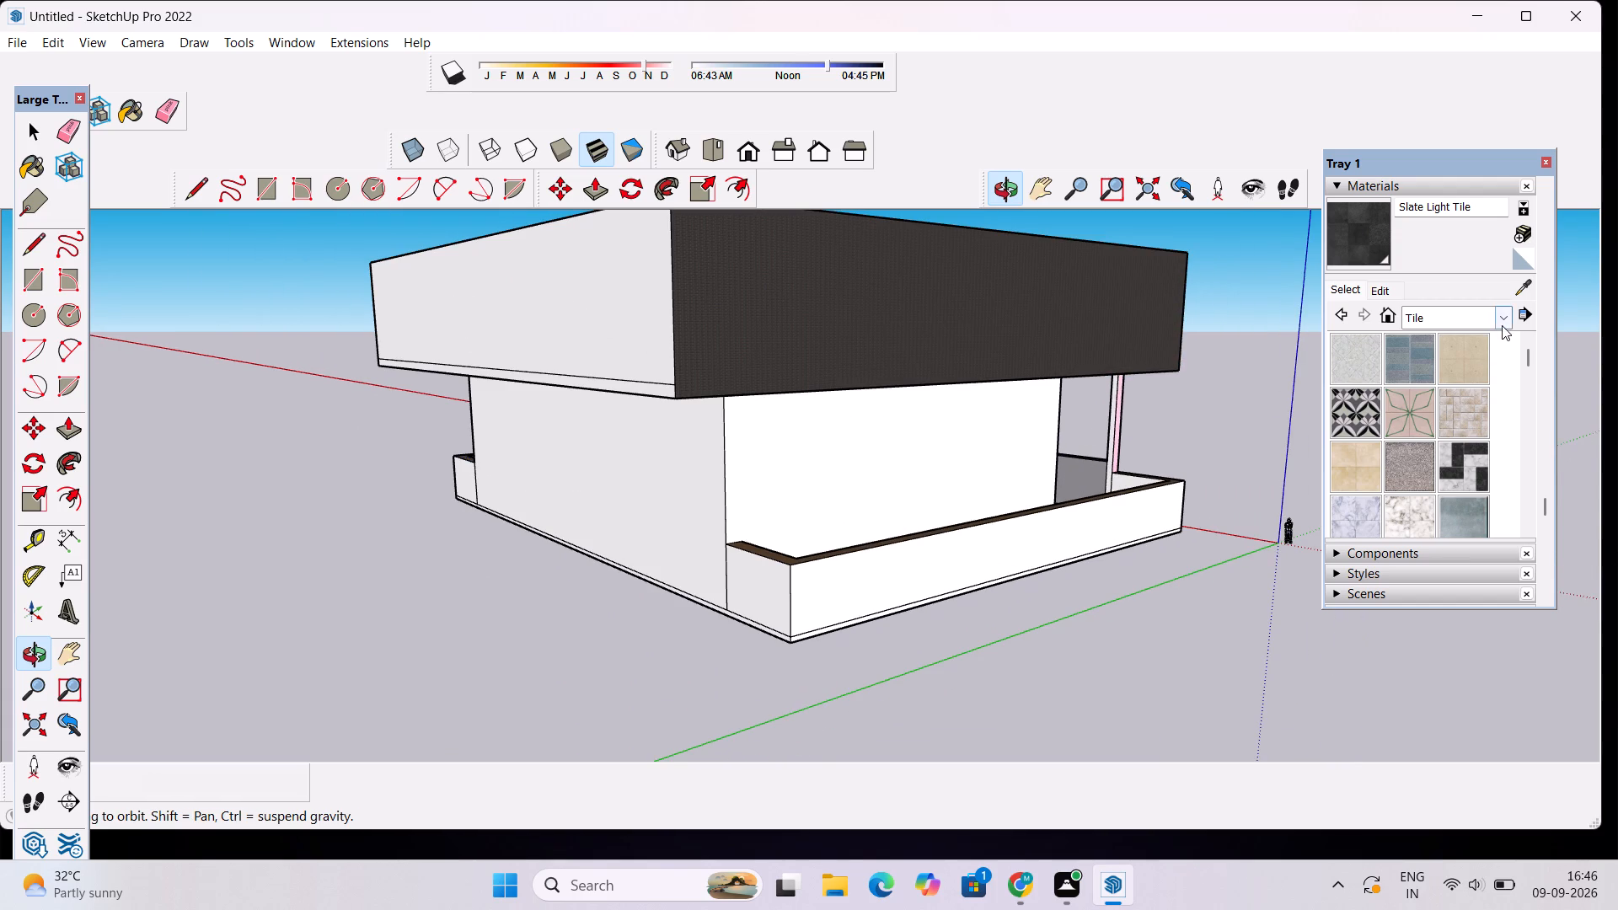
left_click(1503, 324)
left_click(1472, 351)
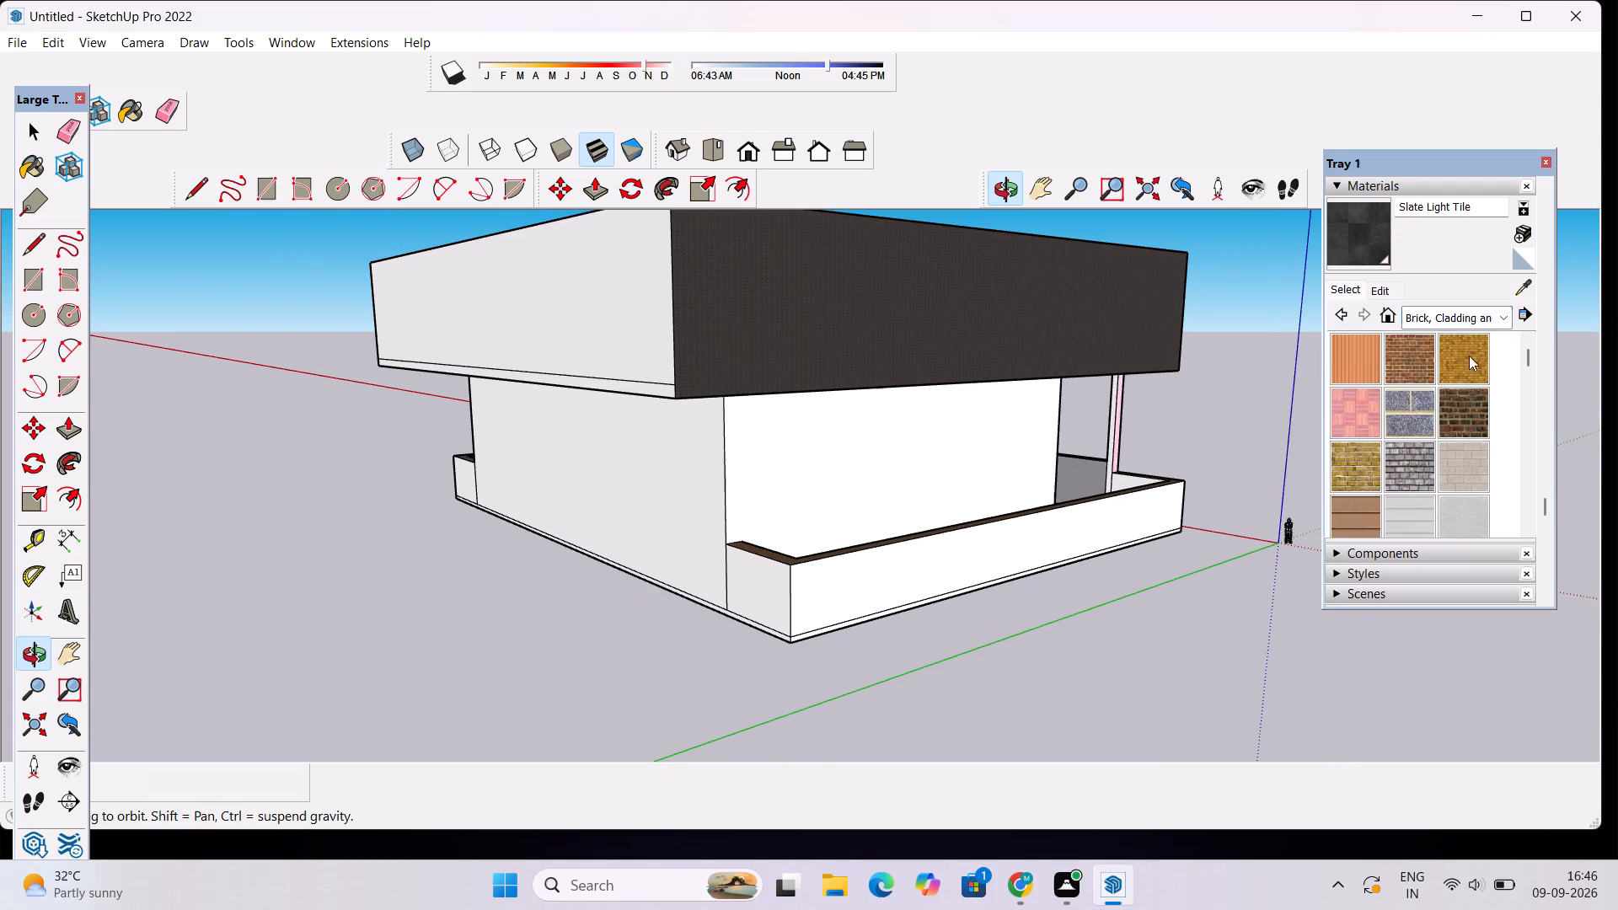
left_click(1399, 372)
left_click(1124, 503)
Delete the horizontal edge separating the thin base strip from the outer face of the side boundary wall.
scroll(1117, 555, "up", 8)
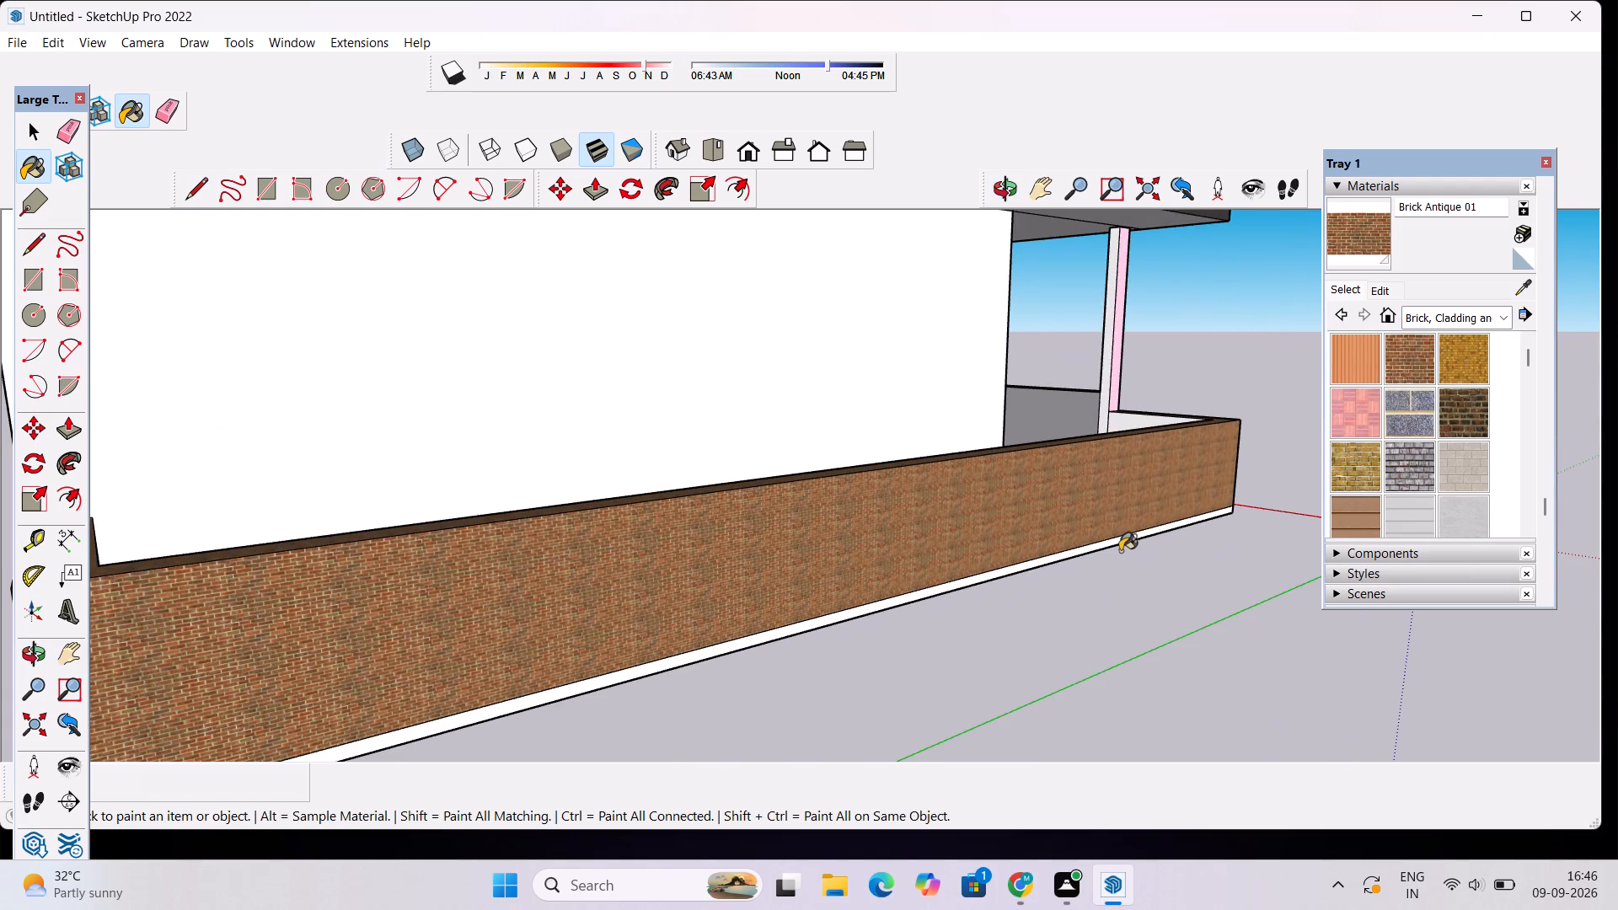
key("space")
left_click(967, 575)
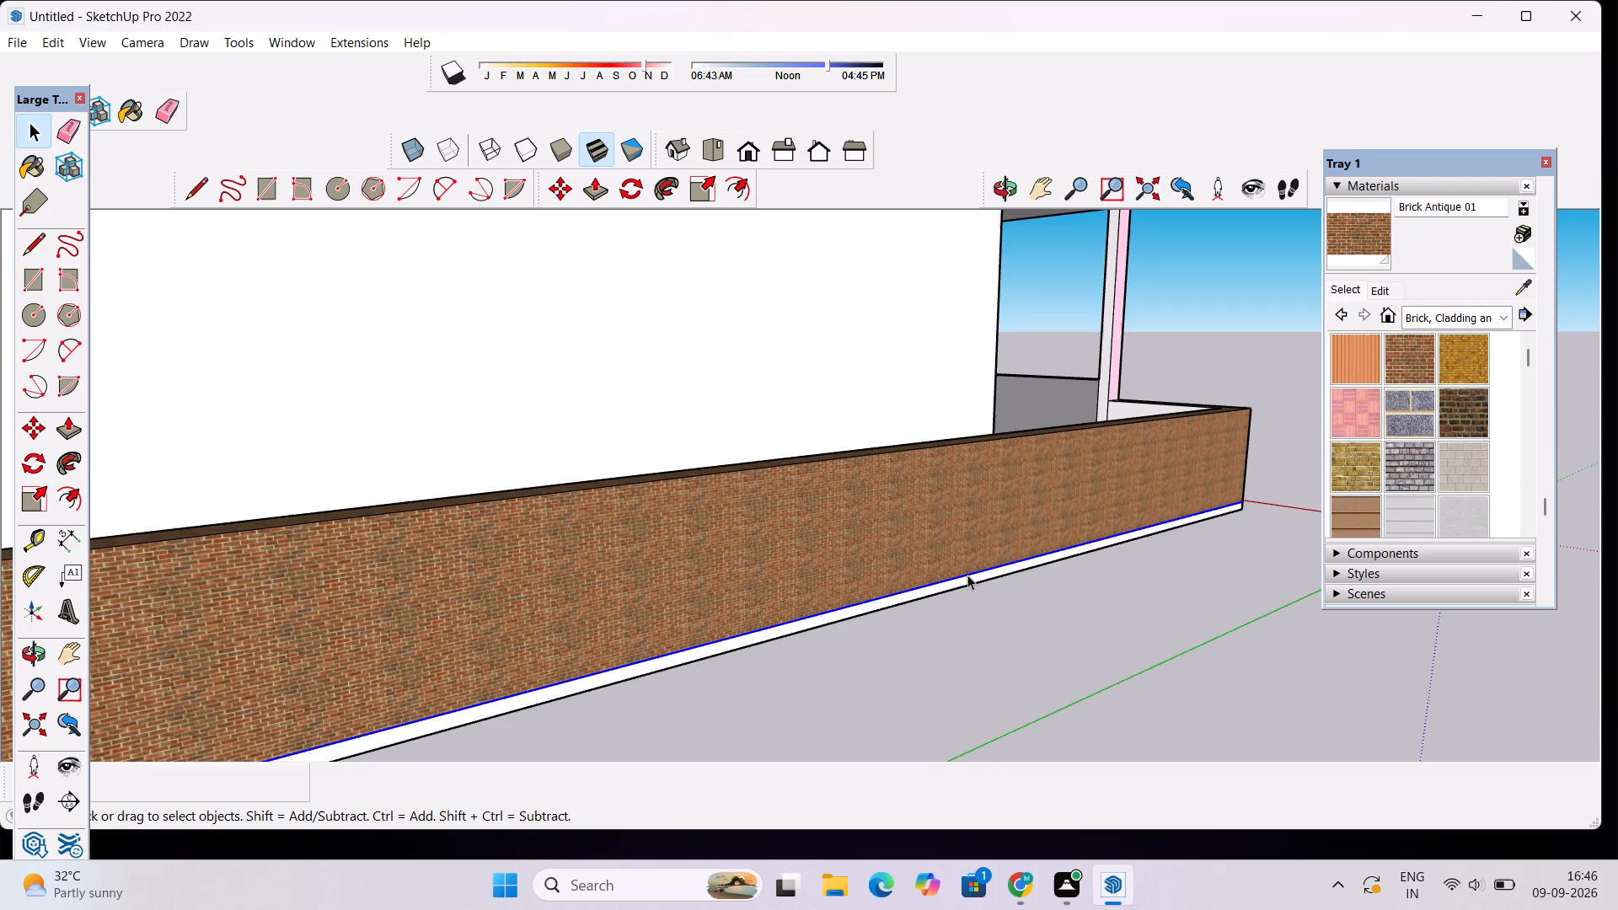
key("Delete")
scroll(999, 528, "down", 5)
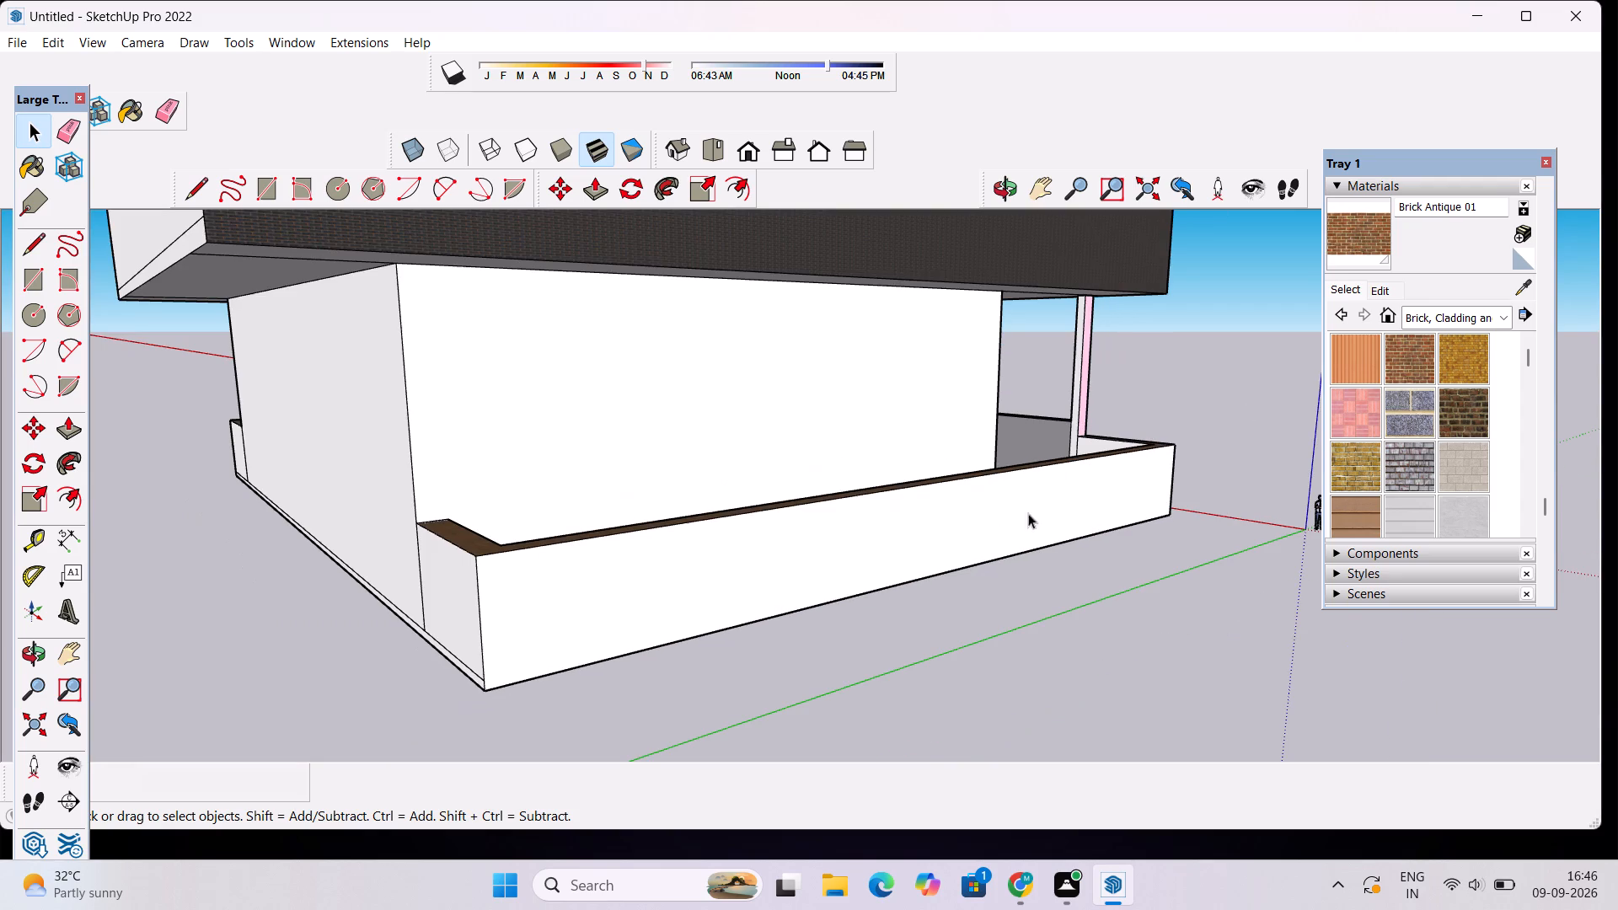
Paint the side boundary wall's outer face and the rear ends of both side boundary walls with Brick Antique 01.
left_click(1399, 365)
left_click(1117, 484)
scroll(194, 634, "down", 1)
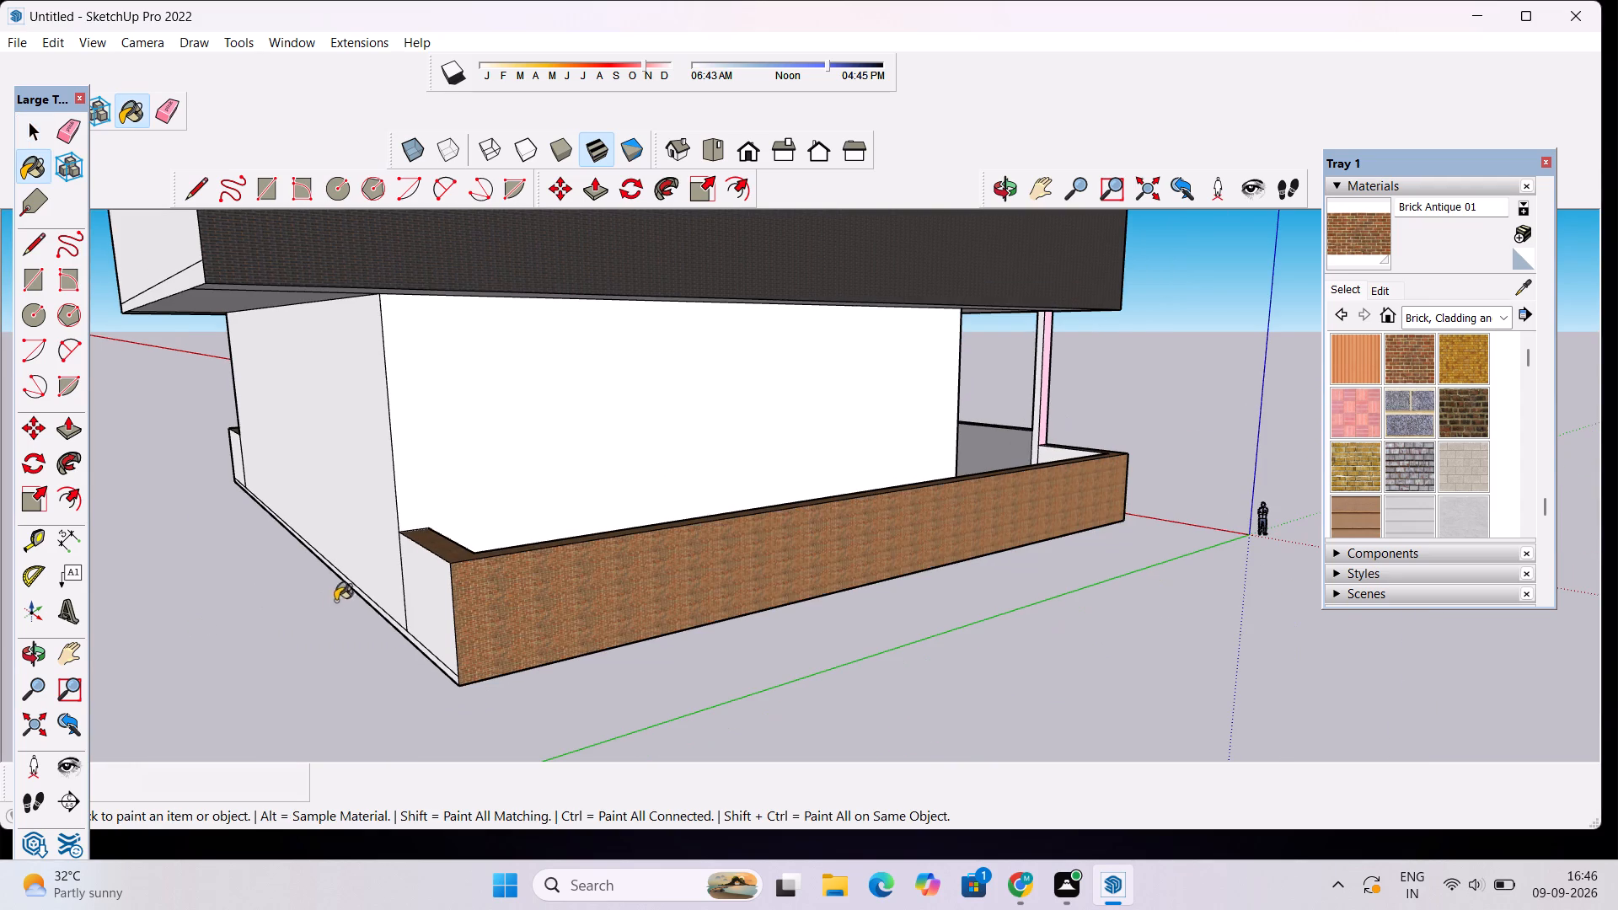
left_click(406, 585)
scroll(182, 453, "up", 5)
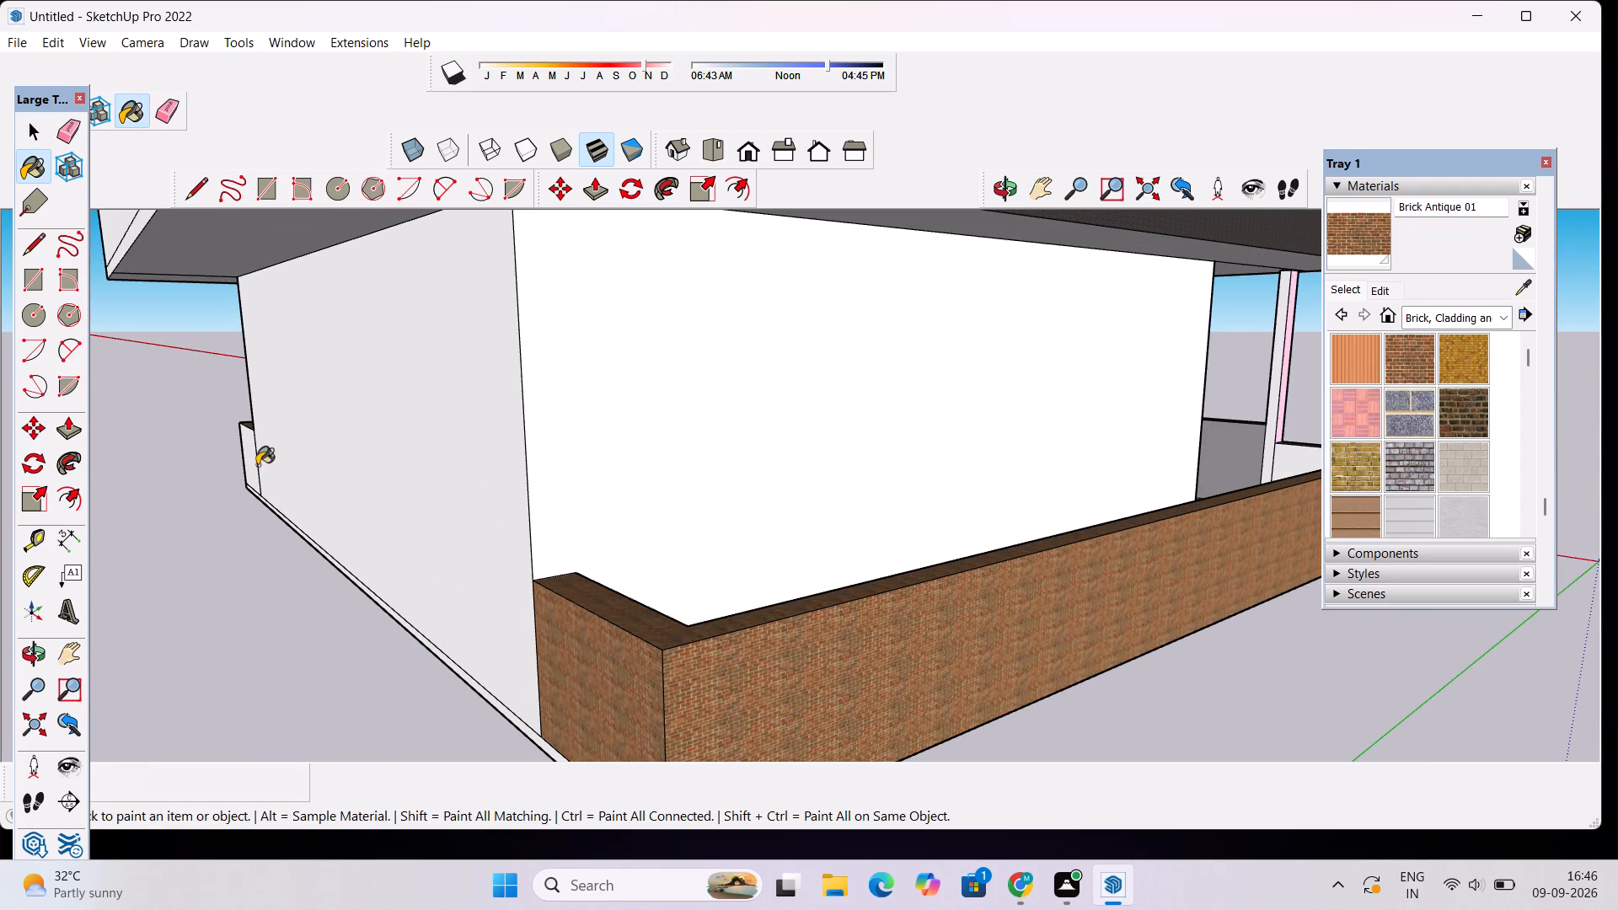
left_click(248, 454)
key("space")
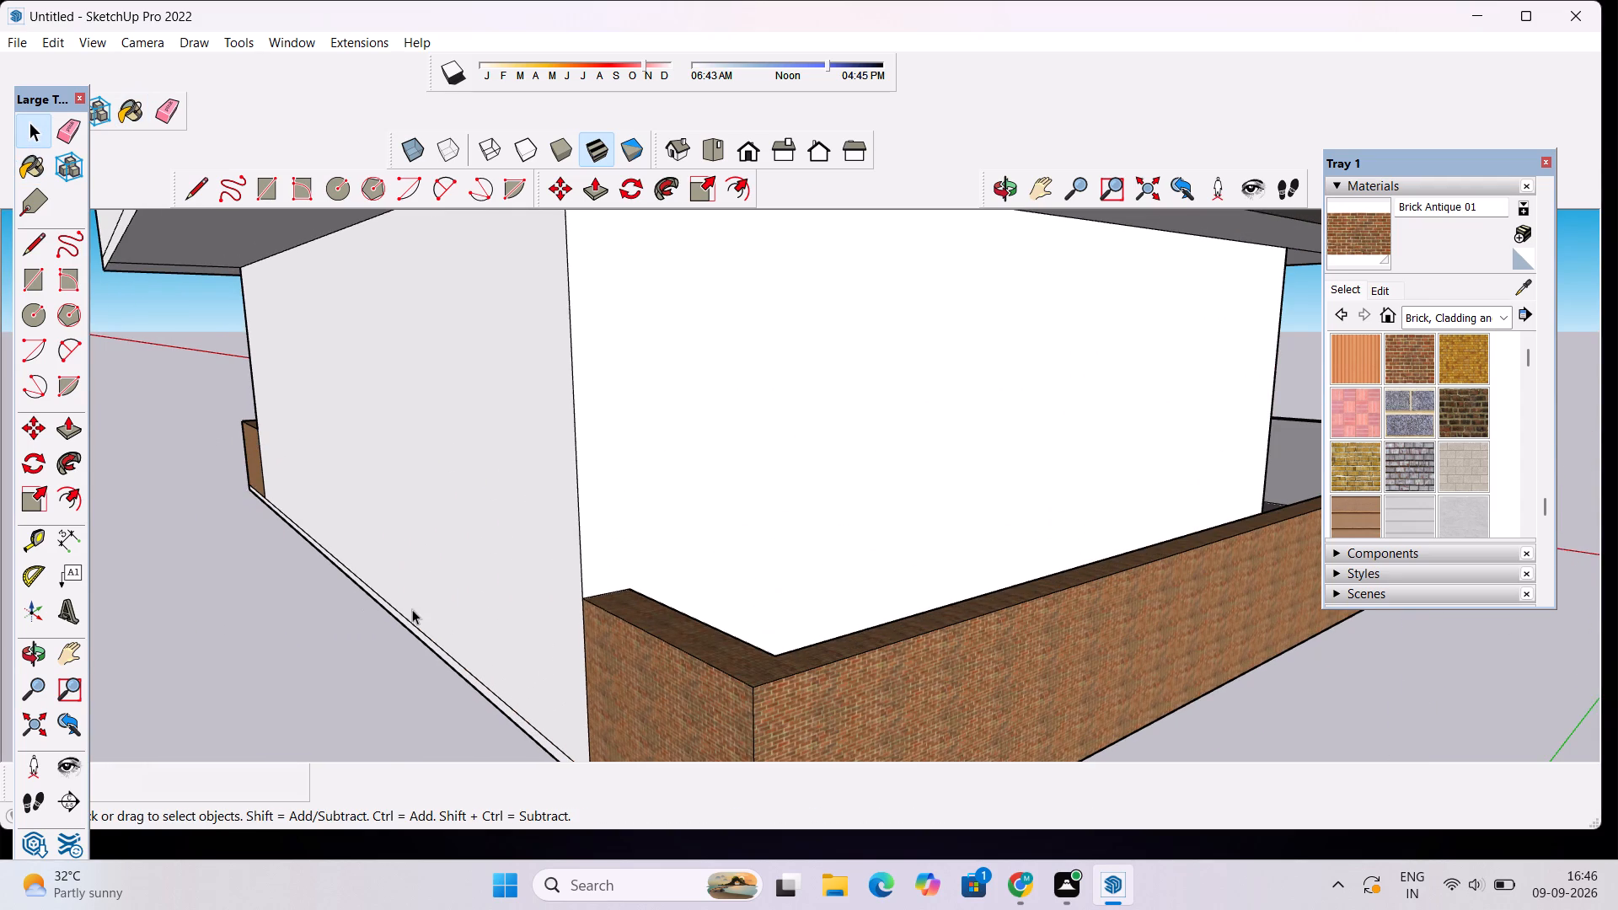
Delete the horizontal edge separating the thin base strip from the rear house wall.
left_click(416, 628)
key("Delete")
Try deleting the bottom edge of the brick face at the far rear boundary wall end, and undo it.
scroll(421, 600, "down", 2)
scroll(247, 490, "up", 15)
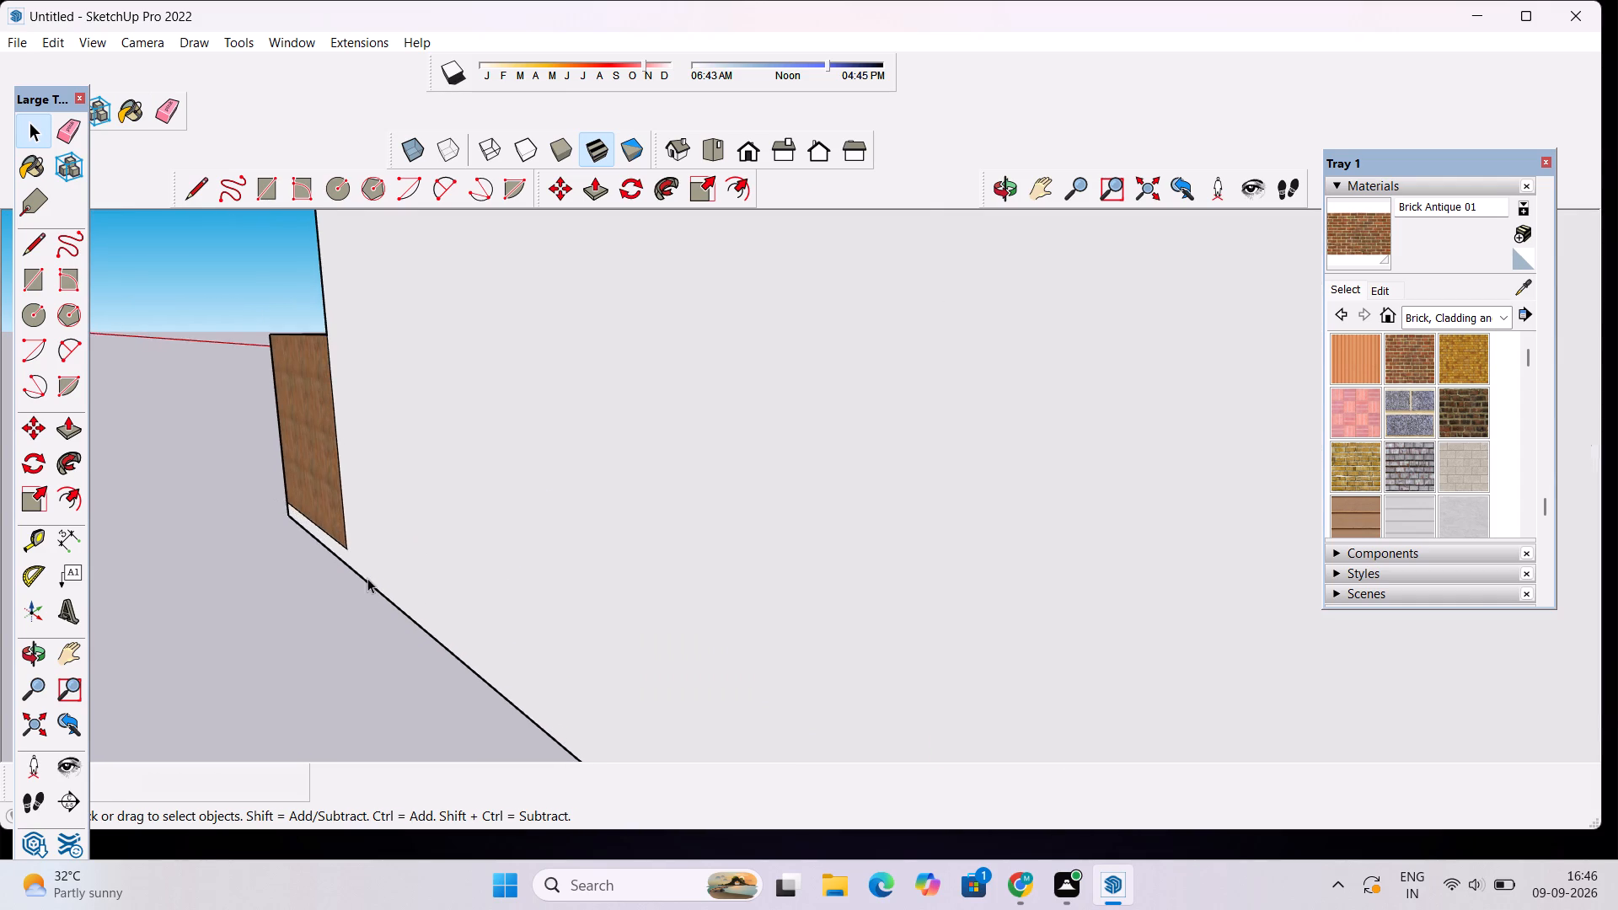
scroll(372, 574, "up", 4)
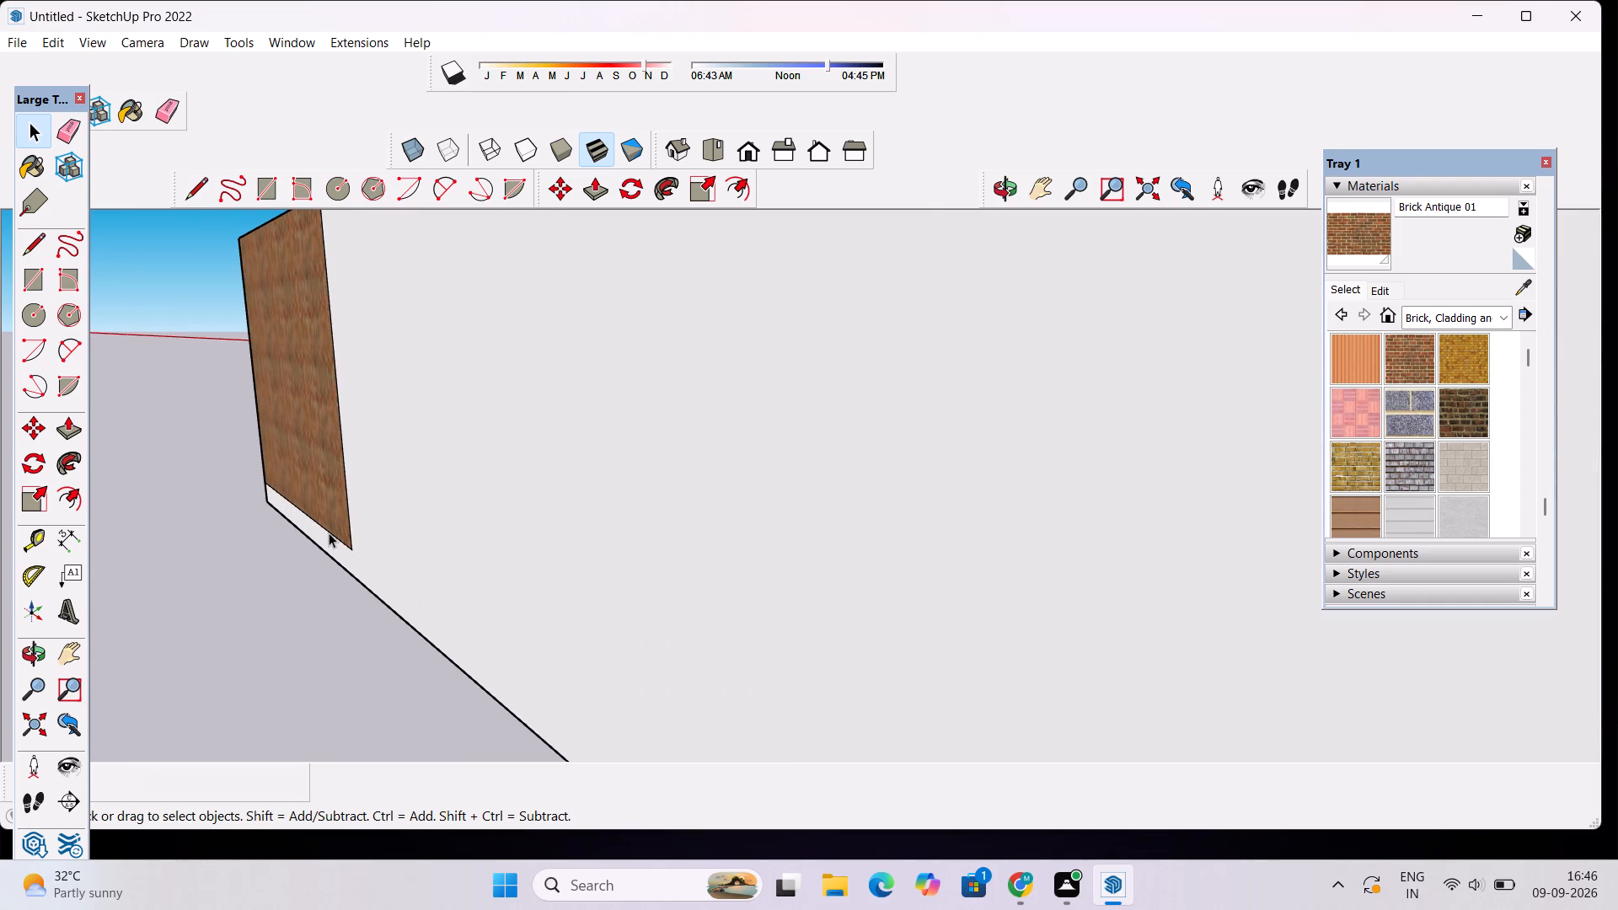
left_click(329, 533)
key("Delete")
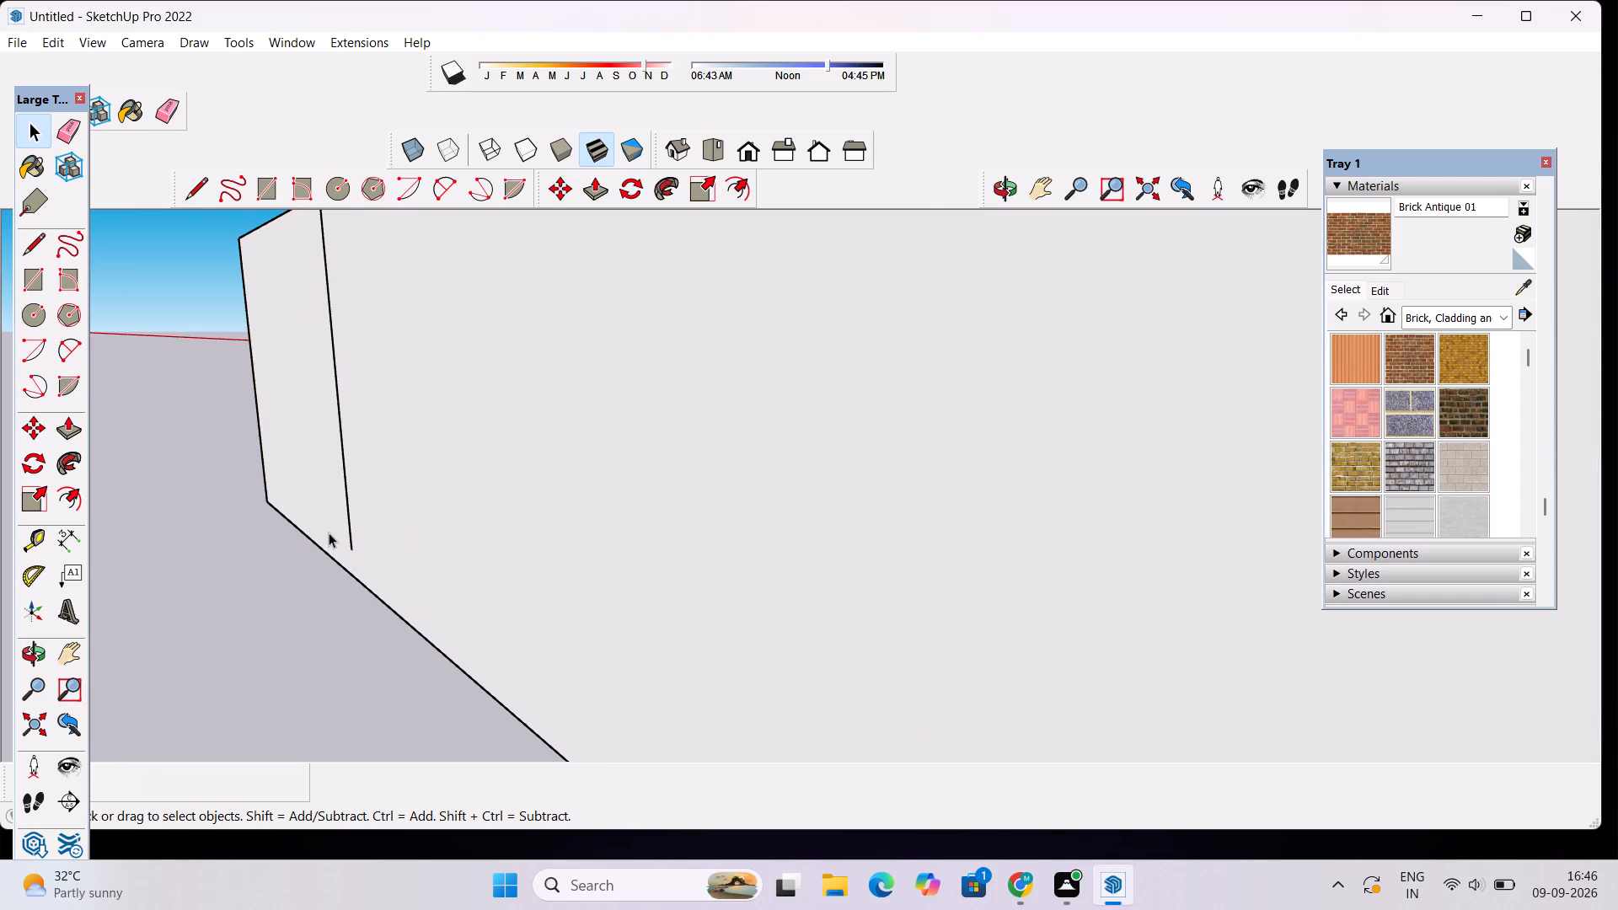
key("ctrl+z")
Paint the ground floor's long side wall and adjoining rear wall with 0005_LightPink from the Colors-Named collection.
scroll(329, 533, "down", 20)
scroll(329, 533, "down", 7)
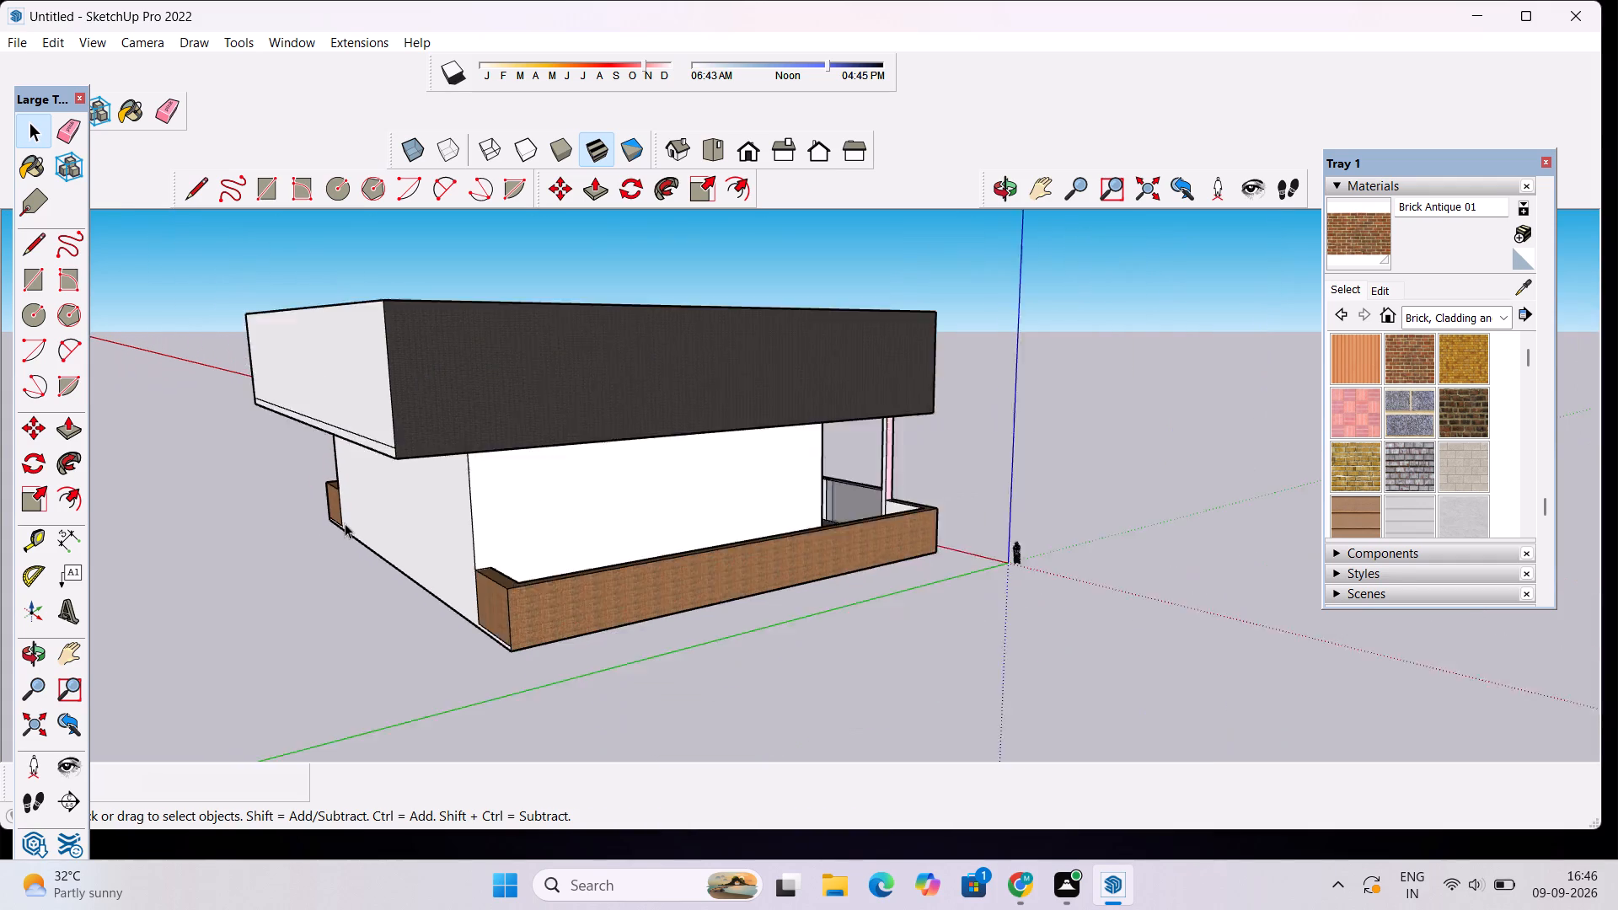
scroll(345, 523, "down", 2)
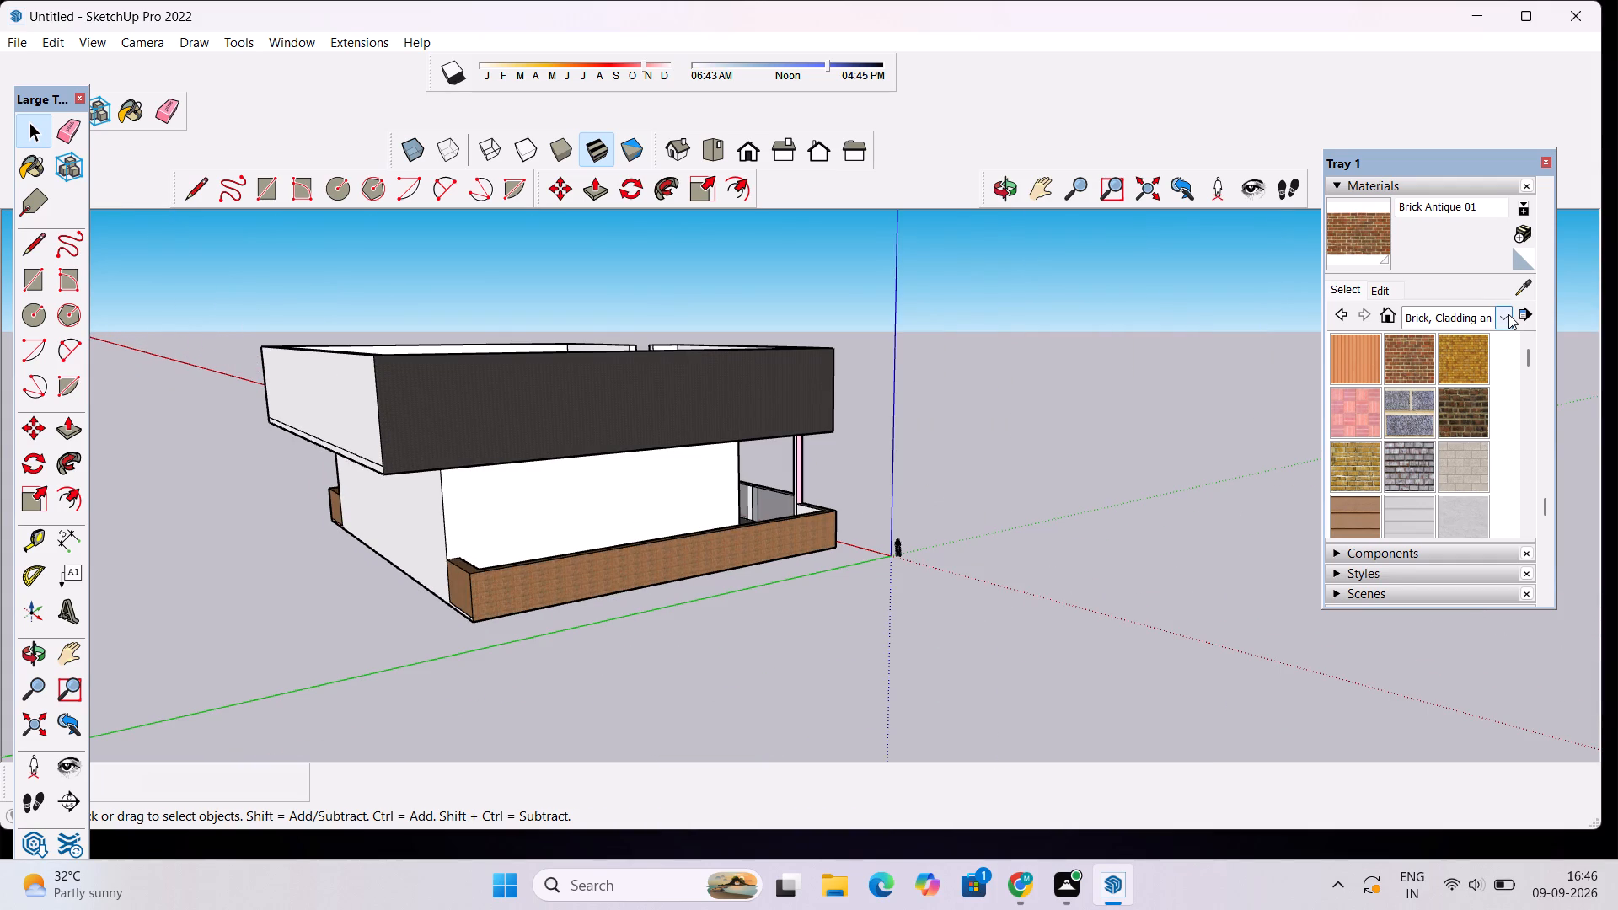
left_click(1497, 322)
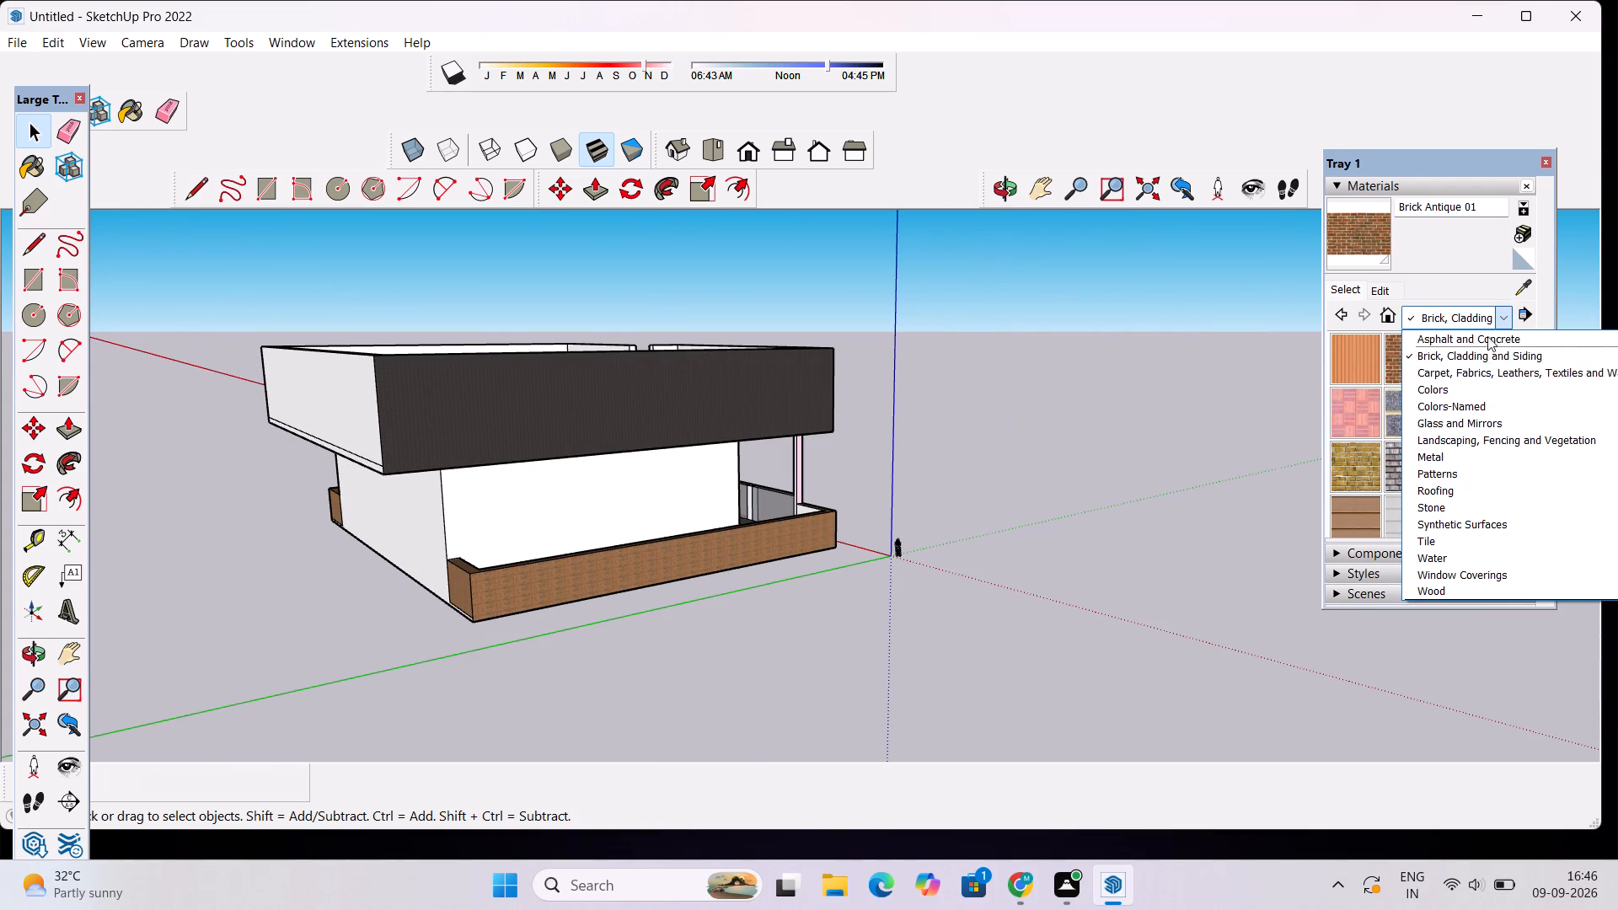
left_click(1464, 399)
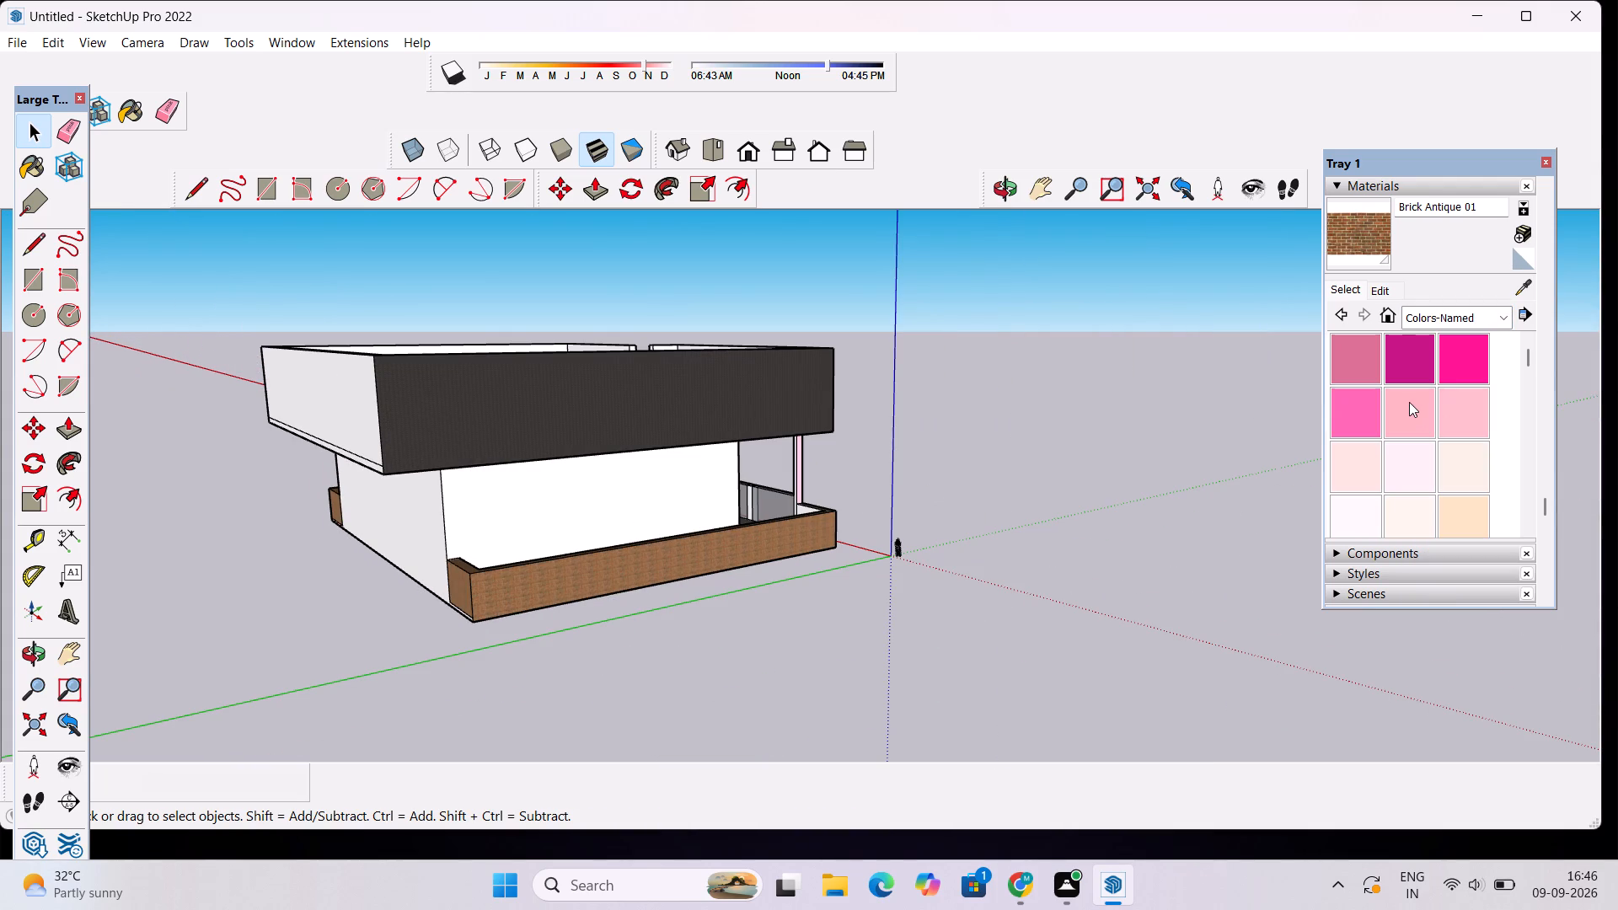
left_click(1409, 402)
left_click(710, 483)
left_click(406, 506)
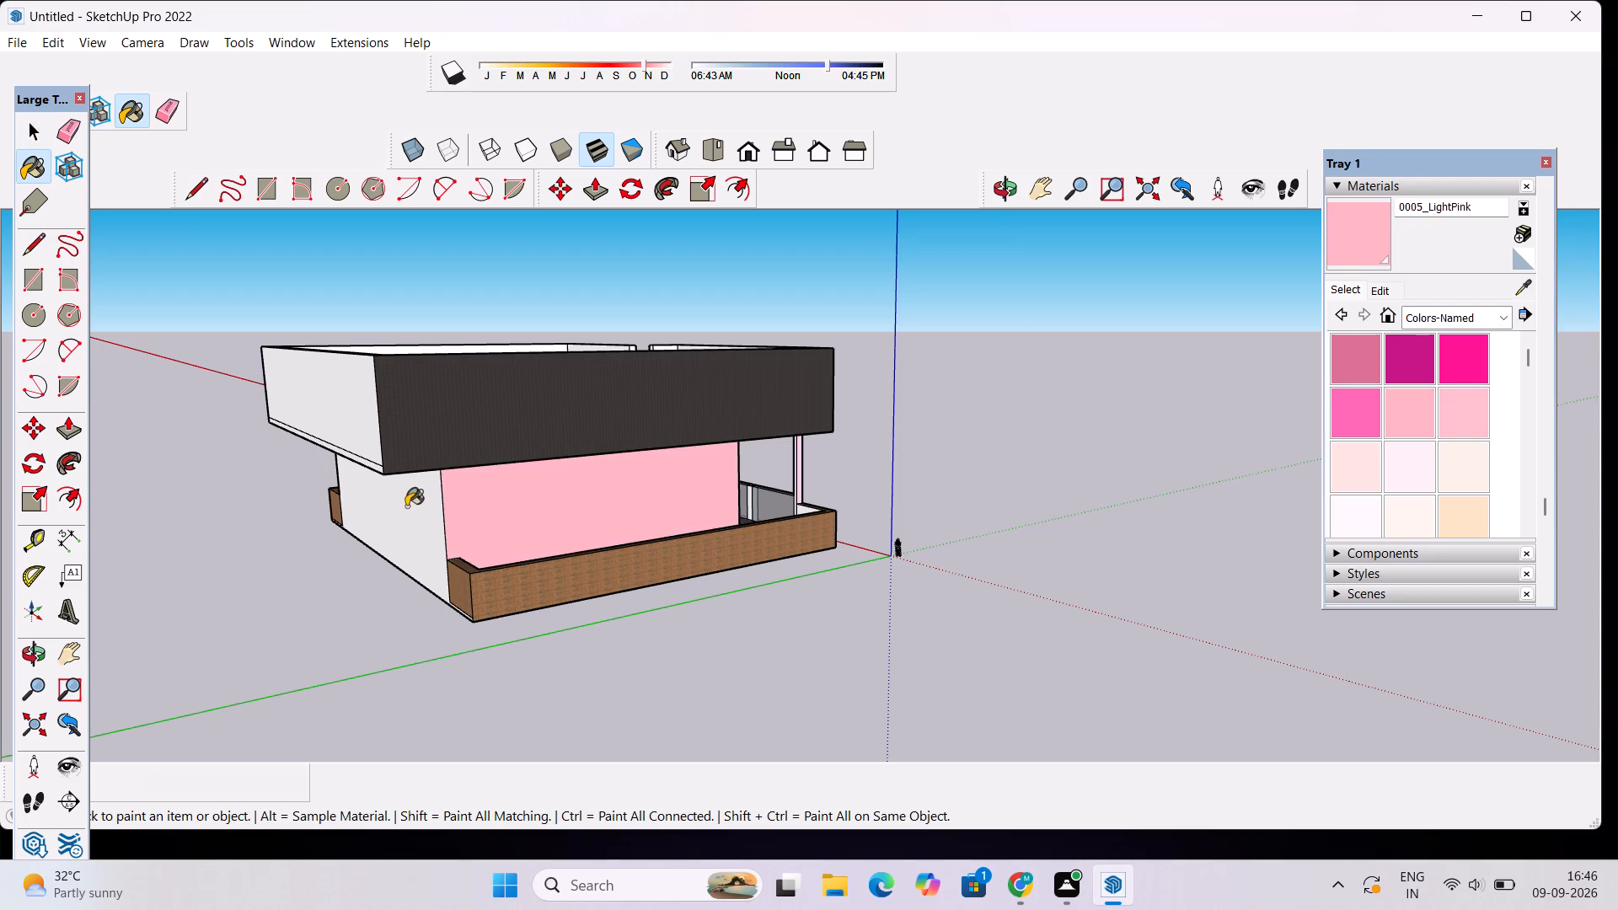
scroll(367, 499, "down", 5)
scroll(339, 430, "up", 5)
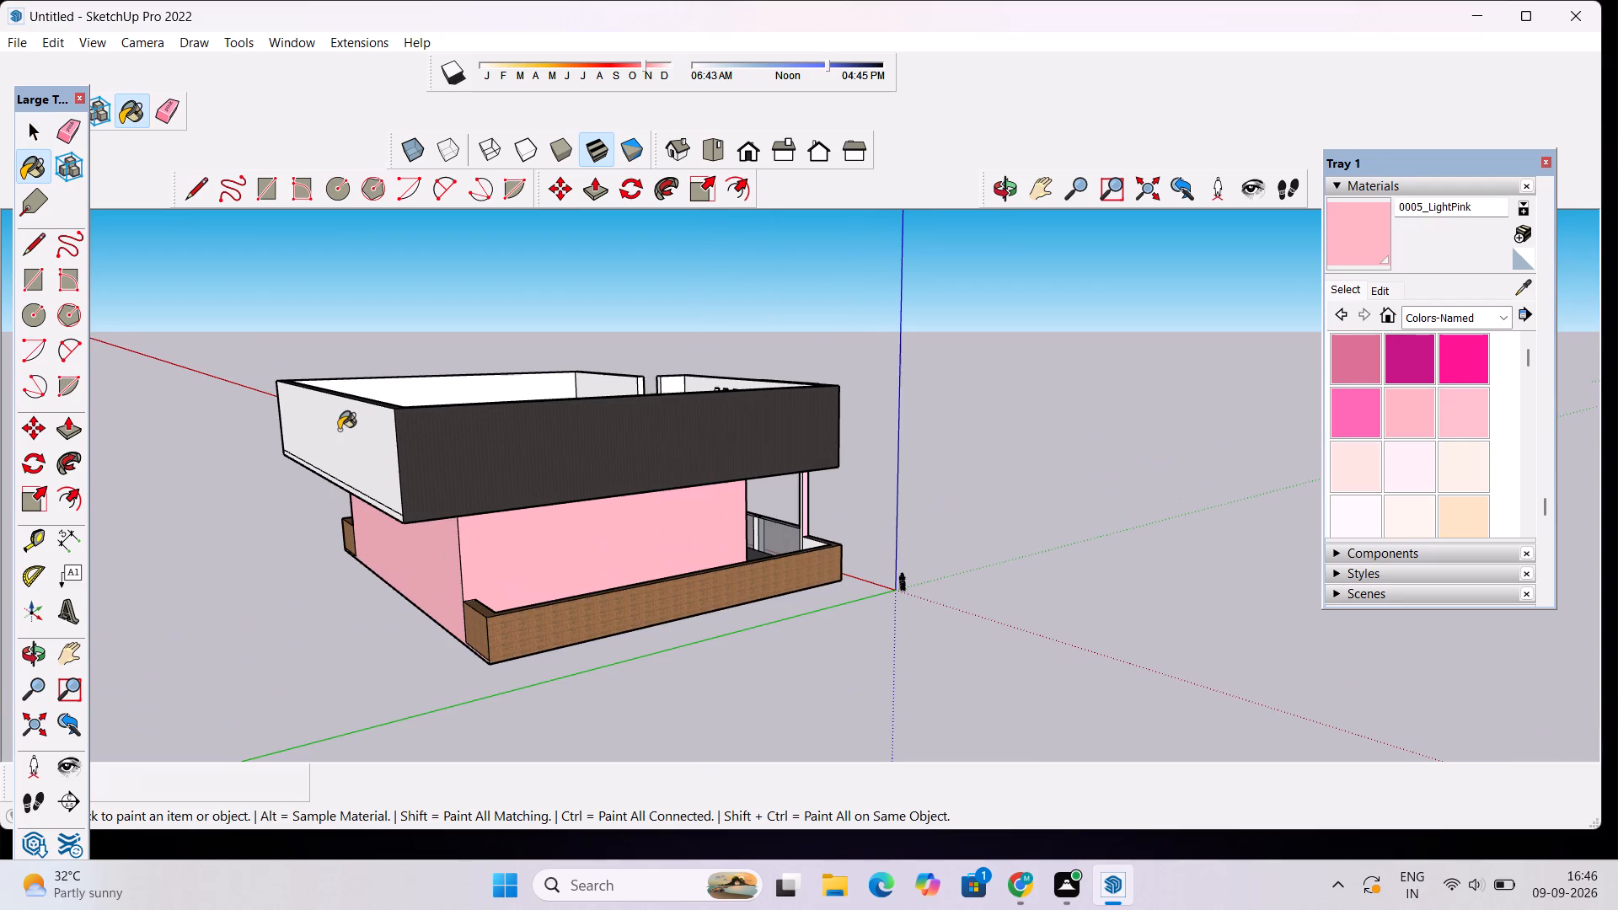
key("space")
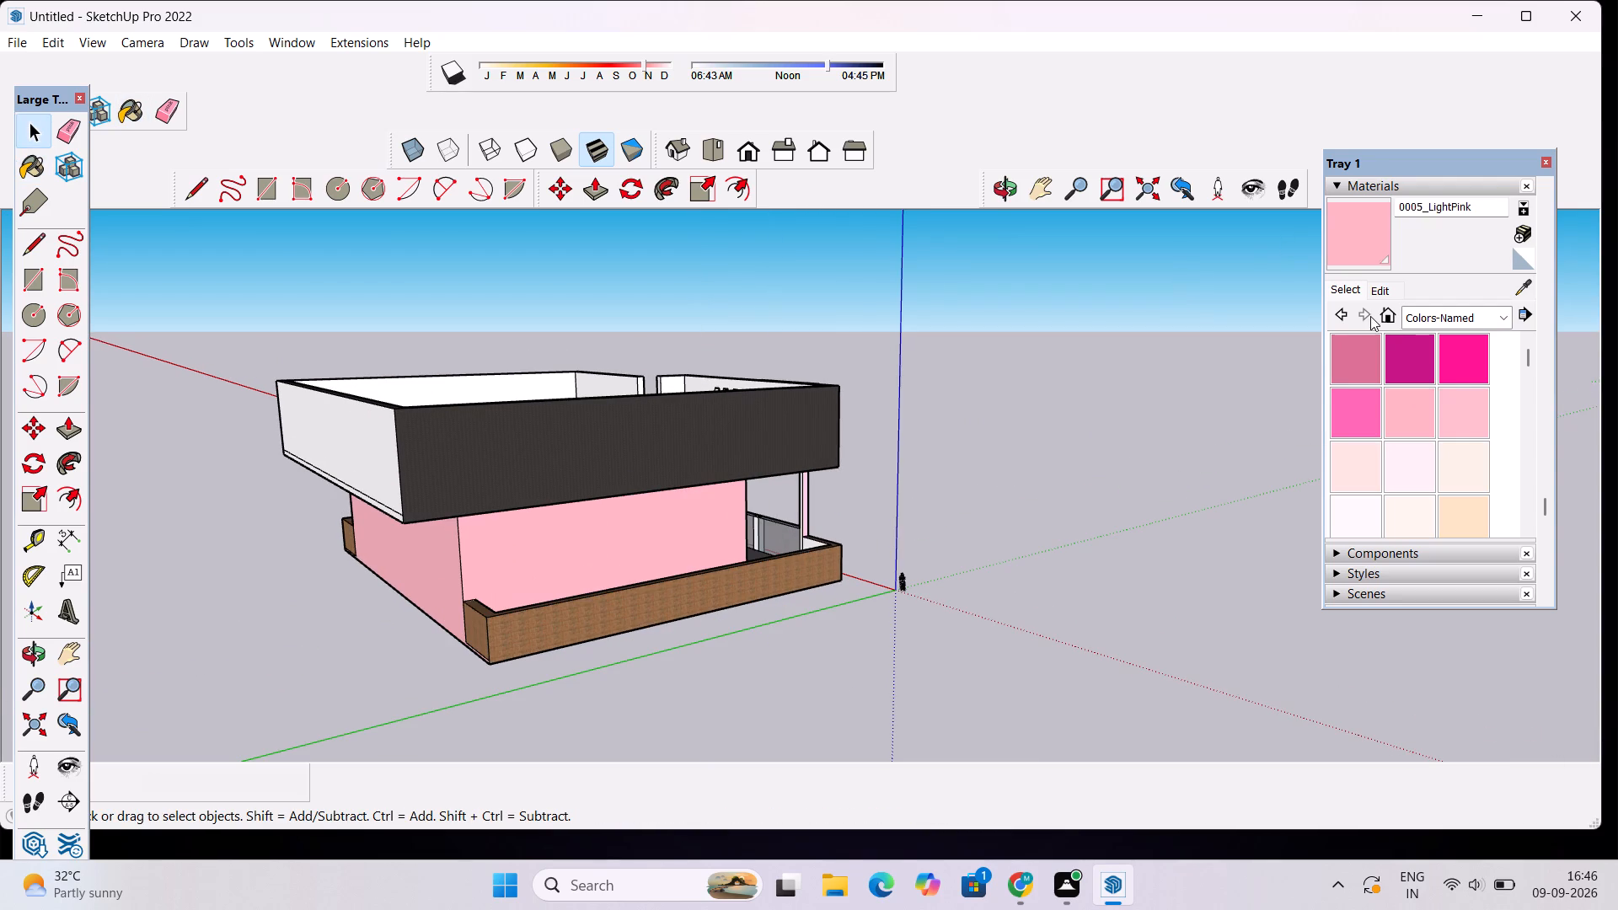
Paint the white rear face of the upper storey with Brick Tumbled from the Brick, Cladding and Siding collection.
scroll(714, 433, "up", 10)
scroll(703, 441, "down", 10)
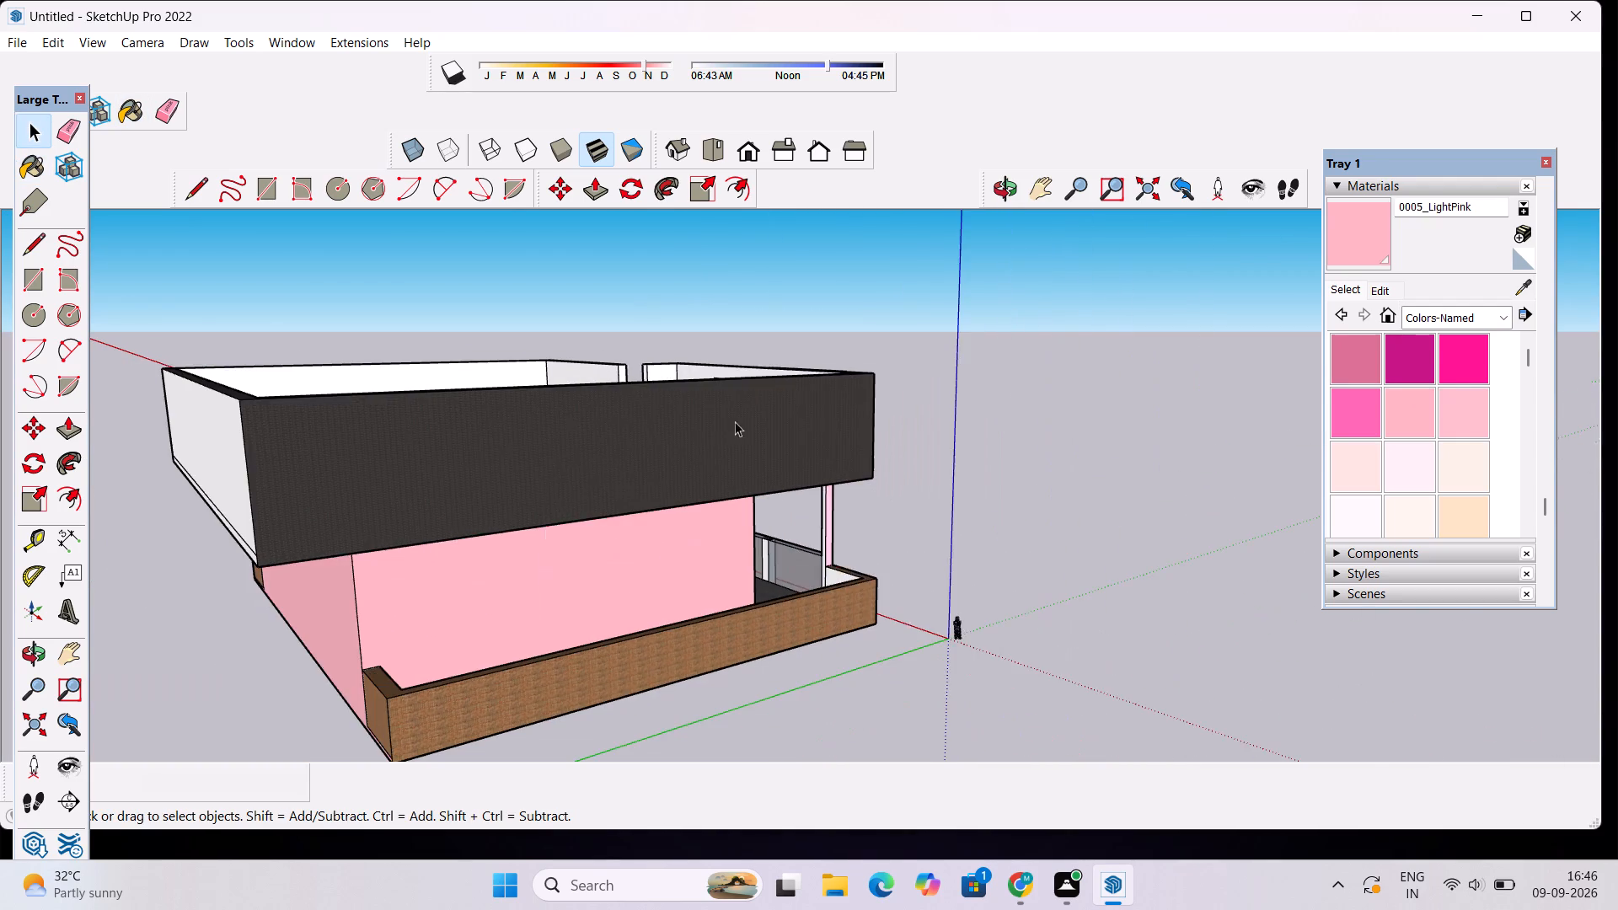
left_click(1499, 321)
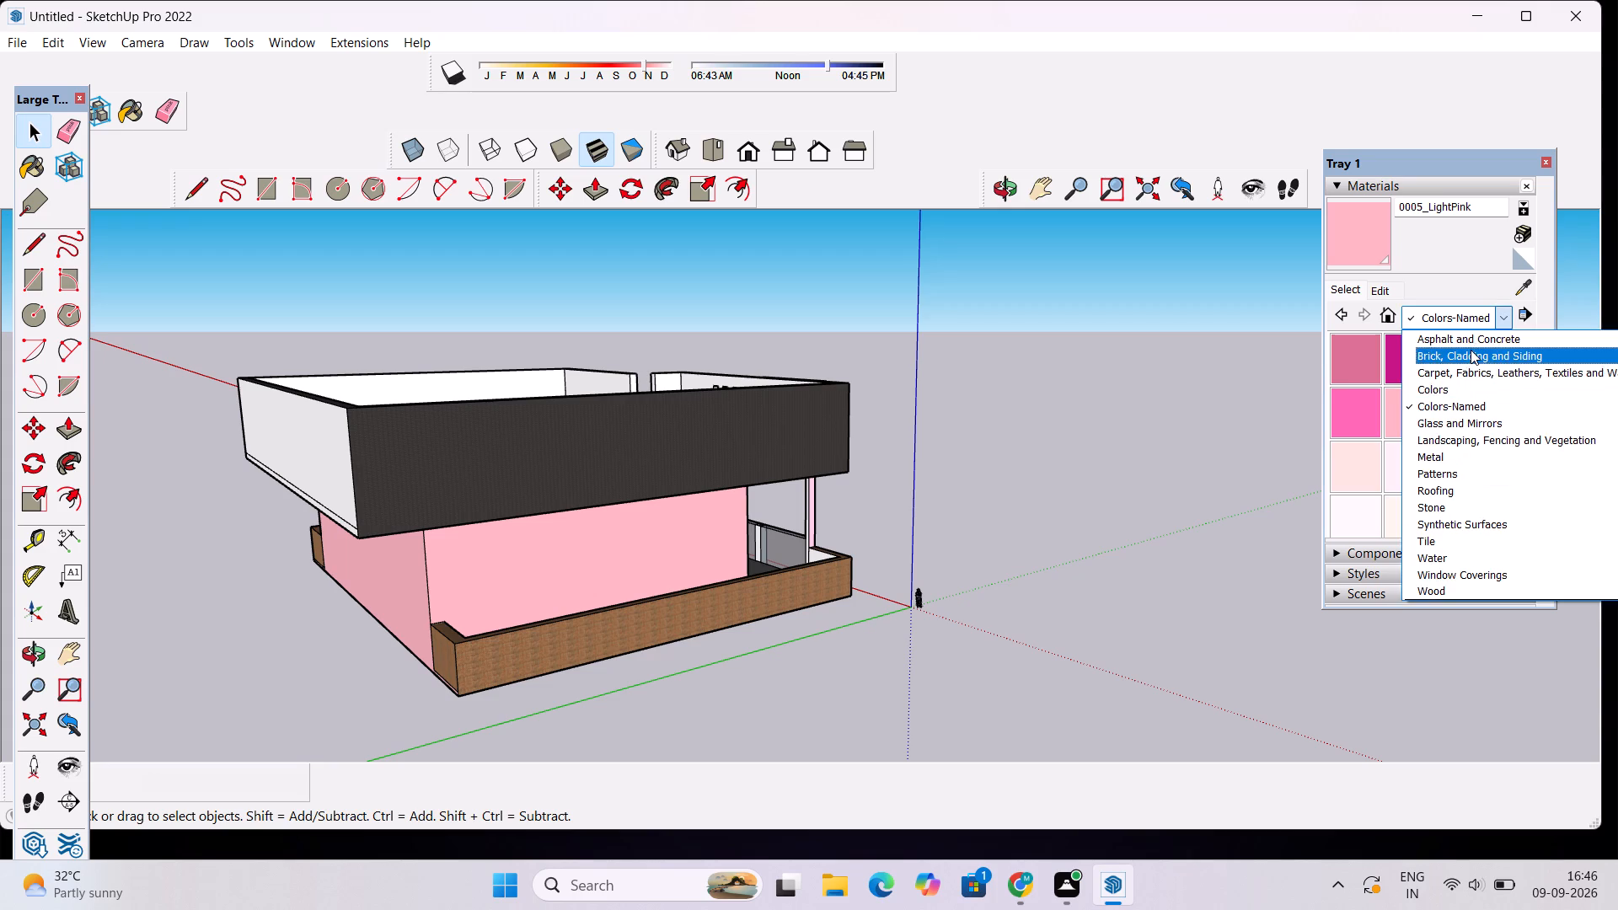
left_click(1471, 350)
scroll(1425, 418, "down", 4)
scroll(1425, 420, "up", 1)
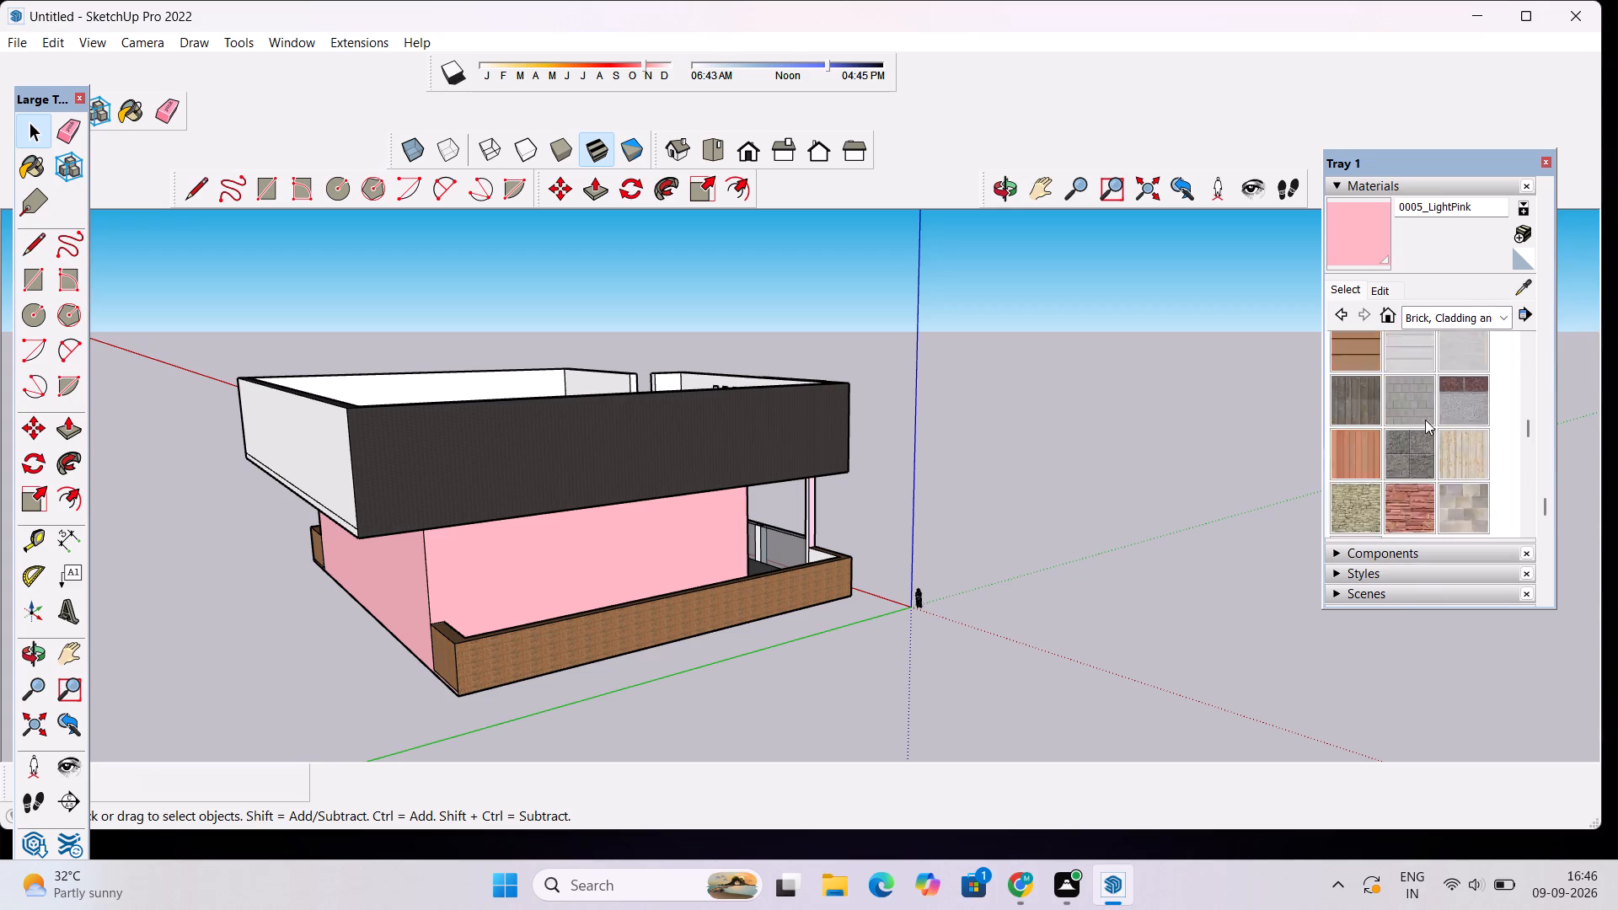
scroll(1425, 420, "up", 5)
scroll(1423, 435, "down", 2)
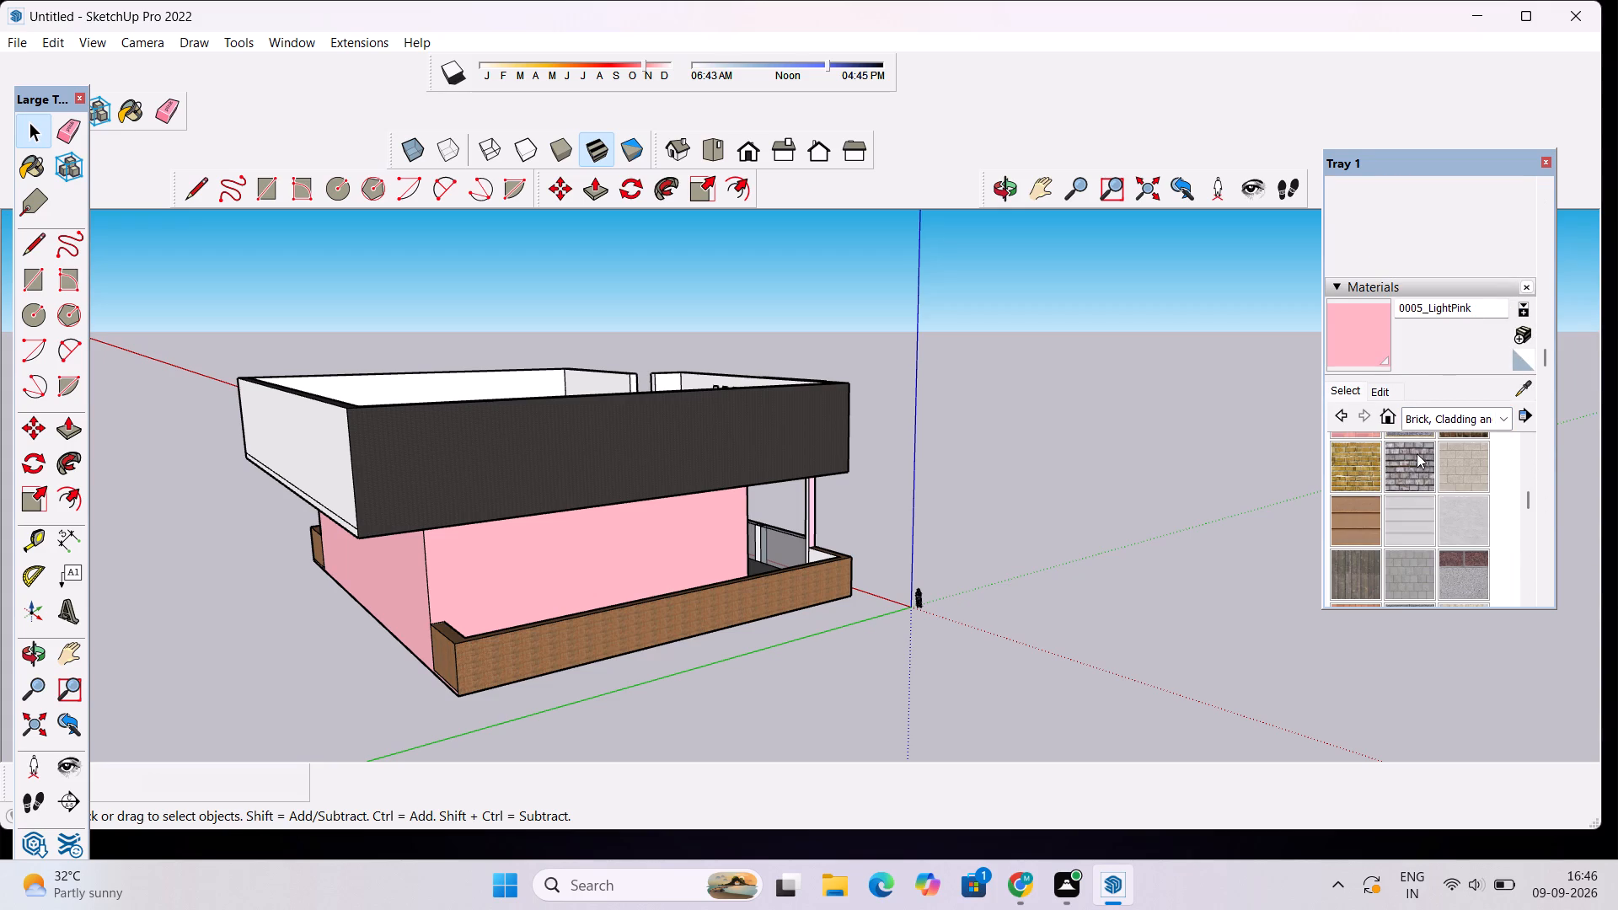
left_click(1417, 457)
left_click(1373, 358)
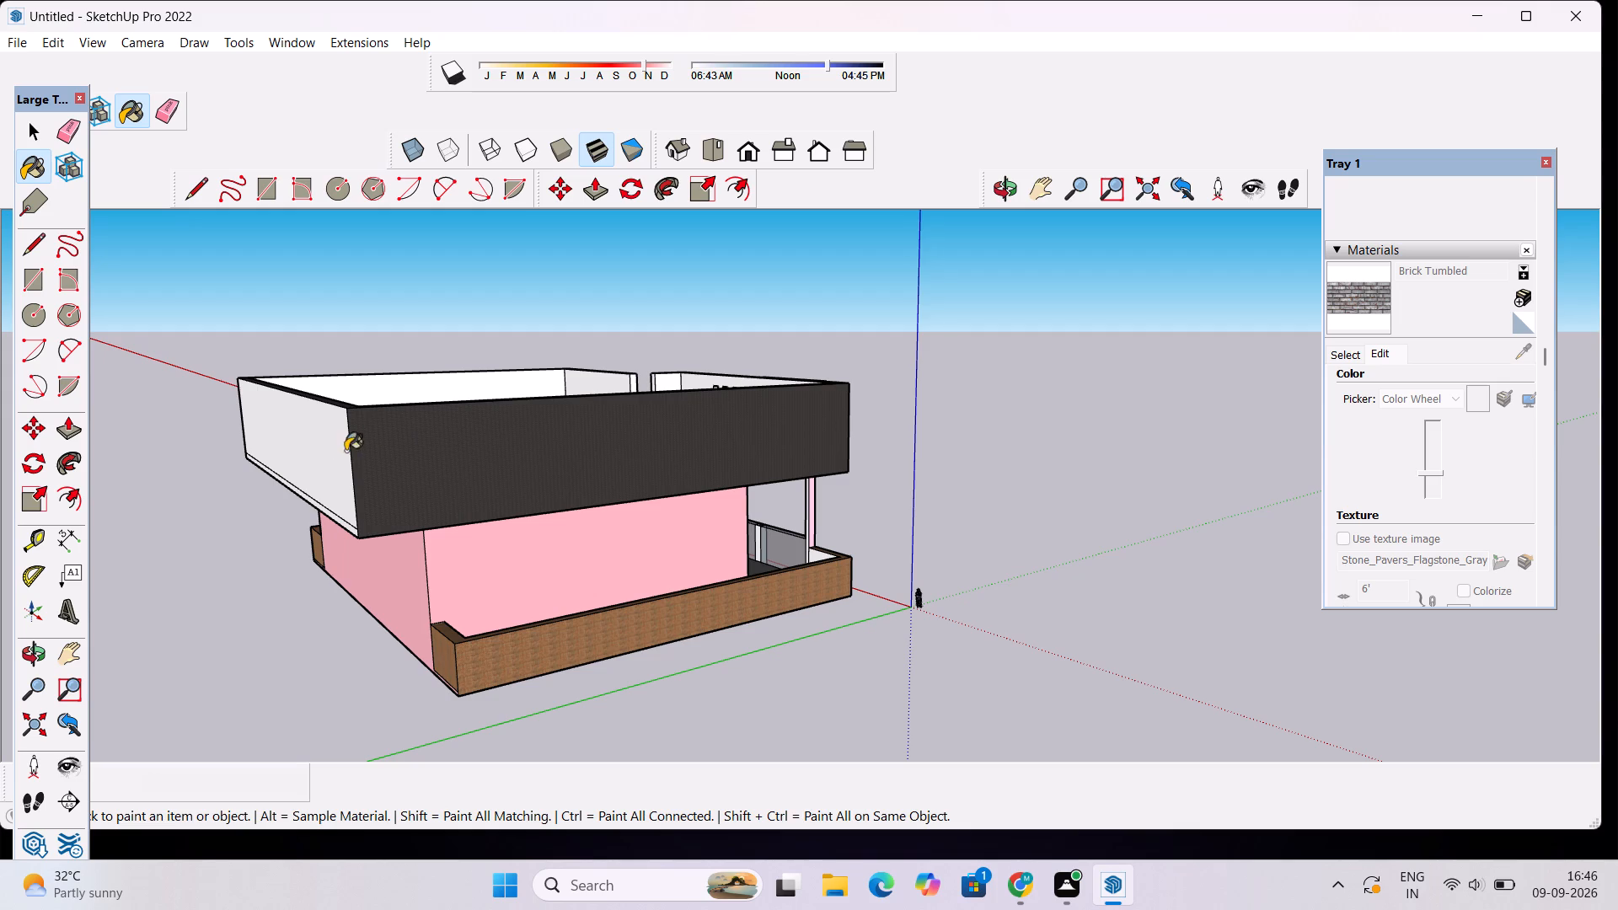
left_click(325, 448)
Darken the Brick Tumbled material to near-black by lowering its brightness.
left_click(1360, 353)
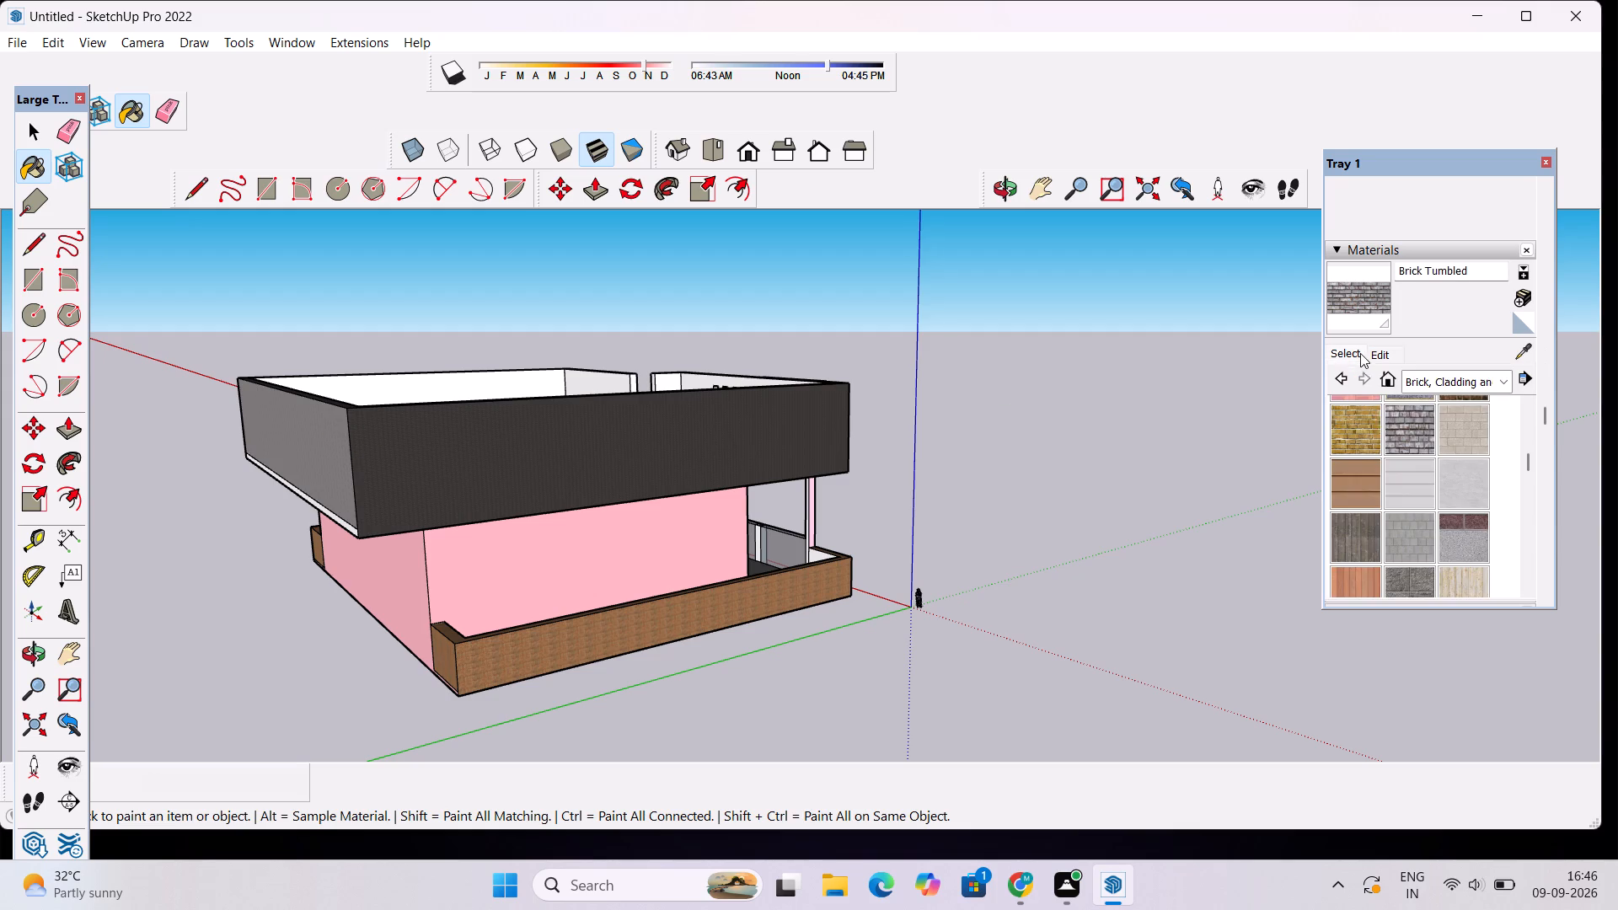
left_click(1374, 350)
left_click(1434, 484)
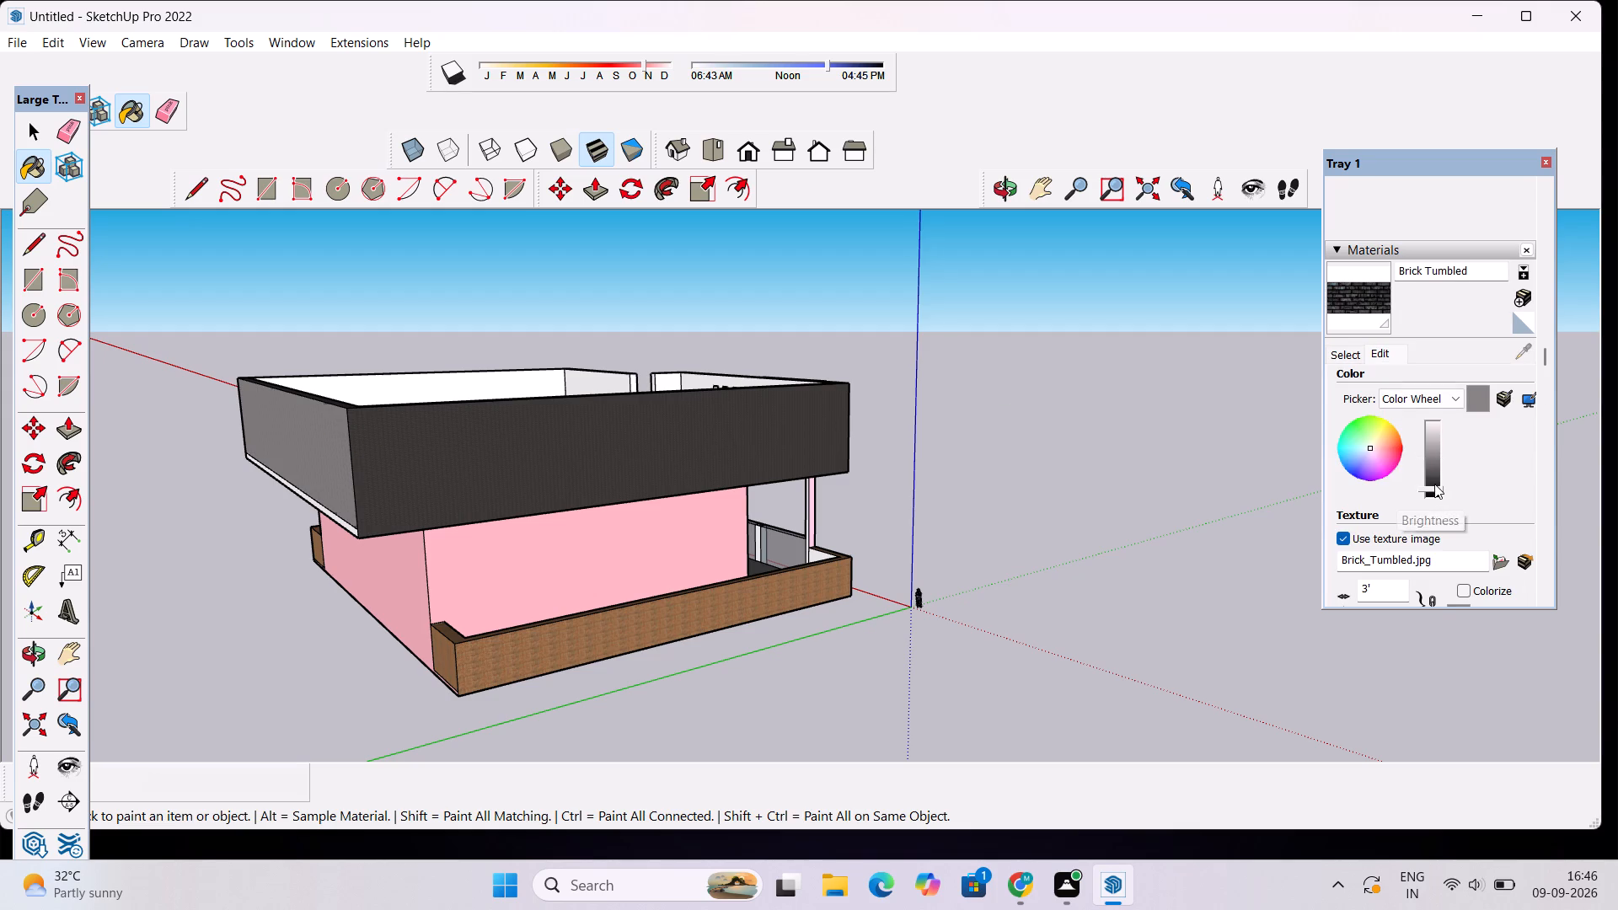
left_click(1430, 477)
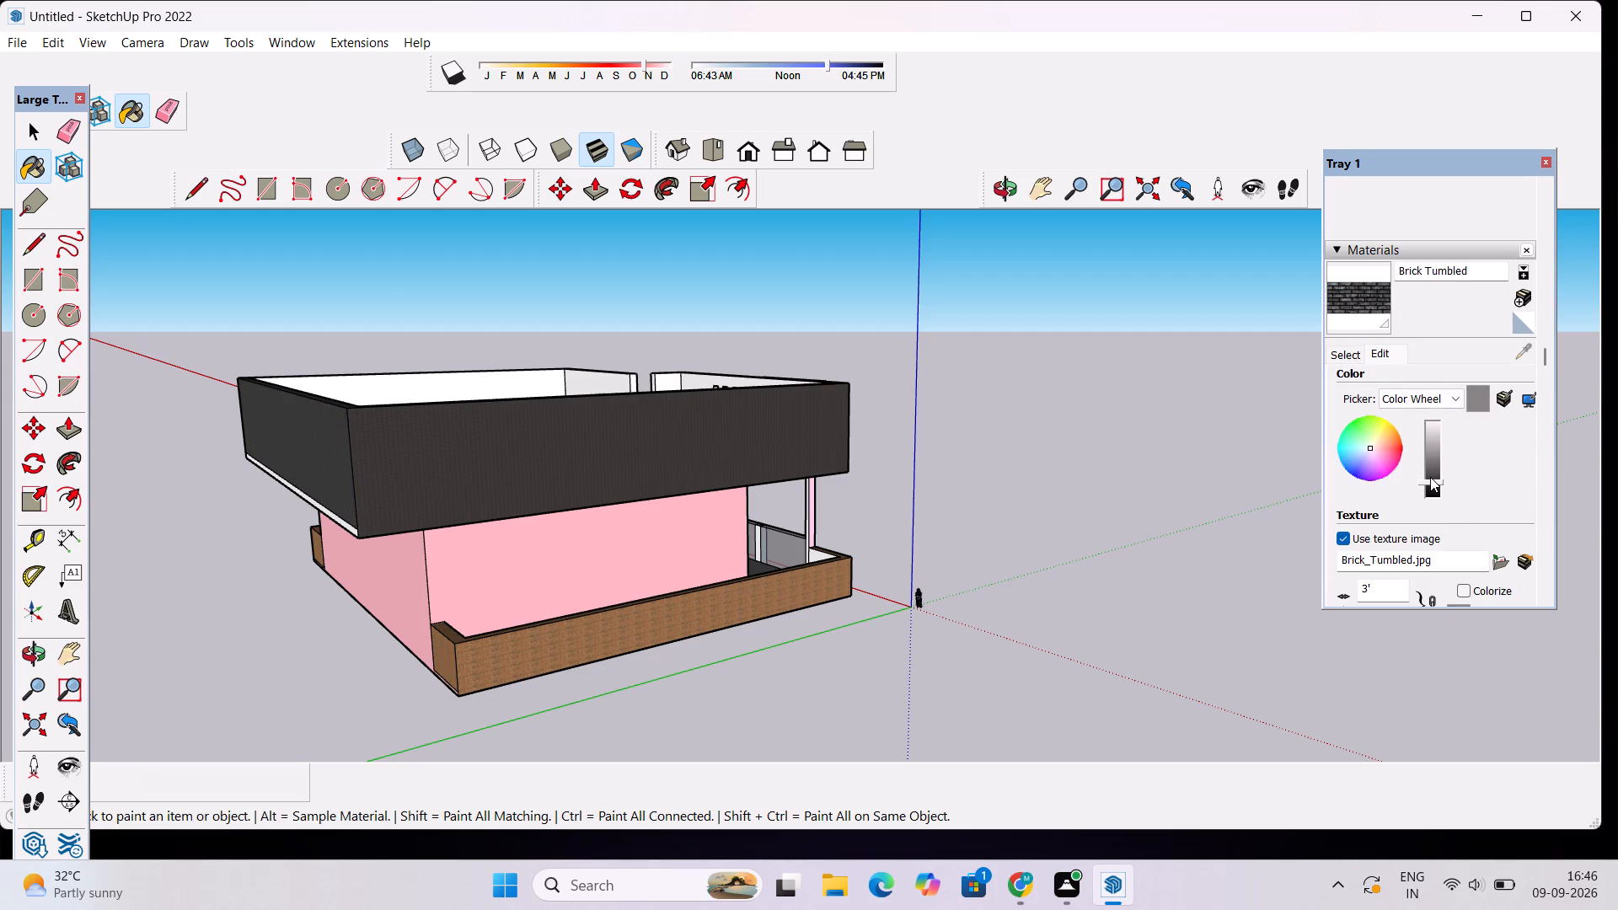
scroll(1029, 486, "down", 2)
key("space")
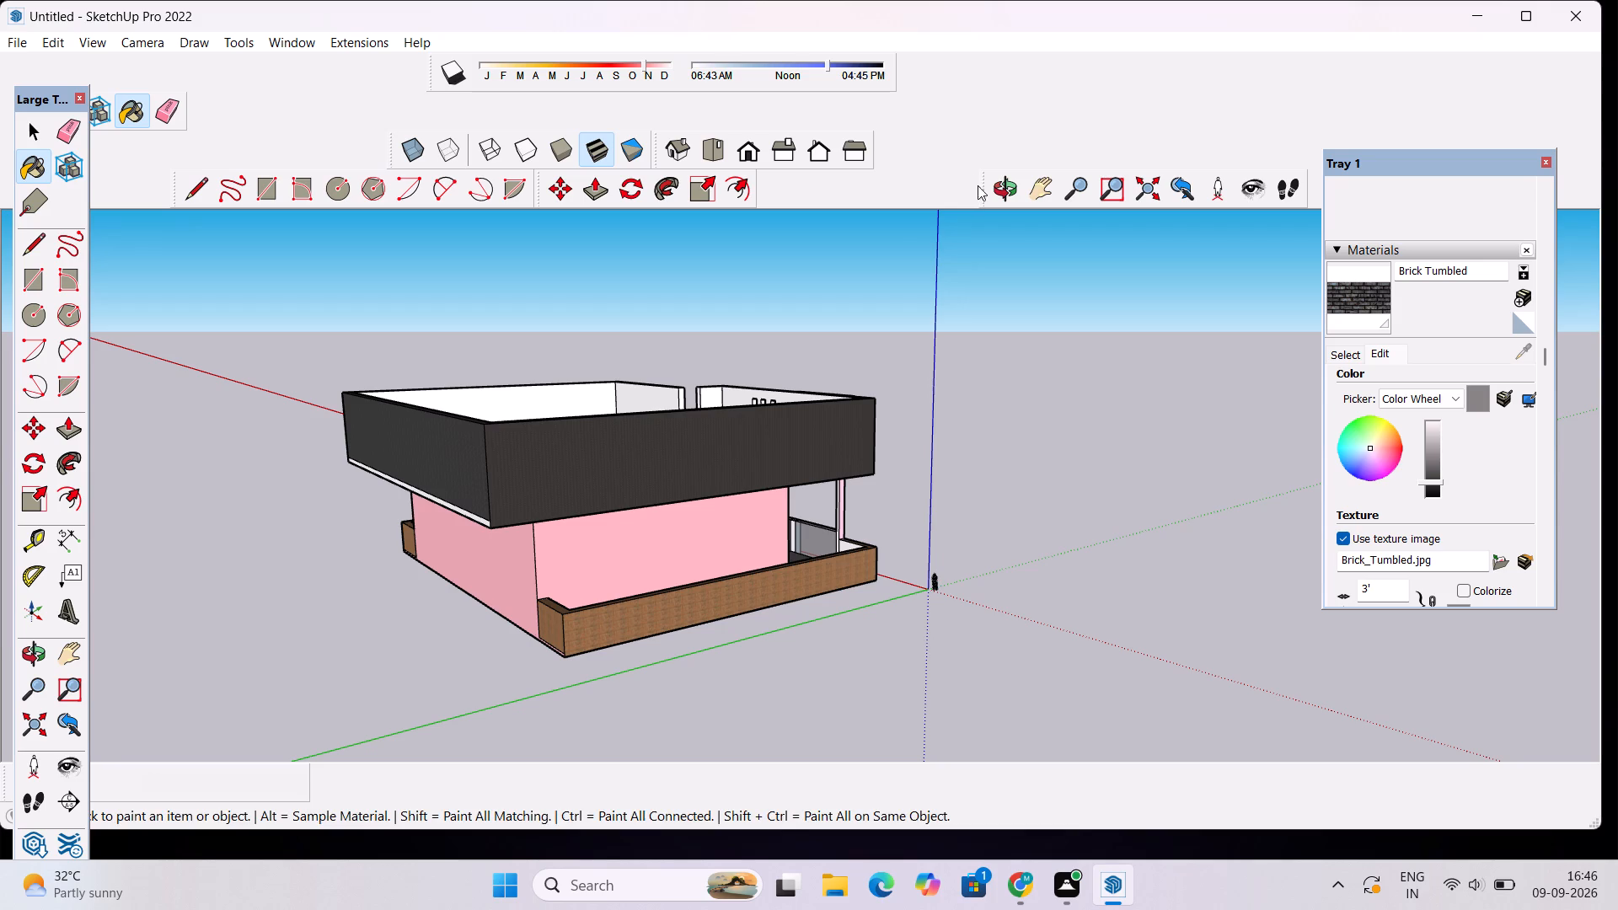
Examine the painted exterior of the house from the front, side and rear.
left_click(994, 190)
left_click_drag(1090, 441, 437, 472)
scroll(816, 458, "up", 3)
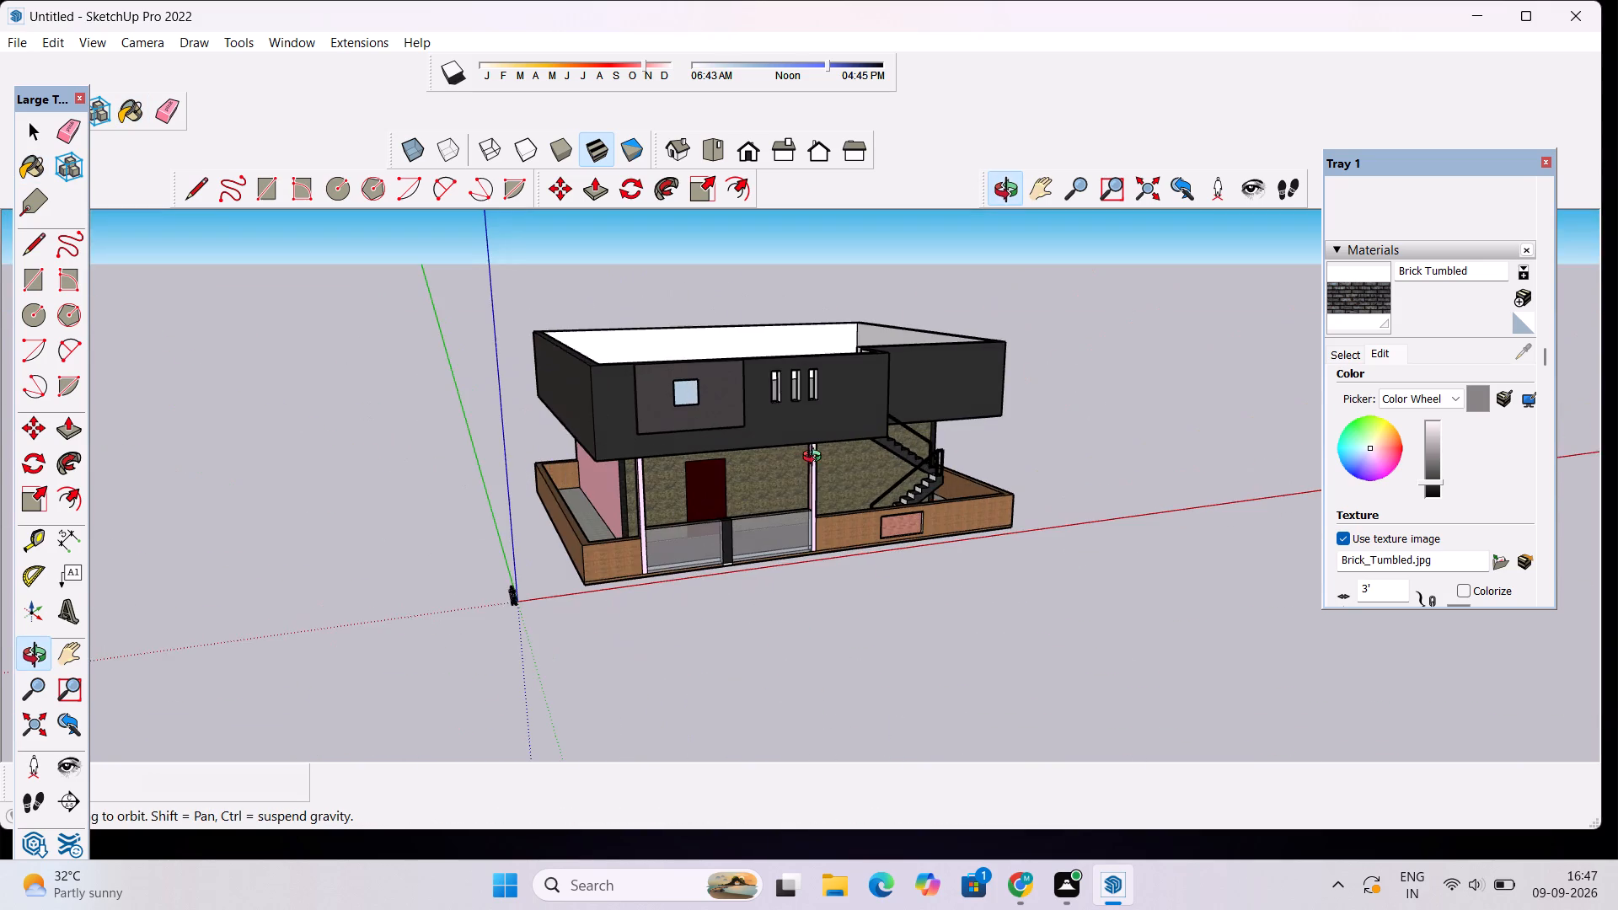
left_click_drag(941, 505, 342, 449)
left_click(340, 449)
left_click_drag(340, 449, 769, 568)
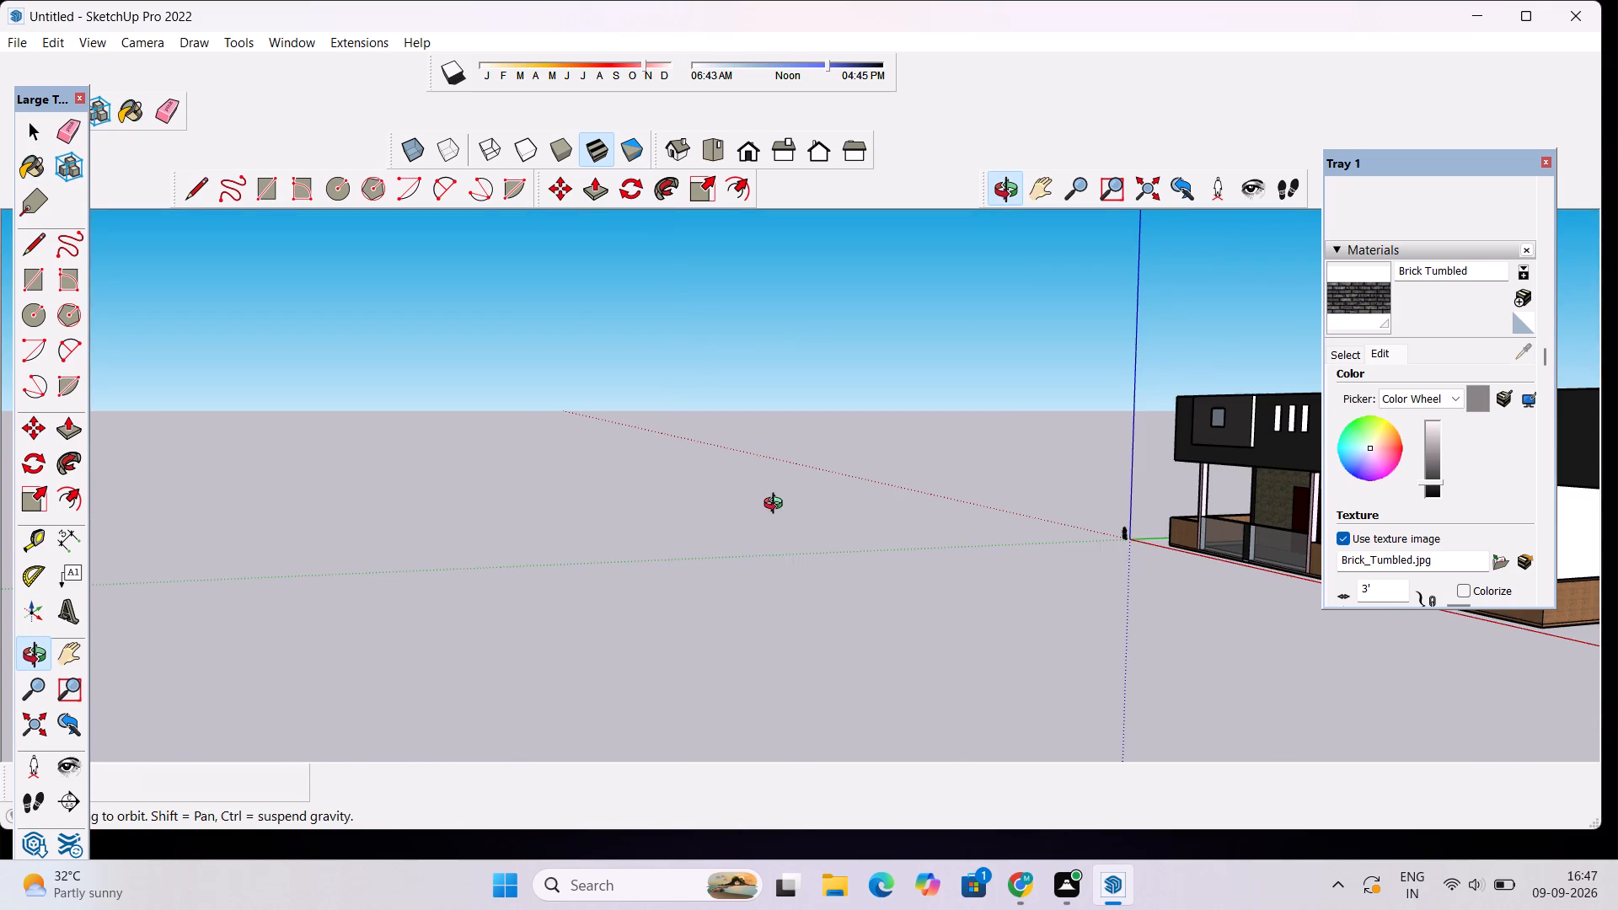
scroll(777, 506, "down", 5)
left_click_drag(1160, 544, 1369, 559)
scroll(1072, 553, "down", 5)
left_click_drag(938, 490, 1189, 527)
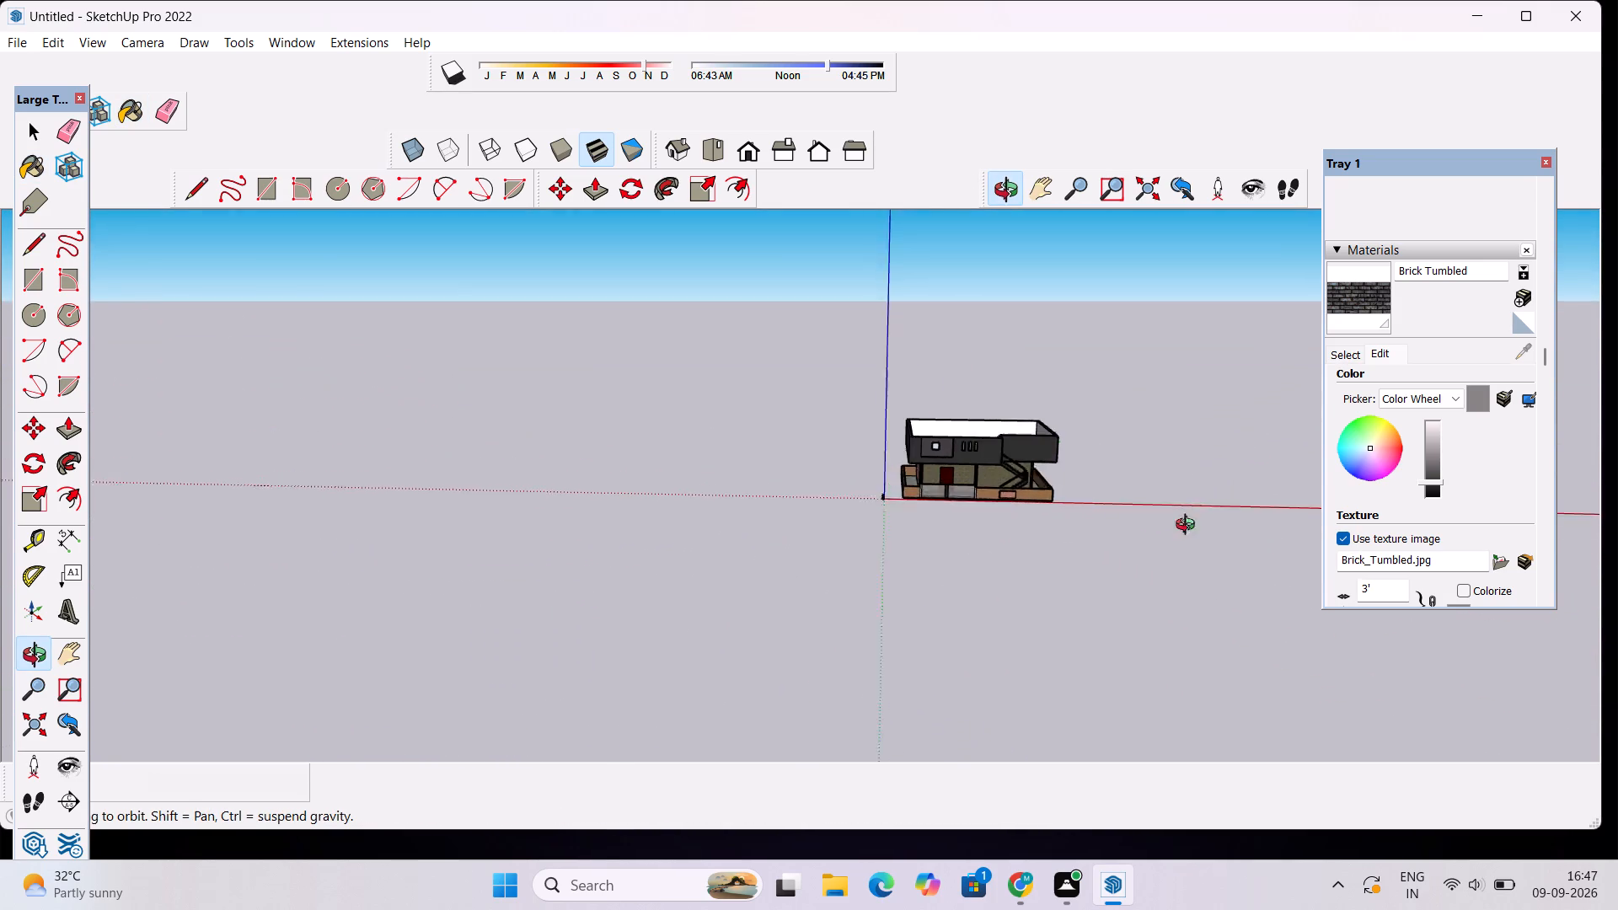
left_click_drag(1189, 527, 1227, 532)
left_click(1227, 532)
scroll(969, 440, "up", 17)
left_click_drag(554, 538, 796, 446)
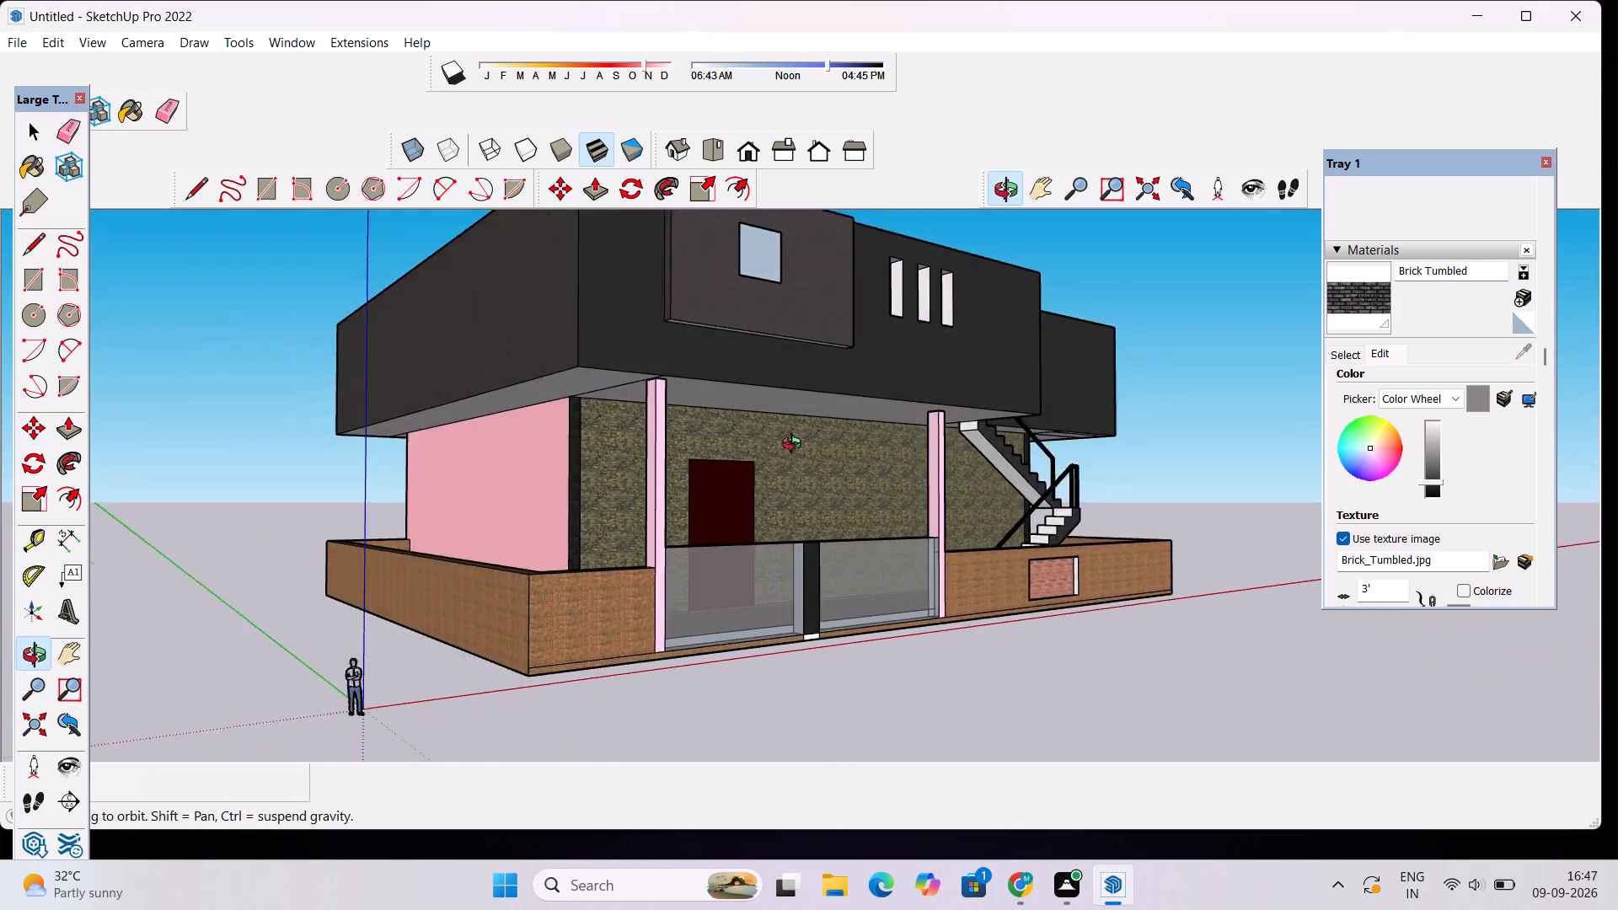
left_click_drag(796, 446, 1369, 449)
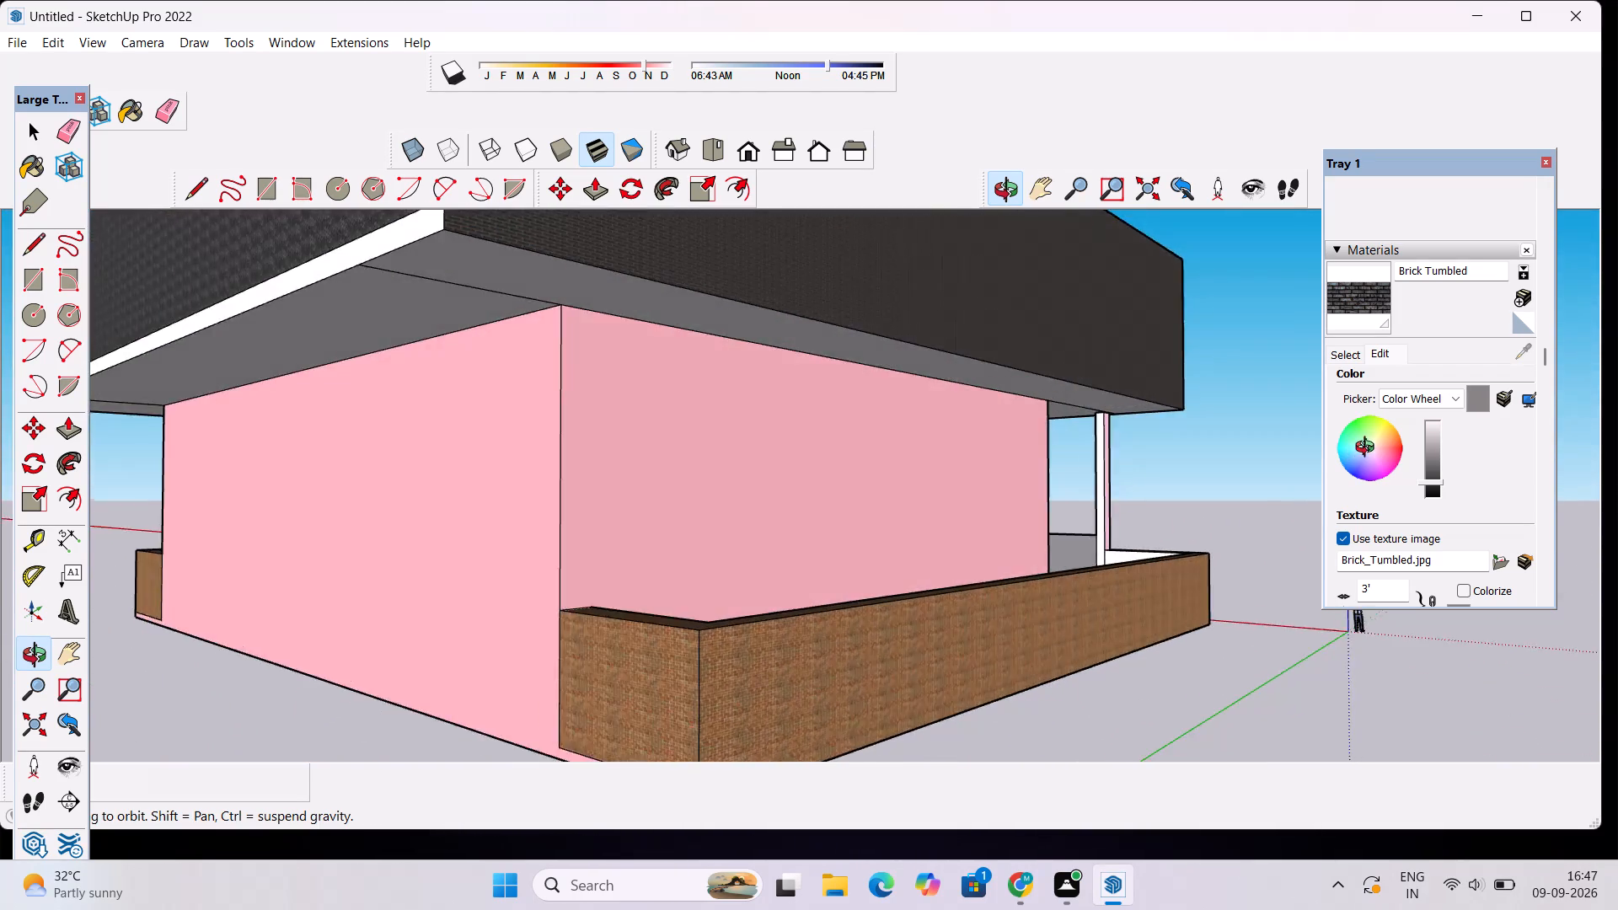
left_click_drag(1369, 449, 710, 458)
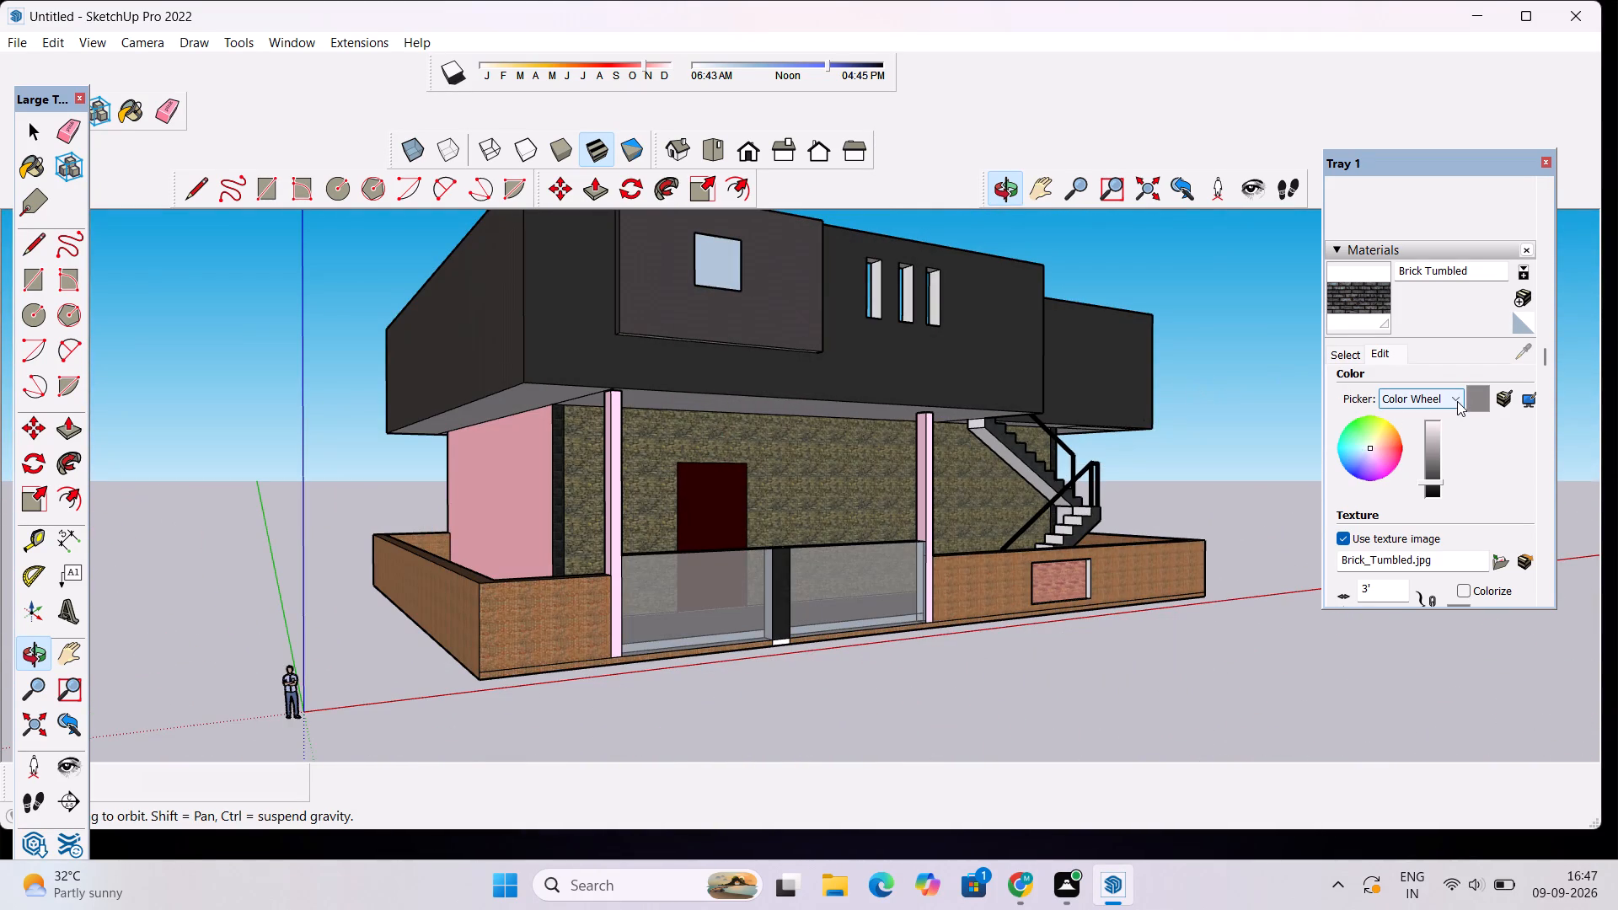
Repaint the ground floor's pink side wall with Color A01 from the Colors collection.
left_click(1457, 401)
left_click(1357, 351)
left_click(1453, 399)
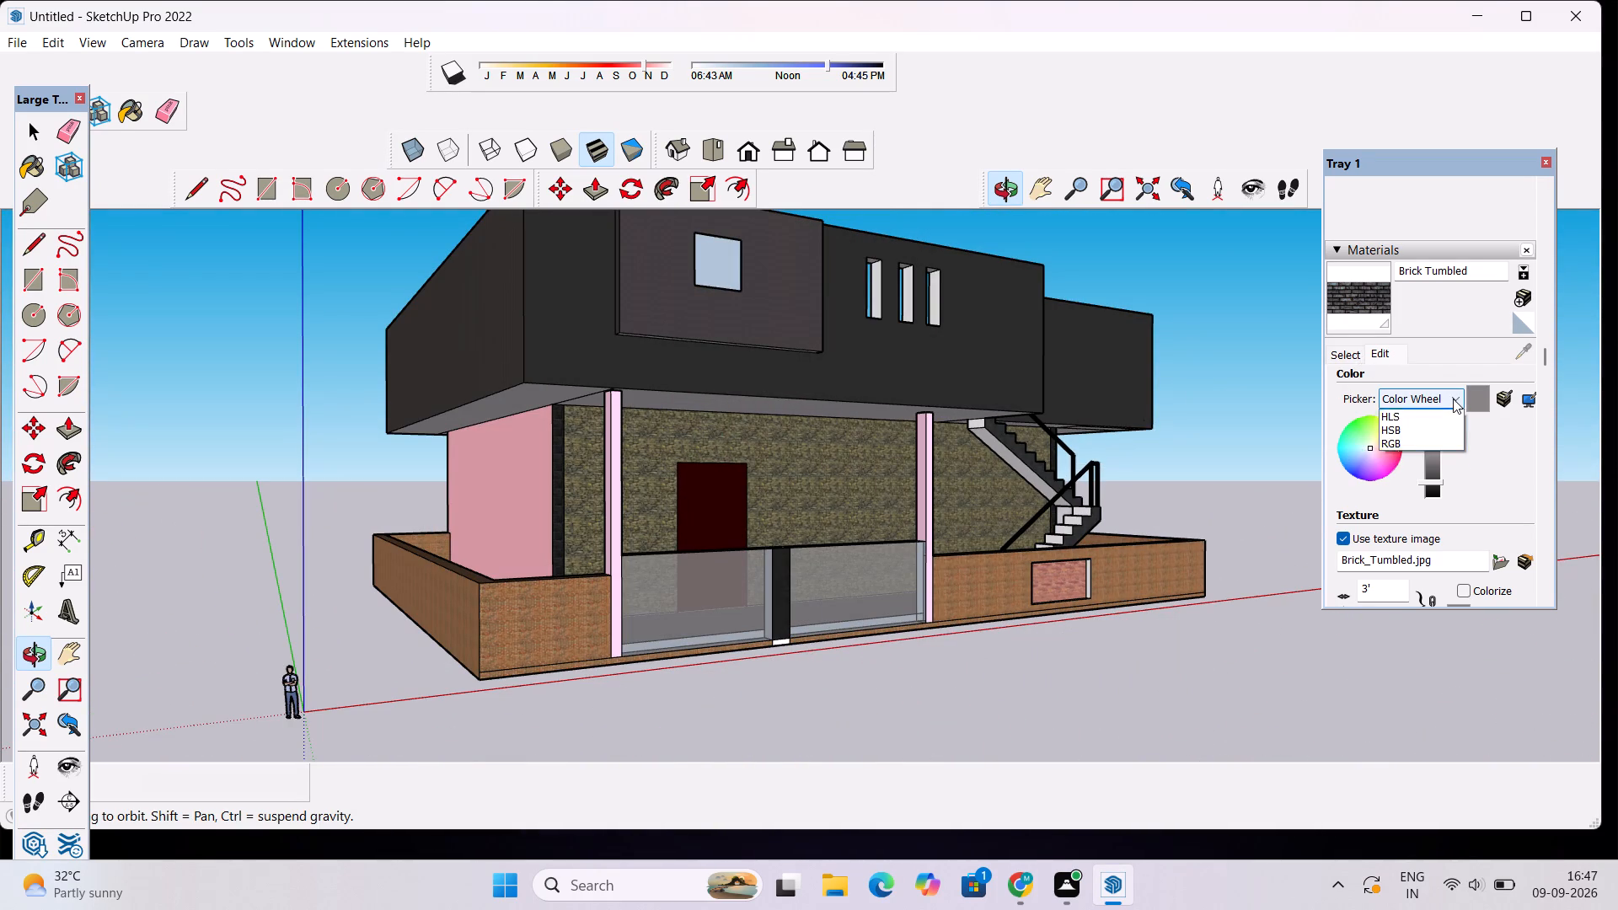
left_click(1334, 357)
left_click(1340, 355)
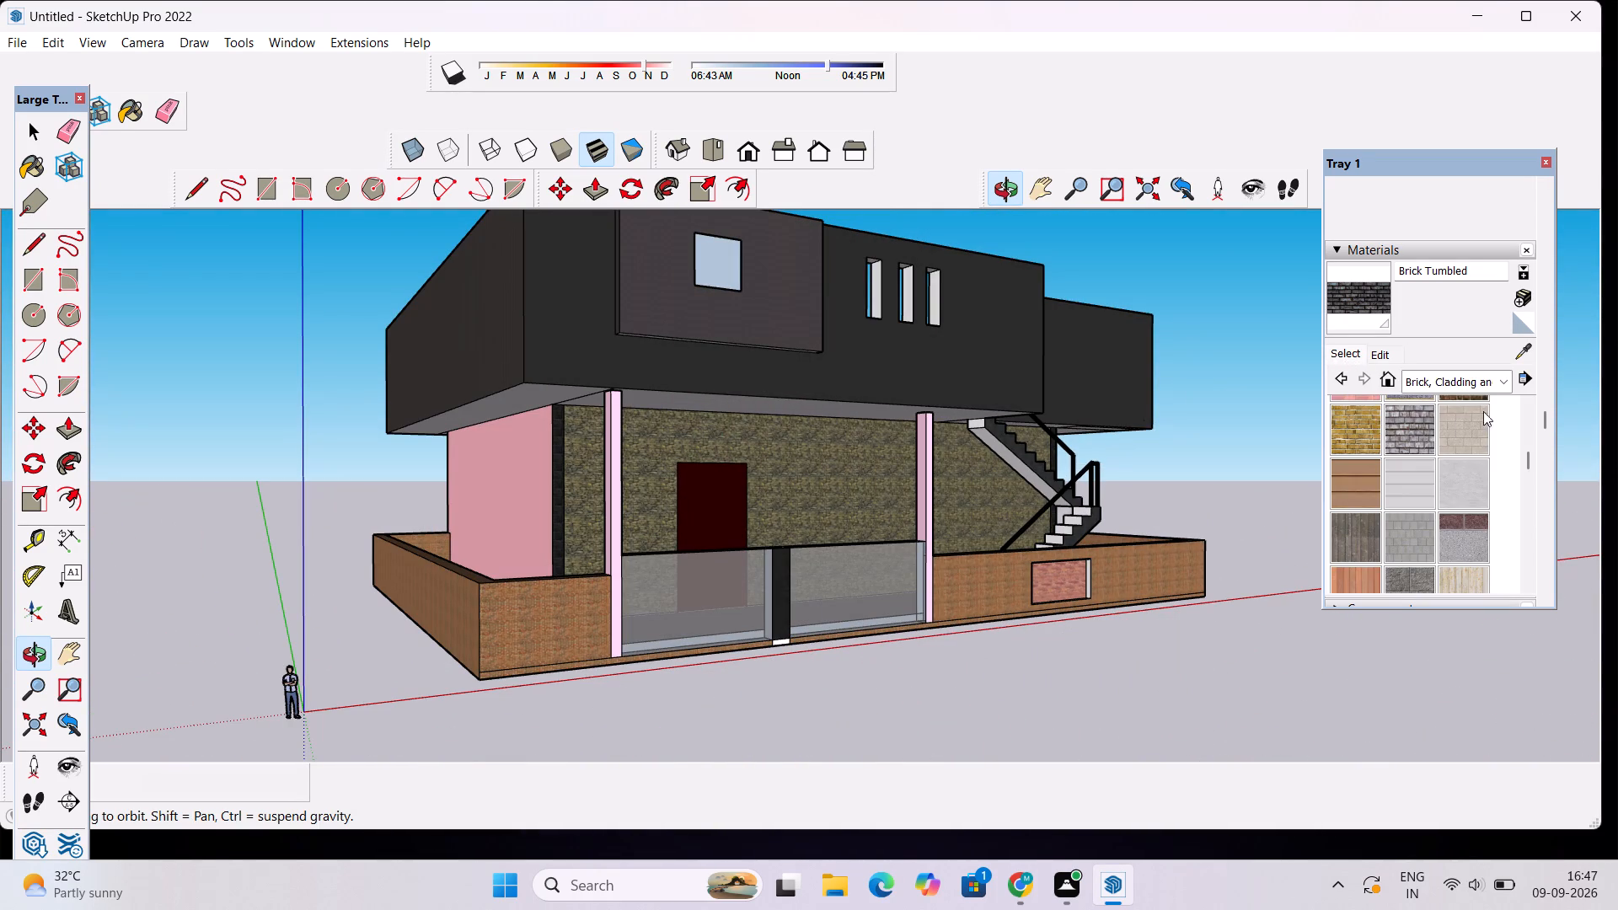
left_click(1492, 377)
left_click(1453, 449)
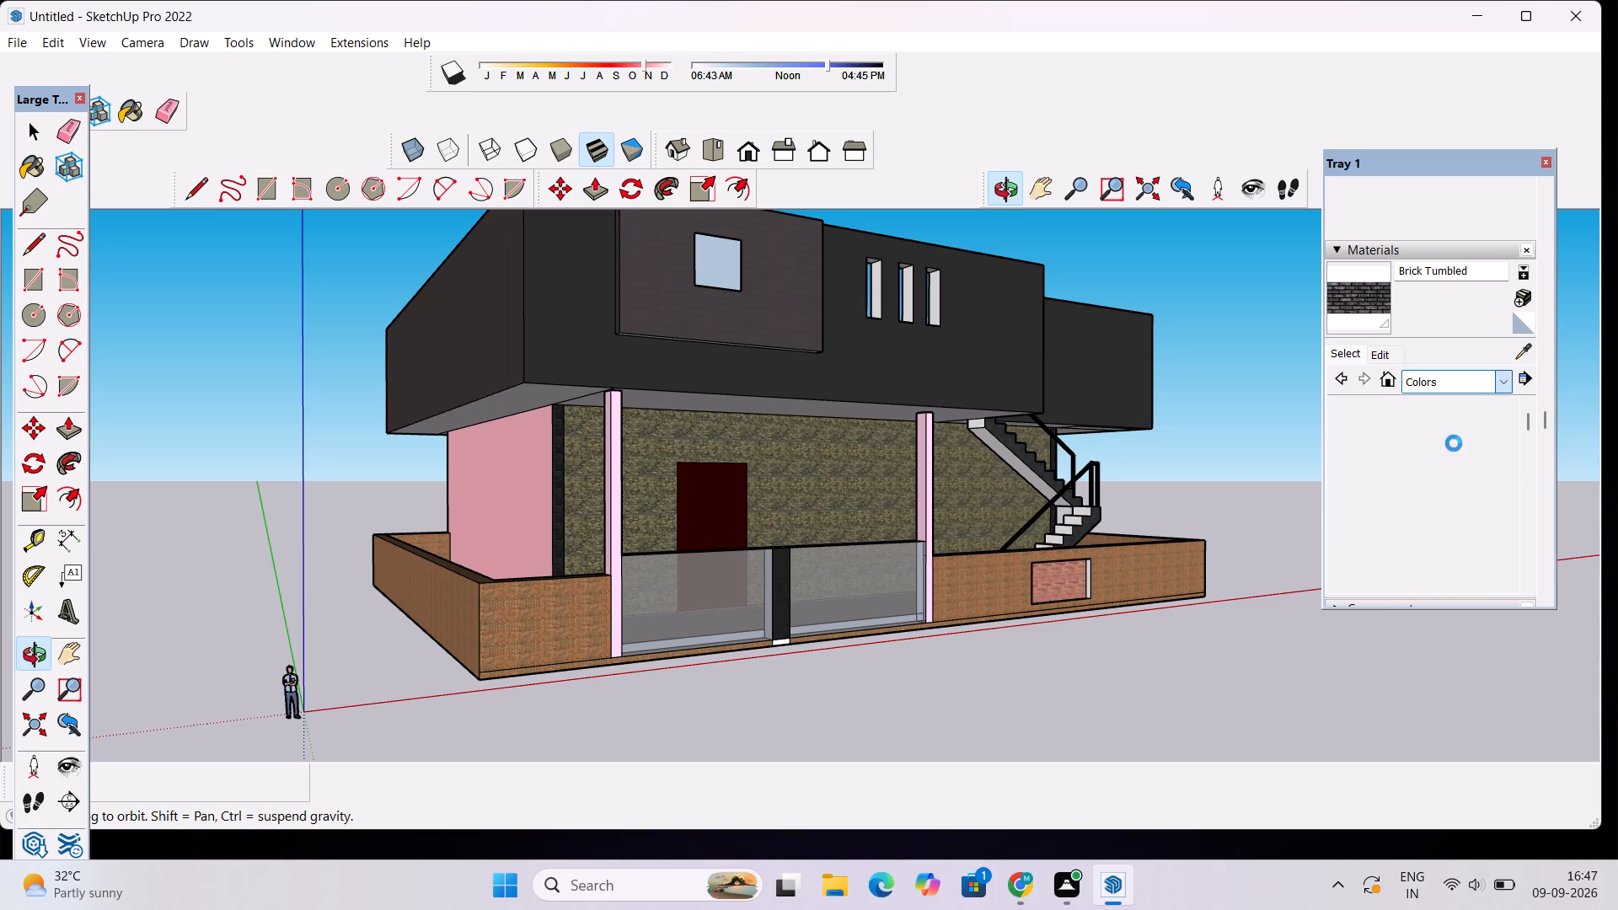
left_click(1347, 426)
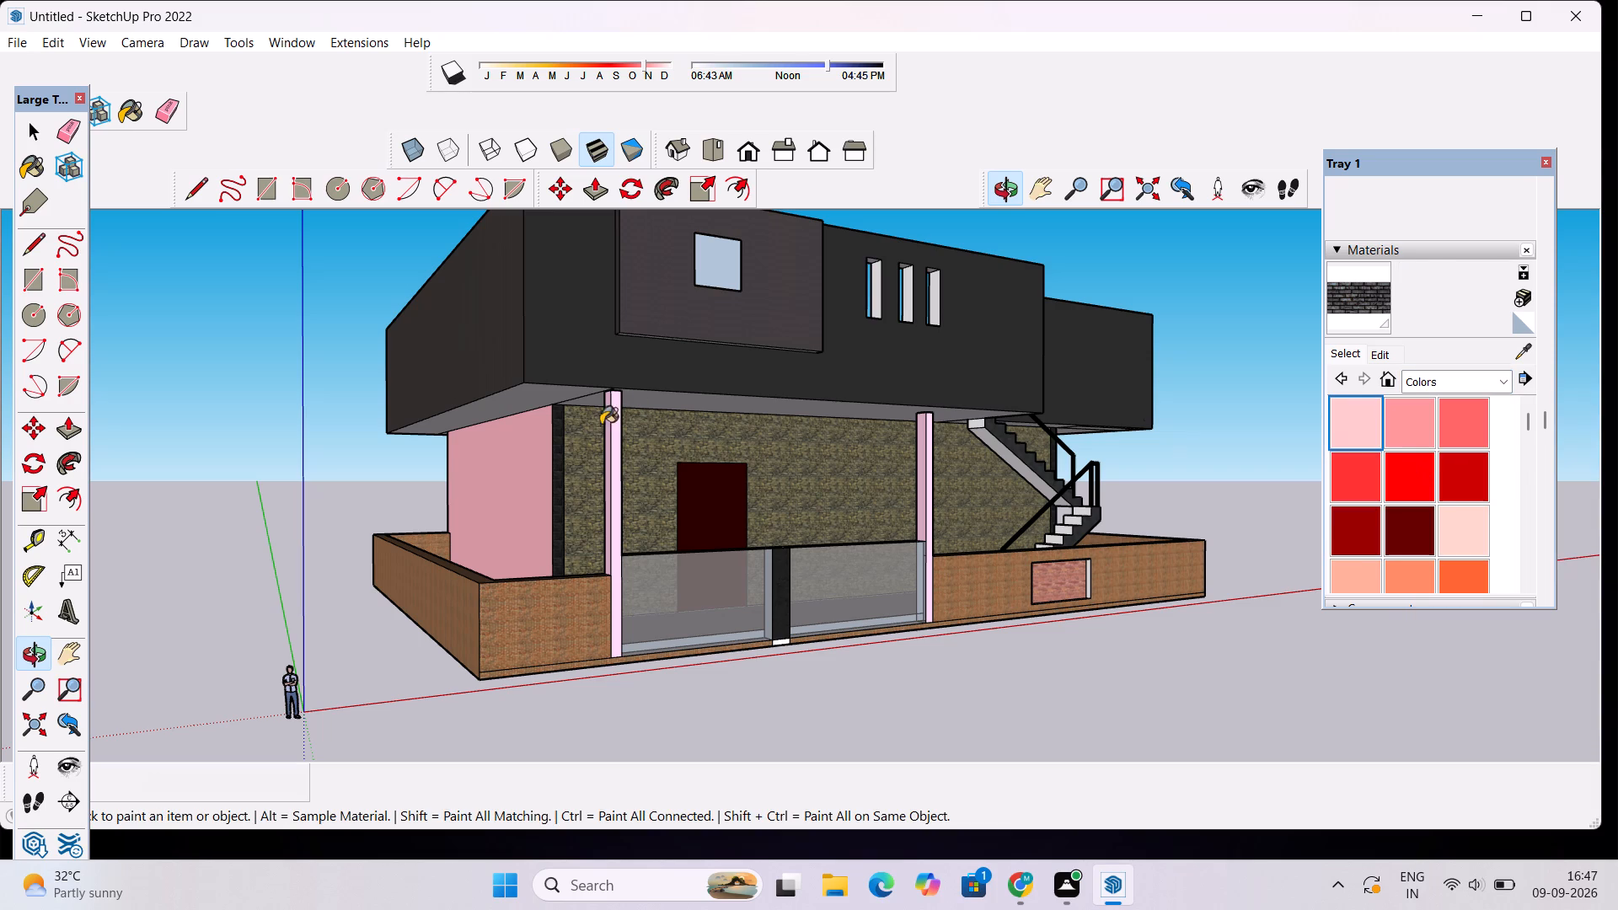
left_click(518, 449)
scroll(603, 430, "down", 5)
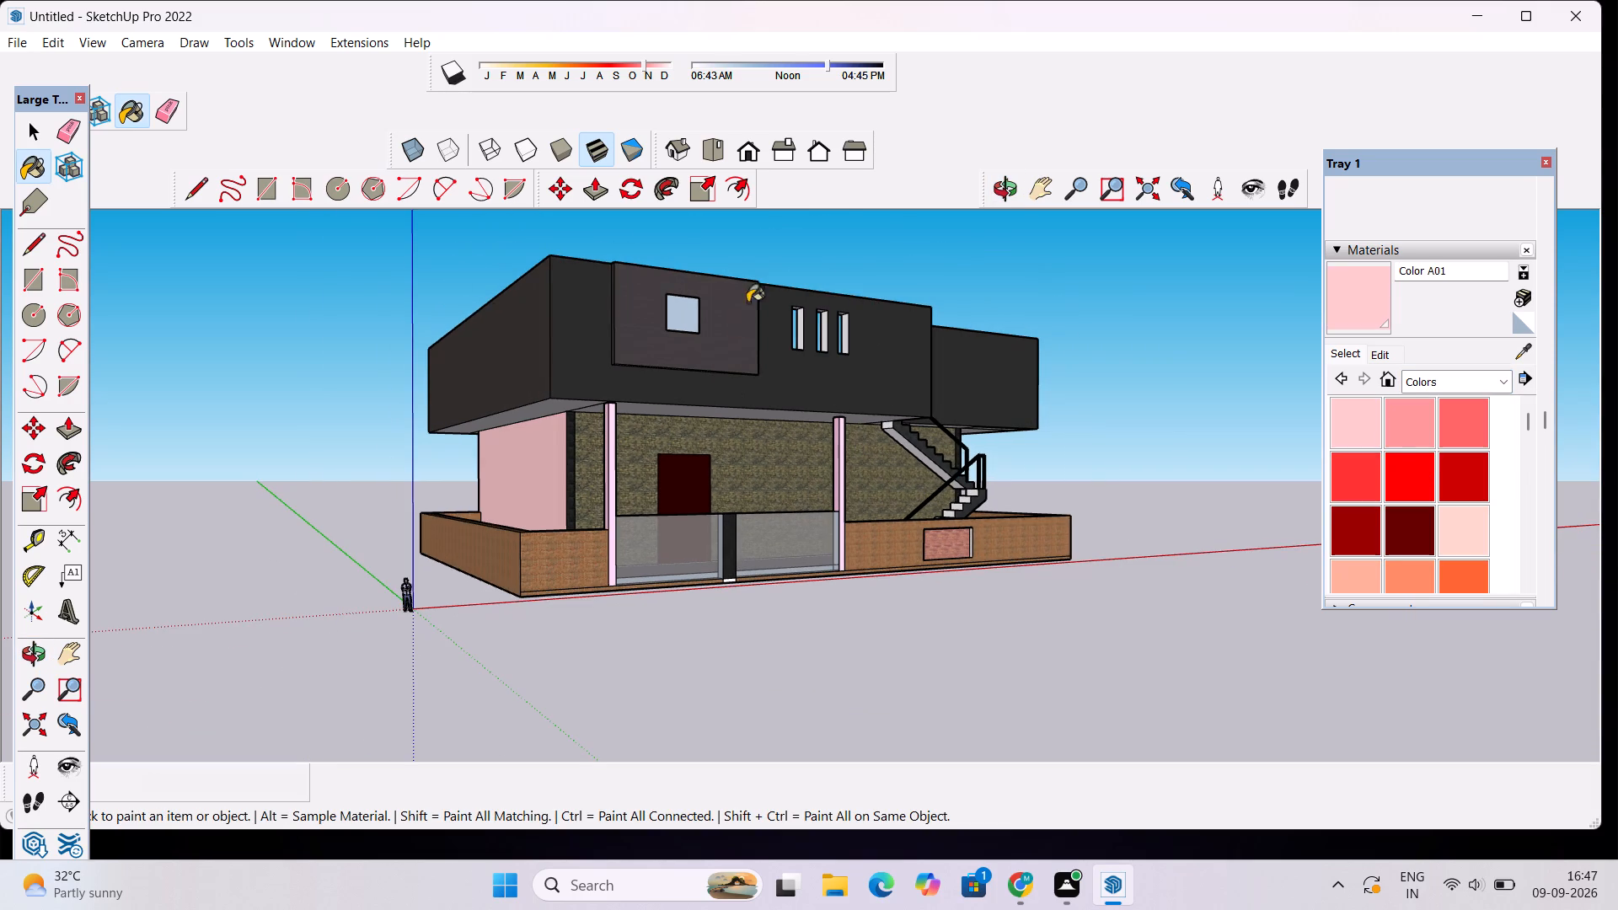
left_click(994, 190)
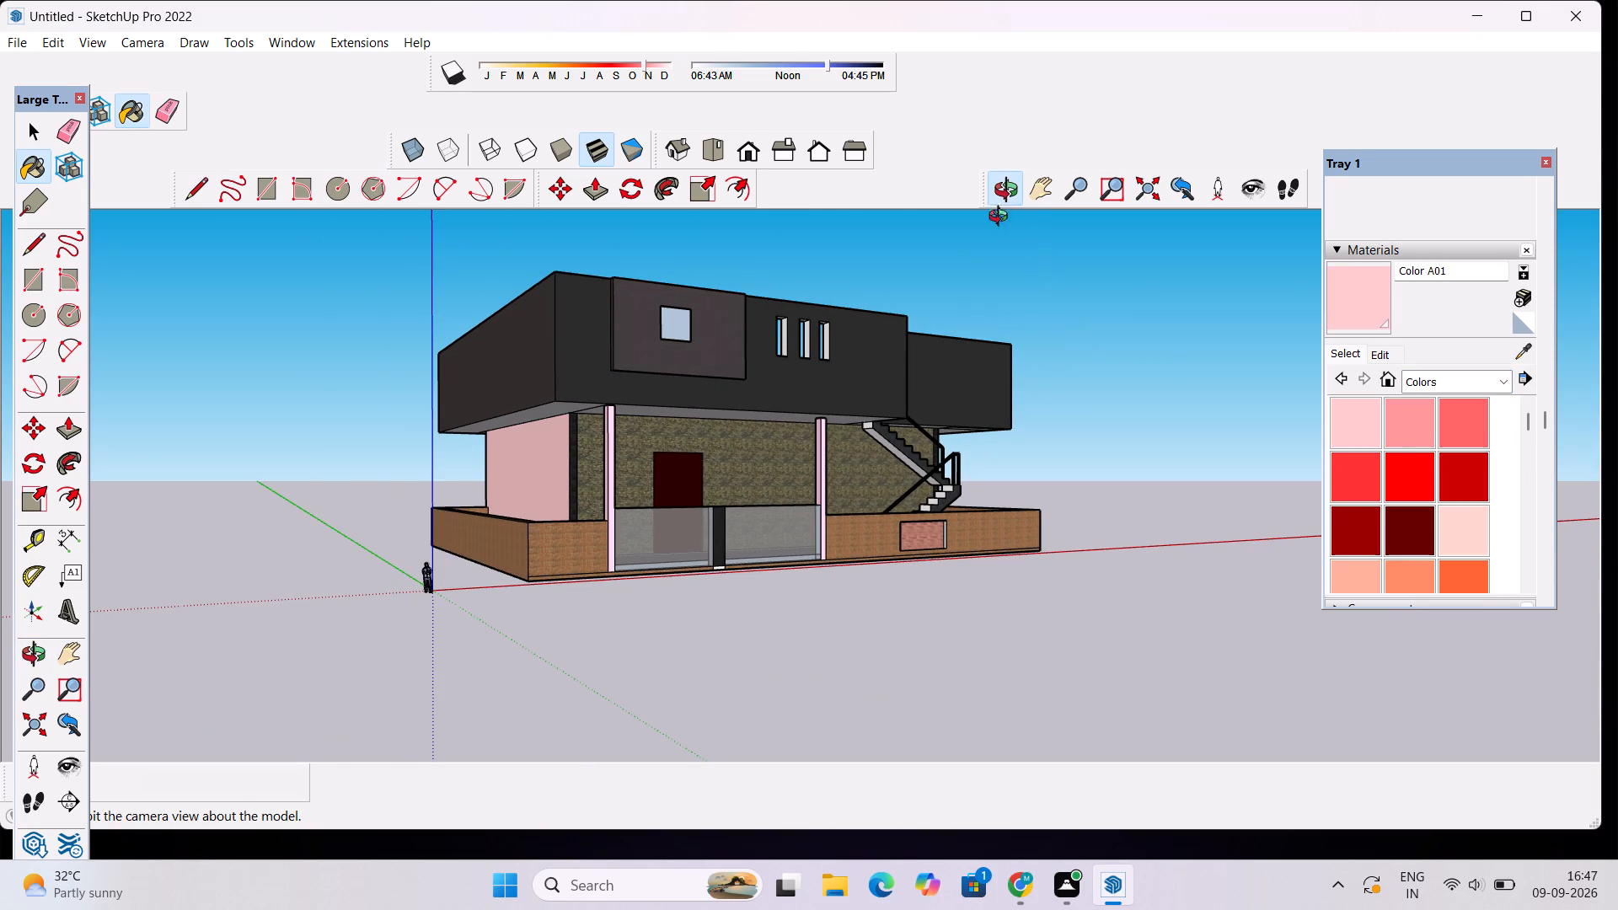
Paint the white ground-floor side wall on the staircase side of the house with Color A01.
left_click_drag(1094, 371, 402, 516)
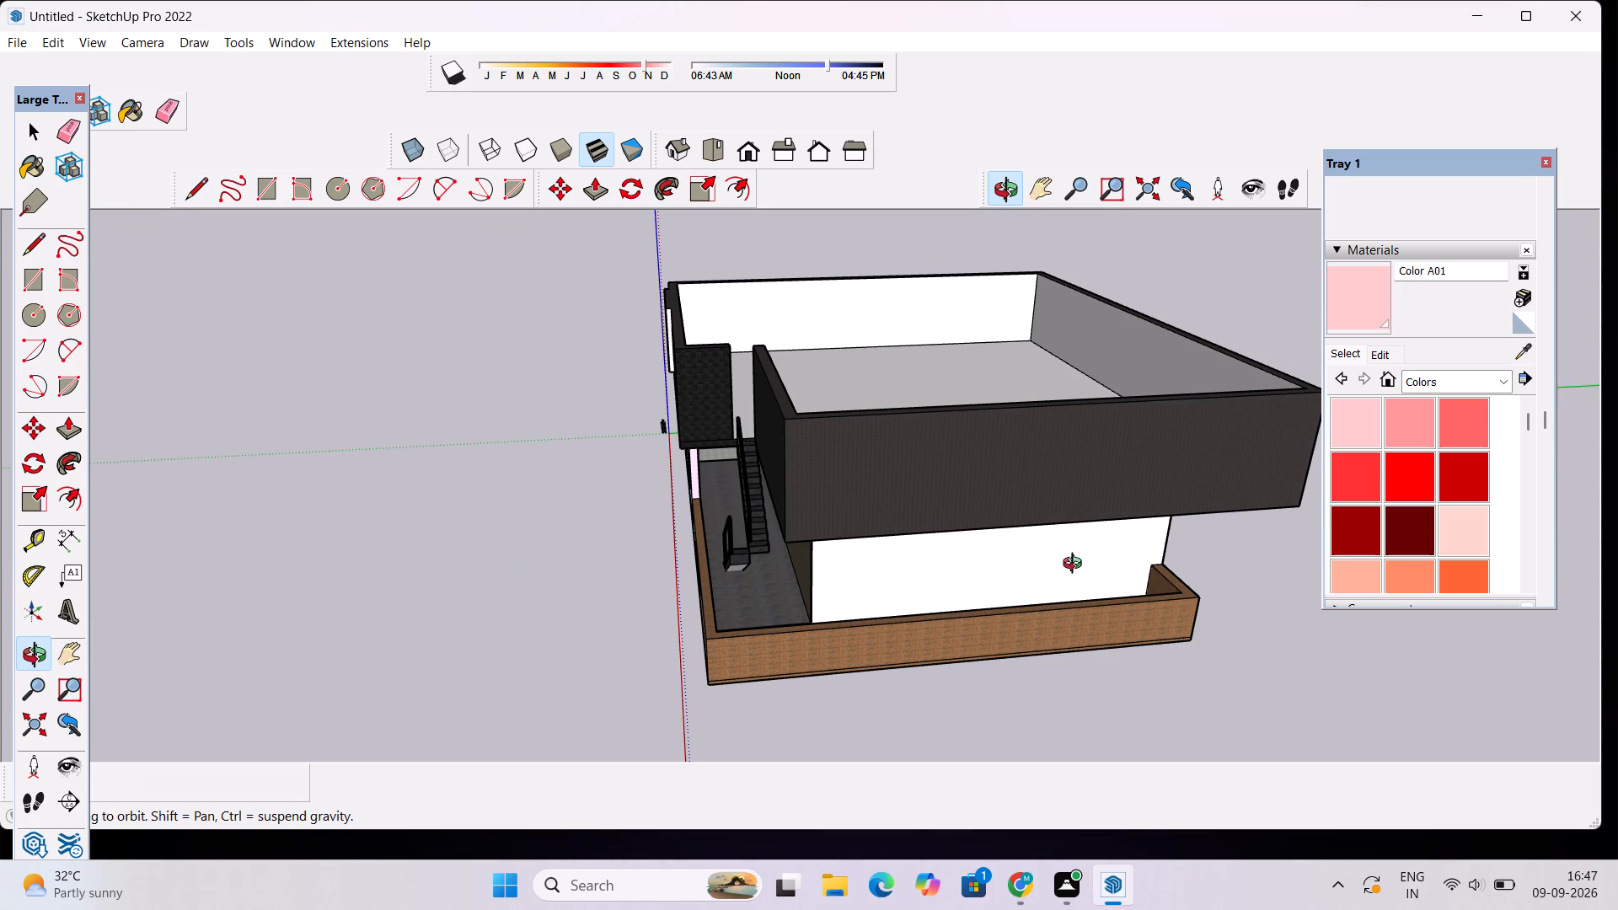
left_click_drag(1077, 557, 1072, 484)
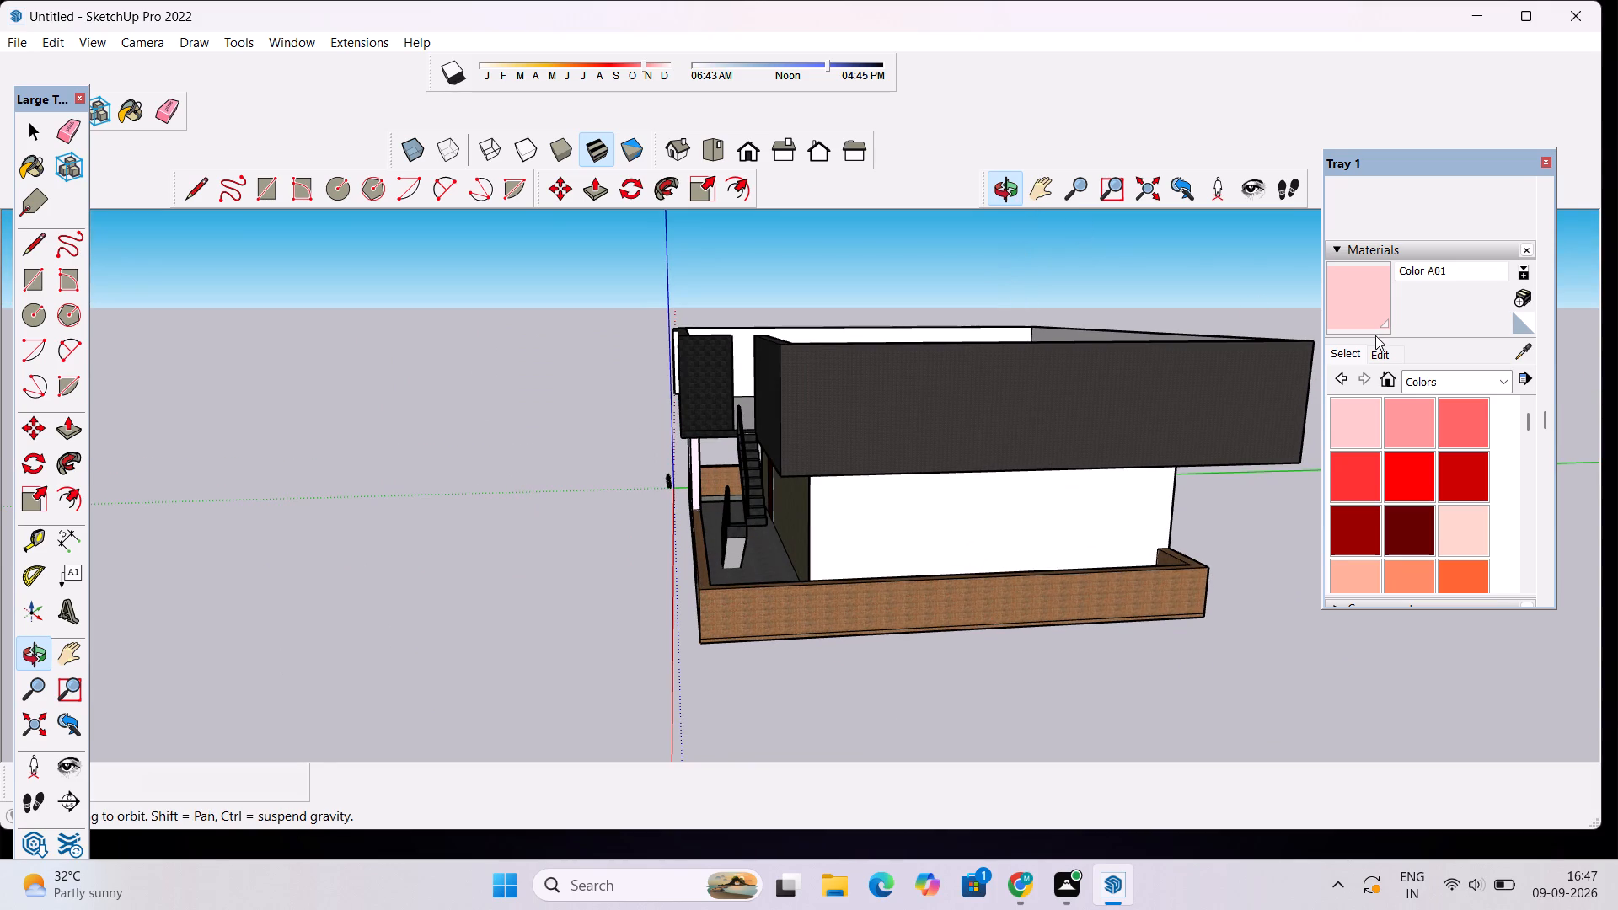
left_click(1354, 287)
left_click(1076, 497)
scroll(1037, 322, "down", 6)
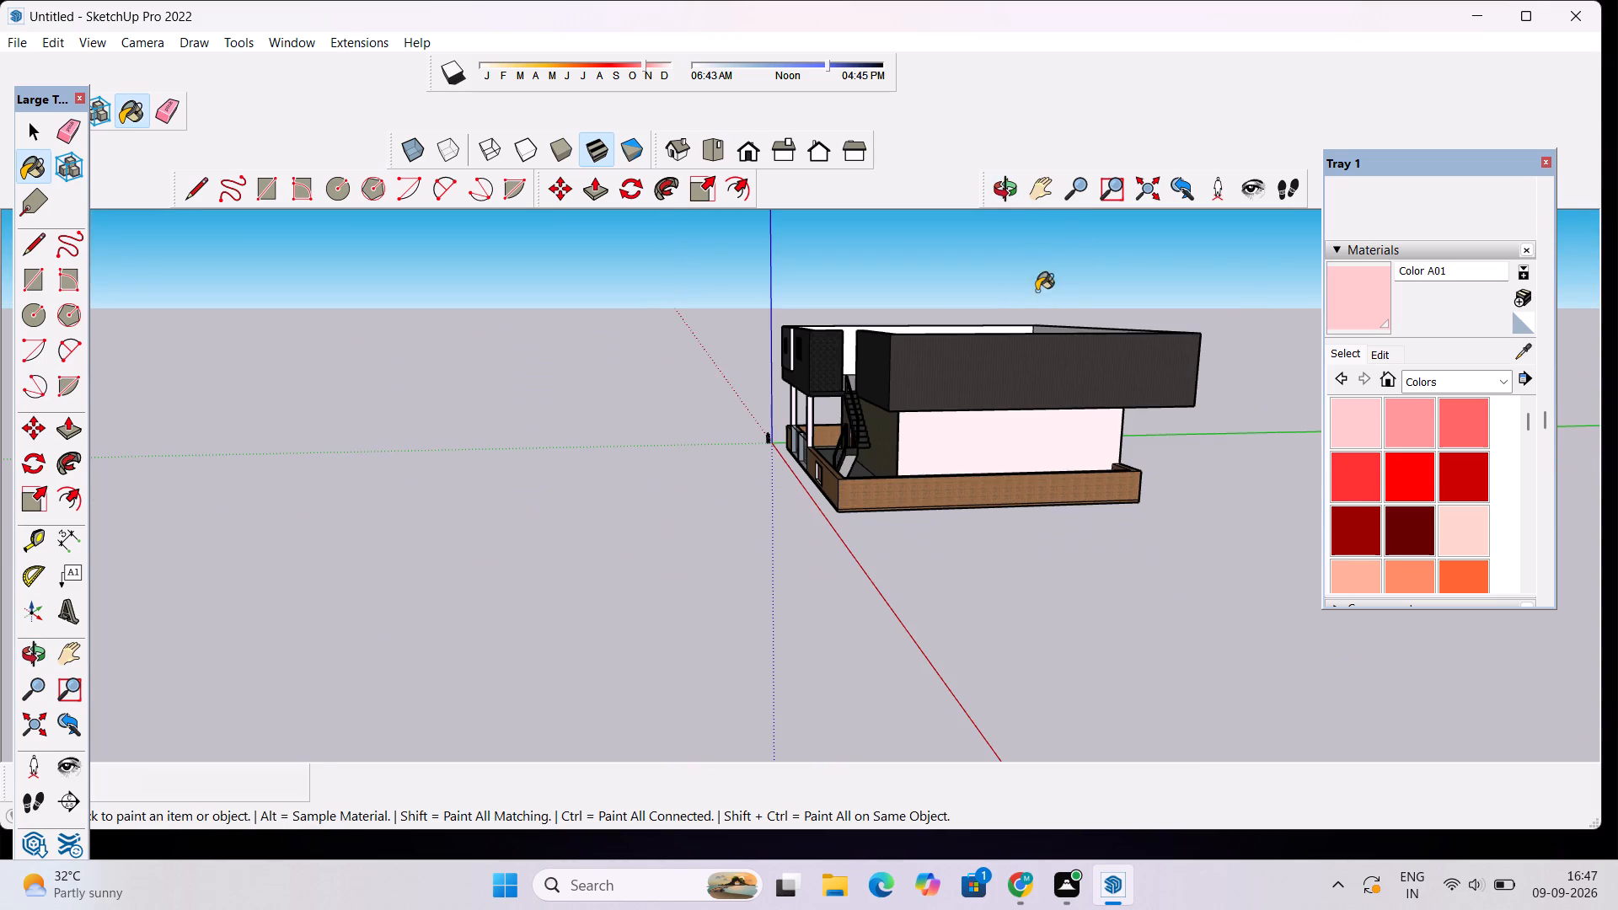
Repaint the pink rear wall of the ground floor with Color A01.
left_click(999, 195)
left_click_drag(1146, 374, 686, 383)
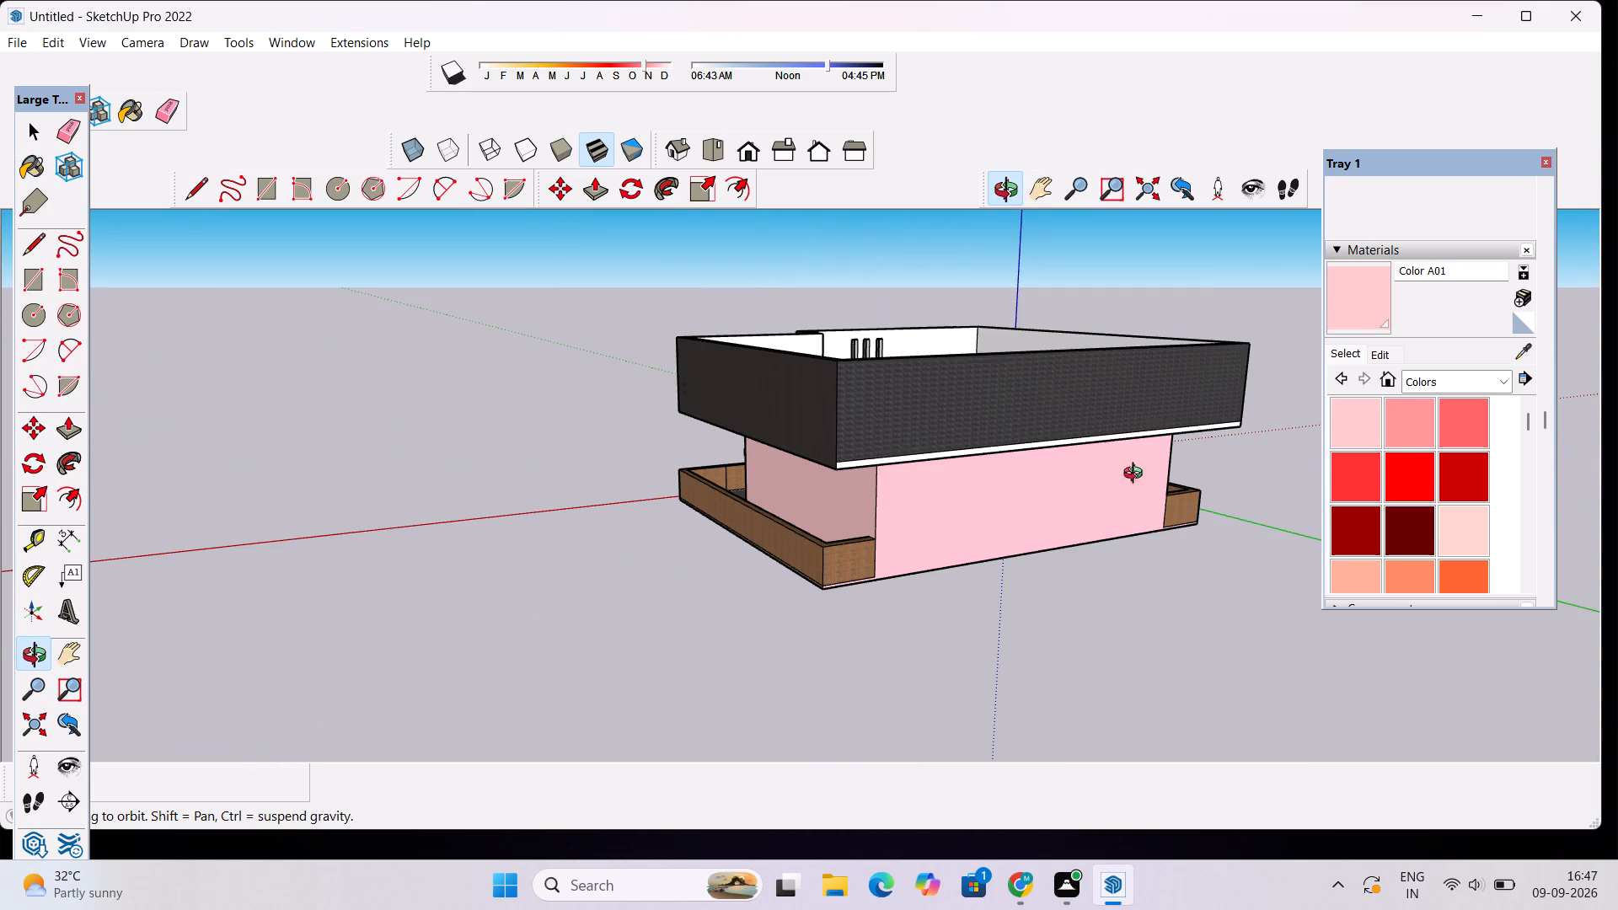
left_click(1353, 305)
left_click(1082, 508)
scroll(1079, 514, "down", 4)
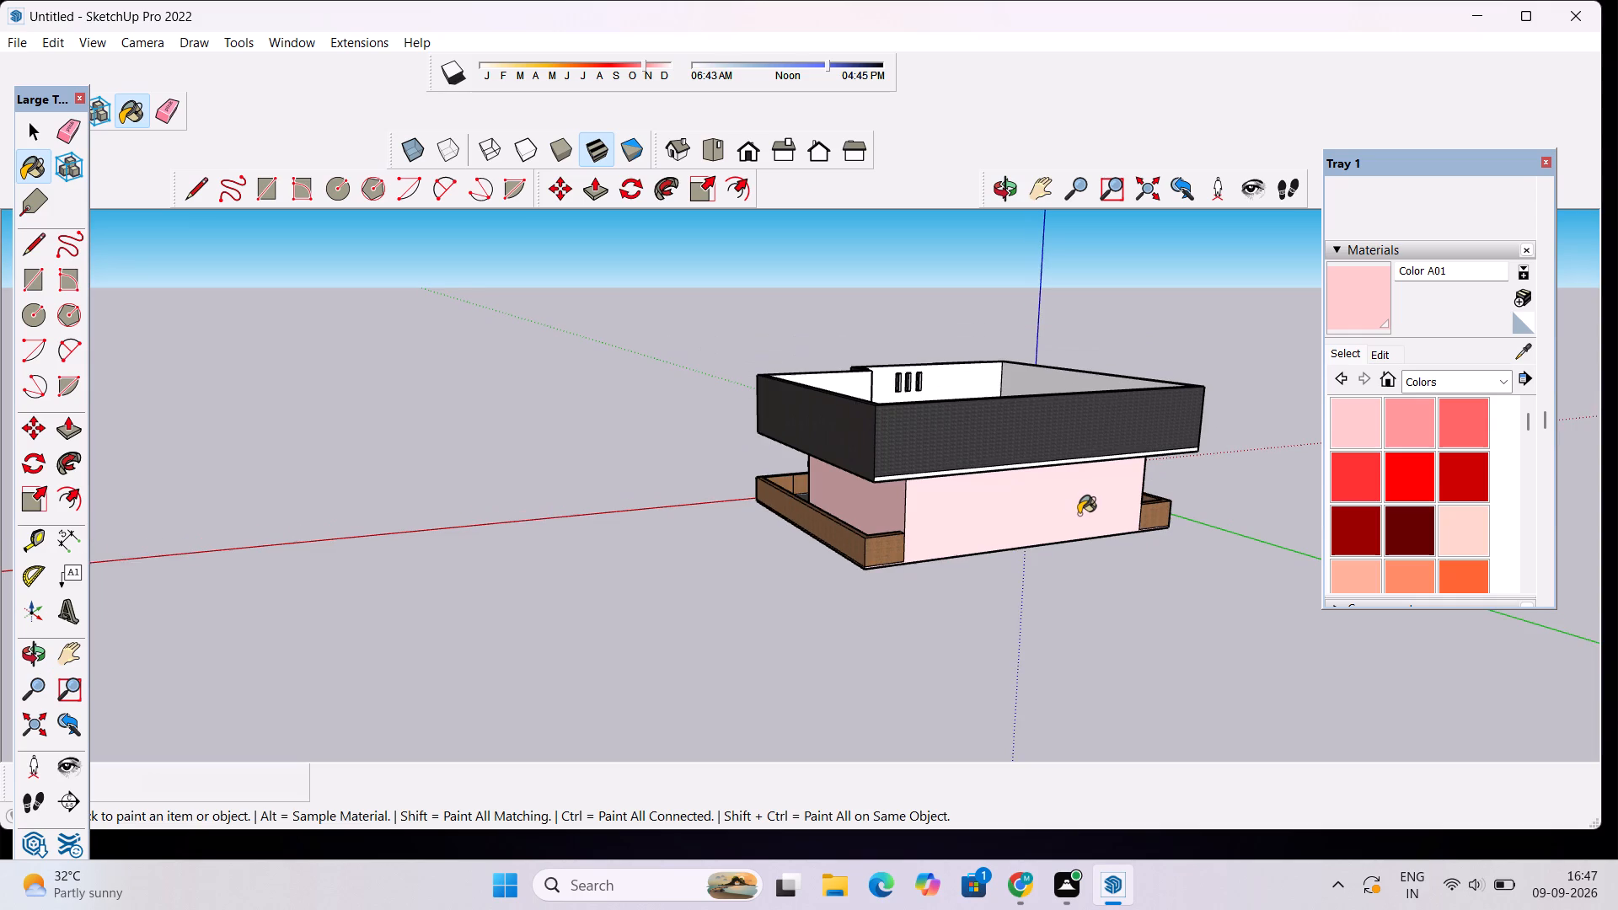
key("space")
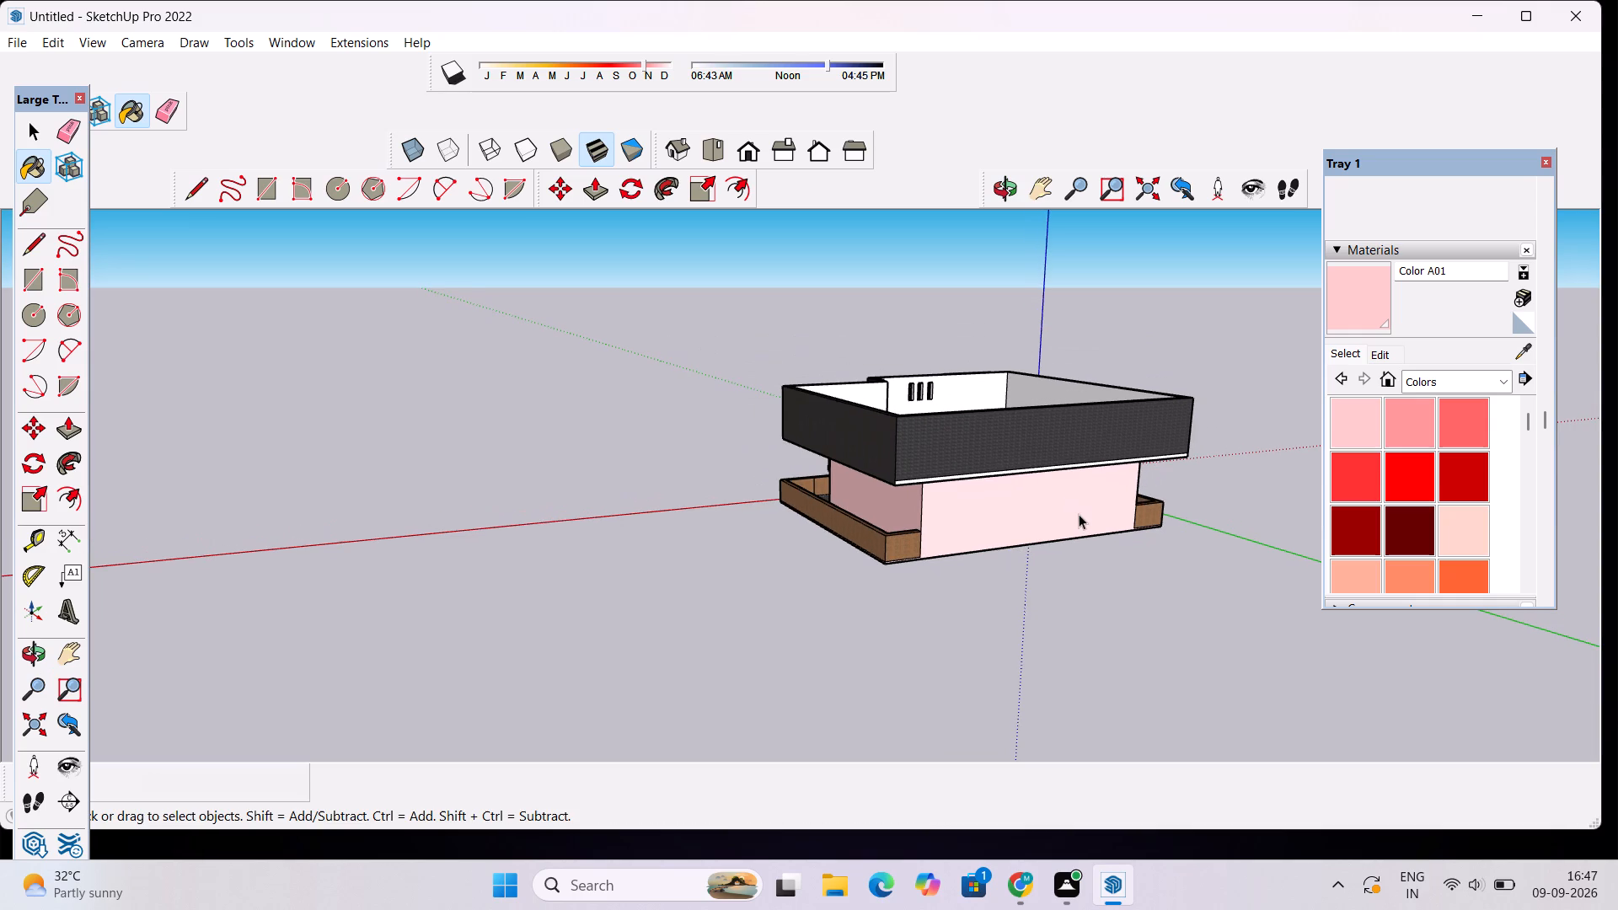
Examine the painted house exterior from above, below and the front.
left_click(994, 186)
left_click_drag(842, 437, 1485, 588)
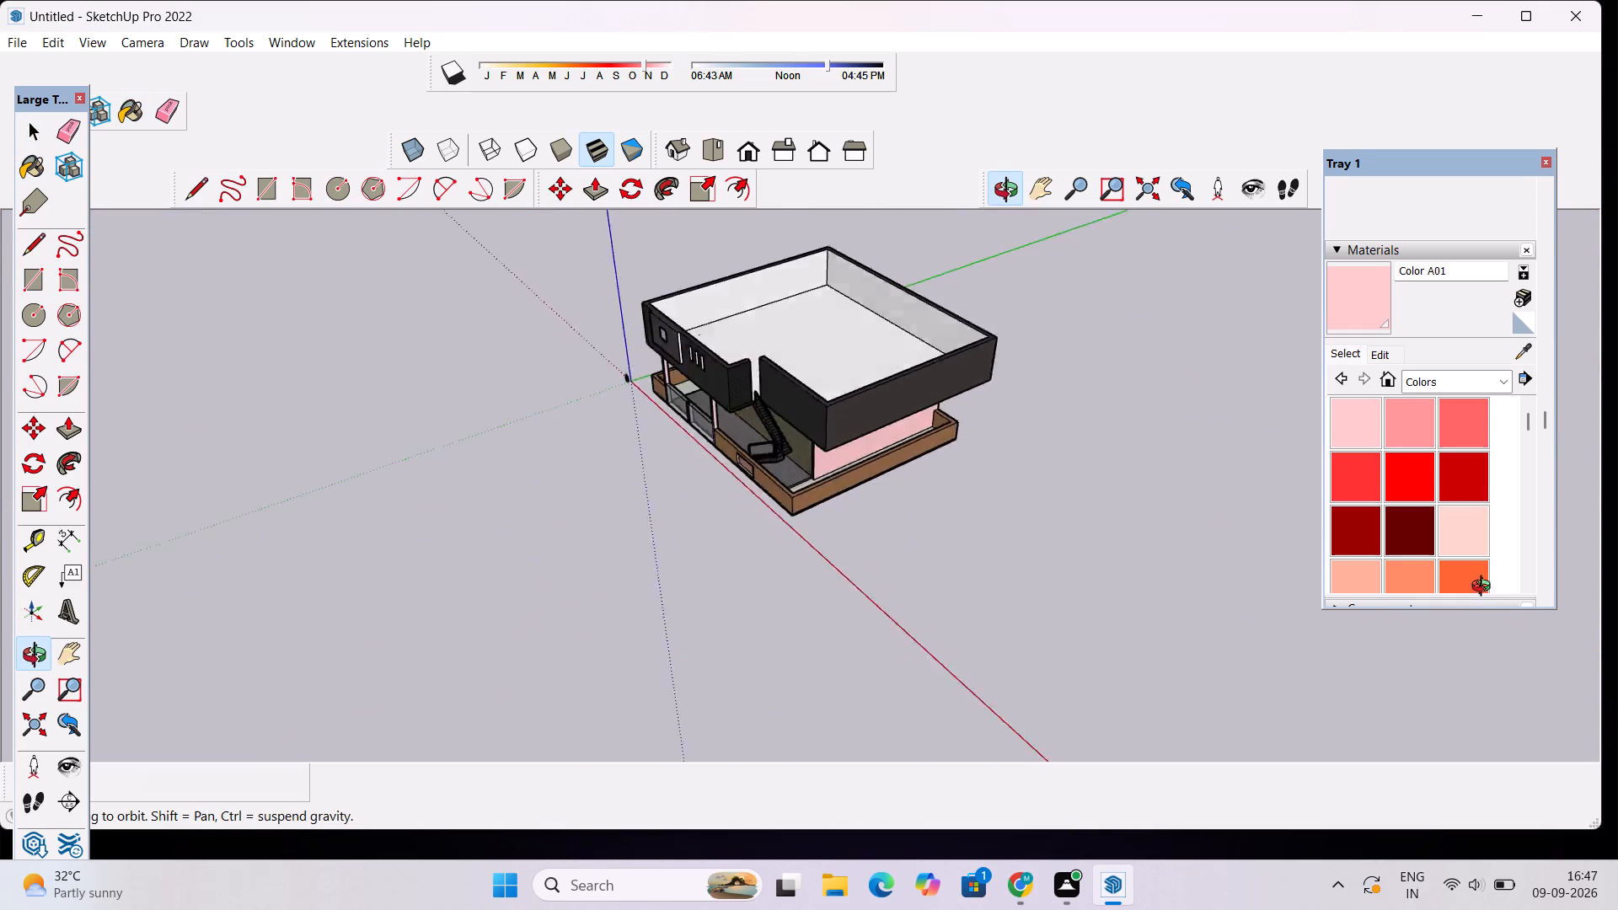
left_click_drag(1485, 588, 1617, 458)
scroll(594, 565, "down", 2)
left_click_drag(615, 524, 789, 386)
scroll(776, 414, "up", 4)
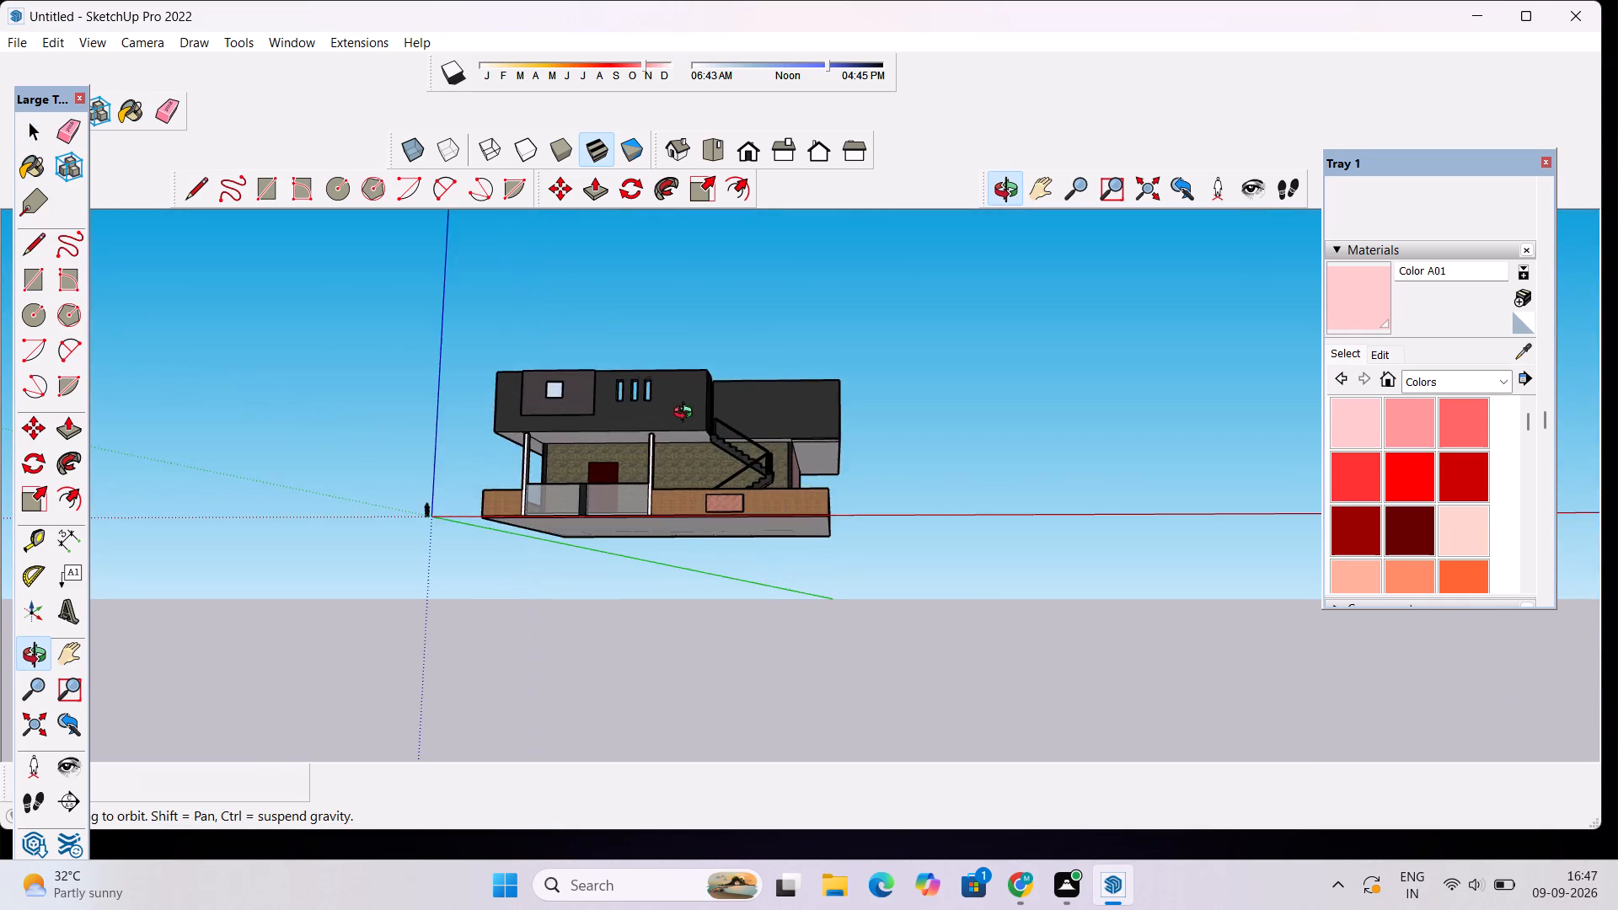
left_click_drag(687, 415, 761, 542)
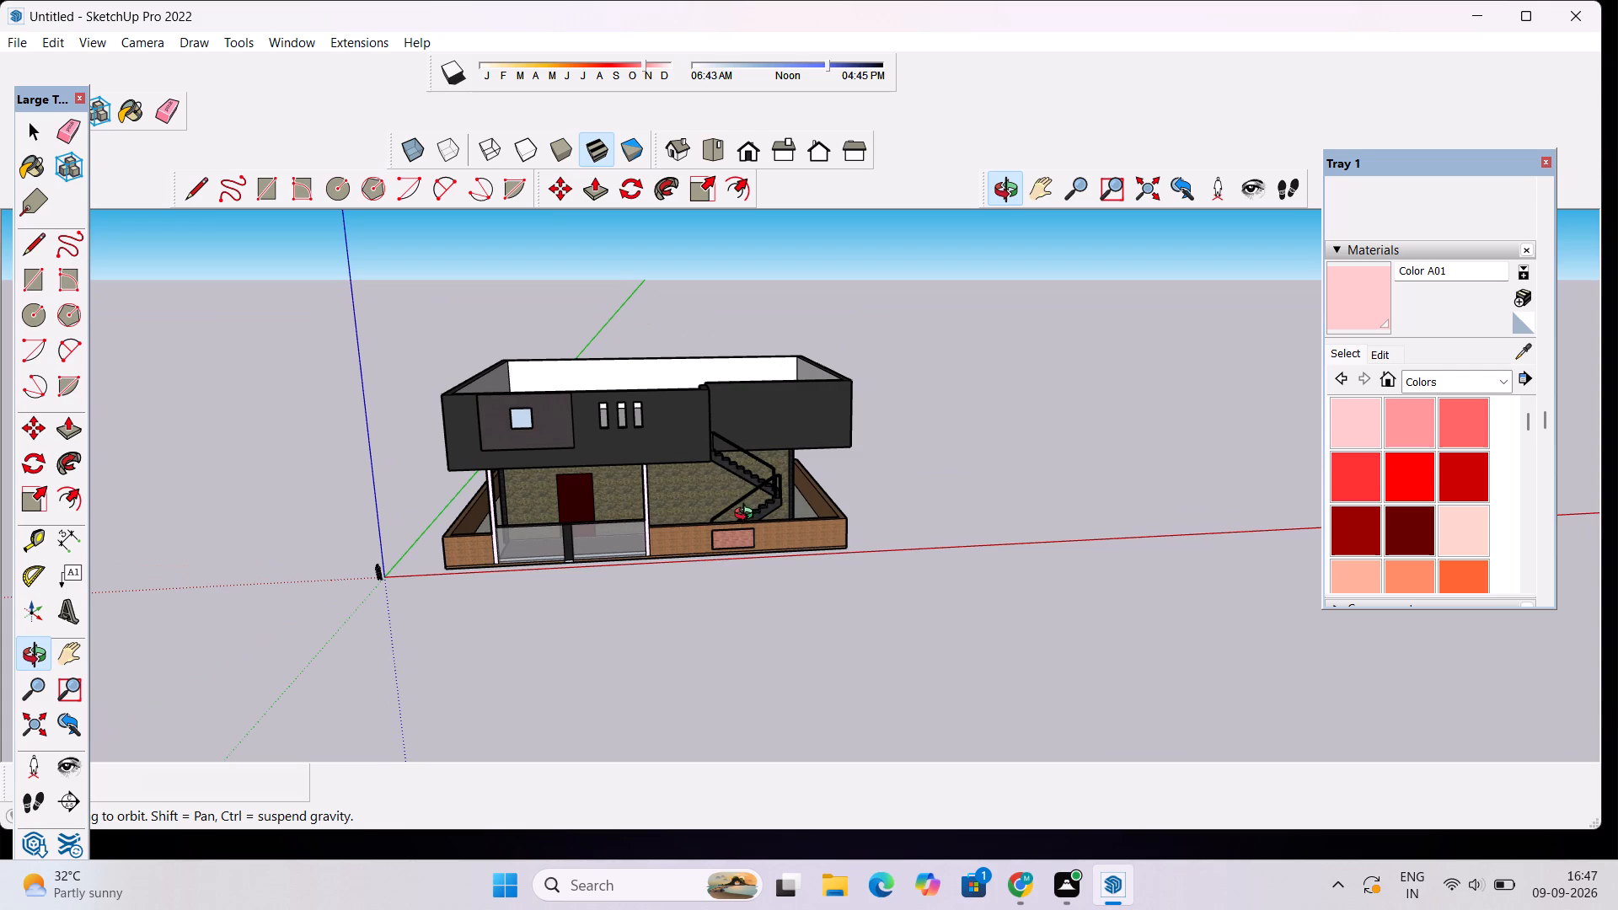
scroll(567, 528, "up", 6)
left_click_drag(700, 569, 593, 522)
Examine the glass front panels, the black post between them and its base up close.
scroll(540, 533, "up", 8)
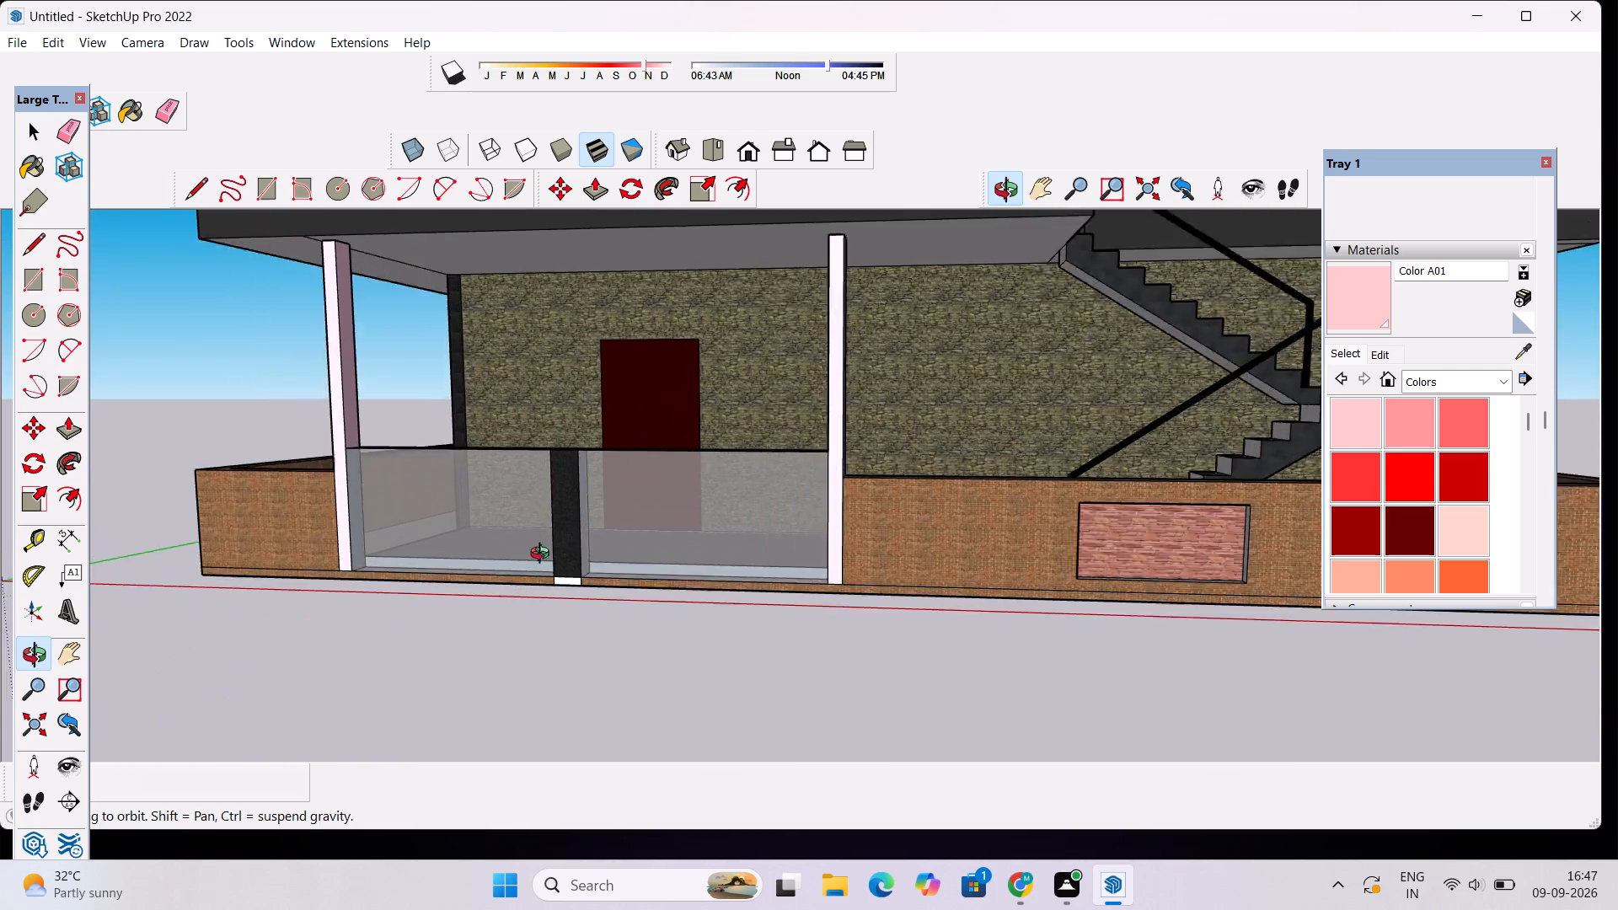
scroll(544, 555, "up", 5)
left_click_drag(564, 586, 654, 635)
scroll(675, 629, "up", 4)
scroll(696, 621, "down", 2)
left_click_drag(661, 646, 657, 632)
scroll(585, 635, "up", 7)
scroll(621, 594, "down", 4)
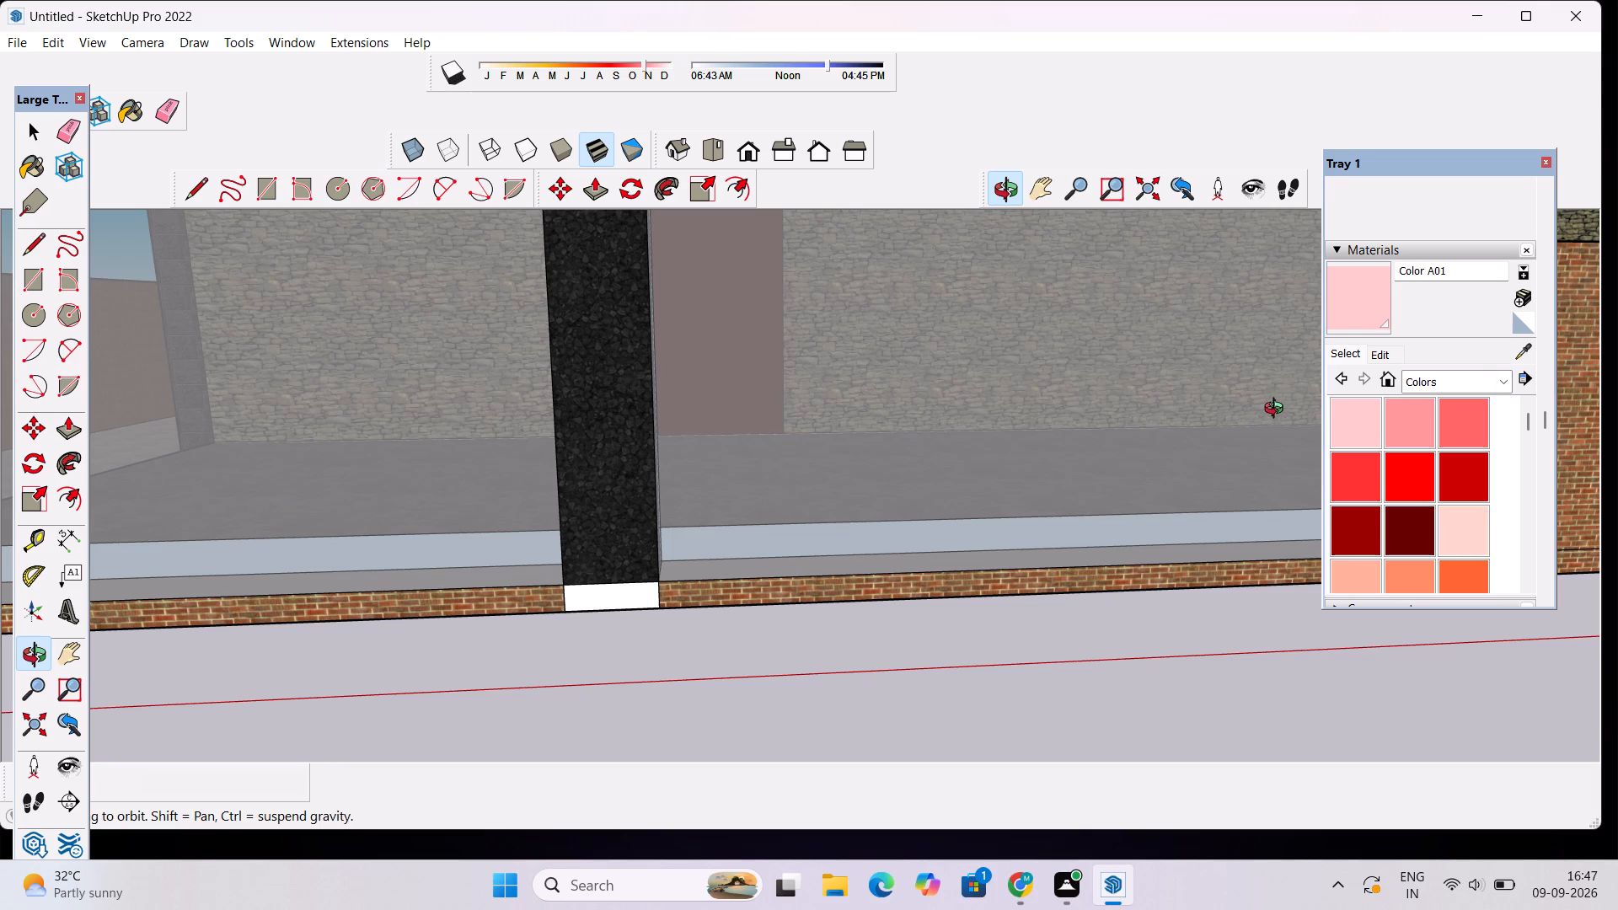
scroll(1162, 447, "down", 6)
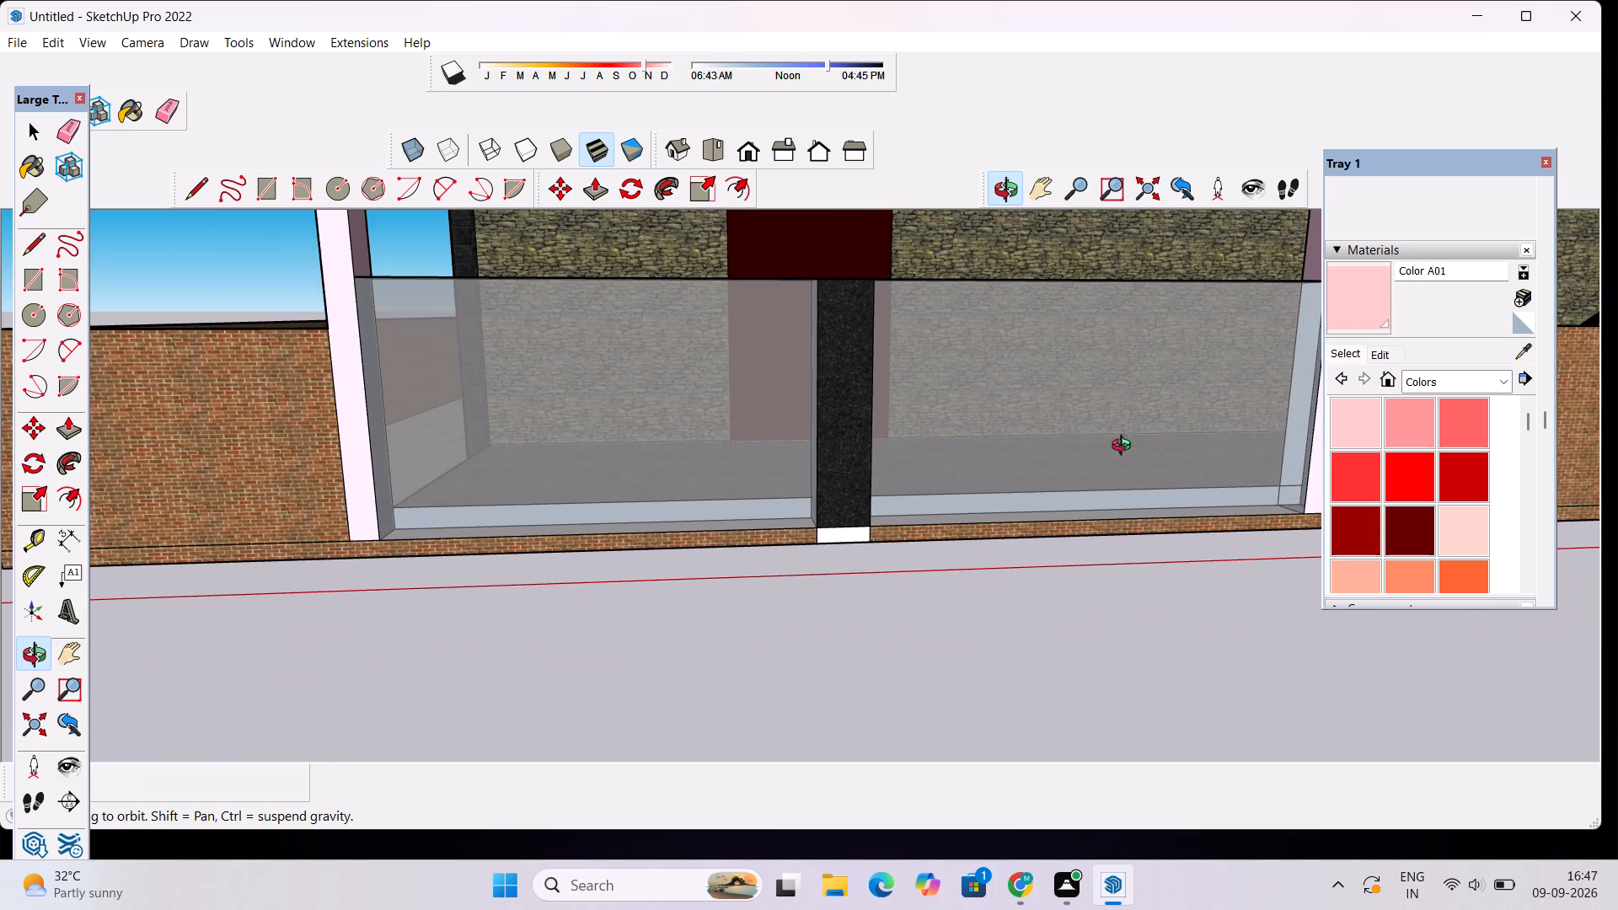
left_click_drag(951, 527, 907, 578)
left_click_drag(933, 570, 995, 527)
scroll(1031, 502, "down", 15)
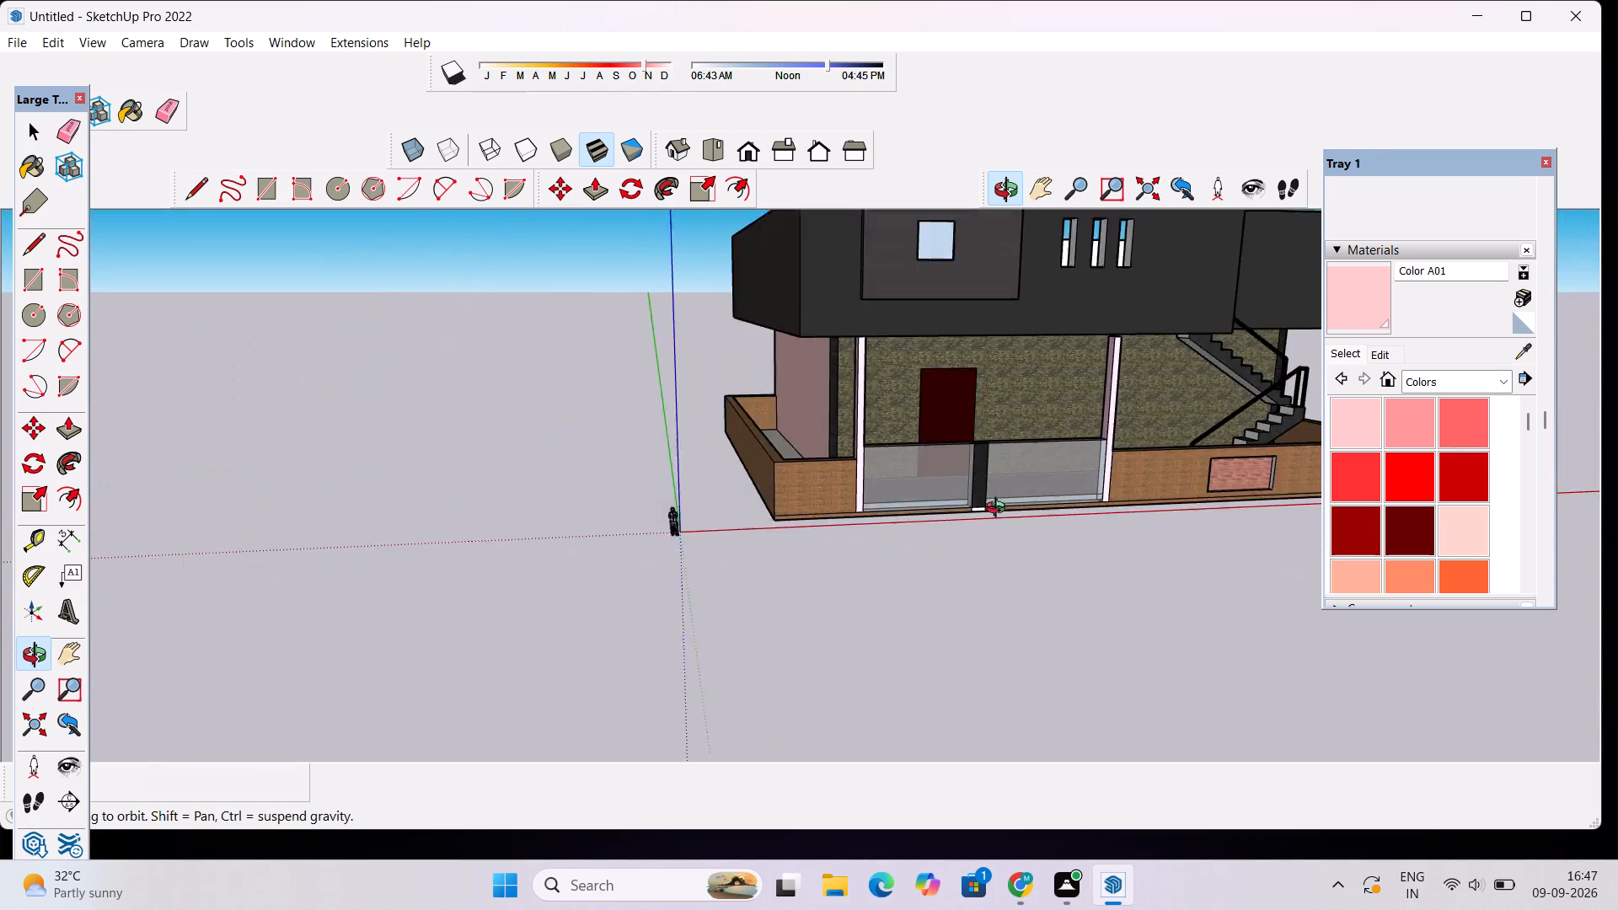
Examine the side wall, the porch floor and the unpainted staircase faces from inside the porch.
left_click_drag(733, 532, 1138, 511)
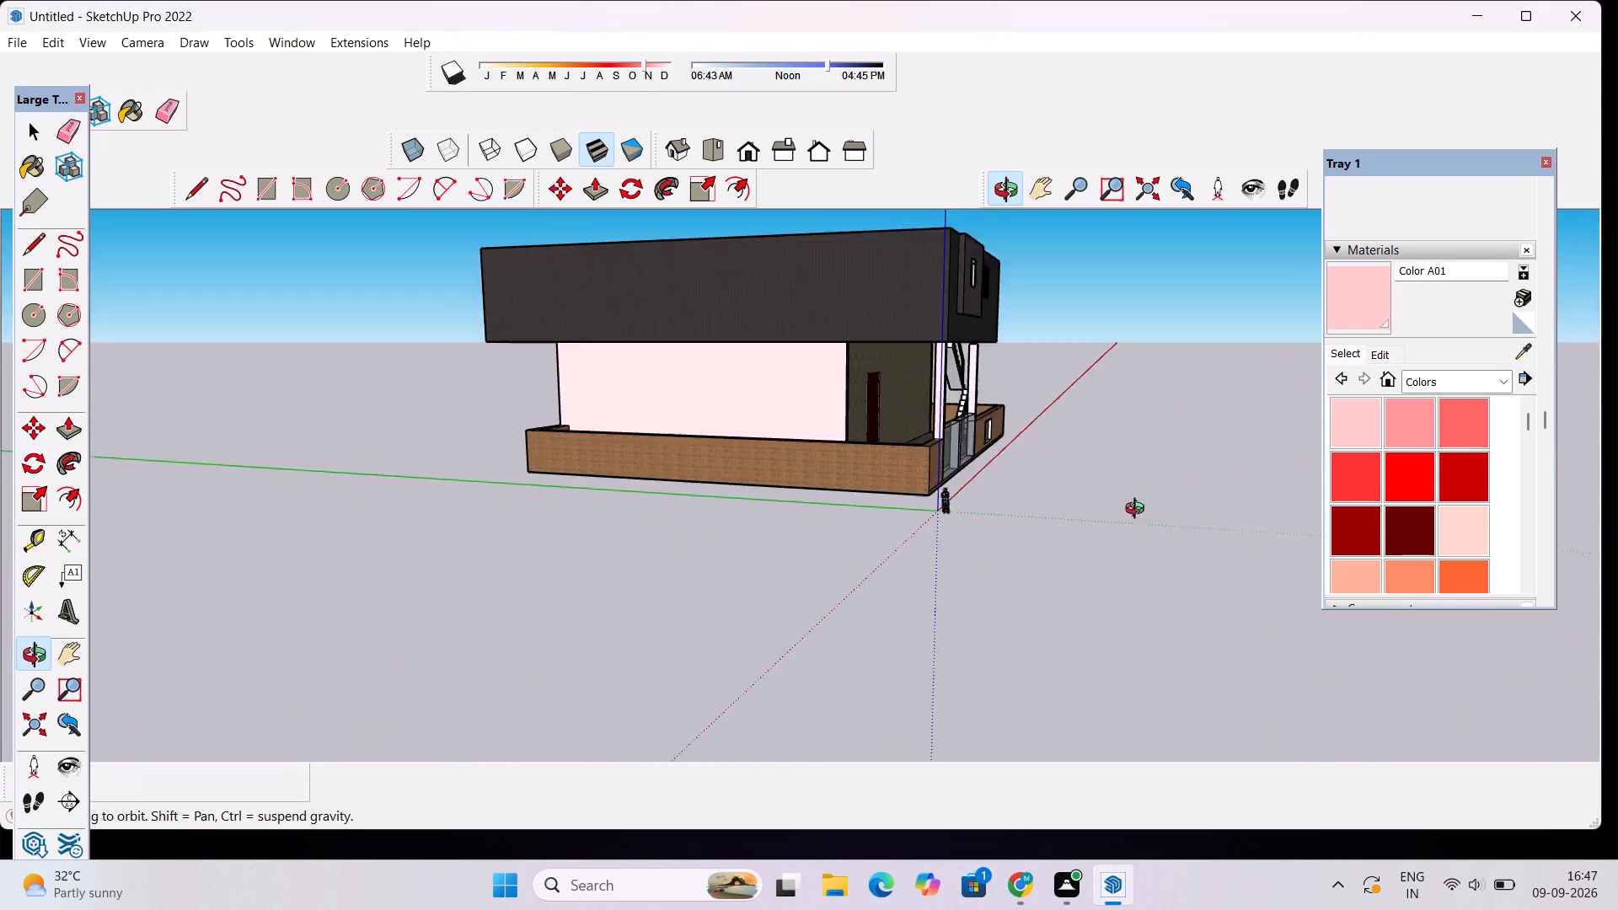
left_click_drag(1138, 511, 1206, 567)
scroll(926, 399, "up", 18)
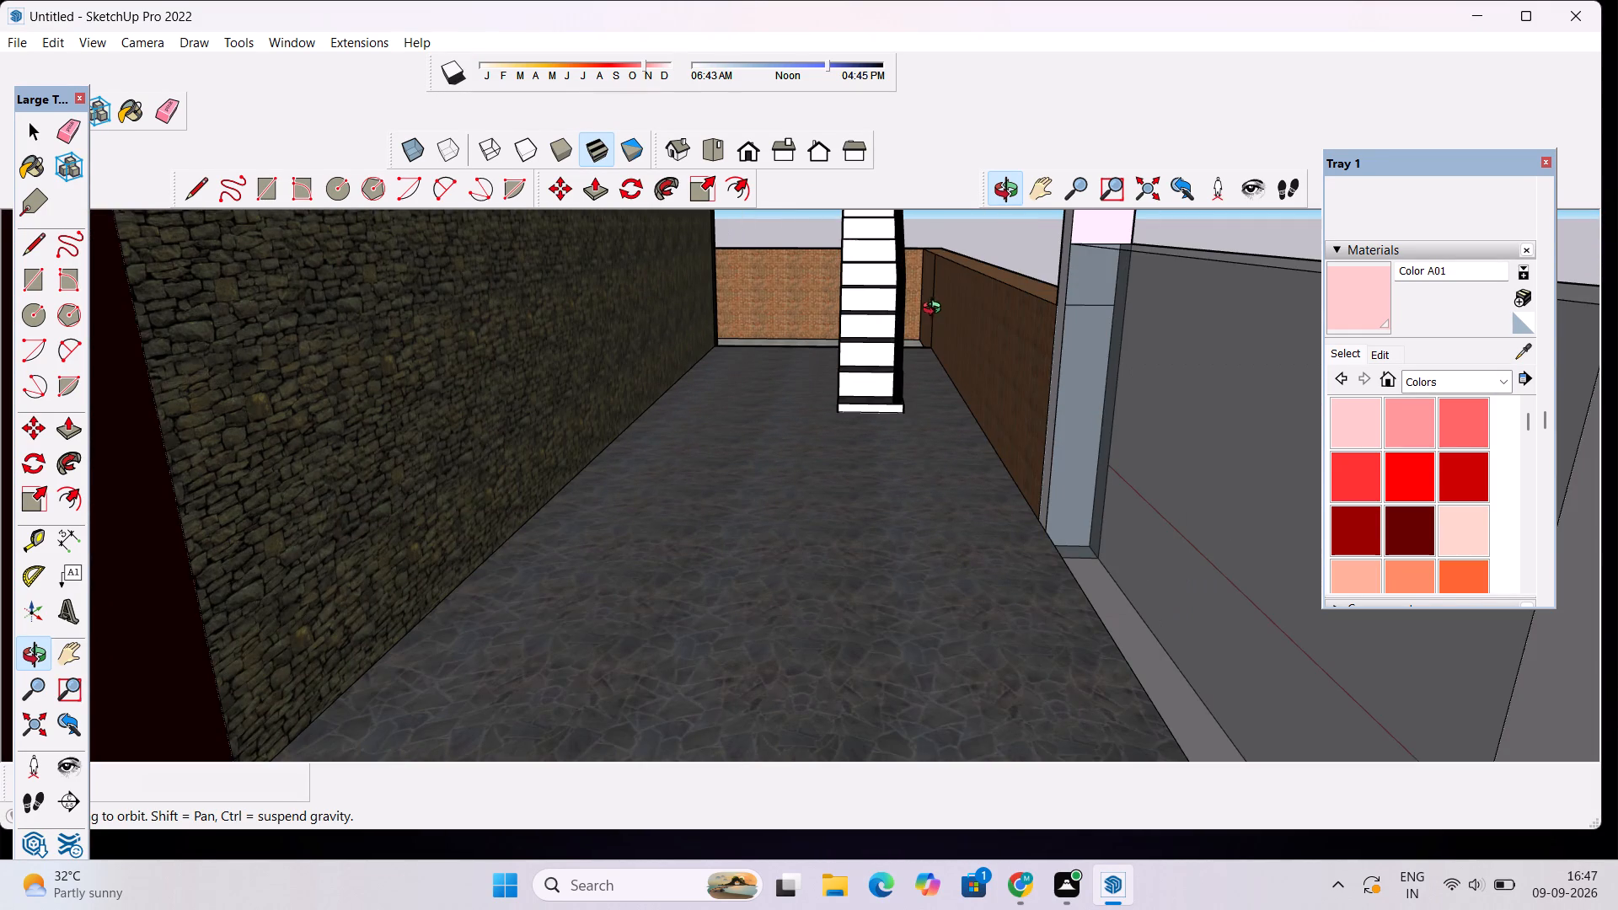
left_click_drag(960, 327, 989, 321)
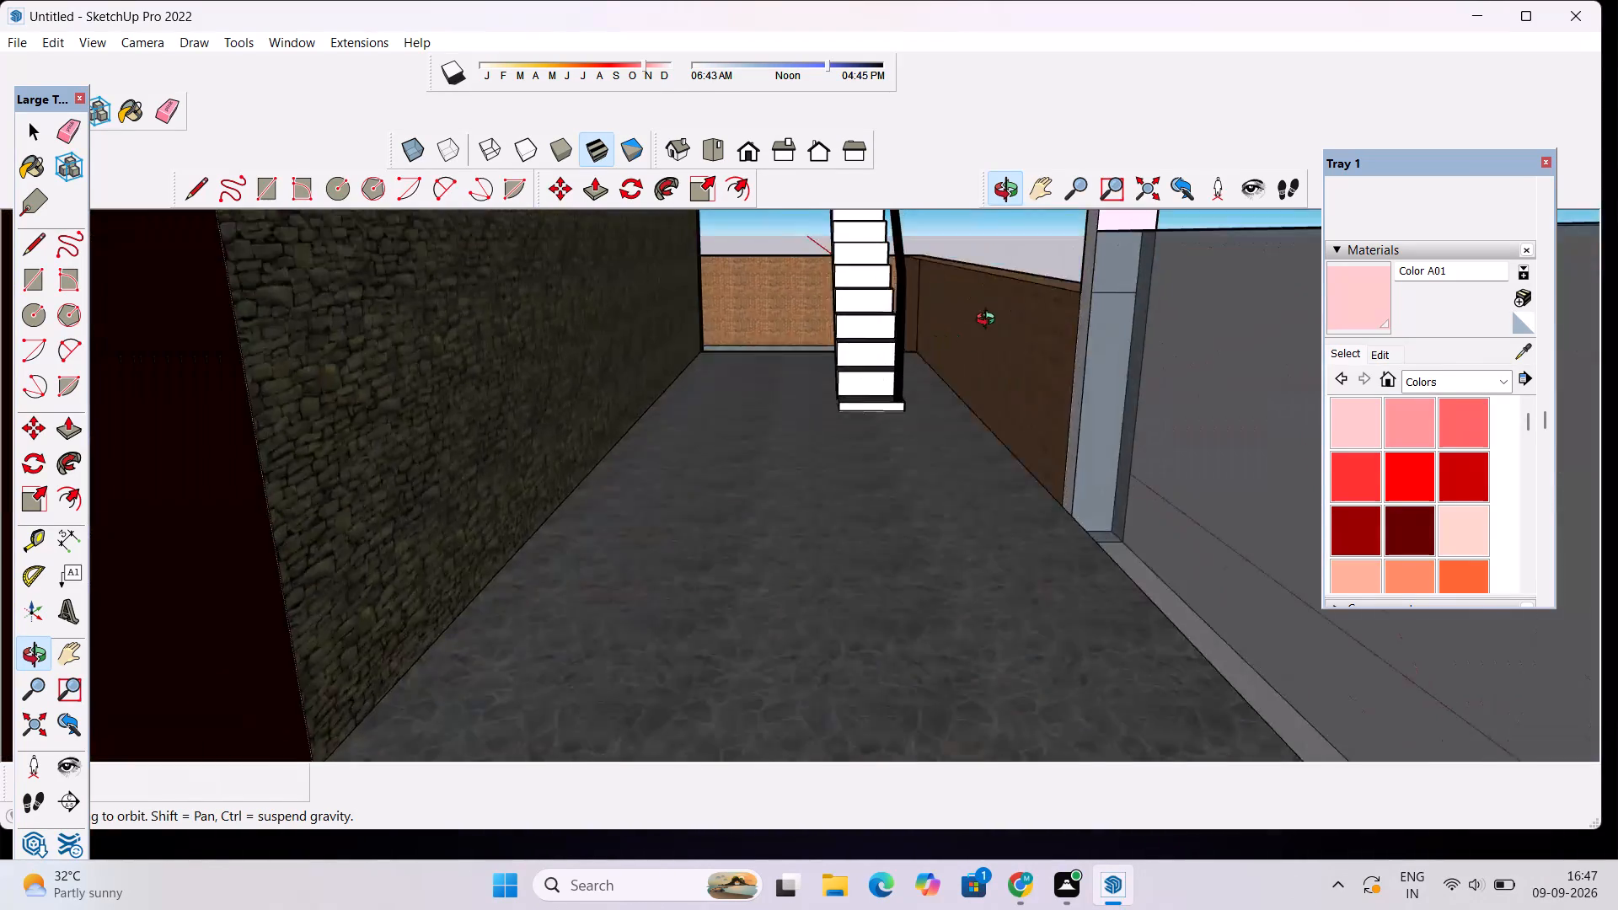
left_click_drag(989, 321, 730, 392)
right_click(1002, 303)
scroll(872, 321, "down", 4)
left_click(963, 134)
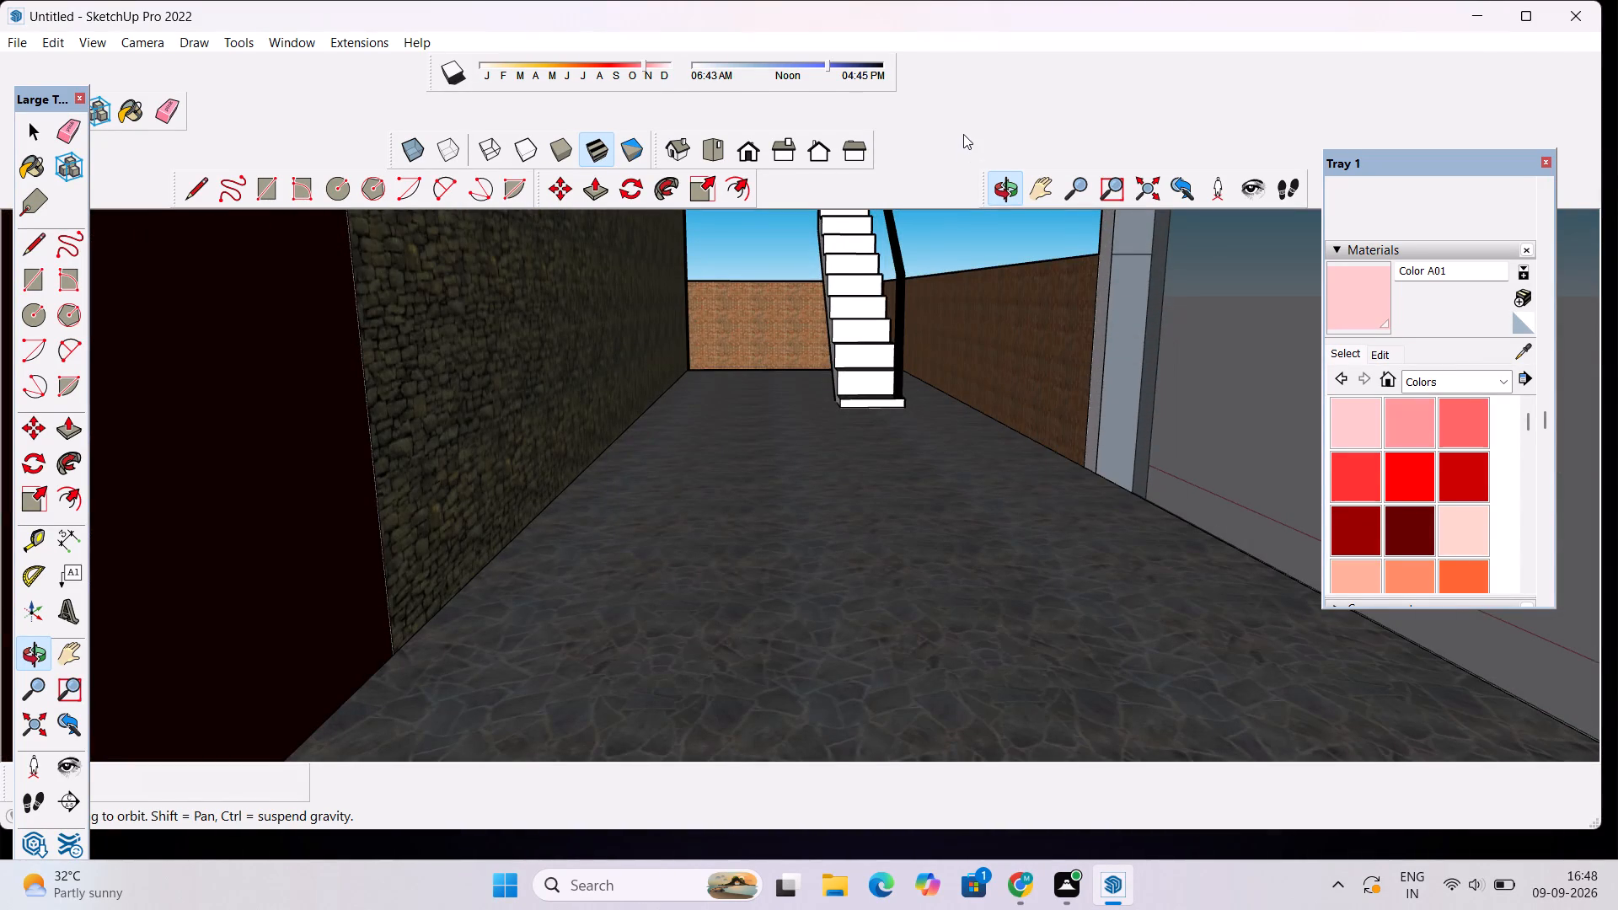
scroll(921, 270, "down", 19)
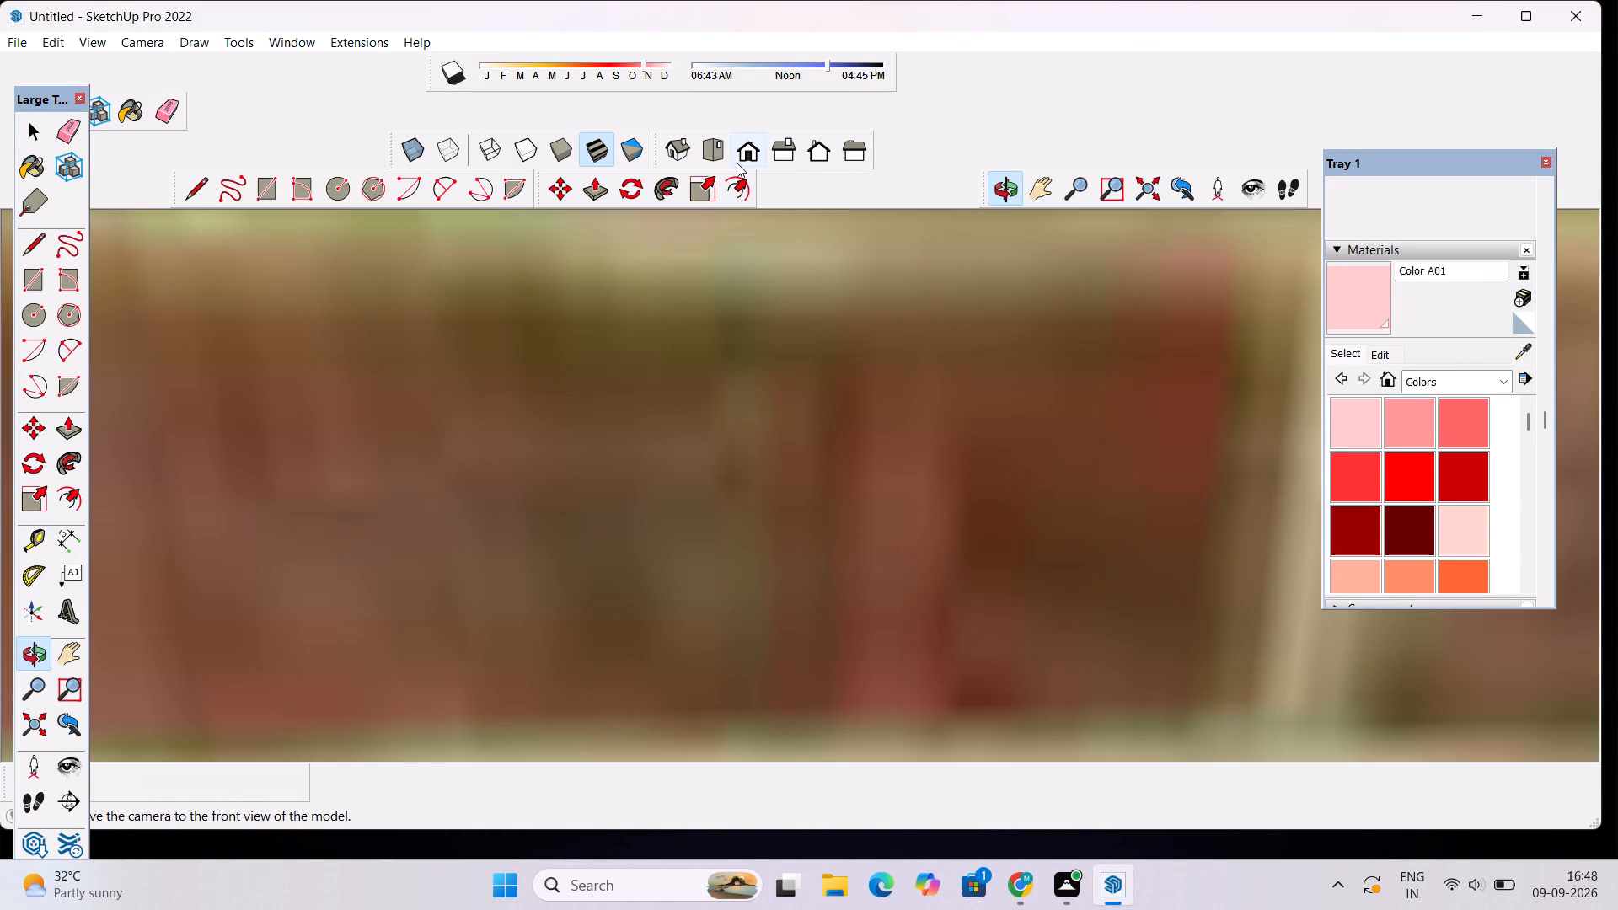
Paint the unpainted risers in the upper part of the lower stair flight with Slate Light Tile from the Tile collection.
left_click(741, 153)
scroll(757, 192, "down", 17)
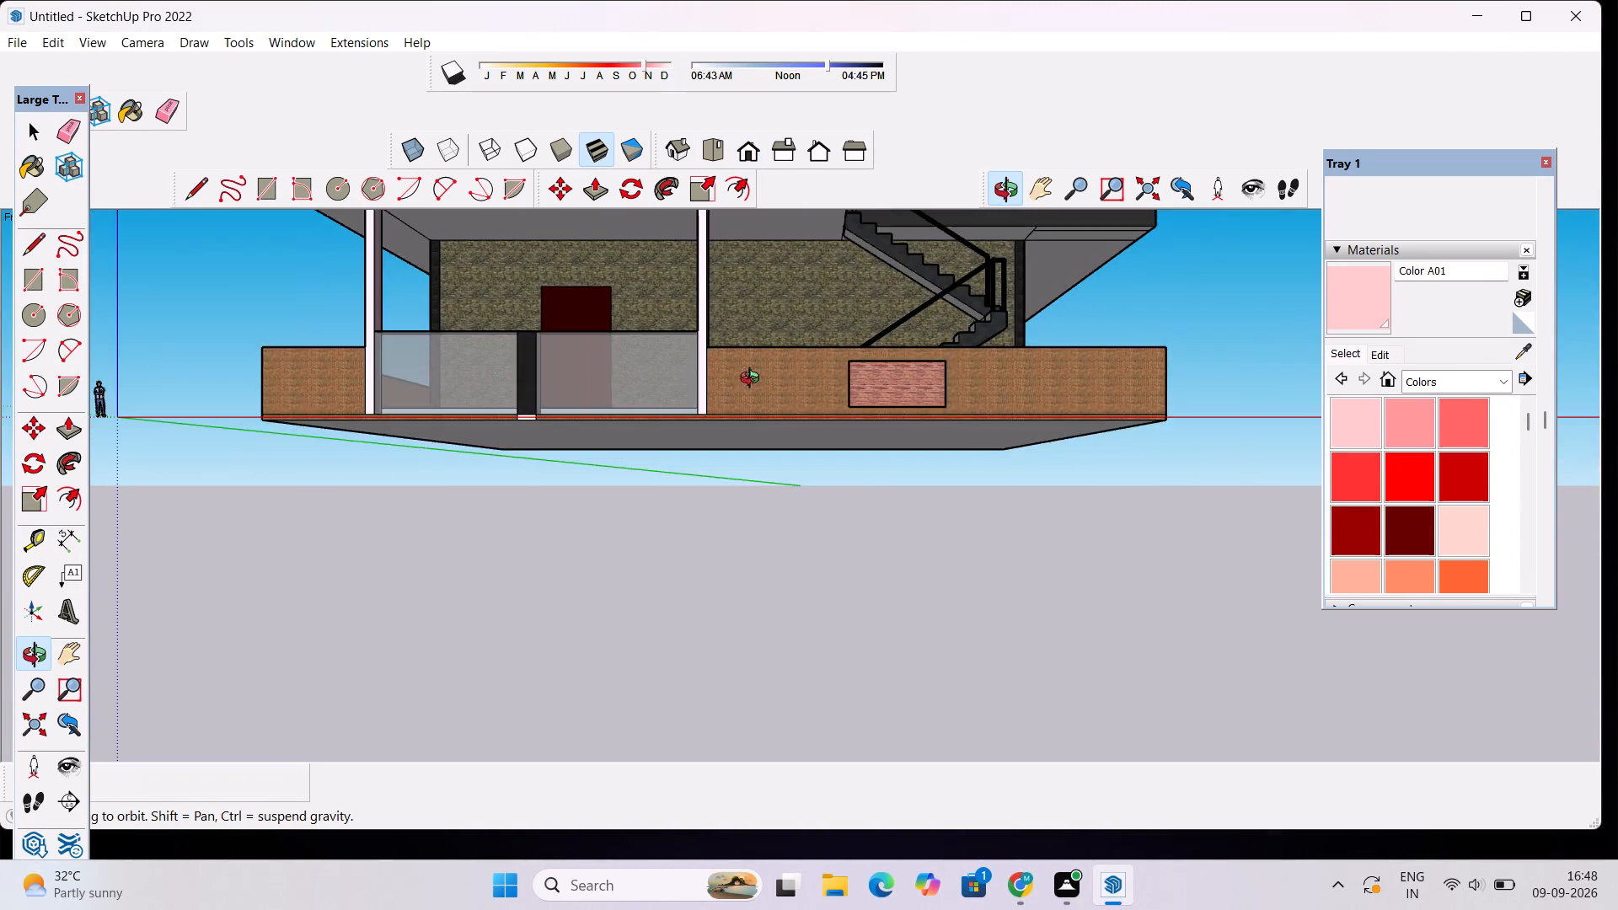
left_click_drag(780, 344, 826, 625)
scroll(876, 452, "up", 12)
scroll(1031, 425, "up", 5)
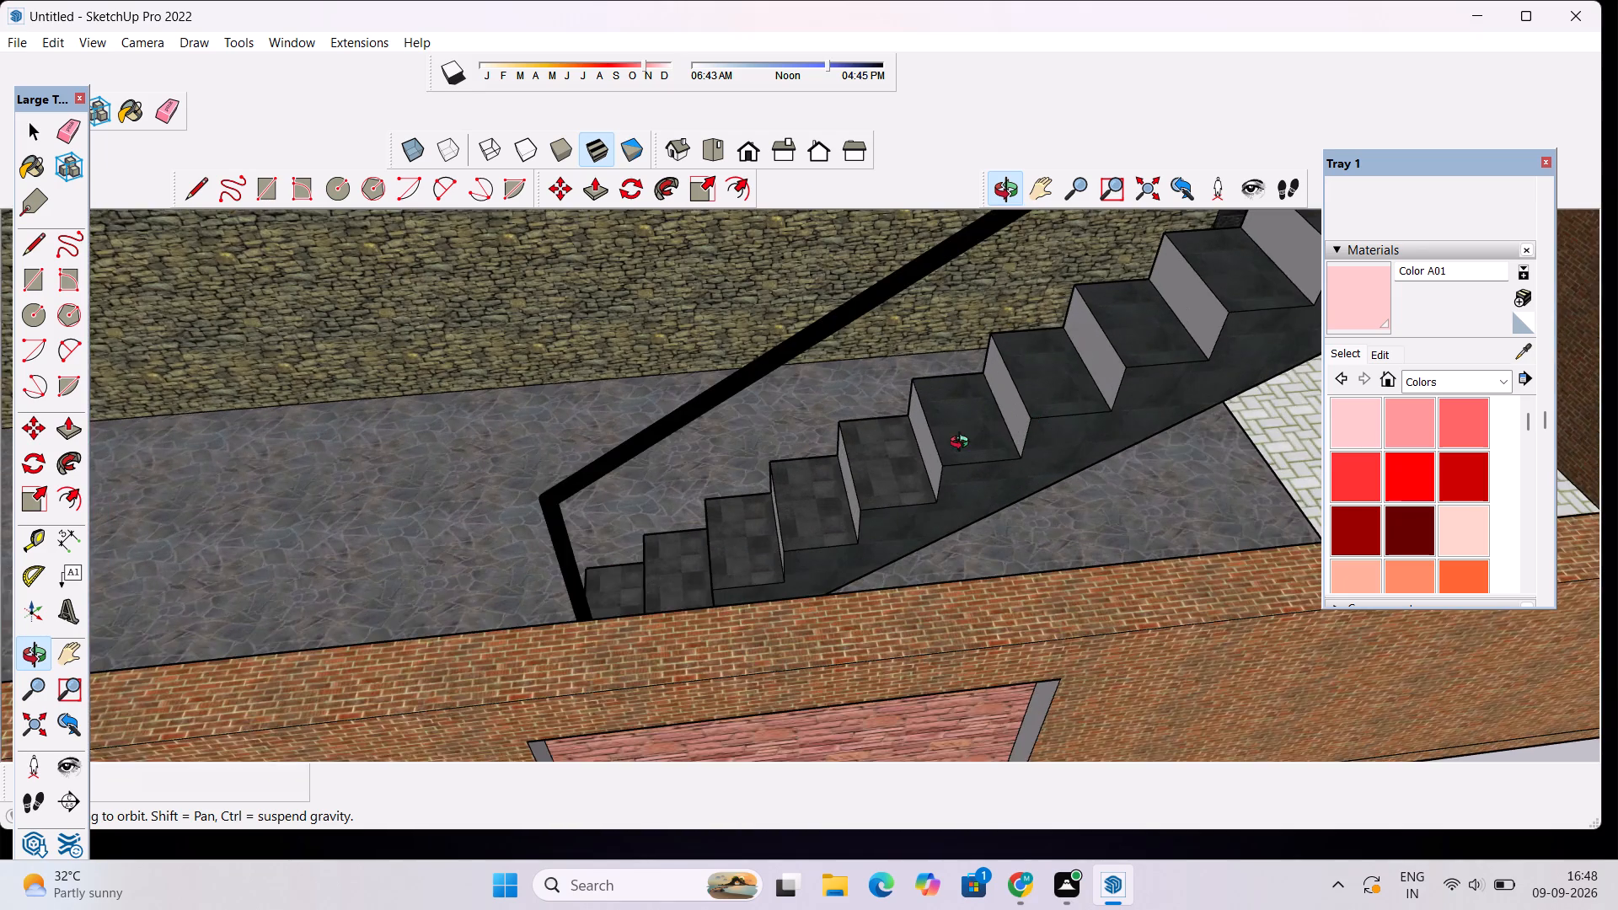
left_click_drag(963, 444, 974, 447)
left_click_drag(974, 447, 1018, 427)
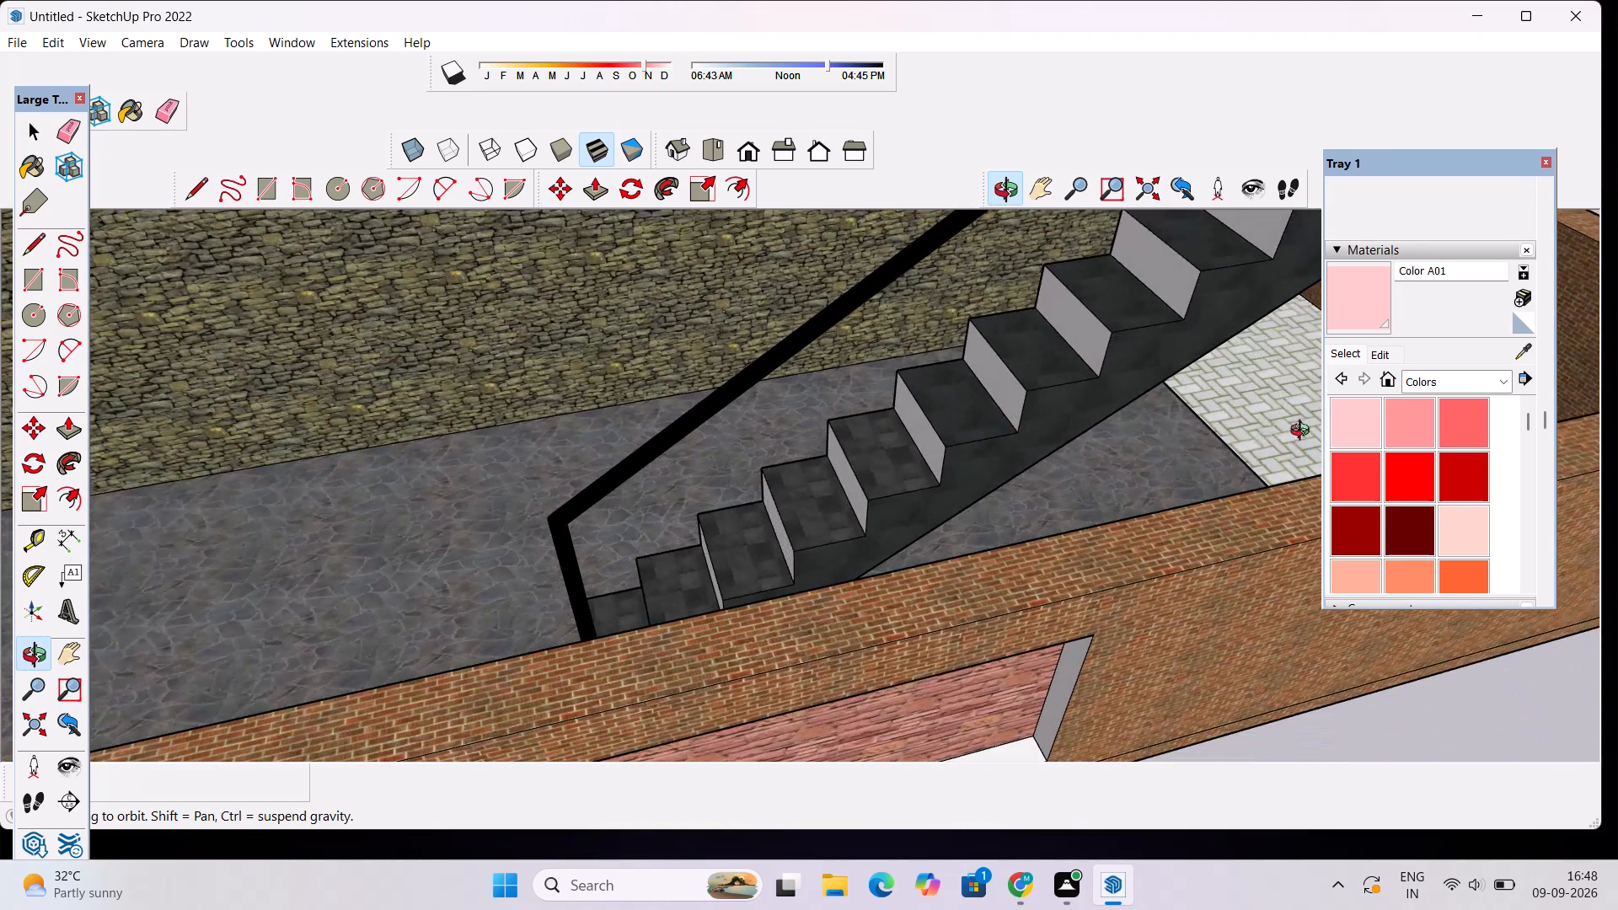
left_click(1497, 382)
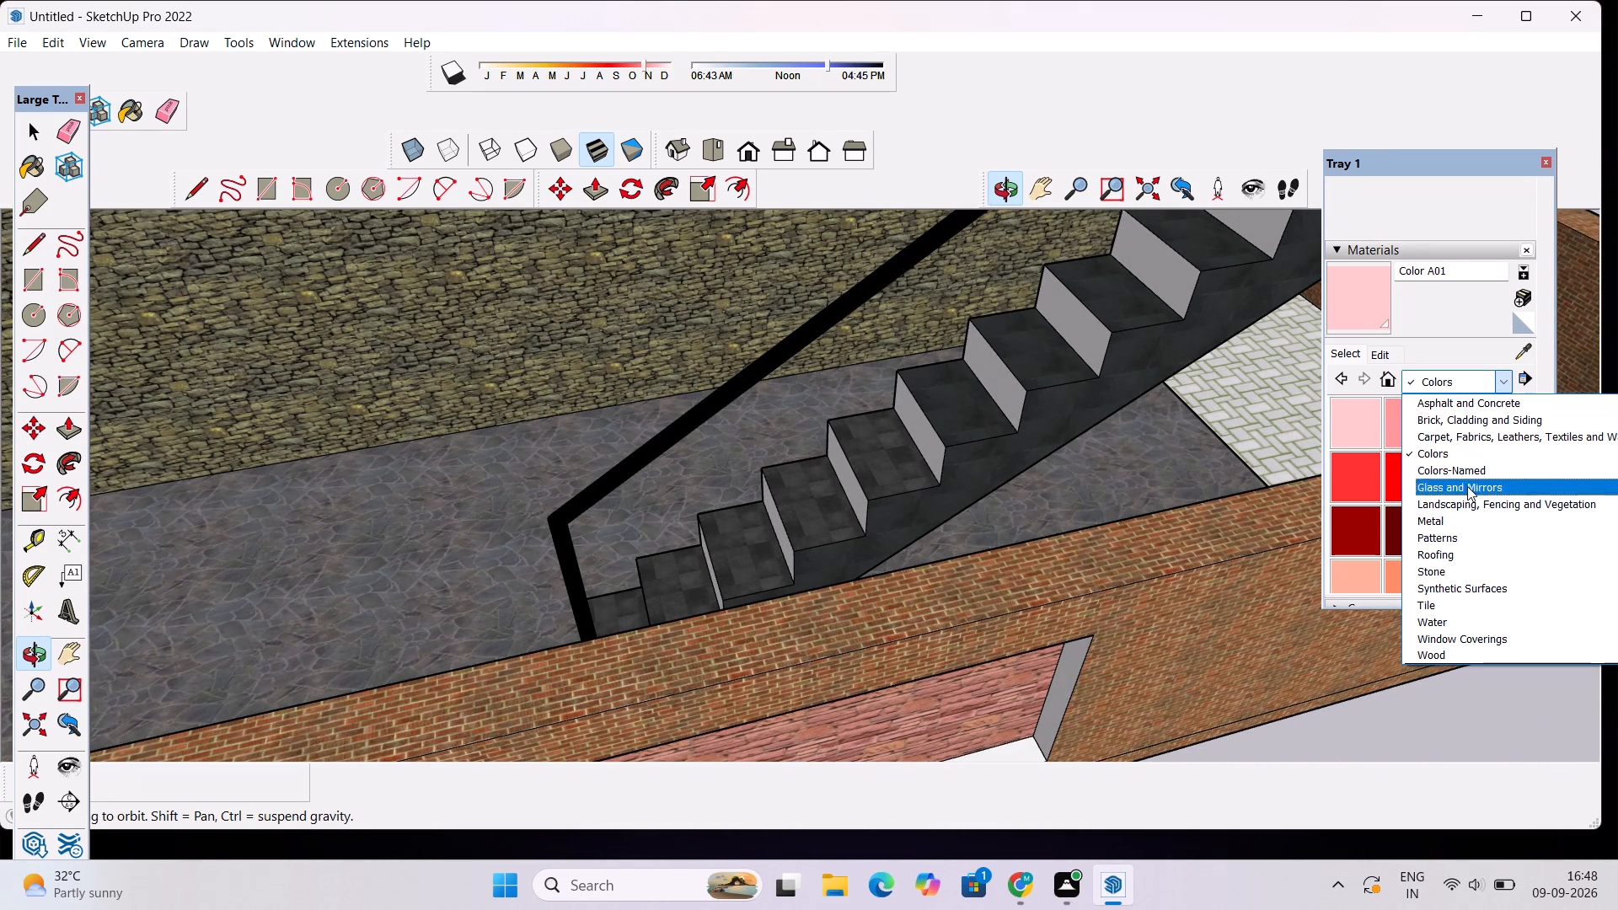
left_click(1452, 600)
scroll(1435, 495, "down", 1)
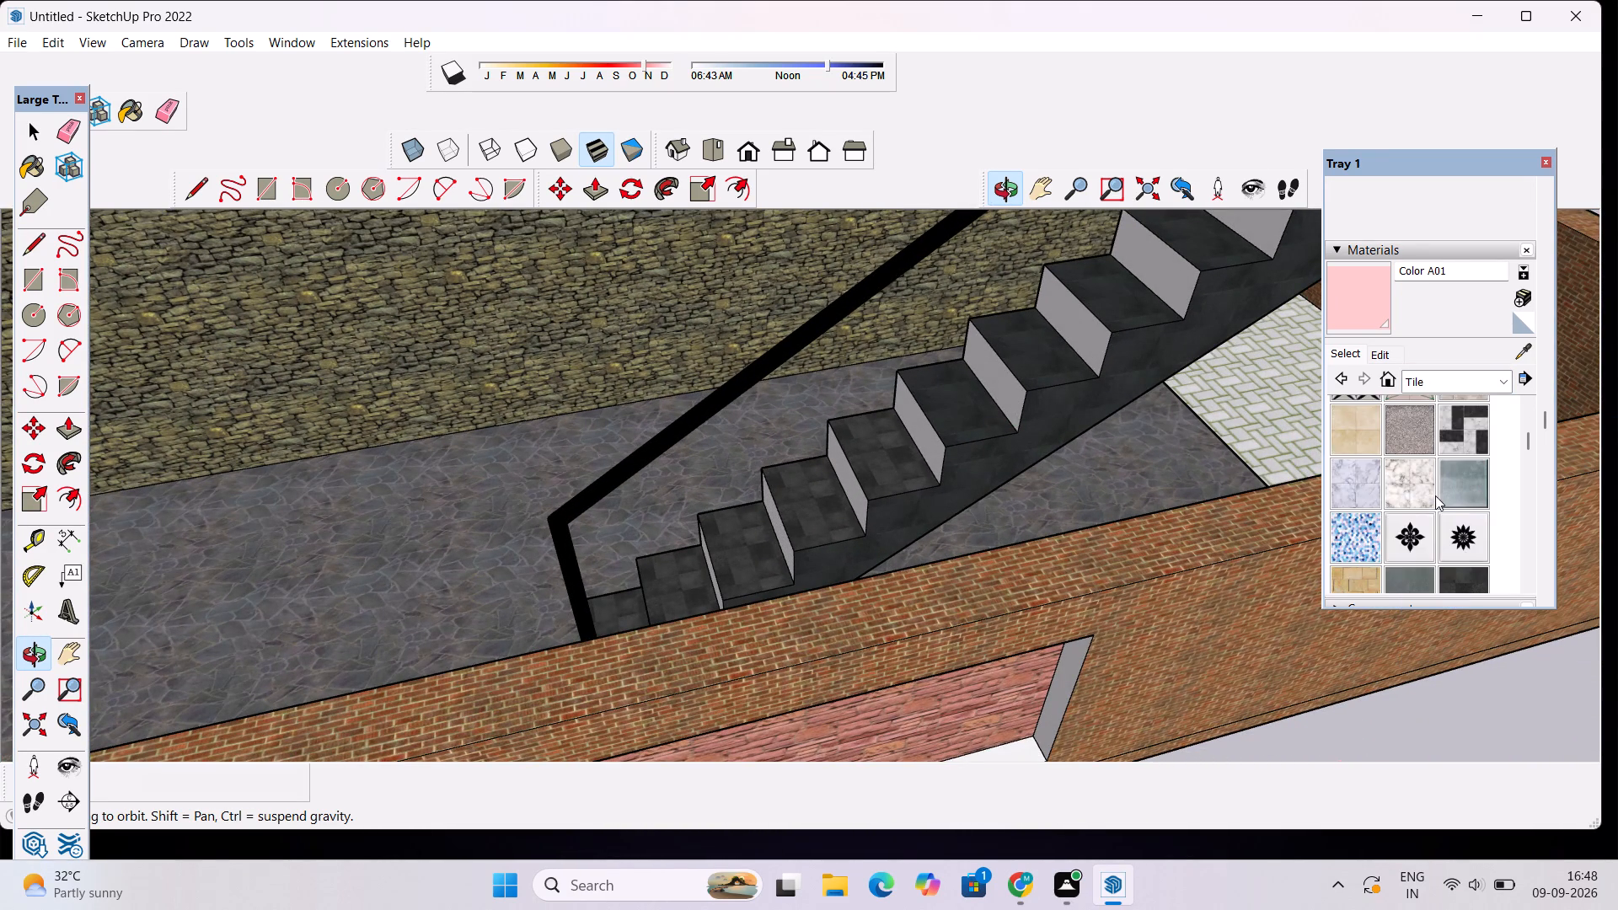
scroll(1459, 529, "down", 2)
scroll(1460, 431, "up", 1)
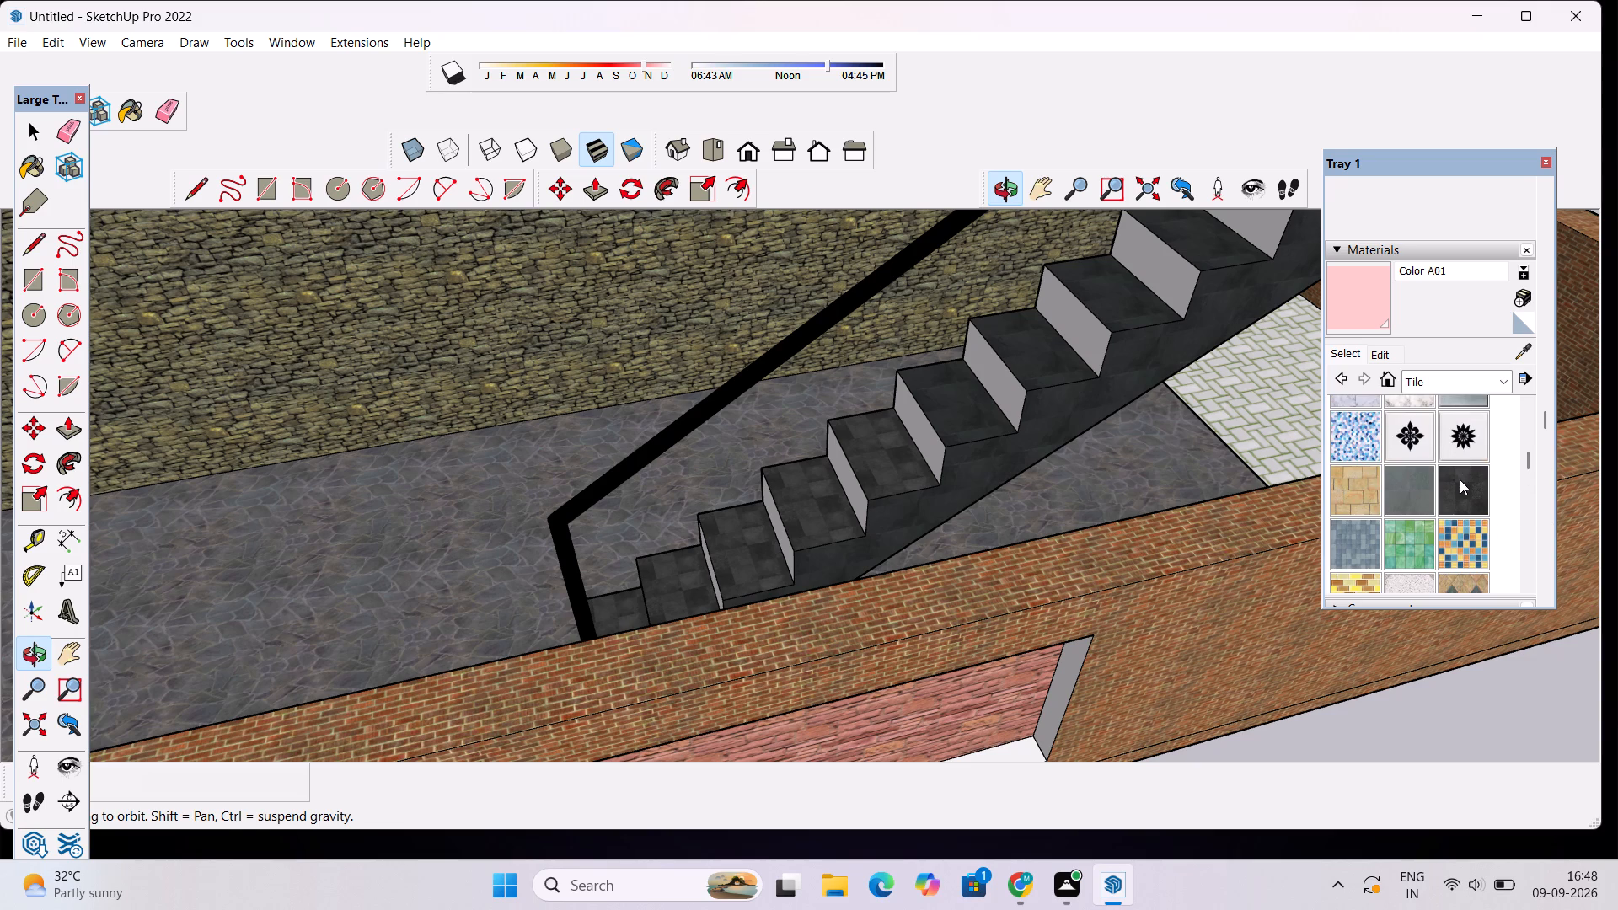
left_click(1460, 479)
left_click(1162, 279)
left_click(1264, 233)
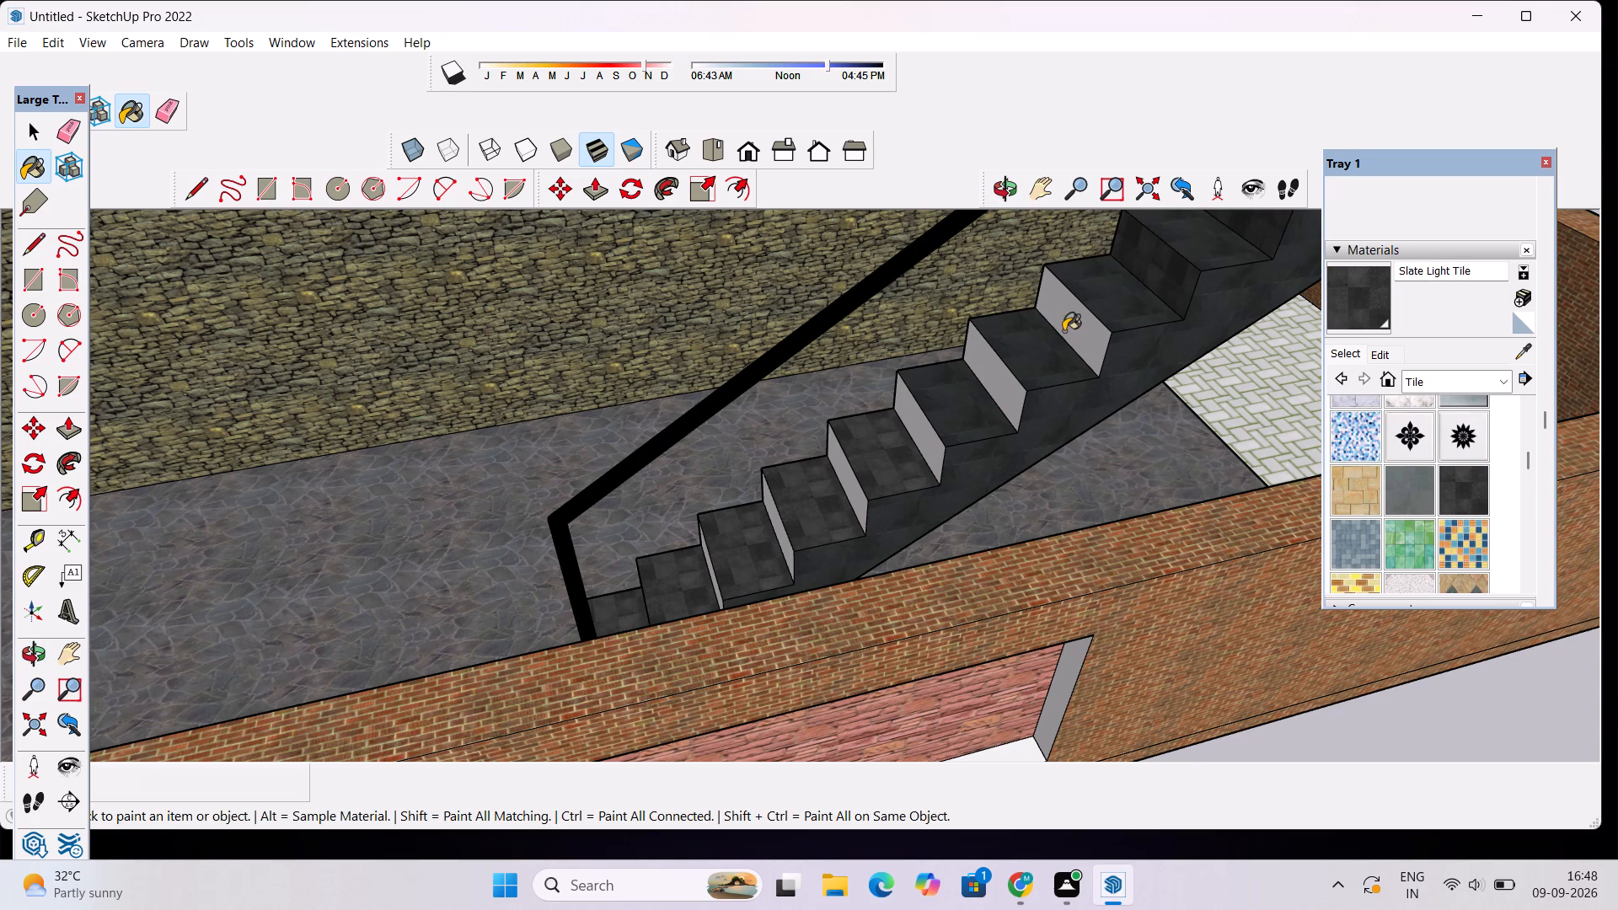
left_click(1063, 331)
left_click(1006, 361)
left_click(988, 375)
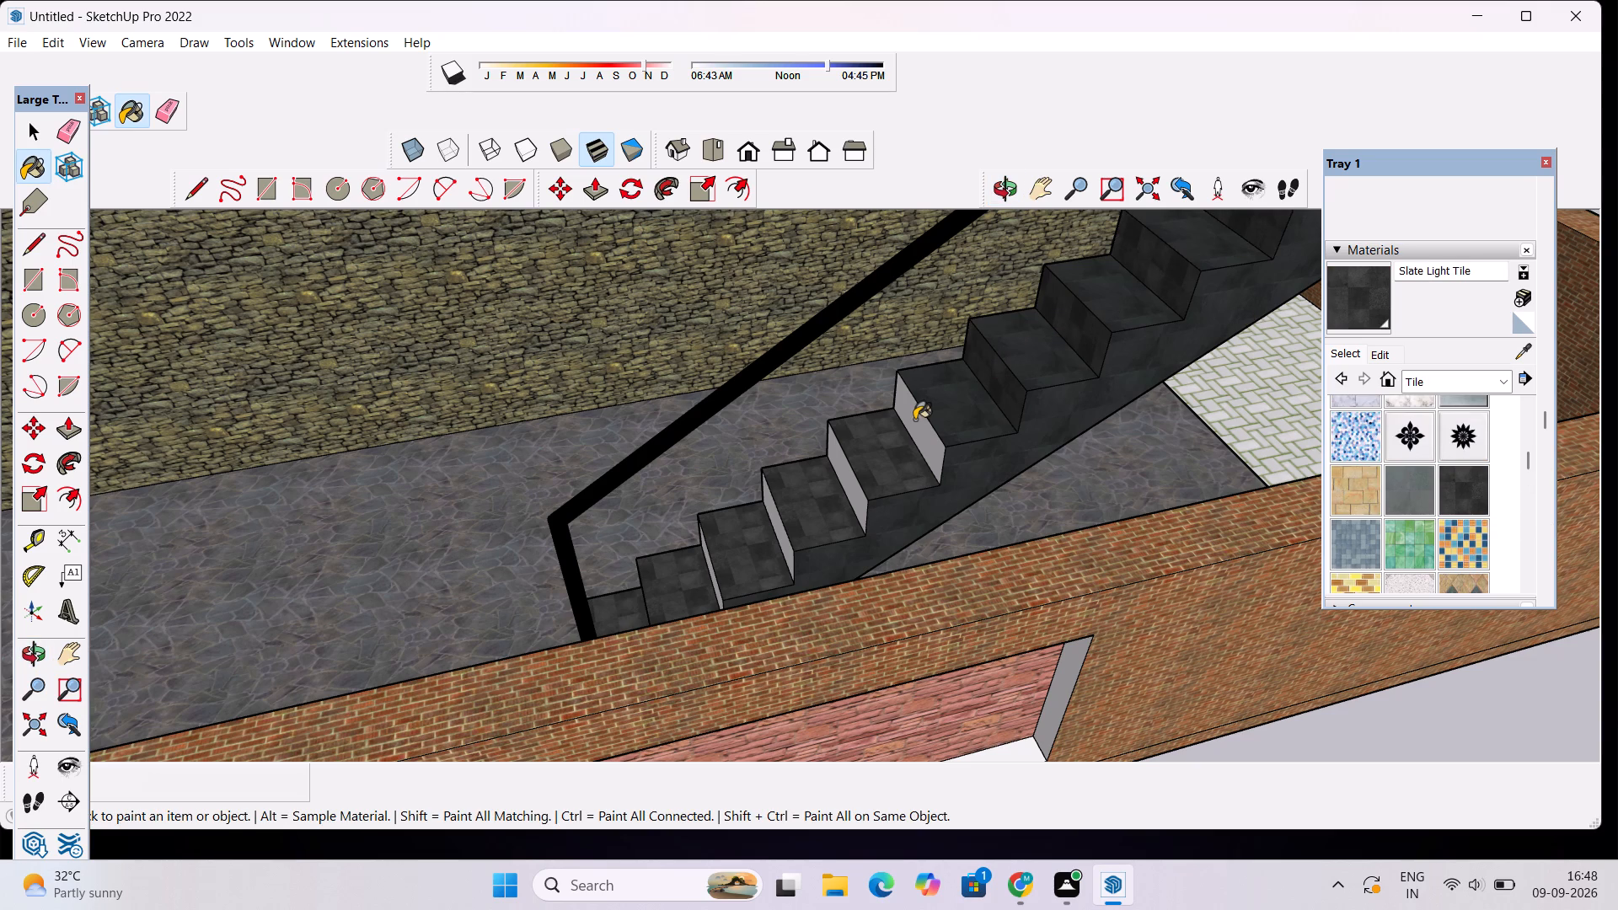
left_click(914, 420)
left_click(848, 472)
Paint the remaining risers at the bottom of the lower stair flight with Slate Light Tile.
scroll(756, 542, "up", 3)
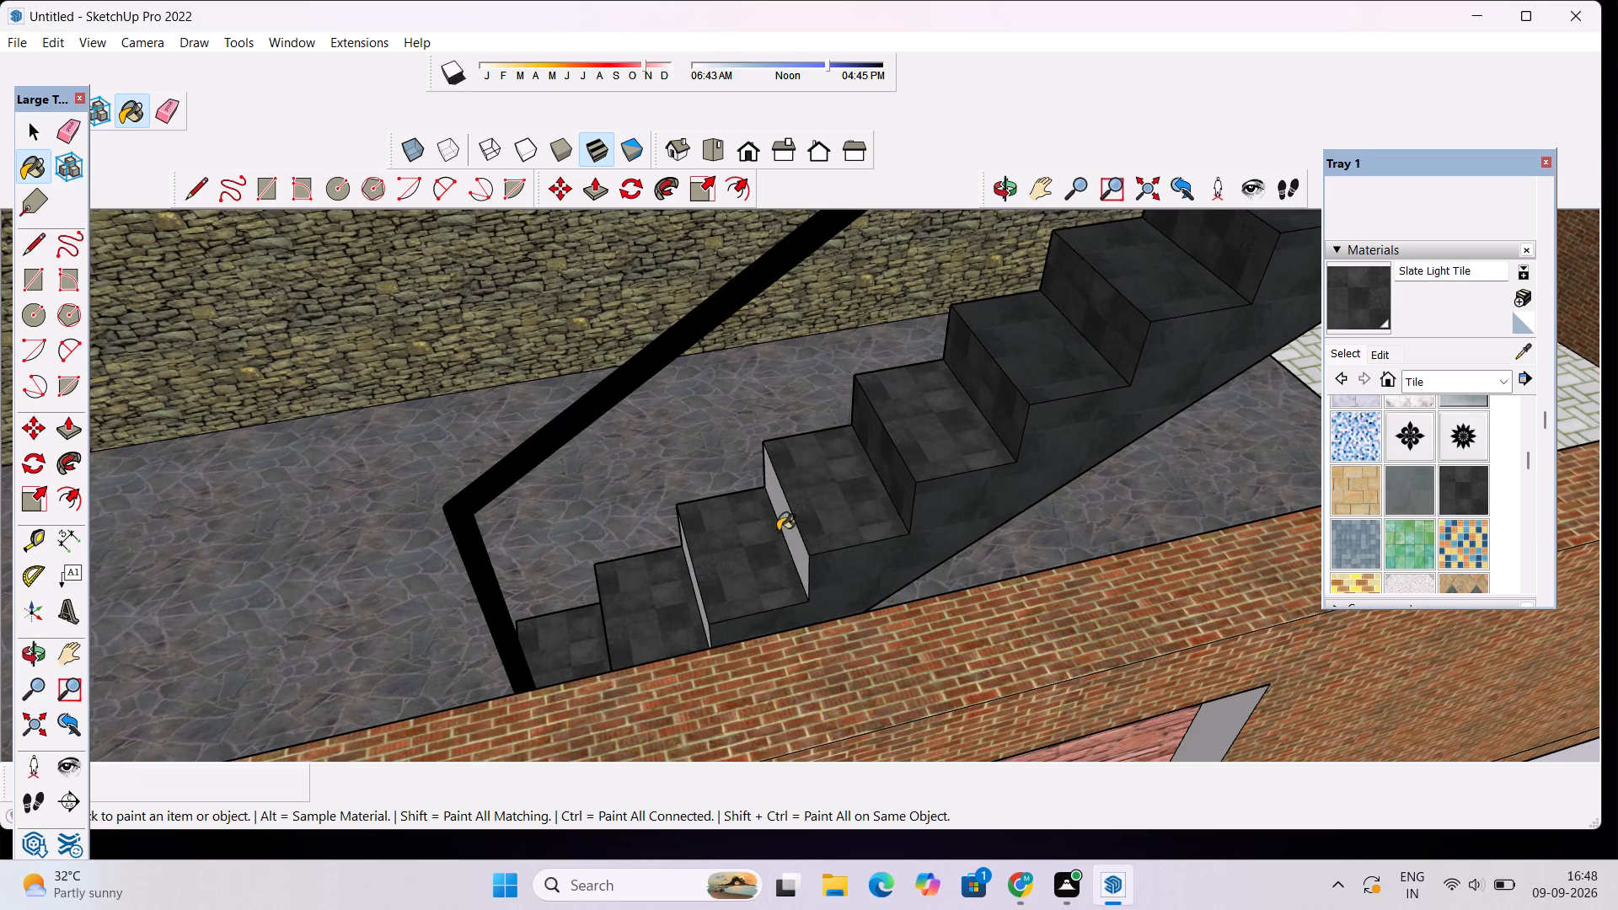
left_click(786, 528)
scroll(802, 496, "down", 5)
scroll(627, 581, "up", 4)
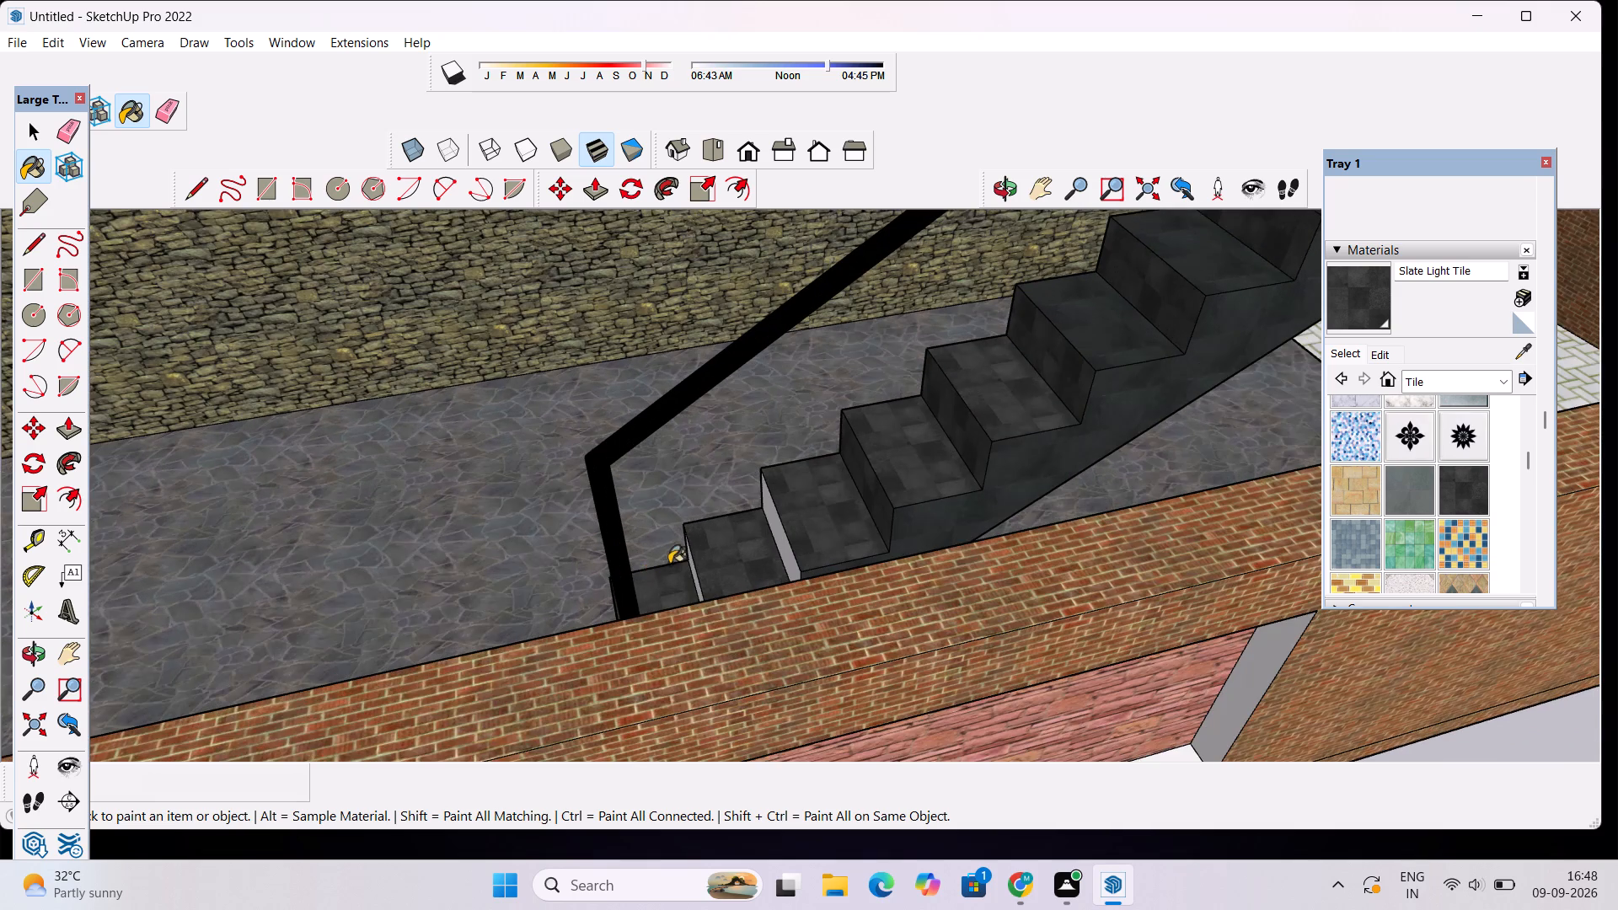
left_click(691, 578)
scroll(781, 538, "up", 2)
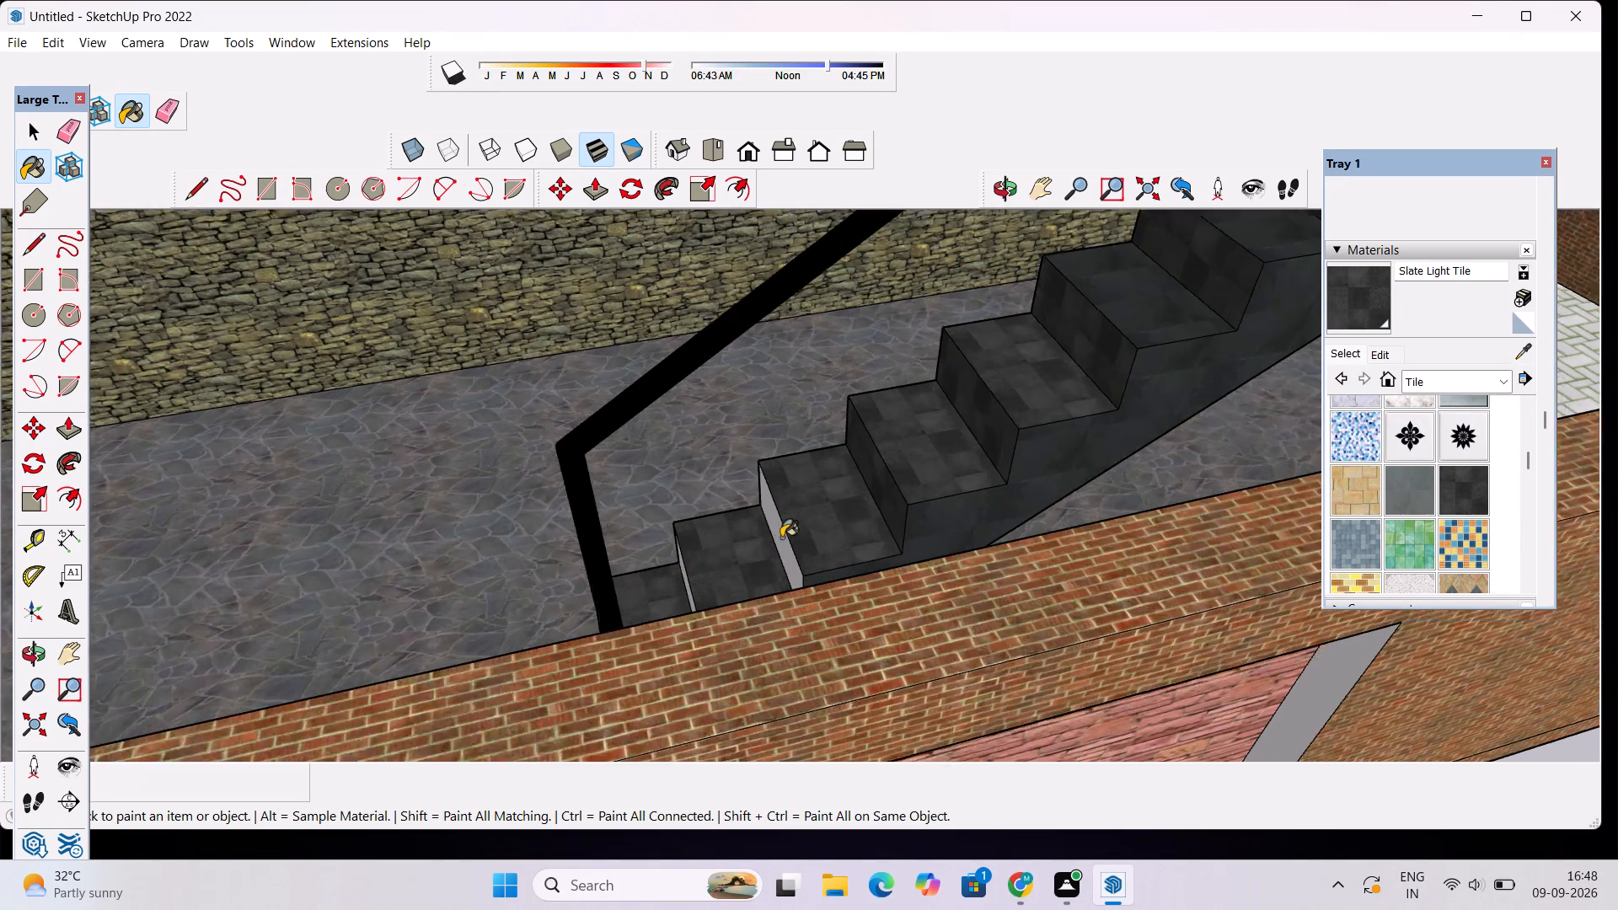
scroll(781, 538, "up", 3)
left_click(781, 538)
scroll(693, 600, "down", 11)
scroll(613, 626, "up", 3)
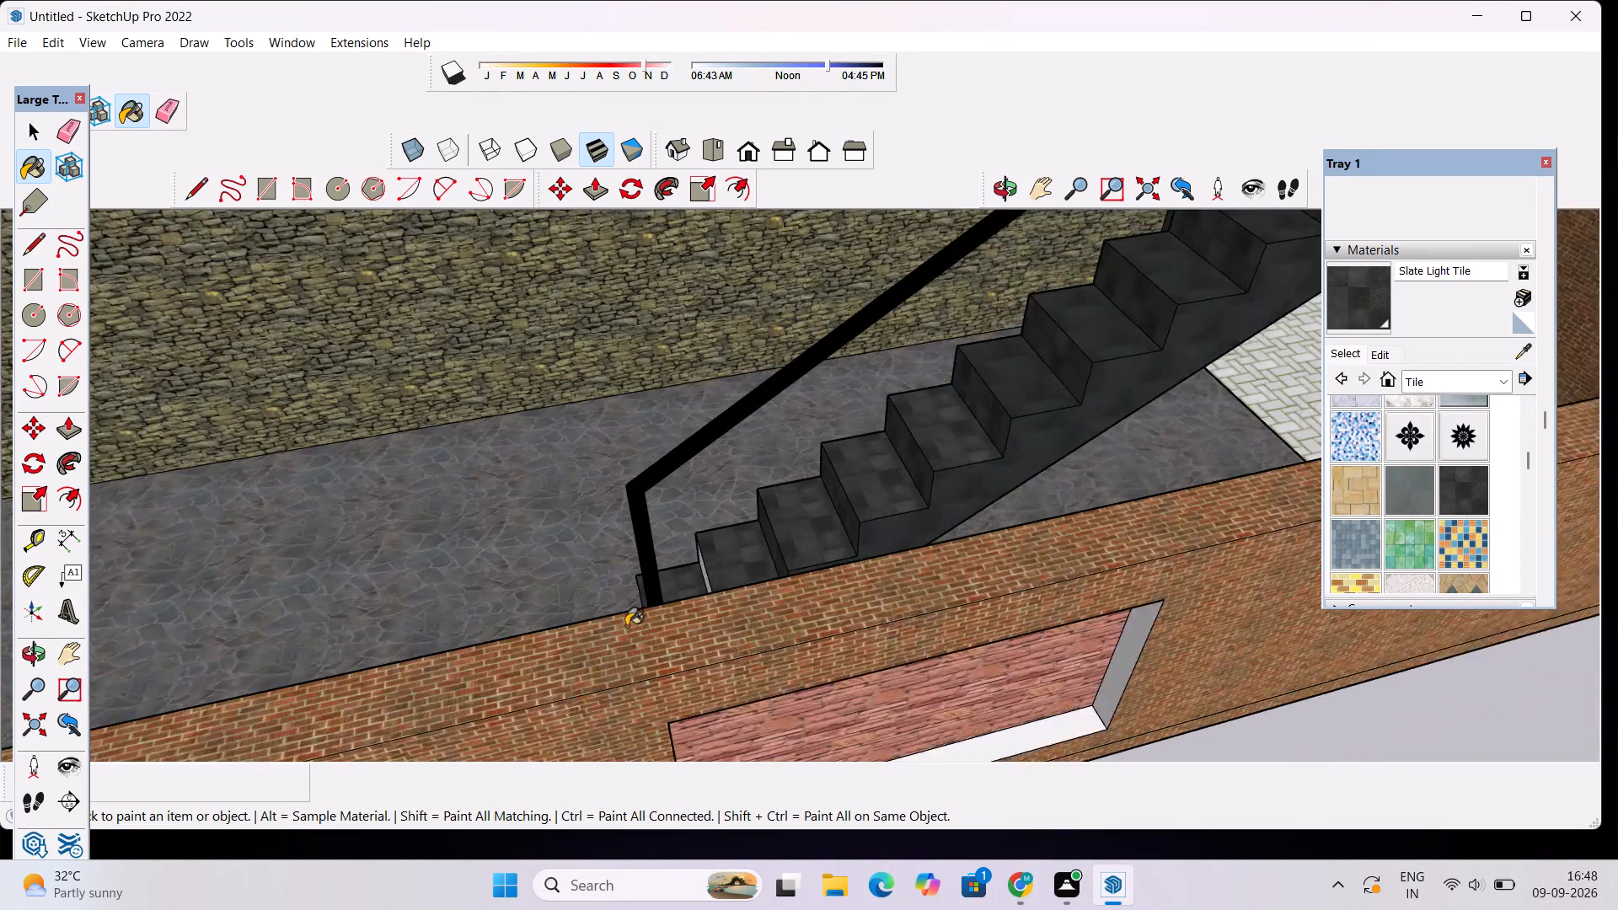
scroll(626, 626, "up", 14)
scroll(762, 532, "up", 5)
left_click(774, 526)
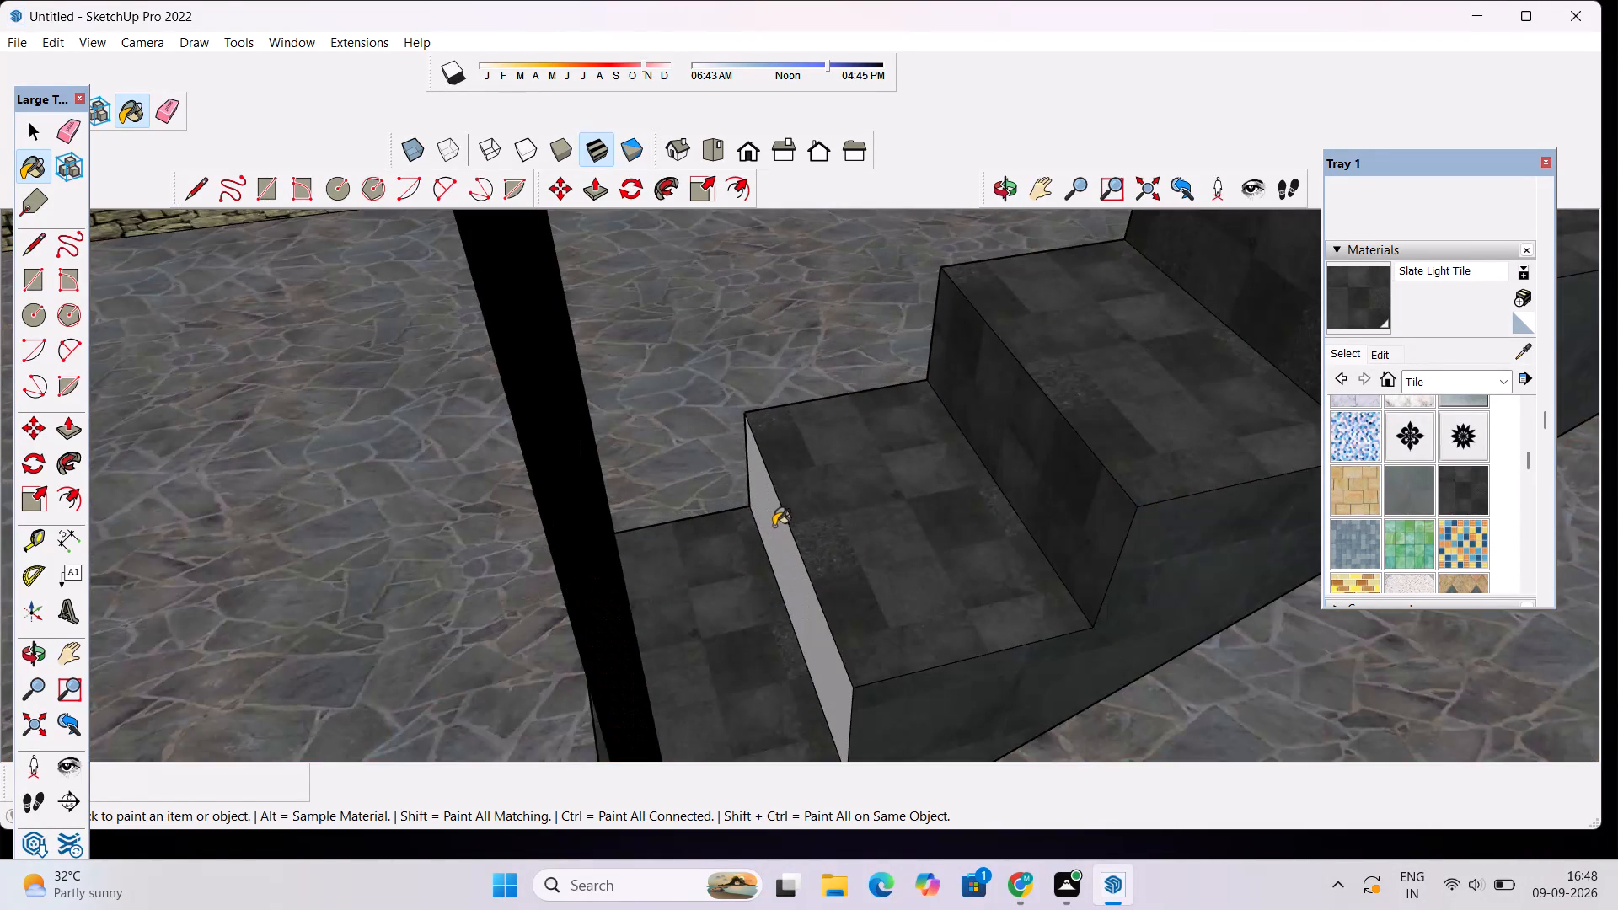
scroll(774, 524, "down", 4)
scroll(578, 583, "up", 11)
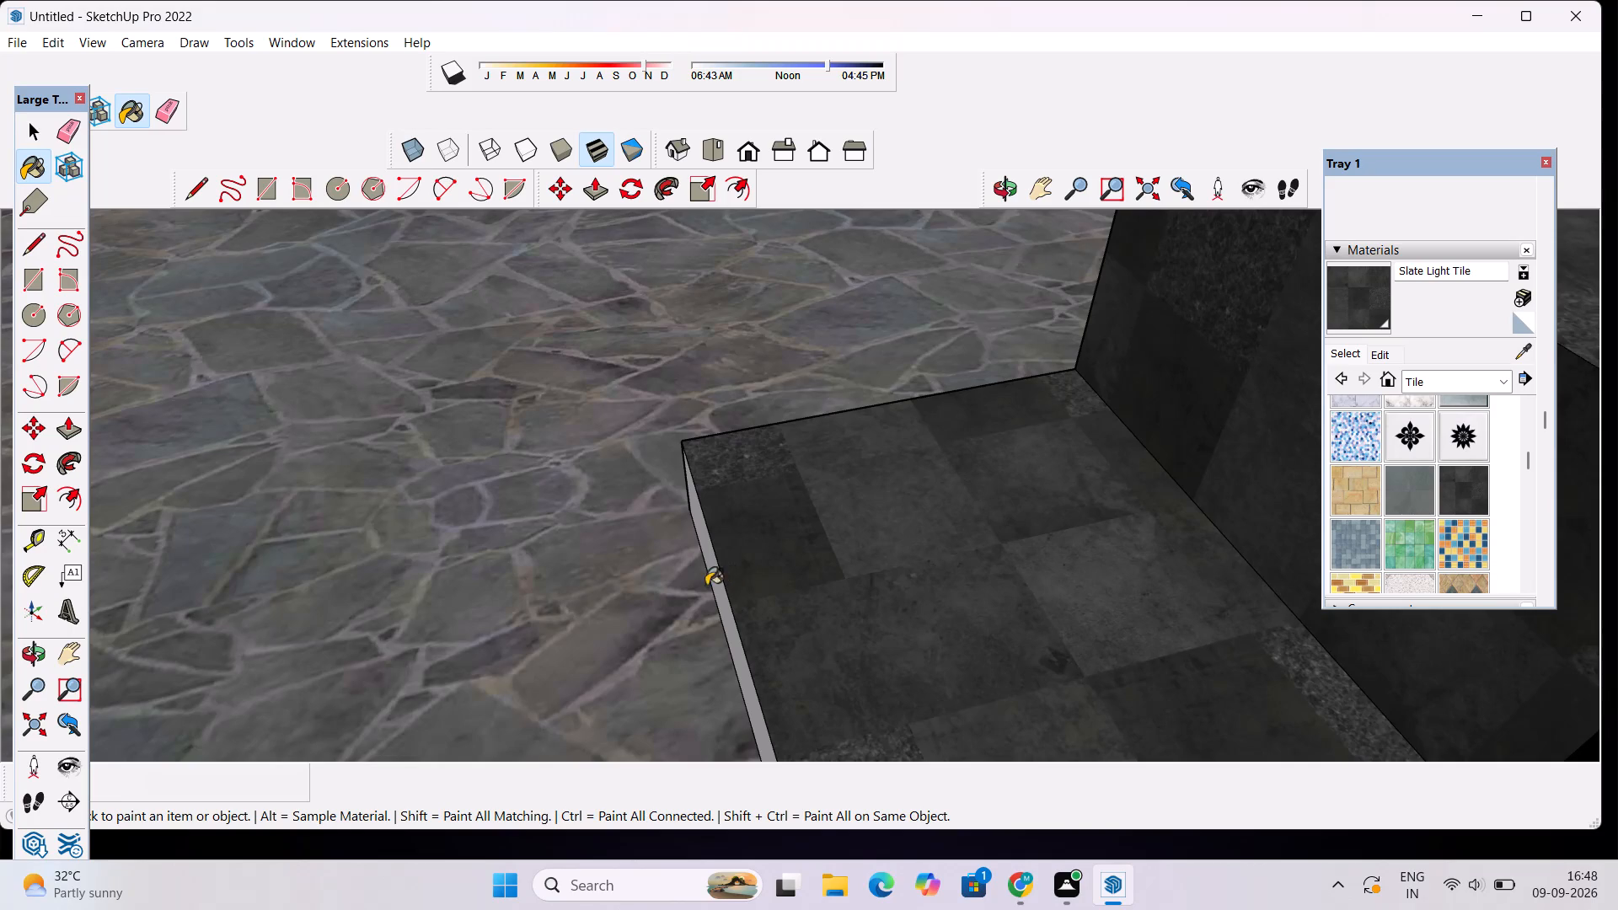
scroll(702, 587, "up", 11)
left_click(749, 552)
scroll(749, 552, "down", 20)
scroll(749, 552, "down", 4)
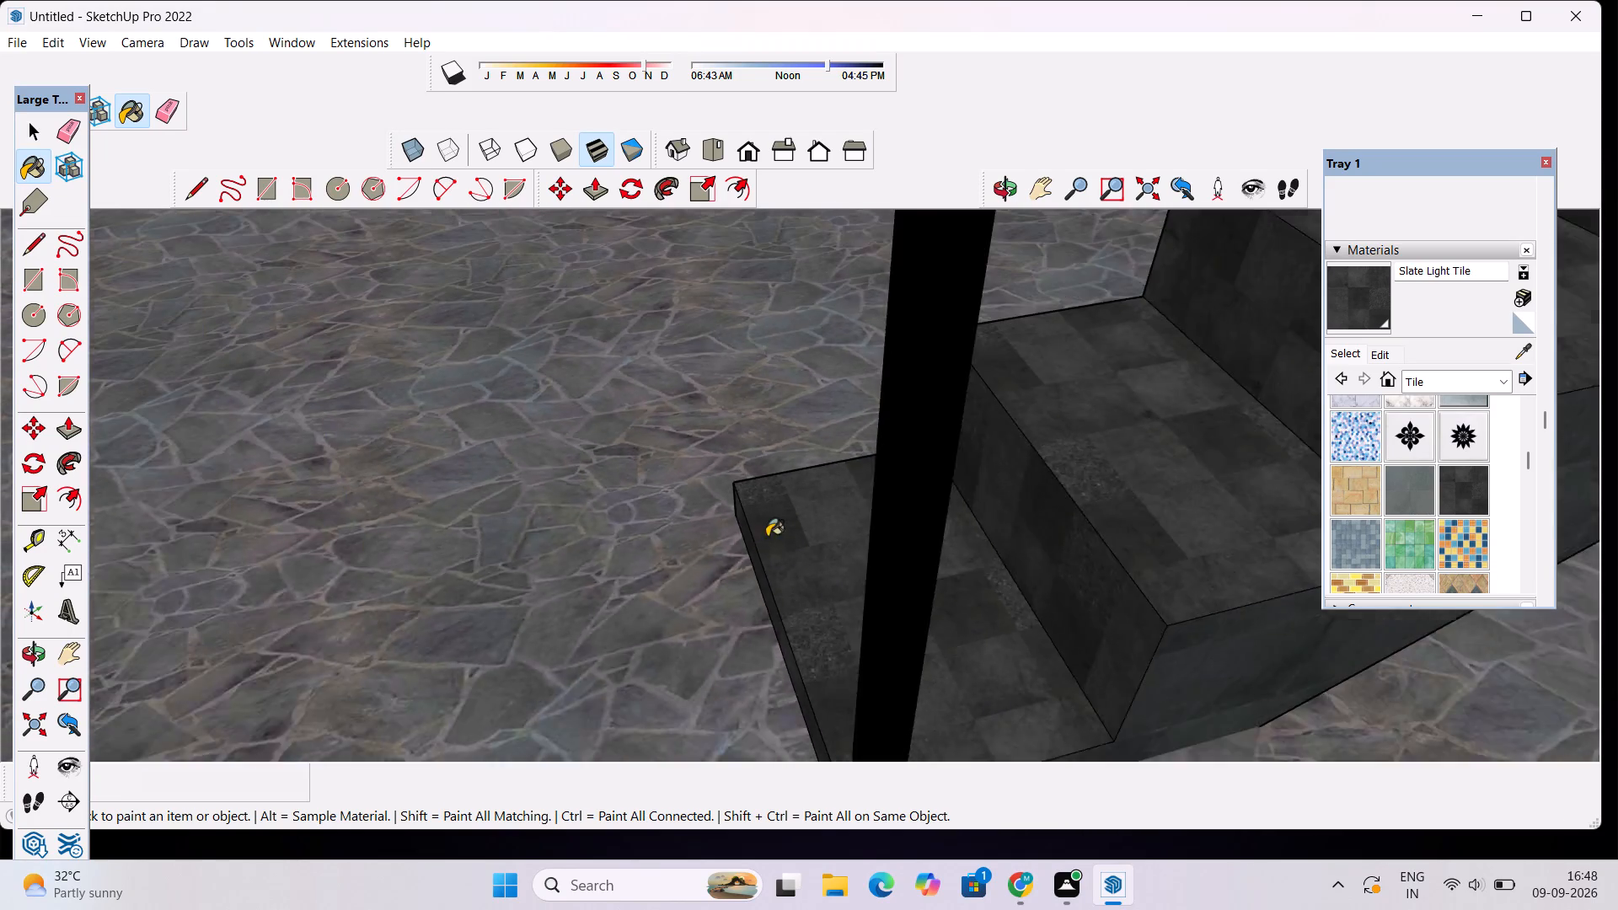
Examine the tiled staircase, its railing and the overall house from several angles.
scroll(767, 537, "down", 13)
scroll(786, 499, "down", 20)
scroll(786, 499, "down", 14)
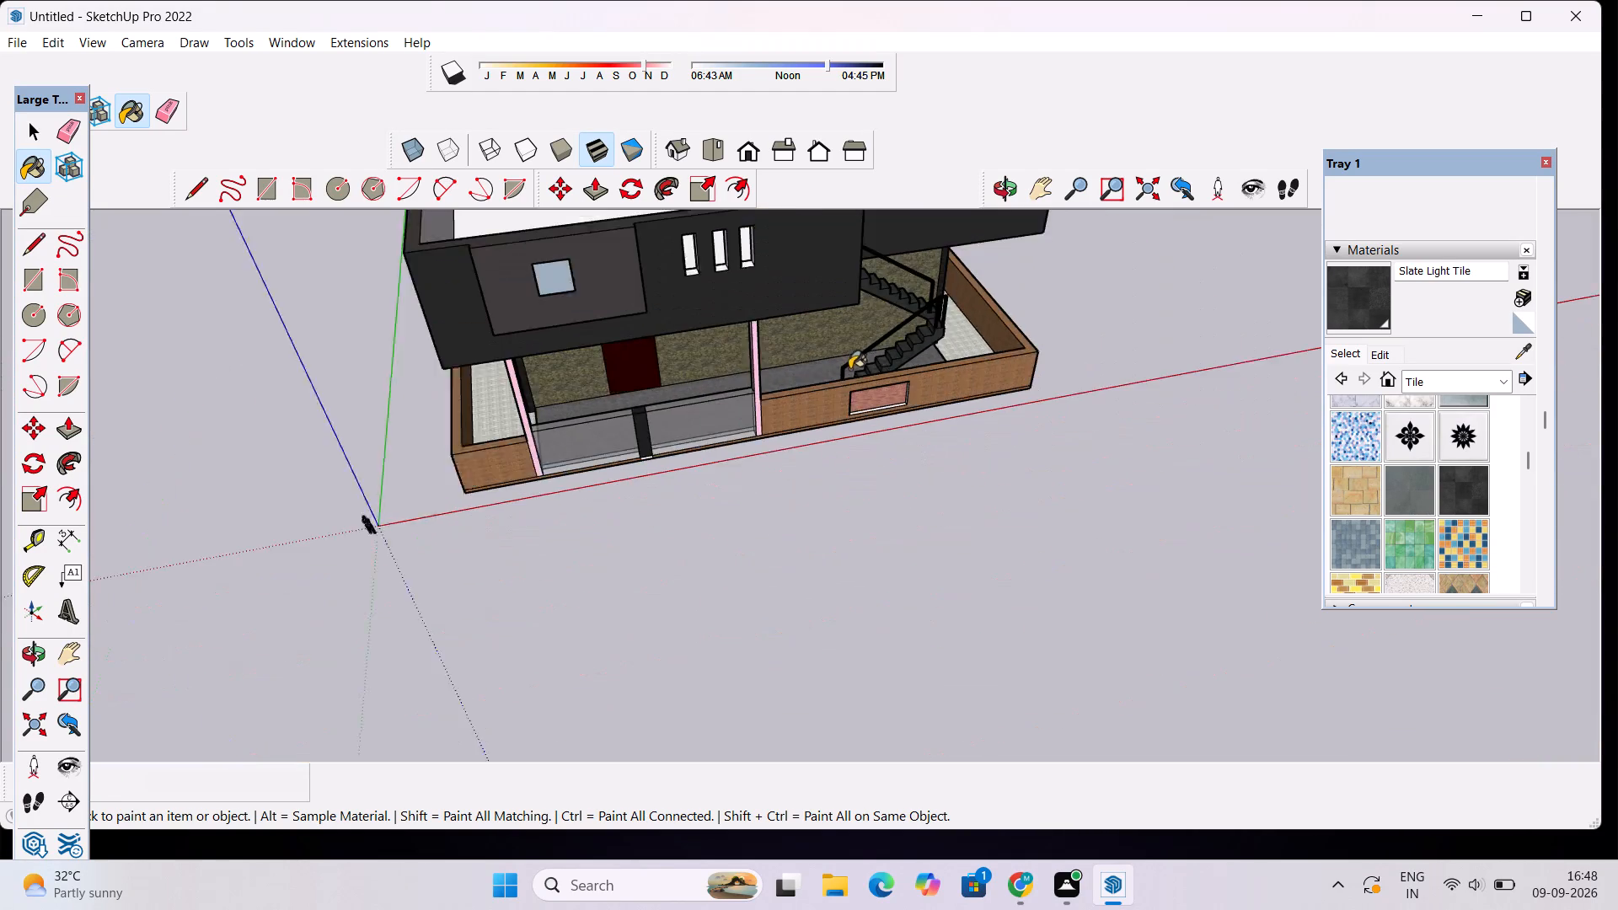
scroll(849, 369, "down", 2)
scroll(996, 323, "up", 8)
scroll(894, 318, "up", 14)
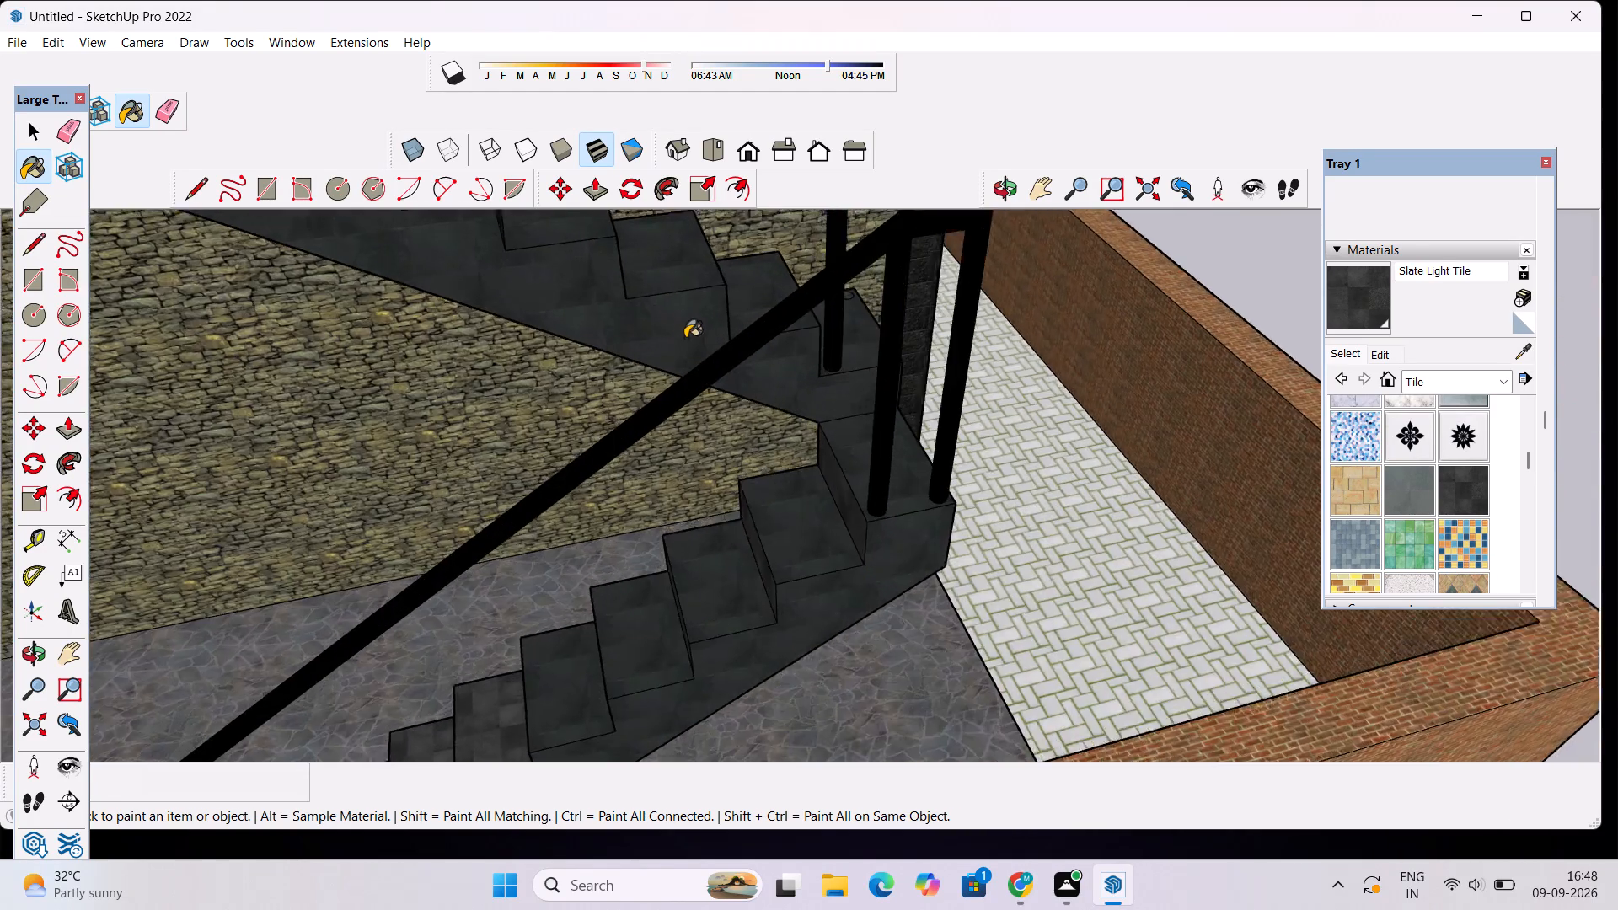
scroll(685, 338, "up", 7)
scroll(828, 318, "down", 12)
left_click(991, 195)
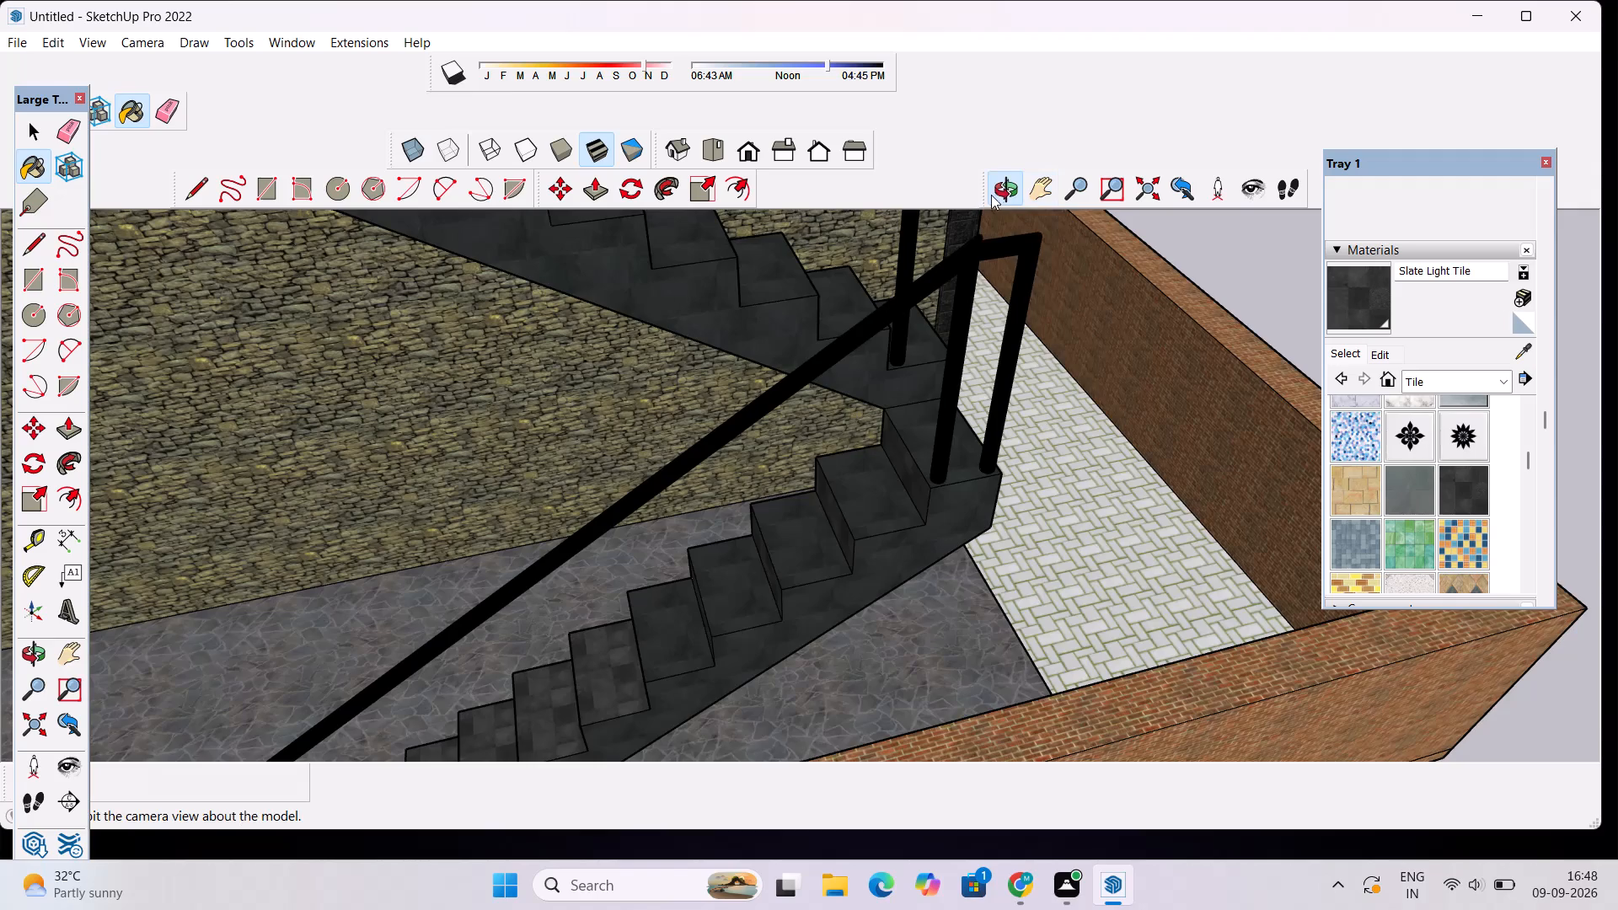
left_click_drag(1083, 308, 816, 360)
left_click_drag(838, 359, 865, 348)
scroll(946, 314, "down", 15)
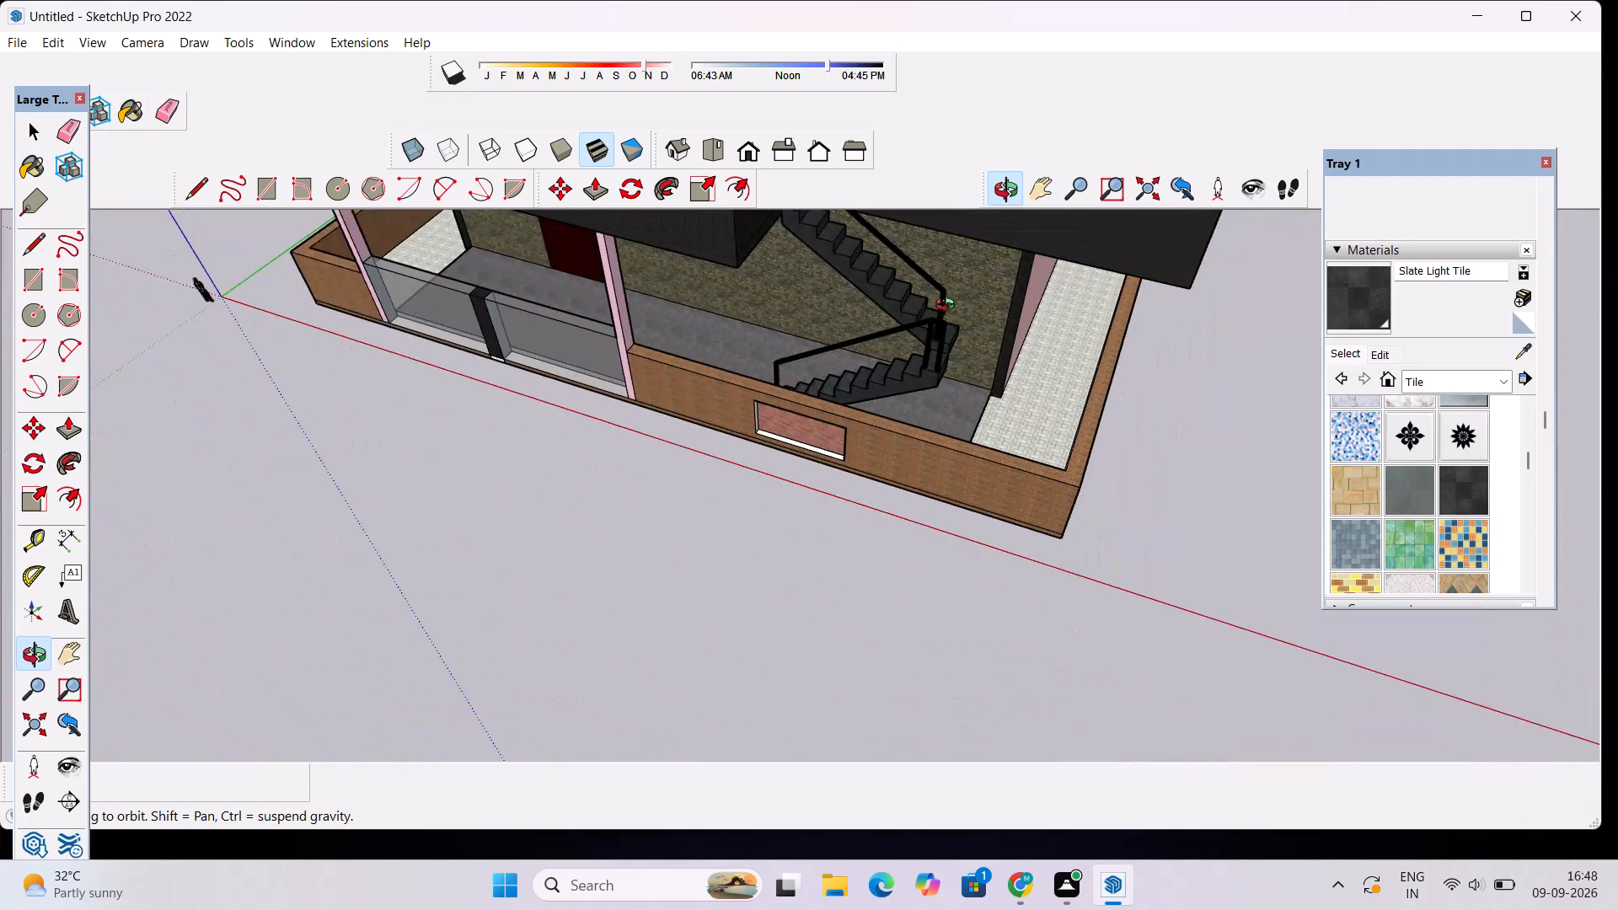
left_click(999, 192)
scroll(895, 460, "down", 10)
left_click_drag(522, 560, 695, 337)
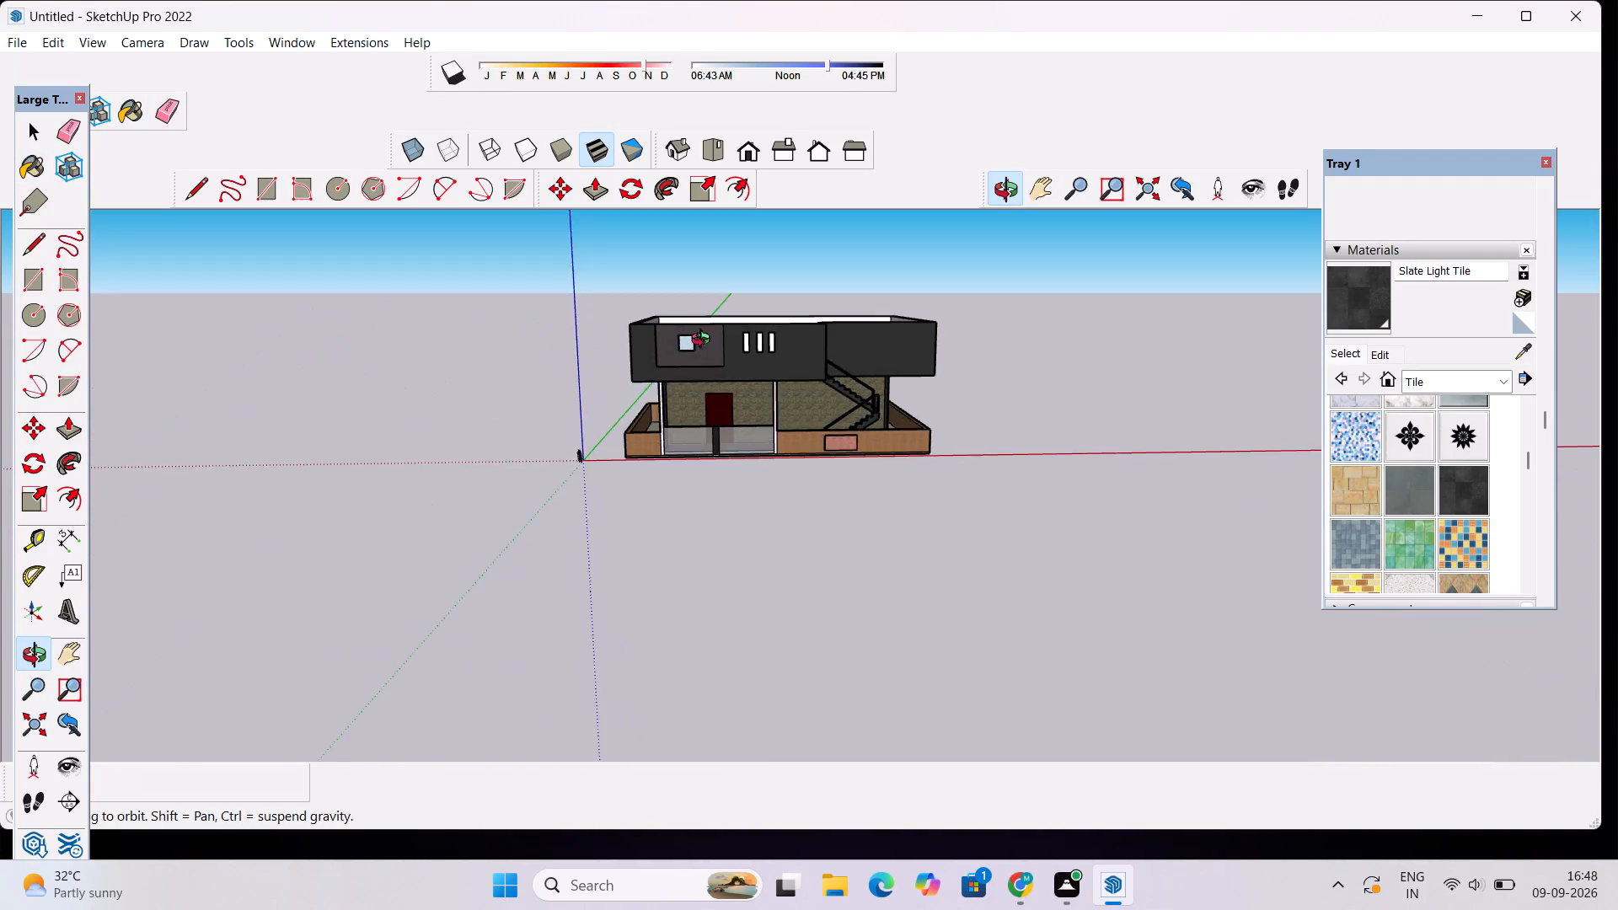
Paint the square window face on the upper storey's front panel with Terrazzo Tile Accent from the Tile collection.
scroll(719, 338, "up", 4)
left_click_drag(710, 437, 732, 416)
scroll(660, 358, "up", 11)
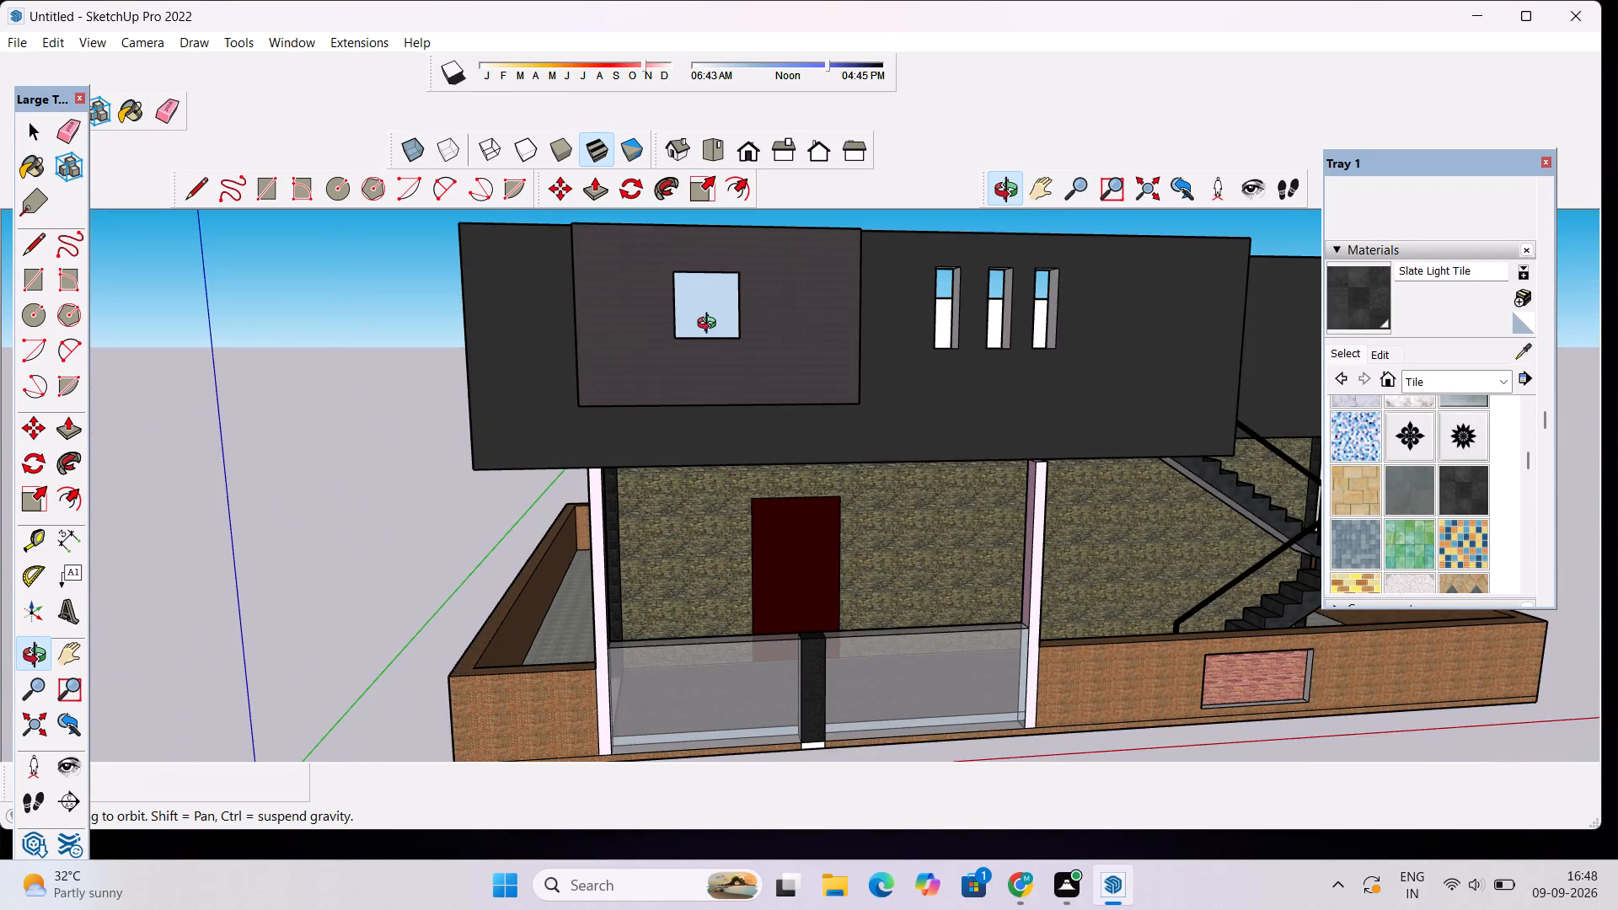
scroll(714, 322, "up", 3)
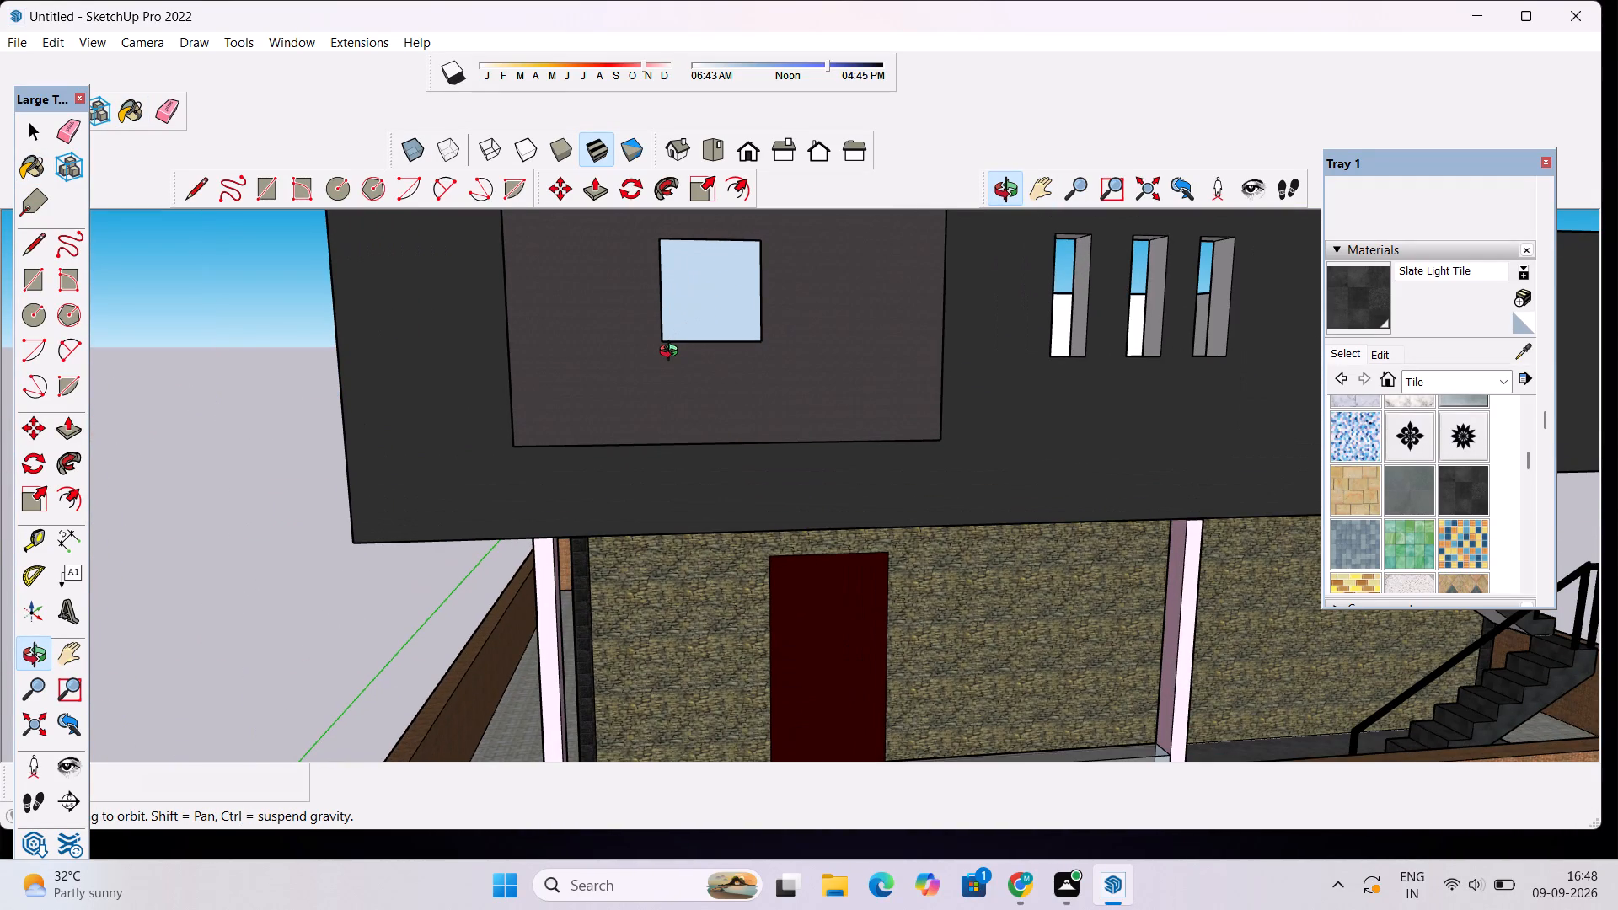
key("space")
left_click(699, 304)
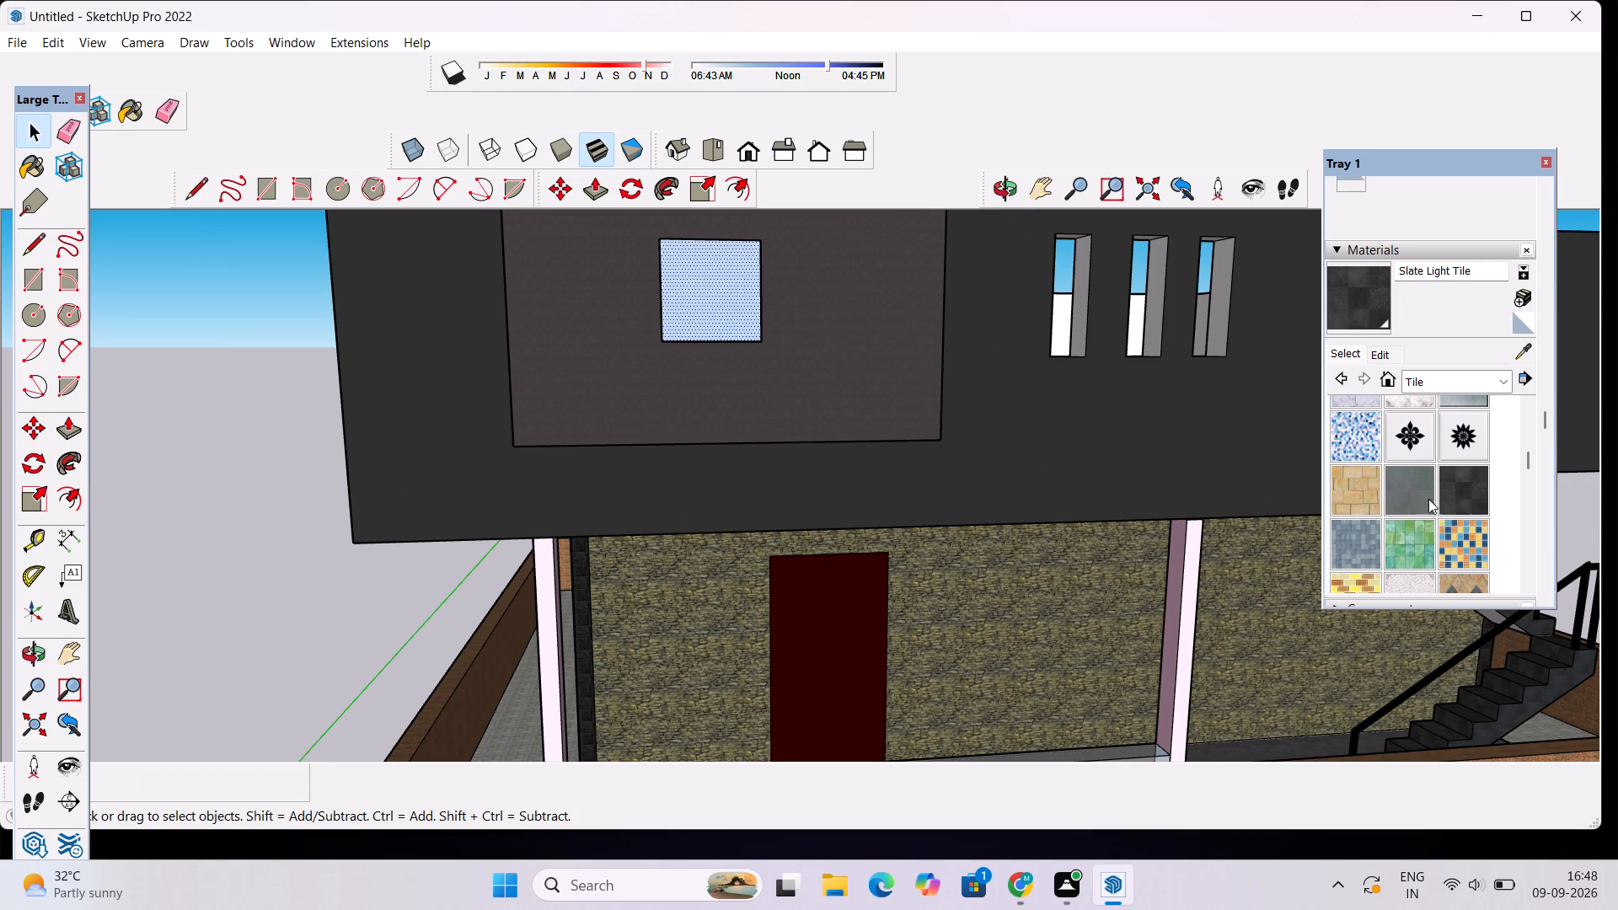
scroll(1425, 528, "down", 1)
double_click(1406, 505)
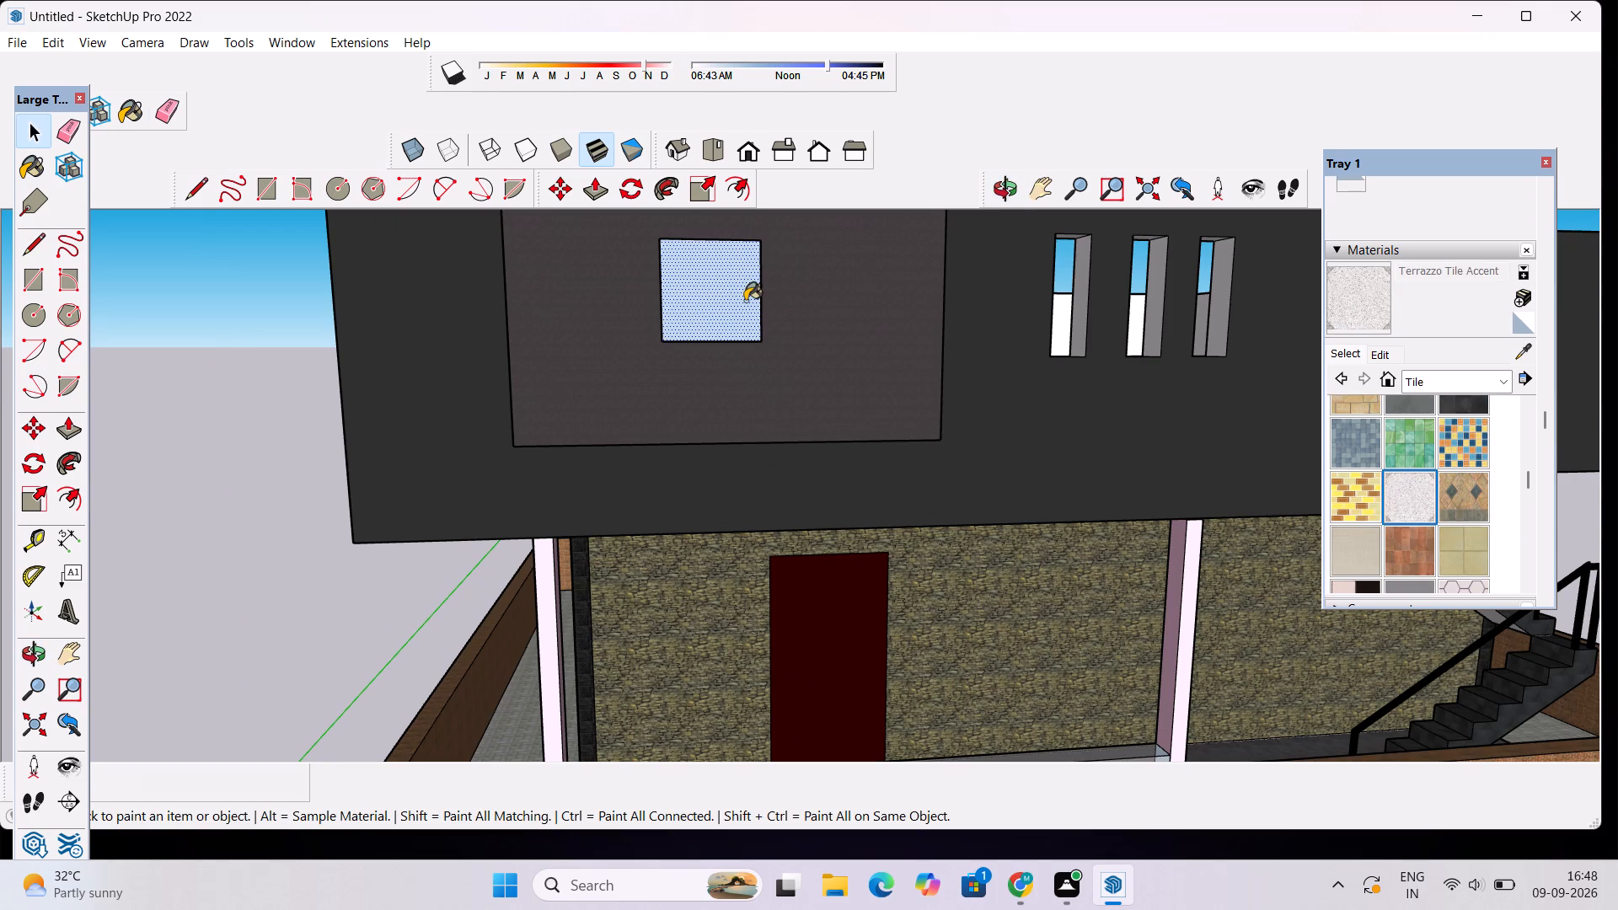
left_click(745, 301)
key("space")
key("space")
key("space")
left_click(272, 329)
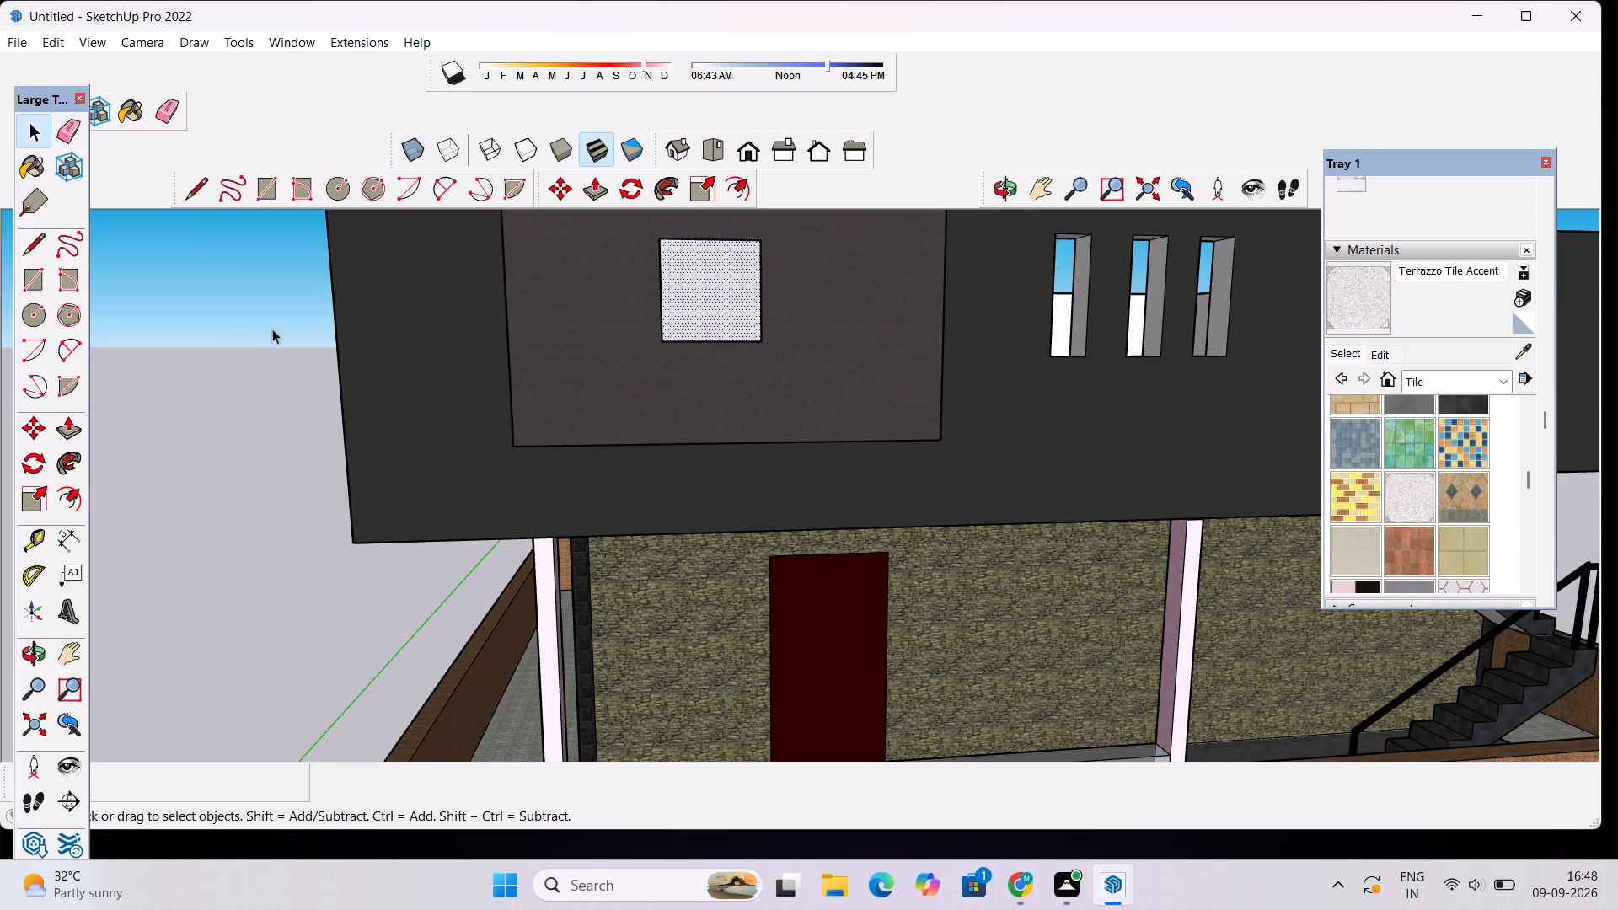
Save the model as HOUSE PLAN in the Downloads folder as a SketchUp model.
scroll(364, 324, "down", 13)
scroll(800, 391, "up", 2)
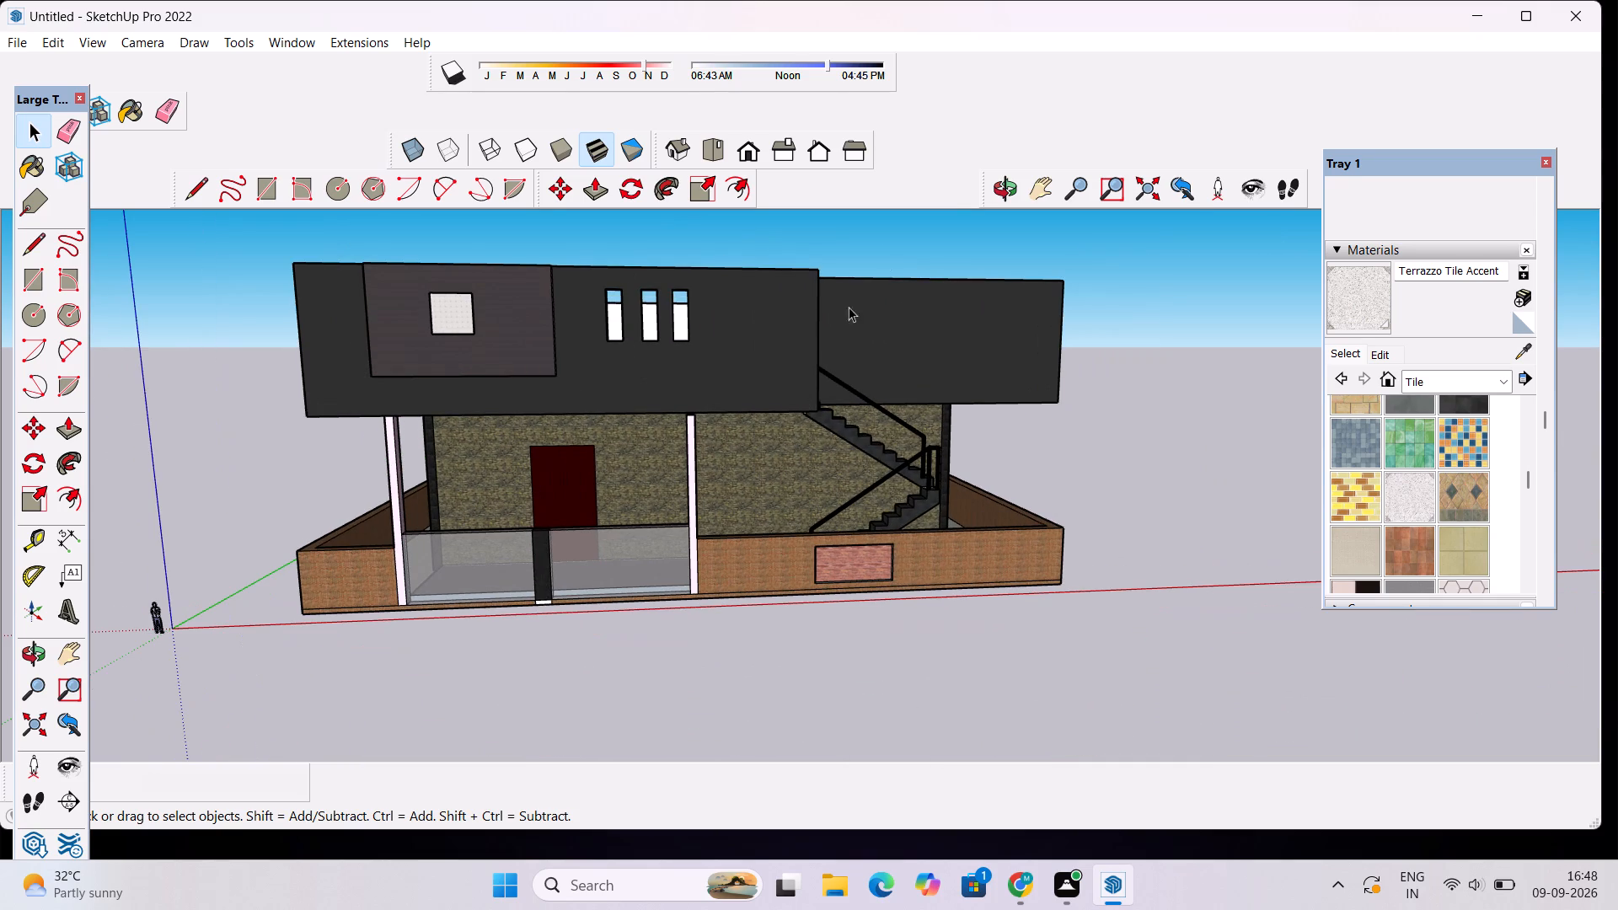
scroll(812, 415, "down", 3)
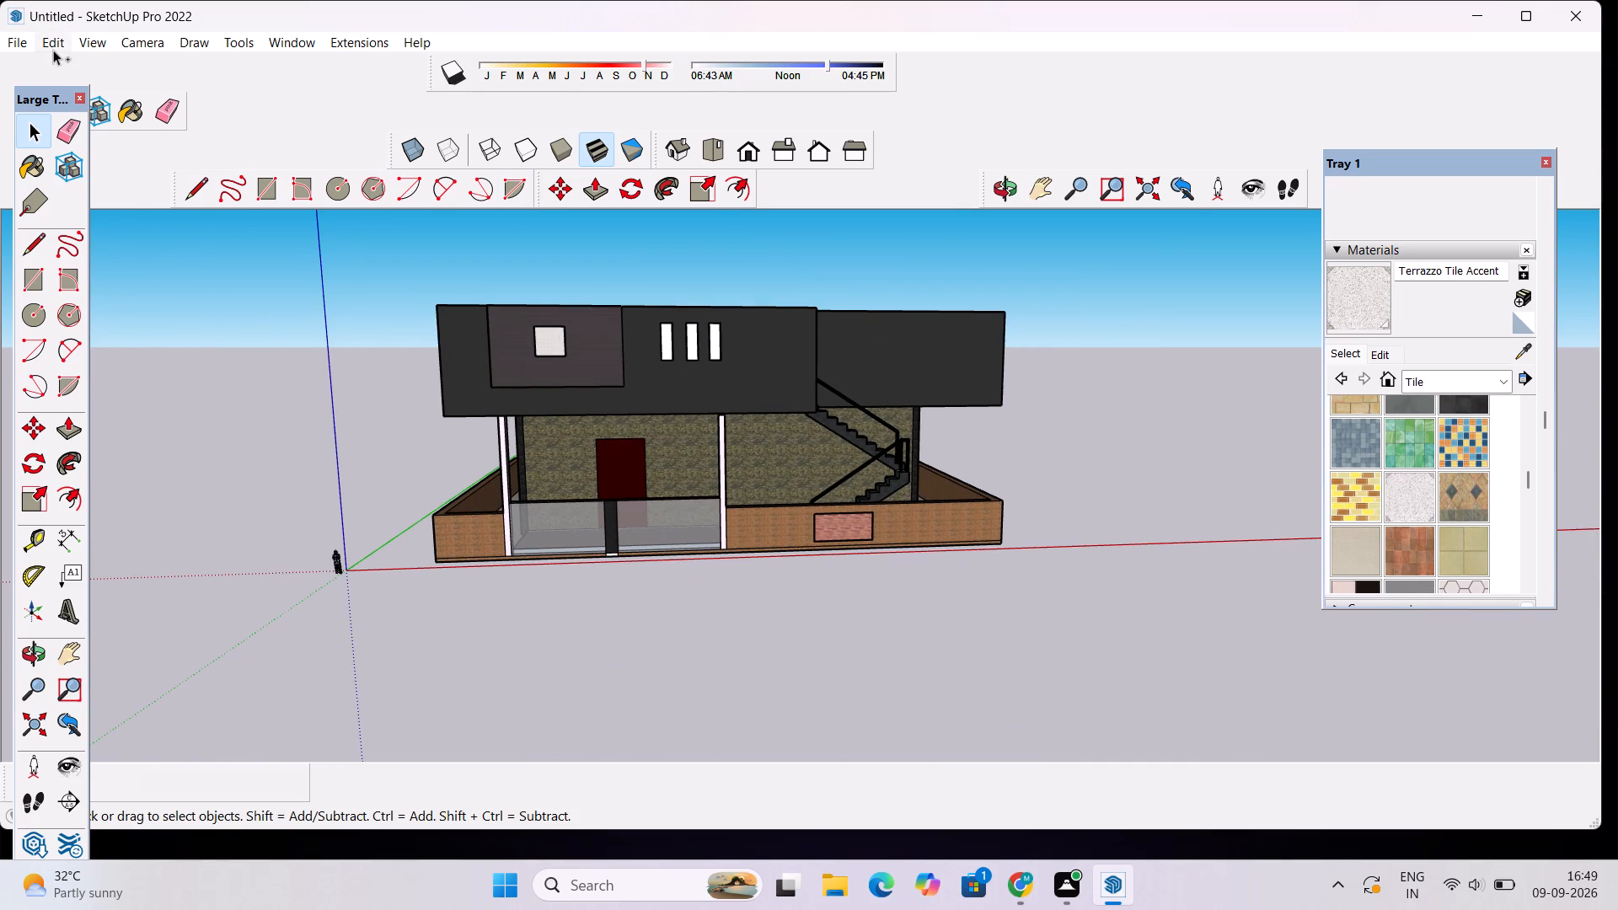
key("ctrl+s")
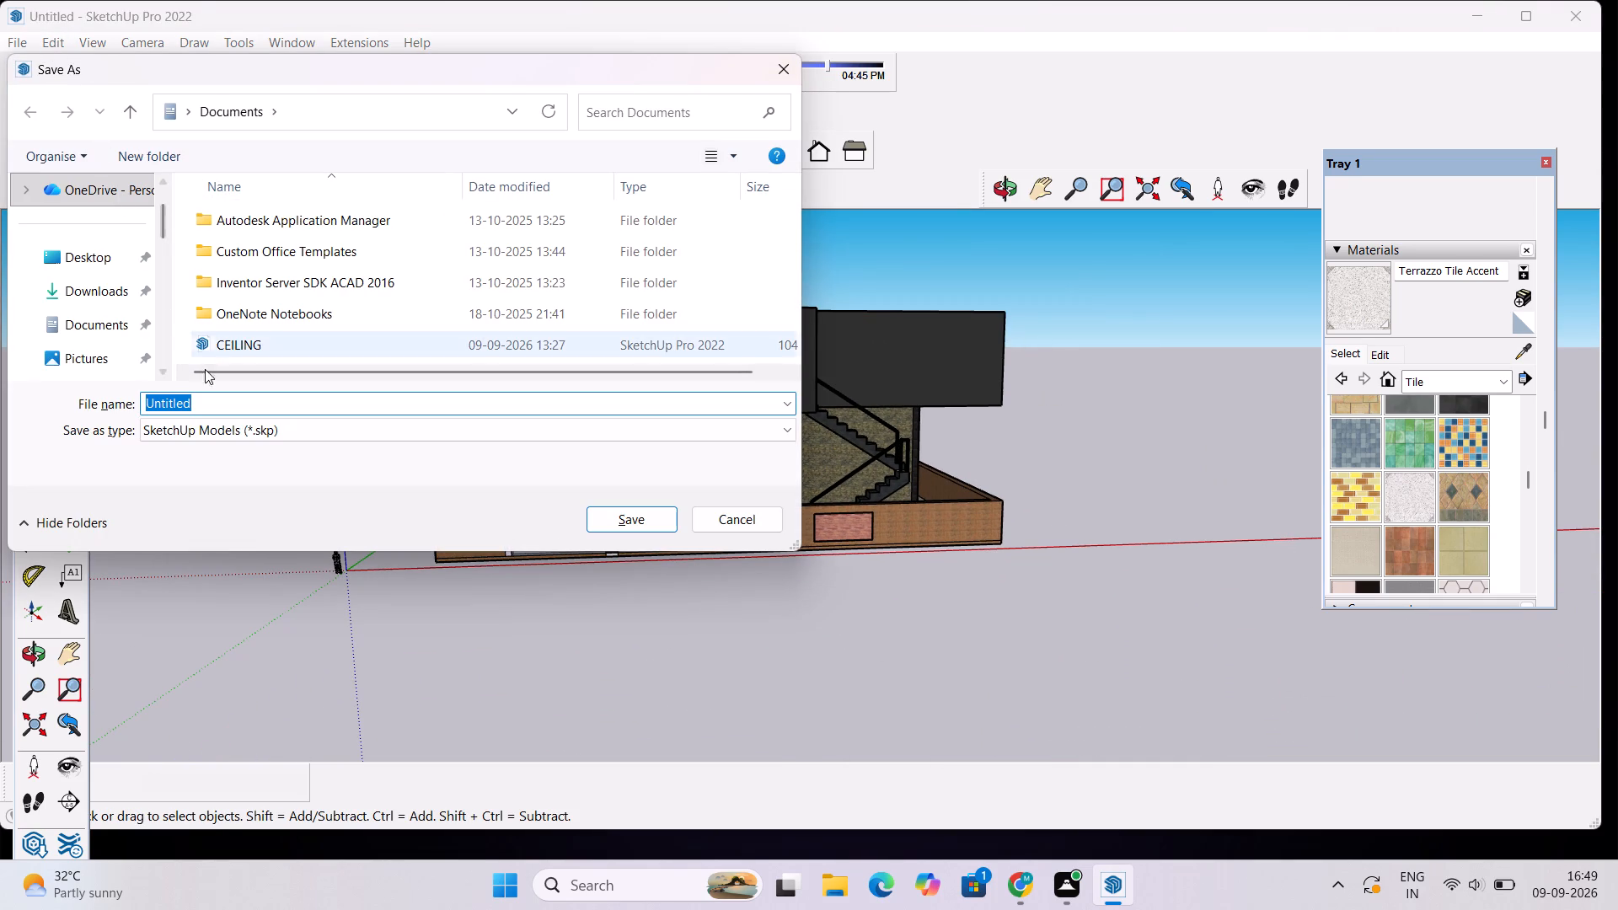
left_click(211, 401)
key("BackSpace")
key("BackSpace")
key("BackSpace")
key("BackSpace")
key("BackSpace")
key("BackSpace")
key("BackSpace")
key("BackSpace")
key("BackSpace")
key("BackSpace")
key("BackSpace")
key("BackSpace")
key("BackSpace")
key("BackSpace")
key("BackSpace")
key("BackSpace")
key("BackSpace")
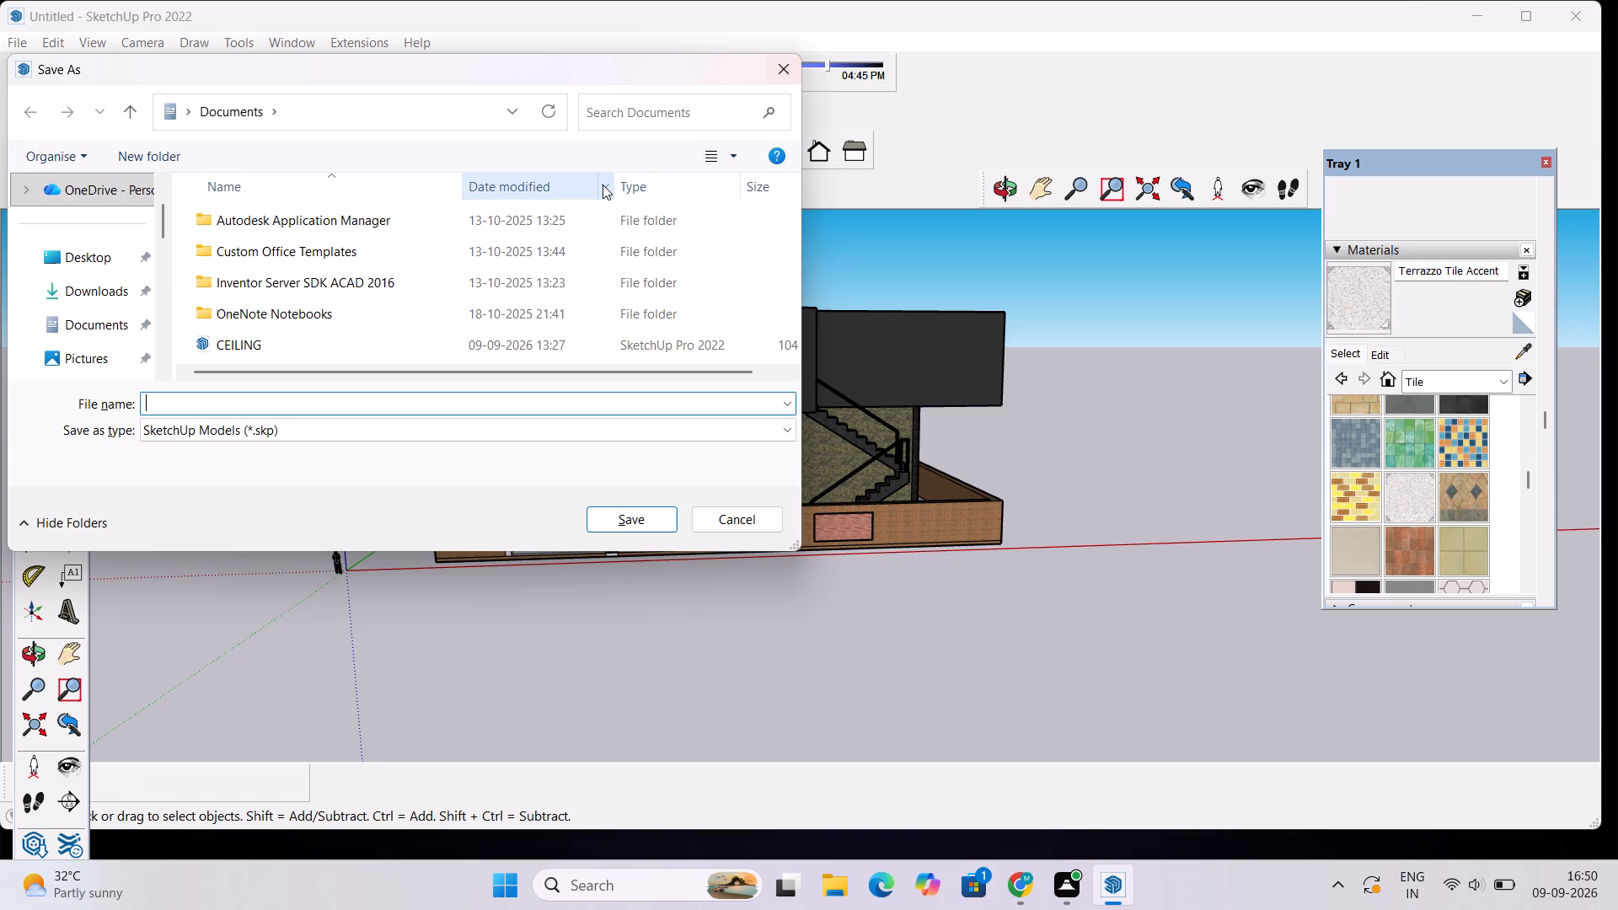
type("HOU")
type("SE")
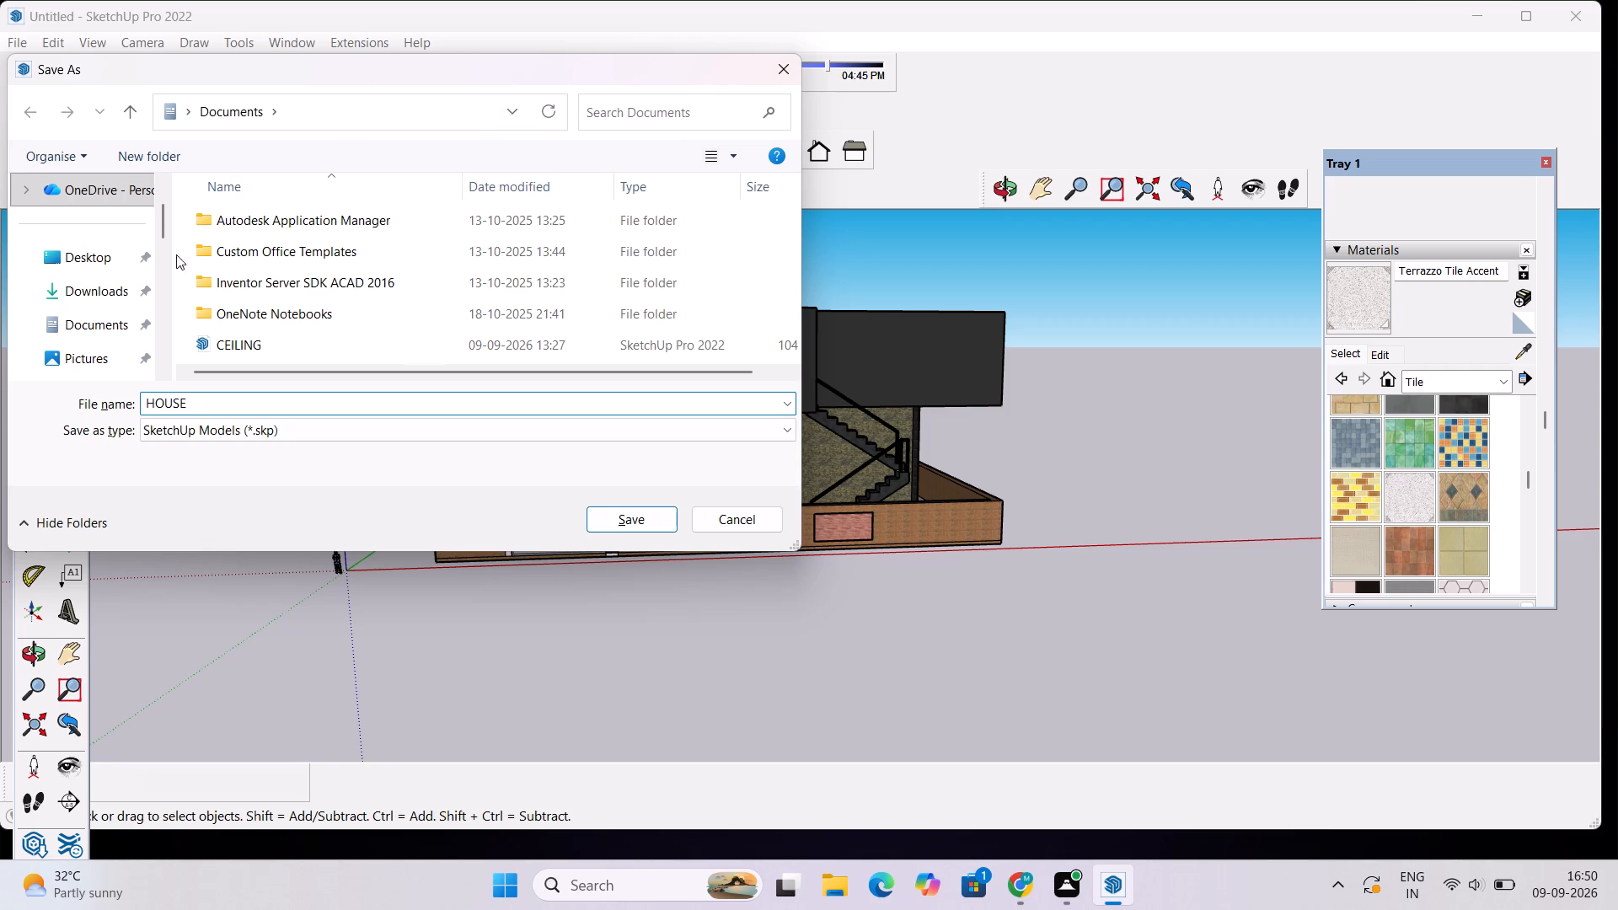
left_click(98, 288)
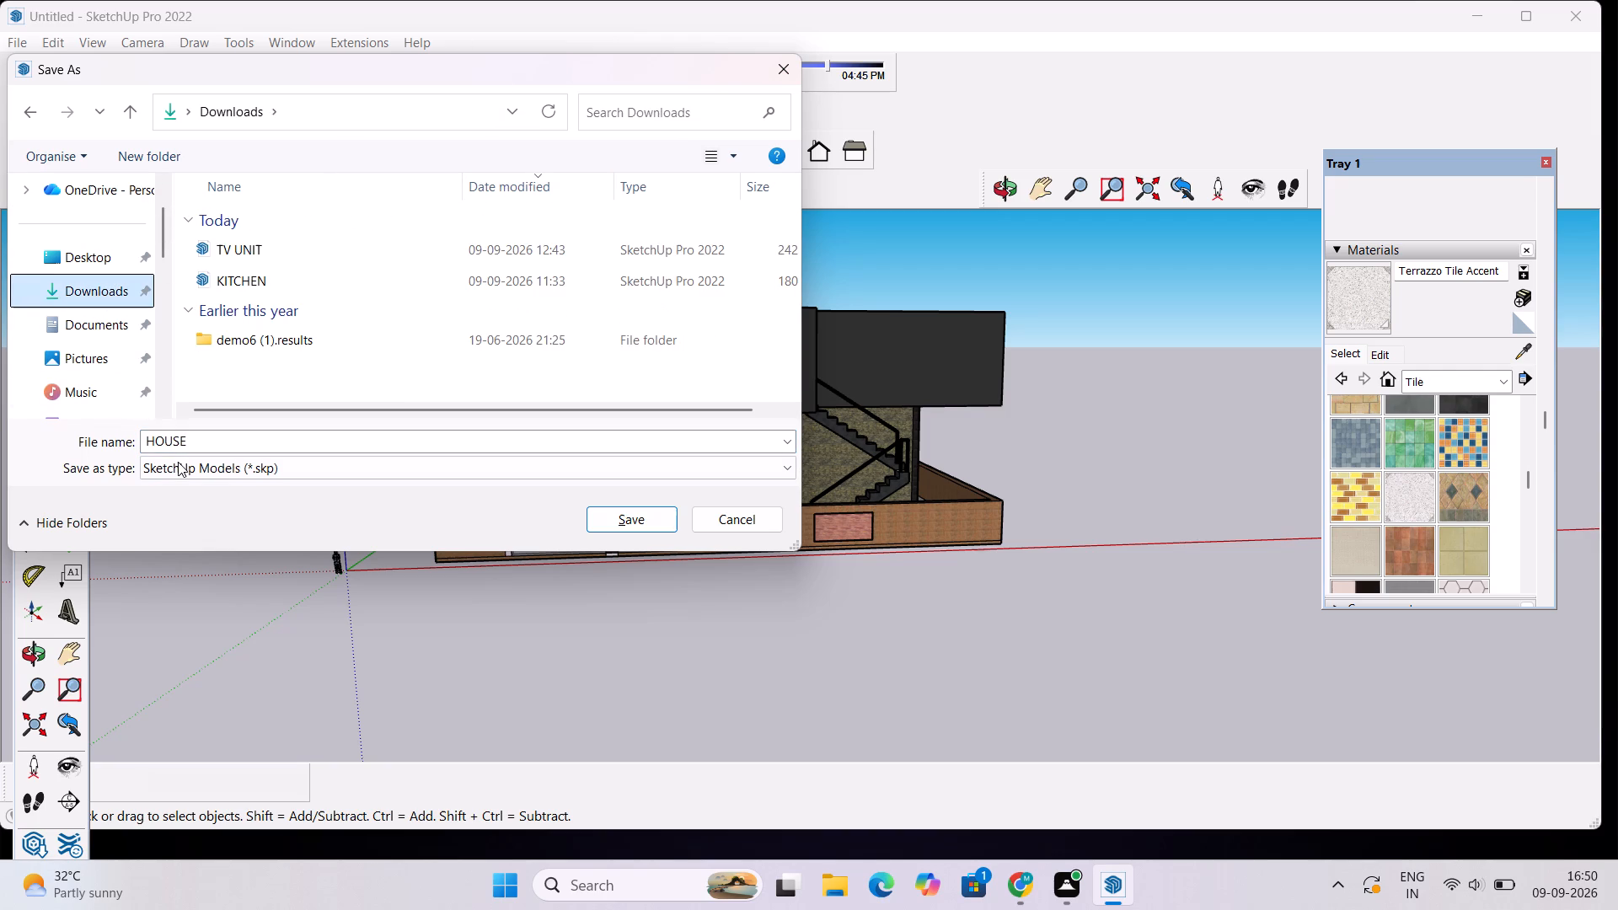
left_click(194, 439)
key("space")
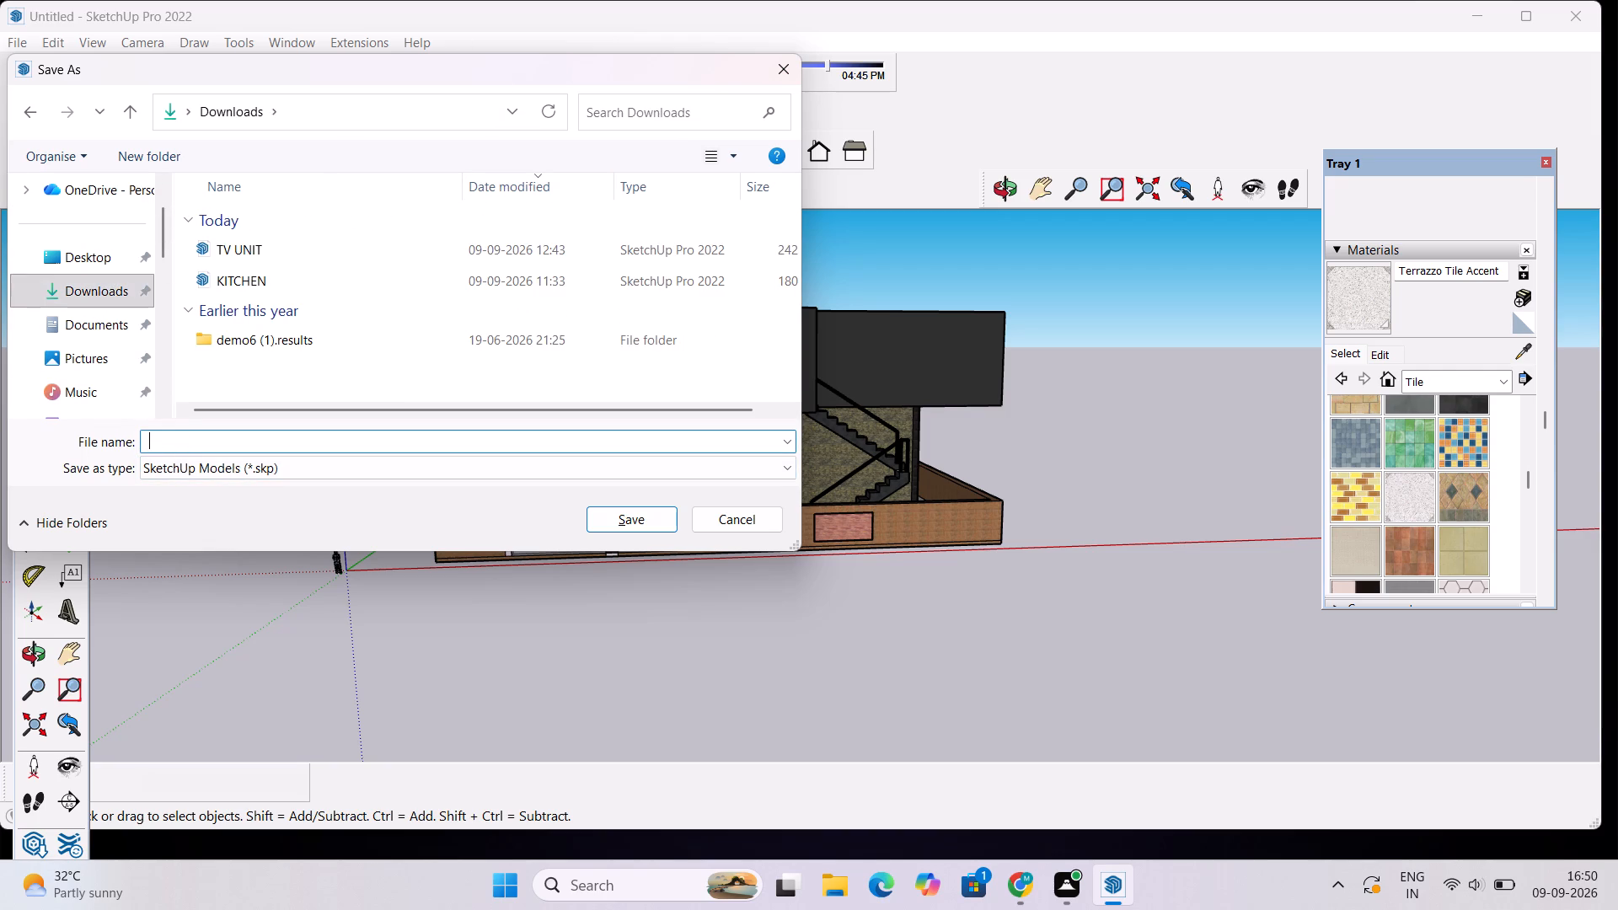
type("HOUSE PLAN")
left_click(613, 527)
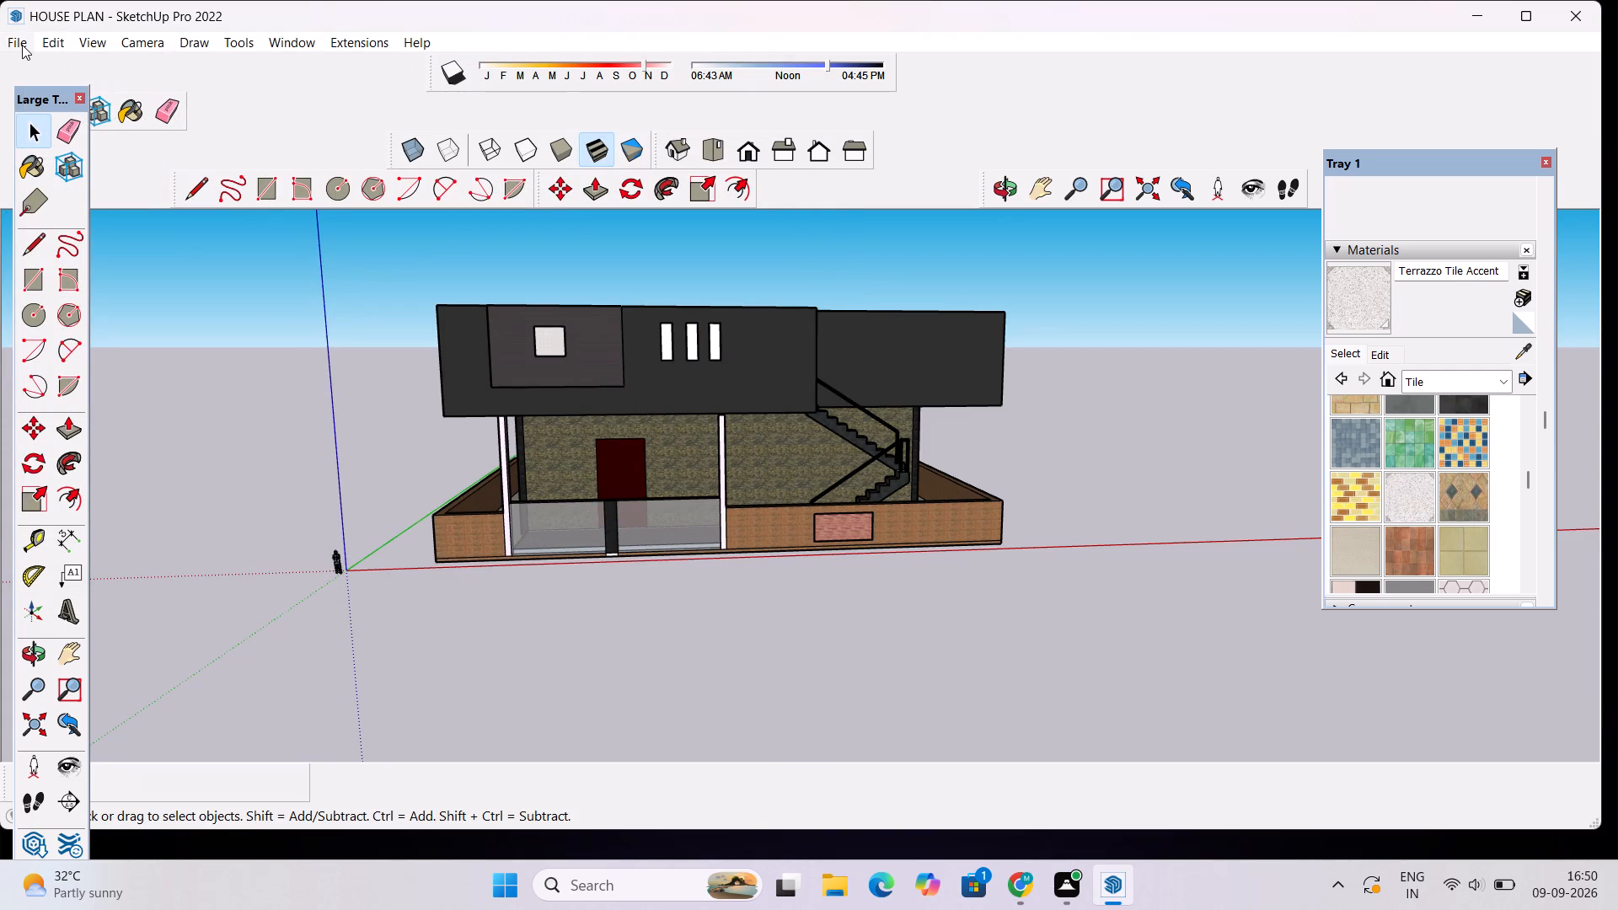
Export the front view of the house as a JPEG 2D graphic named HOUSE PLAN pdf in the Downloads folder.
left_click(22, 45)
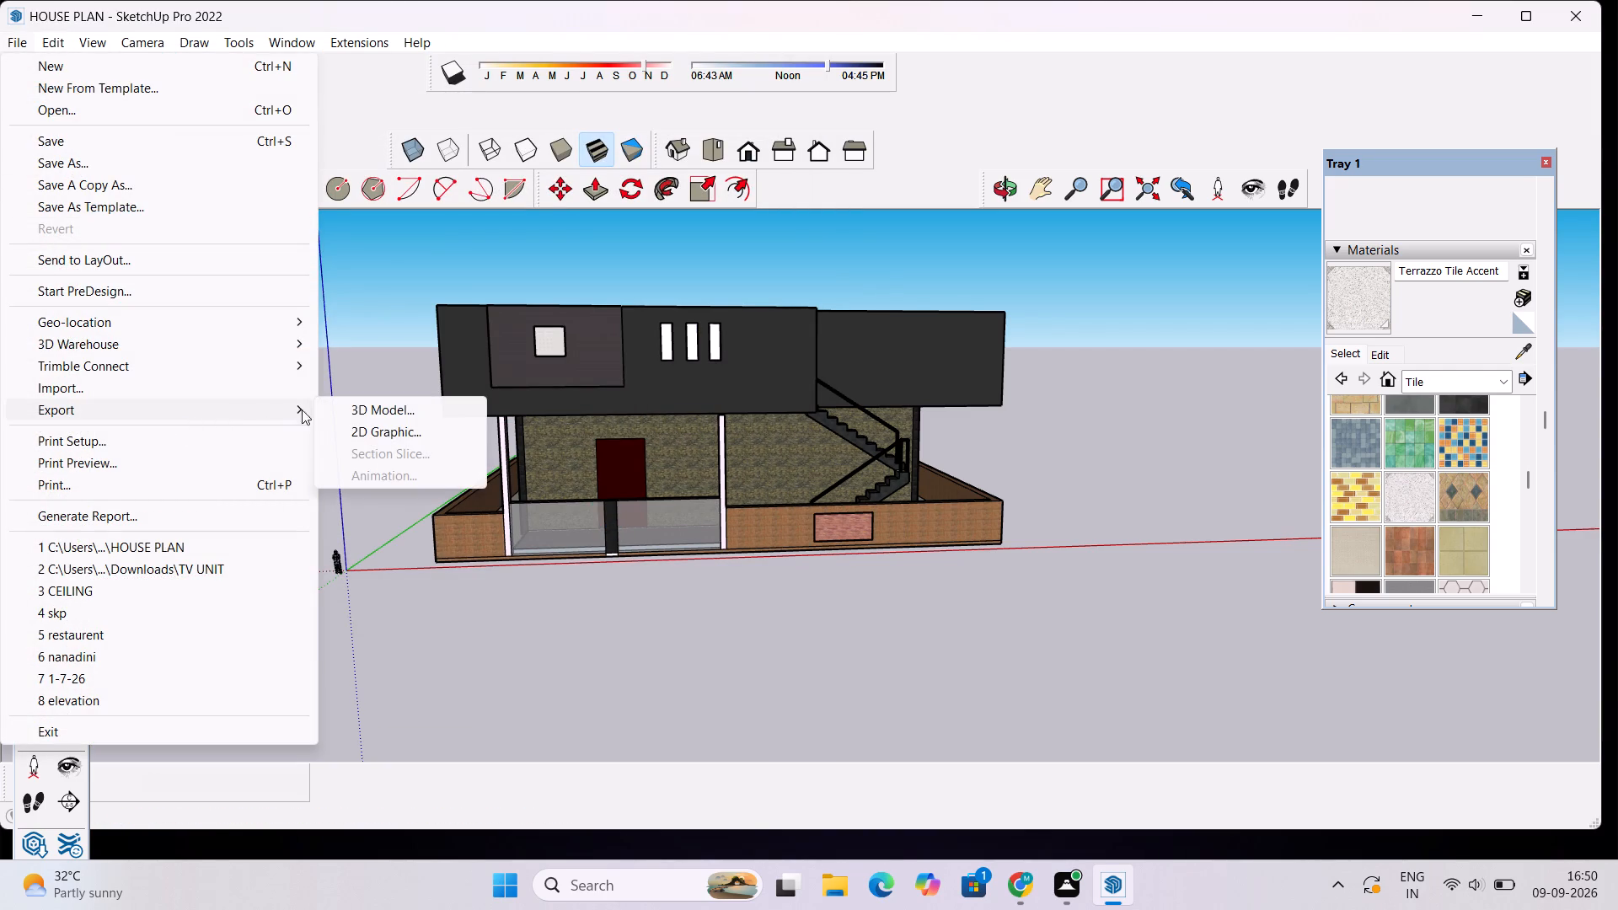
left_click(359, 430)
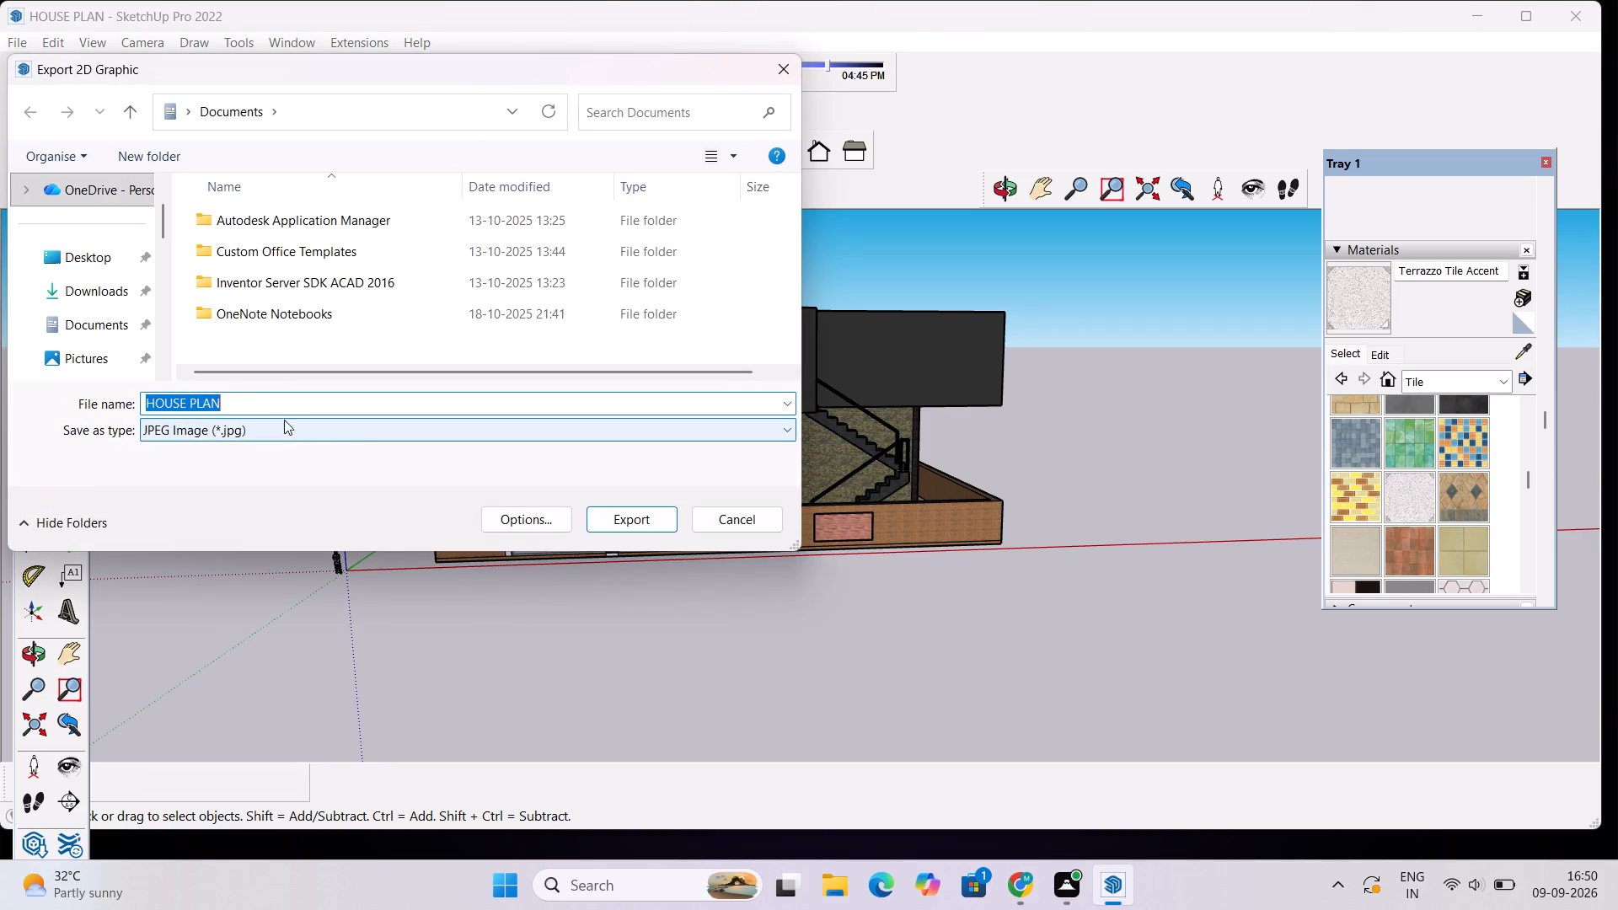
left_click(82, 296)
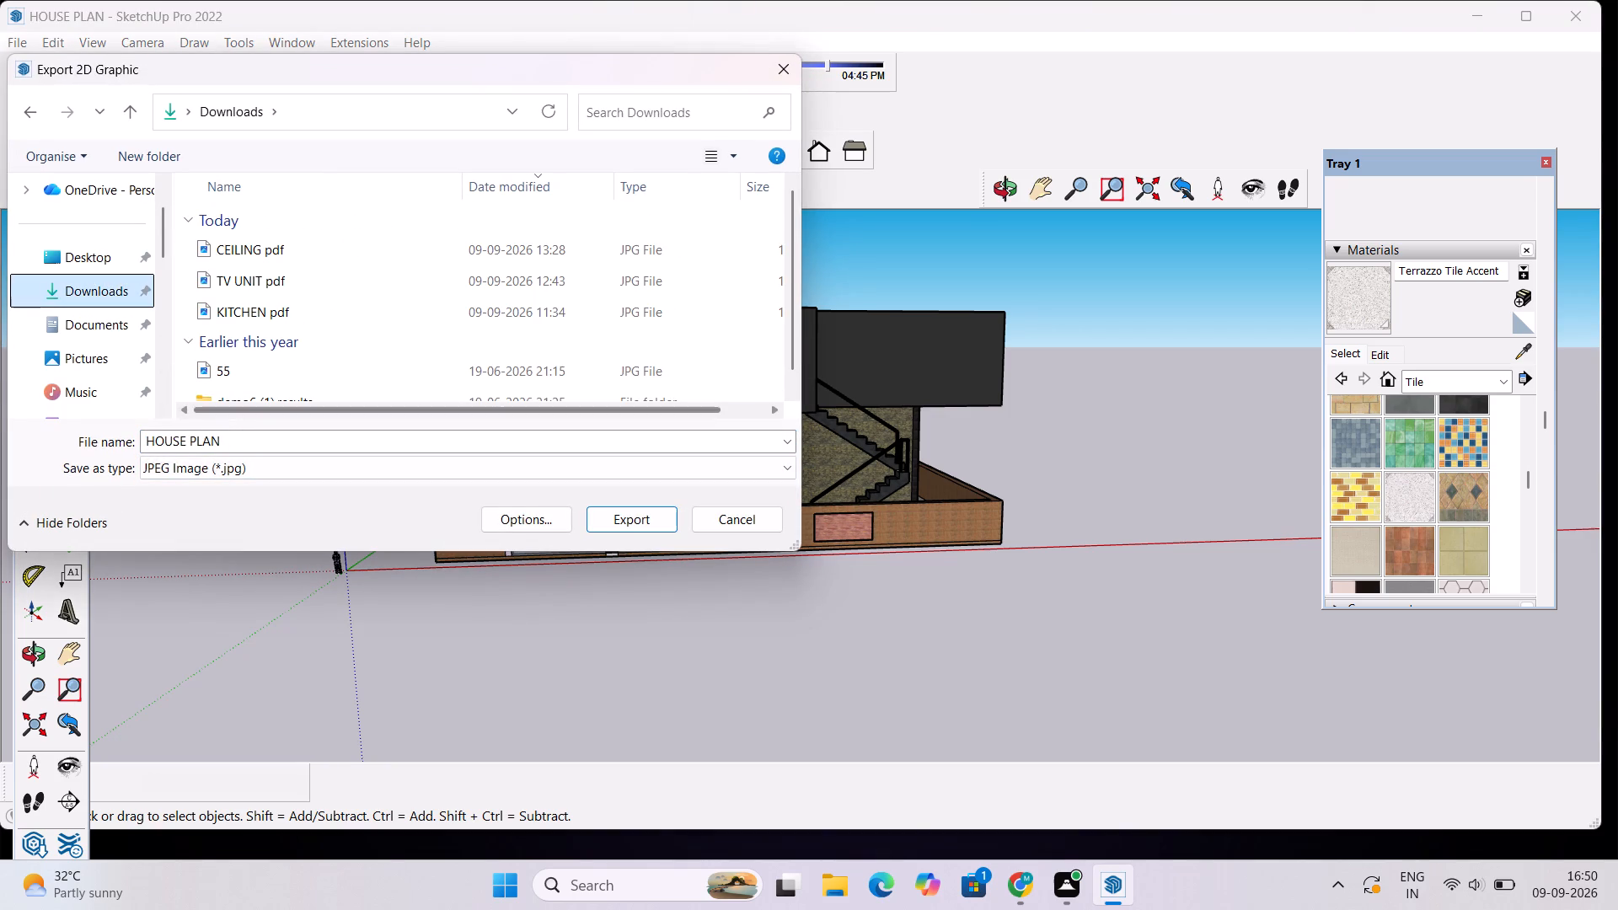
left_click(225, 443)
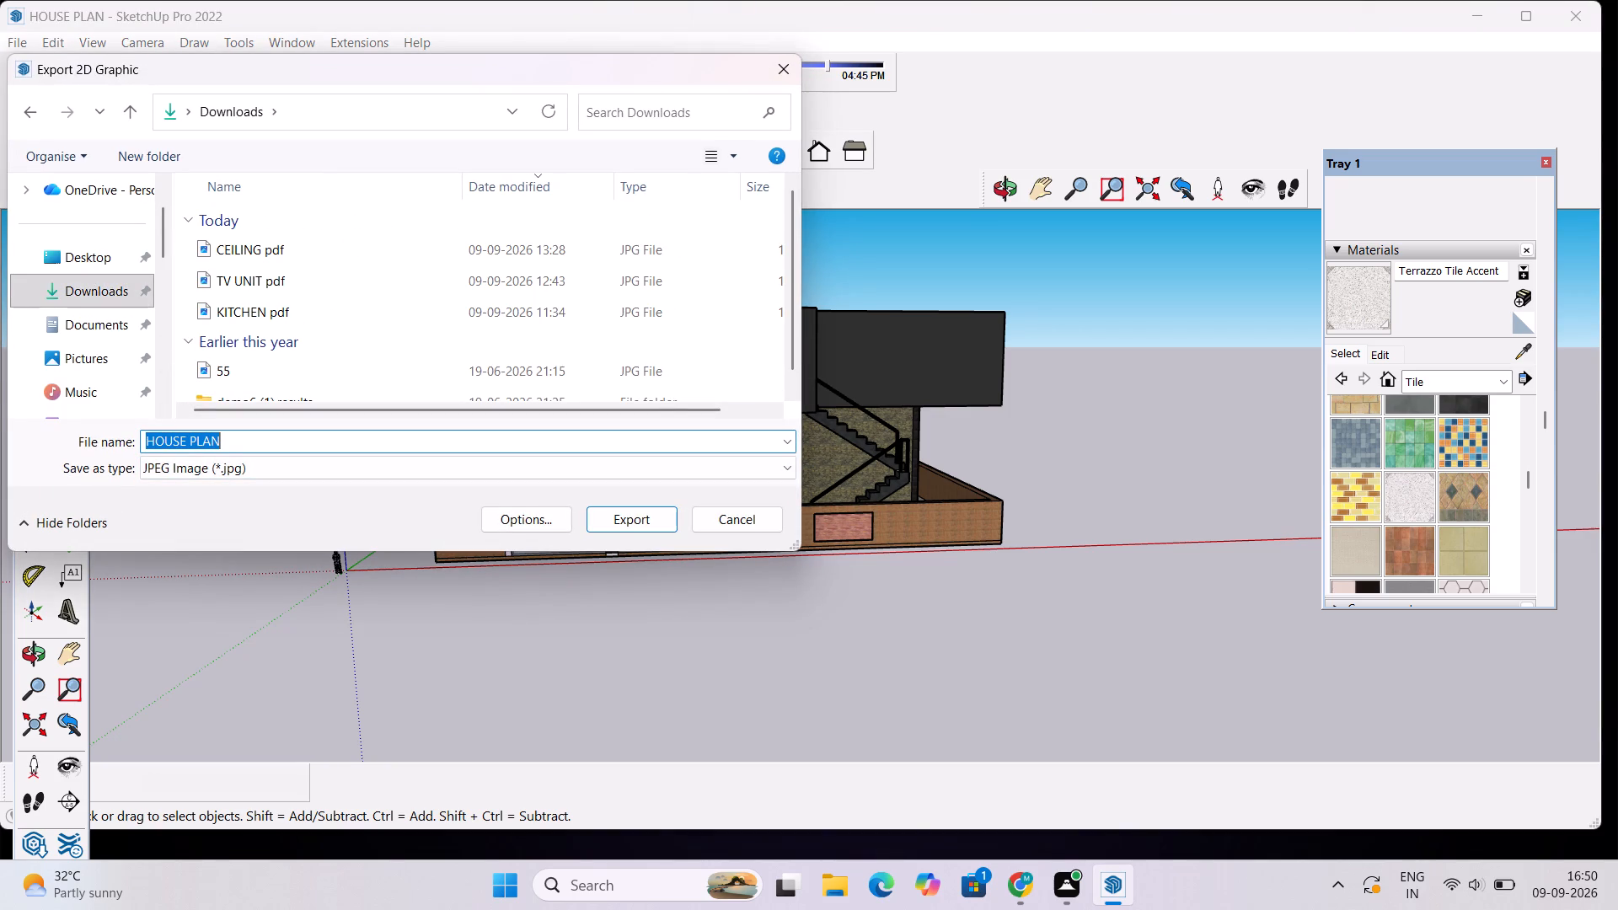
key("space")
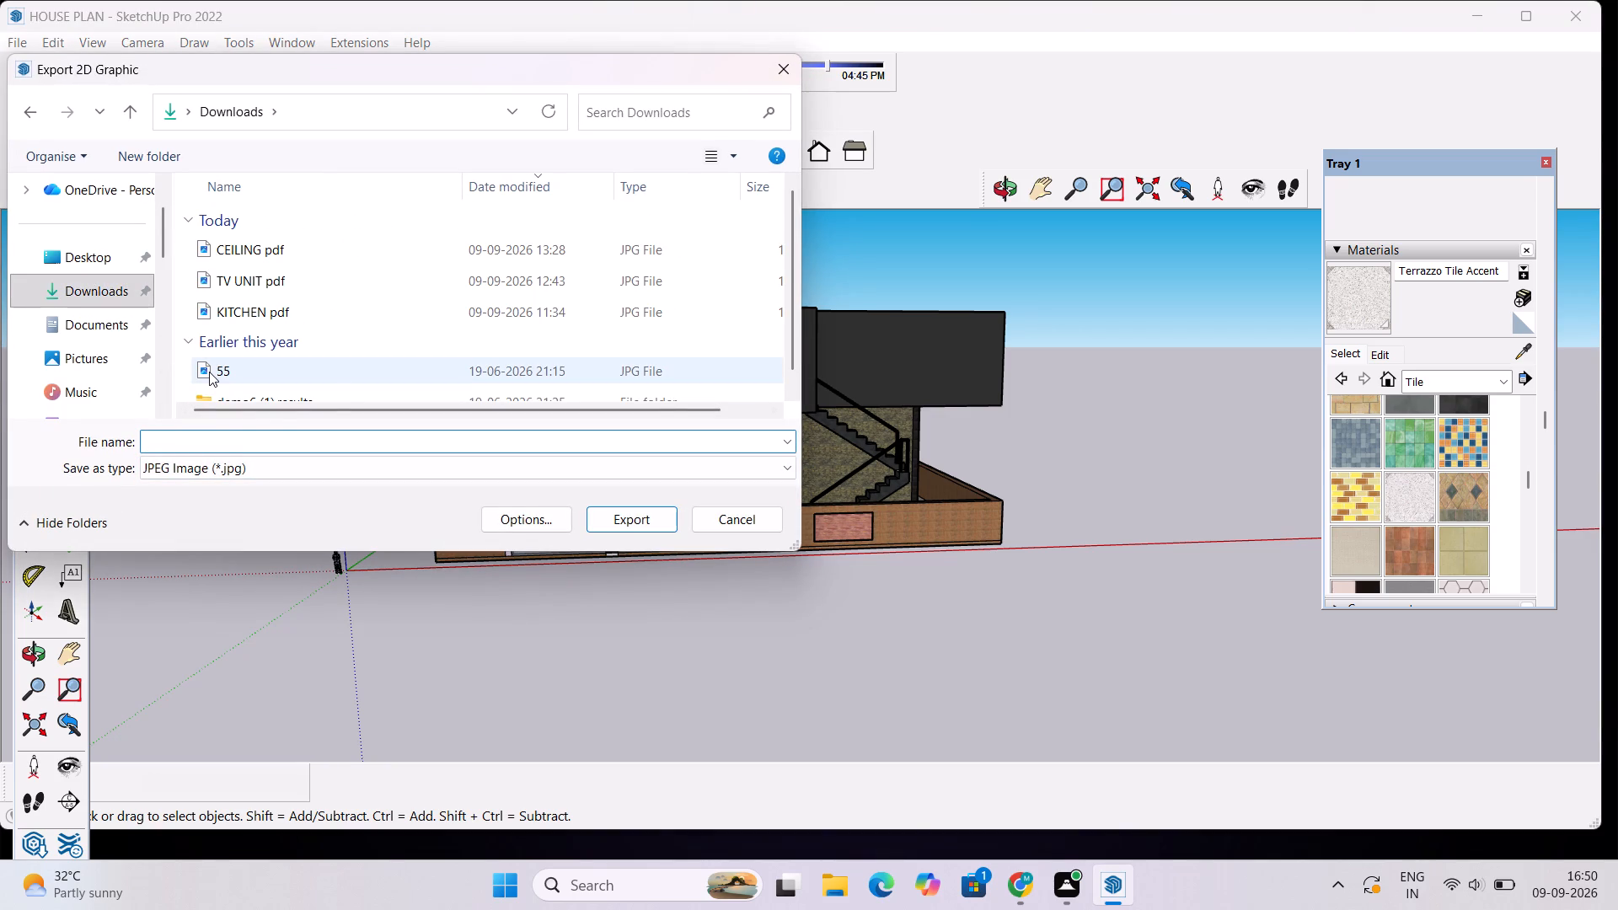
type("HOUSE PLAN")
key("space")
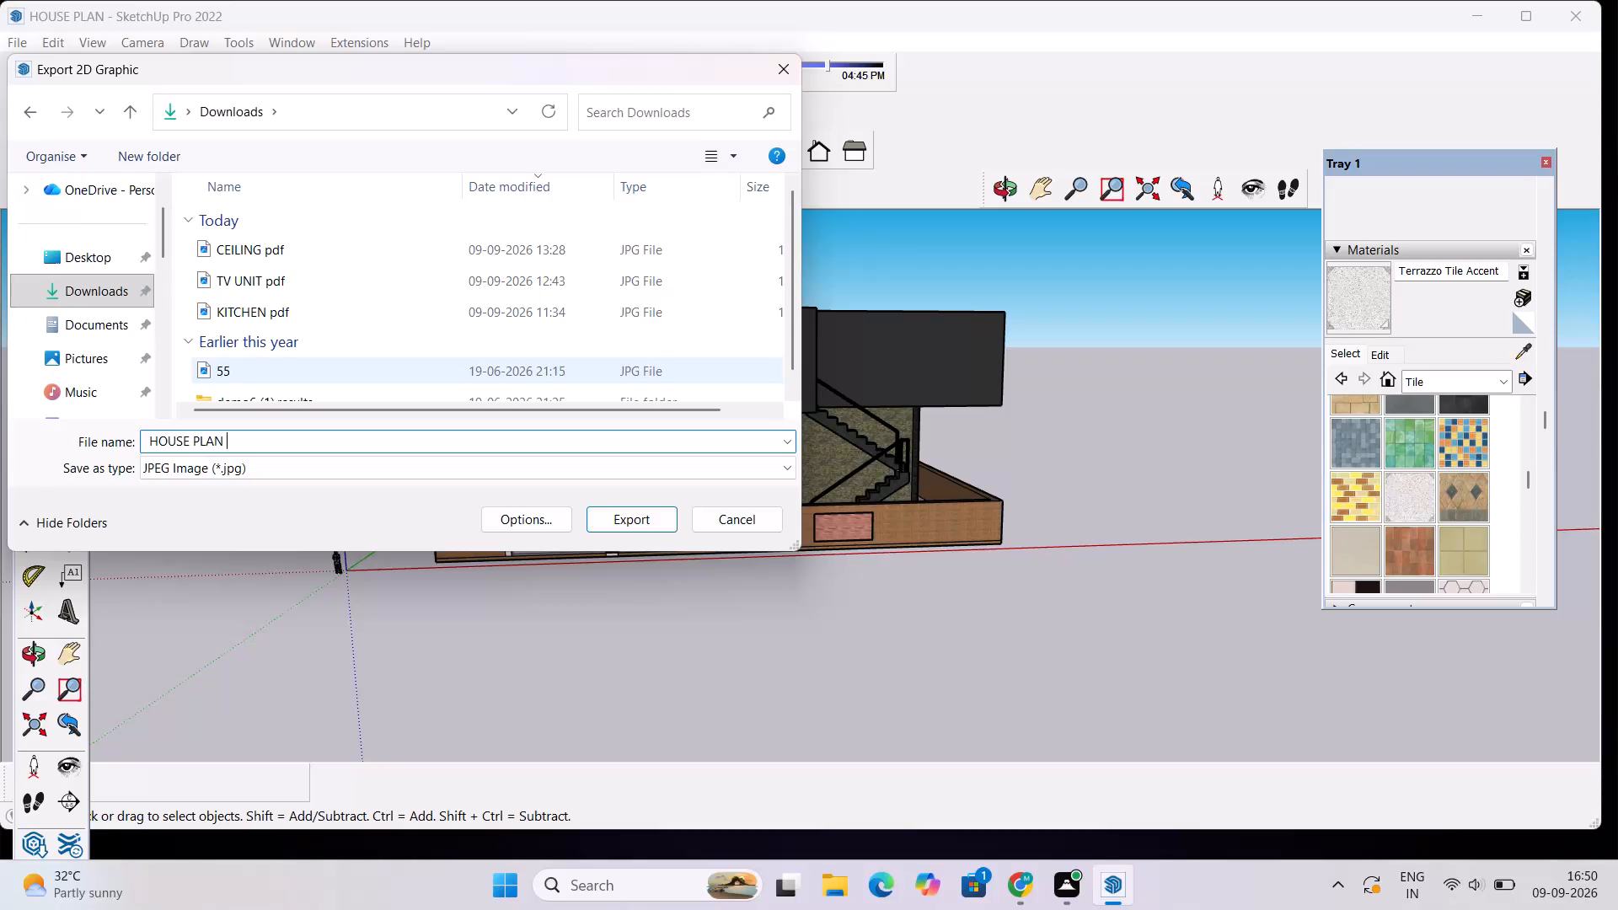
key("p")
key("d")
key("f")
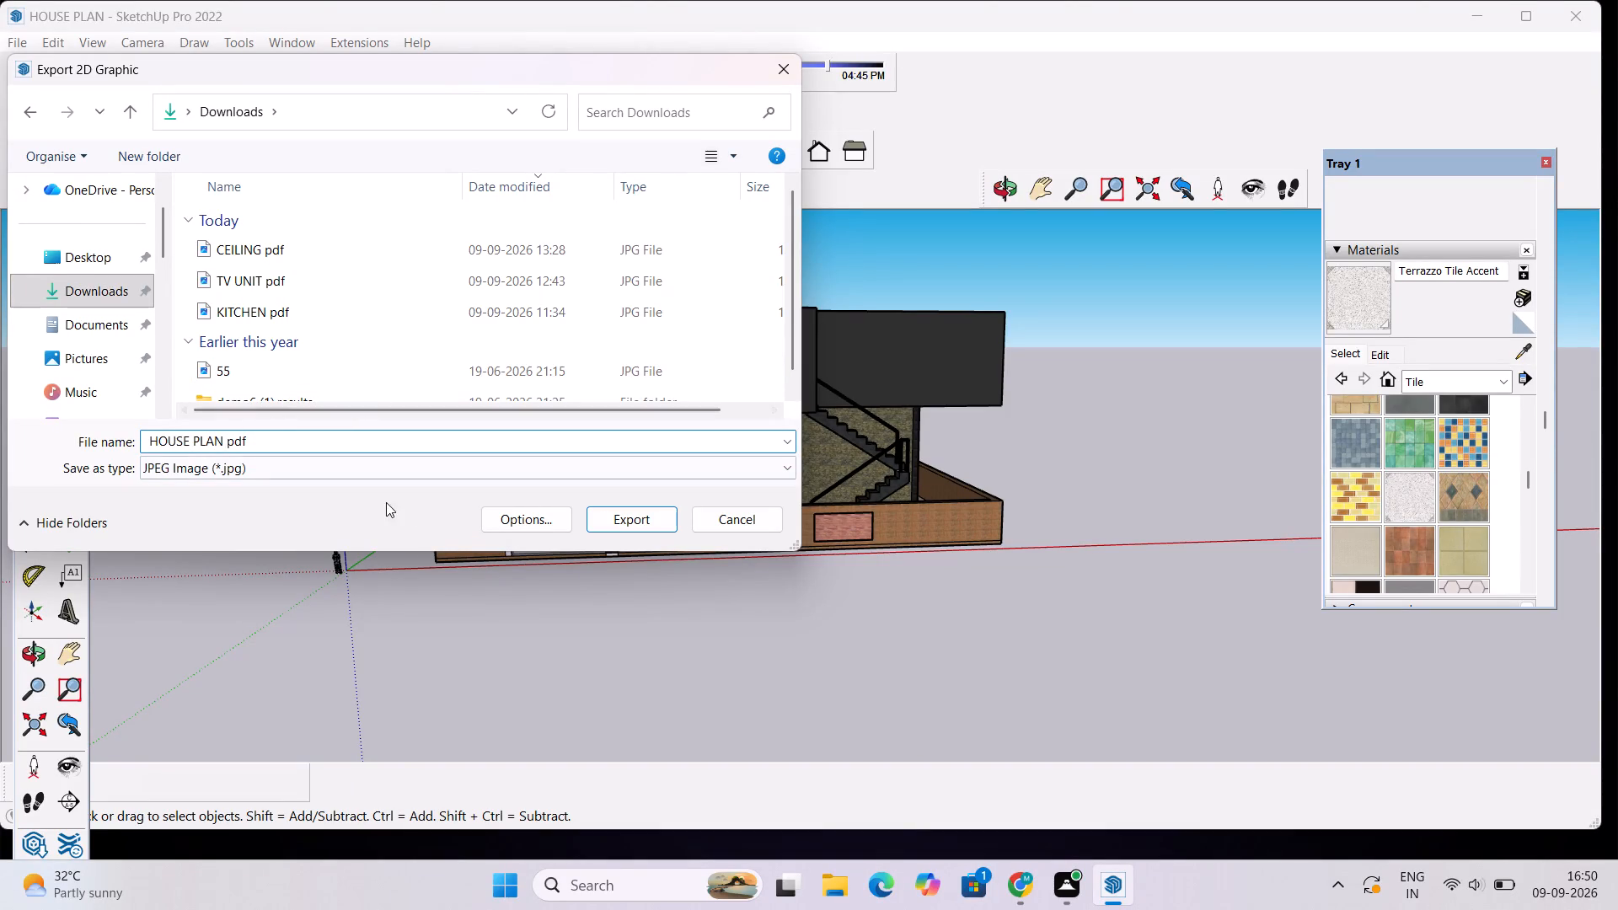
left_click(635, 526)
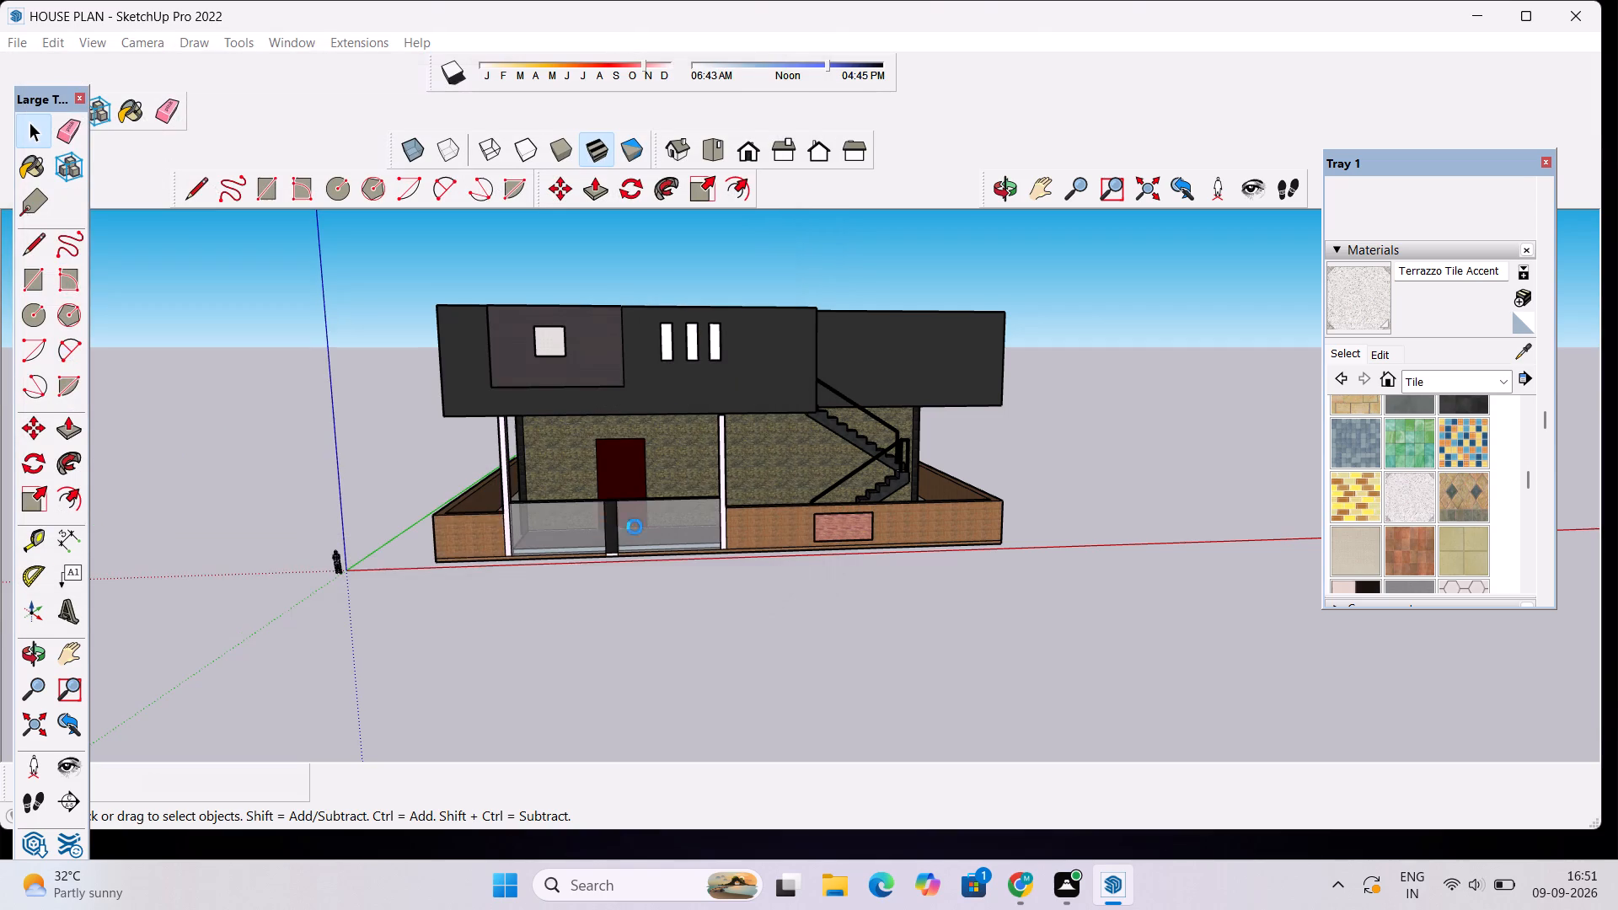
scroll(496, 516, "down", 2)
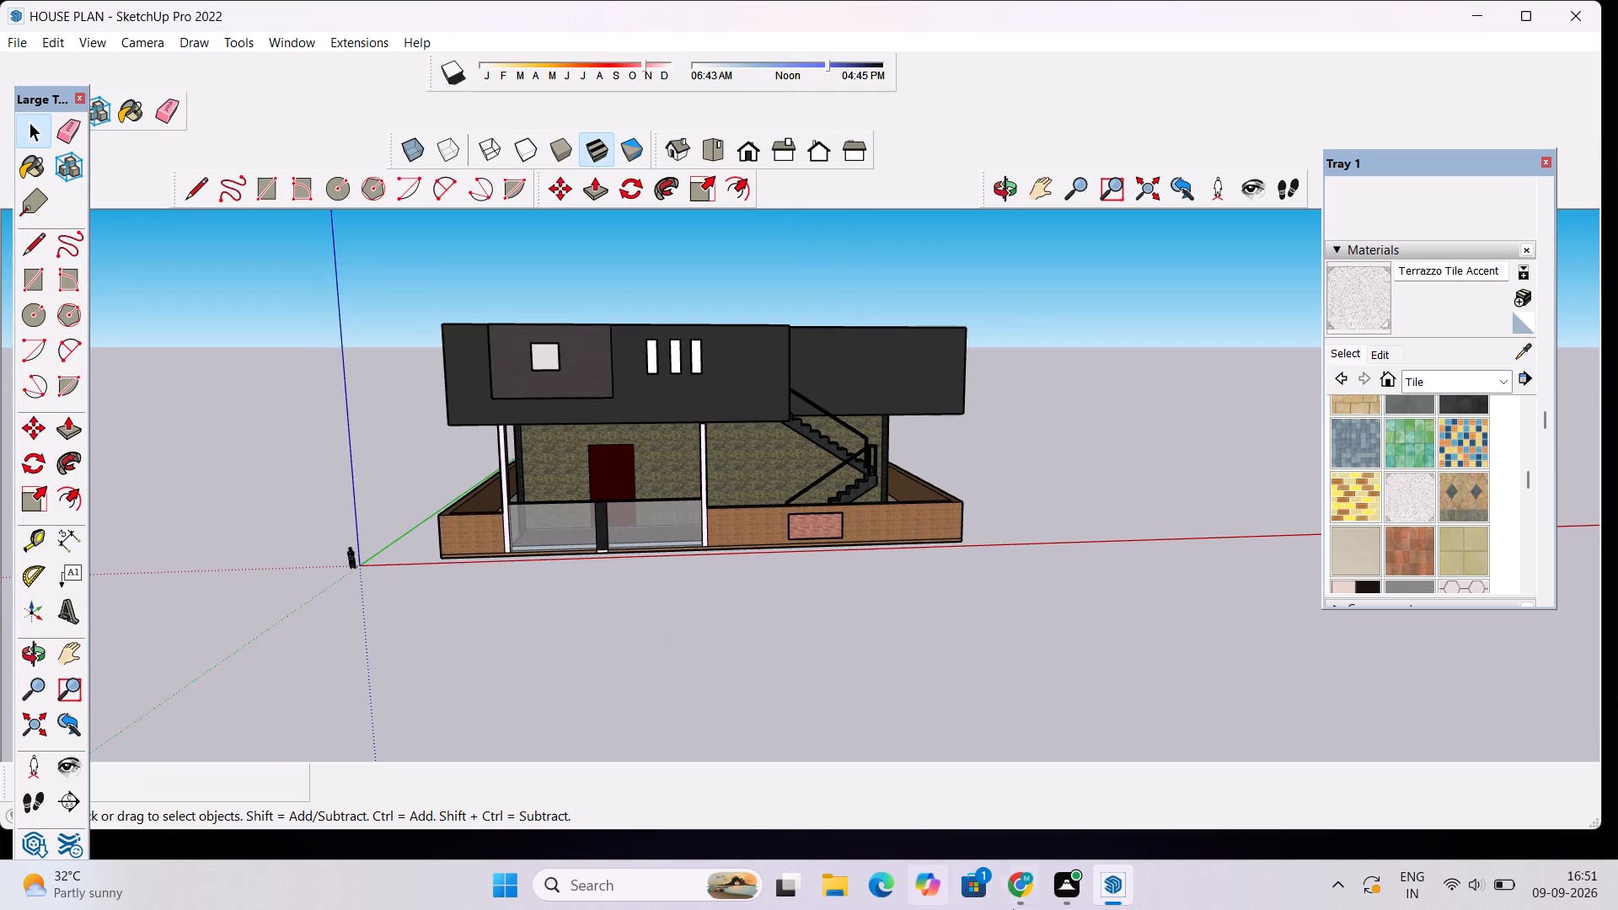